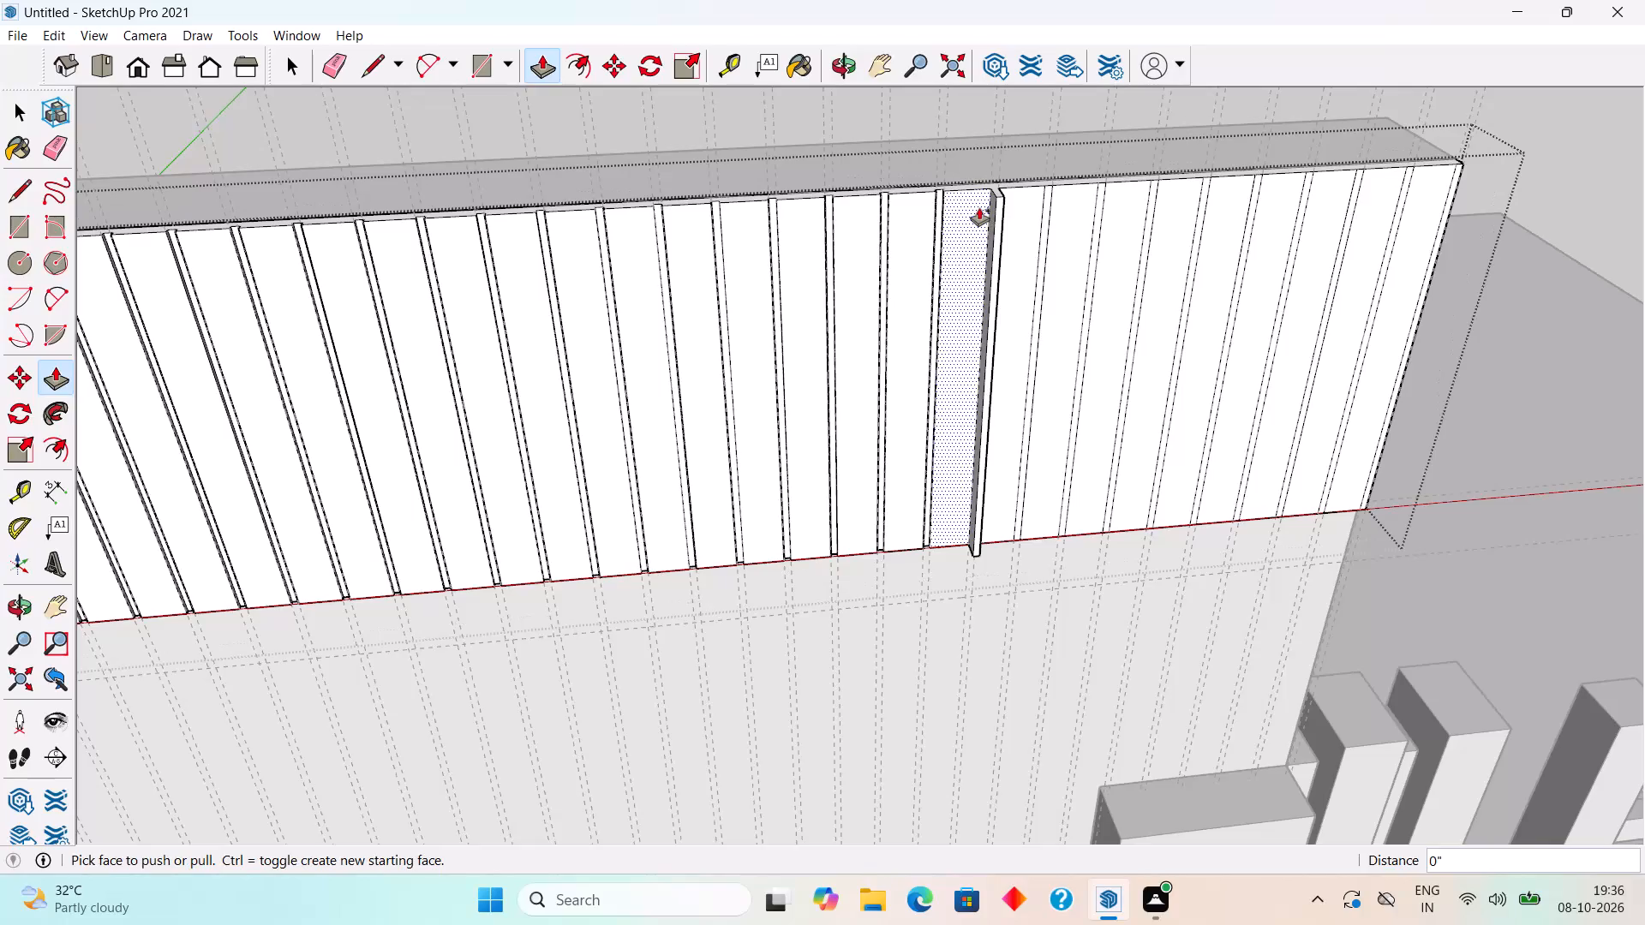
Undo the last wrong push and recess the adjacent narrow gap strip by 0.3" instead.
{"action": "key", "text": "ctrl+z"}
{"action": "left_click", "coordinate": [996, 226]}
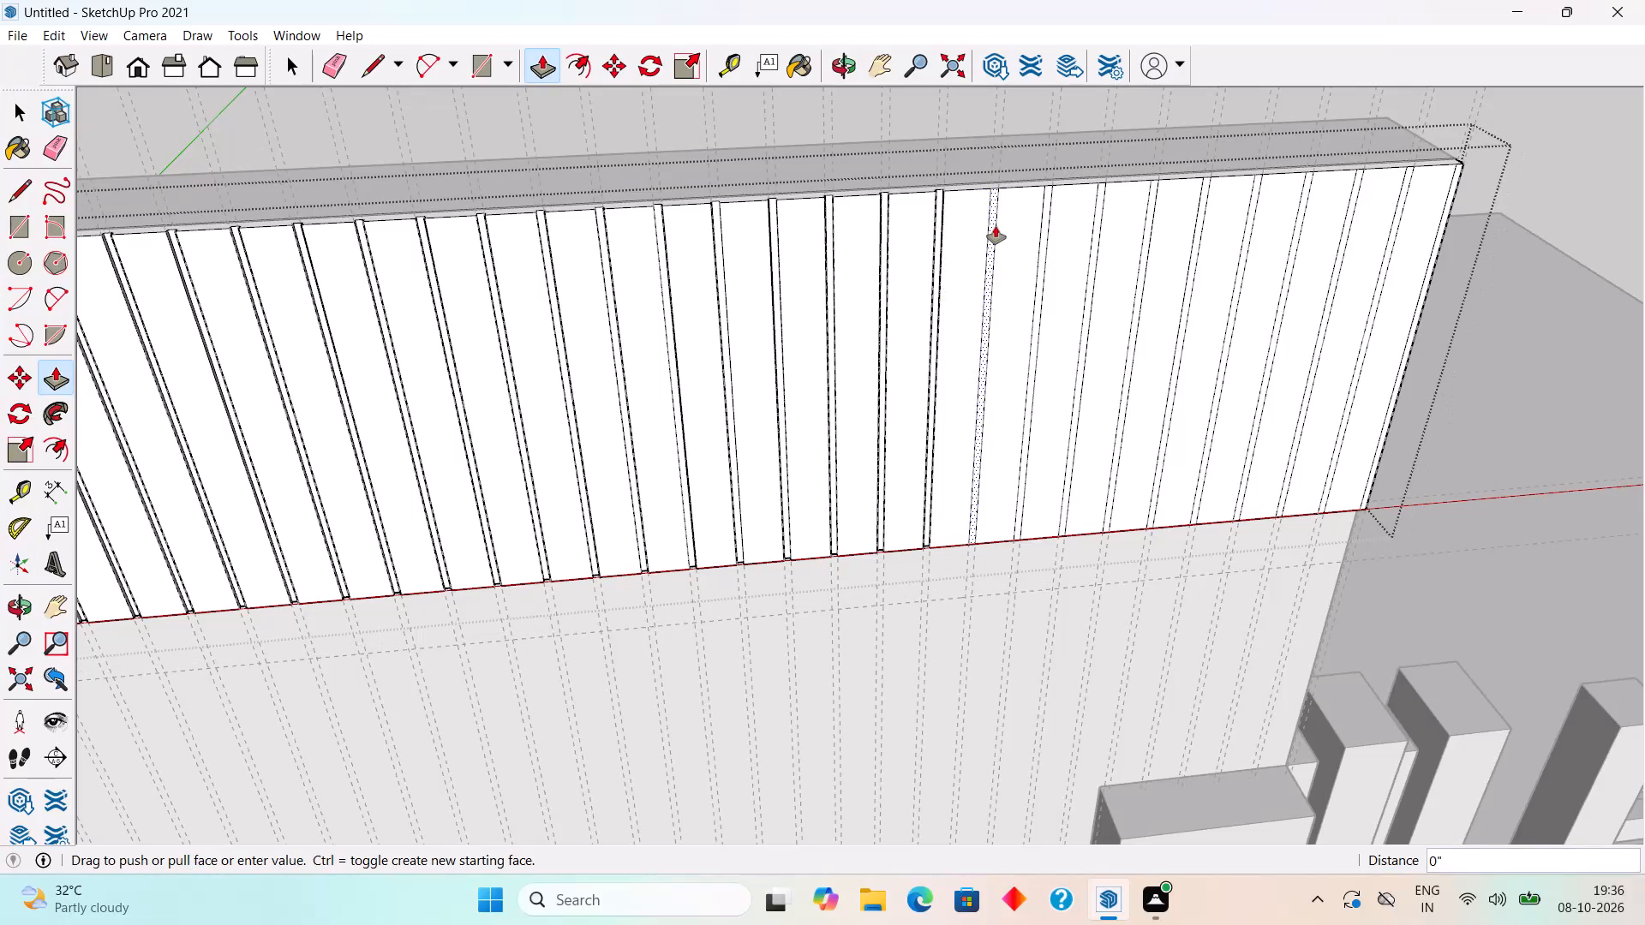
{"action": "type", "text": ".3\""}
{"action": "key", "text": "Return"}
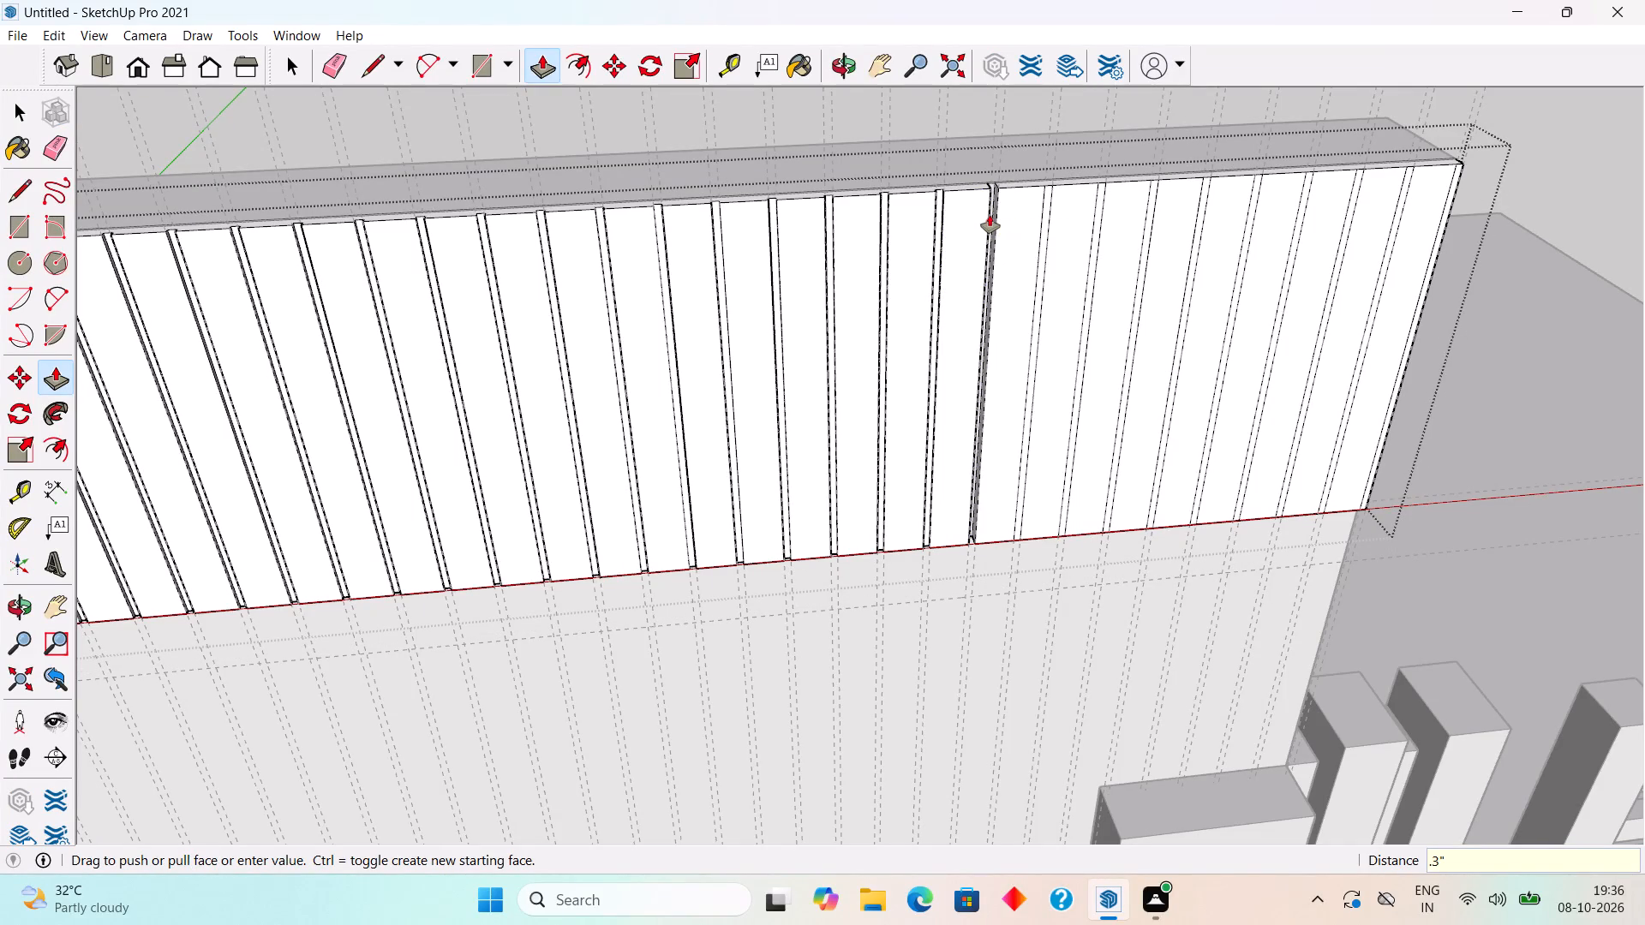
Recess the remaining eight narrow gap strips up to the top band's far end by the same 0.3" depth.
{"action": "double_click", "coordinate": [1044, 206]}
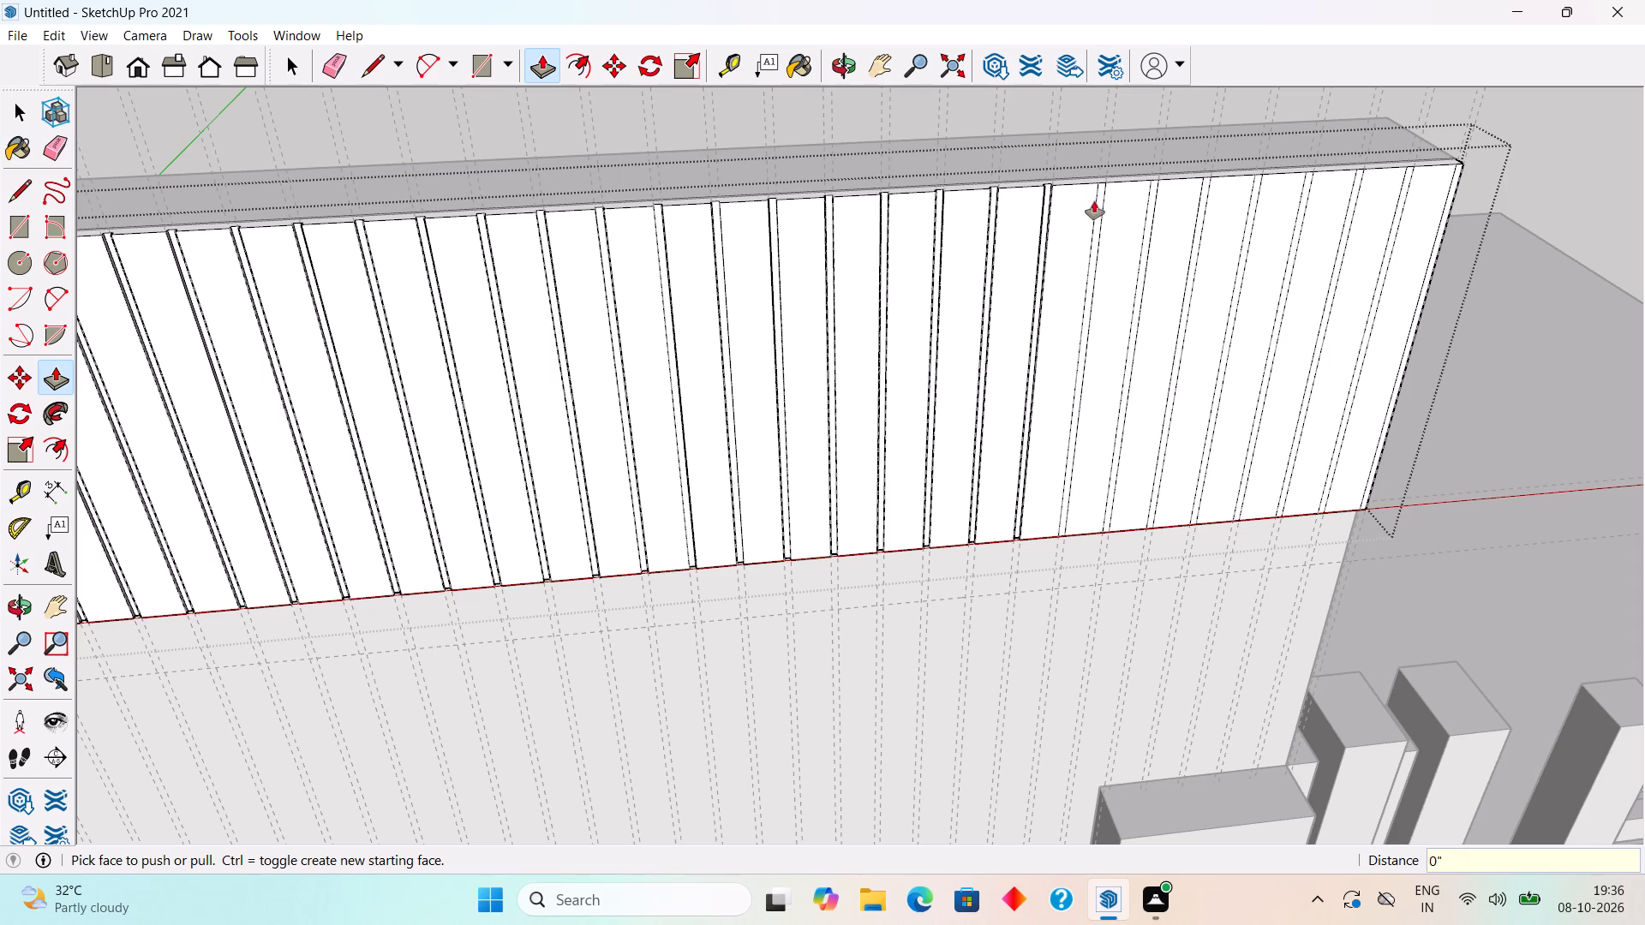
{"action": "double_click", "coordinate": [1101, 214]}
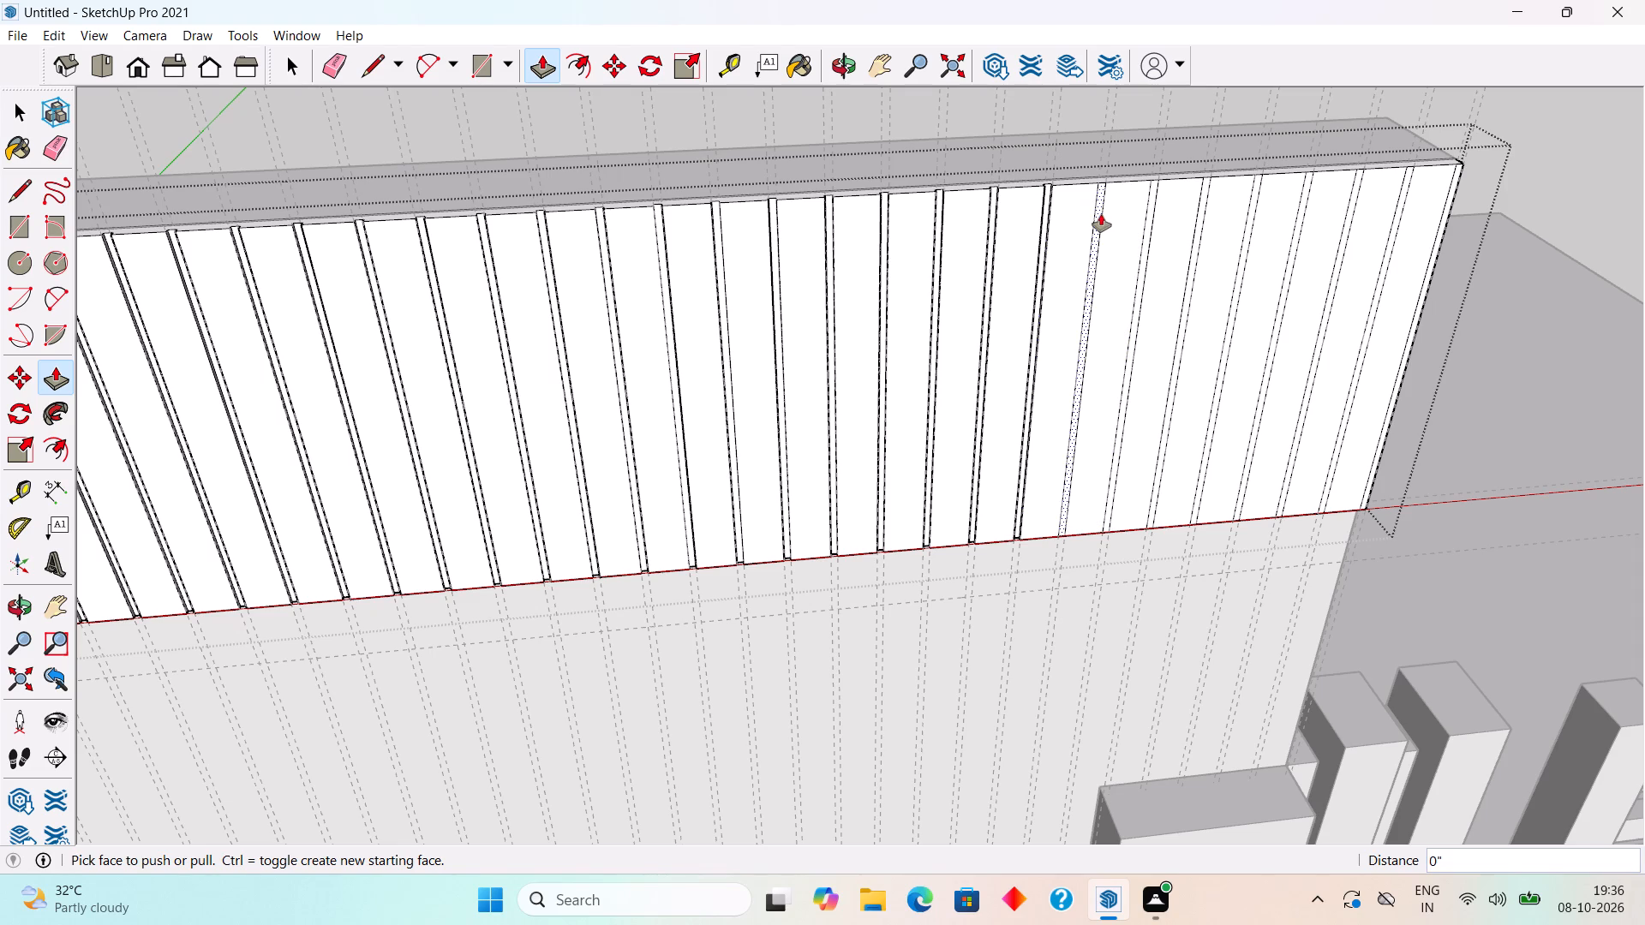
{"action": "double_click", "coordinate": [1150, 204]}
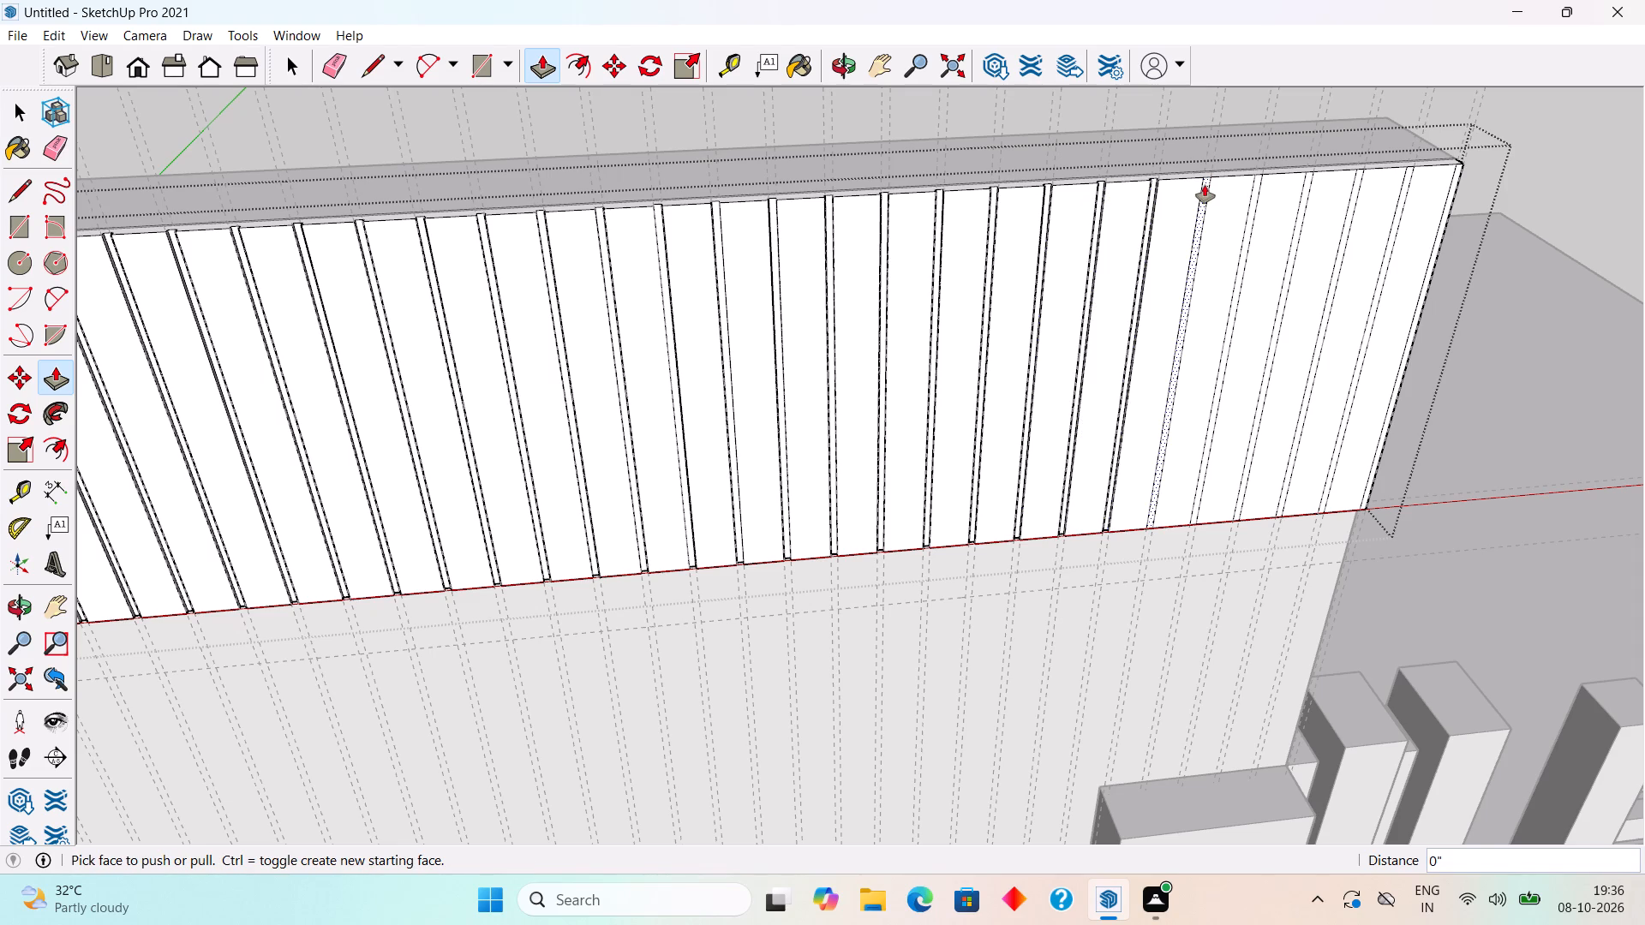
{"action": "double_click", "coordinate": [1205, 185]}
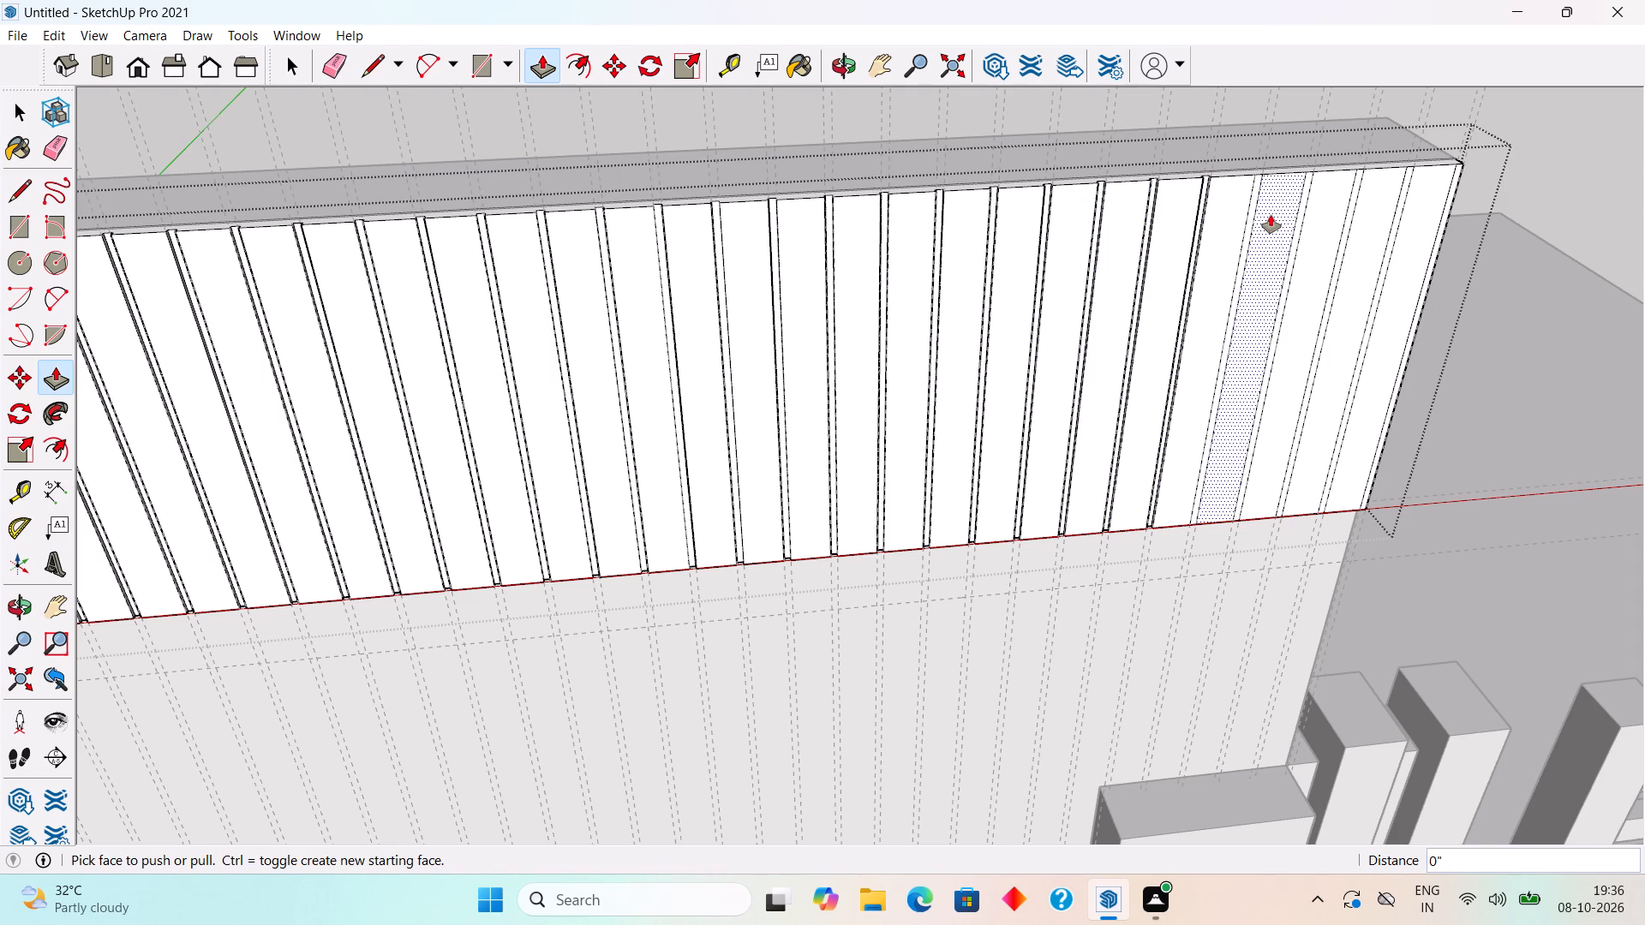
{"action": "double_click", "coordinate": [1251, 224]}
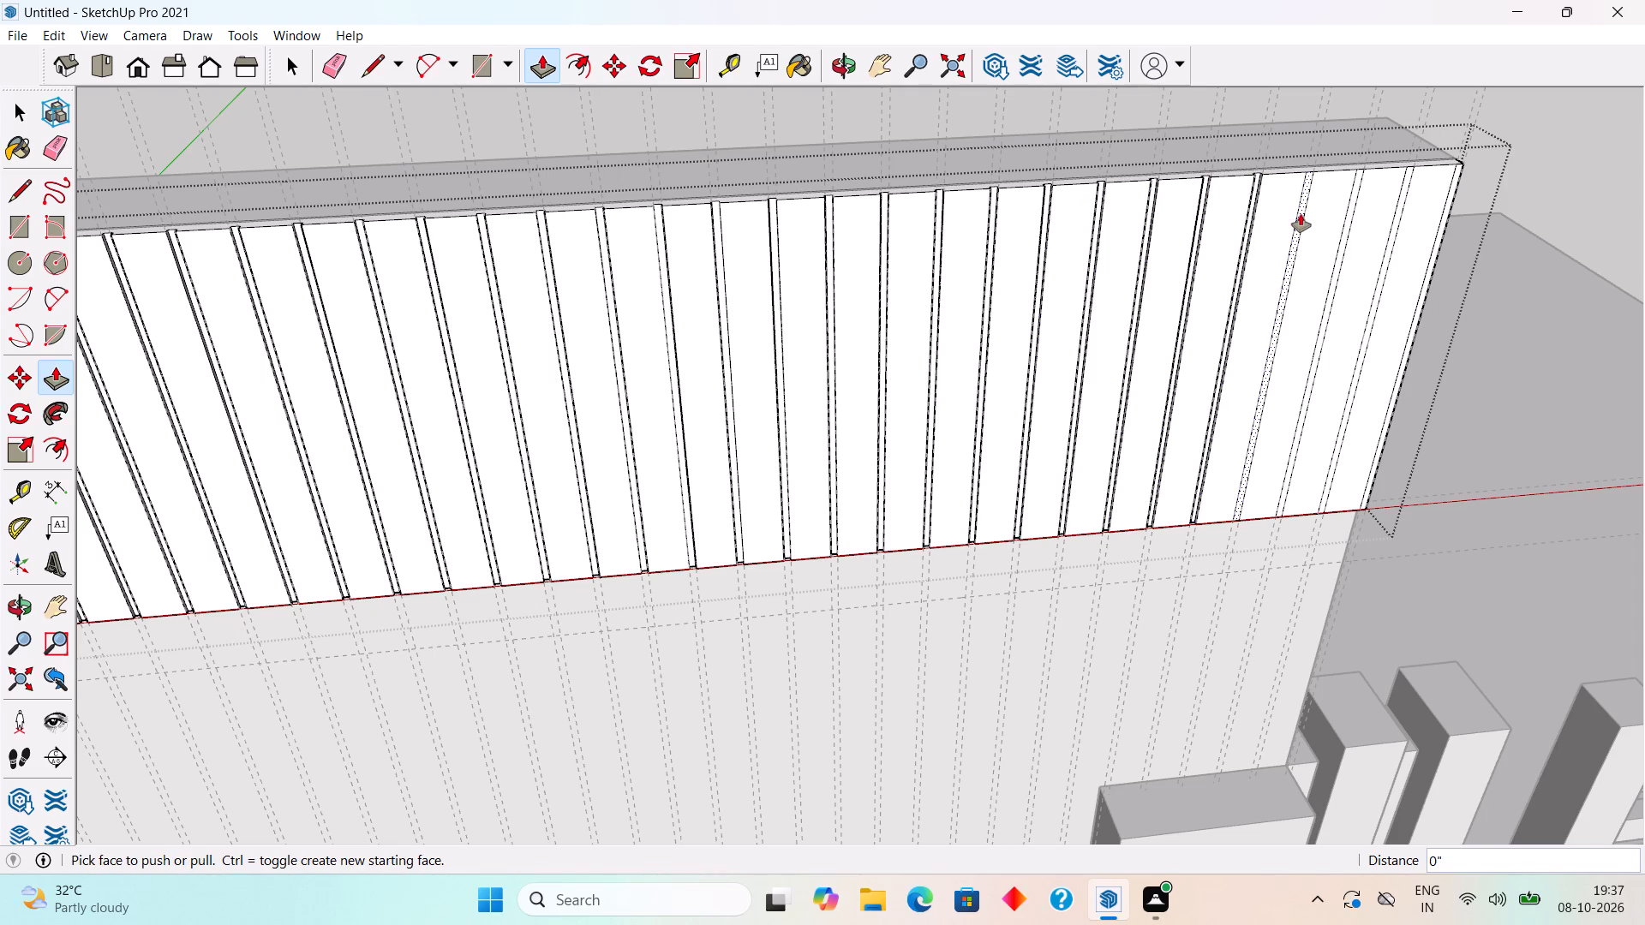
{"action": "double_click", "coordinate": [1301, 213]}
{"action": "double_click", "coordinate": [1355, 187]}
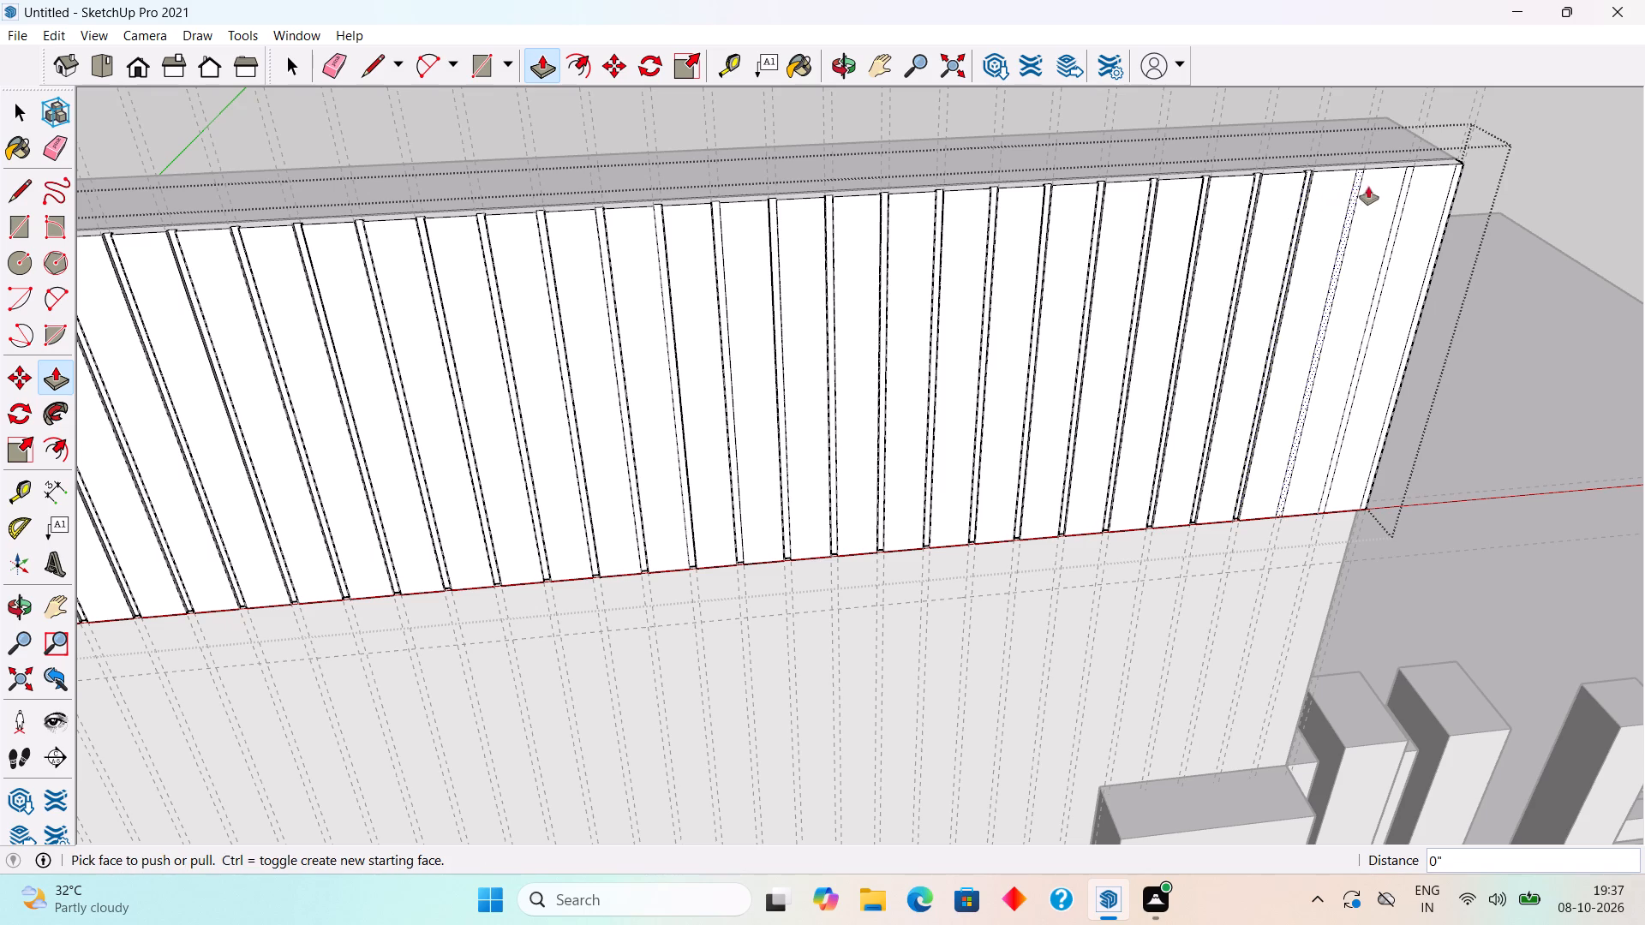
{"action": "double_click", "coordinate": [1406, 187]}
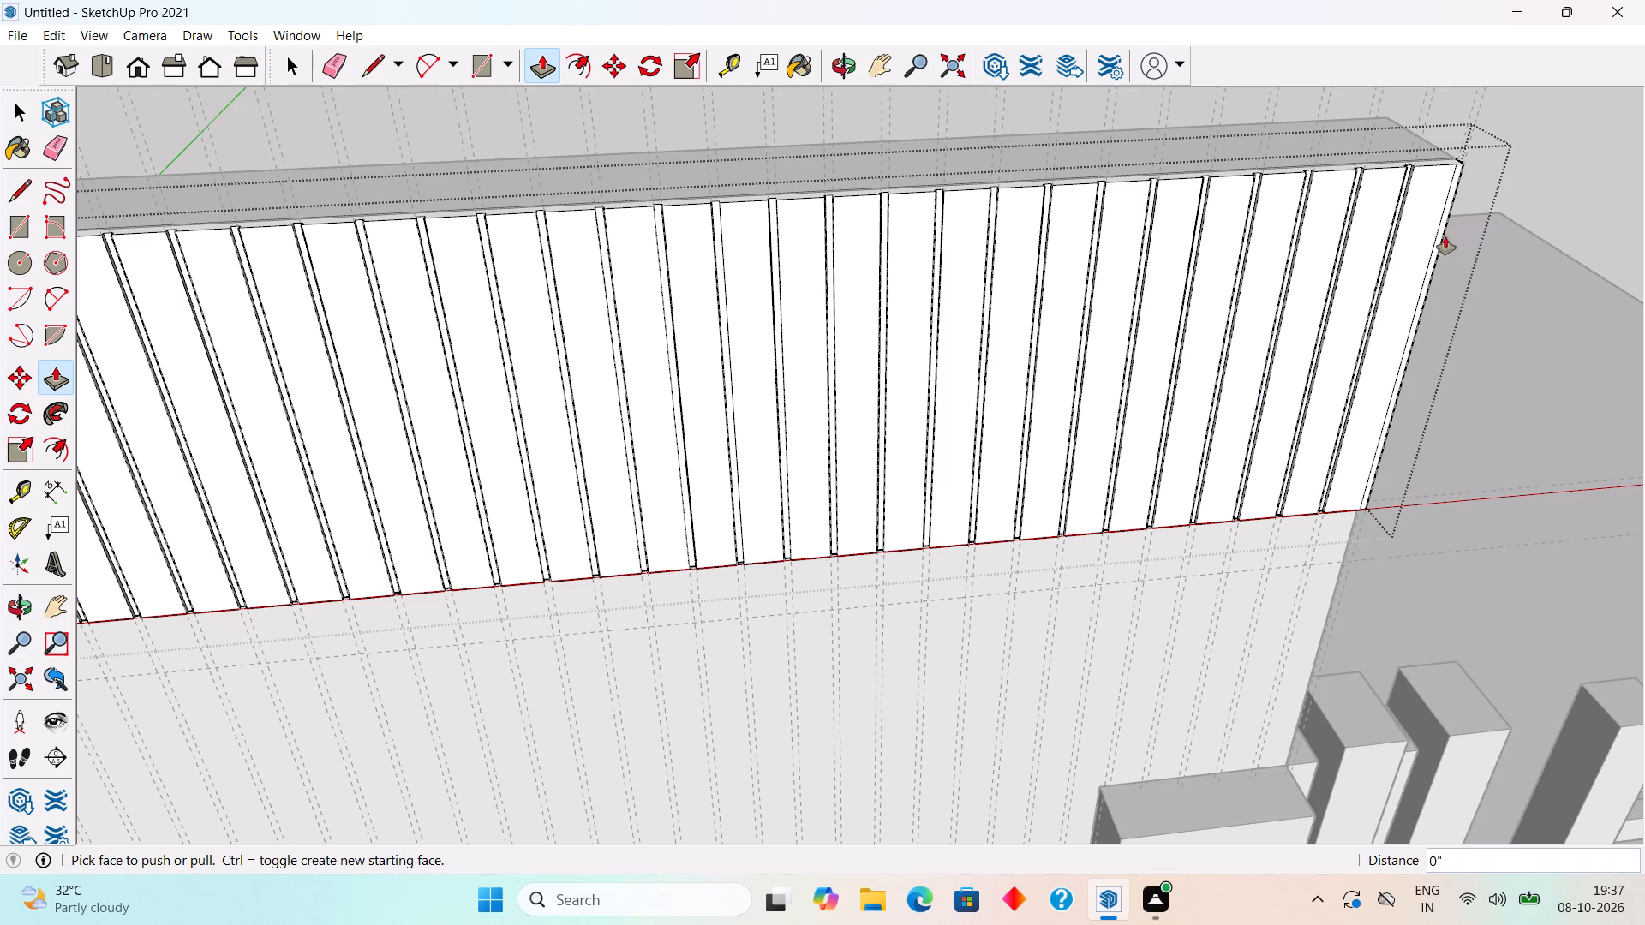
{"action": "left_click", "coordinate": [1437, 241]}
{"action": "key", "text": "space"}
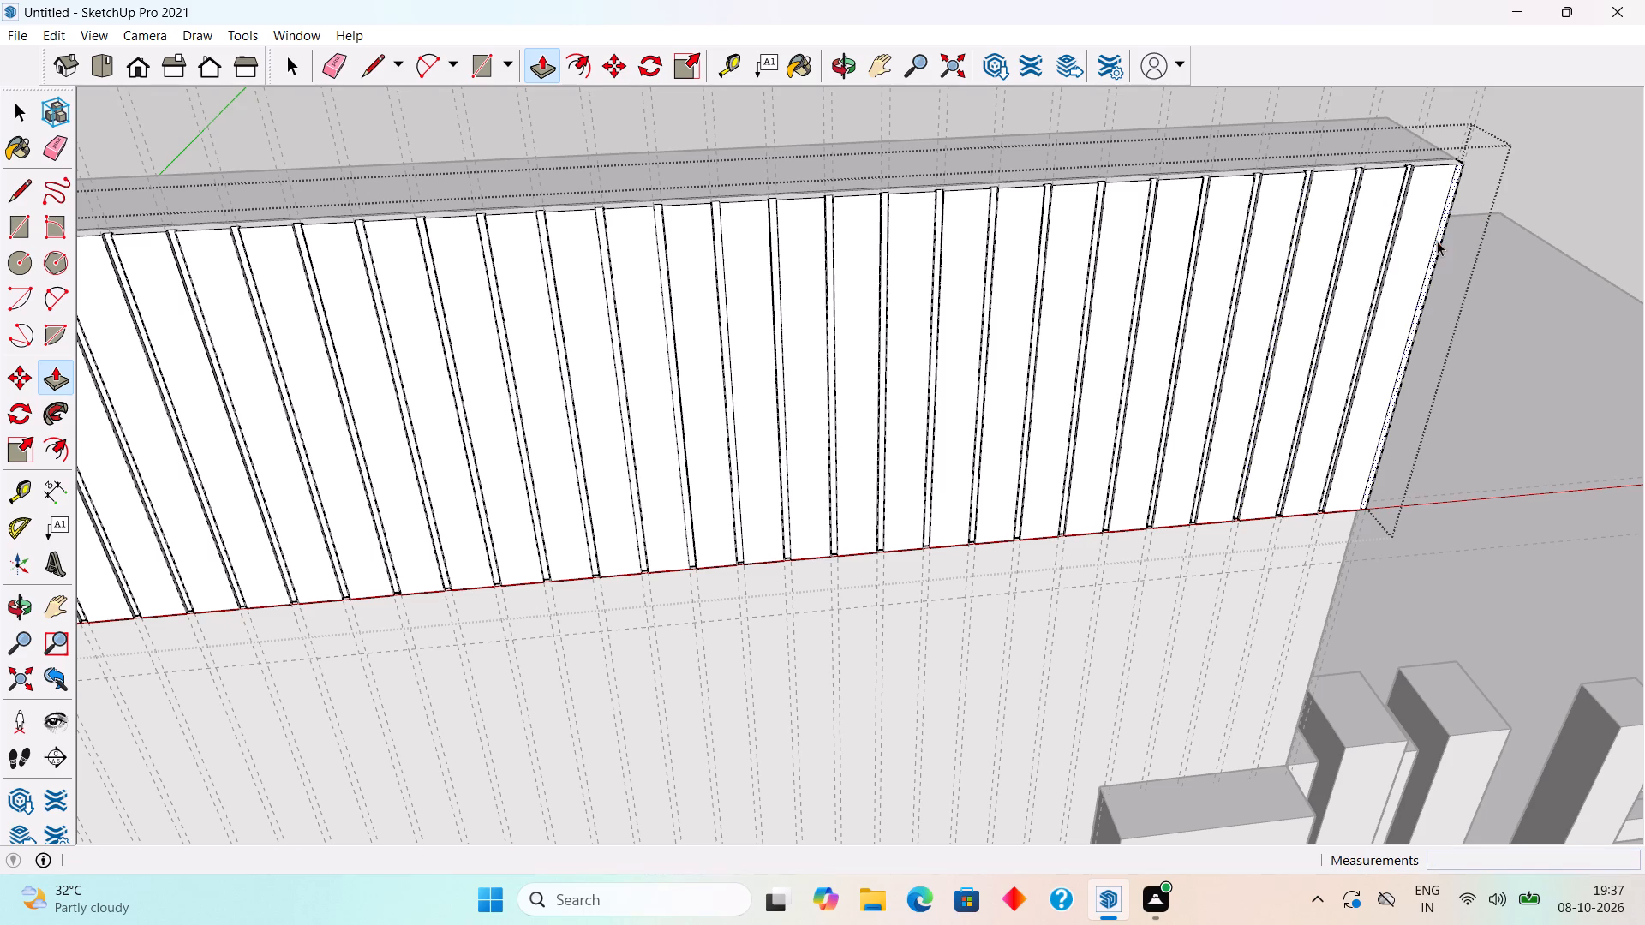
Delete all the vertical guide lines running through the grooved band and the tall wall below it.
{"action": "scroll", "coordinate": [1346, 369], "scroll_direction": "down", "scroll_amount": 13}
{"action": "left_click", "coordinate": [226, 472]}
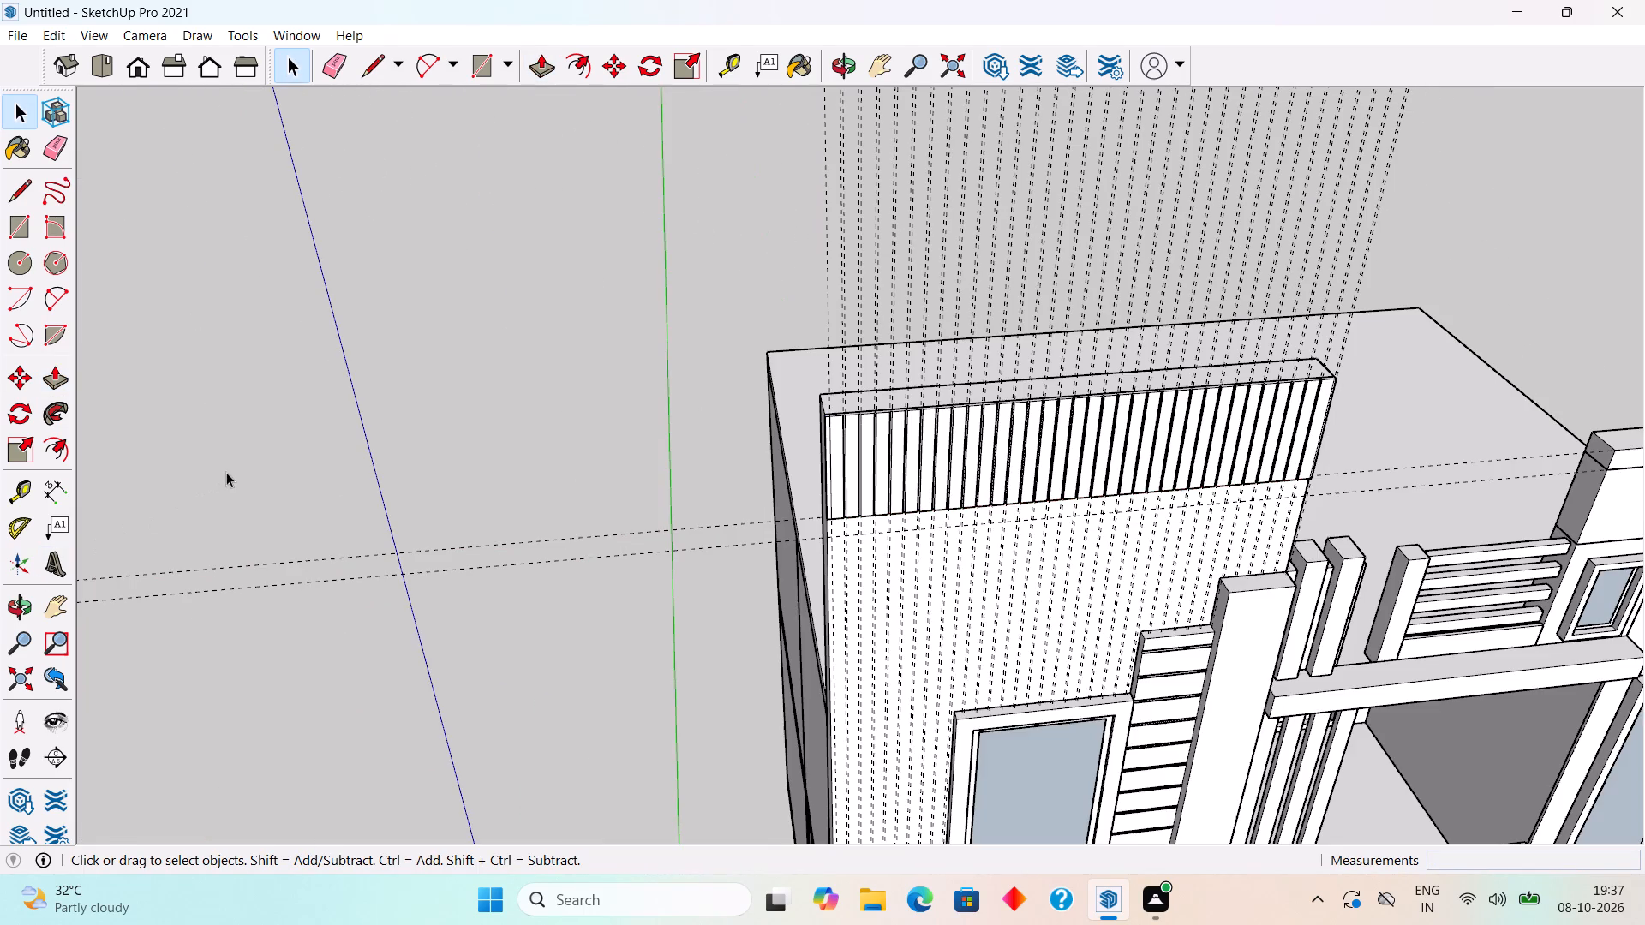
{"action": "middle_click_drag", "start_coordinate": [862, 461], "coordinate": [793, 359]}
{"action": "scroll", "coordinate": [774, 344], "scroll_direction": "down", "scroll_amount": 10}
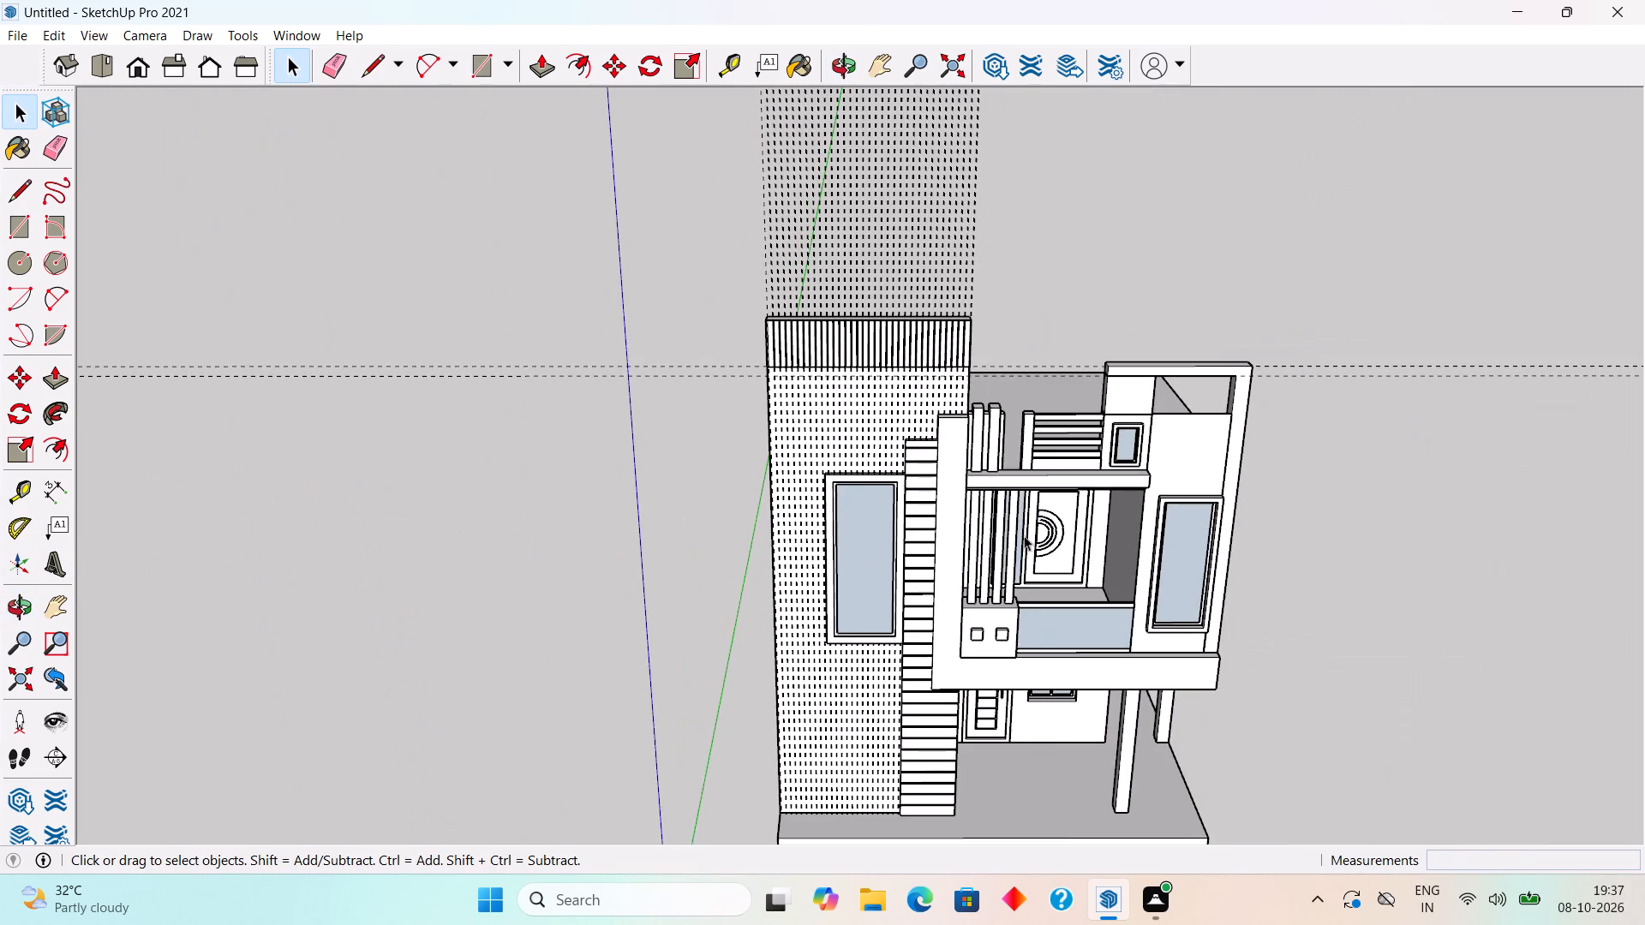
{"action": "middle_click_drag", "start_coordinate": [1020, 533], "coordinate": [1028, 360]}
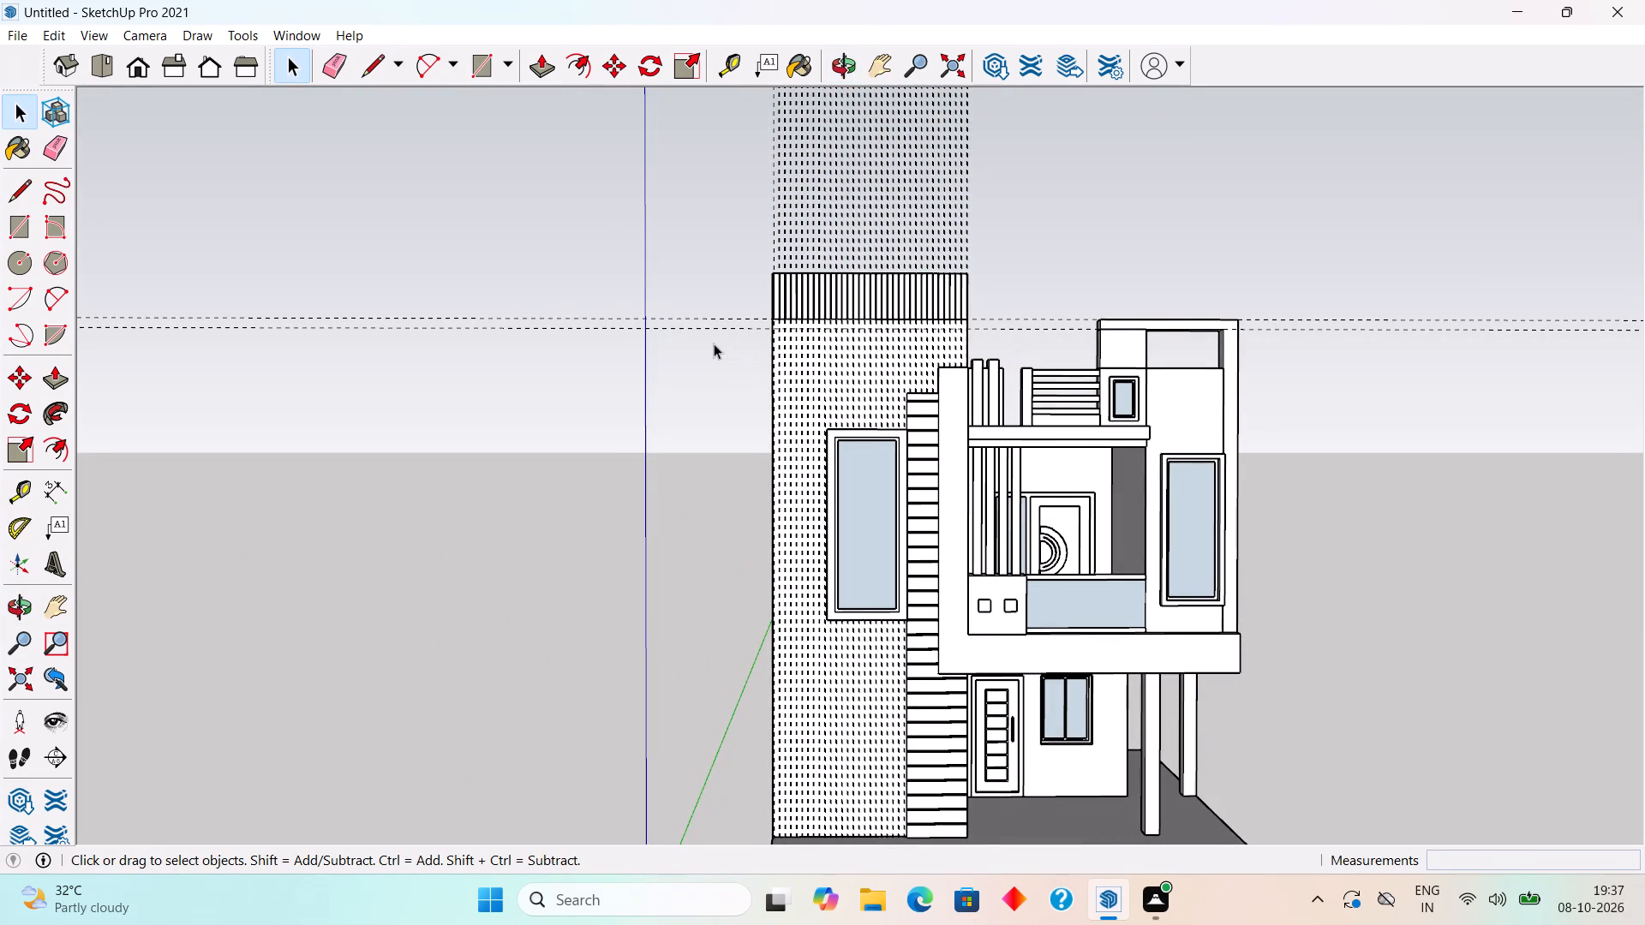
{"action": "scroll", "coordinate": [714, 343], "scroll_direction": "up", "scroll_amount": 1}
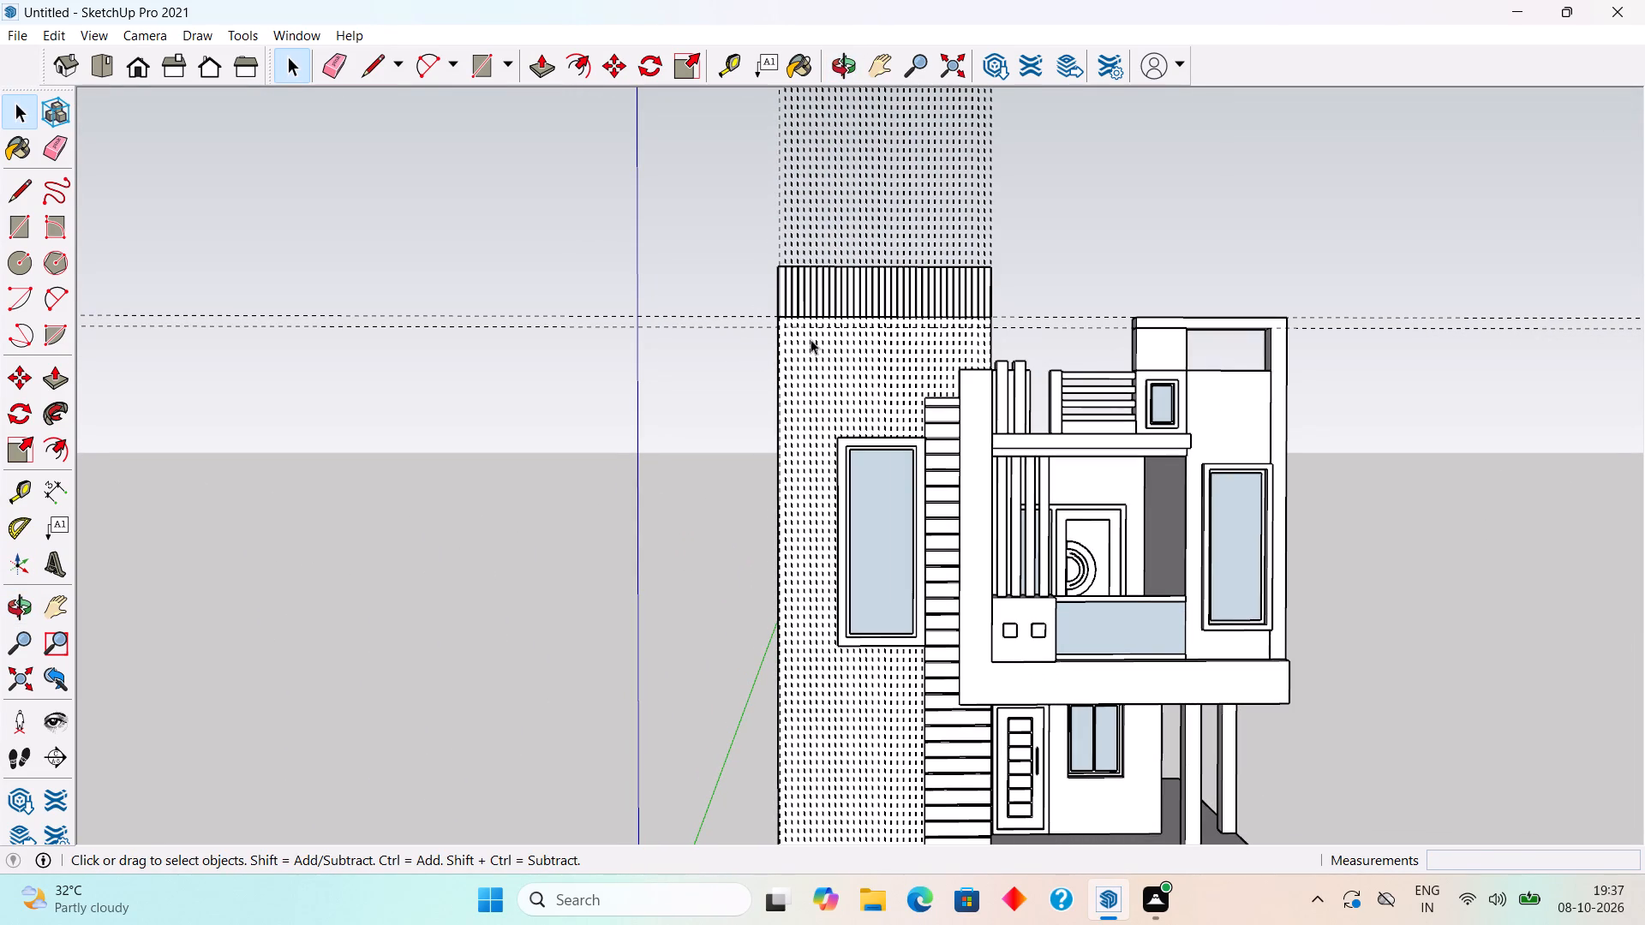
{"action": "left_click_drag", "start_coordinate": [1020, 191], "coordinate": [772, 165]}
{"action": "left_click_drag", "start_coordinate": [772, 165], "coordinate": [753, 165]}
{"action": "key", "text": "Delete"}
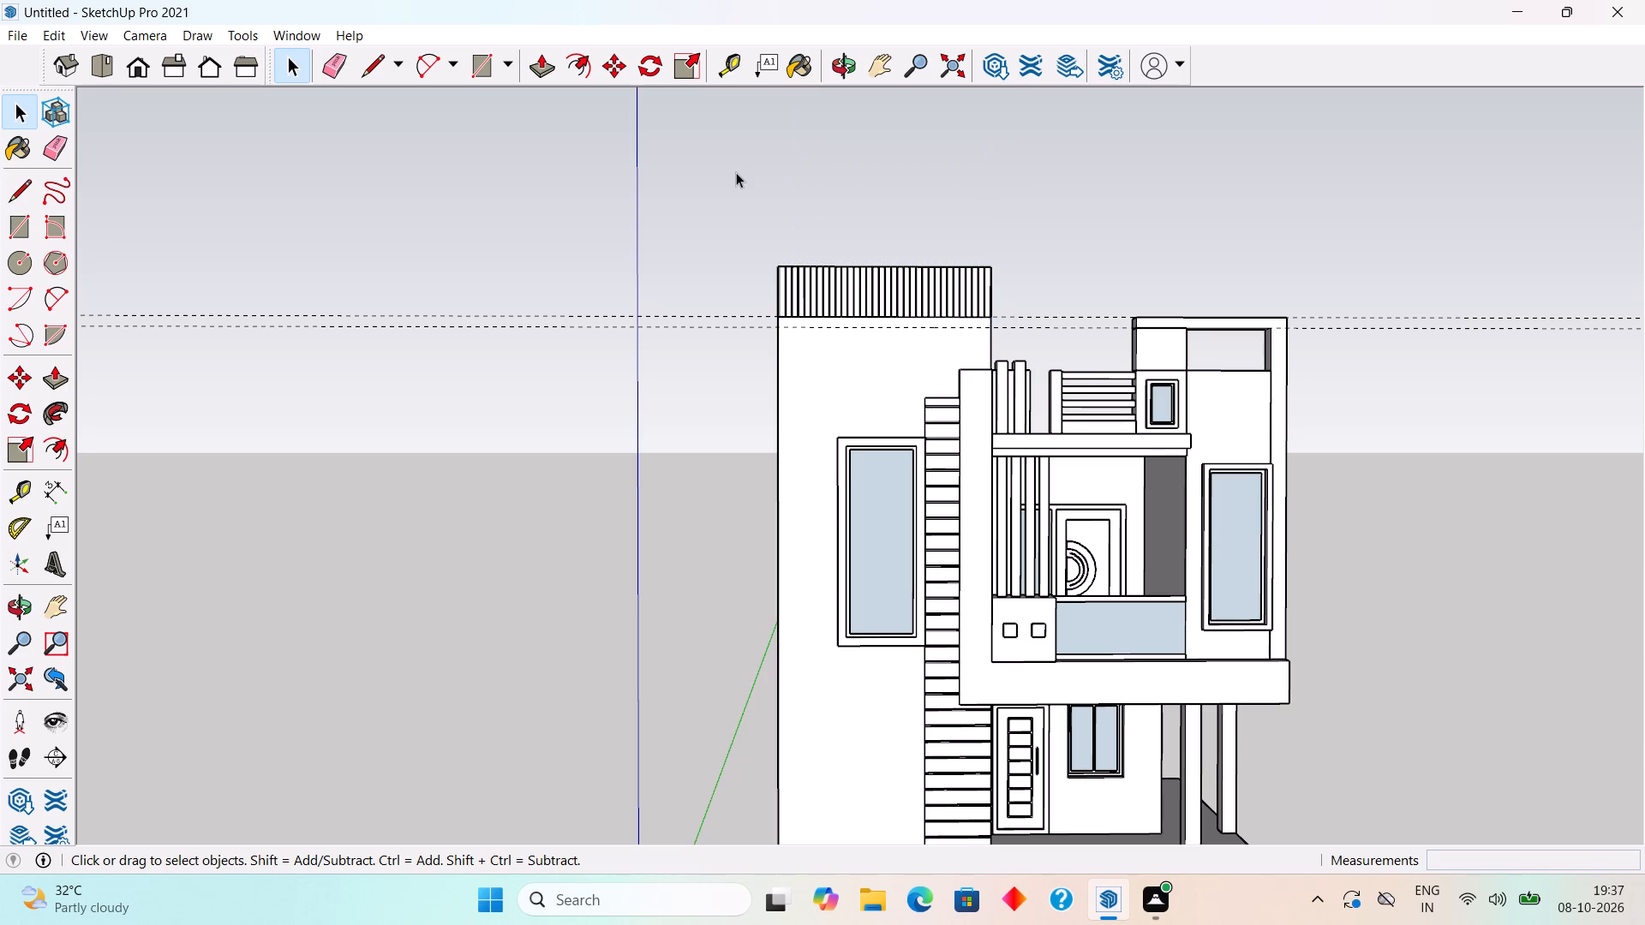
Unhide all hidden geometry to bring back the L-shaped frame beside the grooved band.
{"action": "scroll", "coordinate": [737, 171], "scroll_direction": "down", "scroll_amount": 5}
{"action": "middle_click_drag", "start_coordinate": [776, 202], "coordinate": [928, 561]}
{"action": "scroll", "coordinate": [830, 414], "scroll_direction": "up", "scroll_amount": 5}
{"action": "scroll", "coordinate": [798, 331], "scroll_direction": "up", "scroll_amount": 7}
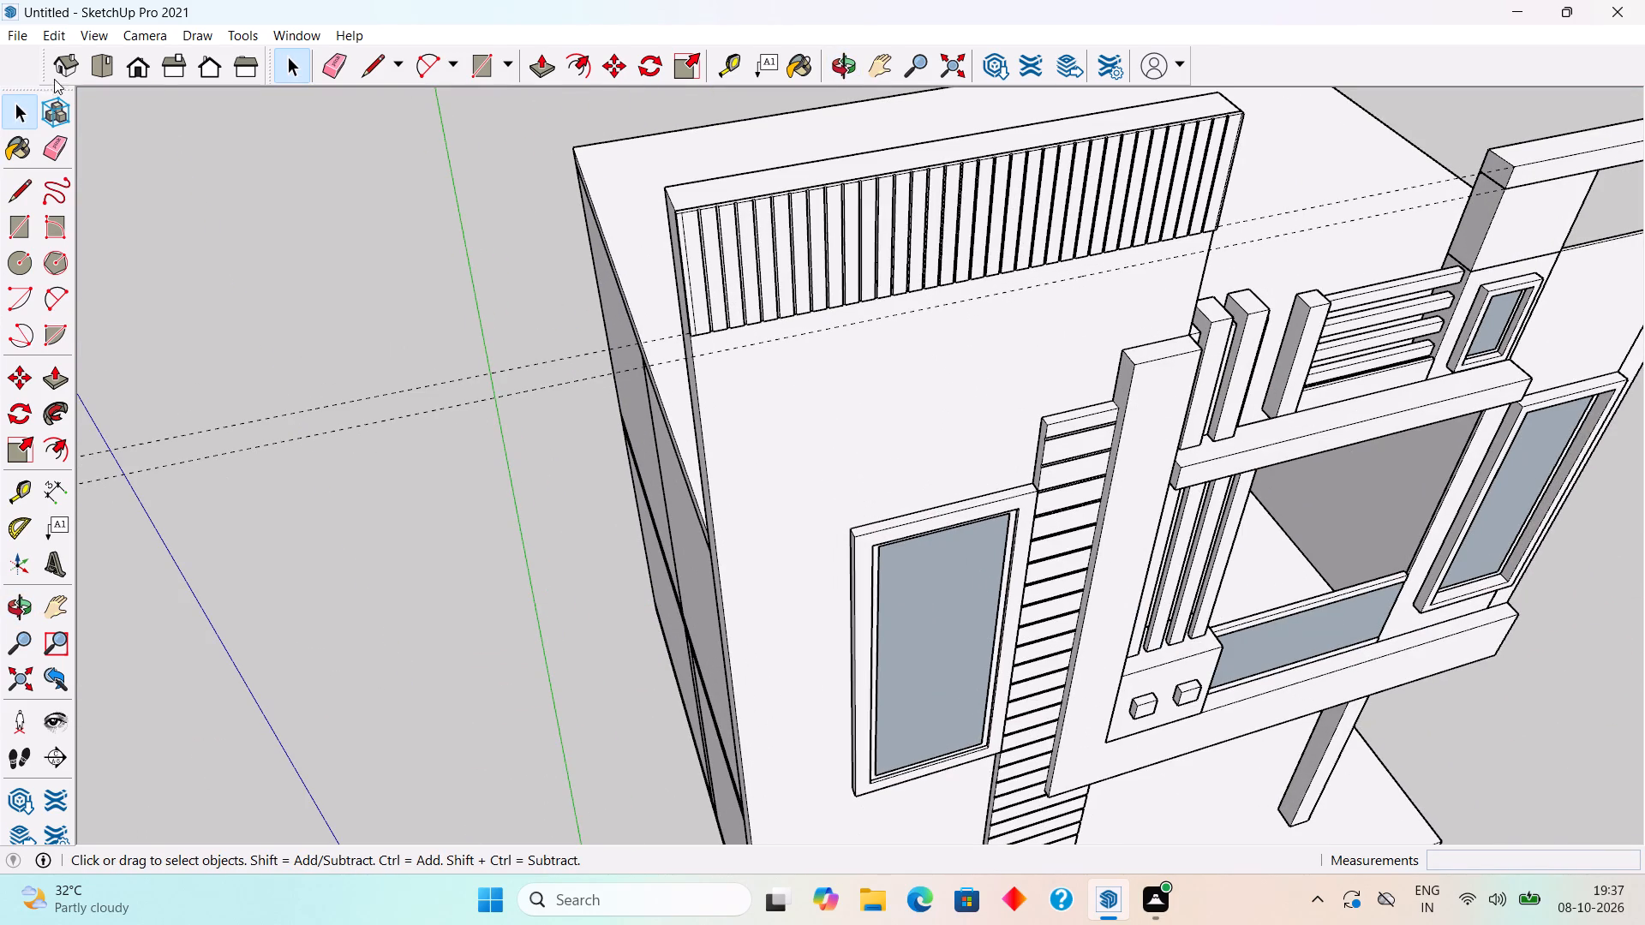
{"action": "left_click", "coordinate": [55, 33]}
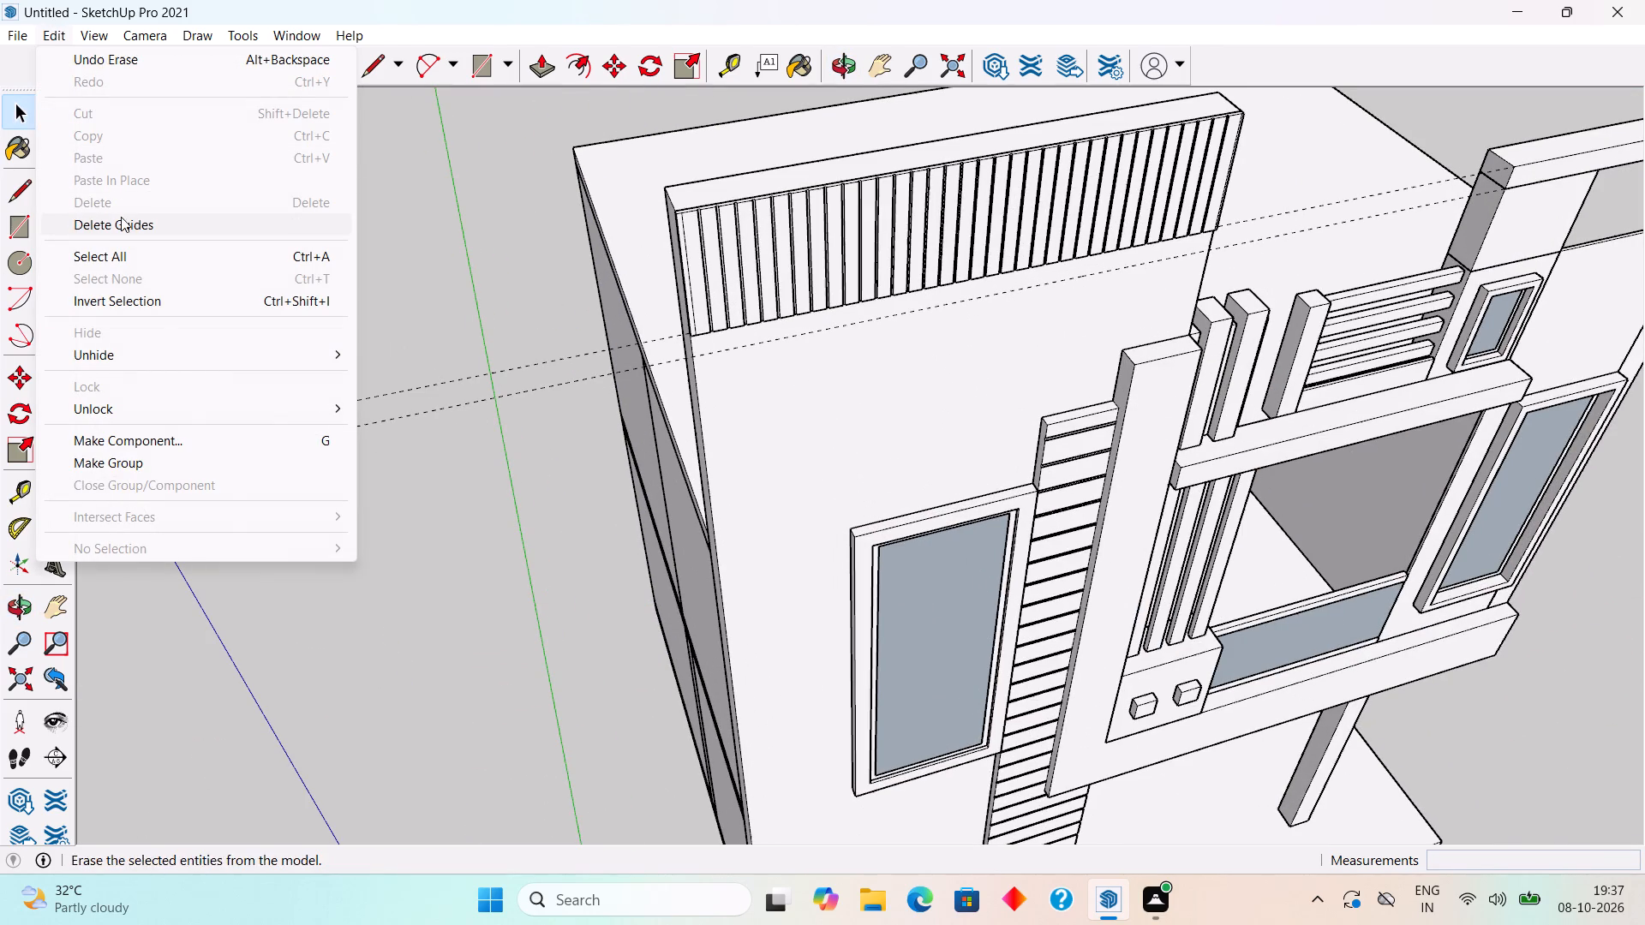
{"action": "left_click", "coordinate": [146, 361]}
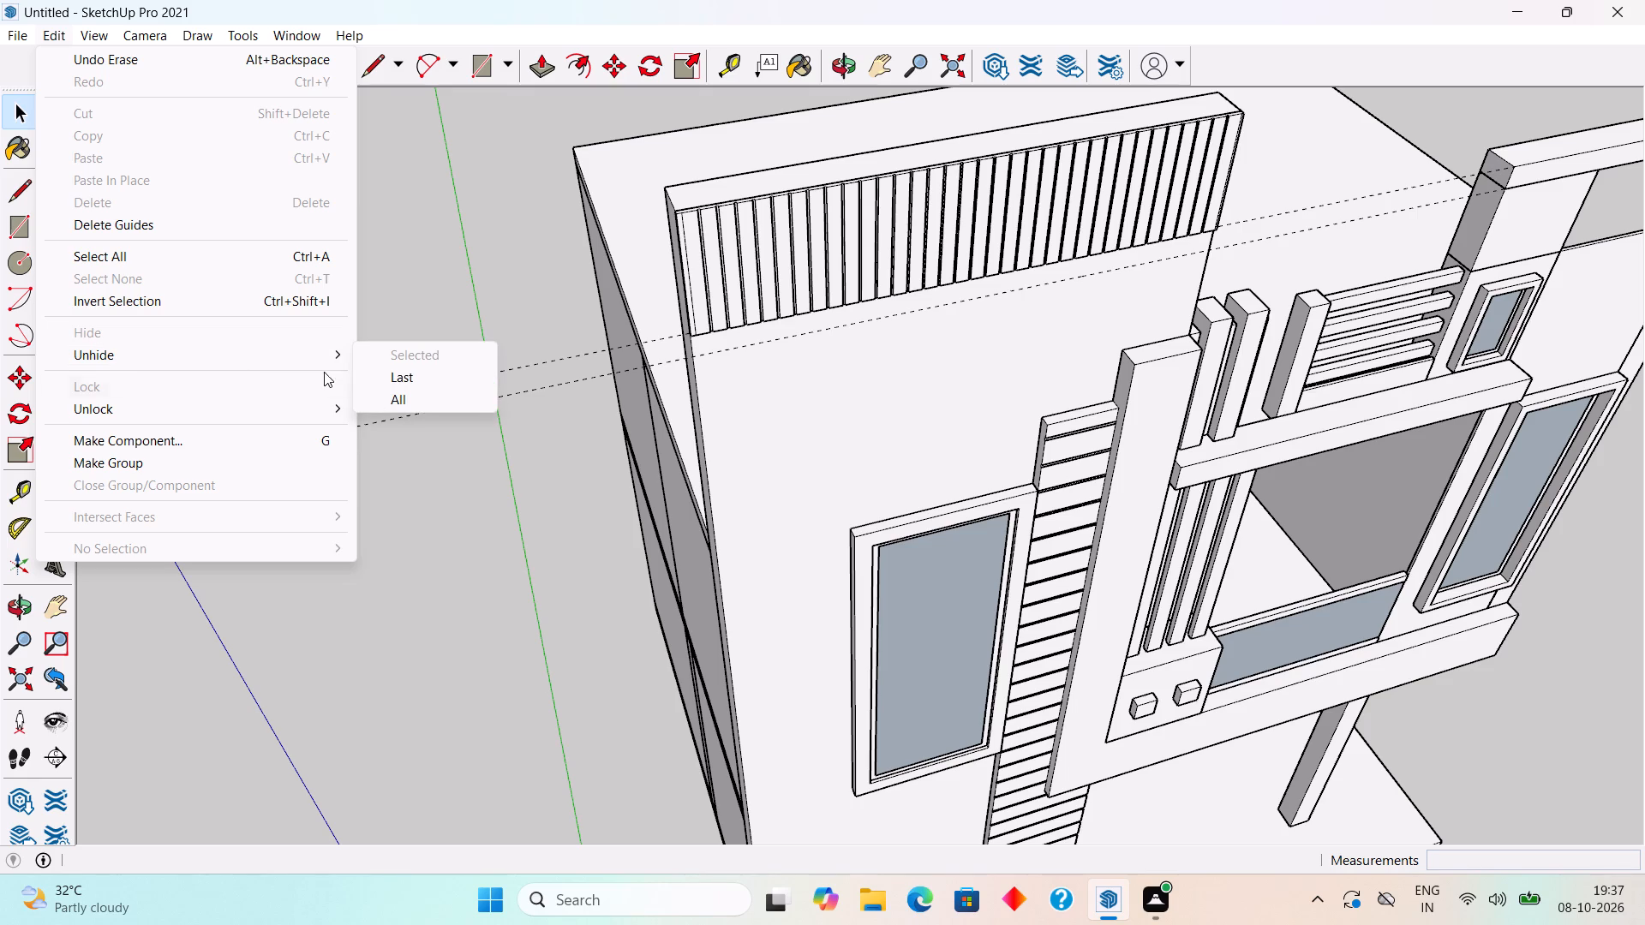
{"action": "left_click", "coordinate": [331, 359]}
{"action": "left_click", "coordinate": [376, 393]}
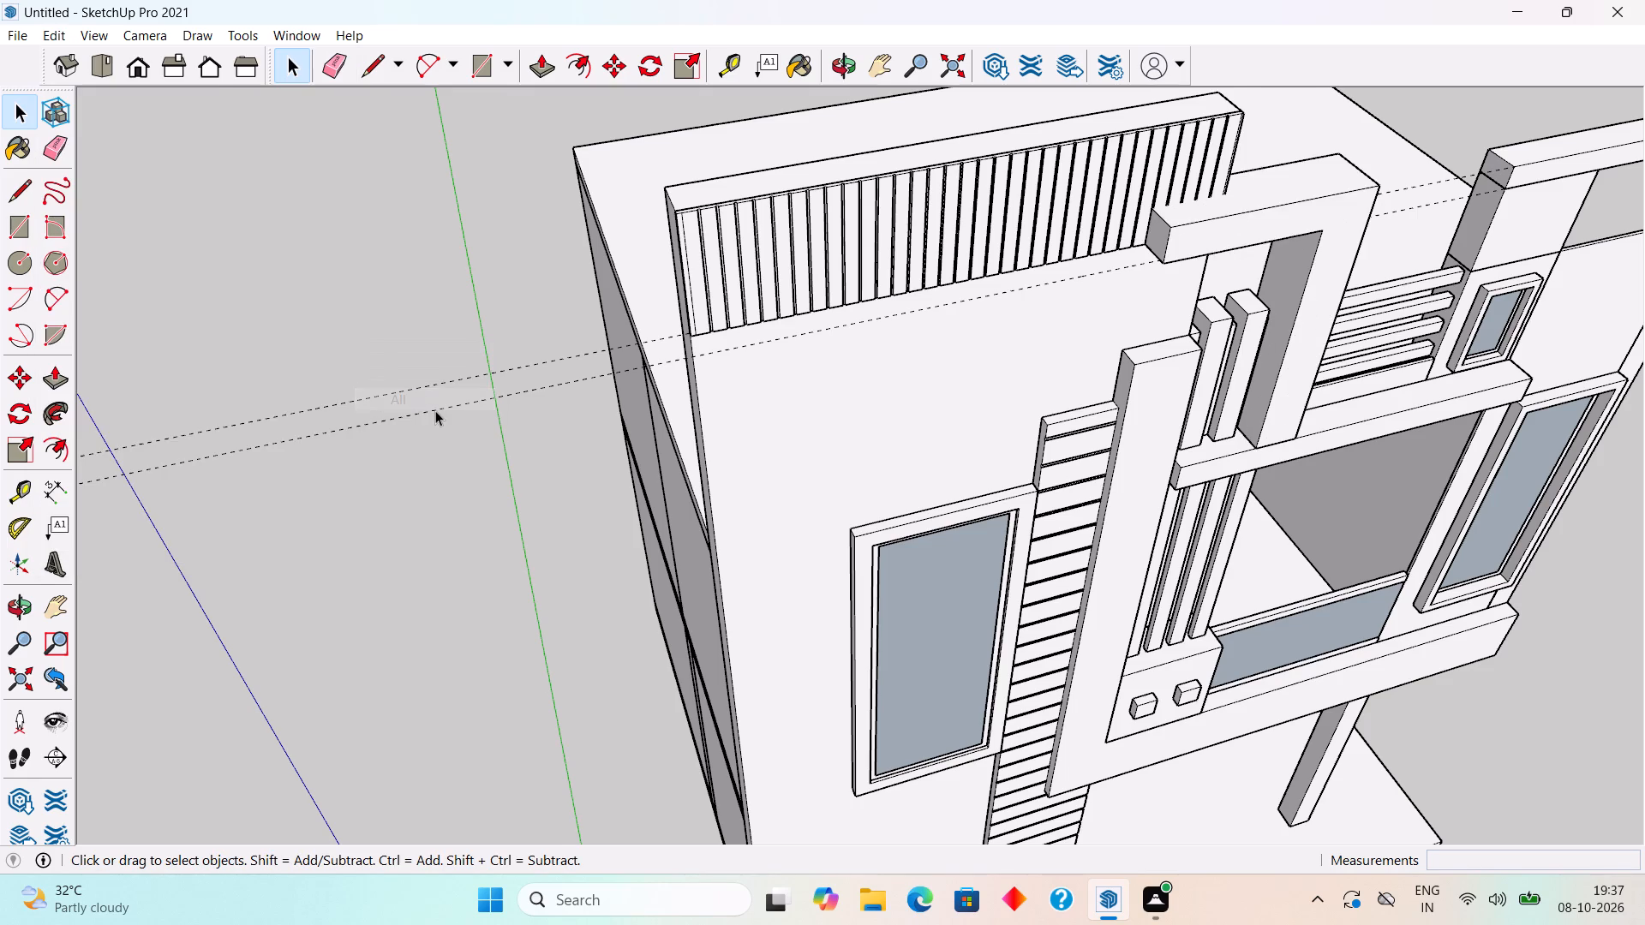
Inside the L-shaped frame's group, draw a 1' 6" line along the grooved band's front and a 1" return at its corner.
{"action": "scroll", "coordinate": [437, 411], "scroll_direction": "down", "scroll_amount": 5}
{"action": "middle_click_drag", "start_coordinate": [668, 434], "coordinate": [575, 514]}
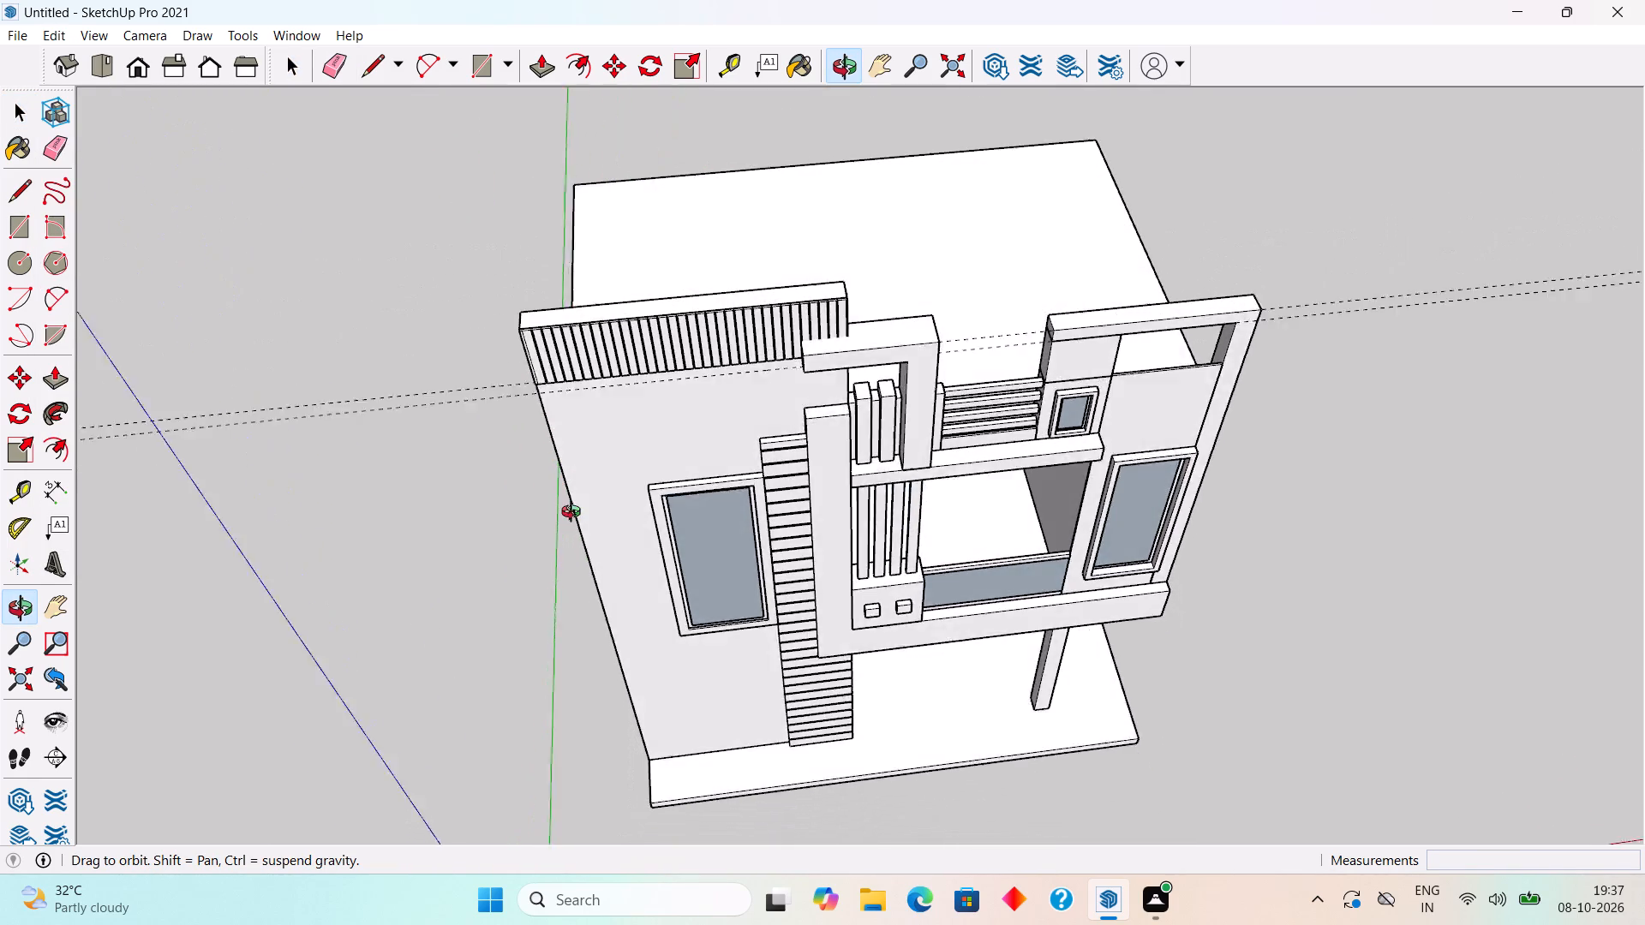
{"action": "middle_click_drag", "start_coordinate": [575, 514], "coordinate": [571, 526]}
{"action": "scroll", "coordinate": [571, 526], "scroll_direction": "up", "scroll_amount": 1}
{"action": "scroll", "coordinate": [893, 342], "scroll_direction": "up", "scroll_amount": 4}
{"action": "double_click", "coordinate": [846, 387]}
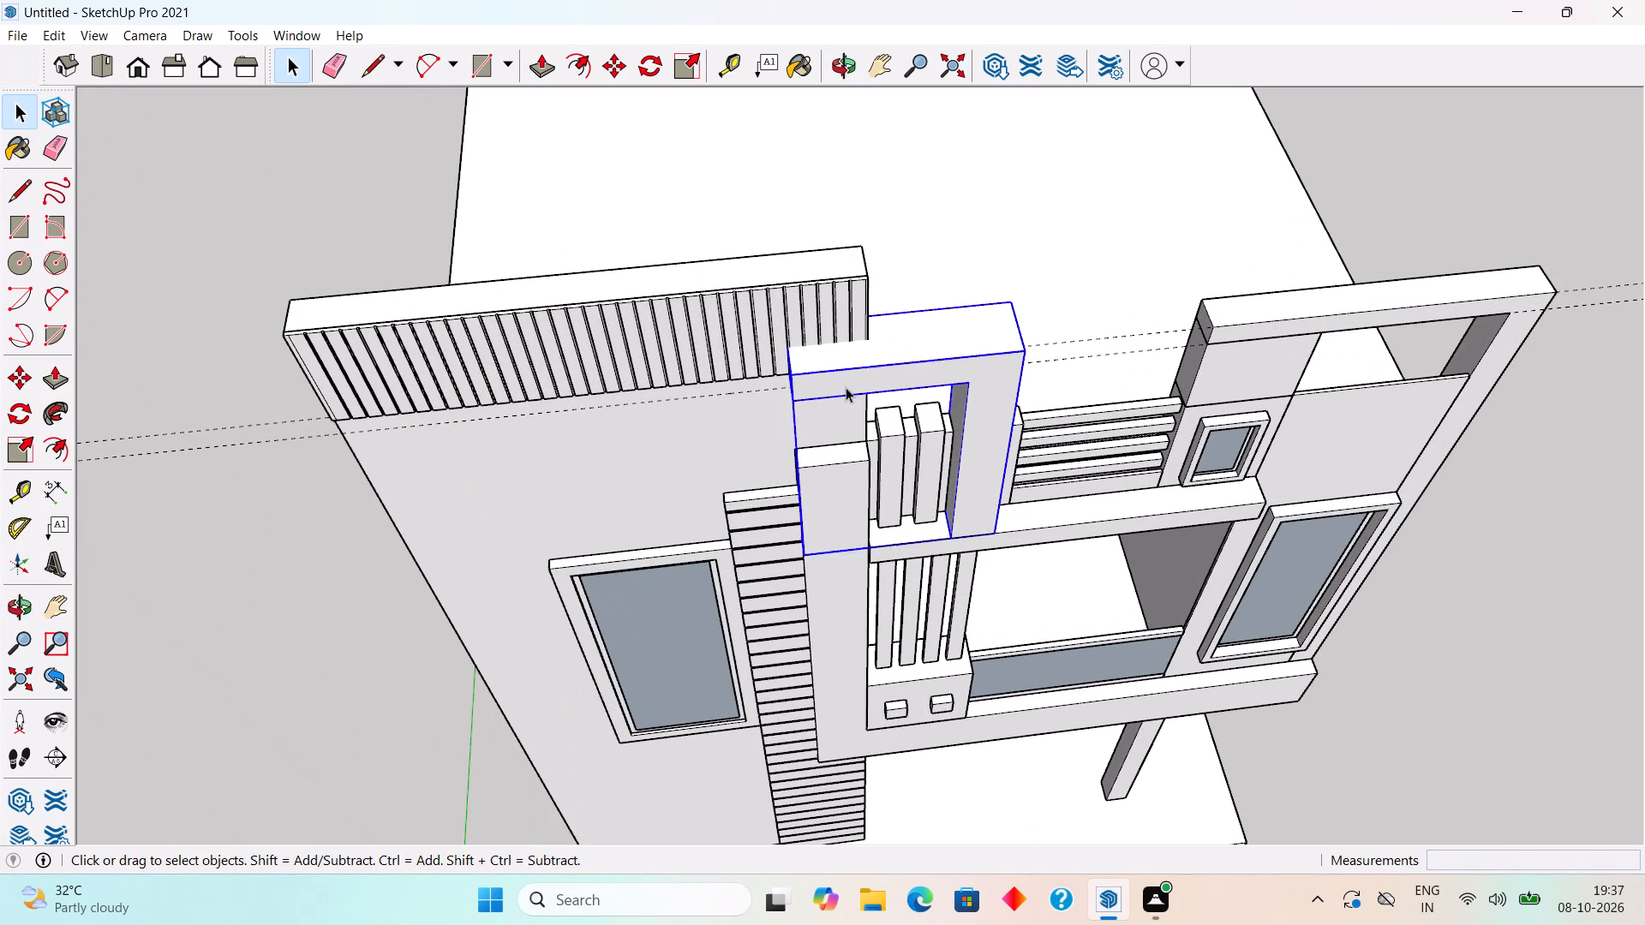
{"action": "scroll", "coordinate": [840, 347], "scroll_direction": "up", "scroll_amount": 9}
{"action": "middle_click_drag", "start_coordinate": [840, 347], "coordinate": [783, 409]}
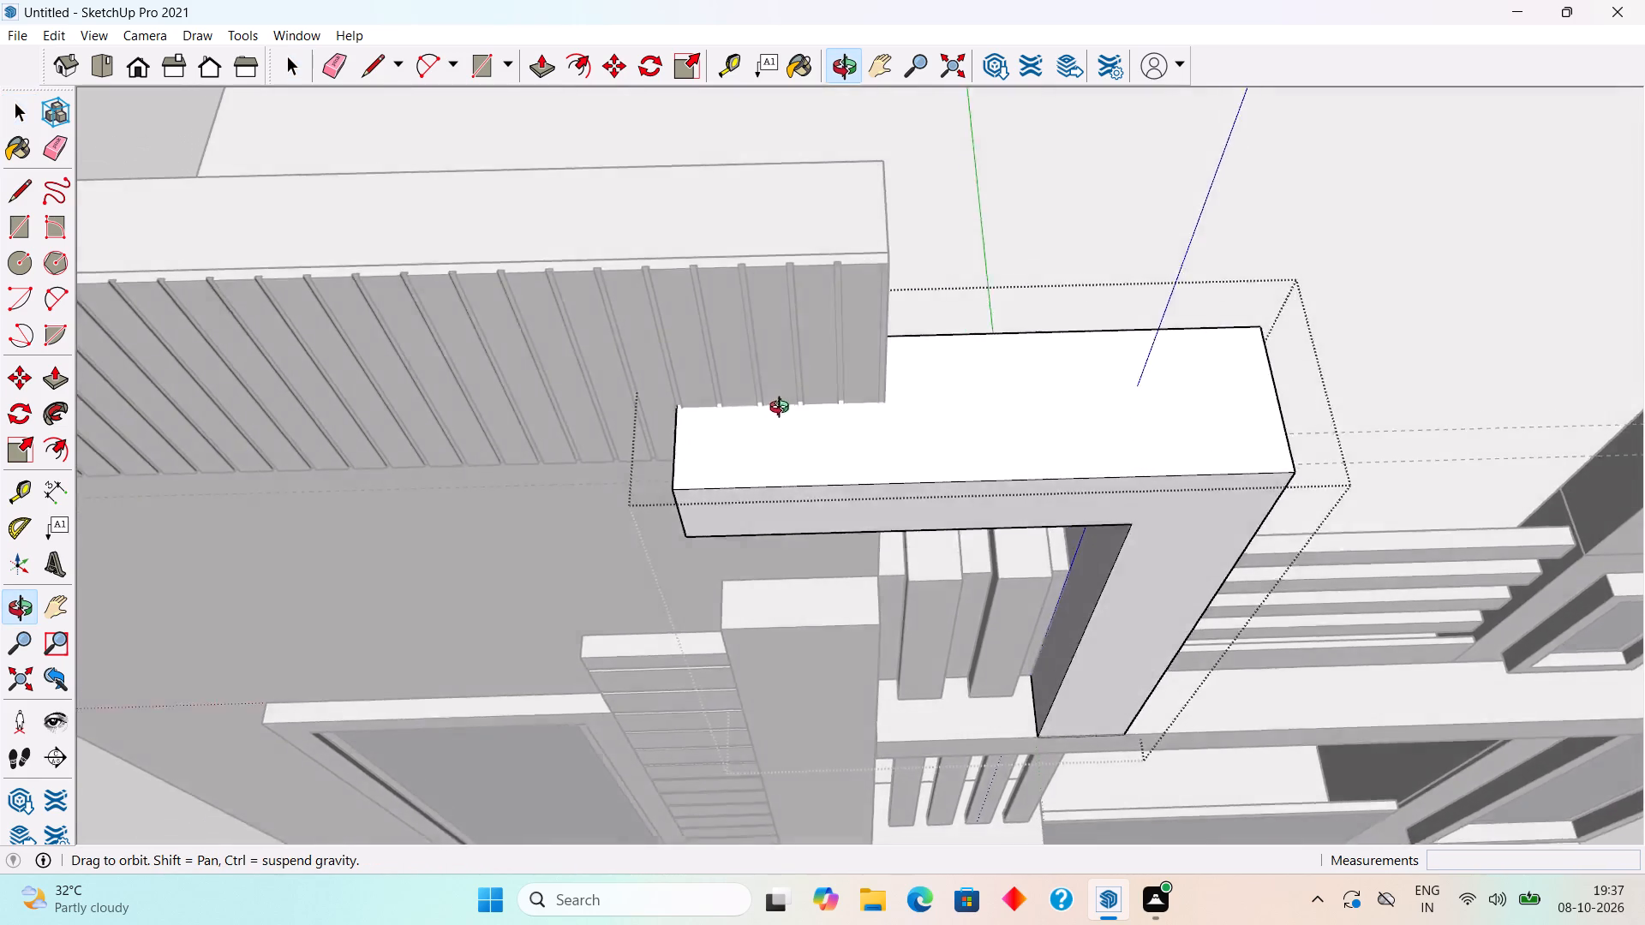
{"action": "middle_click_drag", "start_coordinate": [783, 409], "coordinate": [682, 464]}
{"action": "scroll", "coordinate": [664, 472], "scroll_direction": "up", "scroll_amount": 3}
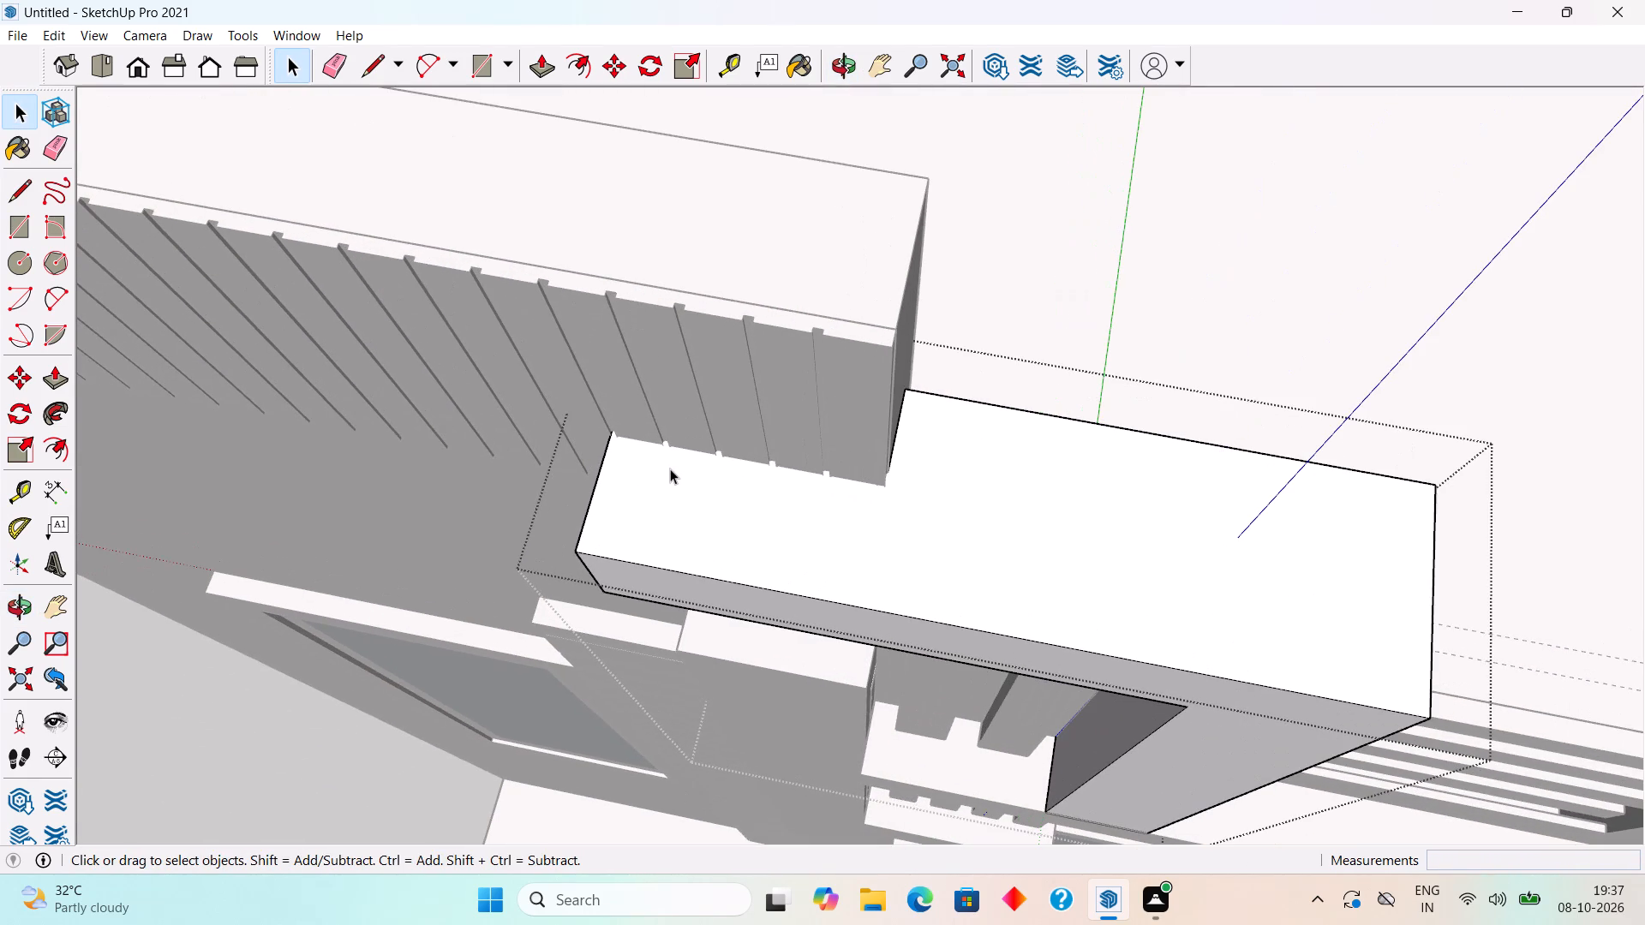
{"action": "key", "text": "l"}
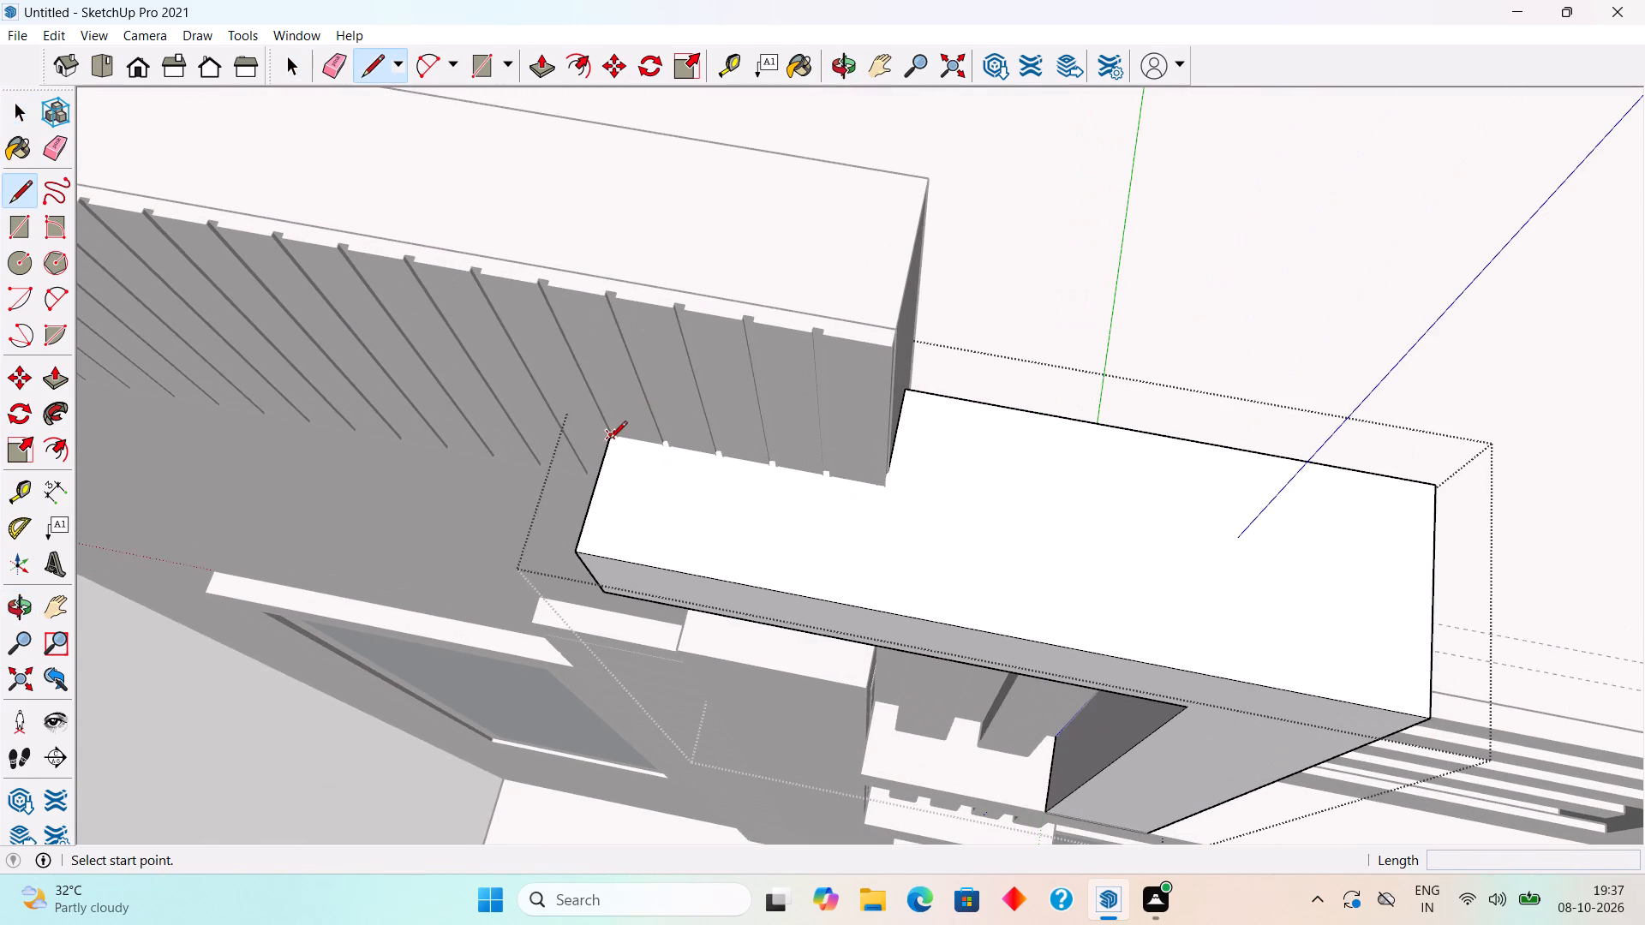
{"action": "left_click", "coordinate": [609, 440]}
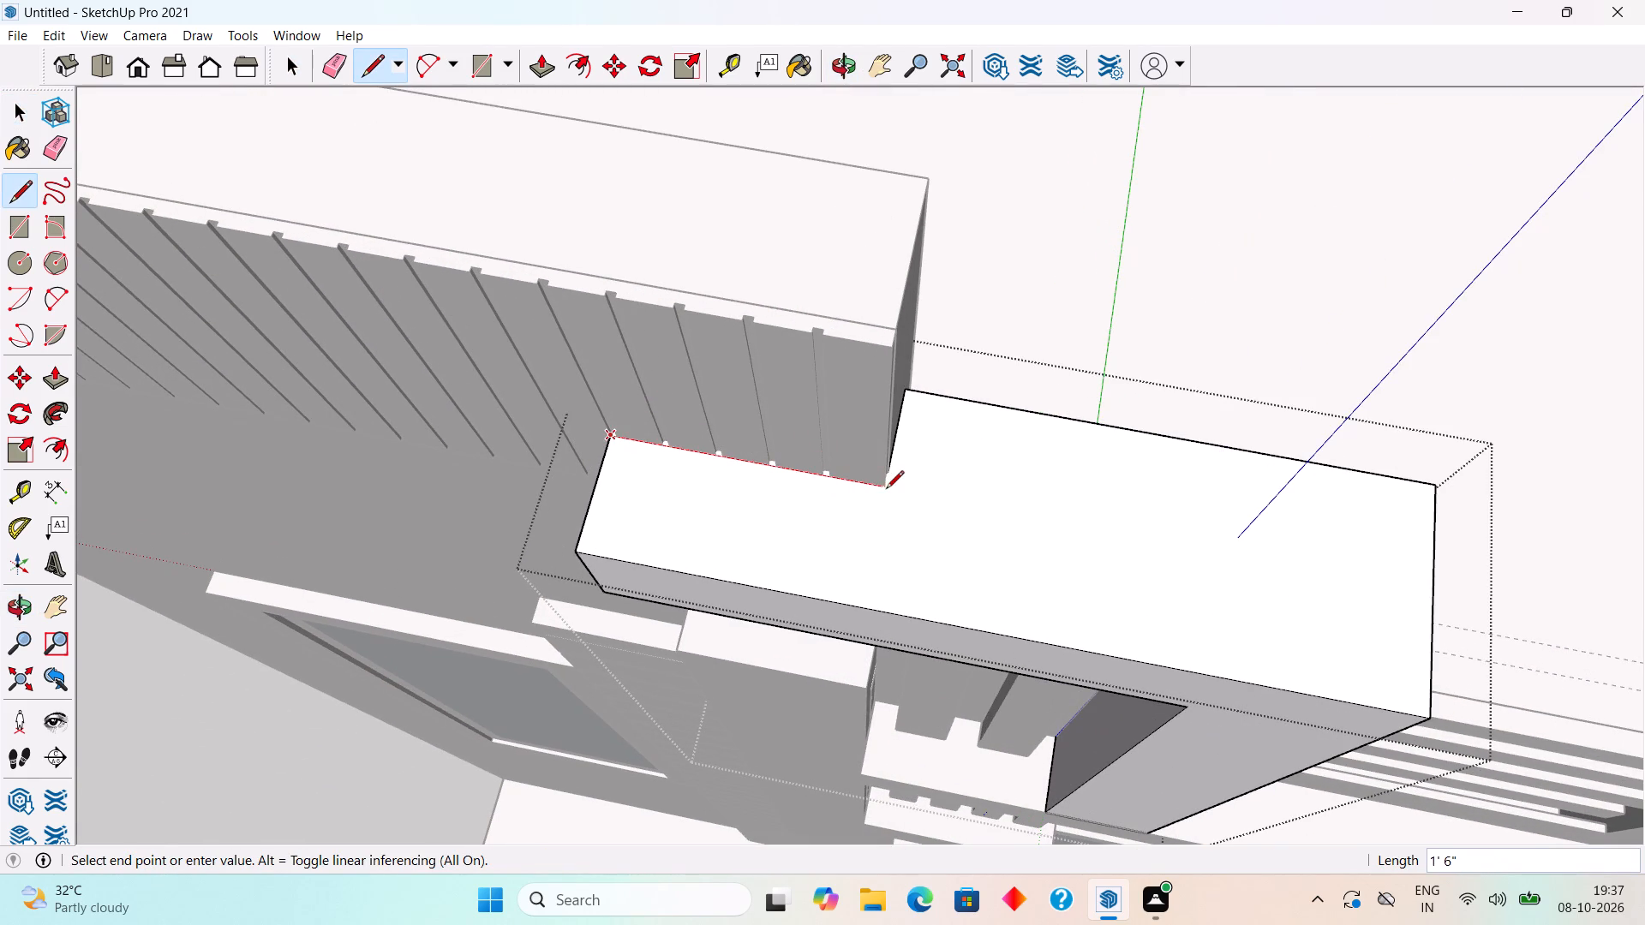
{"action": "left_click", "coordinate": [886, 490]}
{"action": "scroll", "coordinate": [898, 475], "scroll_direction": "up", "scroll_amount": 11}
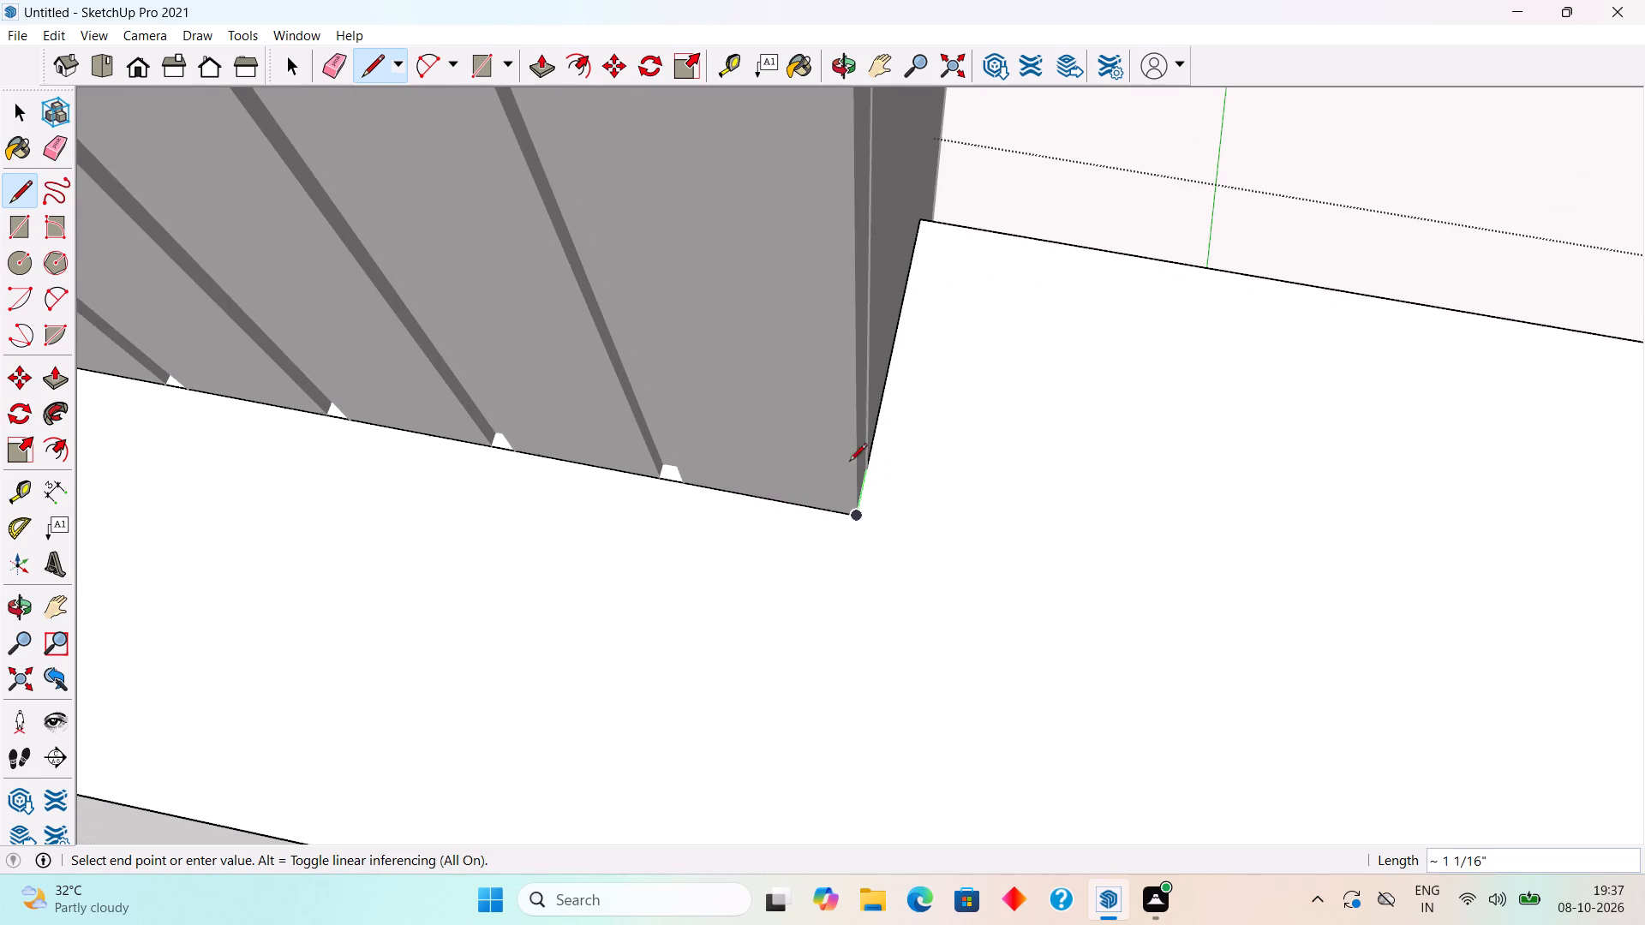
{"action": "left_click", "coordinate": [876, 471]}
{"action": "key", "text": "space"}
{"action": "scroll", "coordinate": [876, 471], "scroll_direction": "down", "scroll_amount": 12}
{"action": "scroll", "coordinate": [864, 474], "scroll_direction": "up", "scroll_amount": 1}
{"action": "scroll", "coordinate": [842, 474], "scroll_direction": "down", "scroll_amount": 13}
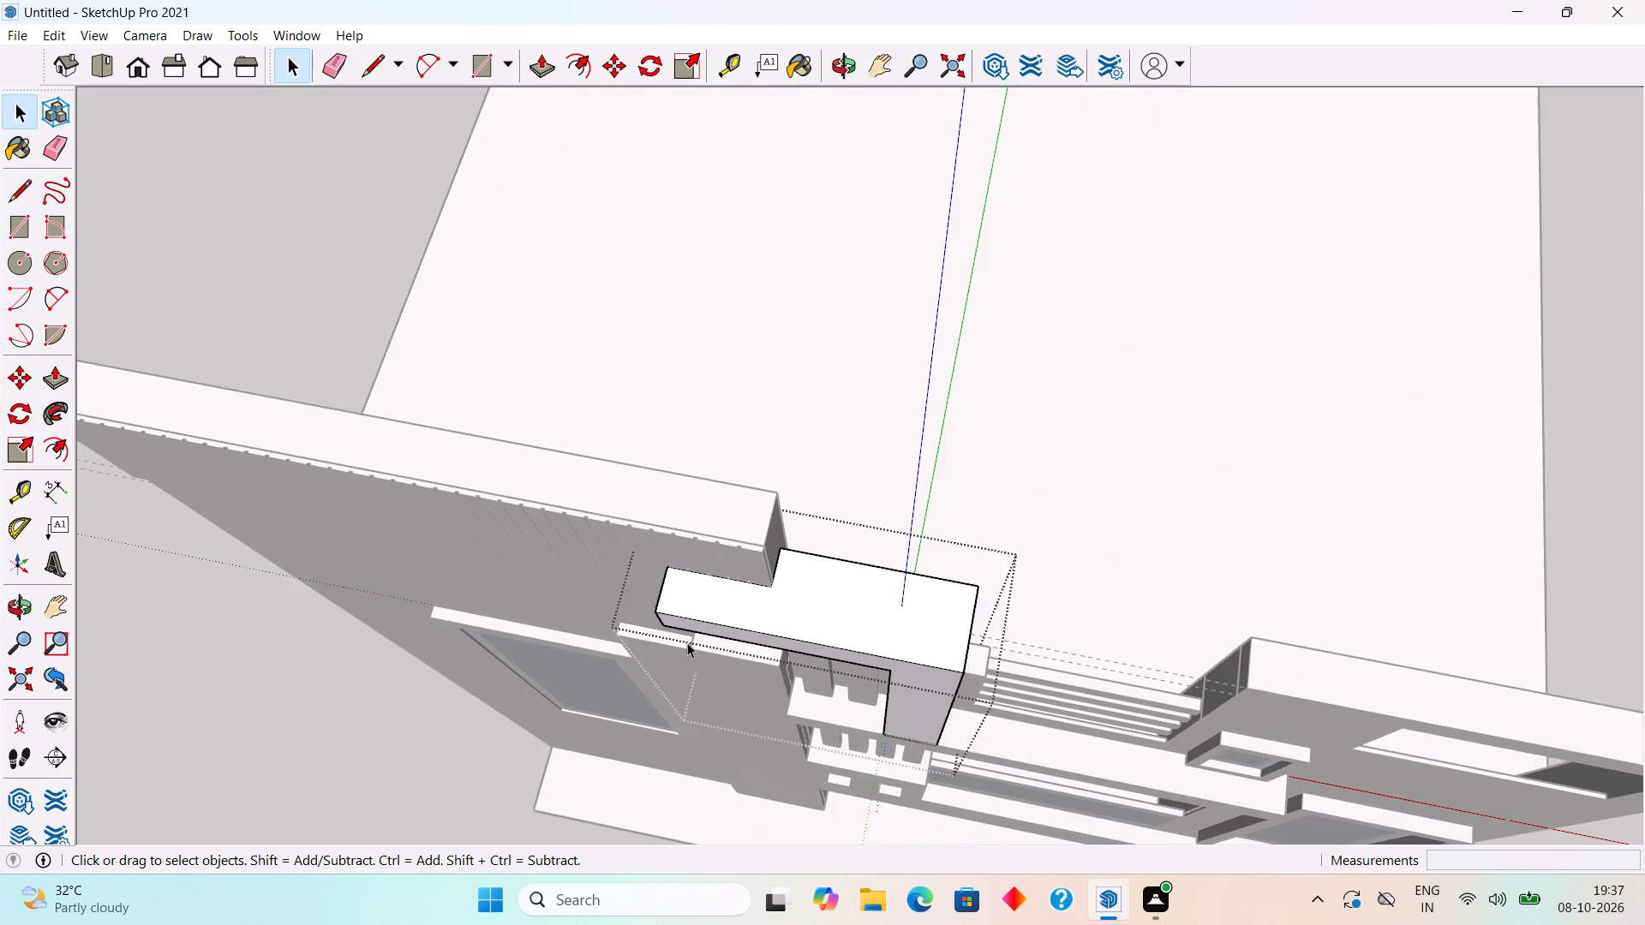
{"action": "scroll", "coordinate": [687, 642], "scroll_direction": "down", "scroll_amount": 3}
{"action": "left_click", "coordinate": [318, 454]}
Examine the whole facade and the junction between the L-shaped frame and the grooved top band.
{"action": "middle_click_drag", "start_coordinate": [488, 620], "coordinate": [505, 401]}
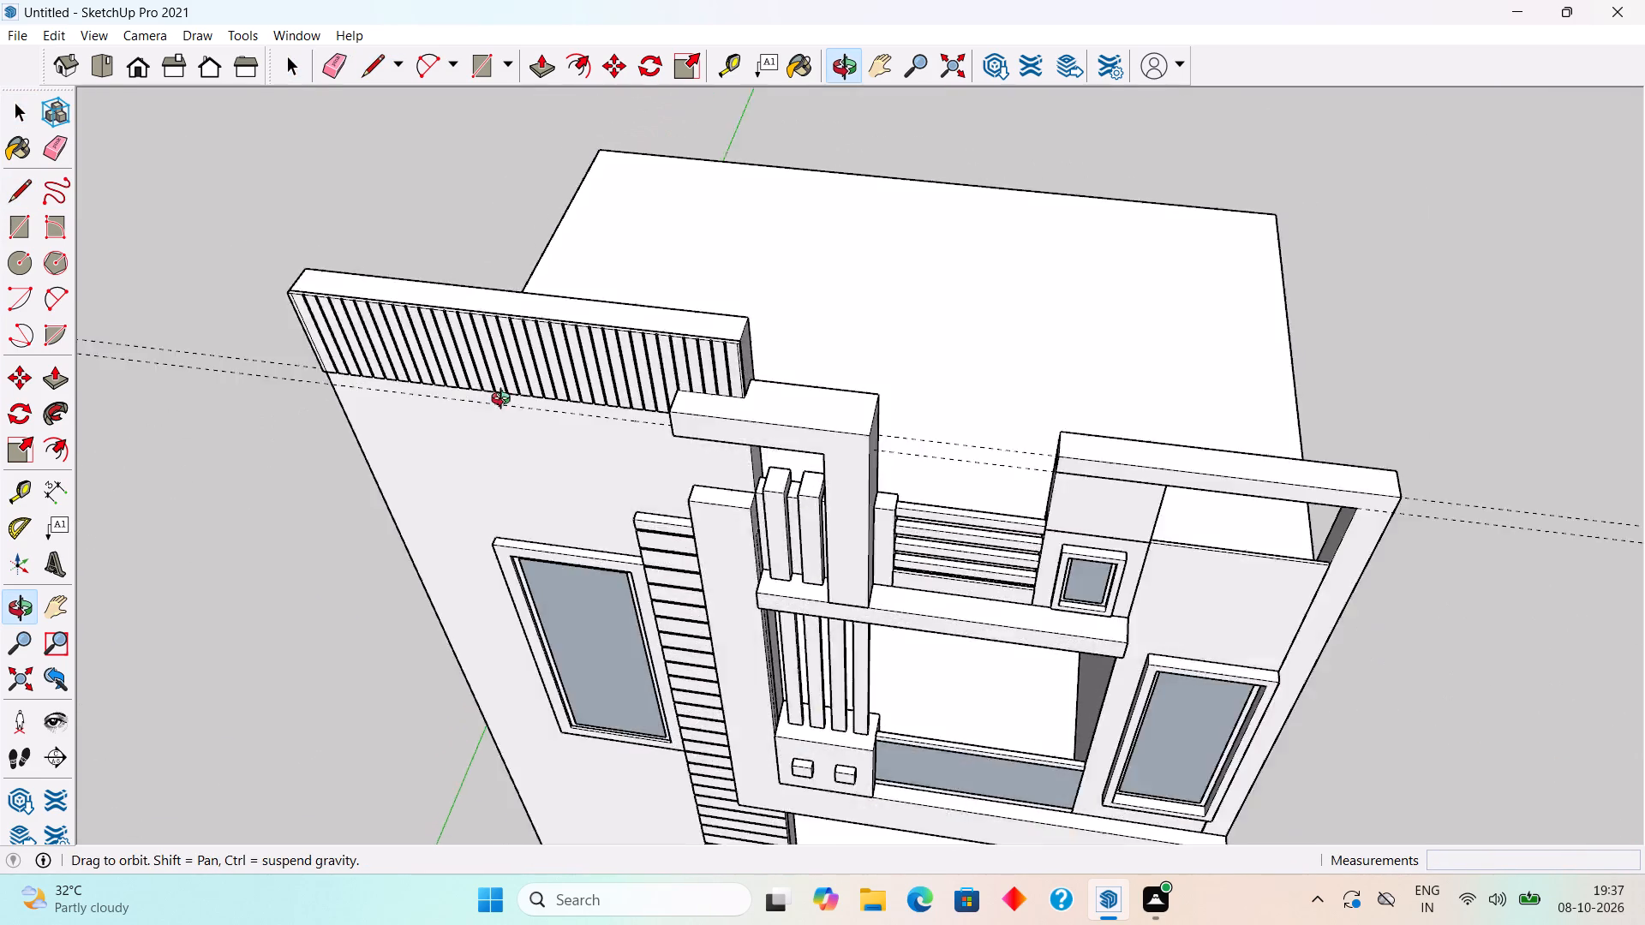
{"action": "middle_click_drag", "start_coordinate": [505, 401], "coordinate": [505, 324]}
{"action": "scroll", "coordinate": [505, 324], "scroll_direction": "down", "scroll_amount": 13}
{"action": "scroll", "coordinate": [757, 752], "scroll_direction": "up", "scroll_amount": 4}
{"action": "middle_click_drag", "start_coordinate": [583, 634], "coordinate": [876, 571]}
{"action": "scroll", "coordinate": [877, 570], "scroll_direction": "down", "scroll_amount": 5}
{"action": "scroll", "coordinate": [642, 656], "scroll_direction": "up", "scroll_amount": 4}
{"action": "scroll", "coordinate": [631, 652], "scroll_direction": "down", "scroll_amount": 1}
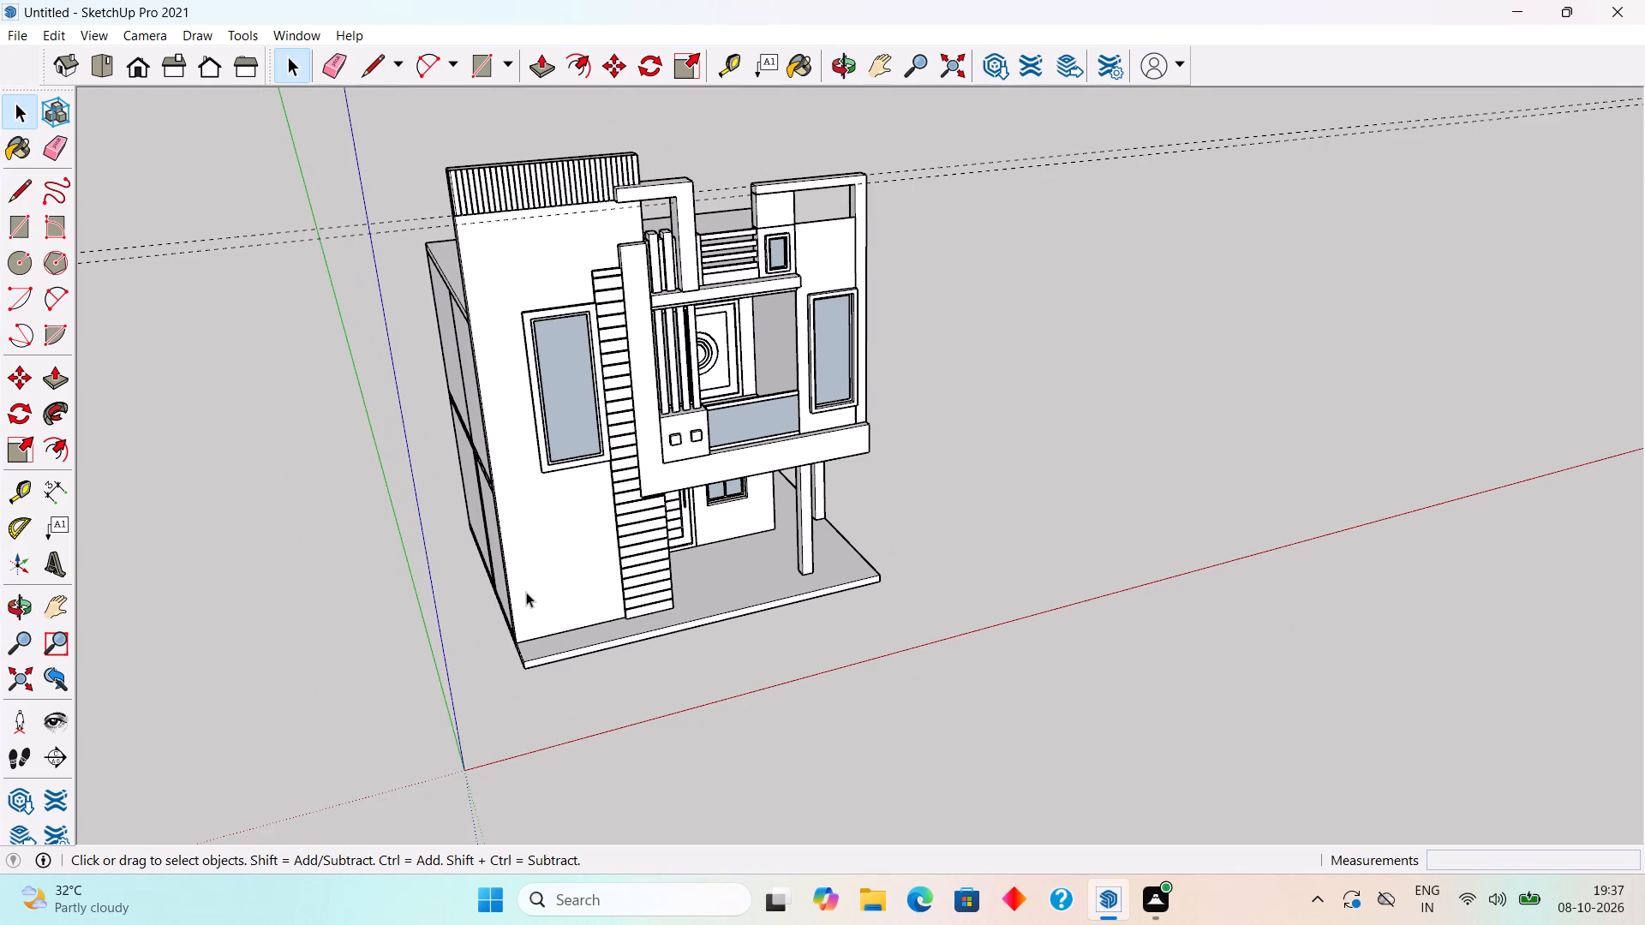
{"action": "scroll", "coordinate": [473, 223], "scroll_direction": "up", "scroll_amount": 2}
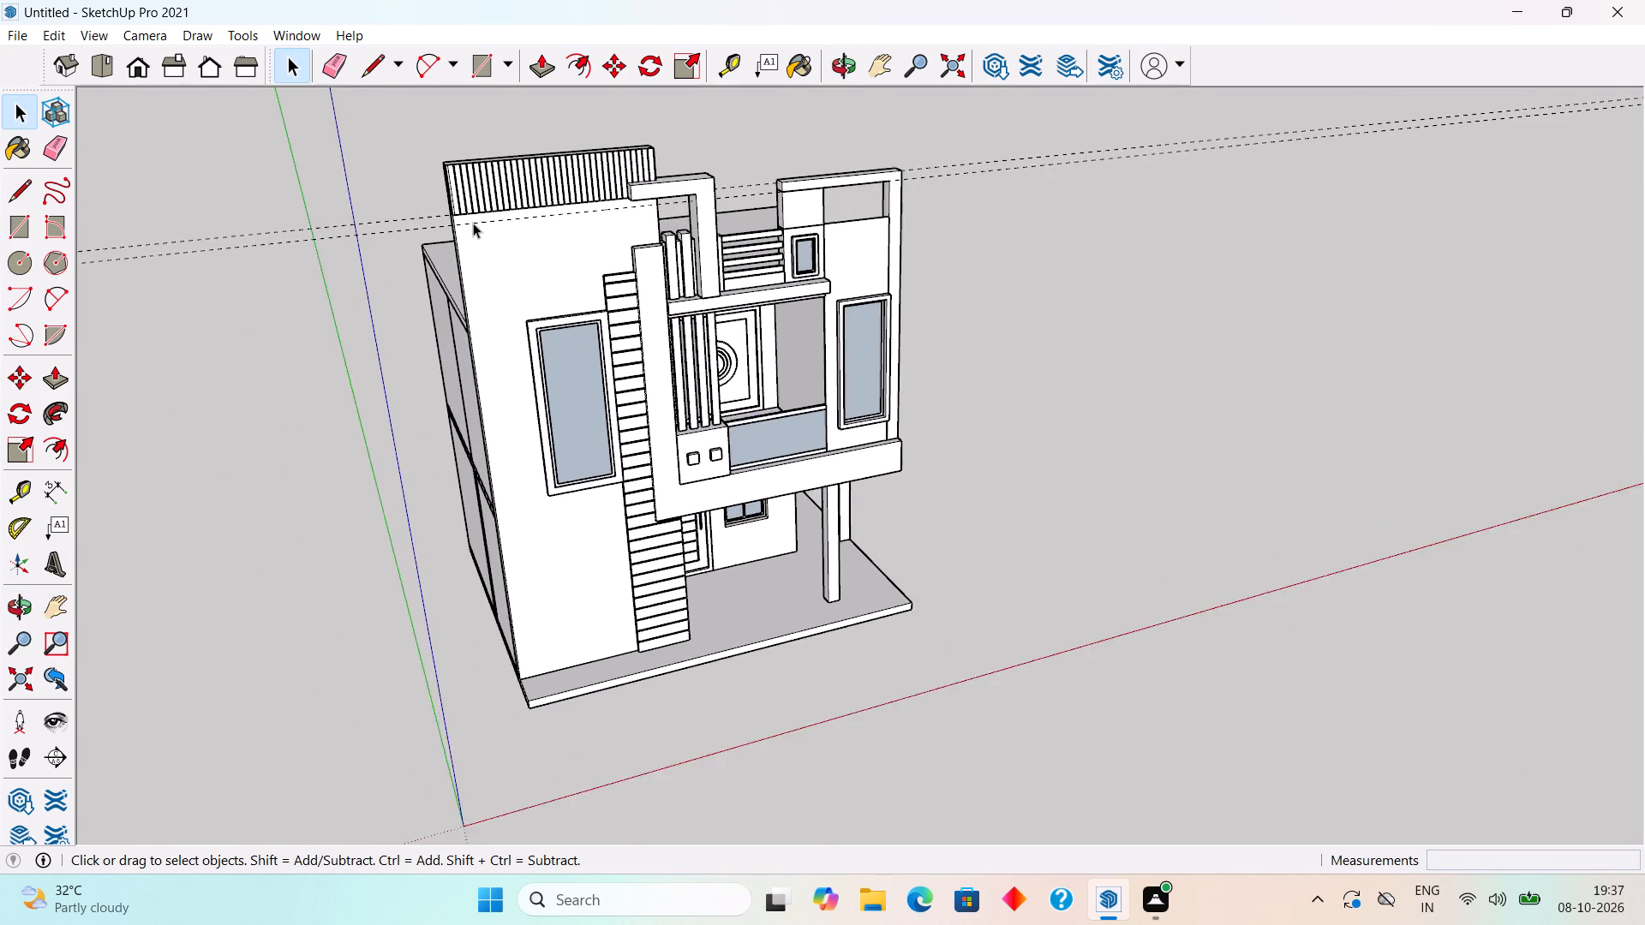
{"action": "scroll", "coordinate": [473, 223], "scroll_direction": "up", "scroll_amount": 9}
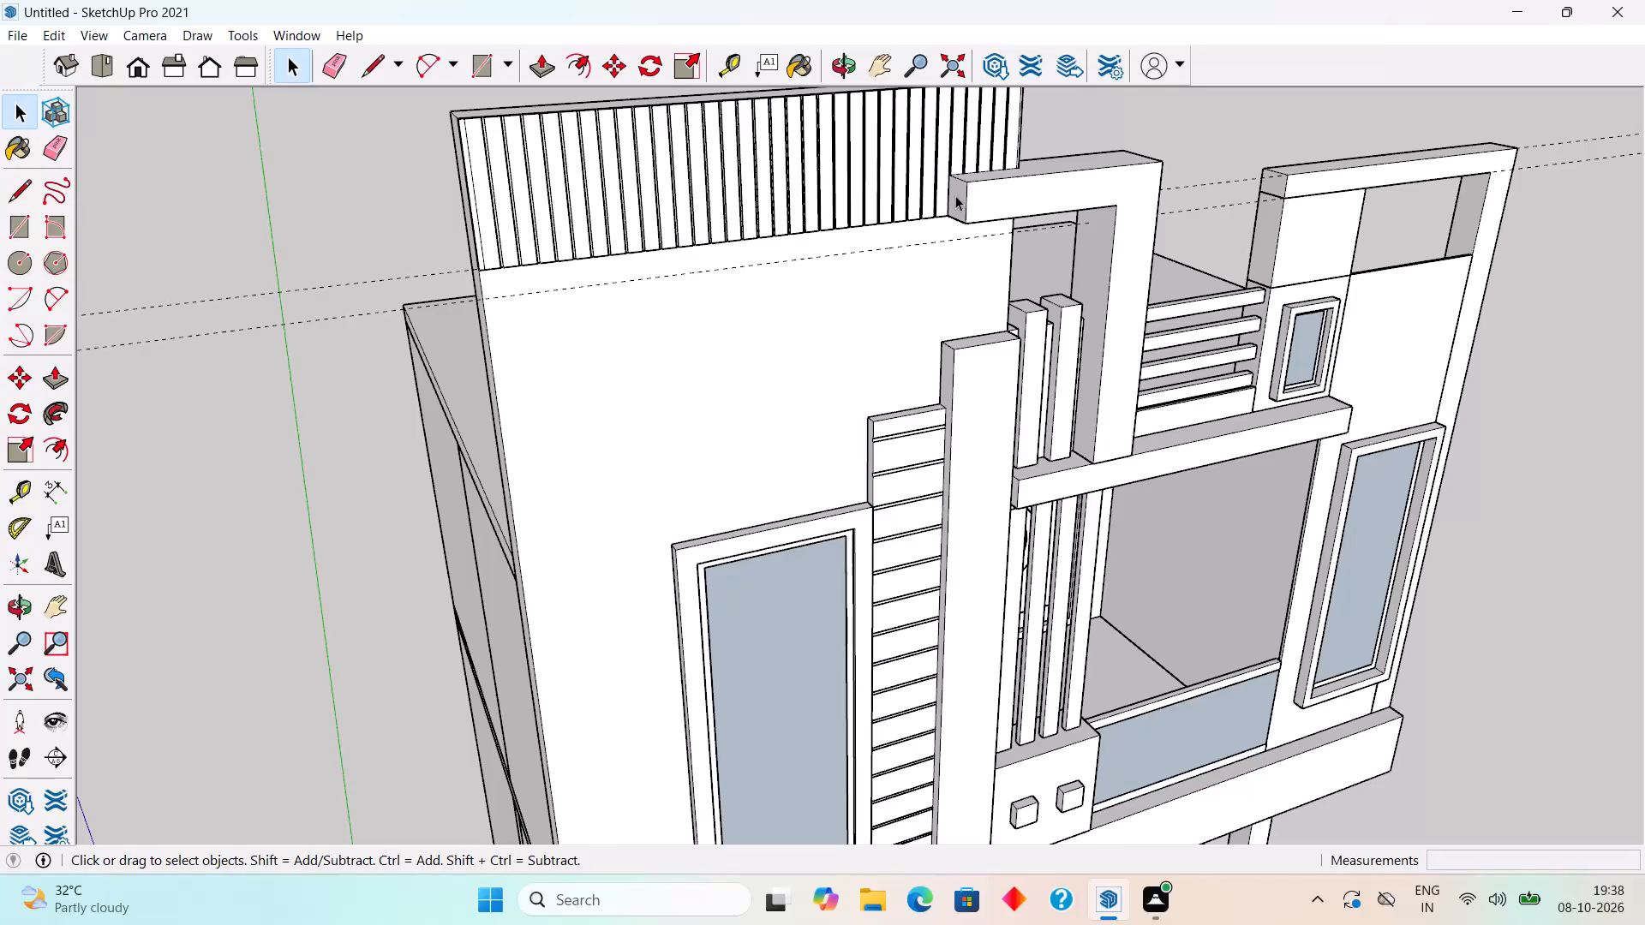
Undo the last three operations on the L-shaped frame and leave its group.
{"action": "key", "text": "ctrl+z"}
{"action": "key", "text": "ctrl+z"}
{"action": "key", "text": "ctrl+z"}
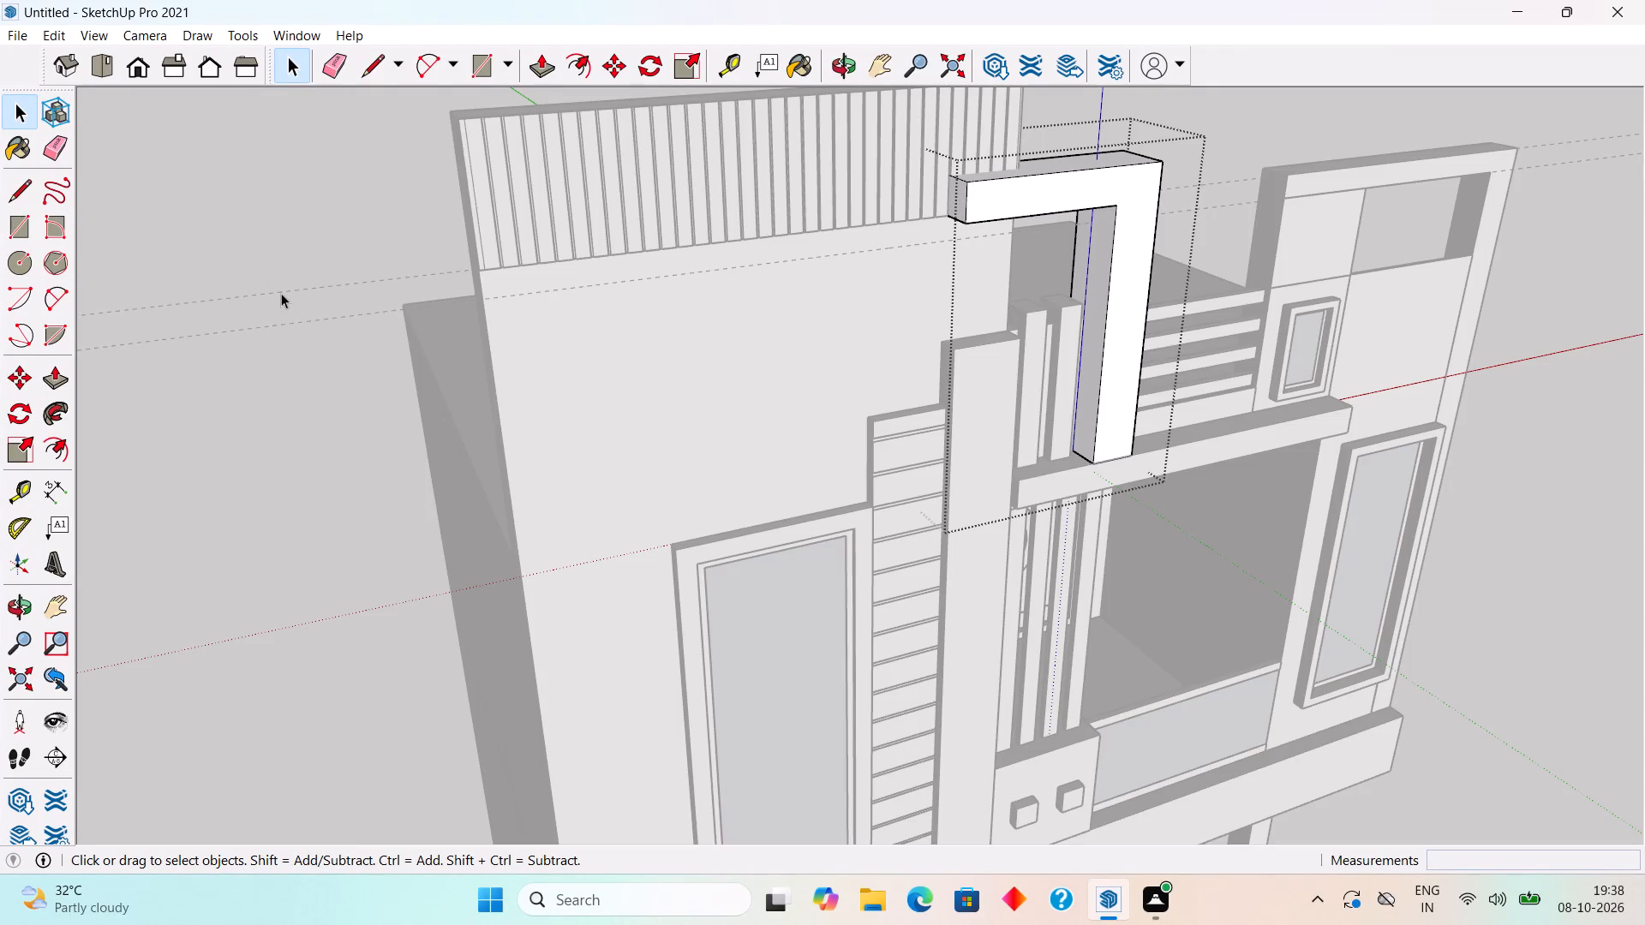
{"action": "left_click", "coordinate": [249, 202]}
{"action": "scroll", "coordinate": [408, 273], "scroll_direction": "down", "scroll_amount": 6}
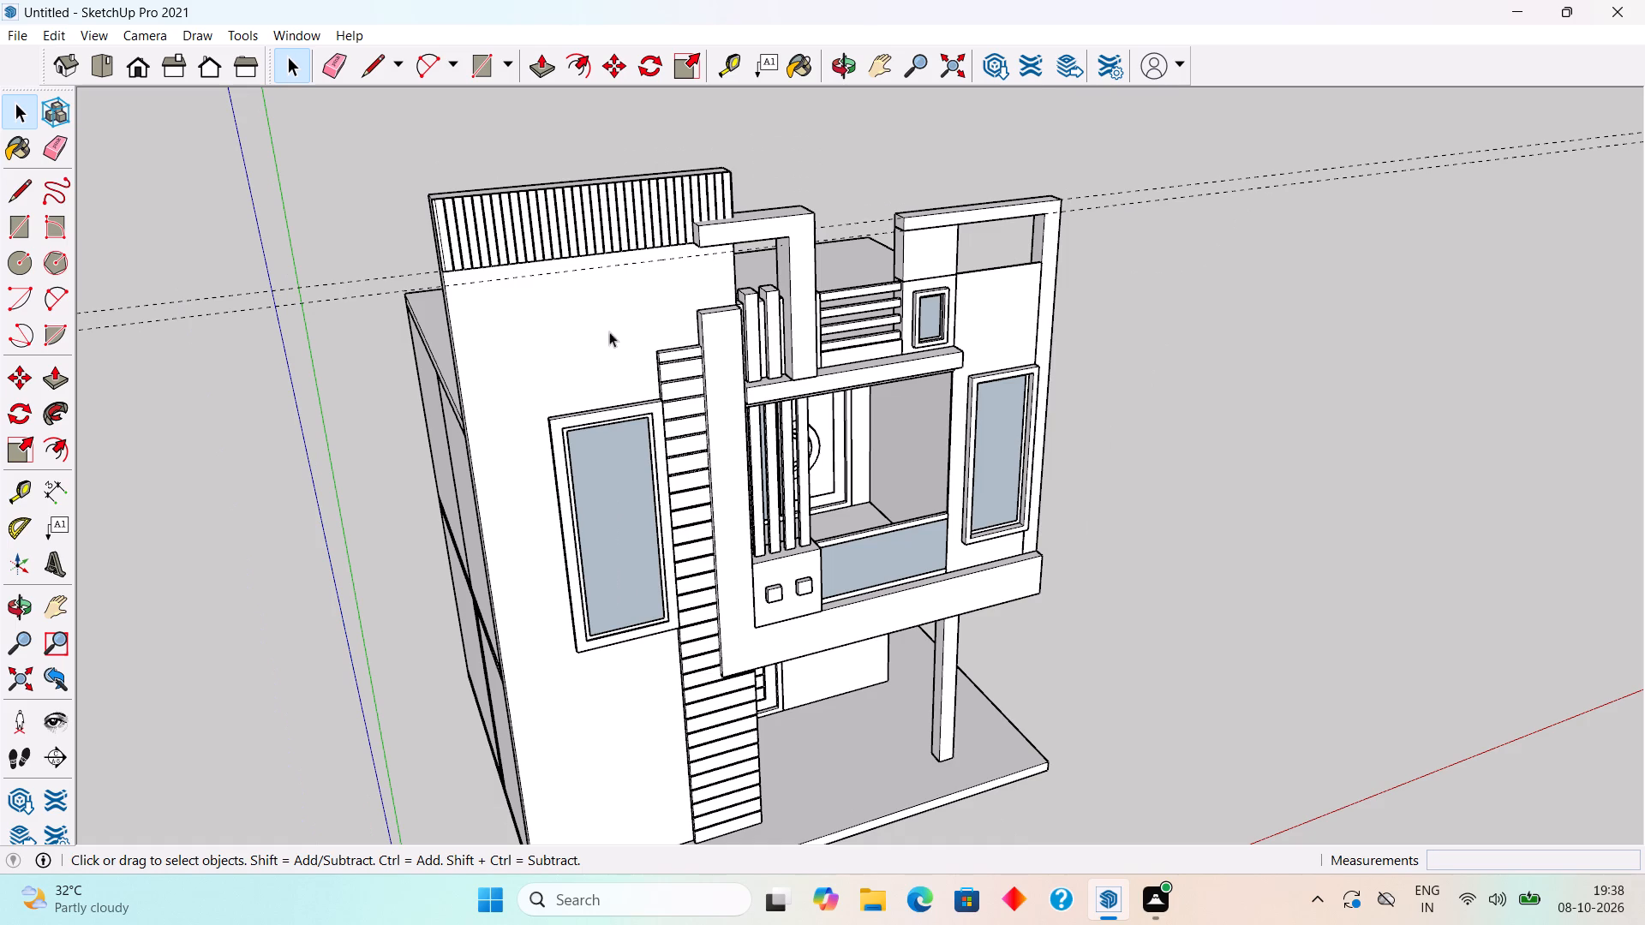
Inside the tall wall's group, extend its narrow outer end face outward by 1' and leave the group.
{"action": "middle_click_drag", "start_coordinate": [547, 388], "coordinate": [458, 277]}
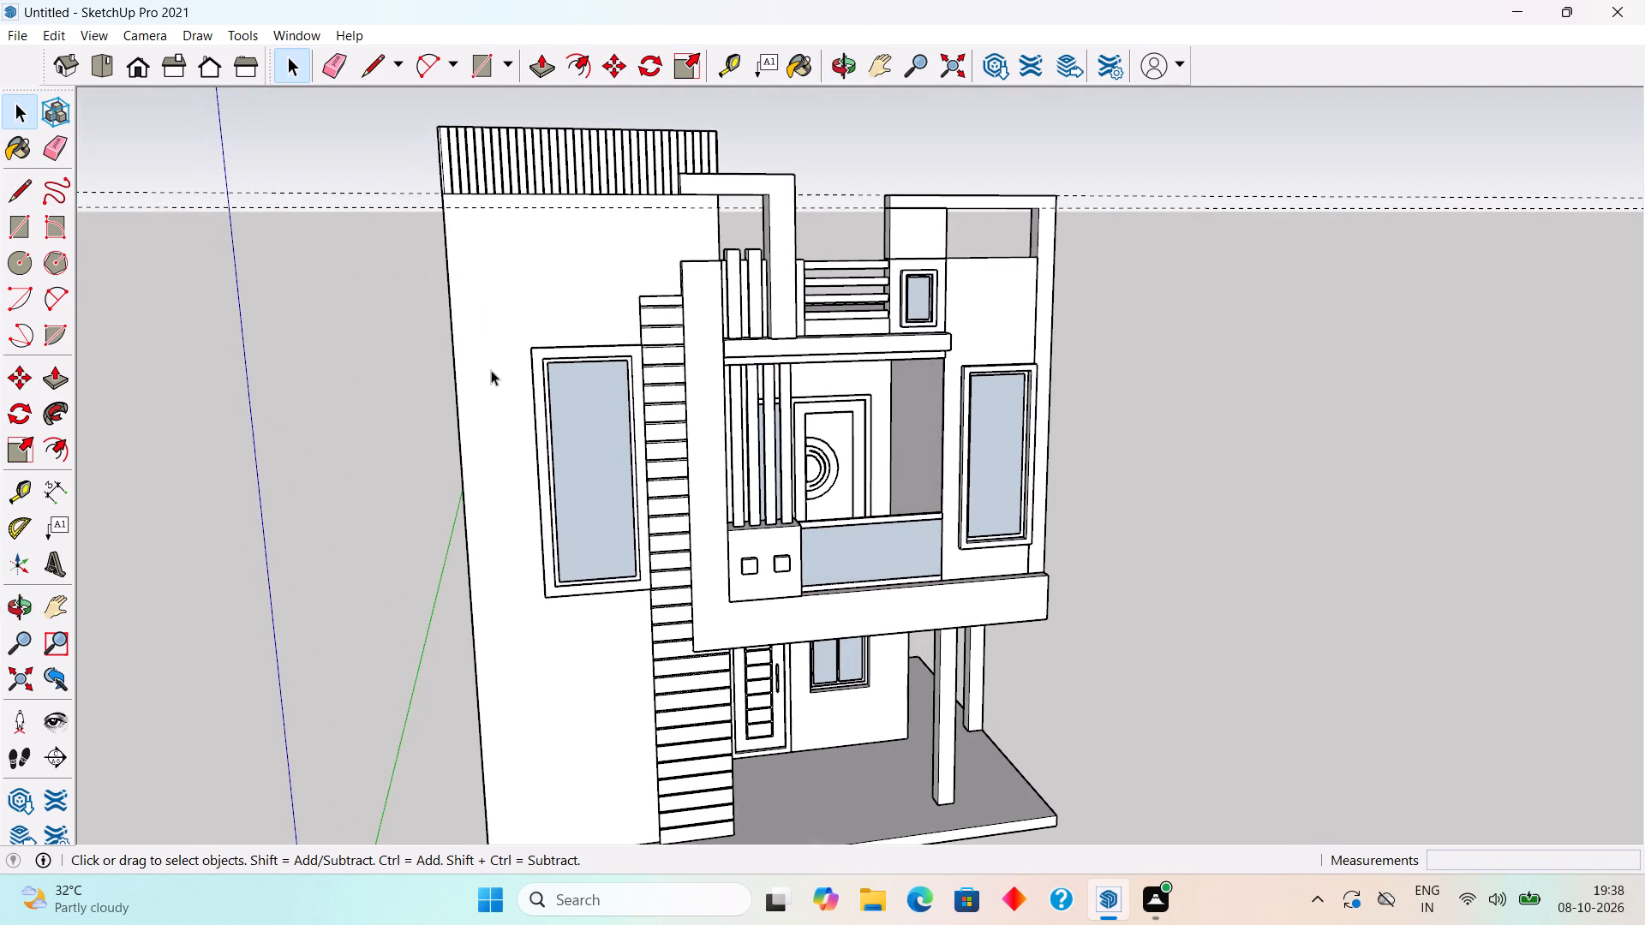
{"action": "scroll", "coordinate": [523, 435], "scroll_direction": "up", "scroll_amount": 4}
{"action": "middle_click_drag", "start_coordinate": [611, 380], "coordinate": [691, 361]}
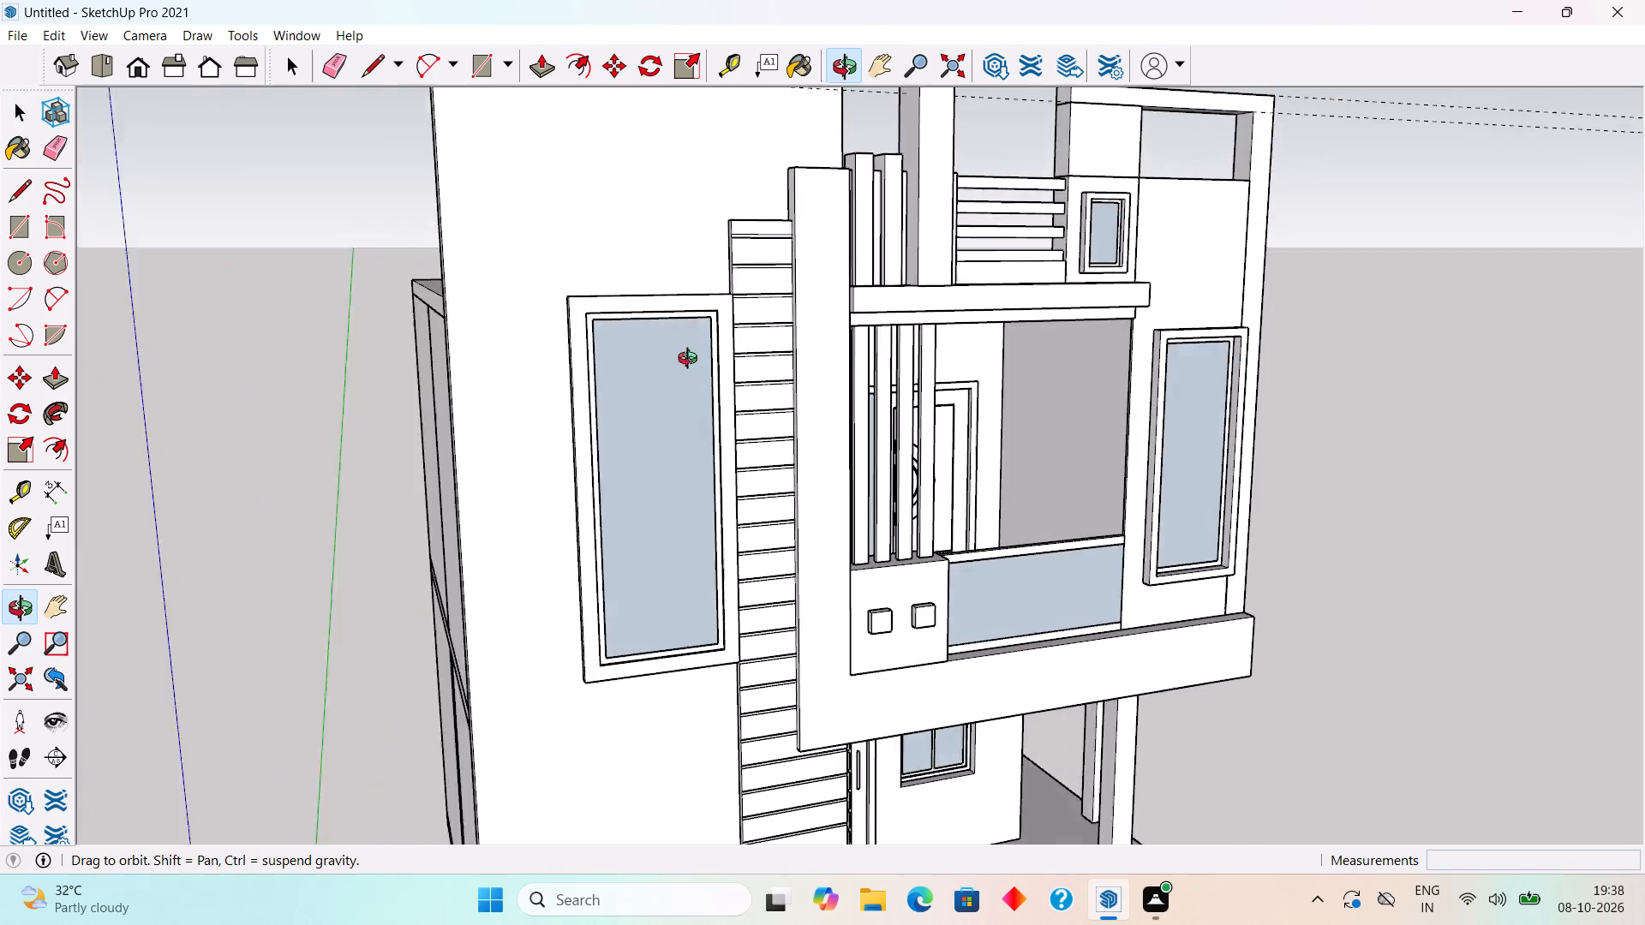
{"action": "middle_click_drag", "start_coordinate": [691, 361], "coordinate": [692, 360]}
{"action": "scroll", "coordinate": [692, 359], "scroll_direction": "down", "scroll_amount": 4}
{"action": "middle_click_drag", "start_coordinate": [520, 433], "coordinate": [776, 390]}
{"action": "scroll", "coordinate": [705, 457], "scroll_direction": "up", "scroll_amount": 2}
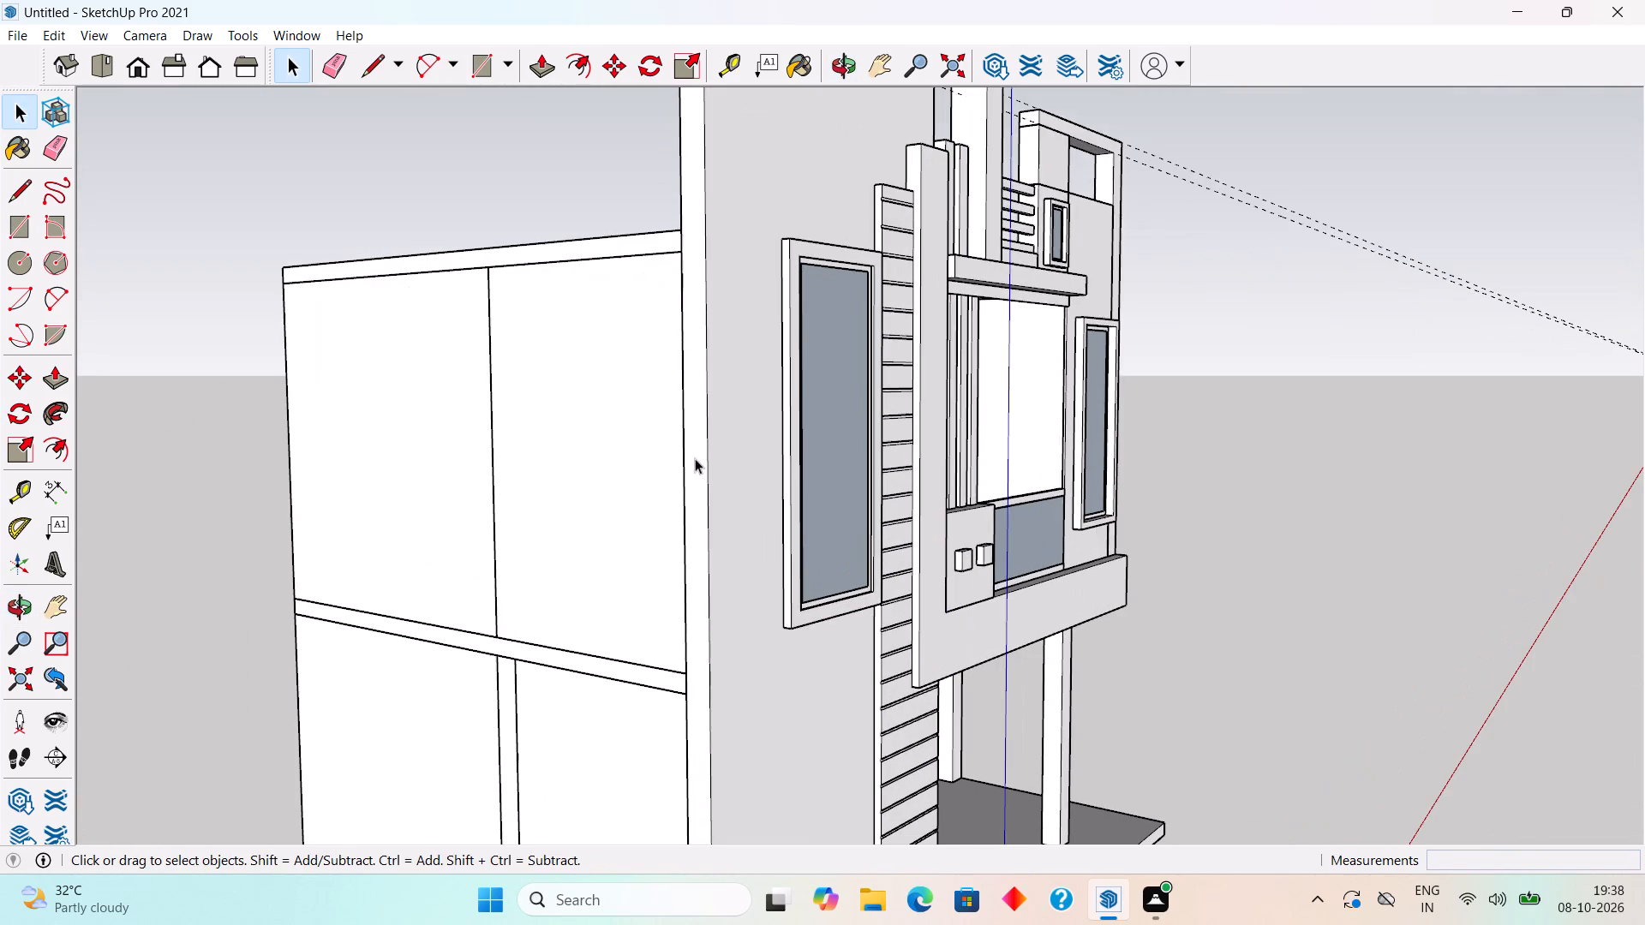
{"action": "triple_click", "coordinate": [691, 457]}
{"action": "key", "text": "p"}
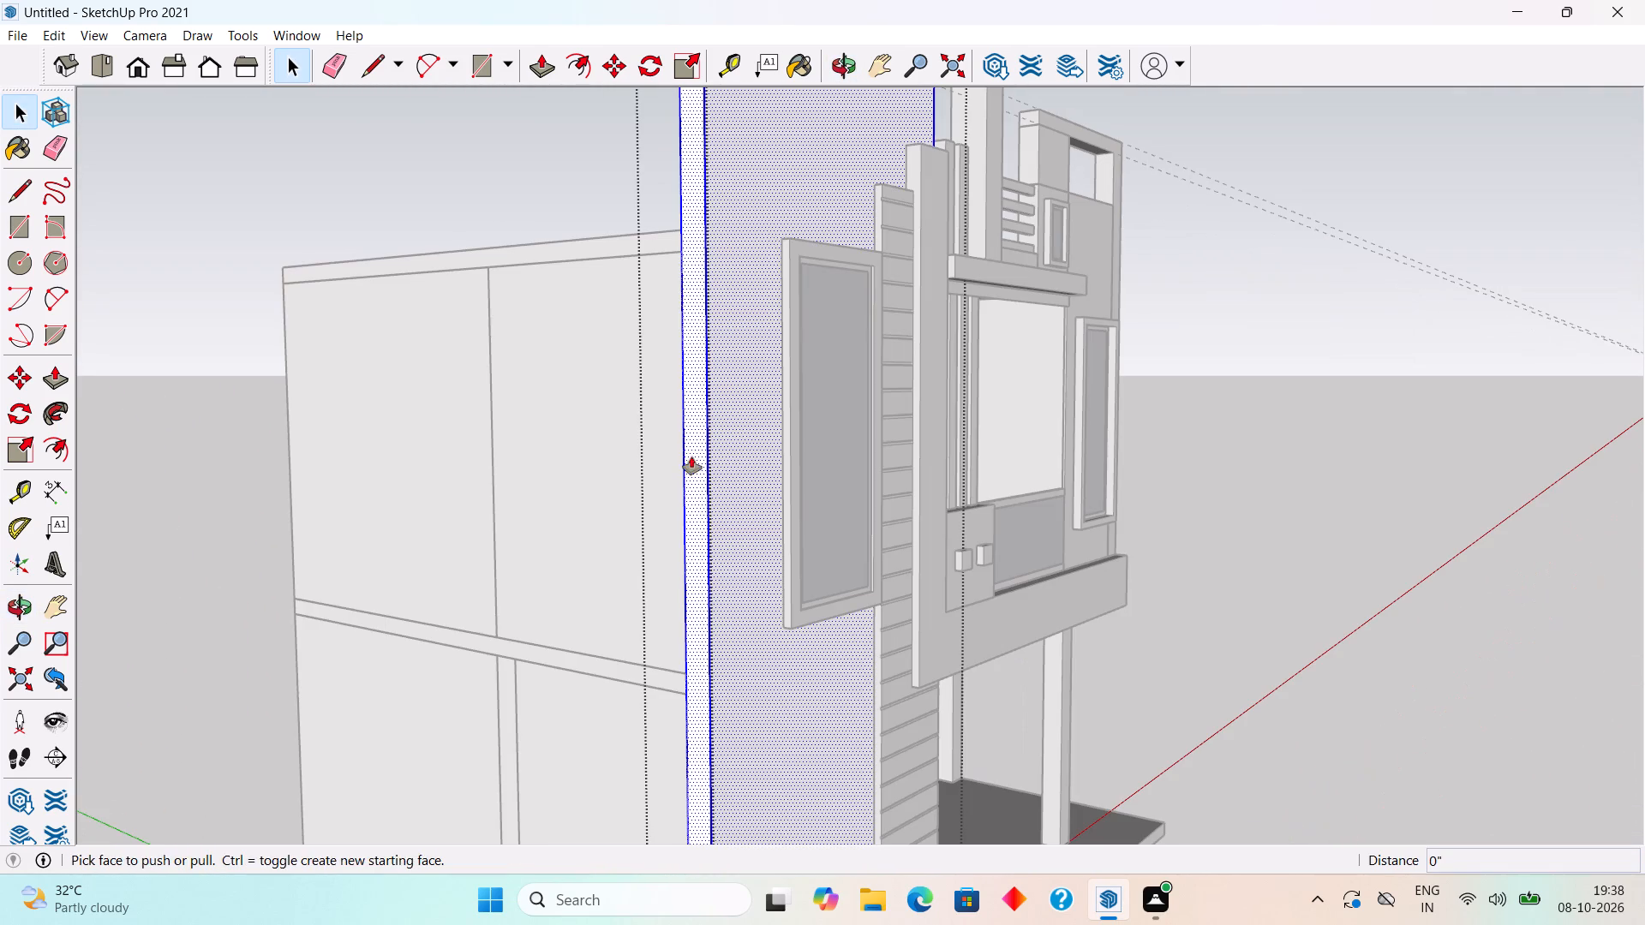
{"action": "left_click", "coordinate": [691, 457]}
{"action": "type", "text": "1'"}
{"action": "key", "text": "Return"}
{"action": "key", "text": "space"}
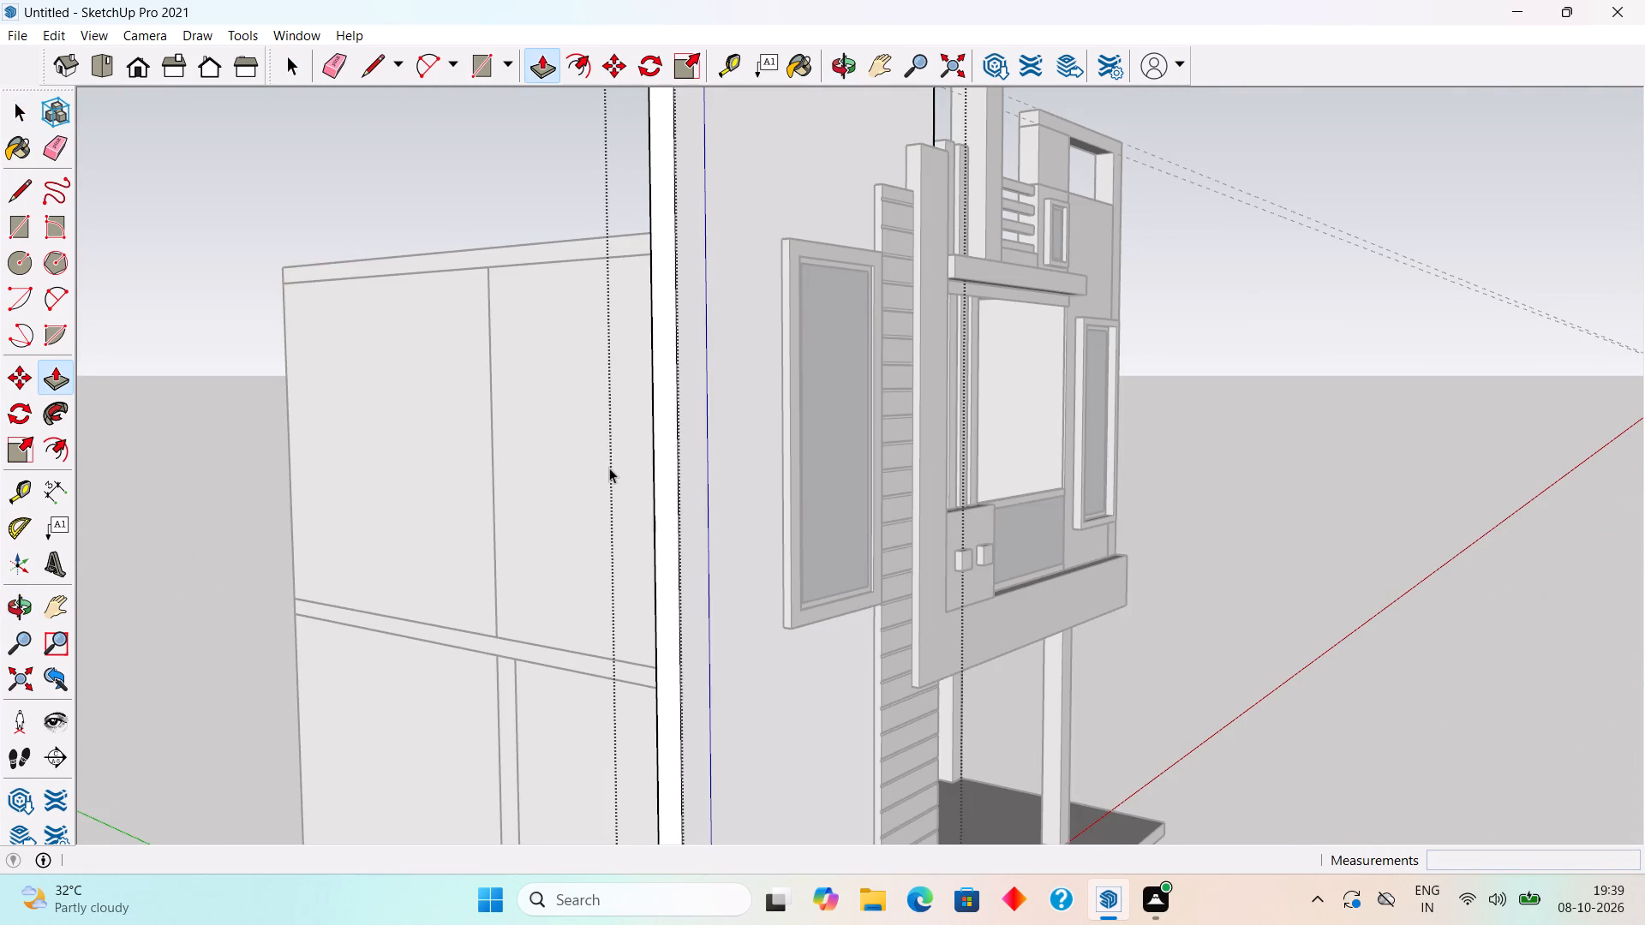
{"action": "scroll", "coordinate": [608, 468], "scroll_direction": "down", "scroll_amount": 3}
{"action": "left_click", "coordinate": [245, 248]}
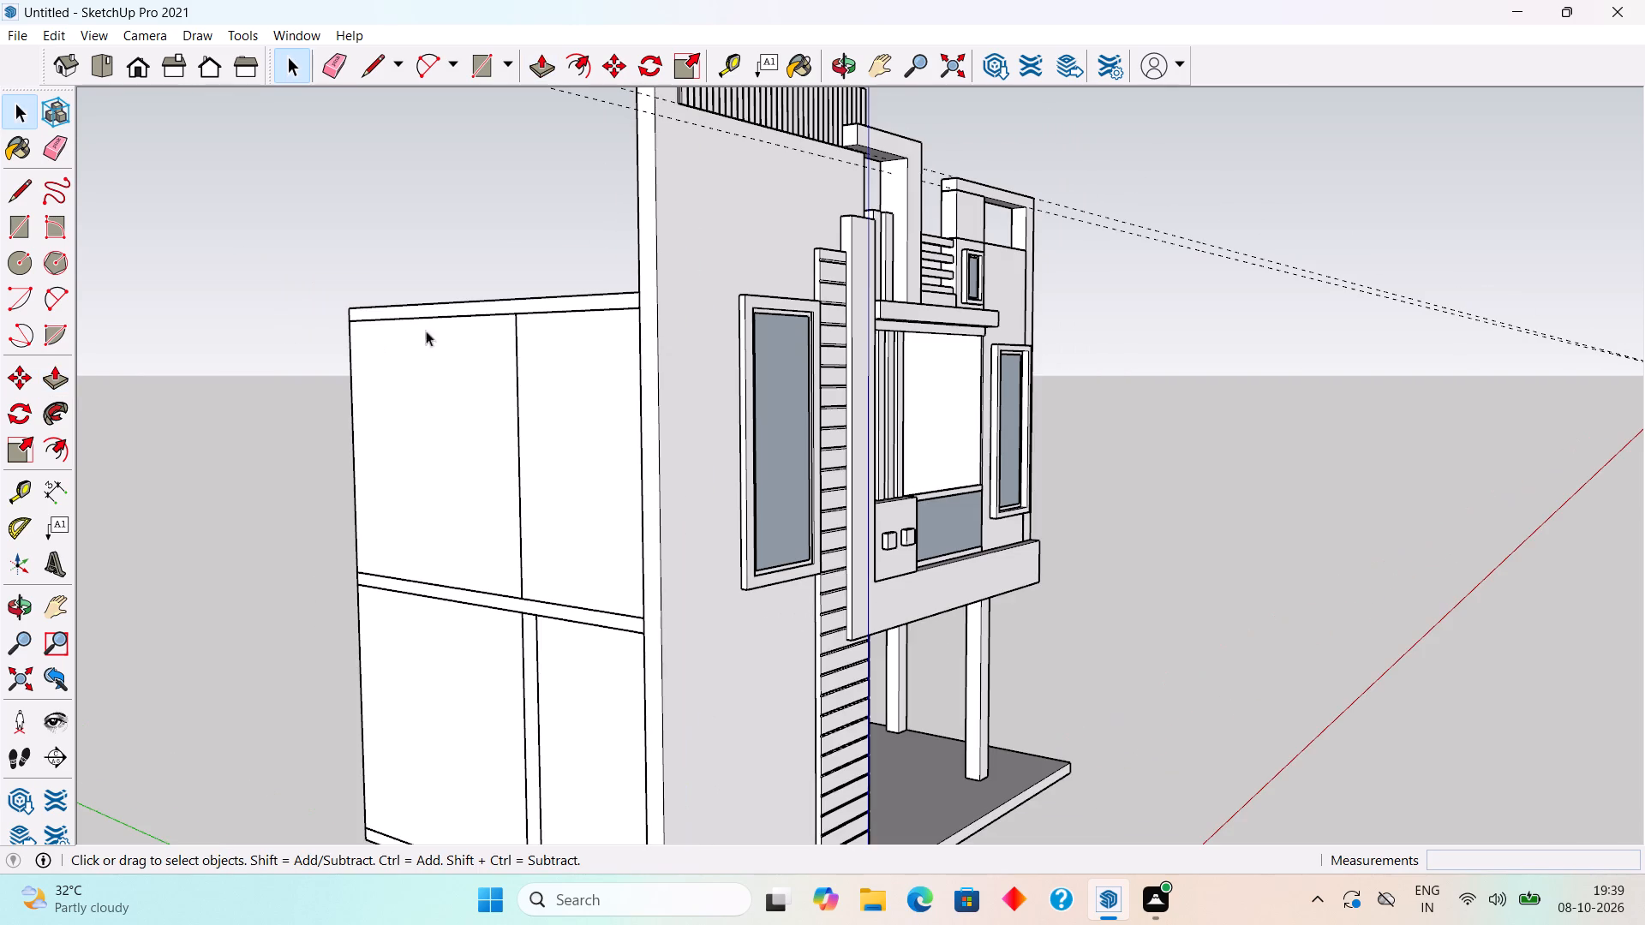
Inside the grooved top band's group, extend its outer end face 1' to meet the lengthened wall's end, and leave the group.
{"action": "middle_click_drag", "start_coordinate": [245, 449], "coordinate": [0, 510]}
{"action": "scroll", "coordinate": [0, 508], "scroll_direction": "down", "scroll_amount": 6}
{"action": "middle_click_drag", "start_coordinate": [668, 364], "coordinate": [583, 365]}
{"action": "scroll", "coordinate": [727, 160], "scroll_direction": "up", "scroll_amount": 1}
{"action": "scroll", "coordinate": [727, 160], "scroll_direction": "down", "scroll_amount": 1}
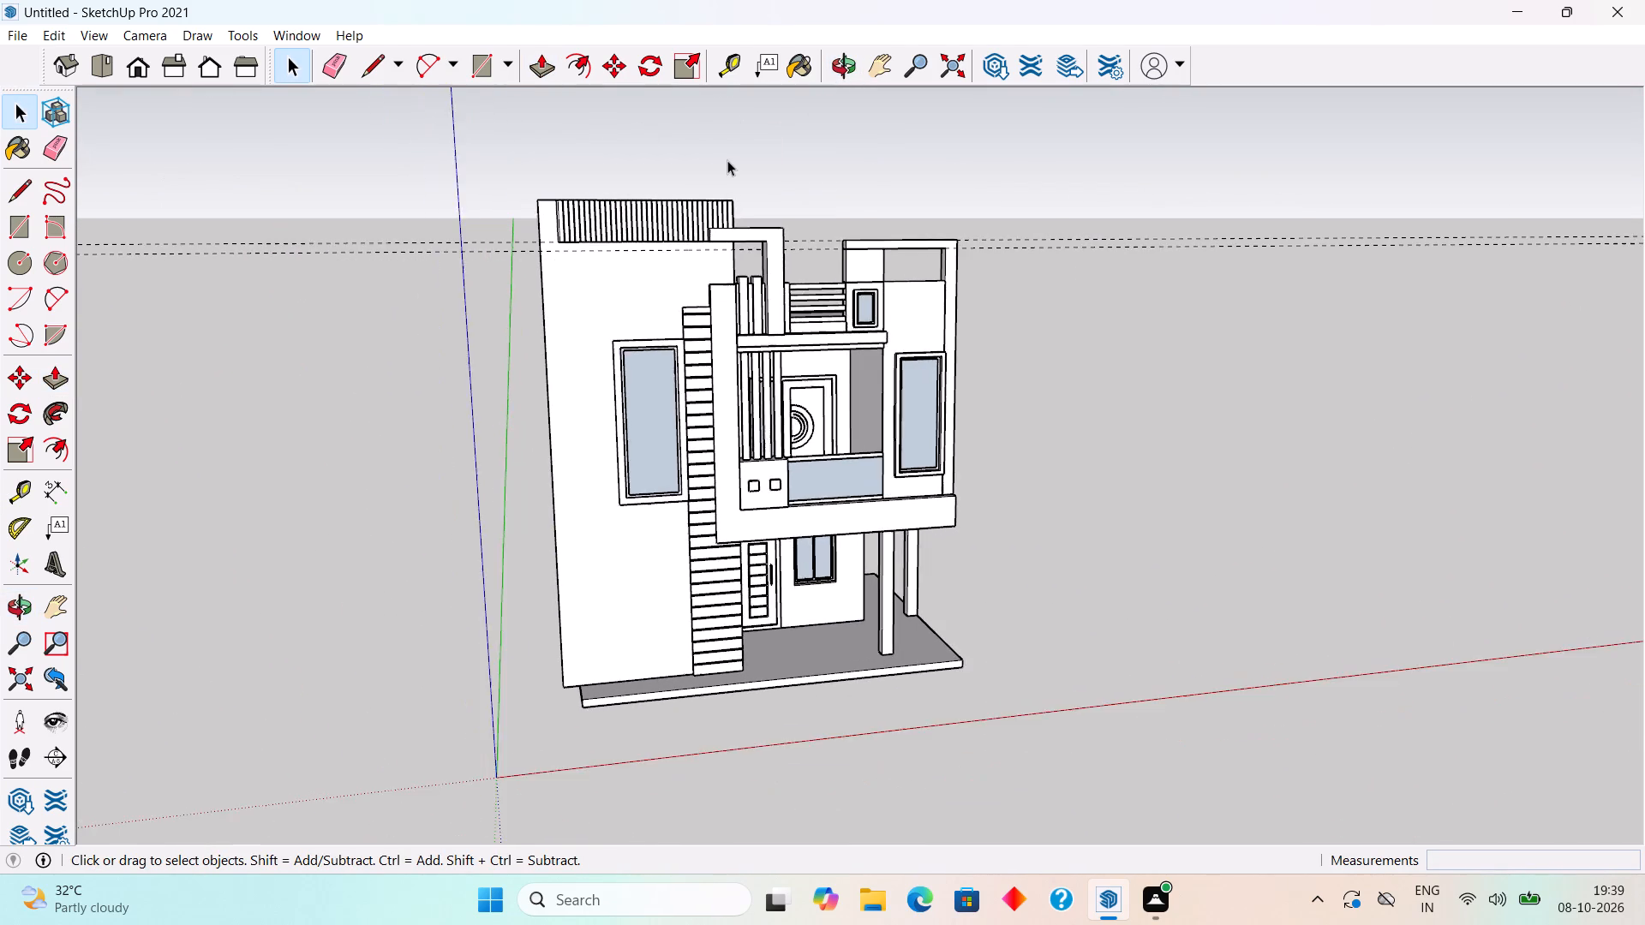
{"action": "scroll", "coordinate": [727, 160], "scroll_direction": "down", "scroll_amount": 3}
{"action": "scroll", "coordinate": [700, 87], "scroll_direction": "up", "scroll_amount": 4}
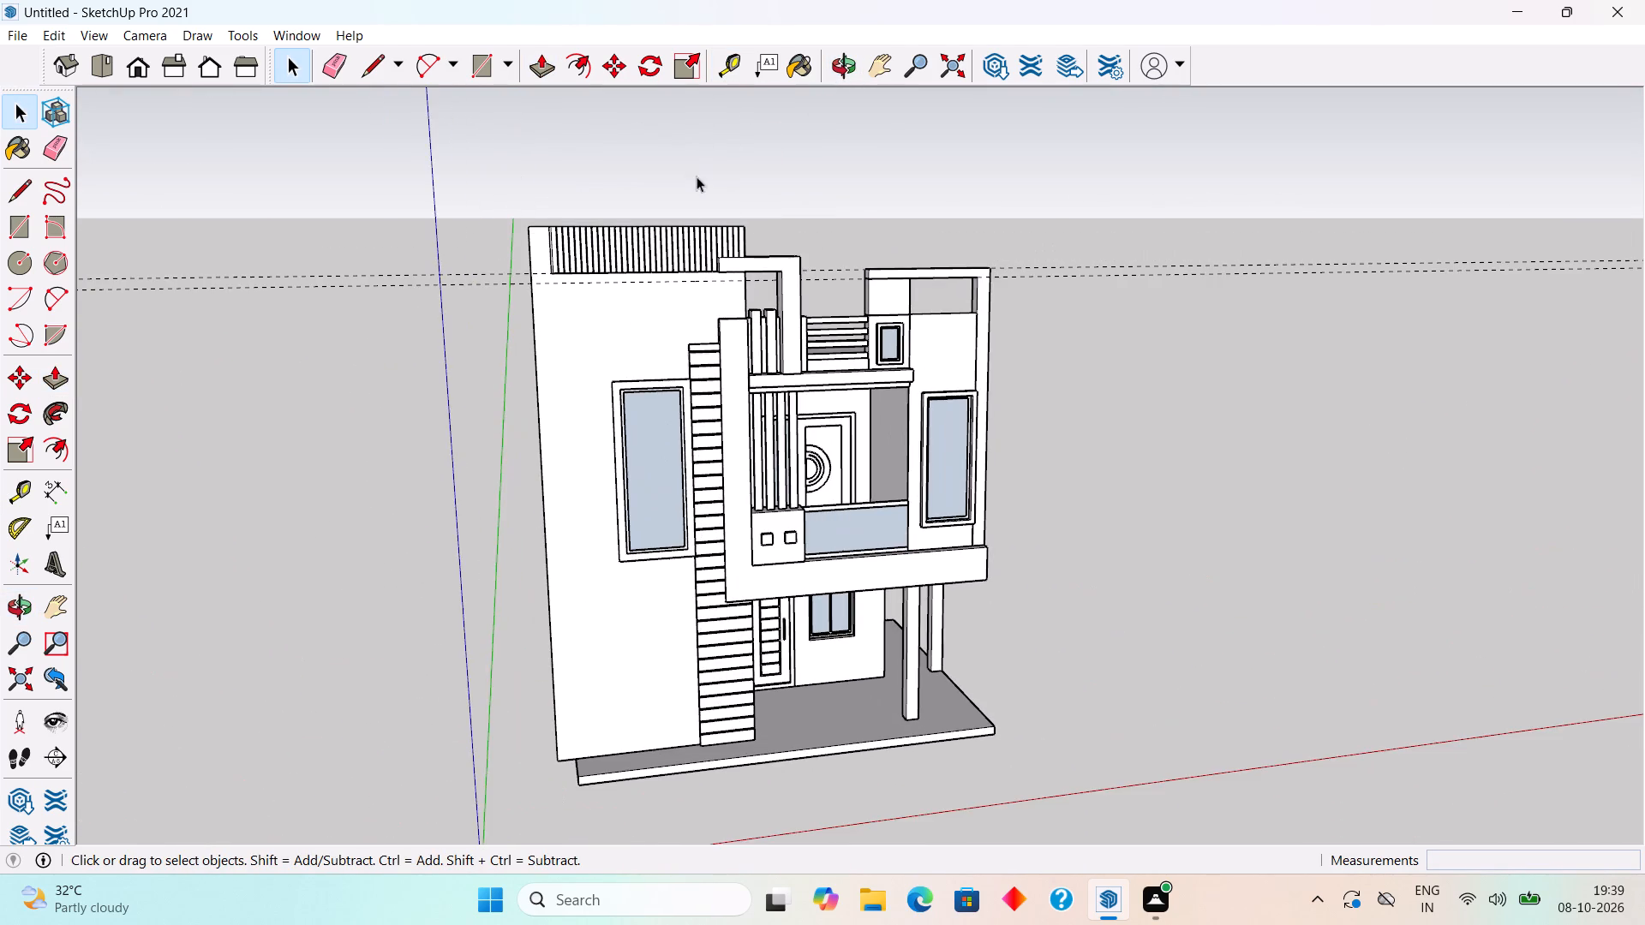
{"action": "scroll", "coordinate": [669, 225], "scroll_direction": "up", "scroll_amount": 7}
{"action": "scroll", "coordinate": [452, 301], "scroll_direction": "up", "scroll_amount": 4}
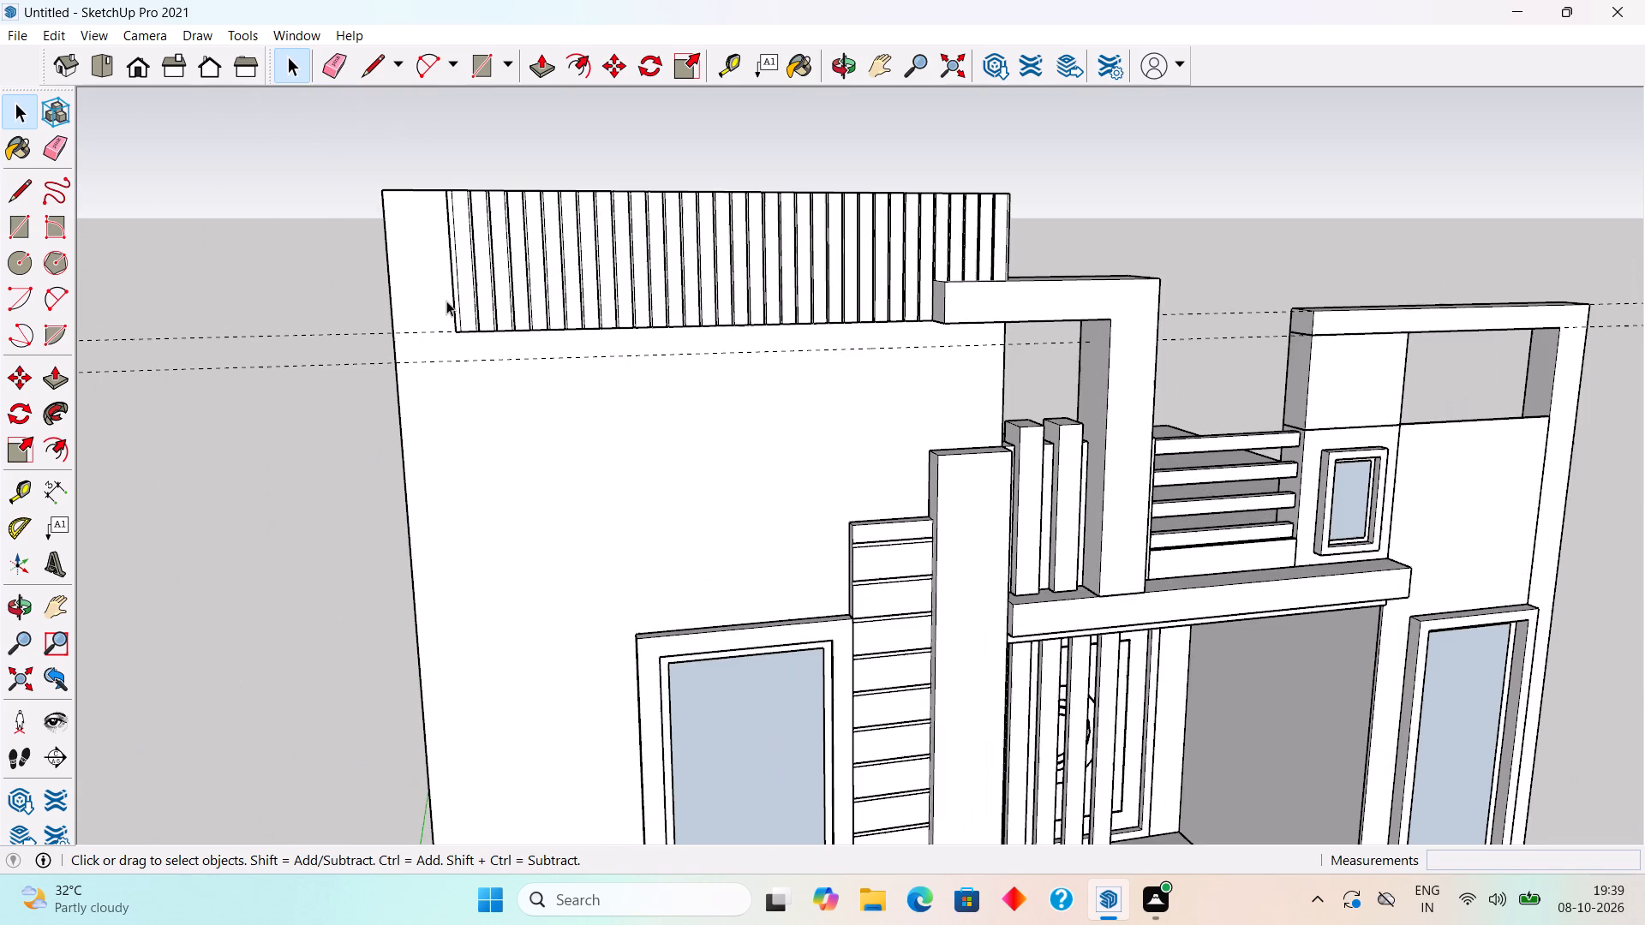
{"action": "middle_click_drag", "start_coordinate": [449, 306], "coordinate": [507, 360]}
{"action": "scroll", "coordinate": [488, 354], "scroll_direction": "up", "scroll_amount": 3}
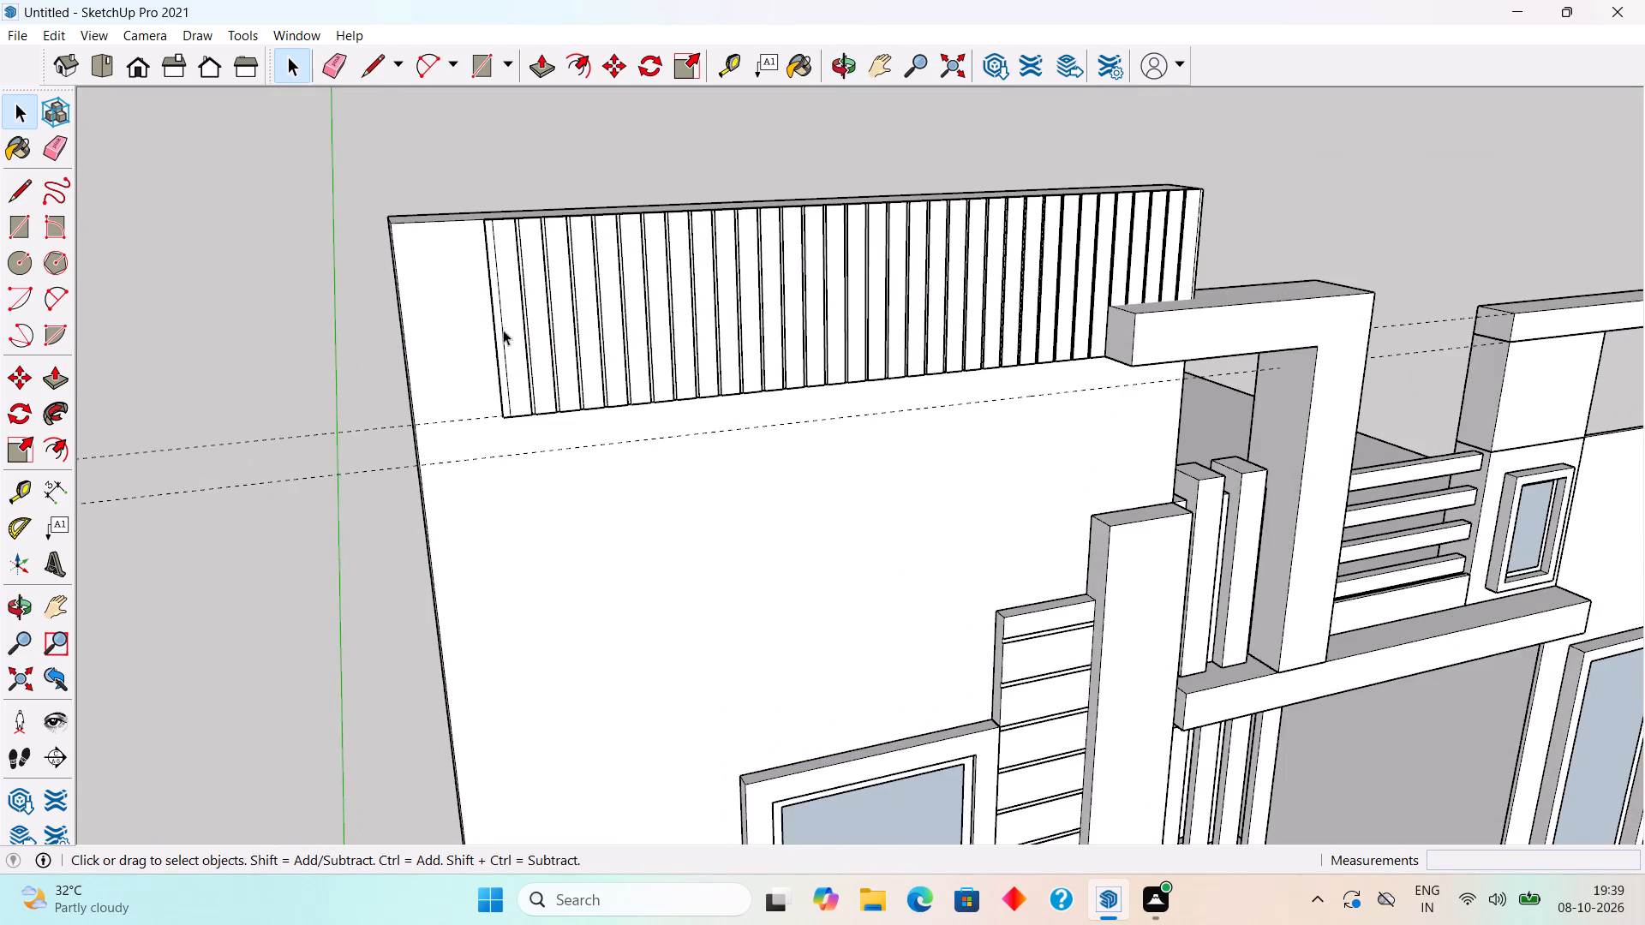
{"action": "middle_click_drag", "start_coordinate": [504, 335], "coordinate": [794, 418]}
{"action": "scroll", "coordinate": [812, 452], "scroll_direction": "up", "scroll_amount": 4}
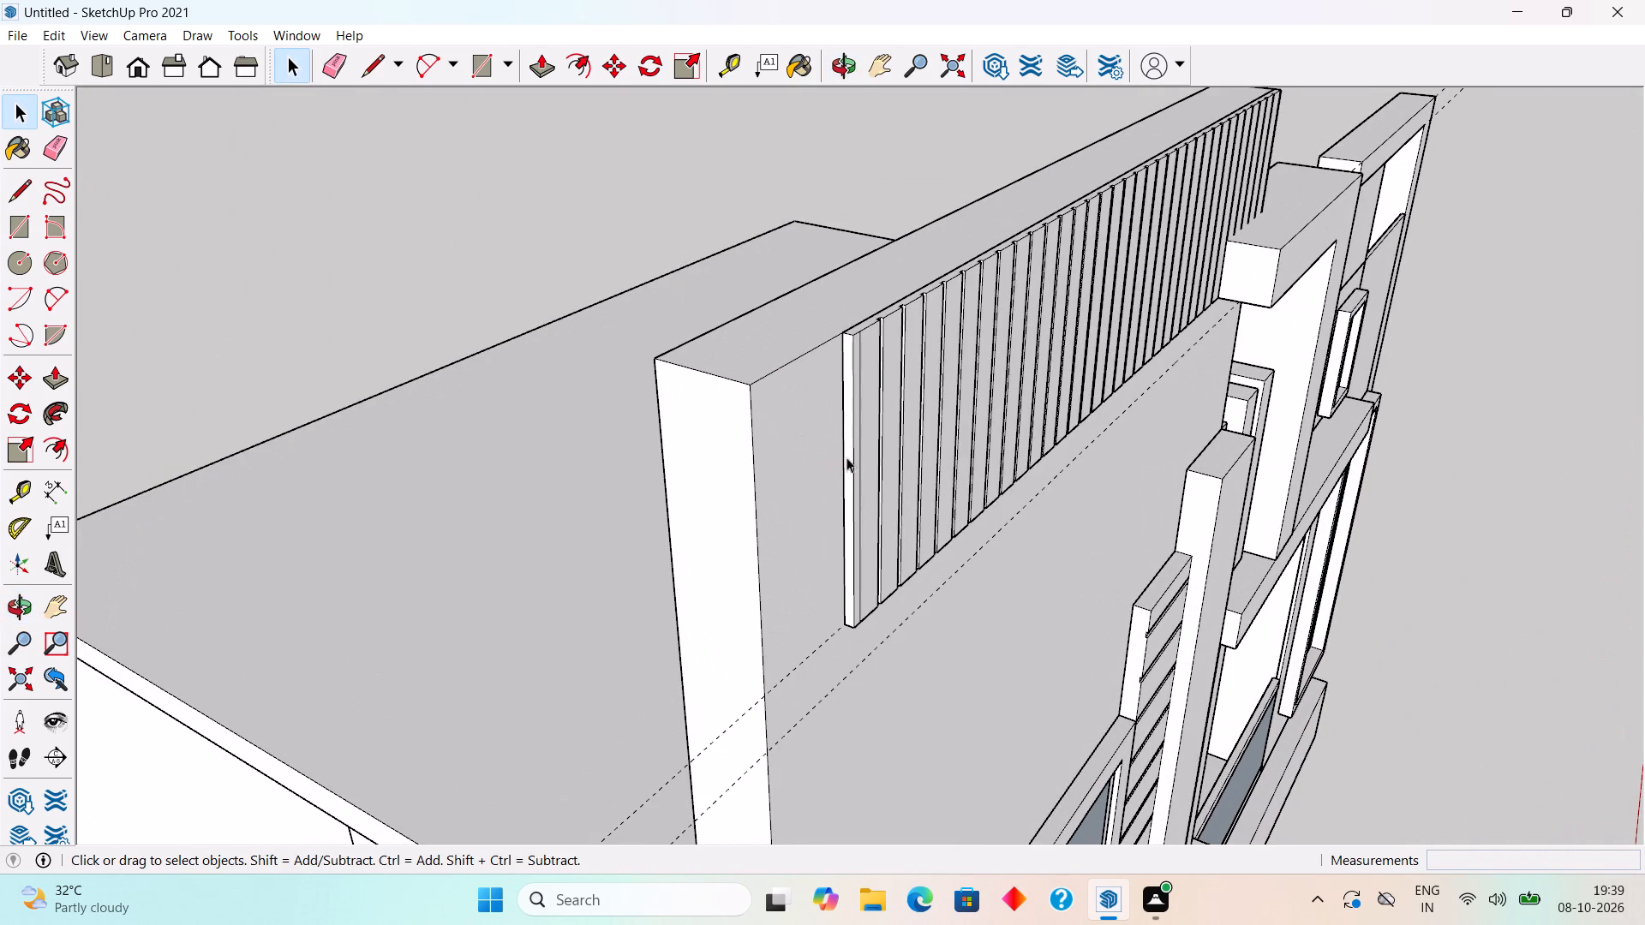
{"action": "left_click", "coordinate": [850, 456]}
{"action": "triple_click", "coordinate": [850, 456]}
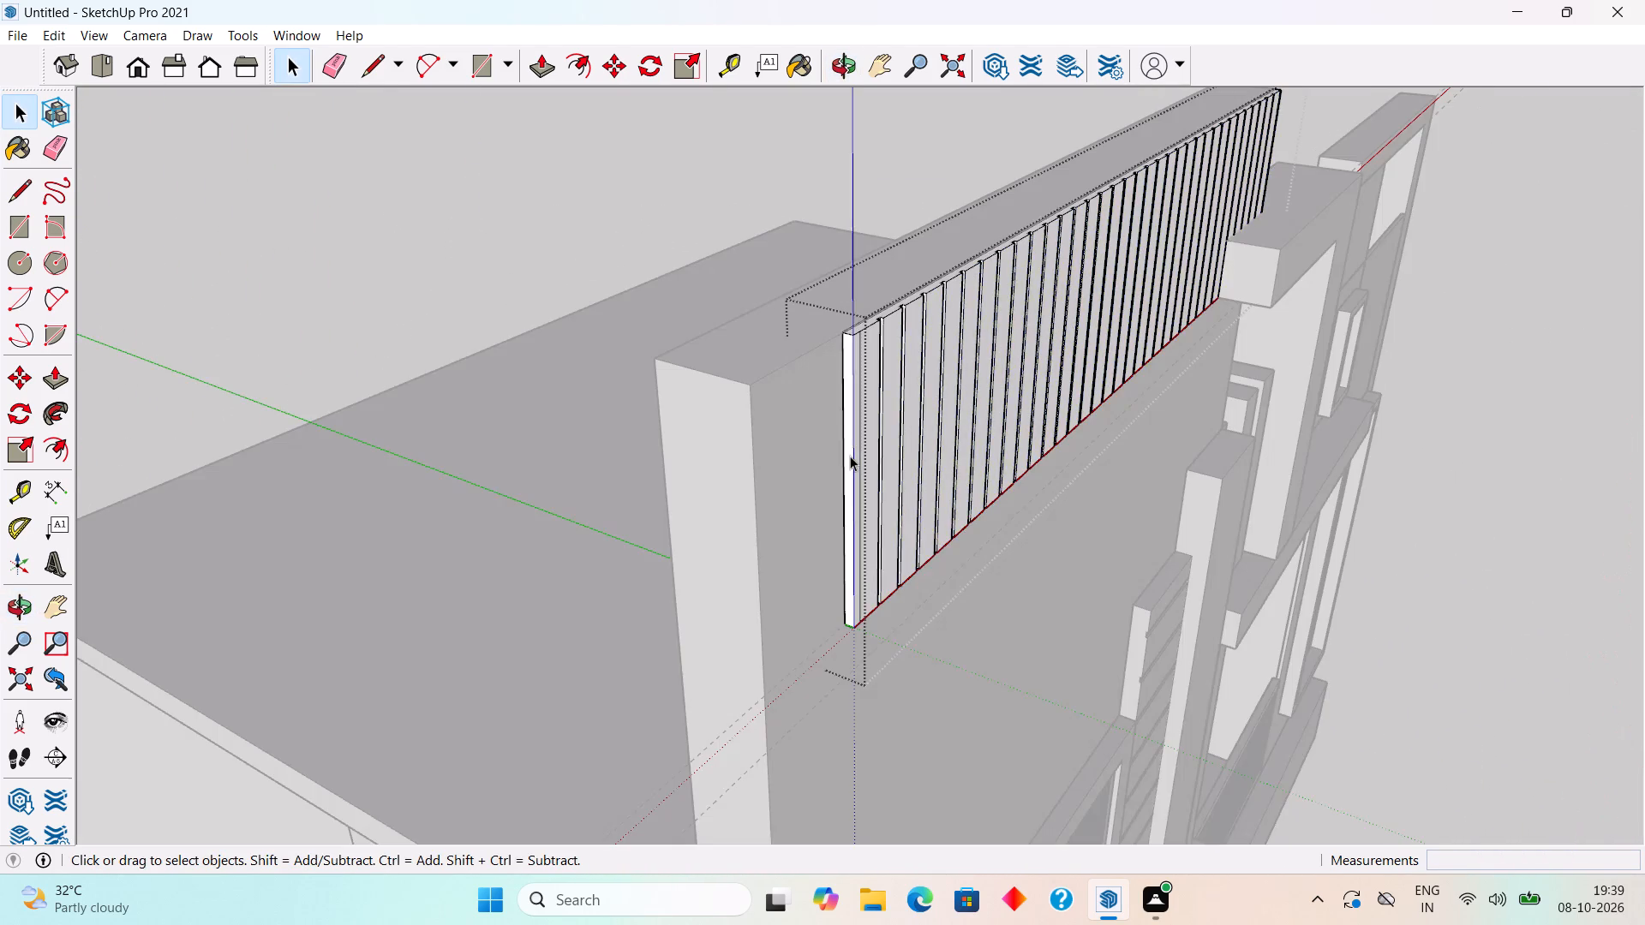
{"action": "key", "text": "p"}
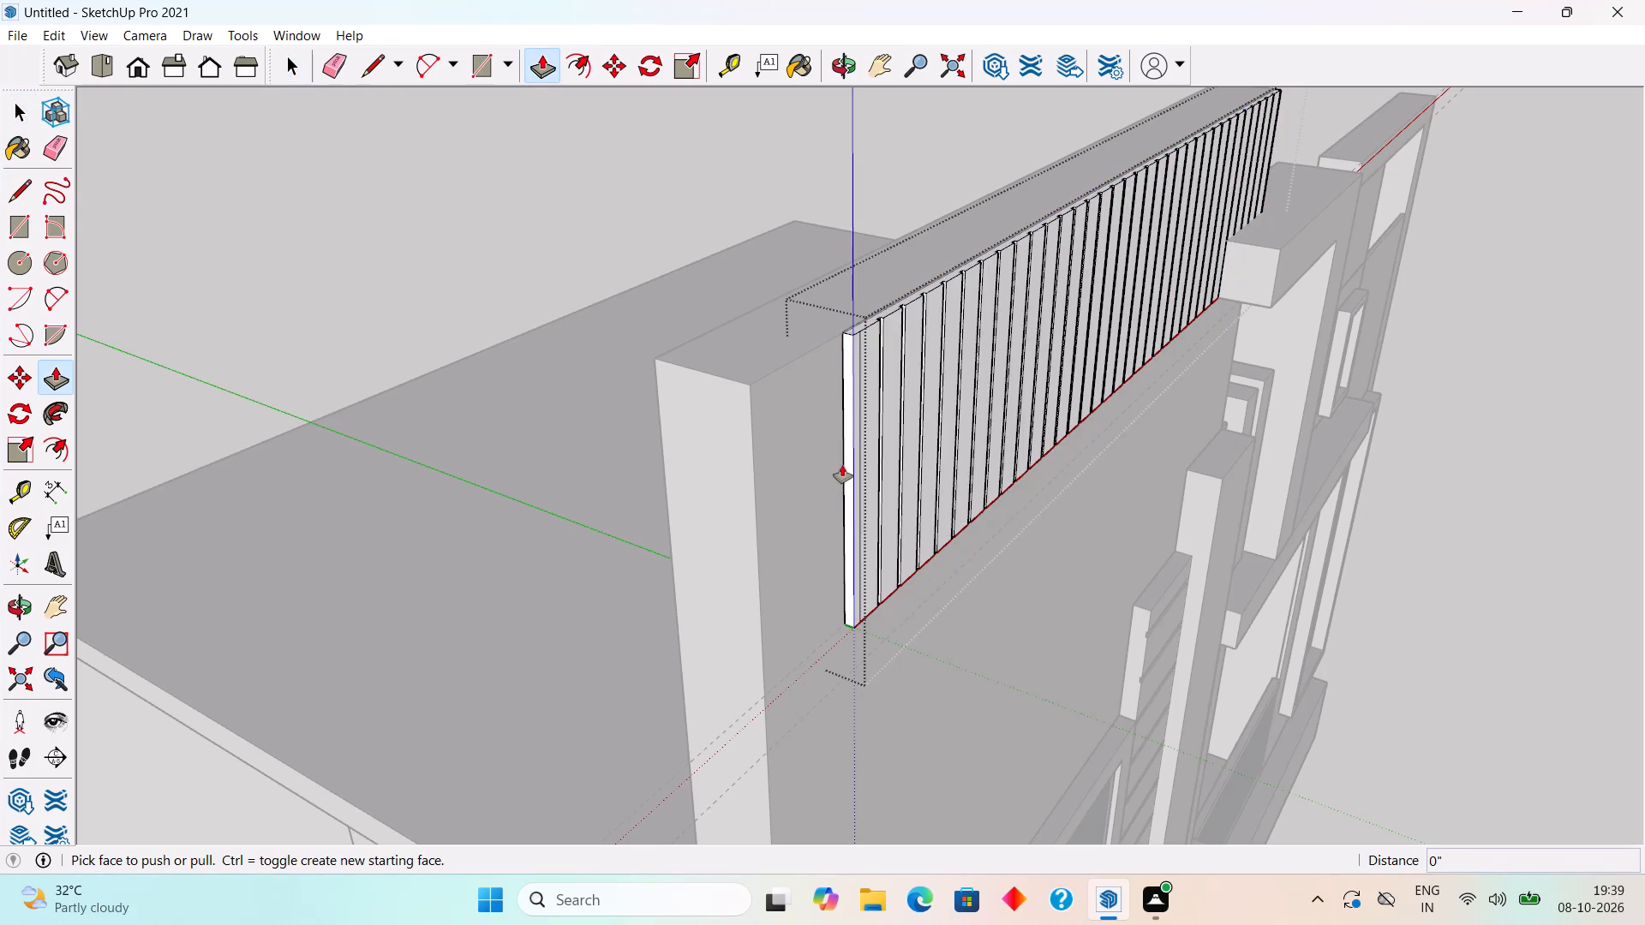
{"action": "left_click", "coordinate": [846, 460]}
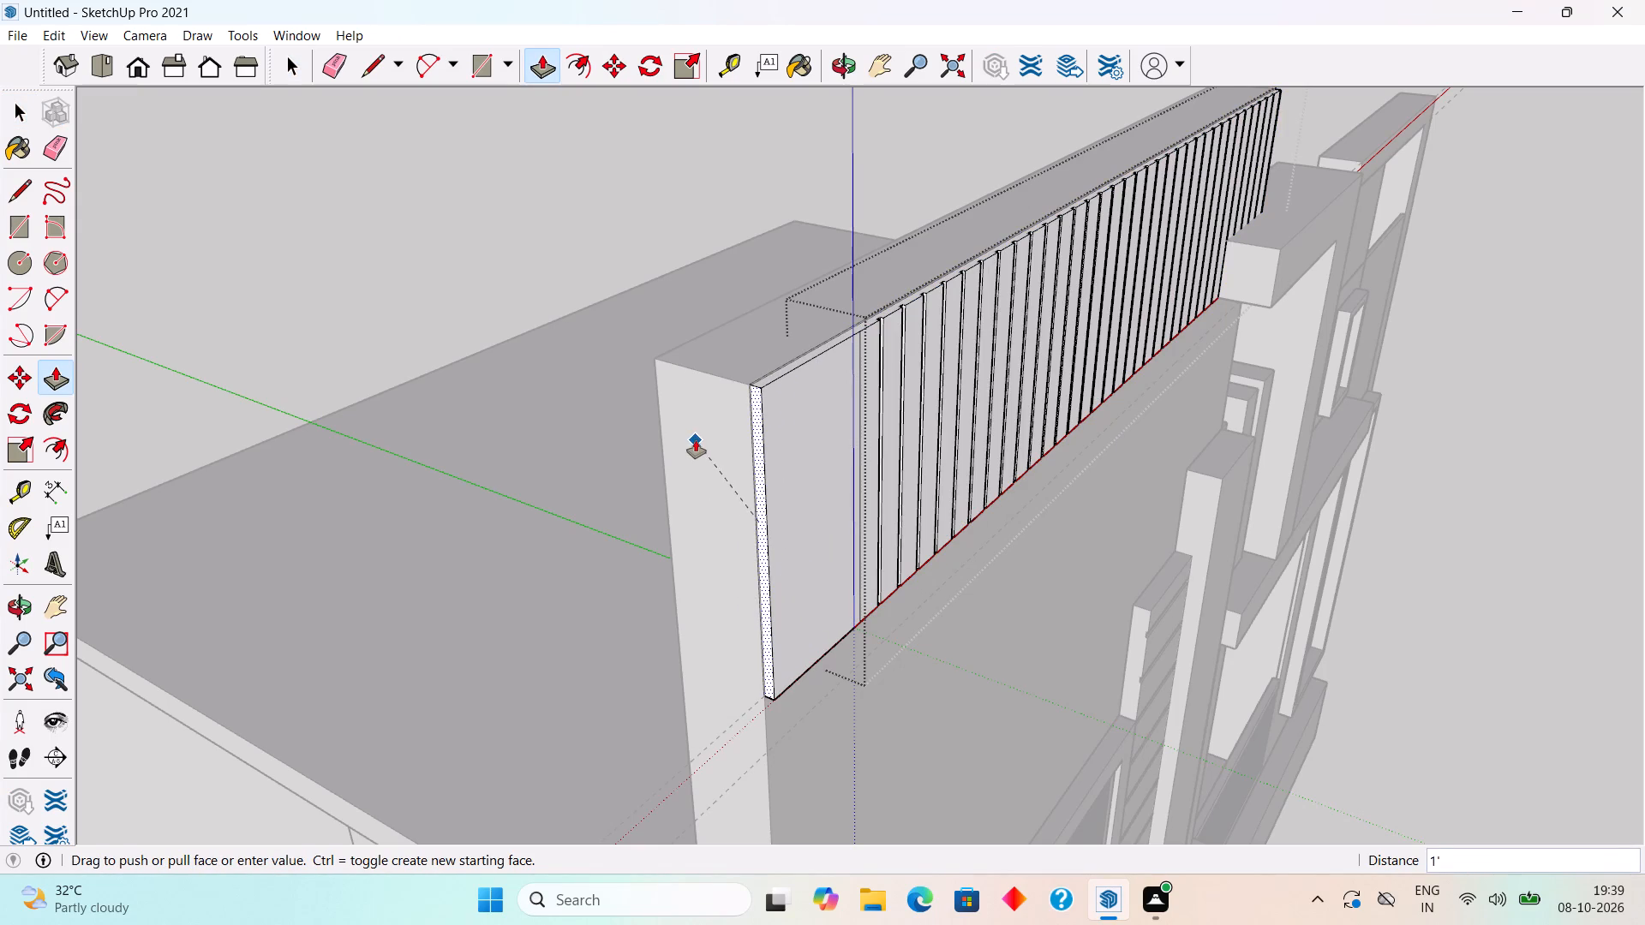
{"action": "left_click", "coordinate": [696, 440]}
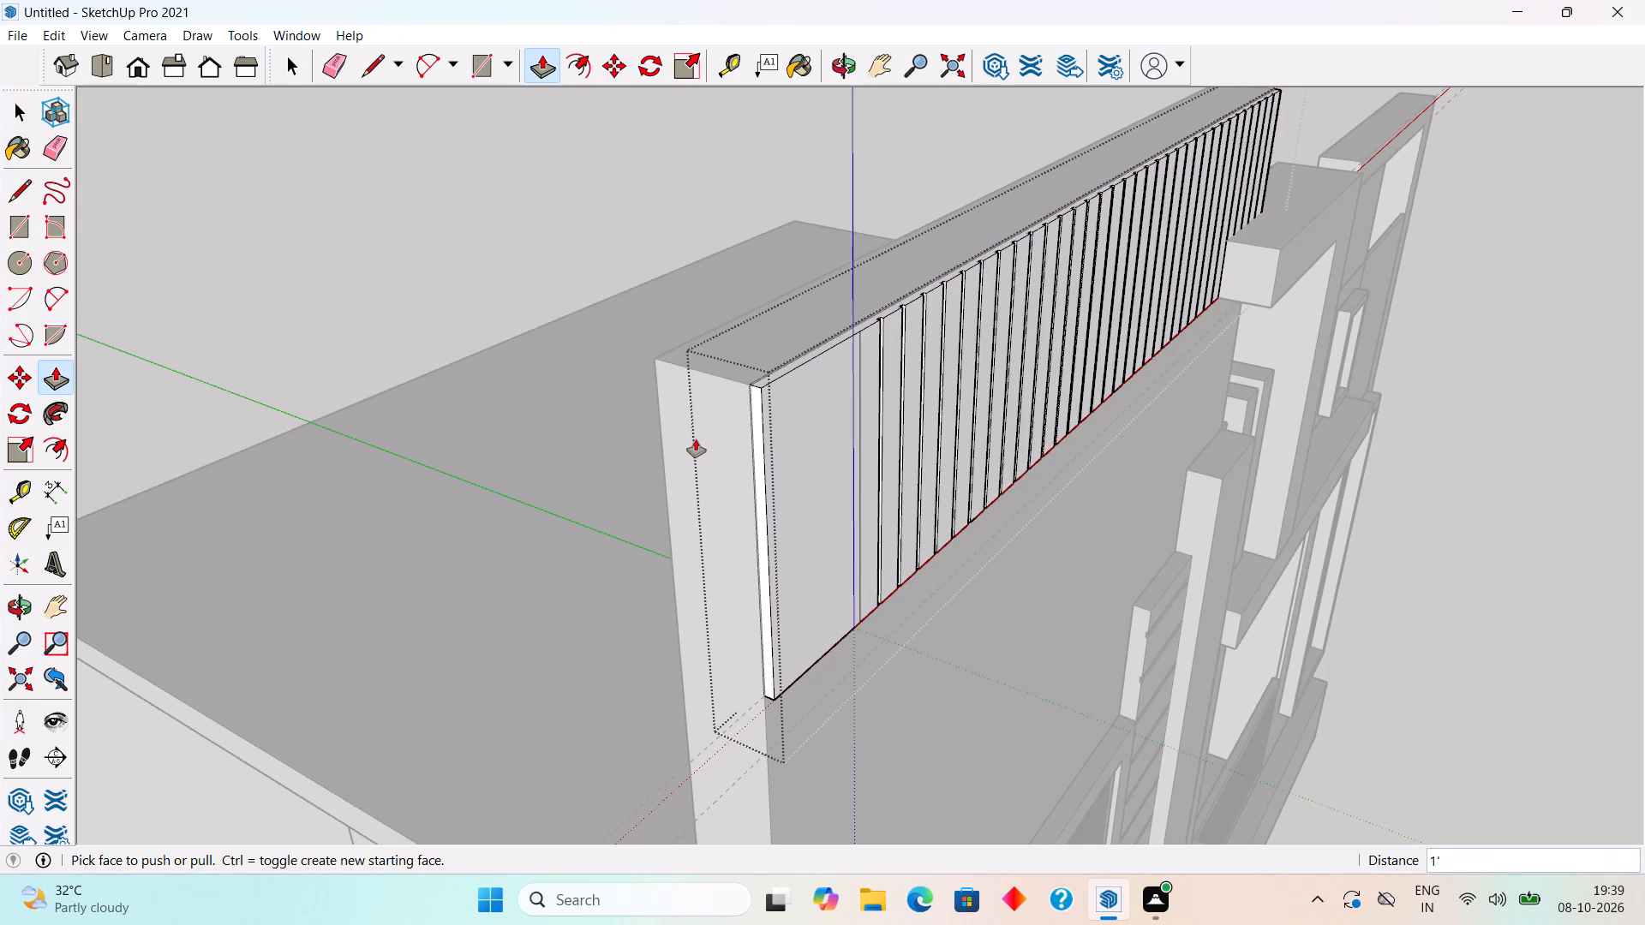
{"action": "key", "text": "space"}
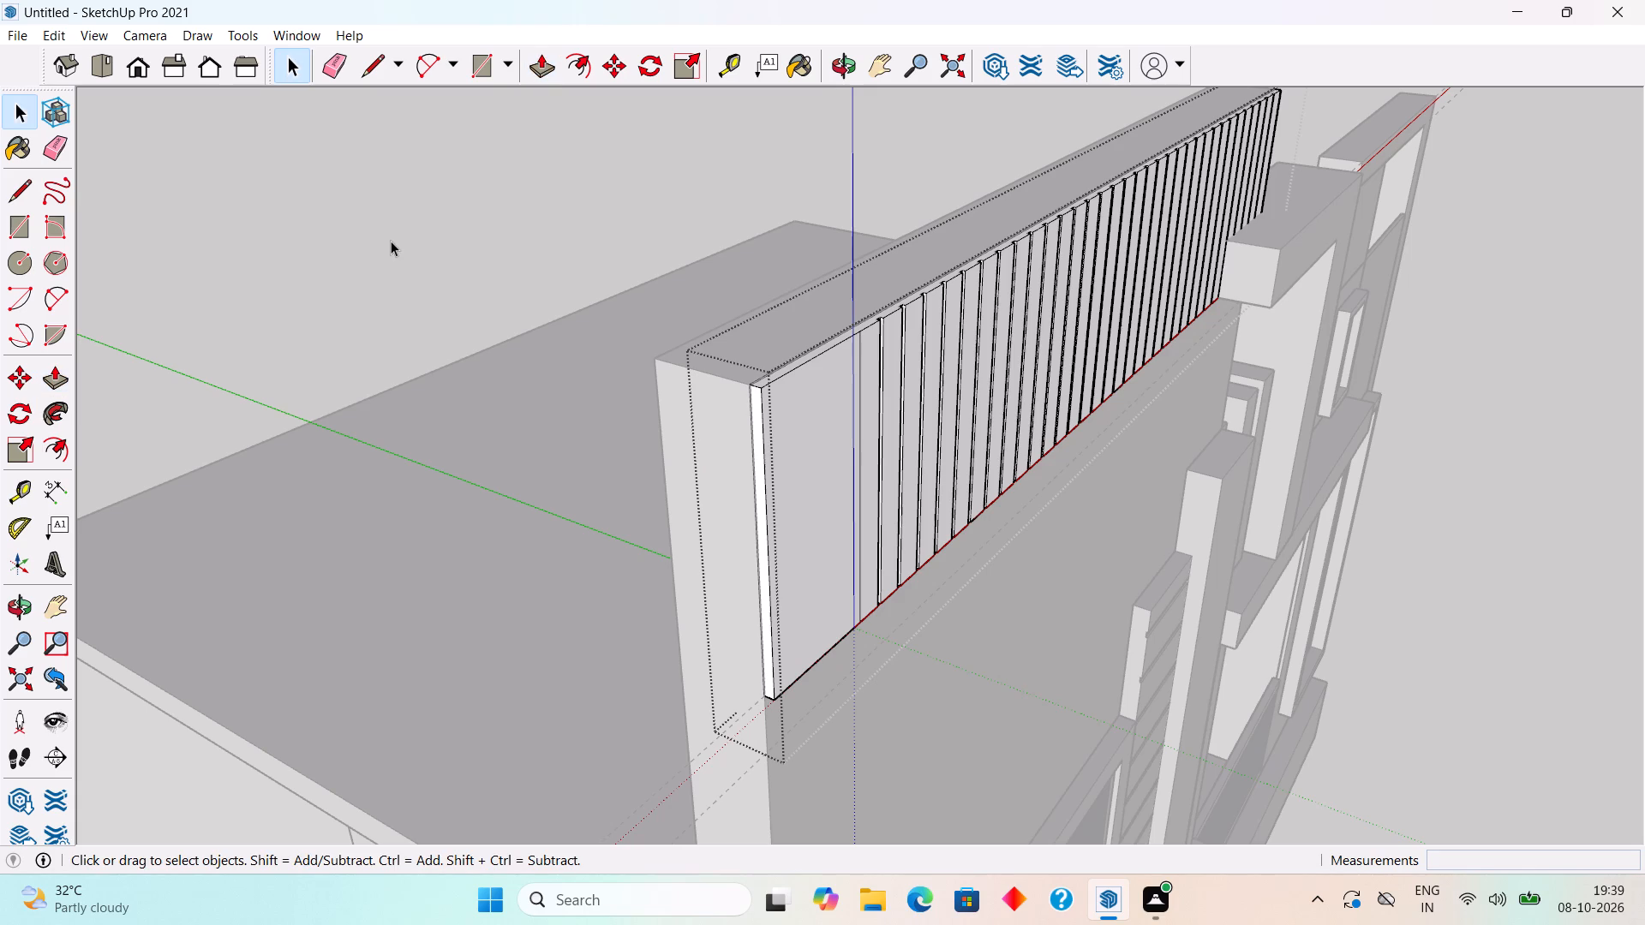
{"action": "left_click", "coordinate": [391, 241]}
Place a vertical guide 3" outward from the outermost groove's edge, towards the band's plain extension.
{"action": "scroll", "coordinate": [631, 560], "scroll_direction": "down", "scroll_amount": 5}
{"action": "middle_click_drag", "start_coordinate": [610, 542], "coordinate": [429, 510]}
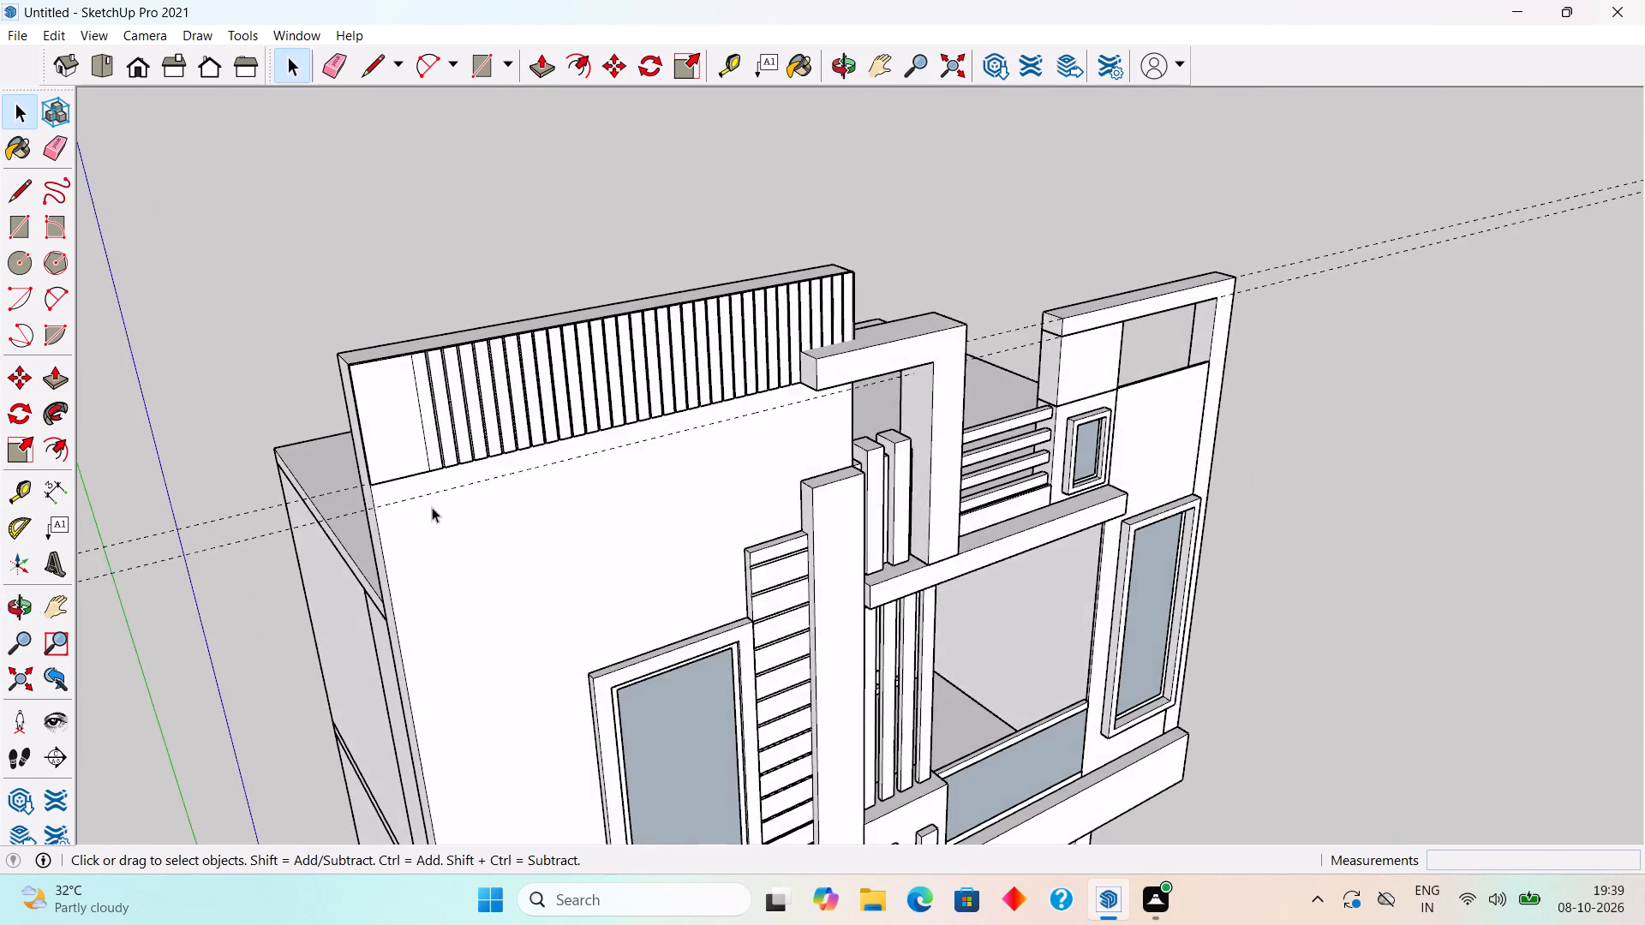
{"action": "scroll", "coordinate": [429, 498], "scroll_direction": "up", "scroll_amount": 4}
{"action": "scroll", "coordinate": [407, 392], "scroll_direction": "up", "scroll_amount": 3}
{"action": "middle_click_drag", "start_coordinate": [404, 403], "coordinate": [446, 547]}
{"action": "scroll", "coordinate": [465, 599], "scroll_direction": "up", "scroll_amount": 3}
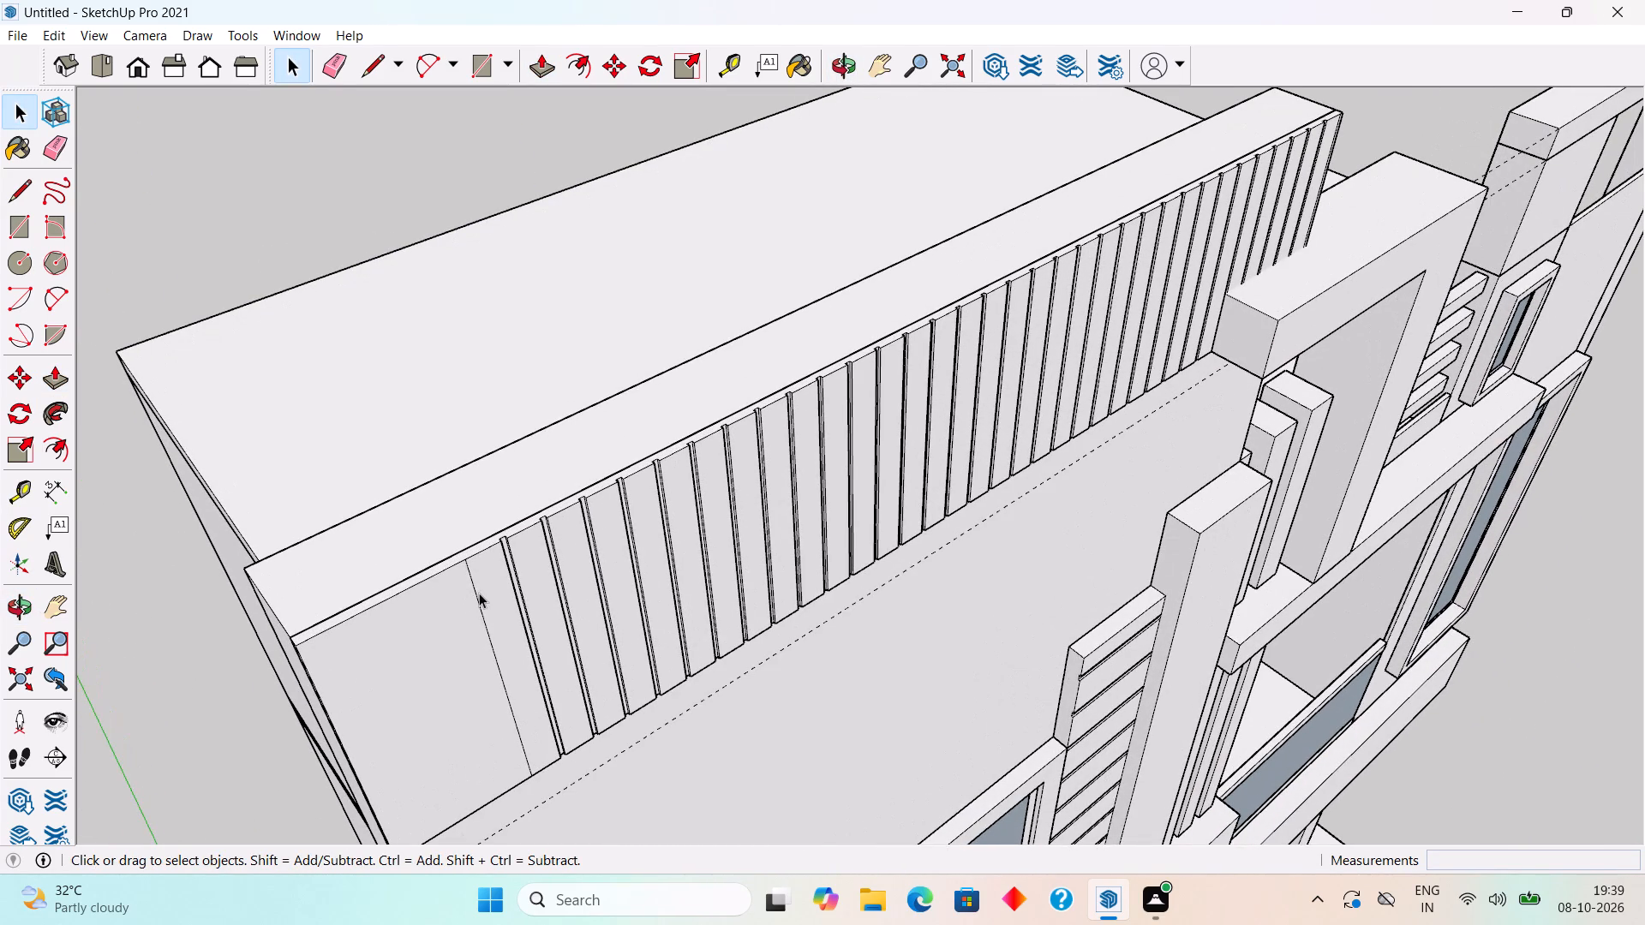
{"action": "scroll", "coordinate": [498, 584], "scroll_direction": "up", "scroll_amount": 7}
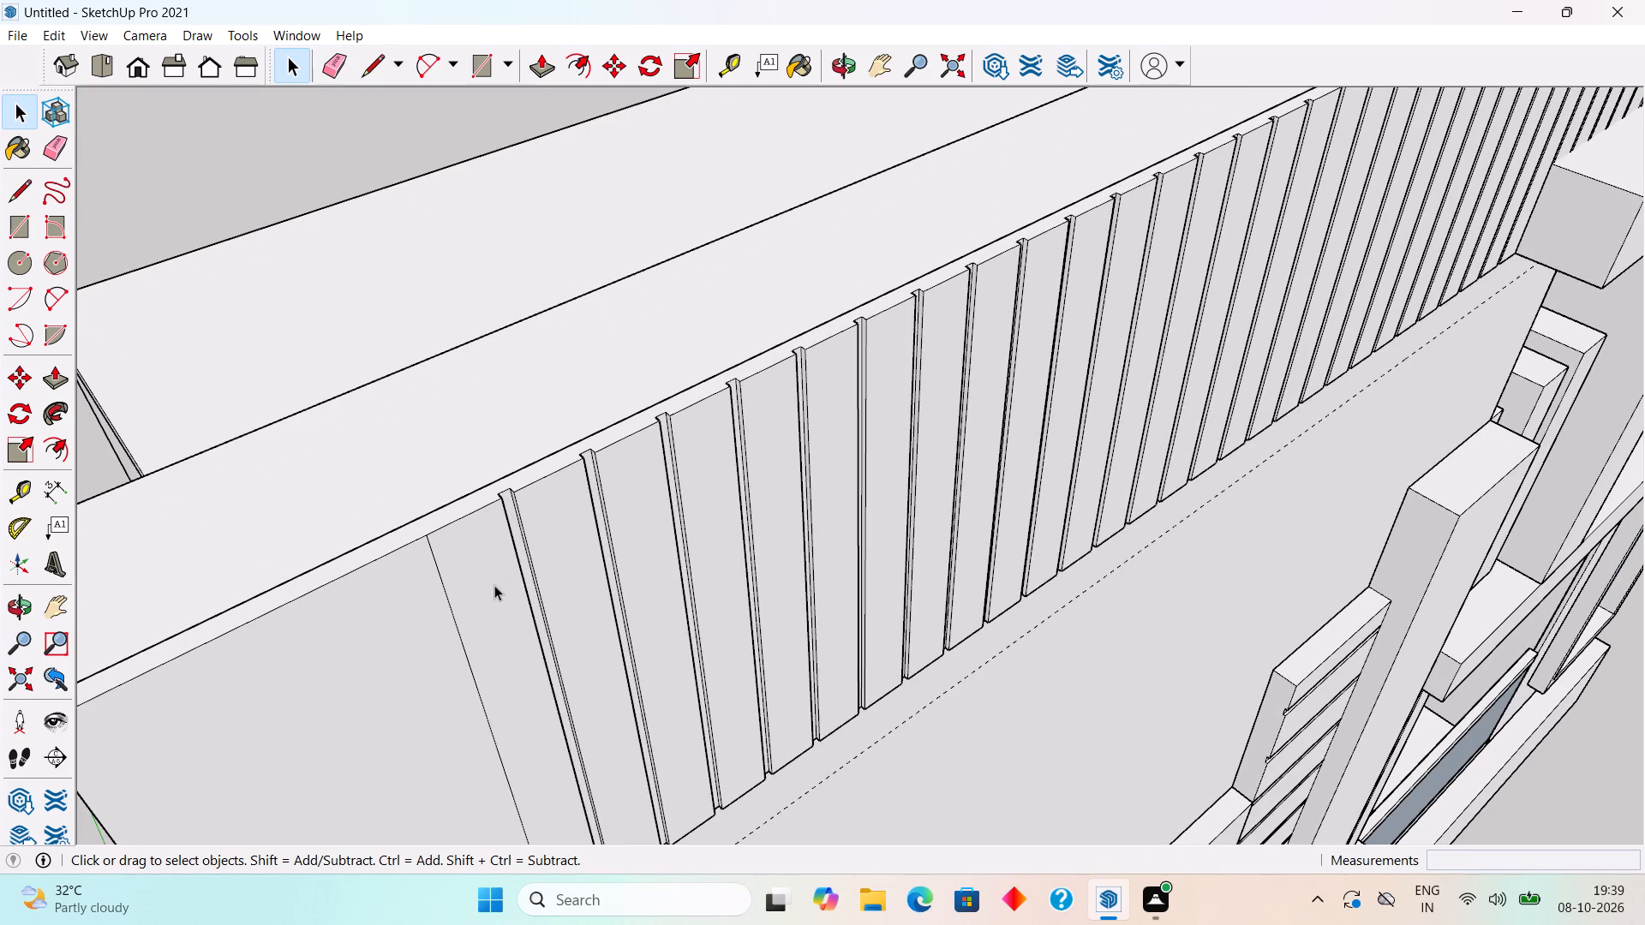
{"action": "key", "text": "t"}
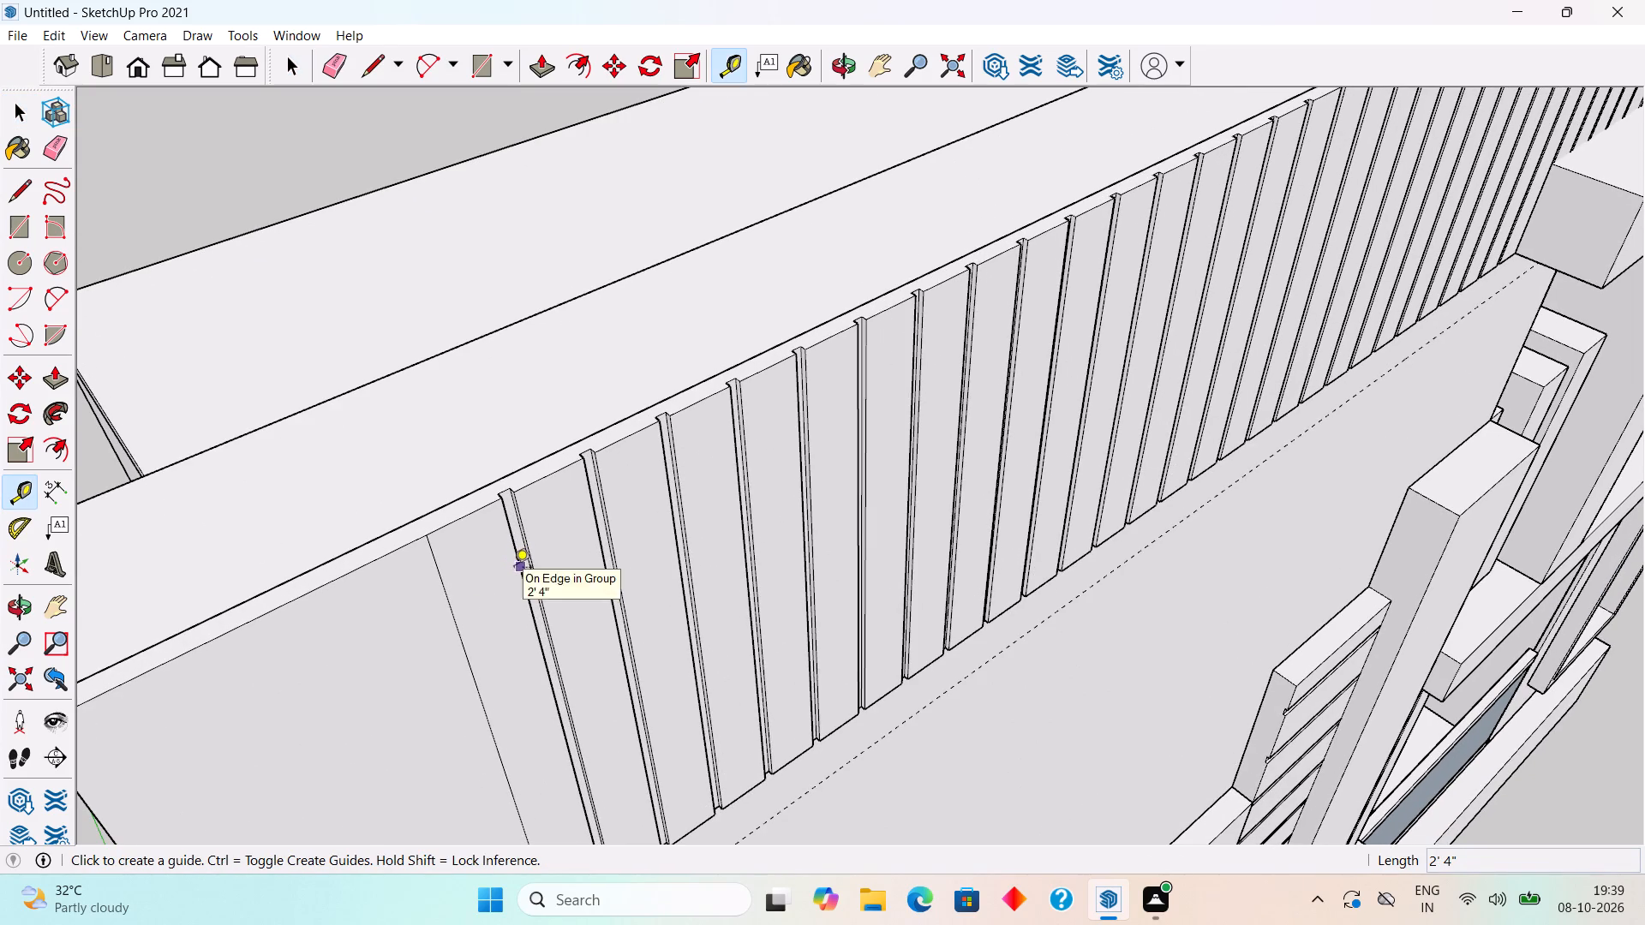
{"action": "left_click", "coordinate": [522, 585]}
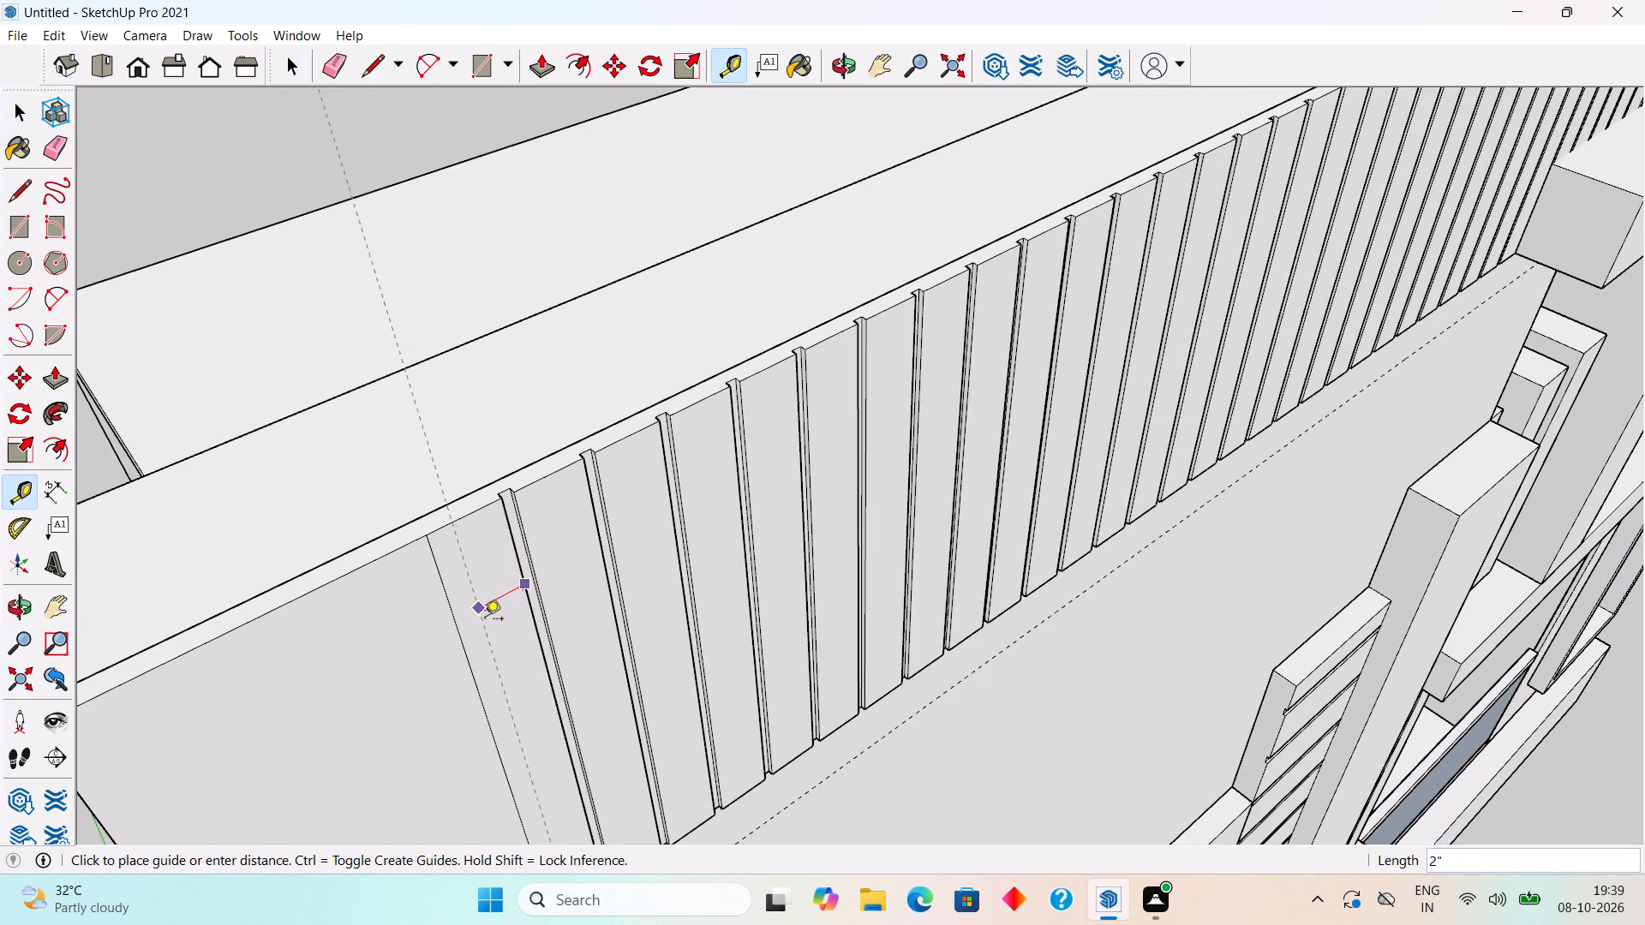
{"action": "key", "text": "3"}
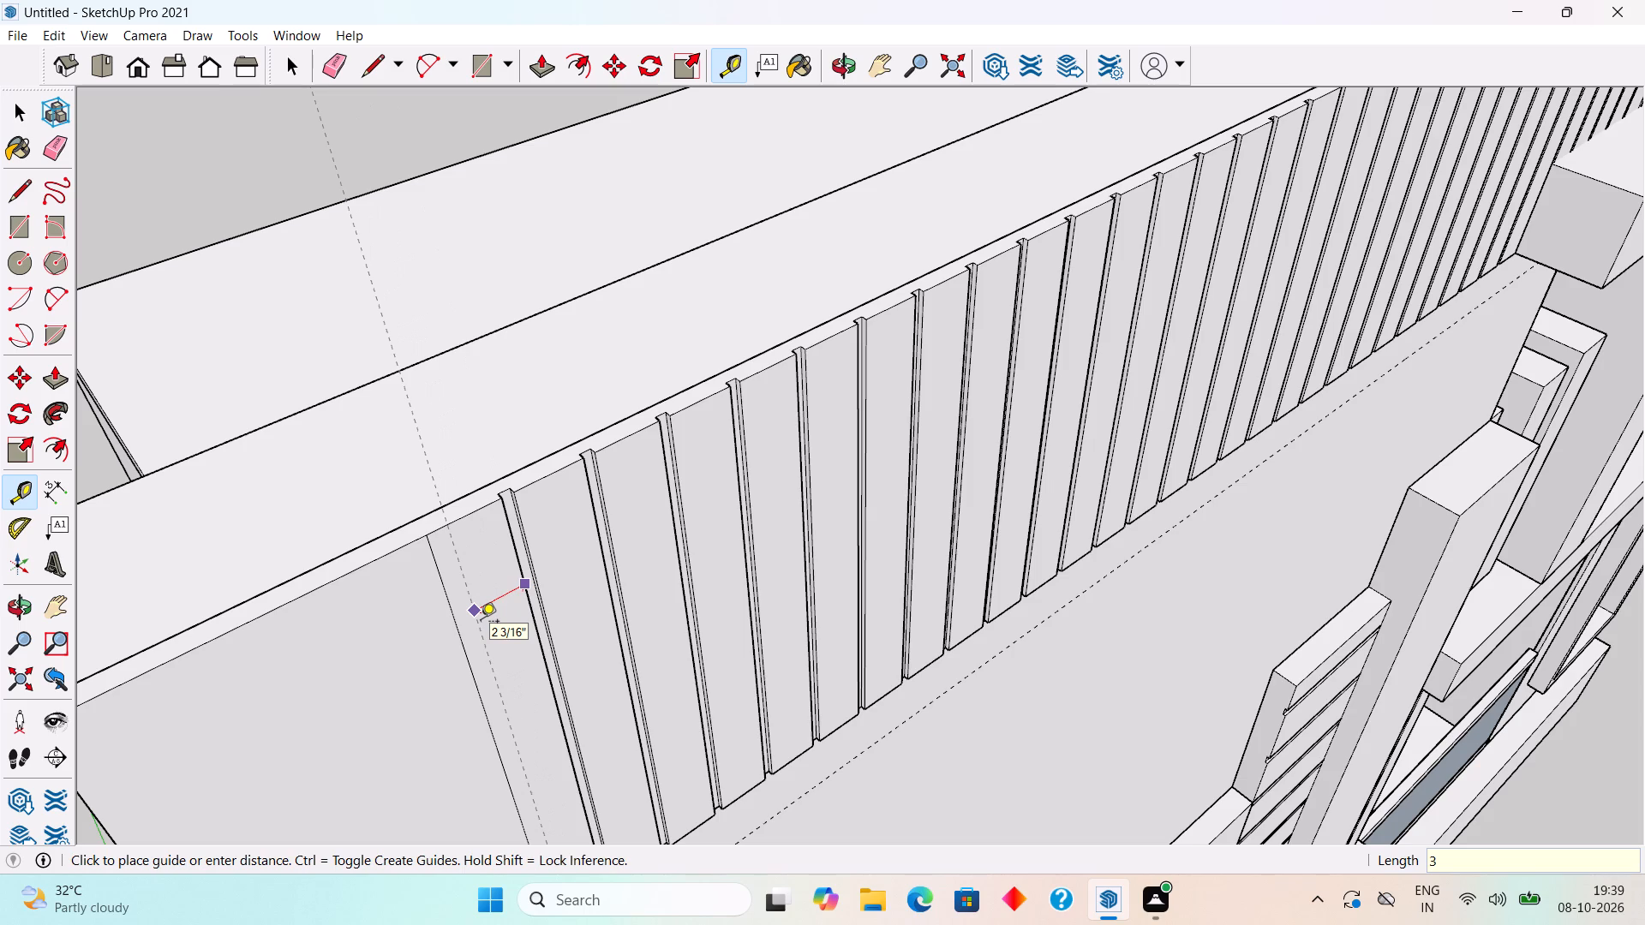
{"action": "key", "text": "shift+quotedbl"}
{"action": "key", "text": "Return"}
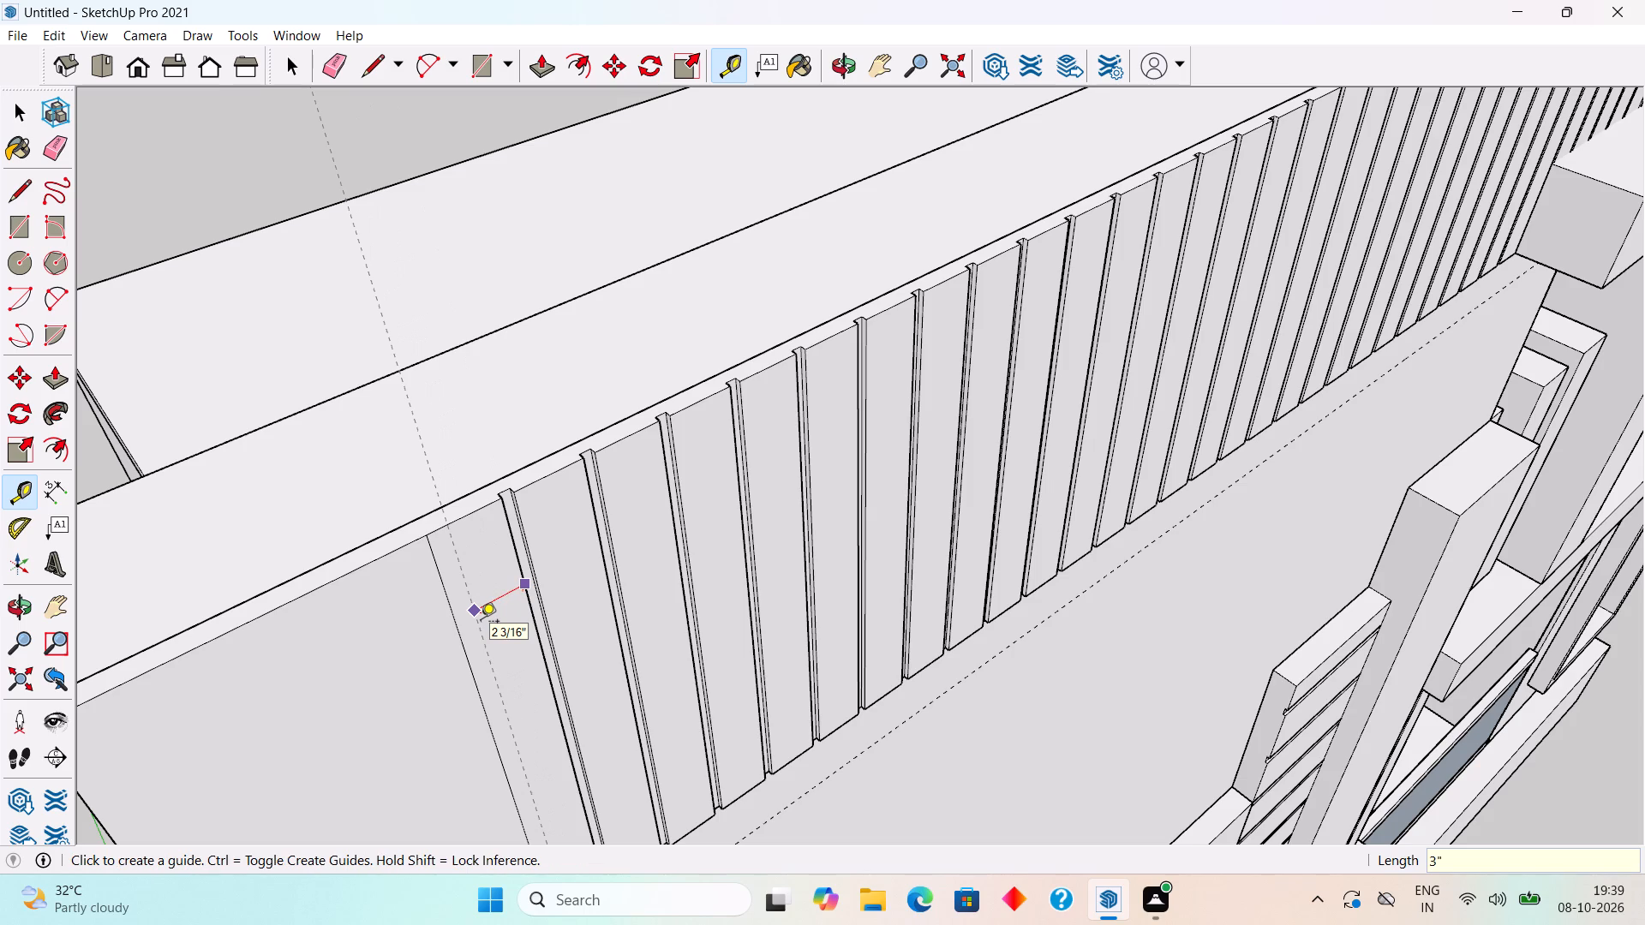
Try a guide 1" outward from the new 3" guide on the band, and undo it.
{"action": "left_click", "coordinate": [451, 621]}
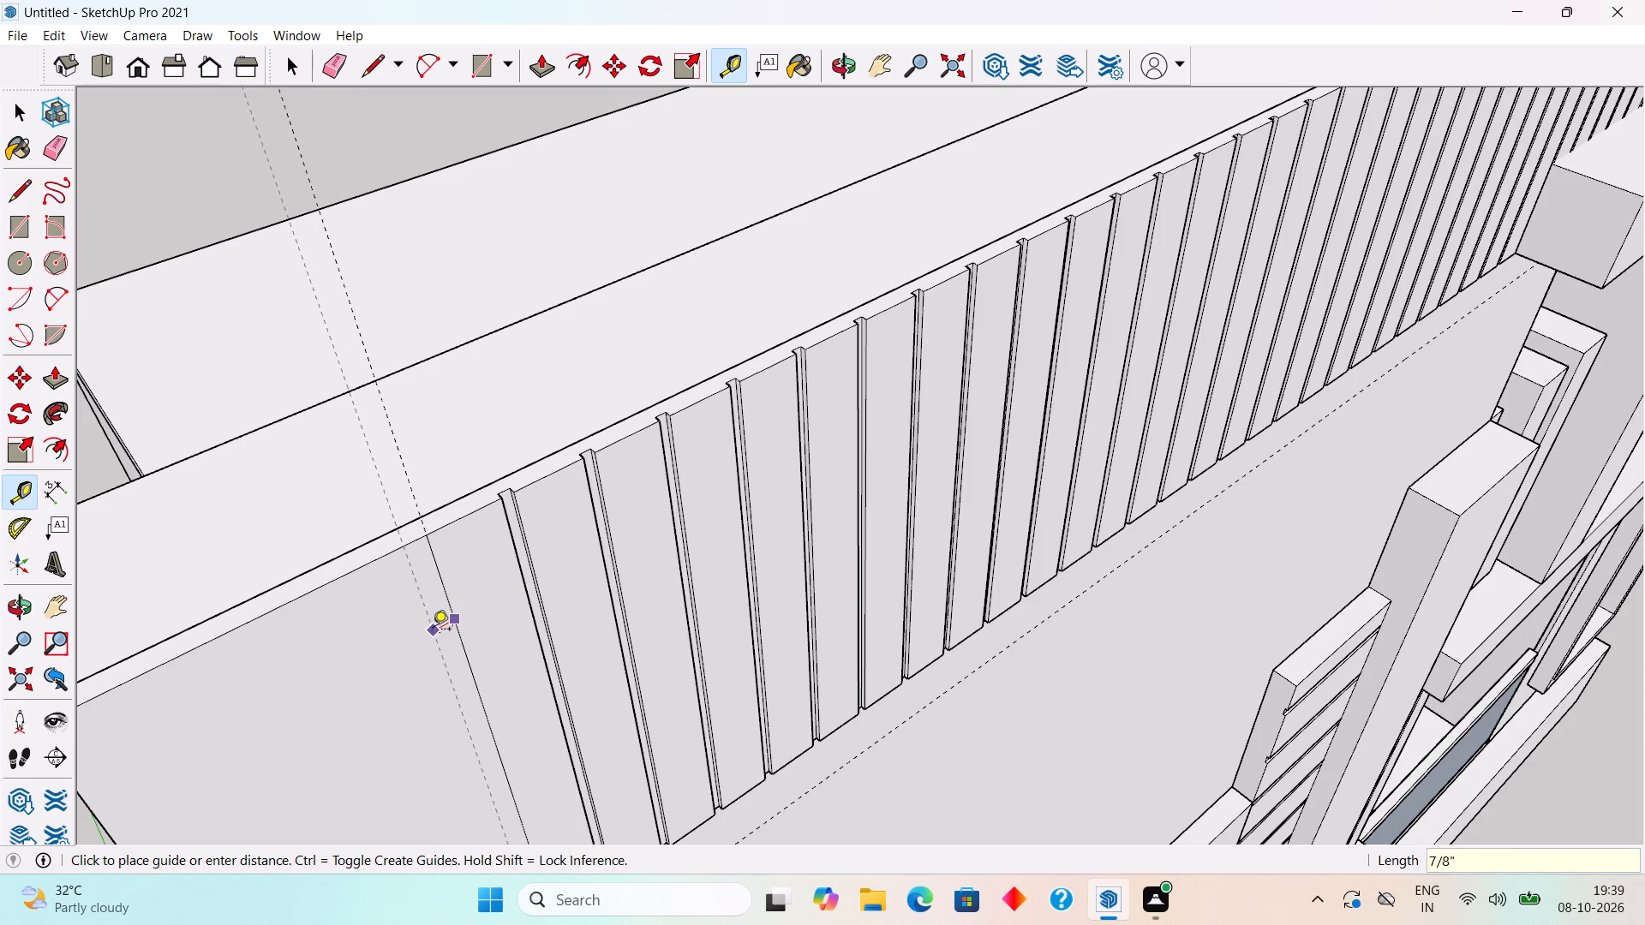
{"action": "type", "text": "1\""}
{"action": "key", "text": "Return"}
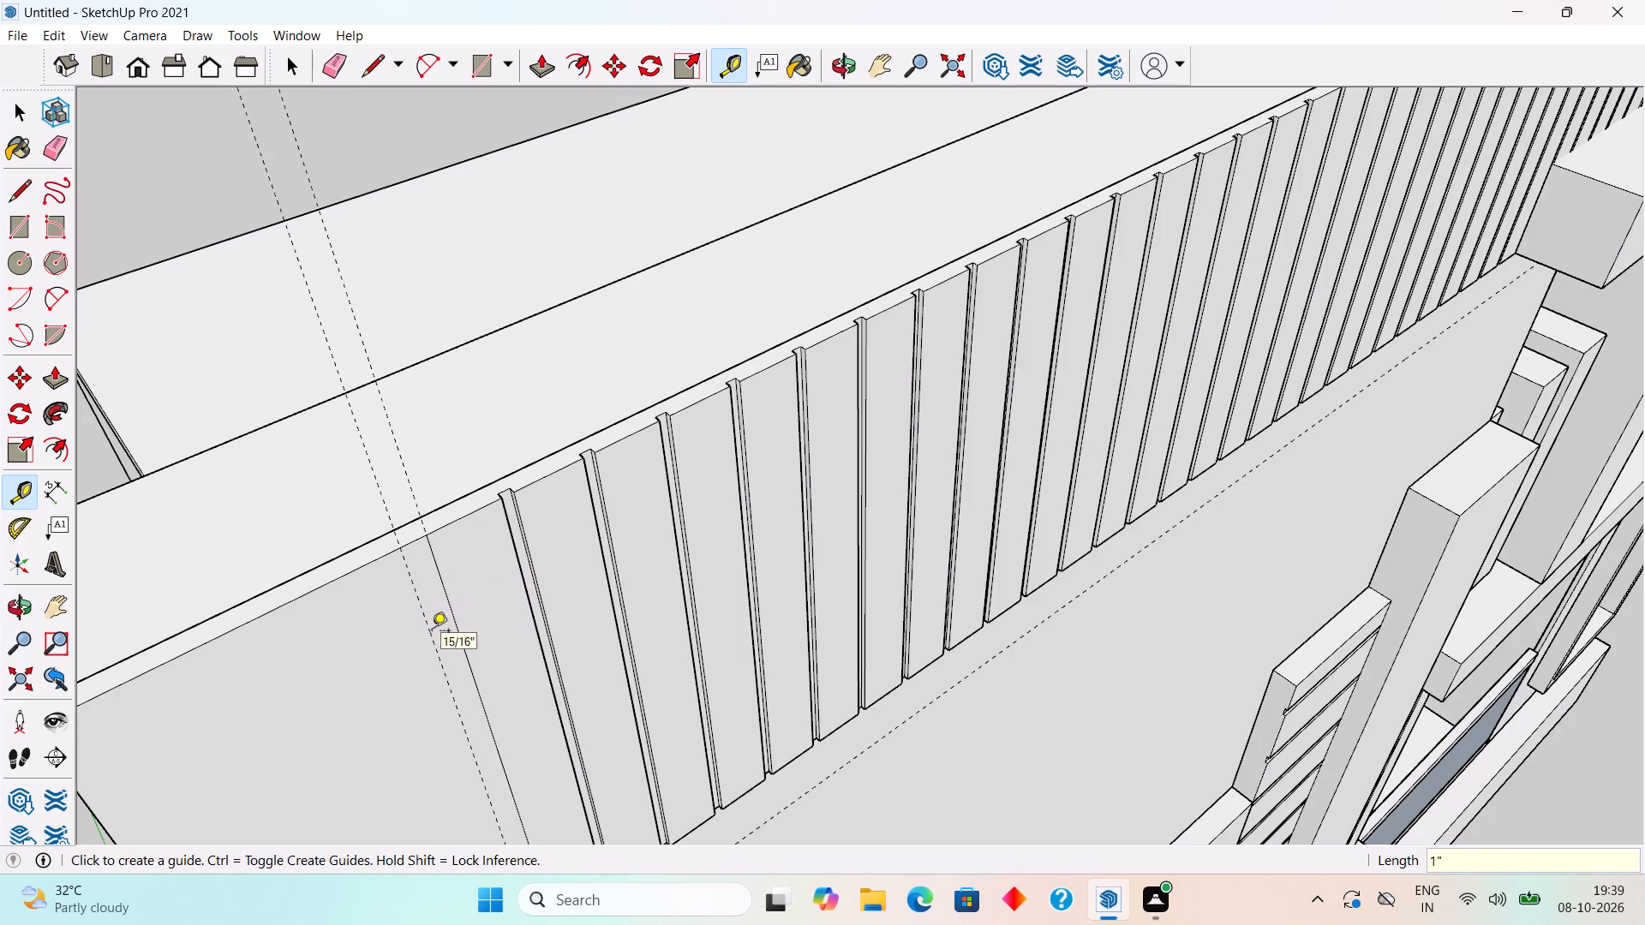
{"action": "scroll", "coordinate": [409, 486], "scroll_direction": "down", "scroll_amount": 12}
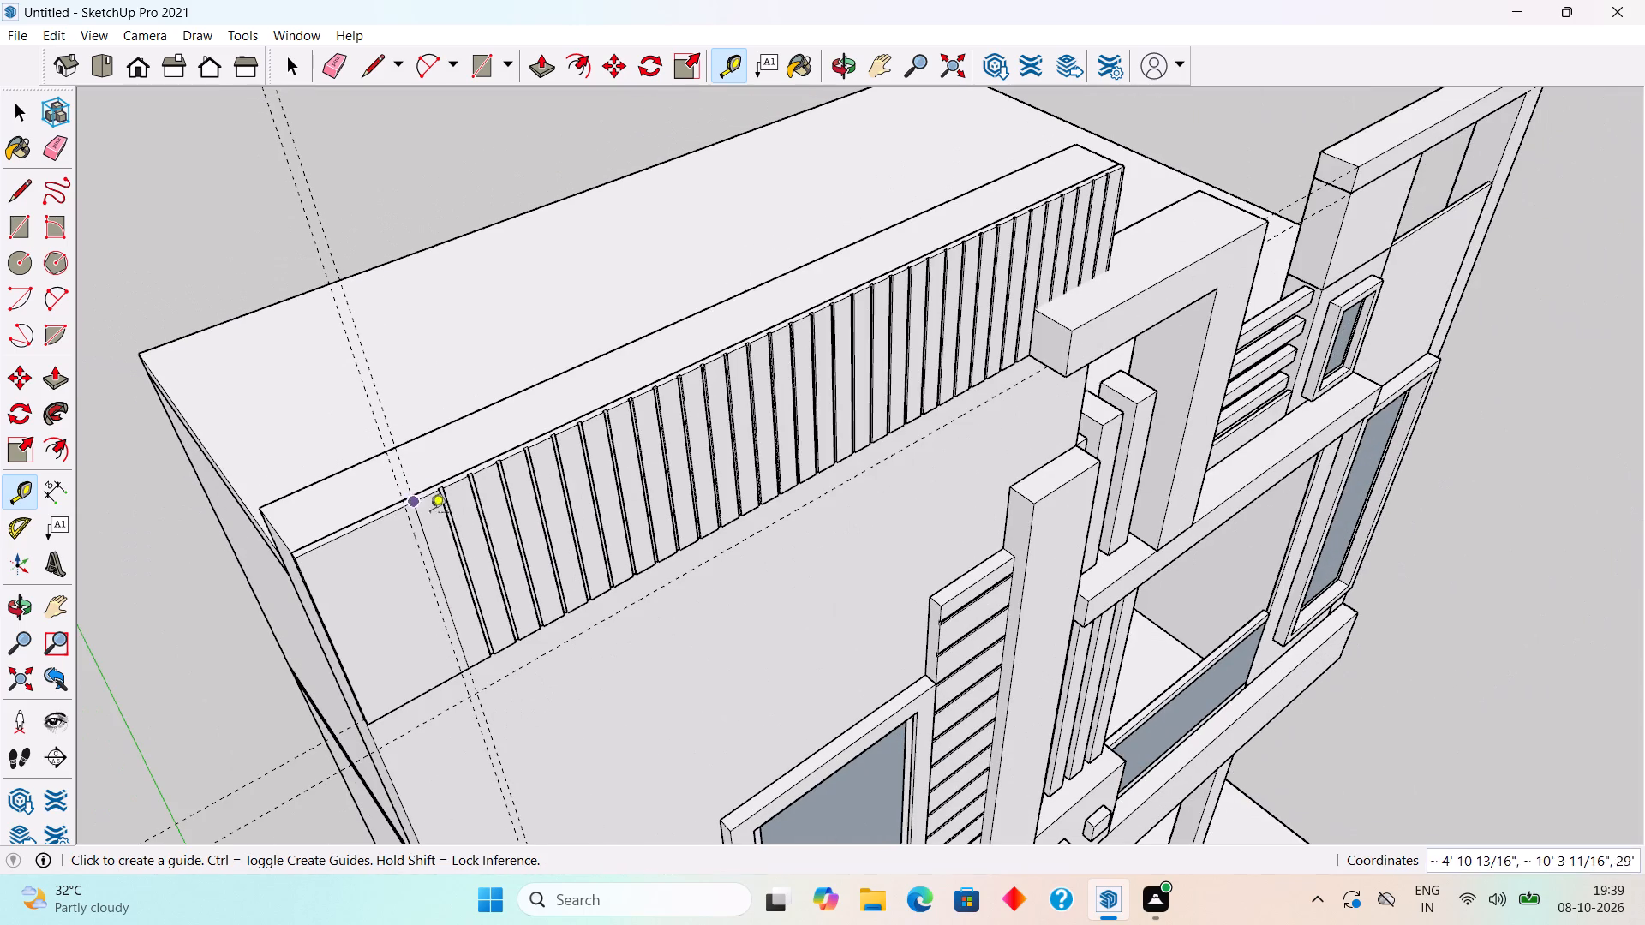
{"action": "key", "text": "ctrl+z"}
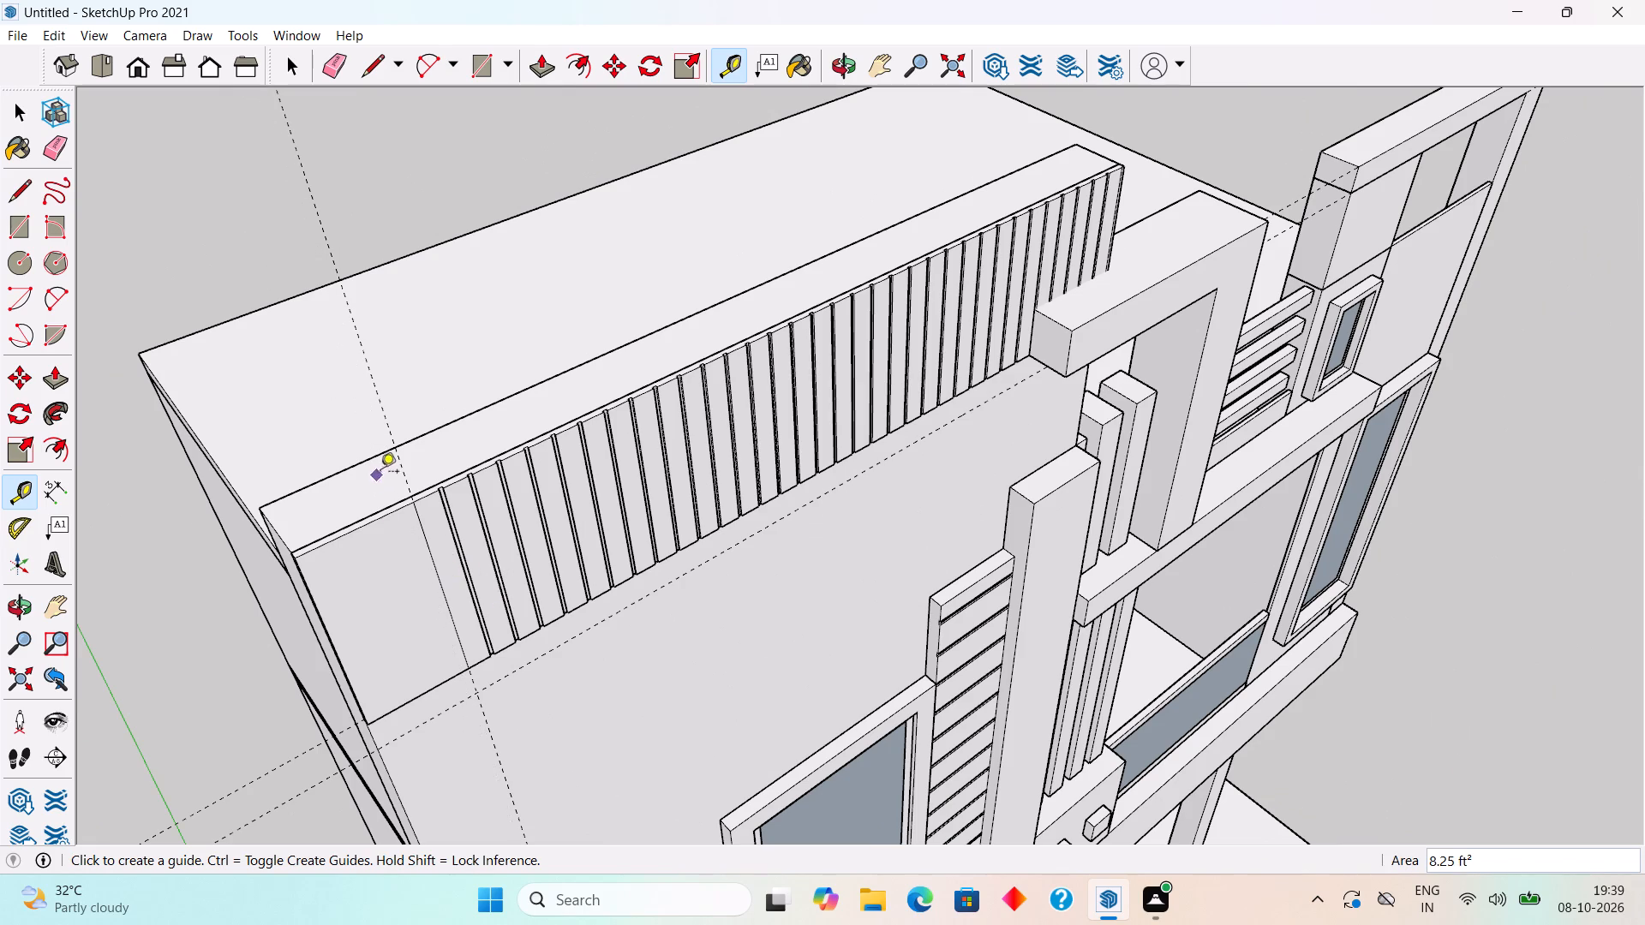
Place four more vertical guides across the band's plain extension, spaced outward in turn by 0.5", 3", 0.5" and 3".
{"action": "left_click", "coordinate": [399, 457]}
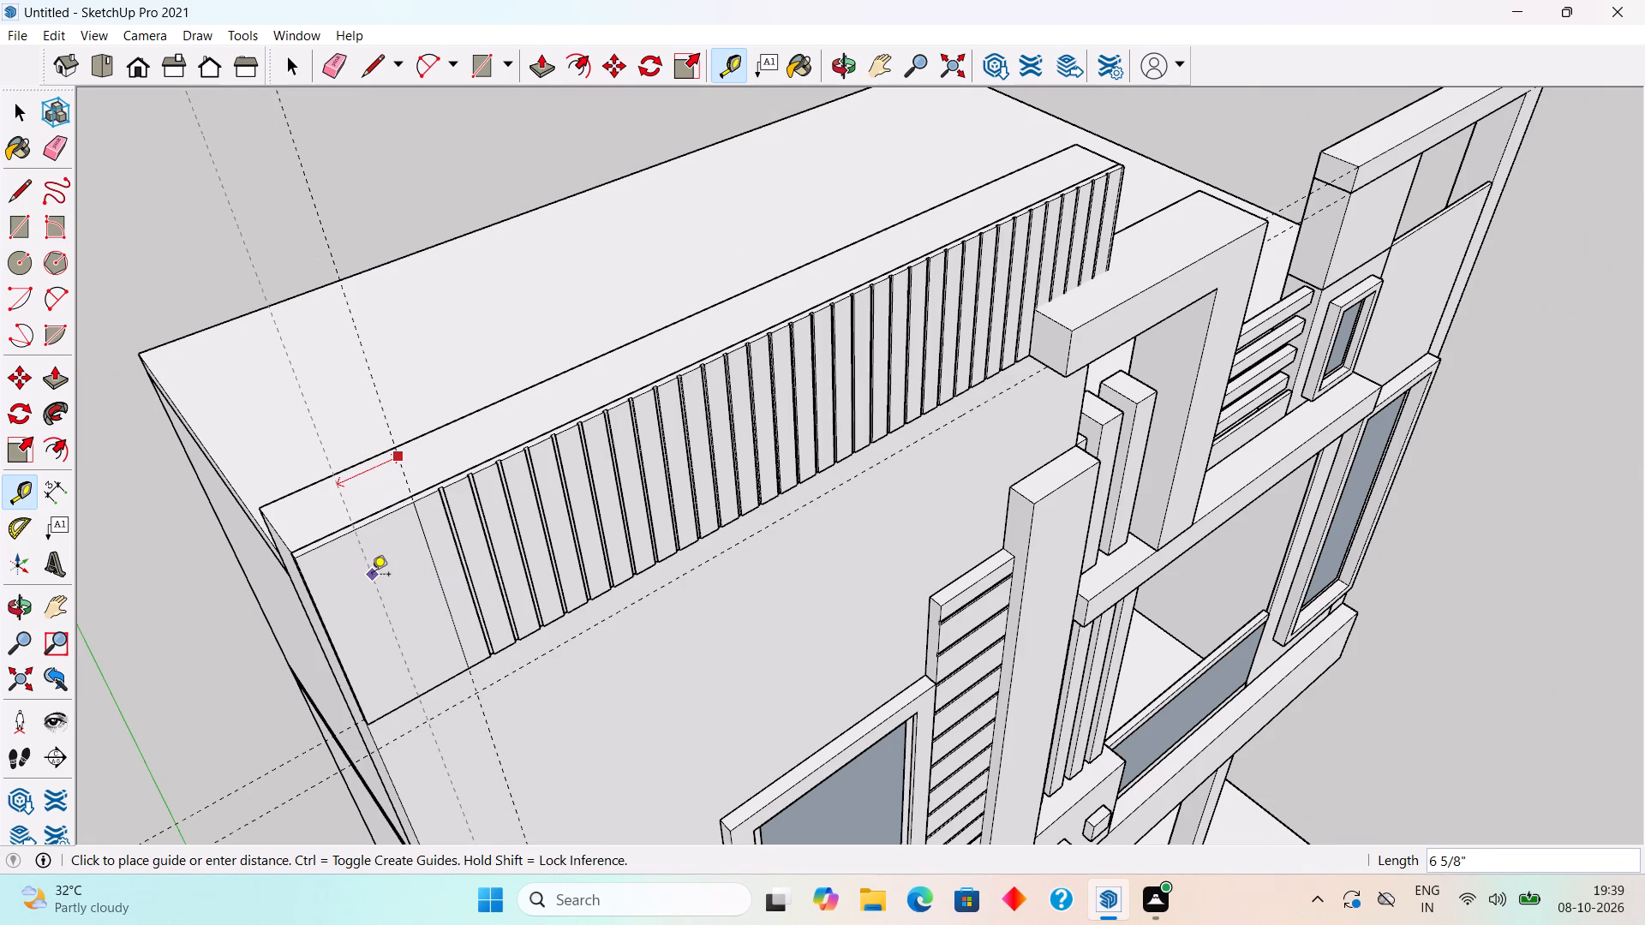
{"action": "type", "text": ".5\""}
{"action": "key", "text": "Return"}
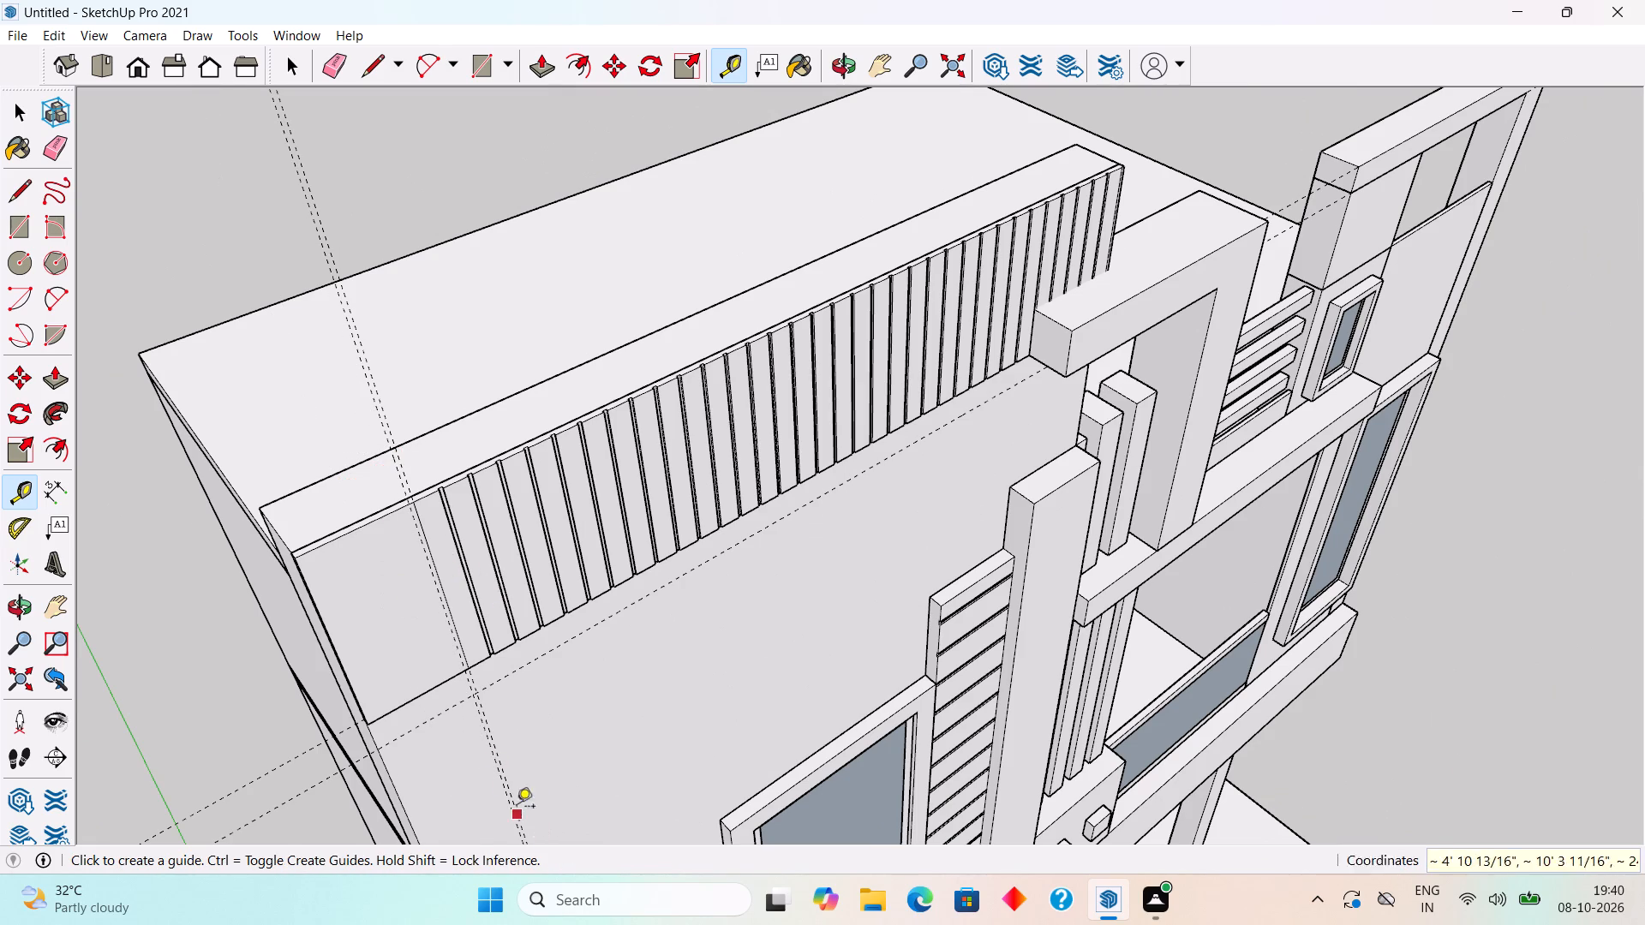
{"action": "scroll", "coordinate": [426, 678], "scroll_direction": "up", "scroll_amount": 4}
{"action": "left_click", "coordinate": [452, 606]}
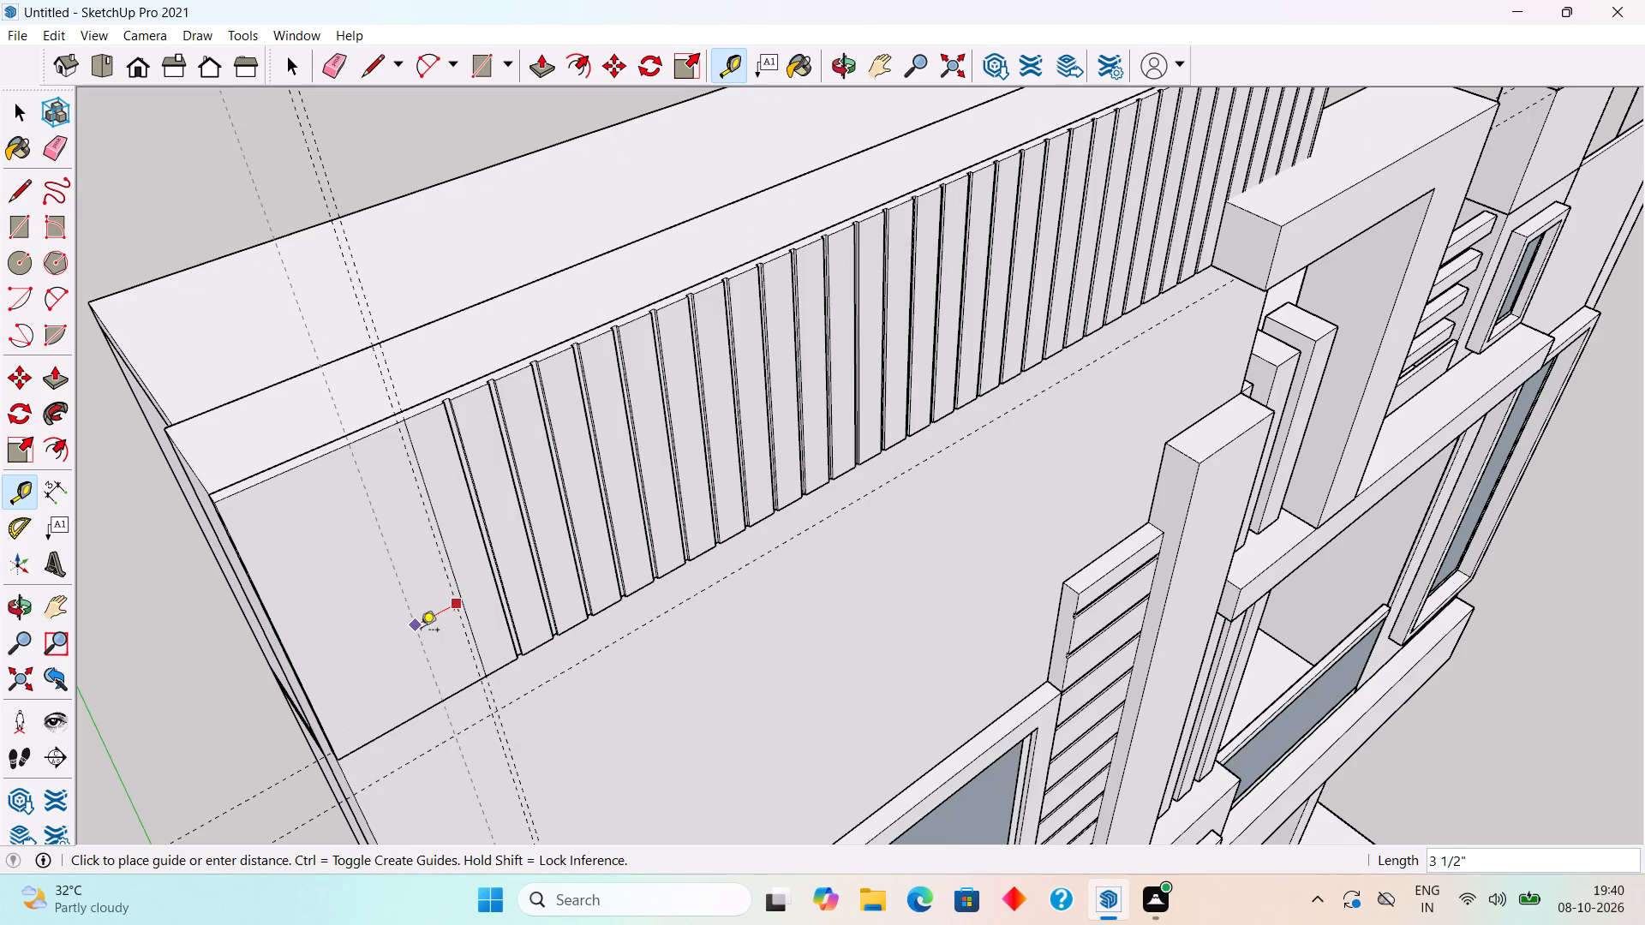
{"action": "type", "text": "3\""}
{"action": "key", "text": "Return"}
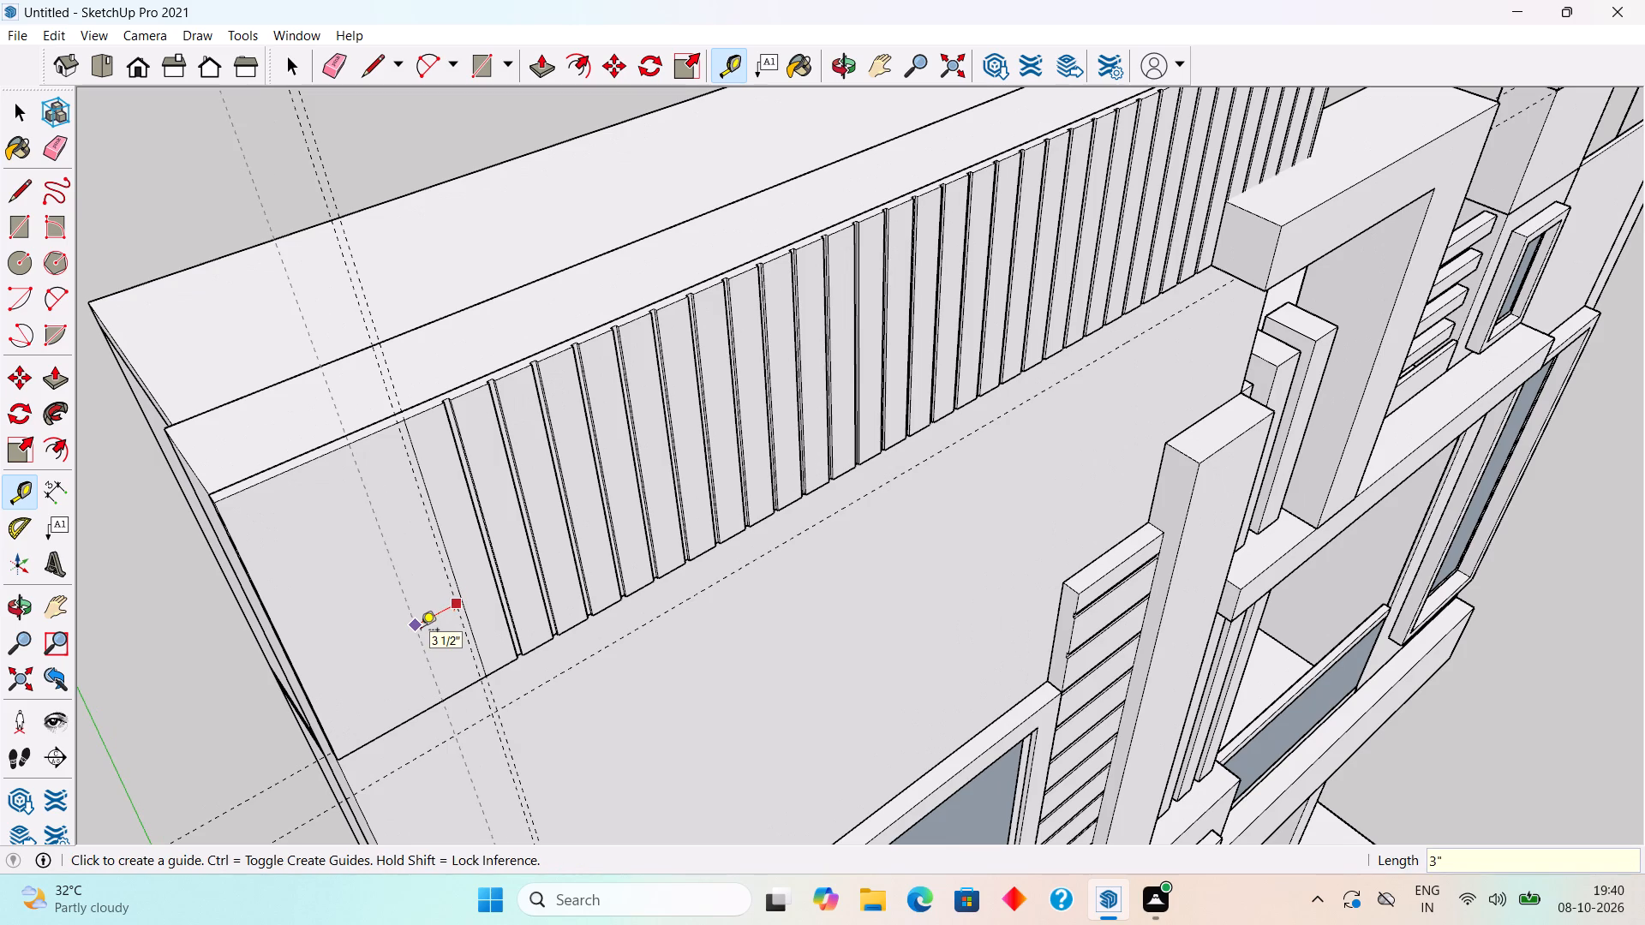
{"action": "left_click", "coordinate": [406, 586]}
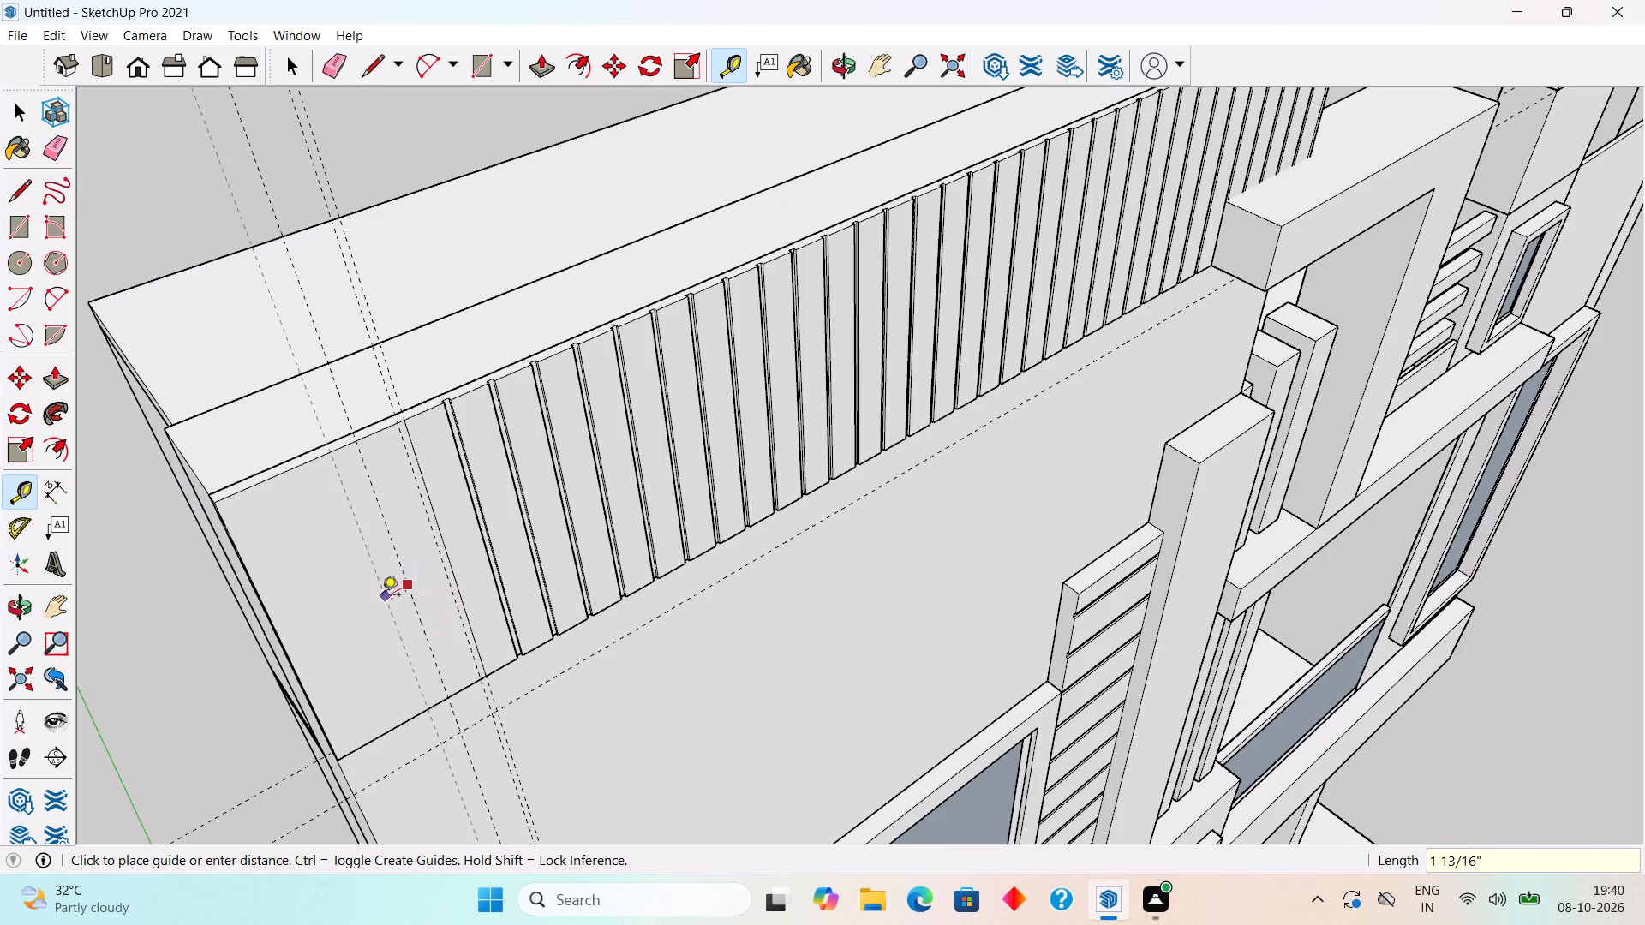
{"action": "type", "text": ".5\""}
{"action": "key", "text": "Return"}
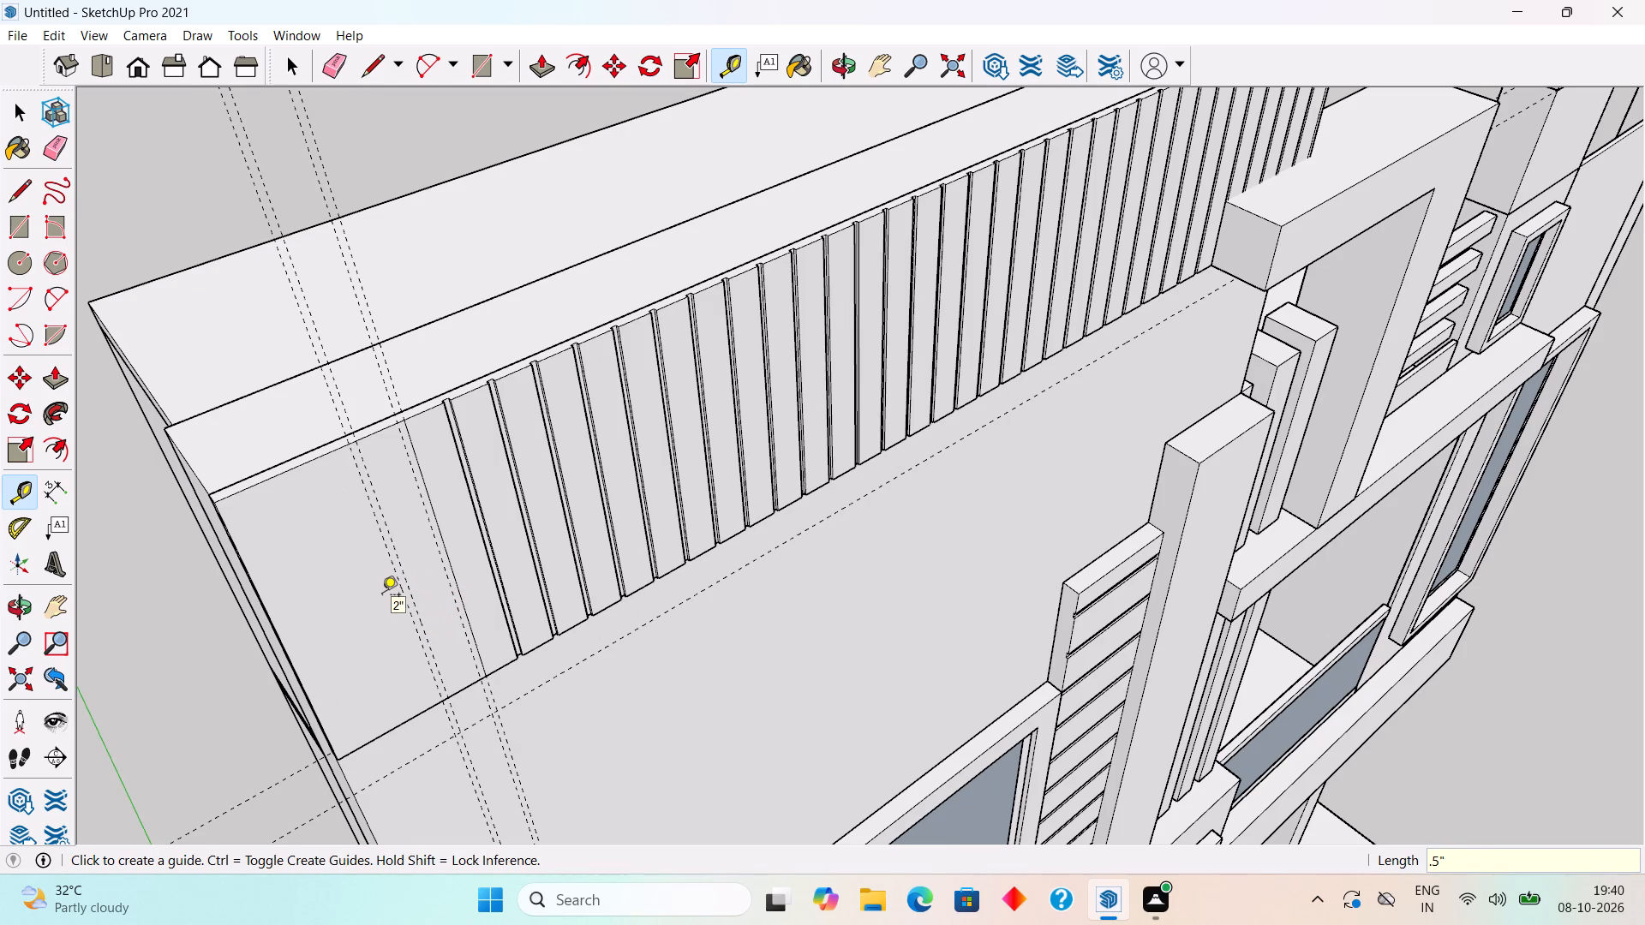
{"action": "left_click", "coordinate": [393, 576]}
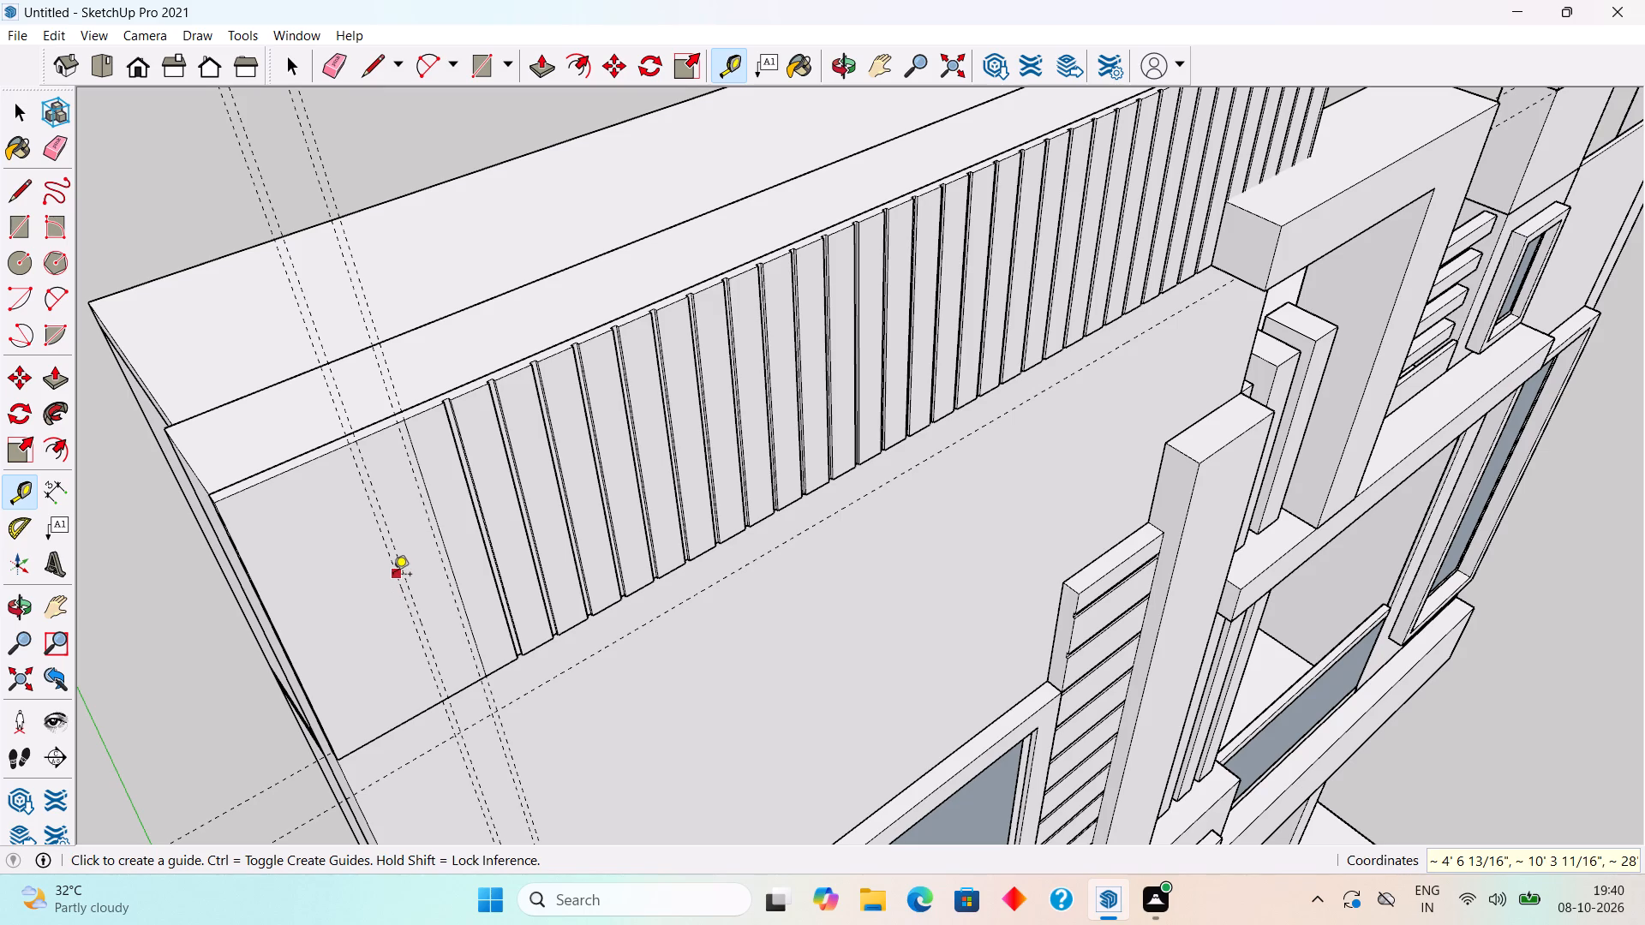
{"action": "type", "text": "3\""}
{"action": "key", "text": "Return"}
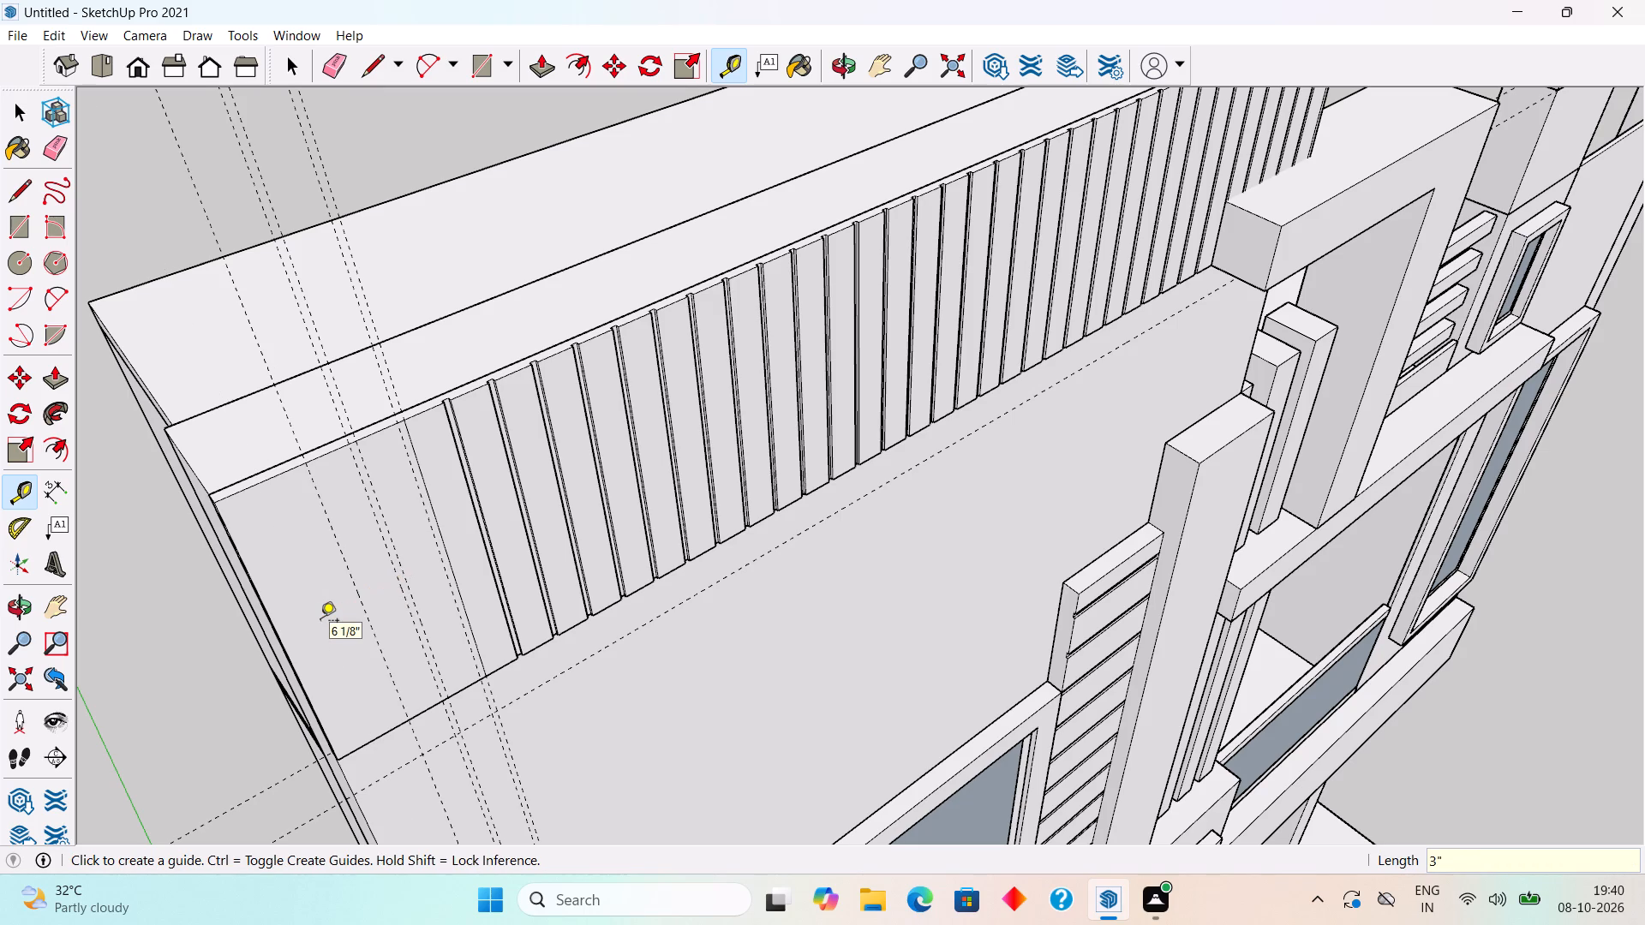
Place three more vertical guides on the band's plain extension, spaced outward in turn by 0.5", 3" and 0.5".
{"action": "left_click", "coordinate": [342, 558]}
{"action": "type", "text": ".5\""}
{"action": "key", "text": "Return"}
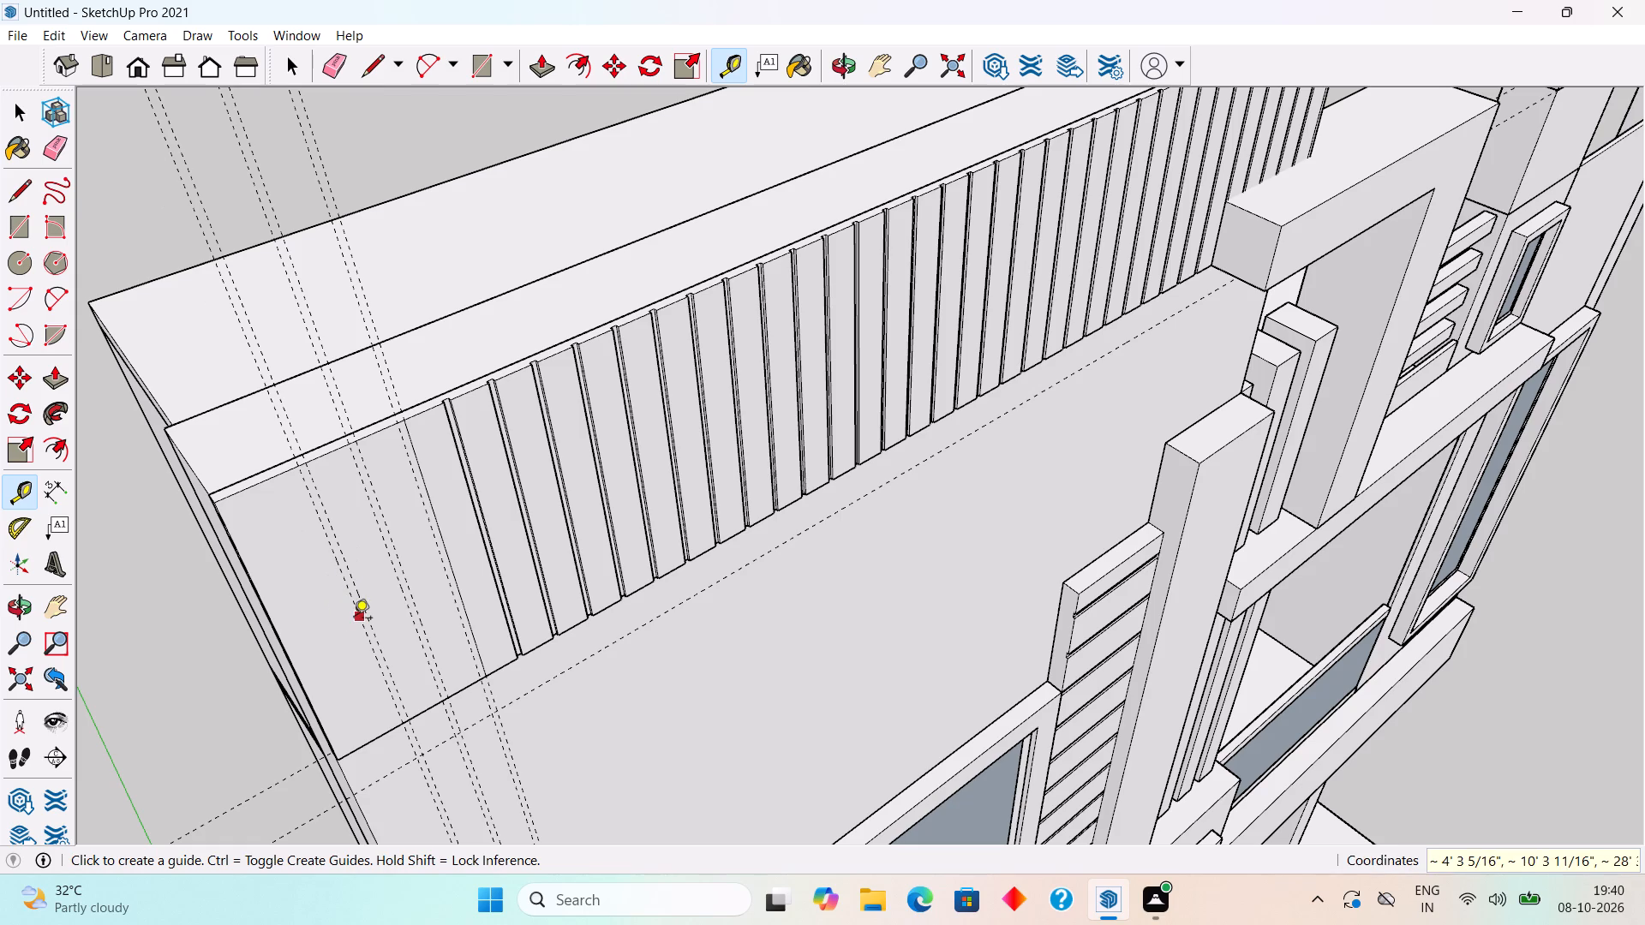
{"action": "left_click", "coordinate": [354, 619]}
{"action": "type", "text": "3\""}
{"action": "key", "text": "Return"}
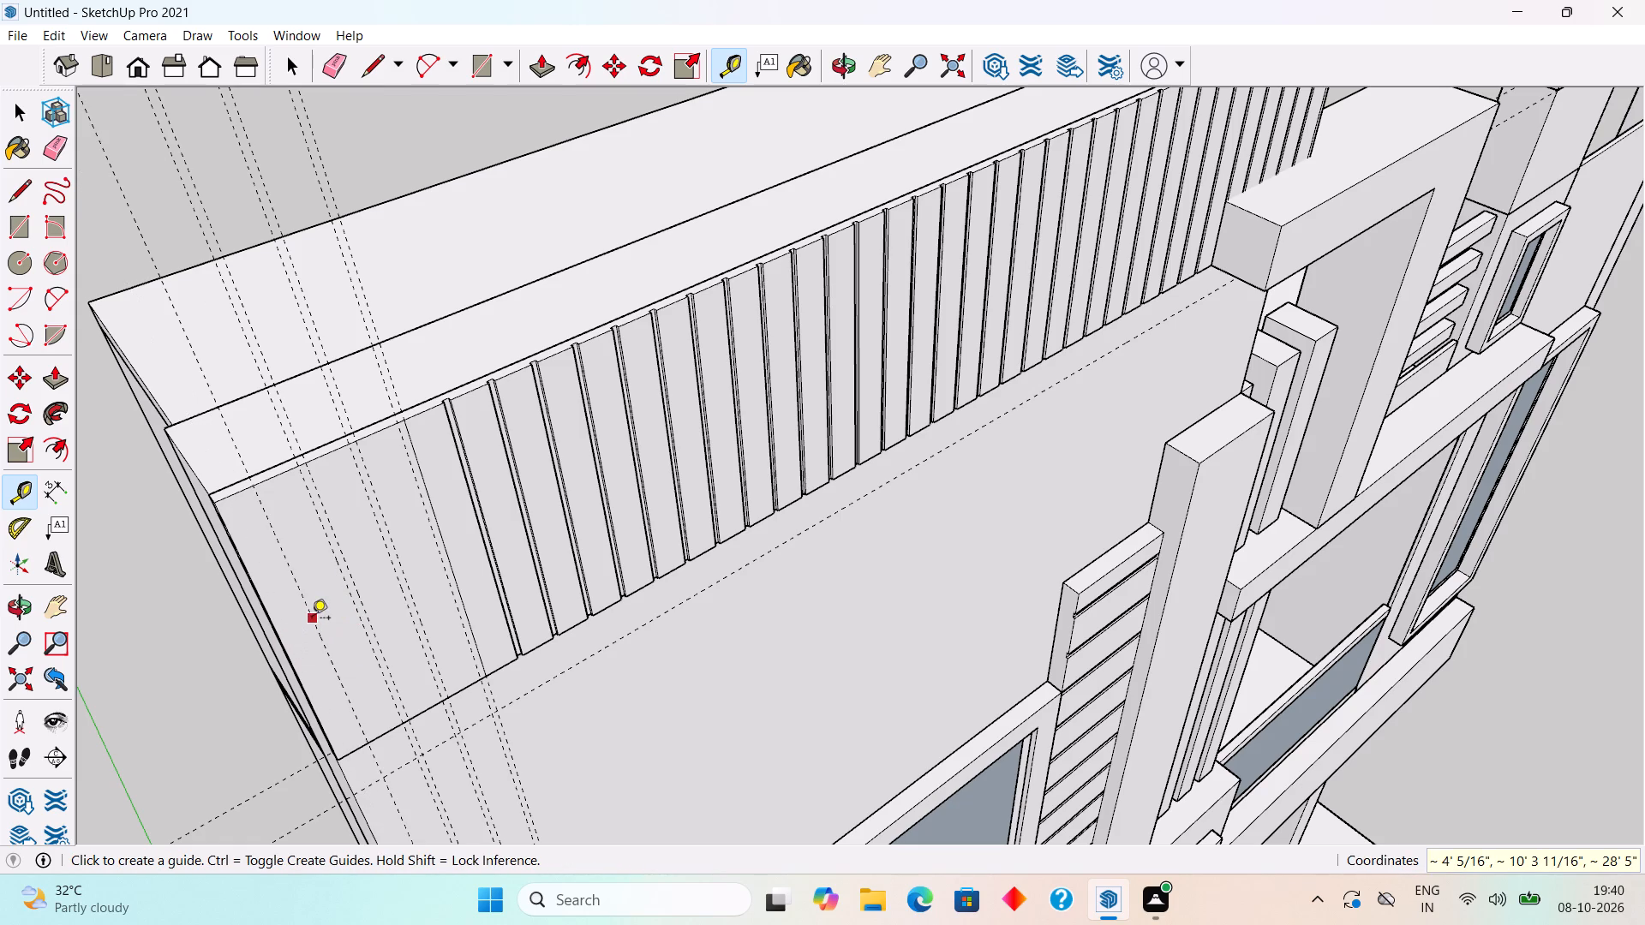
{"action": "left_click", "coordinate": [312, 619]}
{"action": "type", "text": ".5\""}
{"action": "key", "text": "Return"}
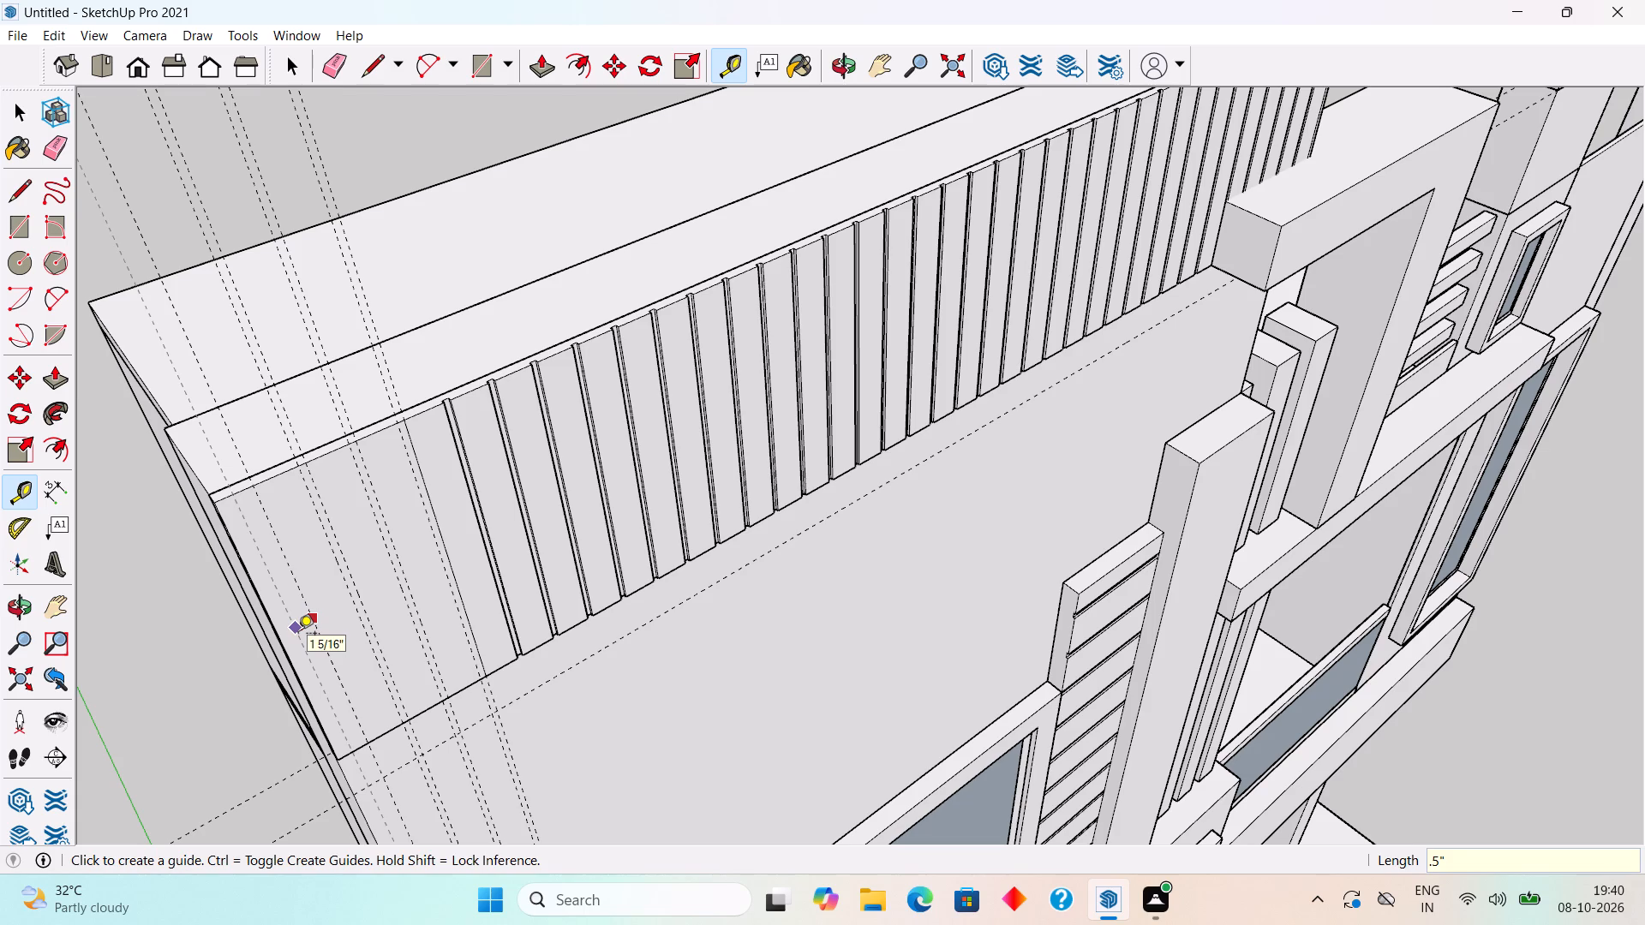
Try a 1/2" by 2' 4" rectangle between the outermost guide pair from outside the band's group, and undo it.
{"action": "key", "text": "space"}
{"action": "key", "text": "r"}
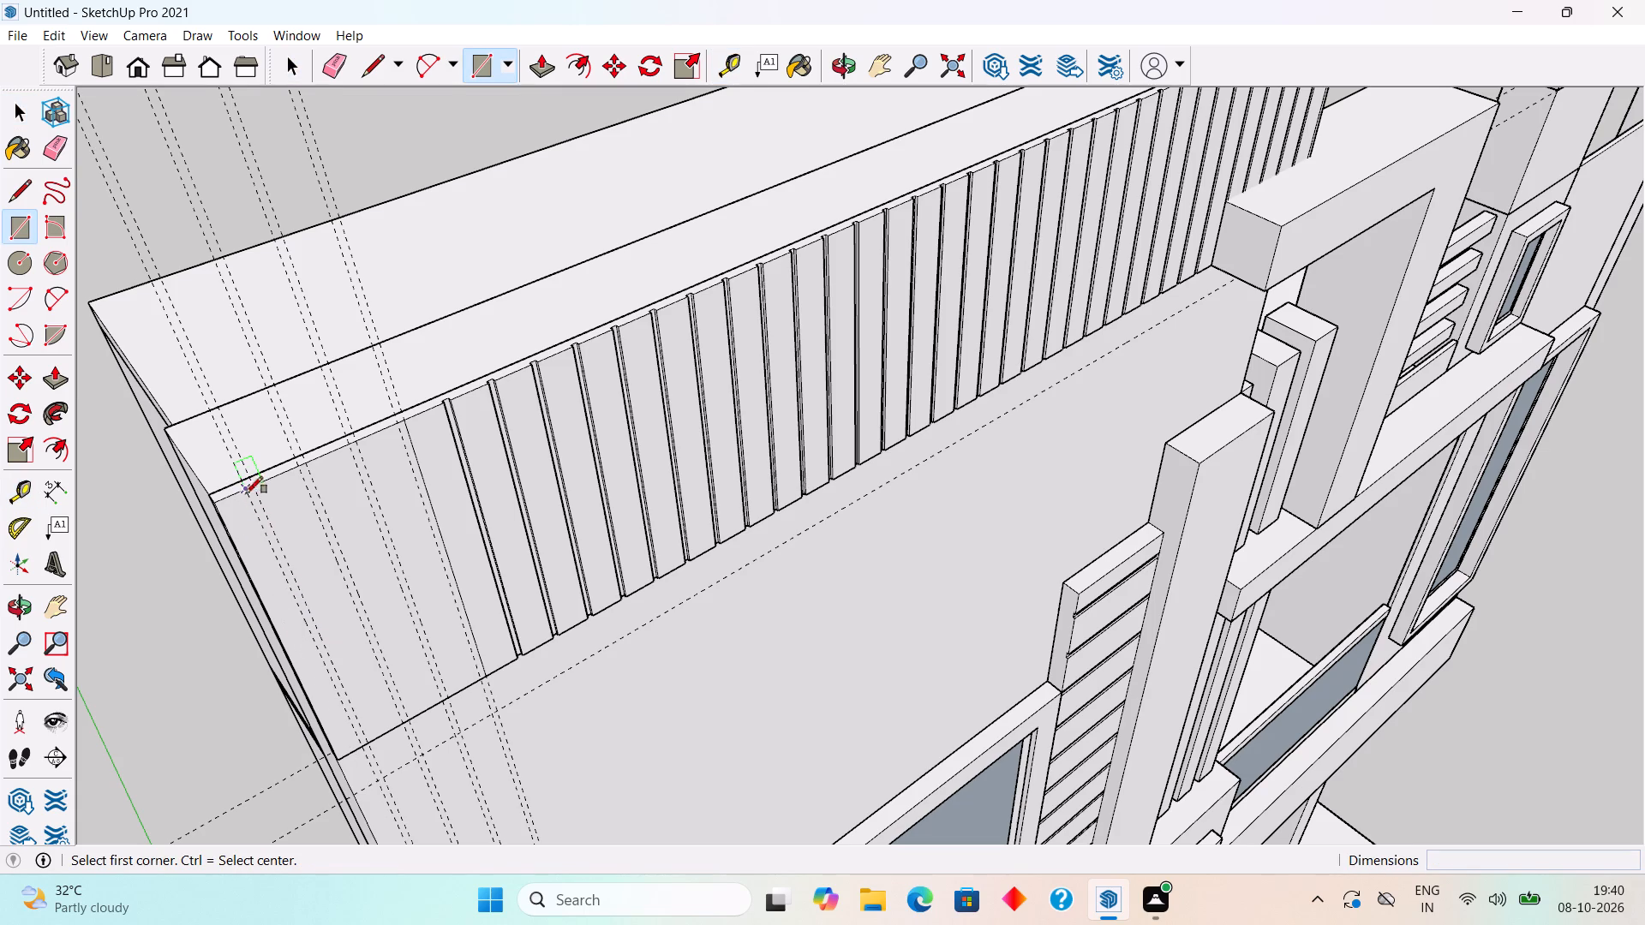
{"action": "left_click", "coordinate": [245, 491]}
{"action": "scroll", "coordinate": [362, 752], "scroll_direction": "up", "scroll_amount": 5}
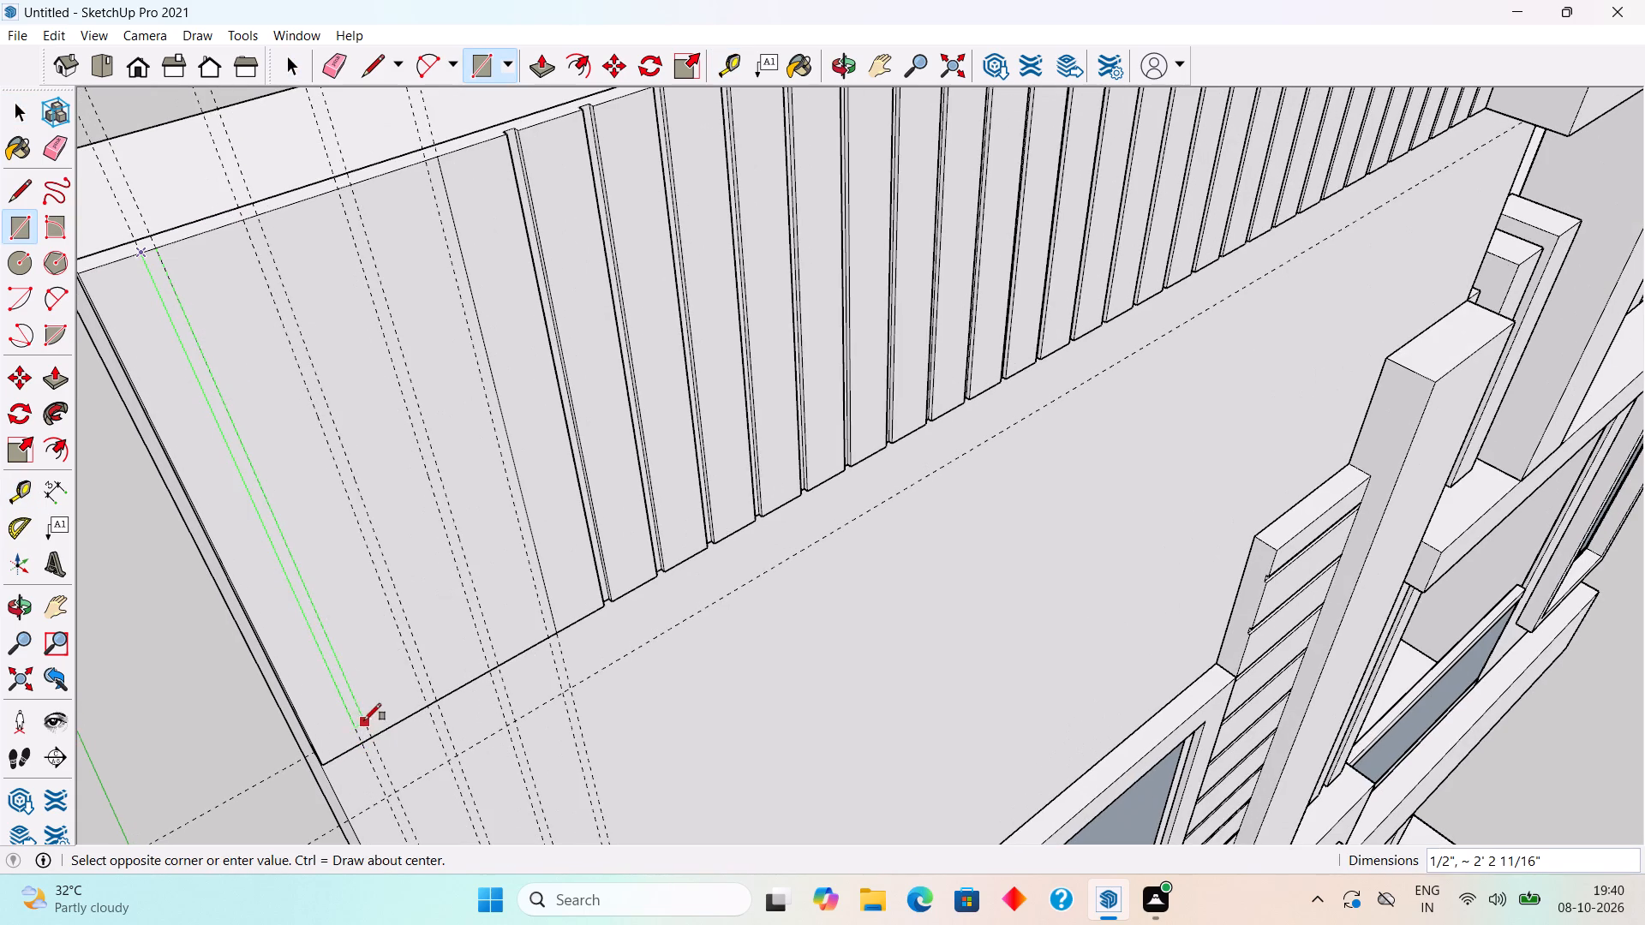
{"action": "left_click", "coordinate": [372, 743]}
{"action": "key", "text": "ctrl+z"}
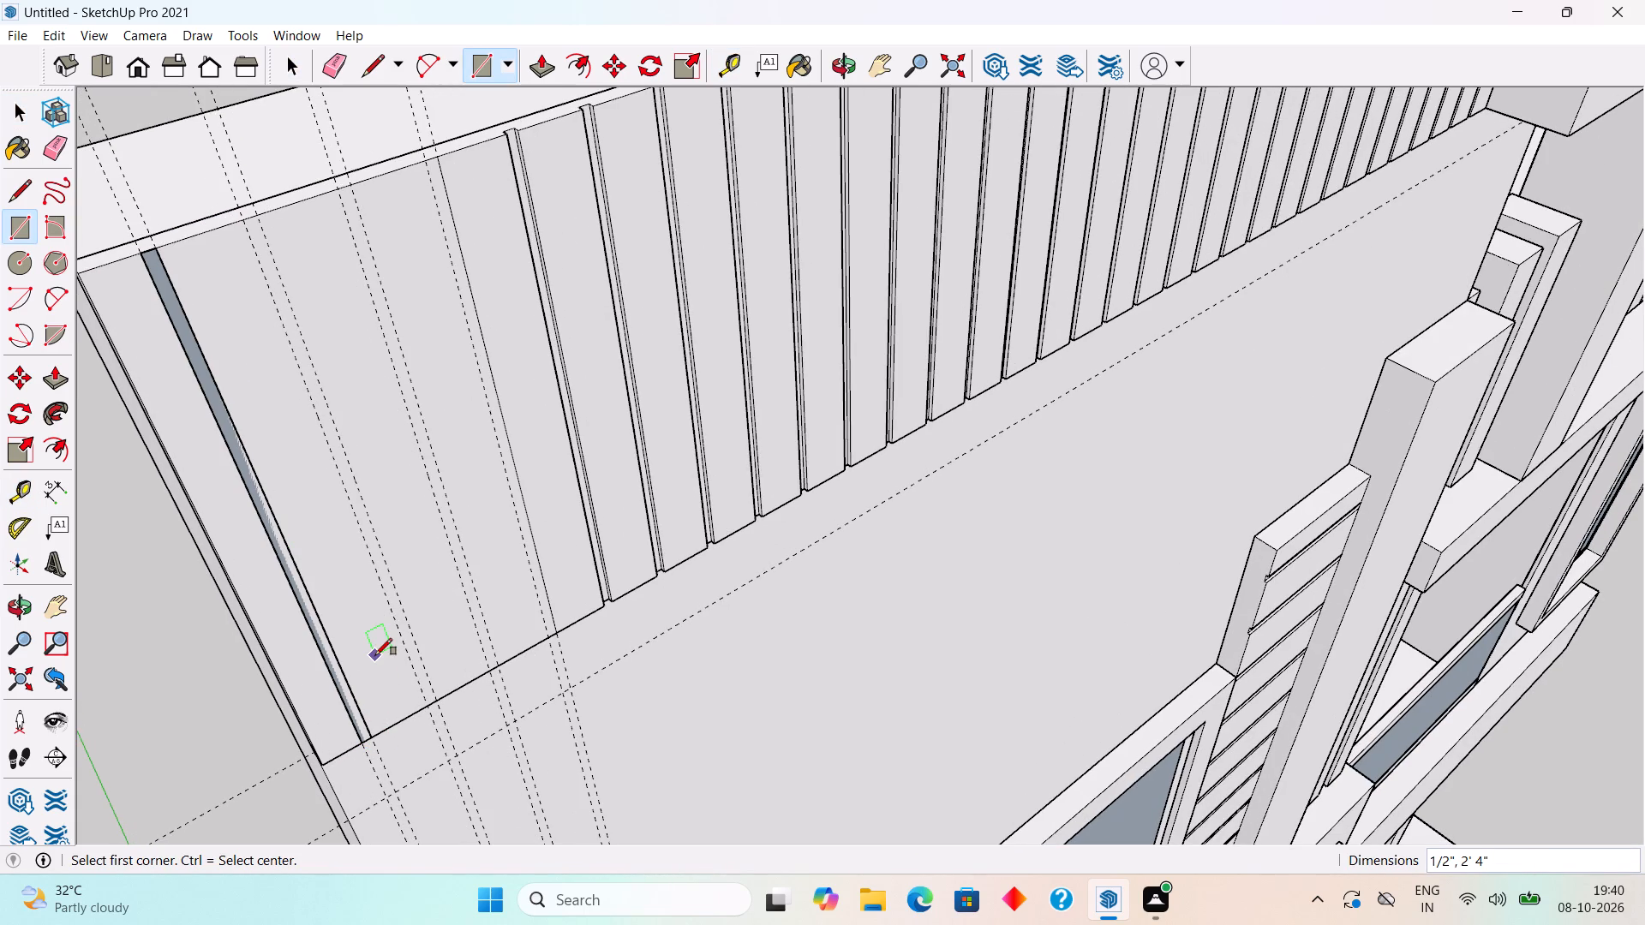
Inside the top band's group, draw four full-height 1/2" by 2' 4" strips between the guide pairs on the extension.
{"action": "key", "text": "space"}
{"action": "triple_click", "coordinate": [370, 659]}
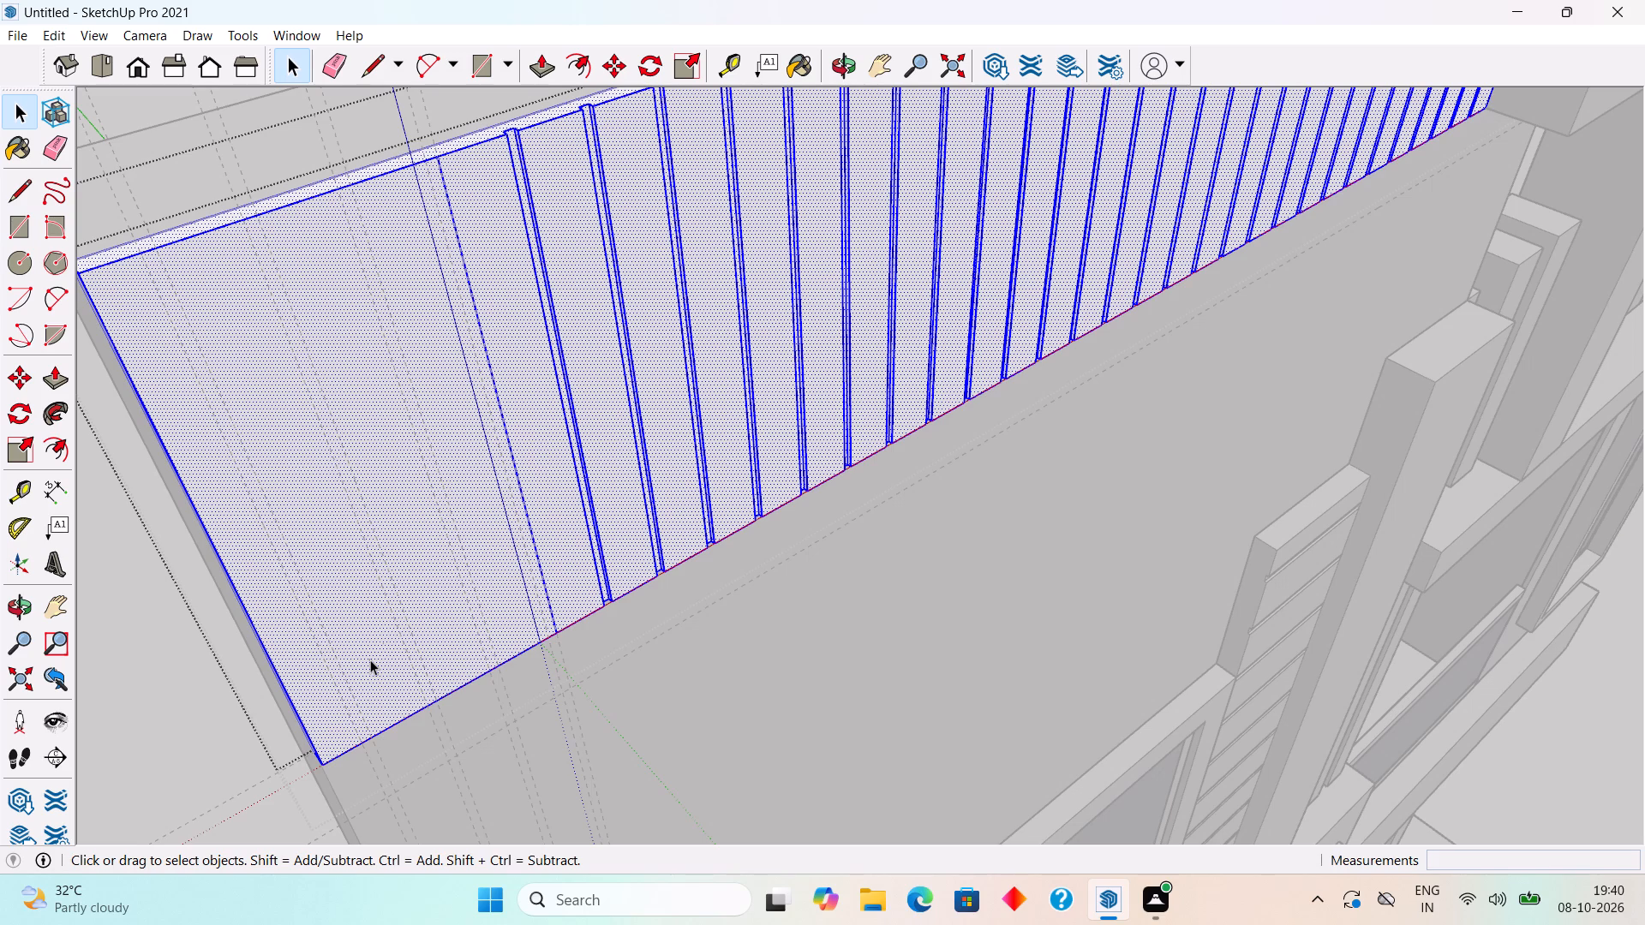
{"action": "key", "text": "r"}
{"action": "left_click", "coordinate": [144, 256]}
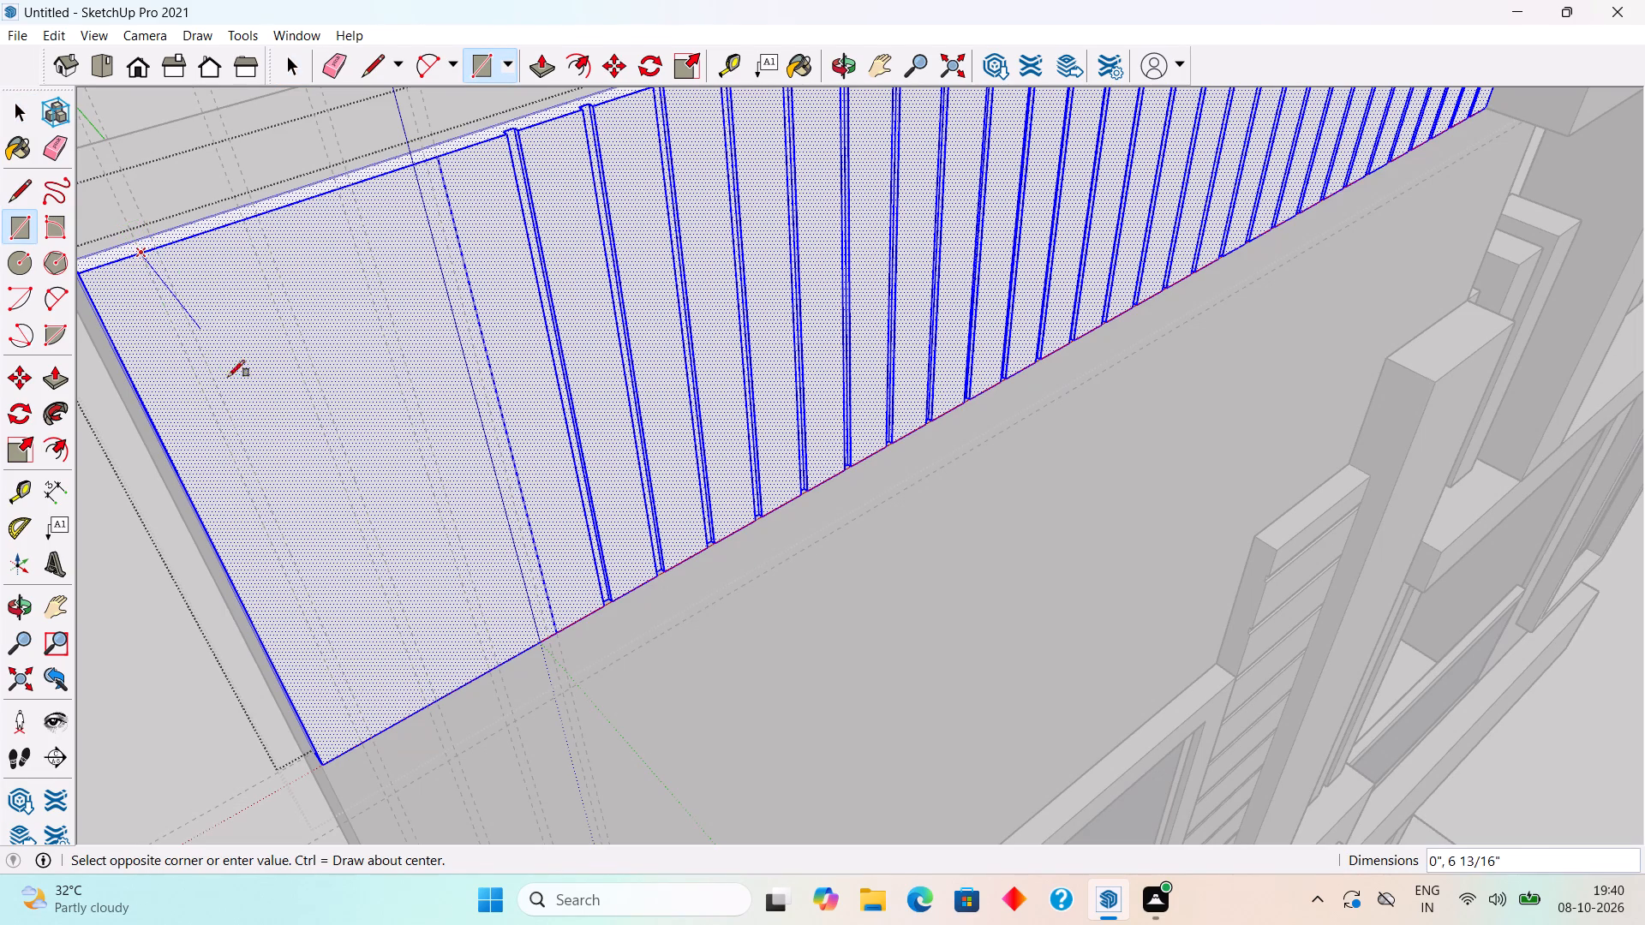
{"action": "left_click", "coordinate": [377, 740]}
{"action": "left_click", "coordinate": [247, 224]}
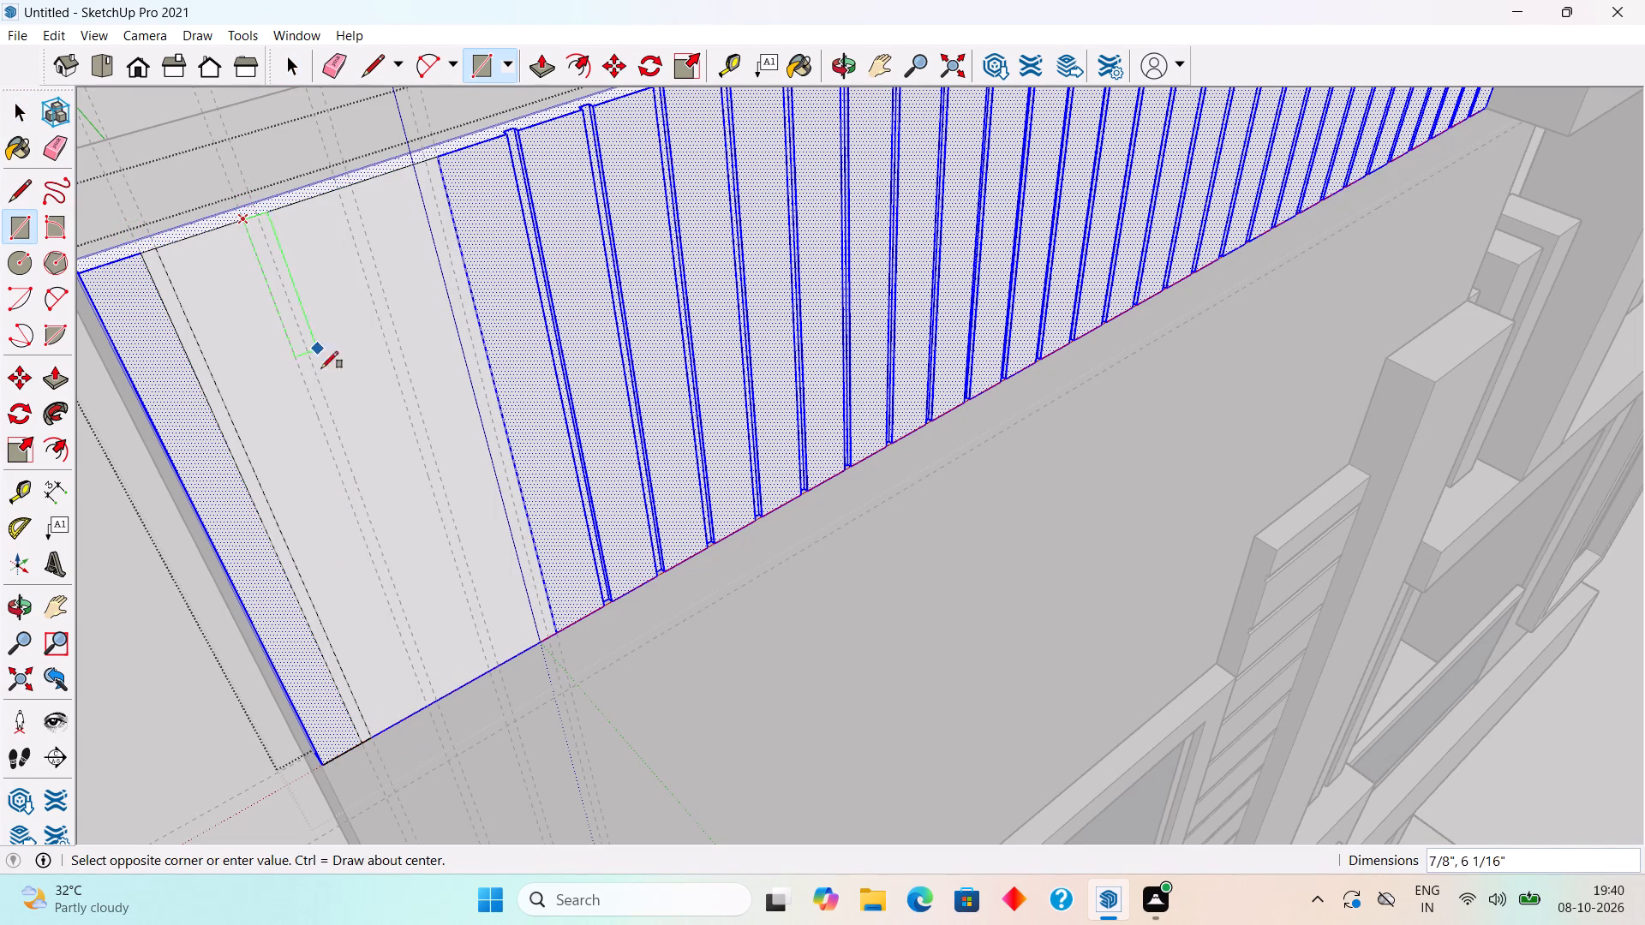
{"action": "left_click", "coordinate": [435, 701]}
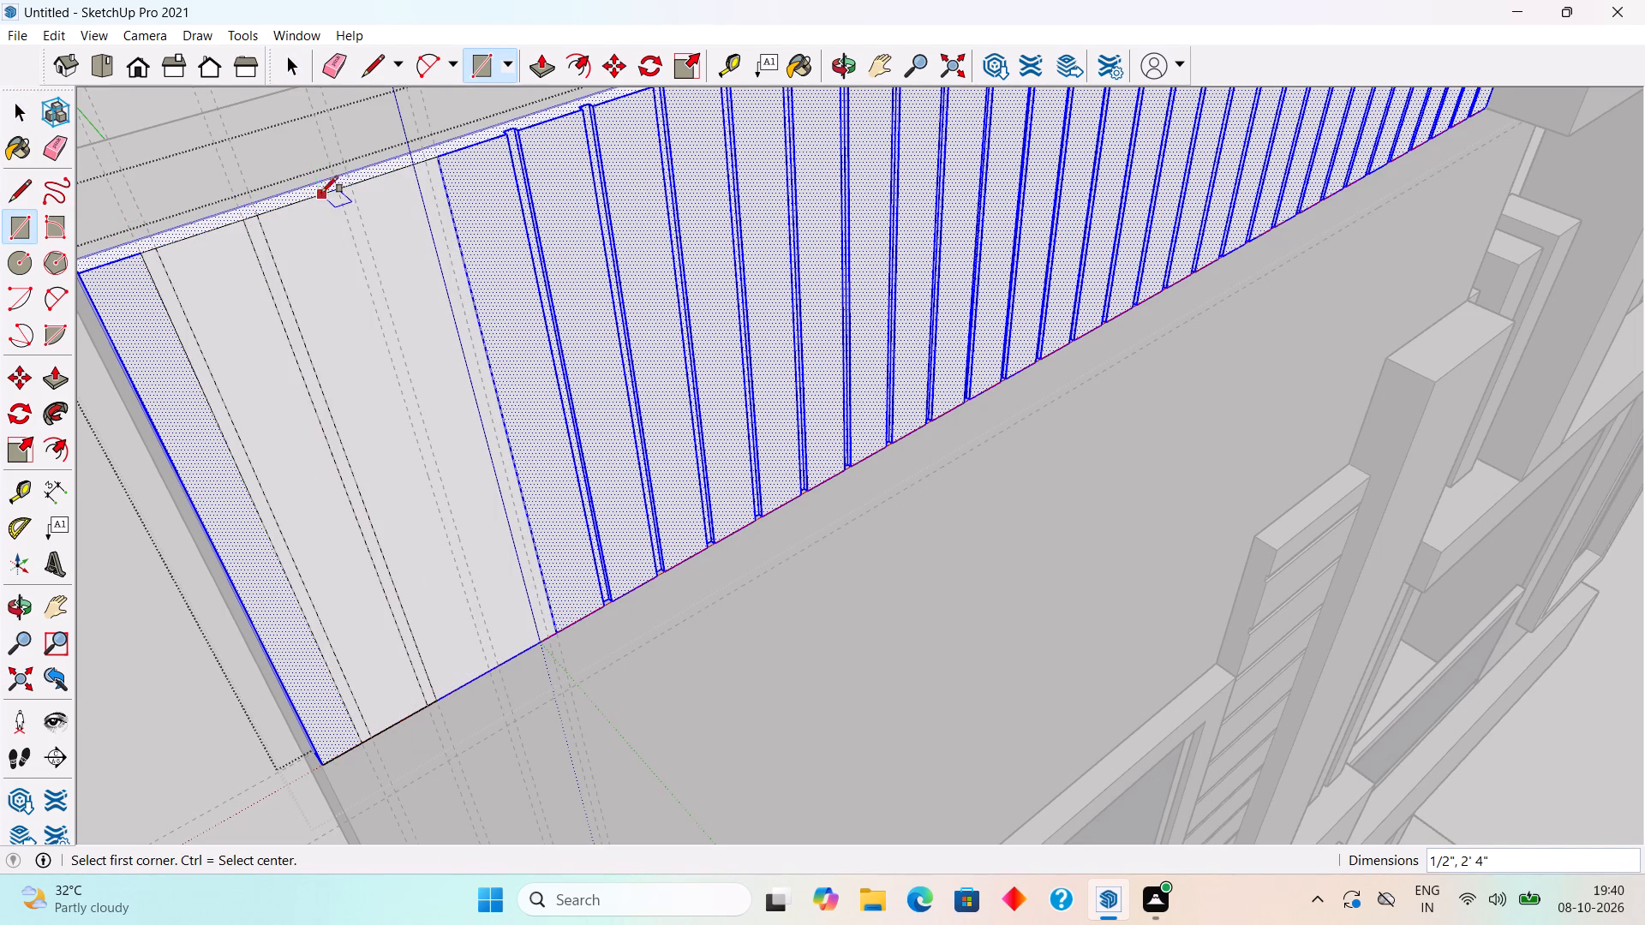
{"action": "left_click", "coordinate": [336, 188]}
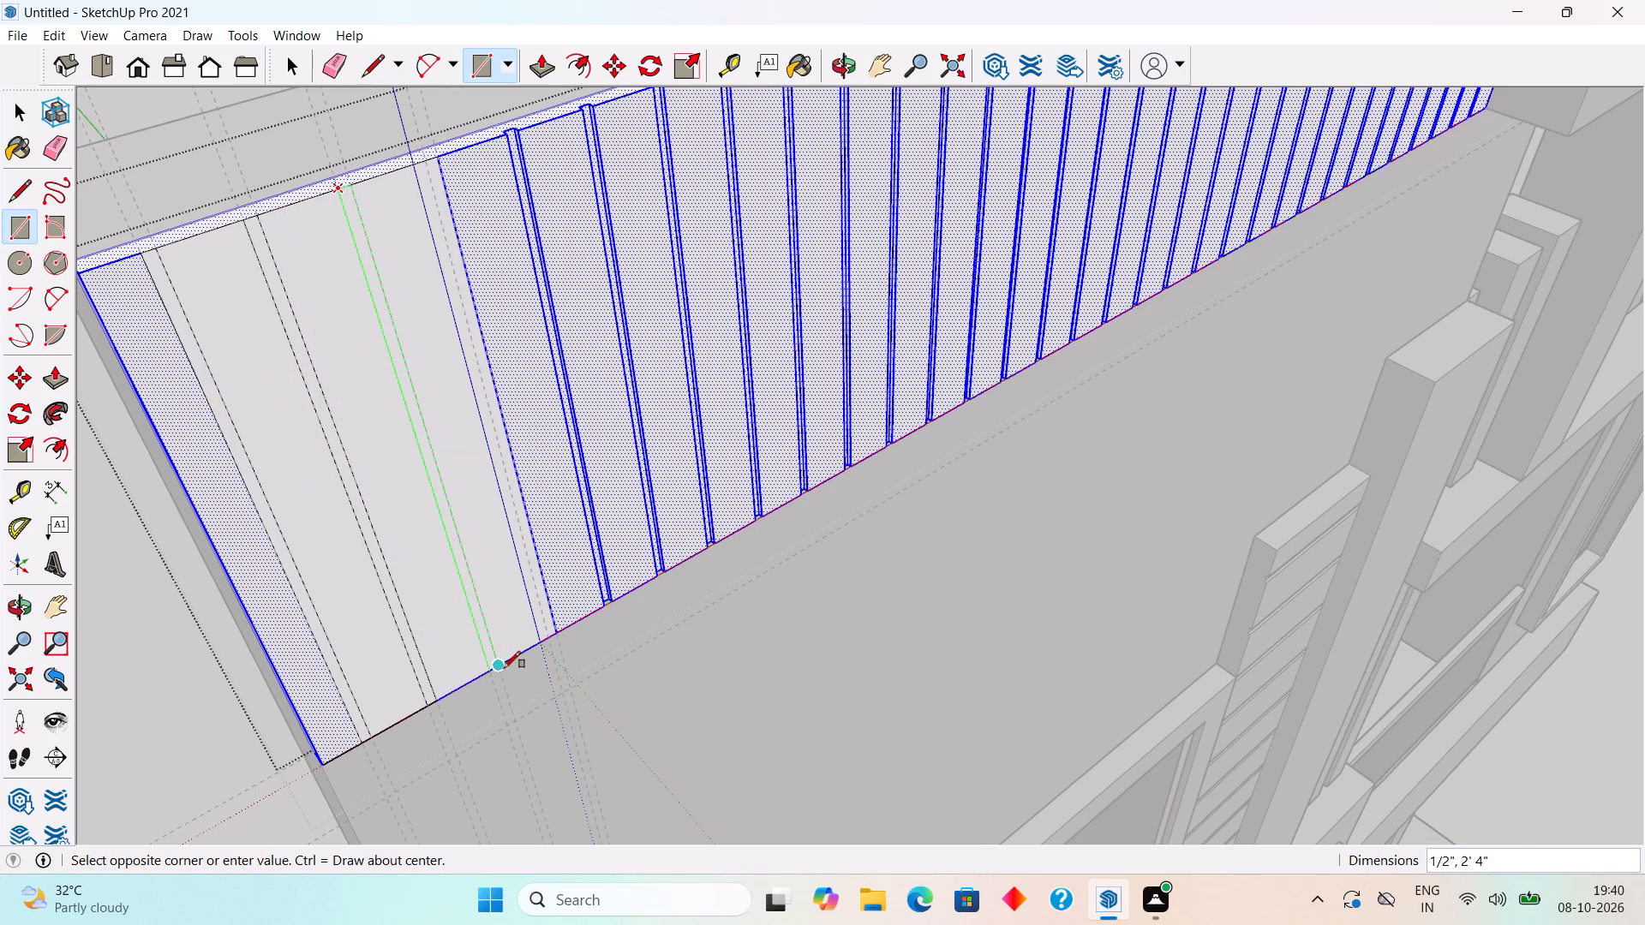
{"action": "scroll", "coordinate": [495, 667], "scroll_direction": "up", "scroll_amount": 4}
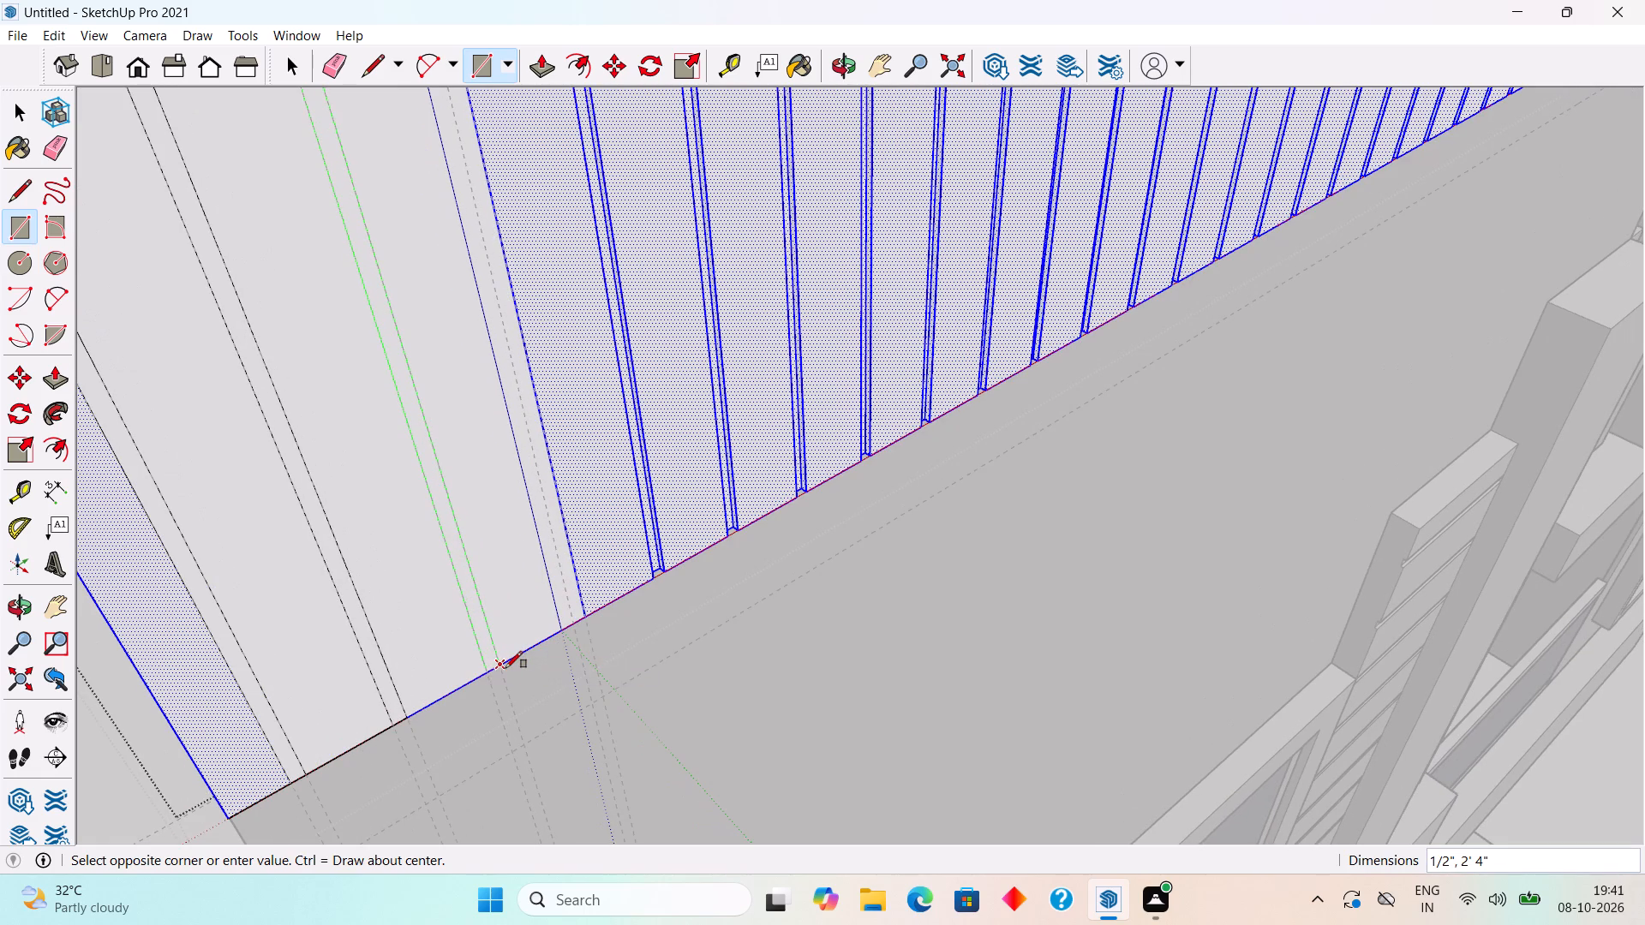
{"action": "left_click", "coordinate": [502, 657]}
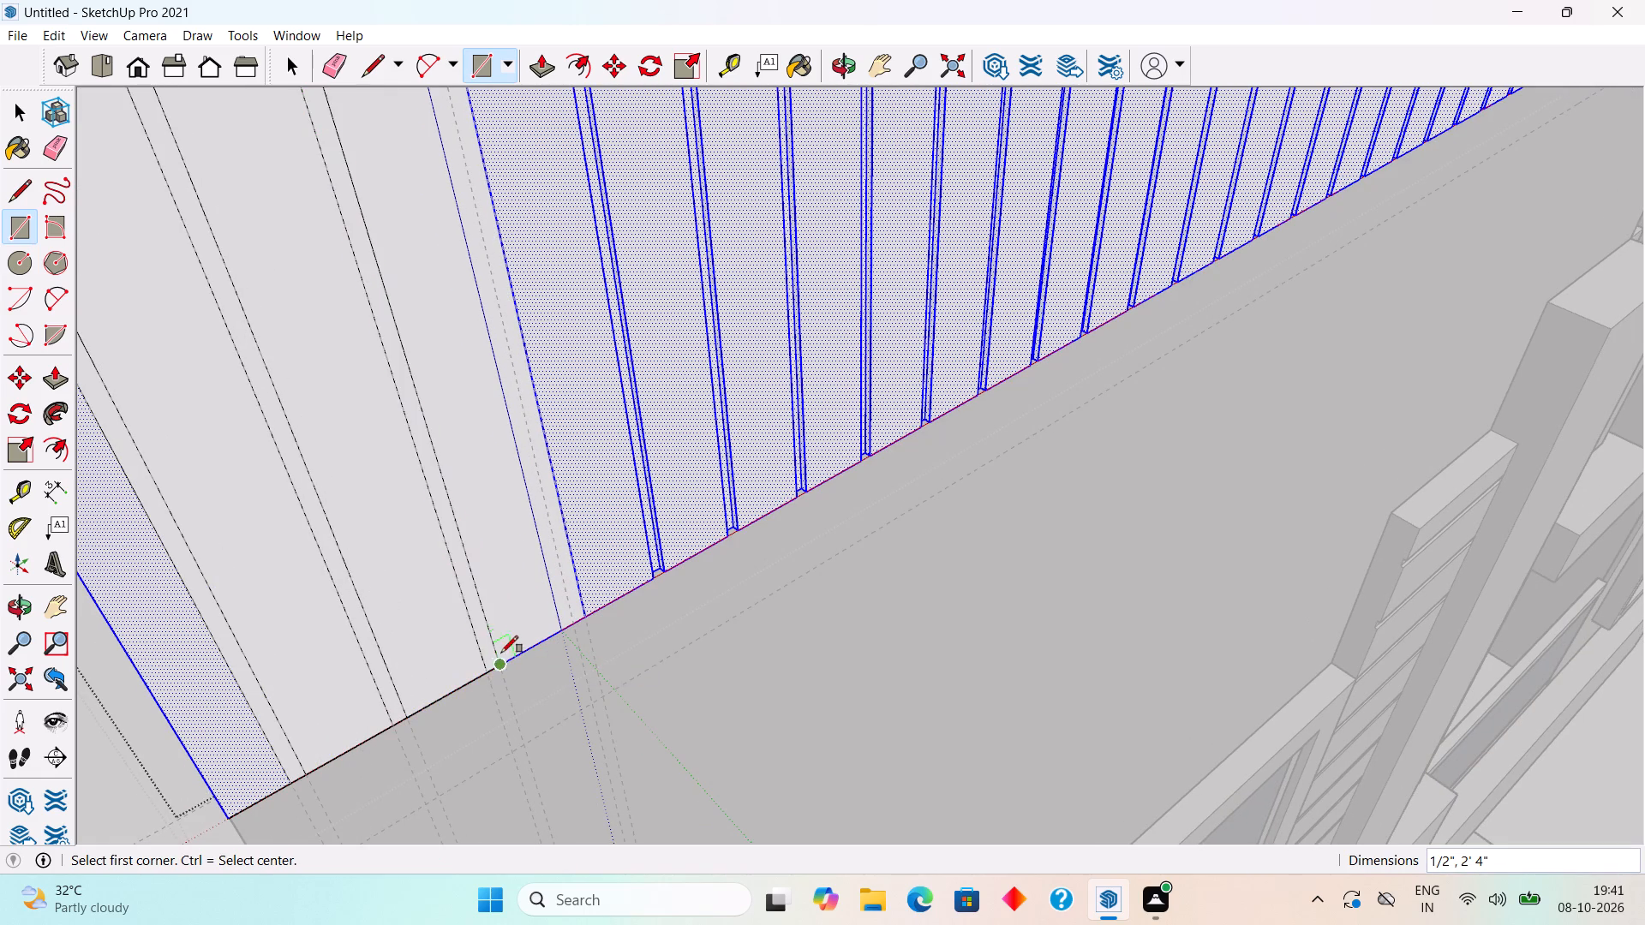
{"action": "scroll", "coordinate": [501, 646], "scroll_direction": "down", "scroll_amount": 5}
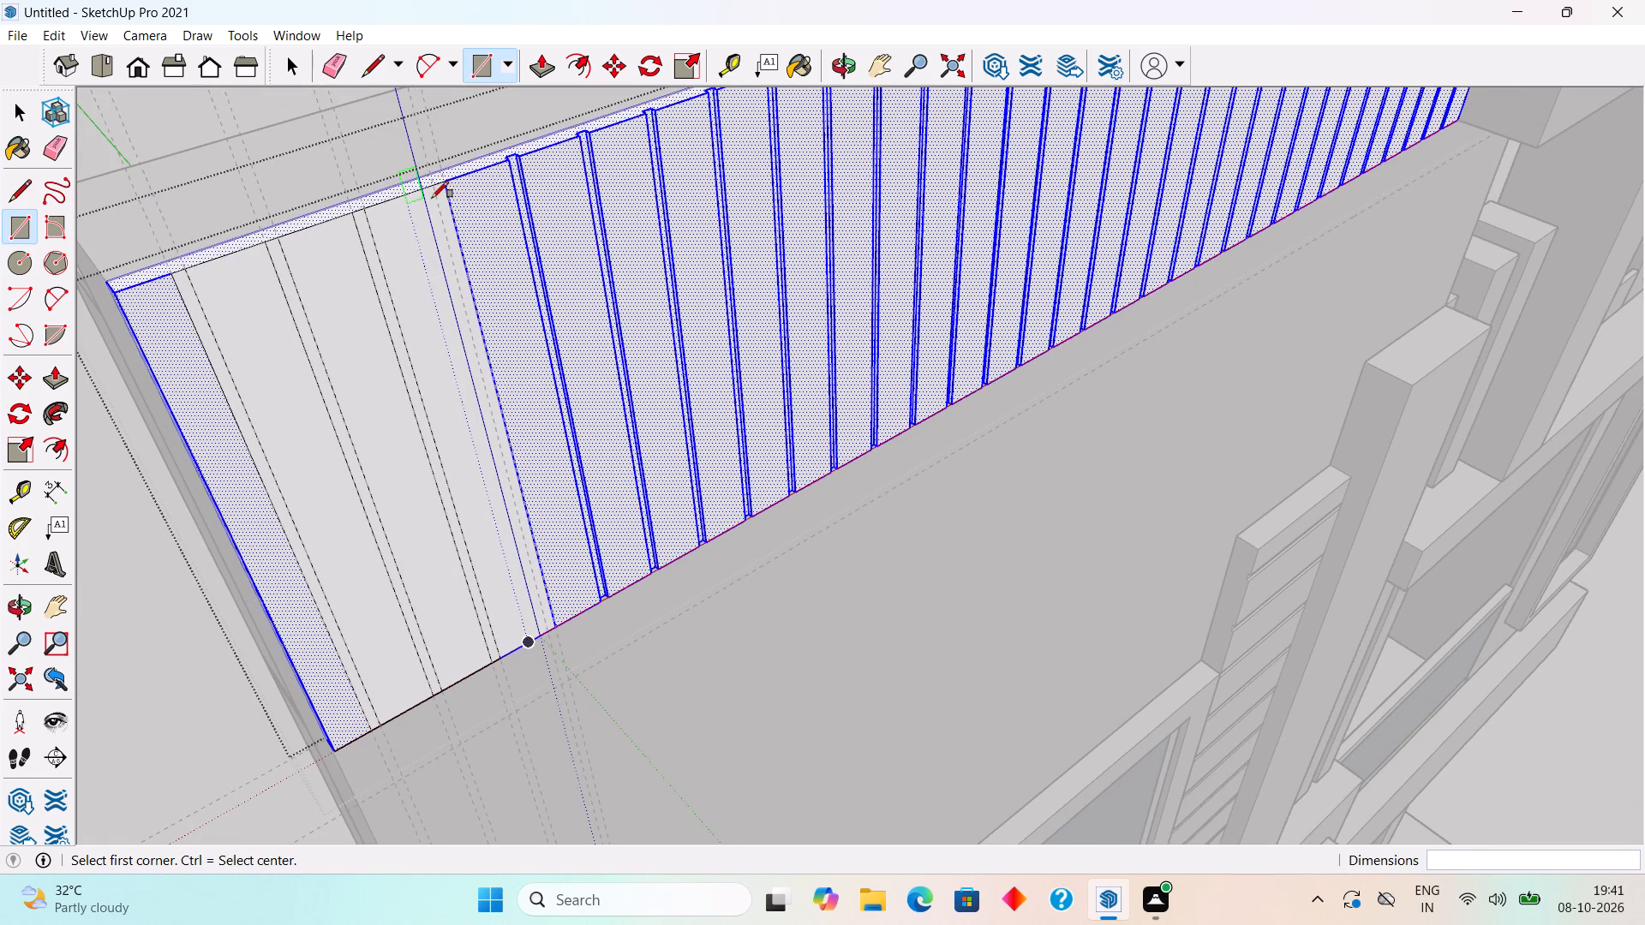
{"action": "left_click", "coordinate": [431, 186]}
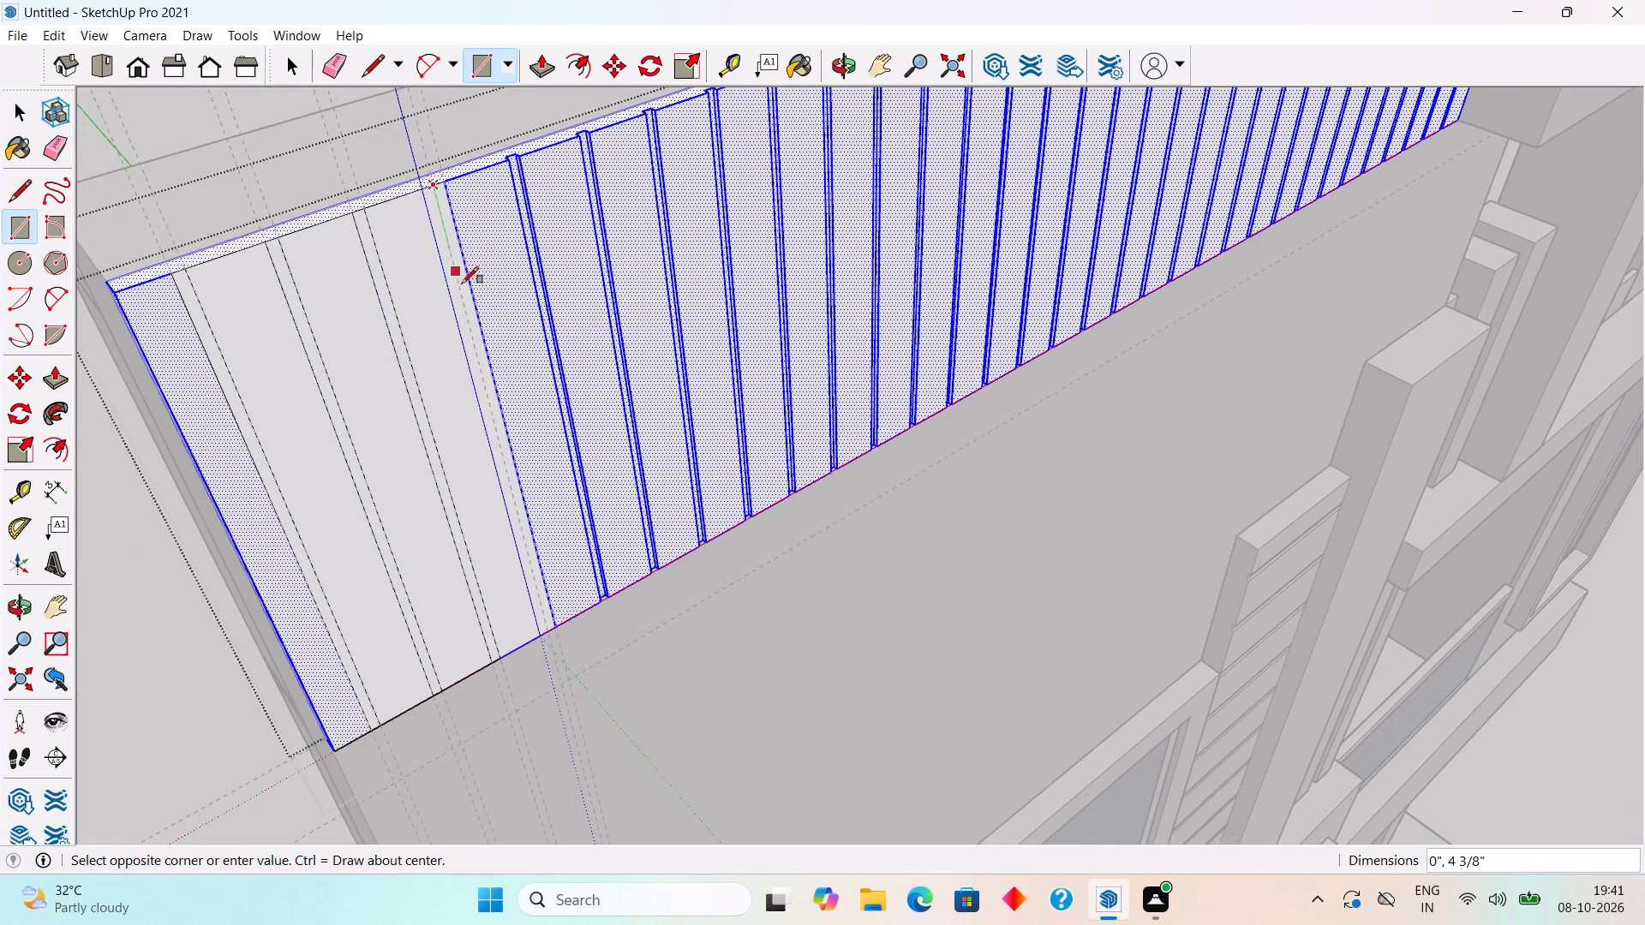
{"action": "left_click", "coordinate": [563, 625]}
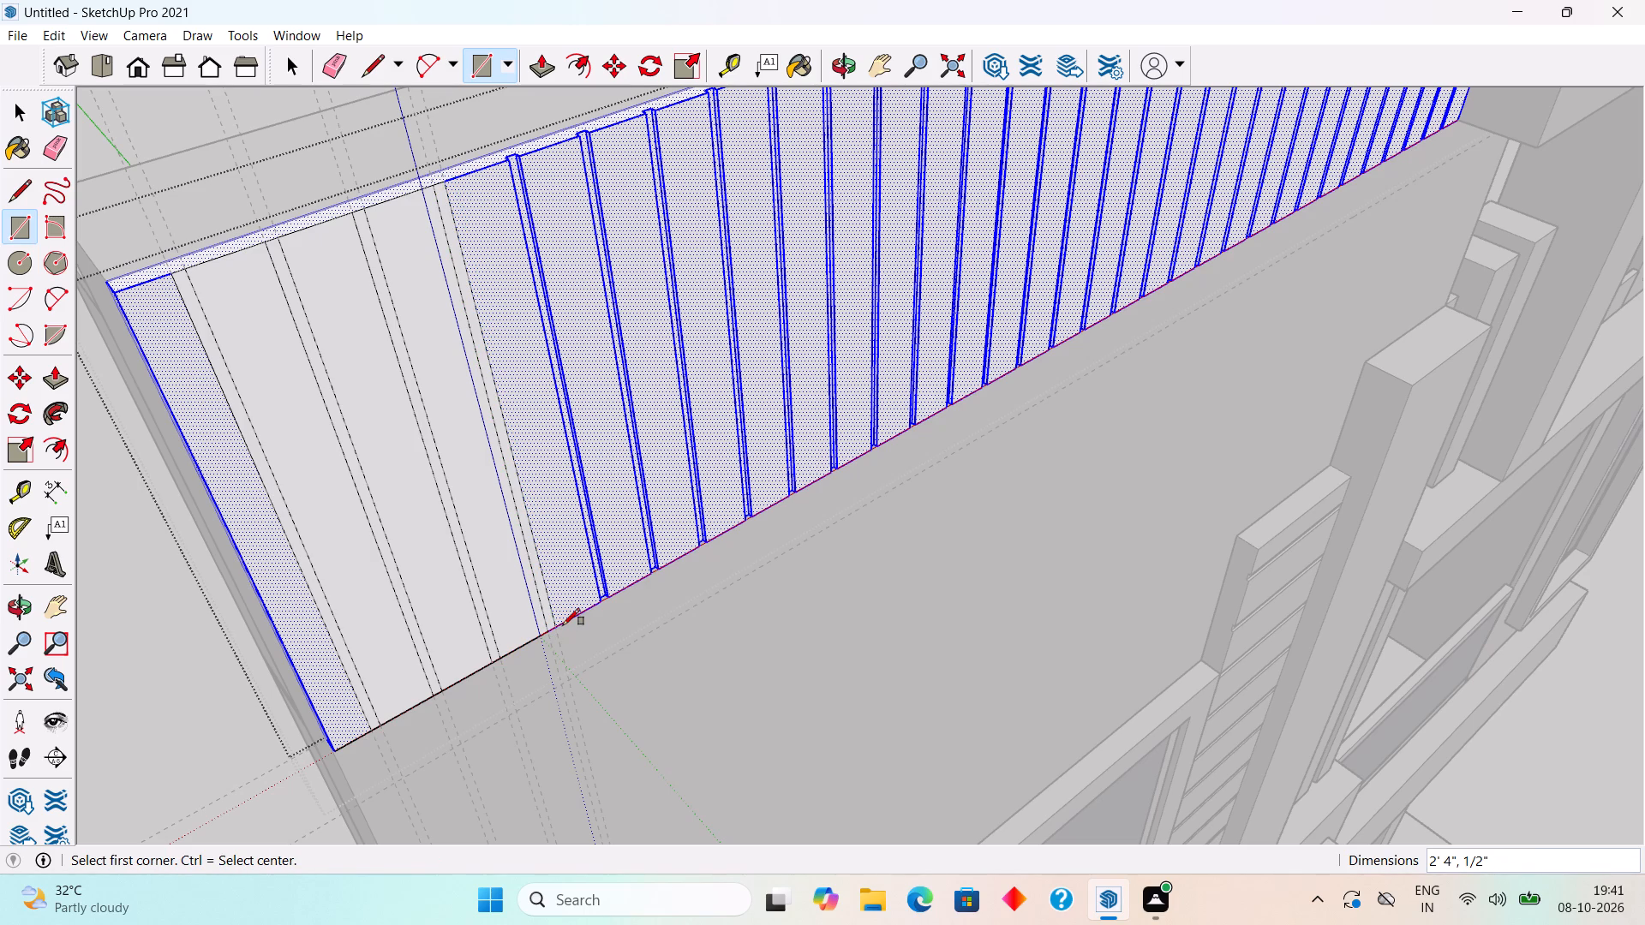
Push the four new strips on the band's extension inward 0.3" to form grooves, and leave the group.
{"action": "key", "text": "space"}
{"action": "left_click", "coordinate": [549, 609]}
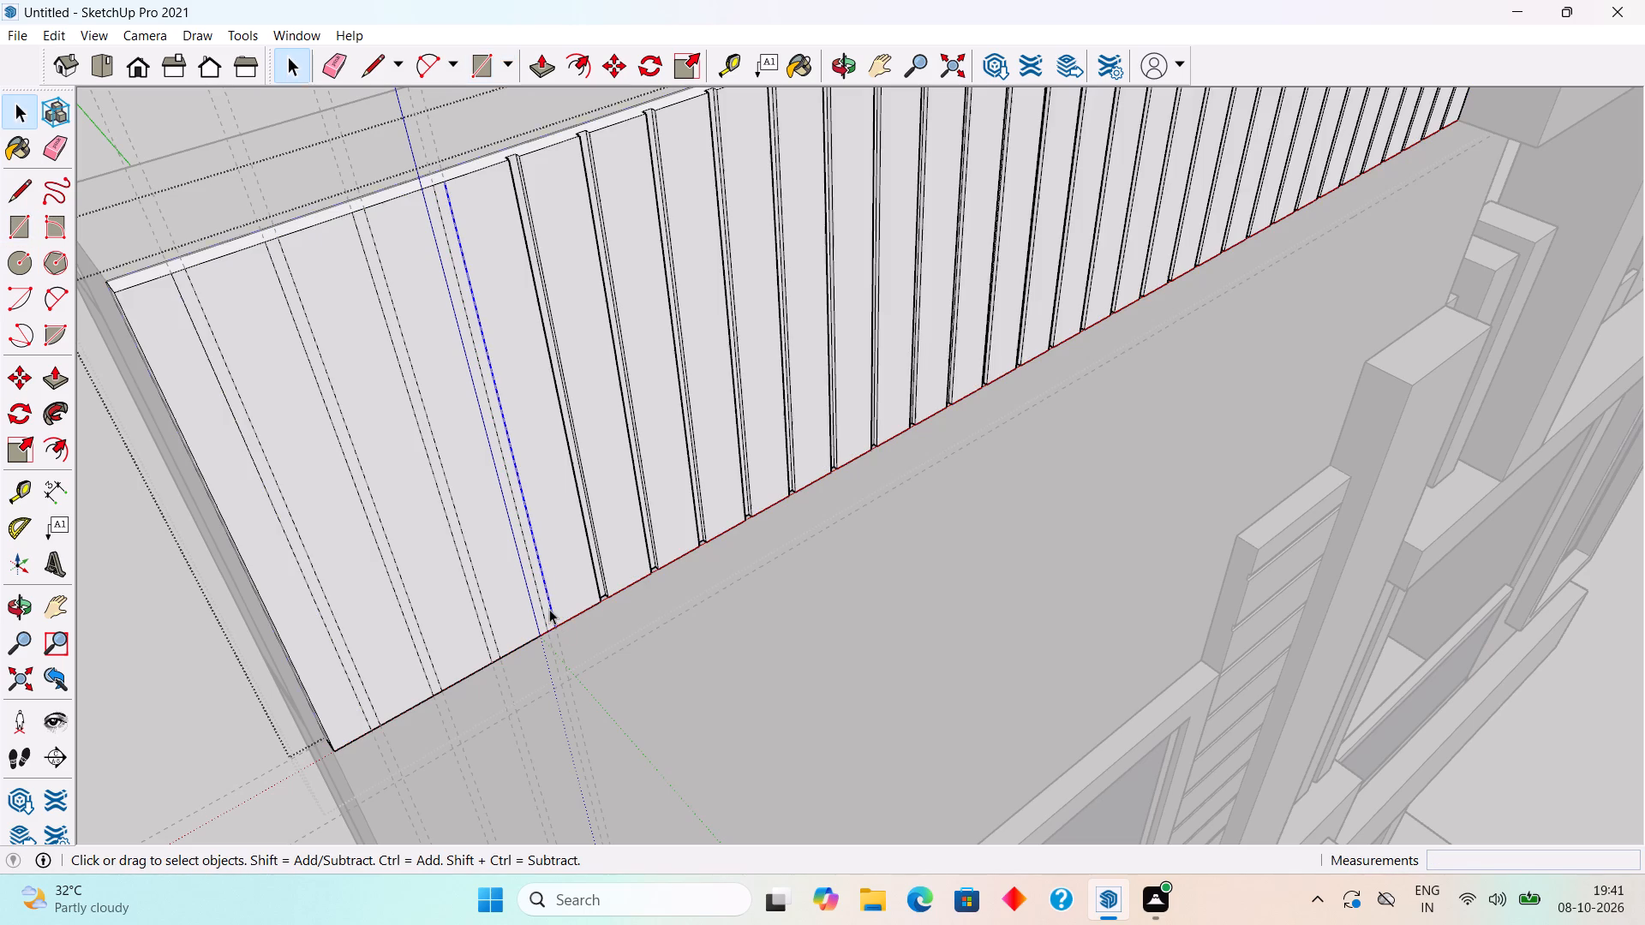
{"action": "left_click", "coordinate": [547, 605]}
{"action": "left_click", "coordinate": [546, 603]}
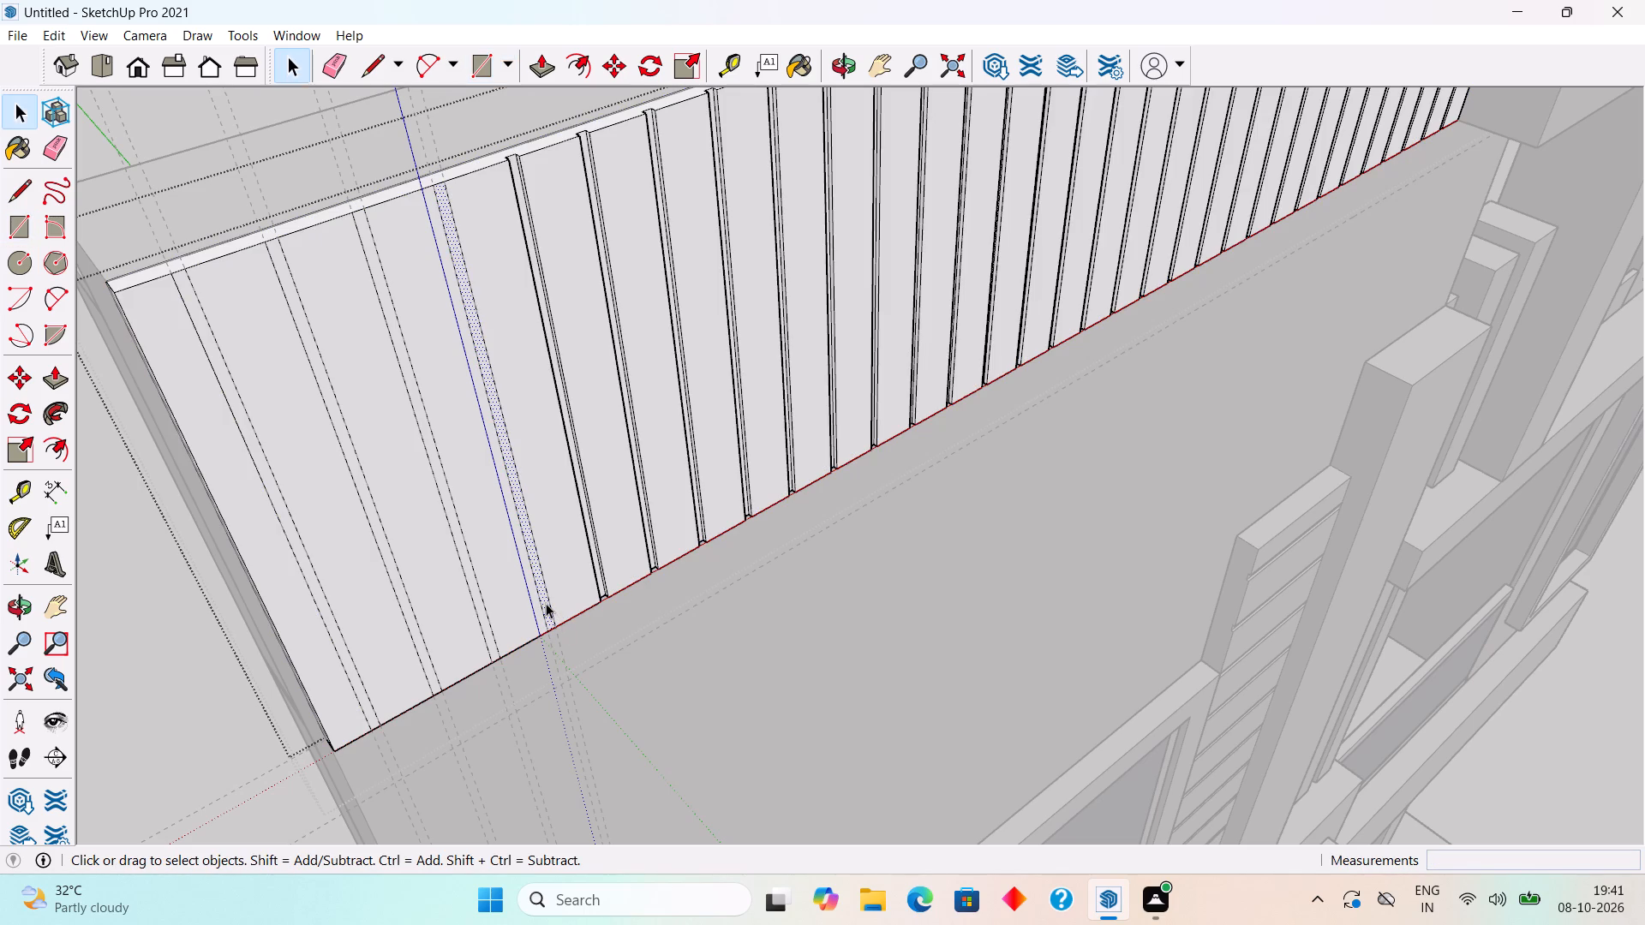
{"action": "key", "text": "p"}
{"action": "left_click", "coordinate": [546, 603]}
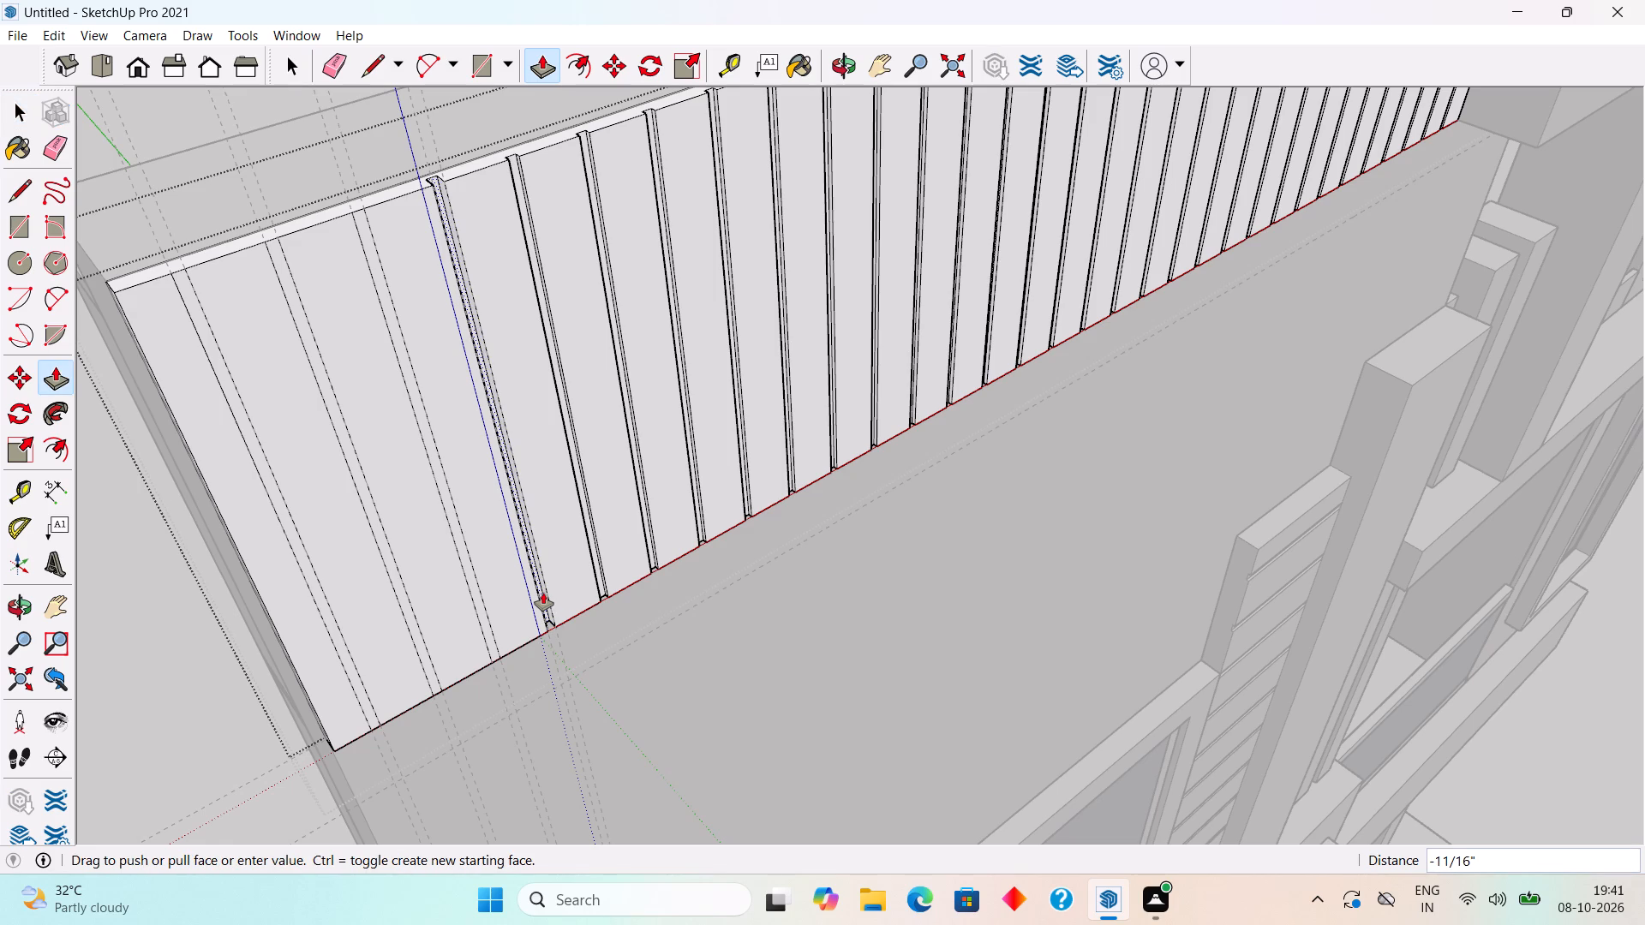
{"action": "type", "text": ".3\""}
{"action": "key", "text": "Return"}
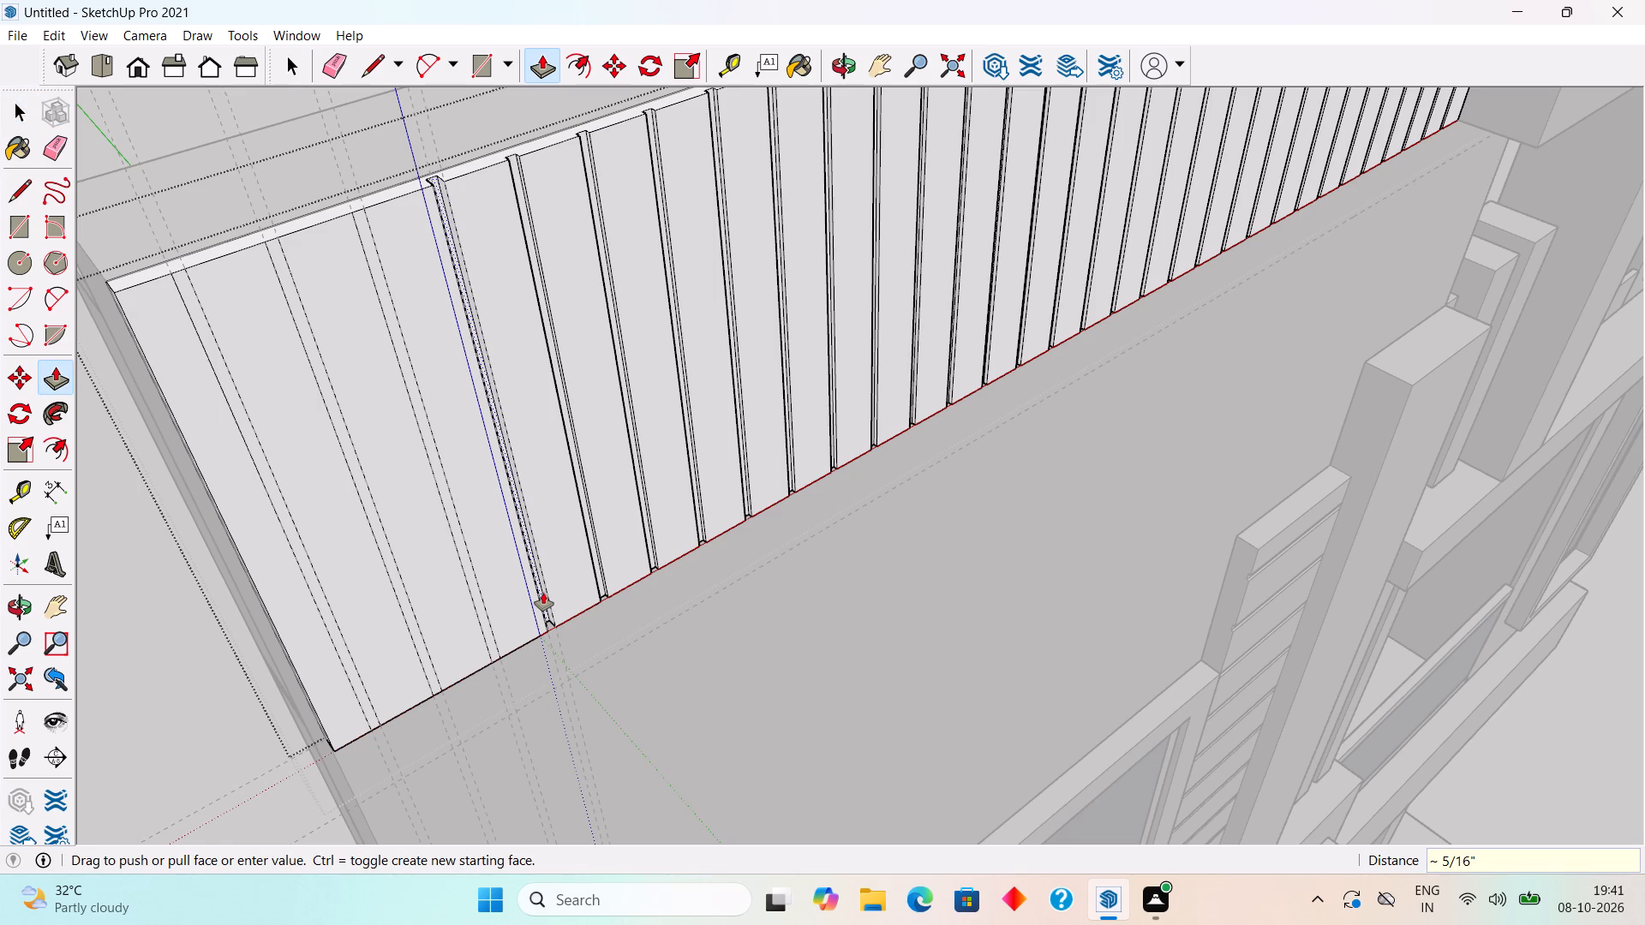
{"action": "double_click", "coordinate": [455, 530]}
{"action": "double_click", "coordinate": [392, 573]}
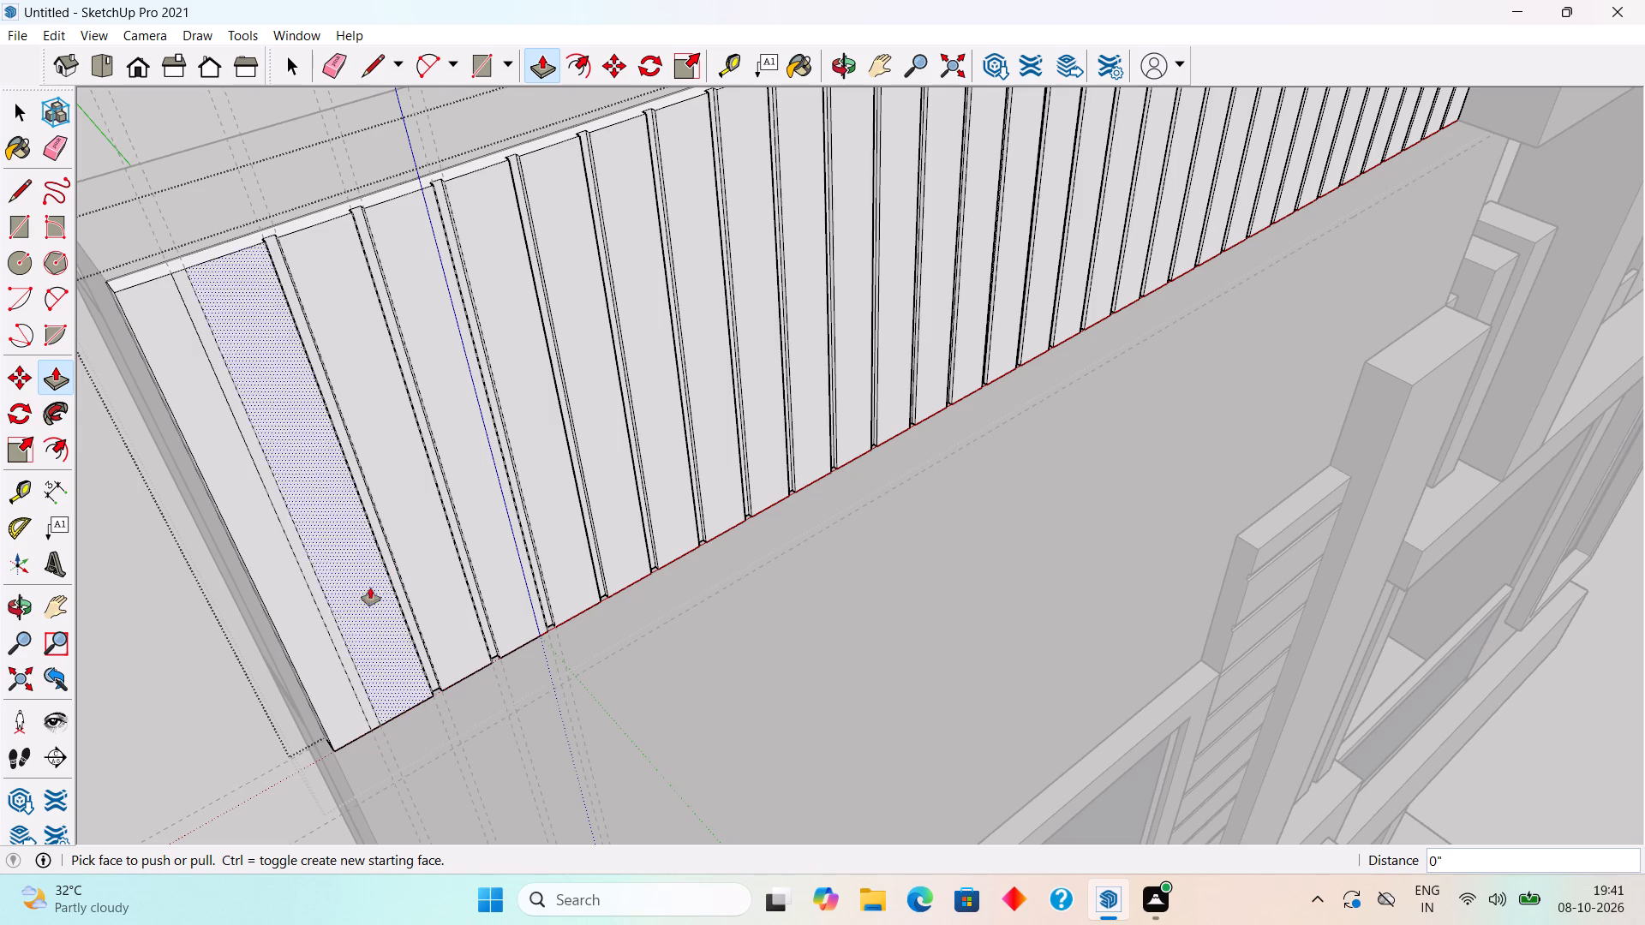
{"action": "double_click", "coordinate": [326, 612]}
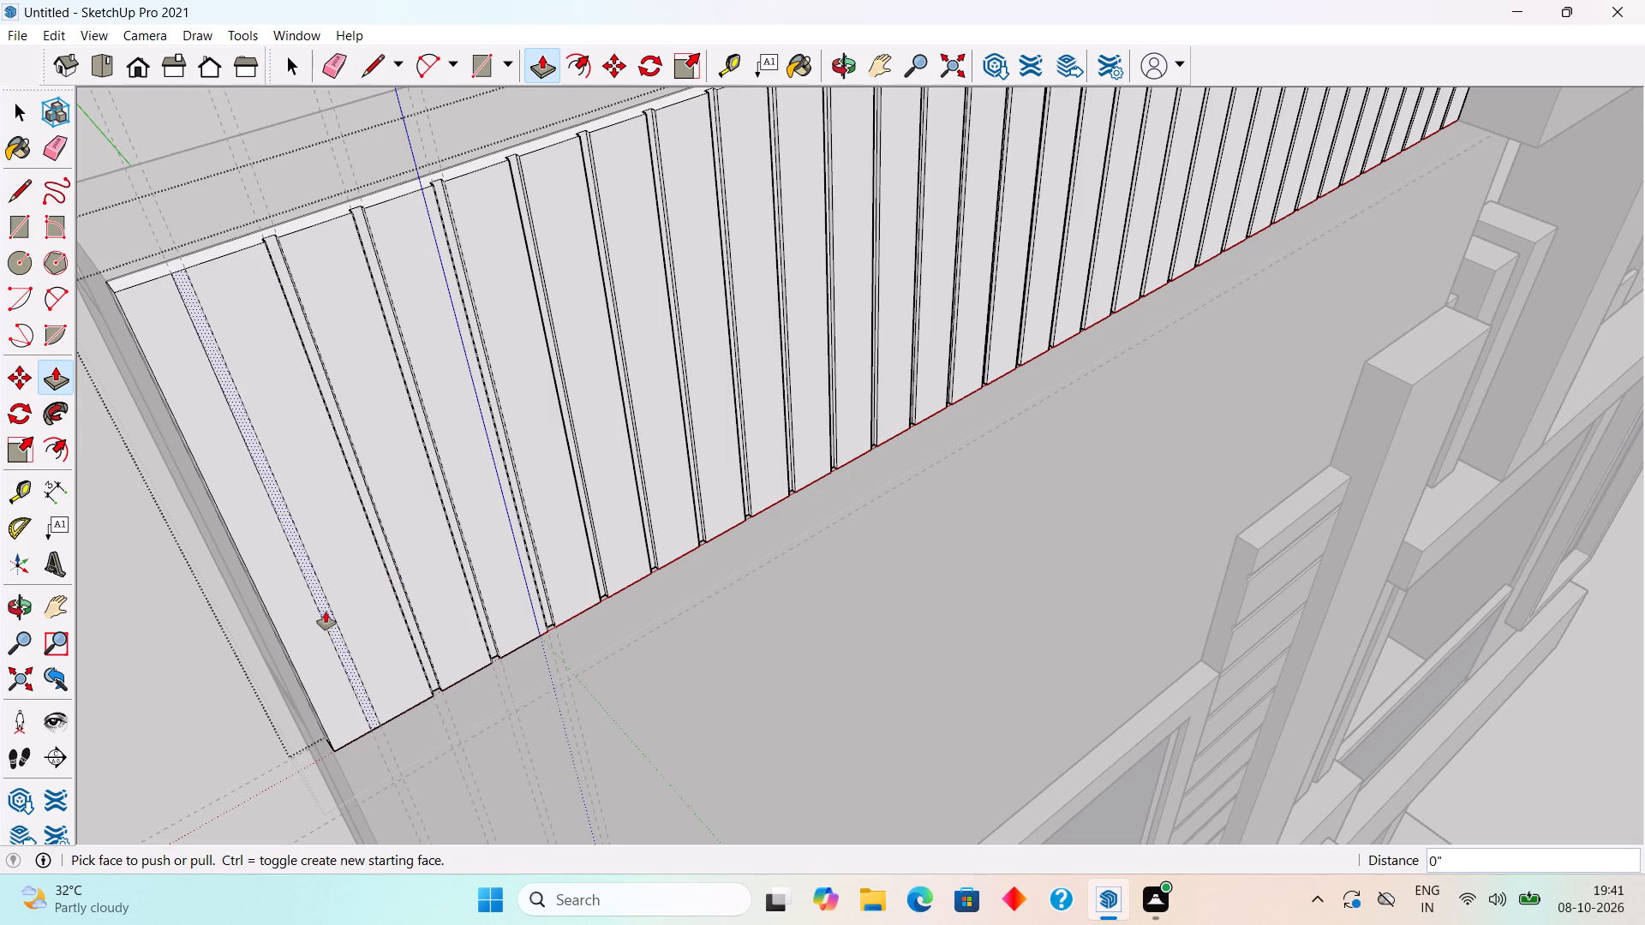
{"action": "key", "text": "space"}
{"action": "scroll", "coordinate": [326, 612], "scroll_direction": "down", "scroll_amount": 11}
{"action": "left_click", "coordinate": [202, 653]}
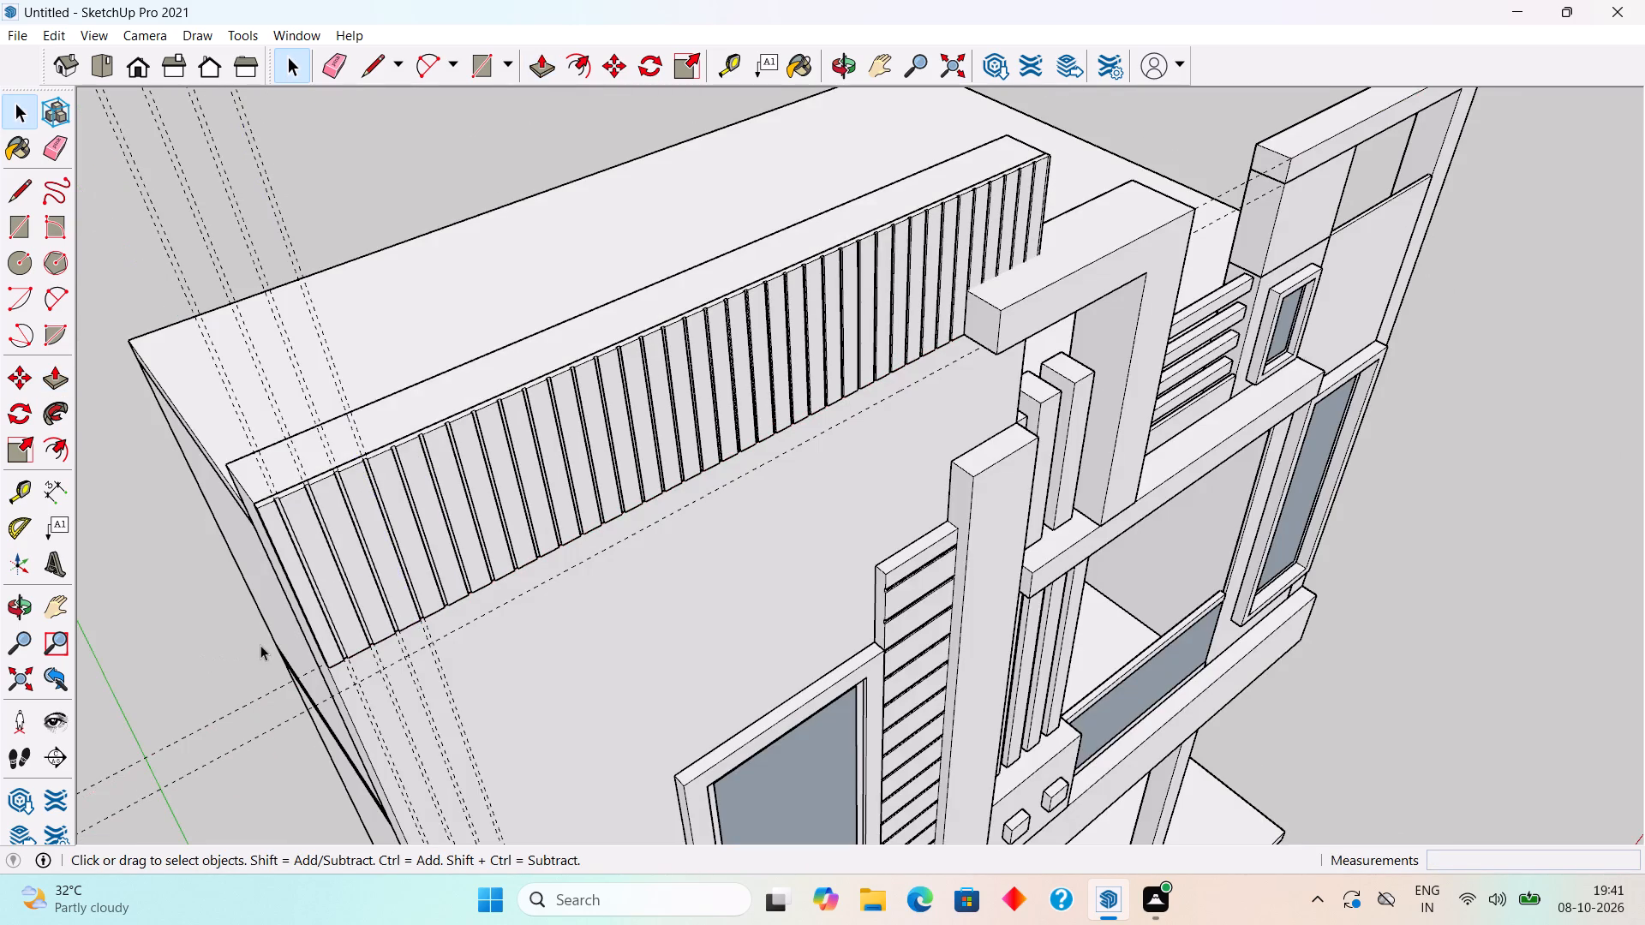
Examine the whole facade from the front and side, including the extended grooved band and tall wall.
{"action": "middle_click_drag", "start_coordinate": [260, 645], "coordinate": [227, 557]}
{"action": "scroll", "coordinate": [227, 557], "scroll_direction": "down", "scroll_amount": 6}
{"action": "middle_click_drag", "start_coordinate": [315, 588], "coordinate": [233, 457]}
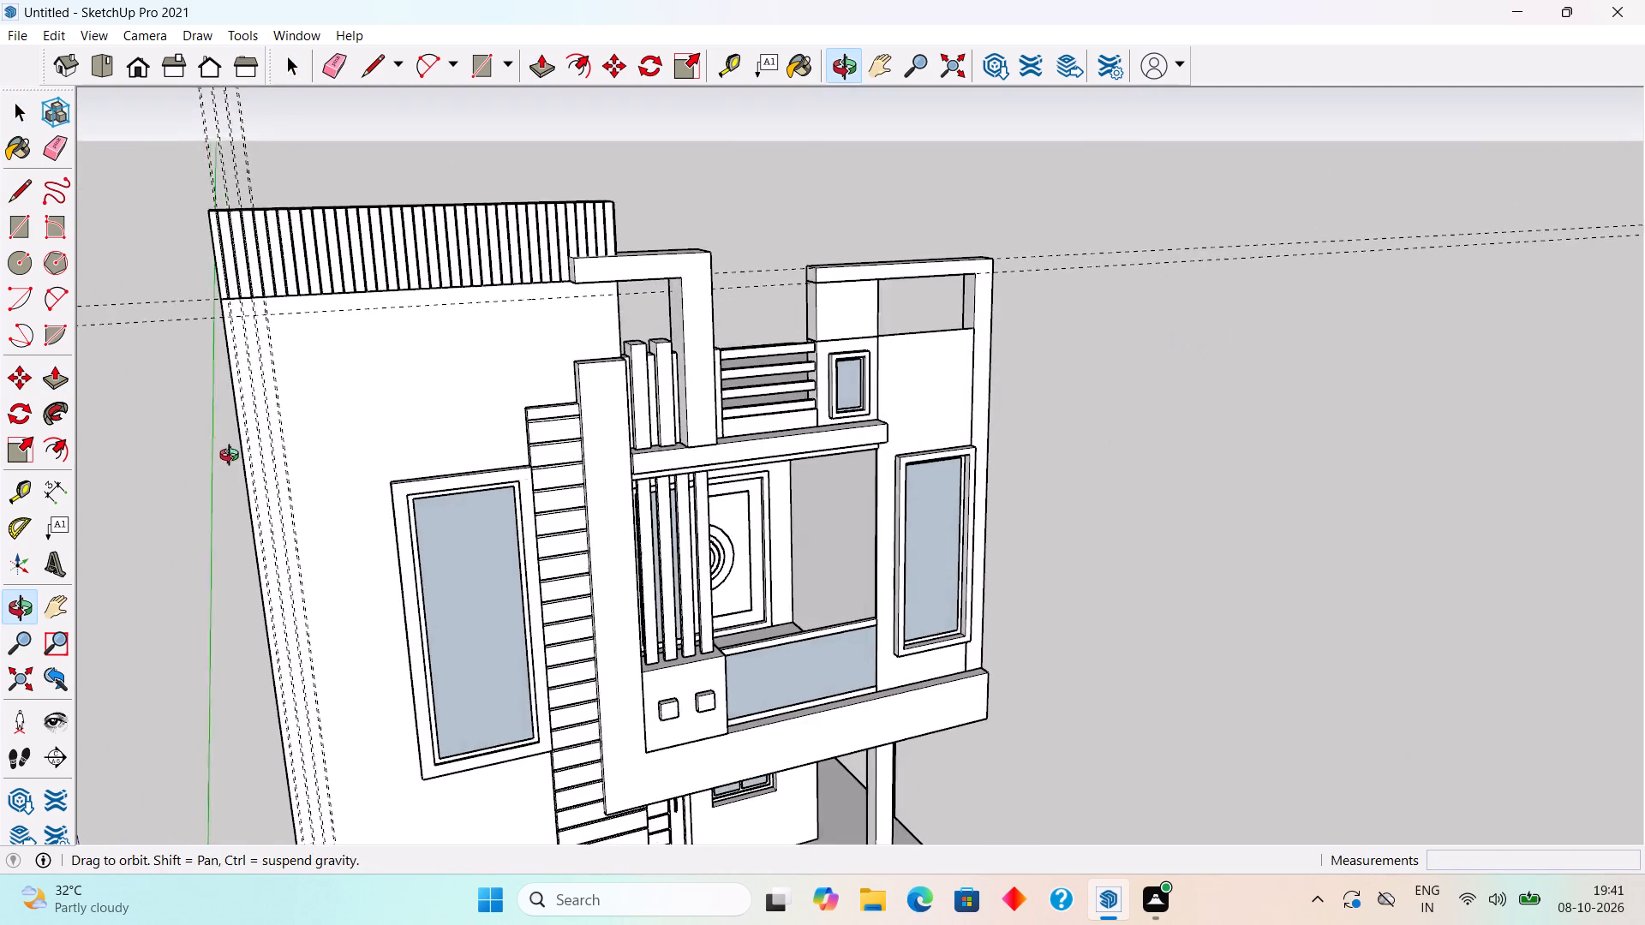
{"action": "middle_click_drag", "start_coordinate": [233, 457], "coordinate": [230, 453]}
{"action": "scroll", "coordinate": [230, 453], "scroll_direction": "down", "scroll_amount": 2}
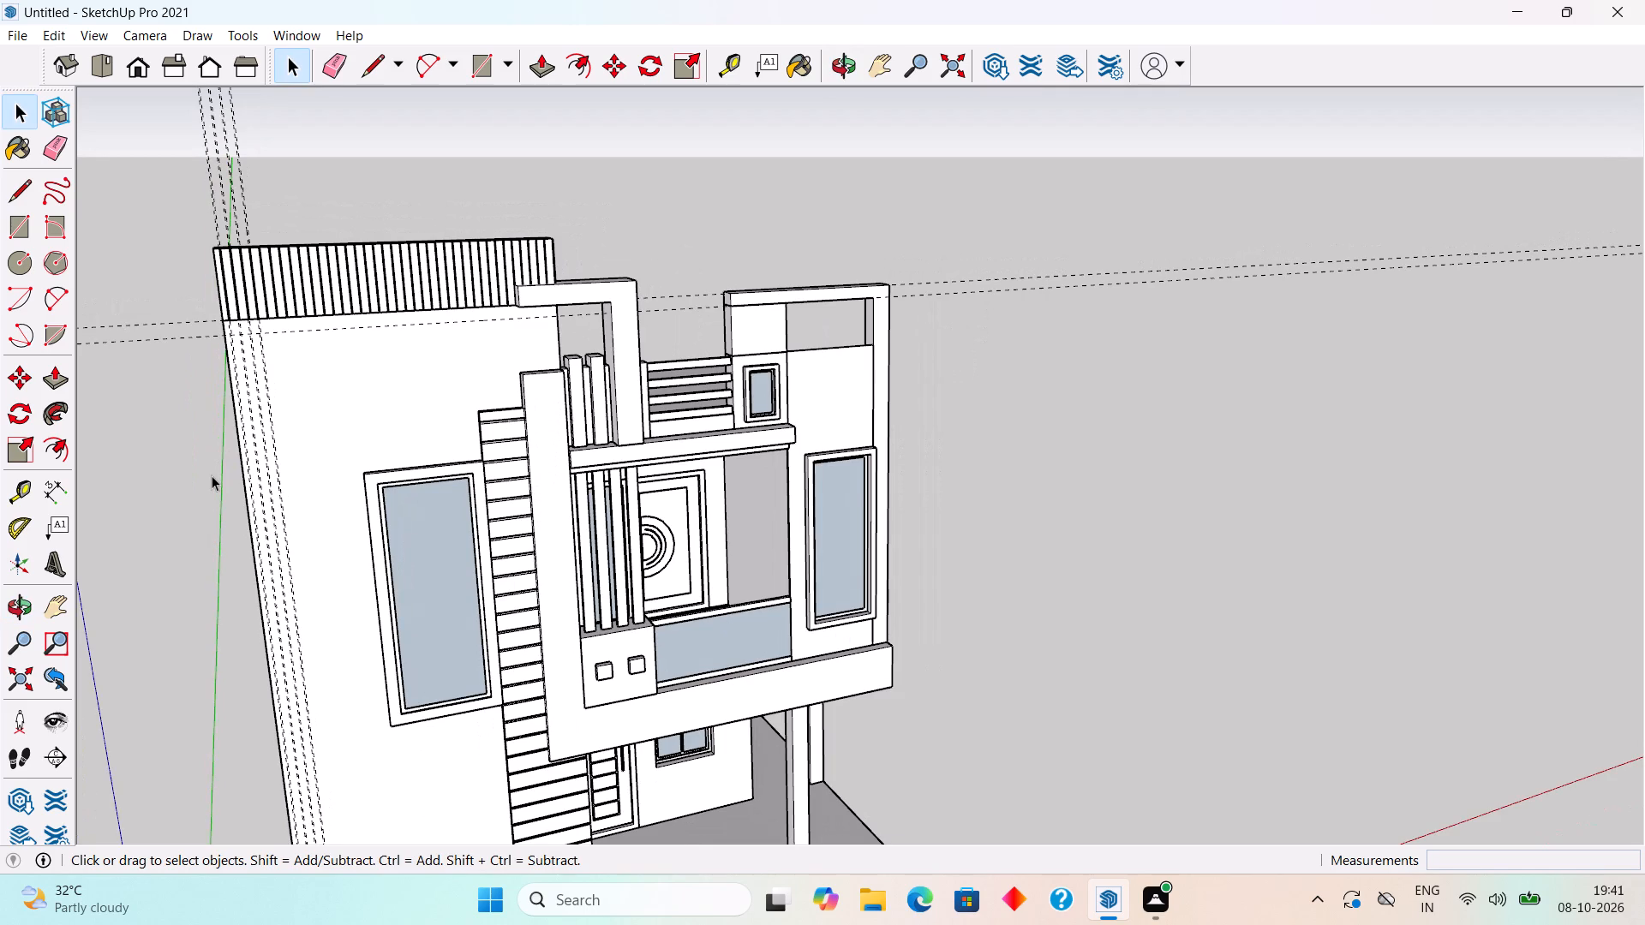
{"action": "scroll", "coordinate": [261, 440], "scroll_direction": "down", "scroll_amount": 6}
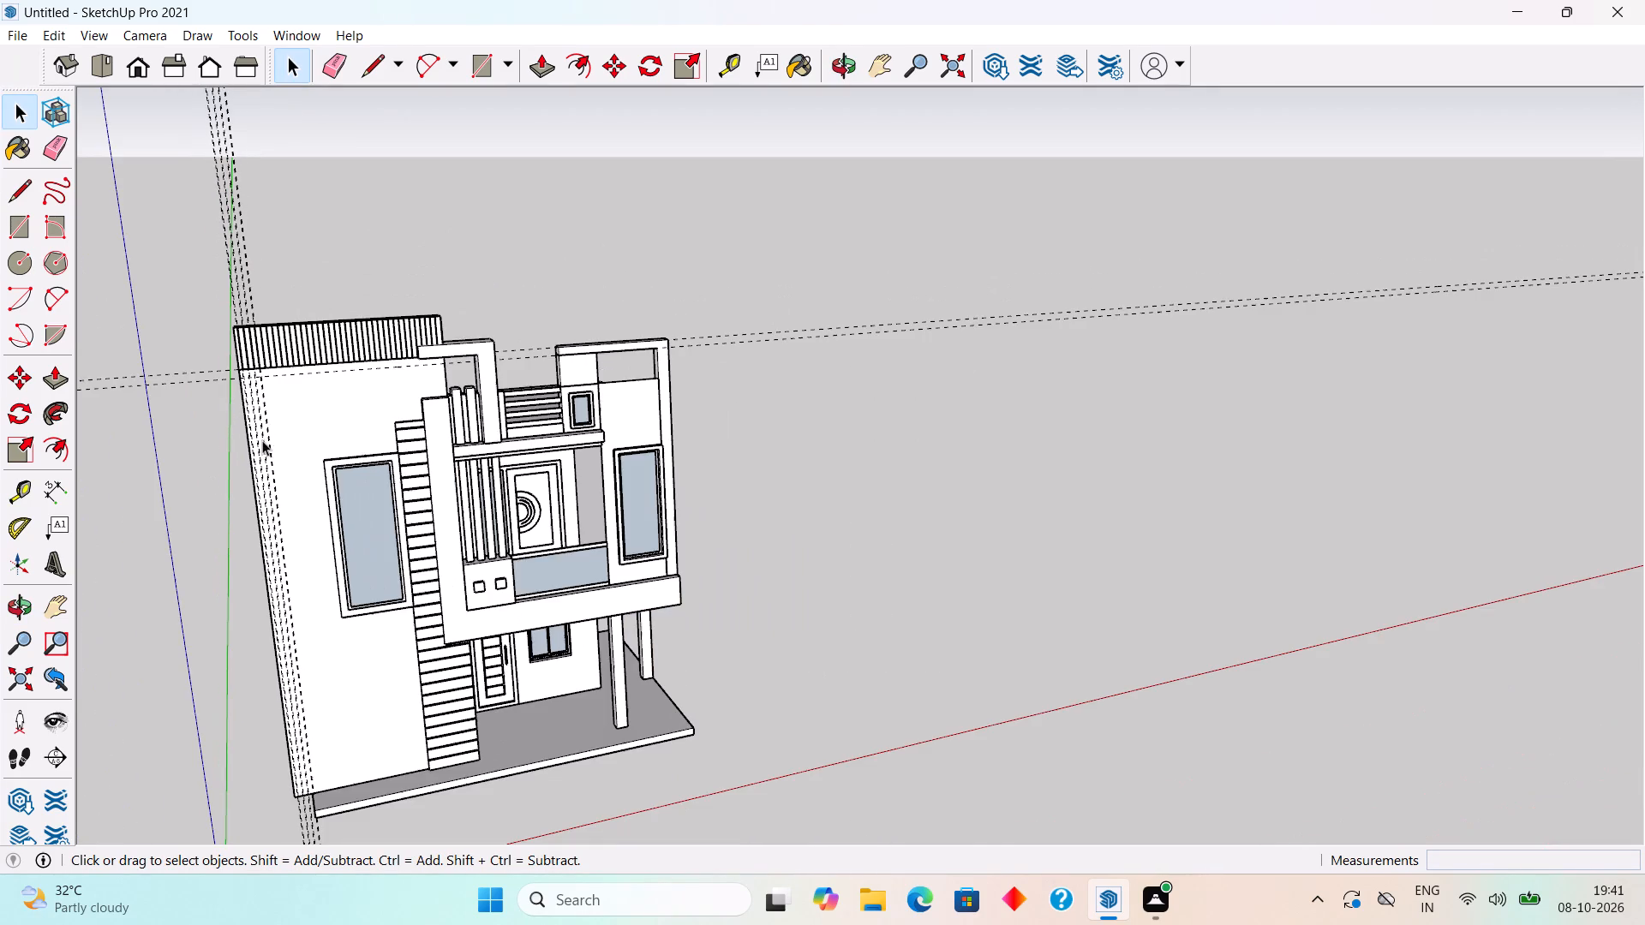
{"action": "scroll", "coordinate": [368, 701], "scroll_direction": "up", "scroll_amount": 5}
{"action": "middle_click_drag", "start_coordinate": [272, 694], "coordinate": [242, 626]}
{"action": "scroll", "coordinate": [243, 625], "scroll_direction": "down", "scroll_amount": 3}
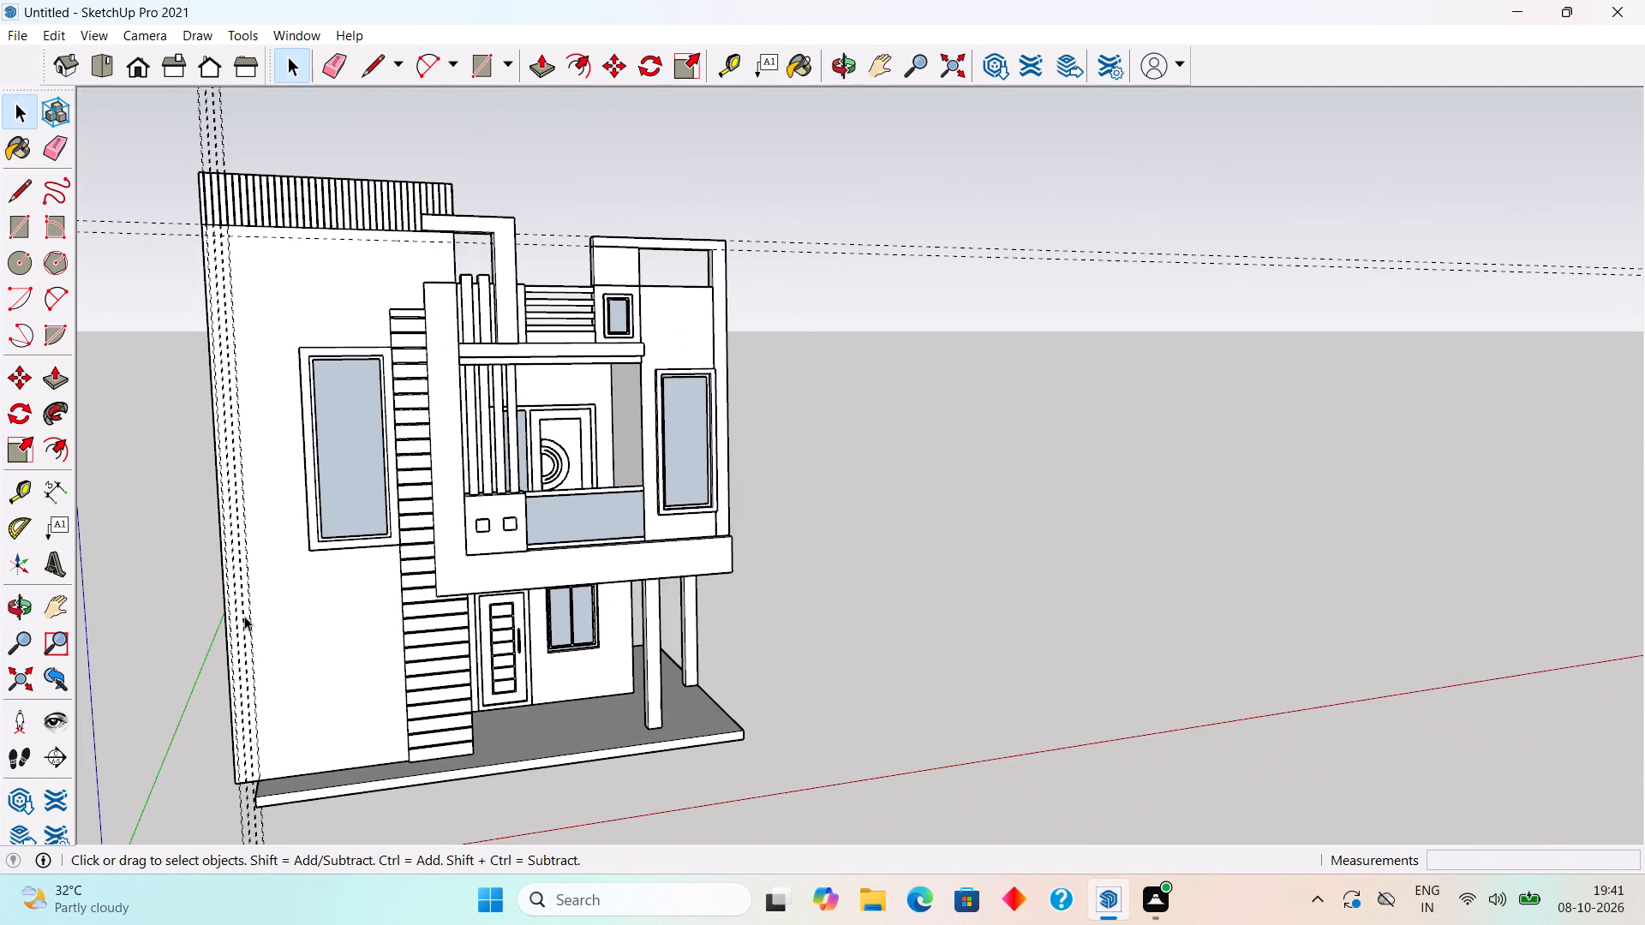
{"action": "scroll", "coordinate": [207, 701], "scroll_direction": "up", "scroll_amount": 5}
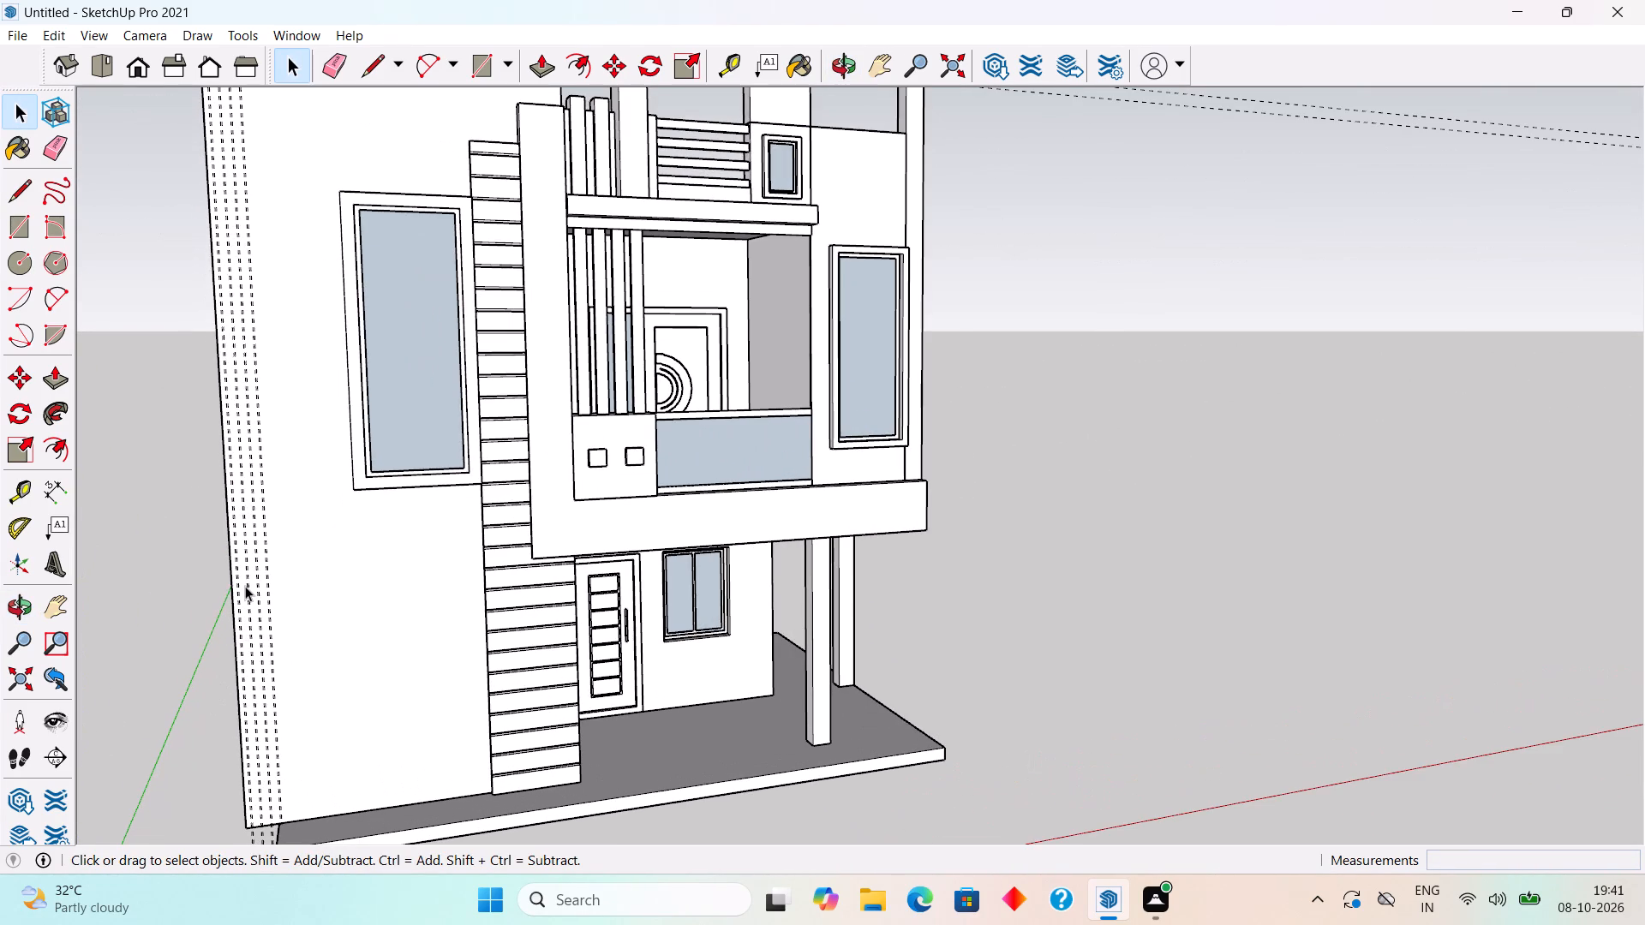
{"action": "scroll", "coordinate": [245, 586], "scroll_direction": "down", "scroll_amount": 4}
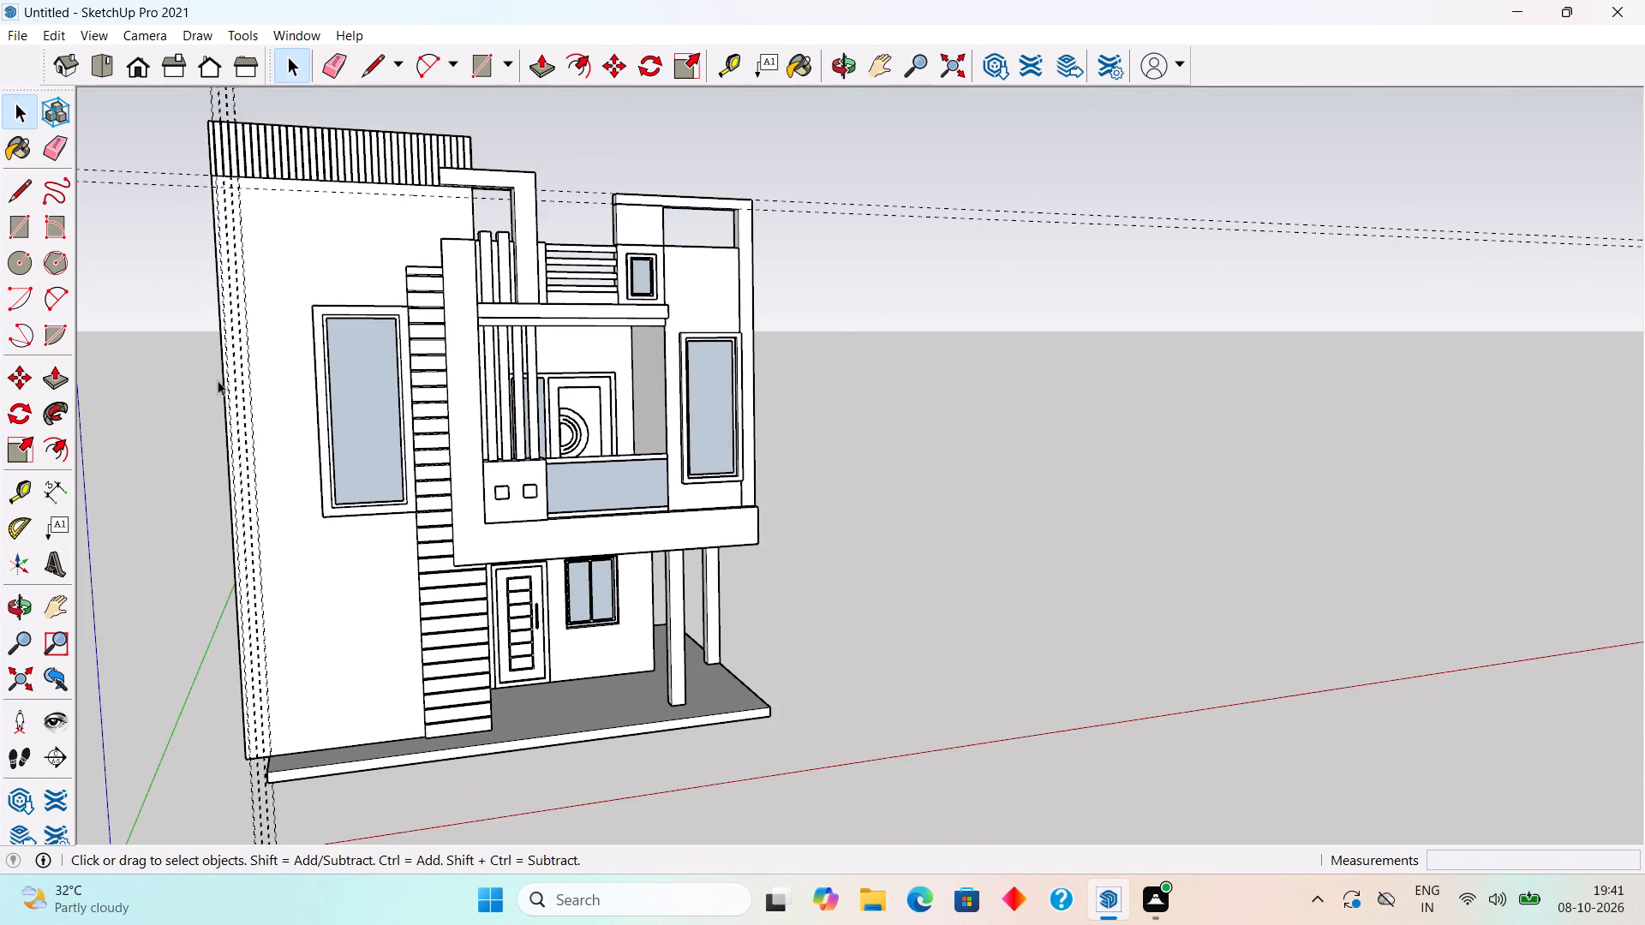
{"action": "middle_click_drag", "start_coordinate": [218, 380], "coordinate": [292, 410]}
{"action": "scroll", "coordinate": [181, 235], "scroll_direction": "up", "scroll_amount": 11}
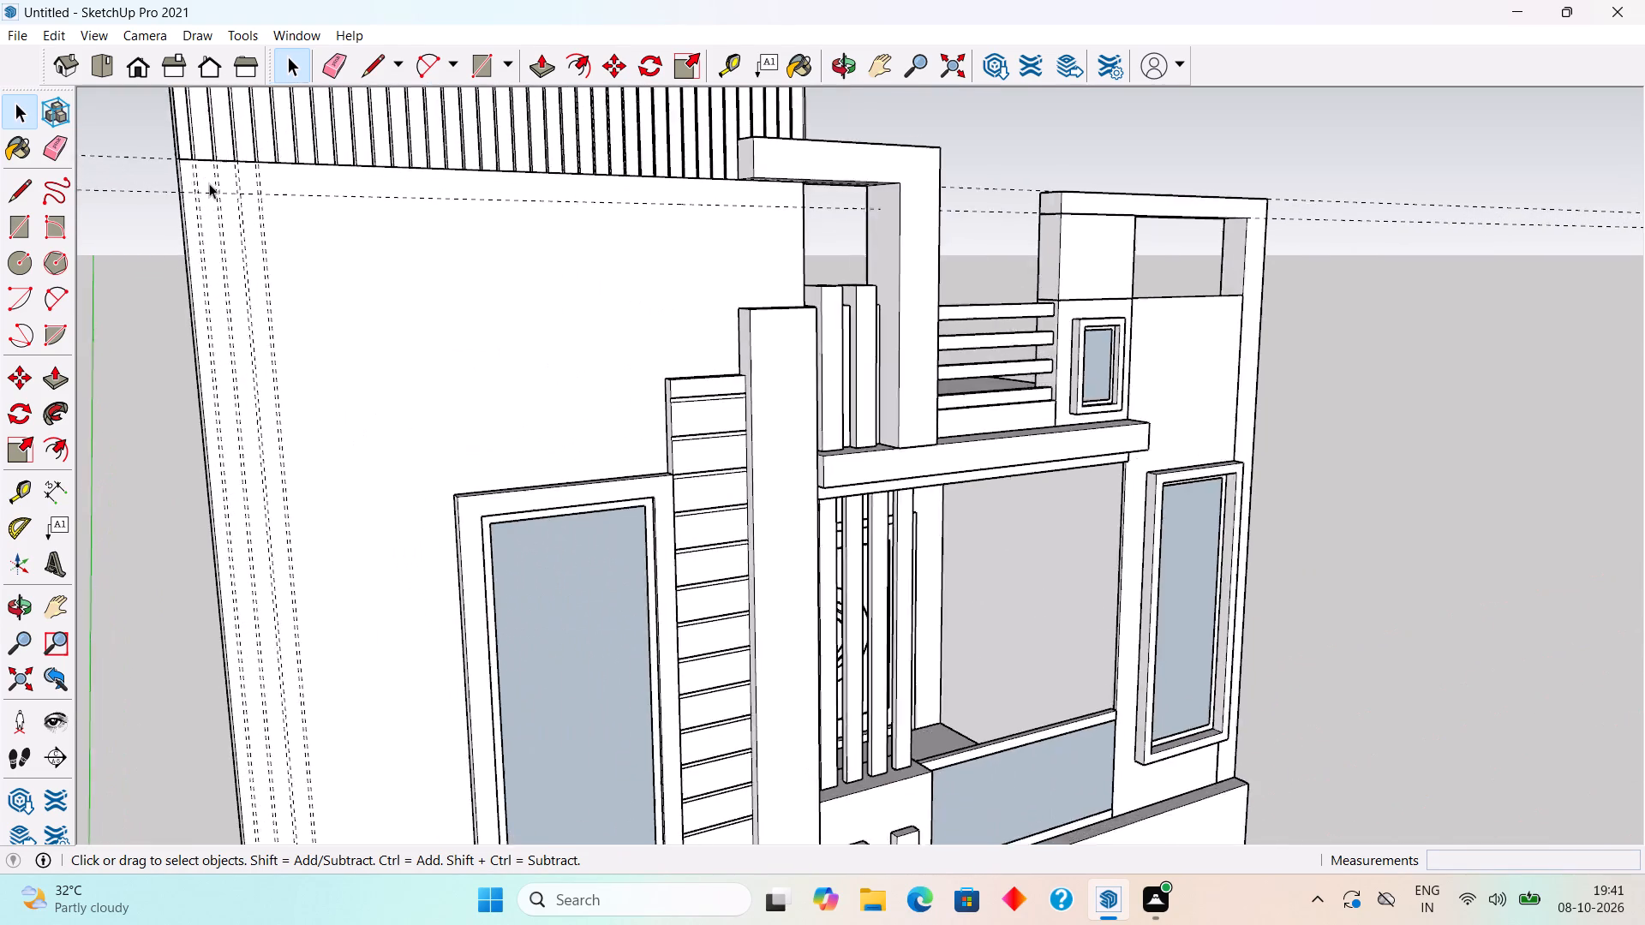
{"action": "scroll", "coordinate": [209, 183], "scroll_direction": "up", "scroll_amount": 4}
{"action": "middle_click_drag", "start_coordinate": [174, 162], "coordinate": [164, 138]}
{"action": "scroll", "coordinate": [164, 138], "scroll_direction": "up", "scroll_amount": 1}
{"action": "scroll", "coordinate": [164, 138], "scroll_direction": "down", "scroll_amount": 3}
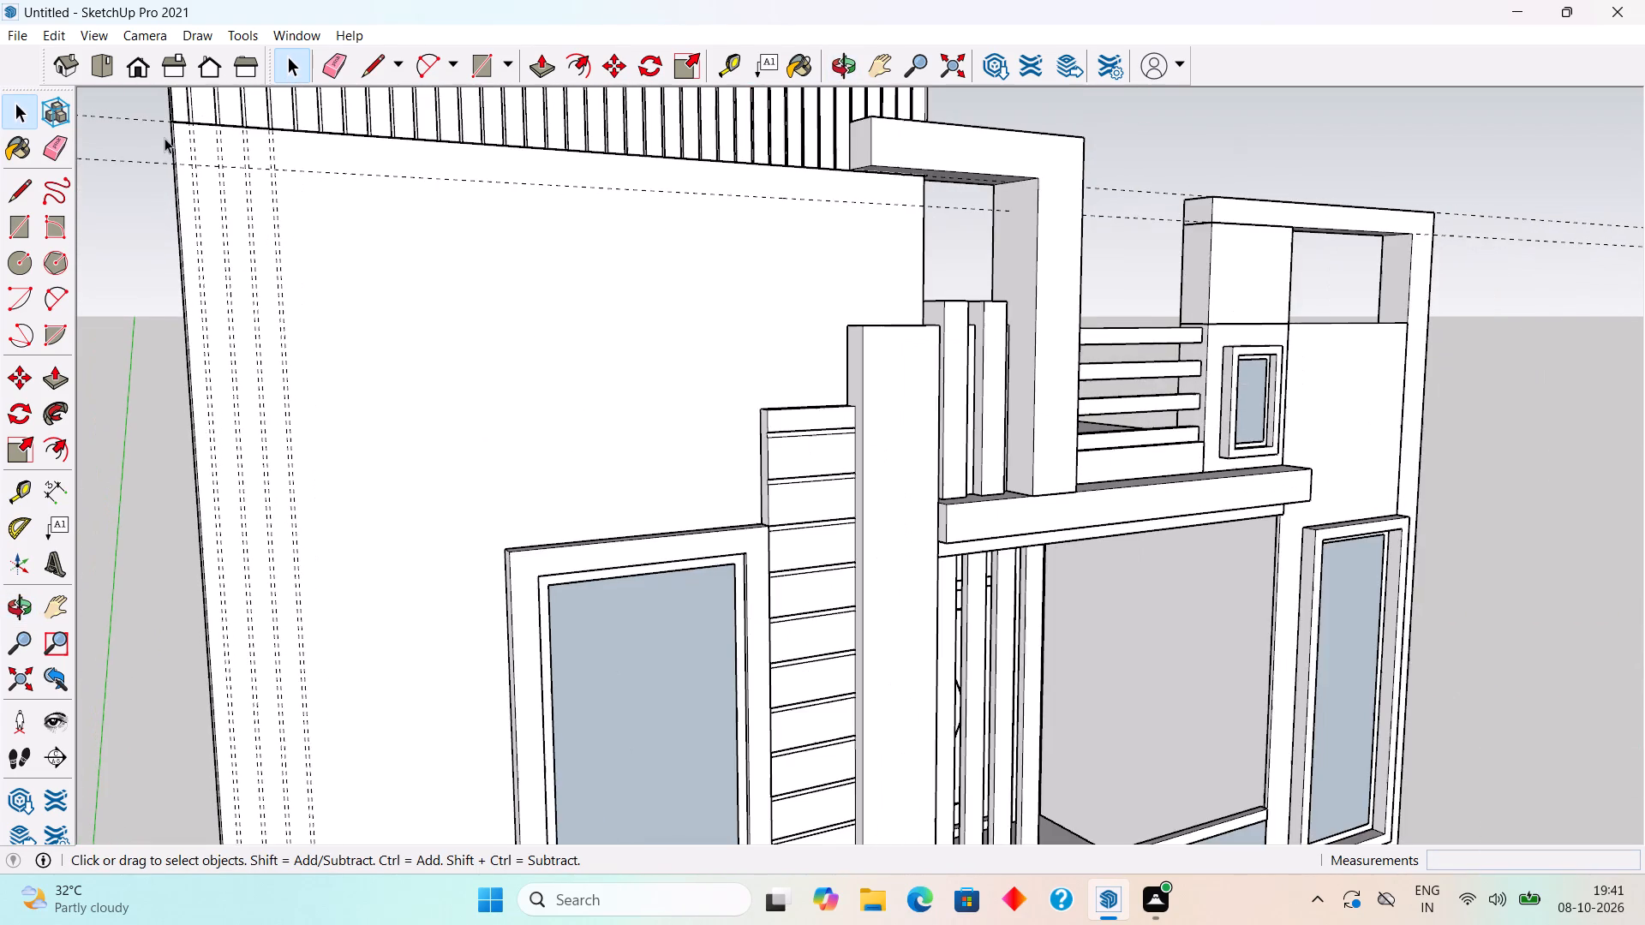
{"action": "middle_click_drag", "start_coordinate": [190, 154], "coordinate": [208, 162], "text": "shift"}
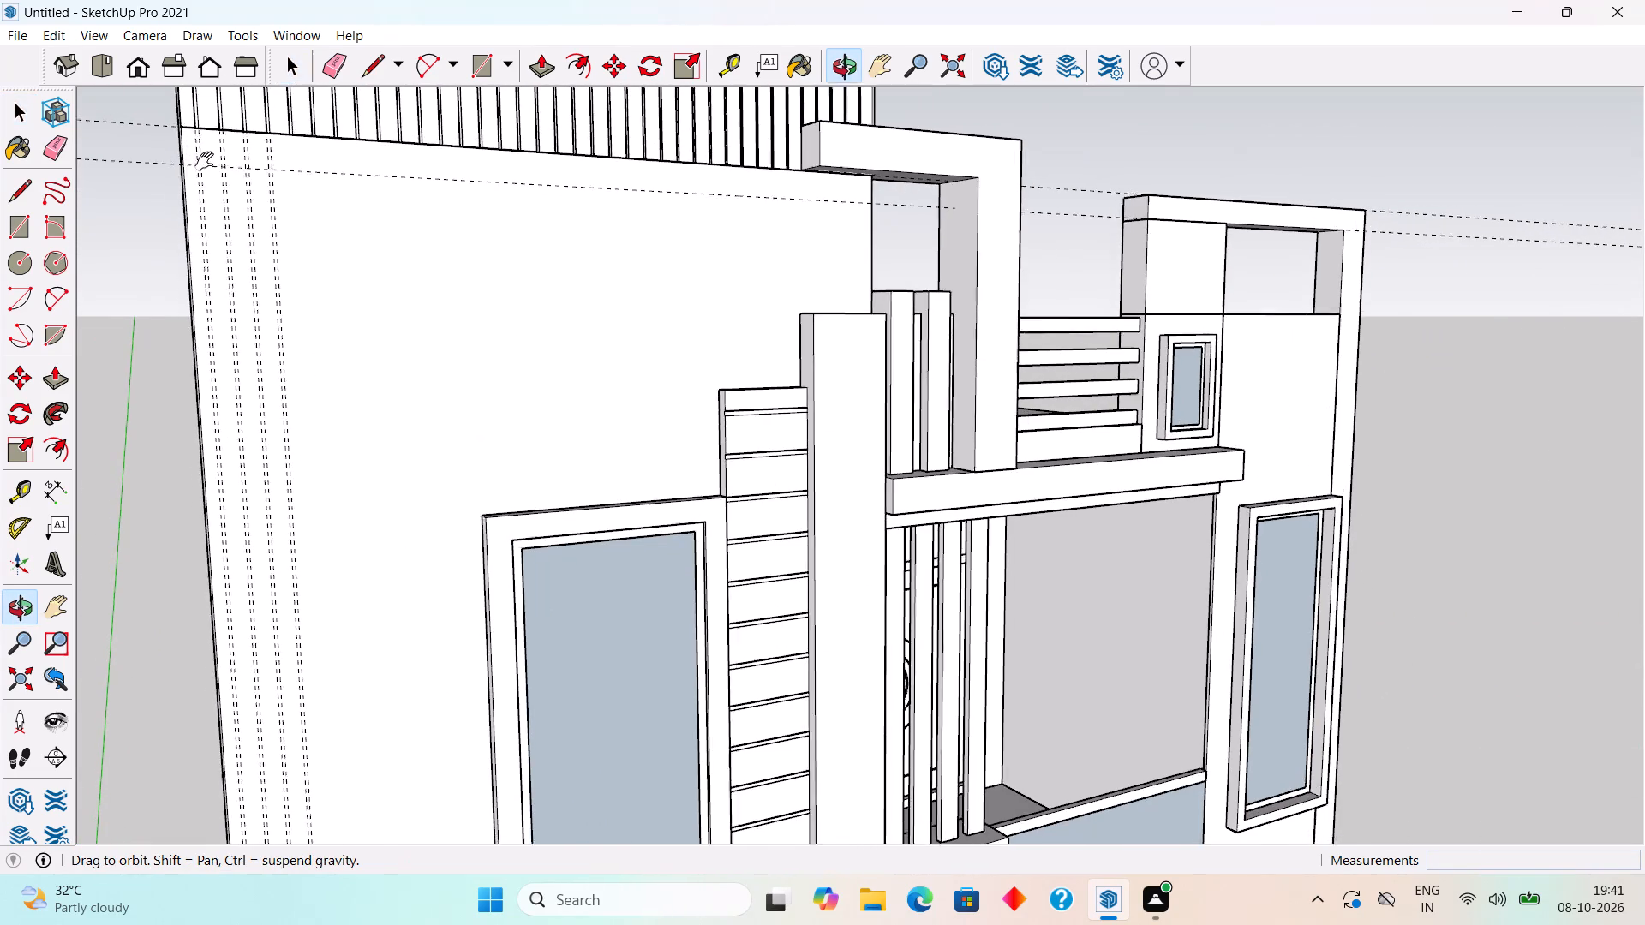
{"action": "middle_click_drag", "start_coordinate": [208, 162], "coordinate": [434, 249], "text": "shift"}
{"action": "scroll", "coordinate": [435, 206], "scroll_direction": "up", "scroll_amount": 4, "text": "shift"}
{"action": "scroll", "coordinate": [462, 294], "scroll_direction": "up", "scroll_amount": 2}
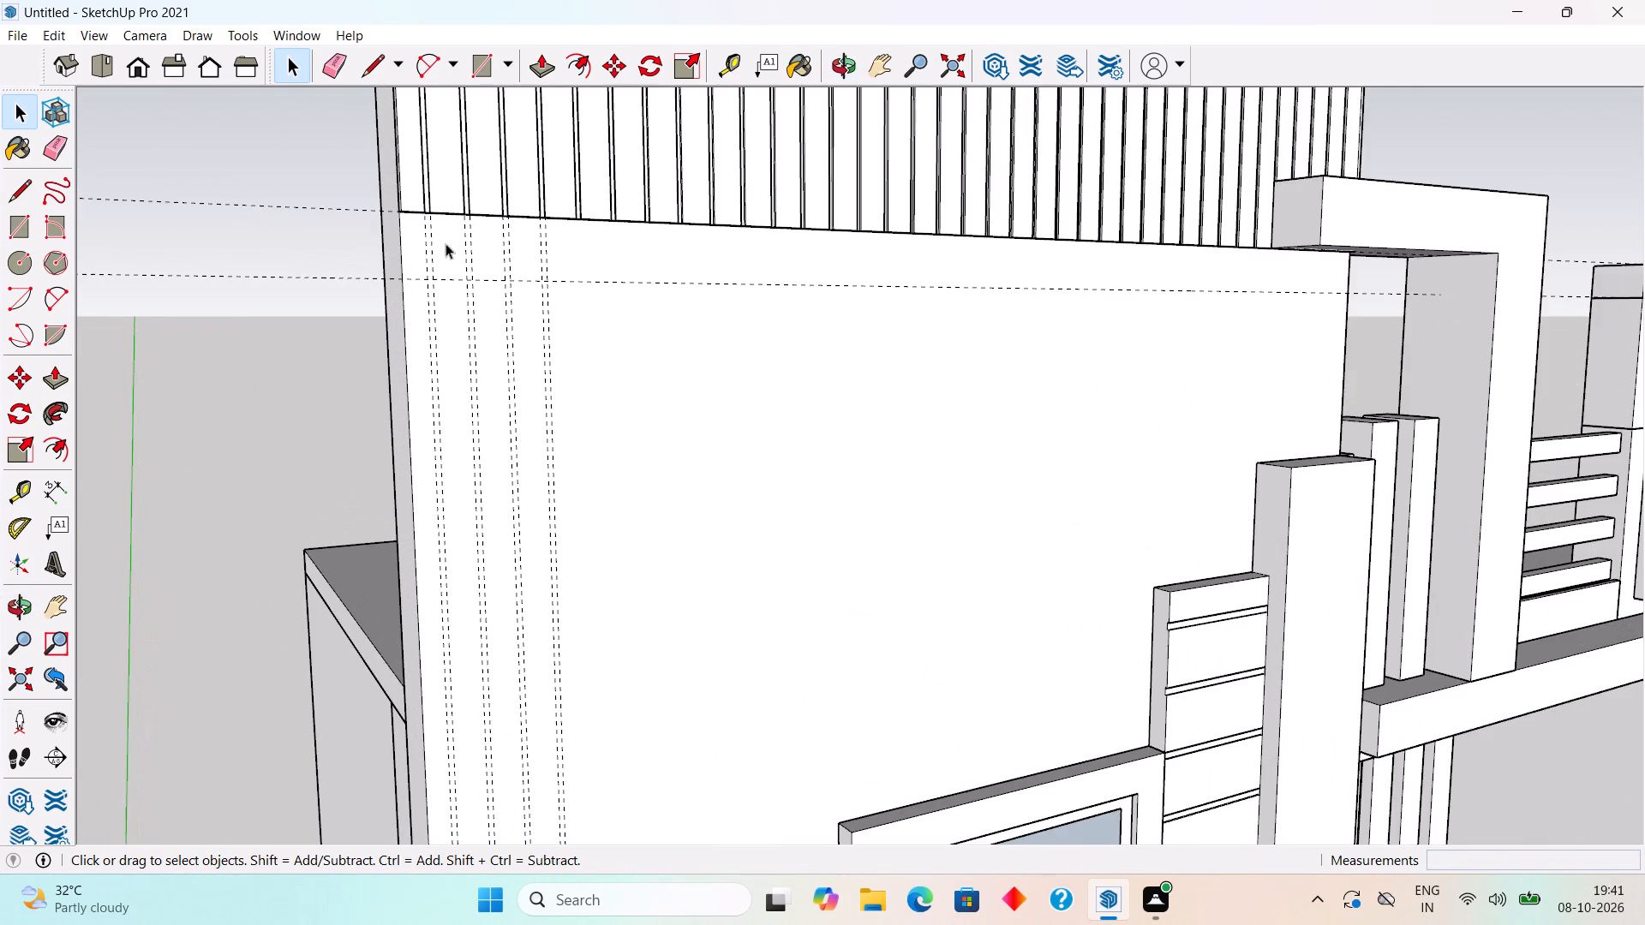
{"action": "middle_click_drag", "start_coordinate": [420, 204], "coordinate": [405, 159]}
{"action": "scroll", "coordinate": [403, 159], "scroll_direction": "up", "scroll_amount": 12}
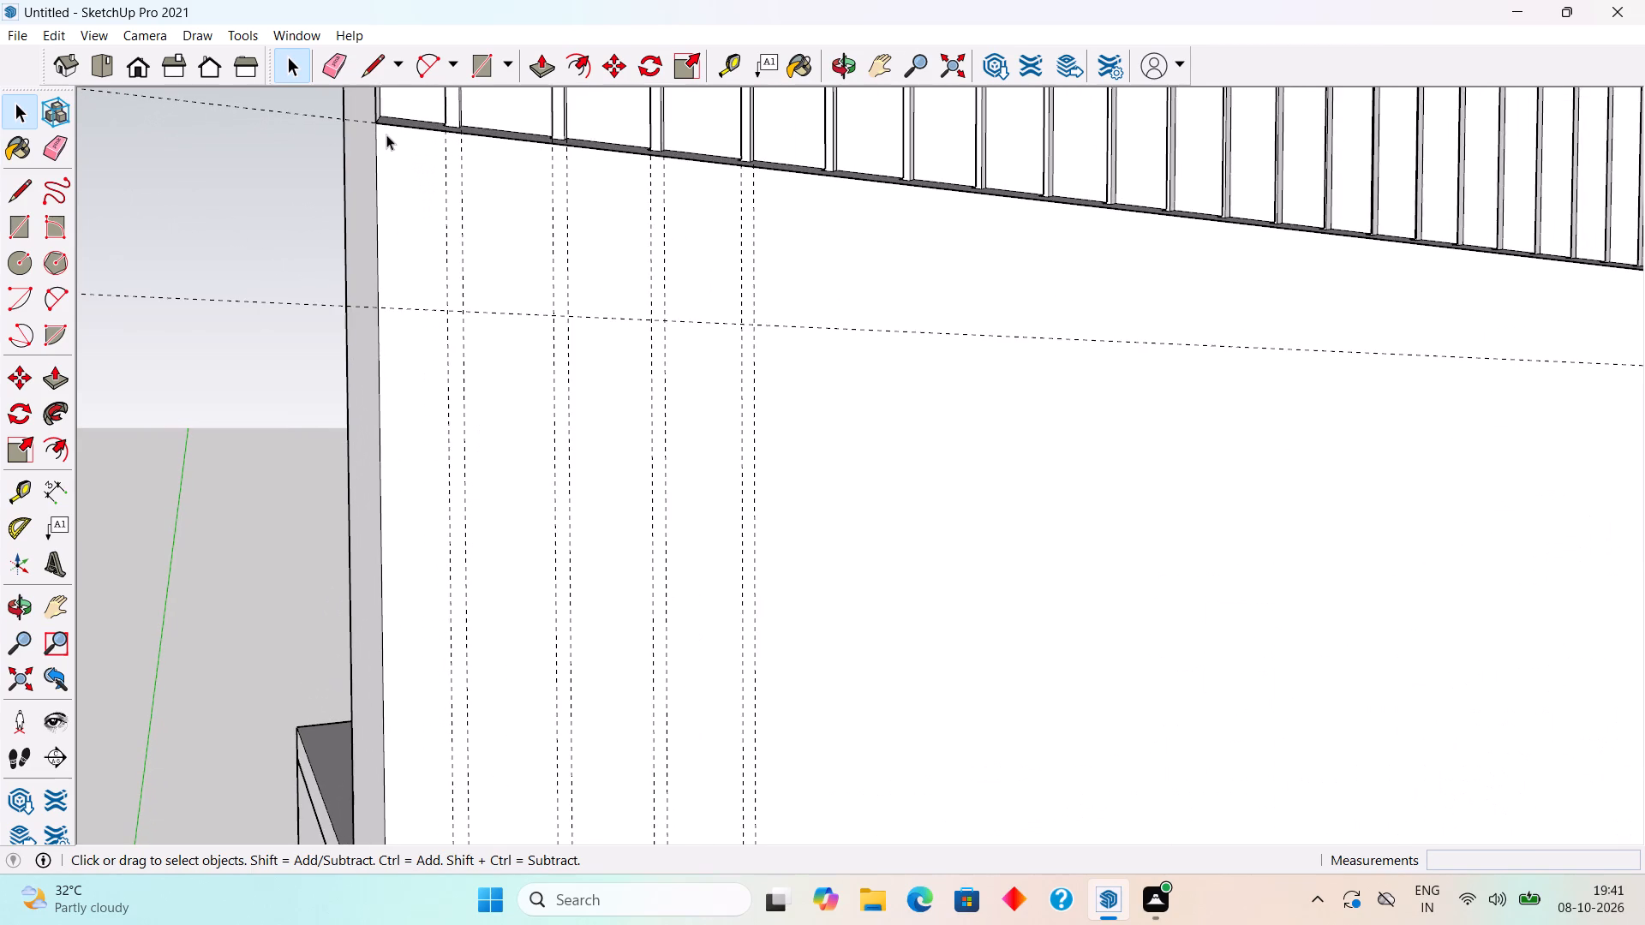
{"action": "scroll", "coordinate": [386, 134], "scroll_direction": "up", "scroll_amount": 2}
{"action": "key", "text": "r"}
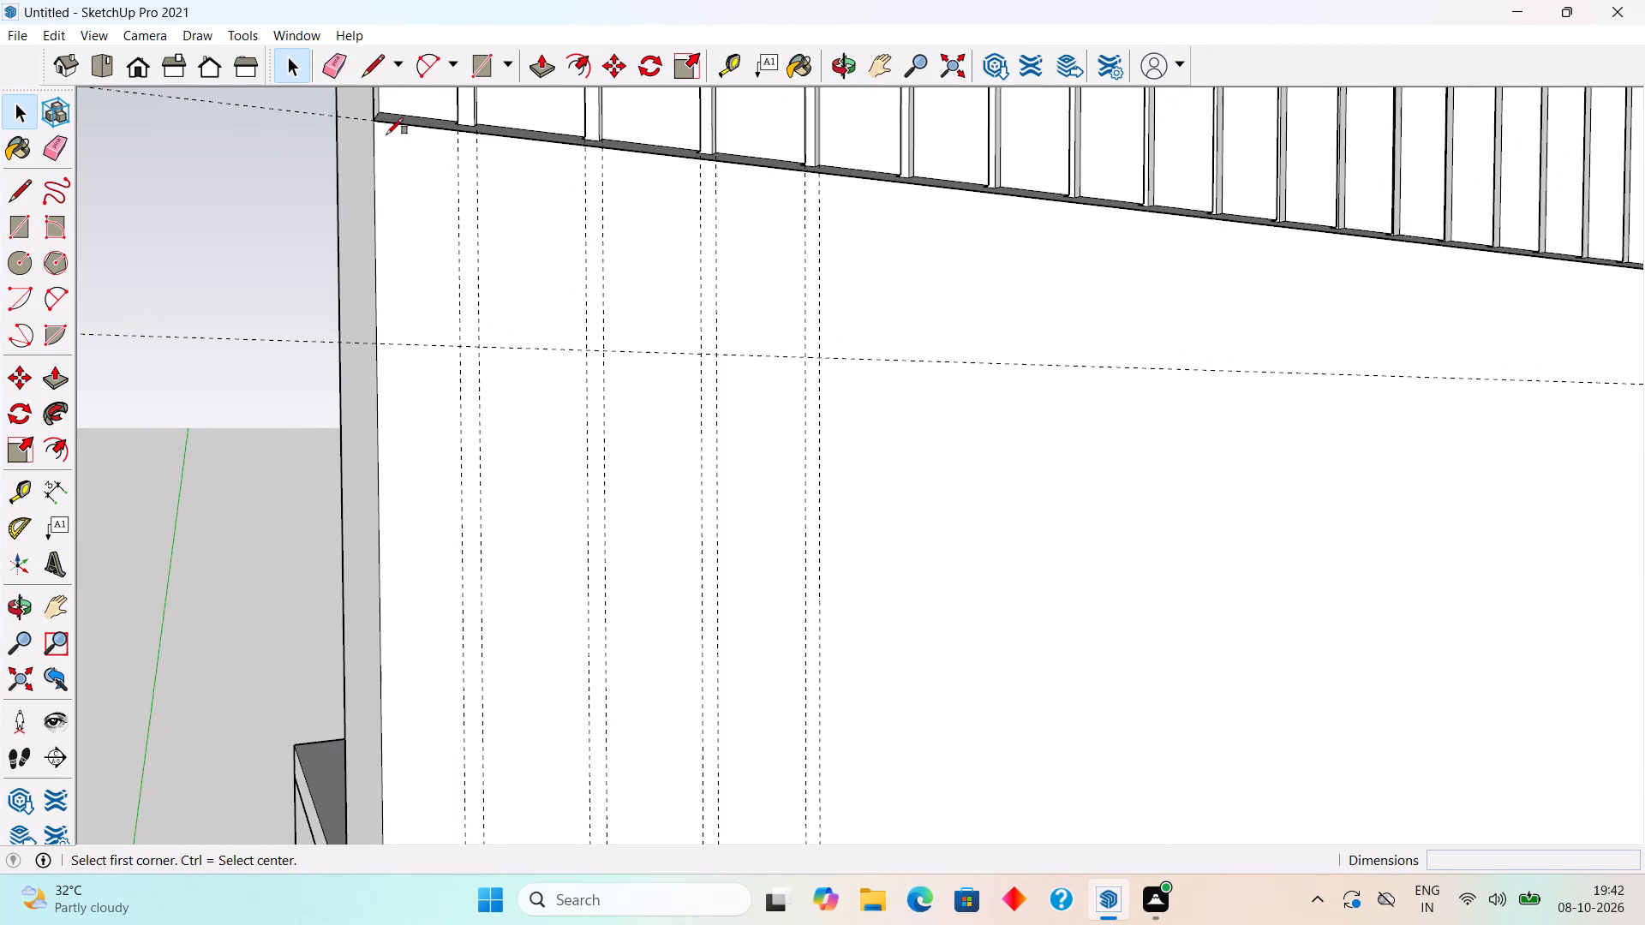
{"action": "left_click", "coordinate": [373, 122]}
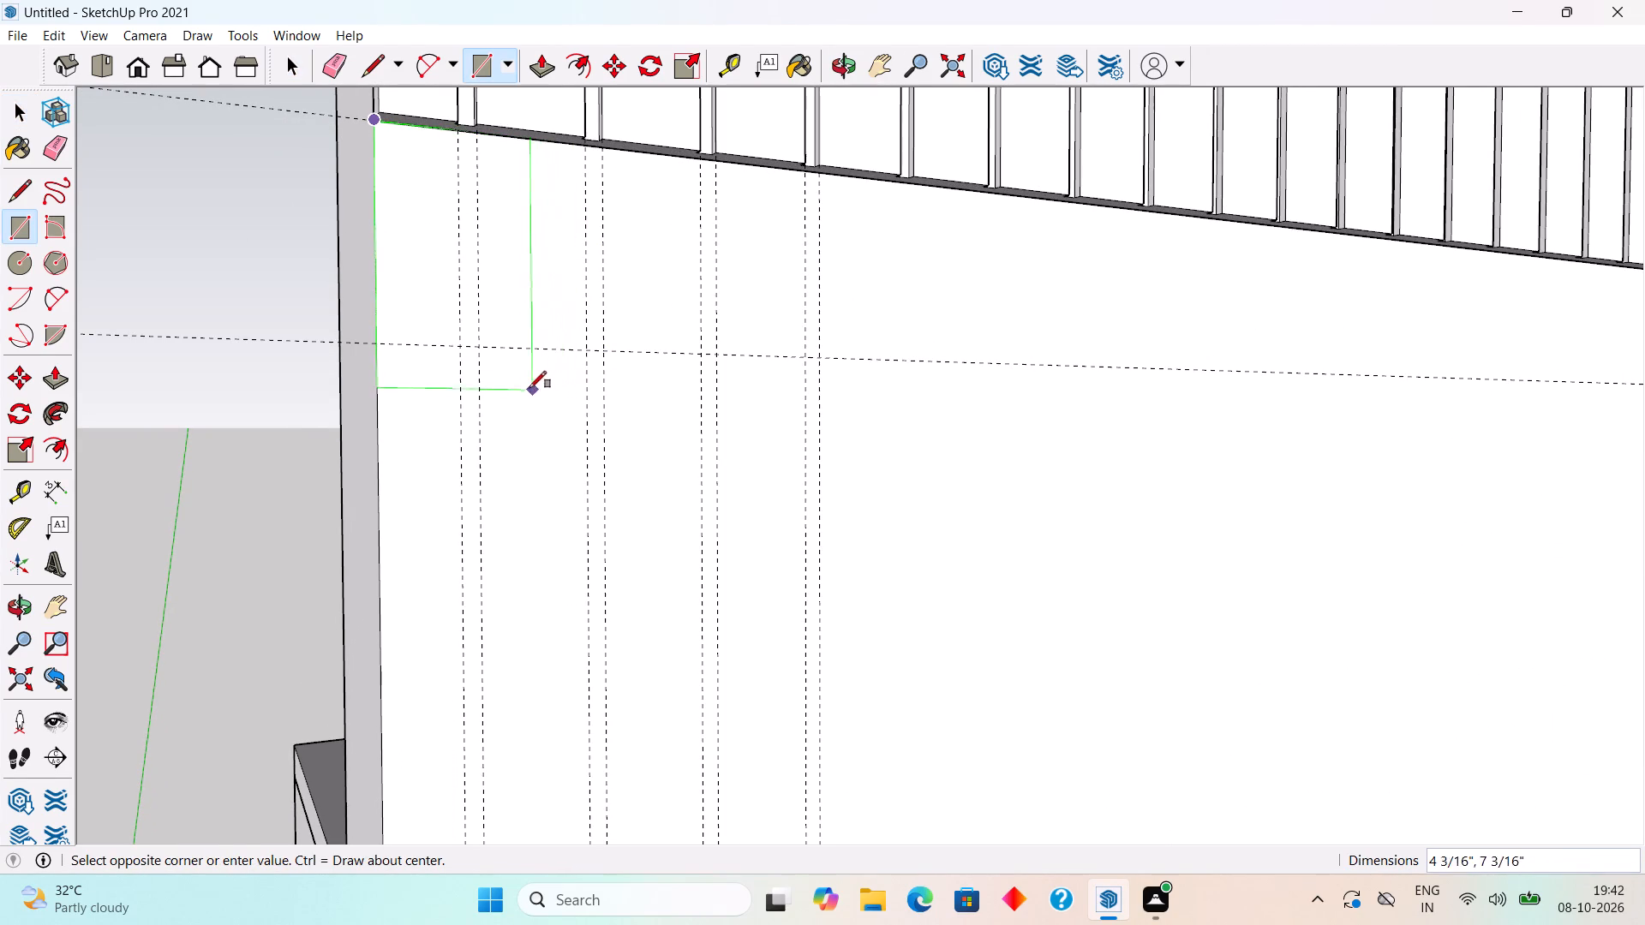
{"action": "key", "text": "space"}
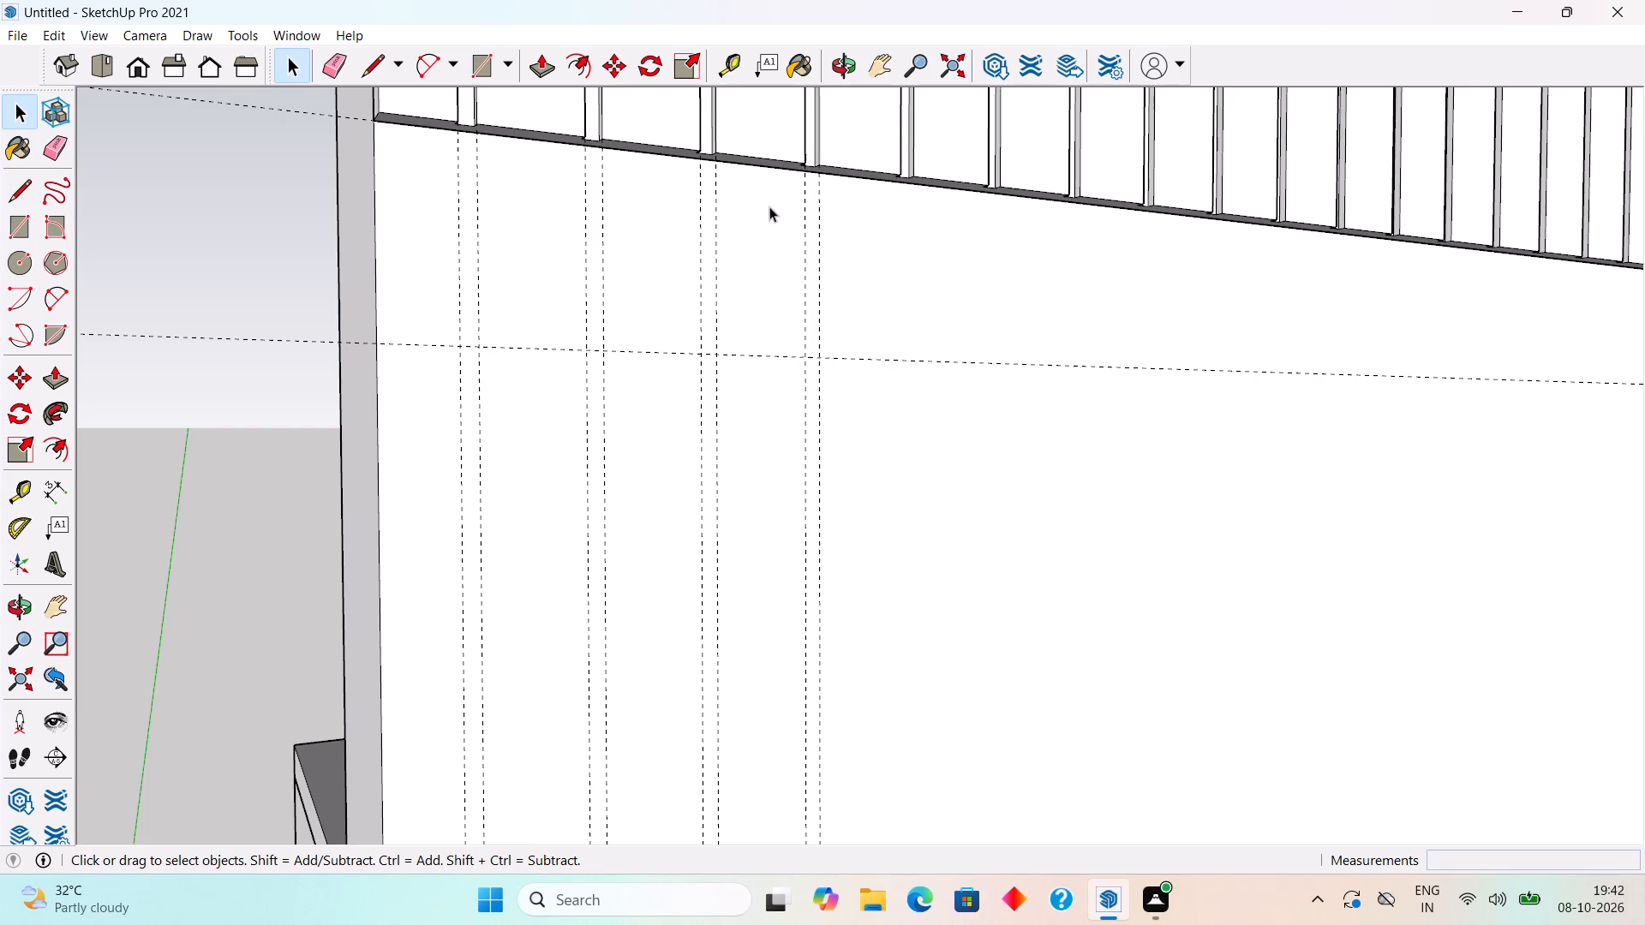
Inside the top grooved band's group, draw a 1" line across its underside just past the fourth groove from the outer end.
{"action": "scroll", "coordinate": [805, 175], "scroll_direction": "up", "scroll_amount": 10}
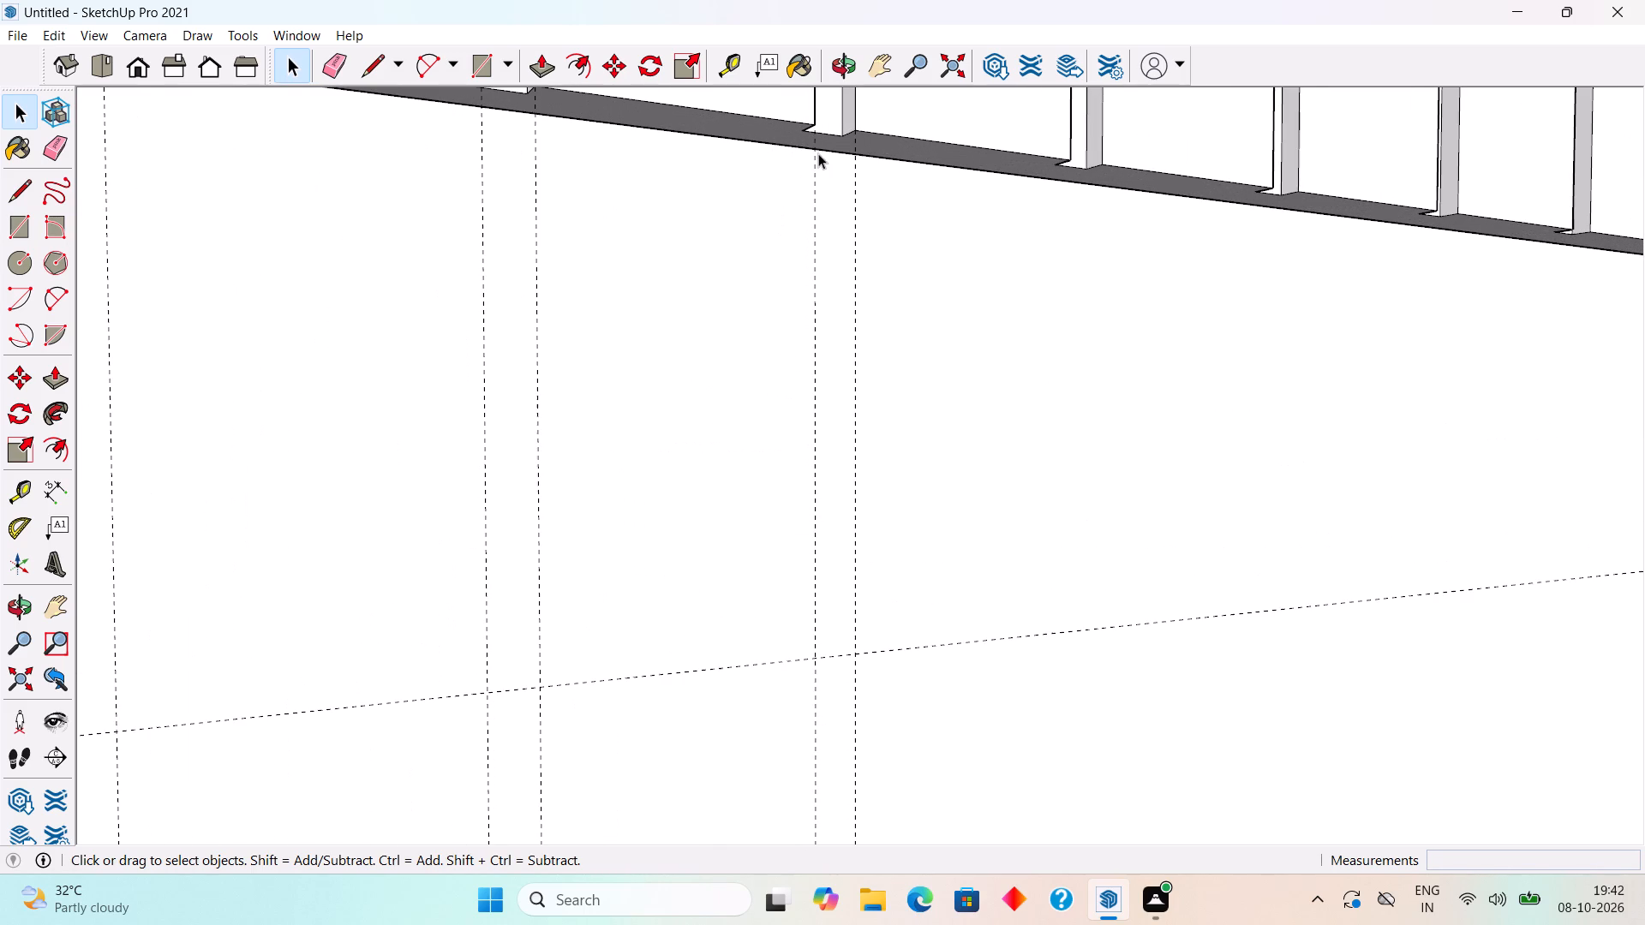
{"action": "key", "text": "l"}
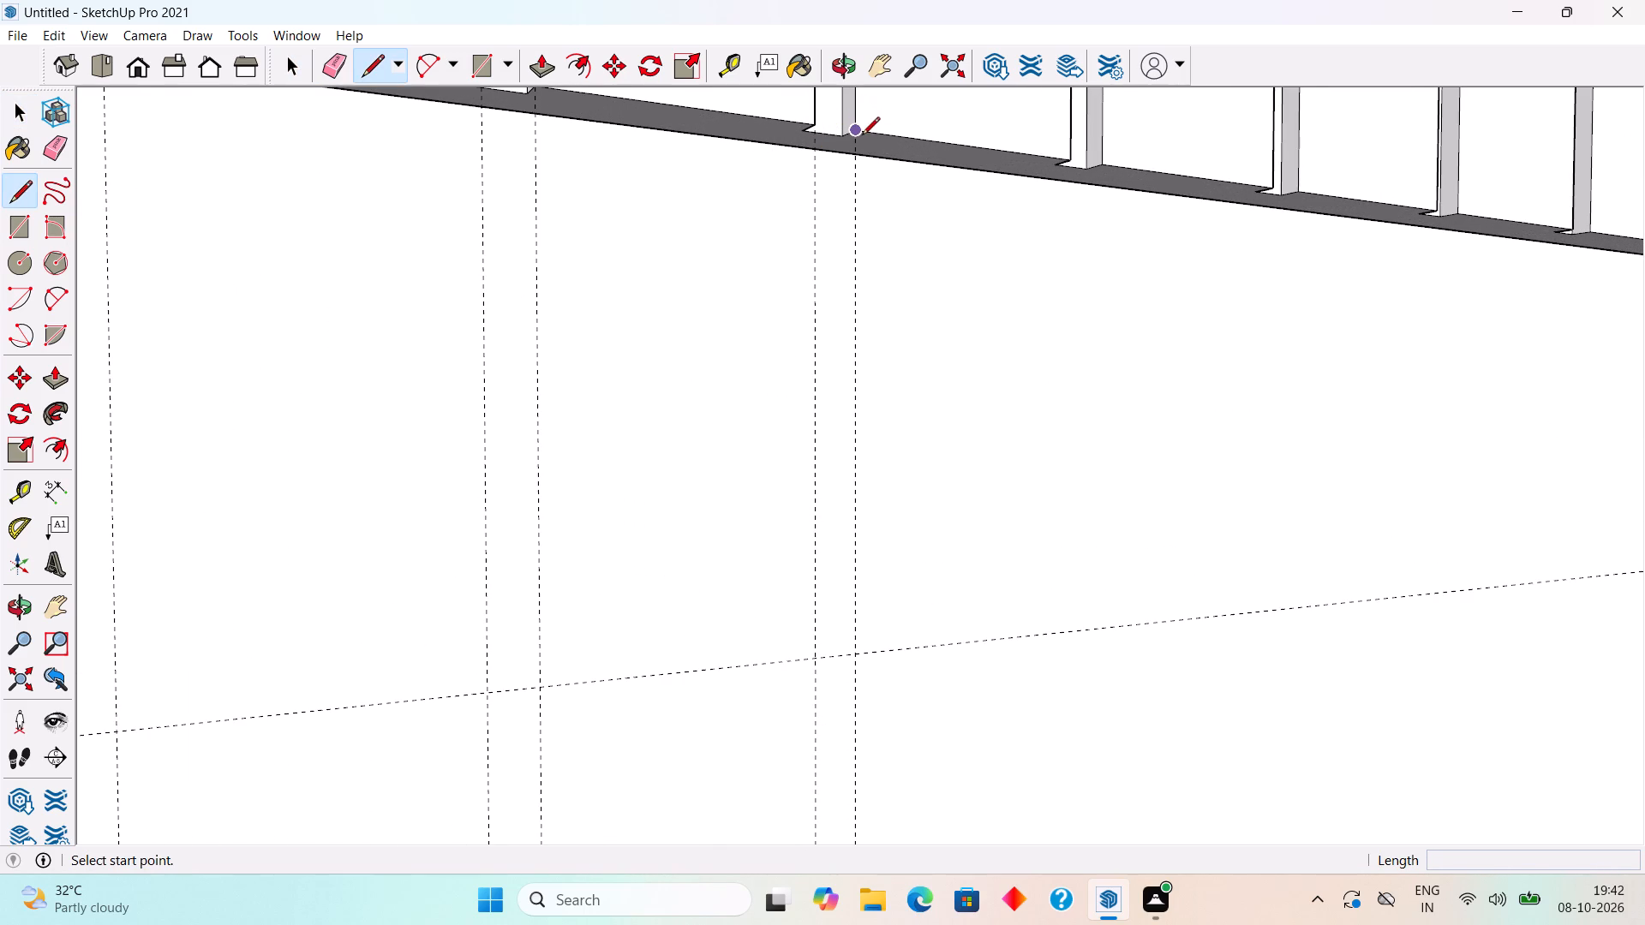
{"action": "key", "text": "space"}
{"action": "triple_click", "coordinate": [755, 133]}
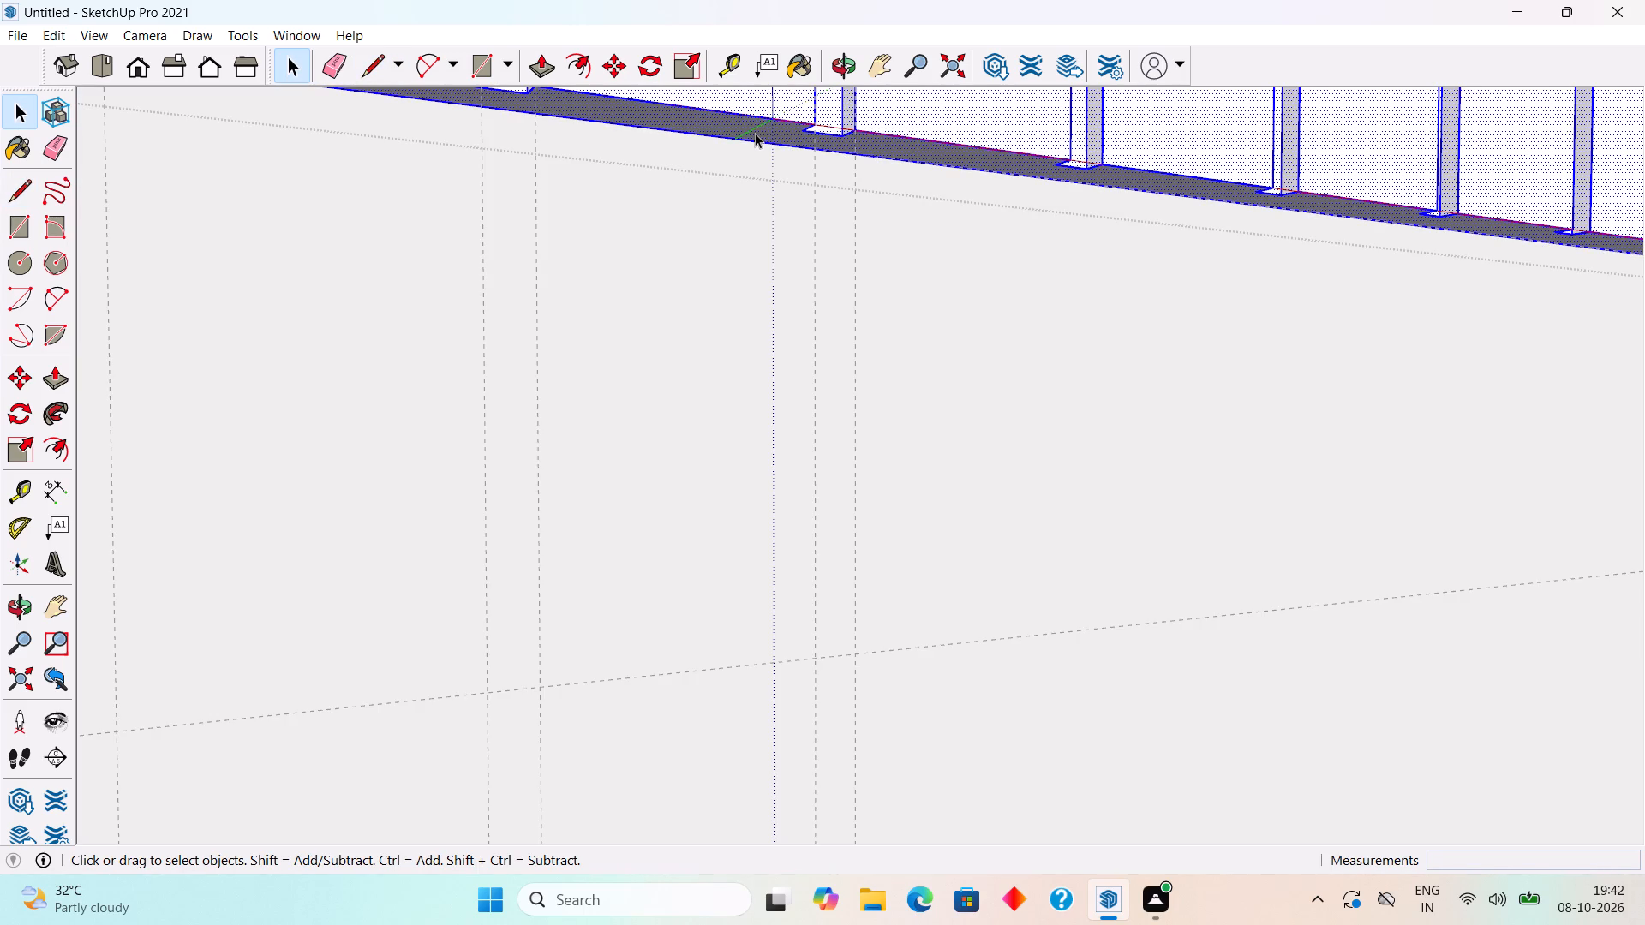
{"action": "scroll", "coordinate": [864, 106], "scroll_direction": "up", "scroll_amount": 11}
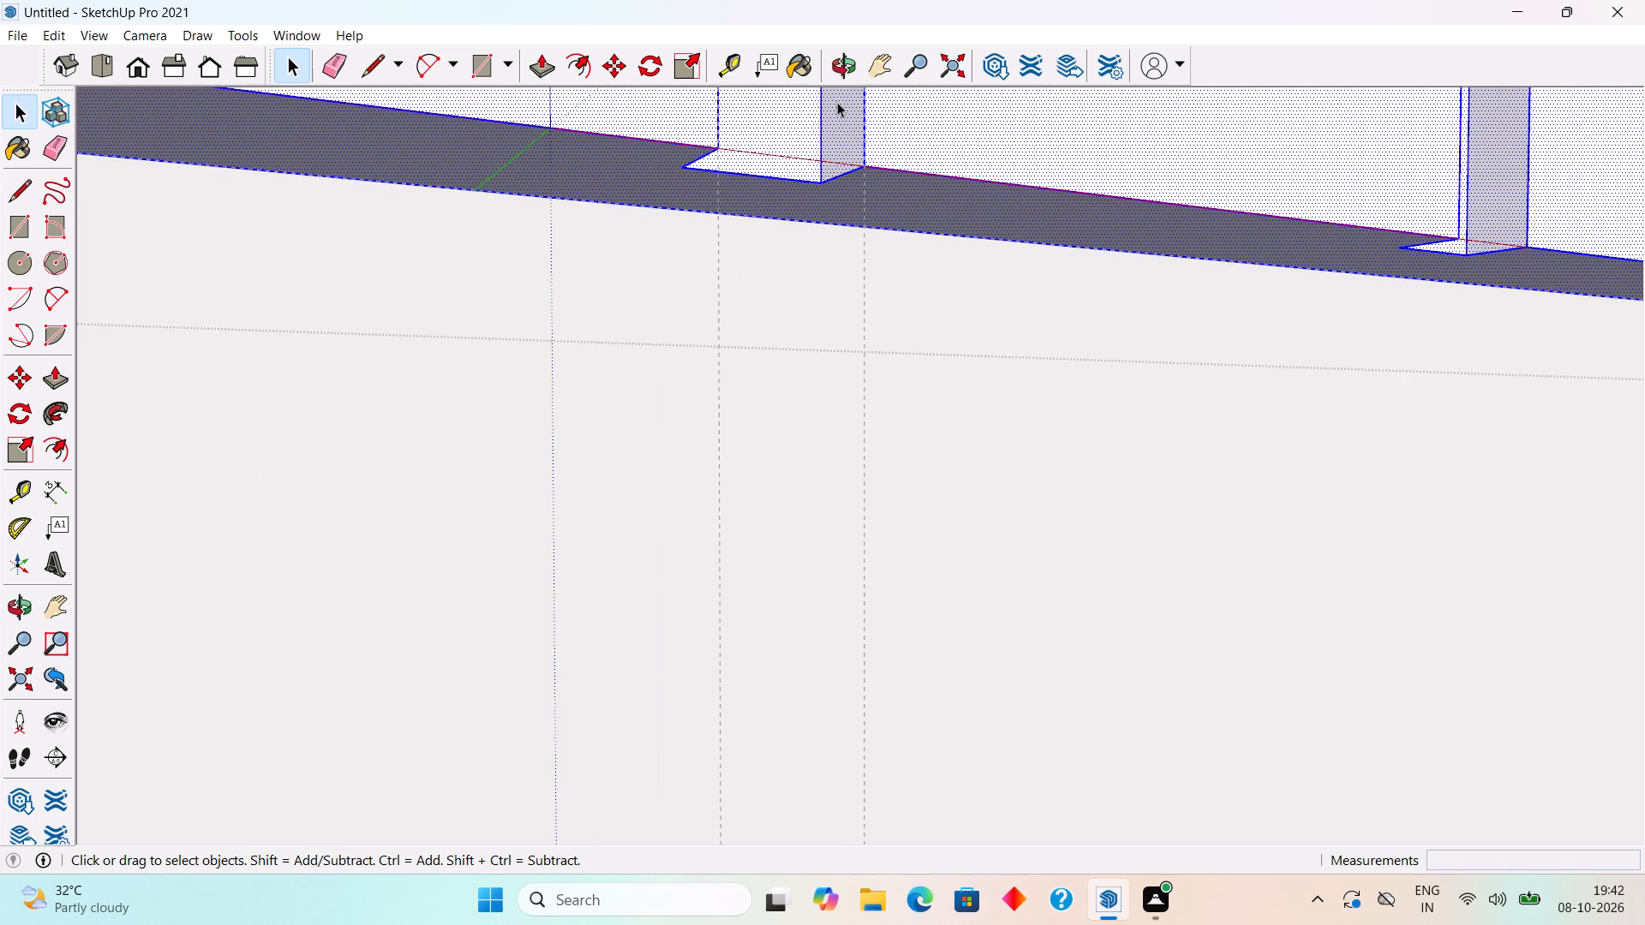
{"action": "scroll", "coordinate": [837, 102], "scroll_direction": "up", "scroll_amount": 6}
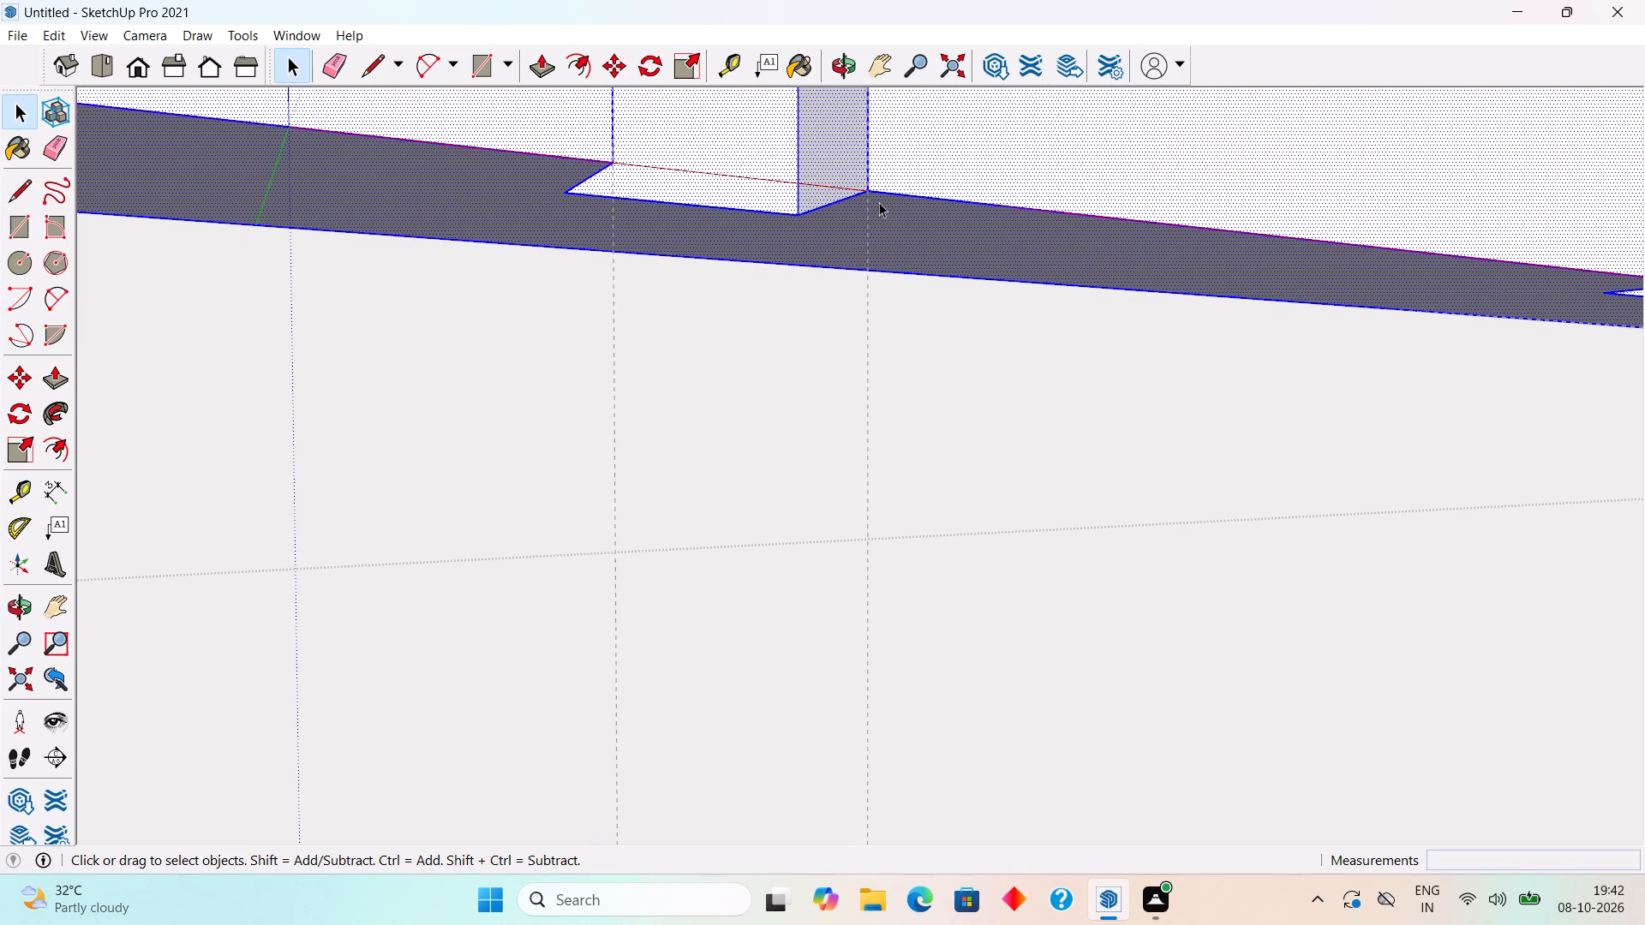
{"action": "key", "text": "l"}
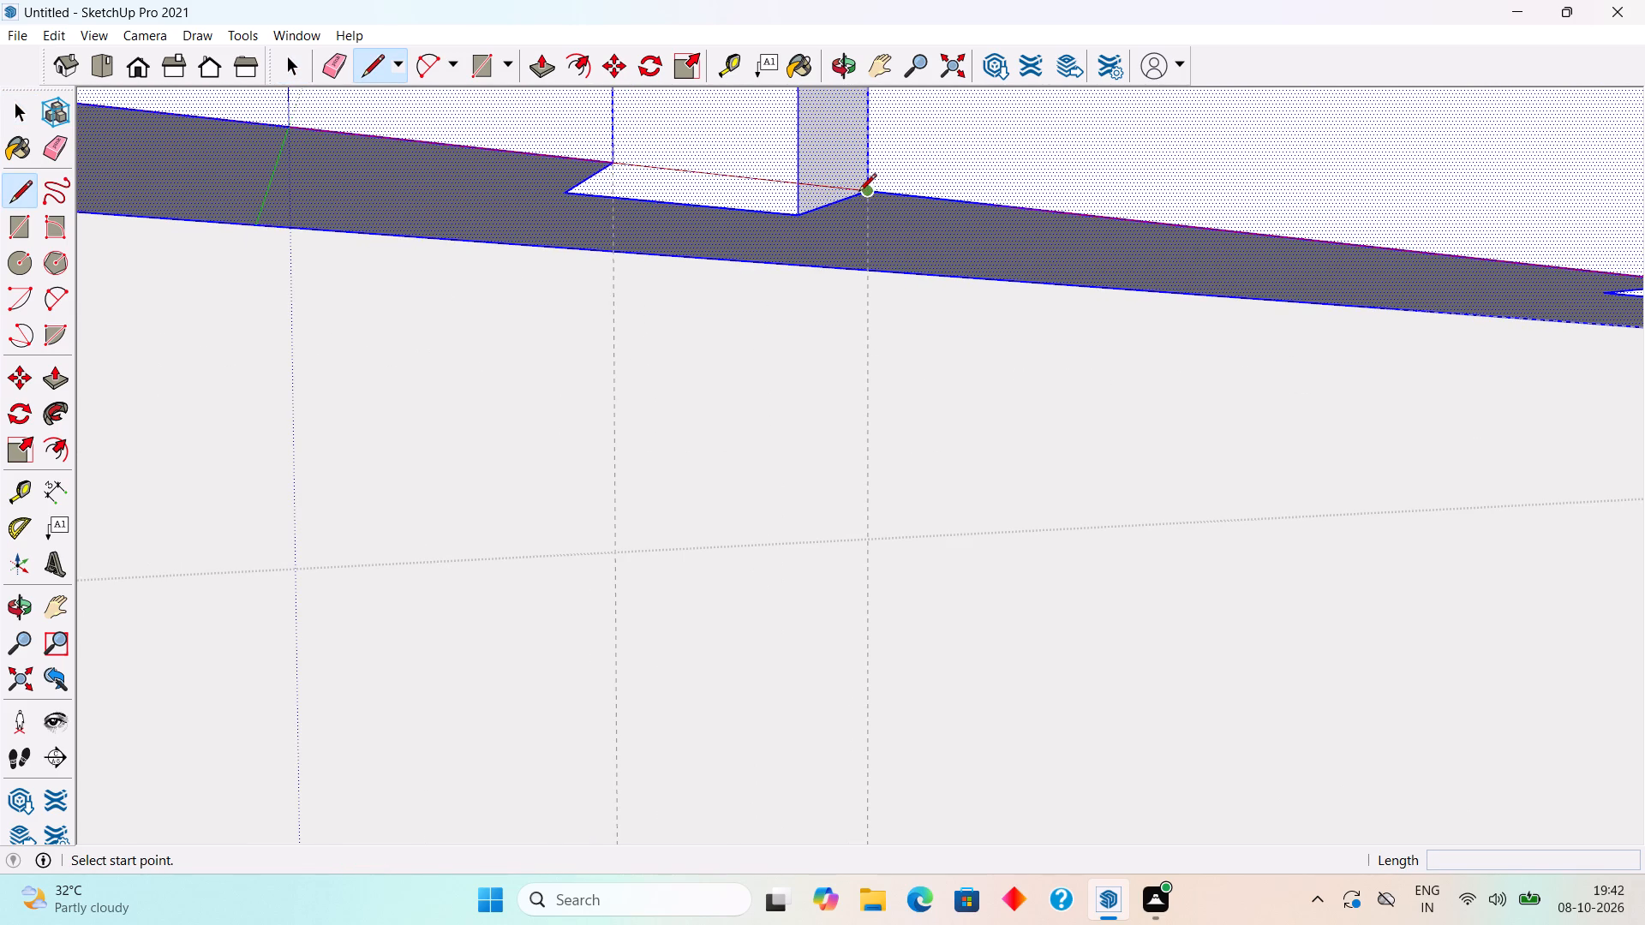
{"action": "scroll", "coordinate": [878, 195], "scroll_direction": "down", "scroll_amount": 7}
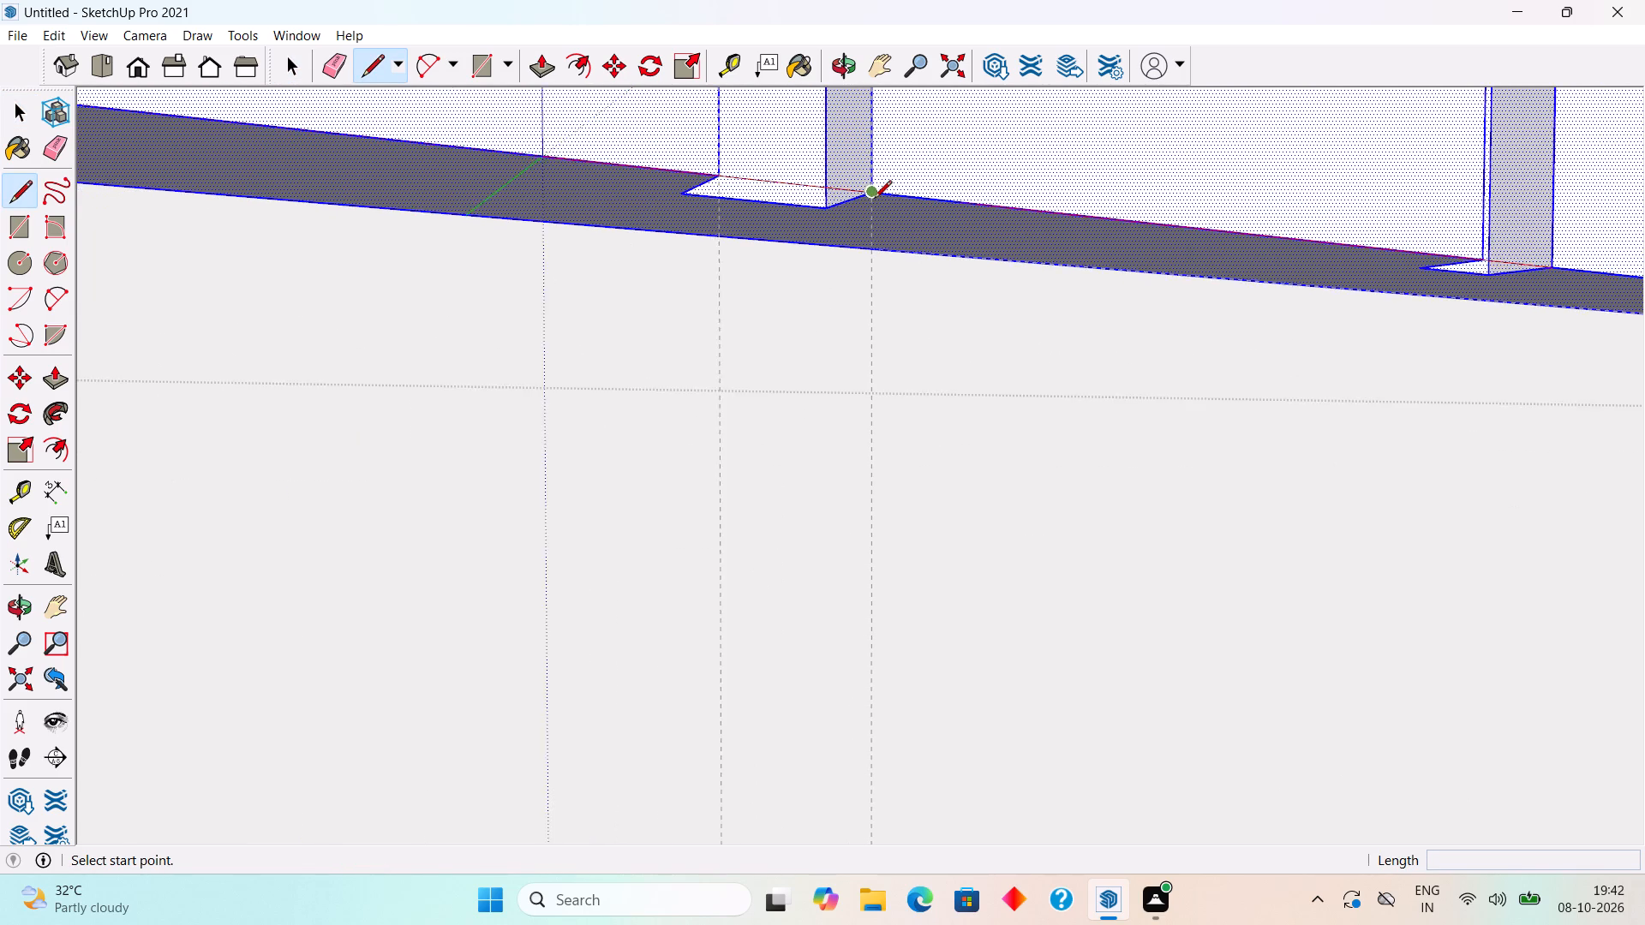
{"action": "scroll", "coordinate": [874, 200], "scroll_direction": "down", "scroll_amount": 10}
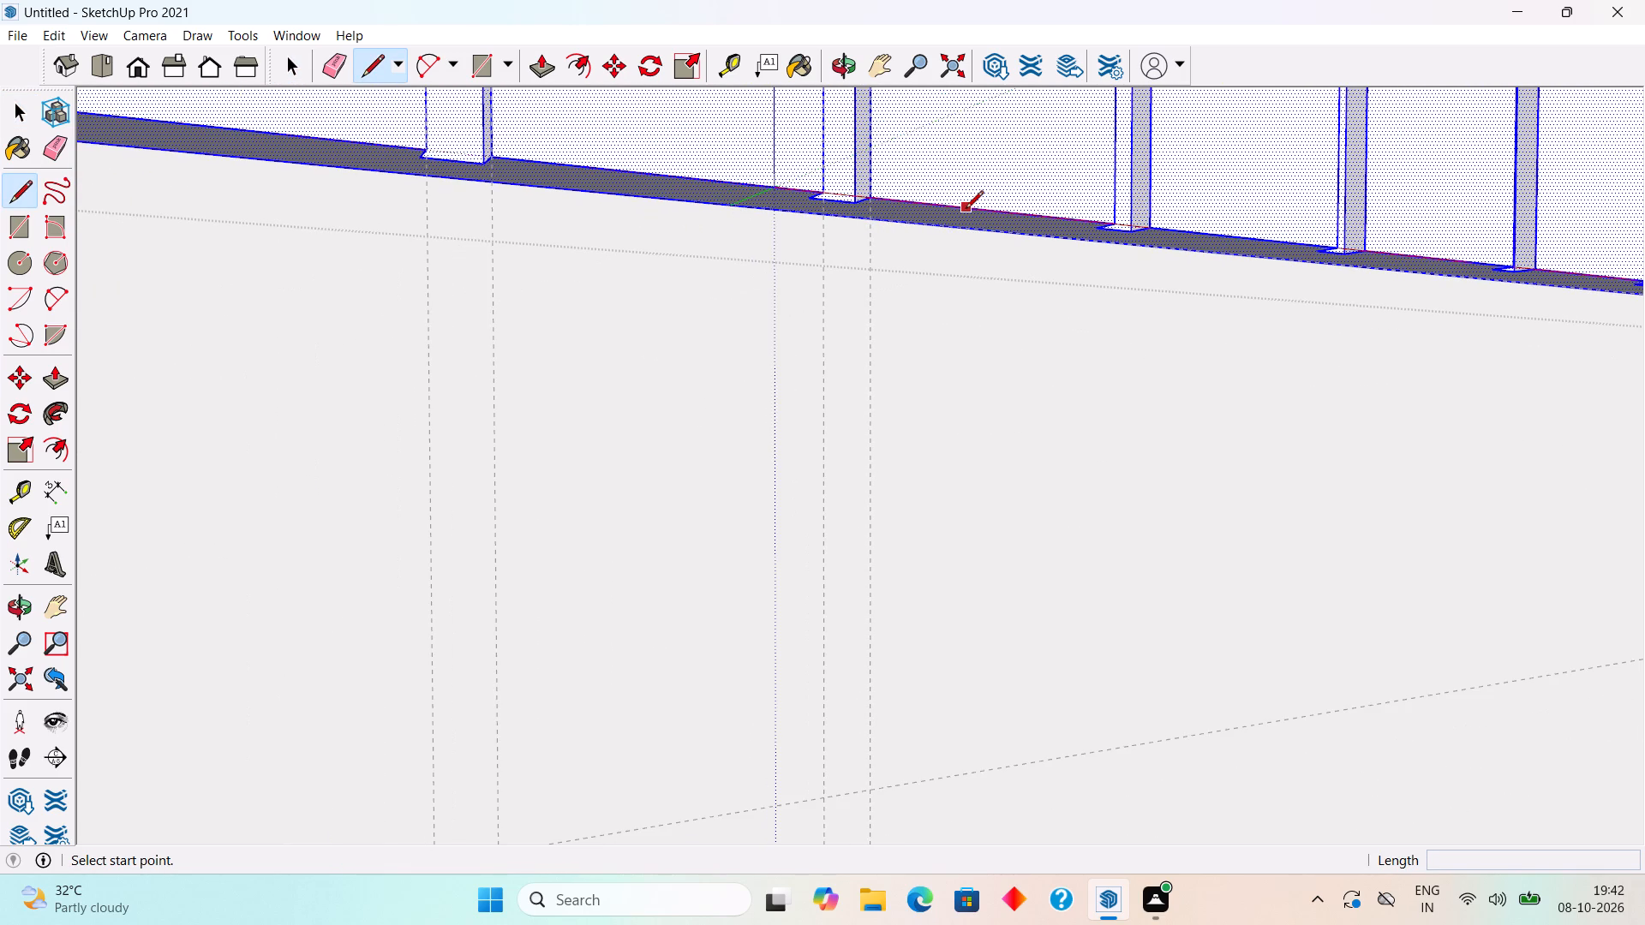
{"action": "left_click", "coordinate": [966, 210]}
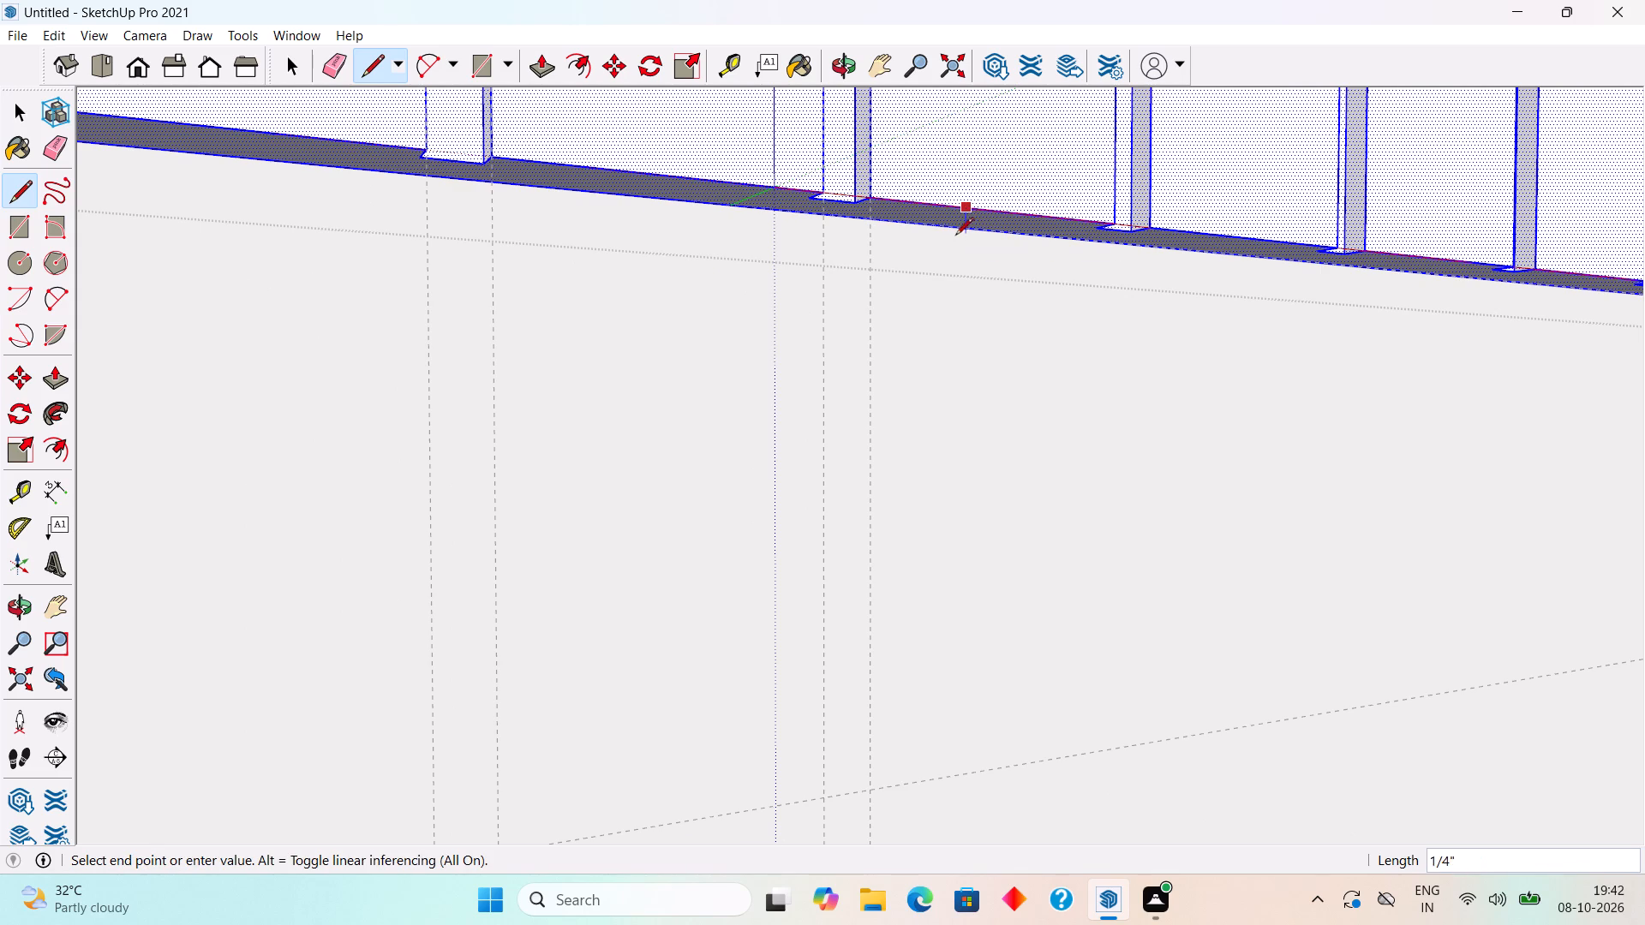
{"action": "scroll", "coordinate": [927, 231], "scroll_direction": "up", "scroll_amount": 6}
{"action": "left_click", "coordinate": [906, 220]}
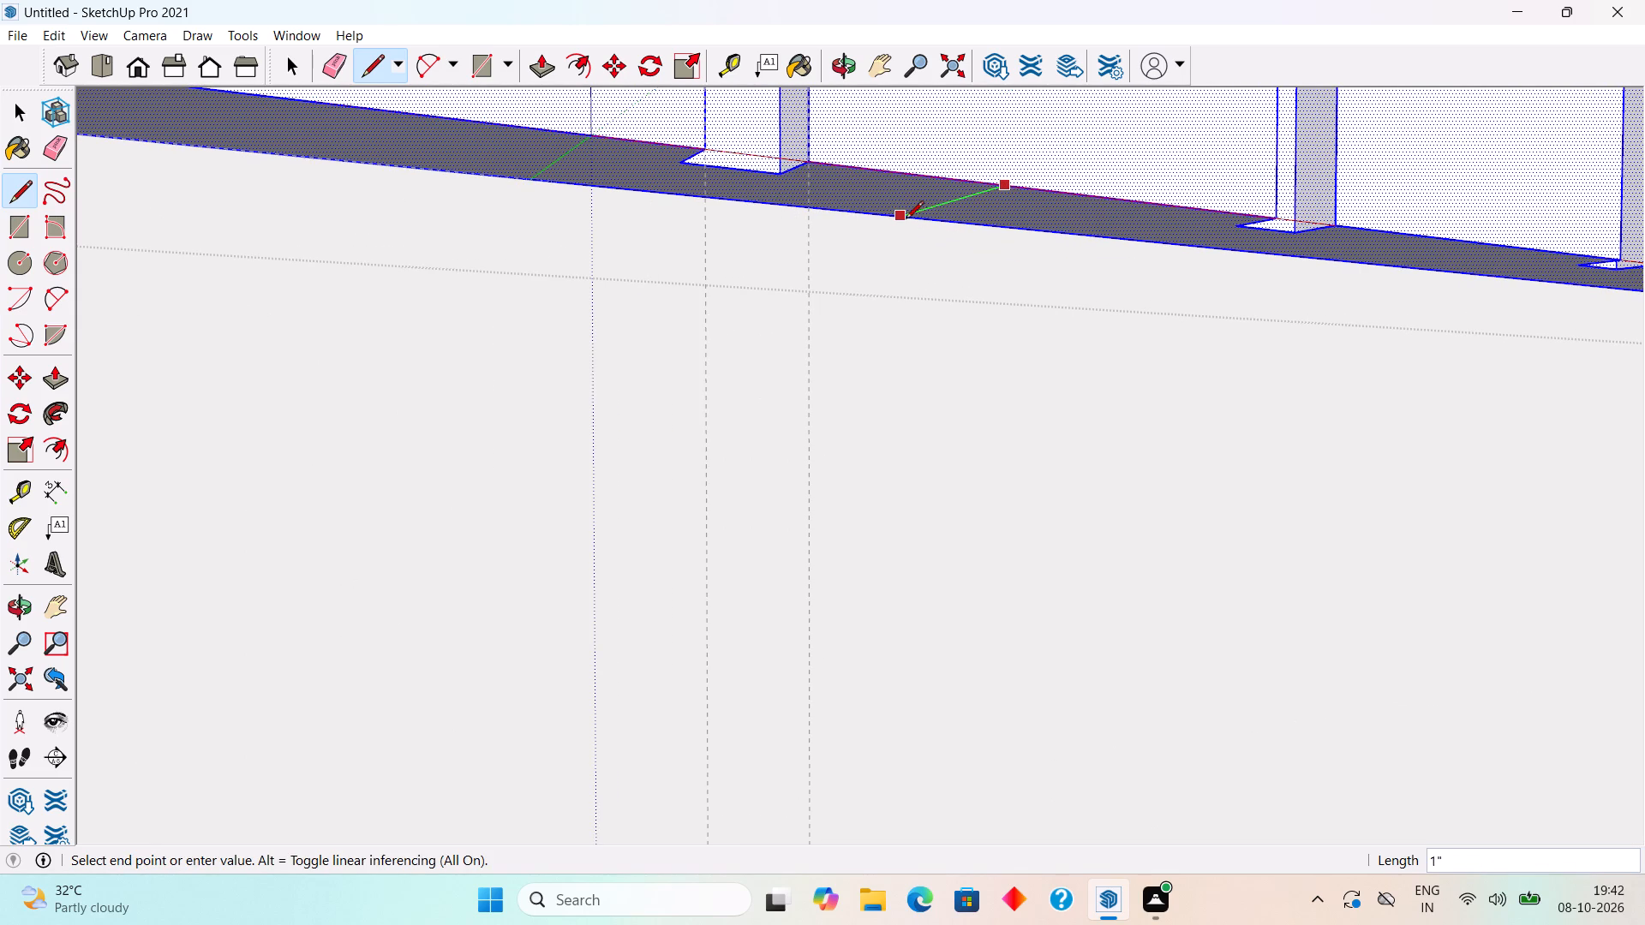
{"action": "key", "text": "space"}
Pull the underside portion beneath the four outer grooves down 26' 8" to the base slab, and leave the group.
{"action": "type", "text": "p"}
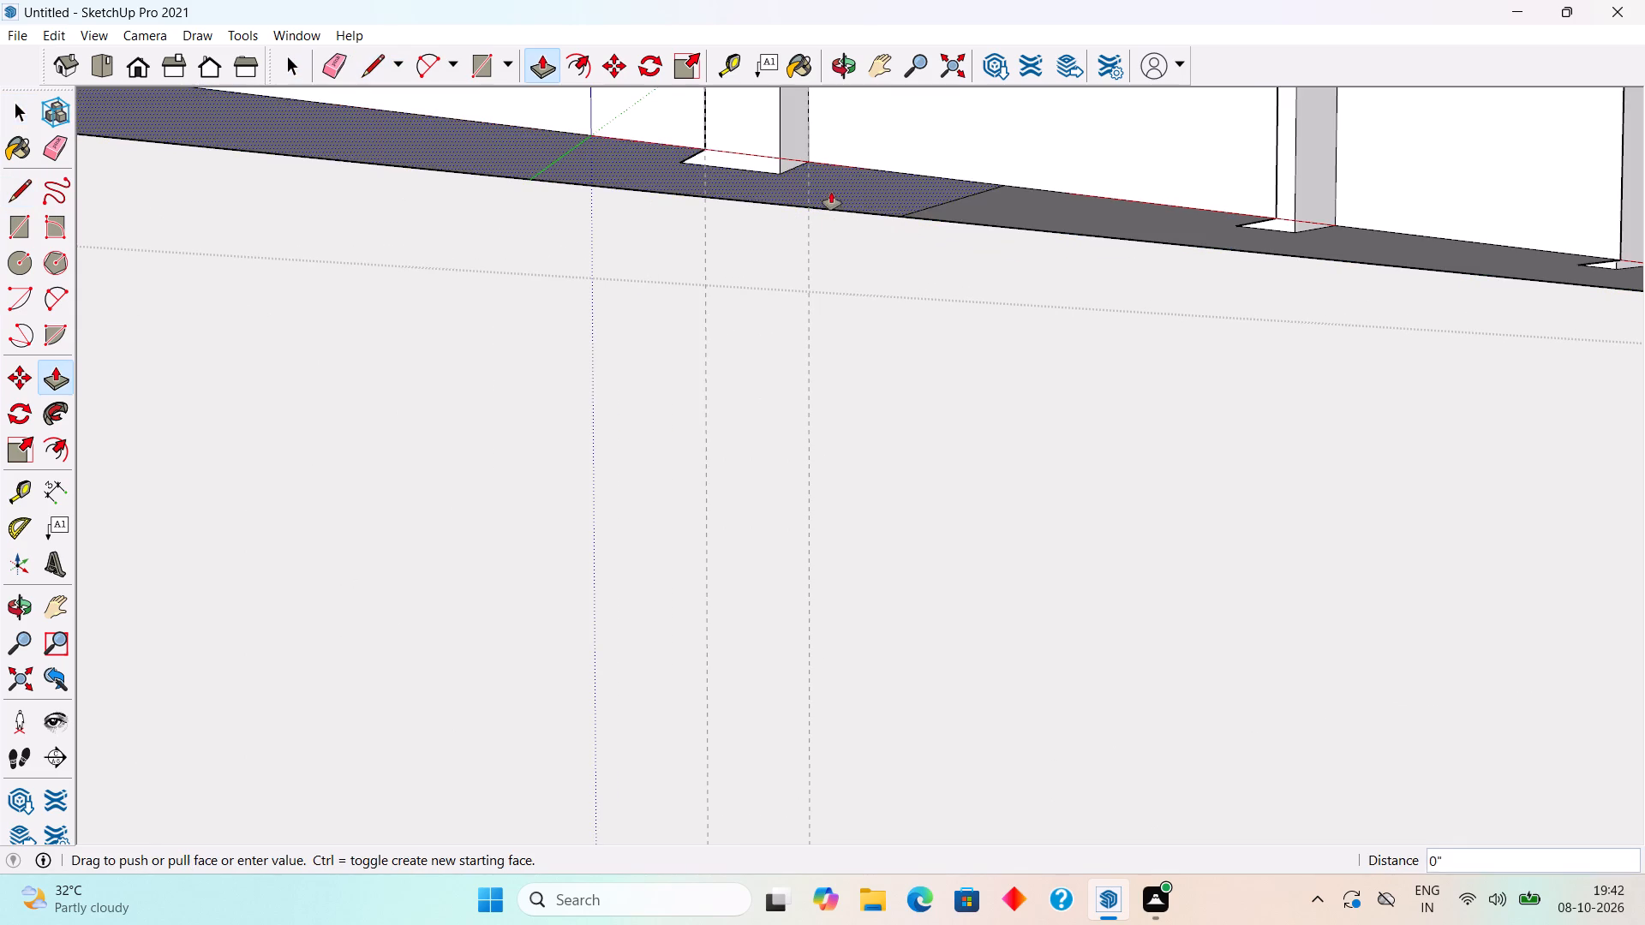
{"action": "left_click", "coordinate": [831, 192]}
{"action": "scroll", "coordinate": [825, 315], "scroll_direction": "down", "scroll_amount": 20}
{"action": "scroll", "coordinate": [825, 315], "scroll_direction": "down", "scroll_amount": 3}
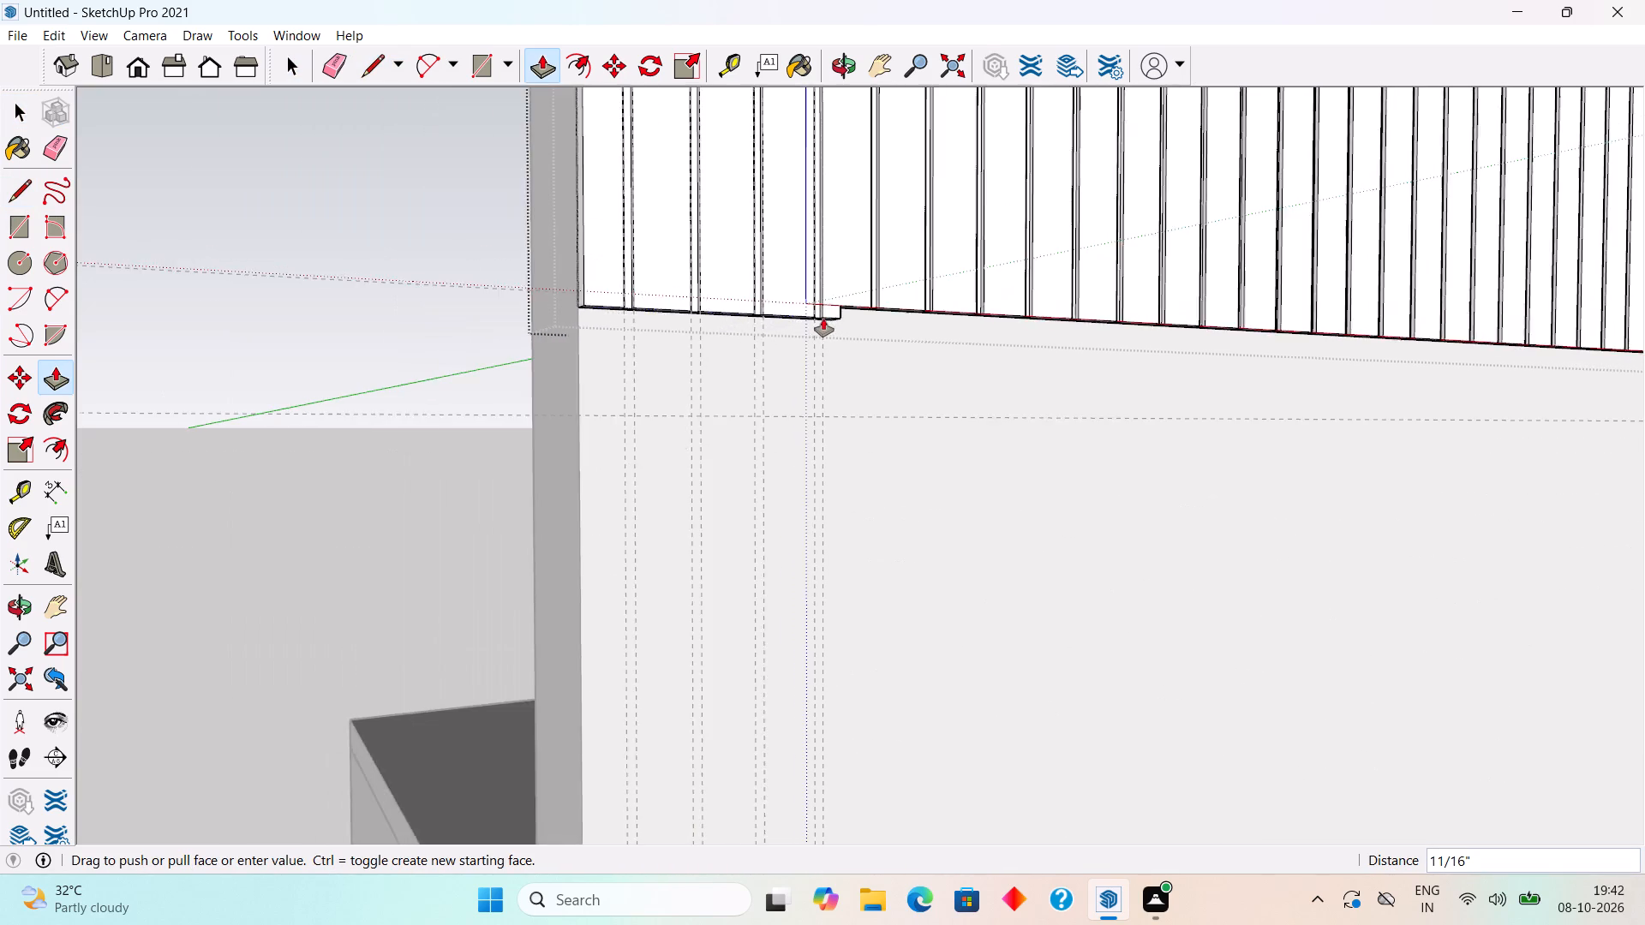
{"action": "scroll", "coordinate": [823, 319], "scroll_direction": "down", "scroll_amount": 20}
{"action": "scroll", "coordinate": [823, 319], "scroll_direction": "down", "scroll_amount": 5}
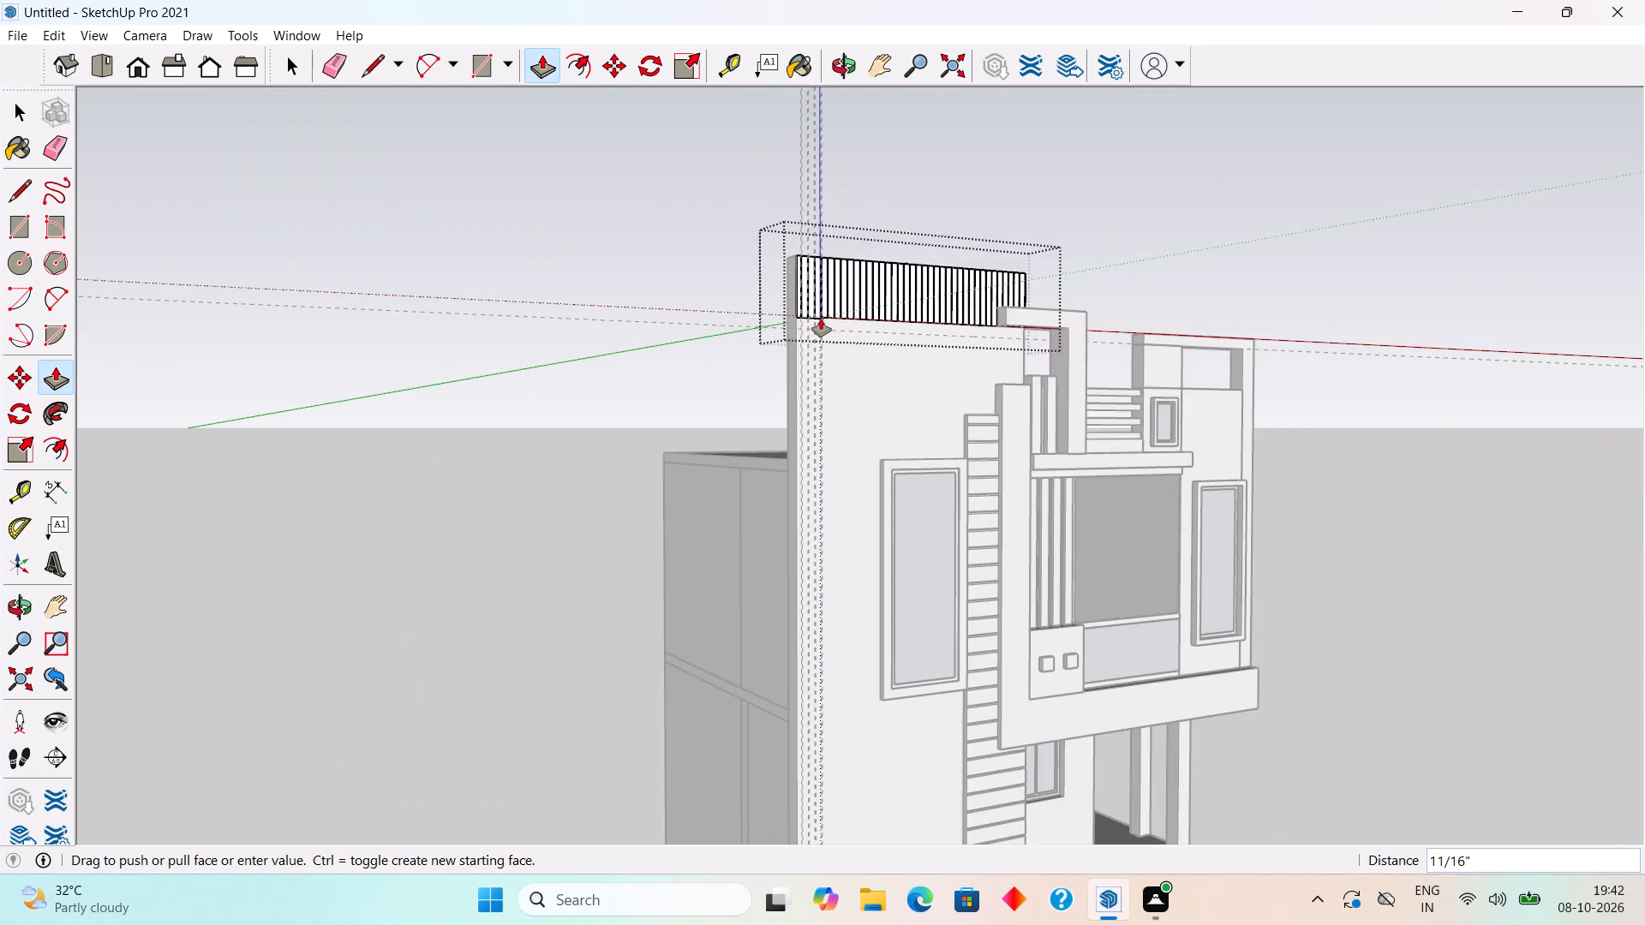
{"action": "scroll", "coordinate": [821, 319], "scroll_direction": "down", "scroll_amount": 11}
{"action": "scroll", "coordinate": [834, 534], "scroll_direction": "up", "scroll_amount": 4}
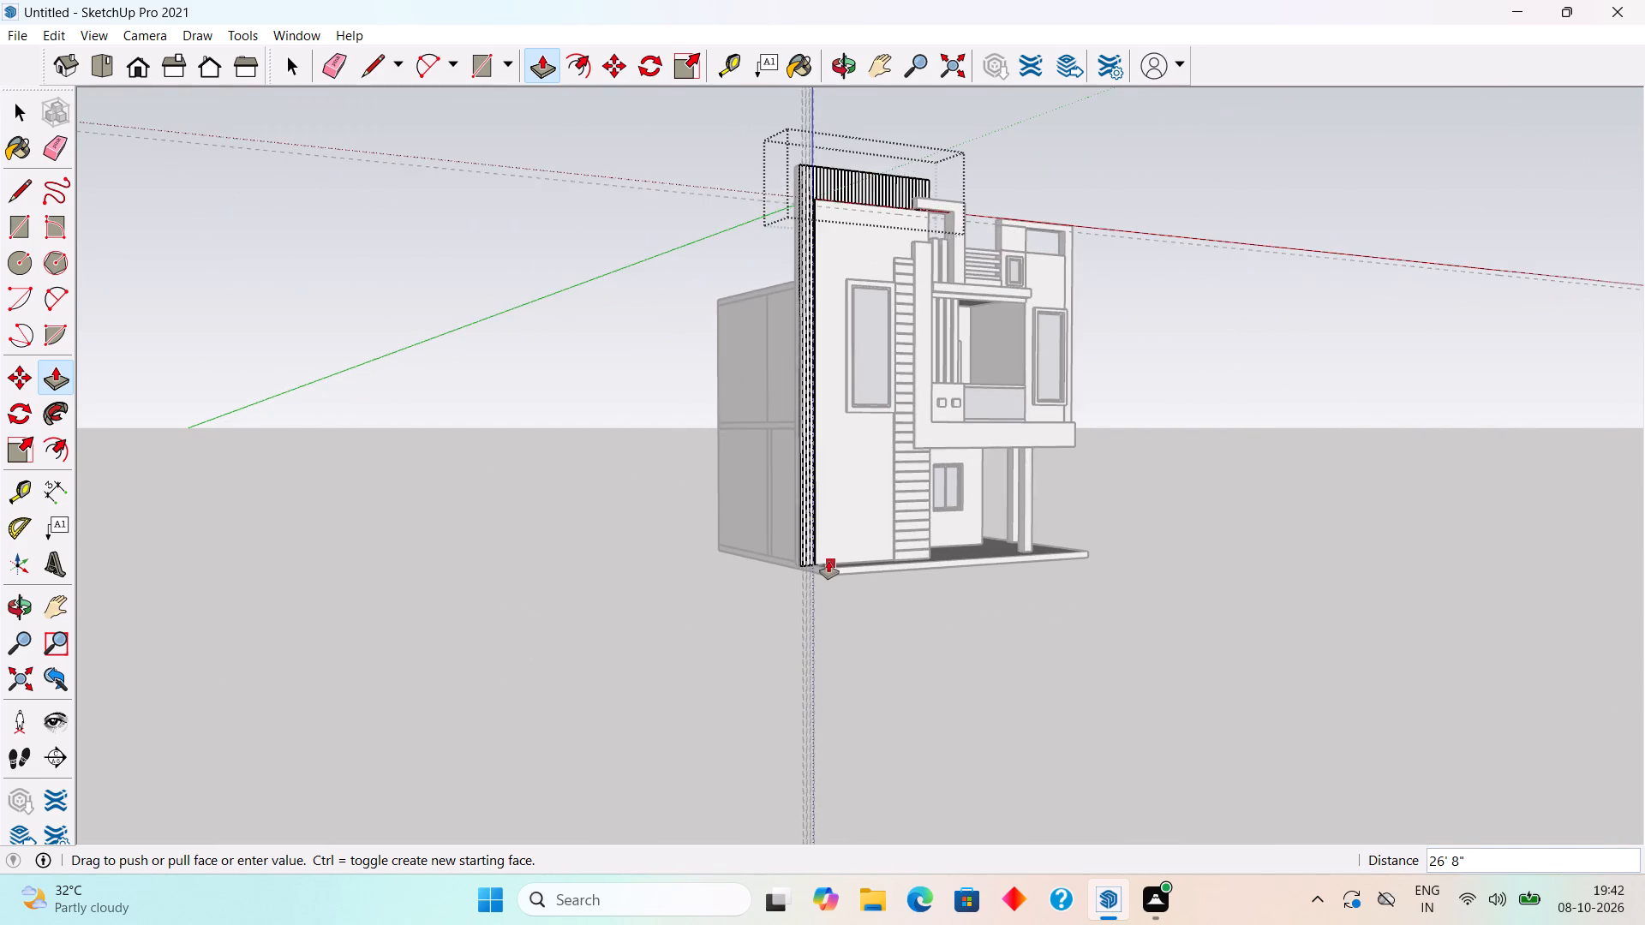
{"action": "scroll", "coordinate": [828, 561], "scroll_direction": "up", "scroll_amount": 3}
{"action": "left_click", "coordinate": [826, 562]}
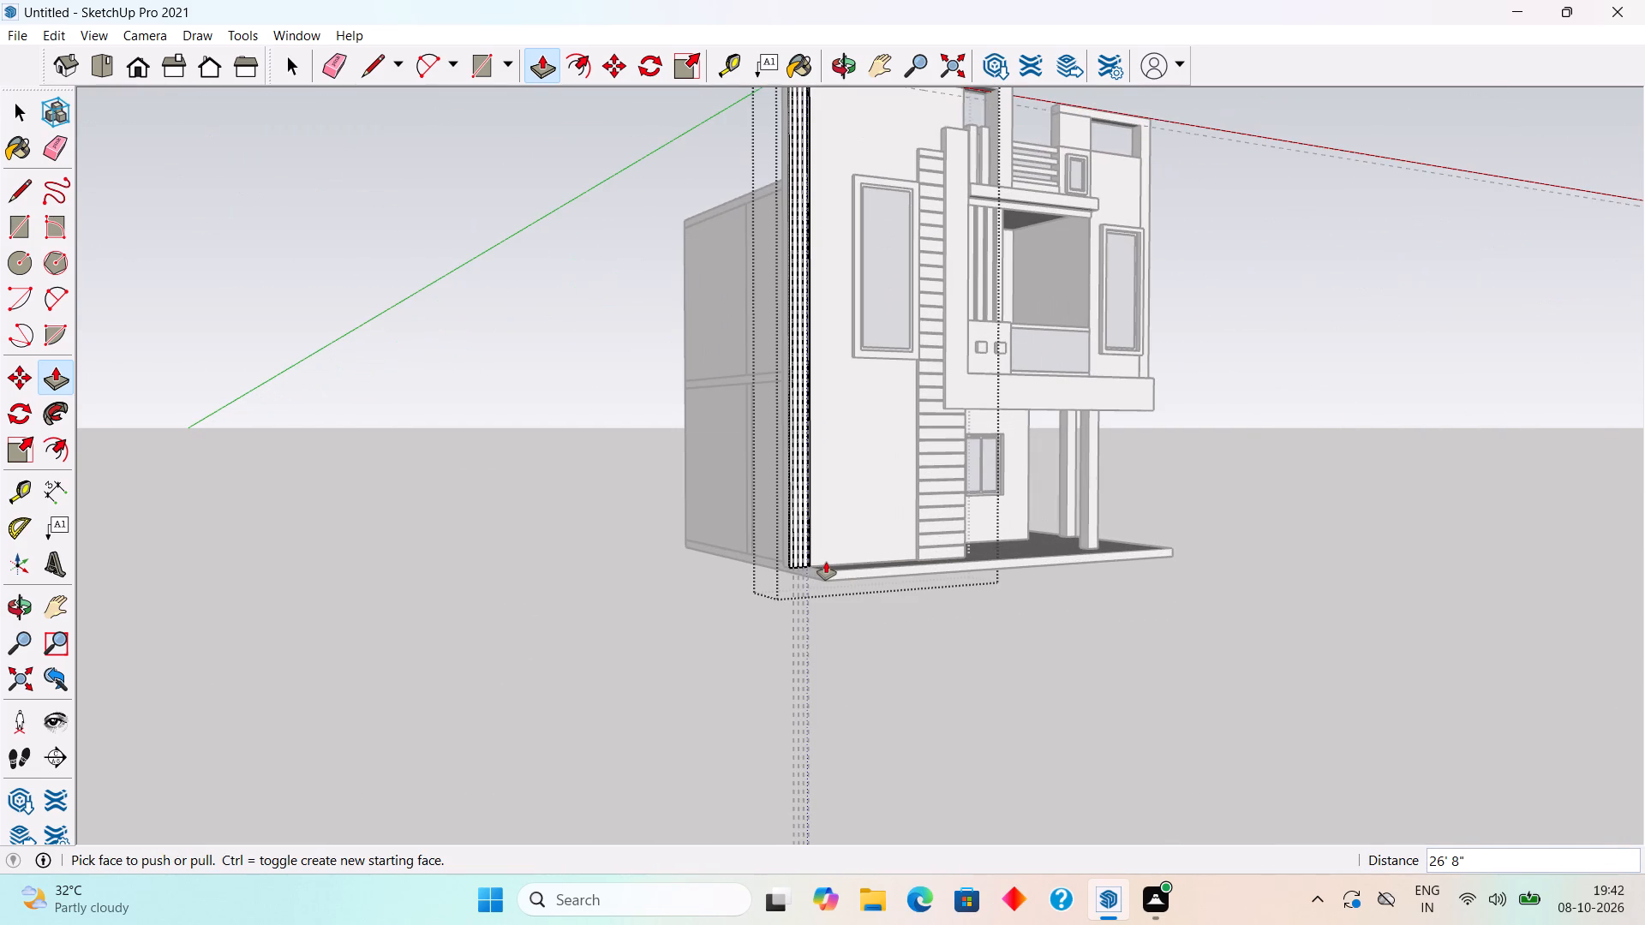
{"action": "key", "text": "space"}
{"action": "left_click", "coordinate": [553, 457]}
Inside the base slab's group, pull its side edge face slightly outward beyond the house's side wall, and leave the group.
{"action": "middle_click_drag", "start_coordinate": [985, 492], "coordinate": [769, 535]}
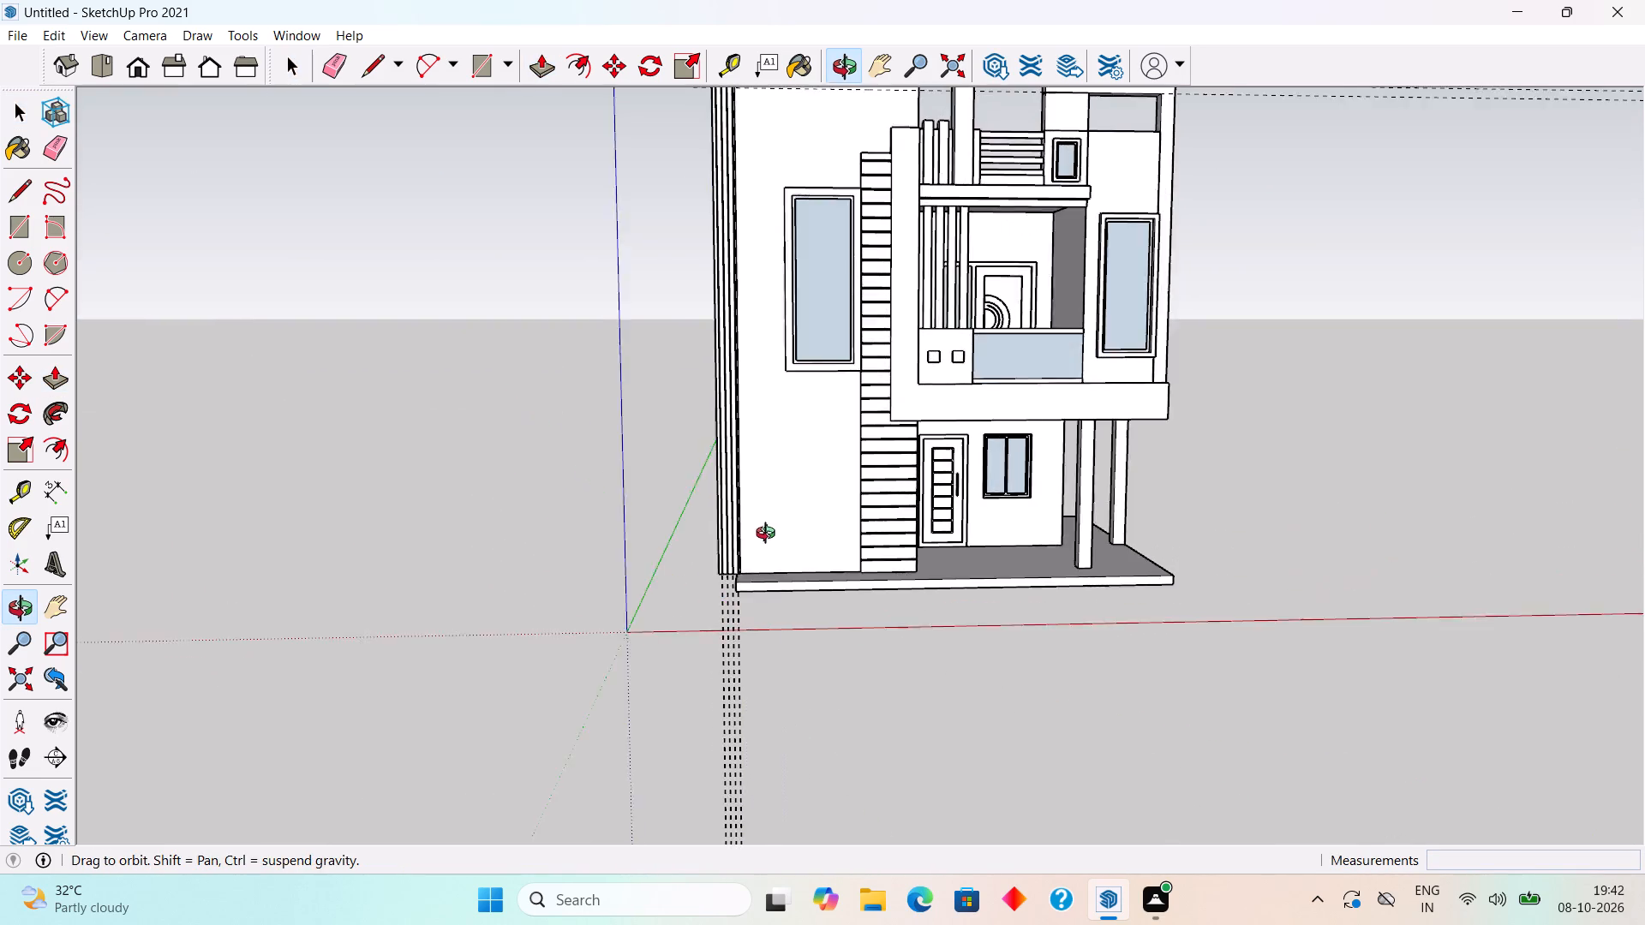
{"action": "middle_click_drag", "start_coordinate": [769, 535], "coordinate": [762, 542]}
{"action": "scroll", "coordinate": [731, 525], "scroll_direction": "up", "scroll_amount": 15}
{"action": "middle_click_drag", "start_coordinate": [668, 490], "coordinate": [1070, 322]}
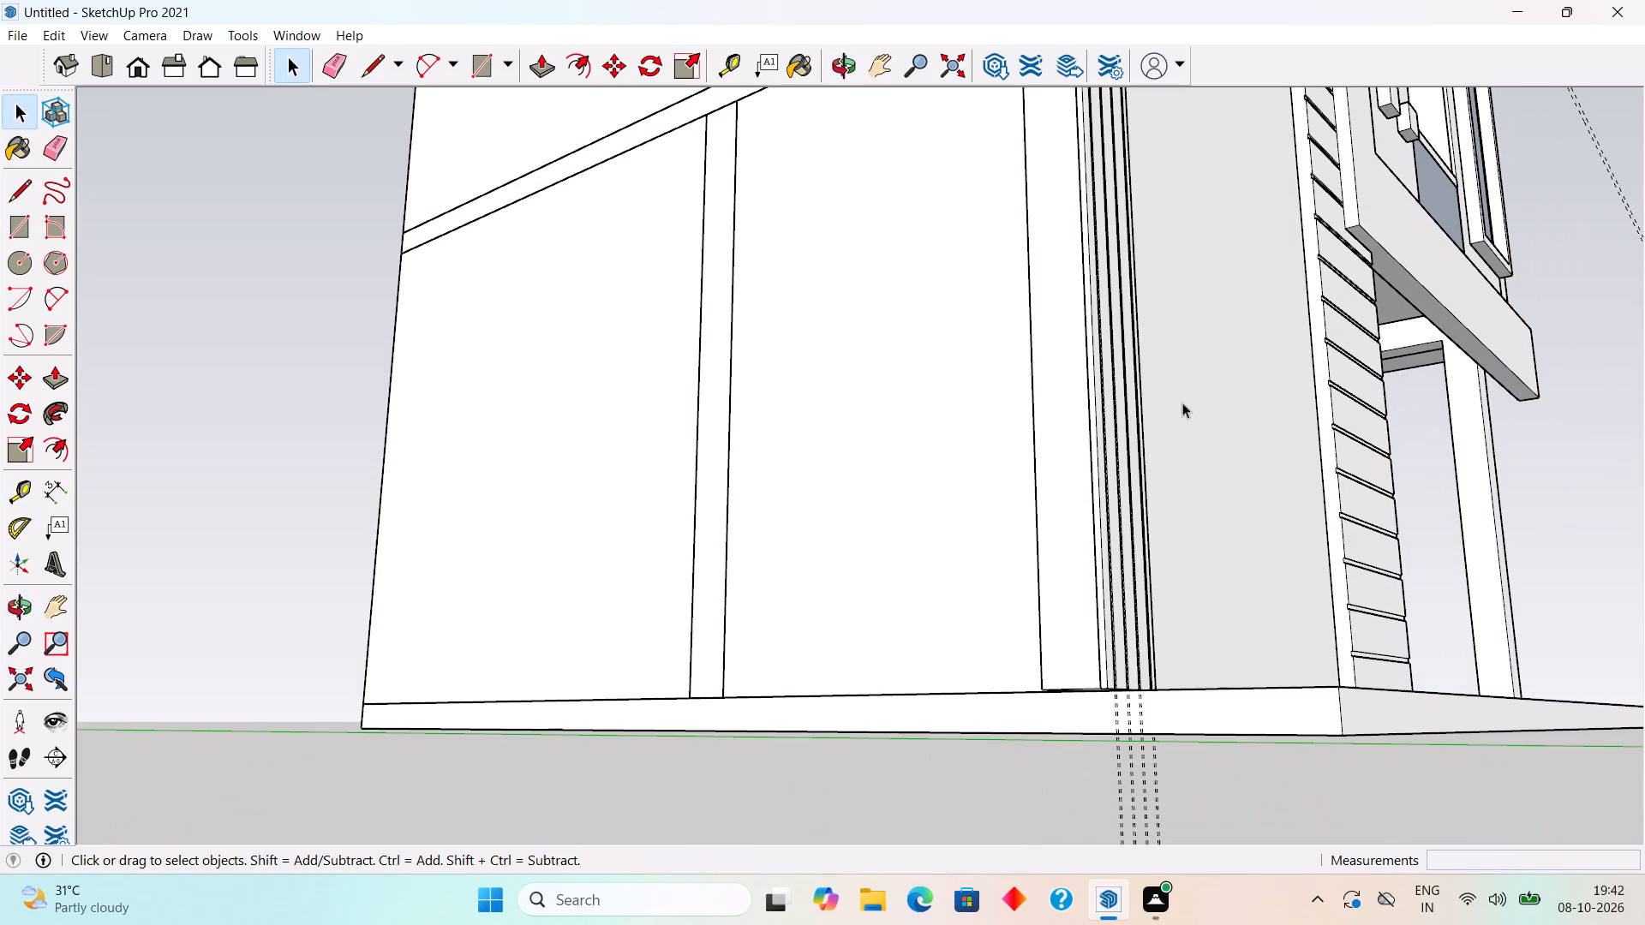
{"action": "left_click", "coordinate": [984, 728]}
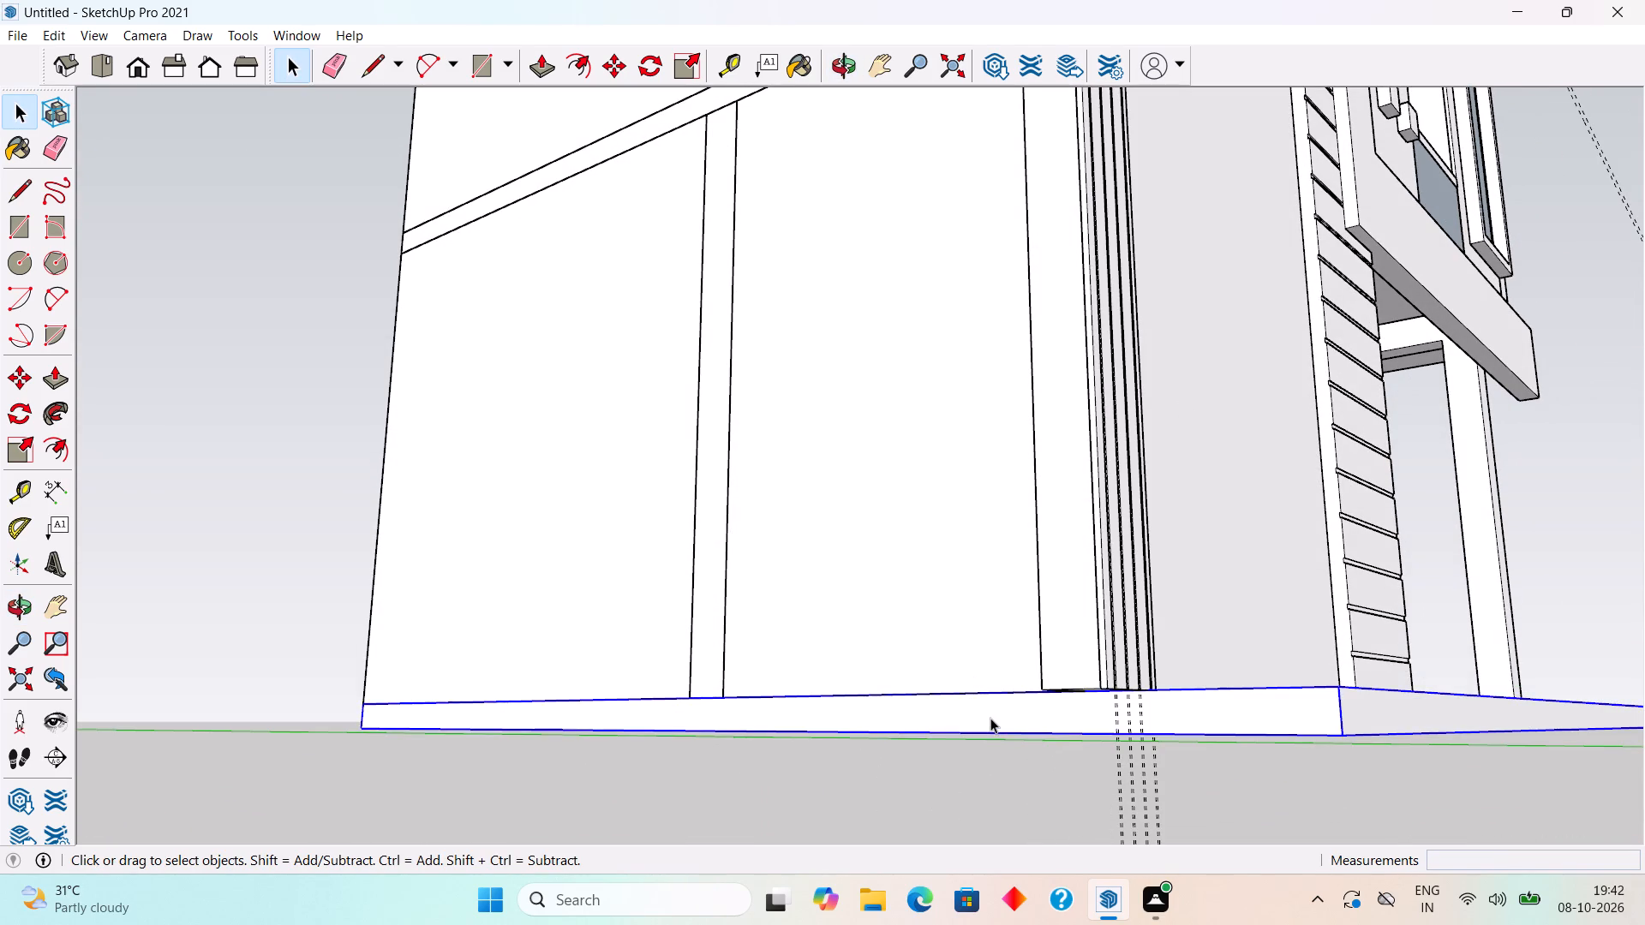
{"action": "triple_click", "coordinate": [990, 718]}
{"action": "key", "text": "p"}
{"action": "left_click", "coordinate": [995, 716]}
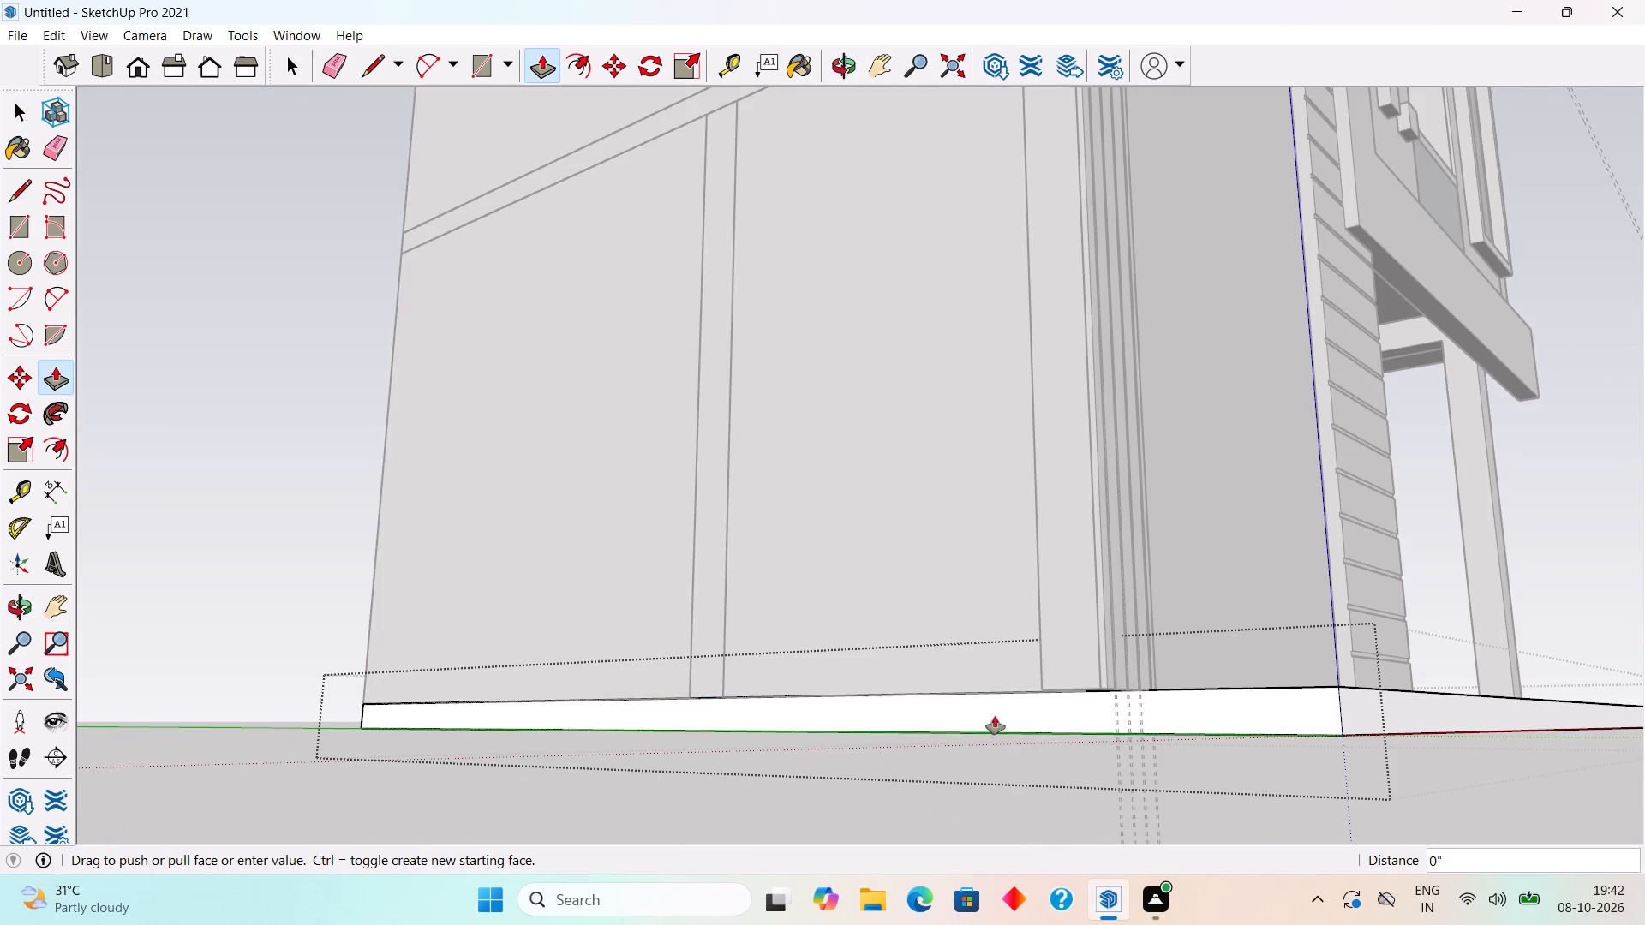
{"action": "left_click", "coordinate": [1054, 647]}
{"action": "key", "text": "space"}
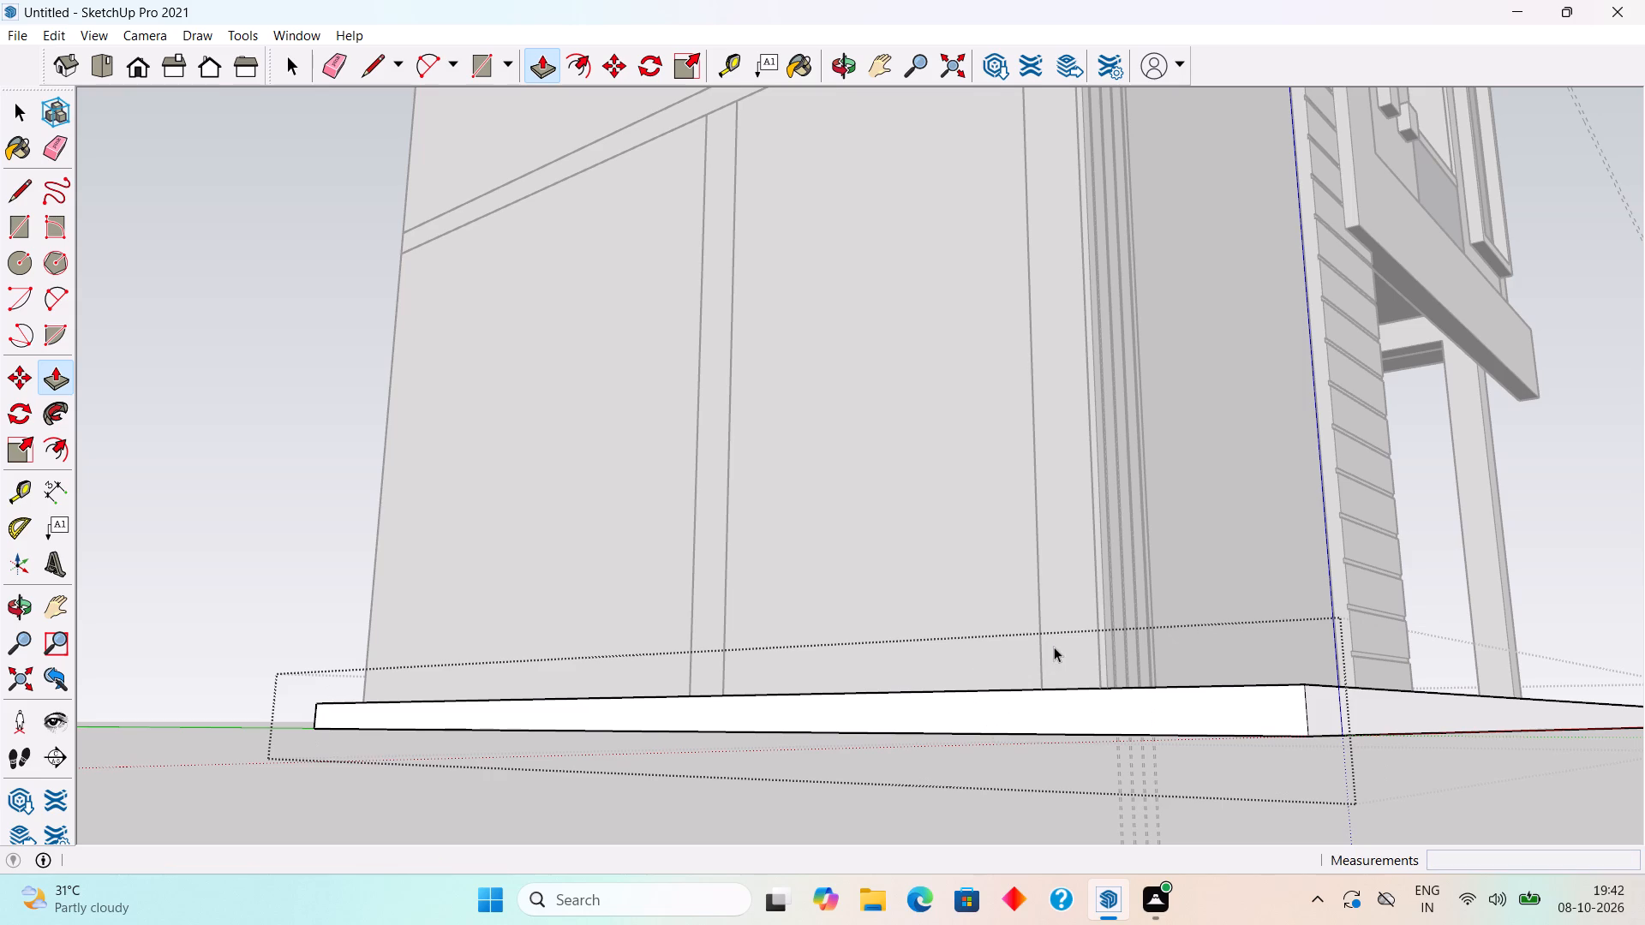
{"action": "scroll", "coordinate": [885, 575], "scroll_direction": "down", "scroll_amount": 9}
{"action": "left_click", "coordinate": [584, 427]}
Examine the full-height grooved strip and widened base slab from the front and from above.
{"action": "middle_click_drag", "start_coordinate": [832, 452], "coordinate": [768, 528]}
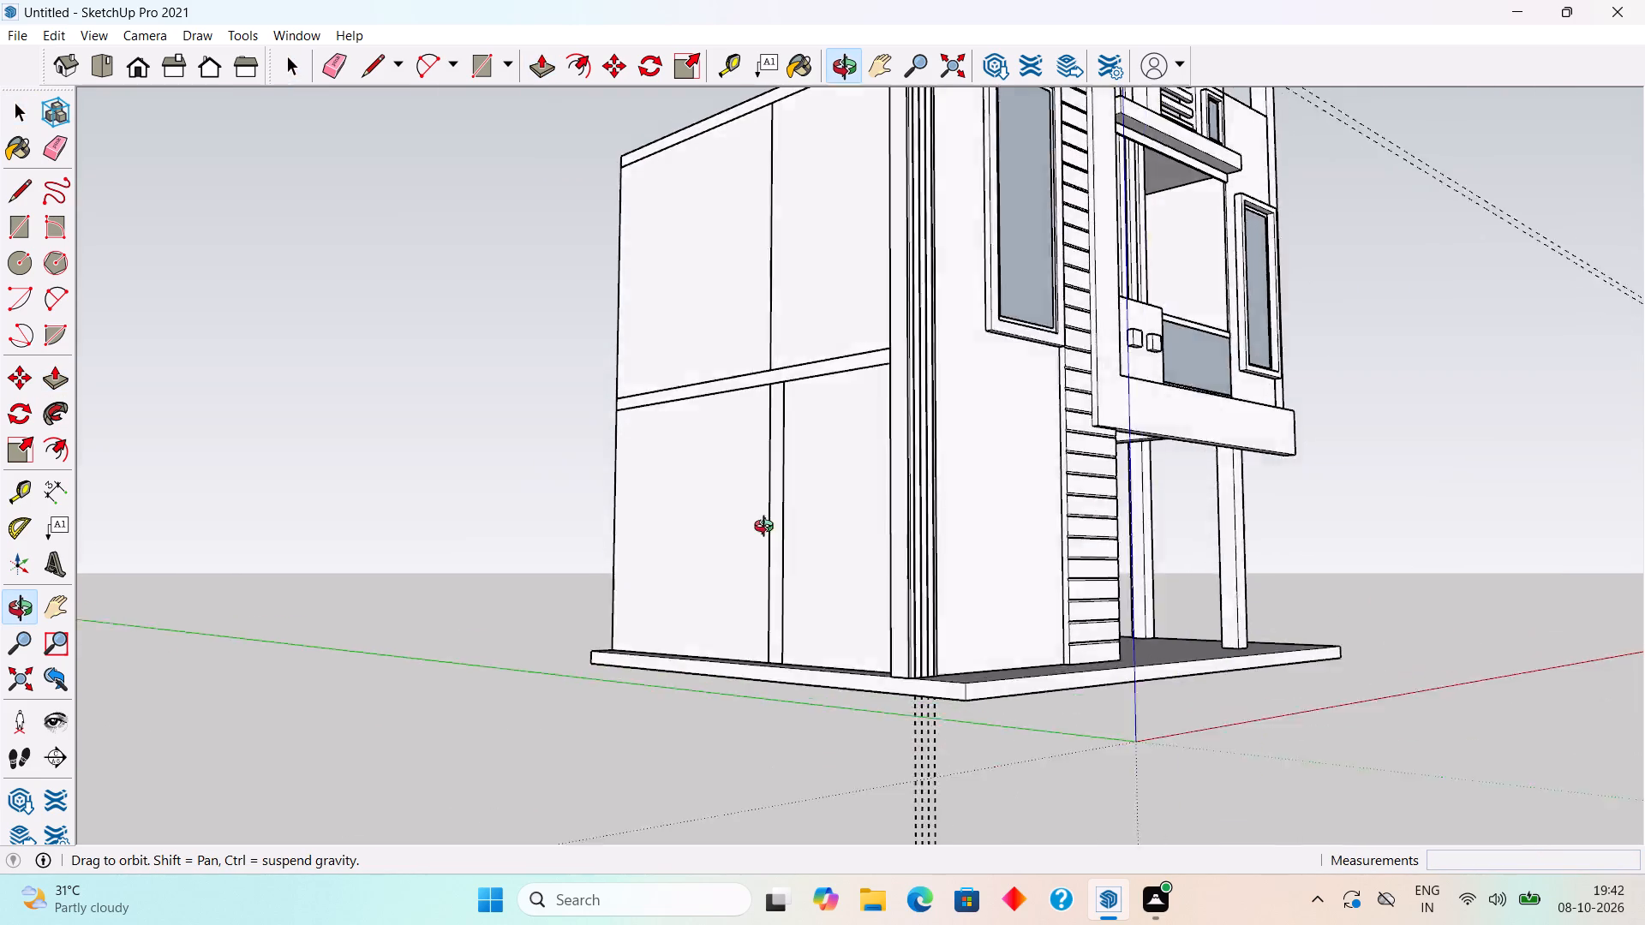
{"action": "middle_click_drag", "start_coordinate": [768, 528], "coordinate": [527, 582]}
{"action": "scroll", "coordinate": [811, 403], "scroll_direction": "down", "scroll_amount": 5}
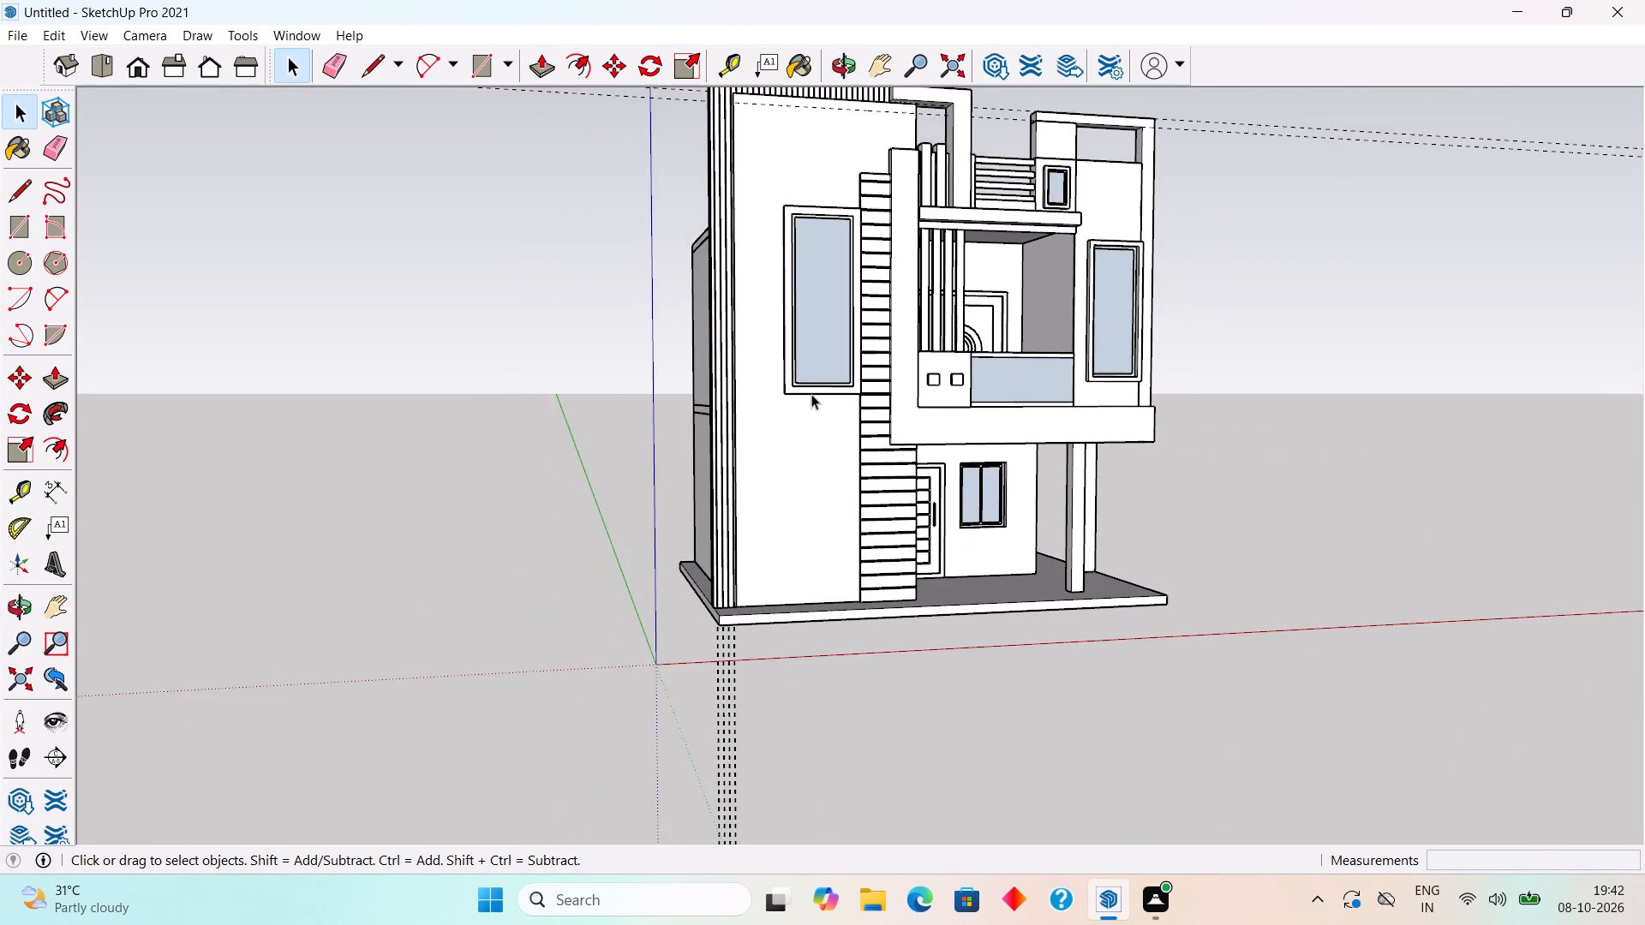
{"action": "middle_click_drag", "start_coordinate": [811, 394], "coordinate": [824, 642]}
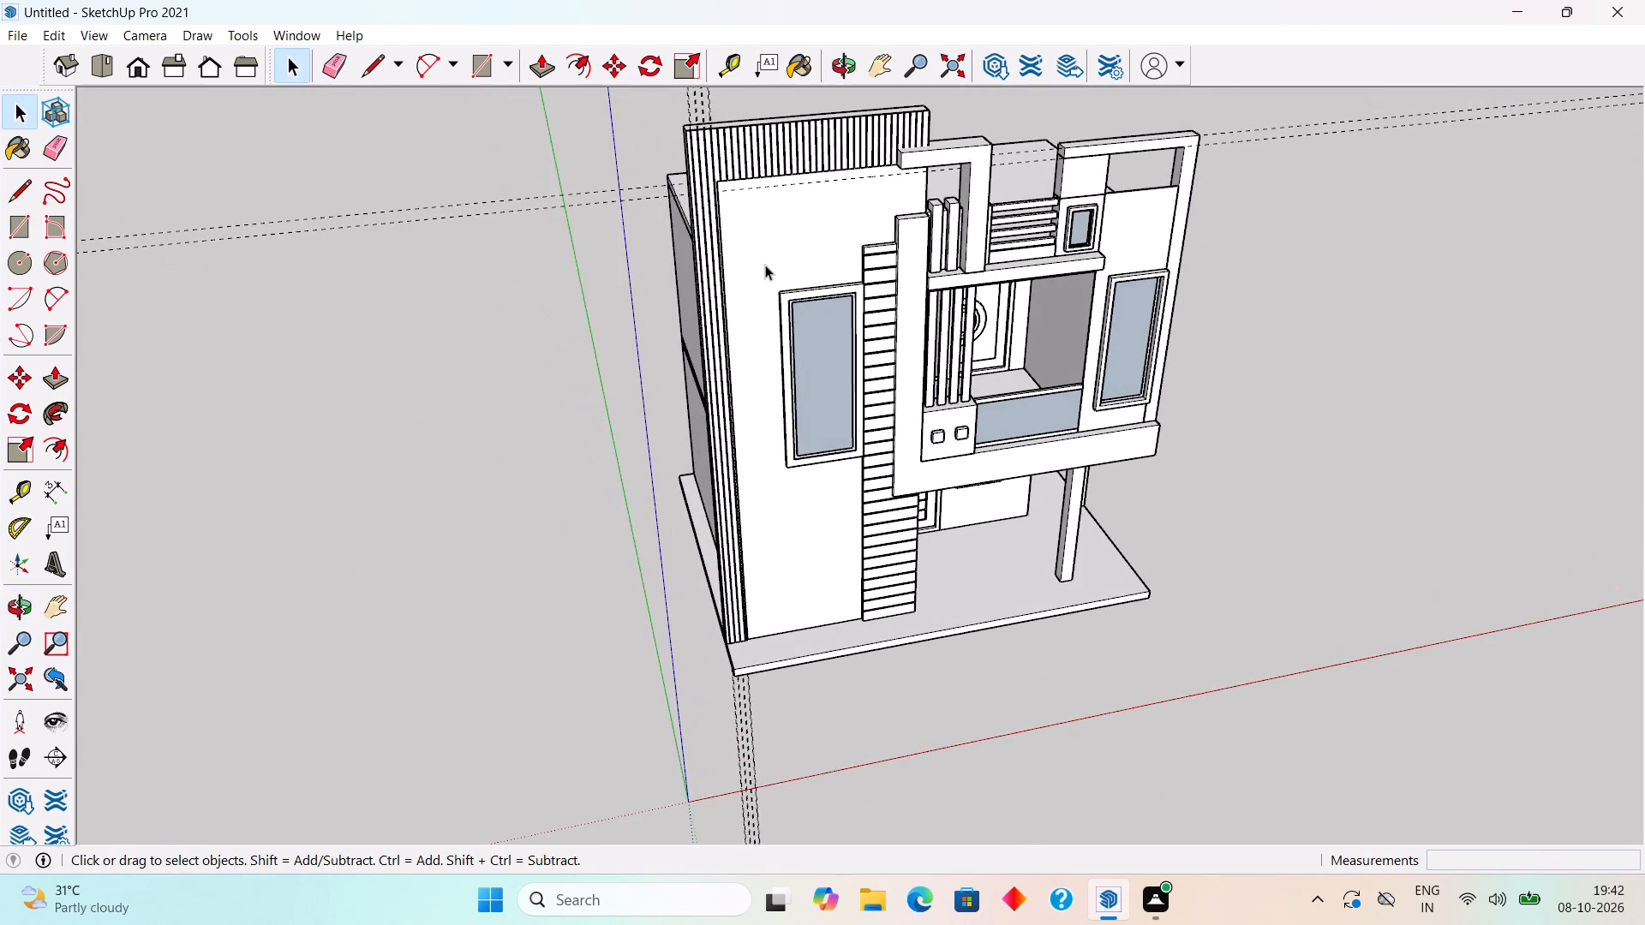
{"action": "scroll", "coordinate": [764, 262], "scroll_direction": "up", "scroll_amount": 3}
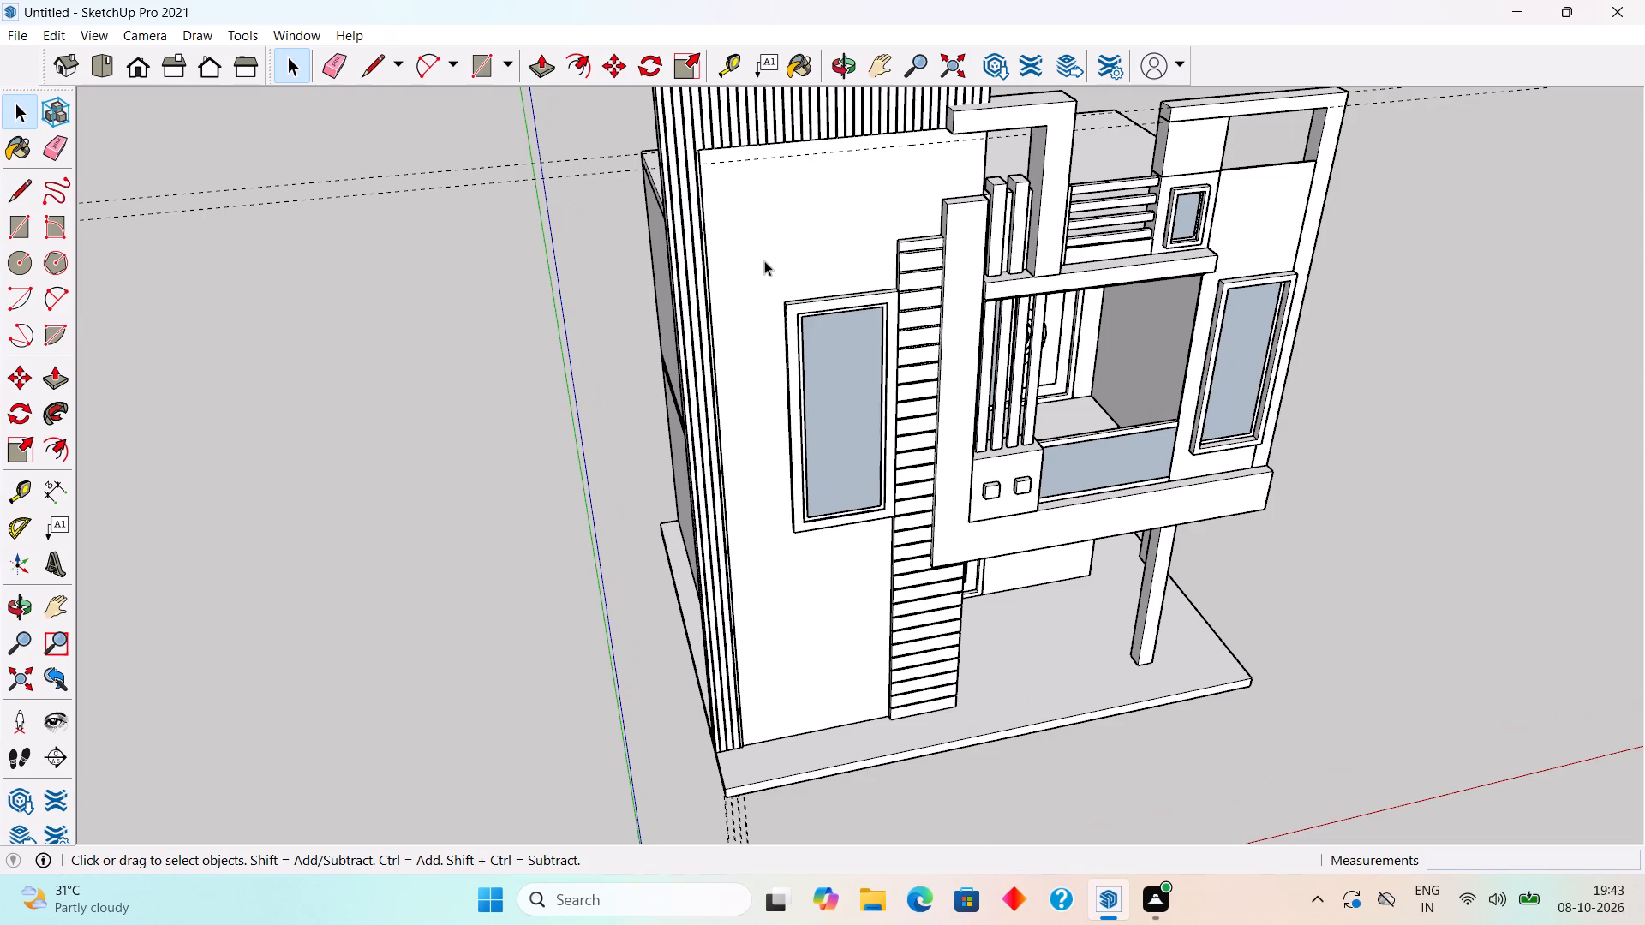
{"action": "scroll", "coordinate": [684, 307], "scroll_direction": "up", "scroll_amount": 1}
{"action": "scroll", "coordinate": [684, 343], "scroll_direction": "down", "scroll_amount": 3}
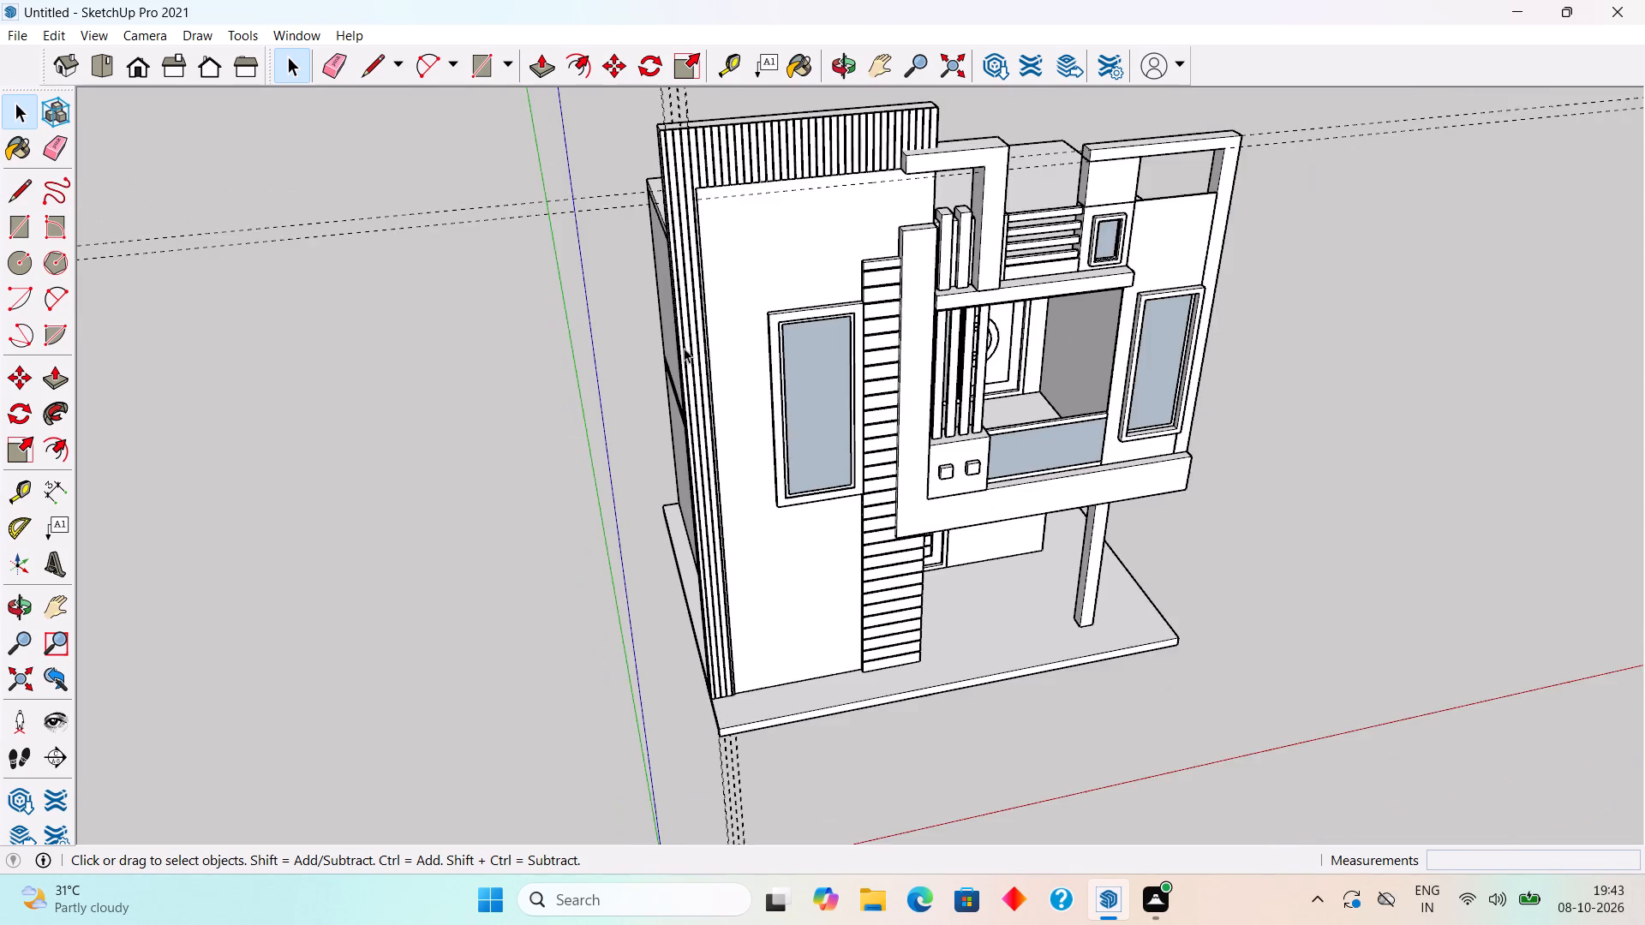
{"action": "scroll", "coordinate": [684, 348], "scroll_direction": "down", "scroll_amount": 1}
Inside the tall wall's group, pull its narrow outer side face outward 1', and leave the group.
{"action": "middle_click_drag", "start_coordinate": [704, 349], "coordinate": [1111, 375]}
{"action": "scroll", "coordinate": [914, 538], "scroll_direction": "up", "scroll_amount": 4}
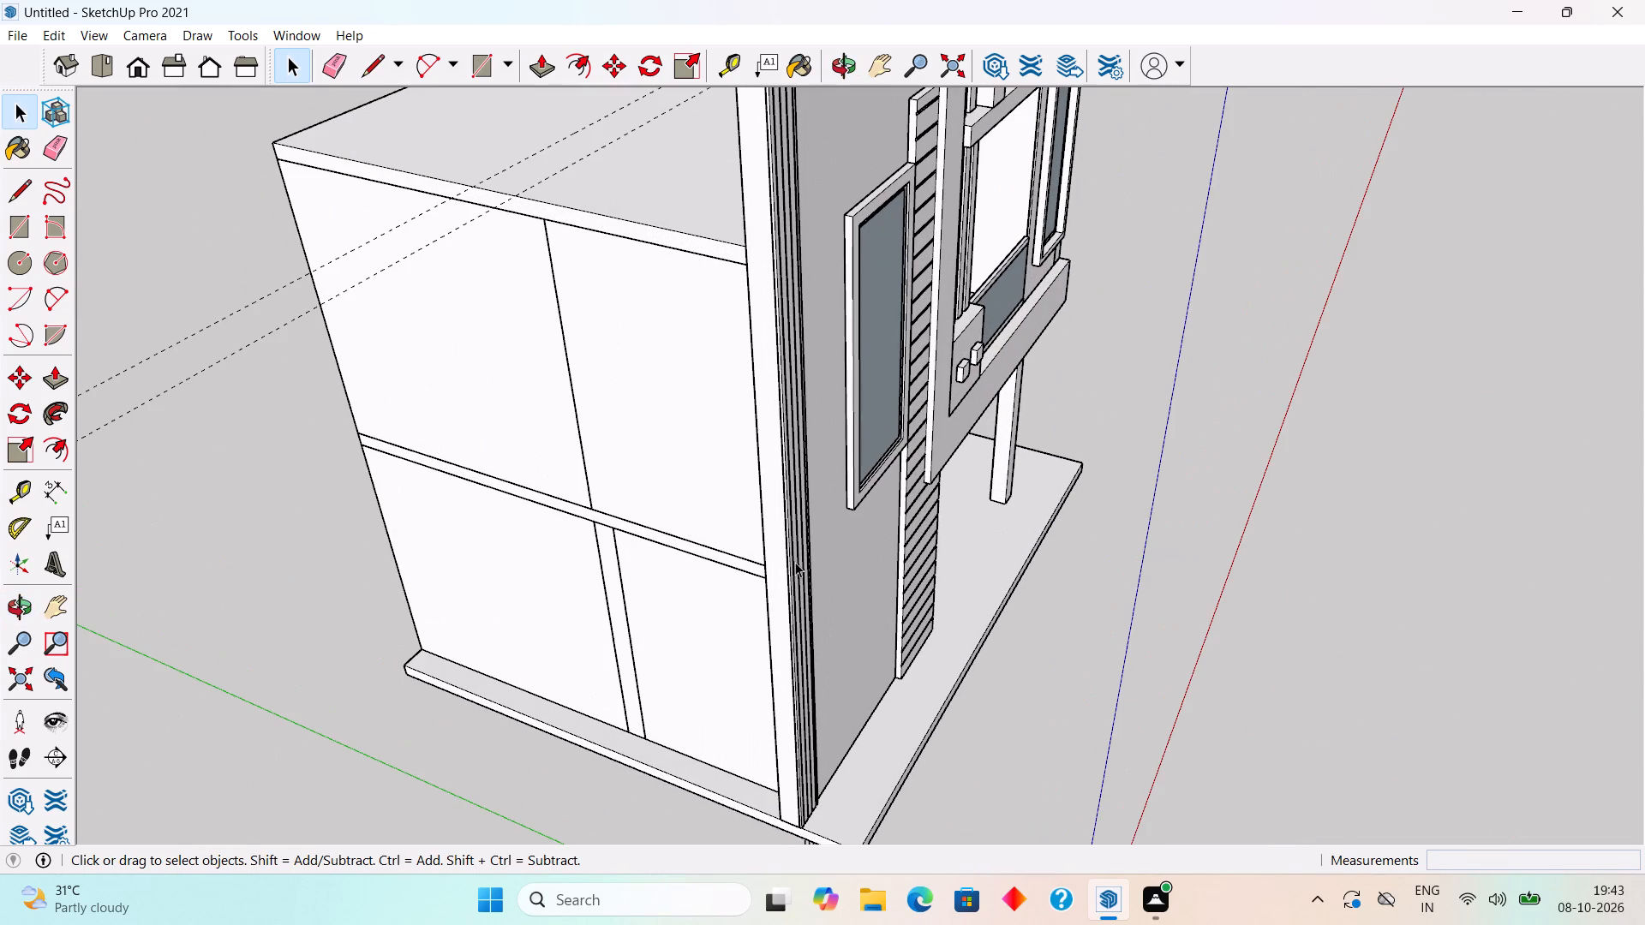
{"action": "left_click", "coordinate": [780, 570]}
{"action": "key", "text": "p"}
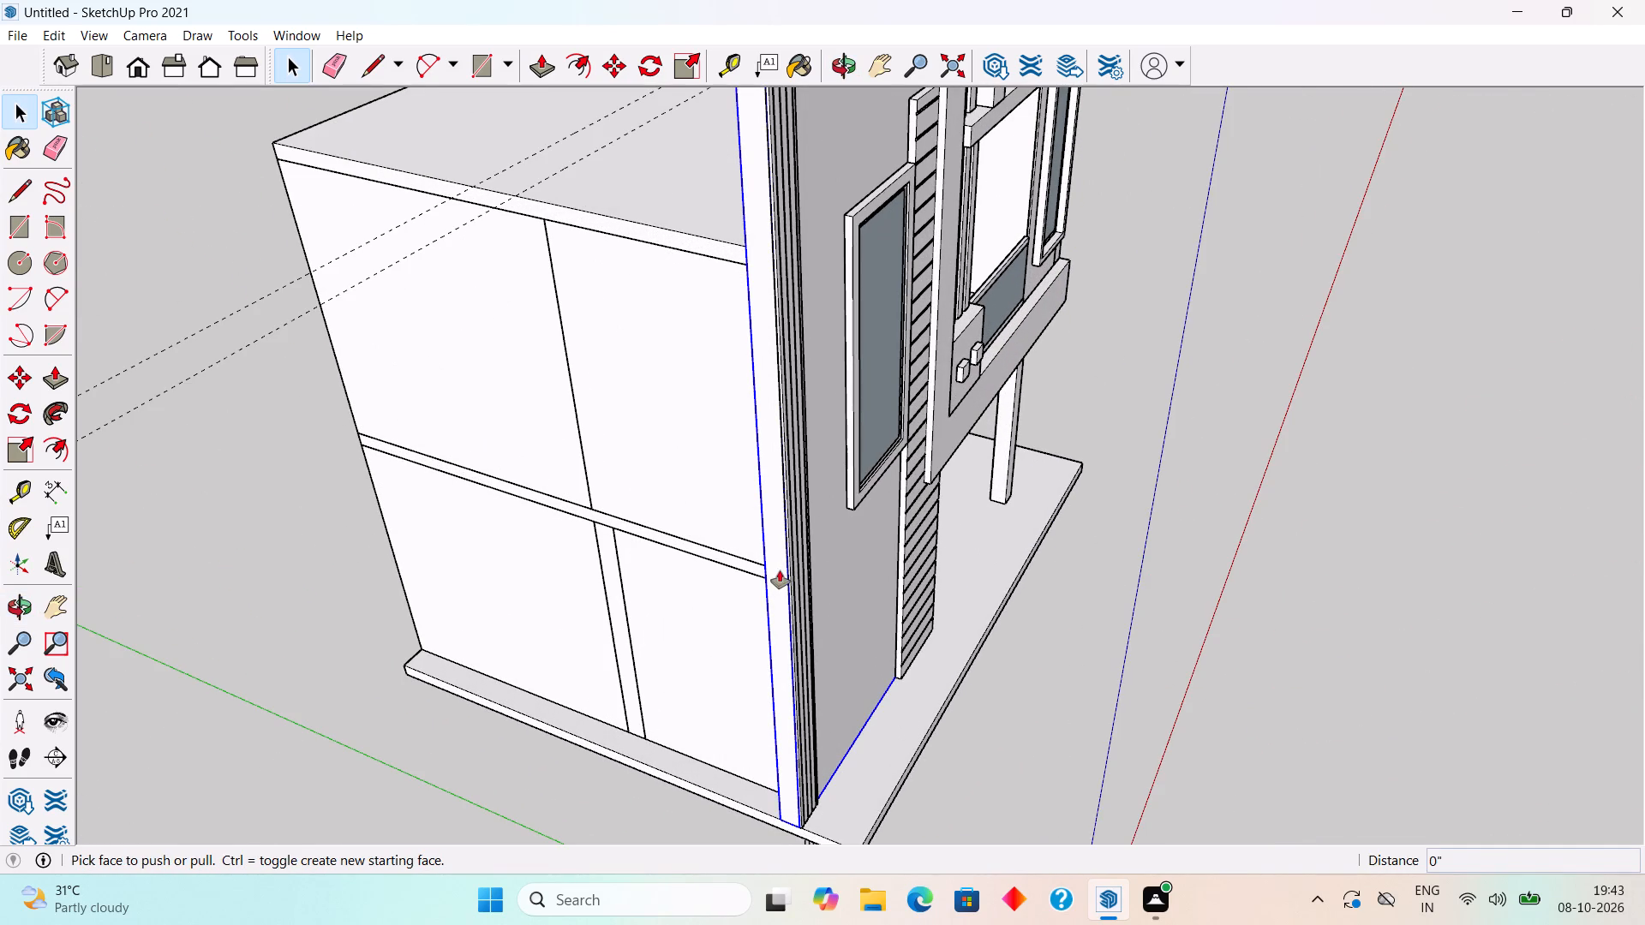
{"action": "key", "text": "space"}
{"action": "triple_click", "coordinate": [778, 550]}
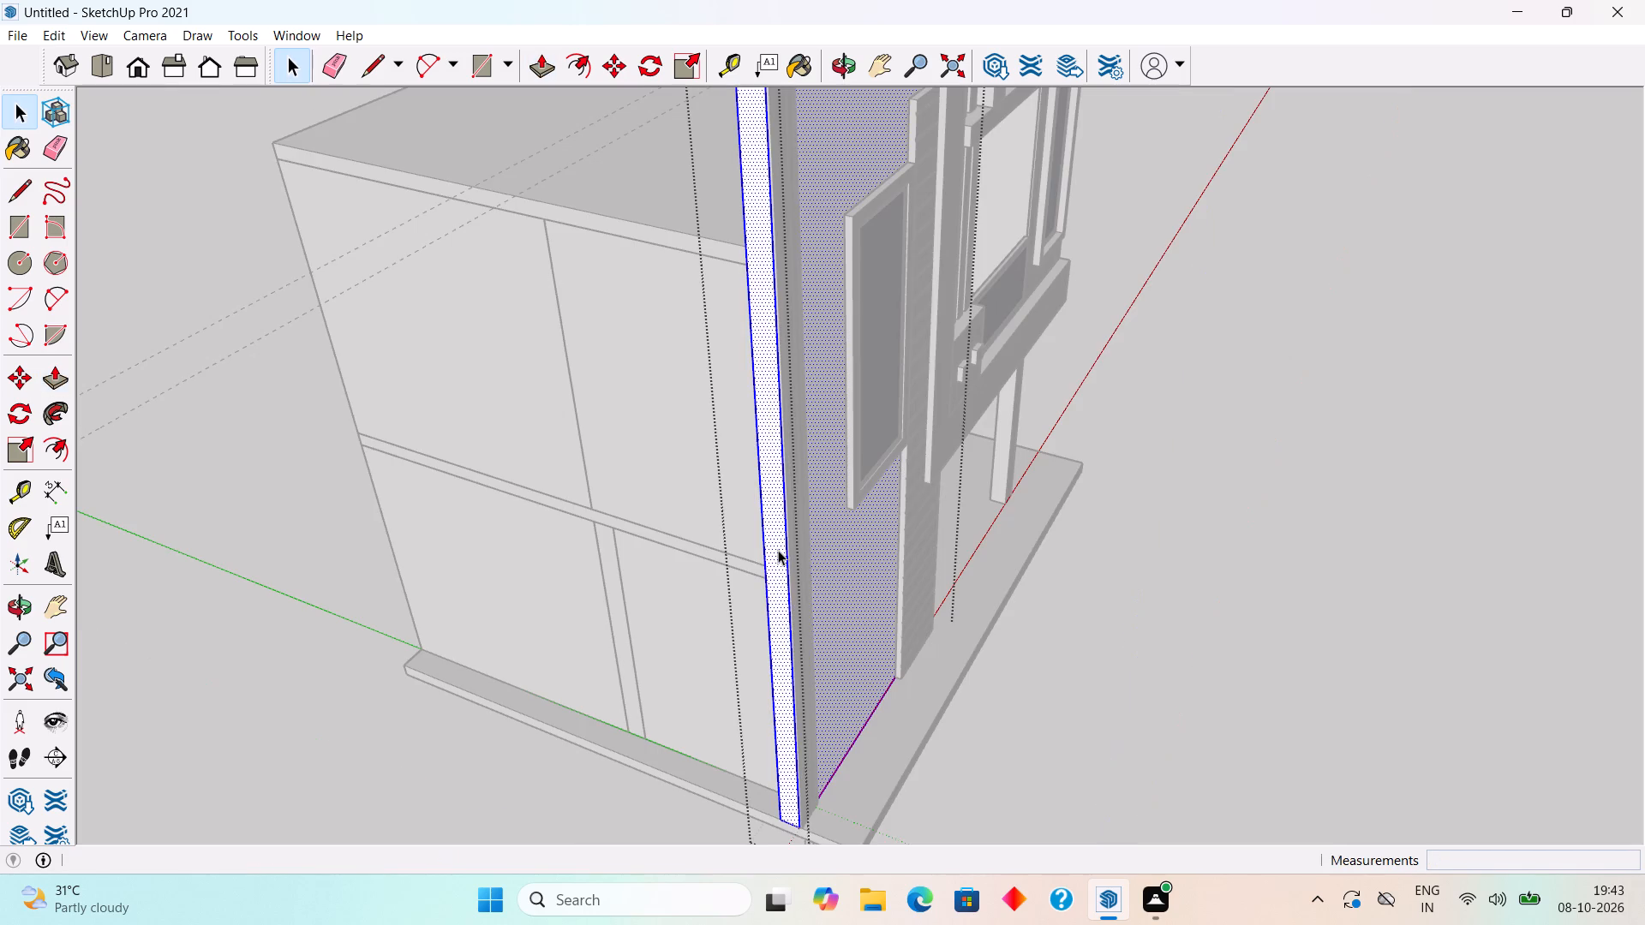
{"action": "key", "text": "p"}
{"action": "left_click", "coordinate": [778, 550]}
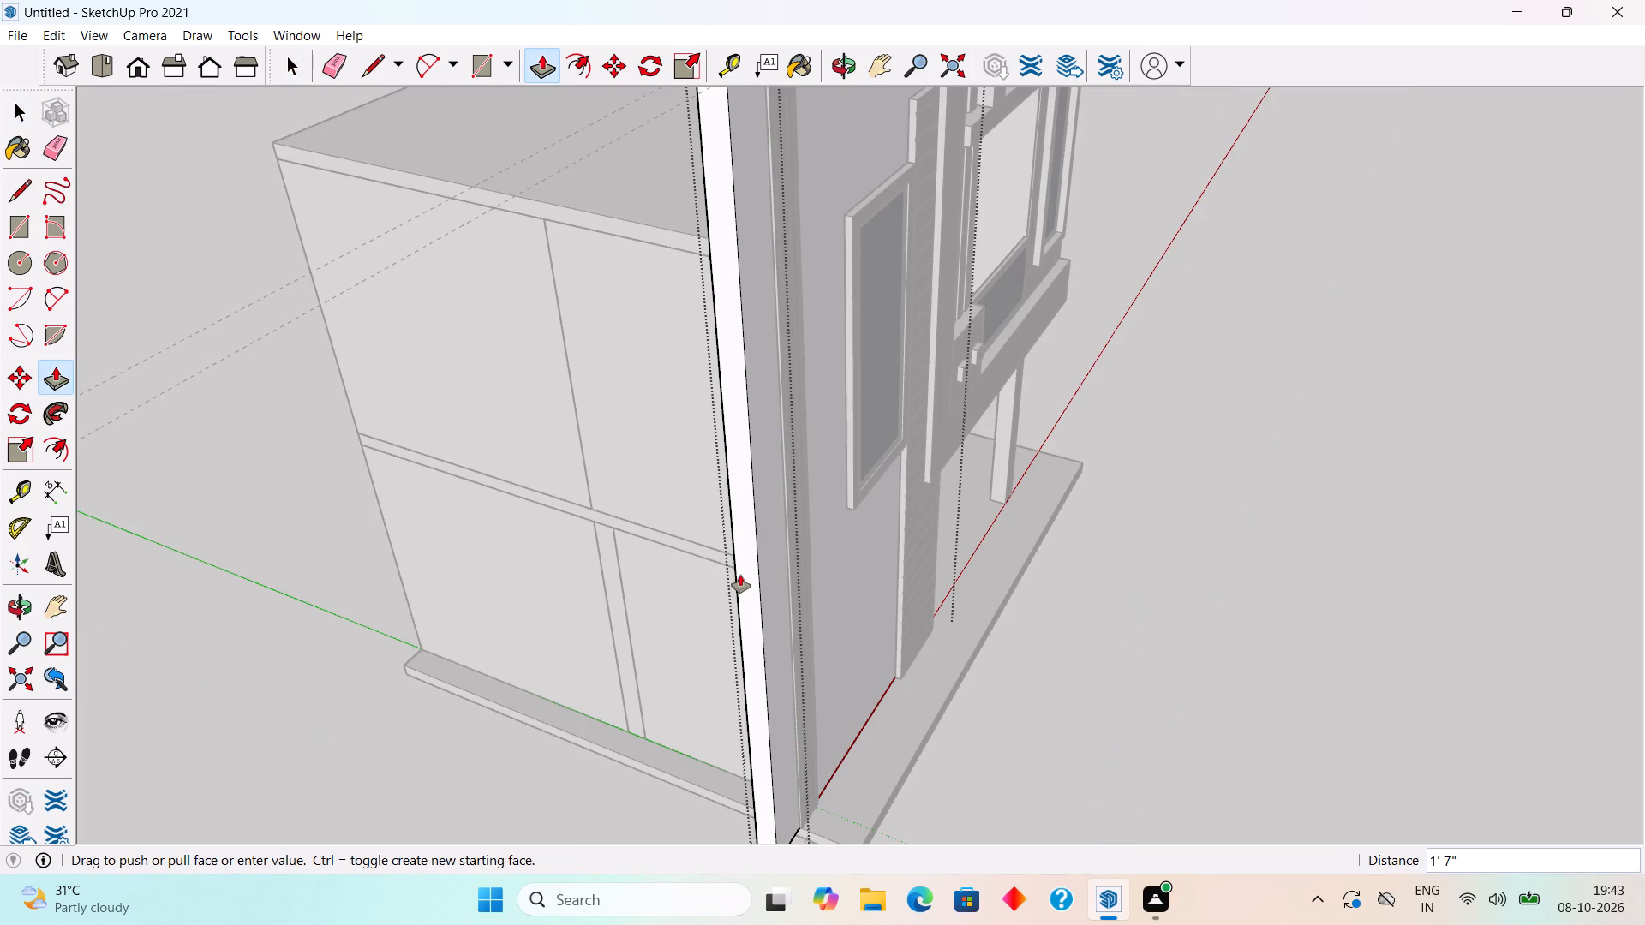
{"action": "type", "text": "1'"}
{"action": "key", "text": "Return"}
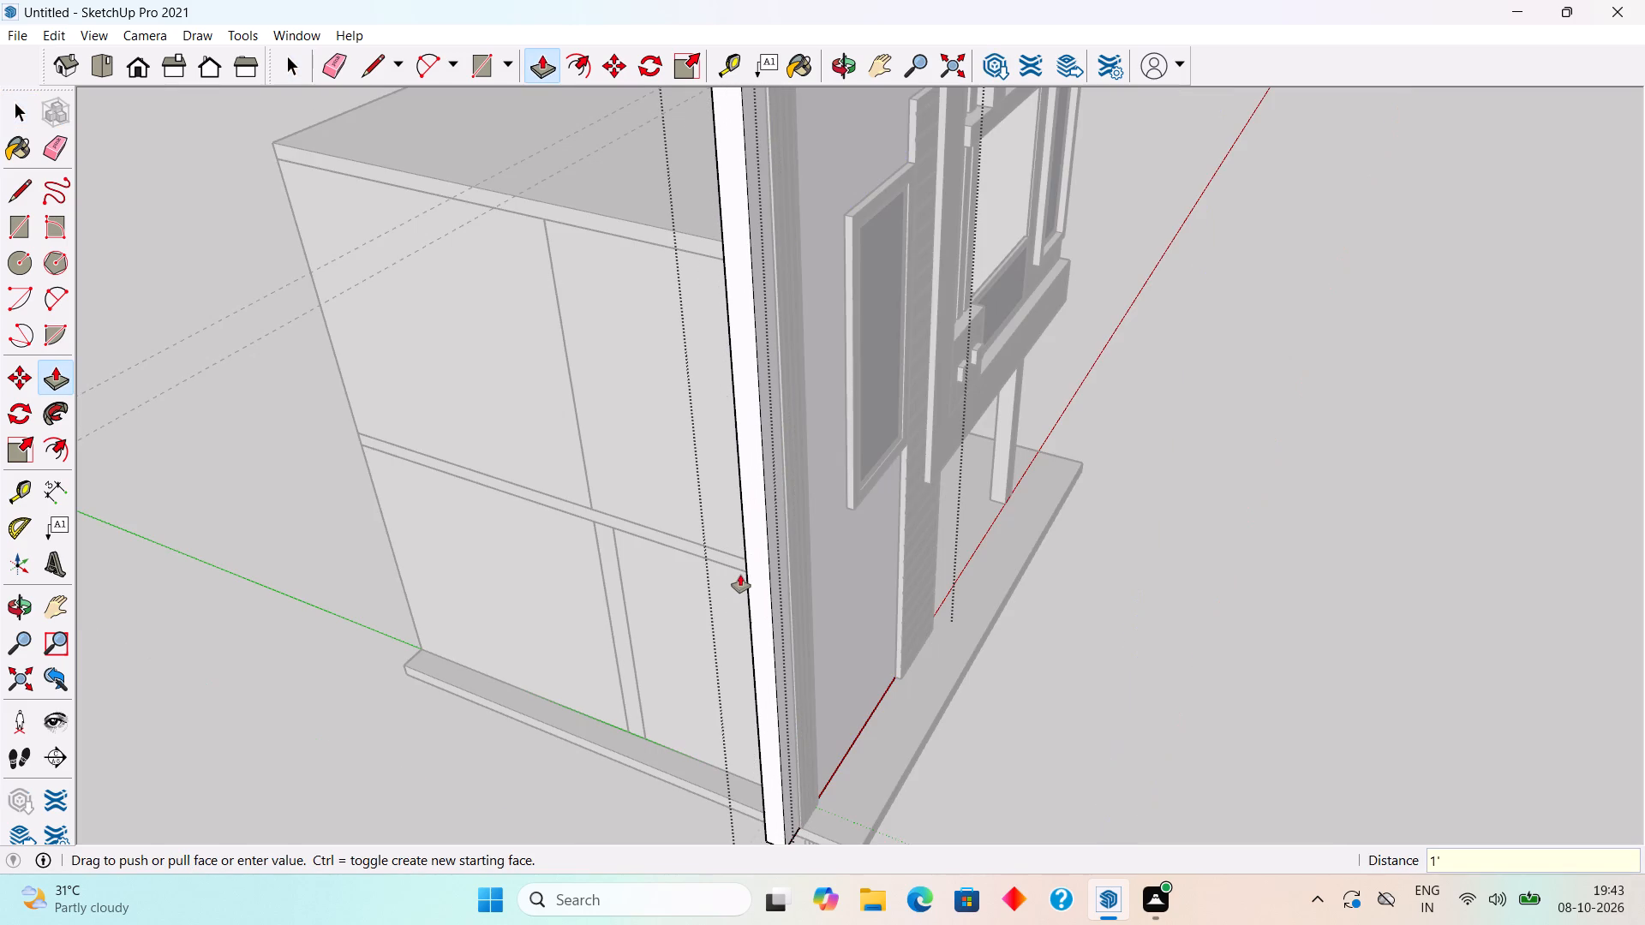
{"action": "key", "text": "space"}
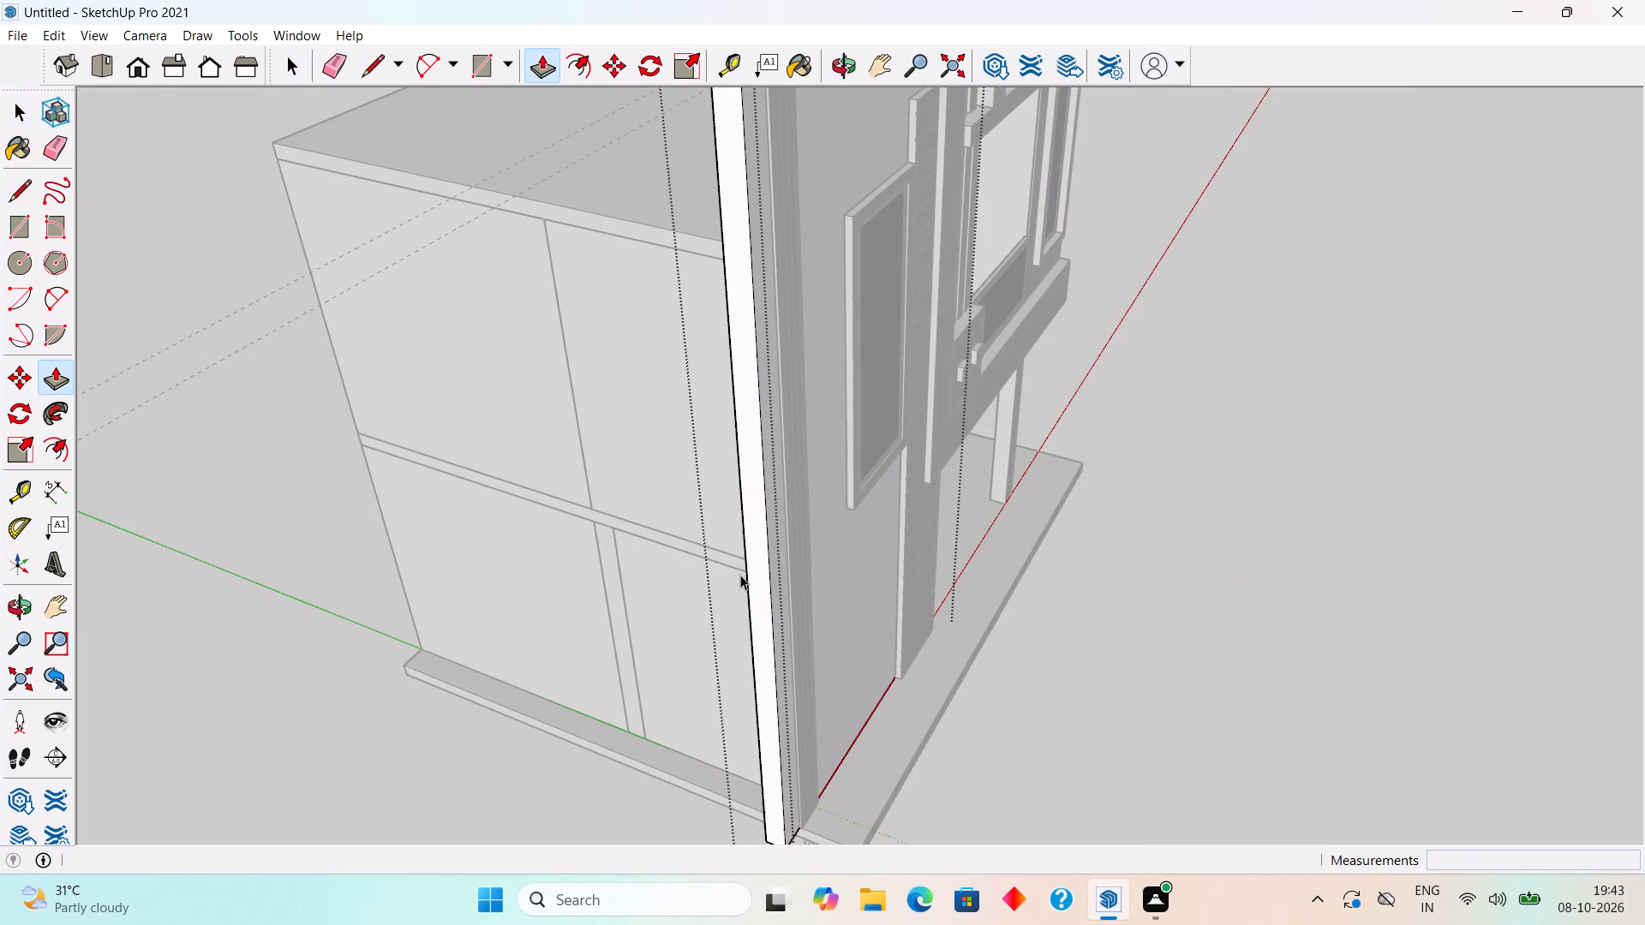
{"action": "left_click", "coordinate": [312, 415]}
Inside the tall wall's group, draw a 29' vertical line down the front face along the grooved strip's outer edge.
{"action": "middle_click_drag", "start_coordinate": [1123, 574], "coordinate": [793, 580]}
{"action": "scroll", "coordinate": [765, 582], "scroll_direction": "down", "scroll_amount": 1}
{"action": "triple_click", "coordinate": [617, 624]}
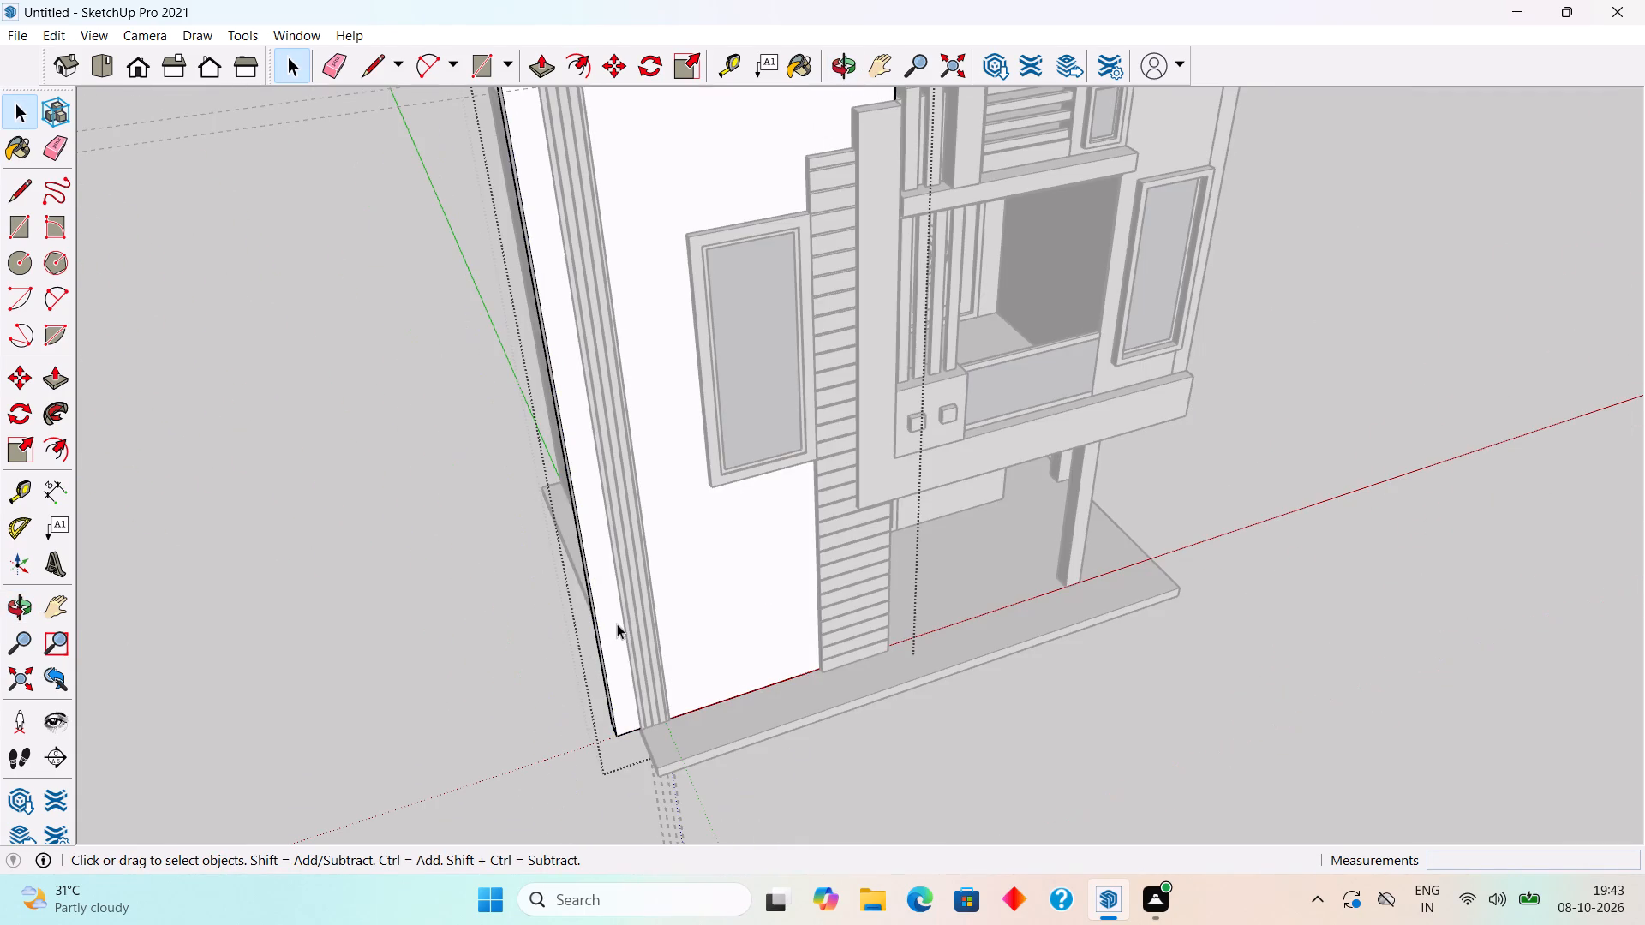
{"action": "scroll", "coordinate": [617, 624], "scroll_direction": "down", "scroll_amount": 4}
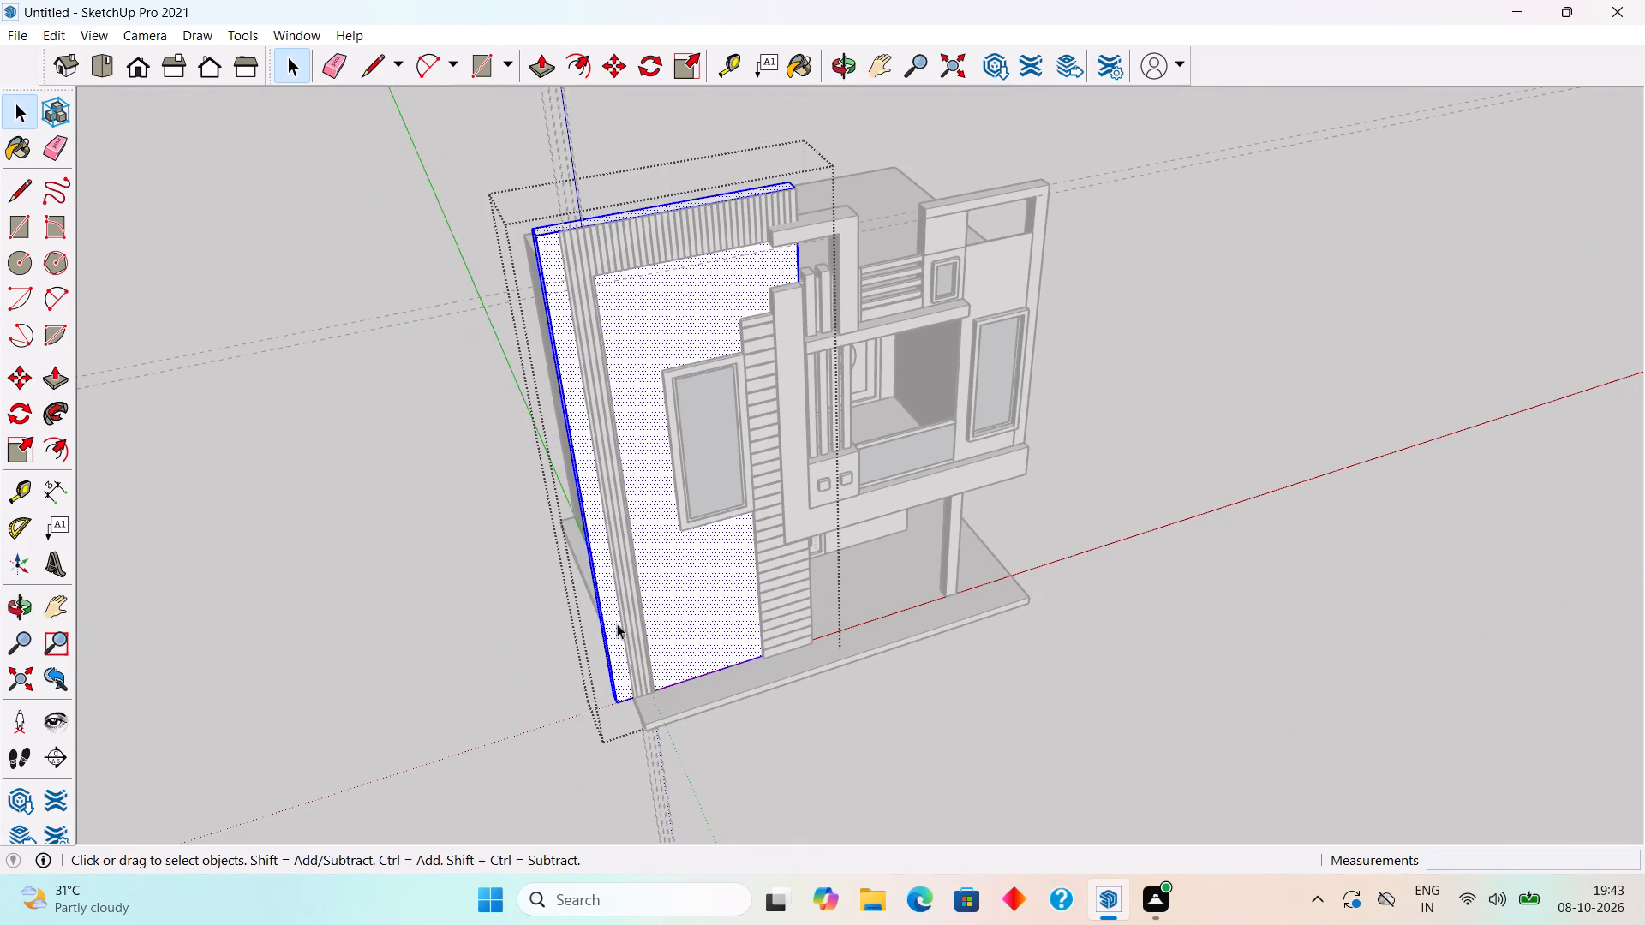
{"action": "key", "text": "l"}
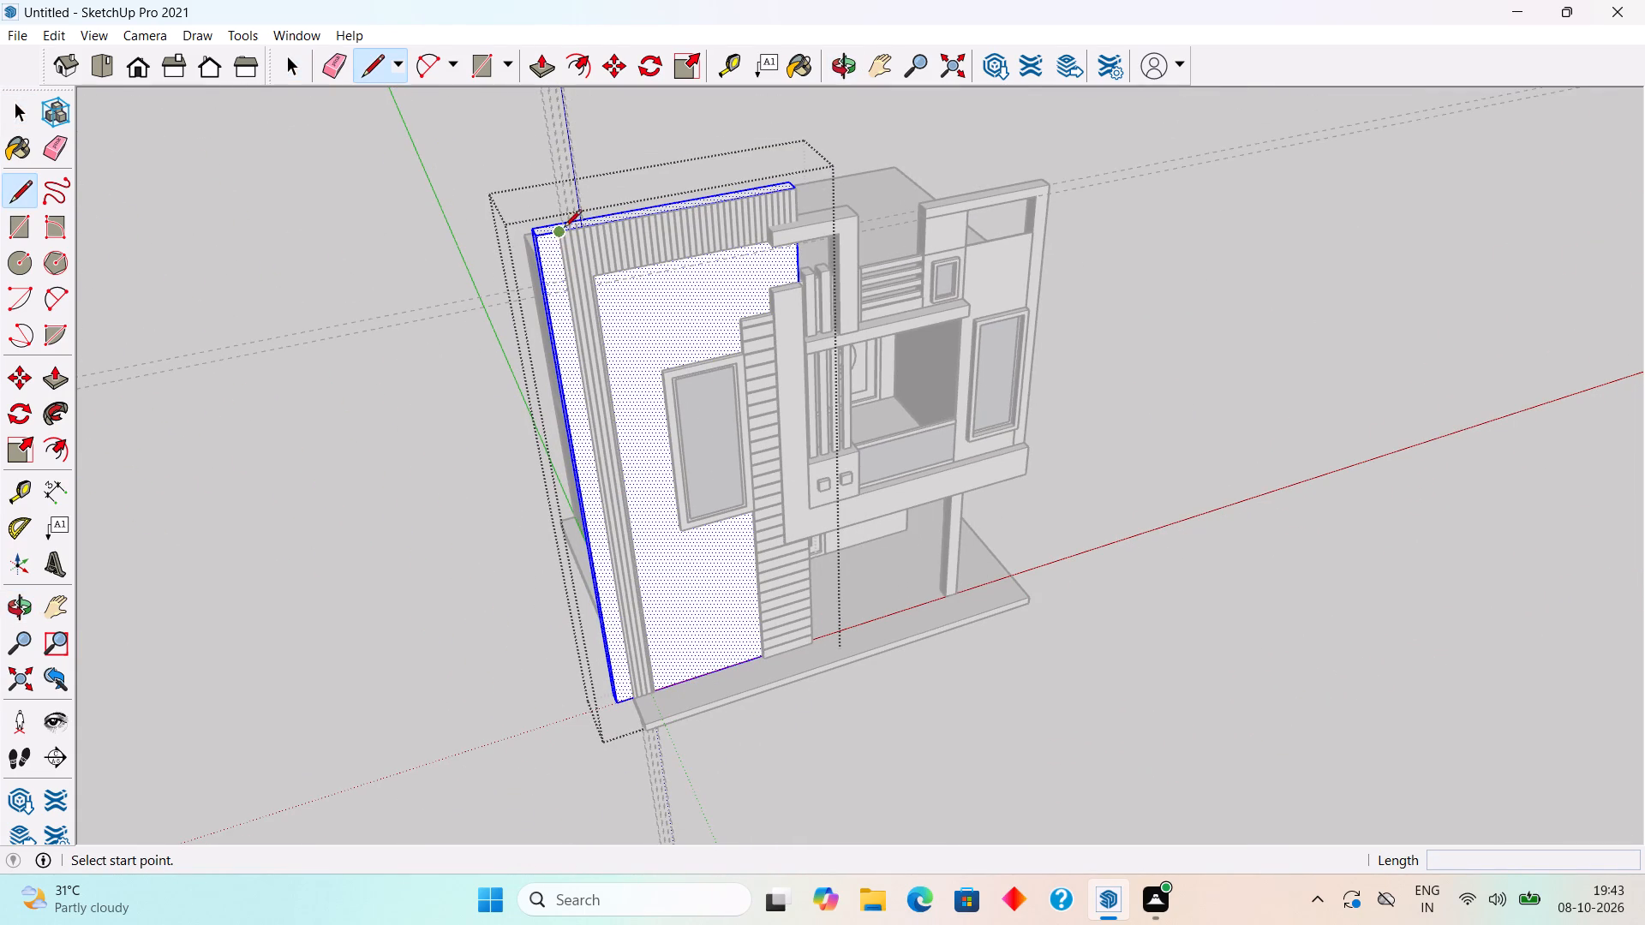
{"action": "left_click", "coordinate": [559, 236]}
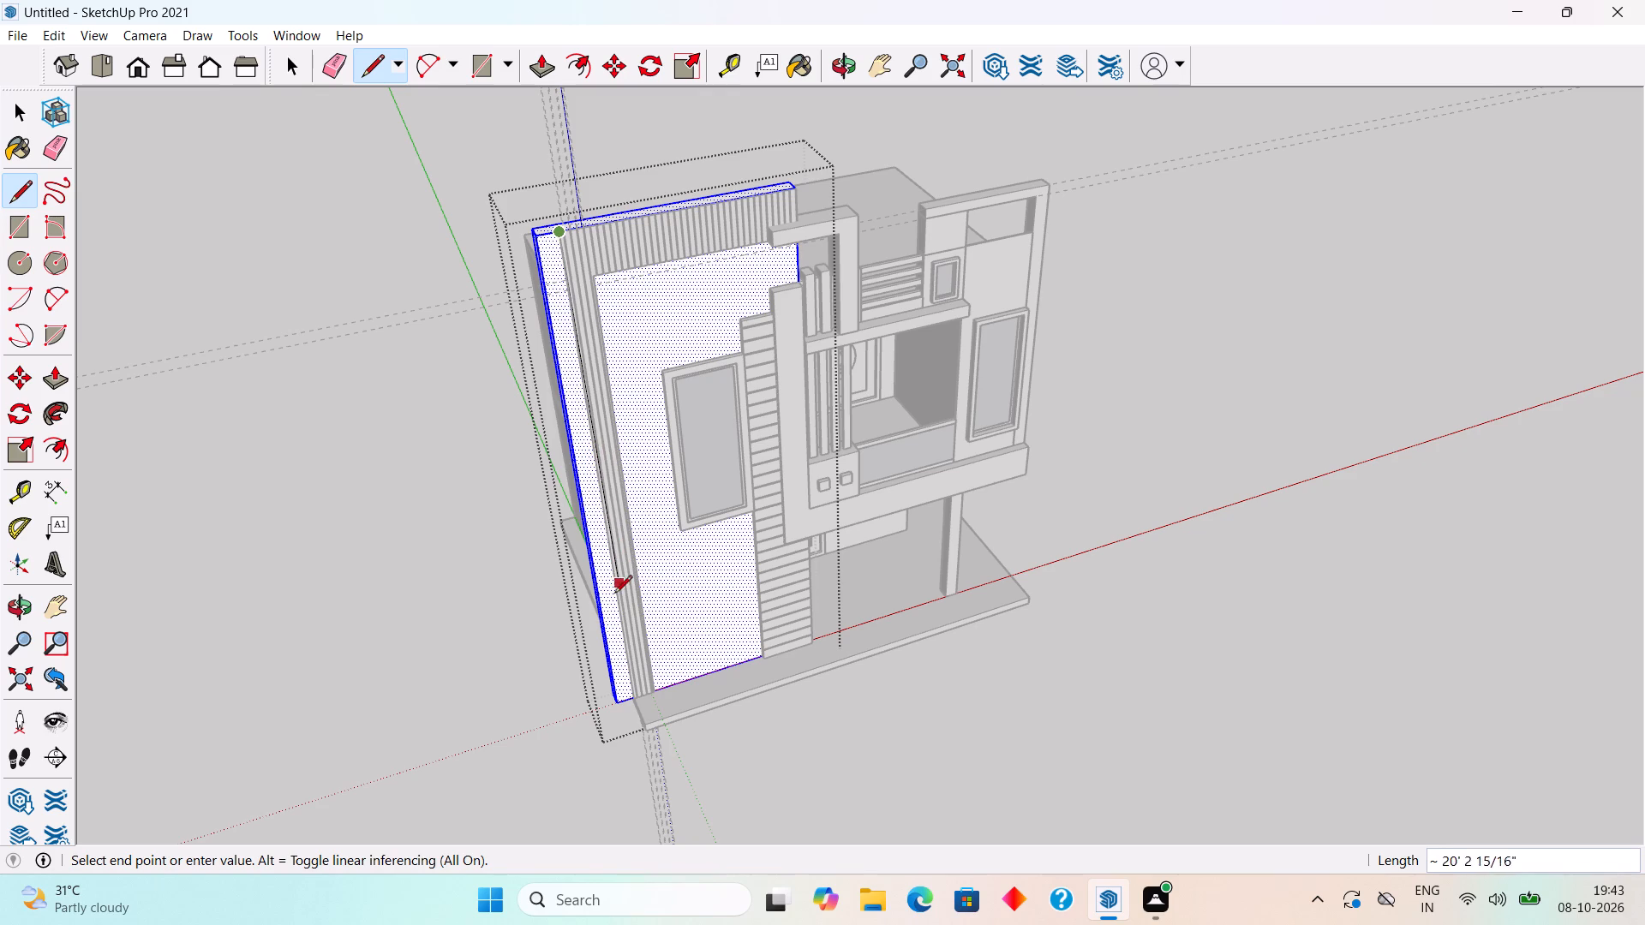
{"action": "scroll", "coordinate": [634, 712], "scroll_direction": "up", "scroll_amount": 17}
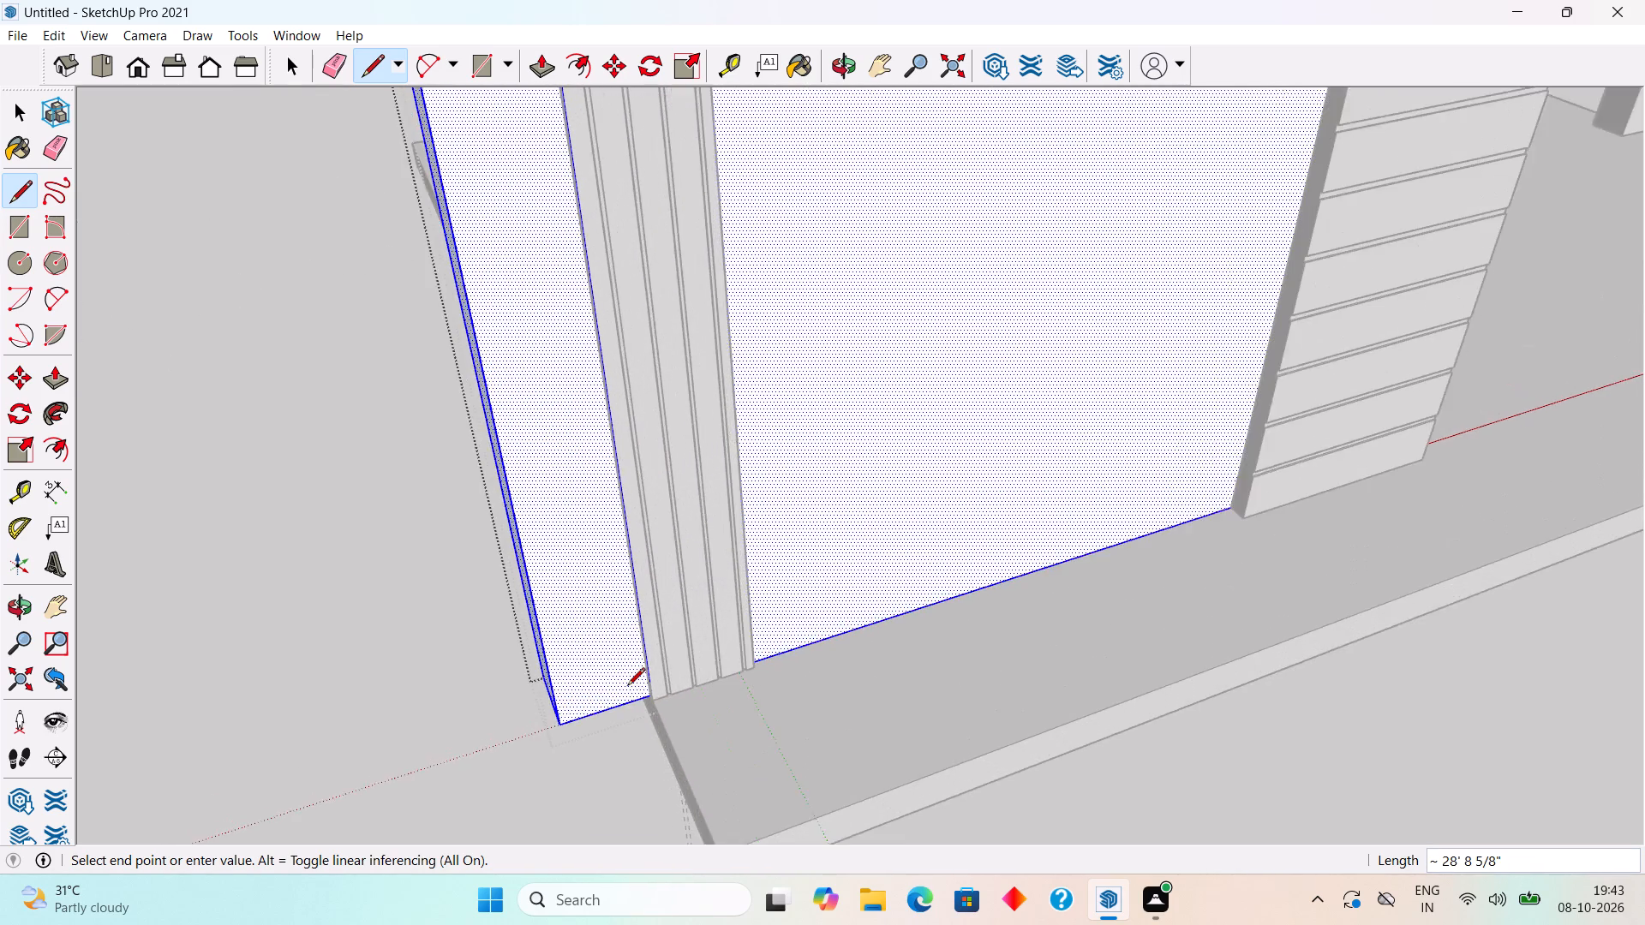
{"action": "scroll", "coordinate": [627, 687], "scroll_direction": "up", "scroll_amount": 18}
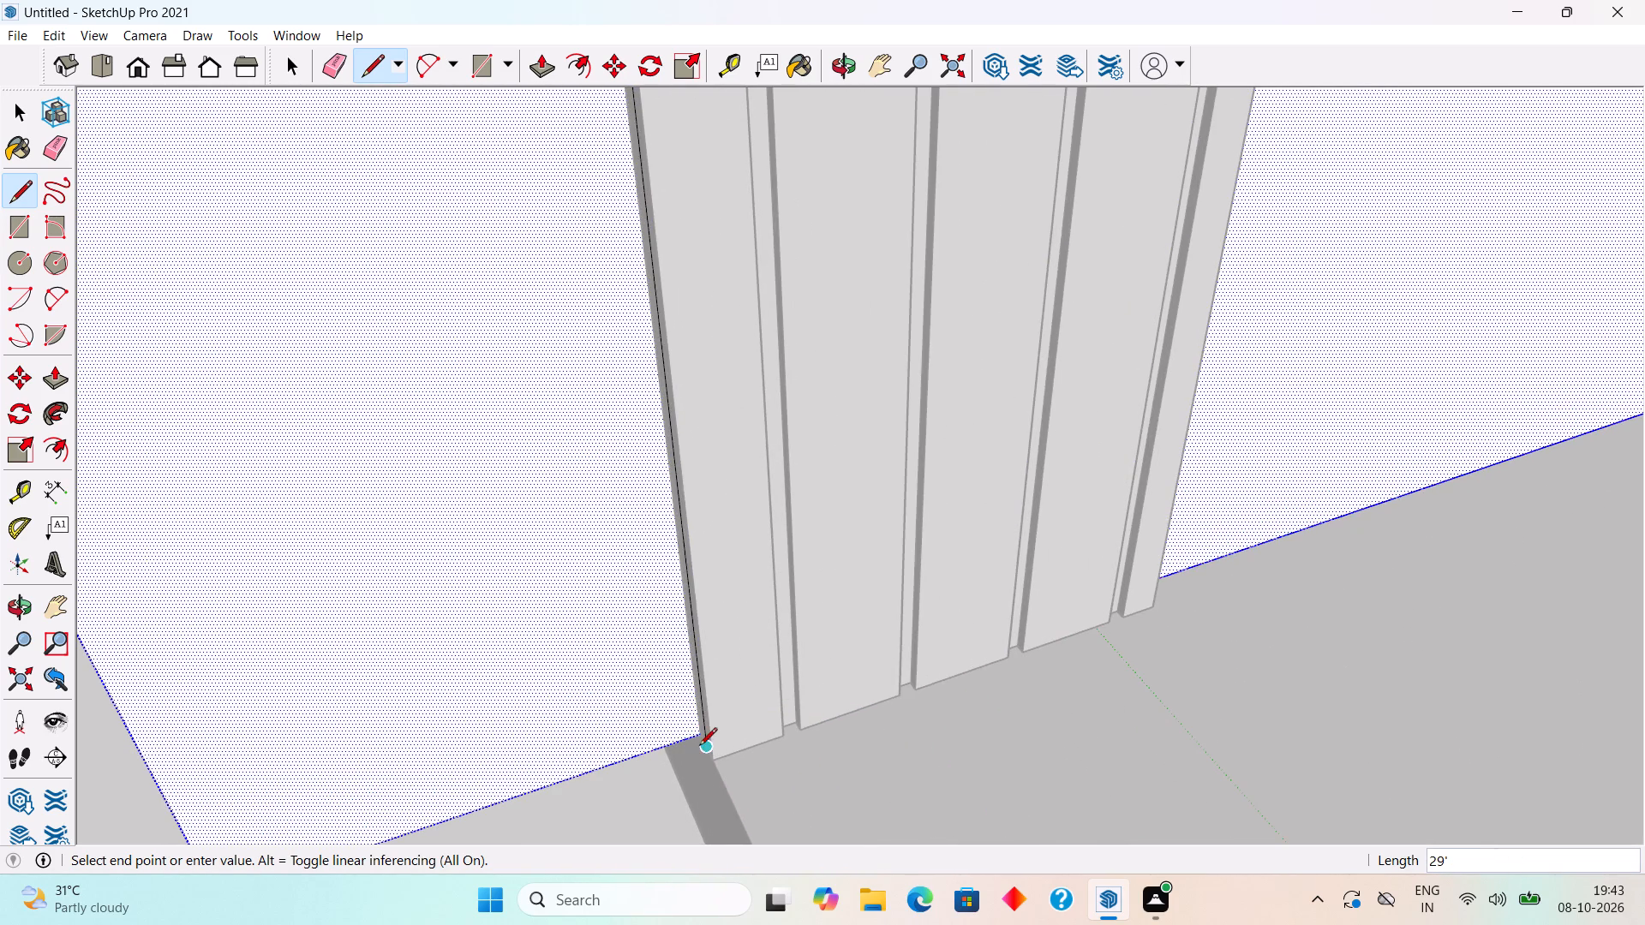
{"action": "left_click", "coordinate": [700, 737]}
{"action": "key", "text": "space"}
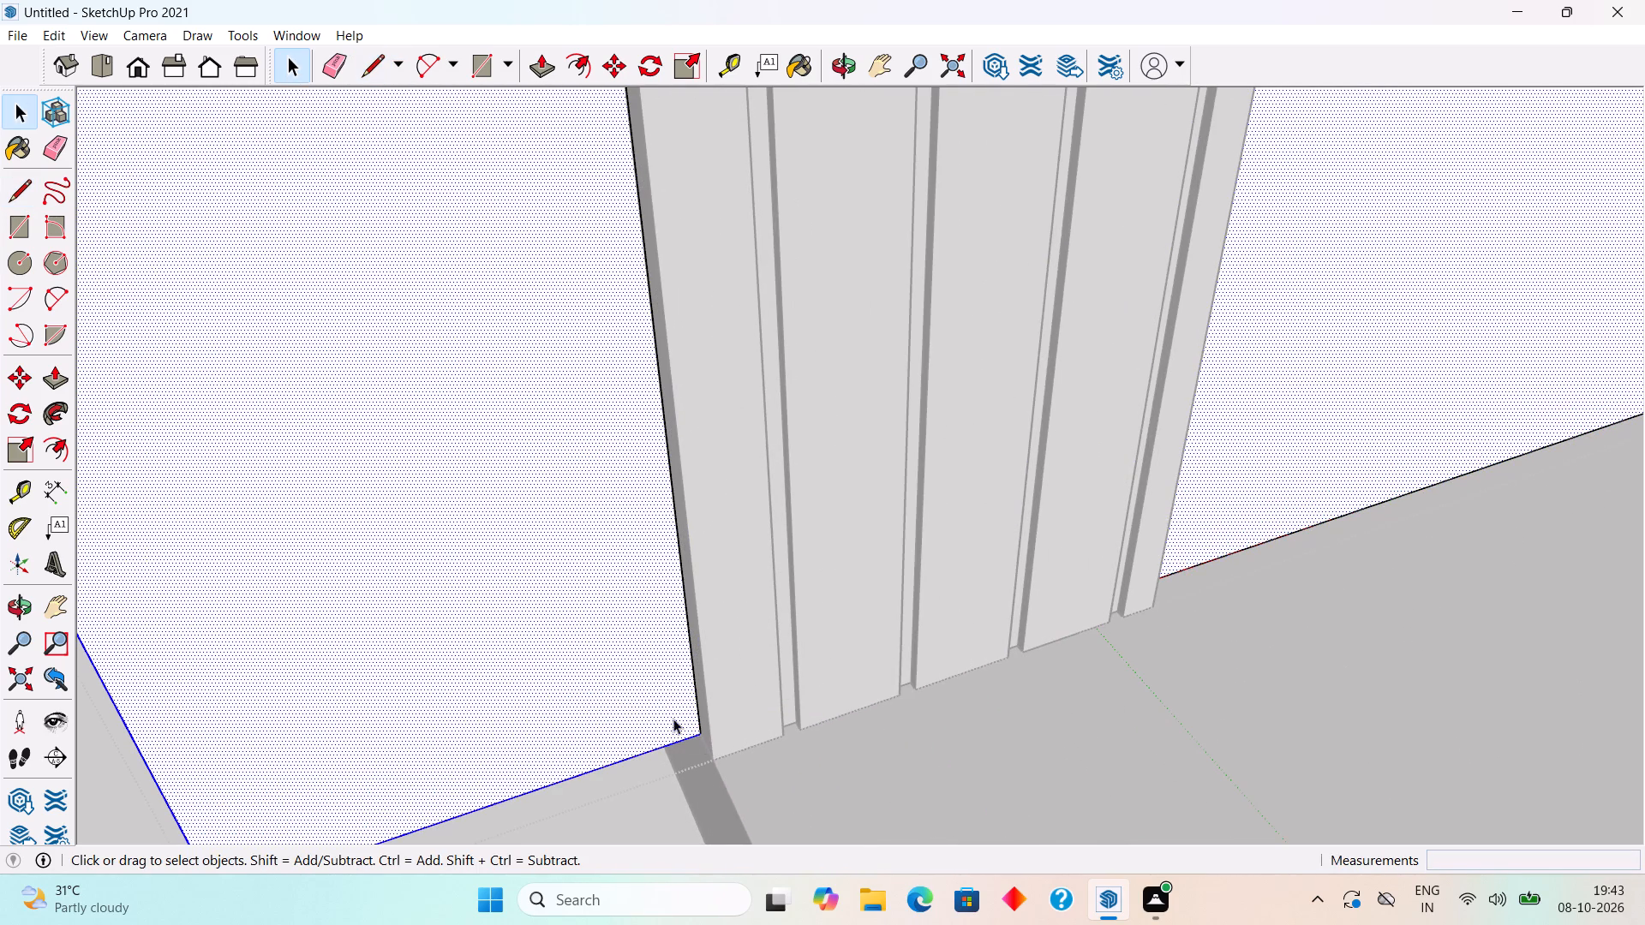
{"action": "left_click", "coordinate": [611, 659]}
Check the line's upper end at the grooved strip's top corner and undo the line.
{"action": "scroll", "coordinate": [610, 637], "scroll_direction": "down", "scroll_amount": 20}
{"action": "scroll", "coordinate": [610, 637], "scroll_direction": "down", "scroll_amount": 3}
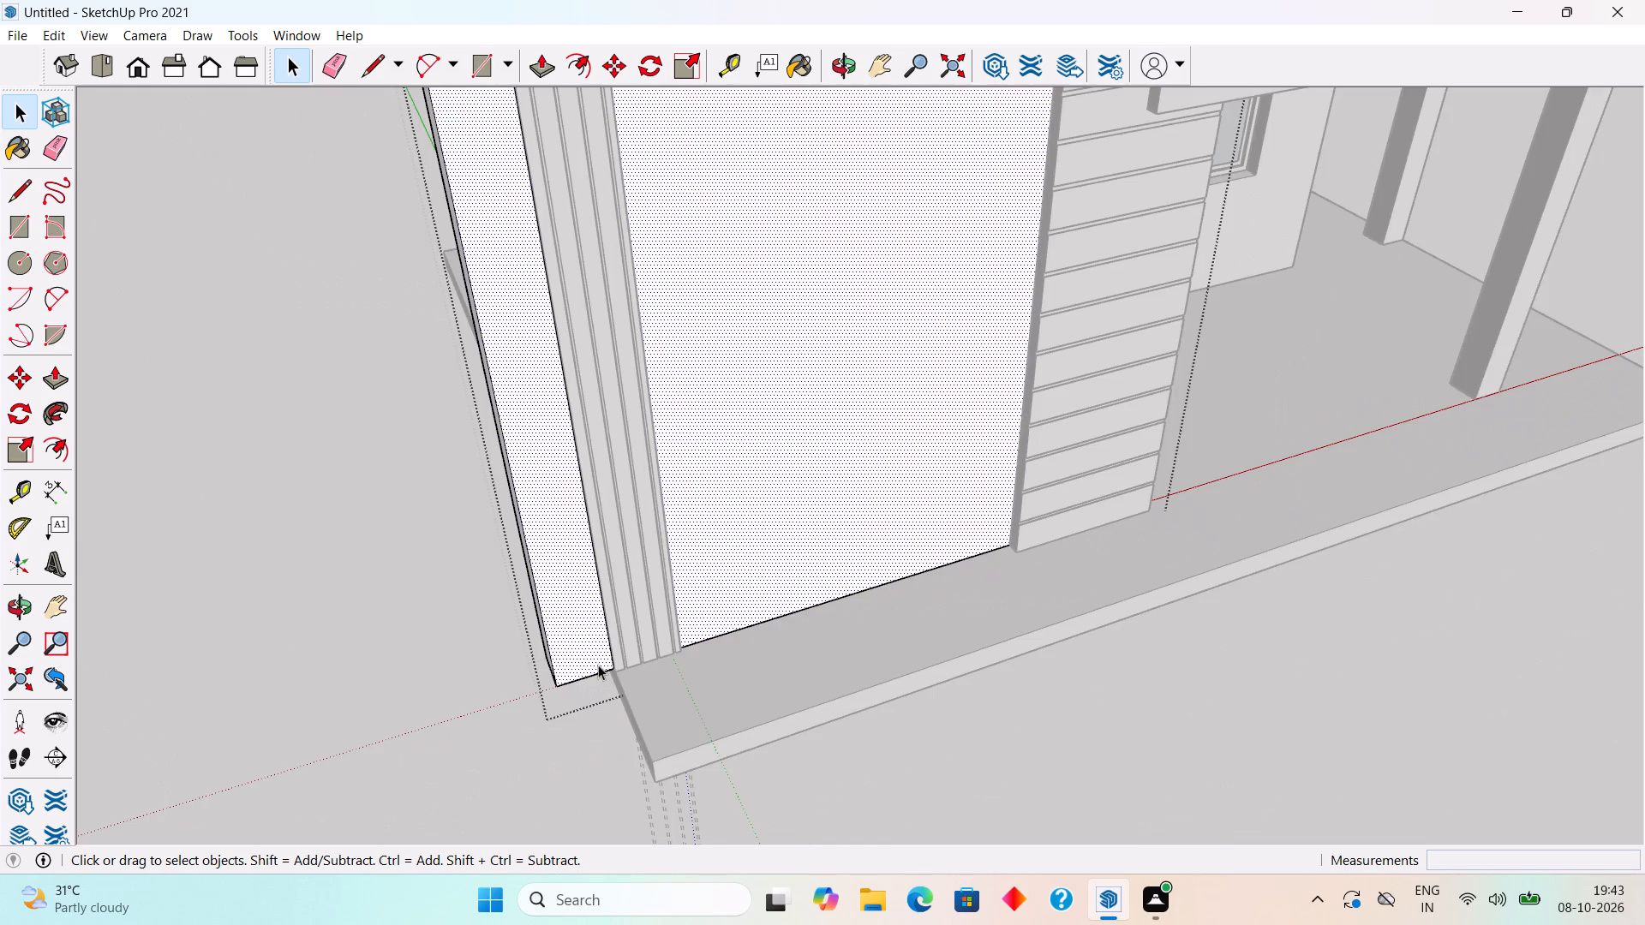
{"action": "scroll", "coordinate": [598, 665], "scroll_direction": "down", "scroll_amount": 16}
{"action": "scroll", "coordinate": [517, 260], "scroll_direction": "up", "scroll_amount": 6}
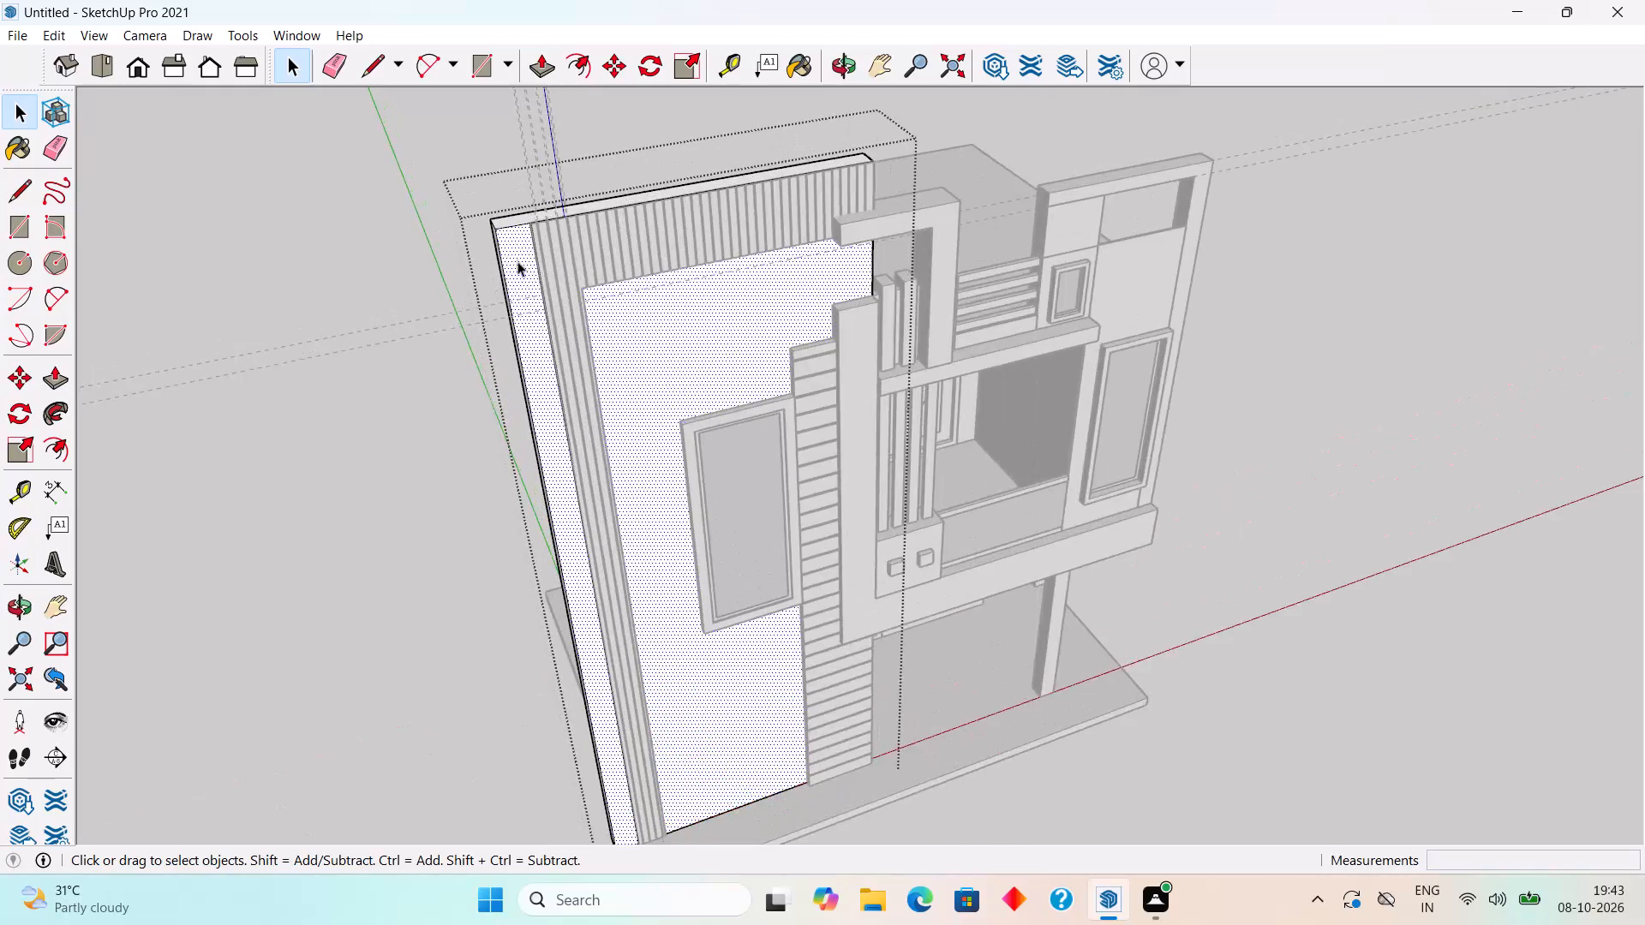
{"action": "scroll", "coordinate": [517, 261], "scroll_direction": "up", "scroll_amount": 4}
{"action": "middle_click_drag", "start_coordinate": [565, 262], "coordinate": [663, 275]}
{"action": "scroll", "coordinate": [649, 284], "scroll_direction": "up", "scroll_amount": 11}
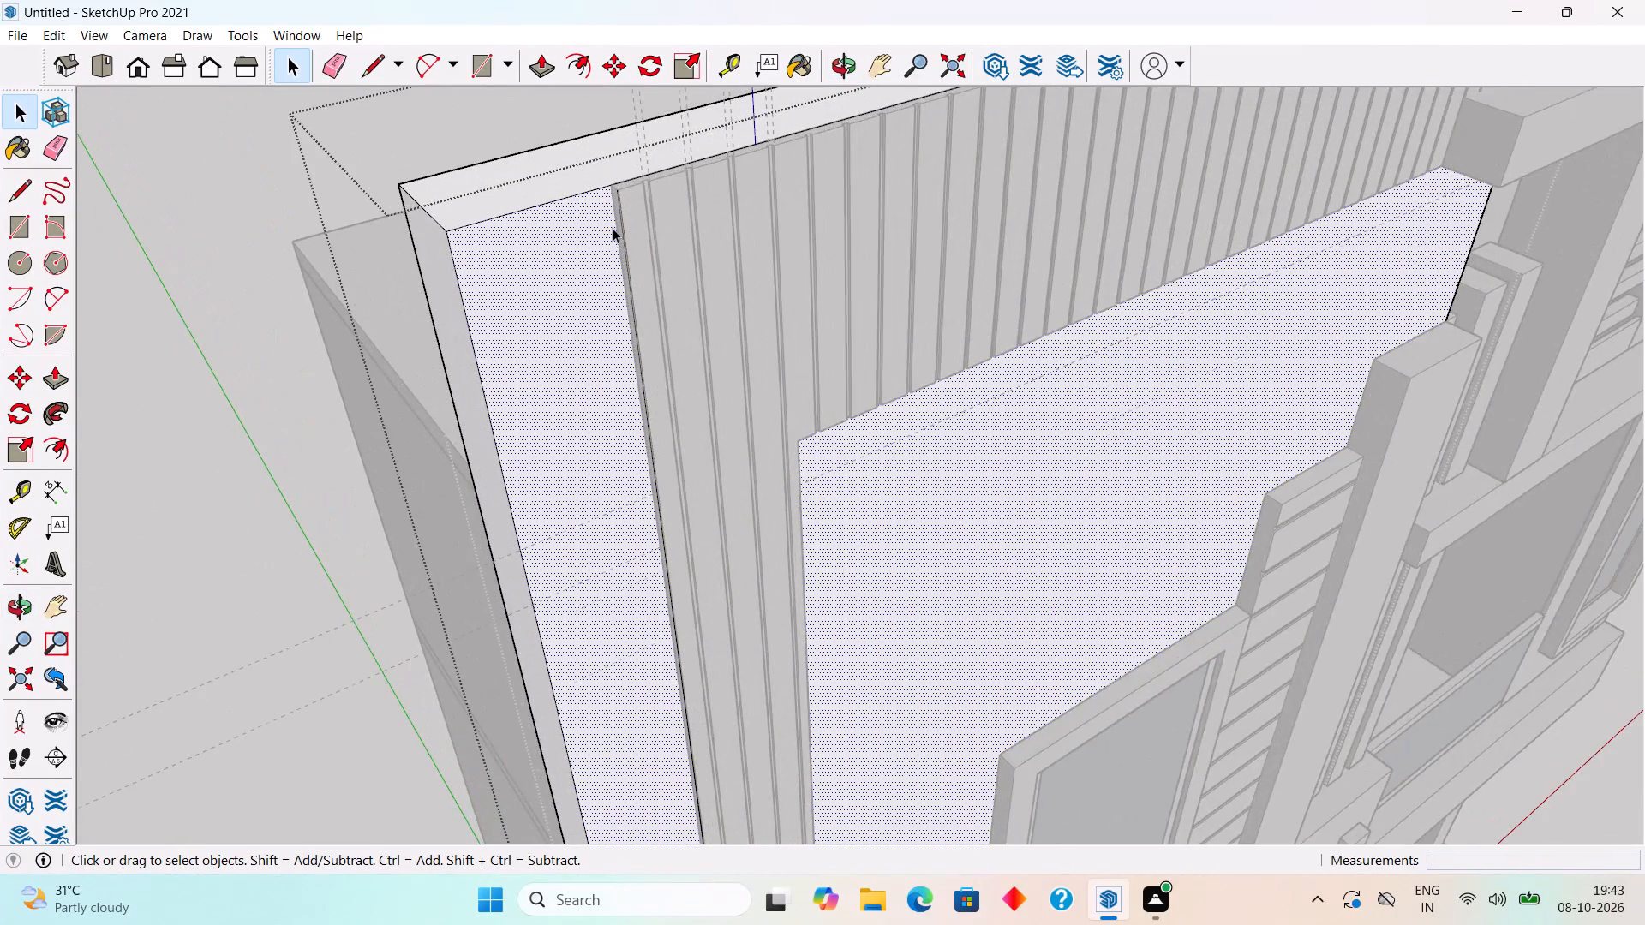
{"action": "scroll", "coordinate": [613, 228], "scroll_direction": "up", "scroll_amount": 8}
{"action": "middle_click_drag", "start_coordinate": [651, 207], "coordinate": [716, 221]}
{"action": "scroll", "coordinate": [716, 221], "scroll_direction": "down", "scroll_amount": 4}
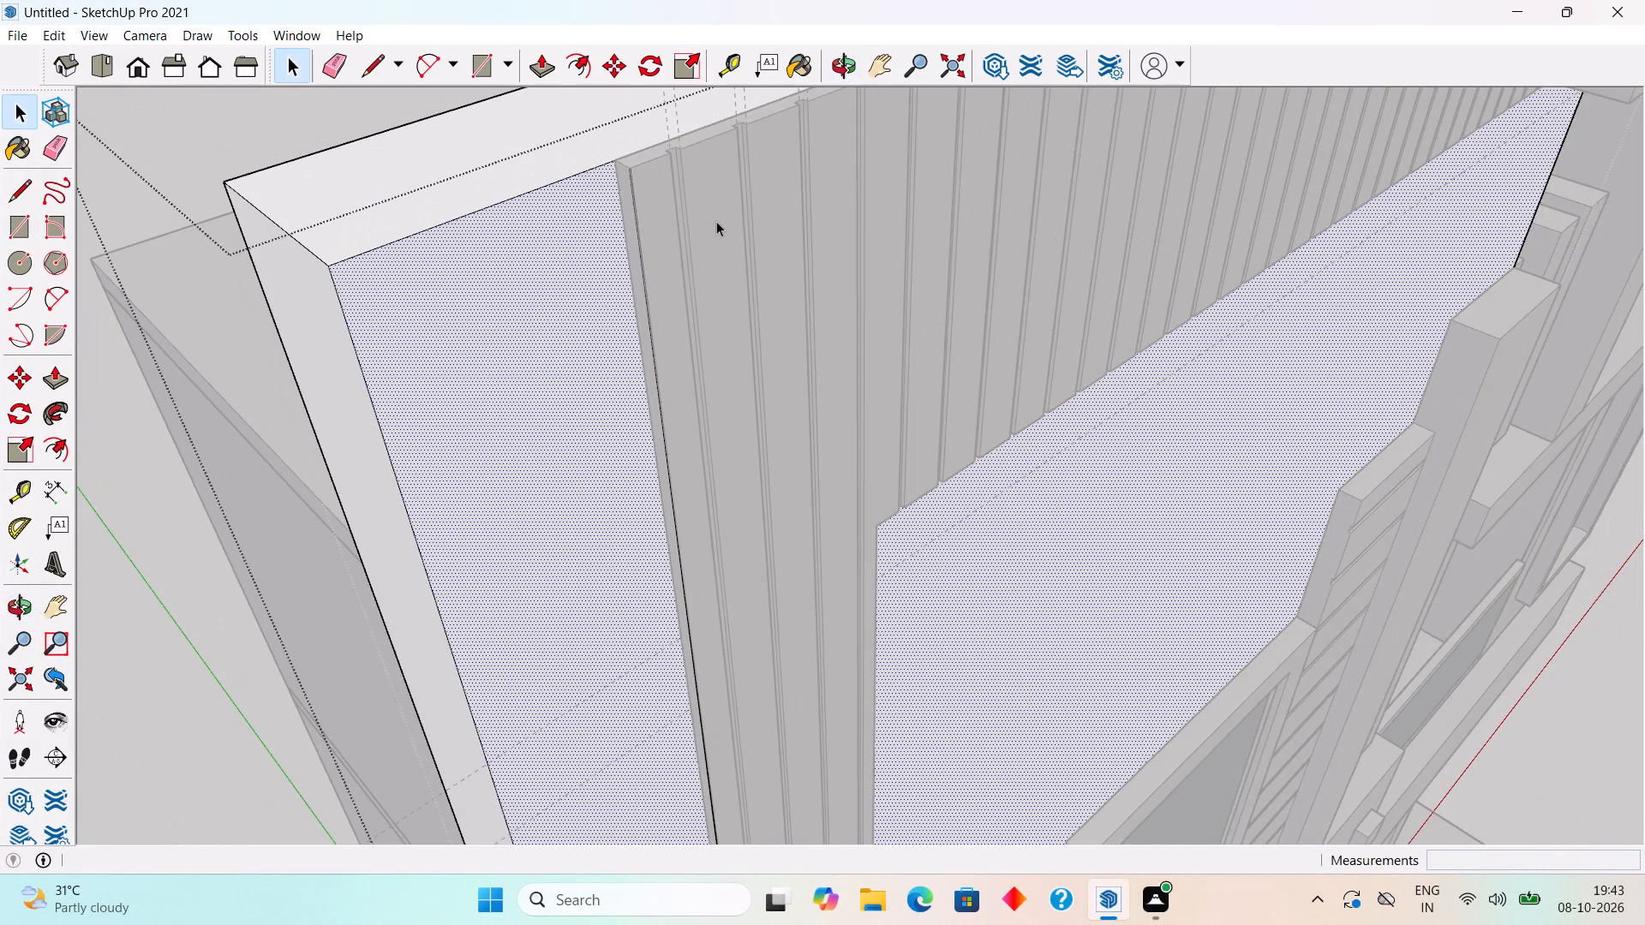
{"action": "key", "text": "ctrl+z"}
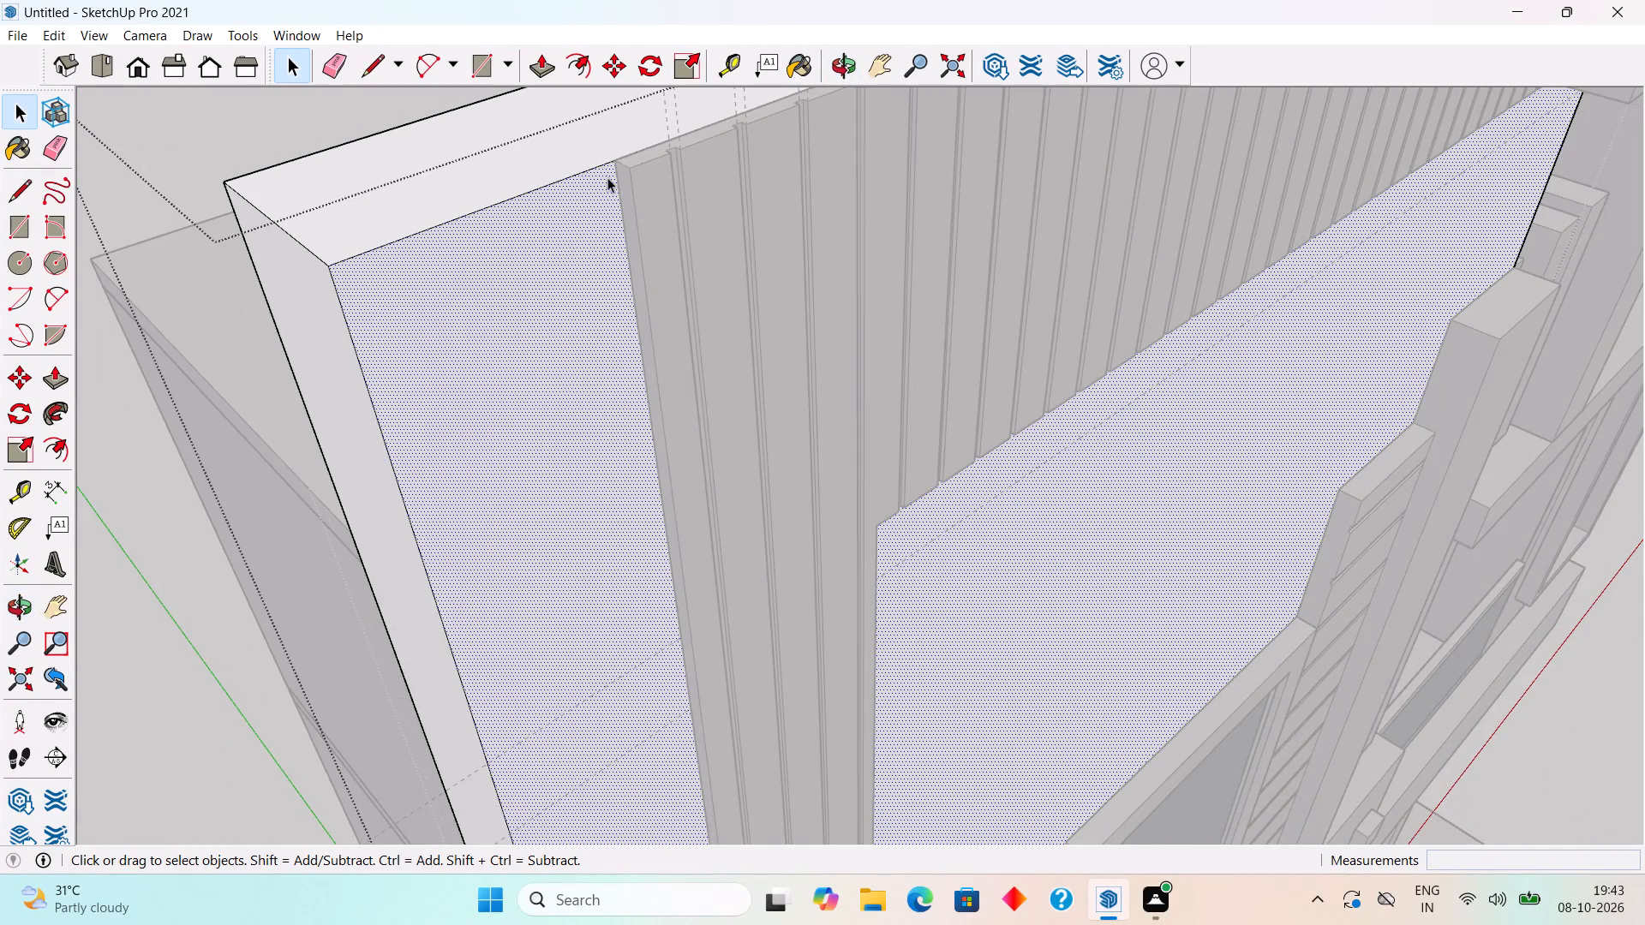
Draw a 29' vertical line on the wall's front face from the grooved strip's top outer corner down to its base.
{"action": "scroll", "coordinate": [607, 176], "scroll_direction": "up", "scroll_amount": 13}
{"action": "key", "text": "l"}
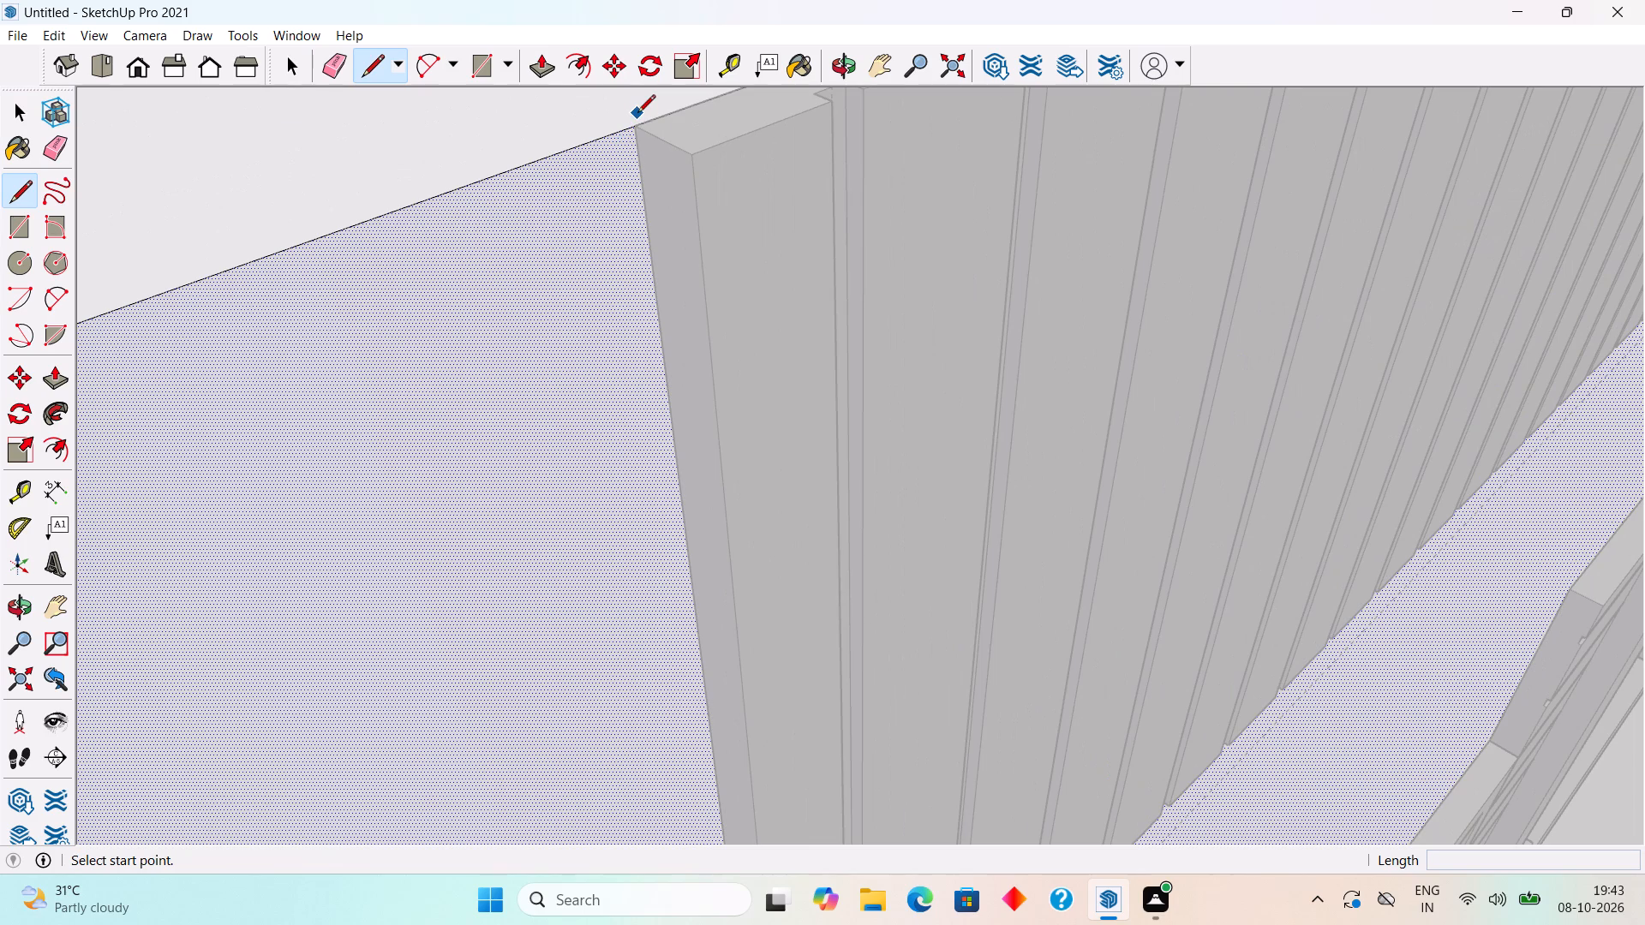
{"action": "left_click", "coordinate": [632, 129]}
{"action": "scroll", "coordinate": [662, 268], "scroll_direction": "down", "scroll_amount": 15}
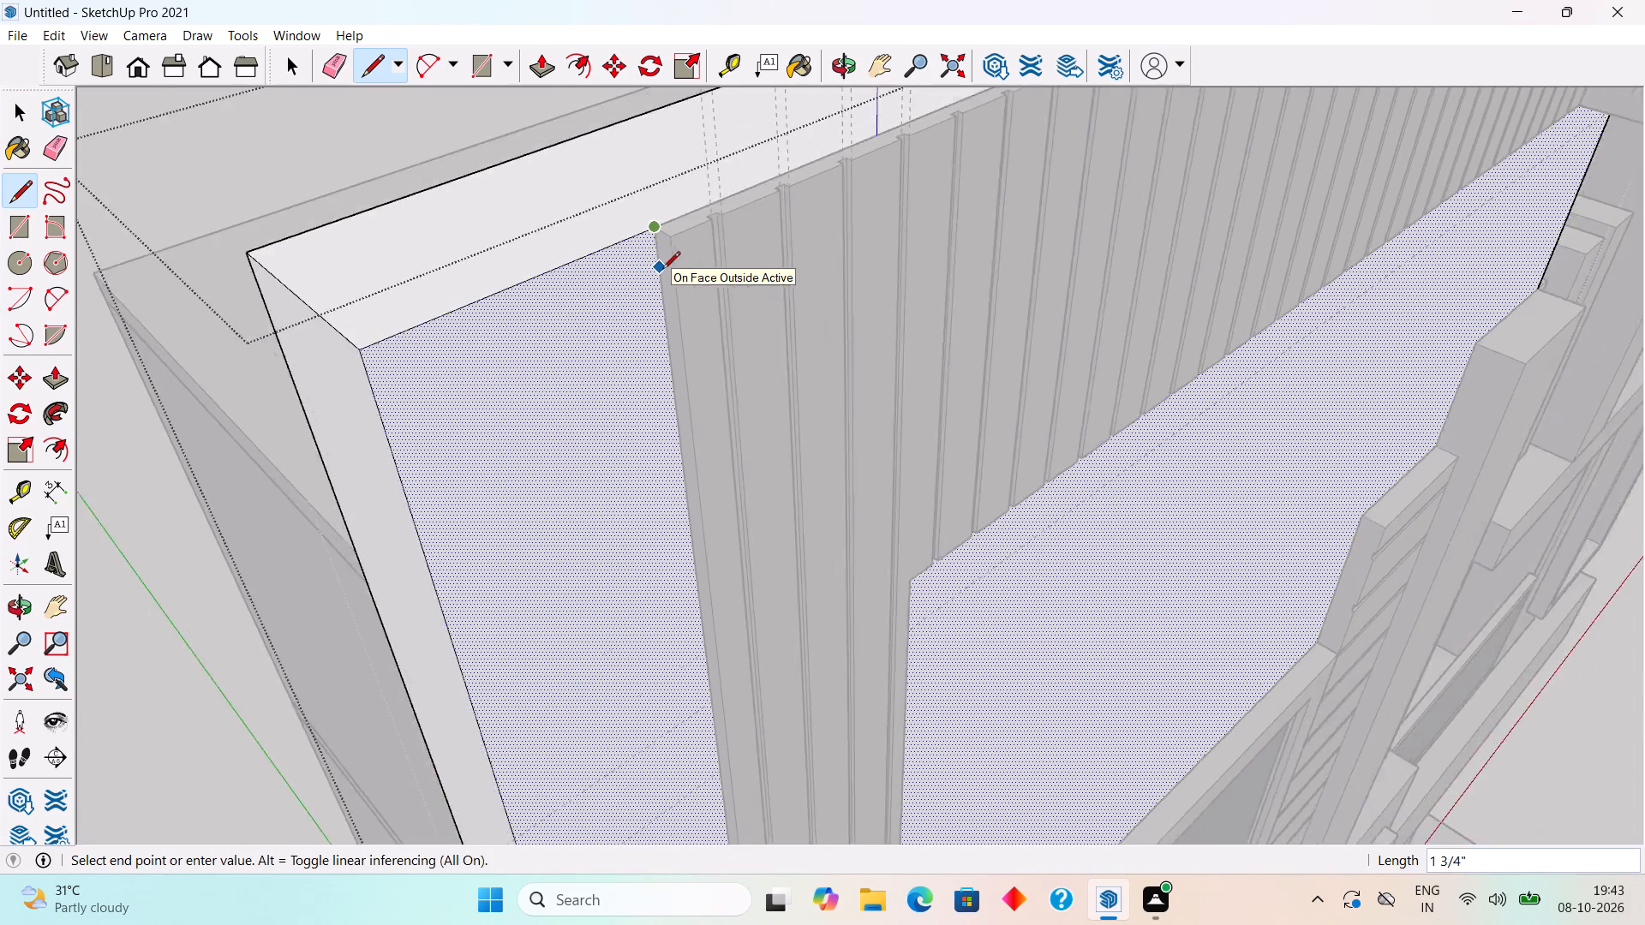
{"action": "scroll", "coordinate": [662, 271], "scroll_direction": "down", "scroll_amount": 20}
{"action": "scroll", "coordinate": [662, 271], "scroll_direction": "down", "scroll_amount": 6}
{"action": "scroll", "coordinate": [649, 482], "scroll_direction": "down", "scroll_amount": 5}
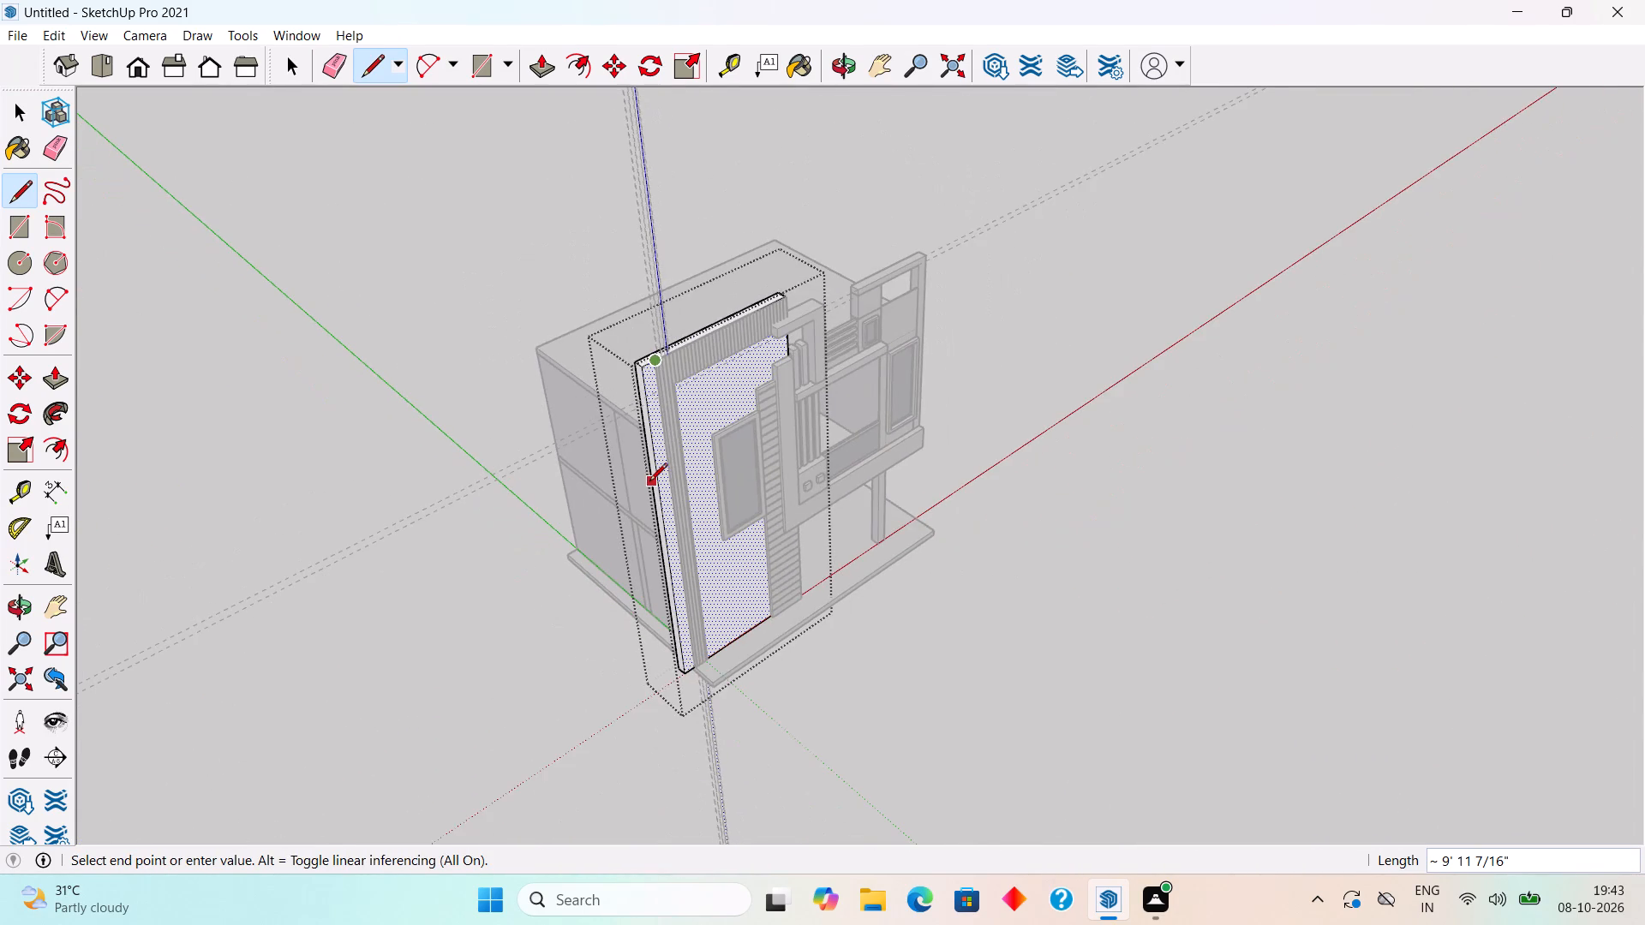
{"action": "scroll", "coordinate": [649, 482], "scroll_direction": "down", "scroll_amount": 4}
{"action": "scroll", "coordinate": [685, 631], "scroll_direction": "up", "scroll_amount": 20}
{"action": "scroll", "coordinate": [685, 631], "scroll_direction": "up", "scroll_amount": 2}
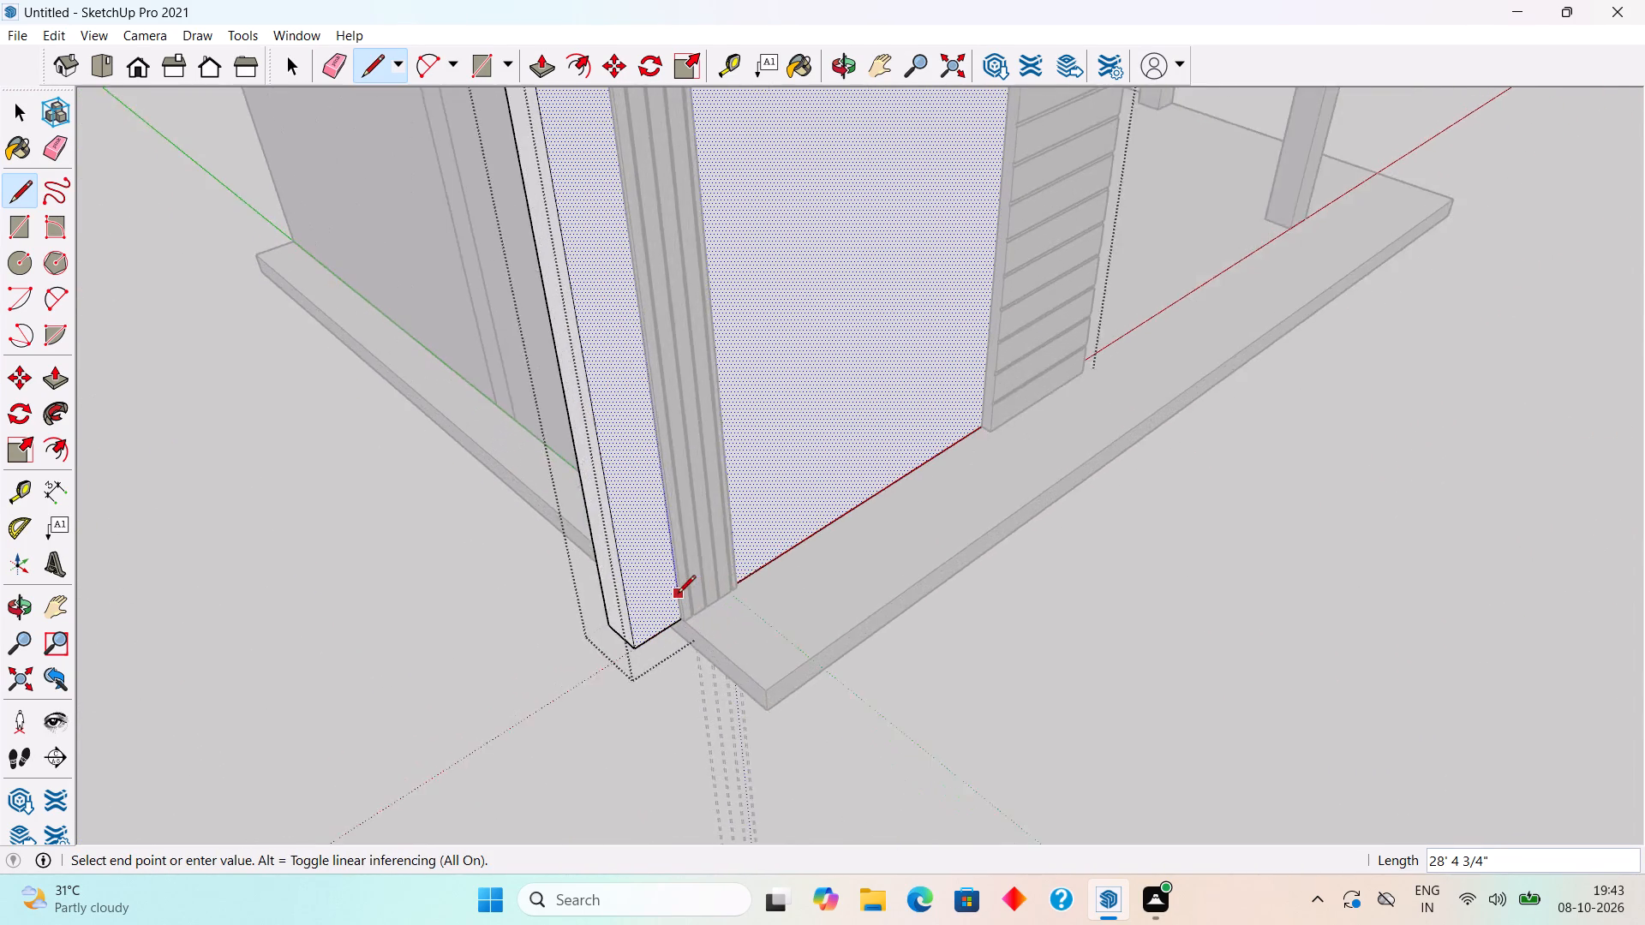
{"action": "scroll", "coordinate": [678, 594], "scroll_direction": "up", "scroll_amount": 20}
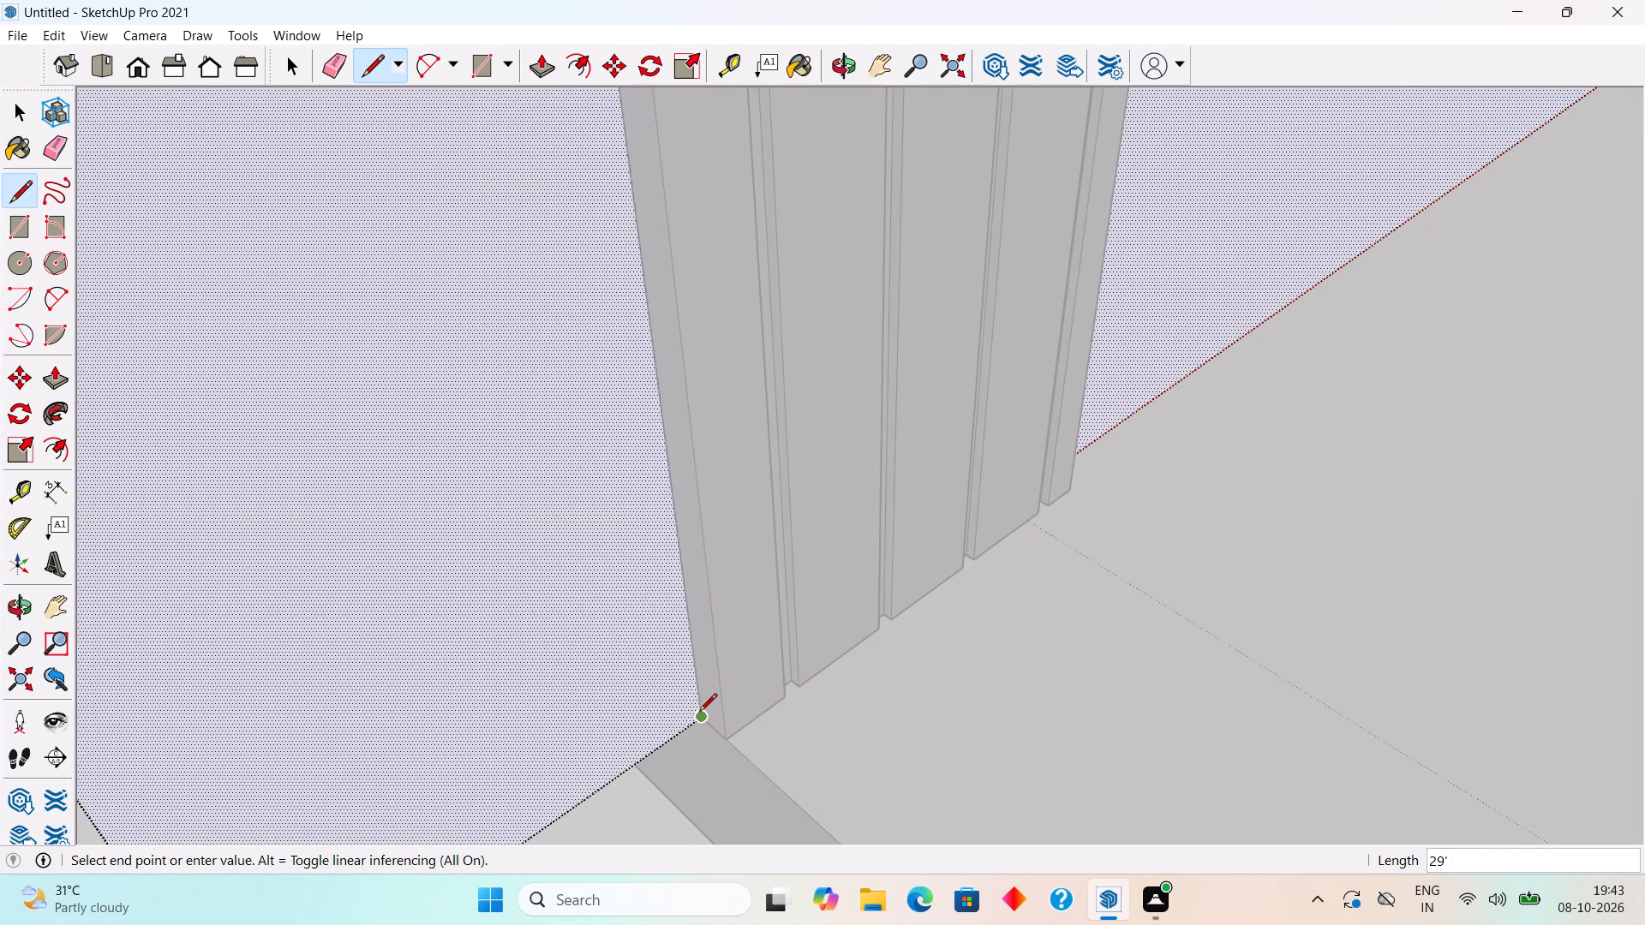
{"action": "left_click", "coordinate": [699, 719]}
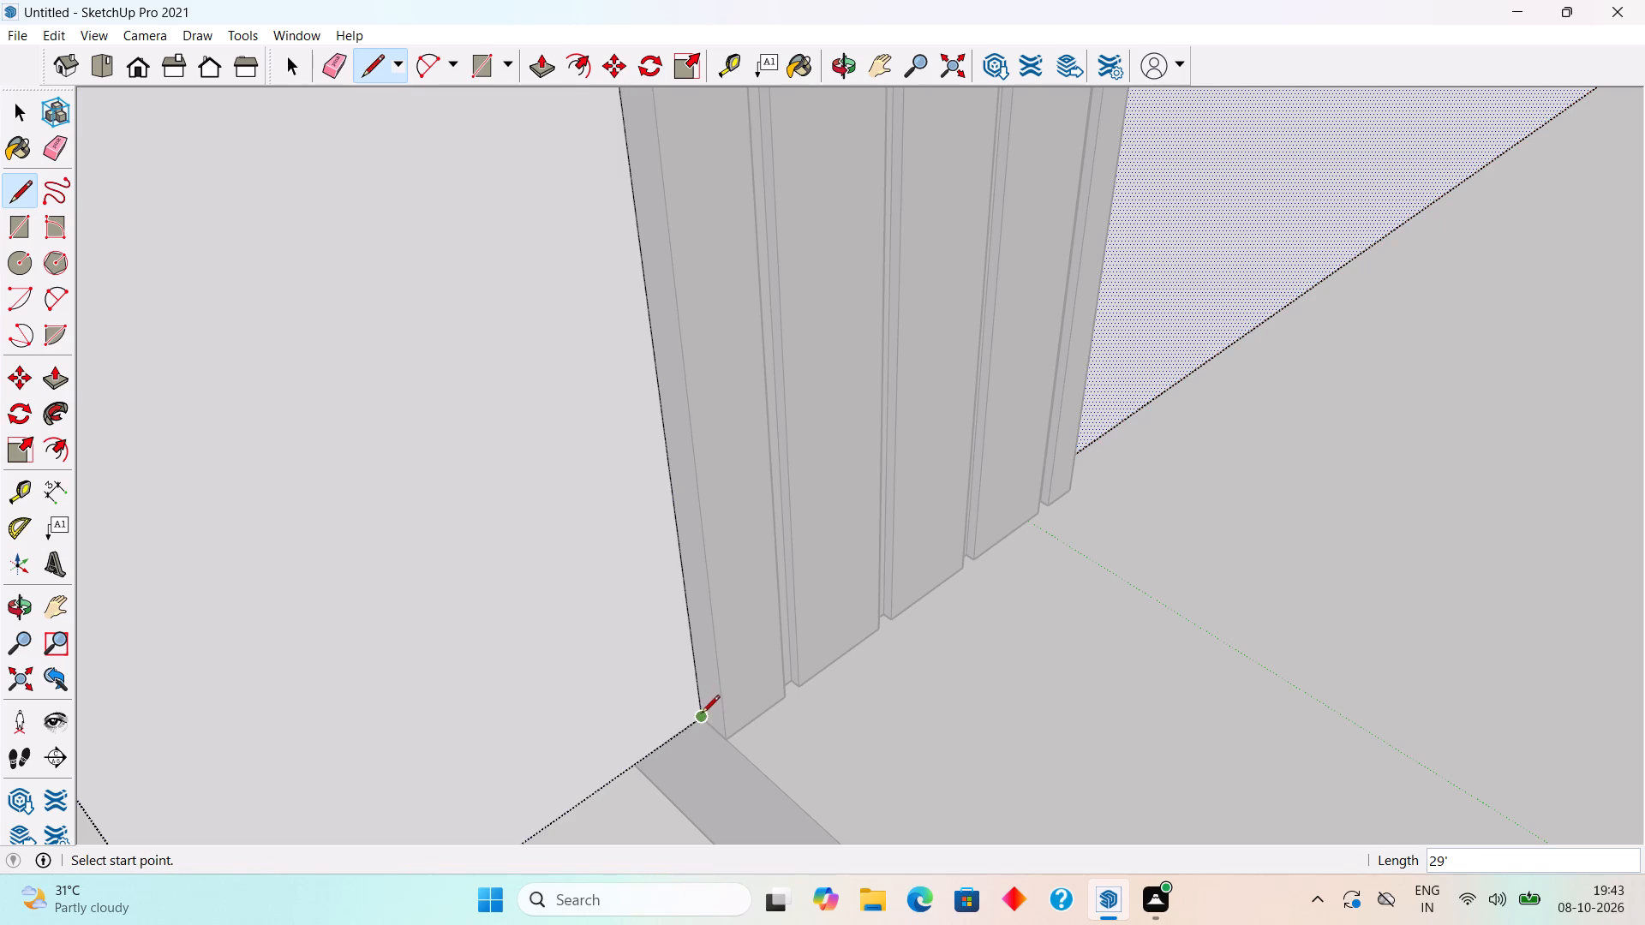
Pull the wall's outer front strip beside the grooves forward 1', and leave the group.
{"action": "key", "text": "space"}
{"action": "key", "text": "p"}
{"action": "key", "text": "space"}
{"action": "left_click", "coordinate": [604, 645]}
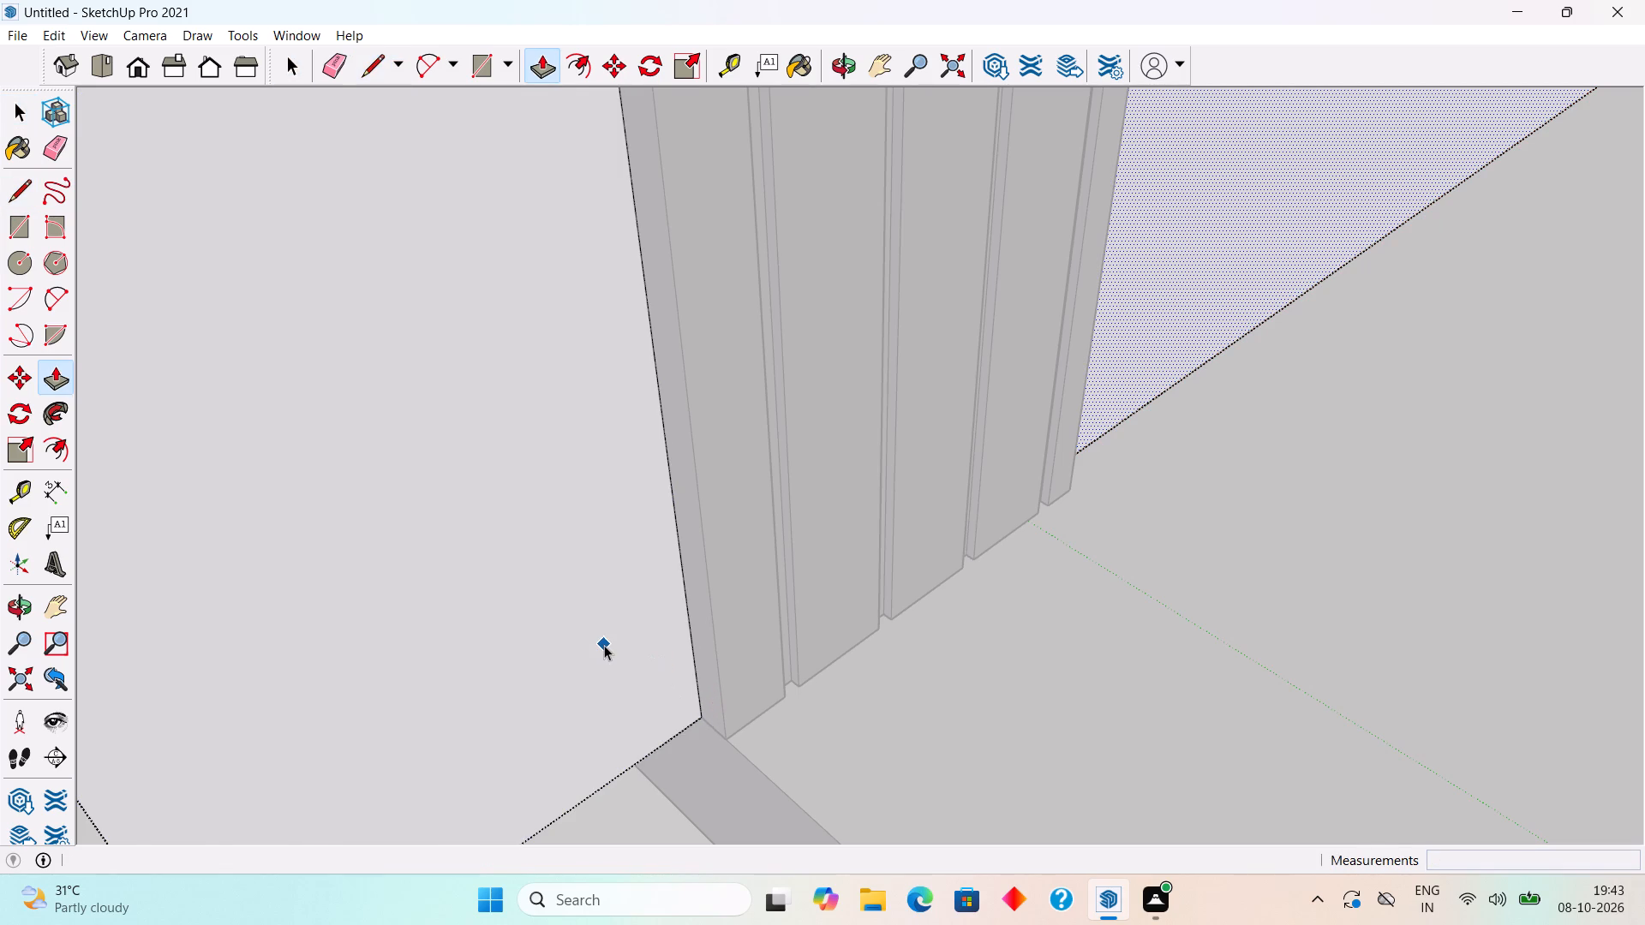
{"action": "key", "text": "p"}
{"action": "left_click", "coordinate": [610, 642]}
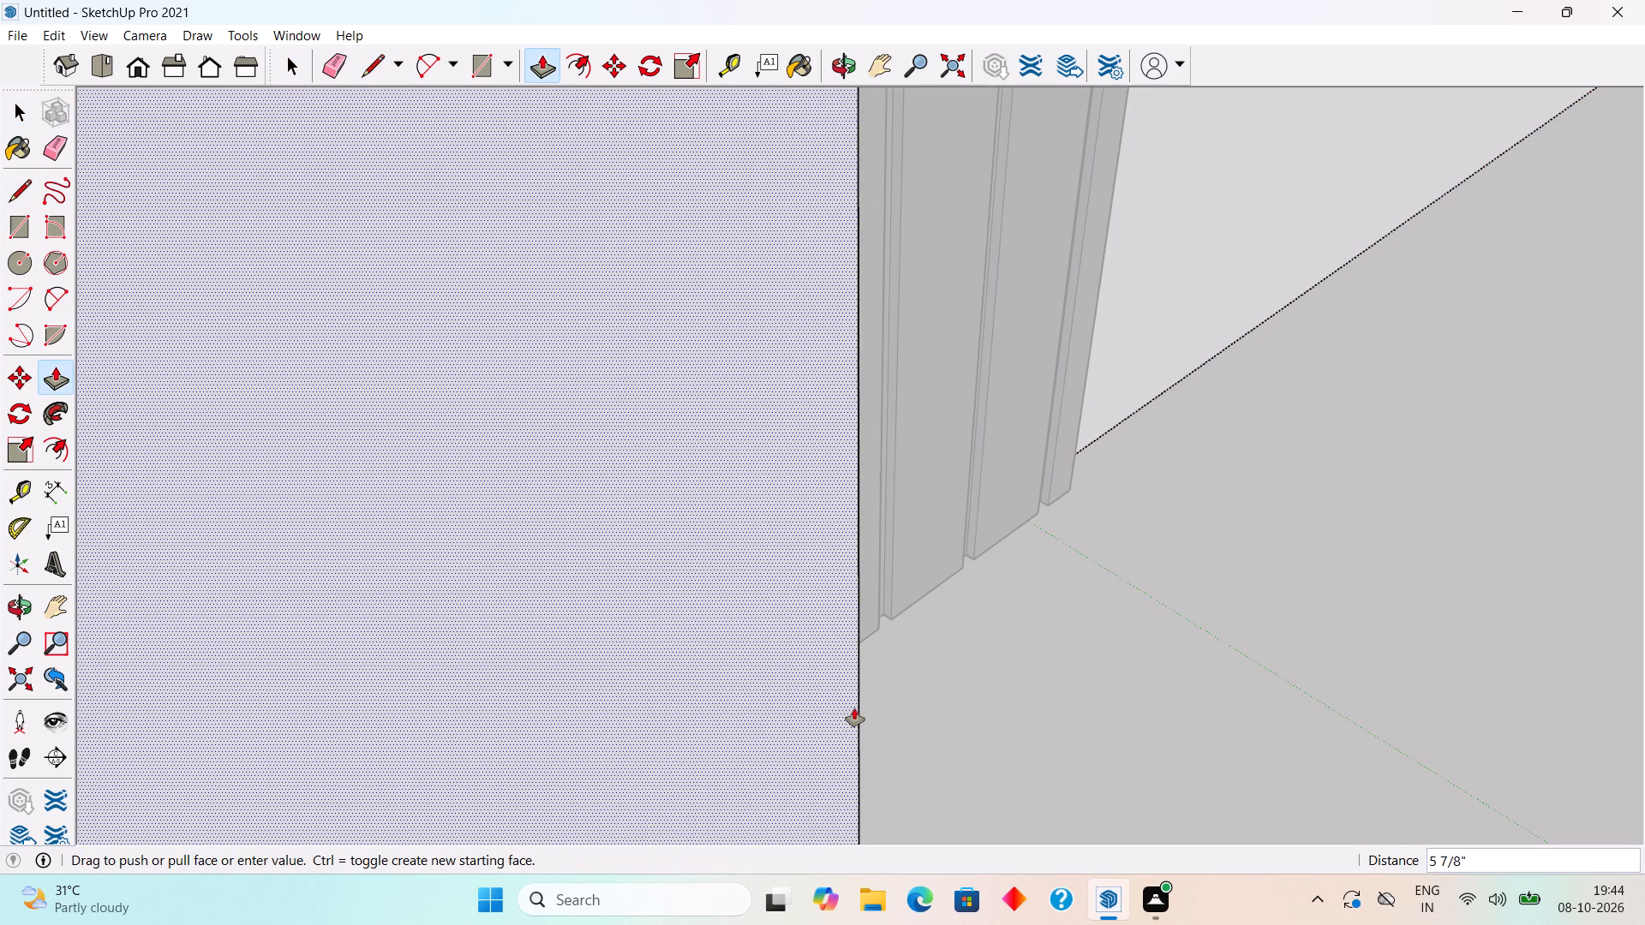
{"action": "type", "text": "1'"}
{"action": "key", "text": "Return"}
{"action": "key", "text": "space"}
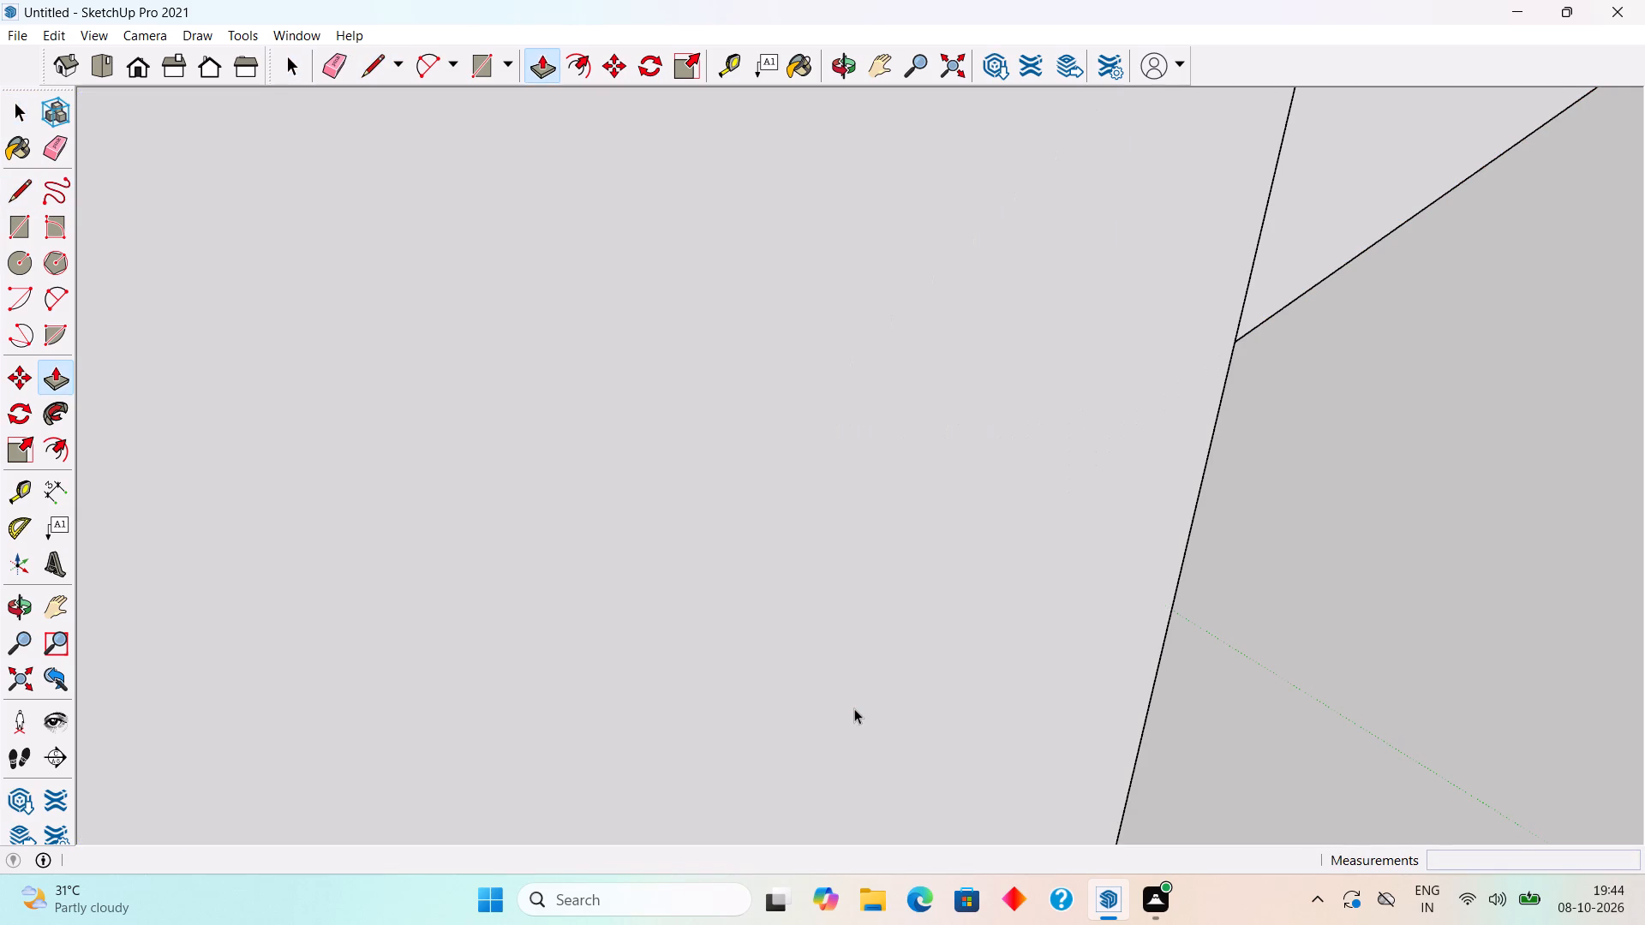
{"action": "scroll", "coordinate": [854, 708], "scroll_direction": "down", "scroll_amount": 20}
{"action": "scroll", "coordinate": [854, 708], "scroll_direction": "down", "scroll_amount": 12}
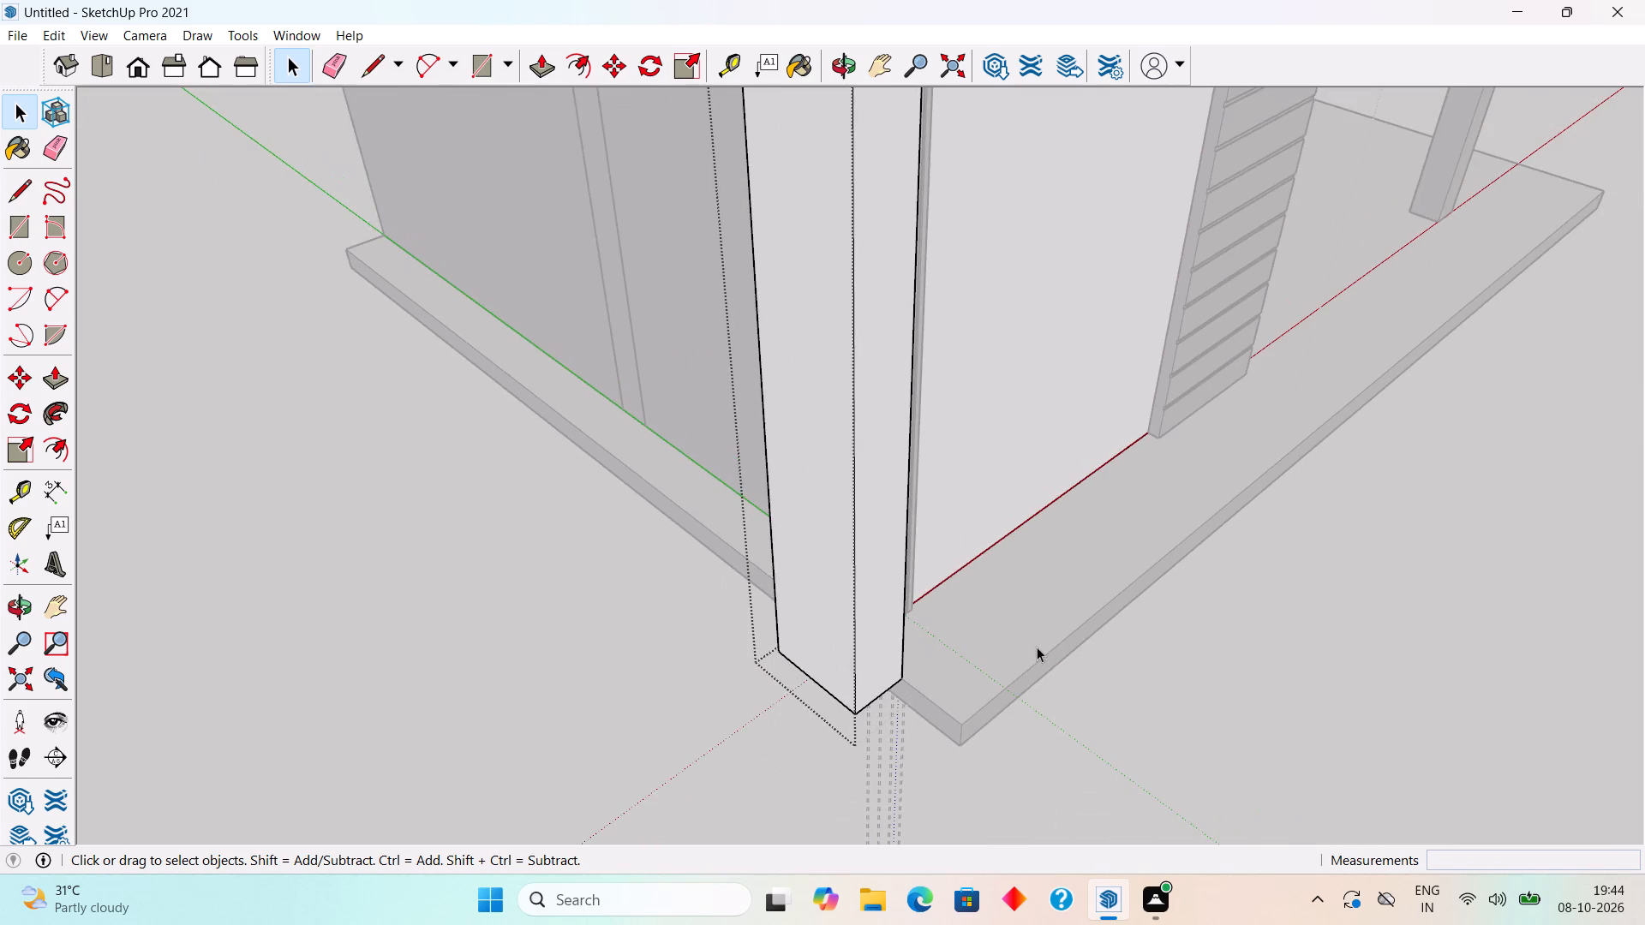
{"action": "middle_click_drag", "start_coordinate": [1037, 647], "coordinate": [692, 588]}
{"action": "left_click", "coordinate": [333, 600]}
Examine the projecting outer wall strip and grooved band from the front and from above.
{"action": "middle_click_drag", "start_coordinate": [774, 504], "coordinate": [665, 510]}
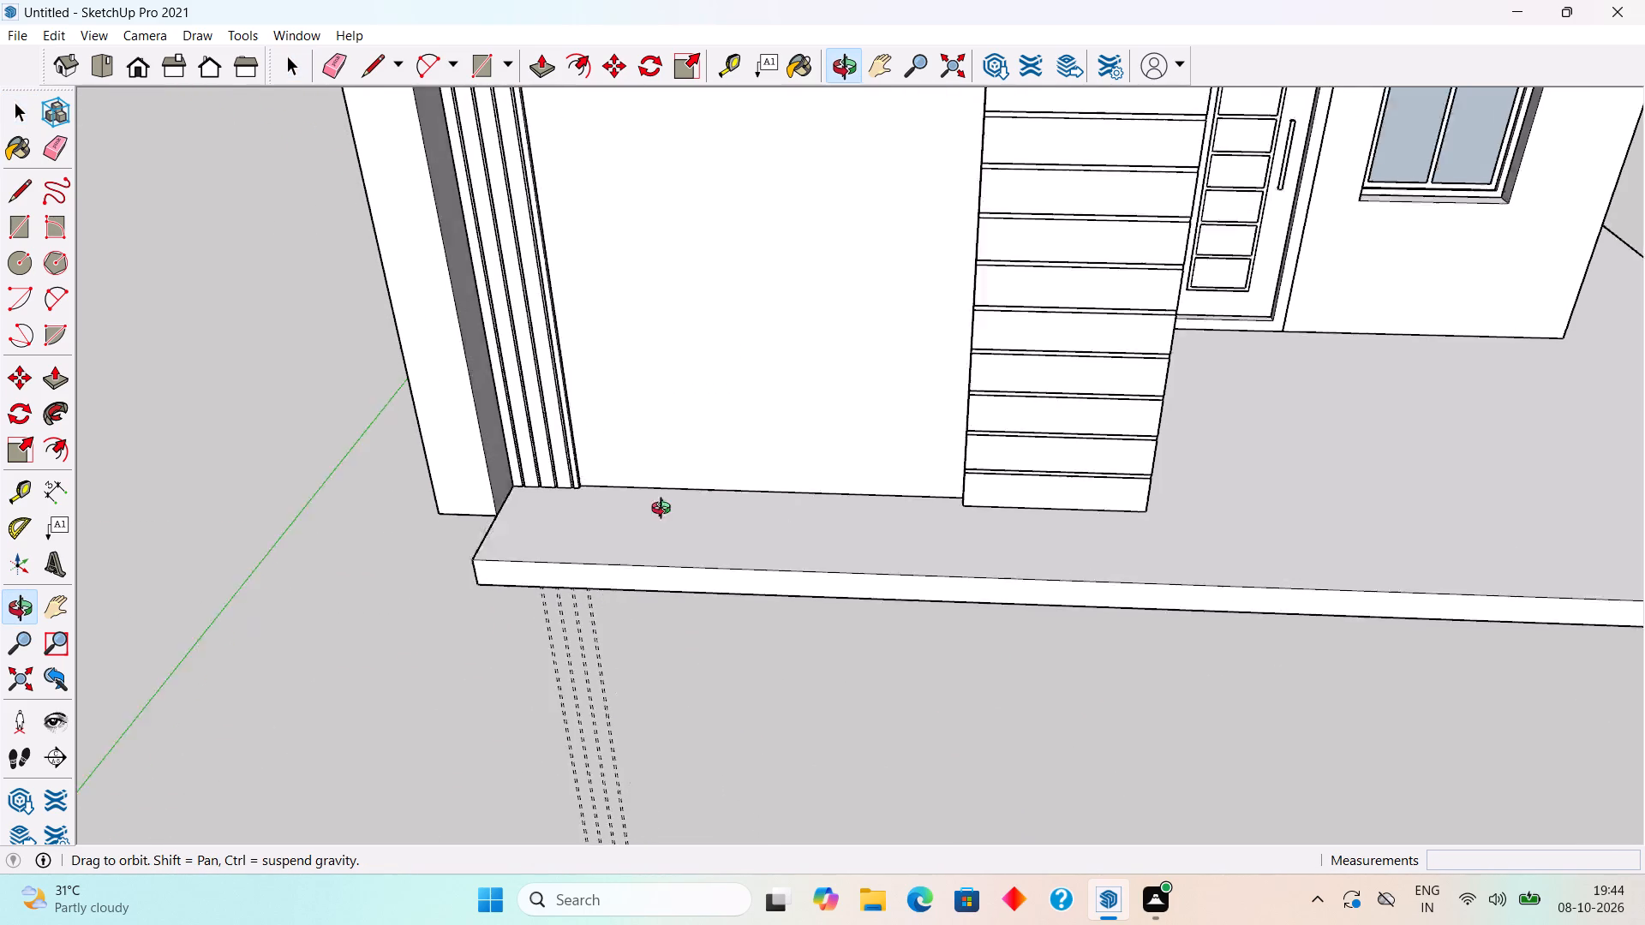
{"action": "middle_click_drag", "start_coordinate": [665, 510], "coordinate": [874, 699]}
{"action": "scroll", "coordinate": [874, 697], "scroll_direction": "down", "scroll_amount": 10}
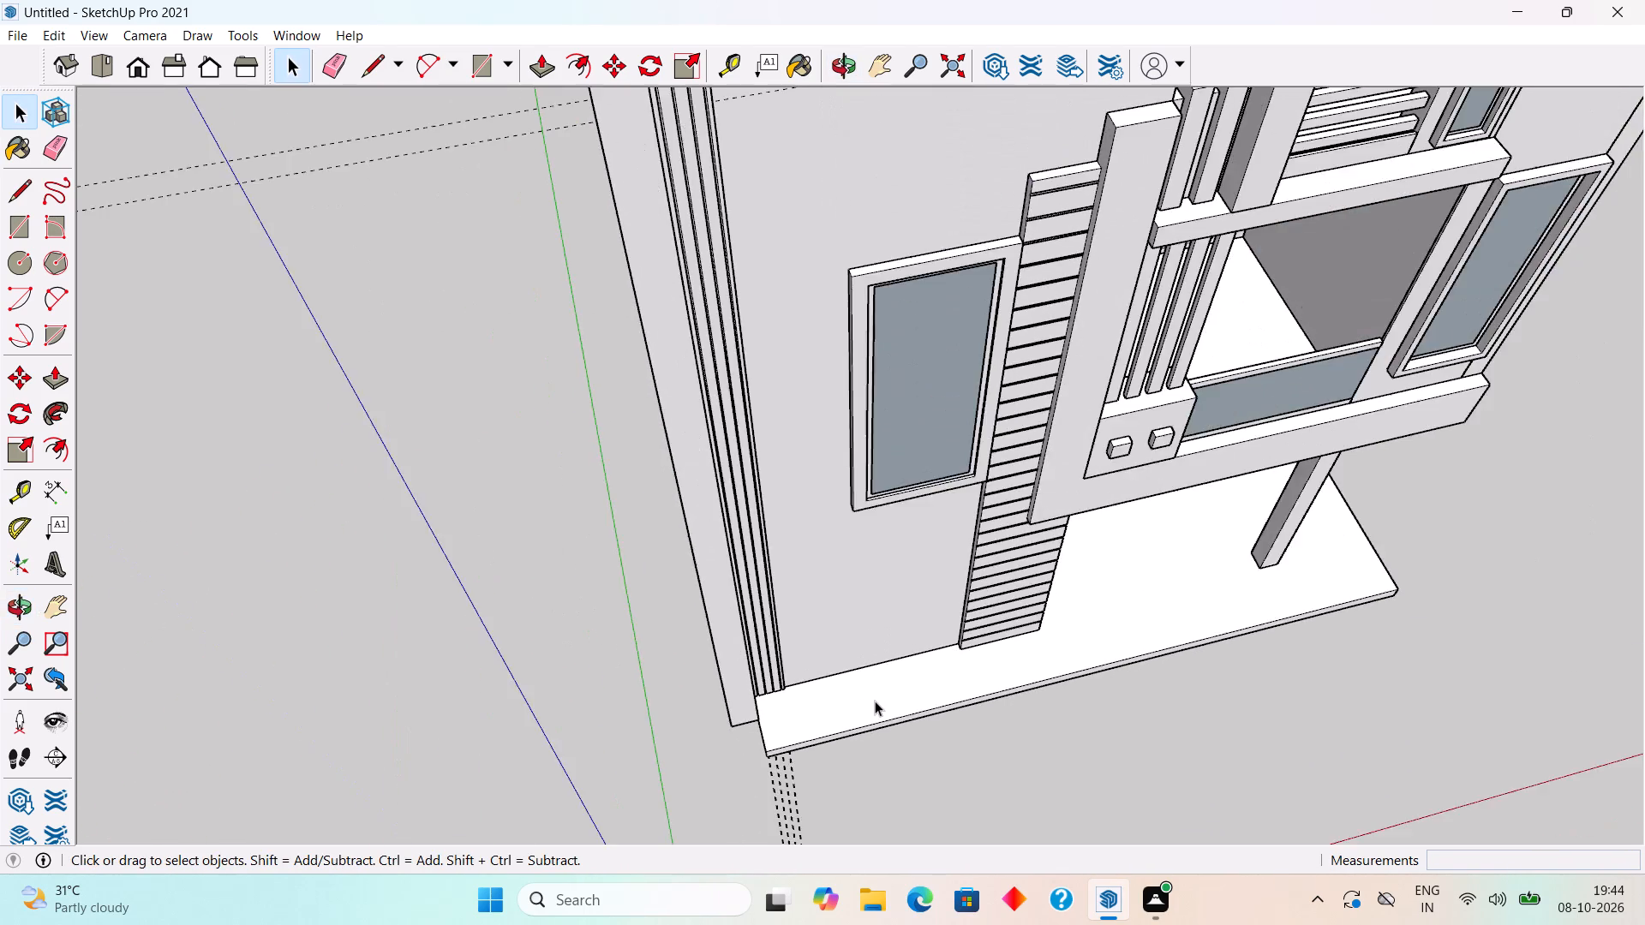
{"action": "scroll", "coordinate": [875, 701], "scroll_direction": "down", "scroll_amount": 3}
{"action": "middle_click_drag", "start_coordinate": [964, 772], "coordinate": [855, 497]}
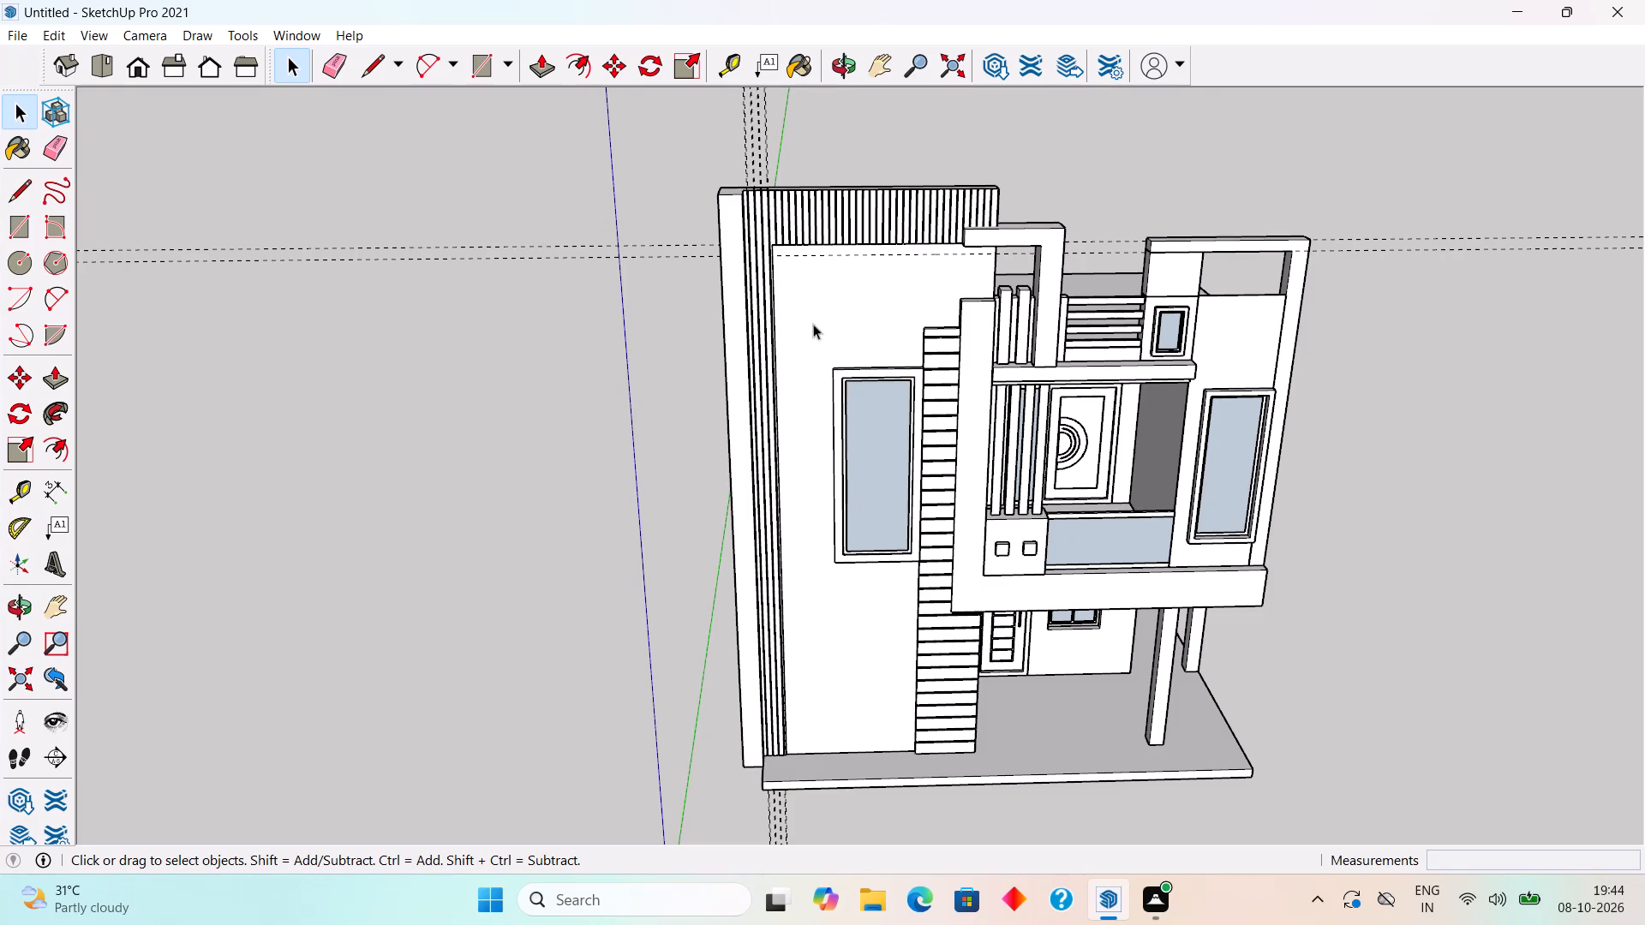
{"action": "middle_click_drag", "start_coordinate": [978, 248], "coordinate": [876, 328]}
{"action": "scroll", "coordinate": [804, 206], "scroll_direction": "up", "scroll_amount": 3}
{"action": "middle_click_drag", "start_coordinate": [787, 216], "coordinate": [795, 396]}
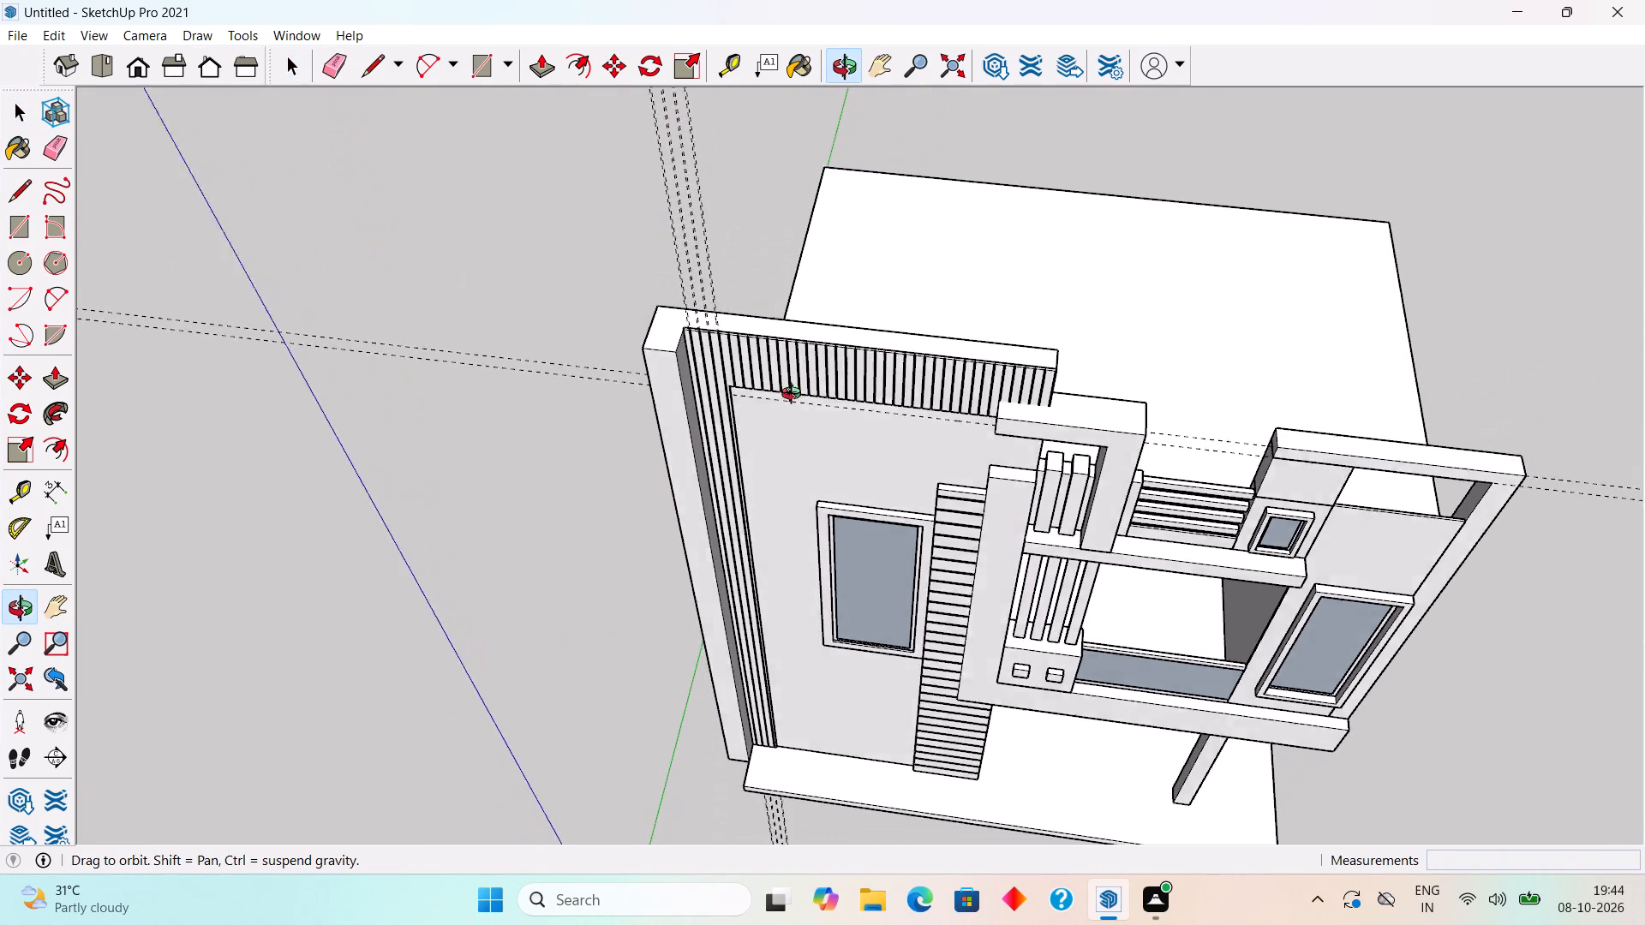
{"action": "middle_click_drag", "start_coordinate": [795, 396], "coordinate": [793, 399]}
Inside the tall wall's group, draw a 1' line across its top face from the border's inner corner to the outer edge.
{"action": "scroll", "coordinate": [692, 325], "scroll_direction": "up", "scroll_amount": 5}
{"action": "scroll", "coordinate": [646, 379], "scroll_direction": "up", "scroll_amount": 4}
{"action": "triple_click", "coordinate": [658, 361]}
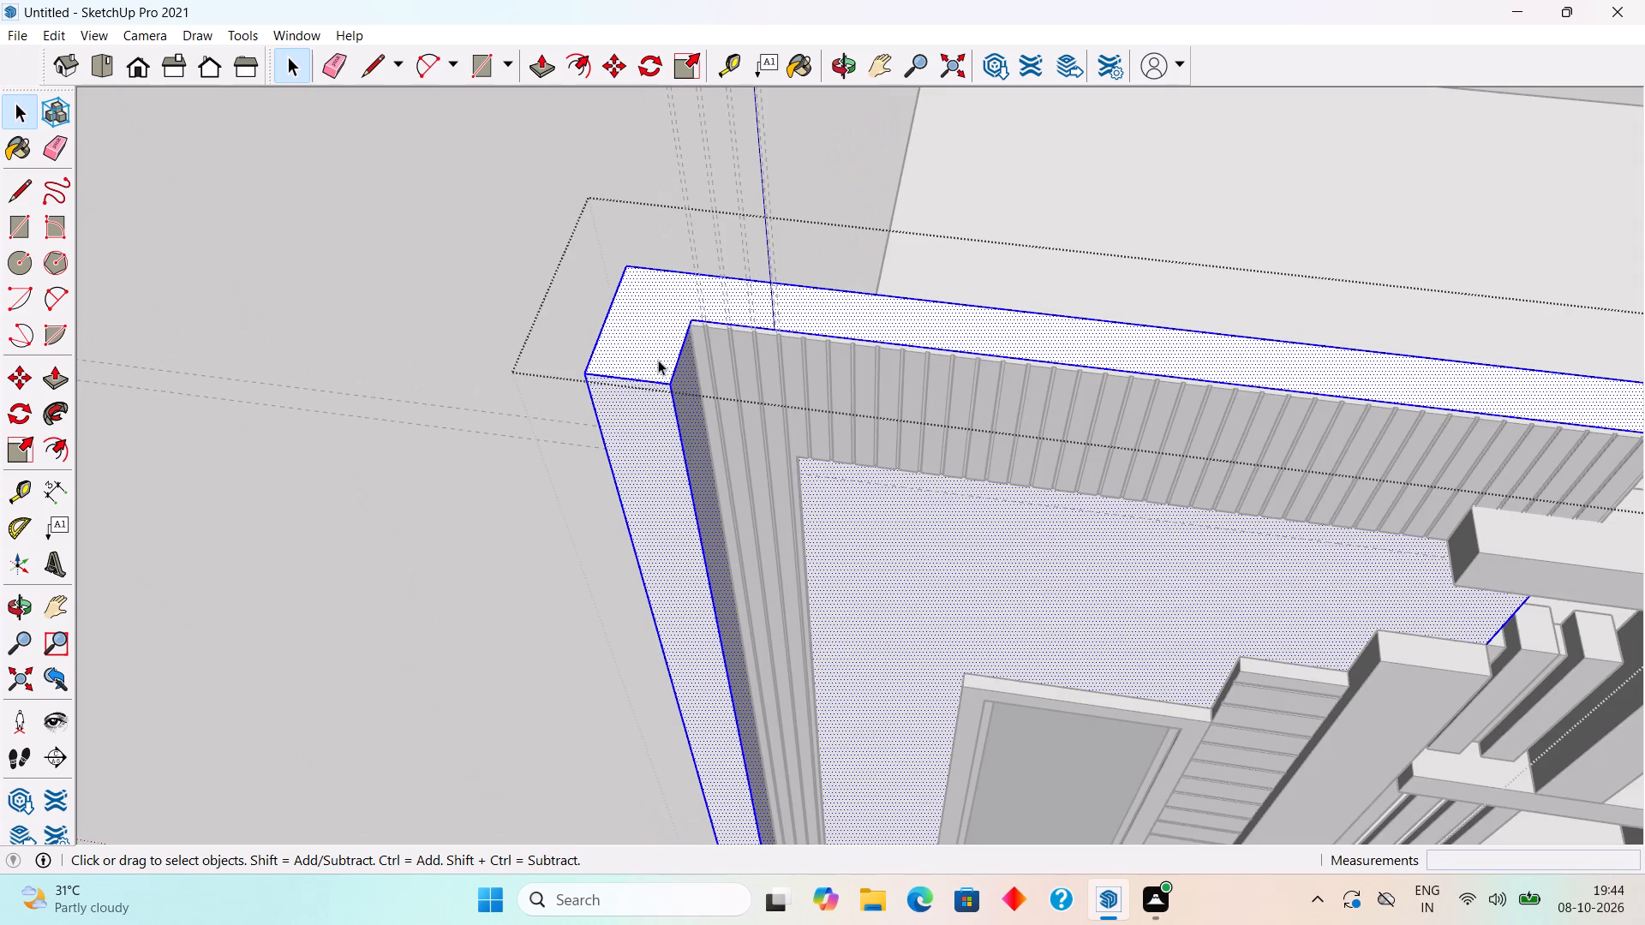
{"action": "scroll", "coordinate": [740, 281], "scroll_direction": "up", "scroll_amount": 6}
{"action": "key", "text": "l"}
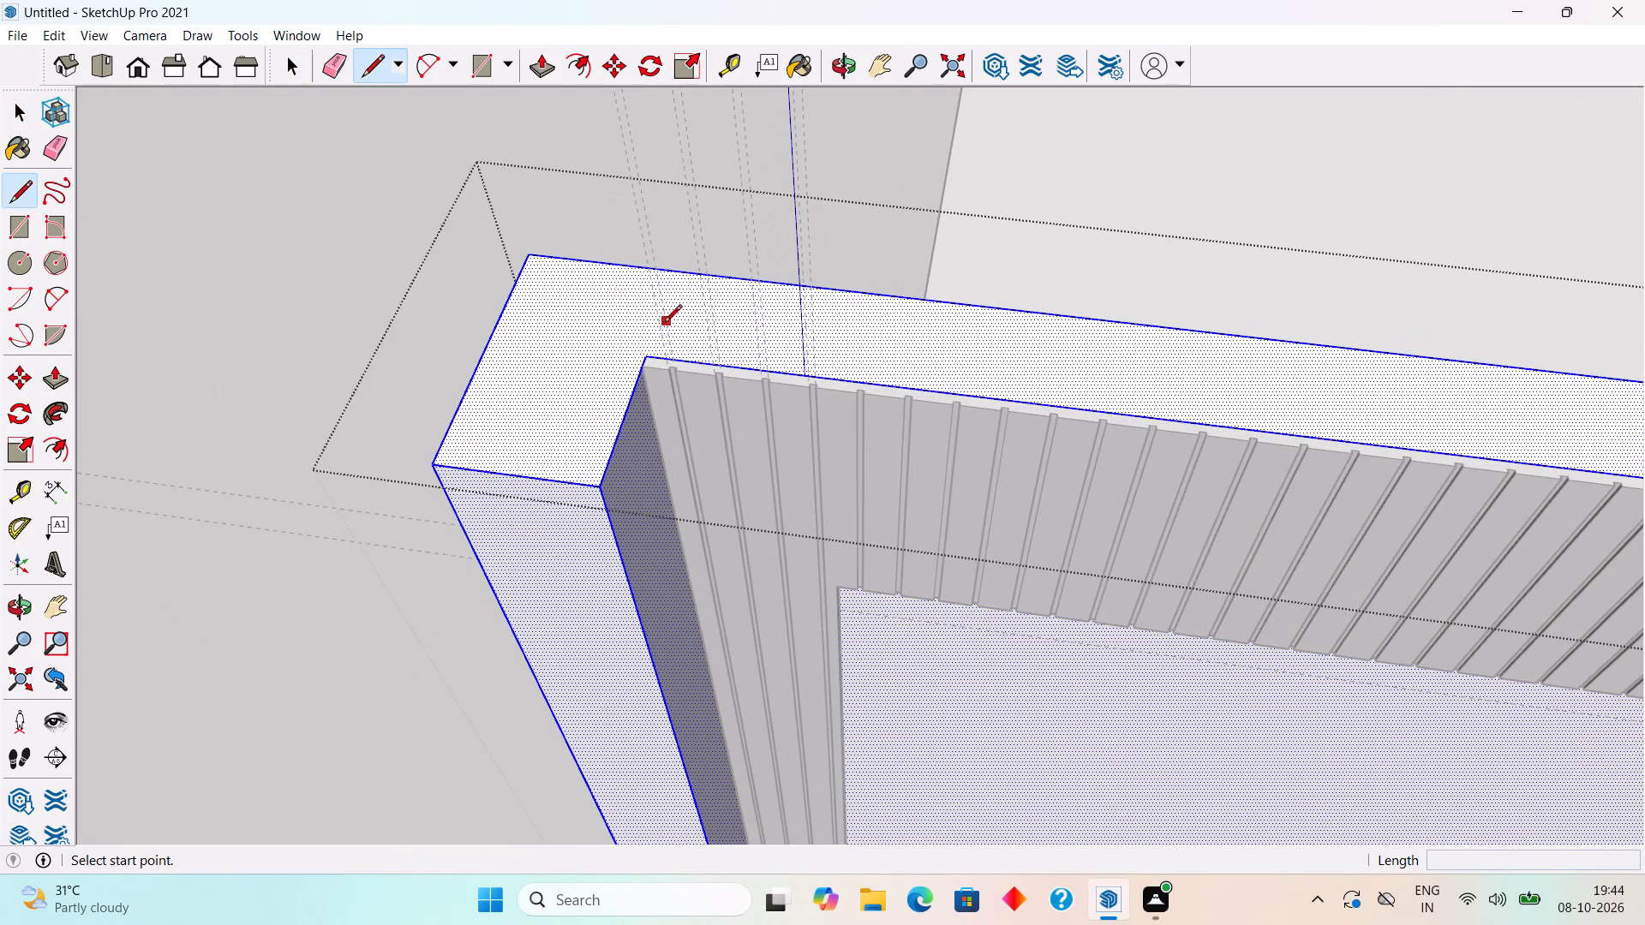
{"action": "left_click", "coordinate": [655, 355]}
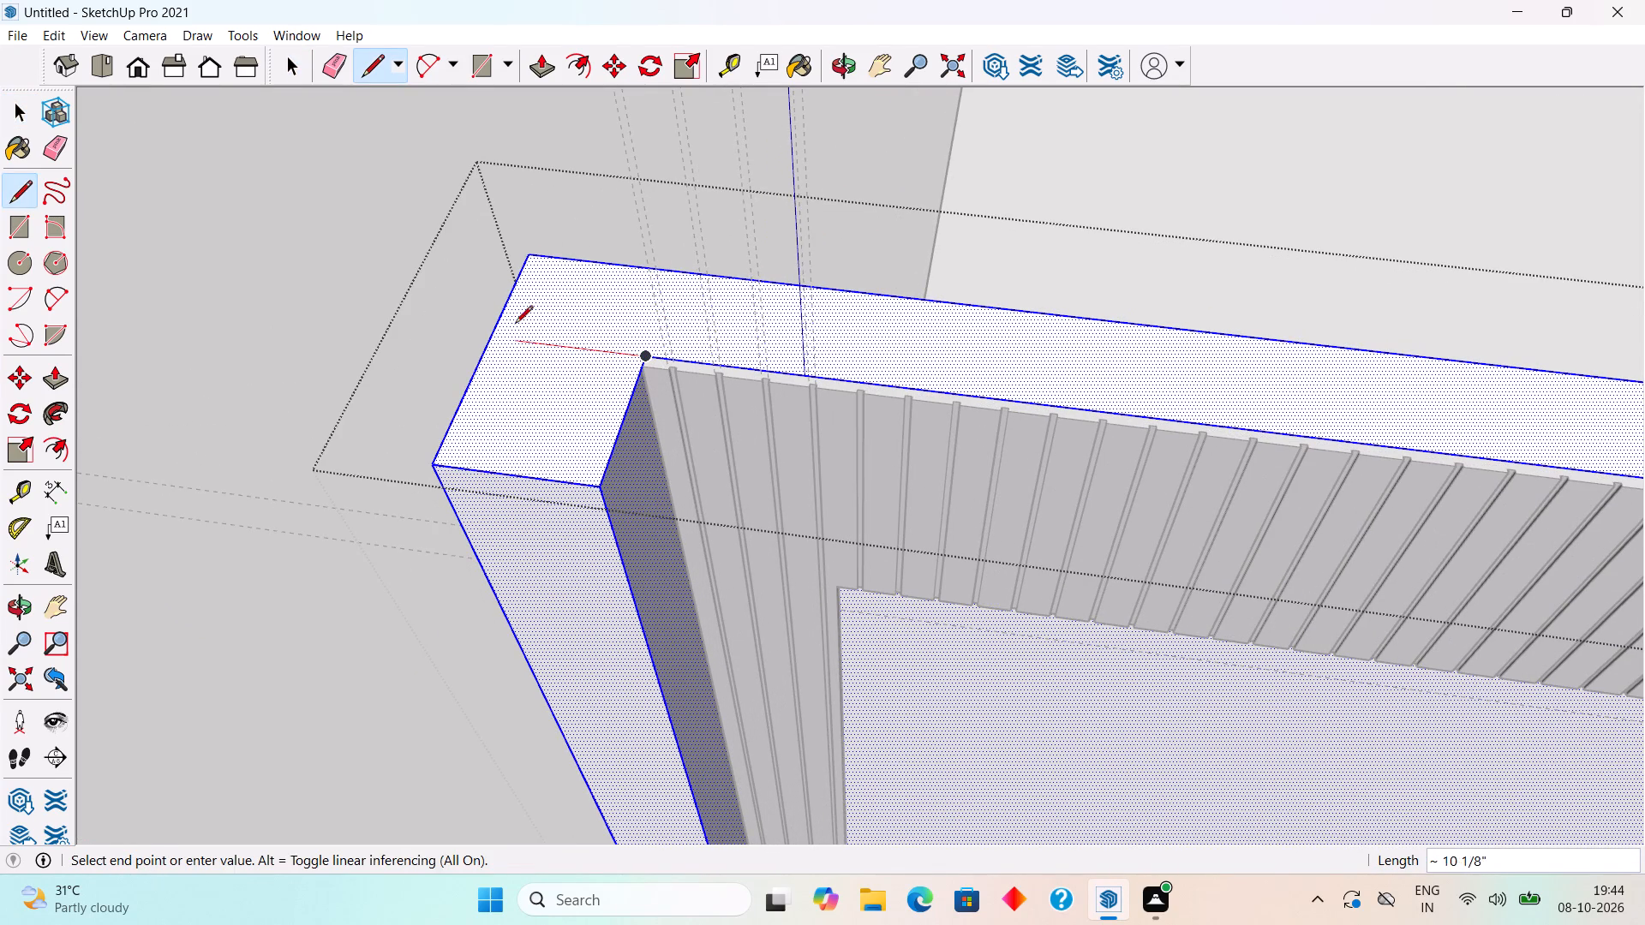
{"action": "left_click", "coordinate": [500, 331]}
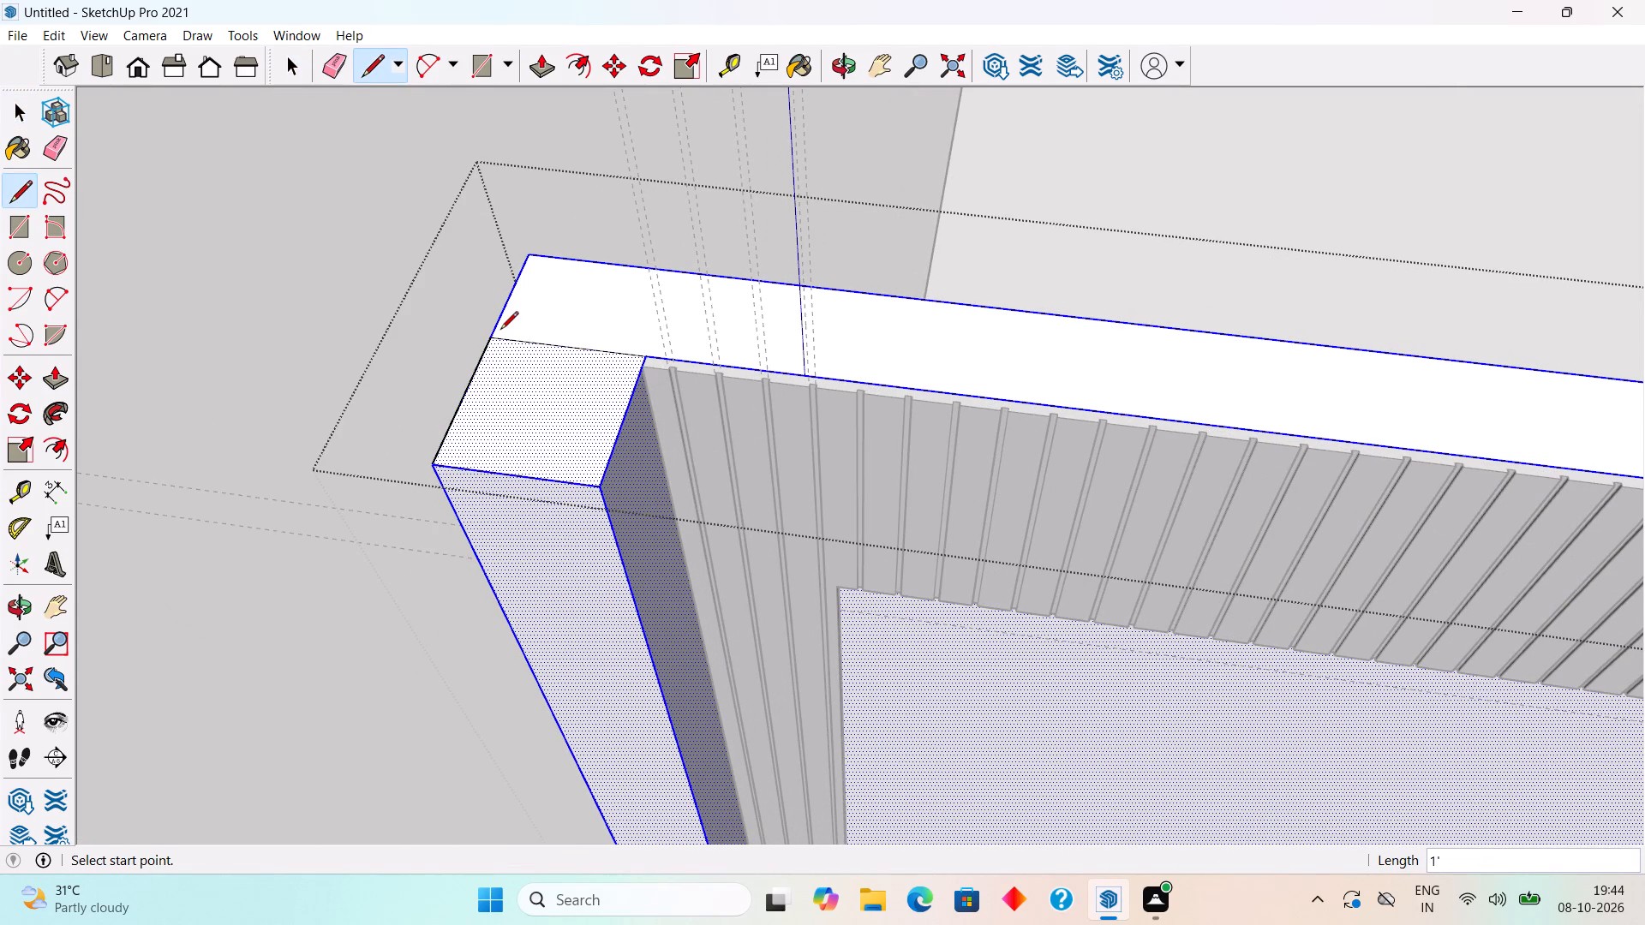
{"action": "key", "text": "space"}
Pull the top face of the projecting outer strip up 1' above the wall top.
{"action": "key", "text": "p"}
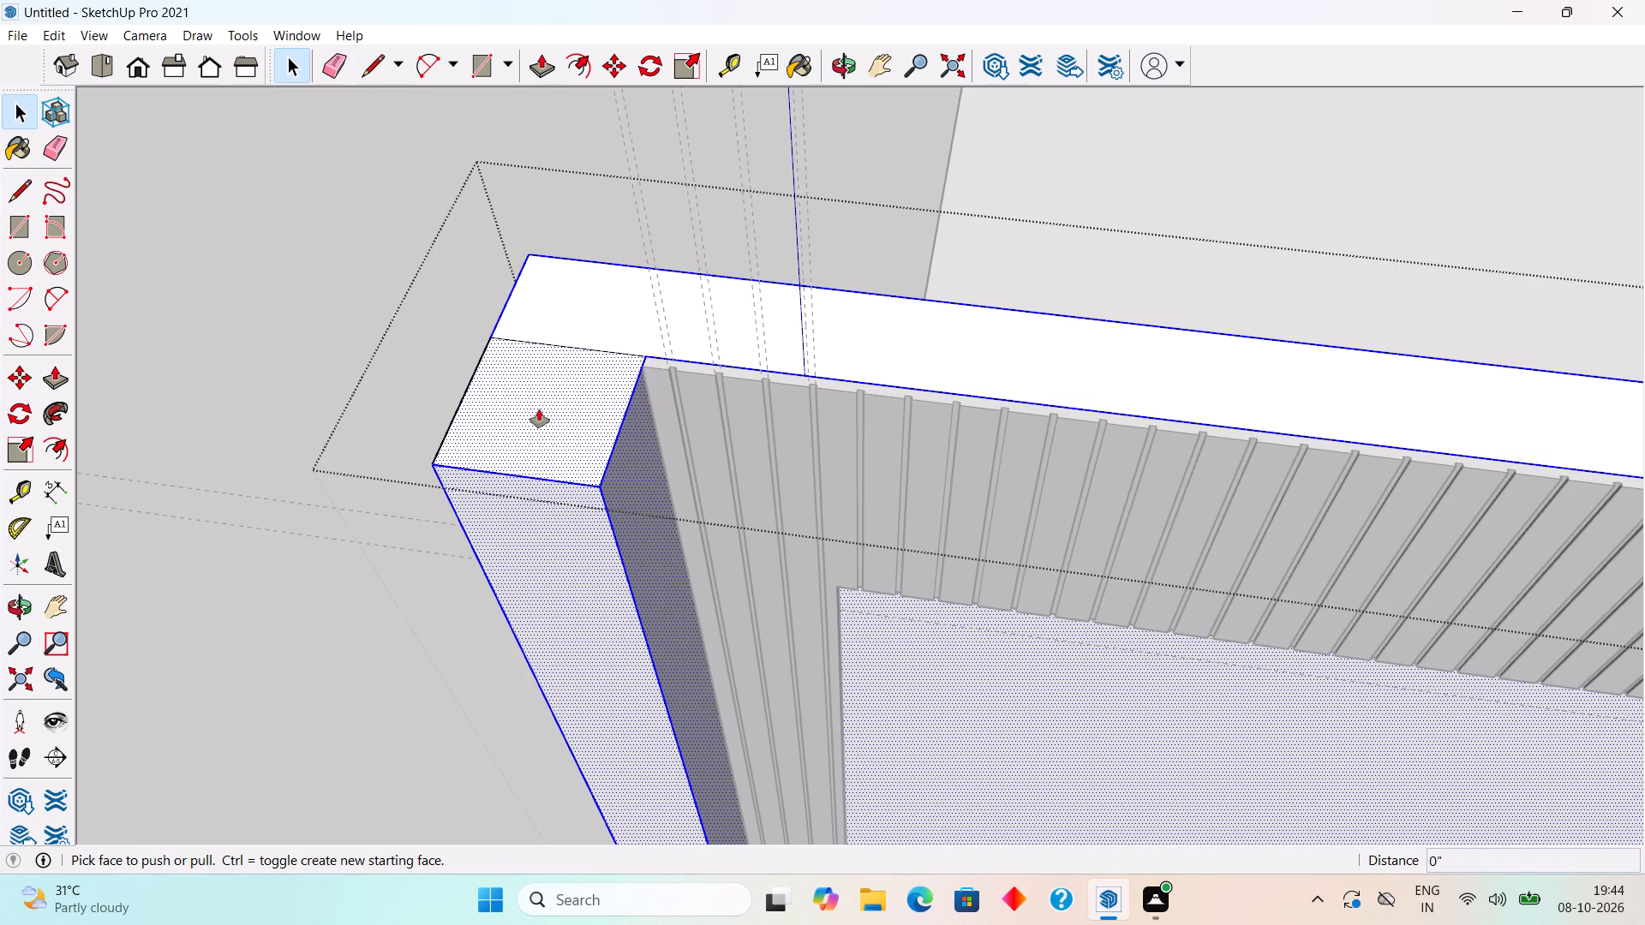
{"action": "left_click", "coordinate": [539, 409]}
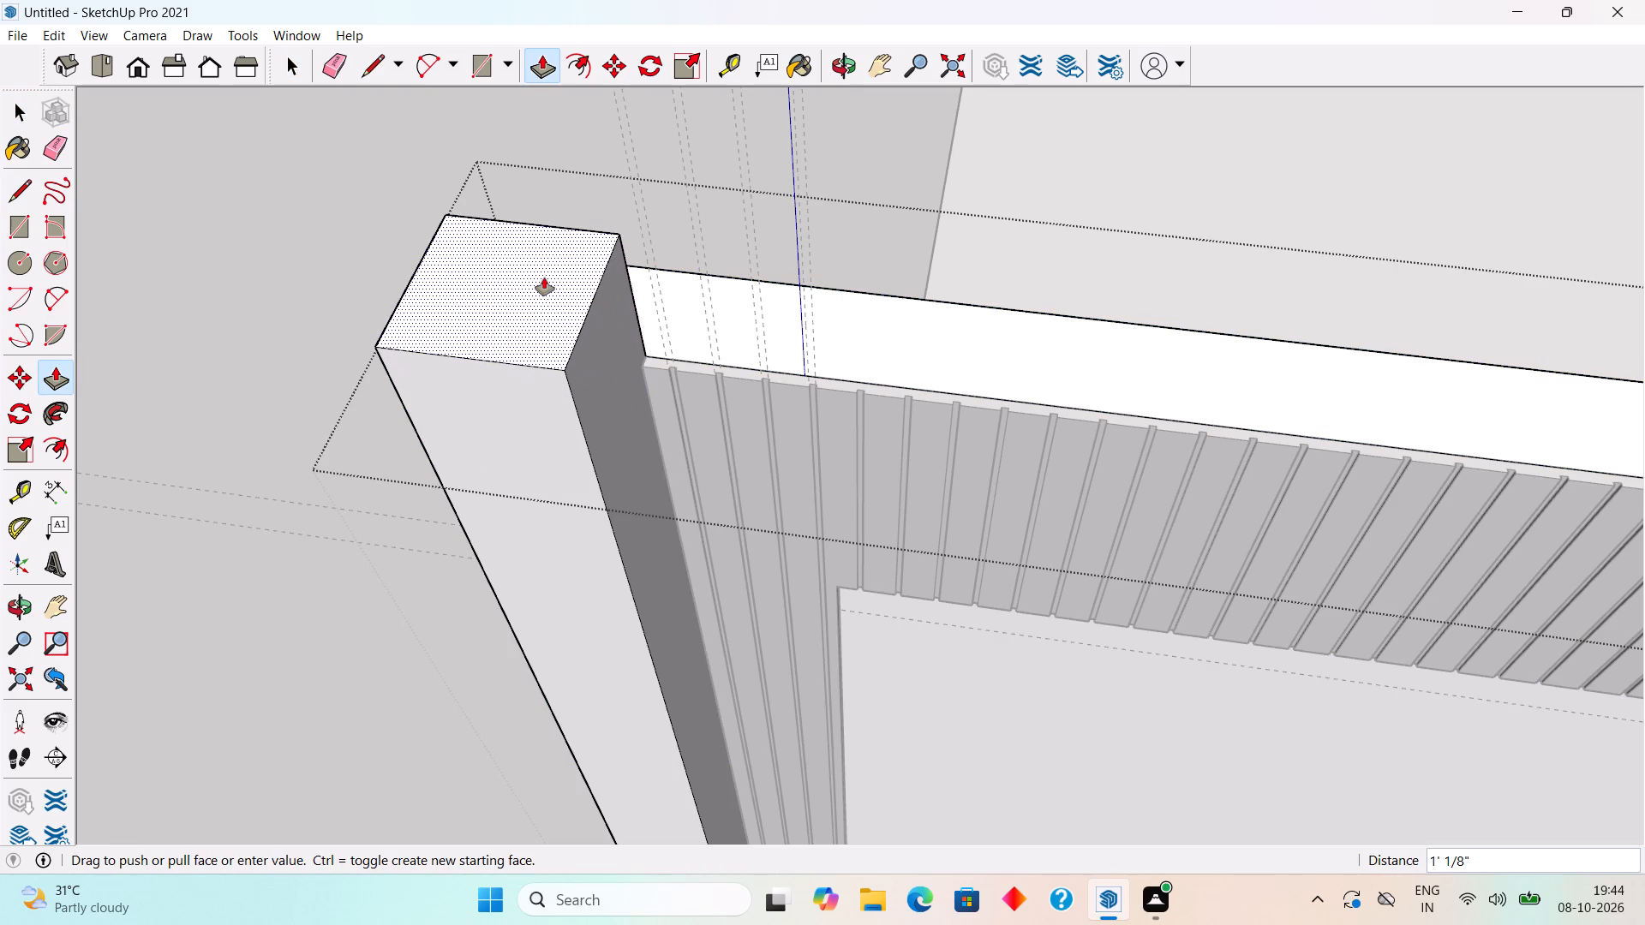
{"action": "type", "text": "1'"}
{"action": "key", "text": "Return"}
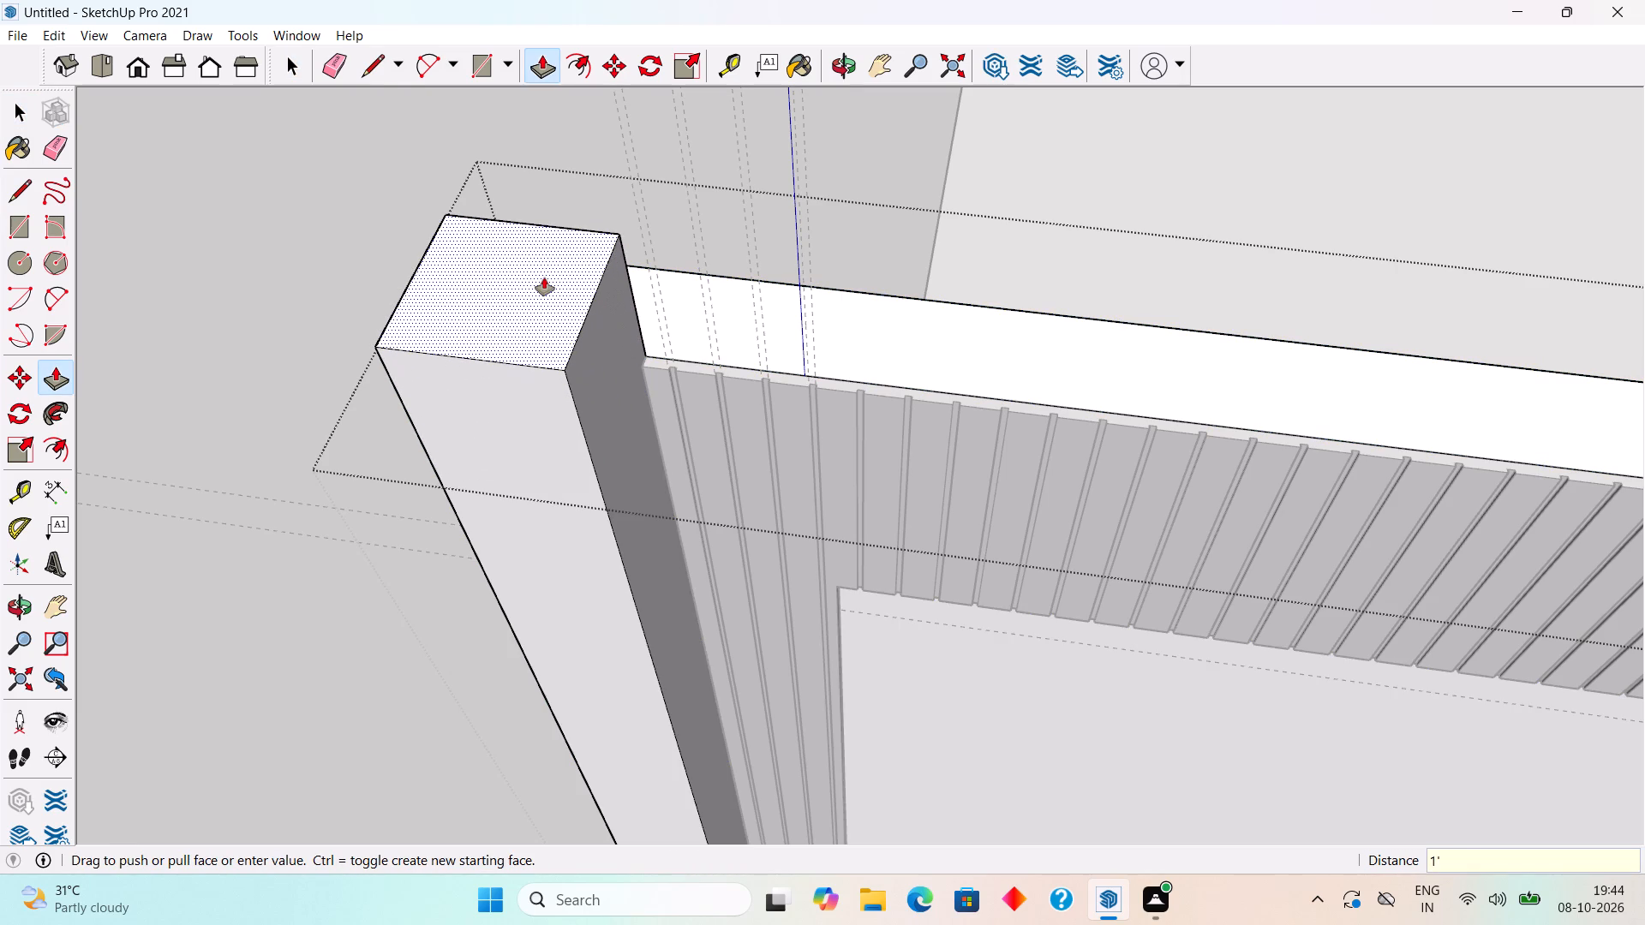
{"action": "key", "text": "space"}
Draw a 1' line across the raised strip's inner side face at the level of the wall top.
{"action": "scroll", "coordinate": [641, 346], "scroll_direction": "up", "scroll_amount": 4}
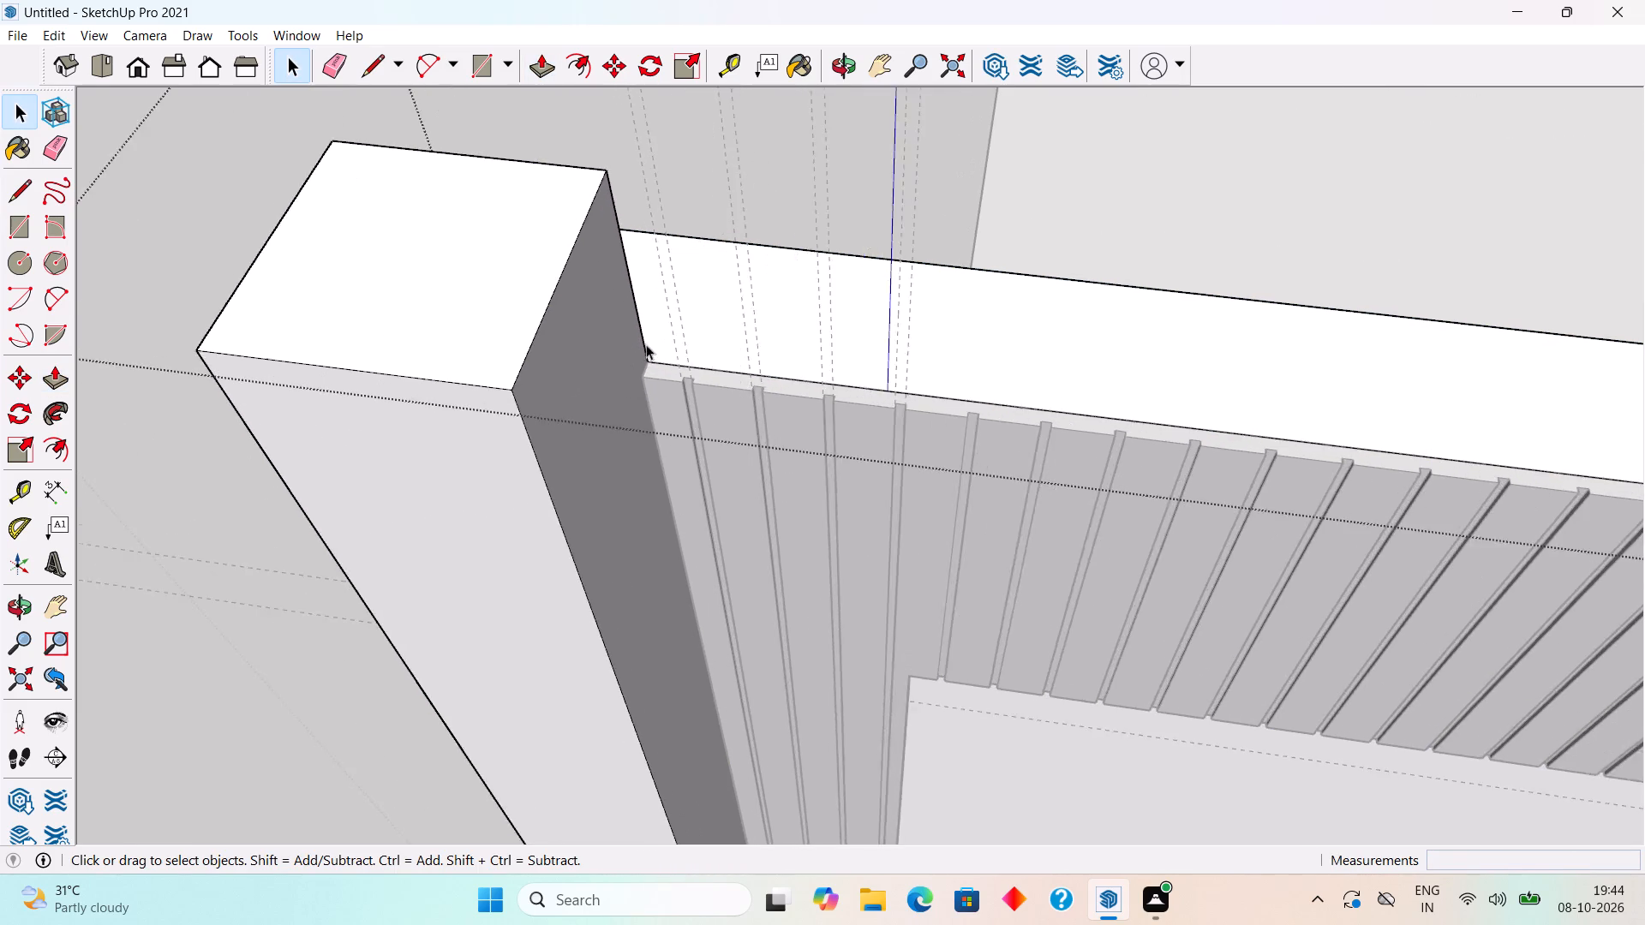
{"action": "scroll", "coordinate": [654, 349], "scroll_direction": "down", "scroll_amount": 1}
{"action": "scroll", "coordinate": [656, 349], "scroll_direction": "up", "scroll_amount": 3}
{"action": "key", "text": "l"}
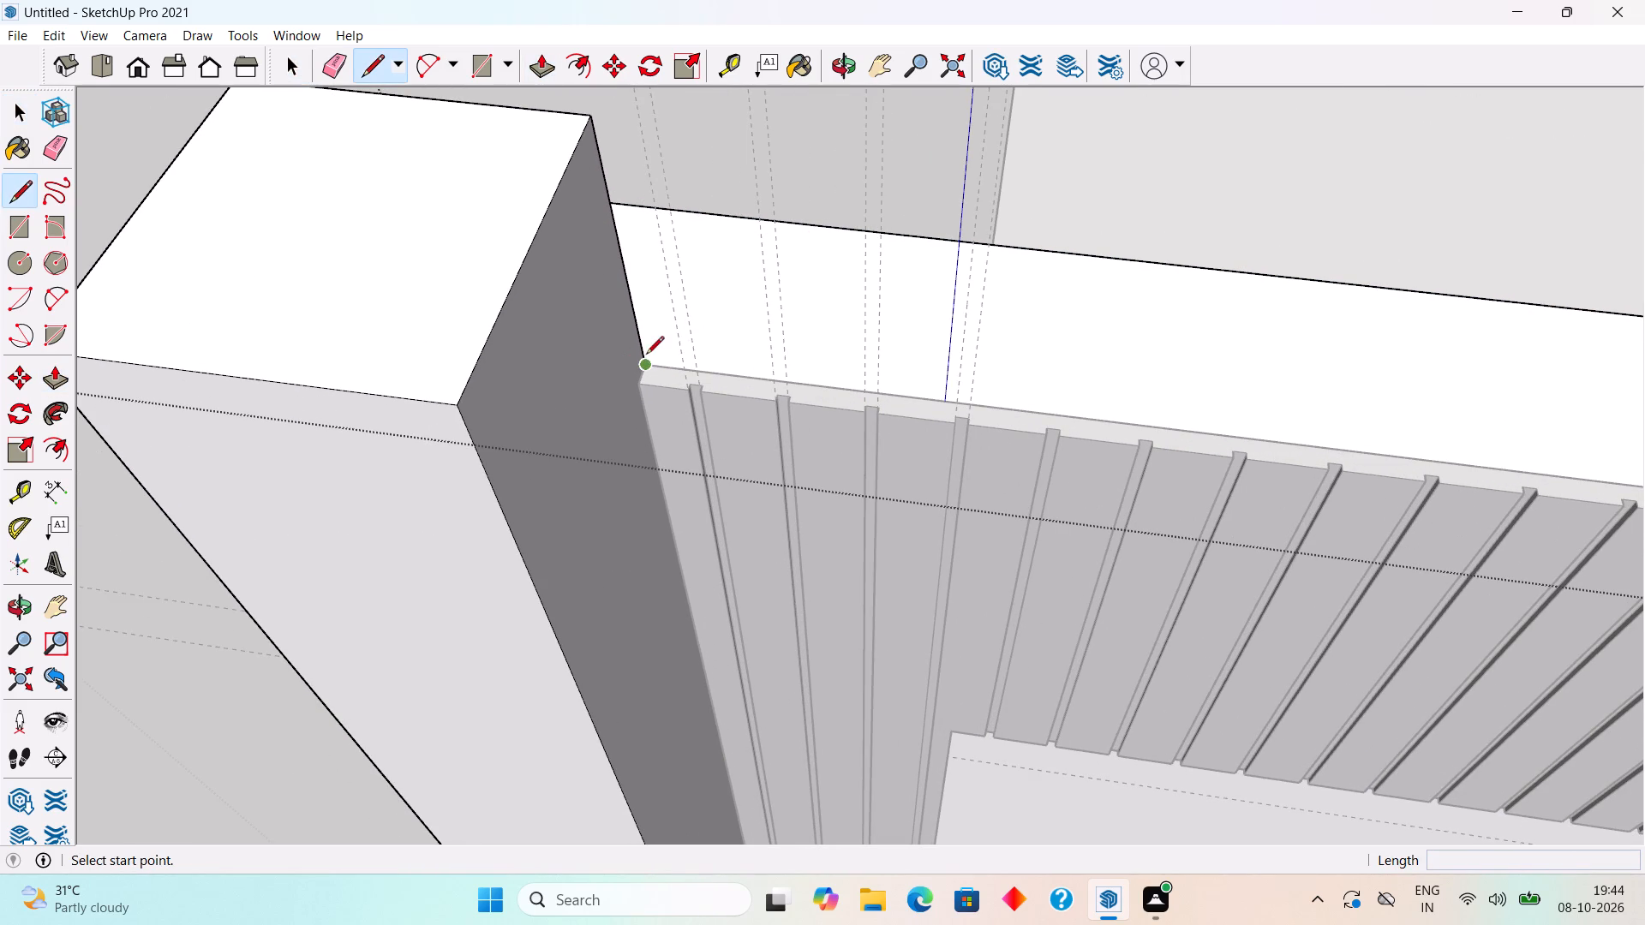
{"action": "left_click", "coordinate": [649, 366]}
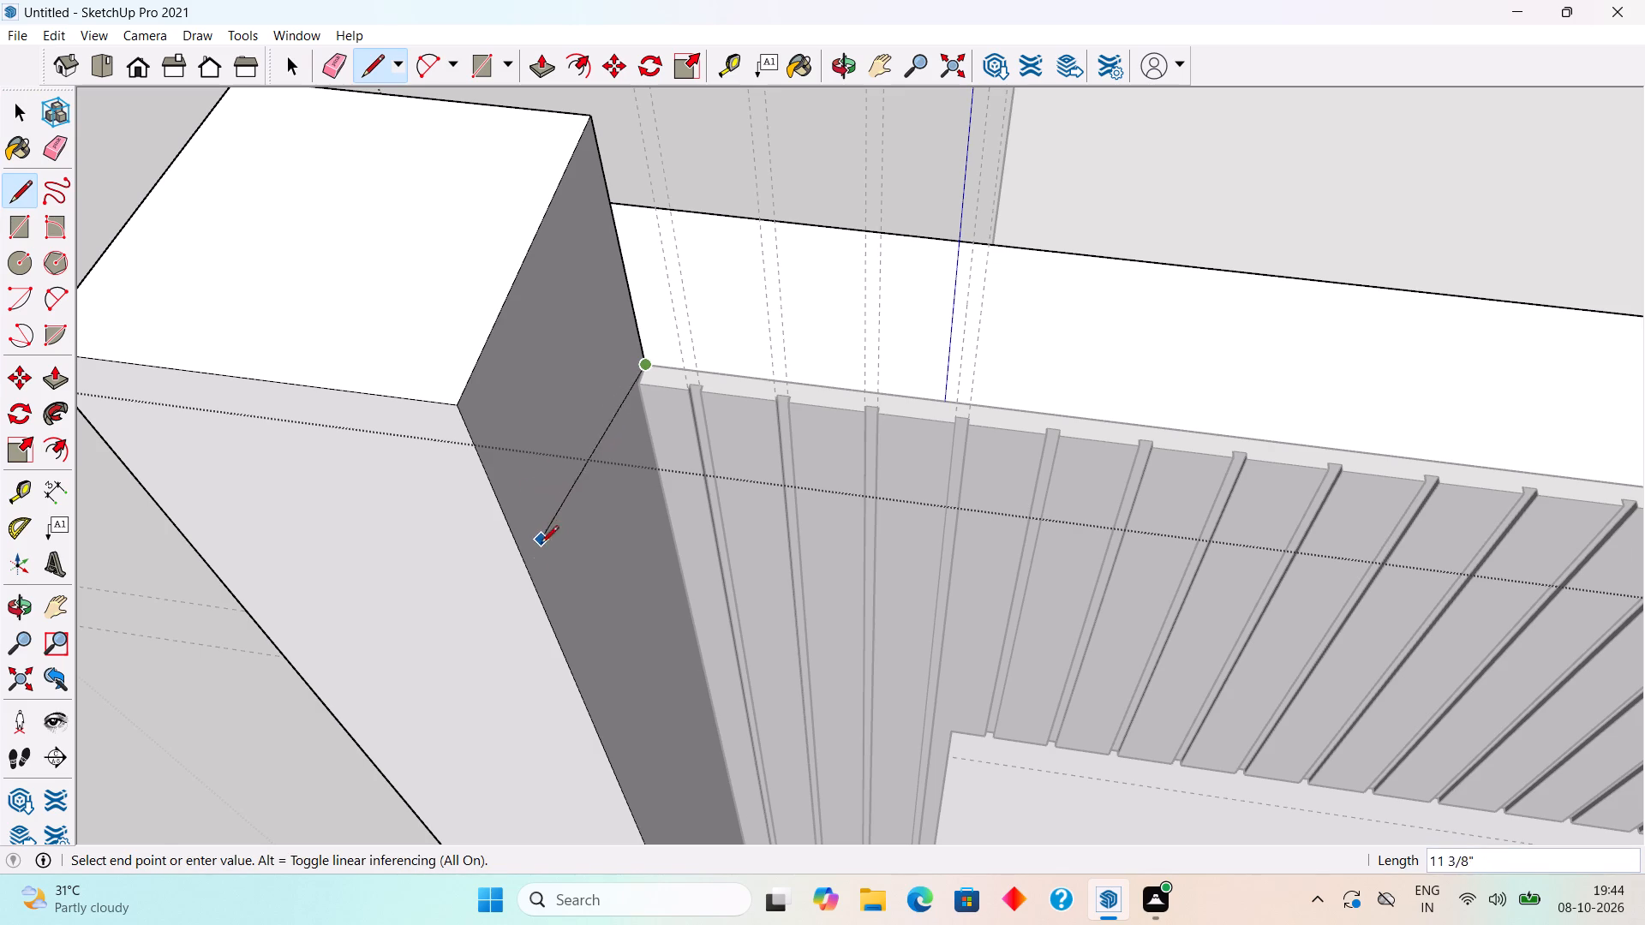
{"action": "left_click", "coordinate": [552, 624]}
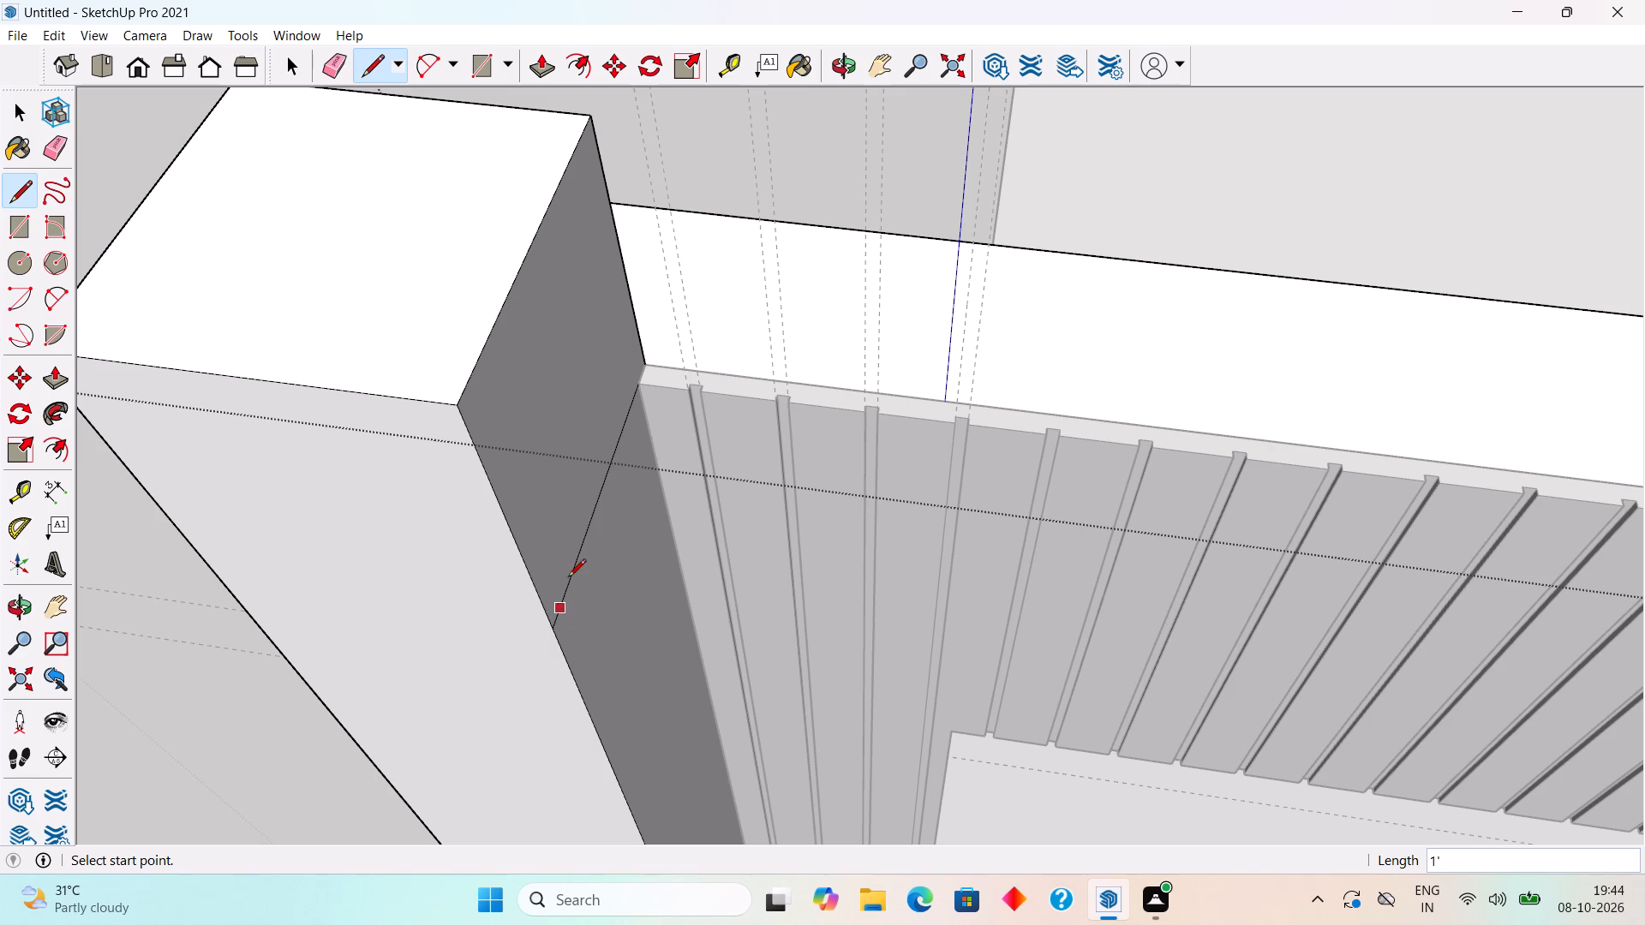
{"action": "key", "text": "space"}
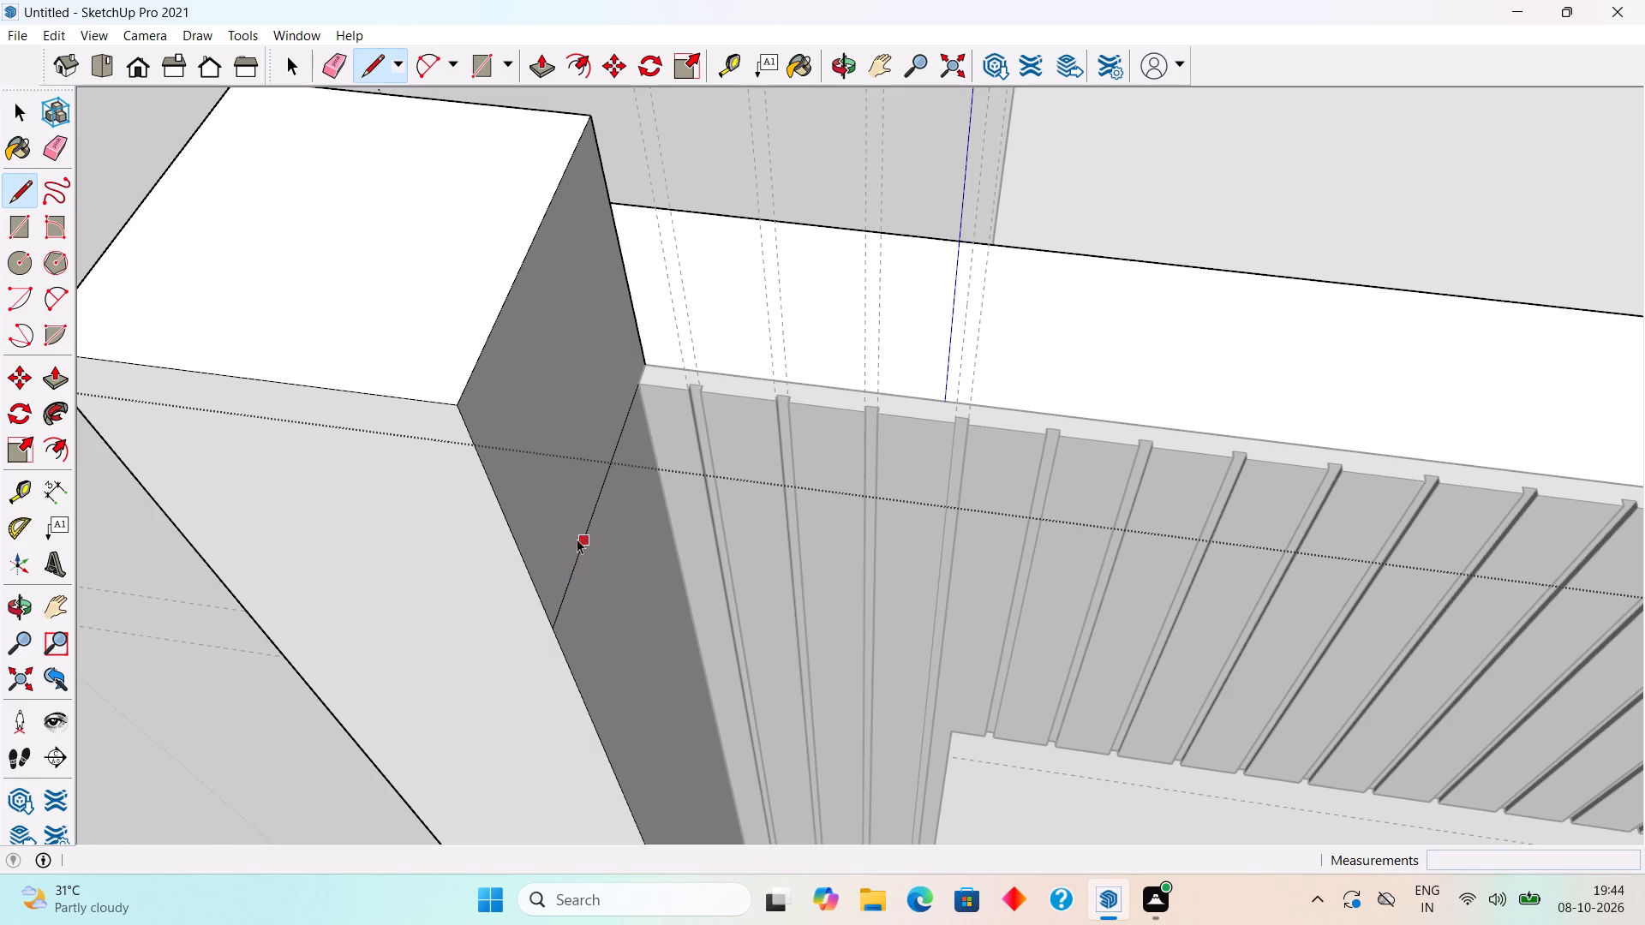
Pull the raised strip's upper inner side face 11' along the grooved band to the wall's far end.
{"action": "left_click", "coordinate": [562, 533]}
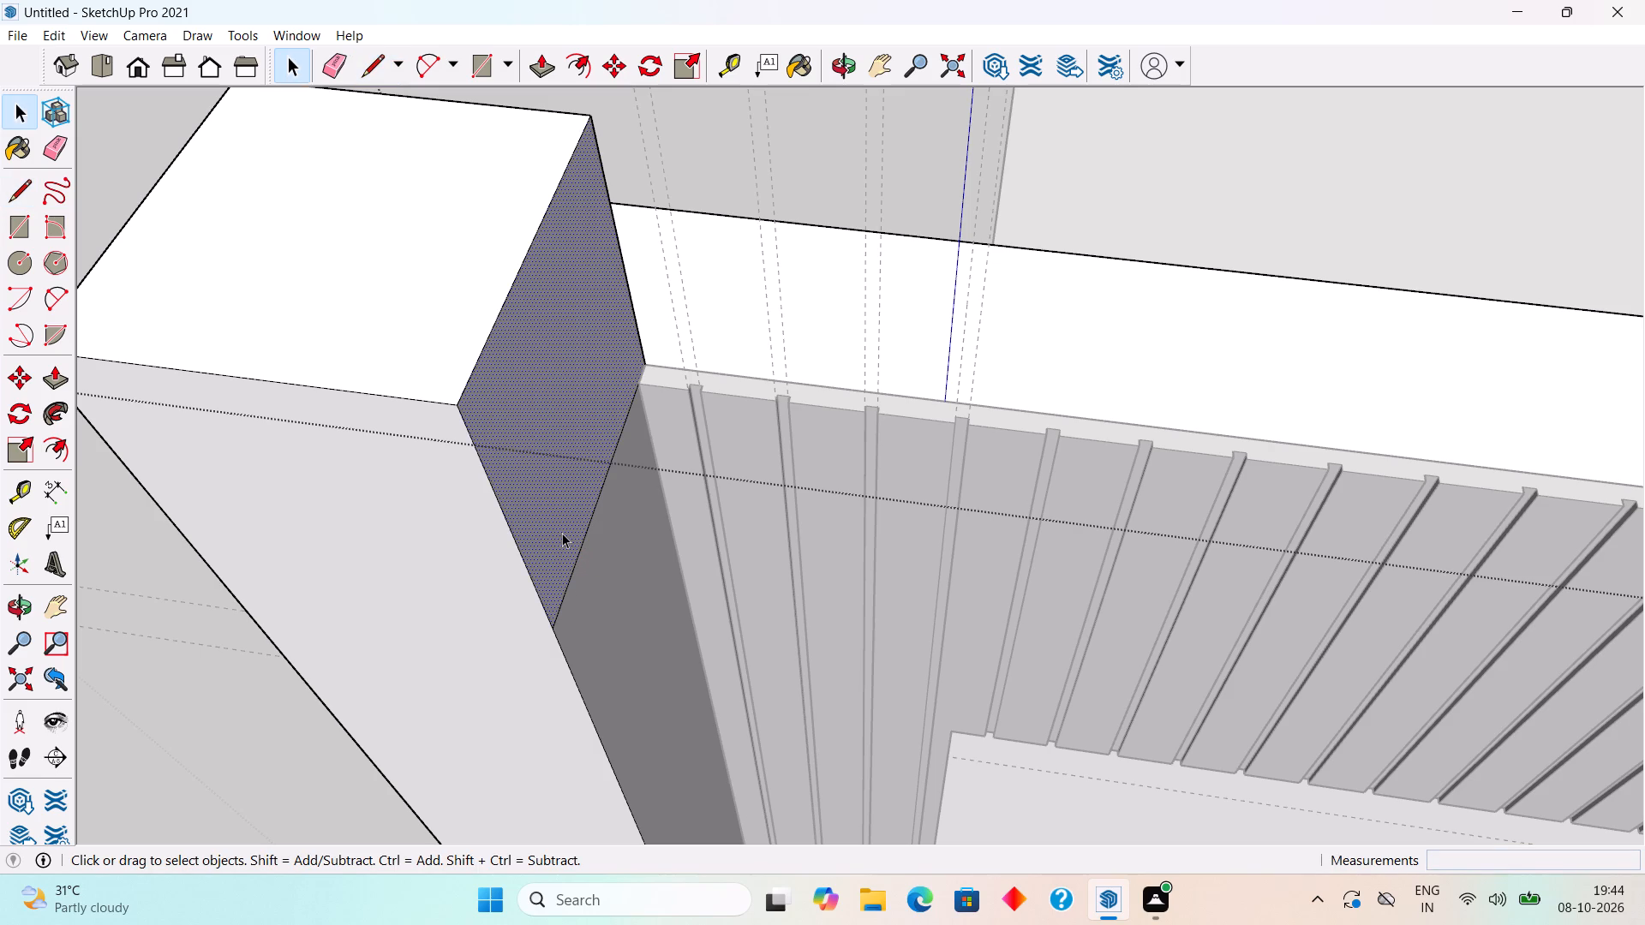
{"action": "key", "text": "p"}
{"action": "left_click", "coordinate": [562, 533]}
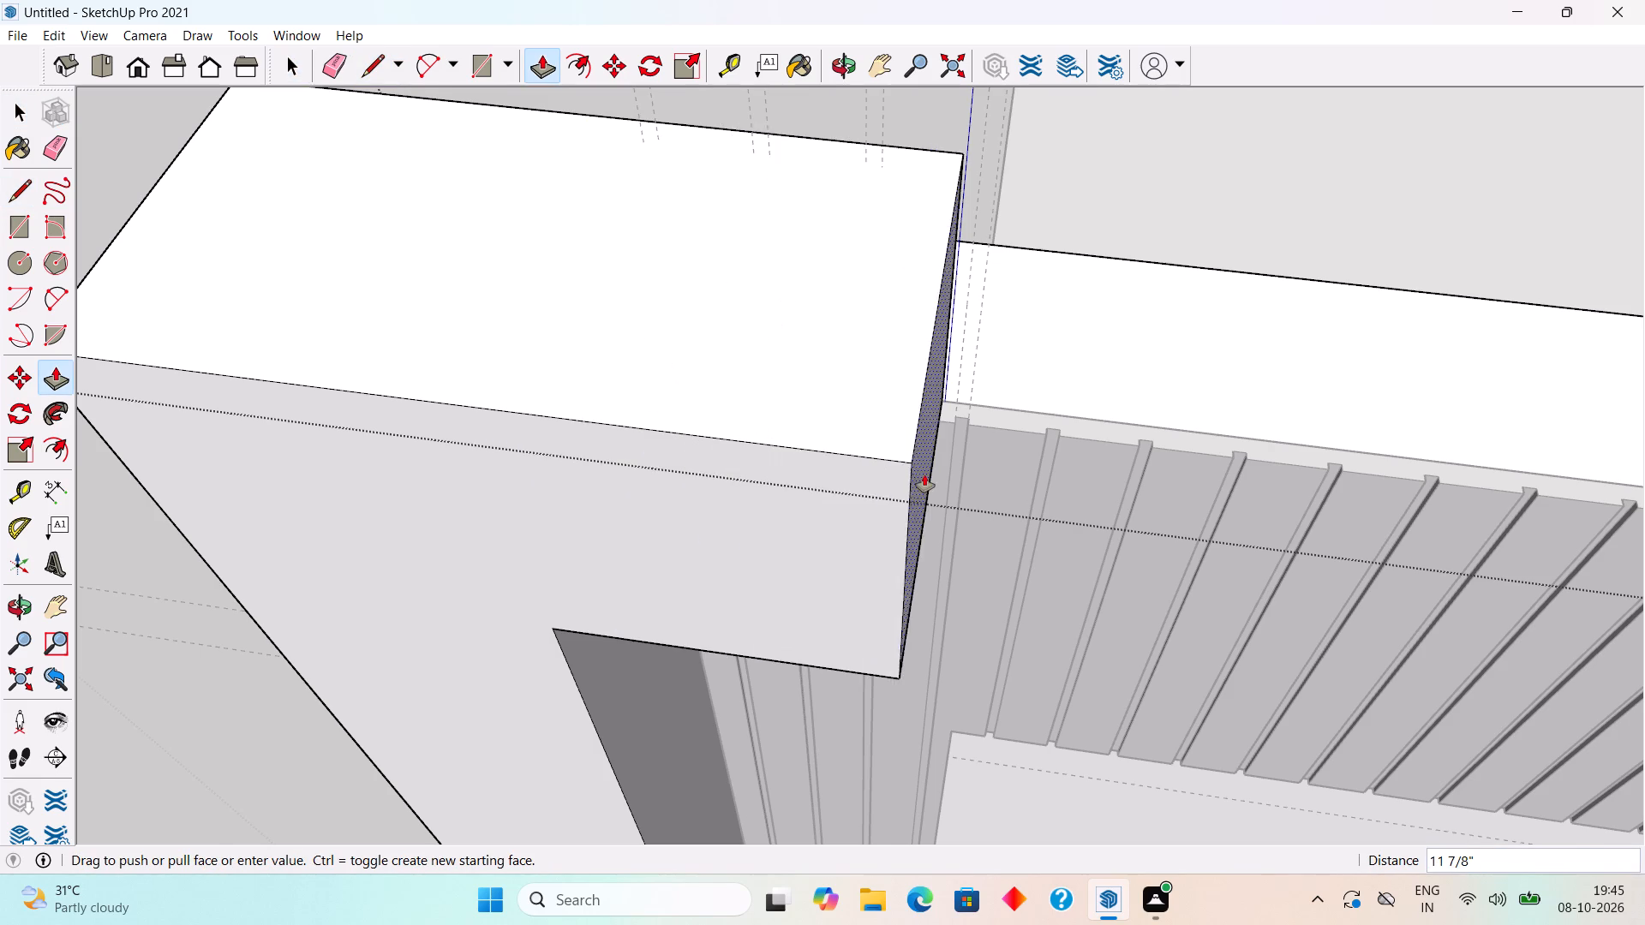
{"action": "scroll", "coordinate": [924, 474], "scroll_direction": "down", "scroll_amount": 18}
{"action": "scroll", "coordinate": [942, 478], "scroll_direction": "down", "scroll_amount": 3}
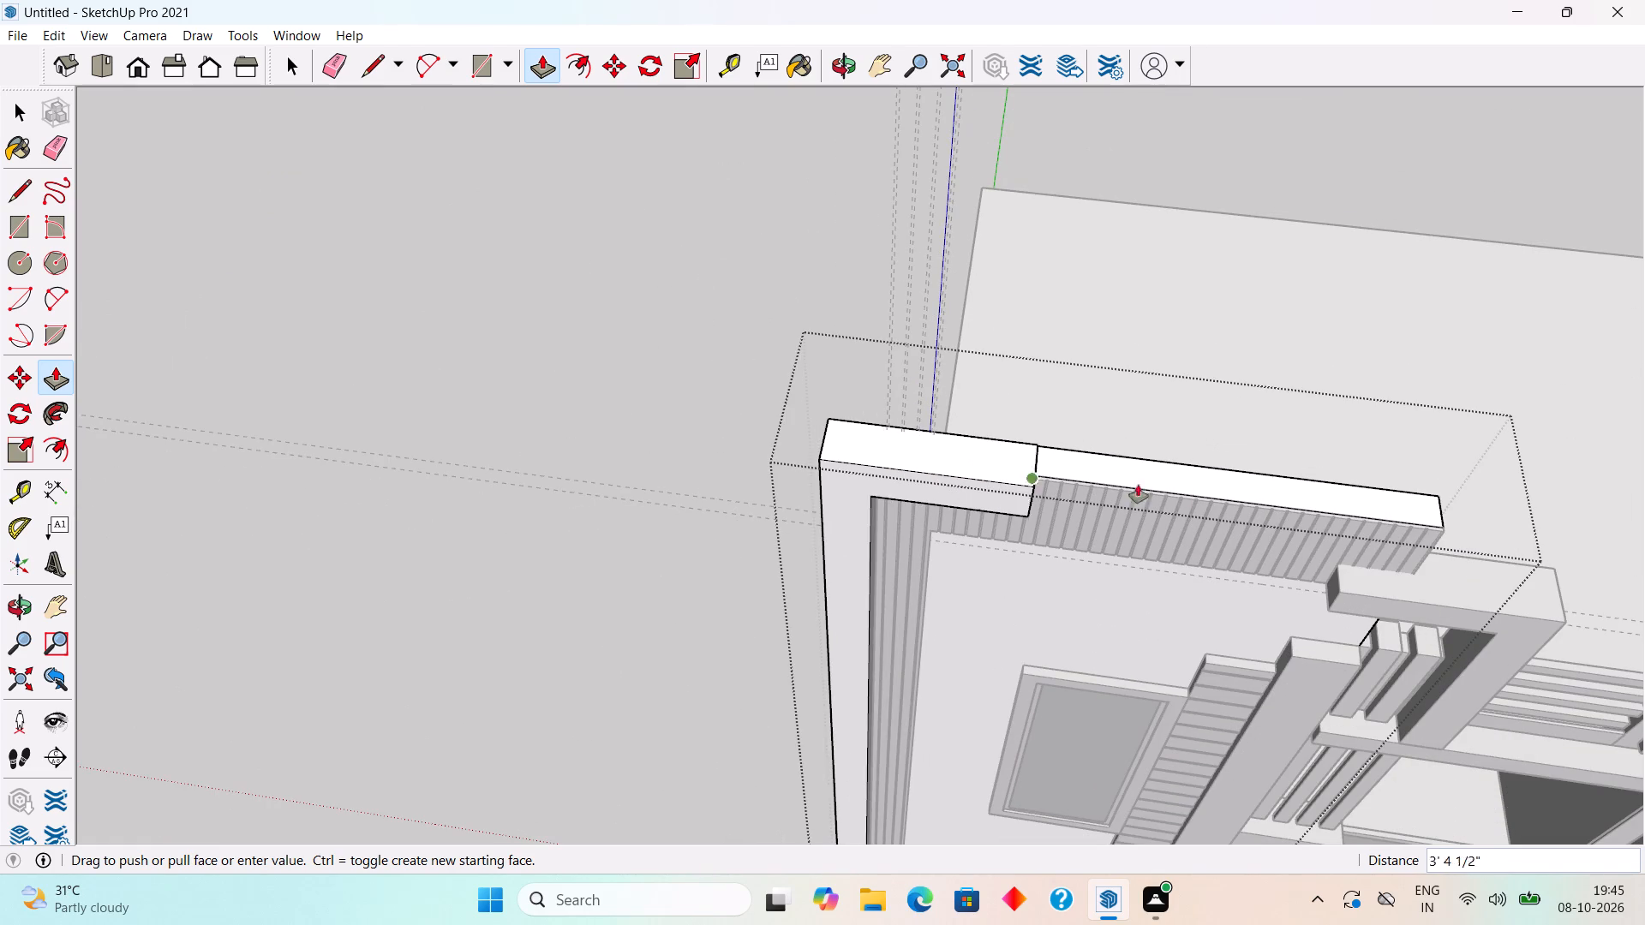
{"action": "middle_click_drag", "start_coordinate": [1387, 533], "coordinate": [908, 482]}
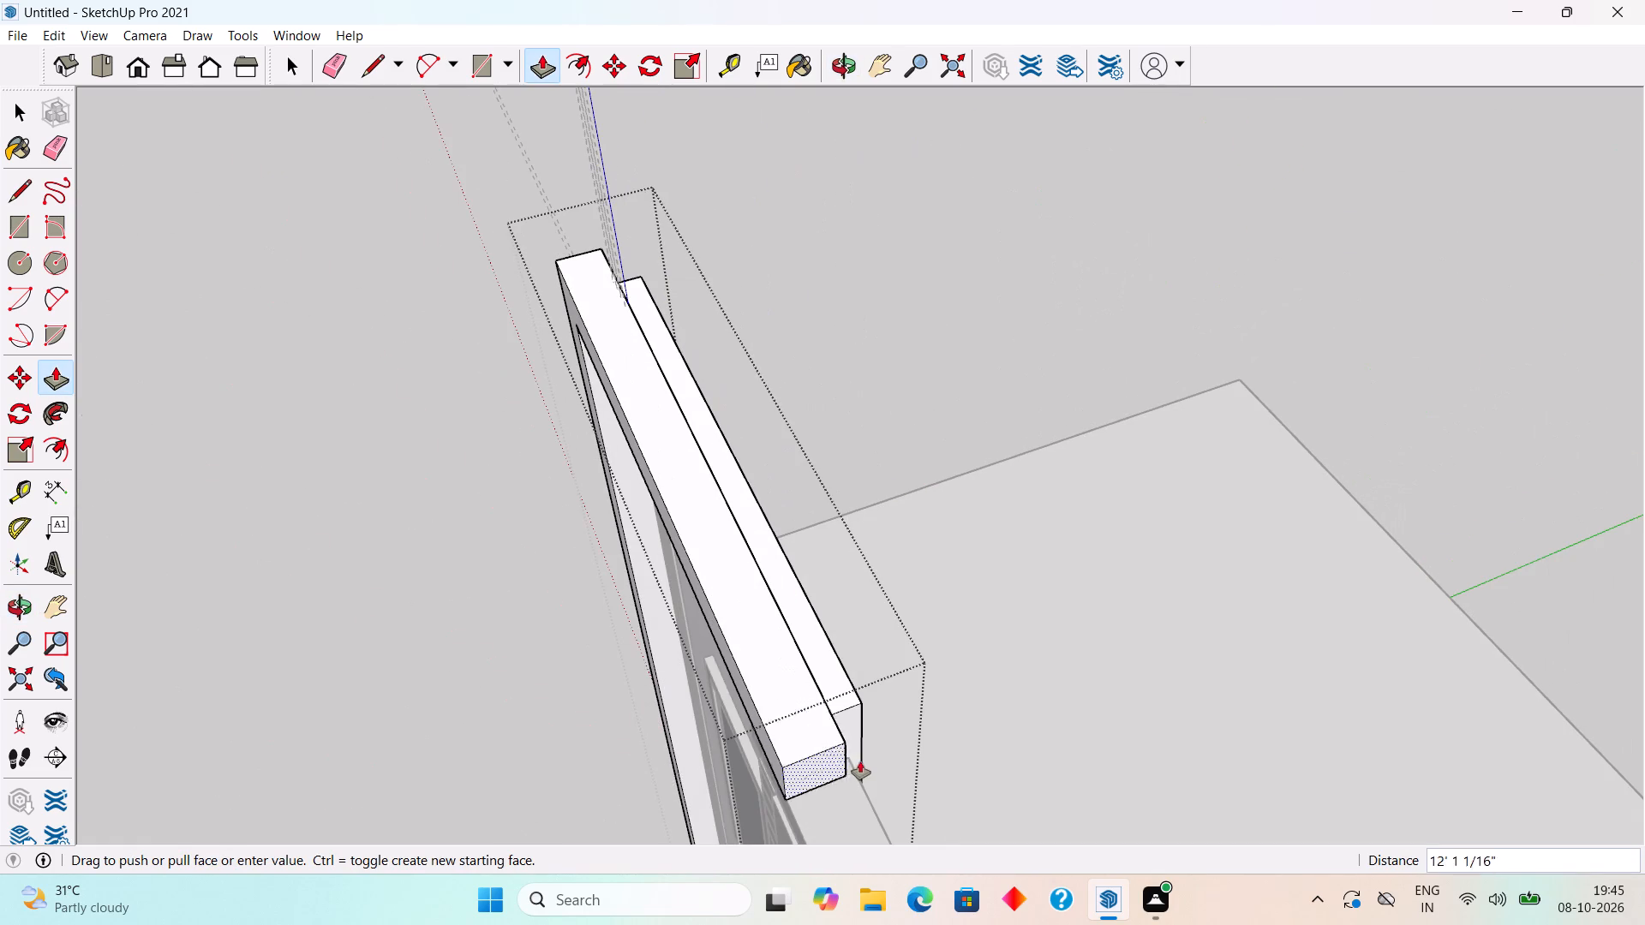
{"action": "left_click", "coordinate": [861, 732]}
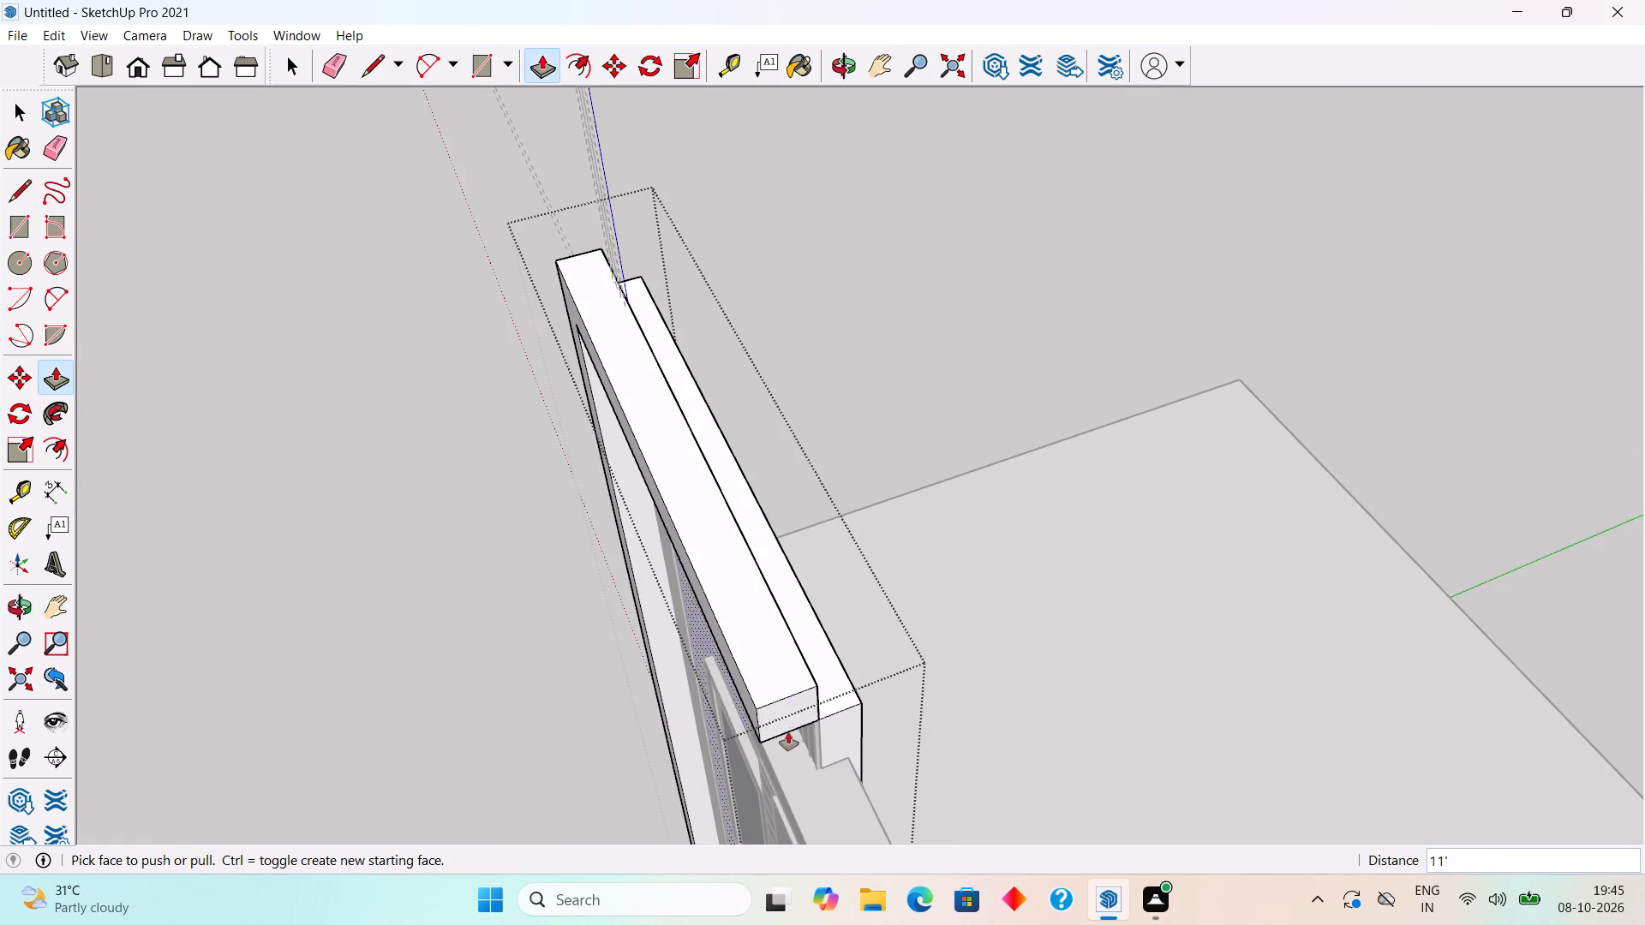
Extend the top border beam's free end a further 1' past the wall's end.
{"action": "left_click", "coordinate": [786, 725]}
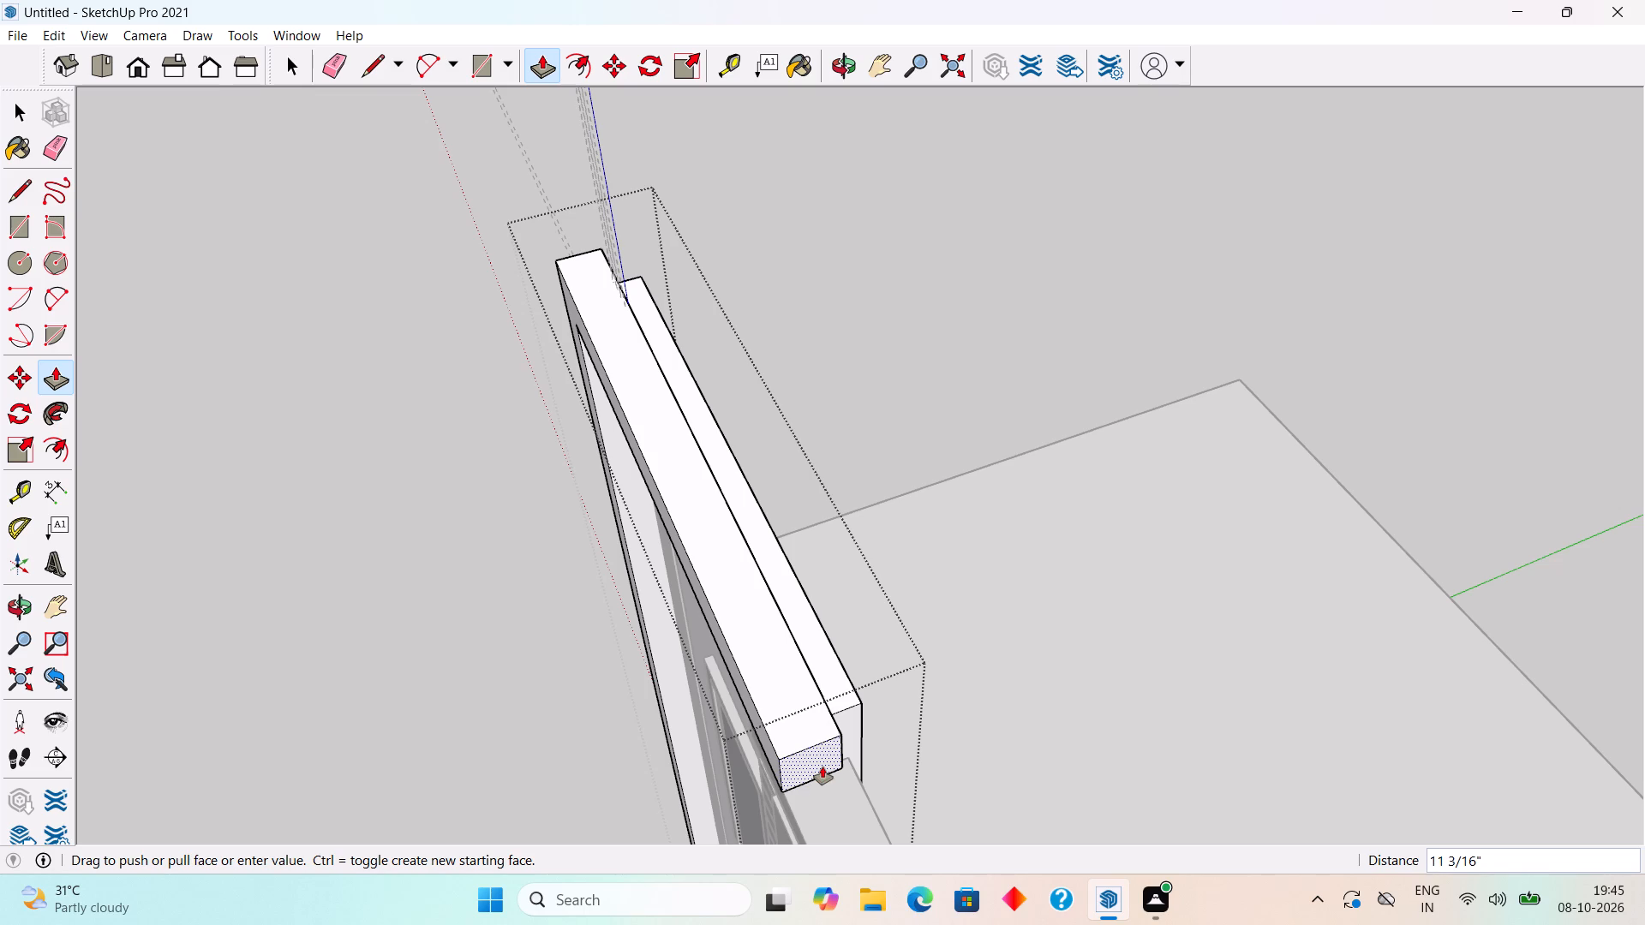
{"action": "type", "text": "1'"}
{"action": "key", "text": "Return"}
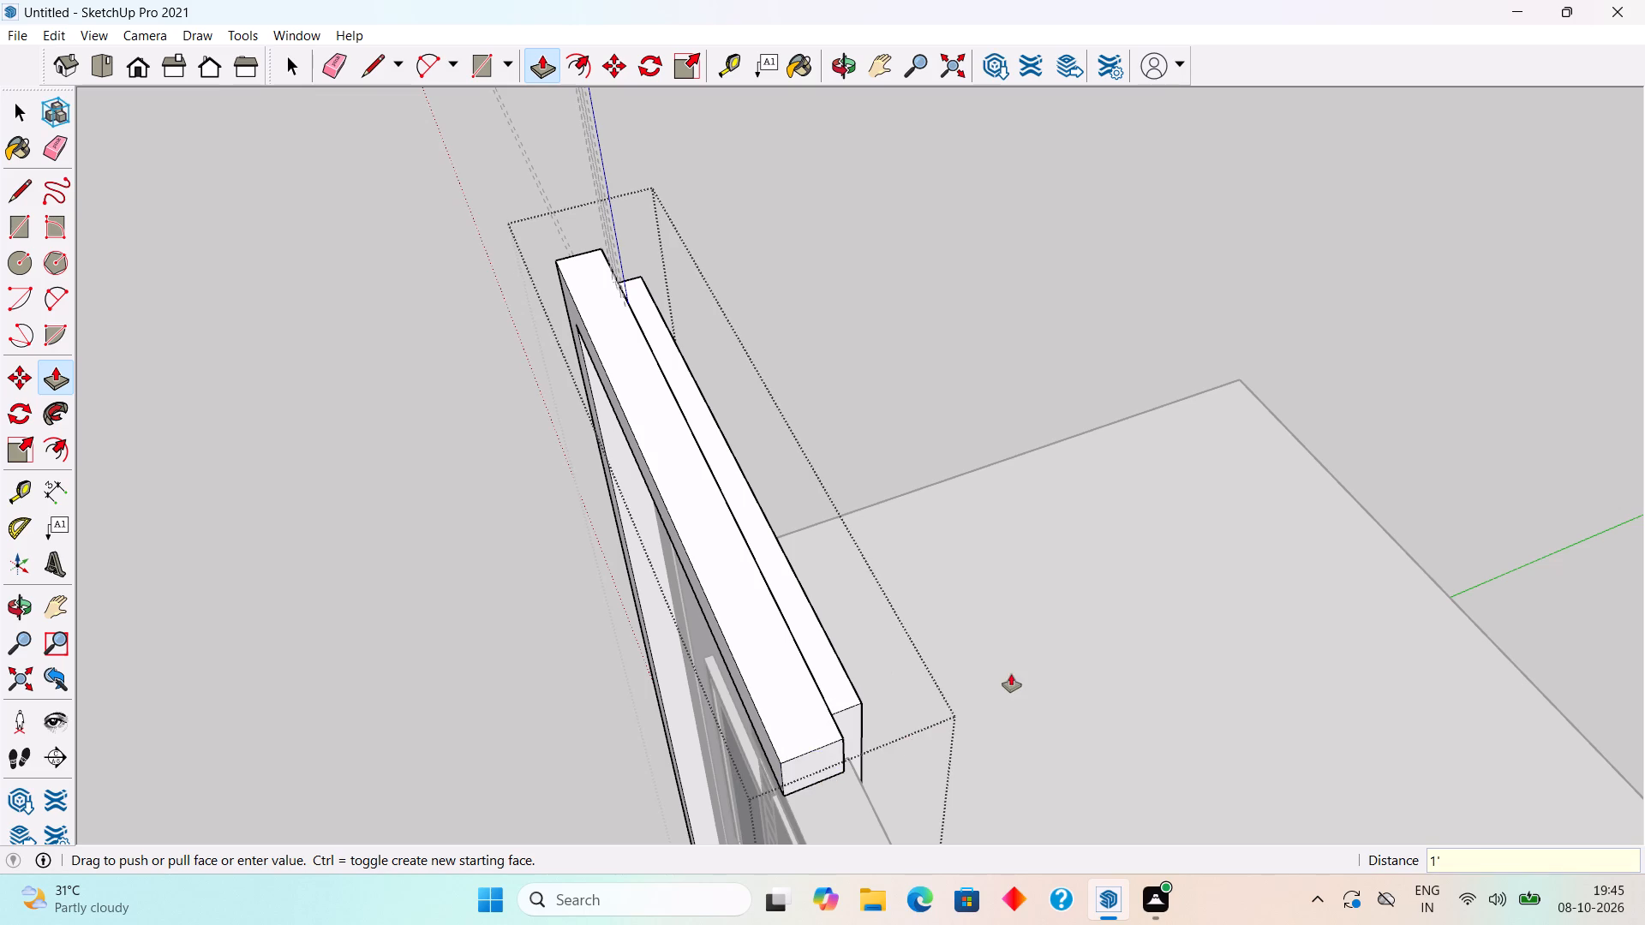
Draw a vertical line across the top beam's back face from the wall's top end corner up to the beam's top edge.
{"action": "middle_click_drag", "start_coordinate": [906, 644], "coordinate": [493, 512]}
{"action": "scroll", "coordinate": [274, 268], "scroll_direction": "up", "scroll_amount": 2}
{"action": "key", "text": "space"}
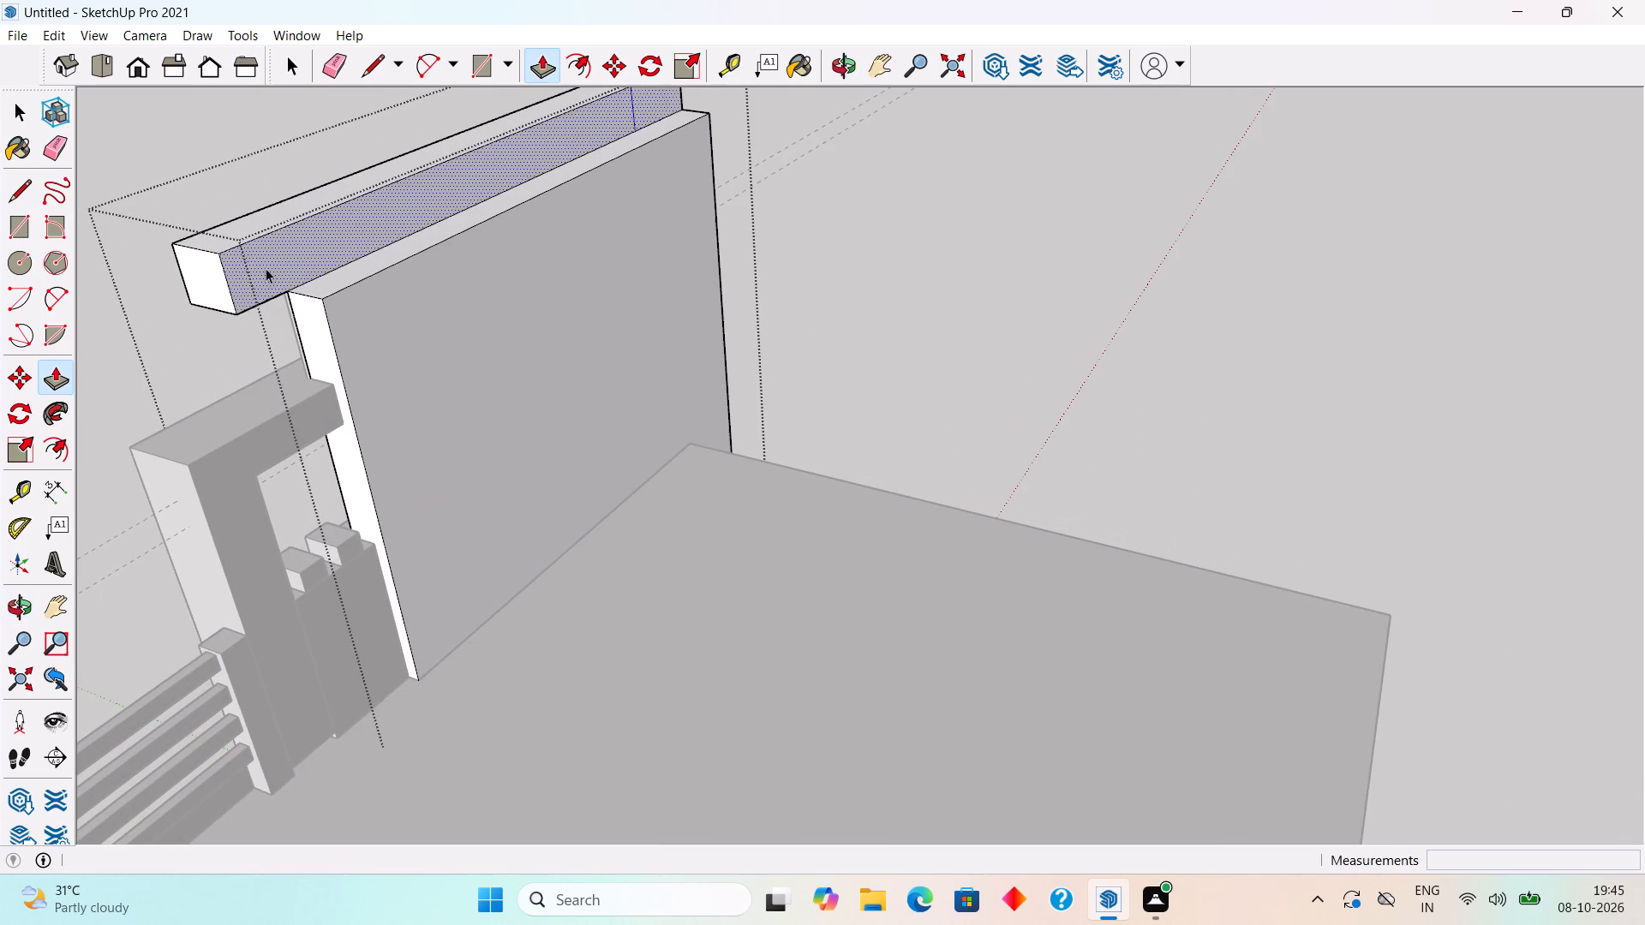
{"action": "key", "text": "l"}
{"action": "left_click", "coordinate": [289, 288]}
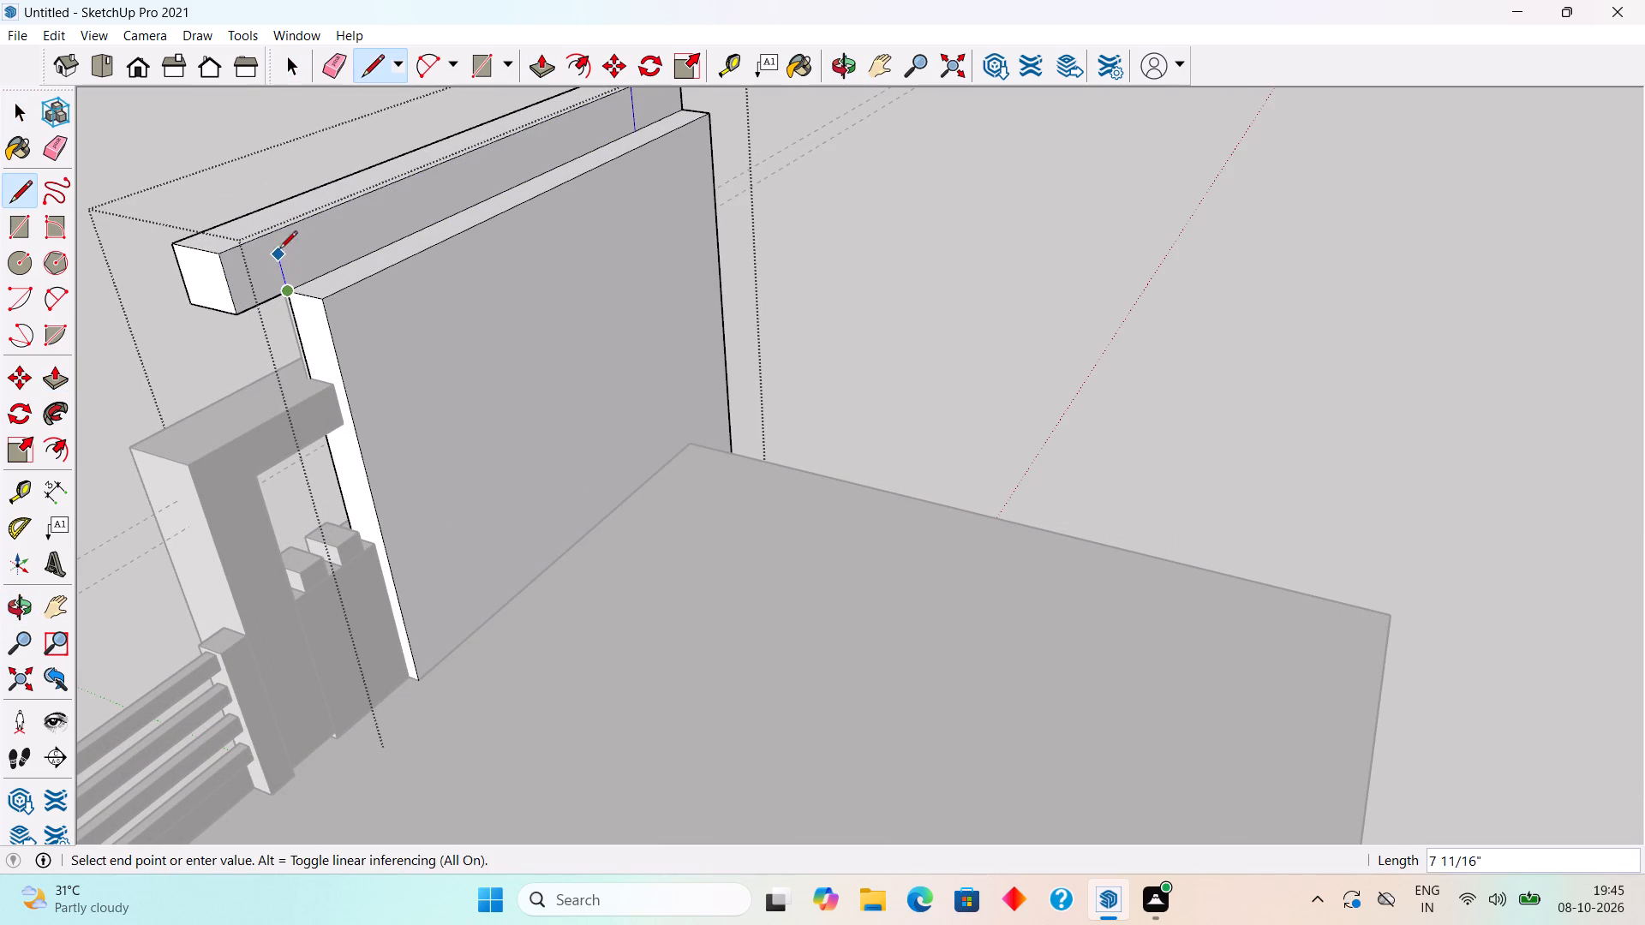
{"action": "left_click", "coordinate": [276, 231]}
{"action": "key", "text": "space"}
Pull the overhanging end of the beam's back face backward to the wall's rear edge, and leave the group.
{"action": "left_click", "coordinate": [273, 284]}
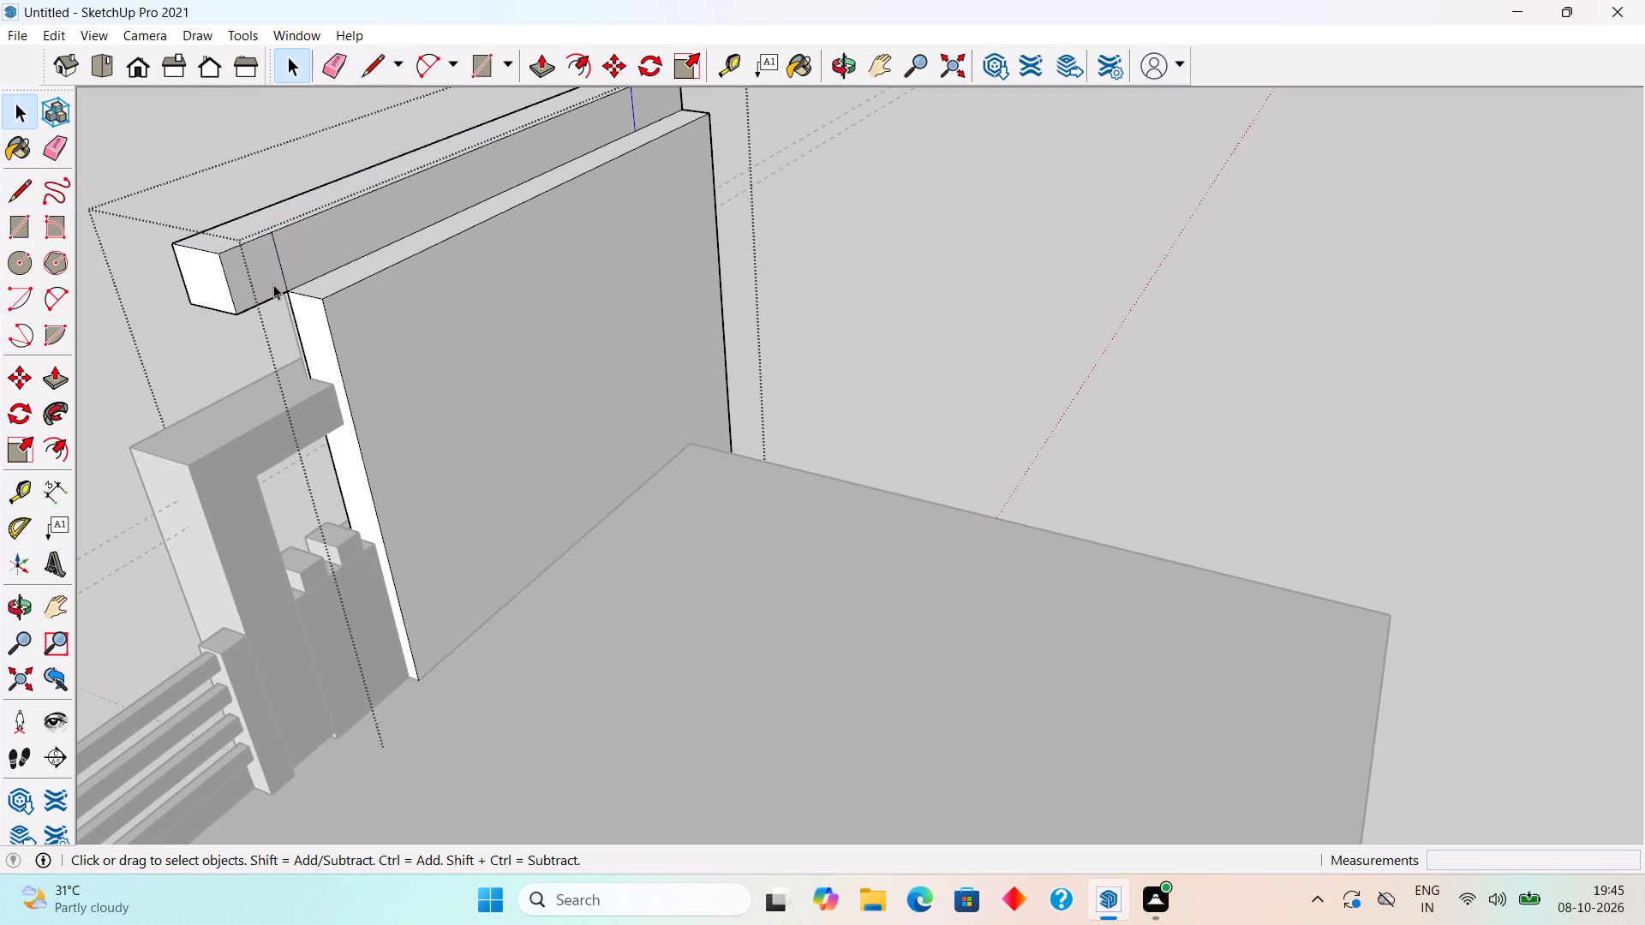
{"action": "key", "text": "p"}
{"action": "left_click", "coordinate": [273, 284]}
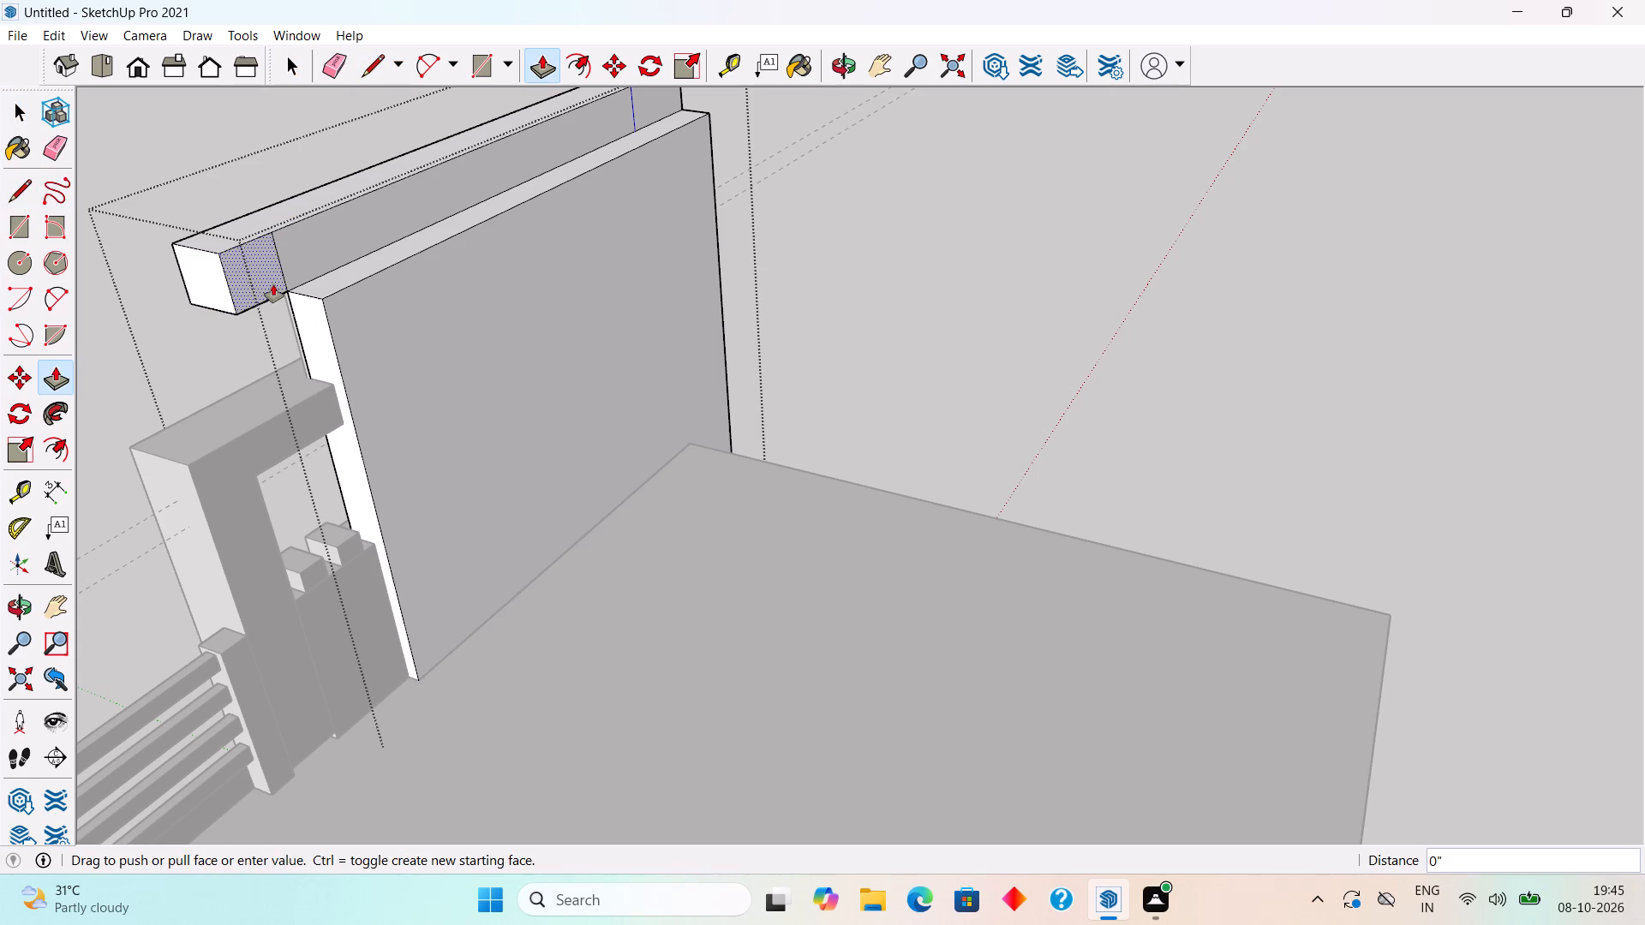
{"action": "left_click", "coordinate": [337, 331]}
{"action": "key", "text": "space"}
{"action": "left_click", "coordinate": [272, 121]}
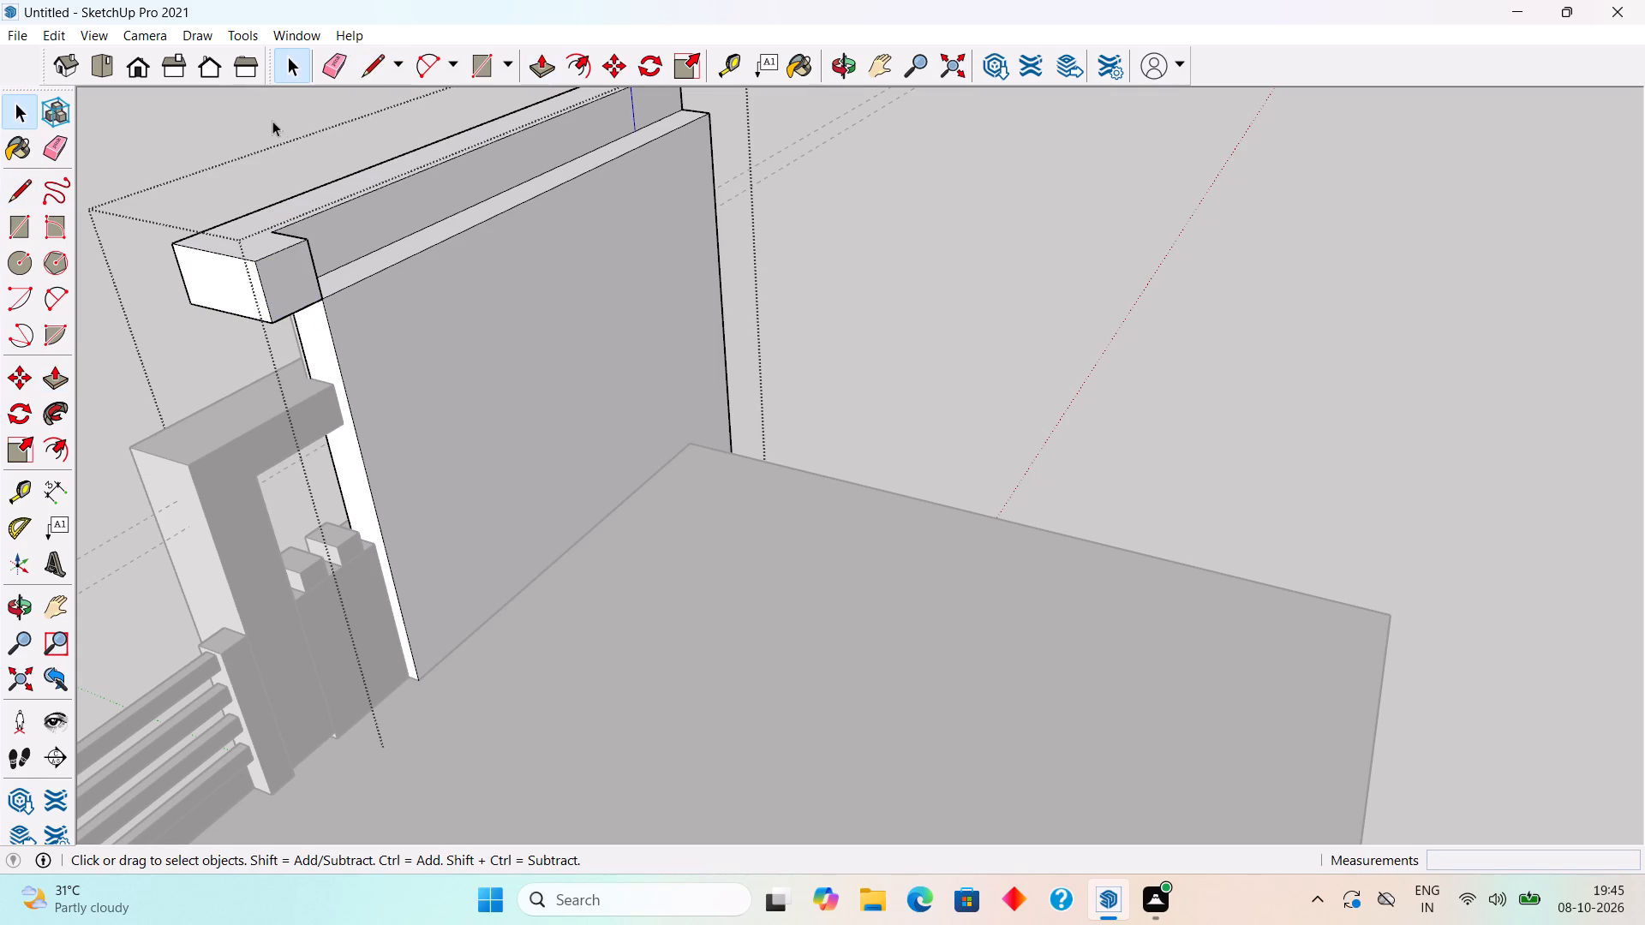
Examine the finished border around the grooved band from the front and the outer side of the house.
{"action": "middle_click_drag", "start_coordinate": [350, 320], "coordinate": [1136, 206]}
{"action": "scroll", "coordinate": [1136, 206], "scroll_direction": "down", "scroll_amount": 9}
{"action": "middle_click_drag", "start_coordinate": [1140, 394], "coordinate": [1139, 359]}
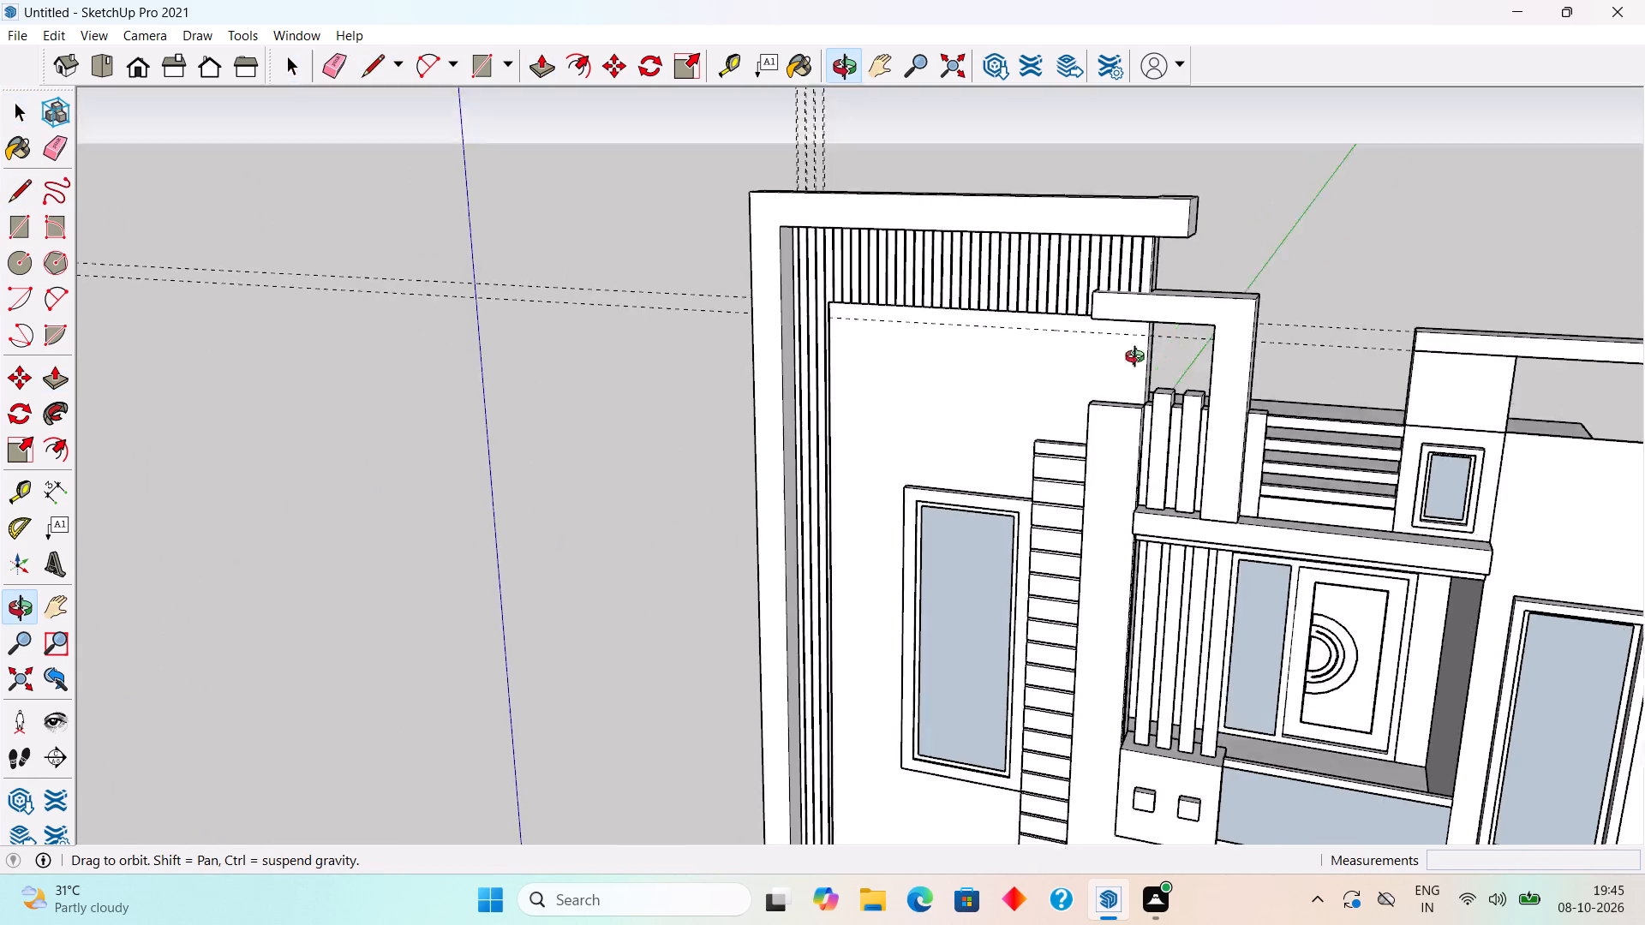
{"action": "middle_click_drag", "start_coordinate": [1139, 359], "coordinate": [1430, 372]}
{"action": "scroll", "coordinate": [1225, 287], "scroll_direction": "down", "scroll_amount": 1}
{"action": "scroll", "coordinate": [1430, 372], "scroll_direction": "down", "scroll_amount": 4}
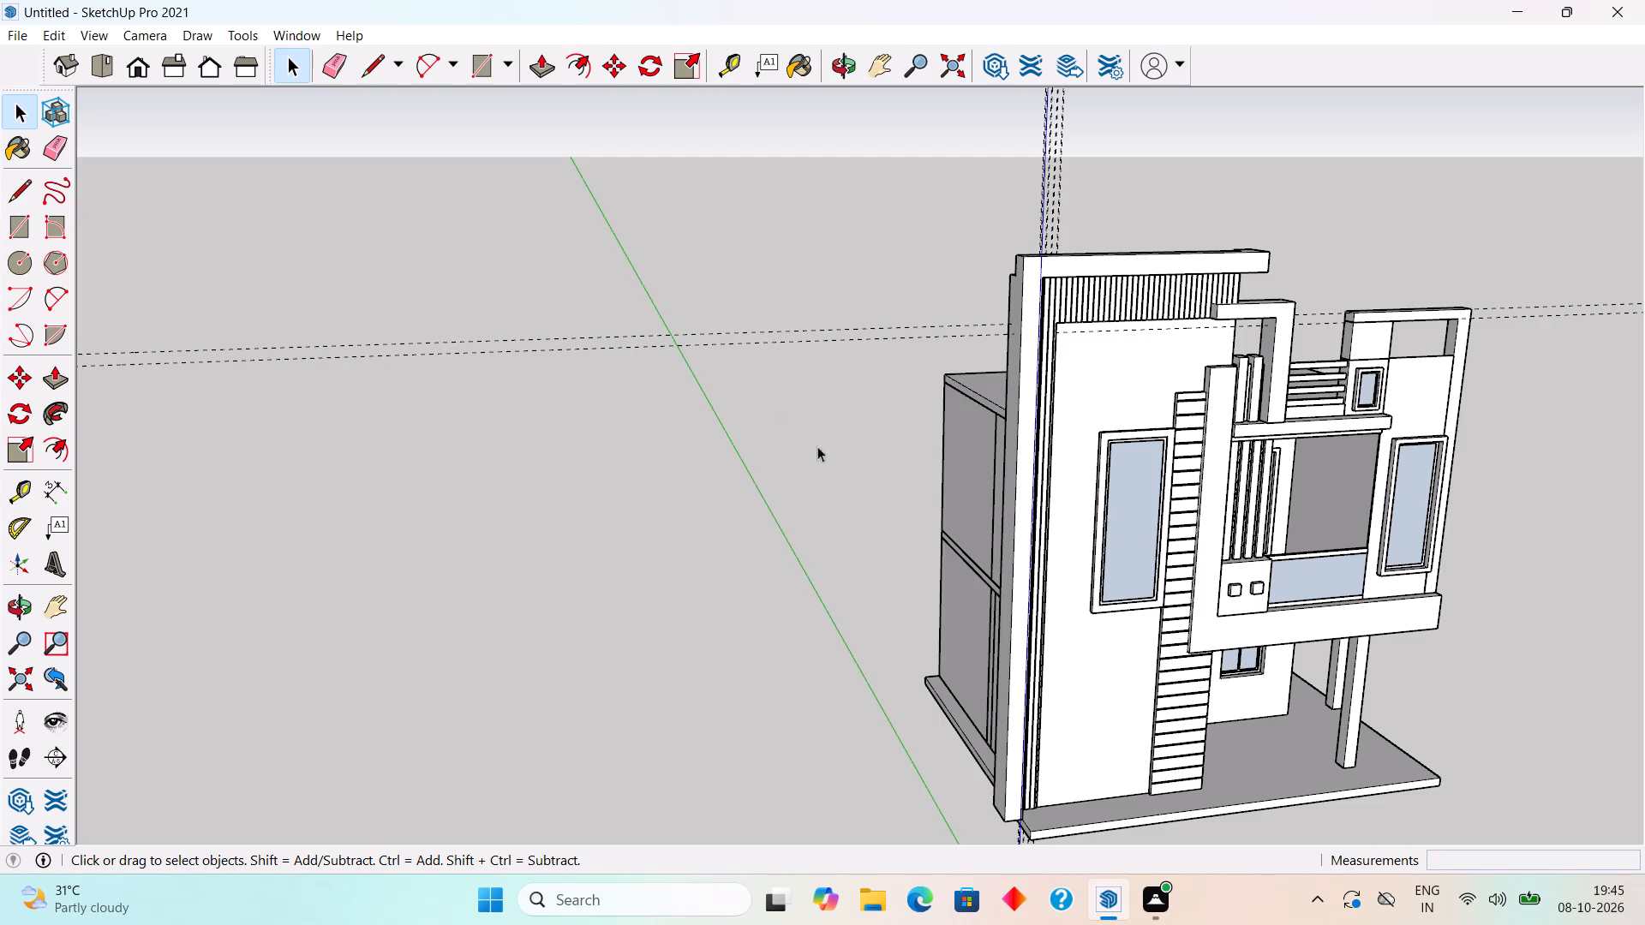
{"action": "middle_click_drag", "start_coordinate": [1199, 582], "coordinate": [1055, 560]}
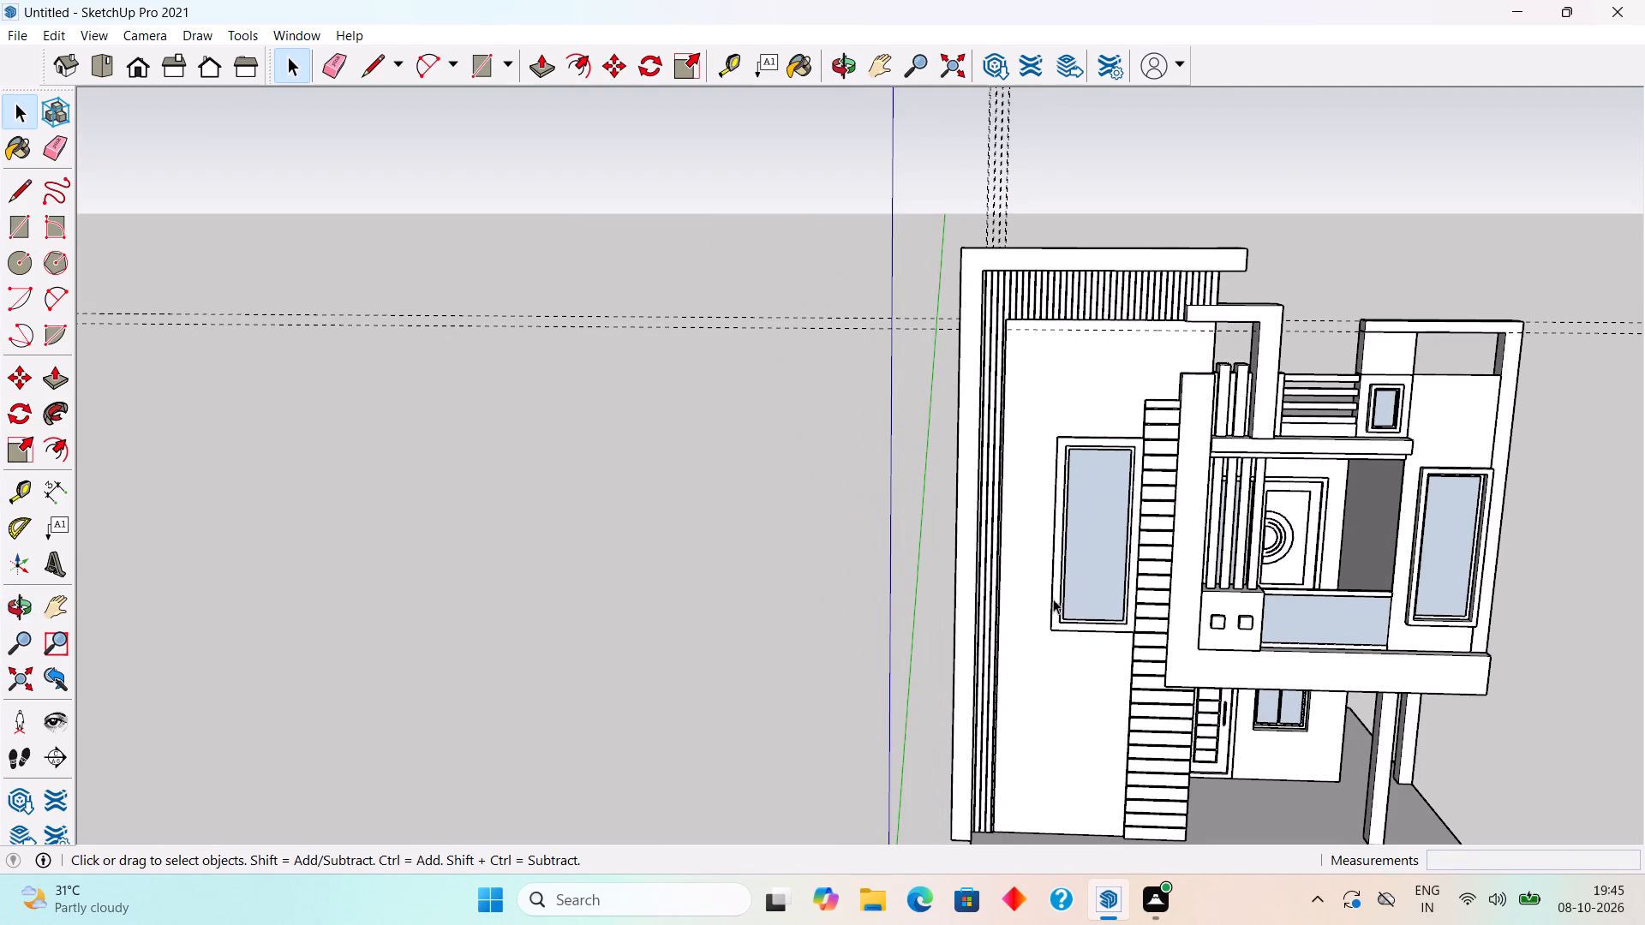
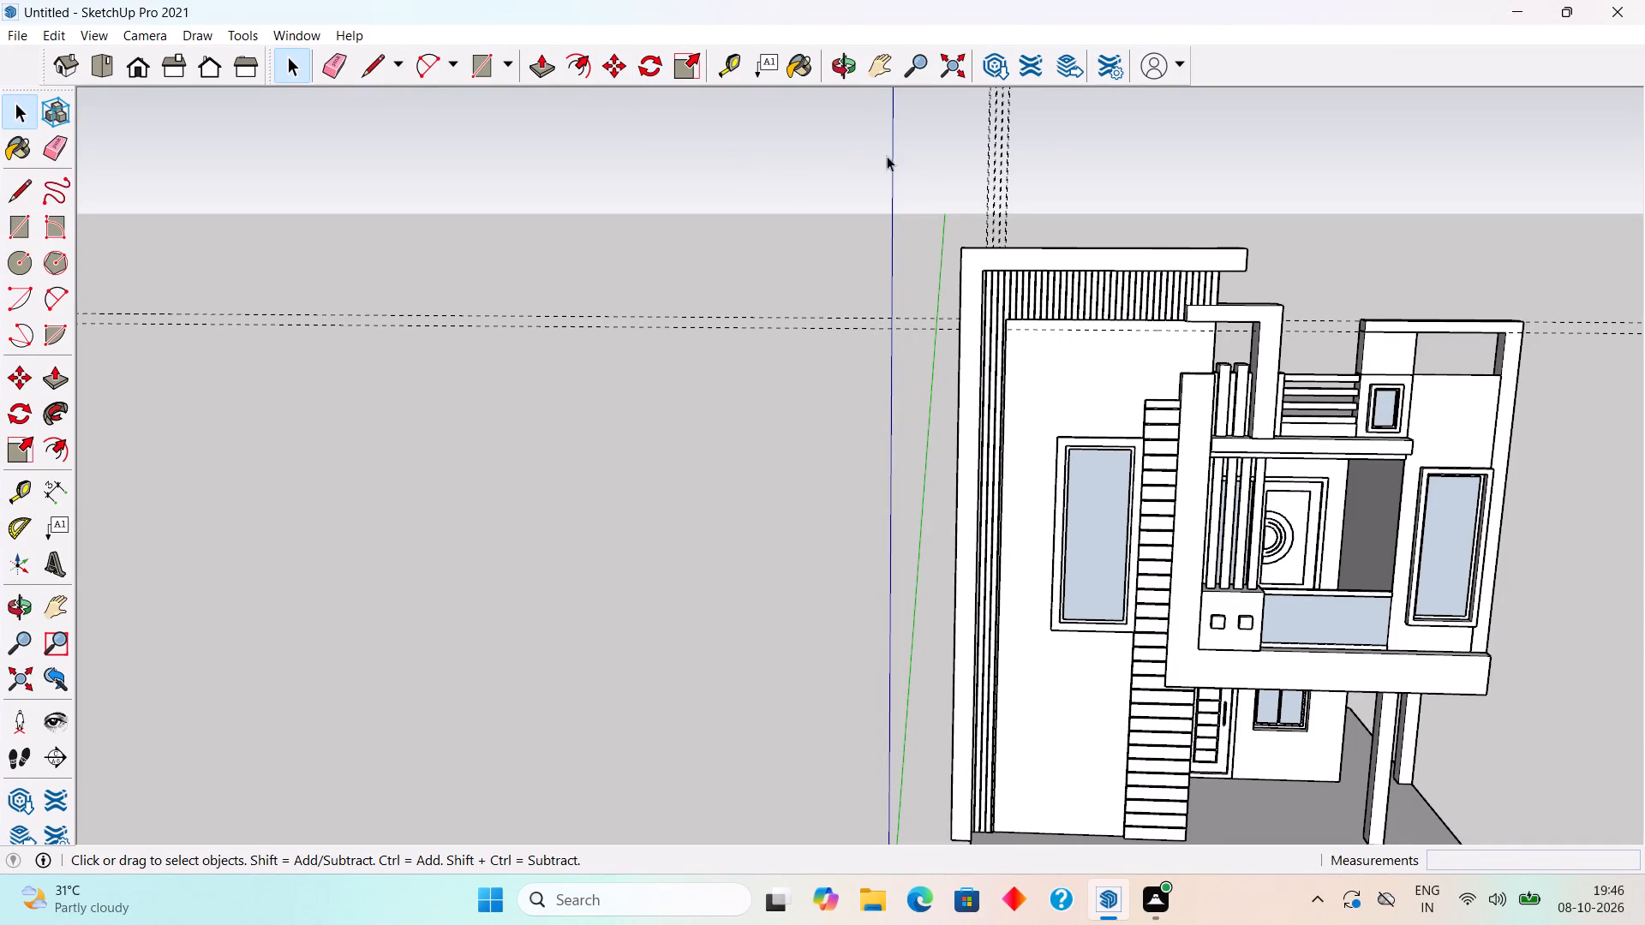
Draw a line about 11/16" long across the slatted panel's bottom edge, from the first short slat's lower corner.
{"action": "scroll", "coordinate": [1093, 355], "scroll_direction": "up", "scroll_amount": 4}
{"action": "scroll", "coordinate": [979, 298], "scroll_direction": "up", "scroll_amount": 13}
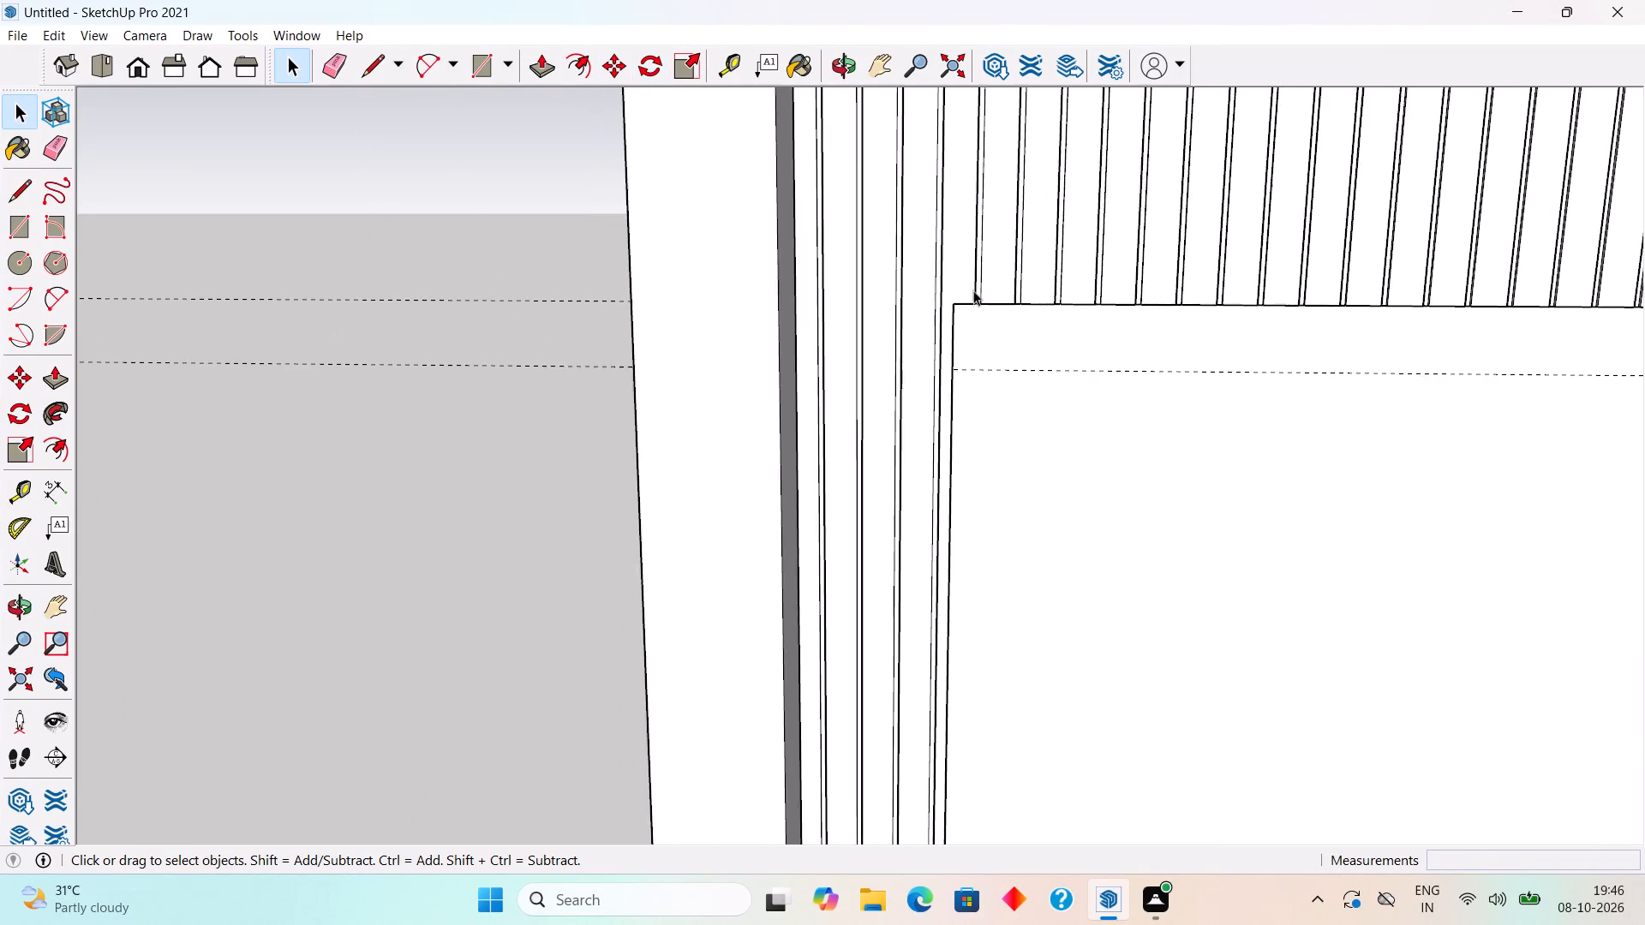
{"action": "scroll", "coordinate": [973, 290], "scroll_direction": "up", "scroll_amount": 2}
{"action": "middle_click_drag", "start_coordinate": [973, 269], "coordinate": [966, 110]}
{"action": "scroll", "coordinate": [977, 357], "scroll_direction": "up", "scroll_amount": 1}
{"action": "middle_click_drag", "start_coordinate": [966, 346], "coordinate": [943, 233]}
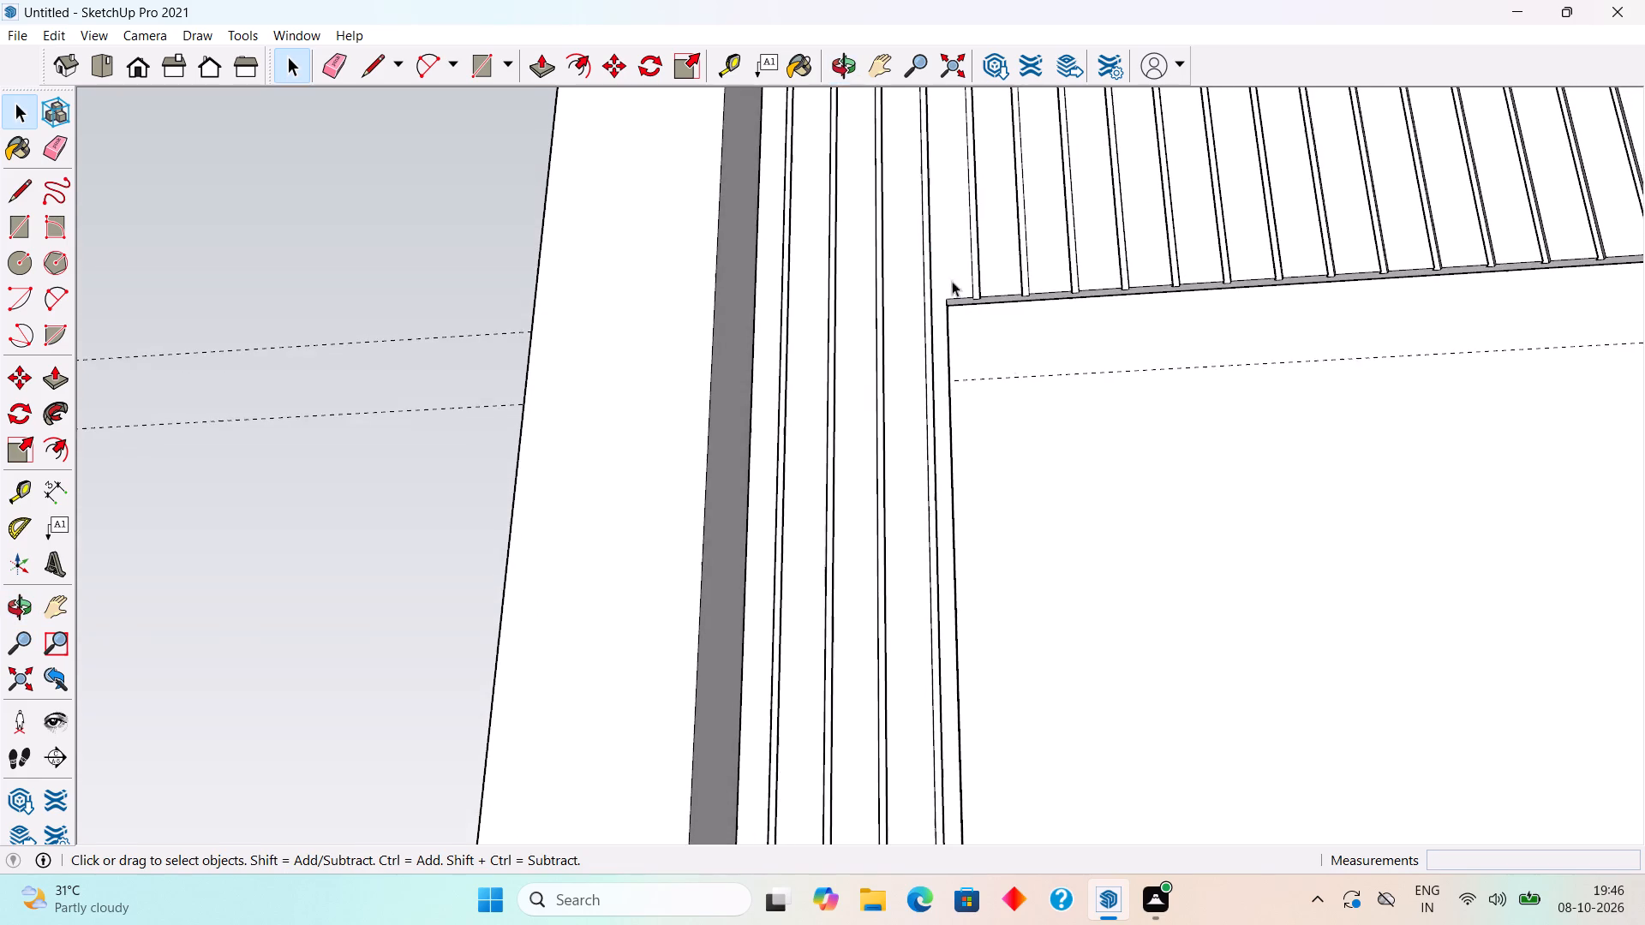
{"action": "scroll", "coordinate": [994, 346], "scroll_direction": "up", "scroll_amount": 9}
{"action": "middle_click_drag", "start_coordinate": [980, 299], "coordinate": [864, 257]}
{"action": "scroll", "coordinate": [864, 265], "scroll_direction": "up", "scroll_amount": 5}
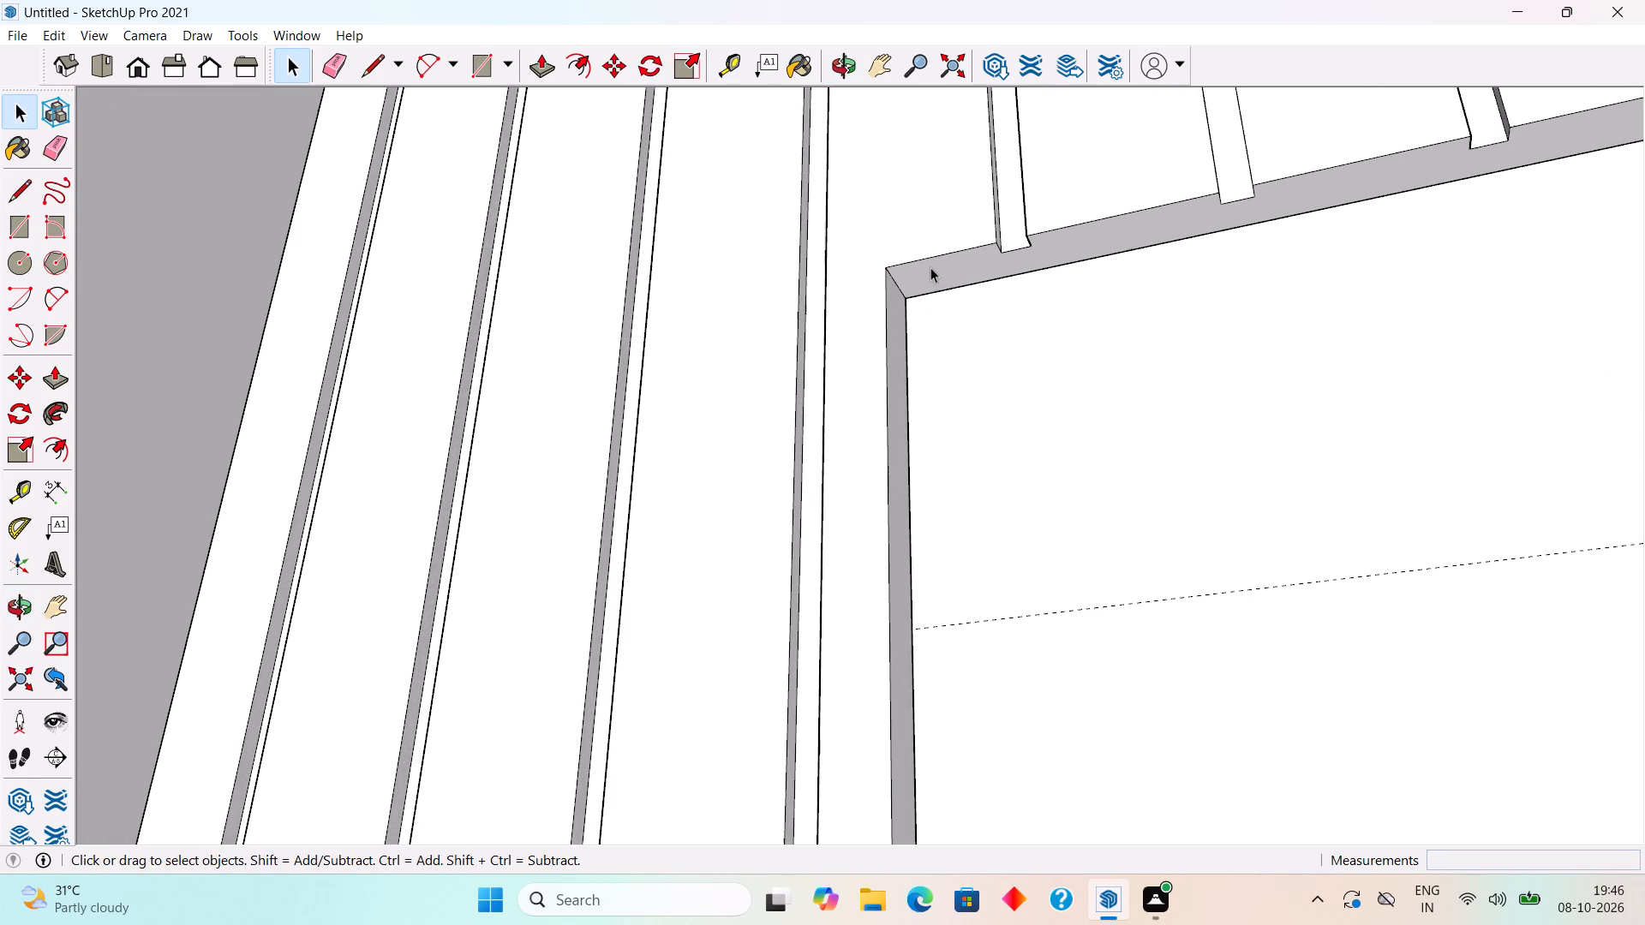
{"action": "key", "text": "l"}
{"action": "left_click", "coordinate": [1029, 253]}
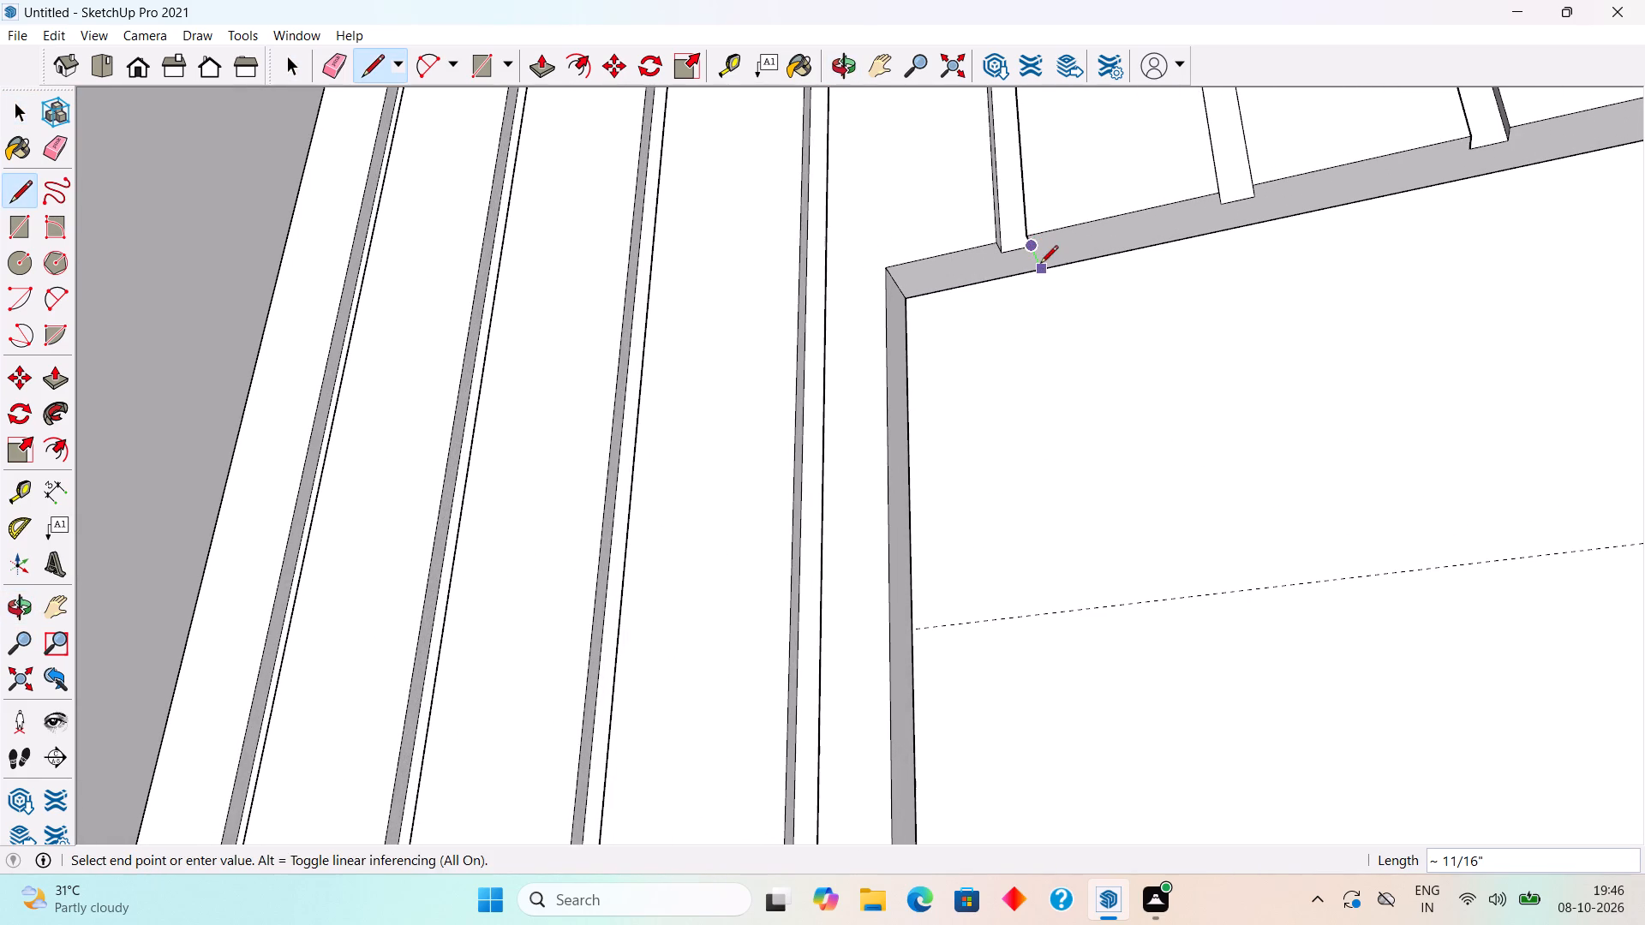
{"action": "left_click", "coordinate": [1044, 275]}
{"action": "key", "text": "space"}
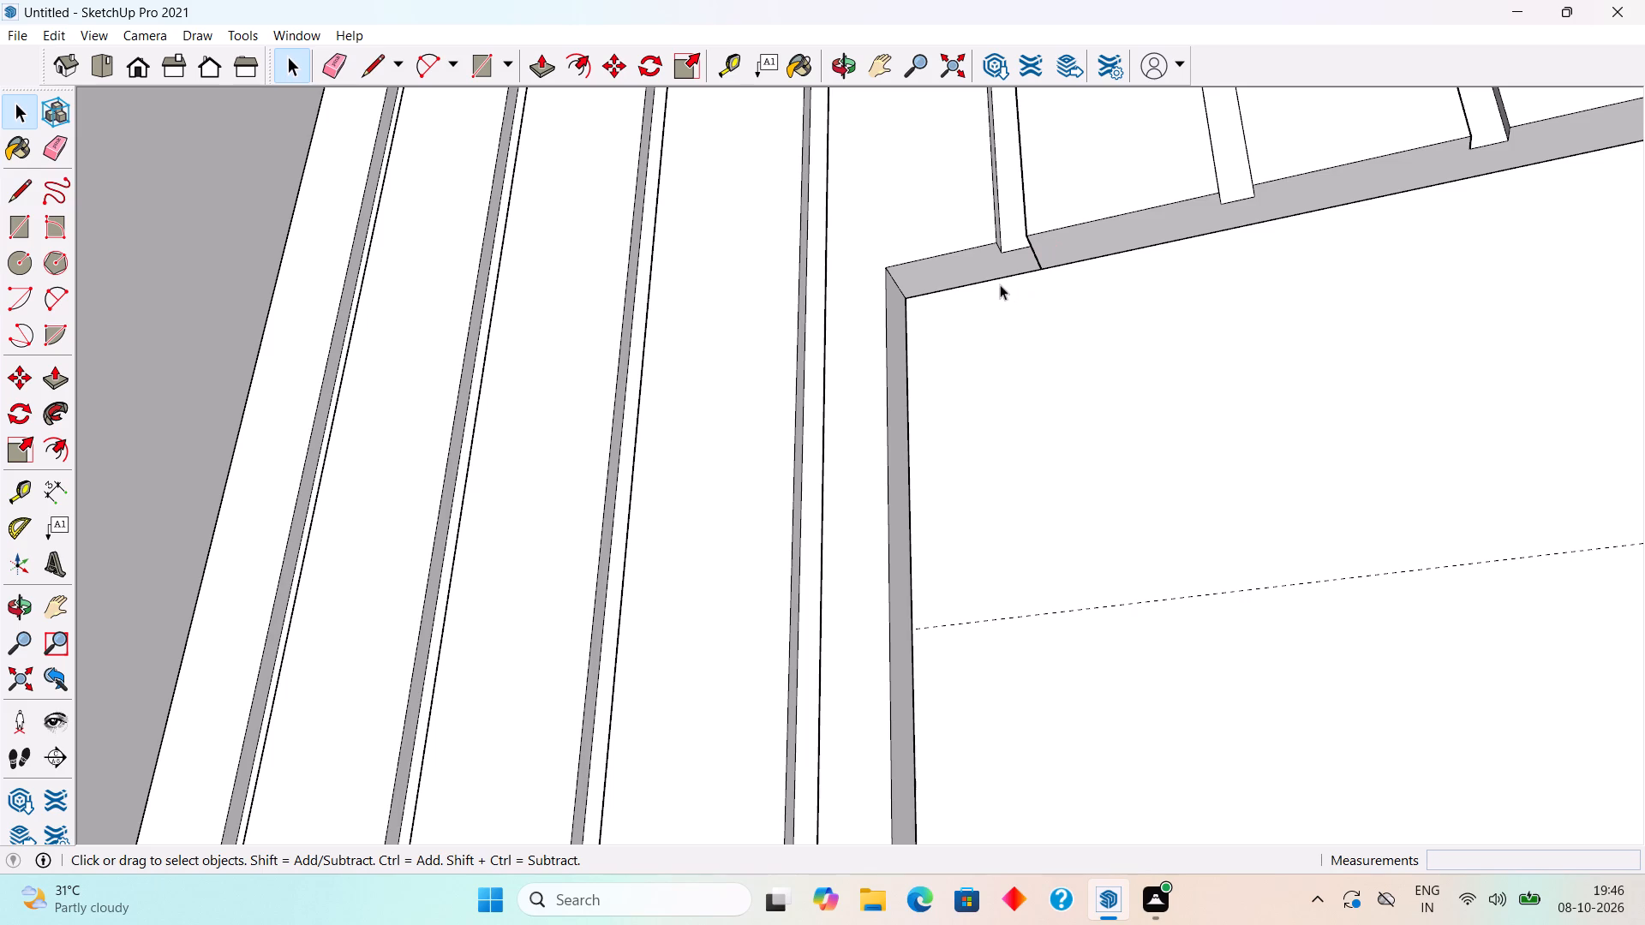
Open the slatted panel group and draw the same 11/16" dividing line across its bottom edge inside the group.
{"action": "left_click", "coordinate": [989, 267]}
{"action": "triple_click", "coordinate": [989, 267]}
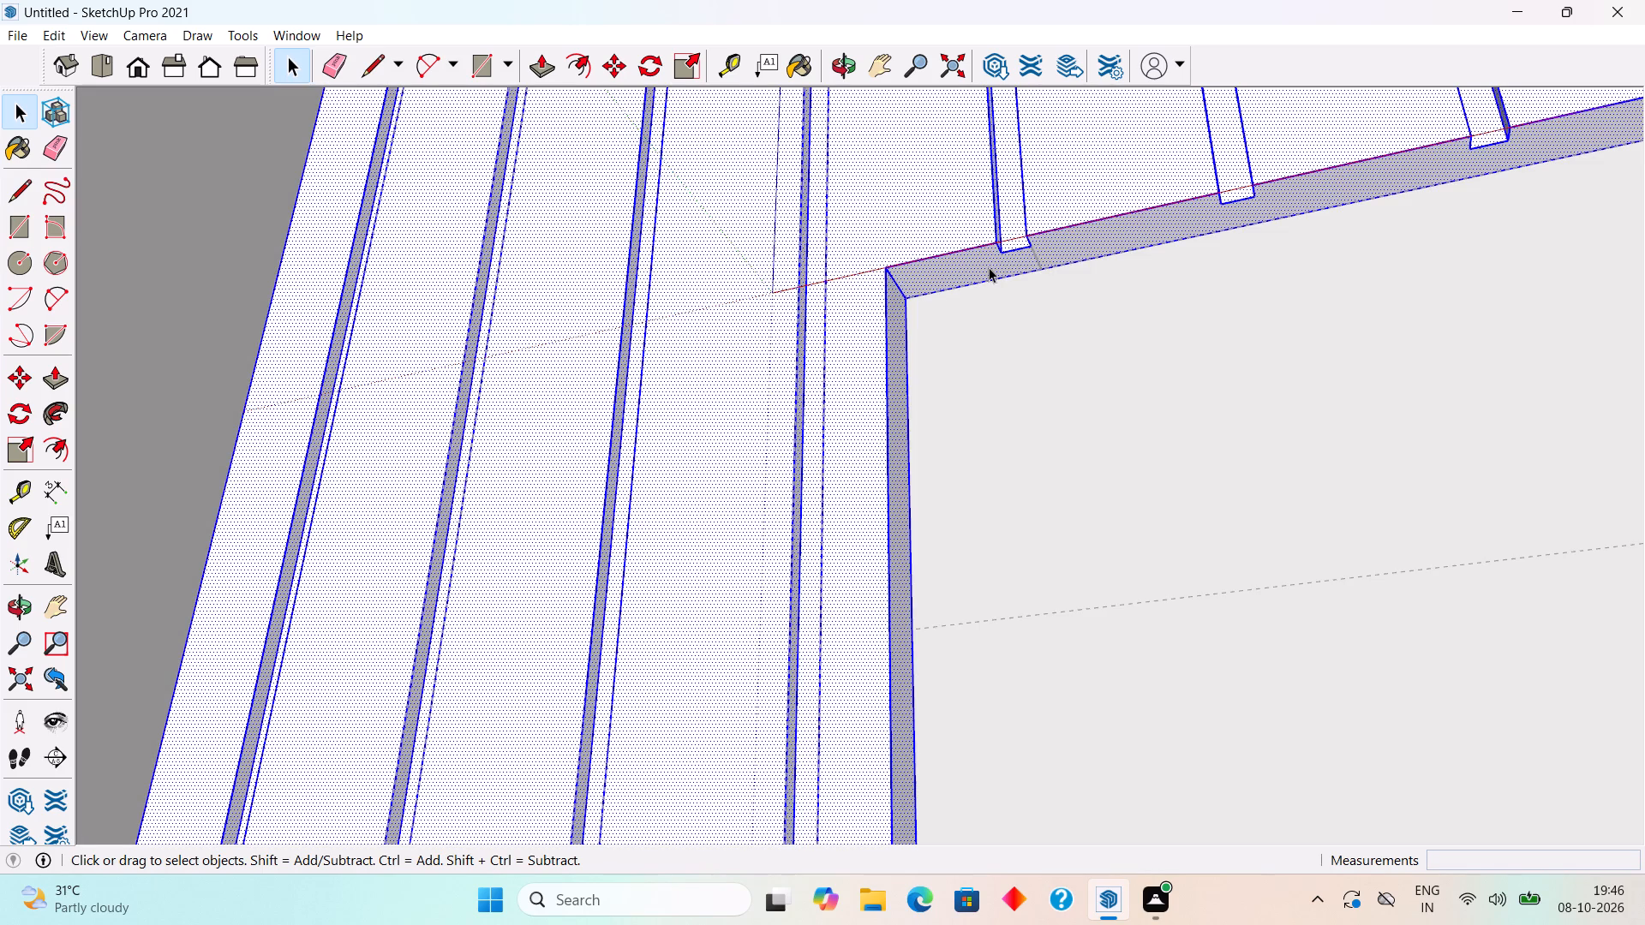
{"action": "scroll", "coordinate": [1039, 248], "scroll_direction": "up", "scroll_amount": 6}
{"action": "key", "text": "l"}
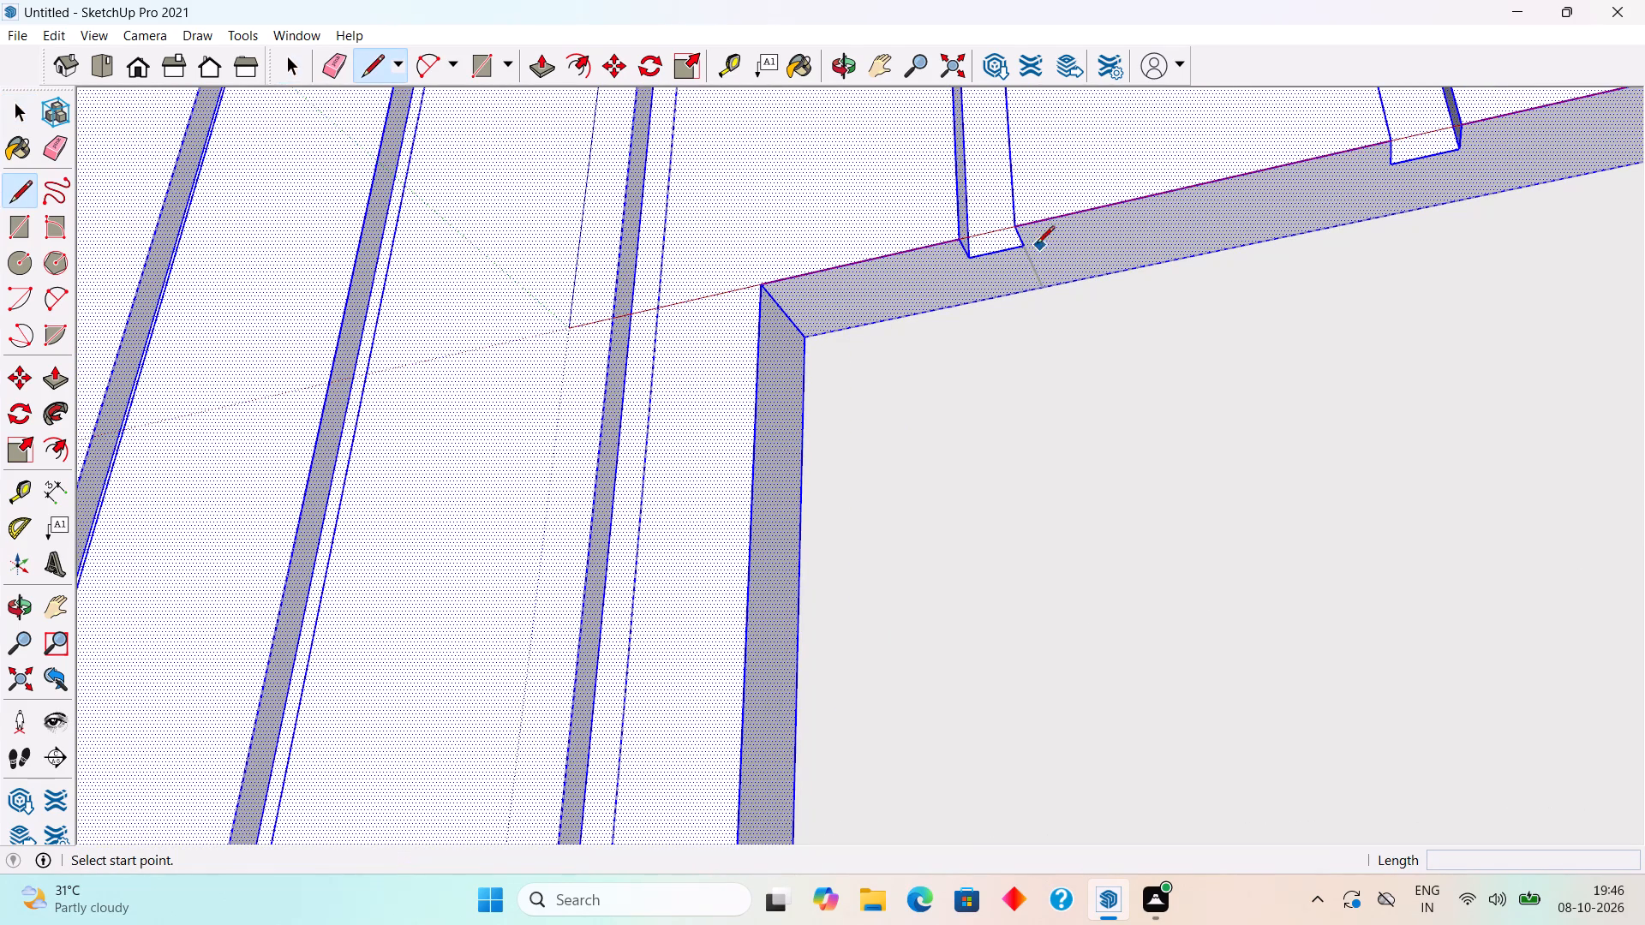
{"action": "left_click", "coordinate": [1026, 242]}
{"action": "left_click", "coordinate": [1041, 293]}
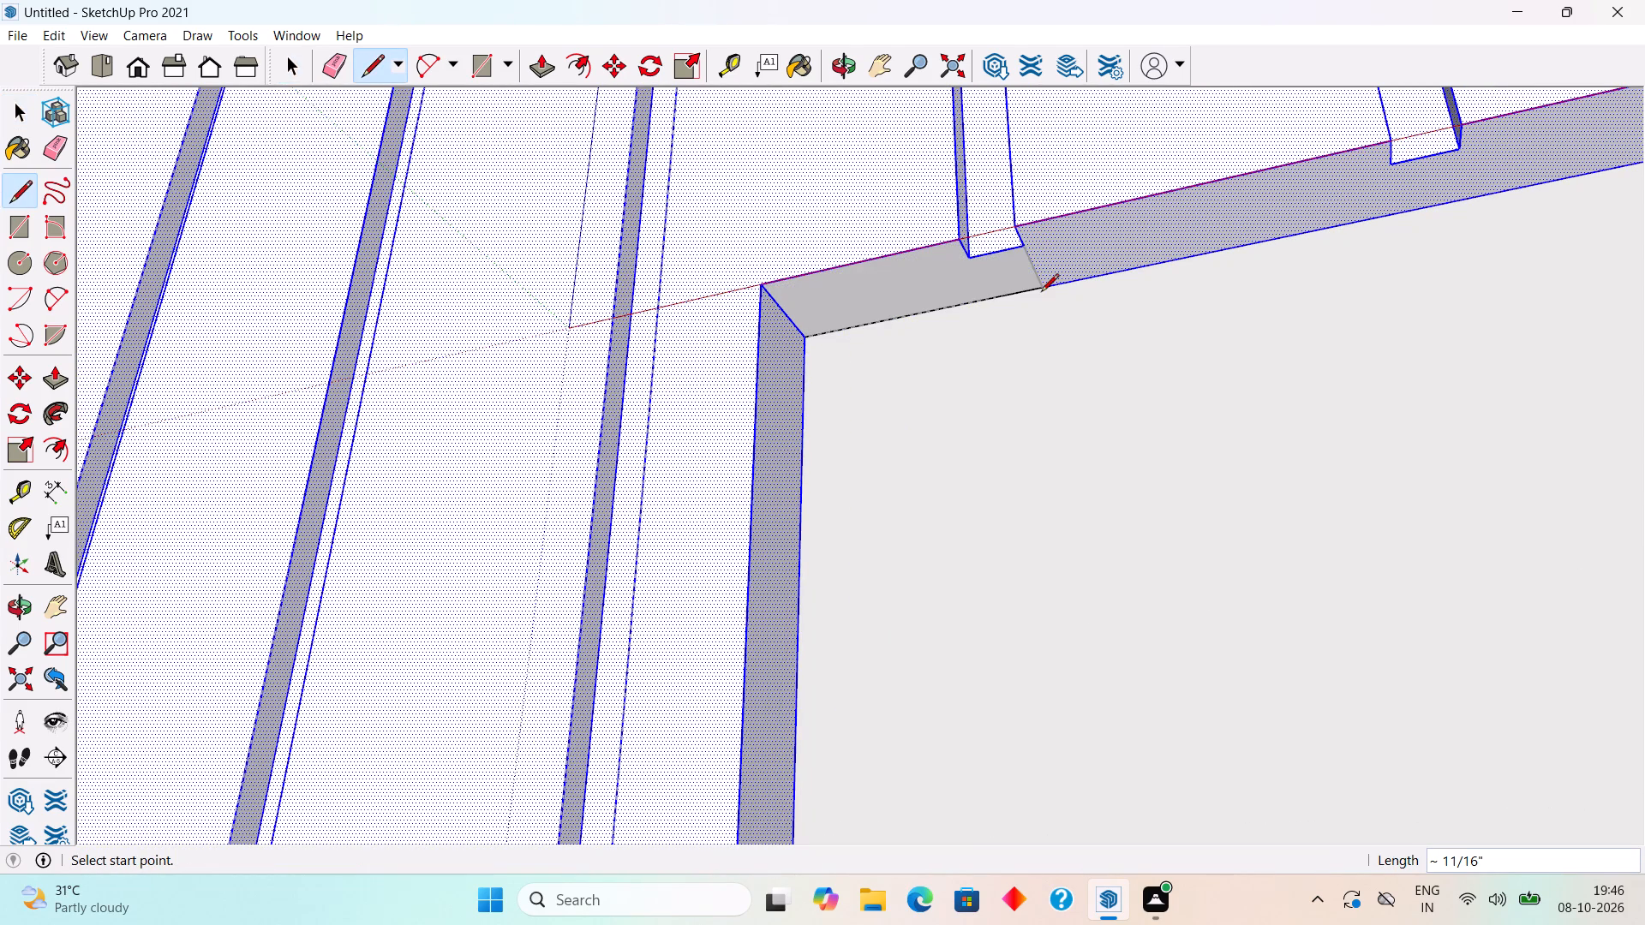
Push/Pull the small bottom face beside the inner corner down 26' 8" to the wall's base, and close the group.
{"action": "key", "text": "space"}
{"action": "type", "text": "p"}
{"action": "left_click", "coordinate": [984, 279]}
{"action": "scroll", "coordinate": [1037, 374], "scroll_direction": "down", "scroll_amount": 3}
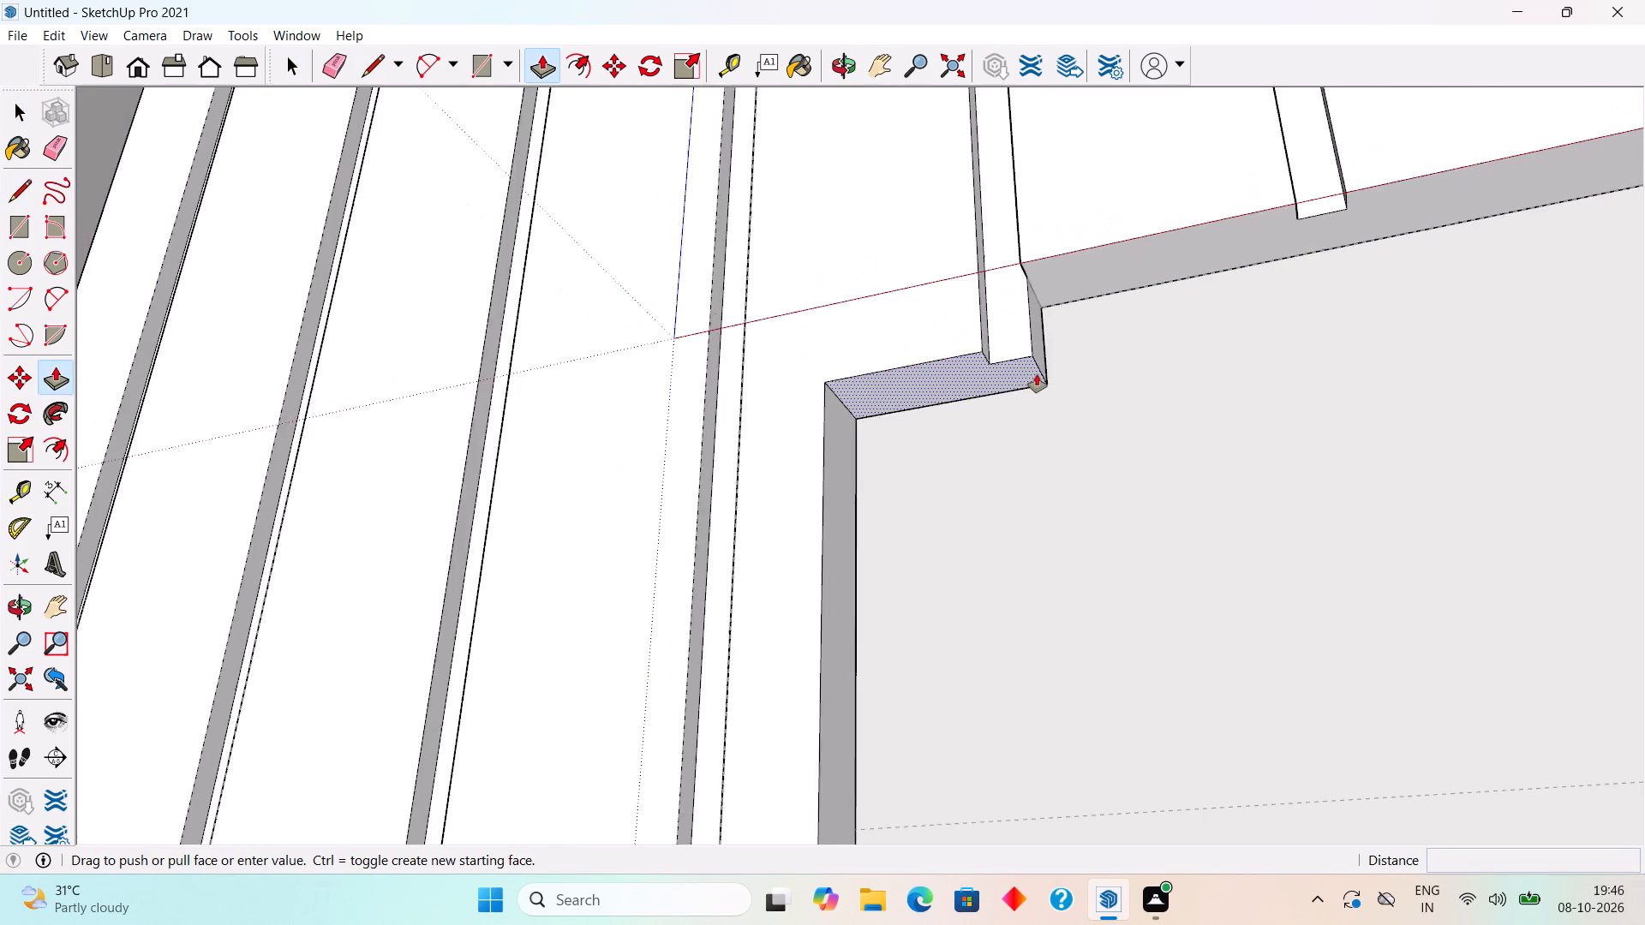
{"action": "scroll", "coordinate": [1037, 374], "scroll_direction": "down", "scroll_amount": 17}
{"action": "scroll", "coordinate": [1037, 374], "scroll_direction": "down", "scroll_amount": 11}
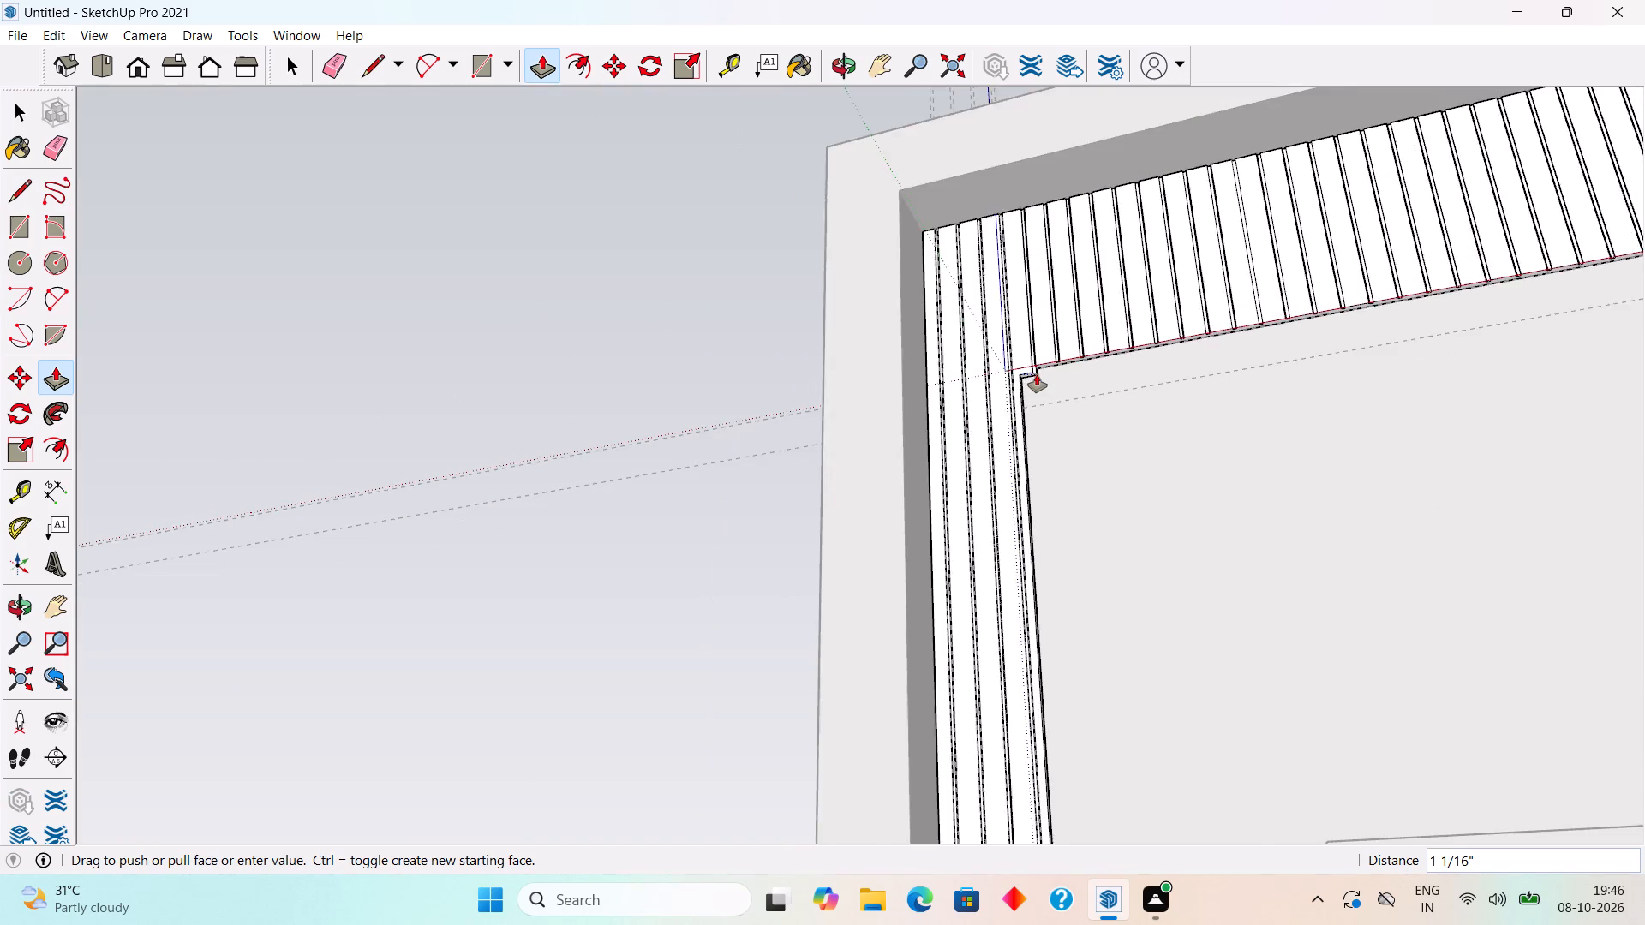
{"action": "scroll", "coordinate": [1037, 374], "scroll_direction": "down", "scroll_amount": 15}
{"action": "scroll", "coordinate": [1037, 374], "scroll_direction": "down", "scroll_amount": 11}
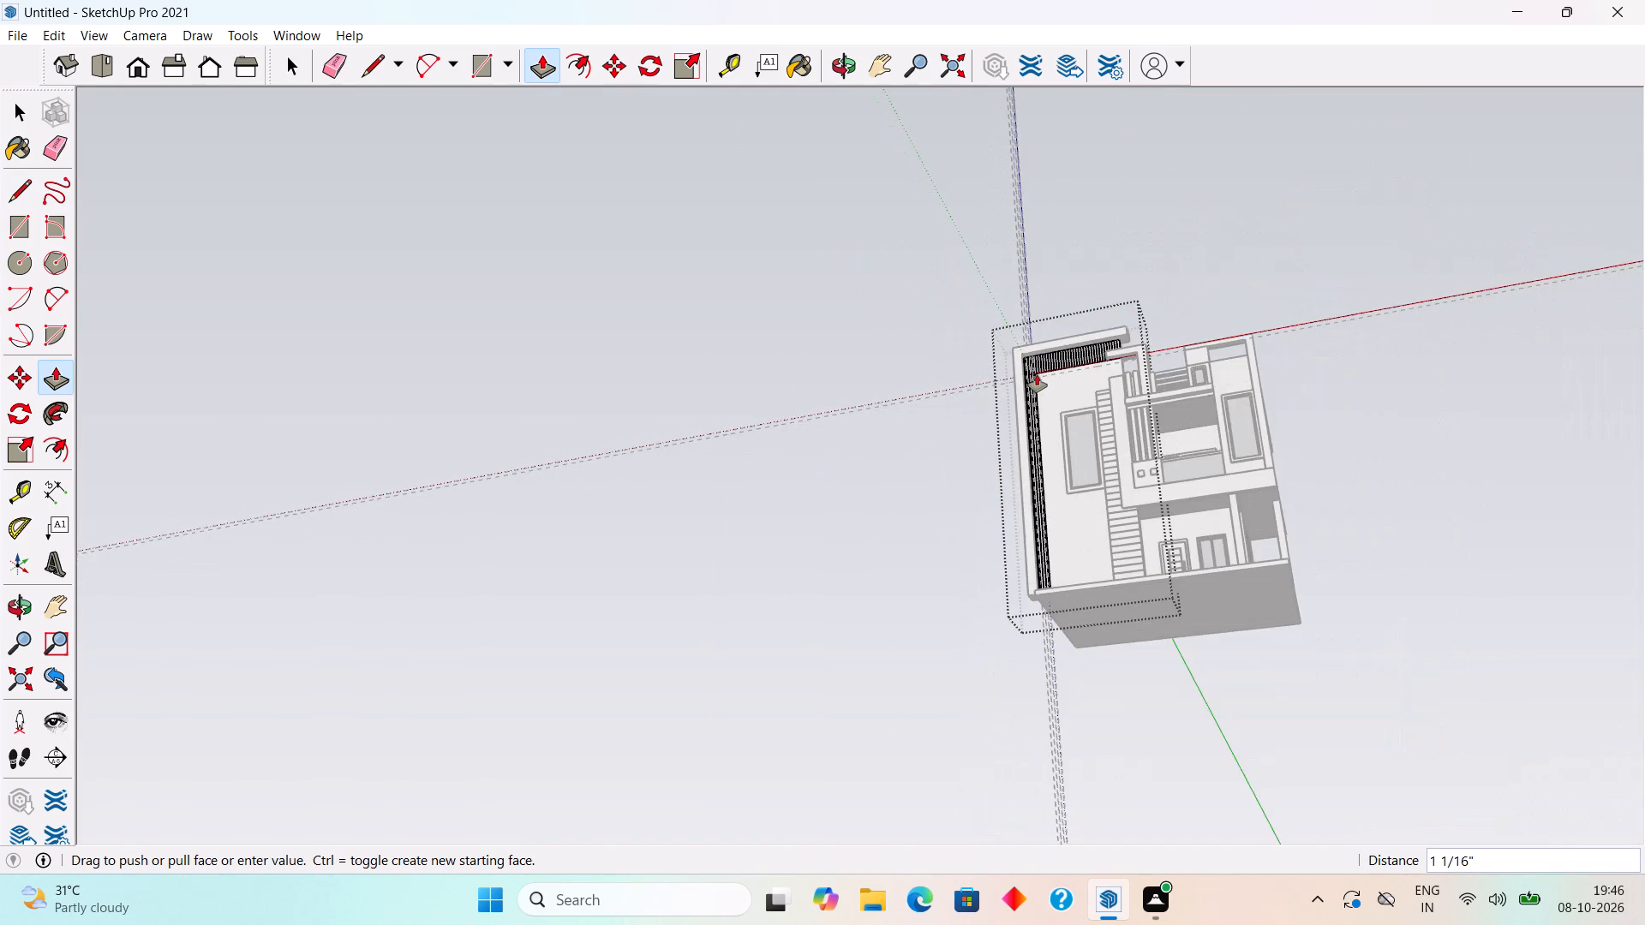
{"action": "middle_click_drag", "start_coordinate": [1047, 416], "coordinate": [1095, 605]}
{"action": "scroll", "coordinate": [1071, 567], "scroll_direction": "up", "scroll_amount": 4}
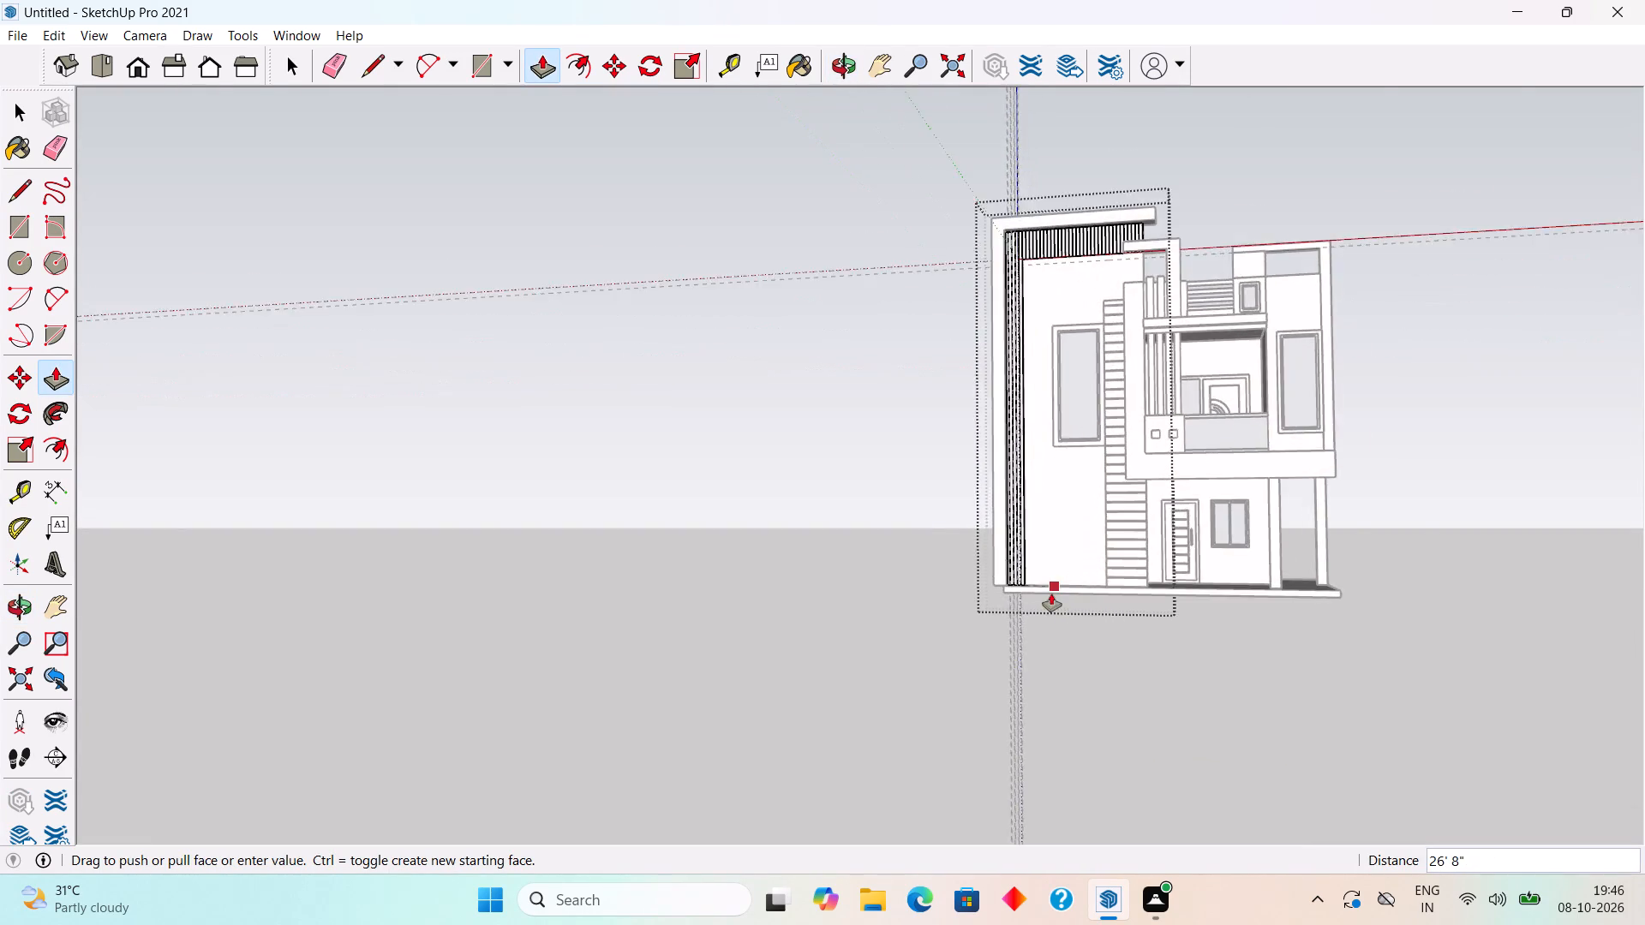
{"action": "scroll", "coordinate": [1050, 594], "scroll_direction": "up", "scroll_amount": 11}
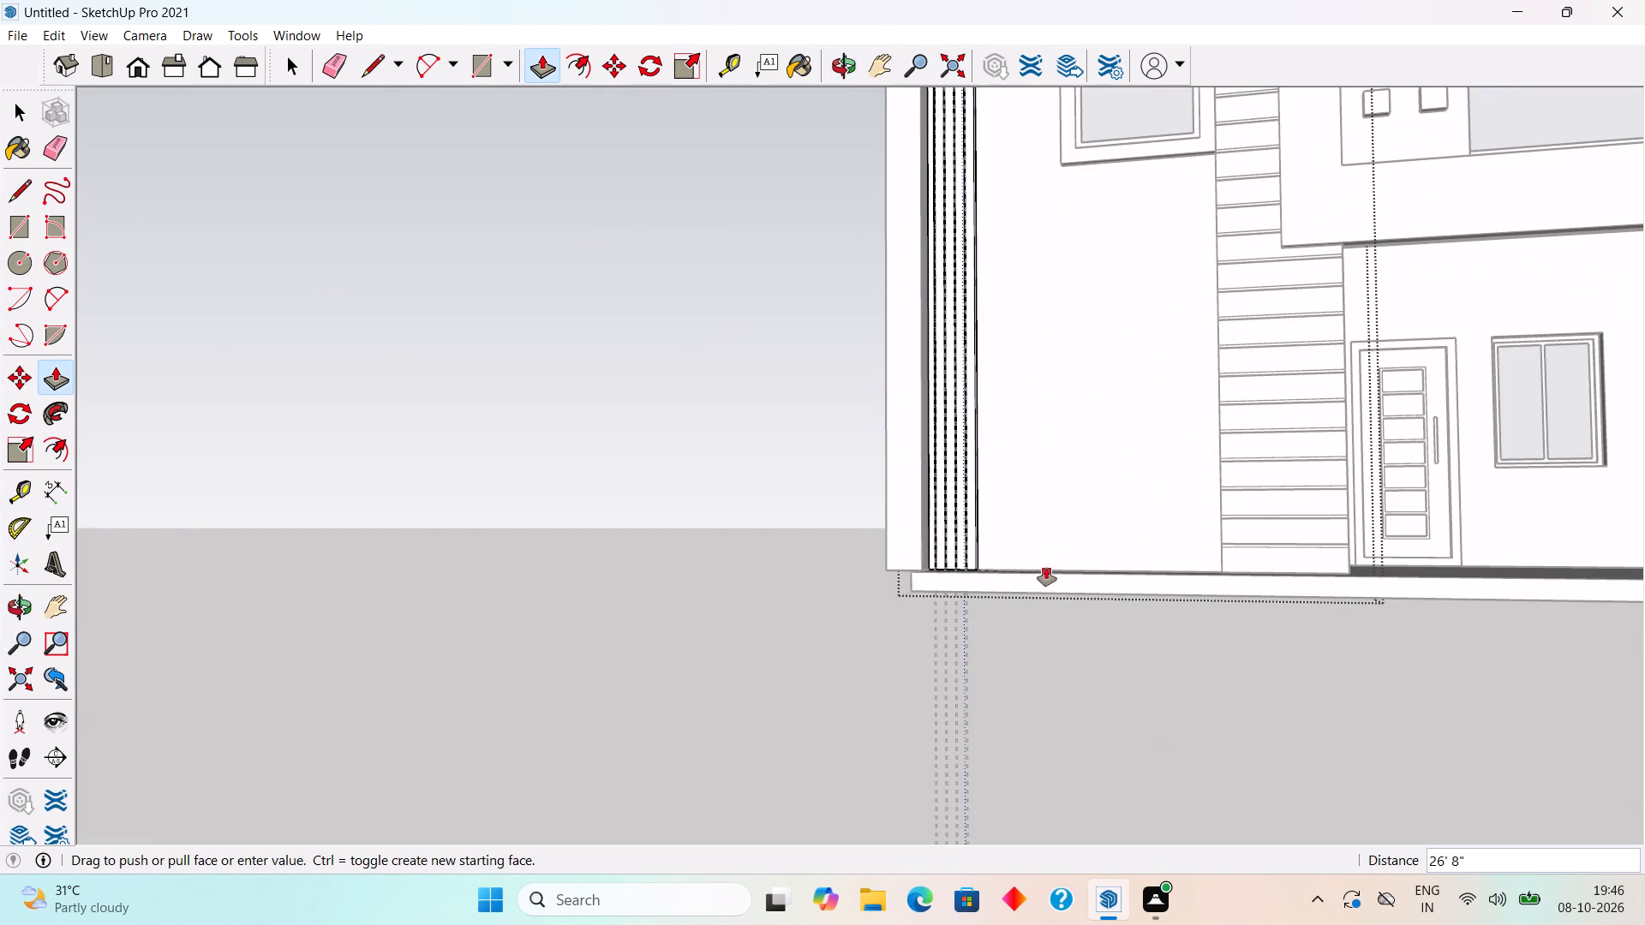
{"action": "left_click", "coordinate": [1051, 573]}
{"action": "key", "text": "space"}
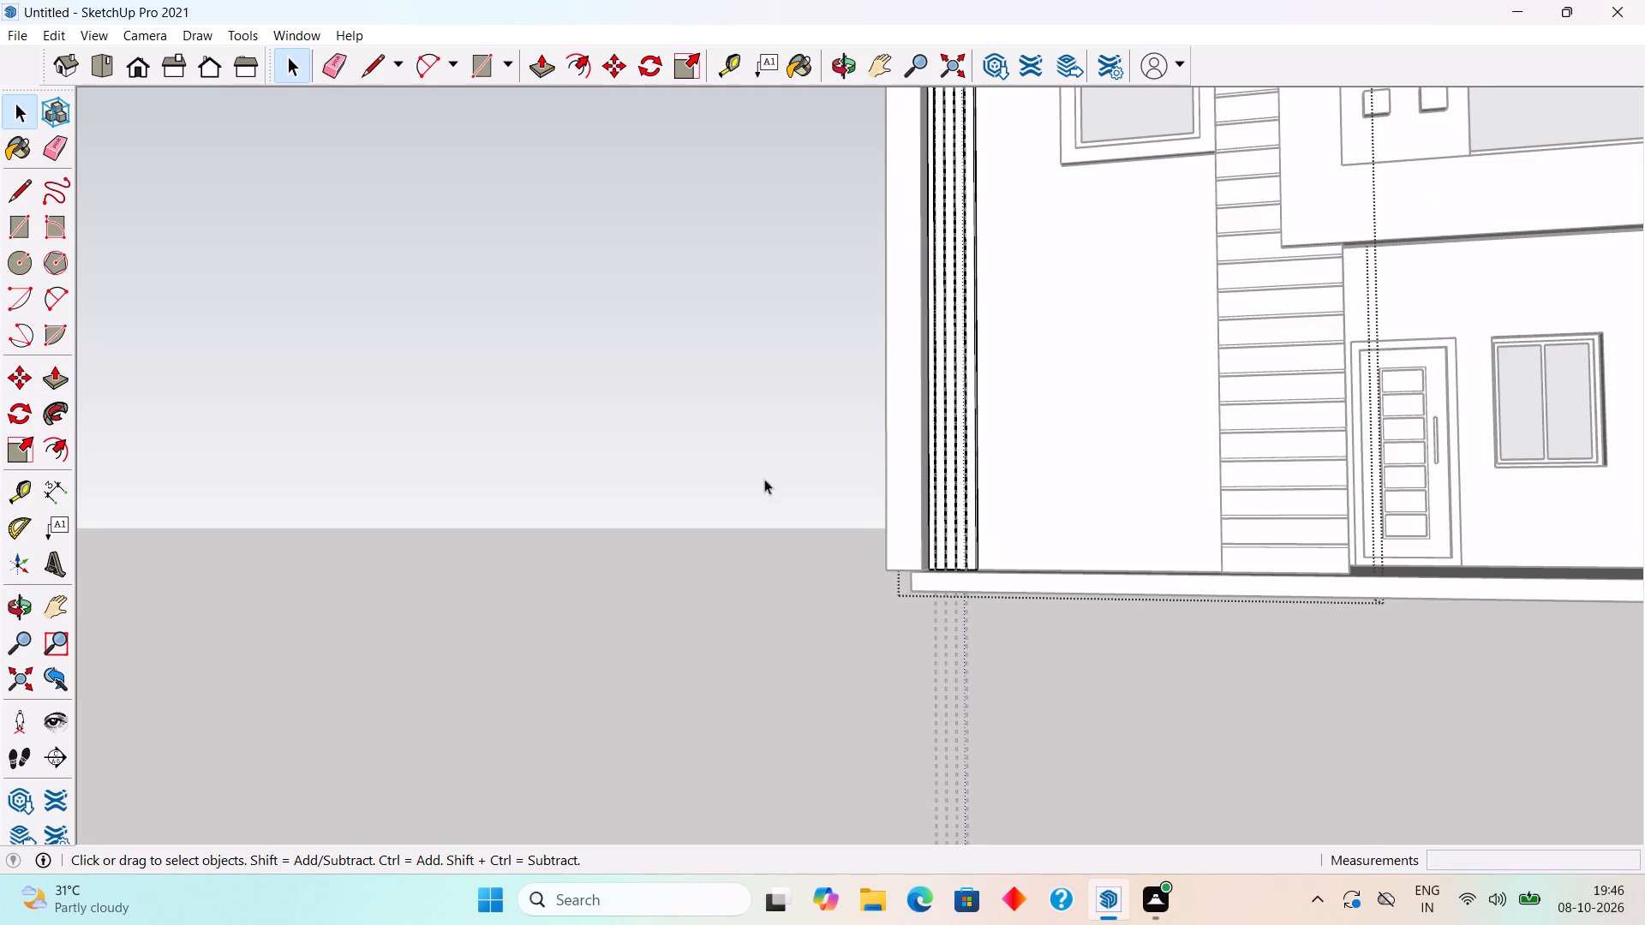
{"action": "left_click", "coordinate": [663, 426]}
Examine the extended slatted panel at its inner corner and against the whole front elevation.
{"action": "scroll", "coordinate": [841, 389], "scroll_direction": "down", "scroll_amount": 18}
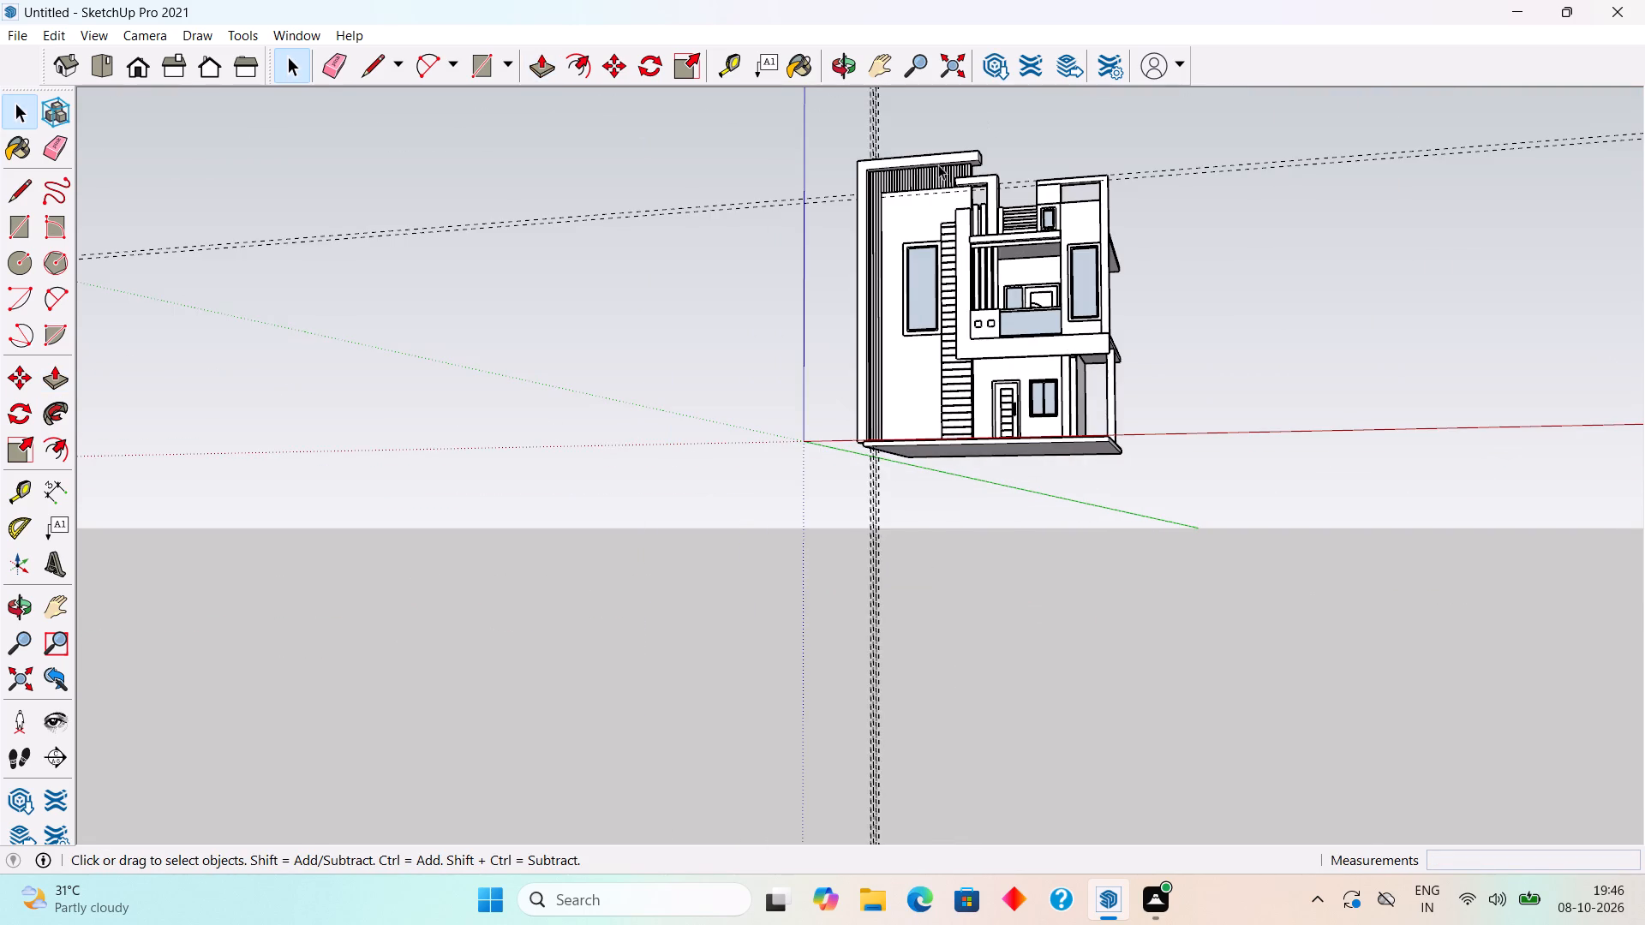
{"action": "scroll", "coordinate": [938, 164], "scroll_direction": "up", "scroll_amount": 7}
{"action": "middle_click_drag", "start_coordinate": [934, 129], "coordinate": [1002, 224]}
{"action": "scroll", "coordinate": [859, 181], "scroll_direction": "up", "scroll_amount": 5}
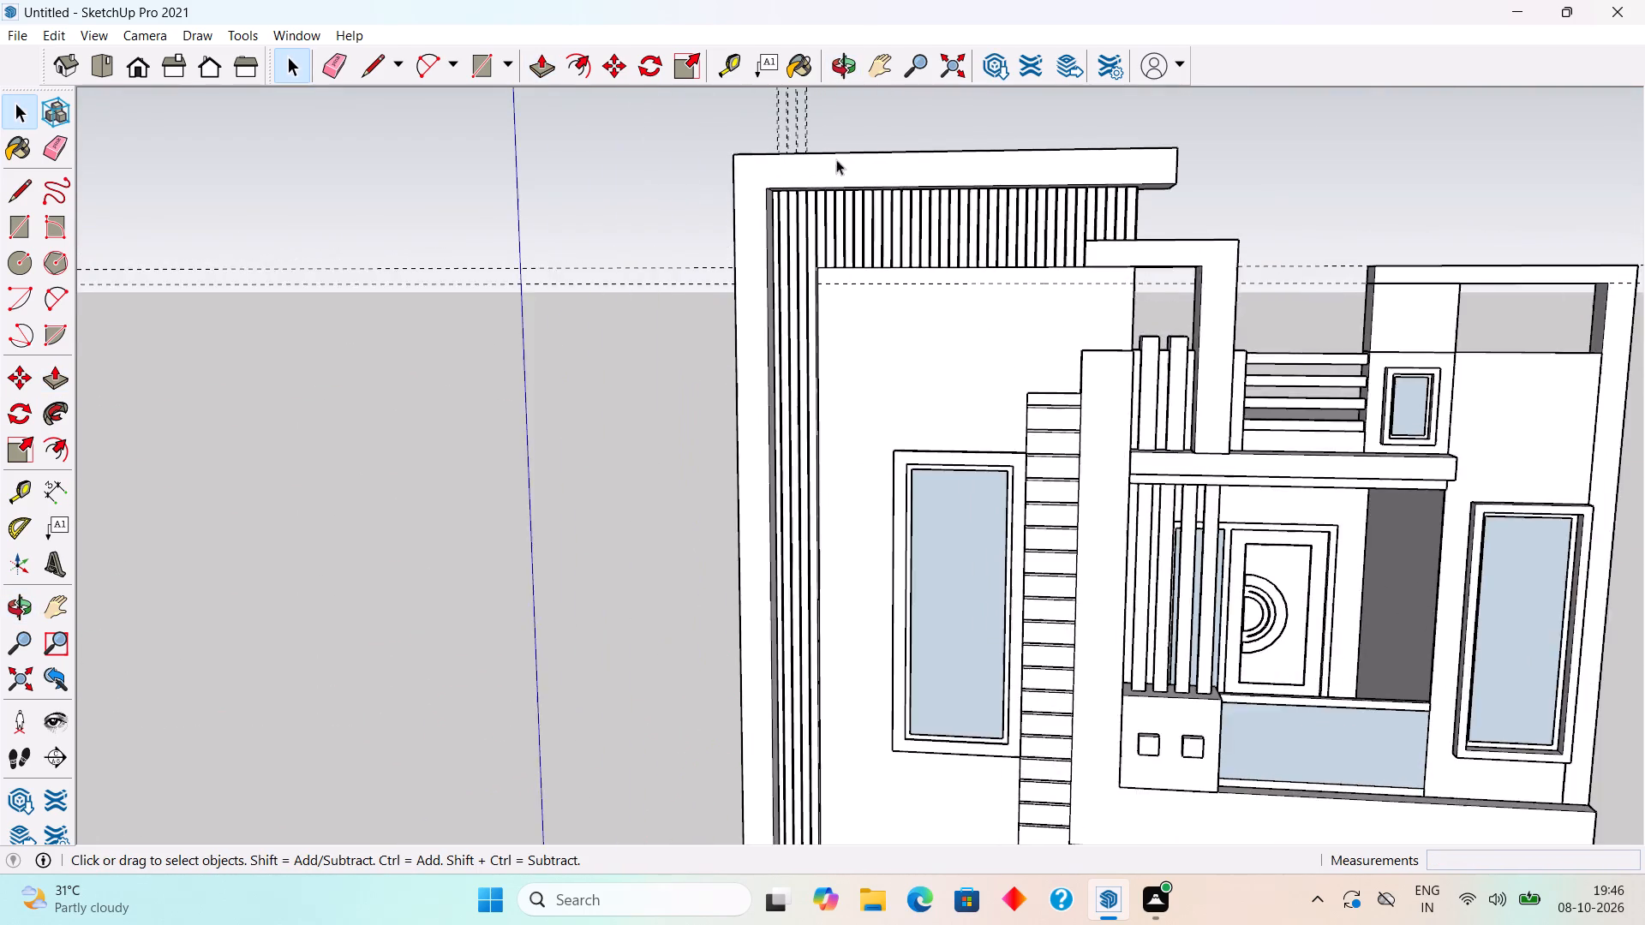
{"action": "scroll", "coordinate": [836, 159], "scroll_direction": "up", "scroll_amount": 10}
{"action": "scroll", "coordinate": [844, 417], "scroll_direction": "up", "scroll_amount": 12}
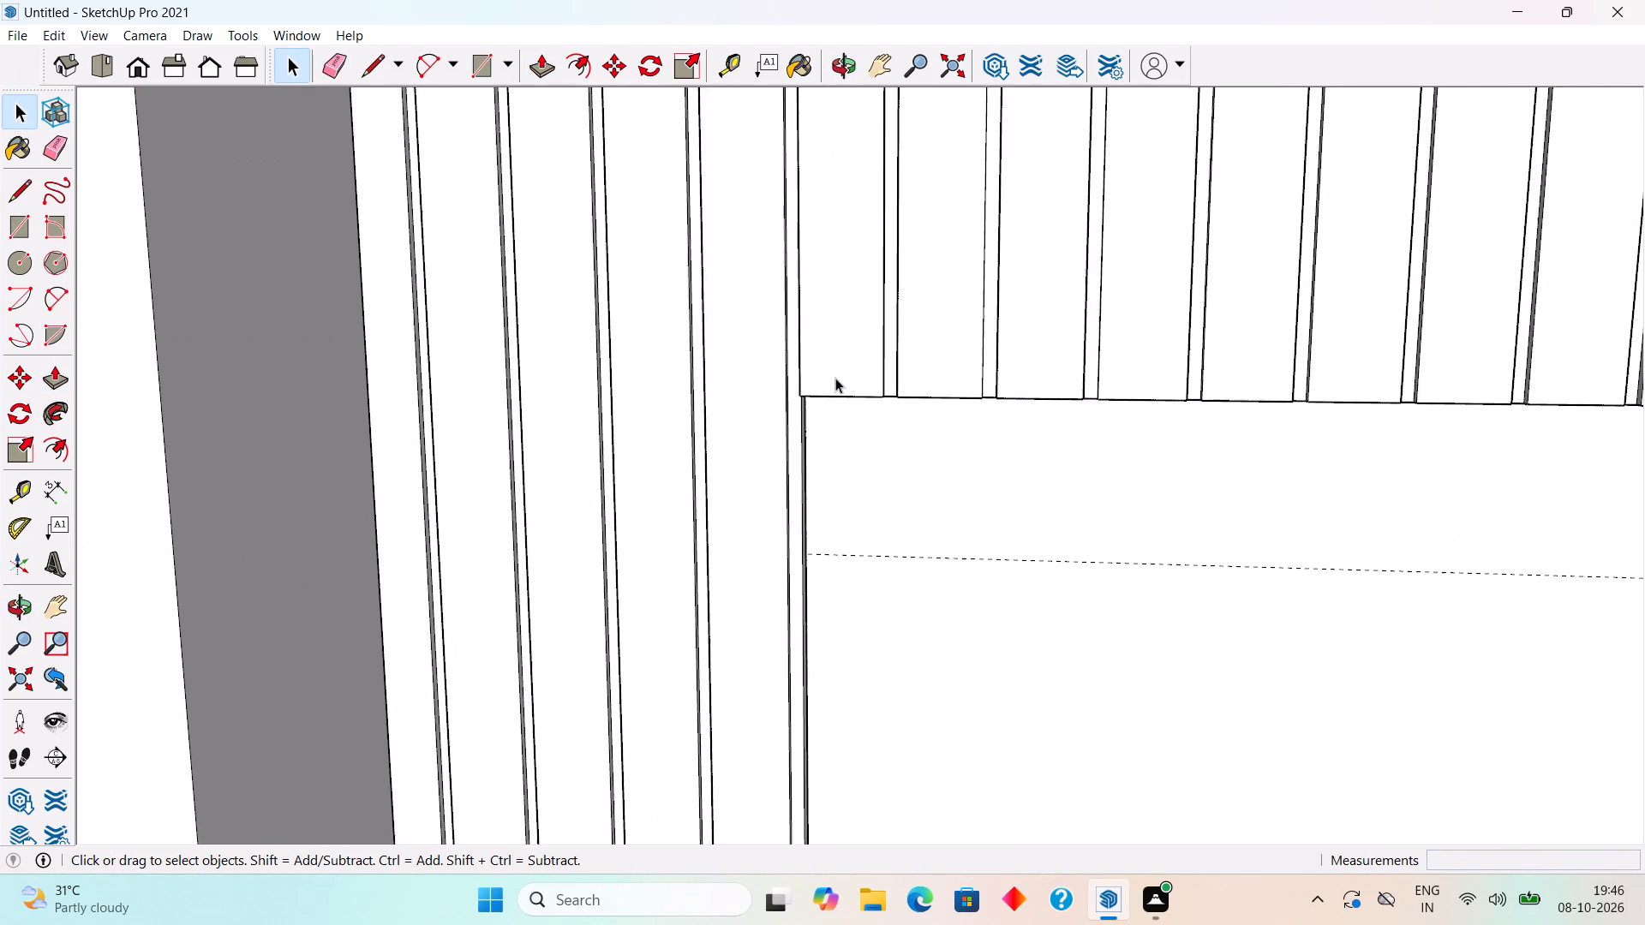
{"action": "scroll", "coordinate": [835, 378], "scroll_direction": "up", "scroll_amount": 4}
{"action": "middle_click_drag", "start_coordinate": [840, 365], "coordinate": [1026, 385]}
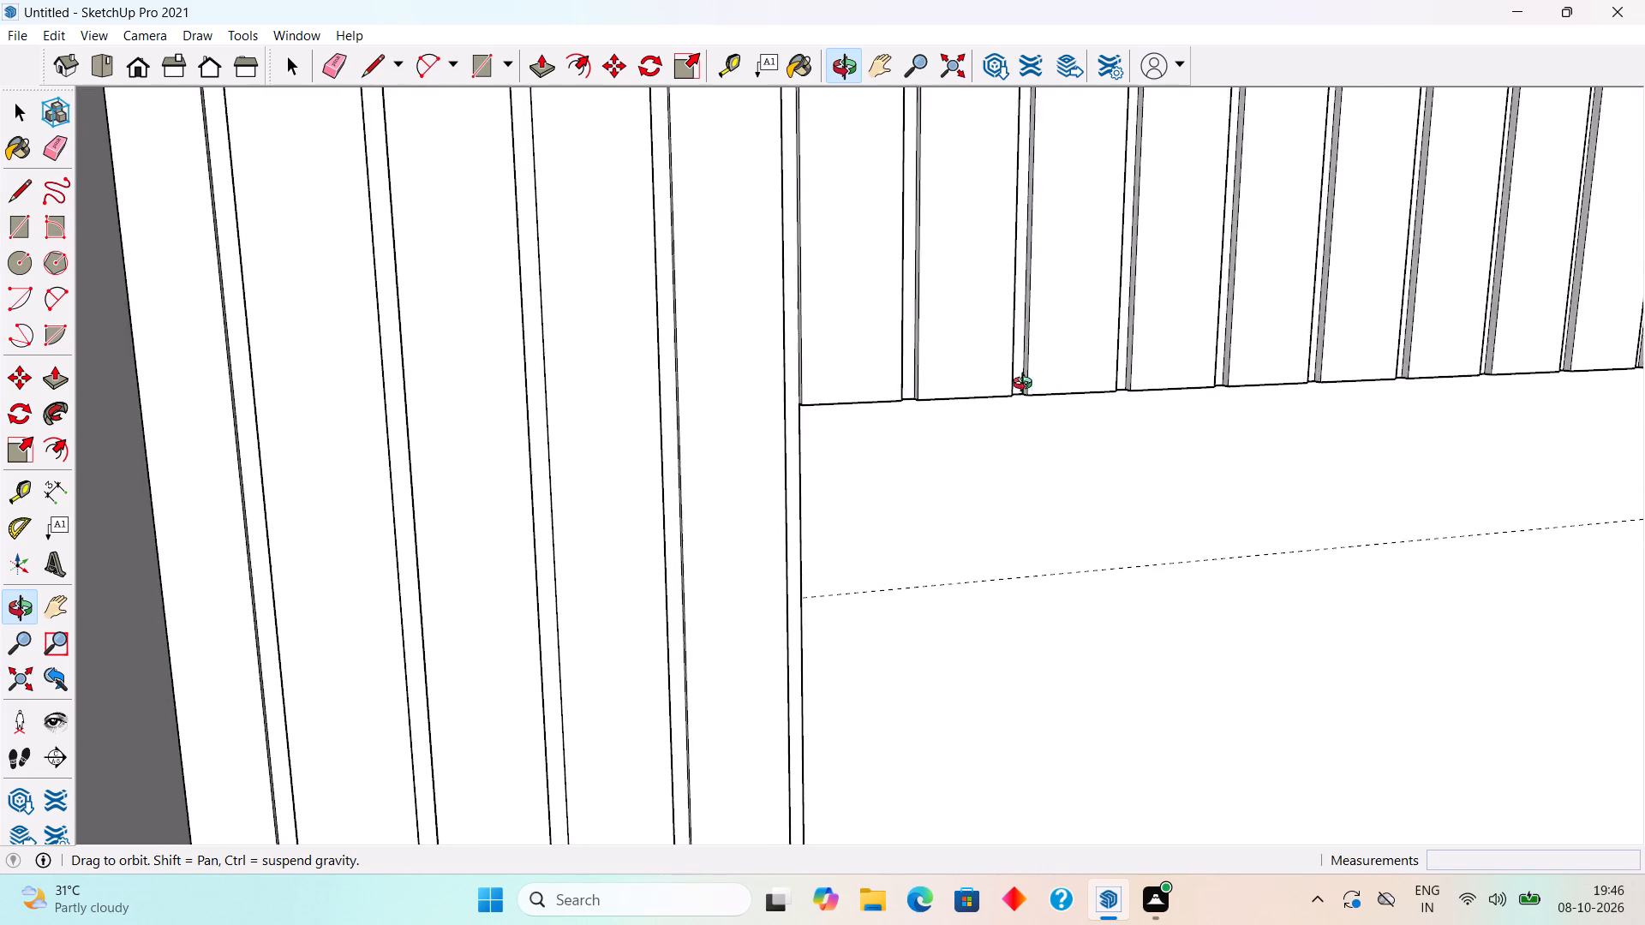
{"action": "middle_click_drag", "start_coordinate": [1026, 385], "coordinate": [871, 360]}
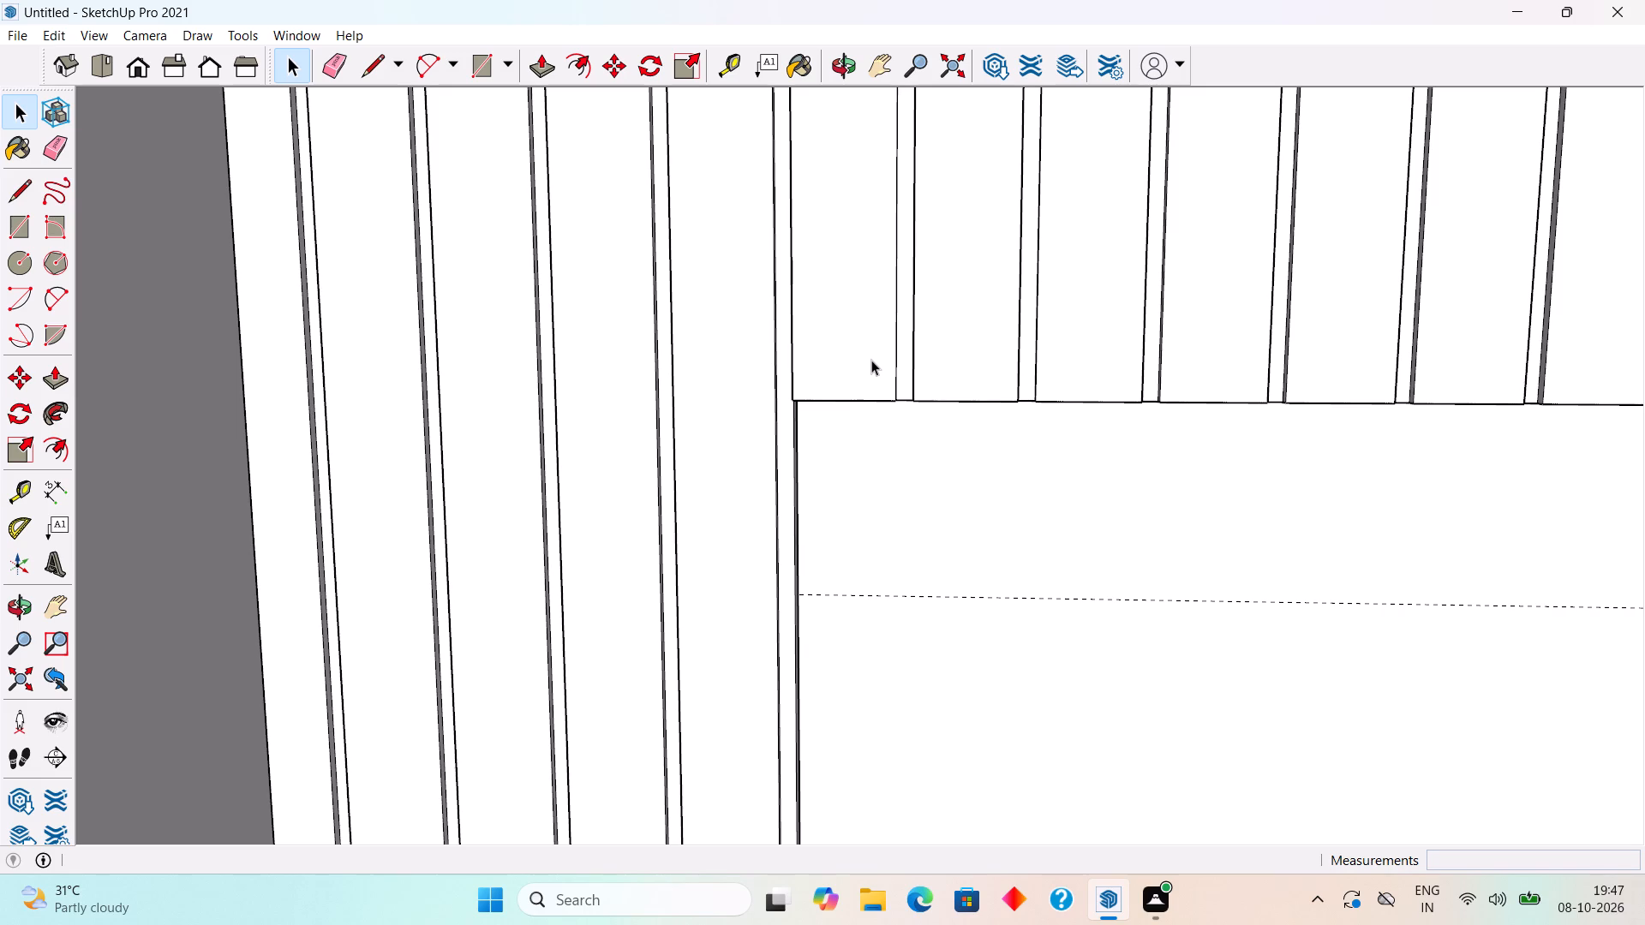
{"action": "scroll", "coordinate": [872, 237], "scroll_direction": "down", "scroll_amount": 9}
{"action": "scroll", "coordinate": [946, 402], "scroll_direction": "down", "scroll_amount": 4}
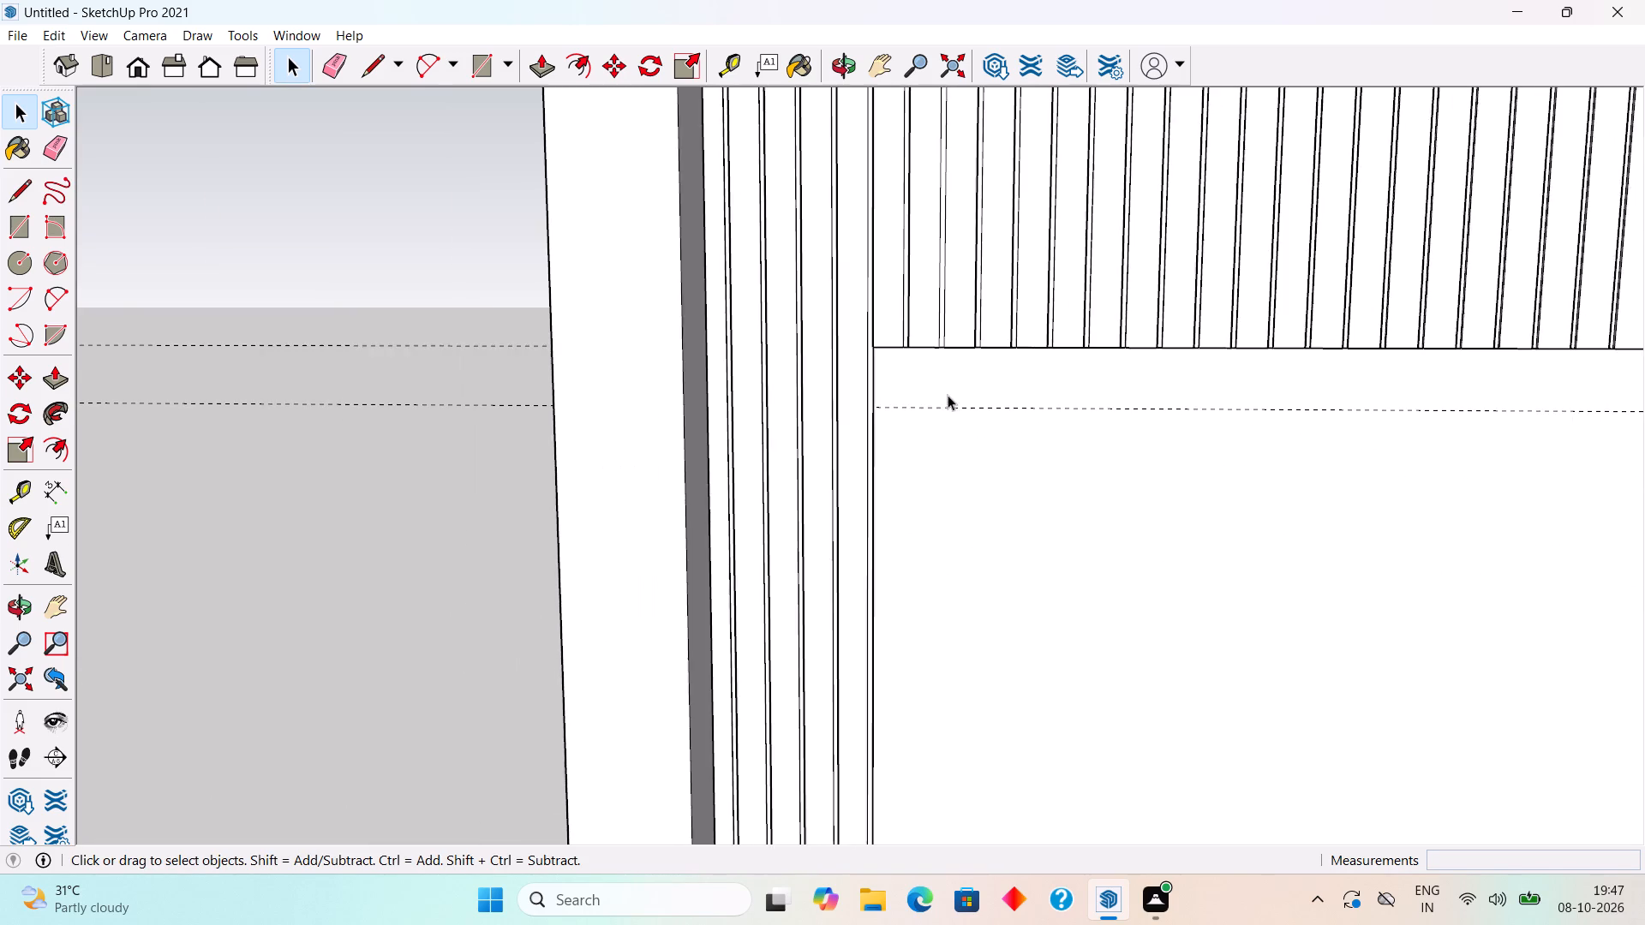
{"action": "middle_click_drag", "start_coordinate": [942, 380], "coordinate": [526, 283]}
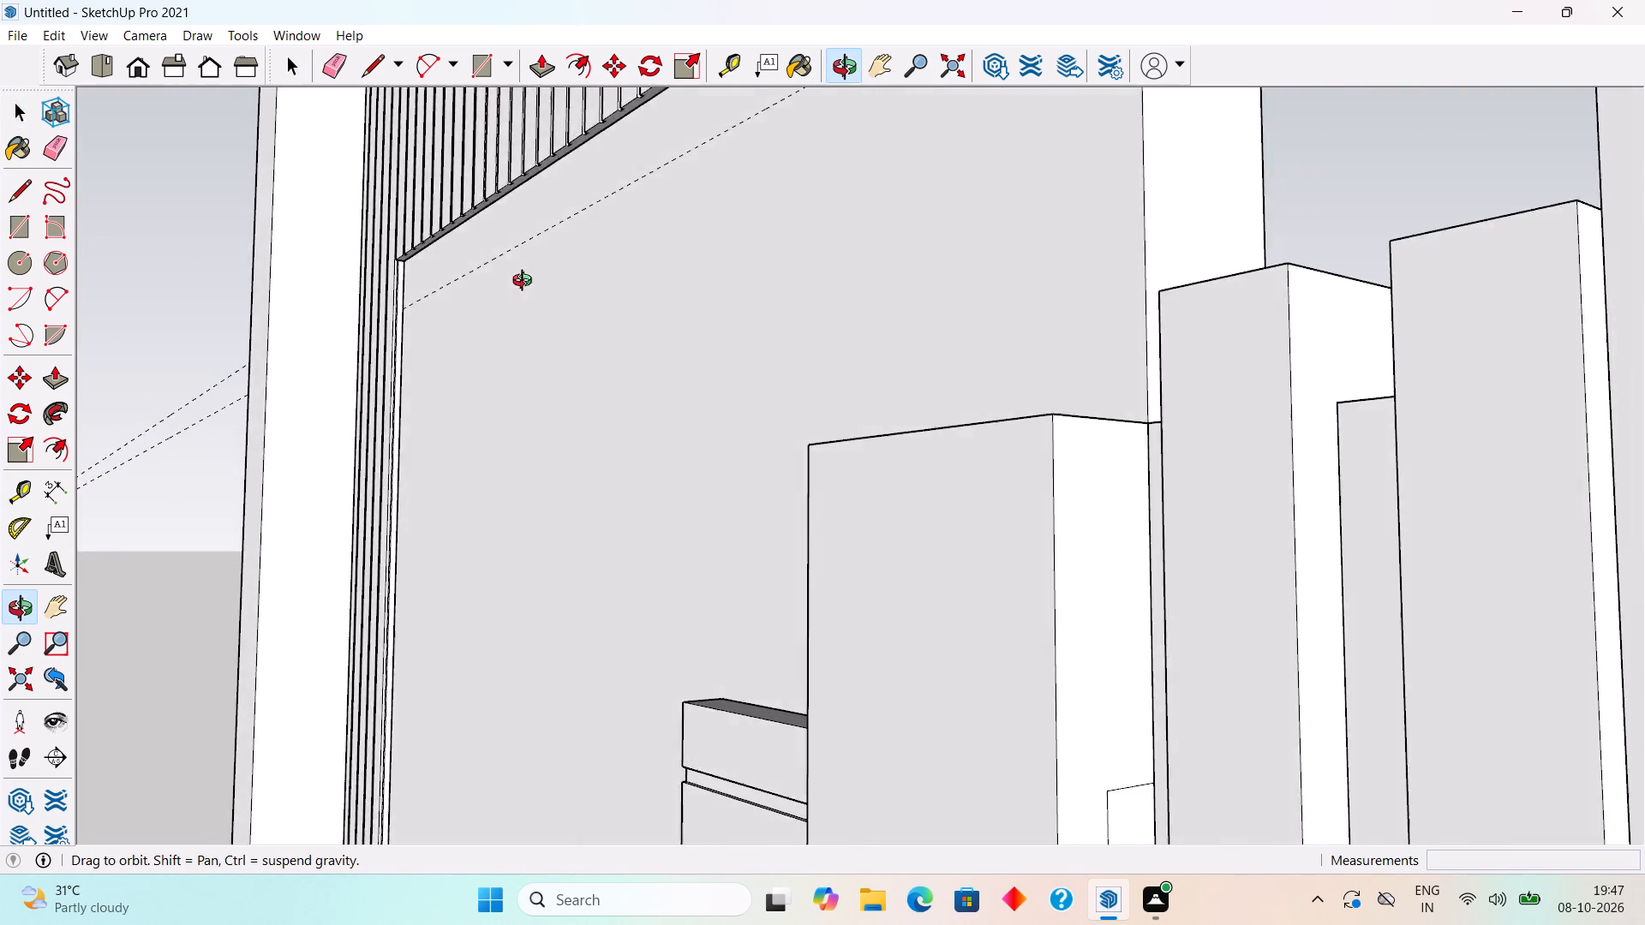
{"action": "middle_click_drag", "start_coordinate": [526, 283], "coordinate": [752, 296]}
{"action": "scroll", "coordinate": [752, 296], "scroll_direction": "down", "scroll_amount": 13}
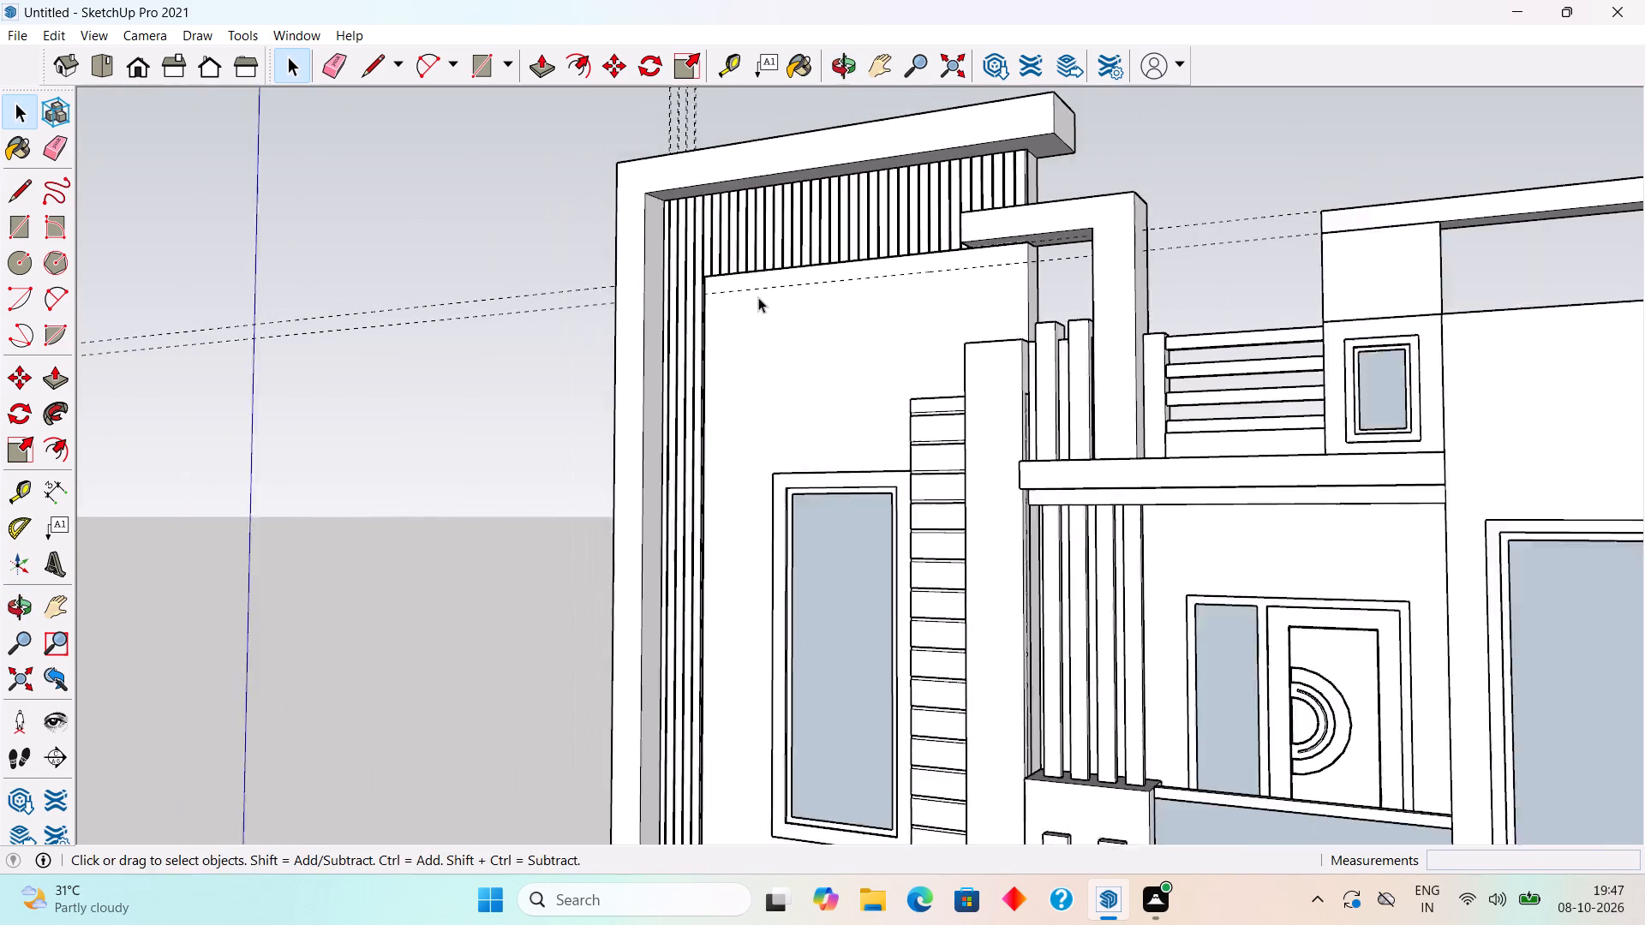
{"action": "scroll", "coordinate": [757, 297], "scroll_direction": "down", "scroll_amount": 1}
{"action": "middle_click_drag", "start_coordinate": [775, 308], "coordinate": [924, 299]}
{"action": "scroll", "coordinate": [924, 299], "scroll_direction": "down", "scroll_amount": 4}
{"action": "scroll", "coordinate": [791, 391], "scroll_direction": "down", "scroll_amount": 4}
{"action": "middle_click_drag", "start_coordinate": [876, 480], "coordinate": [885, 481]}
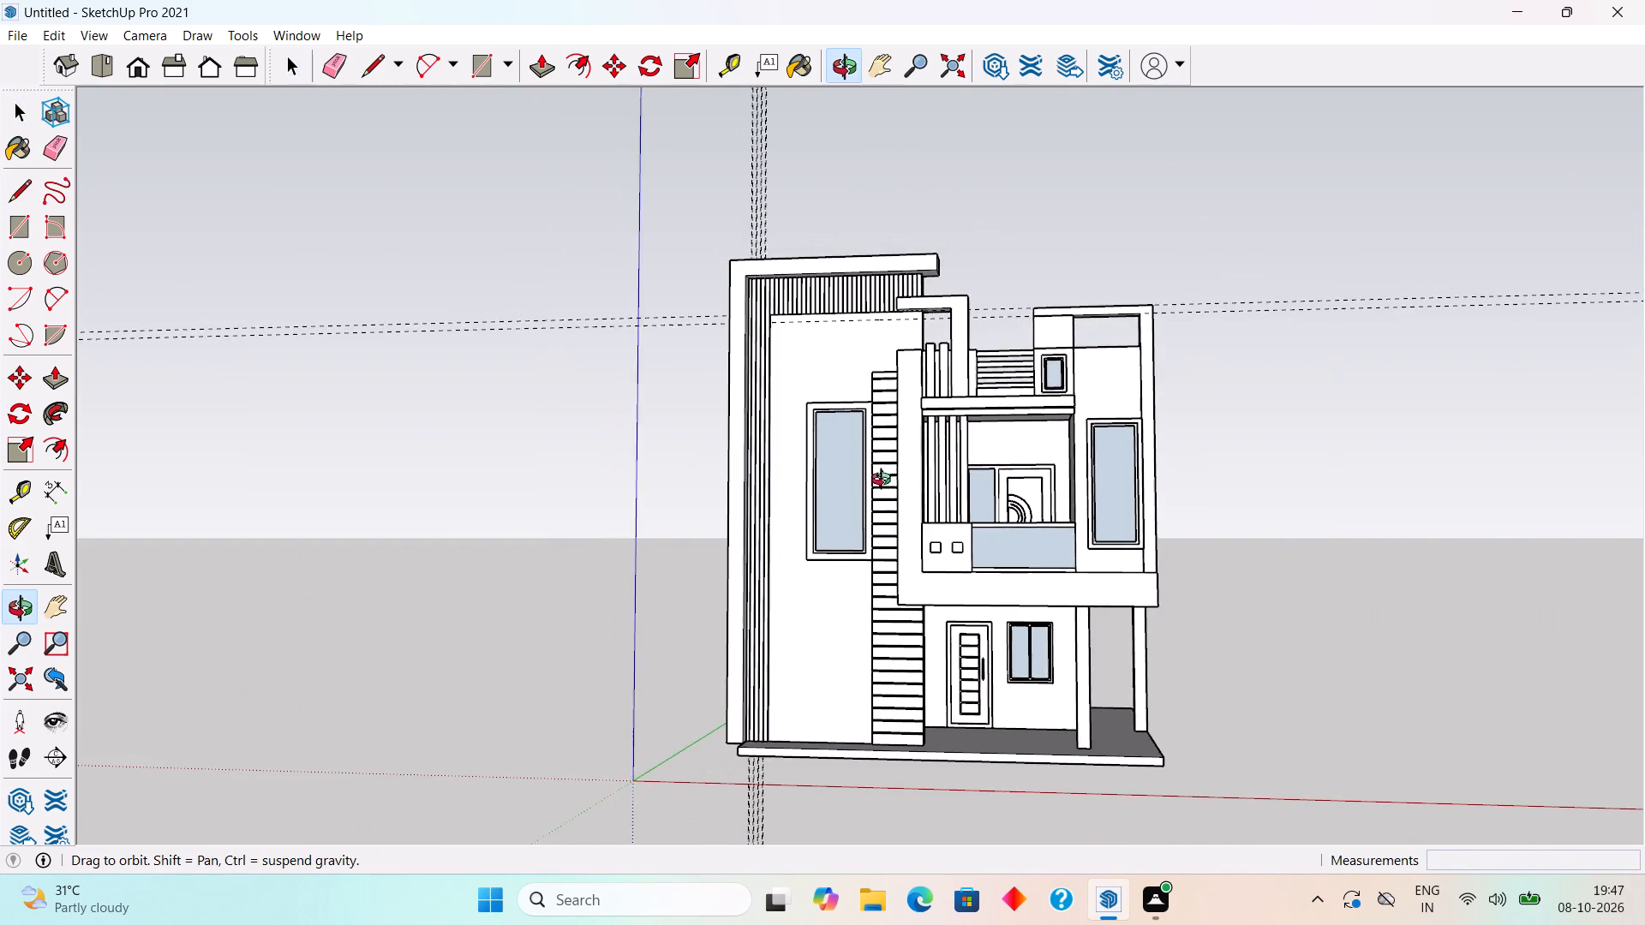
{"action": "middle_click_drag", "start_coordinate": [885, 481], "coordinate": [955, 490]}
Draw a rectangle about 2' 5" by 15' 5" on the plain wall, from the slatted panel's inner corner to the window frame's nearest lower corner.
{"action": "scroll", "coordinate": [737, 392], "scroll_direction": "up", "scroll_amount": 5}
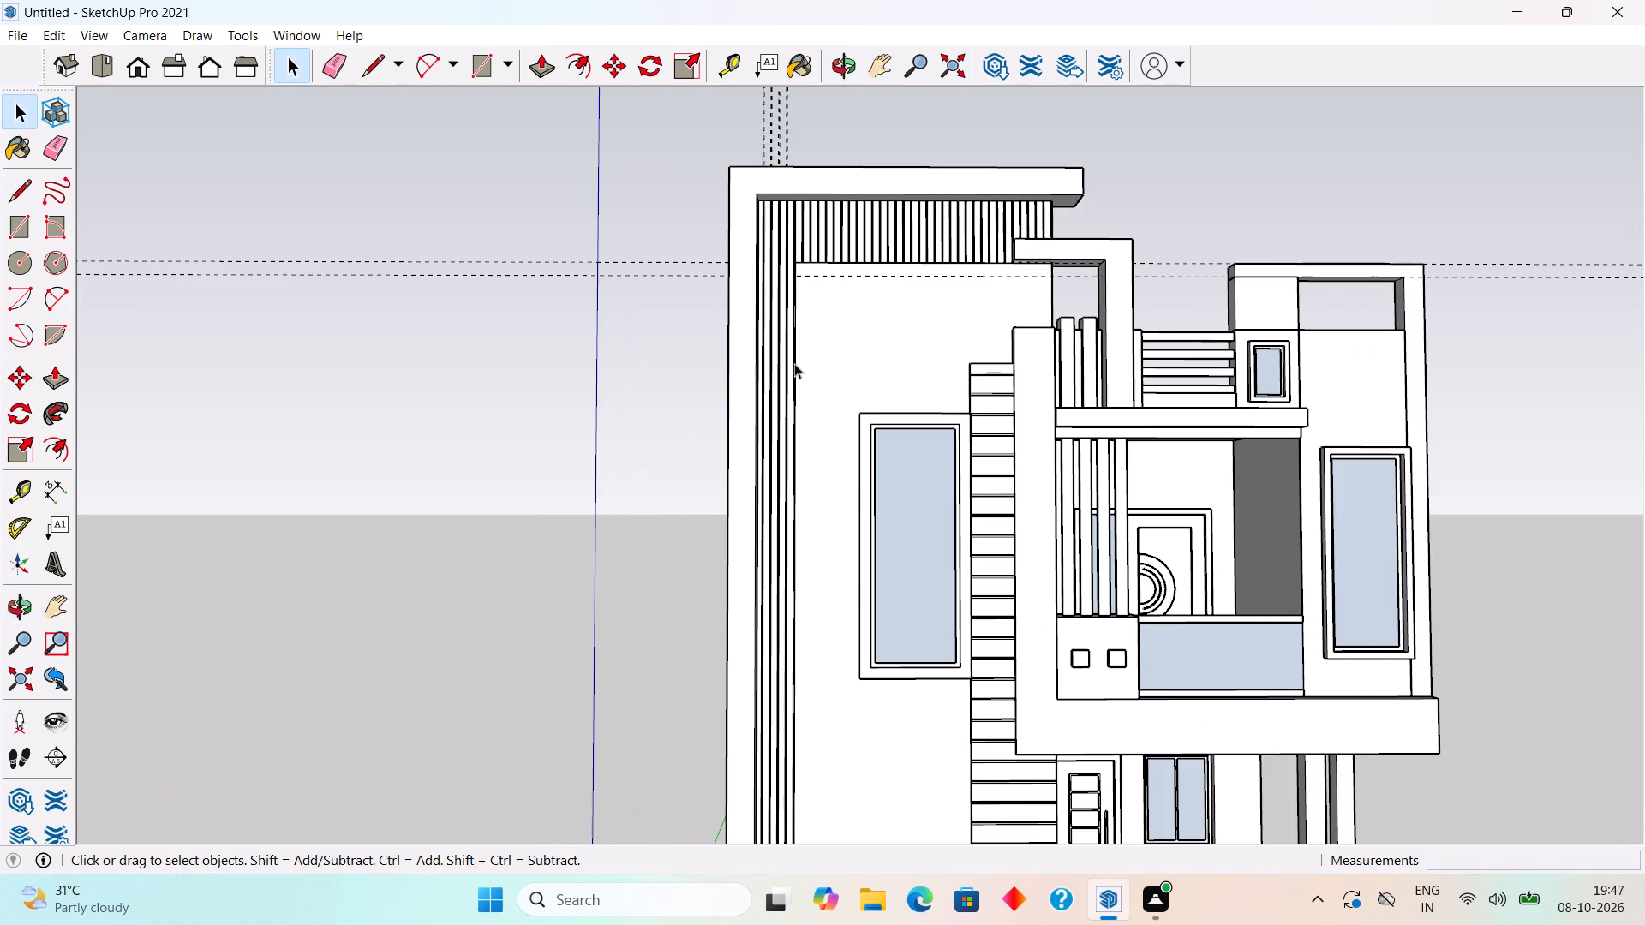
{"action": "scroll", "coordinate": [795, 253], "scroll_direction": "up", "scroll_amount": 2}
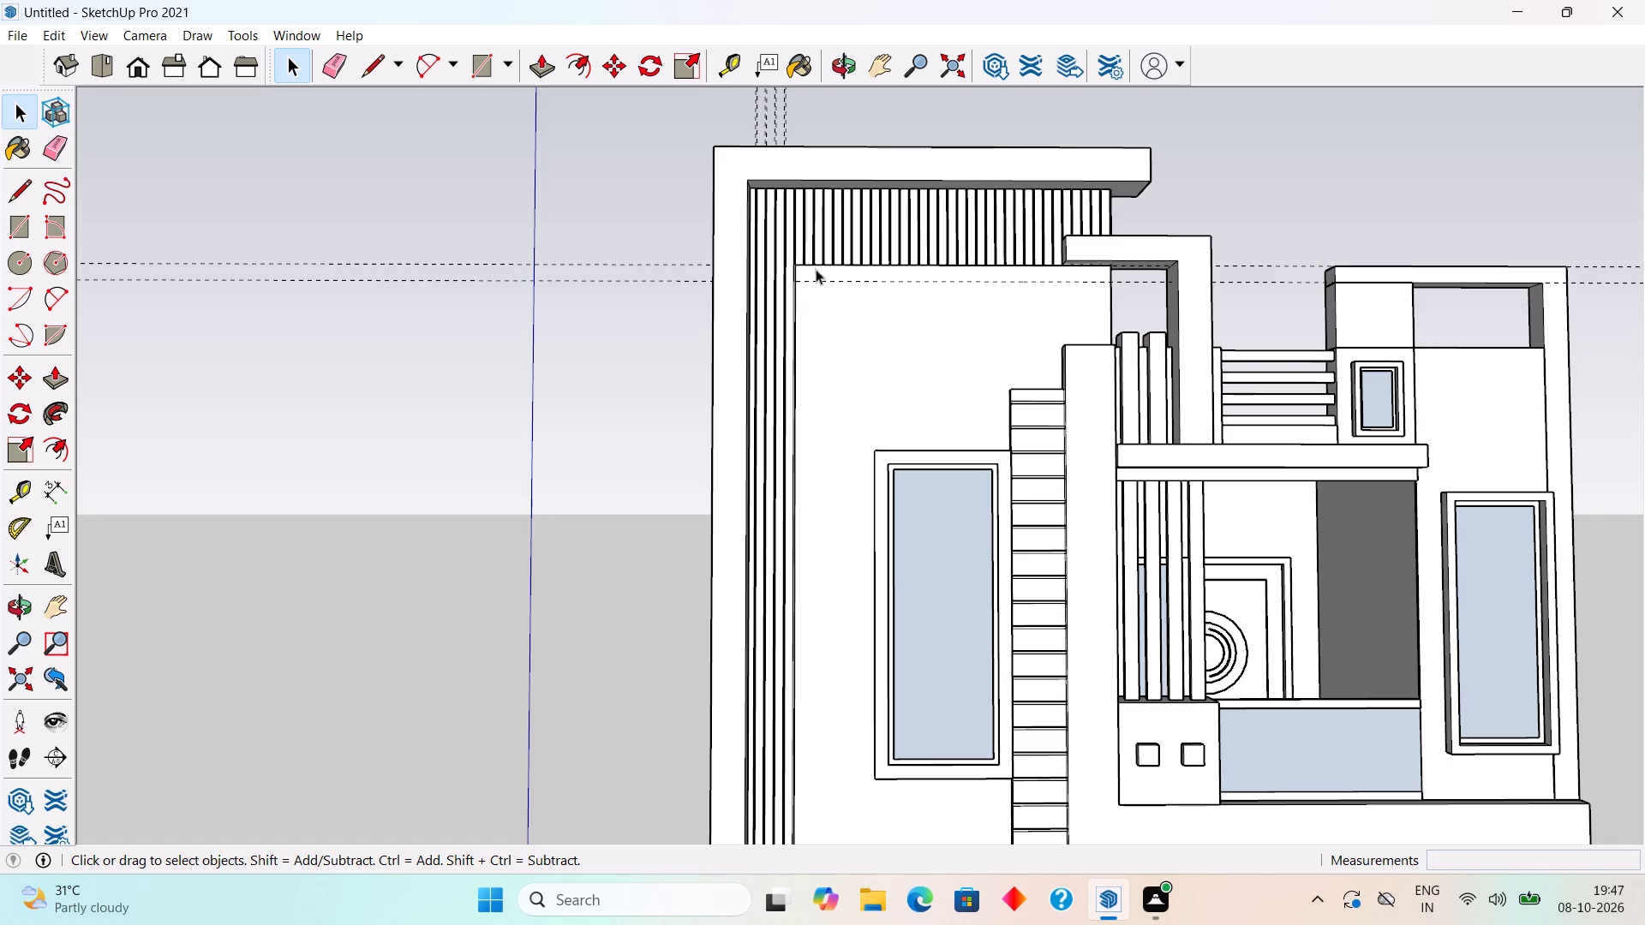
{"action": "scroll", "coordinate": [800, 248], "scroll_direction": "up", "scroll_amount": 16}
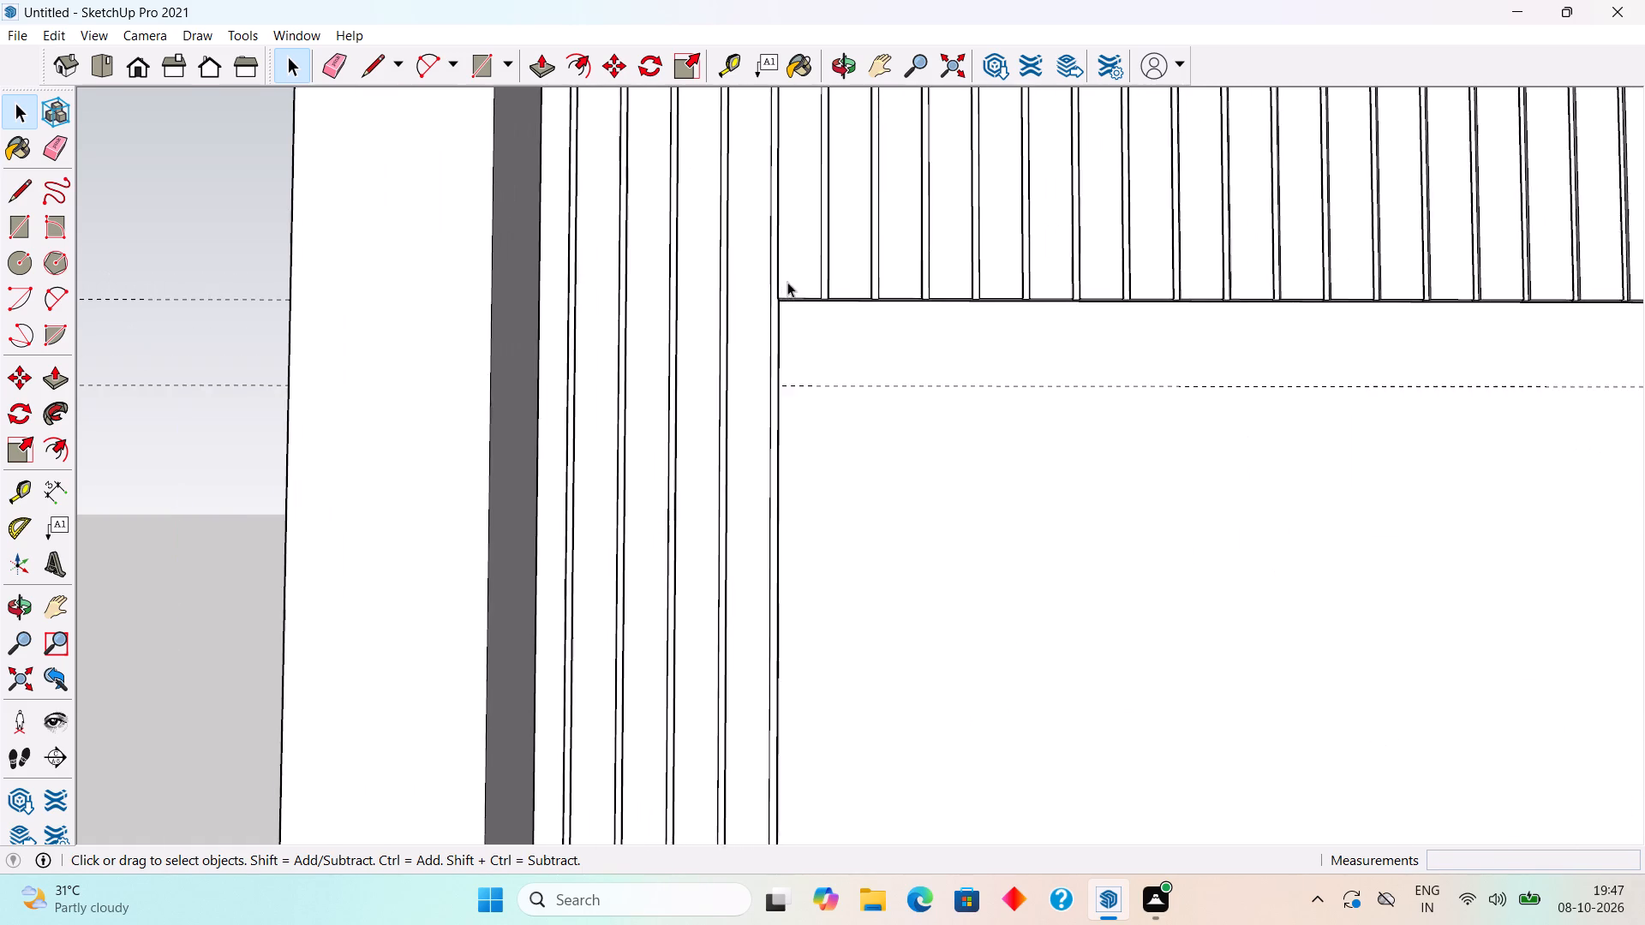
{"action": "scroll", "coordinate": [793, 296], "scroll_direction": "up", "scroll_amount": 3}
{"action": "middle_click_drag", "start_coordinate": [793, 291], "coordinate": [793, 267]}
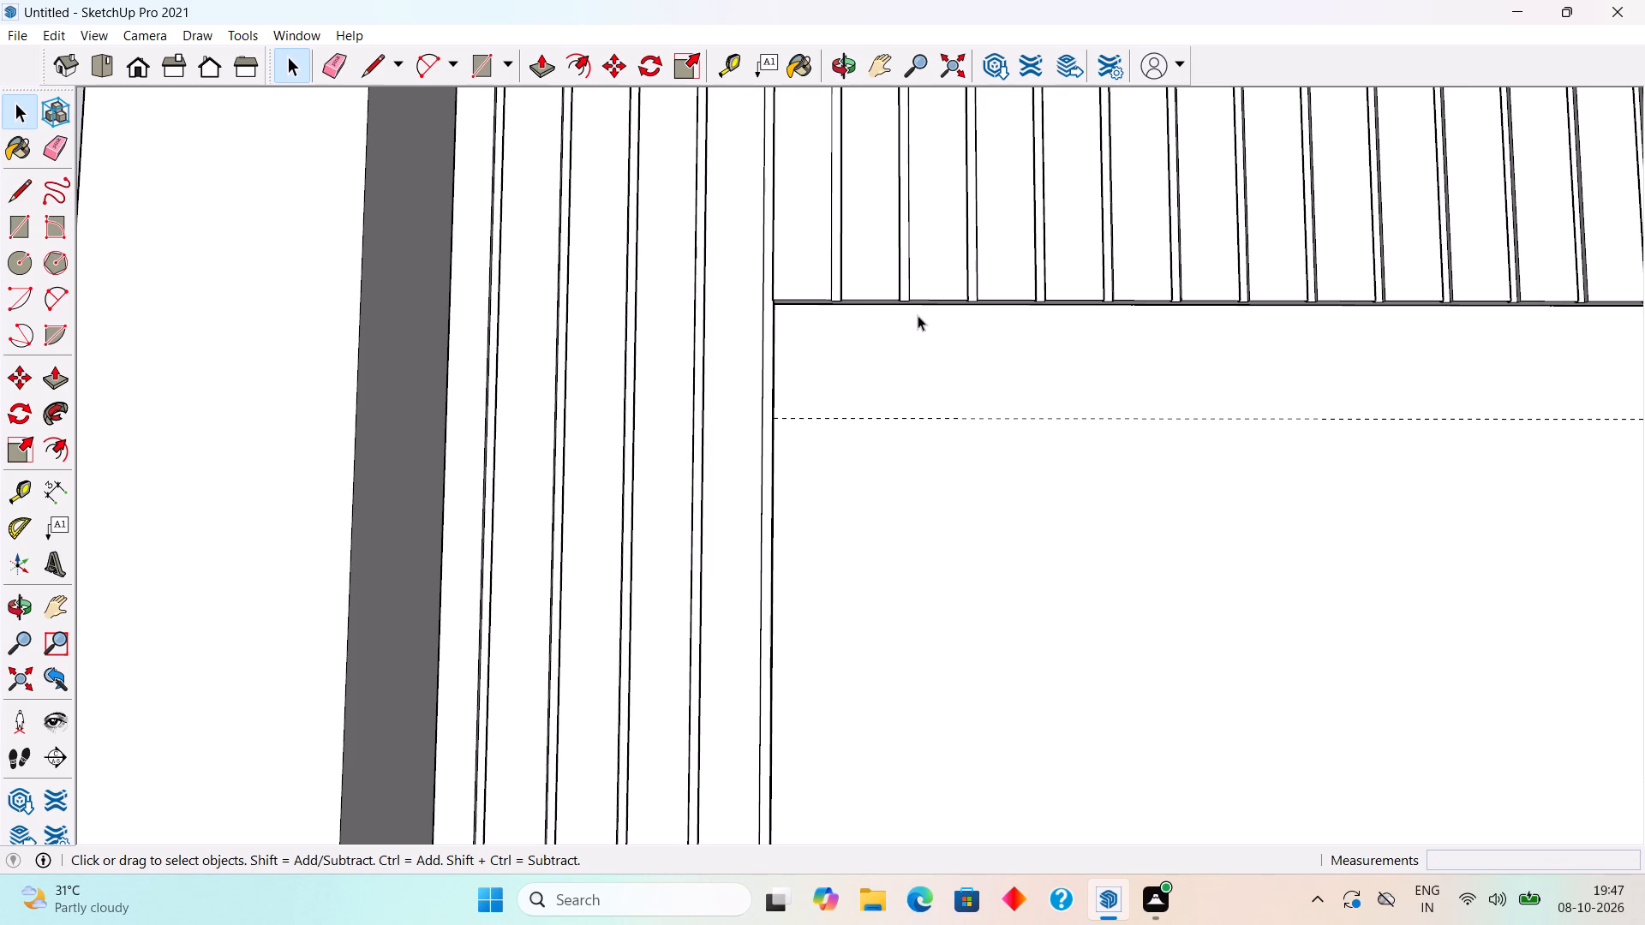
{"action": "middle_click_drag", "start_coordinate": [850, 296], "coordinate": [661, 302]}
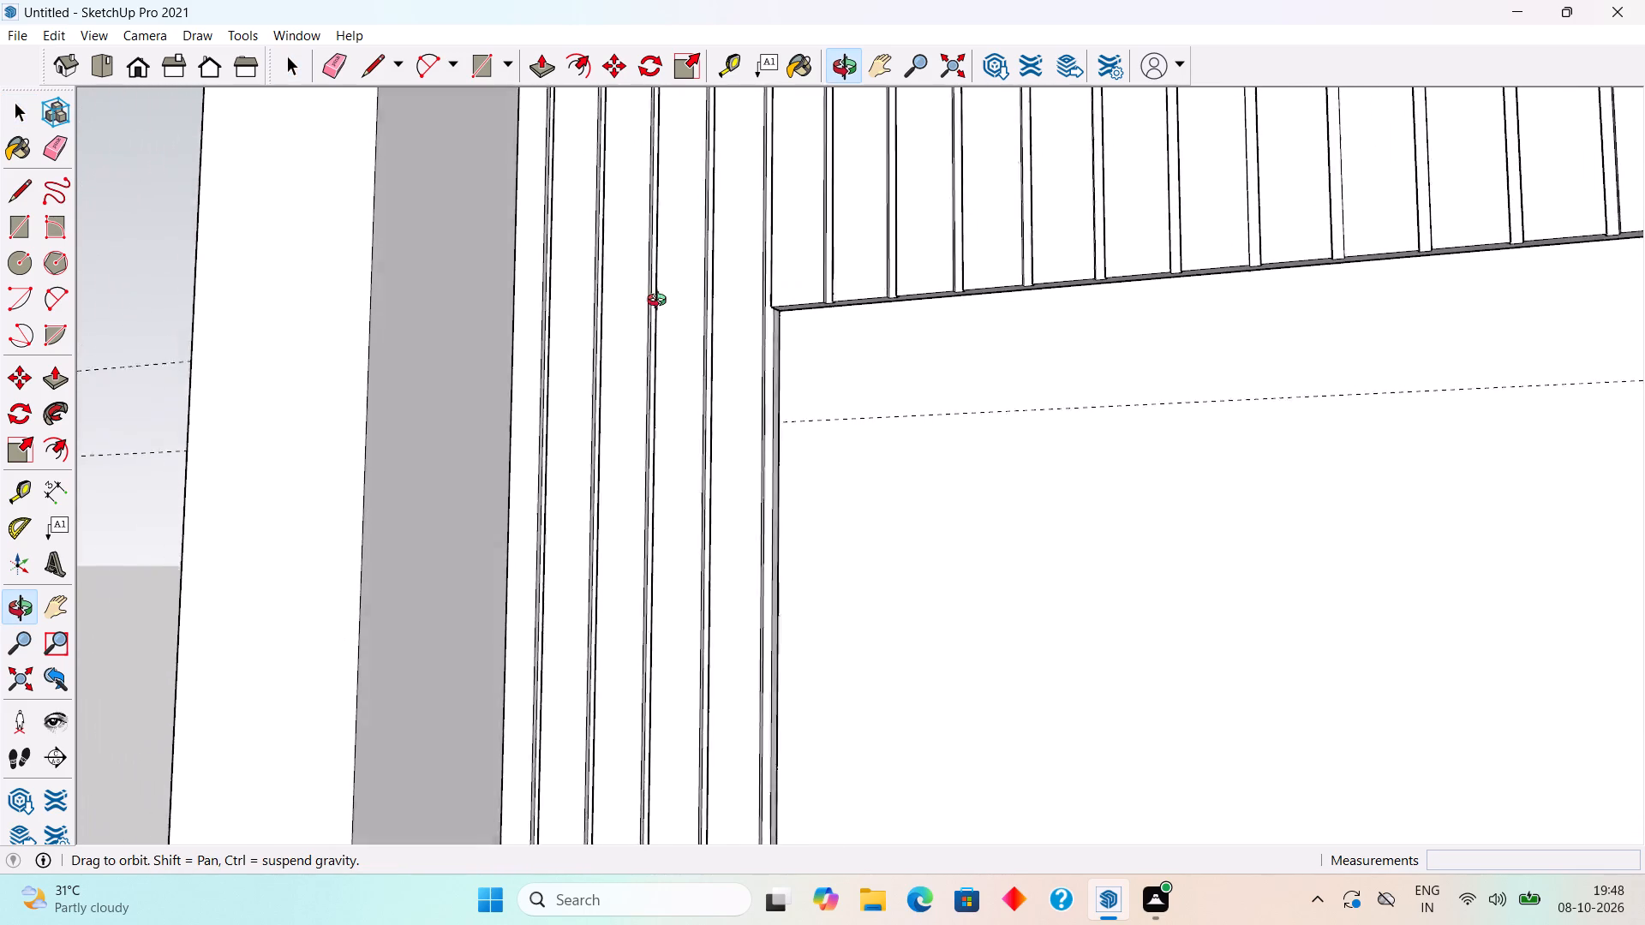
{"action": "middle_click_drag", "start_coordinate": [661, 302], "coordinate": [647, 313]}
{"action": "scroll", "coordinate": [790, 312], "scroll_direction": "up", "scroll_amount": 4}
{"action": "middle_click_drag", "start_coordinate": [821, 266], "coordinate": [918, 199]}
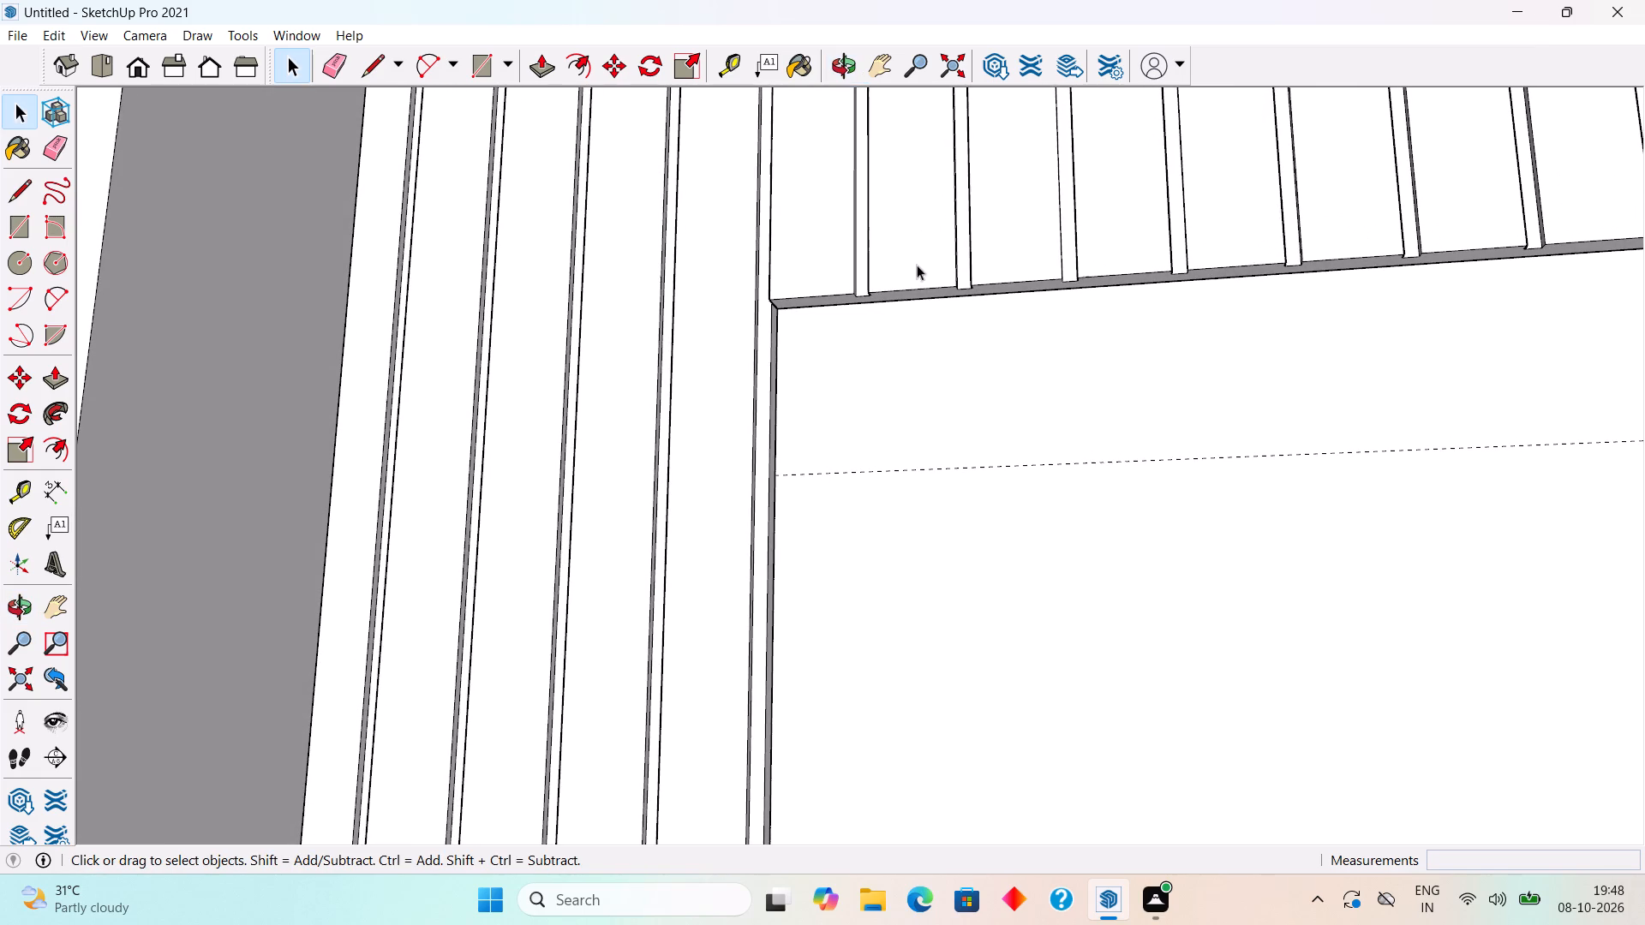
{"action": "middle_click_drag", "start_coordinate": [795, 349], "coordinate": [795, 261]}
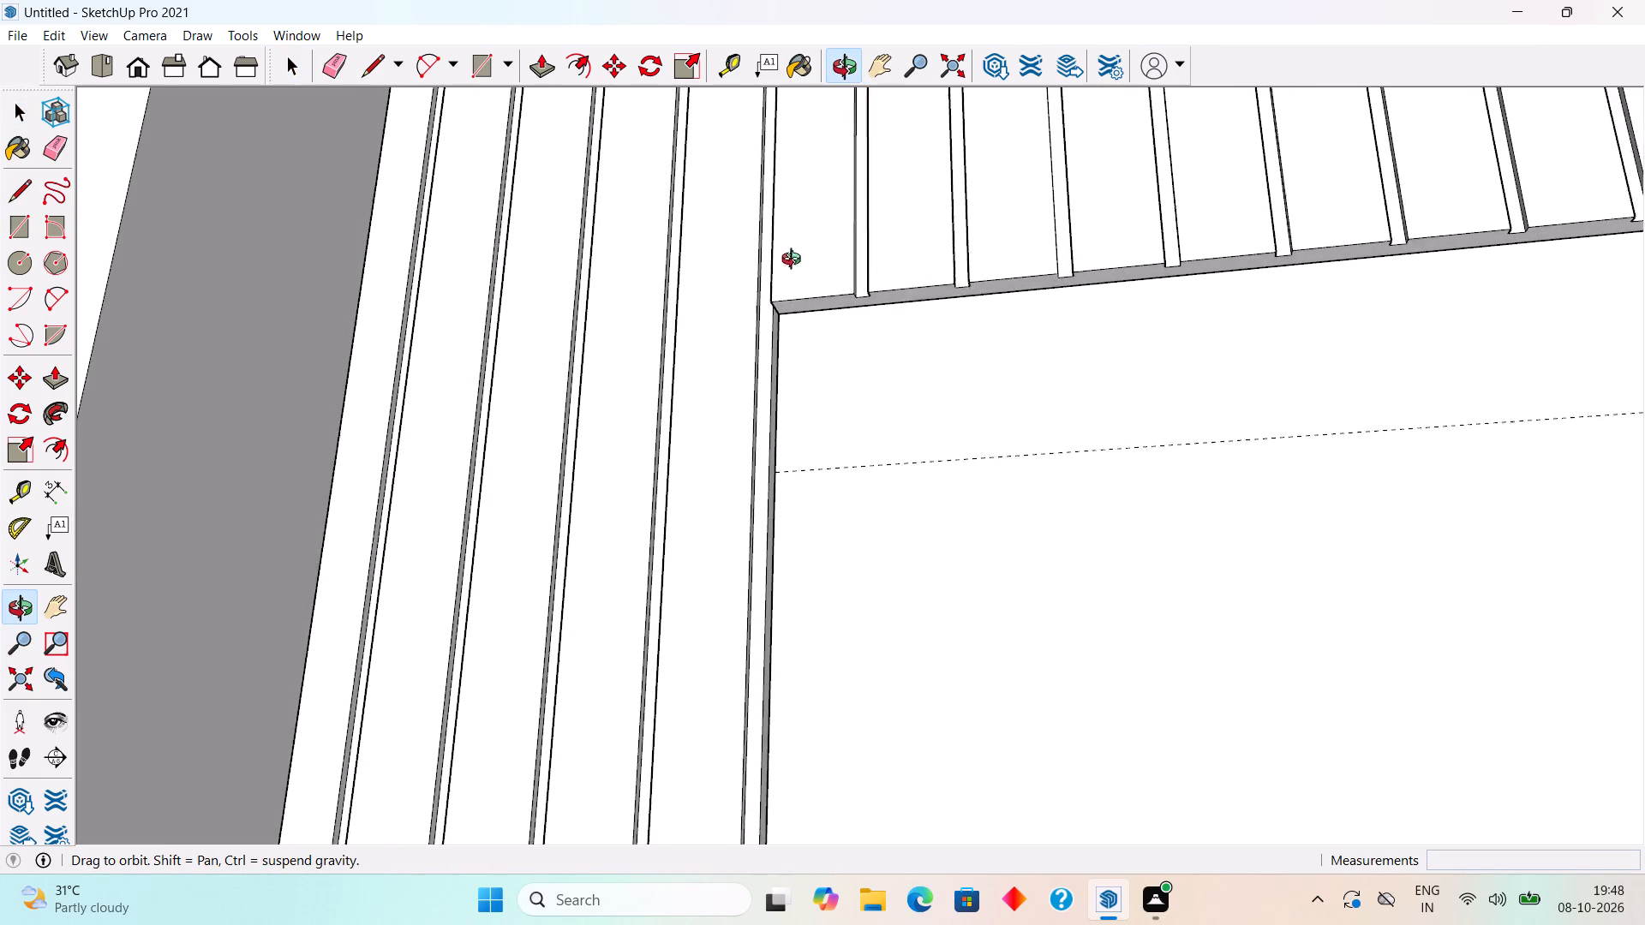
{"action": "middle_click_drag", "start_coordinate": [795, 261], "coordinate": [853, 327]}
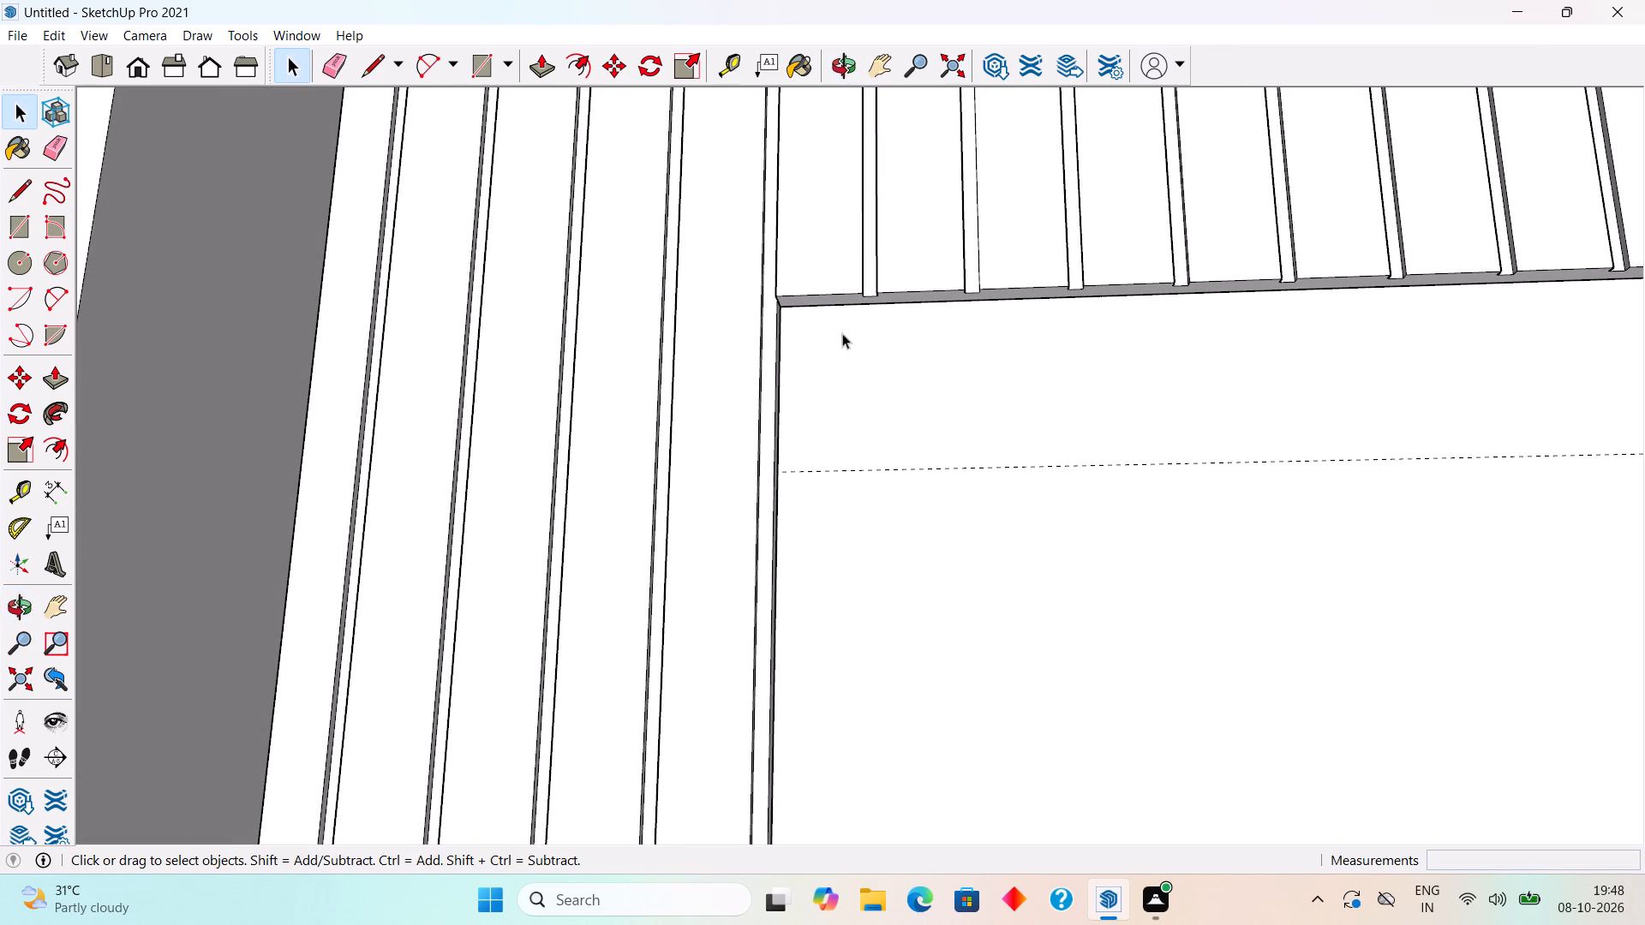
{"action": "key", "text": "r"}
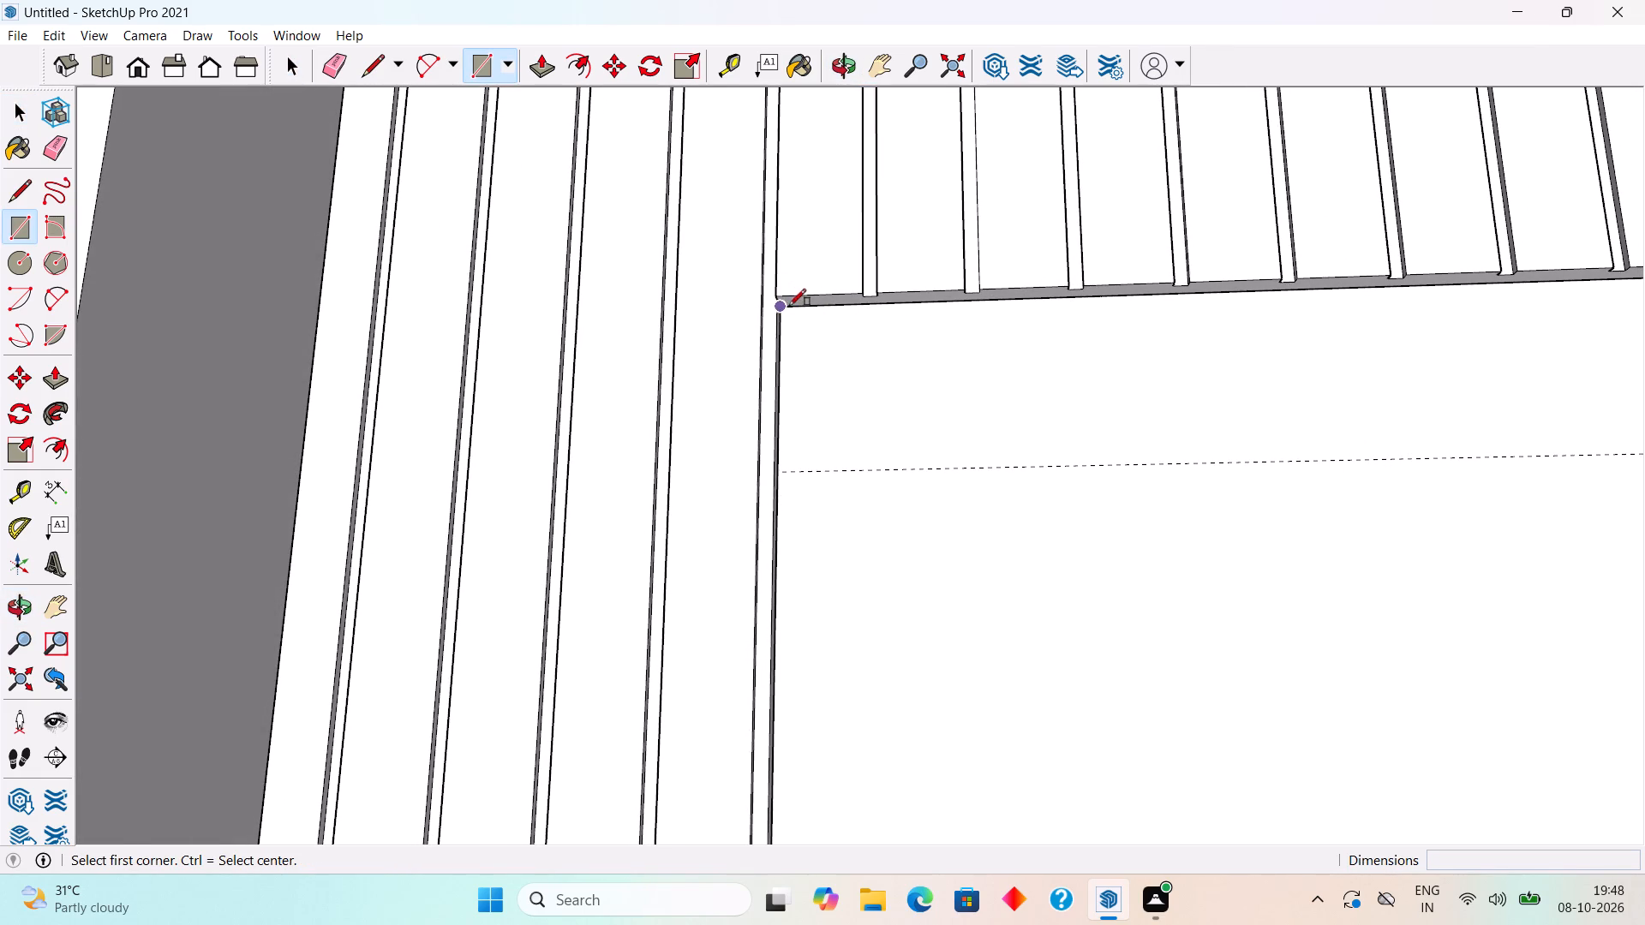
{"action": "scroll", "coordinate": [794, 322], "scroll_direction": "up", "scroll_amount": 11}
{"action": "left_click", "coordinate": [757, 279]}
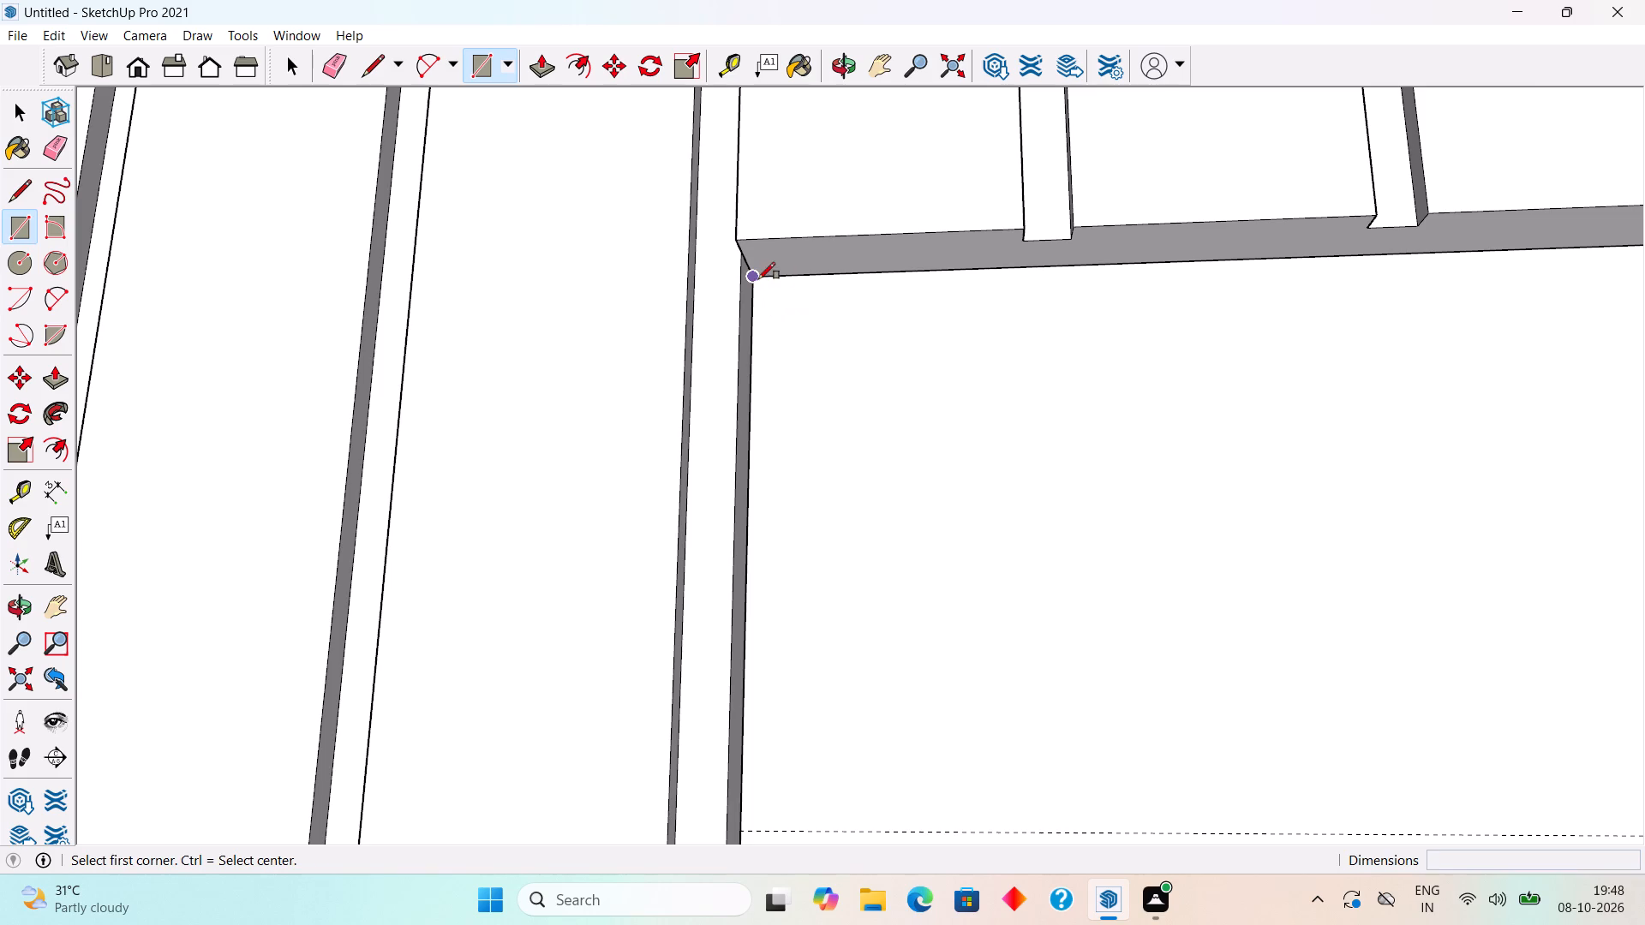
{"action": "scroll", "coordinate": [897, 358], "scroll_direction": "down", "scroll_amount": 20}
{"action": "scroll", "coordinate": [897, 358], "scroll_direction": "down", "scroll_amount": 1}
{"action": "scroll", "coordinate": [898, 358], "scroll_direction": "up", "scroll_amount": 1}
{"action": "scroll", "coordinate": [898, 358], "scroll_direction": "down", "scroll_amount": 6}
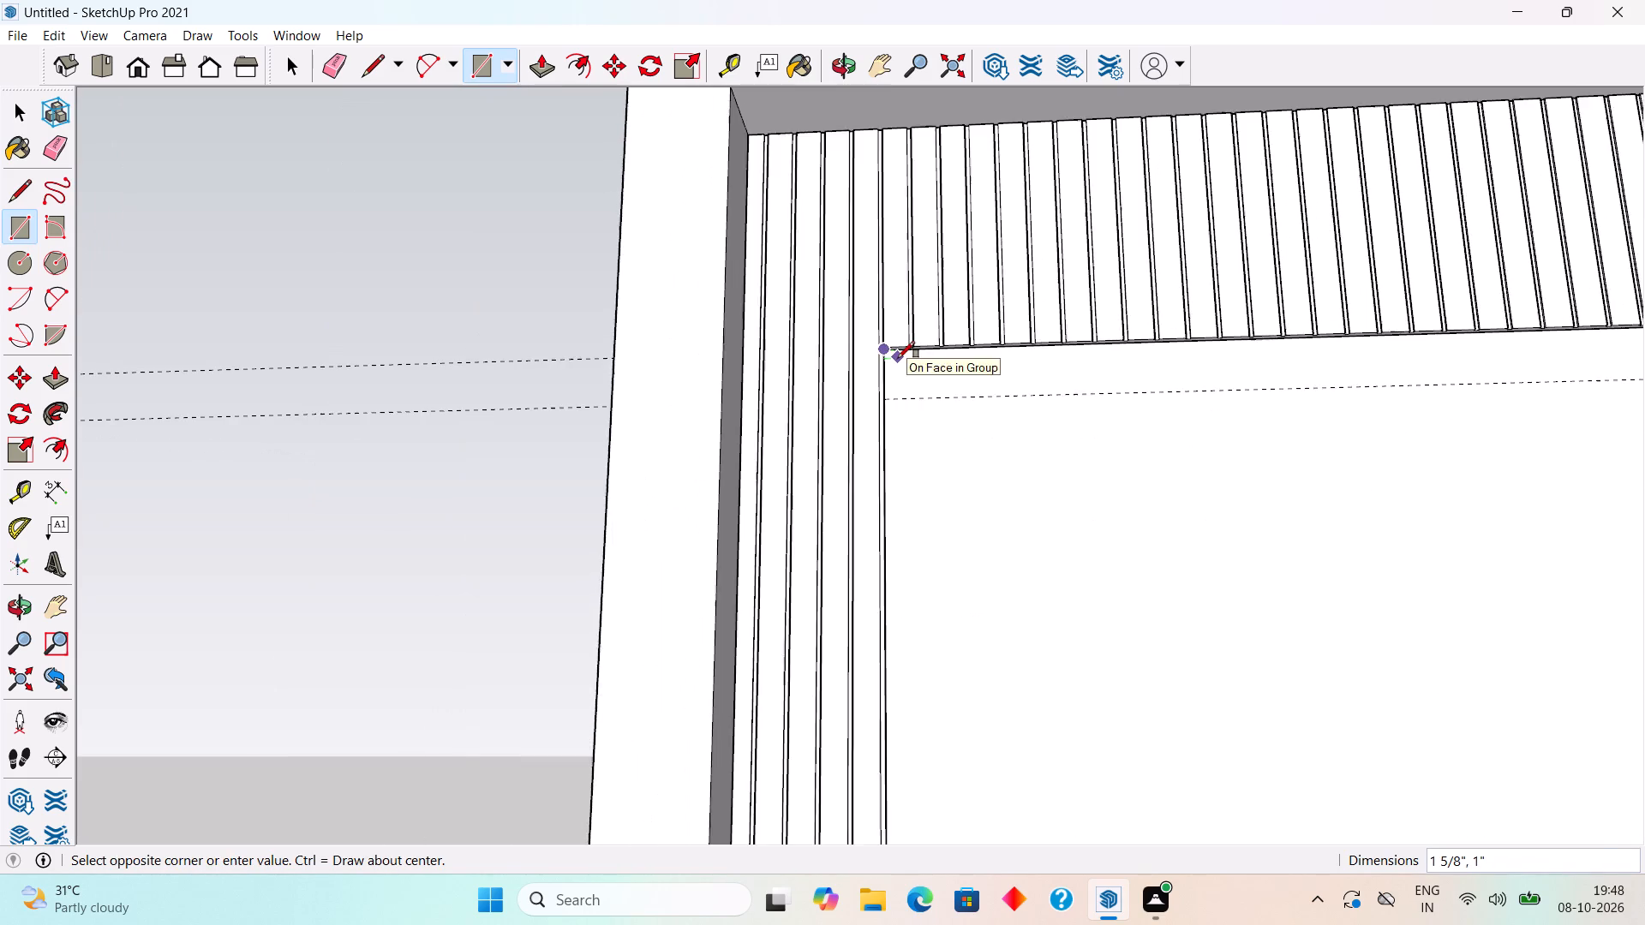
{"action": "scroll", "coordinate": [898, 358], "scroll_direction": "down", "scroll_amount": 14}
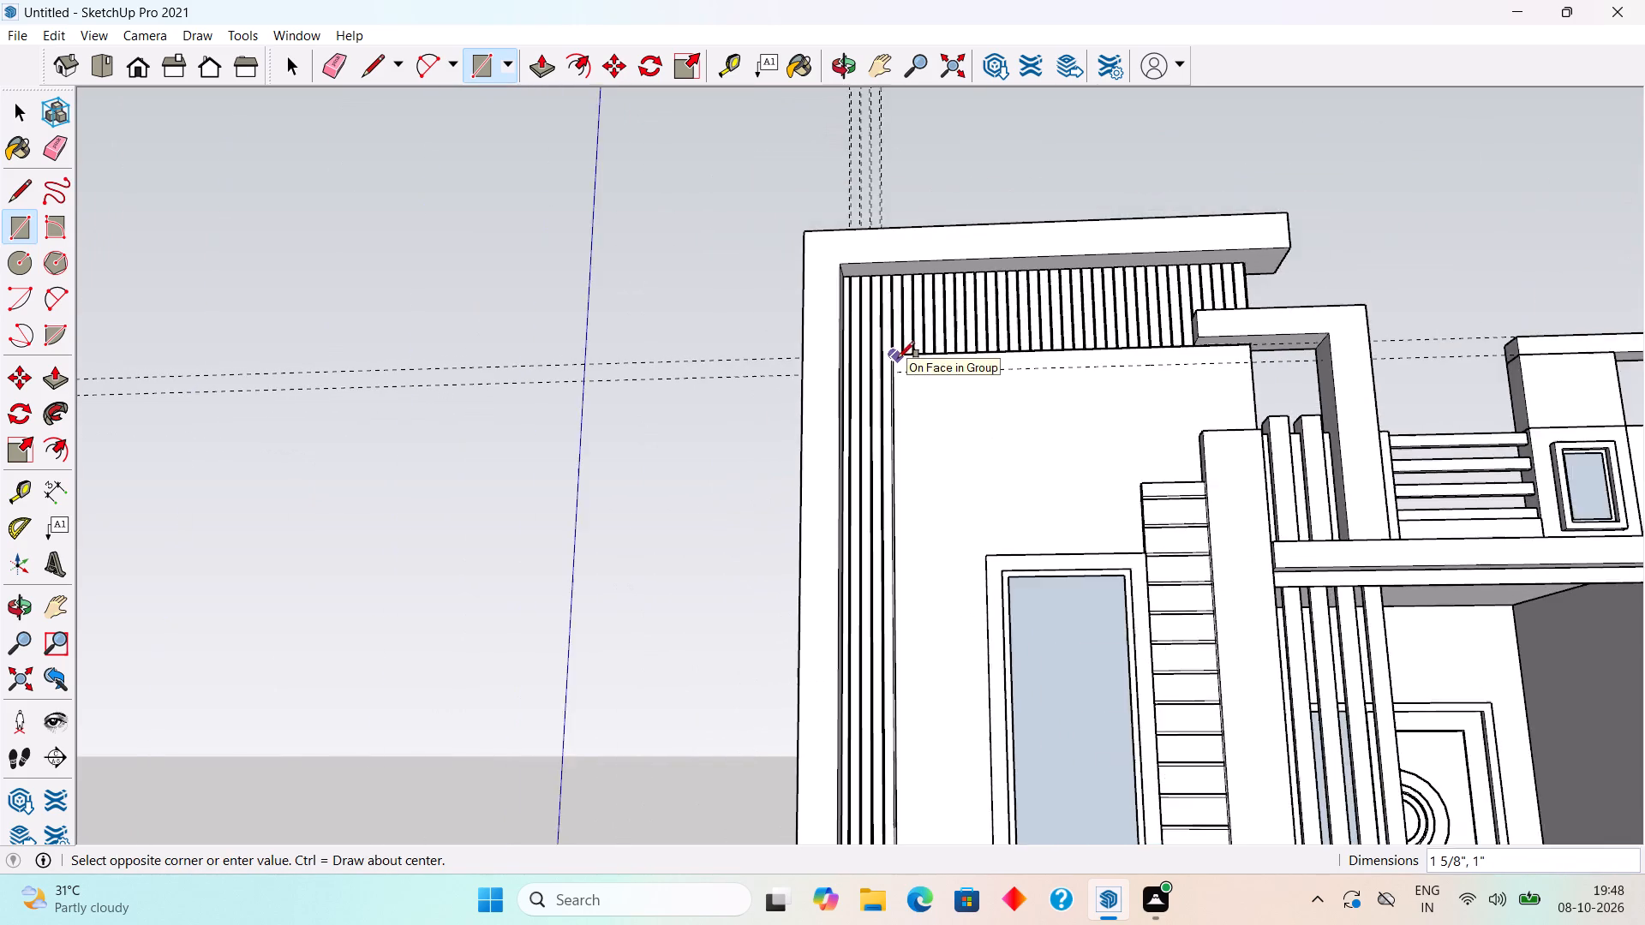
{"action": "scroll", "coordinate": [898, 358], "scroll_direction": "down", "scroll_amount": 3}
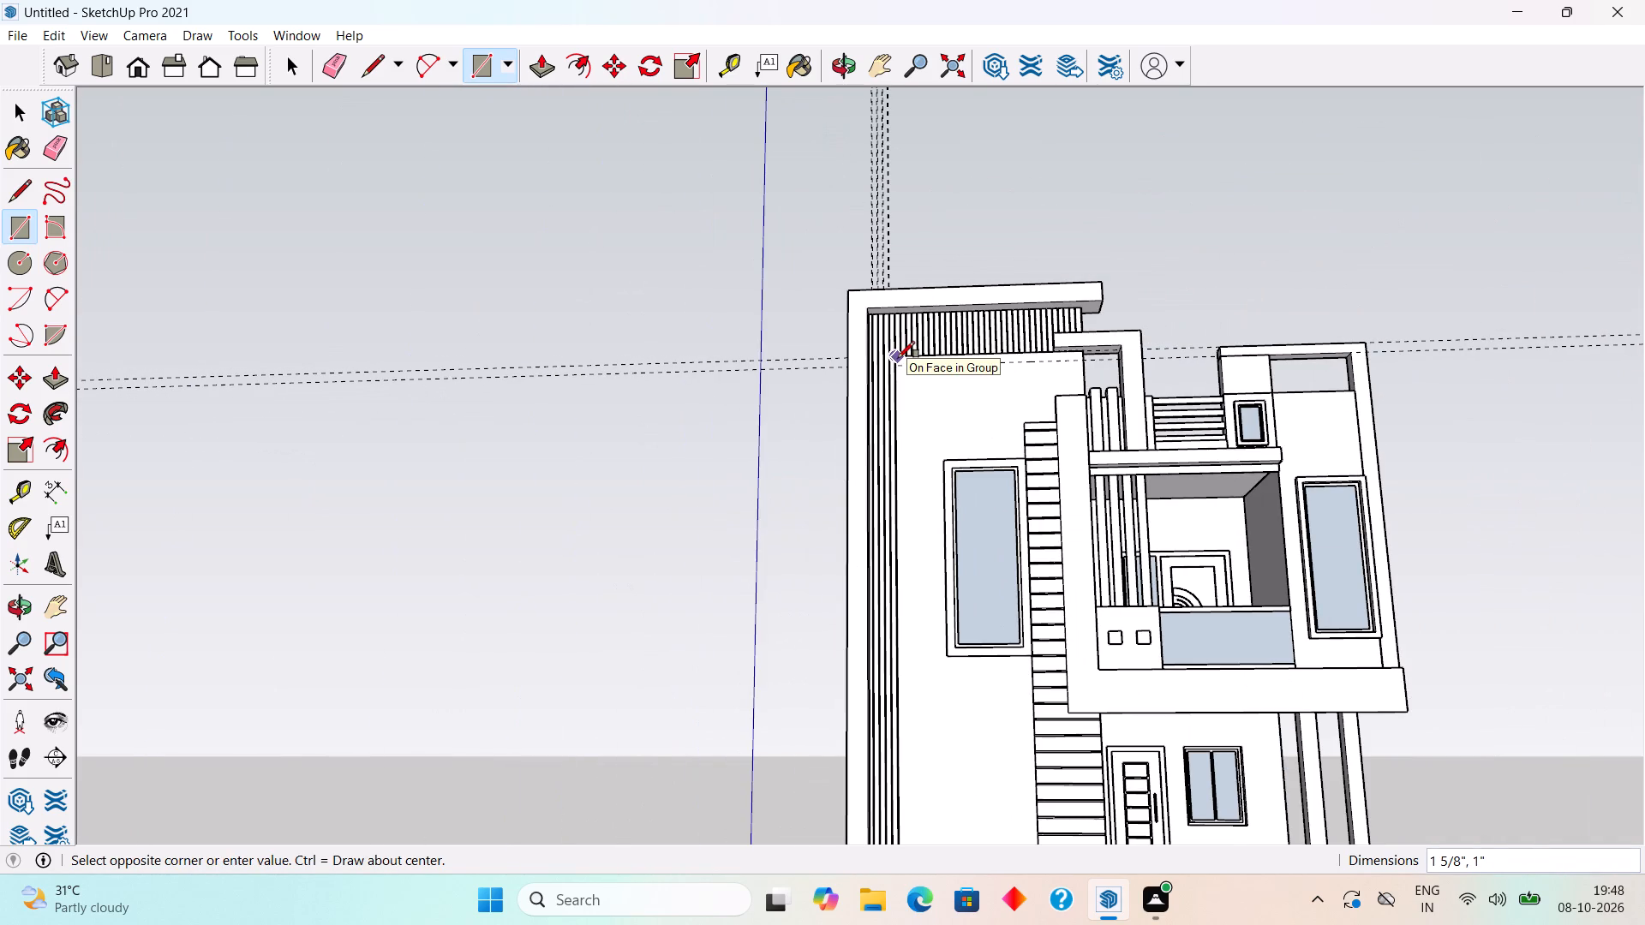
{"action": "scroll", "coordinate": [942, 665], "scroll_direction": "up", "scroll_amount": 10}
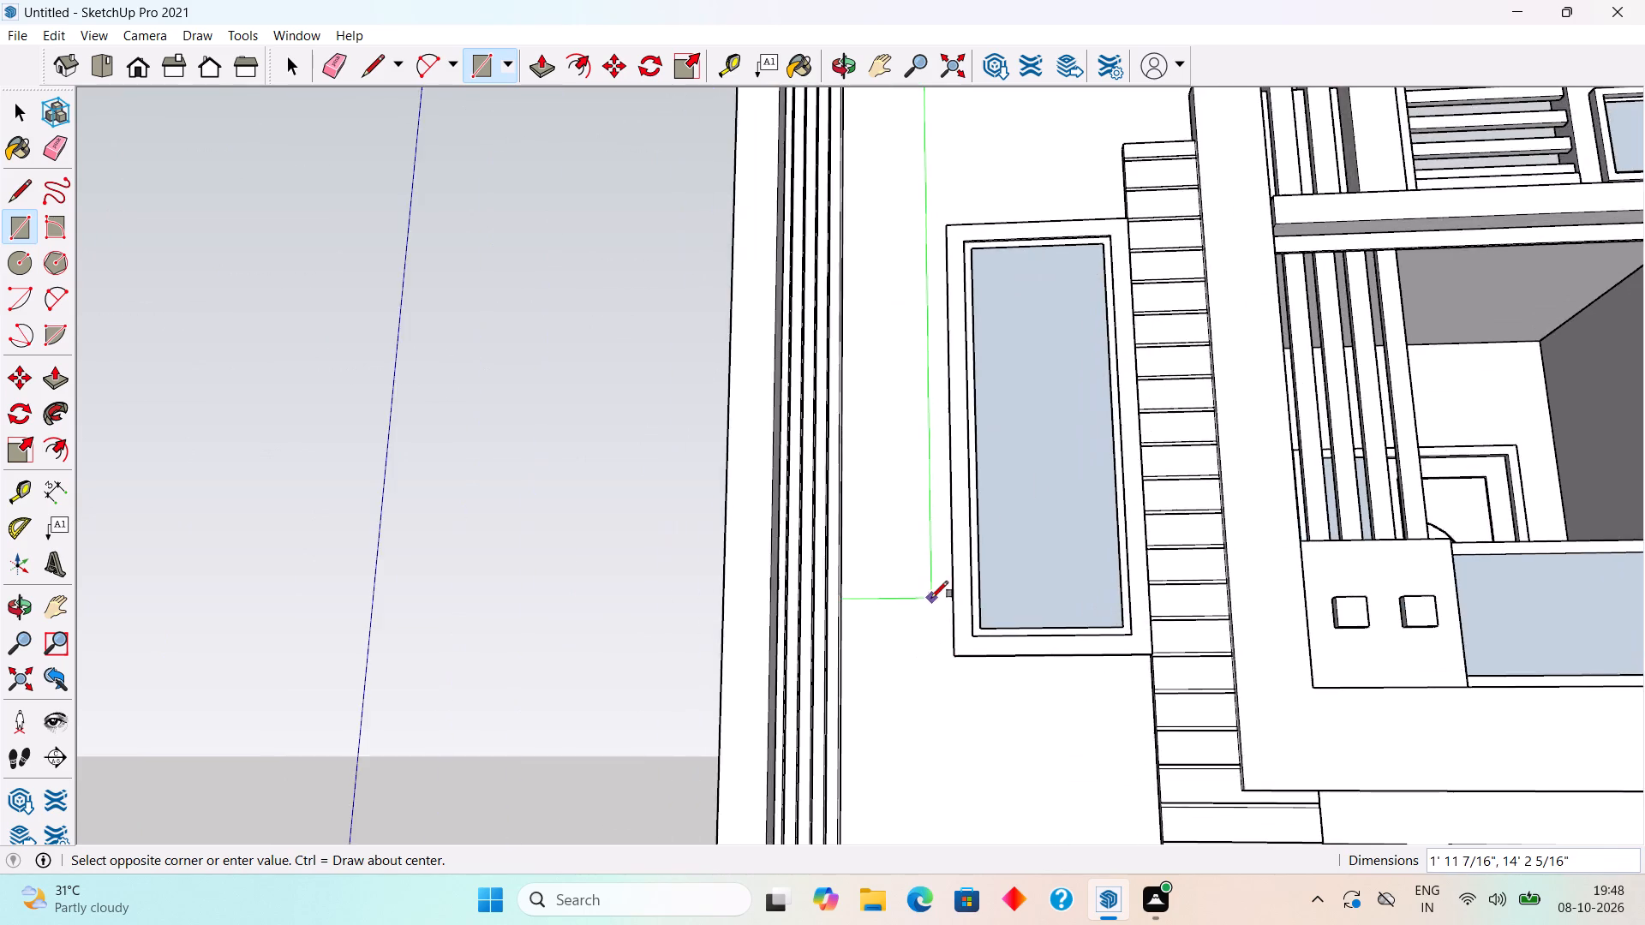
{"action": "scroll", "coordinate": [931, 598], "scroll_direction": "up", "scroll_amount": 10}
{"action": "scroll", "coordinate": [934, 563], "scroll_direction": "down", "scroll_amount": 7}
{"action": "middle_click_drag", "start_coordinate": [971, 614], "coordinate": [1098, 569]}
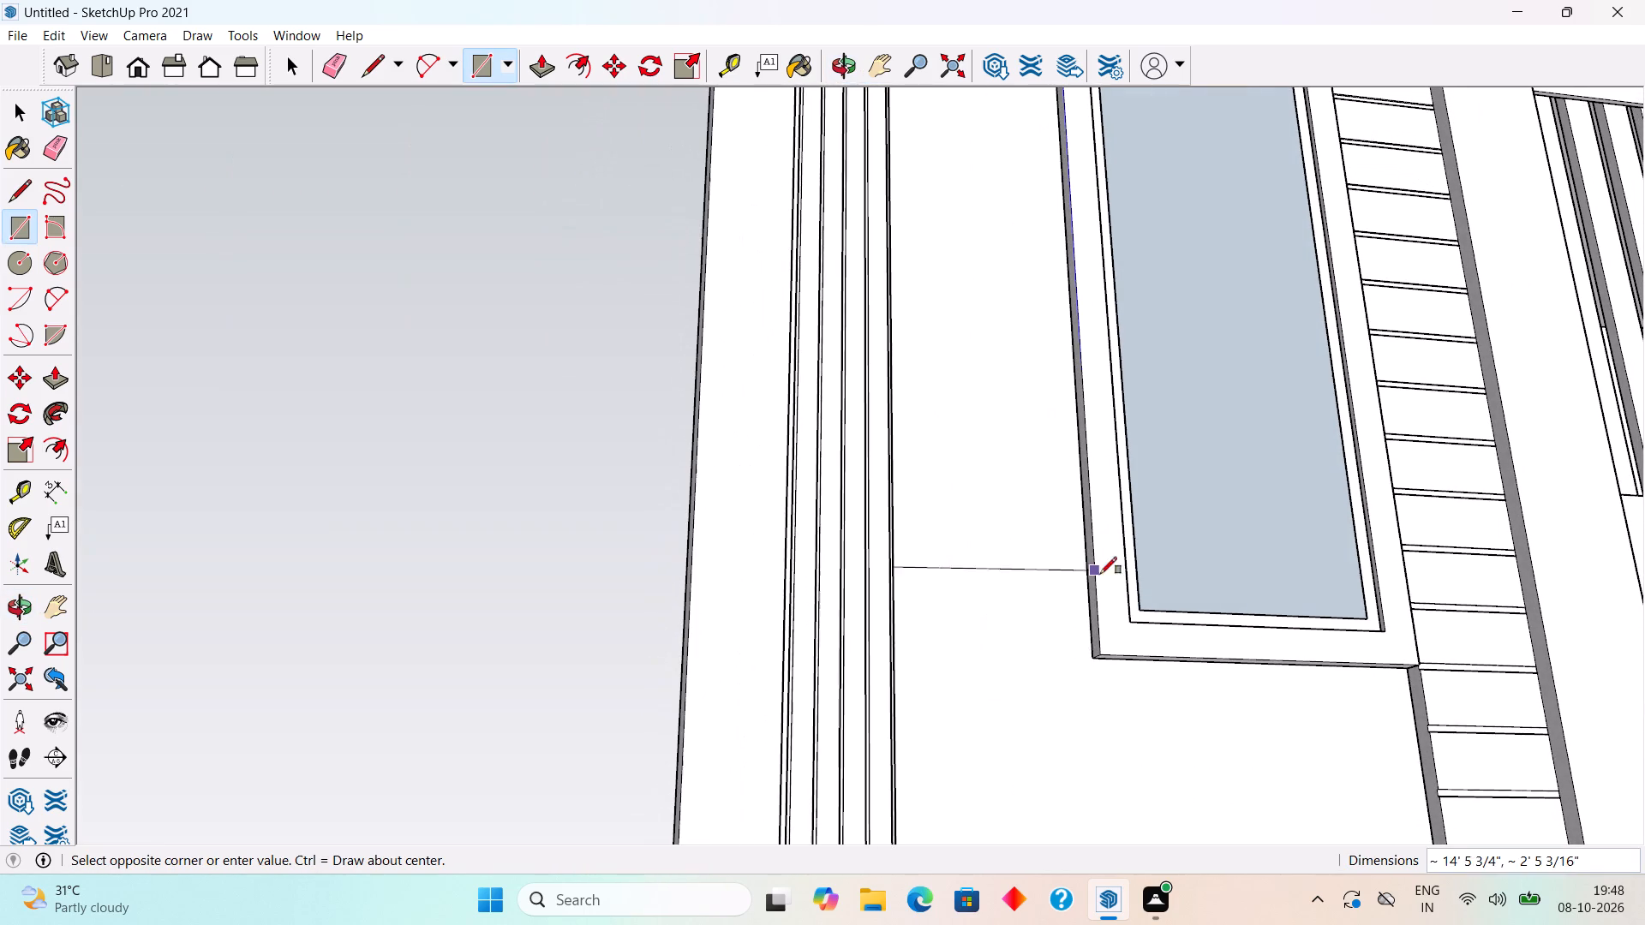
{"action": "left_click", "coordinate": [1087, 653]}
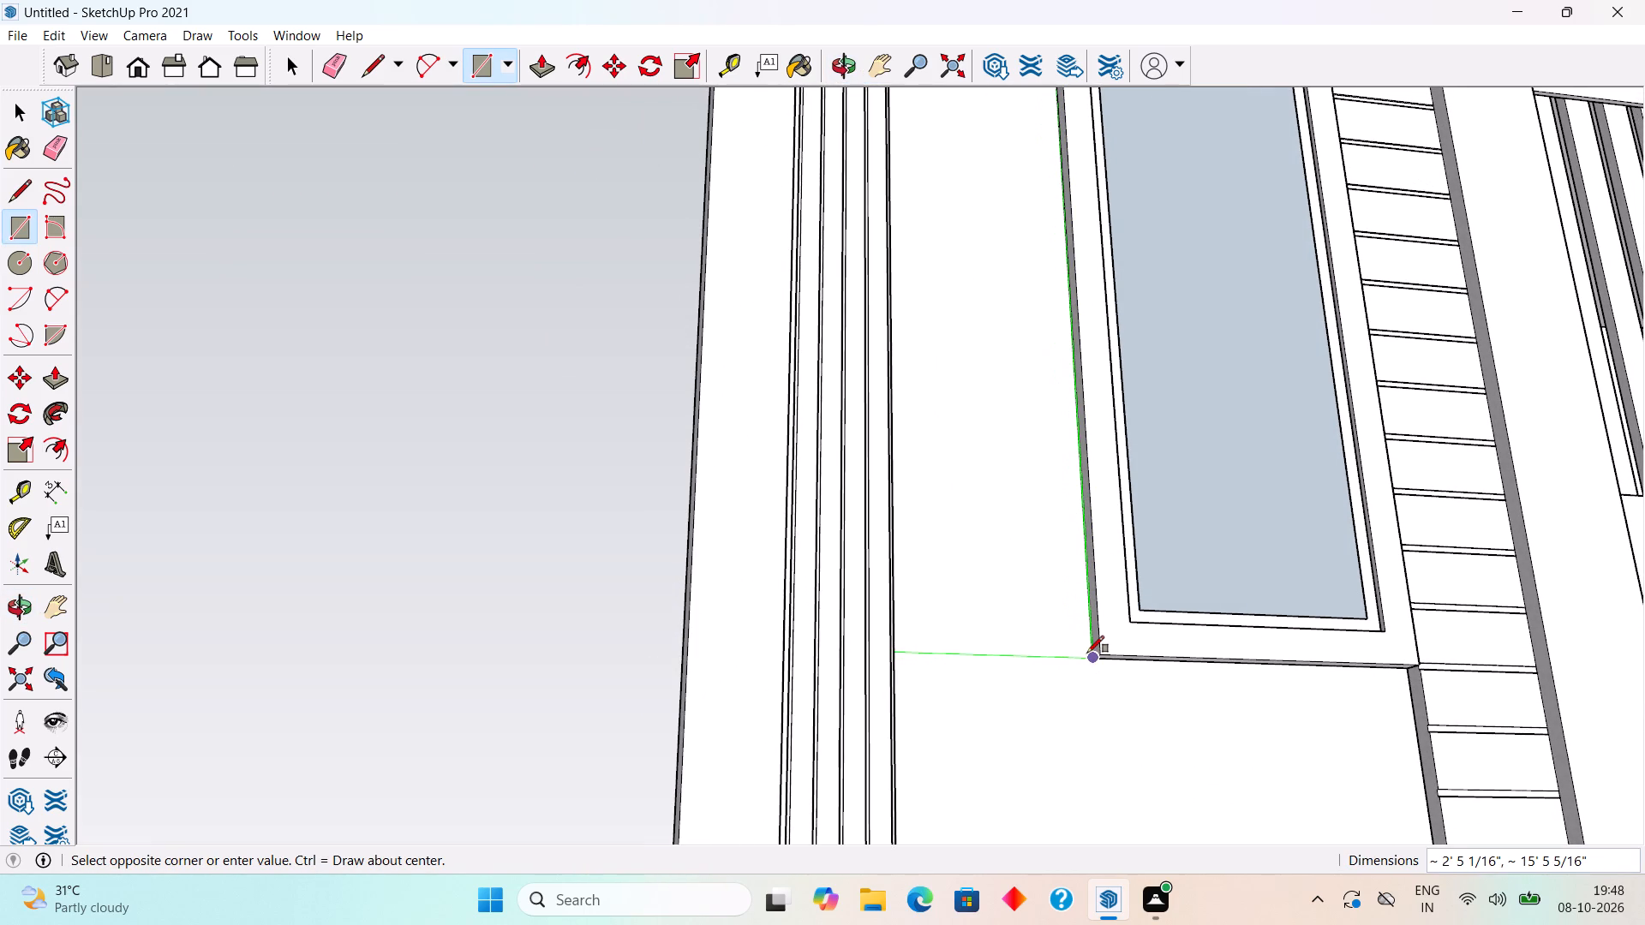
{"action": "key", "text": "space"}
Push/Pull the new strip between the vertical slats and the tall window outward 1".
{"action": "scroll", "coordinate": [942, 598], "scroll_direction": "down", "scroll_amount": 13}
{"action": "middle_click_drag", "start_coordinate": [945, 577], "coordinate": [755, 708]}
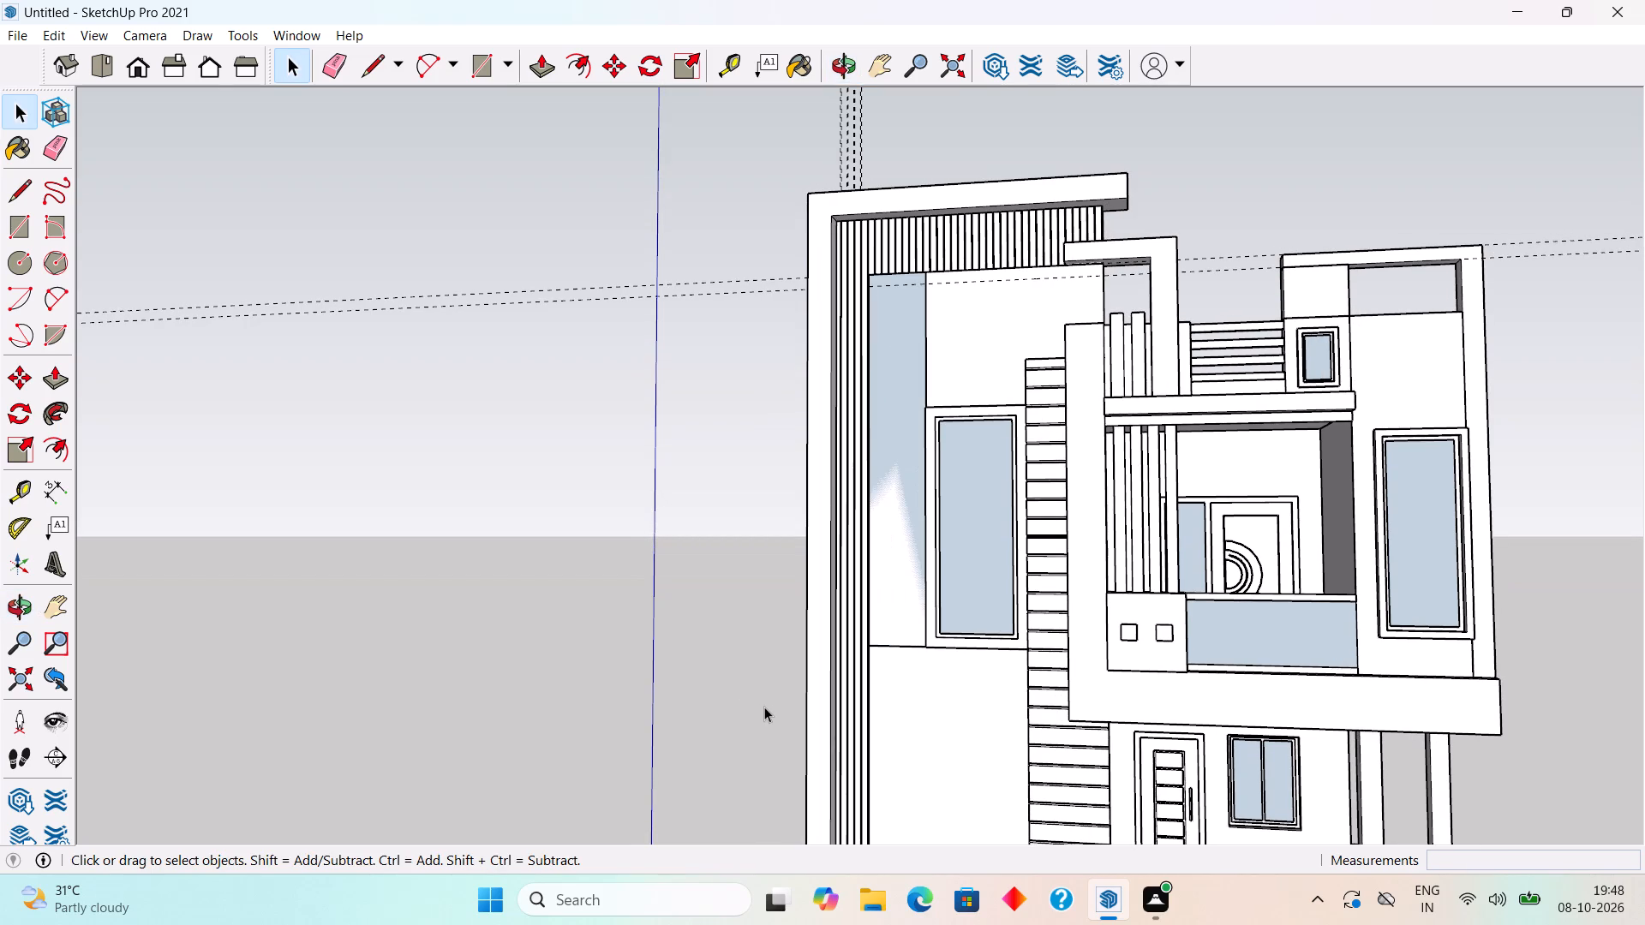
{"action": "scroll", "coordinate": [804, 721], "scroll_direction": "down", "scroll_amount": 3}
{"action": "scroll", "coordinate": [882, 685], "scroll_direction": "down", "scroll_amount": 6}
{"action": "scroll", "coordinate": [882, 827], "scroll_direction": "up", "scroll_amount": 9}
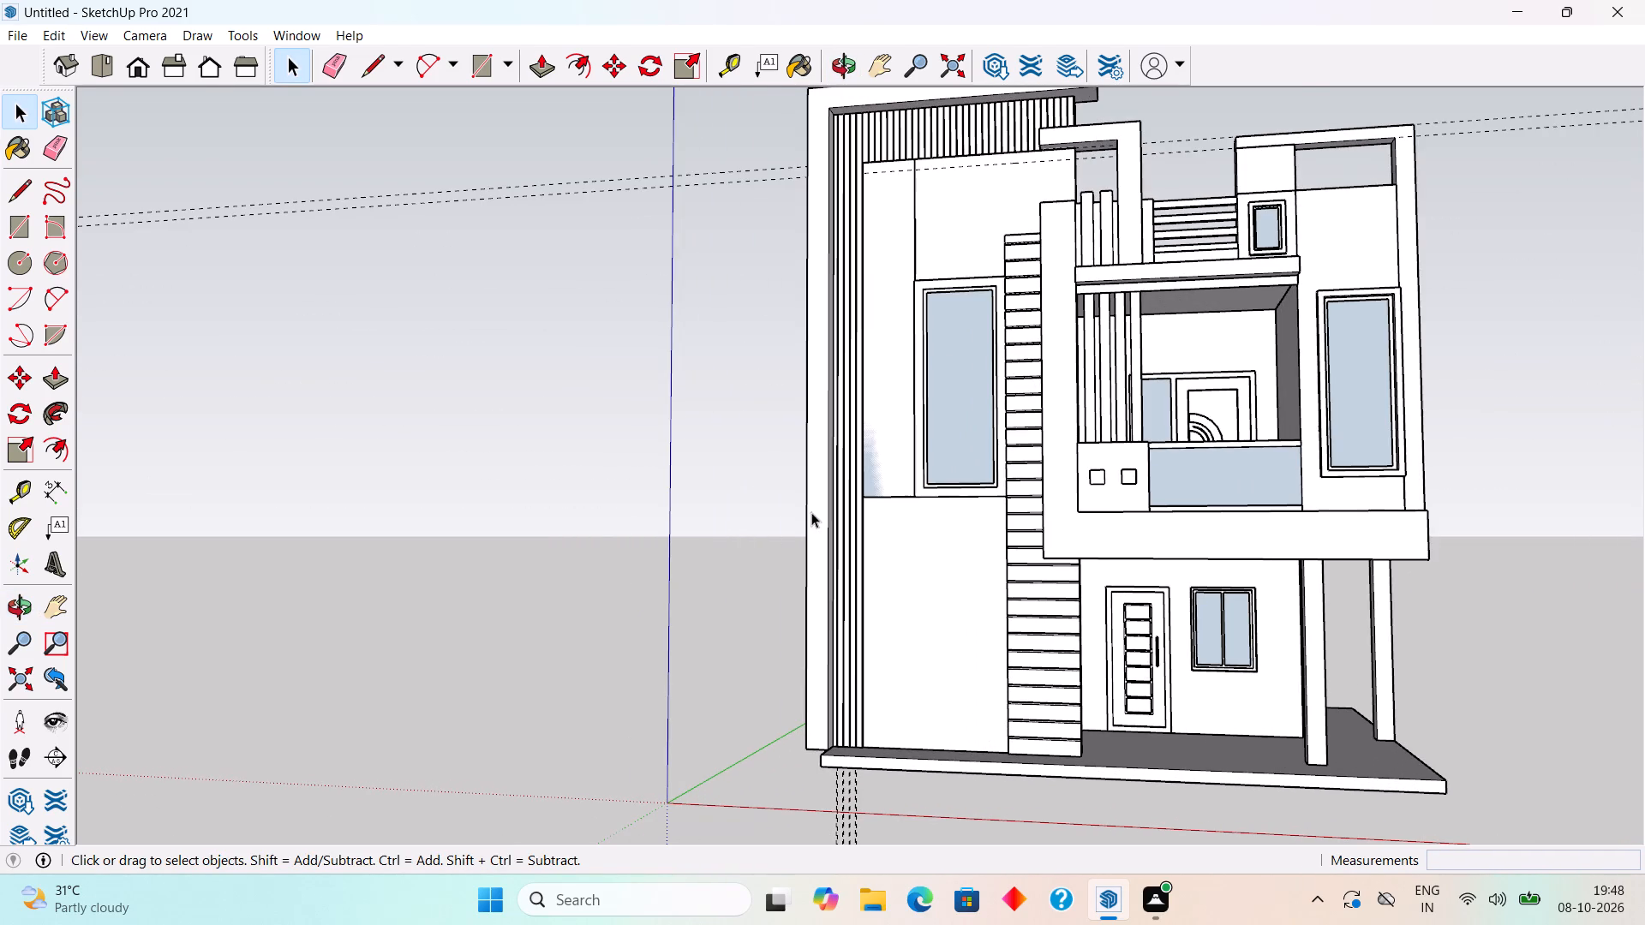
{"action": "key", "text": "p"}
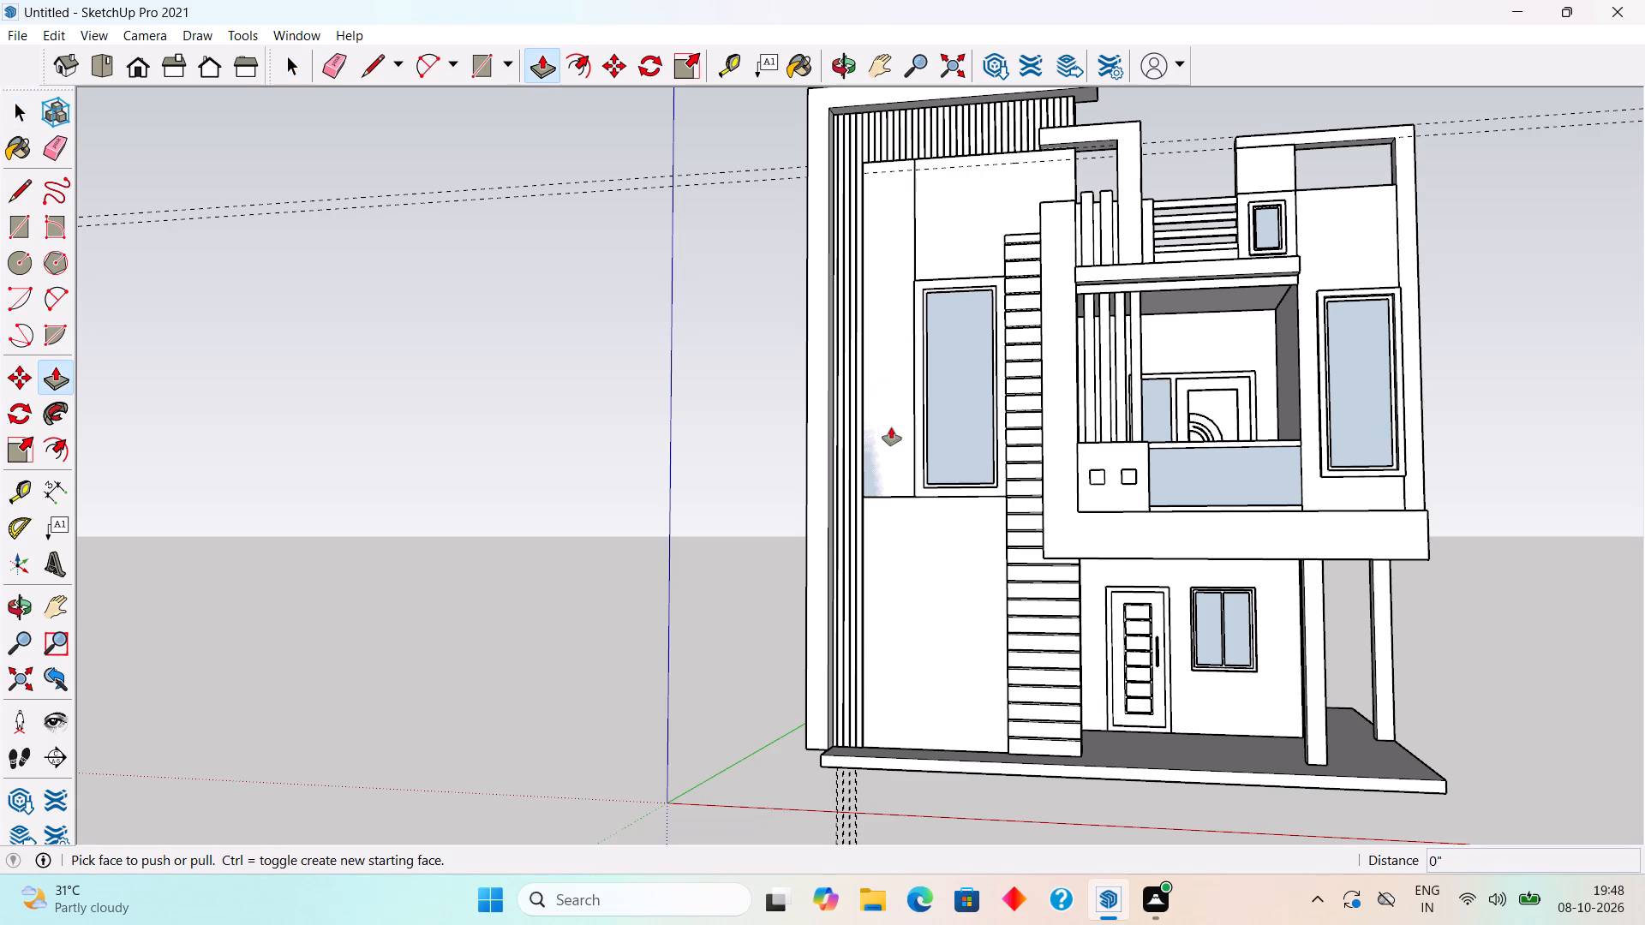
{"action": "scroll", "coordinate": [900, 179], "scroll_direction": "up", "scroll_amount": 6}
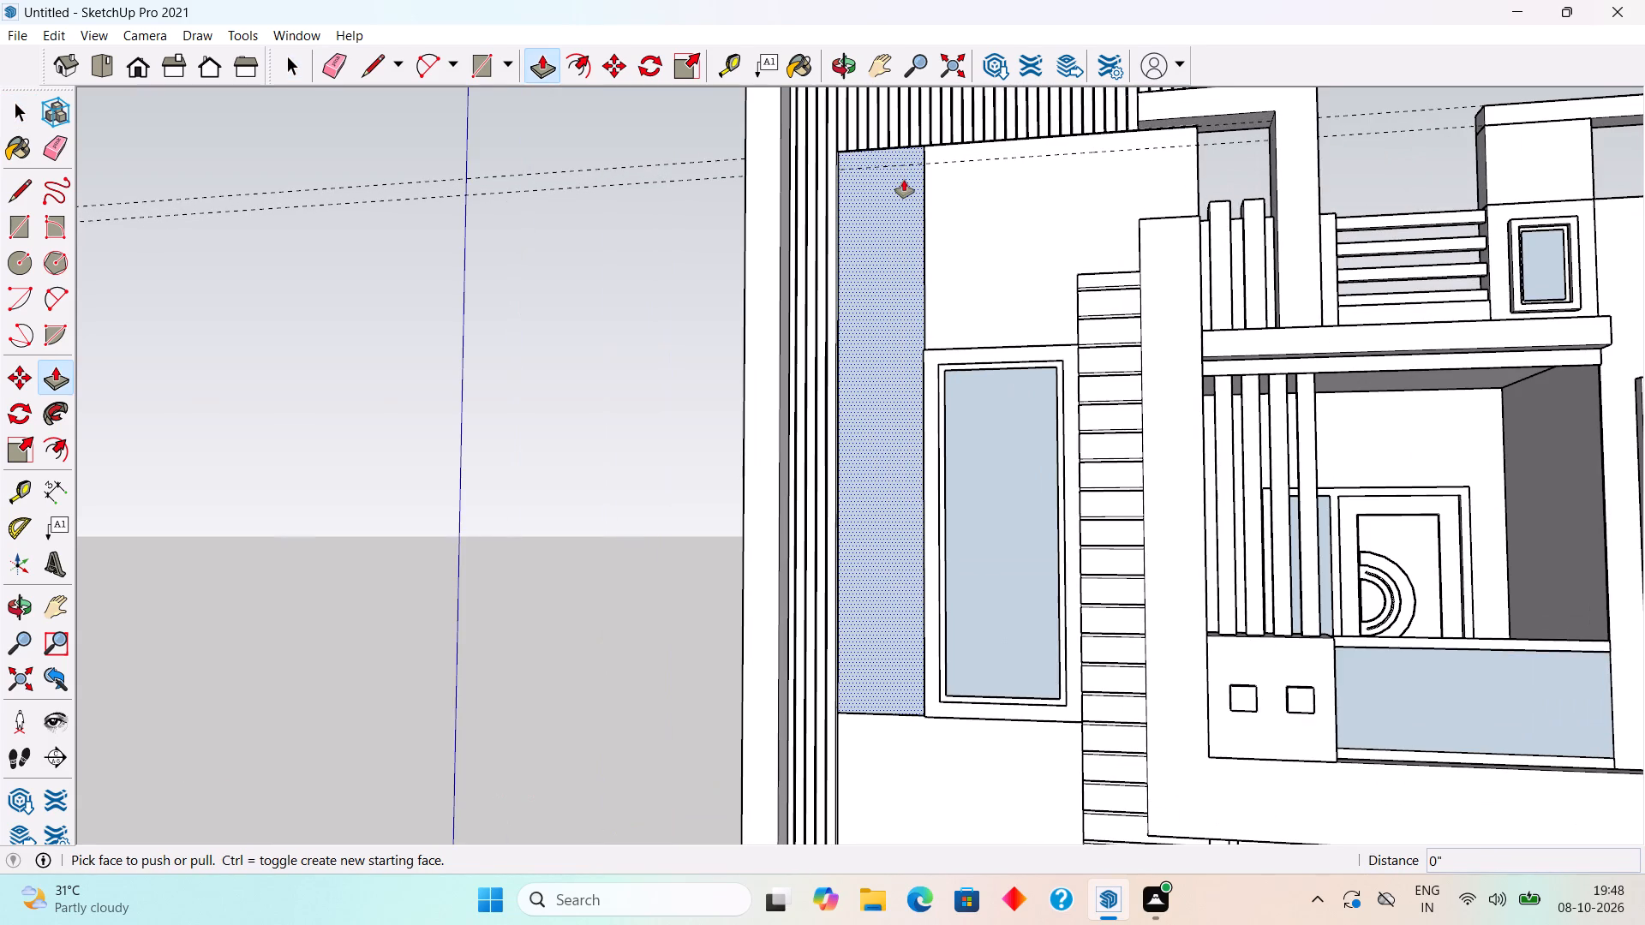
{"action": "left_click", "coordinate": [904, 180]}
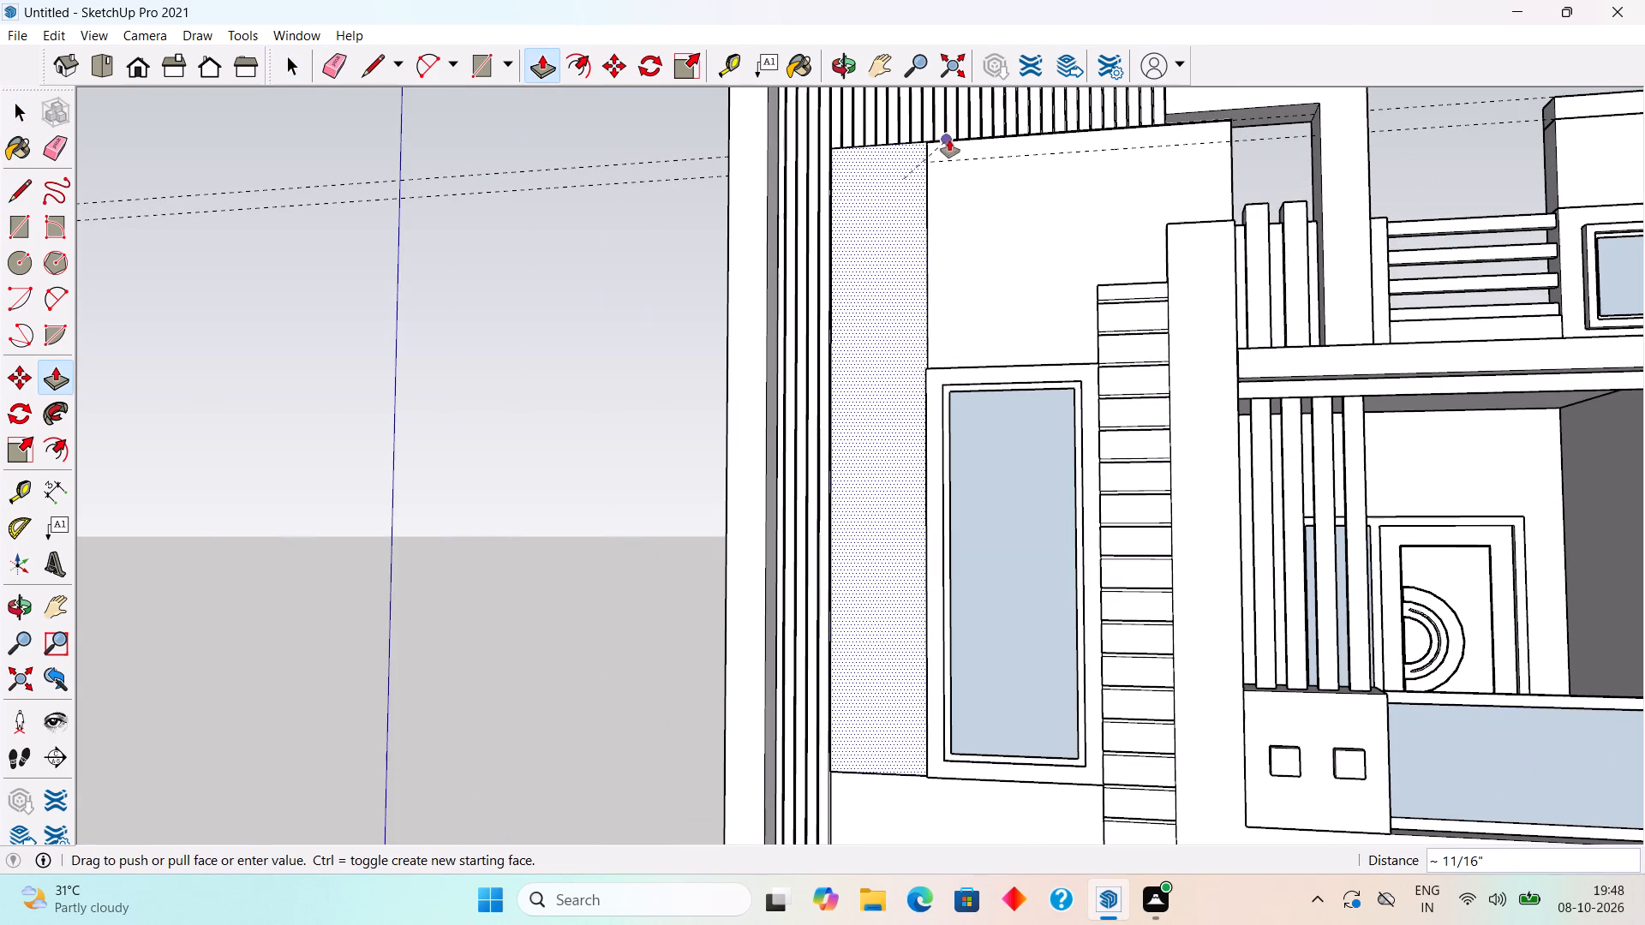
{"action": "left_click", "coordinate": [952, 138]}
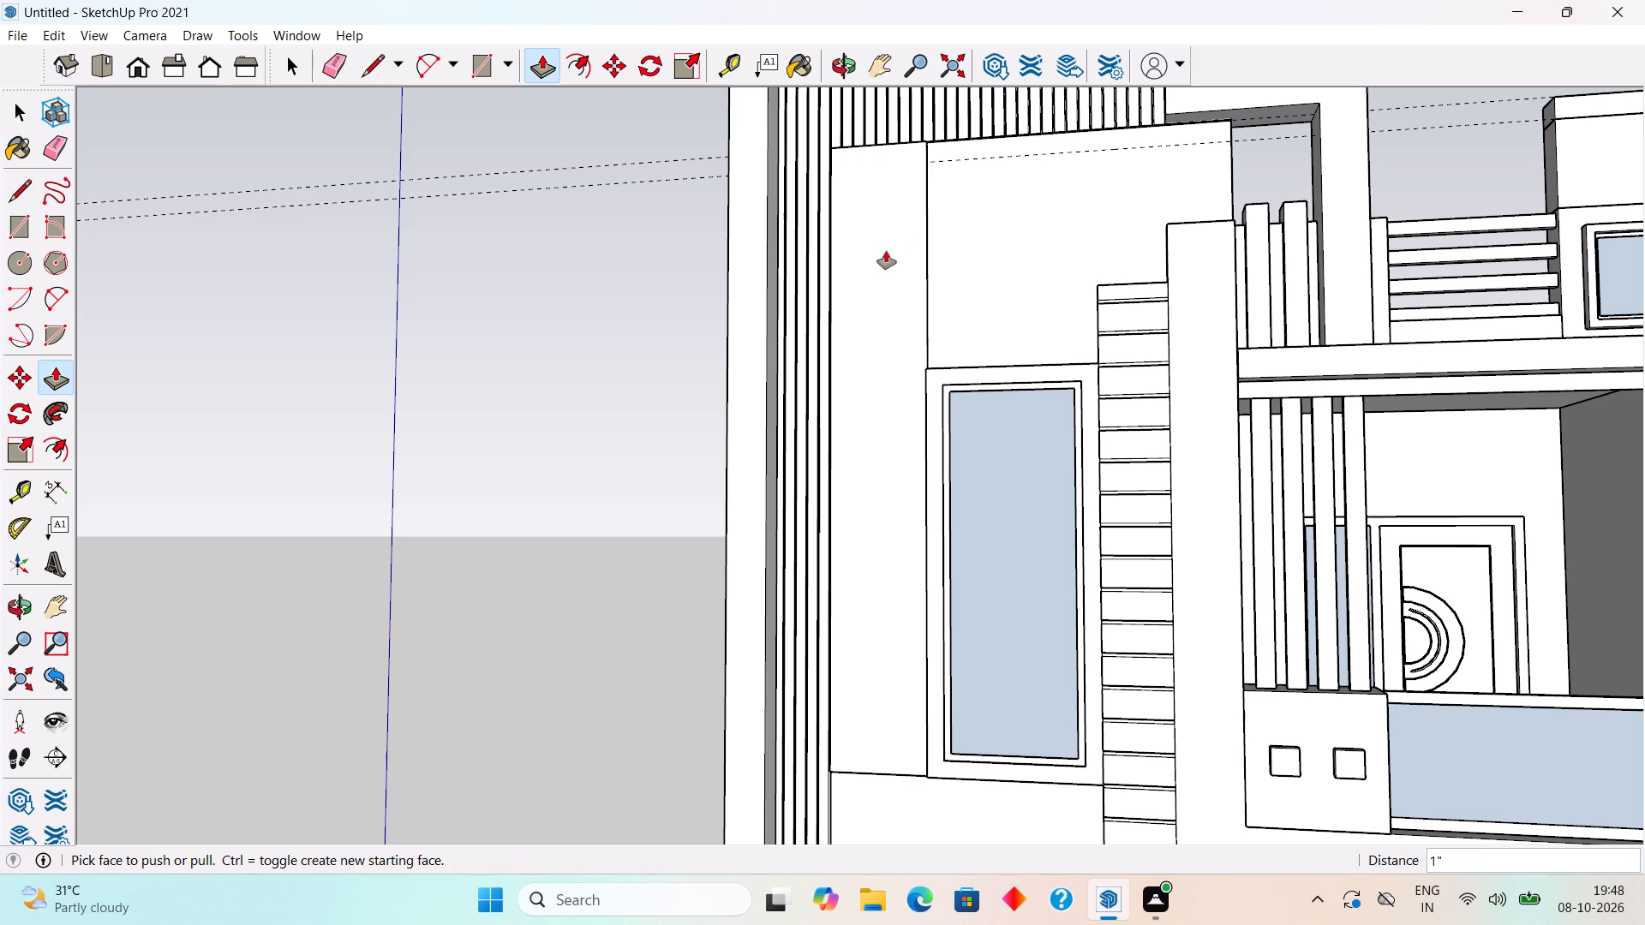
Push/Pull the strip's bottom face down about 11' 2 11/16" to the wall's base.
{"action": "scroll", "coordinate": [880, 256], "scroll_direction": "down", "scroll_amount": 3}
{"action": "scroll", "coordinate": [911, 338], "scroll_direction": "down", "scroll_amount": 4}
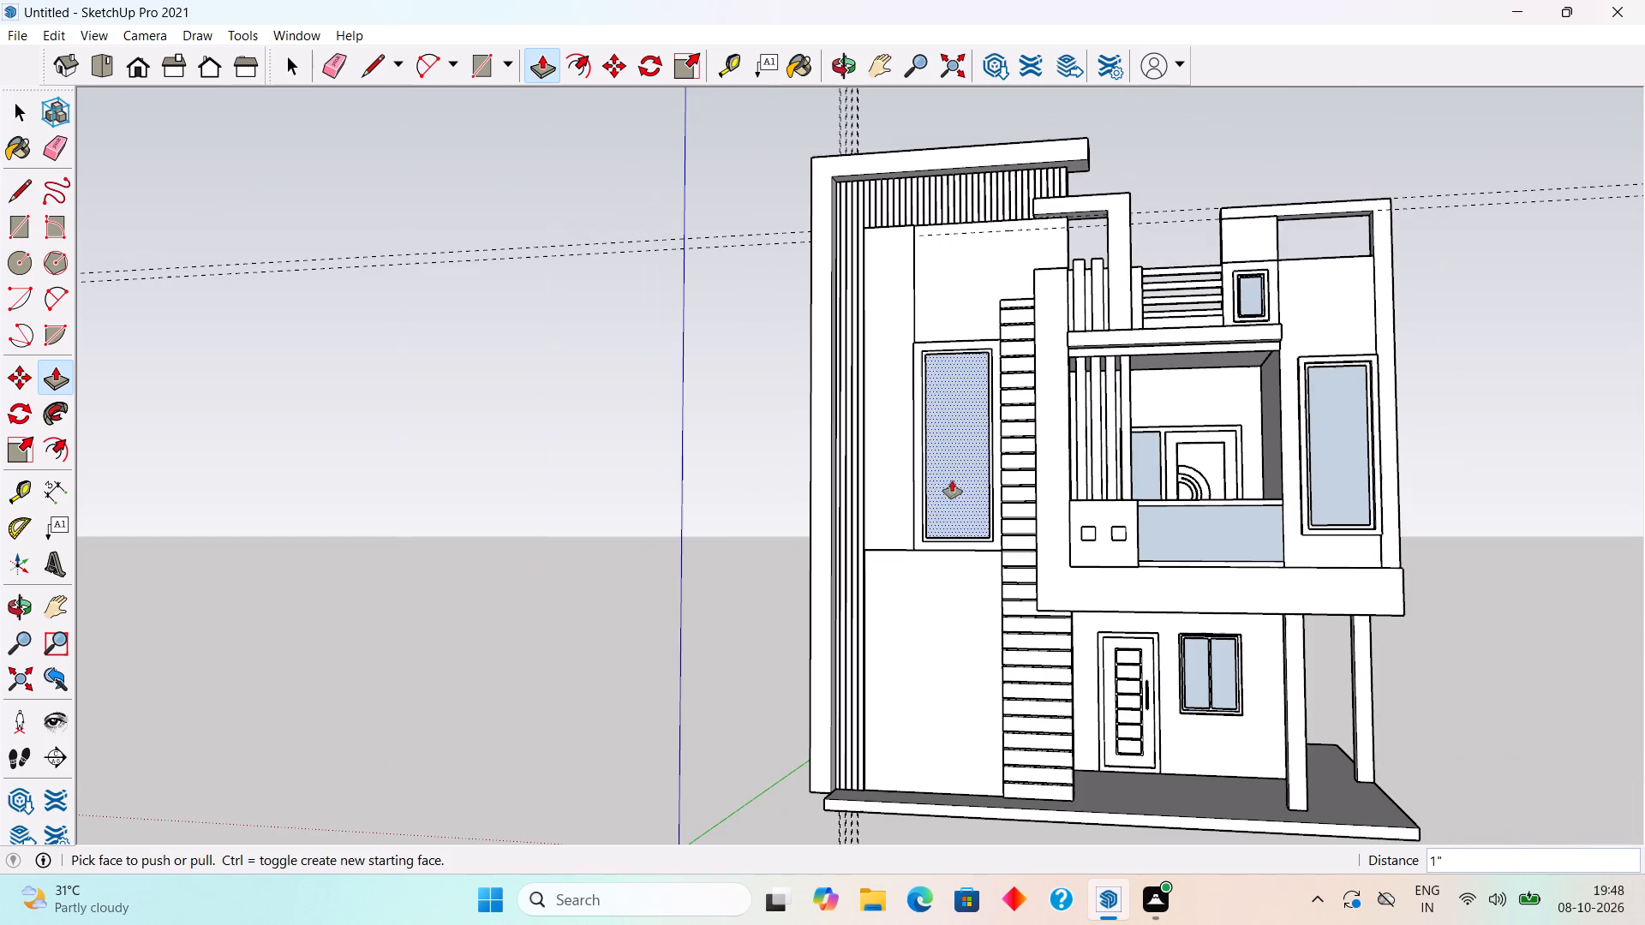
{"action": "middle_click_drag", "start_coordinate": [959, 782], "coordinate": [987, 459]}
{"action": "scroll", "coordinate": [896, 529], "scroll_direction": "up", "scroll_amount": 6}
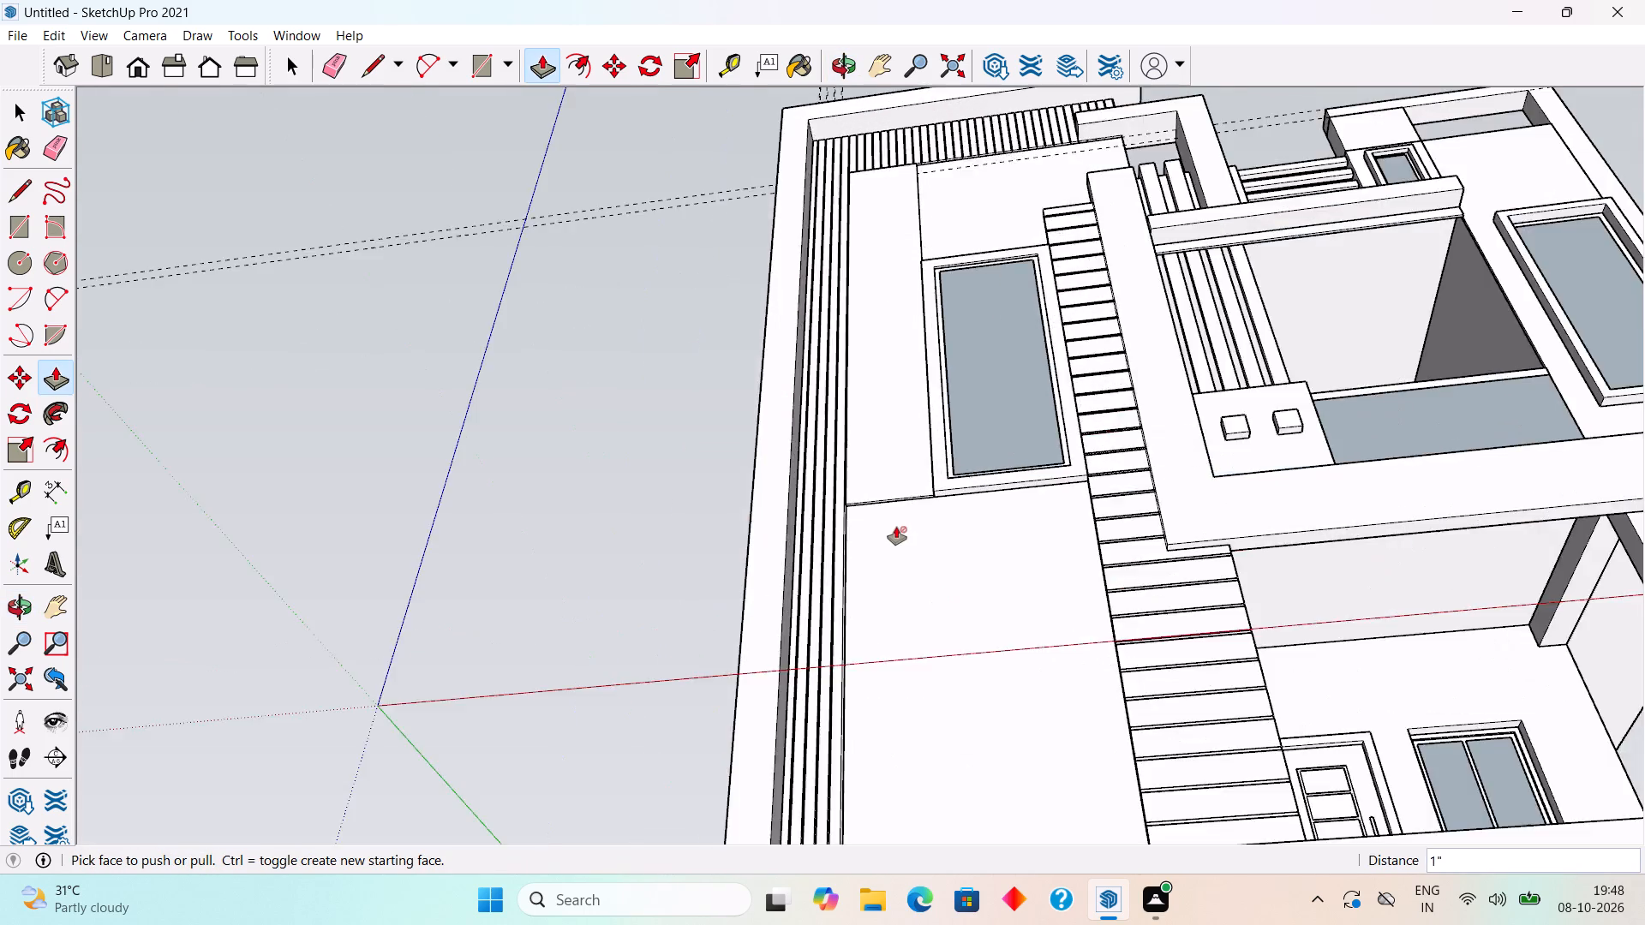
{"action": "scroll", "coordinate": [896, 527], "scroll_direction": "up", "scroll_amount": 5}
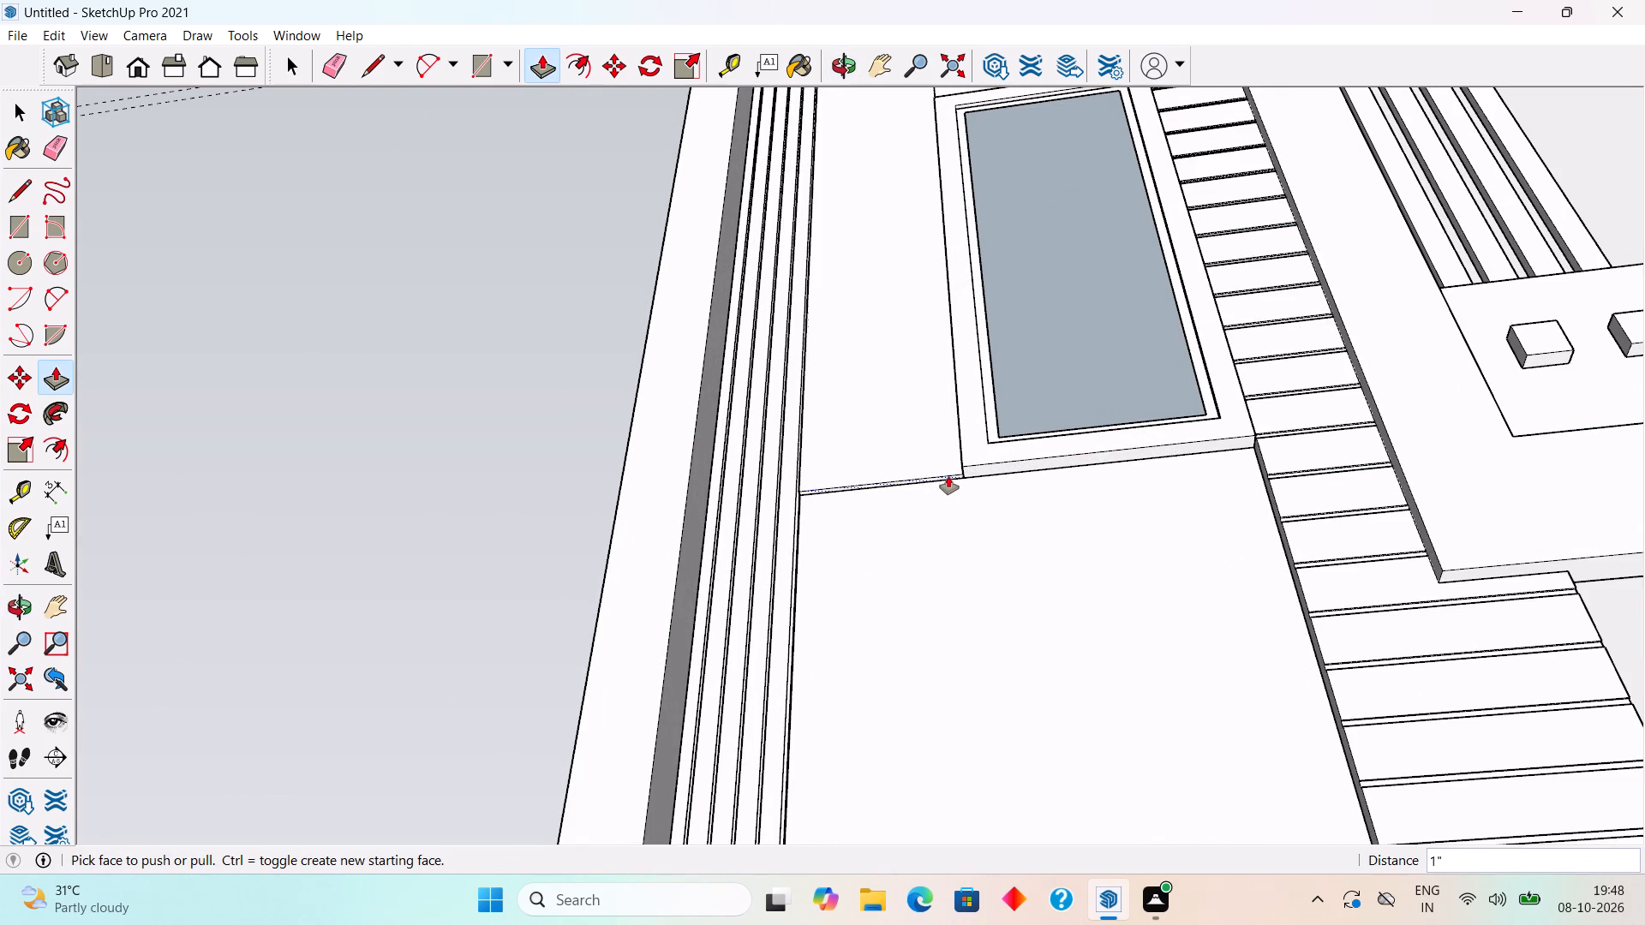
{"action": "left_click", "coordinate": [952, 478]}
{"action": "scroll", "coordinate": [958, 558], "scroll_direction": "down", "scroll_amount": 4}
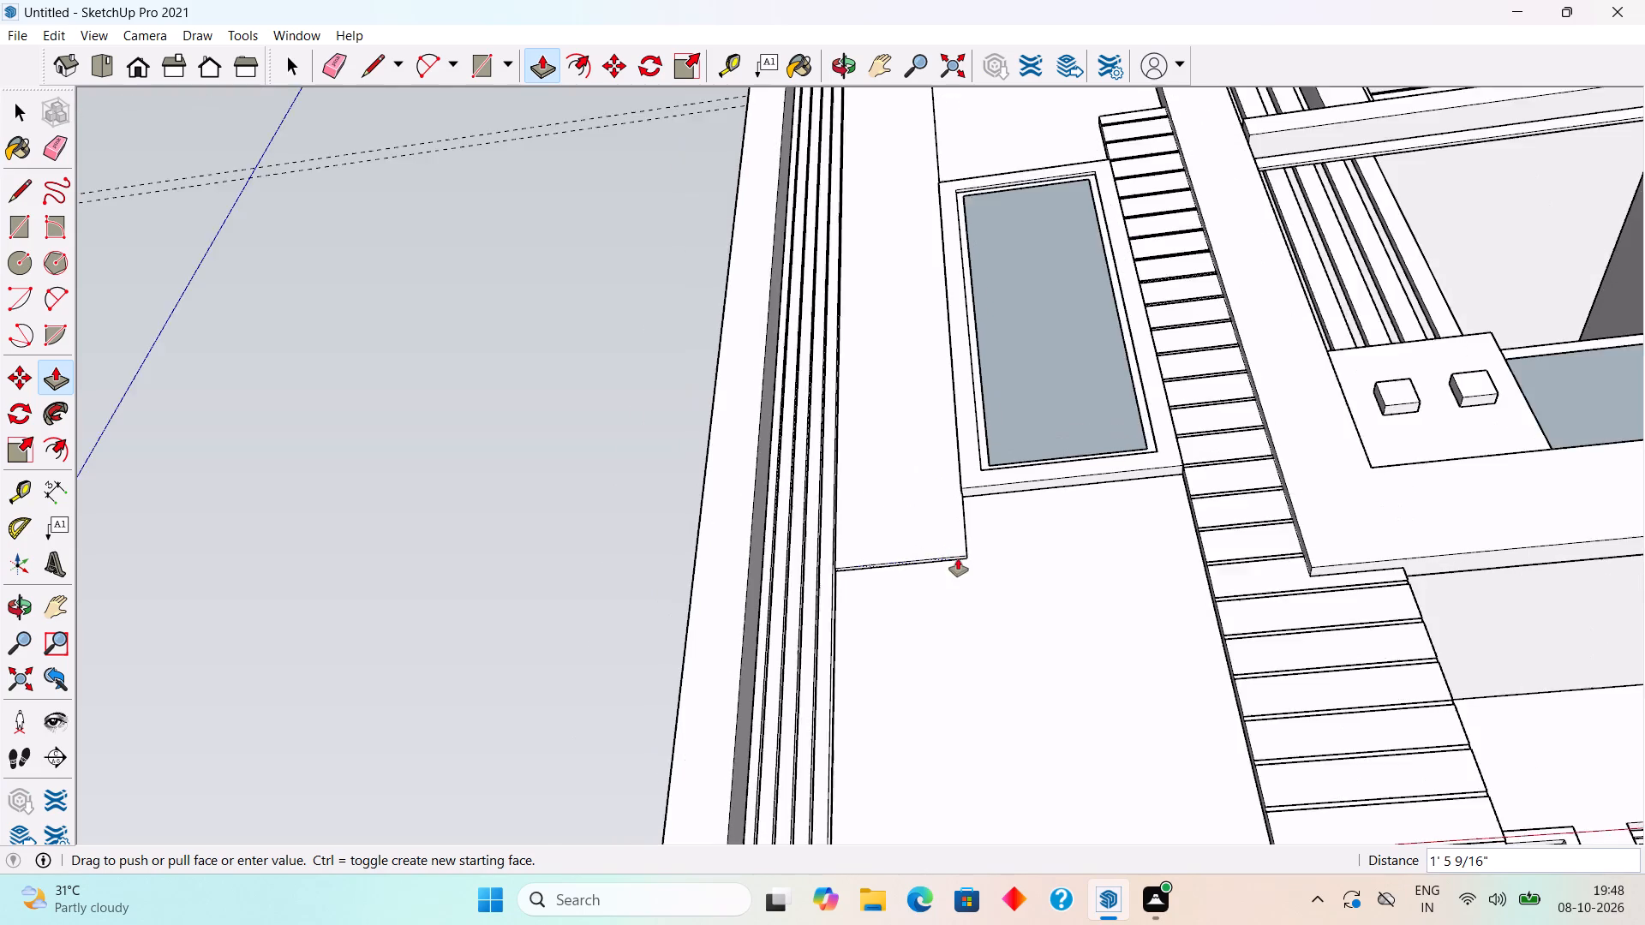
{"action": "scroll", "coordinate": [958, 558], "scroll_direction": "down", "scroll_amount": 12}
{"action": "middle_click_drag", "start_coordinate": [982, 632], "coordinate": [1031, 803]}
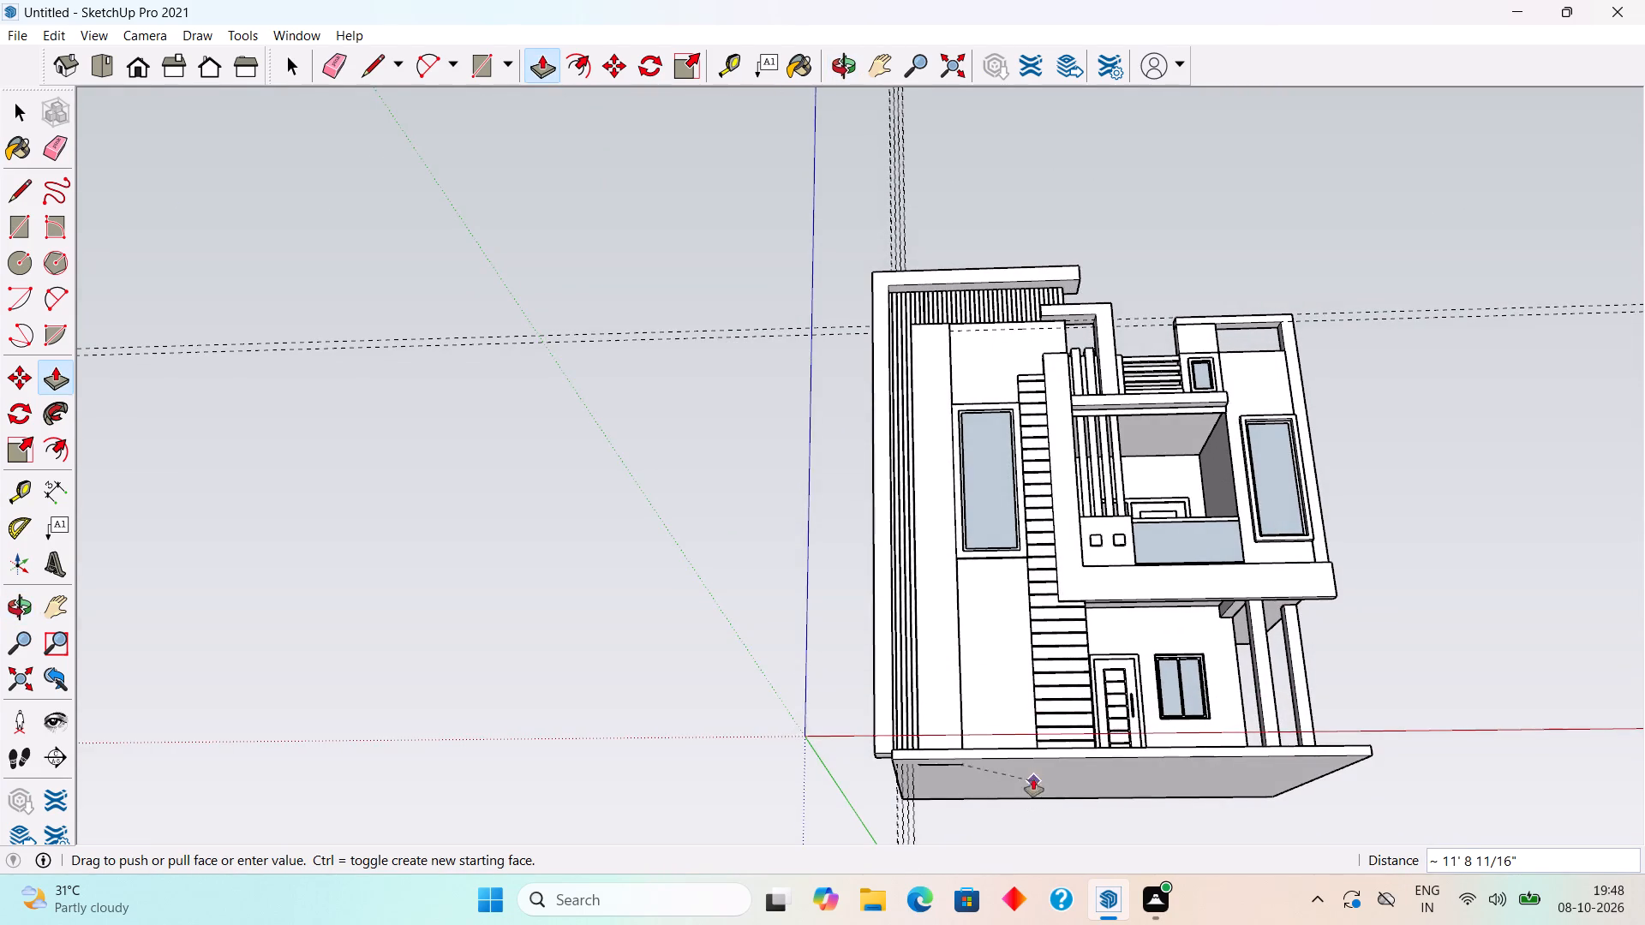
{"action": "scroll", "coordinate": [1033, 769], "scroll_direction": "up", "scroll_amount": 6}
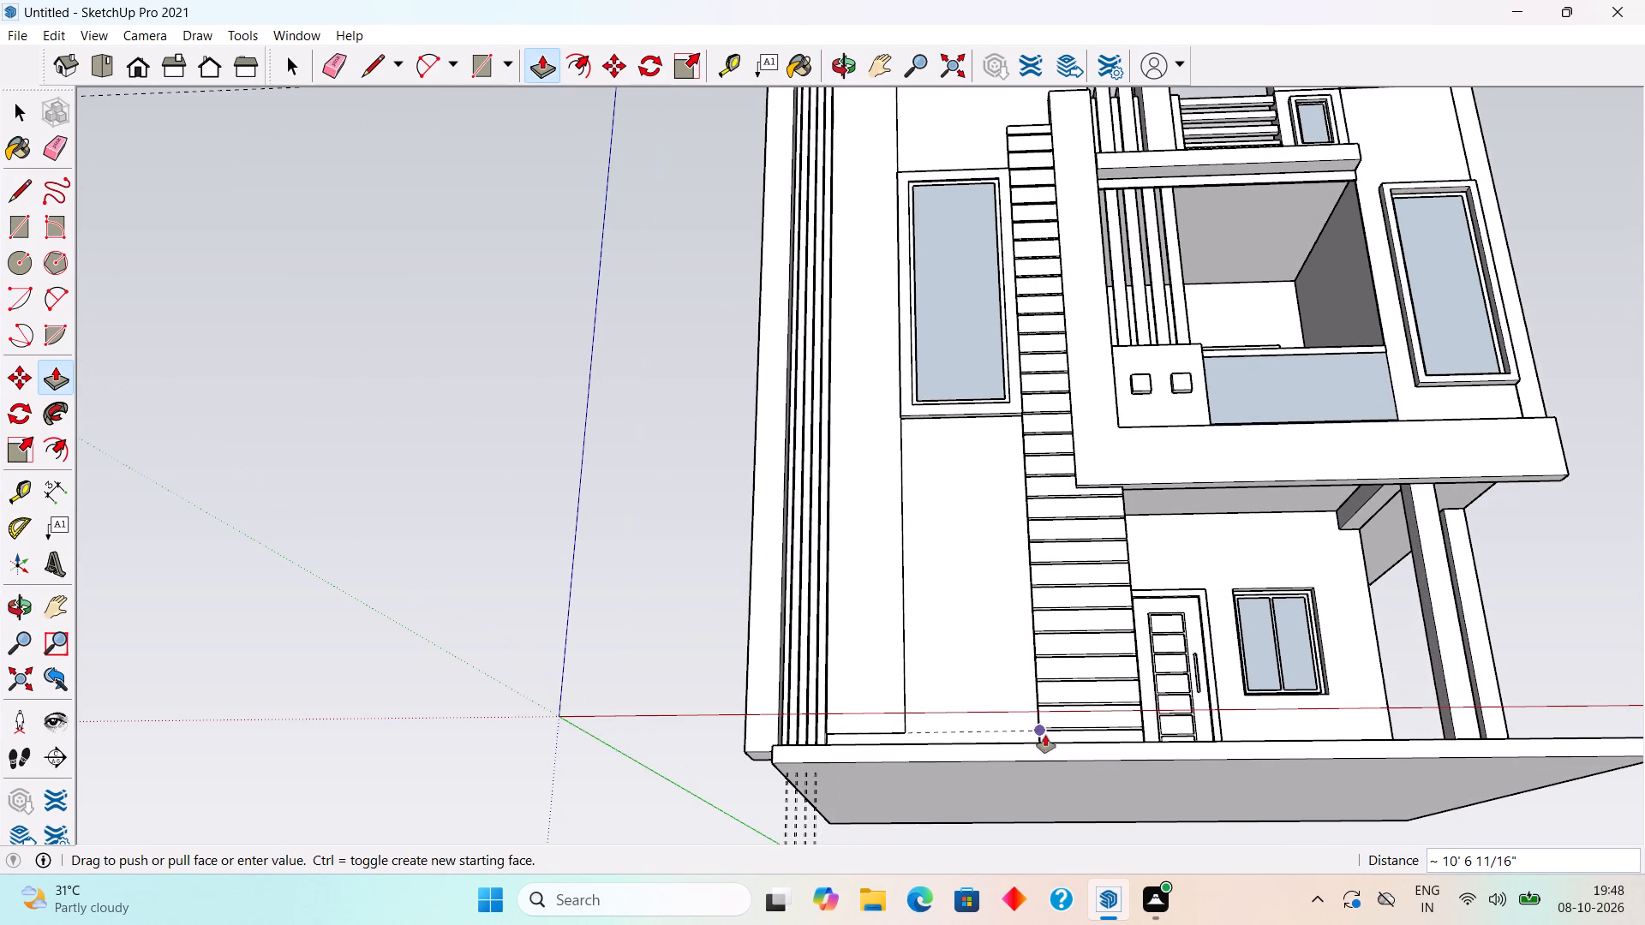
{"action": "left_click", "coordinate": [1048, 742]}
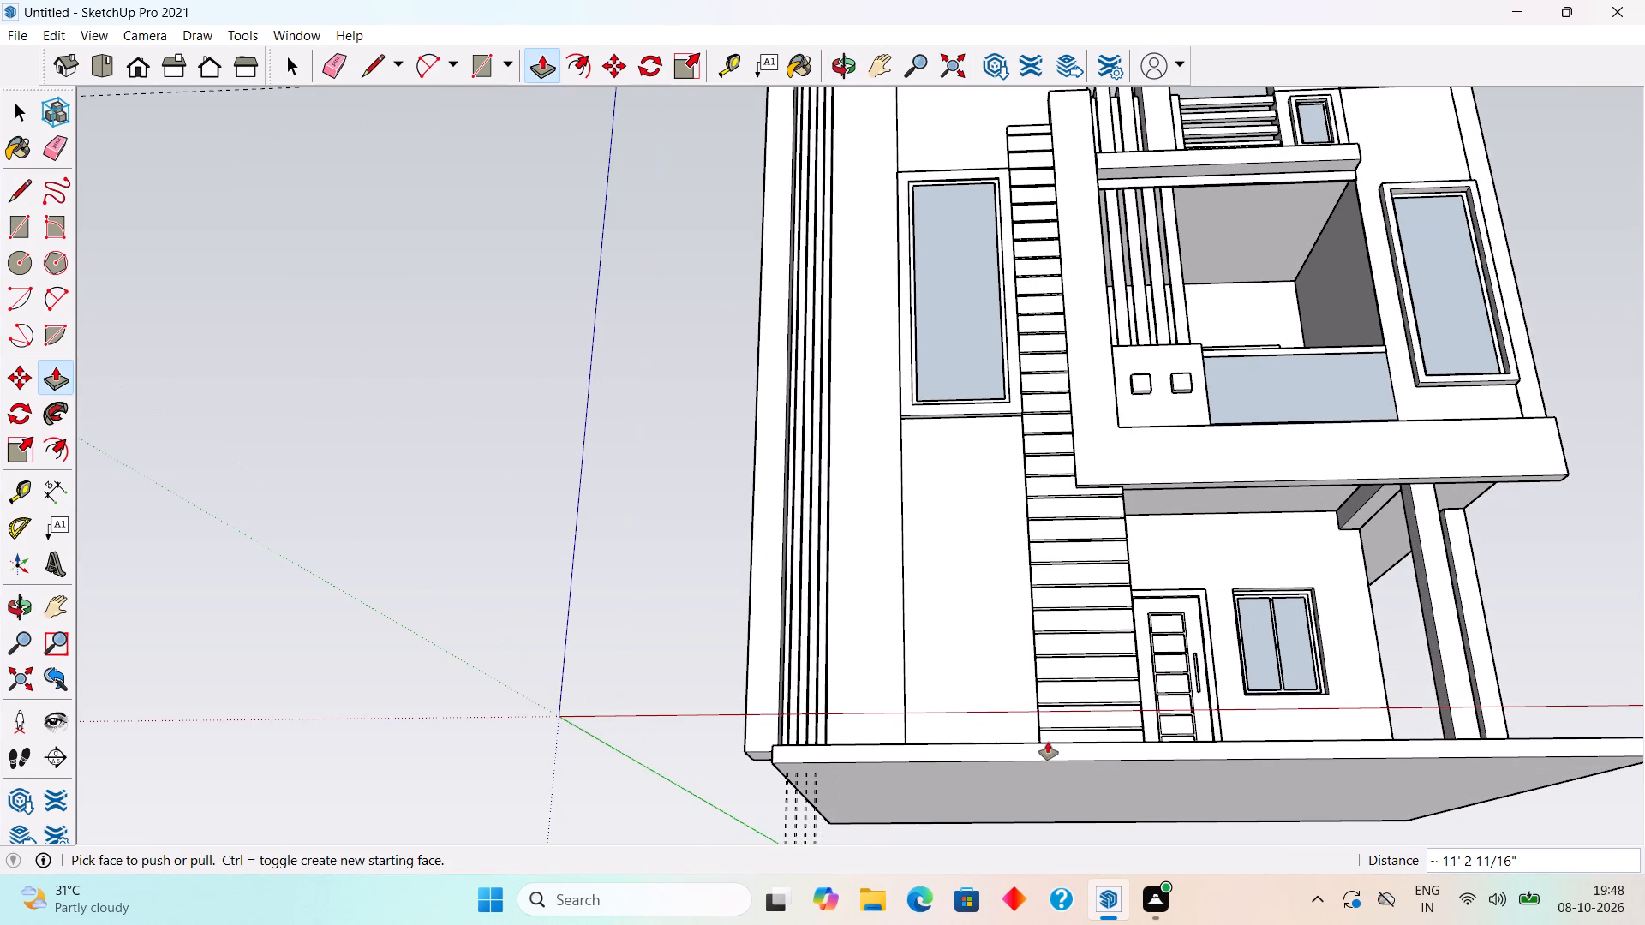
{"action": "key", "text": "space"}
Push/Pull the front face of the full-height strip beside the vertical slats outward by another 1".
{"action": "scroll", "coordinate": [845, 546], "scroll_direction": "down", "scroll_amount": 6}
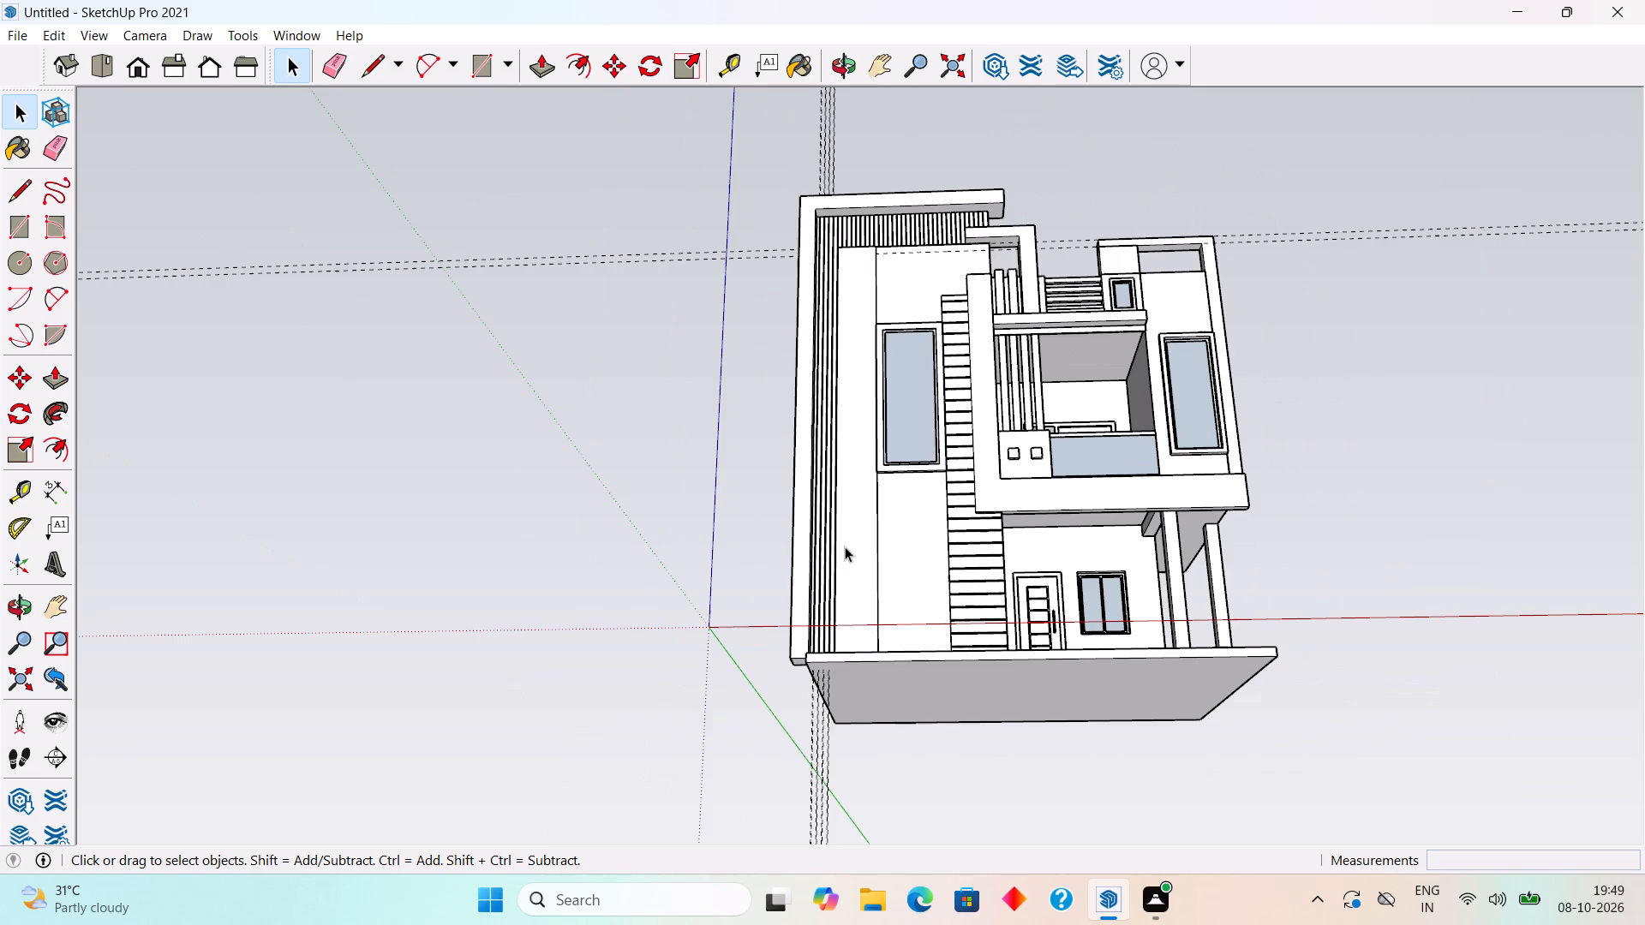
{"action": "middle_click_drag", "start_coordinate": [888, 334], "coordinate": [934, 603]}
{"action": "scroll", "coordinate": [878, 437], "scroll_direction": "up", "scroll_amount": 4}
{"action": "middle_click_drag", "start_coordinate": [828, 251], "coordinate": [820, 290]}
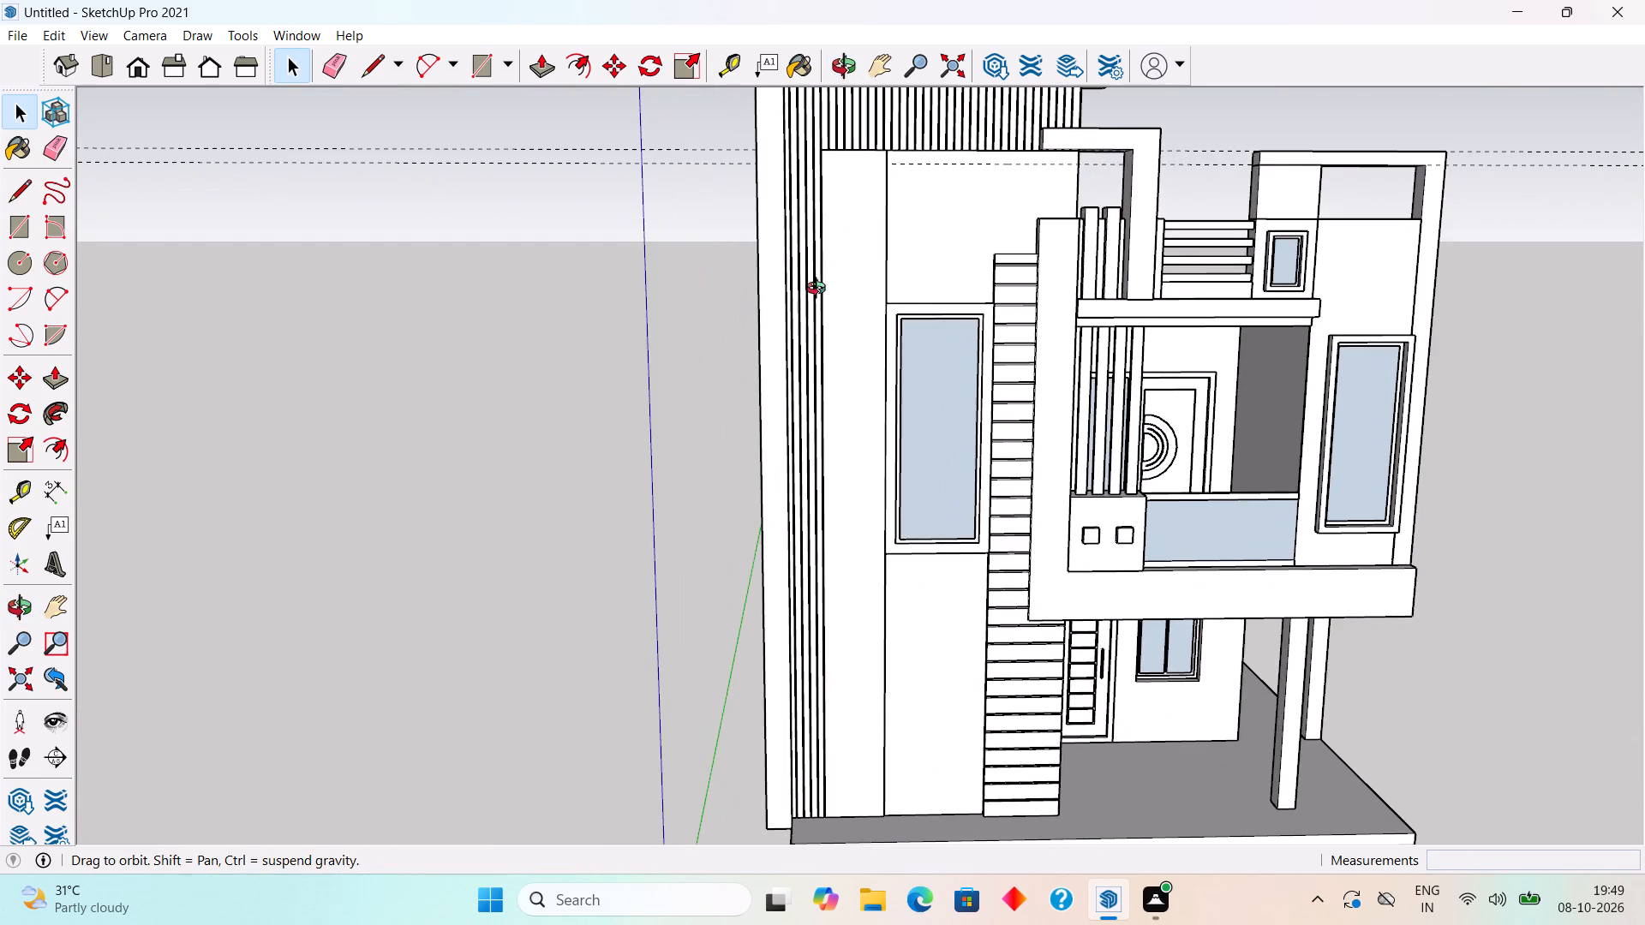
{"action": "middle_click_drag", "start_coordinate": [820, 290], "coordinate": [858, 780]}
{"action": "middle_click_drag", "start_coordinate": [923, 561], "coordinate": [876, 383]}
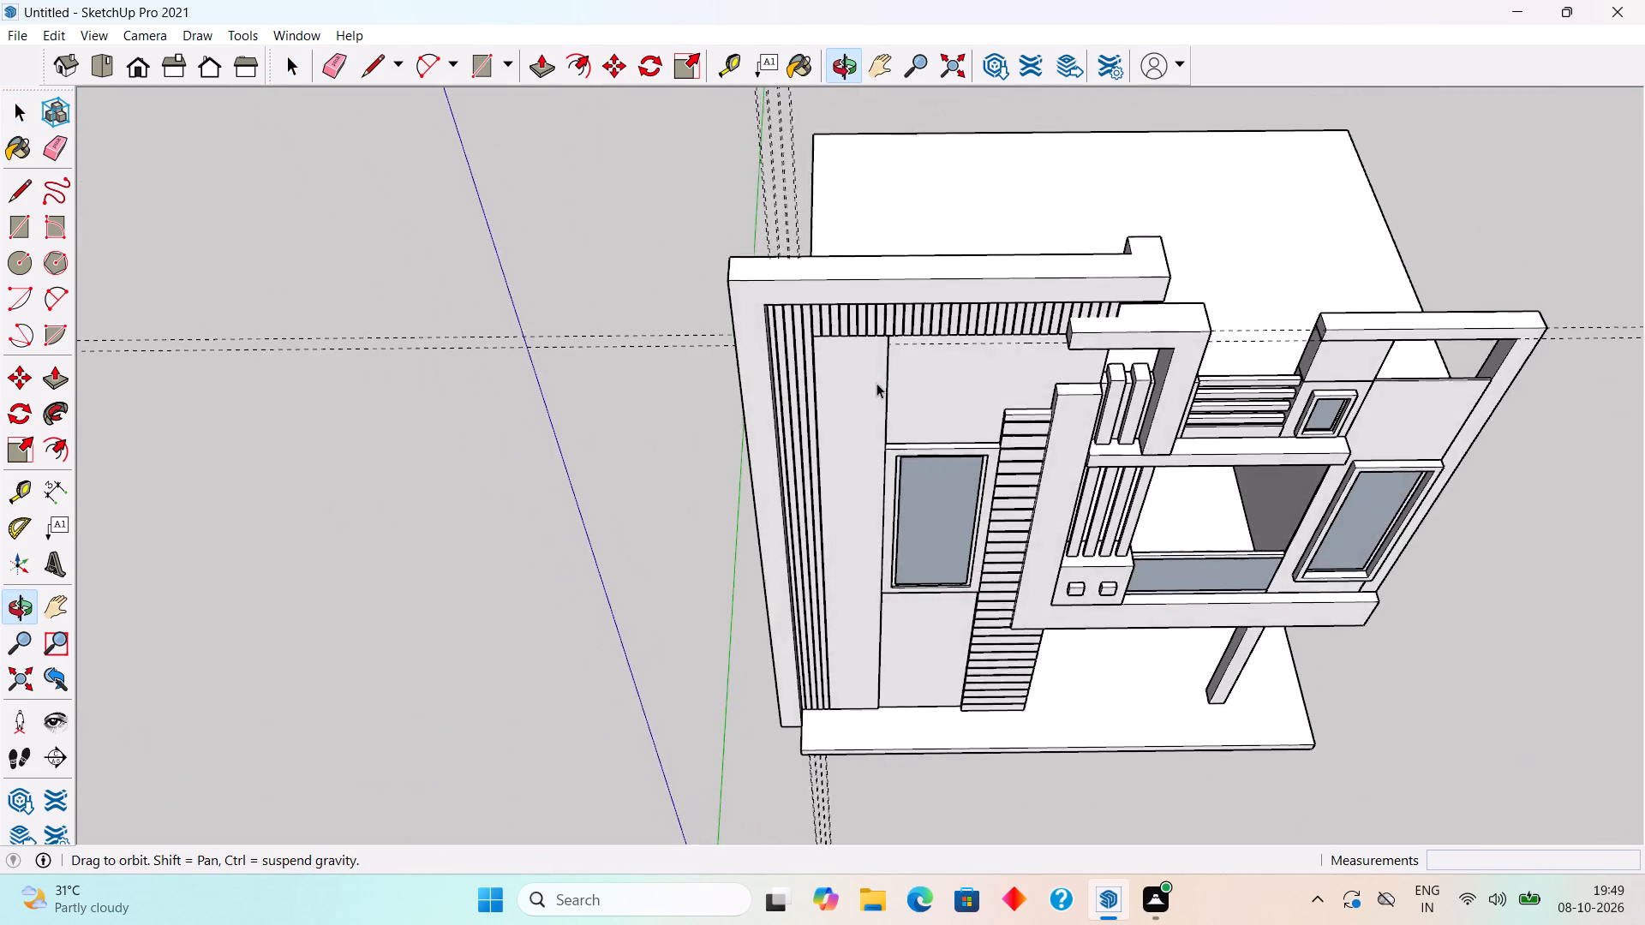
{"action": "middle_click_drag", "start_coordinate": [876, 383], "coordinate": [876, 384]}
{"action": "scroll", "coordinate": [872, 380], "scroll_direction": "up", "scroll_amount": 11}
{"action": "left_click", "coordinate": [873, 403]}
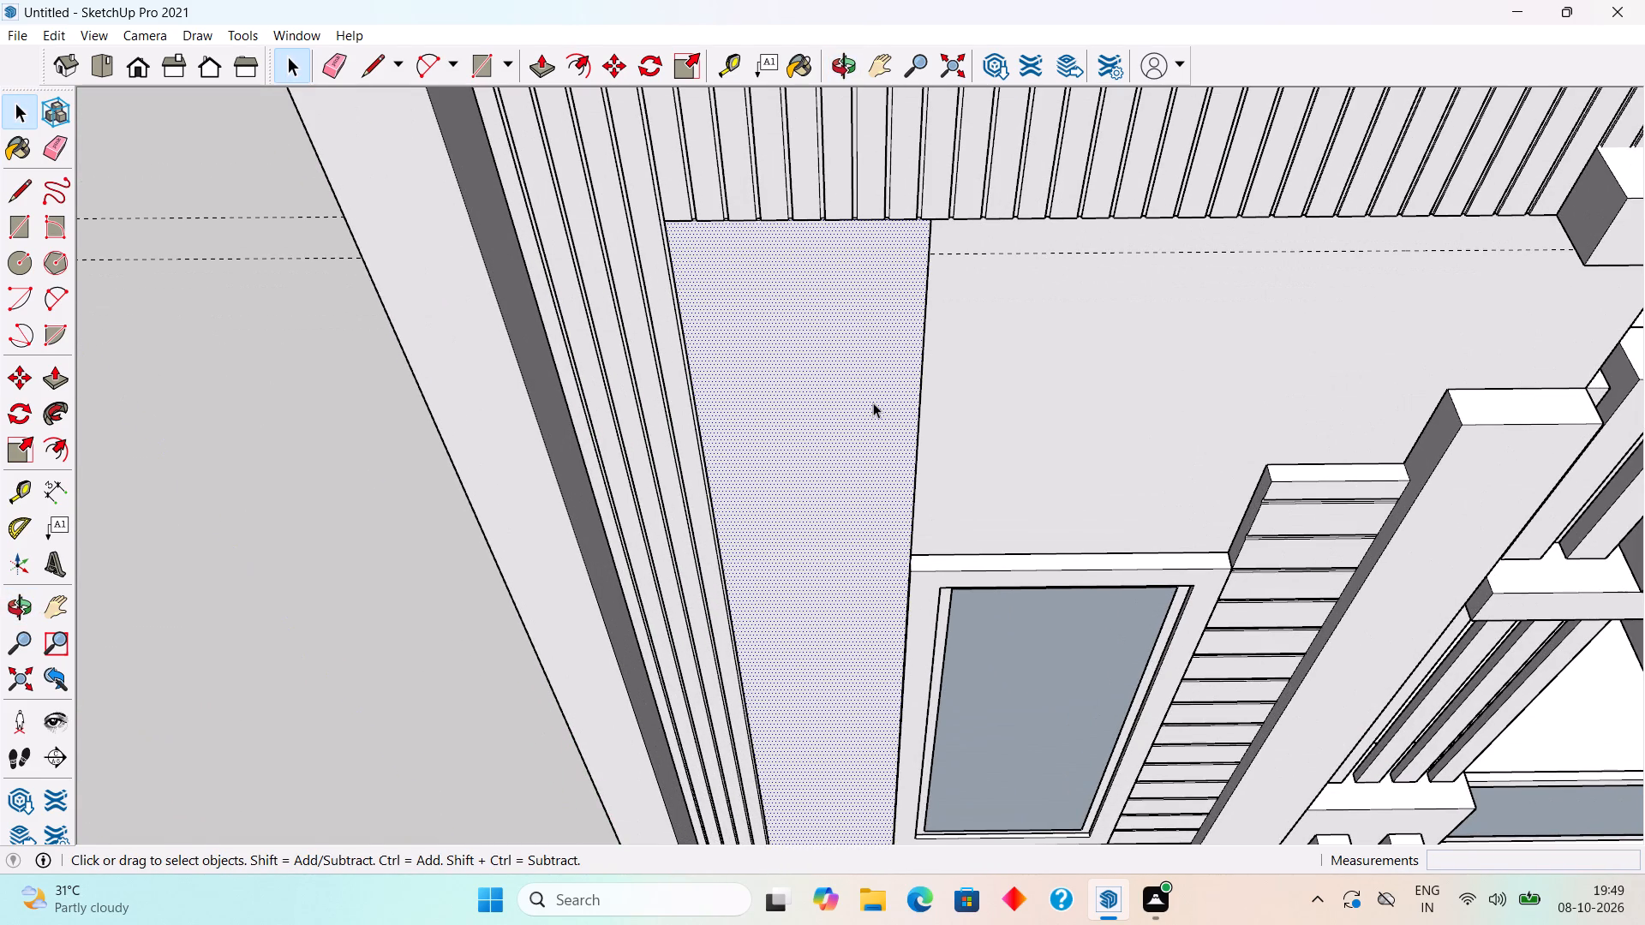
{"action": "key", "text": "p"}
{"action": "left_click", "coordinate": [873, 403]}
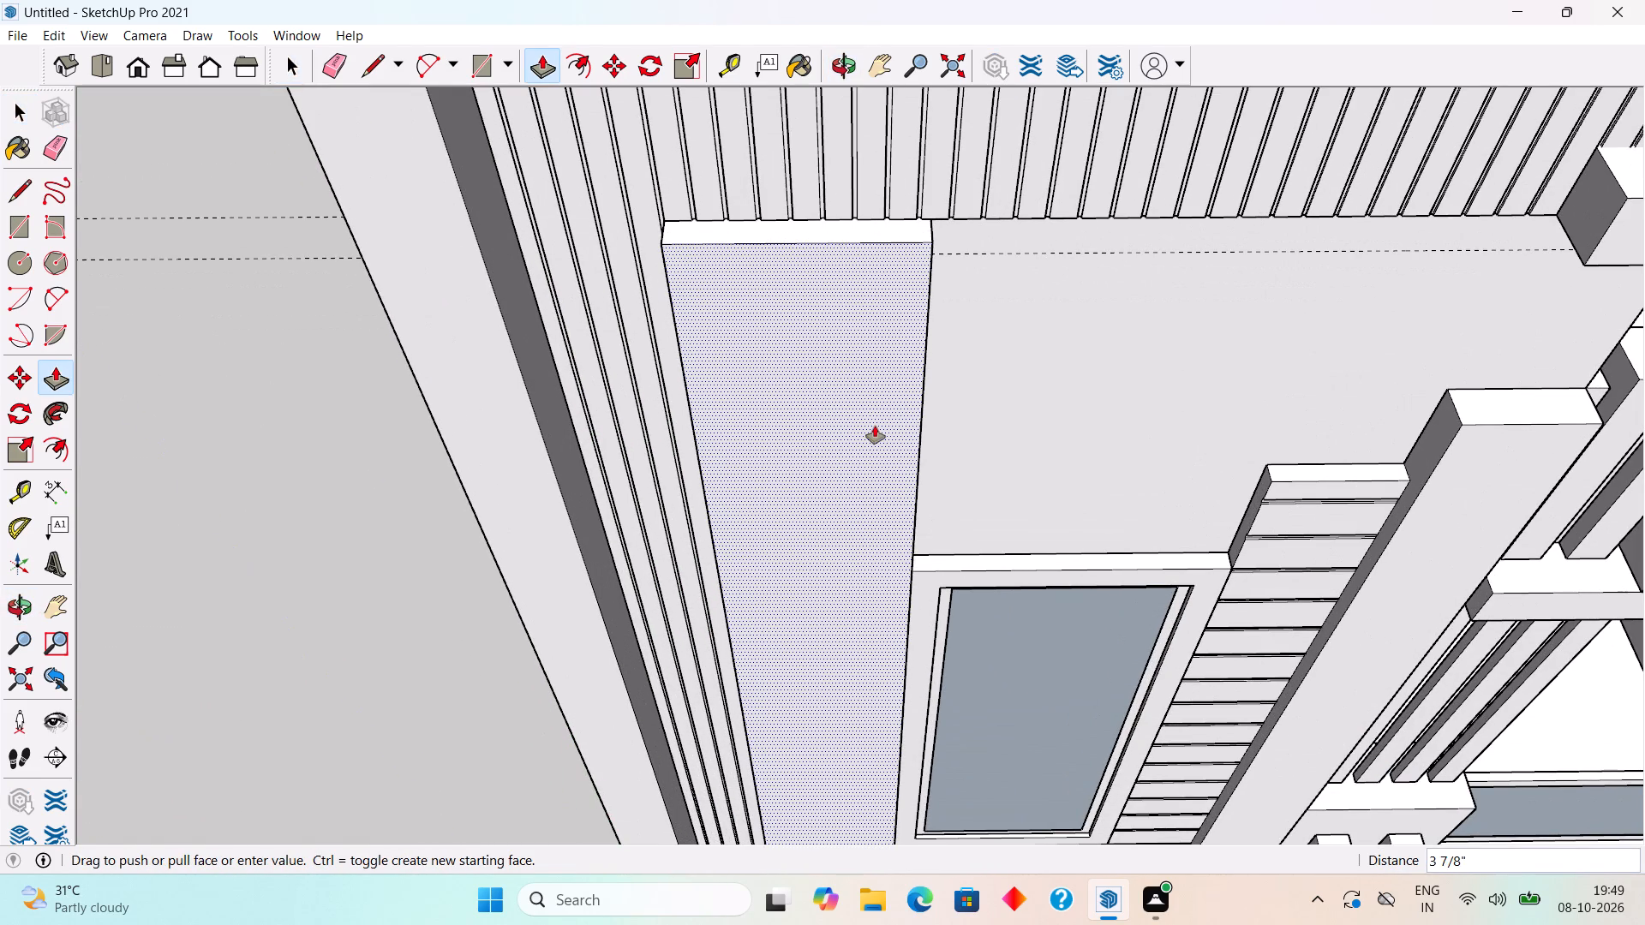
{"action": "type", "text": "1\""}
{"action": "key", "text": "Return"}
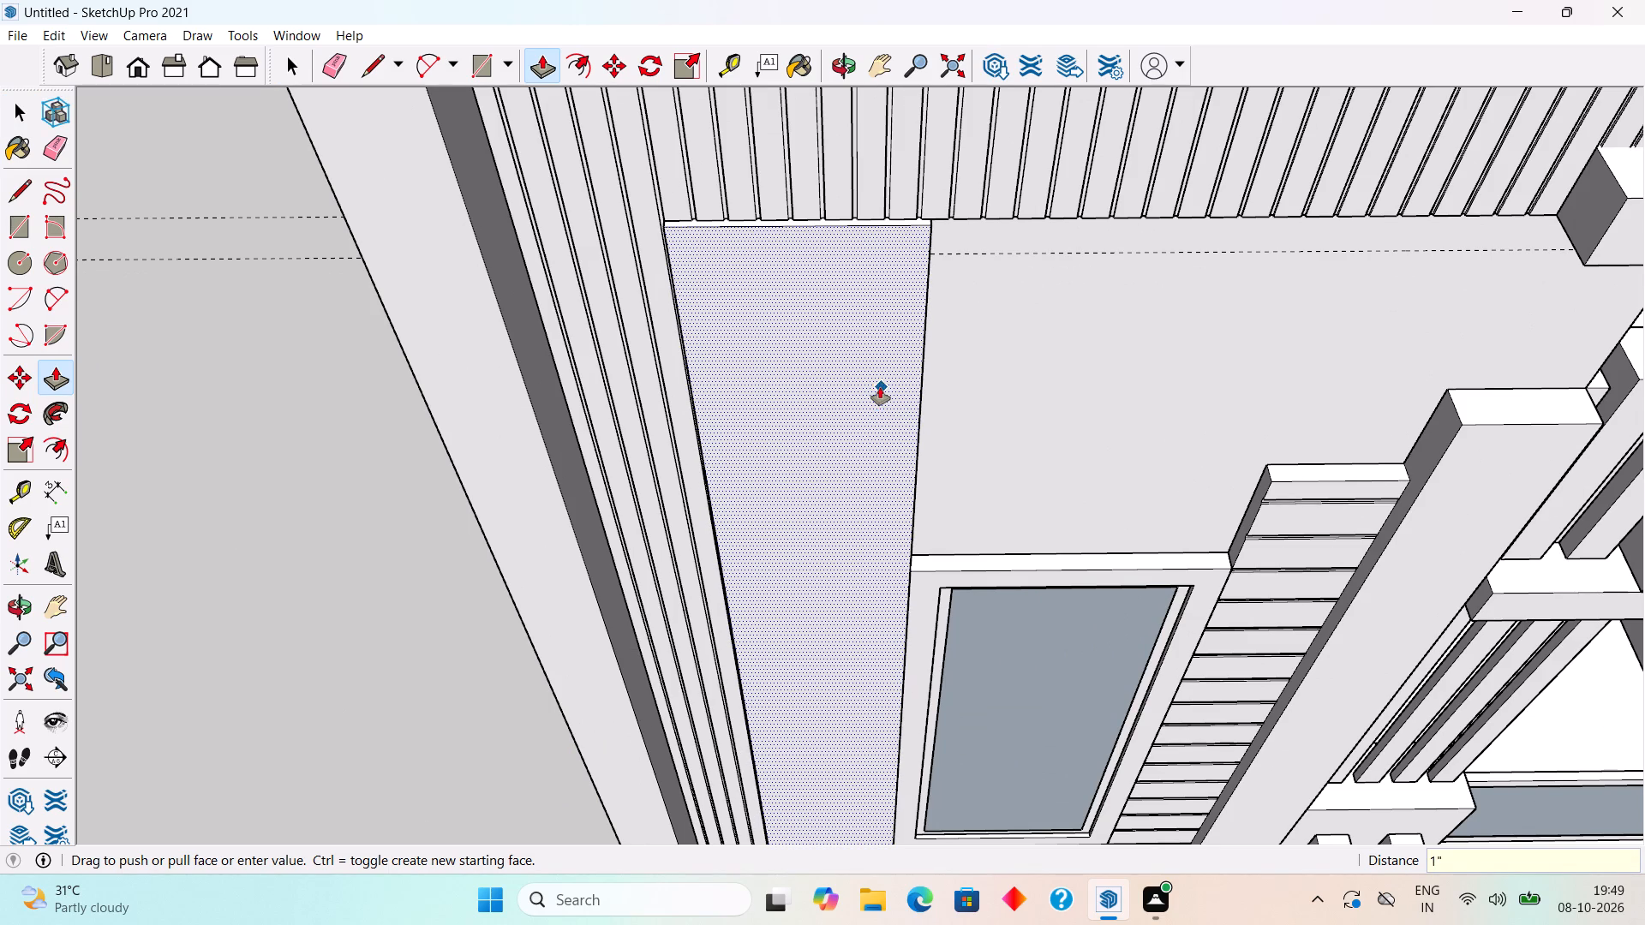
Push/Pull the front face of the full-height strip beside the vertical slats outward by another 1".
{"action": "key", "text": "space"}
{"action": "left_click", "coordinate": [828, 376]}
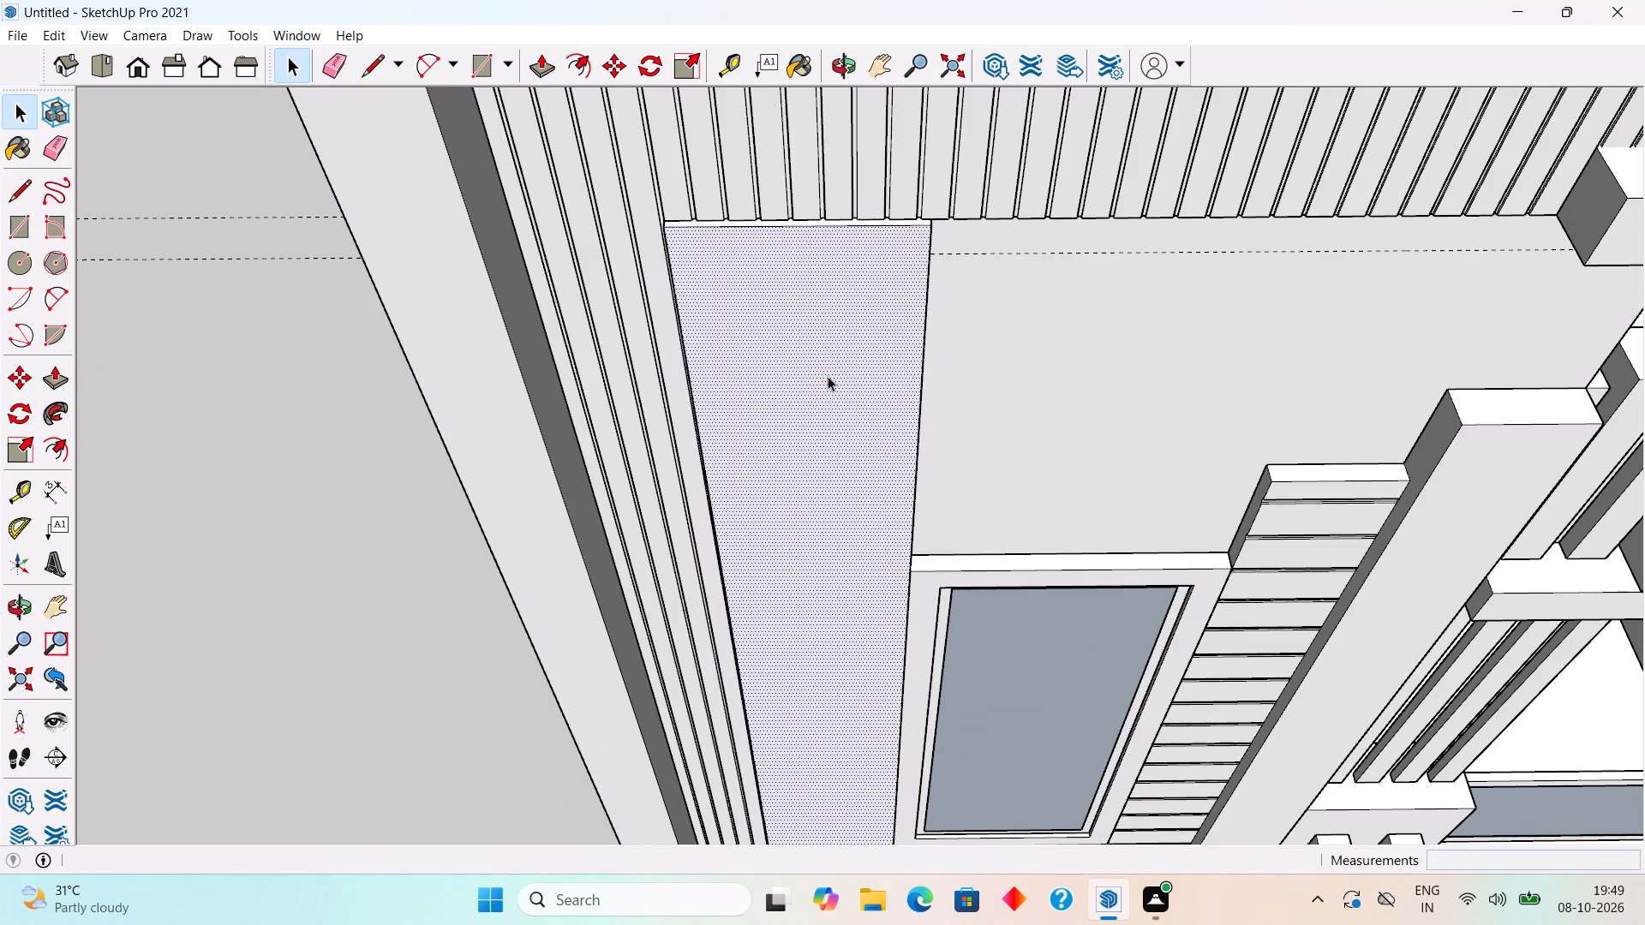
{"action": "key", "text": "p"}
{"action": "left_click", "coordinate": [828, 376]}
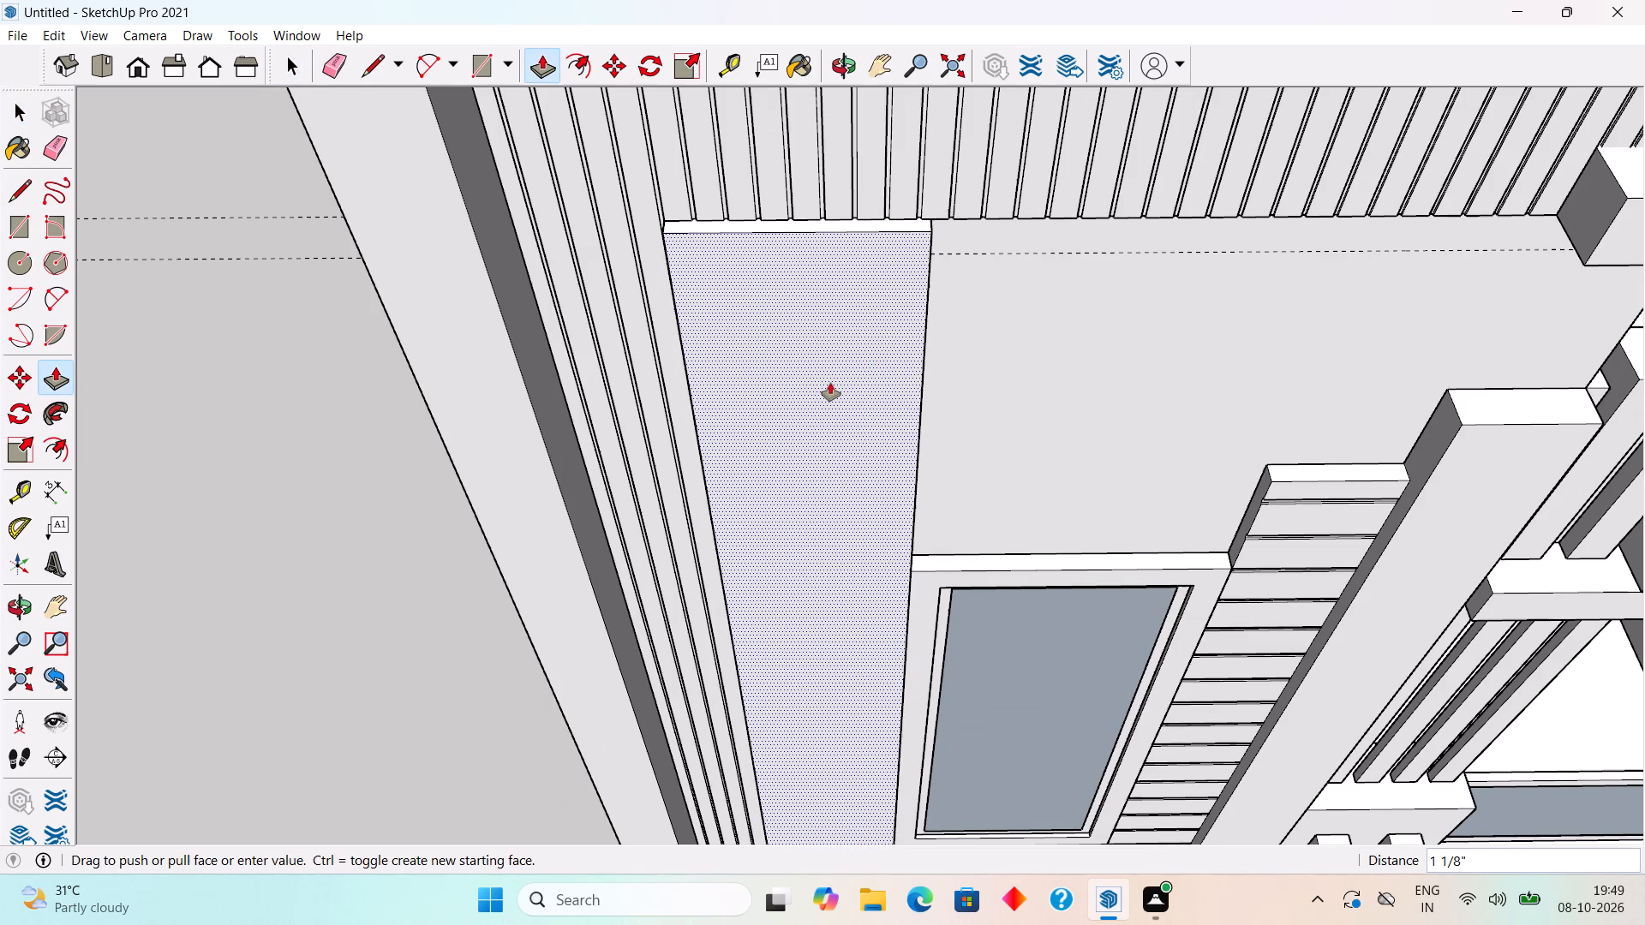
{"action": "type", "text": "1\""}
{"action": "key", "text": "Return"}
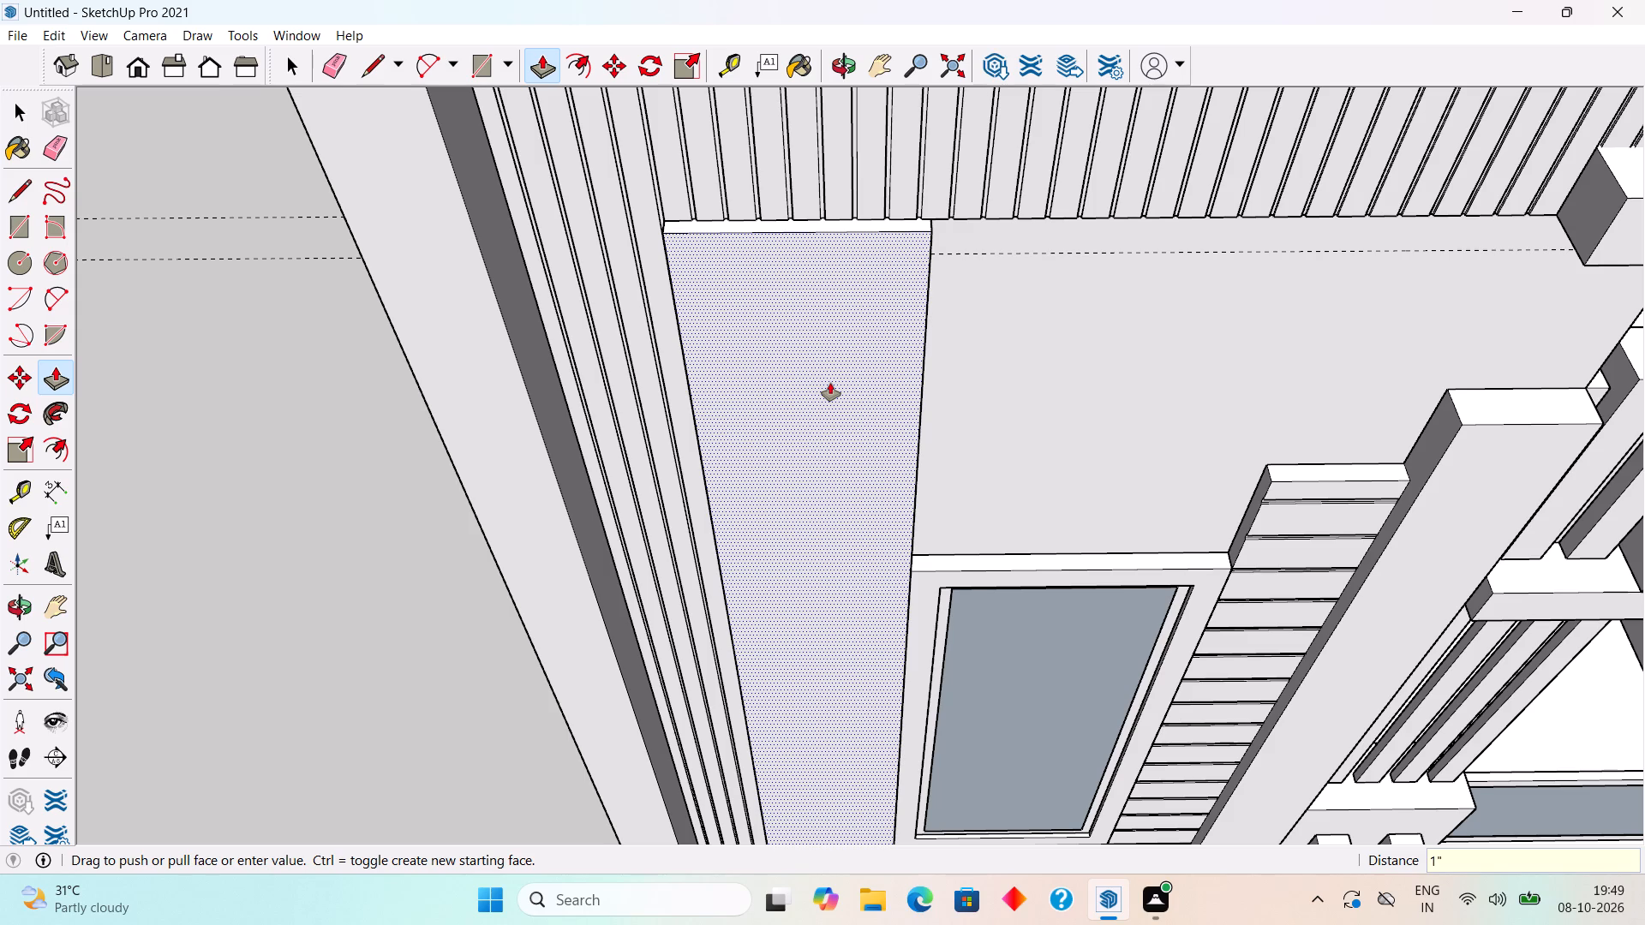
{"action": "key", "text": "space"}
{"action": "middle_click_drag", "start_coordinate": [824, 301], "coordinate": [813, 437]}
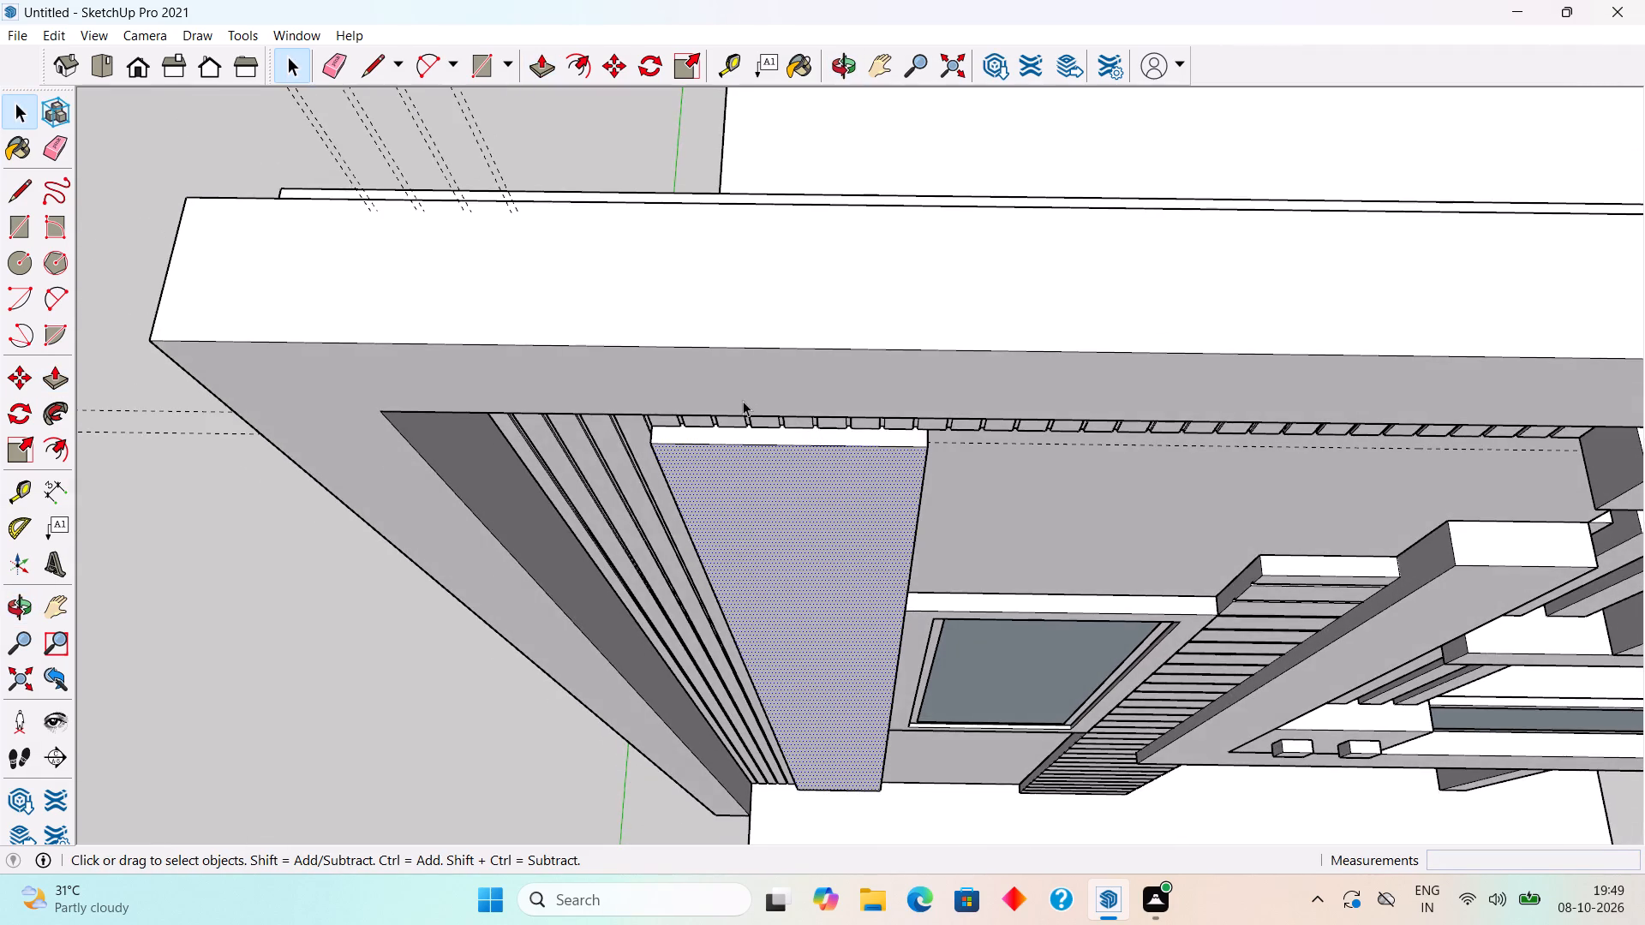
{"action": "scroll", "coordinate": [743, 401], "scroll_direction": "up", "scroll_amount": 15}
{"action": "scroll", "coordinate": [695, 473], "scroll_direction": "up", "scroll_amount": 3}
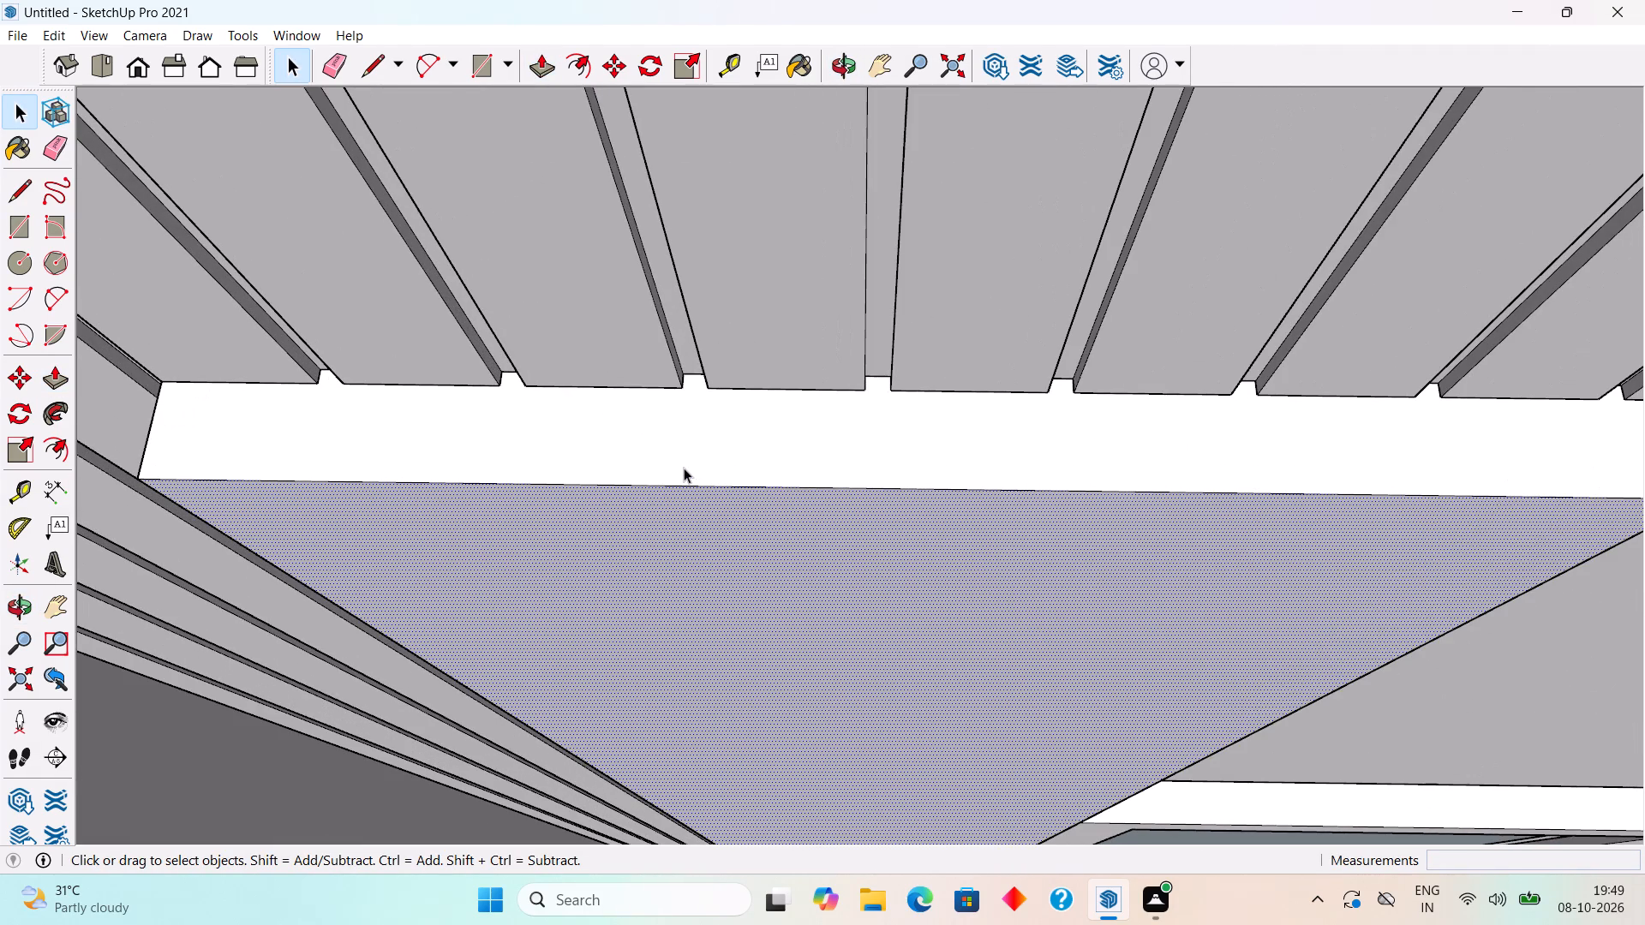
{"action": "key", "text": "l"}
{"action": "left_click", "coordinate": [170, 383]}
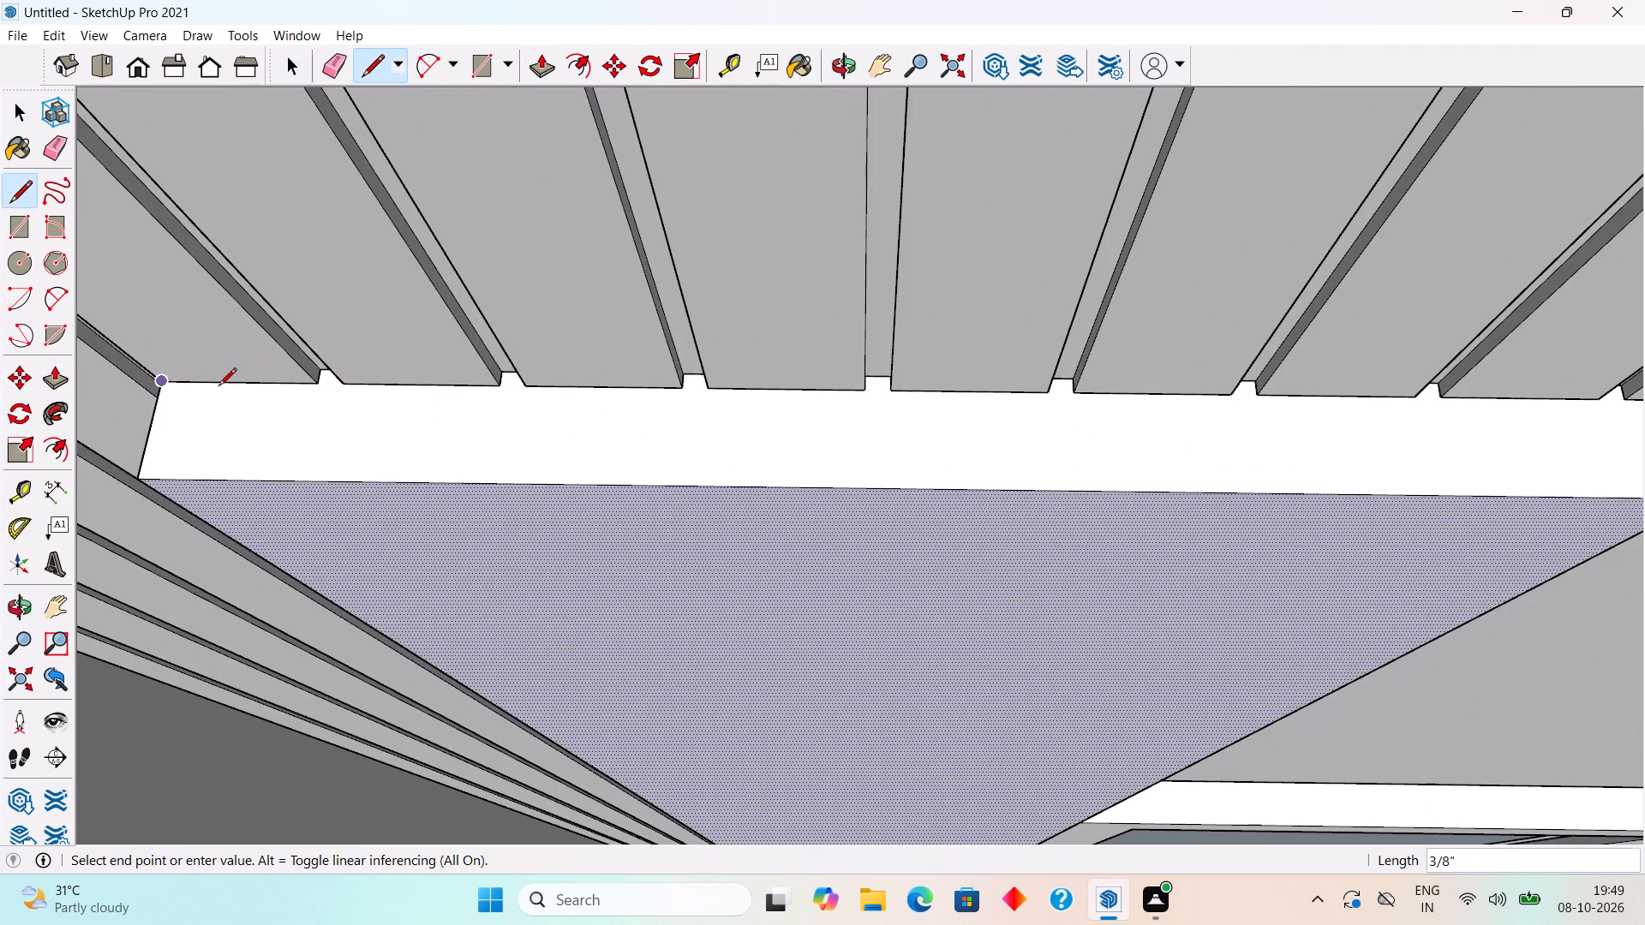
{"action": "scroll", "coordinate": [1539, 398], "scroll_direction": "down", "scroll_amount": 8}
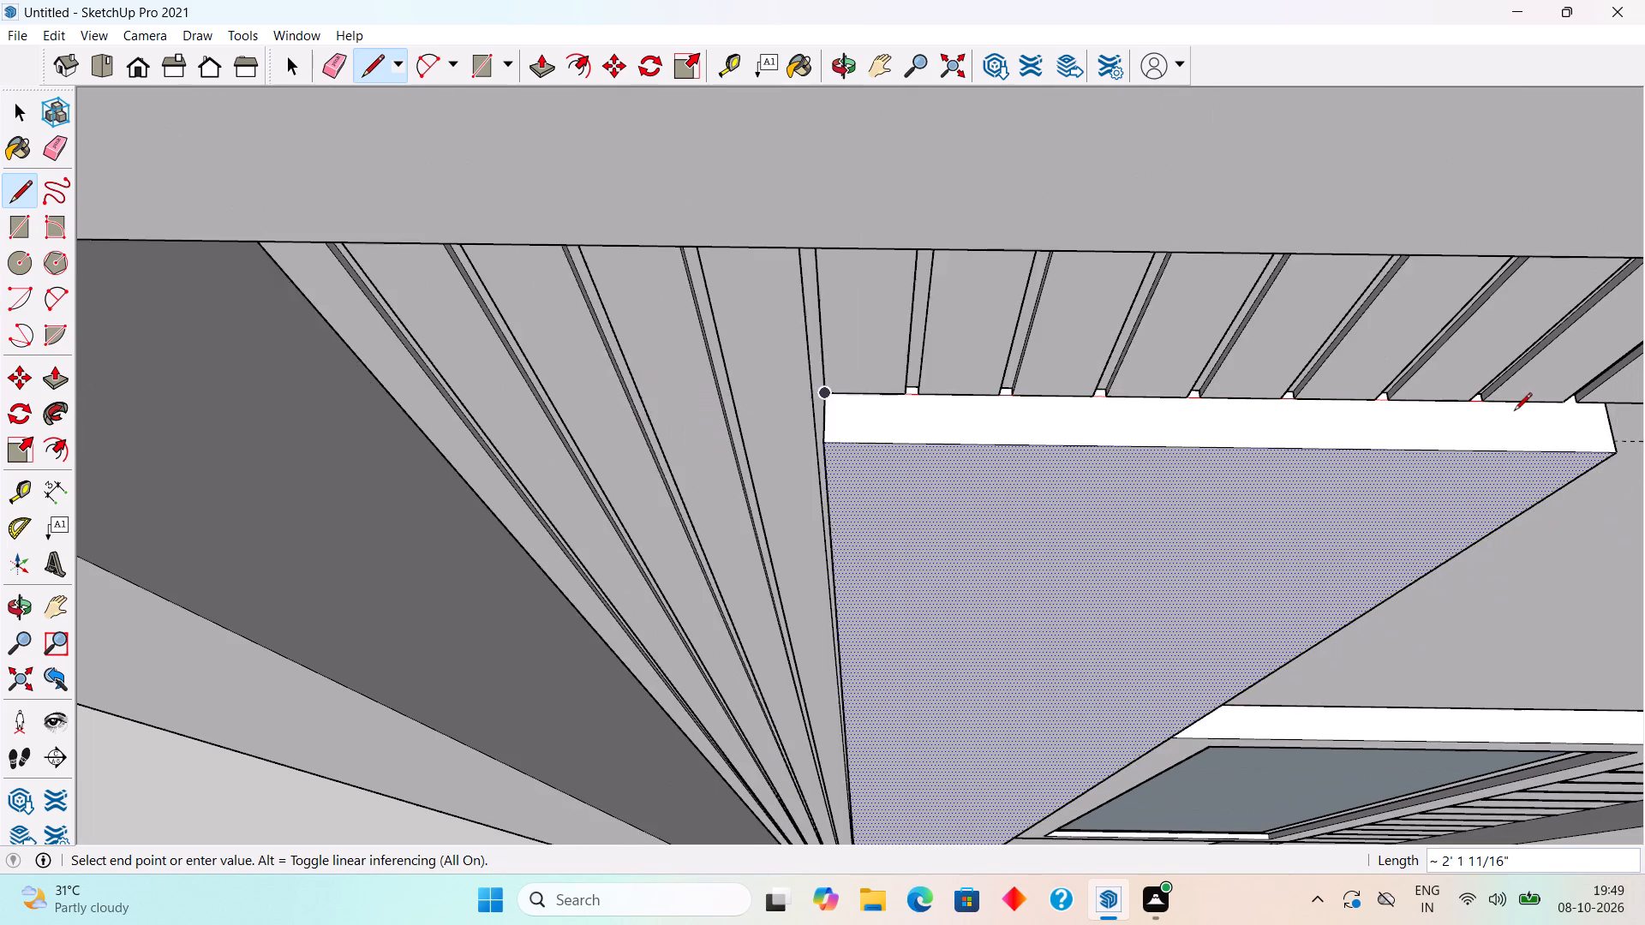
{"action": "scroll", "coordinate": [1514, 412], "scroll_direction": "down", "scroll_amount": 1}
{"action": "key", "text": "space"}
Select all connected geometry of the raised full-height strip and make it a group.
{"action": "triple_click", "coordinate": [1350, 542]}
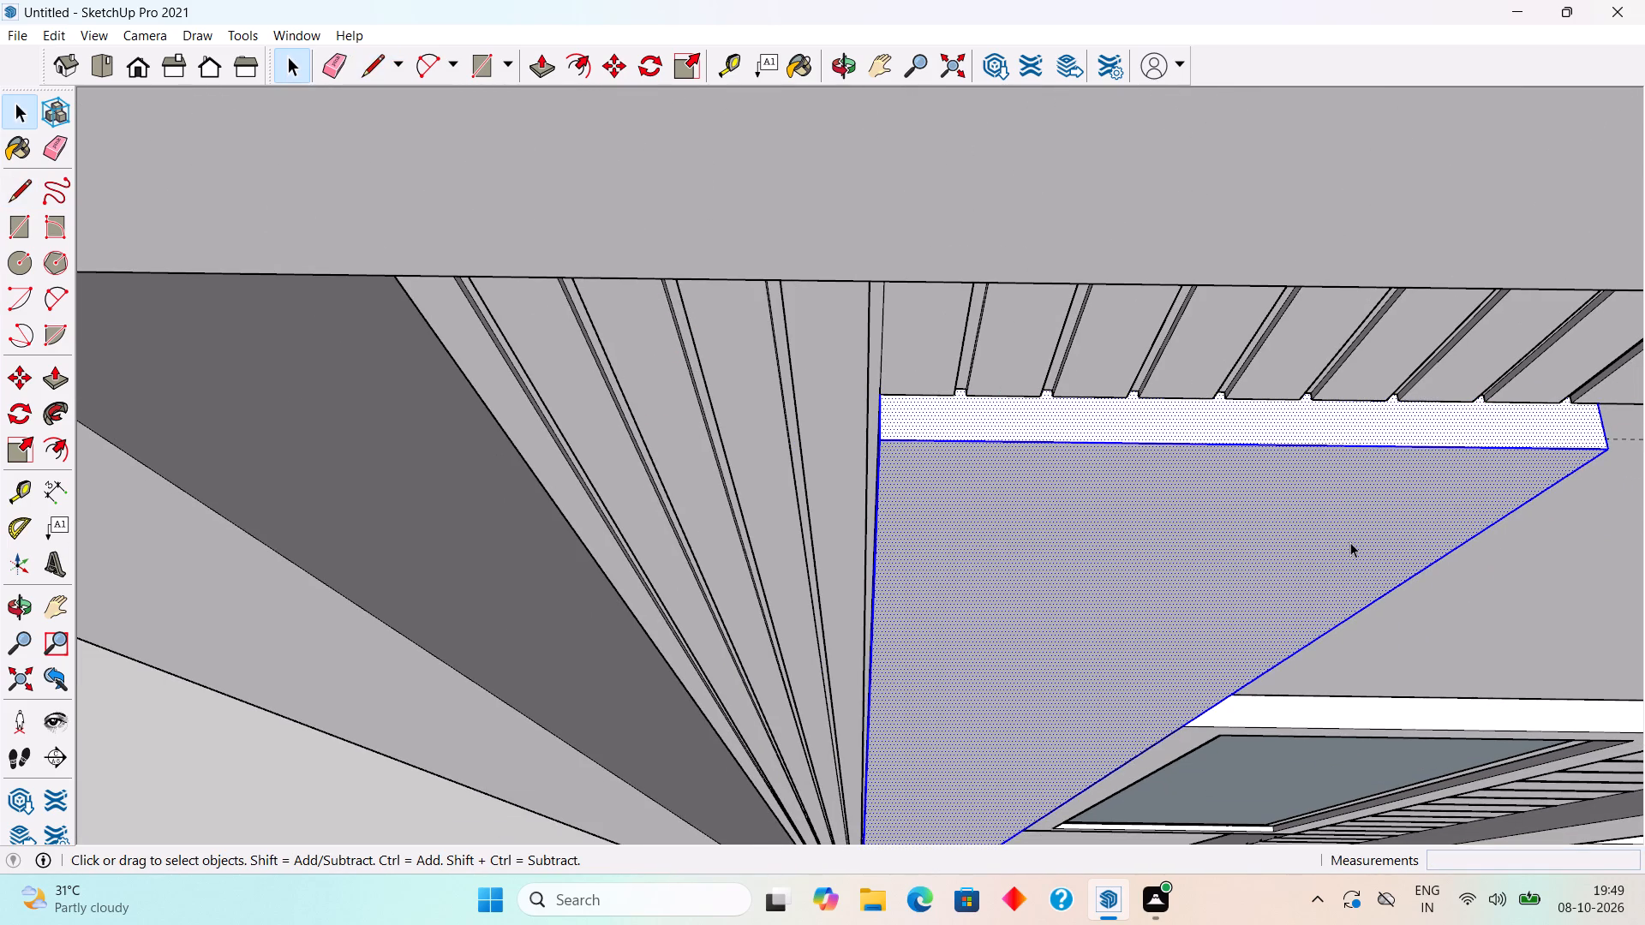
{"action": "right_click", "coordinate": [1349, 541]}
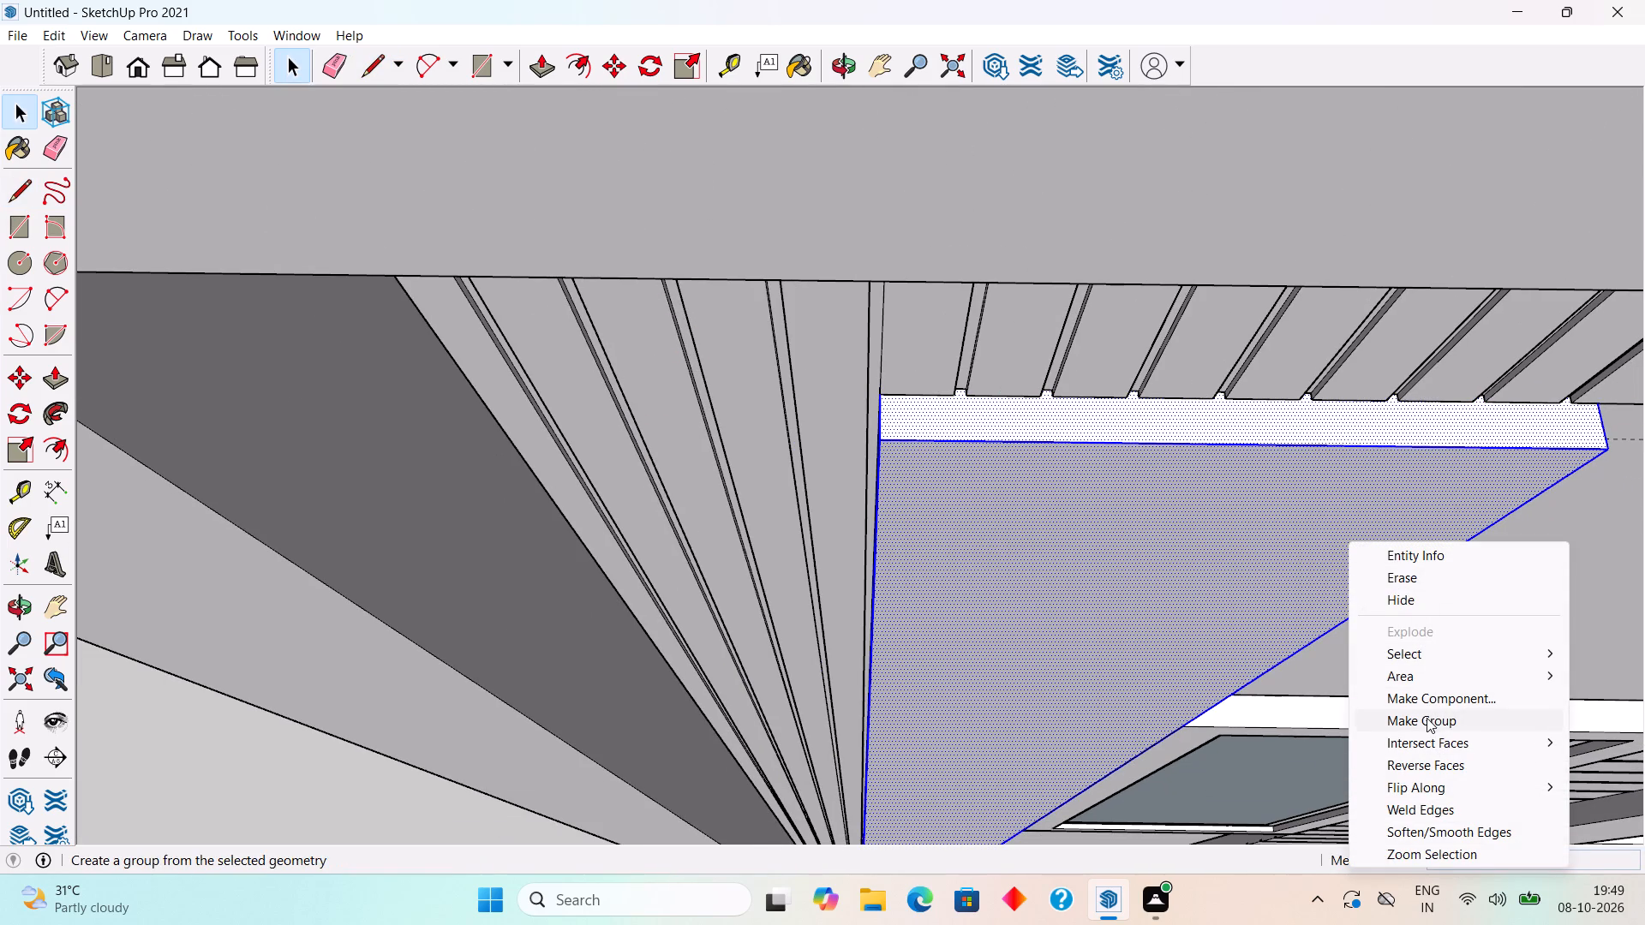
{"action": "left_click", "coordinate": [1427, 718]}
{"action": "left_click", "coordinate": [1214, 489]}
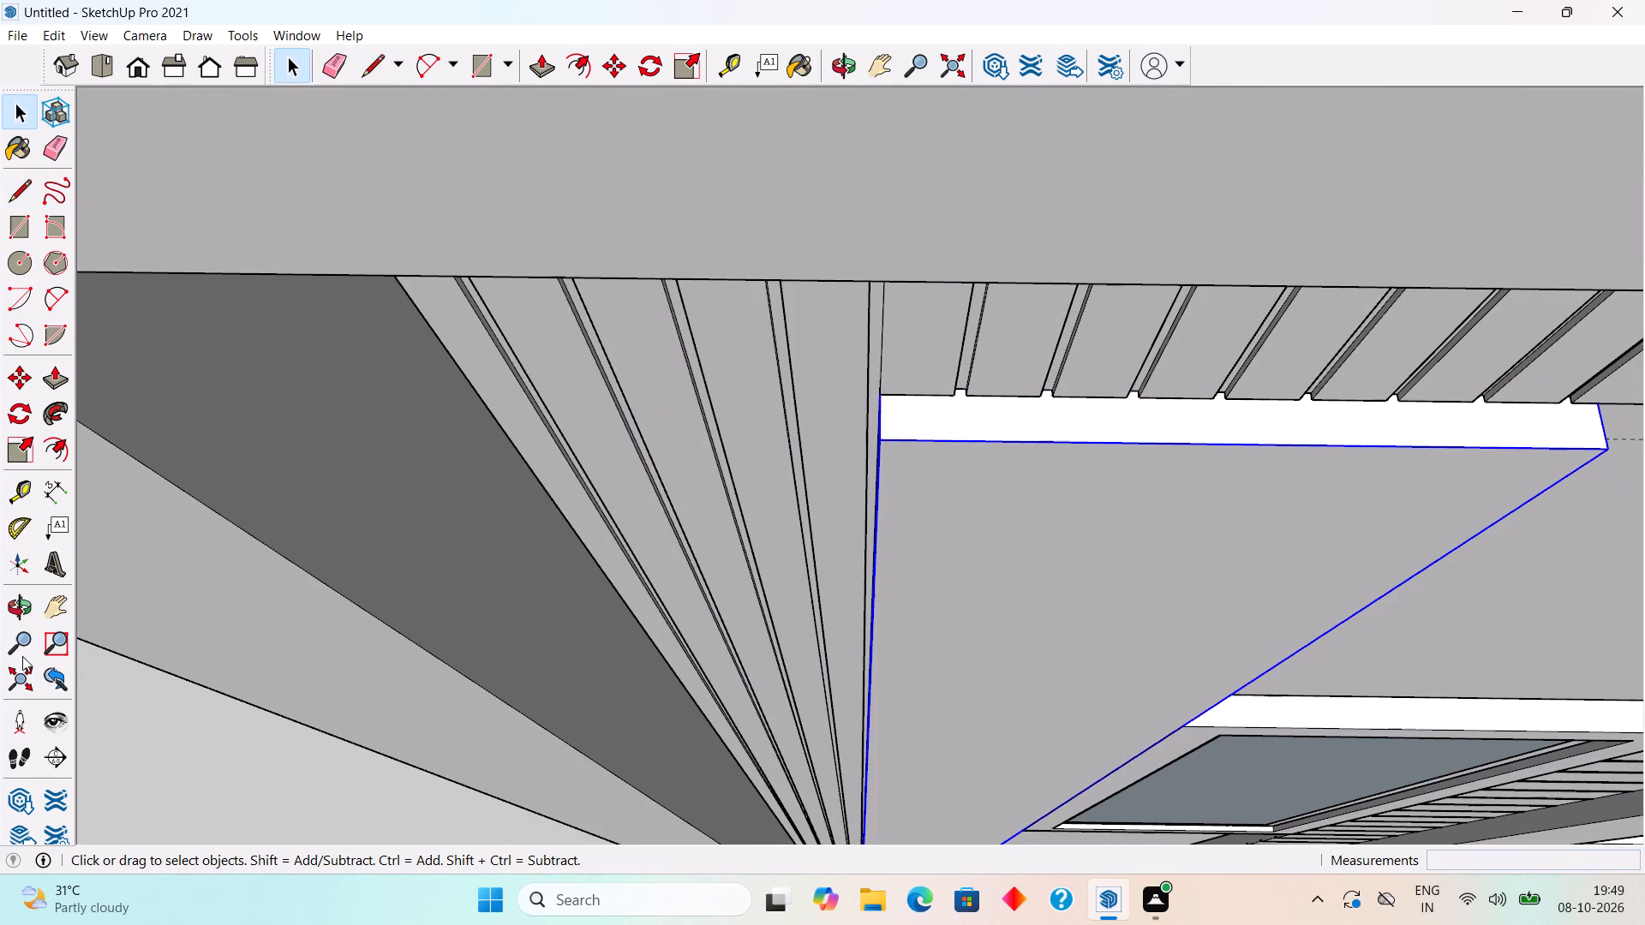
{"action": "left_click", "coordinate": [176, 766]}
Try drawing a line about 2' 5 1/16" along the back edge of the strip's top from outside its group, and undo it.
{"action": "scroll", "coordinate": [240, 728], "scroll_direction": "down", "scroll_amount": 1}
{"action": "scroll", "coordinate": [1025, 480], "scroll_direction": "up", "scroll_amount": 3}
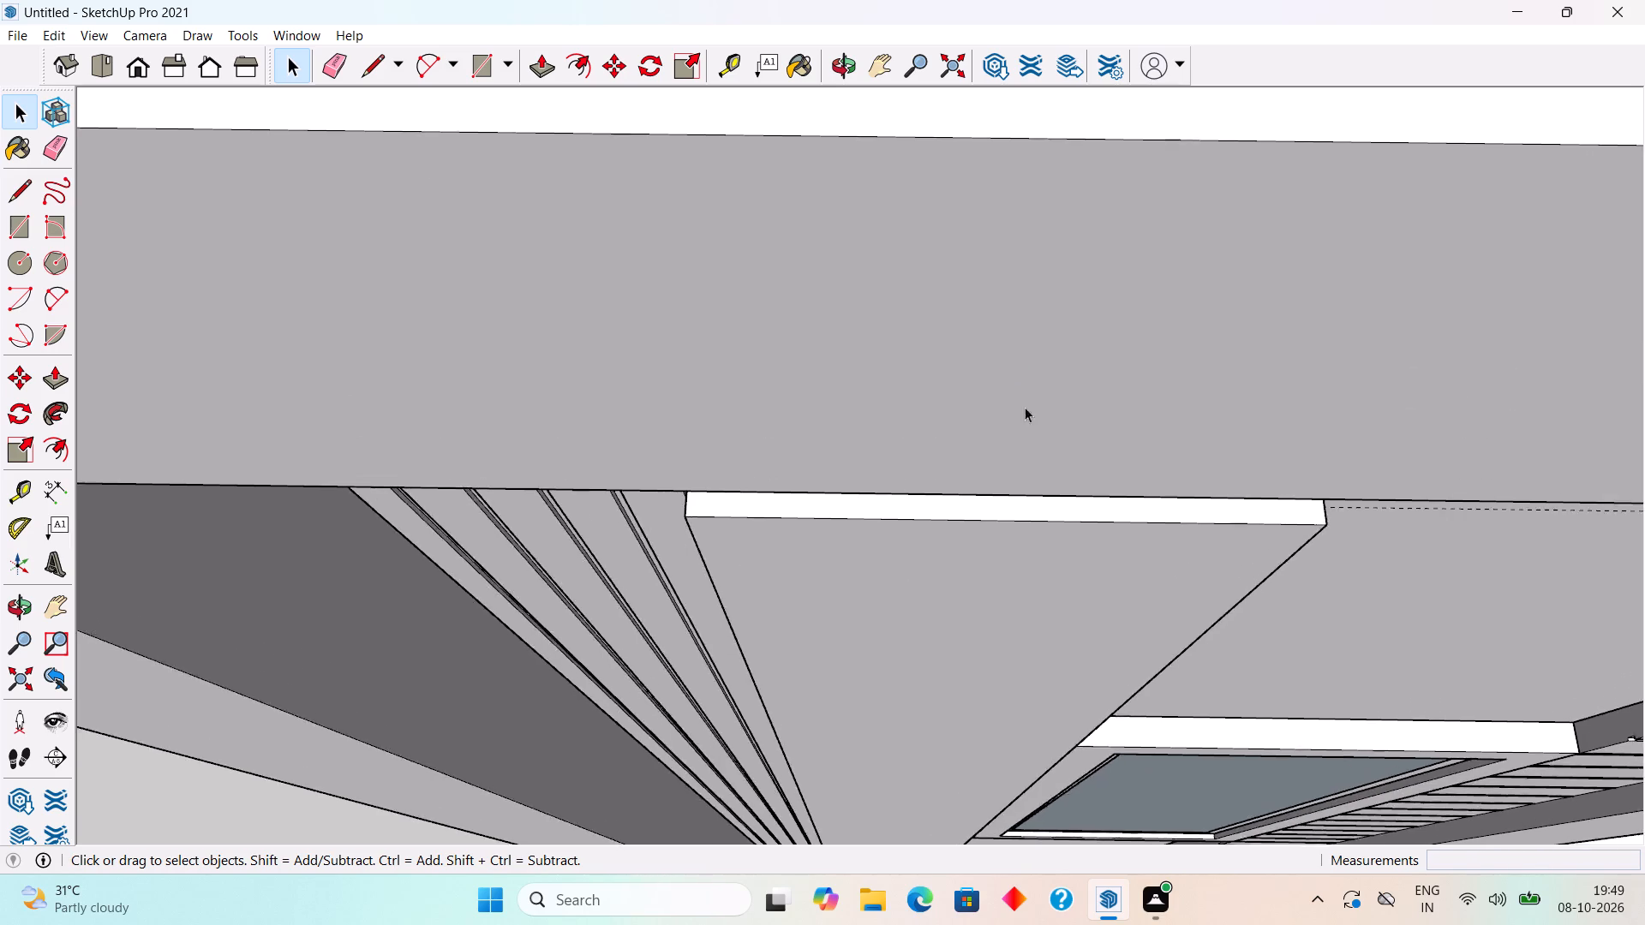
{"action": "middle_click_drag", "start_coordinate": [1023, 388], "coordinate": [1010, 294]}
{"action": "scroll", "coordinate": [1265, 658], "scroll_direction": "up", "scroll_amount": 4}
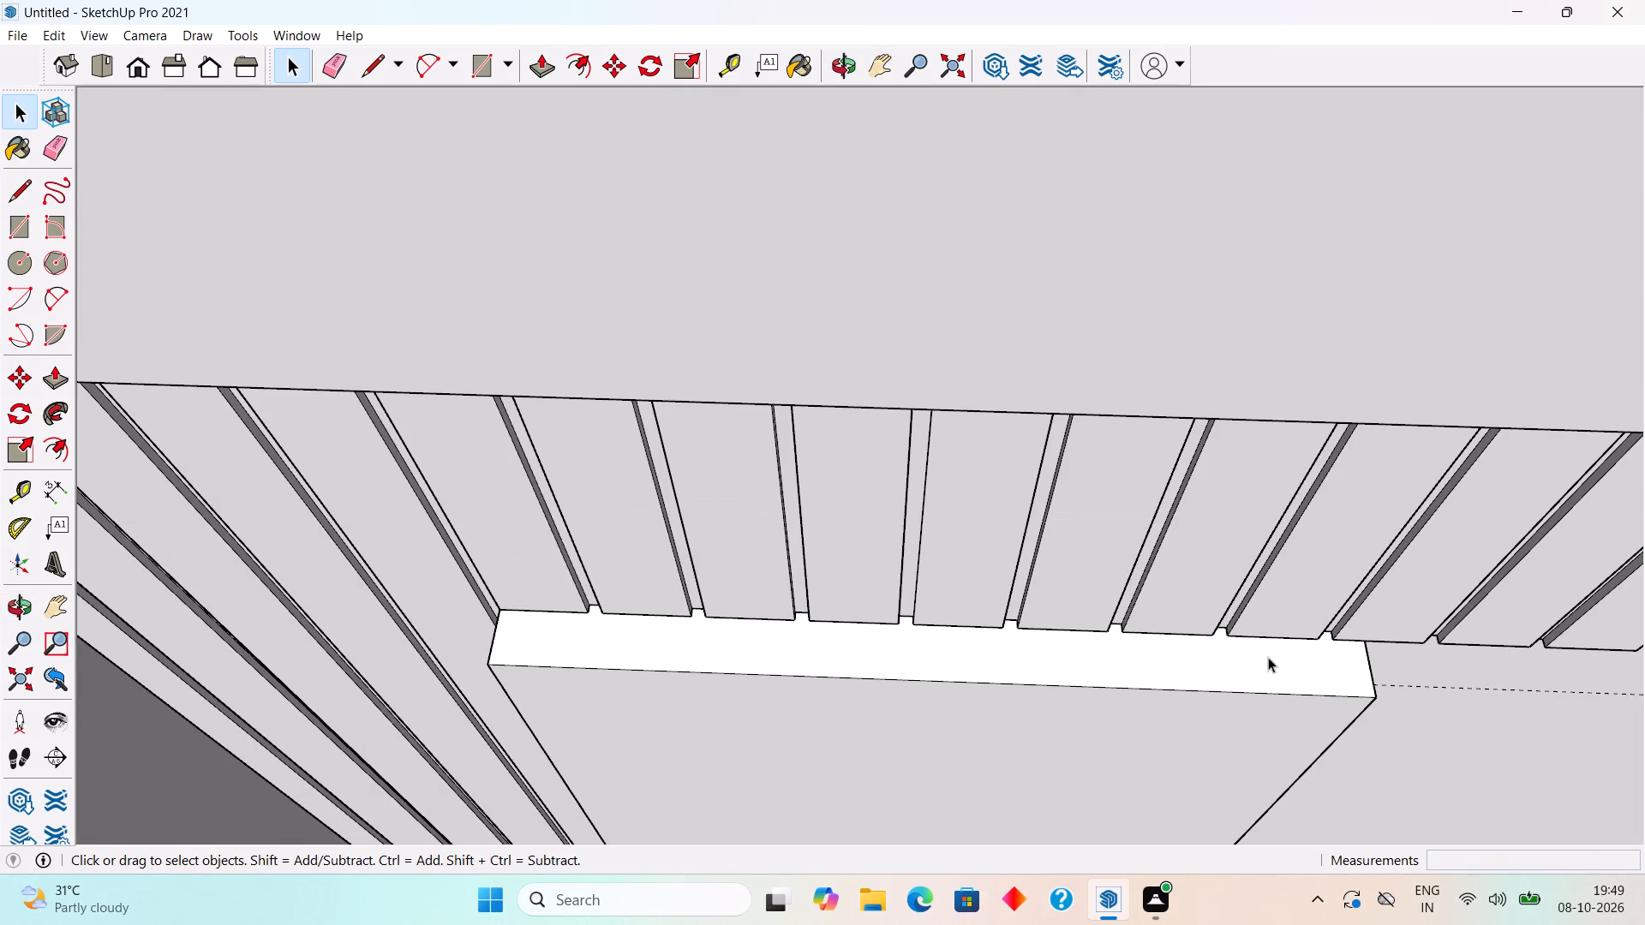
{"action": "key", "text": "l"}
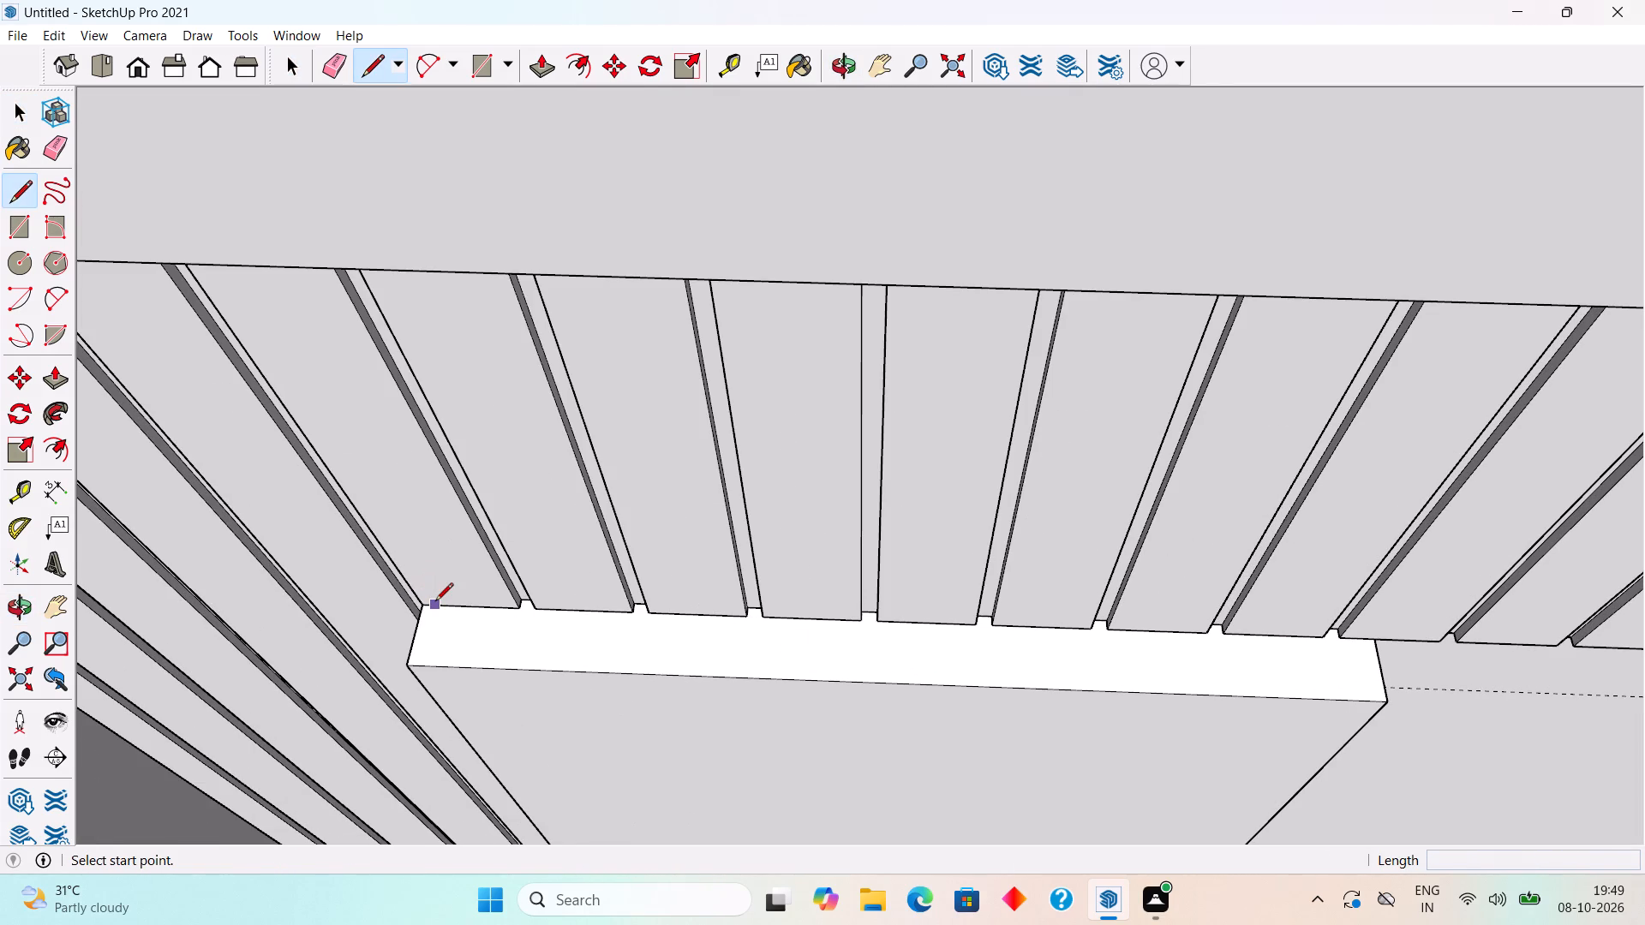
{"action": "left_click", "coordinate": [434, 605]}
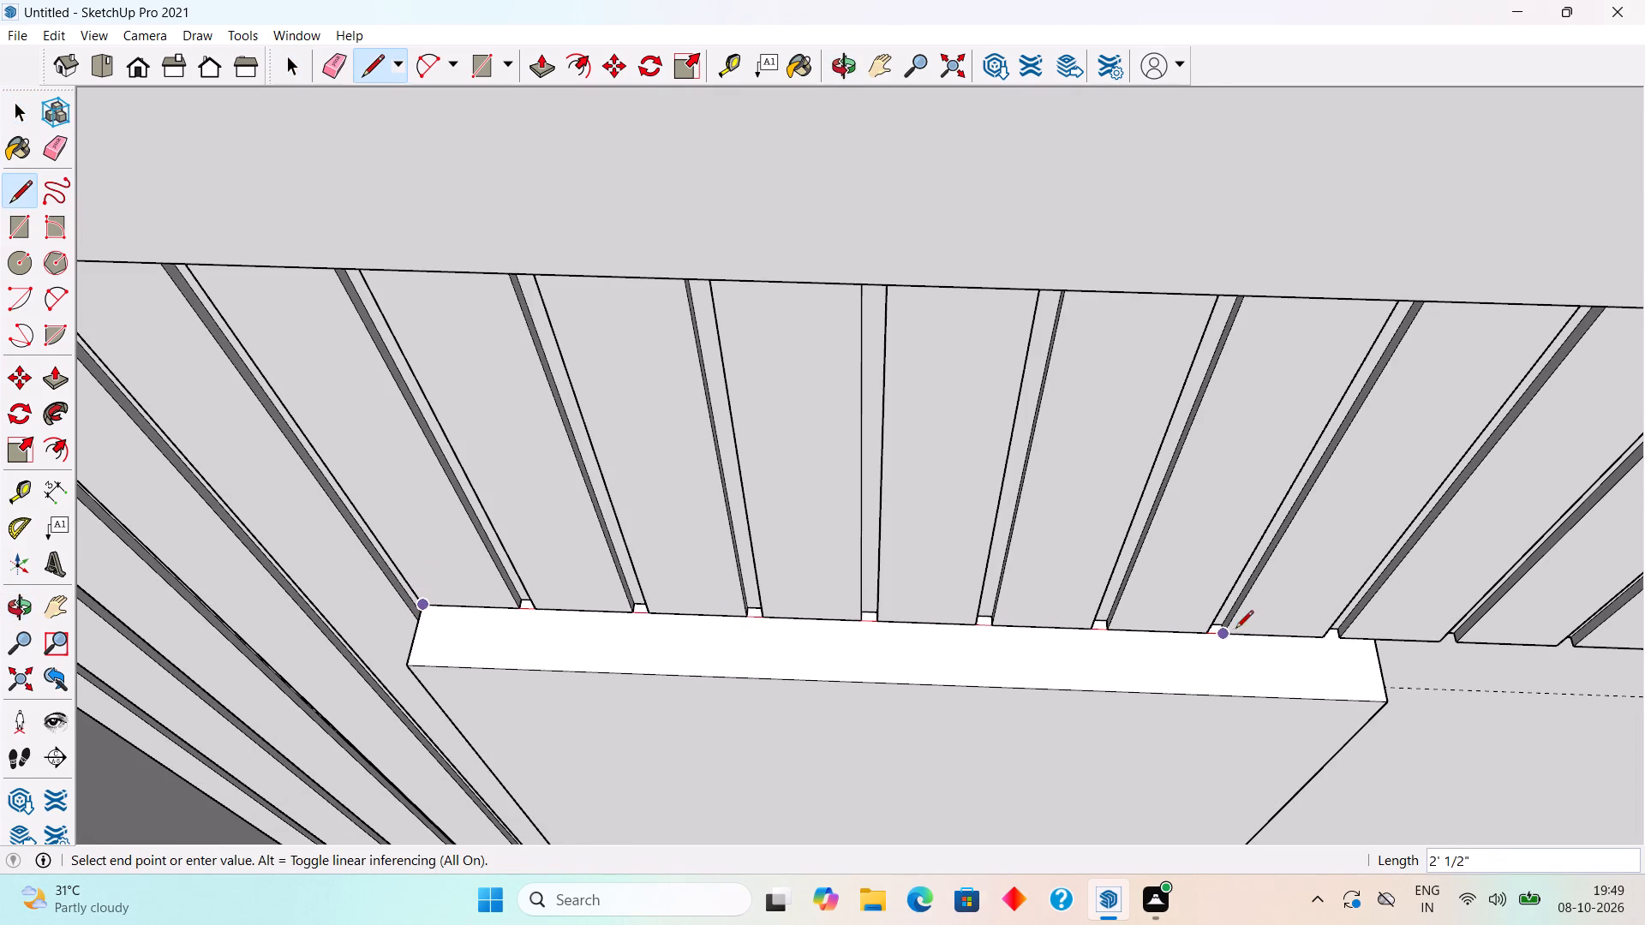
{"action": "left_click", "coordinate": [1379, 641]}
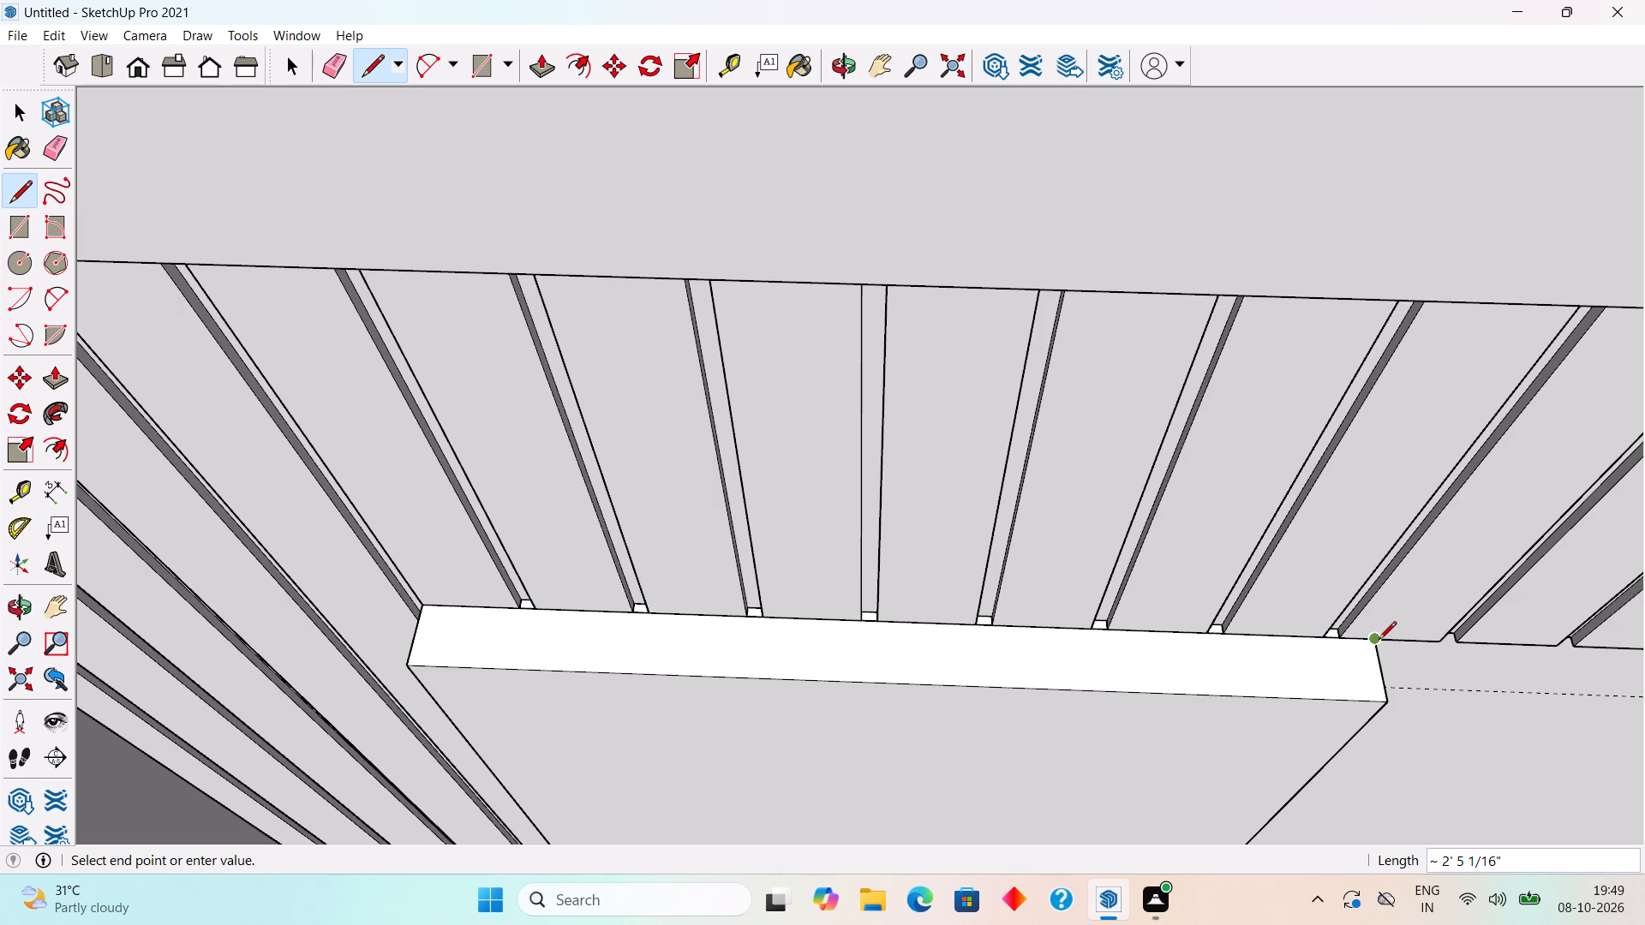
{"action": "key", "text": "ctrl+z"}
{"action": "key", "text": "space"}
Inside the strip's group, draw a line about 2' 5 1/16" along the back edge of its top, between the two rear corners.
{"action": "triple_click", "coordinate": [1297, 695]}
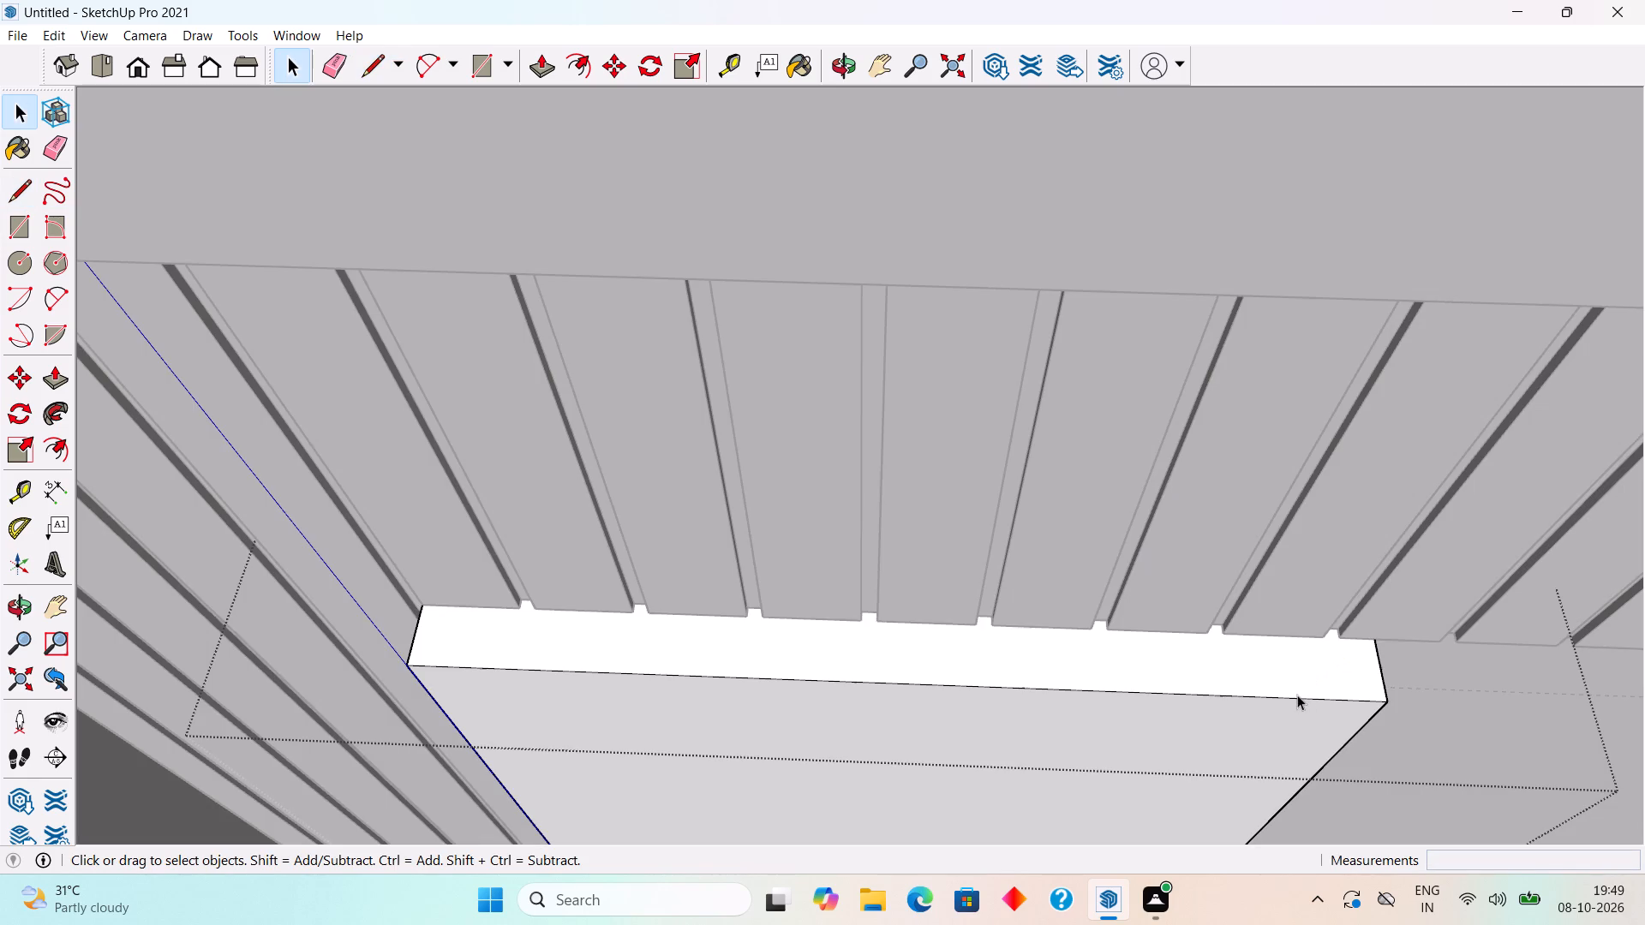
{"action": "key", "text": "l"}
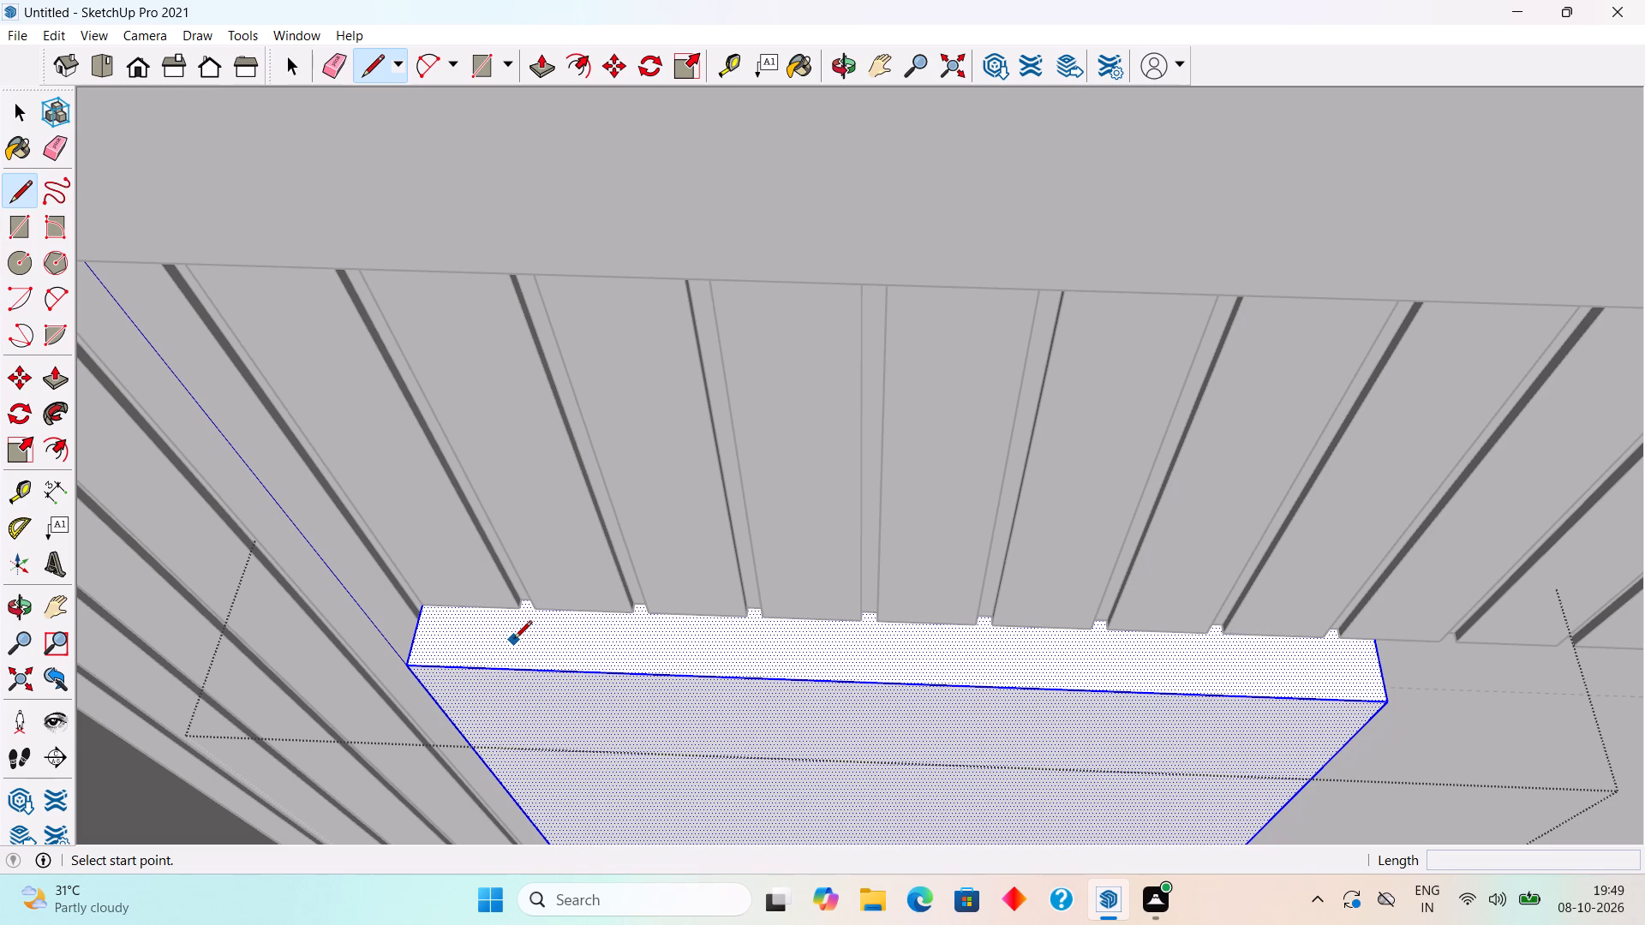
{"action": "left_click", "coordinate": [421, 606]}
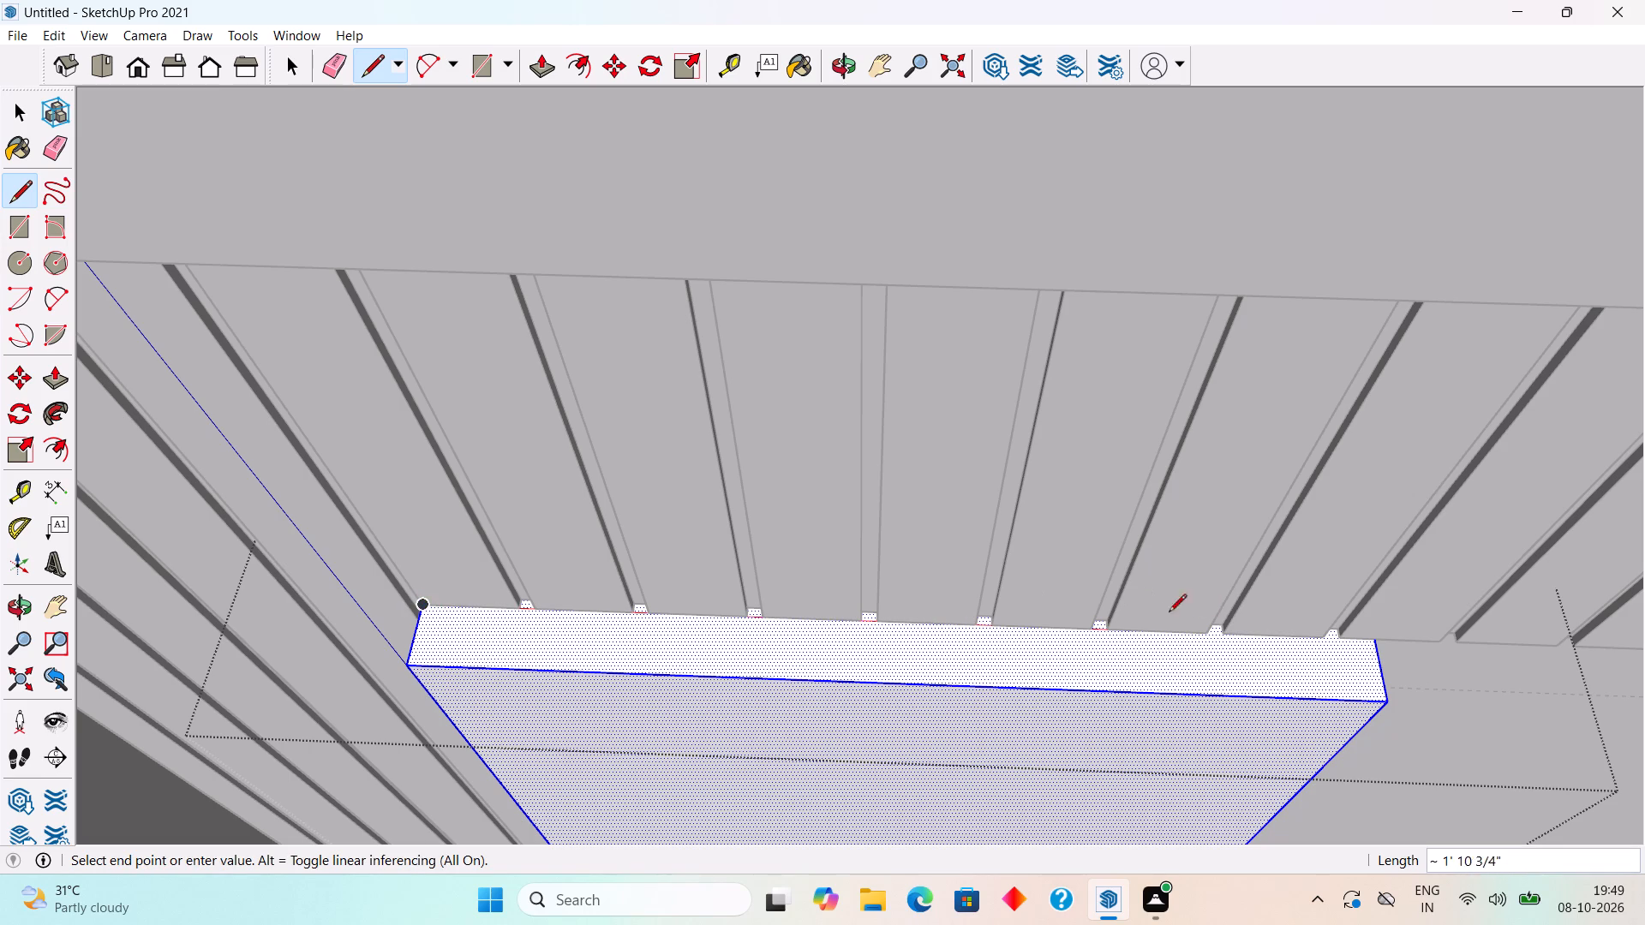
{"action": "left_click", "coordinate": [1373, 641]}
{"action": "key", "text": "space"}
Push/Pull the strip's top face up 9" to the level of the projecting beam's upper corner, and leave the group.
{"action": "left_click", "coordinate": [1331, 665]}
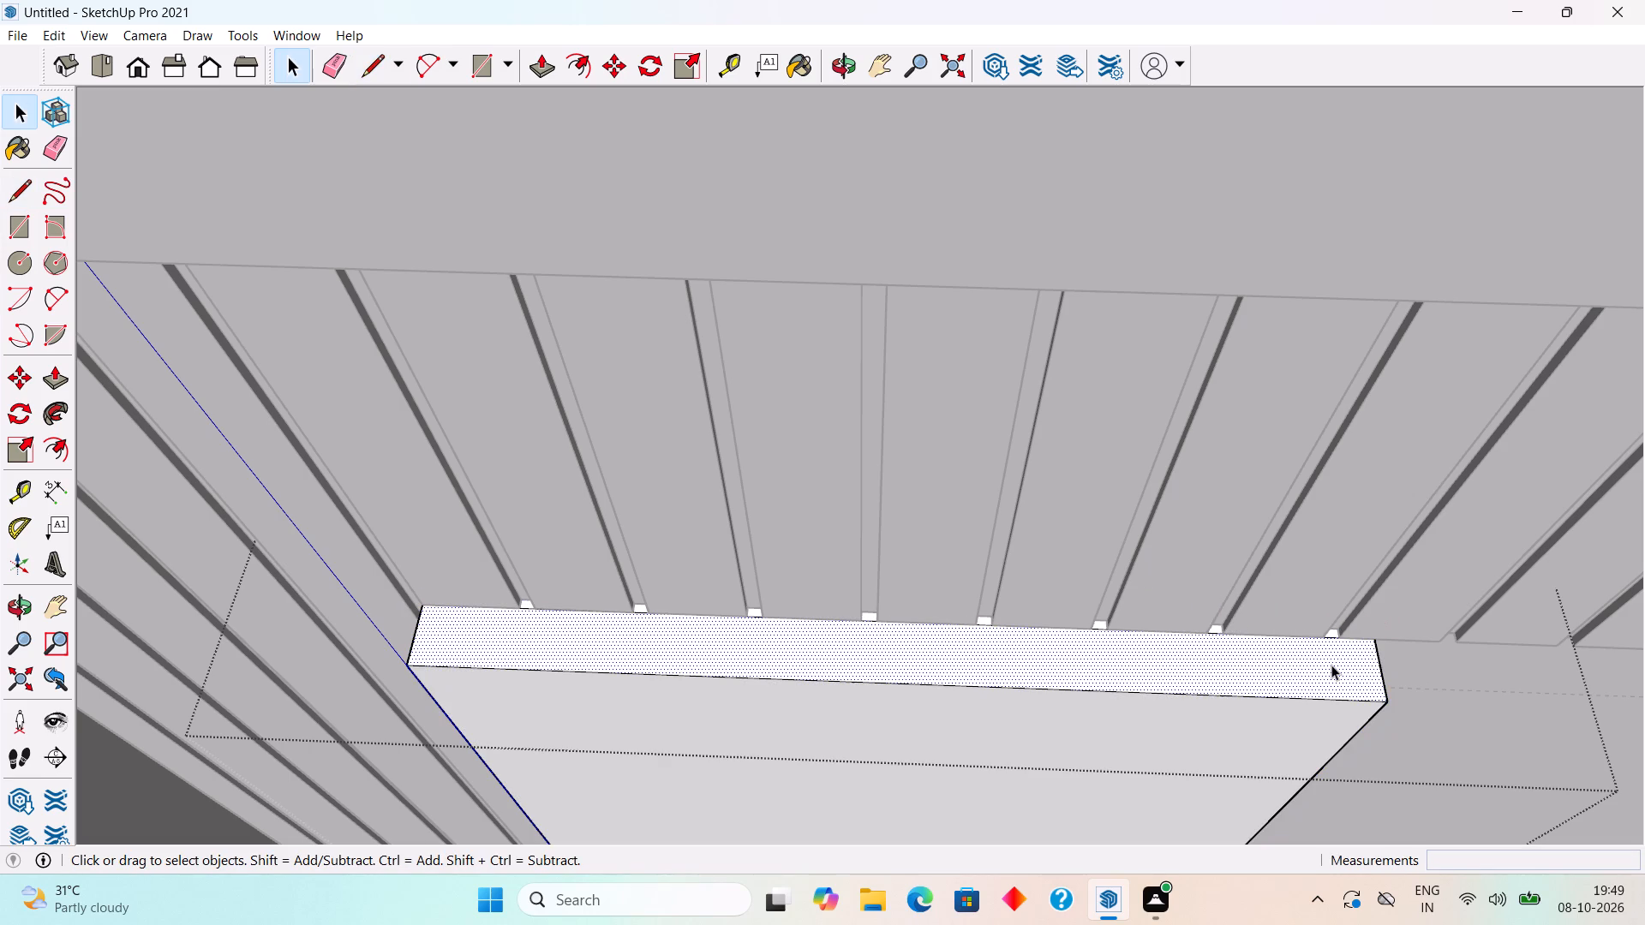
{"action": "key", "text": "p"}
{"action": "left_click", "coordinate": [1331, 665]}
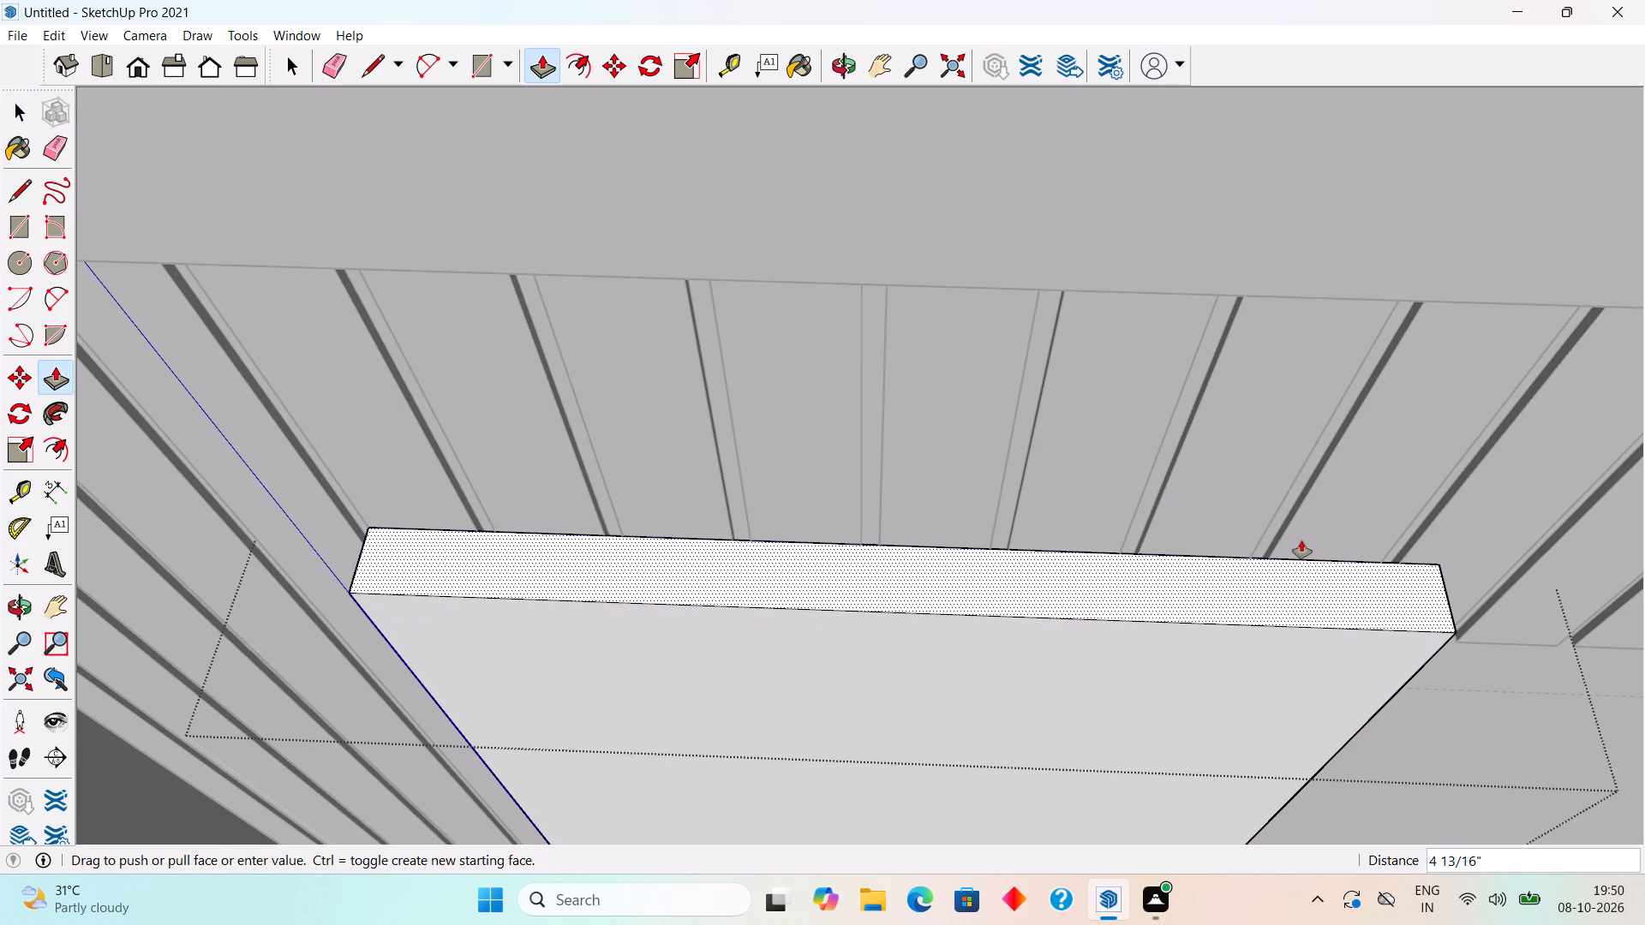
{"action": "scroll", "coordinate": [1301, 540], "scroll_direction": "down", "scroll_amount": 4}
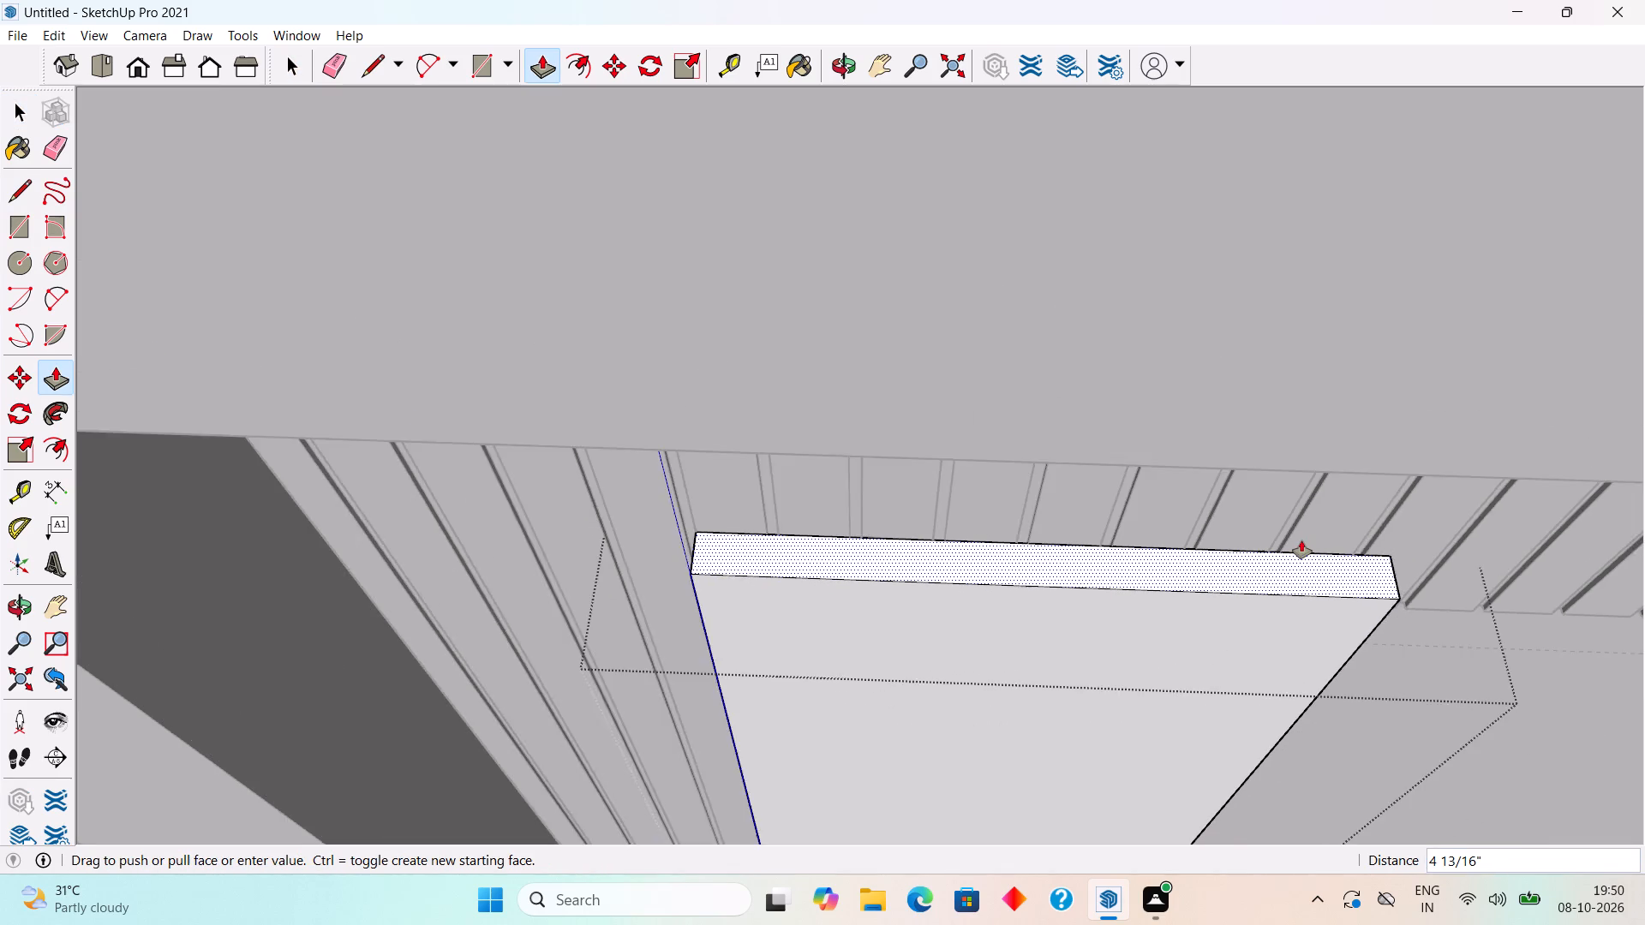
{"action": "scroll", "coordinate": [1301, 540], "scroll_direction": "down", "scroll_amount": 5}
{"action": "middle_click_drag", "start_coordinate": [1301, 522], "coordinate": [1227, 239]}
{"action": "scroll", "coordinate": [1229, 254], "scroll_direction": "down", "scroll_amount": 4}
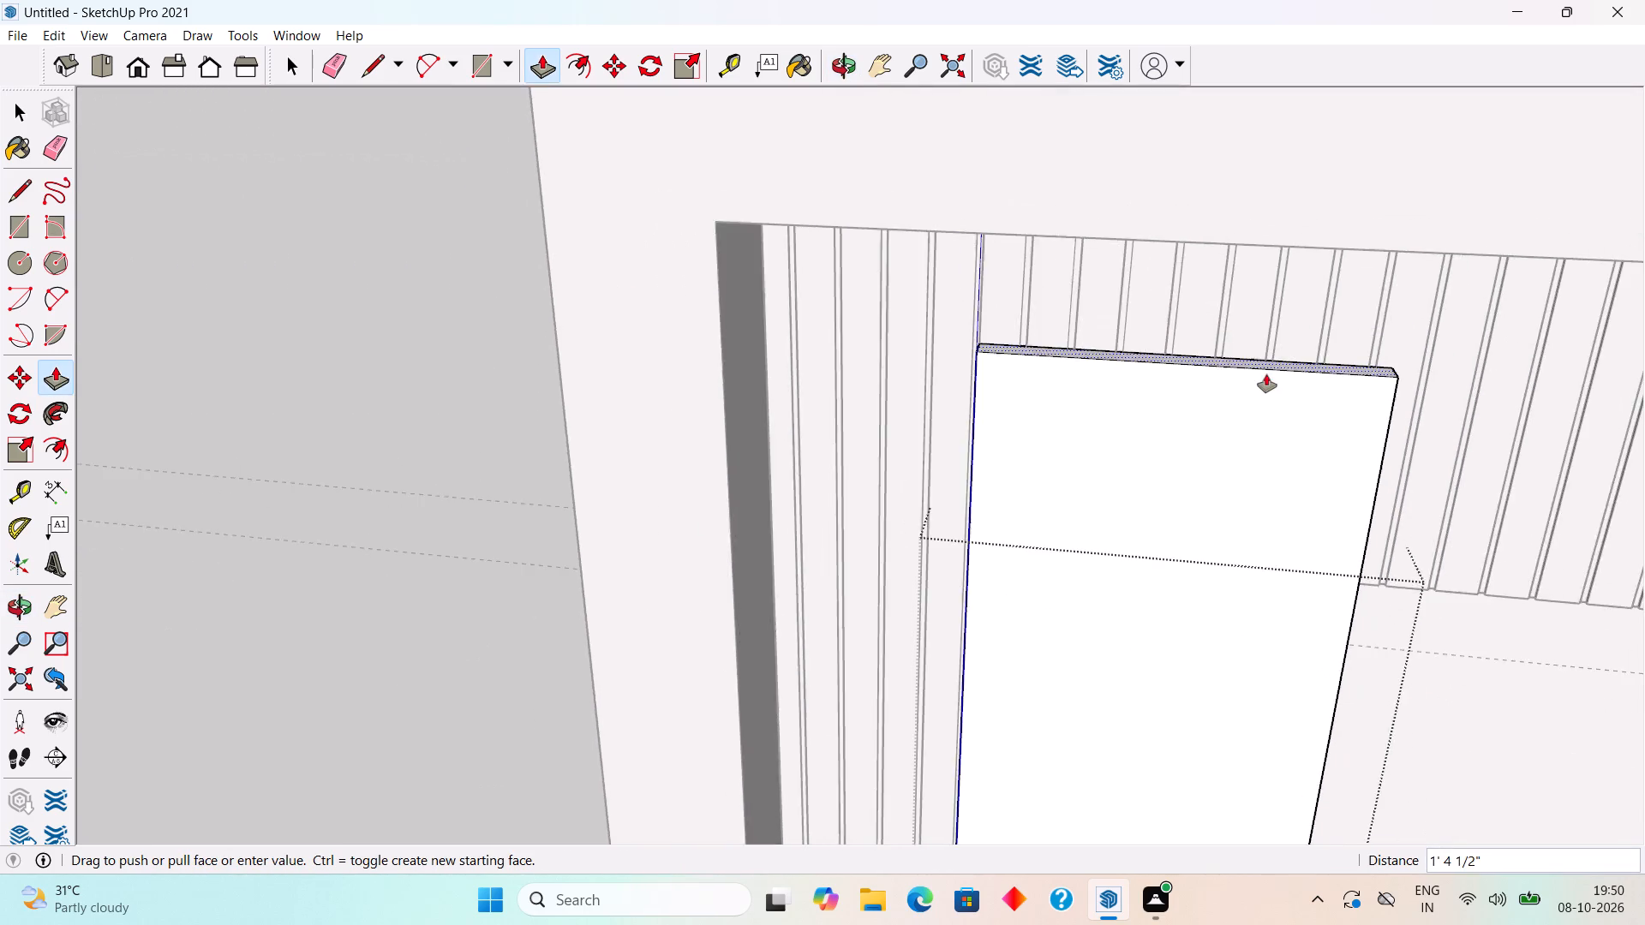
{"action": "scroll", "coordinate": [1266, 375], "scroll_direction": "down", "scroll_amount": 16}
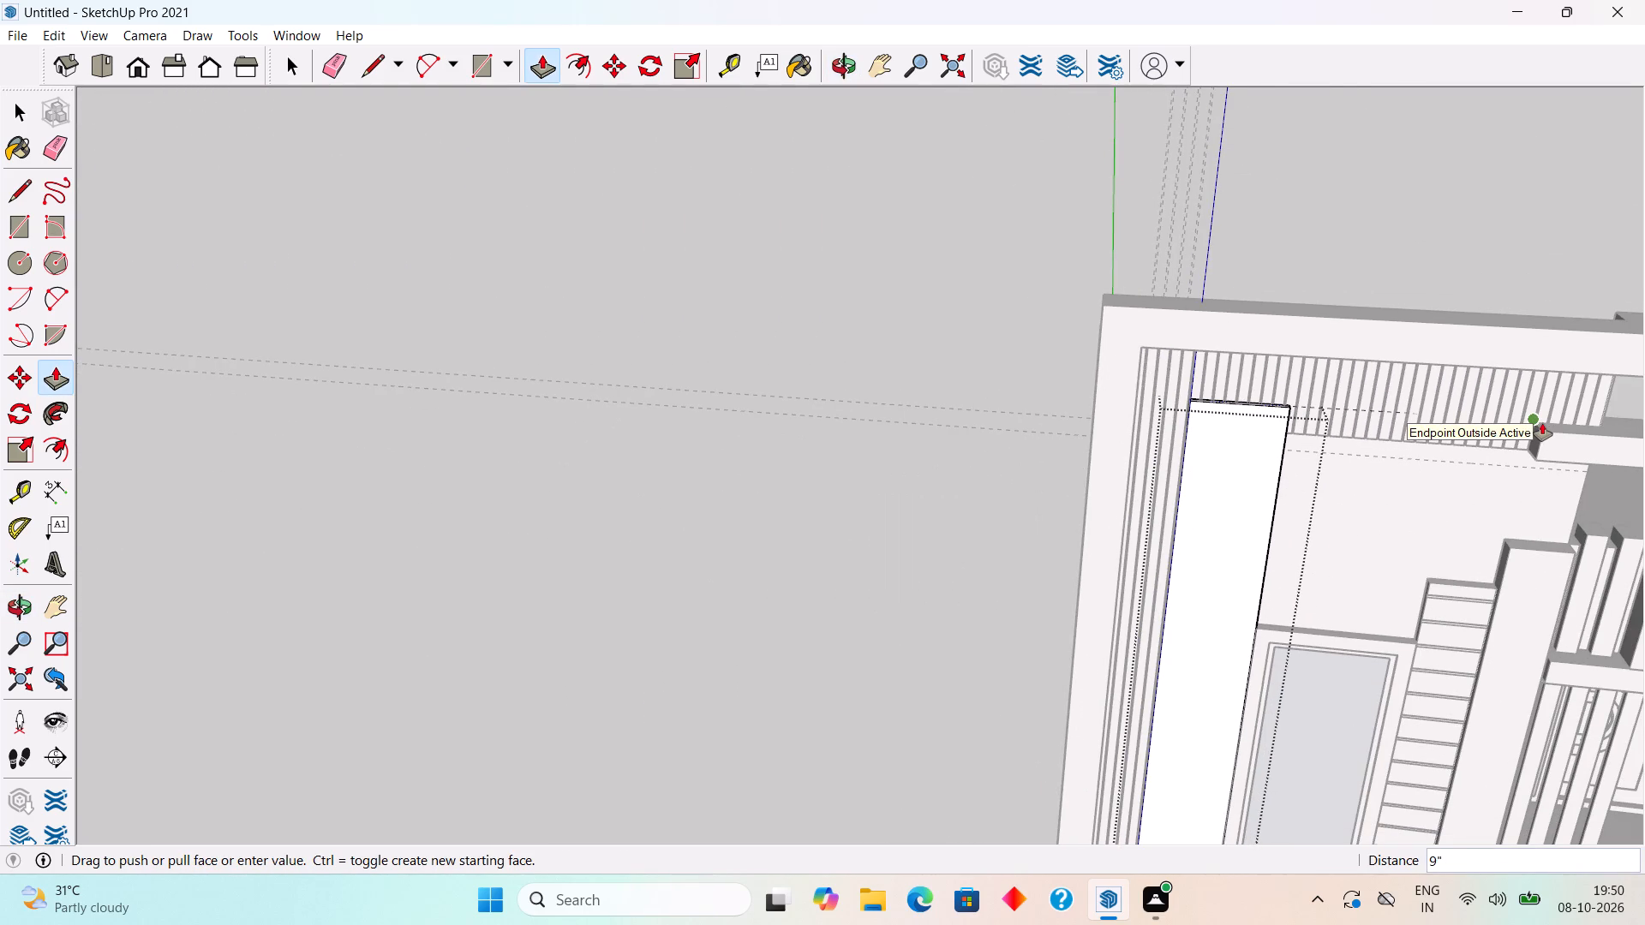
{"action": "left_click", "coordinate": [1542, 423]}
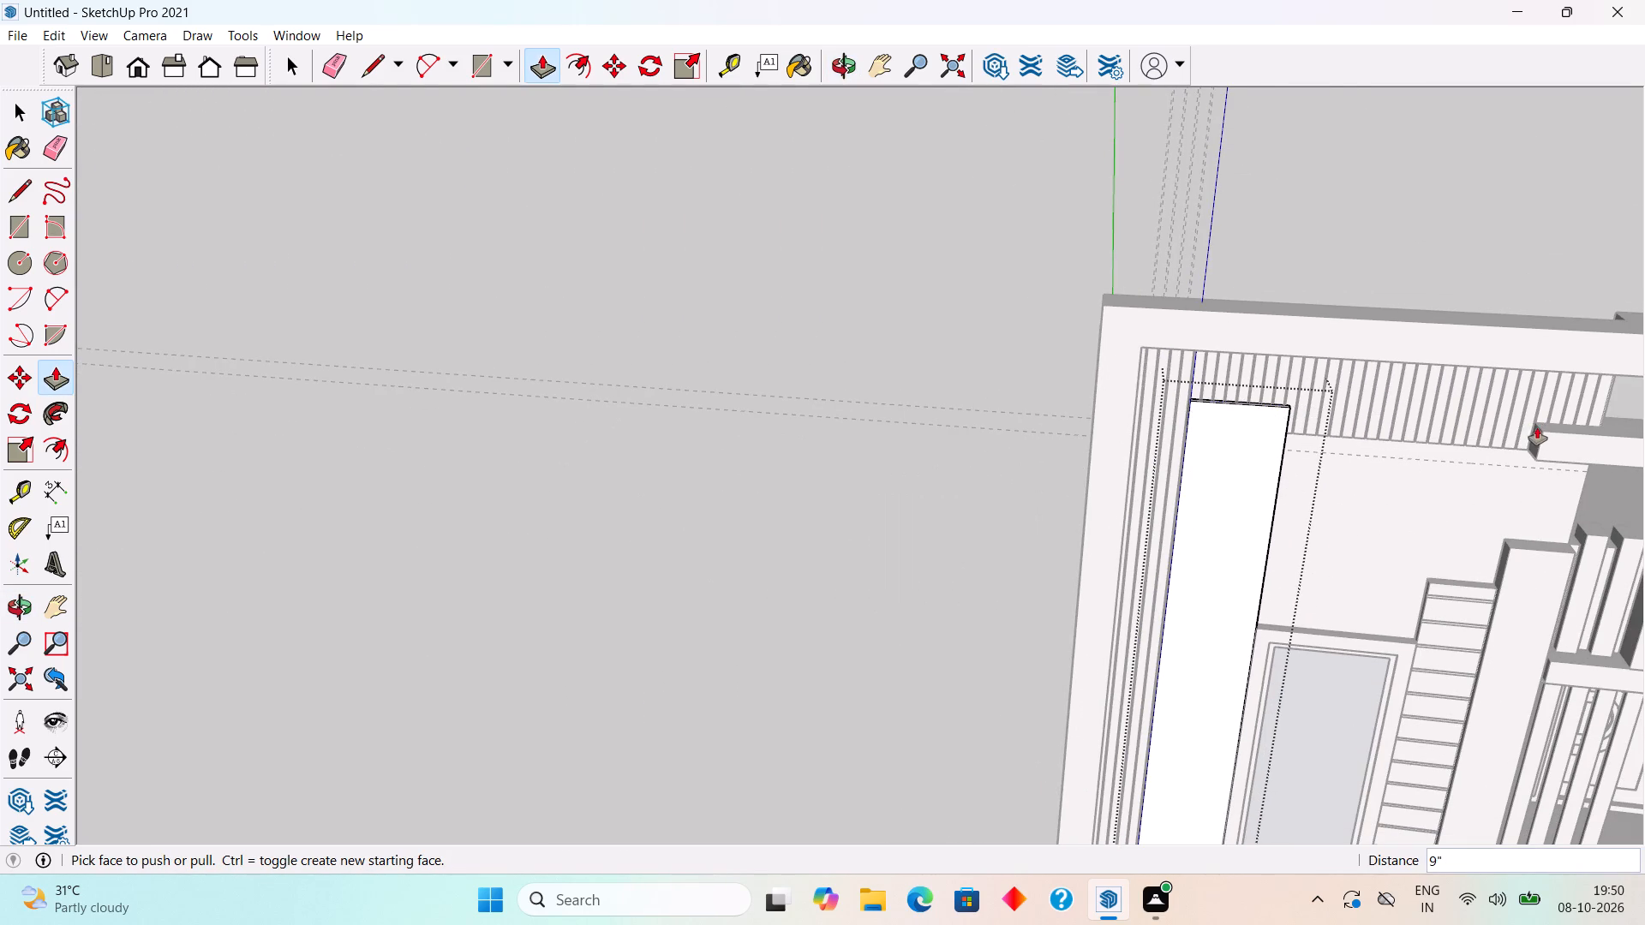
{"action": "scroll", "coordinate": [1516, 432], "scroll_direction": "up", "scroll_amount": 7}
{"action": "scroll", "coordinate": [1508, 444], "scroll_direction": "down", "scroll_amount": 2}
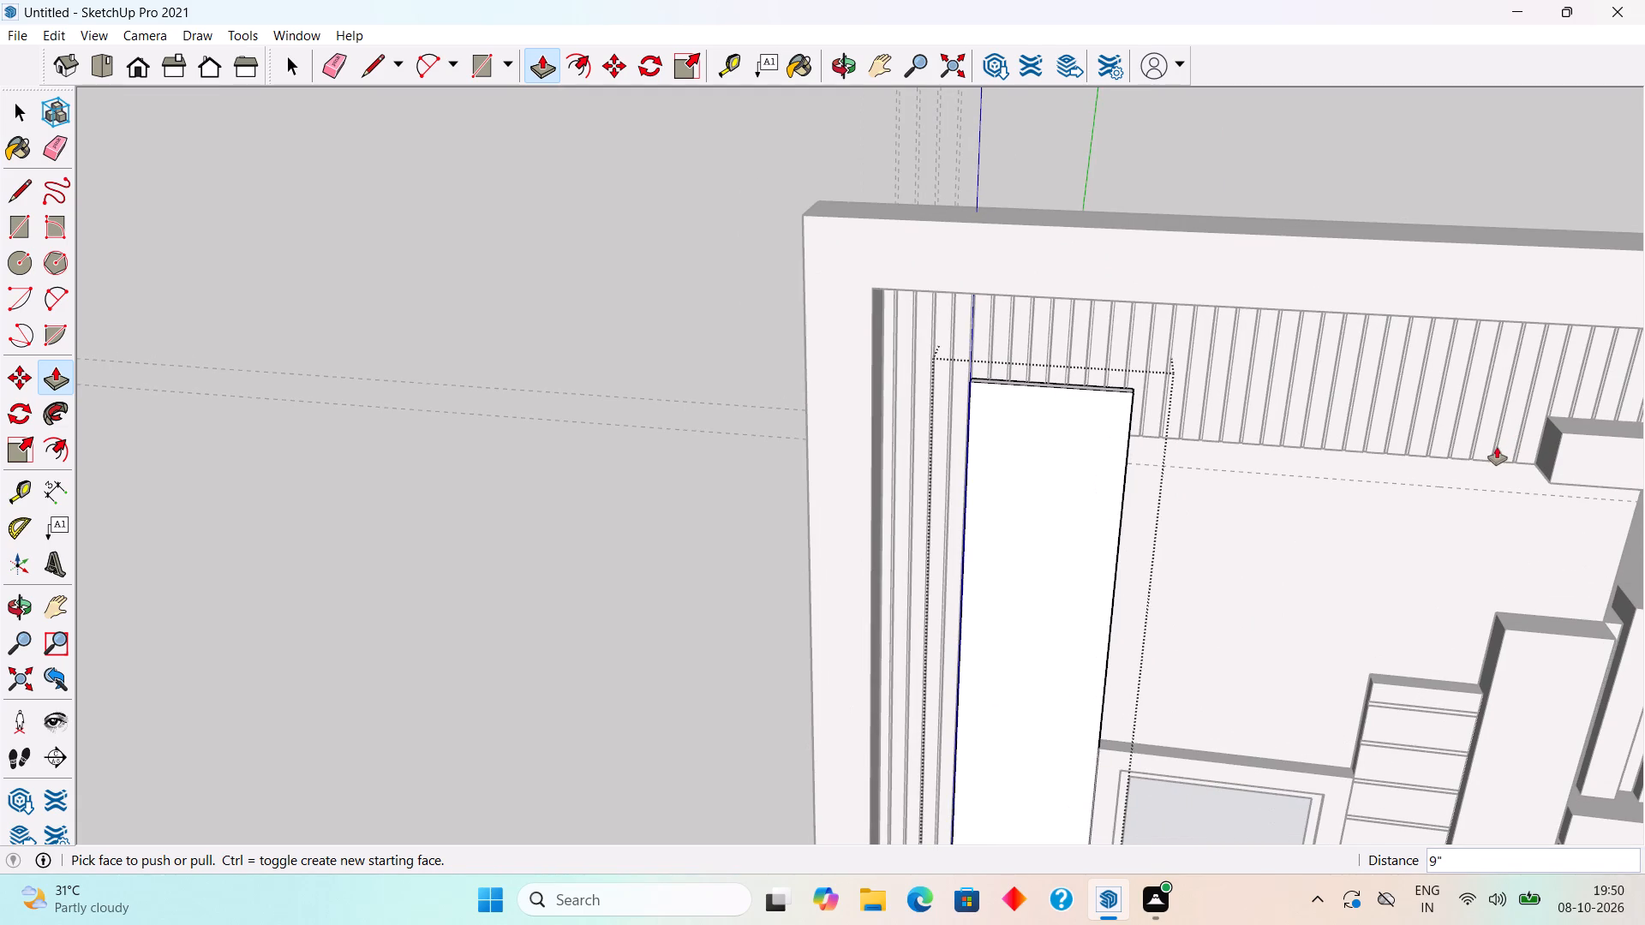
{"action": "key", "text": "space"}
{"action": "left_click", "coordinate": [565, 247]}
Inside the projecting beam's group, Push/Pull its free end face about 5' 8 7/16" out to the raised strip's side edge, and leave the group.
{"action": "scroll", "coordinate": [956, 346], "scroll_direction": "down", "scroll_amount": 5}
{"action": "scroll", "coordinate": [1596, 506], "scroll_direction": "down", "scroll_amount": 1}
{"action": "middle_click_drag", "start_coordinate": [1601, 482], "coordinate": [1593, 381]}
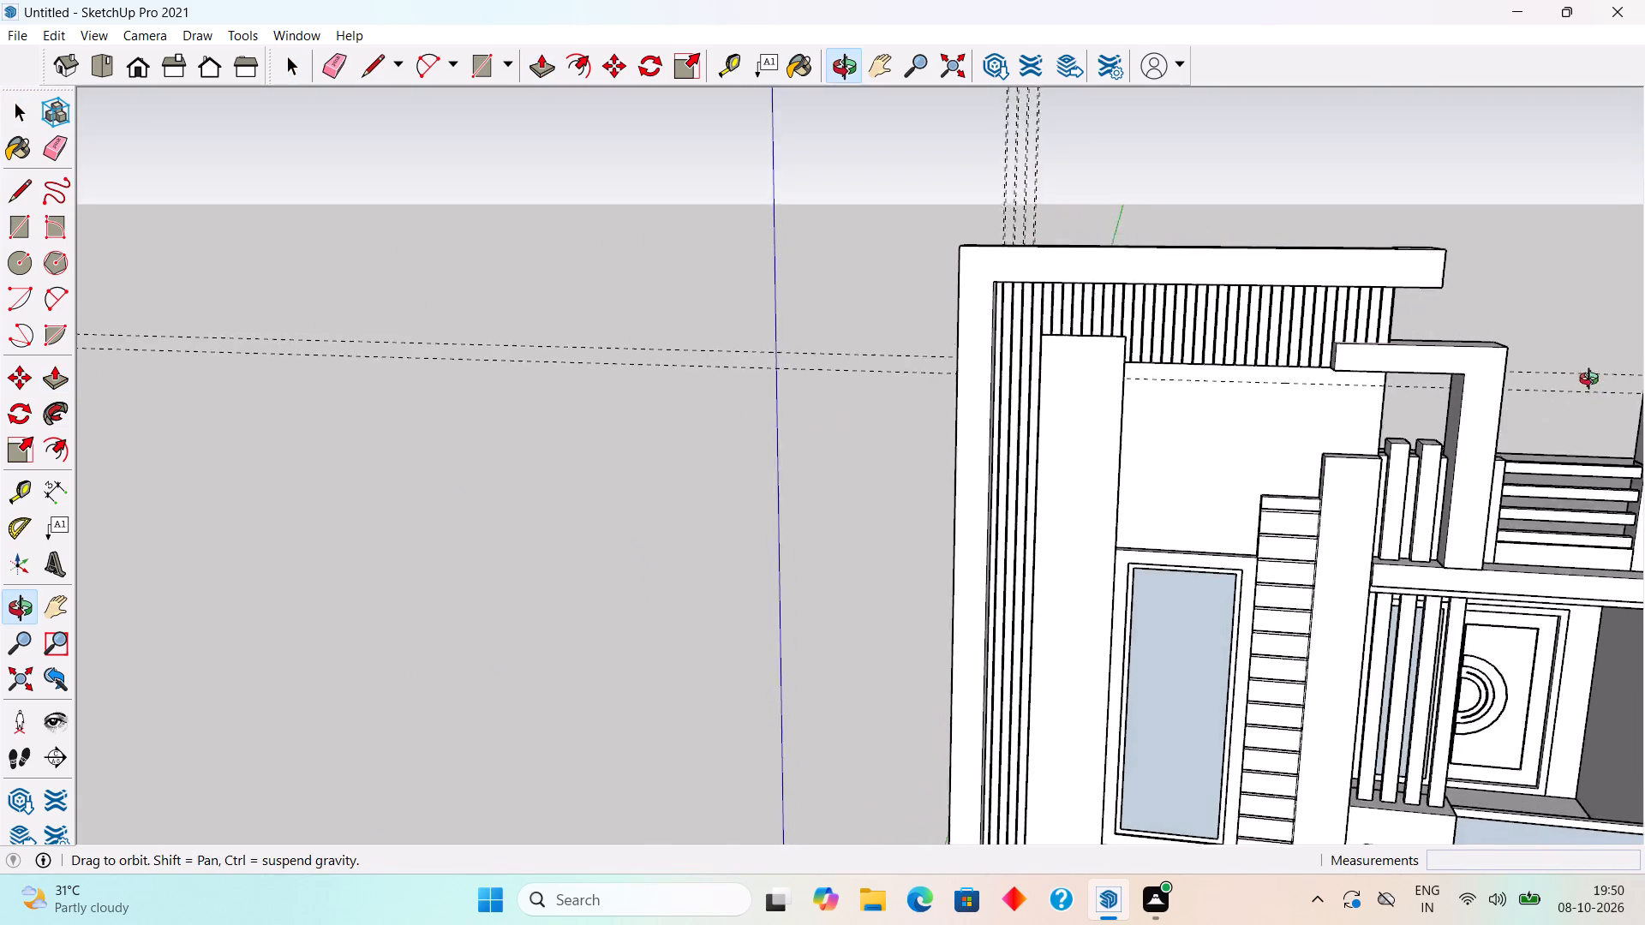
{"action": "middle_click_drag", "start_coordinate": [1593, 381], "coordinate": [1563, 347]}
{"action": "scroll", "coordinate": [1590, 367], "scroll_direction": "up", "scroll_amount": 1}
{"action": "scroll", "coordinate": [1463, 415], "scroll_direction": "up", "scroll_amount": 4}
{"action": "middle_click_drag", "start_coordinate": [1516, 427], "coordinate": [1644, 492]}
{"action": "scroll", "coordinate": [1175, 349], "scroll_direction": "up", "scroll_amount": 2}
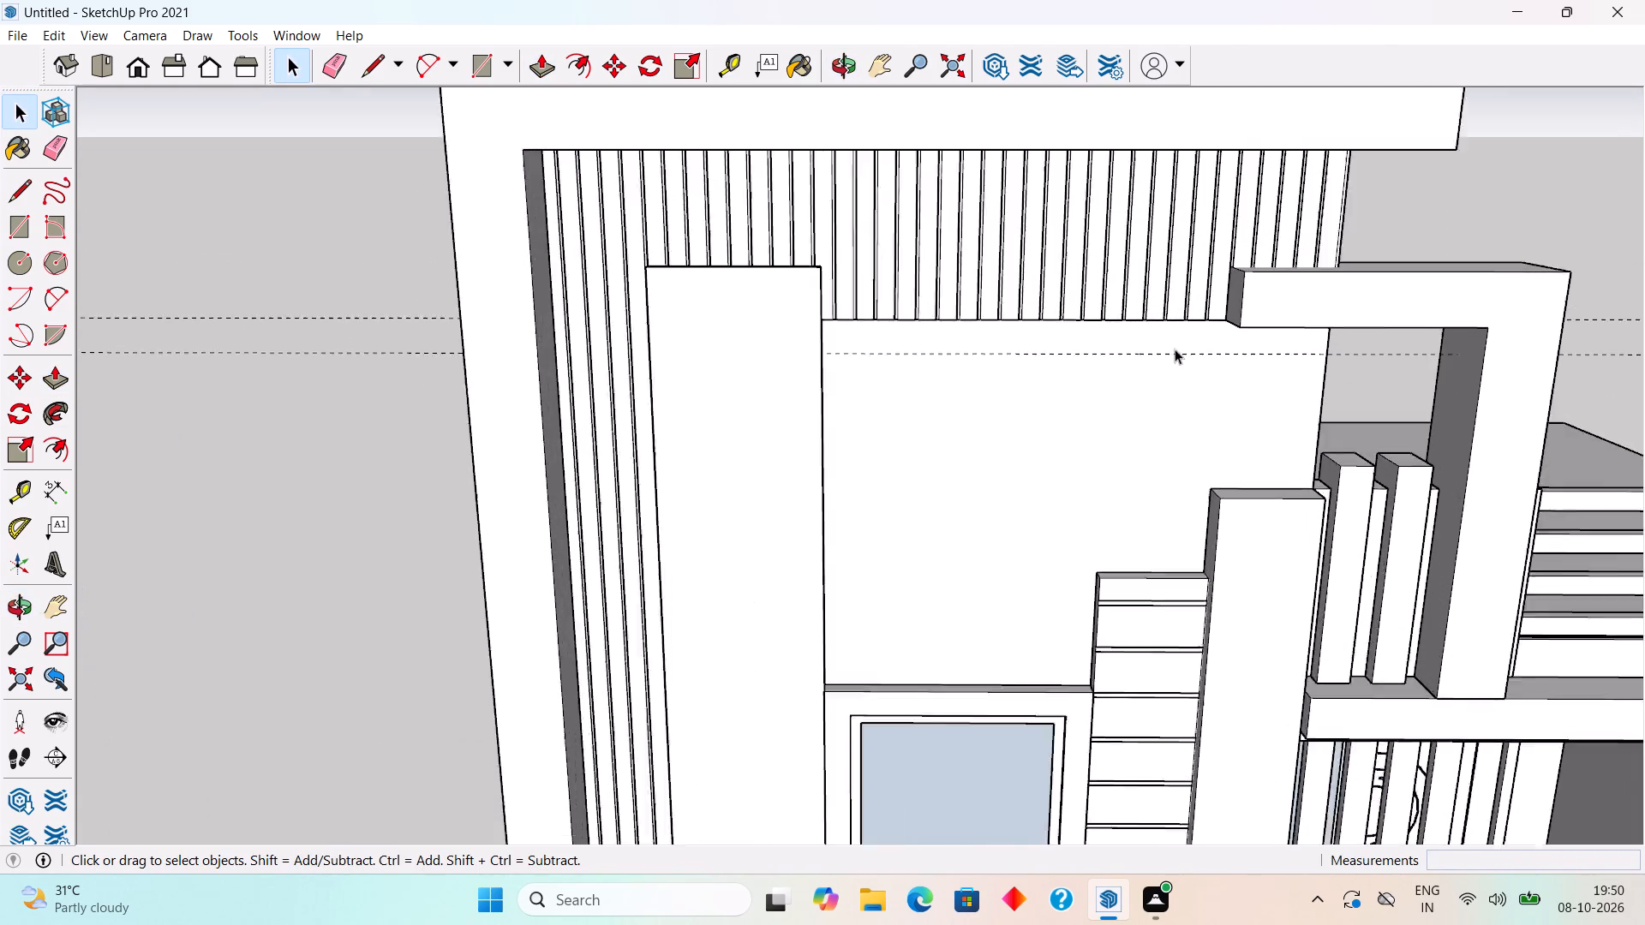
{"action": "scroll", "coordinate": [1175, 349], "scroll_direction": "up", "scroll_amount": 2}
{"action": "middle_click_drag", "start_coordinate": [1249, 298], "coordinate": [1393, 370]}
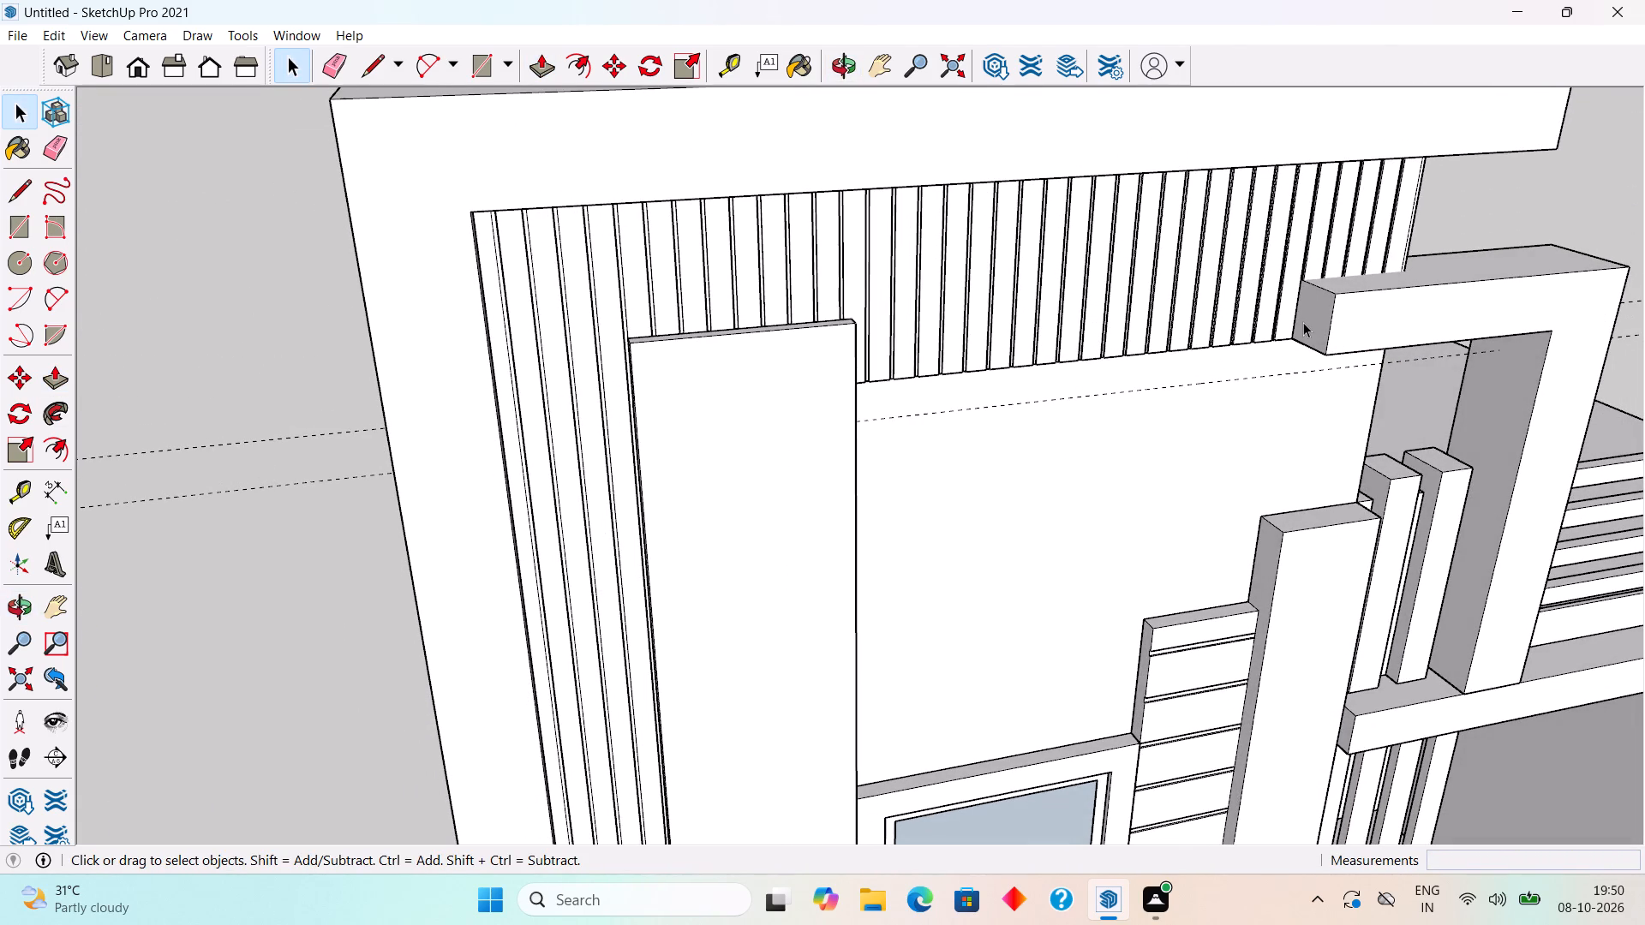
{"action": "left_click", "coordinate": [1322, 321]}
{"action": "triple_click", "coordinate": [1322, 321]}
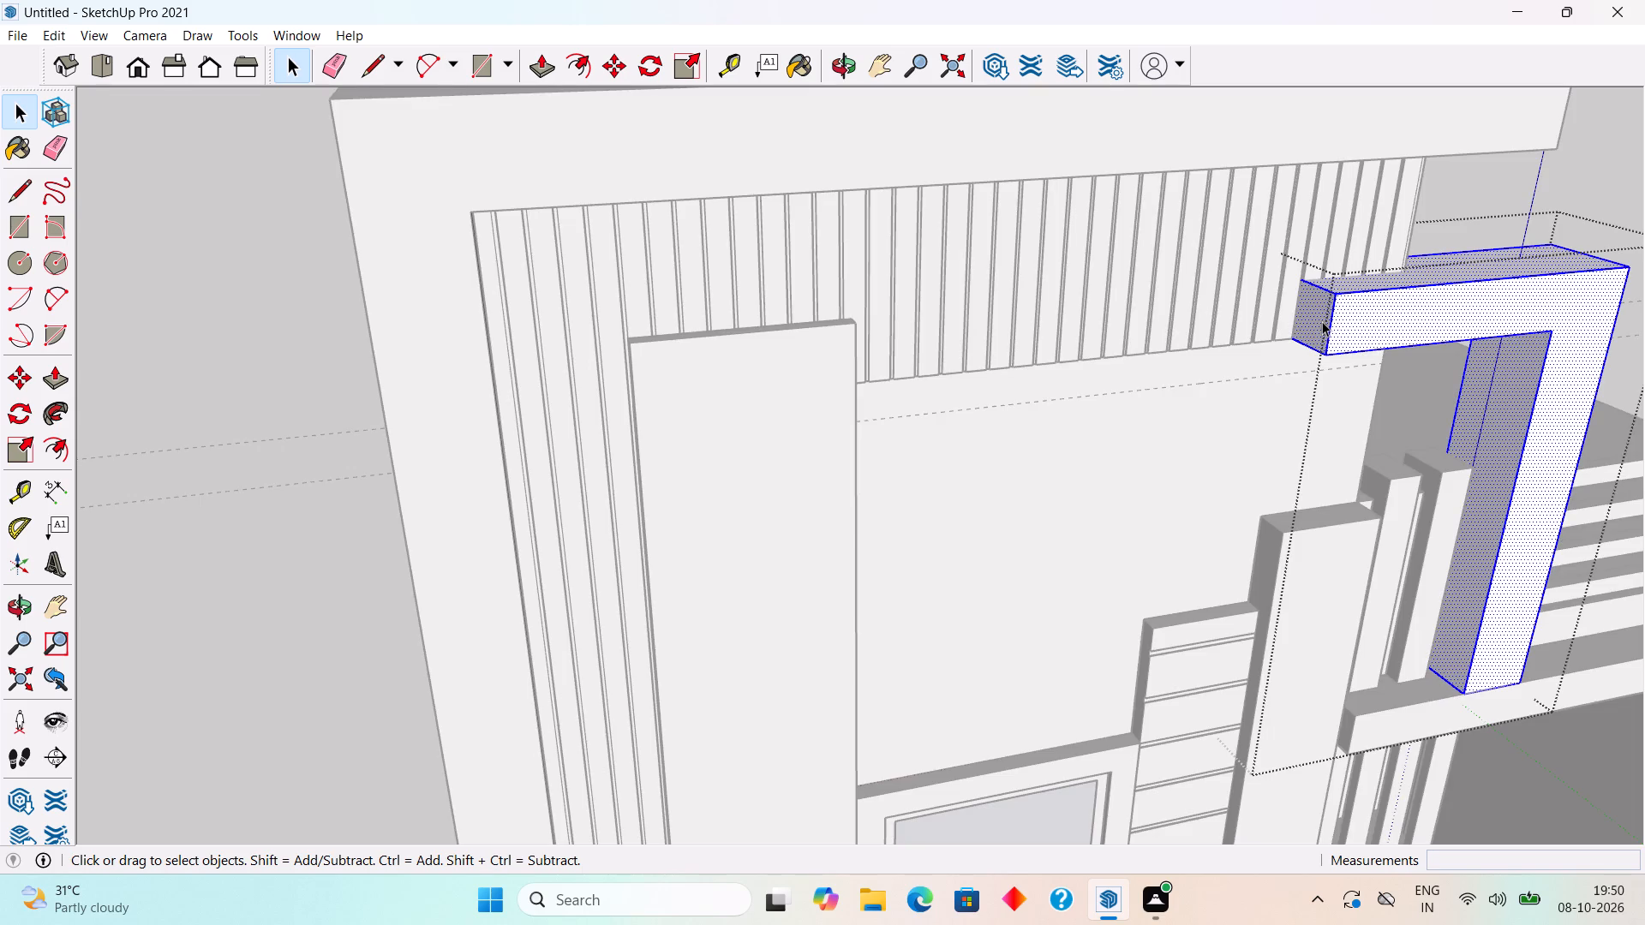
{"action": "scroll", "coordinate": [1297, 322], "scroll_direction": "up", "scroll_amount": 12}
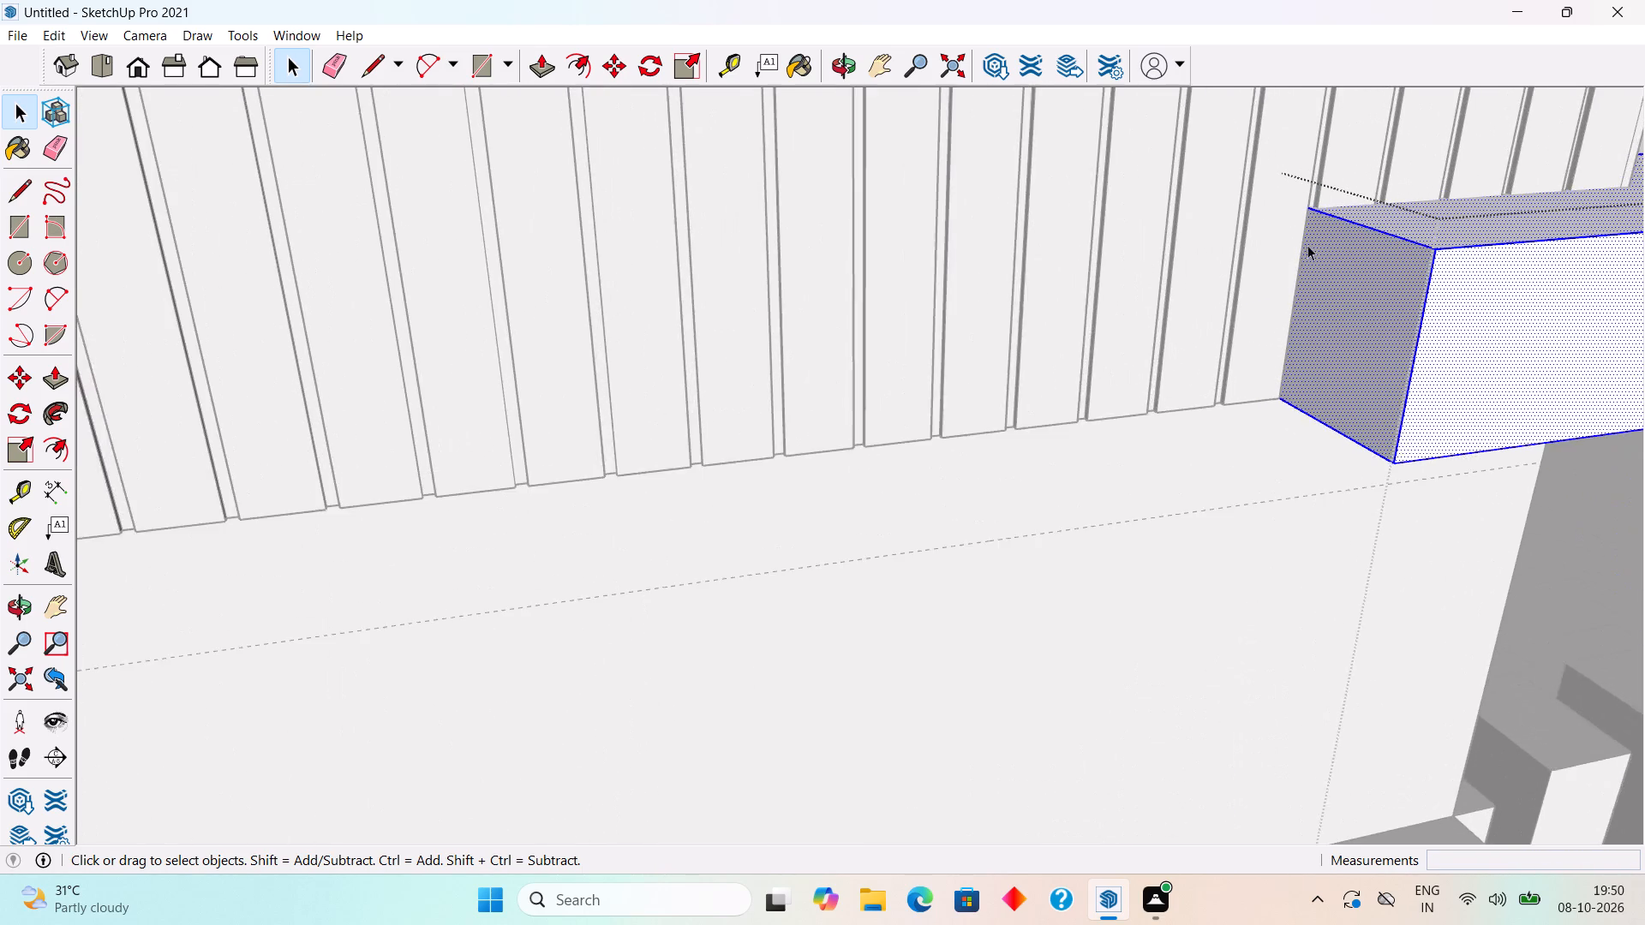
{"action": "scroll", "coordinate": [1307, 236], "scroll_direction": "up", "scroll_amount": 2}
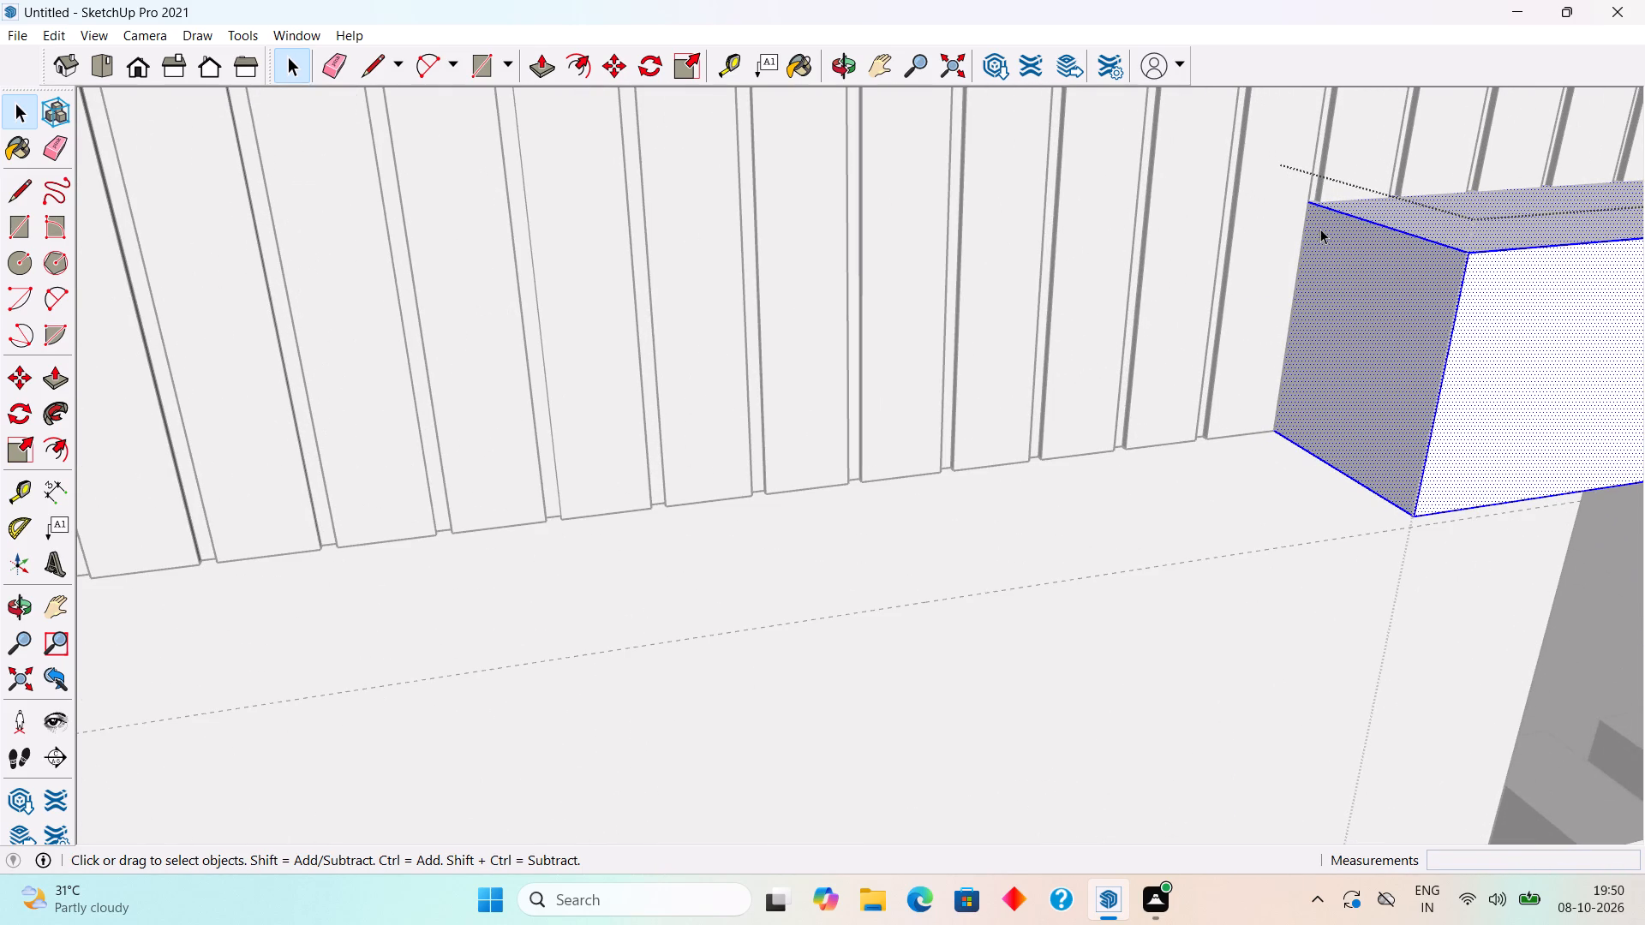
{"action": "left_click", "coordinate": [1320, 229]}
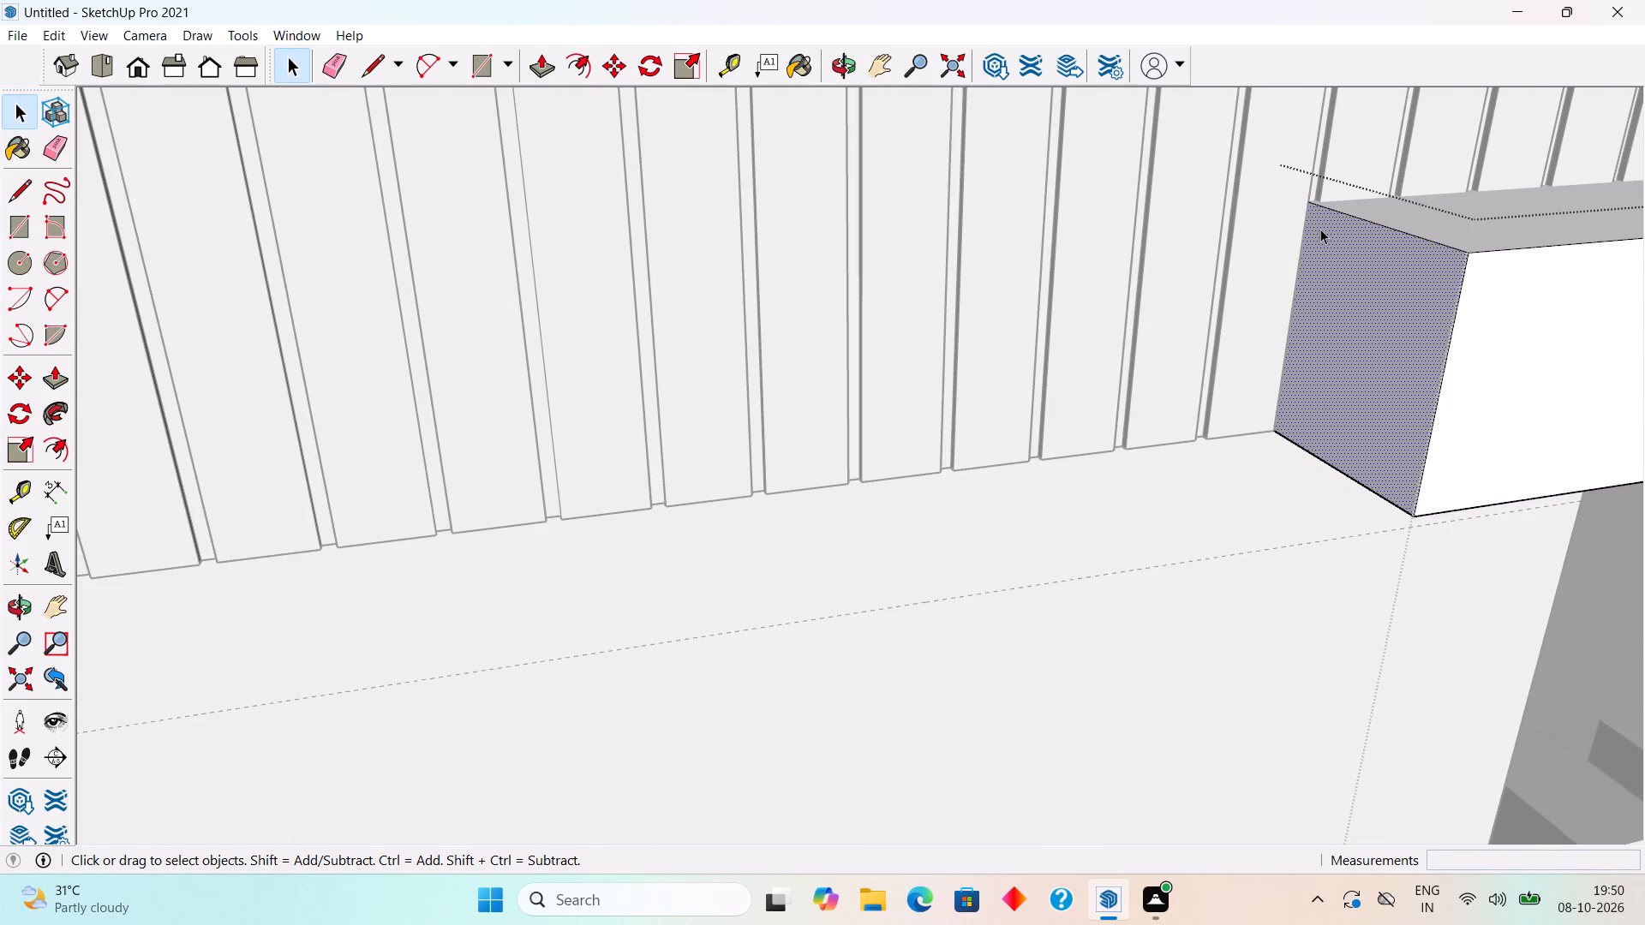
{"action": "key", "text": "p"}
{"action": "left_click", "coordinate": [1367, 283]}
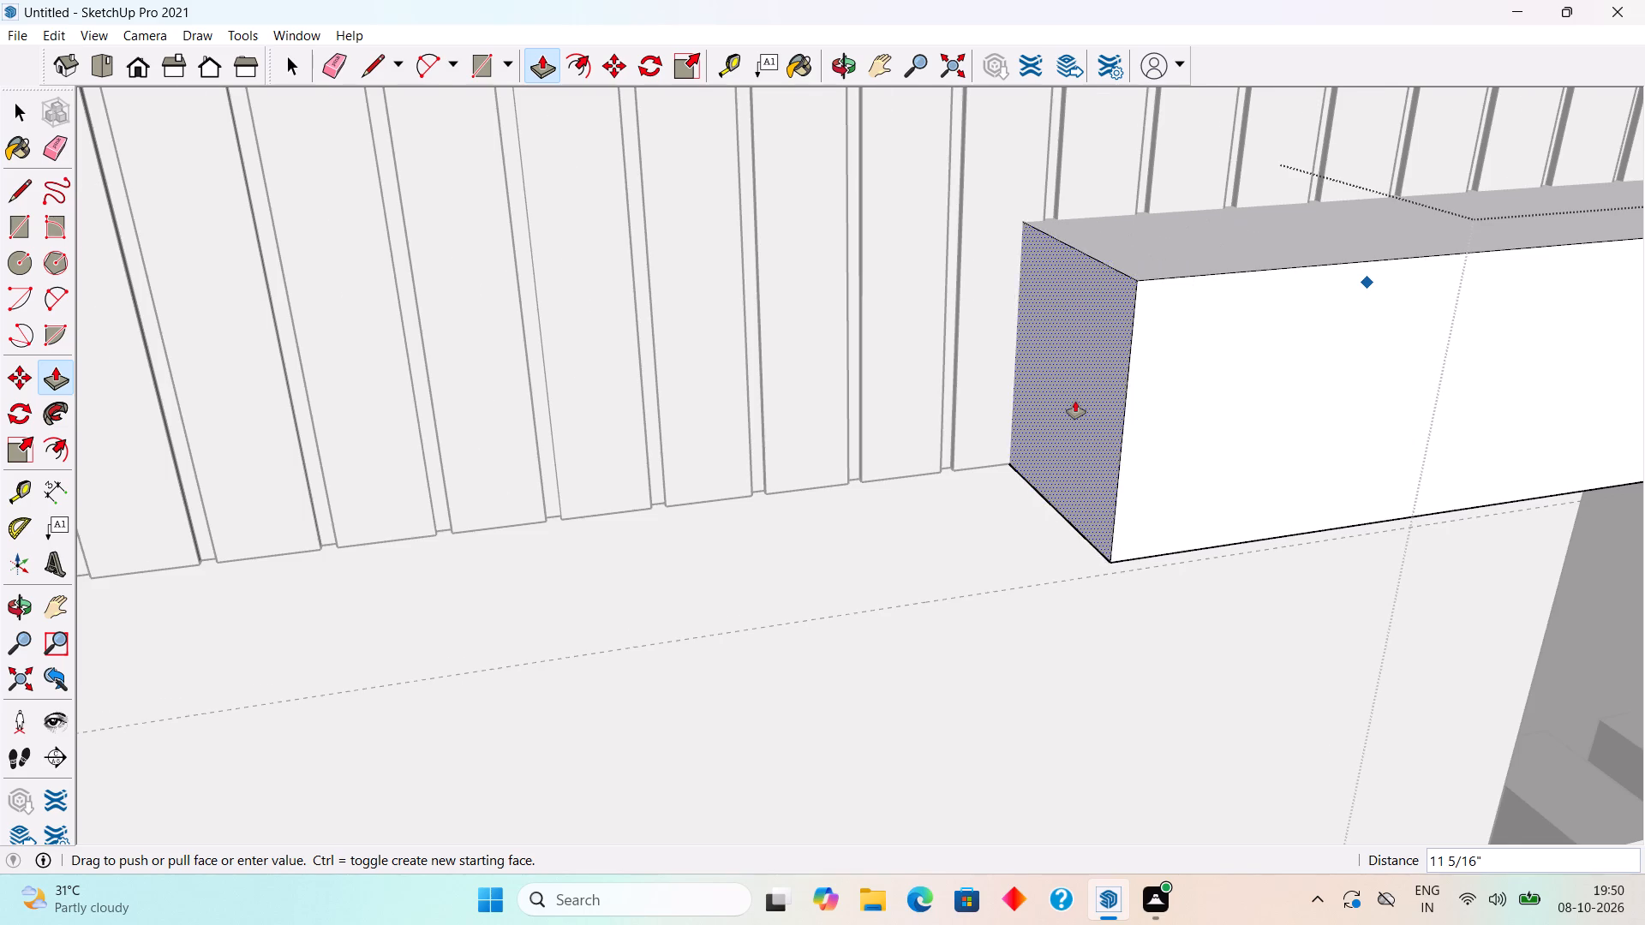
{"action": "scroll", "coordinate": [1075, 401], "scroll_direction": "down", "scroll_amount": 14}
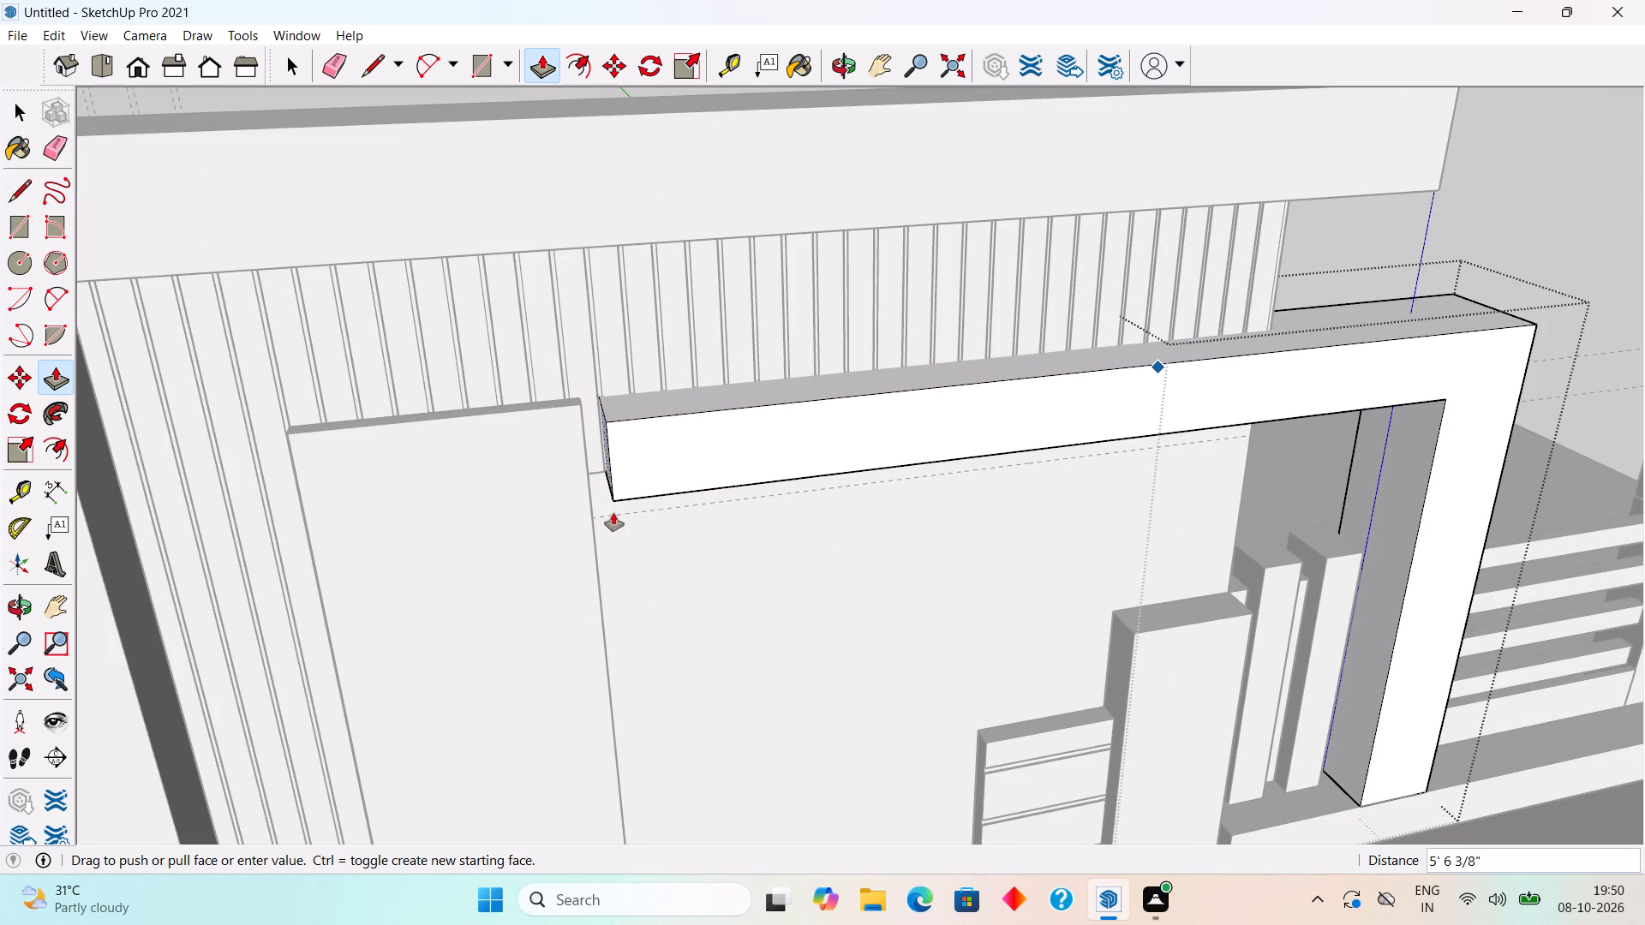
{"action": "left_click", "coordinate": [602, 570]}
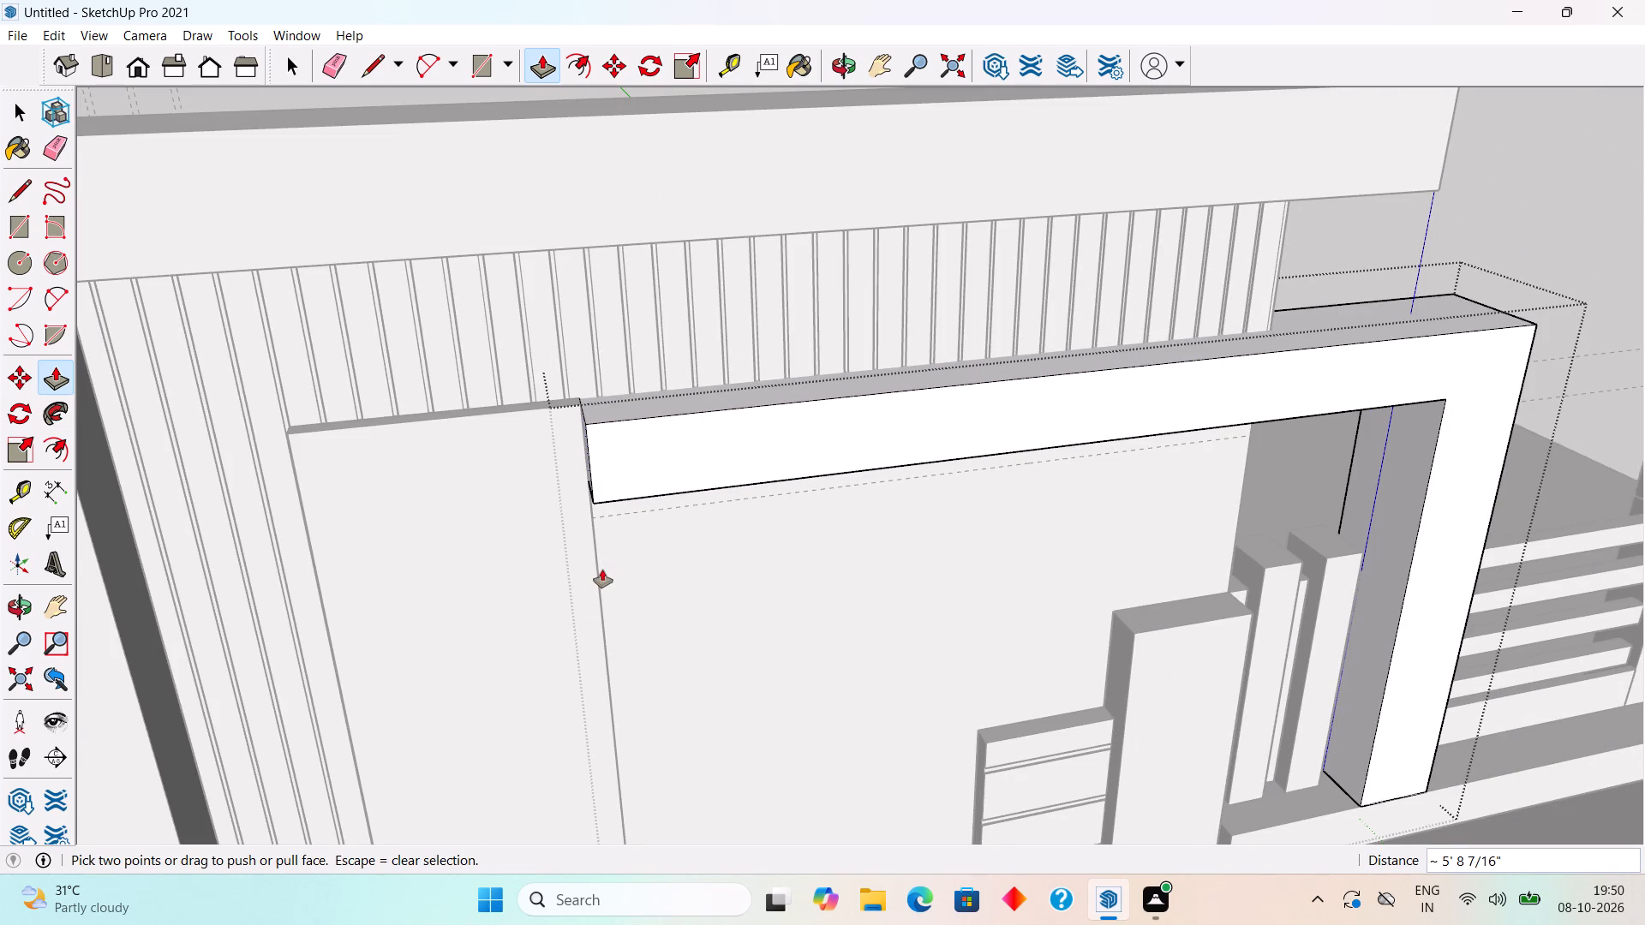
{"action": "key", "text": "space"}
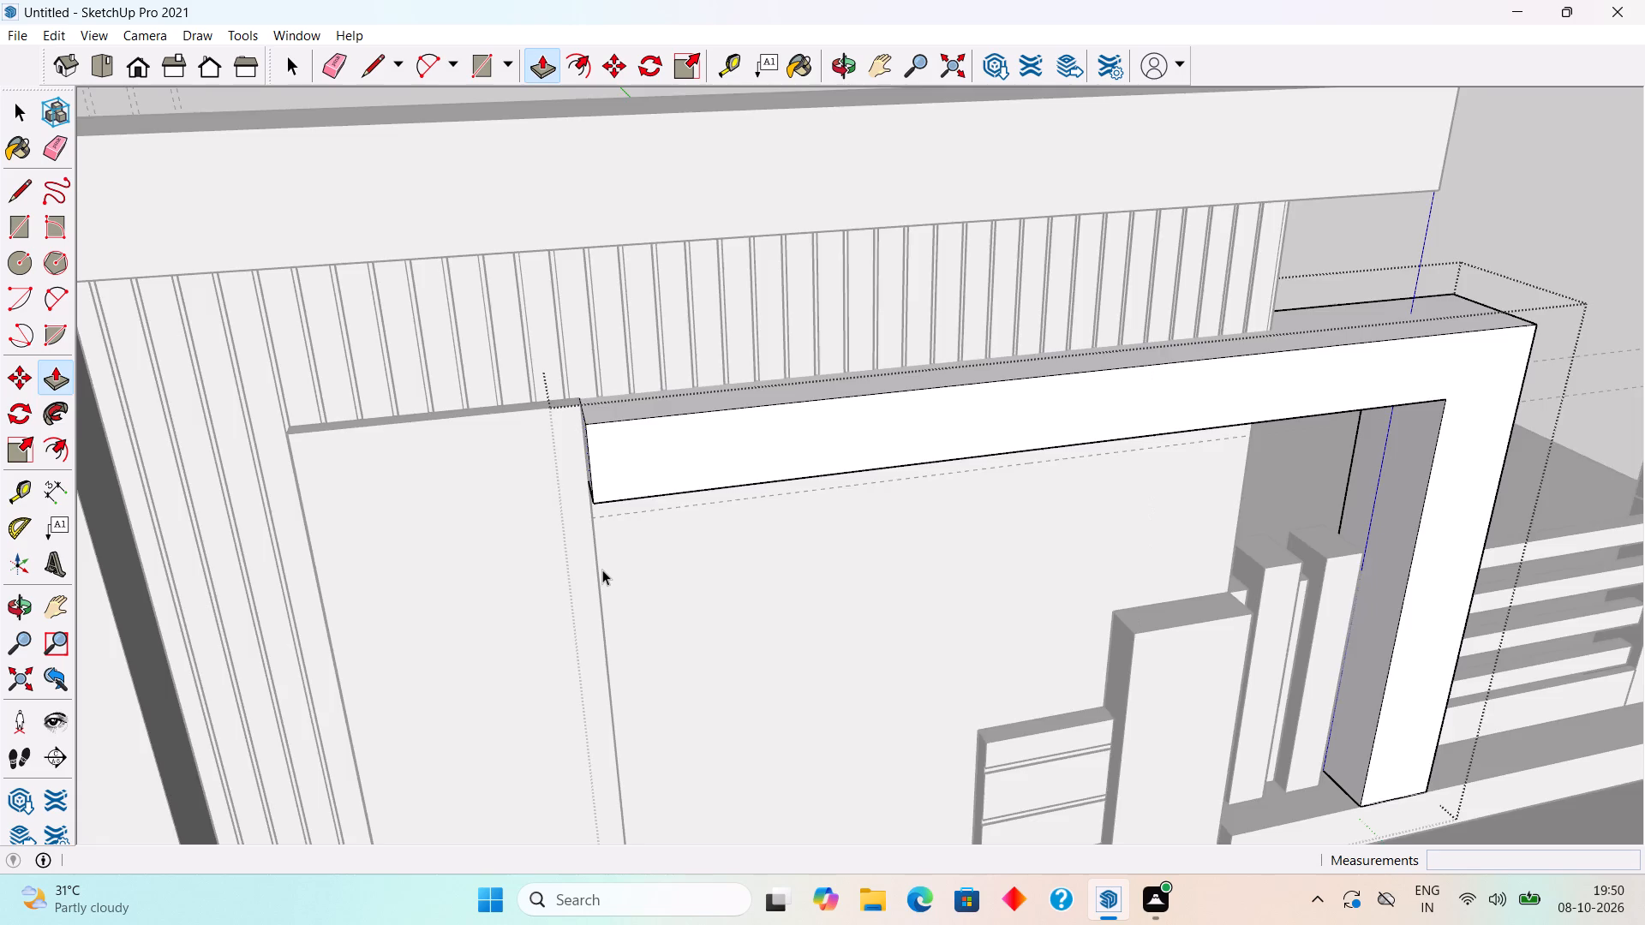
{"action": "scroll", "coordinate": [602, 570], "scroll_direction": "down", "scroll_amount": 9}
{"action": "left_click", "coordinate": [604, 344]}
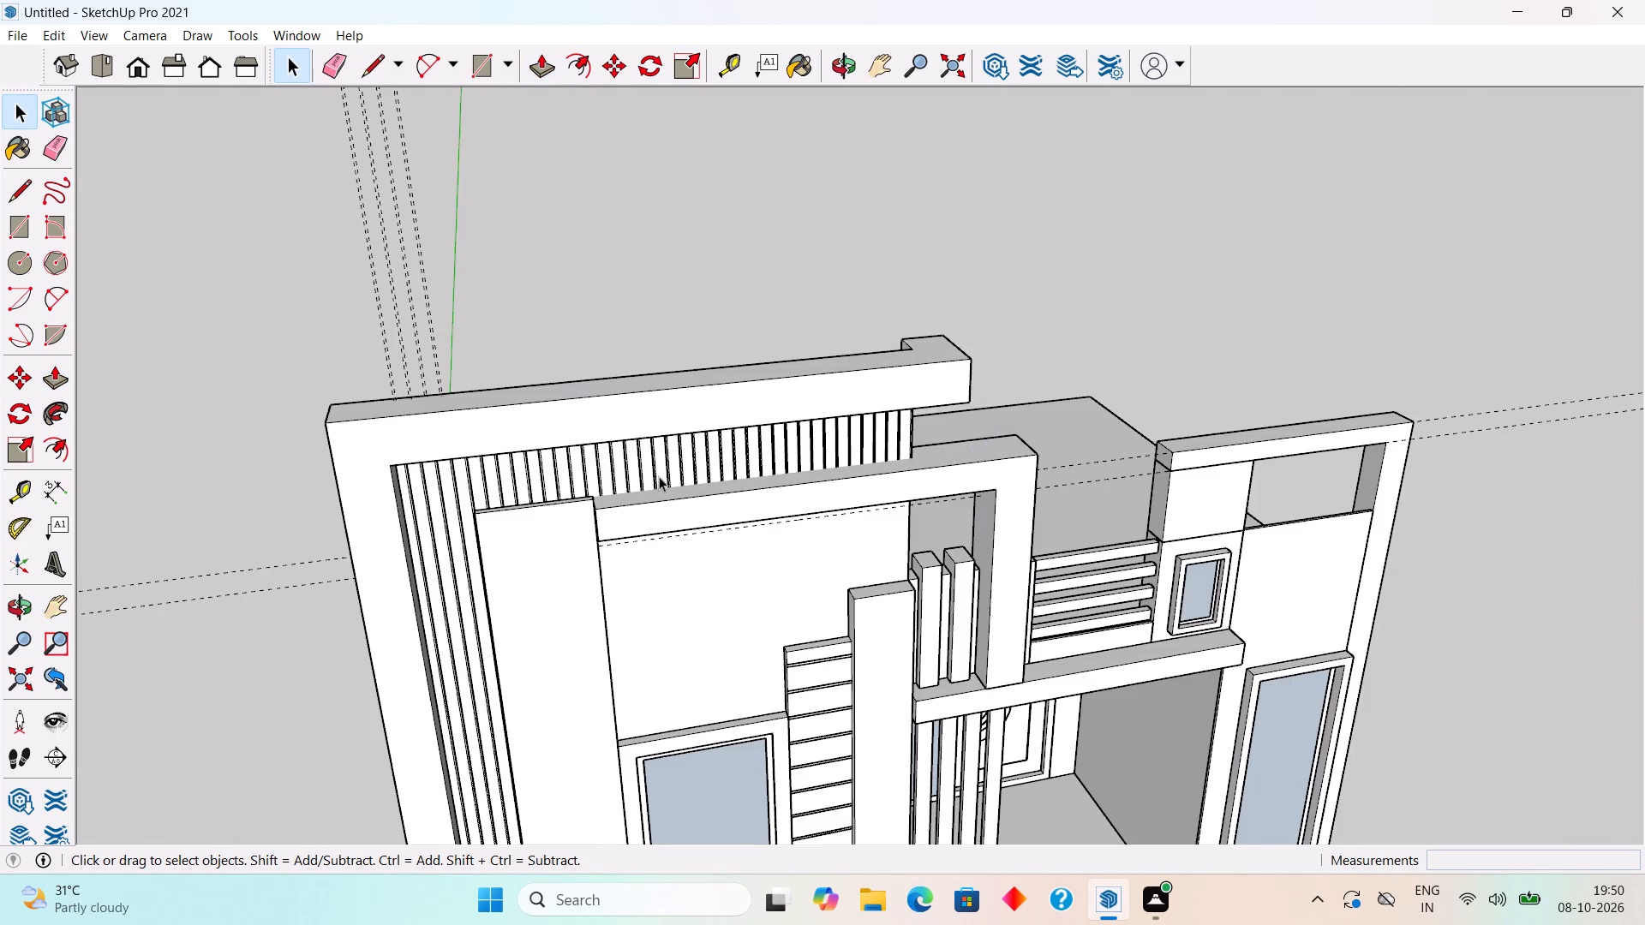
Draw a line about 7' 2 7/16" along the beam's rear top edge from the strip to the last slat, continuing 1" to the wall corner.
{"action": "middle_click_drag", "start_coordinate": [659, 476], "coordinate": [625, 618]}
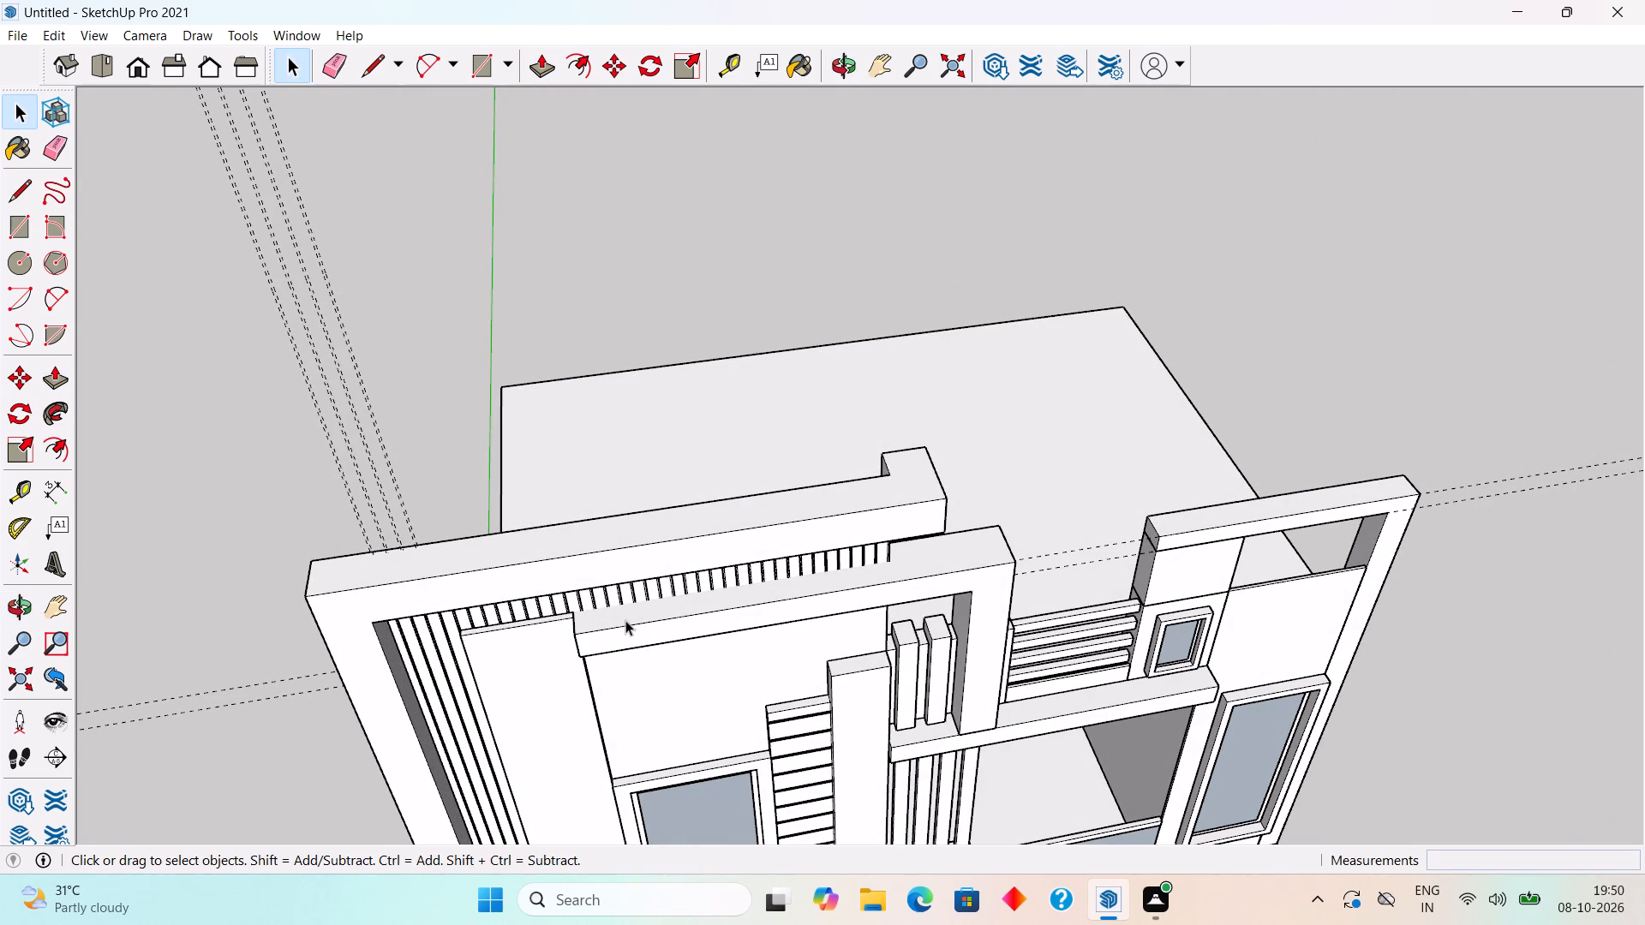
{"action": "key", "text": "l"}
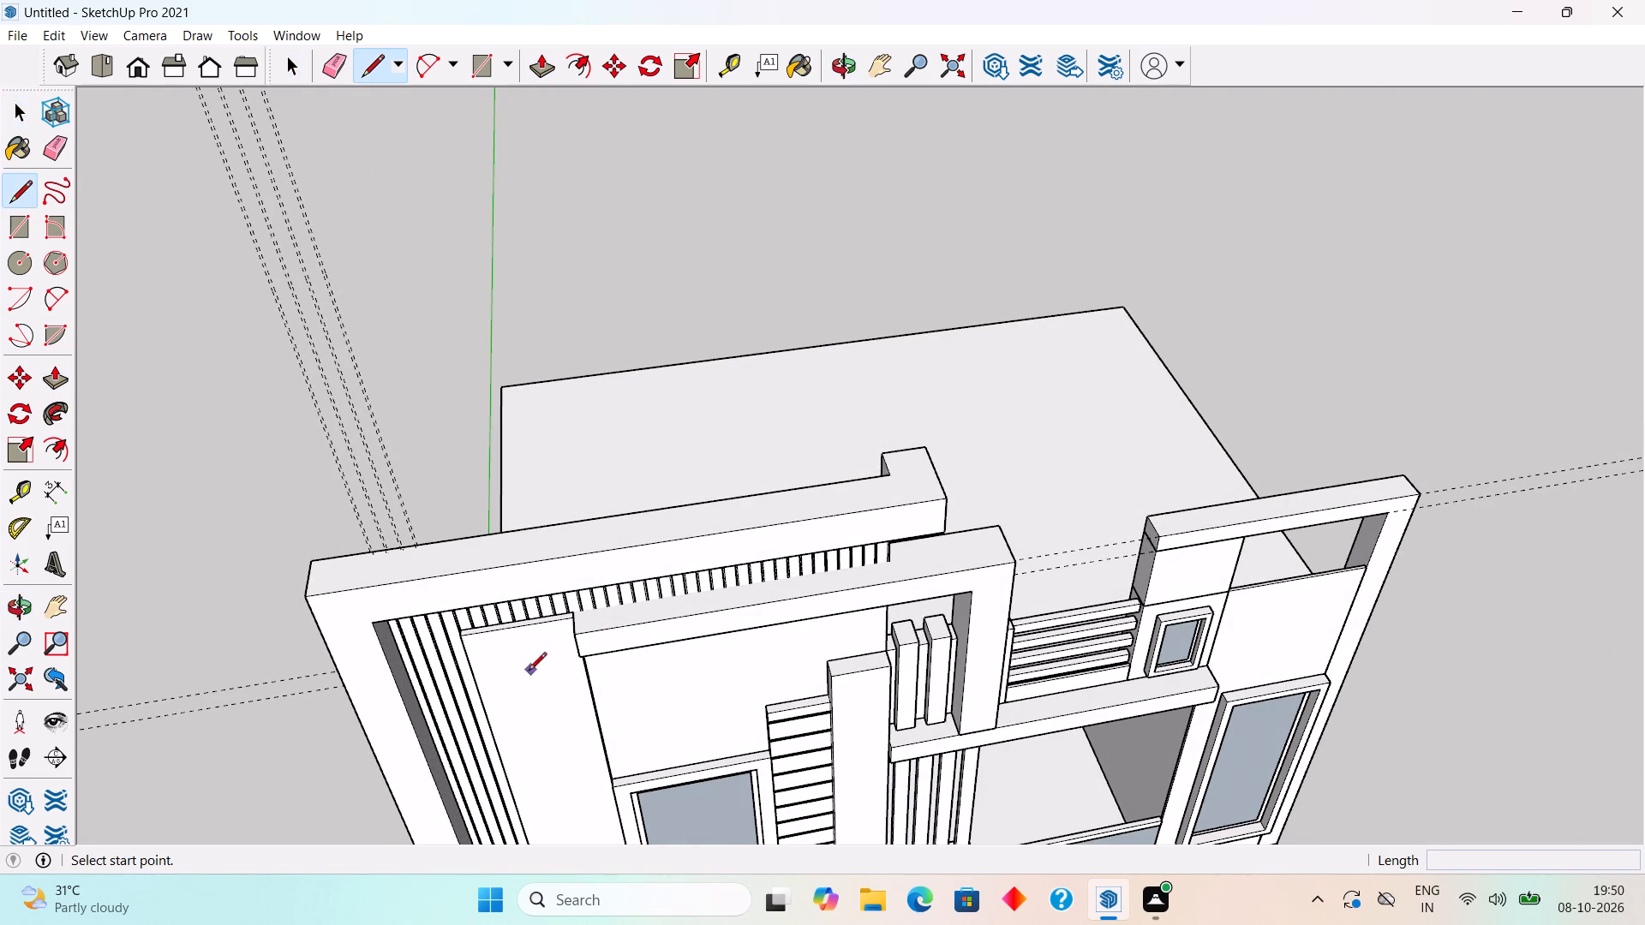
{"action": "scroll", "coordinate": [589, 572], "scroll_direction": "up", "scroll_amount": 15}
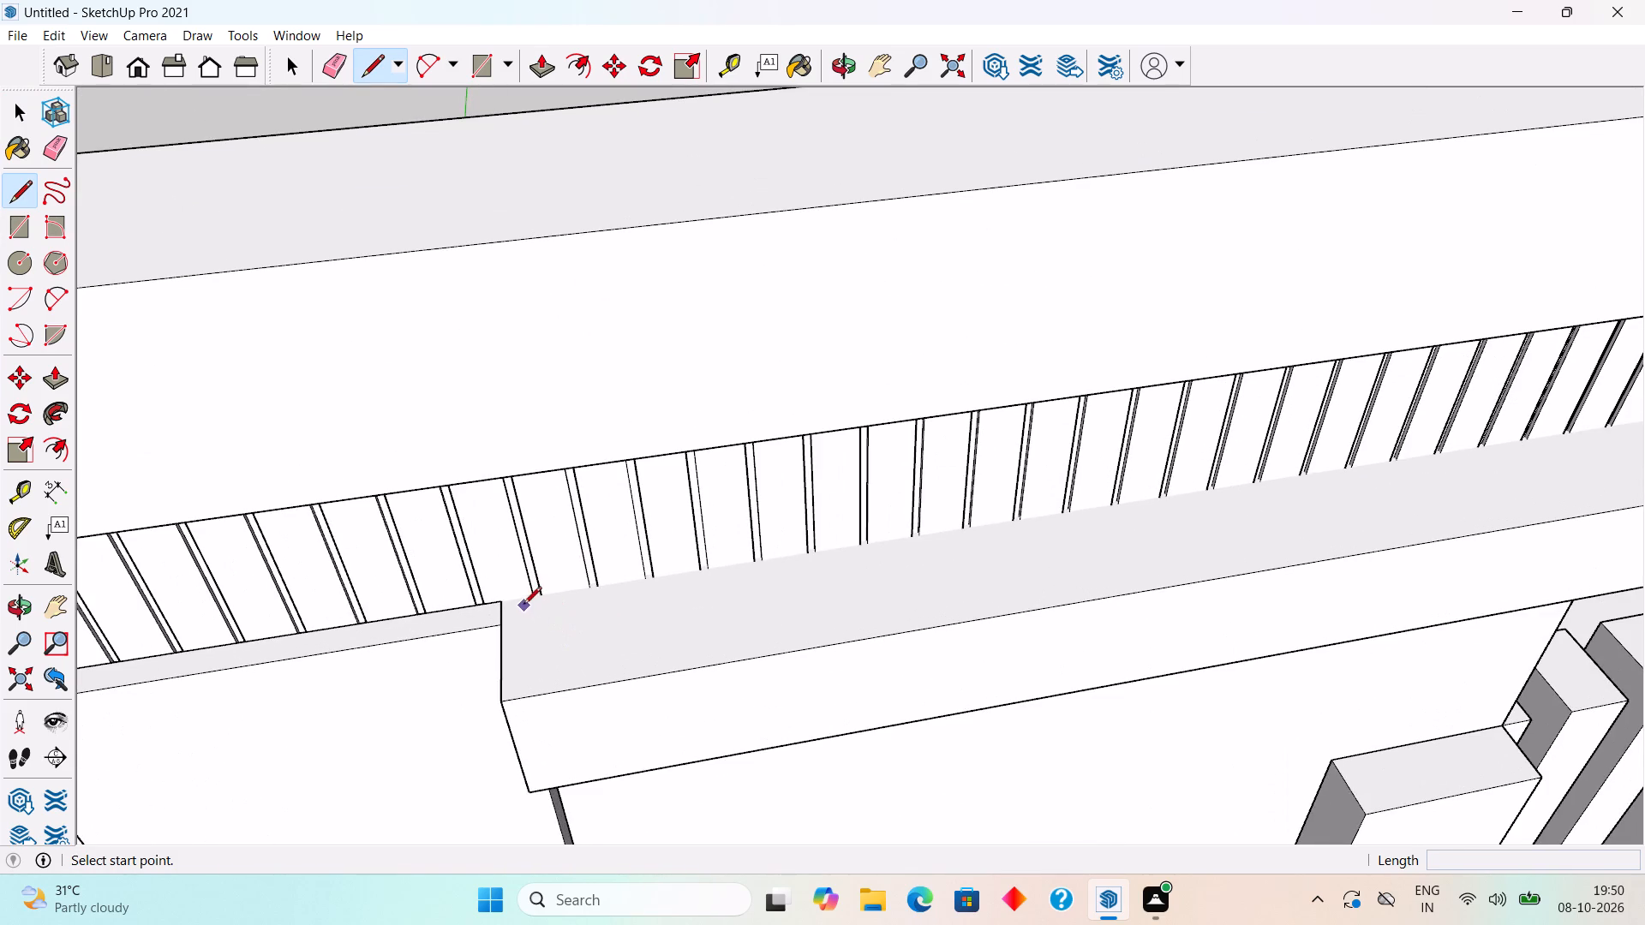
{"action": "left_click", "coordinate": [505, 602]}
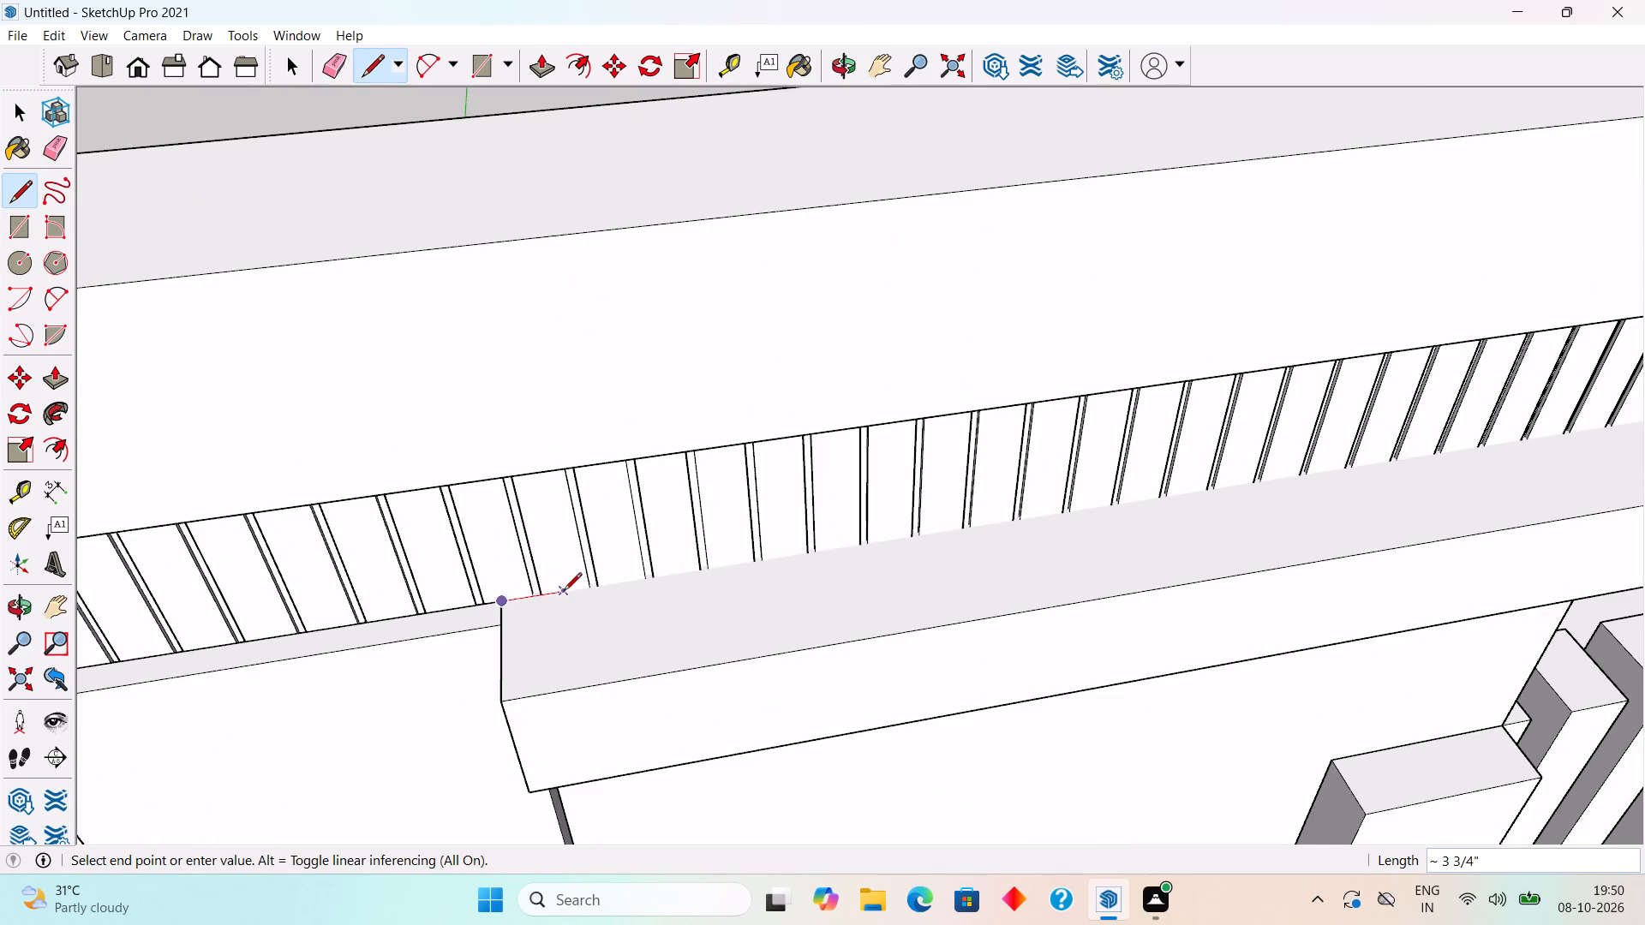
{"action": "scroll", "coordinate": [564, 592], "scroll_direction": "down", "scroll_amount": 4}
{"action": "scroll", "coordinate": [1144, 475], "scroll_direction": "up", "scroll_amount": 3}
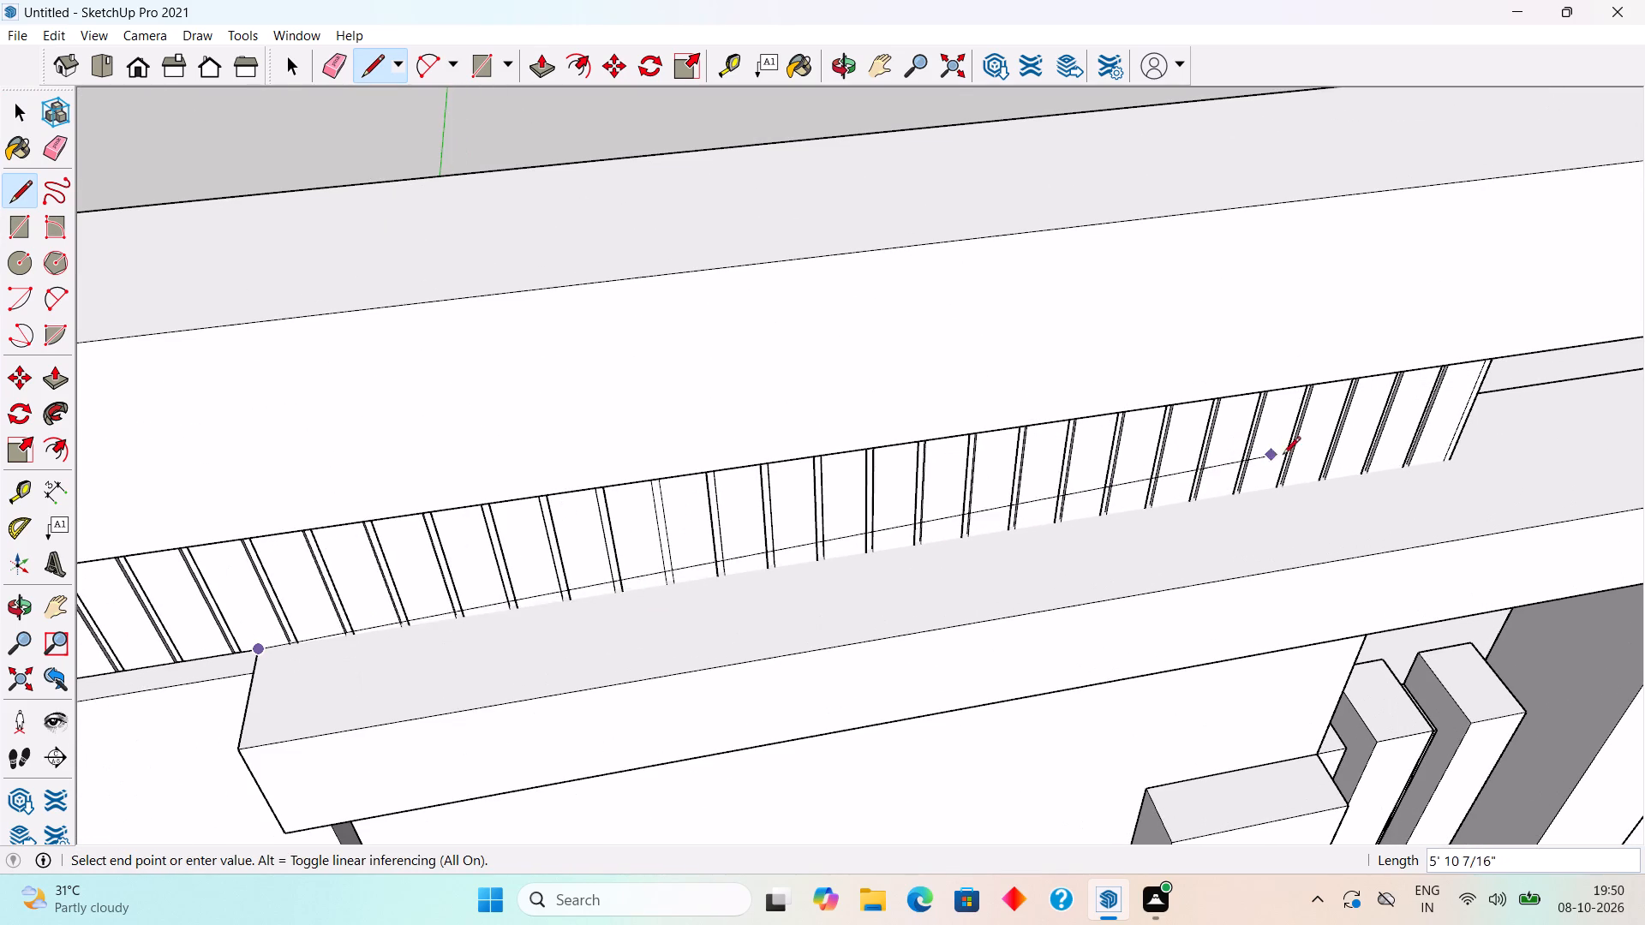
{"action": "left_click", "coordinate": [1457, 458]}
{"action": "middle_click_drag", "start_coordinate": [1448, 458], "coordinate": [781, 353]}
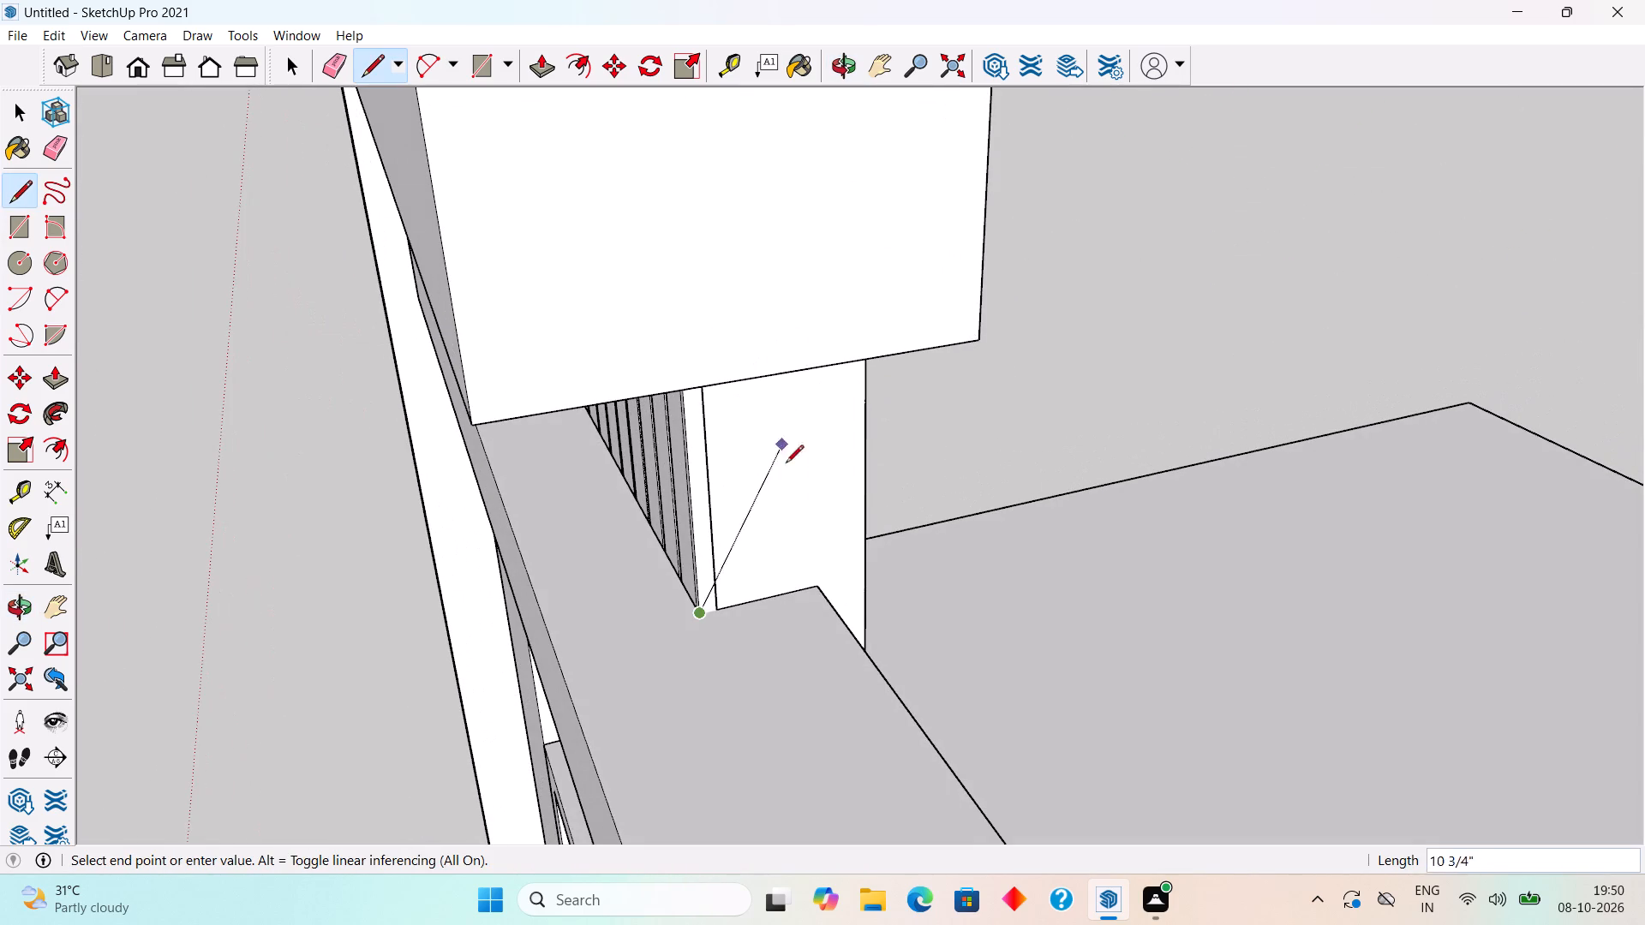
{"action": "left_click", "coordinate": [719, 605]}
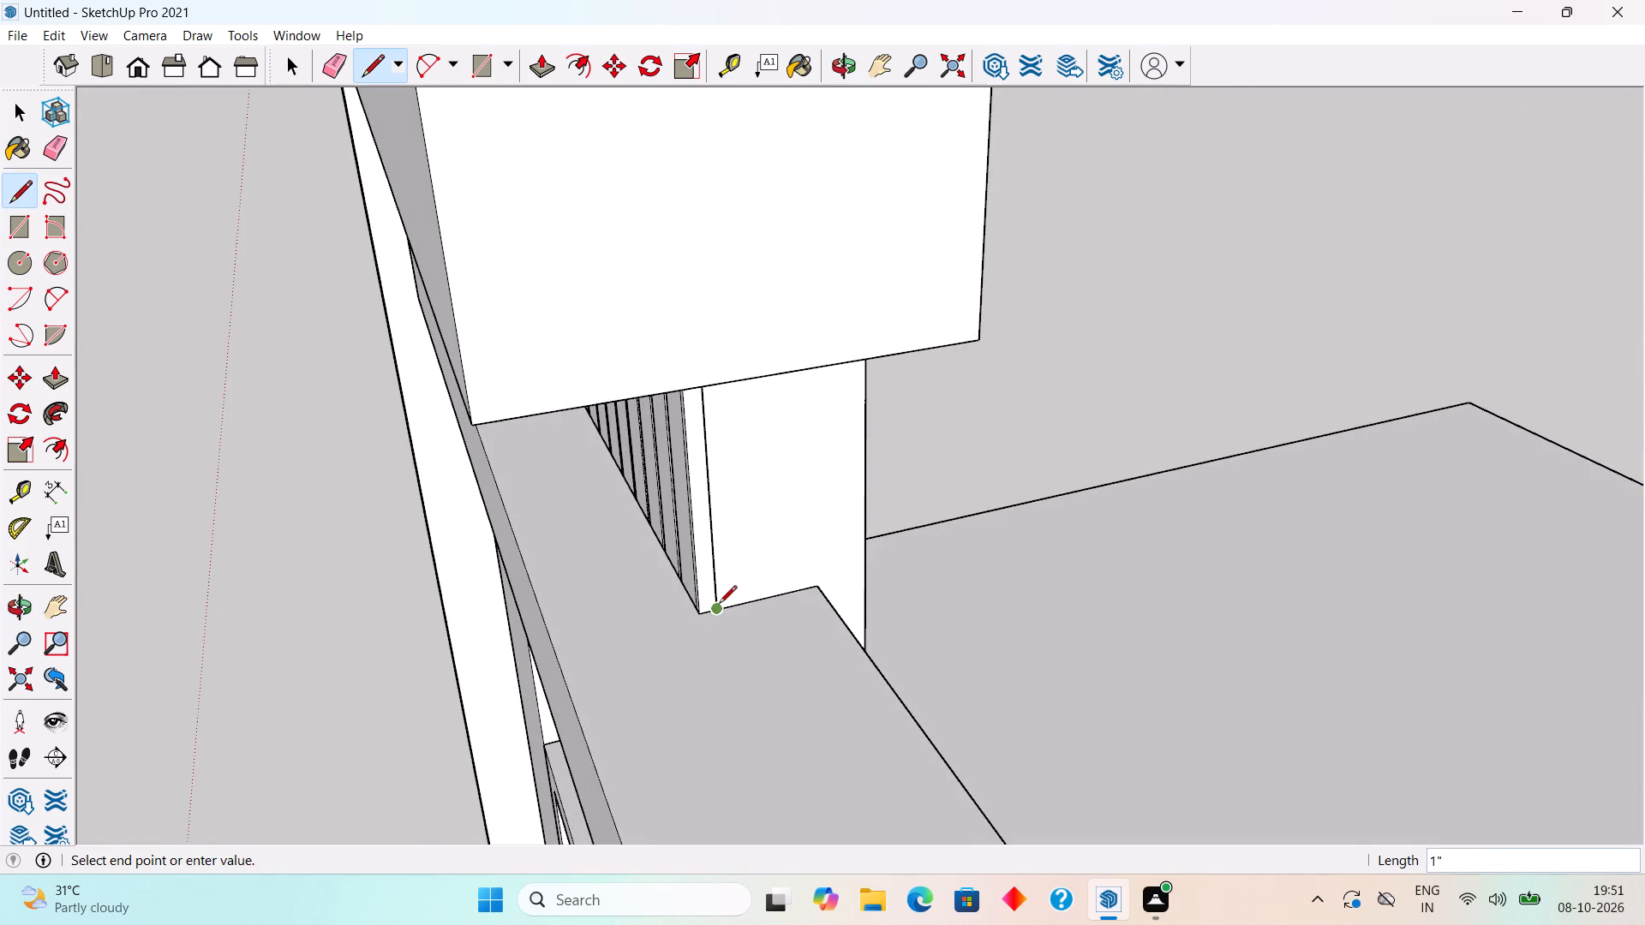
{"action": "key", "text": "space"}
Inside the raised strip's group, Push/Pull its top face down to between the projecting beam's top and bottom levels, and leave the group.
{"action": "scroll", "coordinate": [715, 600], "scroll_direction": "down", "scroll_amount": 7}
{"action": "scroll", "coordinate": [673, 556], "scroll_direction": "up", "scroll_amount": 1}
{"action": "scroll", "coordinate": [673, 556], "scroll_direction": "down", "scroll_amount": 3}
{"action": "middle_click_drag", "start_coordinate": [644, 630], "coordinate": [1116, 473]}
{"action": "scroll", "coordinate": [1116, 473], "scroll_direction": "down", "scroll_amount": 3}
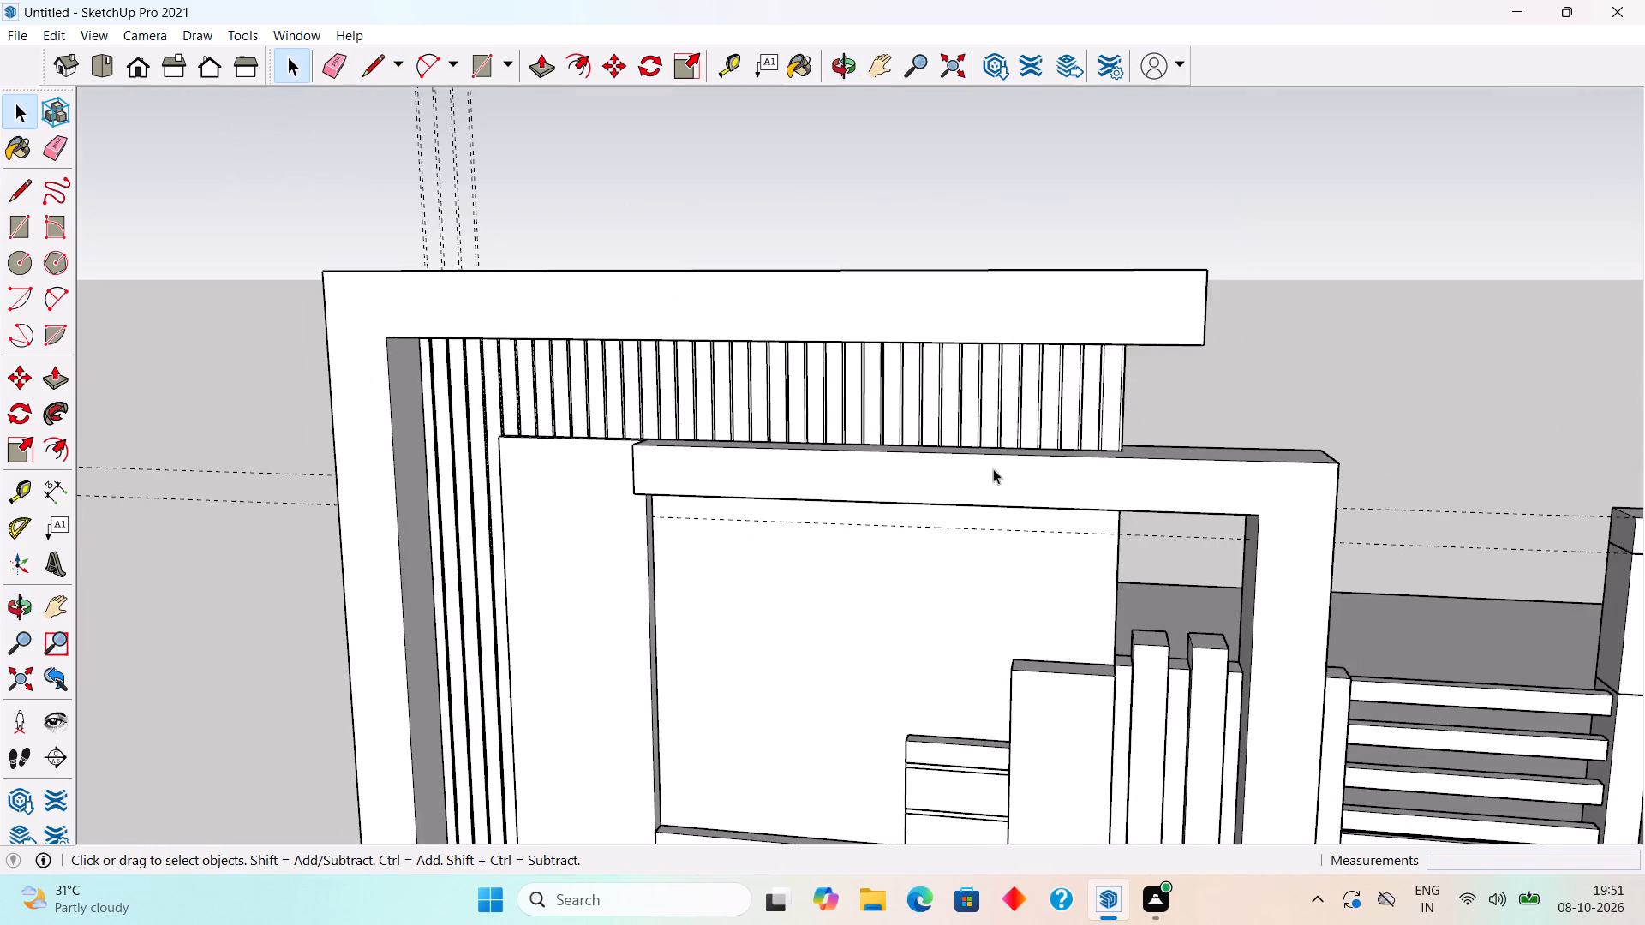
{"action": "scroll", "coordinate": [942, 488], "scroll_direction": "down", "scroll_amount": 3}
{"action": "middle_click_drag", "start_coordinate": [920, 497], "coordinate": [999, 481]}
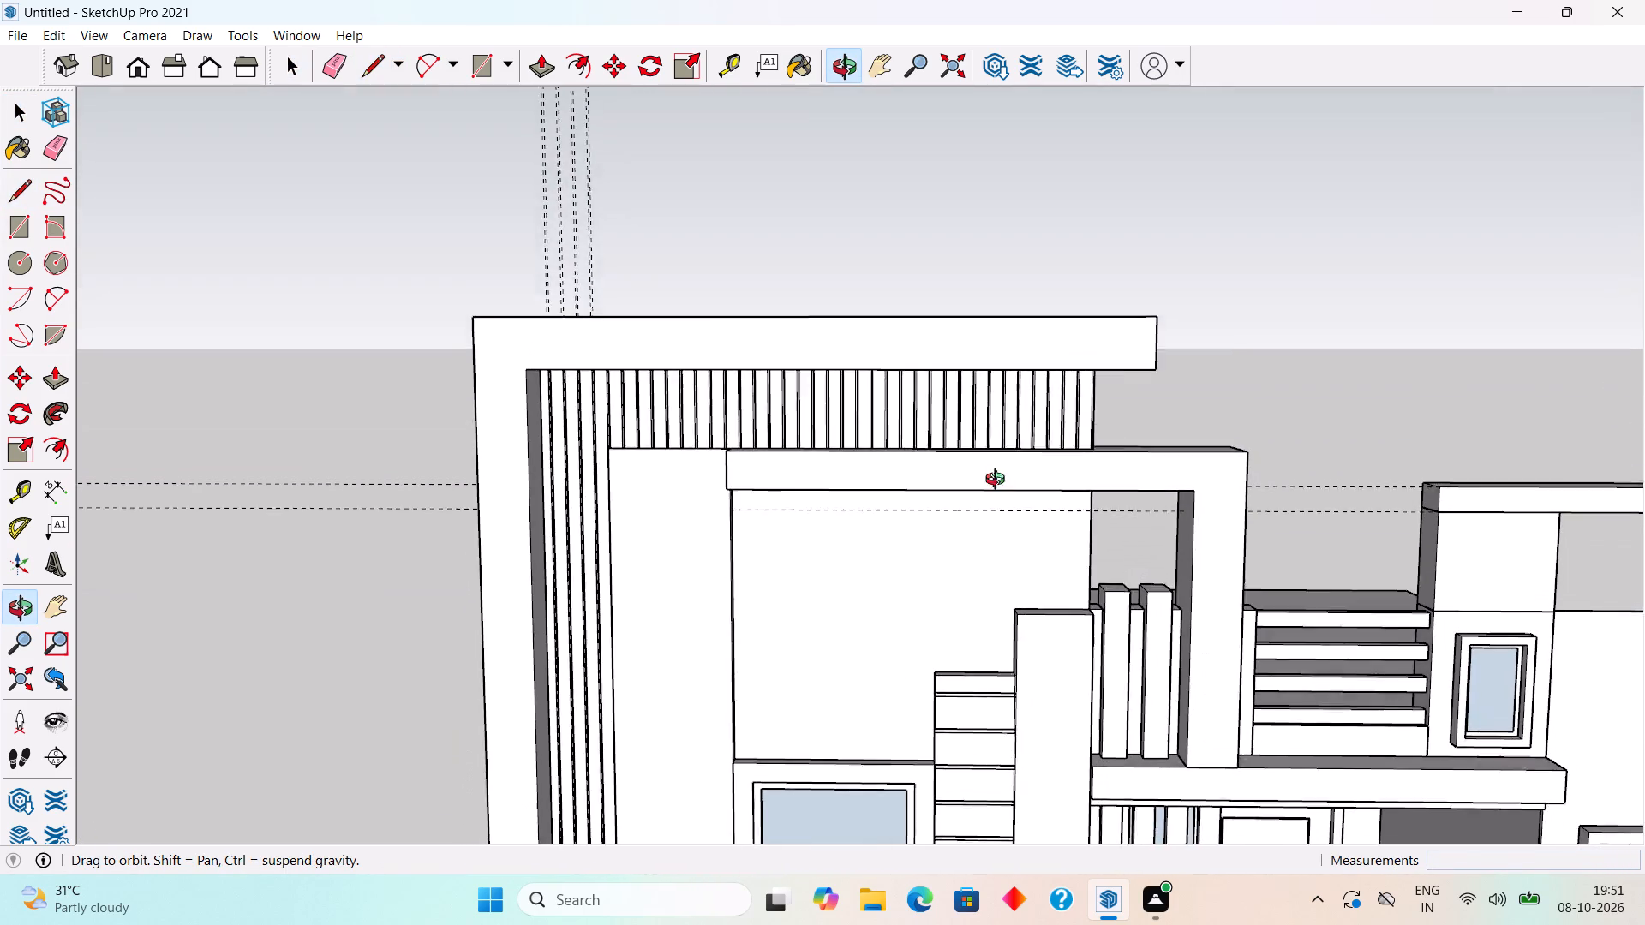
{"action": "middle_click_drag", "start_coordinate": [999, 481], "coordinate": [1001, 497]}
{"action": "scroll", "coordinate": [700, 519], "scroll_direction": "up", "scroll_amount": 4}
{"action": "middle_click_drag", "start_coordinate": [673, 478], "coordinate": [743, 719]}
{"action": "scroll", "coordinate": [702, 611], "scroll_direction": "up", "scroll_amount": 3}
{"action": "left_click", "coordinate": [702, 611]}
{"action": "middle_click_drag", "start_coordinate": [718, 509], "coordinate": [727, 556]}
{"action": "scroll", "coordinate": [729, 568], "scroll_direction": "up", "scroll_amount": 9}
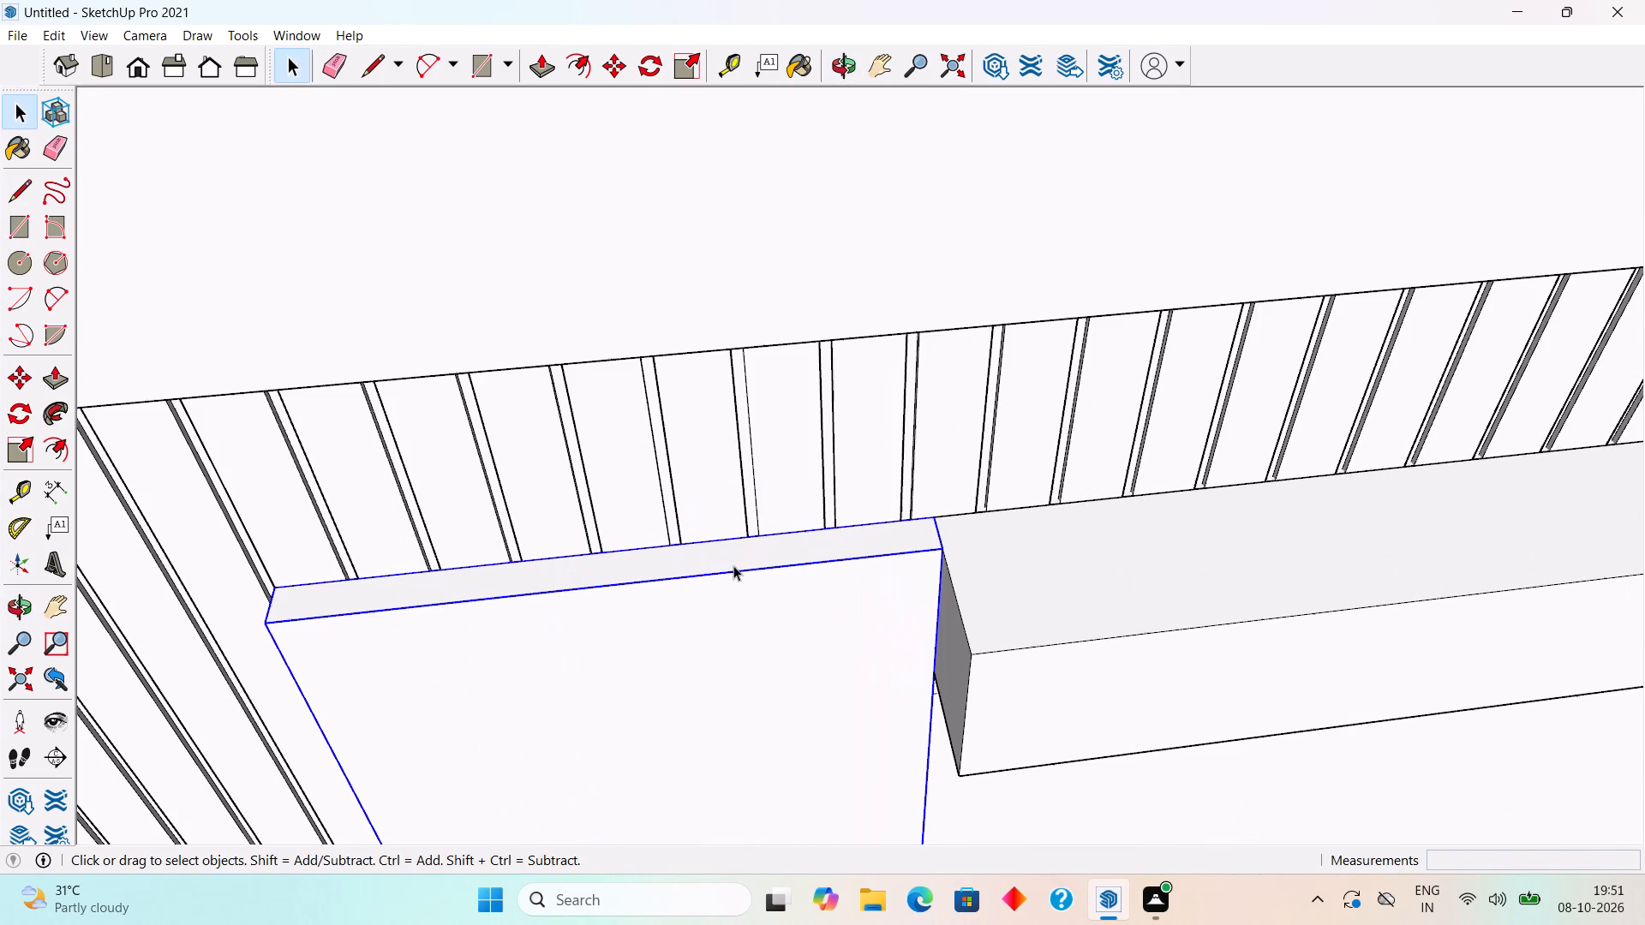
{"action": "key", "text": "p"}
{"action": "left_click", "coordinate": [748, 551]}
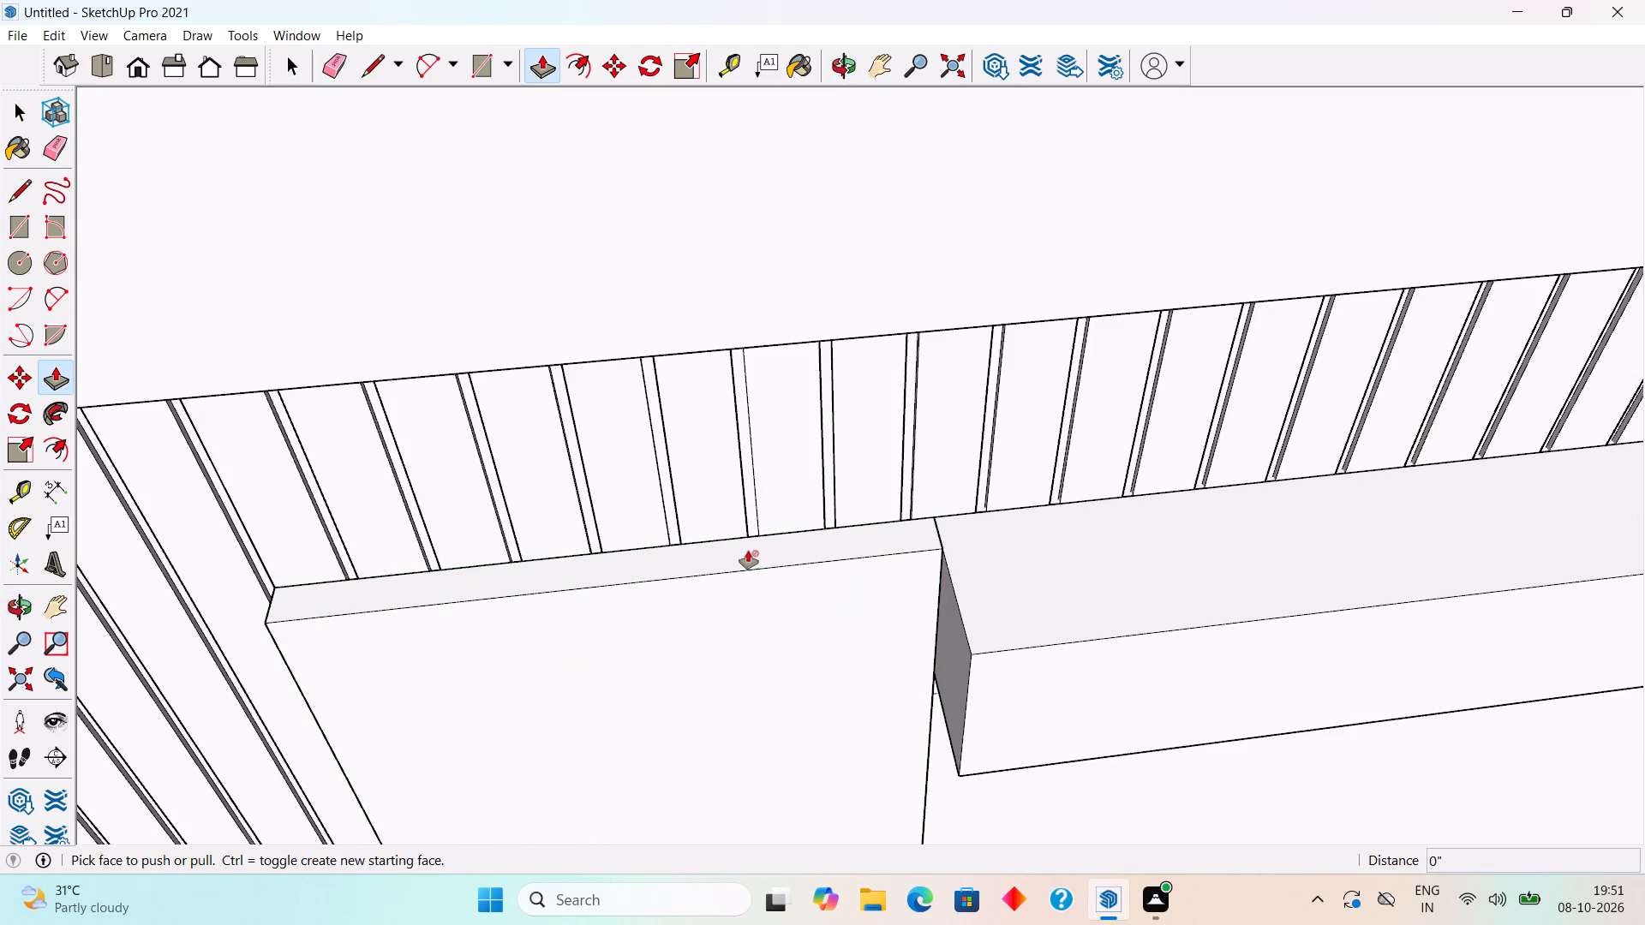
{"action": "key", "text": "space"}
{"action": "triple_click", "coordinate": [748, 591]}
{"action": "key", "text": "p"}
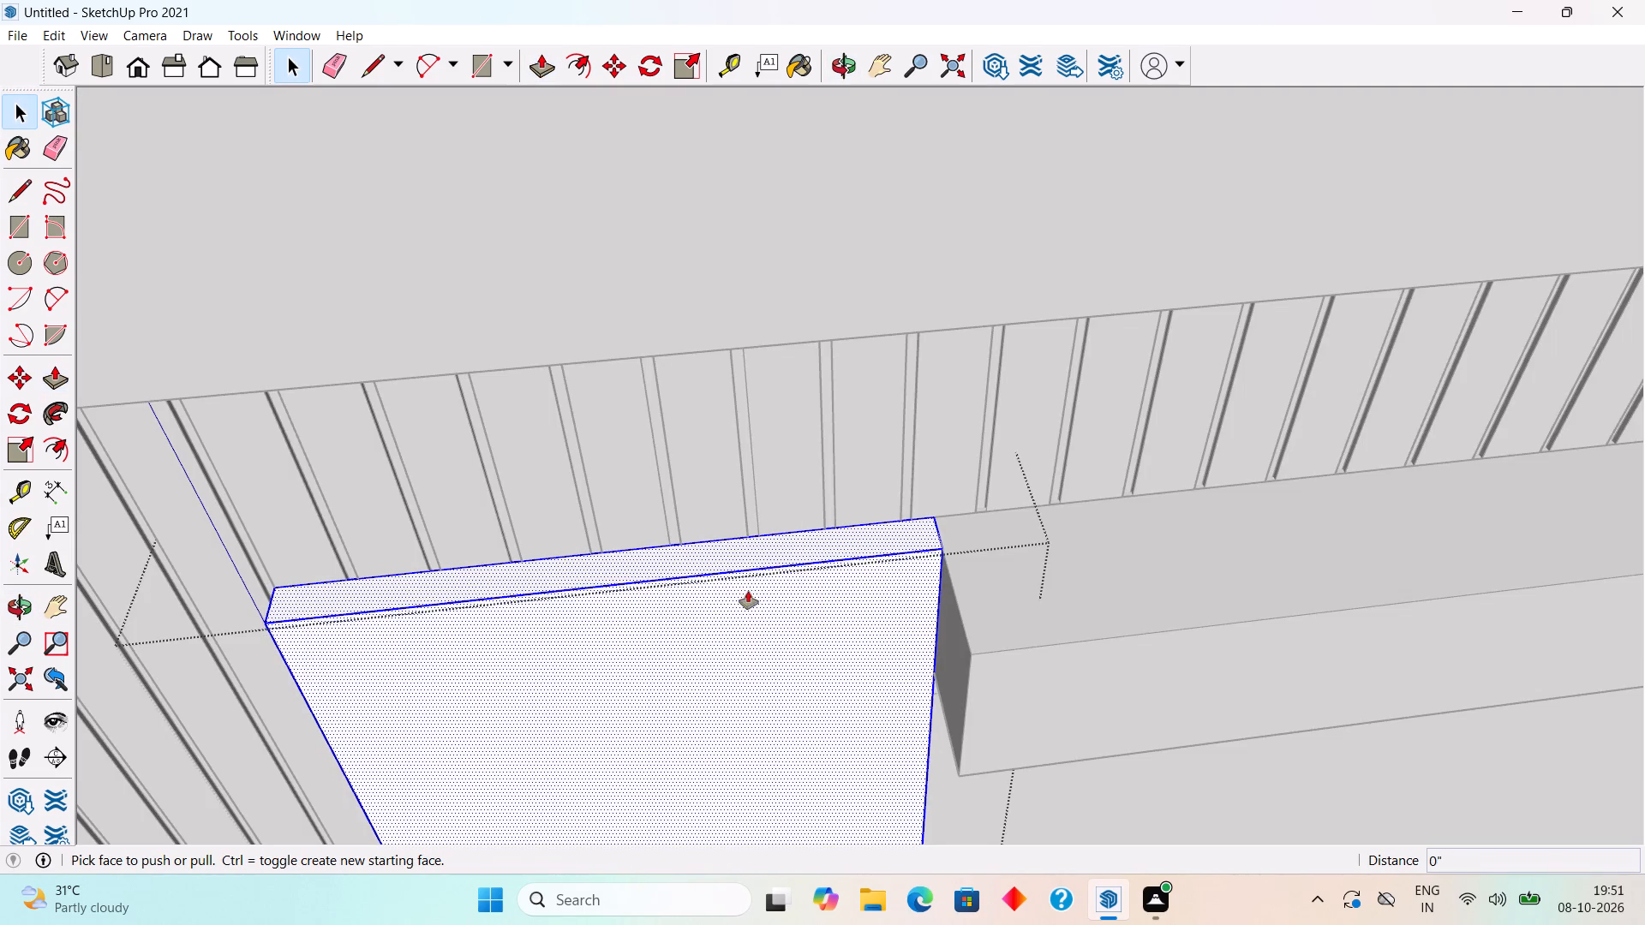
{"action": "left_click", "coordinate": [770, 557]}
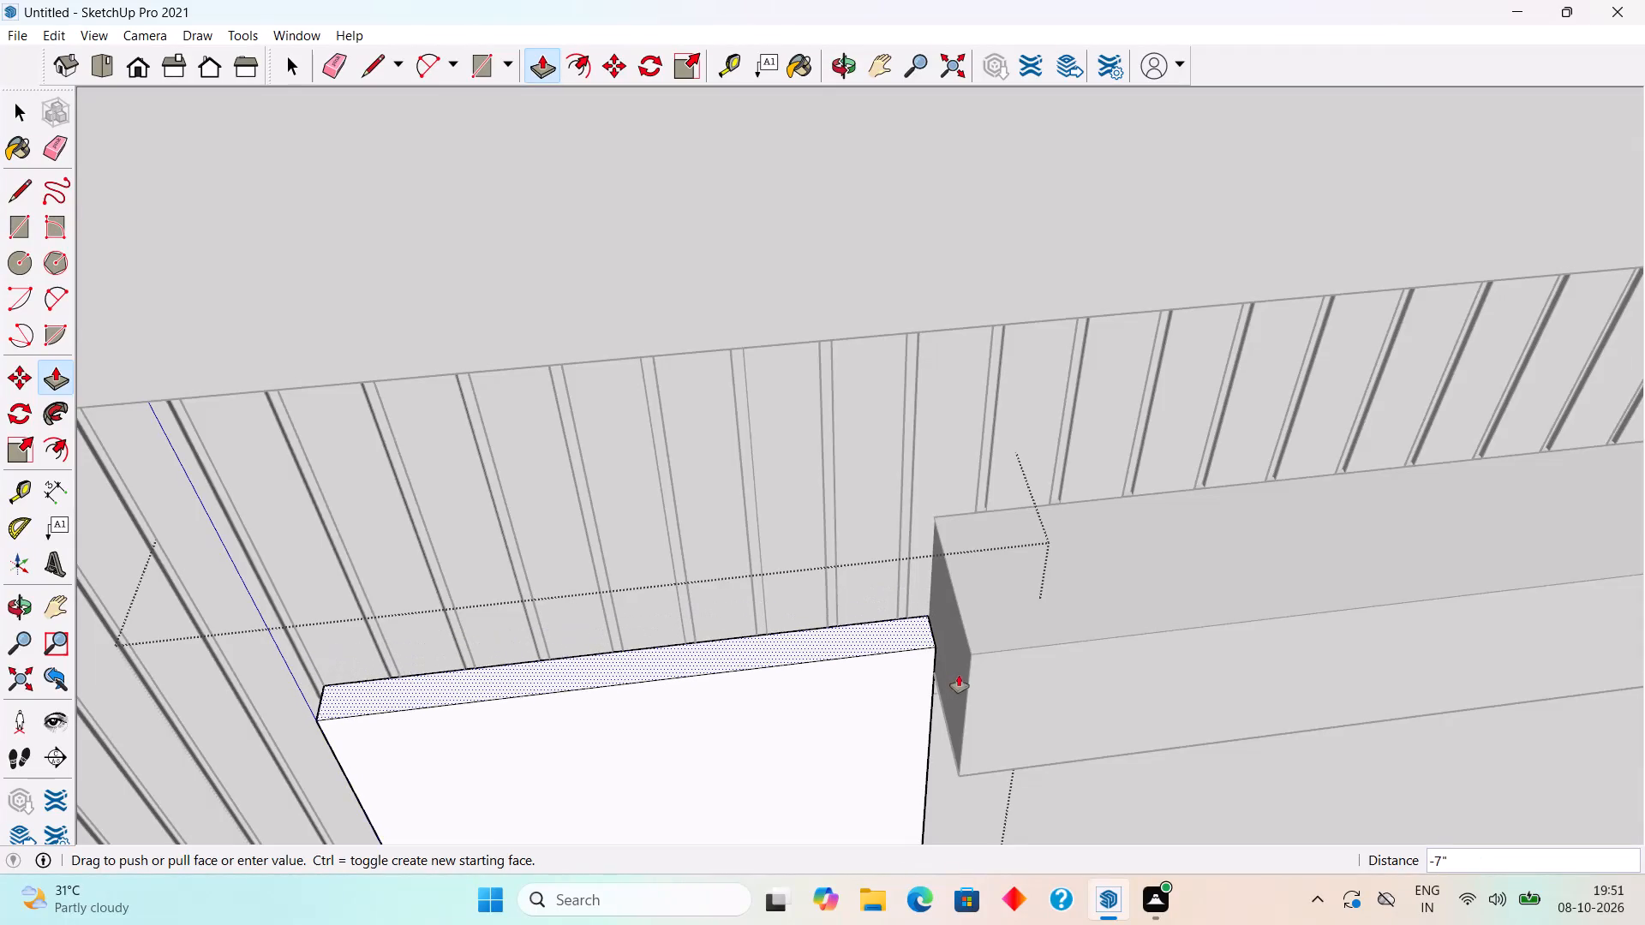
{"action": "left_click", "coordinate": [968, 718]}
{"action": "key", "text": "space"}
{"action": "scroll", "coordinate": [808, 566], "scroll_direction": "down", "scroll_amount": 6}
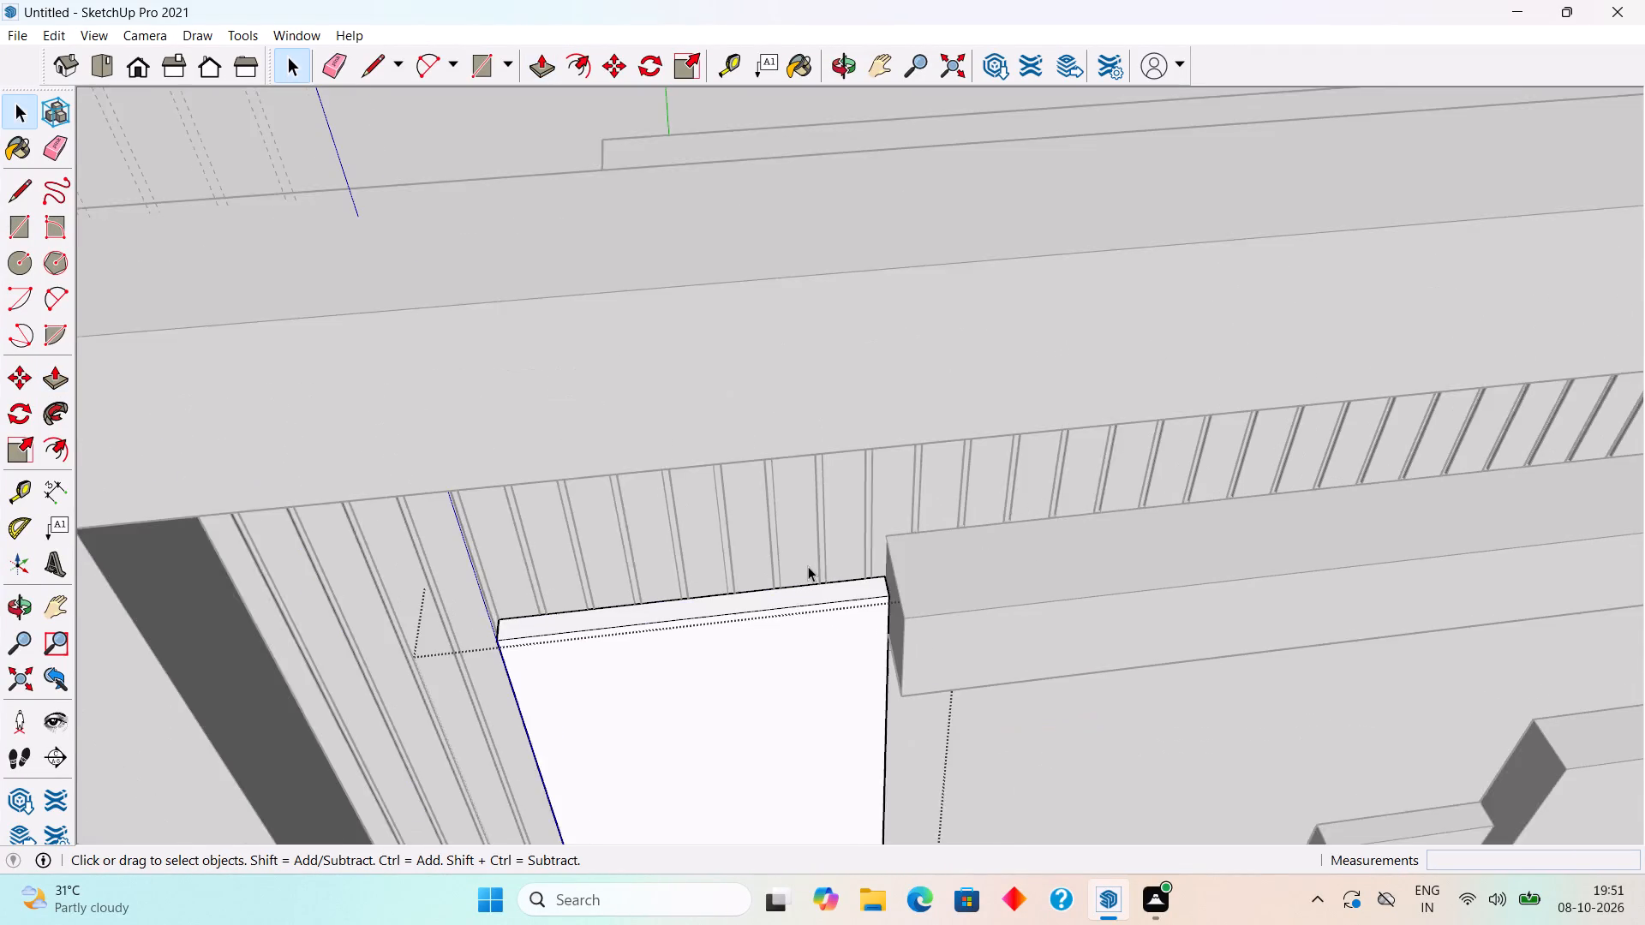
{"action": "left_click", "coordinate": [488, 166]}
Place a vertical guide 3" in from the raised strip's edge beside the tall window panel.
{"action": "scroll", "coordinate": [757, 800], "scroll_direction": "down", "scroll_amount": 4}
{"action": "middle_click_drag", "start_coordinate": [745, 736], "coordinate": [717, 549]}
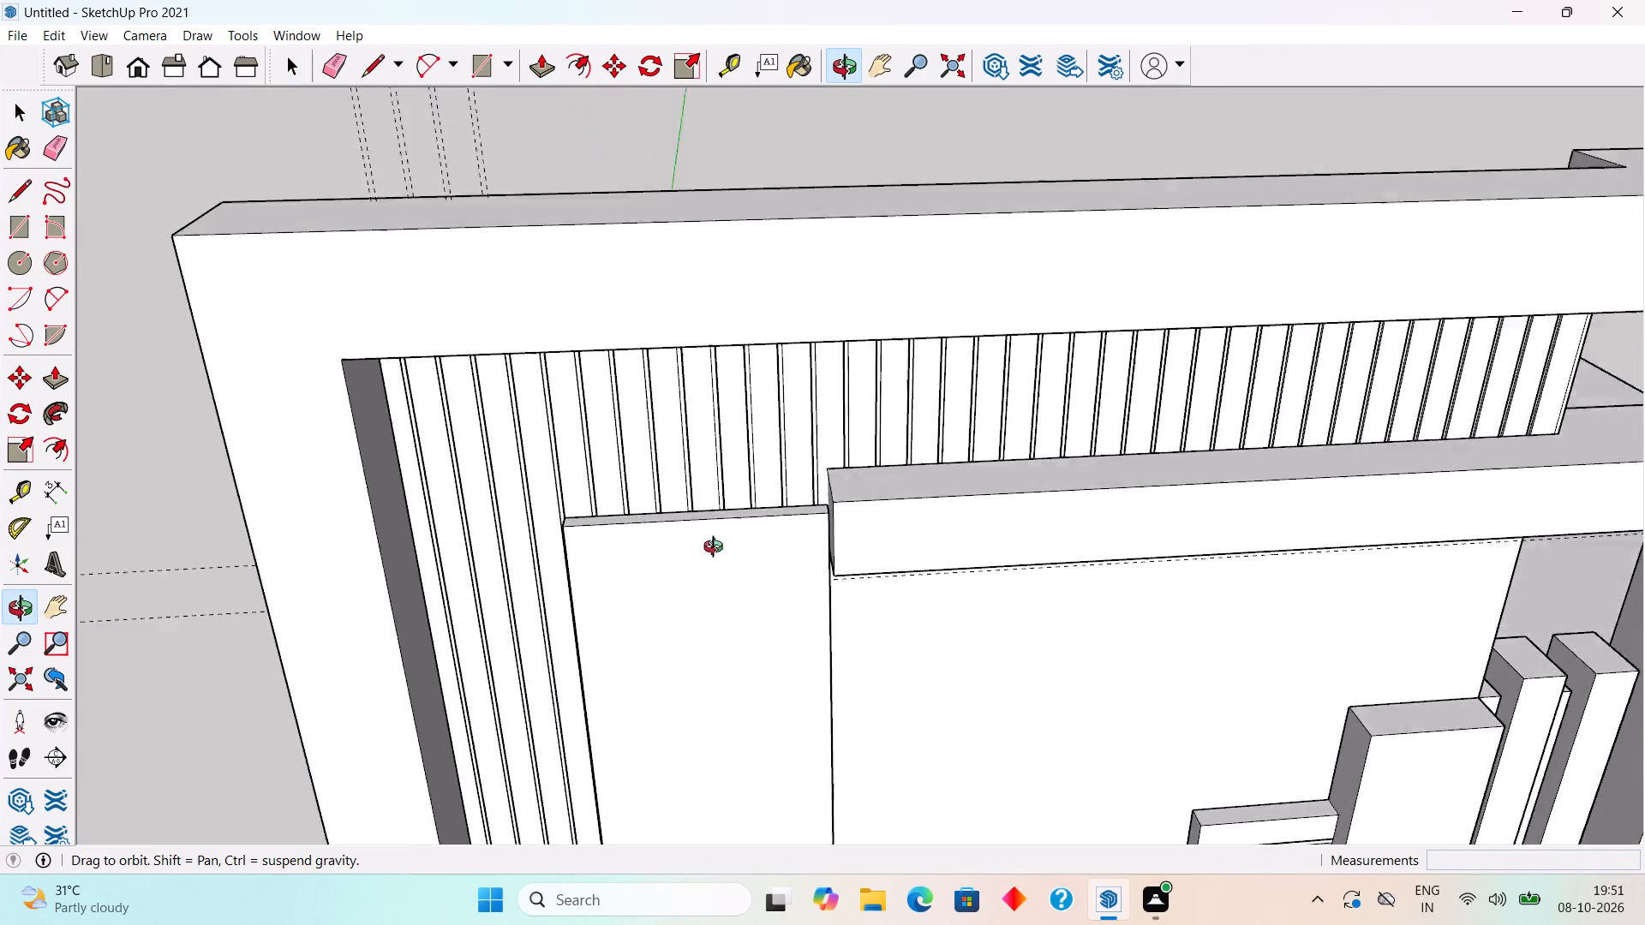
{"action": "middle_click_drag", "start_coordinate": [717, 549], "coordinate": [703, 480]}
{"action": "scroll", "coordinate": [703, 482], "scroll_direction": "down", "scroll_amount": 14}
{"action": "scroll", "coordinate": [713, 513], "scroll_direction": "down", "scroll_amount": 11}
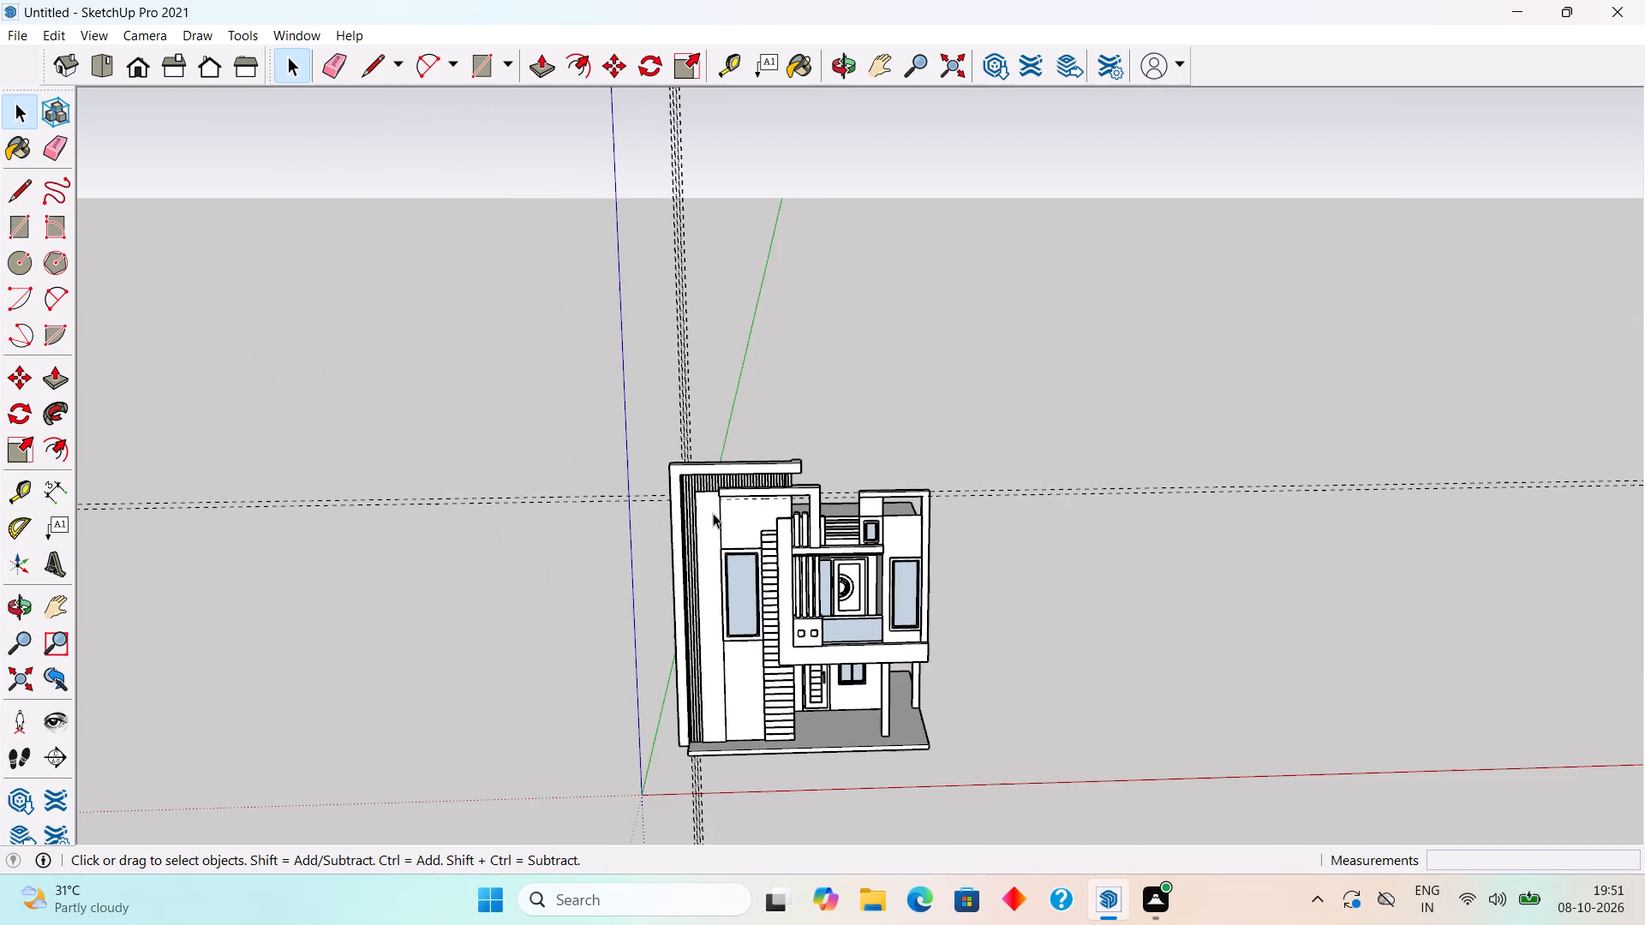
{"action": "scroll", "coordinate": [726, 706], "scroll_direction": "up", "scroll_amount": 9}
{"action": "middle_click_drag", "start_coordinate": [702, 609], "coordinate": [725, 619]}
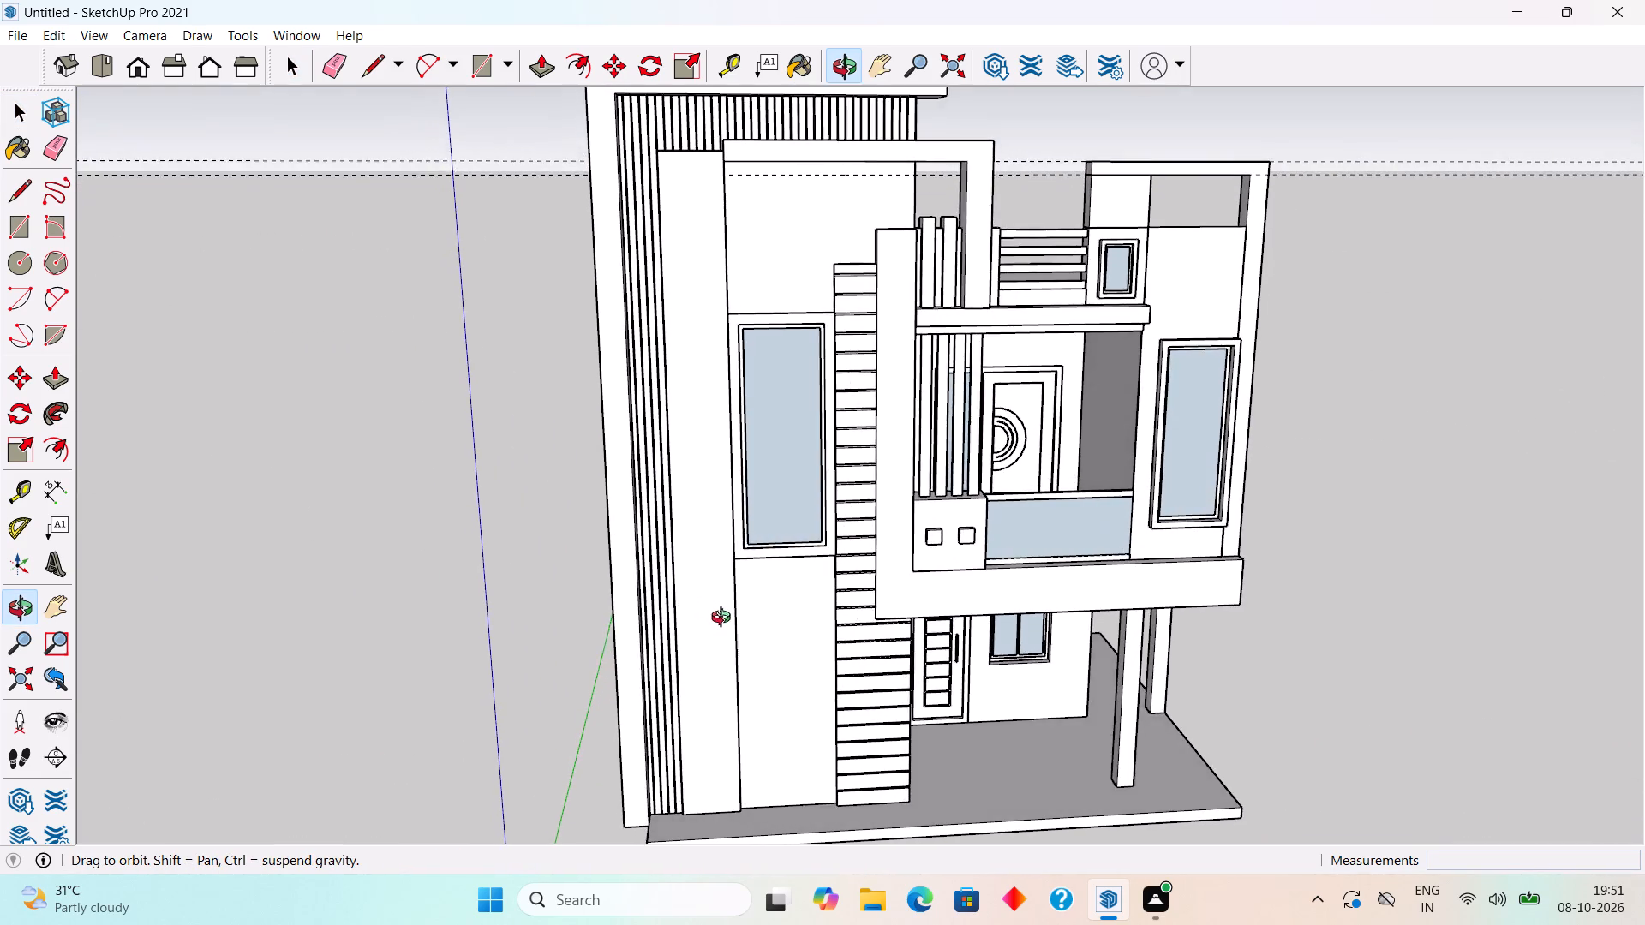
{"action": "middle_click_drag", "start_coordinate": [725, 619], "coordinate": [745, 632]}
{"action": "scroll", "coordinate": [747, 632], "scroll_direction": "up", "scroll_amount": 1}
{"action": "scroll", "coordinate": [710, 562], "scroll_direction": "up", "scroll_amount": 7}
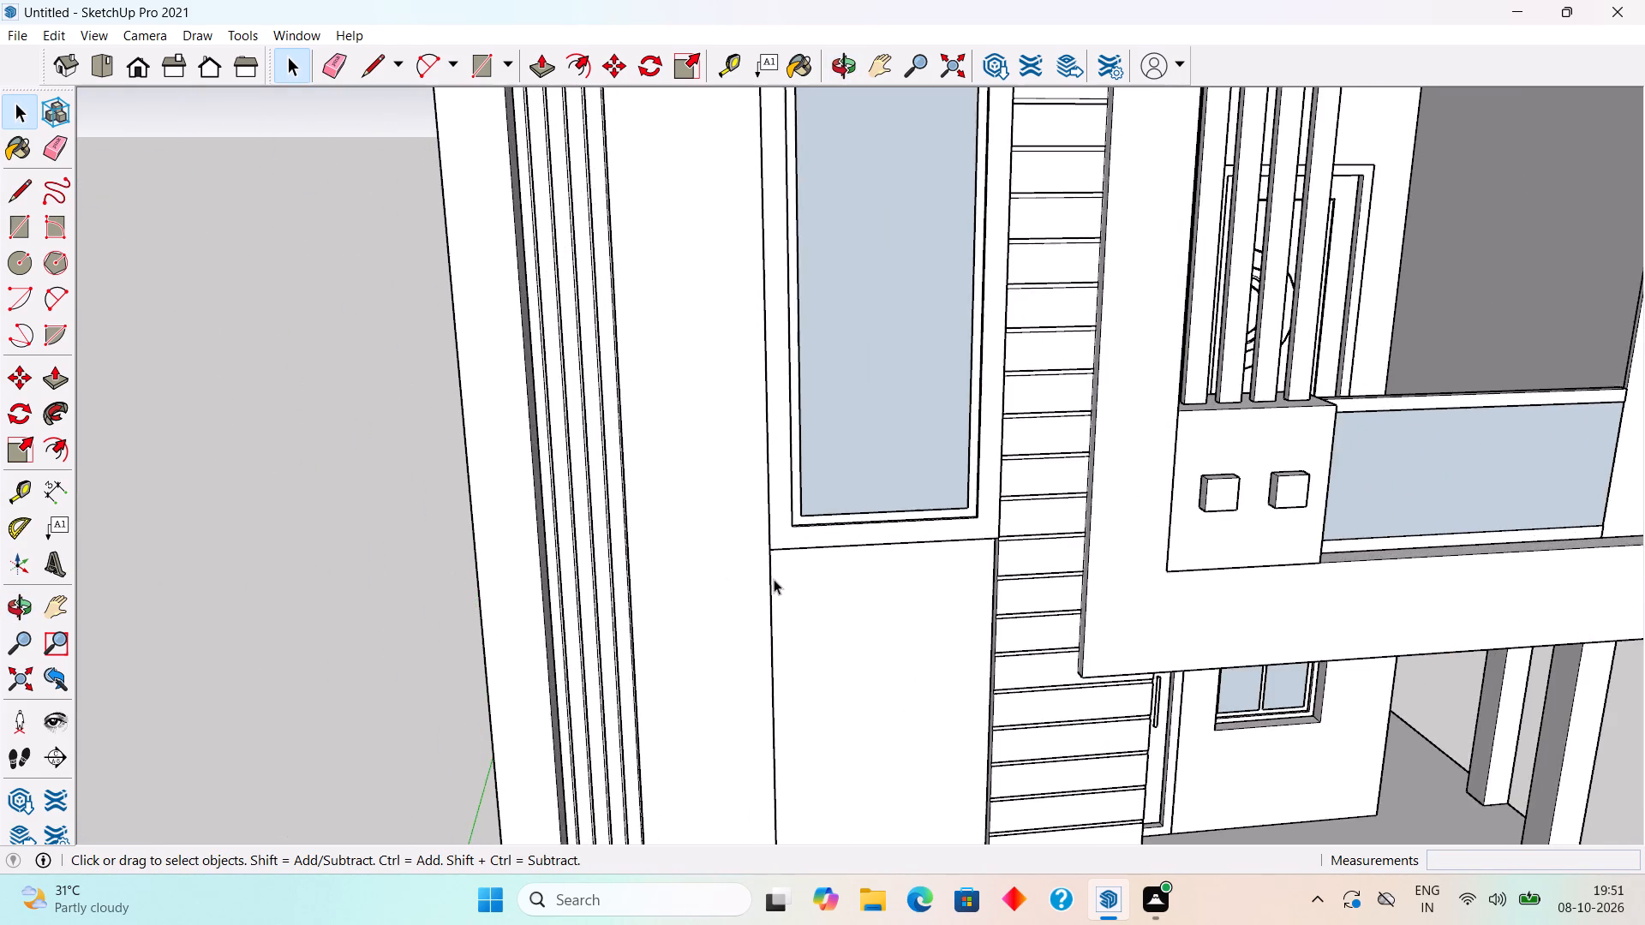
{"action": "scroll", "coordinate": [774, 579], "scroll_direction": "up", "scroll_amount": 6}
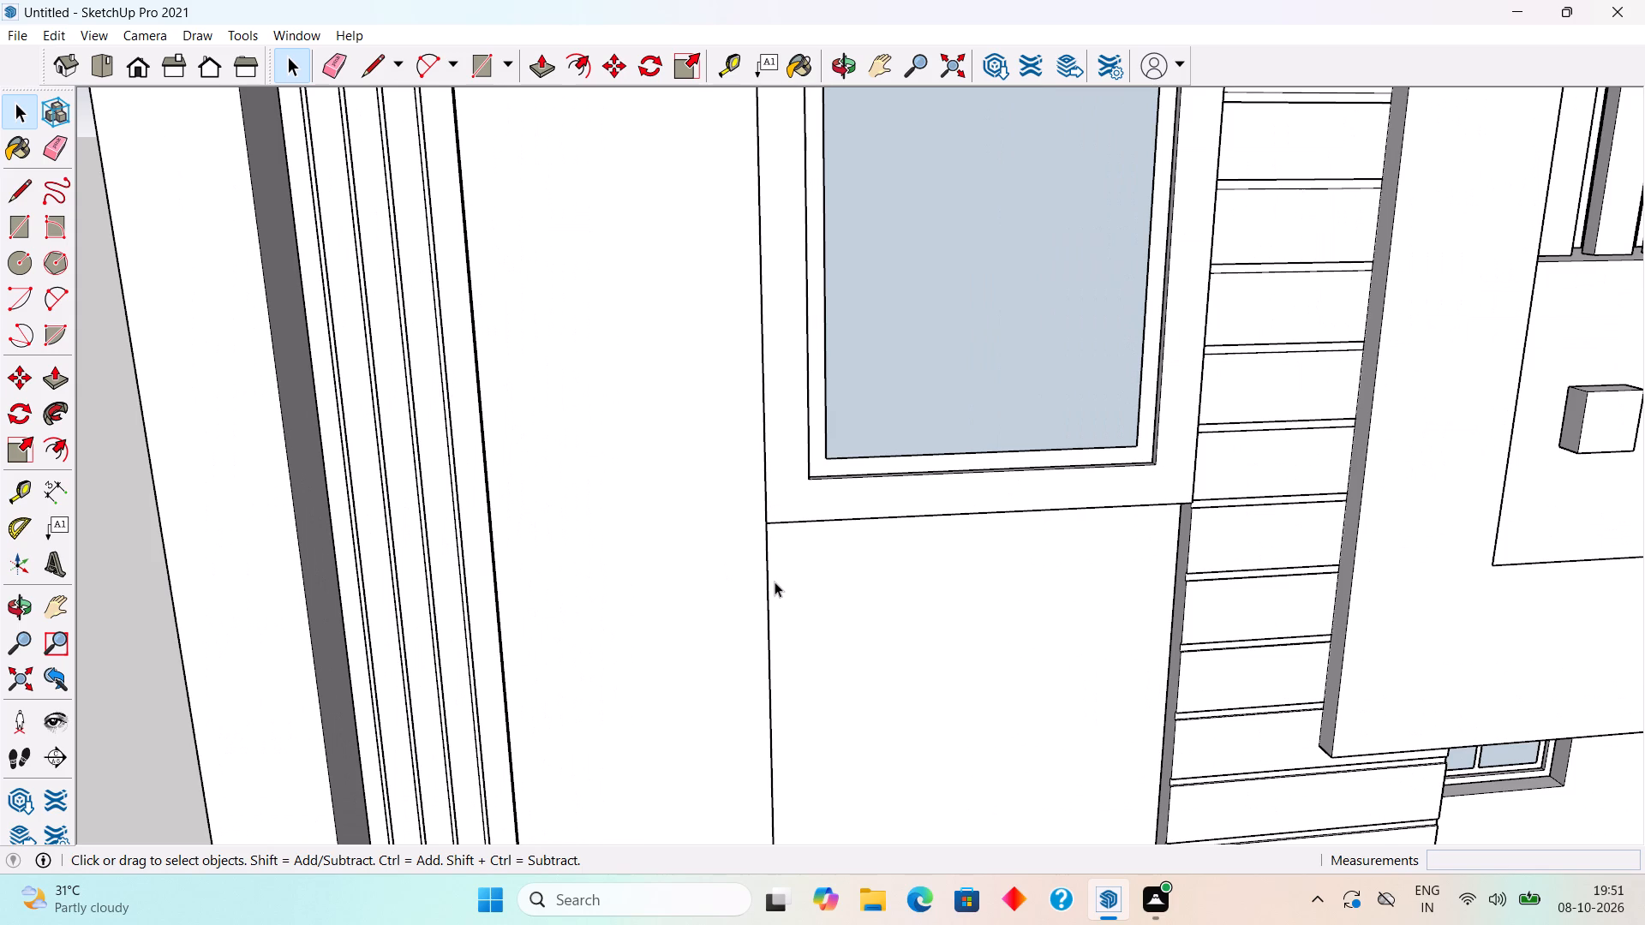
{"action": "key", "text": "t"}
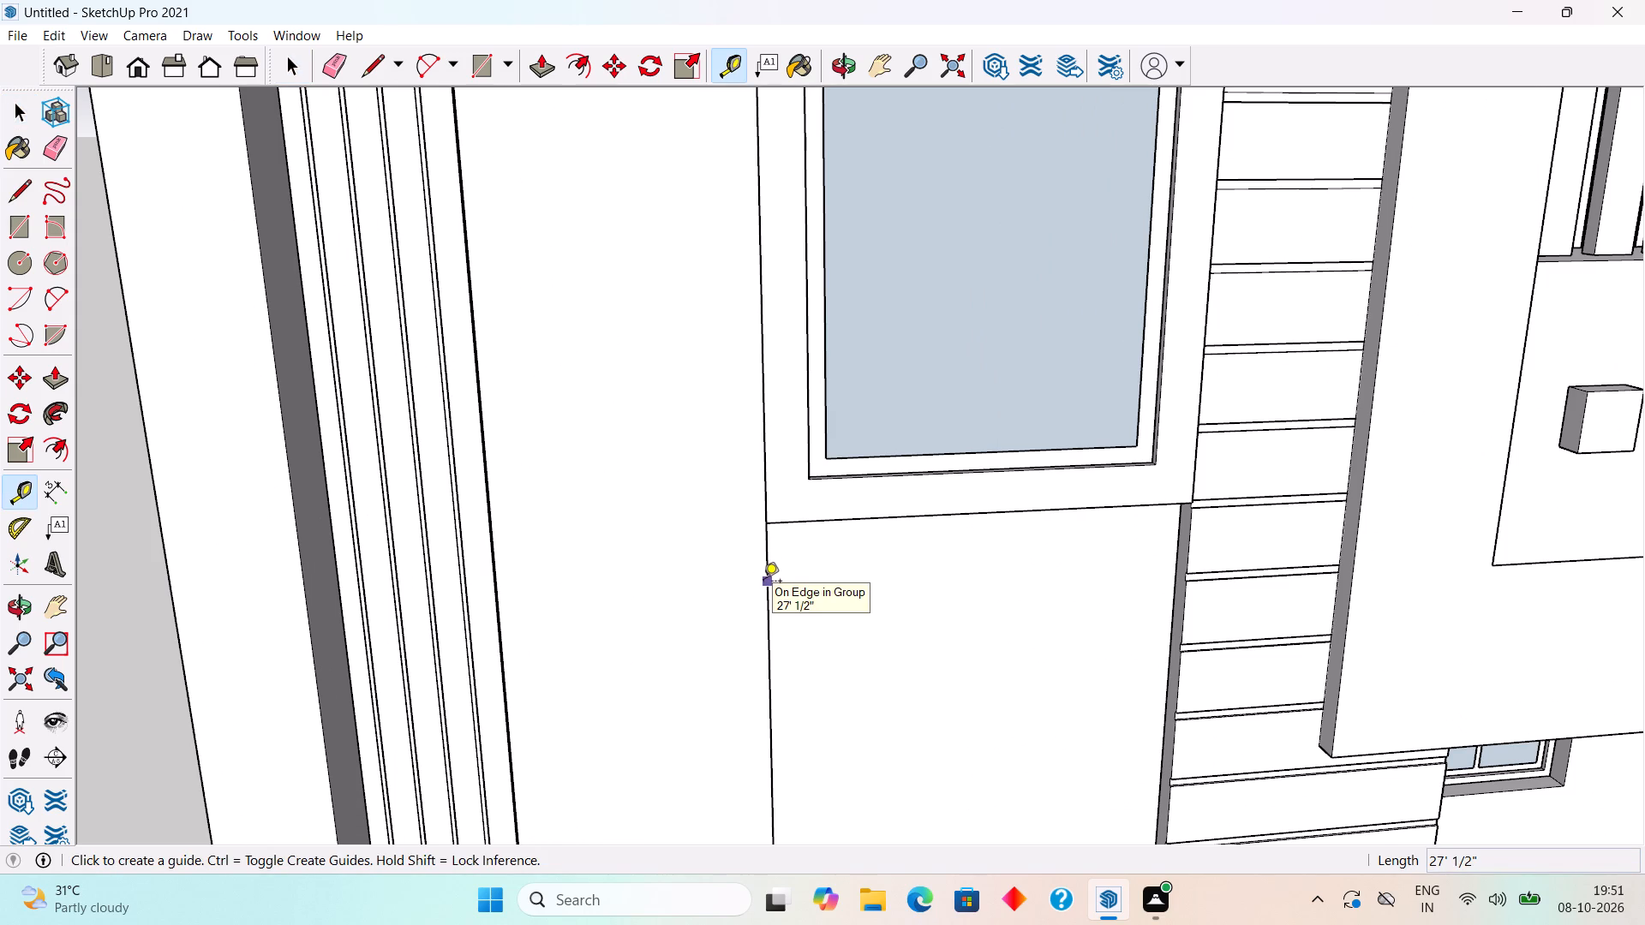
{"action": "left_click", "coordinate": [763, 582]}
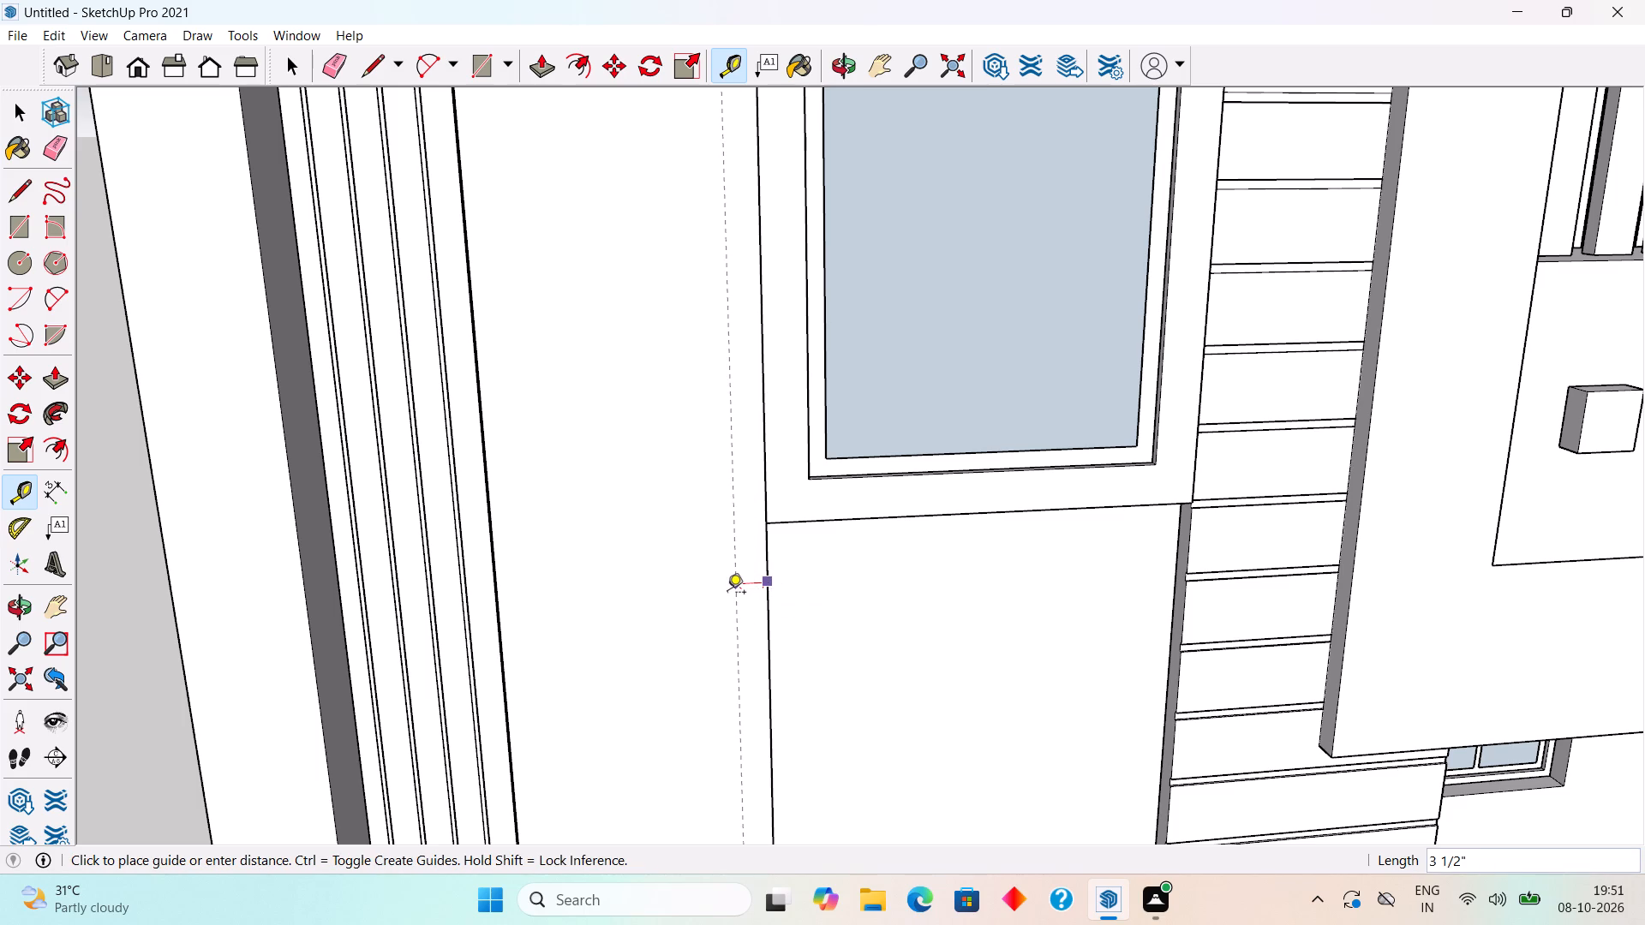
{"action": "type", "text": "3\""}
{"action": "key", "text": "Return"}
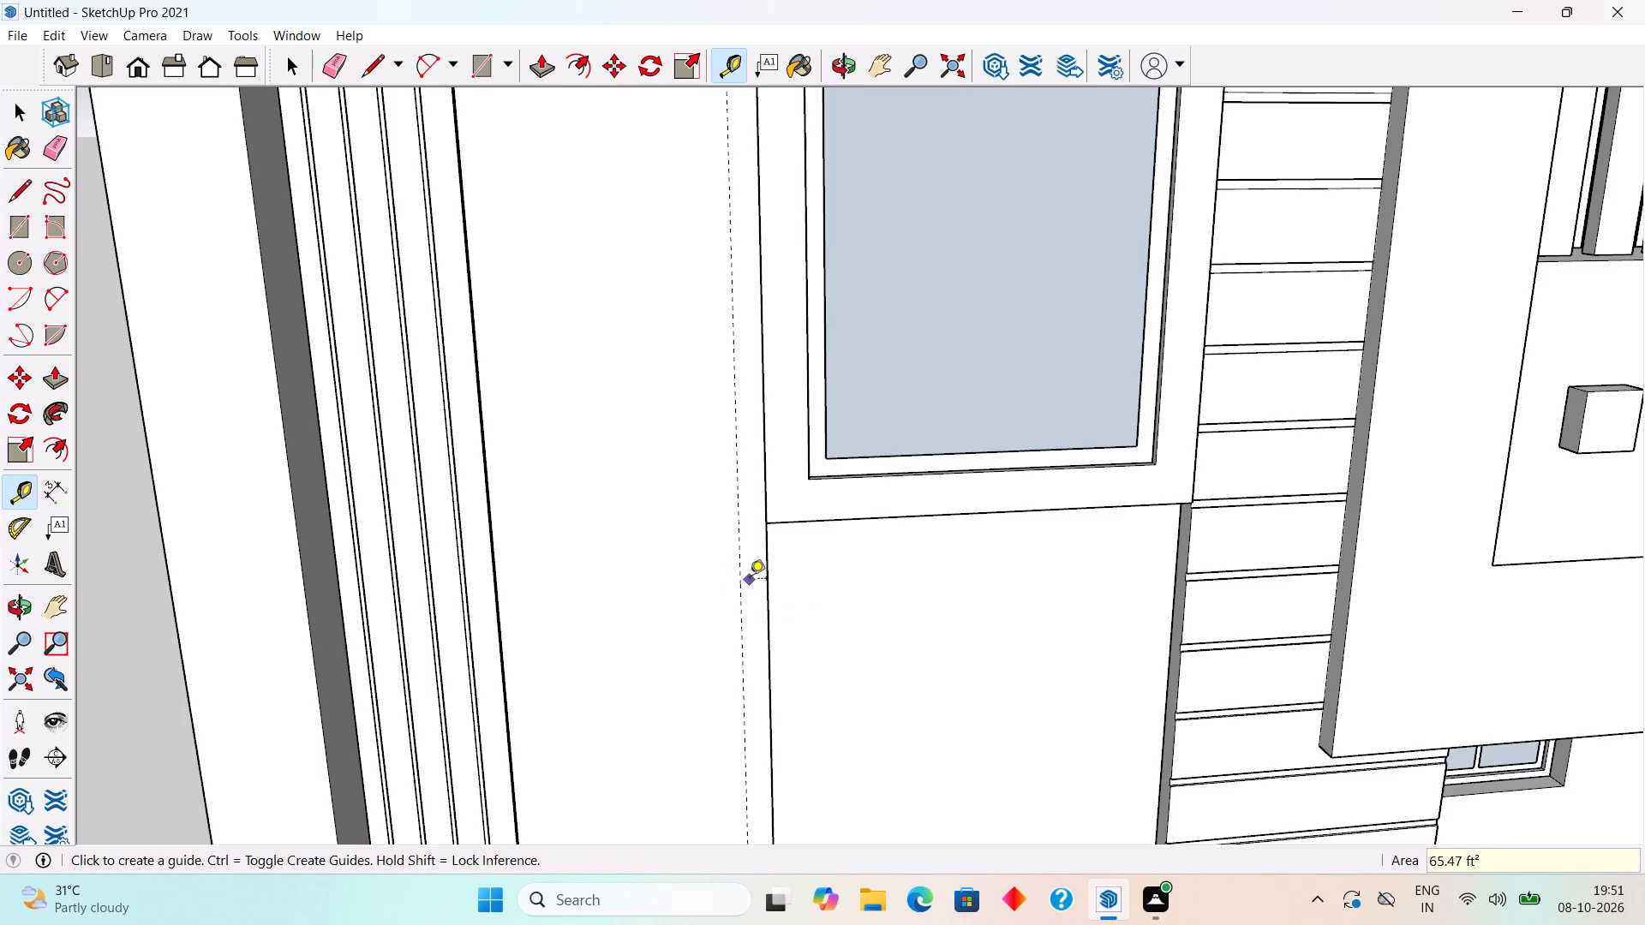
Place a second vertical guide 0.5" from the existing strip guide, on the side away from the tall window panel.
{"action": "left_click", "coordinate": [742, 598]}
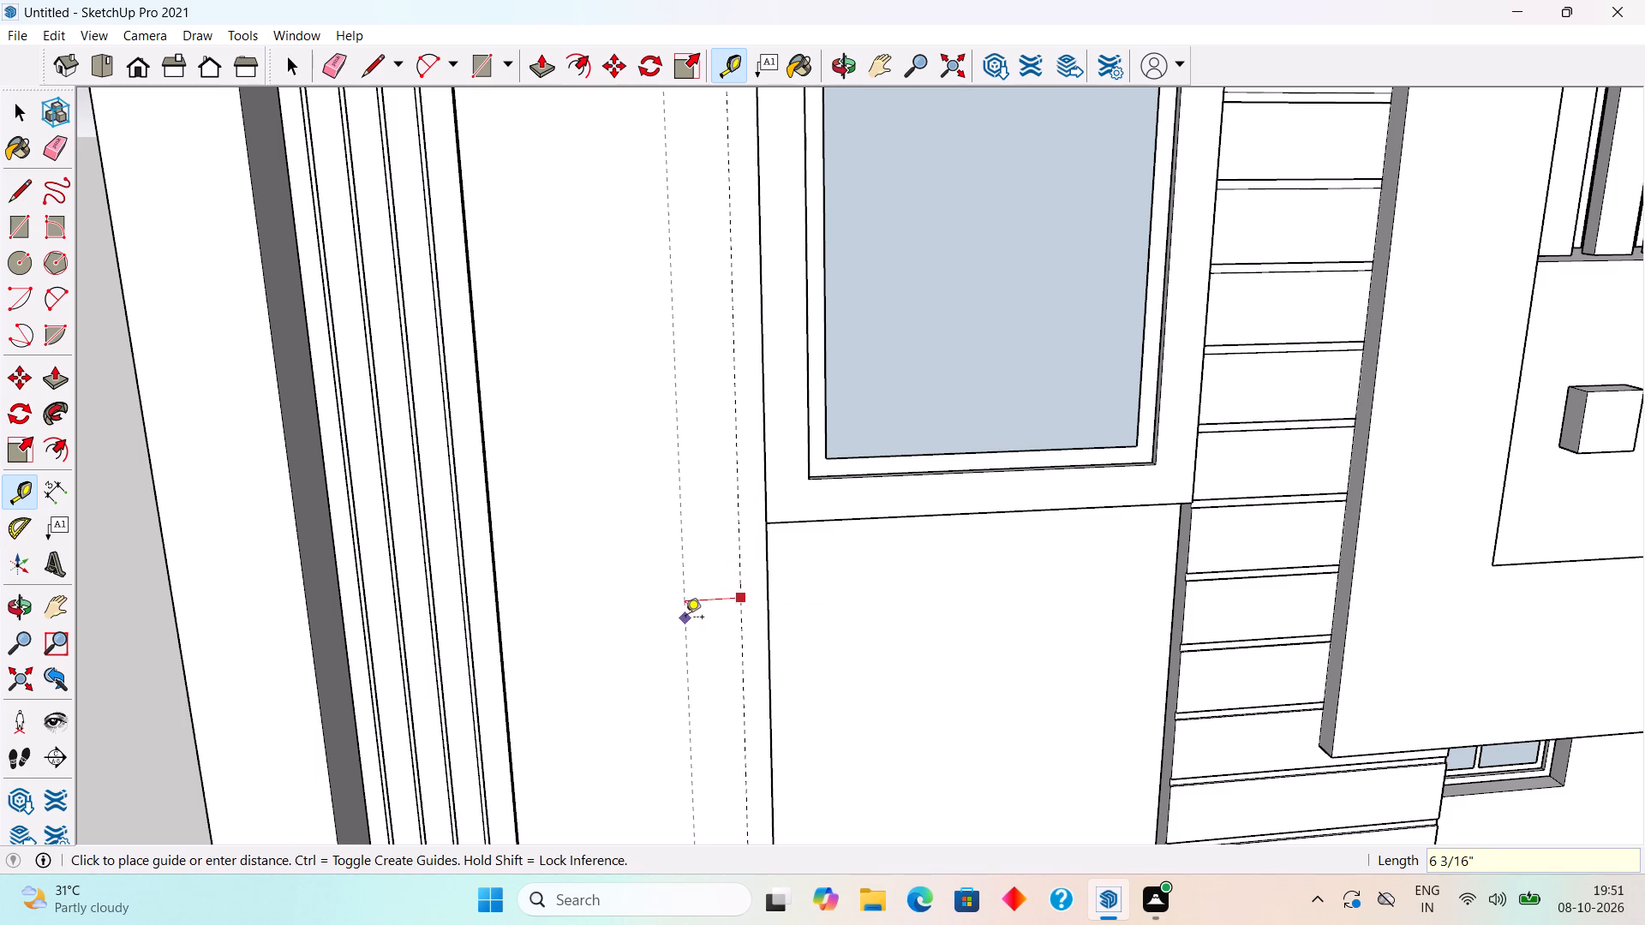
{"action": "type", "text": ".5\""}
{"action": "key", "text": "Return"}
{"action": "key", "text": "space"}
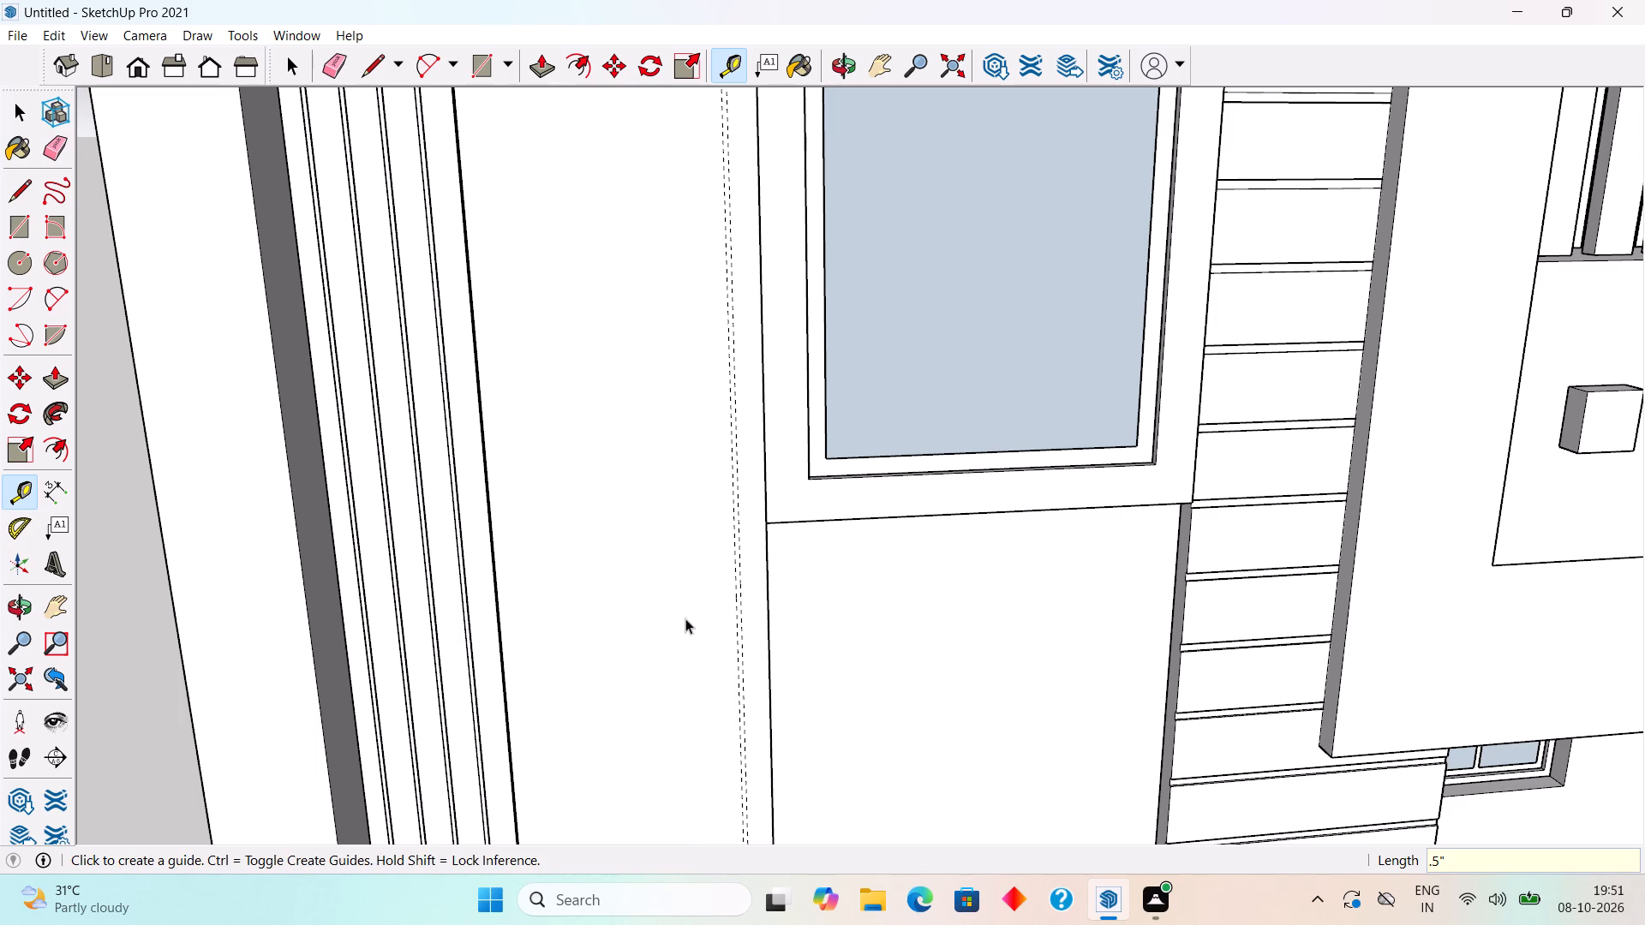
Copy the pair of vertical guides 3.5" across the raised strip, away from the window panel, and repeat the copy six times.
{"action": "key", "text": "m"}
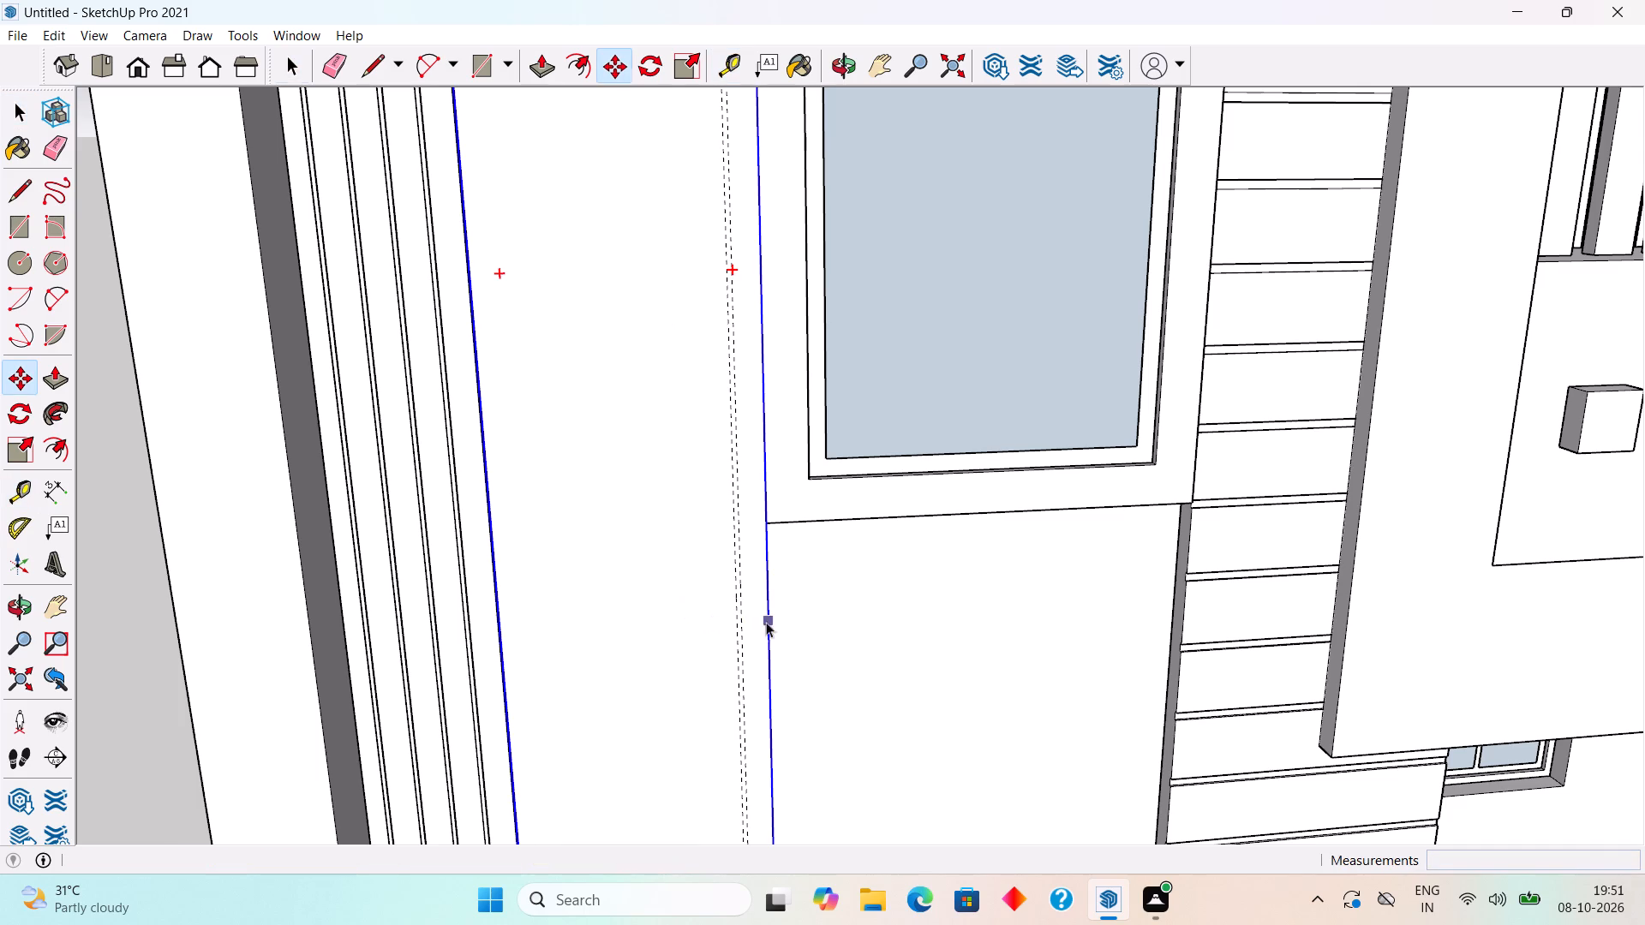
{"action": "key", "text": "space"}
{"action": "scroll", "coordinate": [745, 641], "scroll_direction": "up", "scroll_amount": 5}
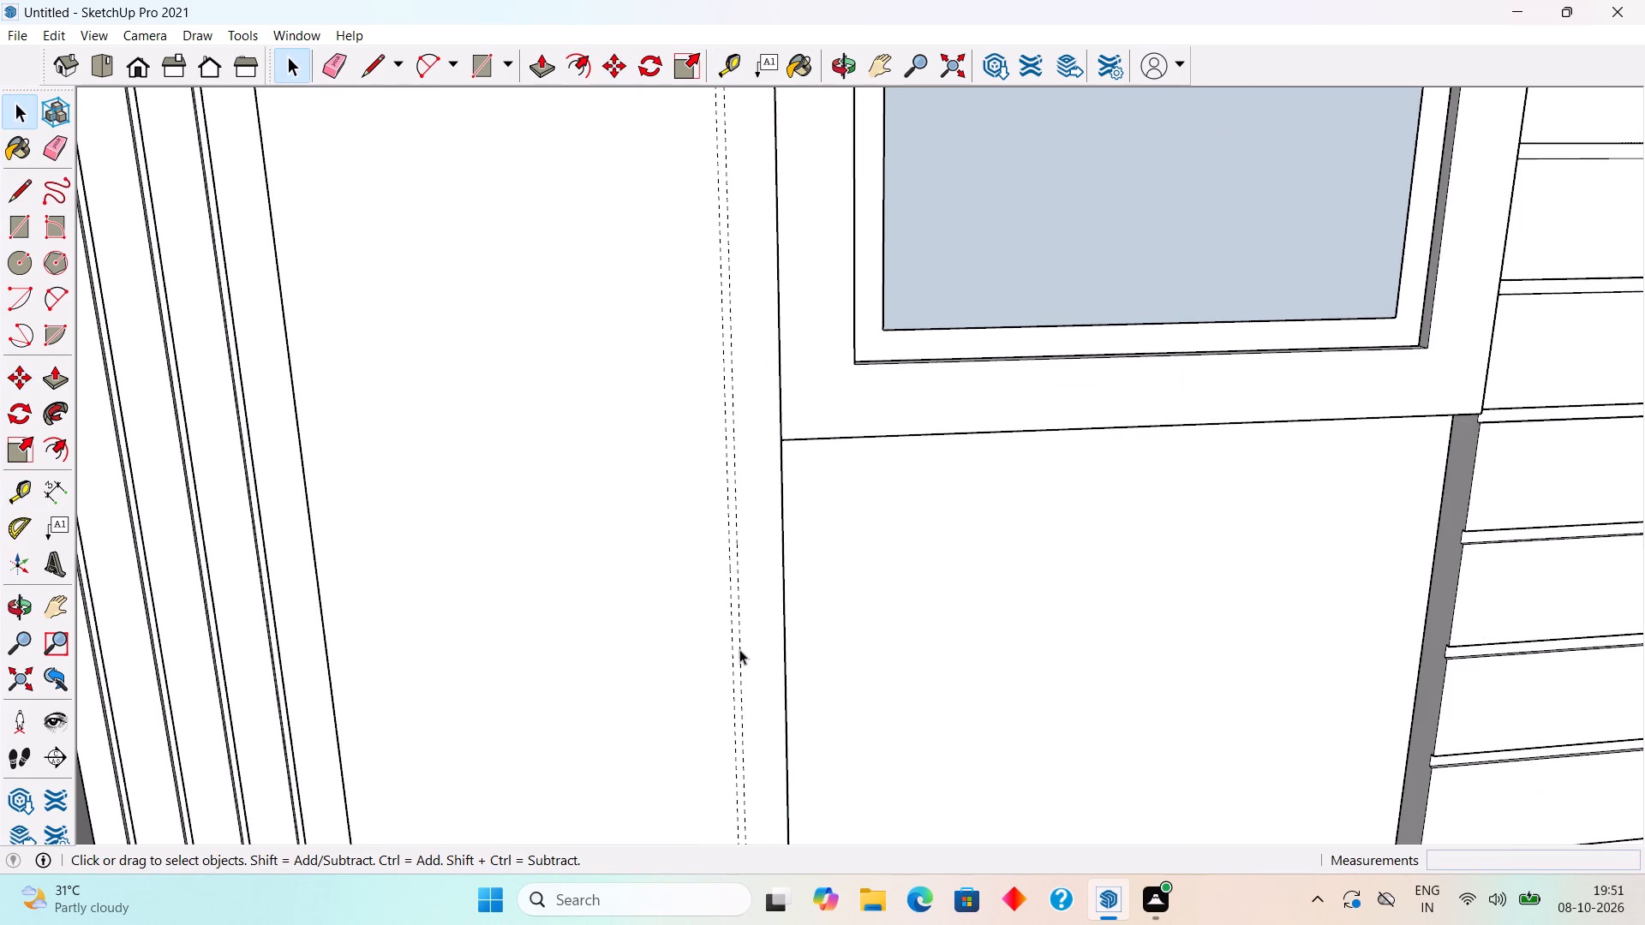
{"action": "left_click", "coordinate": [740, 648]}
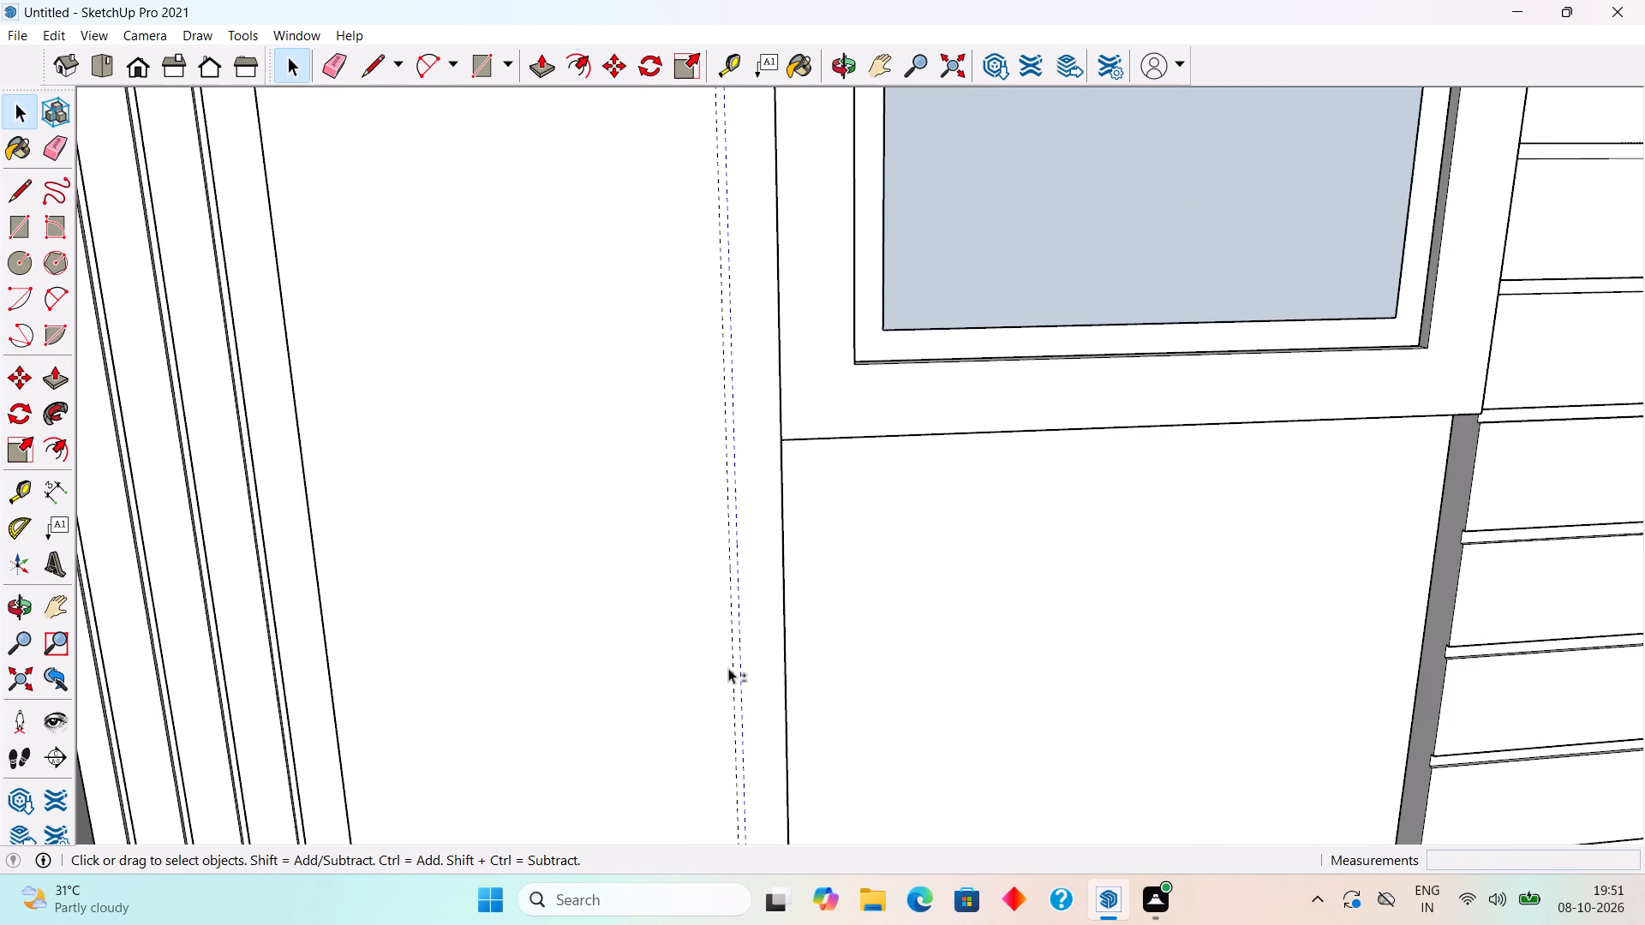
{"action": "left_click", "coordinate": [733, 665], "text": "shift"}
{"action": "key", "text": "m"}
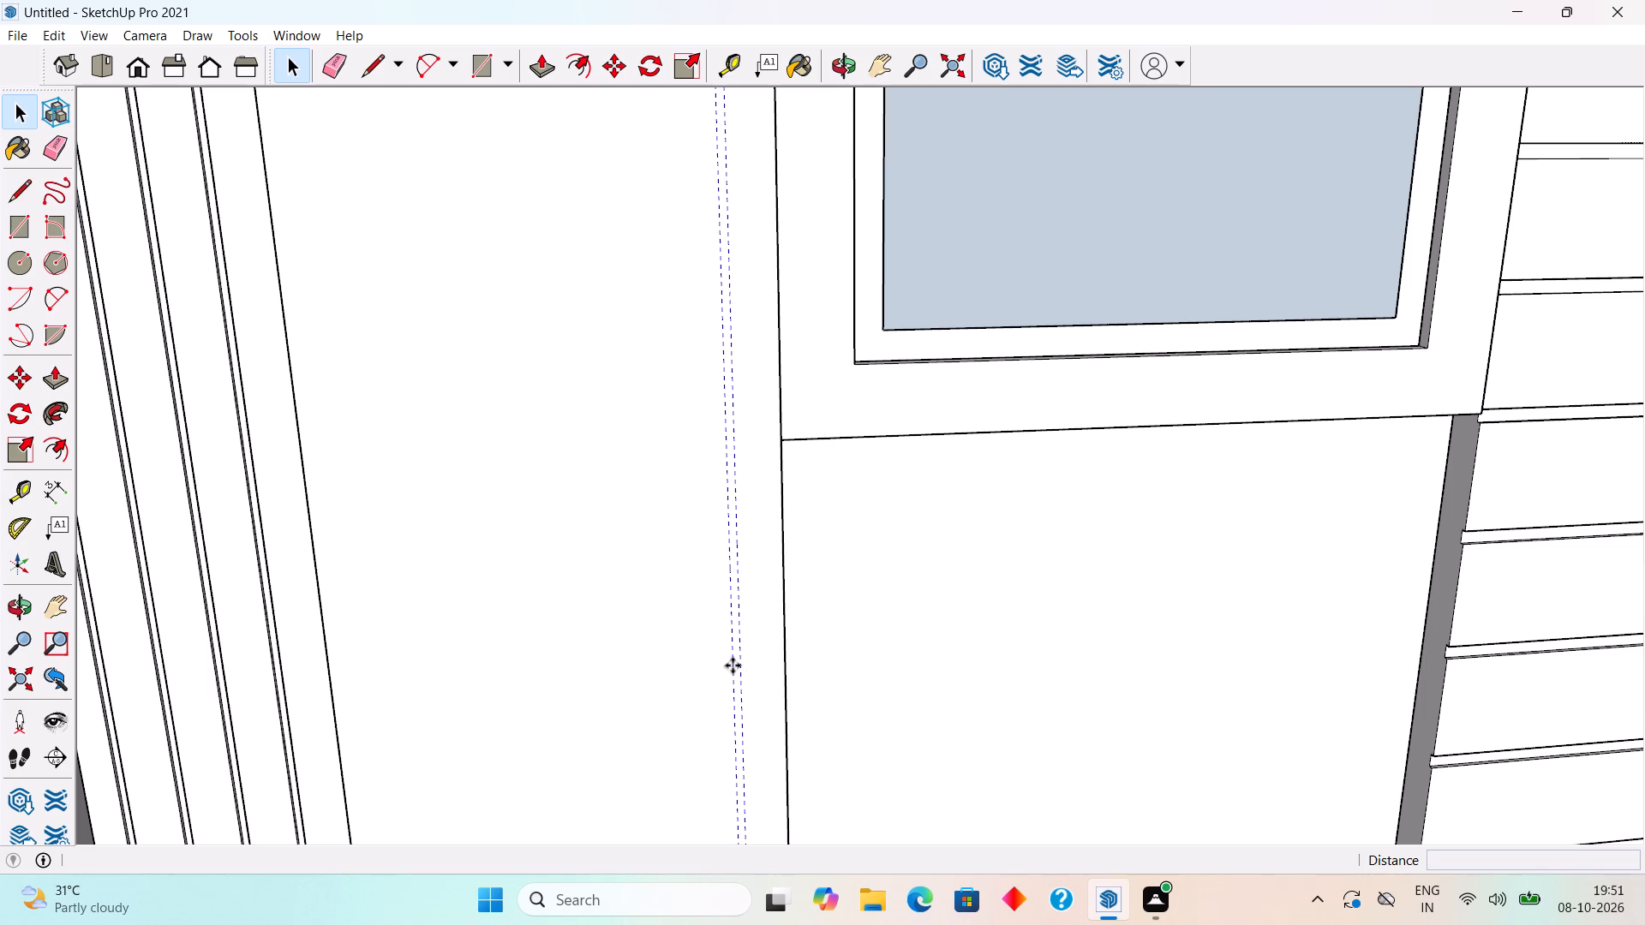
{"action": "left_click", "coordinate": [733, 665]}
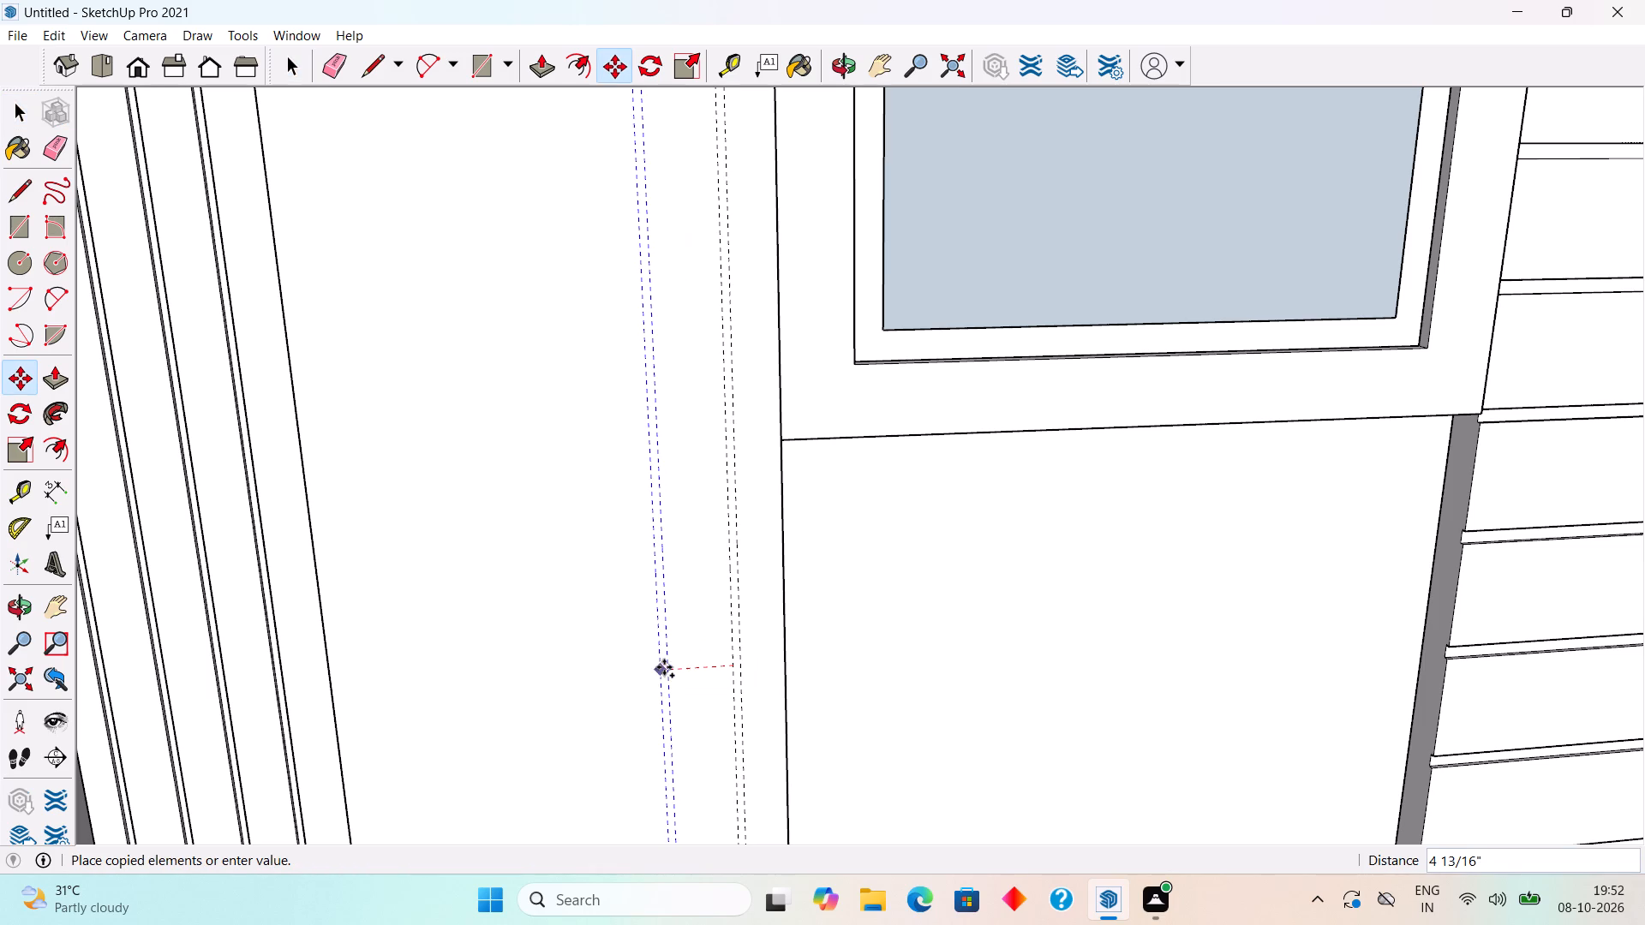
{"action": "type", "text": "3.5\""}
{"action": "key", "text": "Return"}
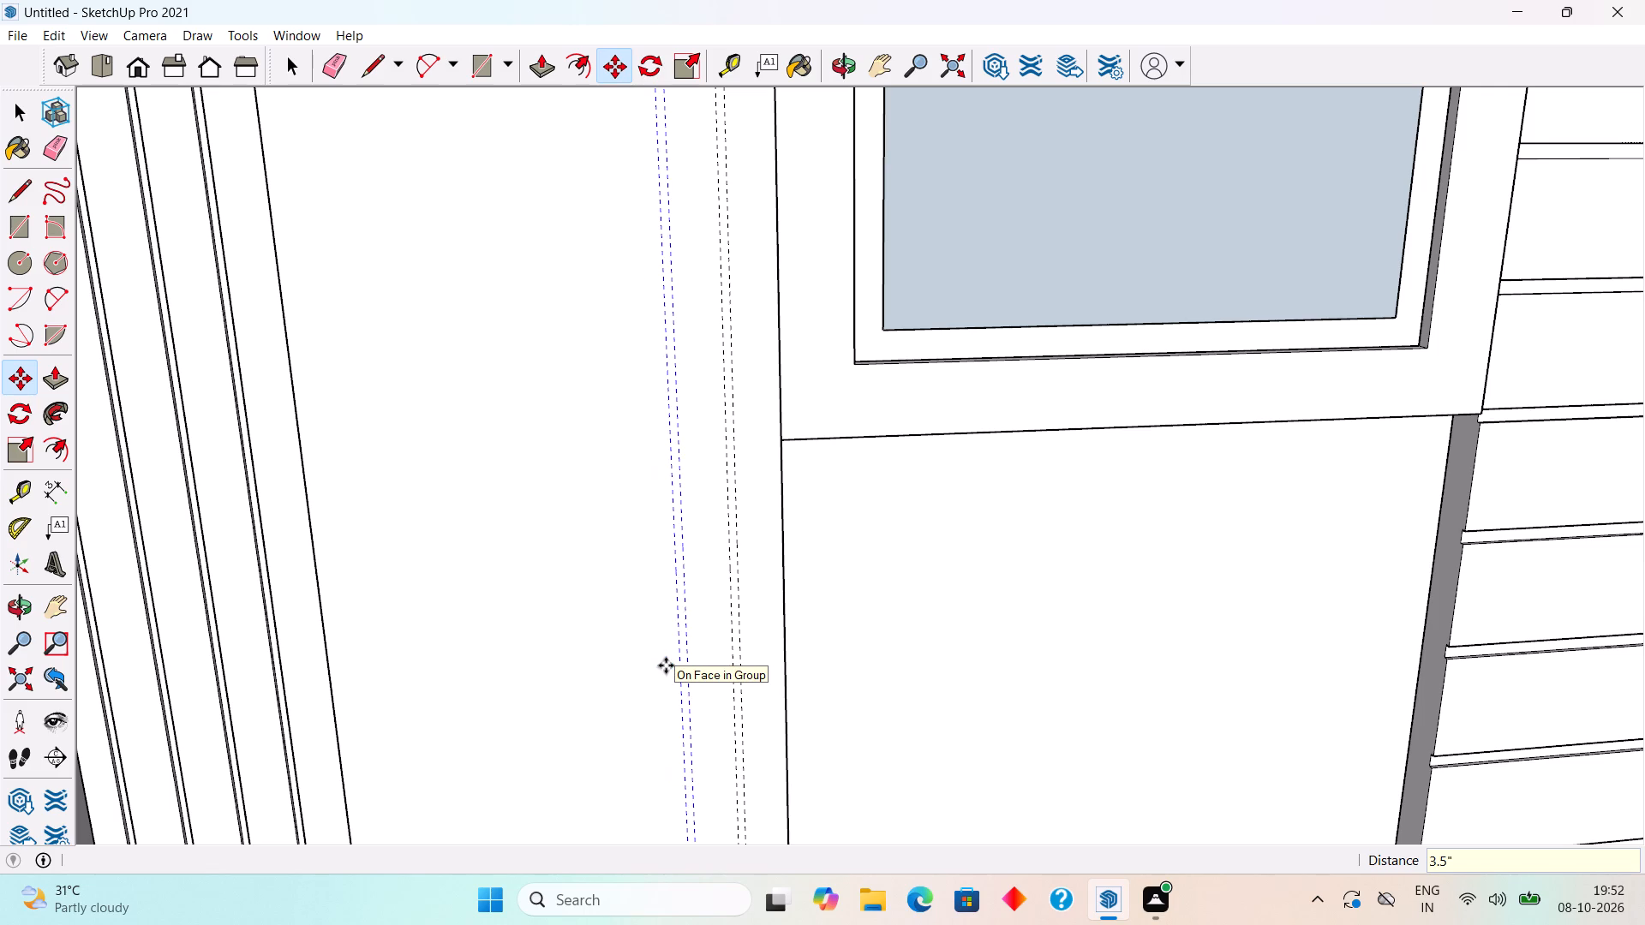
{"action": "key", "text": "x"}
{"action": "key", "text": "6"}
{"action": "key", "text": "Return"}
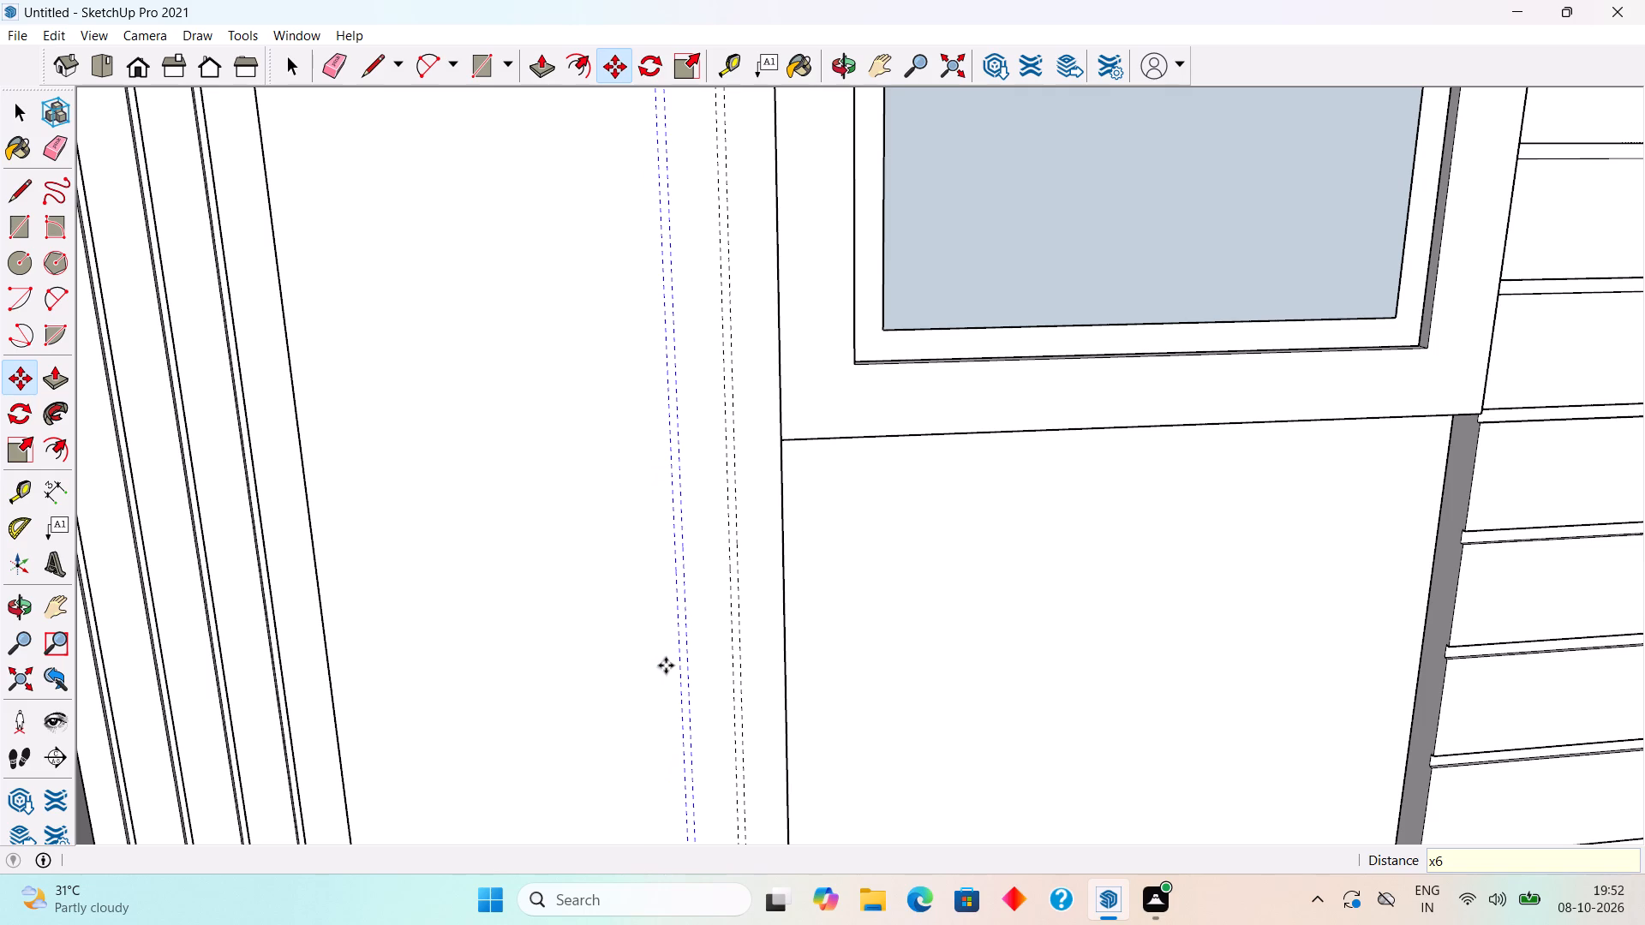
{"action": "key", "text": "space"}
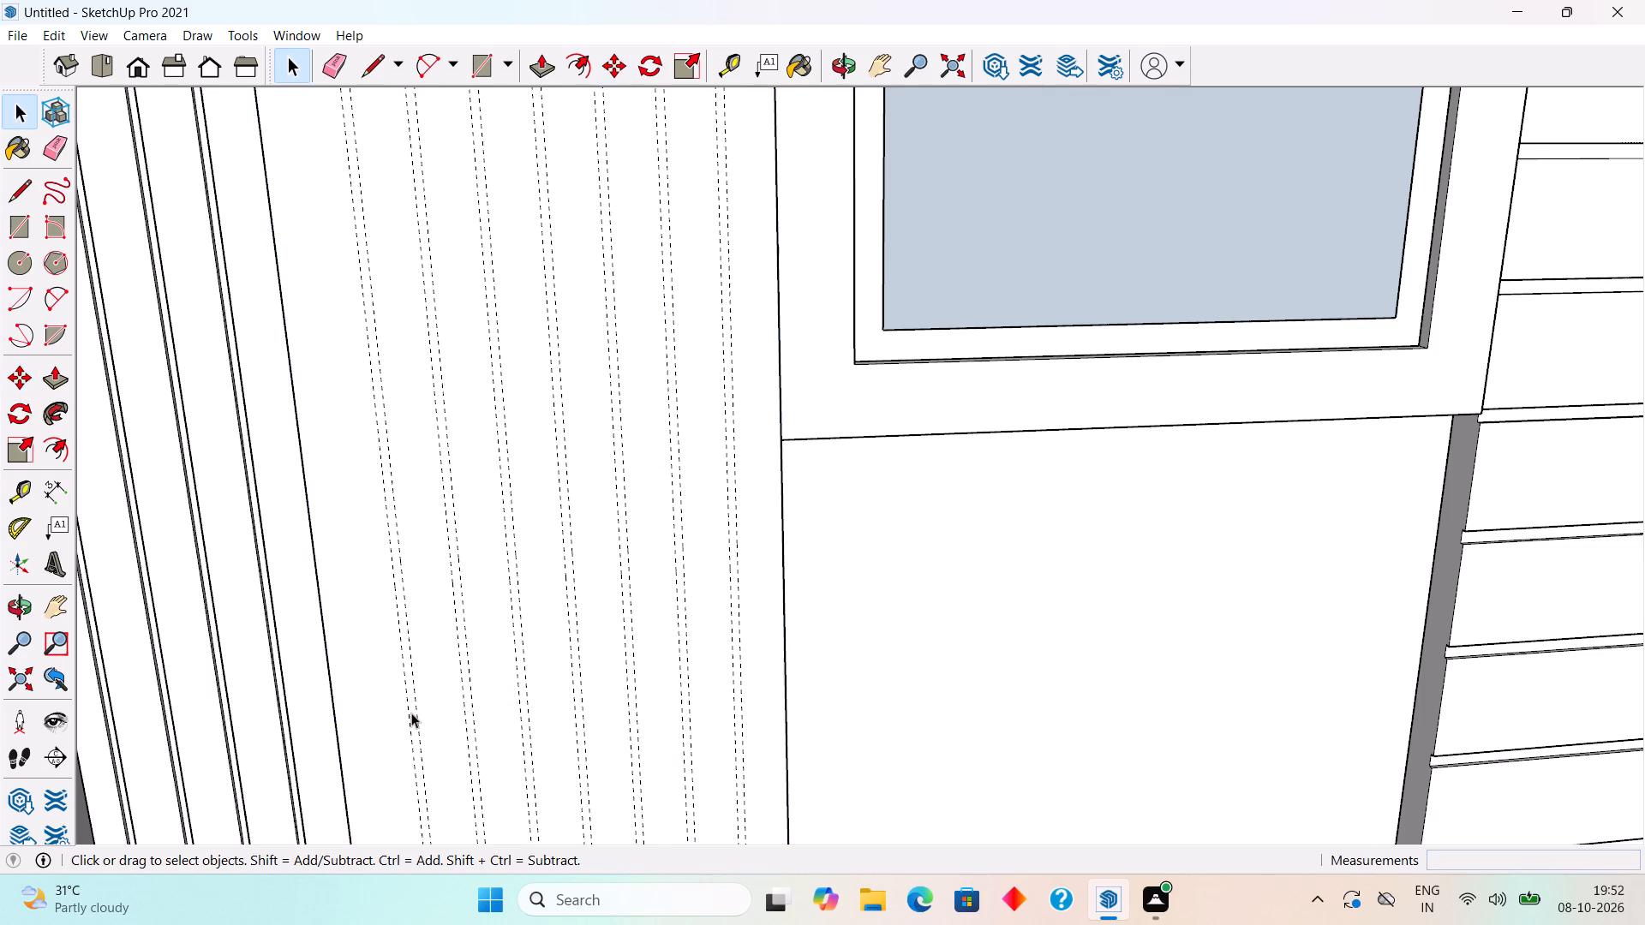
Place a vertical guide 3" beyond the last copied guide toward the slatted wall, and another 0.5" past it.
{"action": "scroll", "coordinate": [411, 713], "scroll_direction": "up", "scroll_amount": 4}
{"action": "key", "text": "t"}
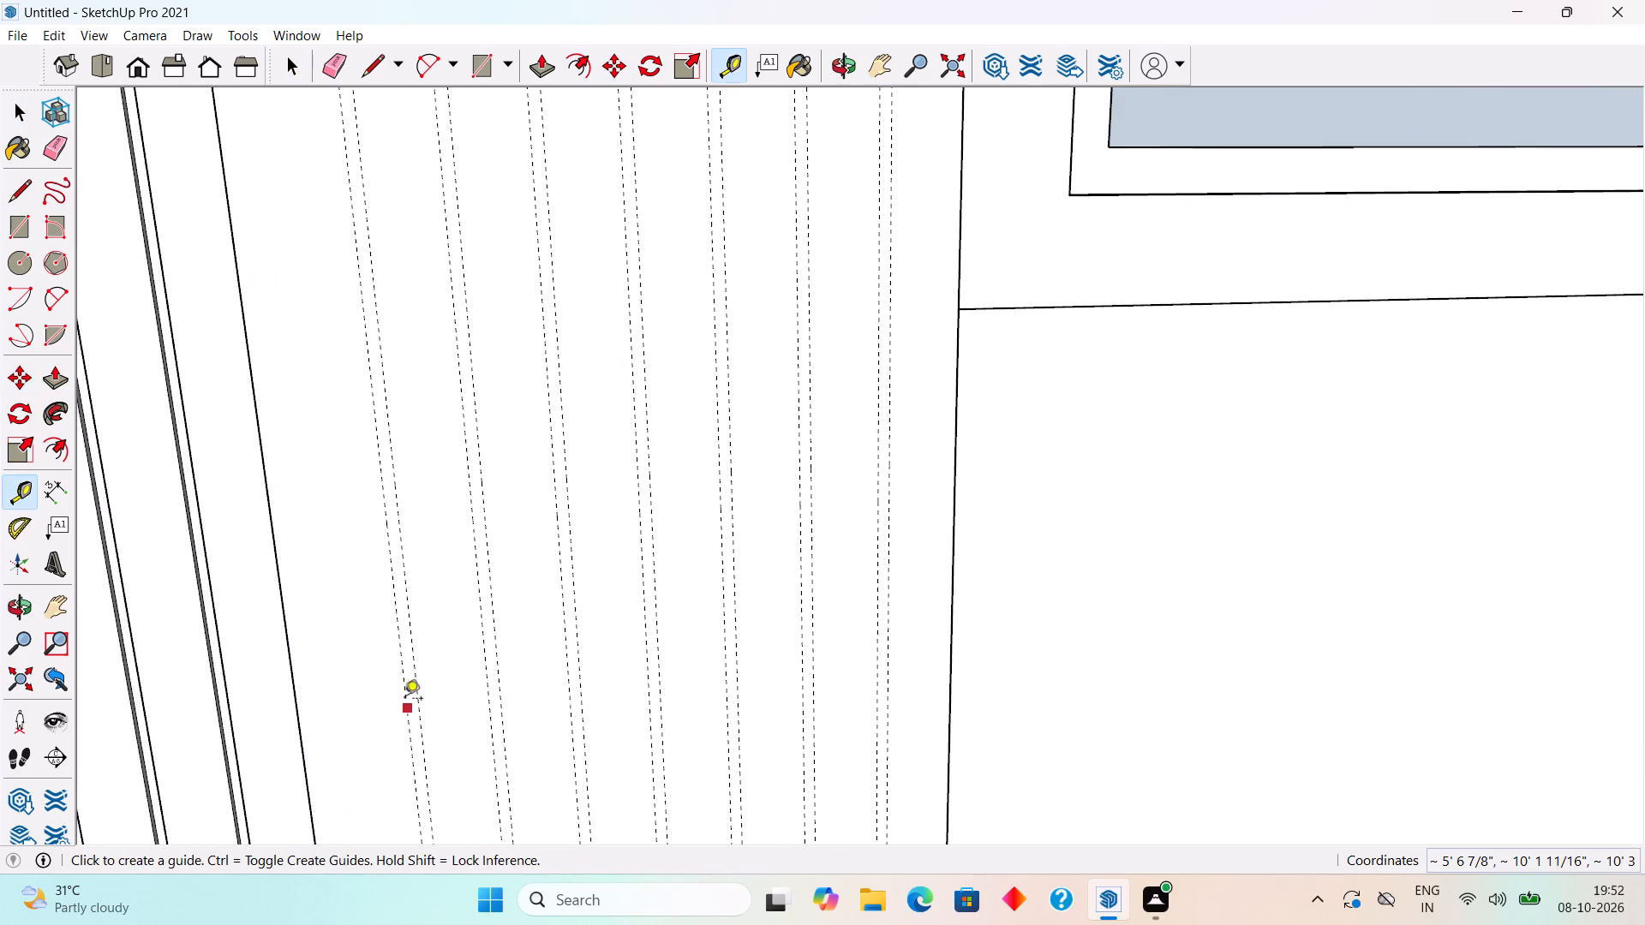
{"action": "left_click", "coordinate": [401, 694]}
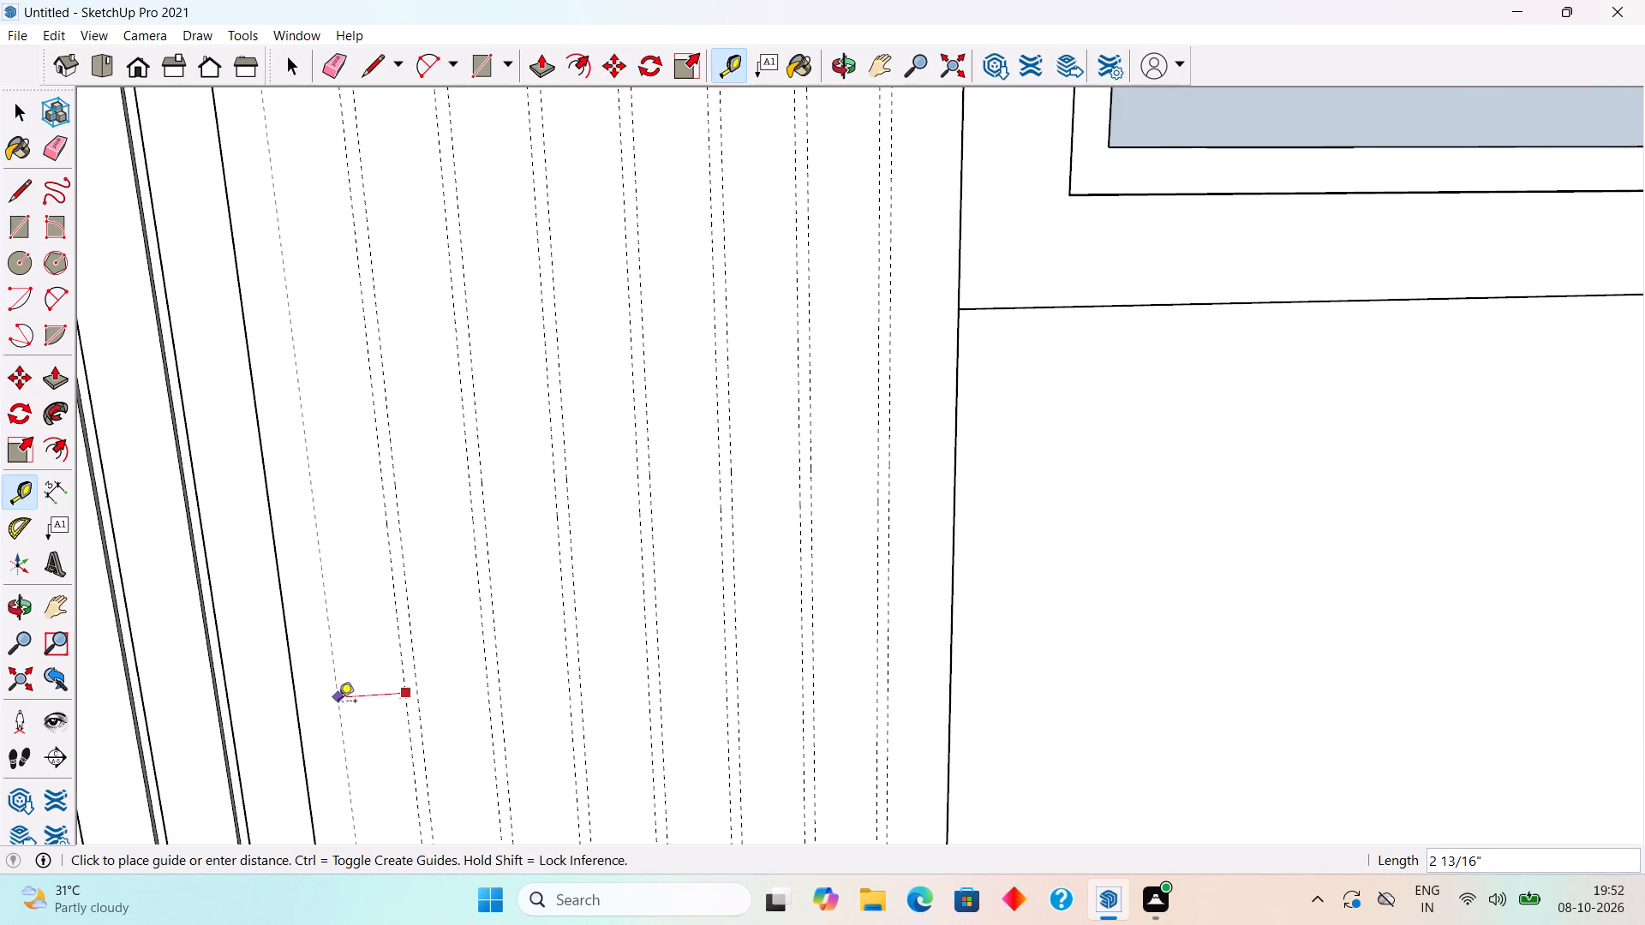
{"action": "type", "text": "3\""}
{"action": "key", "text": "Return"}
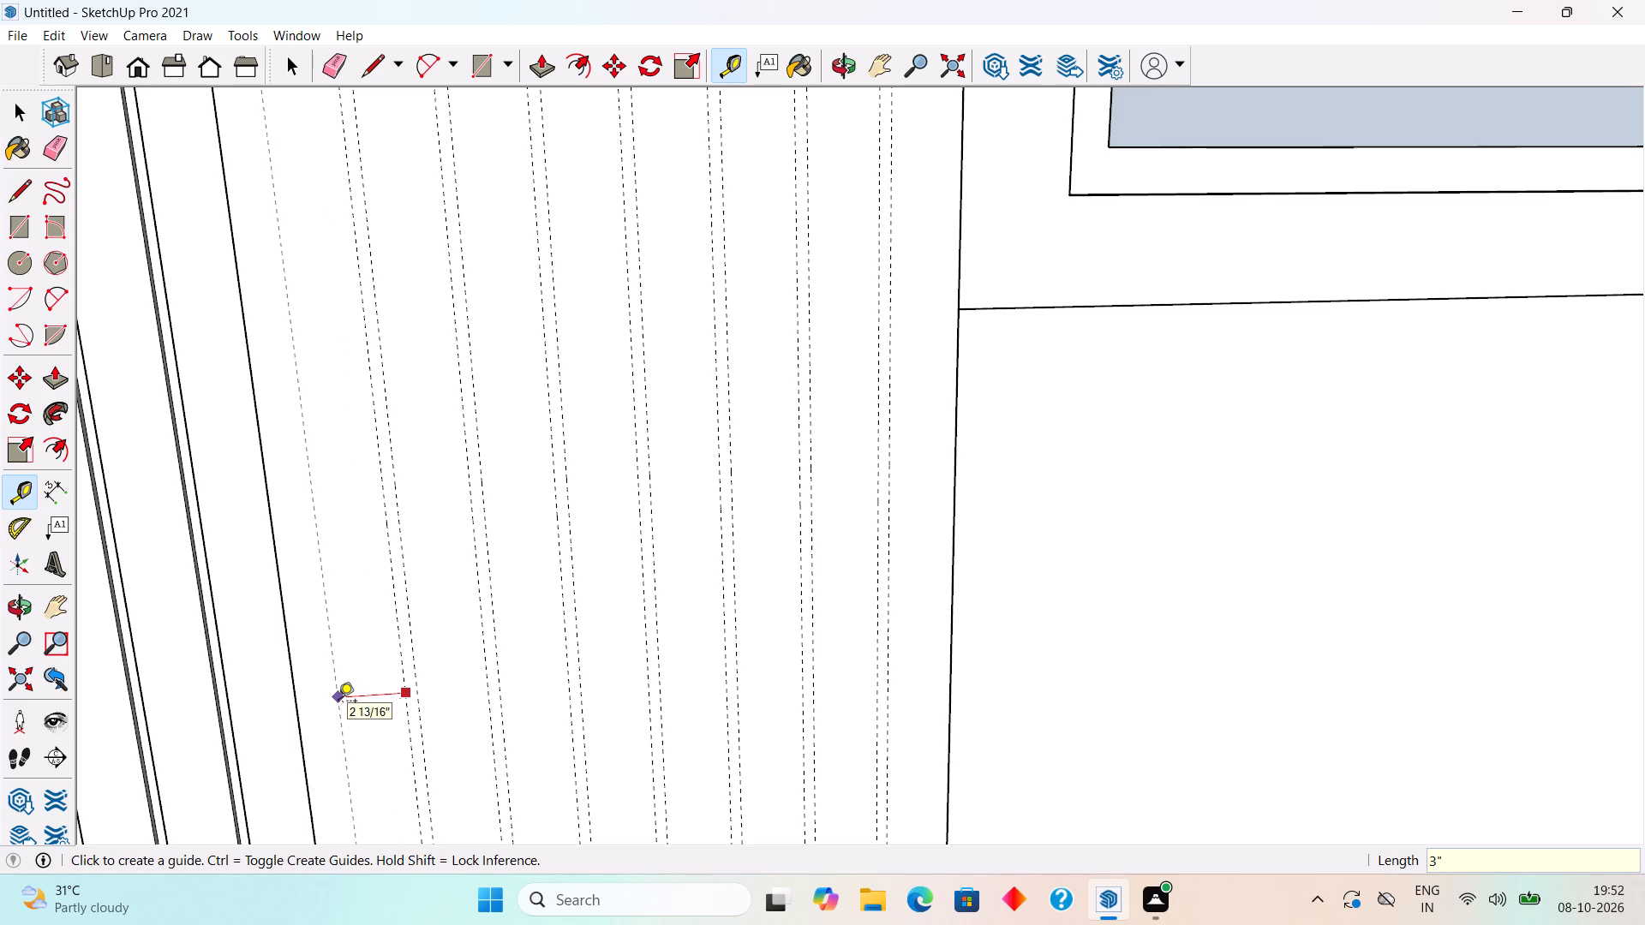
{"action": "left_click", "coordinate": [332, 727]}
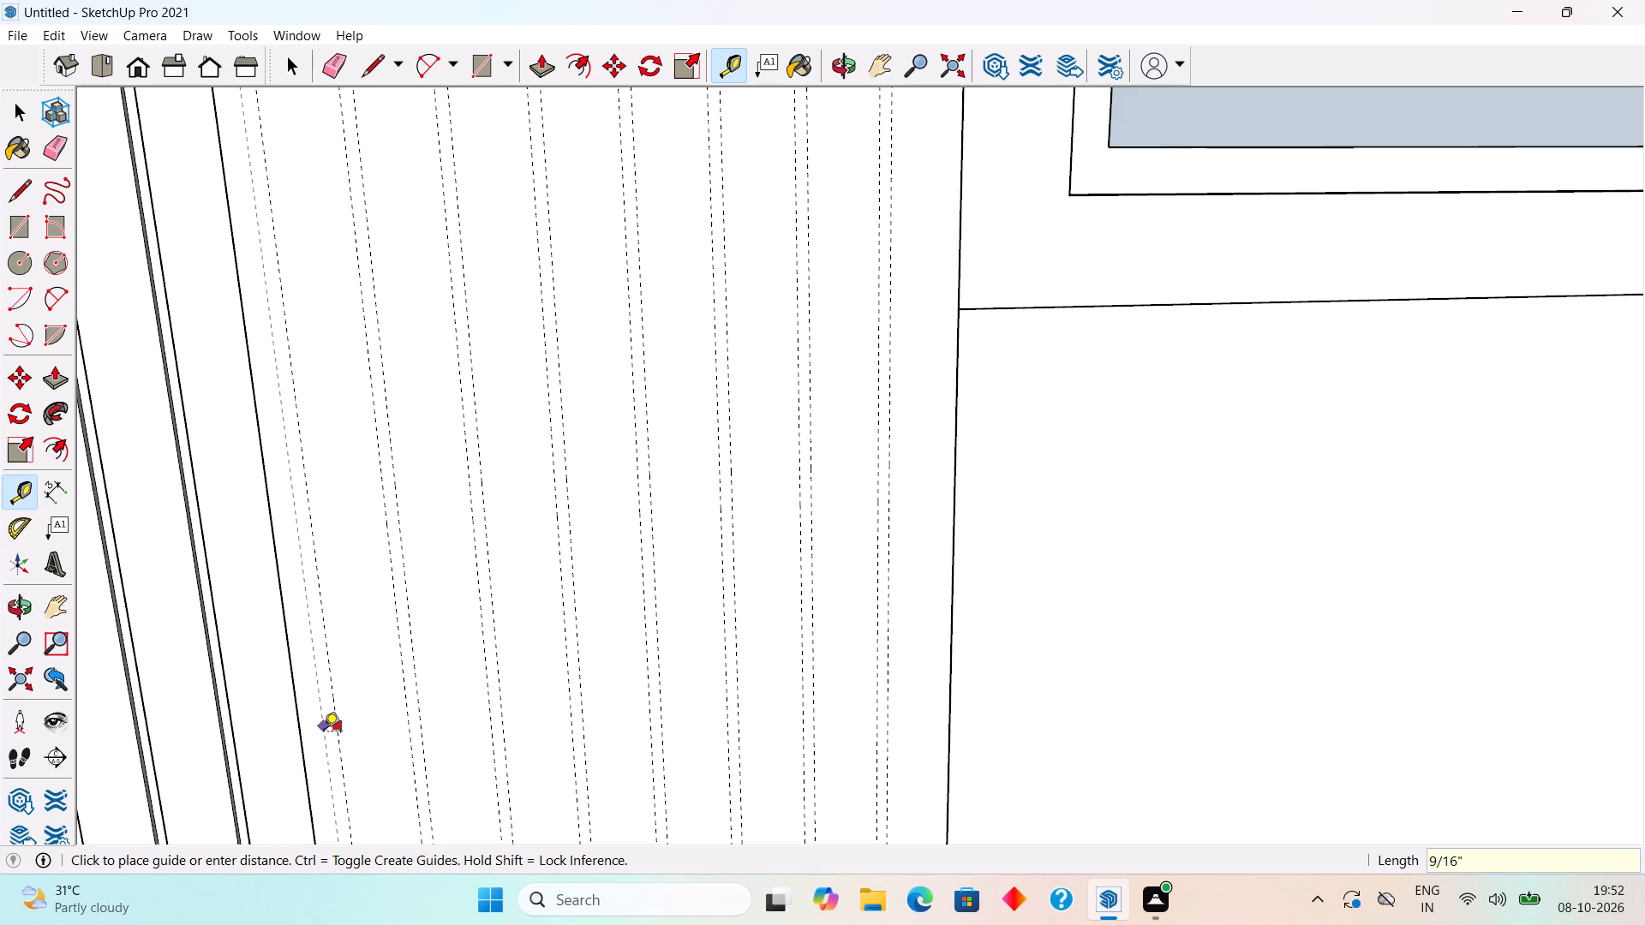
{"action": "type", "text": ".5\""}
{"action": "key", "text": "Return"}
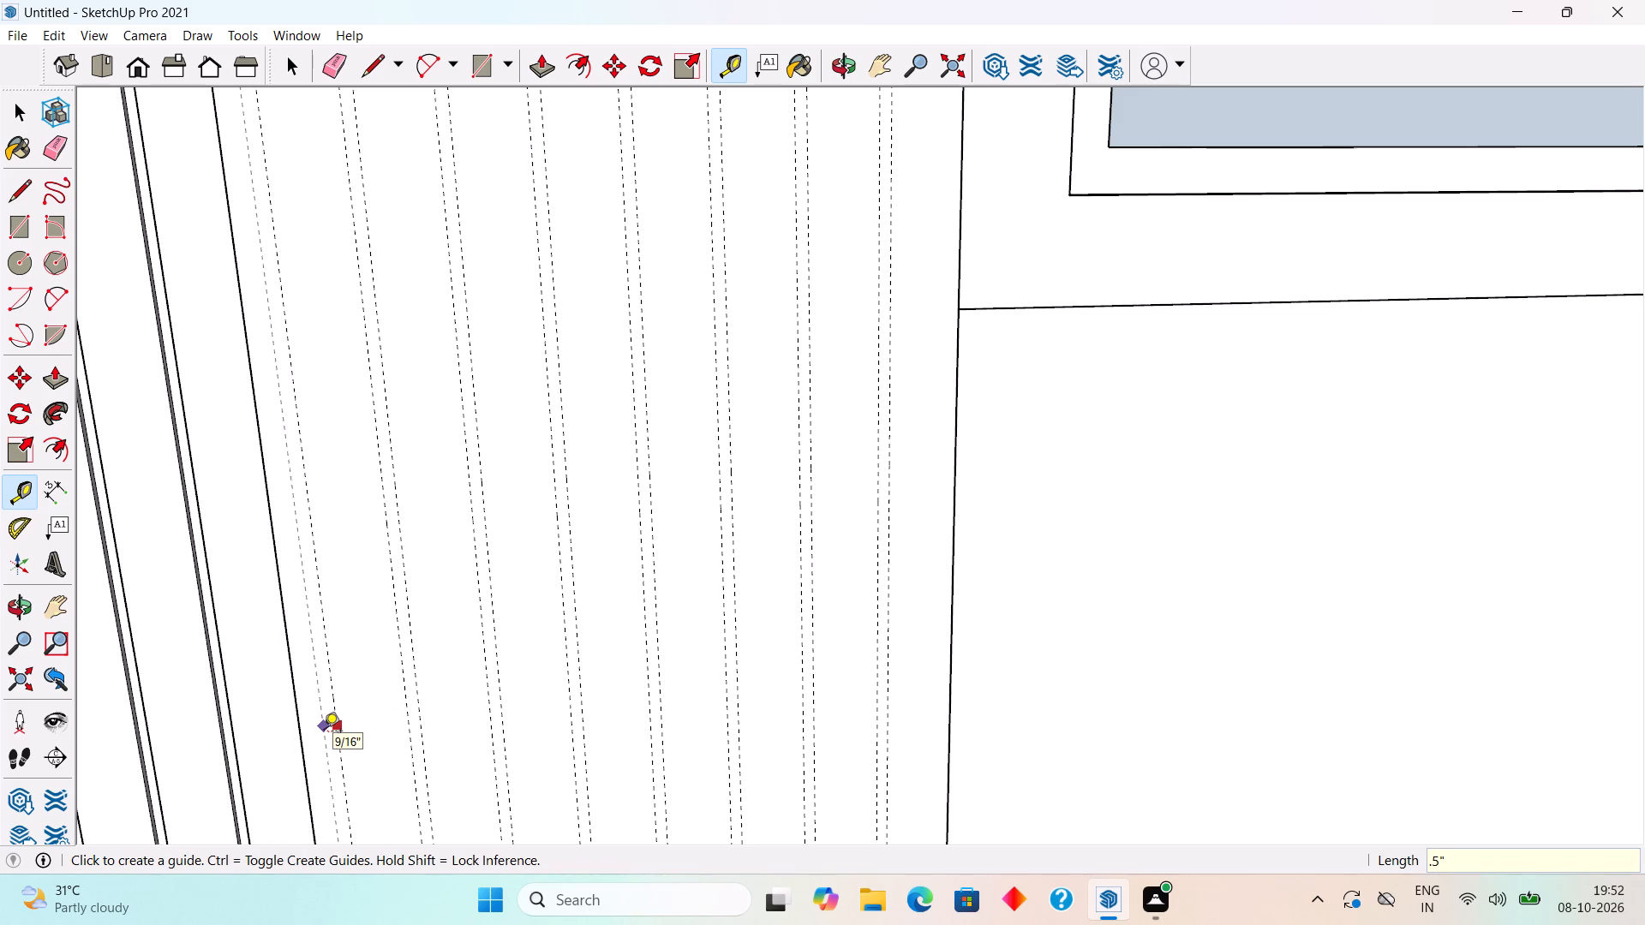
{"action": "key", "text": "space"}
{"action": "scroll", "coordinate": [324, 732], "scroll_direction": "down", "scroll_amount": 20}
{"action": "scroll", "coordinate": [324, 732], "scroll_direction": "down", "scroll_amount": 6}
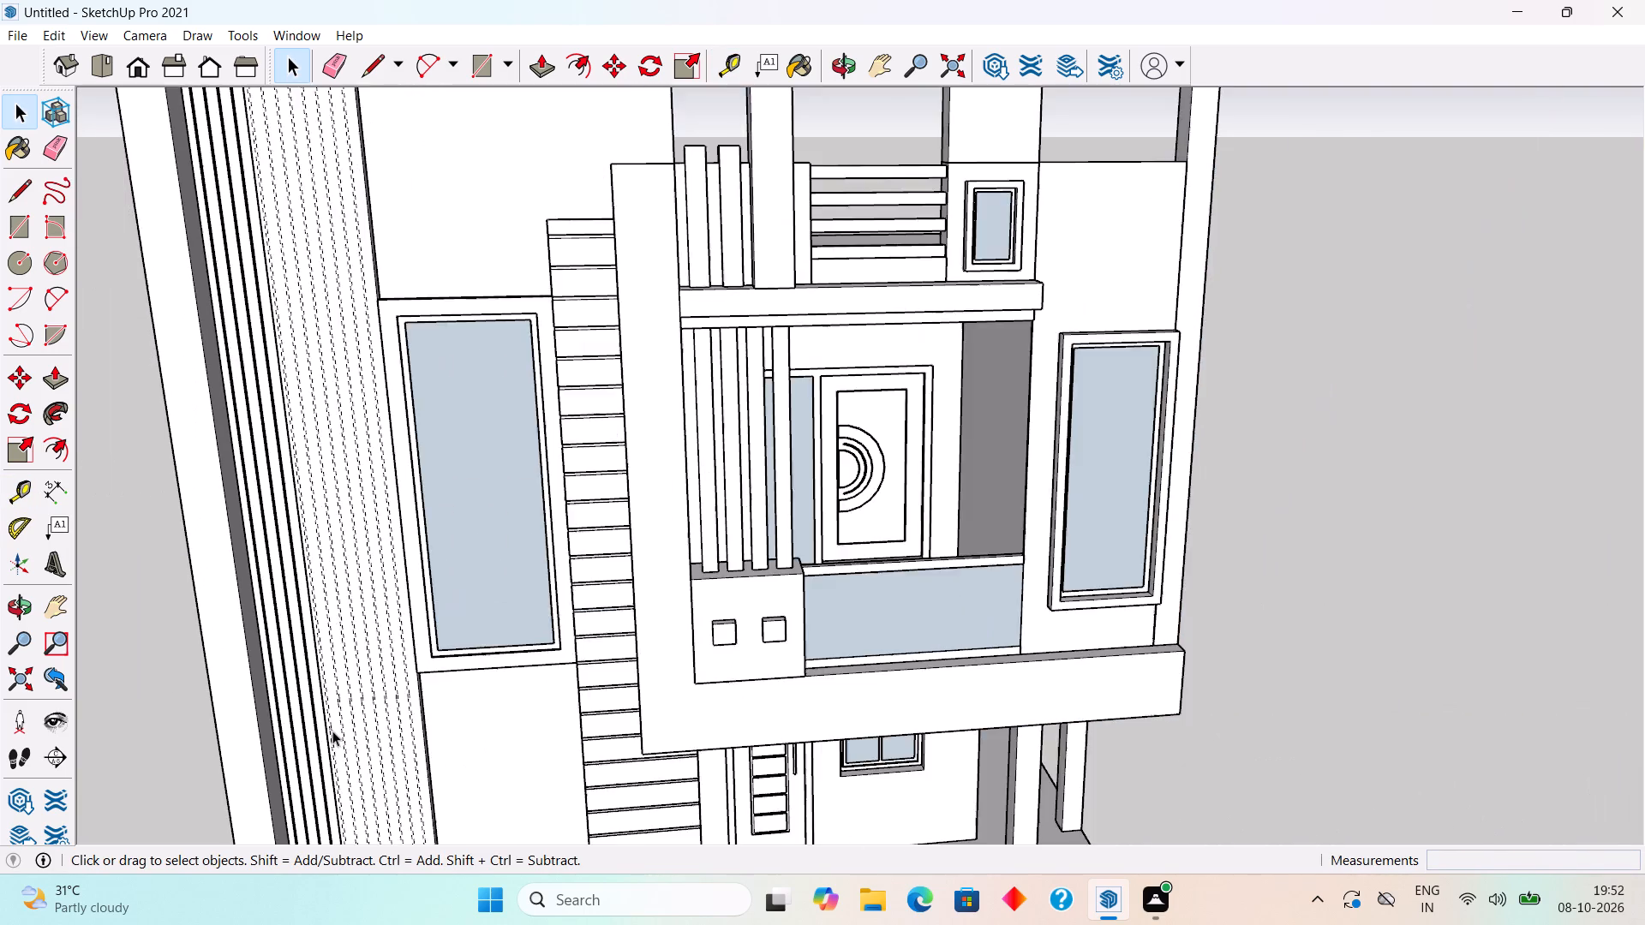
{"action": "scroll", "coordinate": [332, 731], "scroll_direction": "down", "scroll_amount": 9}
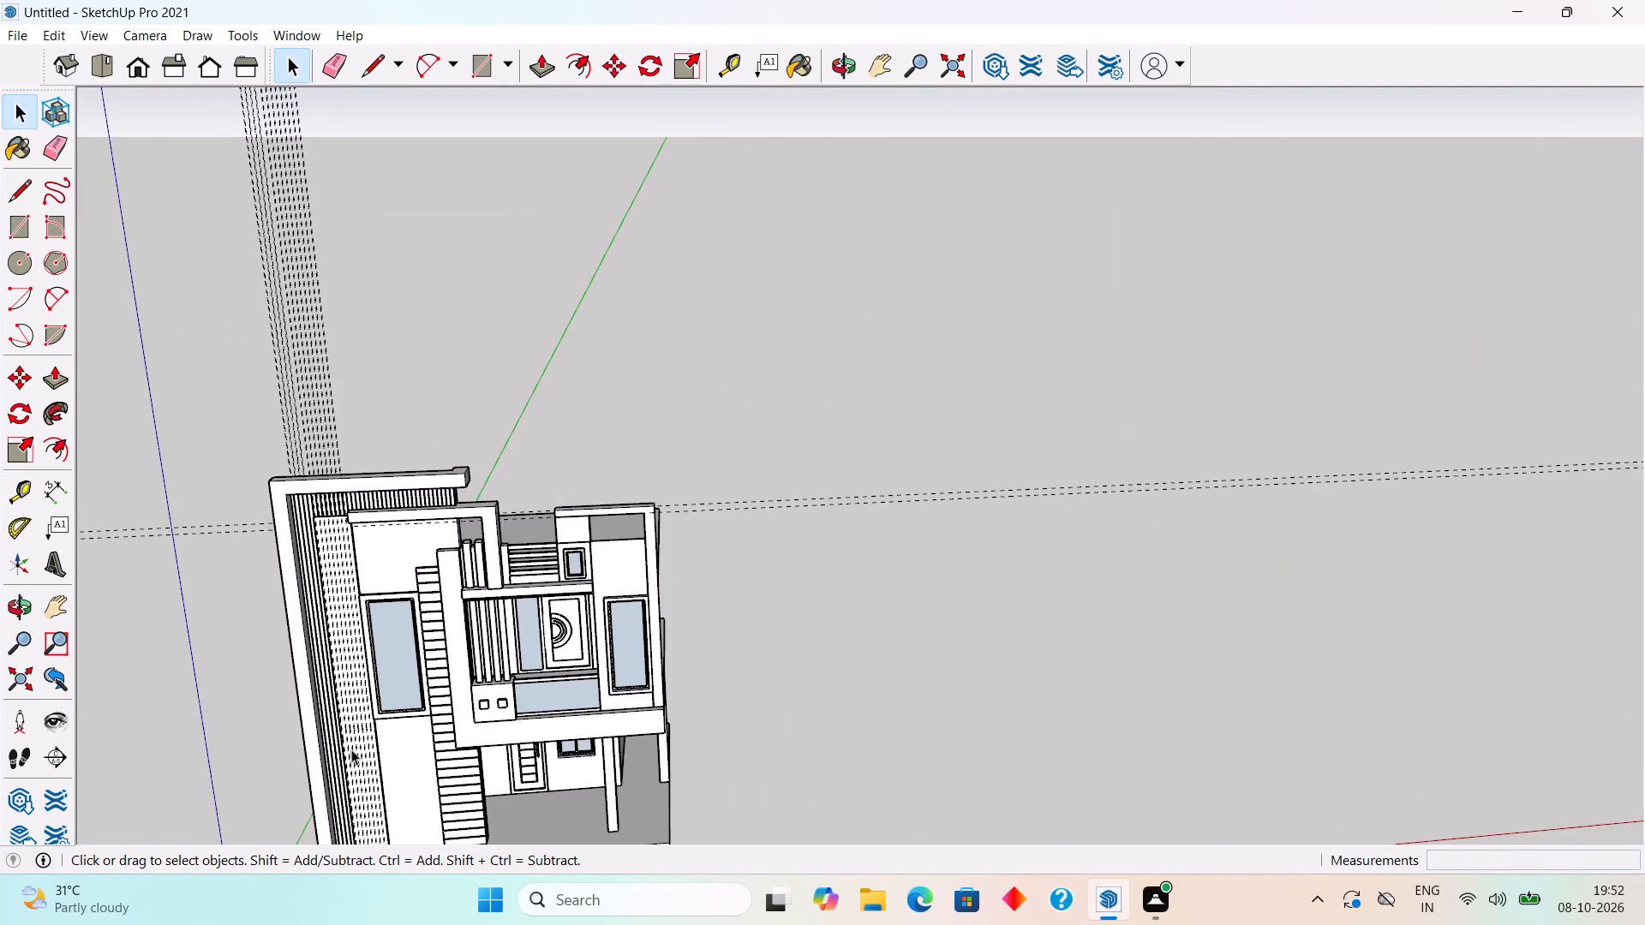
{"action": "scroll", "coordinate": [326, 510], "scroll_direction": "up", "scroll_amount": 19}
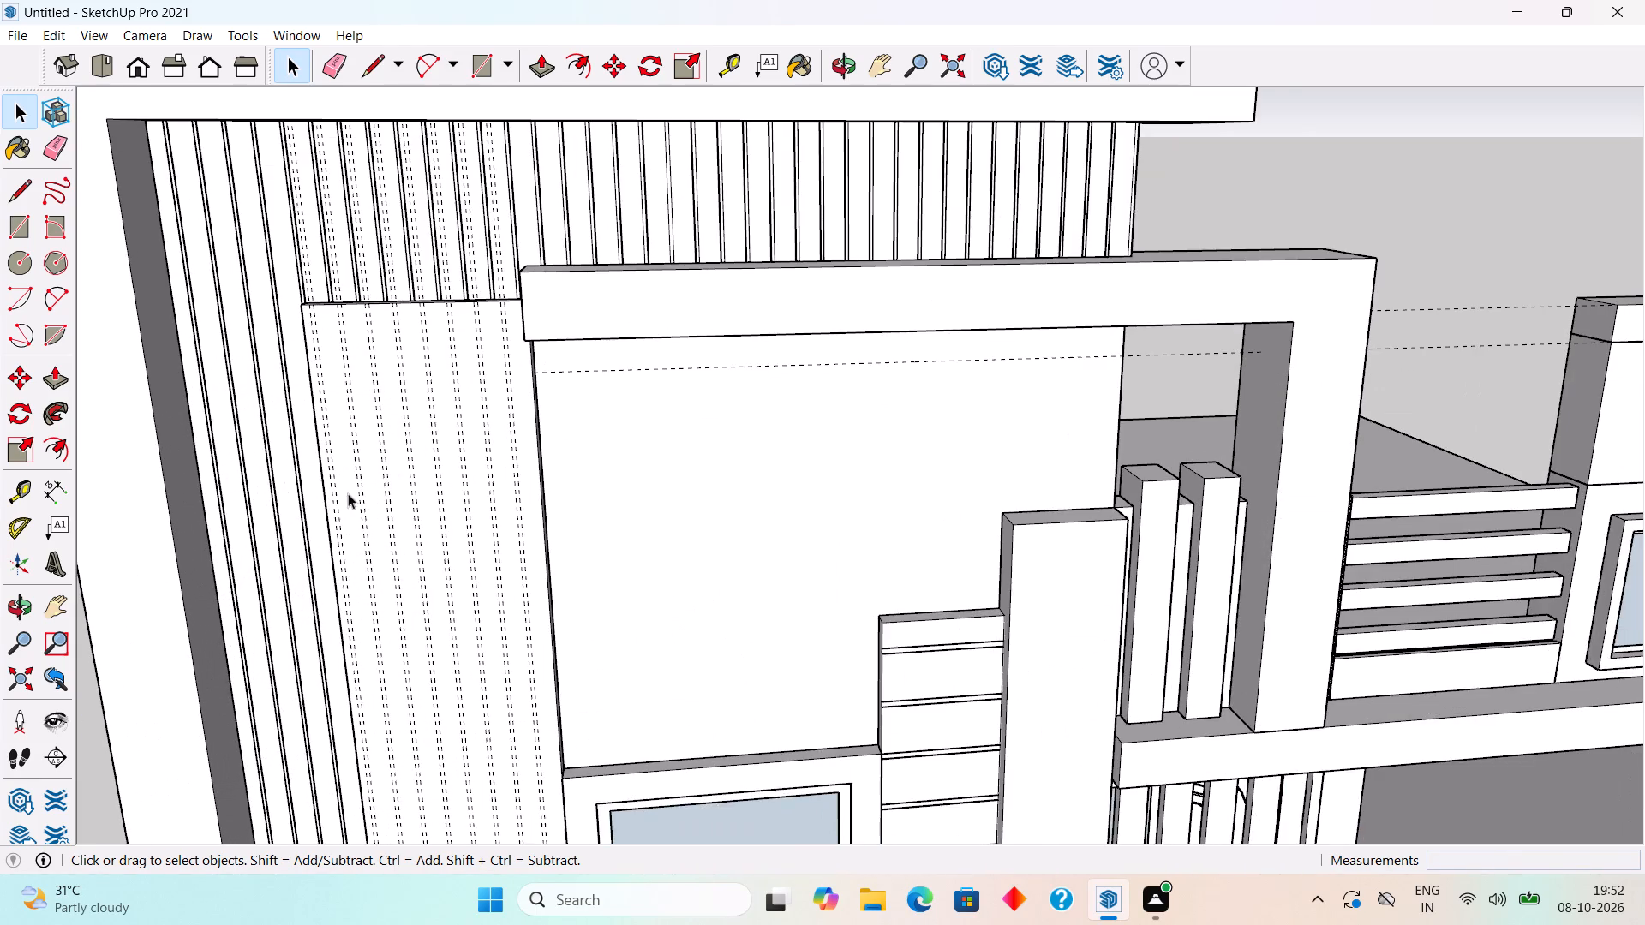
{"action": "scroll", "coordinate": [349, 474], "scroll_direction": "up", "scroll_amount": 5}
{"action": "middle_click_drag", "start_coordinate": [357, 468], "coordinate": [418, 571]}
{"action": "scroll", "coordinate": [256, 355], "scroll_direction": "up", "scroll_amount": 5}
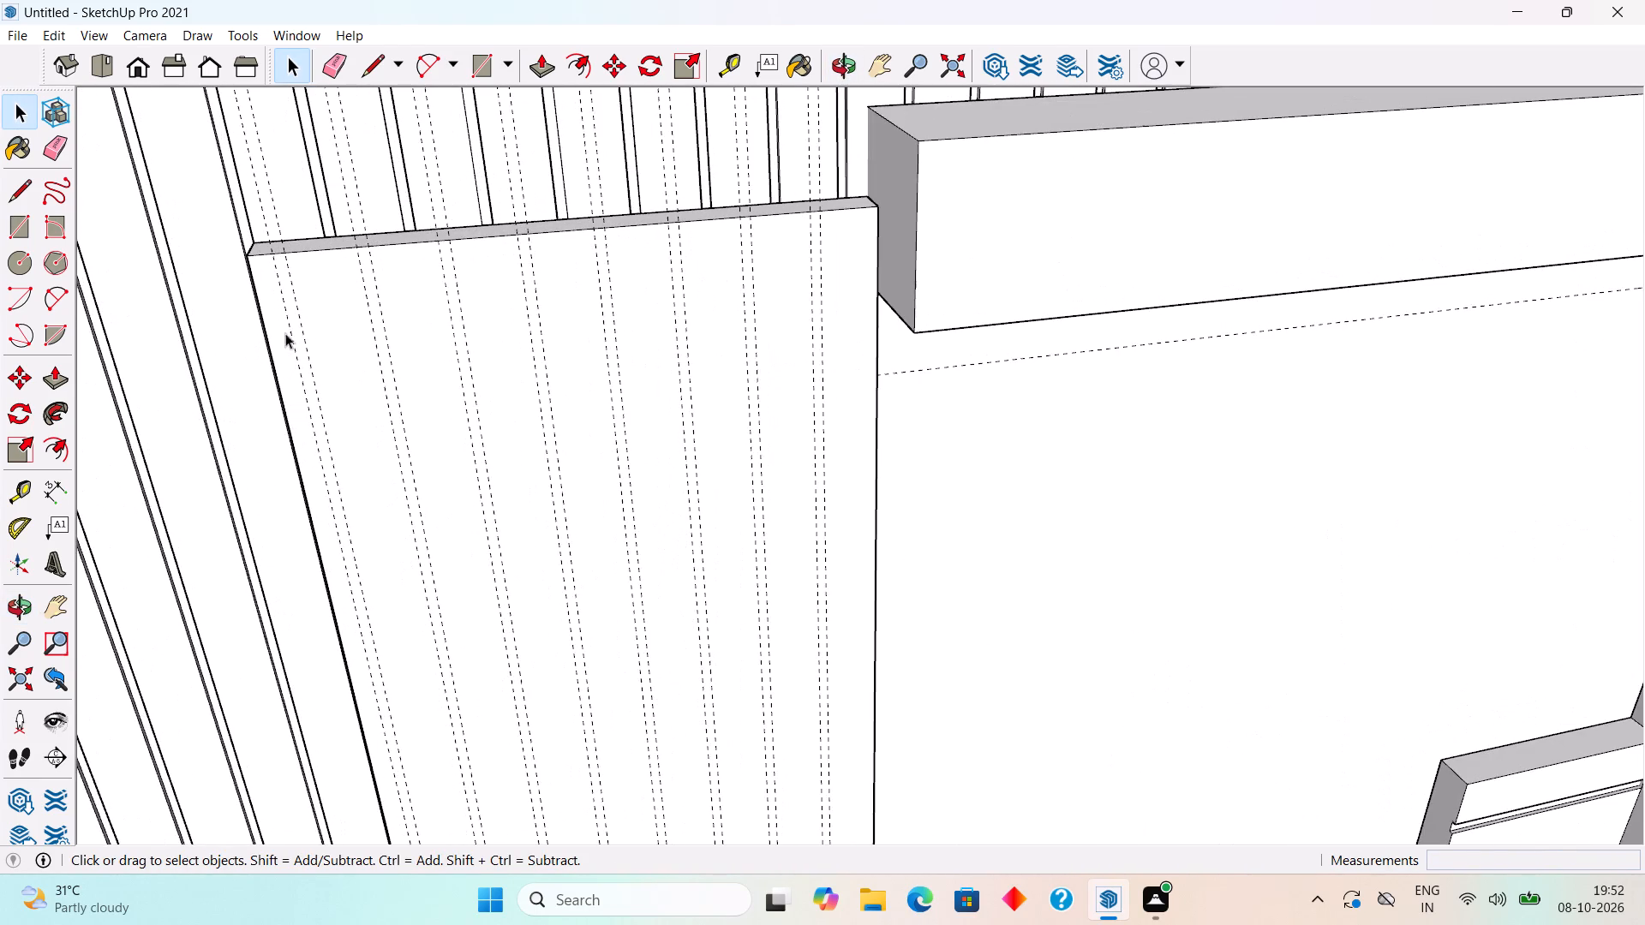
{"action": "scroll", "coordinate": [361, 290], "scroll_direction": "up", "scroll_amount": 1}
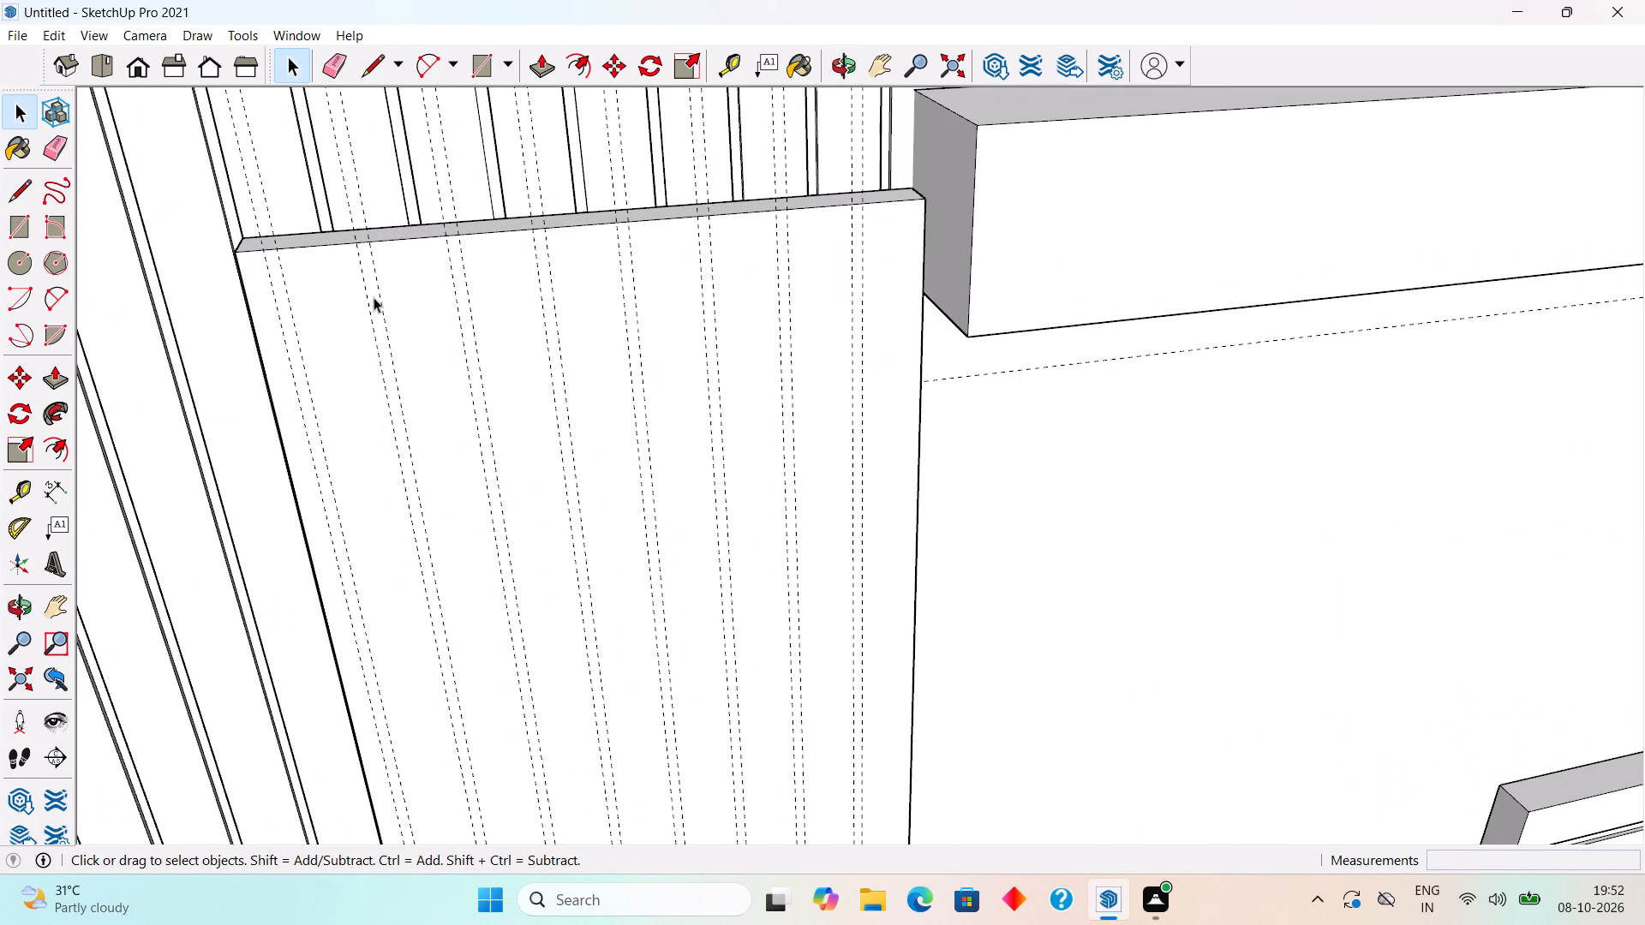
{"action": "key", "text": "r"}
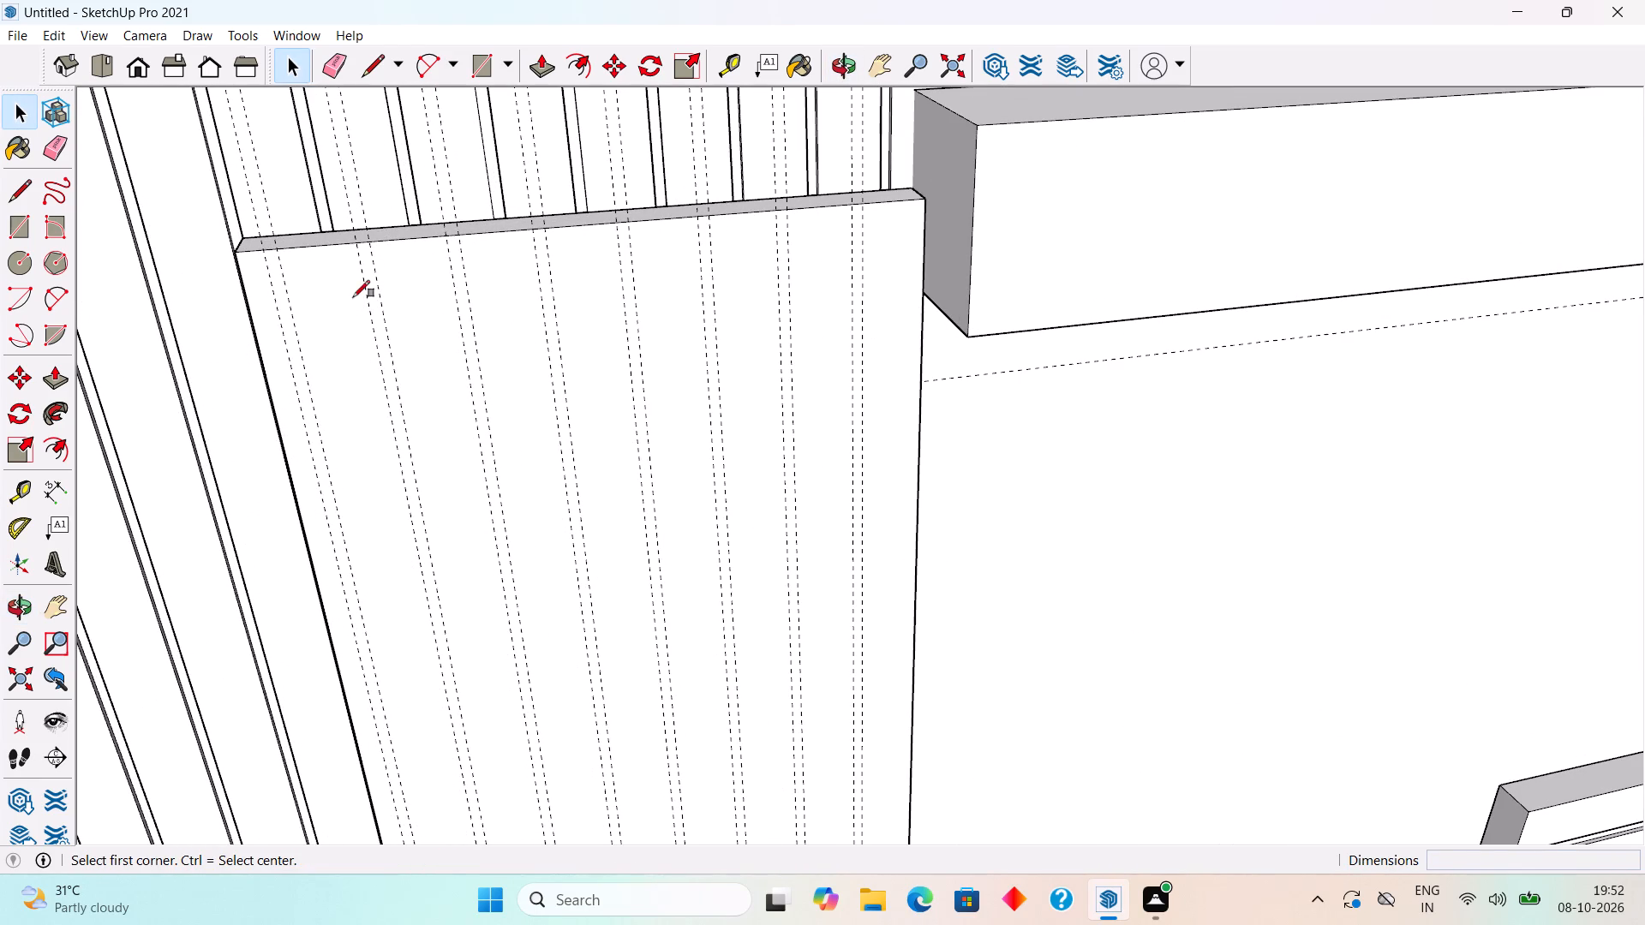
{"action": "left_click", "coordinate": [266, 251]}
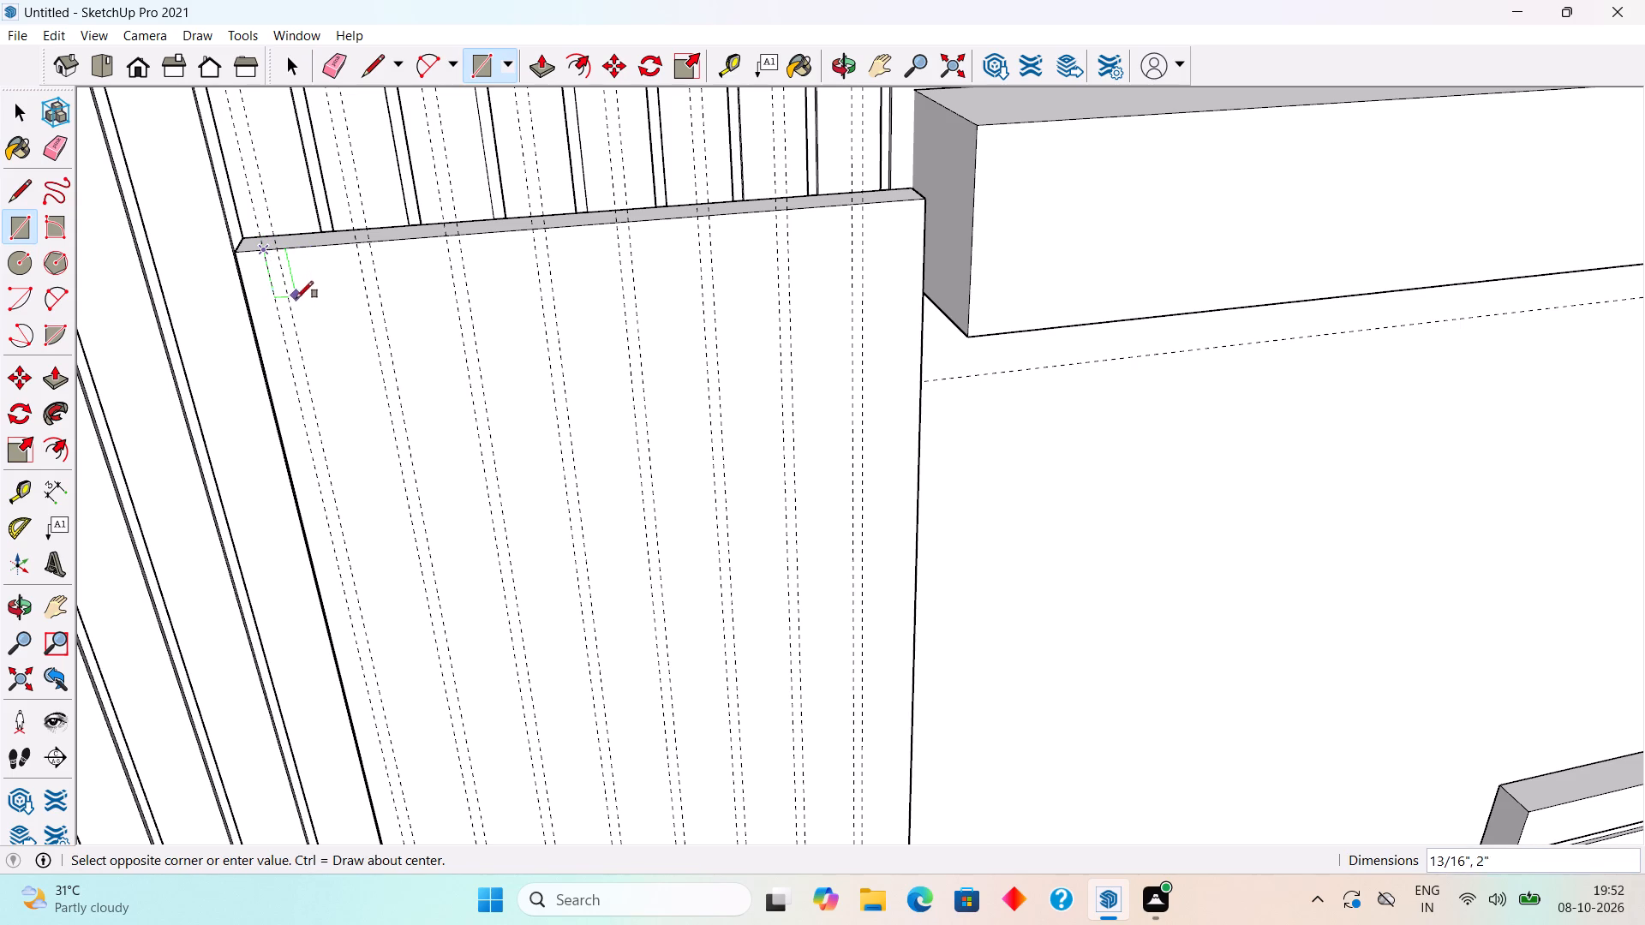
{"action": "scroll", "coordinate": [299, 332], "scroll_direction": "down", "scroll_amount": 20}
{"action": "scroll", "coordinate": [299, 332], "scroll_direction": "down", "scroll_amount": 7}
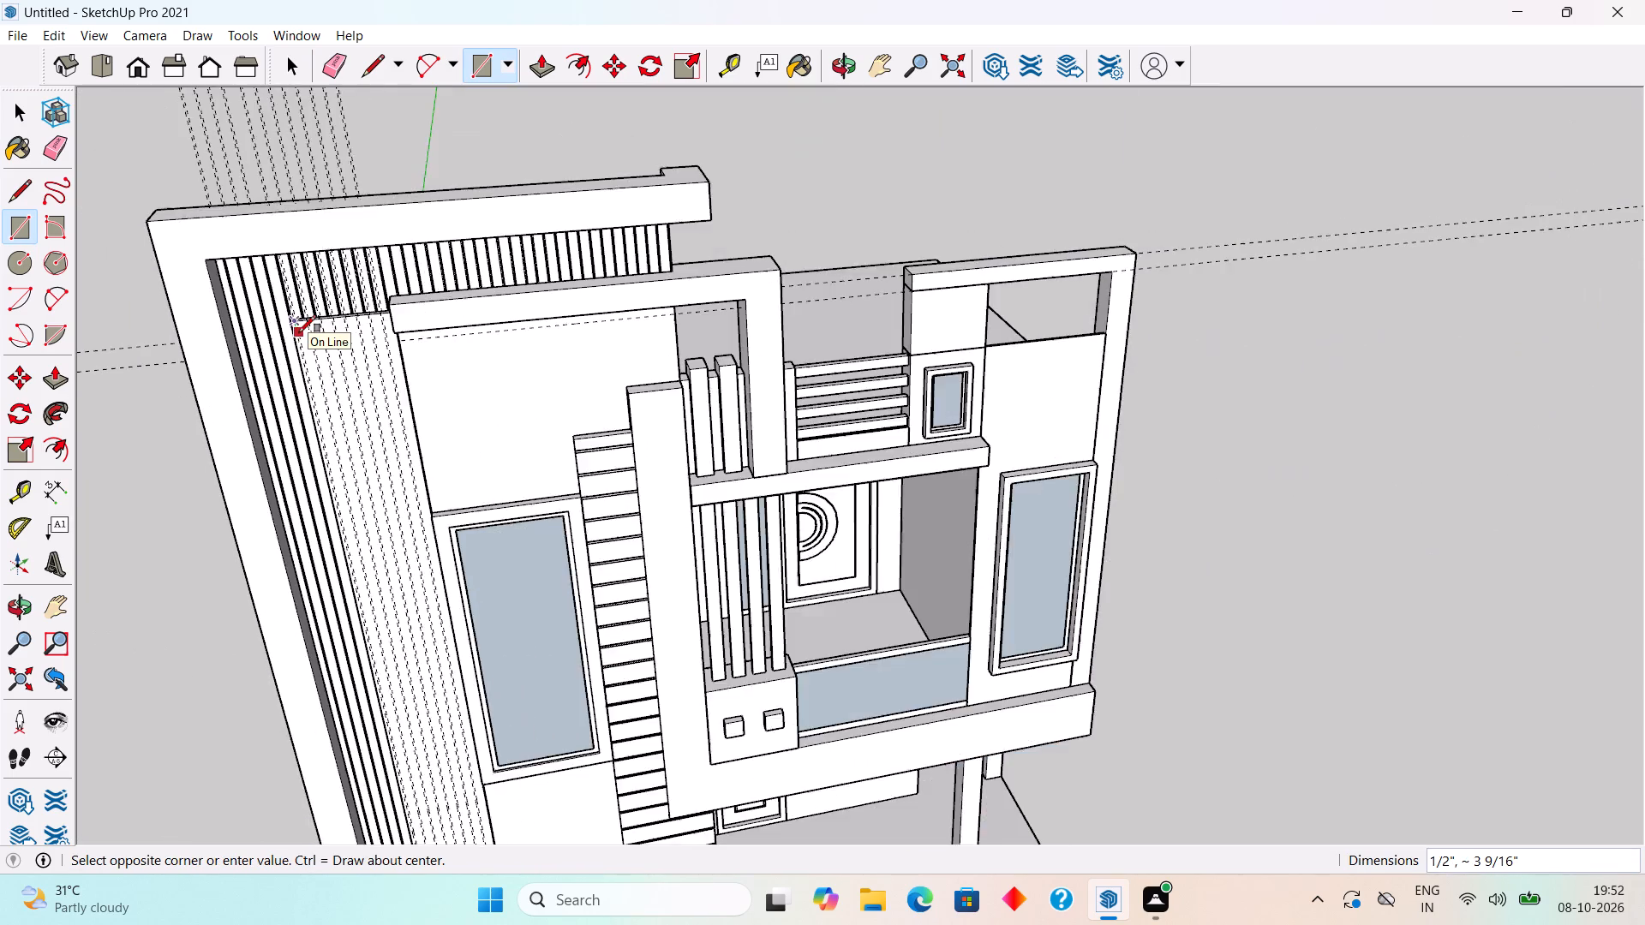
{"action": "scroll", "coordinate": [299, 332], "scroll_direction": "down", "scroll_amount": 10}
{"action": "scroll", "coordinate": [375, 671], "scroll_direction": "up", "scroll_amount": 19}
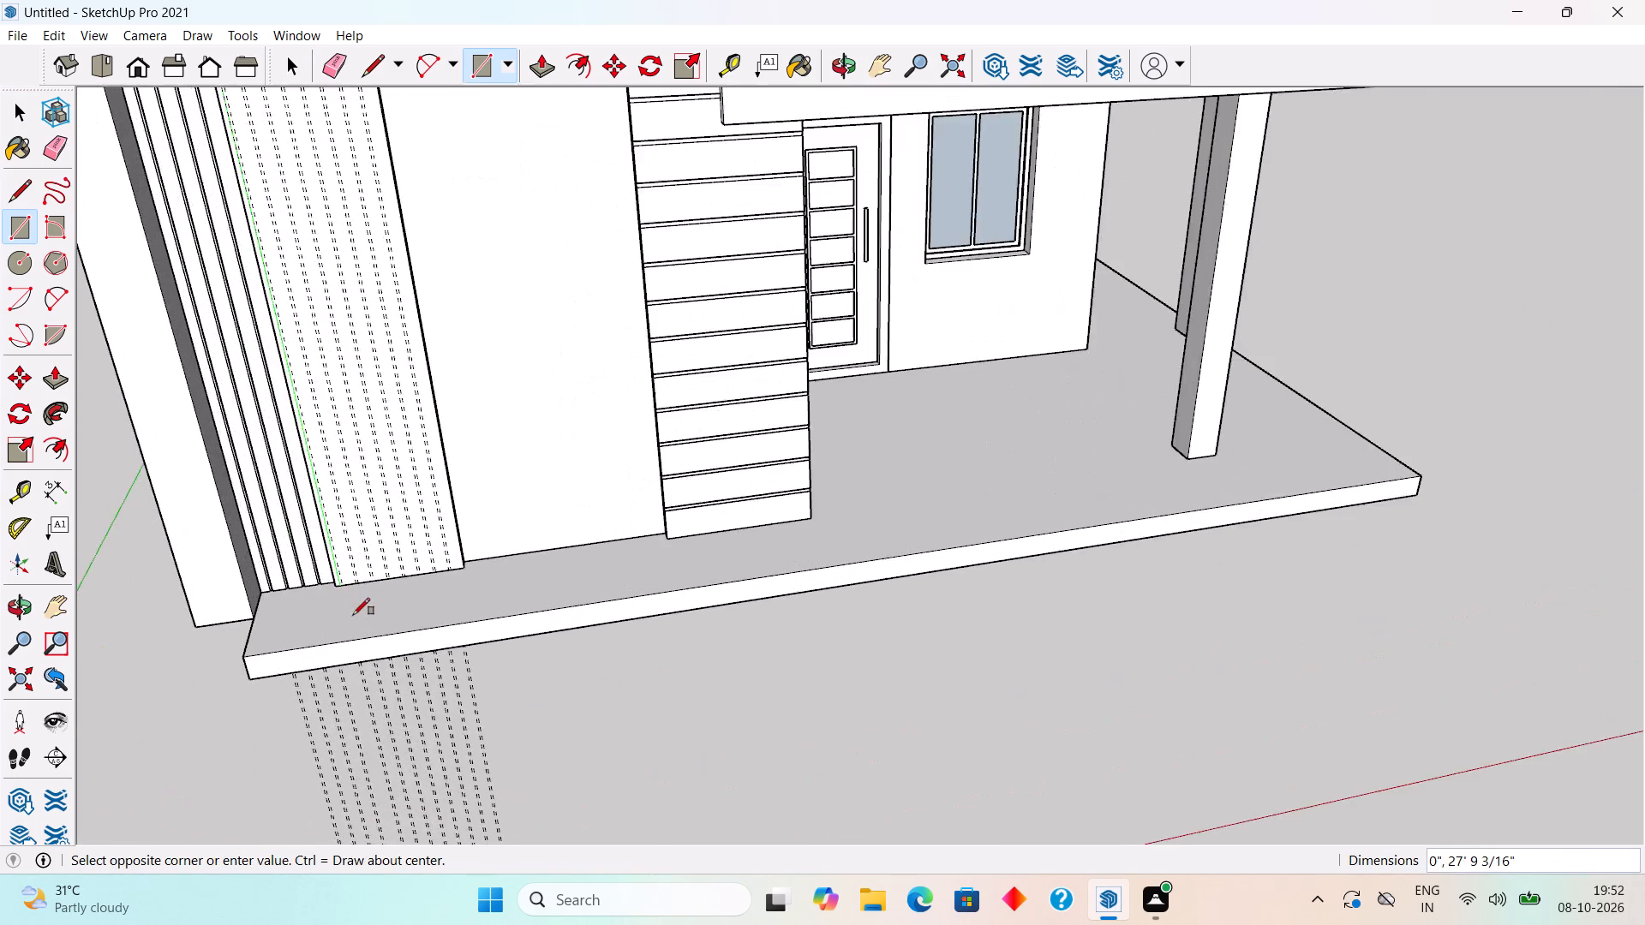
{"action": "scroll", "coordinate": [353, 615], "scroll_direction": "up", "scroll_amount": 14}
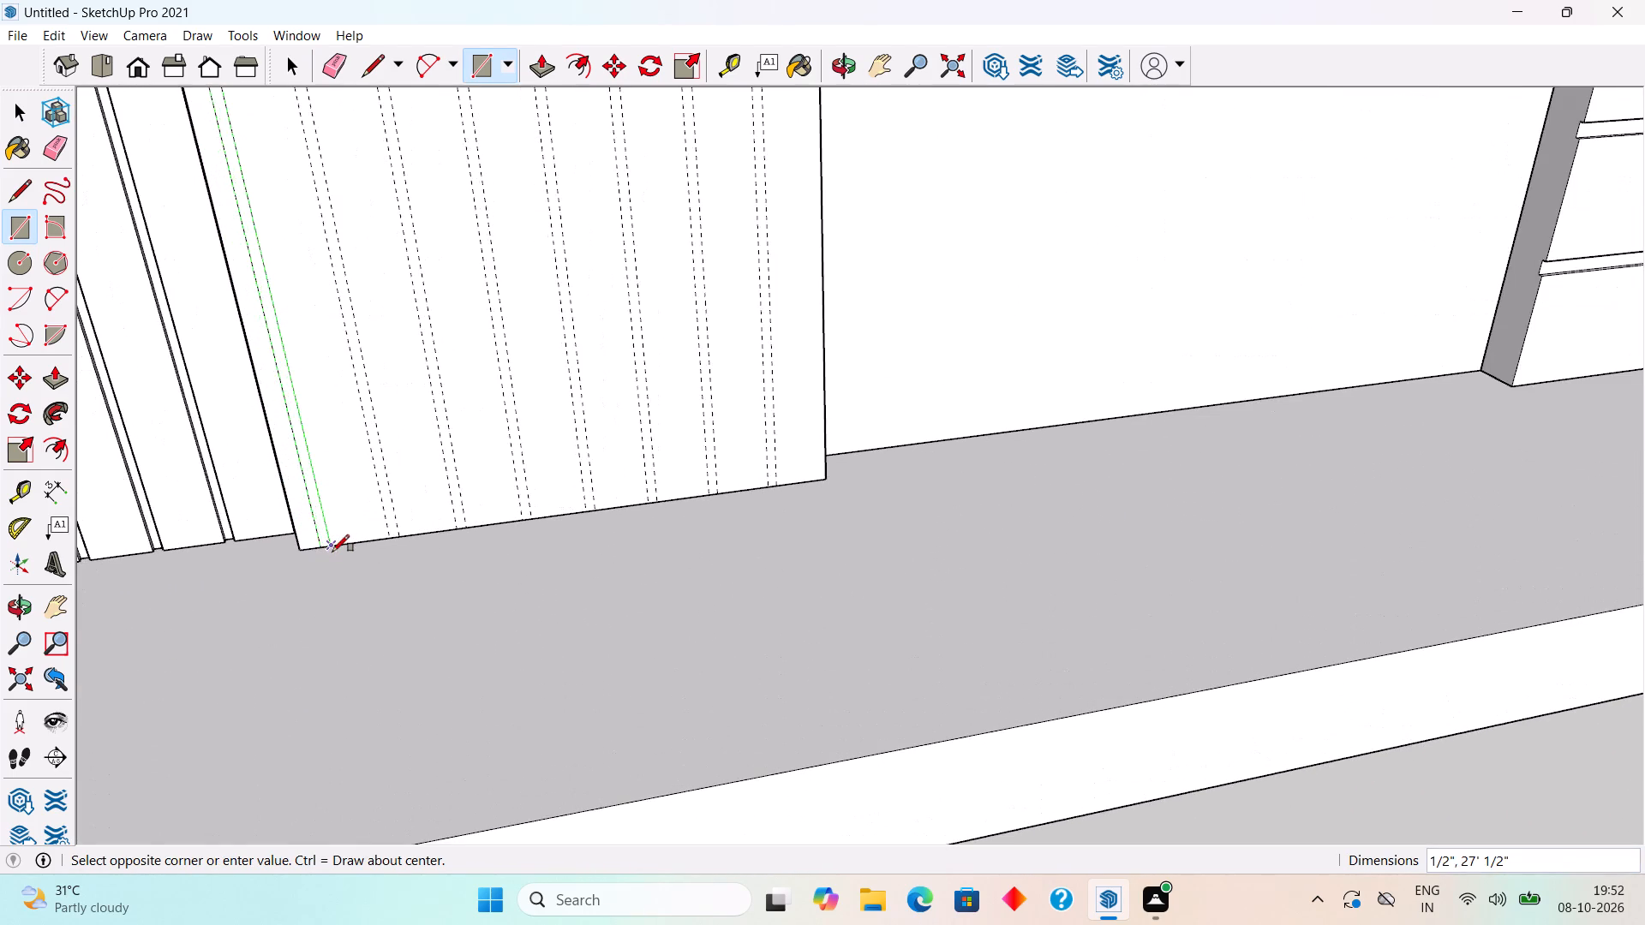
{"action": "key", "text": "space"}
Inside the raised strip's group, draw a 1/2" by 27' 1/2" rectangle between the guide pair nearest the slatted wall.
{"action": "triple_click", "coordinate": [346, 516]}
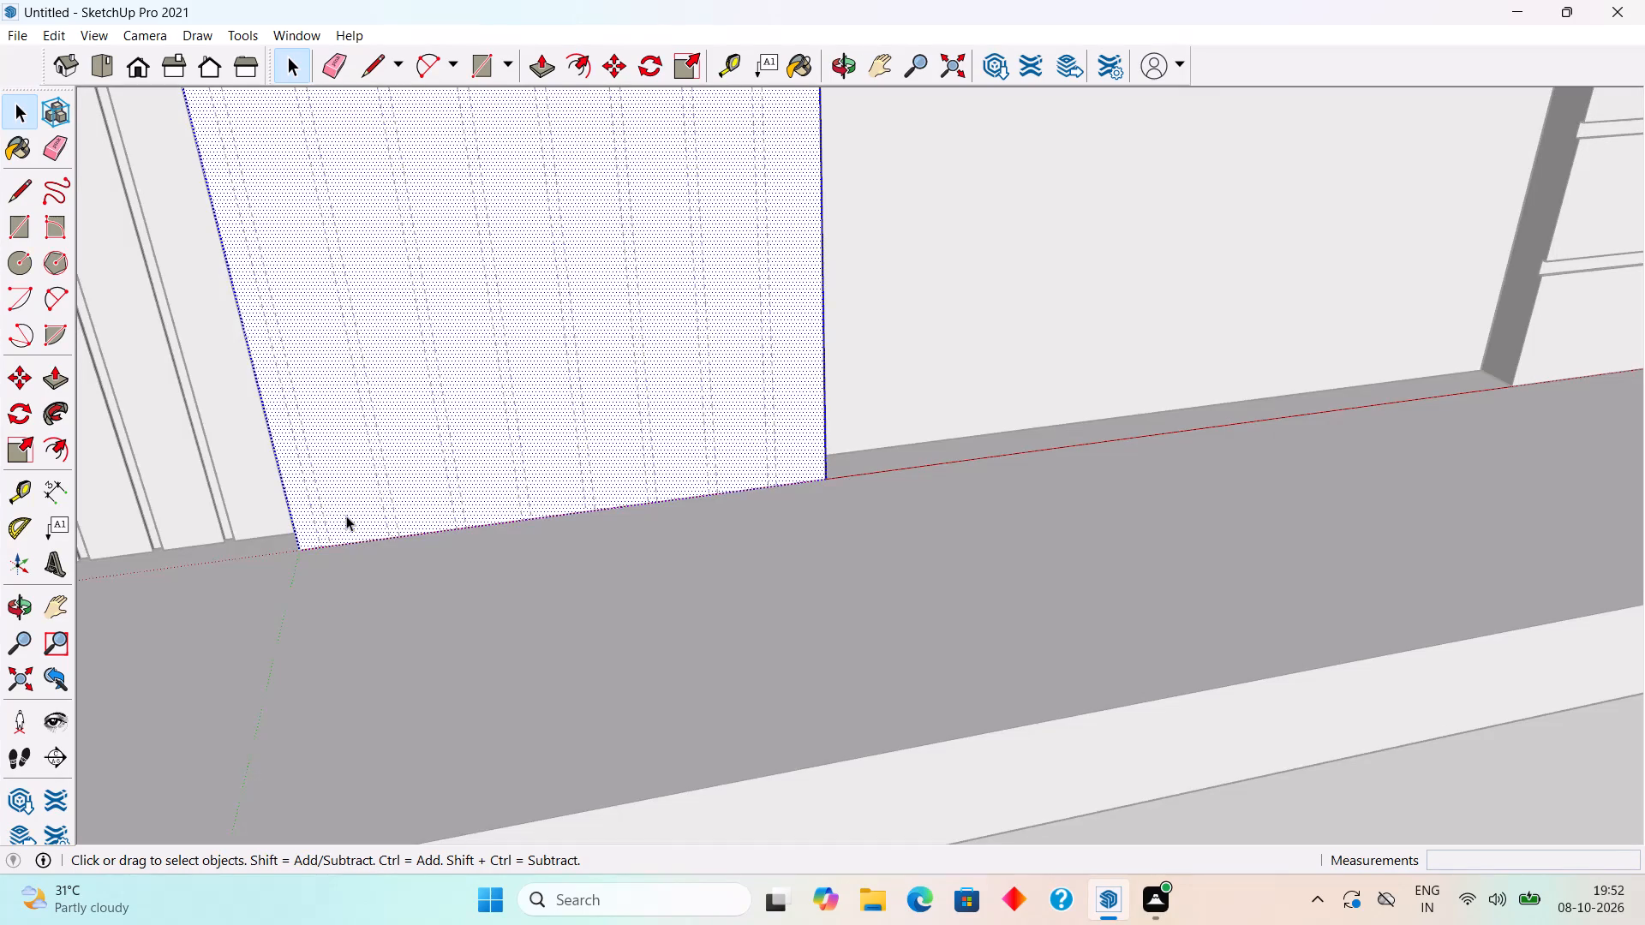
{"action": "key", "text": "r"}
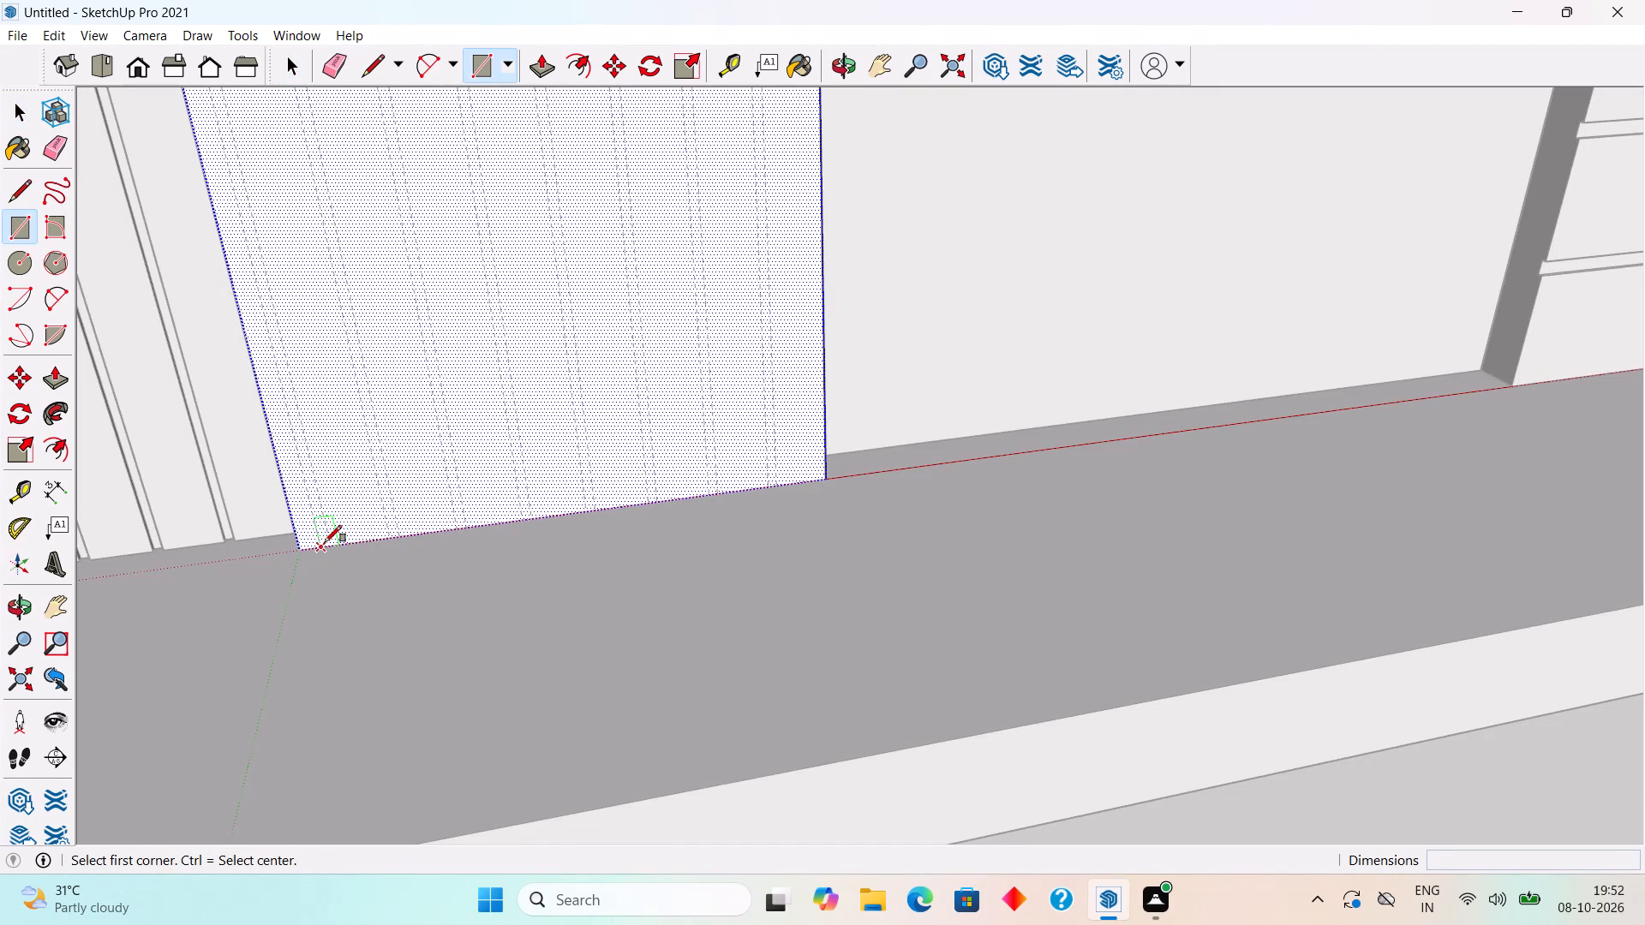
{"action": "left_click", "coordinate": [325, 542]}
{"action": "scroll", "coordinate": [322, 534], "scroll_direction": "down", "scroll_amount": 20}
{"action": "scroll", "coordinate": [322, 534], "scroll_direction": "down", "scroll_amount": 16}
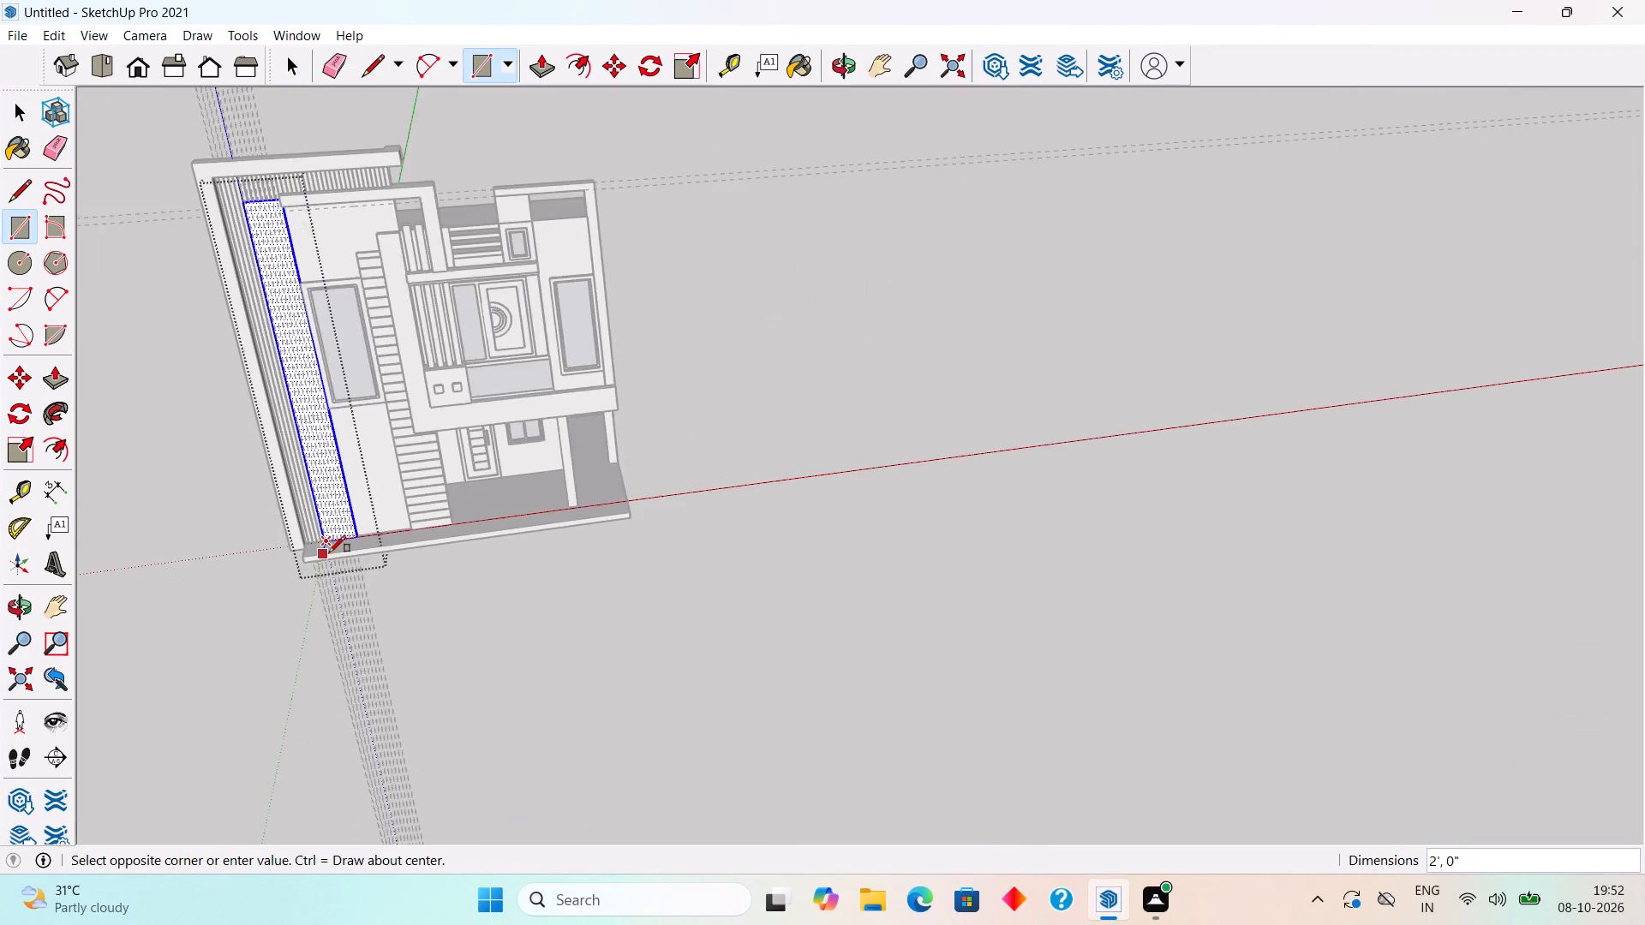
{"action": "scroll", "coordinate": [329, 552], "scroll_direction": "down", "scroll_amount": 5}
{"action": "scroll", "coordinate": [283, 349], "scroll_direction": "up", "scroll_amount": 20}
{"action": "scroll", "coordinate": [283, 349], "scroll_direction": "up", "scroll_amount": 4}
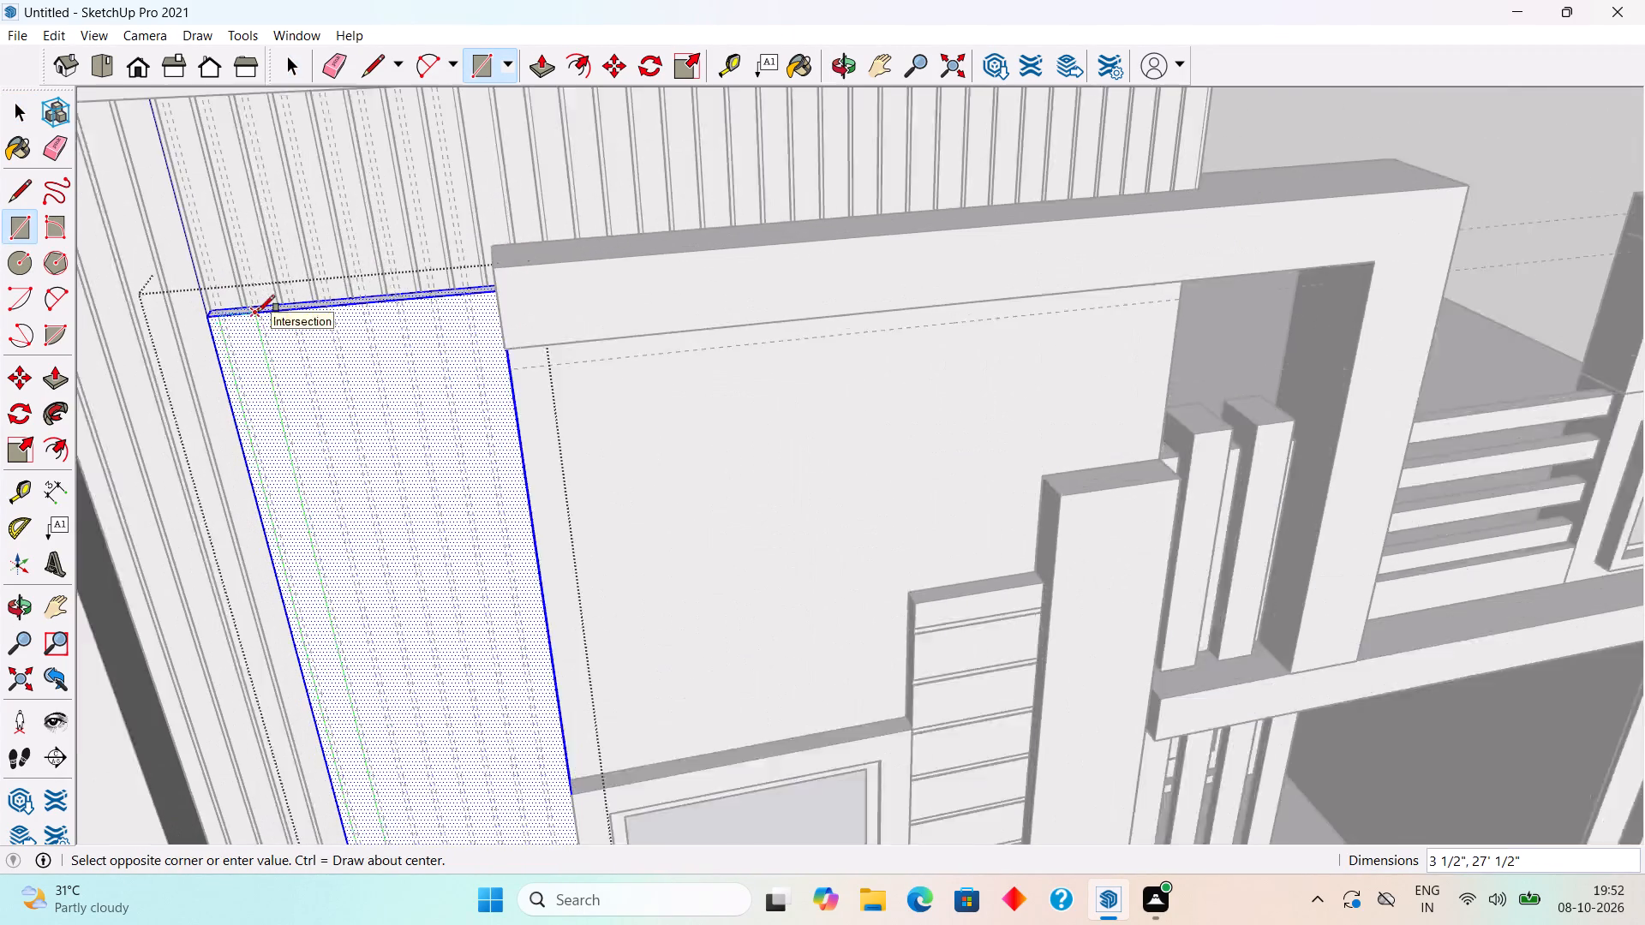
{"action": "scroll", "coordinate": [258, 312], "scroll_direction": "up", "scroll_amount": 19}
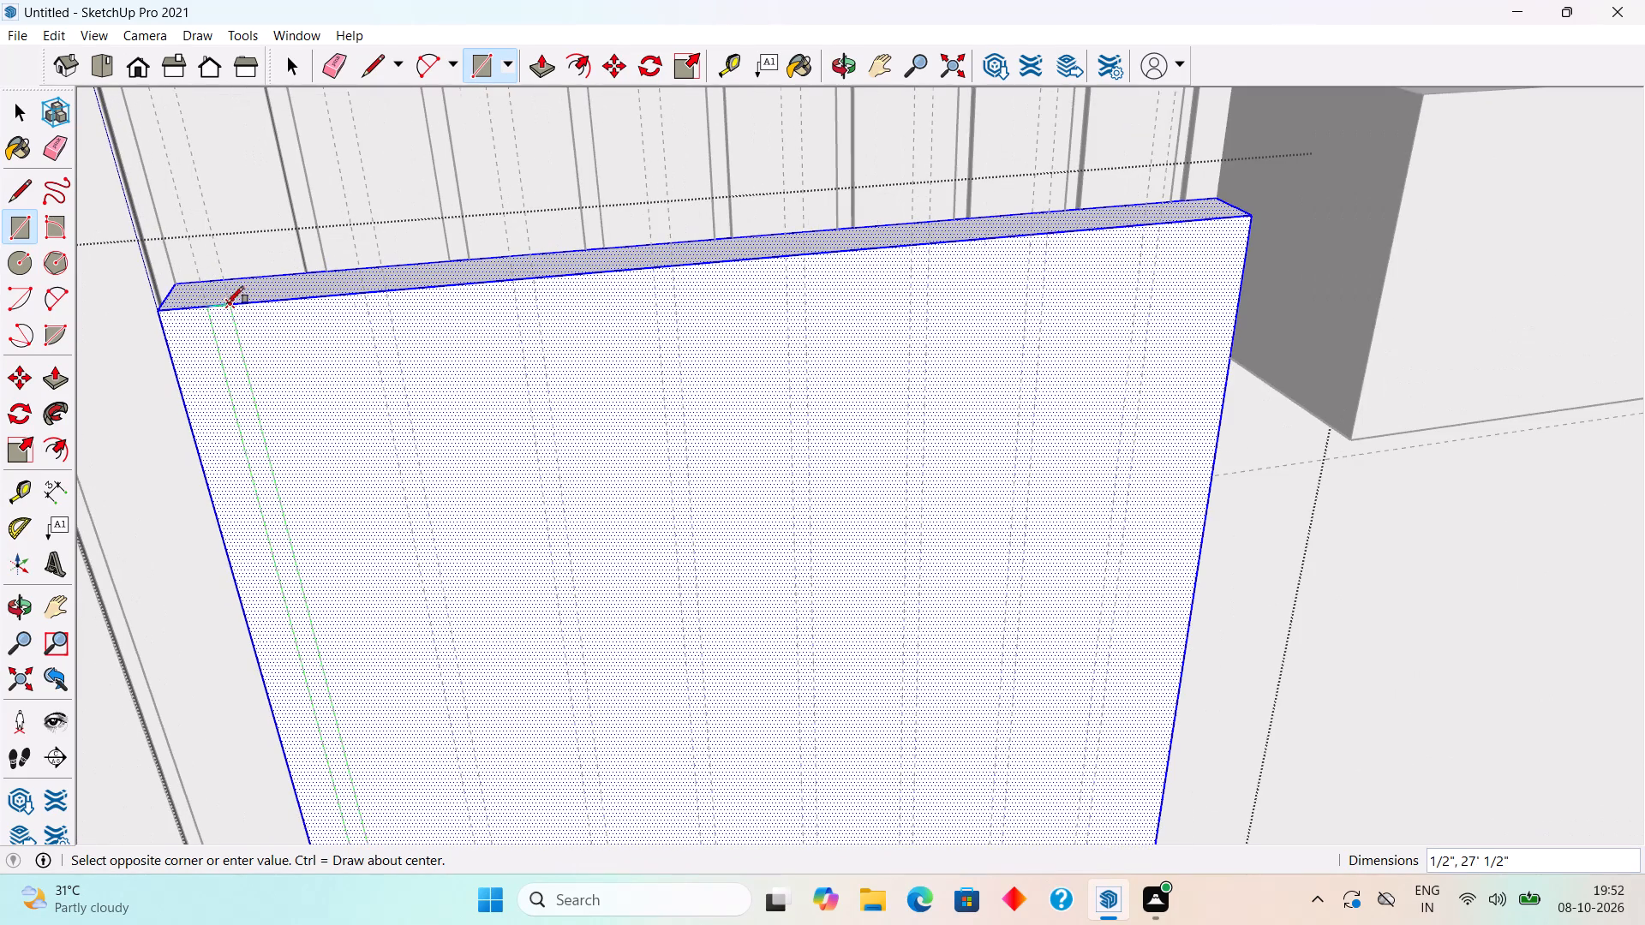
{"action": "left_click", "coordinate": [230, 307]}
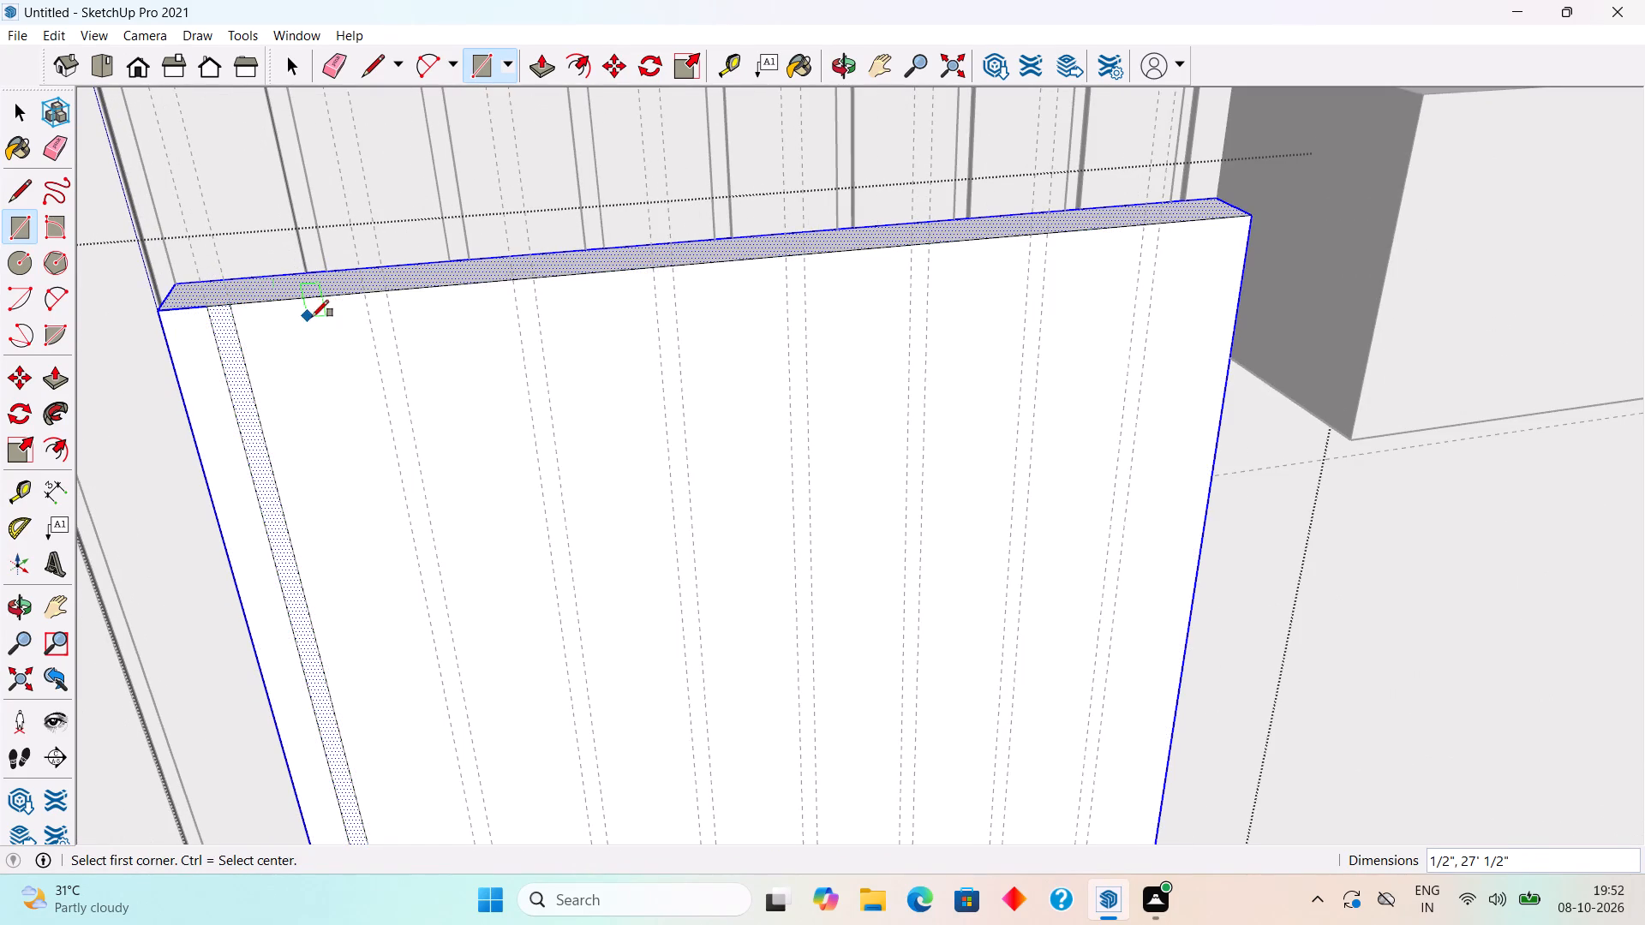
Draw a full-height 1/2" by 27' 1/2" rectangle between the second guide pair from the slatted wall.
{"action": "left_click", "coordinate": [368, 296]}
{"action": "scroll", "coordinate": [434, 431], "scroll_direction": "down", "scroll_amount": 7}
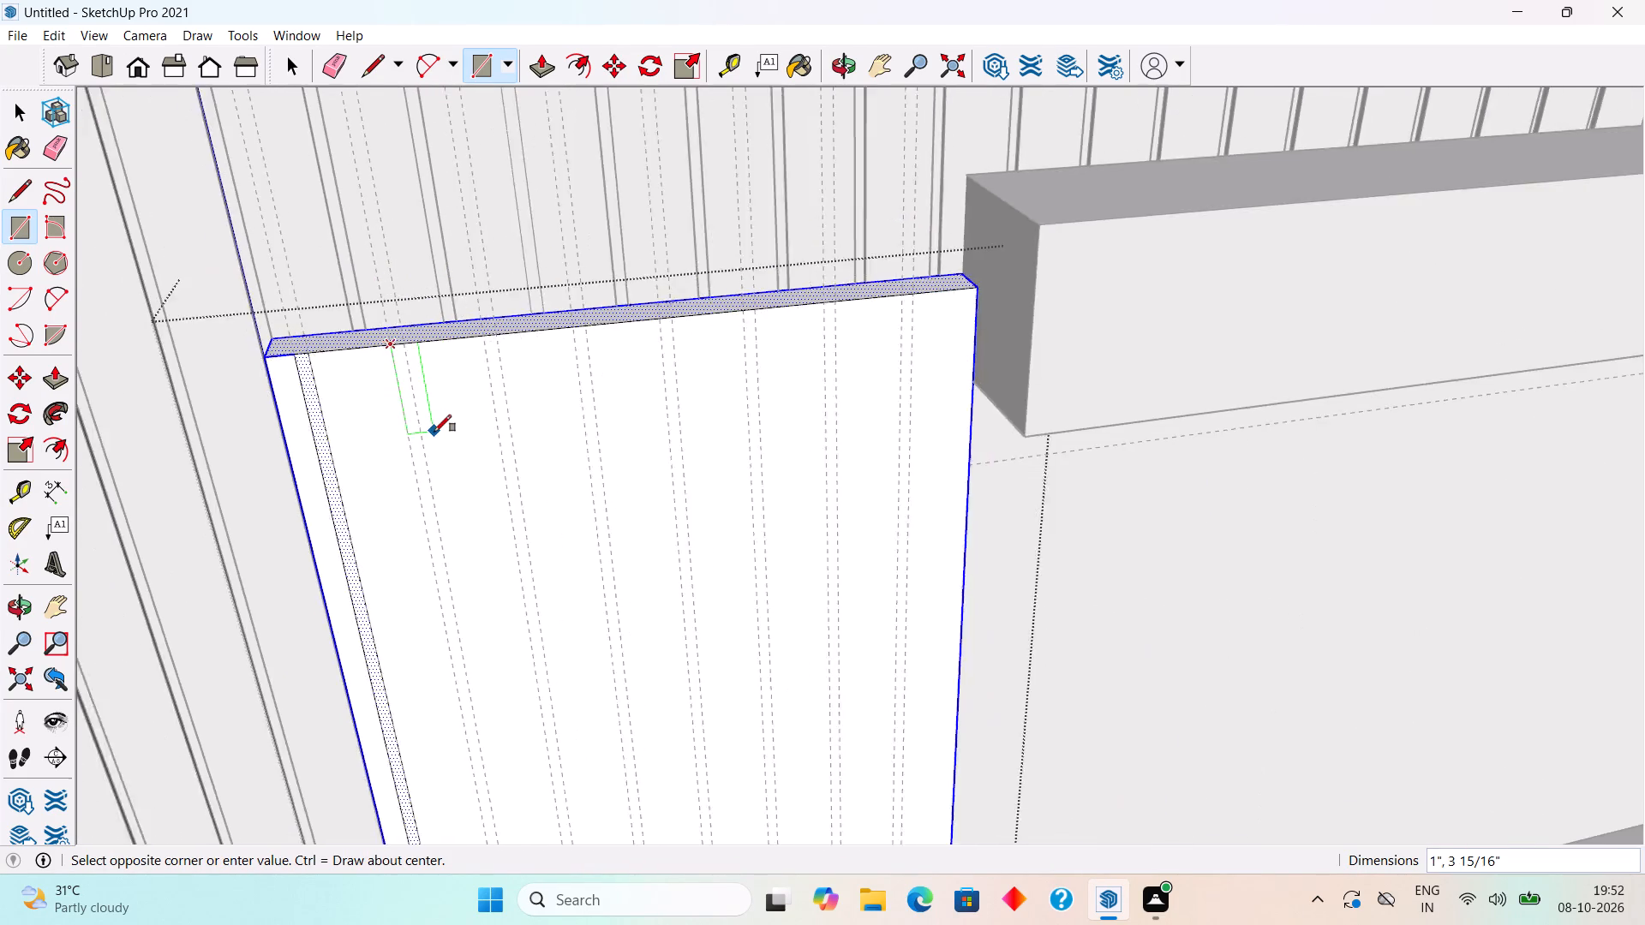
{"action": "scroll", "coordinate": [434, 432], "scroll_direction": "down", "scroll_amount": 20}
{"action": "scroll", "coordinate": [434, 432], "scroll_direction": "down", "scroll_amount": 18}
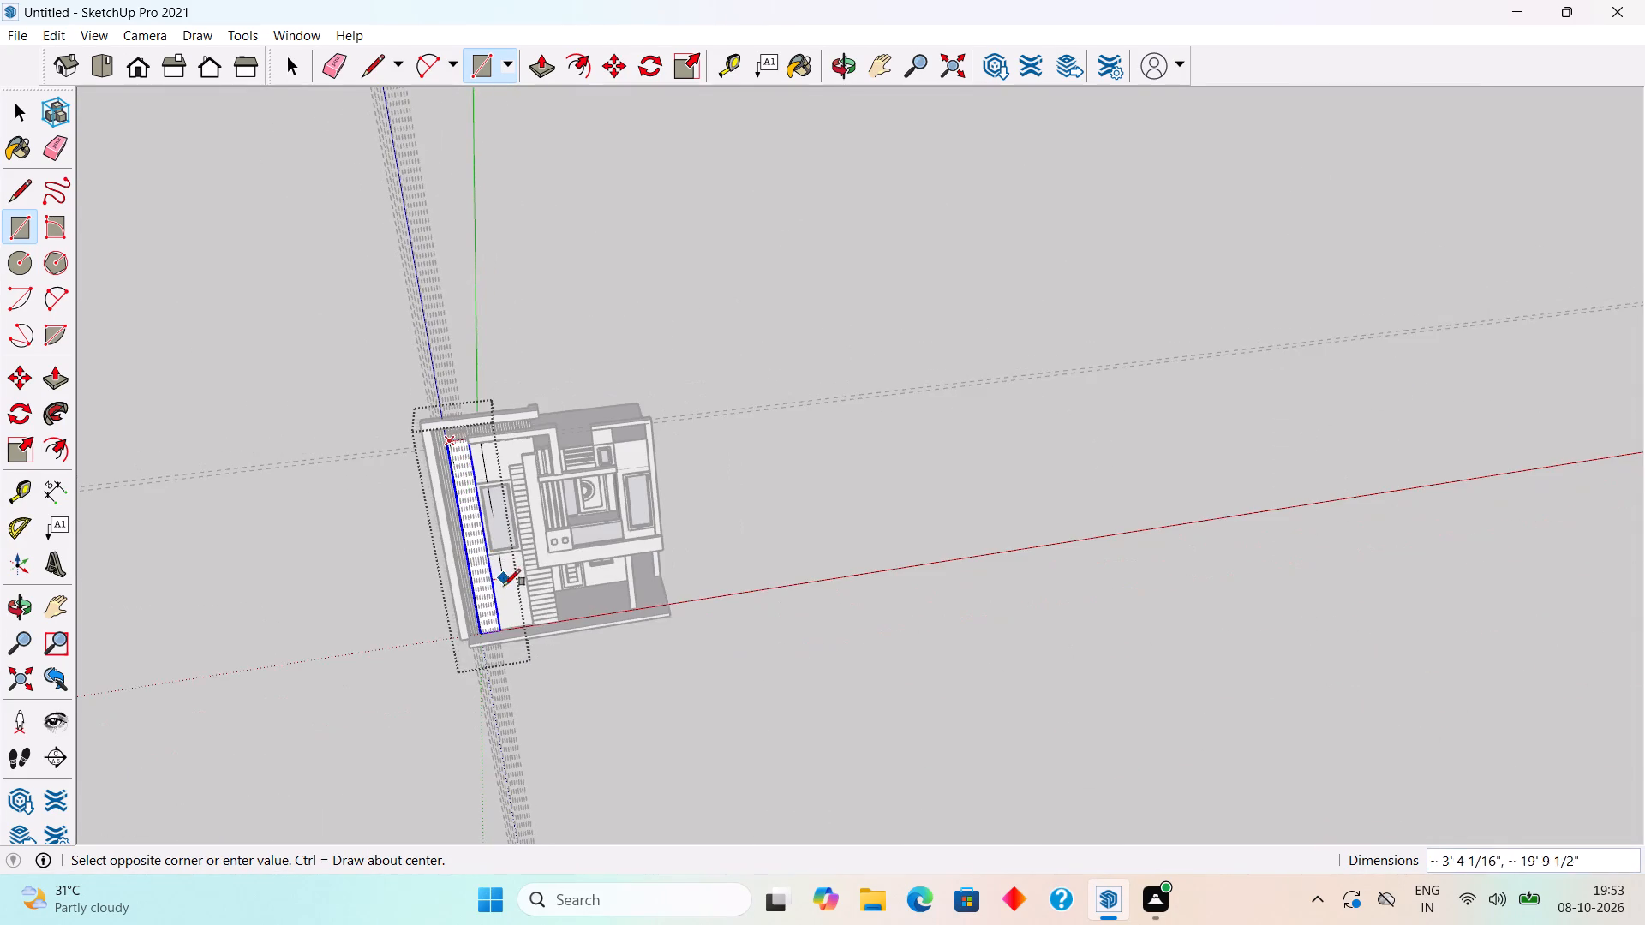
{"action": "scroll", "coordinate": [499, 607], "scroll_direction": "up", "scroll_amount": 20}
{"action": "scroll", "coordinate": [499, 607], "scroll_direction": "up", "scroll_amount": 10}
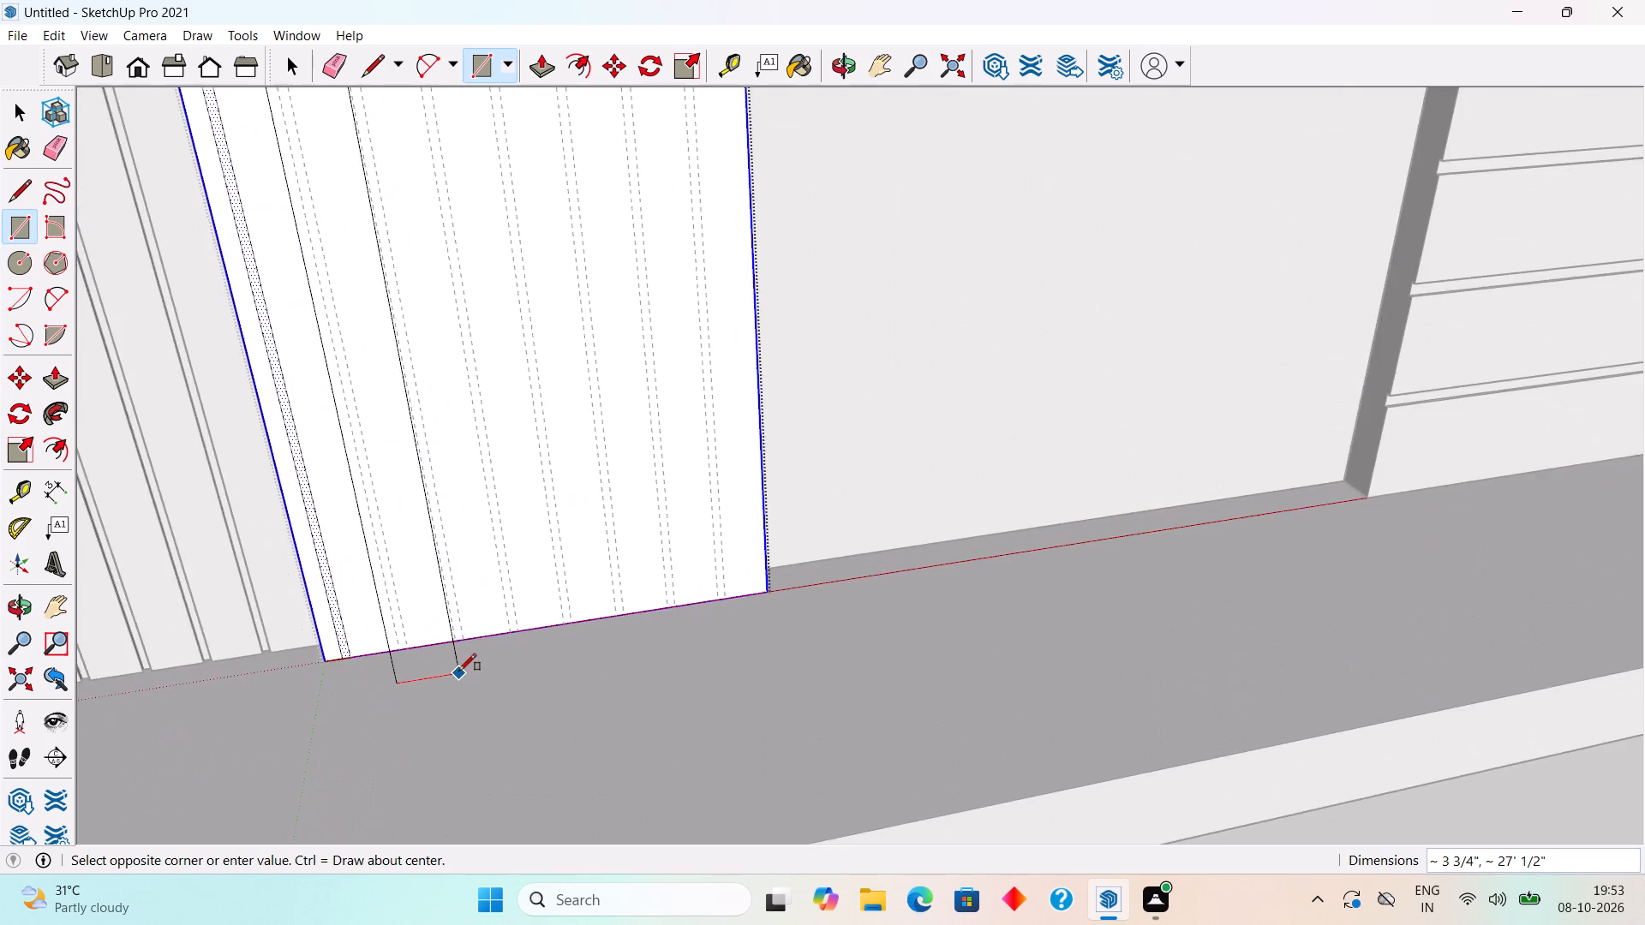
{"action": "scroll", "coordinate": [459, 671], "scroll_direction": "up", "scroll_amount": 12}
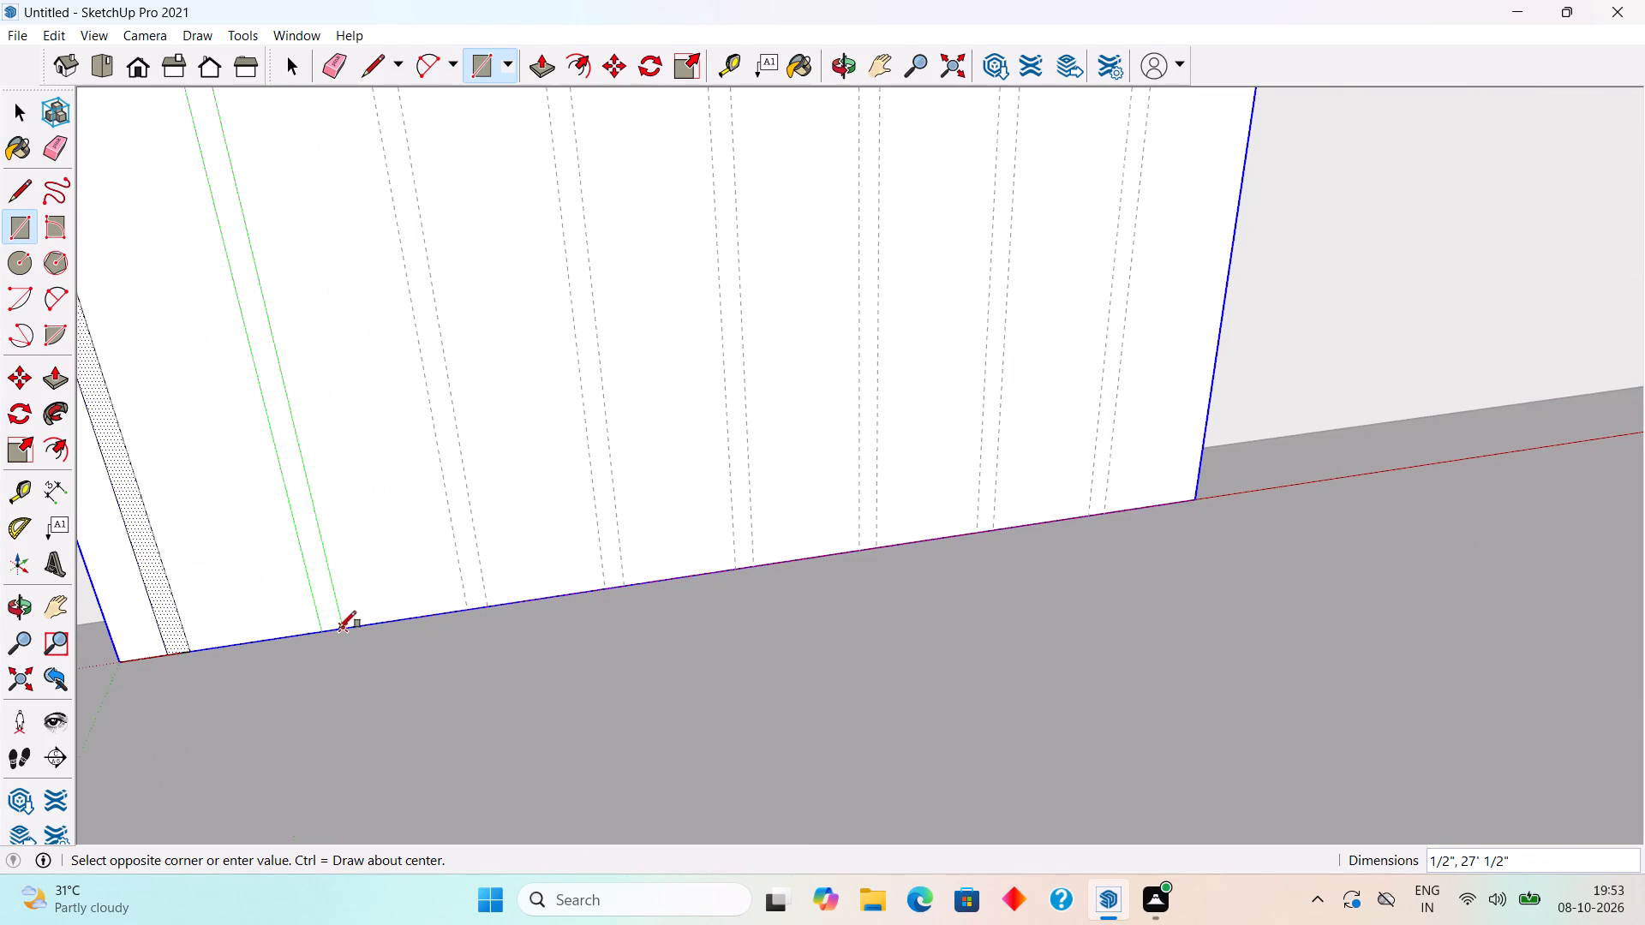
{"action": "left_click", "coordinate": [345, 633]}
Draw a 1/2" by 27' 1/2" rectangle between the third guide pair from the slatted wall, spanning the strip's full height.
{"action": "left_click", "coordinate": [463, 606]}
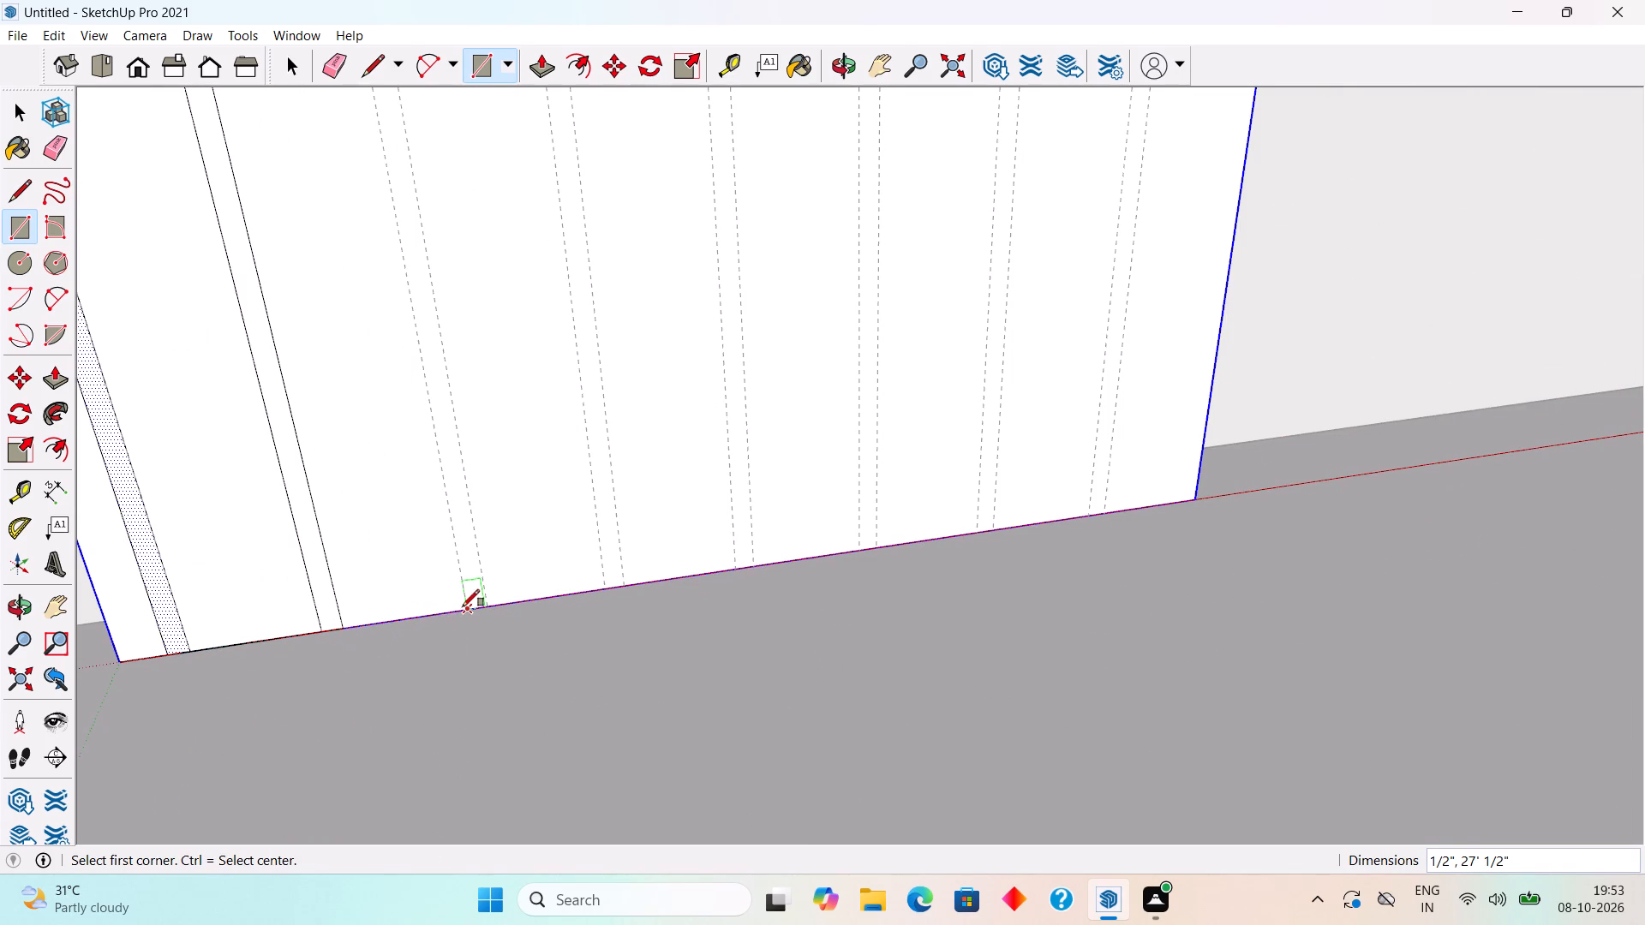
{"action": "scroll", "coordinate": [463, 613], "scroll_direction": "down", "scroll_amount": 20}
{"action": "scroll", "coordinate": [463, 613], "scroll_direction": "down", "scroll_amount": 16}
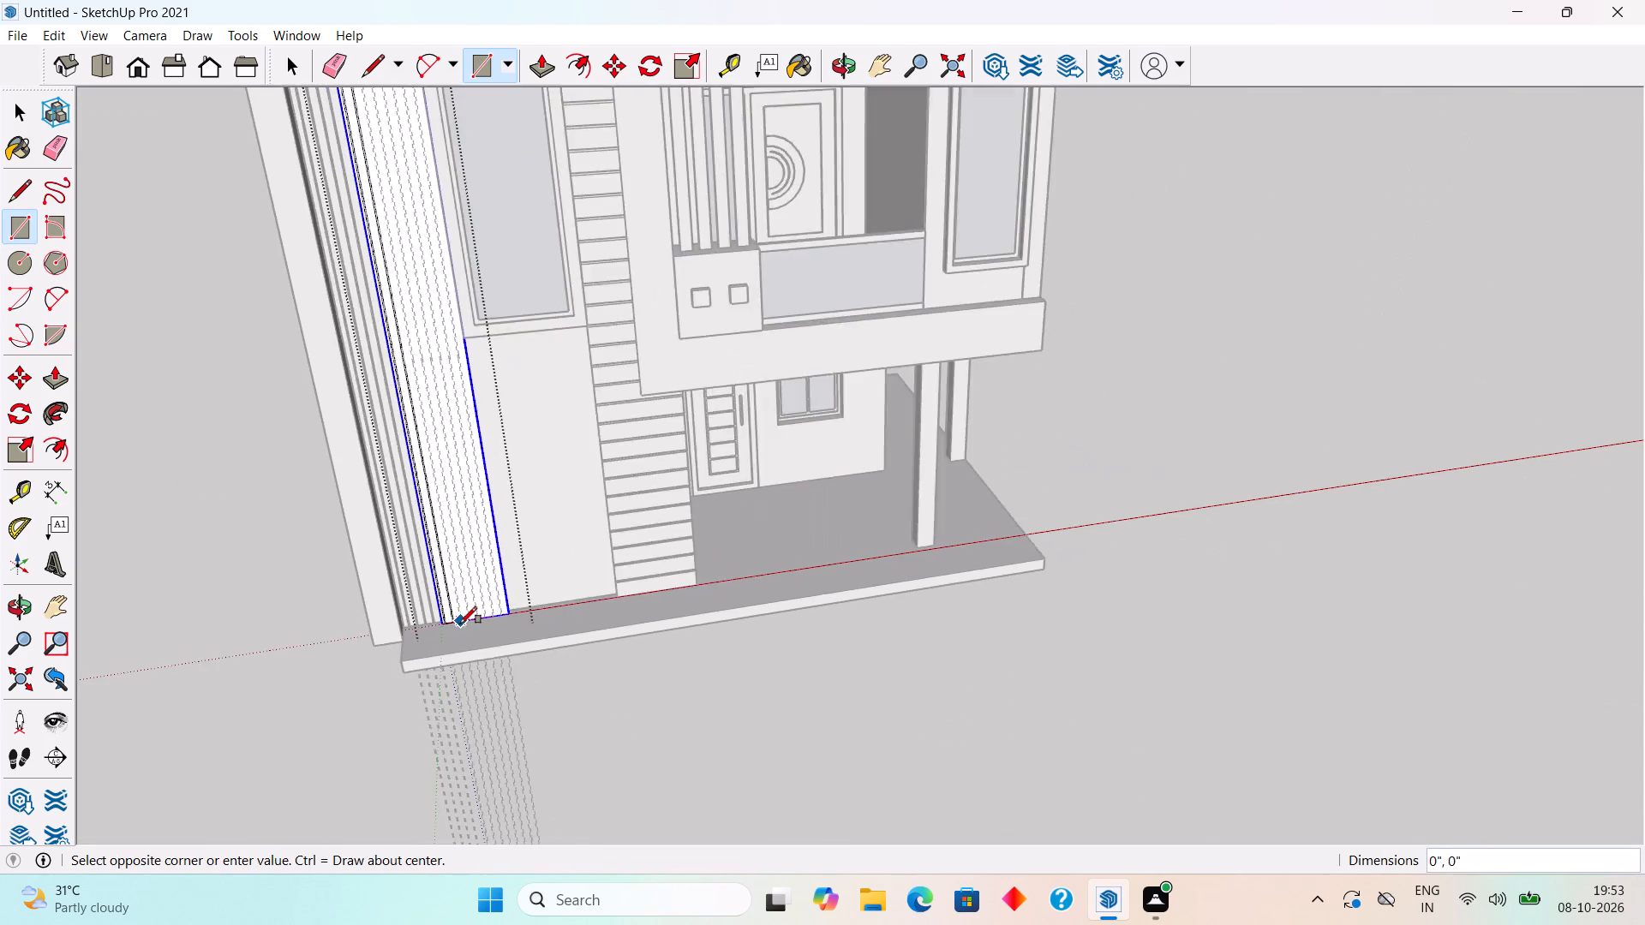
{"action": "scroll", "coordinate": [460, 624], "scroll_direction": "down", "scroll_amount": 10}
{"action": "scroll", "coordinate": [452, 462], "scroll_direction": "up", "scroll_amount": 5}
{"action": "scroll", "coordinate": [407, 385], "scroll_direction": "up", "scroll_amount": 9}
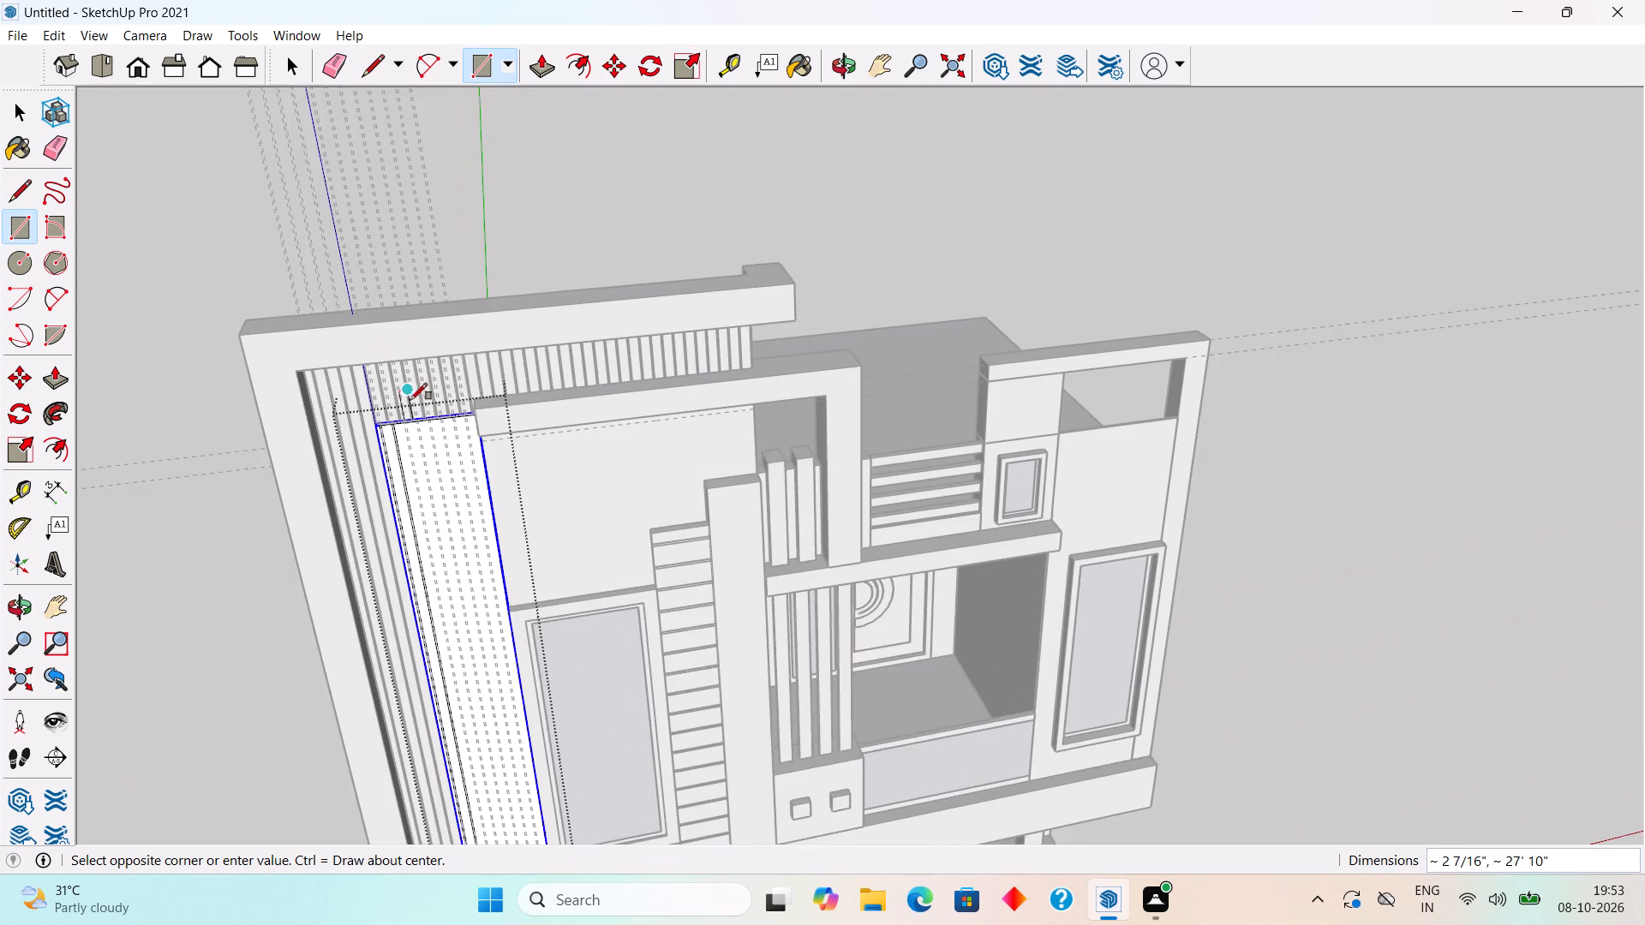
{"action": "scroll", "coordinate": [410, 400], "scroll_direction": "up", "scroll_amount": 19}
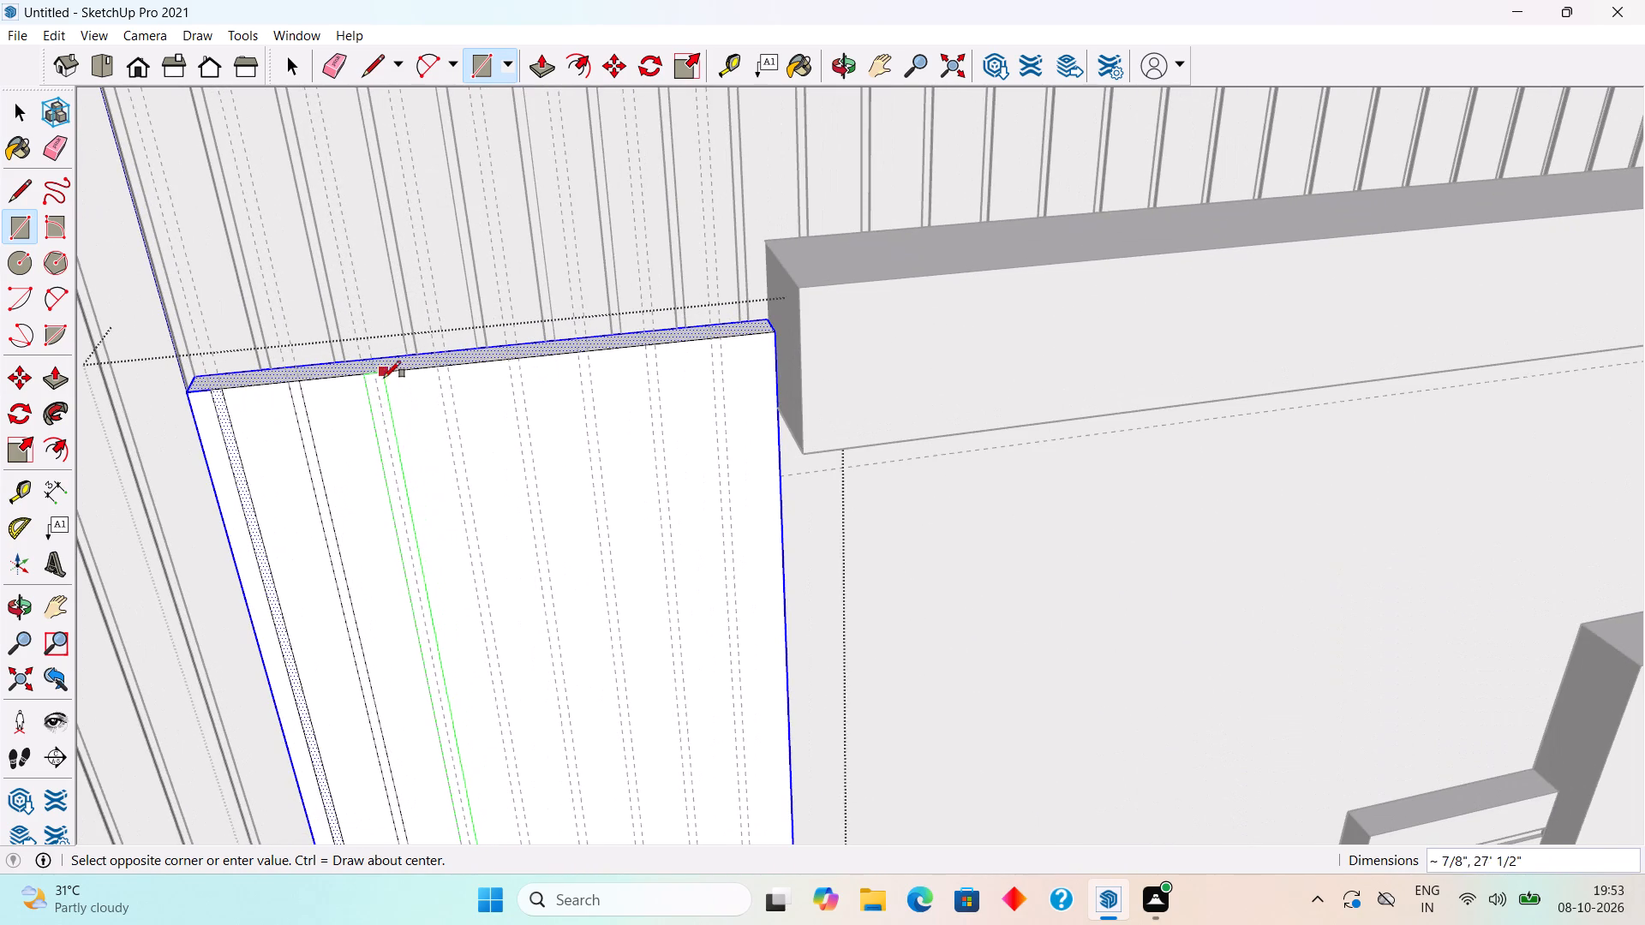
{"action": "left_click", "coordinate": [375, 375]}
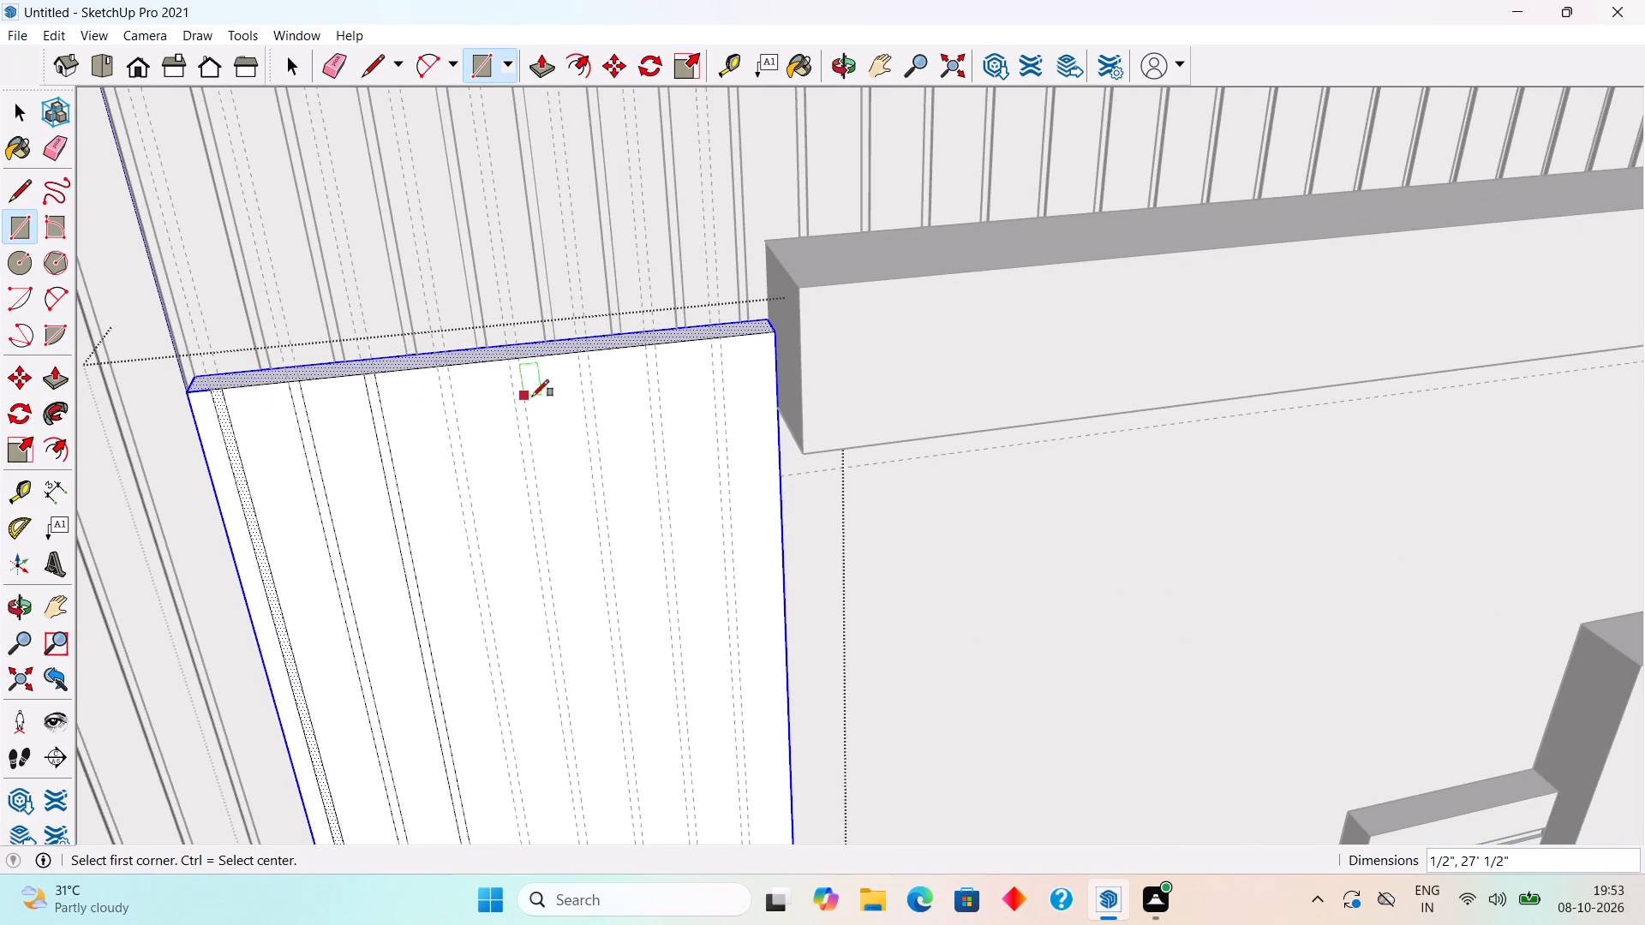
Draw a full-height 1/2" by 27' 1/2" rectangle between the fourth guide pair from the slatted wall.
{"action": "left_click", "coordinate": [440, 367]}
{"action": "scroll", "coordinate": [447, 434], "scroll_direction": "down", "scroll_amount": 10}
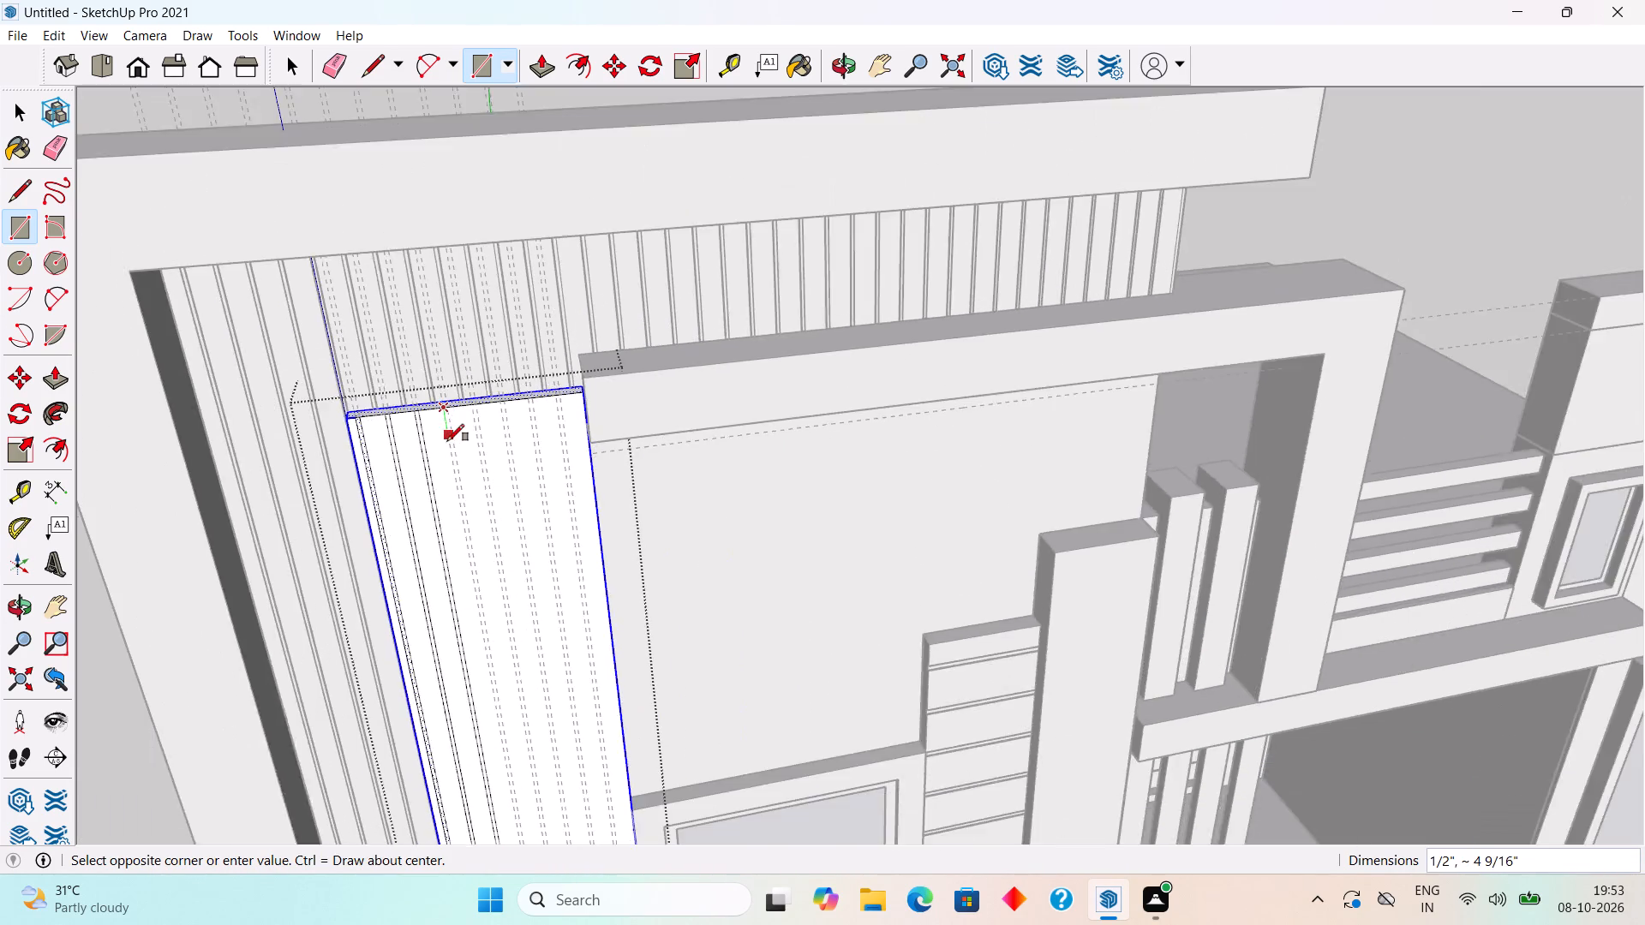
{"action": "scroll", "coordinate": [447, 441], "scroll_direction": "down", "scroll_amount": 20}
{"action": "scroll", "coordinate": [447, 441], "scroll_direction": "down", "scroll_amount": 7}
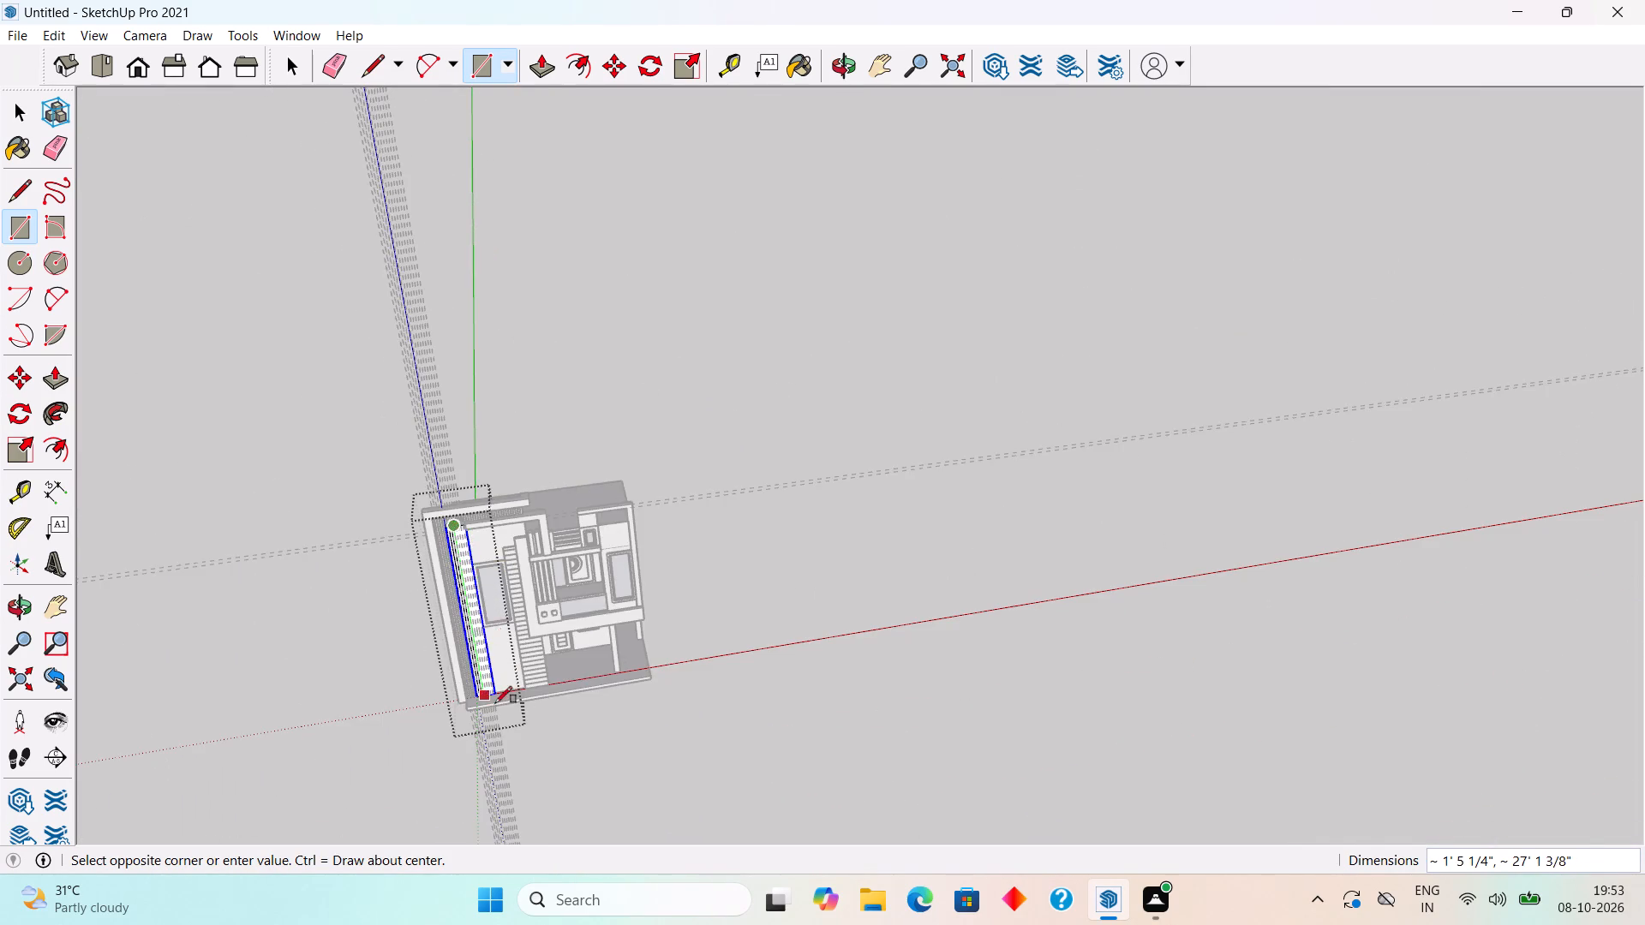
{"action": "scroll", "coordinate": [495, 703], "scroll_direction": "up", "scroll_amount": 20}
{"action": "scroll", "coordinate": [495, 703], "scroll_direction": "up", "scroll_amount": 11}
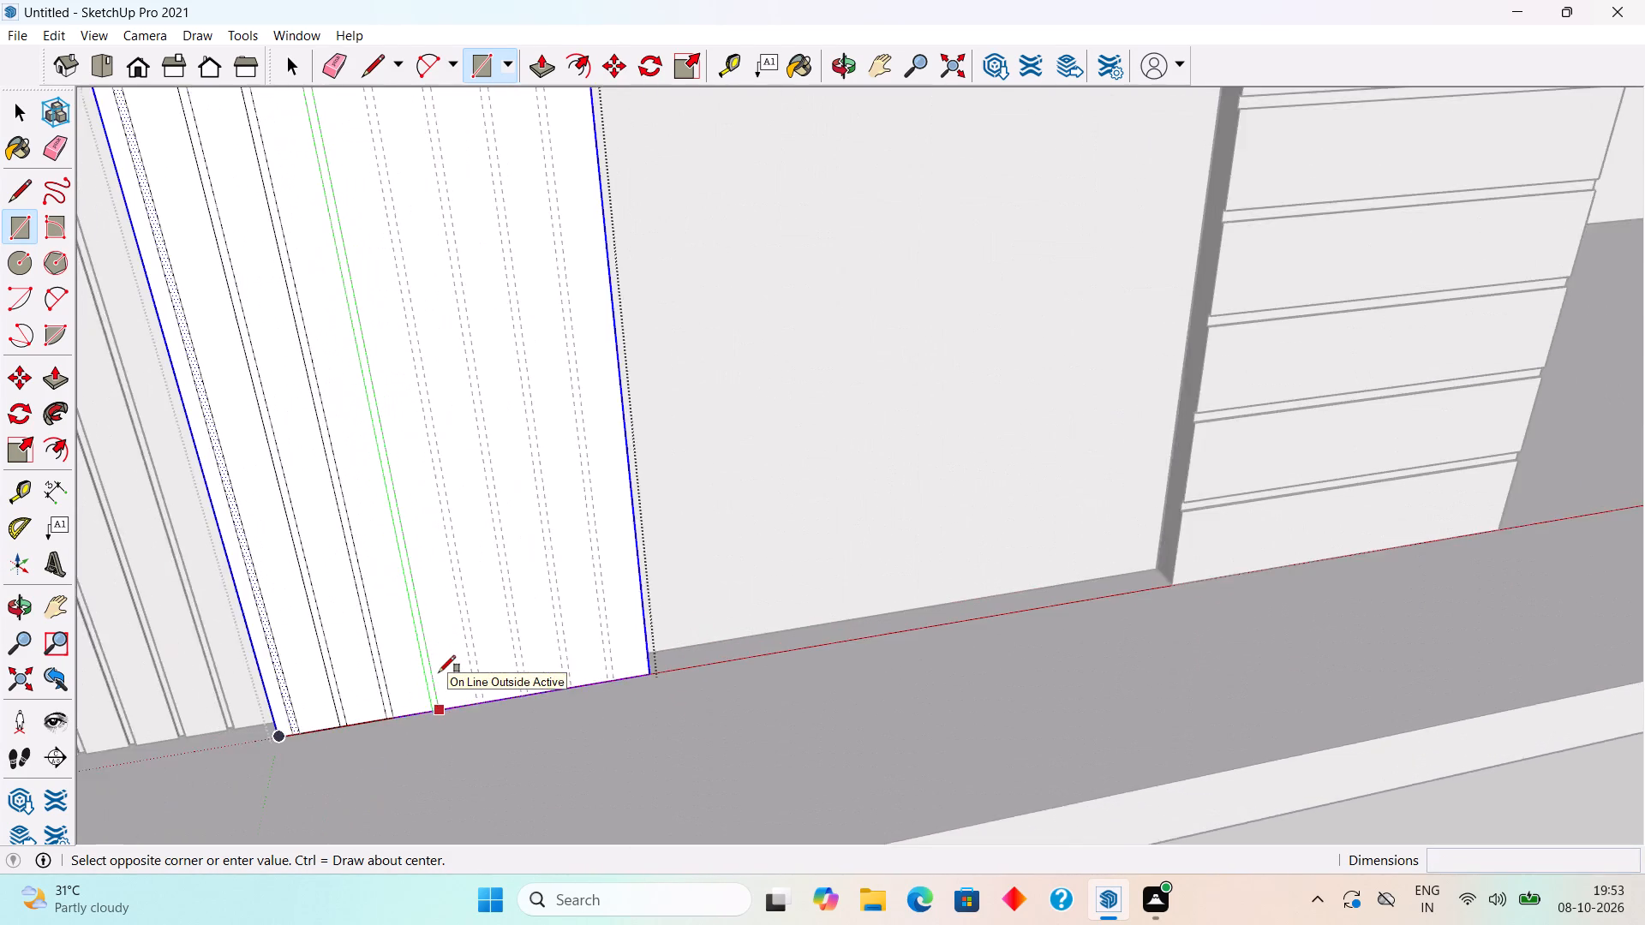
{"action": "scroll", "coordinate": [439, 672], "scroll_direction": "up", "scroll_amount": 12}
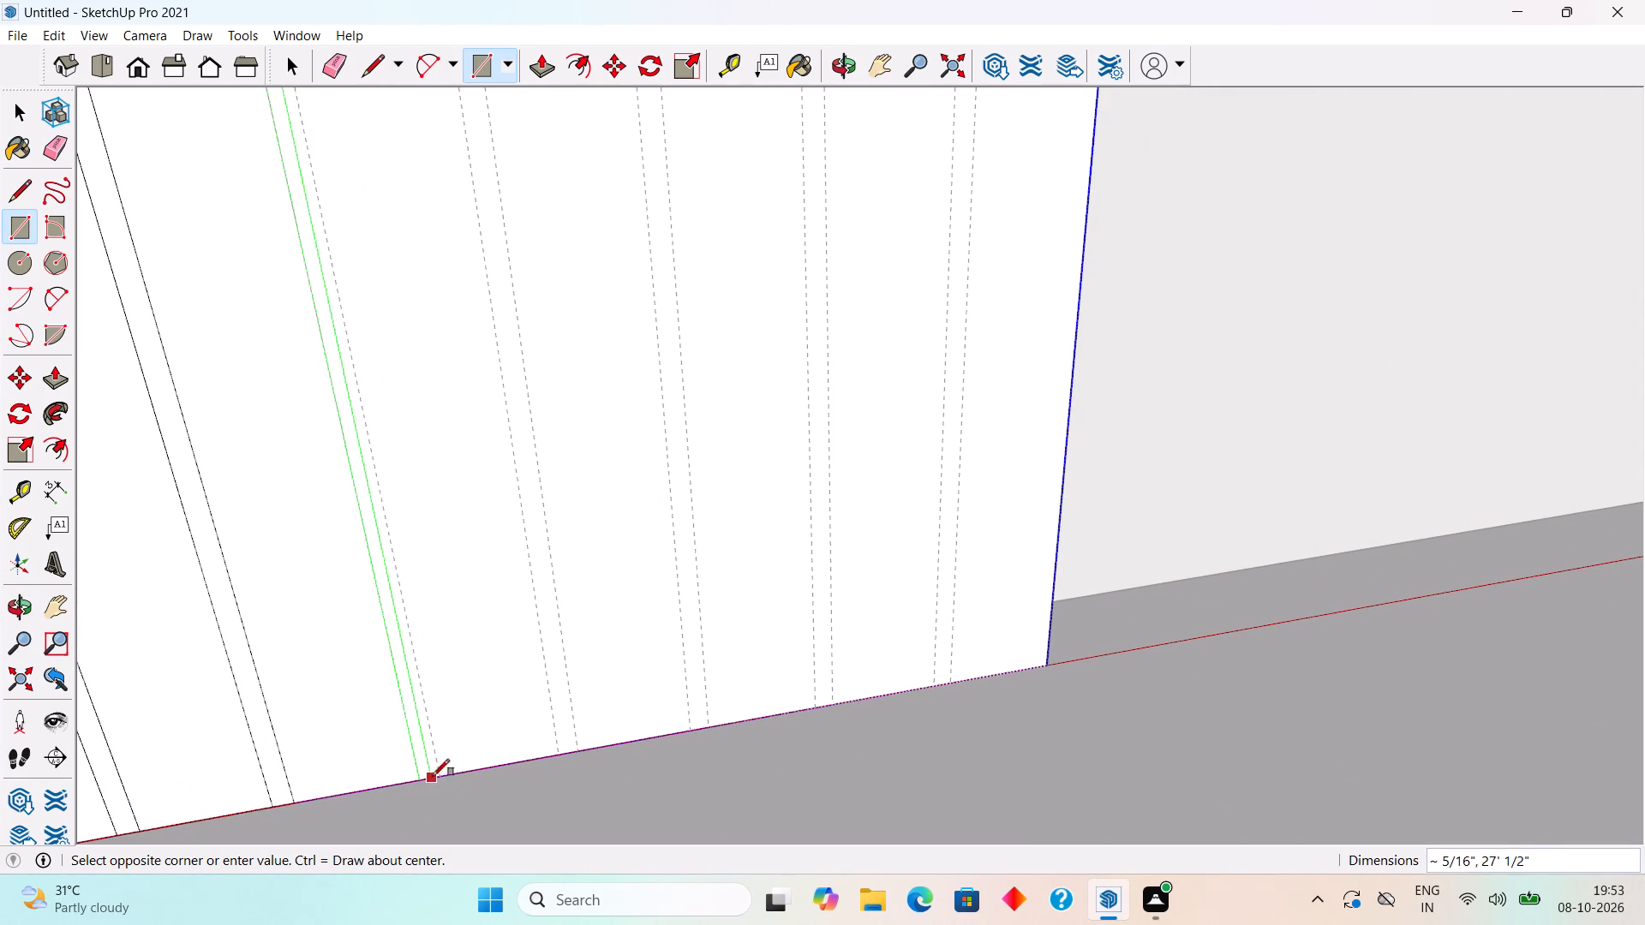
{"action": "left_click", "coordinate": [445, 776]}
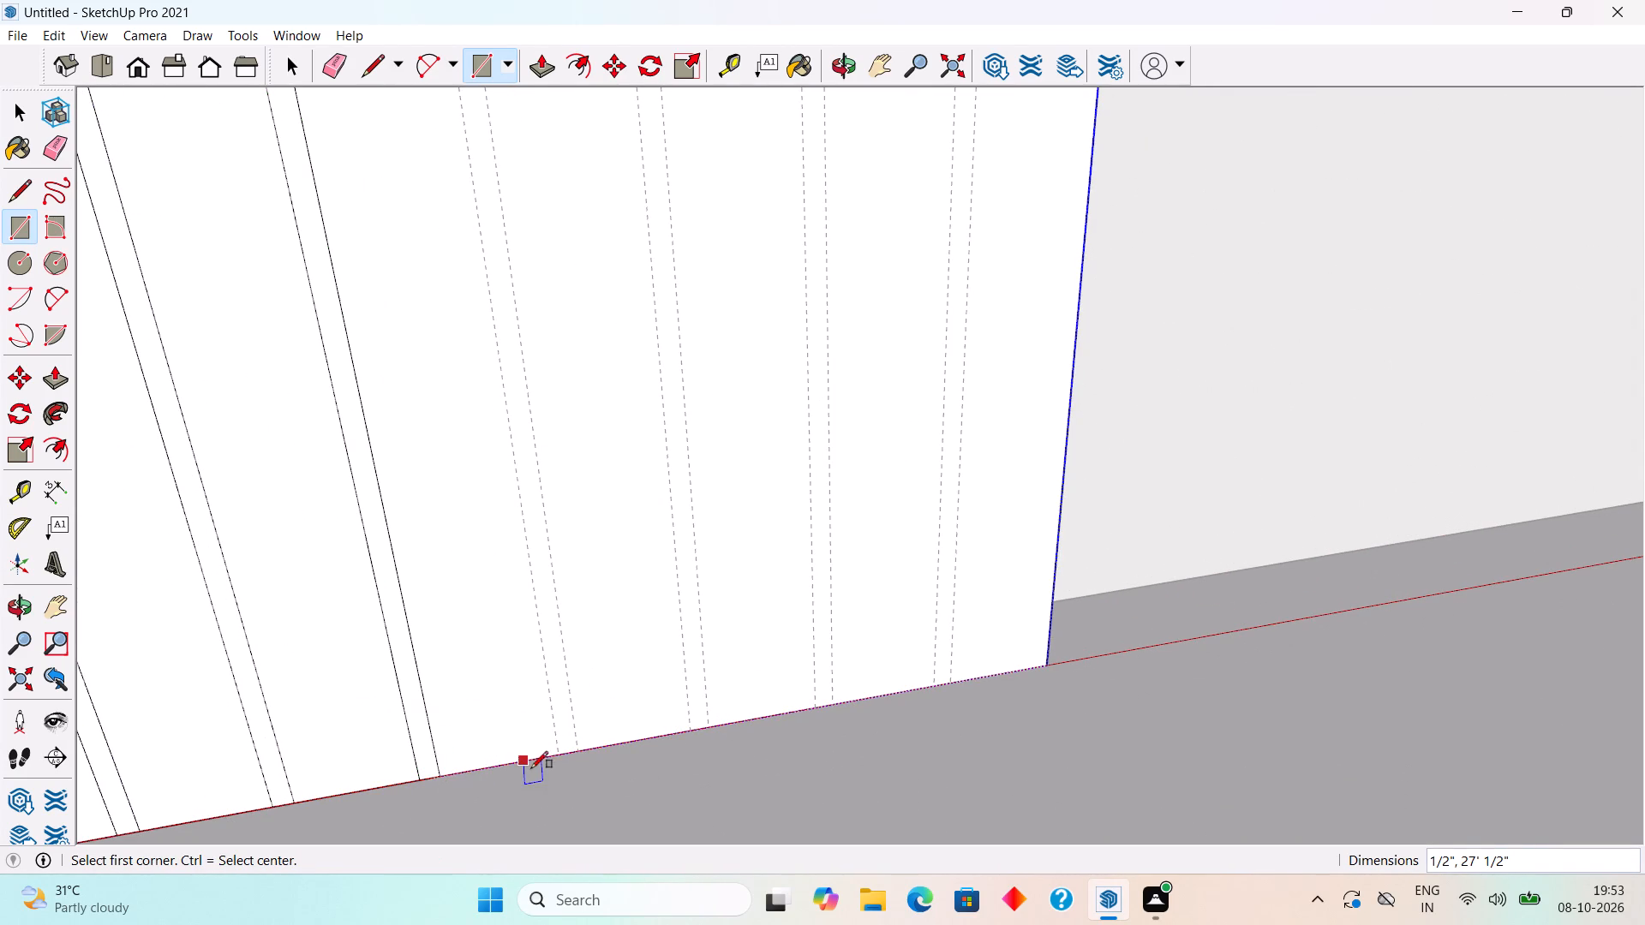
Draw a 1/2" by 27' 1/2" rectangle between the fifth guide pair from the slatted wall, from the strip's base to its top.
{"action": "left_click", "coordinate": [559, 749]}
{"action": "scroll", "coordinate": [563, 742], "scroll_direction": "down", "scroll_amount": 20}
{"action": "scroll", "coordinate": [563, 742], "scroll_direction": "down", "scroll_amount": 1}
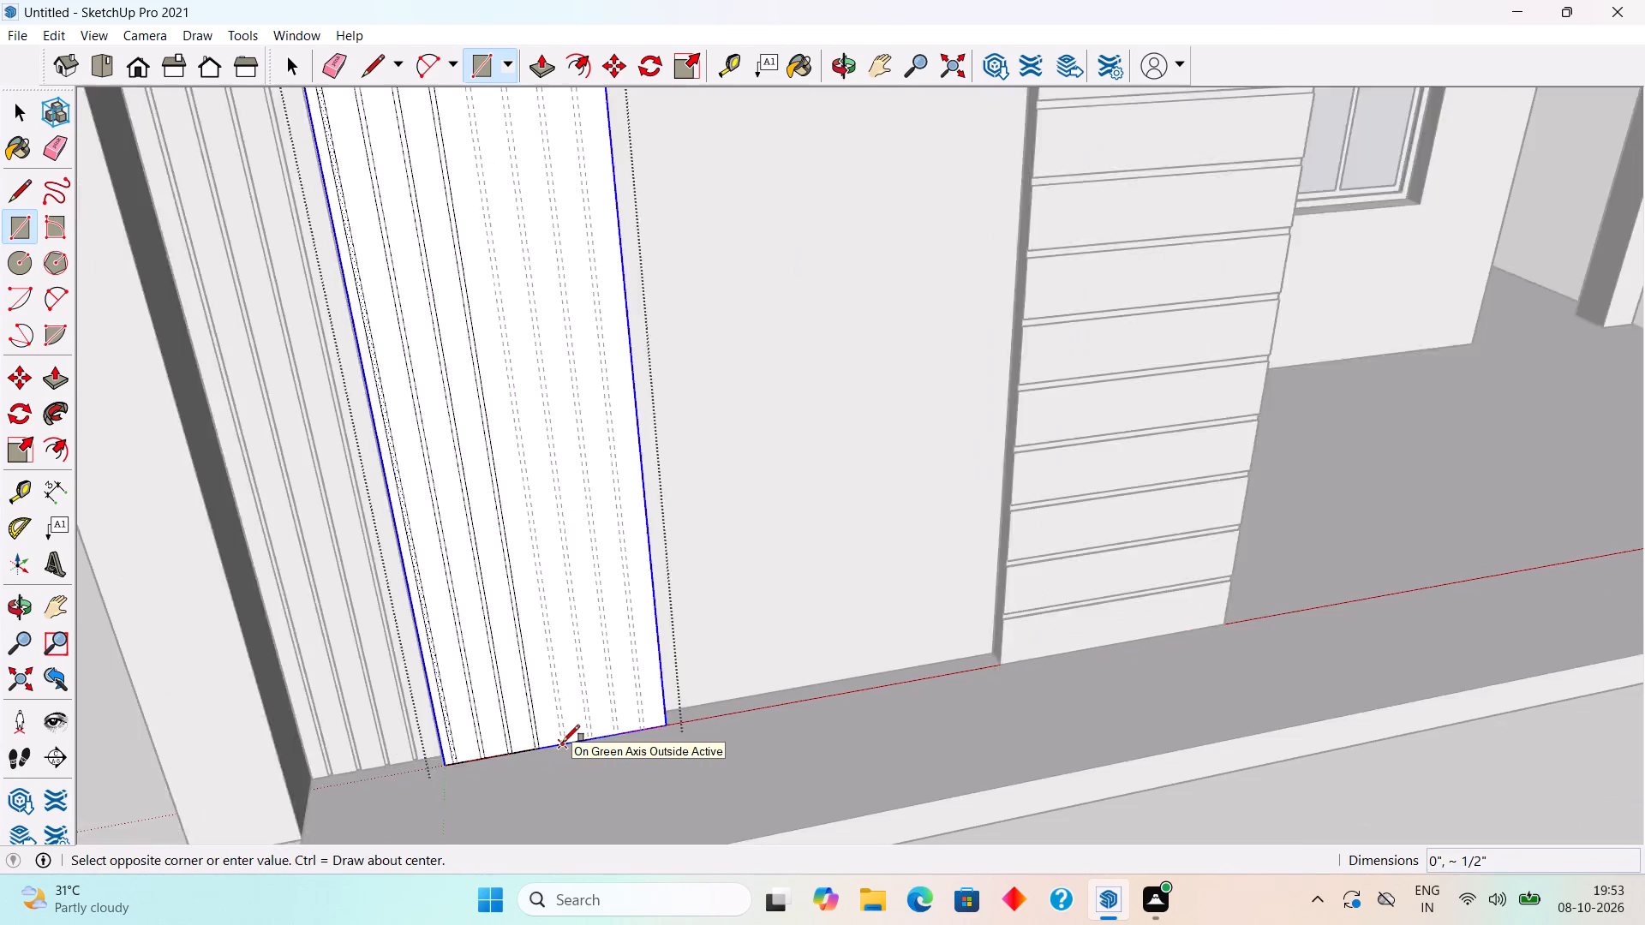
{"action": "scroll", "coordinate": [563, 742], "scroll_direction": "down", "scroll_amount": 20}
{"action": "scroll", "coordinate": [563, 742], "scroll_direction": "down", "scroll_amount": 1}
{"action": "scroll", "coordinate": [536, 480], "scroll_direction": "up", "scroll_amount": 10}
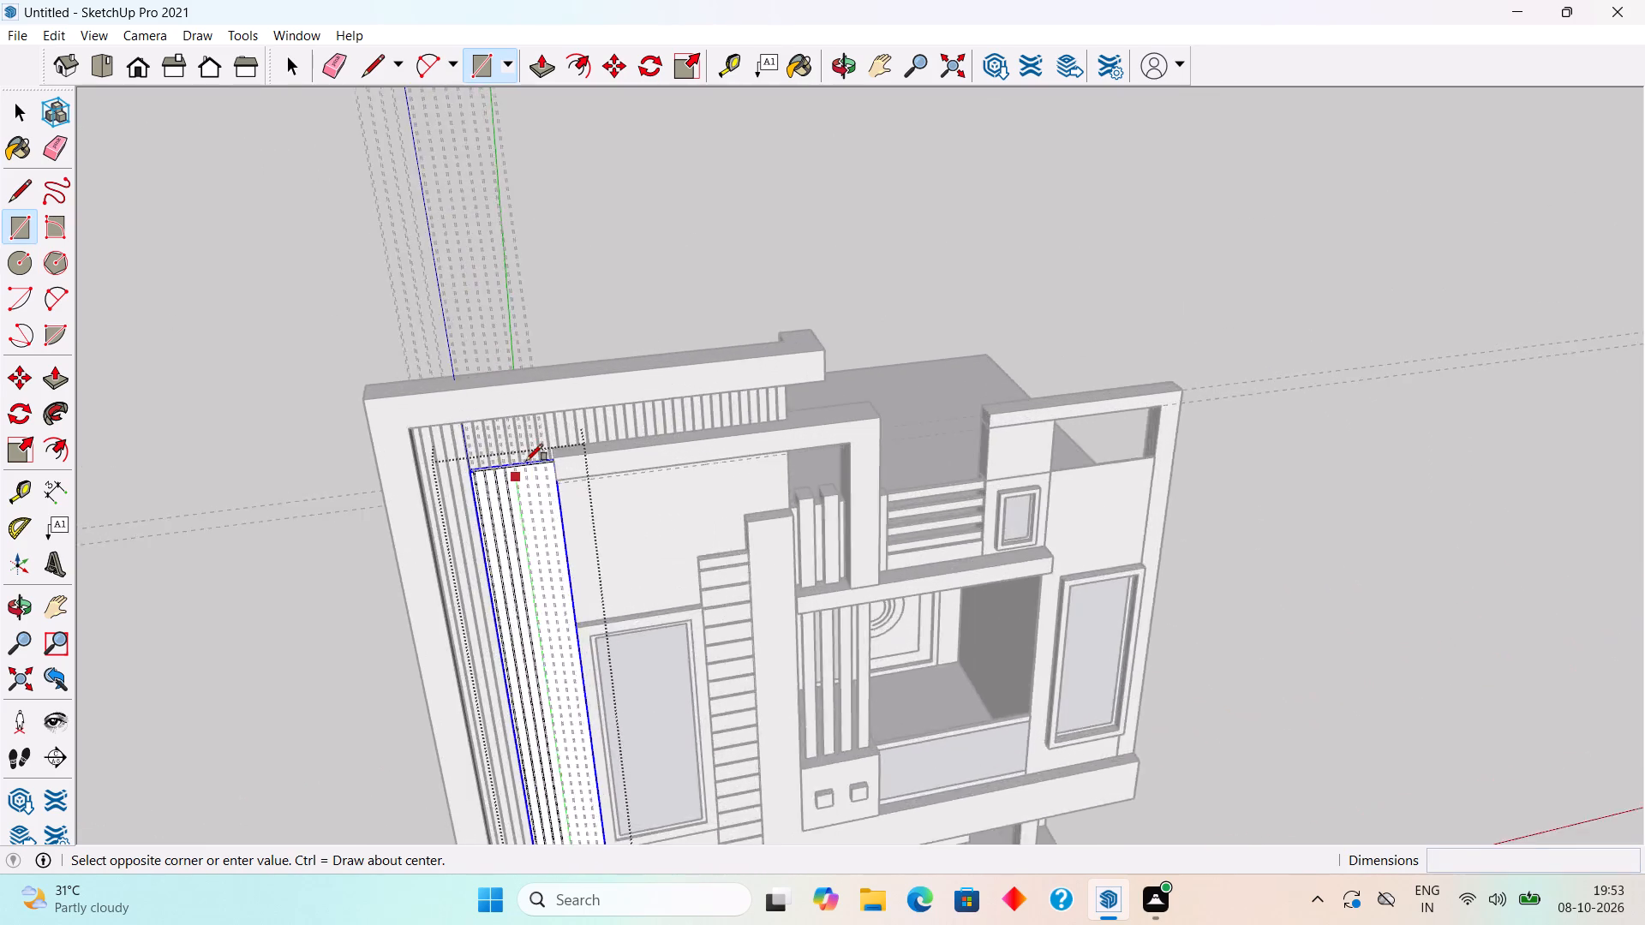
{"action": "scroll", "coordinate": [526, 461], "scroll_direction": "up", "scroll_amount": 20}
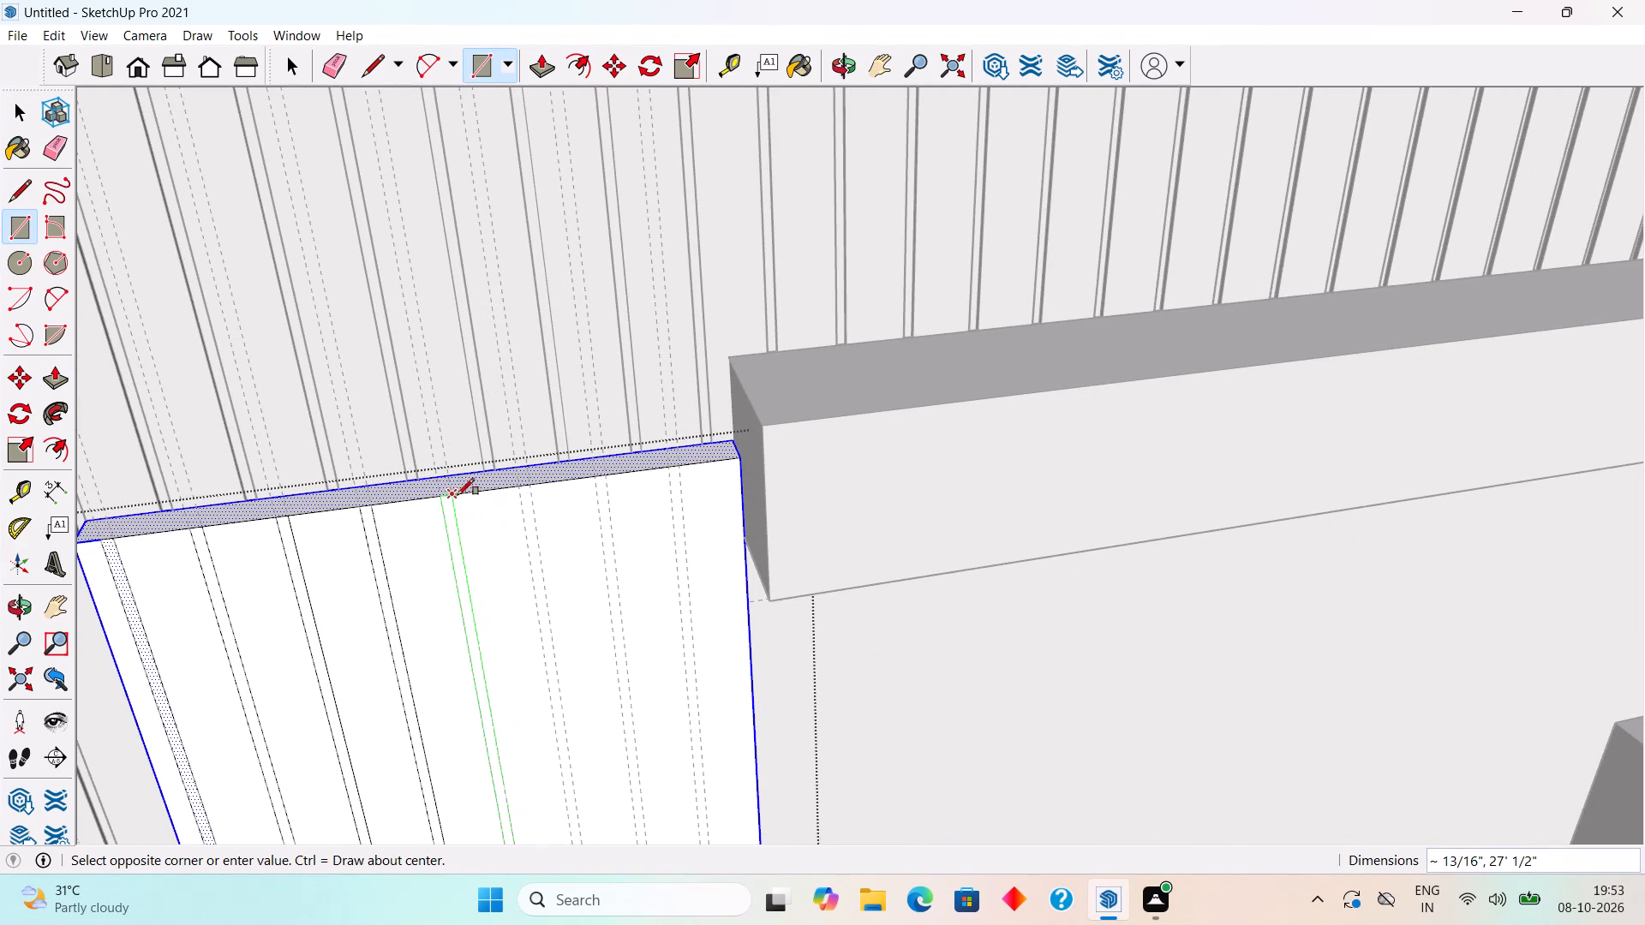
{"action": "left_click", "coordinate": [453, 497]}
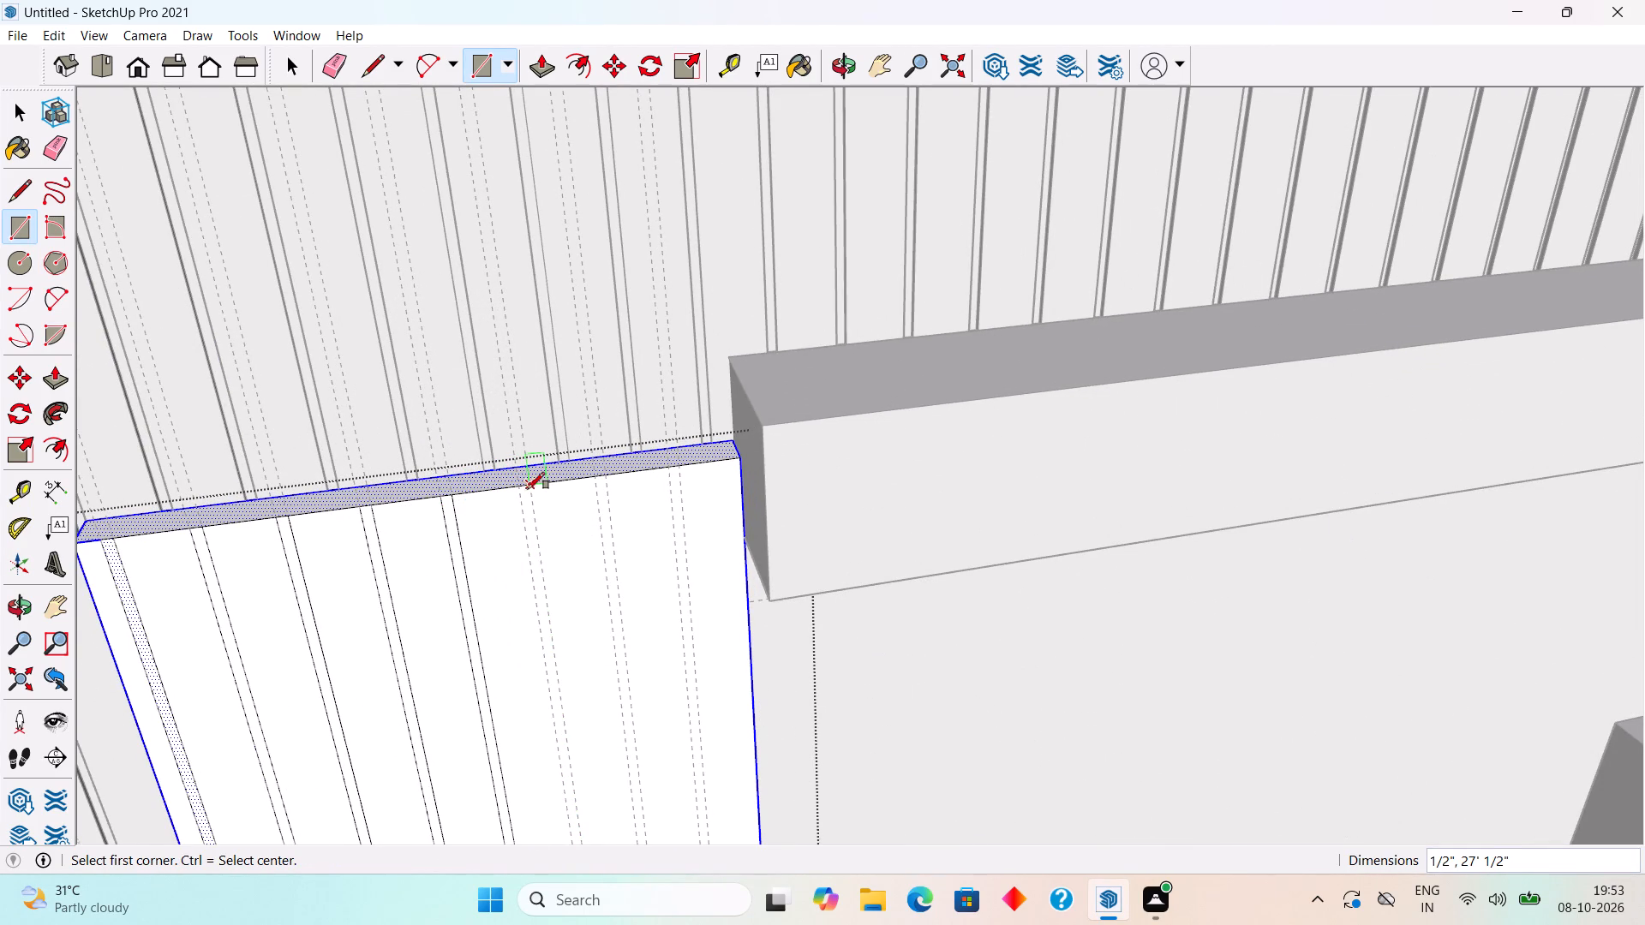
Draw a full-height 1/2" by 27' 1/2" rectangle between the sixth guide pair from the slatted wall.
{"action": "left_click", "coordinate": [523, 488]}
{"action": "scroll", "coordinate": [525, 490], "scroll_direction": "down", "scroll_amount": 20}
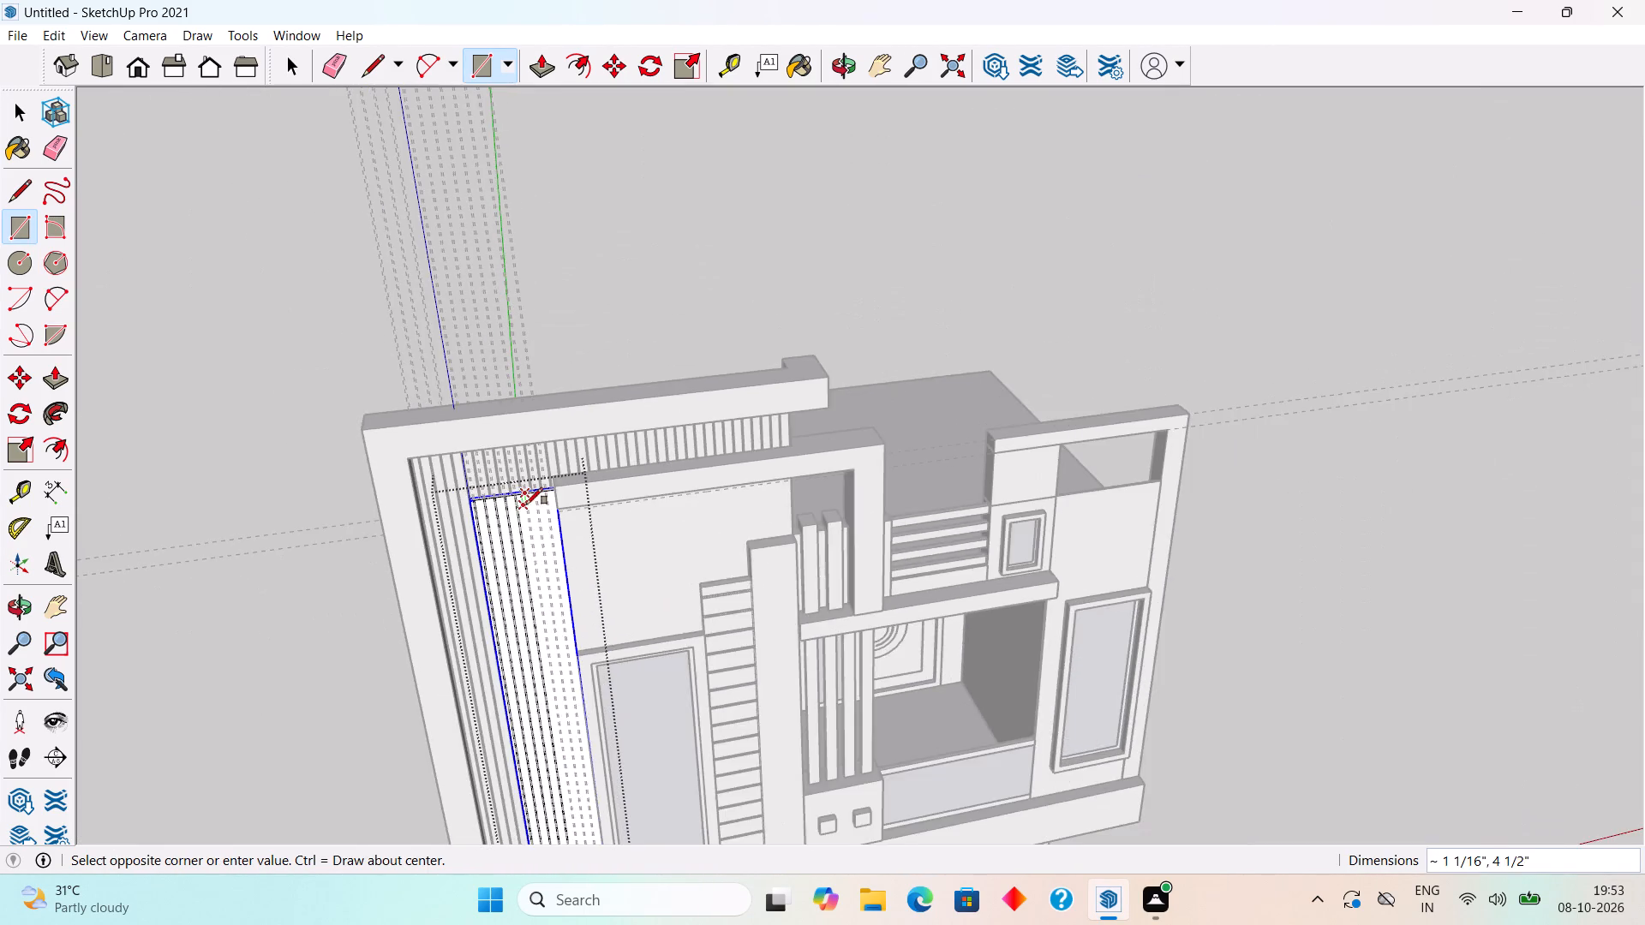
{"action": "scroll", "coordinate": [526, 504], "scroll_direction": "down", "scroll_amount": 17}
{"action": "scroll", "coordinate": [547, 656], "scroll_direction": "up", "scroll_amount": 10}
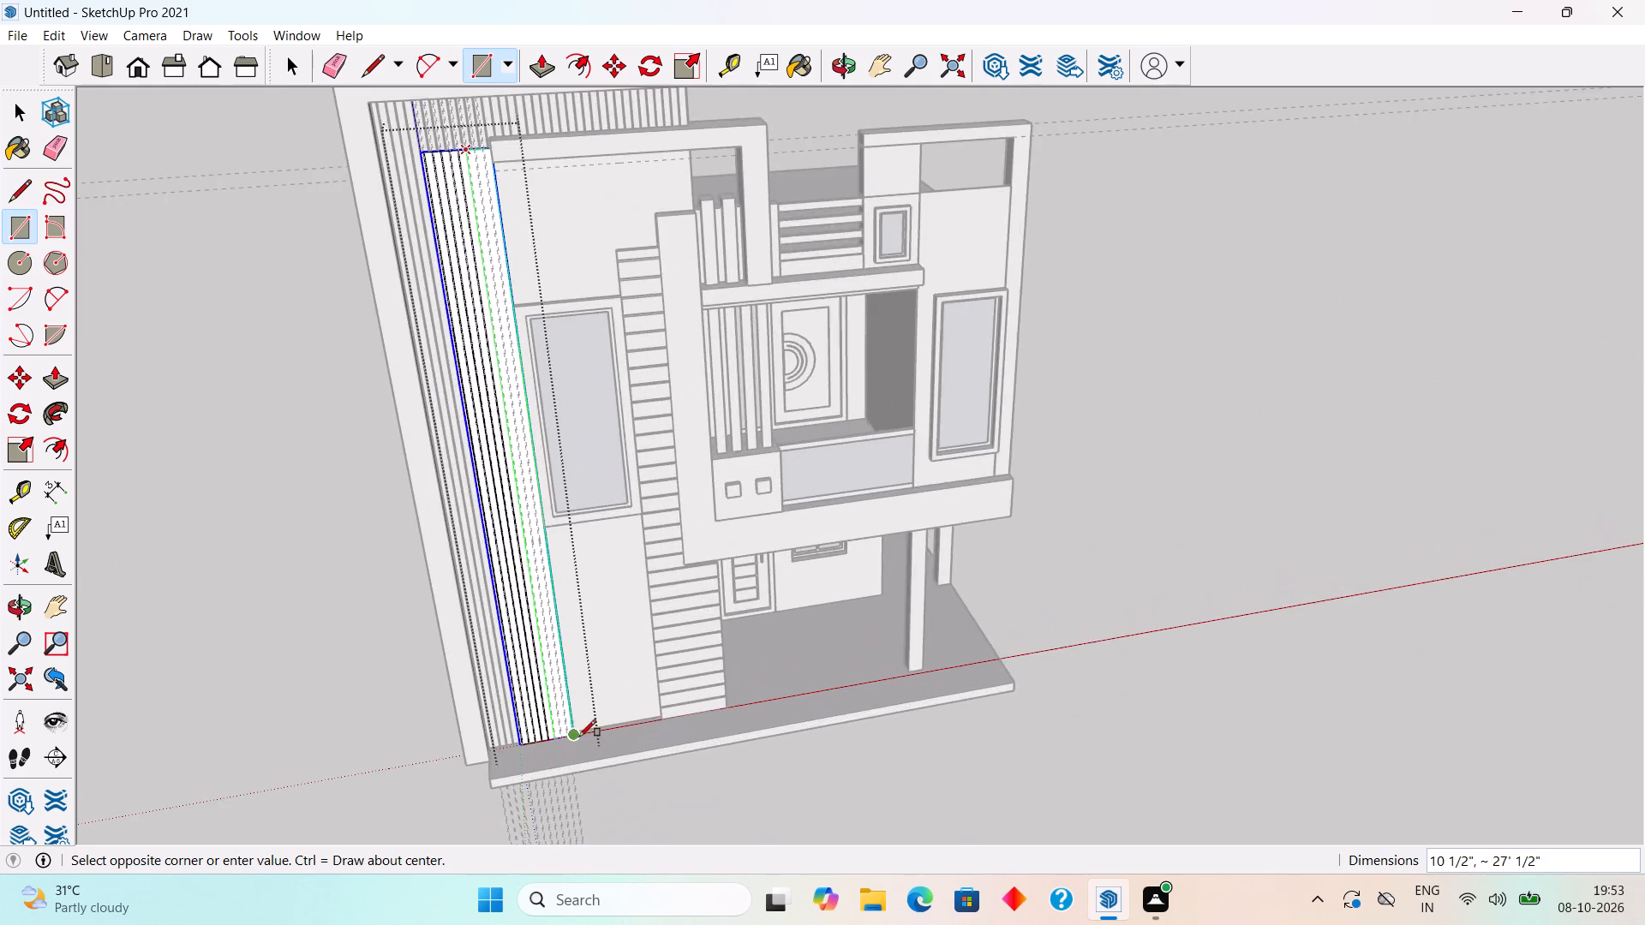
{"action": "scroll", "coordinate": [580, 737], "scroll_direction": "up", "scroll_amount": 20}
{"action": "scroll", "coordinate": [515, 733], "scroll_direction": "up", "scroll_amount": 4}
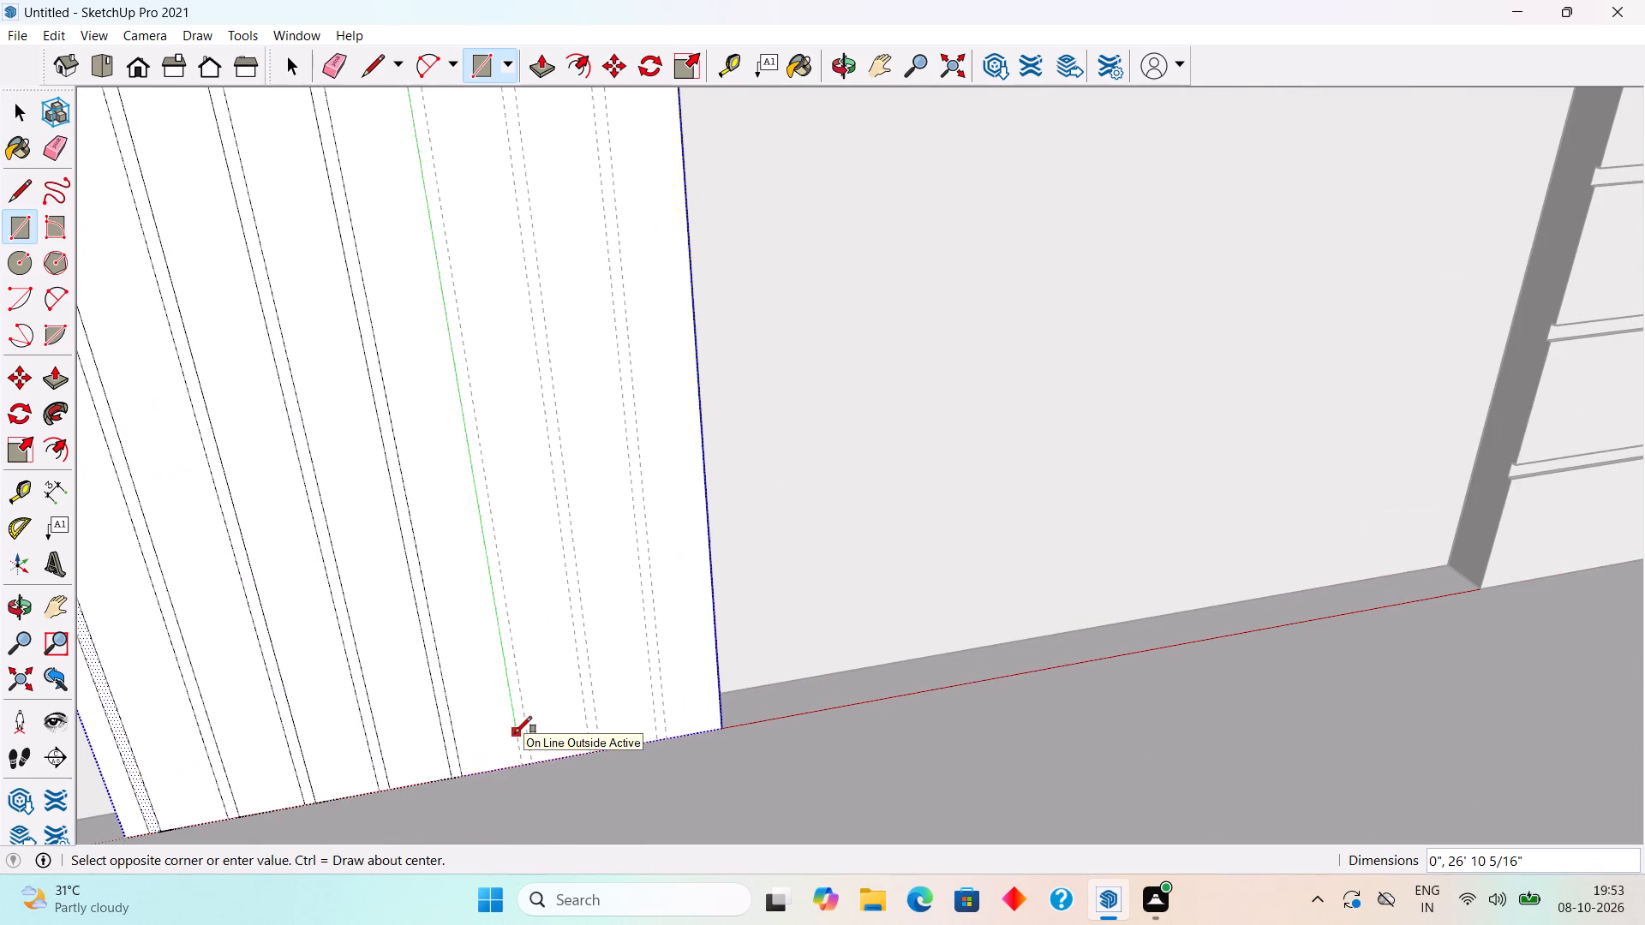
{"action": "left_click", "coordinate": [534, 765]}
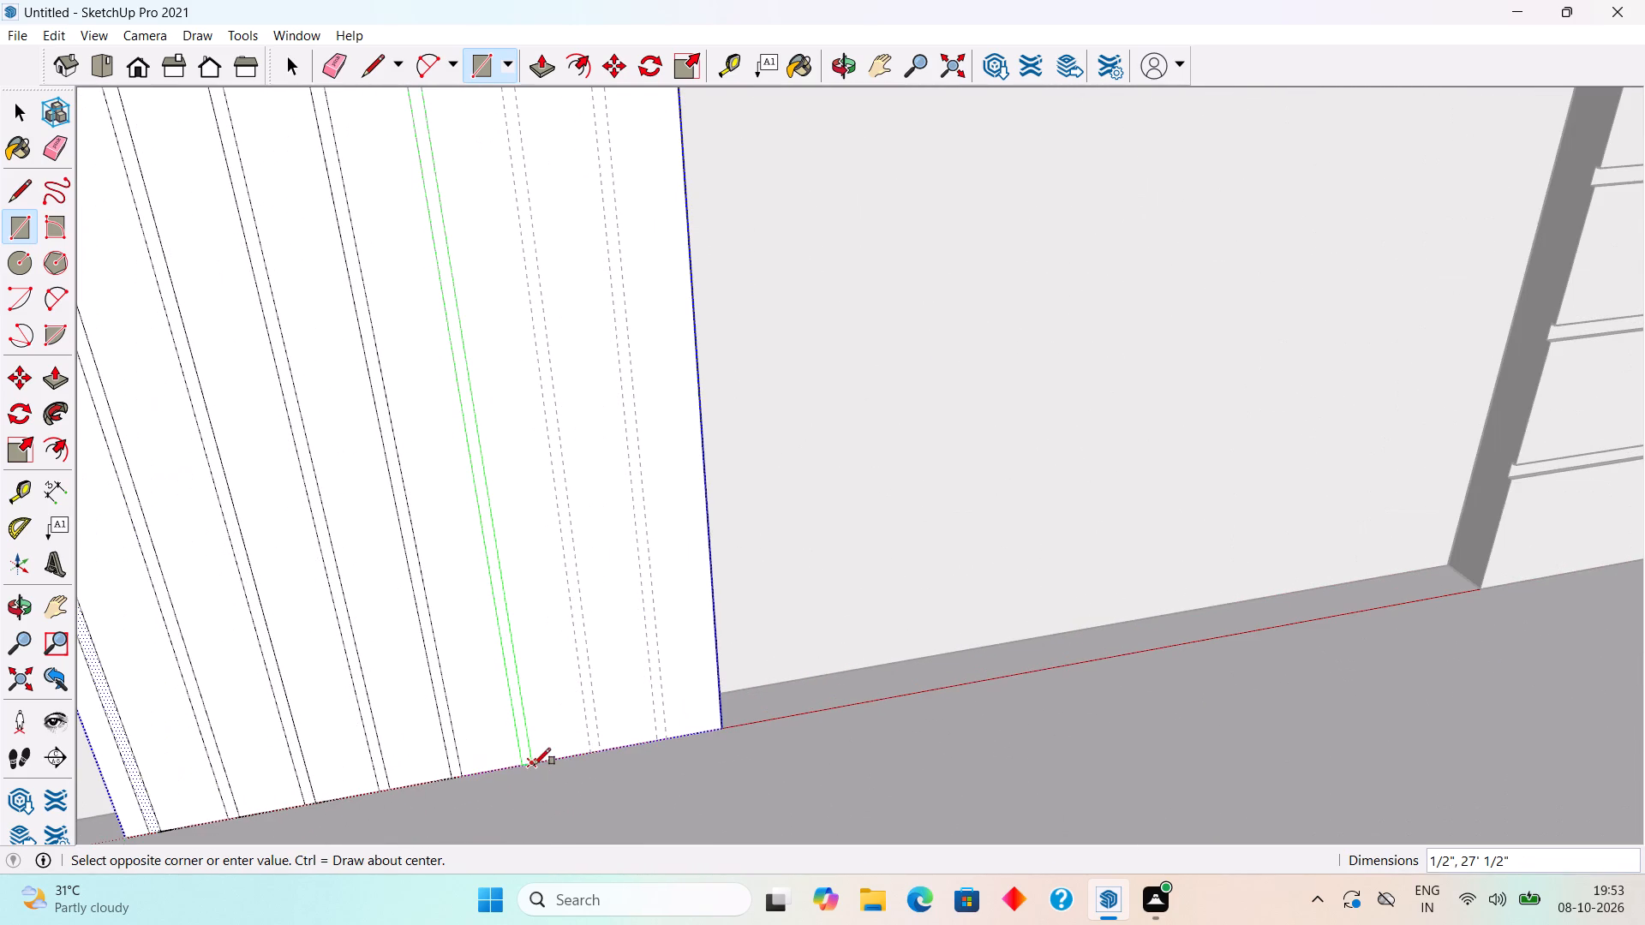
Draw a 1/2" by 27' 1/2" rectangle between the seventh guide pair from the slatted wall, from the strip's base to its top.
{"action": "left_click", "coordinate": [592, 749]}
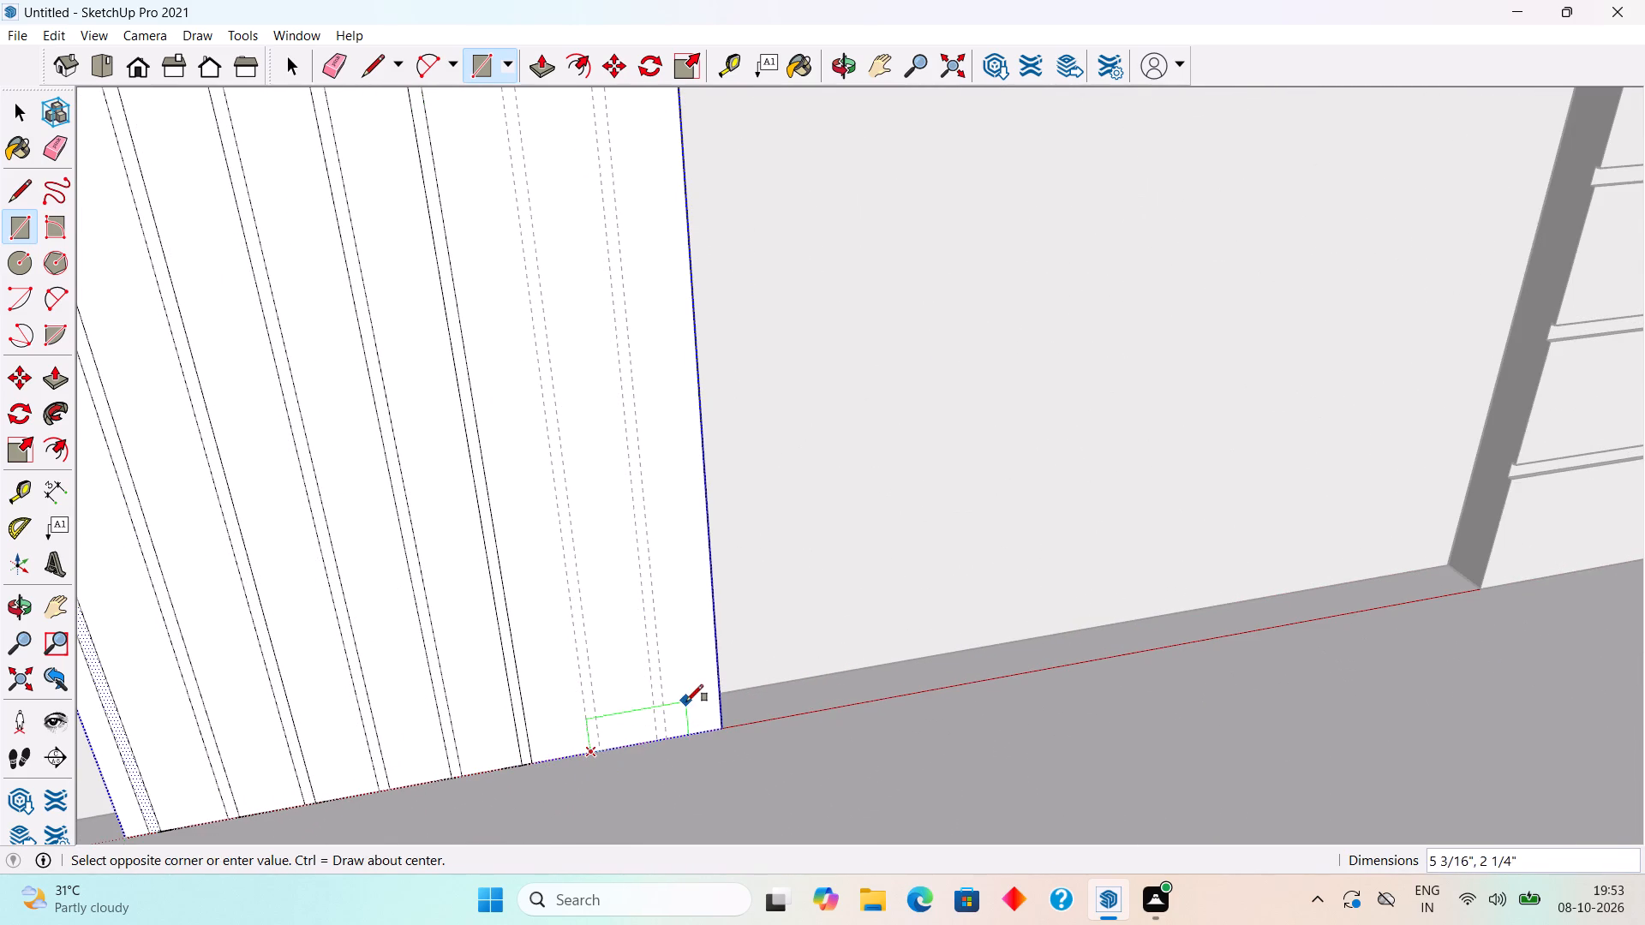
{"action": "scroll", "coordinate": [686, 701], "scroll_direction": "down", "scroll_amount": 20}
{"action": "scroll", "coordinate": [686, 701], "scroll_direction": "down", "scroll_amount": 14}
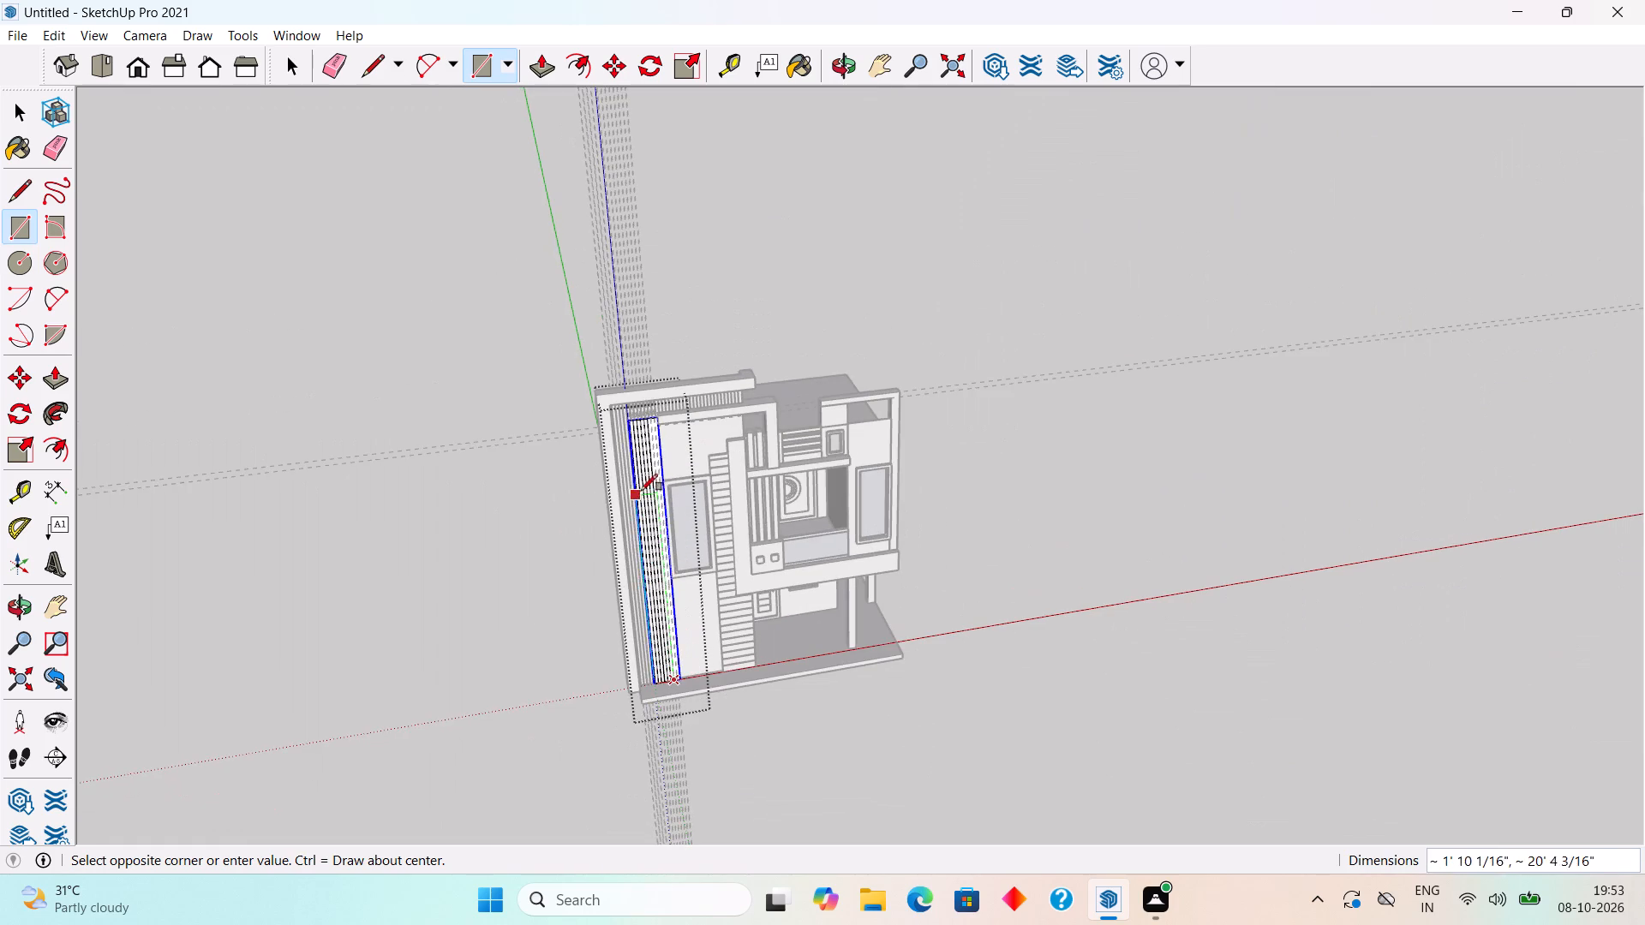
{"action": "scroll", "coordinate": [667, 413], "scroll_direction": "up", "scroll_amount": 20}
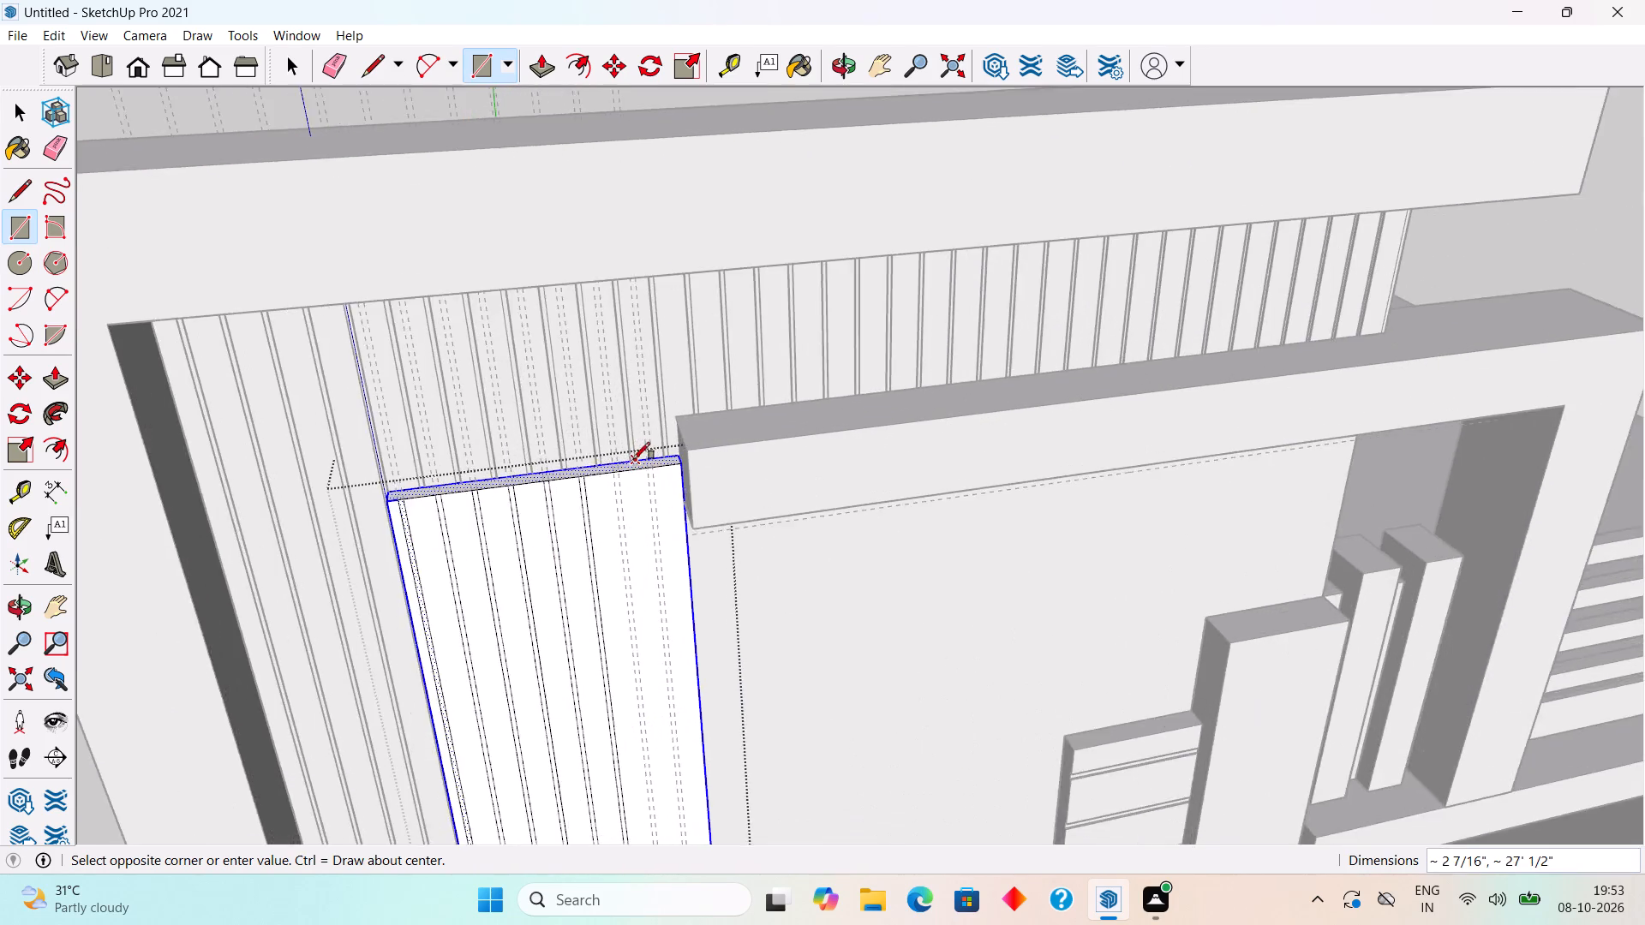
{"action": "scroll", "coordinate": [633, 459], "scroll_direction": "up", "scroll_amount": 10}
{"action": "left_click", "coordinate": [611, 472]}
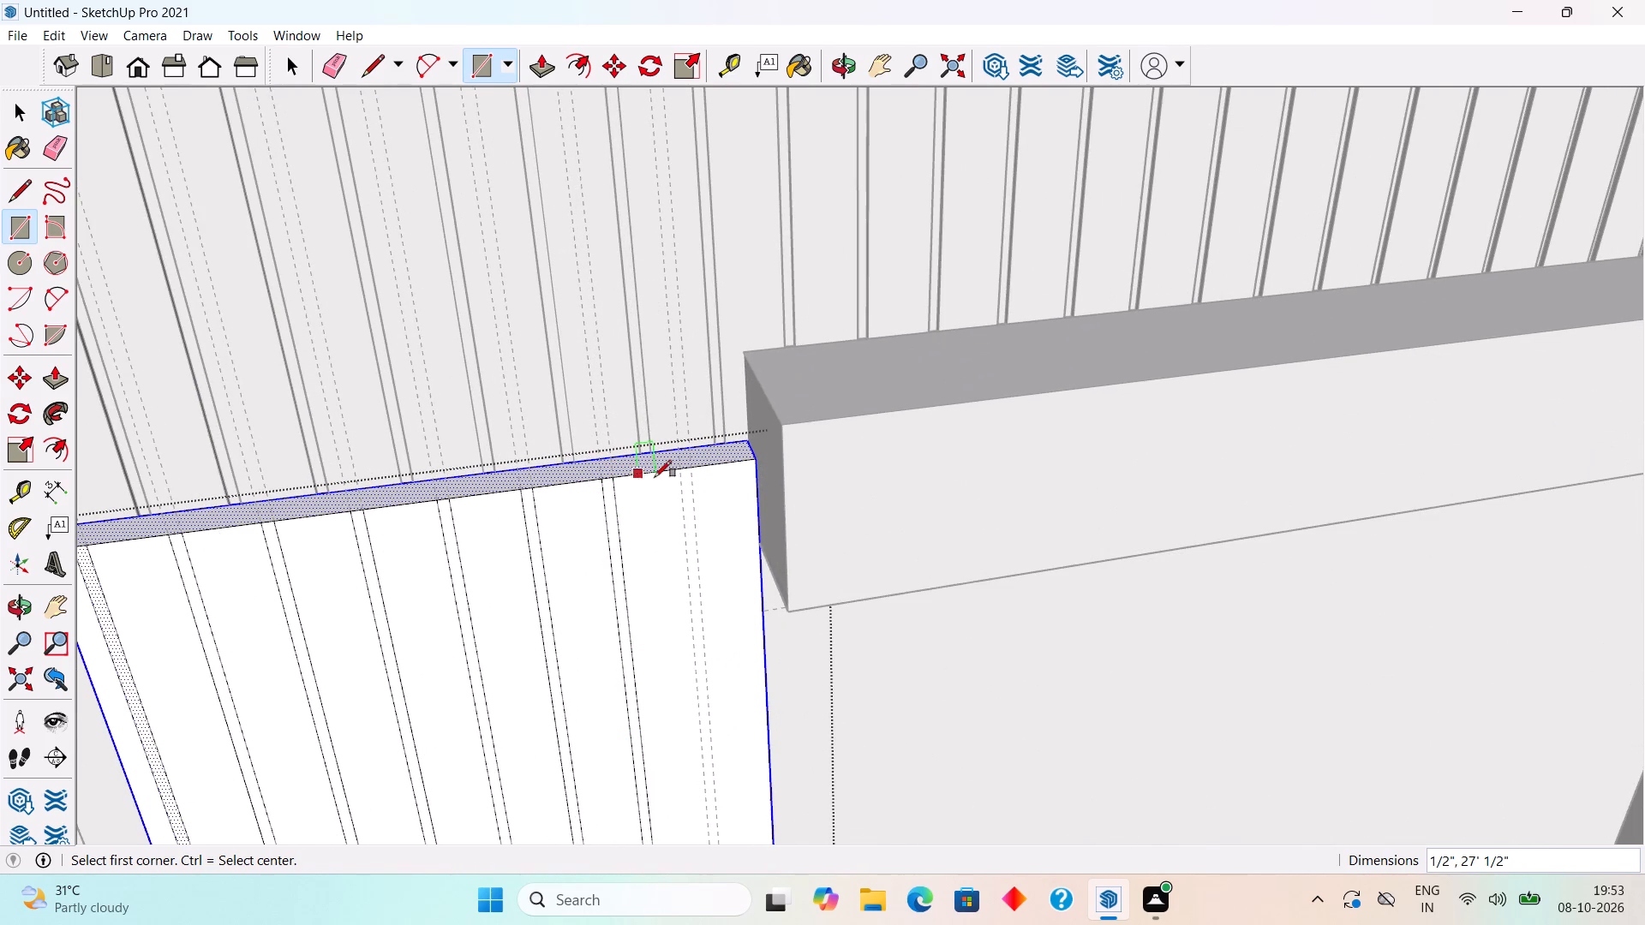
Draw a full-height 1/2" wide rectangle between the last guide pair, nearest the tall window panel.
{"action": "left_click", "coordinate": [685, 471]}
{"action": "scroll", "coordinate": [696, 496], "scroll_direction": "down", "scroll_amount": 3}
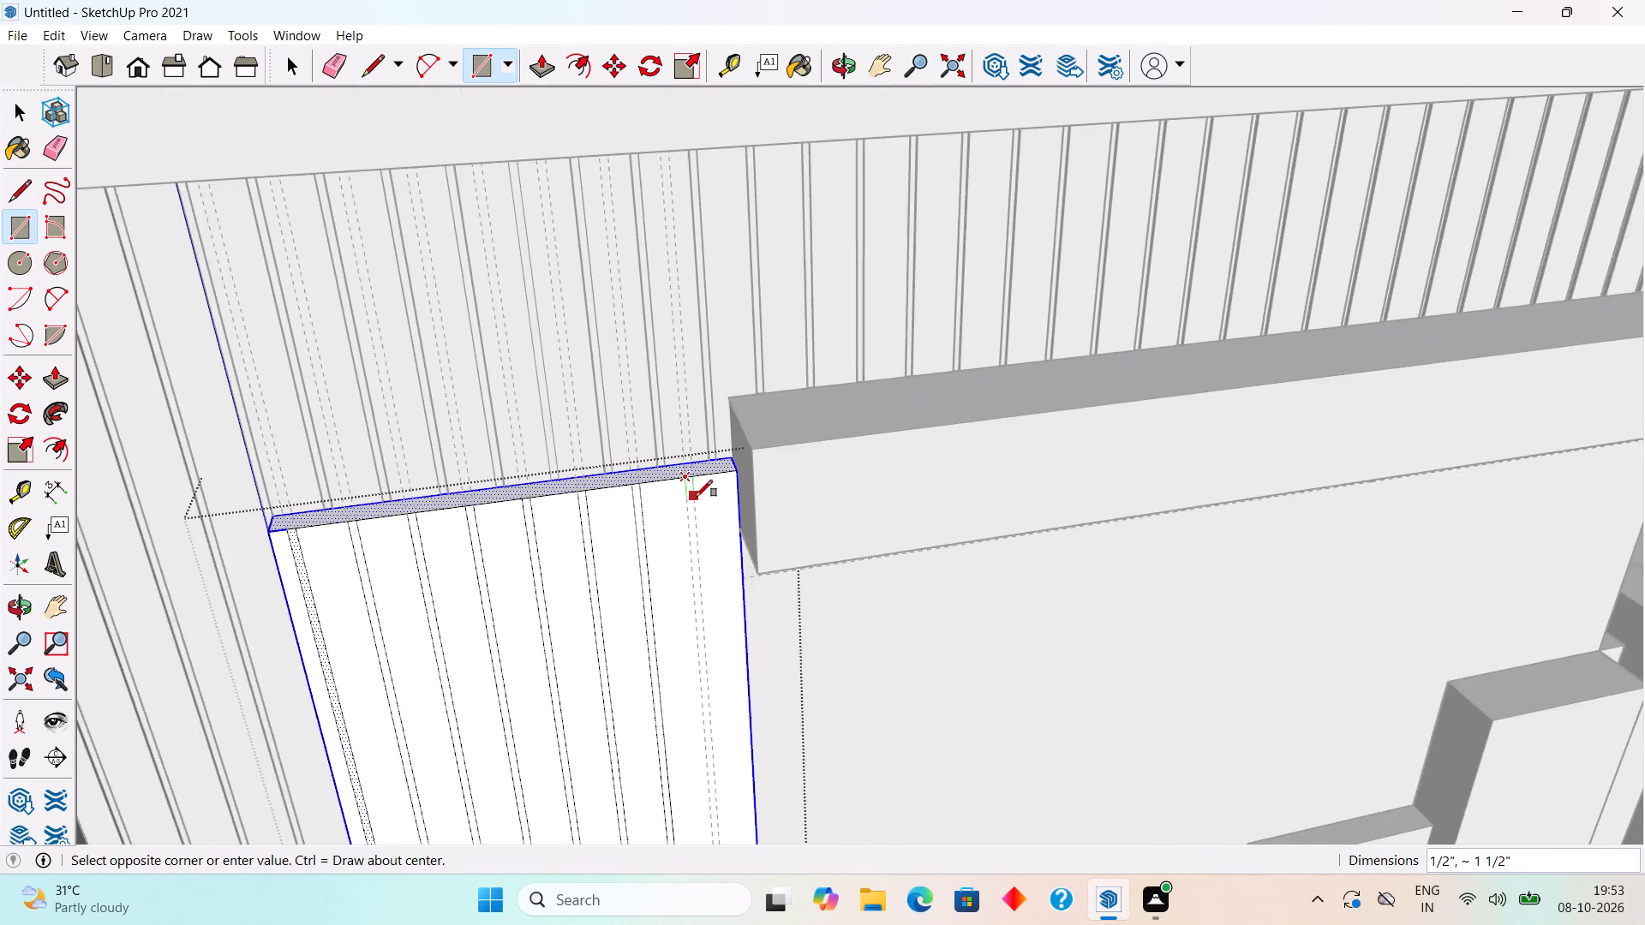
{"action": "scroll", "coordinate": [696, 497], "scroll_direction": "down", "scroll_amount": 20}
{"action": "scroll", "coordinate": [696, 497], "scroll_direction": "down", "scroll_amount": 12}
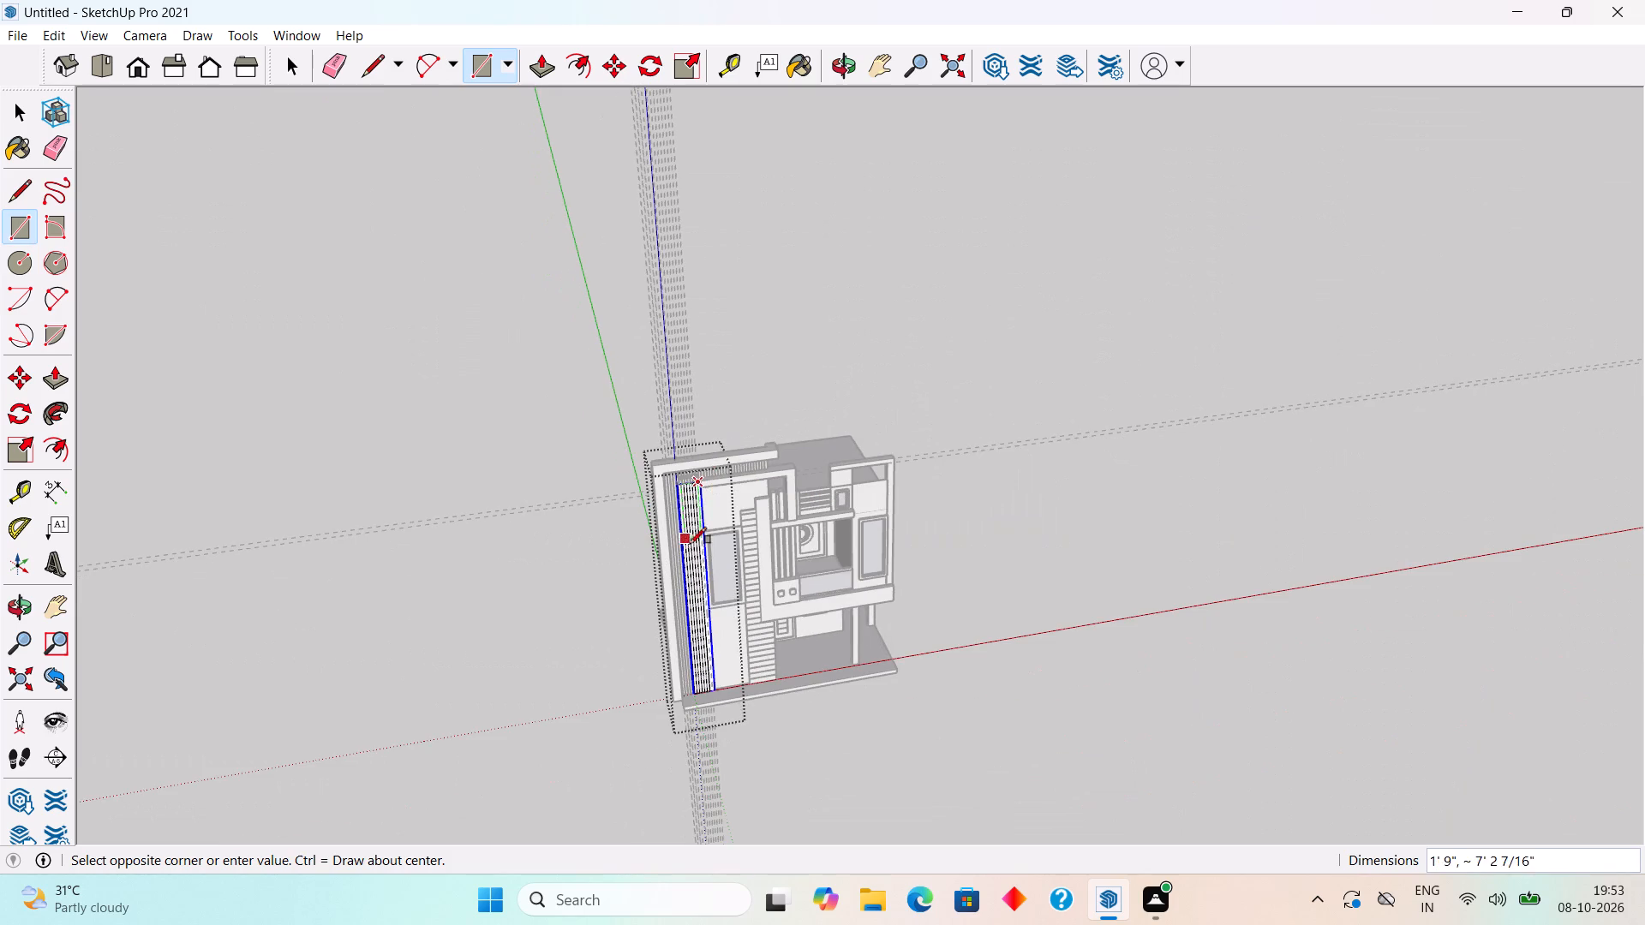
{"action": "scroll", "coordinate": [731, 715], "scroll_direction": "up", "scroll_amount": 20}
{"action": "scroll", "coordinate": [731, 715], "scroll_direction": "up", "scroll_amount": 1}
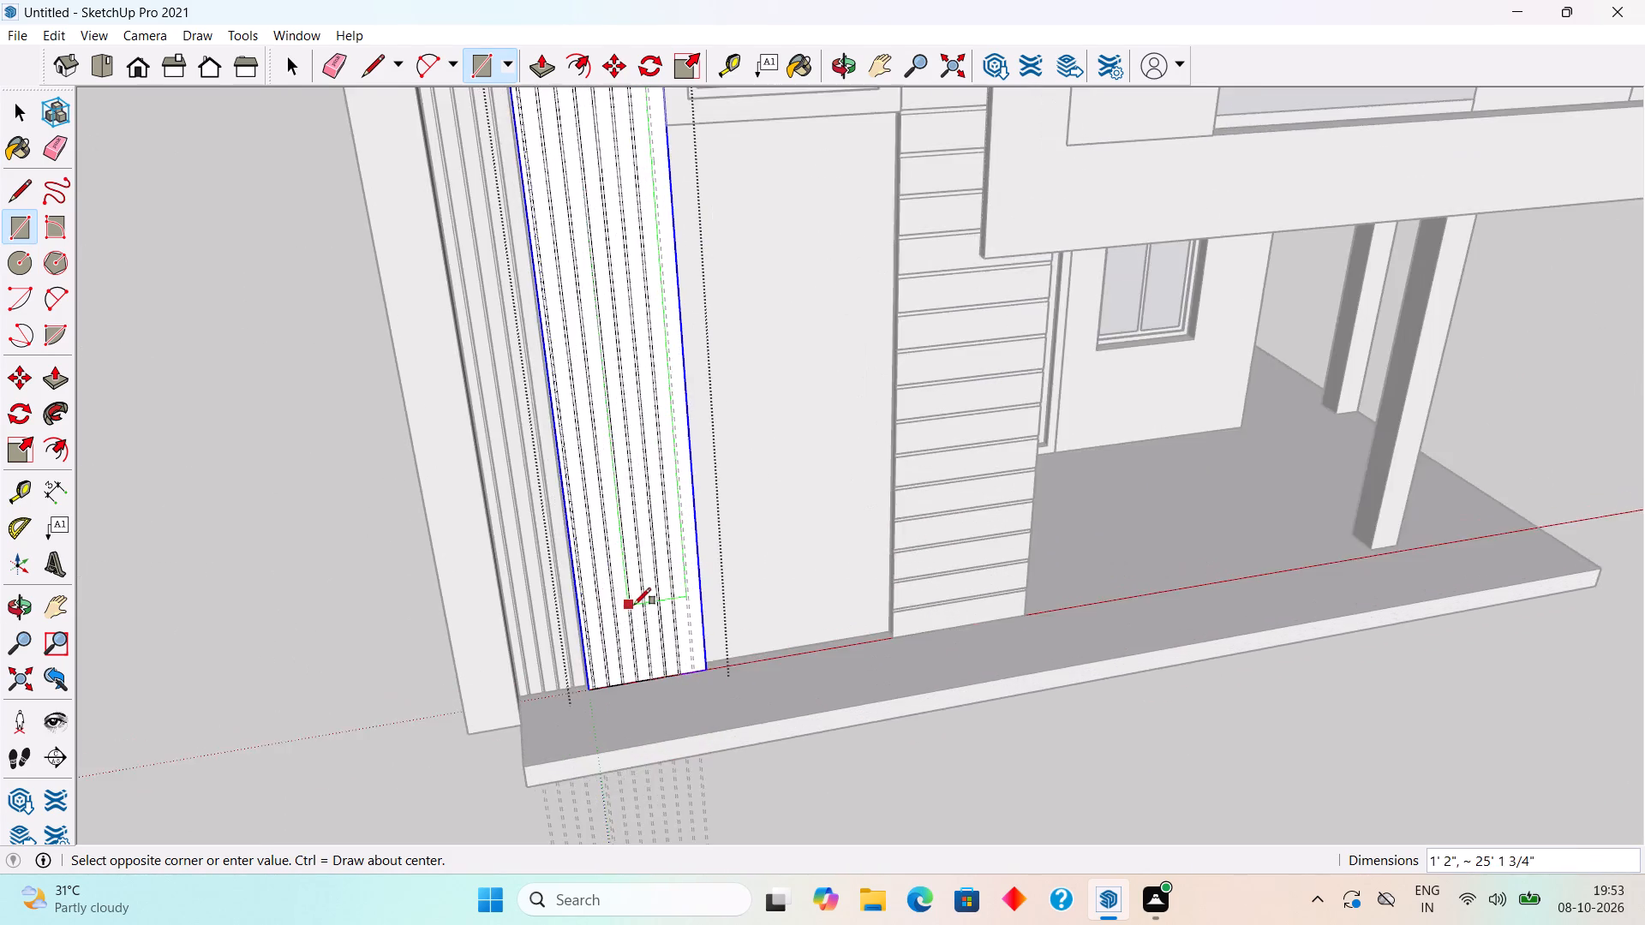
{"action": "scroll", "coordinate": [634, 605], "scroll_direction": "up", "scroll_amount": 20}
{"action": "scroll", "coordinate": [634, 605], "scroll_direction": "up", "scroll_amount": 1}
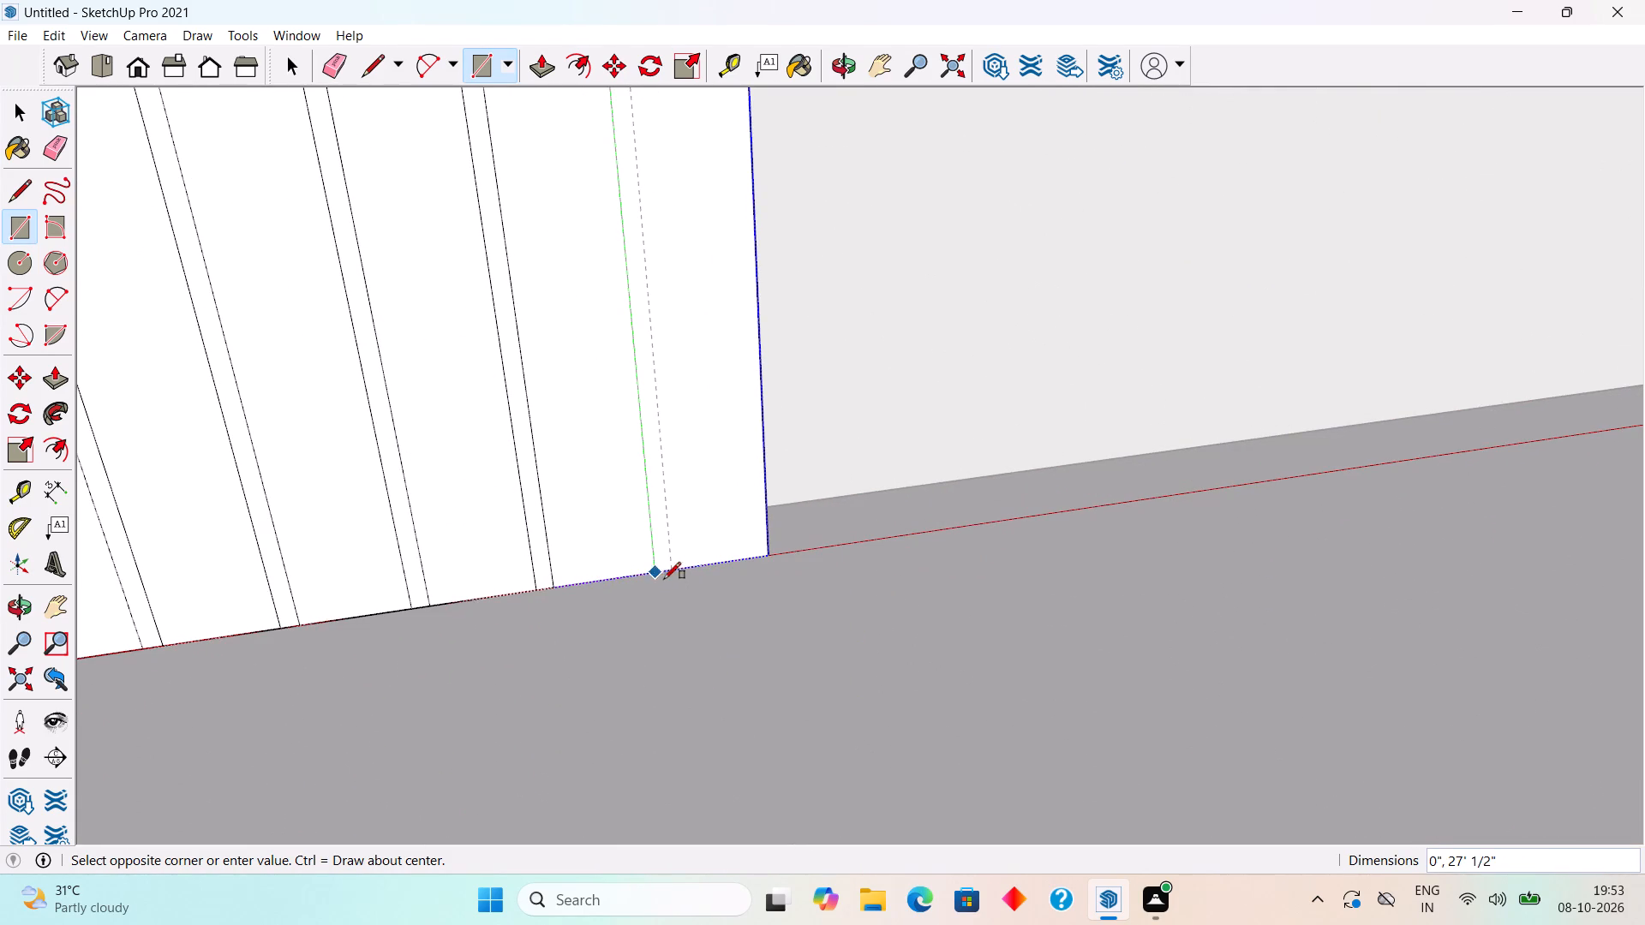
{"action": "left_click", "coordinate": [669, 567]}
Recess the narrow band nearest the tall window panel 0.3" into the raised strip with Push/Pull.
{"action": "key", "text": "space"}
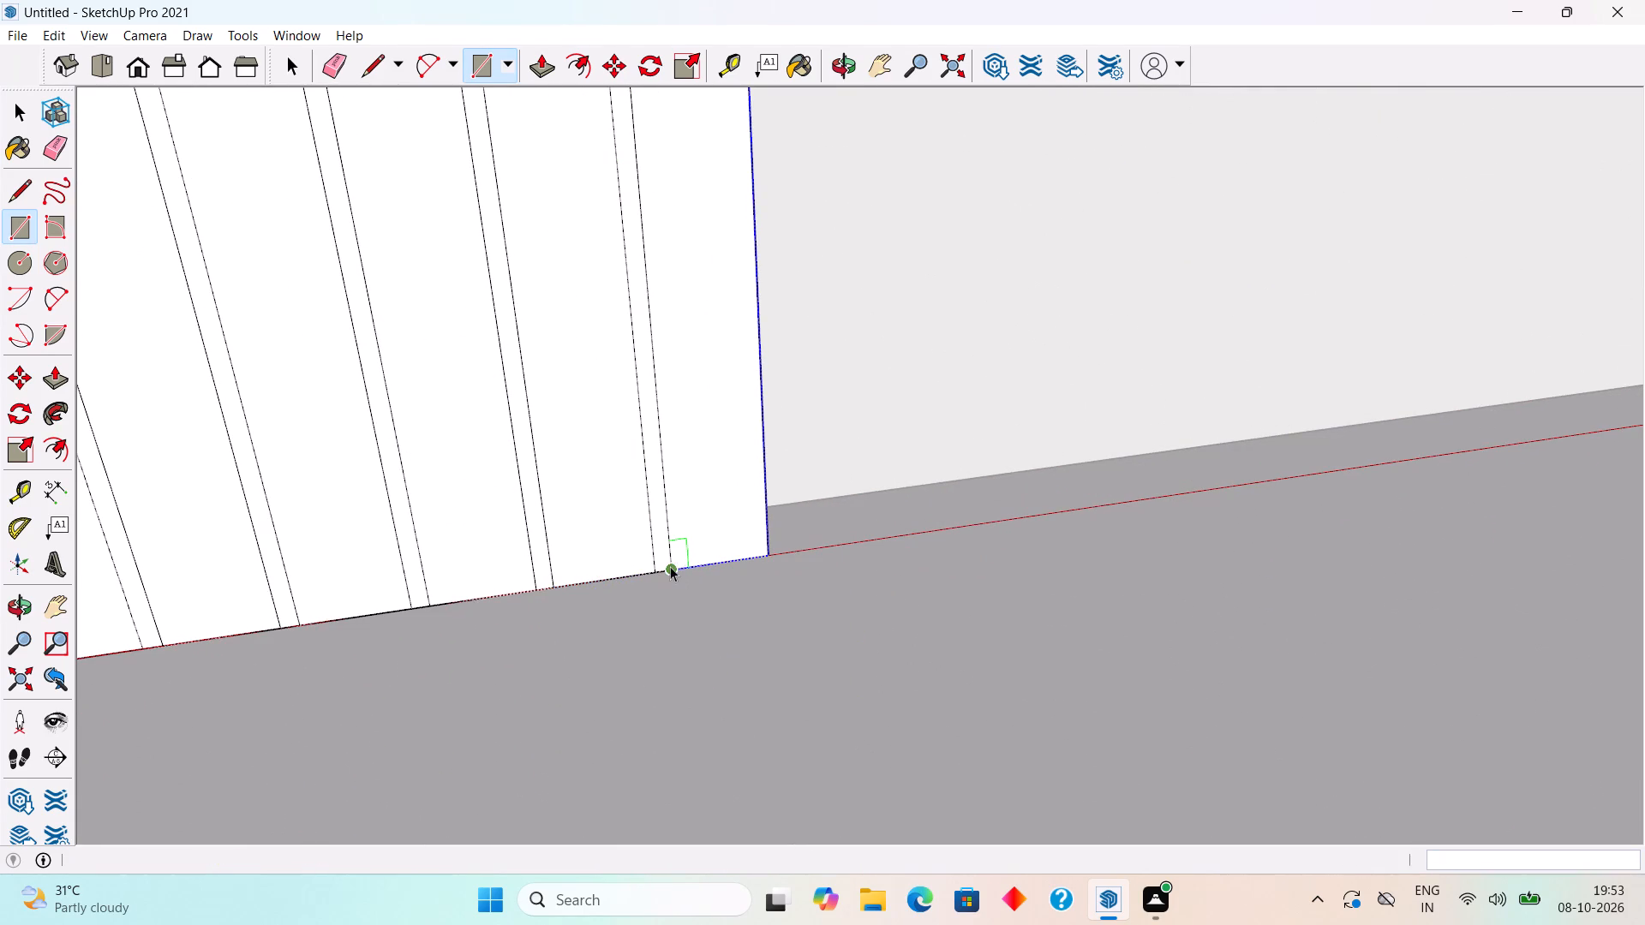
{"action": "left_click", "coordinate": [665, 544]}
{"action": "key", "text": "p"}
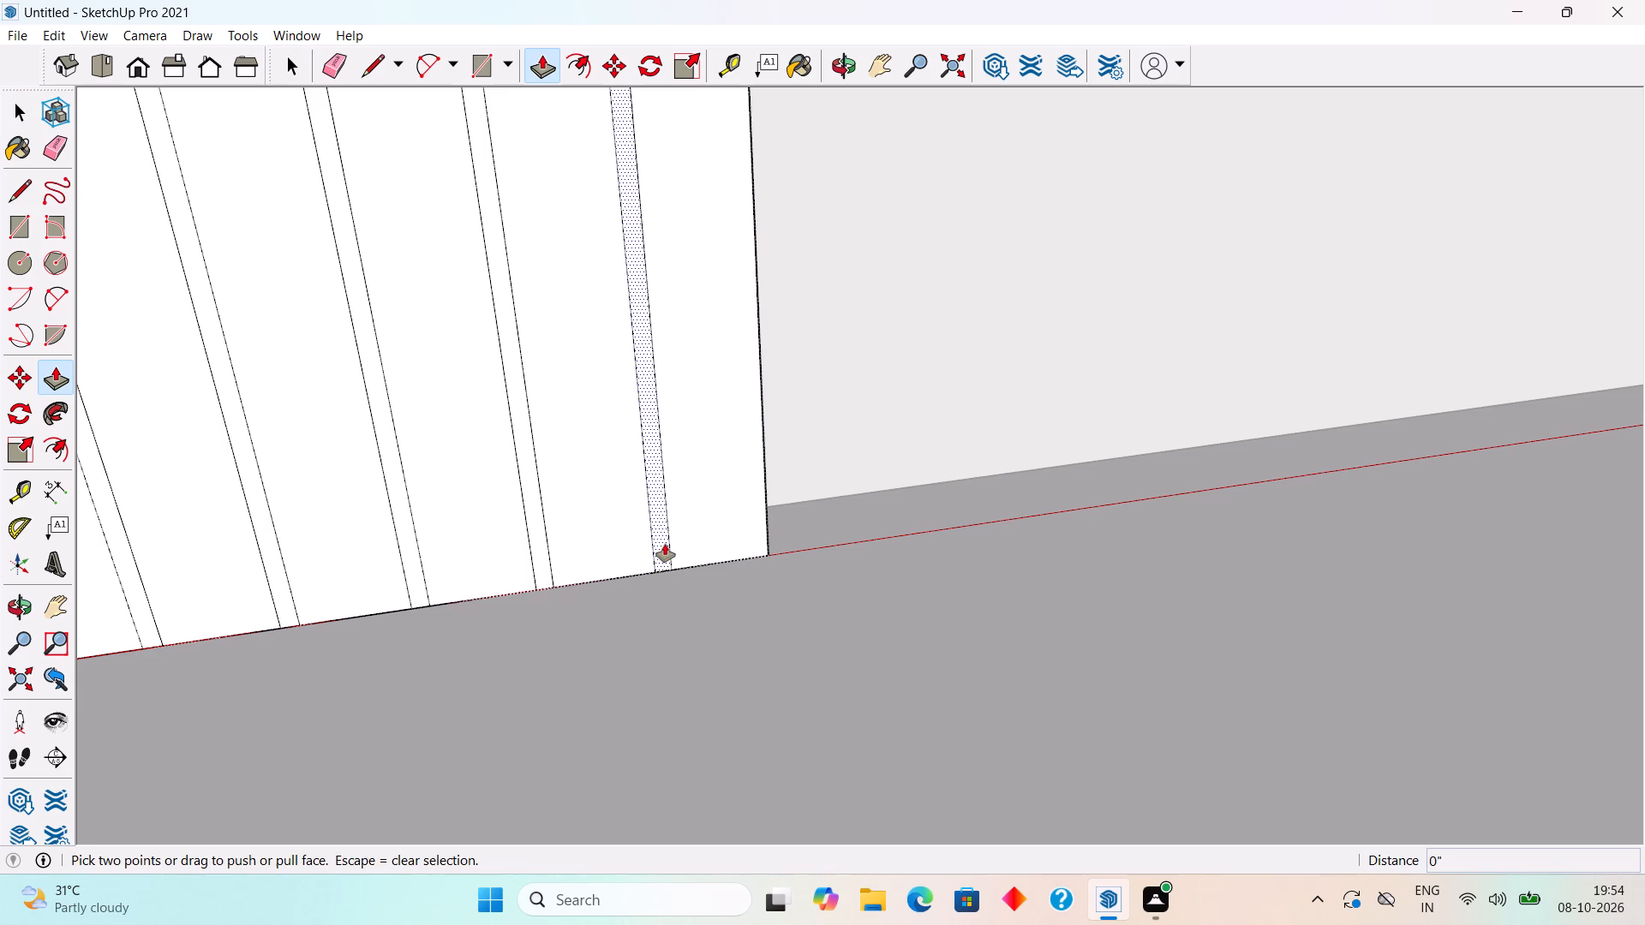
{"action": "left_click", "coordinate": [665, 544]}
{"action": "type", "text": ".3\""}
{"action": "key", "text": "Return"}
Recess the next four narrow bands towards the slatted wall by the same 0.3" depth with Push/Pull.
{"action": "double_click", "coordinate": [529, 499]}
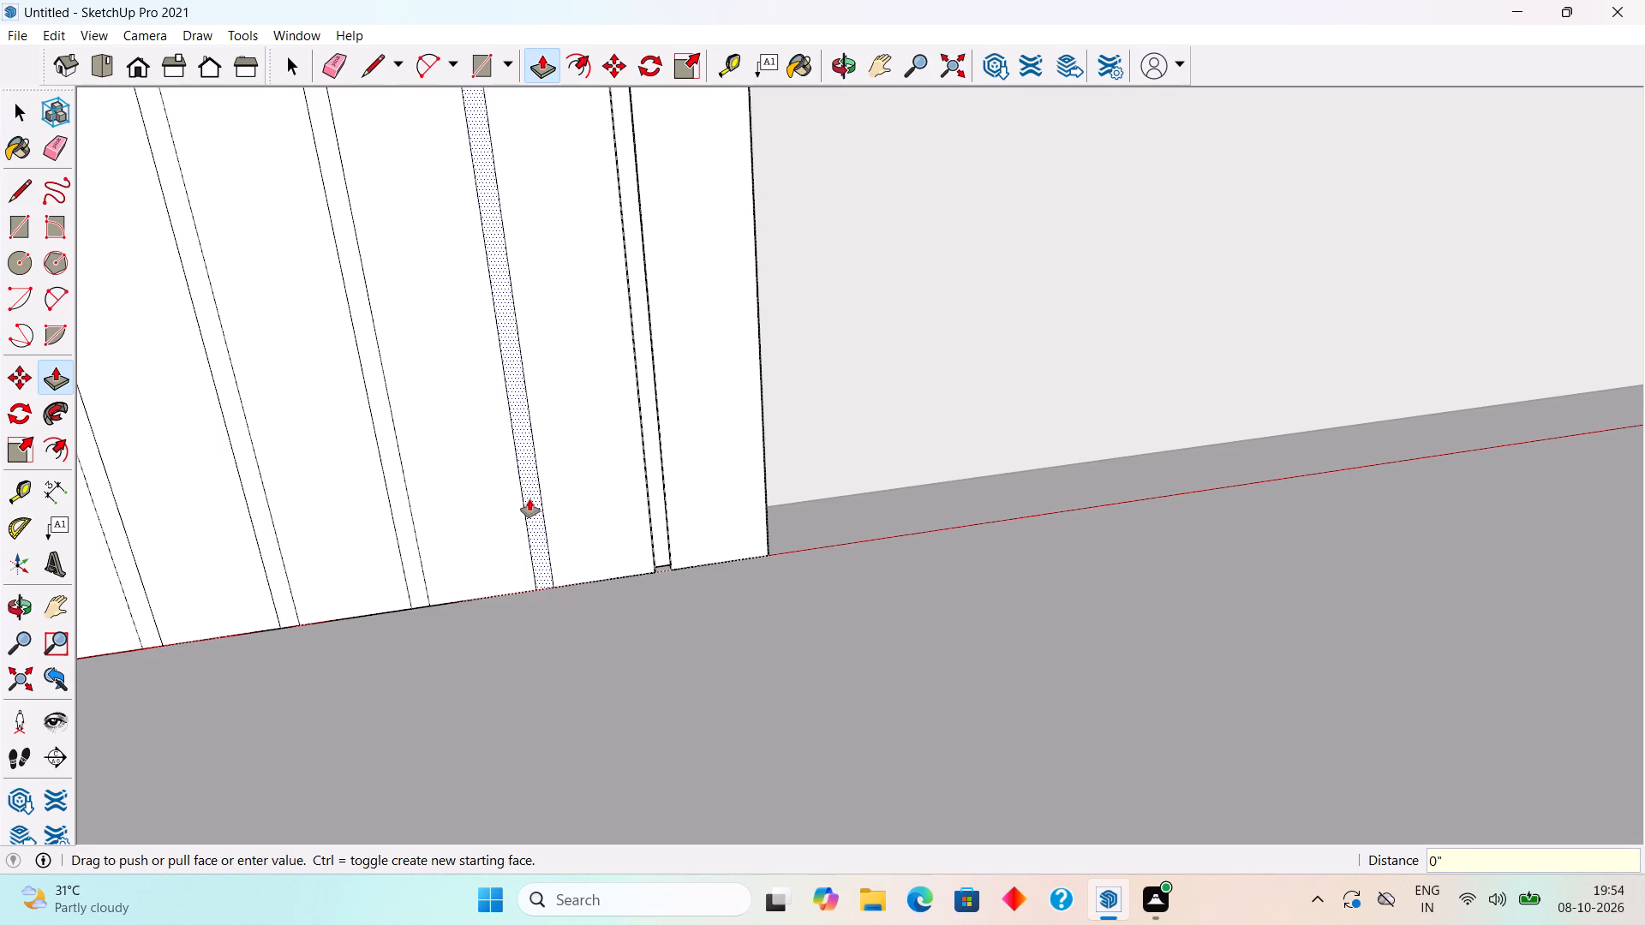
{"action": "double_click", "coordinate": [420, 584]}
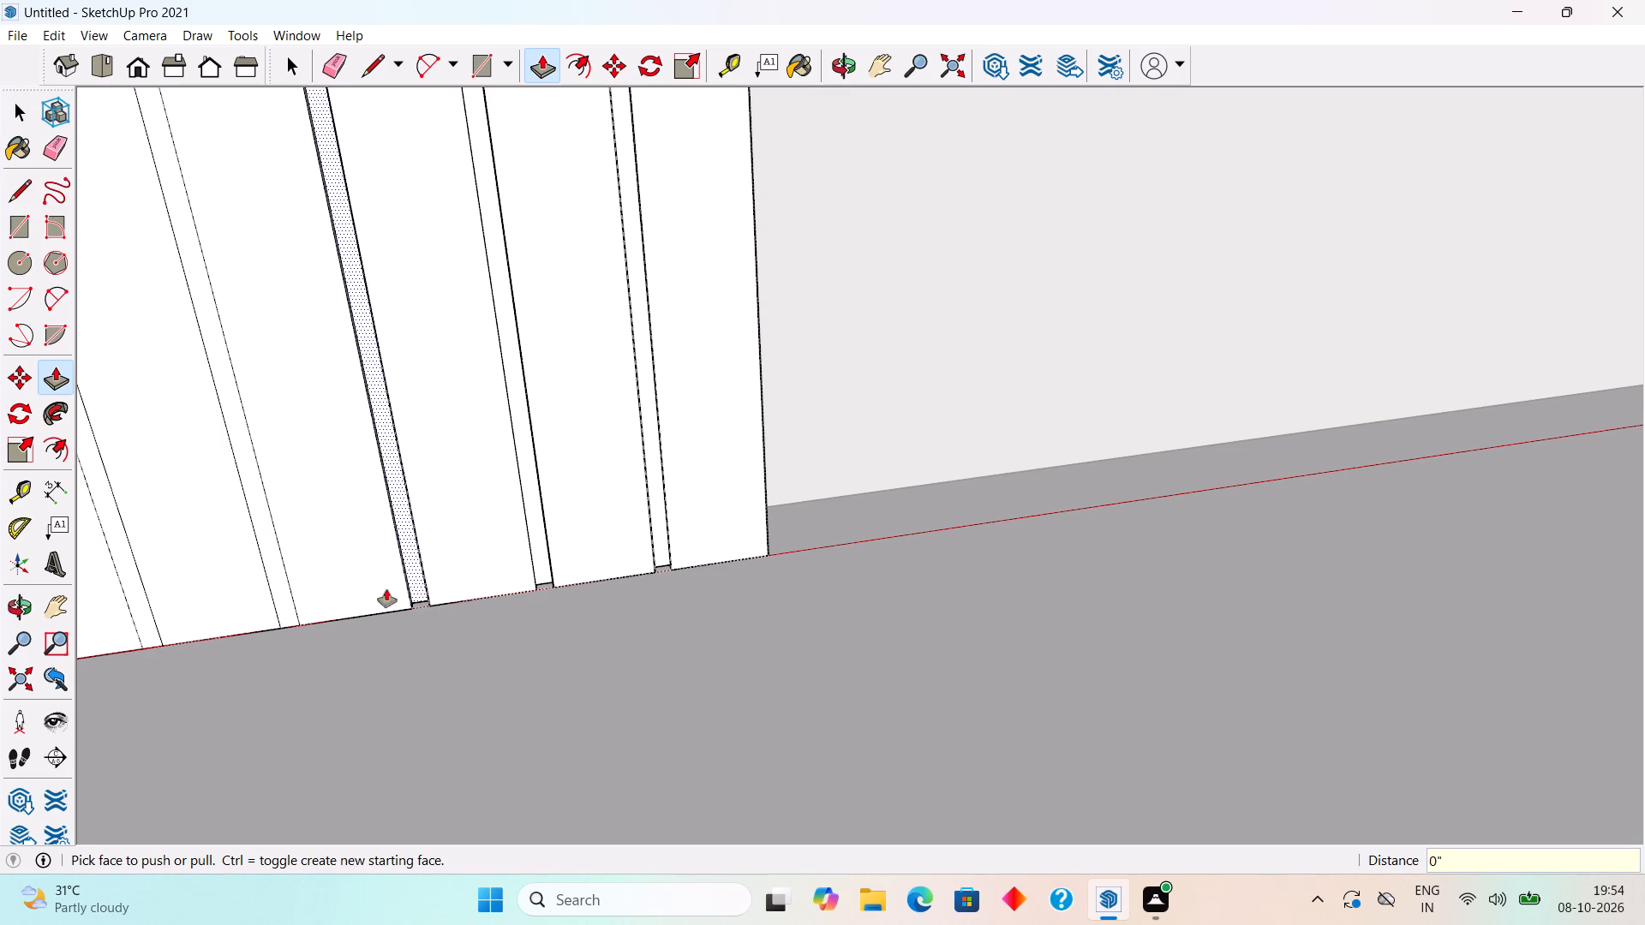
{"action": "double_click", "coordinate": [286, 621]}
{"action": "double_click", "coordinate": [155, 635]}
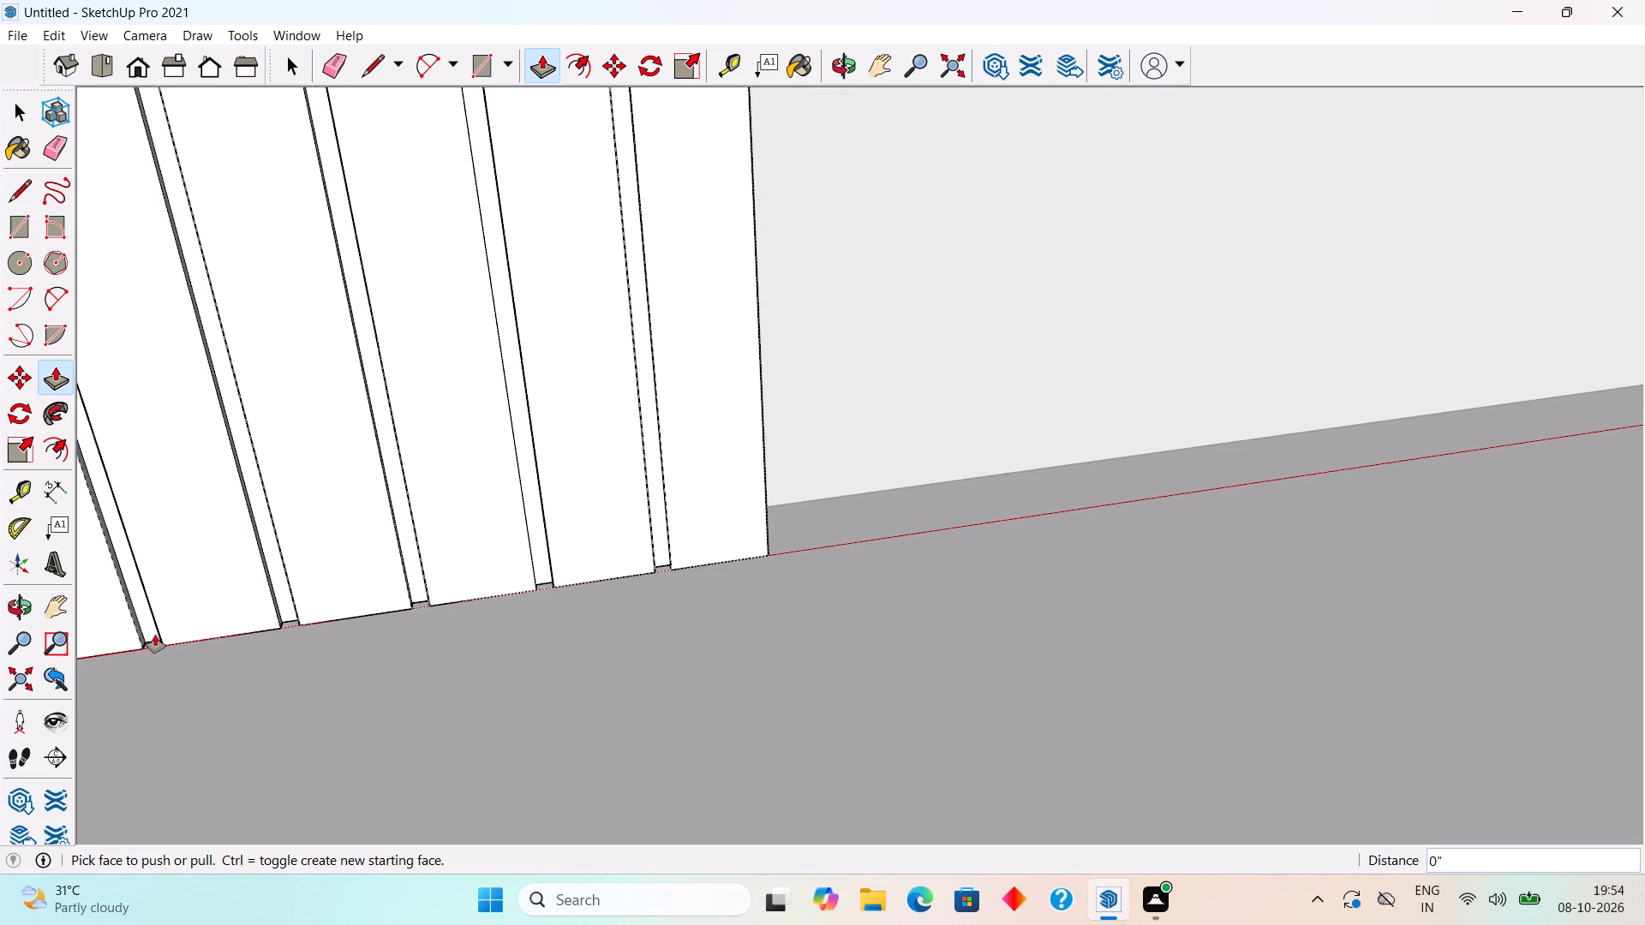
Recess the remaining three narrow bands beside the slatted wall 0.3" into the raised strip and leave its group.
{"action": "scroll", "coordinate": [155, 635], "scroll_direction": "down", "scroll_amount": 19}
{"action": "scroll", "coordinate": [135, 620], "scroll_direction": "down", "scroll_amount": 4}
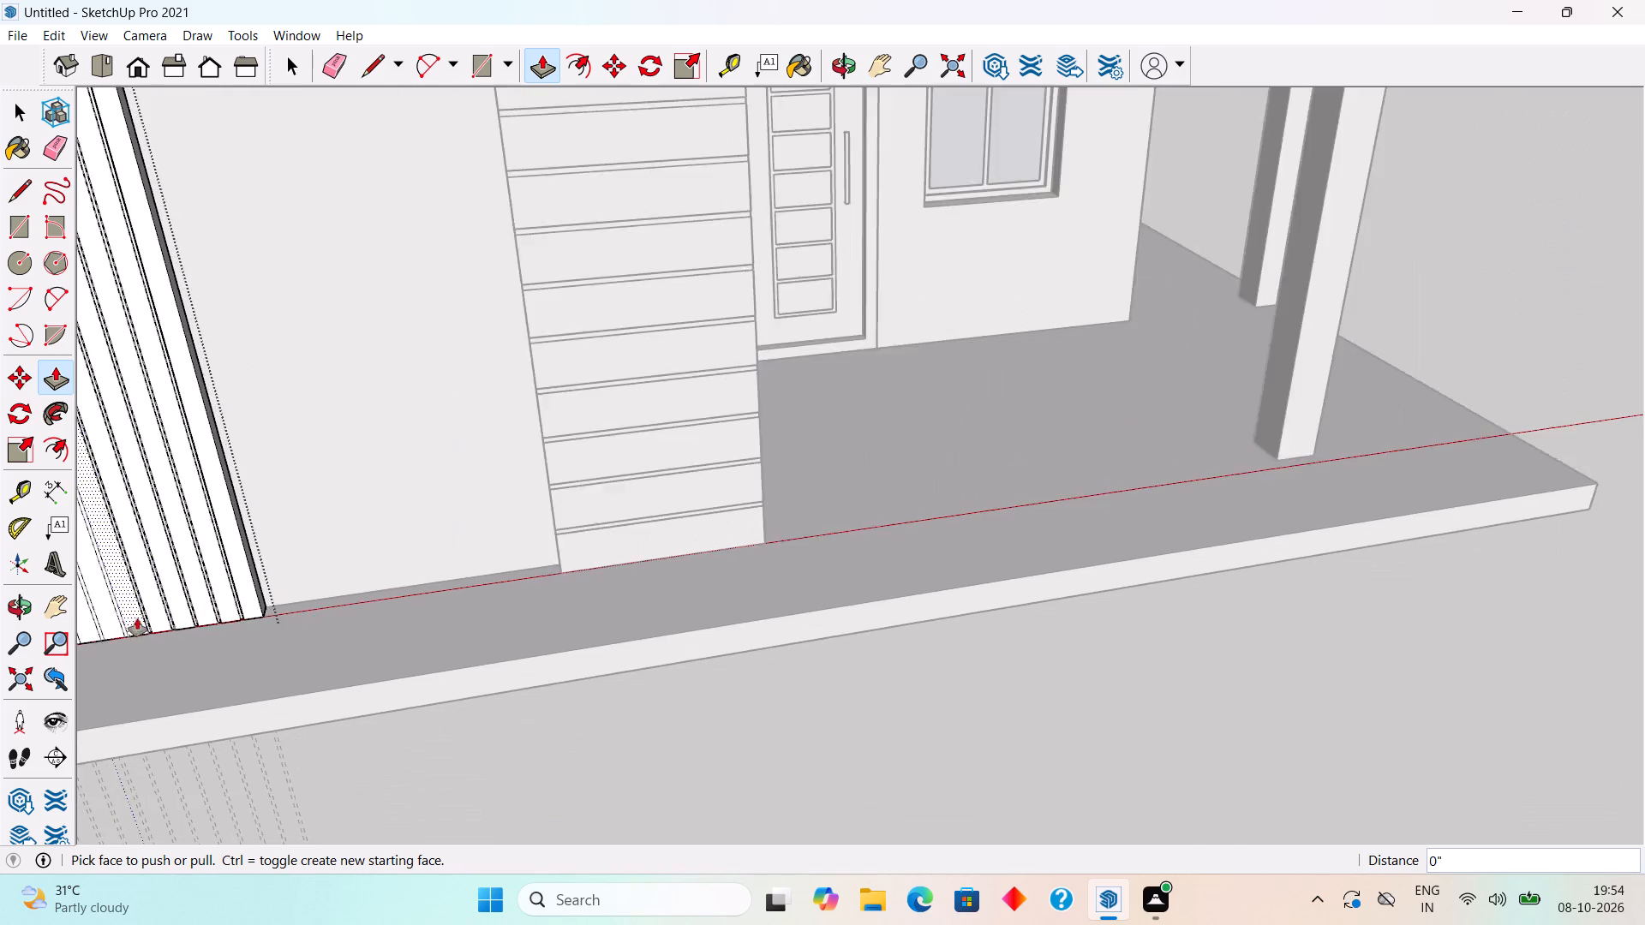
{"action": "scroll", "coordinate": [137, 618], "scroll_direction": "down", "scroll_amount": 9}
{"action": "scroll", "coordinate": [87, 624], "scroll_direction": "up", "scroll_amount": 11}
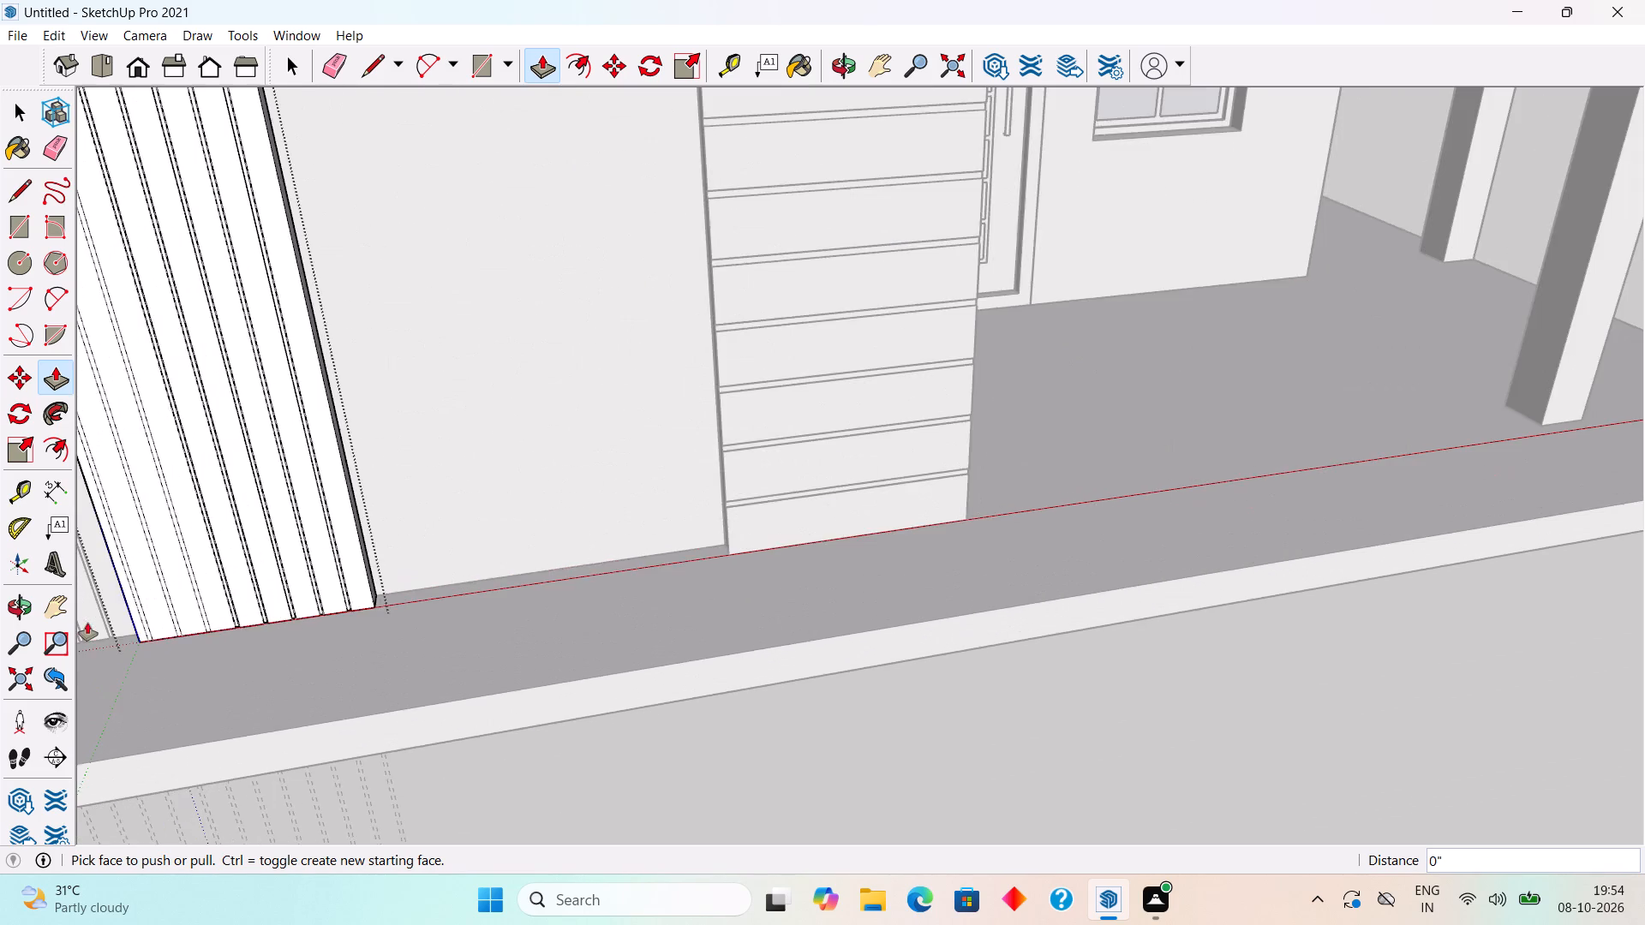
{"action": "scroll", "coordinate": [87, 623], "scroll_direction": "up", "scroll_amount": 19}
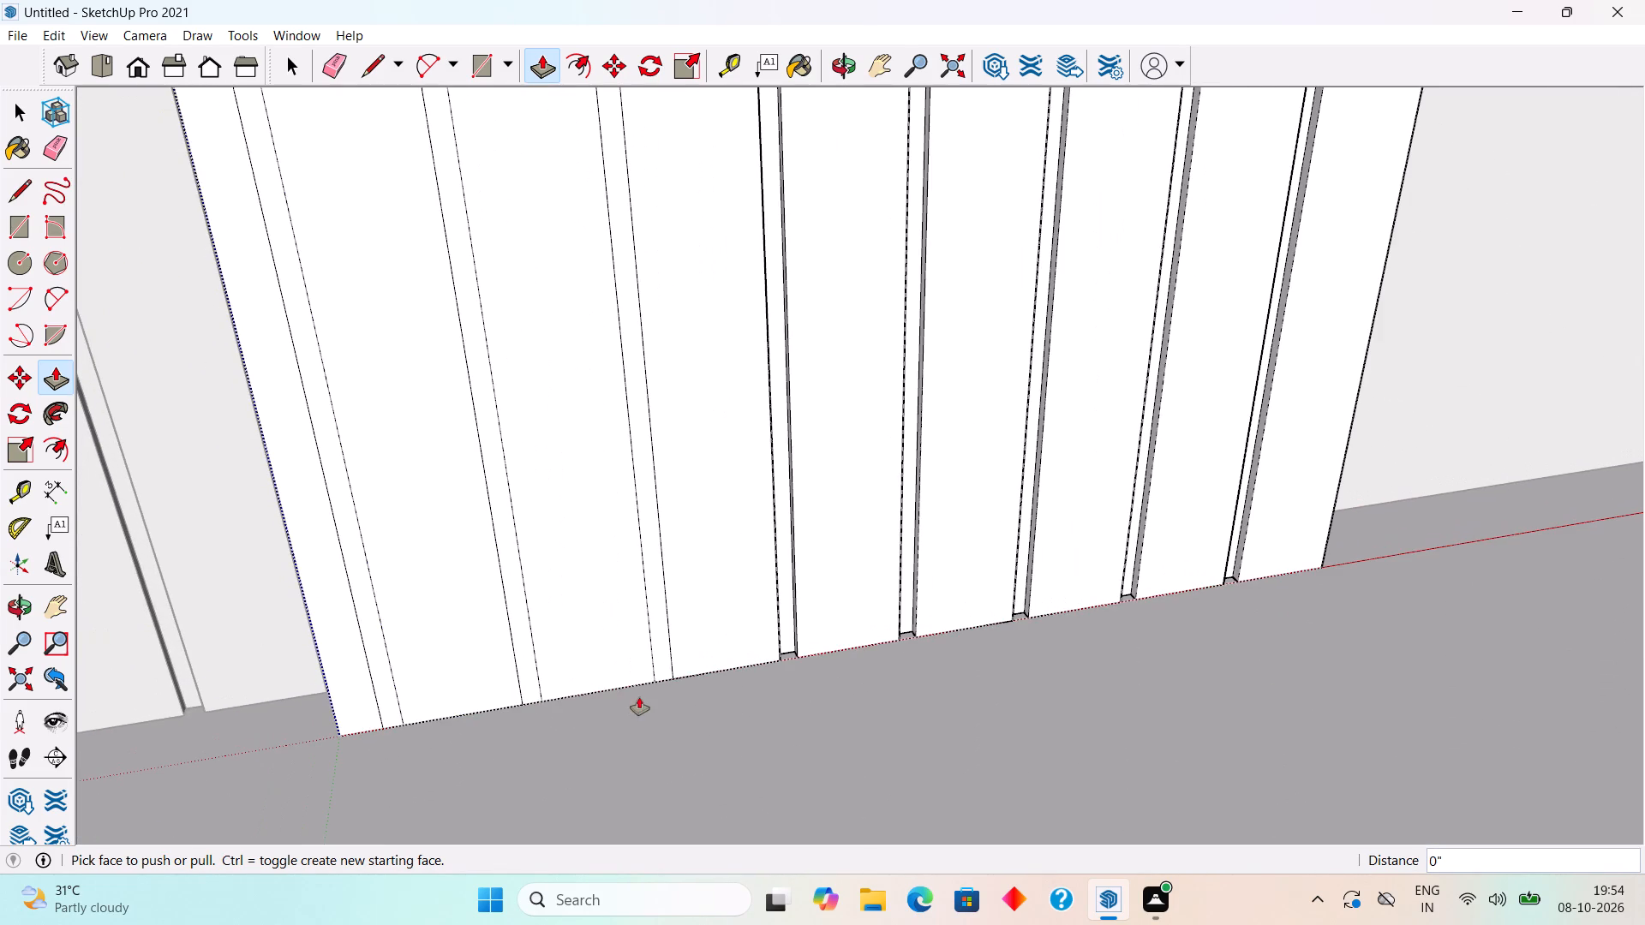
{"action": "left_click", "coordinate": [661, 666]}
{"action": "left_click", "coordinate": [664, 666]}
{"action": "left_click", "coordinate": [660, 666]}
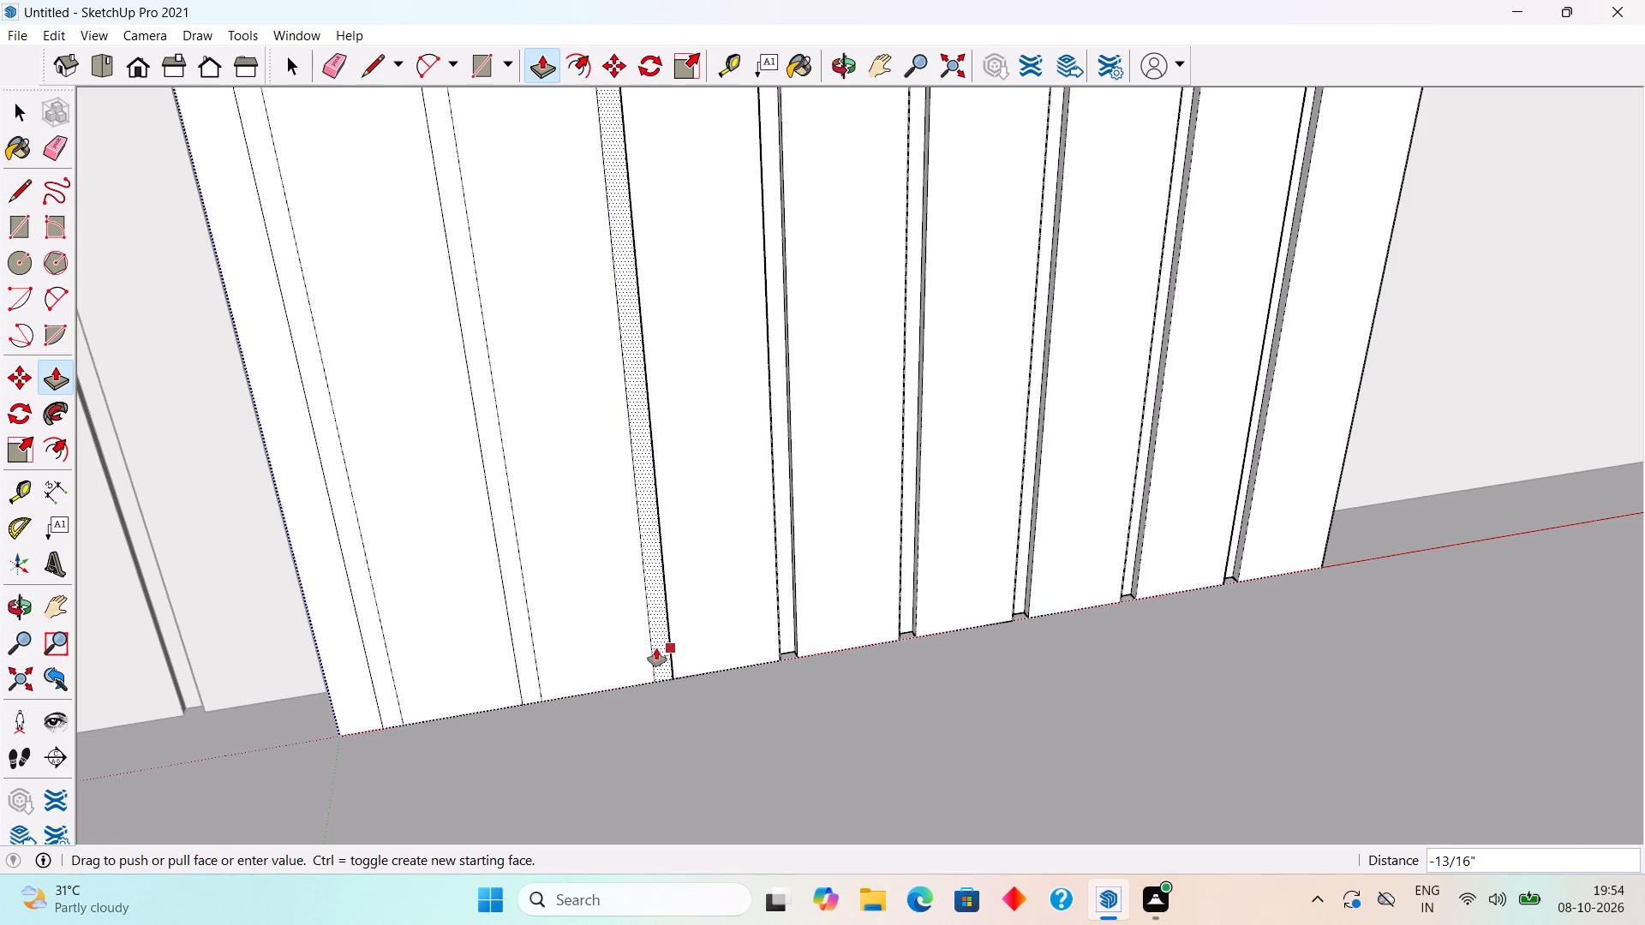
{"action": "type", "text": ".3\""}
{"action": "key", "text": "Return"}
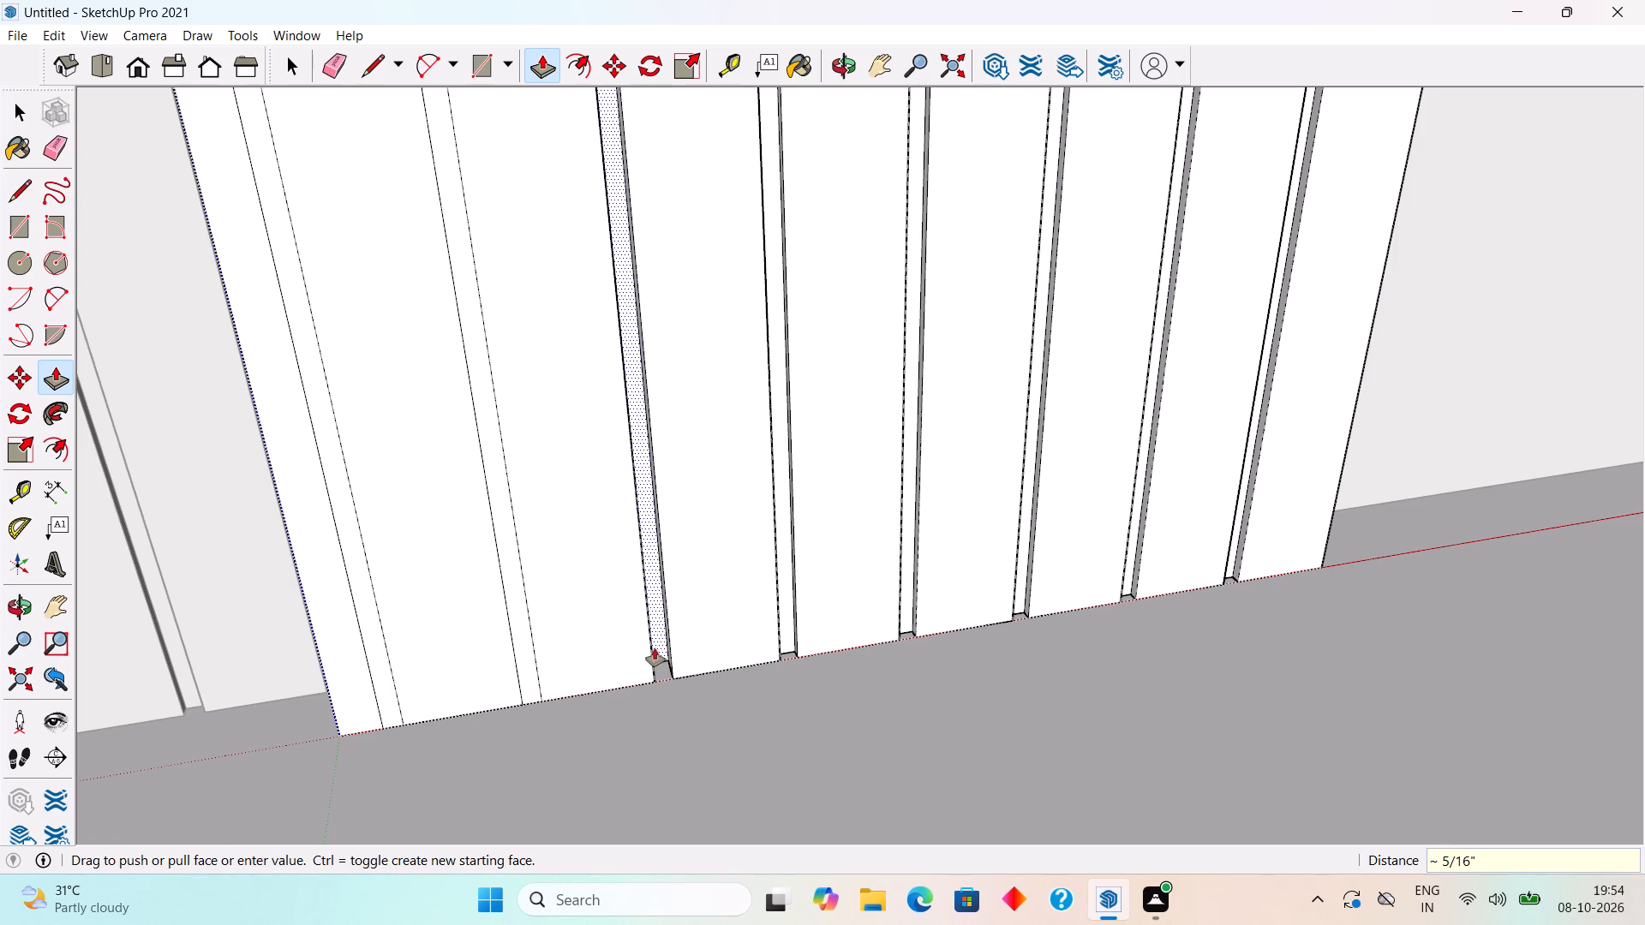
{"action": "double_click", "coordinate": [527, 665]}
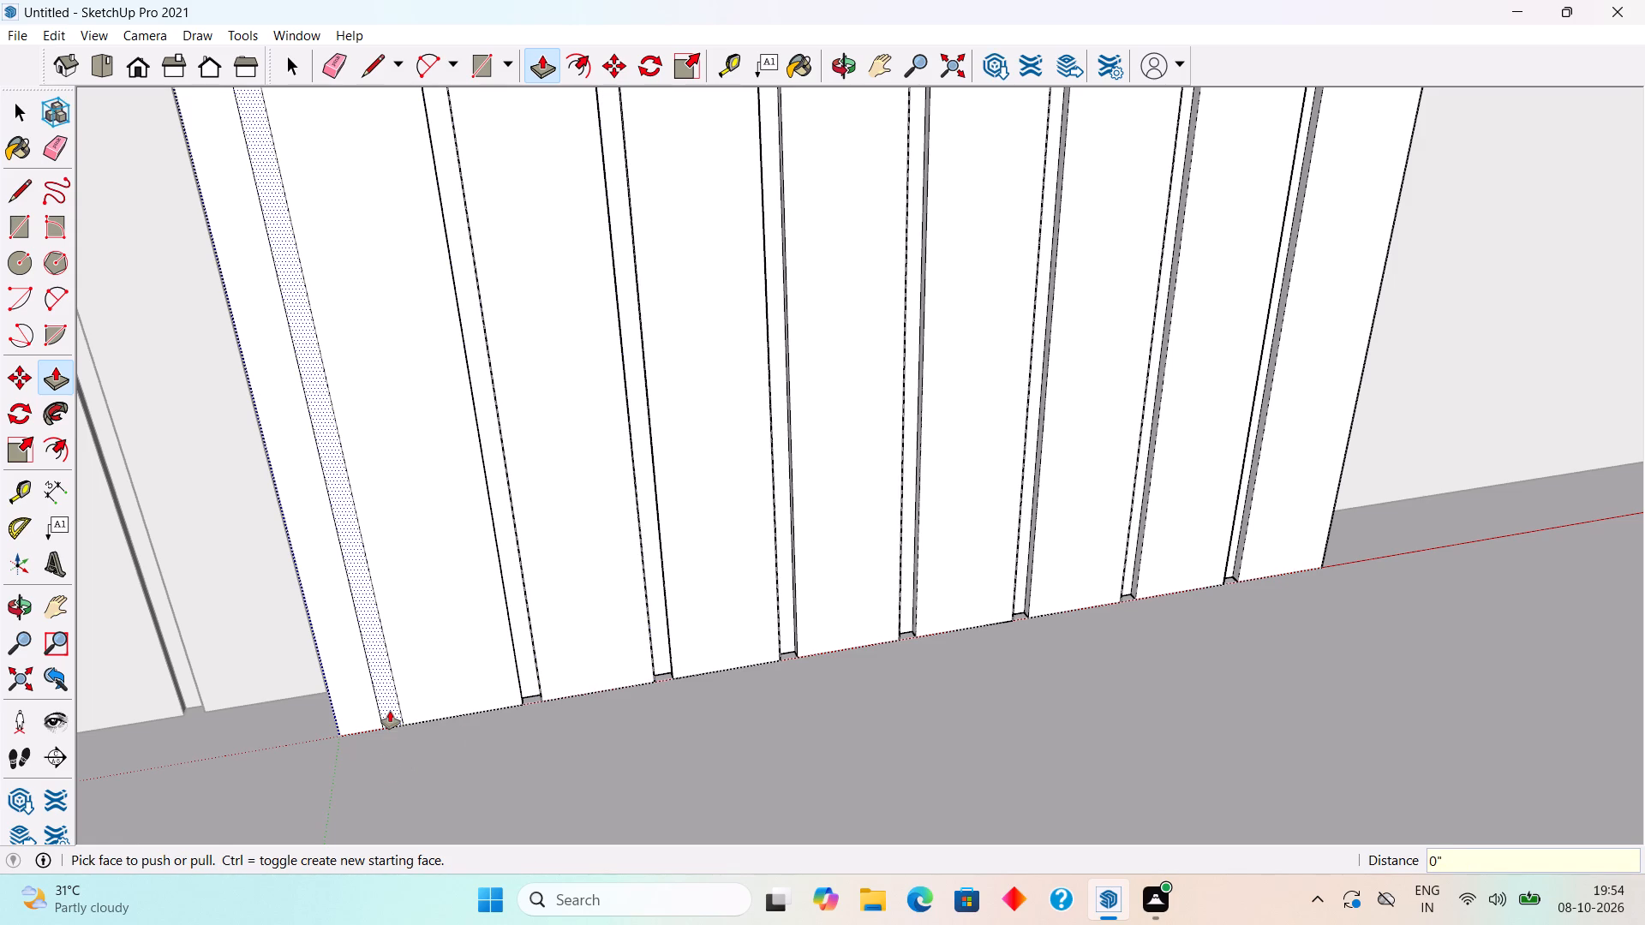
{"action": "double_click", "coordinate": [390, 711]}
{"action": "key", "text": "space"}
{"action": "scroll", "coordinate": [394, 719], "scroll_direction": "down", "scroll_amount": 14}
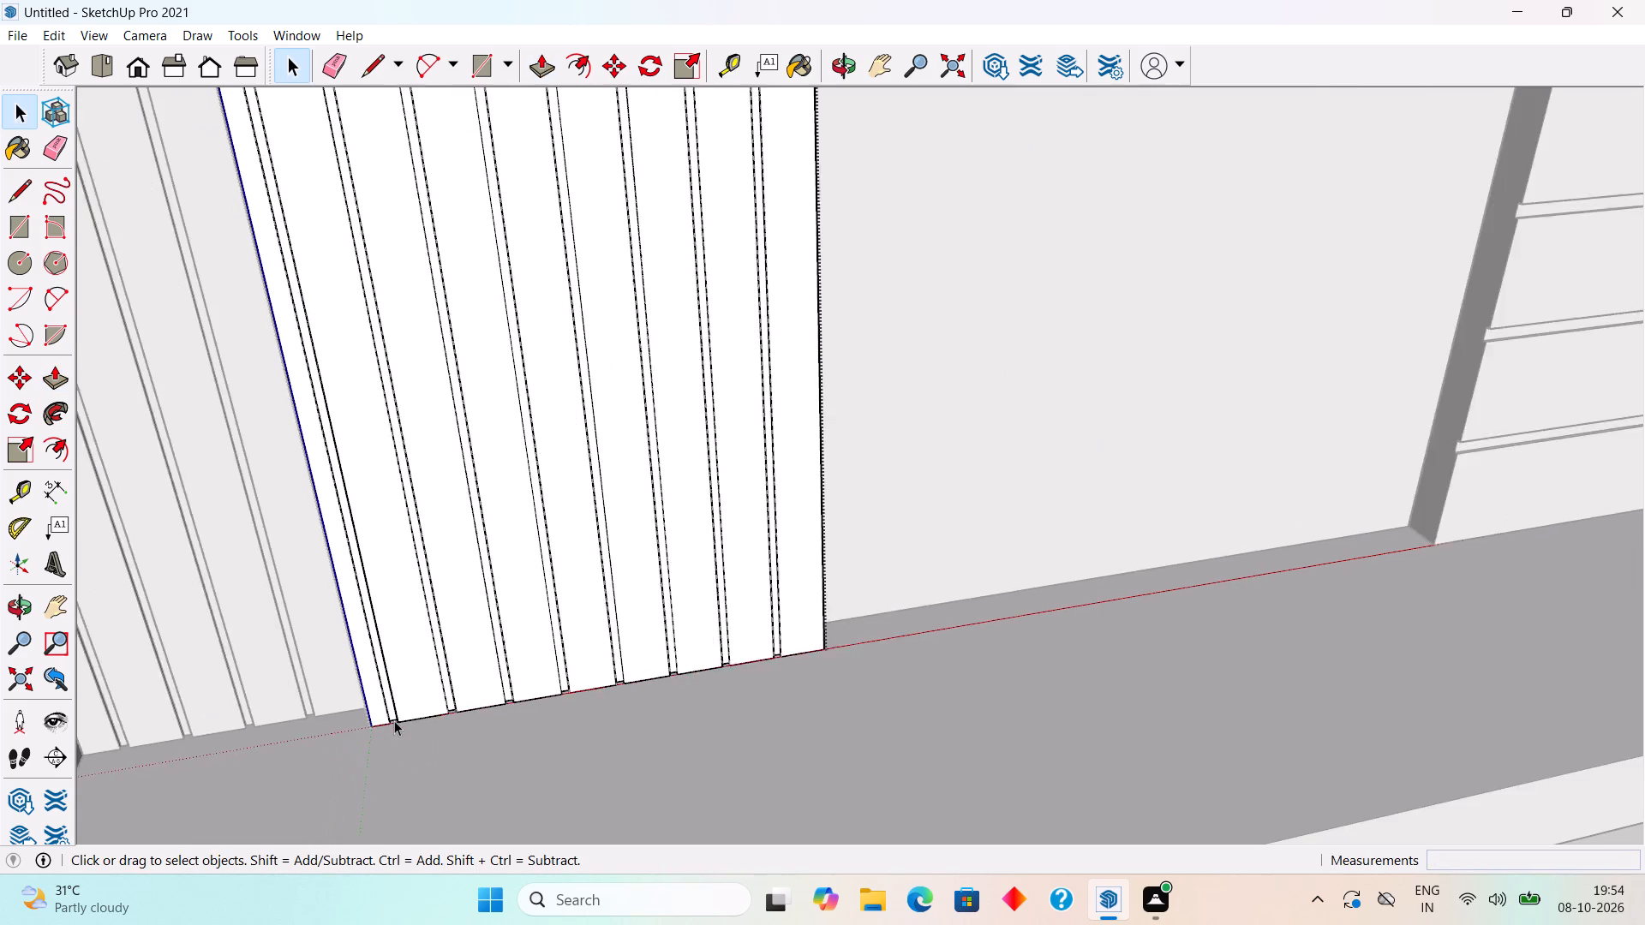
{"action": "scroll", "coordinate": [394, 720], "scroll_direction": "down", "scroll_amount": 16}
{"action": "left_click", "coordinate": [238, 707]}
Inside the slatted wall group, pull the exposed slat closest to the raised strip outward 2" with Push/Pull.
{"action": "middle_click_drag", "start_coordinate": [434, 578], "coordinate": [587, 498]}
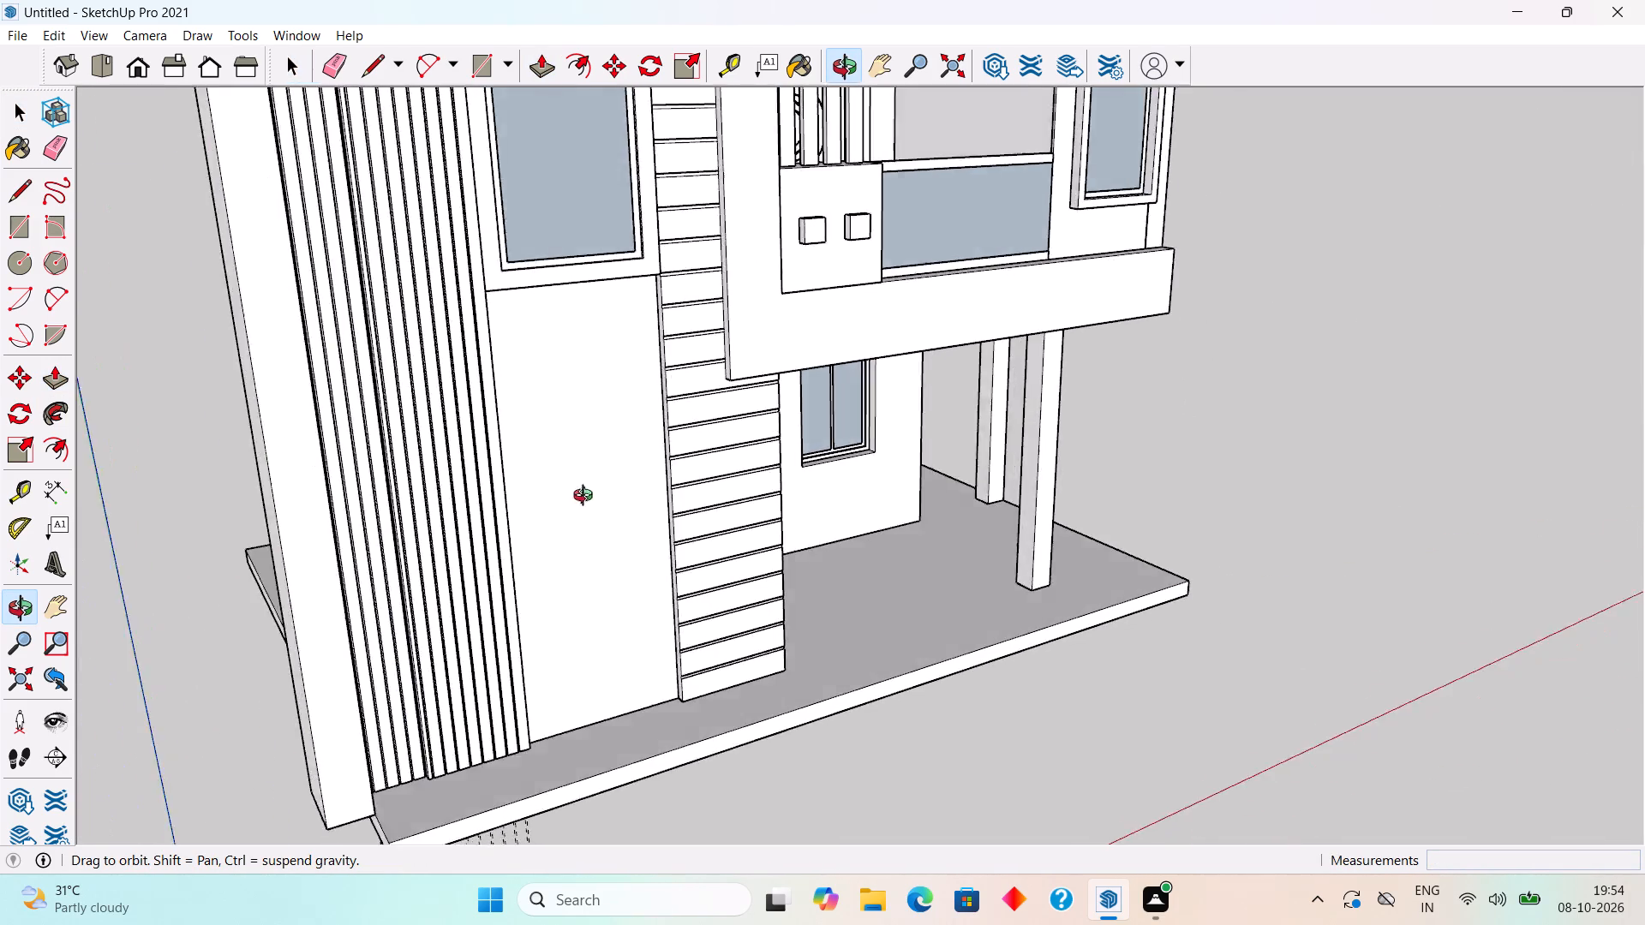
{"action": "middle_click_drag", "start_coordinate": [587, 498], "coordinate": [580, 594]}
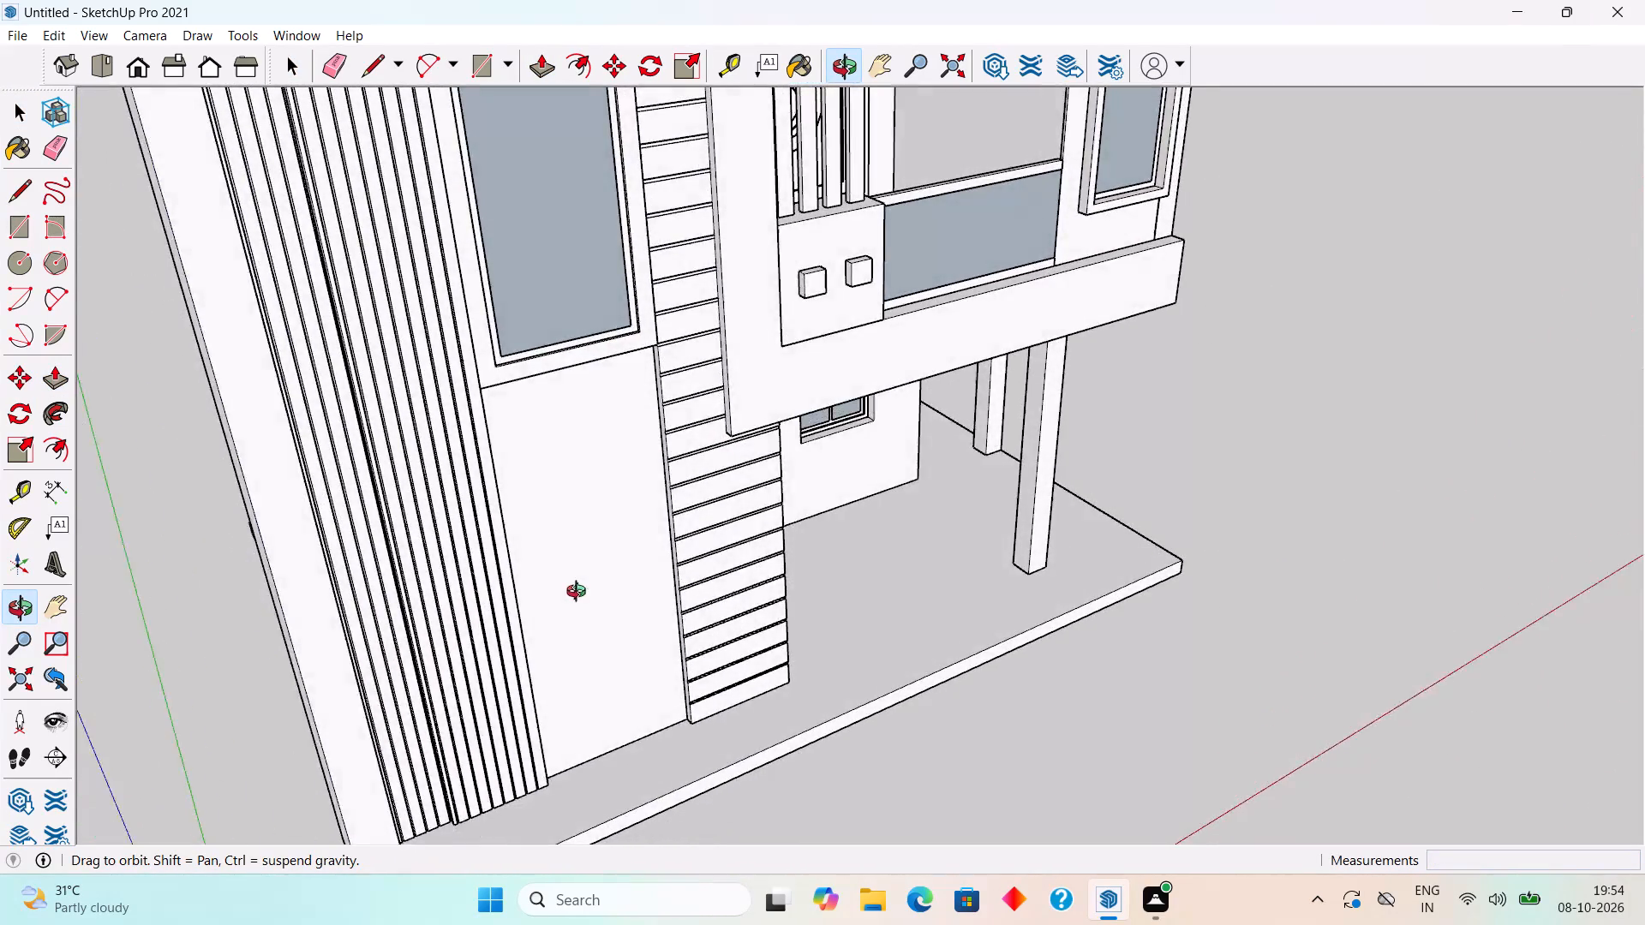
{"action": "middle_click_drag", "start_coordinate": [580, 594], "coordinate": [789, 840]}
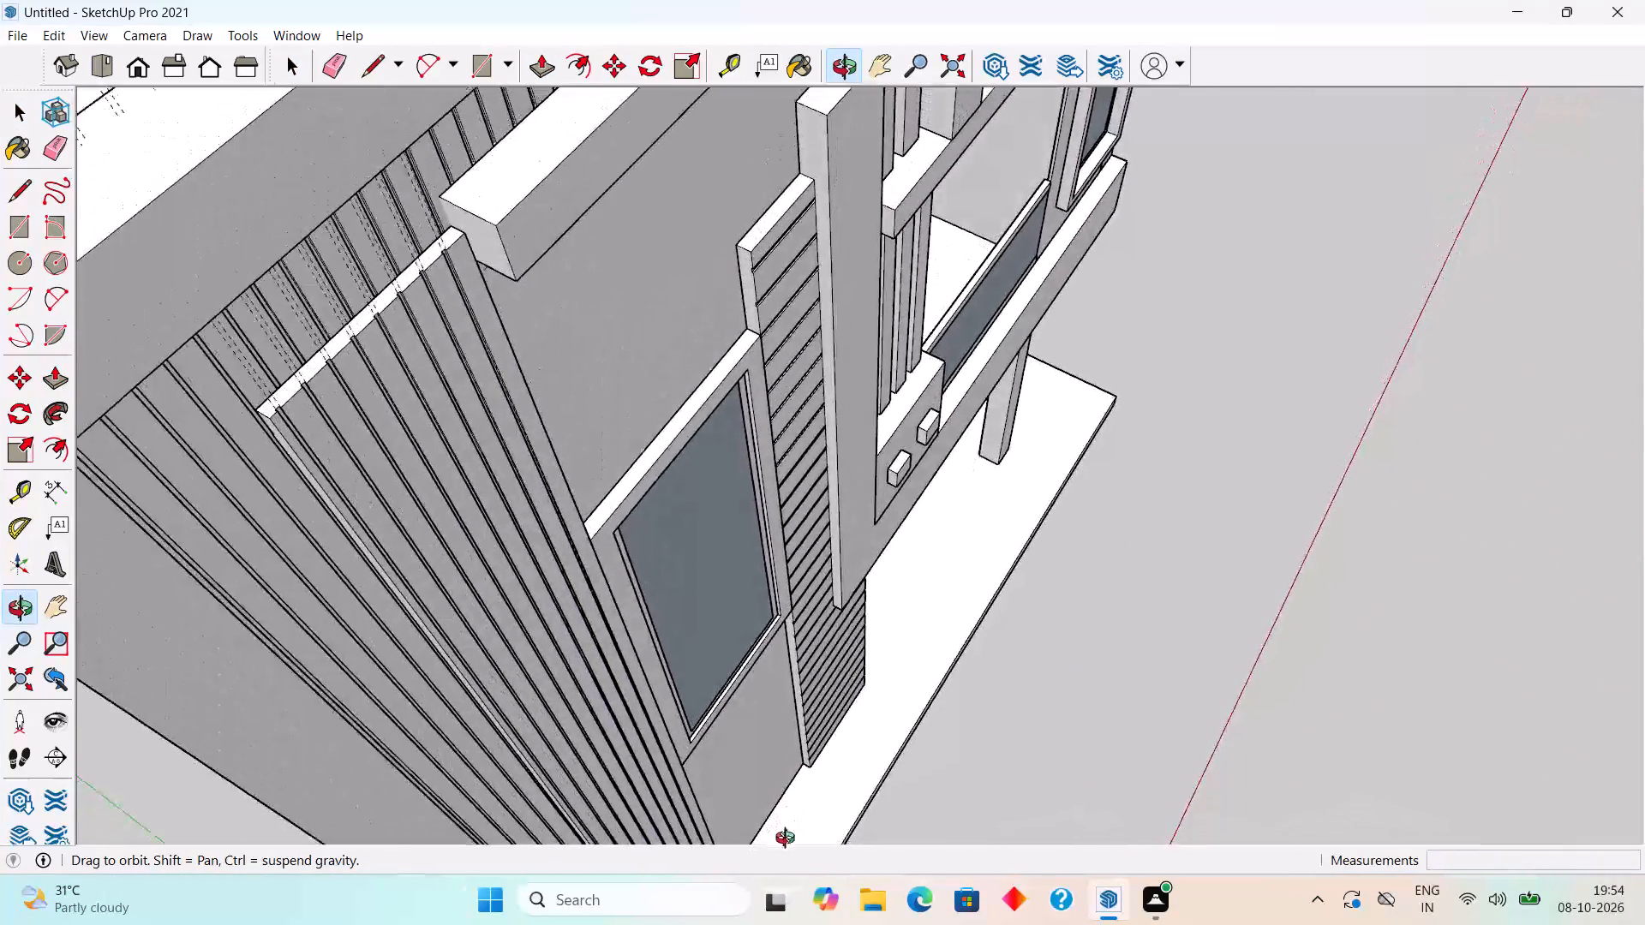
{"action": "middle_click_drag", "start_coordinate": [789, 840], "coordinate": [751, 849]}
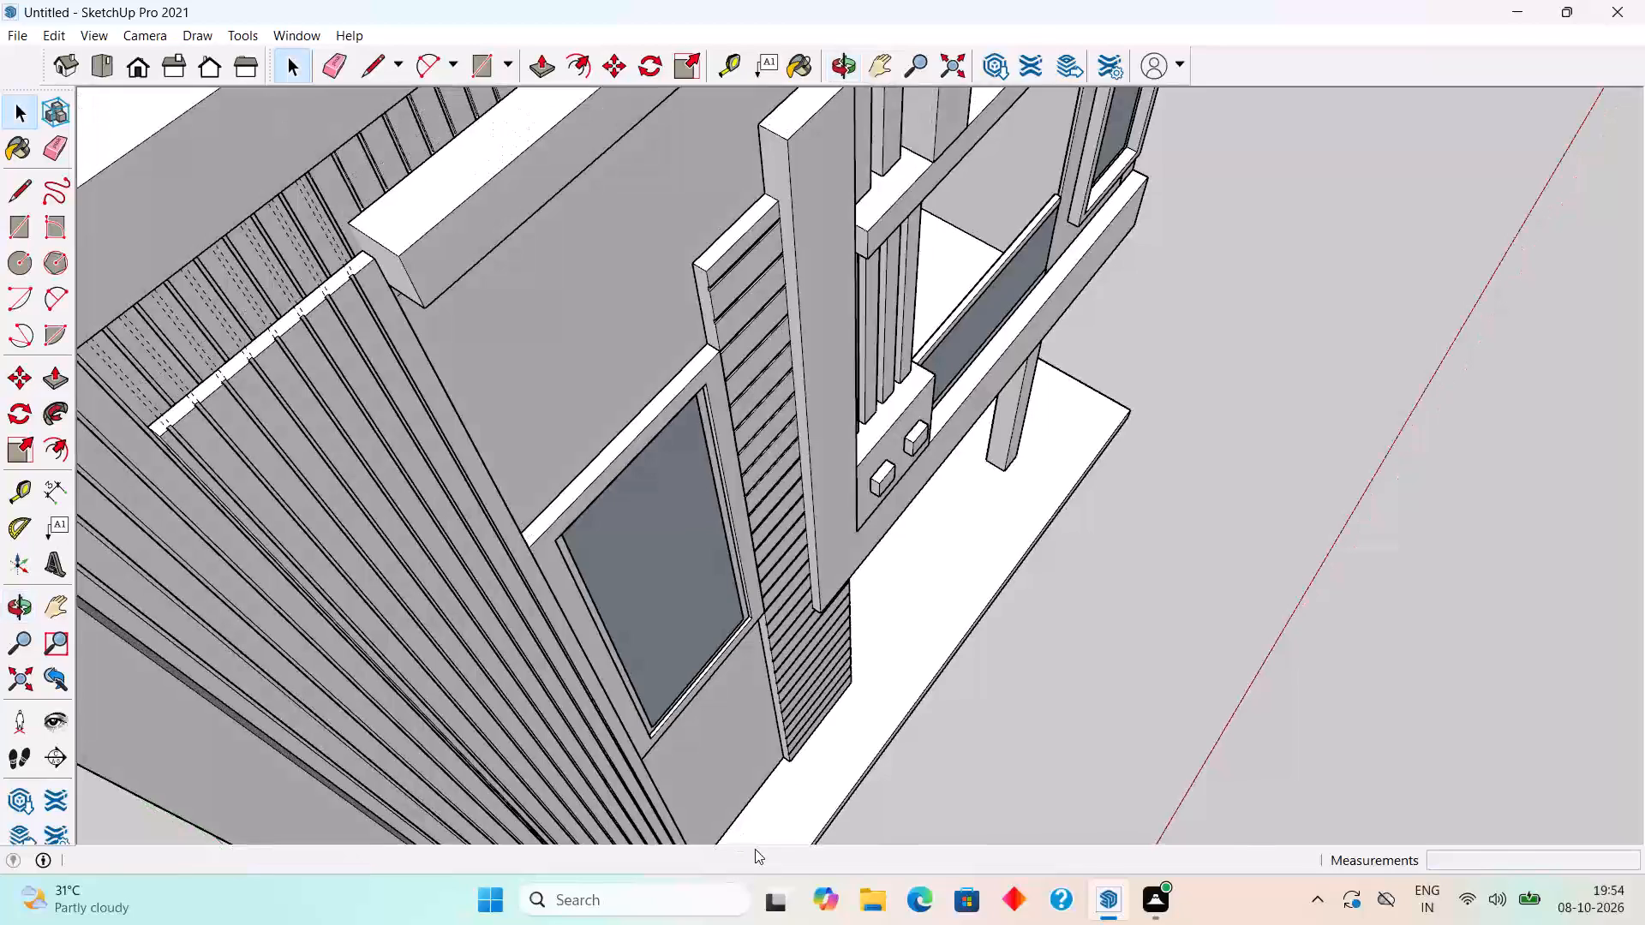
{"action": "scroll", "coordinate": [109, 422], "scroll_direction": "down", "scroll_amount": 5}
{"action": "middle_click_drag", "start_coordinate": [230, 558], "coordinate": [290, 445]}
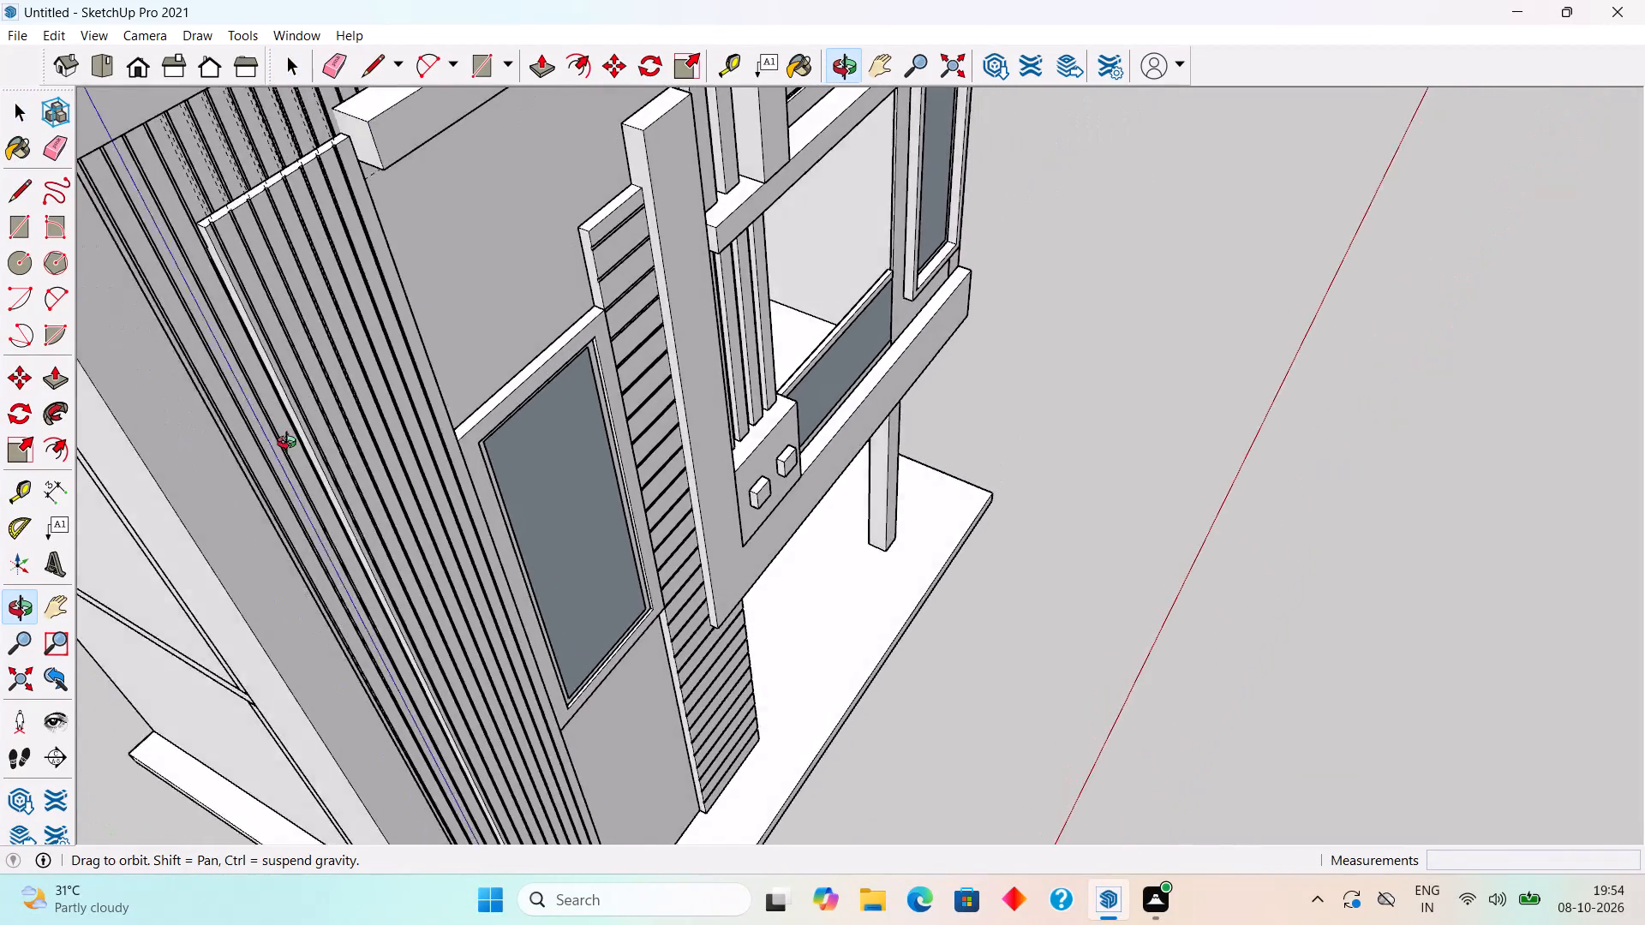
{"action": "middle_click_drag", "start_coordinate": [290, 445], "coordinate": [339, 511]}
{"action": "scroll", "coordinate": [295, 528], "scroll_direction": "up", "scroll_amount": 3}
{"action": "triple_click", "coordinate": [287, 522]}
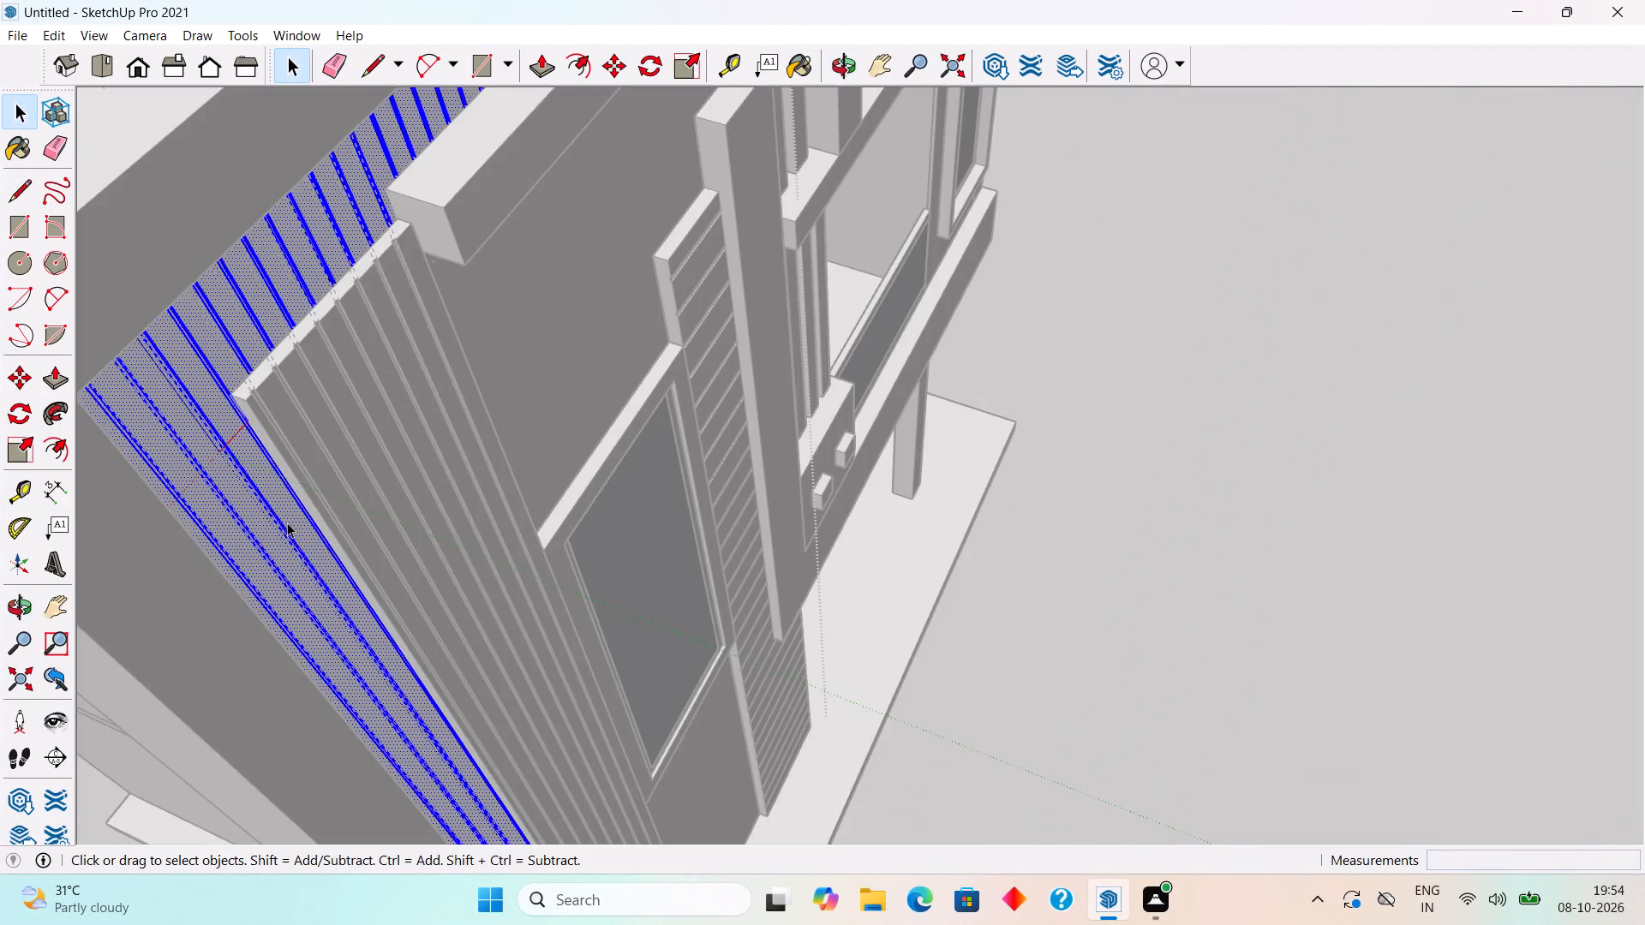
{"action": "left_click", "coordinate": [287, 522]}
{"action": "scroll", "coordinate": [287, 522], "scroll_direction": "up", "scroll_amount": 4}
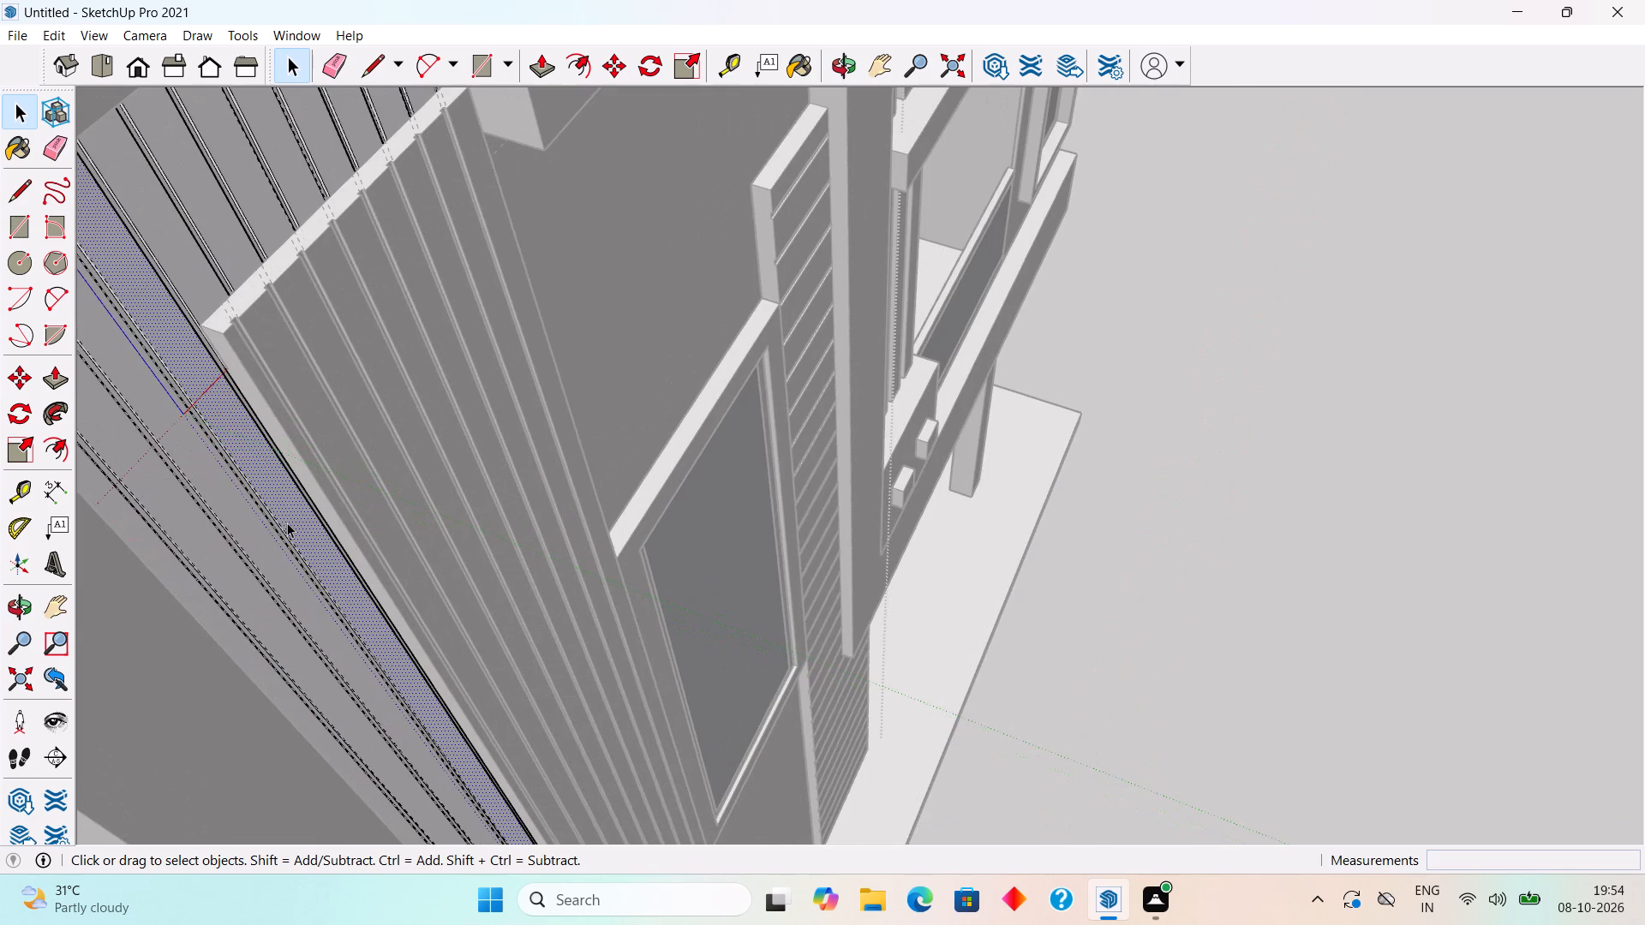
{"action": "key", "text": "p"}
{"action": "left_click", "coordinate": [287, 522]}
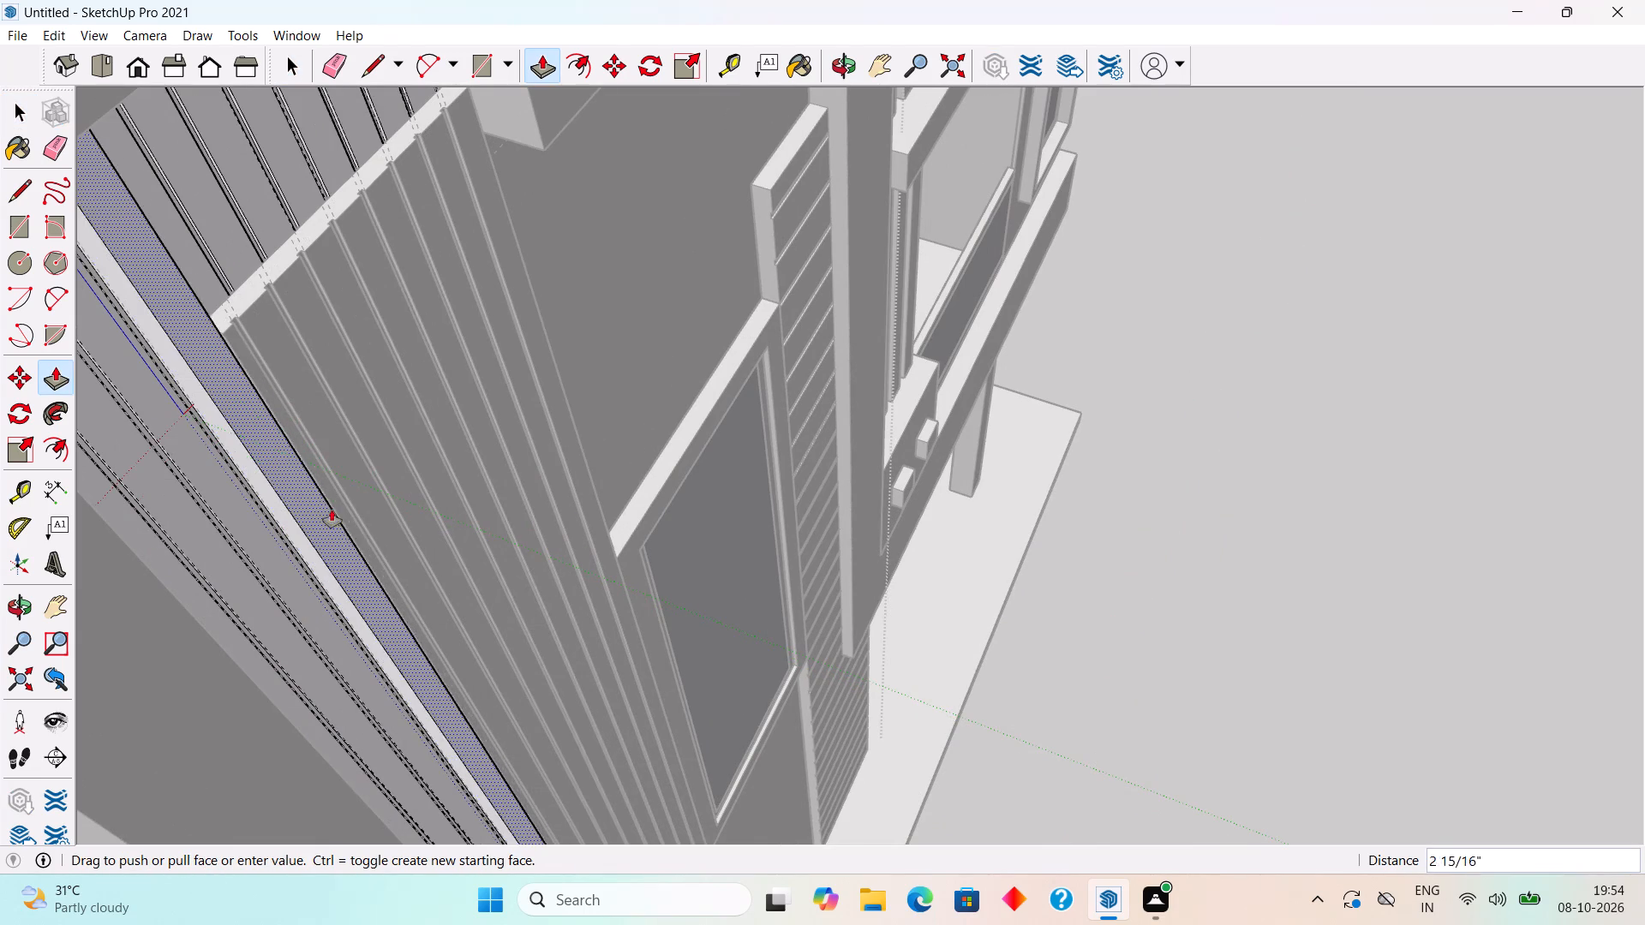
{"action": "left_click", "coordinate": [350, 474]}
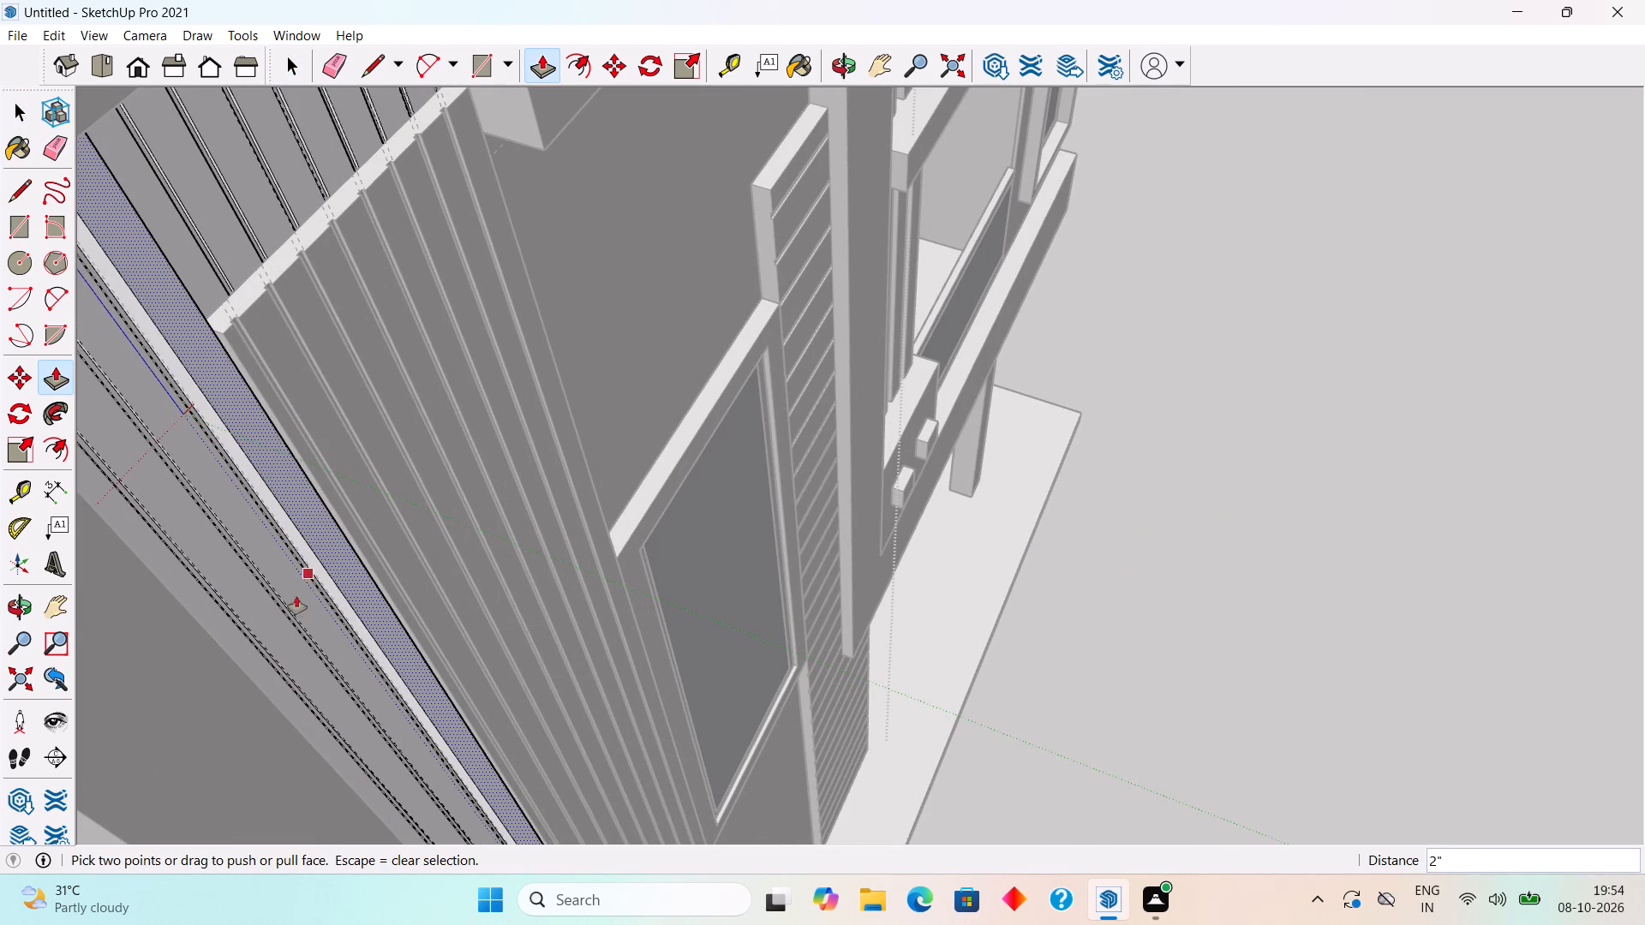
Pull the second slat from the raised strip outward 2".
{"action": "key", "text": "space"}
{"action": "left_click", "coordinate": [299, 598]}
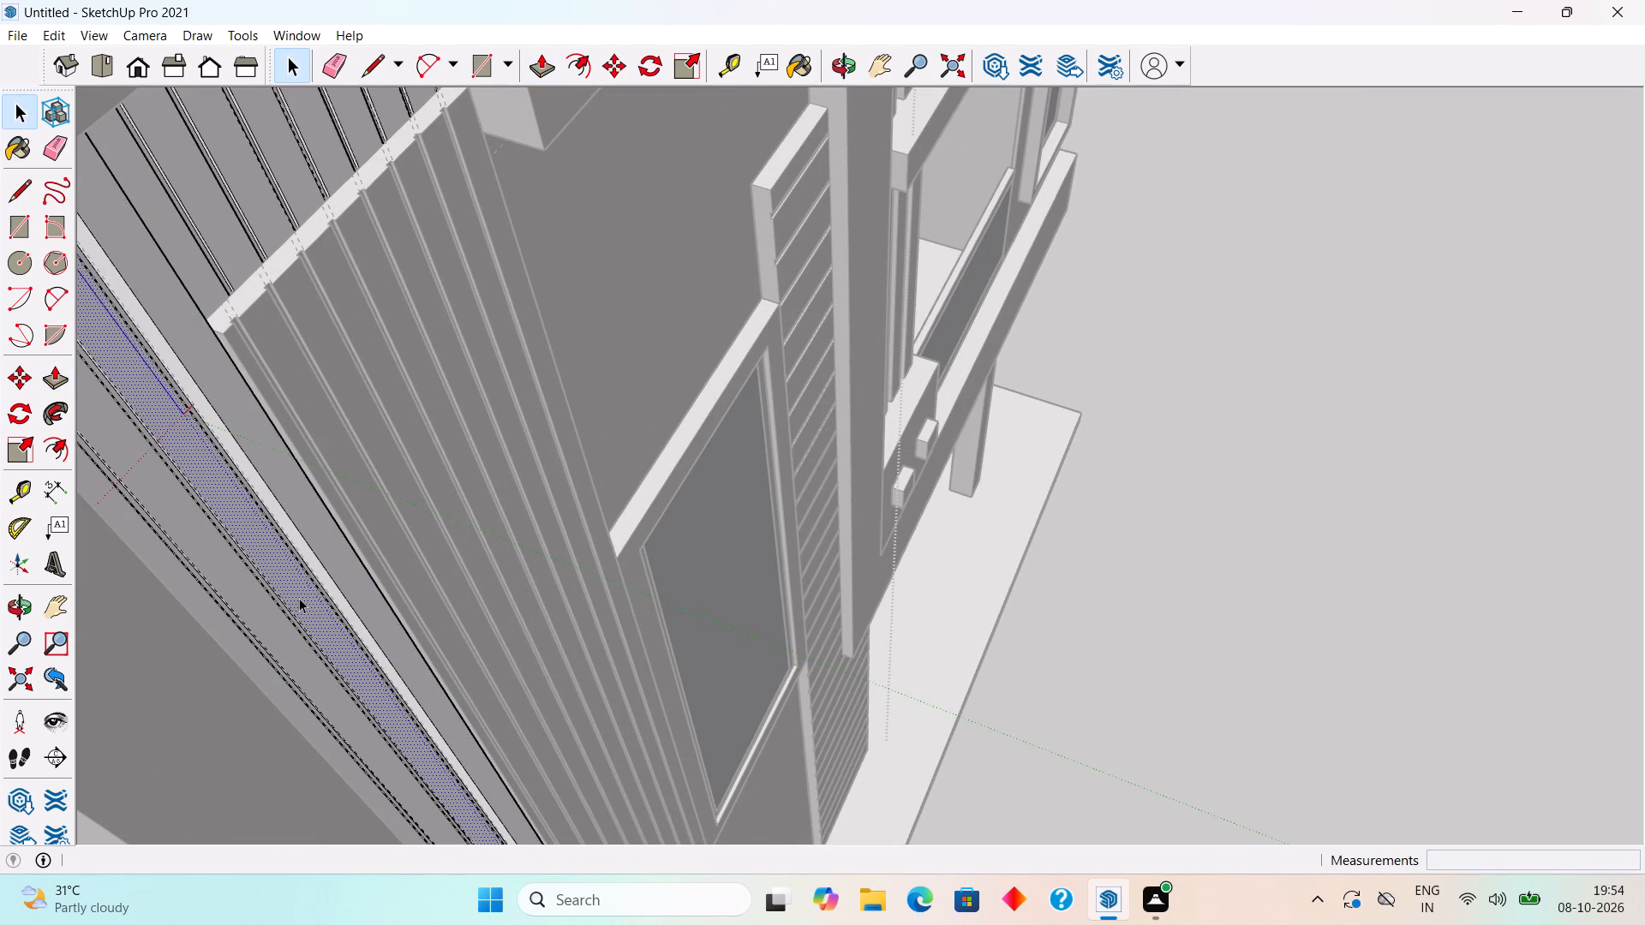
{"action": "key", "text": "p"}
{"action": "left_click", "coordinate": [299, 598]}
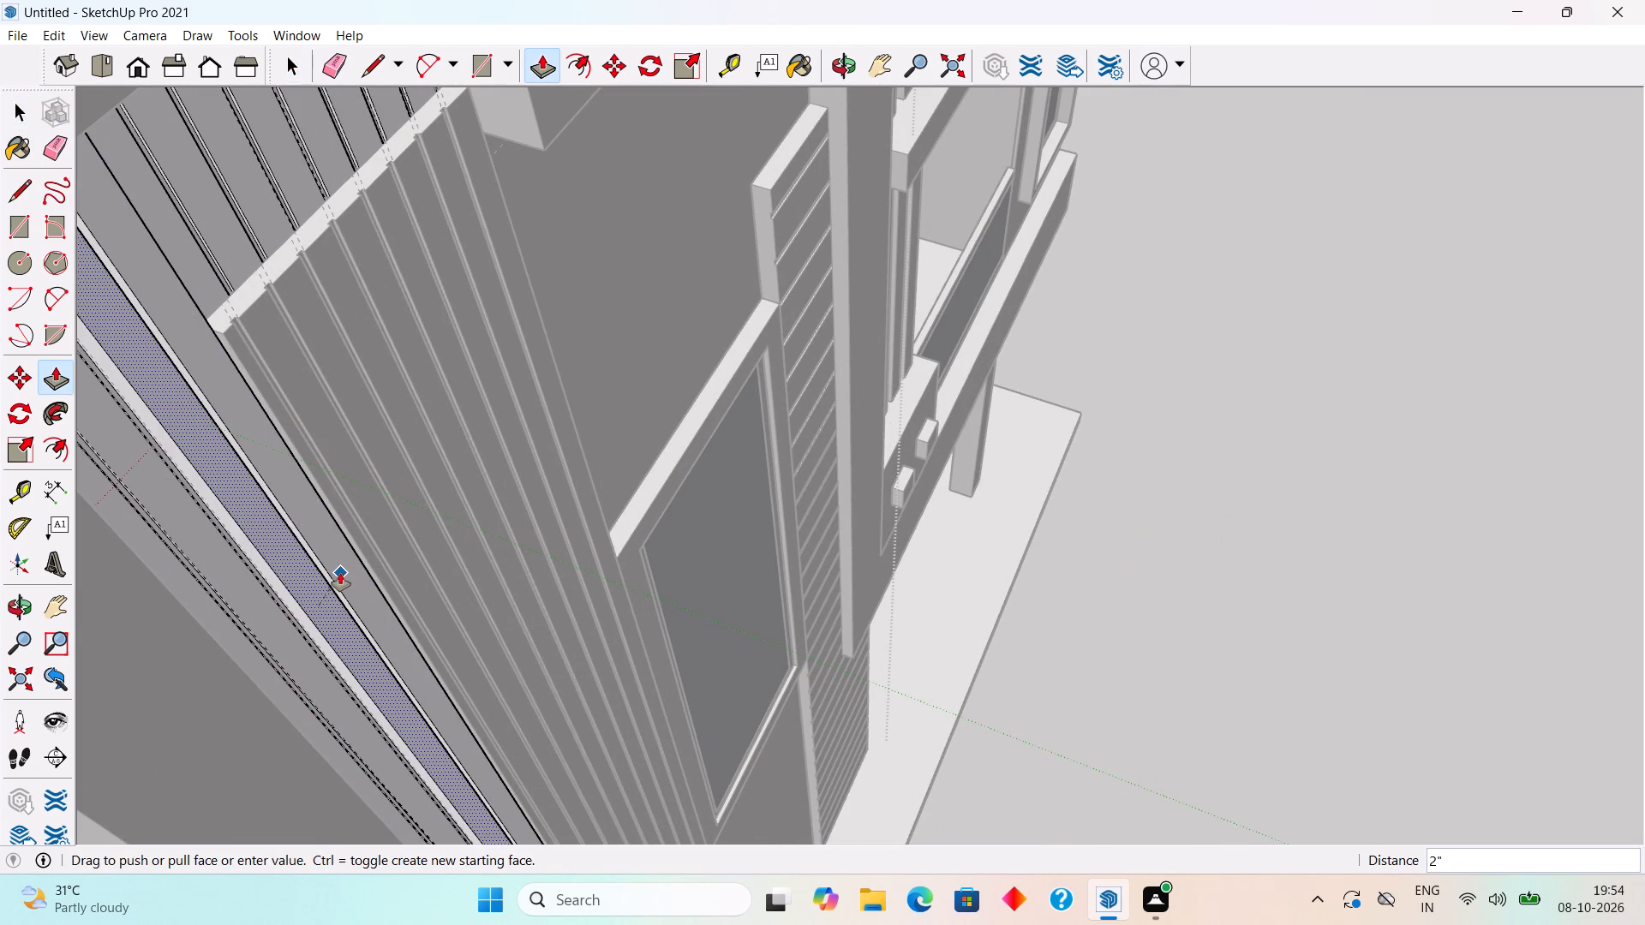
{"action": "left_click", "coordinate": [340, 573]}
Pull the third slat from the raised strip outward 2".
{"action": "key", "text": "space"}
{"action": "left_click", "coordinate": [289, 647]}
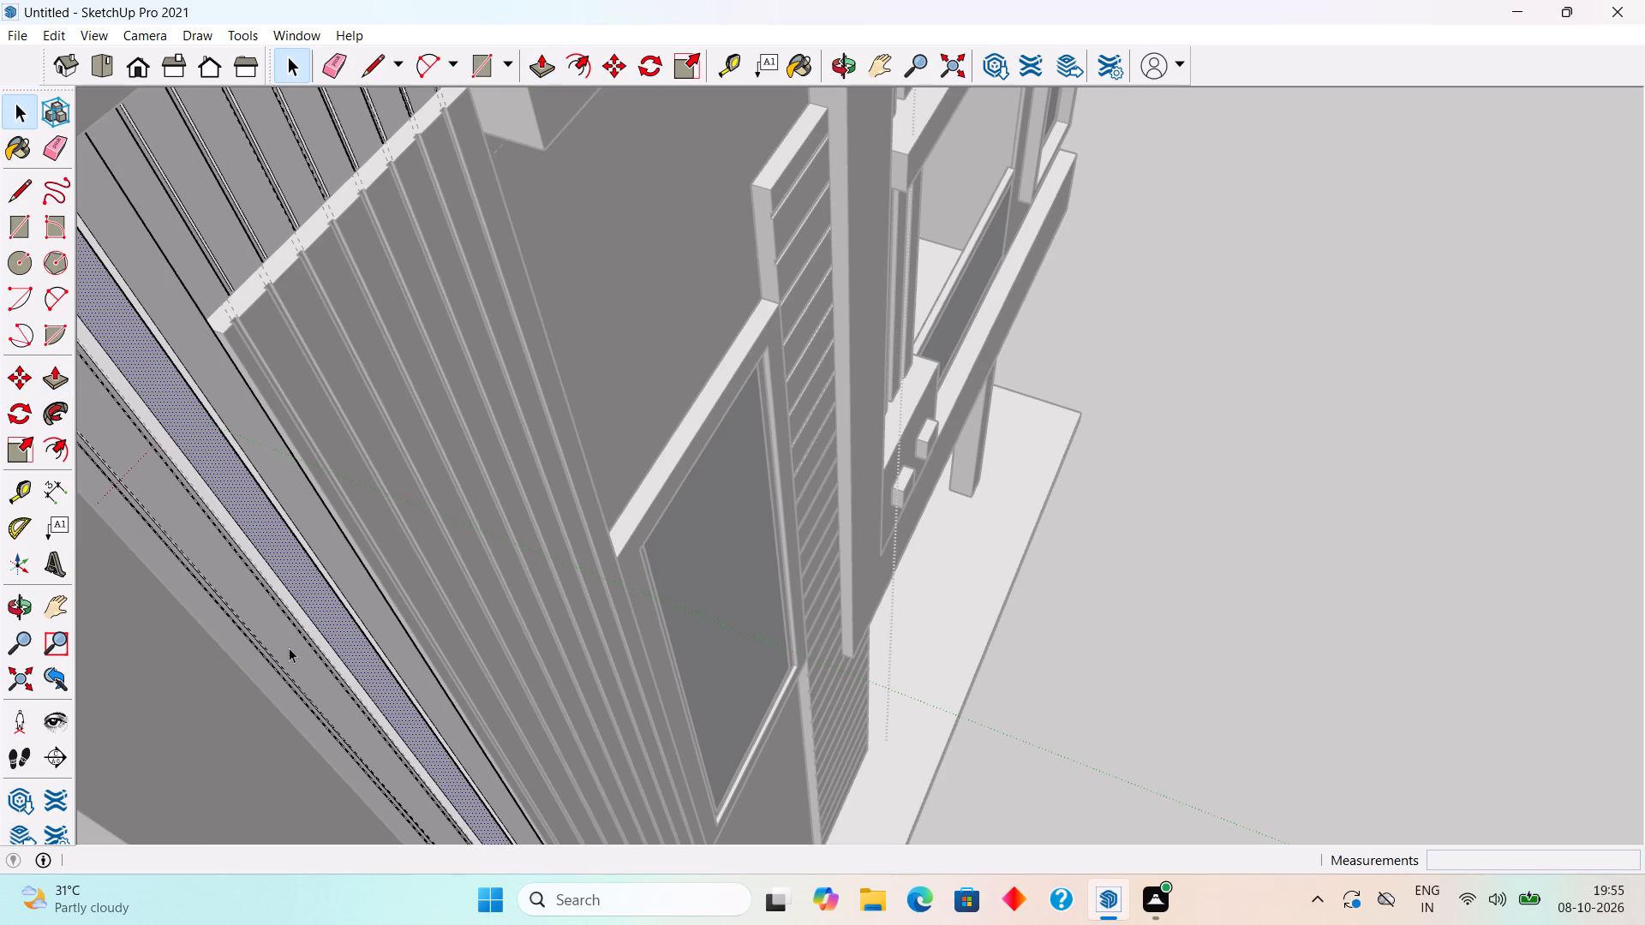
{"action": "key", "text": "p"}
{"action": "left_click", "coordinate": [289, 647]}
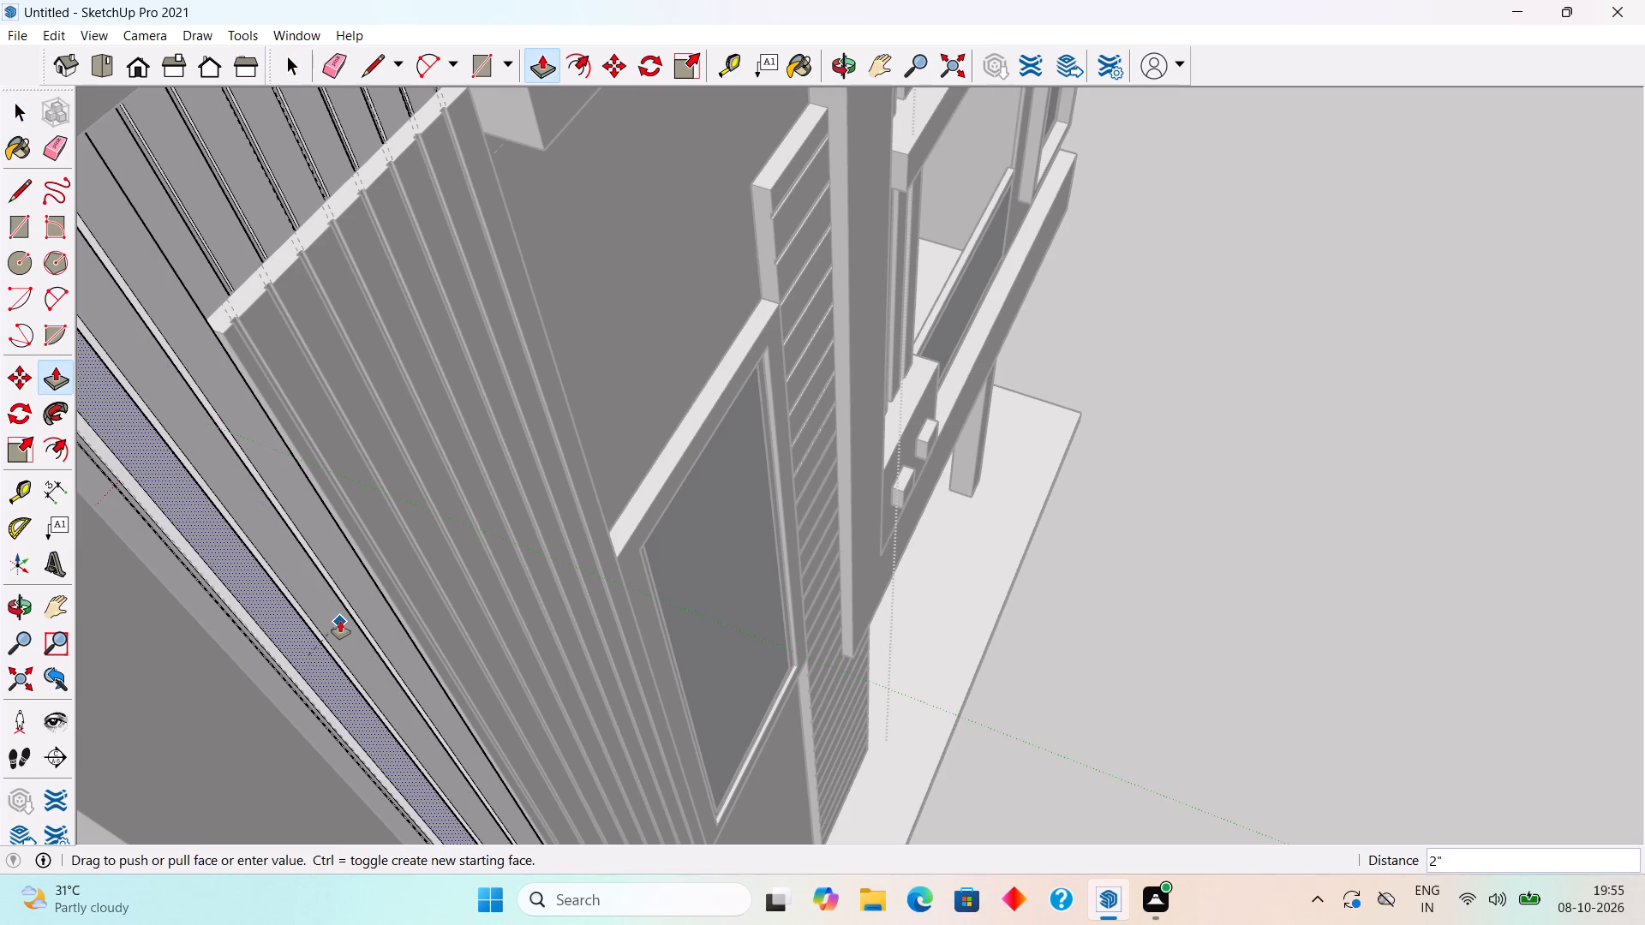
{"action": "left_click", "coordinate": [340, 621]}
Pull the fourth slat from the raised strip outward to the level of the neighbouring pulled slats.
{"action": "scroll", "coordinate": [341, 615], "scroll_direction": "down", "scroll_amount": 5}
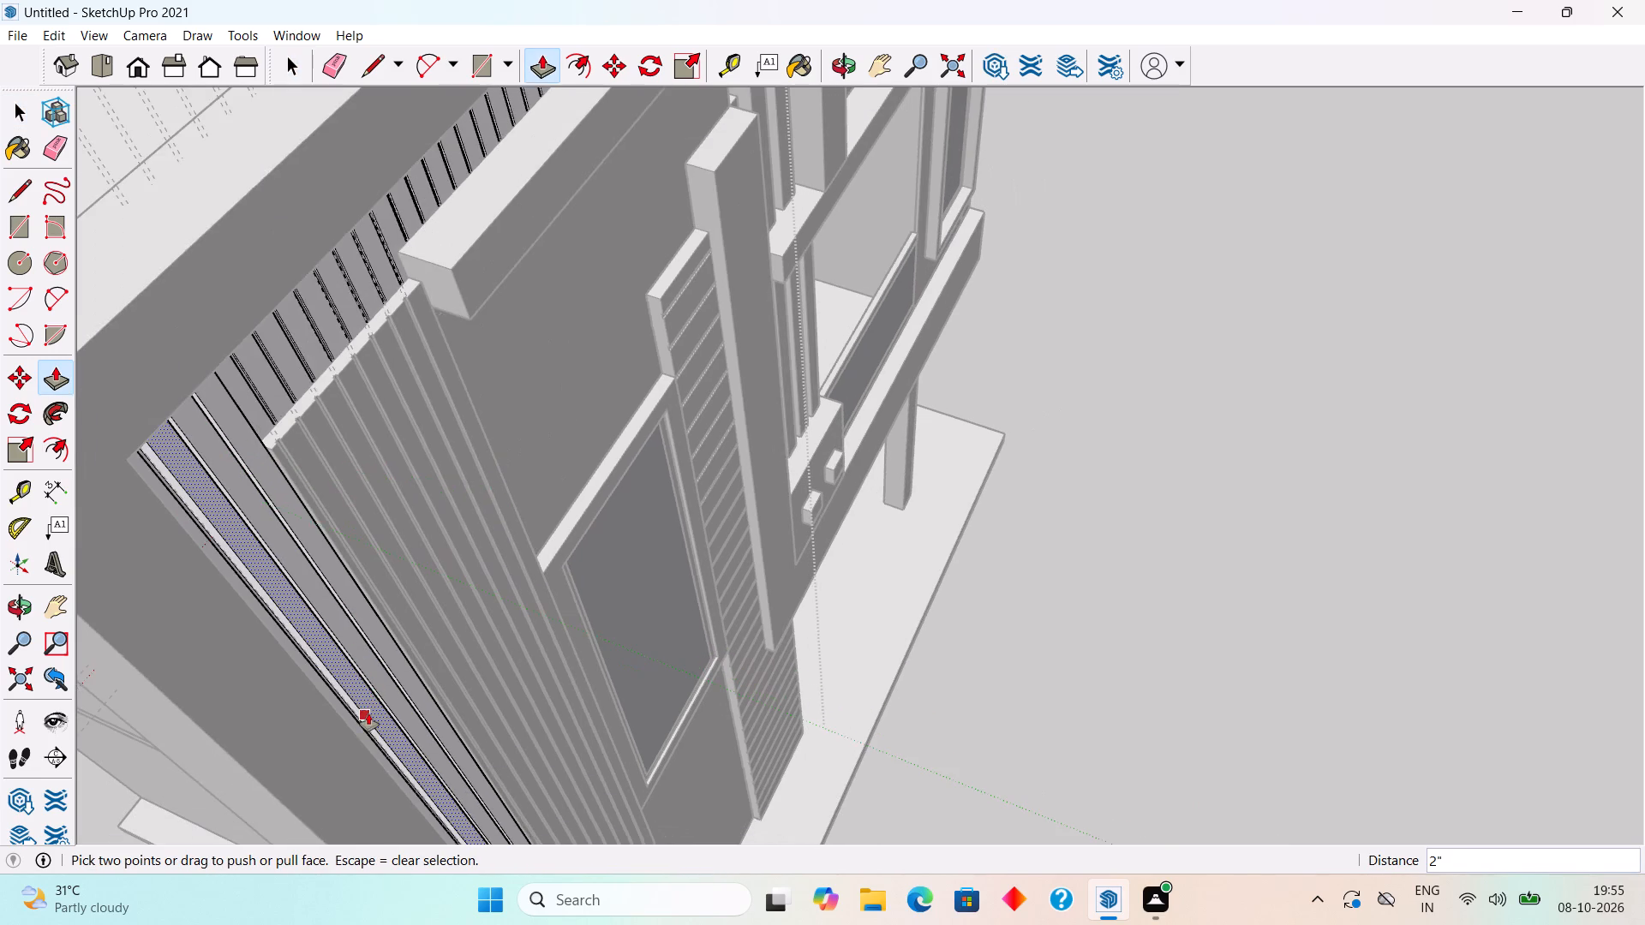
{"action": "scroll", "coordinate": [368, 713], "scroll_direction": "down", "scroll_amount": 3}
{"action": "middle_click_drag", "start_coordinate": [350, 758], "coordinate": [82, 592]}
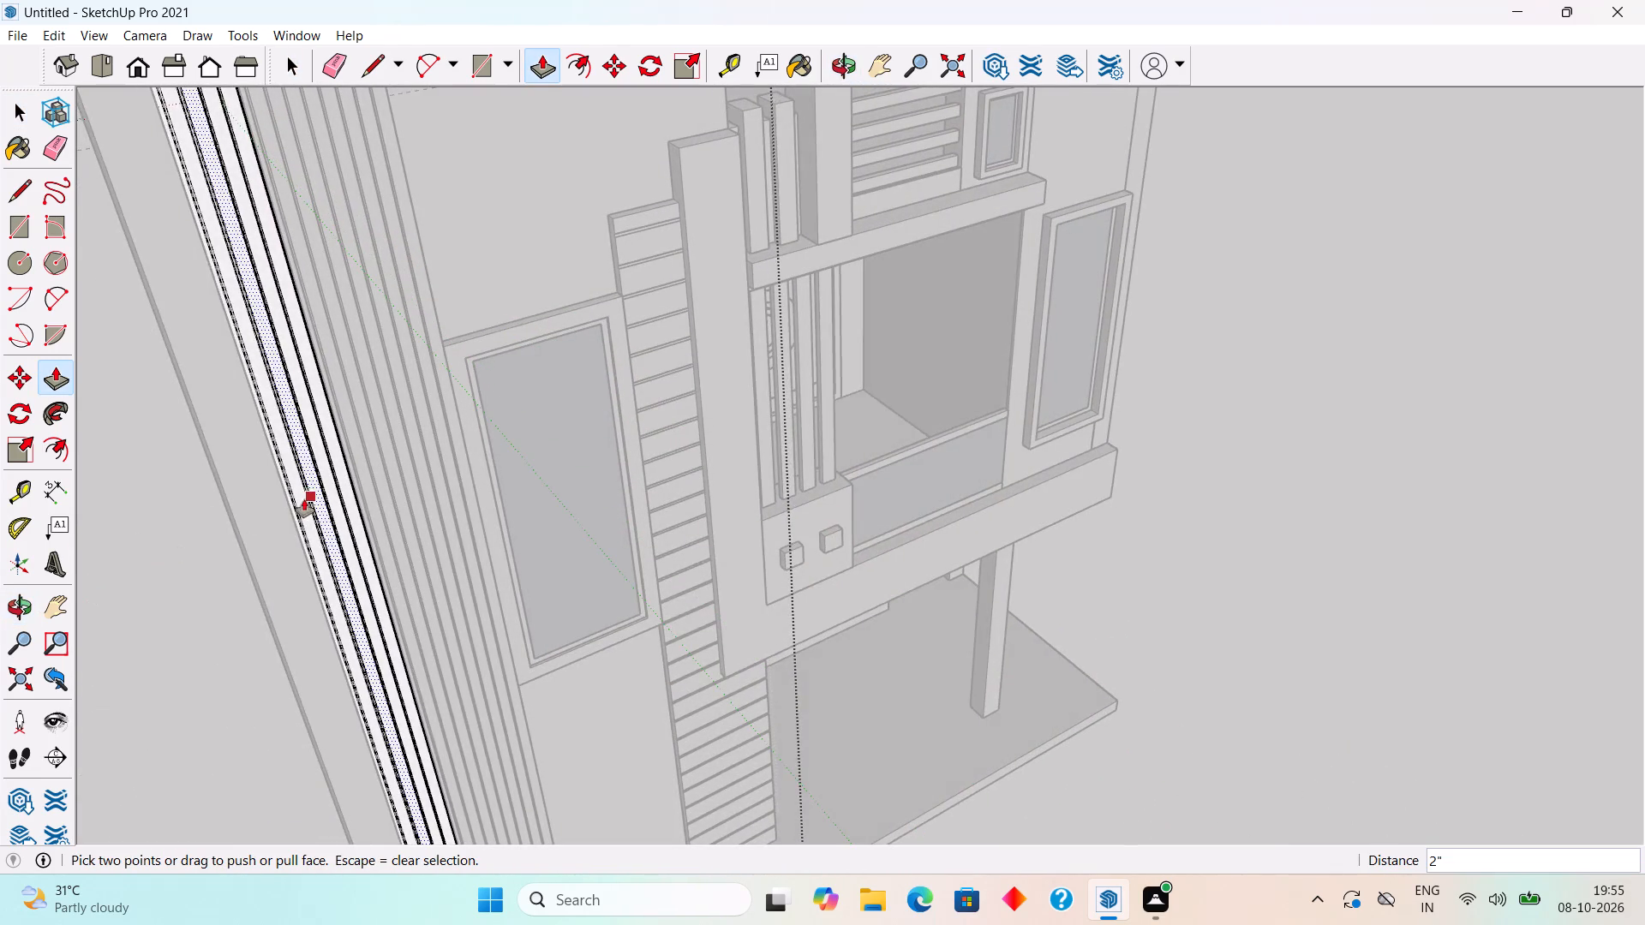
{"action": "scroll", "coordinate": [305, 498], "scroll_direction": "up", "scroll_amount": 10}
{"action": "scroll", "coordinate": [289, 488], "scroll_direction": "up", "scroll_amount": 11}
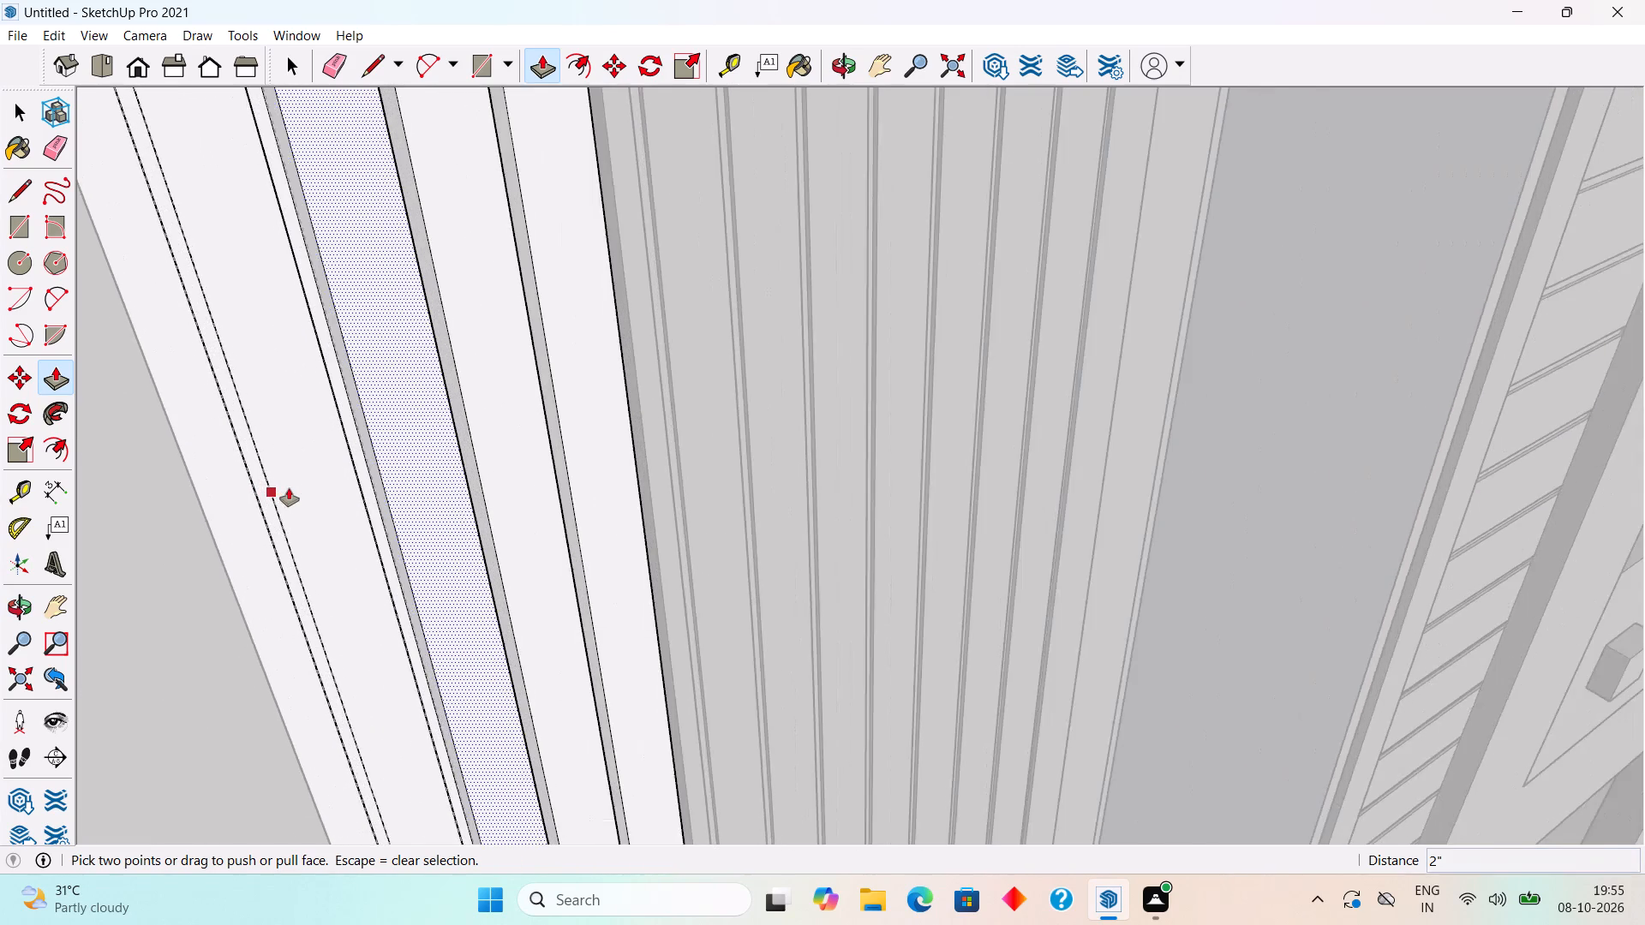
{"action": "key", "text": "space"}
{"action": "left_click", "coordinate": [289, 488]}
{"action": "key", "text": "p"}
{"action": "left_click", "coordinate": [289, 488]}
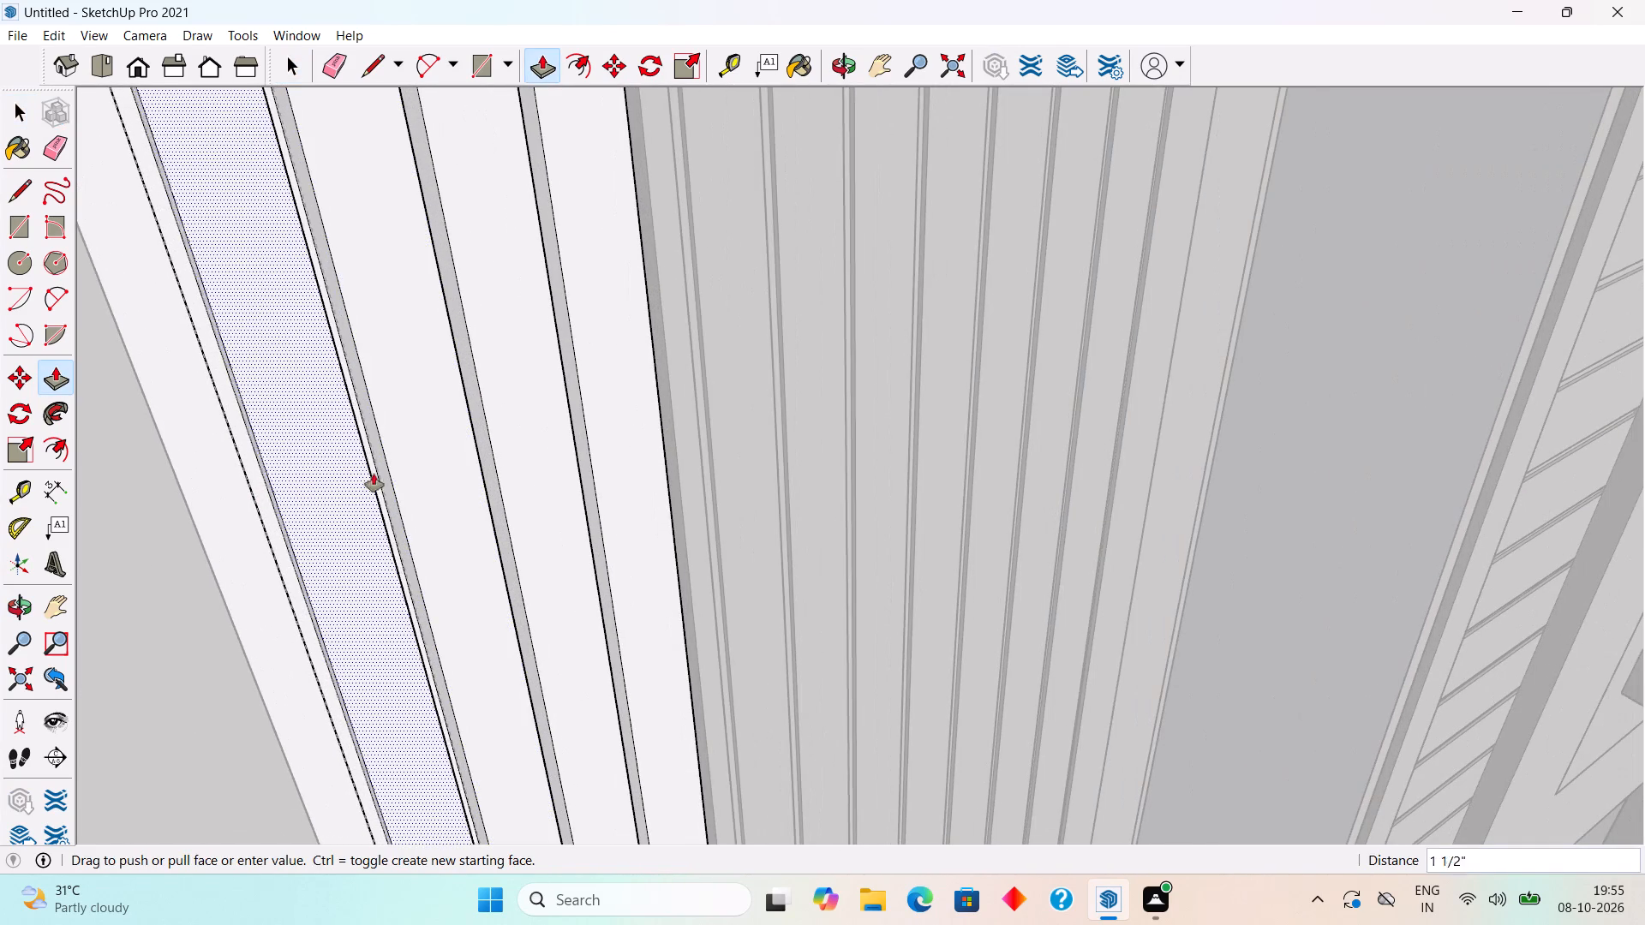
{"action": "left_click", "coordinate": [404, 465]}
Pull the outermost slat beside the facade's side frame out to the adjacent slat's level and leave the wall group.
{"action": "left_click", "coordinate": [257, 581]}
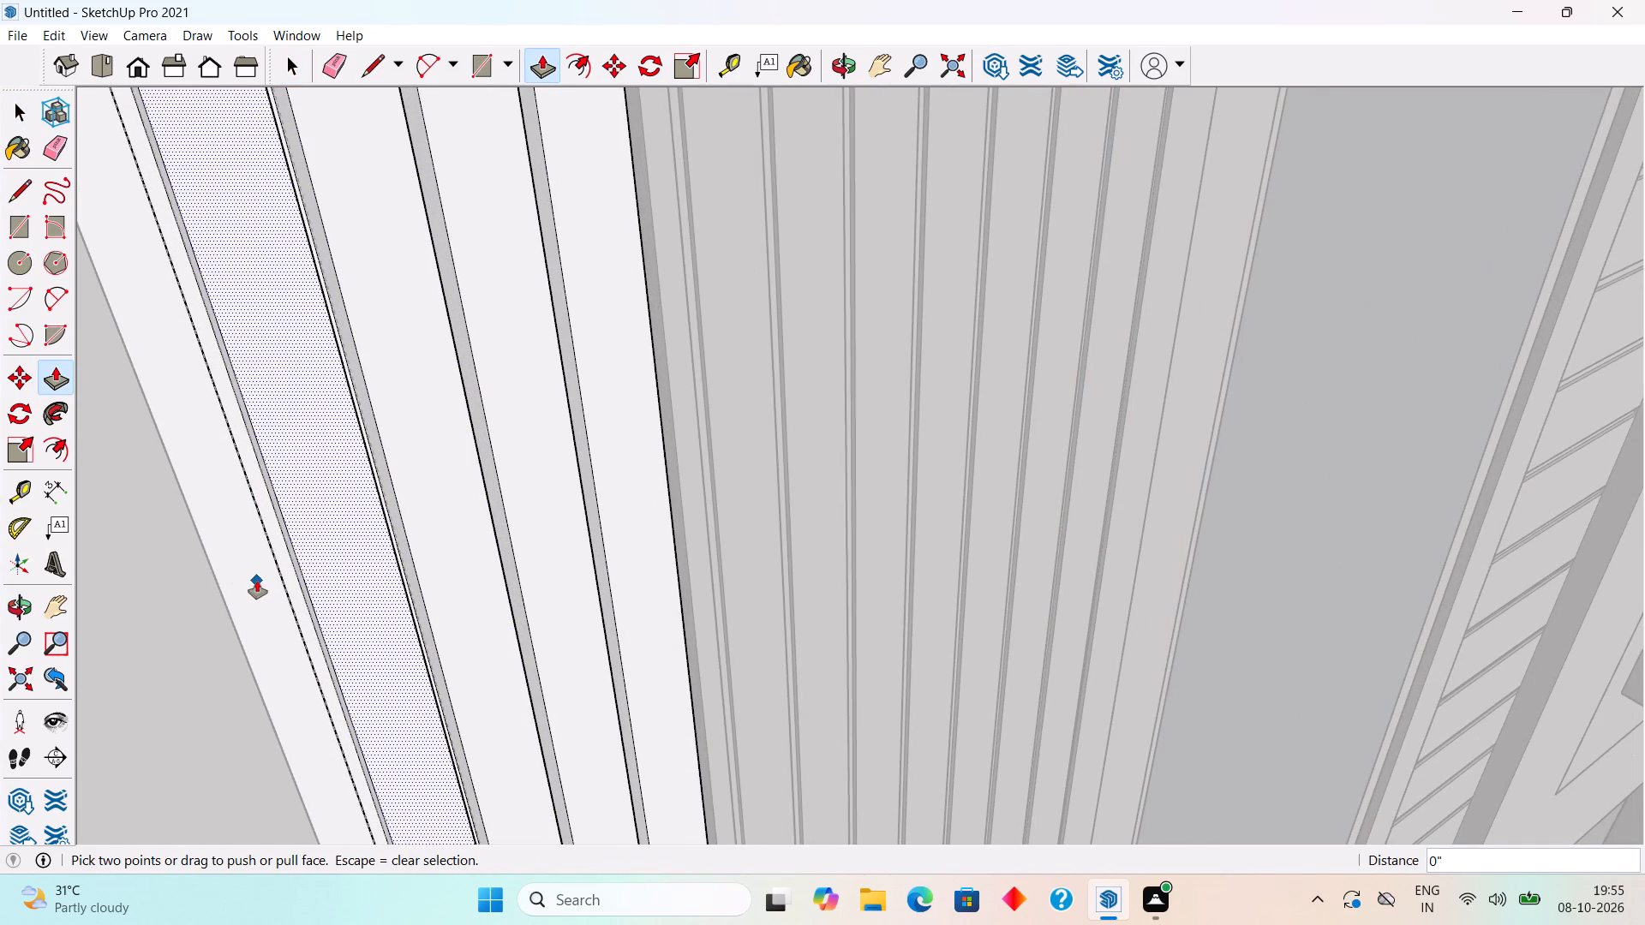
{"action": "key", "text": "space"}
{"action": "left_click", "coordinate": [257, 581]}
{"action": "key", "text": "p"}
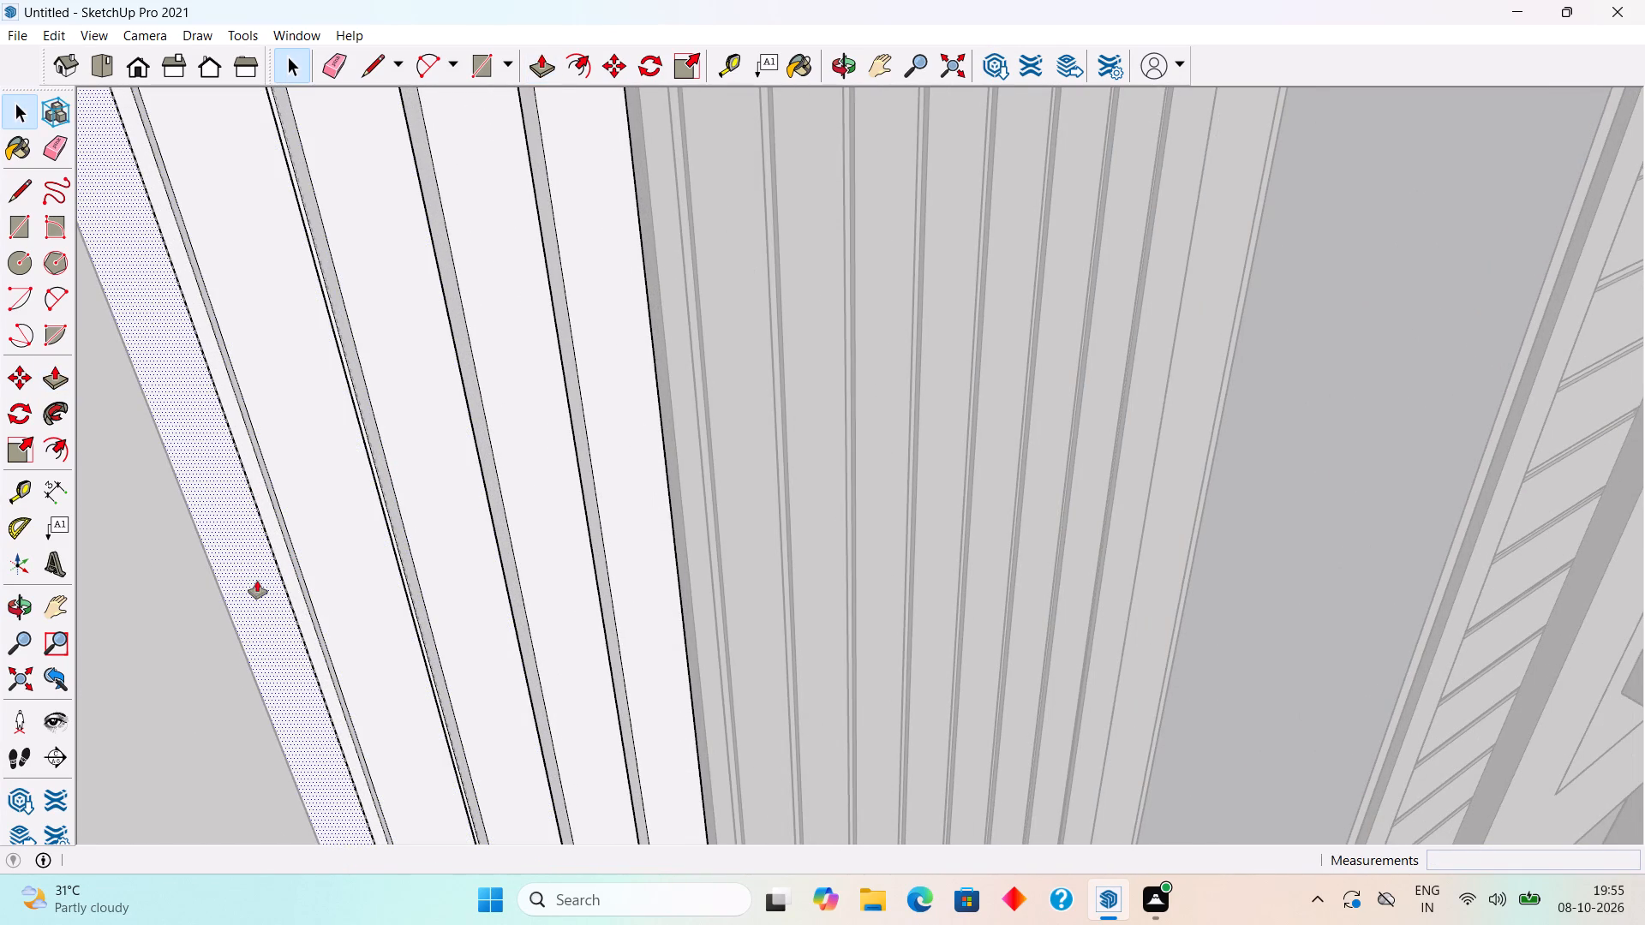
{"action": "left_click", "coordinate": [257, 581]}
{"action": "left_click", "coordinate": [359, 568]}
{"action": "key", "text": "space"}
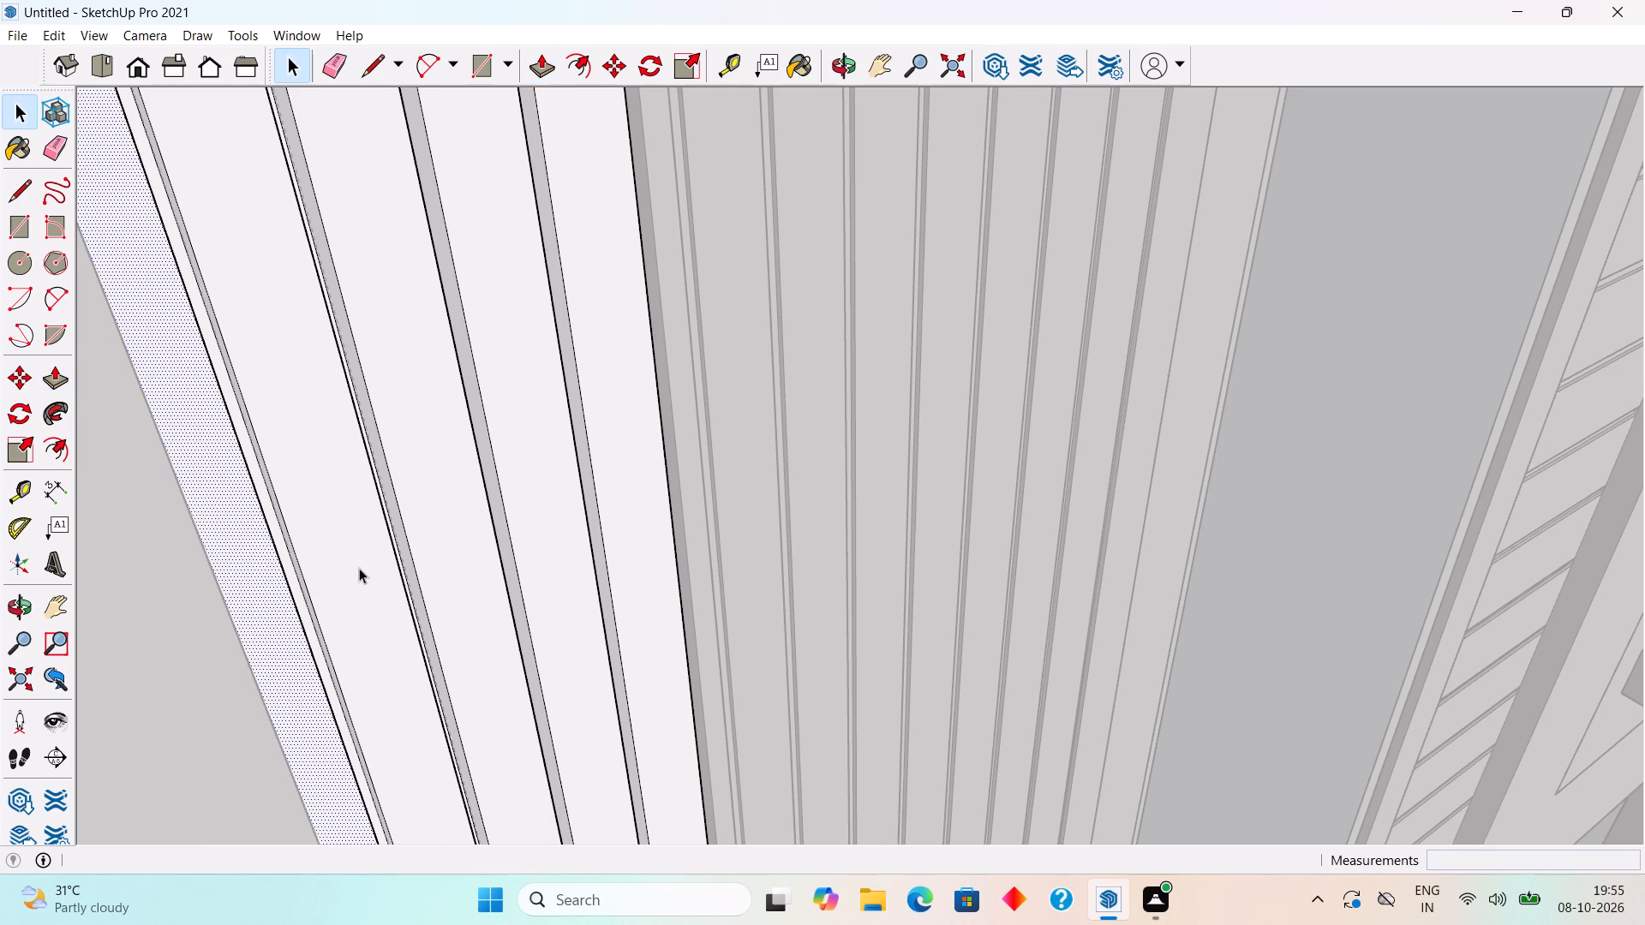
{"action": "scroll", "coordinate": [359, 568], "scroll_direction": "down", "scroll_amount": 20}
{"action": "scroll", "coordinate": [359, 568], "scroll_direction": "down", "scroll_amount": 7}
{"action": "left_click", "coordinate": [247, 649]}
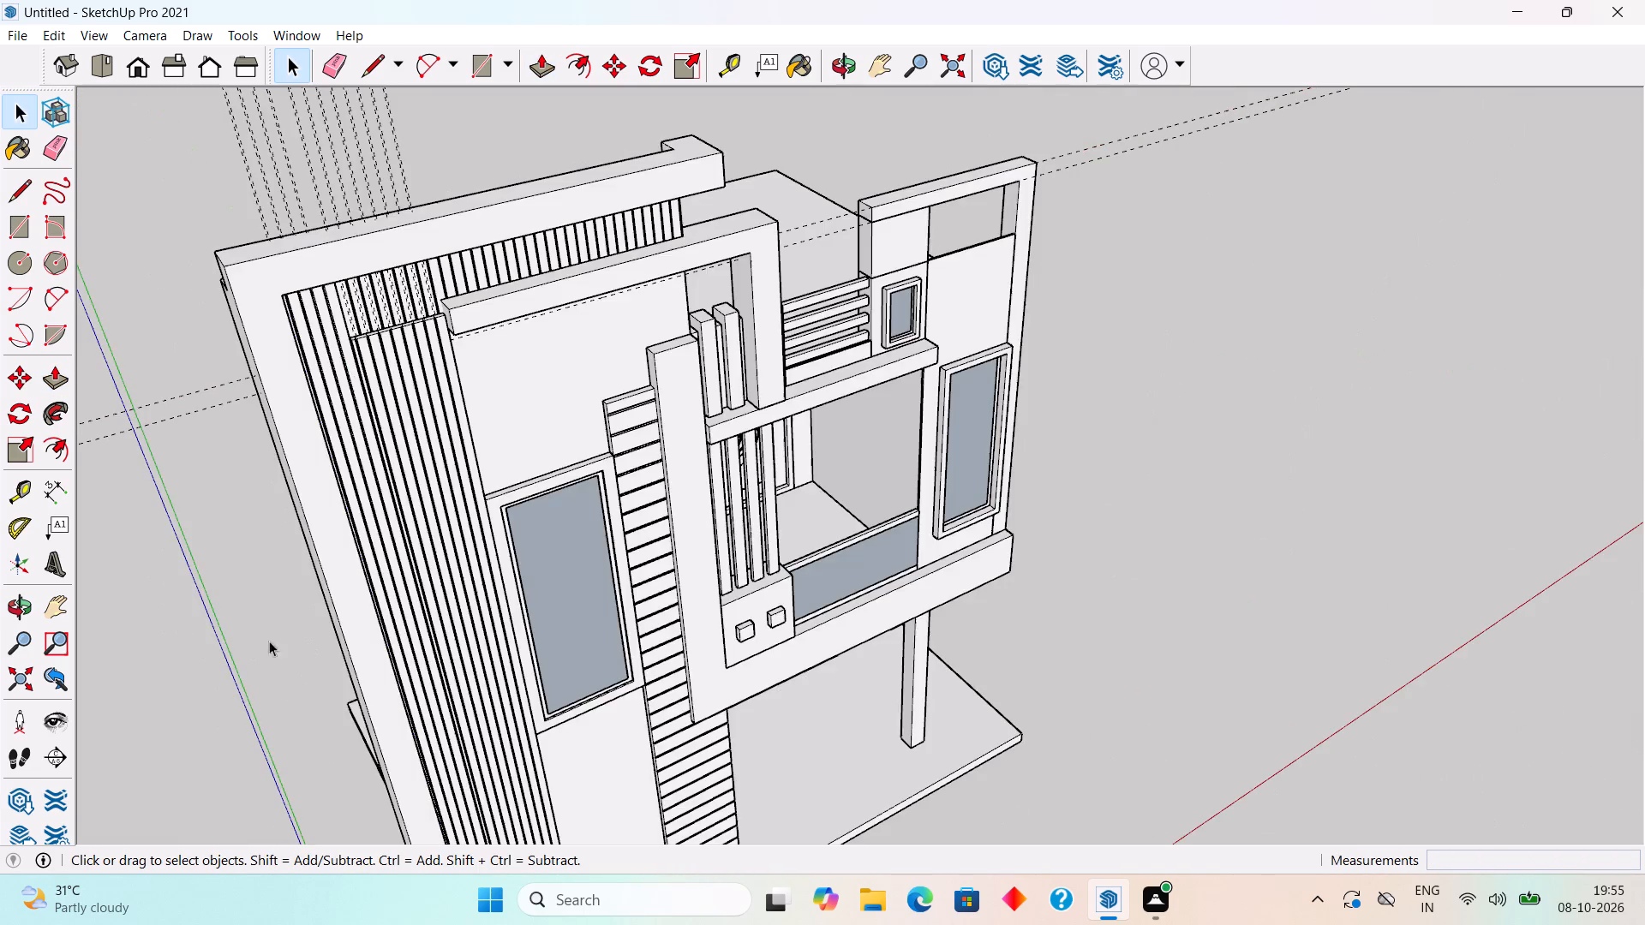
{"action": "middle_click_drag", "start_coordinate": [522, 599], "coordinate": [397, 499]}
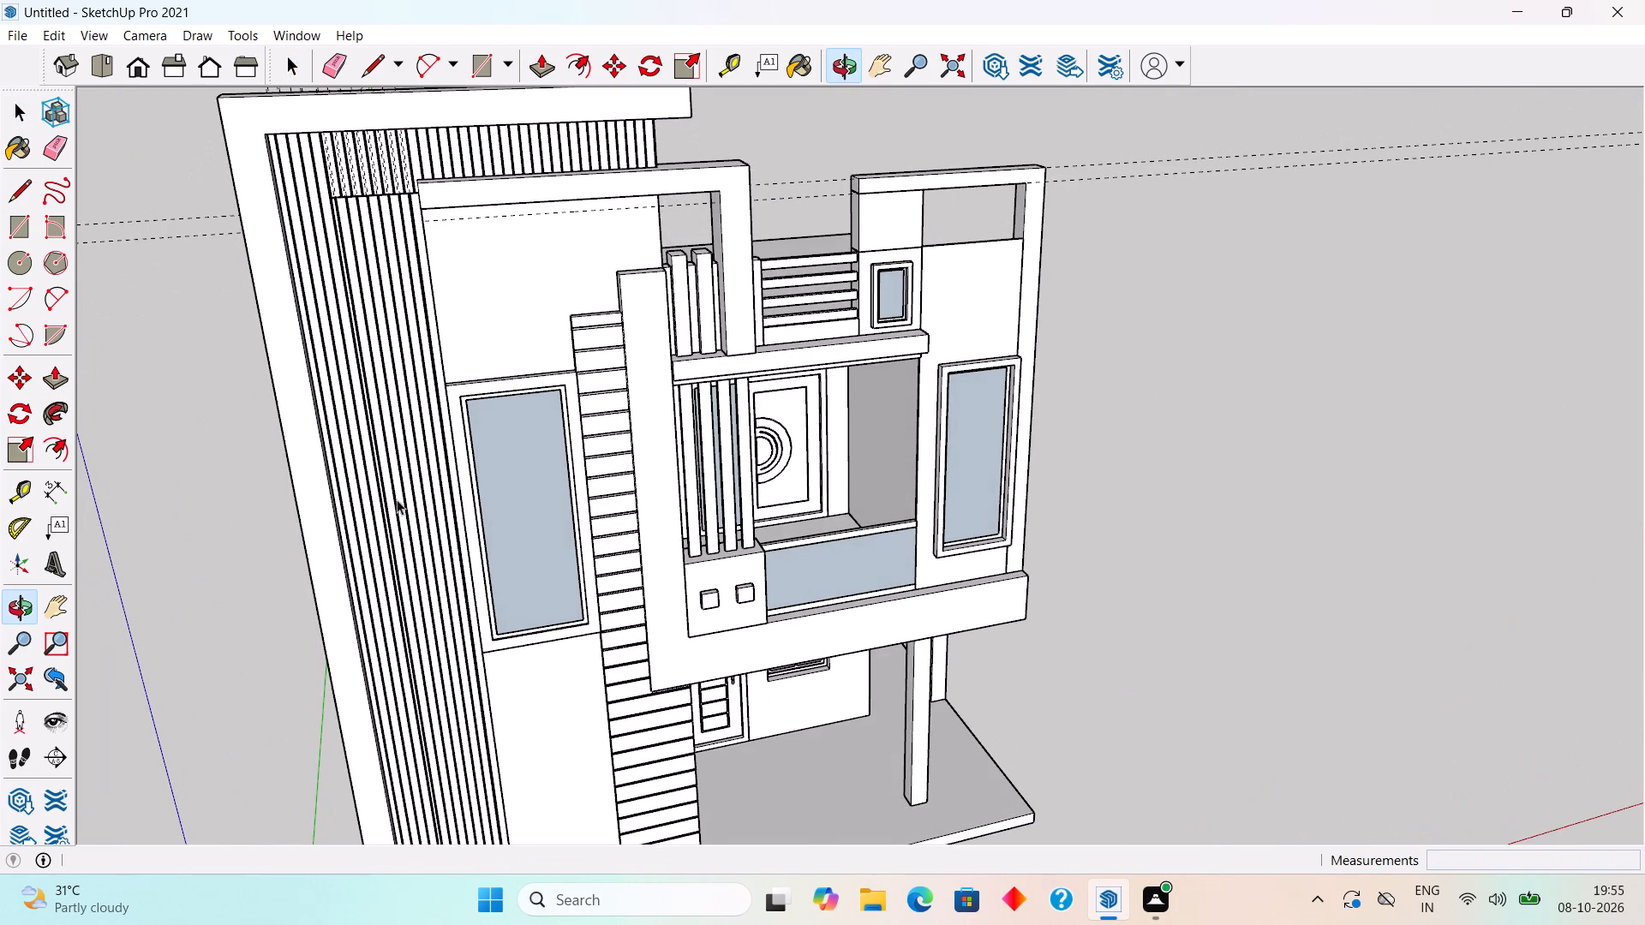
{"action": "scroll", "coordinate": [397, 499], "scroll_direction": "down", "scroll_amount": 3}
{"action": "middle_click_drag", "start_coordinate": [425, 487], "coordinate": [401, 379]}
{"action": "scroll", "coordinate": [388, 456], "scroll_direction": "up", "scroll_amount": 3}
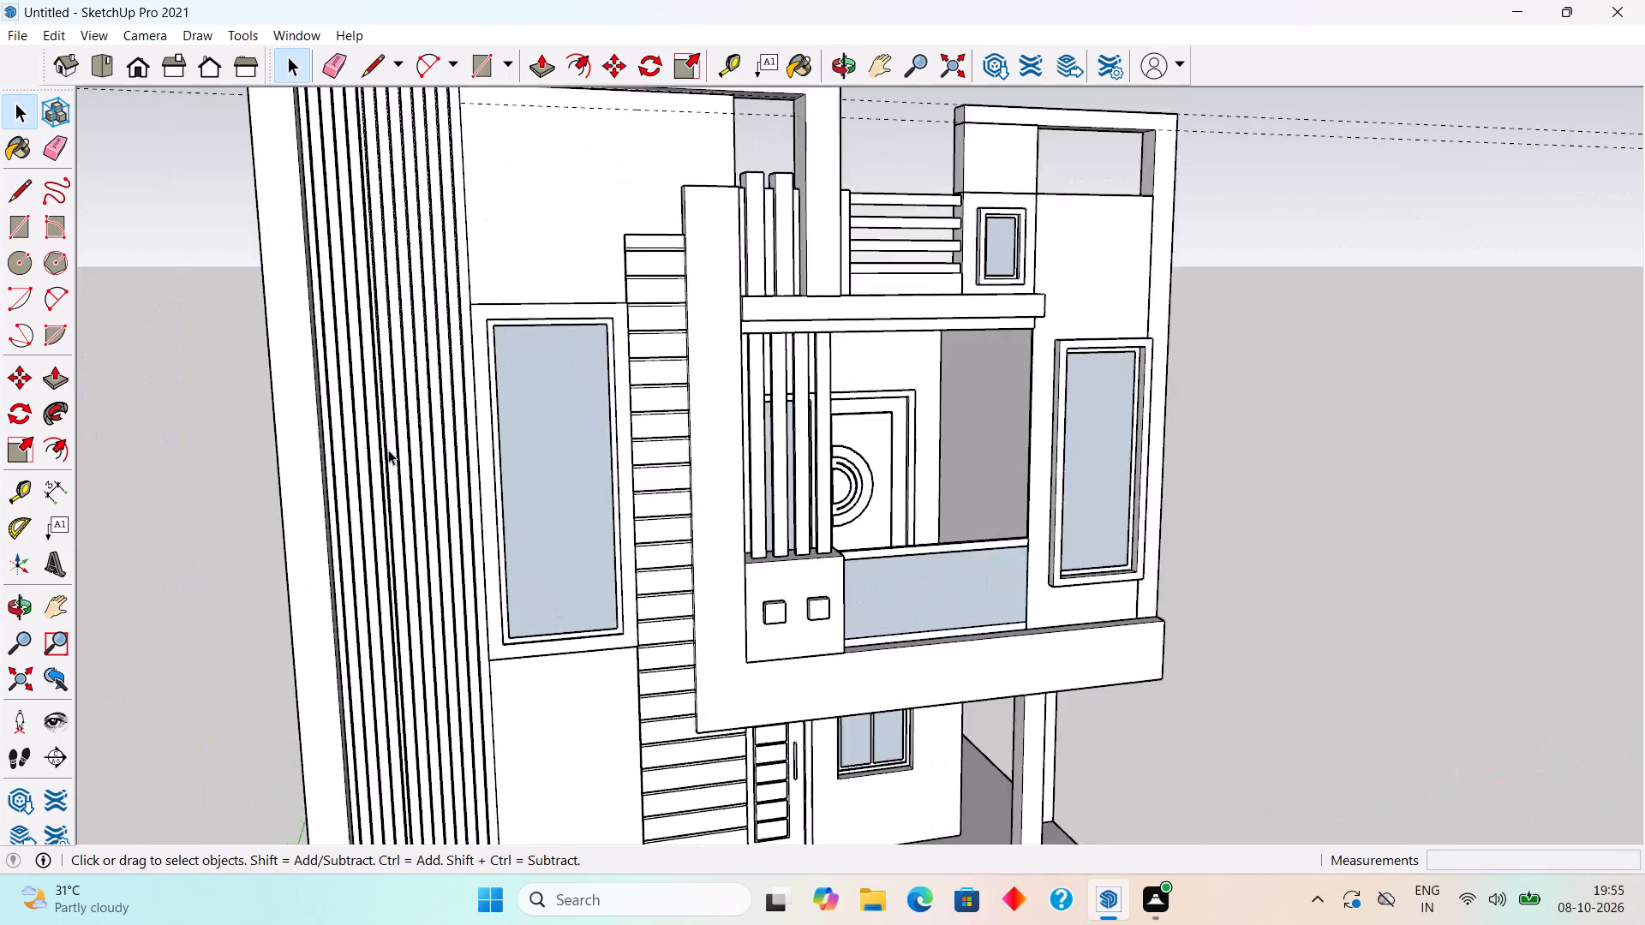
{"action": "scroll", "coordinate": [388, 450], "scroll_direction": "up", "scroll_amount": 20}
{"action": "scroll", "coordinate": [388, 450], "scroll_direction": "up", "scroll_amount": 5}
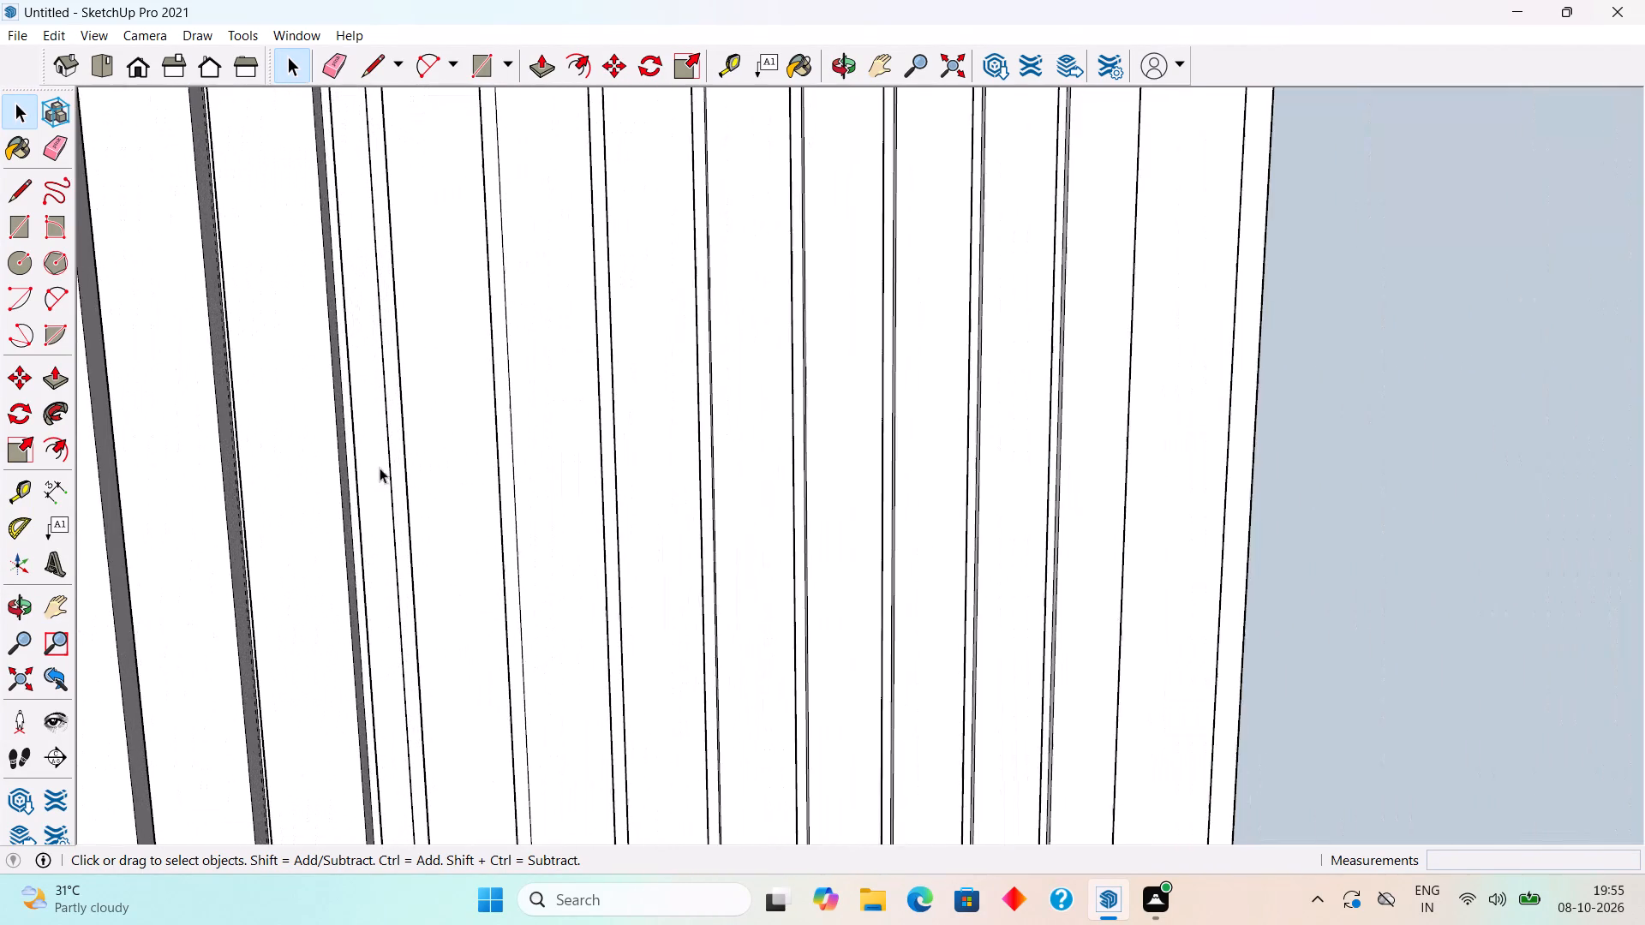
Examine the pulled-out wall slats beside the raised strip and review the whole front elevation.
{"action": "middle_click_drag", "start_coordinate": [339, 483], "coordinate": [234, 506]}
{"action": "left_click", "coordinate": [372, 459]}
{"action": "middle_click_drag", "start_coordinate": [372, 461], "coordinate": [375, 462]}
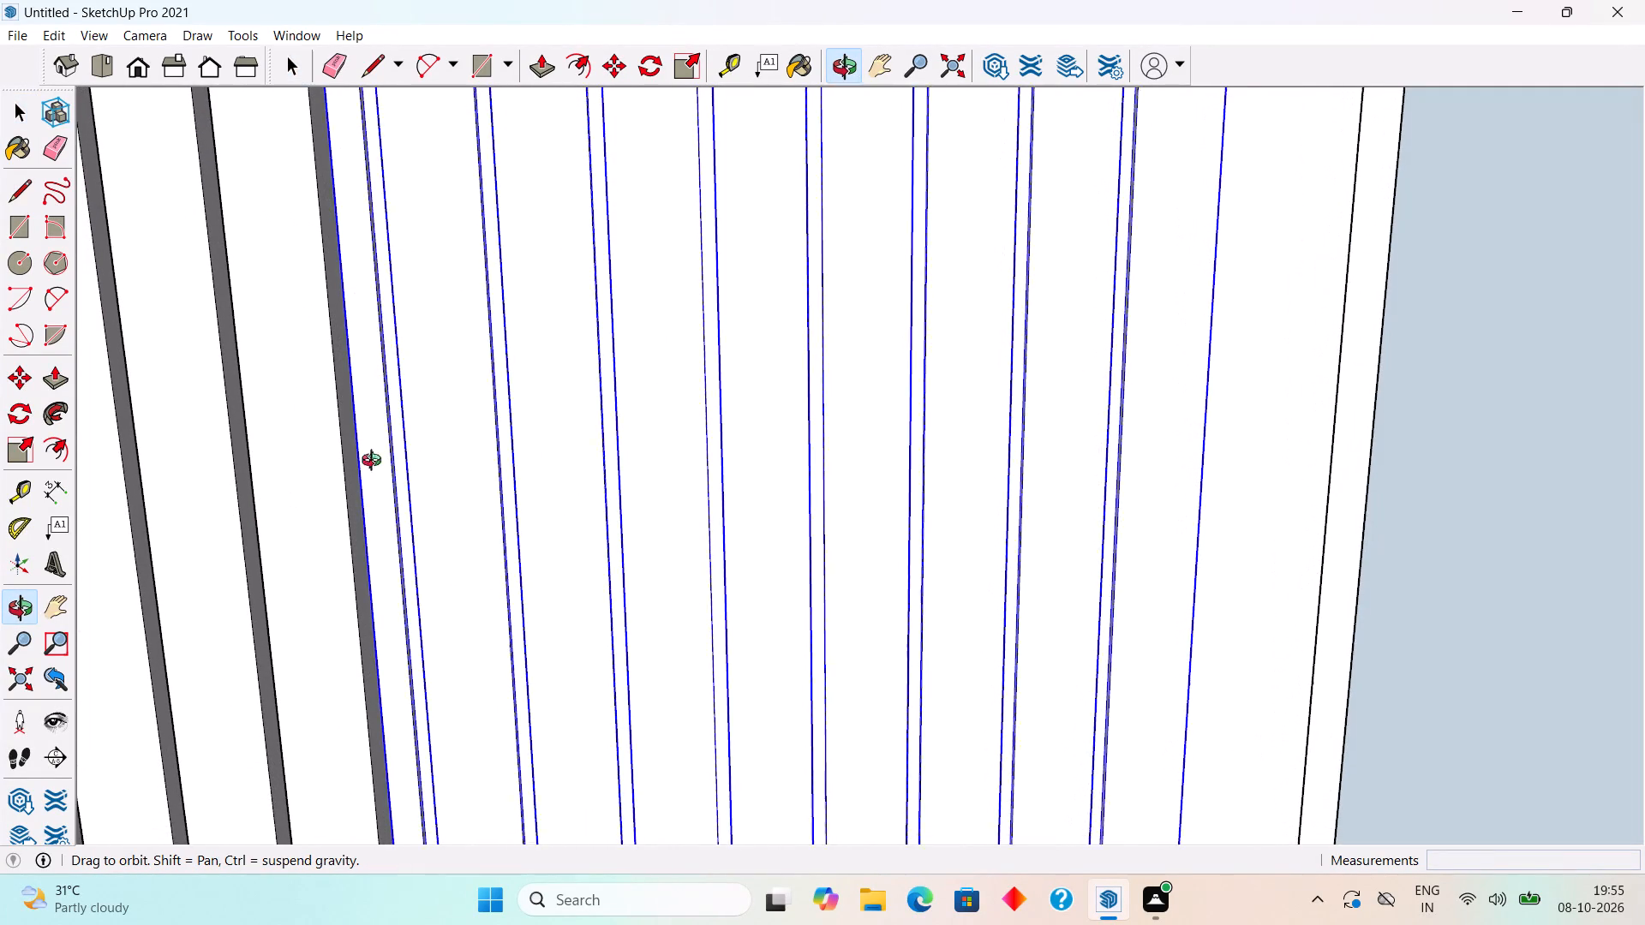
{"action": "middle_click_drag", "start_coordinate": [375, 462], "coordinate": [394, 588]}
{"action": "scroll", "coordinate": [394, 588], "scroll_direction": "down", "scroll_amount": 15}
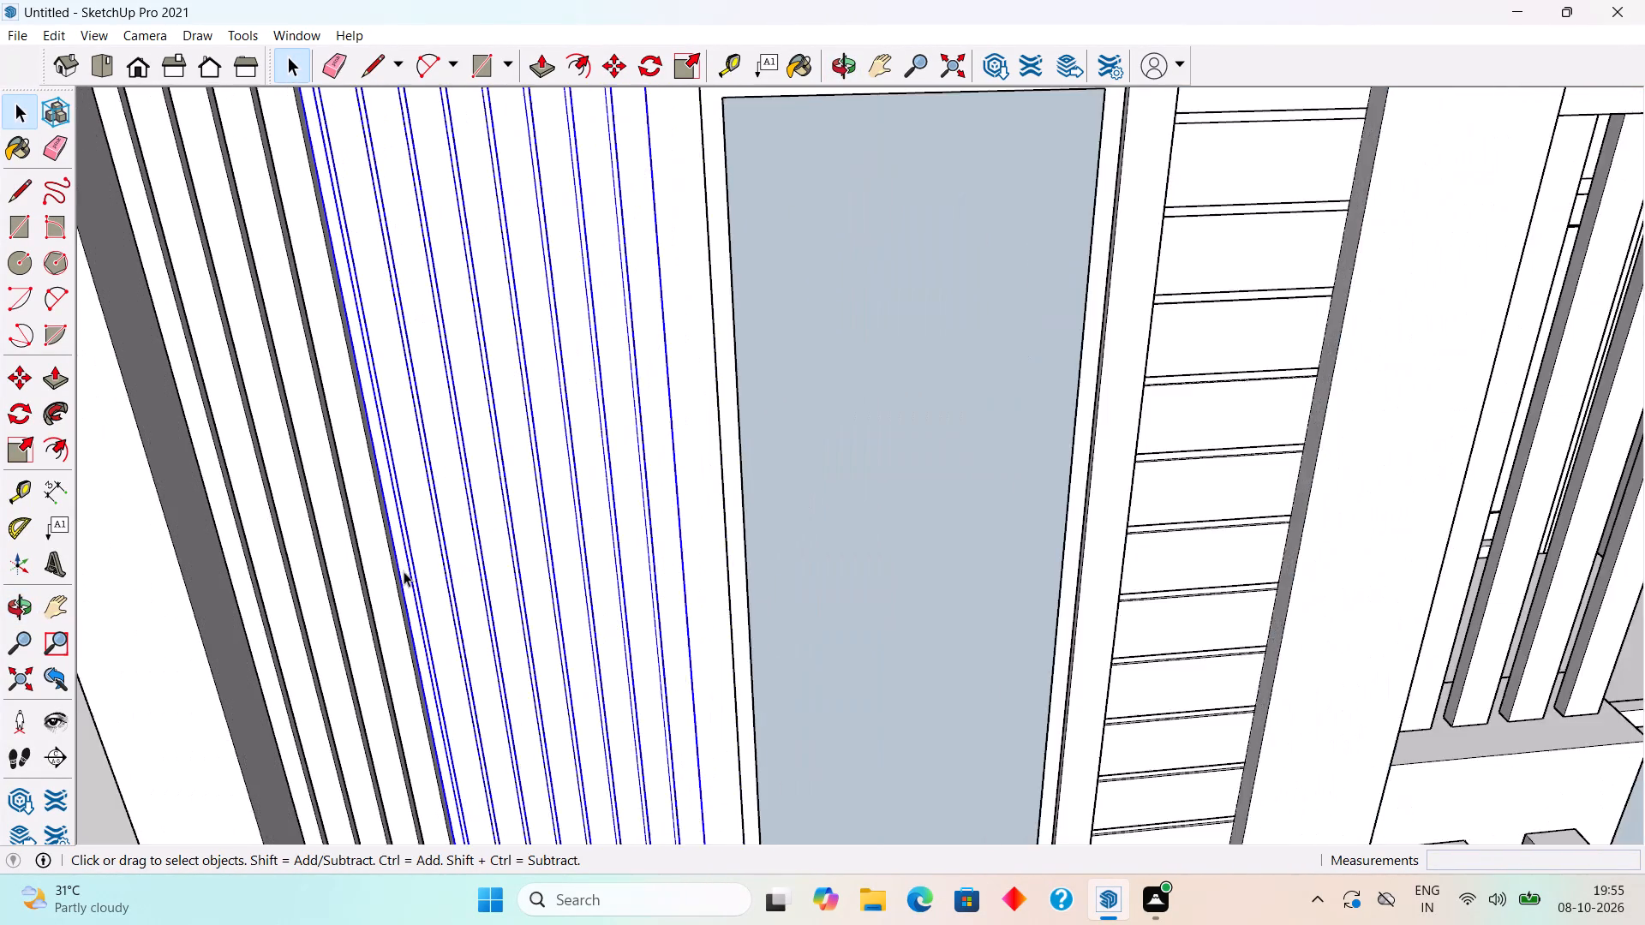
{"action": "scroll", "coordinate": [404, 571], "scroll_direction": "down", "scroll_amount": 13}
{"action": "left_click", "coordinate": [236, 666]}
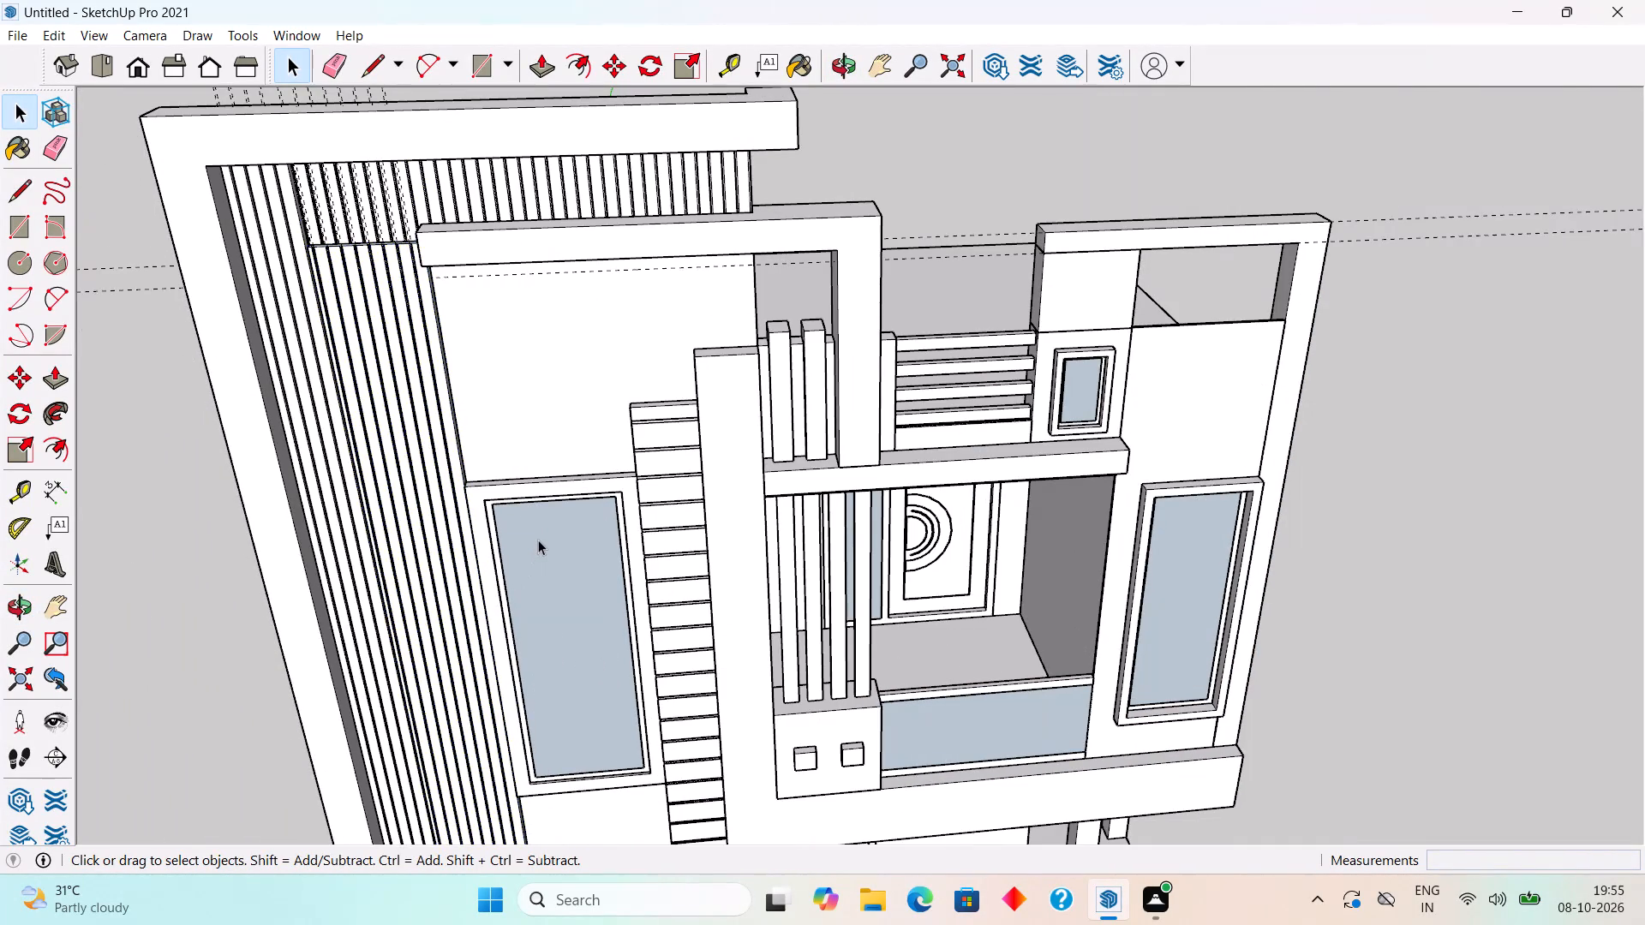
{"action": "scroll", "coordinate": [538, 540], "scroll_direction": "down", "scroll_amount": 4}
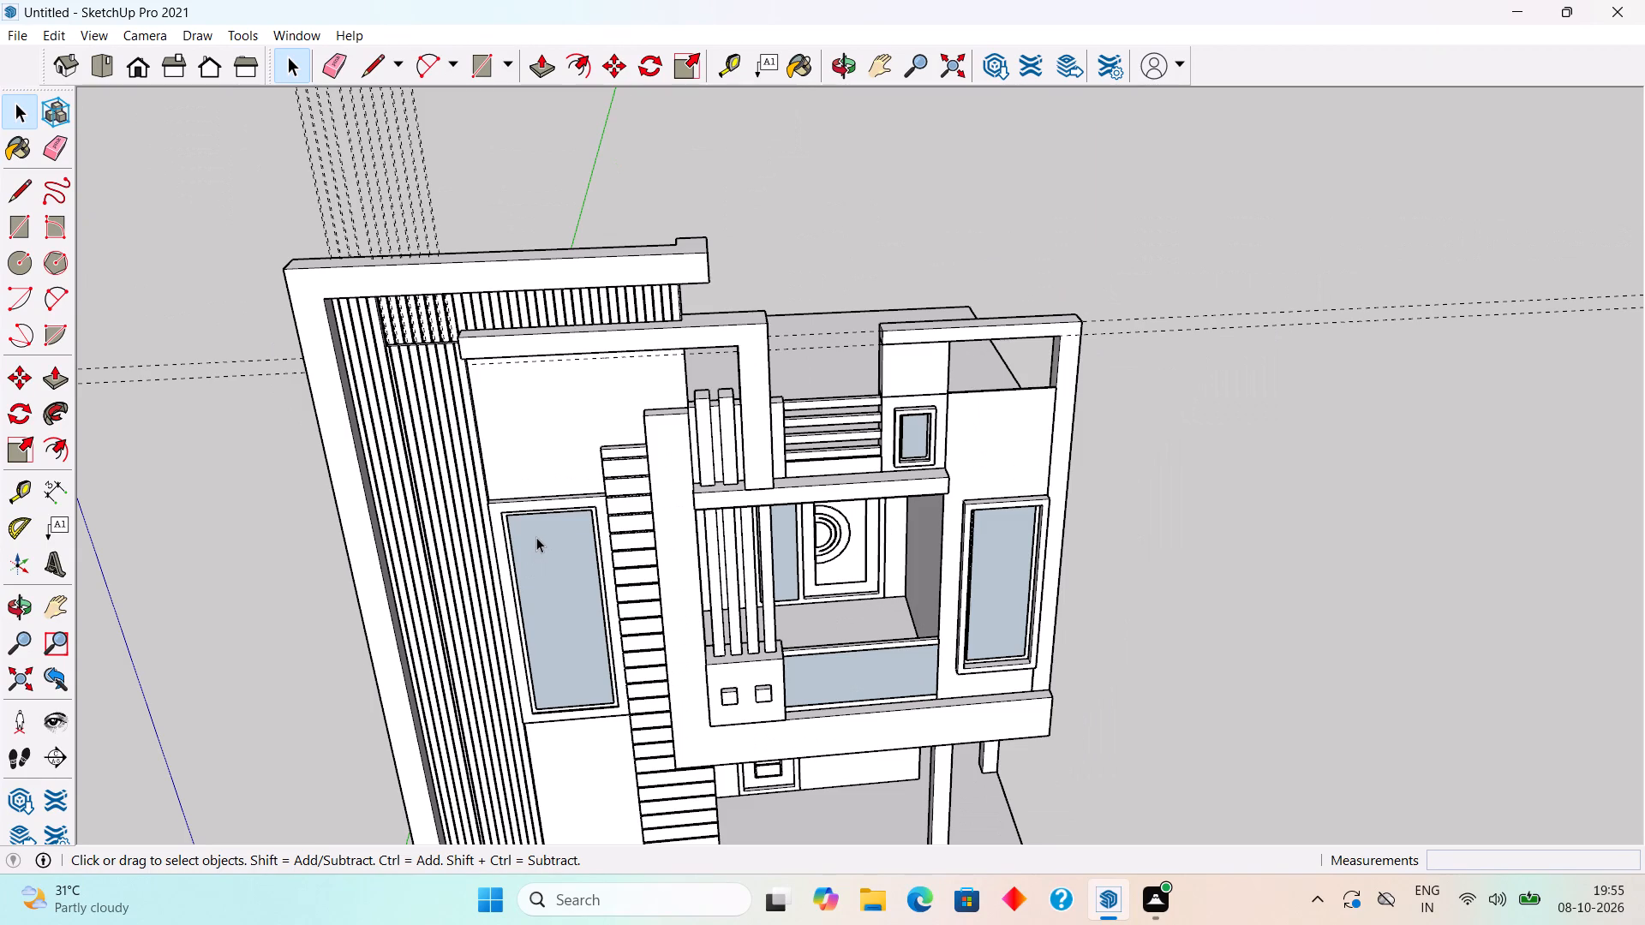
{"action": "middle_click_drag", "start_coordinate": [486, 546], "coordinate": [467, 368]}
{"action": "scroll", "coordinate": [467, 368], "scroll_direction": "down", "scroll_amount": 9}
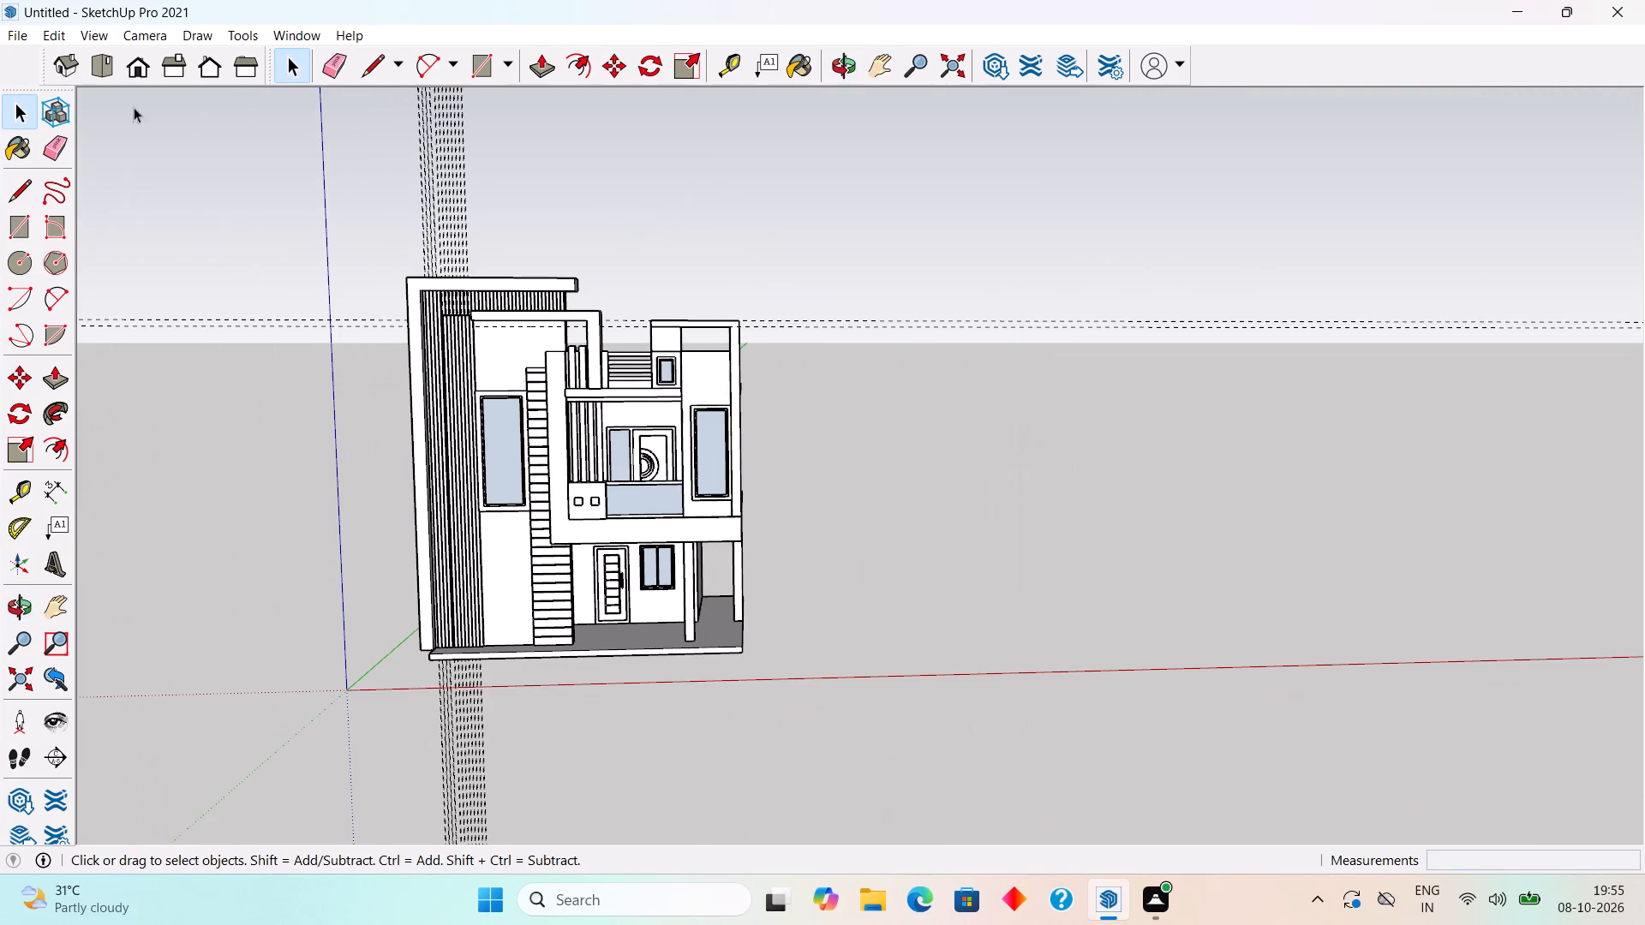
Delete all construction guides from the house model.
{"action": "left_click", "coordinate": [52, 30]}
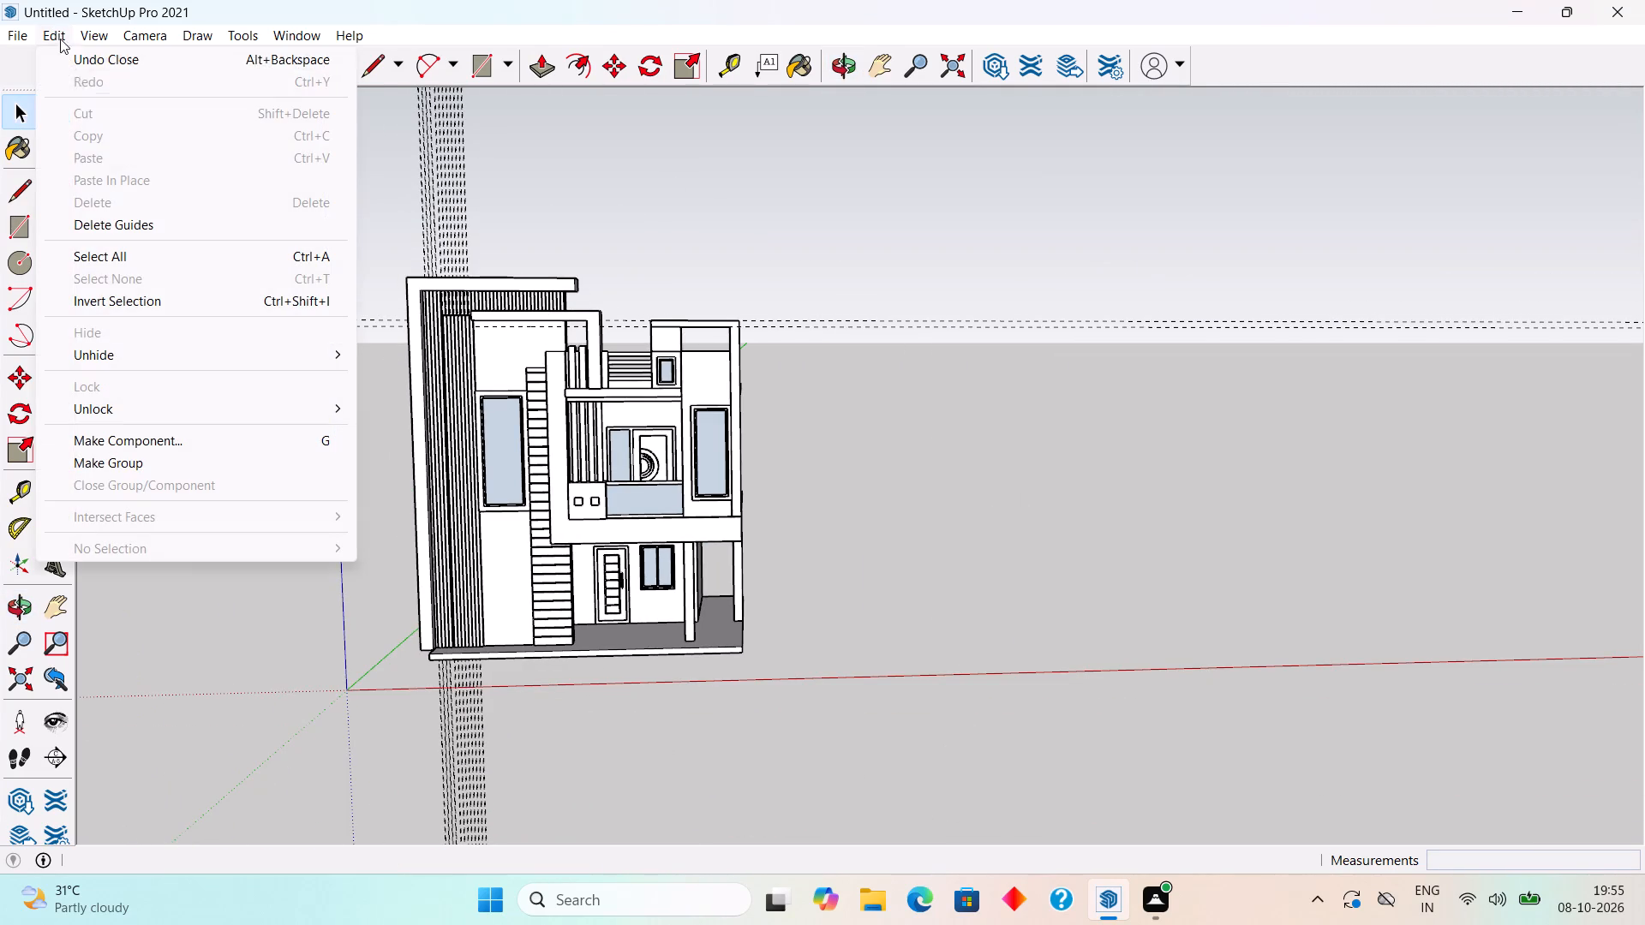
{"action": "left_click", "coordinate": [139, 231]}
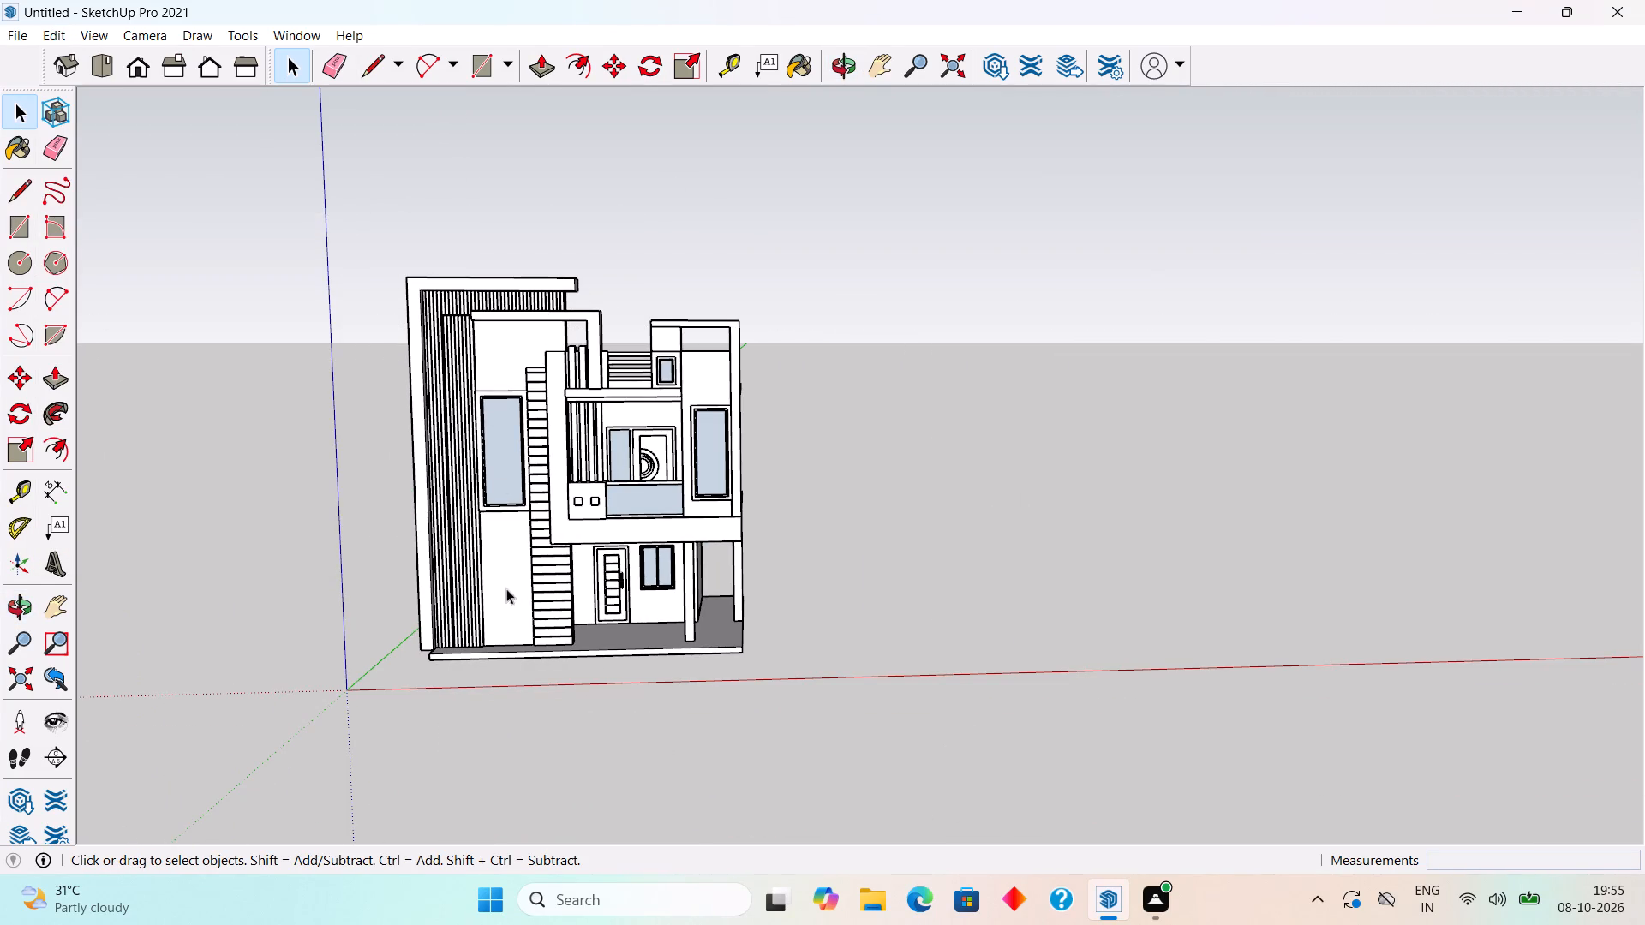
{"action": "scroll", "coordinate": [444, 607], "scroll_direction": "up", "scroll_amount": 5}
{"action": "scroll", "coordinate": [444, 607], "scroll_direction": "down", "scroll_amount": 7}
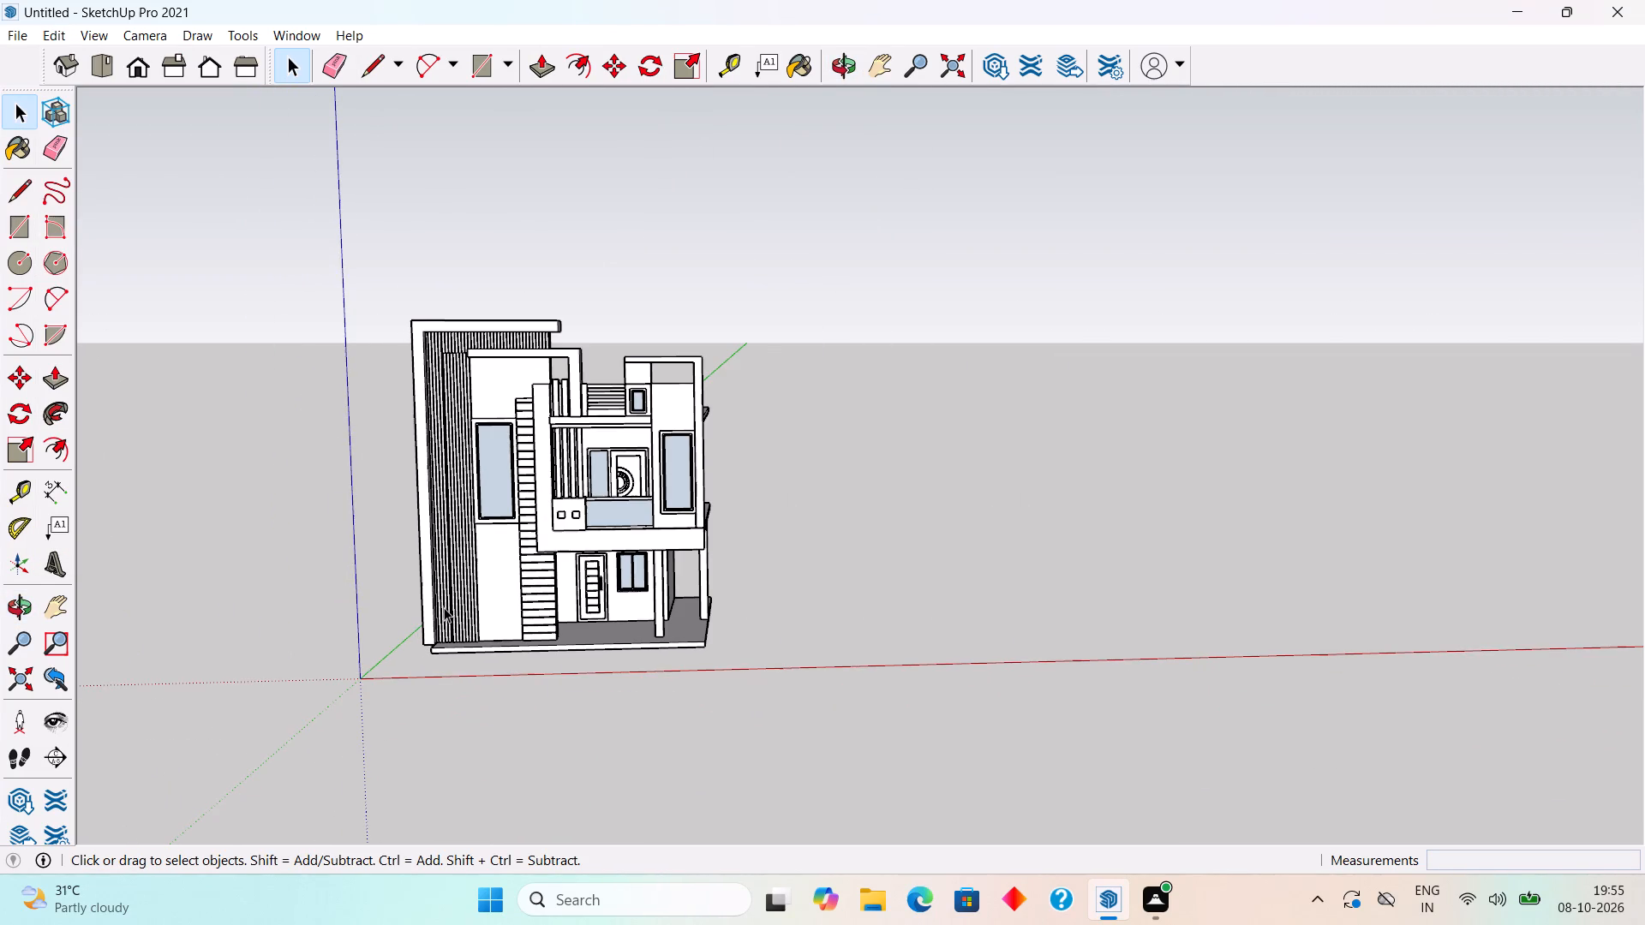
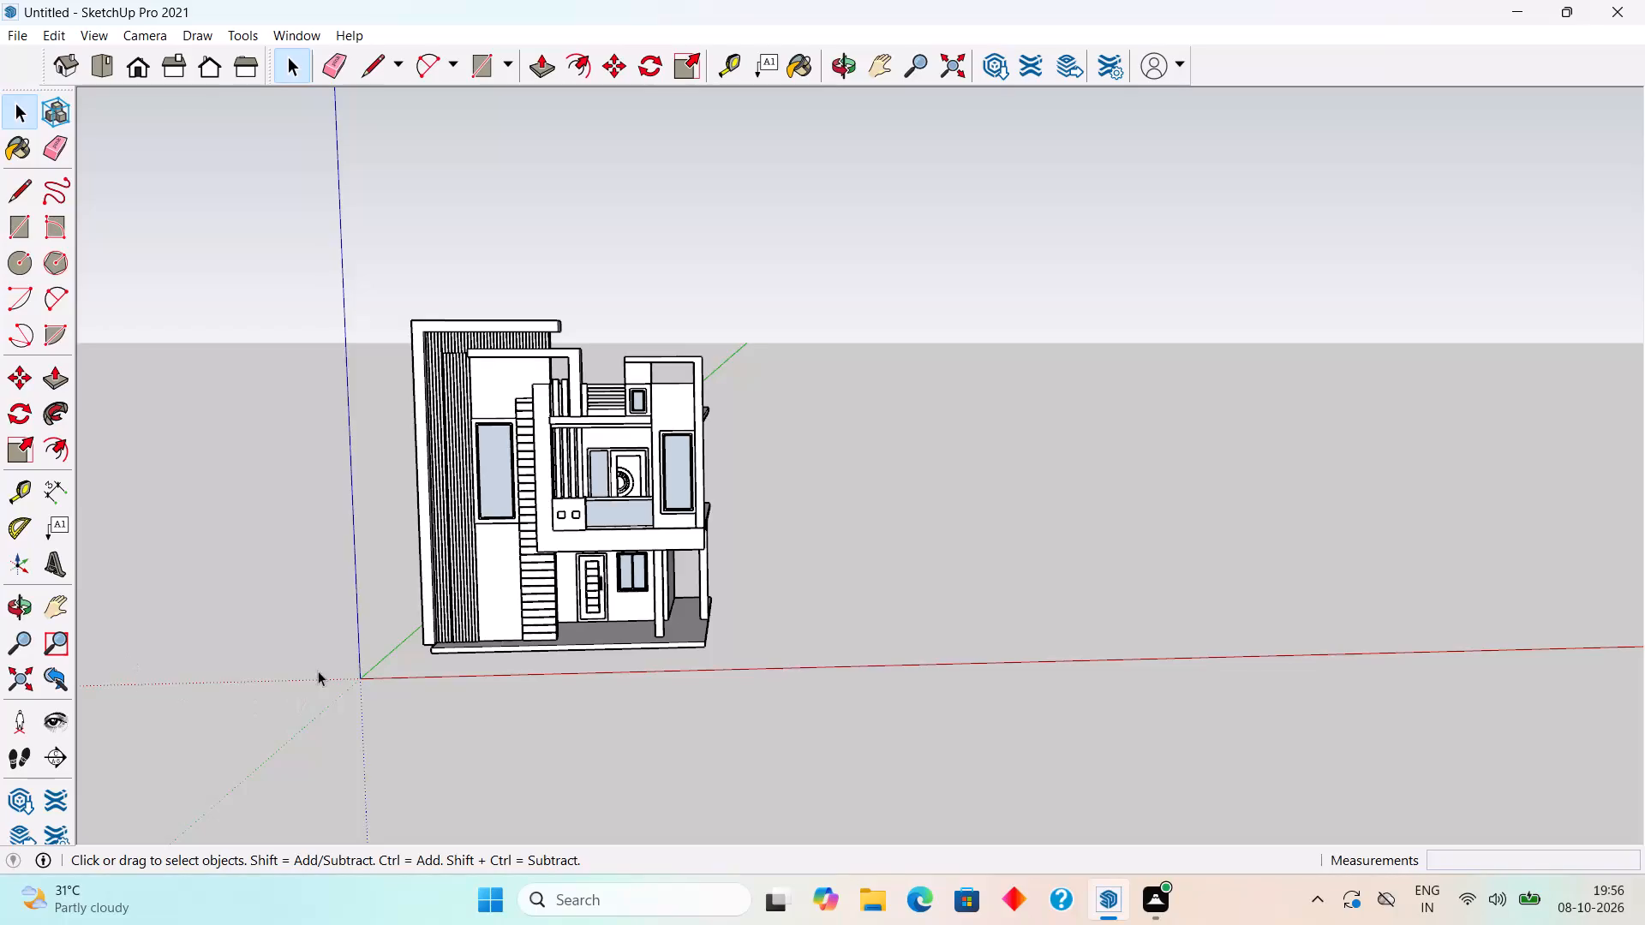
Examine the house's front elevation, side walls and slatted facade, including where the tall side frame meets the base slab.
{"action": "scroll", "coordinate": [326, 659], "scroll_direction": "up", "scroll_amount": 4}
{"action": "scroll", "coordinate": [399, 596], "scroll_direction": "up", "scroll_amount": 3}
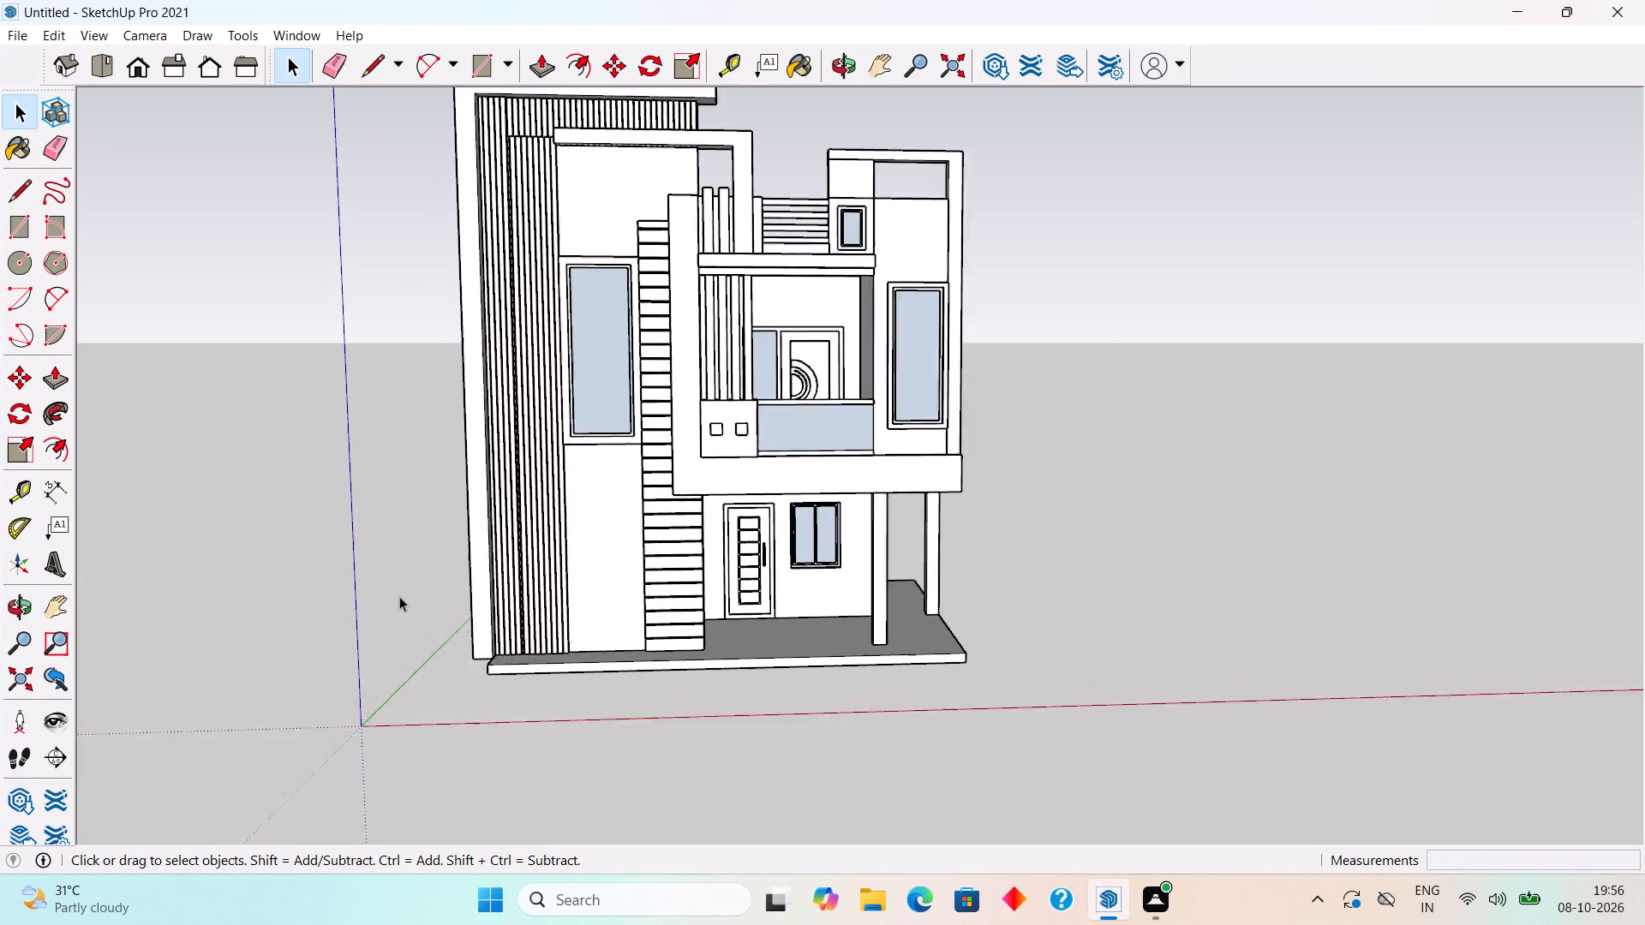
{"action": "scroll", "coordinate": [399, 596], "scroll_direction": "up", "scroll_amount": 8}
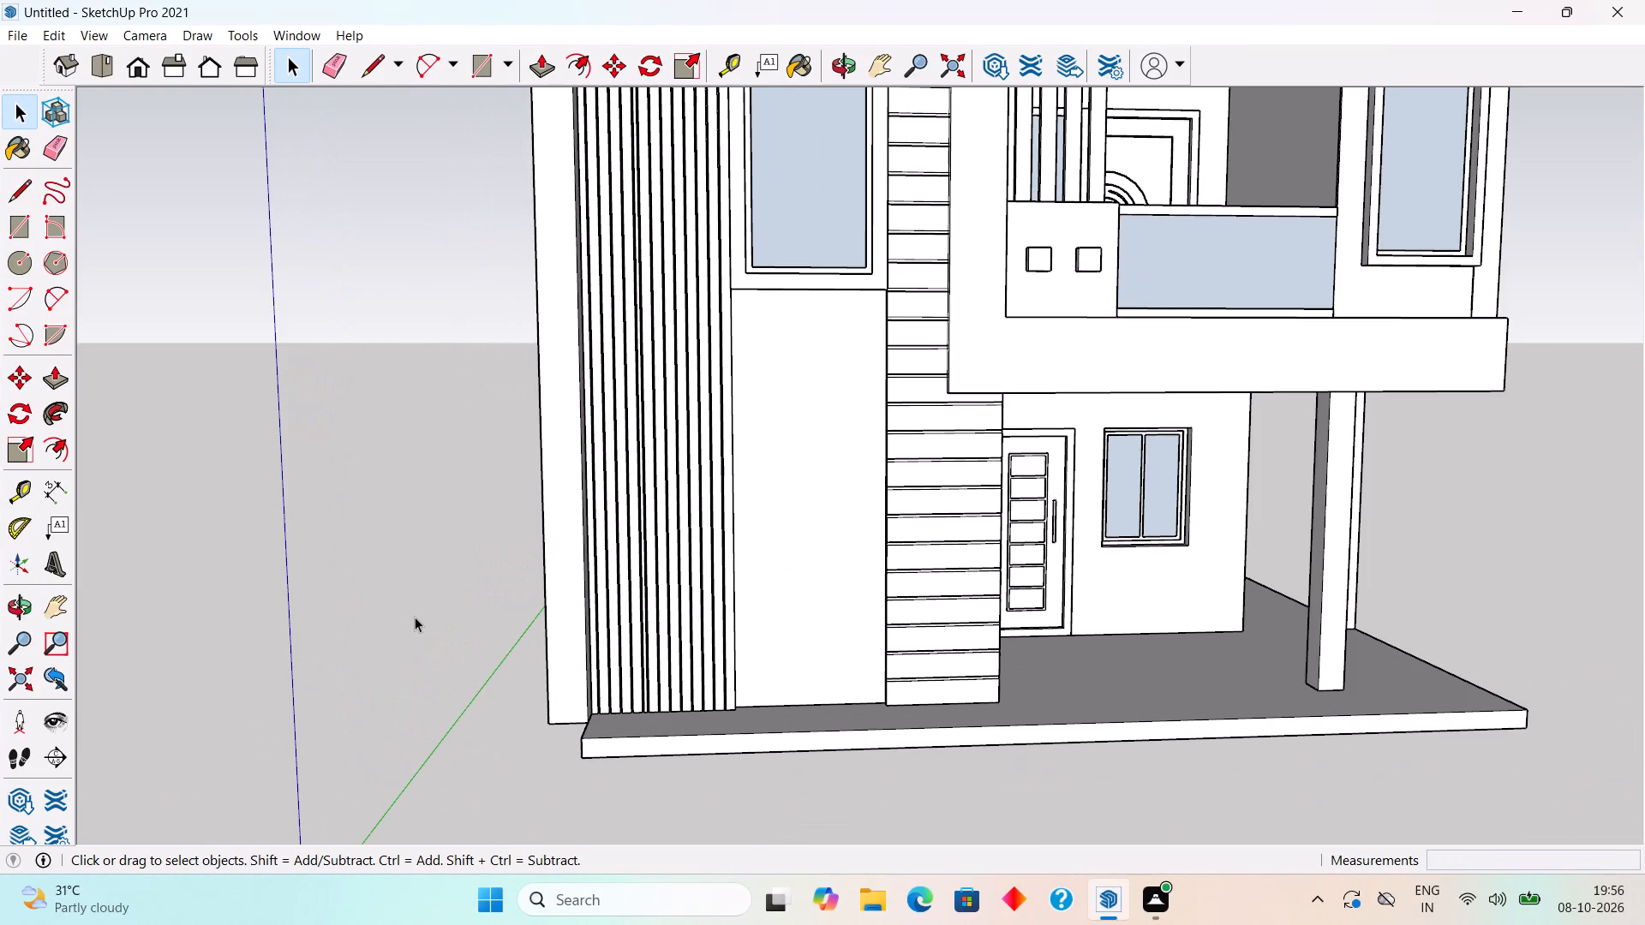
{"action": "scroll", "coordinate": [415, 618], "scroll_direction": "down", "scroll_amount": 9}
{"action": "scroll", "coordinate": [268, 739], "scroll_direction": "up", "scroll_amount": 5}
{"action": "scroll", "coordinate": [422, 683], "scroll_direction": "down", "scroll_amount": 5}
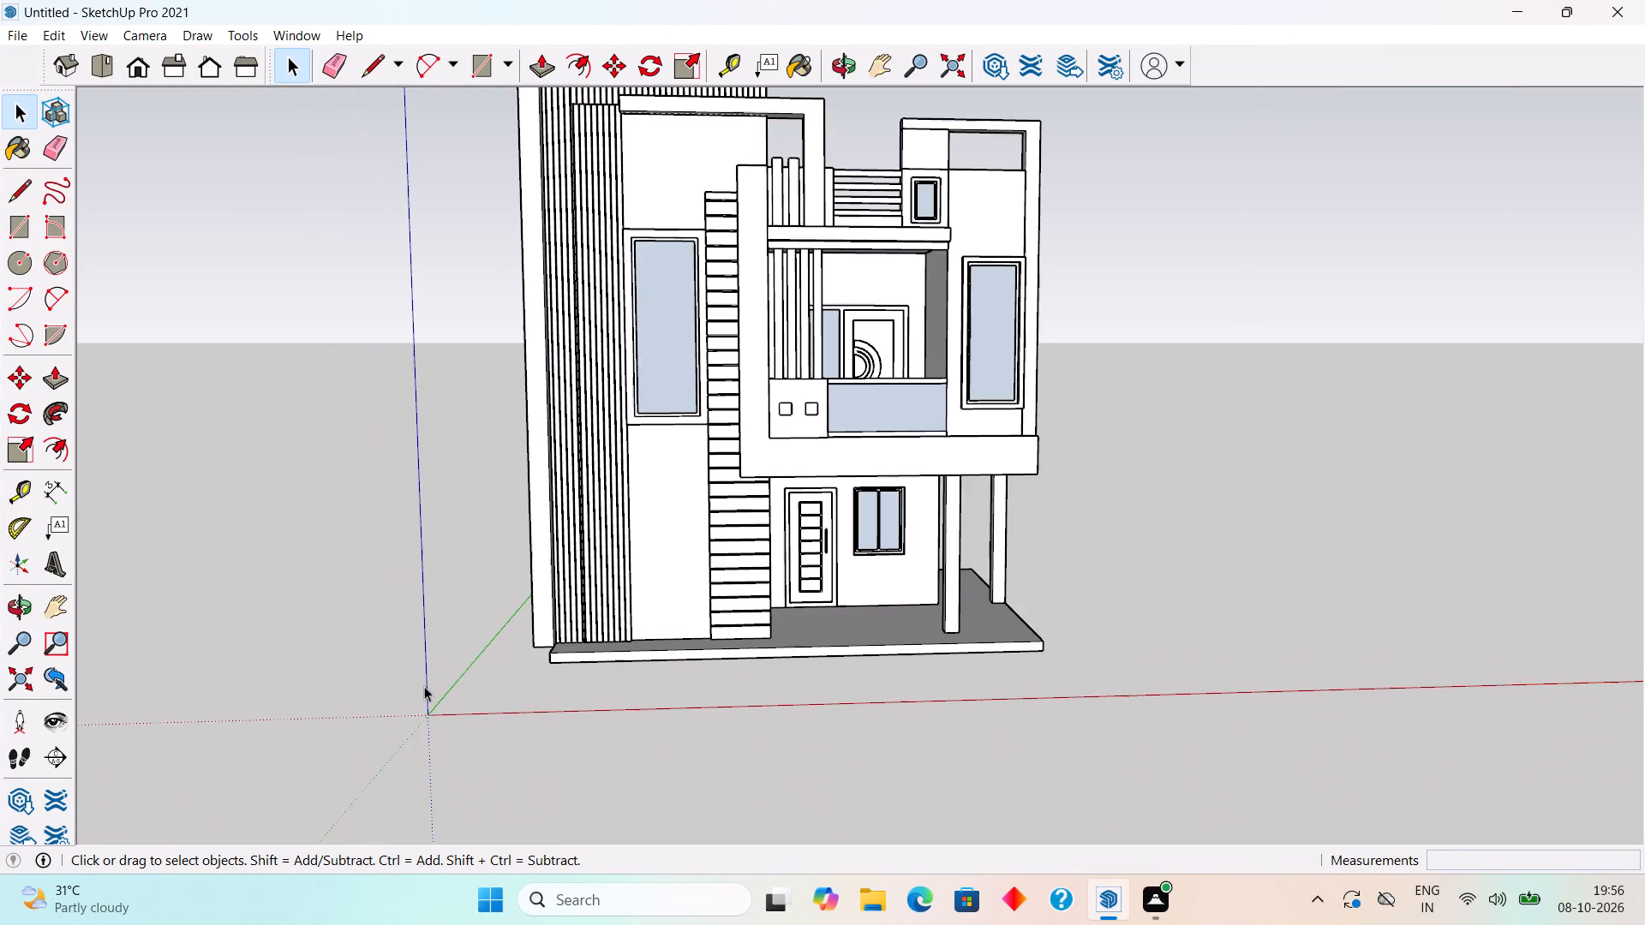
{"action": "middle_click_drag", "start_coordinate": [441, 668], "coordinate": [794, 704]}
{"action": "scroll", "coordinate": [833, 689], "scroll_direction": "up", "scroll_amount": 1}
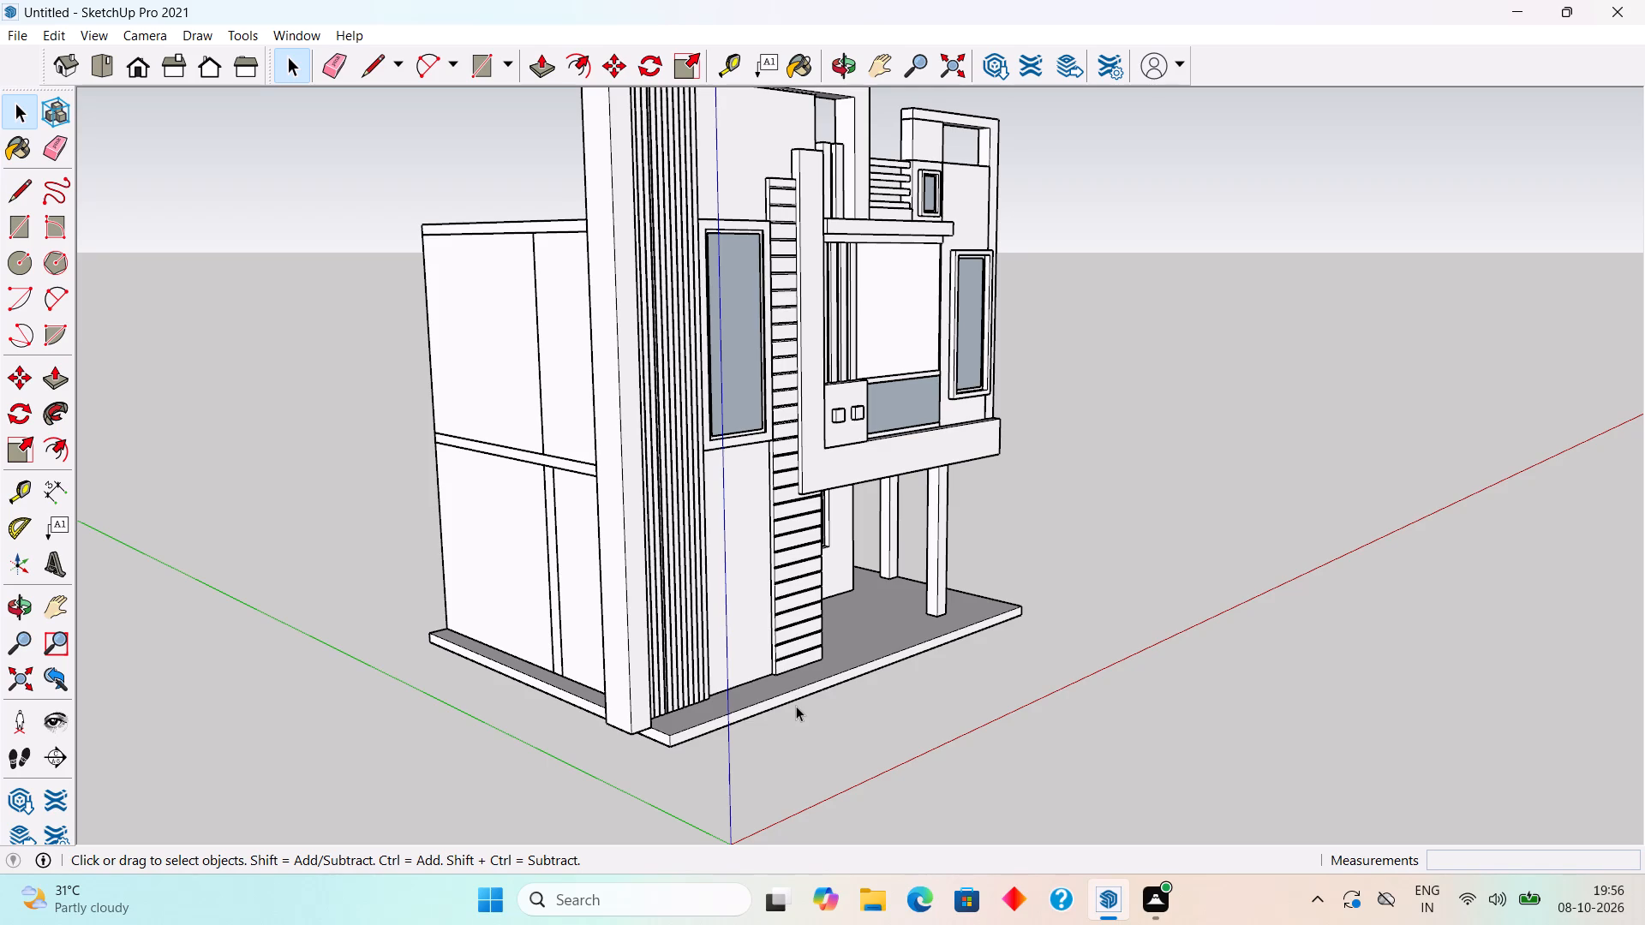
{"action": "scroll", "coordinate": [746, 702], "scroll_direction": "down", "scroll_amount": 5}
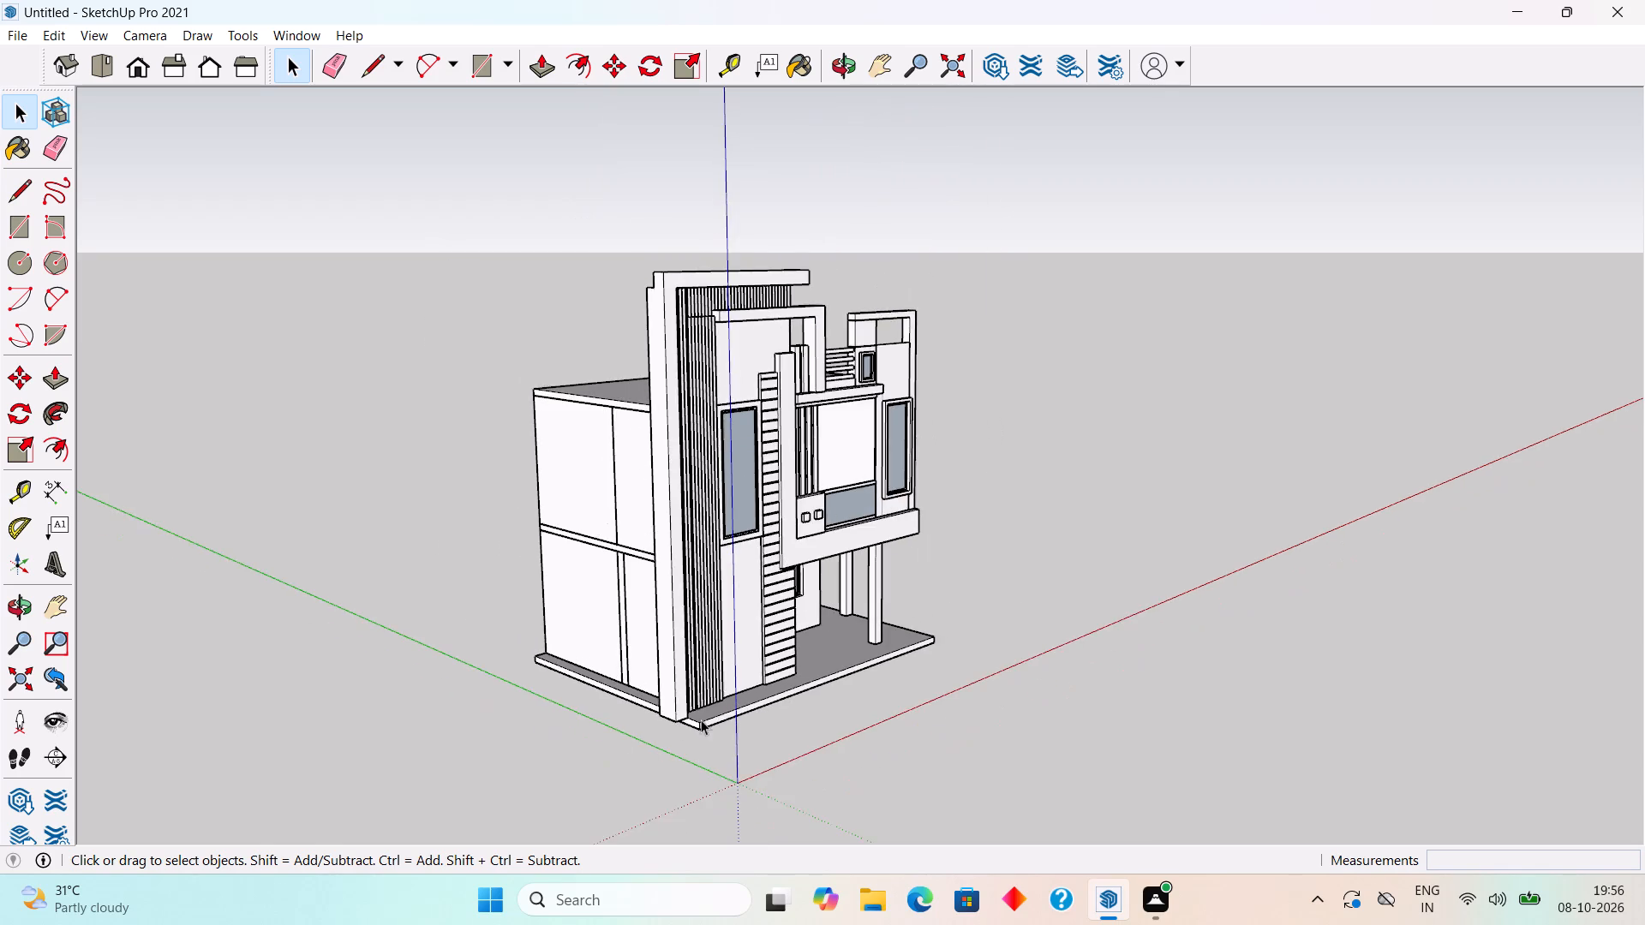
{"action": "middle_click_drag", "start_coordinate": [656, 724], "coordinate": [1328, 792]}
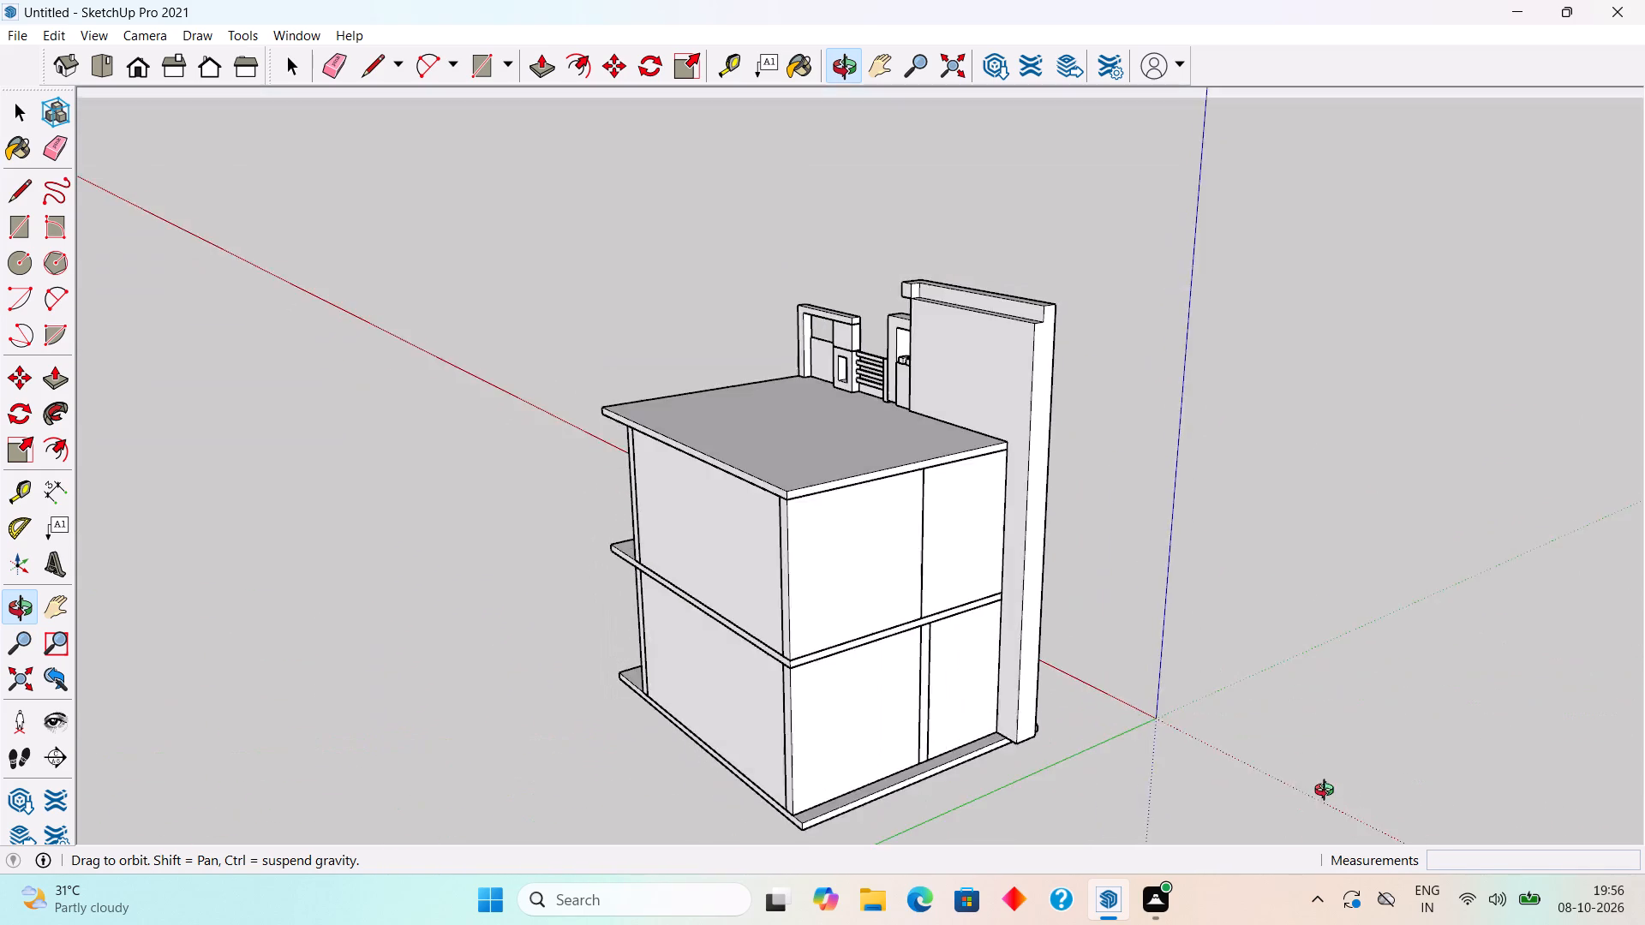
{"action": "middle_click_drag", "start_coordinate": [1328, 792], "coordinate": [644, 780]}
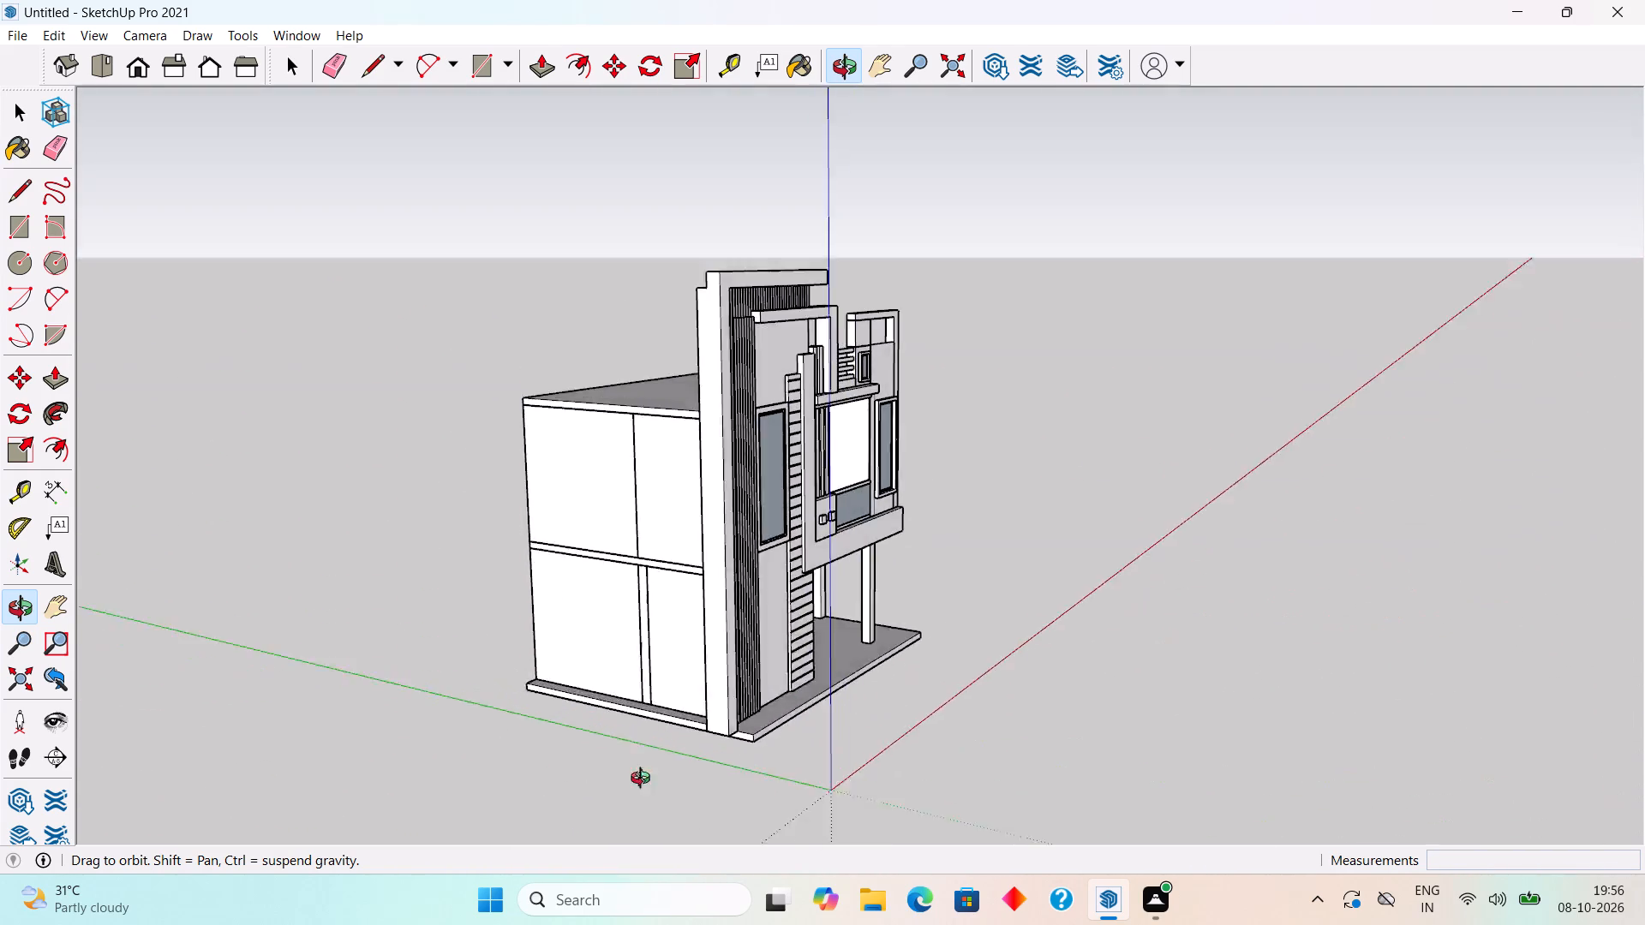
{"action": "middle_click_drag", "start_coordinate": [644, 780], "coordinate": [547, 810]}
{"action": "scroll", "coordinate": [685, 530], "scroll_direction": "up", "scroll_amount": 4}
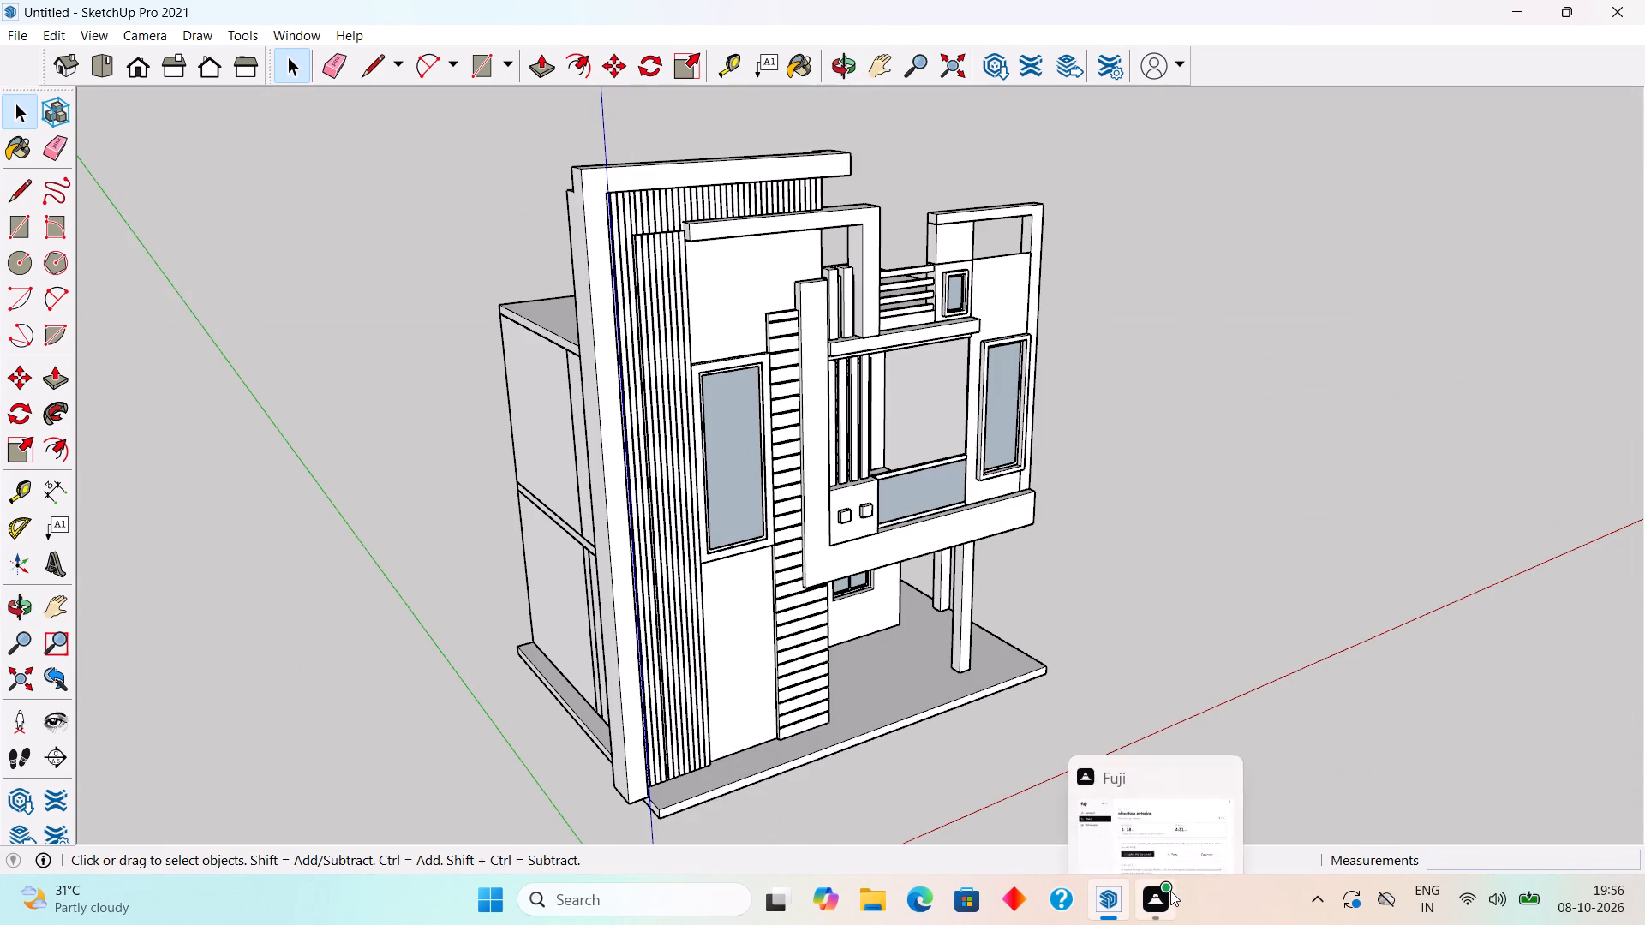
{"action": "scroll", "coordinate": [745, 677], "scroll_direction": "down", "scroll_amount": 4}
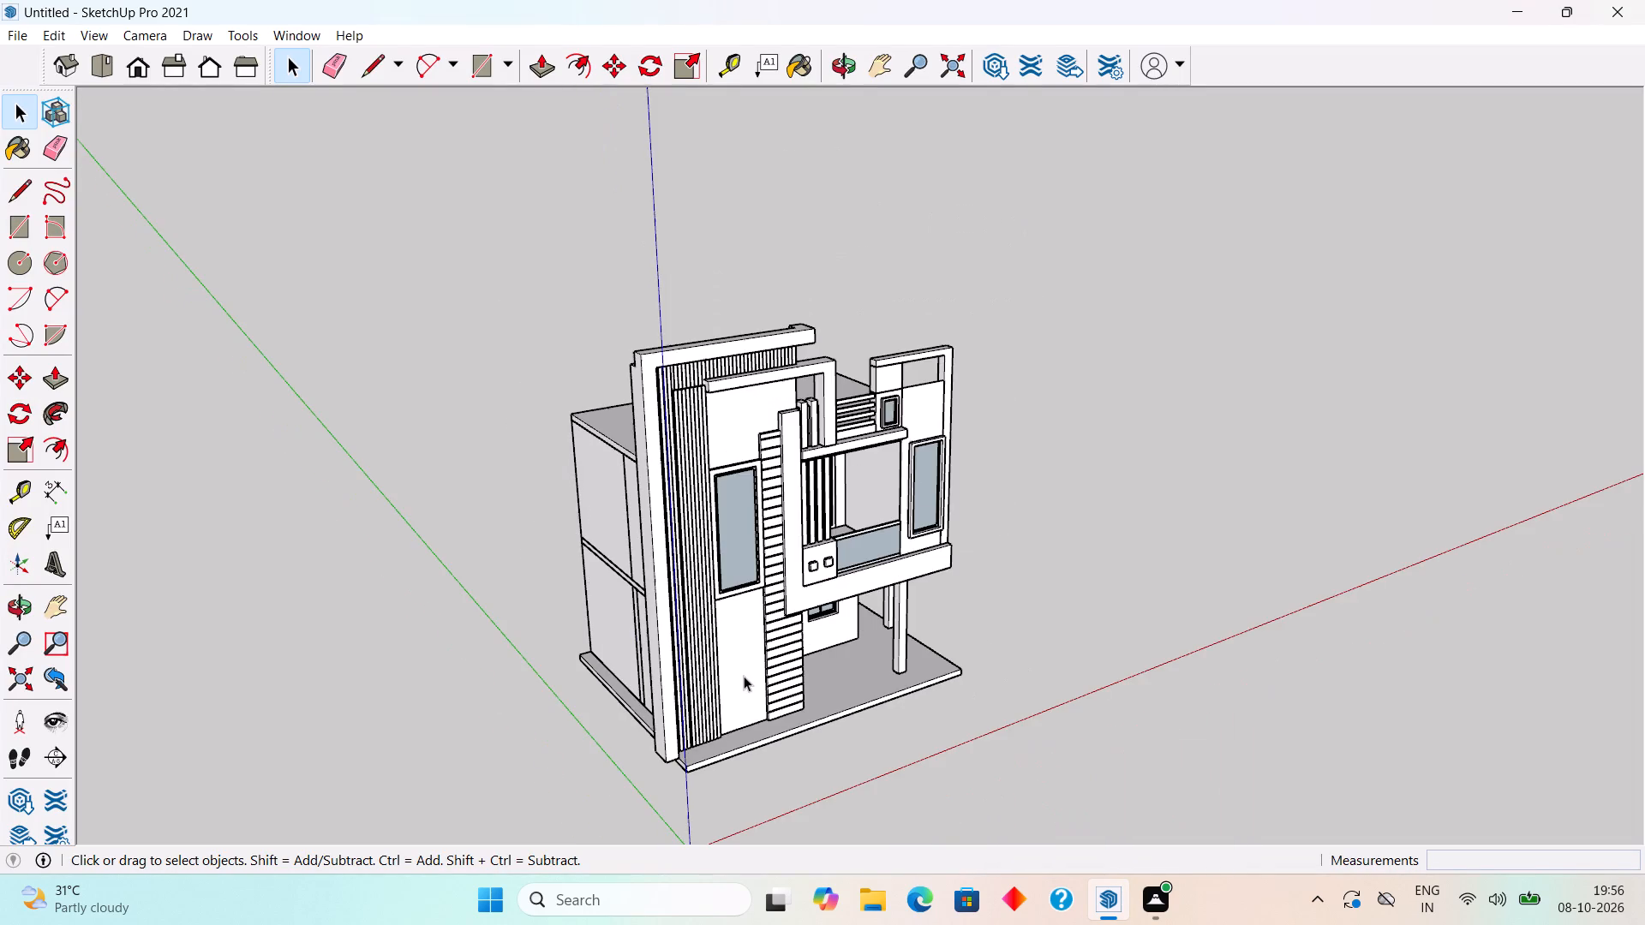
{"action": "middle_click_drag", "start_coordinate": [741, 731], "coordinate": [635, 683]}
{"action": "scroll", "coordinate": [619, 741], "scroll_direction": "up", "scroll_amount": 13}
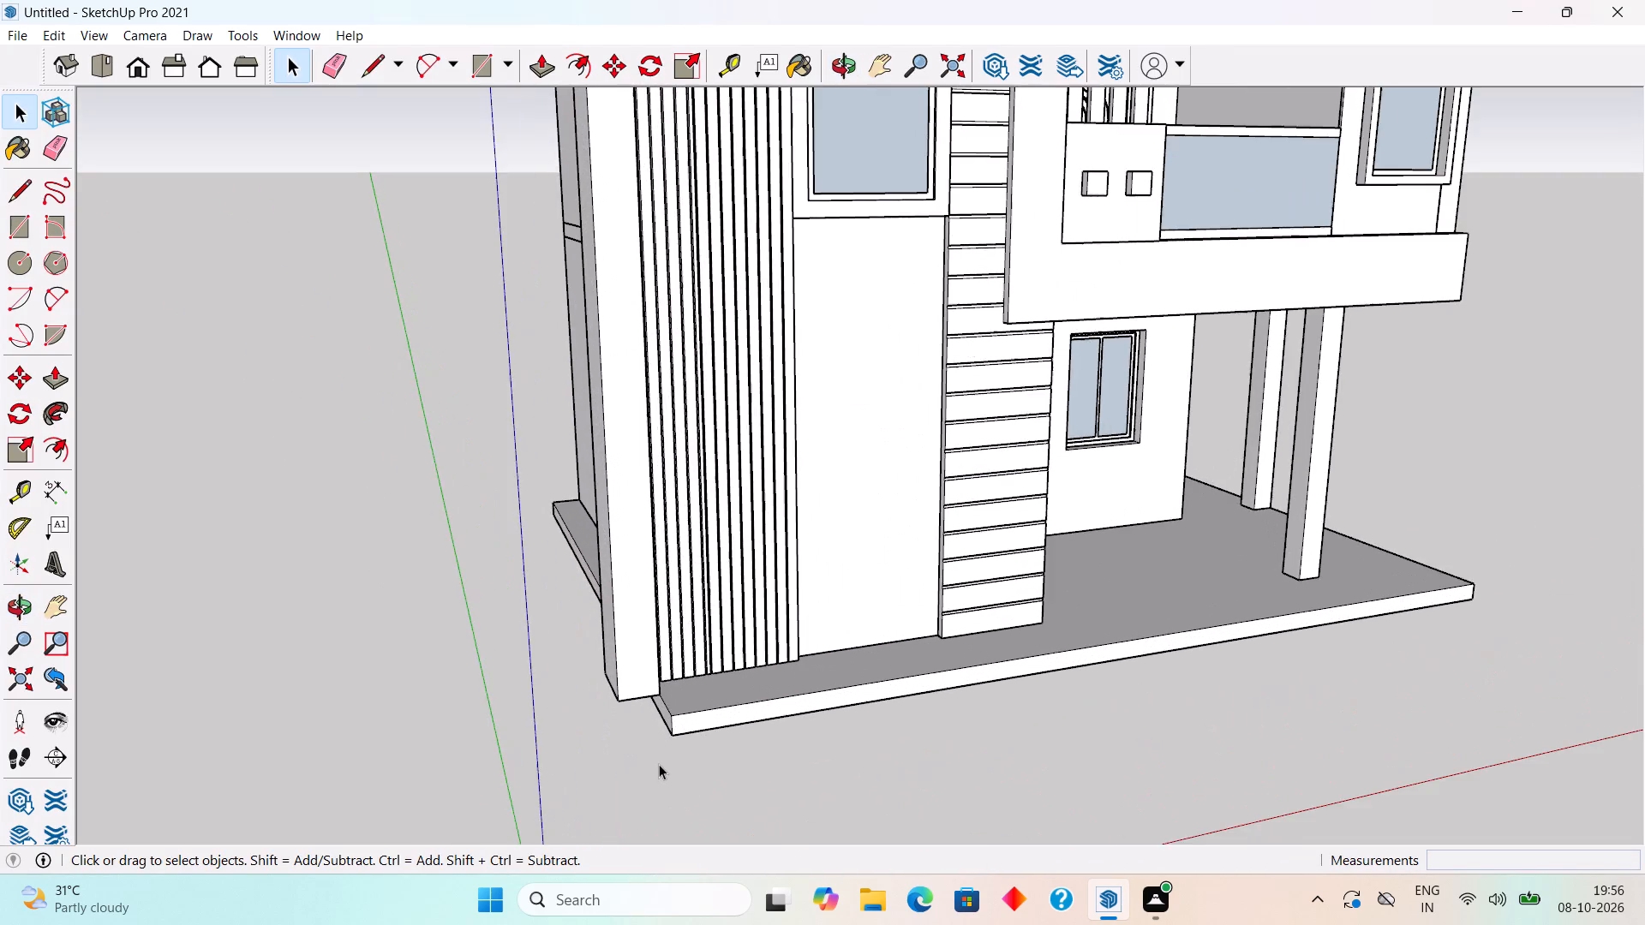
{"action": "middle_click_drag", "start_coordinate": [637, 749], "coordinate": [1161, 797]}
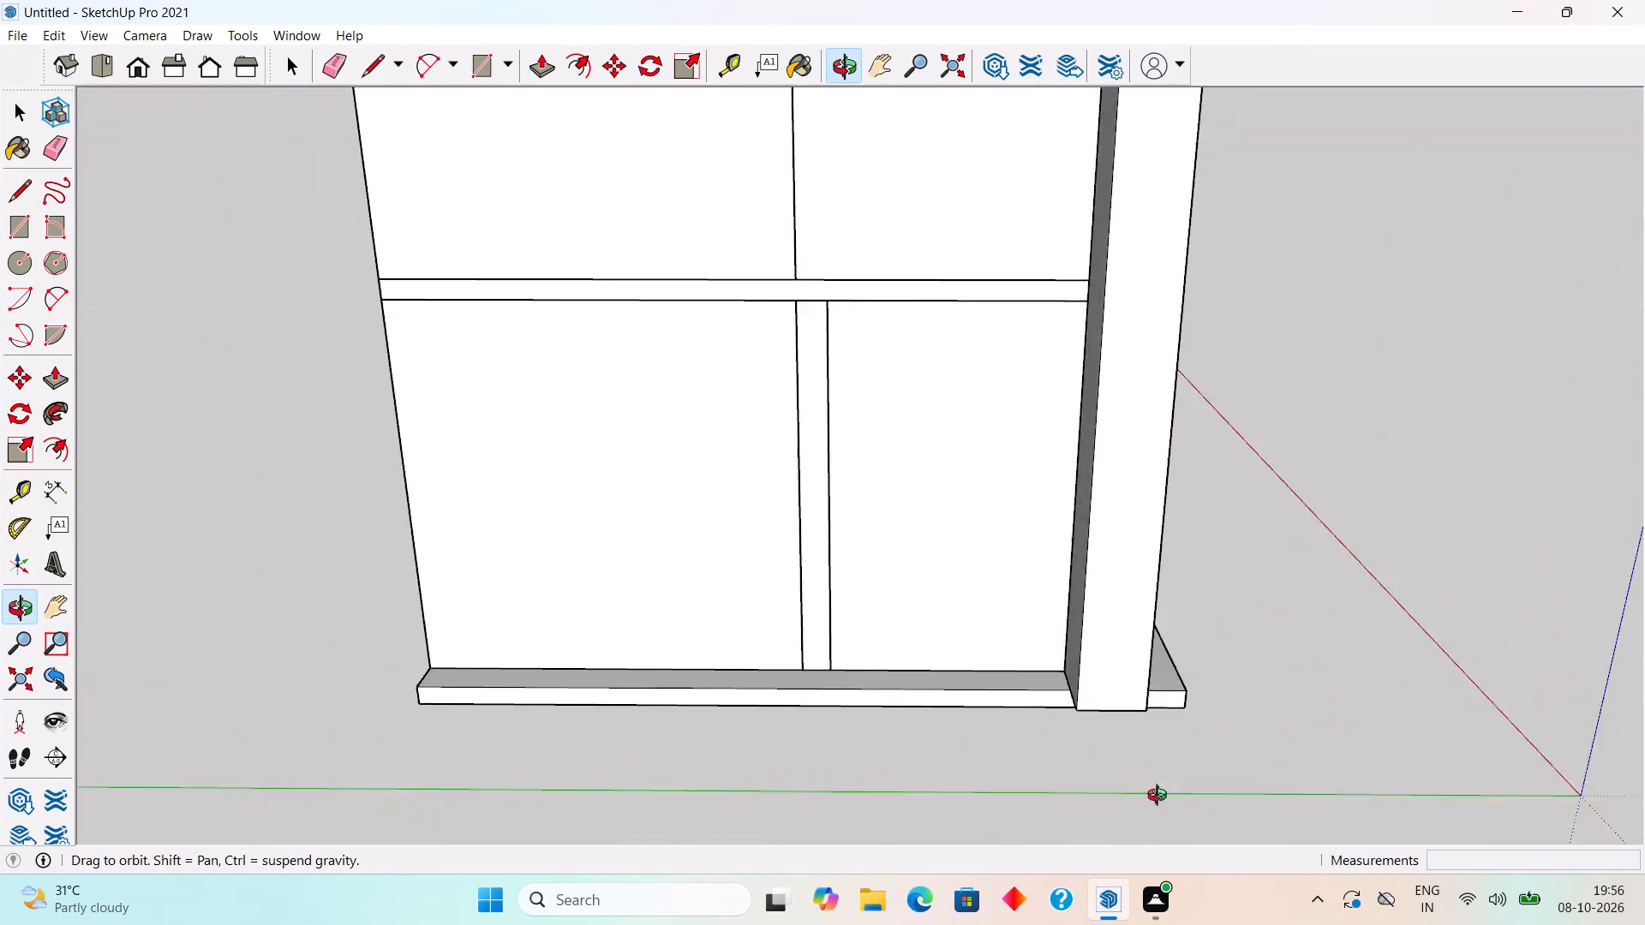
{"action": "middle_click_drag", "start_coordinate": [1161, 797], "coordinate": [918, 783]}
{"action": "scroll", "coordinate": [918, 783], "scroll_direction": "down", "scroll_amount": 13}
{"action": "middle_click_drag", "start_coordinate": [886, 715], "coordinate": [773, 644]}
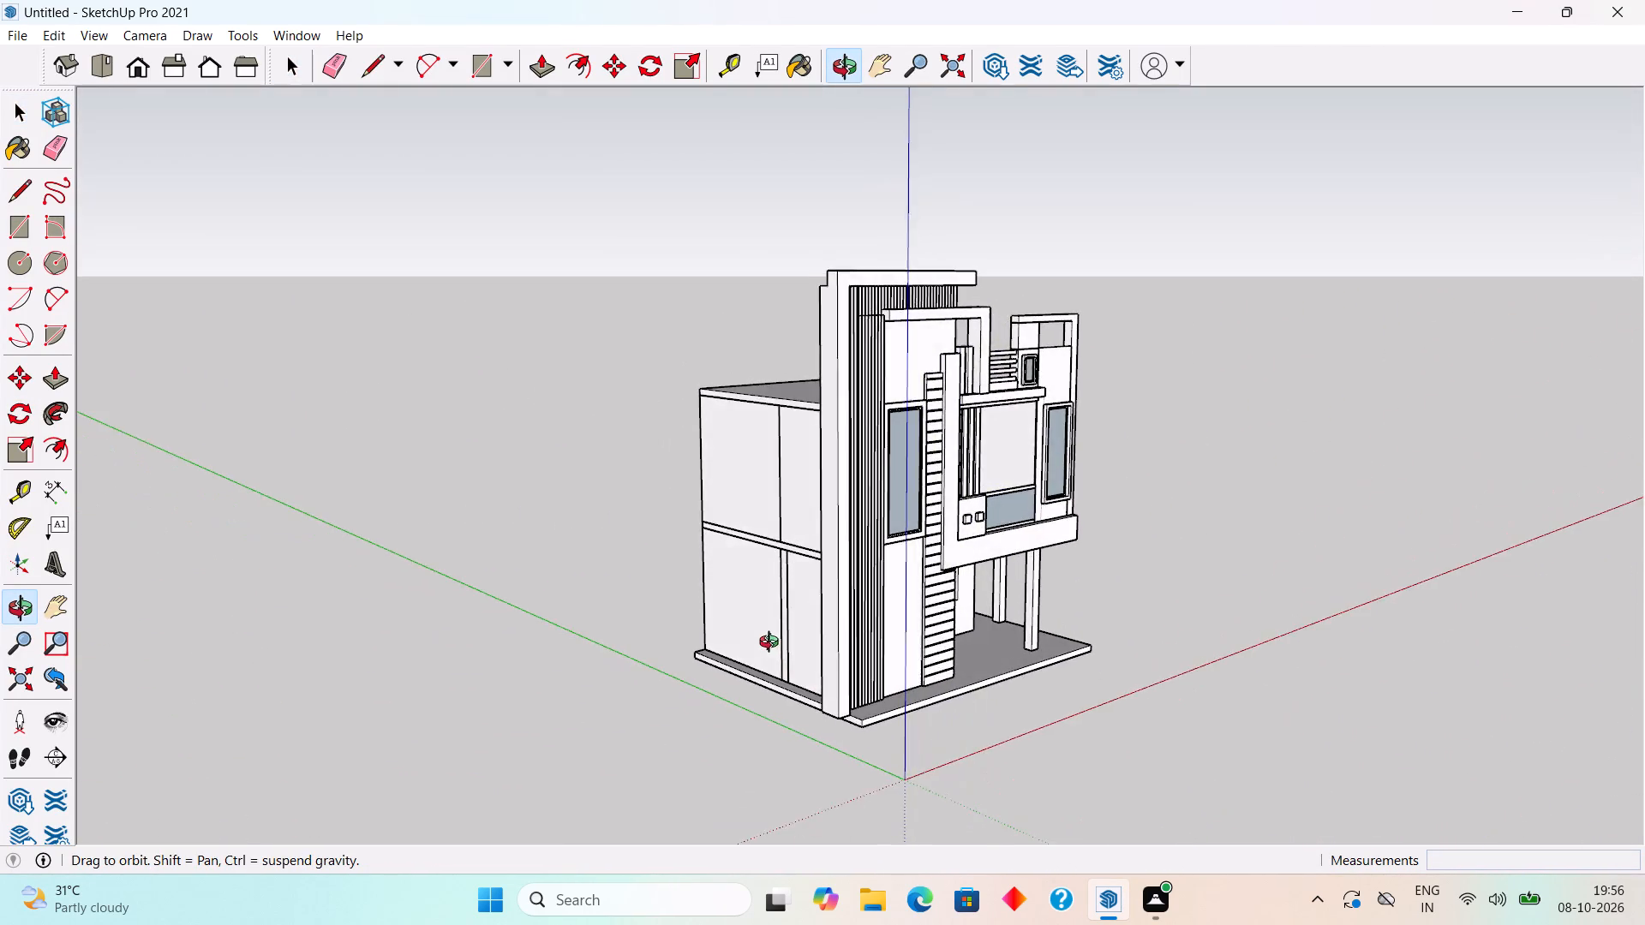
{"action": "middle_click_drag", "start_coordinate": [773, 644], "coordinate": [772, 644]}
{"action": "scroll", "coordinate": [772, 644], "scroll_direction": "up", "scroll_amount": 3}
{"action": "scroll", "coordinate": [954, 747], "scroll_direction": "up", "scroll_amount": 1}
{"action": "middle_click_drag", "start_coordinate": [920, 782], "coordinate": [1507, 768]}
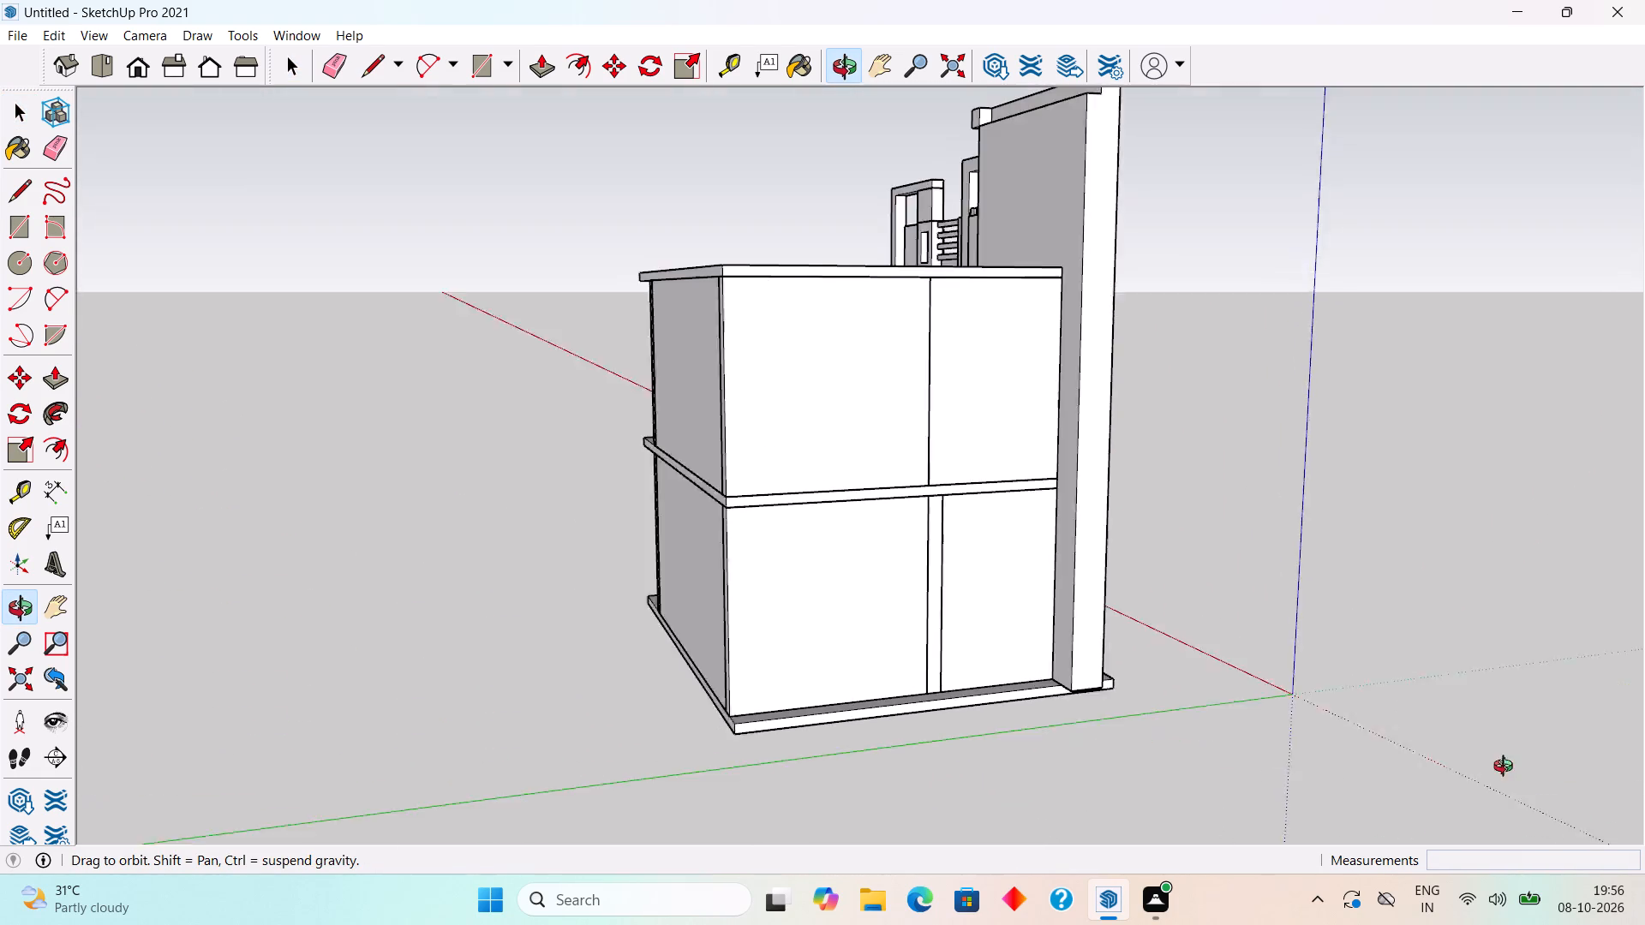
{"action": "middle_click_drag", "start_coordinate": [1507, 768], "coordinate": [823, 742]}
{"action": "scroll", "coordinate": [823, 742], "scroll_direction": "down", "scroll_amount": 4}
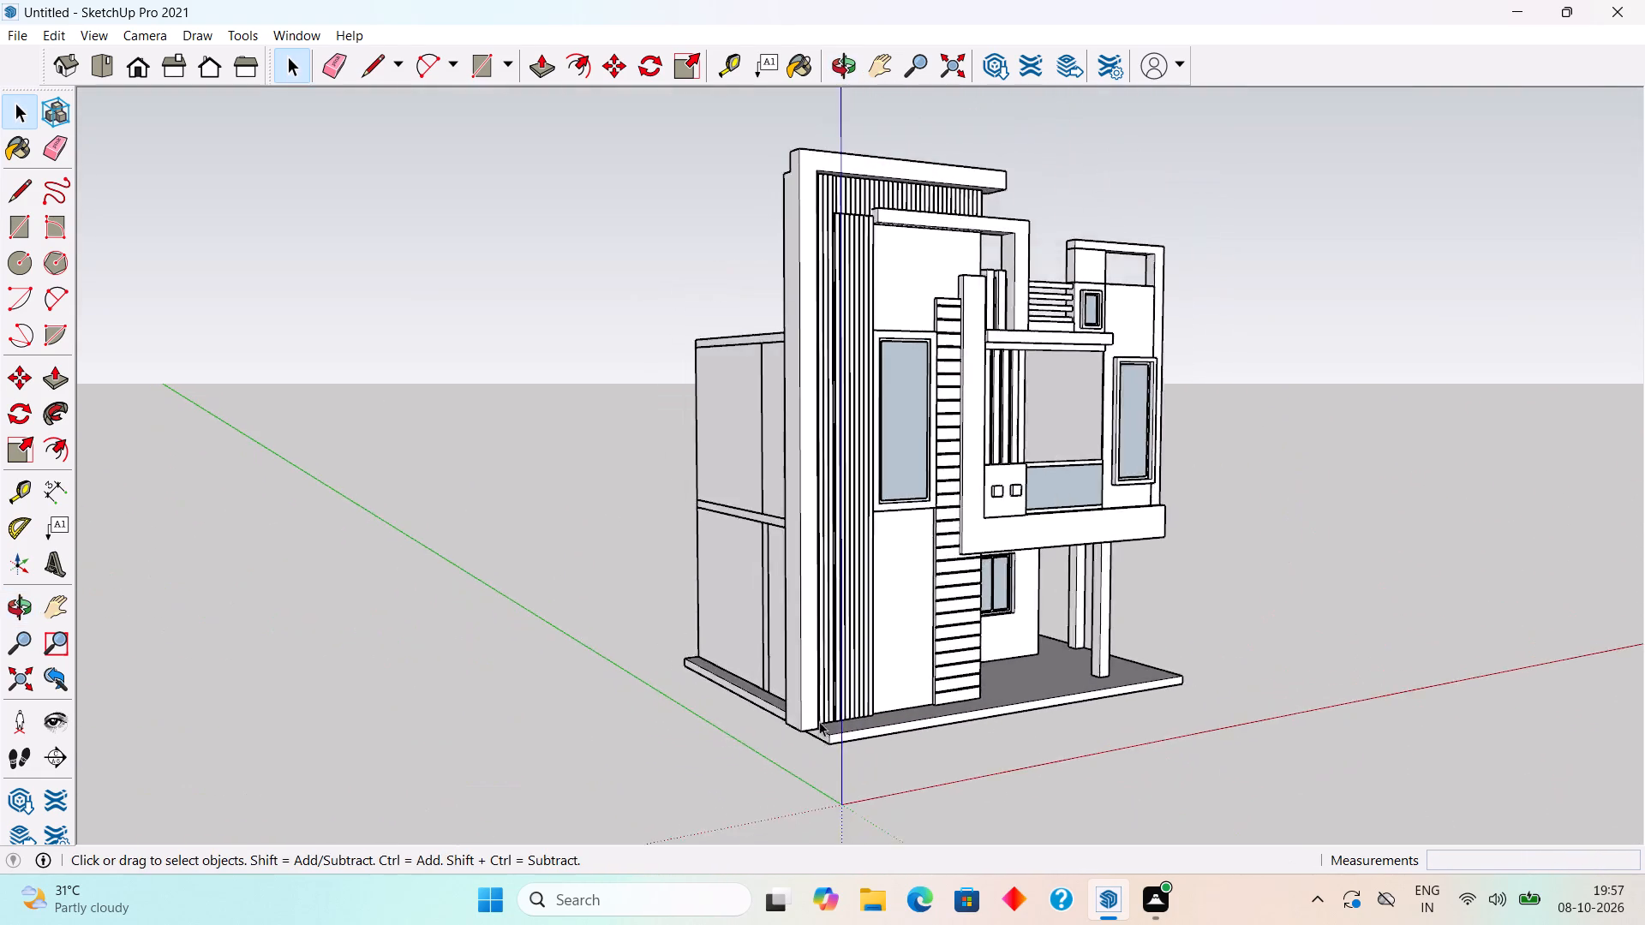
{"action": "scroll", "coordinate": [819, 721], "scroll_direction": "down", "scroll_amount": 4}
{"action": "middle_click_drag", "start_coordinate": [914, 673], "coordinate": [743, 715]}
{"action": "scroll", "coordinate": [774, 714], "scroll_direction": "up", "scroll_amount": 4}
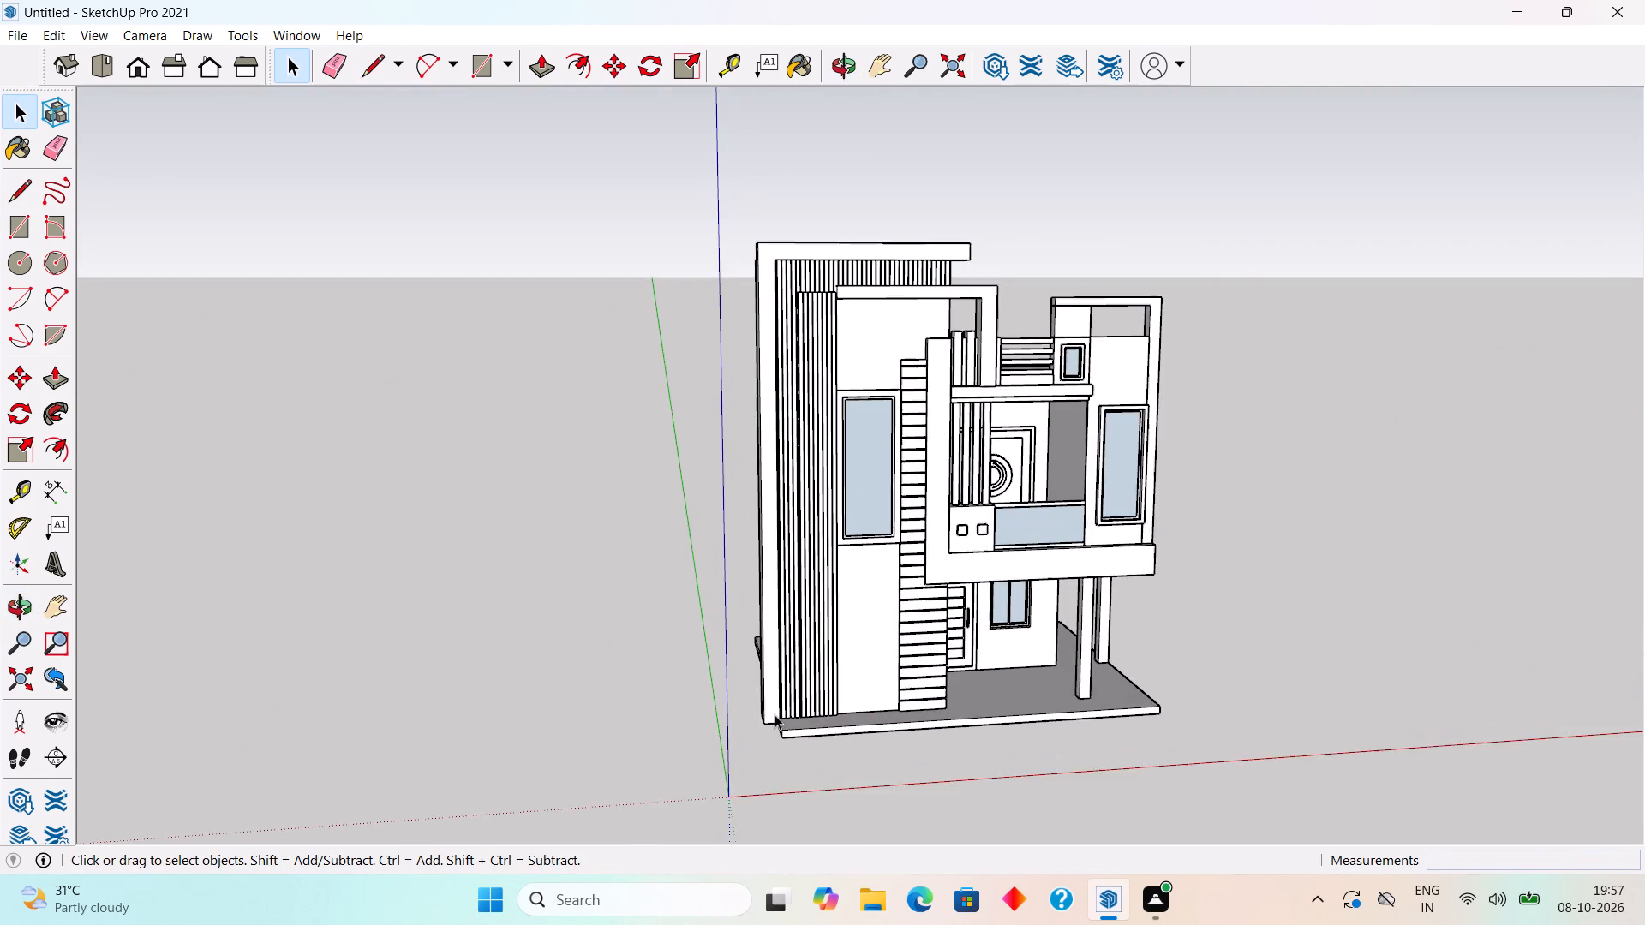
{"action": "scroll", "coordinate": [776, 720], "scroll_direction": "up", "scroll_amount": 2}
{"action": "middle_click_drag", "start_coordinate": [809, 682], "coordinate": [1156, 689]}
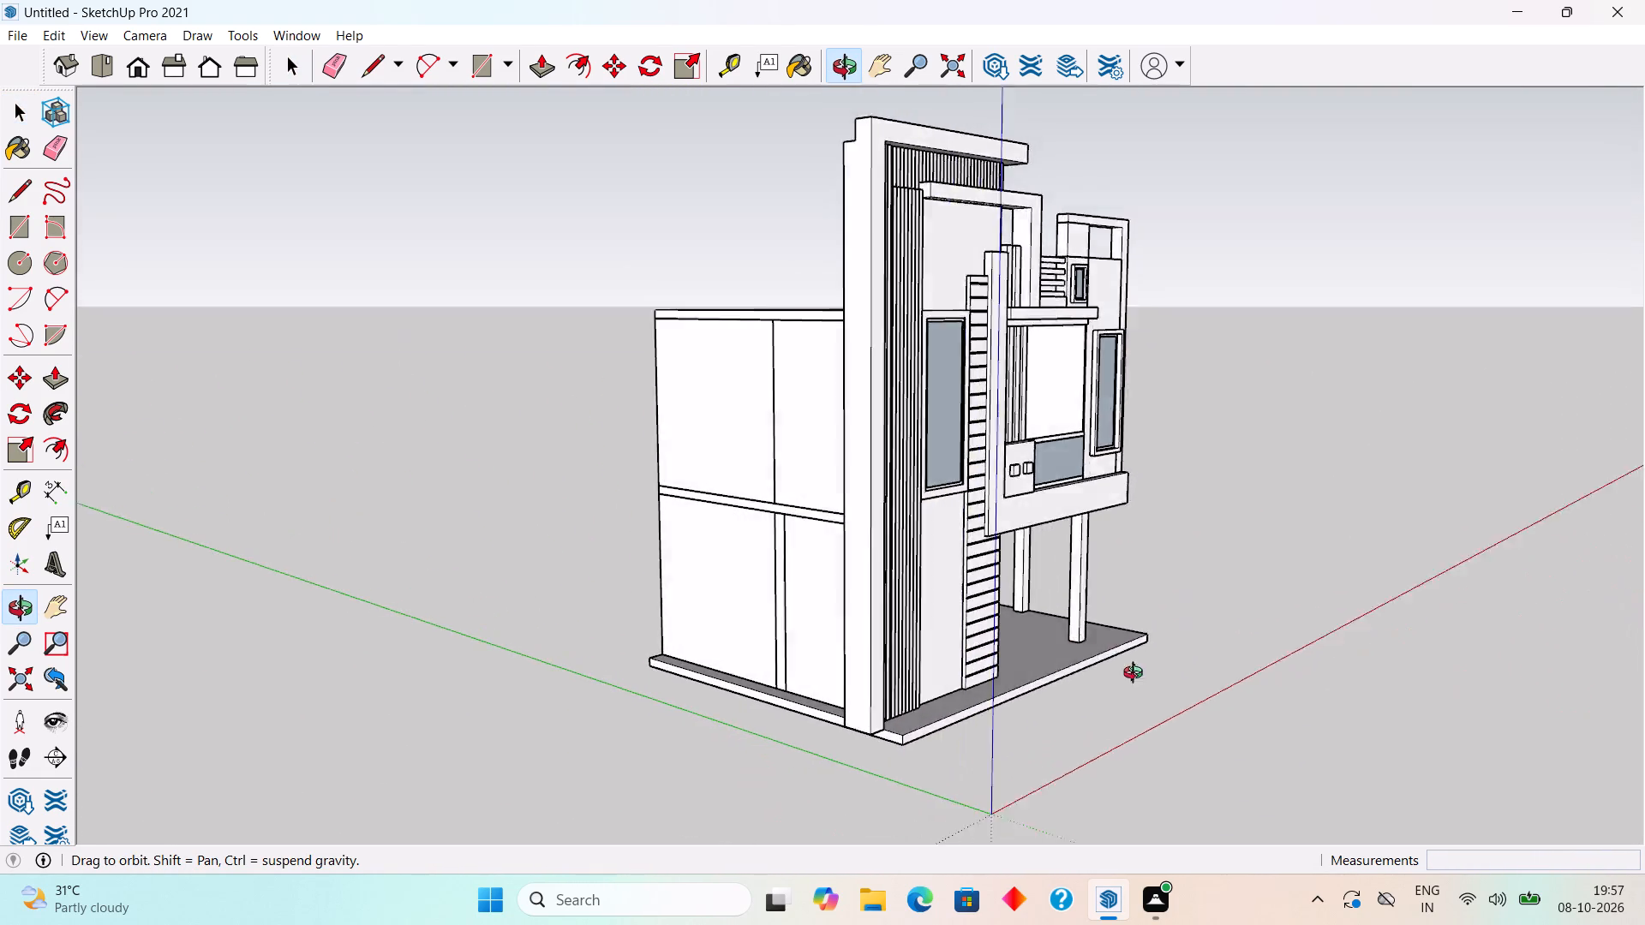
{"action": "middle_click_drag", "start_coordinate": [1156, 689], "coordinate": [715, 746]}
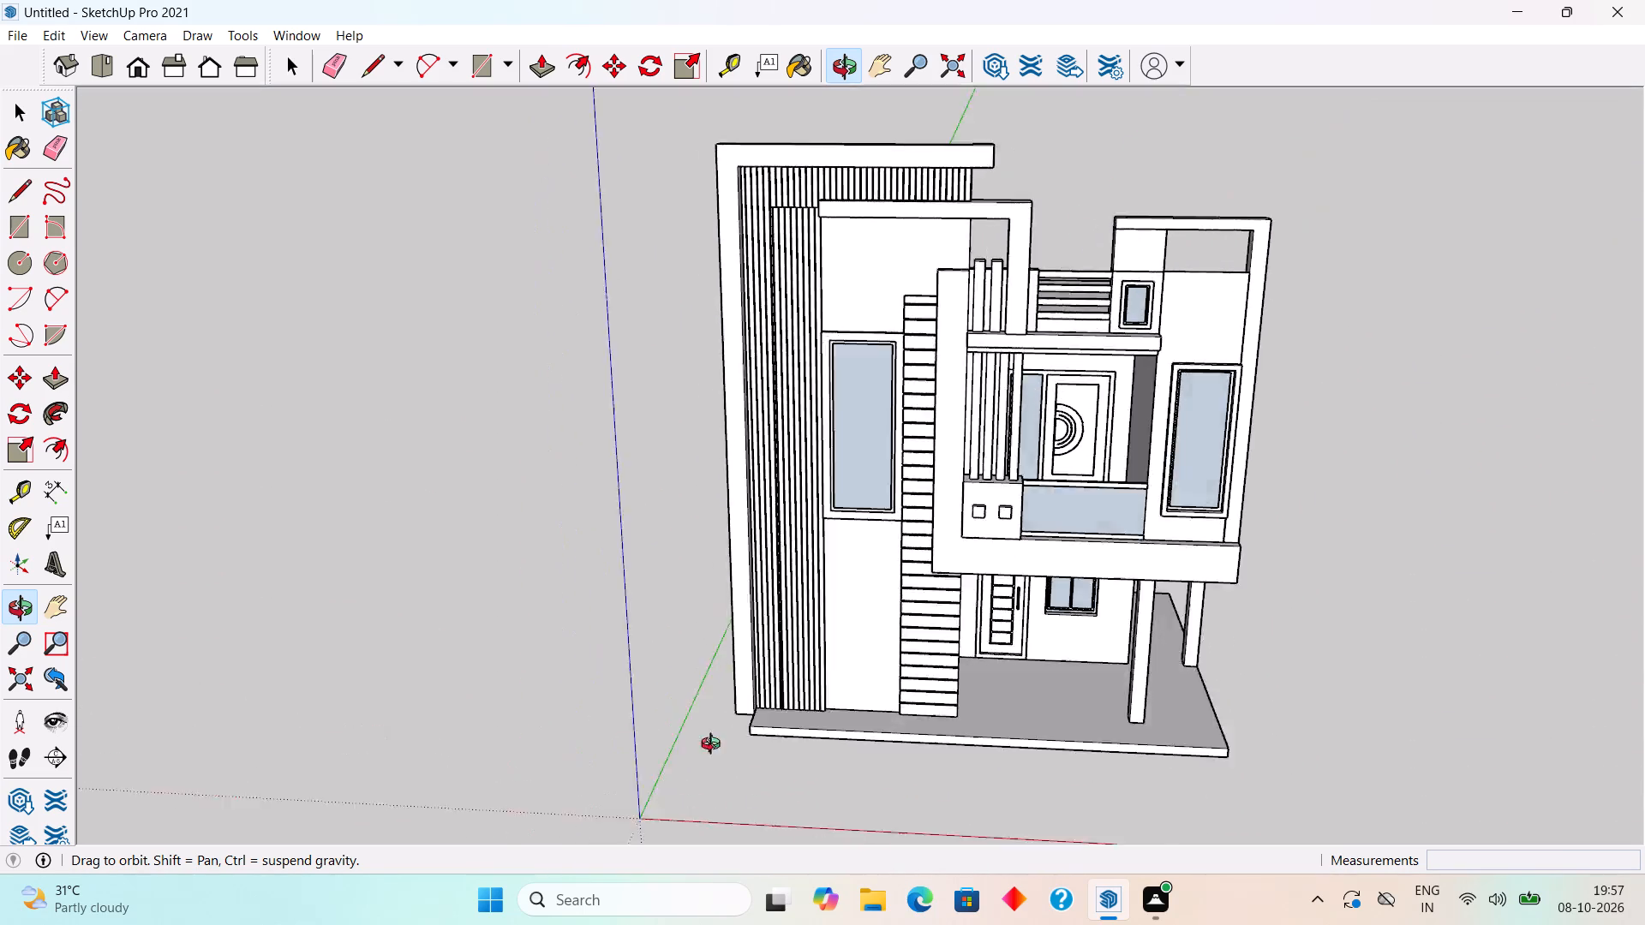
{"action": "middle_click_drag", "start_coordinate": [715, 746], "coordinate": [962, 700]}
{"action": "scroll", "coordinate": [803, 749], "scroll_direction": "up", "scroll_amount": 8}
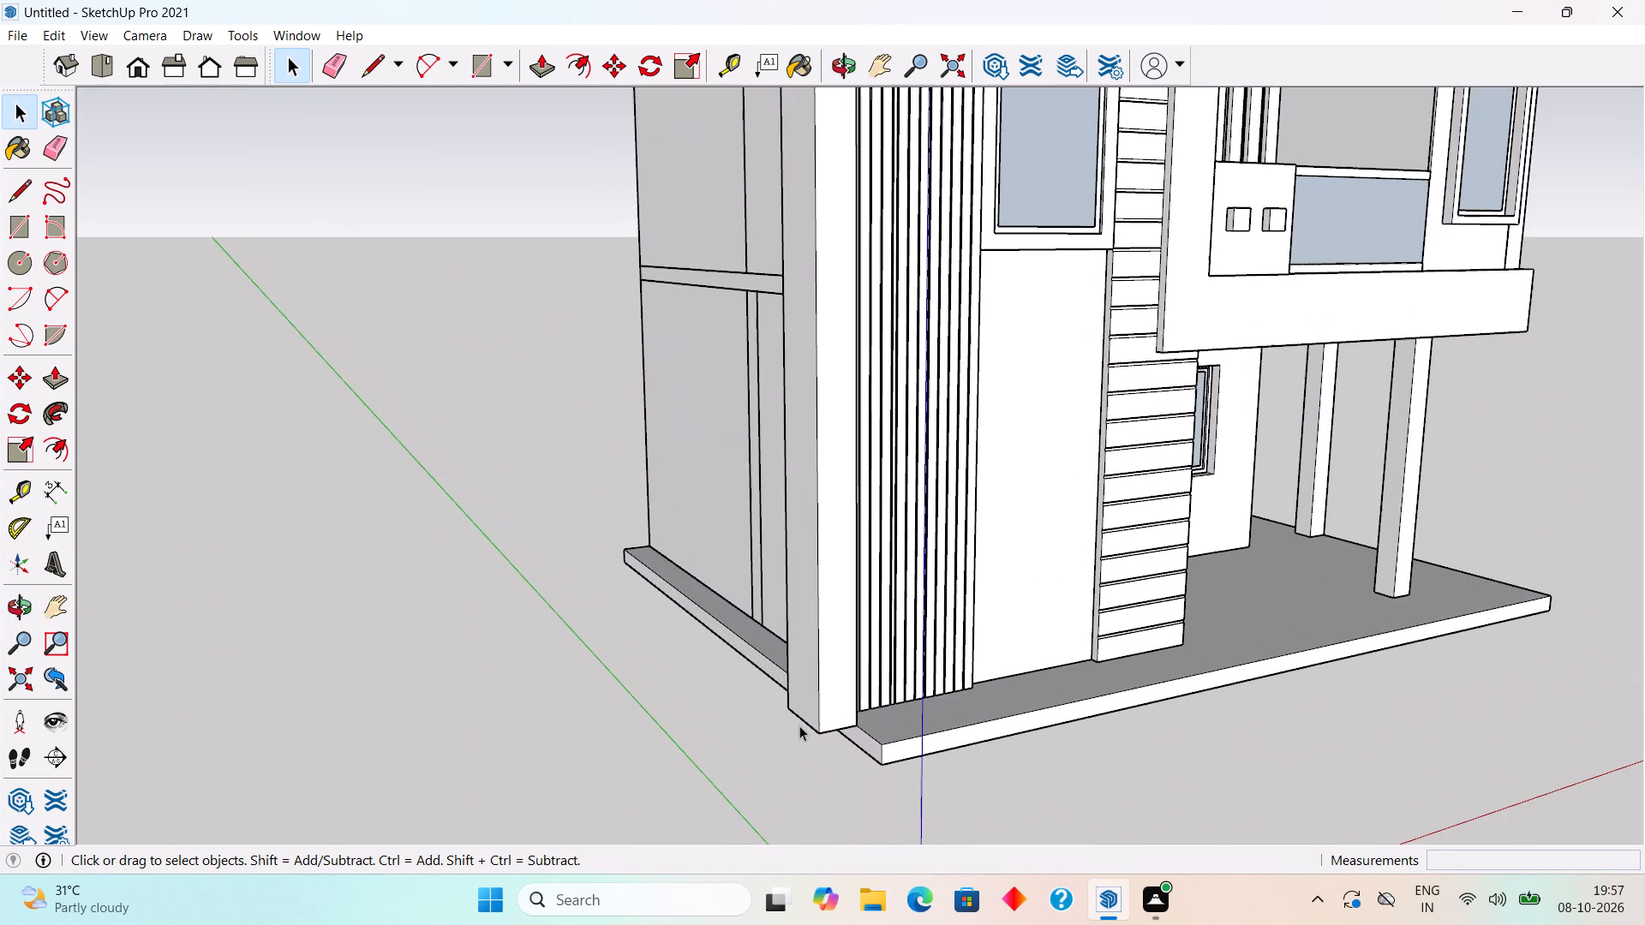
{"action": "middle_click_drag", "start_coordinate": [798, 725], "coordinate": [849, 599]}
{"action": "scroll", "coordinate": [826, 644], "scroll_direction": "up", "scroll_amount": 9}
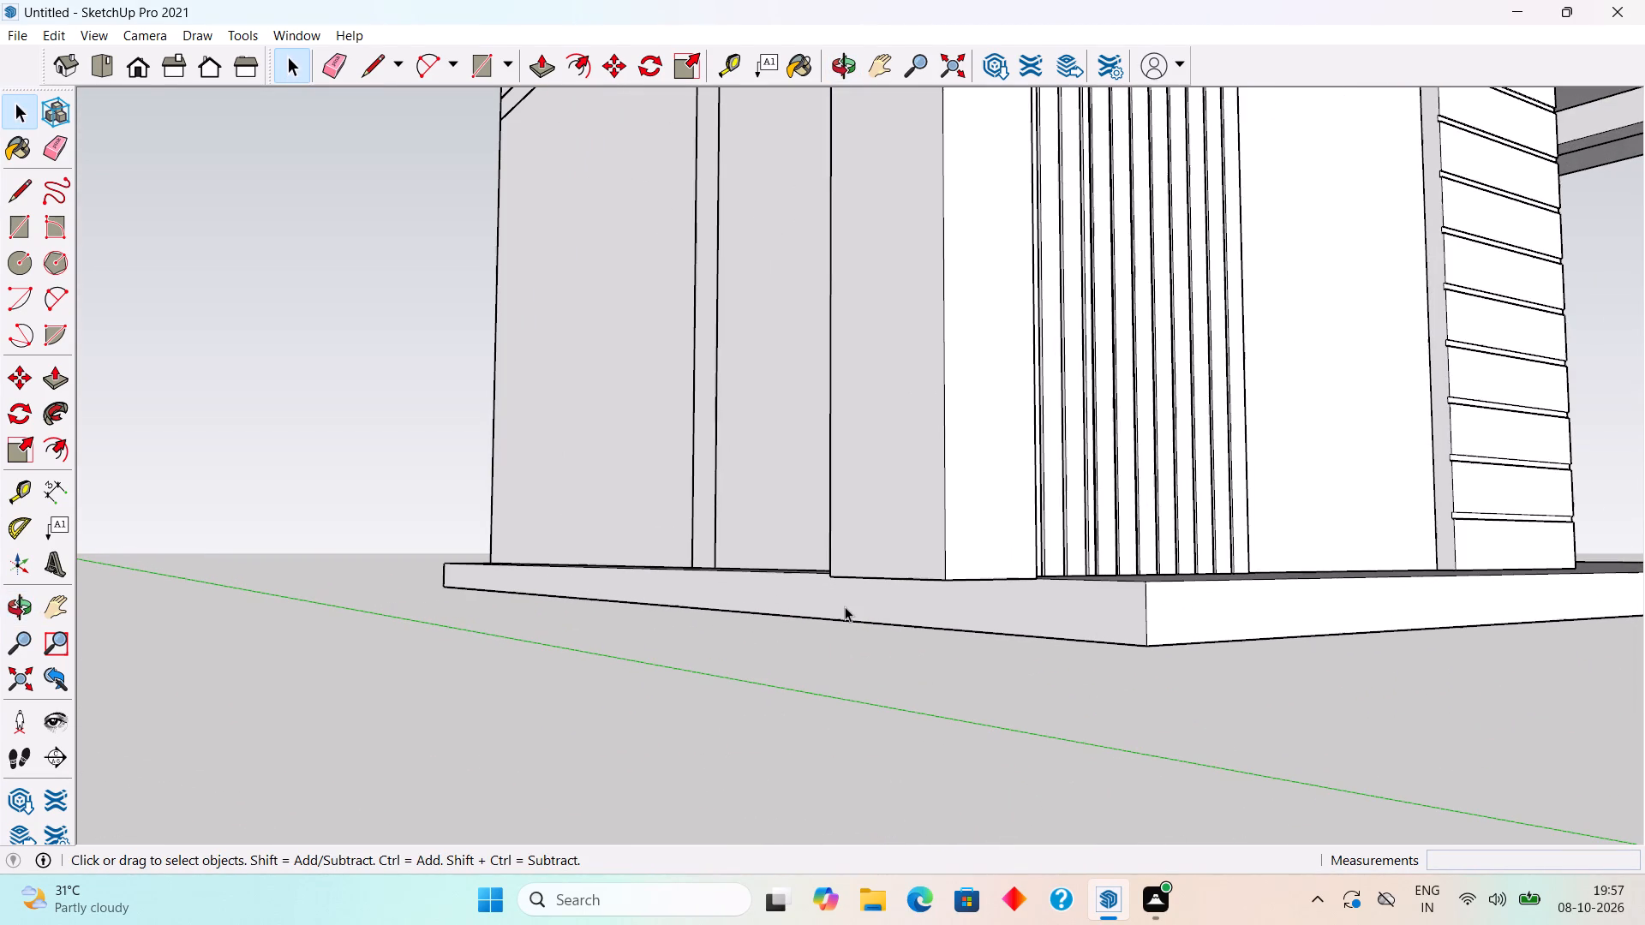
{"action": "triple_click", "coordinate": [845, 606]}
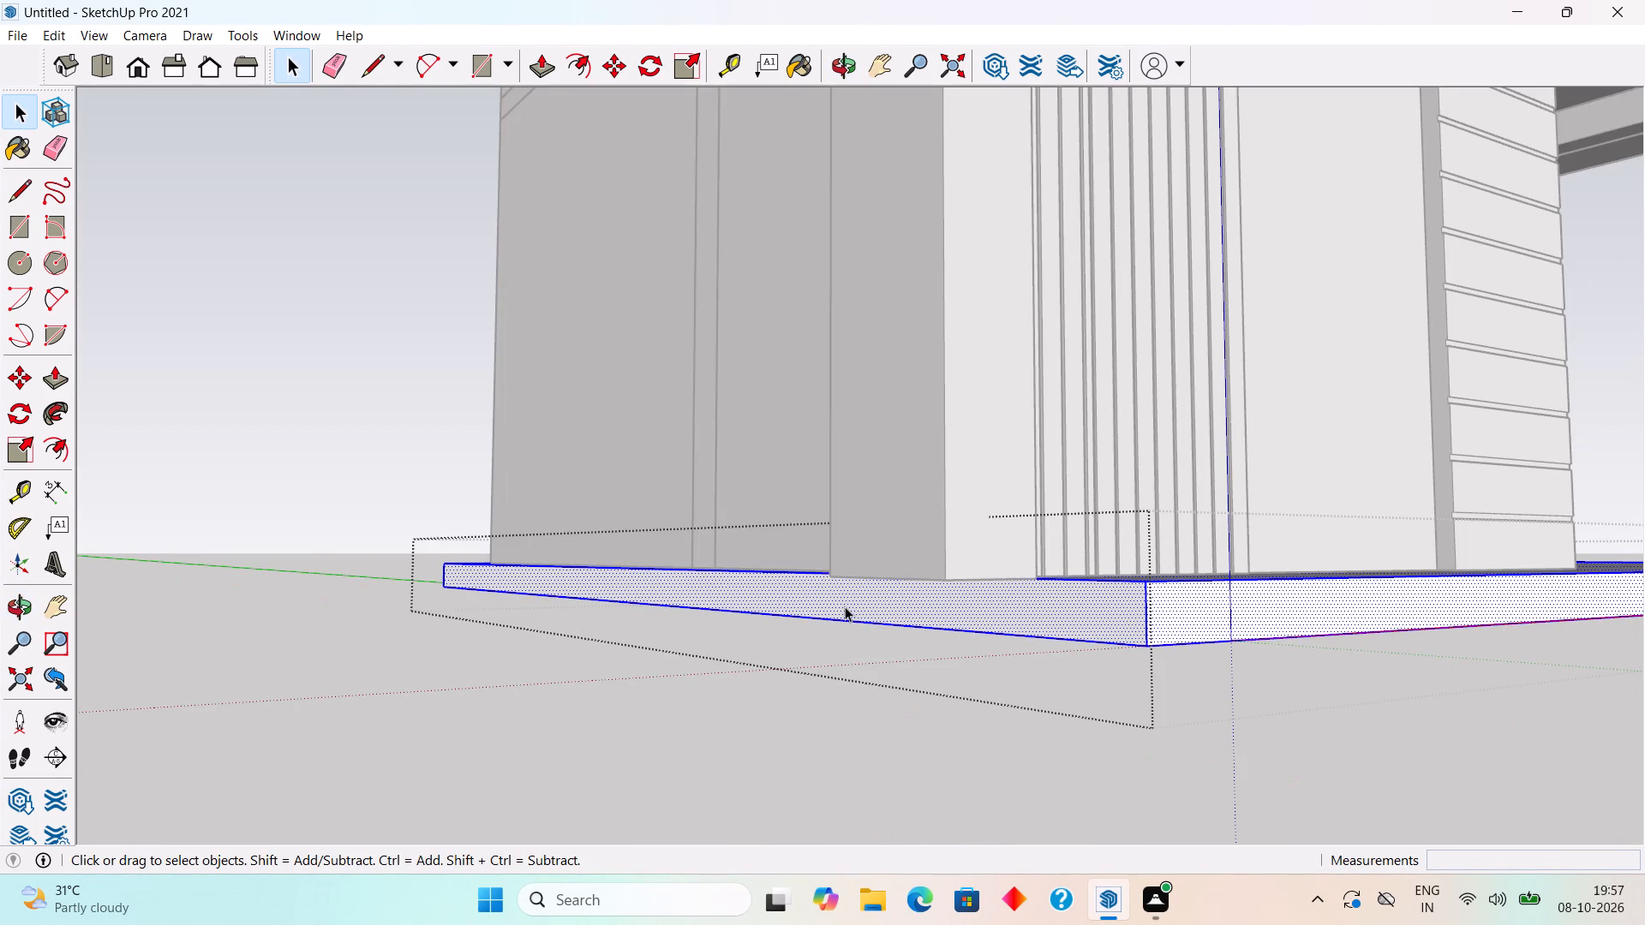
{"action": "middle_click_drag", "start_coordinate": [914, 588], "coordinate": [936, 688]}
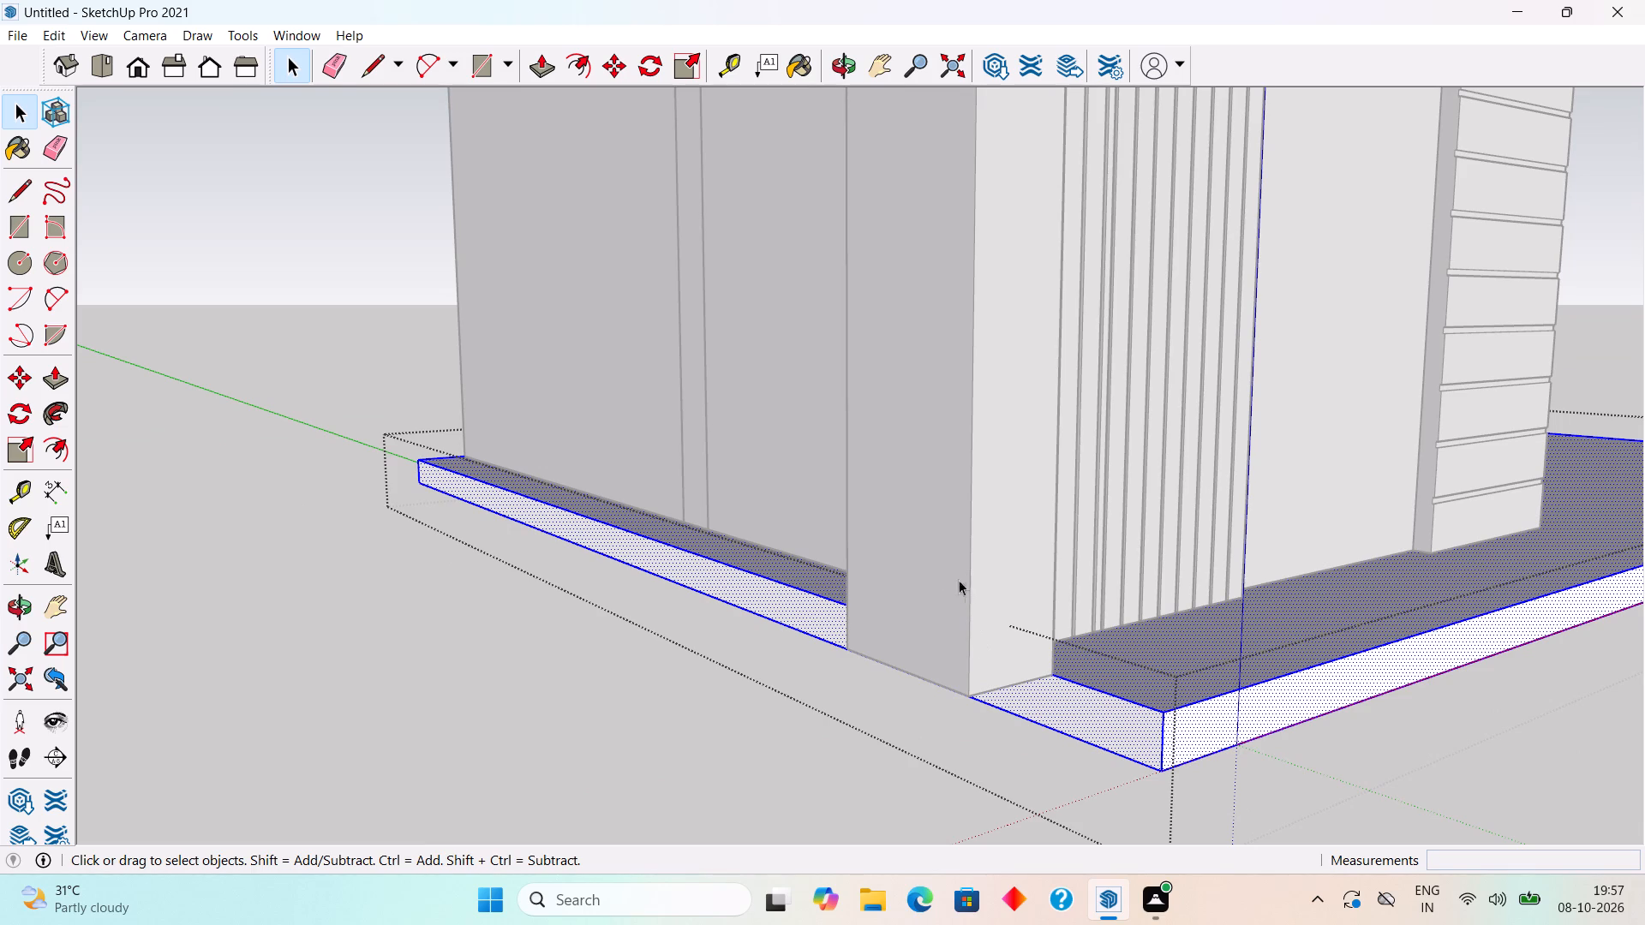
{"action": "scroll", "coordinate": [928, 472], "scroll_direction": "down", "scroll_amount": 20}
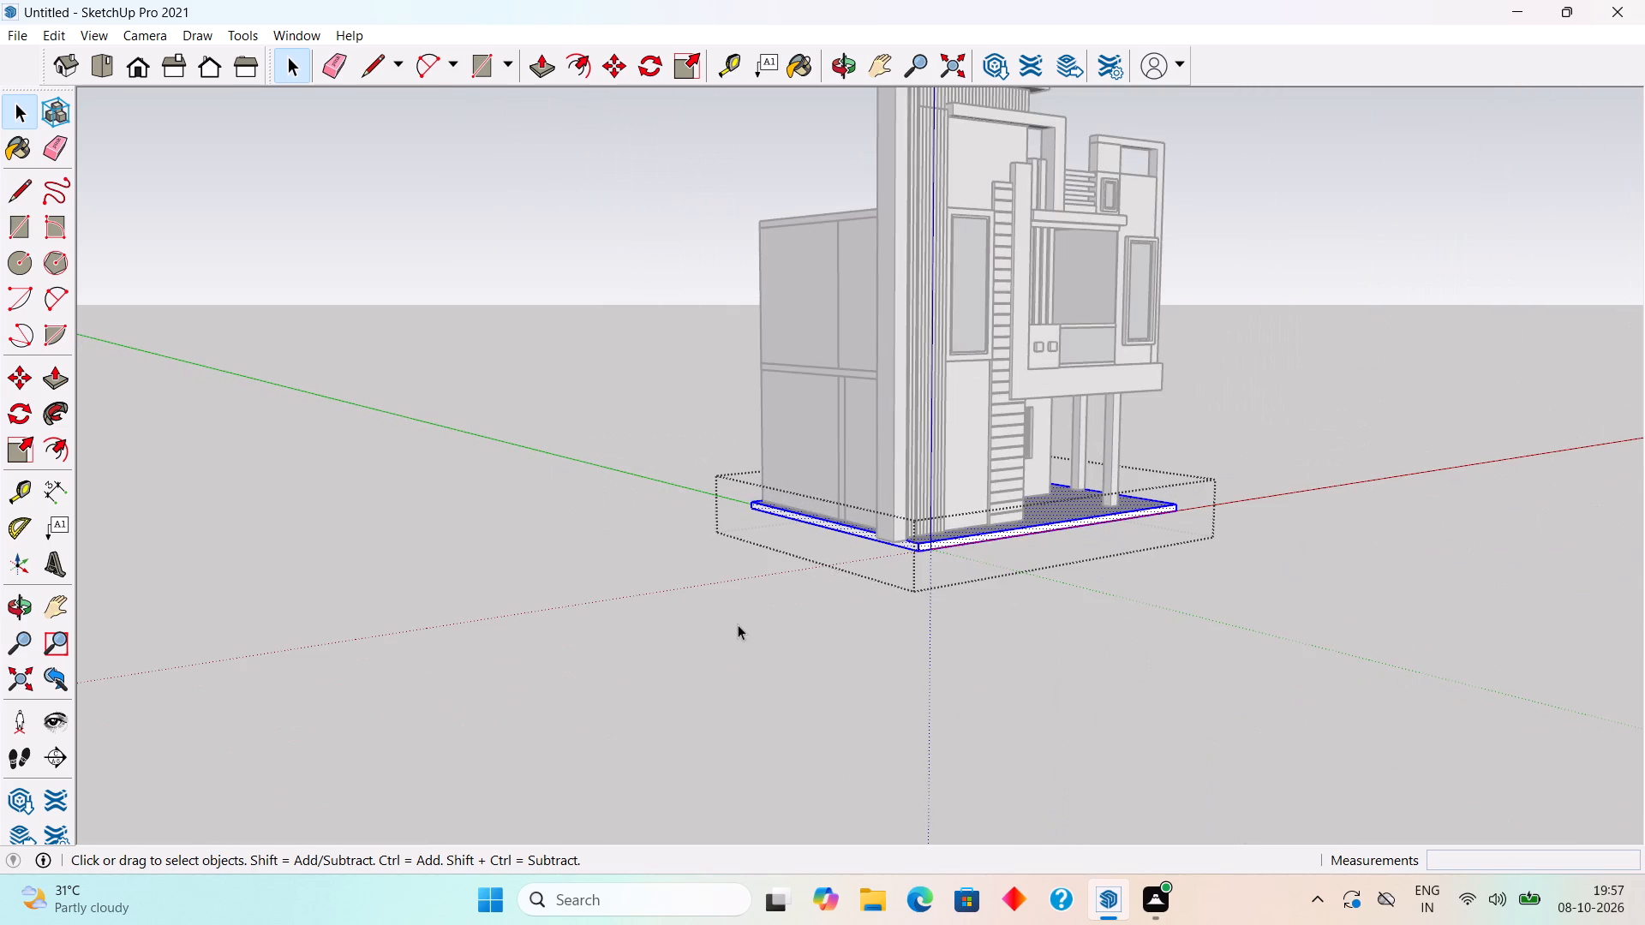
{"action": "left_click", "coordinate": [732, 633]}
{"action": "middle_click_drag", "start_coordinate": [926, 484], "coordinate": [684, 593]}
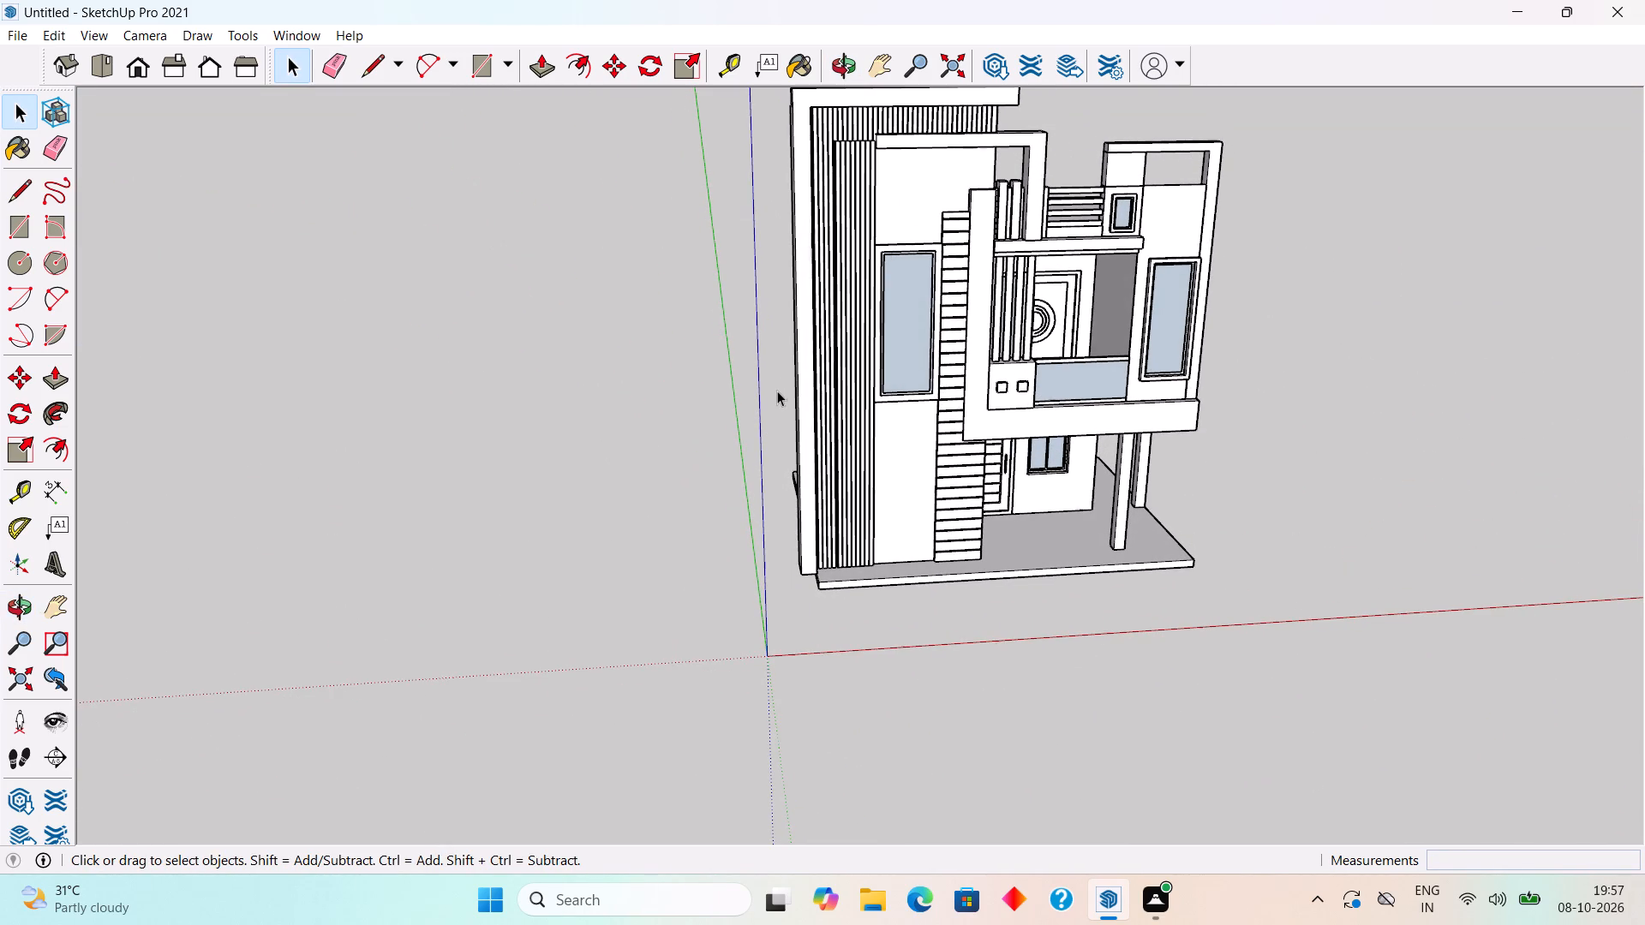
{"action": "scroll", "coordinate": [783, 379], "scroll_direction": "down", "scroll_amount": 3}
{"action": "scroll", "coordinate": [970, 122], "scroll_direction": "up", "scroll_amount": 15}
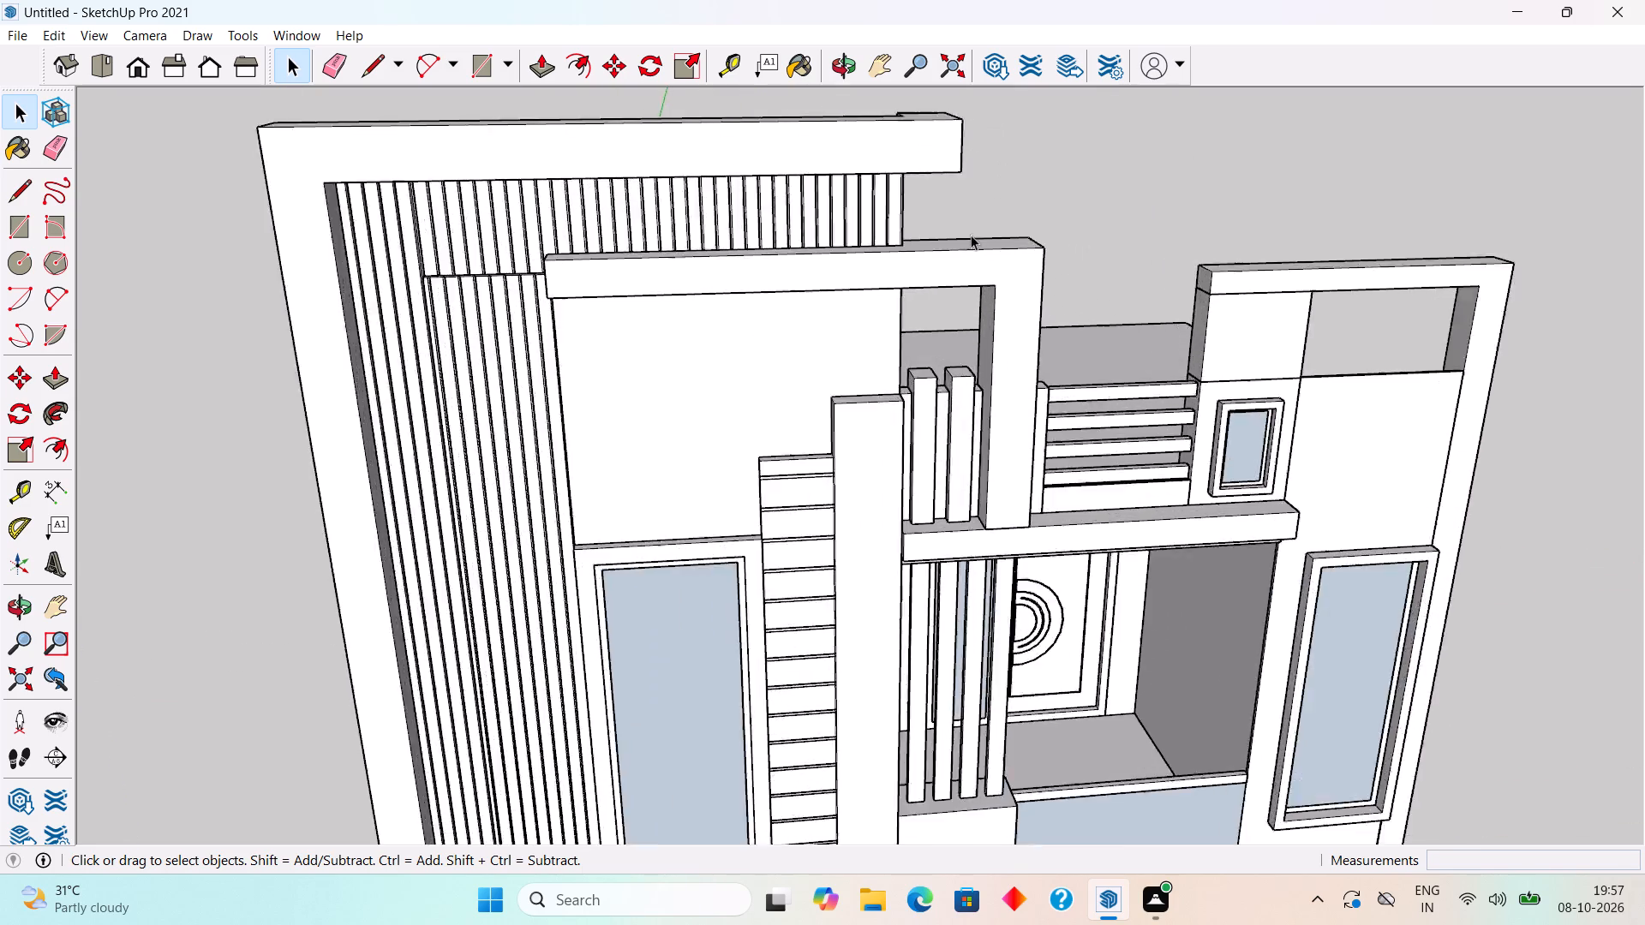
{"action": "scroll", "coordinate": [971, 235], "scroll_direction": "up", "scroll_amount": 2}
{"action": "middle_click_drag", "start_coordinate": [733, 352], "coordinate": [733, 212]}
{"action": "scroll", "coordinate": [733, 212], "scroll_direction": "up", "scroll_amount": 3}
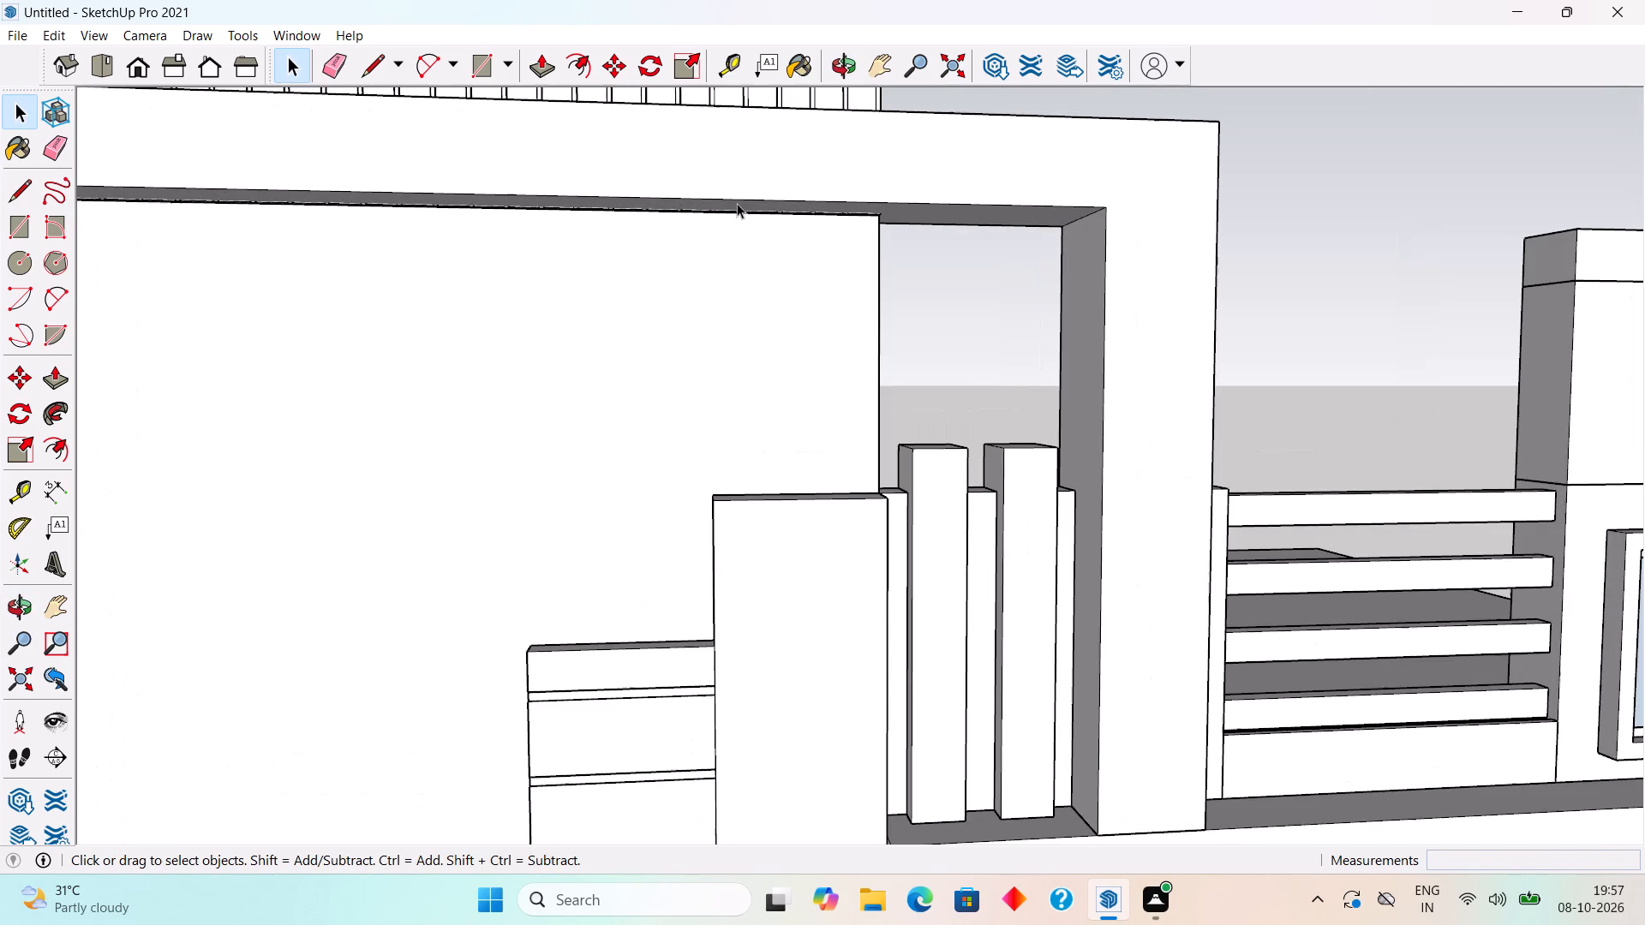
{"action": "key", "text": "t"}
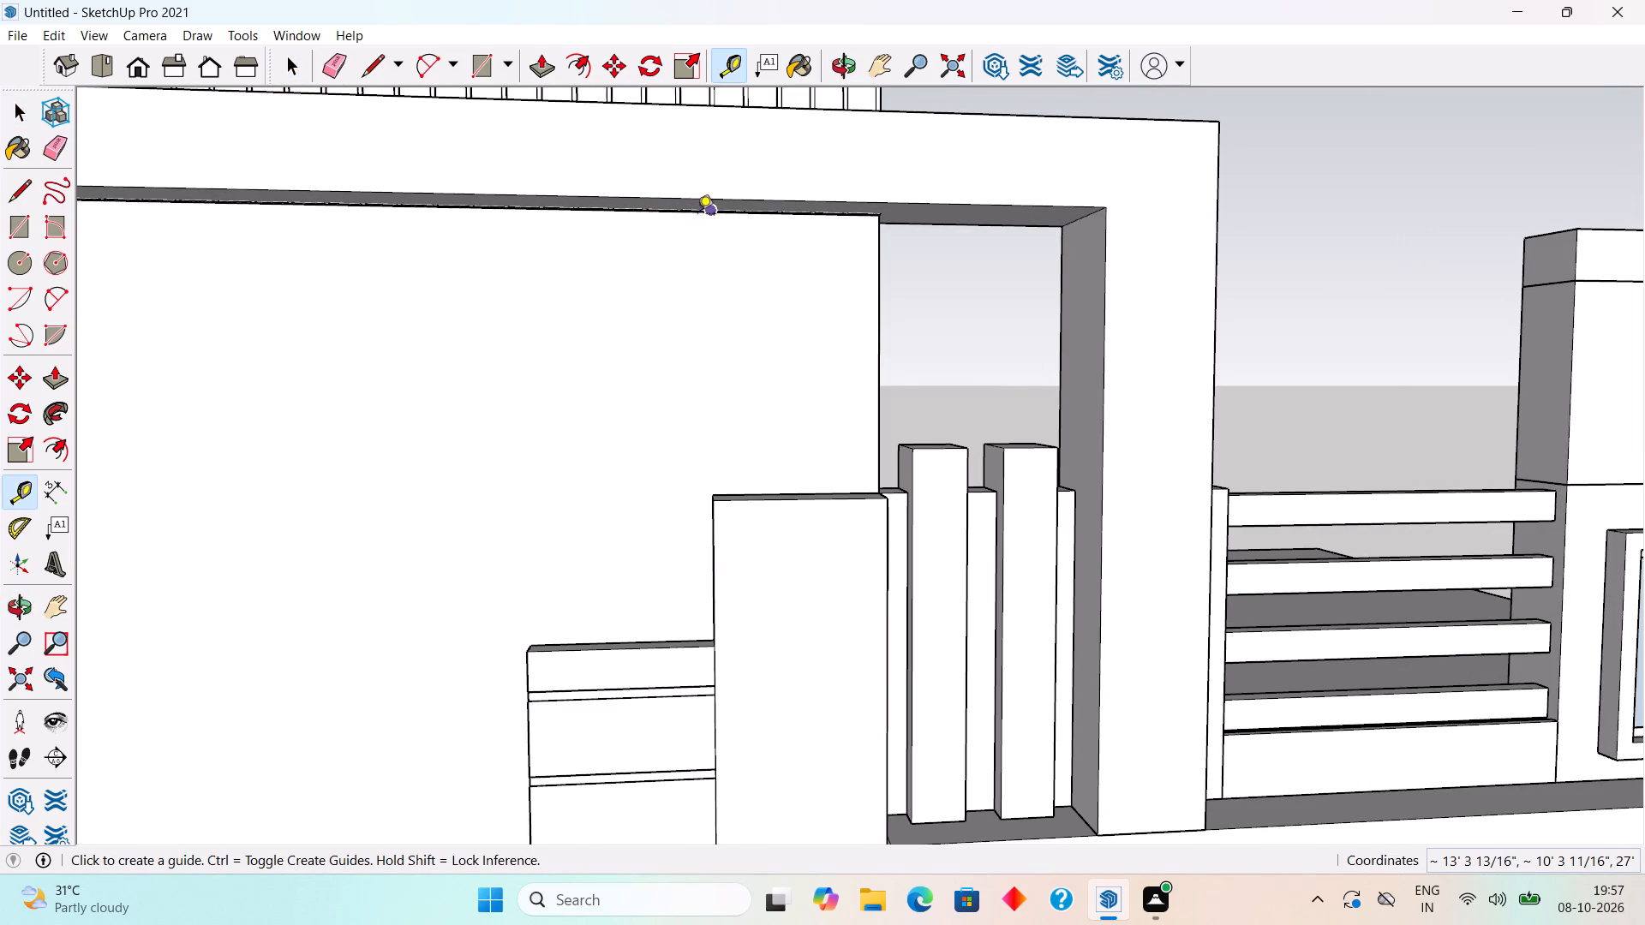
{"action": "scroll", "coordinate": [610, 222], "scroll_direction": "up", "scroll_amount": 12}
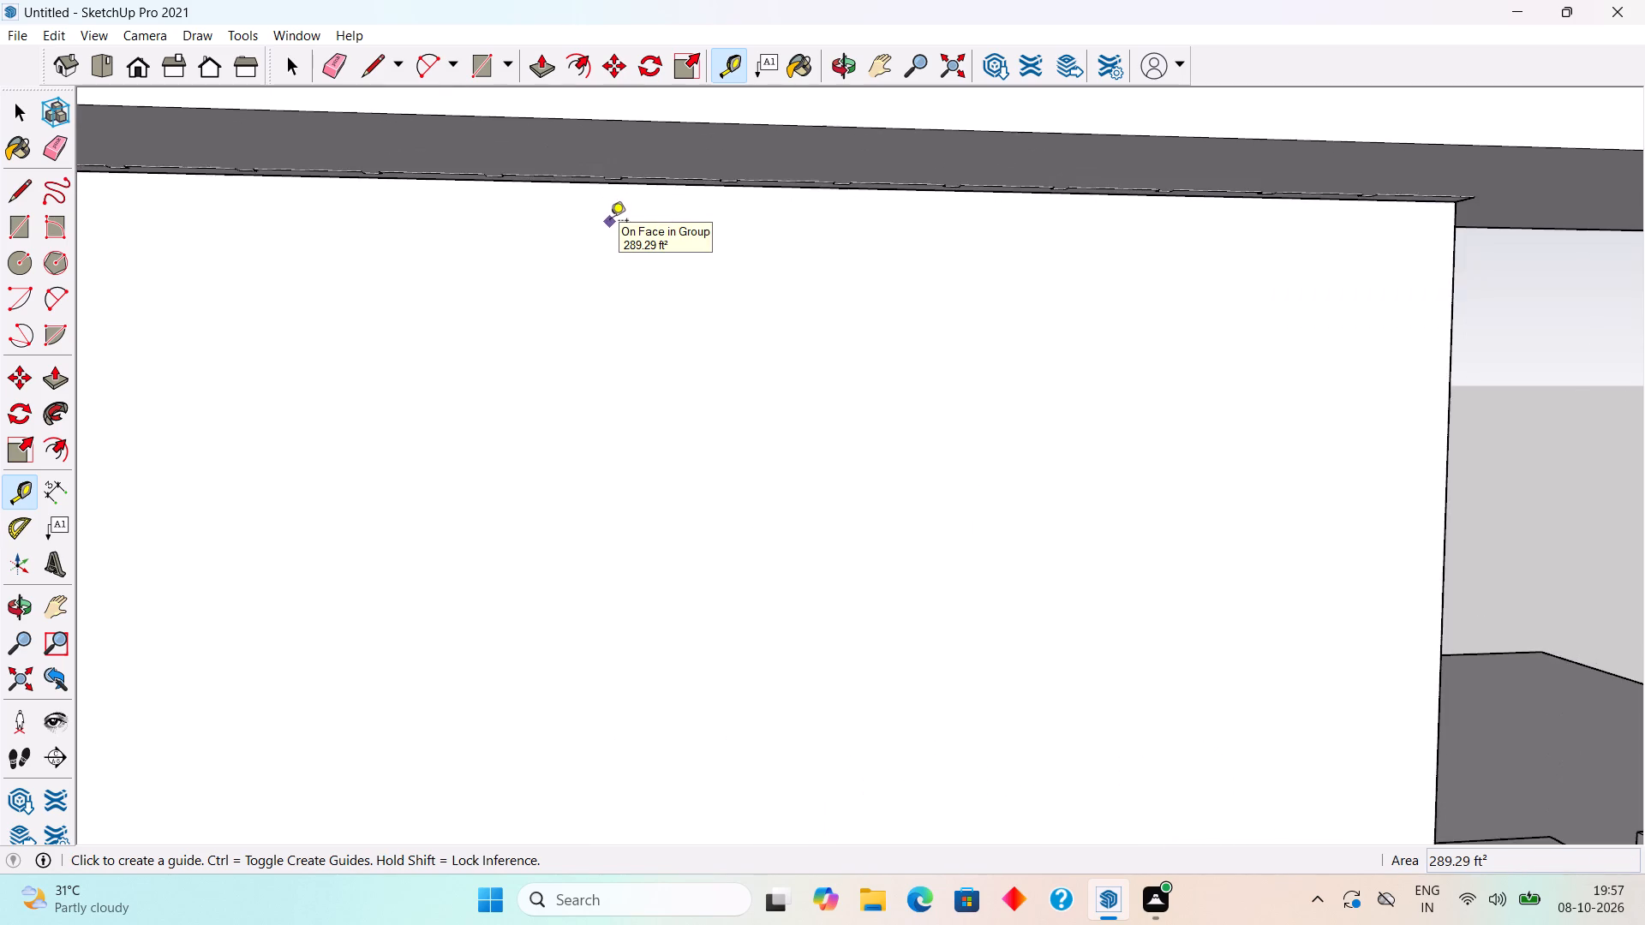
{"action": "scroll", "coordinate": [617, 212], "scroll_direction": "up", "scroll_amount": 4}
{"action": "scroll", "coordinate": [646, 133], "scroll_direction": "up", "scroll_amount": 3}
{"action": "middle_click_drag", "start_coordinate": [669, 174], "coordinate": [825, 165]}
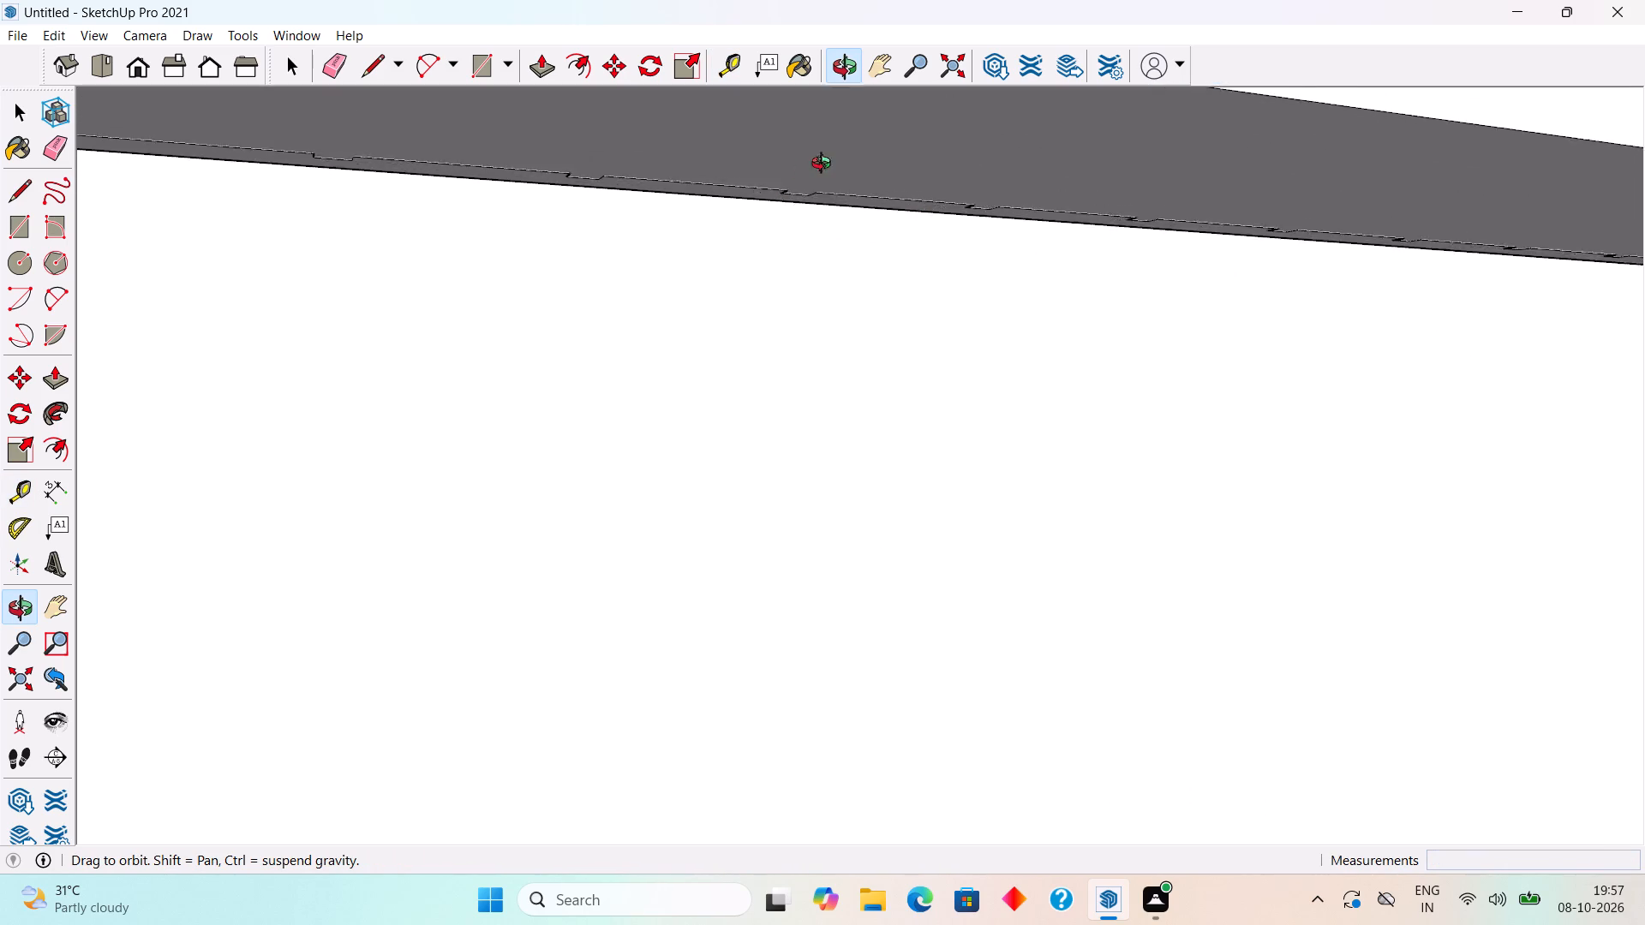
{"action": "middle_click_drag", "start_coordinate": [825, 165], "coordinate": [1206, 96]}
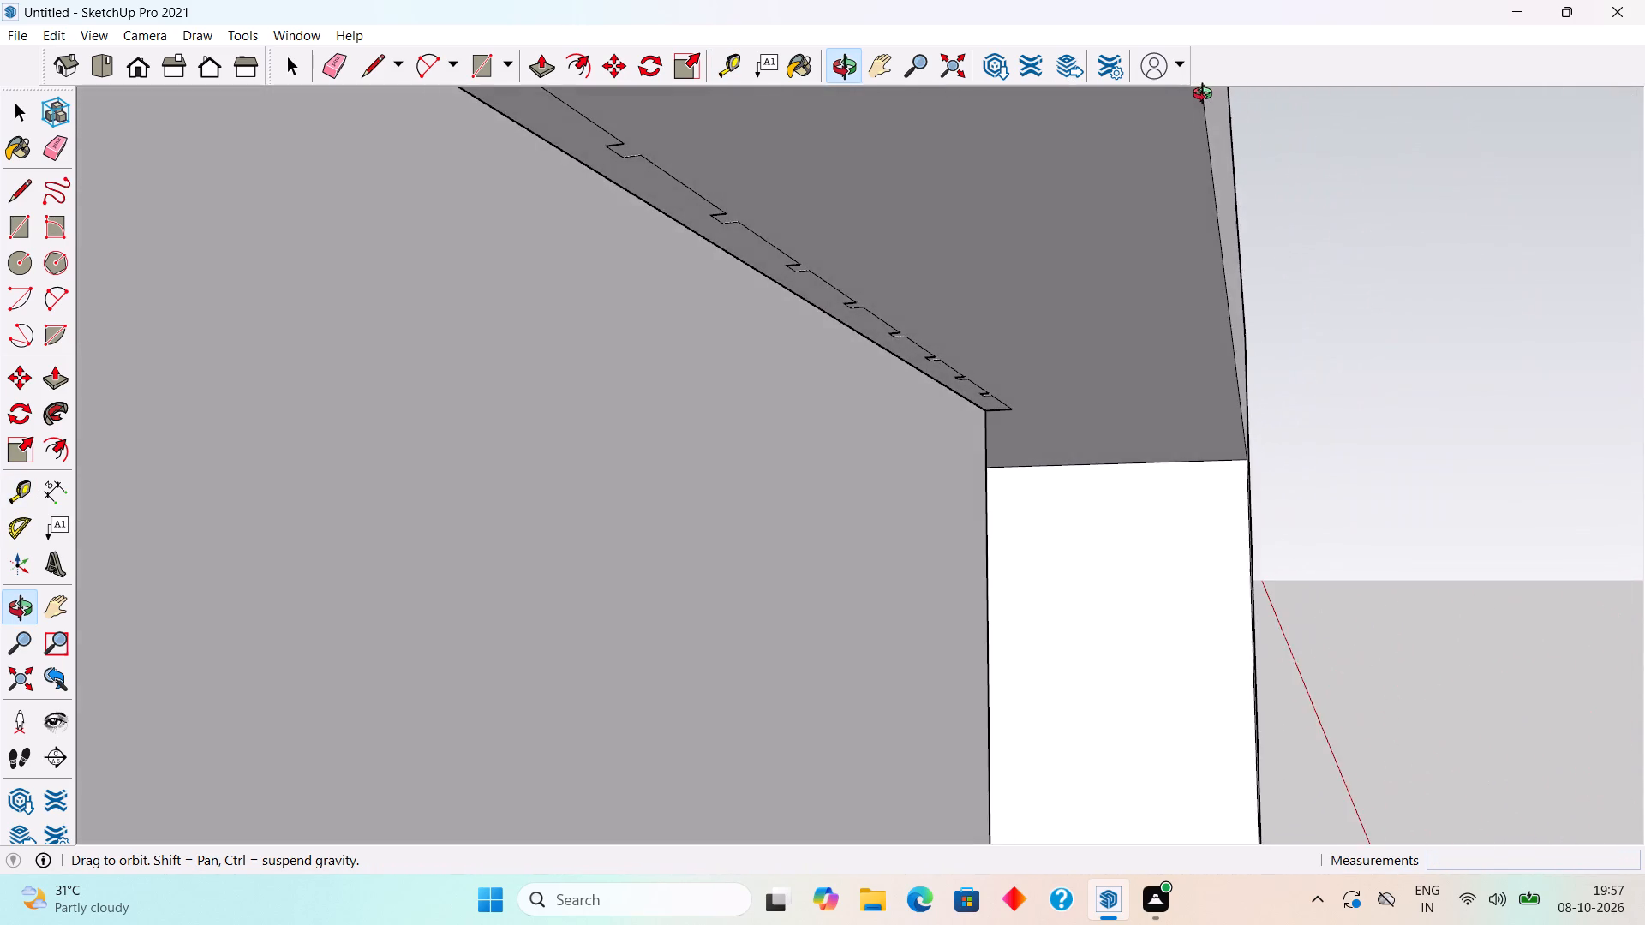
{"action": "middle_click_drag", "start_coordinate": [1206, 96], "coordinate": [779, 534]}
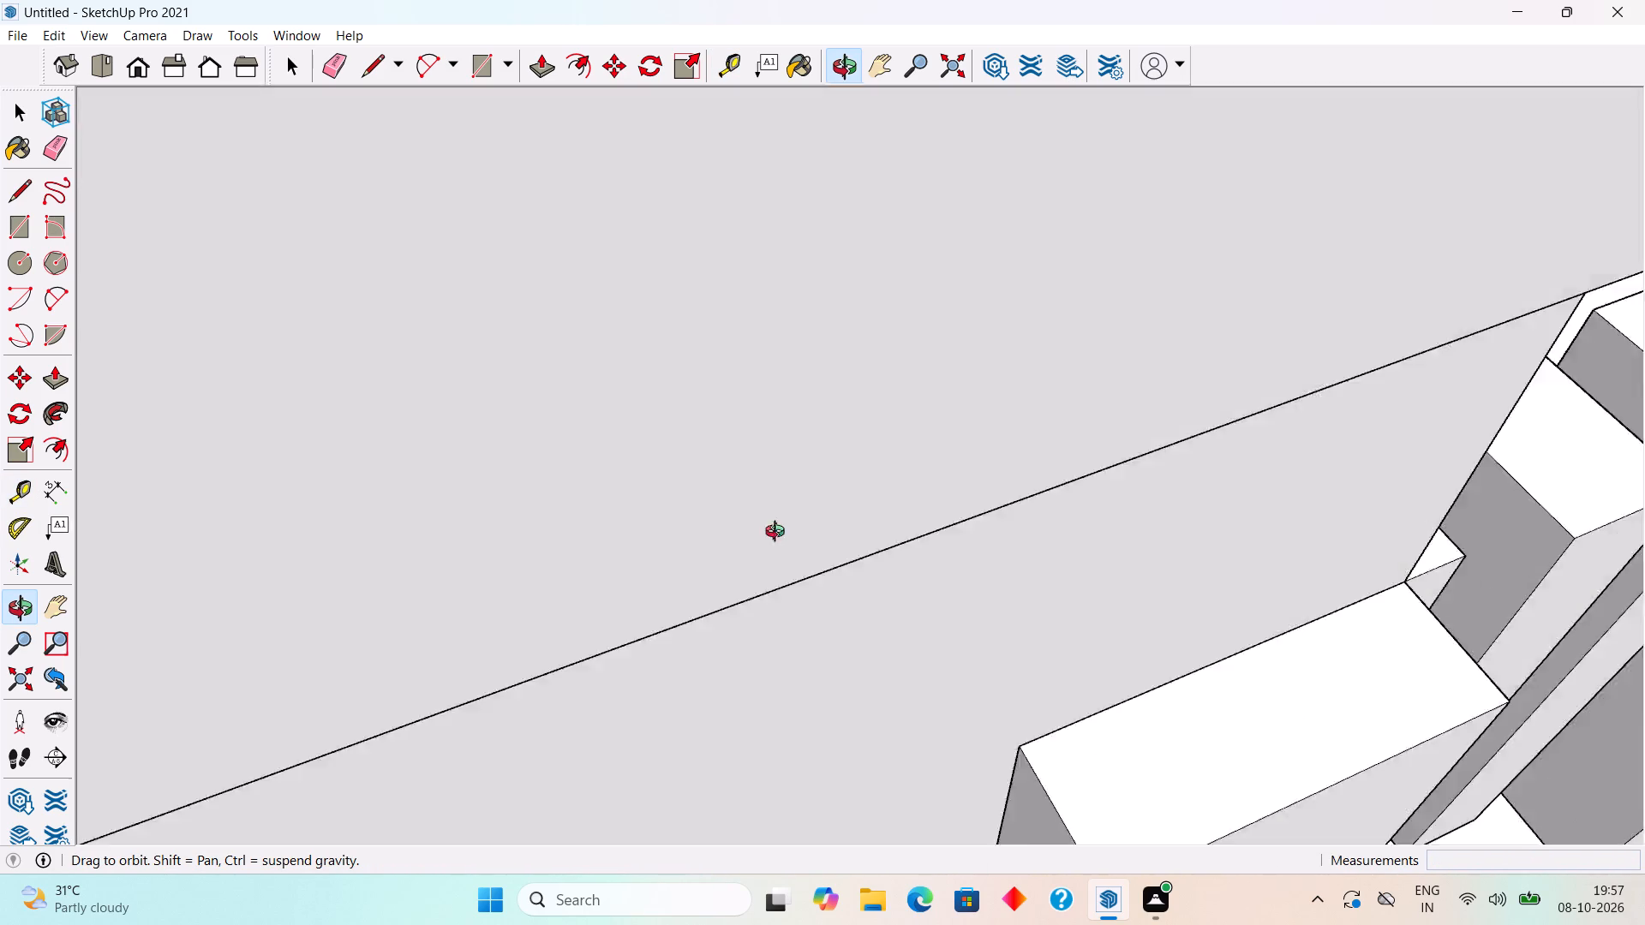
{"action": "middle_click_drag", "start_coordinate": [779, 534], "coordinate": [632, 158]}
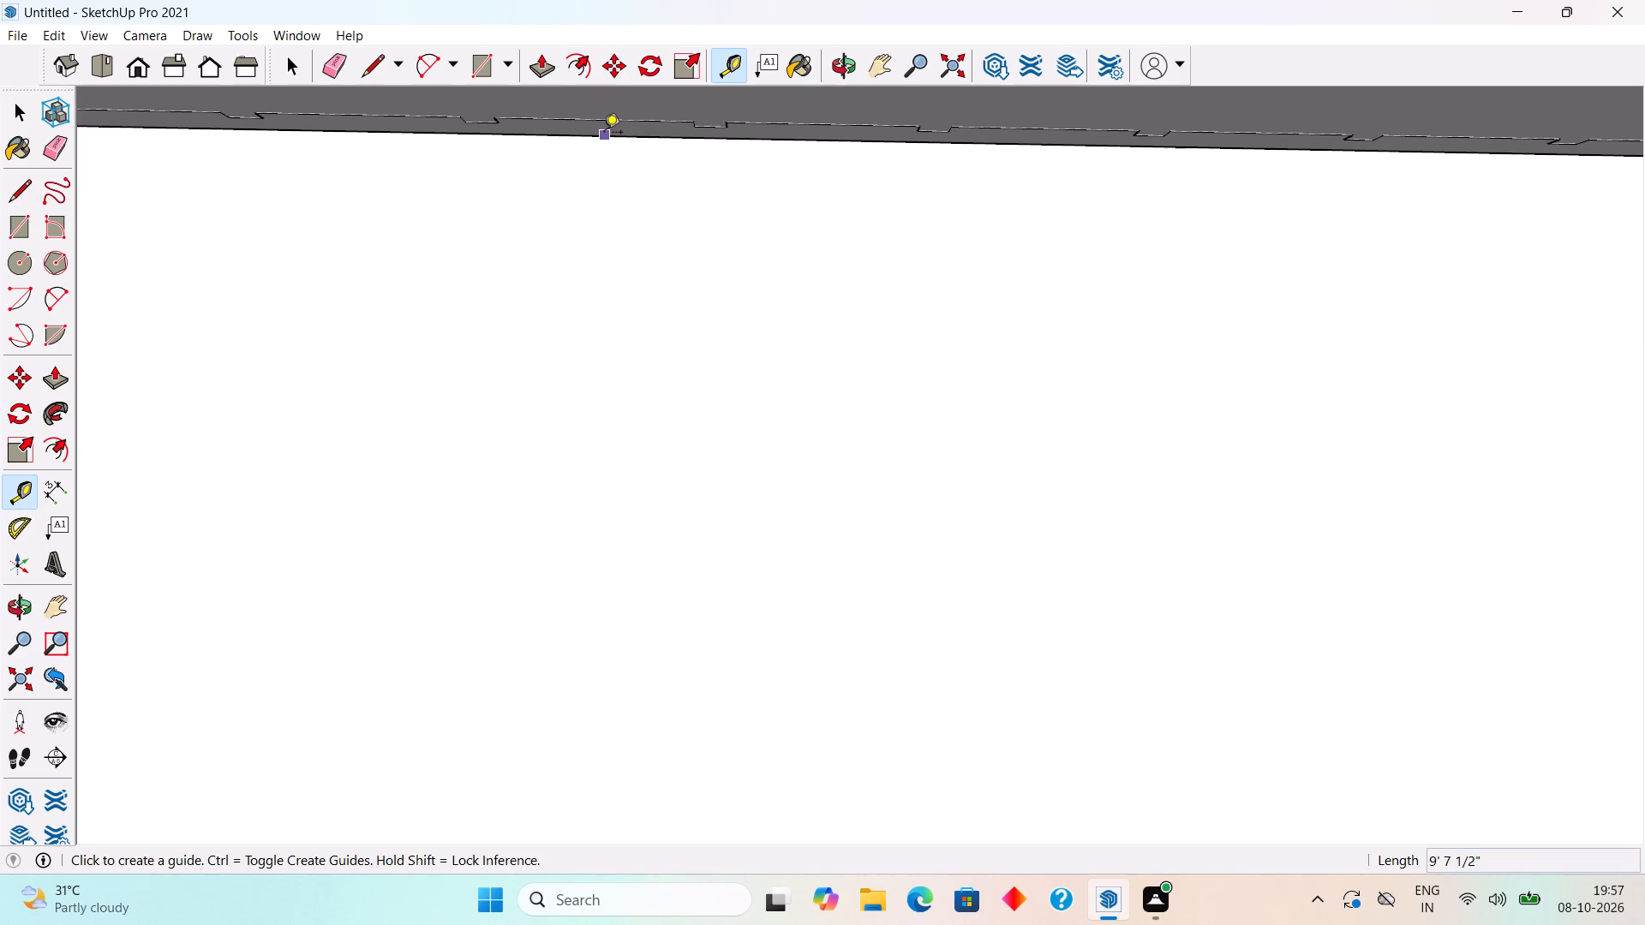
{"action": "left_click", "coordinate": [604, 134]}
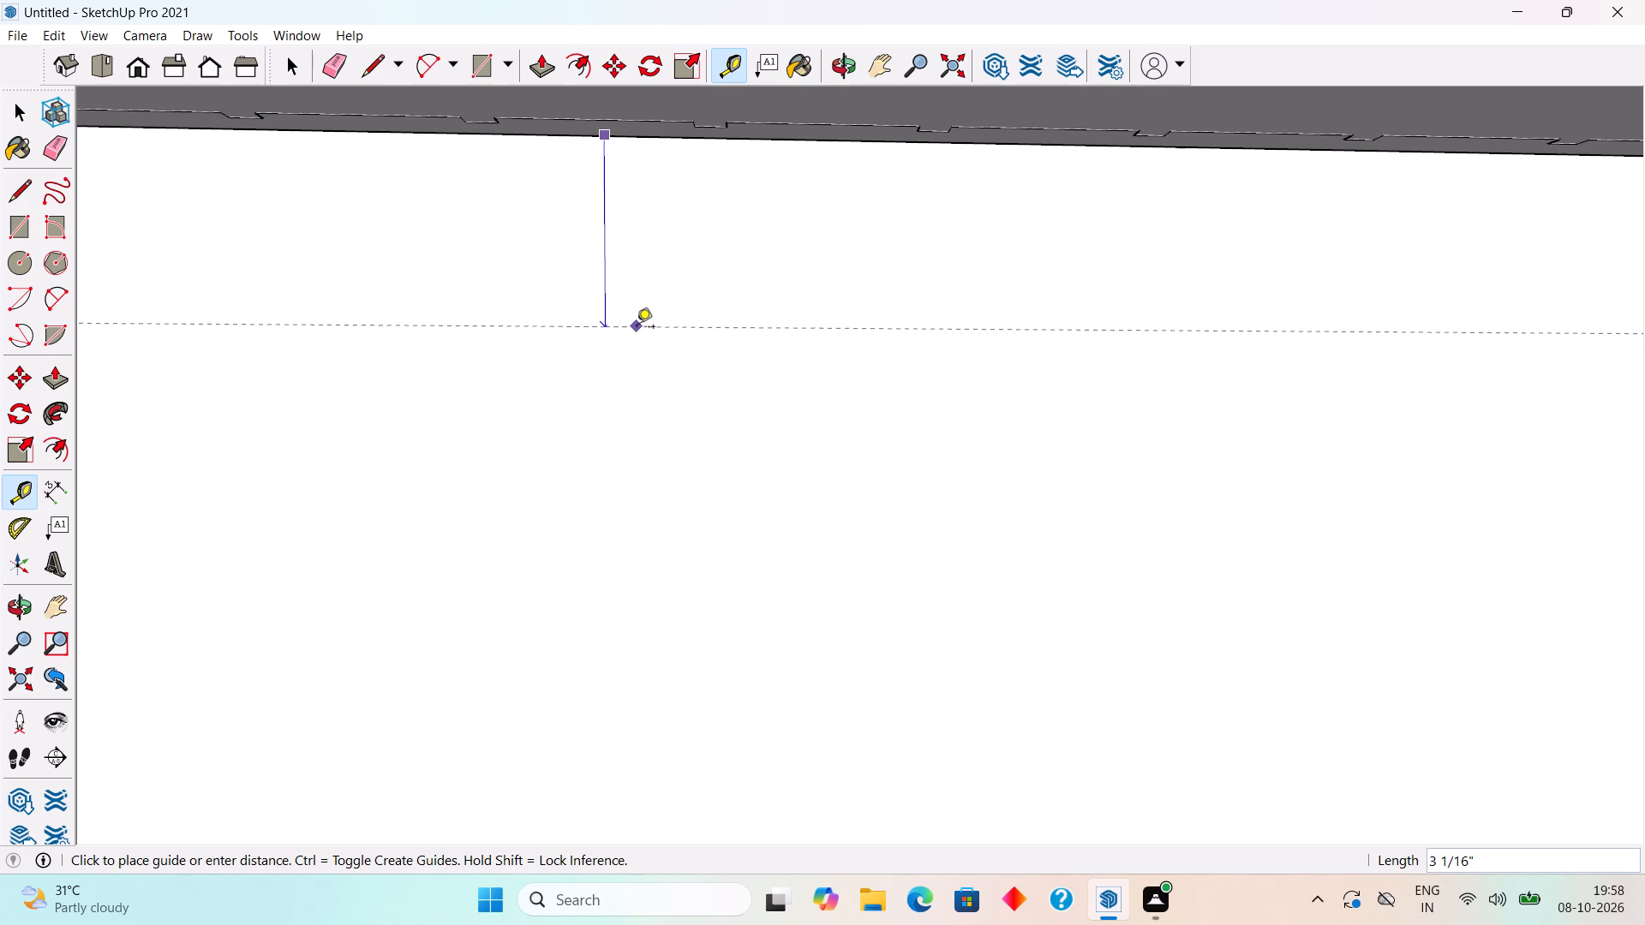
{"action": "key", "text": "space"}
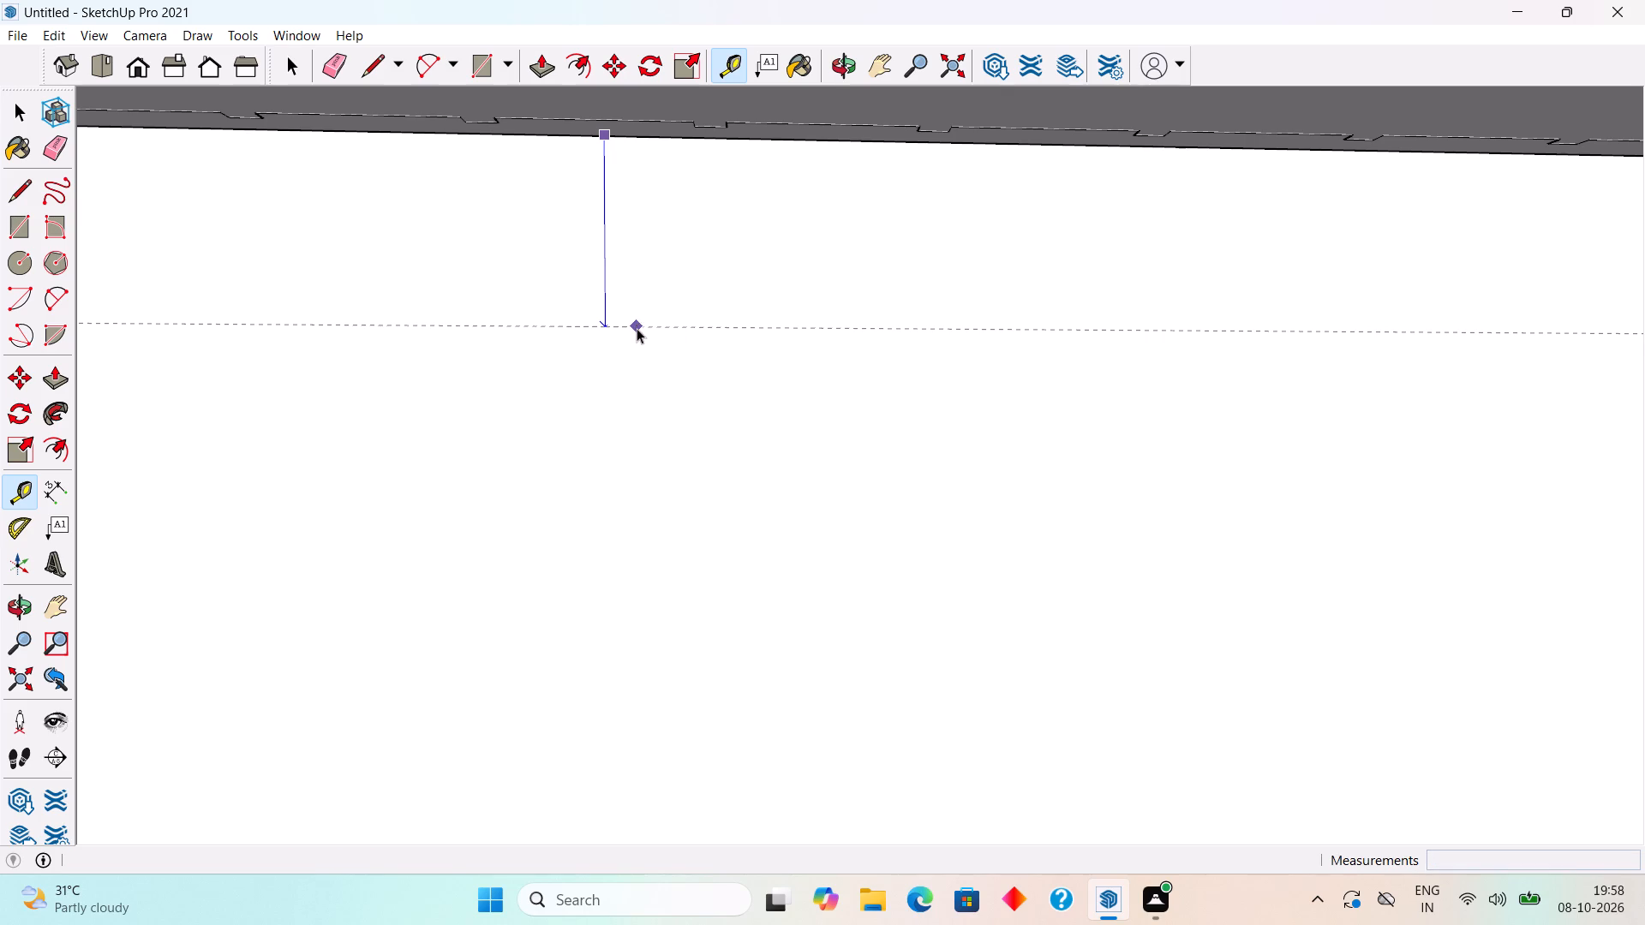
Open the slatted panel group beneath the upper frame beam for editing.
{"action": "scroll", "coordinate": [637, 328], "scroll_direction": "down", "scroll_amount": 9}
{"action": "middle_click_drag", "start_coordinate": [565, 193], "coordinate": [722, 203]}
{"action": "scroll", "coordinate": [672, 237], "scroll_direction": "up", "scroll_amount": 13}
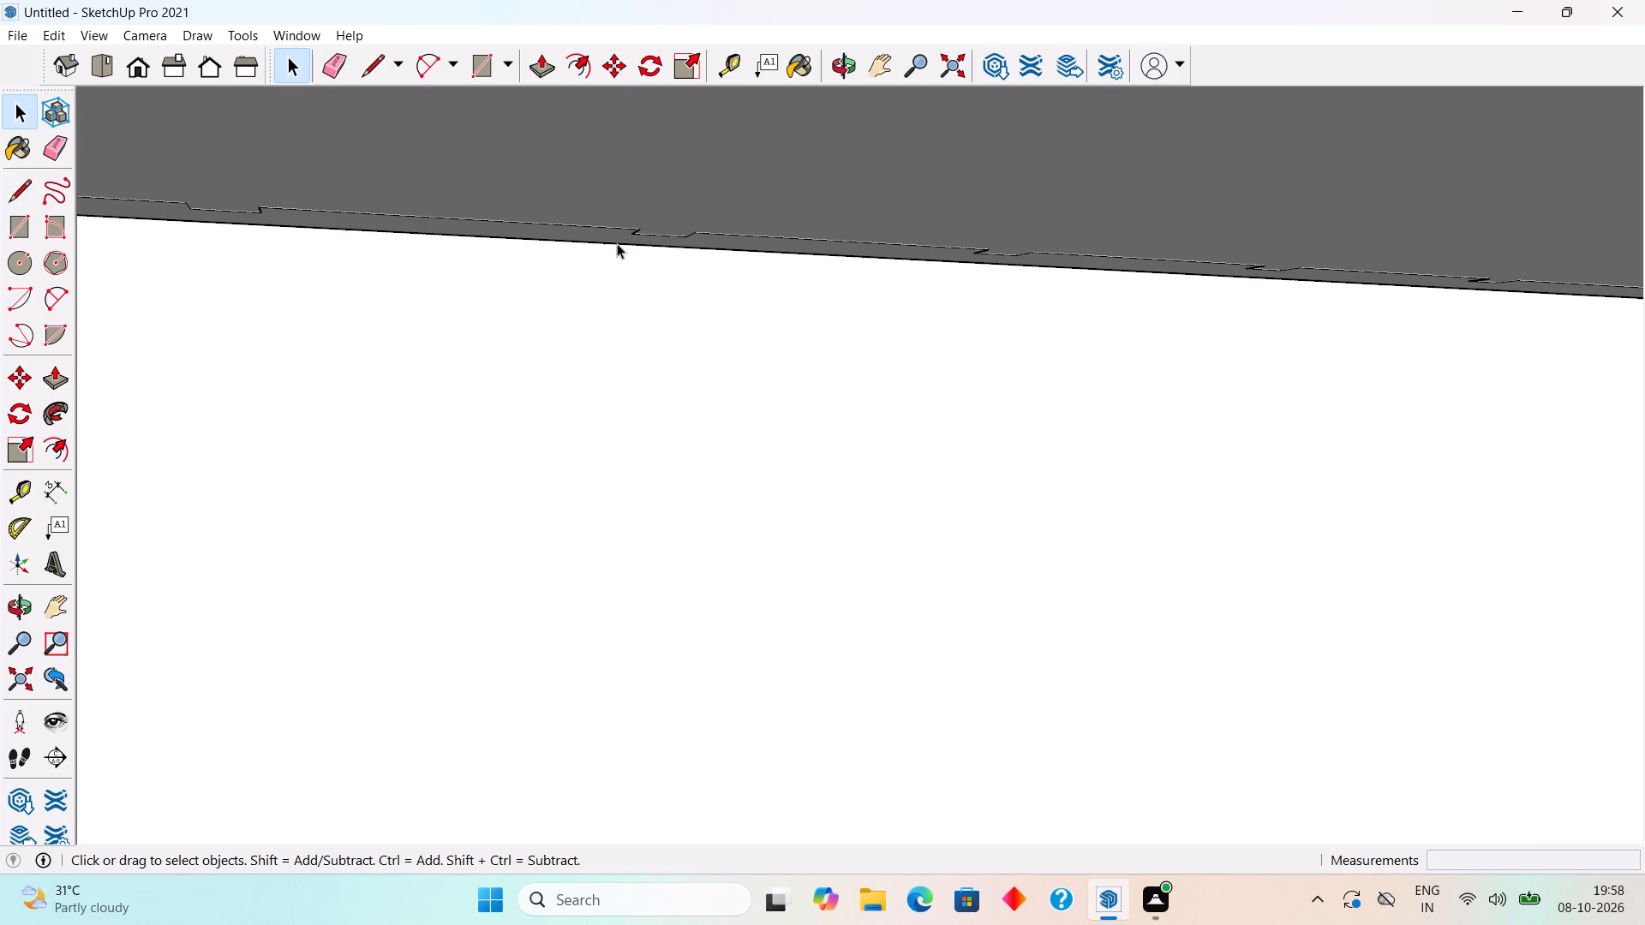
{"action": "triple_click", "coordinate": [616, 242]}
{"action": "triple_click", "coordinate": [613, 242]}
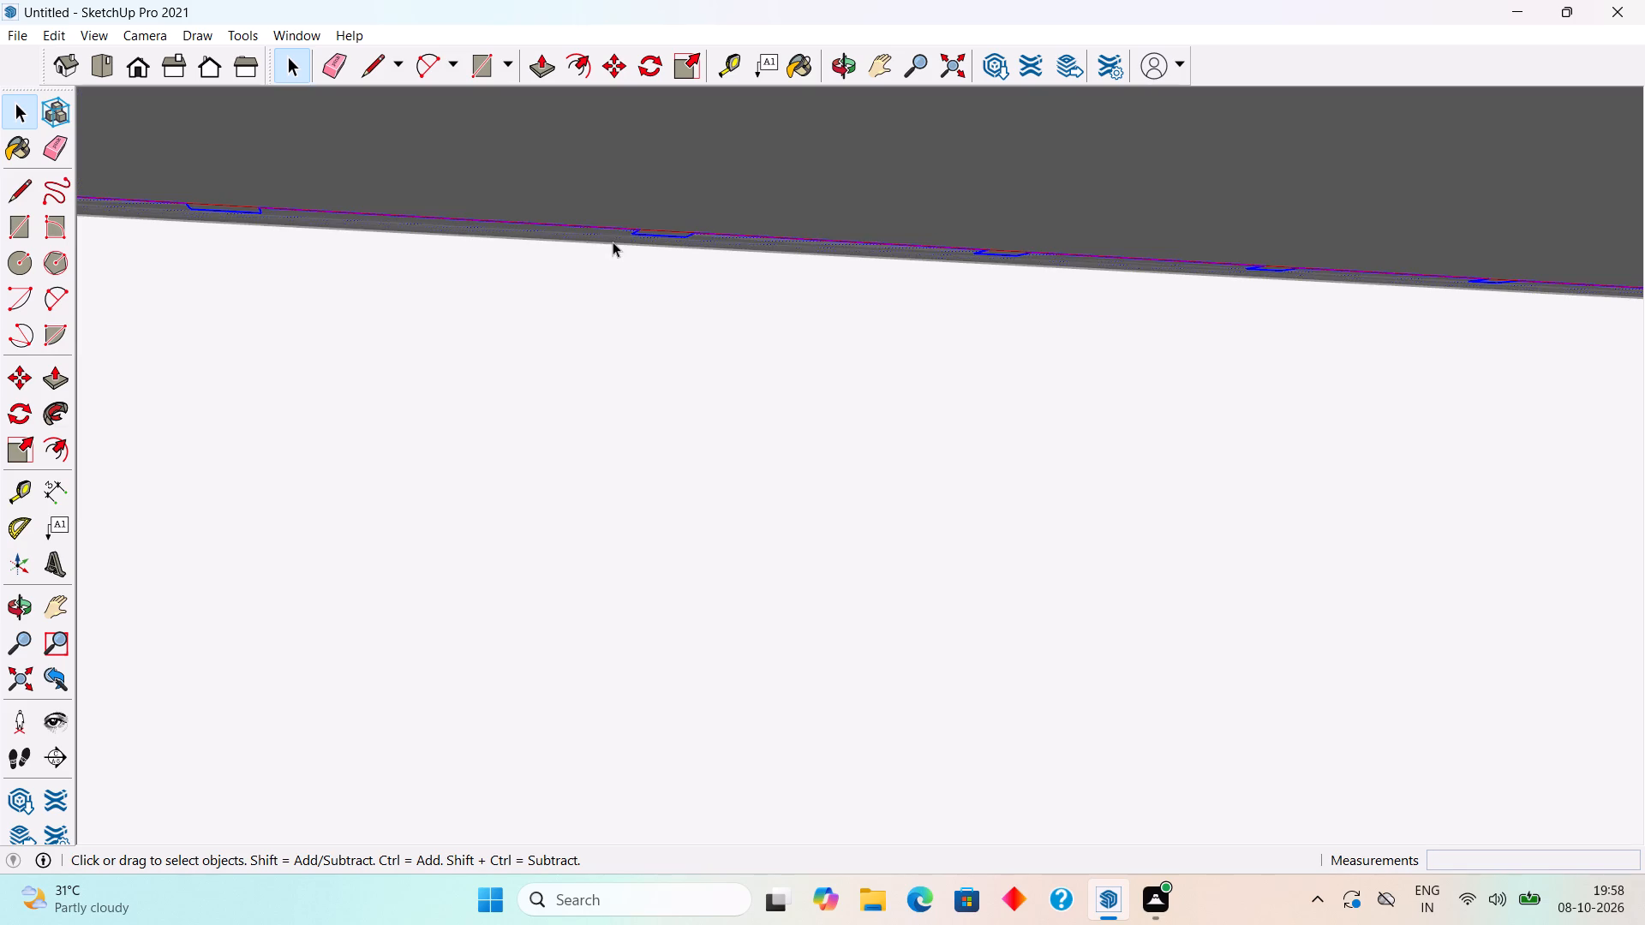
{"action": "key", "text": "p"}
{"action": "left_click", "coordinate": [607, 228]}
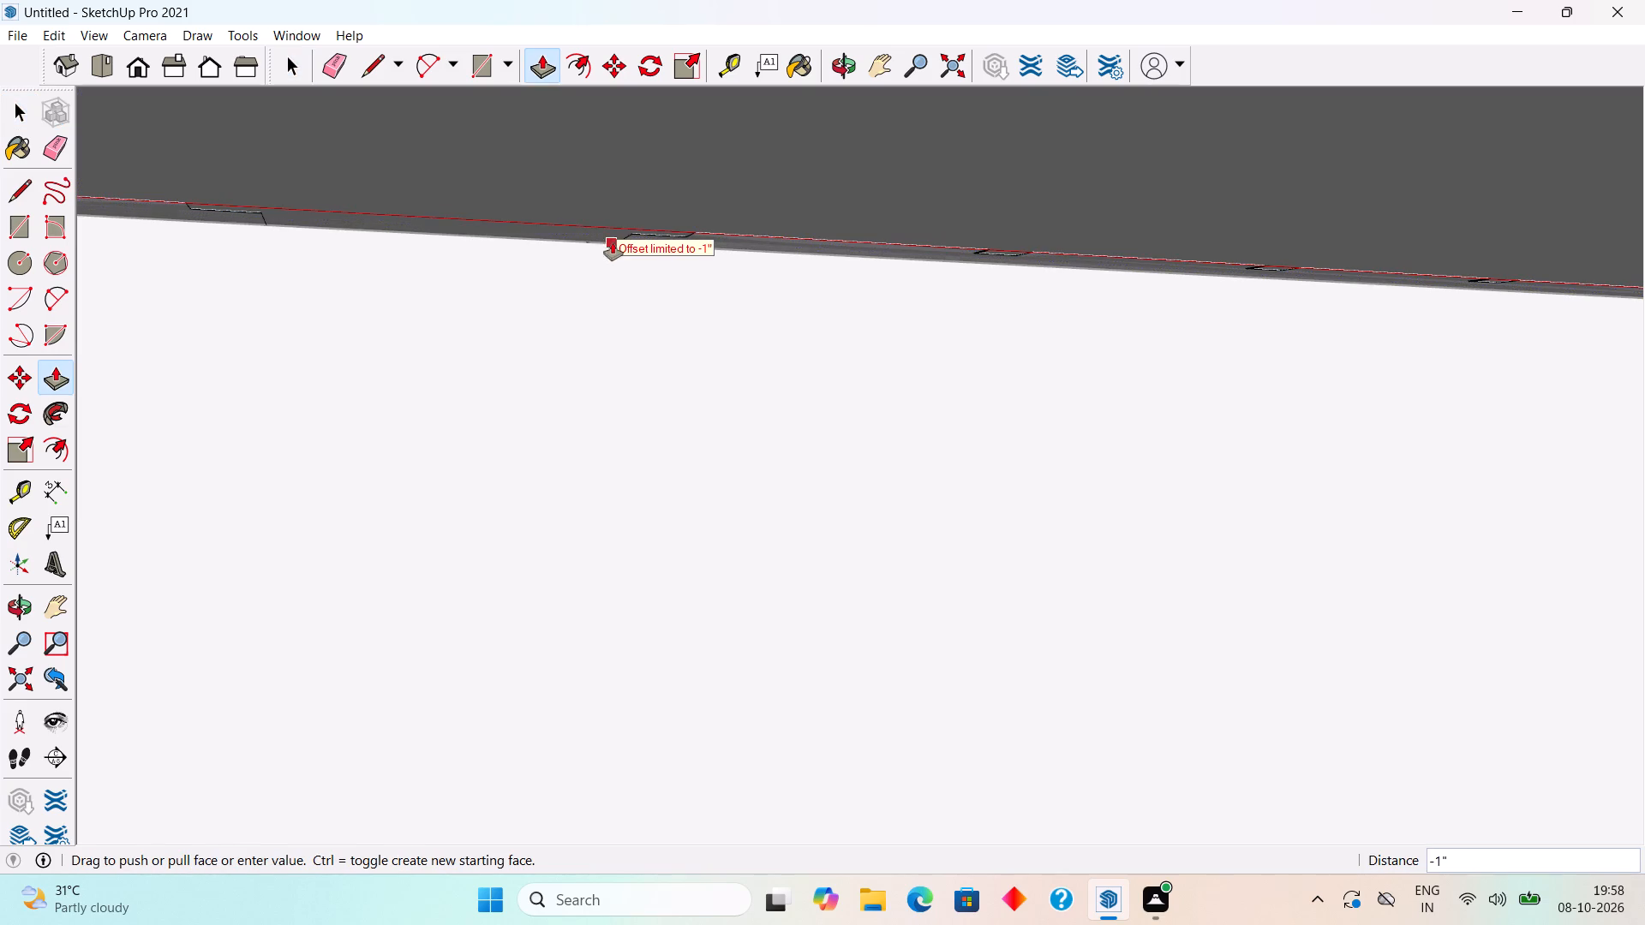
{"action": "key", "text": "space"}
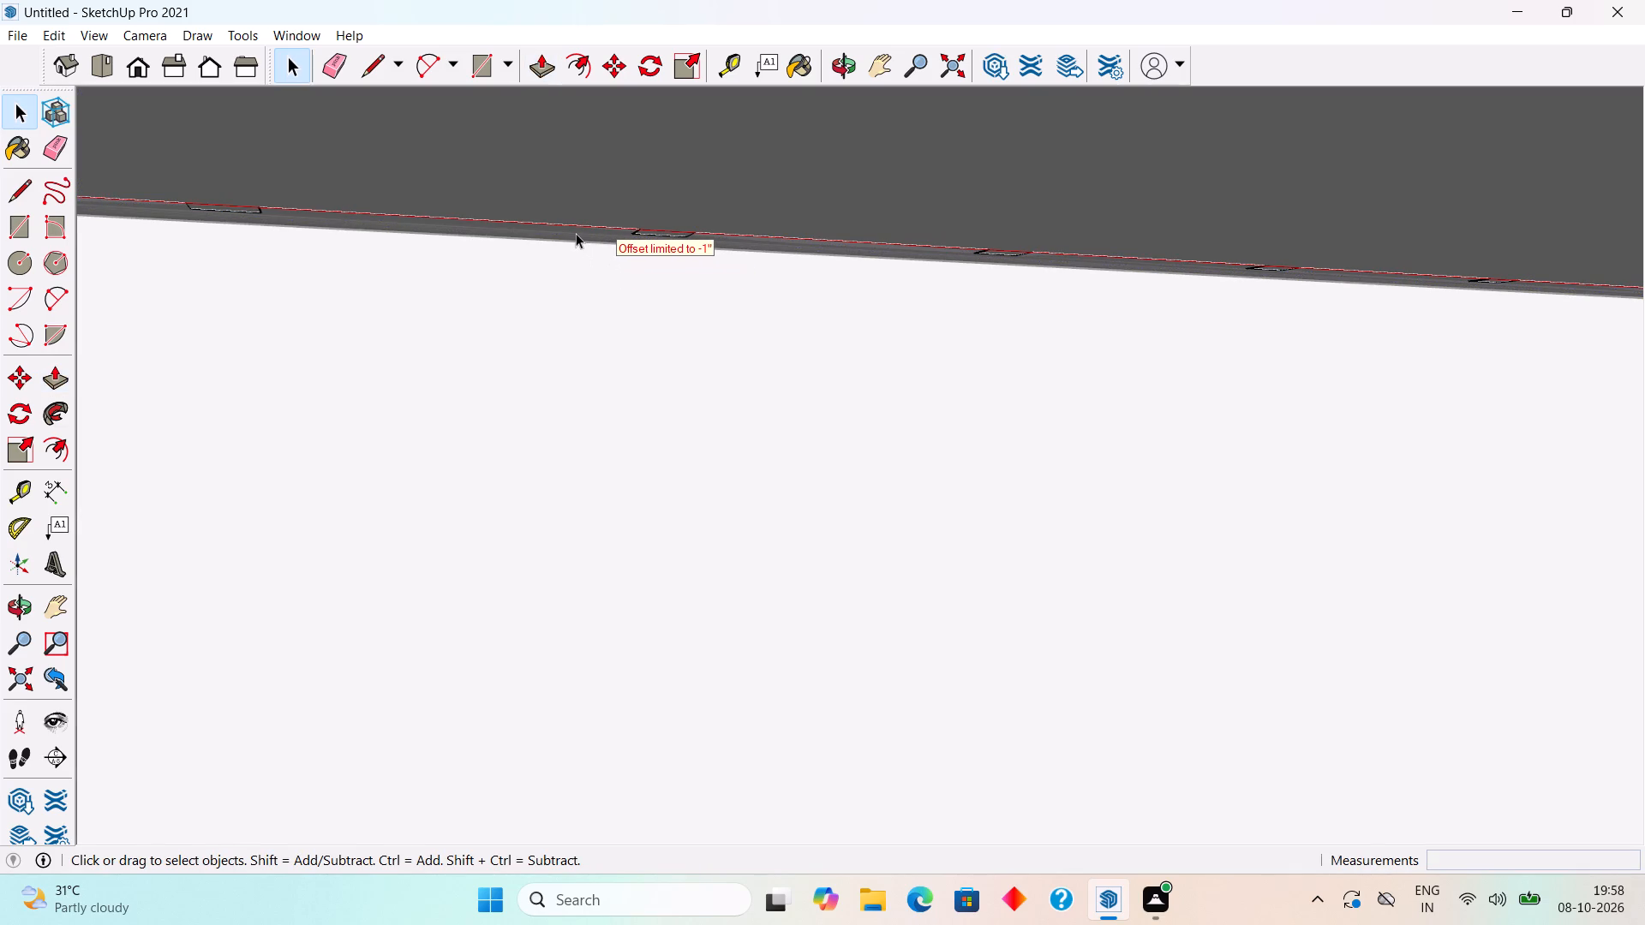
Pull the underside of the slatted panel beneath the frame beam down by 0.6".
{"action": "left_click", "coordinate": [576, 233]}
{"action": "scroll", "coordinate": [576, 233], "scroll_direction": "up", "scroll_amount": 2}
{"action": "key", "text": "p"}
{"action": "left_click", "coordinate": [576, 233]}
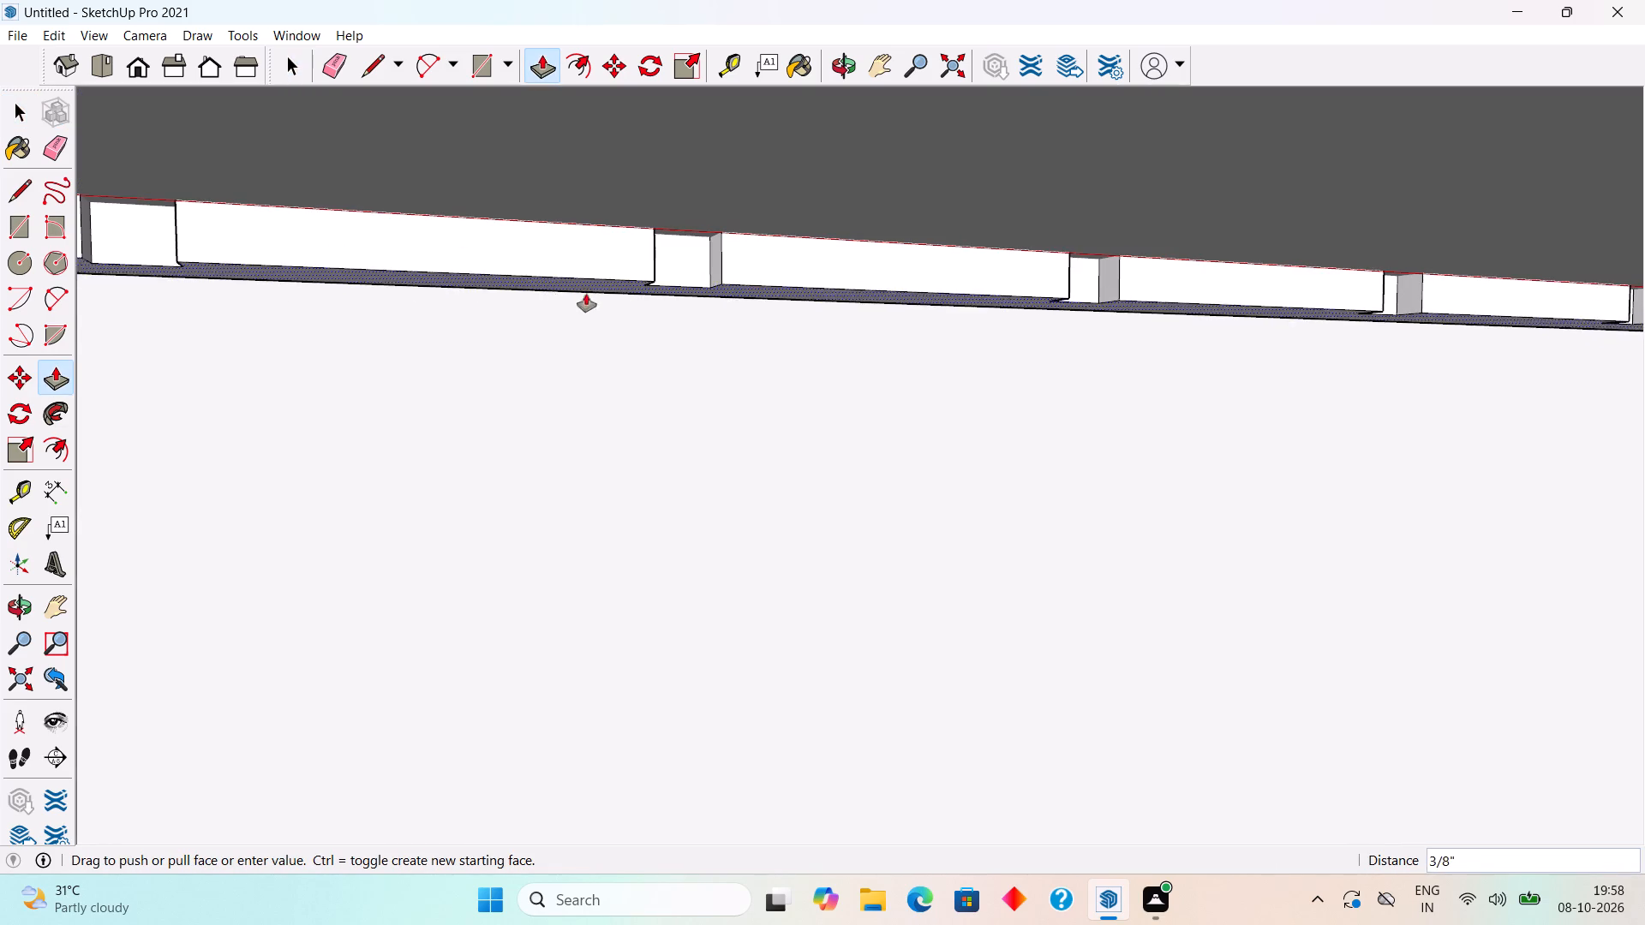
{"action": "scroll", "coordinate": [626, 444], "scroll_direction": "down", "scroll_amount": 20}
{"action": "scroll", "coordinate": [626, 444], "scroll_direction": "down", "scroll_amount": 1}
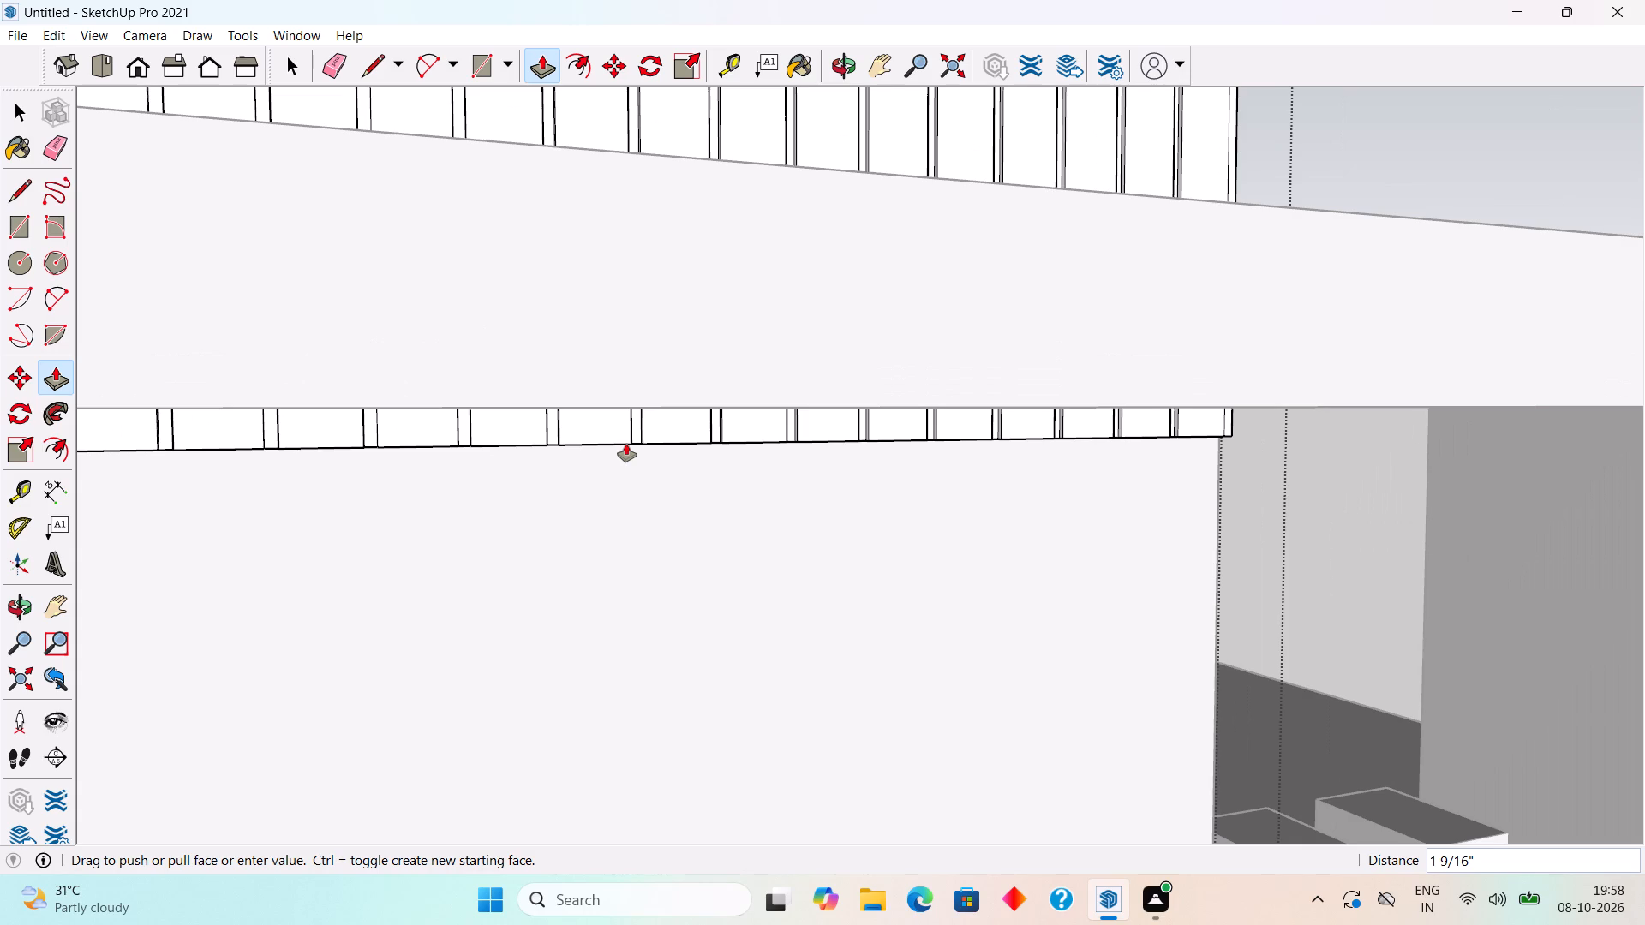
{"action": "type", "text": ".6\""}
{"action": "key", "text": "Return"}
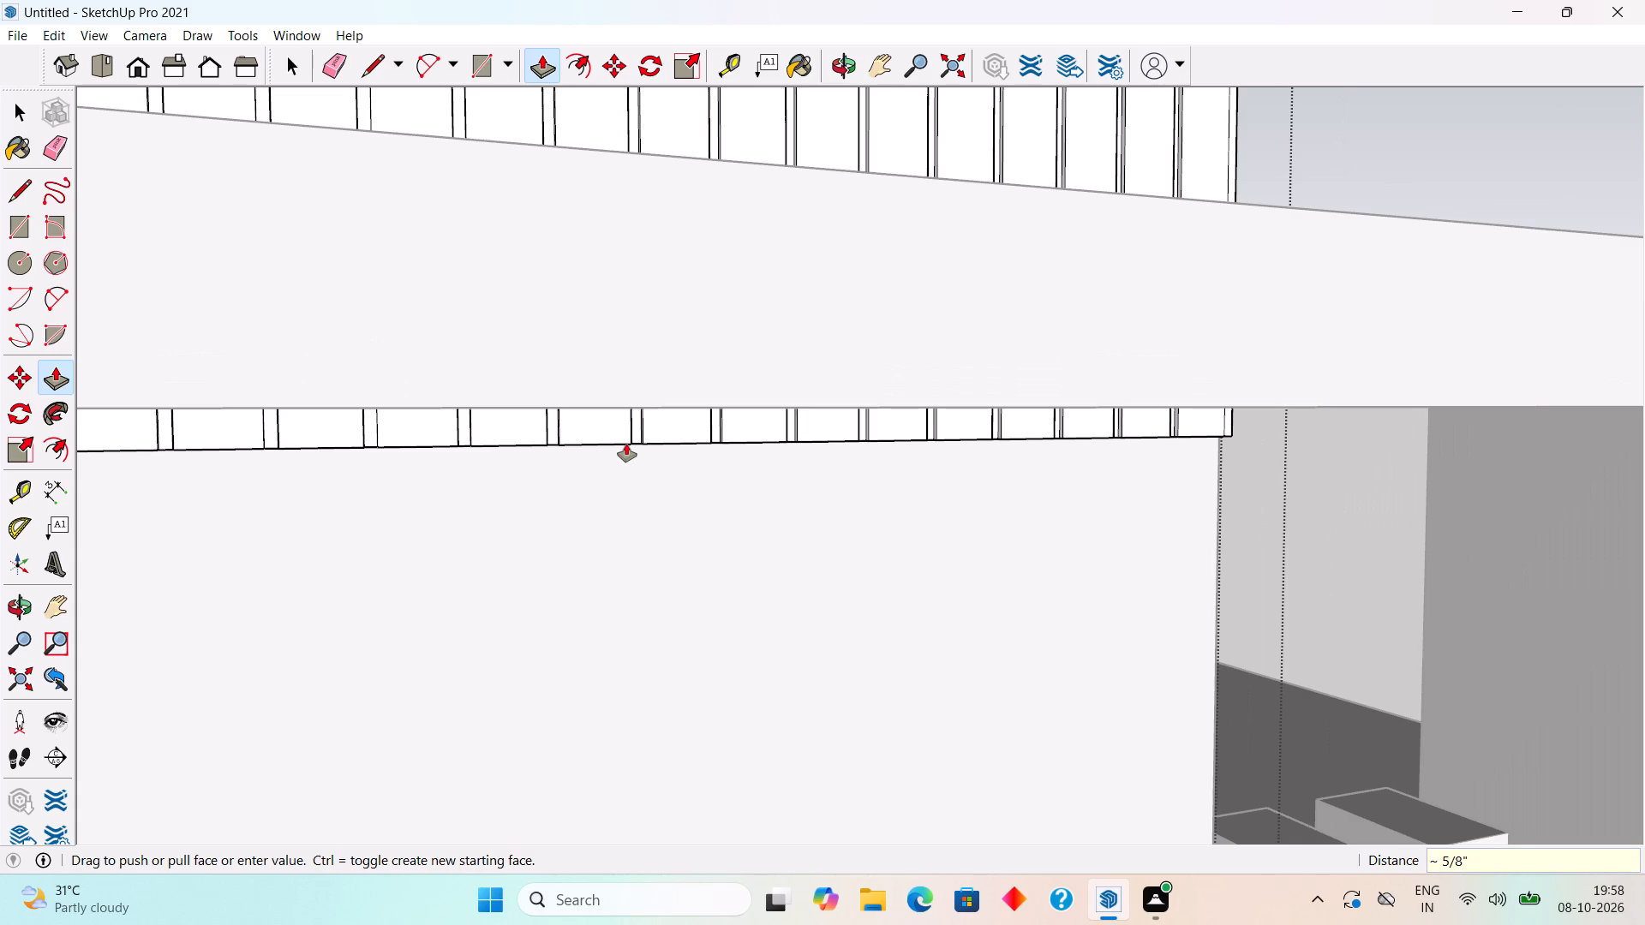
Pull the slatted panel's underside down a further 6" below the frame beam and leave the group.
{"action": "scroll", "coordinate": [626, 444], "scroll_direction": "down", "scroll_amount": 11}
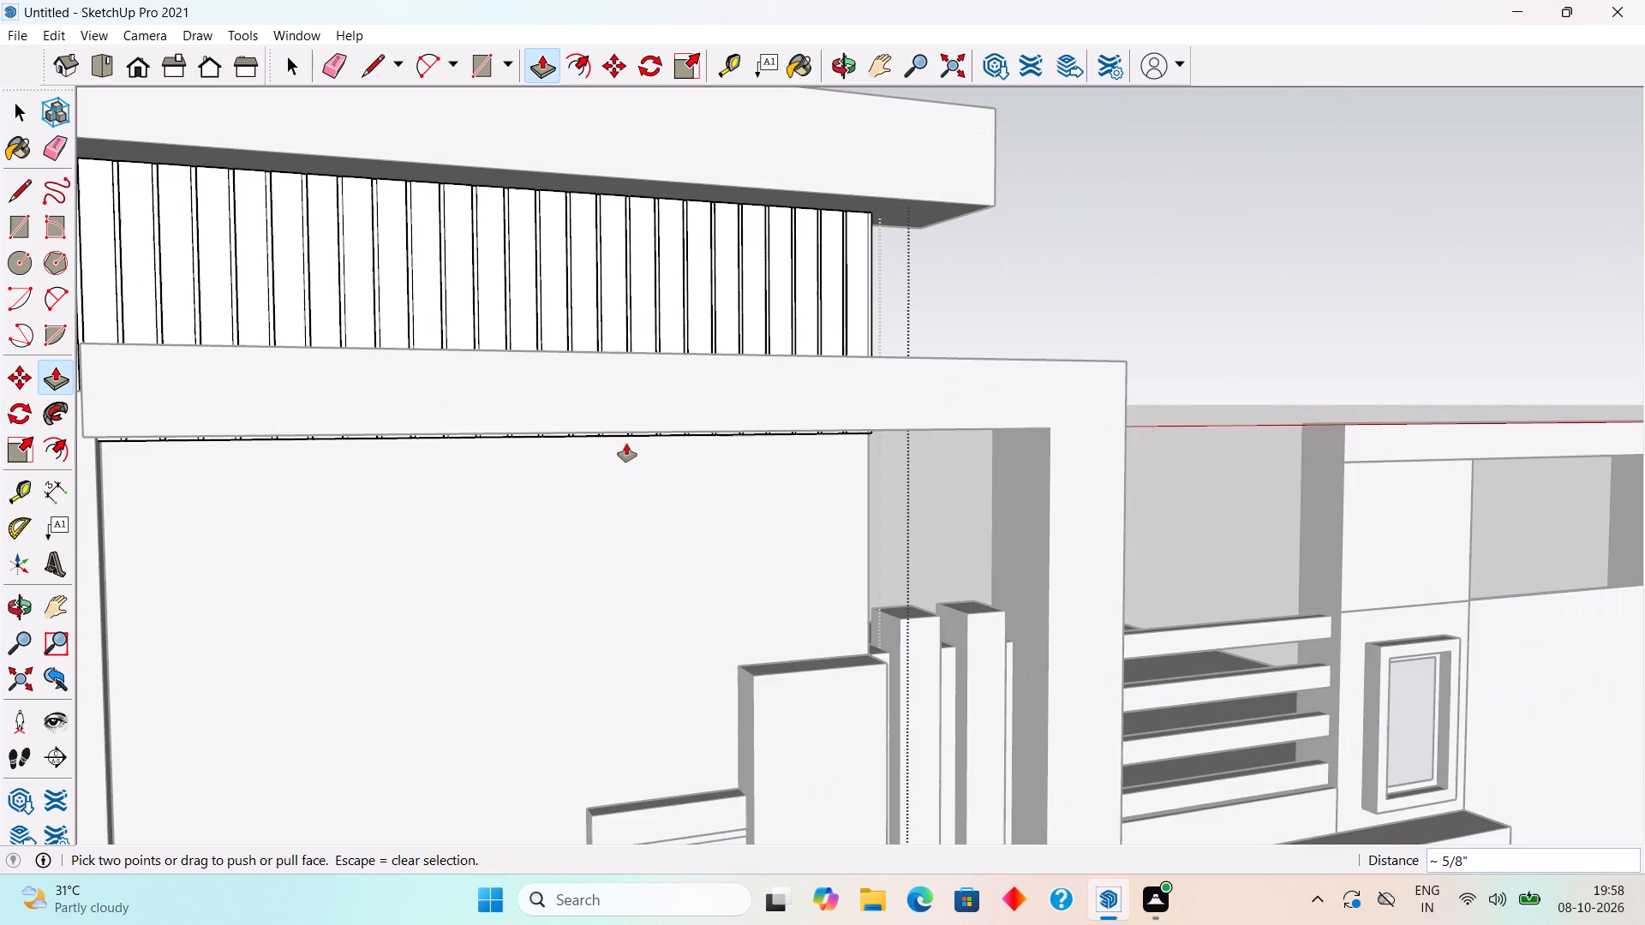
{"action": "middle_click_drag", "start_coordinate": [691, 420], "coordinate": [996, 383], "text": "shift"}
{"action": "middle_click_drag", "start_coordinate": [565, 427], "coordinate": [225, 317]}
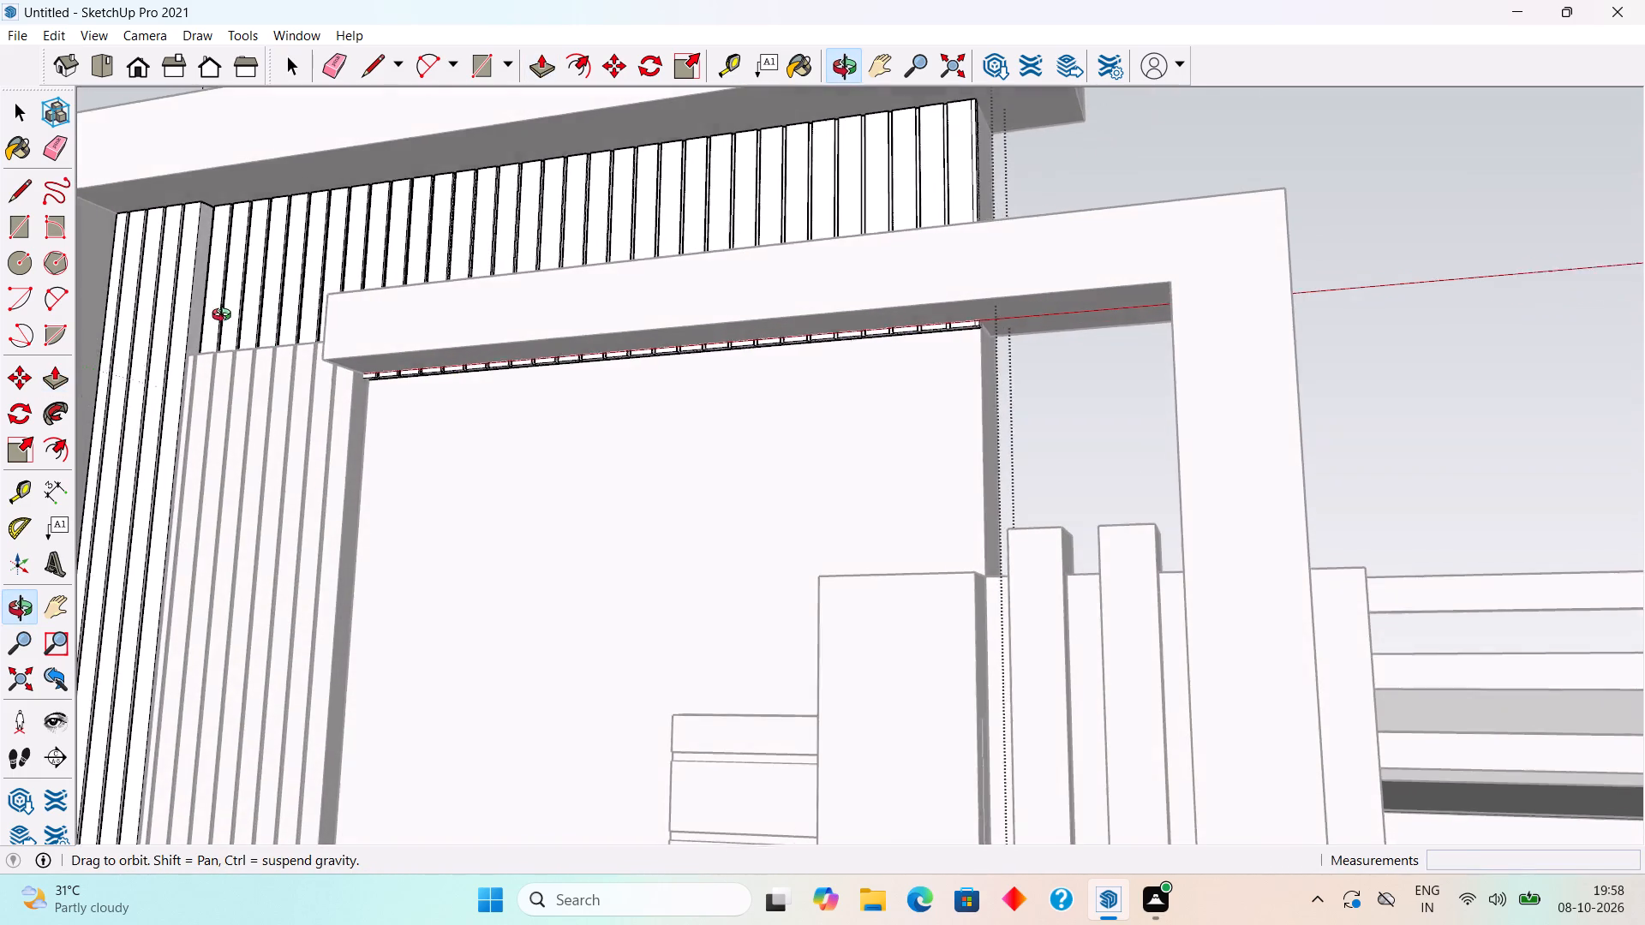
{"action": "middle_click_drag", "start_coordinate": [225, 317], "coordinate": [224, 314]}
{"action": "scroll", "coordinate": [559, 463], "scroll_direction": "up", "scroll_amount": 4}
{"action": "scroll", "coordinate": [558, 381], "scroll_direction": "up", "scroll_amount": 4}
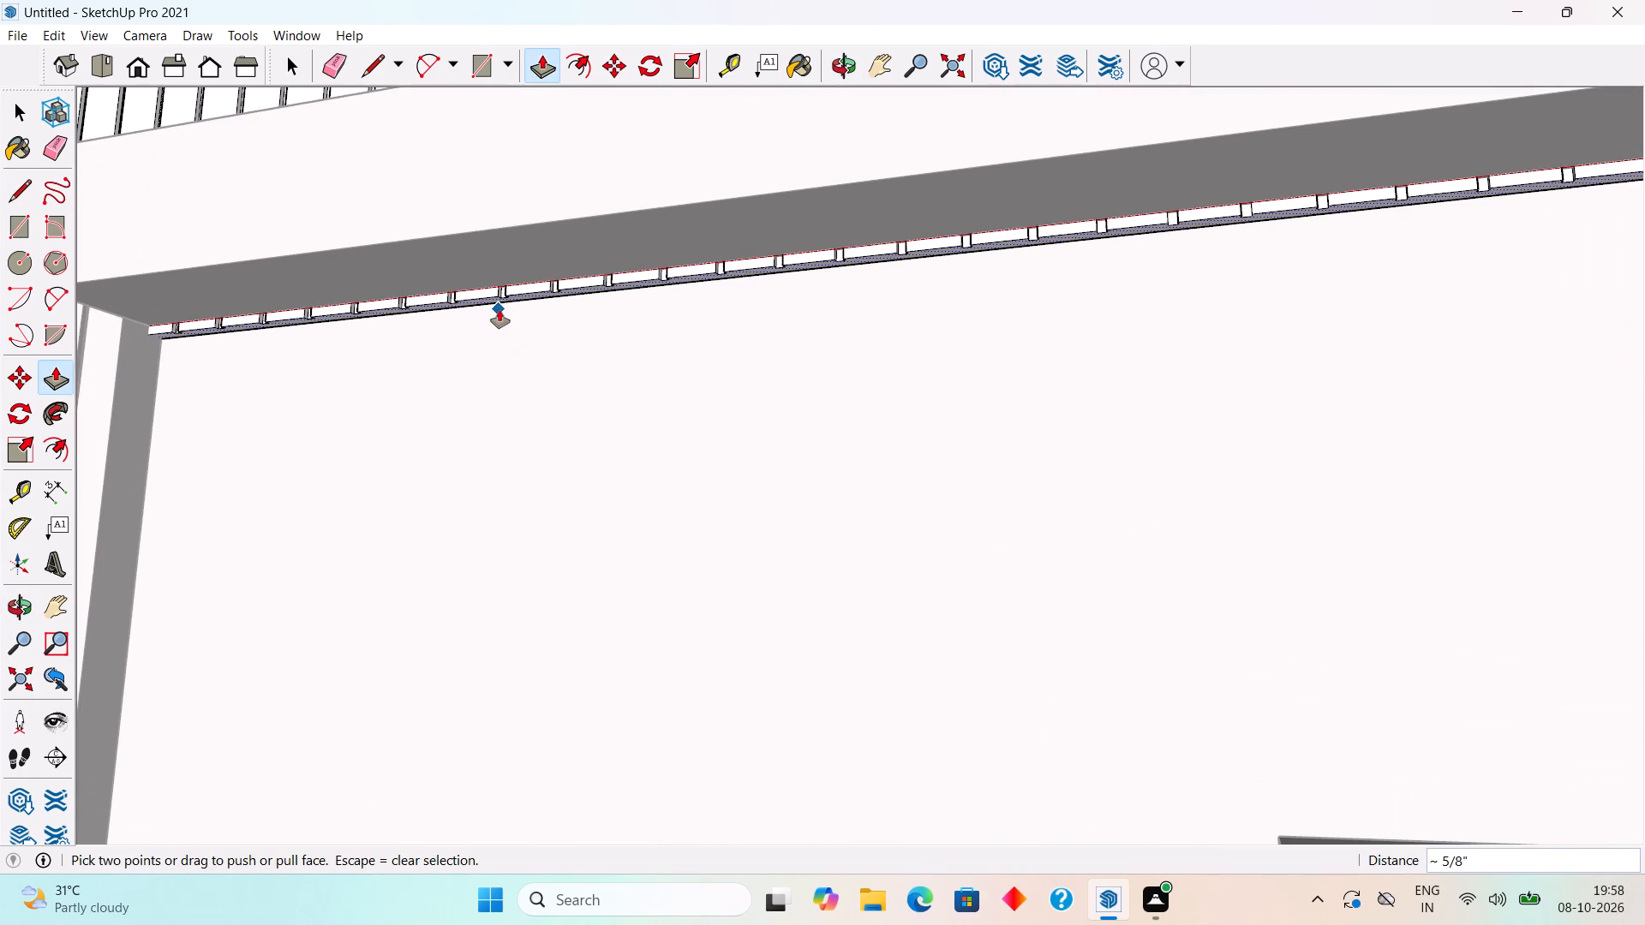
{"action": "scroll", "coordinate": [556, 304], "scroll_direction": "up", "scroll_amount": 16}
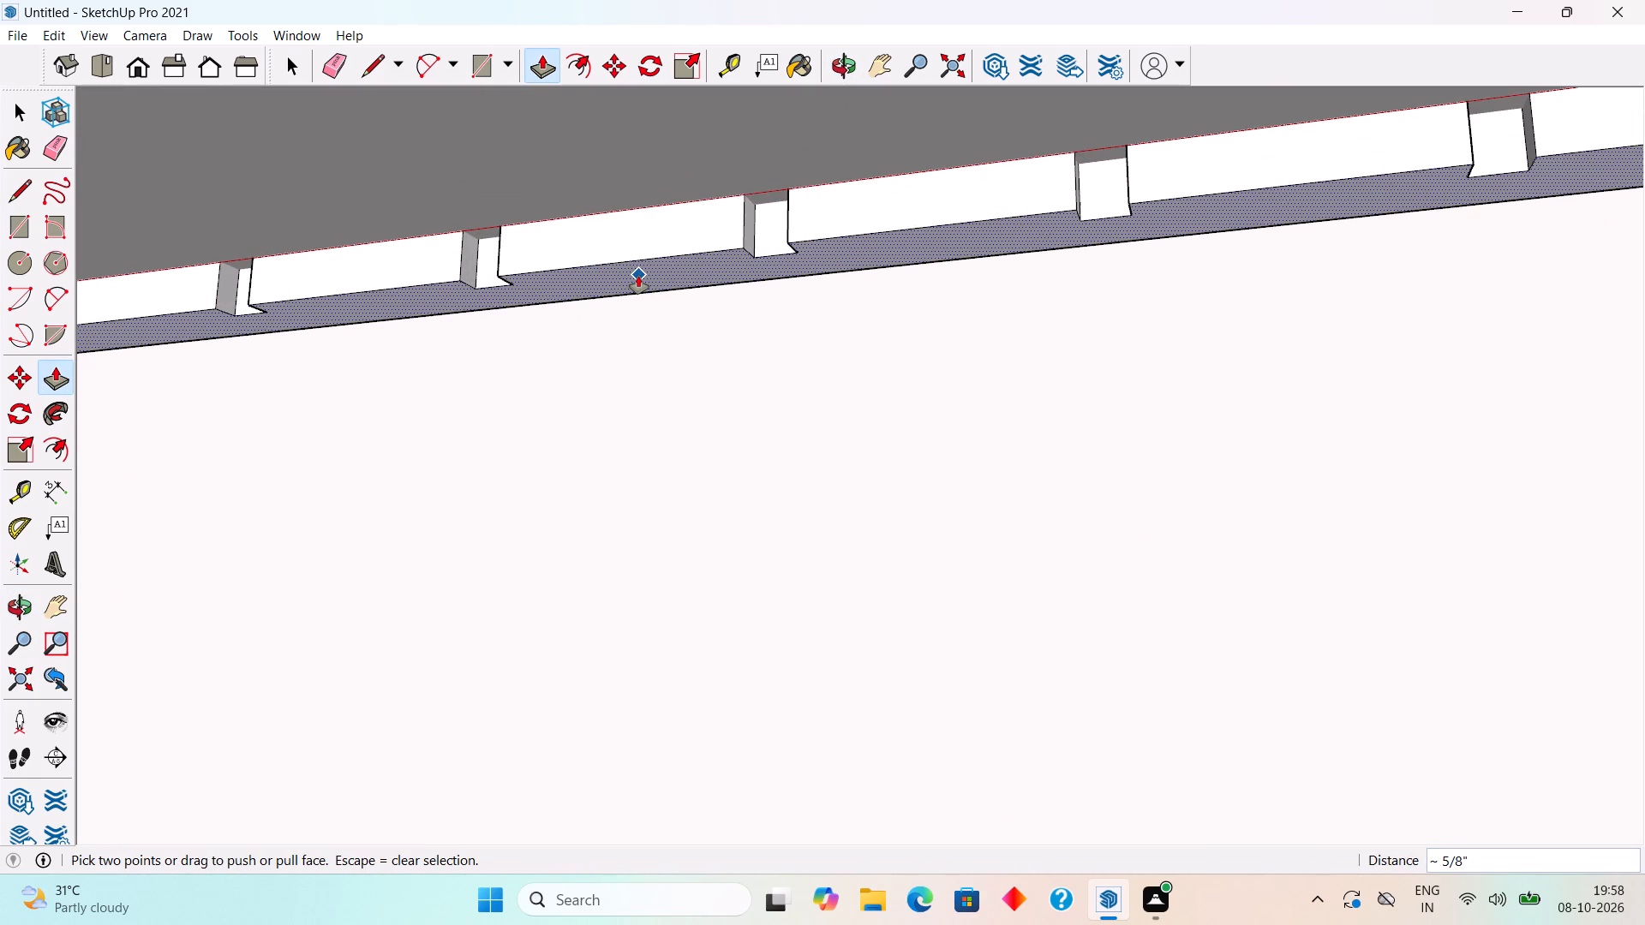
{"action": "left_click", "coordinate": [638, 276]}
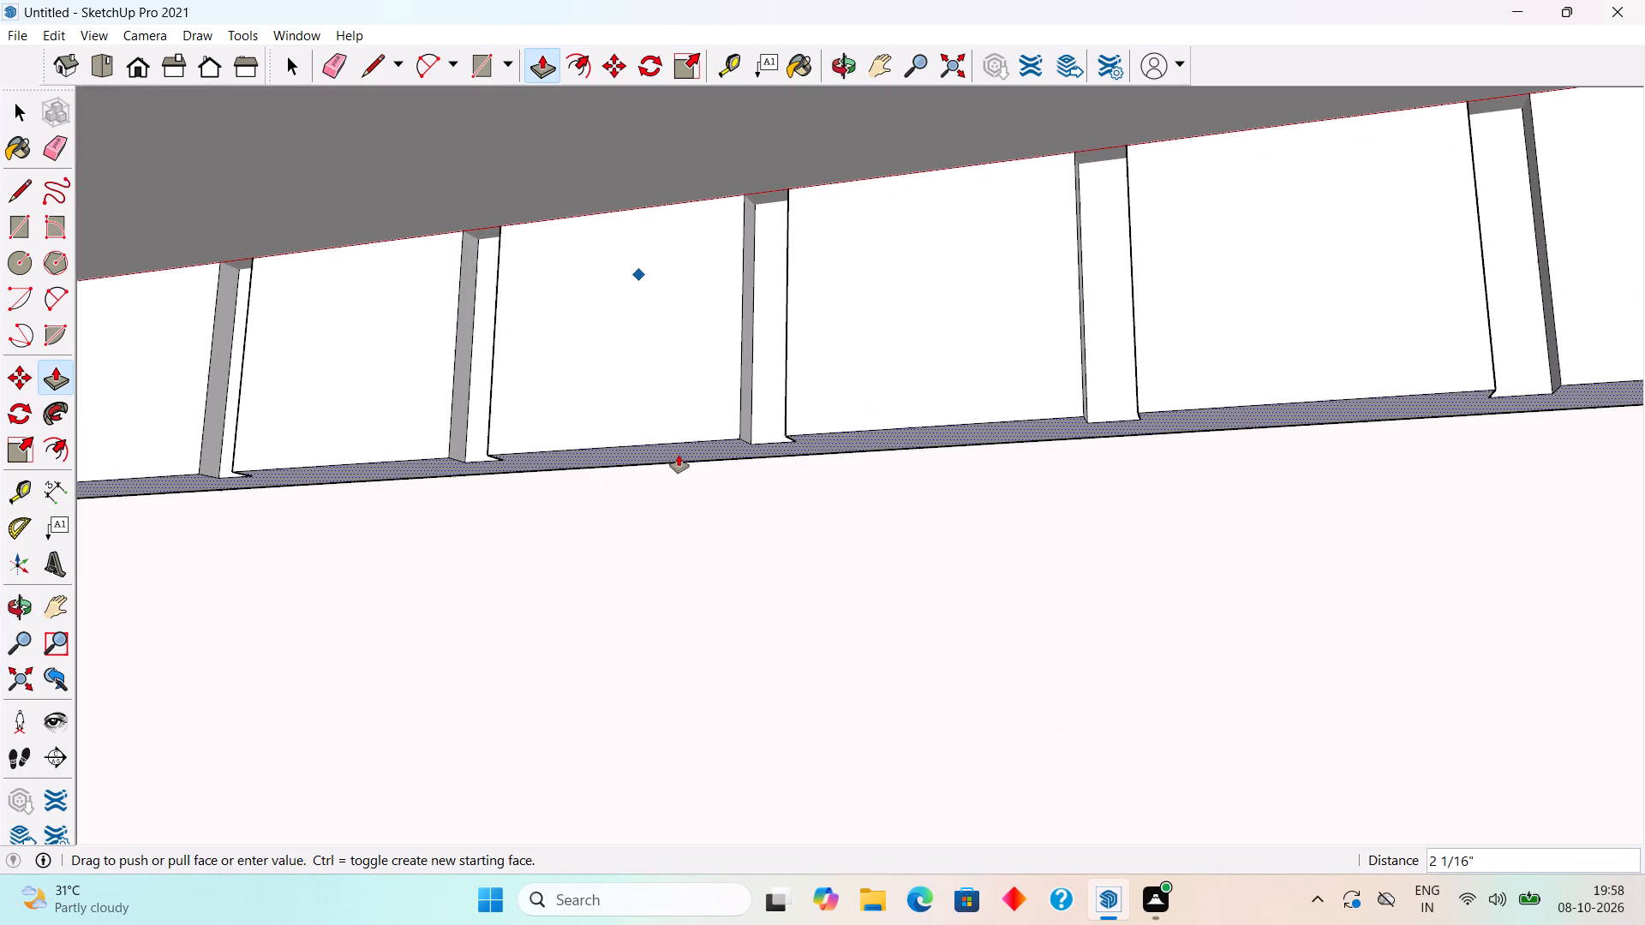
{"action": "type", "text": "6\""}
{"action": "key", "text": "Return"}
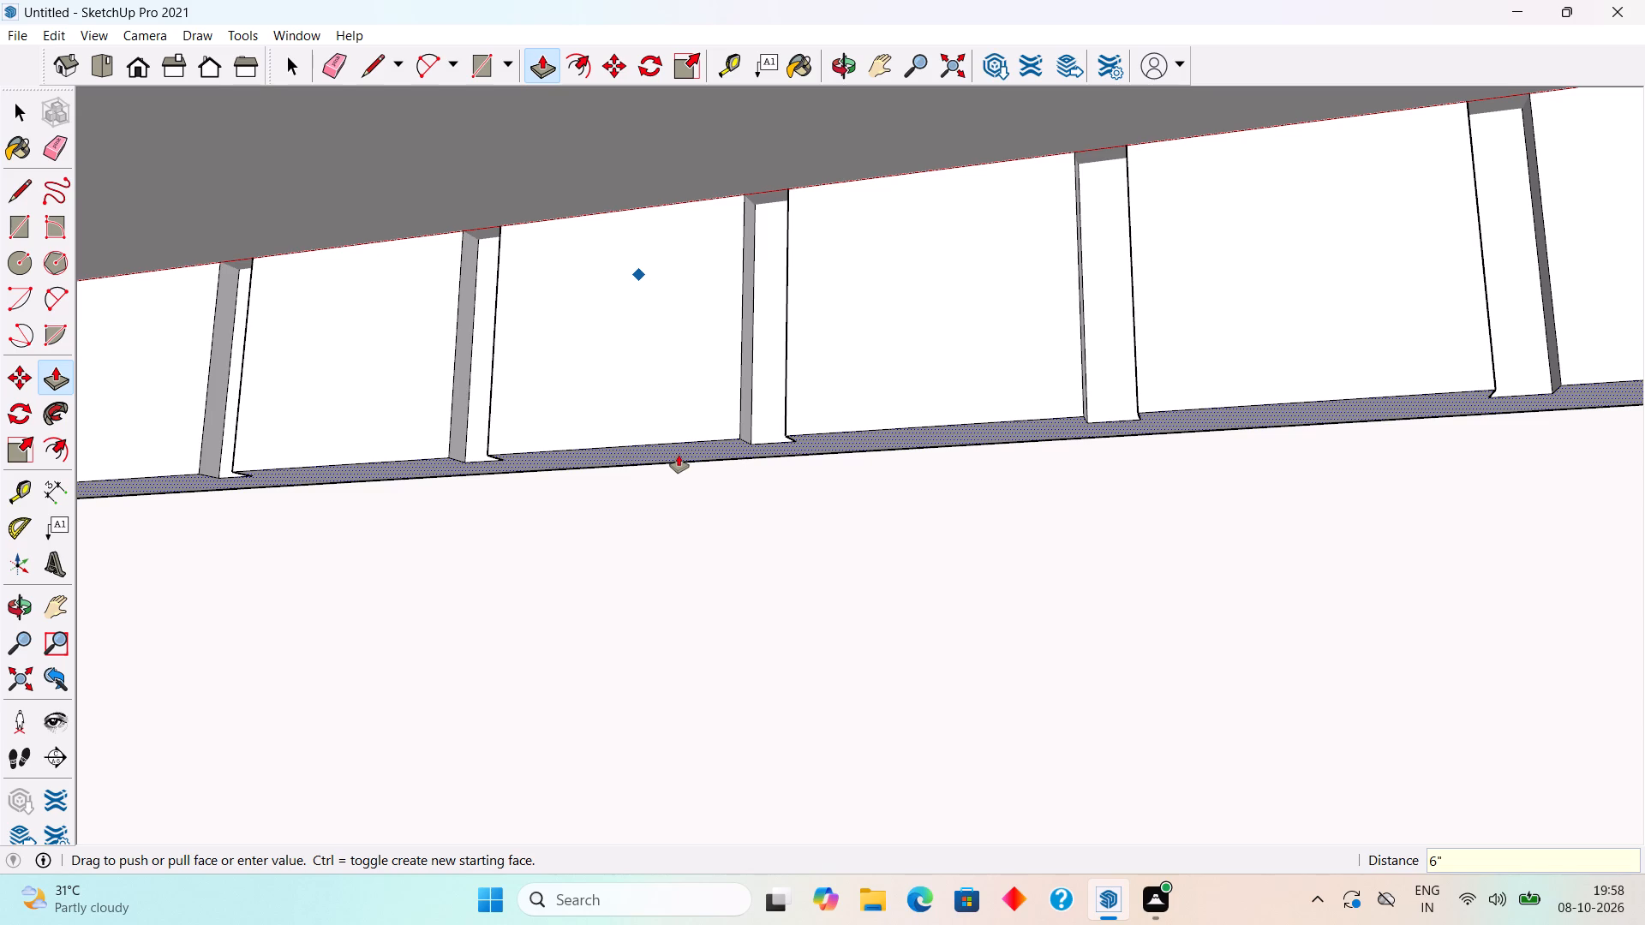
{"action": "key", "text": "space"}
{"action": "scroll", "coordinate": [679, 452], "scroll_direction": "down", "scroll_amount": 15}
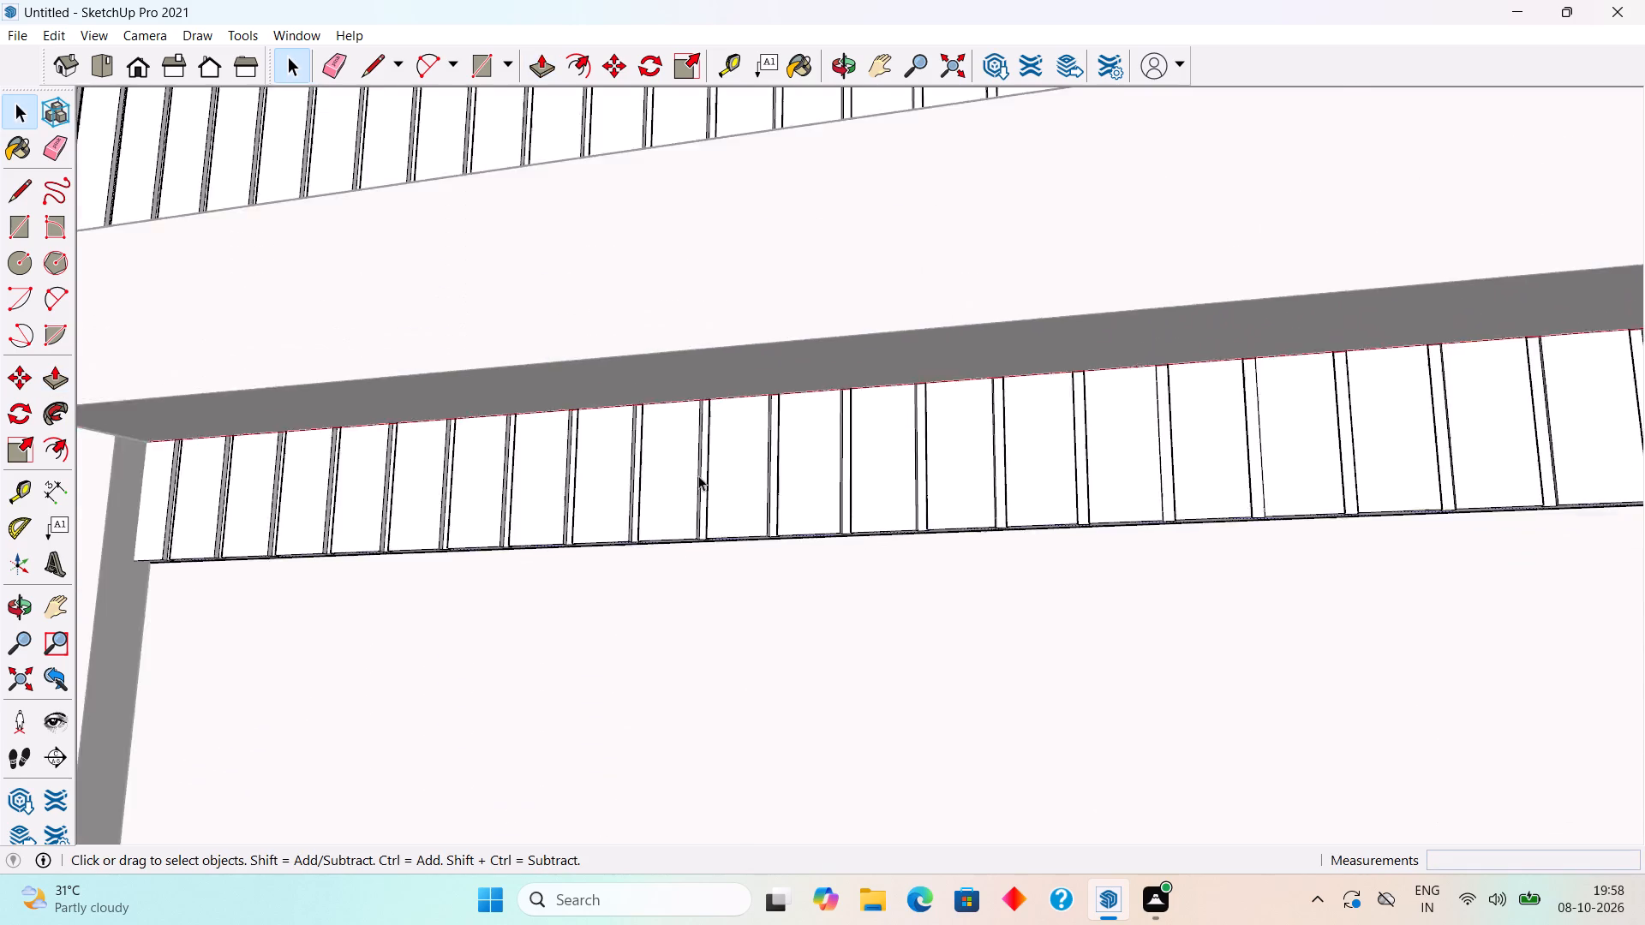
{"action": "scroll", "coordinate": [698, 475], "scroll_direction": "down", "scroll_amount": 5}
{"action": "middle_click_drag", "start_coordinate": [799, 624], "coordinate": [954, 636]}
{"action": "scroll", "coordinate": [954, 636], "scroll_direction": "down", "scroll_amount": 4}
{"action": "scroll", "coordinate": [864, 568], "scroll_direction": "down", "scroll_amount": 10}
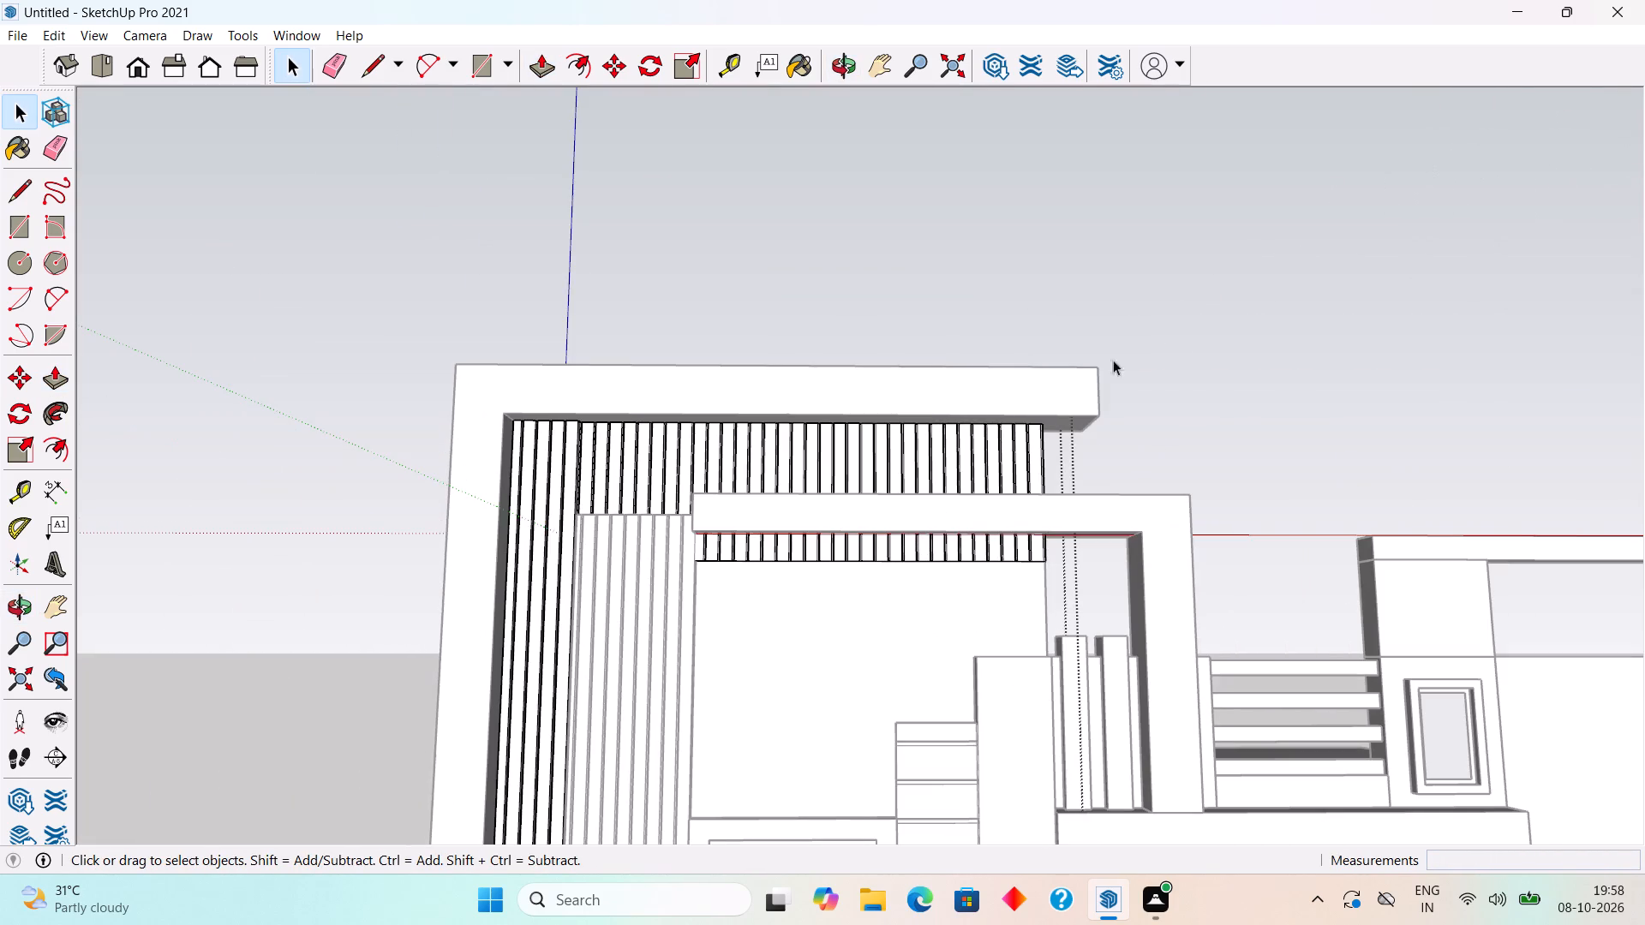
{"action": "left_click", "coordinate": [1189, 295]}
Examine the lengthened slats beneath the frame beam and their bottom edge against the plain wall.
{"action": "scroll", "coordinate": [906, 570], "scroll_direction": "up", "scroll_amount": 1}
{"action": "middle_click_drag", "start_coordinate": [887, 558], "coordinate": [865, 511]}
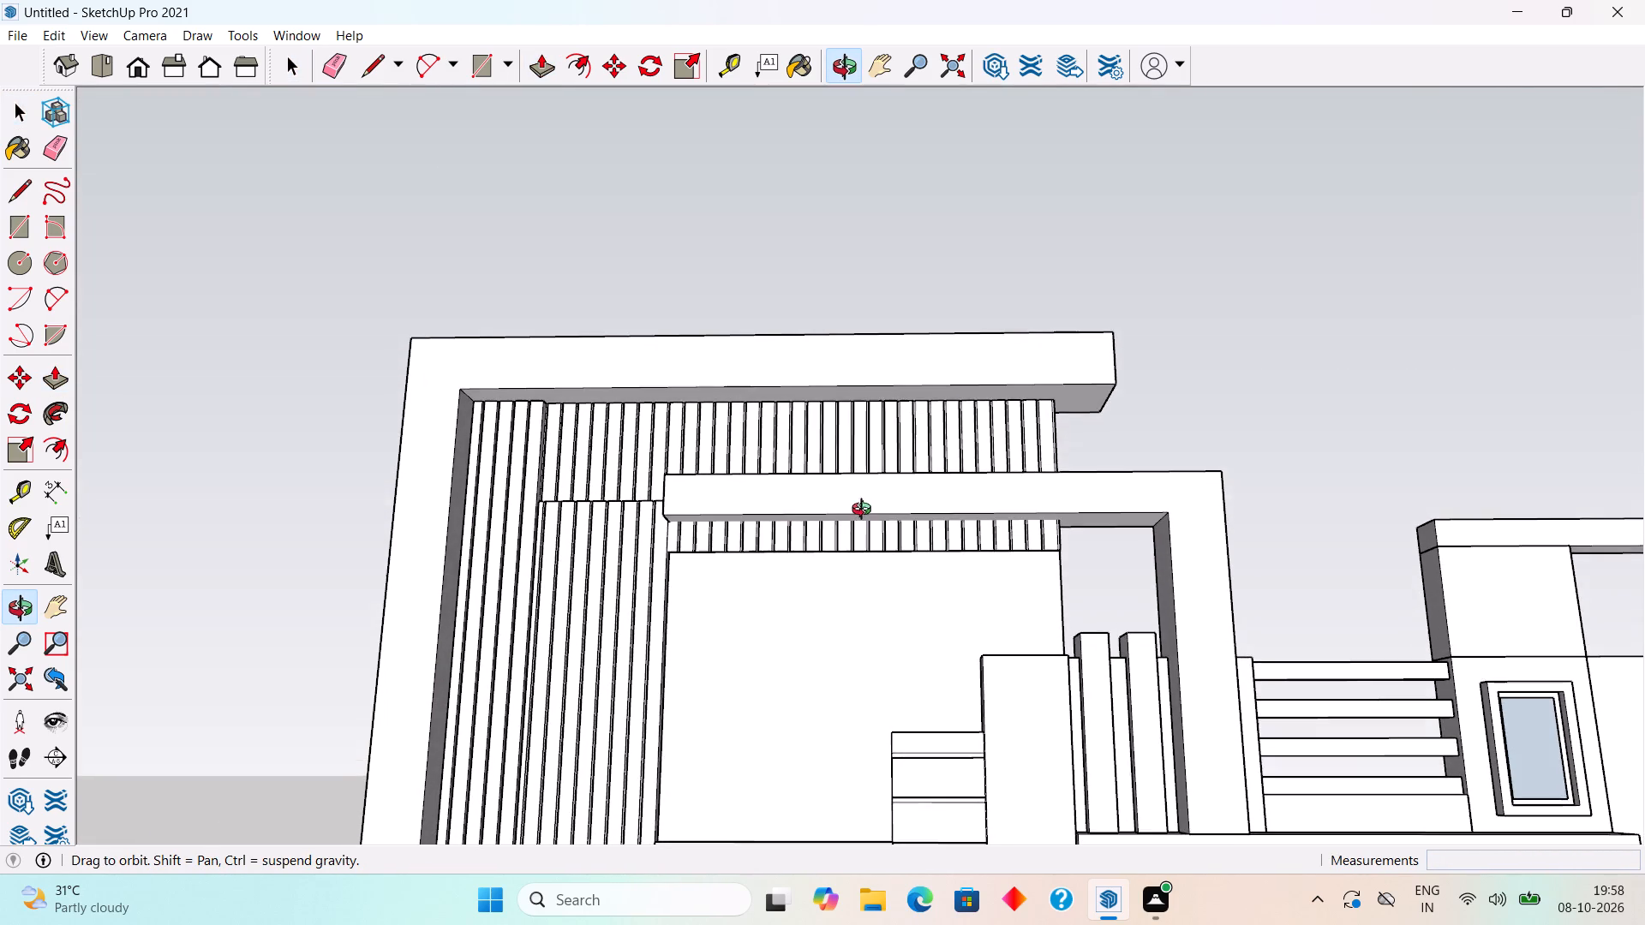
{"action": "middle_click_drag", "start_coordinate": [865, 511], "coordinate": [880, 539]}
{"action": "middle_click_drag", "start_coordinate": [739, 488], "coordinate": [726, 386]}
{"action": "scroll", "coordinate": [753, 536], "scroll_direction": "up", "scroll_amount": 2}
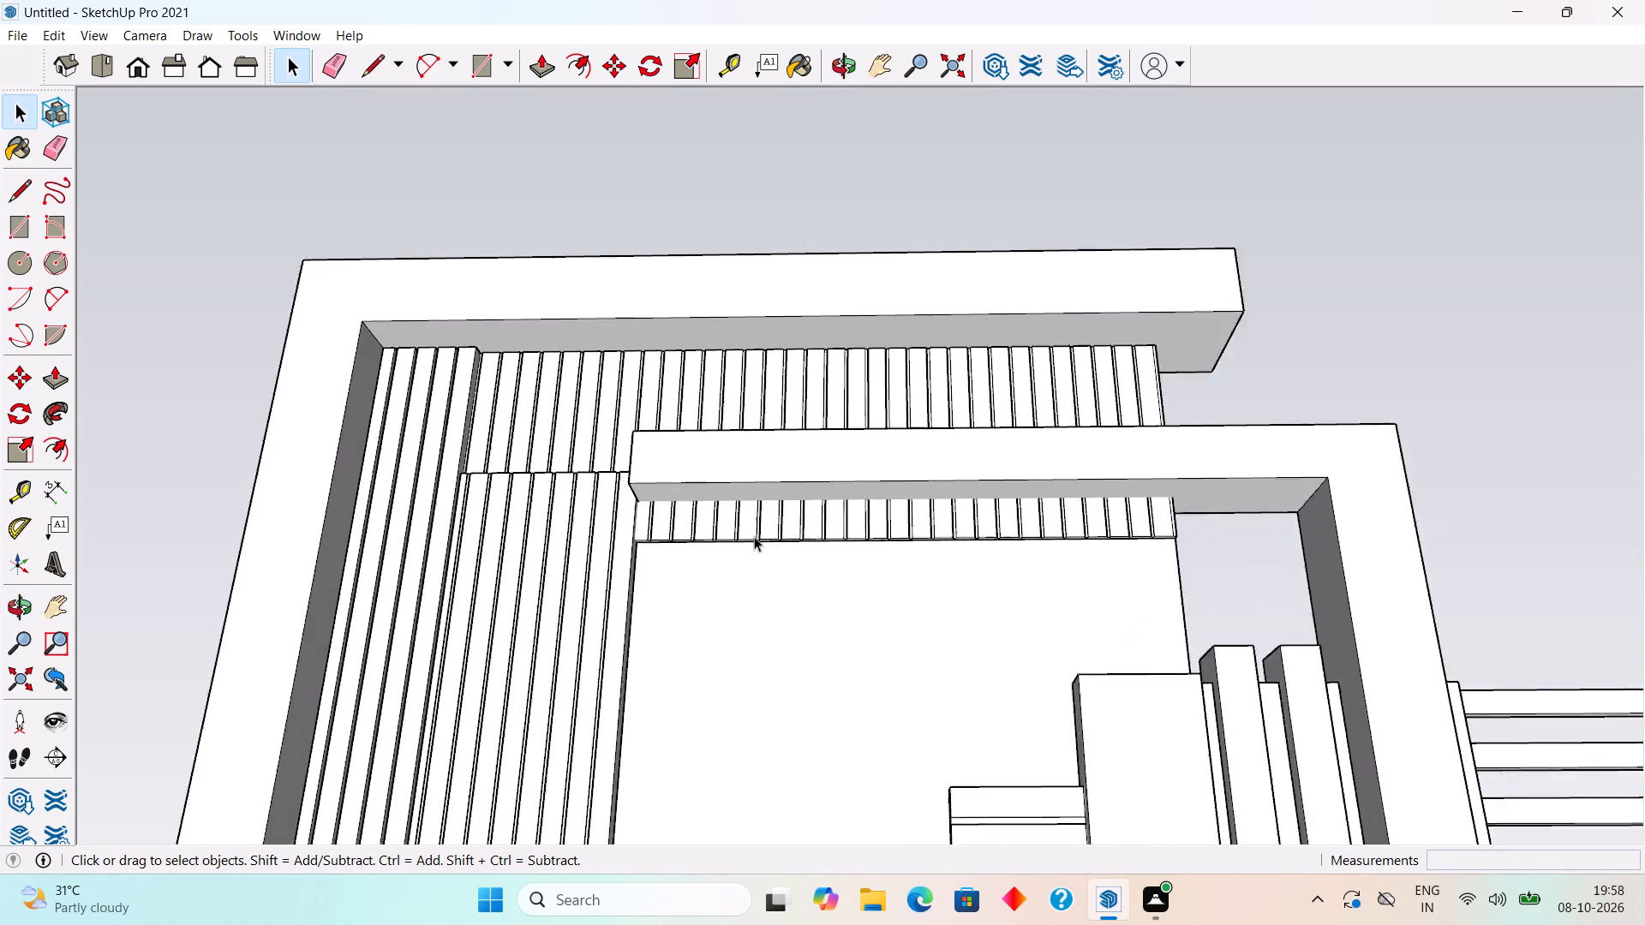
{"action": "scroll", "coordinate": [754, 536], "scroll_direction": "up", "scroll_amount": 9}
{"action": "middle_click_drag", "start_coordinate": [787, 498], "coordinate": [787, 410]}
{"action": "scroll", "coordinate": [851, 583], "scroll_direction": "up", "scroll_amount": 7}
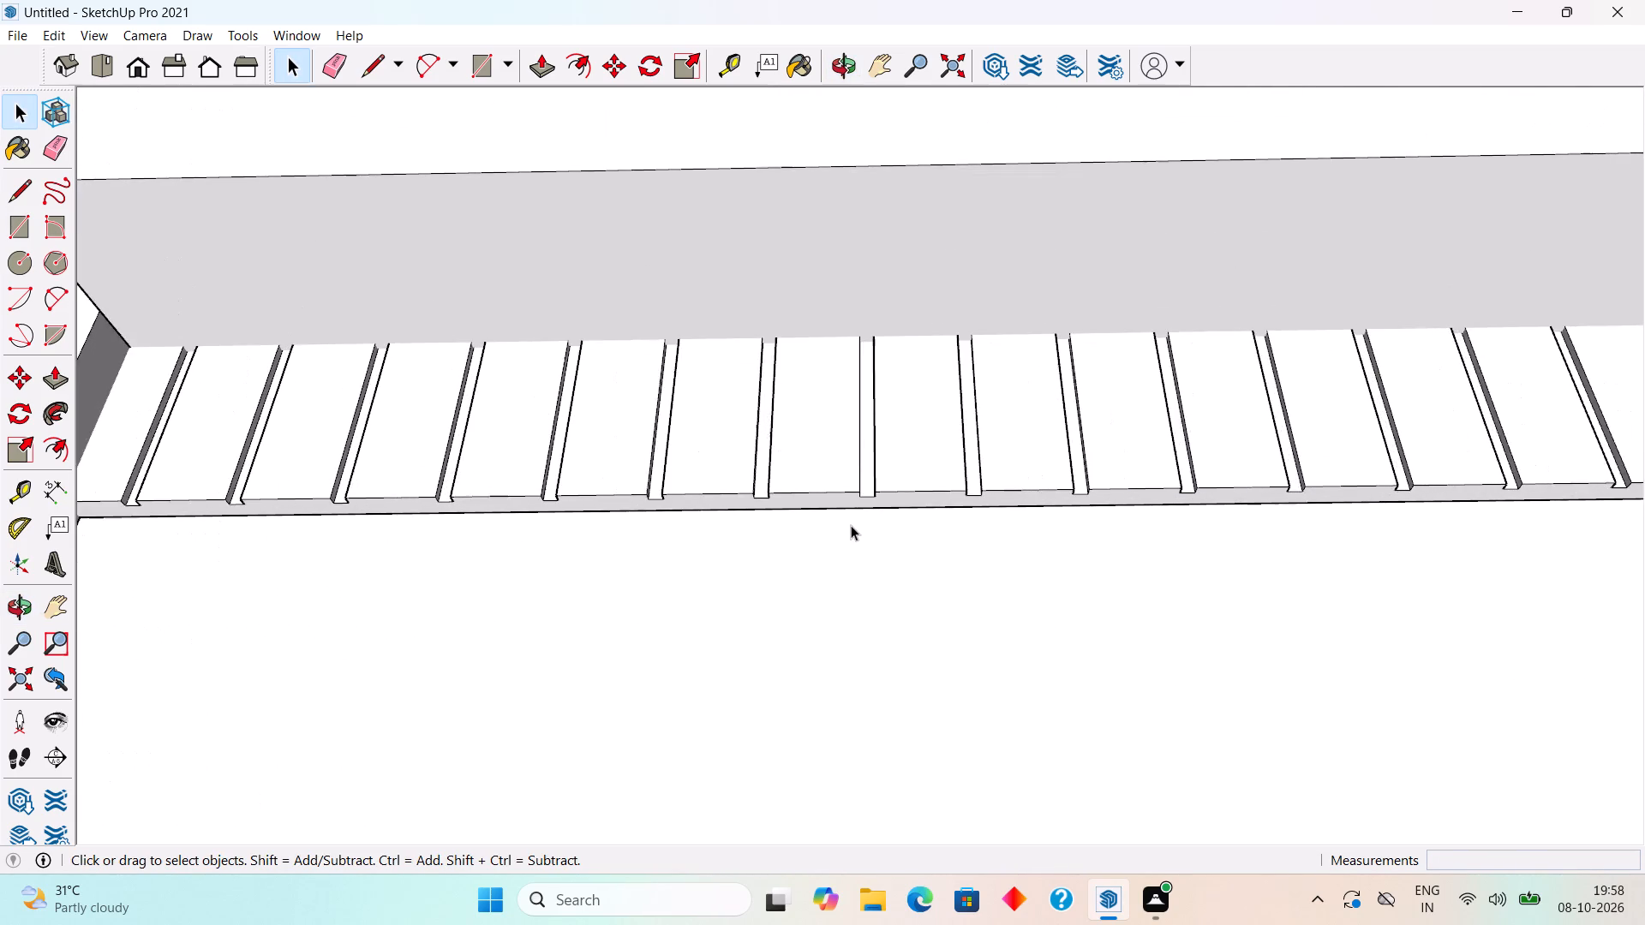
{"action": "scroll", "coordinate": [851, 525], "scroll_direction": "down", "scroll_amount": 14}
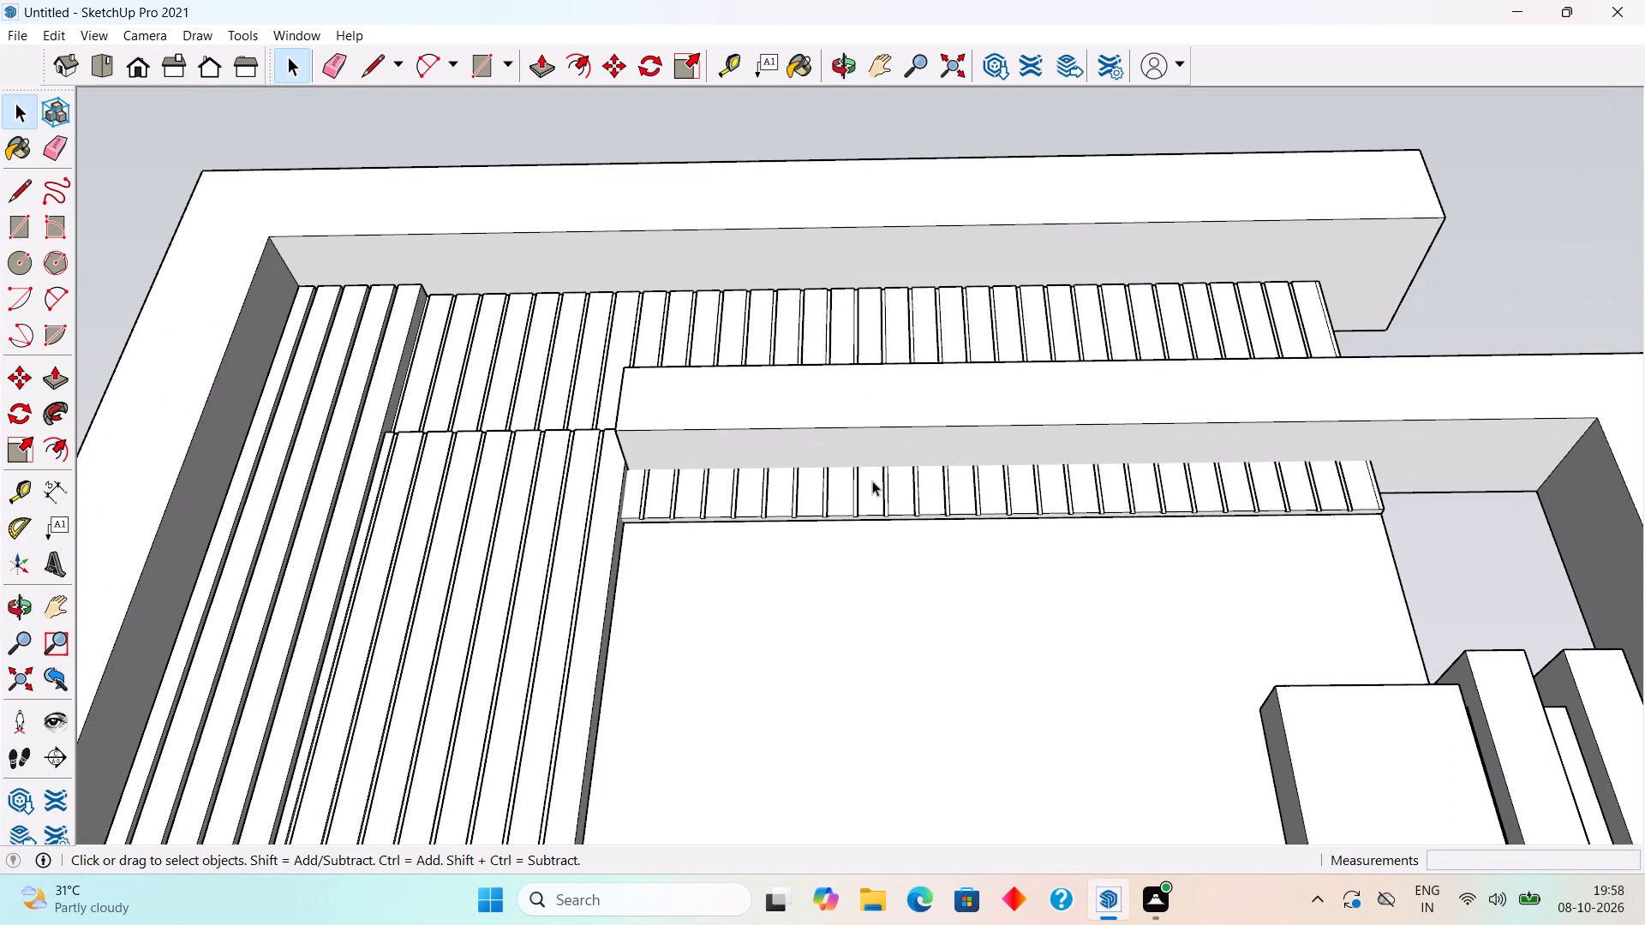
Draw a line about 7' 2" long where the beam's underside meets the slats, from one end of the slatted strip to the other.
{"action": "key", "text": "l"}
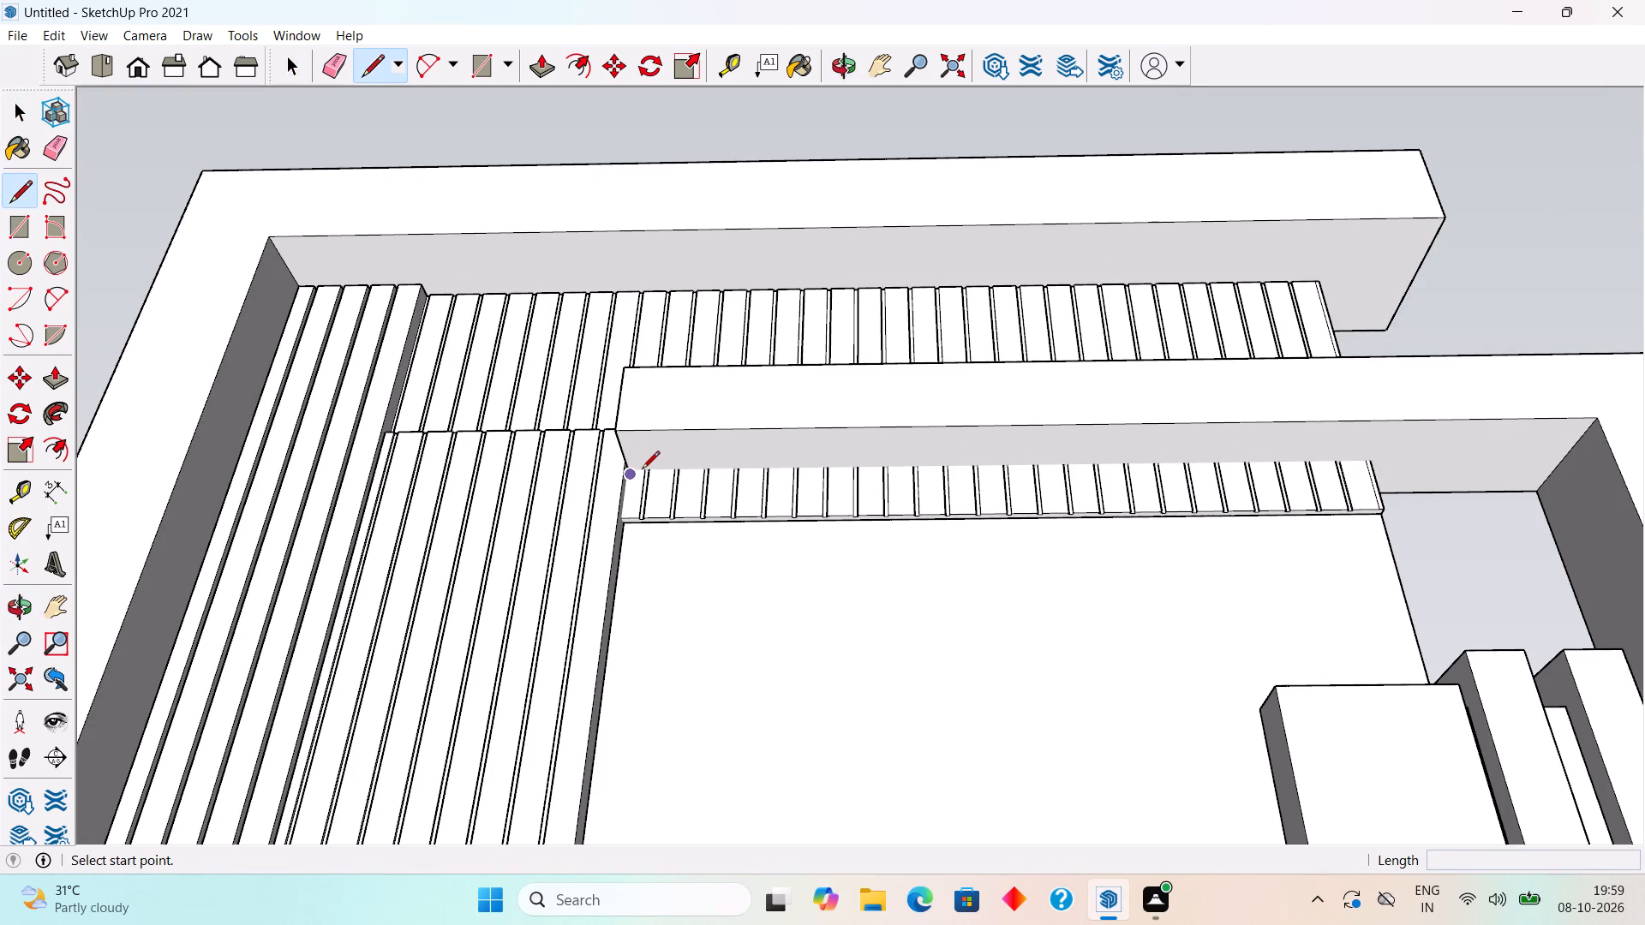
{"action": "scroll", "coordinate": [636, 473], "scroll_direction": "up", "scroll_amount": 4}
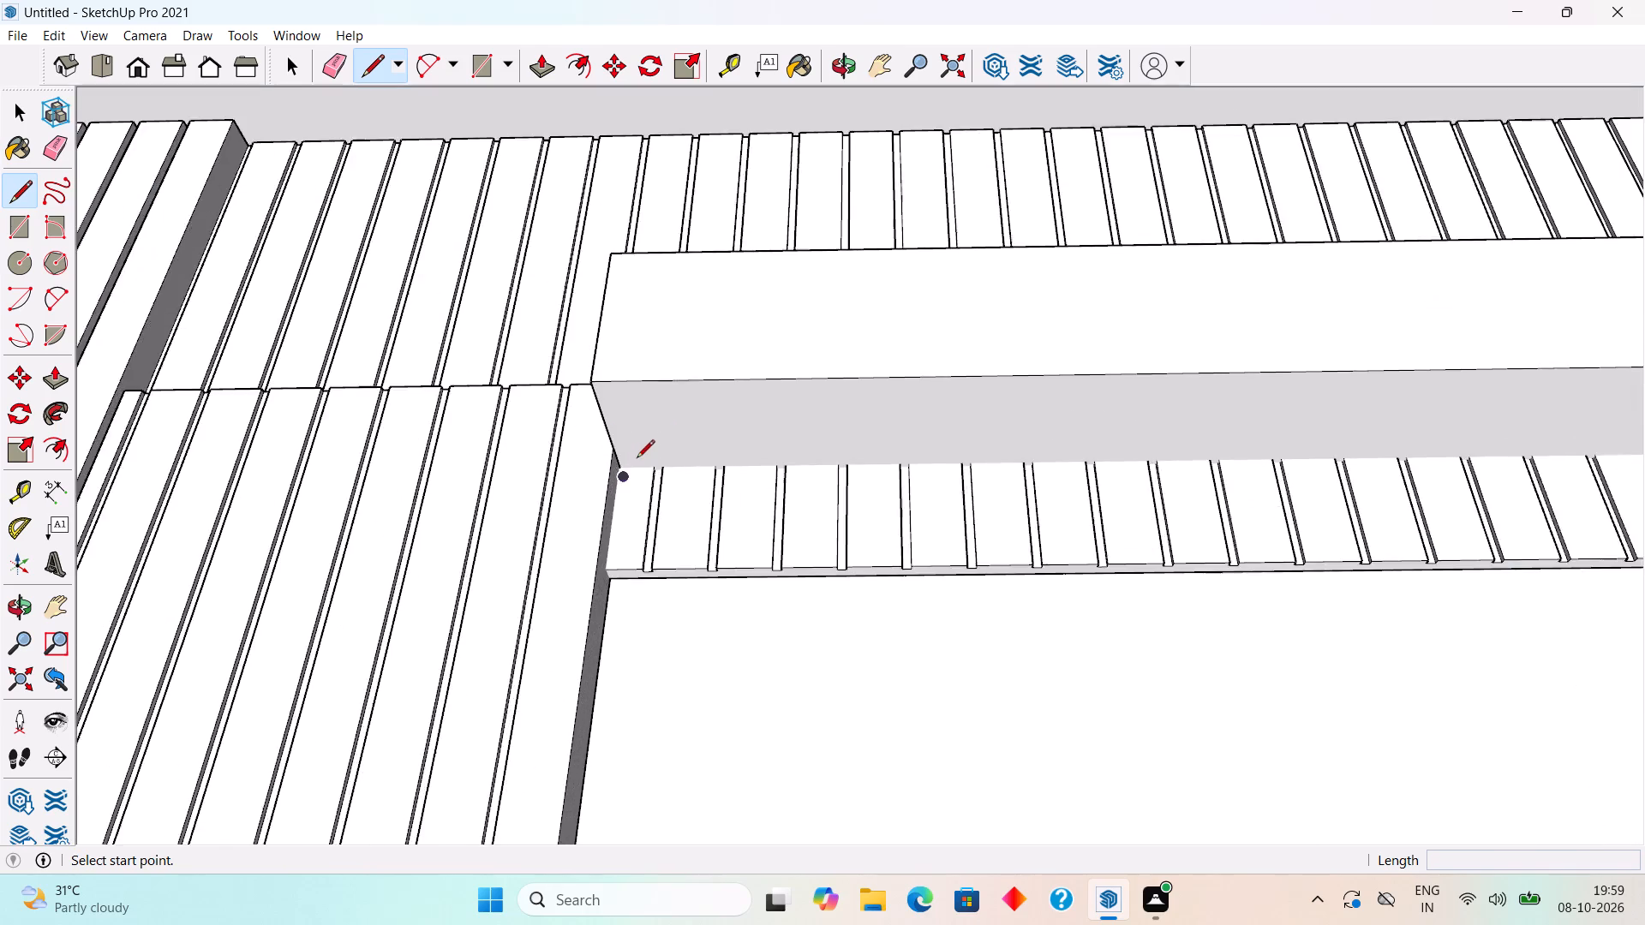
{"action": "scroll", "coordinate": [637, 459], "scroll_direction": "up", "scroll_amount": 12}
{"action": "left_click_drag", "start_coordinate": [601, 464], "coordinate": [610, 468]}
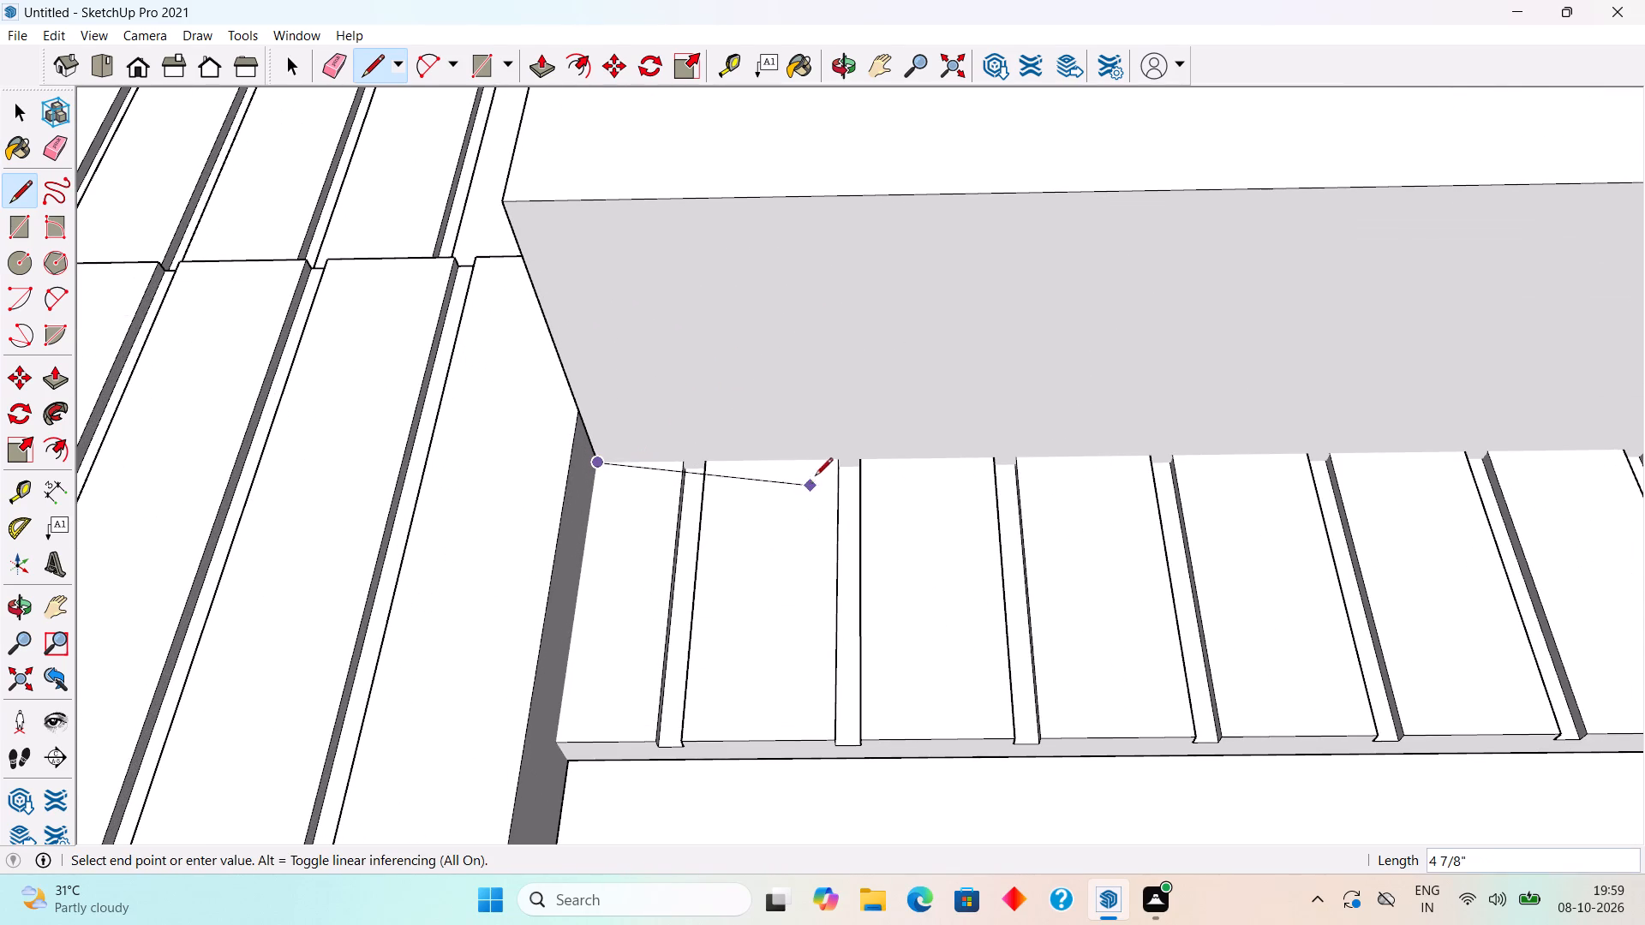
{"action": "scroll", "coordinate": [819, 470], "scroll_direction": "down", "scroll_amount": 6}
{"action": "scroll", "coordinate": [978, 467], "scroll_direction": "down", "scroll_amount": 9}
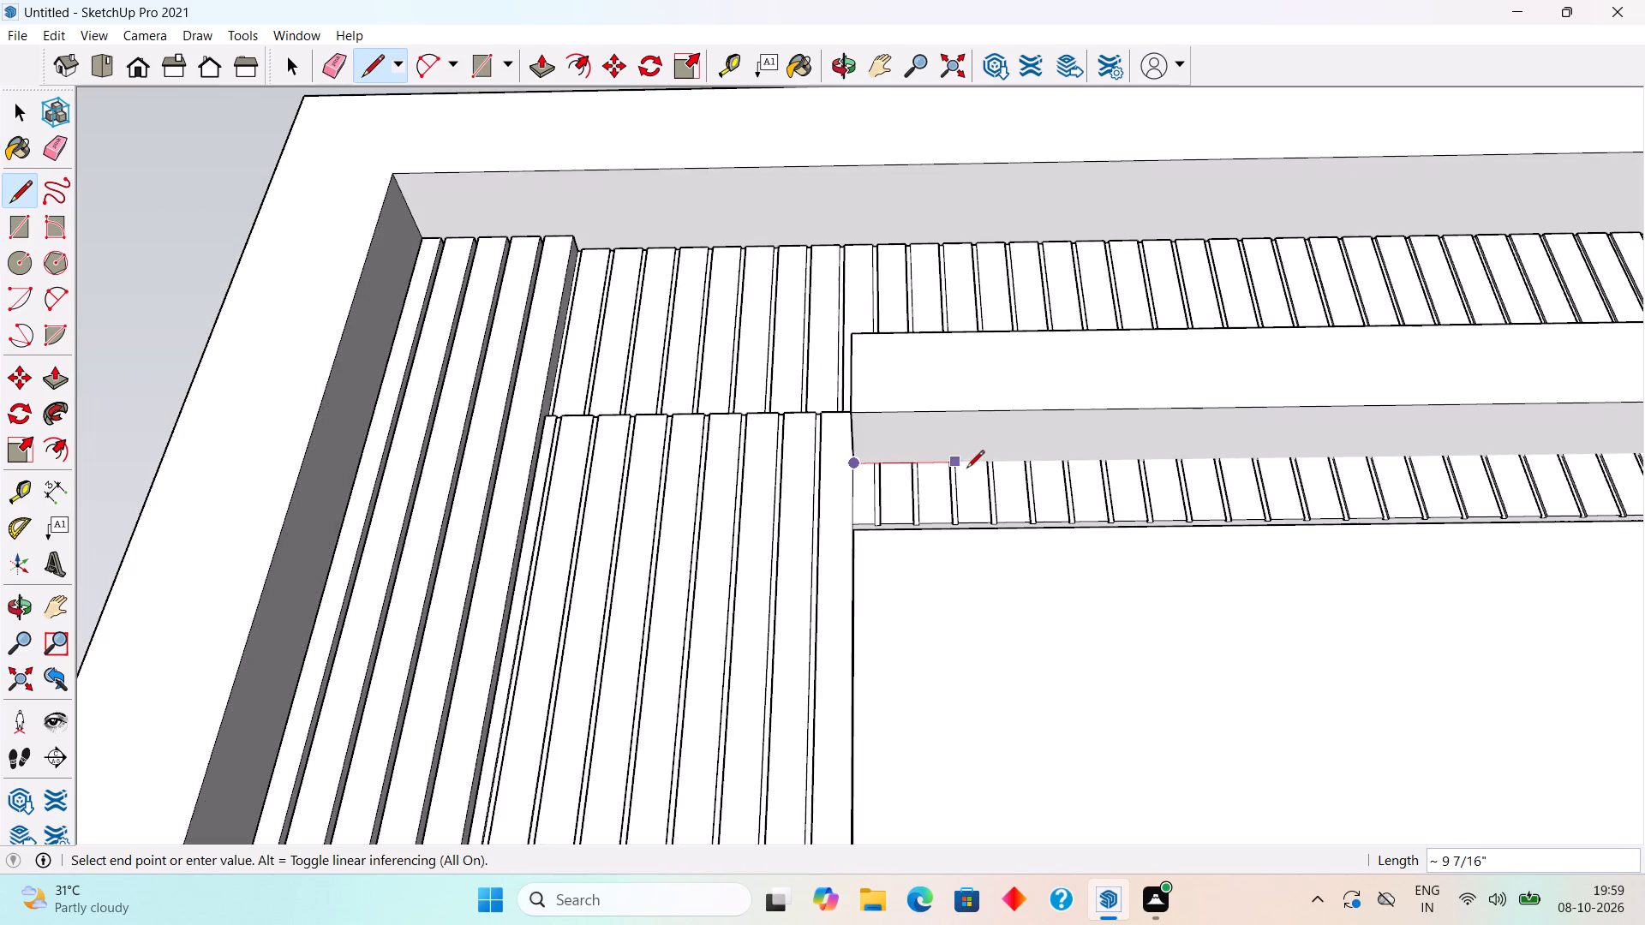
{"action": "scroll", "coordinate": [966, 469], "scroll_direction": "down", "scroll_amount": 5}
{"action": "scroll", "coordinate": [1492, 439], "scroll_direction": "up", "scroll_amount": 9}
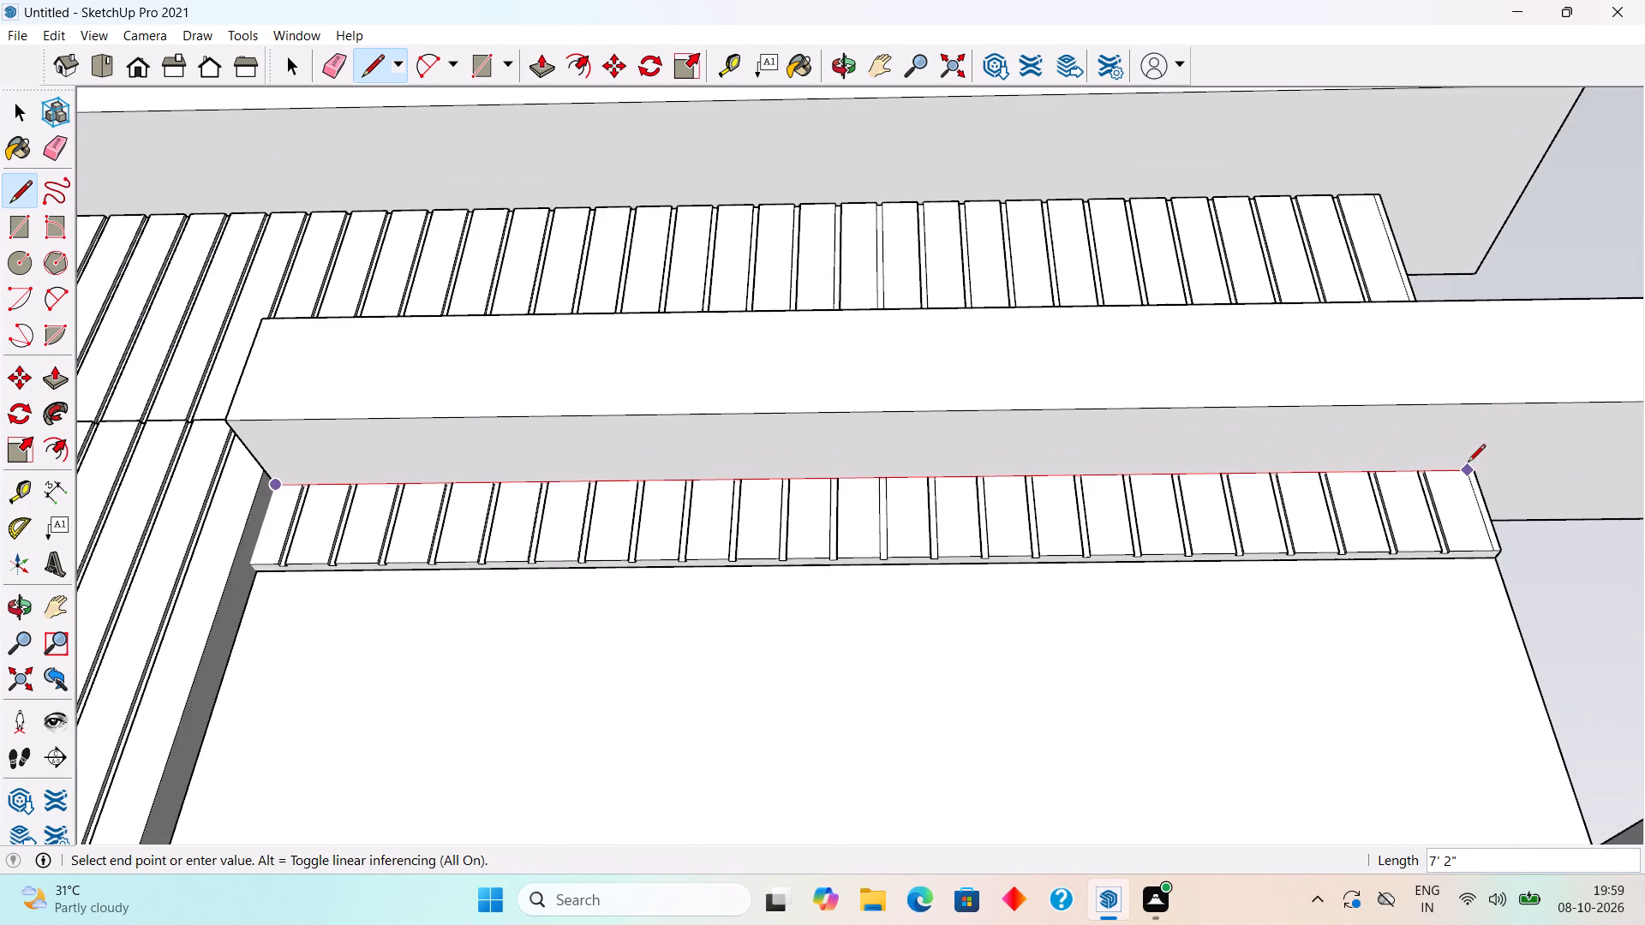
{"action": "left_click", "coordinate": [1476, 467]}
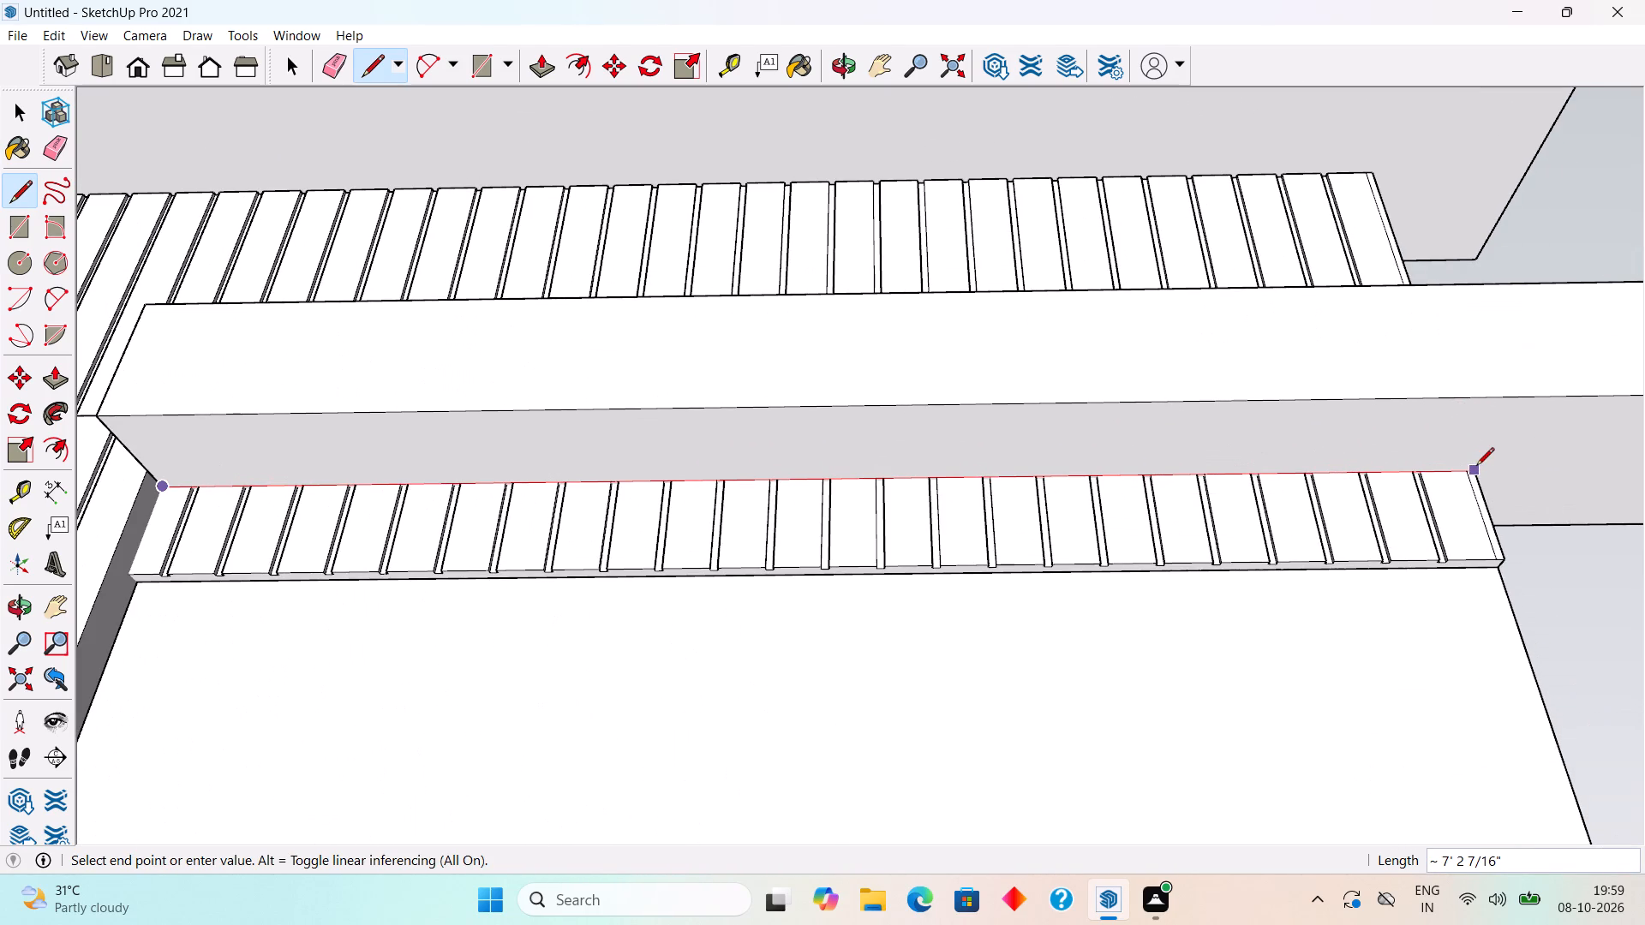
{"action": "key", "text": "space"}
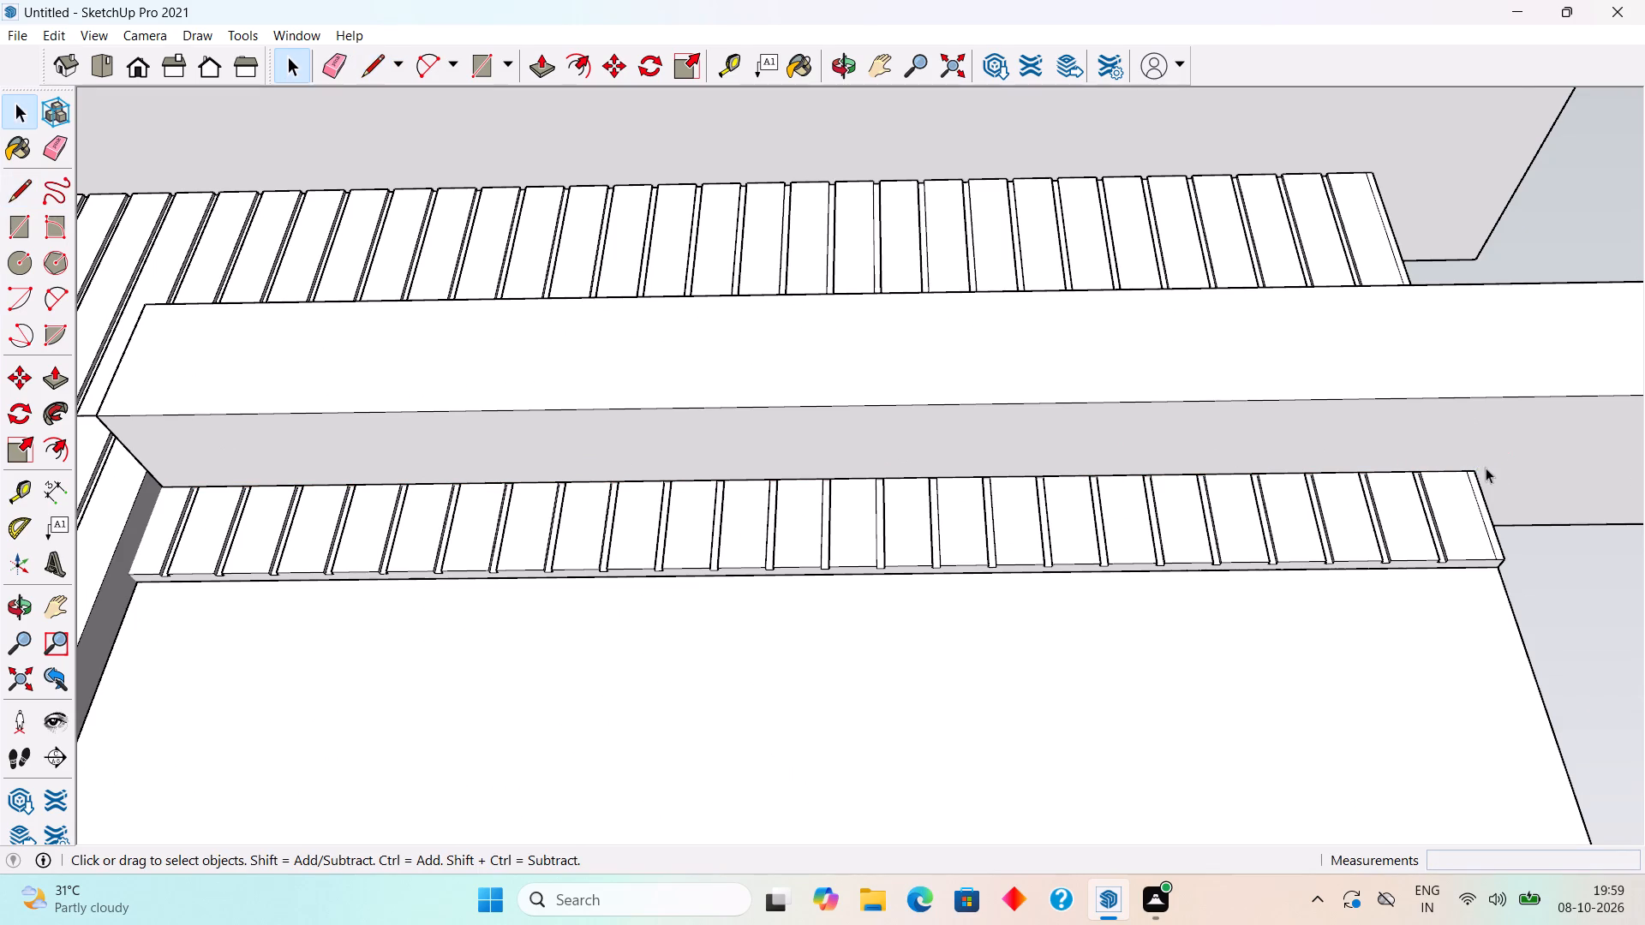
Examine the slatted strip beneath the frame beam from the front and from below.
{"action": "scroll", "coordinate": [1462, 450], "scroll_direction": "down", "scroll_amount": 13}
{"action": "middle_click_drag", "start_coordinate": [1345, 383], "coordinate": [1317, 726]}
{"action": "scroll", "coordinate": [1317, 726], "scroll_direction": "down", "scroll_amount": 3}
{"action": "left_click", "coordinate": [893, 219]}
{"action": "middle_click_drag", "start_coordinate": [1546, 536], "coordinate": [1501, 433]}
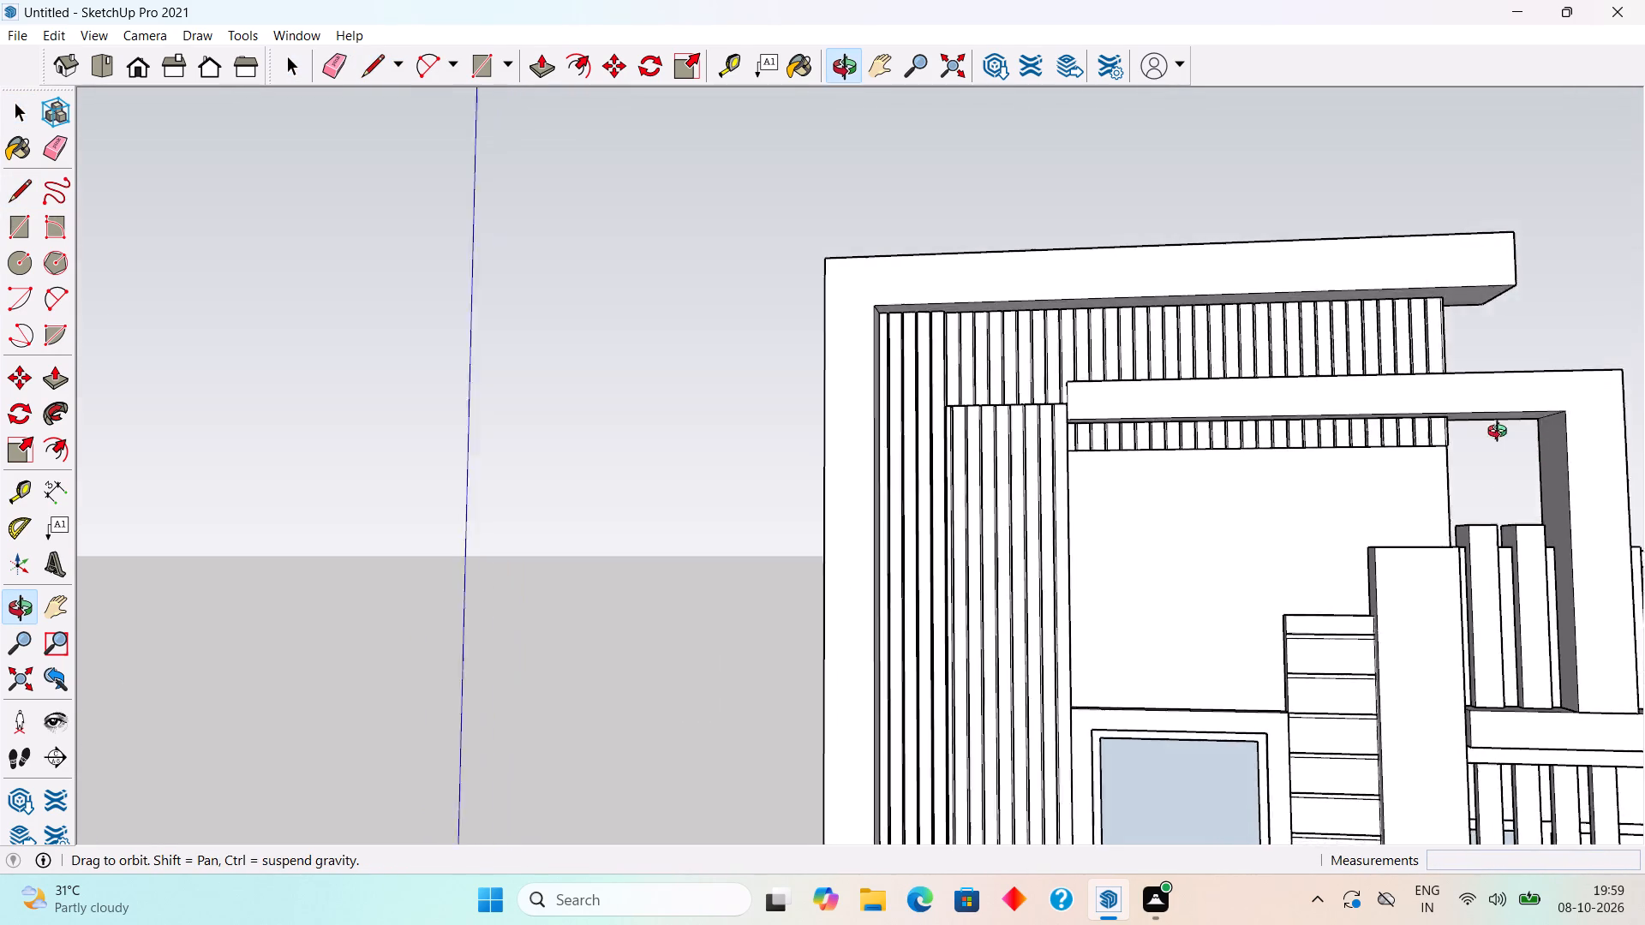
{"action": "middle_click_drag", "start_coordinate": [1501, 433], "coordinate": [1469, 416]}
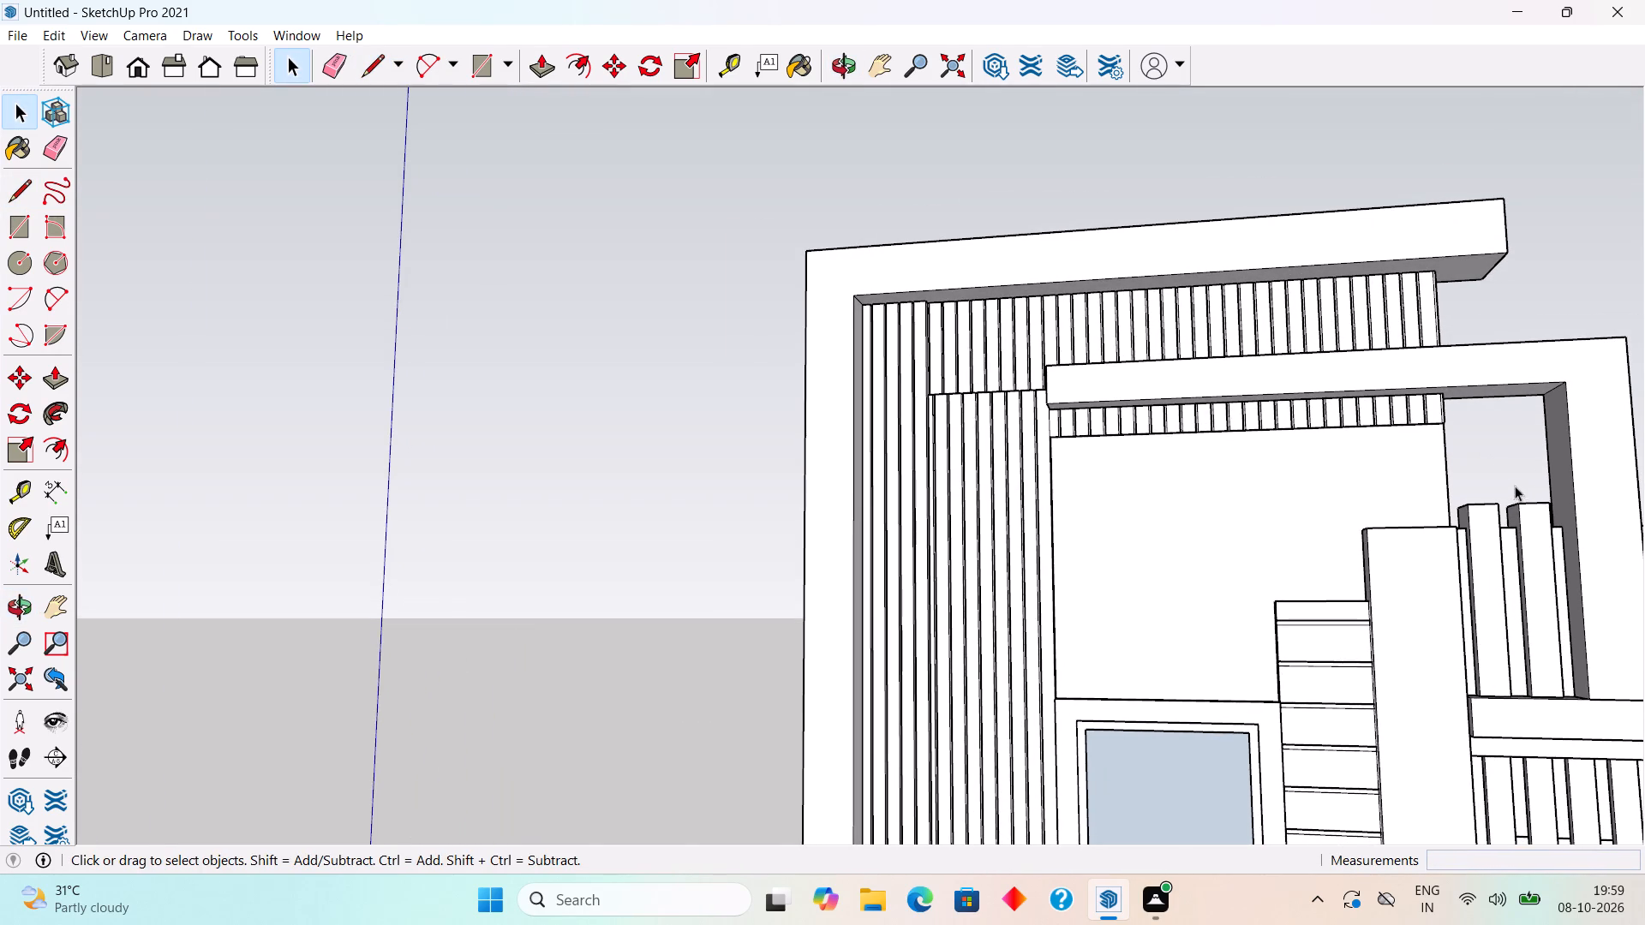
{"action": "scroll", "coordinate": [1513, 485], "scroll_direction": "up", "scroll_amount": 4}
{"action": "scroll", "coordinate": [1418, 458], "scroll_direction": "up", "scroll_amount": 3}
{"action": "middle_click_drag", "start_coordinate": [1328, 421], "coordinate": [1314, 379]}
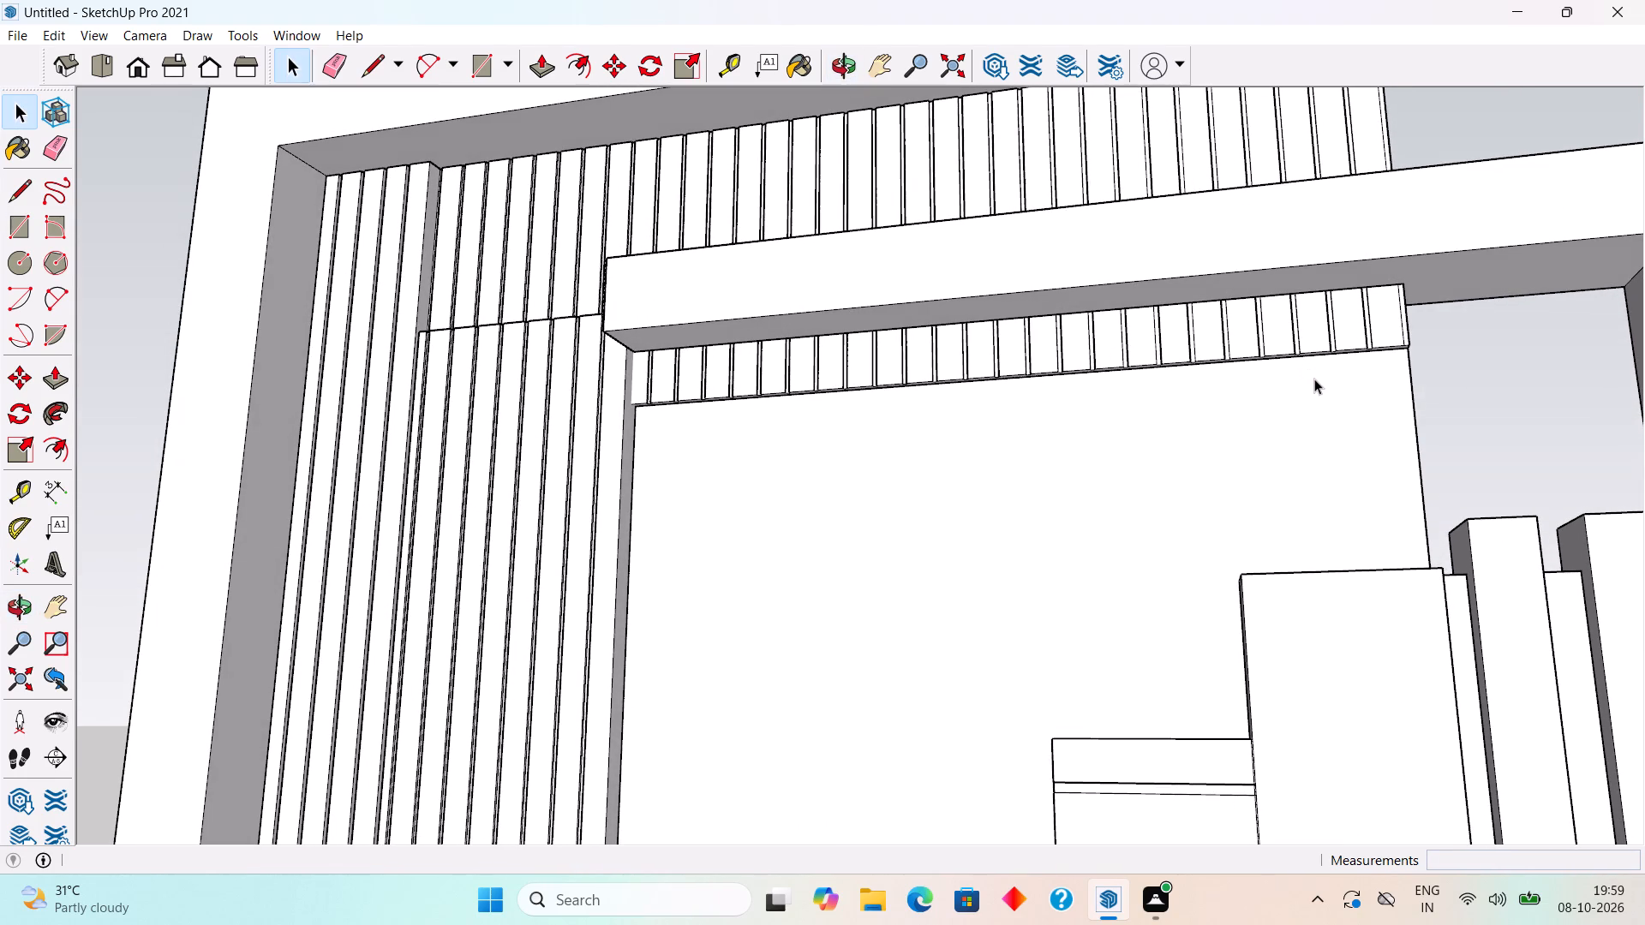
{"action": "middle_click_drag", "start_coordinate": [1181, 371], "coordinate": [1293, 231]}
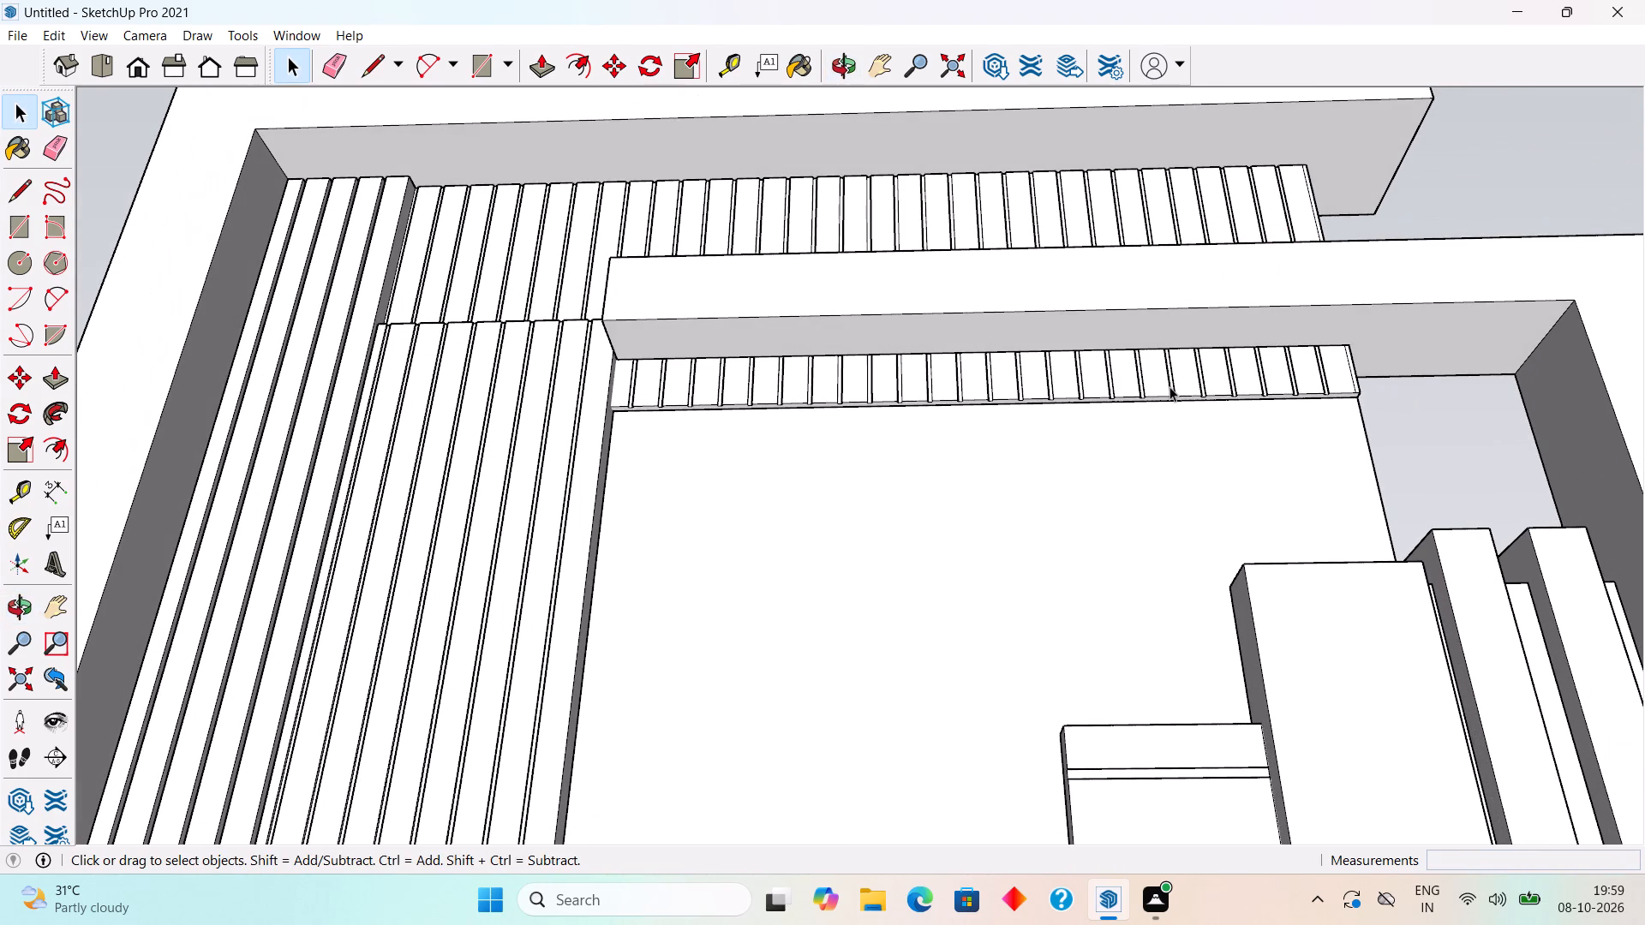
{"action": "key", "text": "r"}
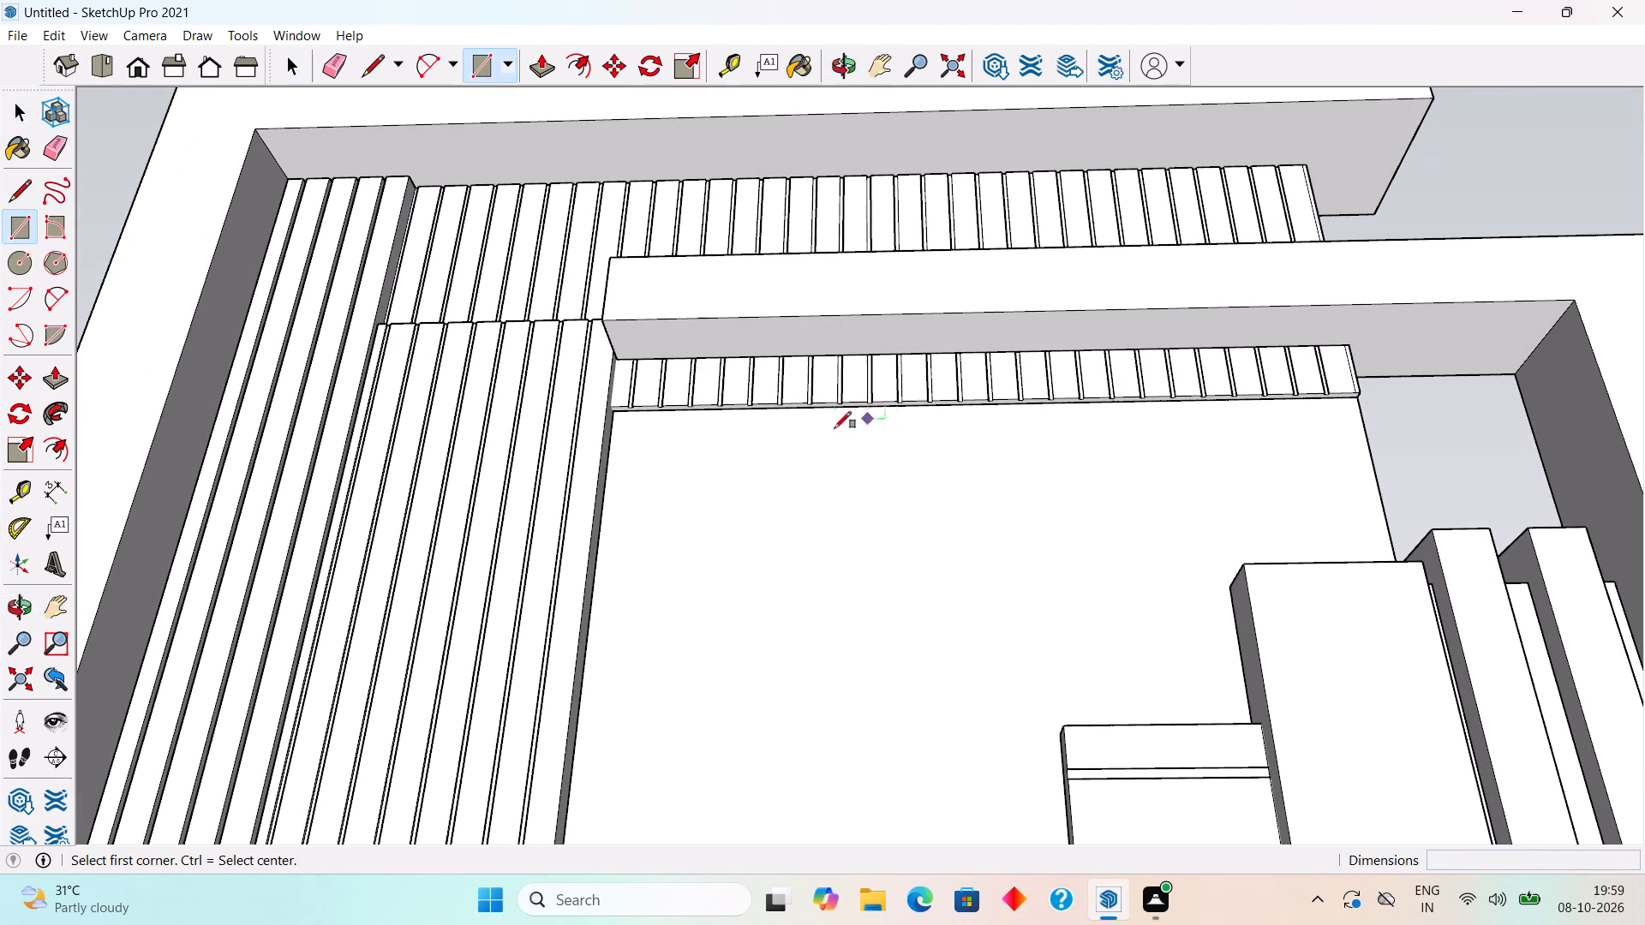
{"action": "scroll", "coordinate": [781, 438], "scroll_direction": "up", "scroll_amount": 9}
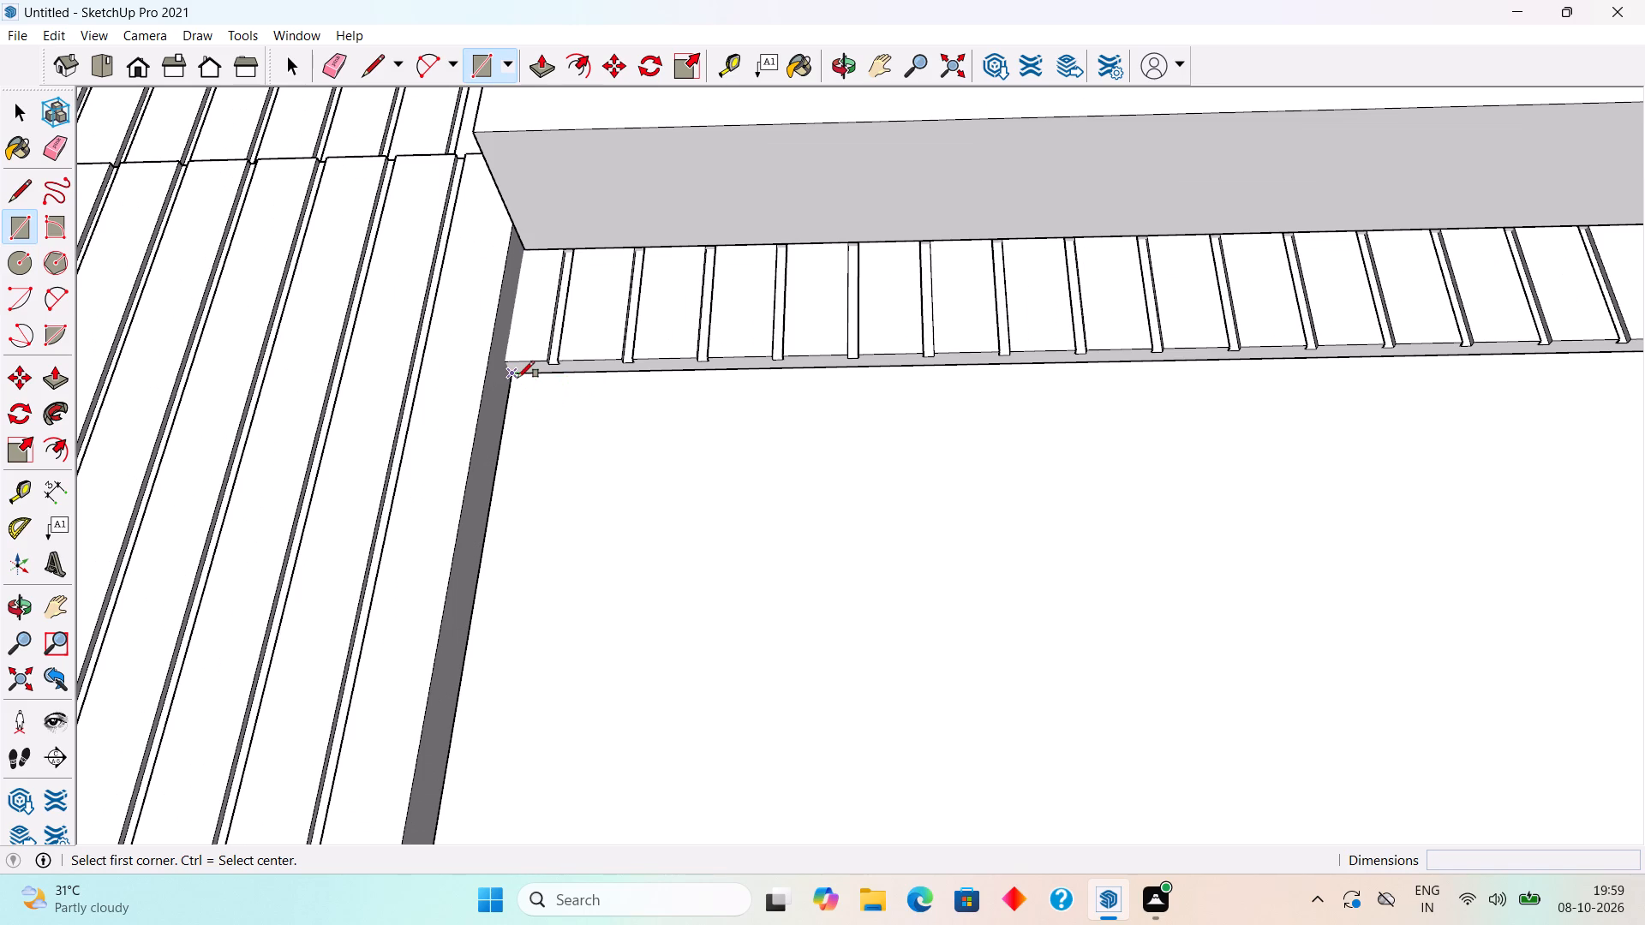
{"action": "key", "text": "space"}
Place a construction guide on the plain wall 6" below the slatted strip's bottom edge.
{"action": "type", "text": "t"}
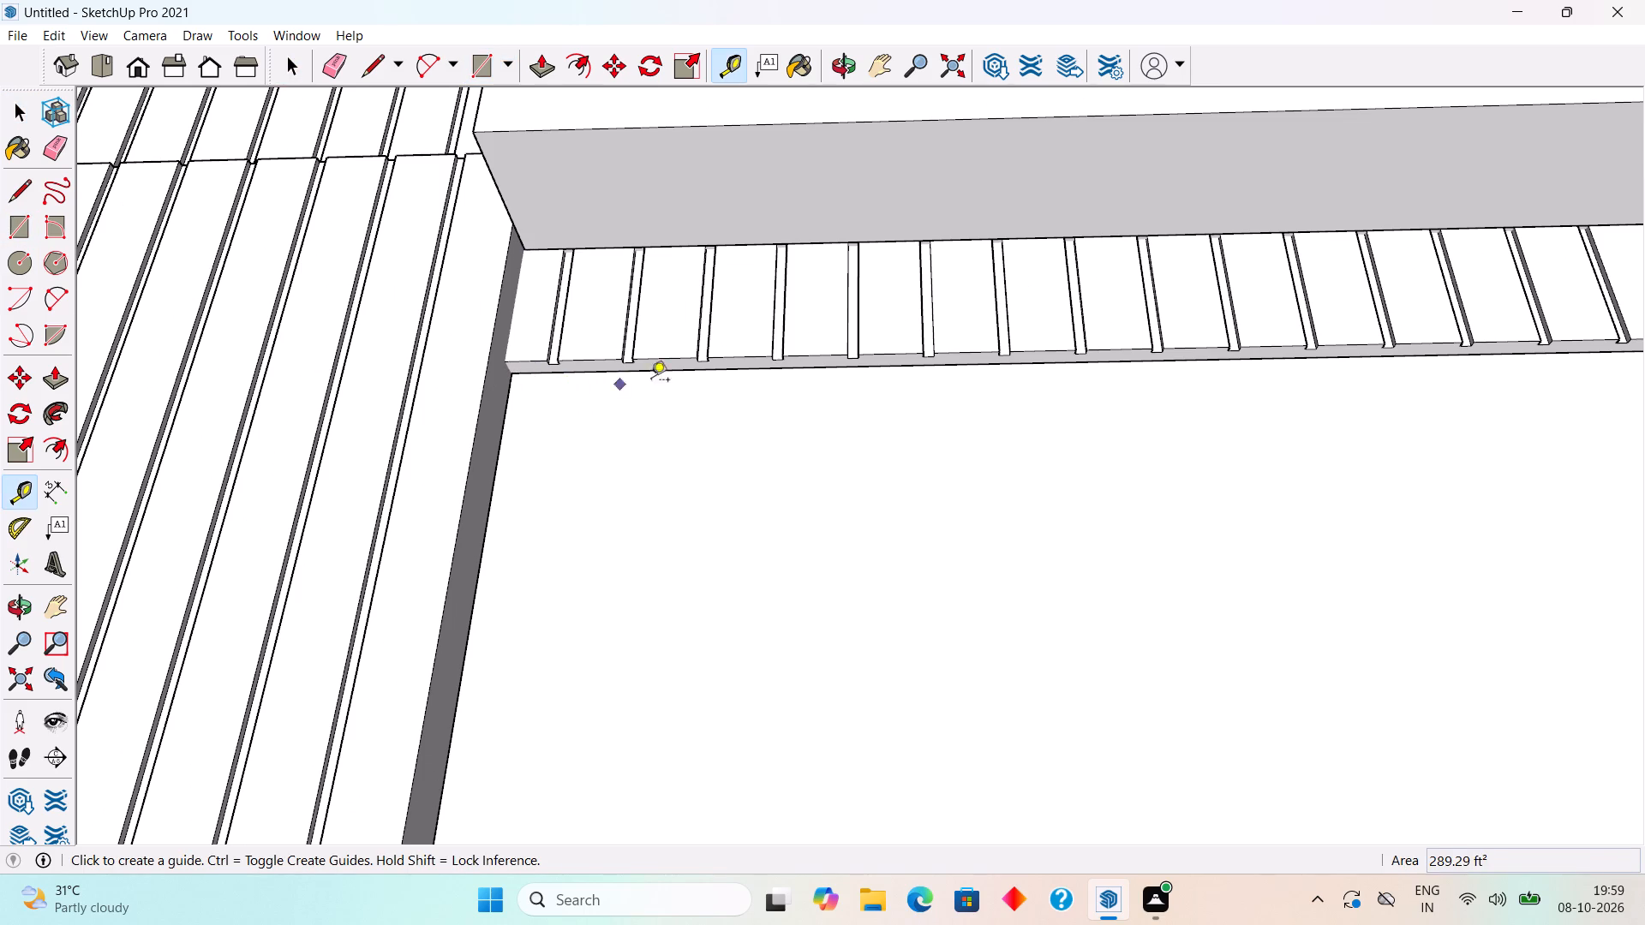
{"action": "scroll", "coordinate": [769, 375], "scroll_direction": "up", "scroll_amount": 5}
{"action": "left_click", "coordinate": [796, 367]}
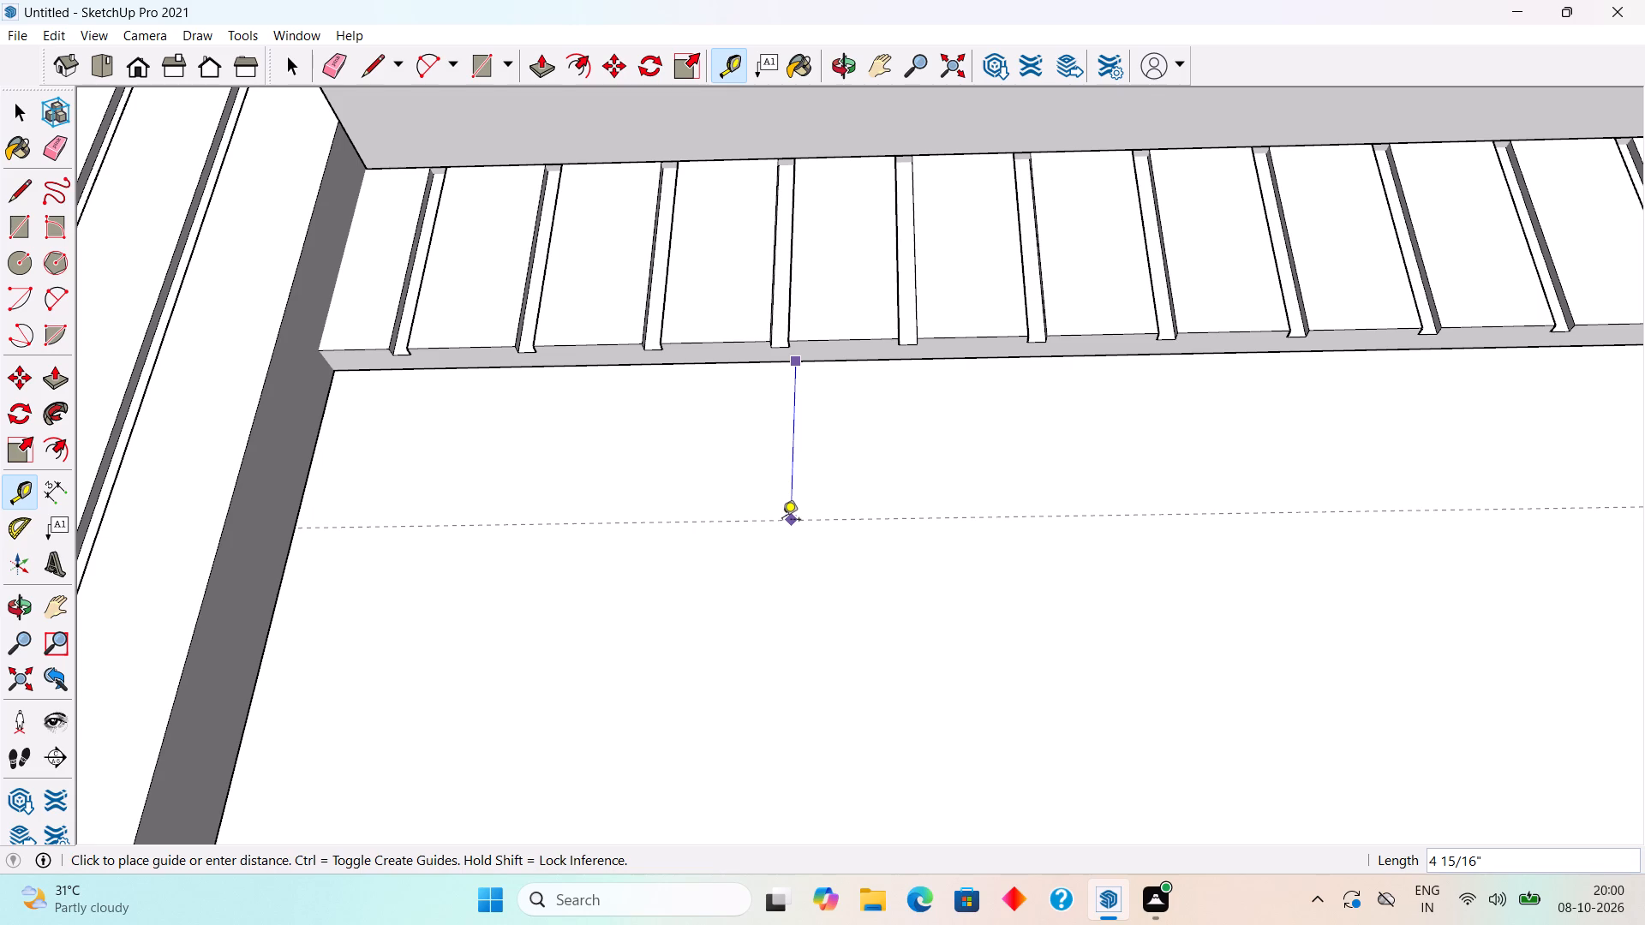
{"action": "type", "text": "6\""}
{"action": "key", "text": "Return"}
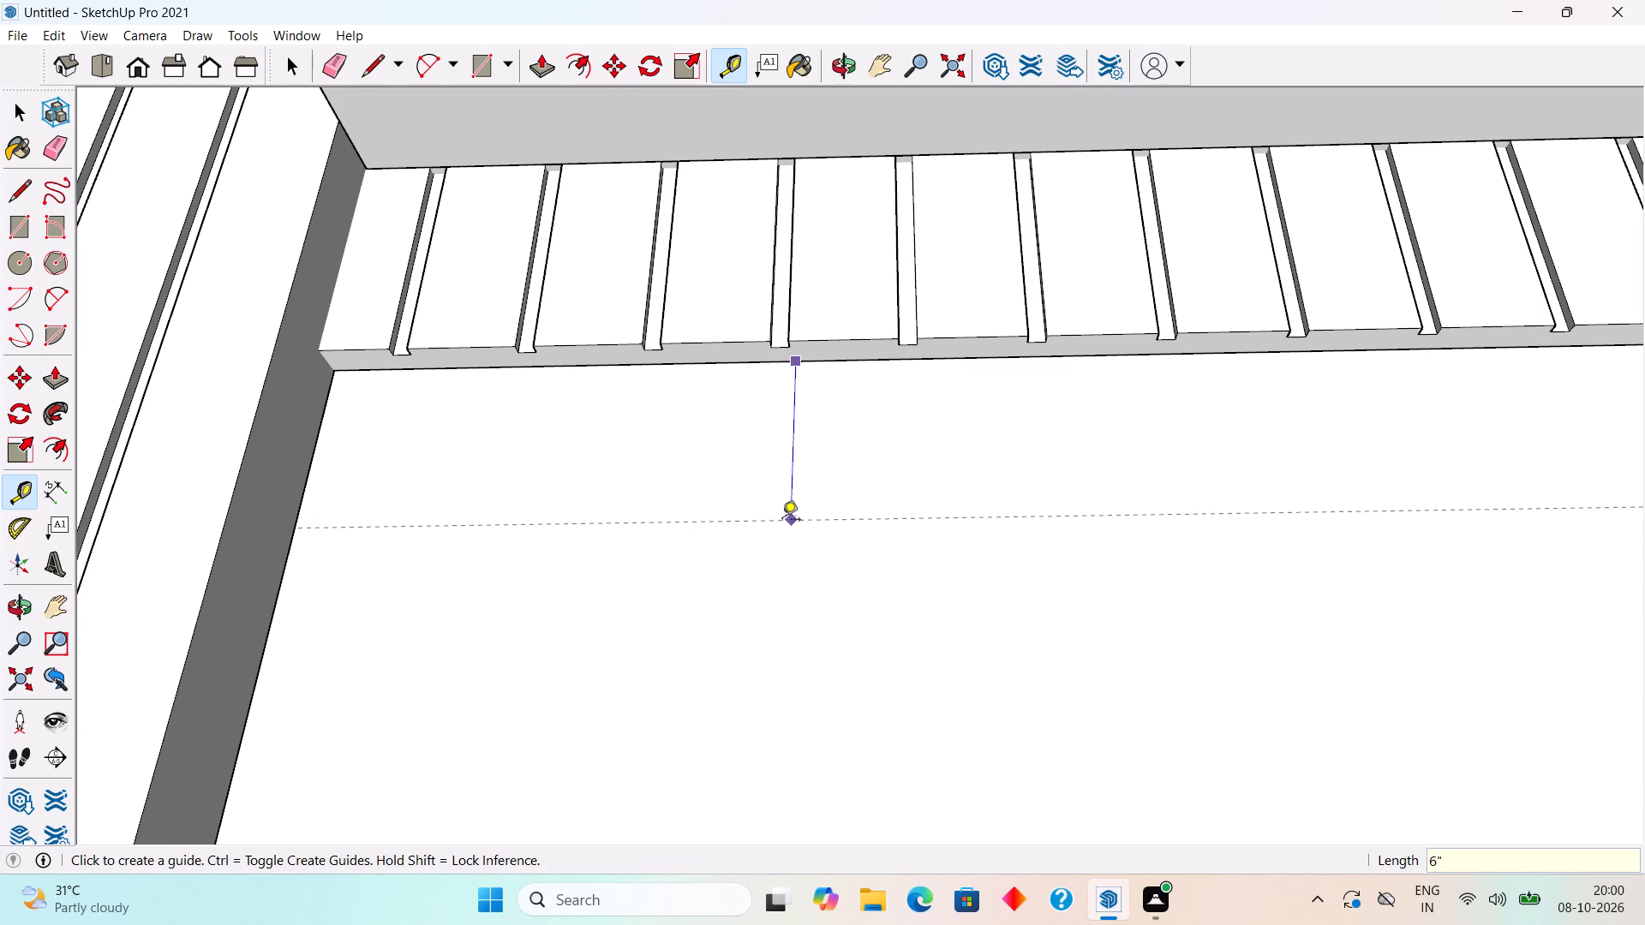
Draw a rectangle about 7' 2" by 6" on the plain wall, between the slatted strip's bottom edge and the guide.
{"action": "key", "text": "space"}
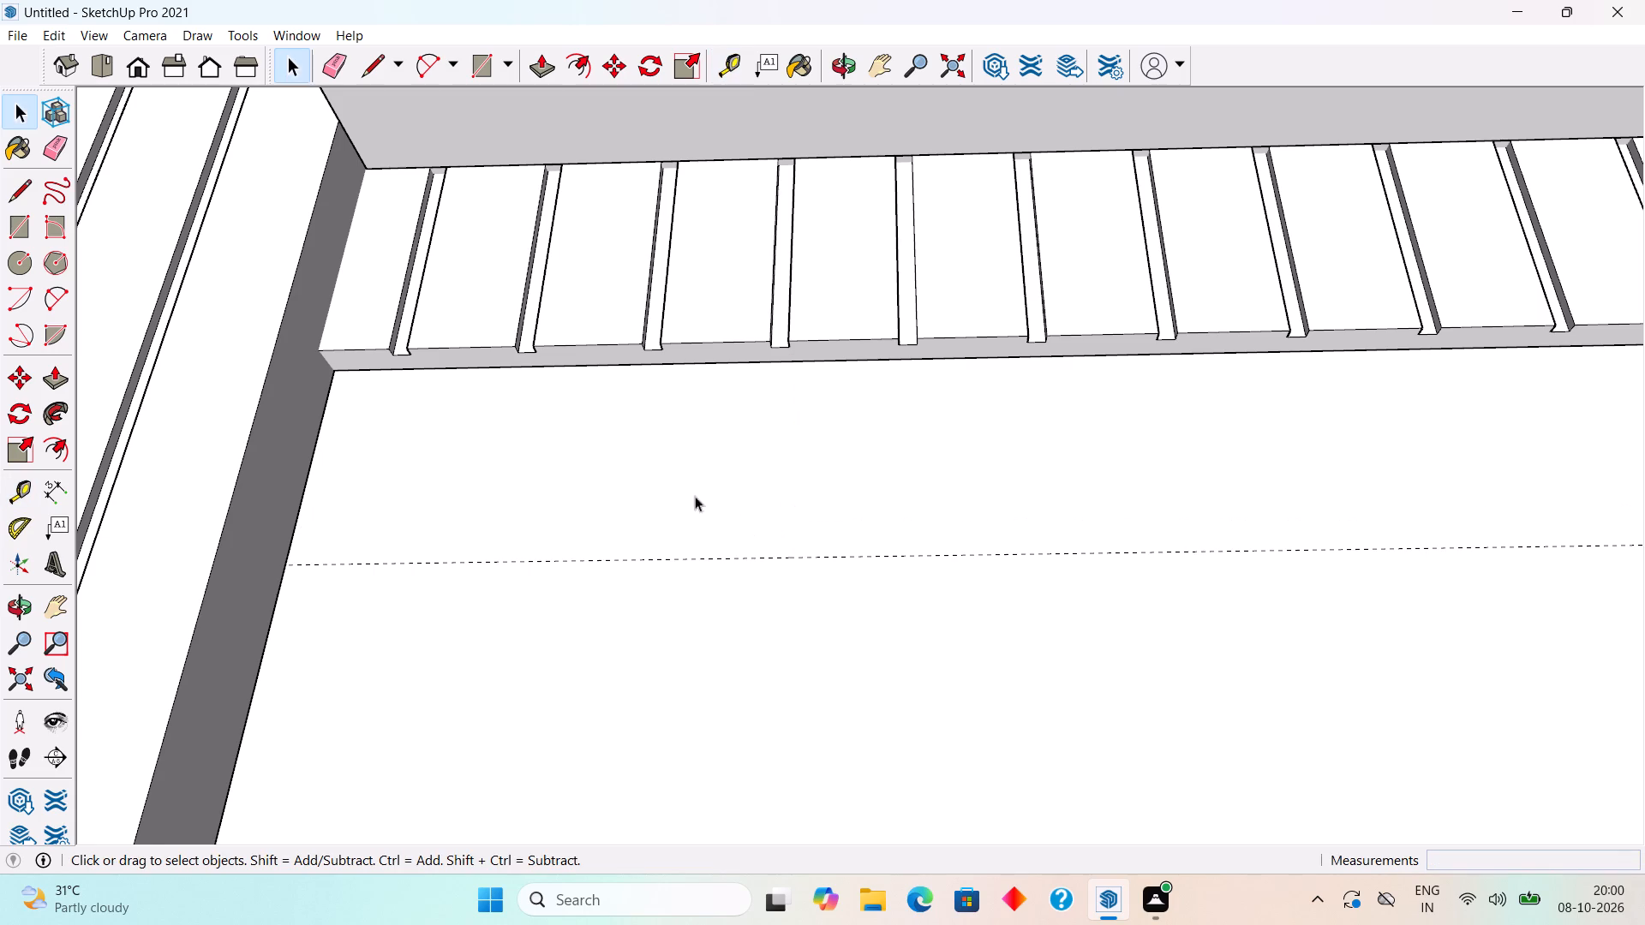
{"action": "key", "text": "r"}
{"action": "left_click", "coordinate": [339, 373]}
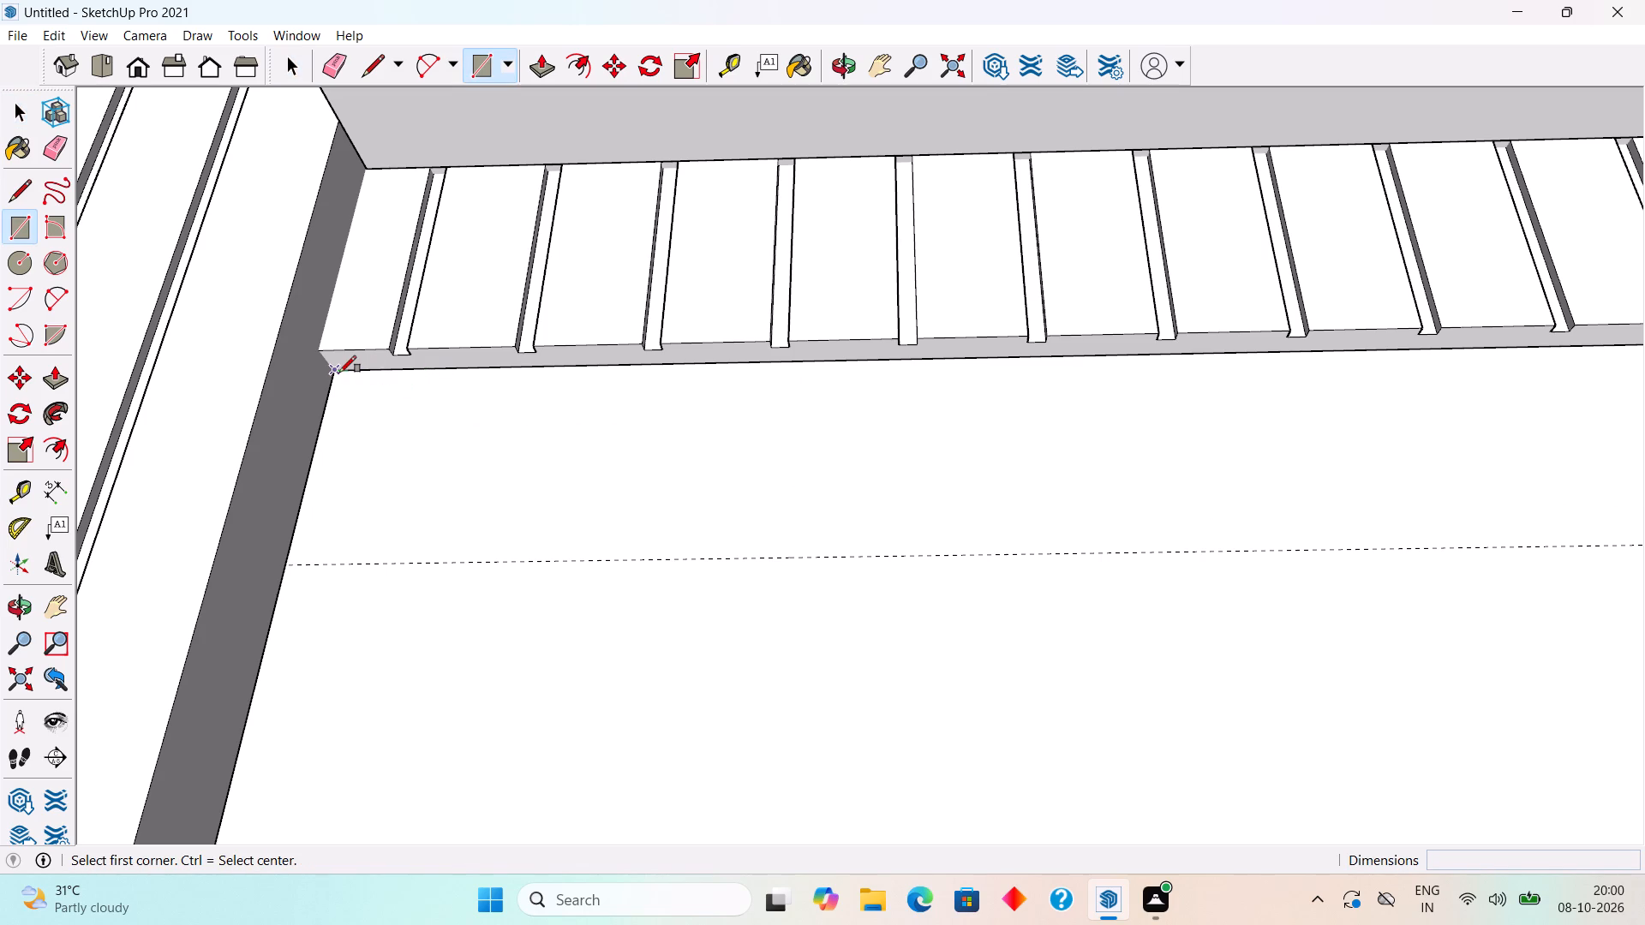
{"action": "scroll", "coordinate": [558, 567], "scroll_direction": "down", "scroll_amount": 18}
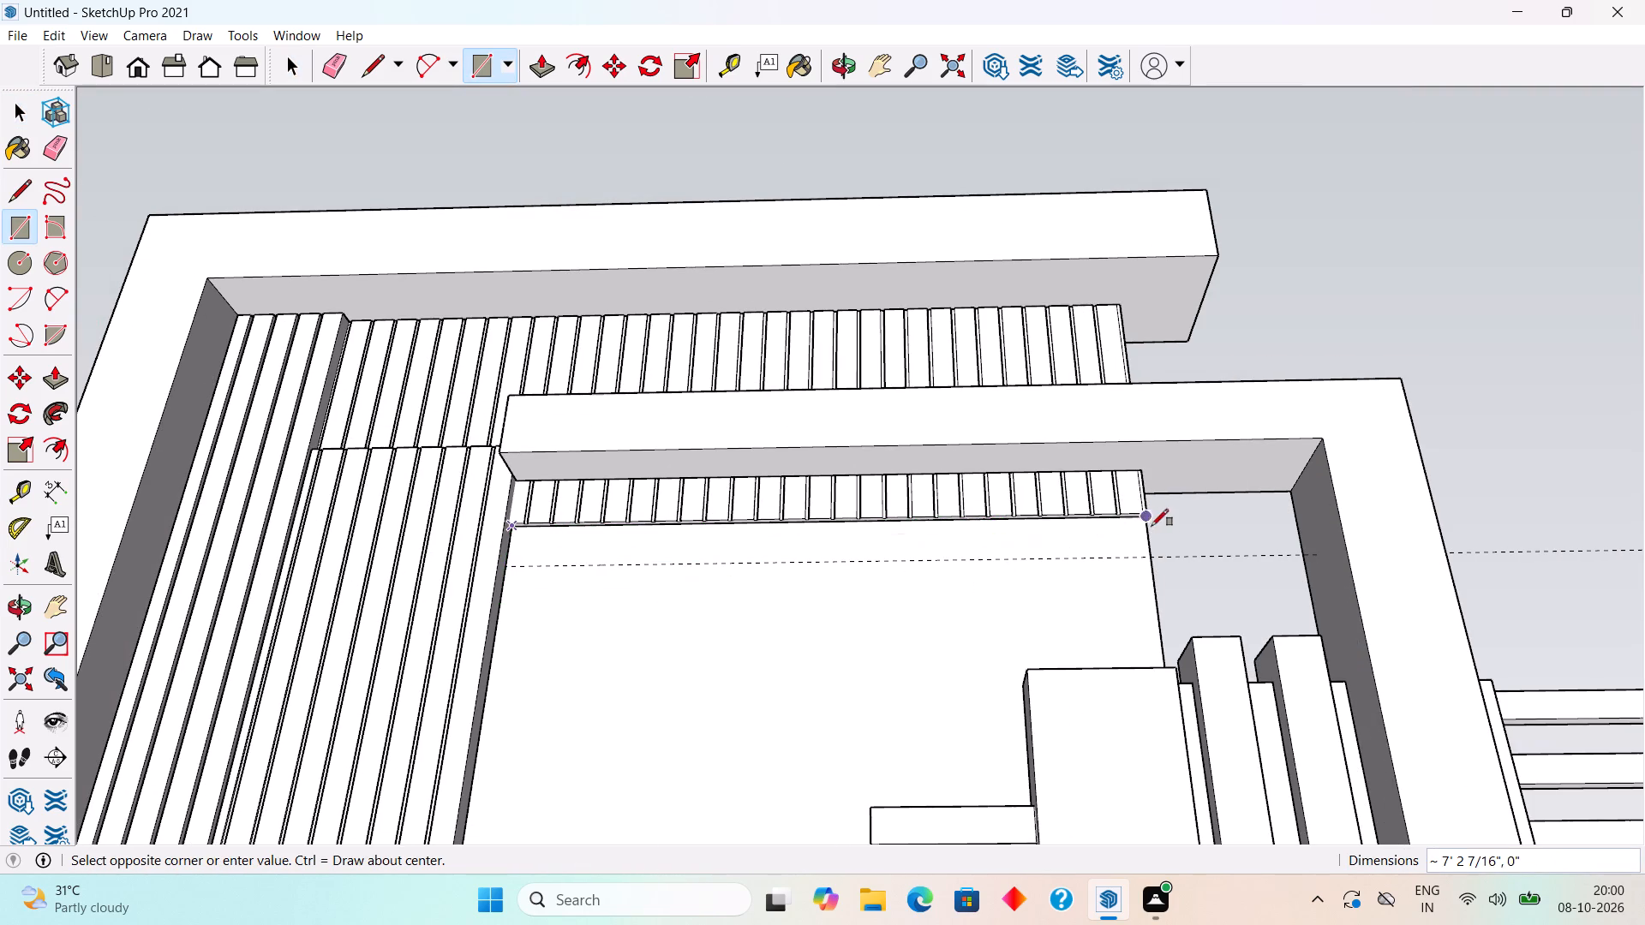
{"action": "left_click", "coordinate": [1159, 559]}
Extrude the rectangle beneath the slatted strip outward by 4".
{"action": "key", "text": "space"}
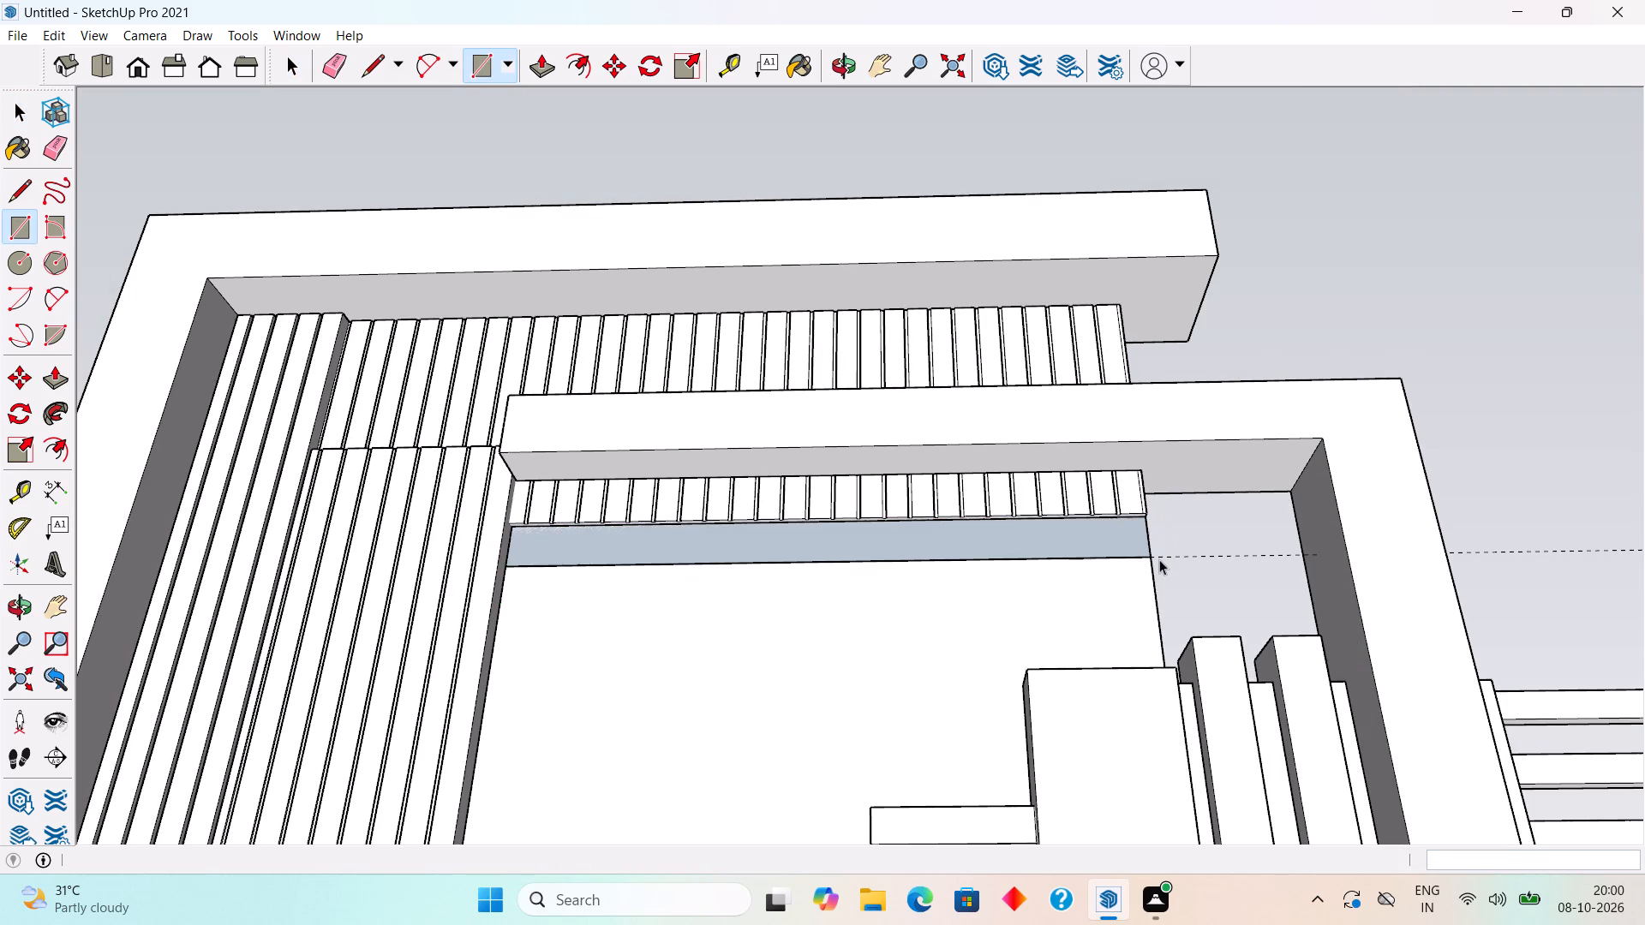
{"action": "key", "text": "p"}
{"action": "left_click", "coordinate": [1062, 529]}
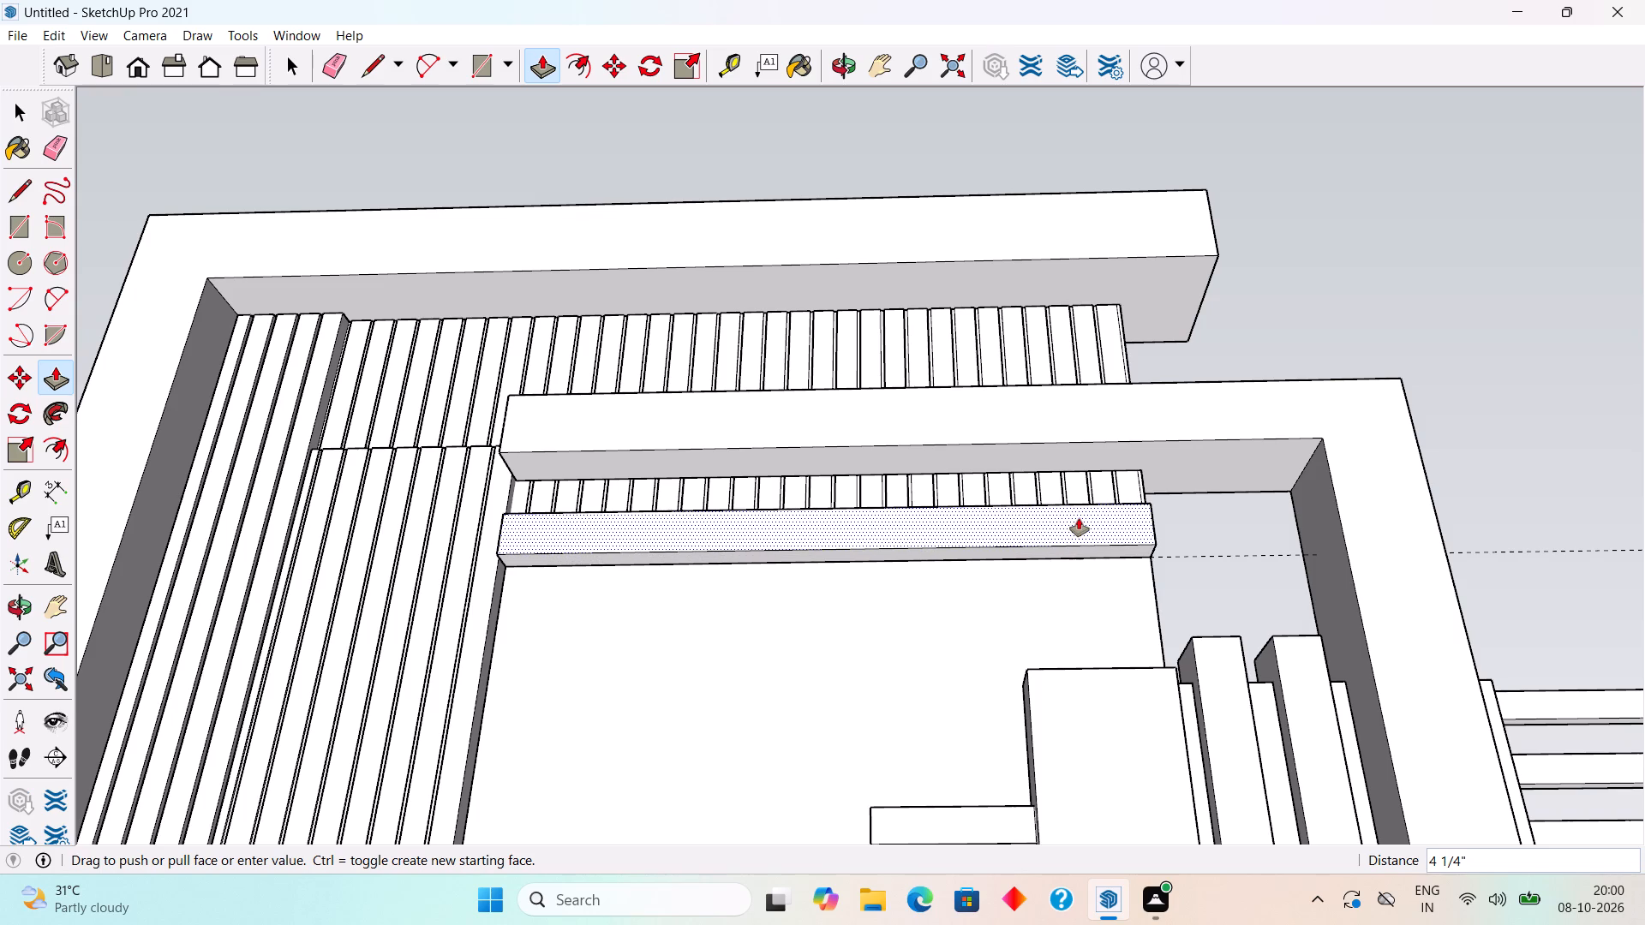
{"action": "type", "text": "4\""}
{"action": "key", "text": "Return"}
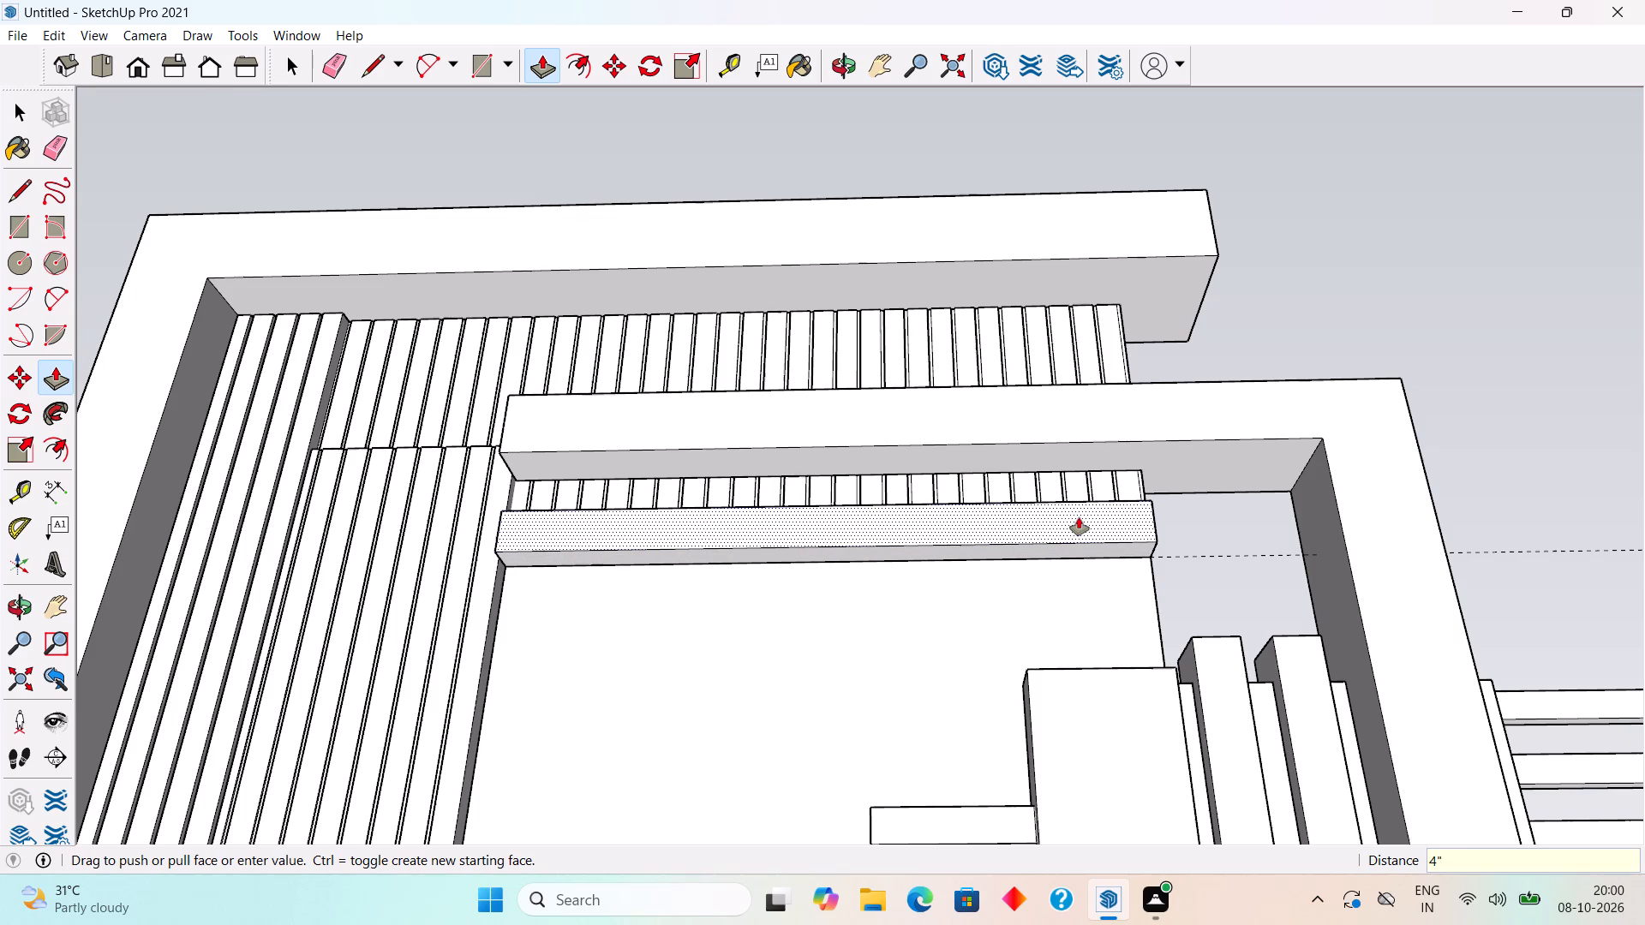
Select the whole extruded band beneath the slats and make it a group.
{"action": "key", "text": "space"}
{"action": "triple_click", "coordinate": [1079, 527]}
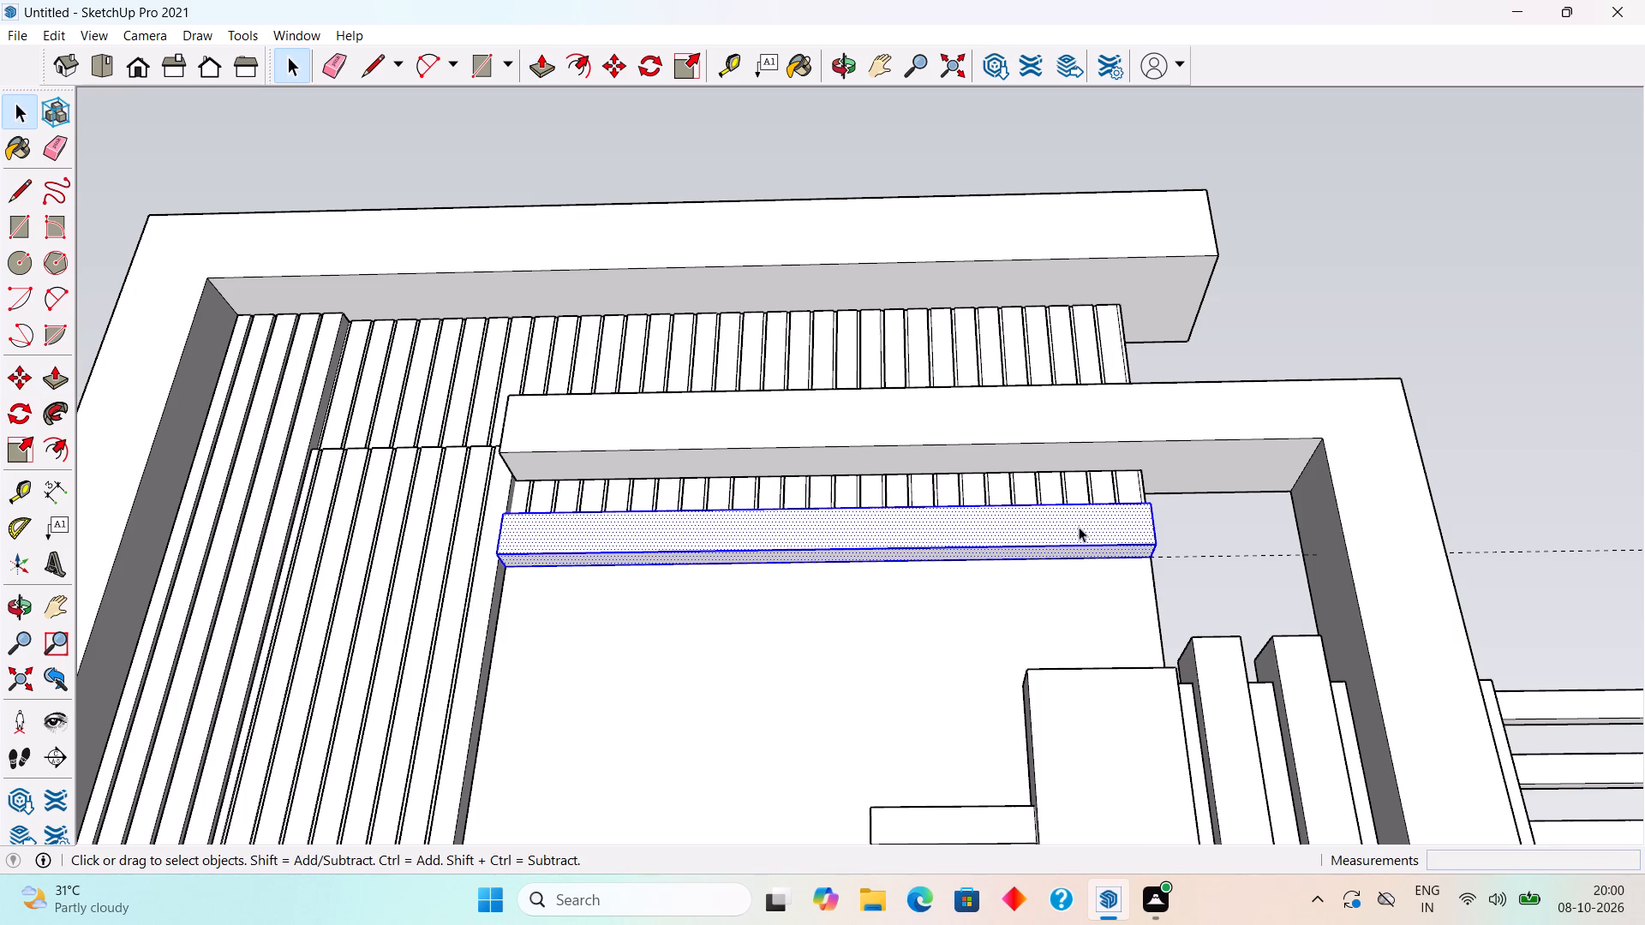
{"action": "right_click", "coordinate": [1079, 527]}
{"action": "left_click", "coordinate": [1144, 705]}
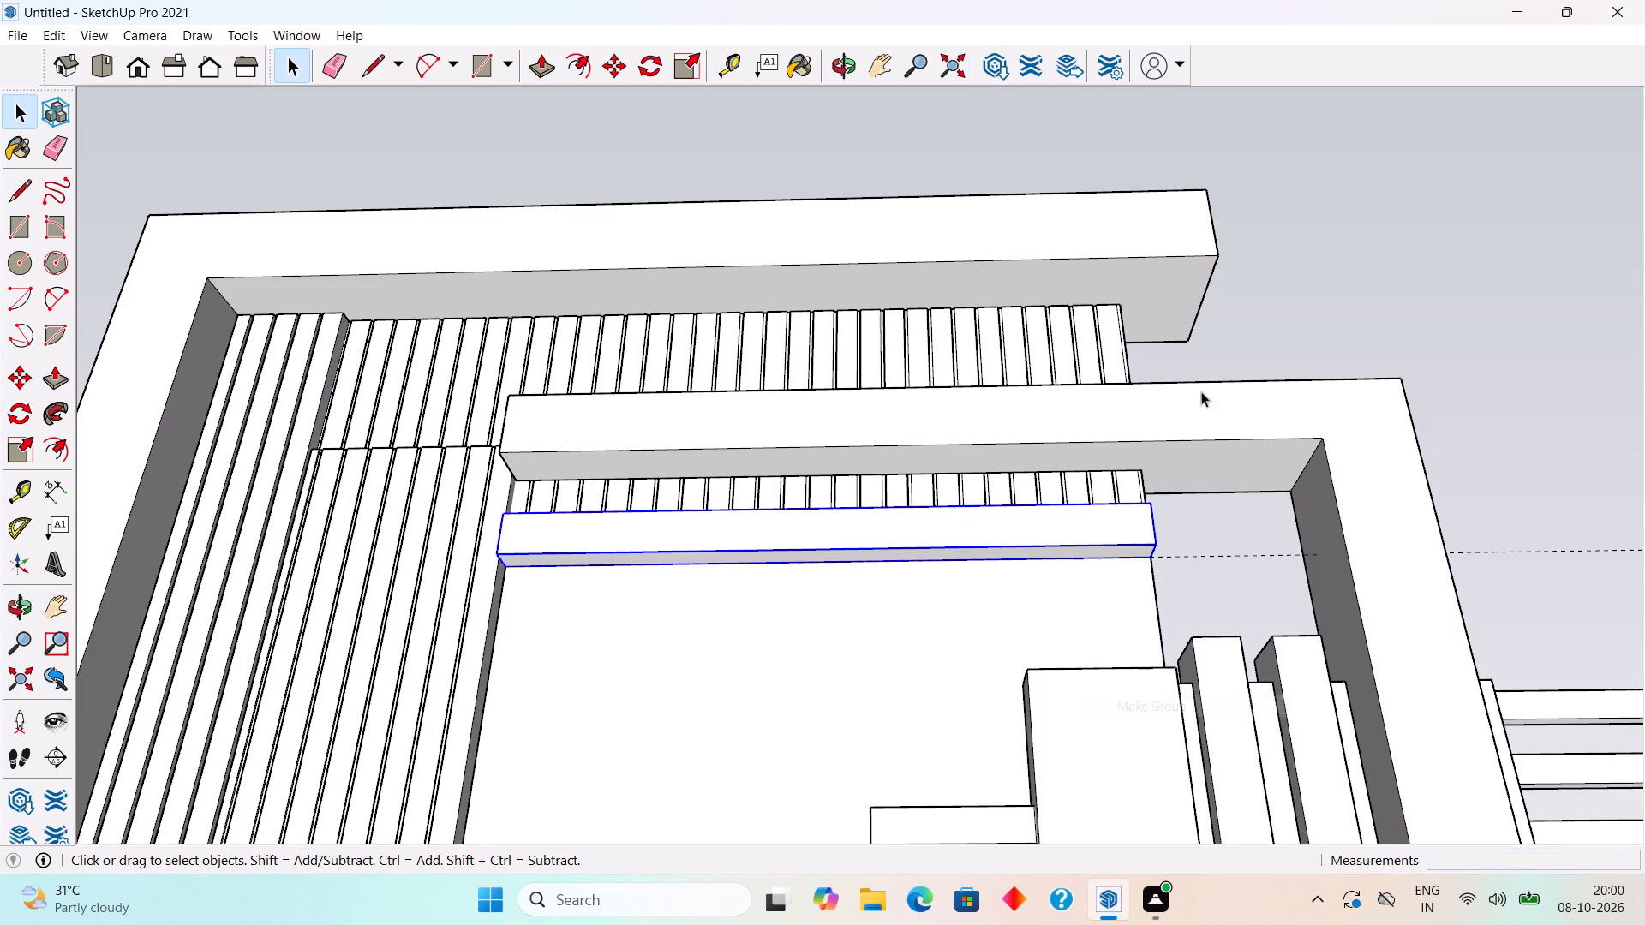
{"action": "left_click", "coordinate": [1223, 302]}
Place two construction guides on the plain wall, one 6" below the band's bottom edge and another 6" below that guide.
{"action": "middle_click_drag", "start_coordinate": [1105, 607], "coordinate": [1083, 822]}
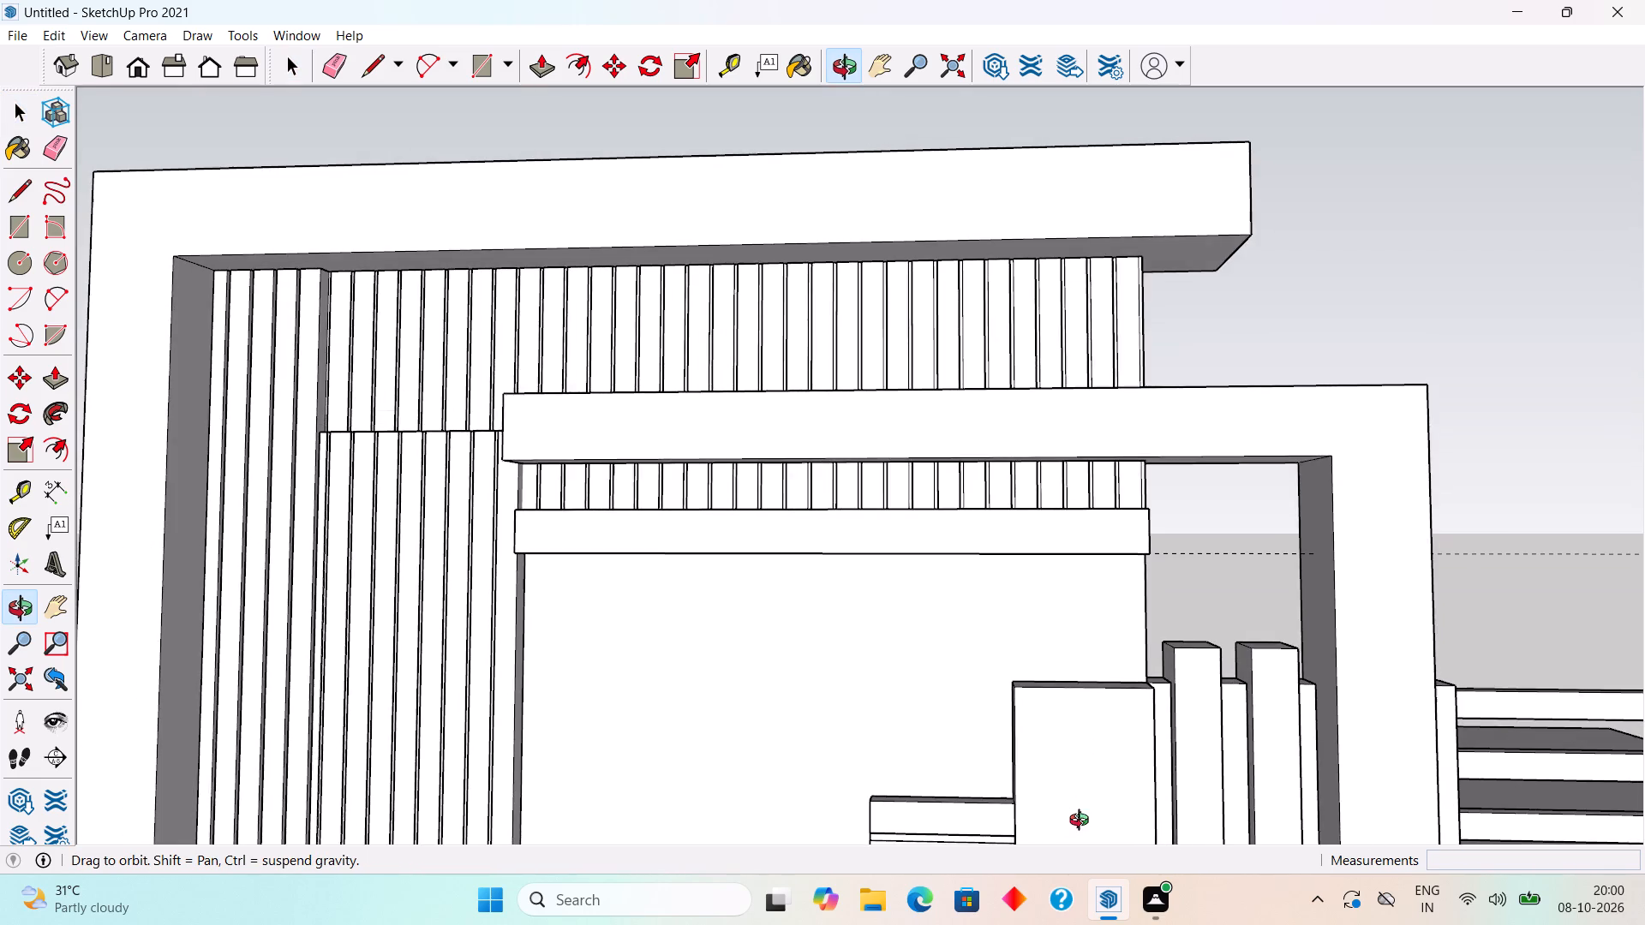
{"action": "middle_click_drag", "start_coordinate": [1083, 822], "coordinate": [1044, 814]}
{"action": "middle_click_drag", "start_coordinate": [973, 785], "coordinate": [969, 628]}
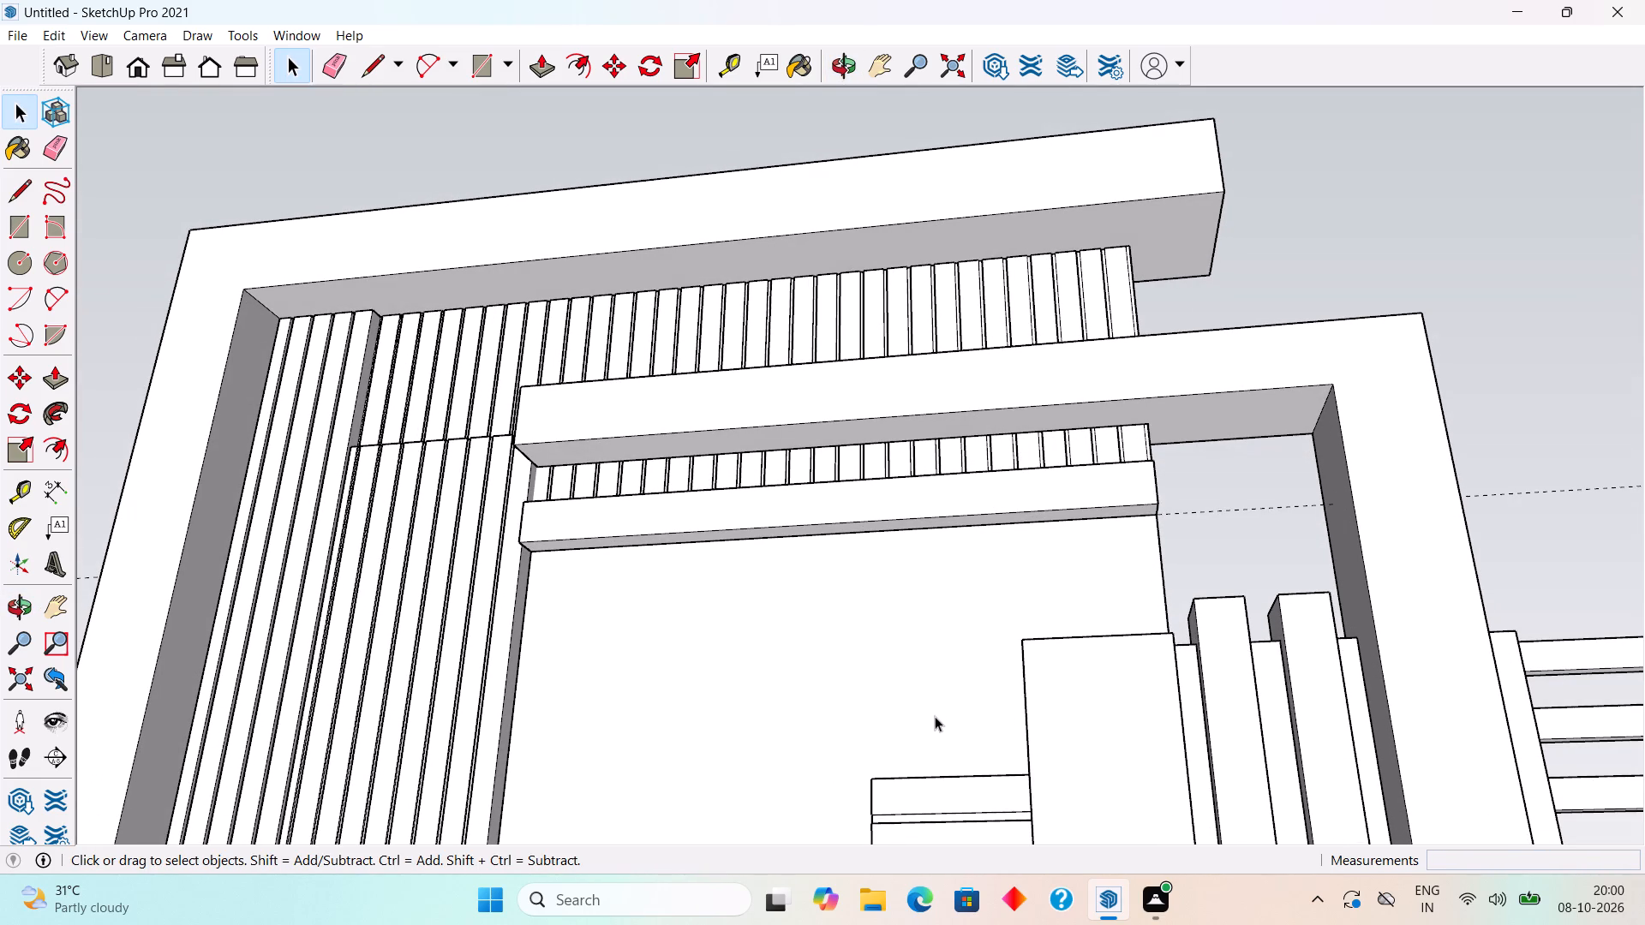
{"action": "middle_click_drag", "start_coordinate": [935, 716], "coordinate": [943, 611]}
{"action": "scroll", "coordinate": [810, 632], "scroll_direction": "up", "scroll_amount": 4}
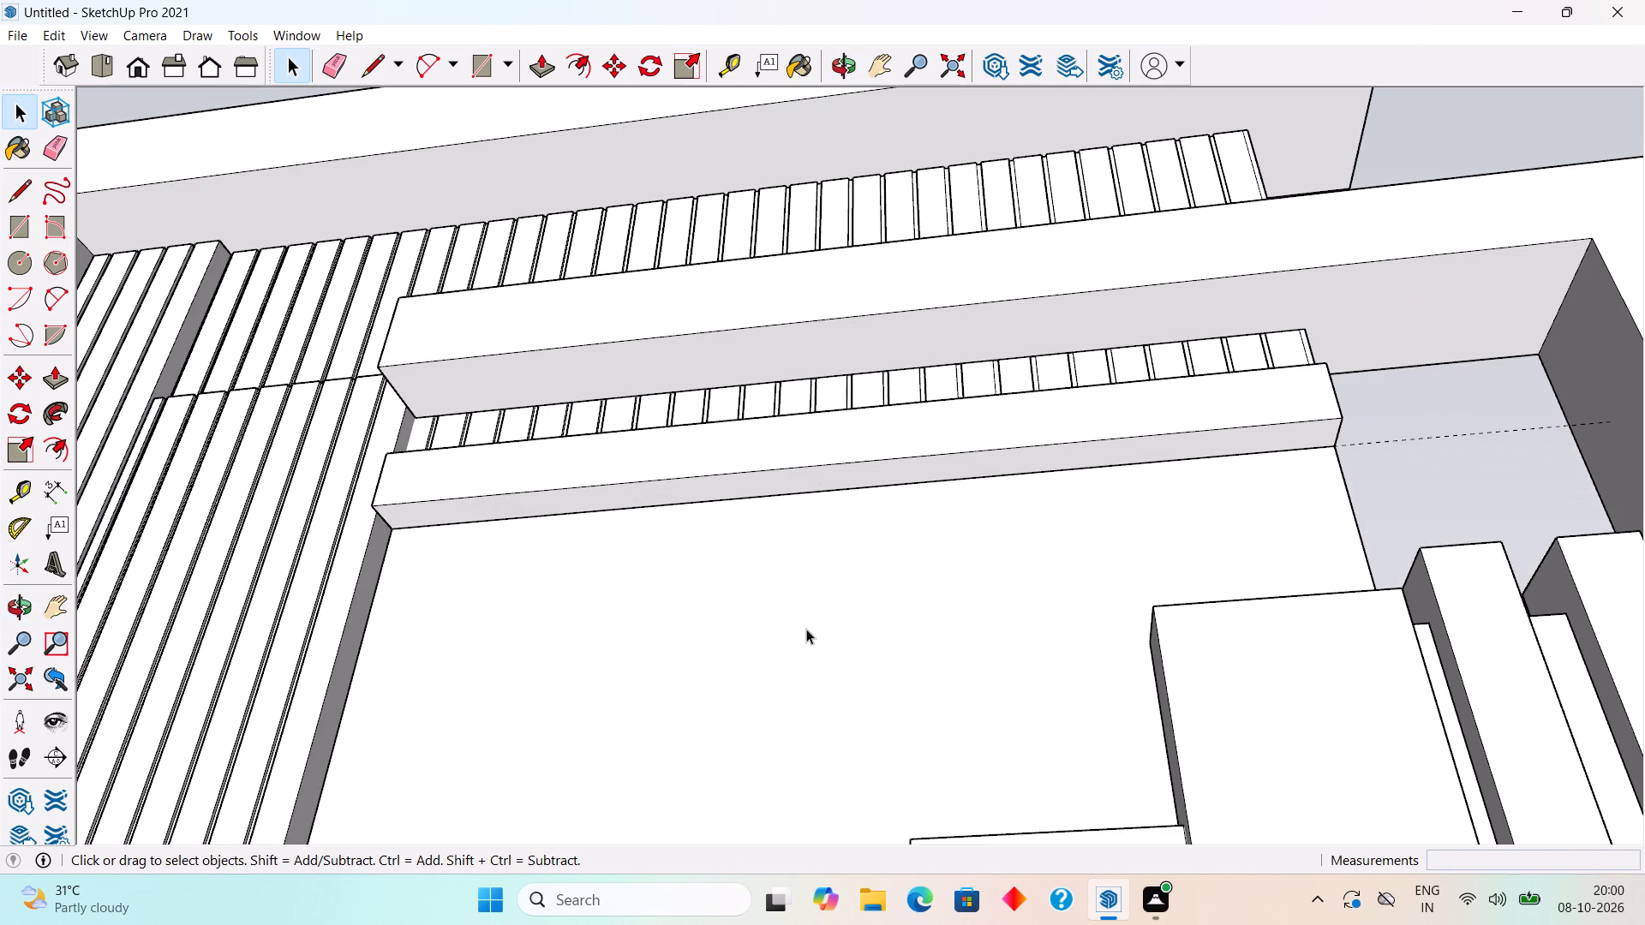
{"action": "key", "text": "t"}
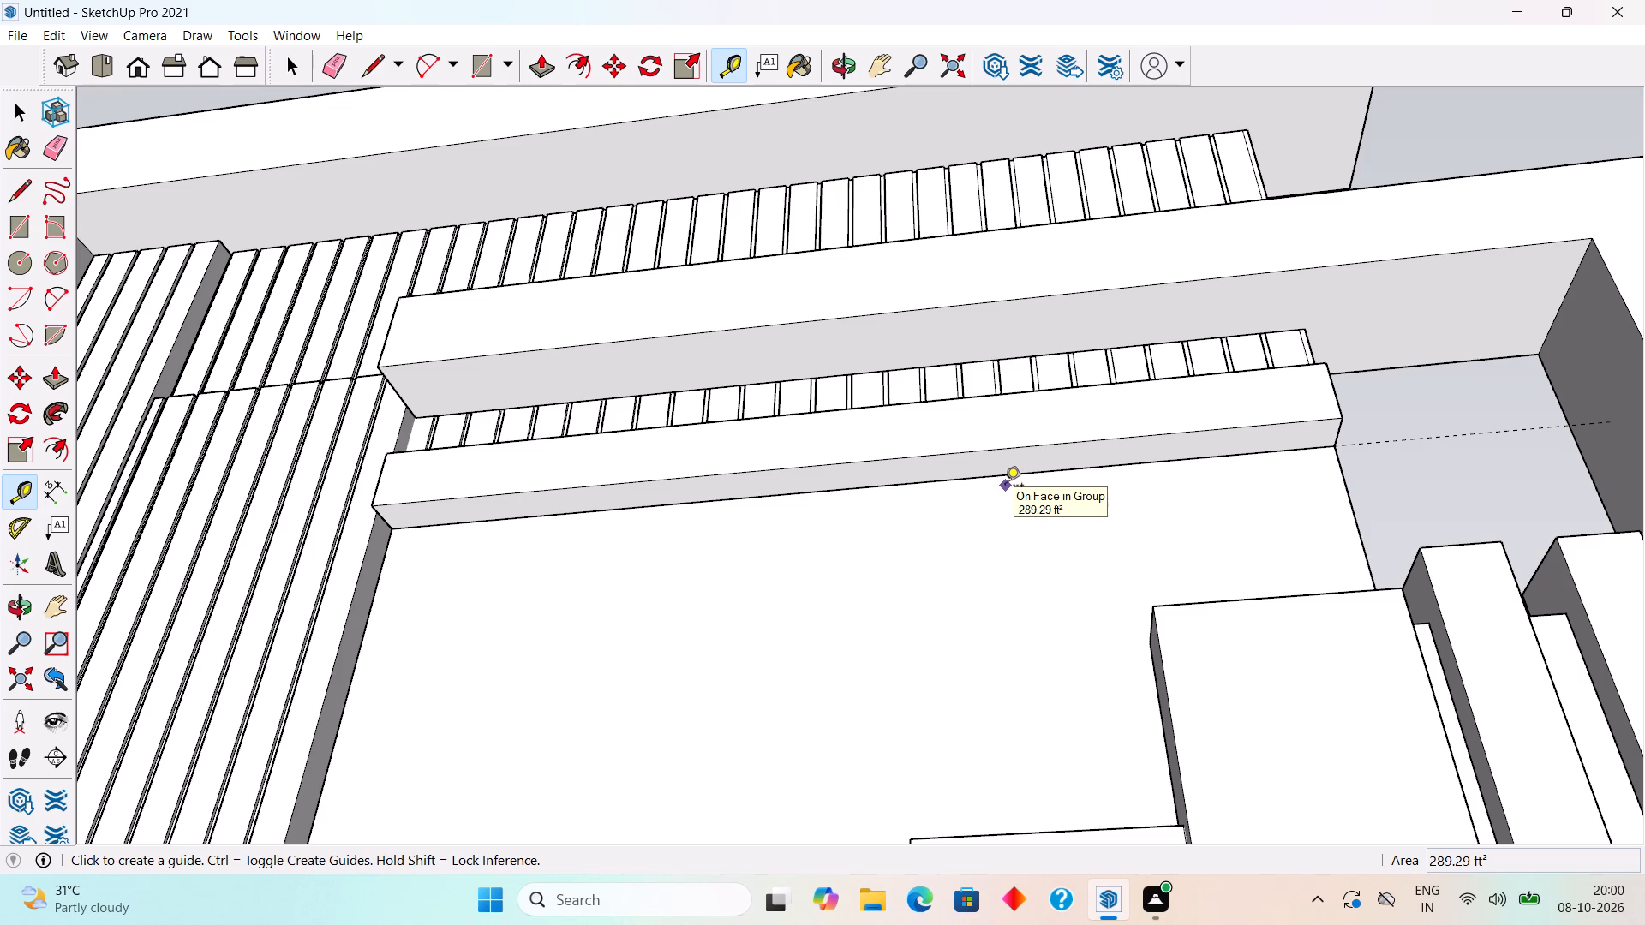
{"action": "left_click", "coordinate": [1015, 479]}
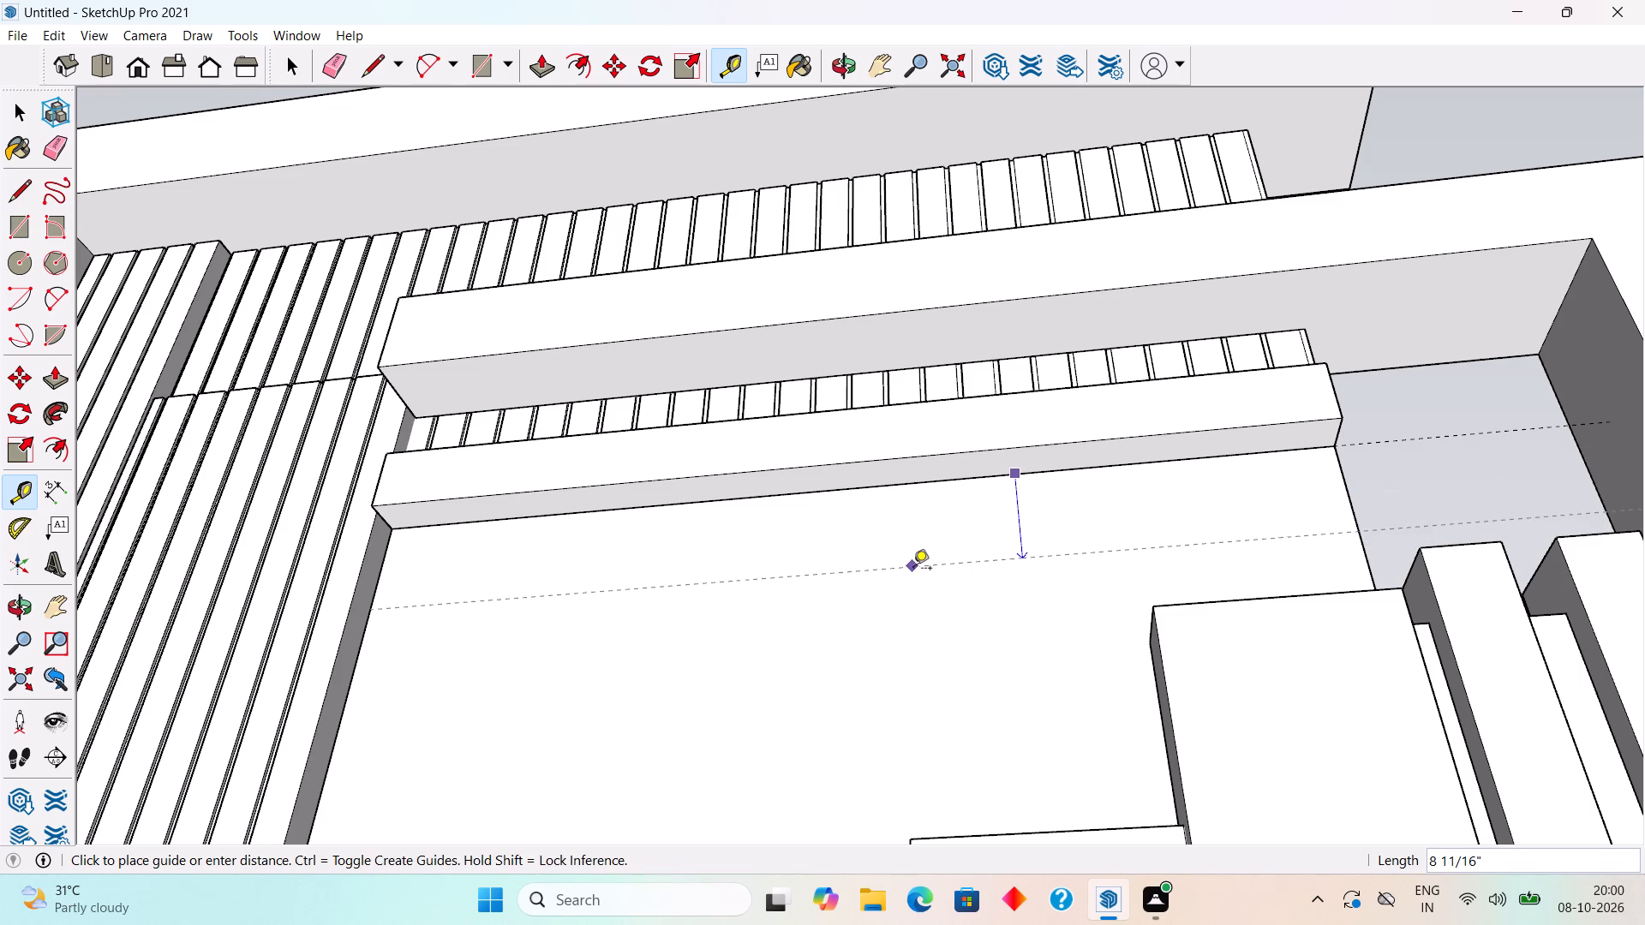
{"action": "key", "text": "1"}
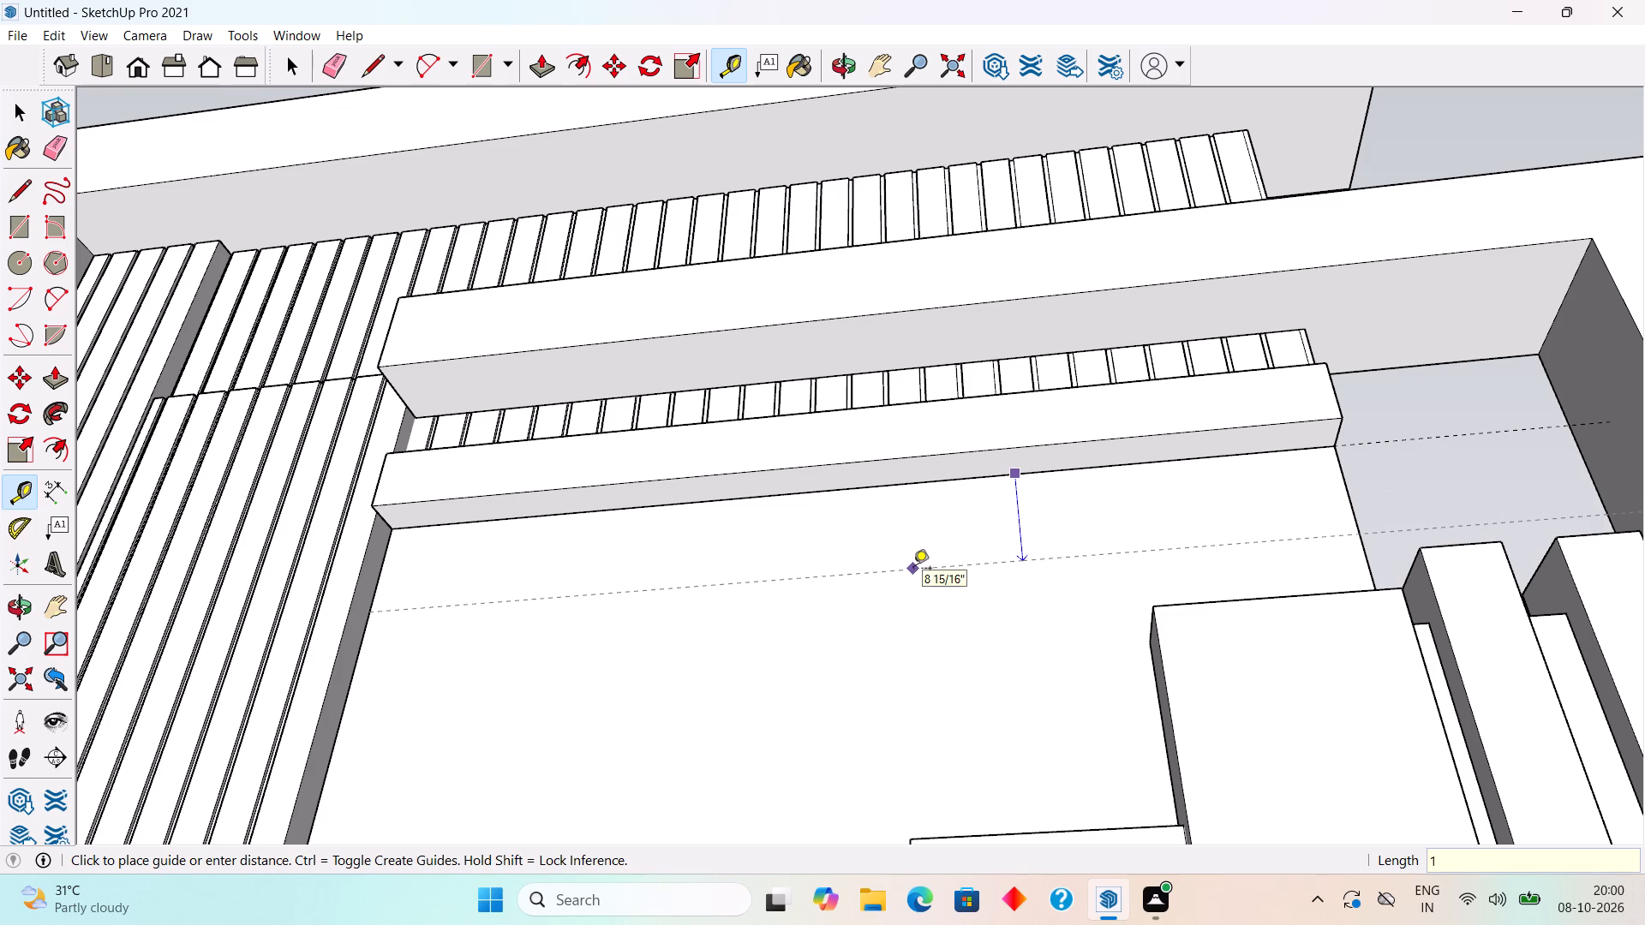
{"action": "key", "text": "BackSpace"}
{"action": "type", "text": "6\""}
{"action": "key", "text": "Return"}
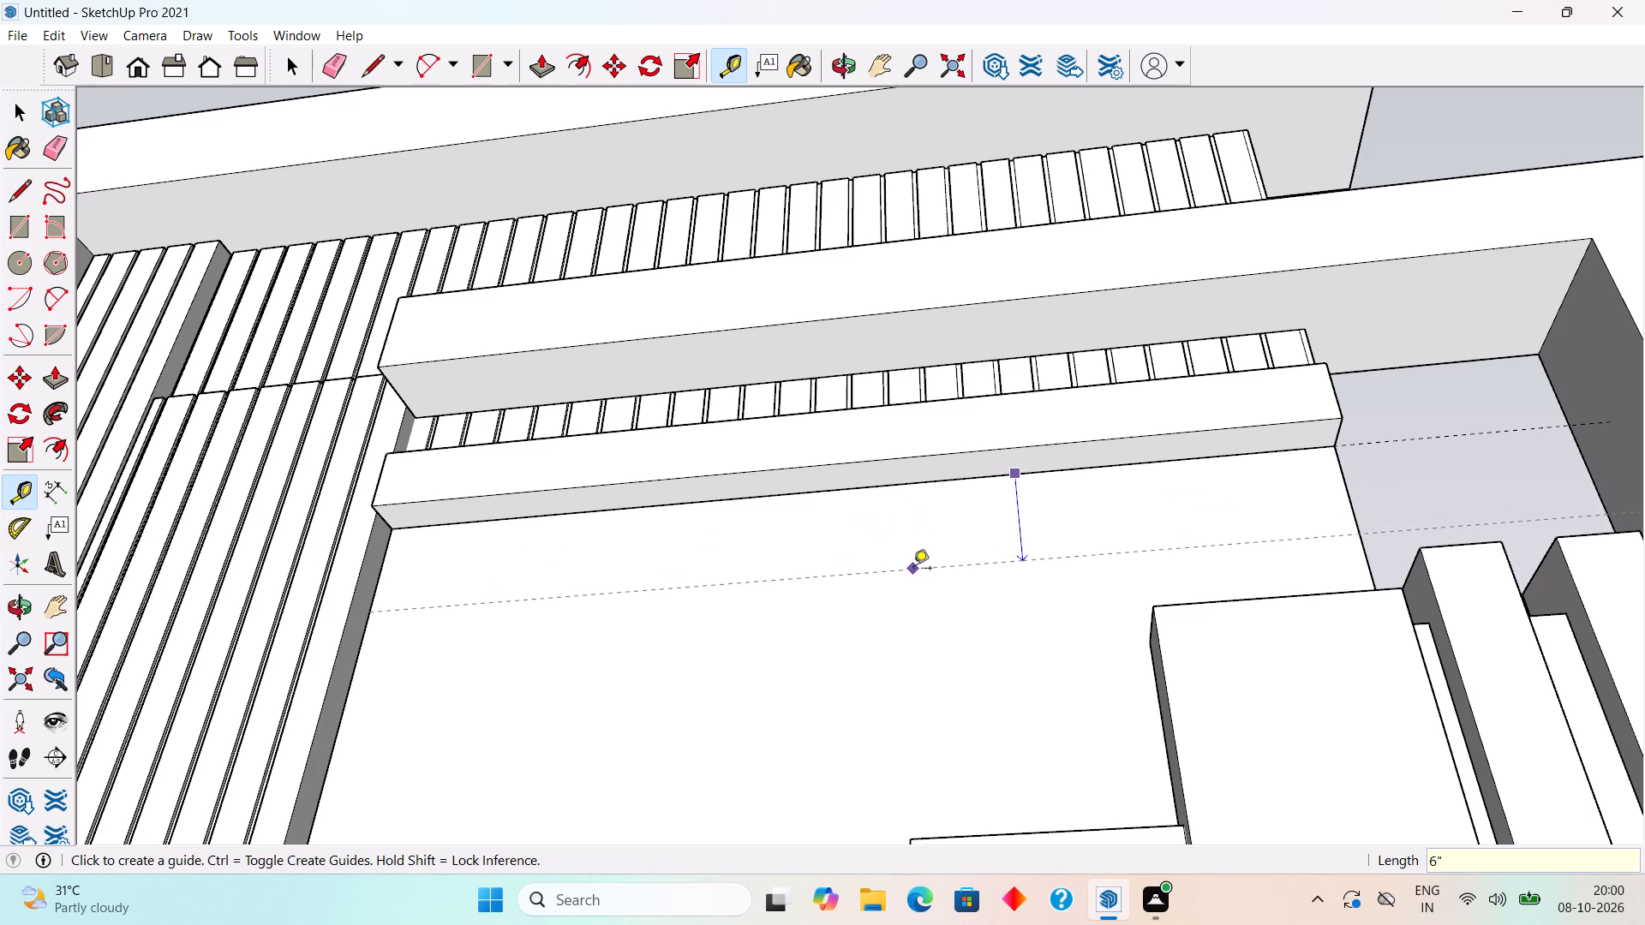
{"action": "left_click", "coordinate": [922, 536]}
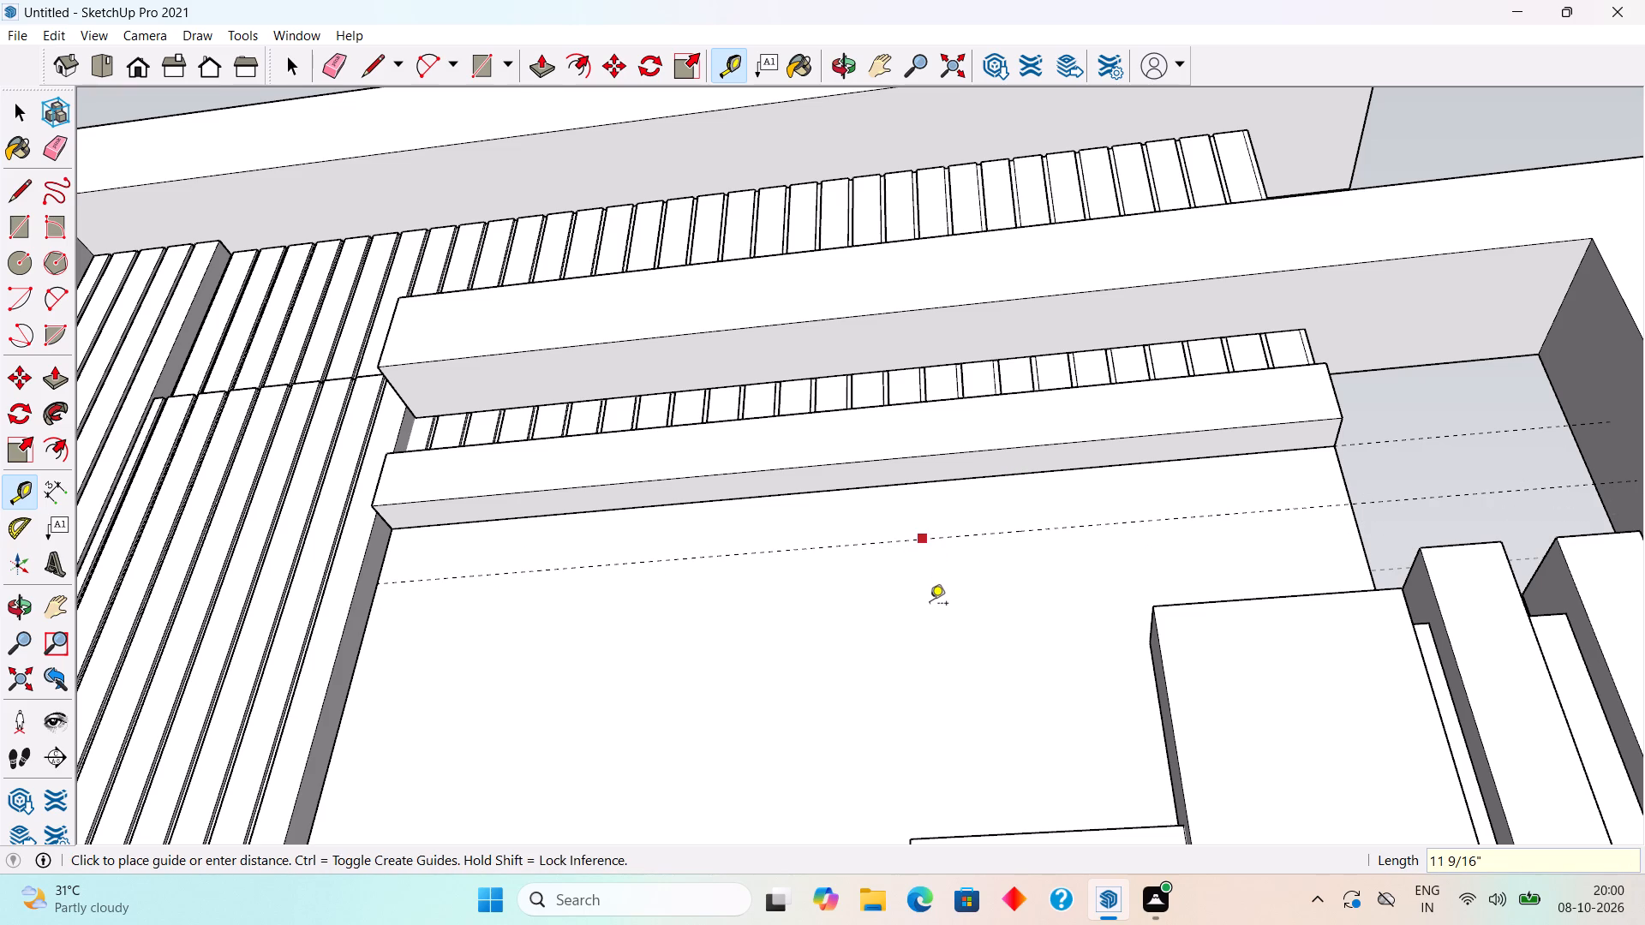
{"action": "type", "text": "6\""}
{"action": "key", "text": "Return"}
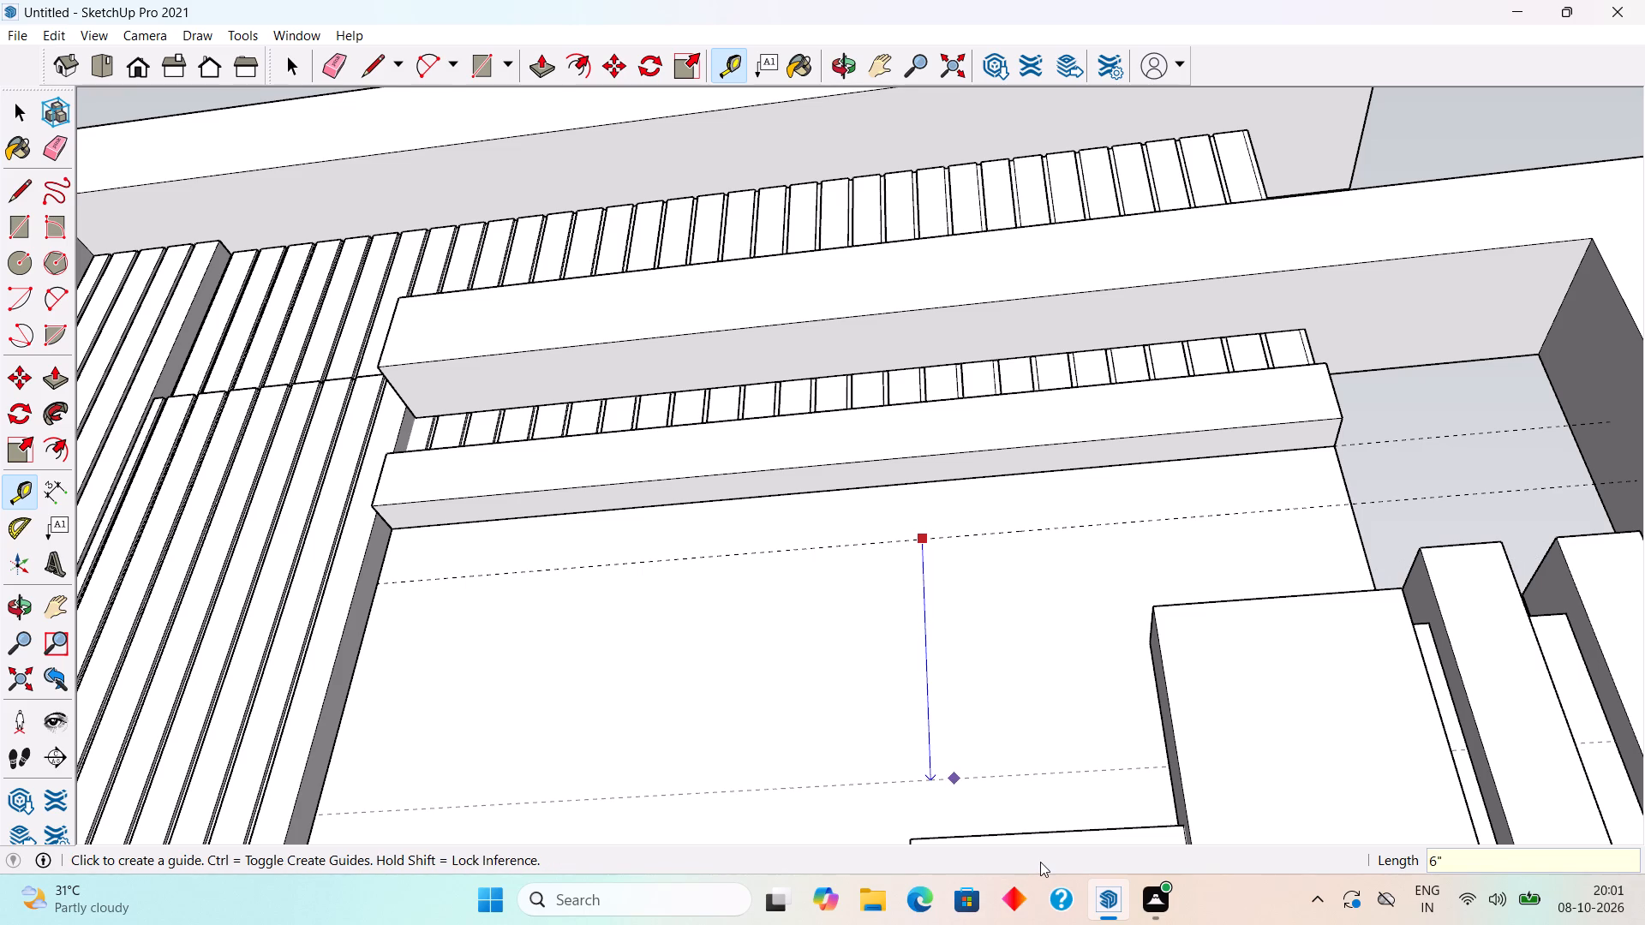
Draw a rectangle about 3' 5" by 6" between the two new guides, ending at the plain wall's right edge.
{"action": "key", "text": "space"}
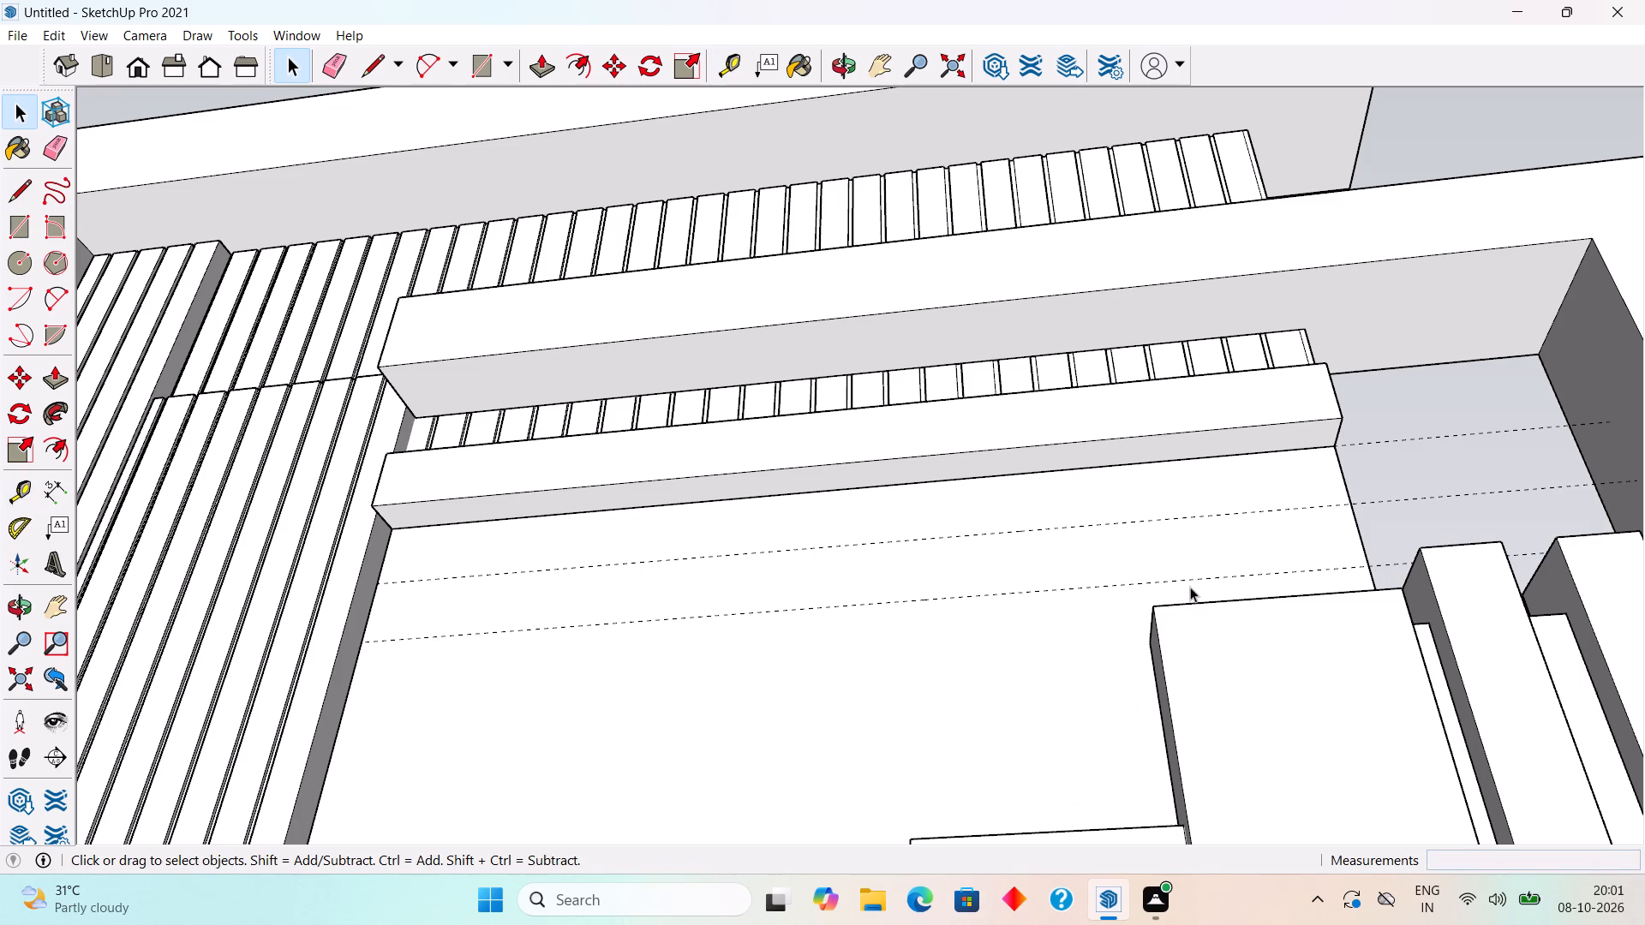
{"action": "key", "text": "r"}
{"action": "left_click", "coordinate": [859, 540]}
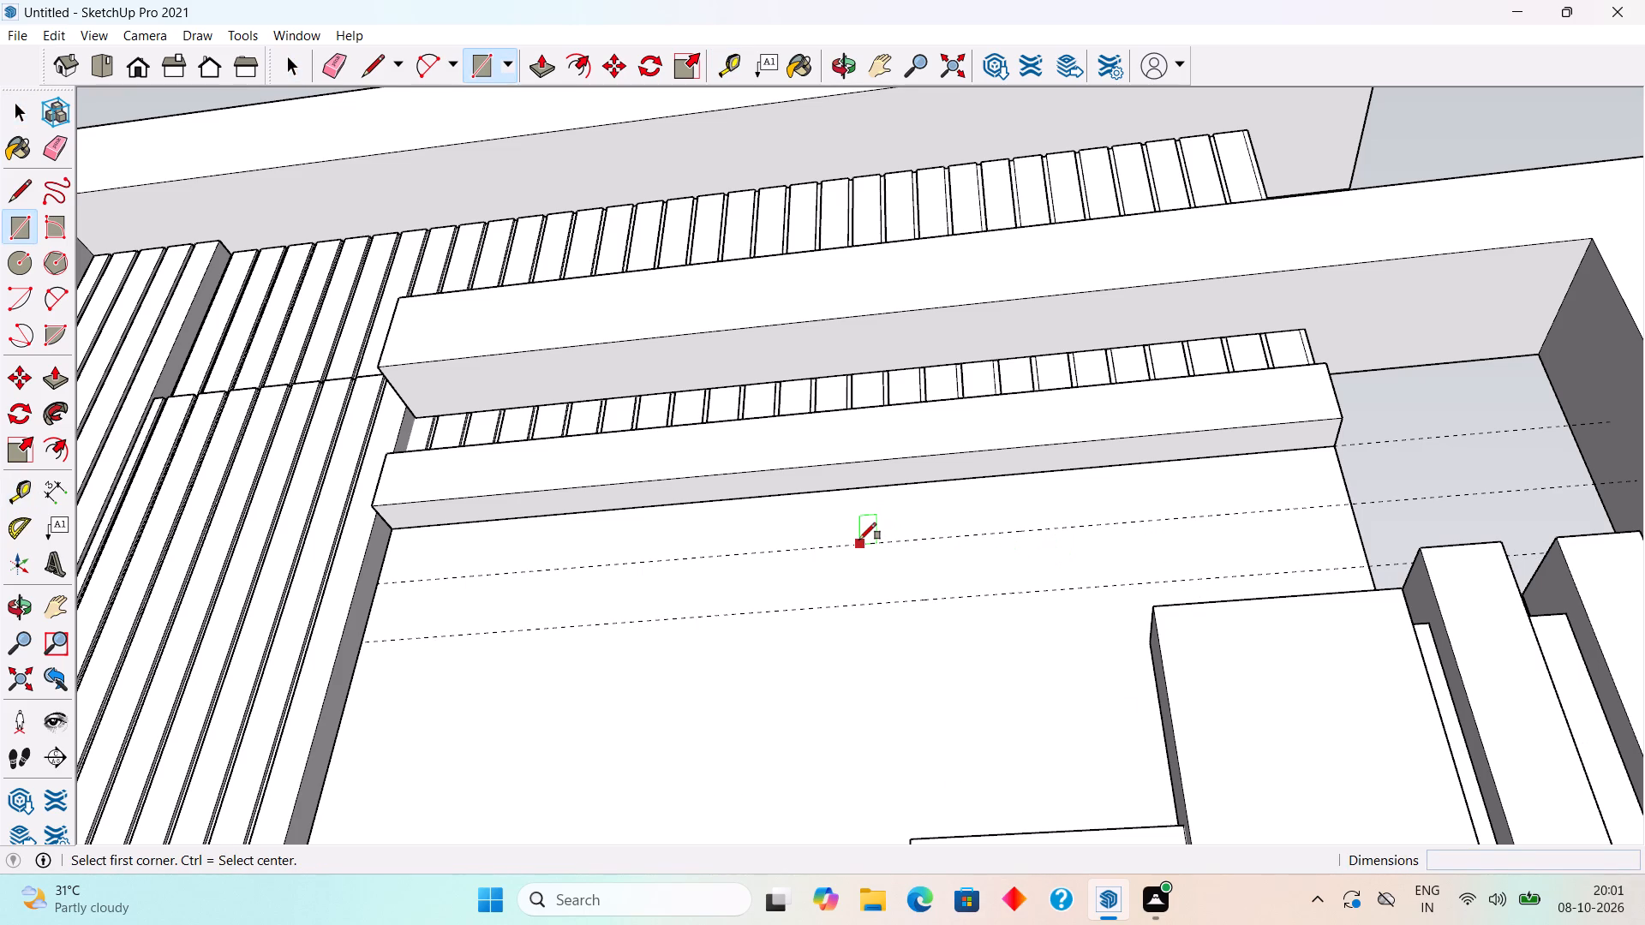
{"action": "left_click", "coordinate": [1367, 563]}
Extrude the short rectangle 4" outward, flush with the front face of the band above.
{"action": "key", "text": "space"}
{"action": "type", "text": "p"}
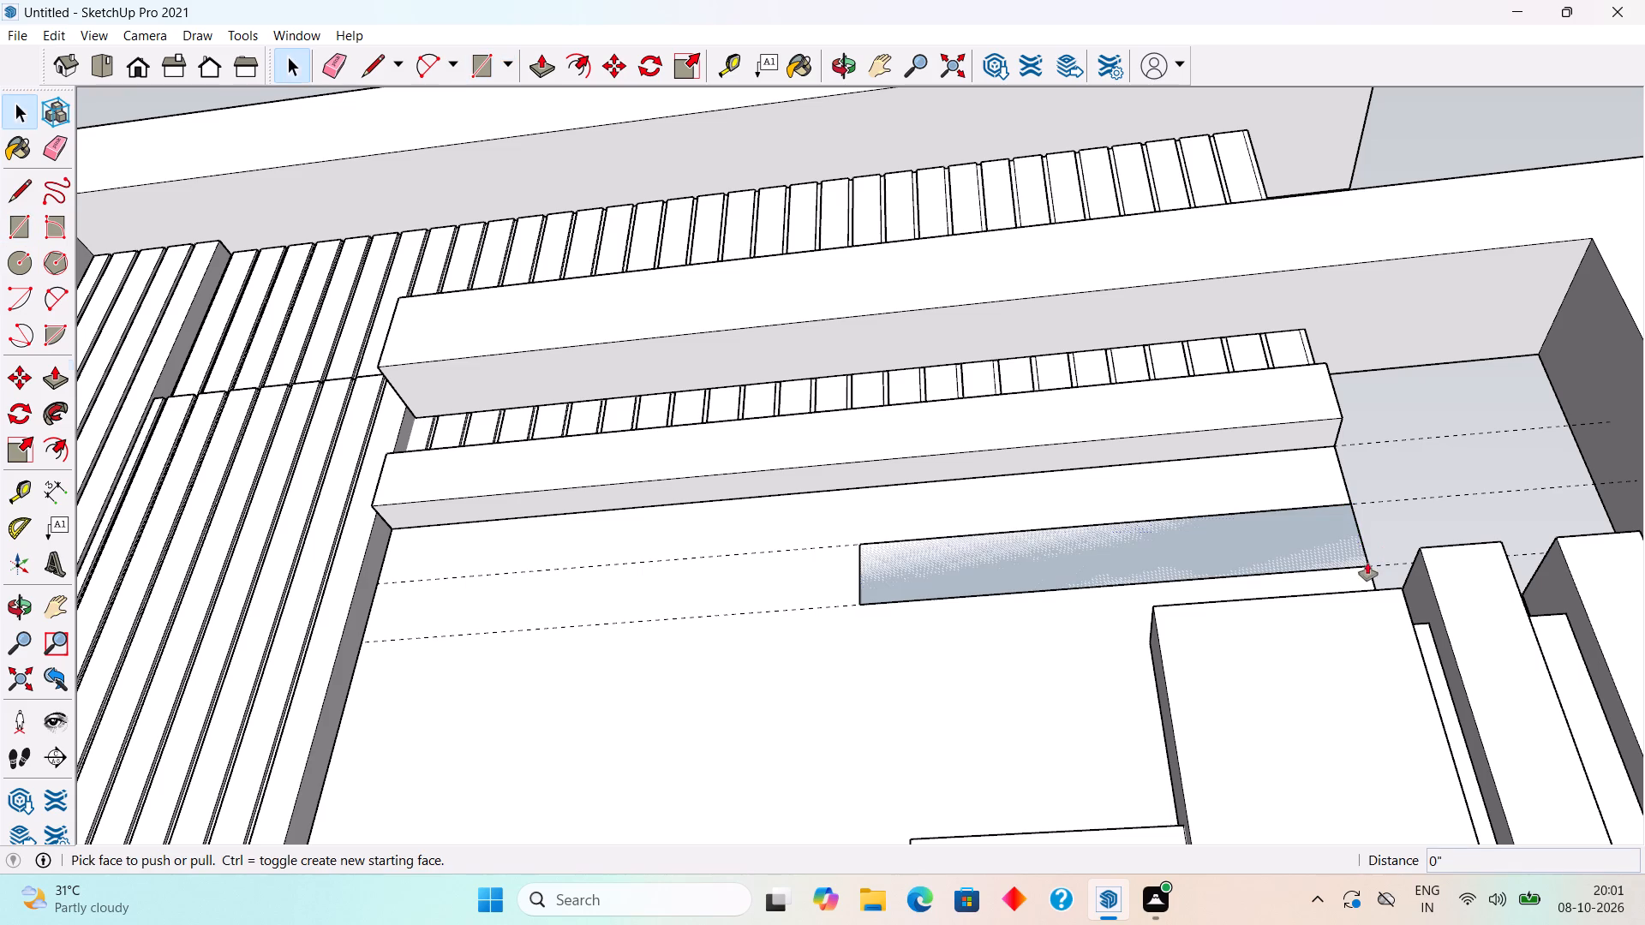
{"action": "left_click", "coordinate": [1311, 541]}
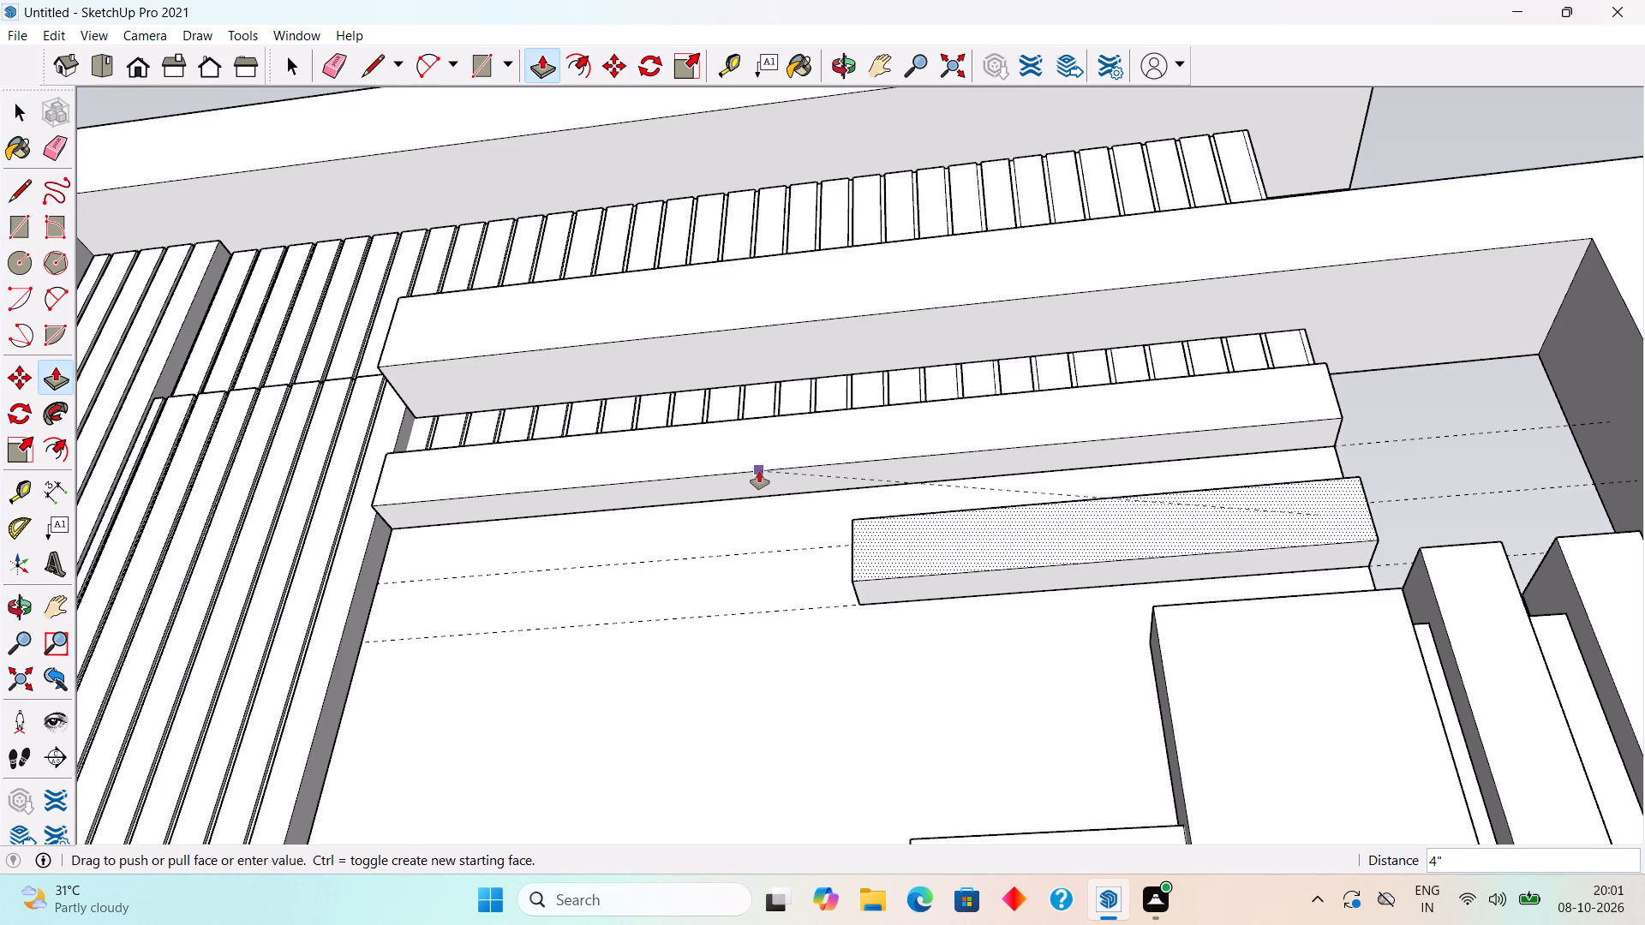
{"action": "left_click", "coordinate": [759, 471]}
Select the whole short extruded bar and make it a group.
{"action": "key", "text": "space"}
{"action": "triple_click", "coordinate": [900, 547]}
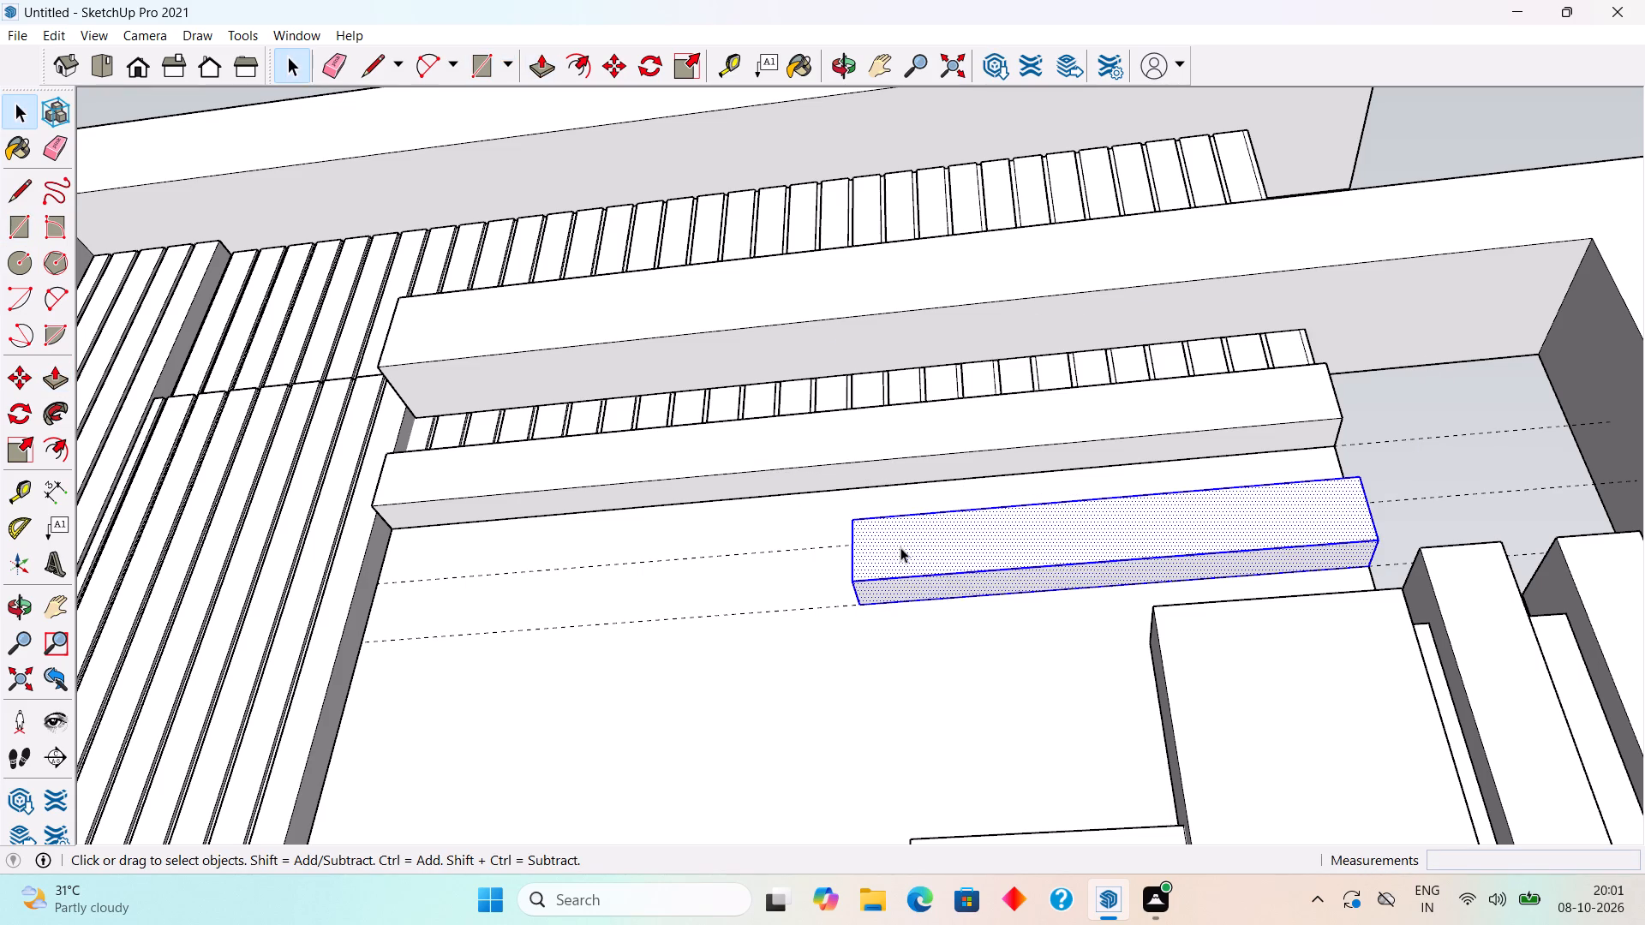
{"action": "right_click", "coordinate": [900, 547]}
{"action": "left_click", "coordinate": [1004, 725]}
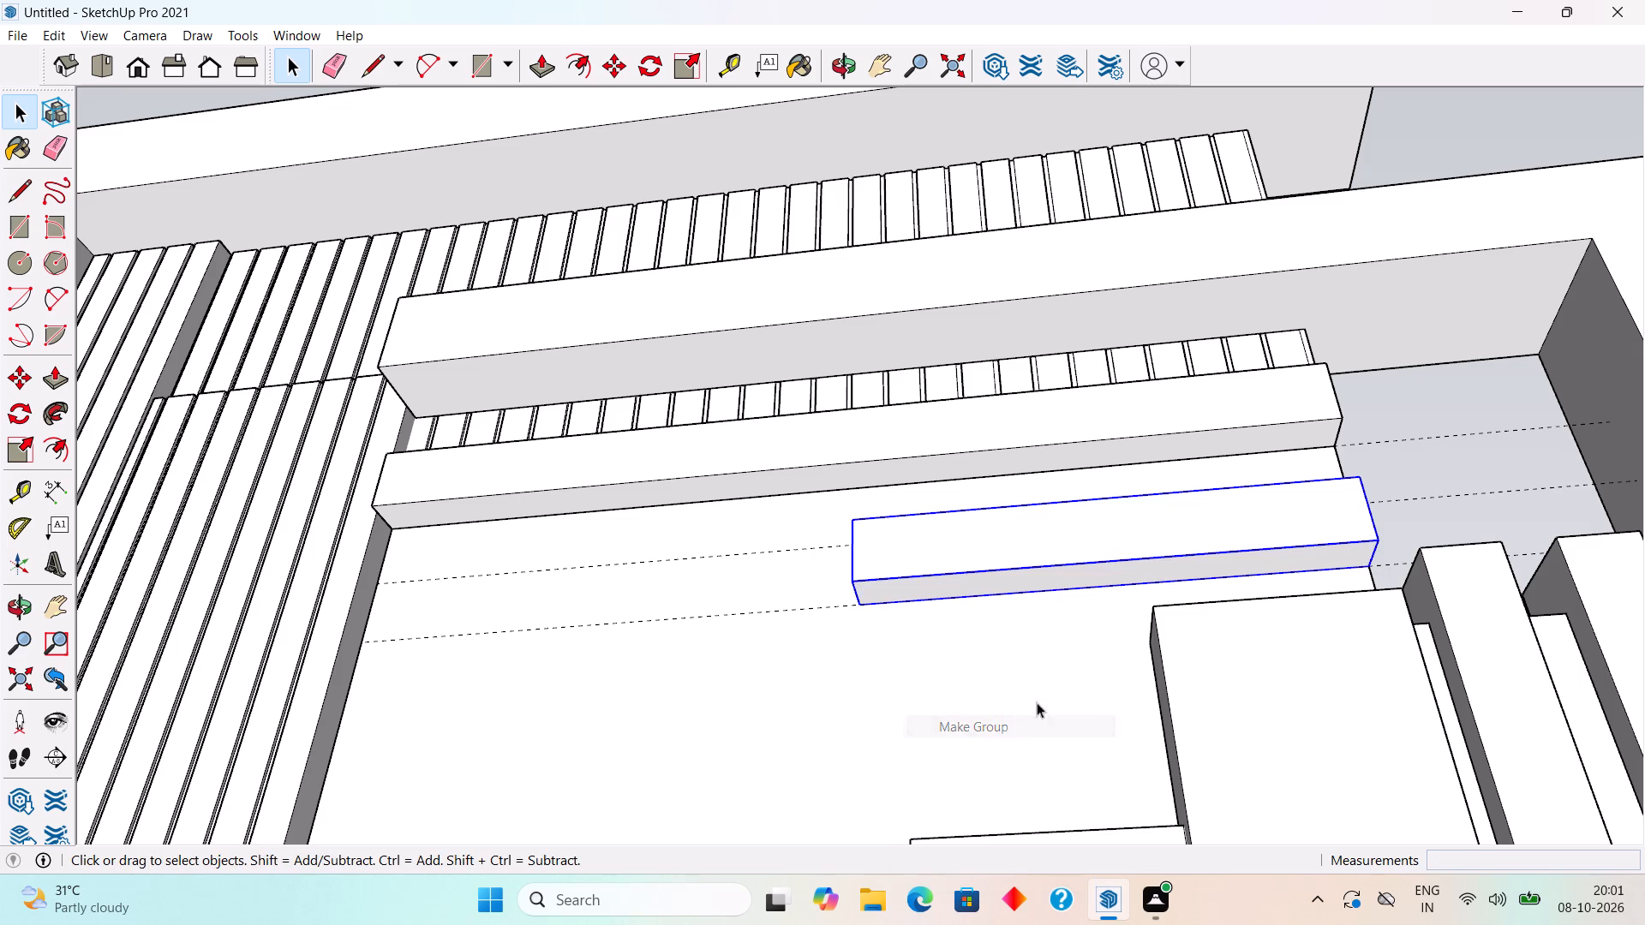
{"action": "left_click", "coordinate": [1485, 388]}
Inside the short bar's group, push its left end in about 4 1/8" to align with the edge of the grooved column below.
{"action": "scroll", "coordinate": [980, 559], "scroll_direction": "down", "scroll_amount": 4}
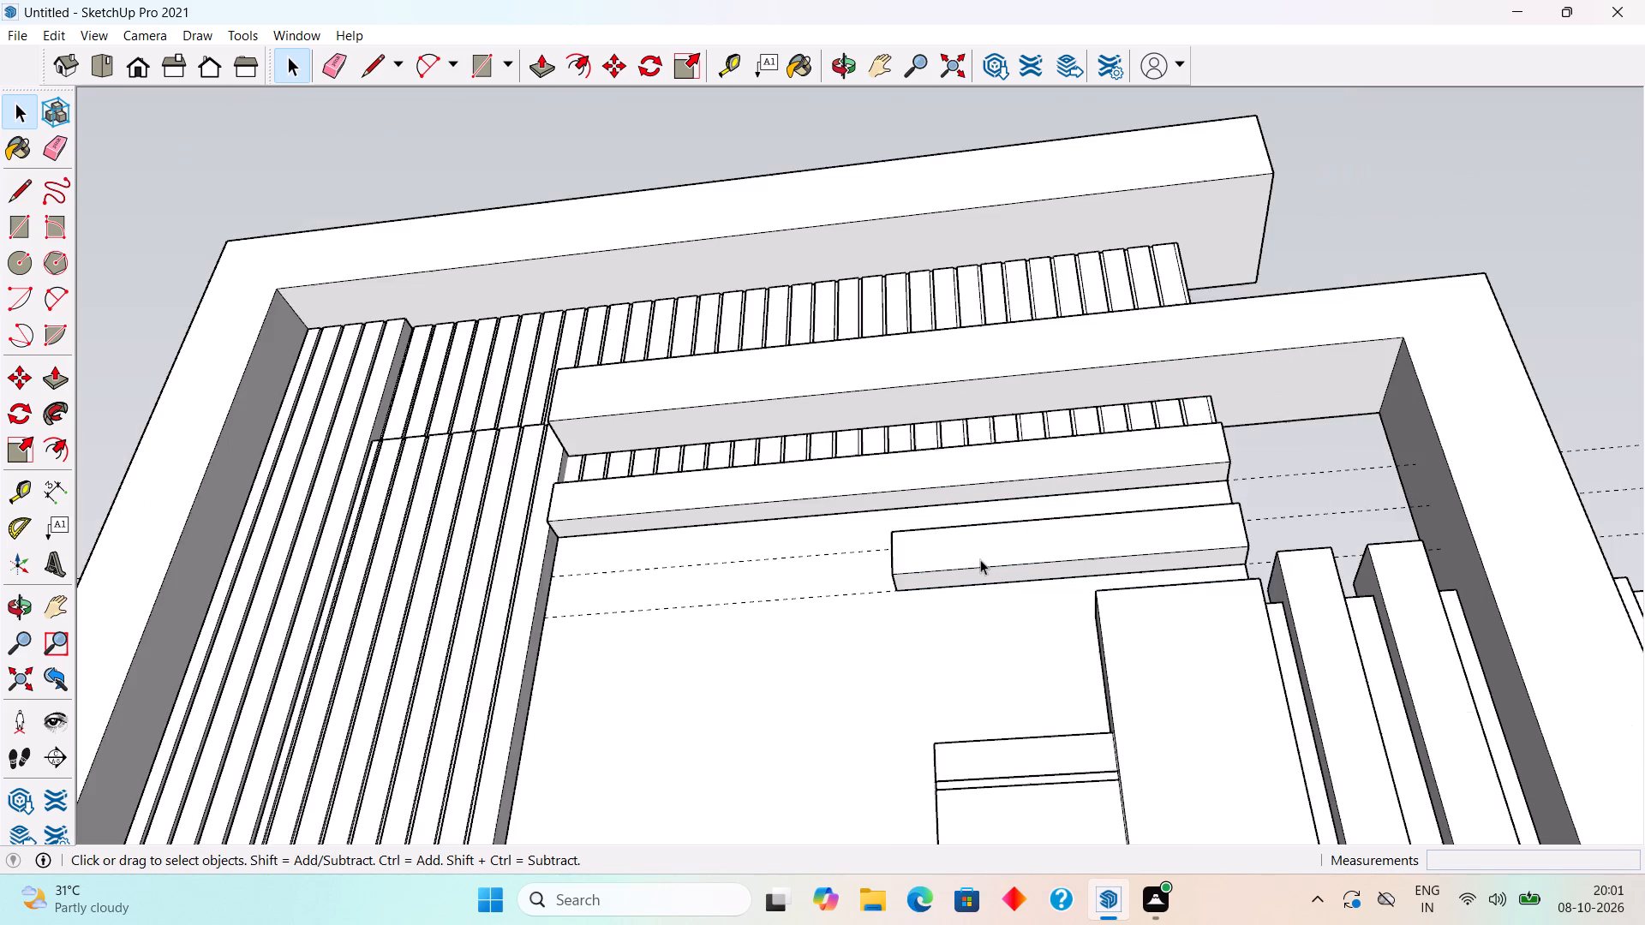
{"action": "scroll", "coordinate": [980, 559], "scroll_direction": "down", "scroll_amount": 11}
{"action": "middle_click_drag", "start_coordinate": [981, 563], "coordinate": [1073, 842]}
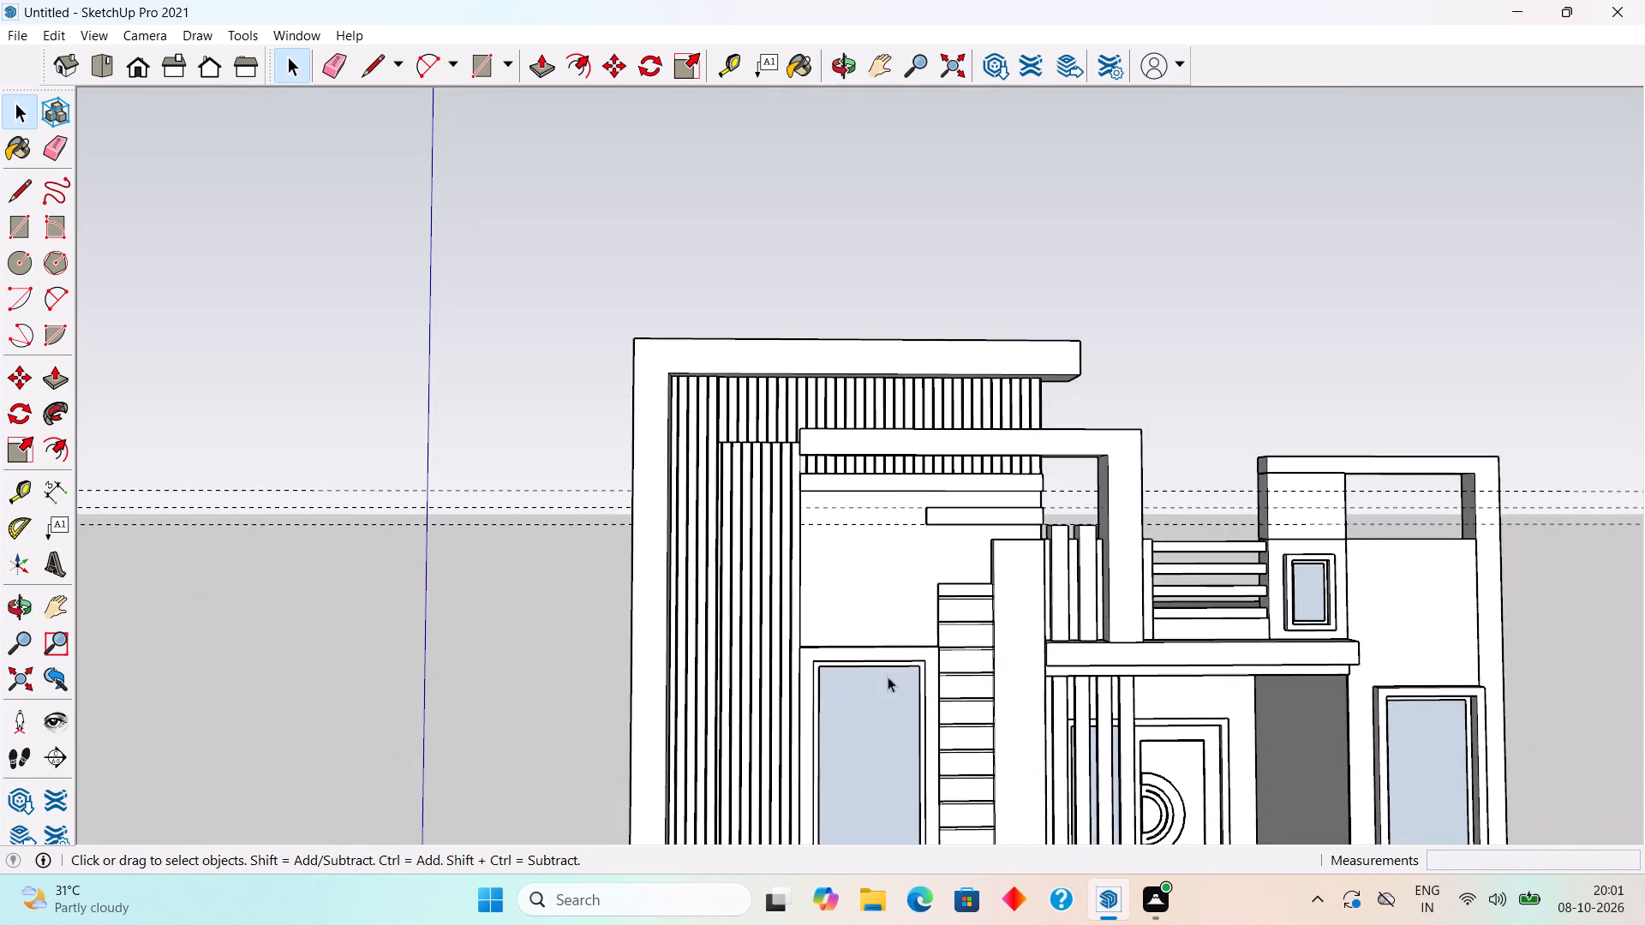
{"action": "scroll", "coordinate": [840, 659], "scroll_direction": "up", "scroll_amount": 6}
{"action": "middle_click_drag", "start_coordinate": [1056, 502], "coordinate": [1147, 522]}
{"action": "scroll", "coordinate": [1147, 522], "scroll_direction": "up", "scroll_amount": 1}
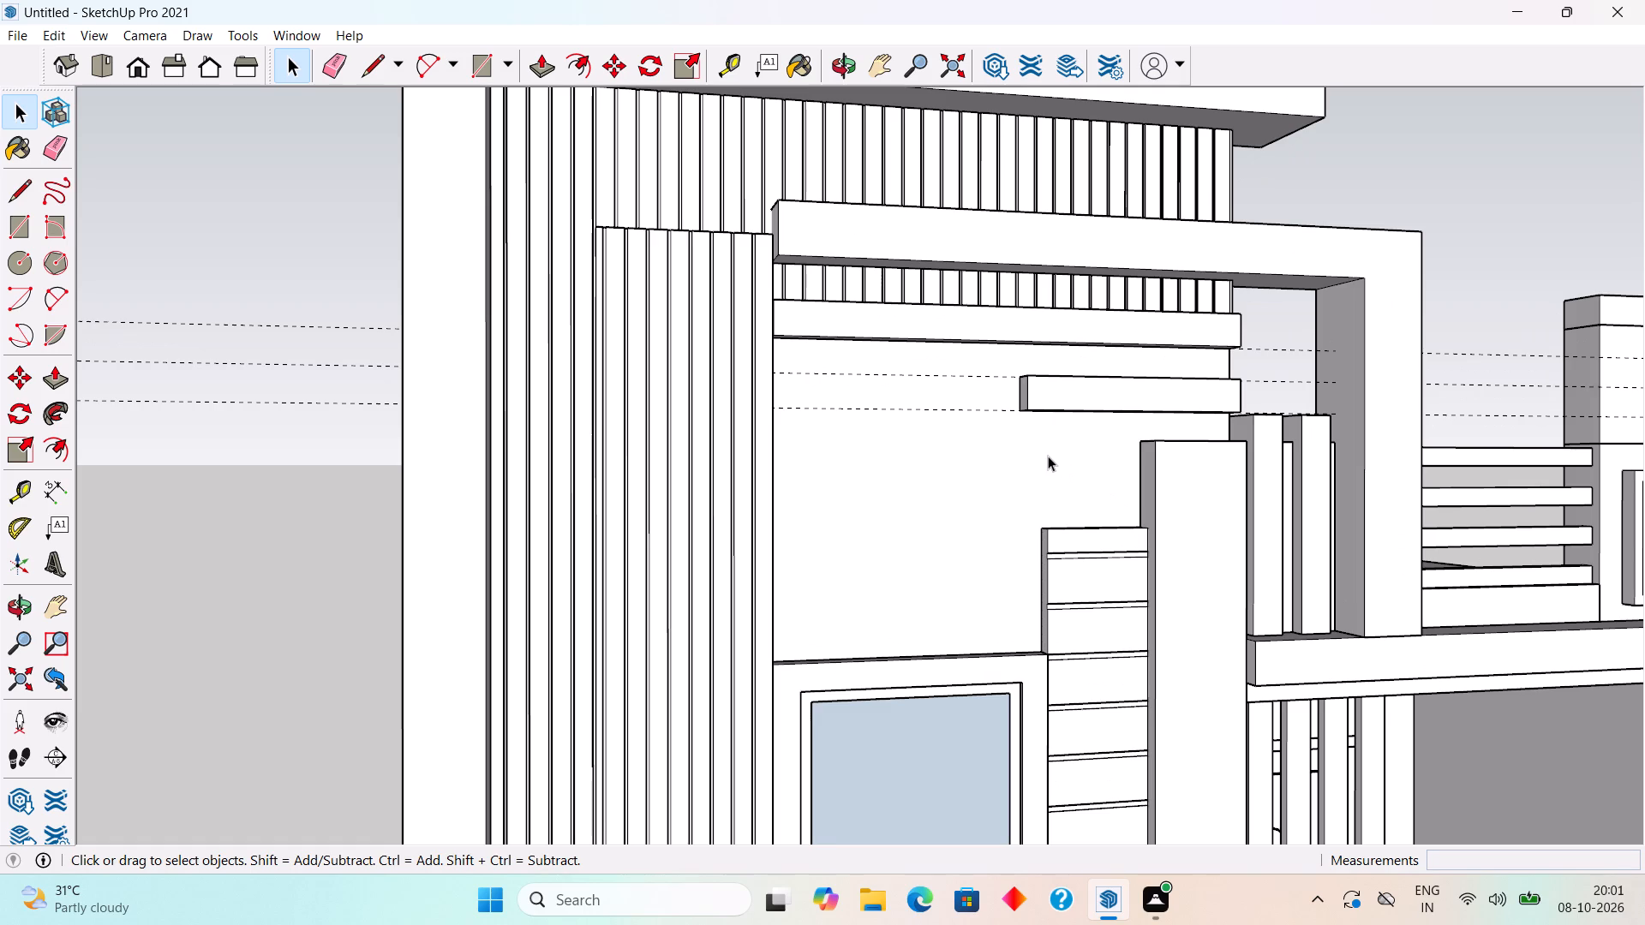
{"action": "middle_click_drag", "start_coordinate": [1023, 463], "coordinate": [927, 441]}
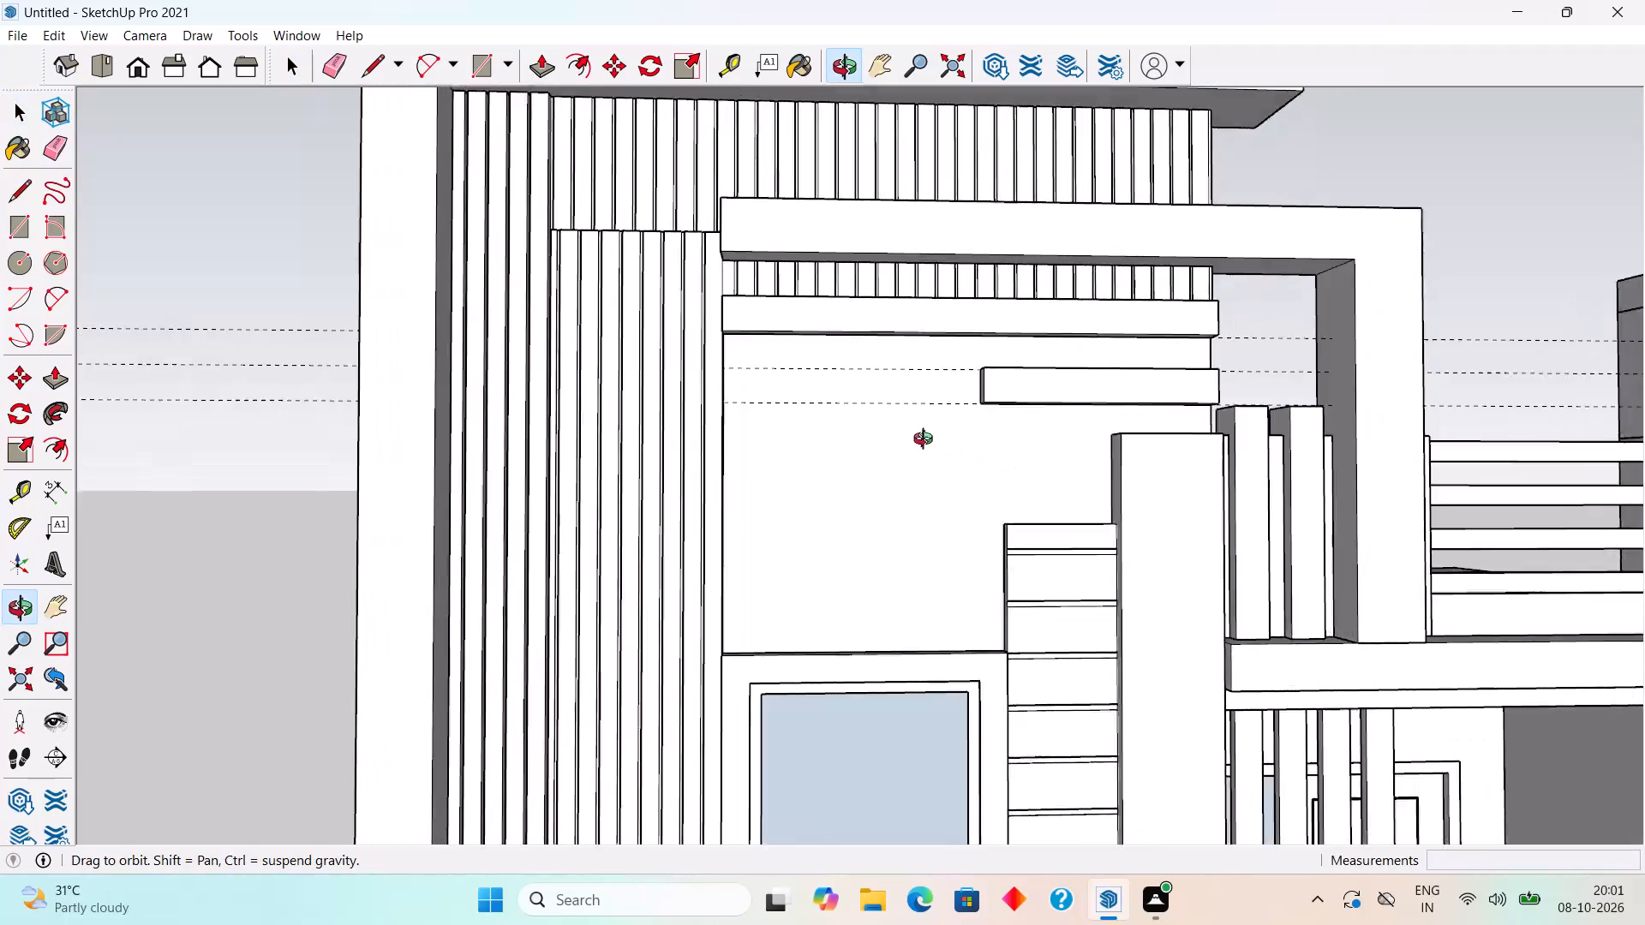
{"action": "middle_click_drag", "start_coordinate": [927, 441], "coordinate": [1103, 490]}
{"action": "scroll", "coordinate": [1058, 390], "scroll_direction": "up", "scroll_amount": 5}
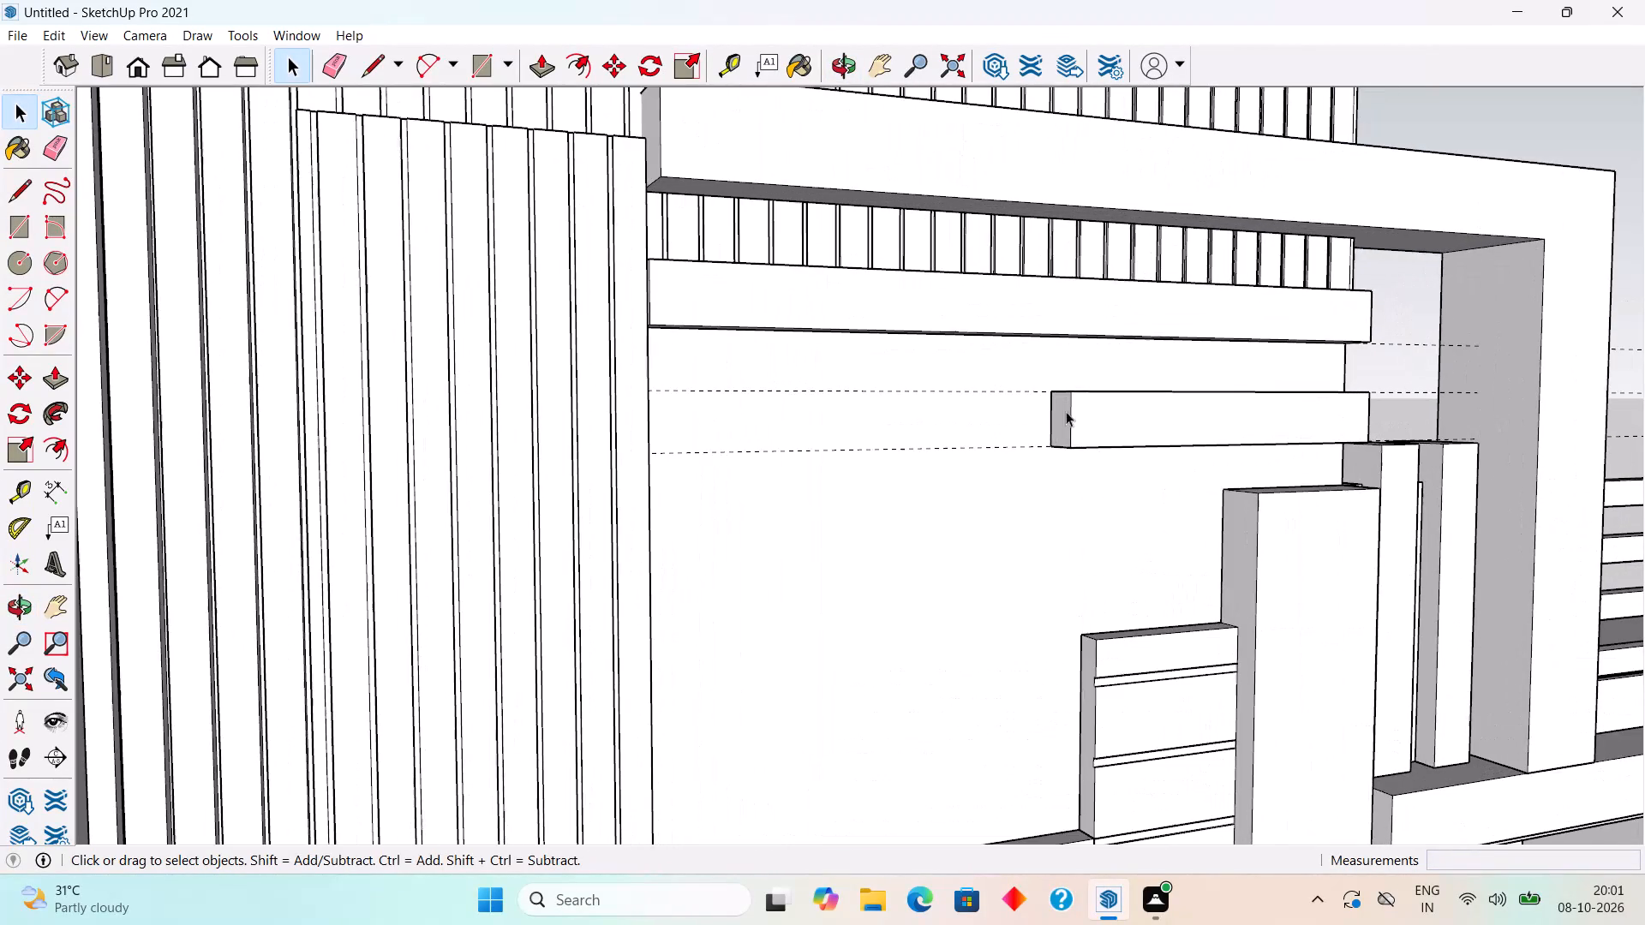
{"action": "triple_click", "coordinate": [1087, 439]}
{"action": "key", "text": "p"}
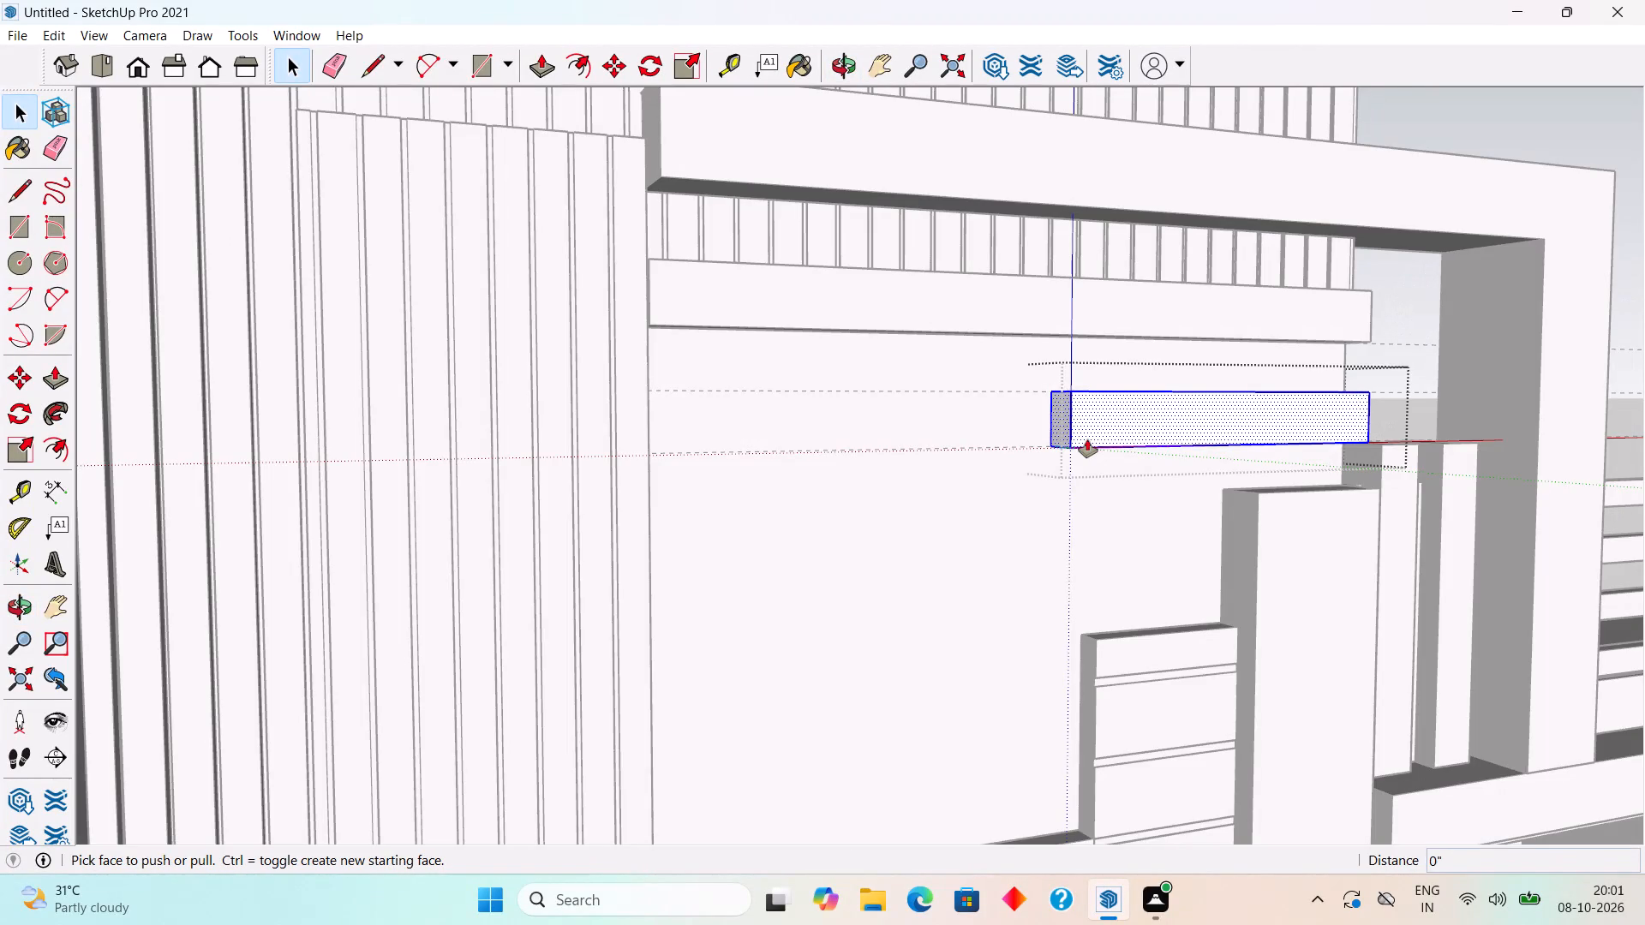
{"action": "left_click", "coordinate": [1059, 426]}
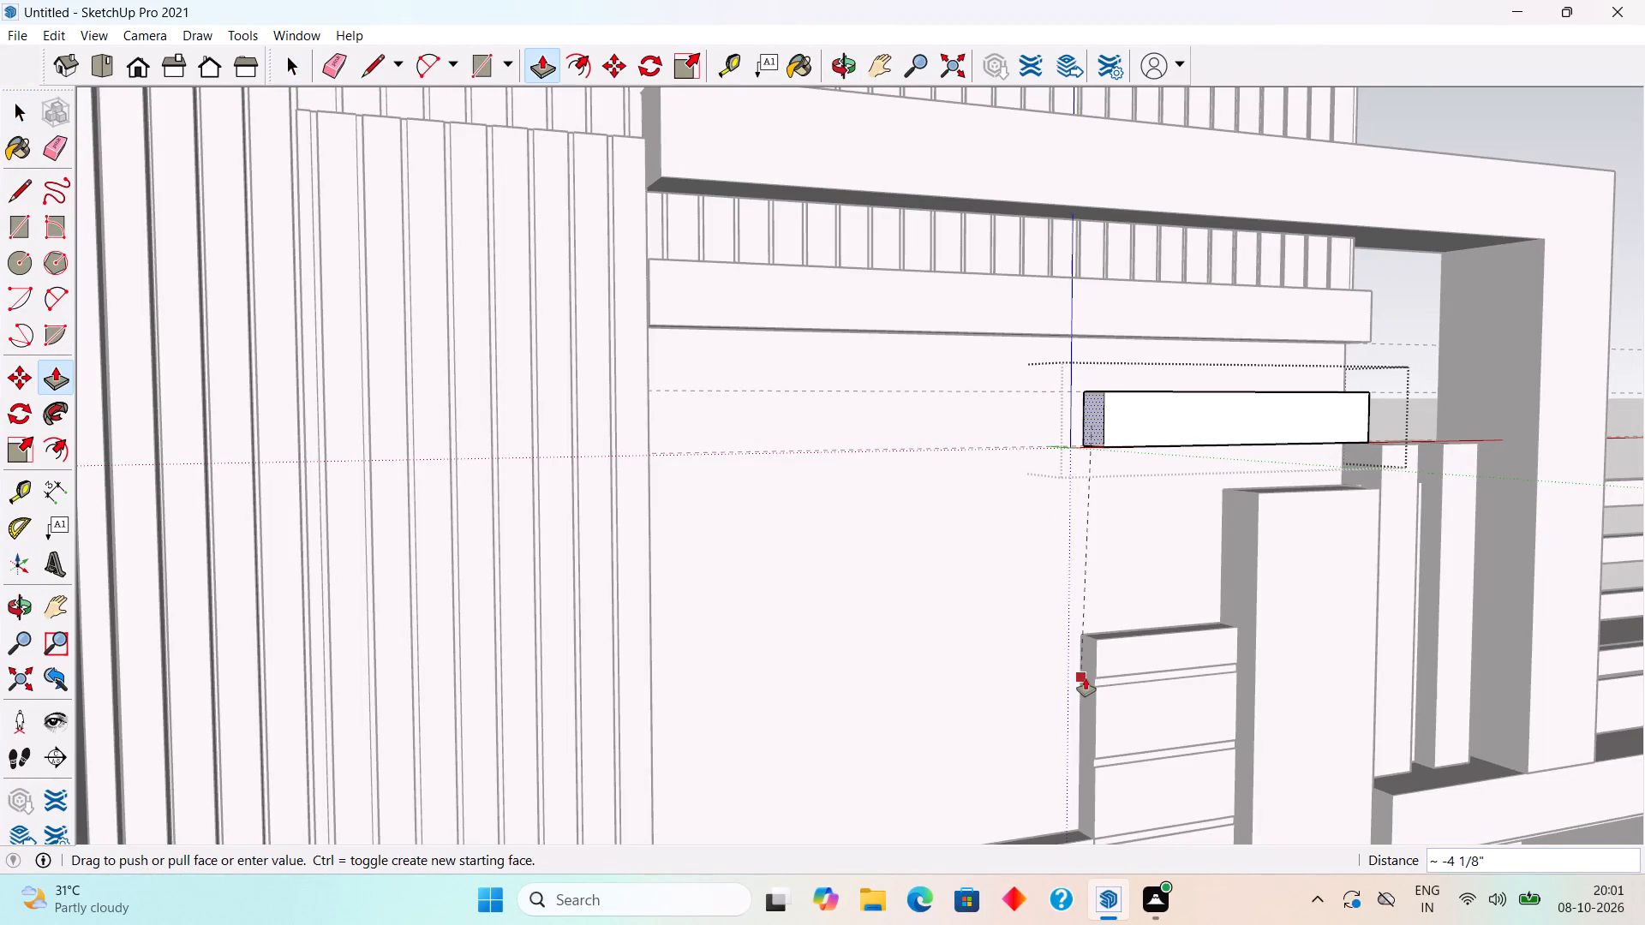
{"action": "left_click", "coordinate": [1086, 680]}
{"action": "key", "text": "space"}
{"action": "scroll", "coordinate": [978, 540], "scroll_direction": "down", "scroll_amount": 9}
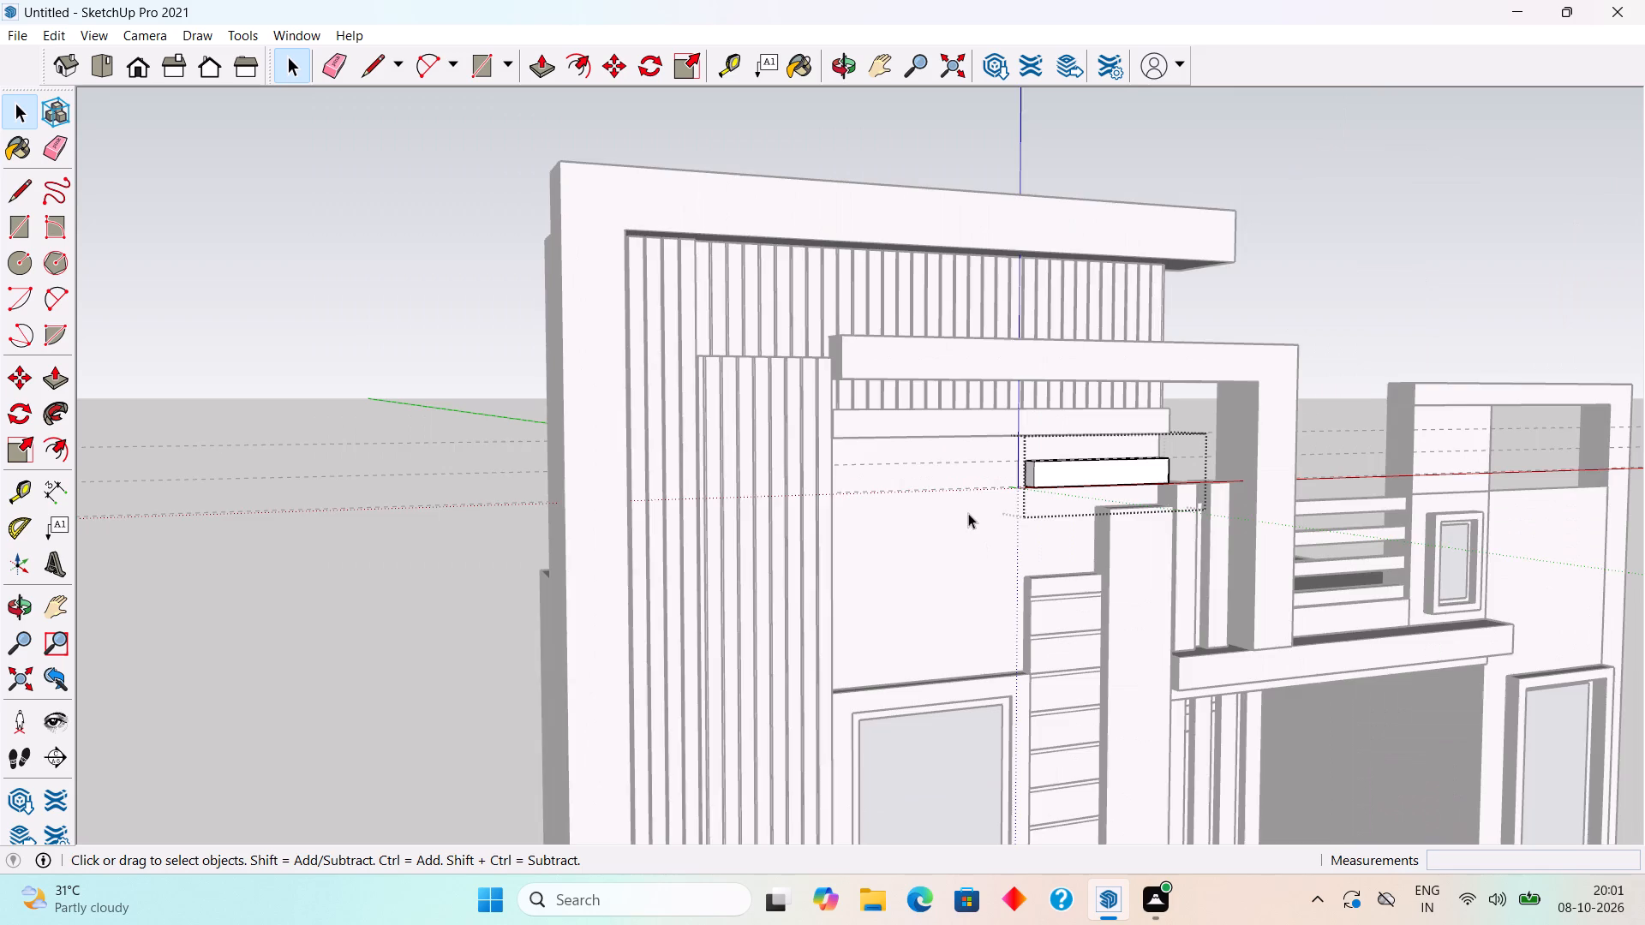
{"action": "left_click", "coordinate": [1523, 221]}
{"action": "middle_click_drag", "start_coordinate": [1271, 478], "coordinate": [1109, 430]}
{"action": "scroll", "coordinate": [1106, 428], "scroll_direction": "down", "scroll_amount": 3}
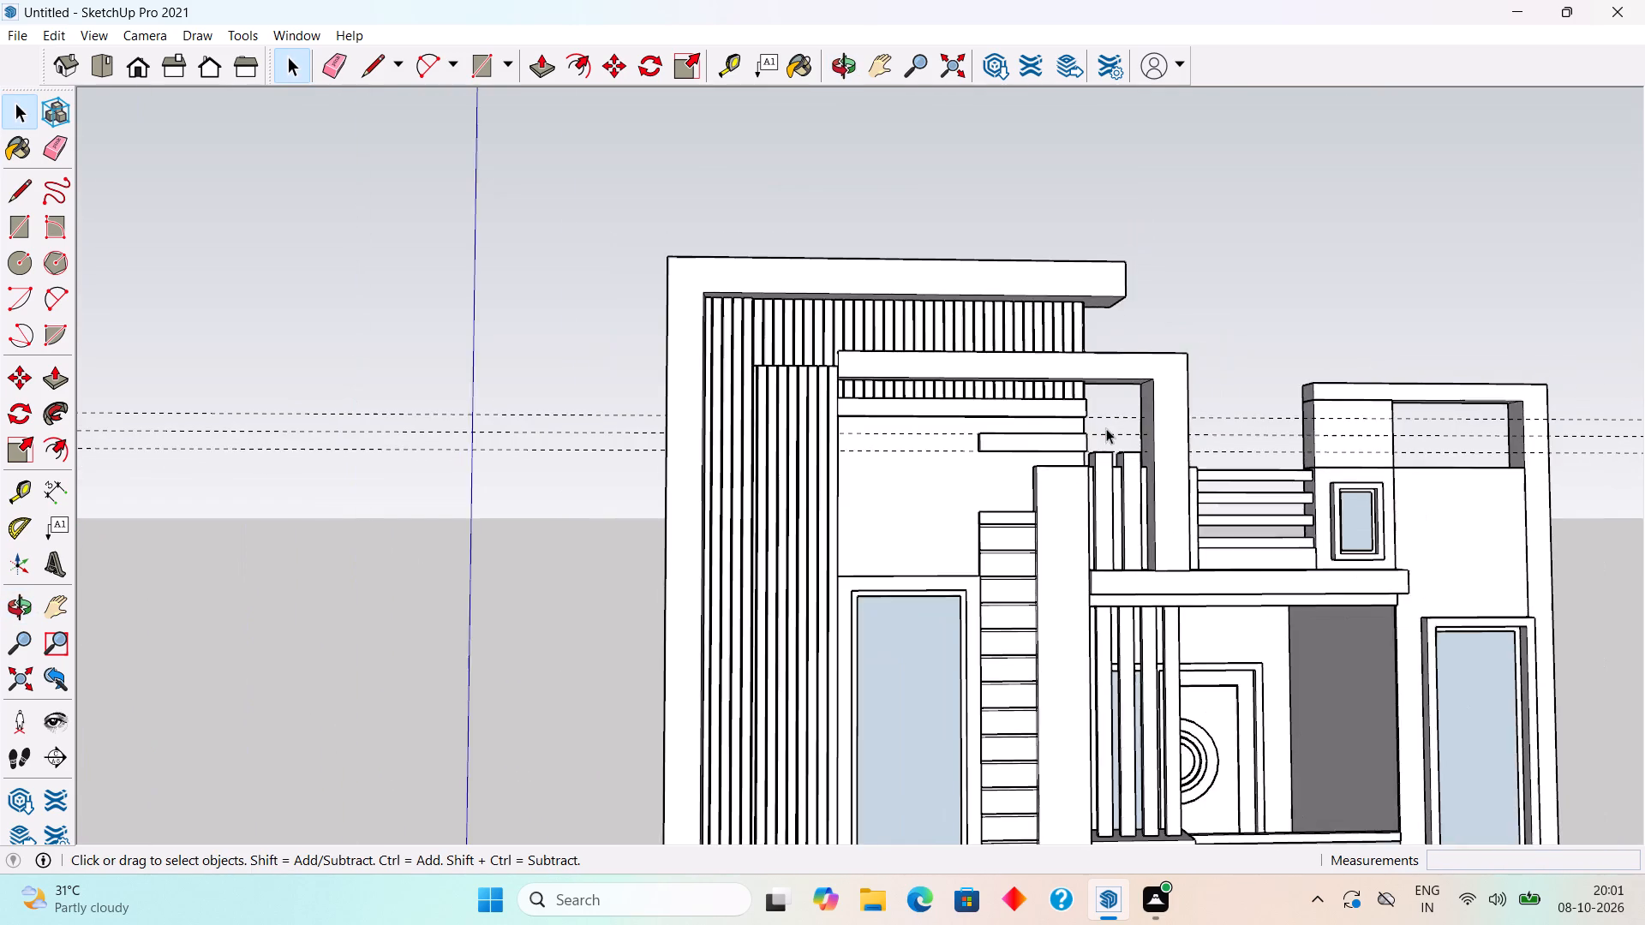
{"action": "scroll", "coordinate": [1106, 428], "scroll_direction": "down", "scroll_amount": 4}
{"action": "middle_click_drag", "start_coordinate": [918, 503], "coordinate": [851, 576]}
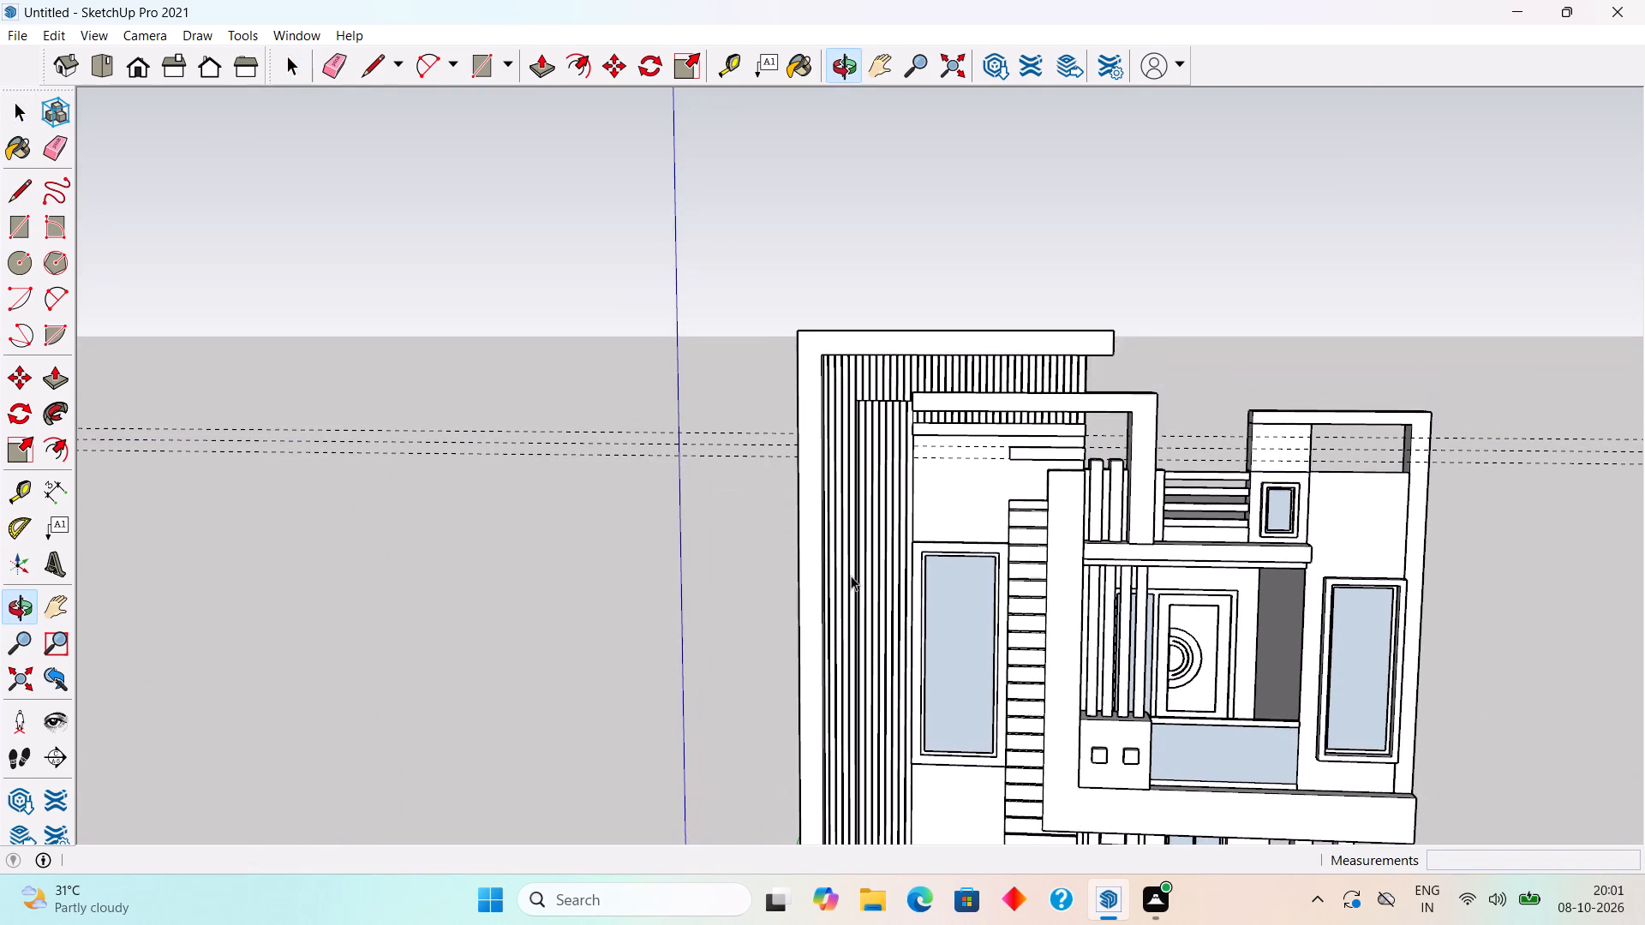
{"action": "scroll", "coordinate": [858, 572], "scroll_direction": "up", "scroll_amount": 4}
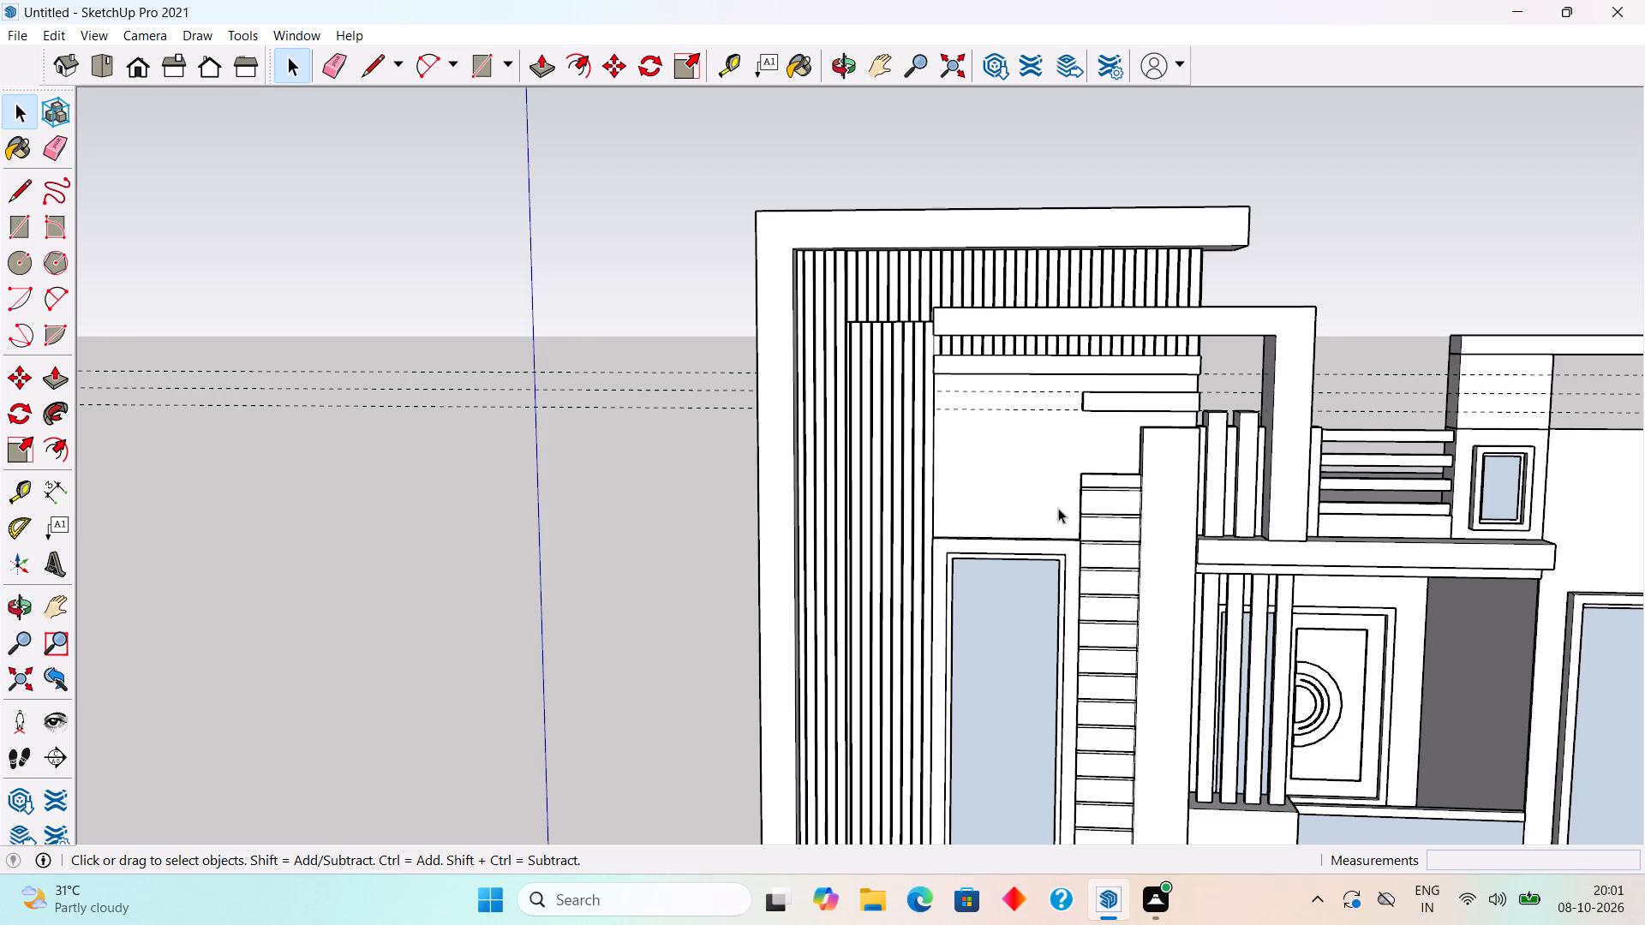
Draw a rectangle about 4' 1" by 11' 3" covering the plain ground-floor wall panel beneath the tall window.
{"action": "scroll", "coordinate": [1050, 462], "scroll_direction": "down", "scroll_amount": 14}
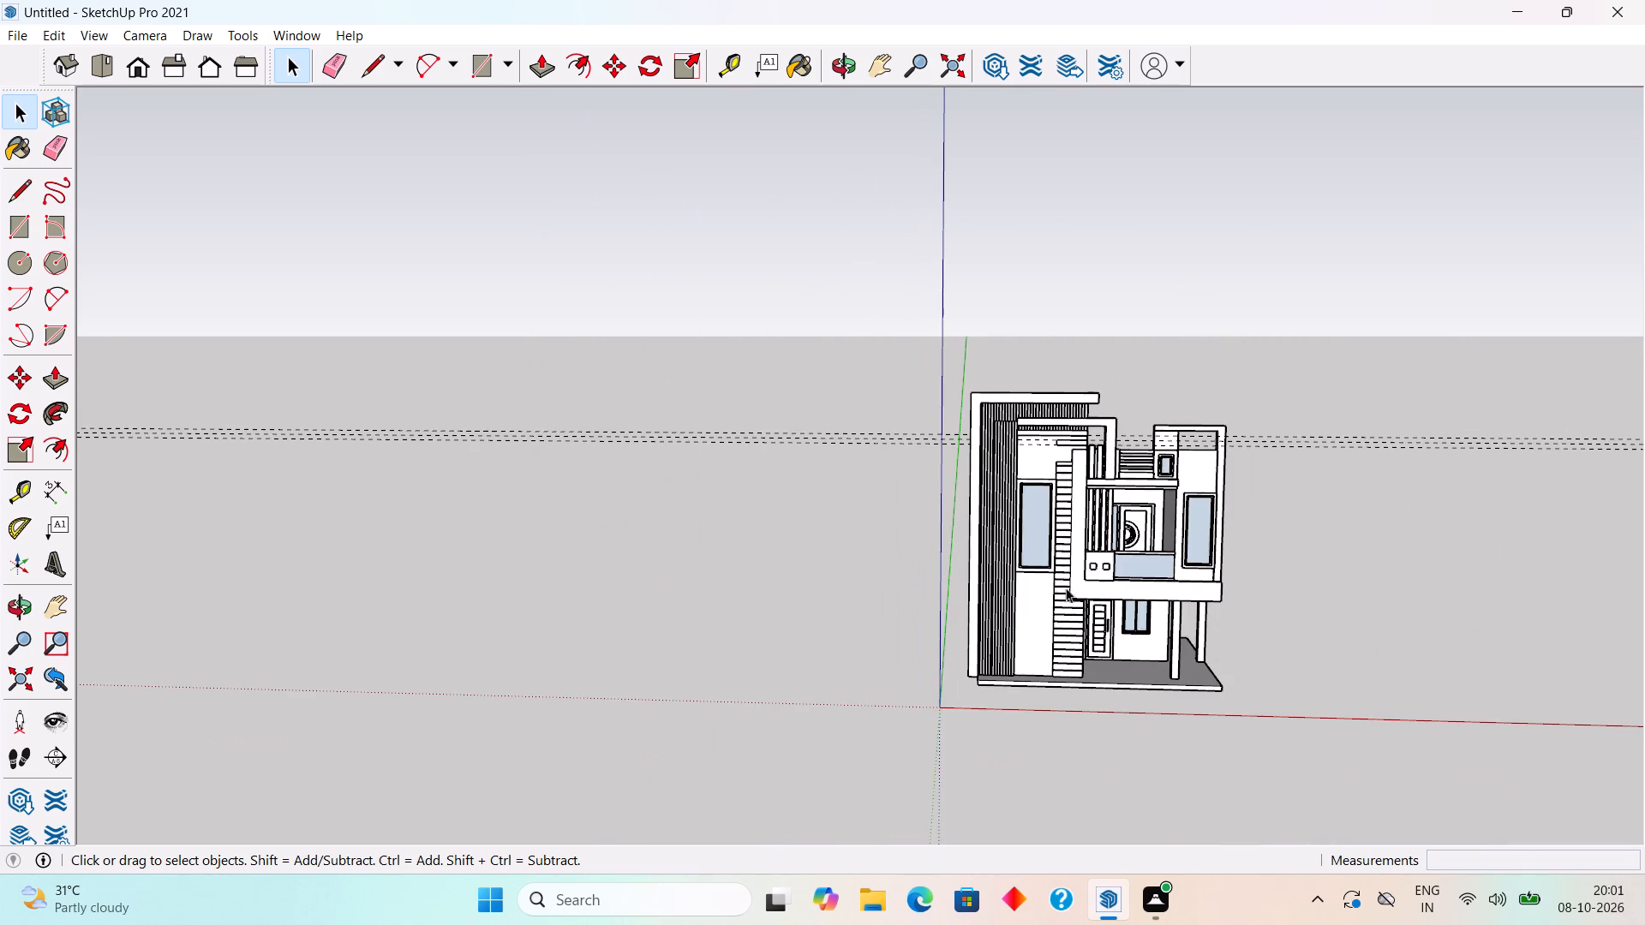
{"action": "scroll", "coordinate": [1088, 651], "scroll_direction": "up", "scroll_amount": 13}
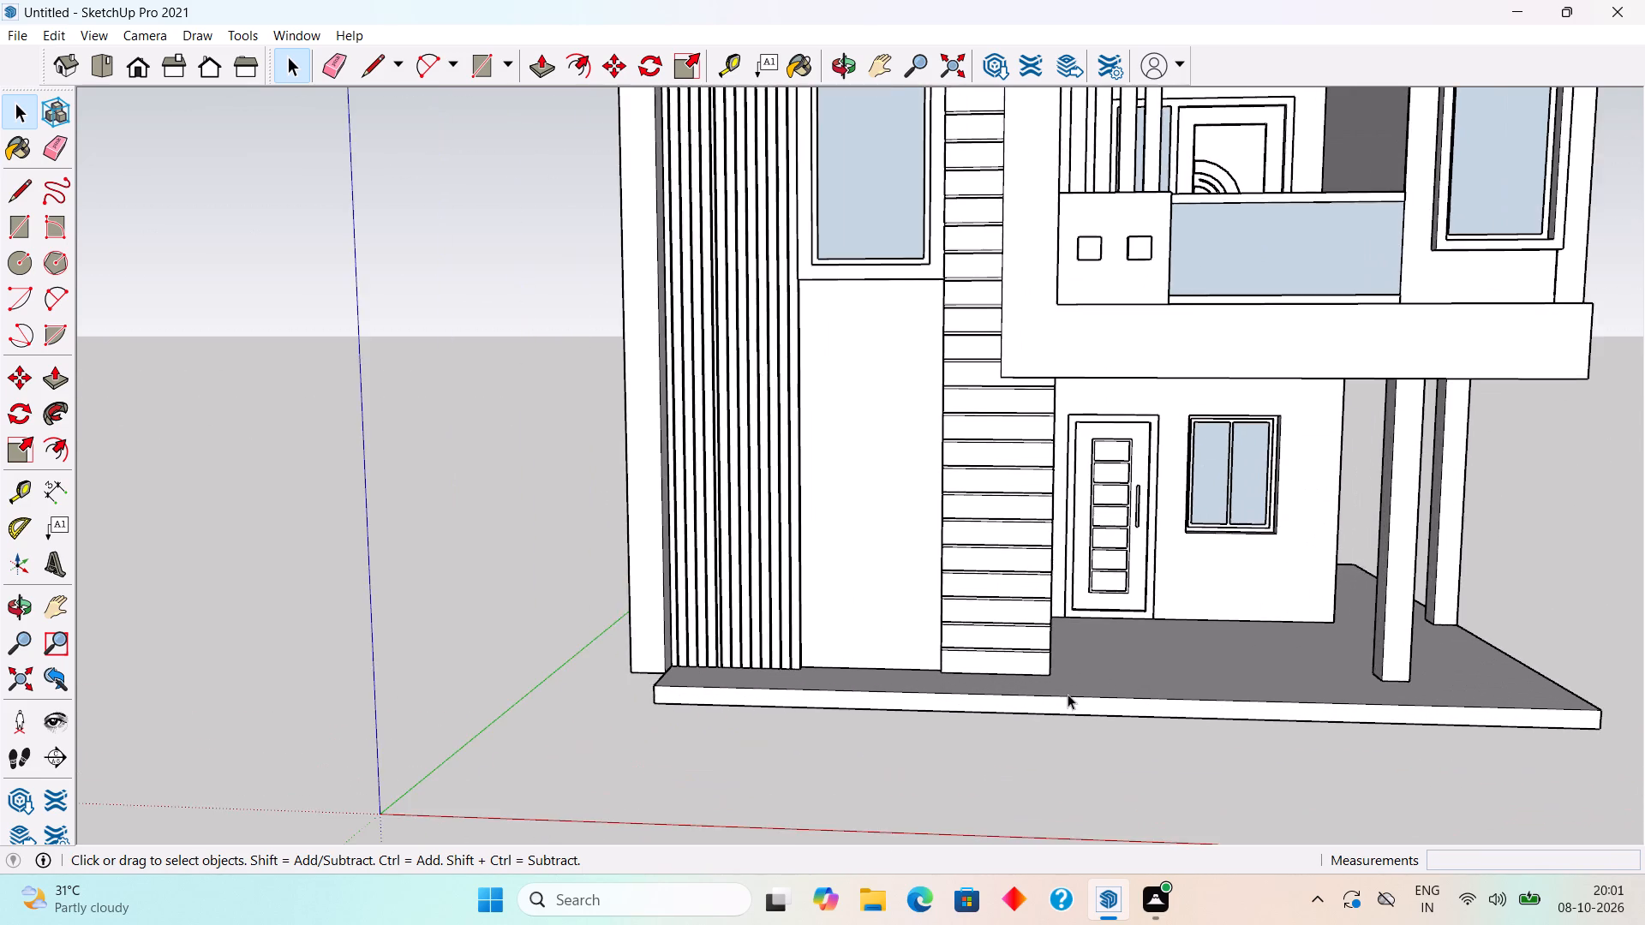
{"action": "scroll", "coordinate": [1062, 693], "scroll_direction": "up", "scroll_amount": 2}
{"action": "middle_click_drag", "start_coordinate": [895, 723], "coordinate": [1110, 798]}
{"action": "scroll", "coordinate": [1110, 798], "scroll_direction": "up", "scroll_amount": 1}
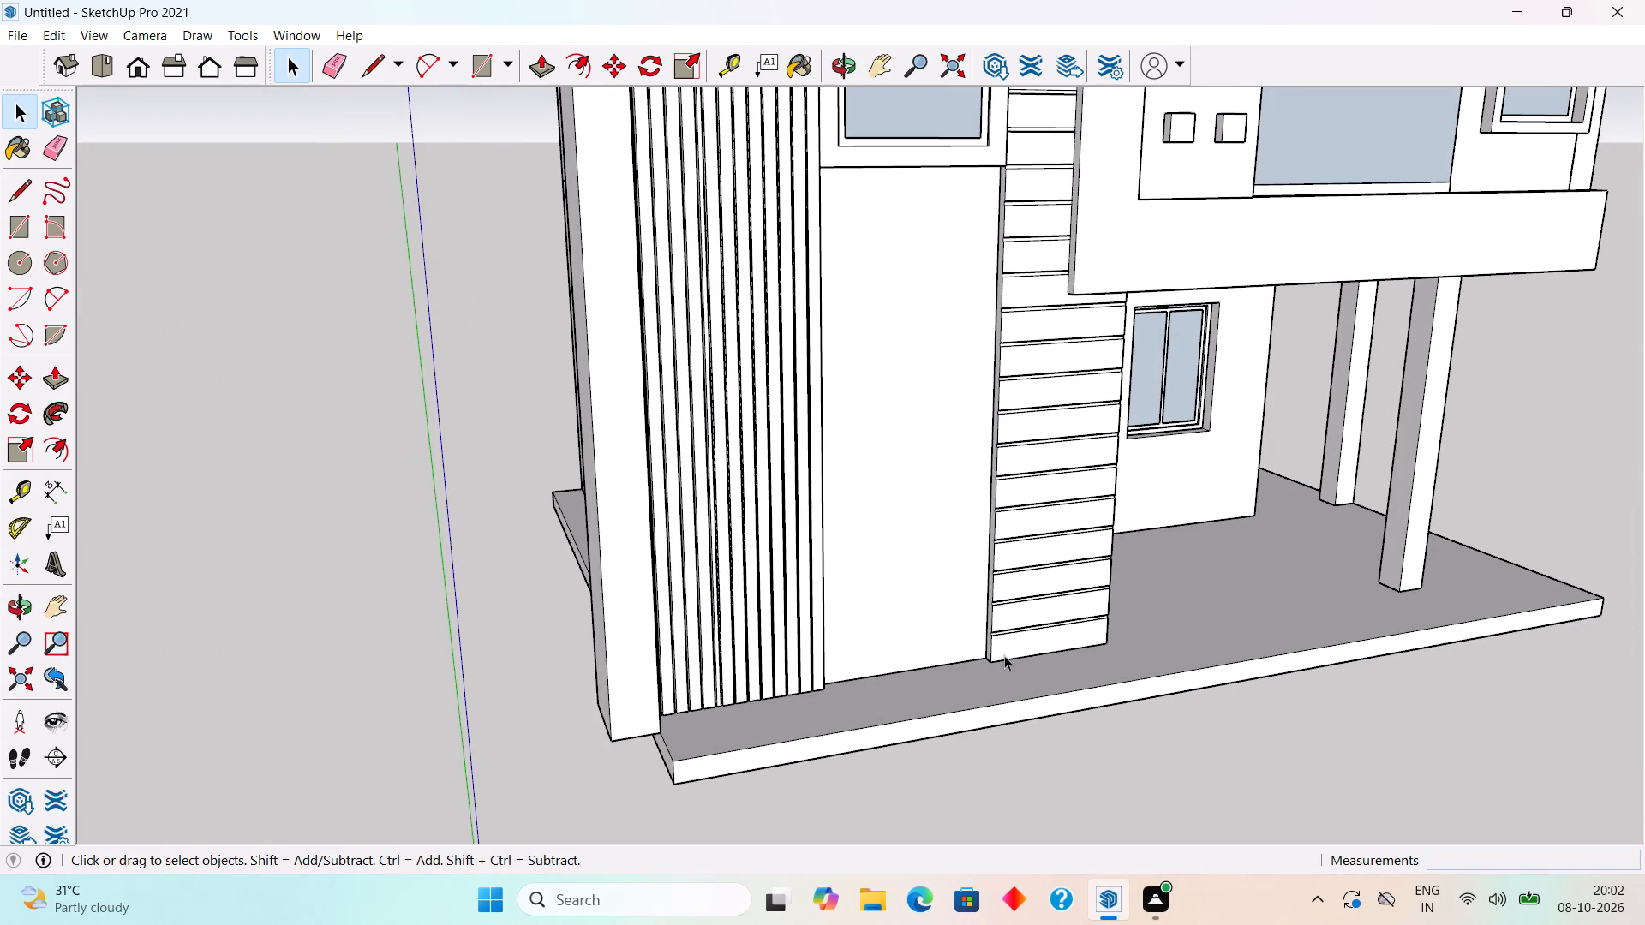
{"action": "scroll", "coordinate": [939, 544], "scroll_direction": "up", "scroll_amount": 3}
{"action": "scroll", "coordinate": [897, 498], "scroll_direction": "down", "scroll_amount": 3}
{"action": "middle_click_drag", "start_coordinate": [943, 389], "coordinate": [634, 503]}
{"action": "scroll", "coordinate": [626, 317], "scroll_direction": "up", "scroll_amount": 3}
{"action": "middle_click_drag", "start_coordinate": [679, 237], "coordinate": [696, 210]}
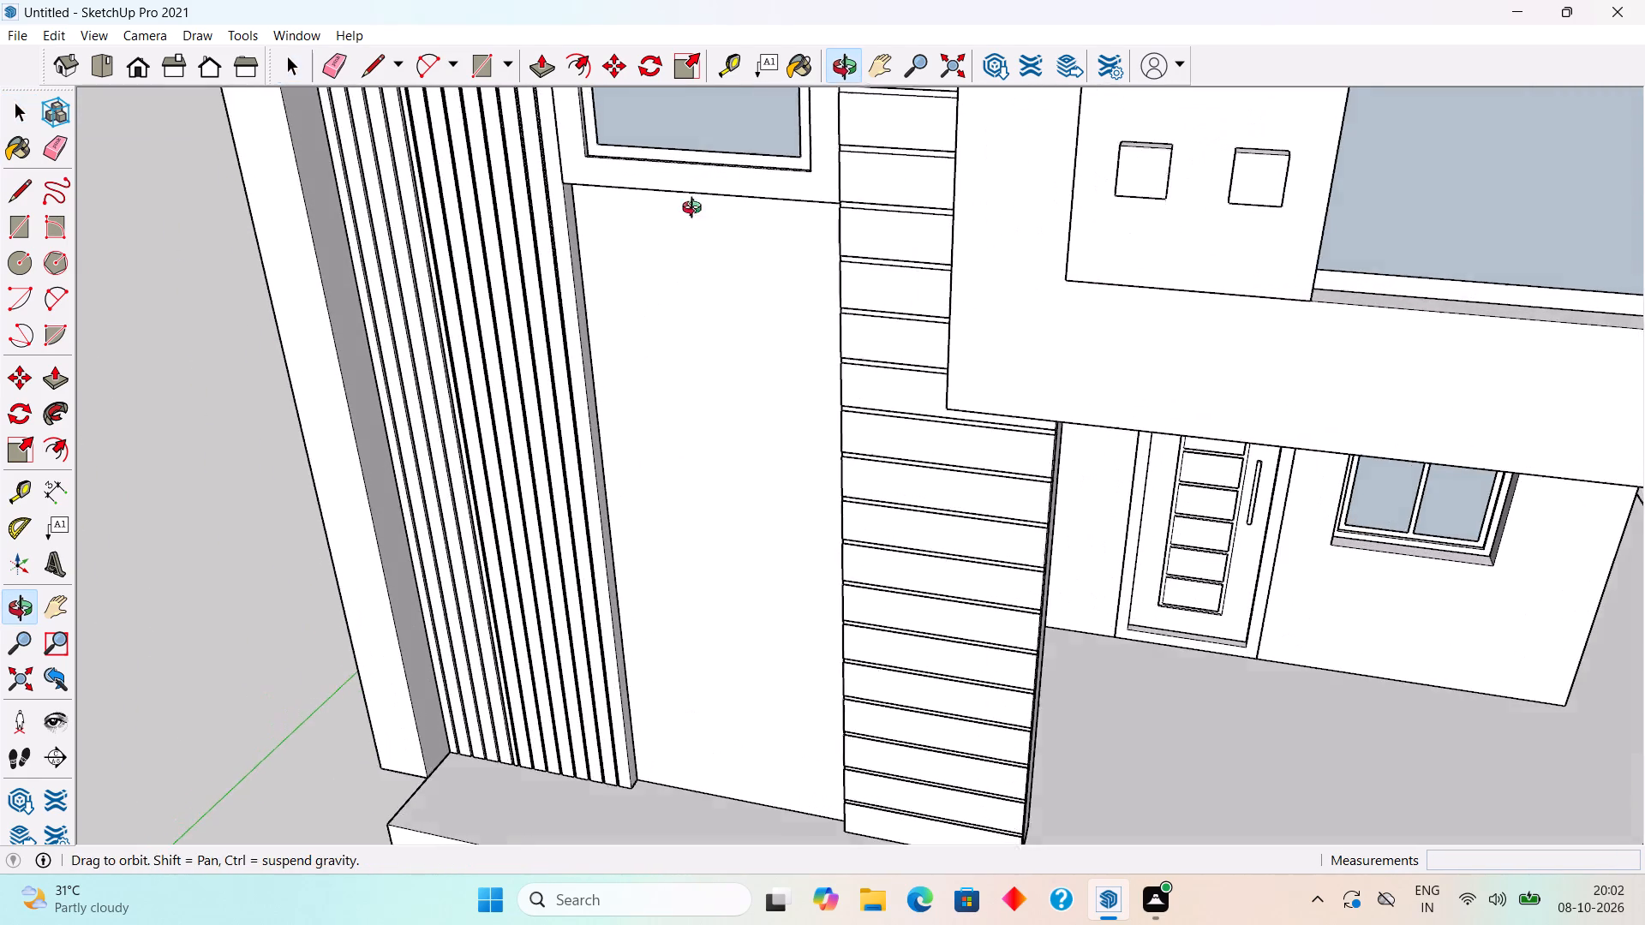
{"action": "middle_click_drag", "start_coordinate": [696, 210], "coordinate": [727, 151]}
{"action": "scroll", "coordinate": [742, 152], "scroll_direction": "up", "scroll_amount": 5}
{"action": "middle_click_drag", "start_coordinate": [757, 187], "coordinate": [811, 116]}
{"action": "scroll", "coordinate": [823, 164], "scroll_direction": "down", "scroll_amount": 1}
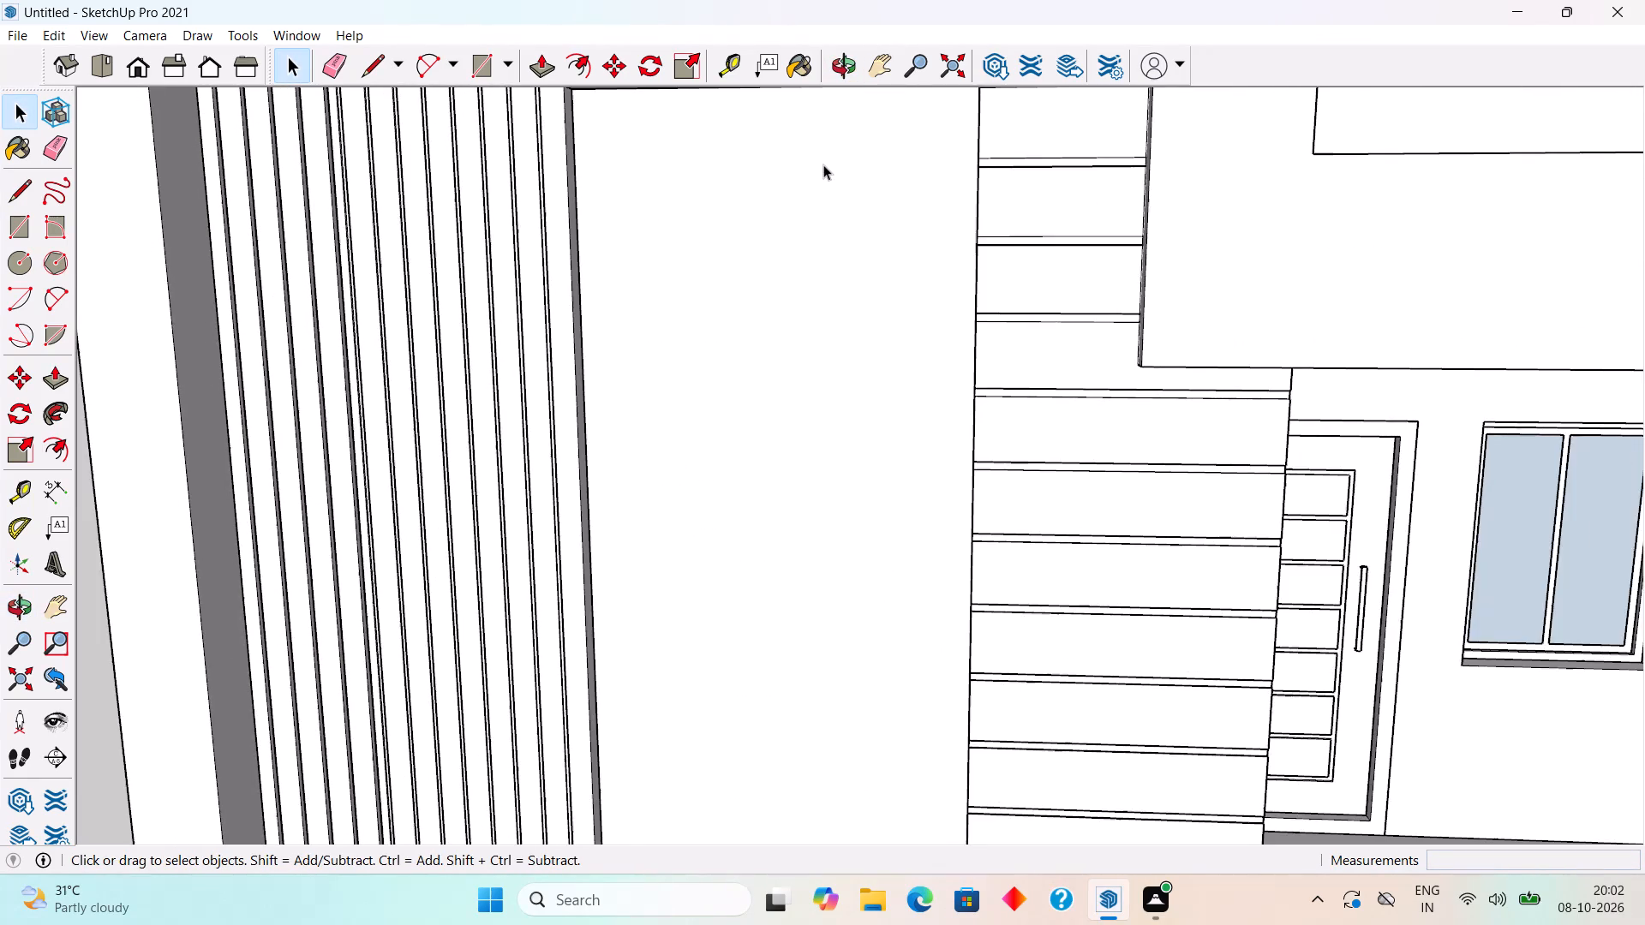
{"action": "scroll", "coordinate": [823, 164], "scroll_direction": "down", "scroll_amount": 1}
{"action": "scroll", "coordinate": [828, 265], "scroll_direction": "down", "scroll_amount": 2}
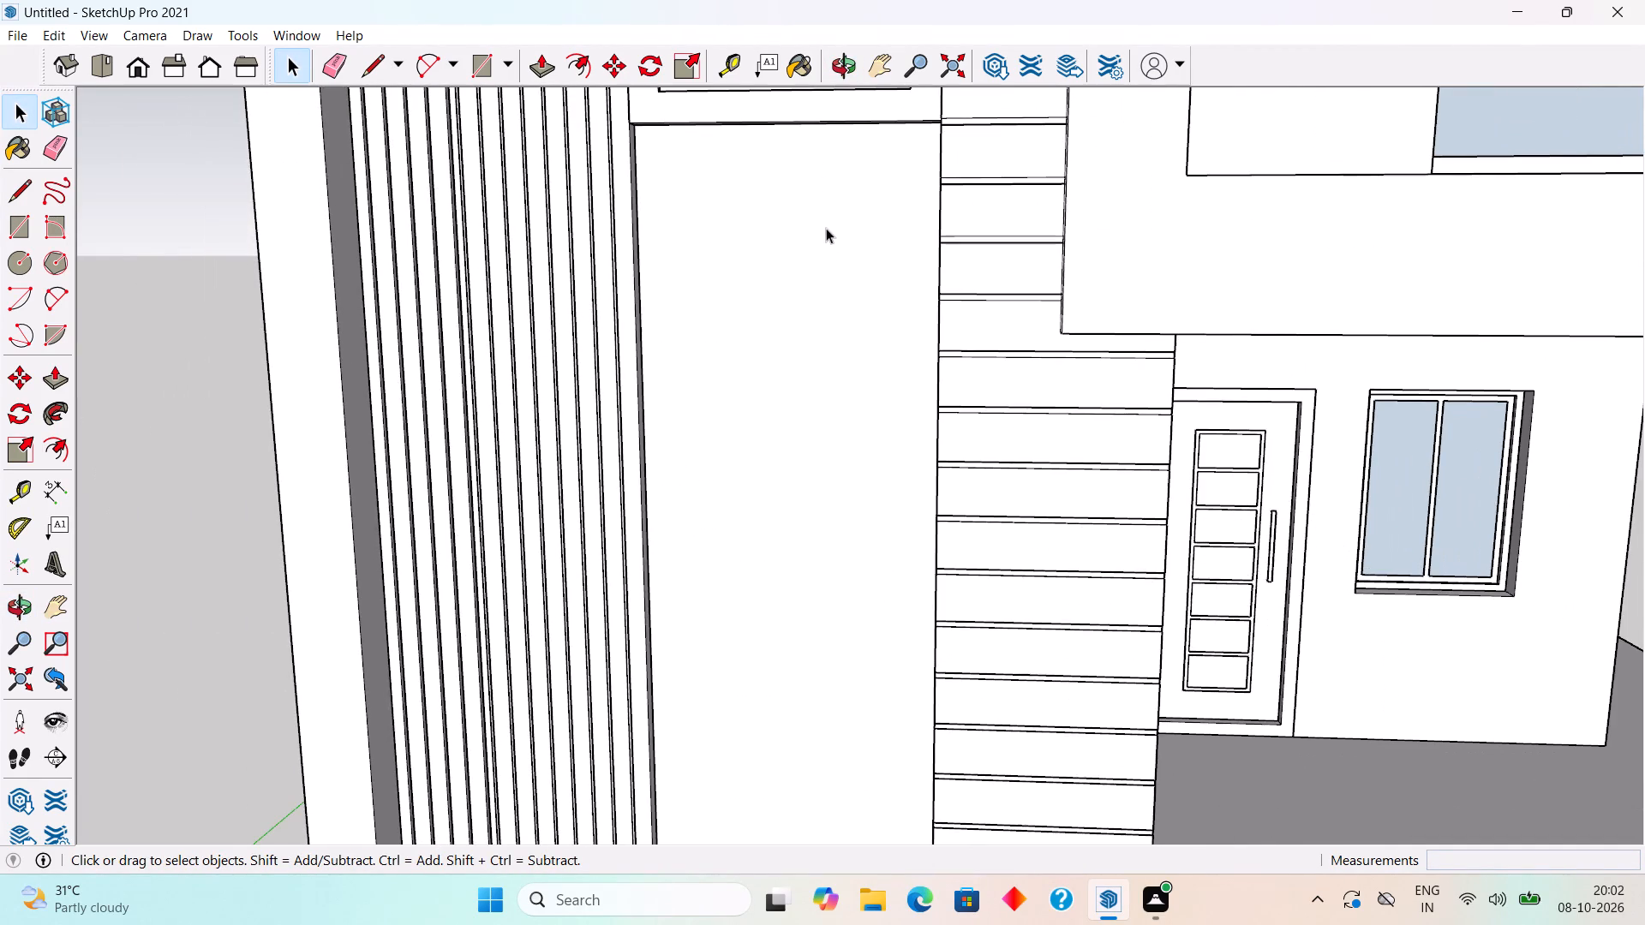
{"action": "scroll", "coordinate": [826, 295], "scroll_direction": "down", "scroll_amount": 3}
{"action": "middle_click_drag", "start_coordinate": [852, 230], "coordinate": [852, 158]}
{"action": "scroll", "coordinate": [836, 182], "scroll_direction": "down", "scroll_amount": 1}
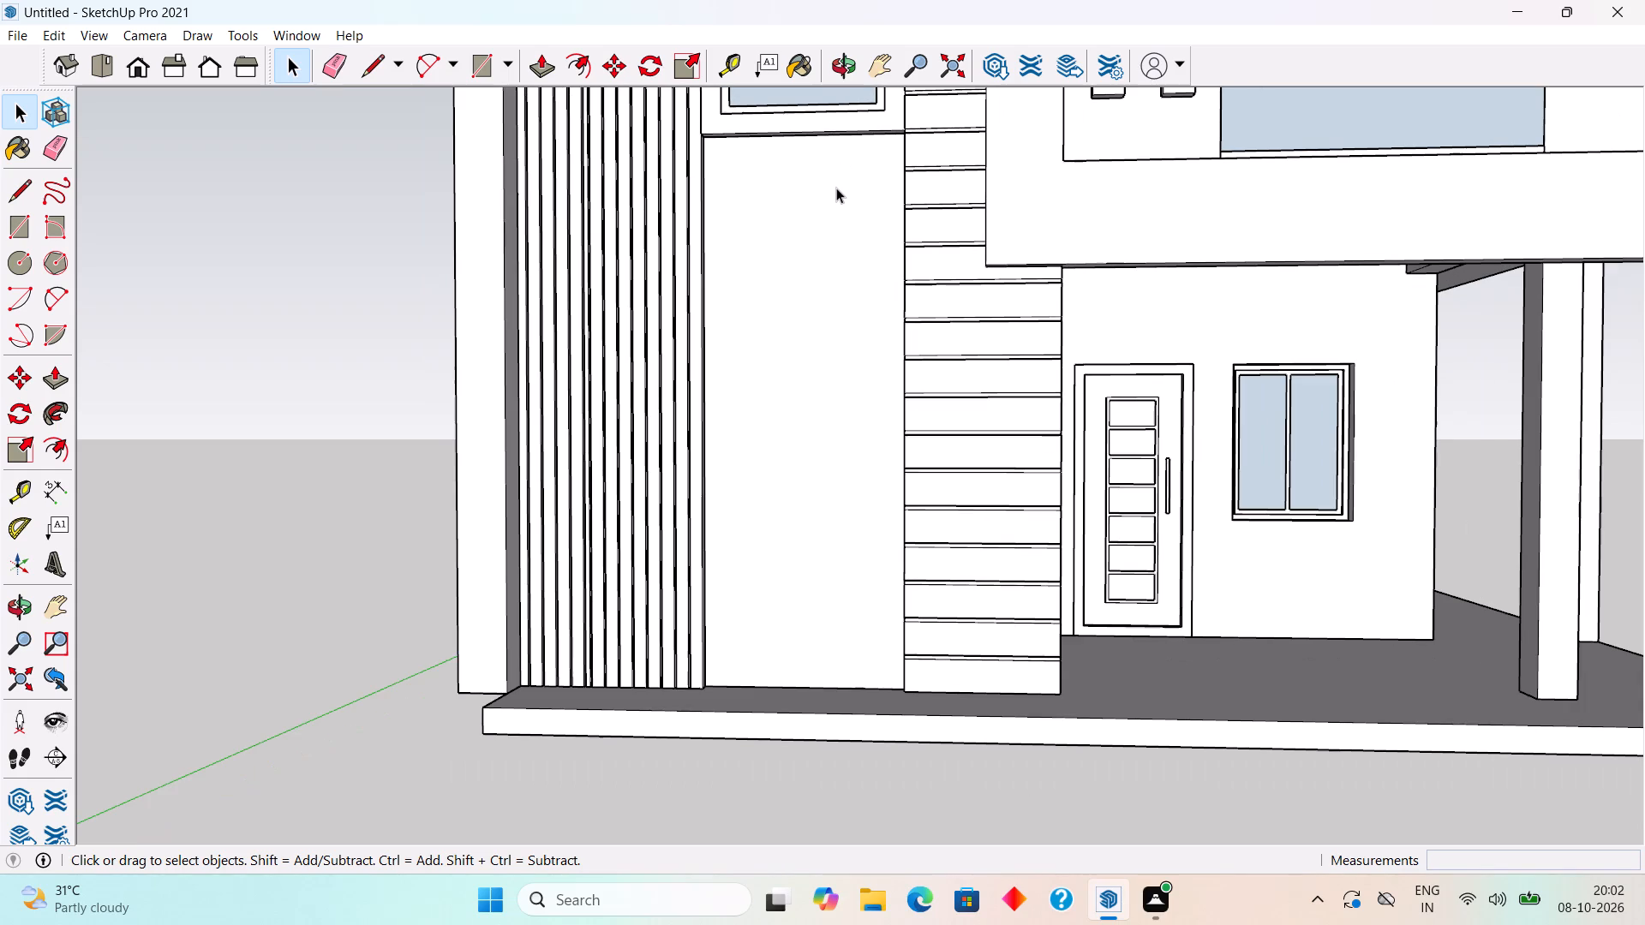
{"action": "scroll", "coordinate": [848, 118], "scroll_direction": "up", "scroll_amount": 3}
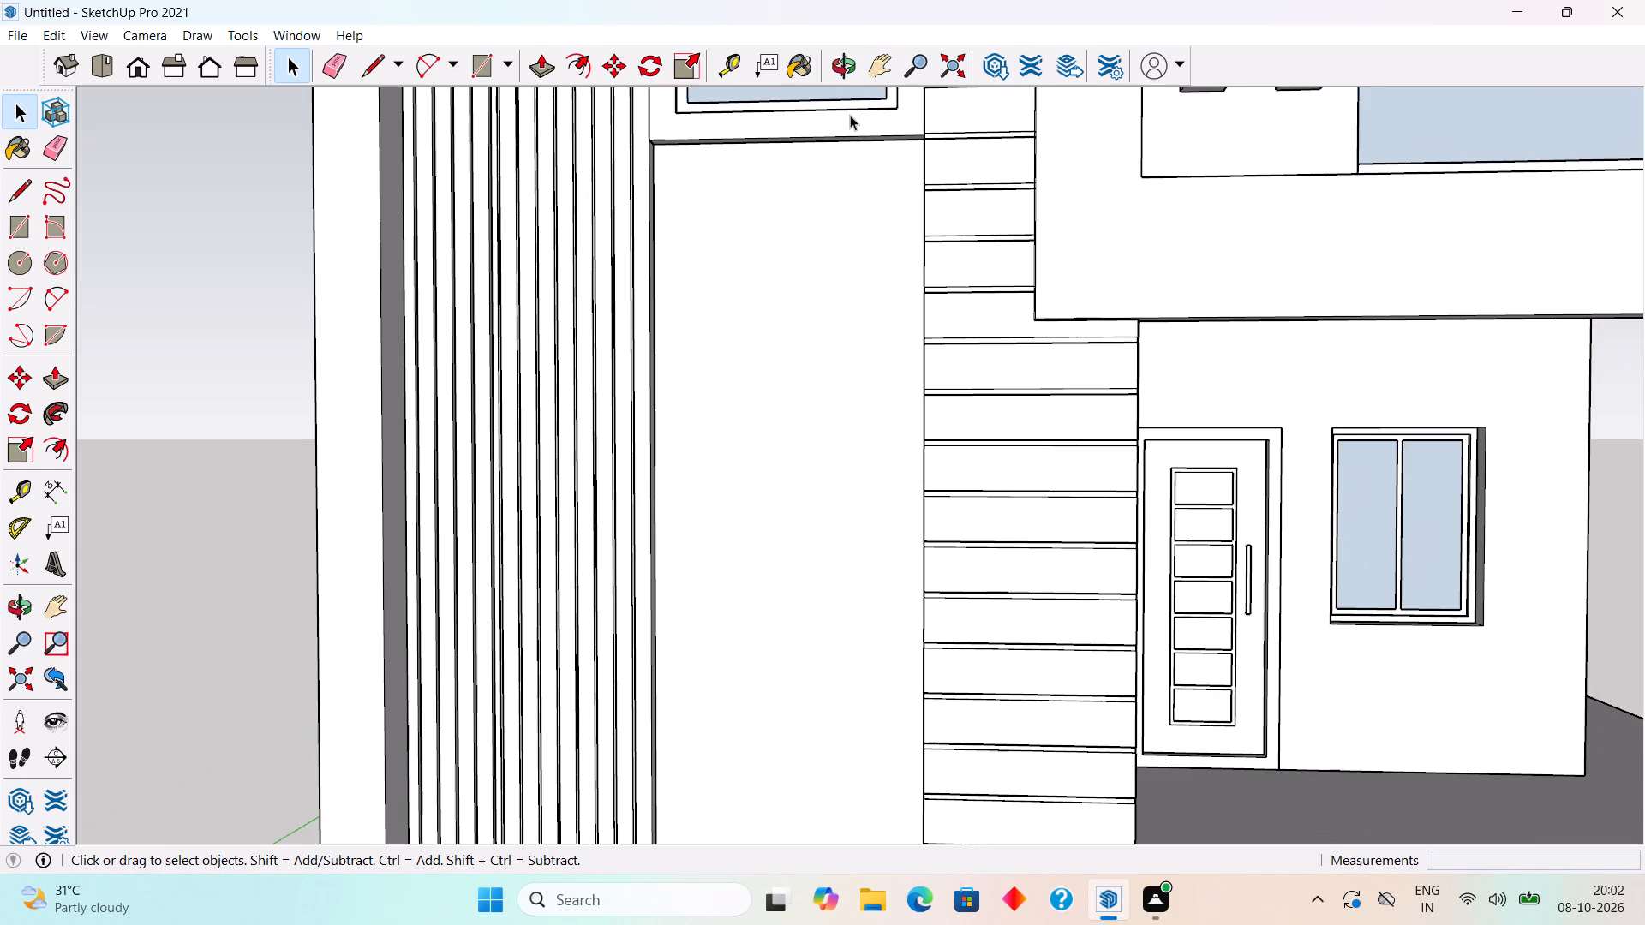
{"action": "middle_click_drag", "start_coordinate": [876, 280], "coordinate": [876, 250]}
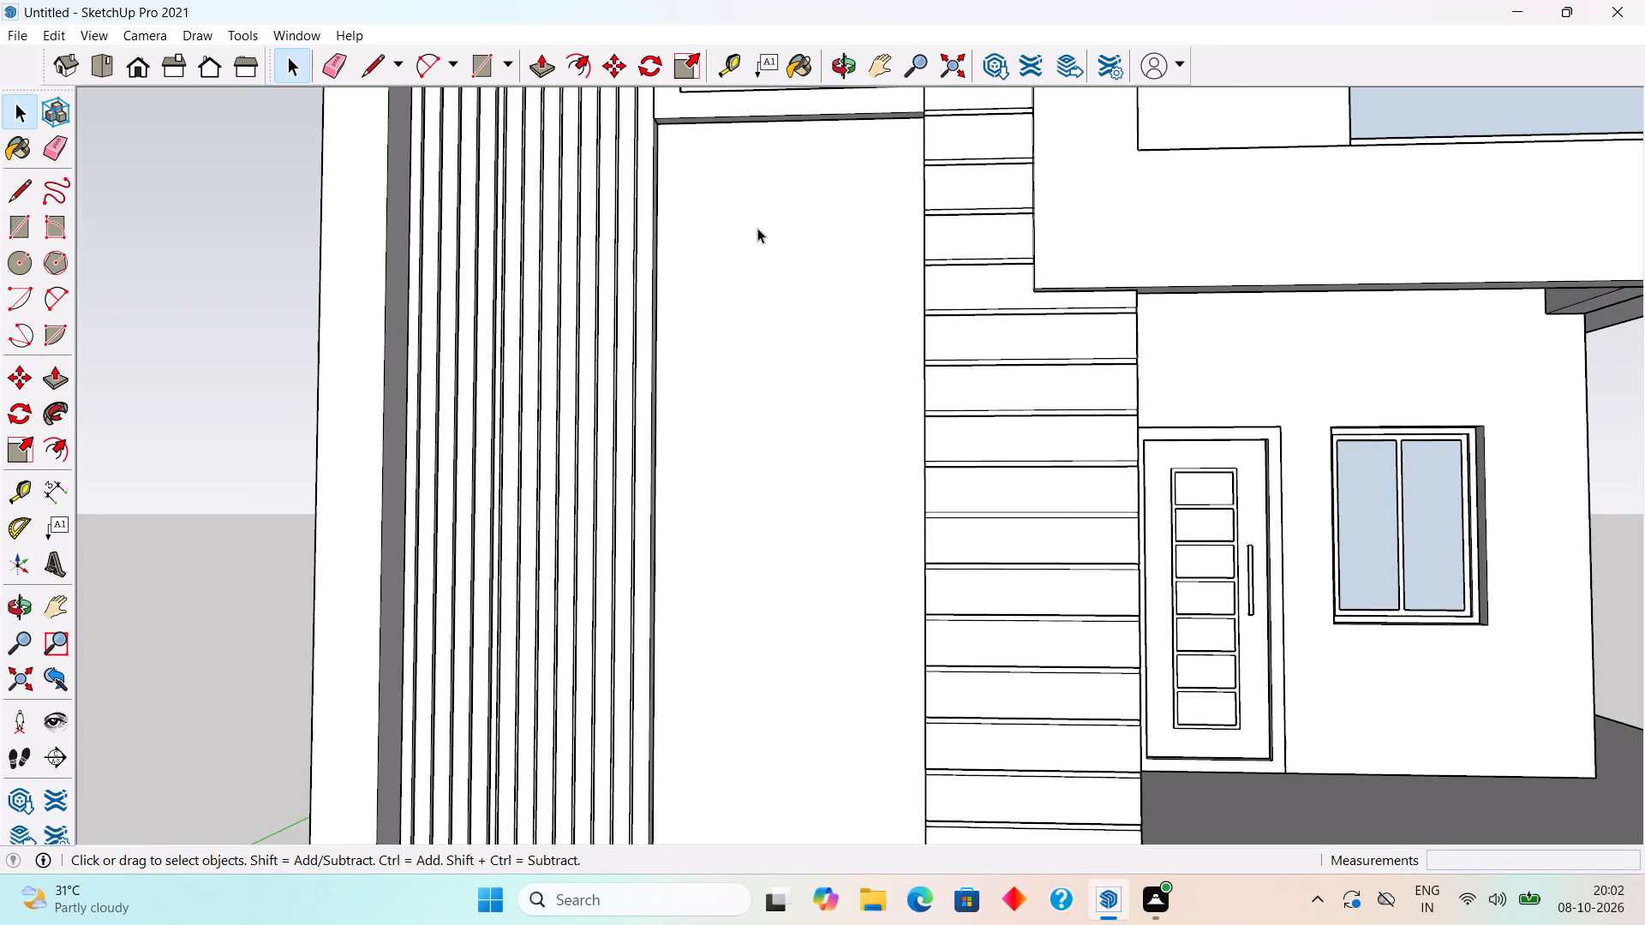
{"action": "key", "text": "r"}
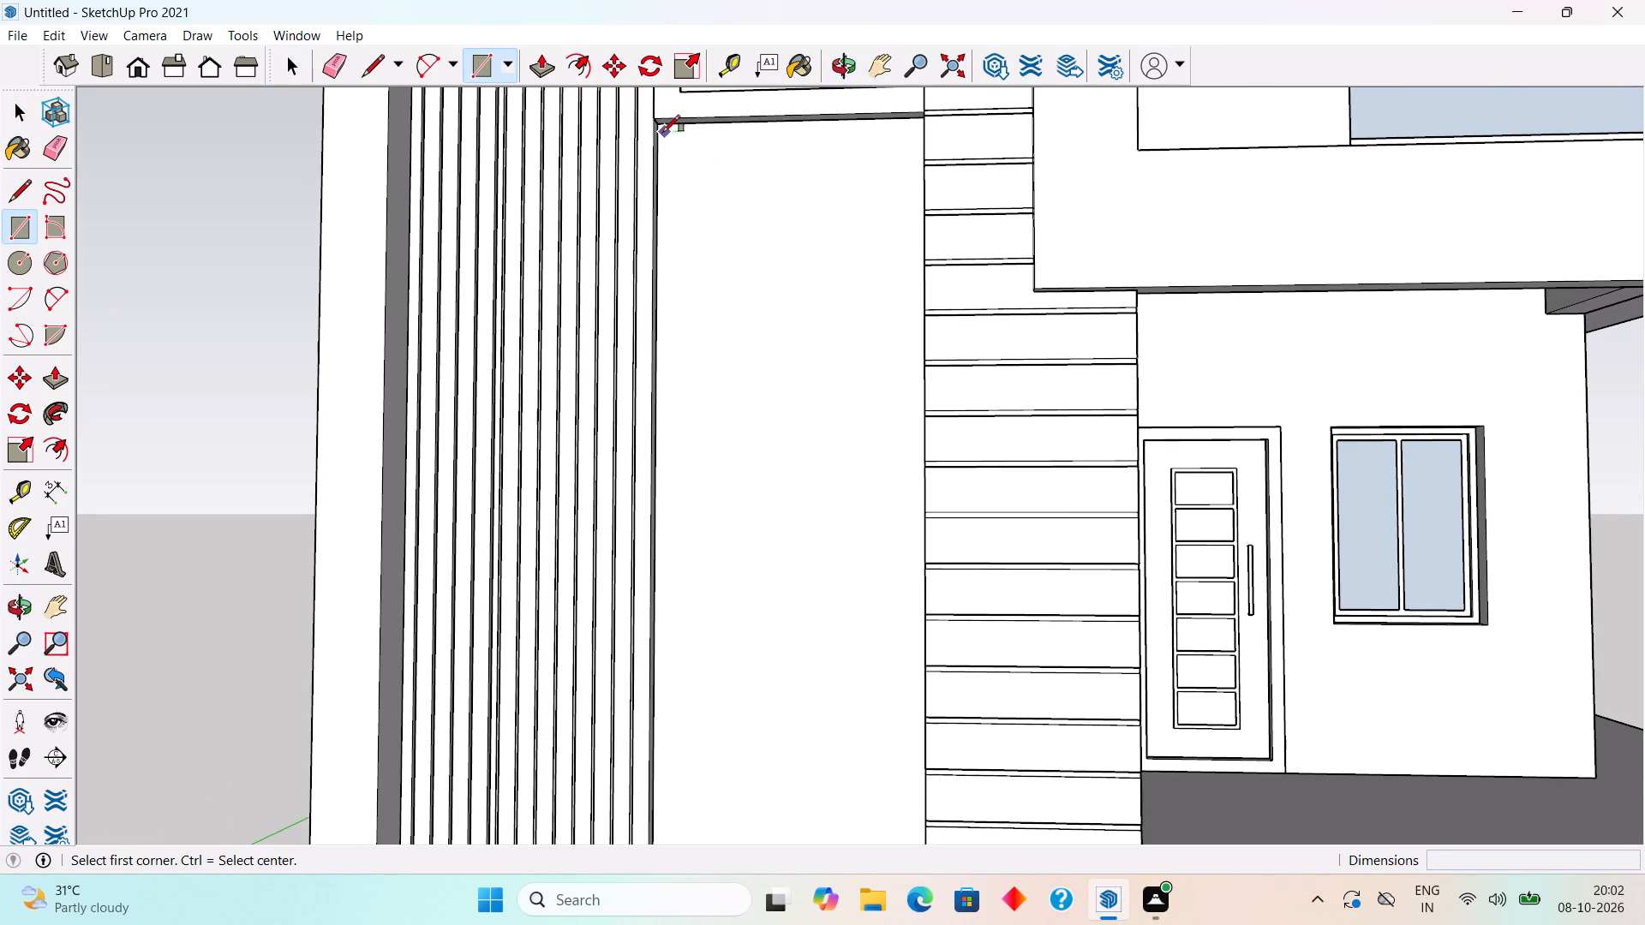
{"action": "scroll", "coordinate": [666, 130], "scroll_direction": "up", "scroll_amount": 10}
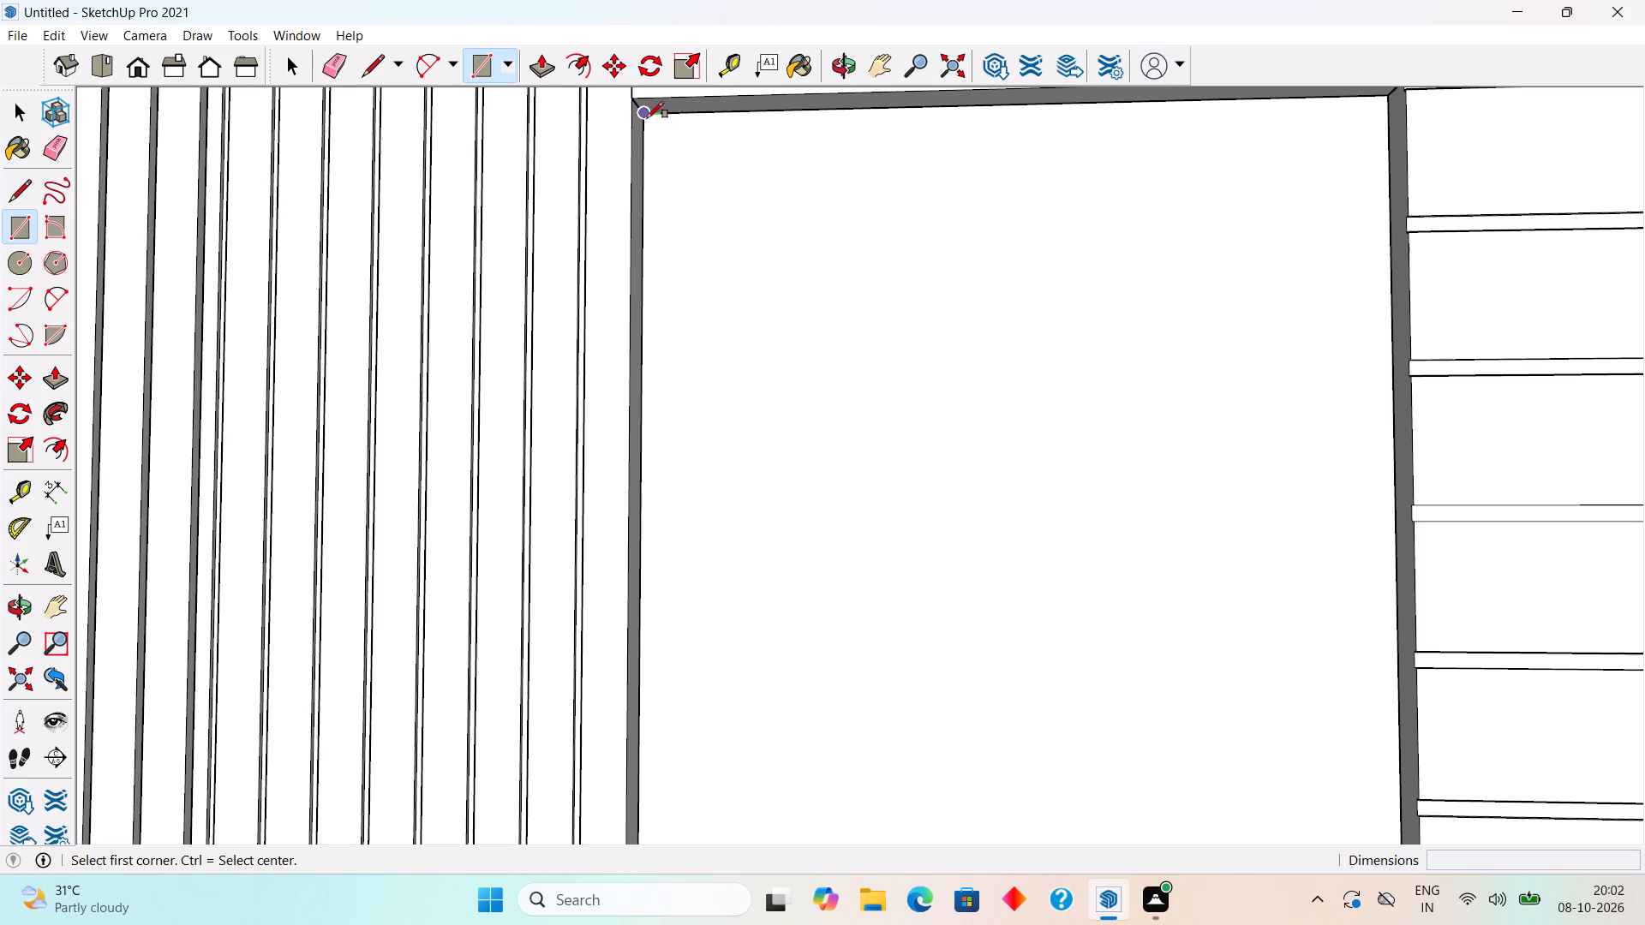
{"action": "left_click", "coordinate": [647, 118]}
{"action": "scroll", "coordinate": [962, 418], "scroll_direction": "down", "scroll_amount": 12}
{"action": "scroll", "coordinate": [1036, 526], "scroll_direction": "down", "scroll_amount": 6}
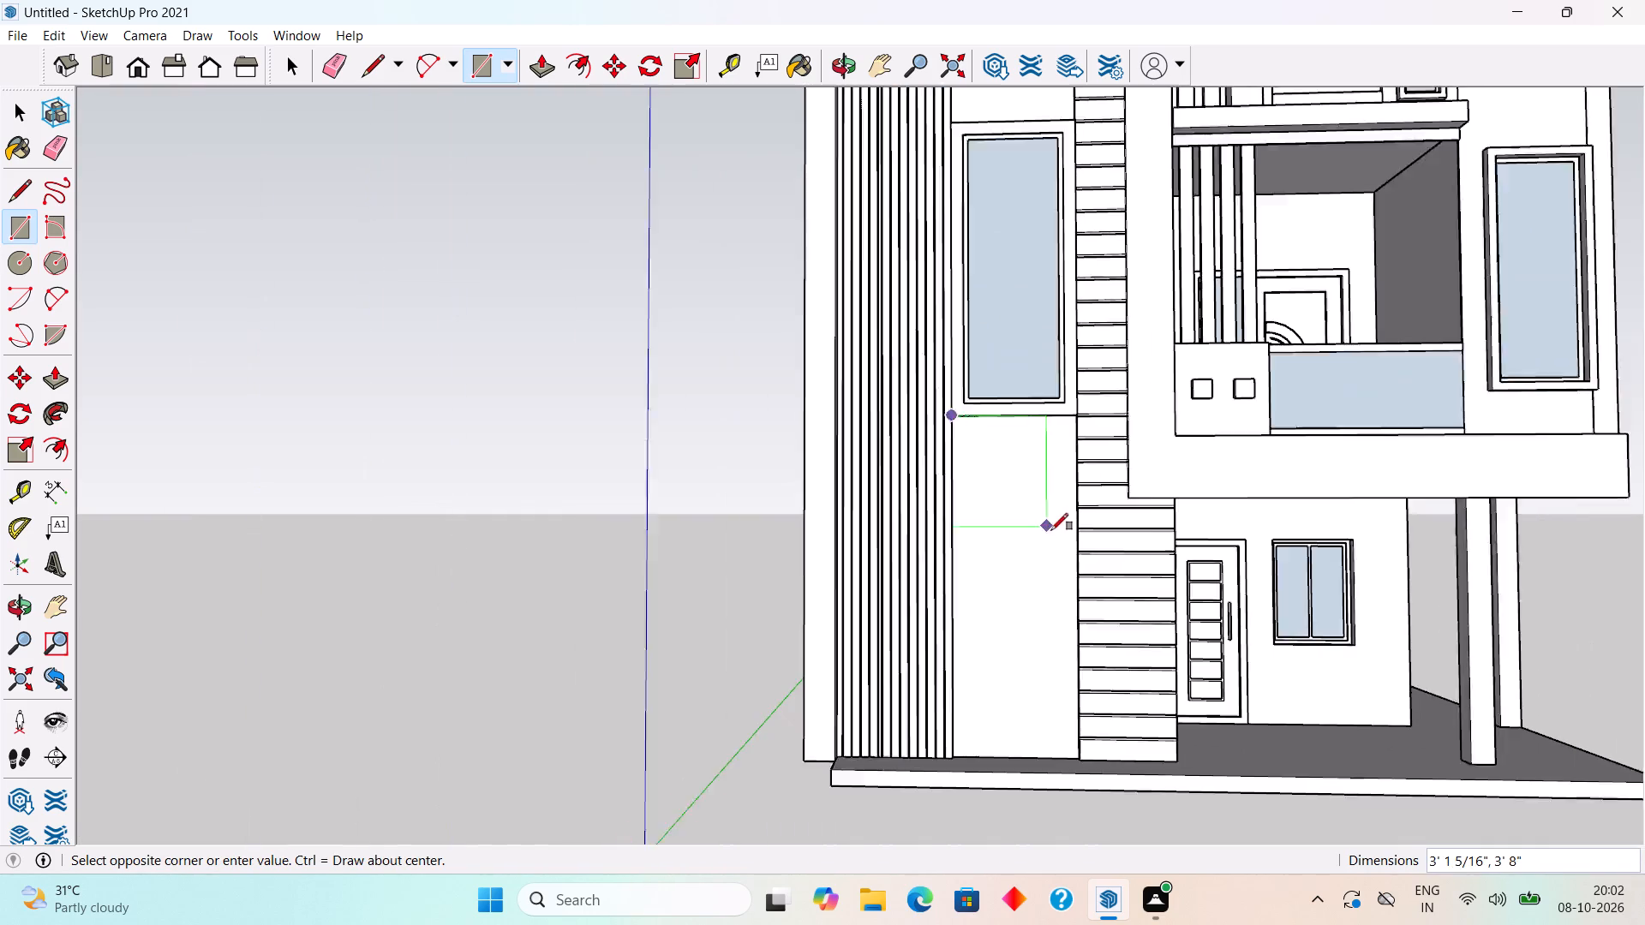
{"action": "scroll", "coordinate": [1051, 530], "scroll_direction": "down", "scroll_amount": 4}
{"action": "scroll", "coordinate": [1073, 655], "scroll_direction": "up", "scroll_amount": 13}
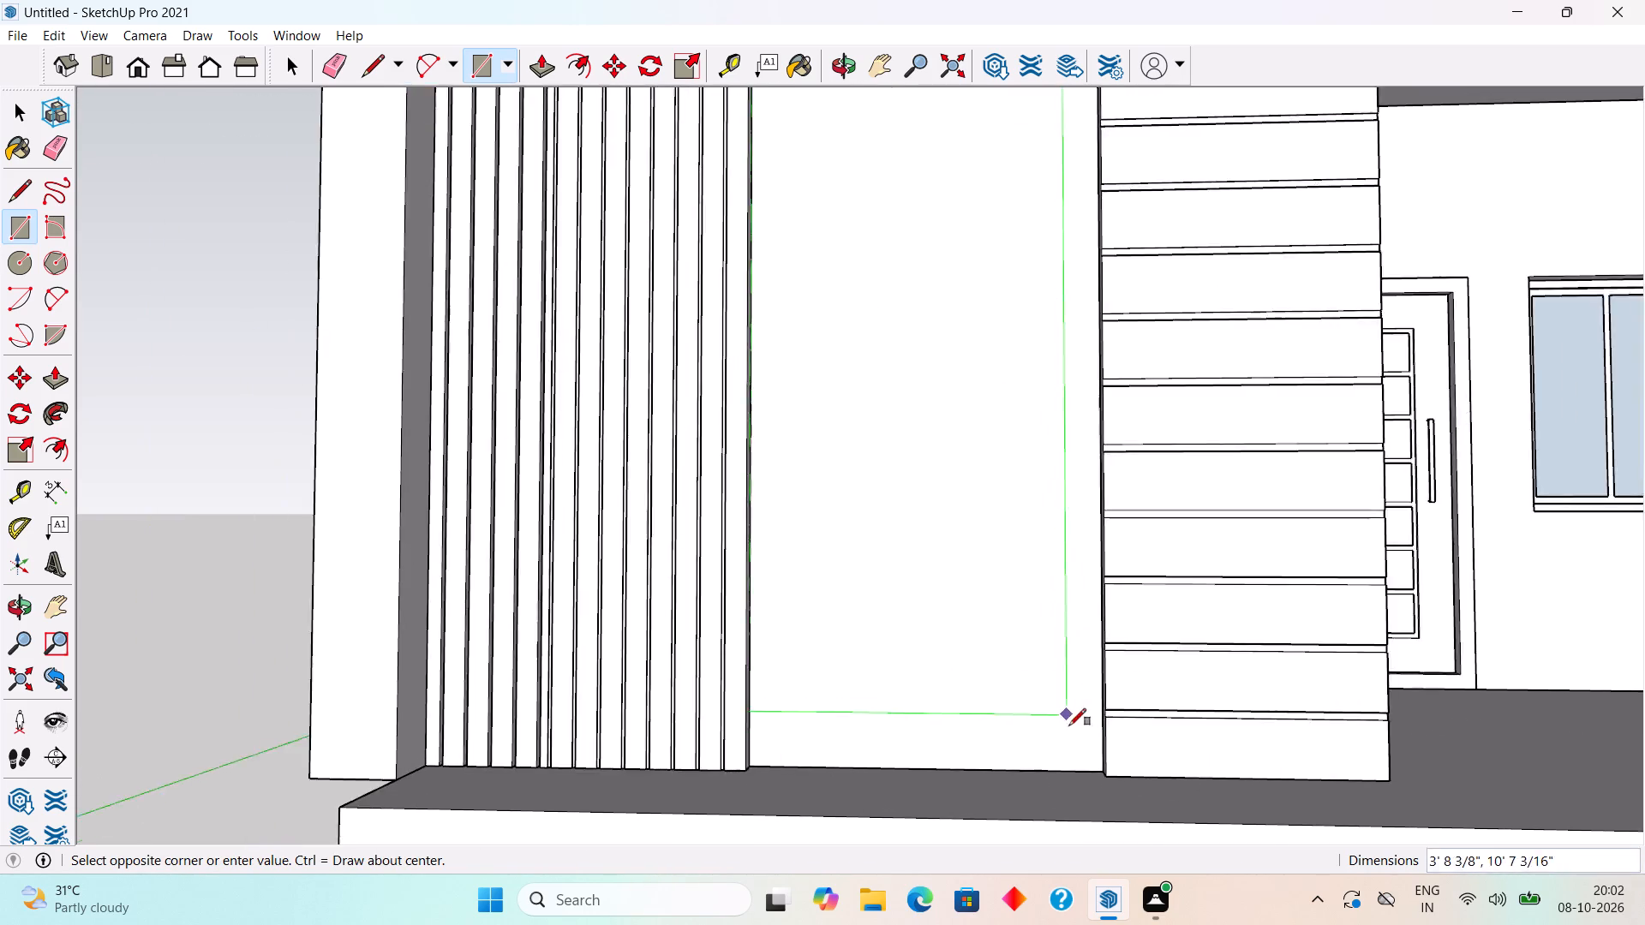
{"action": "scroll", "coordinate": [1082, 746], "scroll_direction": "up", "scroll_amount": 9}
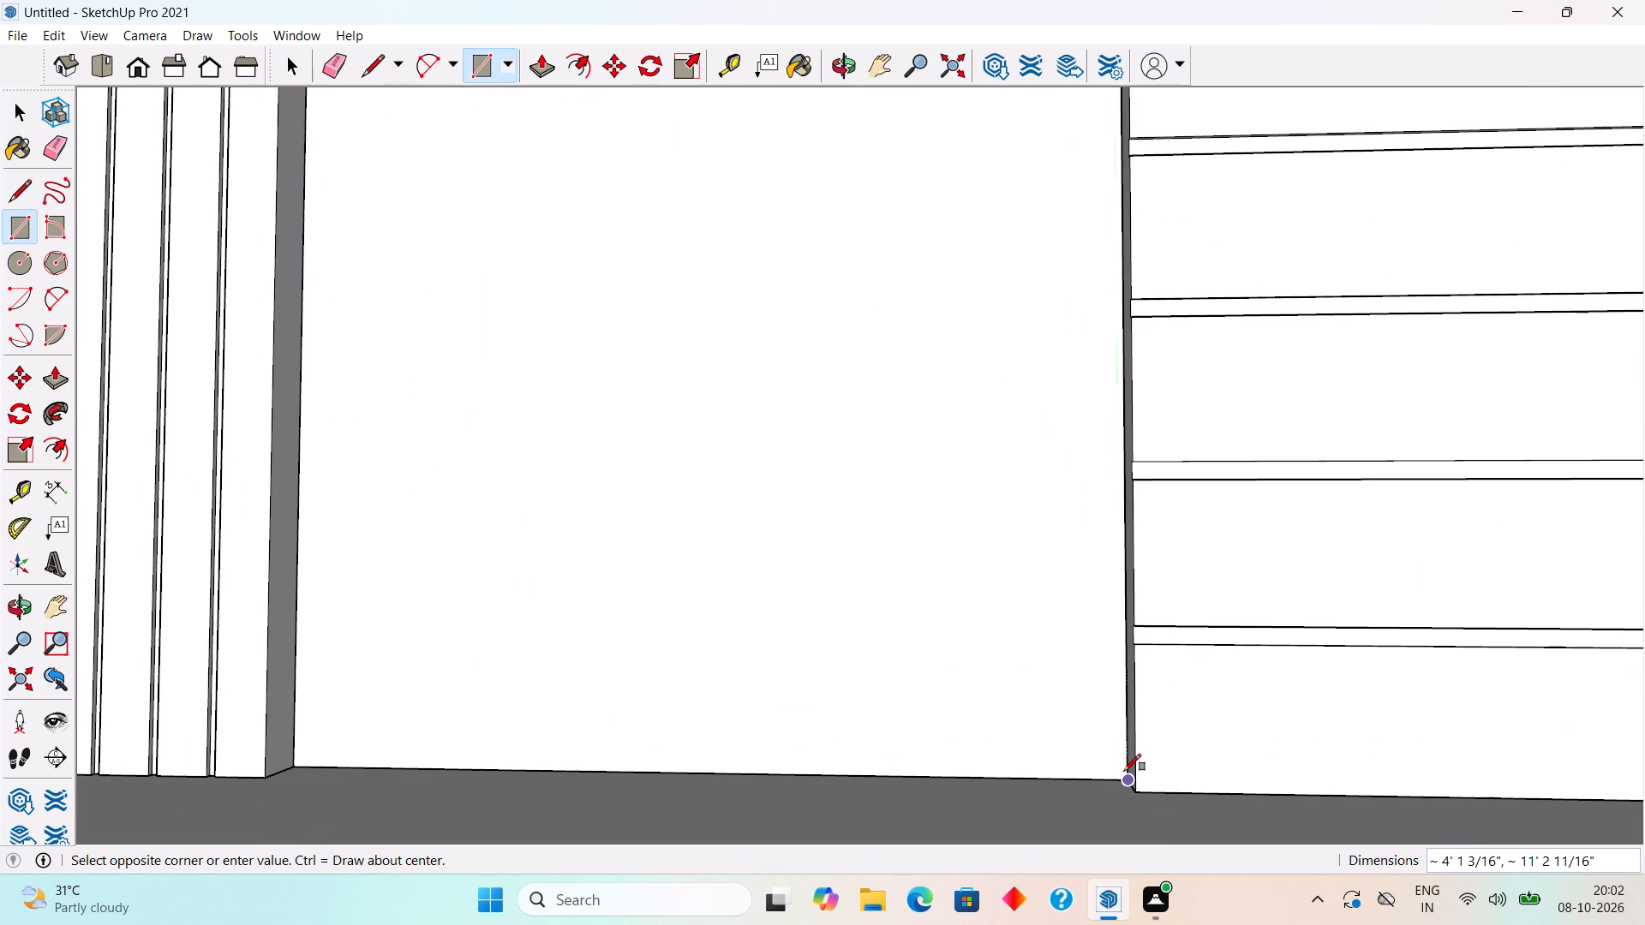
{"action": "scroll", "coordinate": [1126, 776], "scroll_direction": "up", "scroll_amount": 10}
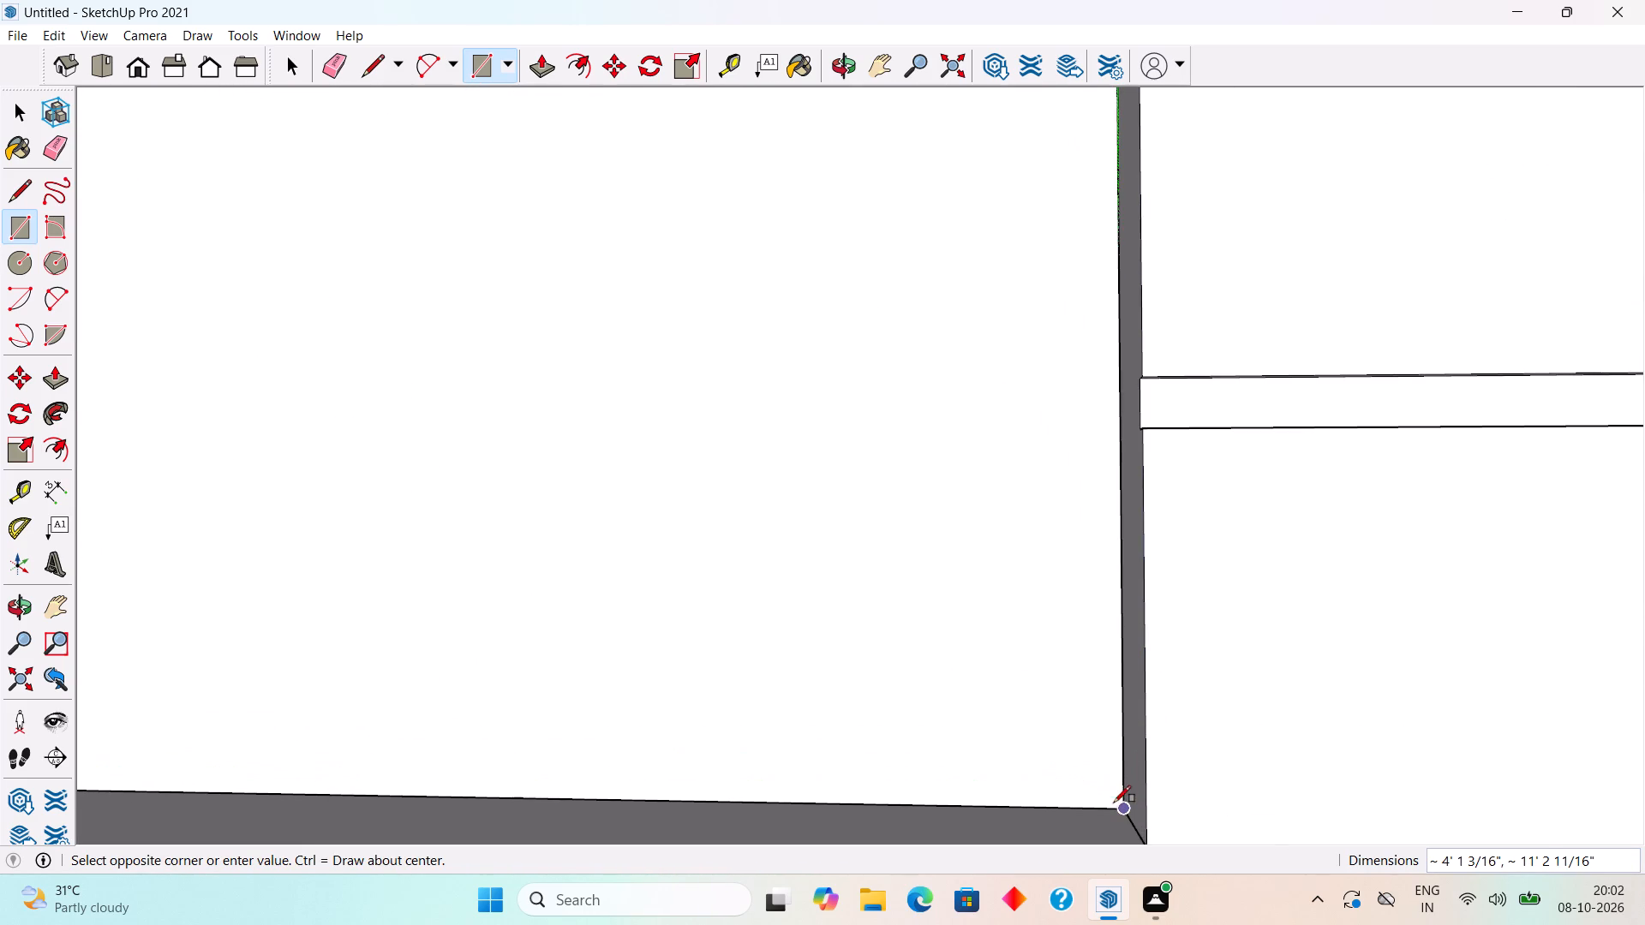
{"action": "left_click", "coordinate": [1125, 803]}
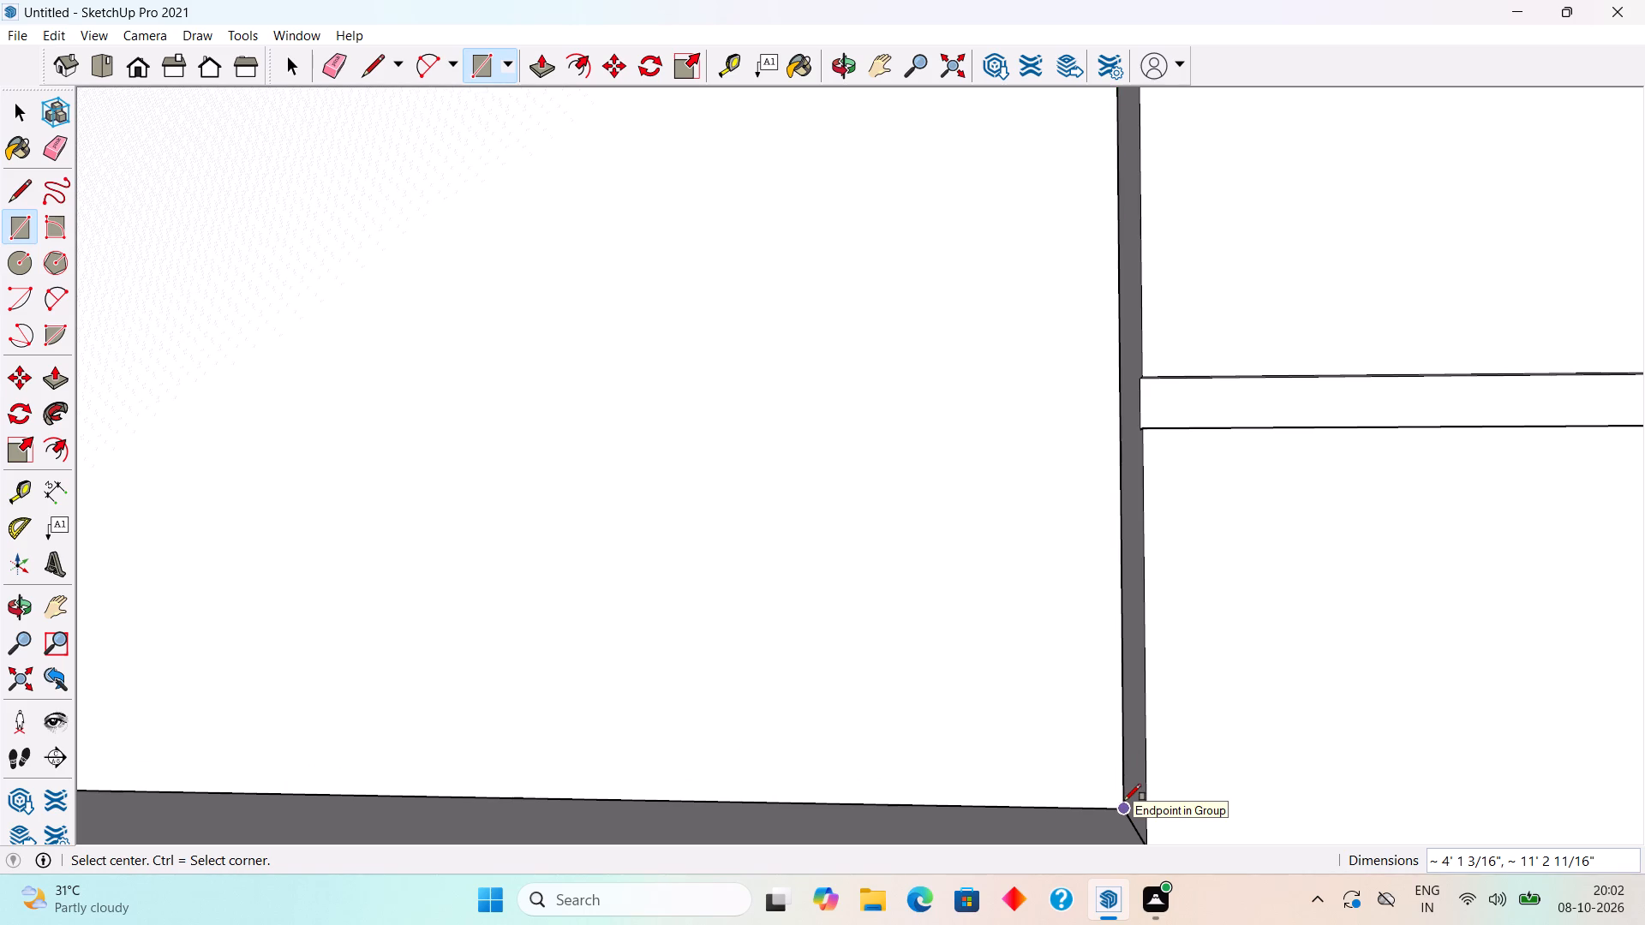
Extrude the new wall panel rectangle by 0.1".
{"action": "key", "text": "z"}
{"action": "scroll", "coordinate": [1124, 801], "scroll_direction": "down", "scroll_amount": 5}
{"action": "scroll", "coordinate": [905, 924], "scroll_direction": "down", "scroll_amount": 5}
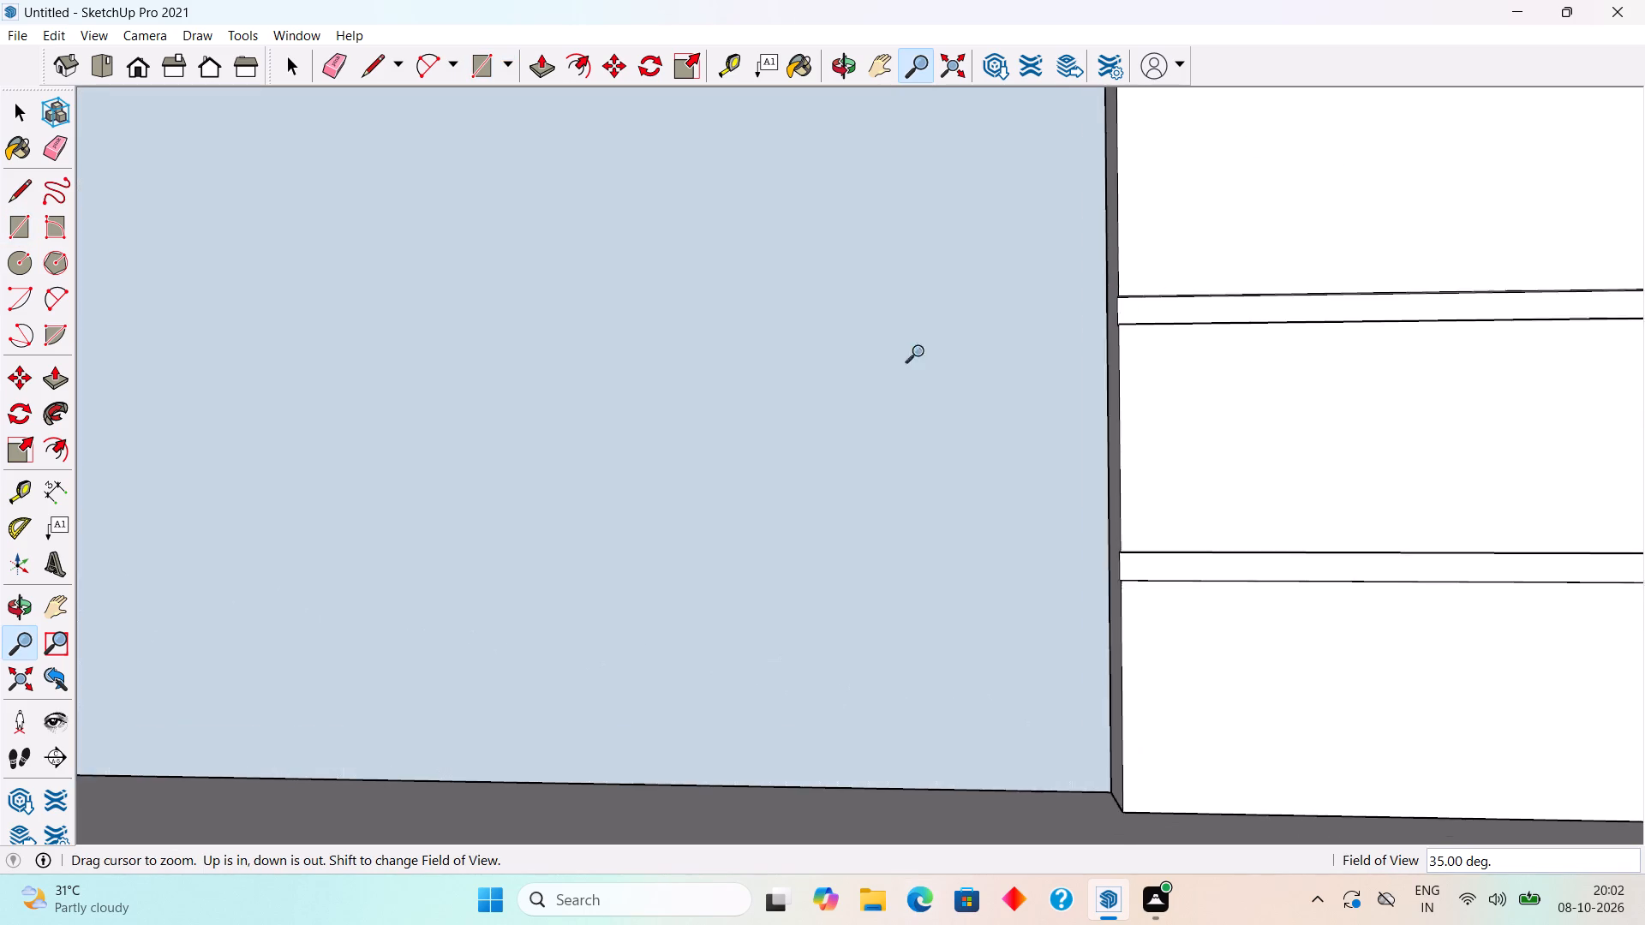
{"action": "scroll", "coordinate": [922, 351], "scroll_direction": "down", "scroll_amount": 7}
{"action": "scroll", "coordinate": [875, 62], "scroll_direction": "down", "scroll_amount": 3}
{"action": "middle_click_drag", "start_coordinate": [683, 399], "coordinate": [685, 445]}
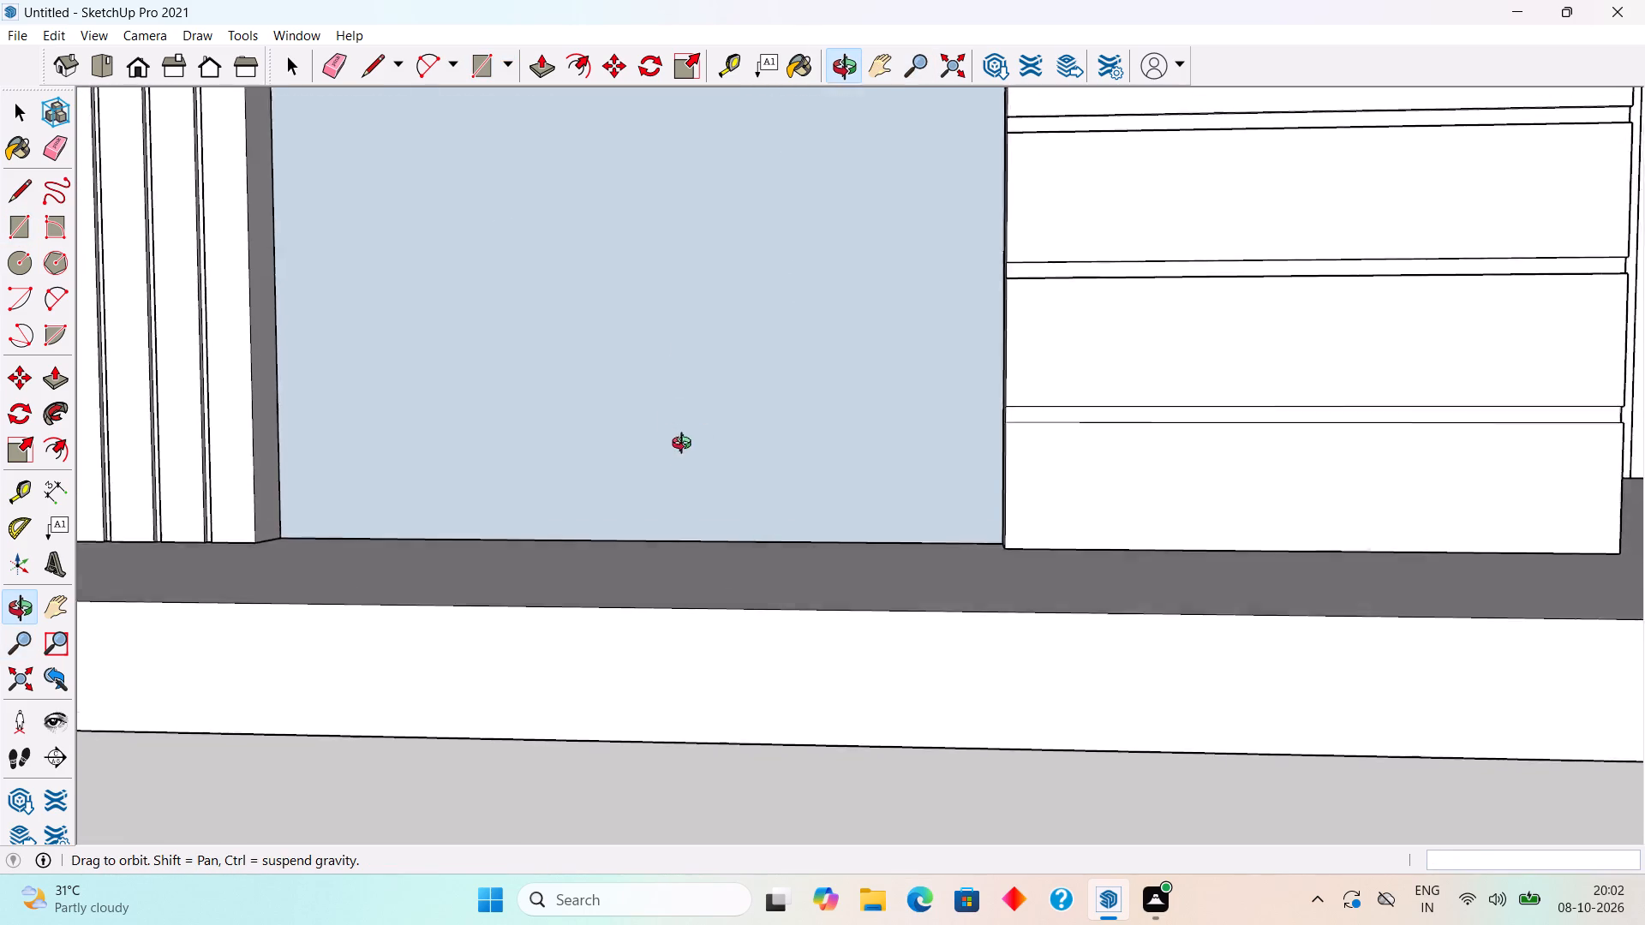
{"action": "middle_click_drag", "start_coordinate": [685, 445], "coordinate": [697, 507]}
{"action": "scroll", "coordinate": [696, 504], "scroll_direction": "down", "scroll_amount": 9}
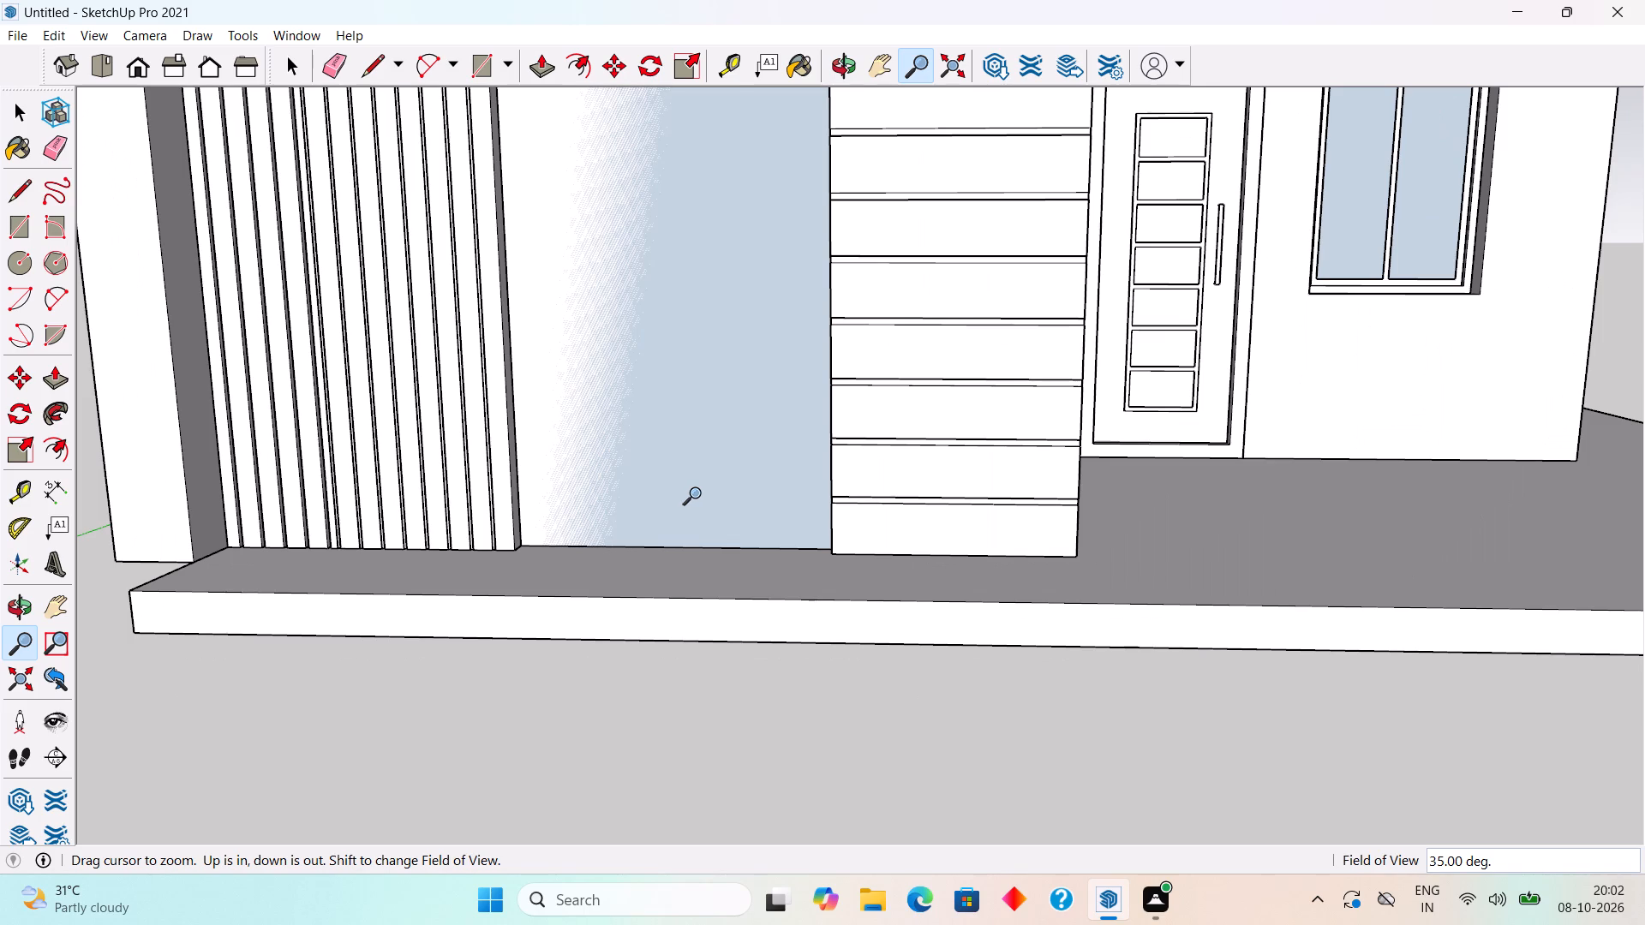
{"action": "key", "text": "p"}
{"action": "left_click", "coordinate": [699, 493]}
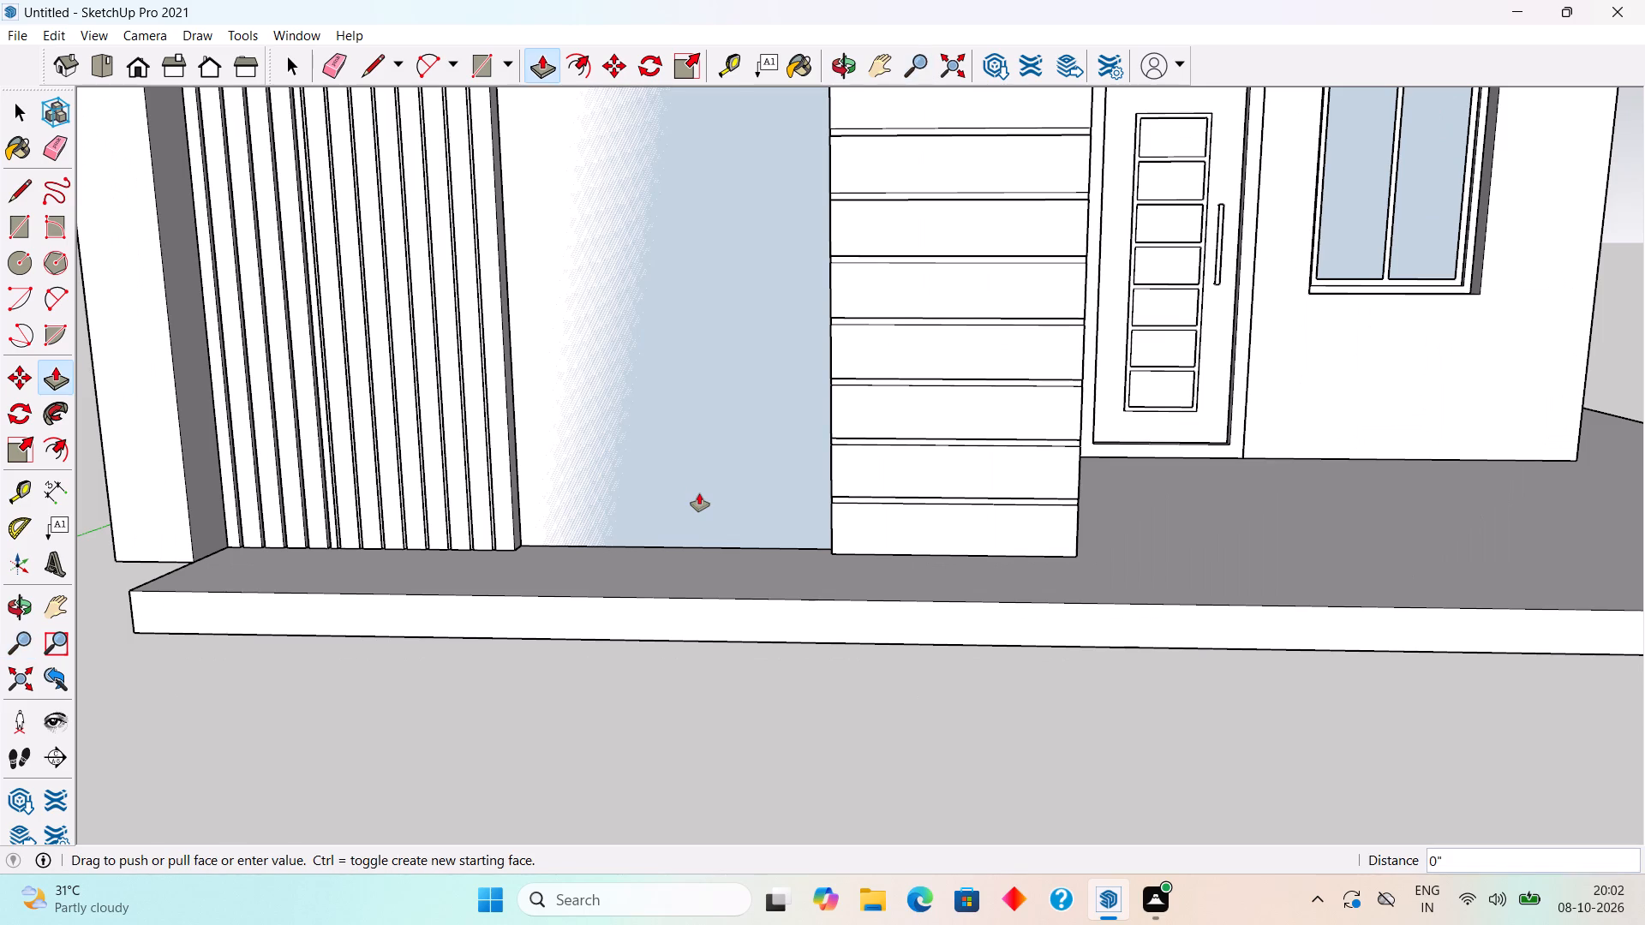
{"action": "type", "text": ".1\""}
{"action": "key", "text": "Return"}
Select the whole thin wall panel with its connected geometry and make it a group.
{"action": "key", "text": "space"}
{"action": "triple_click", "coordinate": [705, 498]}
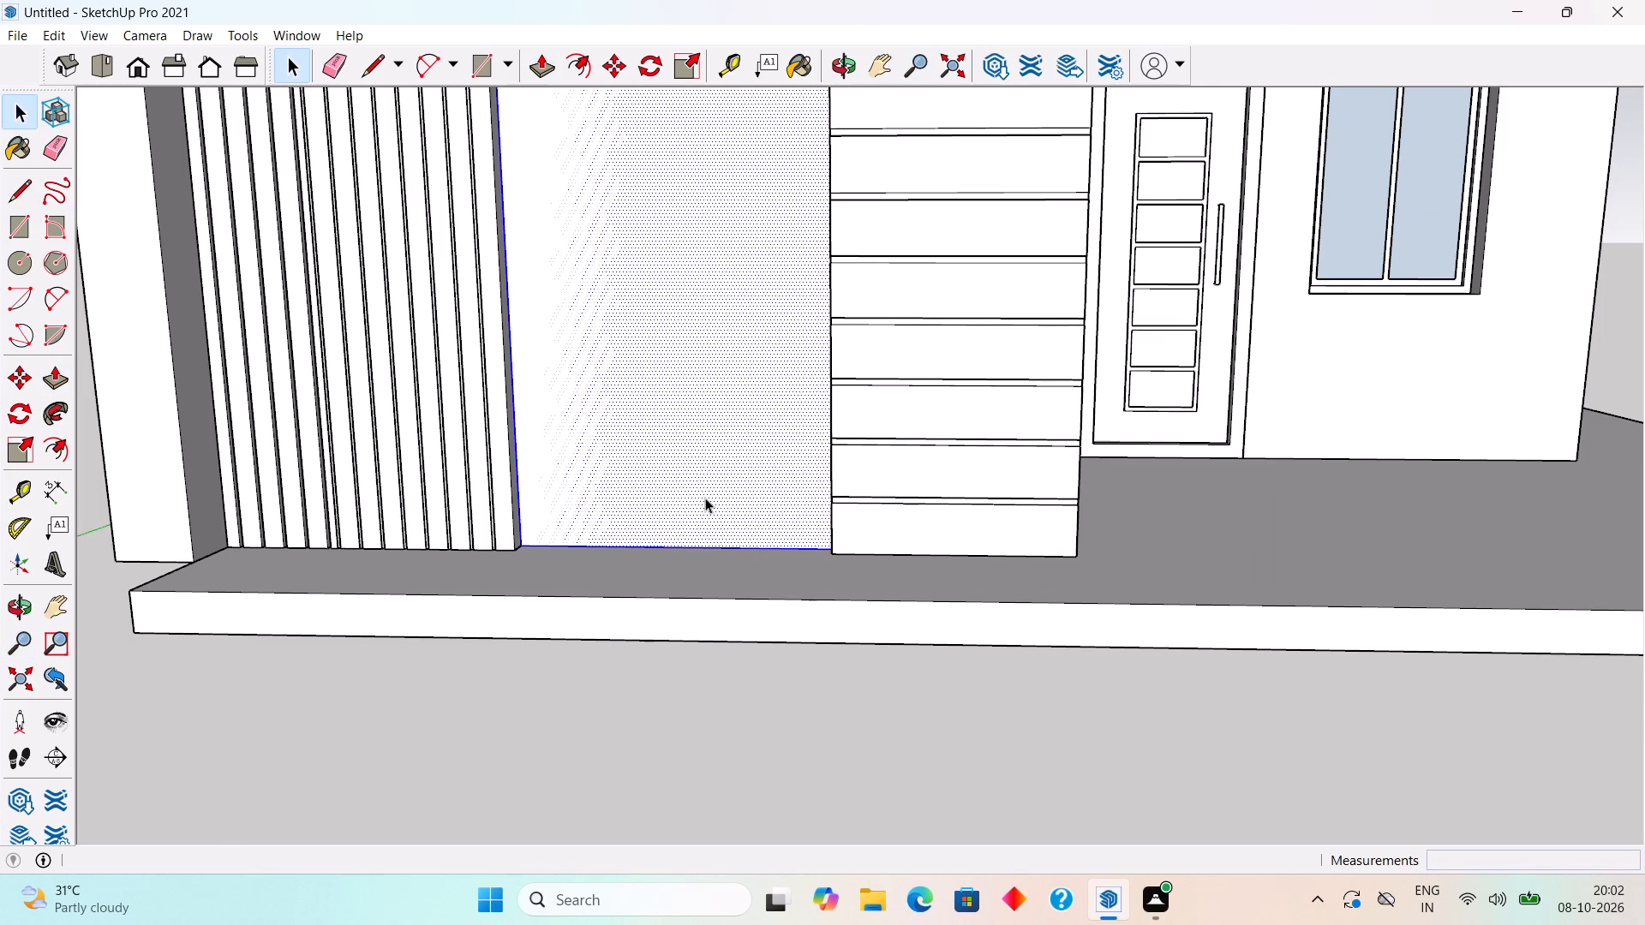
{"action": "right_click", "coordinate": [705, 498]}
{"action": "left_click", "coordinate": [778, 668]}
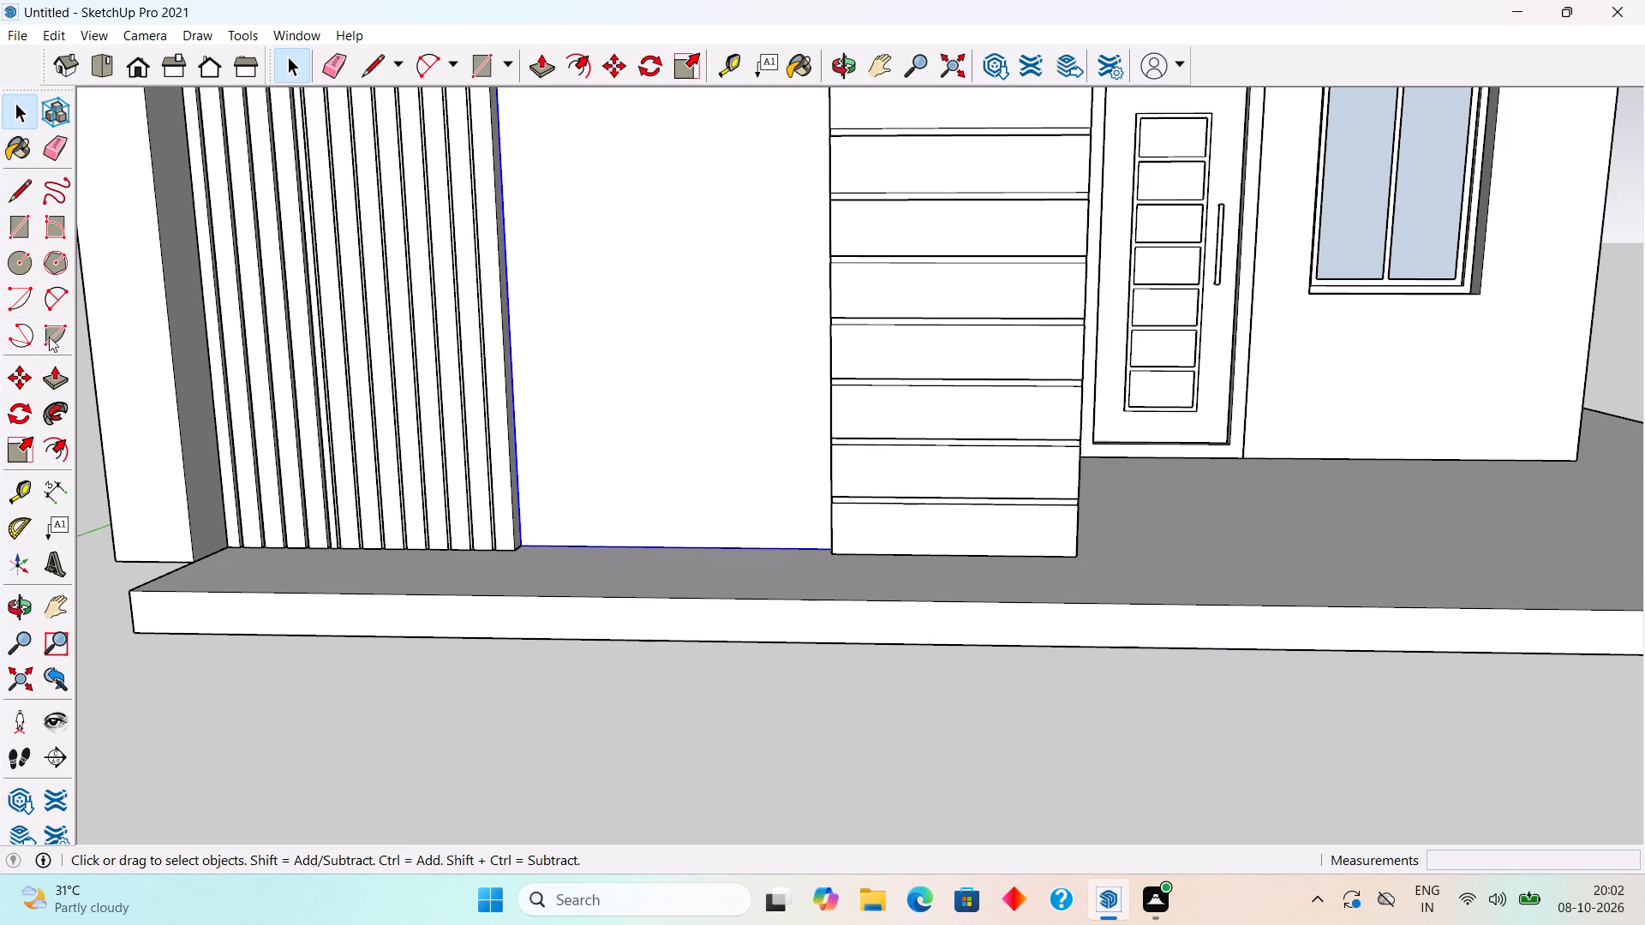
{"action": "left_click", "coordinate": [97, 455]}
Place a horizontal guide 8" below the top edge of the plain panel under the tall window.
{"action": "scroll", "coordinate": [120, 474], "scroll_direction": "down", "scroll_amount": 11}
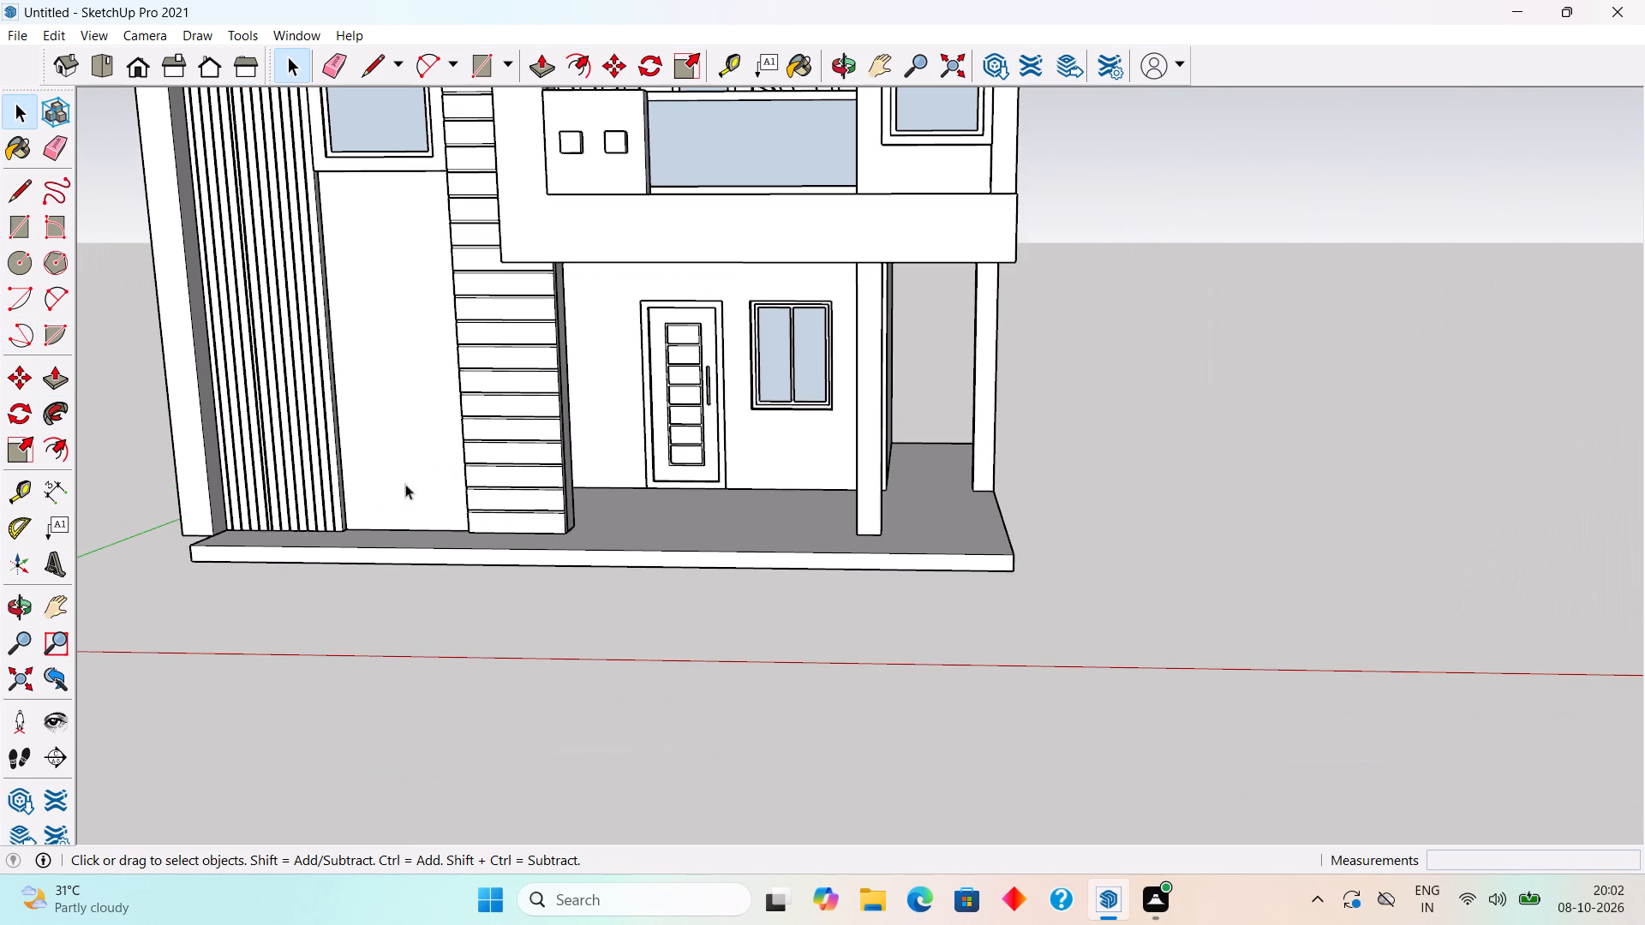
{"action": "middle_click_drag", "start_coordinate": [434, 472], "coordinate": [821, 506], "text": "shift"}
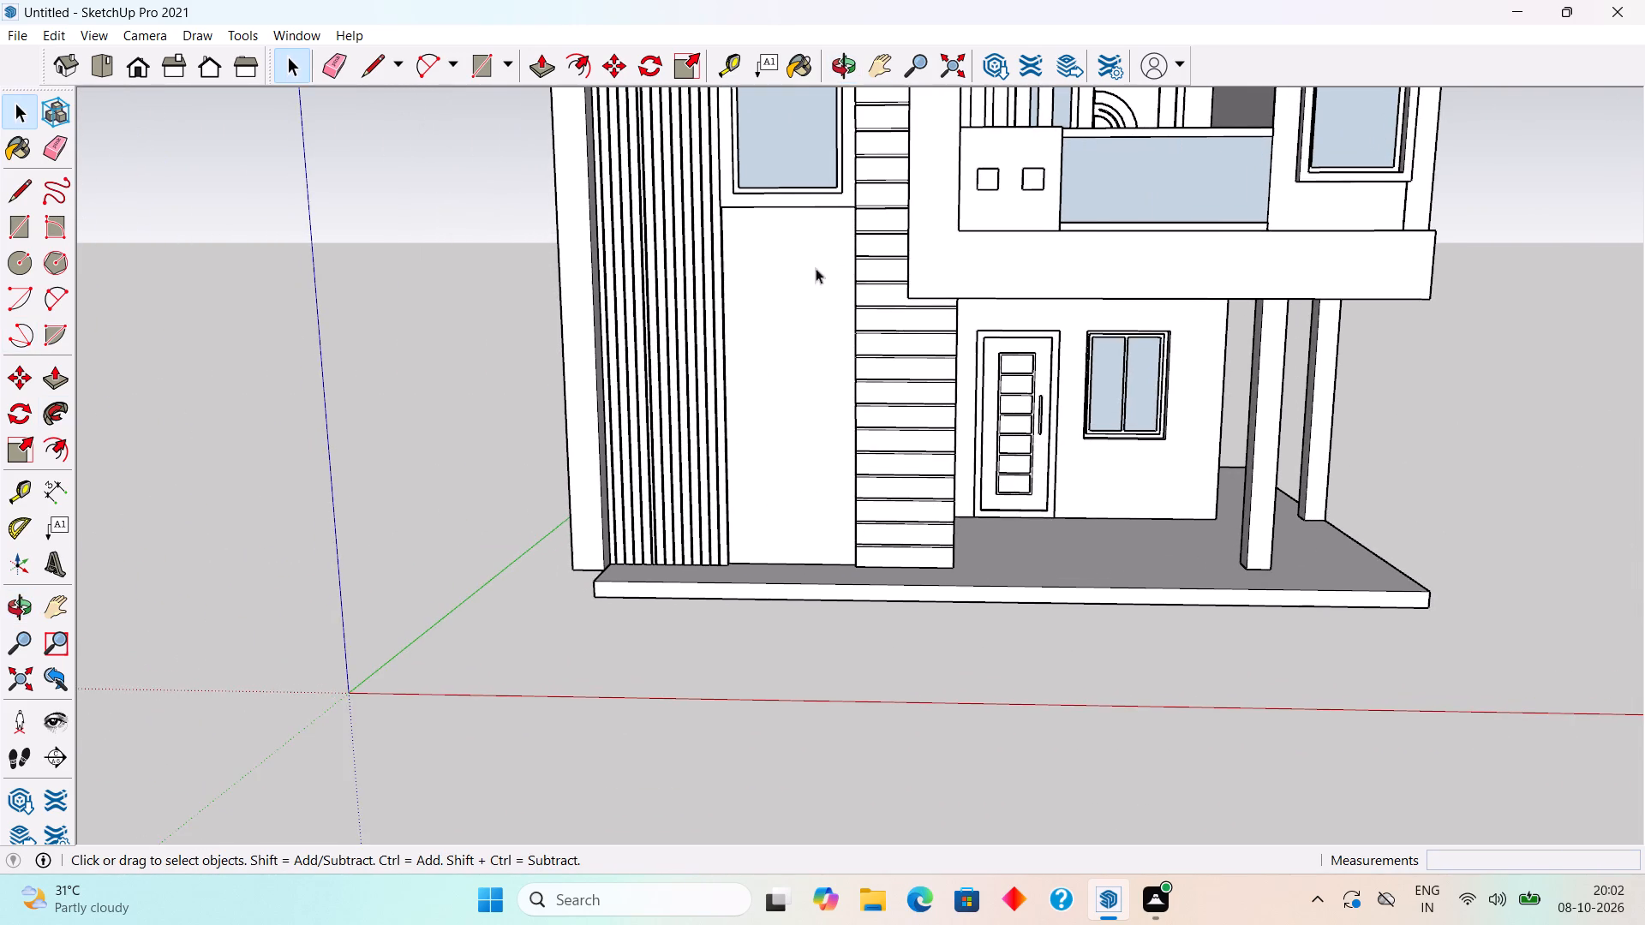
{"action": "scroll", "coordinate": [811, 200], "scroll_direction": "up", "scroll_amount": 12}
{"action": "middle_click_drag", "start_coordinate": [775, 272], "coordinate": [775, 161]}
{"action": "scroll", "coordinate": [763, 159], "scroll_direction": "down", "scroll_amount": 4}
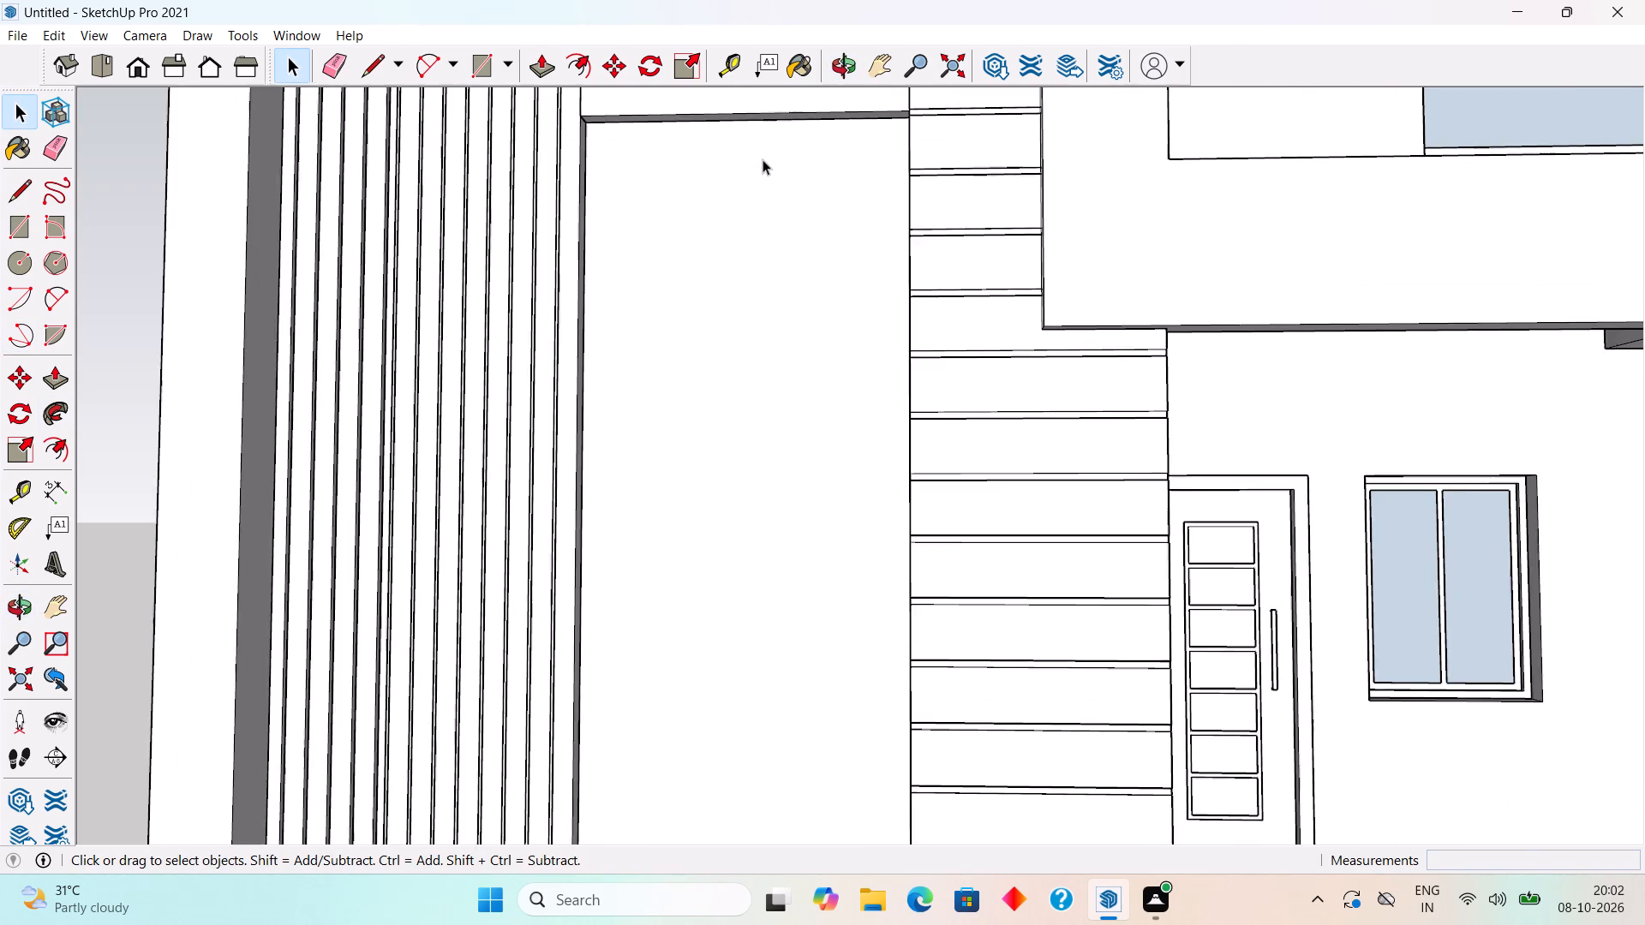
{"action": "scroll", "coordinate": [770, 101], "scroll_direction": "up", "scroll_amount": 9}
{"action": "key", "text": "t"}
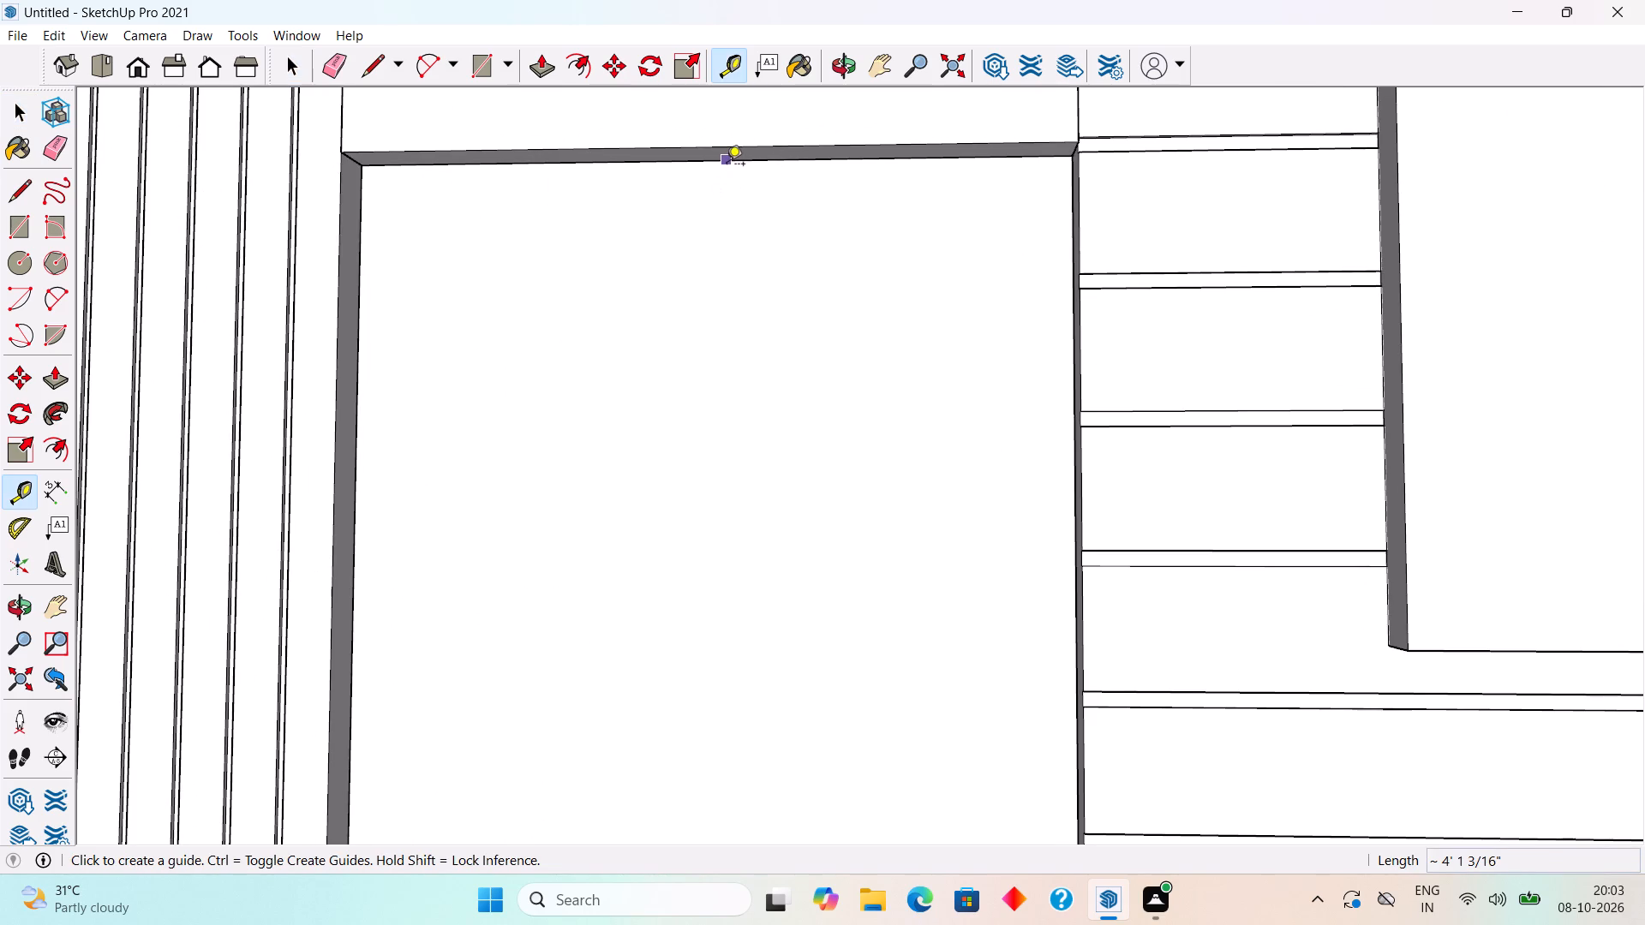
{"action": "left_click", "coordinate": [727, 165]}
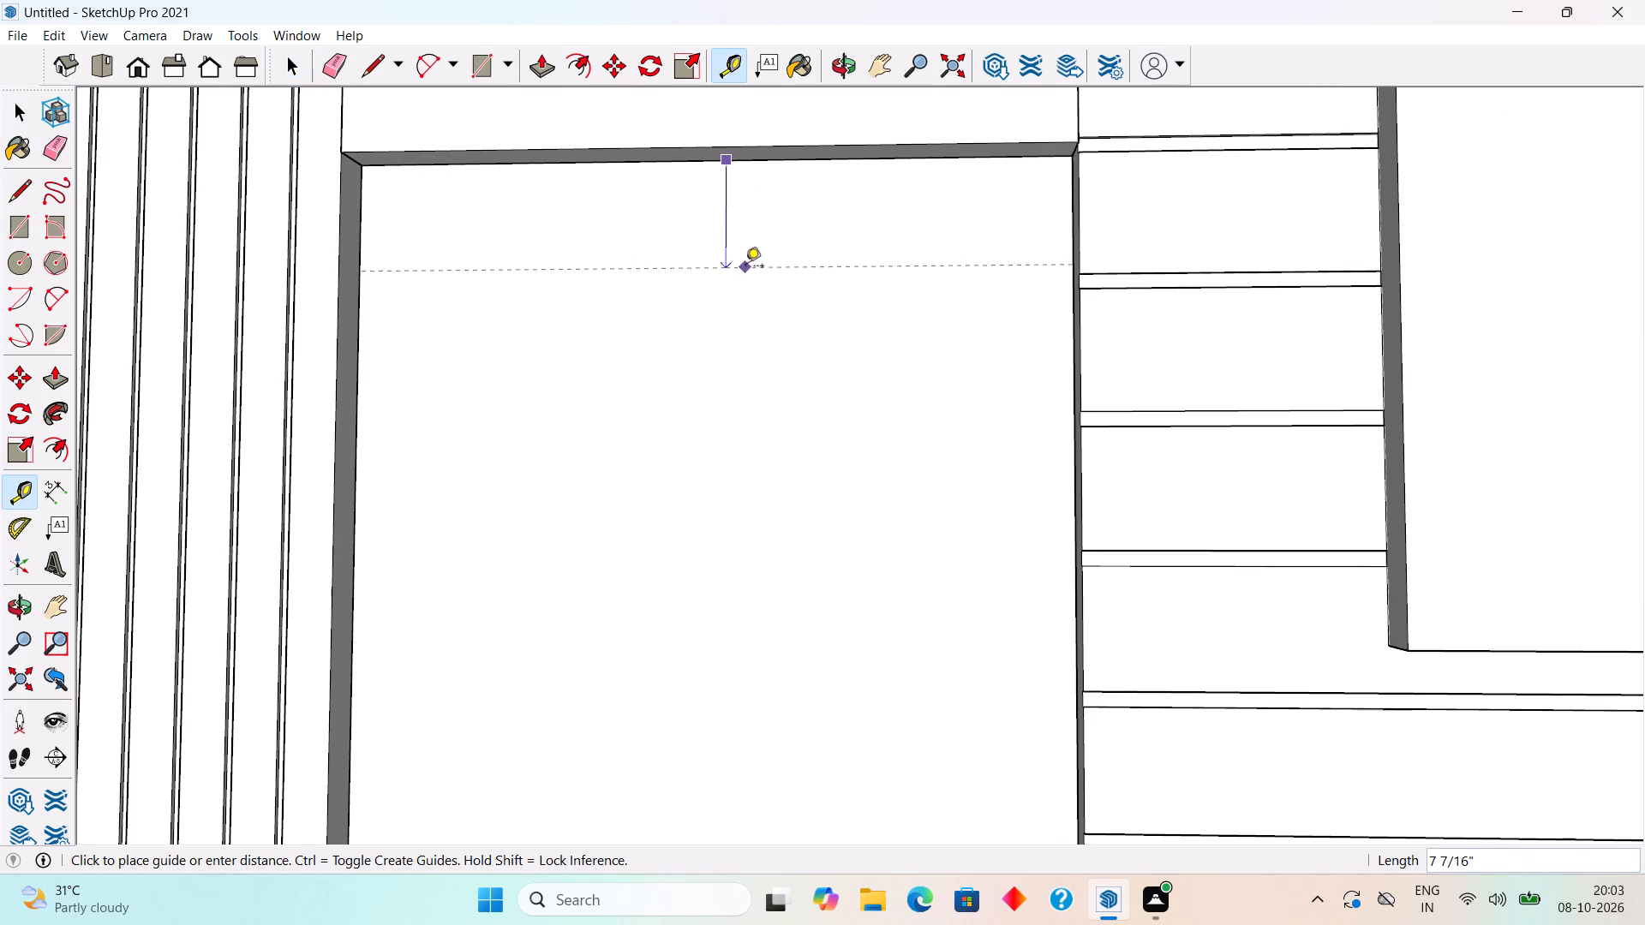
{"action": "type", "text": "8\""}
{"action": "key", "text": "Return"}
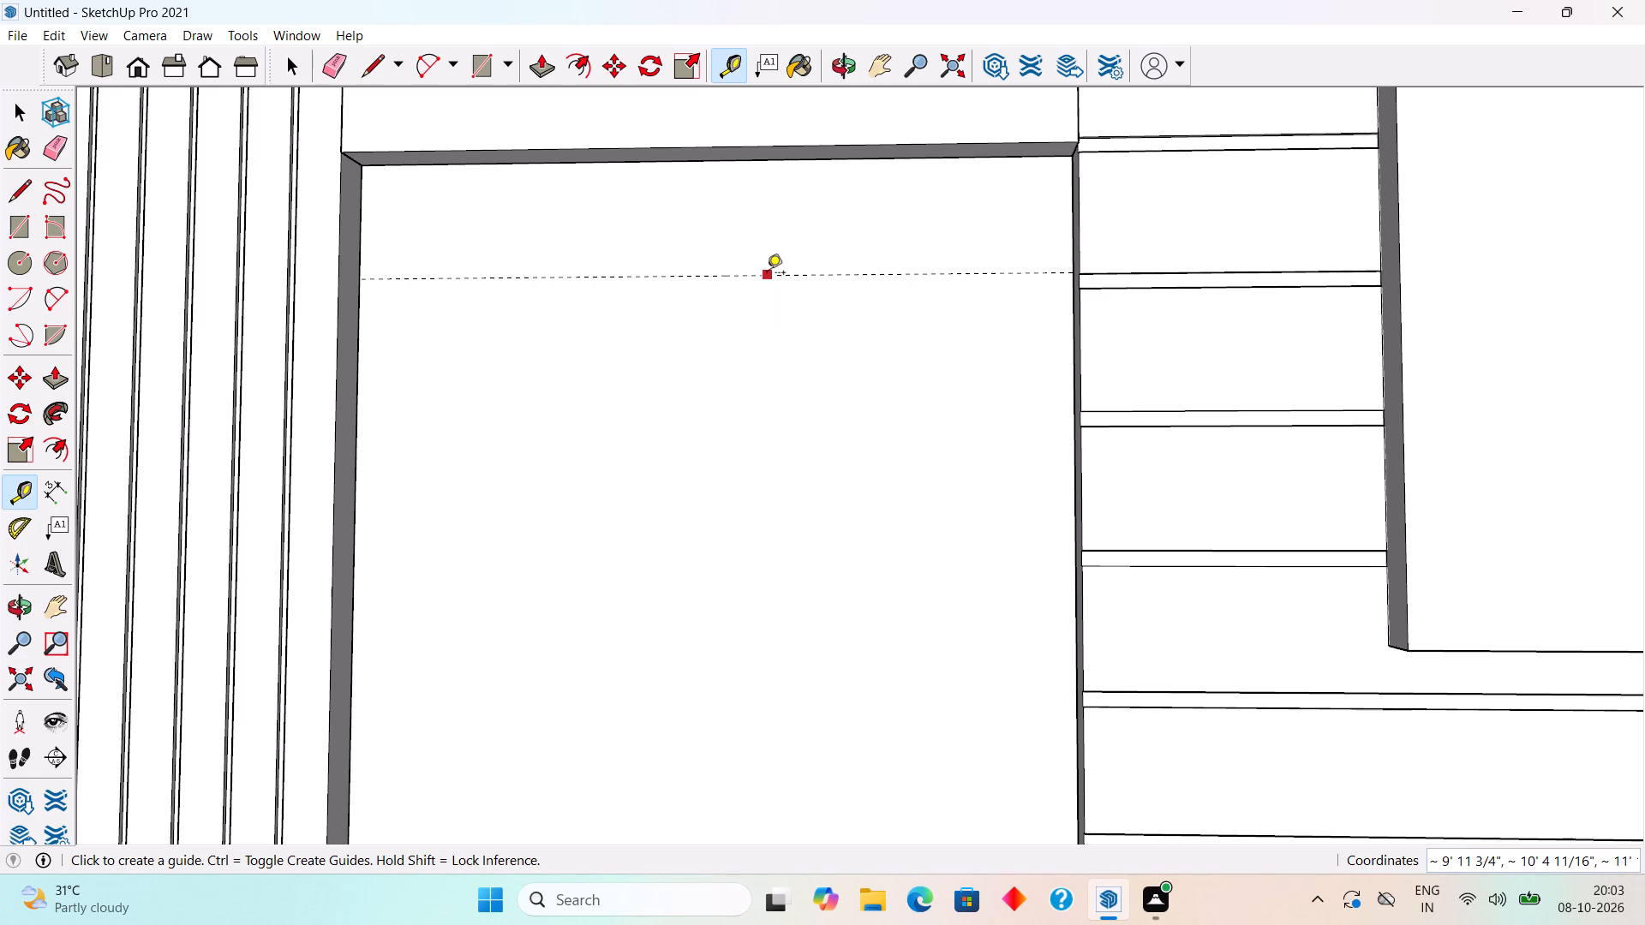
Add two more horizontal guides on the panel, one 8" below the first guide and another 2" below that.
{"action": "left_click", "coordinate": [767, 274]}
{"action": "type", "text": "8\""}
{"action": "key", "text": "Return"}
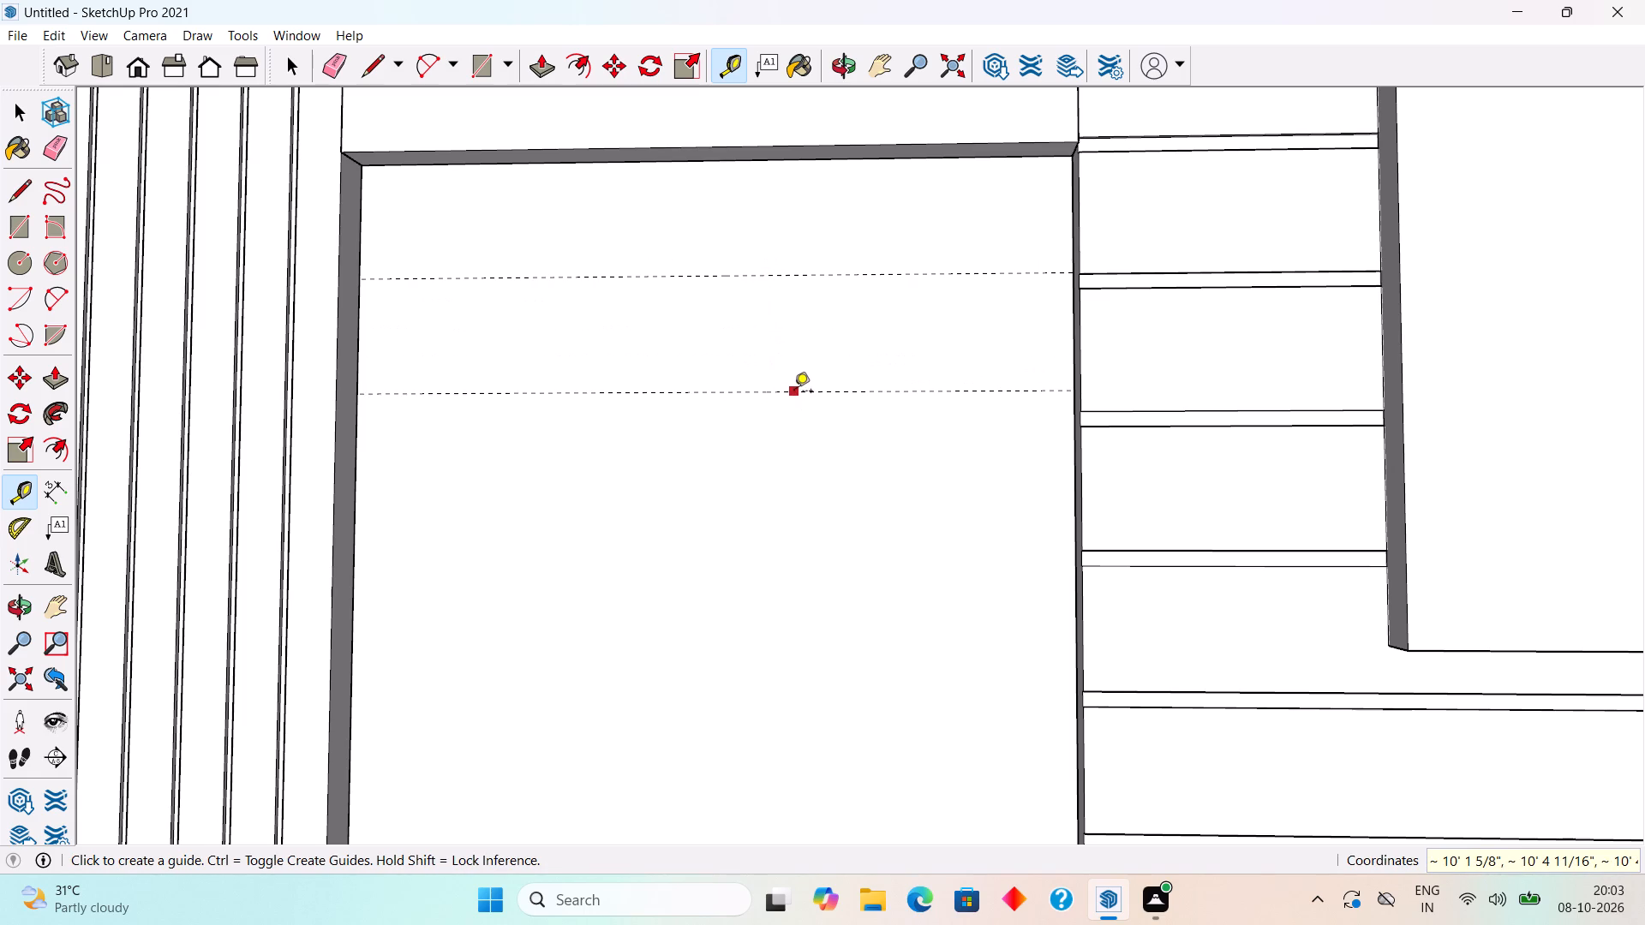
{"action": "left_click", "coordinate": [794, 392]}
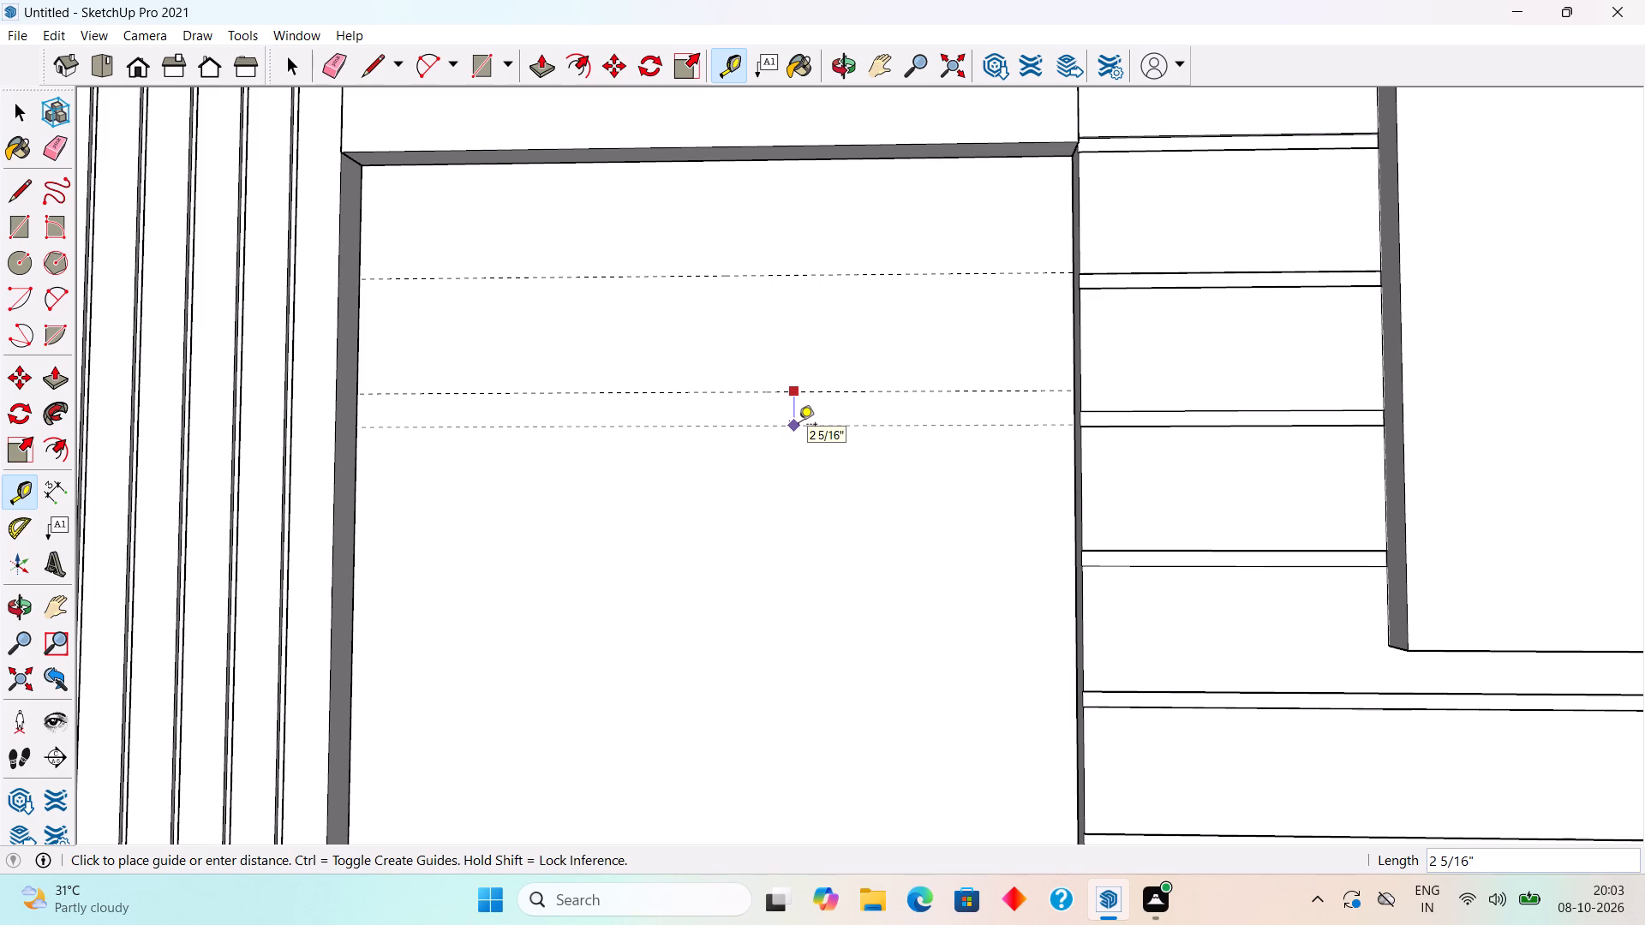
{"action": "type", "text": "2\""}
{"action": "key", "text": "Return"}
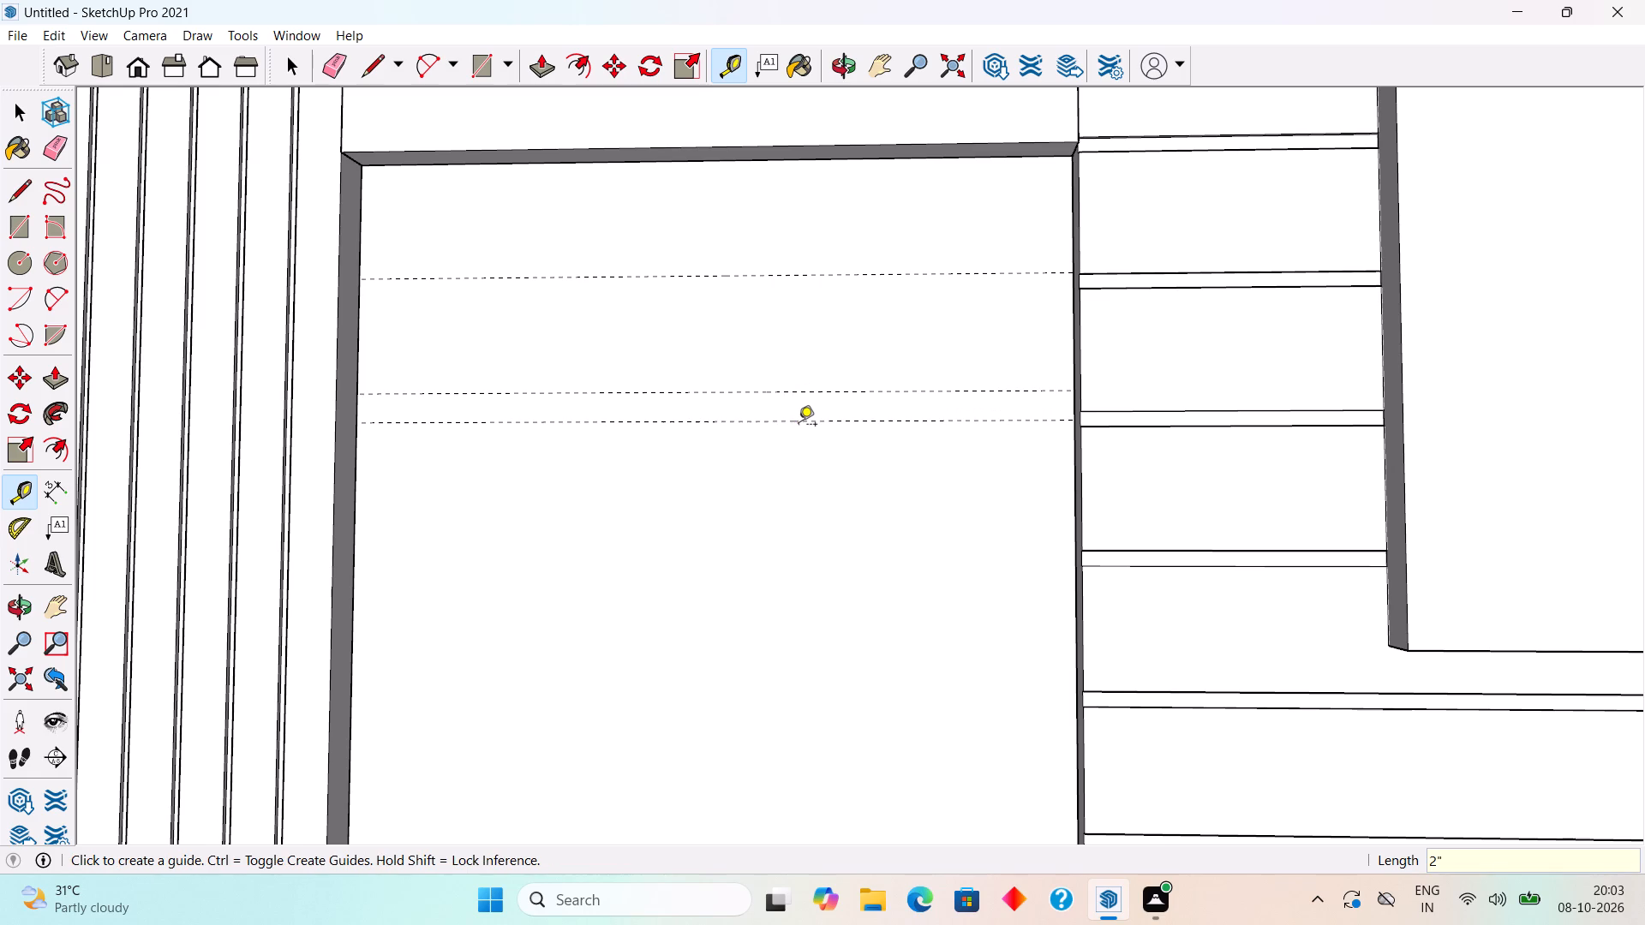
{"action": "key", "text": "space"}
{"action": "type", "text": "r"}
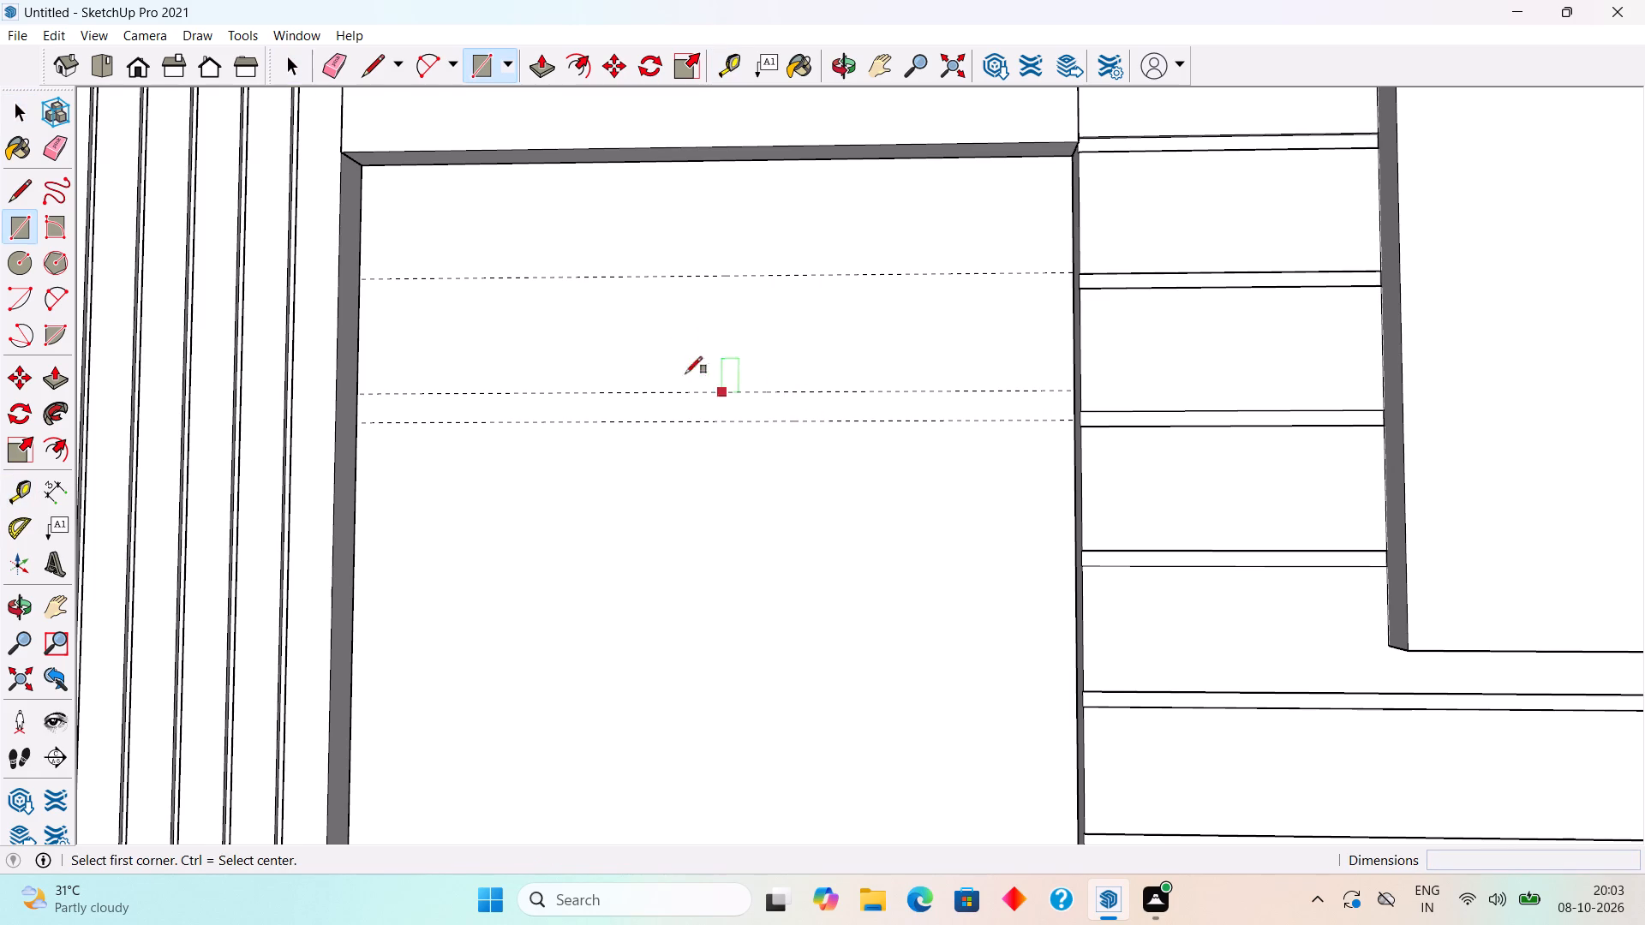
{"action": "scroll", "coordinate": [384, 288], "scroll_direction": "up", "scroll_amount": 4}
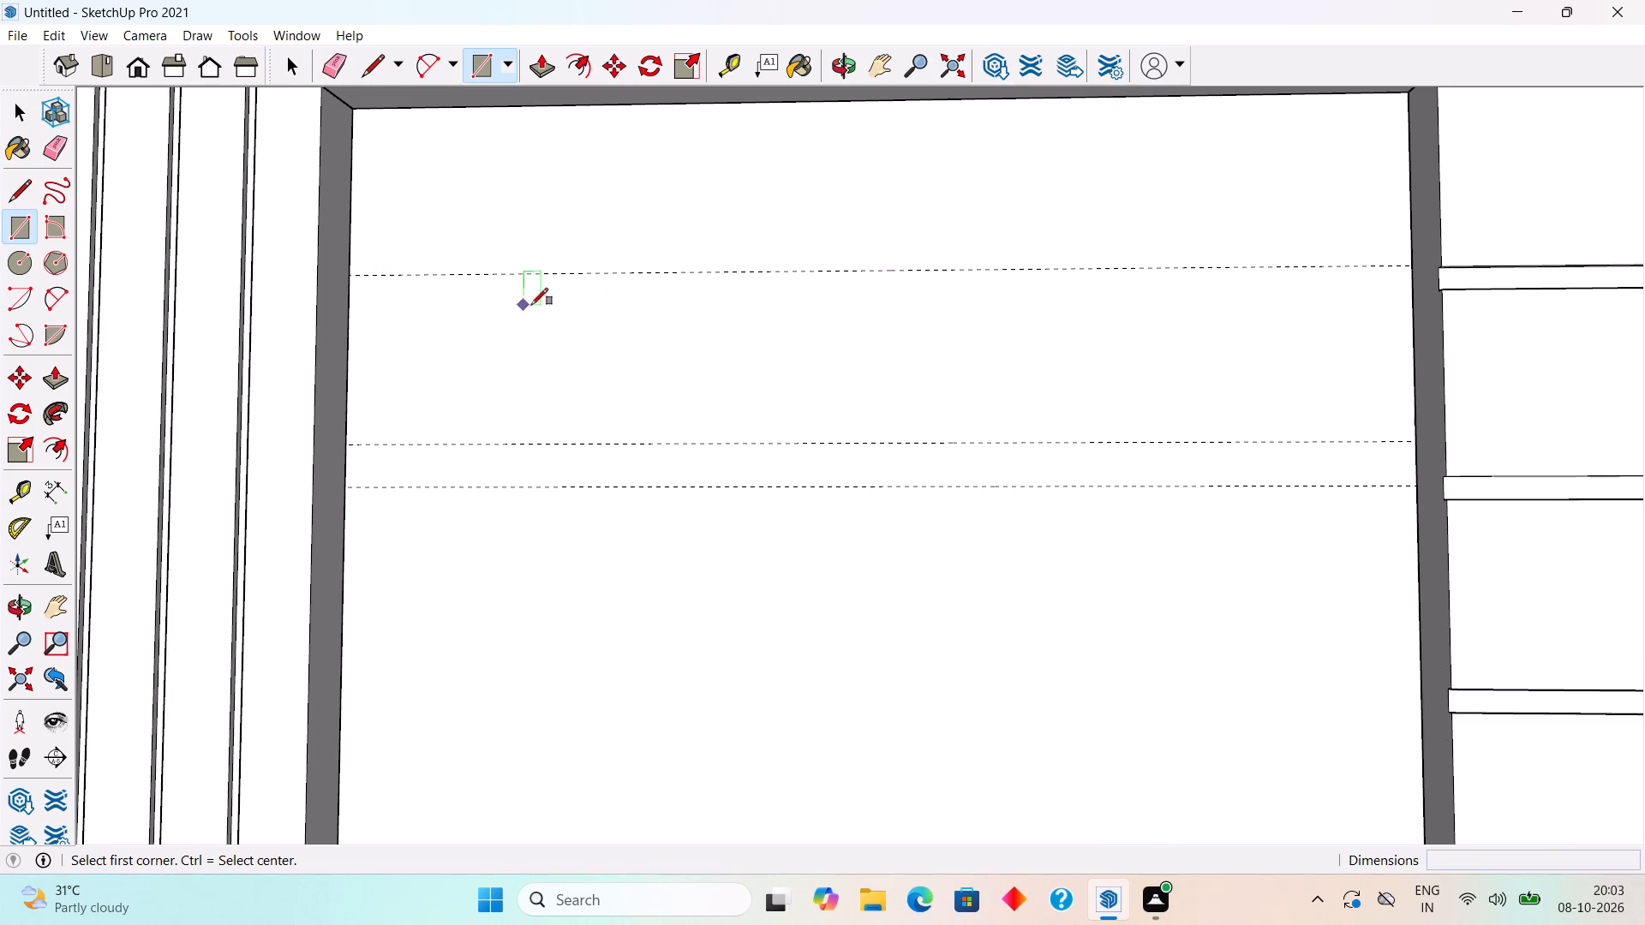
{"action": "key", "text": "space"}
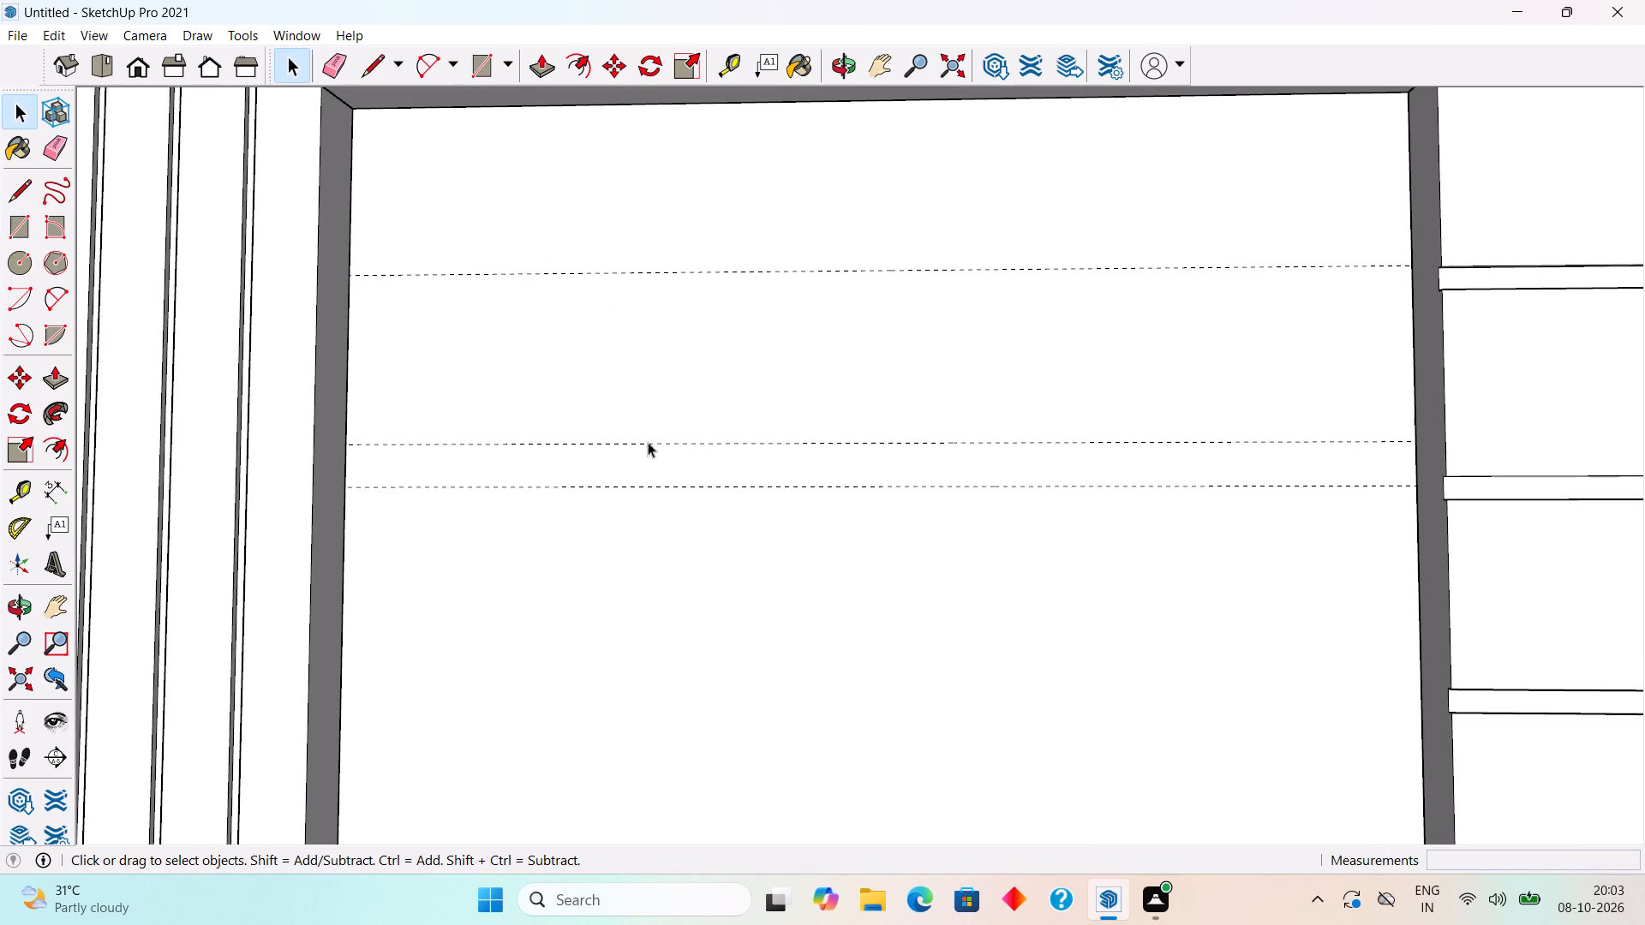
Copy the panel's lower two guides, spaced 2" apart, 10" downward and repeat the copy as an array of 7.
{"action": "left_click", "coordinate": [648, 442]}
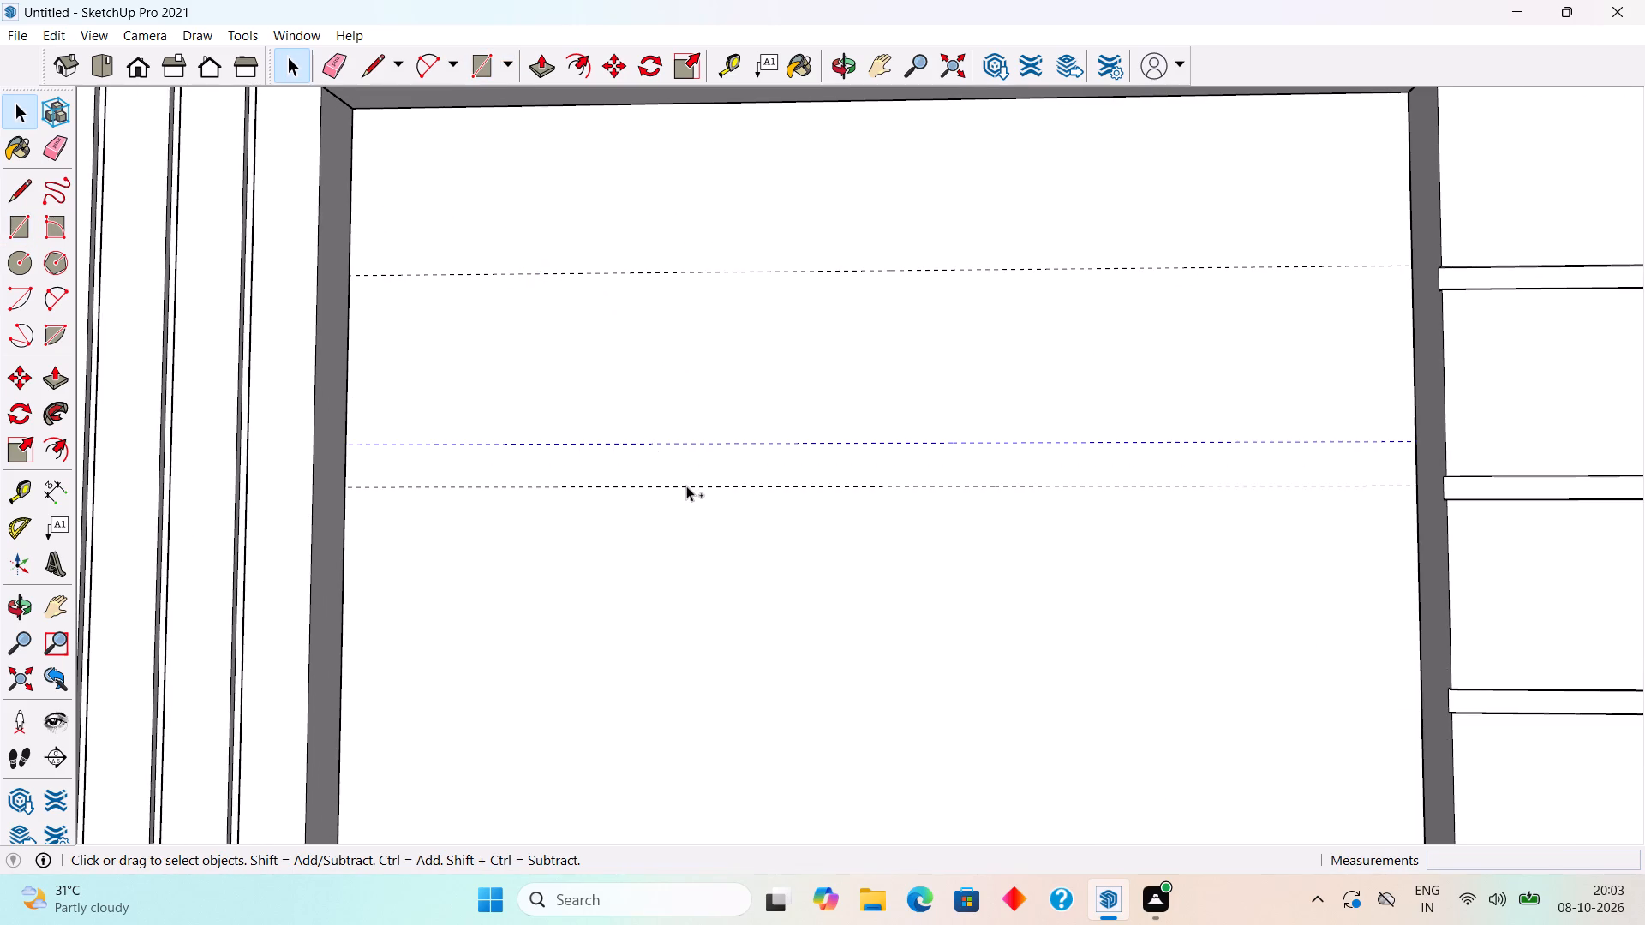
{"action": "left_click", "coordinate": [691, 485], "text": "shift"}
{"action": "key", "text": "m"}
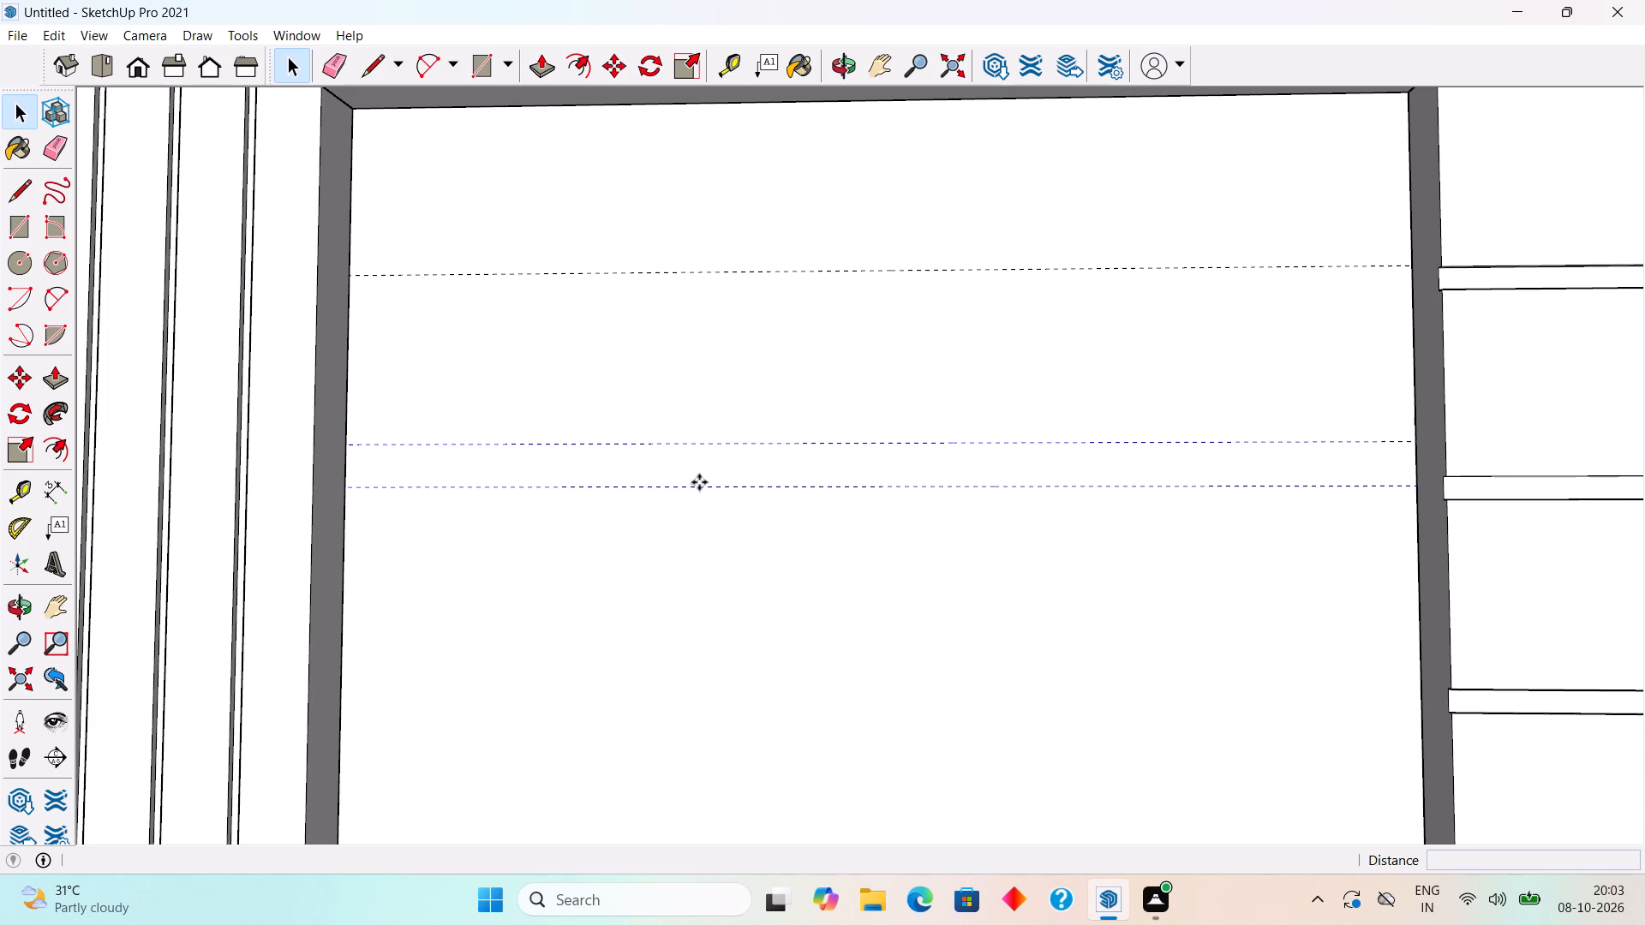
{"action": "left_click", "coordinate": [699, 482]}
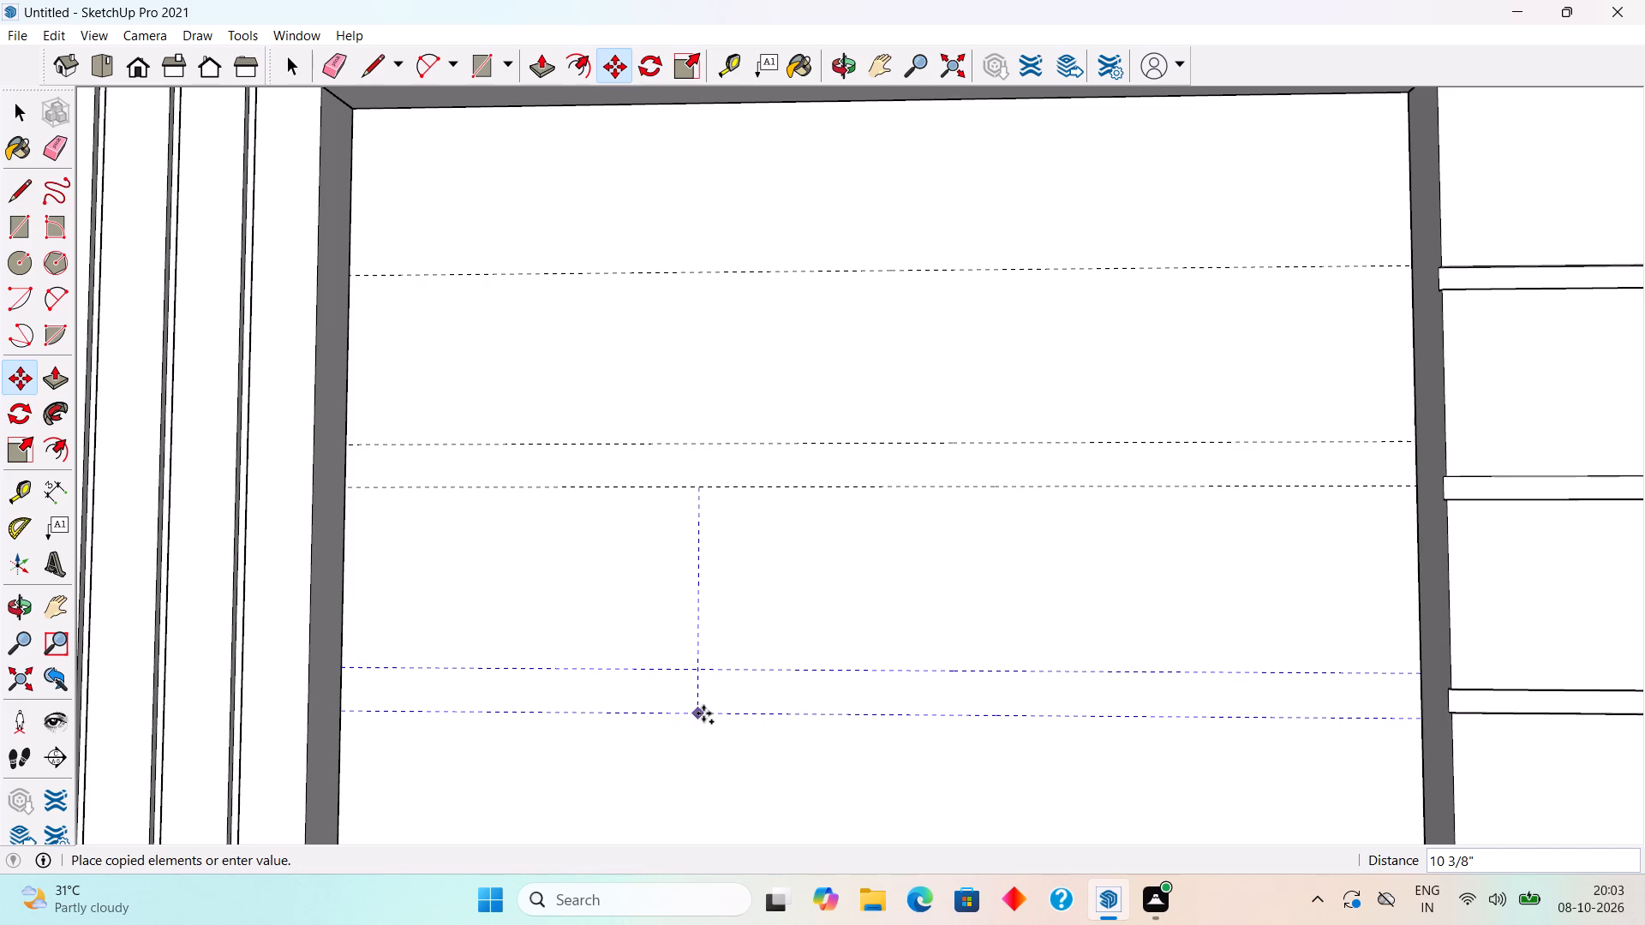
{"action": "type", "text": "10\""}
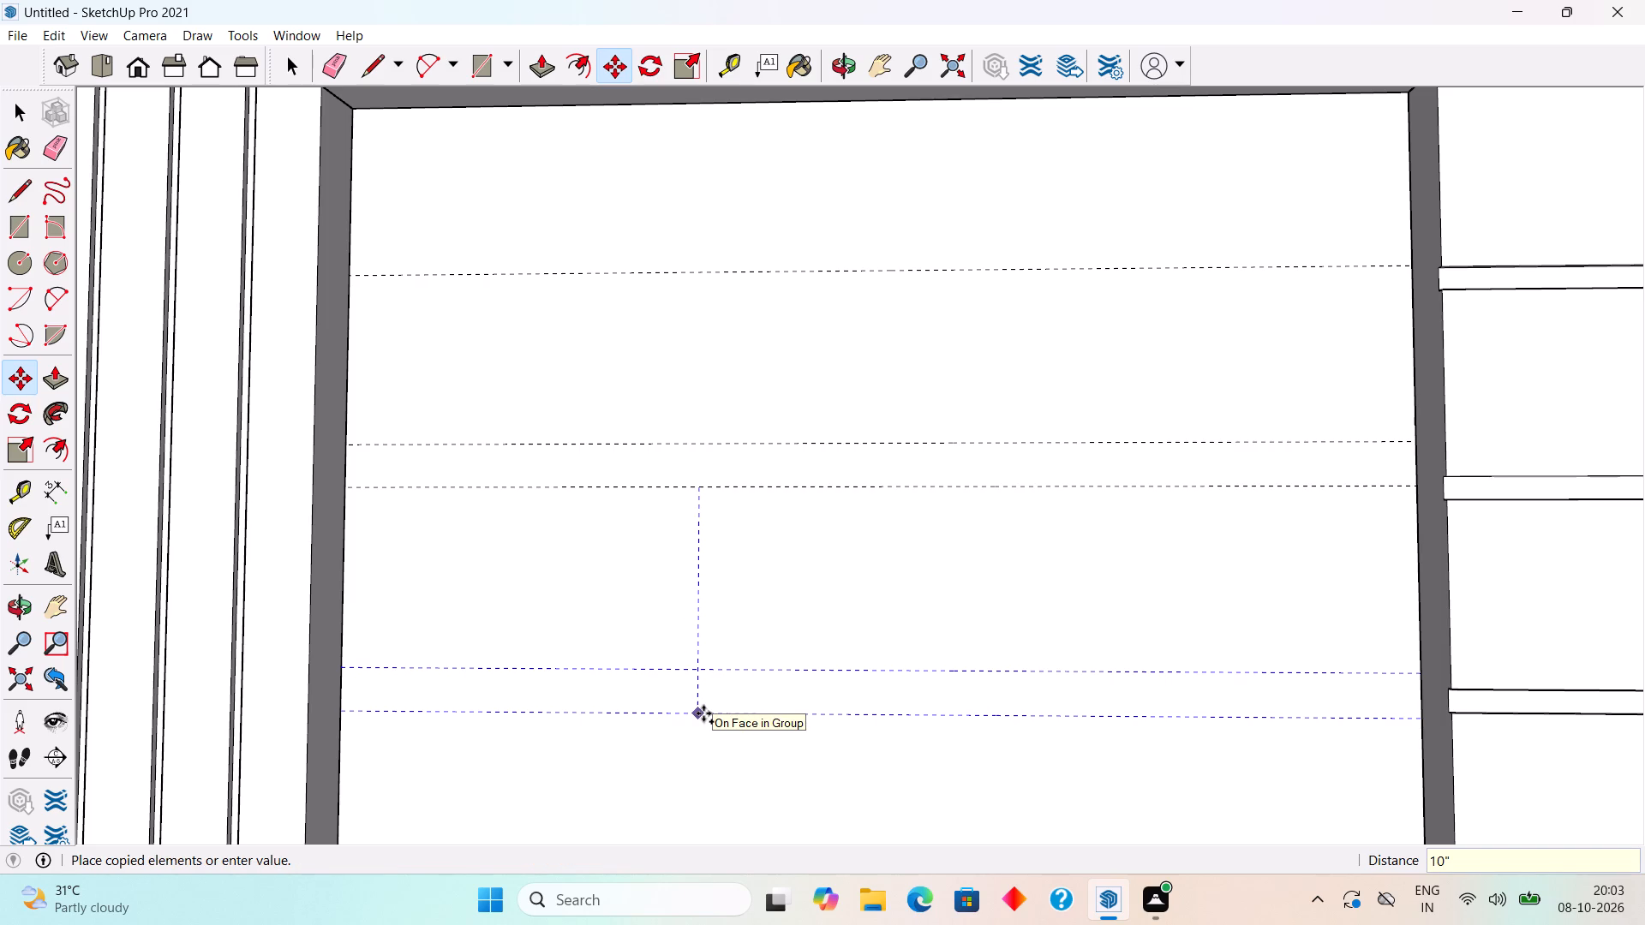
{"action": "key", "text": "Return"}
{"action": "key", "text": "x"}
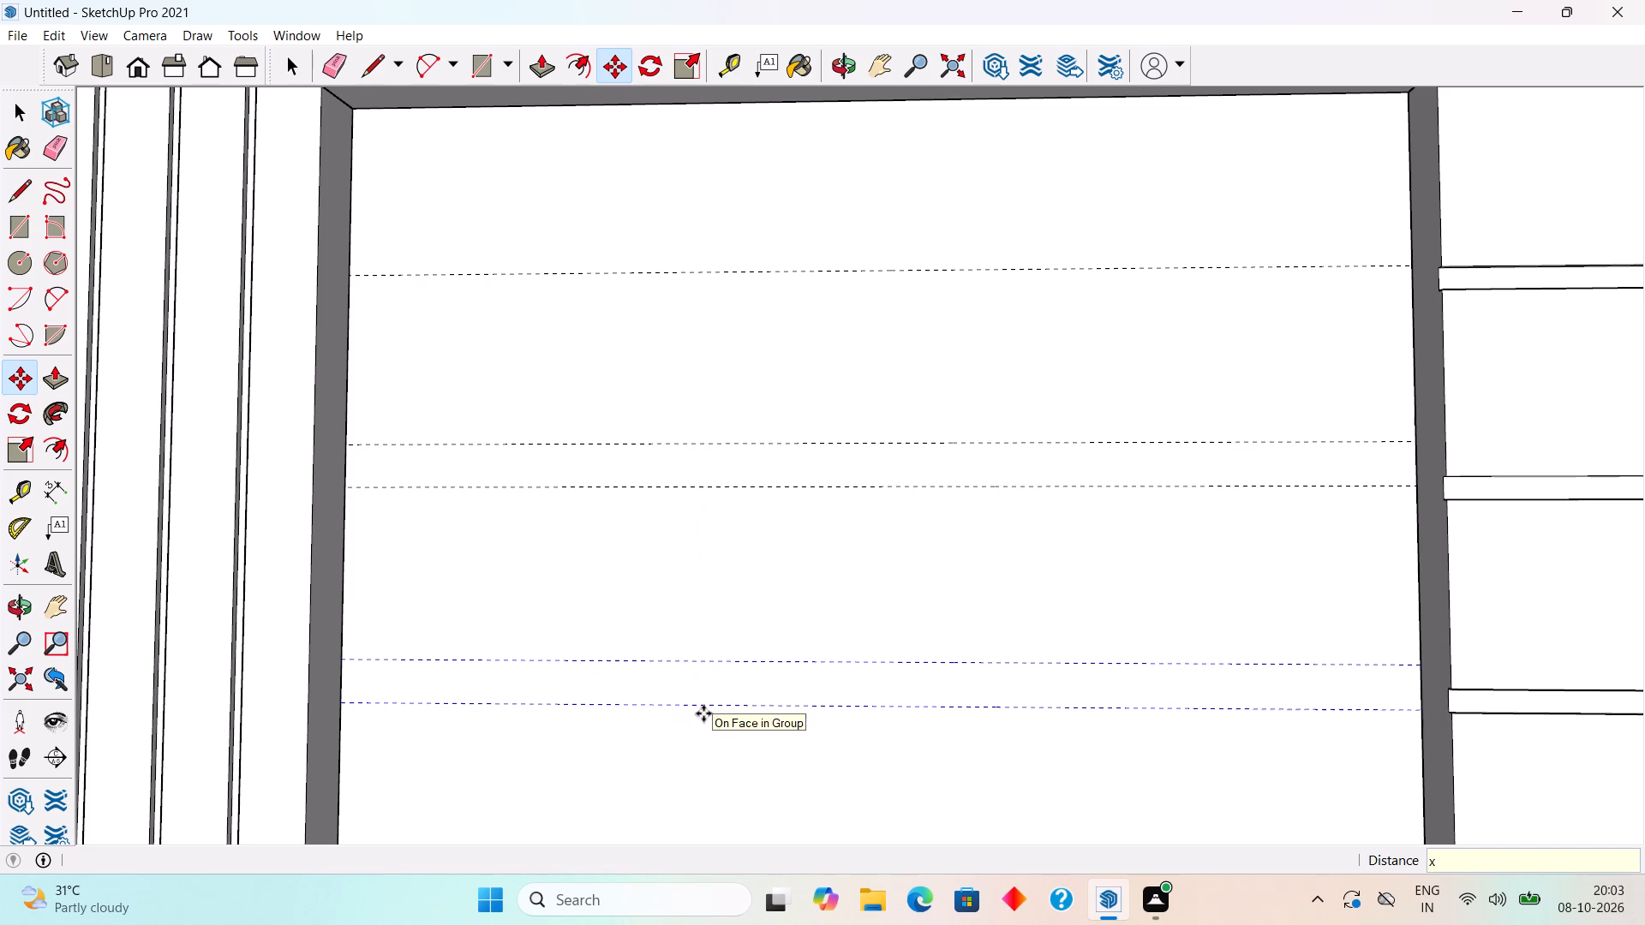
{"action": "key", "text": "7"}
{"action": "key", "text": "Return"}
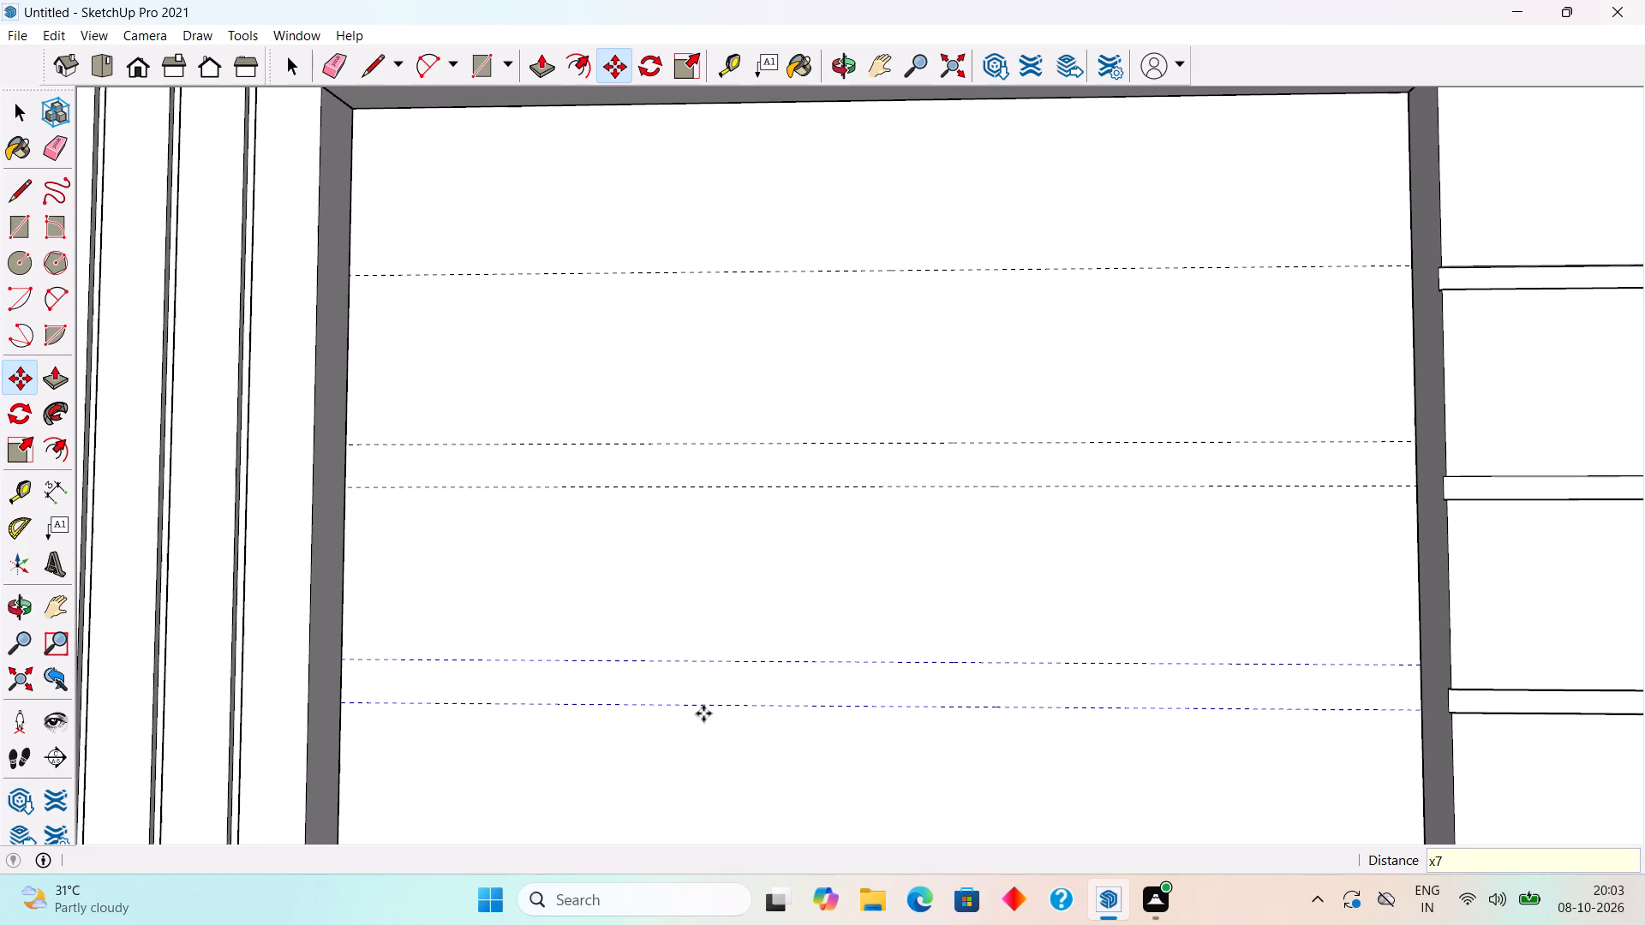
{"action": "scroll", "coordinate": [662, 278], "scroll_direction": "down", "scroll_amount": 18}
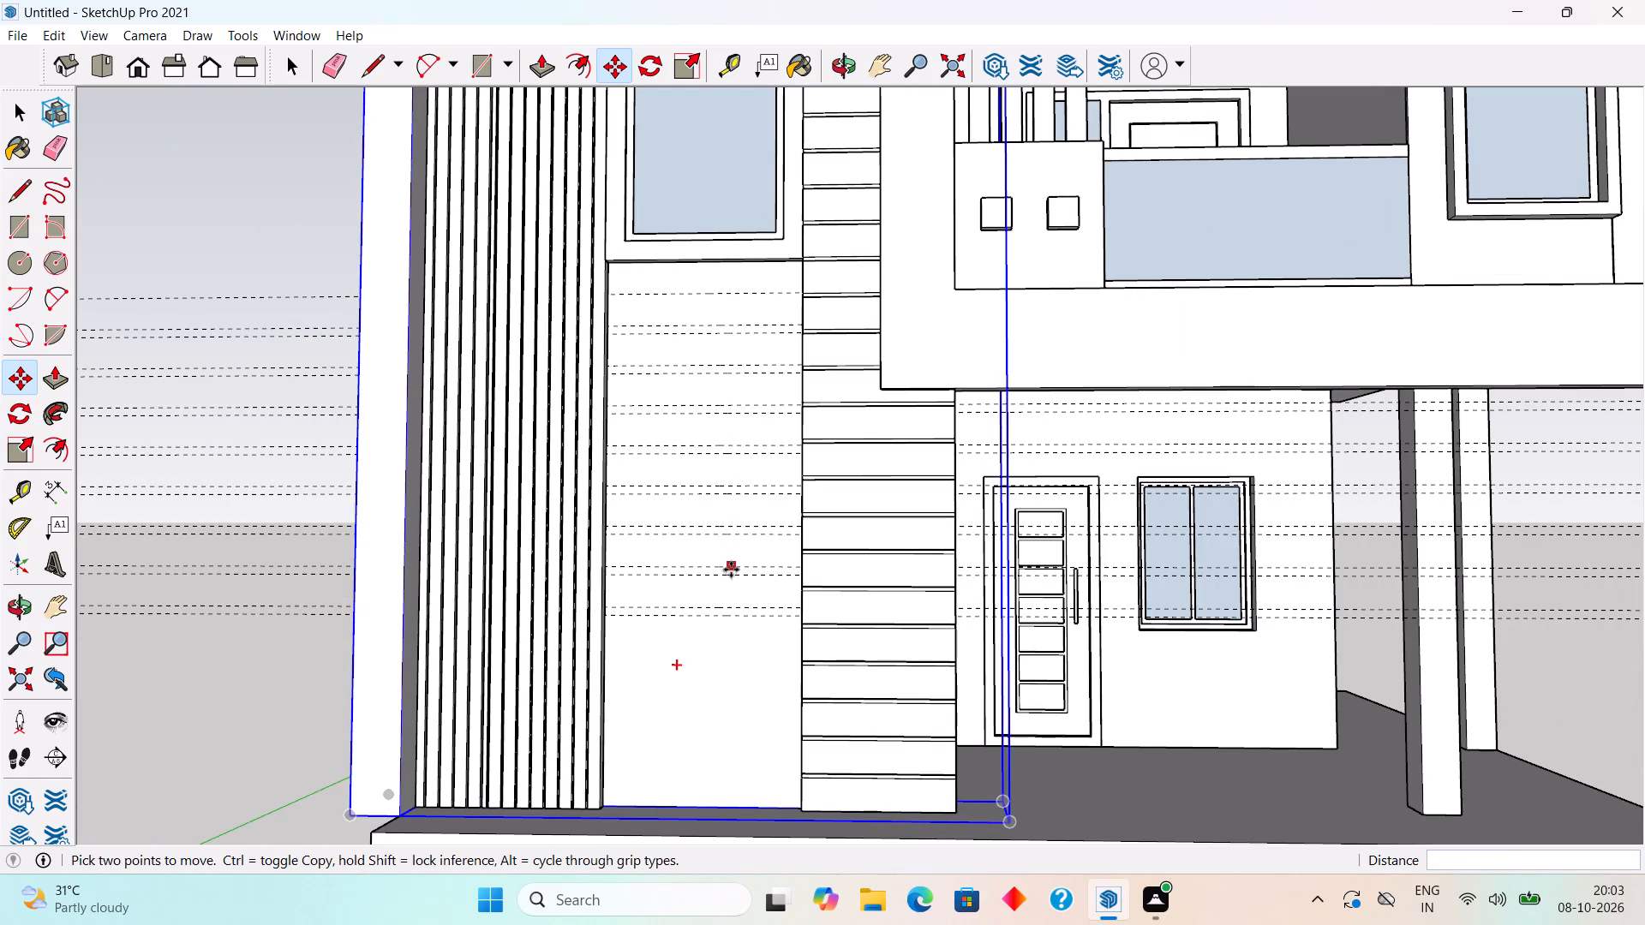
{"action": "scroll", "coordinate": [745, 657], "scroll_direction": "up", "scroll_amount": 1}
{"action": "scroll", "coordinate": [745, 657], "scroll_direction": "down", "scroll_amount": 2}
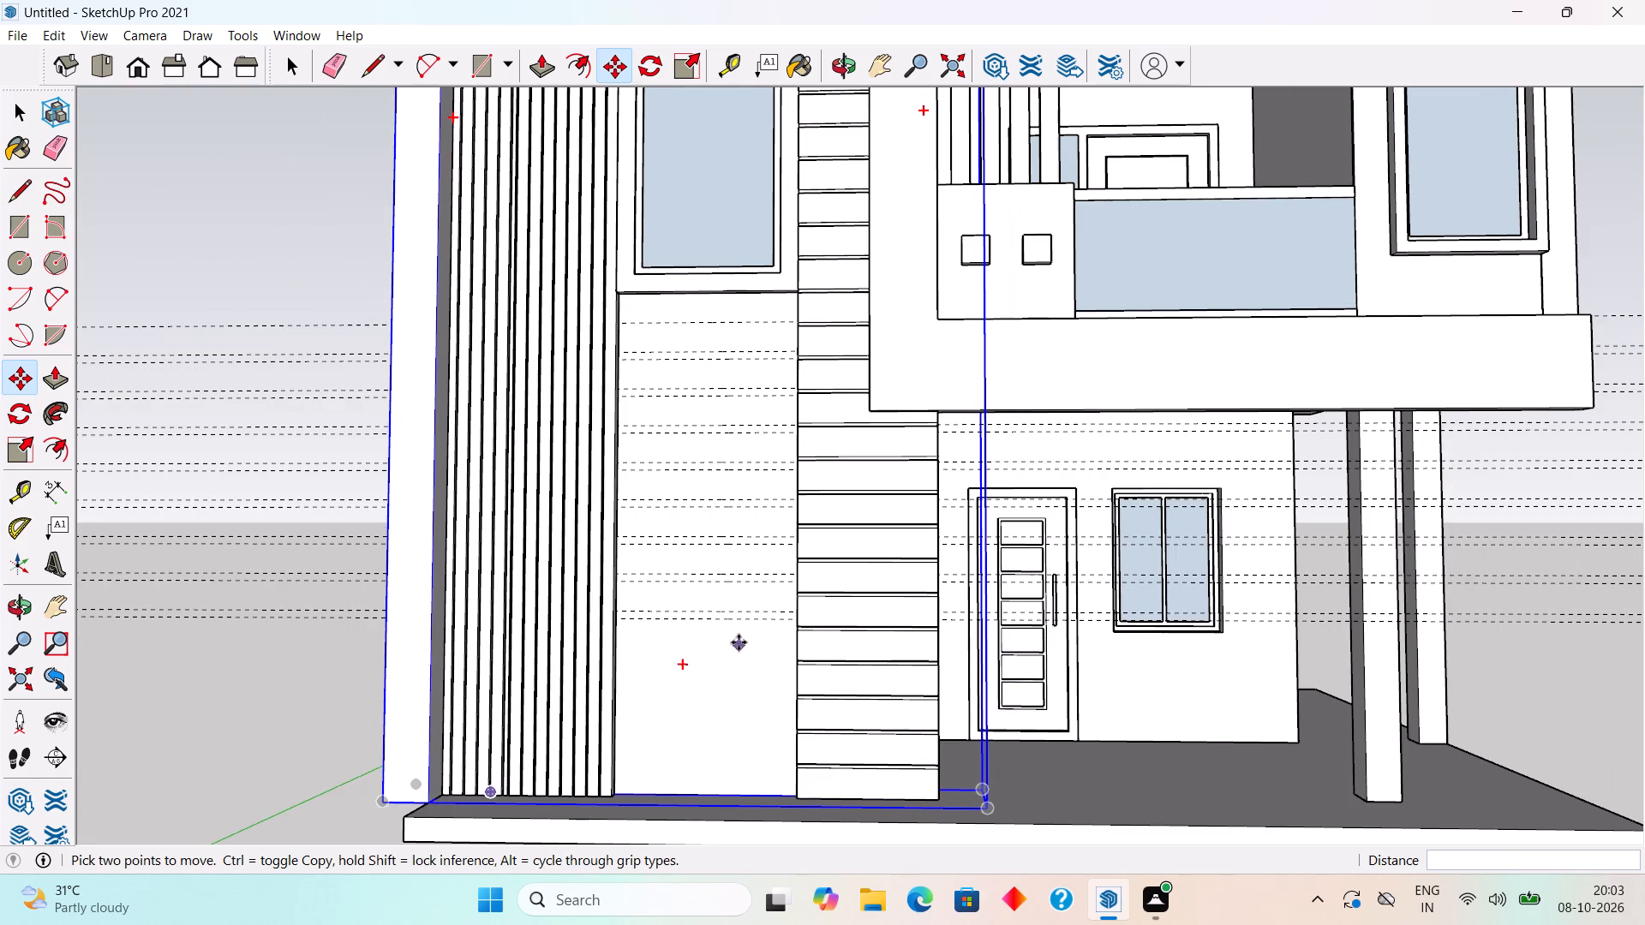
{"action": "key", "text": "space"}
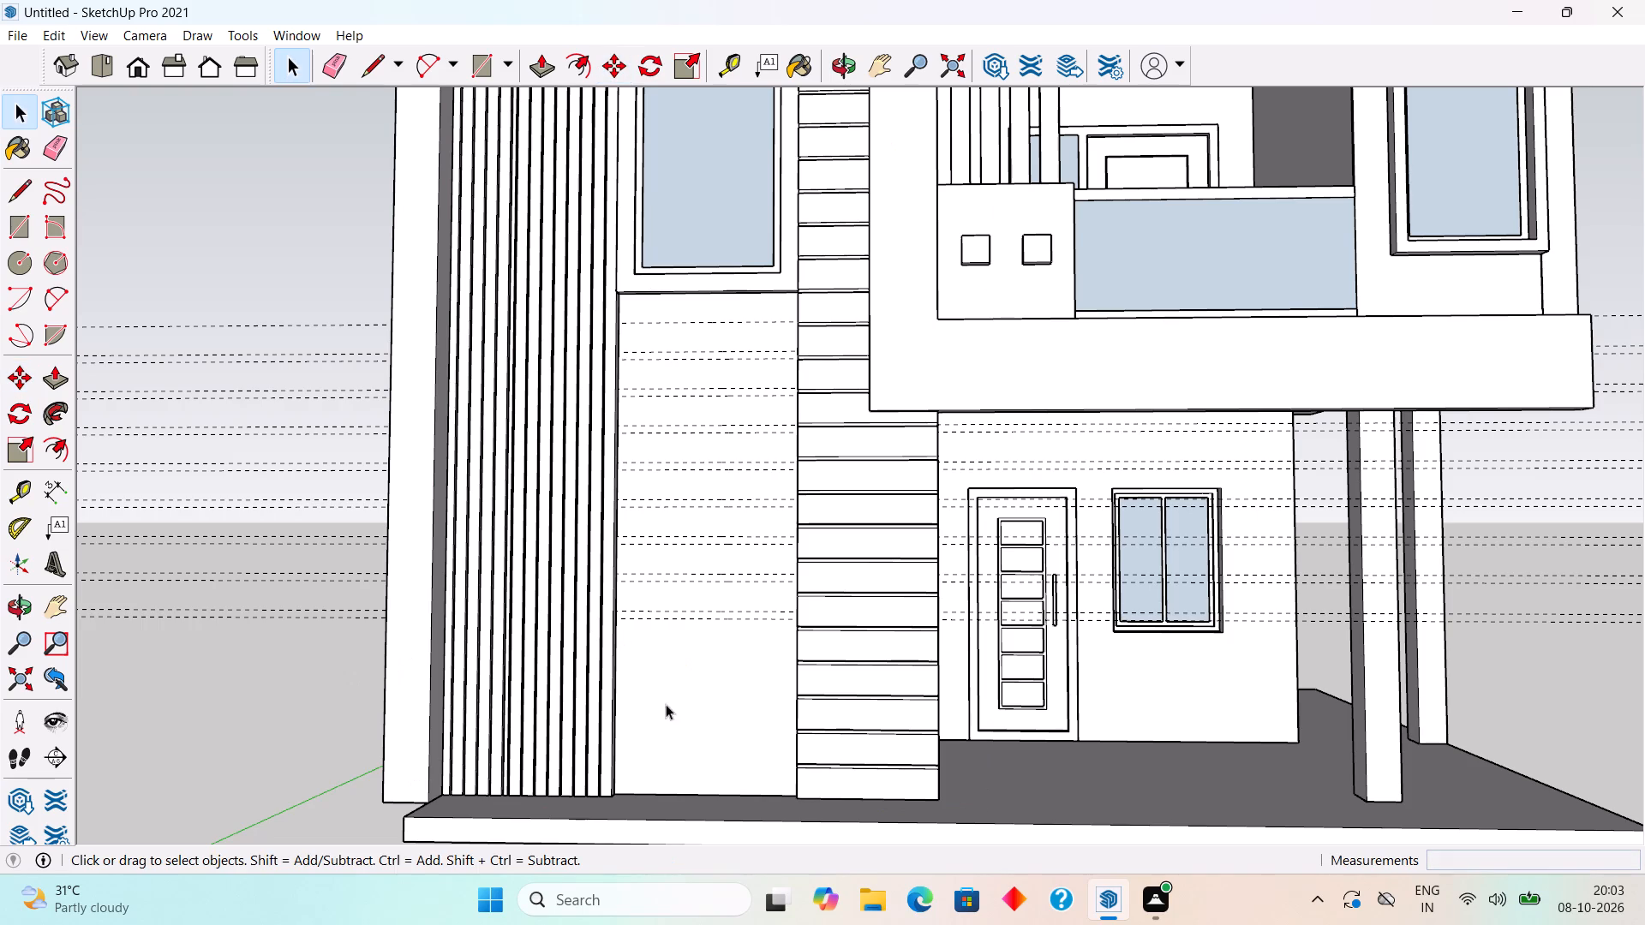
Copy the lowest pair of guides on the panel 10" downward and repeat the copy as an array of 5.
{"action": "scroll", "coordinate": [750, 604], "scroll_direction": "up", "scroll_amount": 8}
{"action": "left_click", "coordinate": [756, 620]}
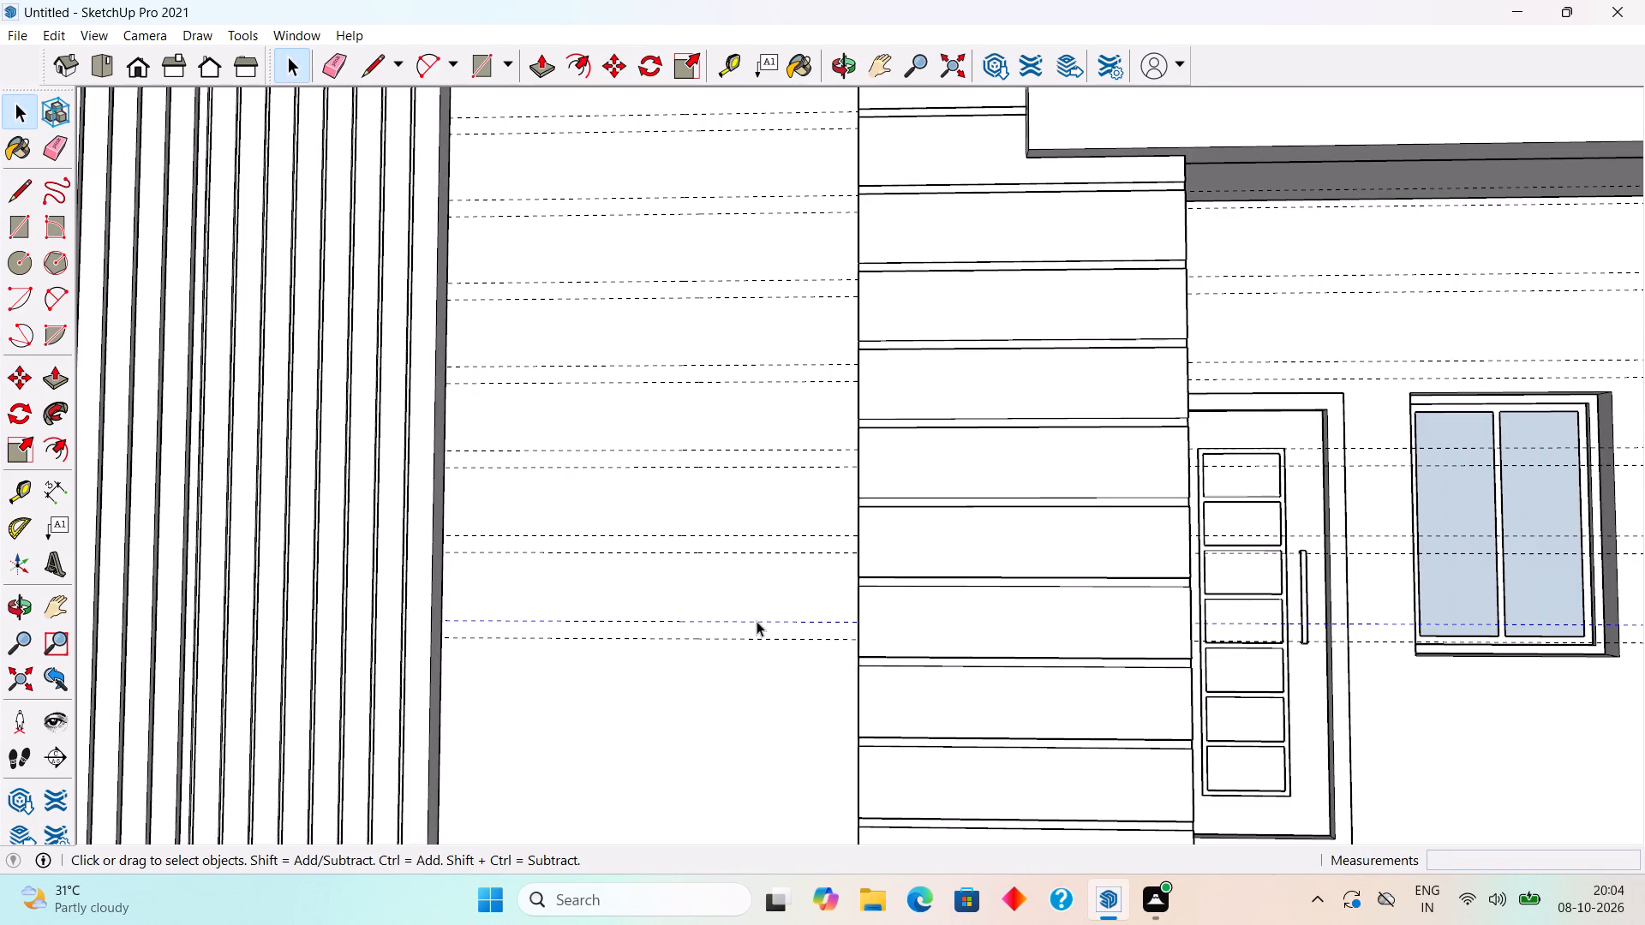
{"action": "left_click", "coordinate": [757, 638], "text": "shift"}
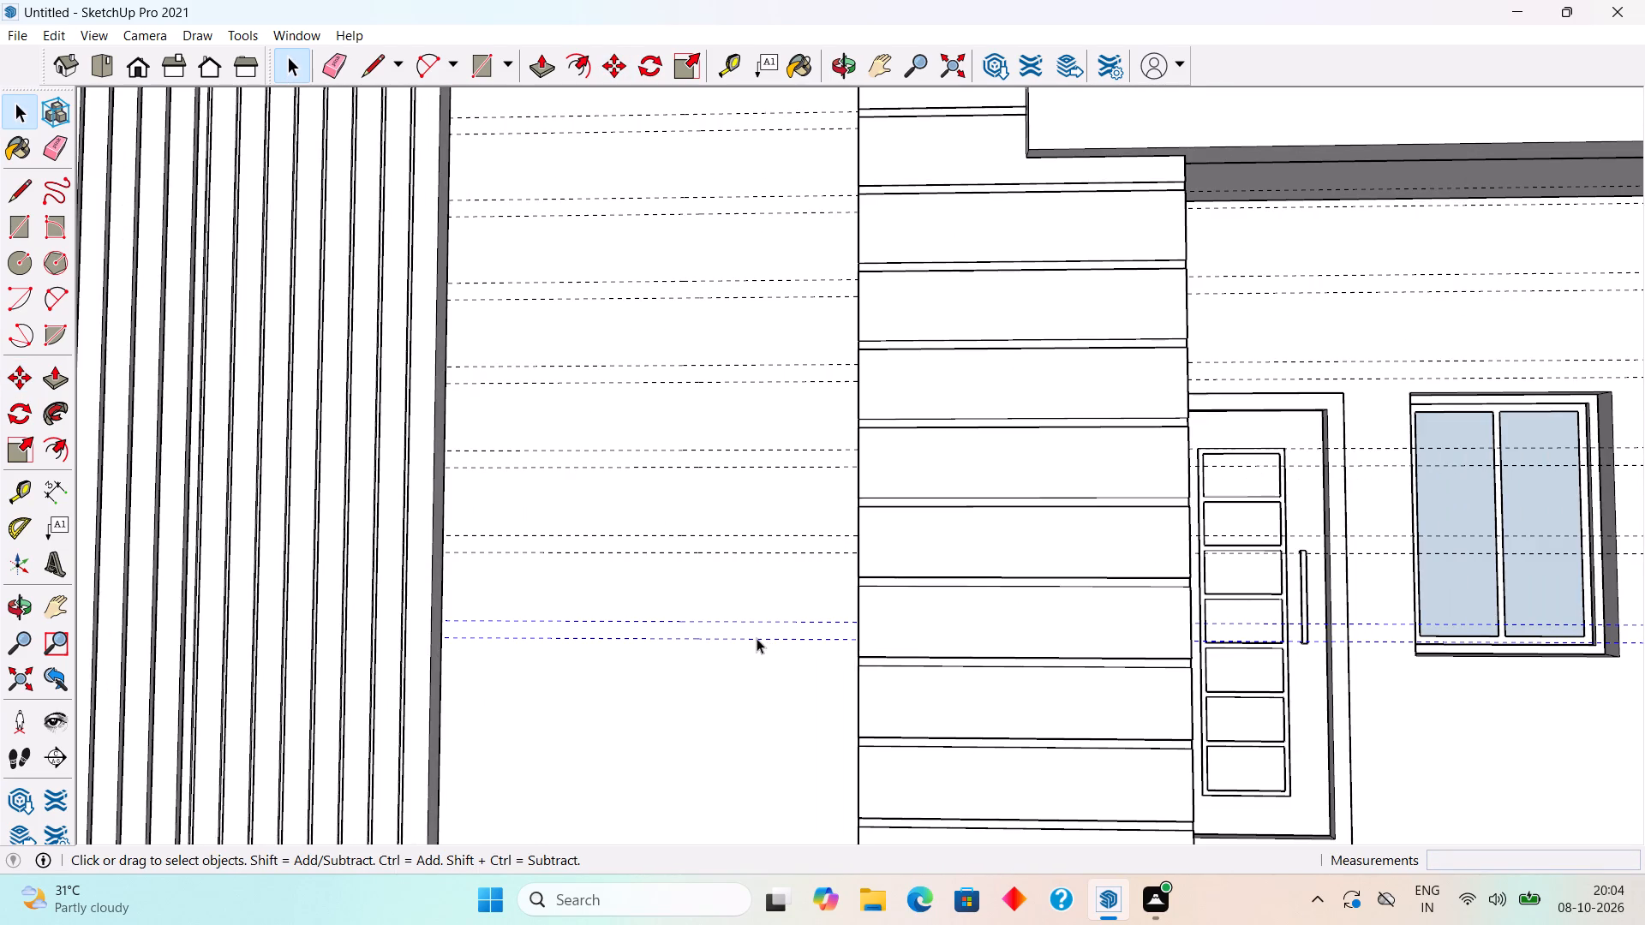
{"action": "key", "text": "m"}
{"action": "left_click", "coordinate": [757, 638]}
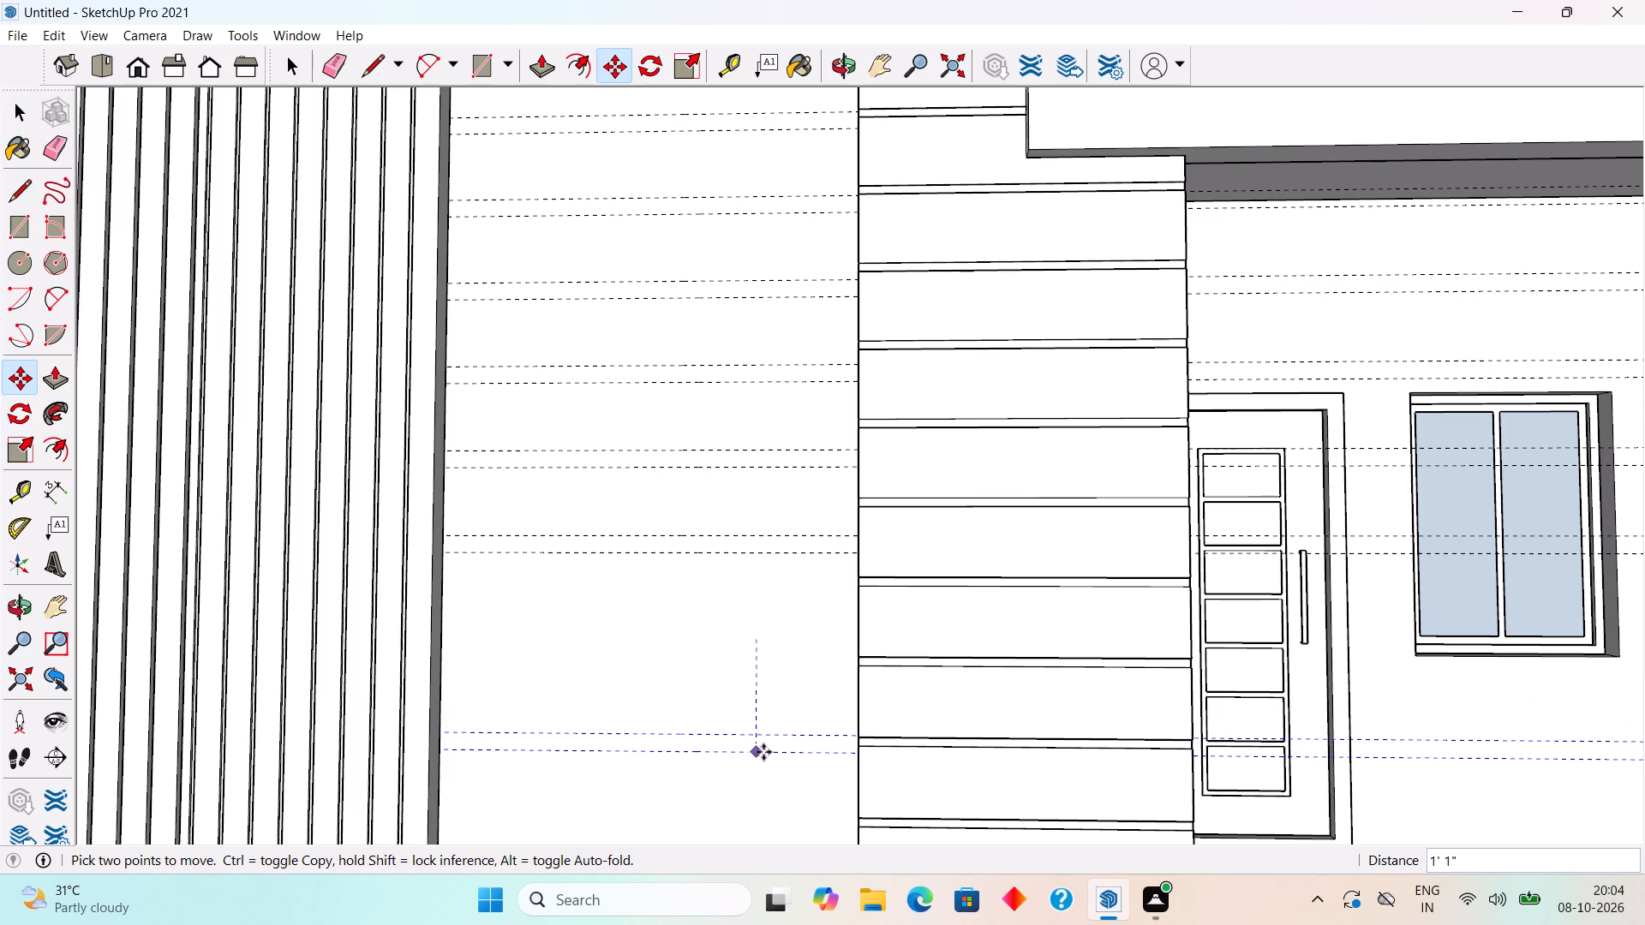
{"action": "type", "text": "10\""}
{"action": "key", "text": "Return"}
{"action": "key", "text": "x"}
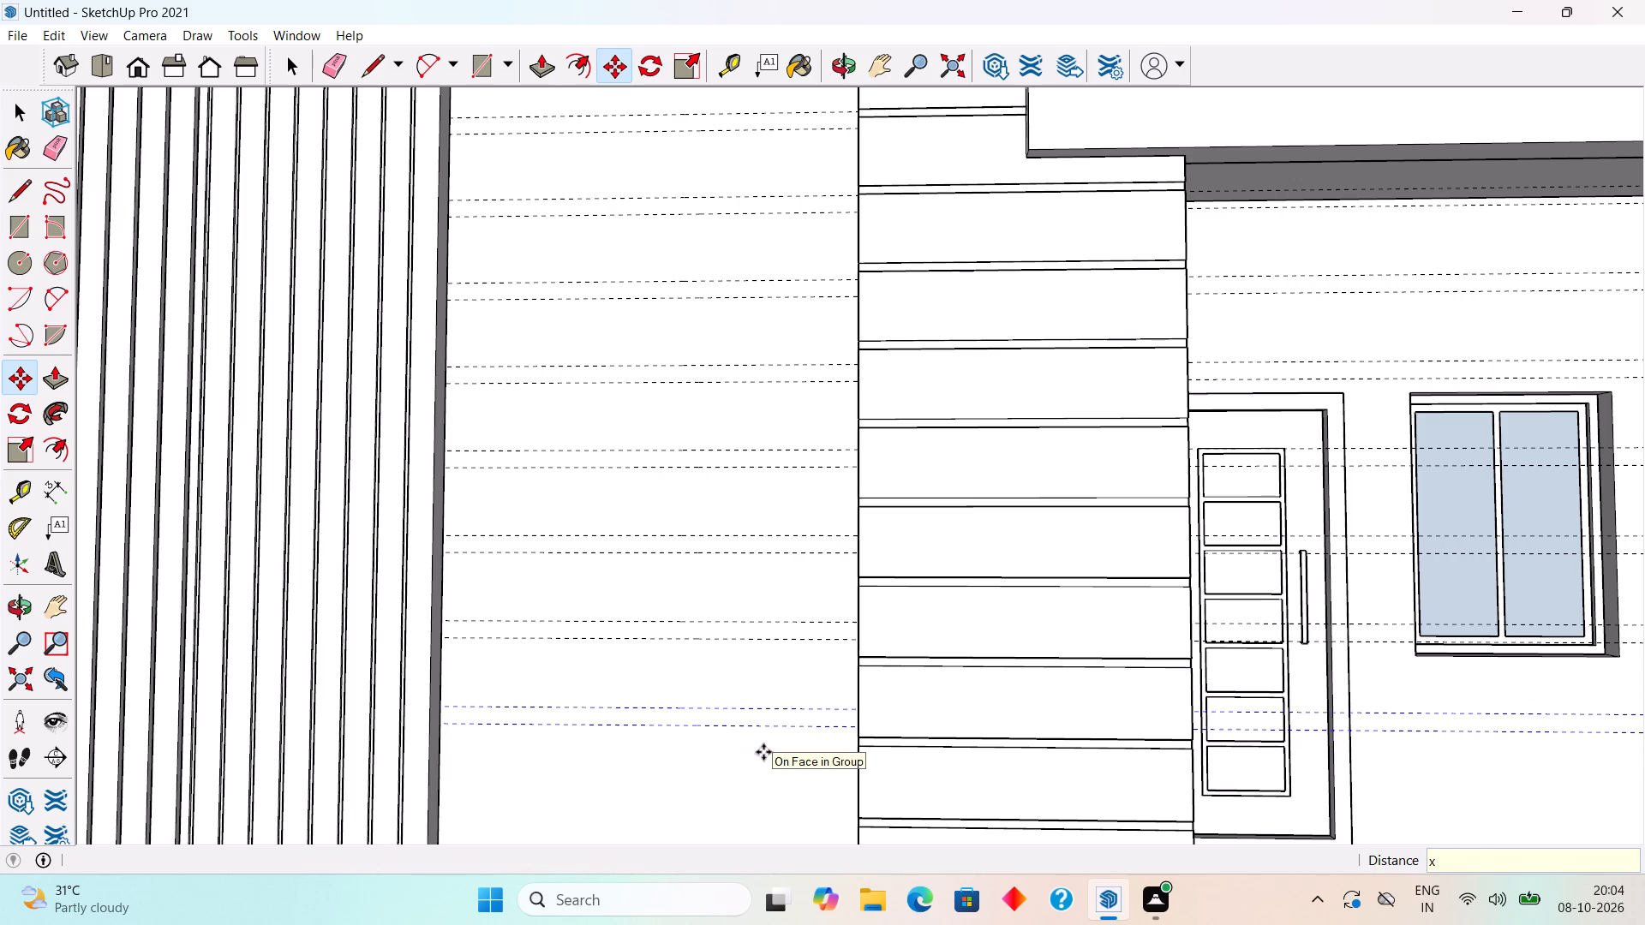
{"action": "key", "text": "5"}
{"action": "key", "text": "Return"}
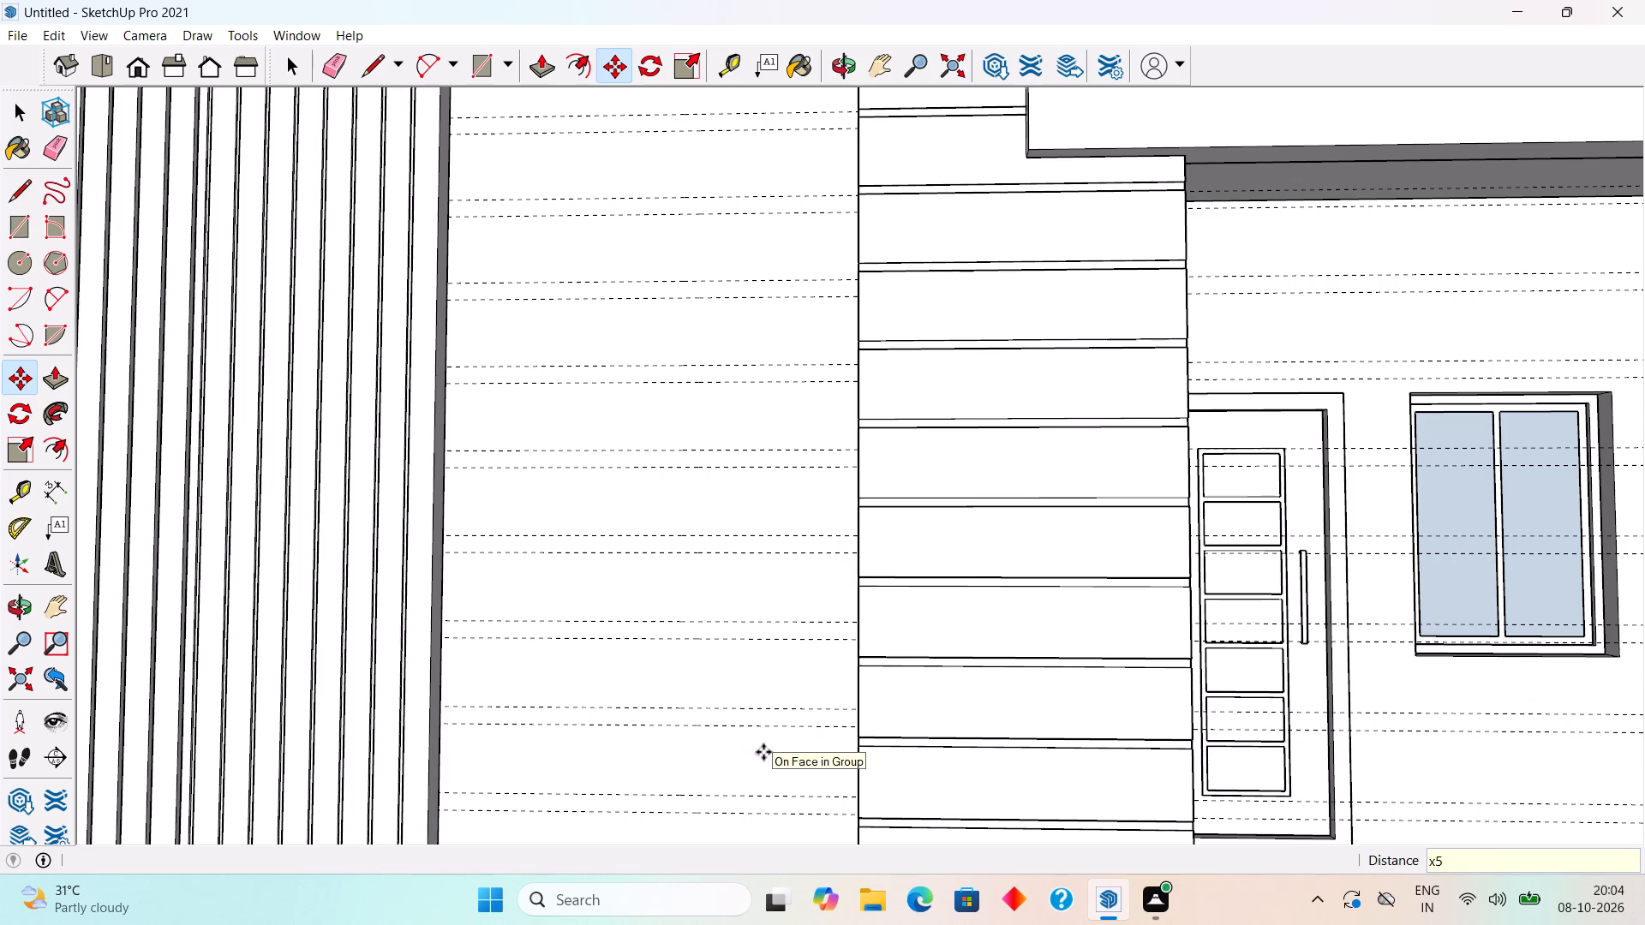
{"action": "key", "text": "space"}
Draw a full-width rectangle about 4' 1" by 8" between the panel's first and second guides below the tall window.
{"action": "scroll", "coordinate": [768, 743], "scroll_direction": "down", "scroll_amount": 13}
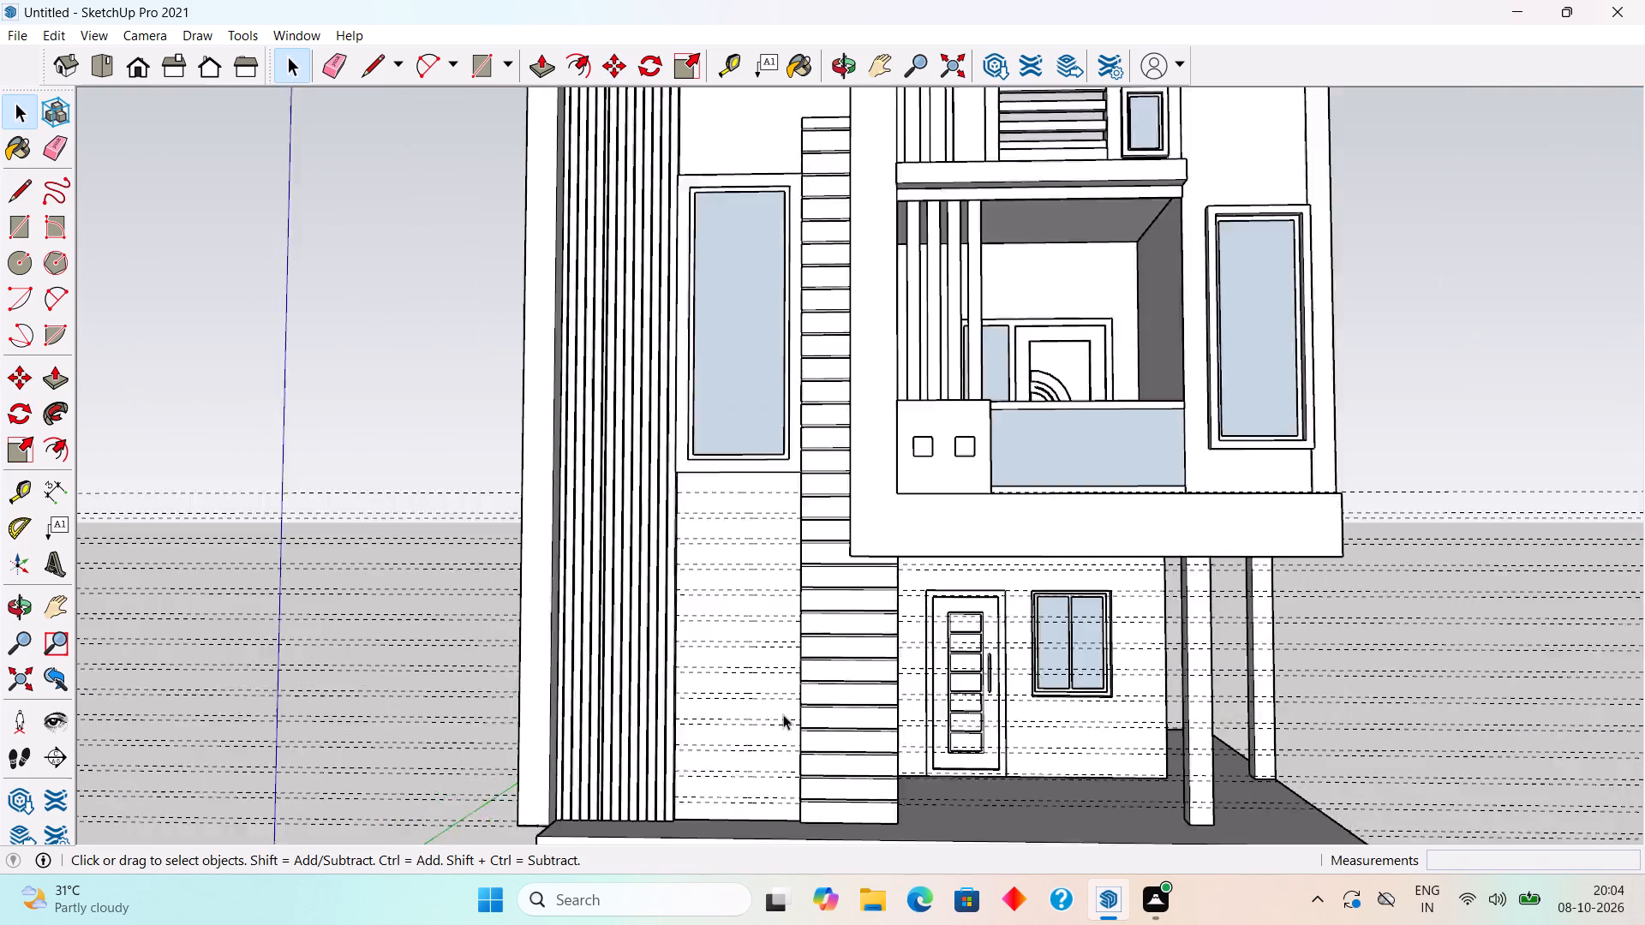
{"action": "scroll", "coordinate": [783, 714], "scroll_direction": "down", "scroll_amount": 2}
{"action": "scroll", "coordinate": [644, 457], "scroll_direction": "up", "scroll_amount": 4}
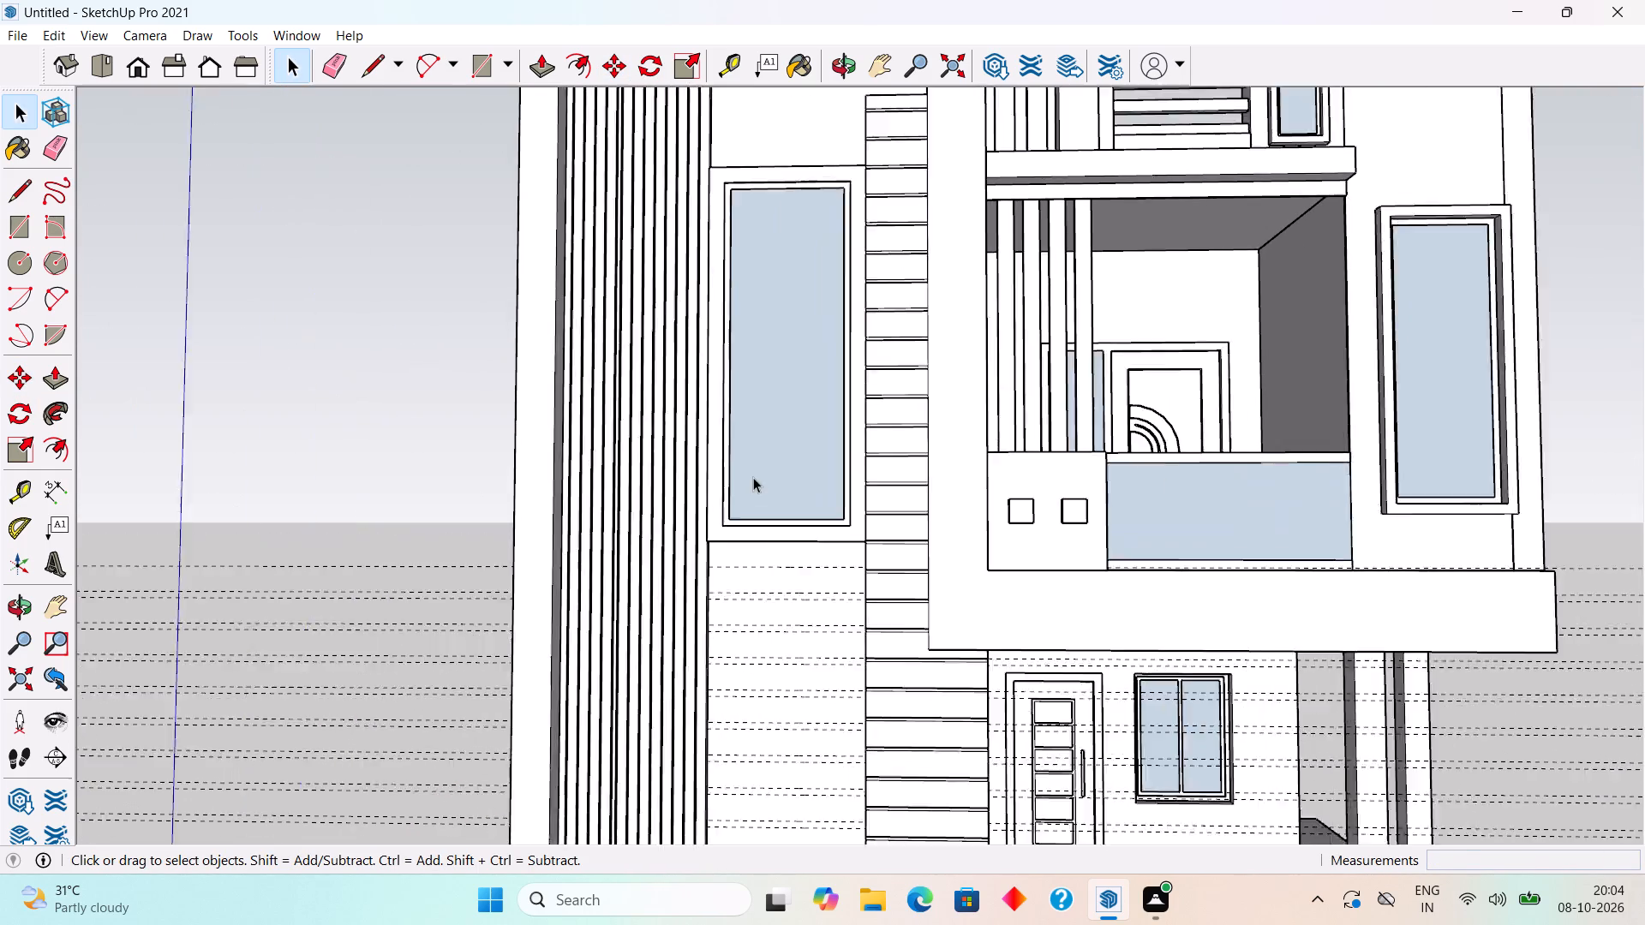
{"action": "scroll", "coordinate": [753, 477], "scroll_direction": "up", "scroll_amount": 5}
{"action": "middle_click_drag", "start_coordinate": [783, 588], "coordinate": [810, 534]}
{"action": "scroll", "coordinate": [745, 559], "scroll_direction": "up", "scroll_amount": 5}
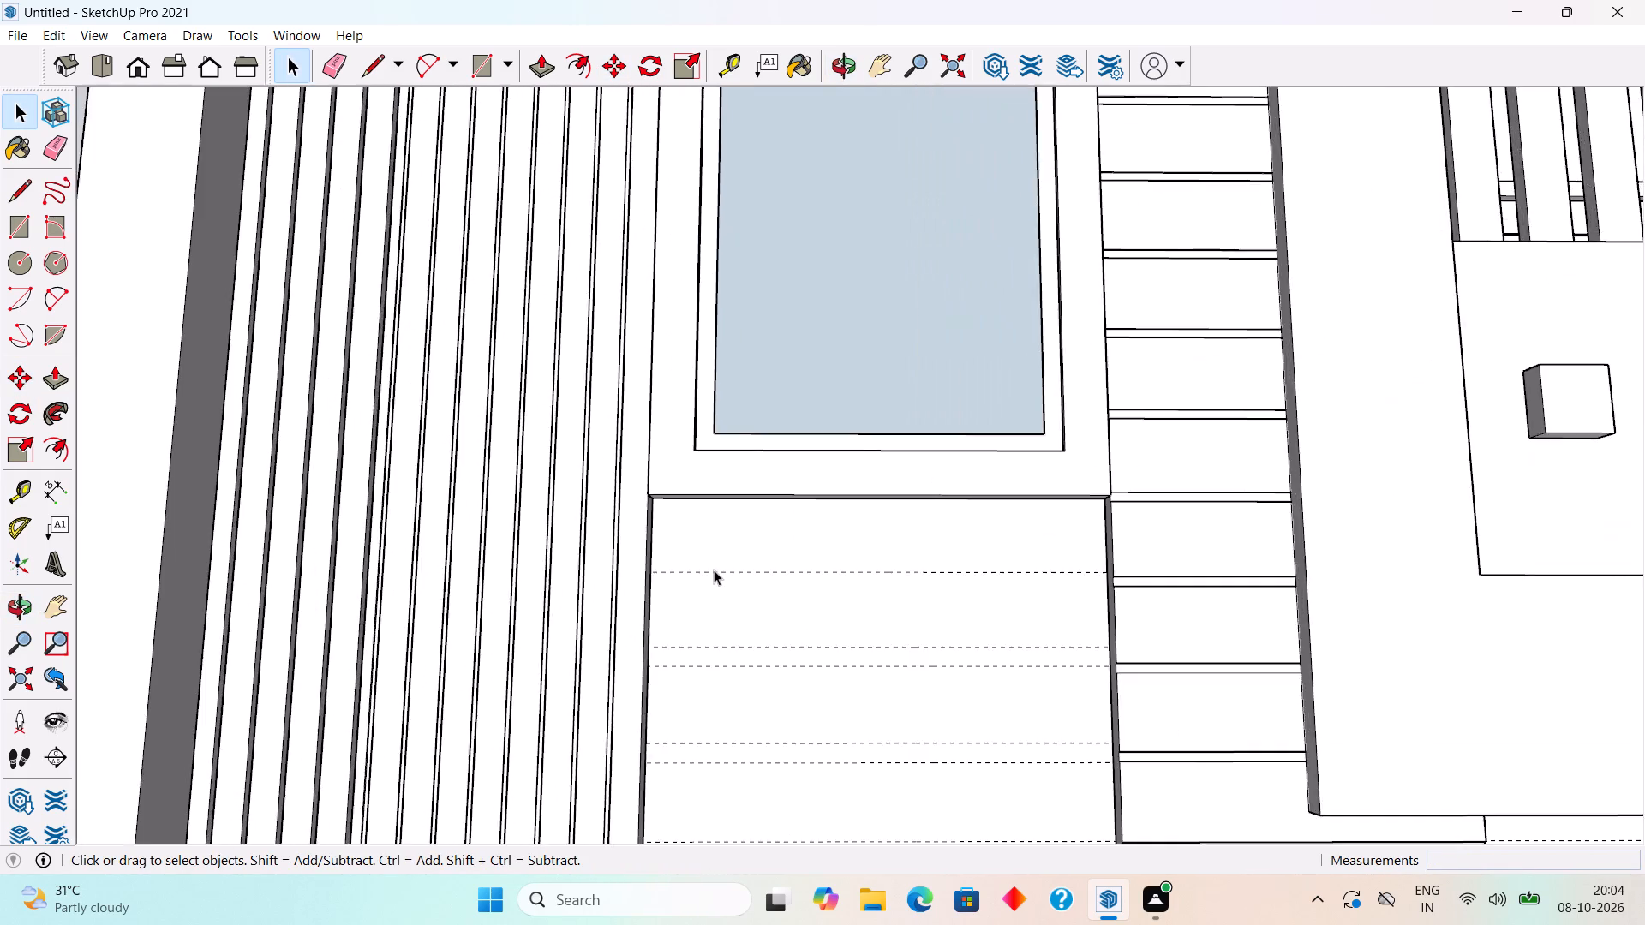
{"action": "scroll", "coordinate": [714, 570], "scroll_direction": "up", "scroll_amount": 4}
{"action": "key", "text": "r"}
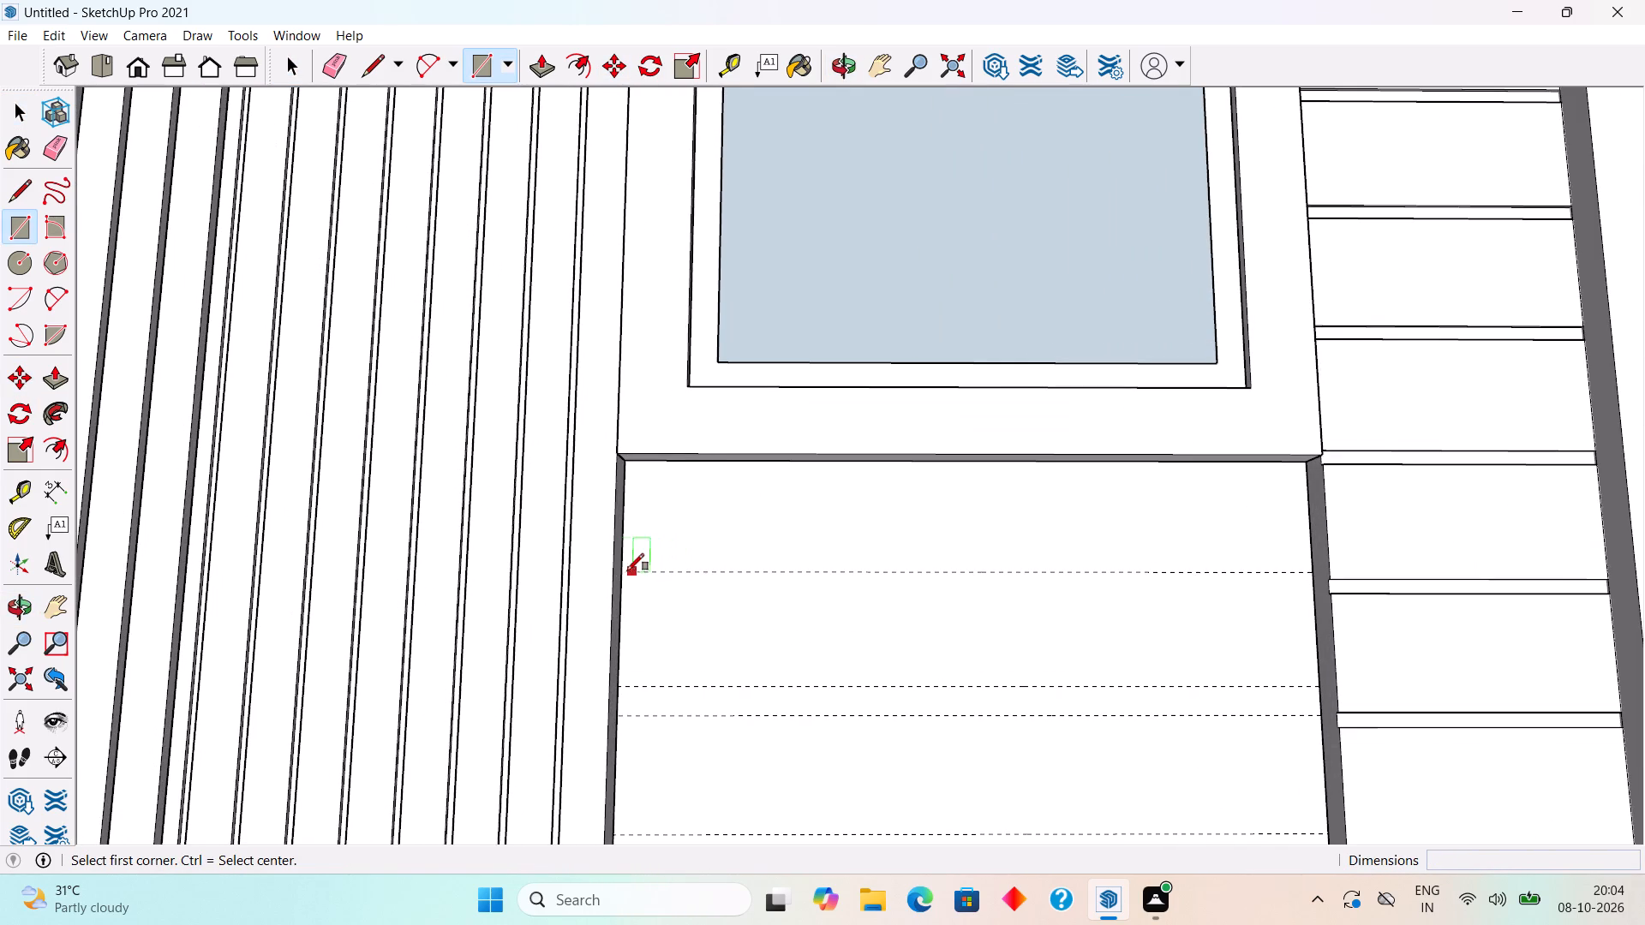
{"action": "left_click", "coordinate": [625, 570]}
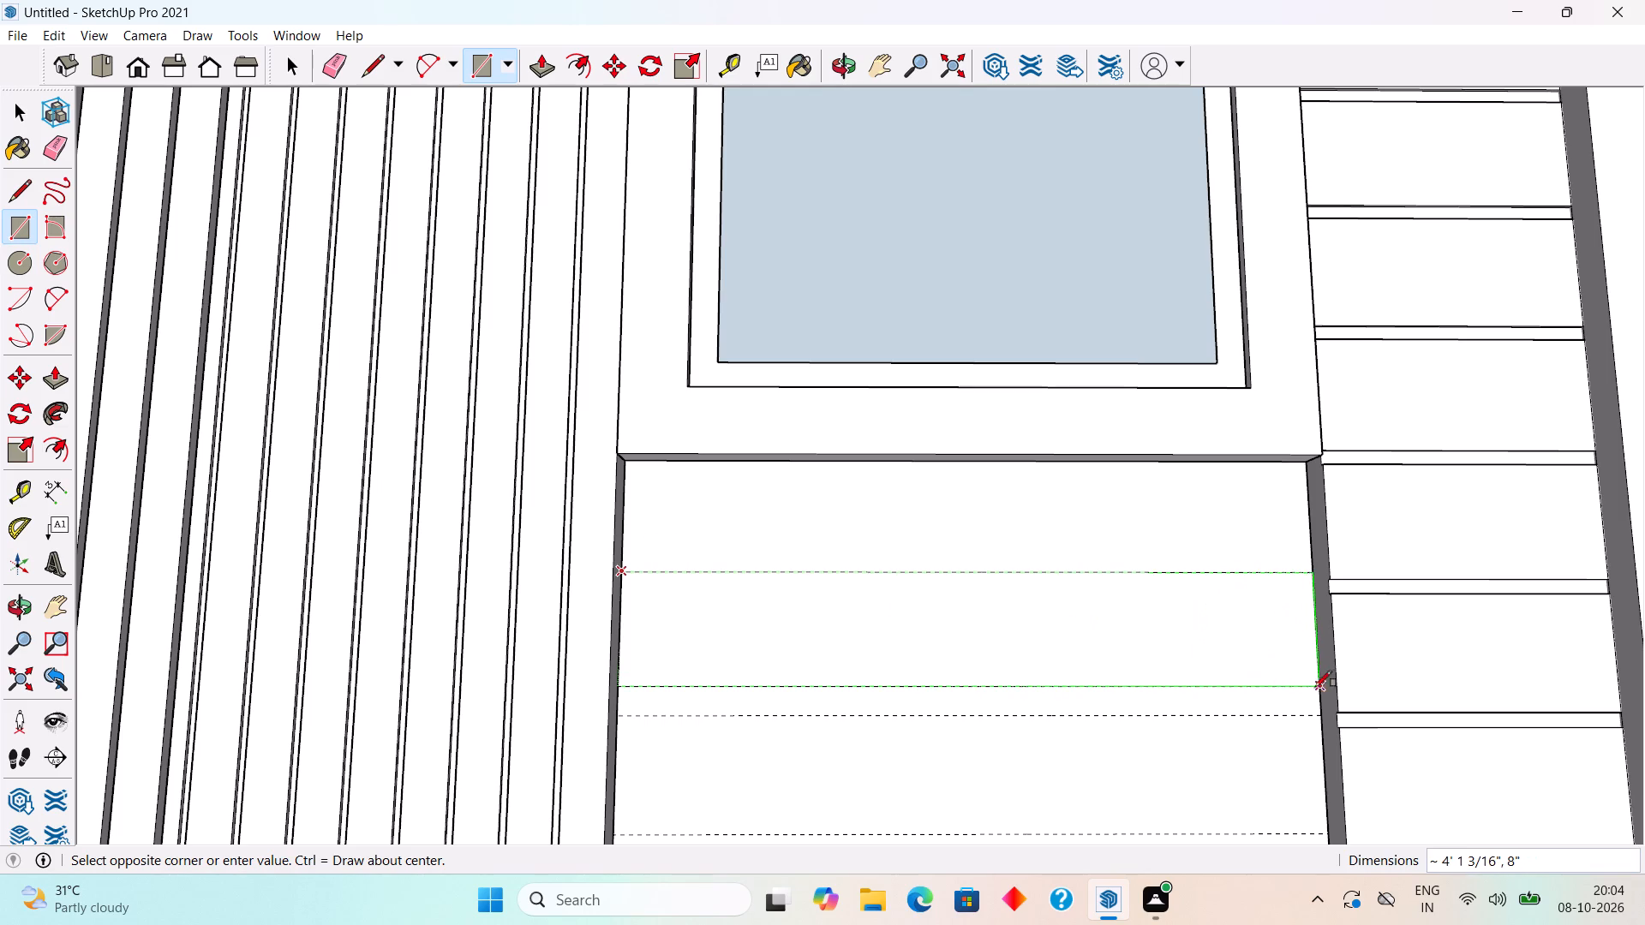
{"action": "left_click", "coordinate": [1319, 688]}
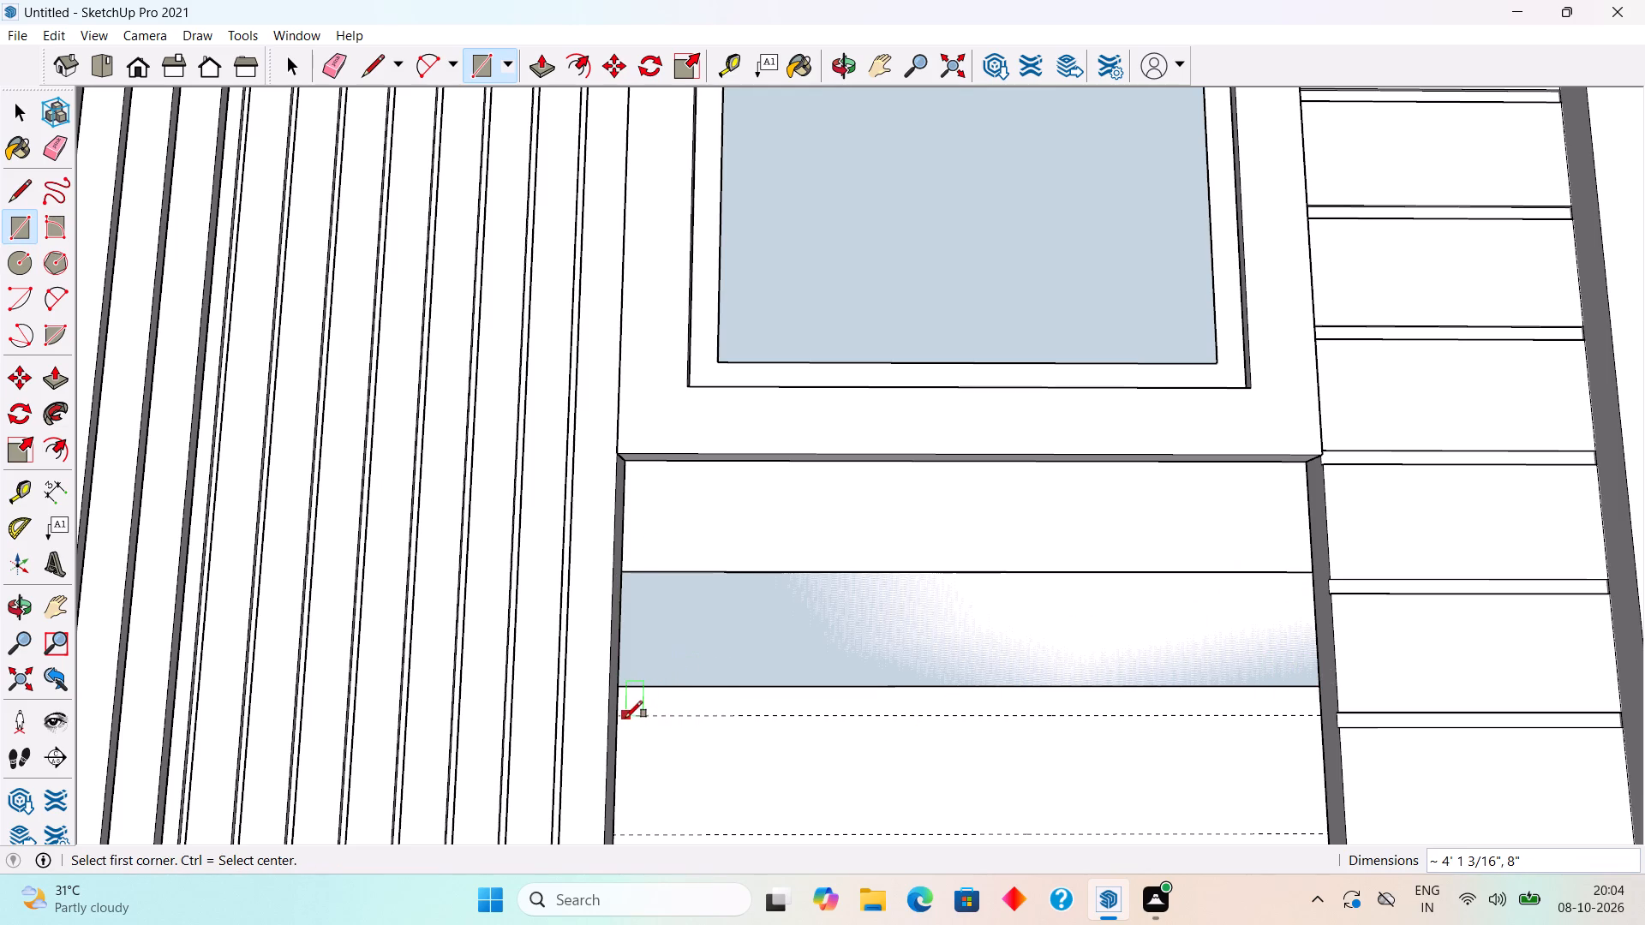
{"action": "left_click_drag", "start_coordinate": [662, 710], "coordinate": [687, 707]}
{"action": "key", "text": "space"}
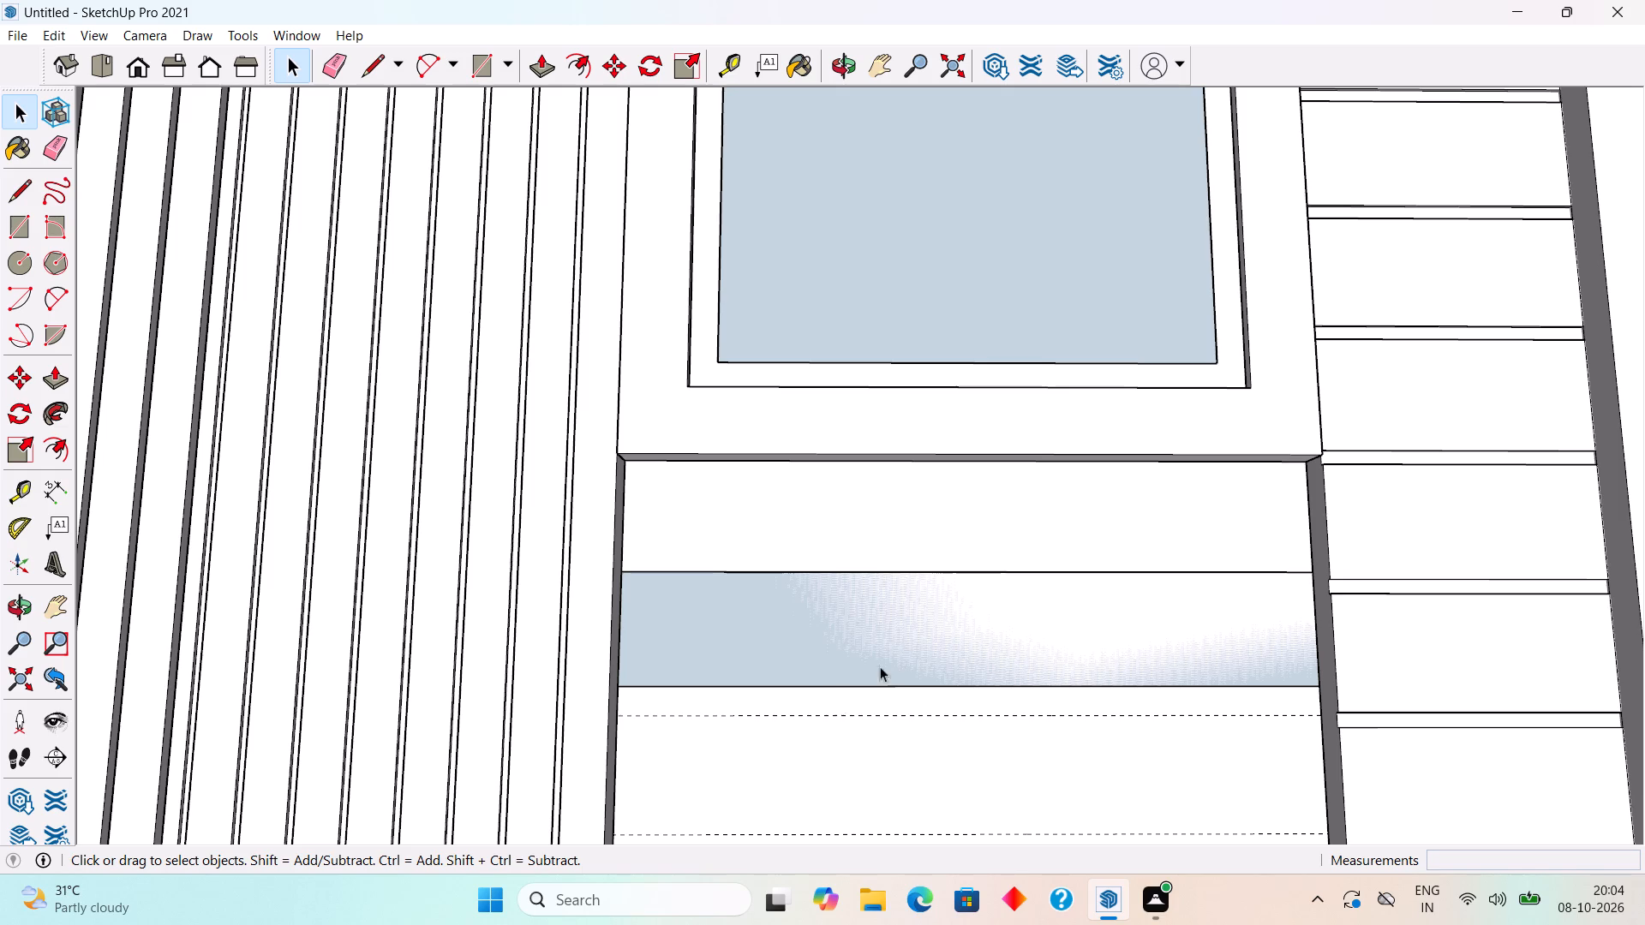
Draw a second full-width rectangle, about 4' 1" by 8", in the next guide strip, leaving the 2" gap between them.
{"action": "scroll", "coordinate": [828, 650], "scroll_direction": "down", "scroll_amount": 7}
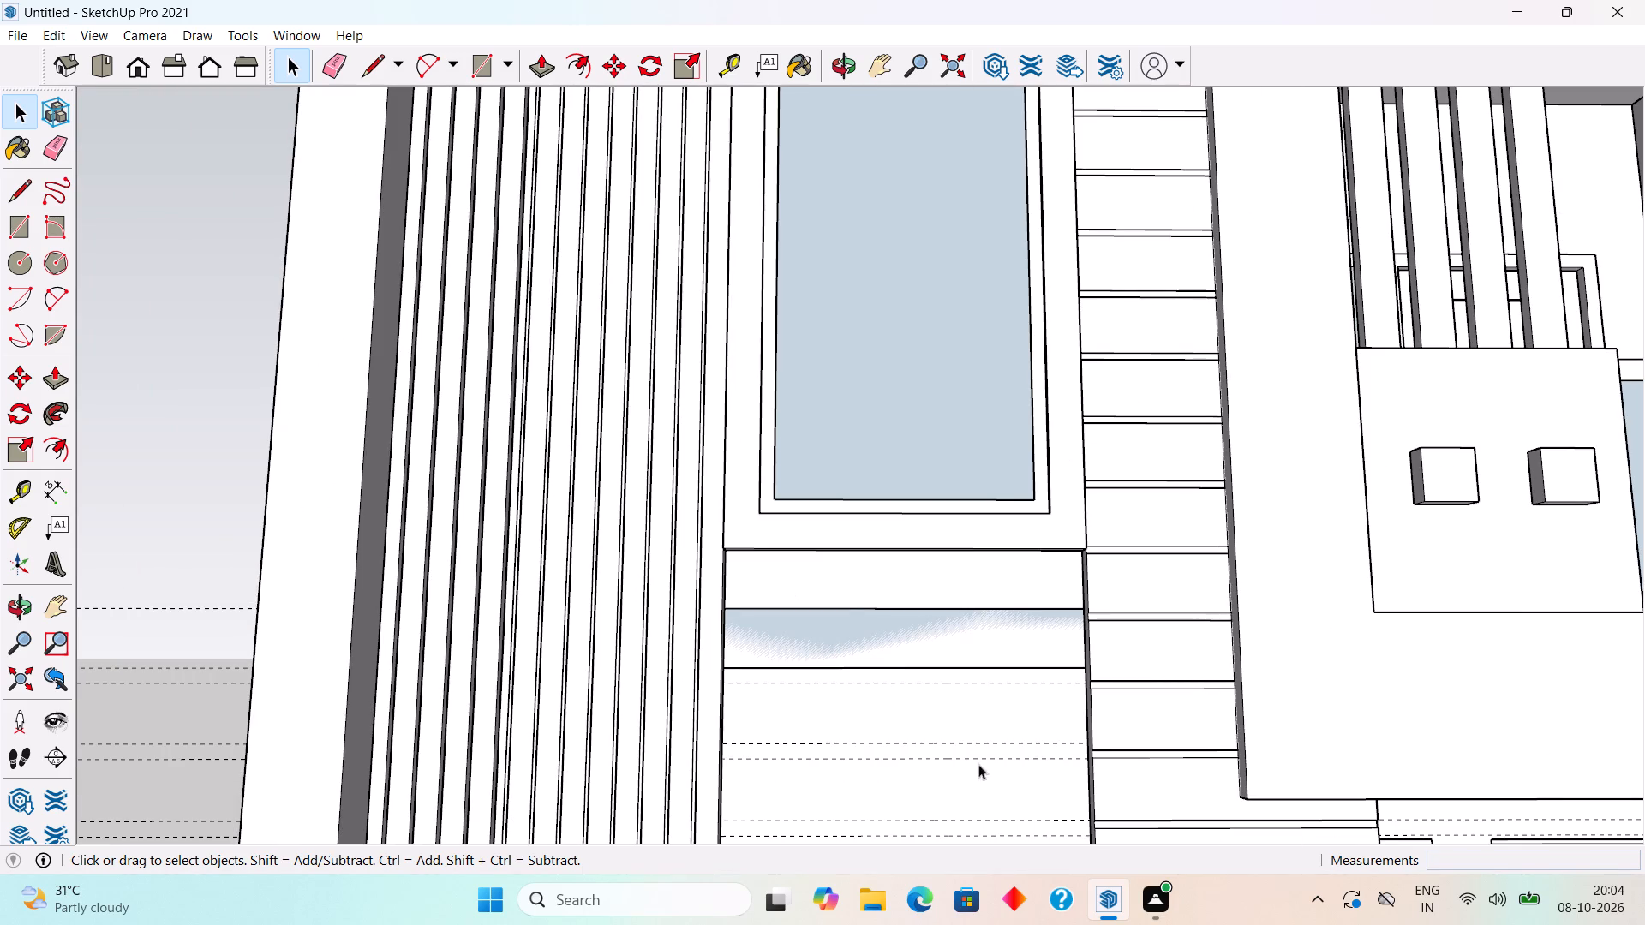
{"action": "scroll", "coordinate": [1006, 773], "scroll_direction": "up", "scroll_amount": 4}
{"action": "key", "text": "r"}
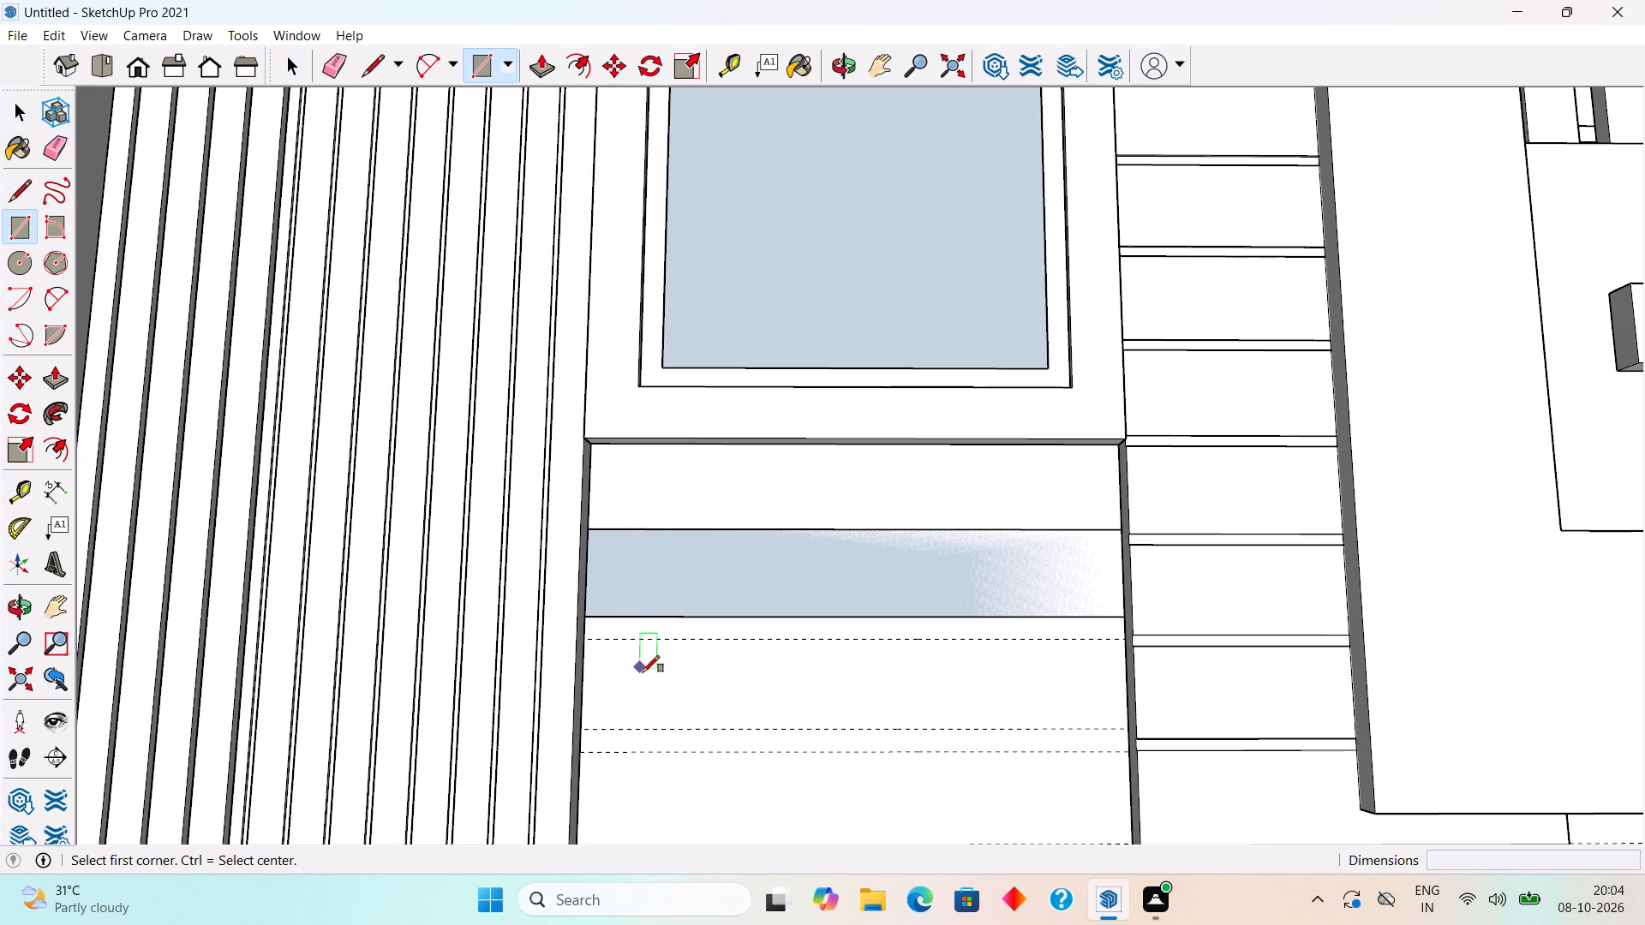
{"action": "left_click", "coordinate": [586, 643]}
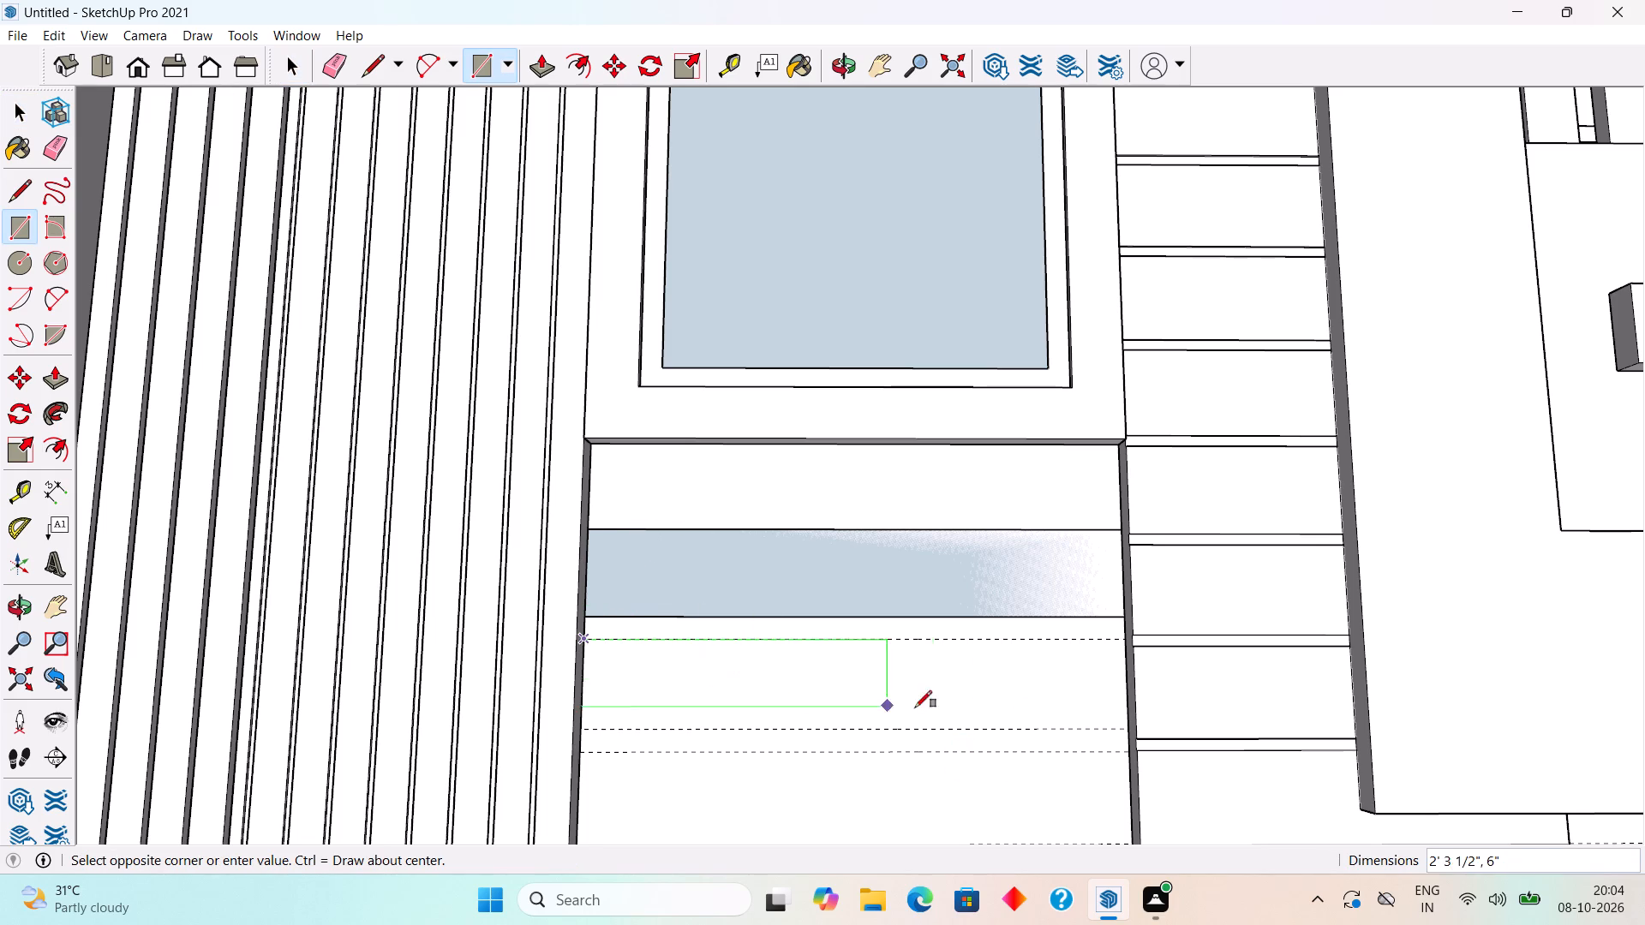
{"action": "left_click", "coordinate": [1126, 735]}
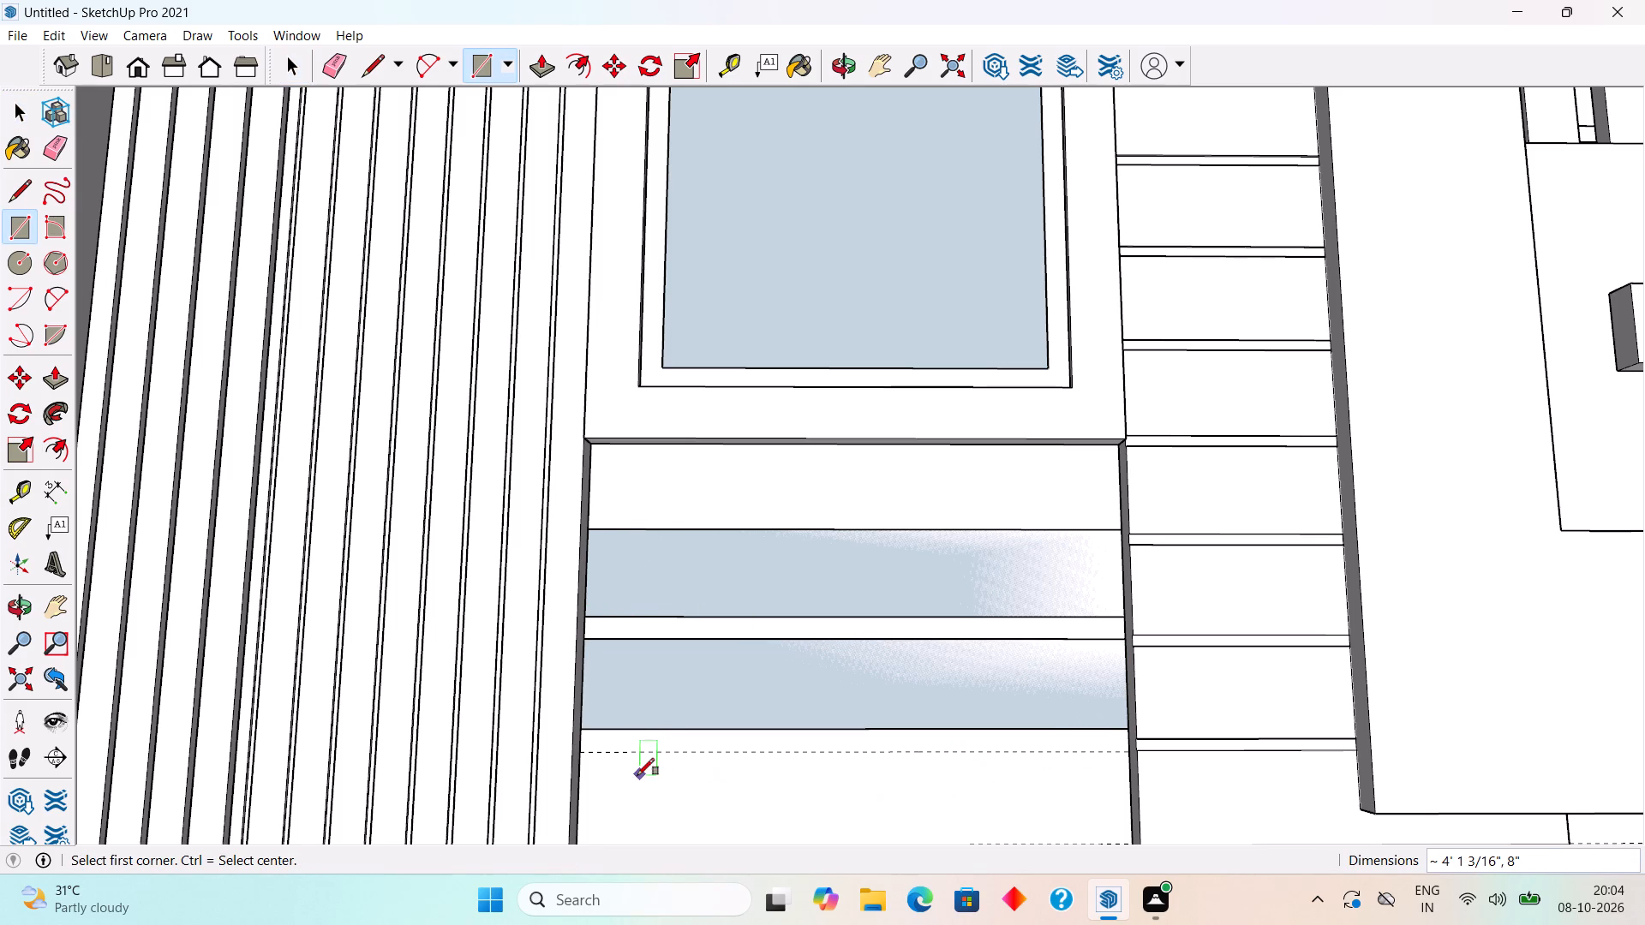
Draw the third and fourth full-width rectangles, each about 4' 1" by 8", in the next two guide strips down the panel.
{"action": "scroll", "coordinate": [642, 744], "scroll_direction": "down", "scroll_amount": 12}
{"action": "scroll", "coordinate": [739, 730], "scroll_direction": "down", "scroll_amount": 18}
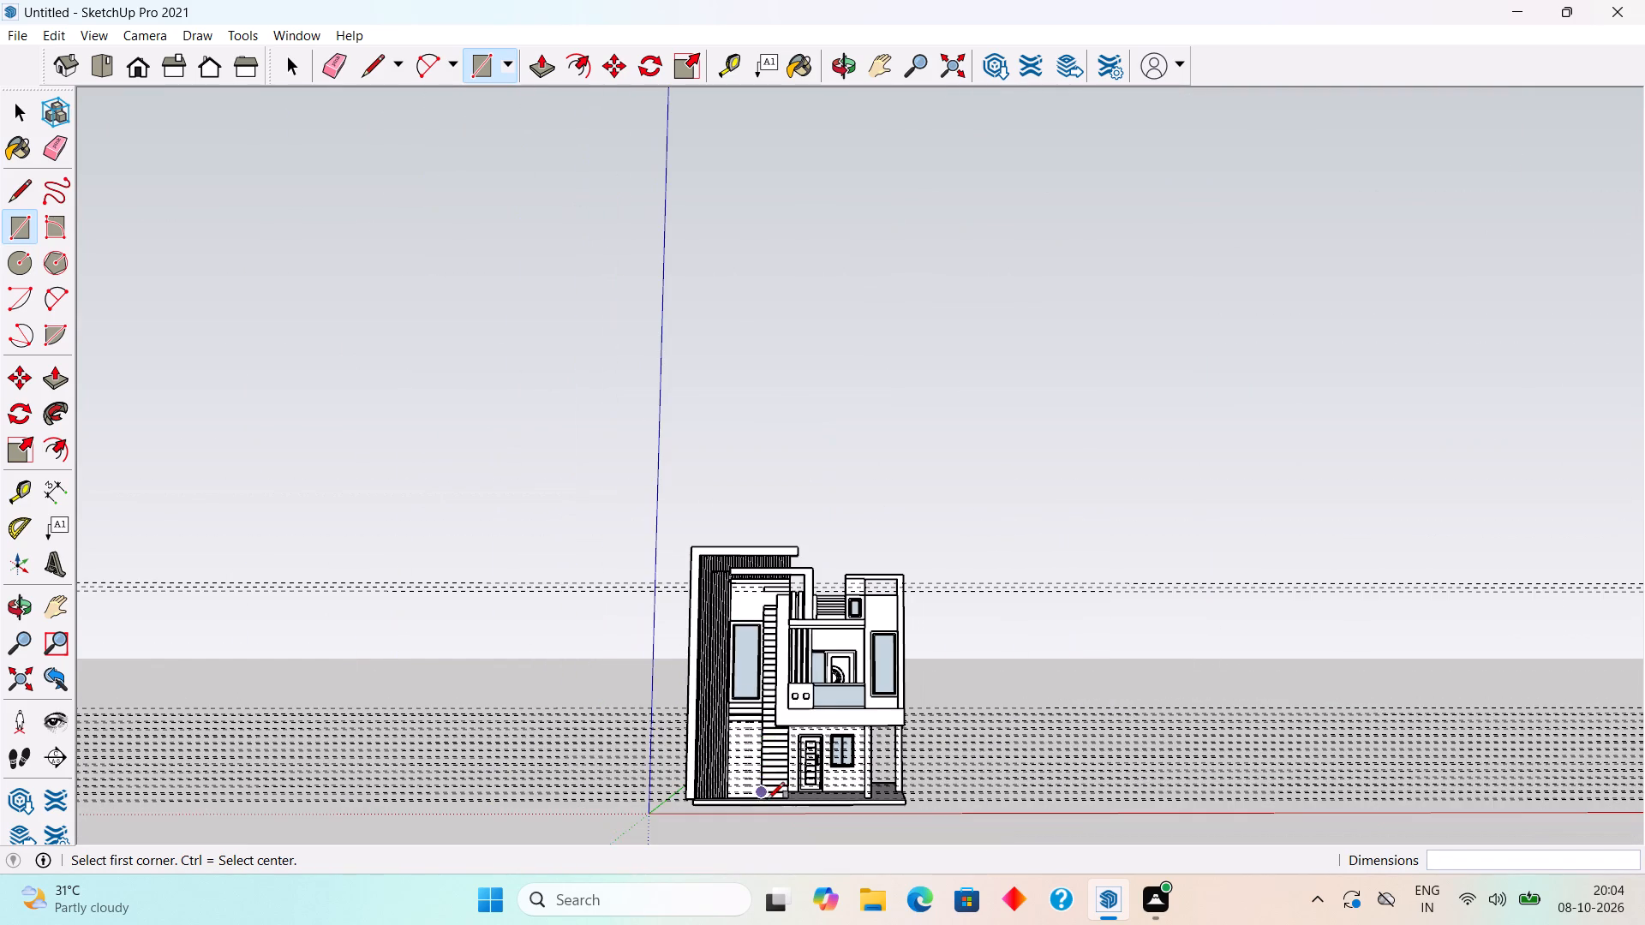
{"action": "scroll", "coordinate": [743, 841], "scroll_direction": "up", "scroll_amount": 6}
{"action": "scroll", "coordinate": [744, 838], "scroll_direction": "up", "scroll_amount": 18}
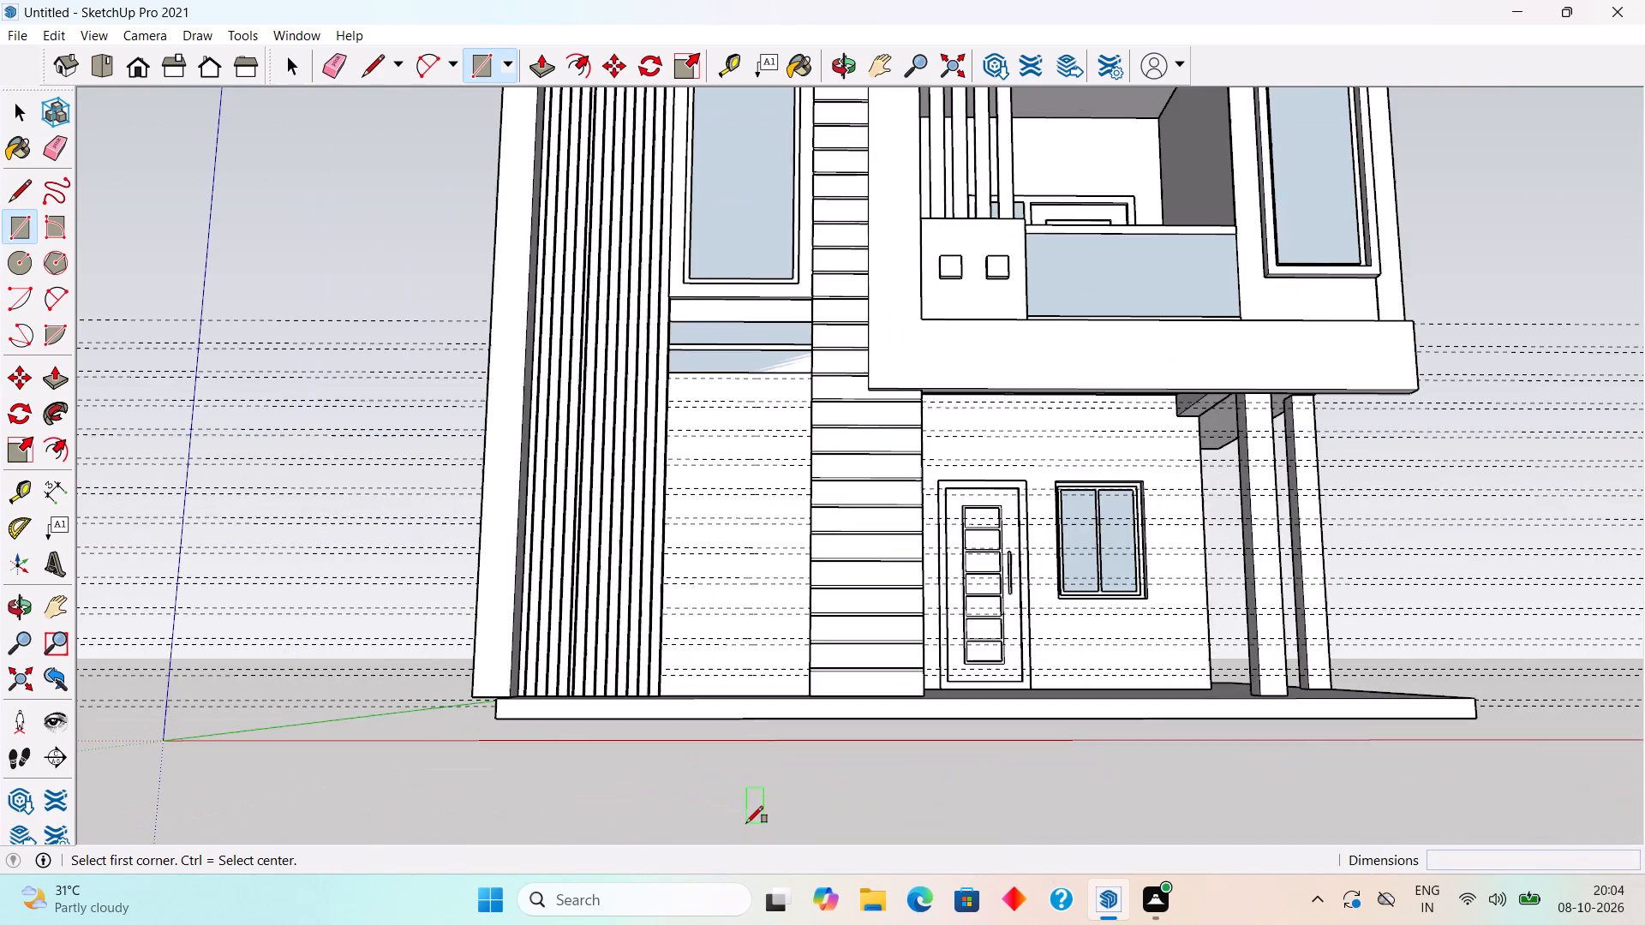
{"action": "scroll", "coordinate": [746, 823], "scroll_direction": "up", "scroll_amount": 4}
{"action": "scroll", "coordinate": [761, 813], "scroll_direction": "down", "scroll_amount": 1}
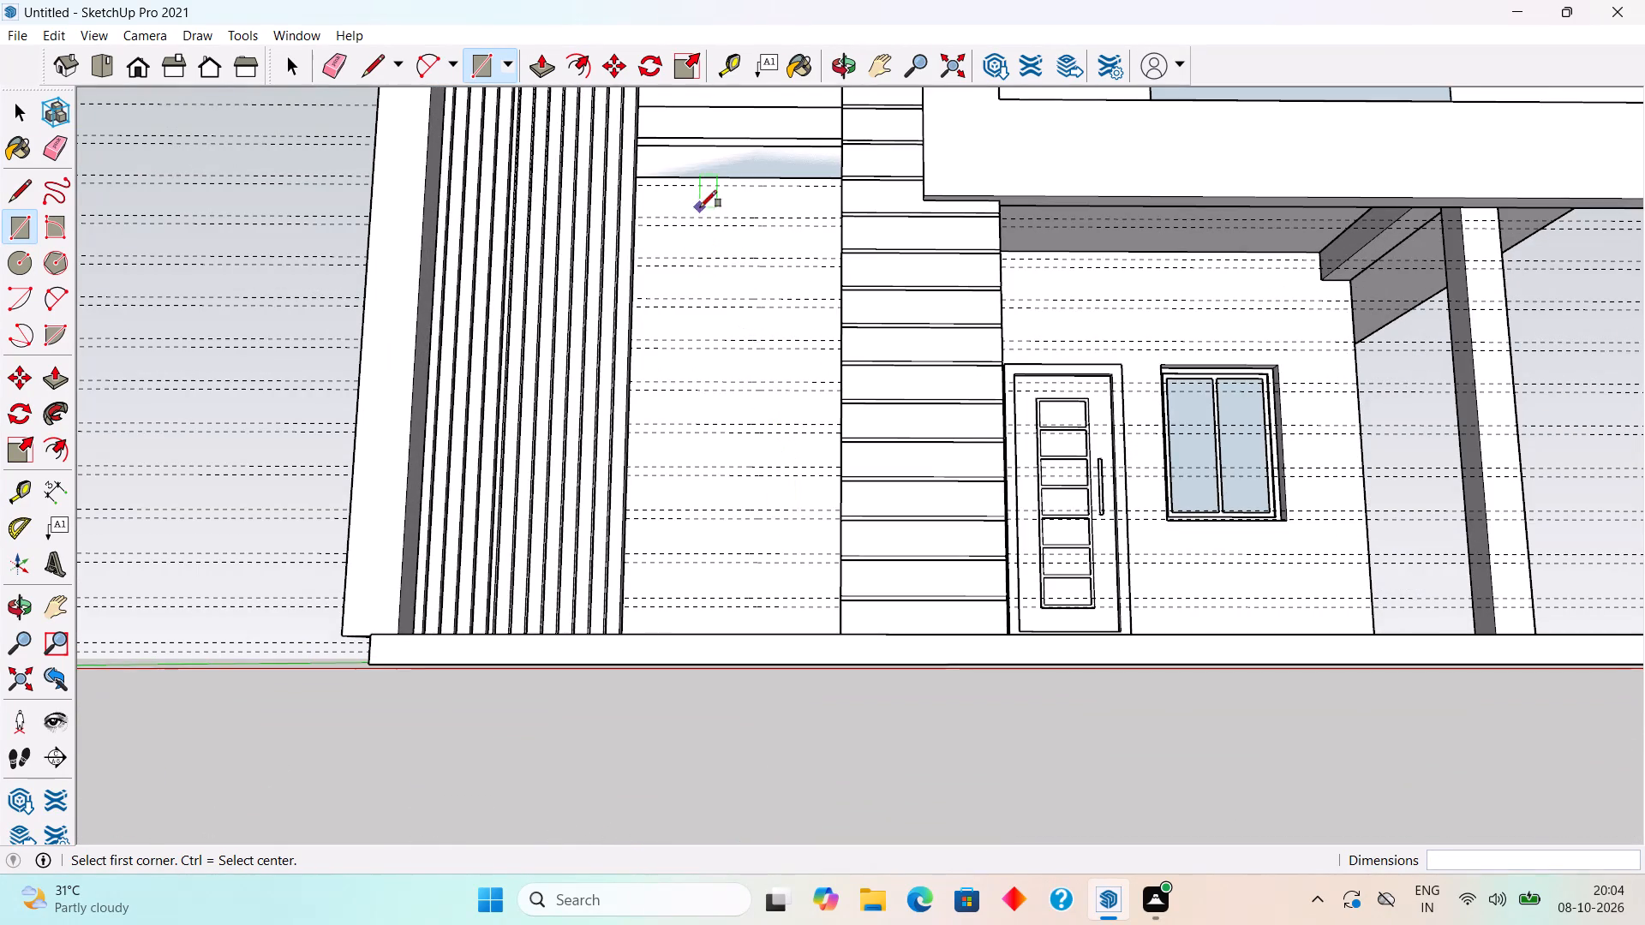
{"action": "scroll", "coordinate": [716, 164], "scroll_direction": "up", "scroll_amount": 3}
{"action": "scroll", "coordinate": [631, 206], "scroll_direction": "up", "scroll_amount": 8}
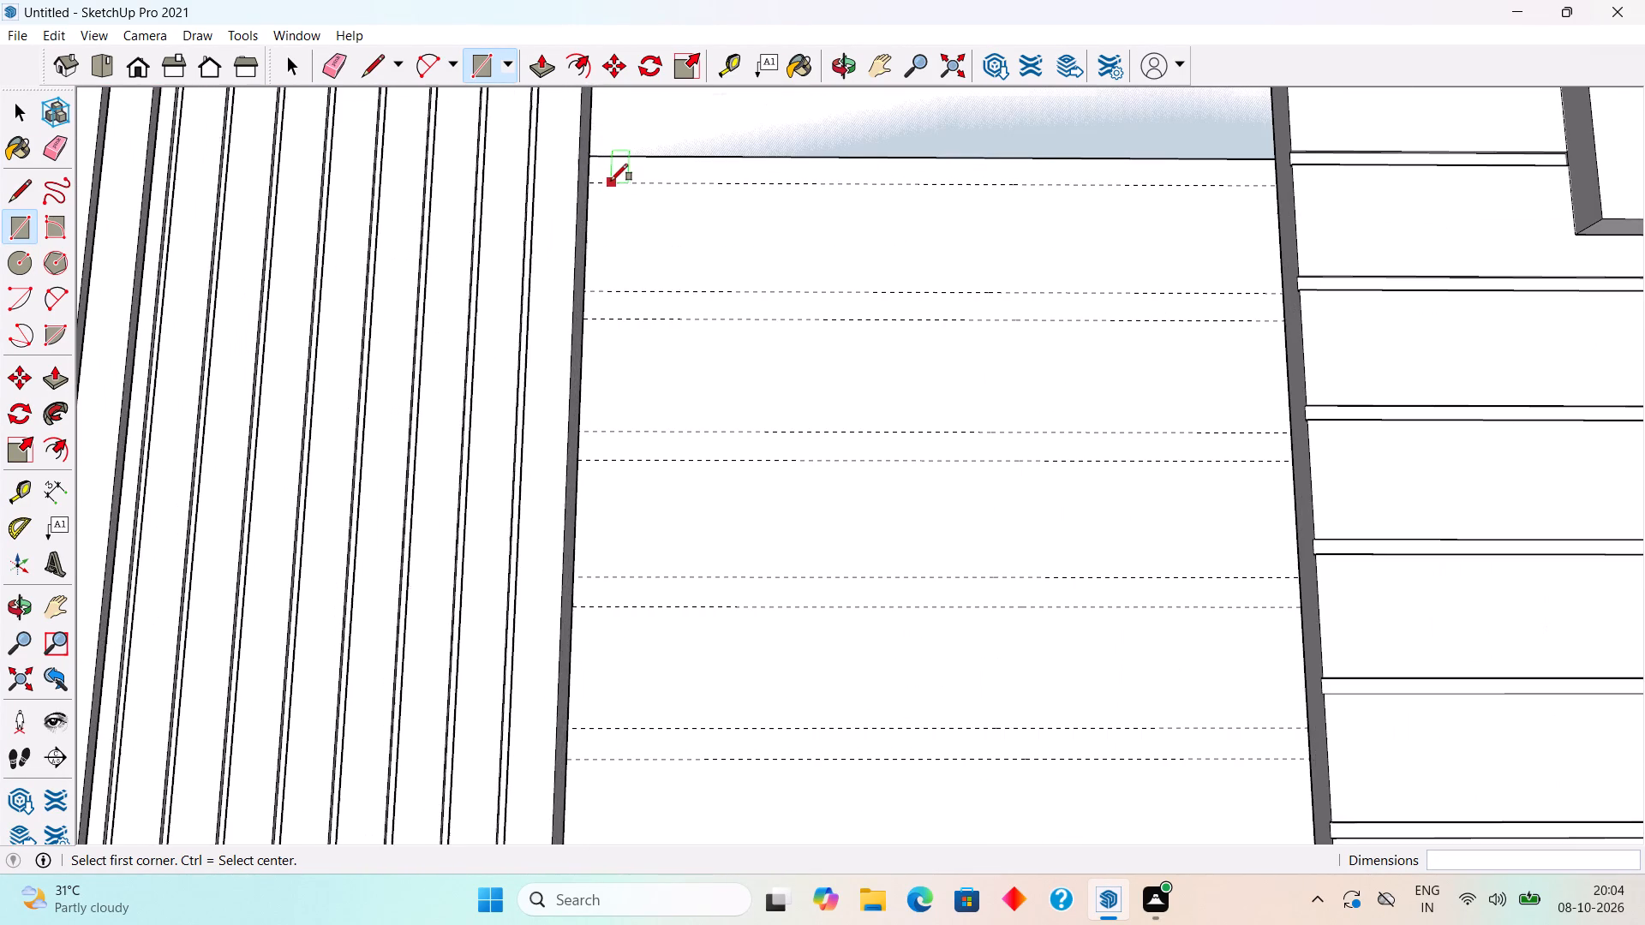
{"action": "scroll", "coordinate": [611, 181], "scroll_direction": "up", "scroll_amount": 1}
{"action": "left_click", "coordinate": [593, 183]}
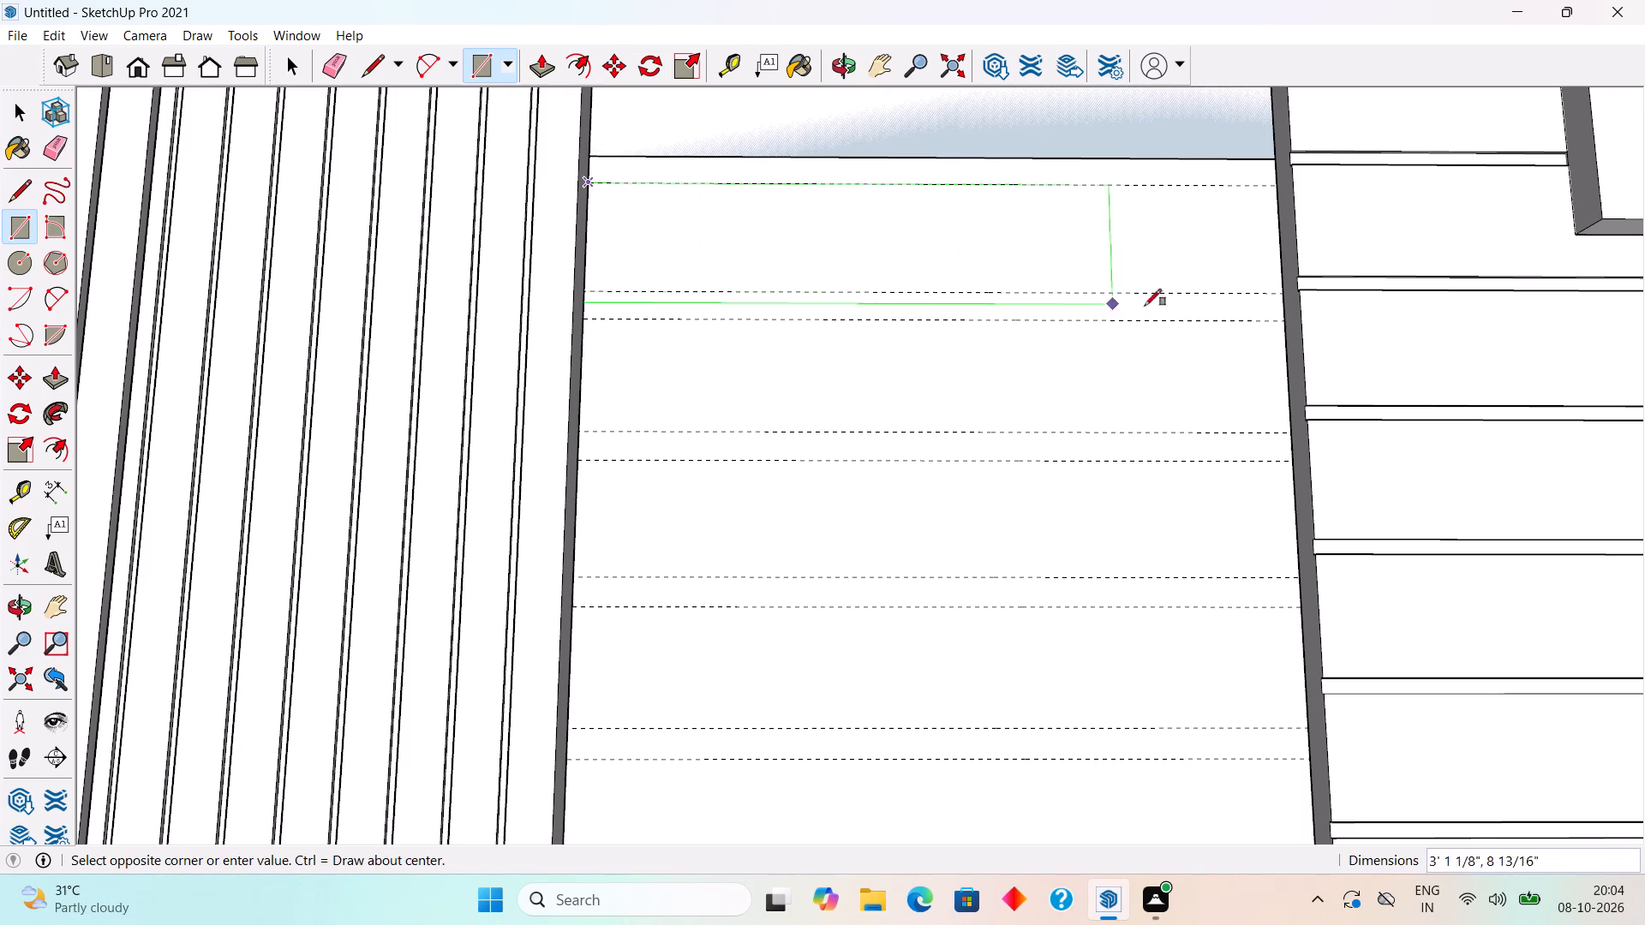
{"action": "left_click", "coordinate": [1288, 294]}
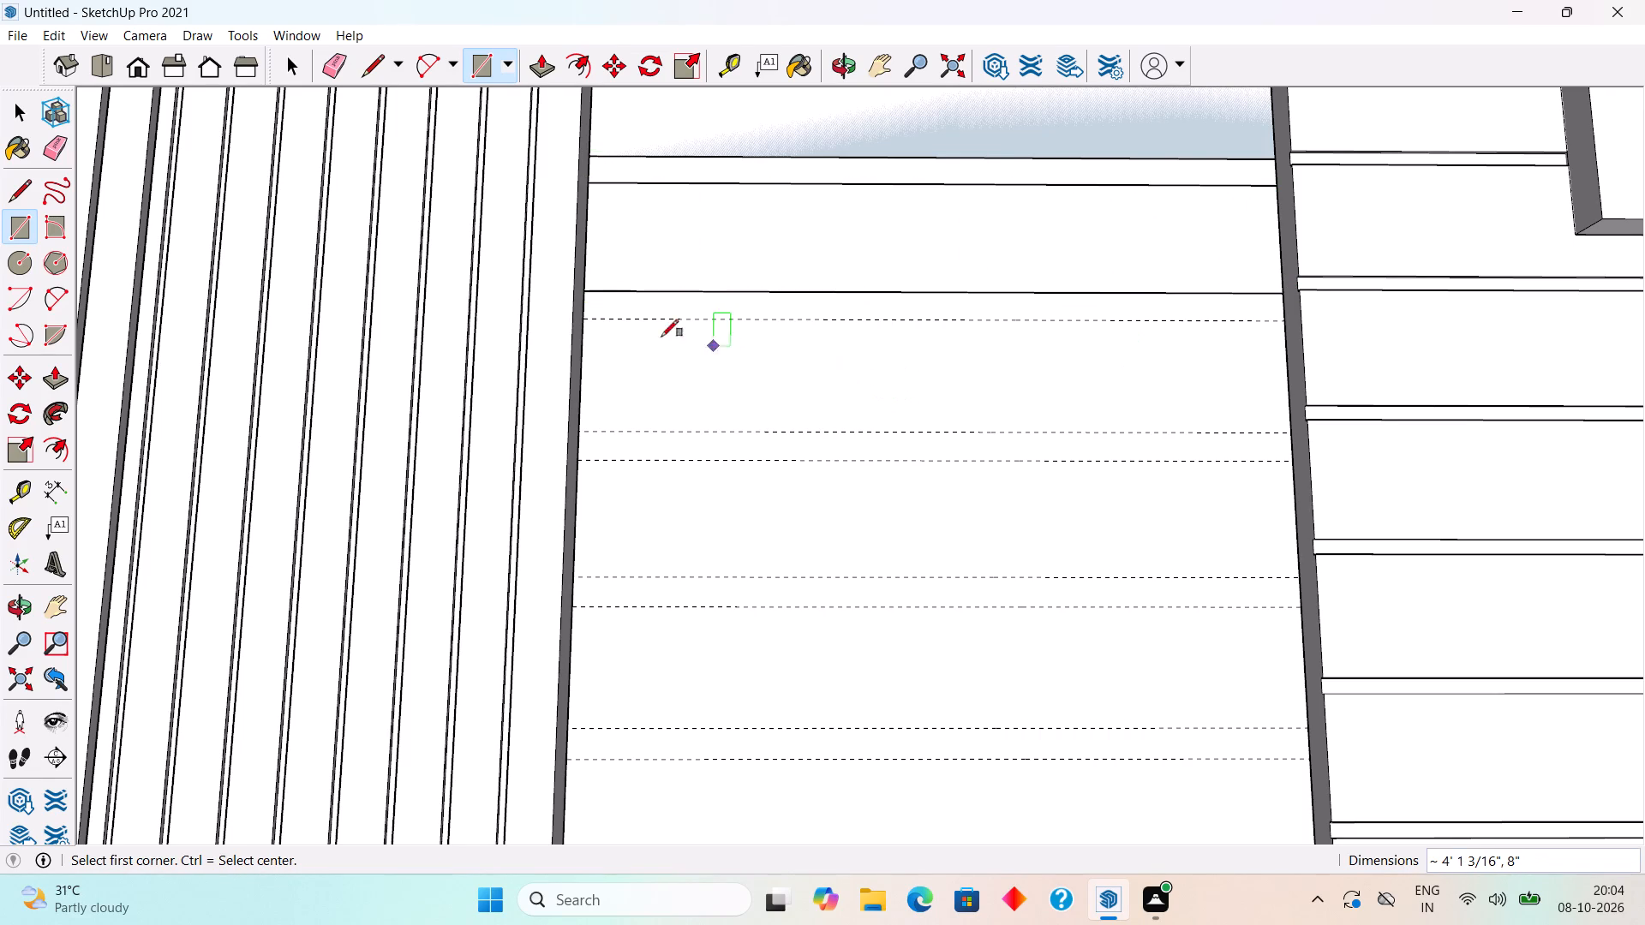
{"action": "left_click", "coordinate": [588, 316]}
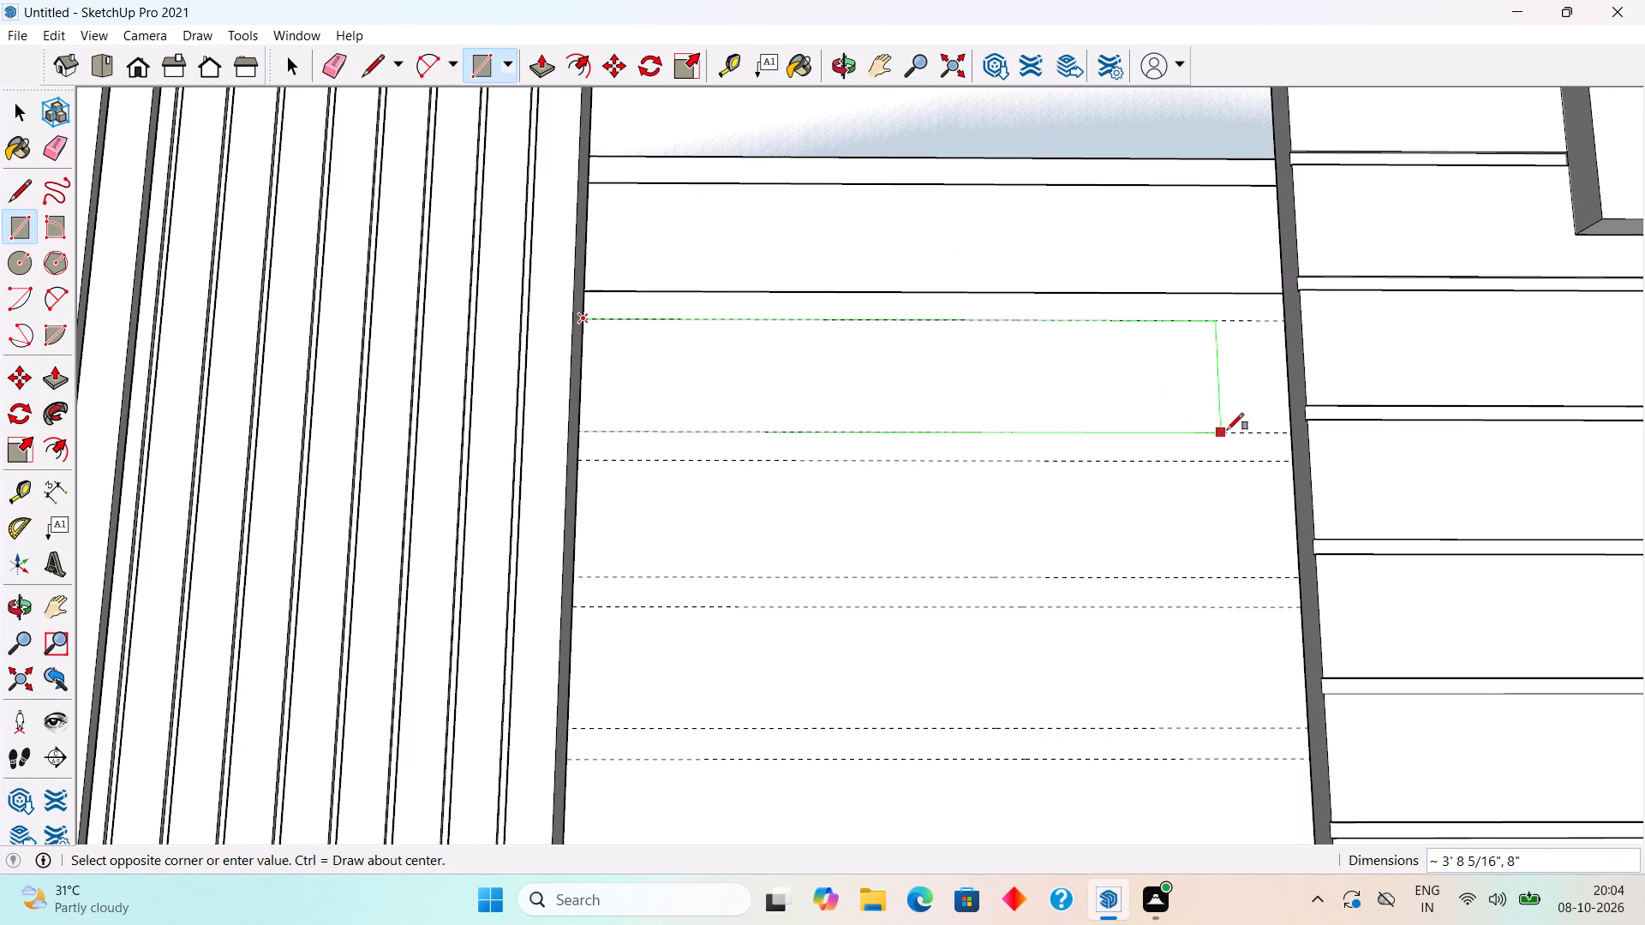
{"action": "left_click", "coordinate": [1291, 435]}
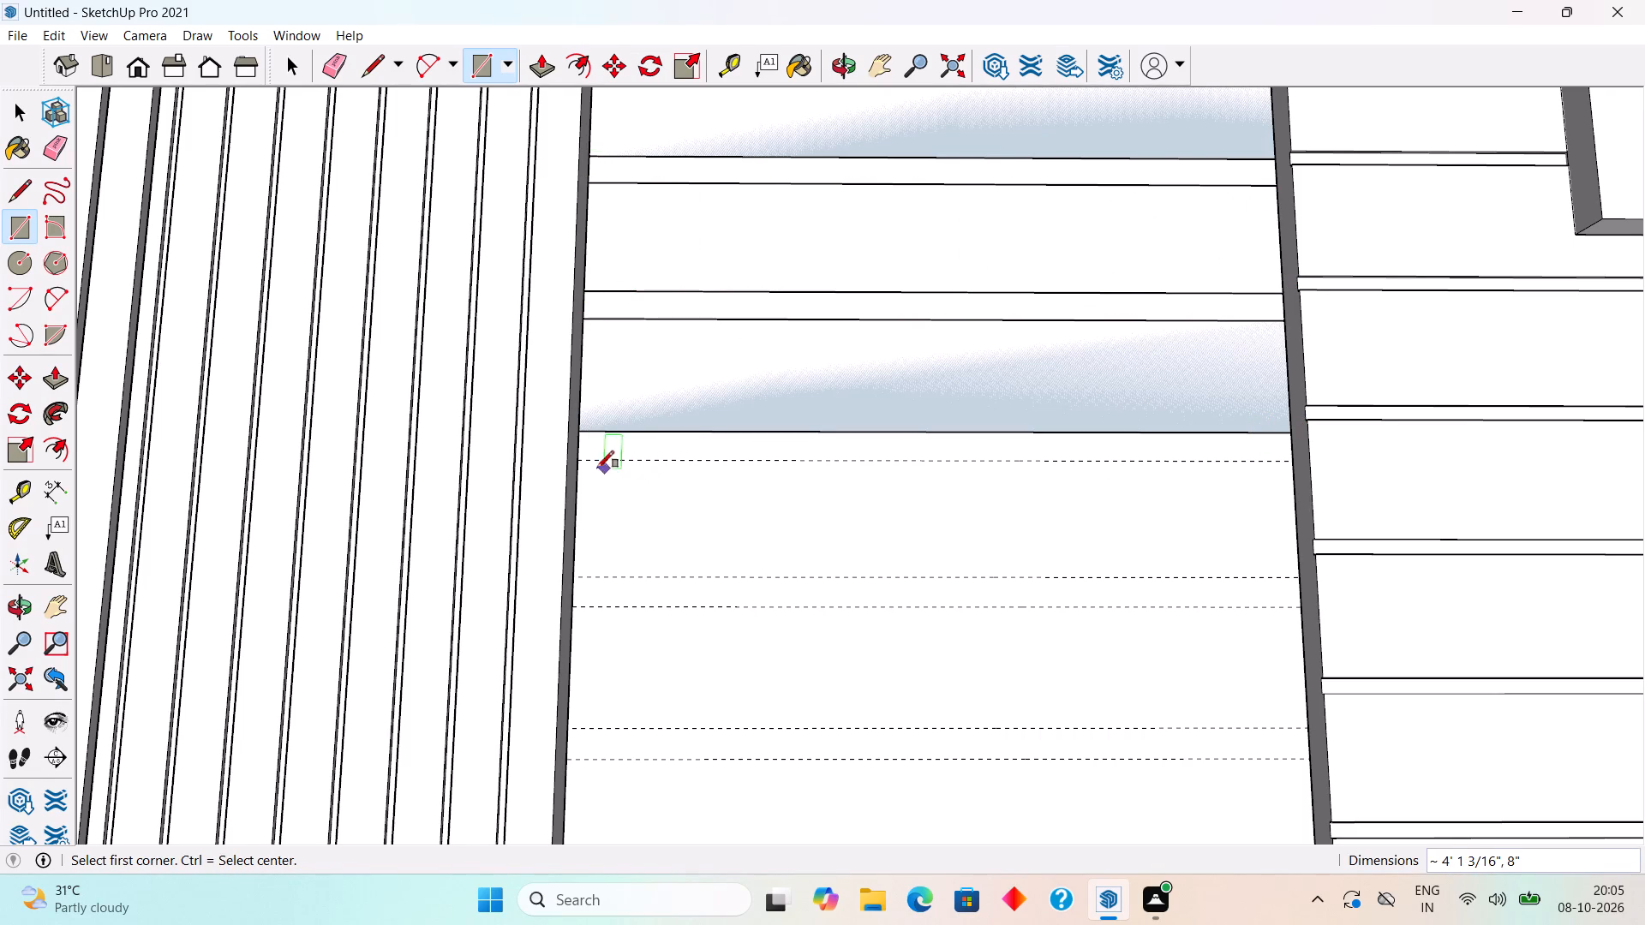
Draw the fifth and sixth full-width rectangles, each about 4' 1" by 8", in the next two guide strips down the panel.
{"action": "left_click", "coordinate": [578, 462]}
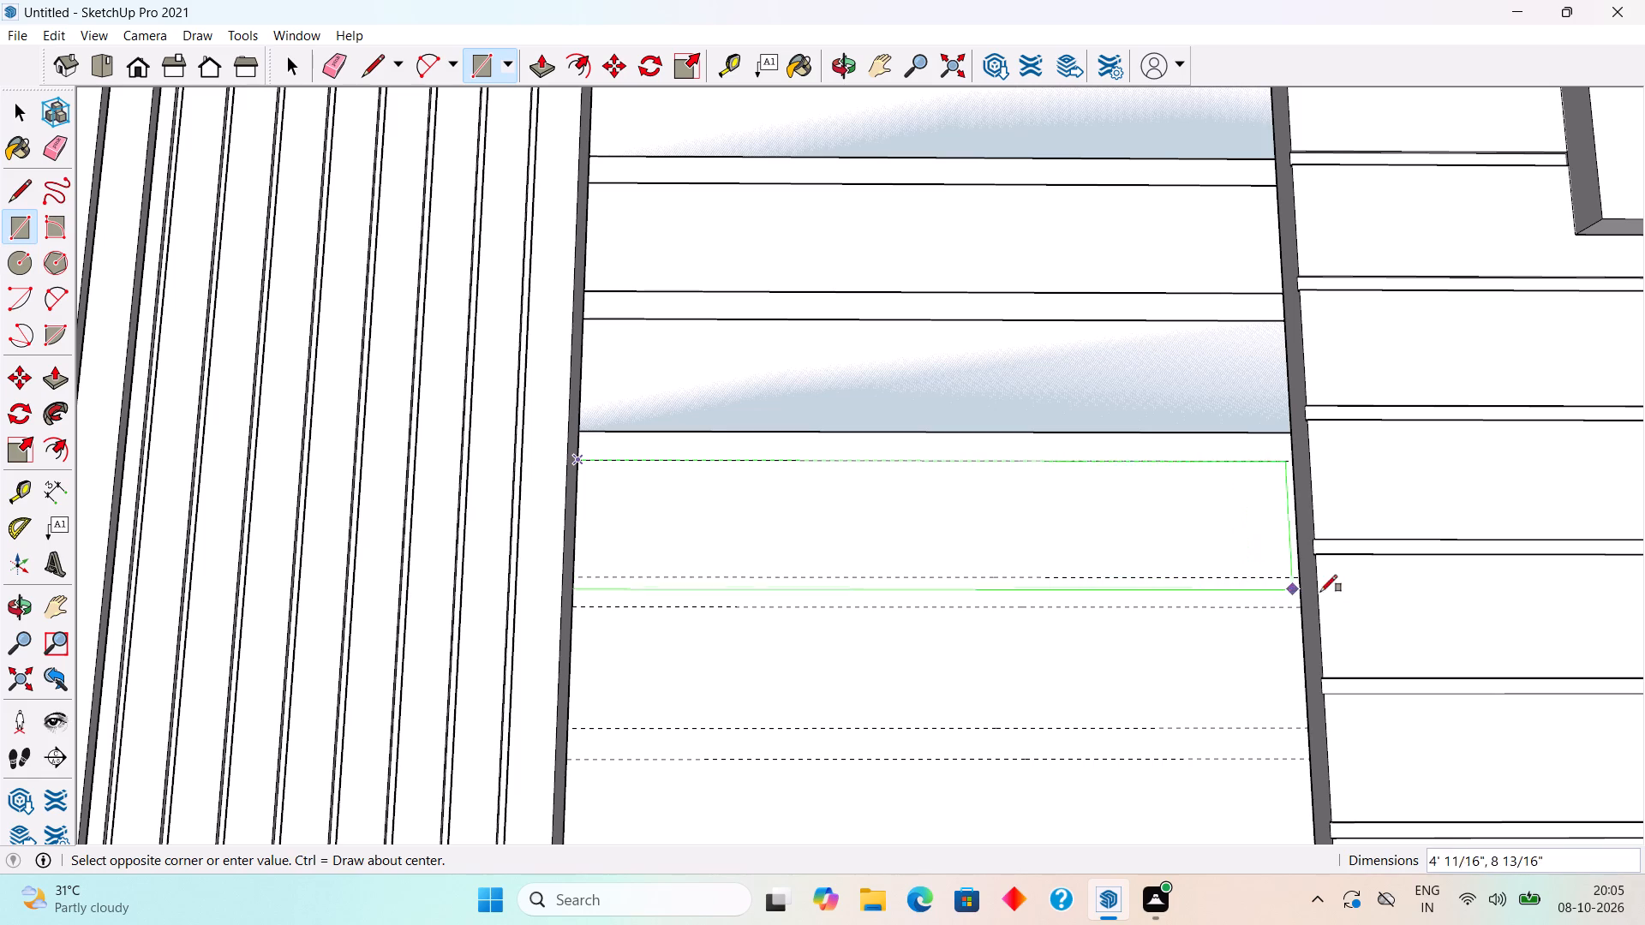
{"action": "left_click", "coordinate": [1297, 583]}
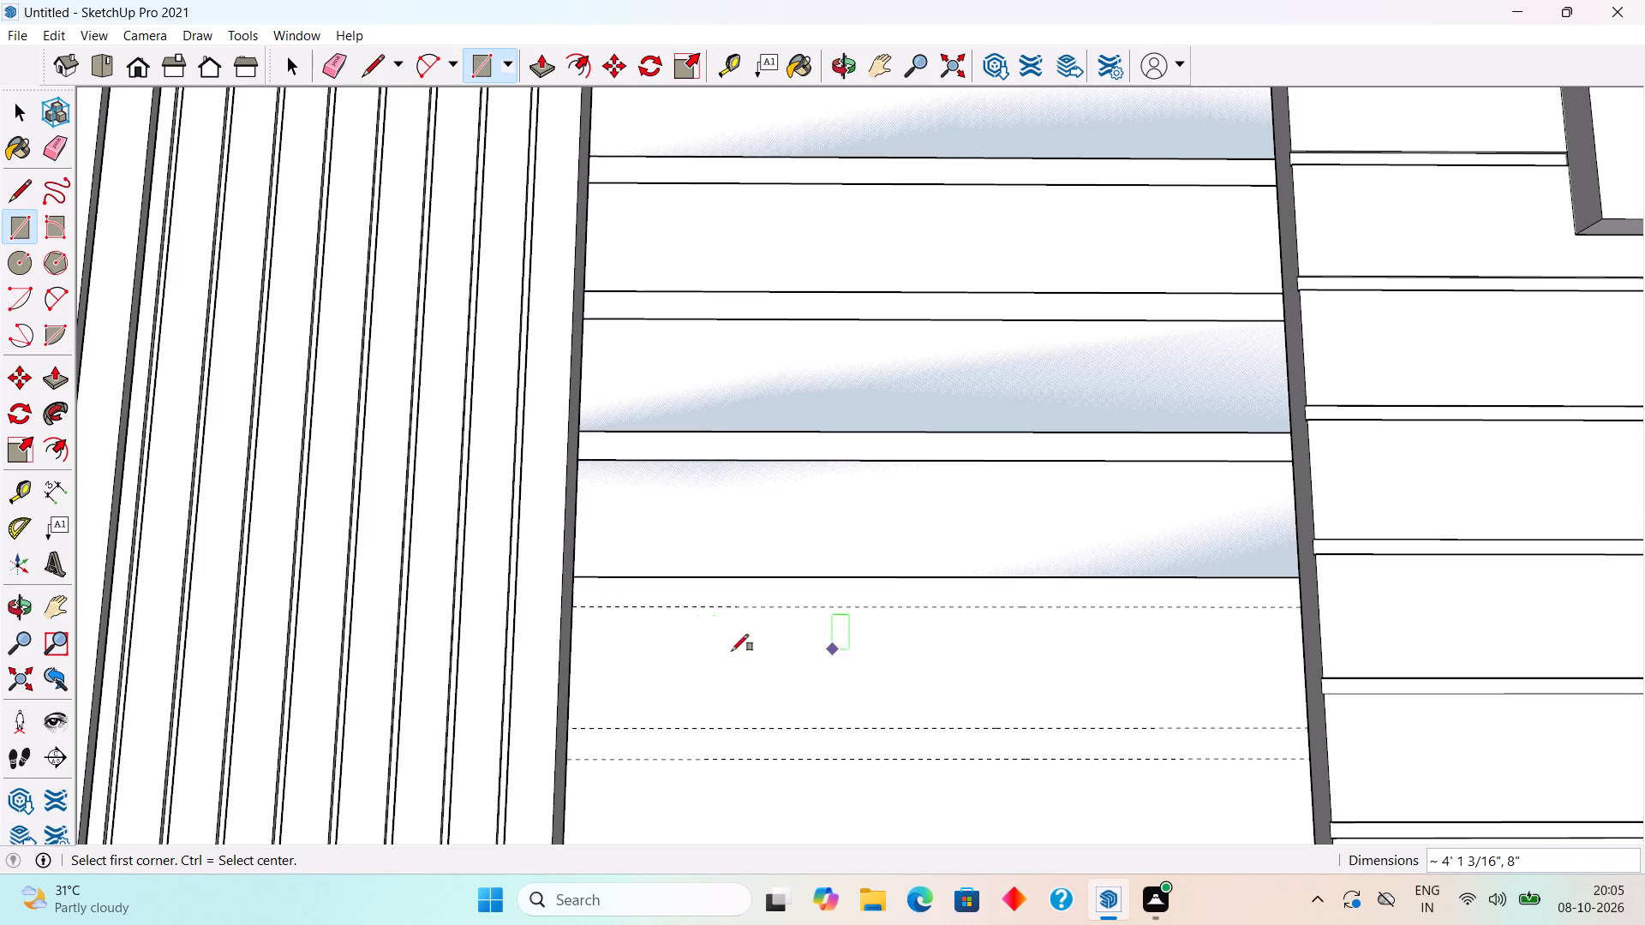
{"action": "left_click", "coordinate": [576, 609]}
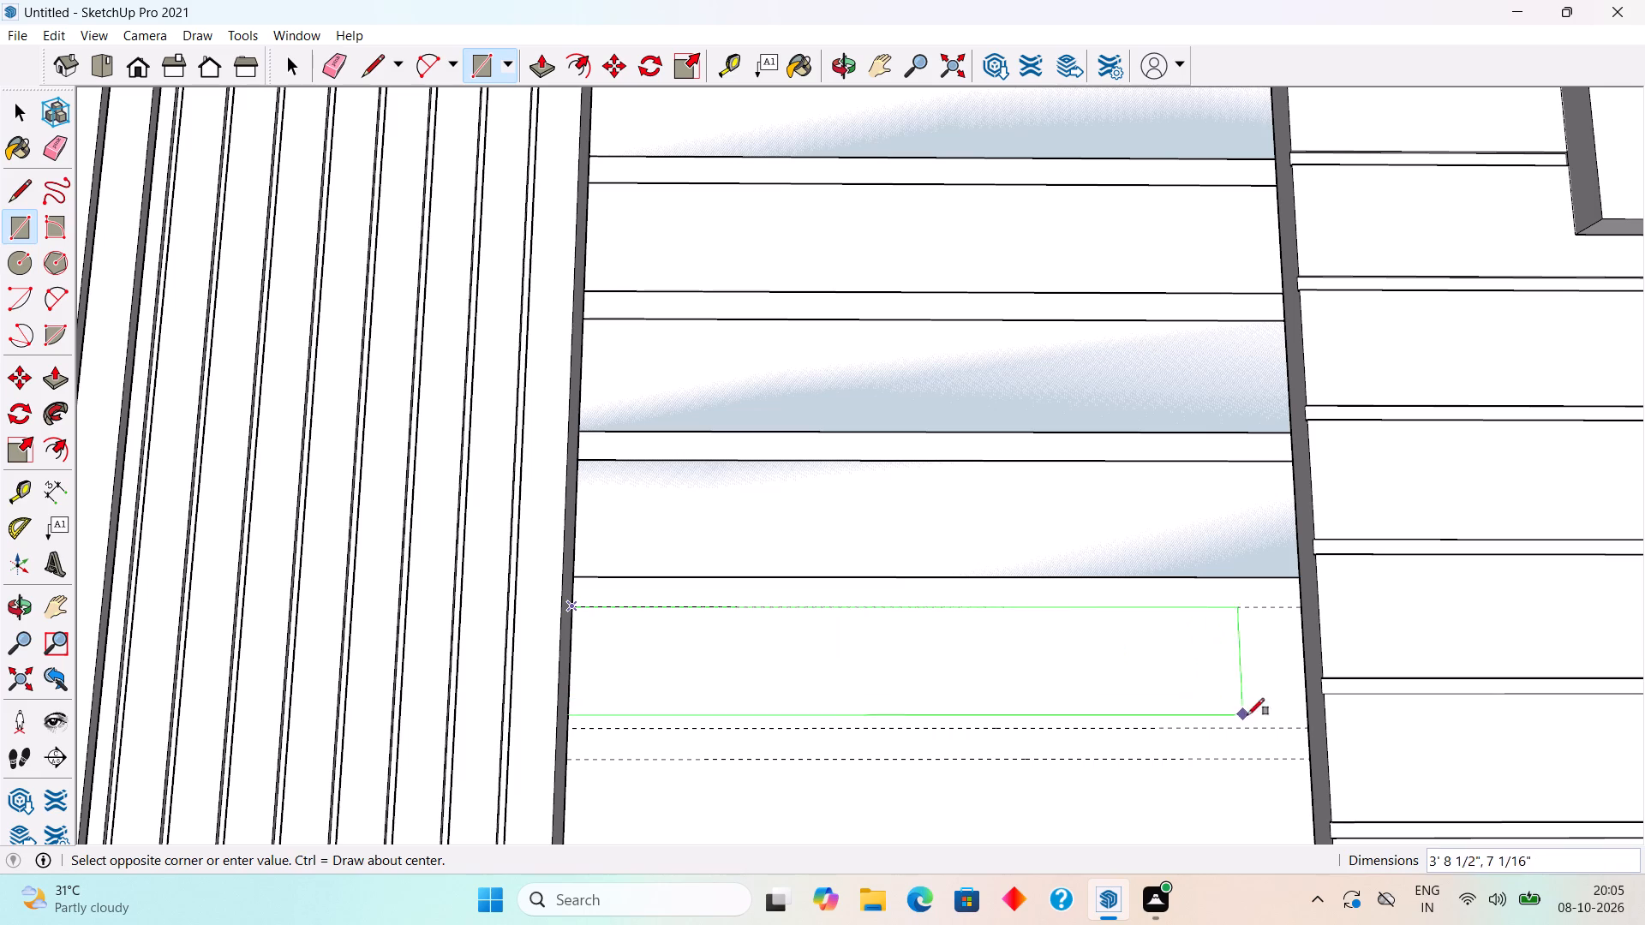
{"action": "left_click", "coordinate": [1307, 731]}
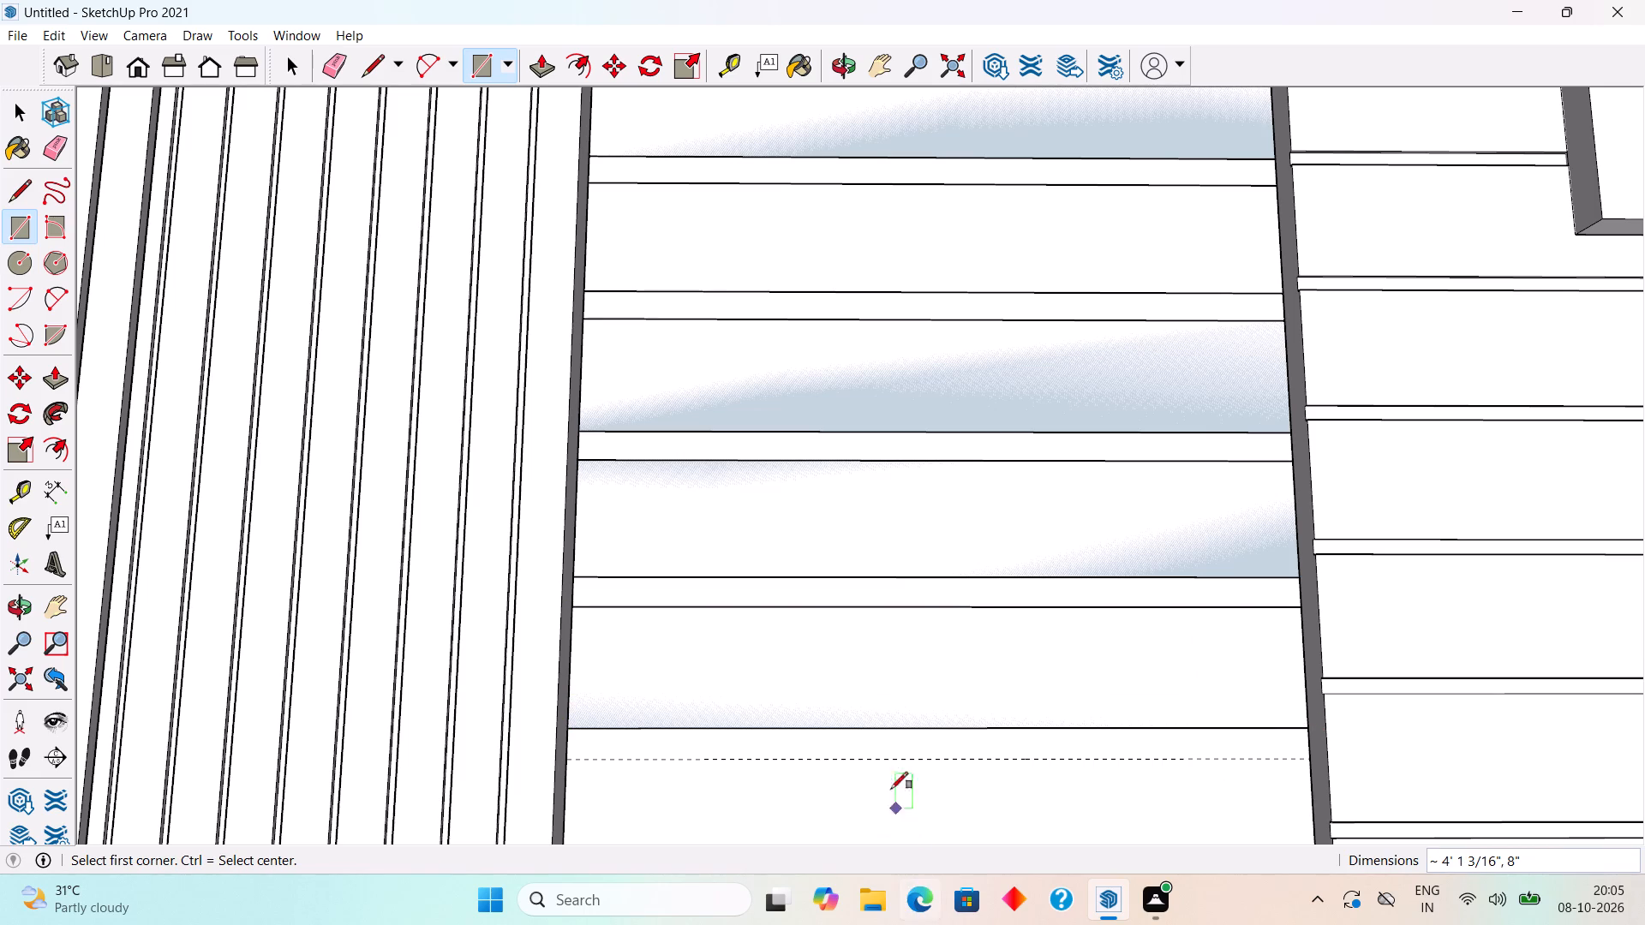
Draw the seventh full-width rectangle, about 4' 1" by 7 3/8", in the next guide strip below a 2" gap.
{"action": "scroll", "coordinate": [859, 552], "scroll_direction": "down", "scroll_amount": 20}
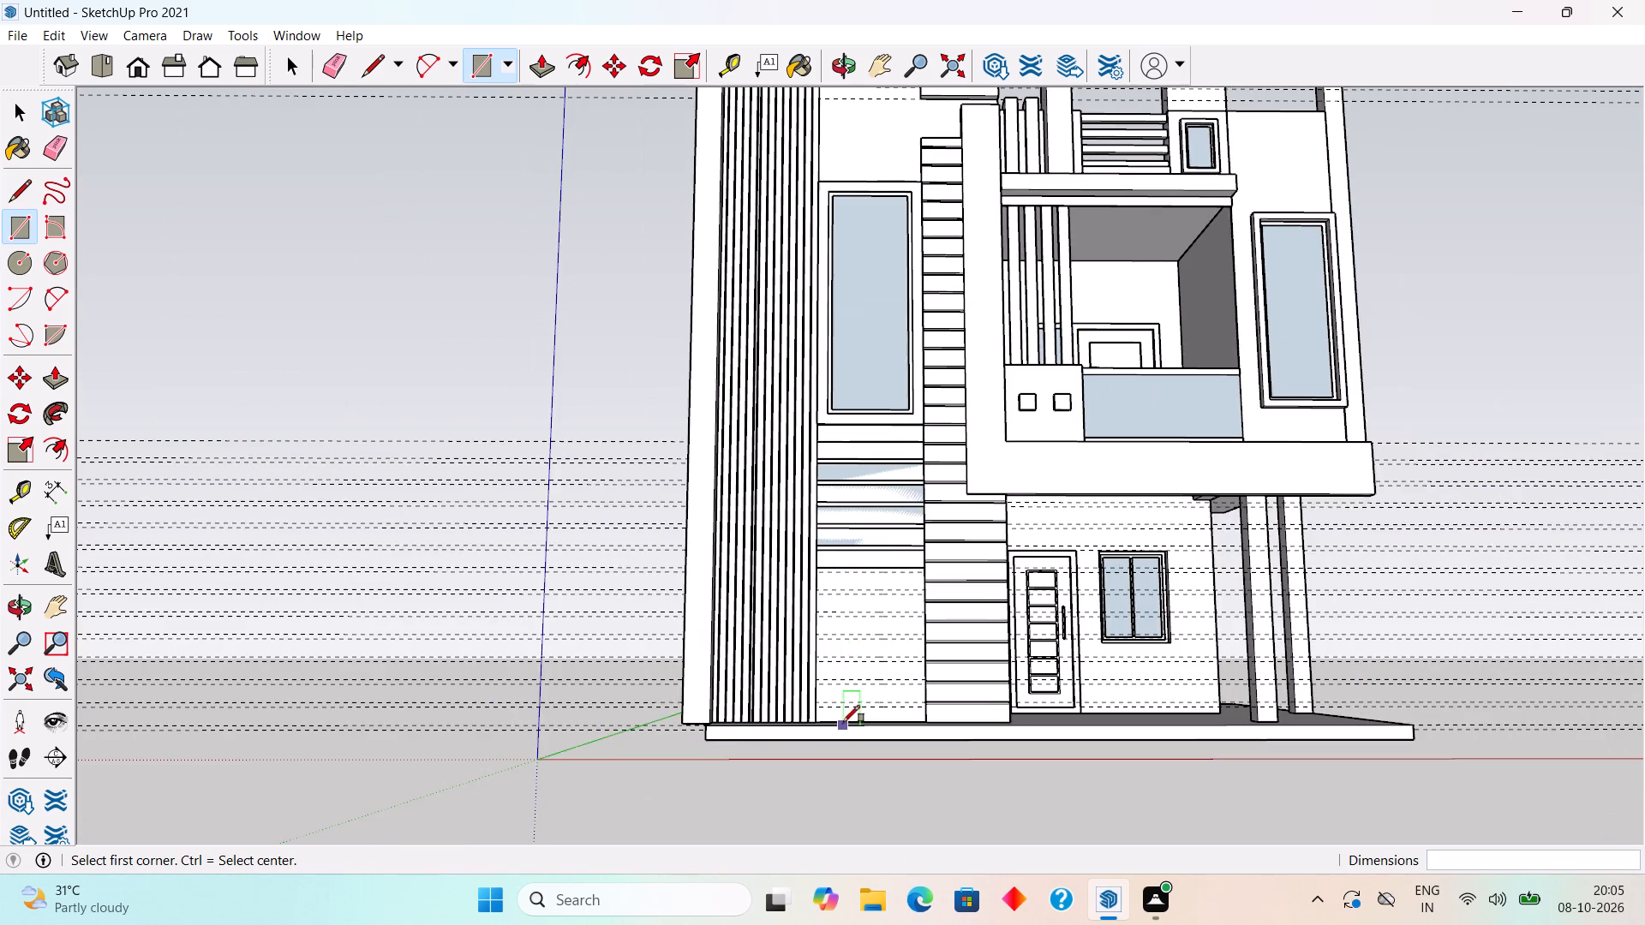
{"action": "scroll", "coordinate": [843, 723], "scroll_direction": "up", "scroll_amount": 11}
{"action": "scroll", "coordinate": [854, 764], "scroll_direction": "down", "scroll_amount": 1}
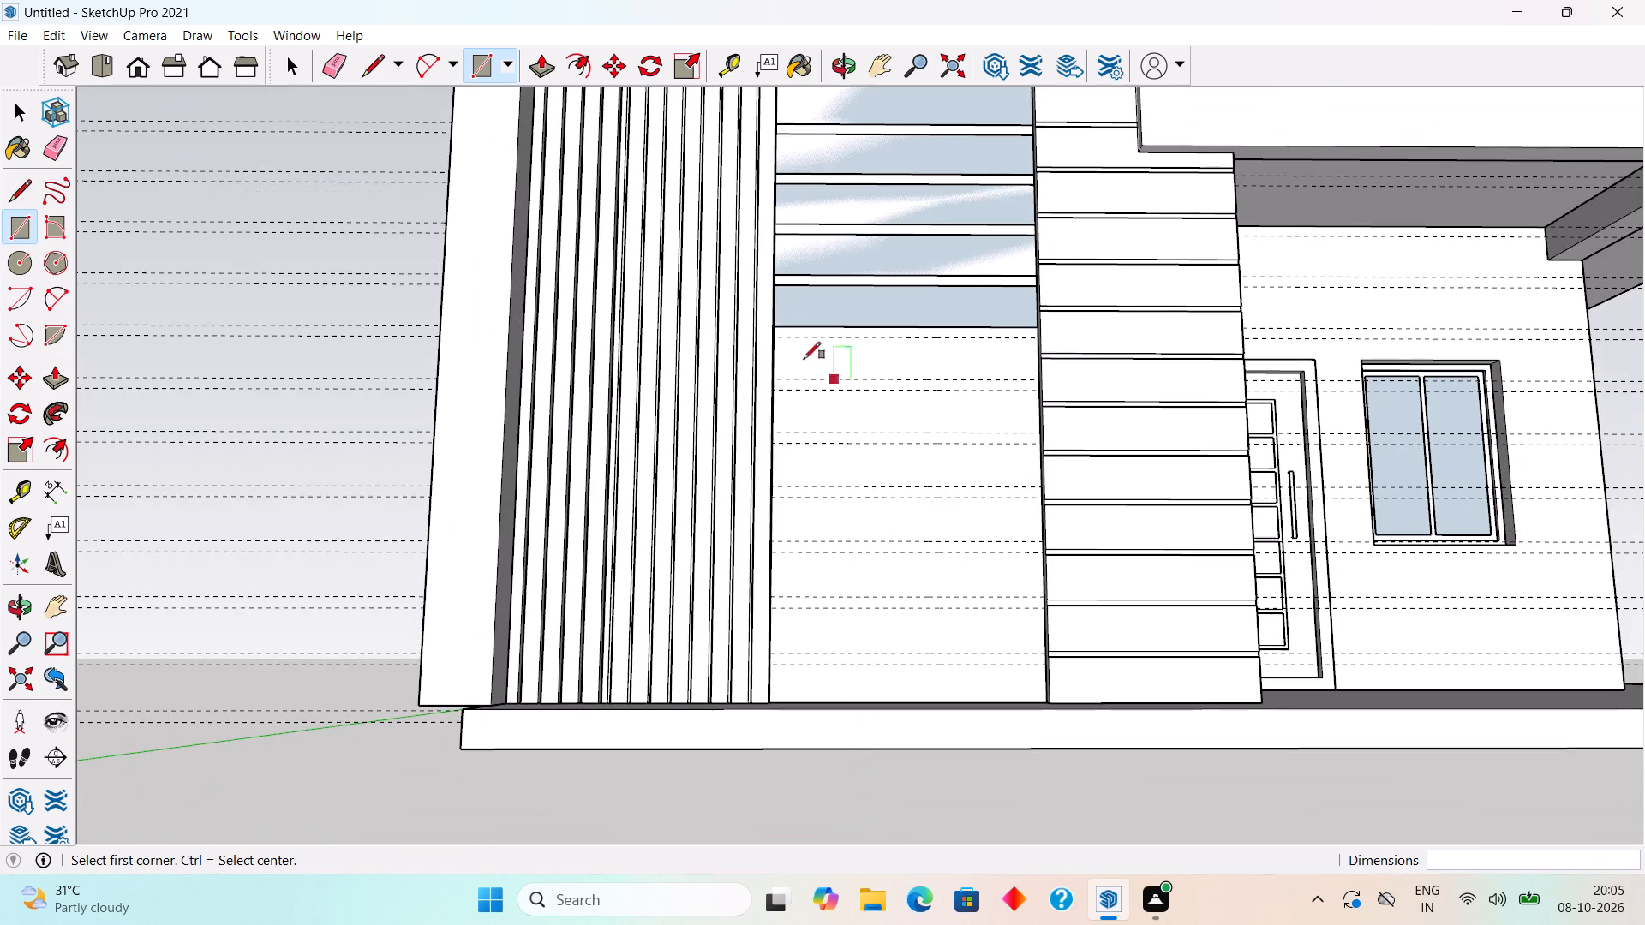
{"action": "scroll", "coordinate": [766, 321], "scroll_direction": "up", "scroll_amount": 9}
{"action": "middle_click_drag", "start_coordinate": [739, 405], "coordinate": [721, 413]}
{"action": "scroll", "coordinate": [785, 362], "scroll_direction": "up", "scroll_amount": 5}
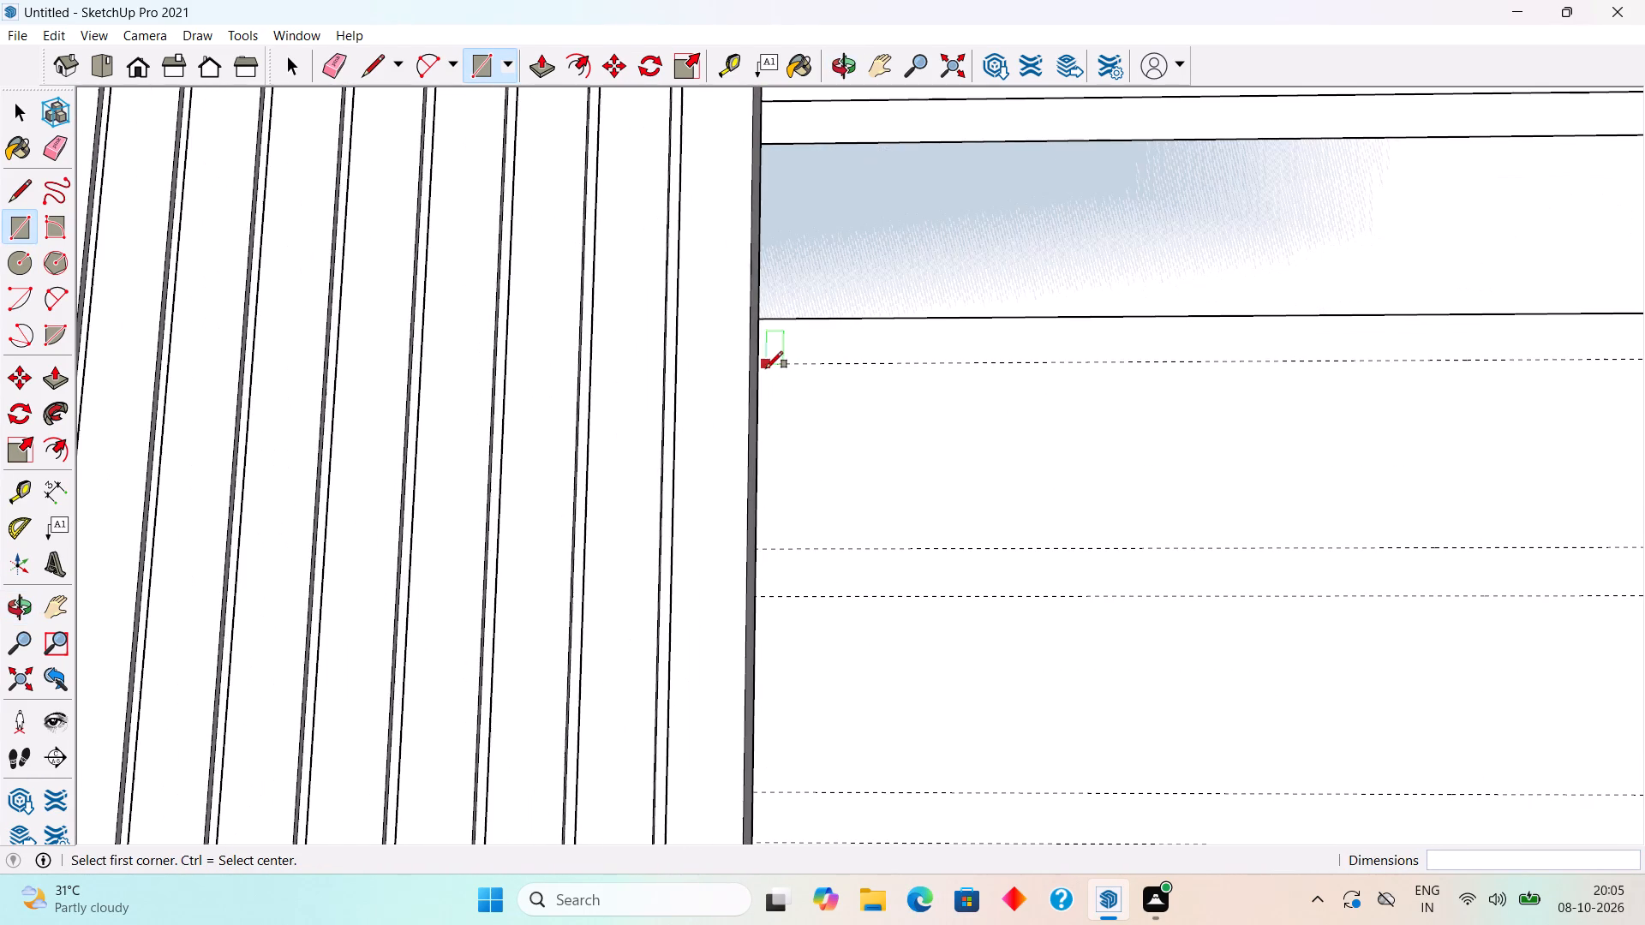
{"action": "left_click", "coordinate": [762, 363]}
{"action": "scroll", "coordinate": [966, 443], "scroll_direction": "down", "scroll_amount": 7}
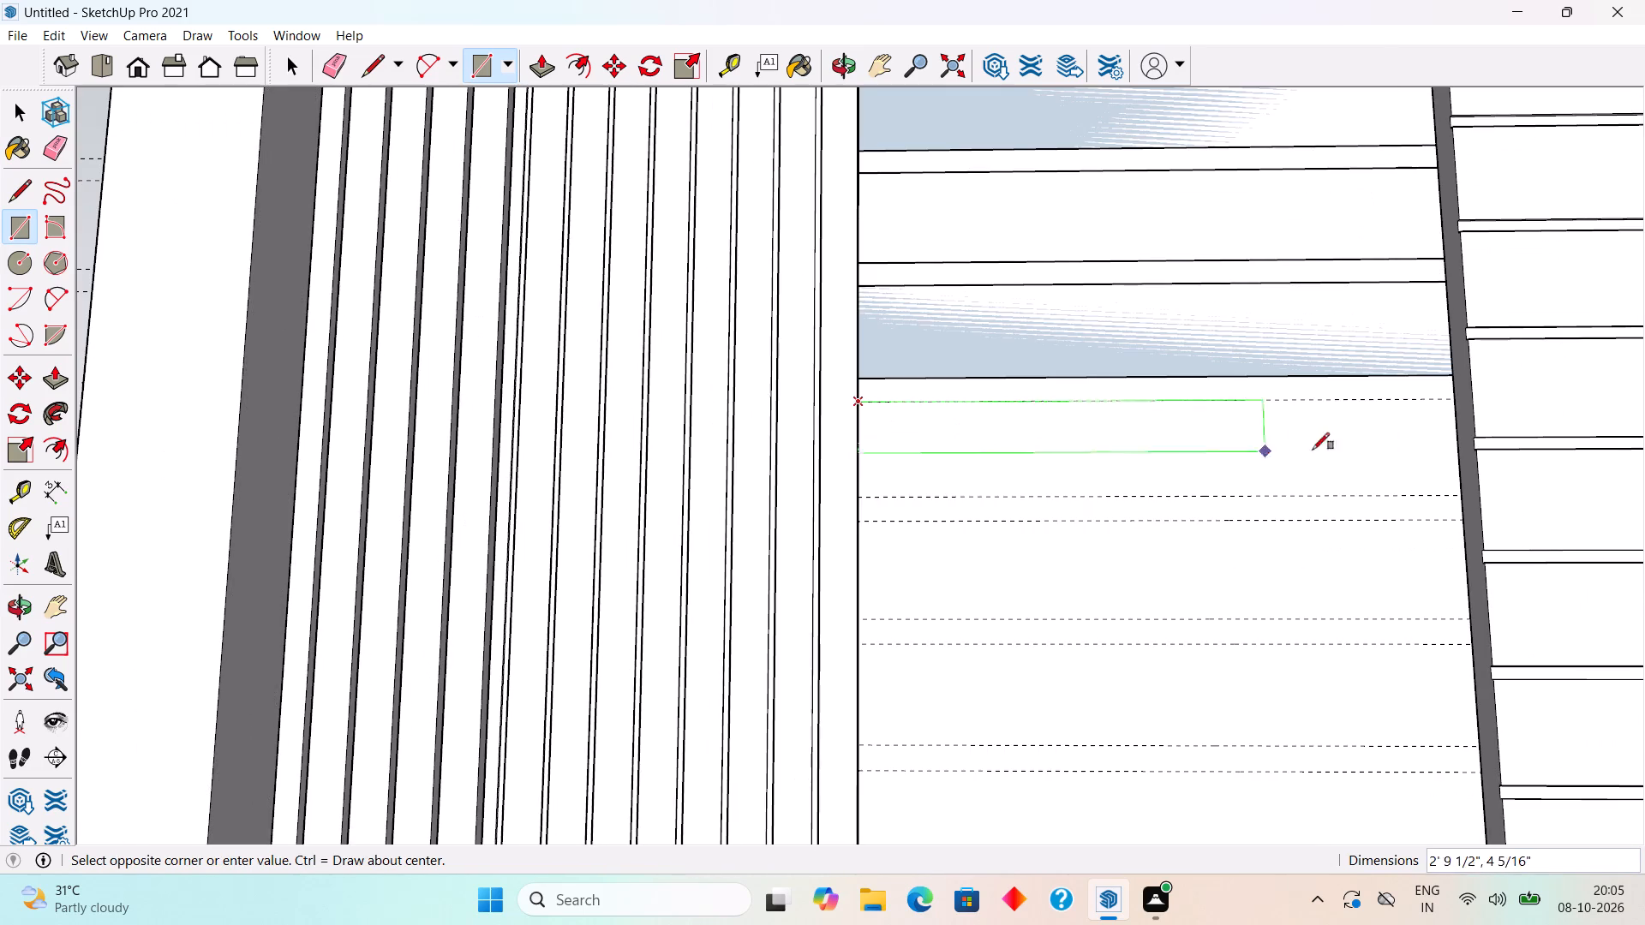
{"action": "left_click", "coordinate": [1460, 490]}
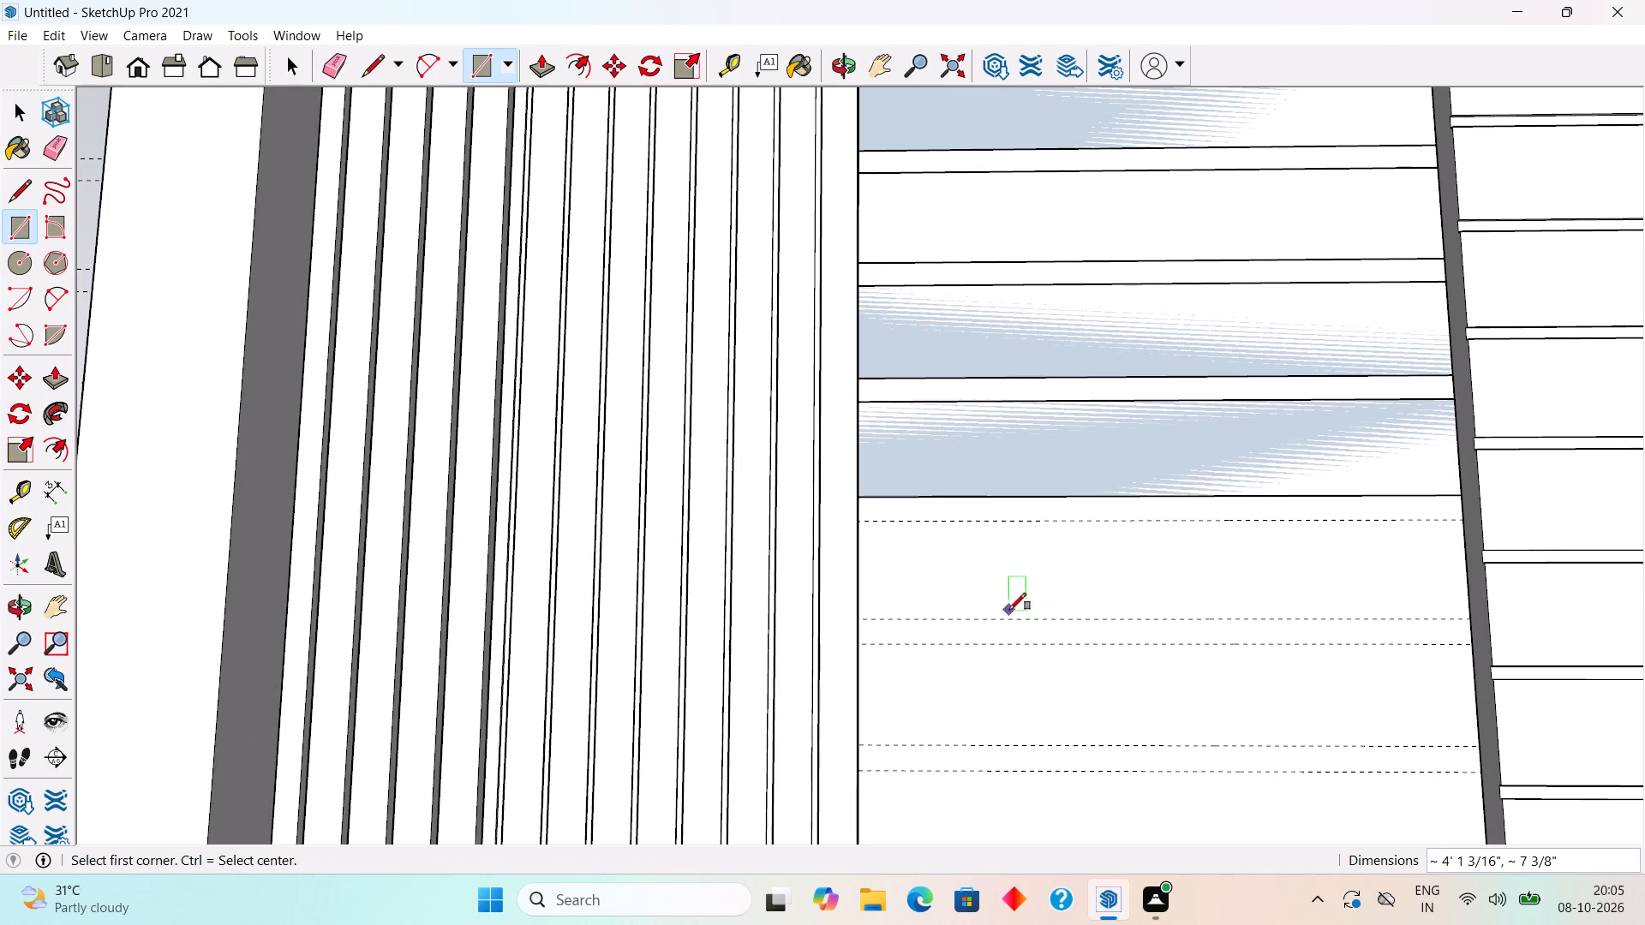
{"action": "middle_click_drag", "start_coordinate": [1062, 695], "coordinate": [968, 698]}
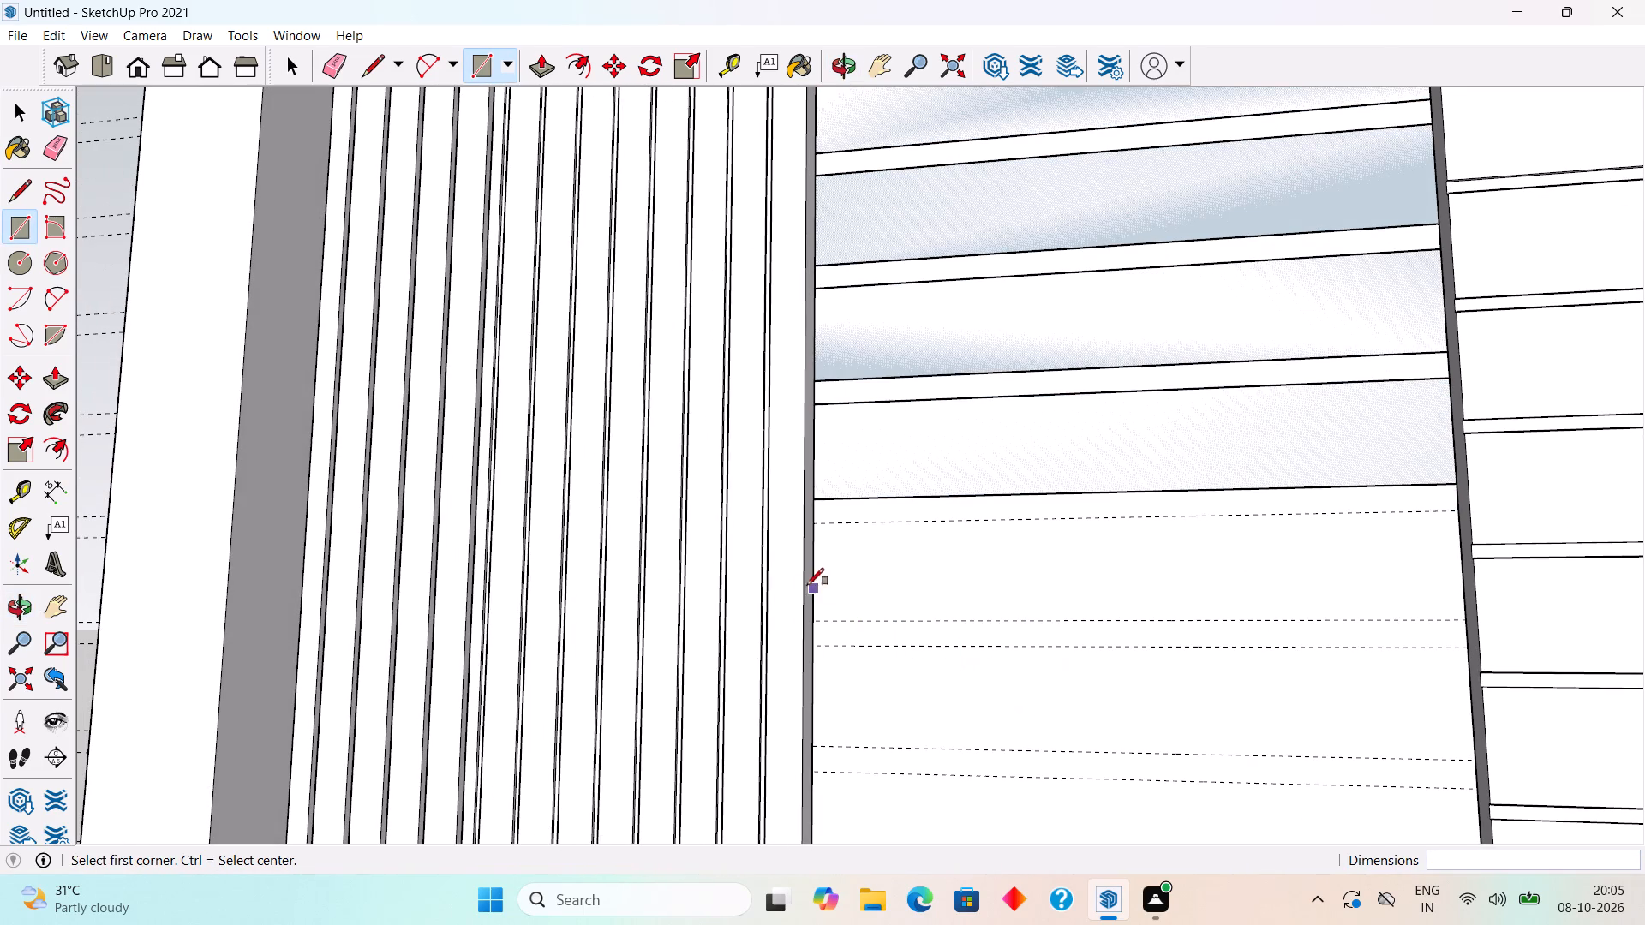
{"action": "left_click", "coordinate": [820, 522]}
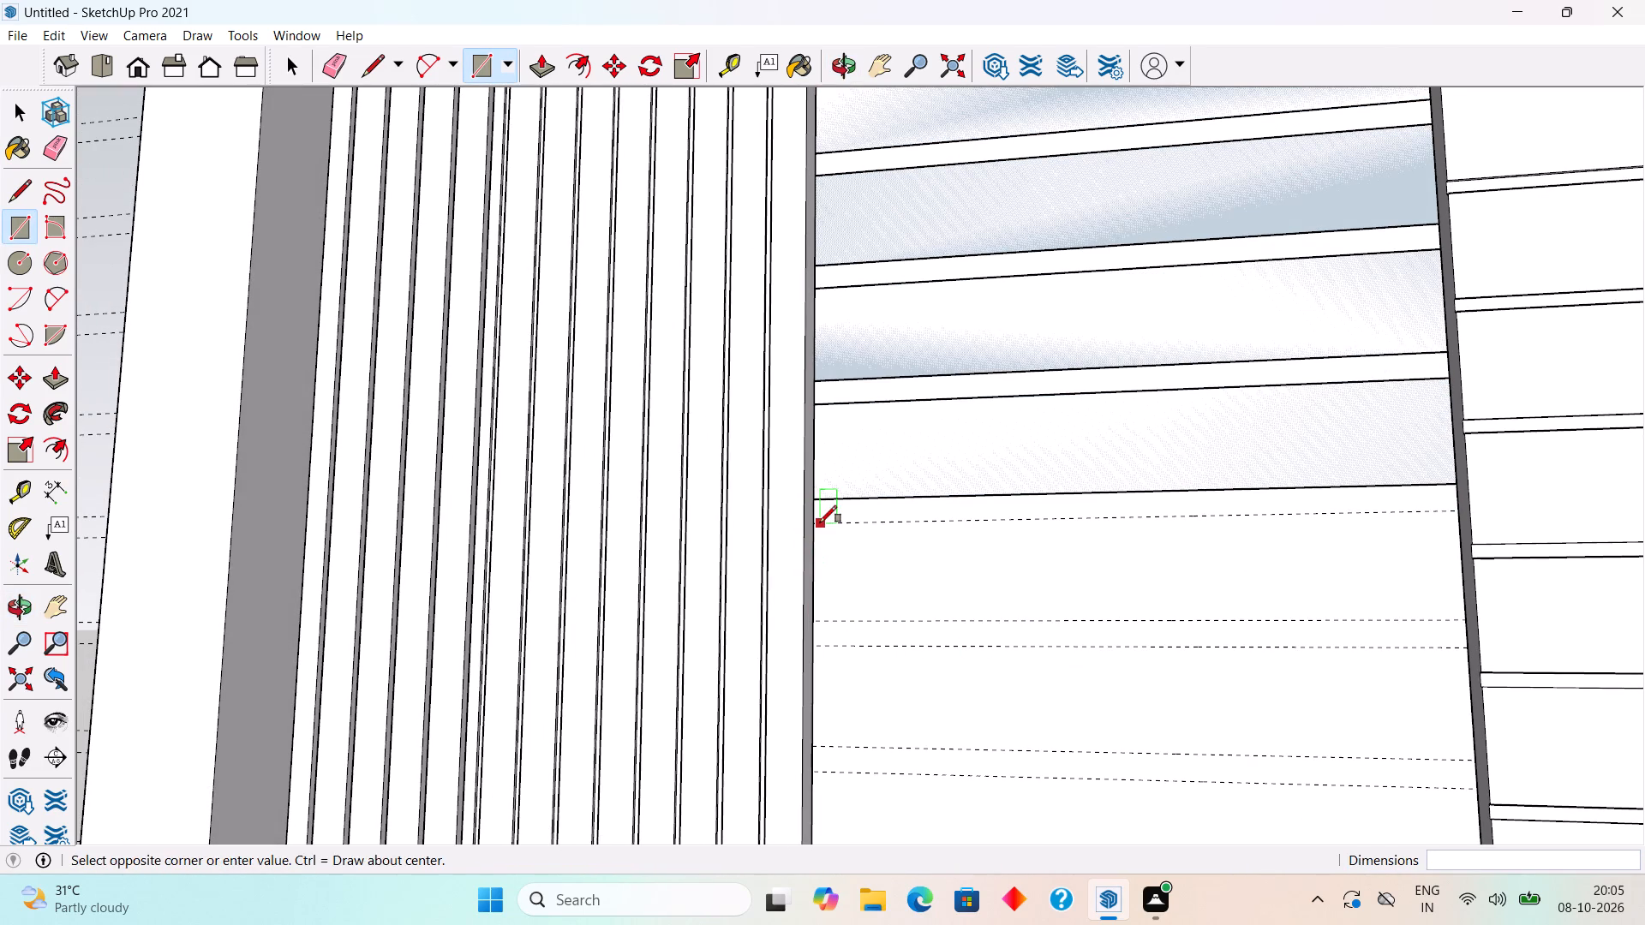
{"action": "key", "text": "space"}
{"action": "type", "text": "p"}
Draw the eighth and ninth full-width rectangles, each about 4' 1" by 8", in the next two guide strips down the panel.
{"action": "key", "text": "r"}
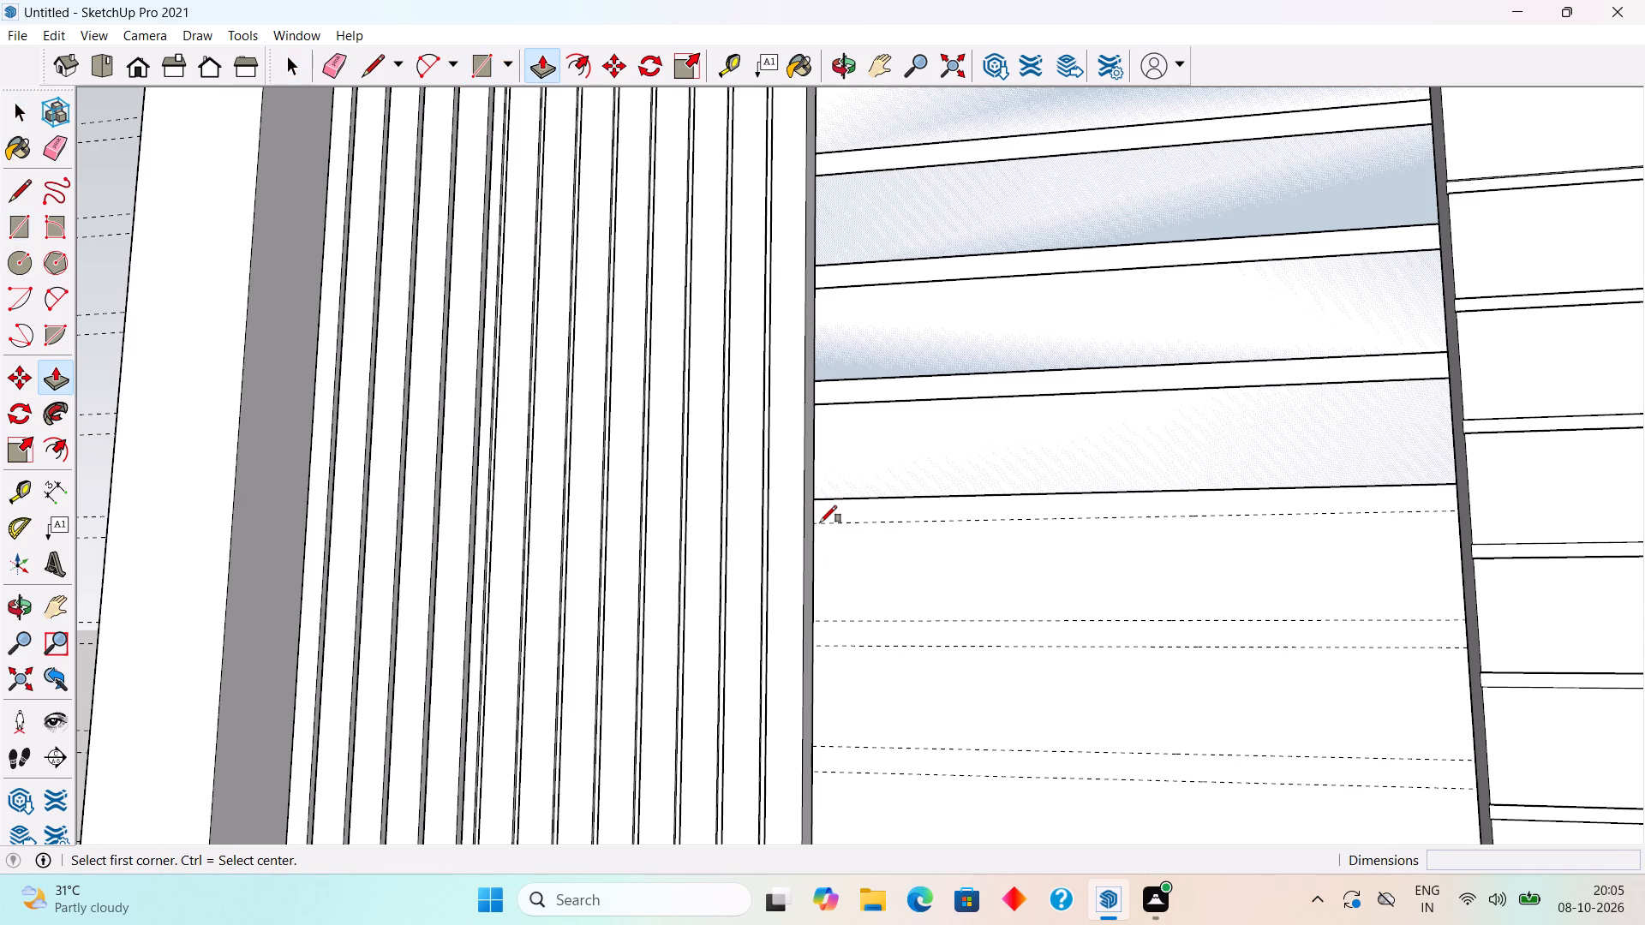
{"action": "left_click", "coordinate": [817, 524]}
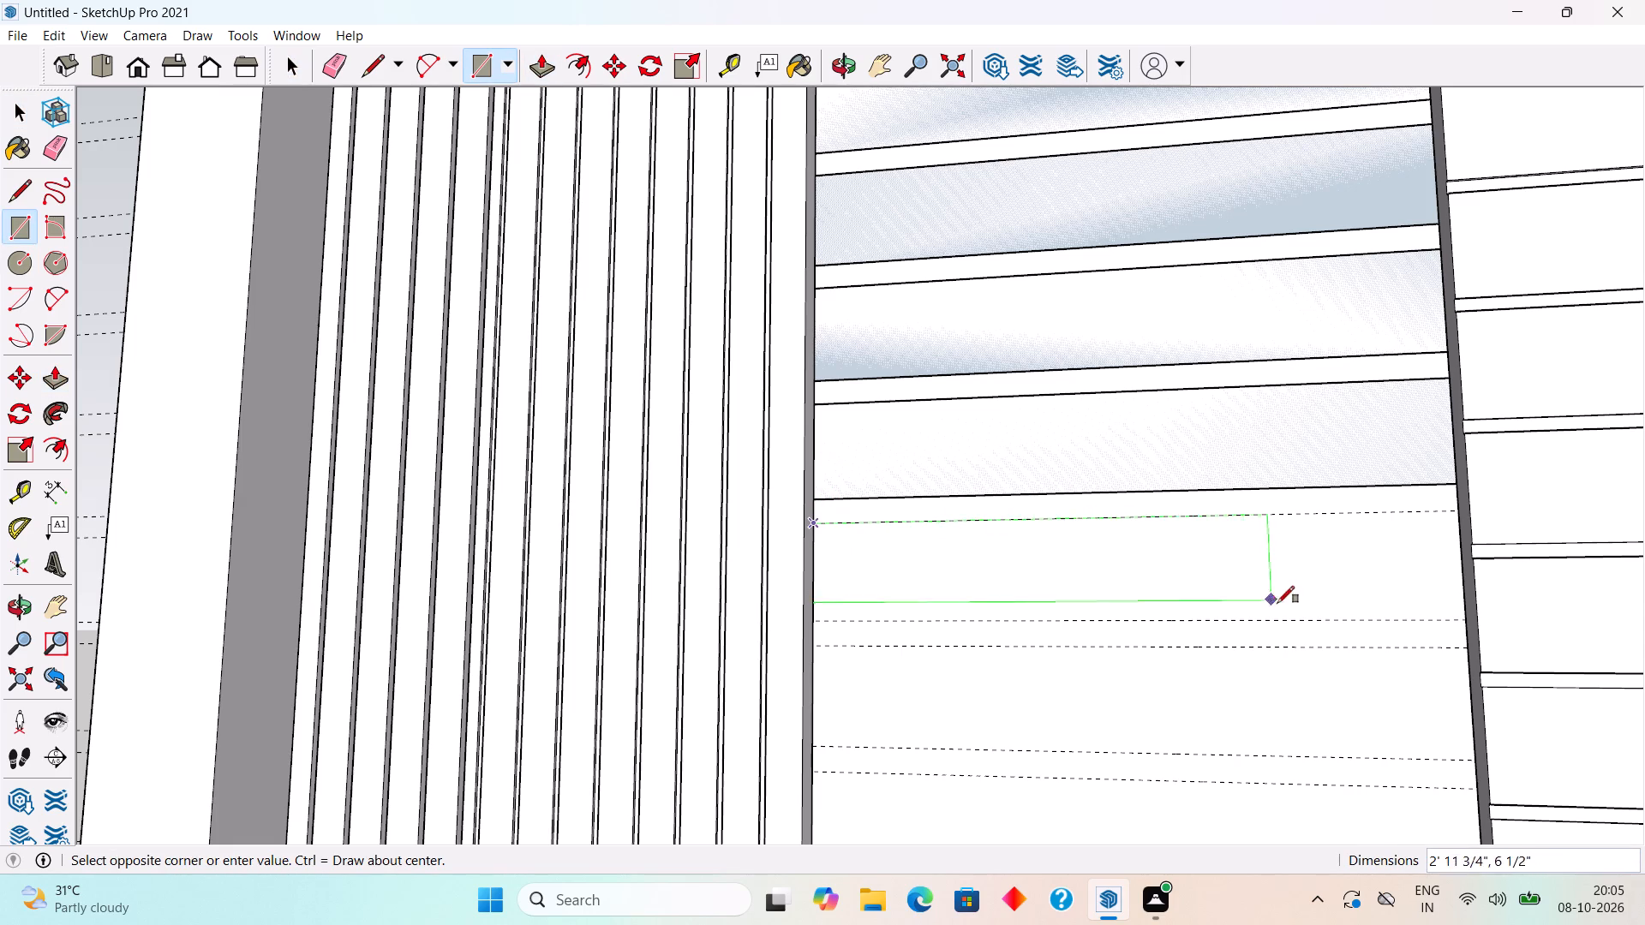
{"action": "left_click", "coordinate": [1468, 624]}
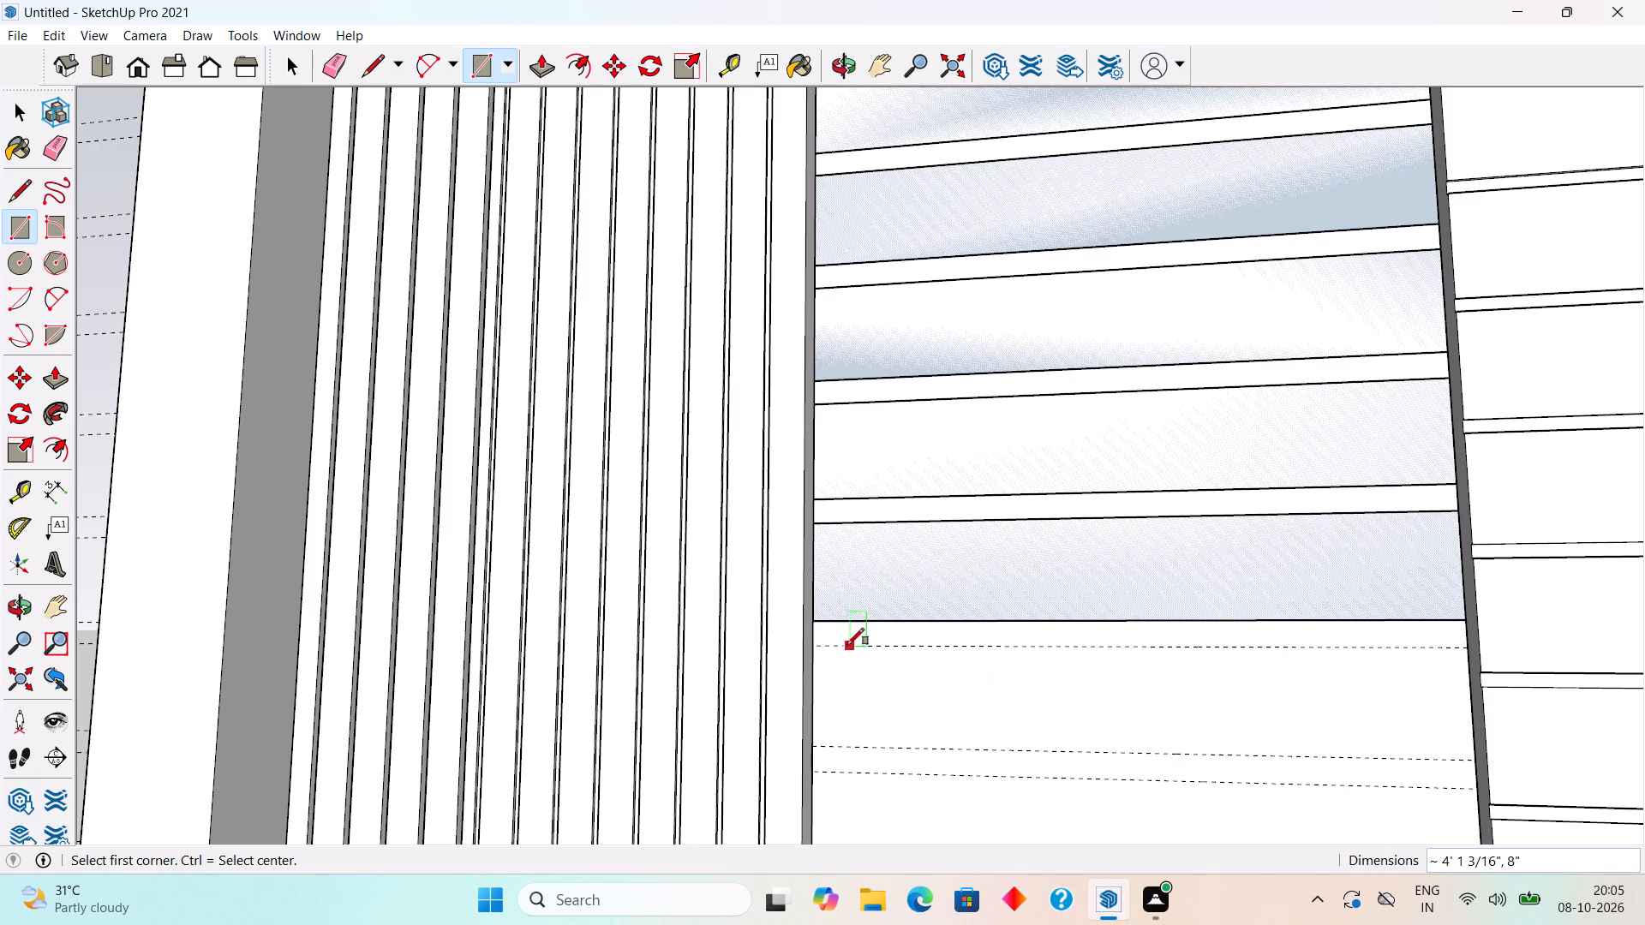
{"action": "left_click", "coordinate": [813, 652]}
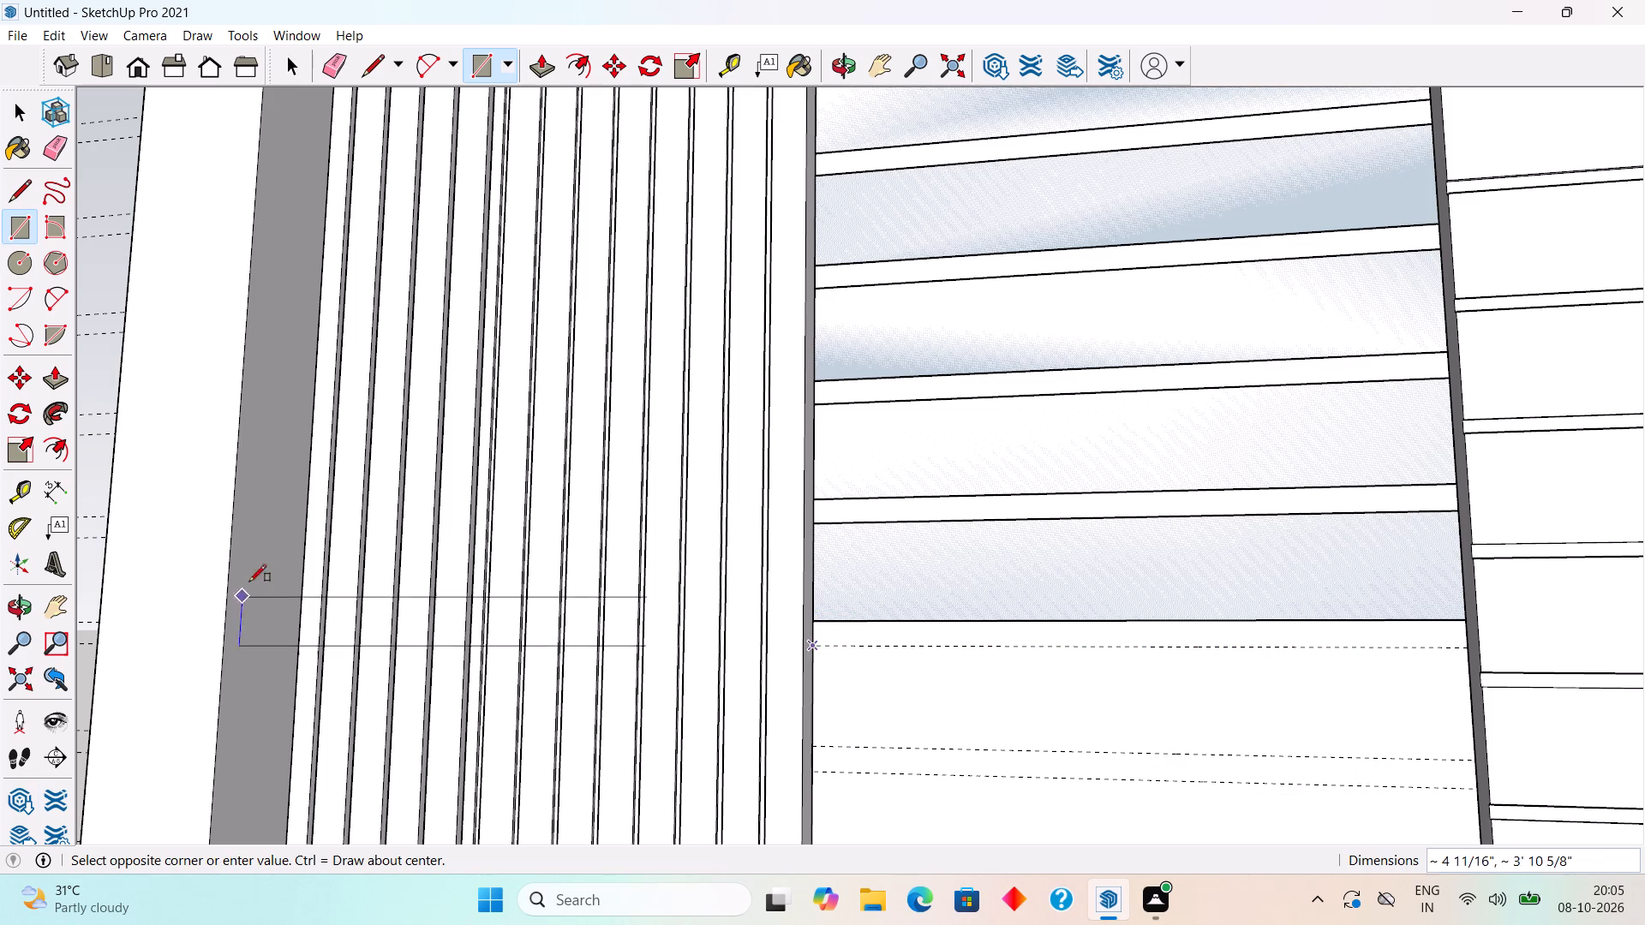
{"action": "left_click", "coordinate": [1472, 761]}
Draw three more full-width rectangles, each about 4' 1" by 8", in the next three guide strips, leaving the 2" gaps between them.
{"action": "scroll", "coordinate": [1279, 908], "scroll_direction": "down", "scroll_amount": 4}
{"action": "scroll", "coordinate": [1206, 552], "scroll_direction": "down", "scroll_amount": 13}
{"action": "scroll", "coordinate": [1301, 785], "scroll_direction": "up", "scroll_amount": 2}
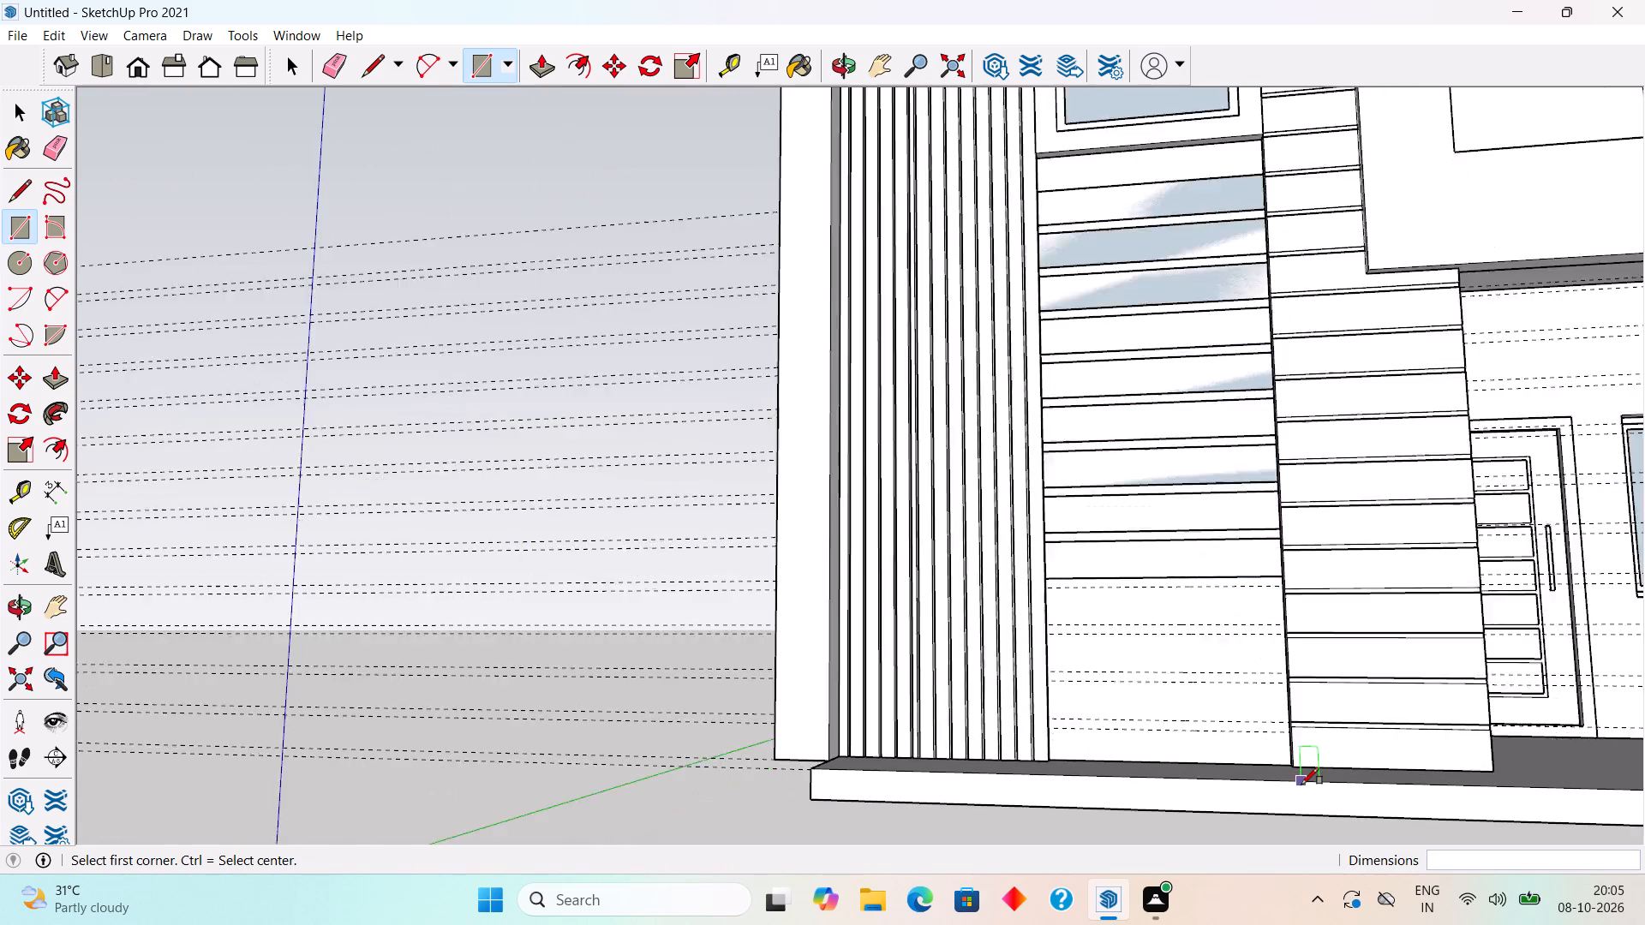
{"action": "scroll", "coordinate": [1301, 785], "scroll_direction": "up", "scroll_amount": 8}
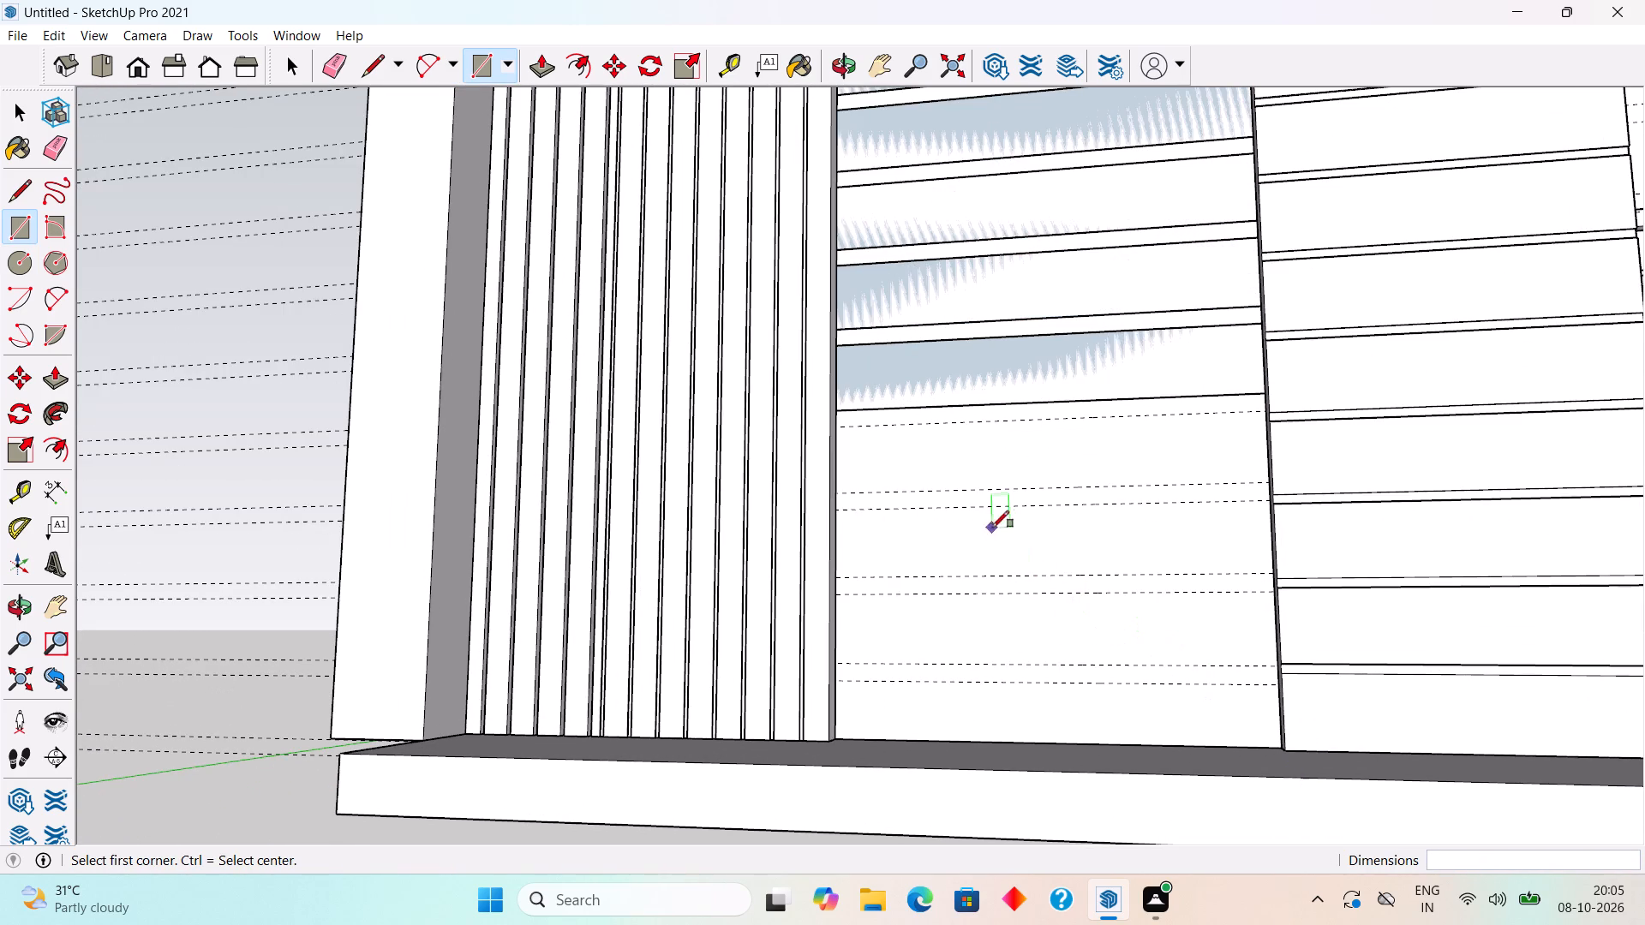
{"action": "scroll", "coordinate": [846, 436], "scroll_direction": "up", "scroll_amount": 2}
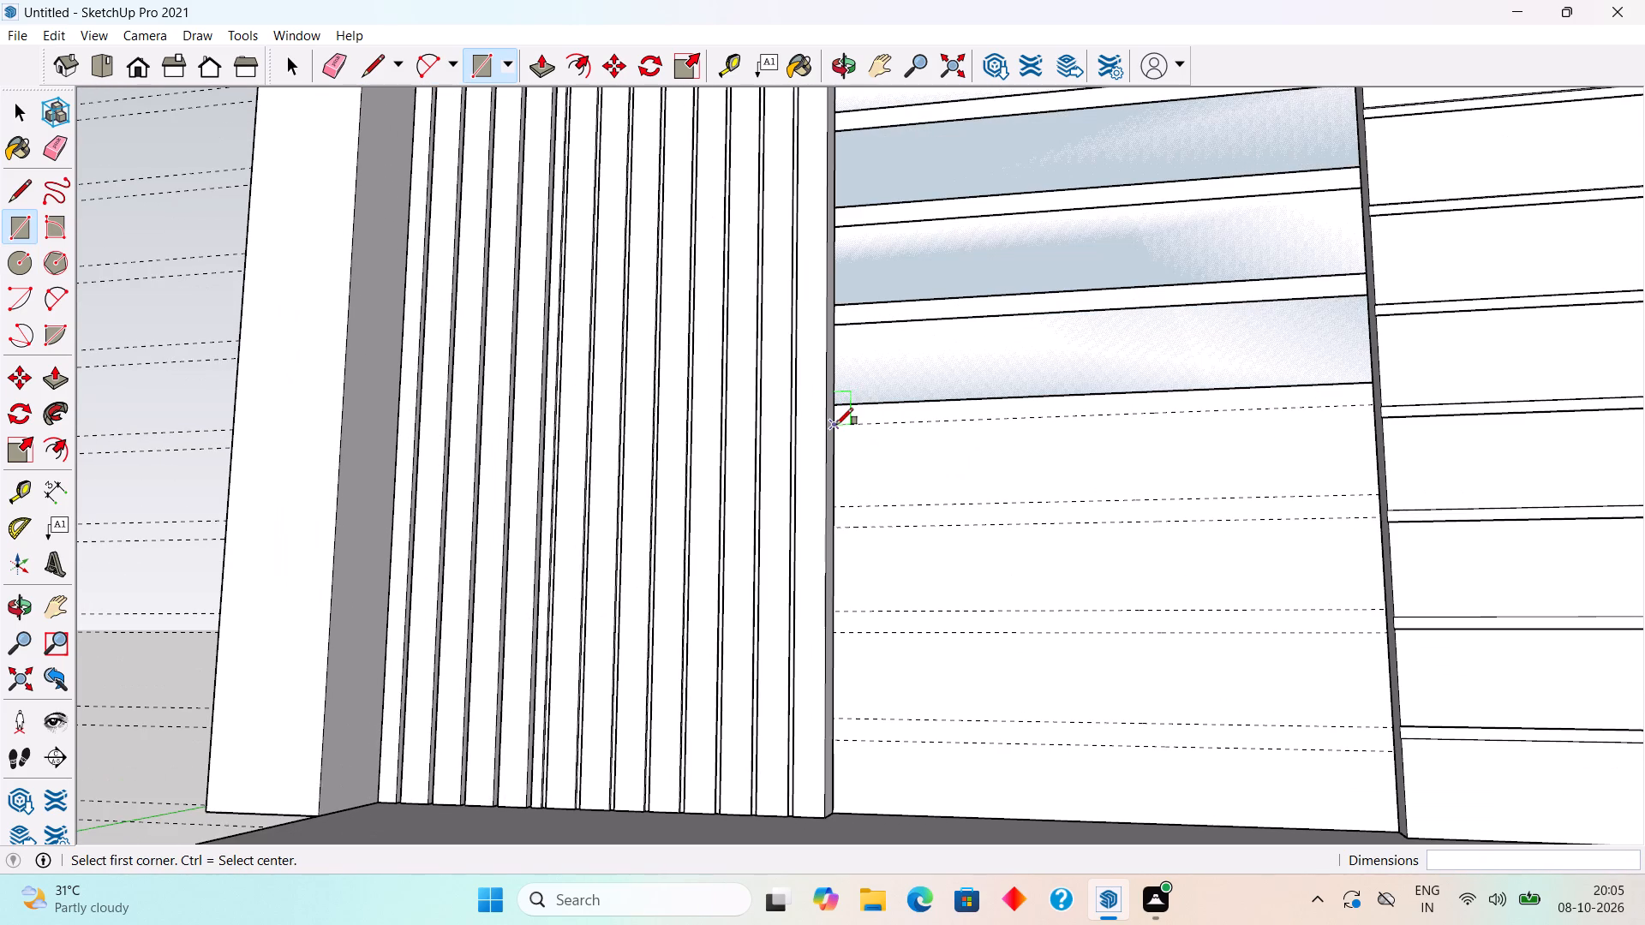
{"action": "left_click", "coordinate": [836, 425]}
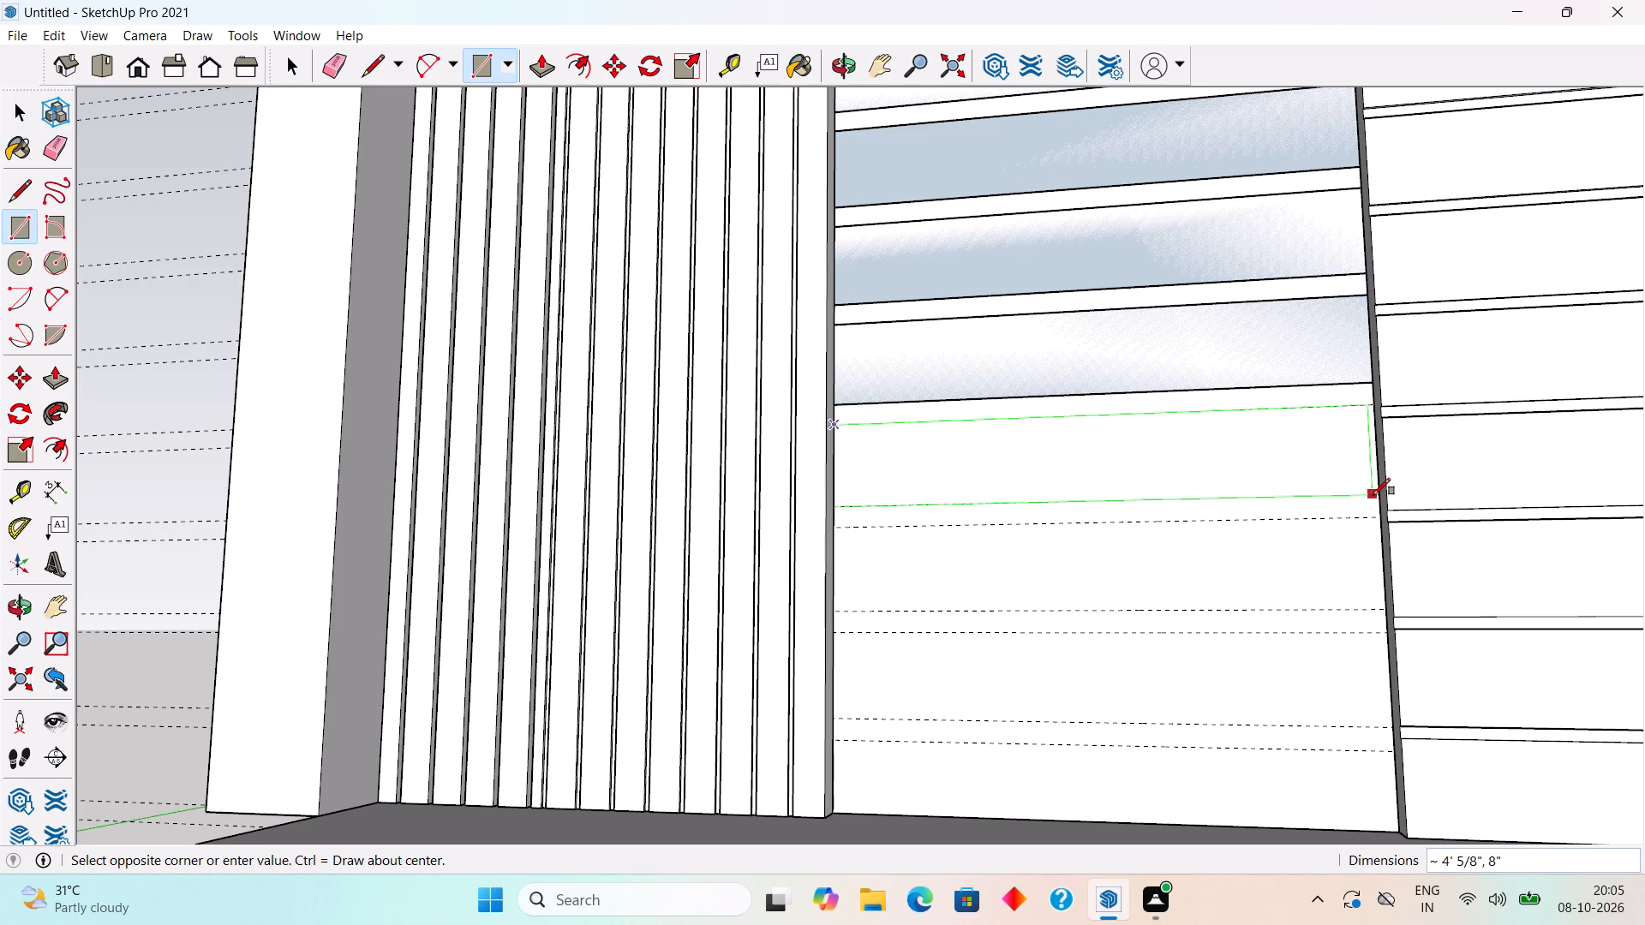
{"action": "left_click", "coordinate": [1373, 495]}
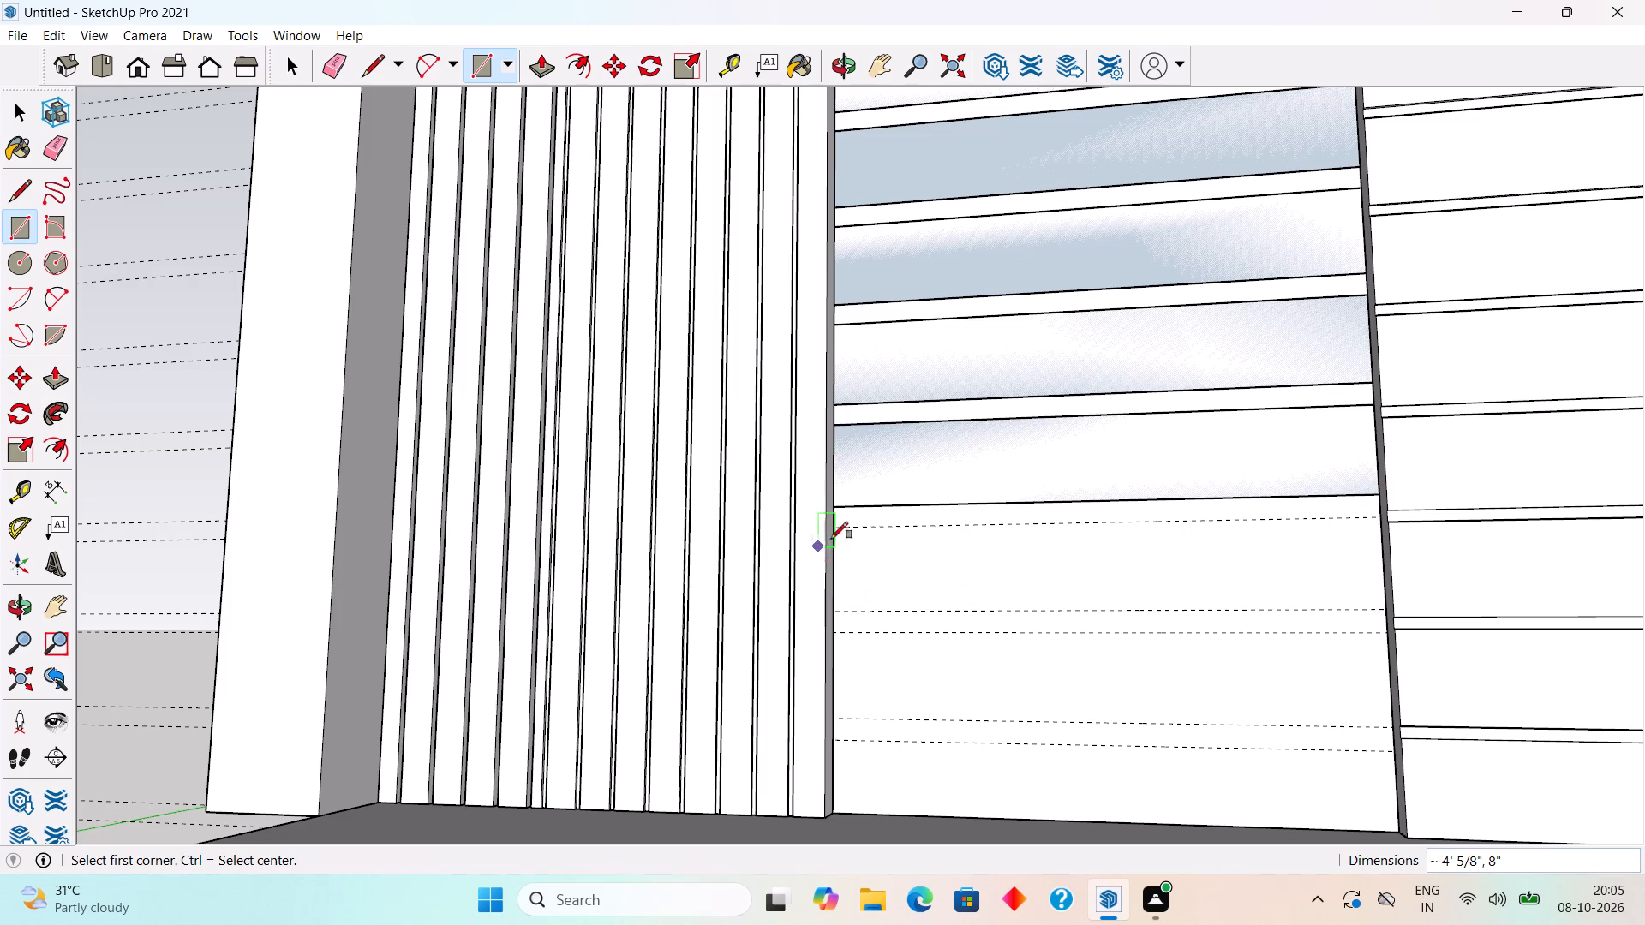
{"action": "left_click", "coordinate": [838, 529]}
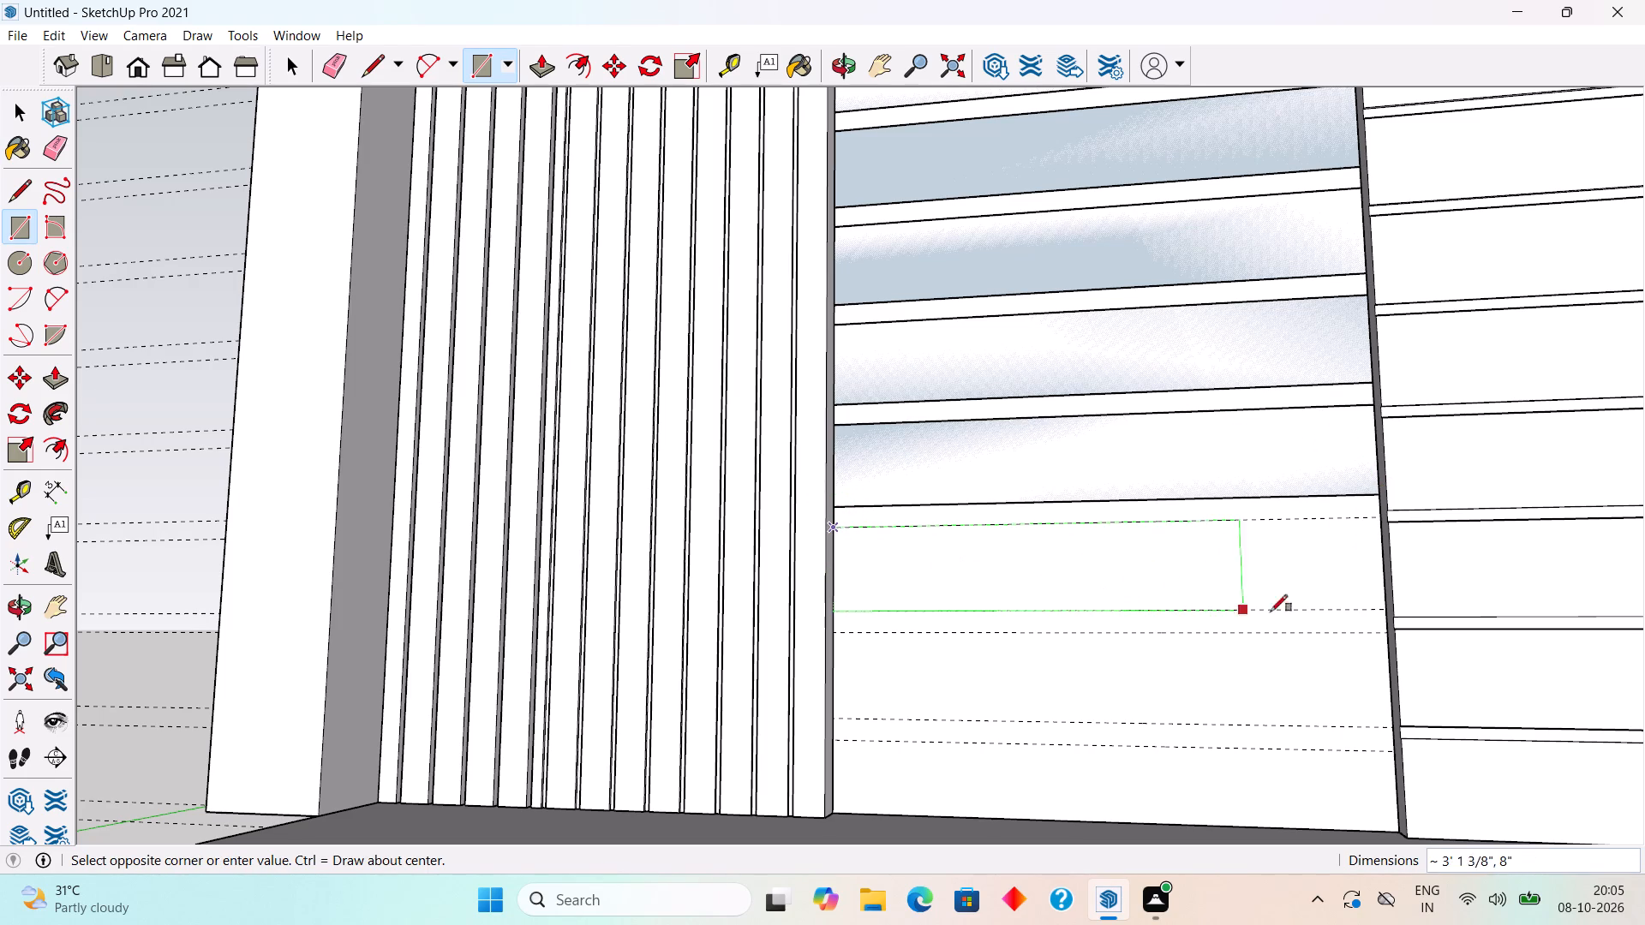
{"action": "left_click", "coordinate": [1386, 612]}
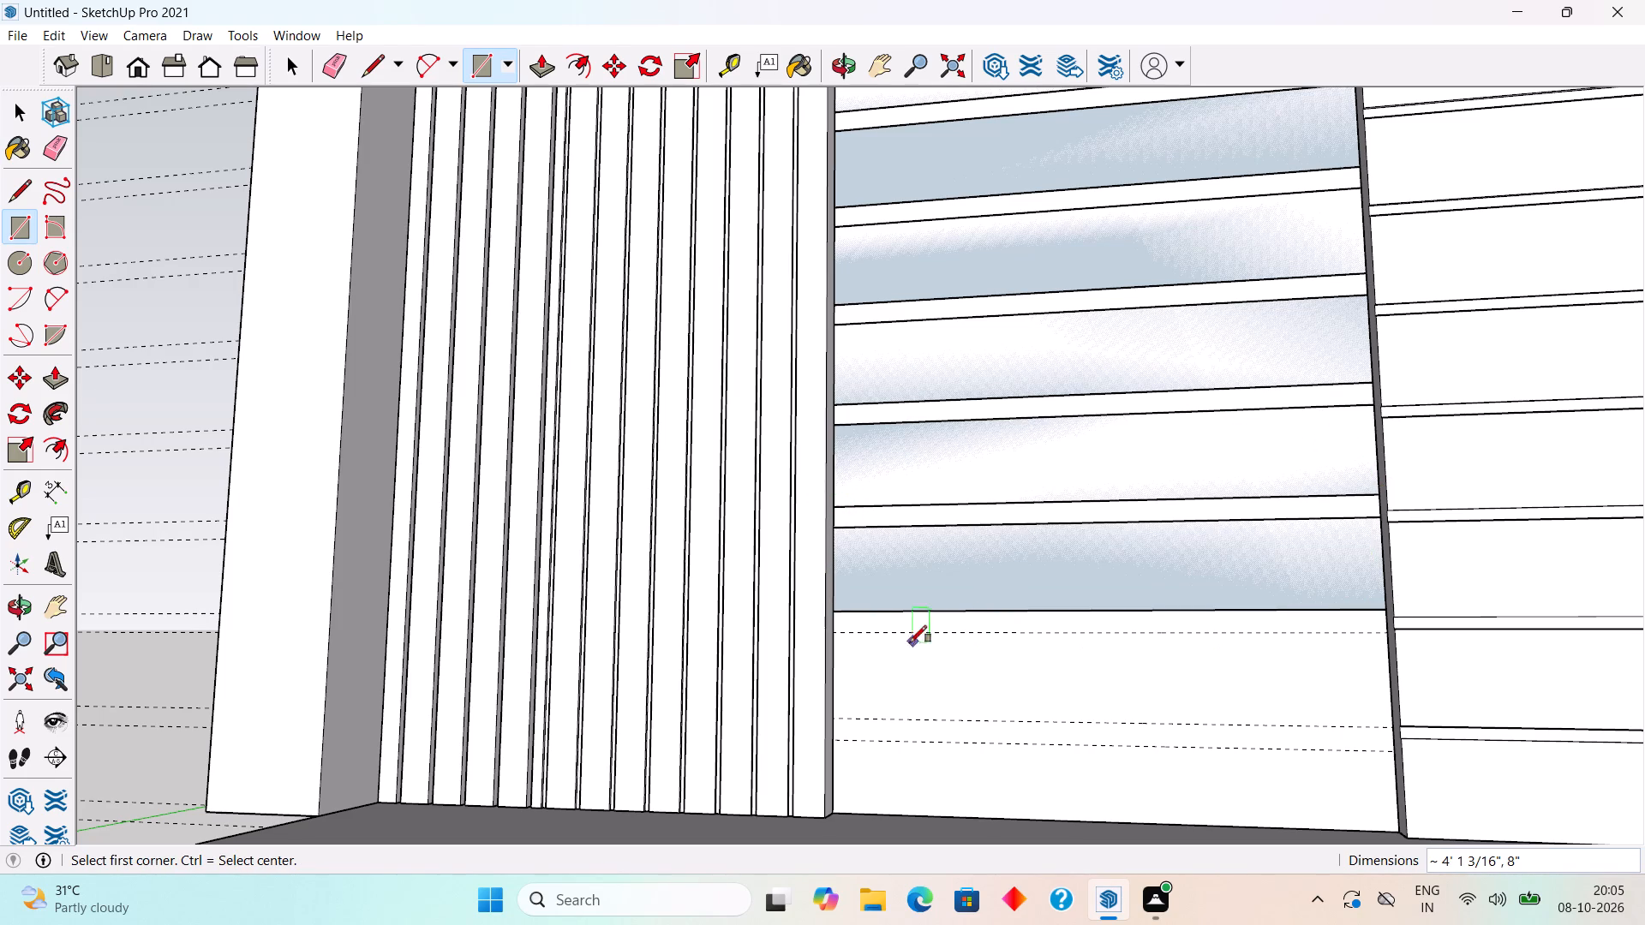
{"action": "left_click", "coordinate": [837, 633]}
{"action": "left_click", "coordinate": [1393, 728]}
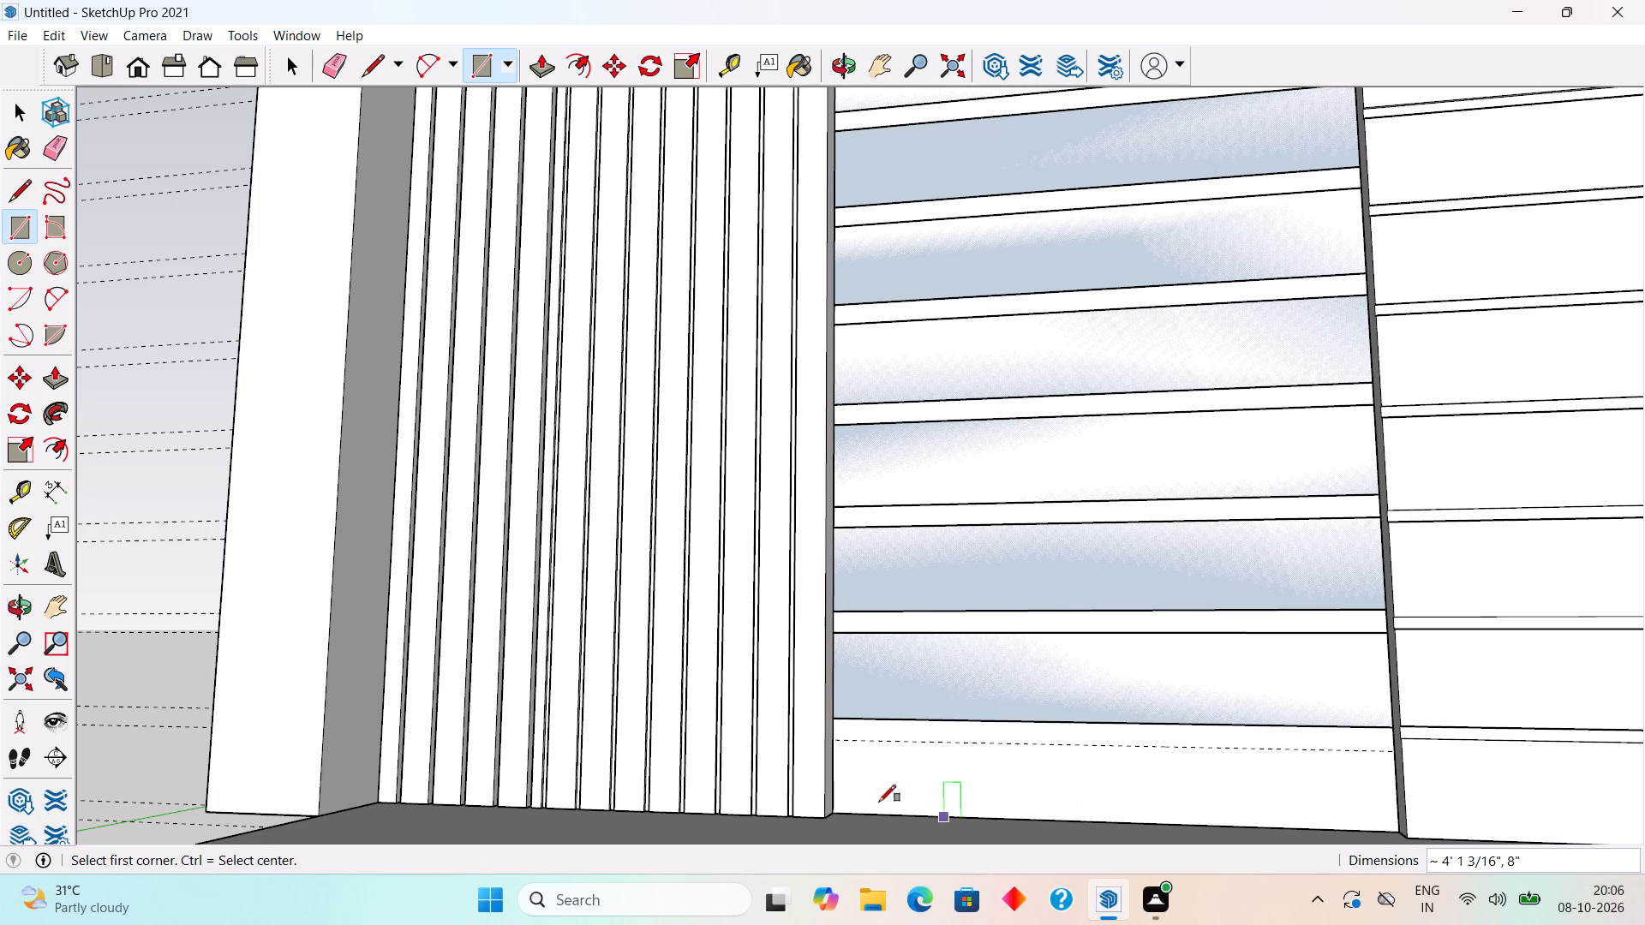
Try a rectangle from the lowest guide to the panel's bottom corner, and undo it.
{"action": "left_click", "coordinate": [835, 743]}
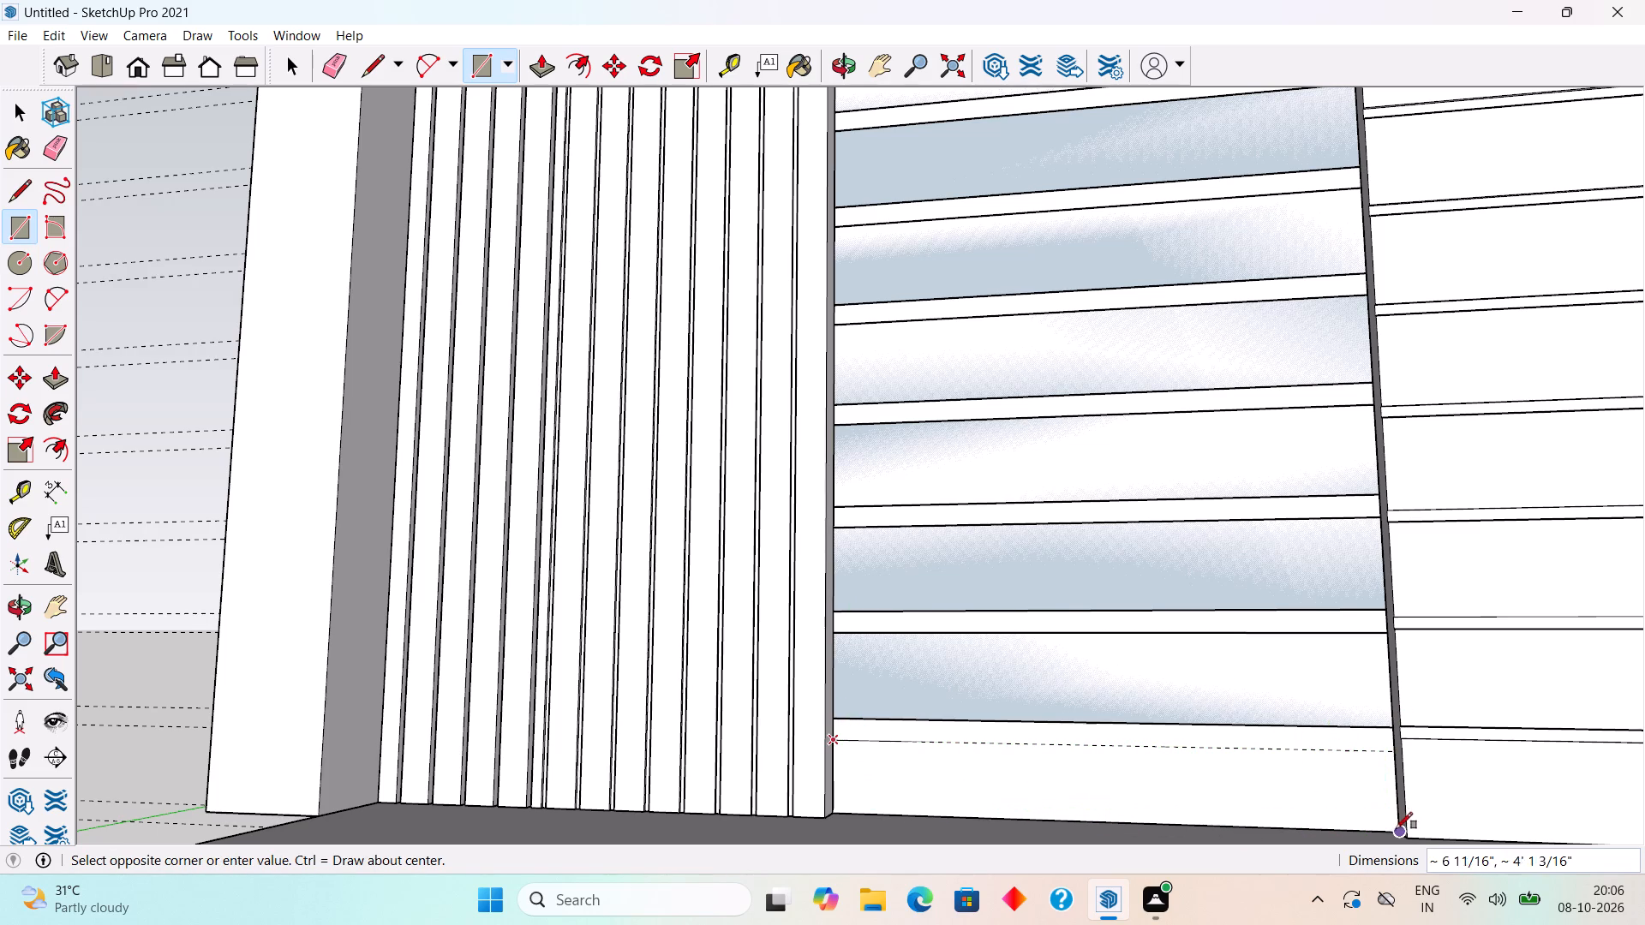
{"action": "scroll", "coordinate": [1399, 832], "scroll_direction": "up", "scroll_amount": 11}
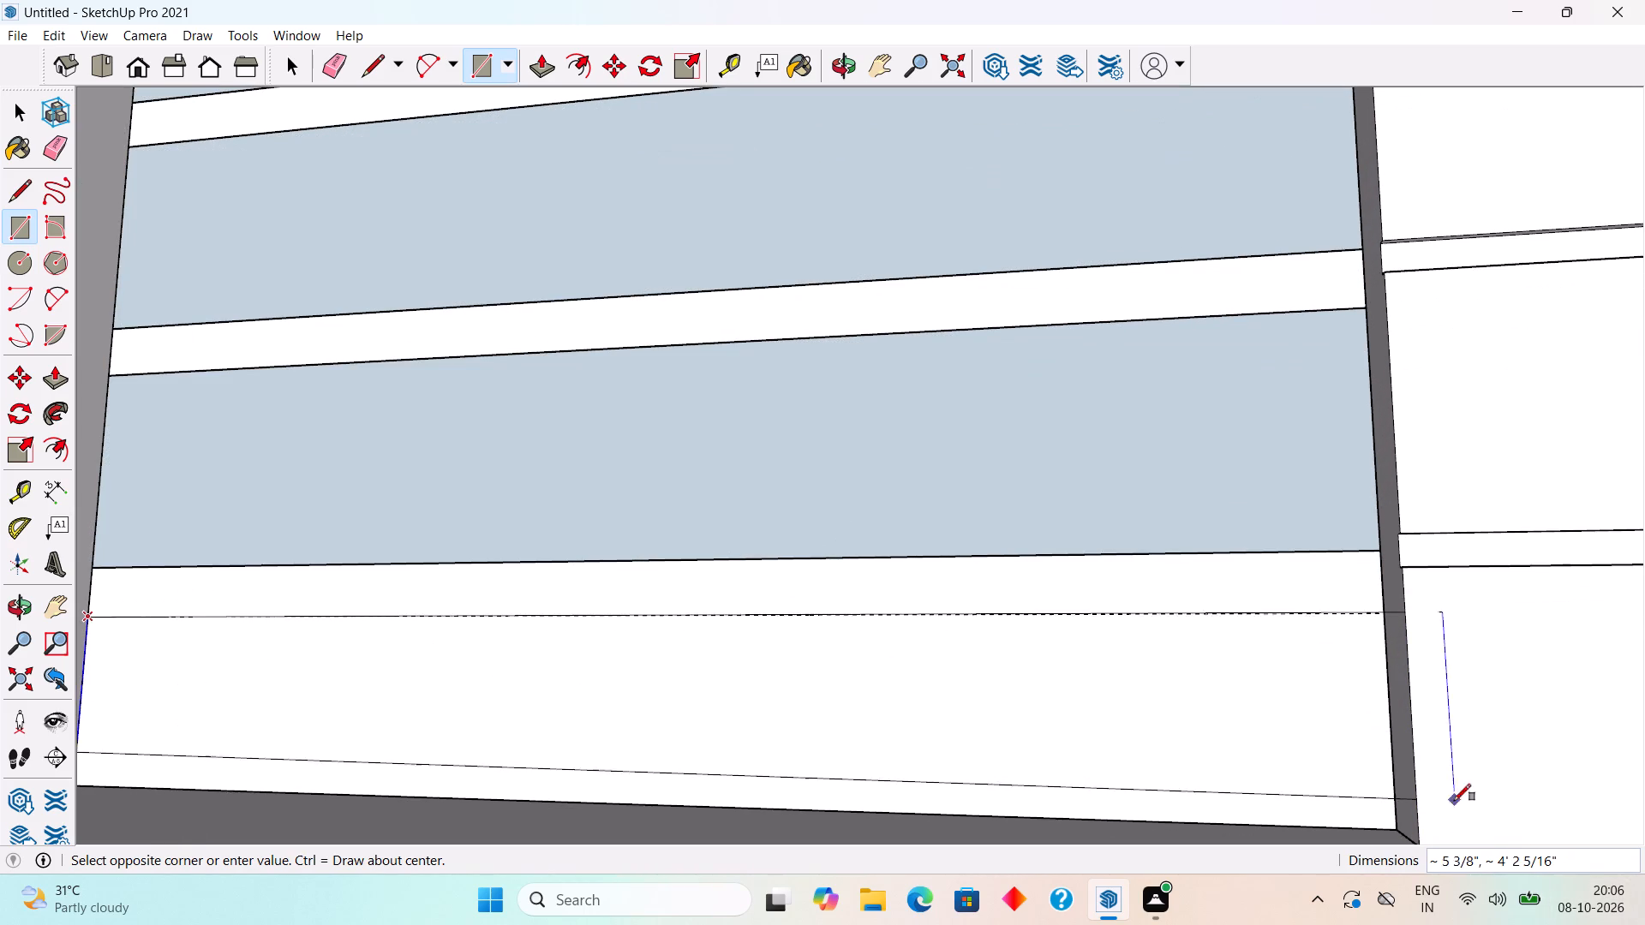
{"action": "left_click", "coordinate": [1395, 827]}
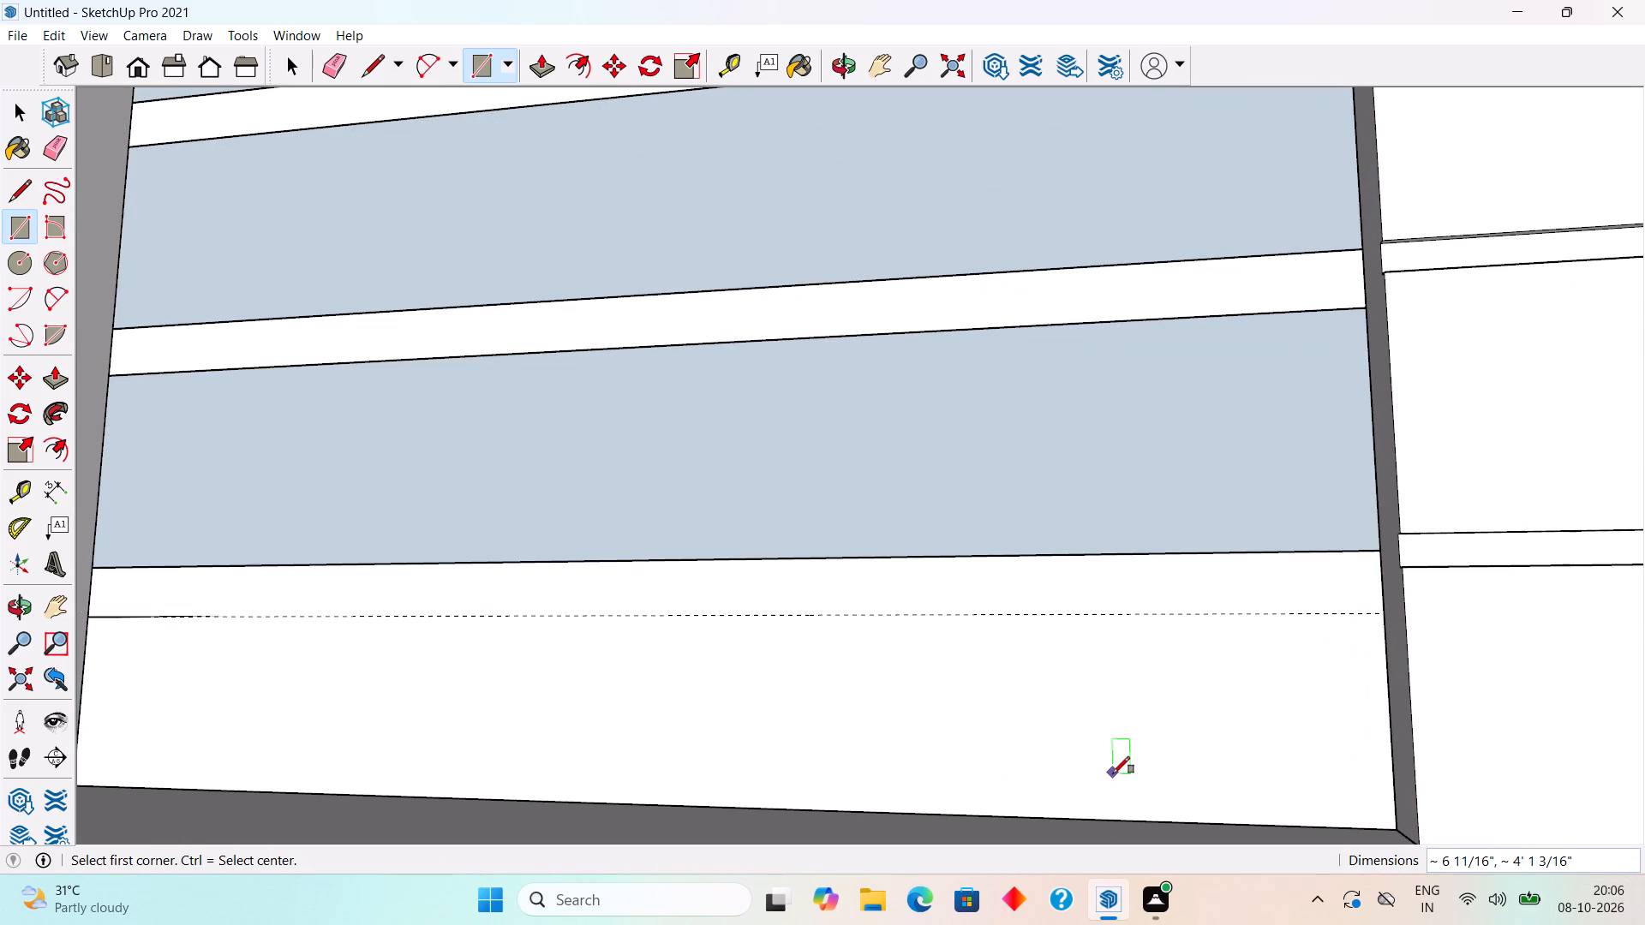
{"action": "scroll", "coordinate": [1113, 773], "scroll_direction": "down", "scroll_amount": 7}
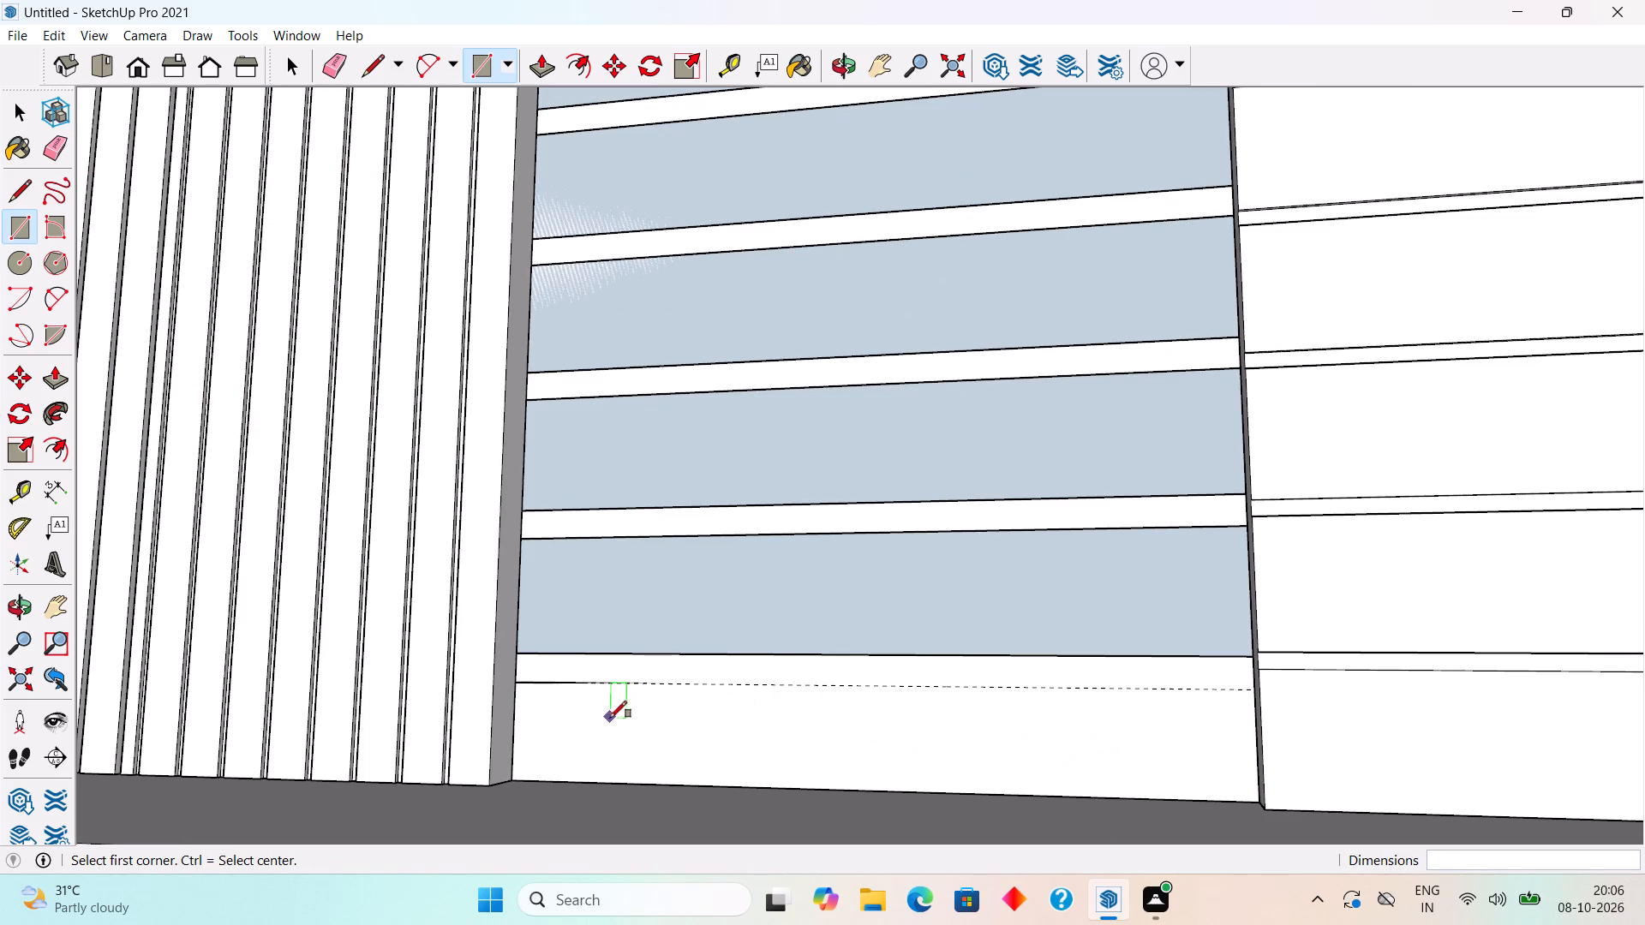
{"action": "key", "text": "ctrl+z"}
Draw the final full-width rectangle, about 4' 1" by 6 11/16", from the lowest guide down to the panel's bottom corner.
{"action": "scroll", "coordinate": [570, 710], "scroll_direction": "up", "scroll_amount": 4}
{"action": "left_click", "coordinate": [491, 675]}
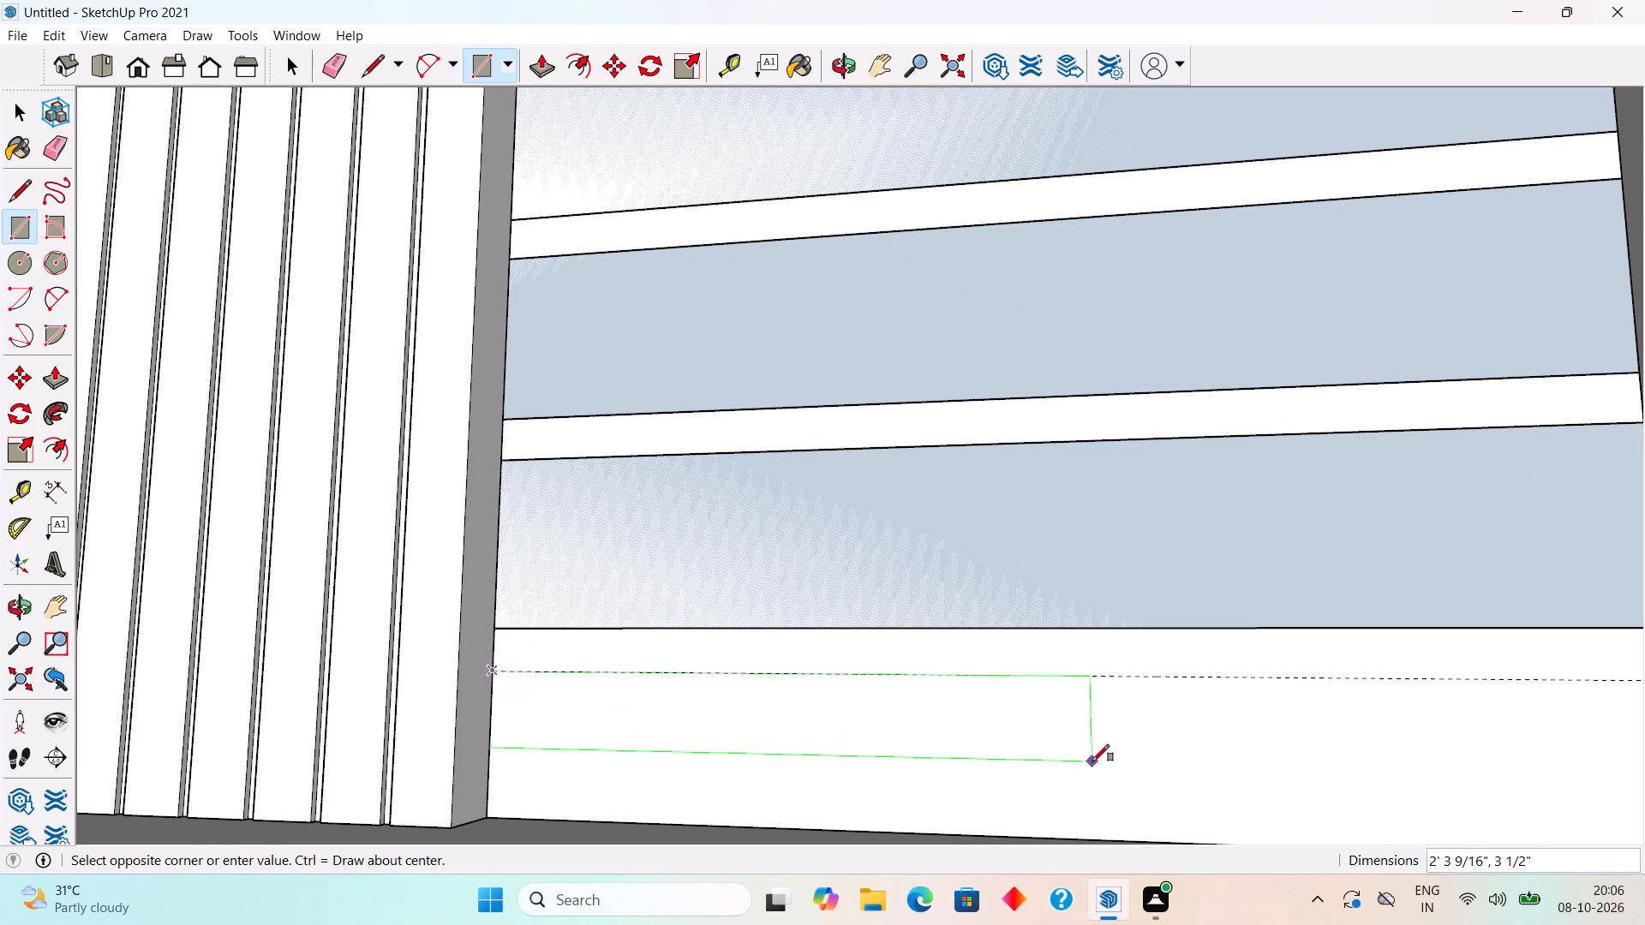
{"action": "scroll", "coordinate": [1093, 761], "scroll_direction": "down", "scroll_amount": 8}
{"action": "middle_click_drag", "start_coordinate": [1312, 802], "coordinate": [1407, 801]}
{"action": "scroll", "coordinate": [1389, 795], "scroll_direction": "up", "scroll_amount": 3}
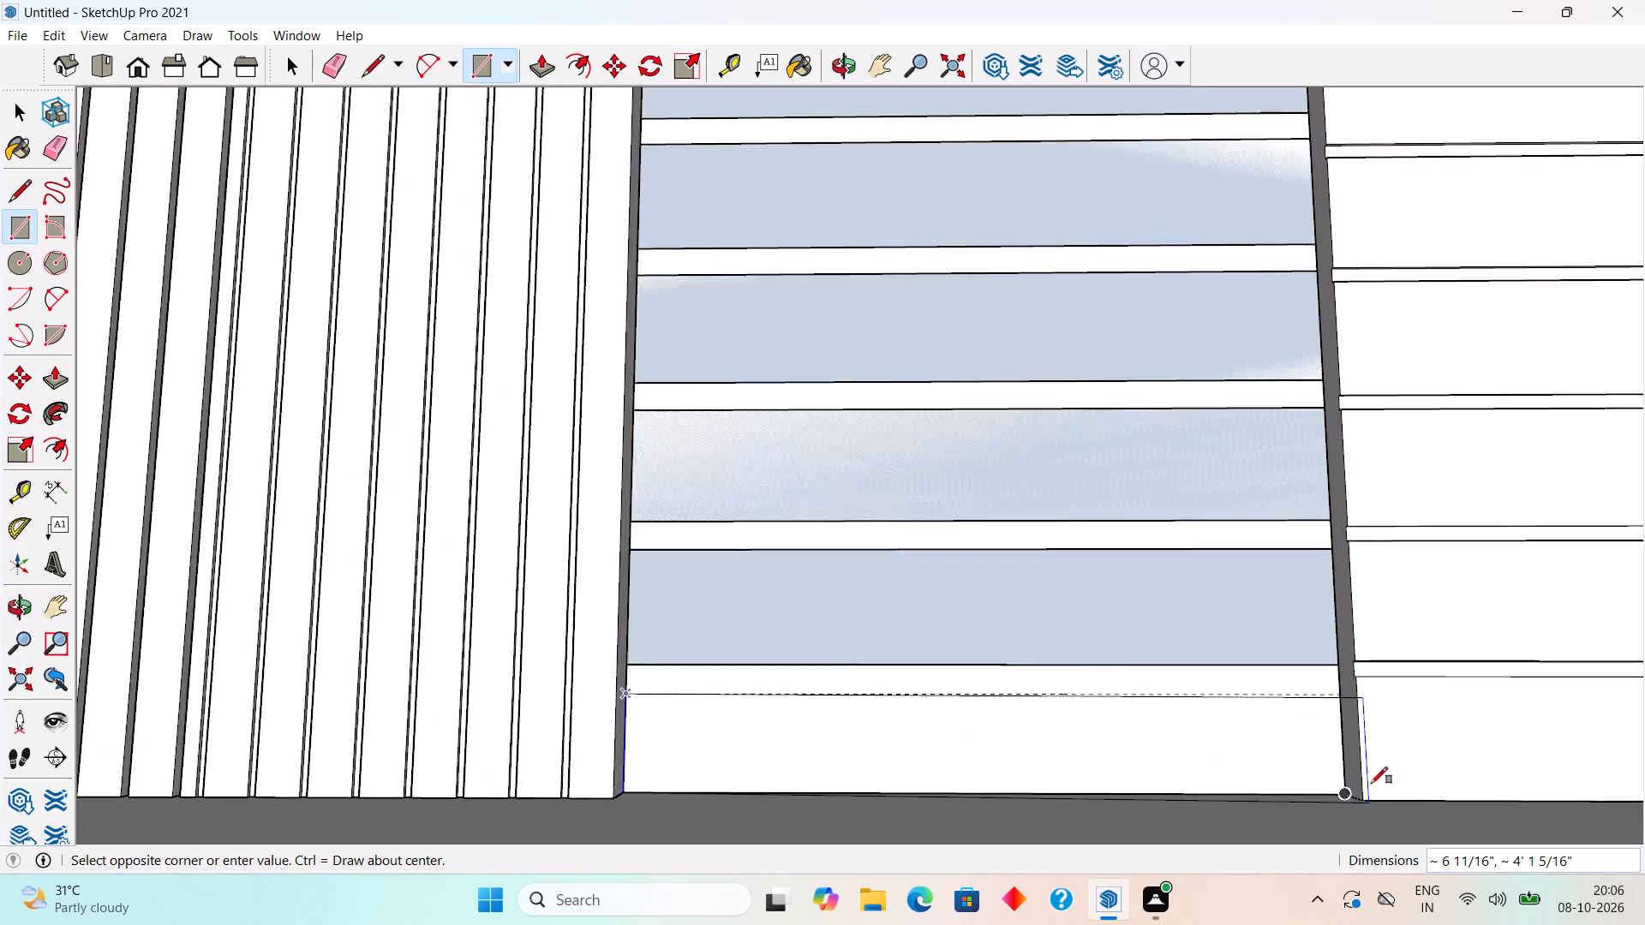
{"action": "scroll", "coordinate": [1371, 784], "scroll_direction": "up", "scroll_amount": 11}
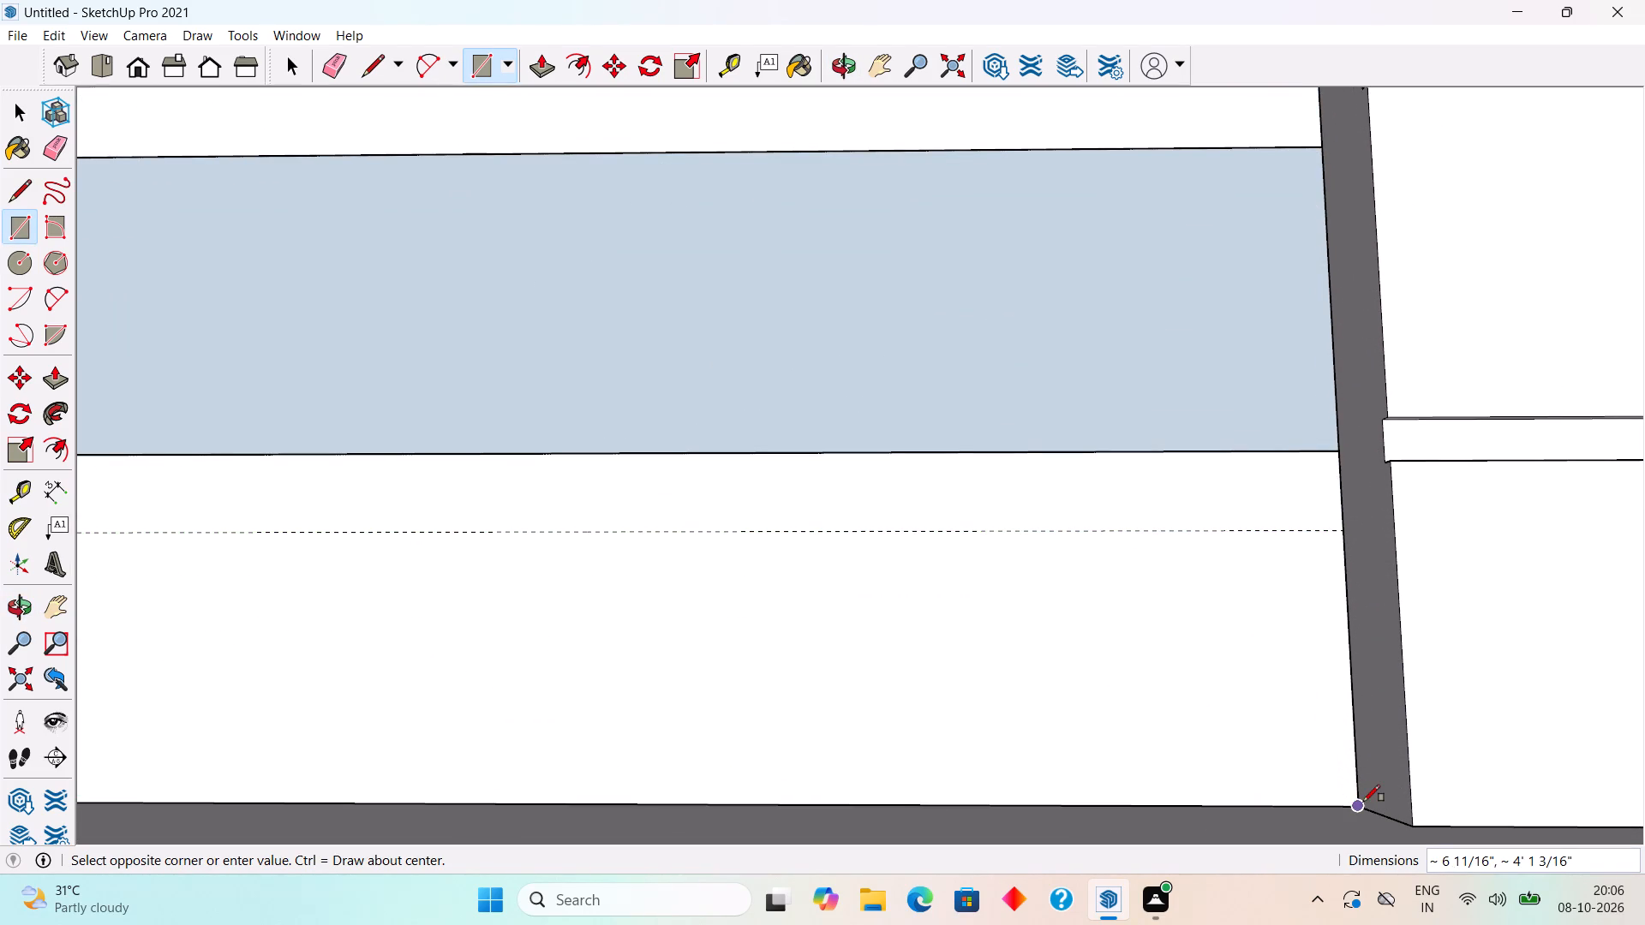
{"action": "left_click", "coordinate": [1358, 797]}
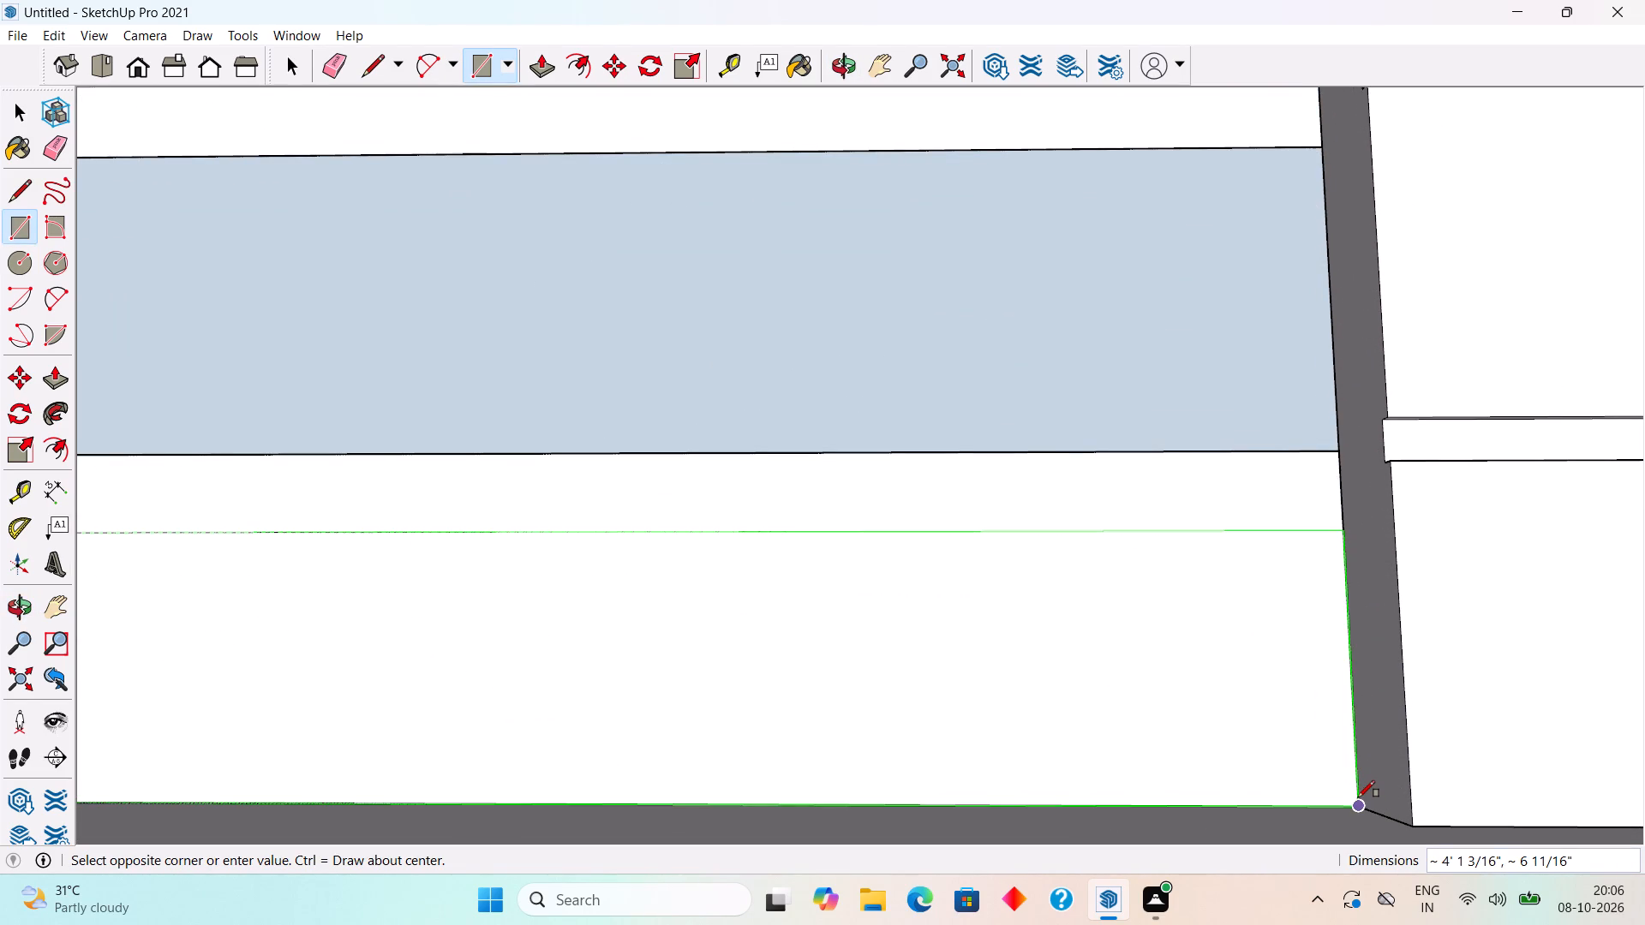
{"action": "key", "text": "space"}
Extrude the lowest strip of the ground-floor panel outward 3".
{"action": "scroll", "coordinate": [1357, 798], "scroll_direction": "down", "scroll_amount": 12}
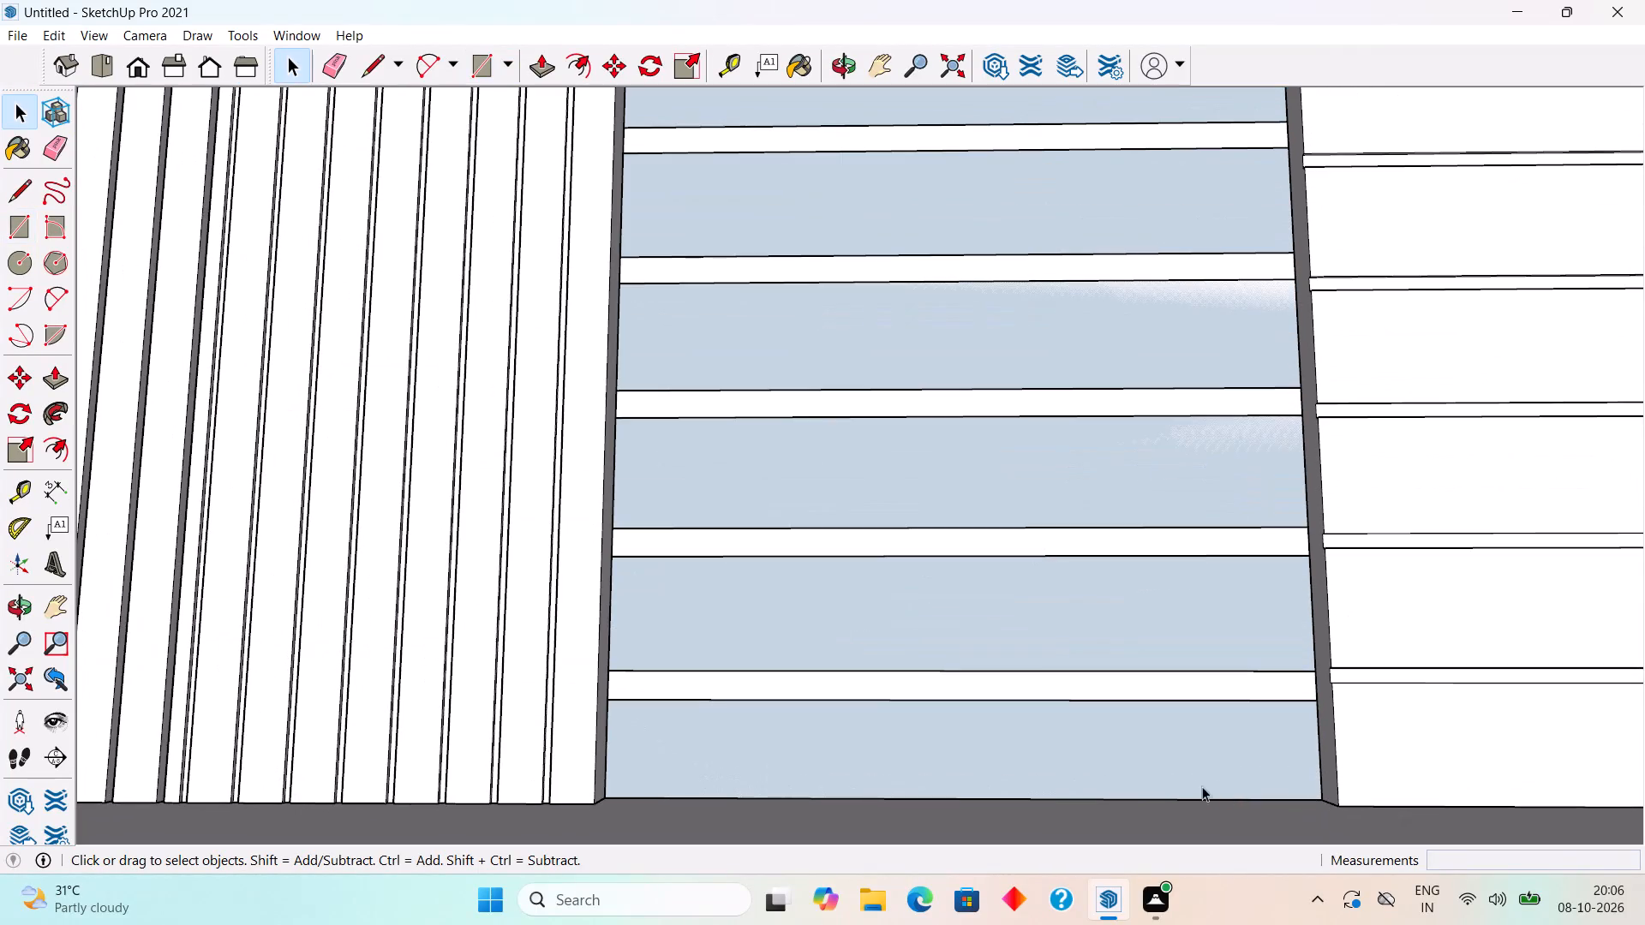
{"action": "key", "text": "p"}
{"action": "left_click", "coordinate": [1109, 781]}
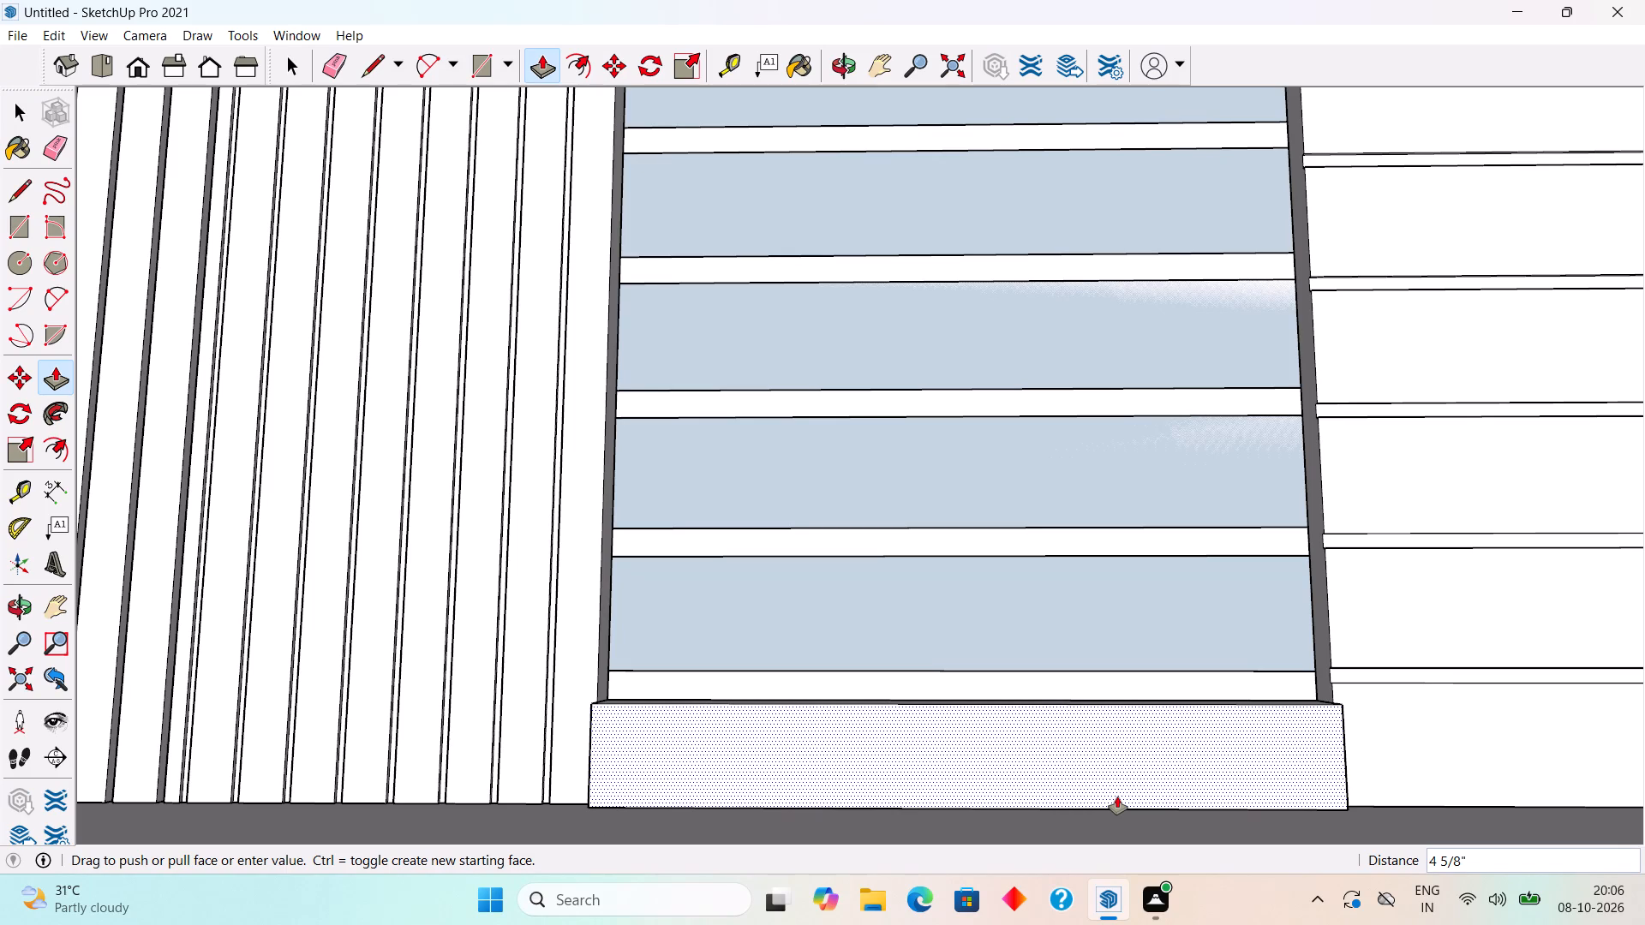
{"action": "left_click", "coordinate": [587, 636]}
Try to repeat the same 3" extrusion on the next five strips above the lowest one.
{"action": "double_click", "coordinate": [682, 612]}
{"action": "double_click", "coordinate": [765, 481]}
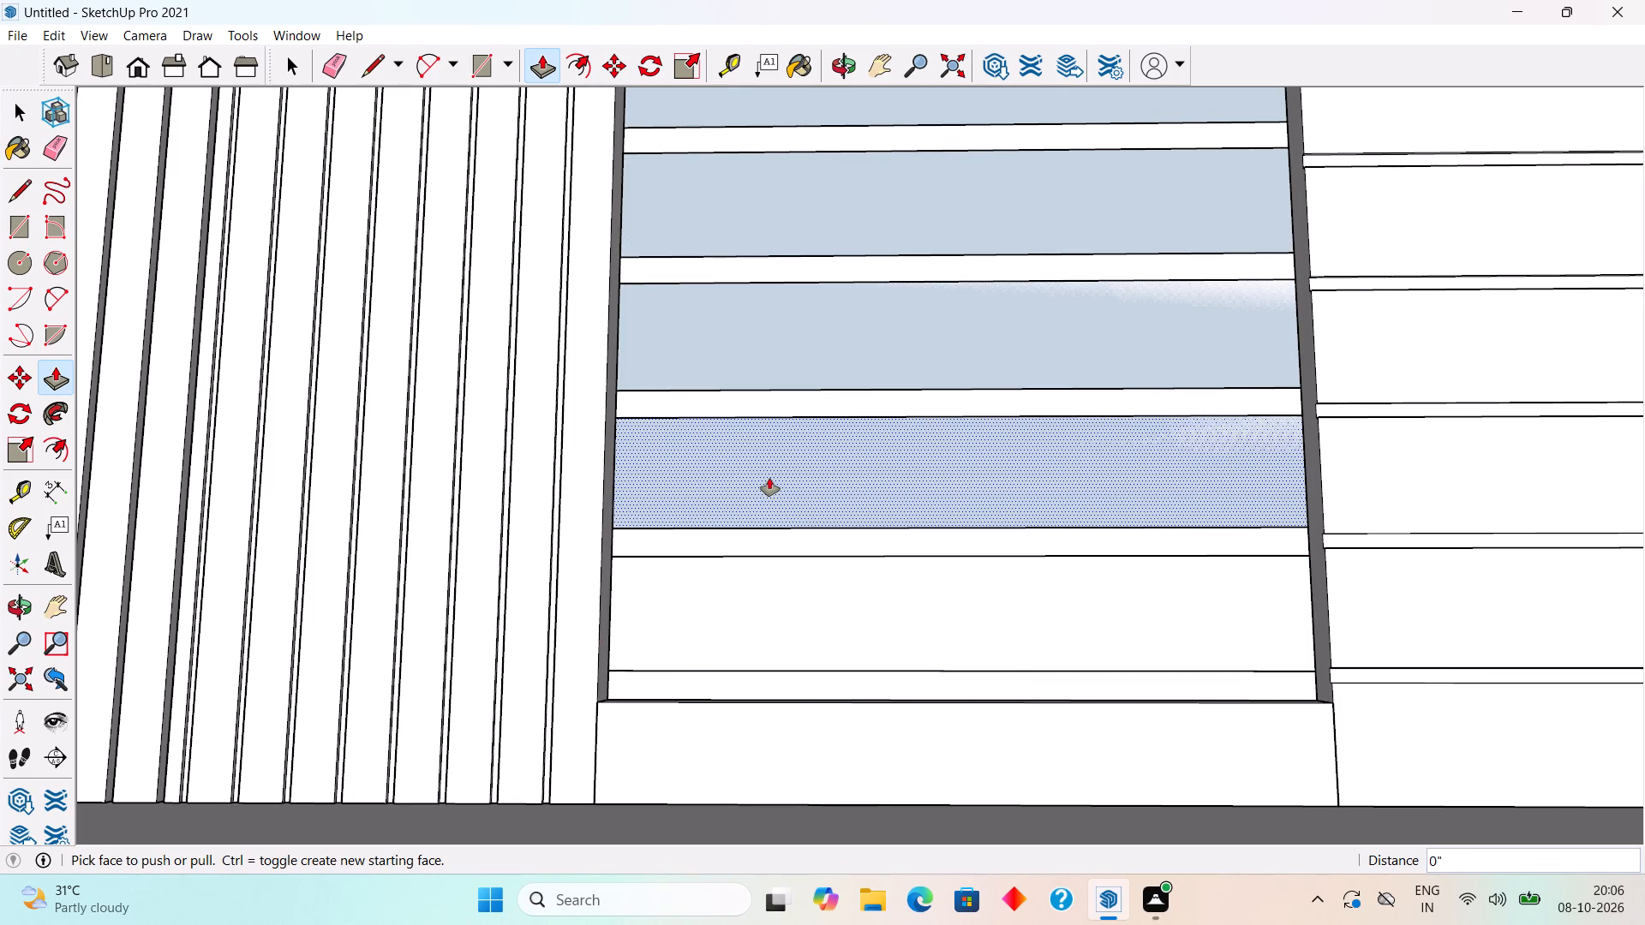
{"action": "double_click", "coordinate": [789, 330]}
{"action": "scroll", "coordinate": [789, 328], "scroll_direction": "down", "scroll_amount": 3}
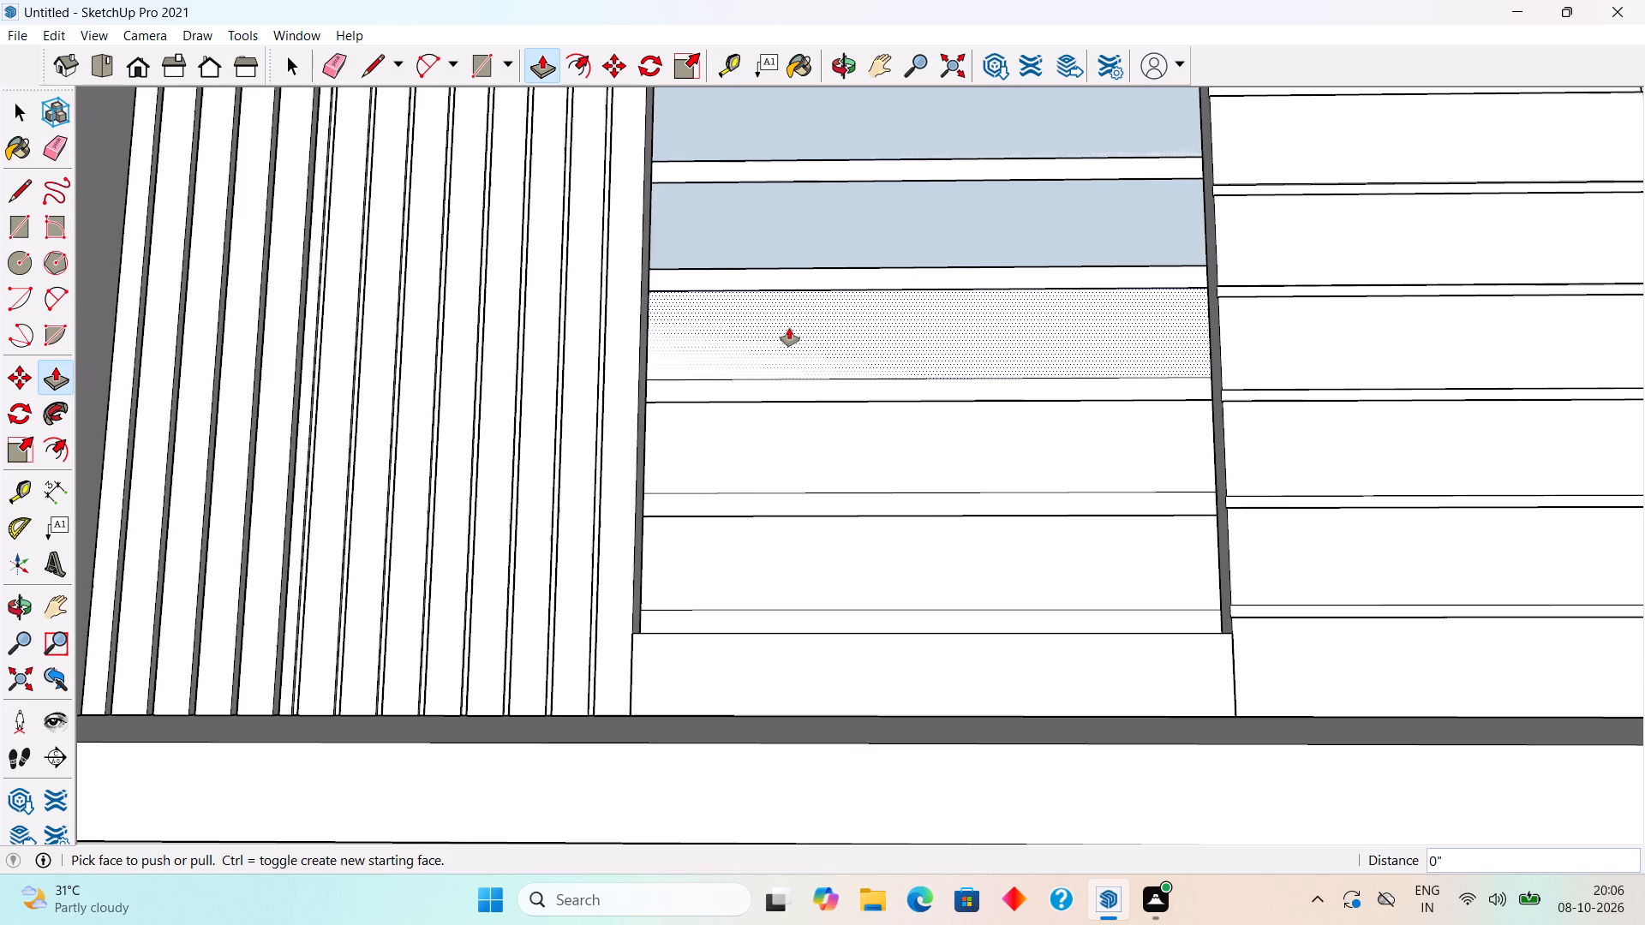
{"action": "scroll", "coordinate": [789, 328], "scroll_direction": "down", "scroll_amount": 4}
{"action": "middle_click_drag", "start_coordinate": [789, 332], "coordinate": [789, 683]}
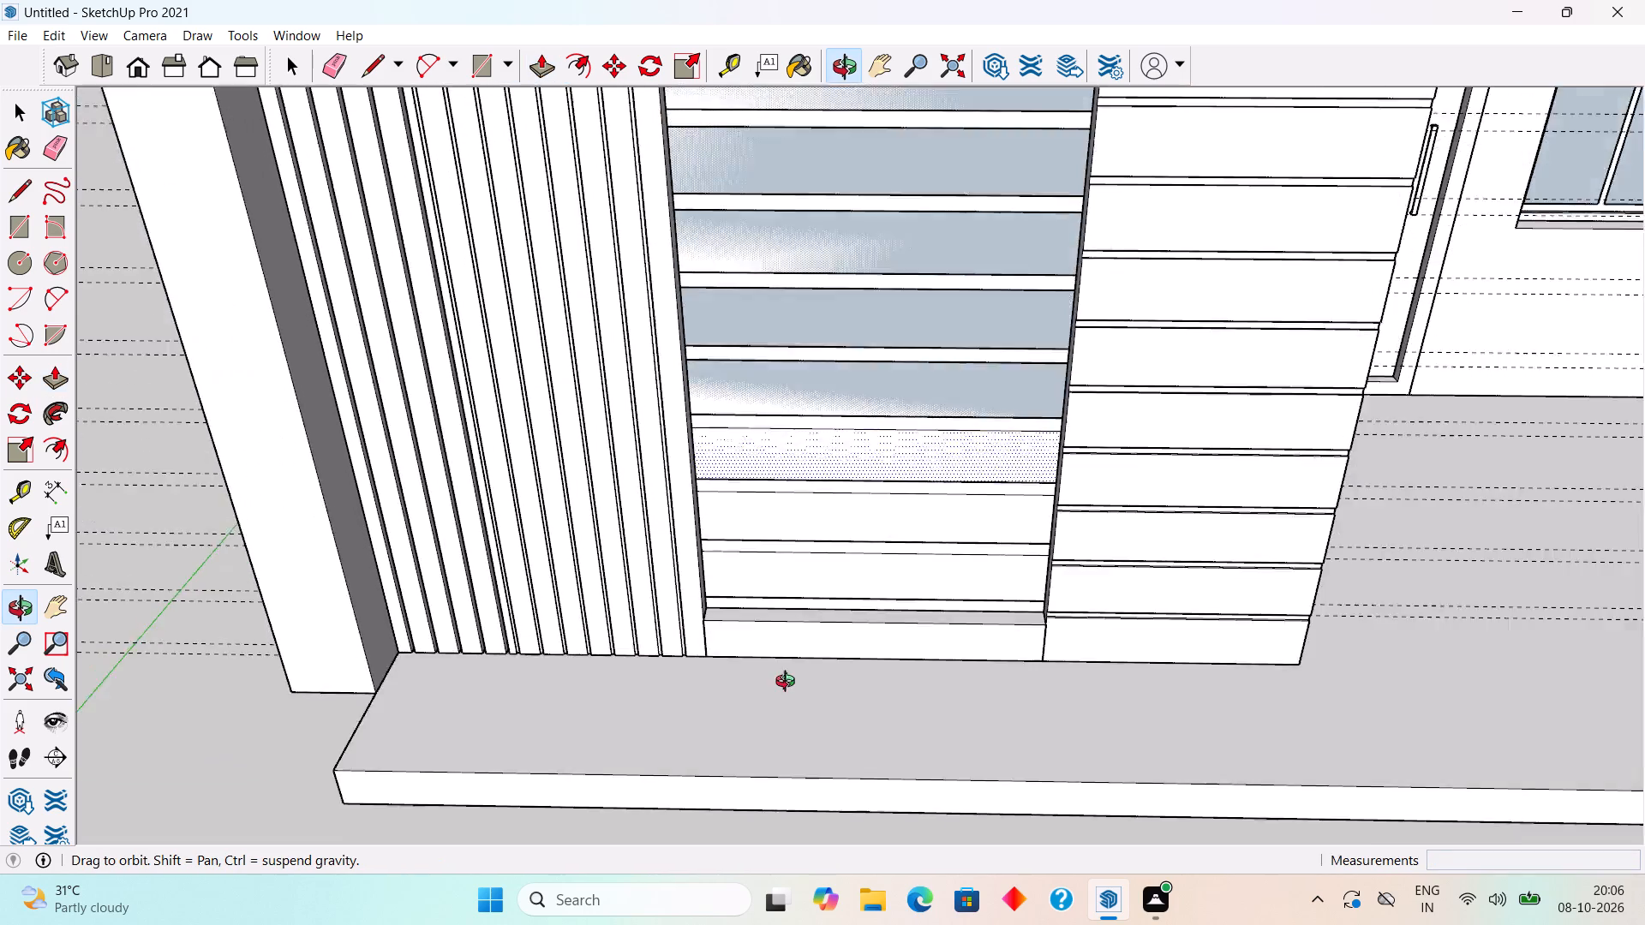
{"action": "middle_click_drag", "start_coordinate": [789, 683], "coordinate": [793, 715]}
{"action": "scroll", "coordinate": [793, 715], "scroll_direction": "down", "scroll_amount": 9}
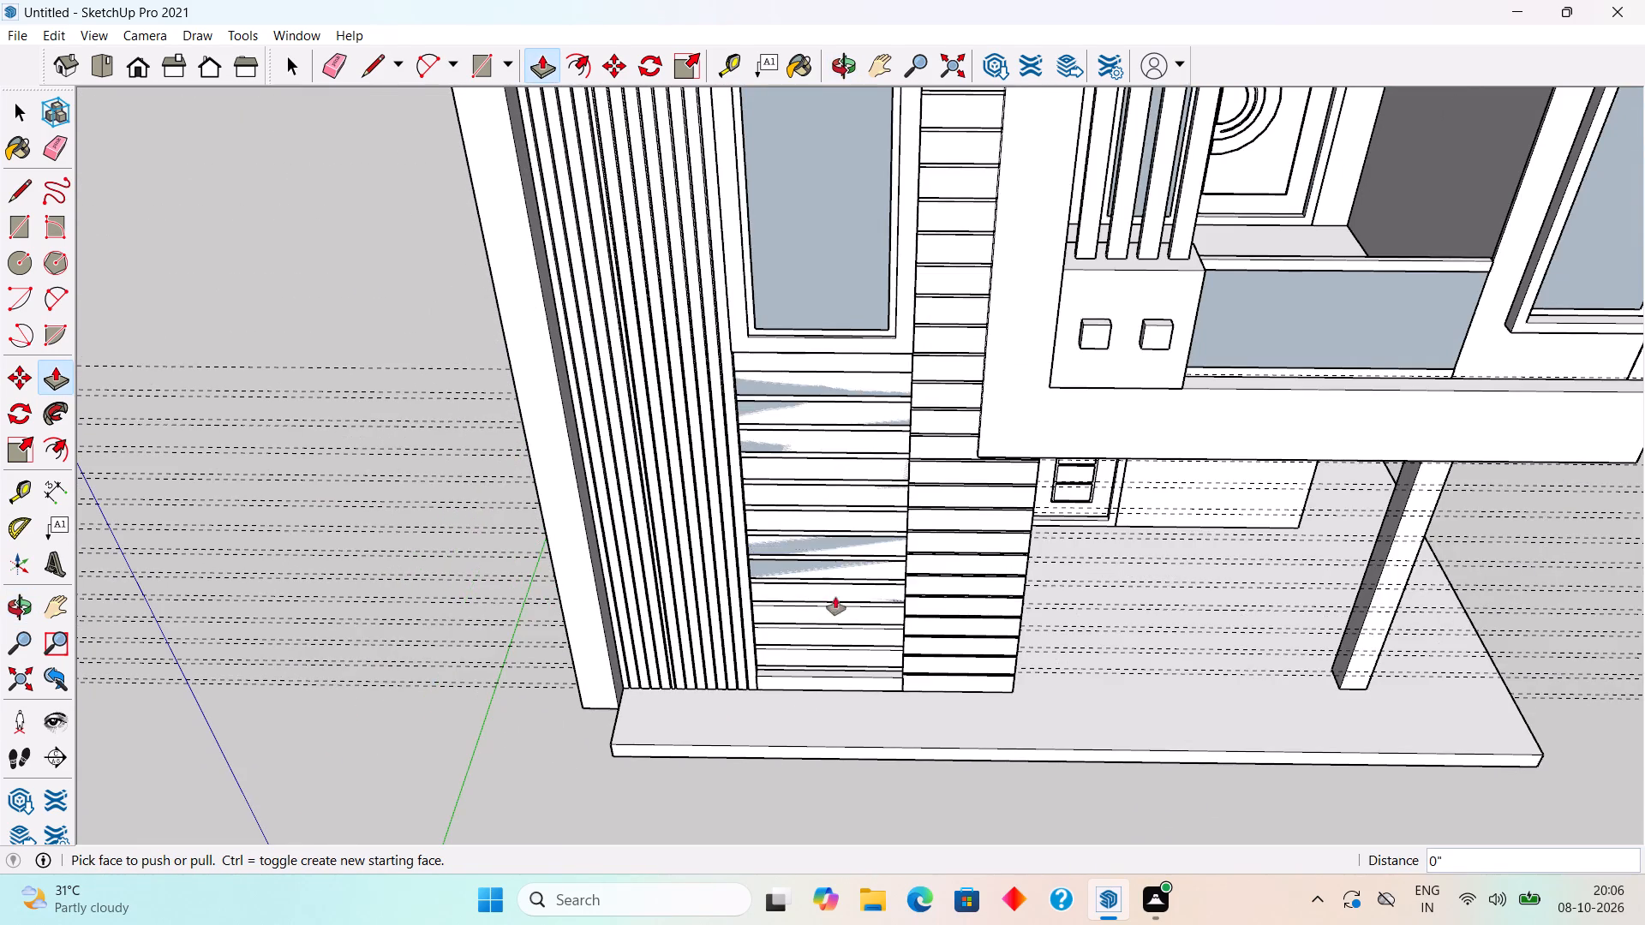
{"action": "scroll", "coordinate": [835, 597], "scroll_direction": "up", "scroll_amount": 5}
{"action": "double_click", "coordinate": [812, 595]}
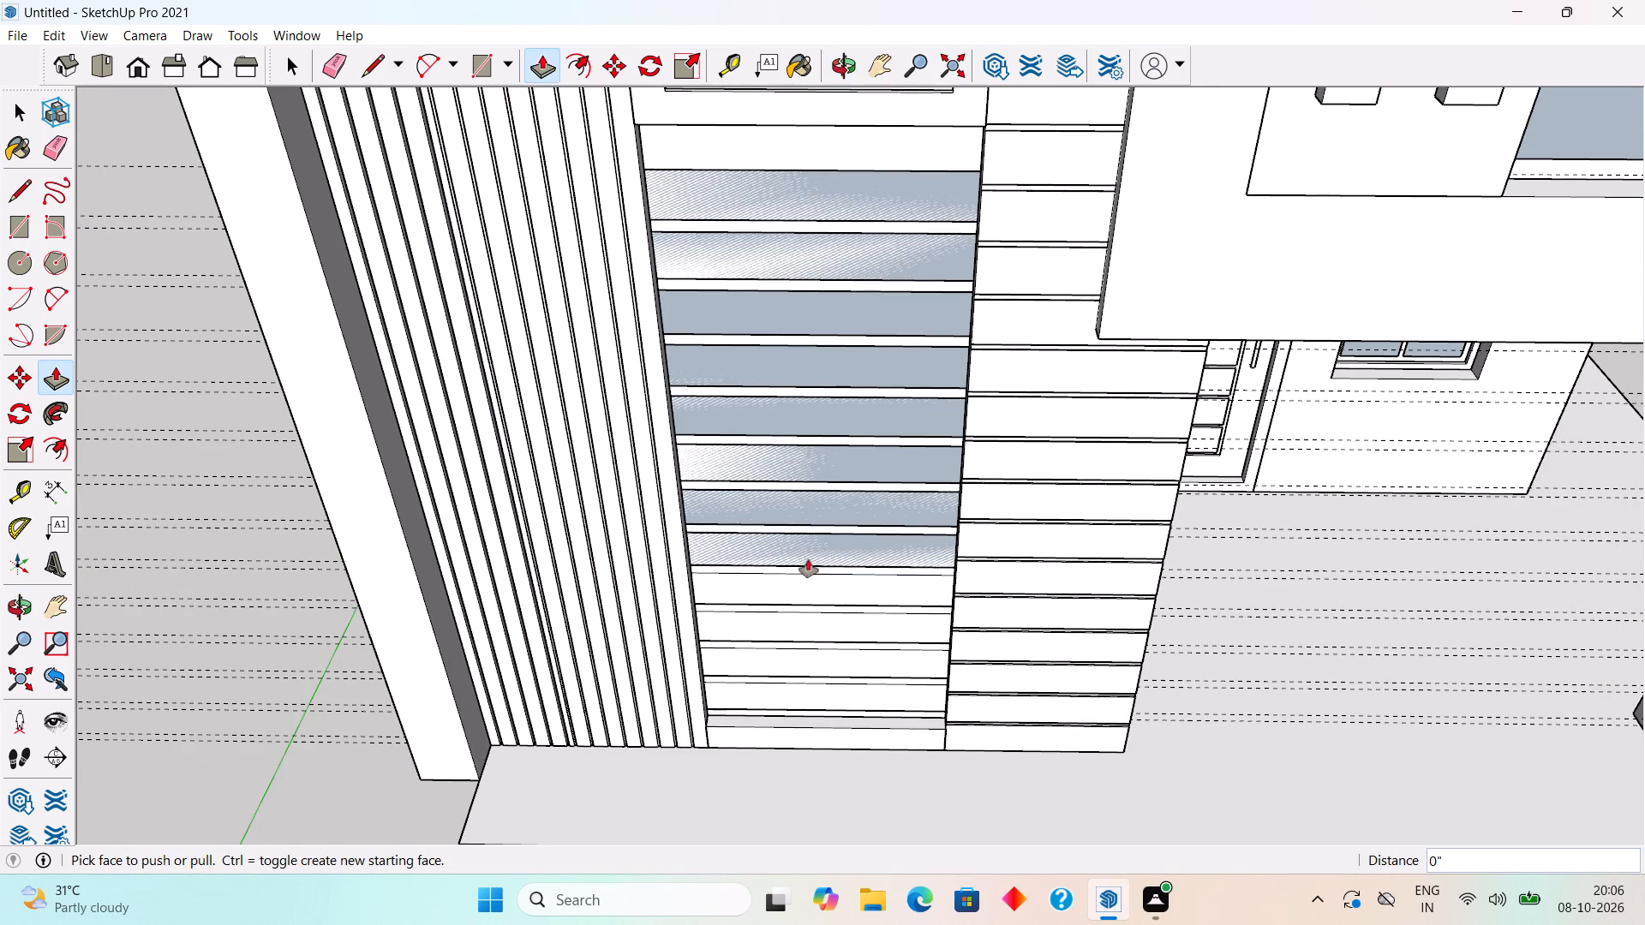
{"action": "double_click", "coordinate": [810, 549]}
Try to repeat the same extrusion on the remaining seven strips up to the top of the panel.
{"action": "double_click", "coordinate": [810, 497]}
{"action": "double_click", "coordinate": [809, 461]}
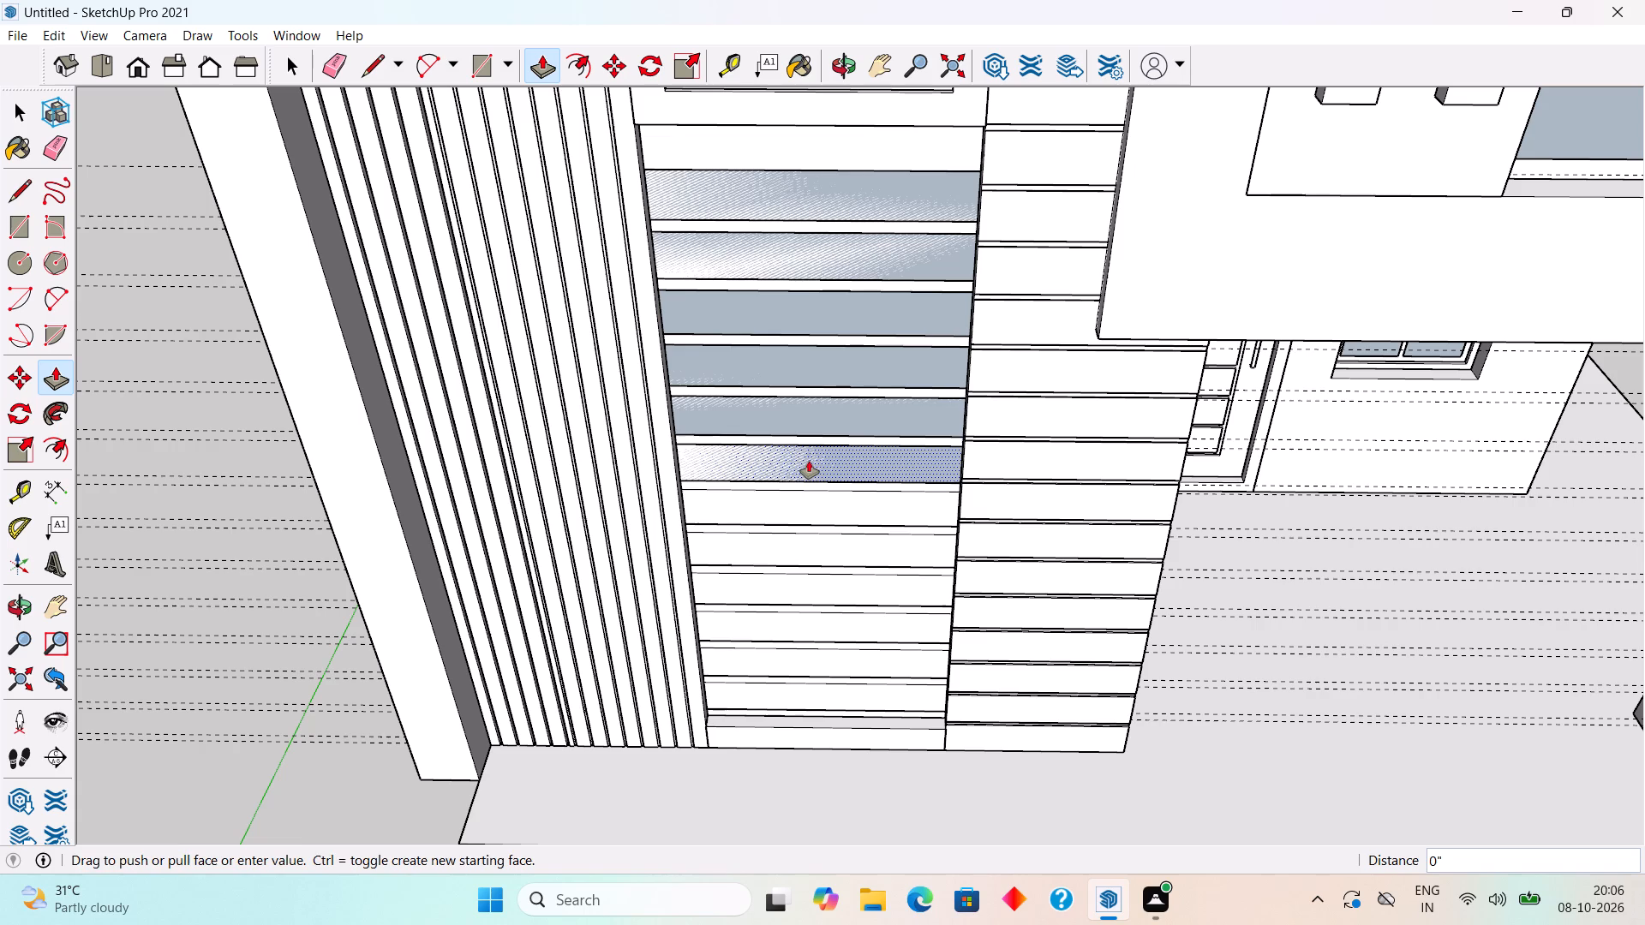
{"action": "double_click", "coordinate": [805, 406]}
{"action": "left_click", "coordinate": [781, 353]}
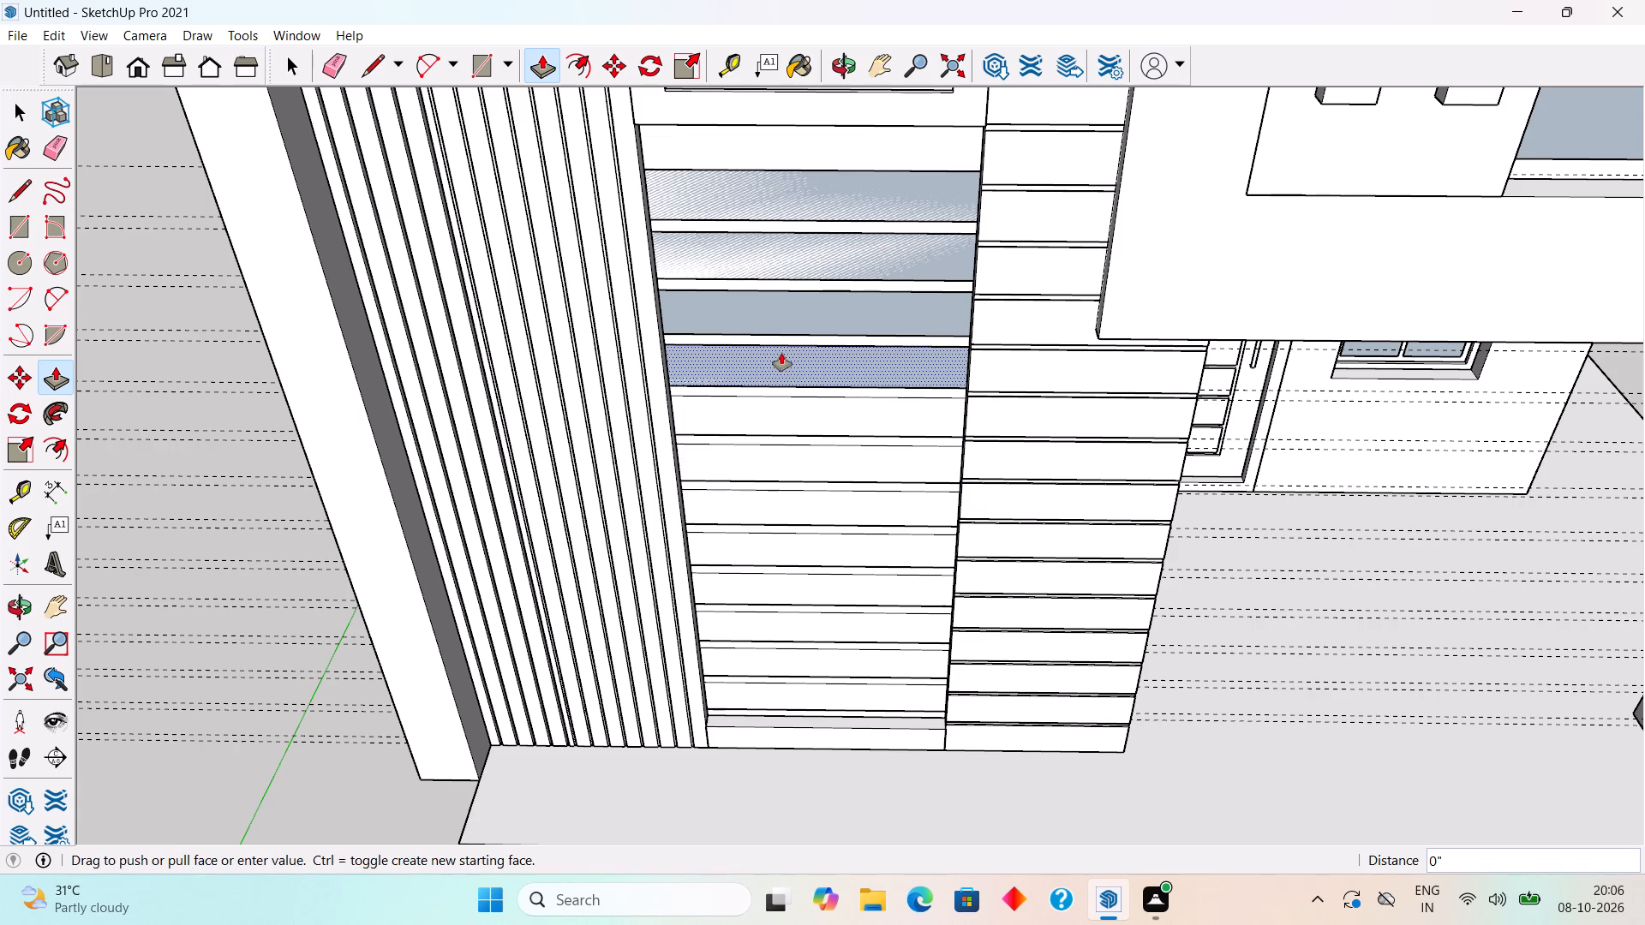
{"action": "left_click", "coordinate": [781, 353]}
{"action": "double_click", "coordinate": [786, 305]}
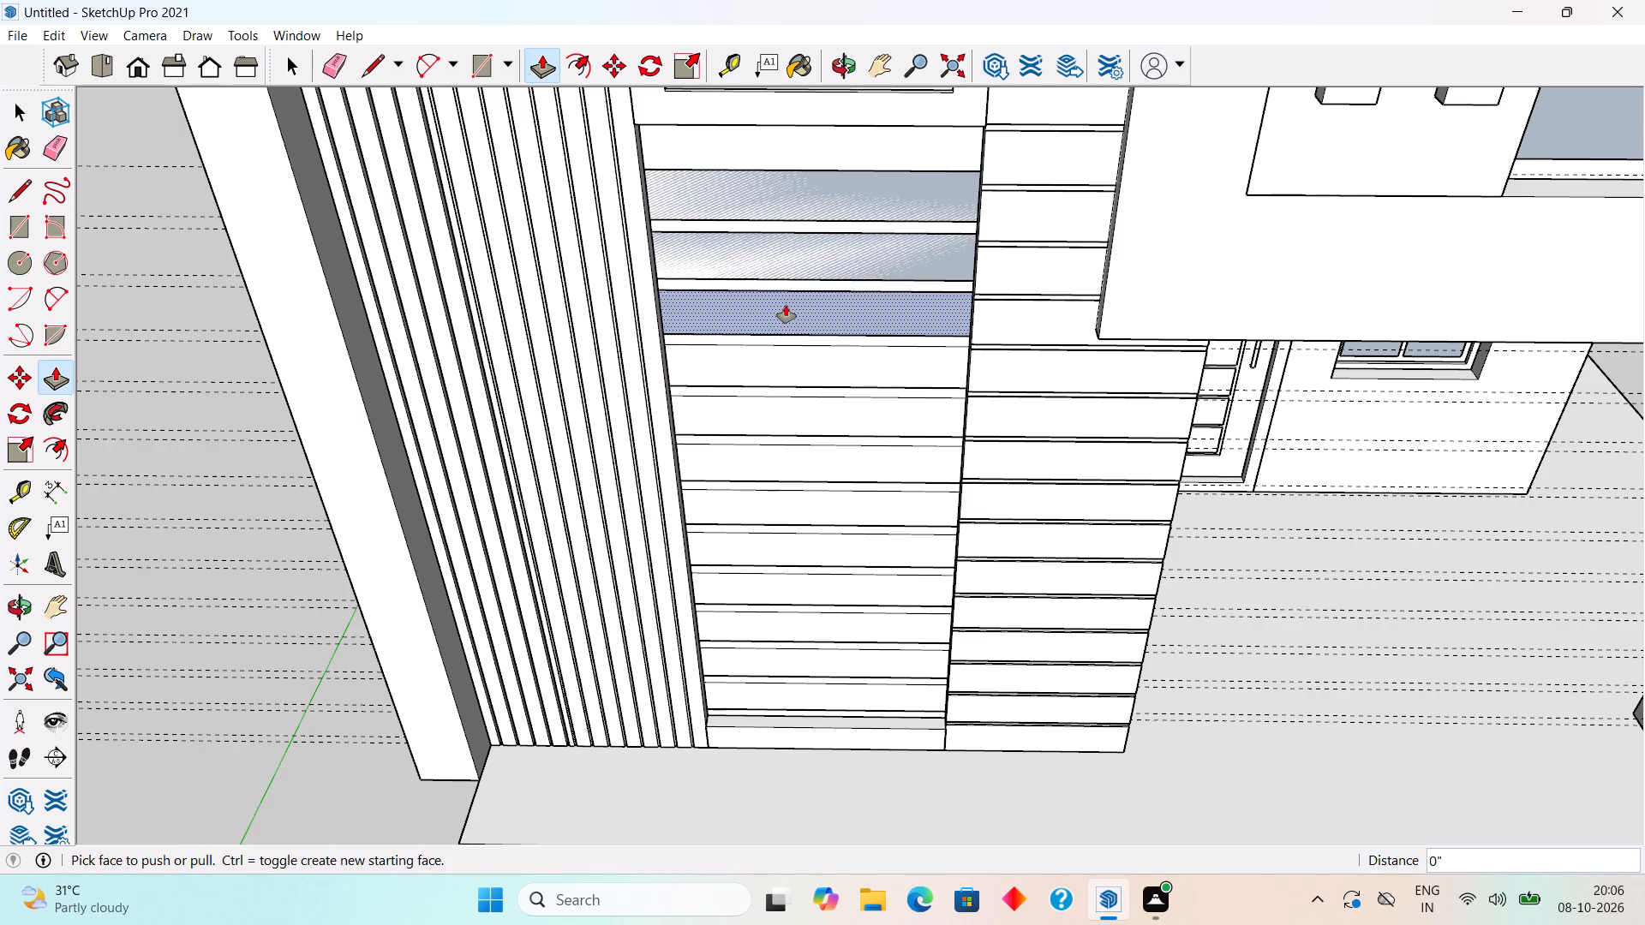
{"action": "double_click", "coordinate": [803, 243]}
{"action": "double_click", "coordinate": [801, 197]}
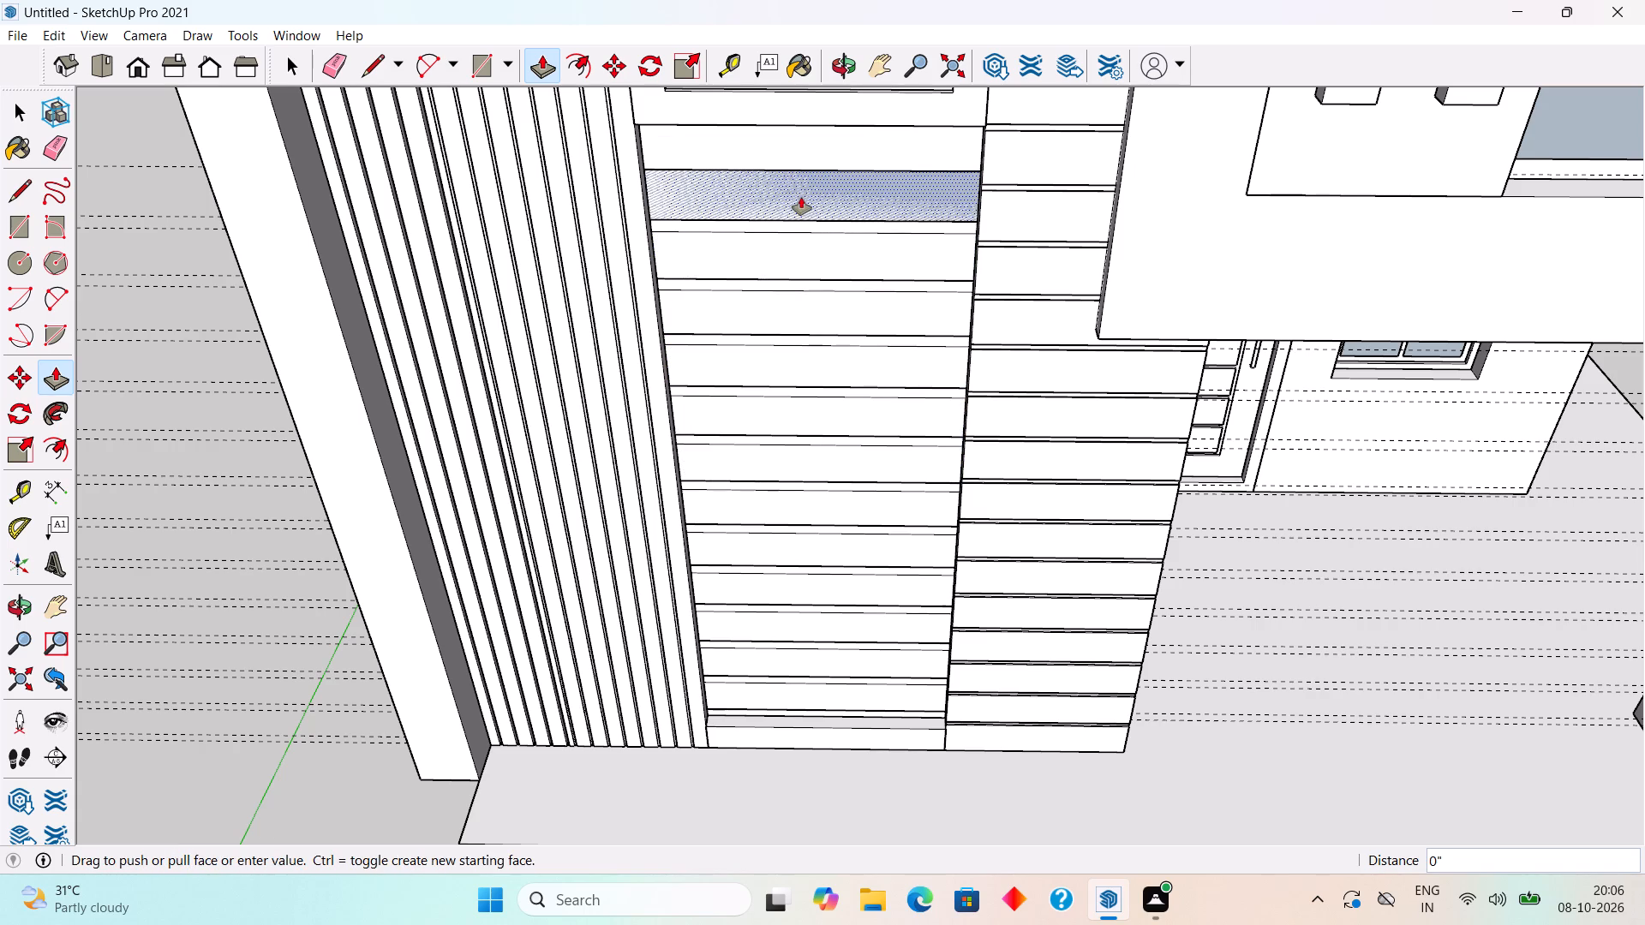
Extrude the six strips above the lowest one about 3" outward, one by one, to match the adjacent vertical slat panel's face.
{"action": "middle_click_drag", "start_coordinate": [751, 359], "coordinate": [528, 483]}
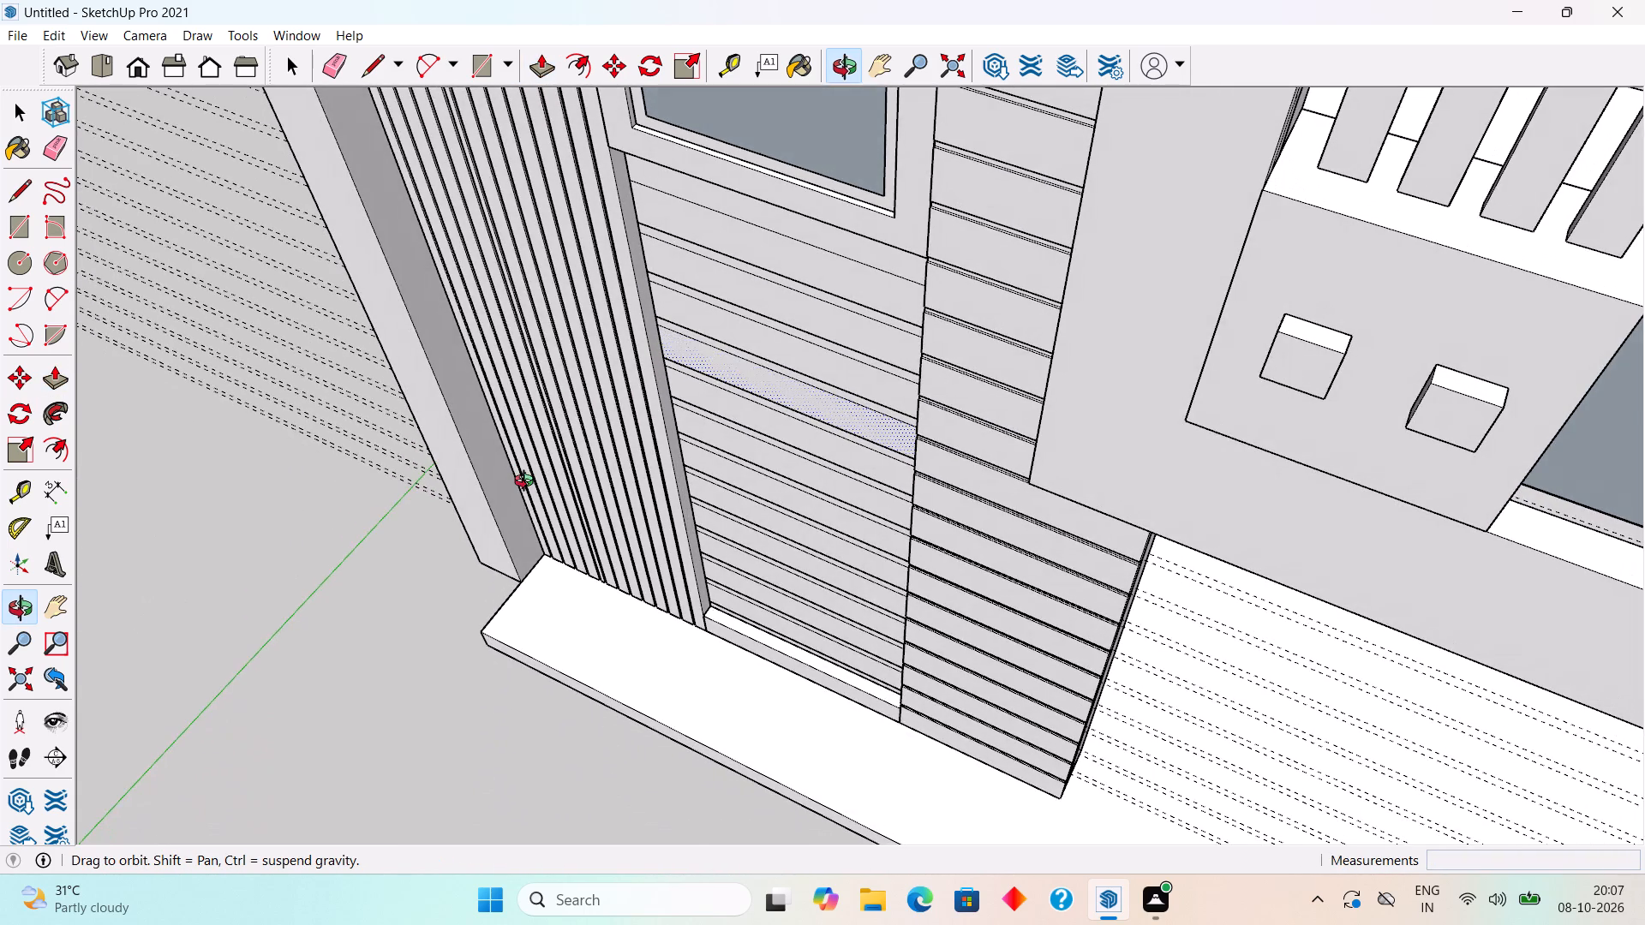
{"action": "middle_click_drag", "start_coordinate": [528, 483], "coordinate": [657, 397]}
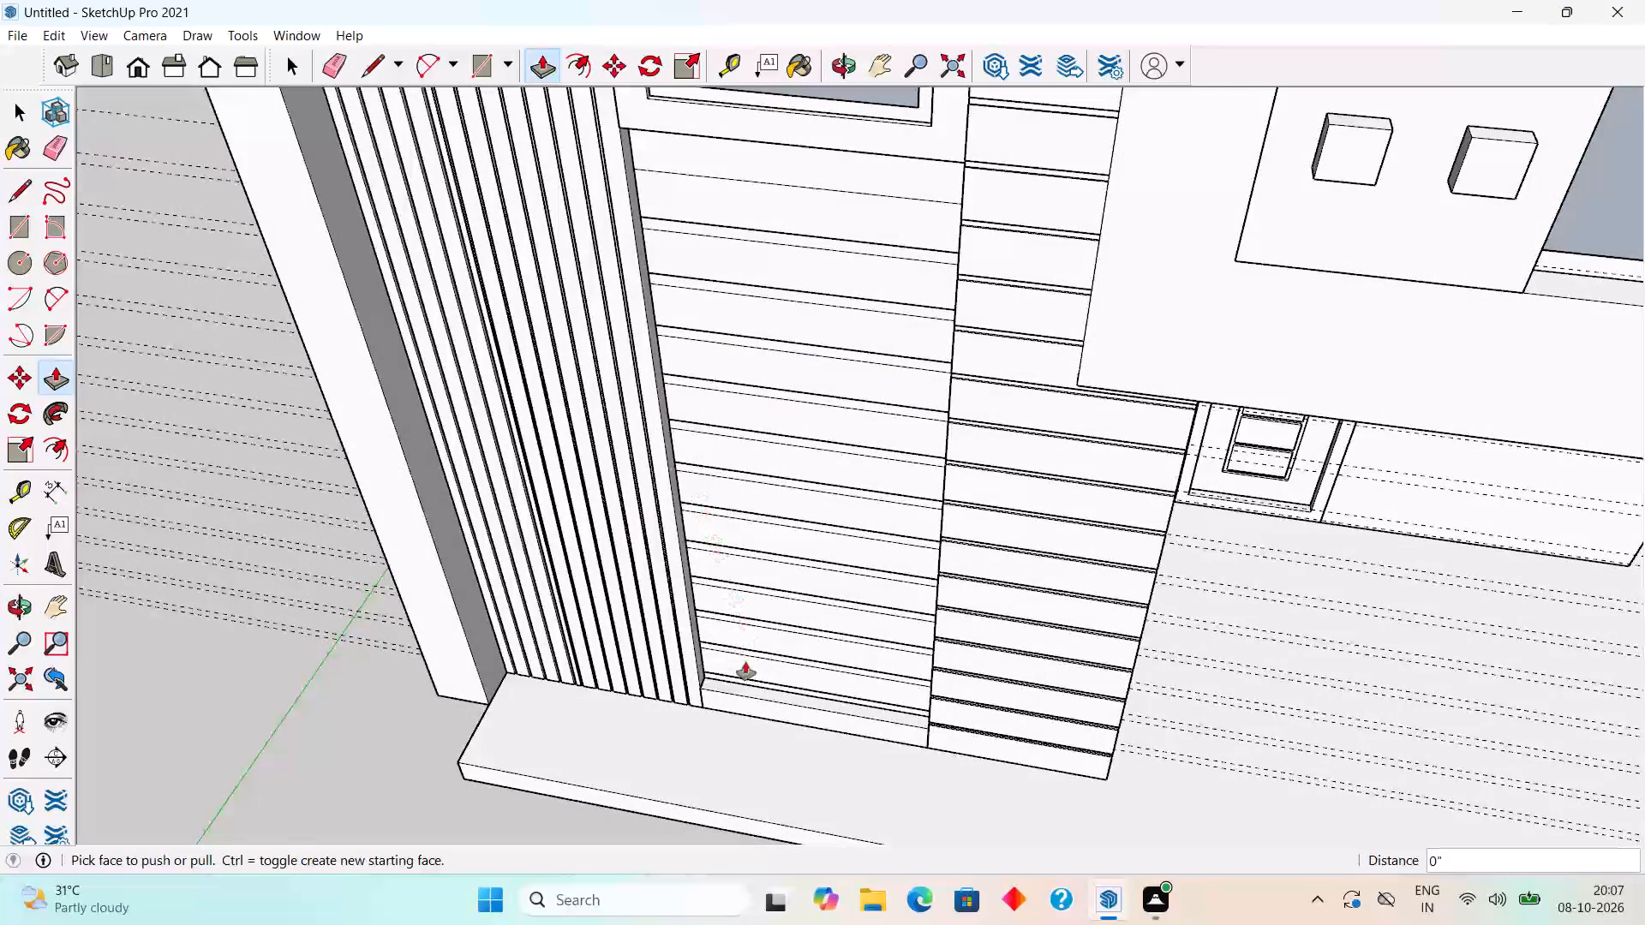
{"action": "left_click", "coordinate": [745, 662]}
{"action": "left_click", "coordinate": [682, 652]}
{"action": "left_click", "coordinate": [733, 625]}
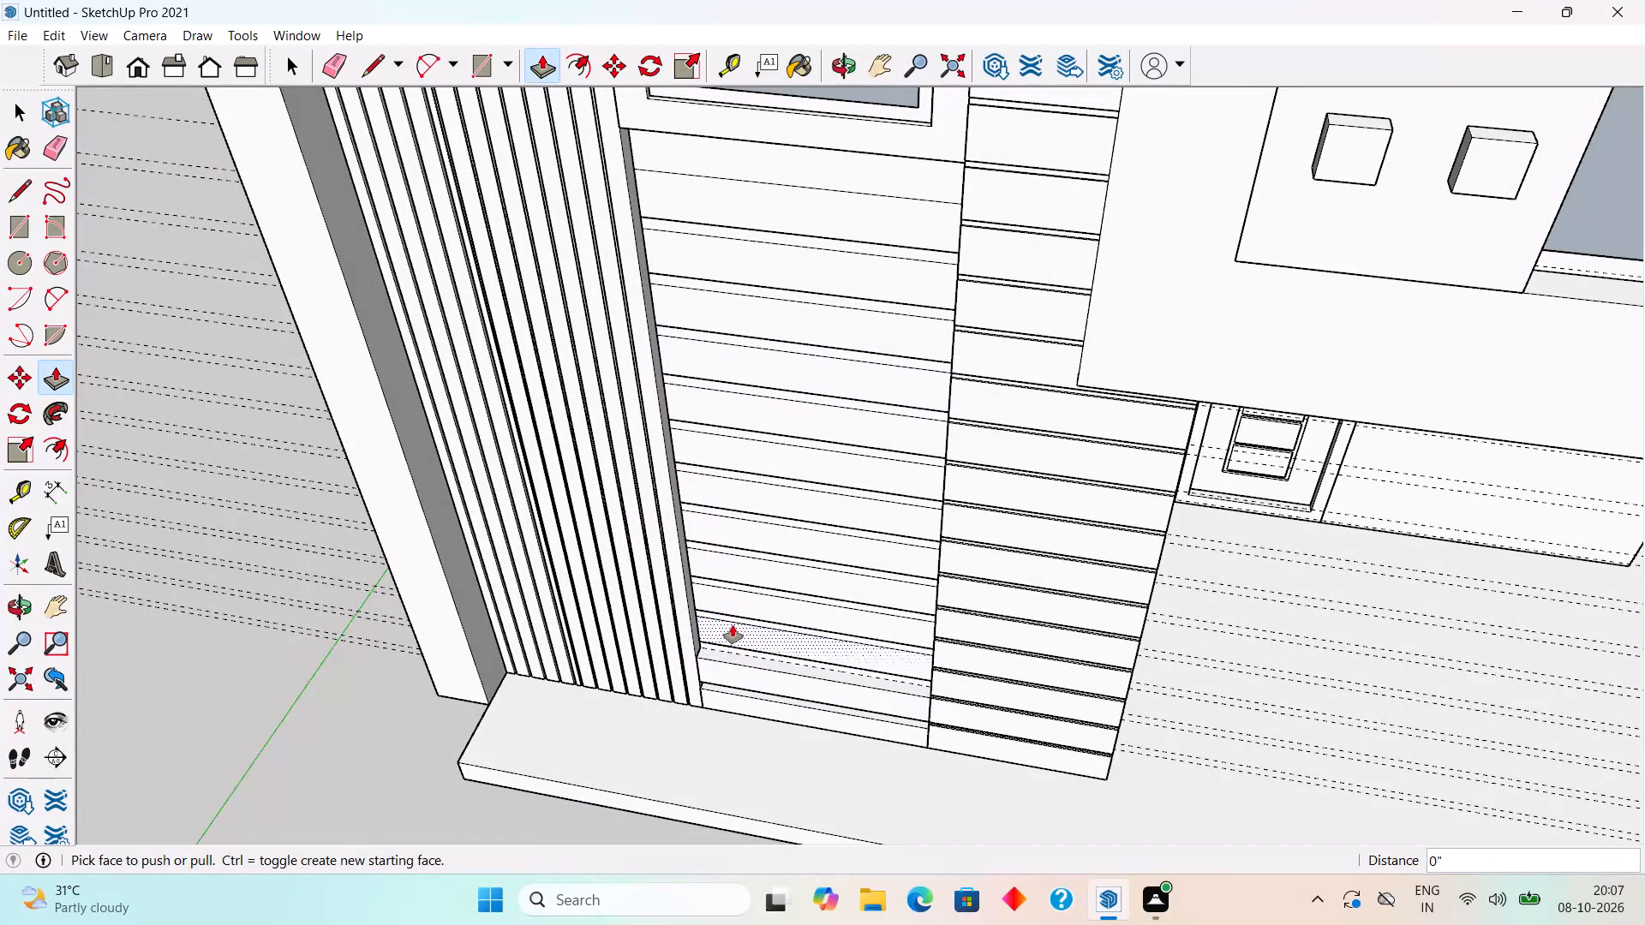
{"action": "left_click", "coordinate": [662, 615]}
{"action": "left_click", "coordinate": [752, 611]}
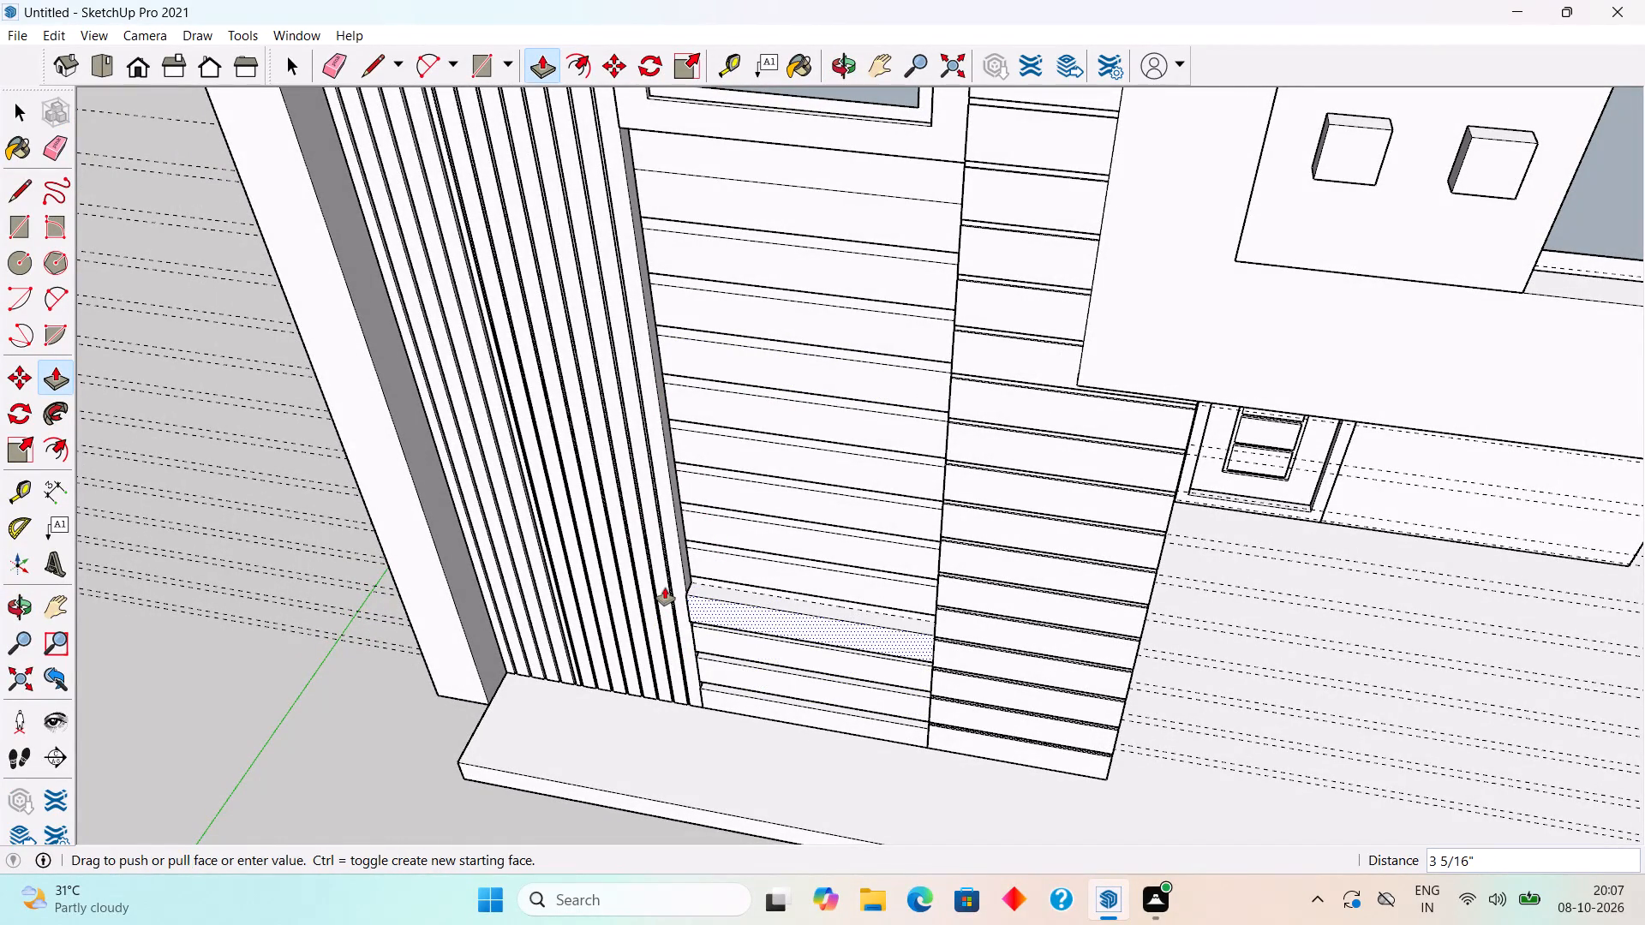
{"action": "left_click", "coordinate": [665, 588]}
{"action": "left_click", "coordinate": [720, 566]}
{"action": "left_click", "coordinate": [665, 552]}
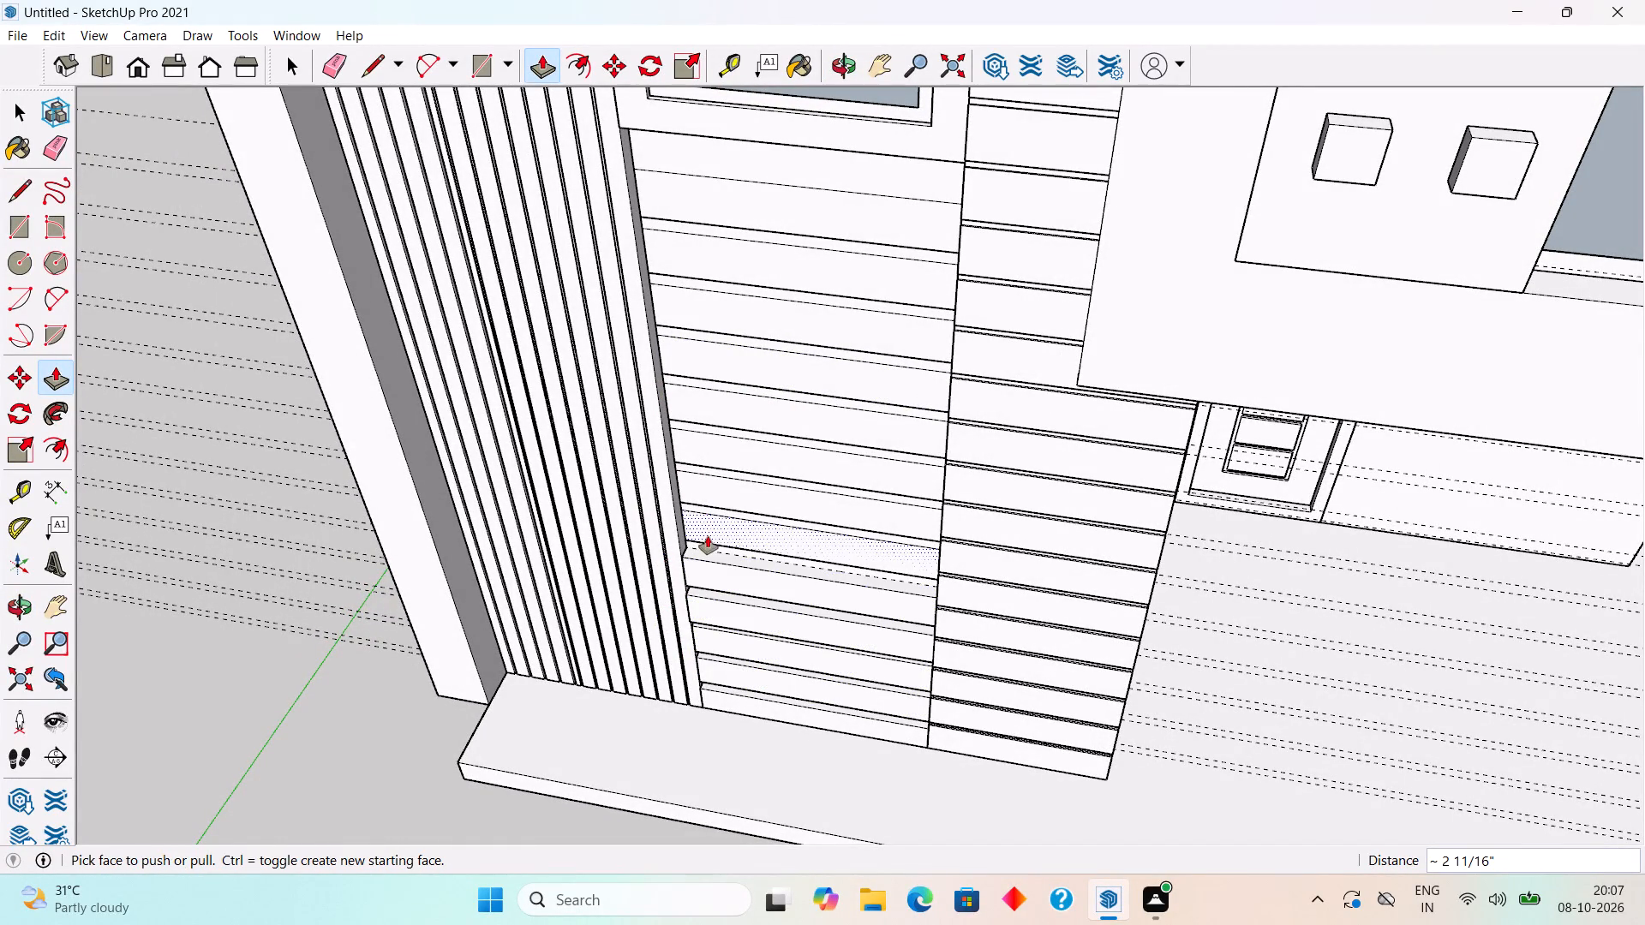
{"action": "left_click", "coordinate": [708, 536]}
{"action": "left_click", "coordinate": [668, 533]}
{"action": "left_click", "coordinate": [725, 490]}
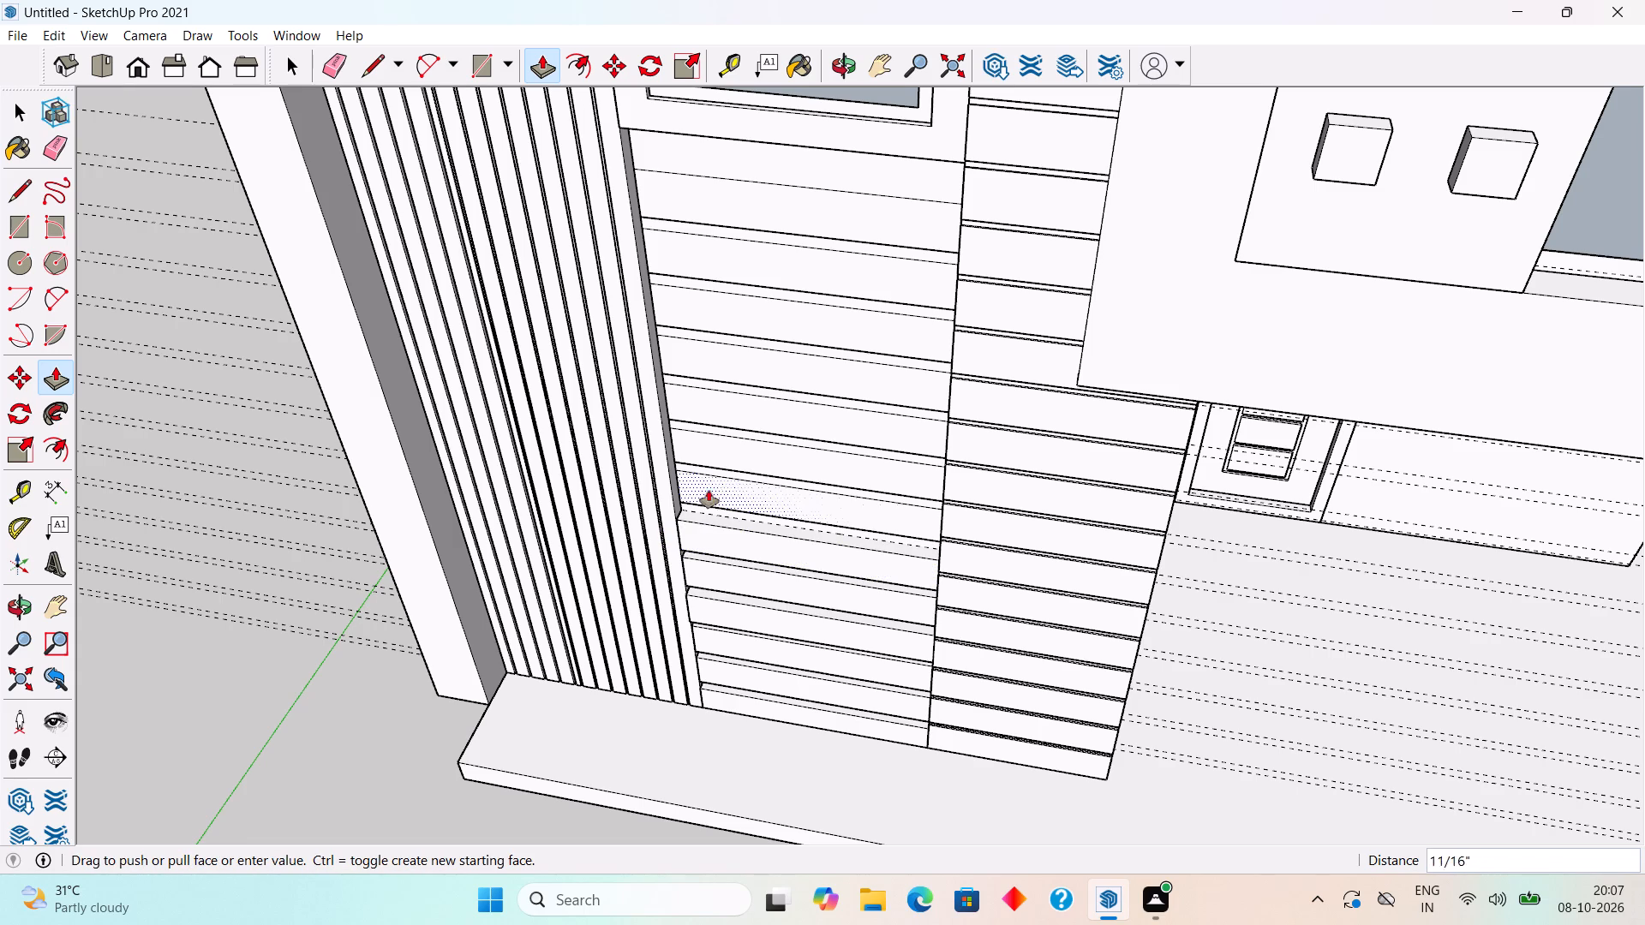
{"action": "left_click", "coordinate": [658, 480]}
Extrude the remaining six strips up to the panel's top about 3" outward, aligned with the adjacent slat panel's face.
{"action": "left_click", "coordinate": [714, 461]}
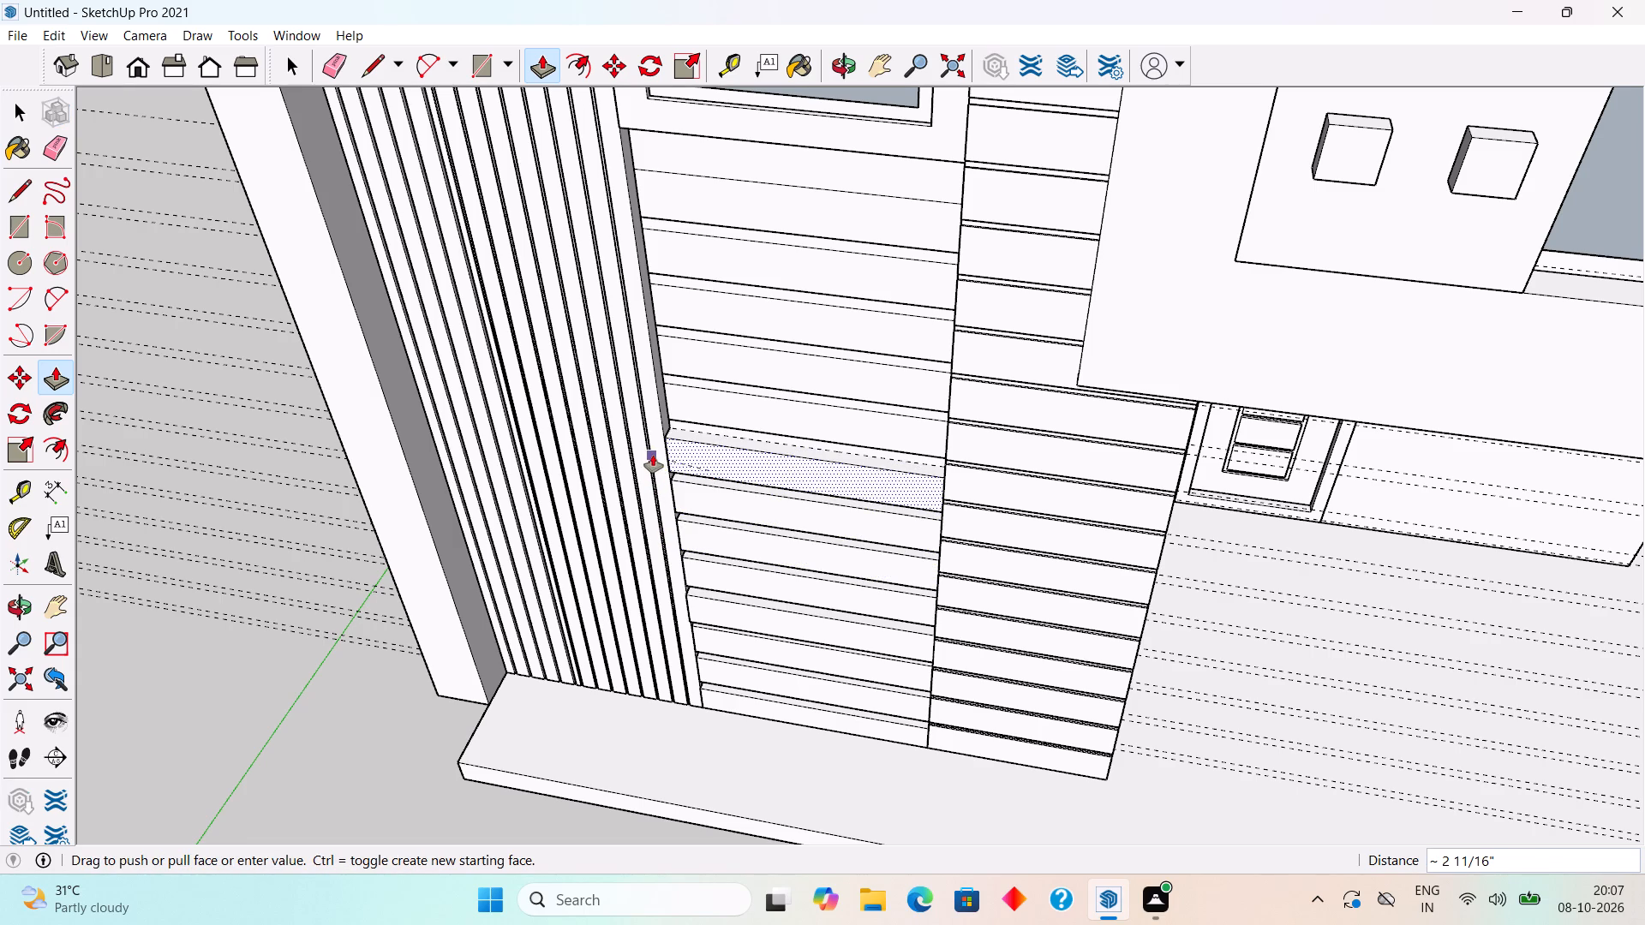
{"action": "left_click", "coordinate": [653, 455]}
{"action": "left_click", "coordinate": [714, 412]}
{"action": "left_click", "coordinate": [649, 391]}
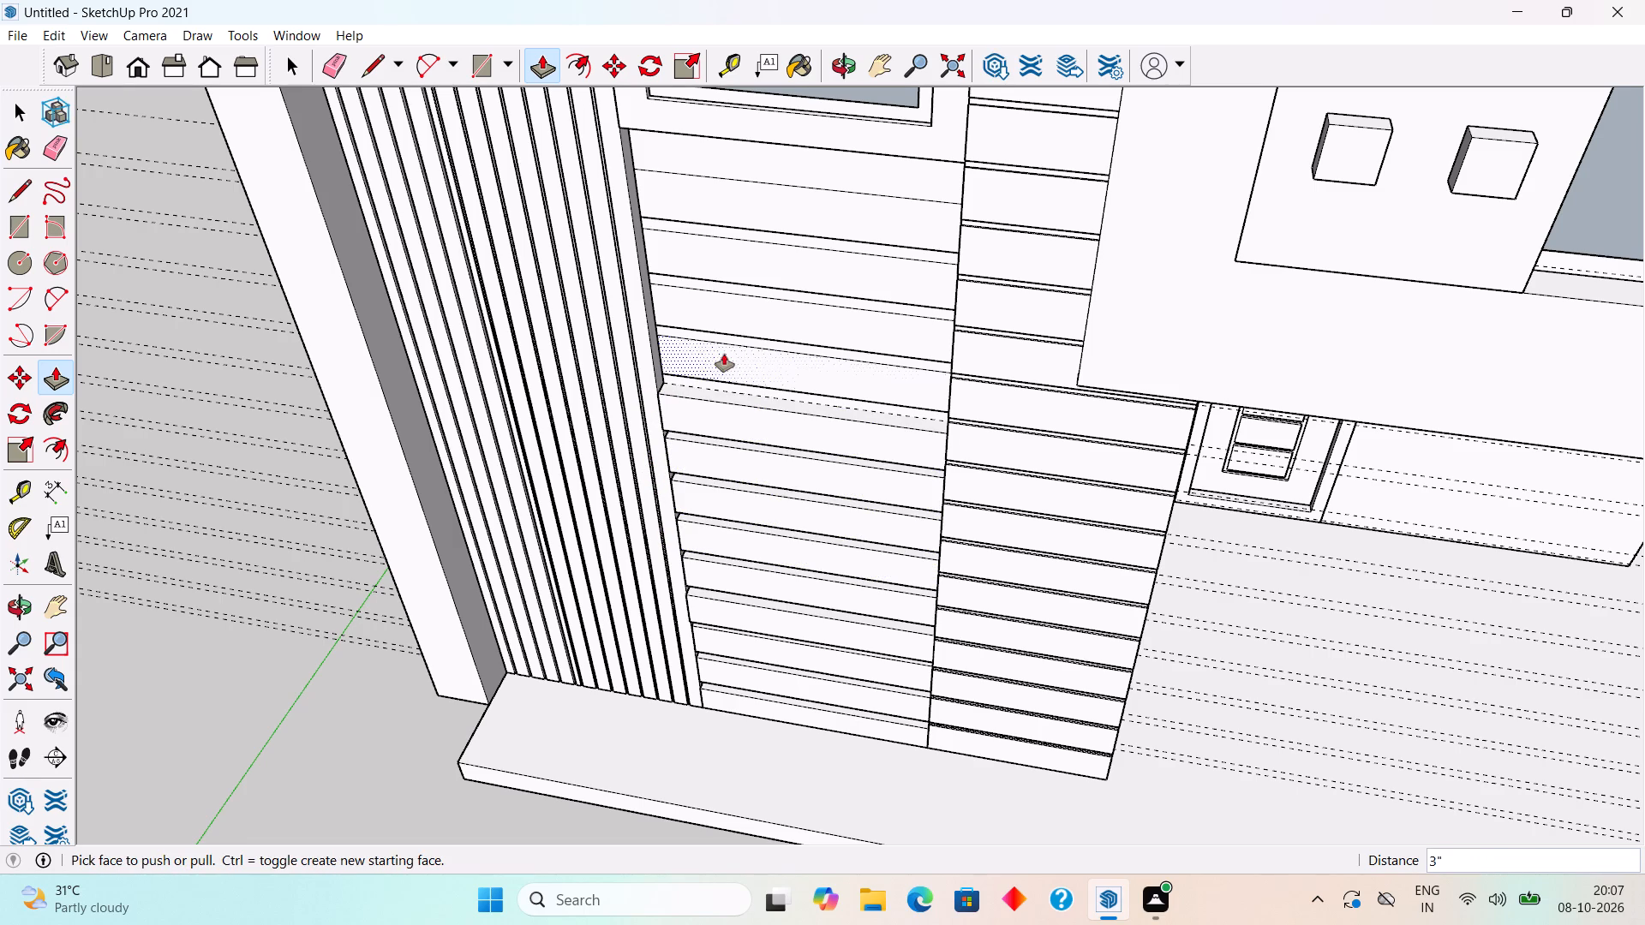
{"action": "left_click", "coordinate": [724, 354]}
{"action": "left_click", "coordinate": [637, 326]}
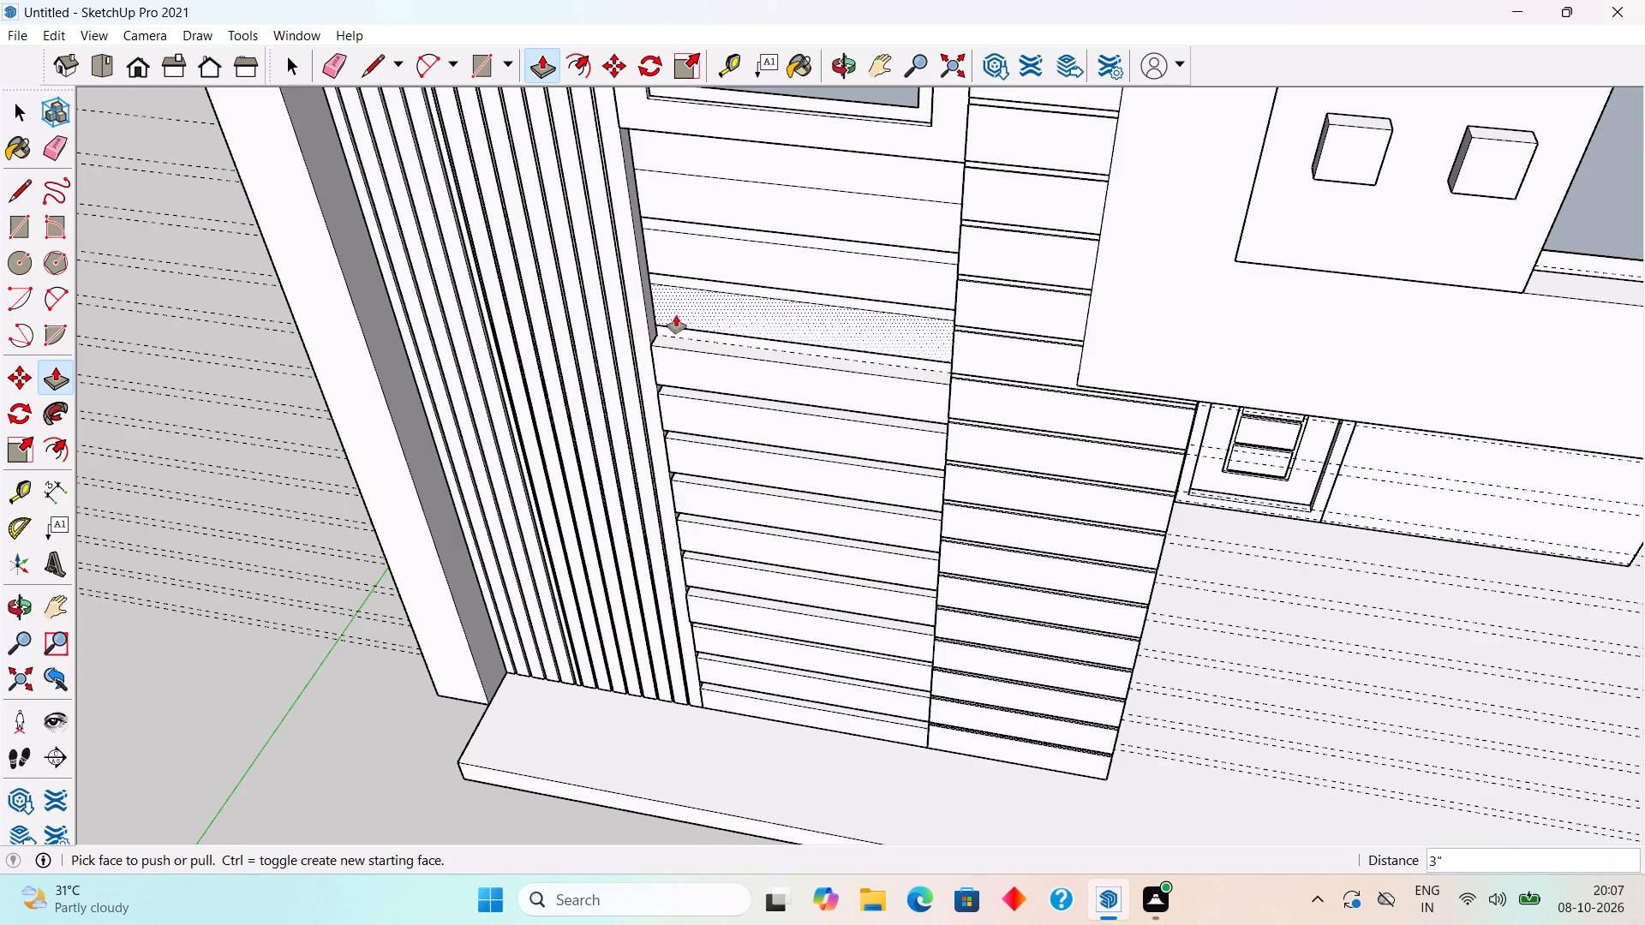
{"action": "left_click", "coordinate": [676, 315]}
{"action": "left_click", "coordinate": [625, 297]}
{"action": "left_click", "coordinate": [694, 260]}
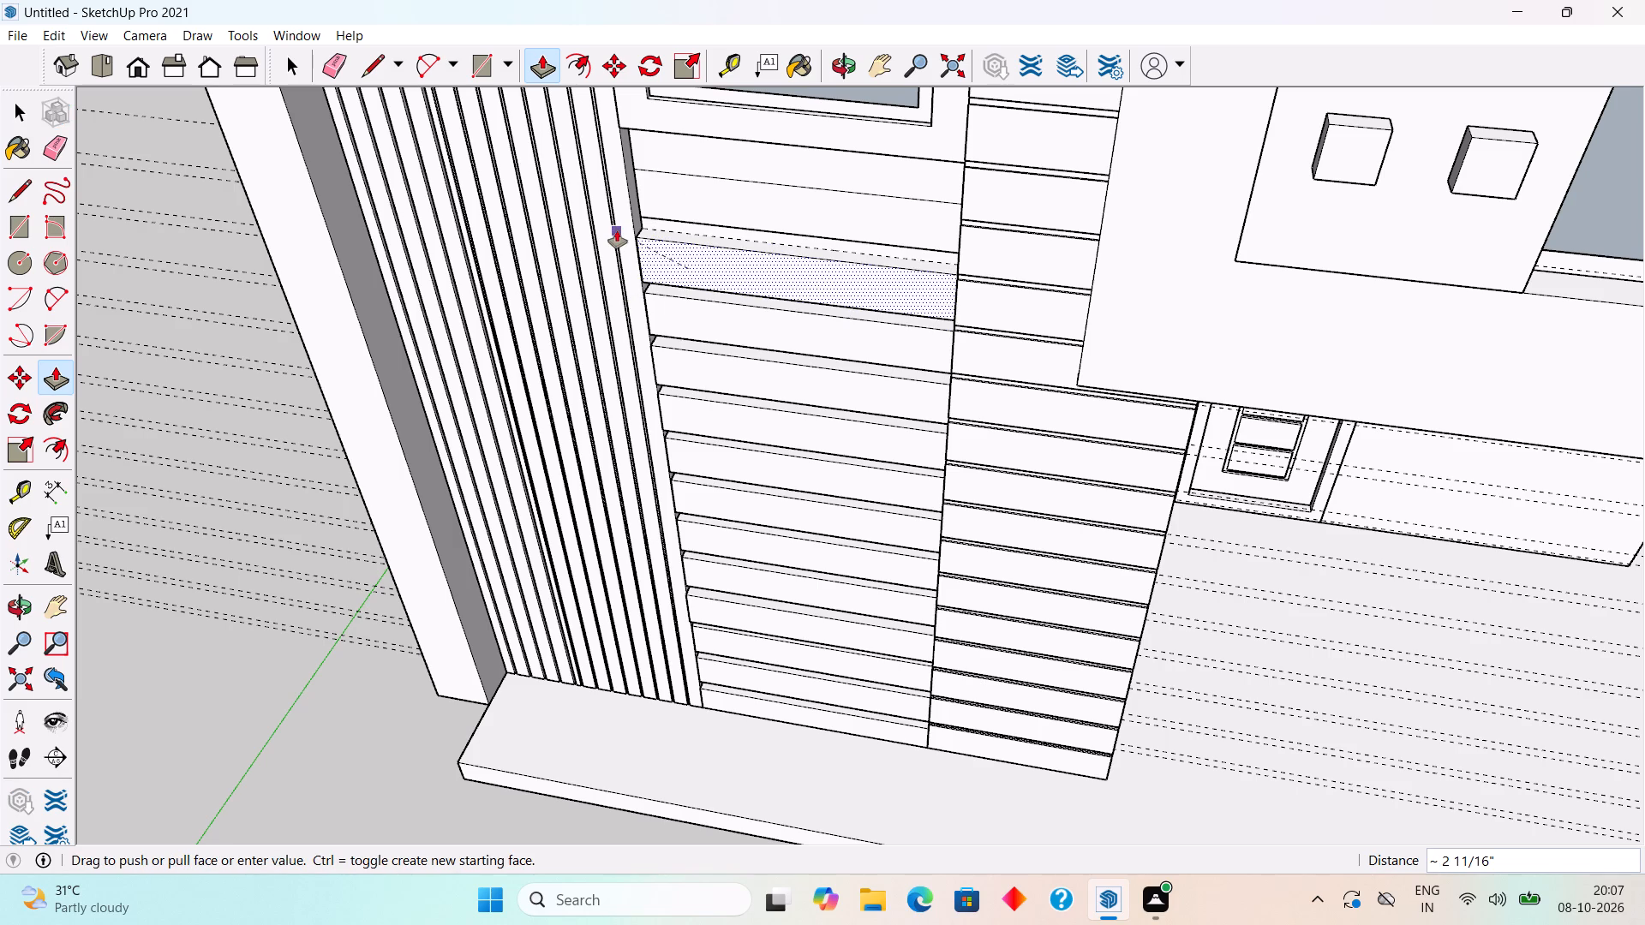
{"action": "left_click", "coordinate": [617, 230]}
{"action": "left_click", "coordinate": [657, 211]}
{"action": "left_click", "coordinate": [618, 196]}
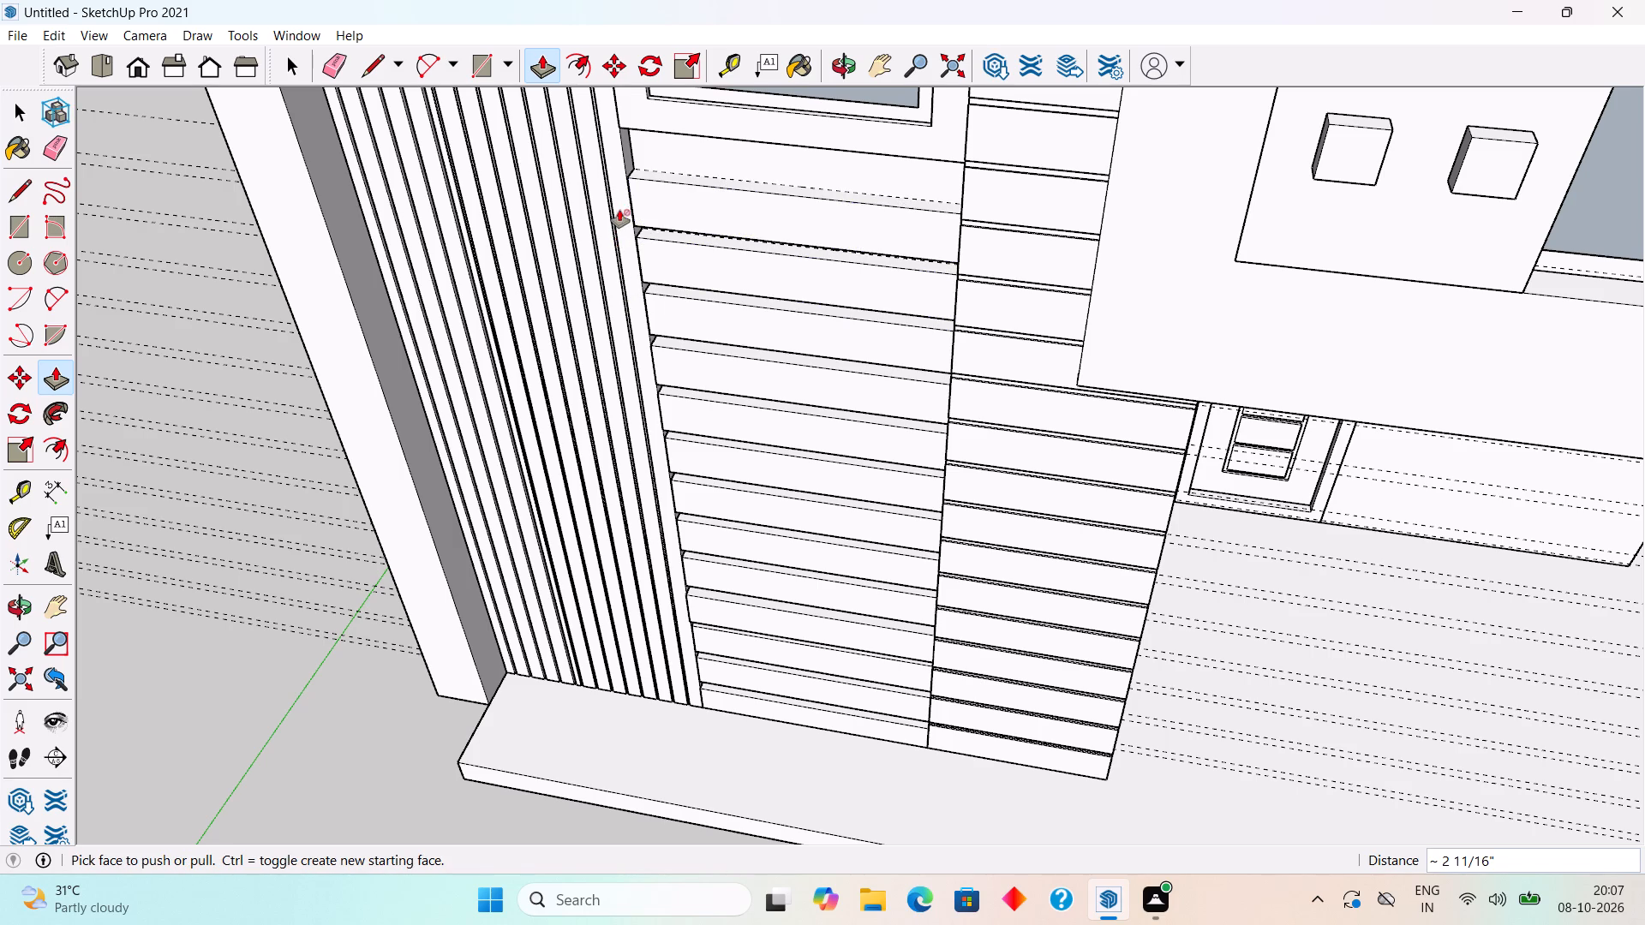
Select all thirteen extruded strips of the panel with their edges, make them a single group, and clear the selection.
{"action": "key", "text": "space"}
{"action": "scroll", "coordinate": [787, 559], "scroll_direction": "down", "scroll_amount": 9}
{"action": "middle_click_drag", "start_coordinate": [943, 696], "coordinate": [1066, 494]}
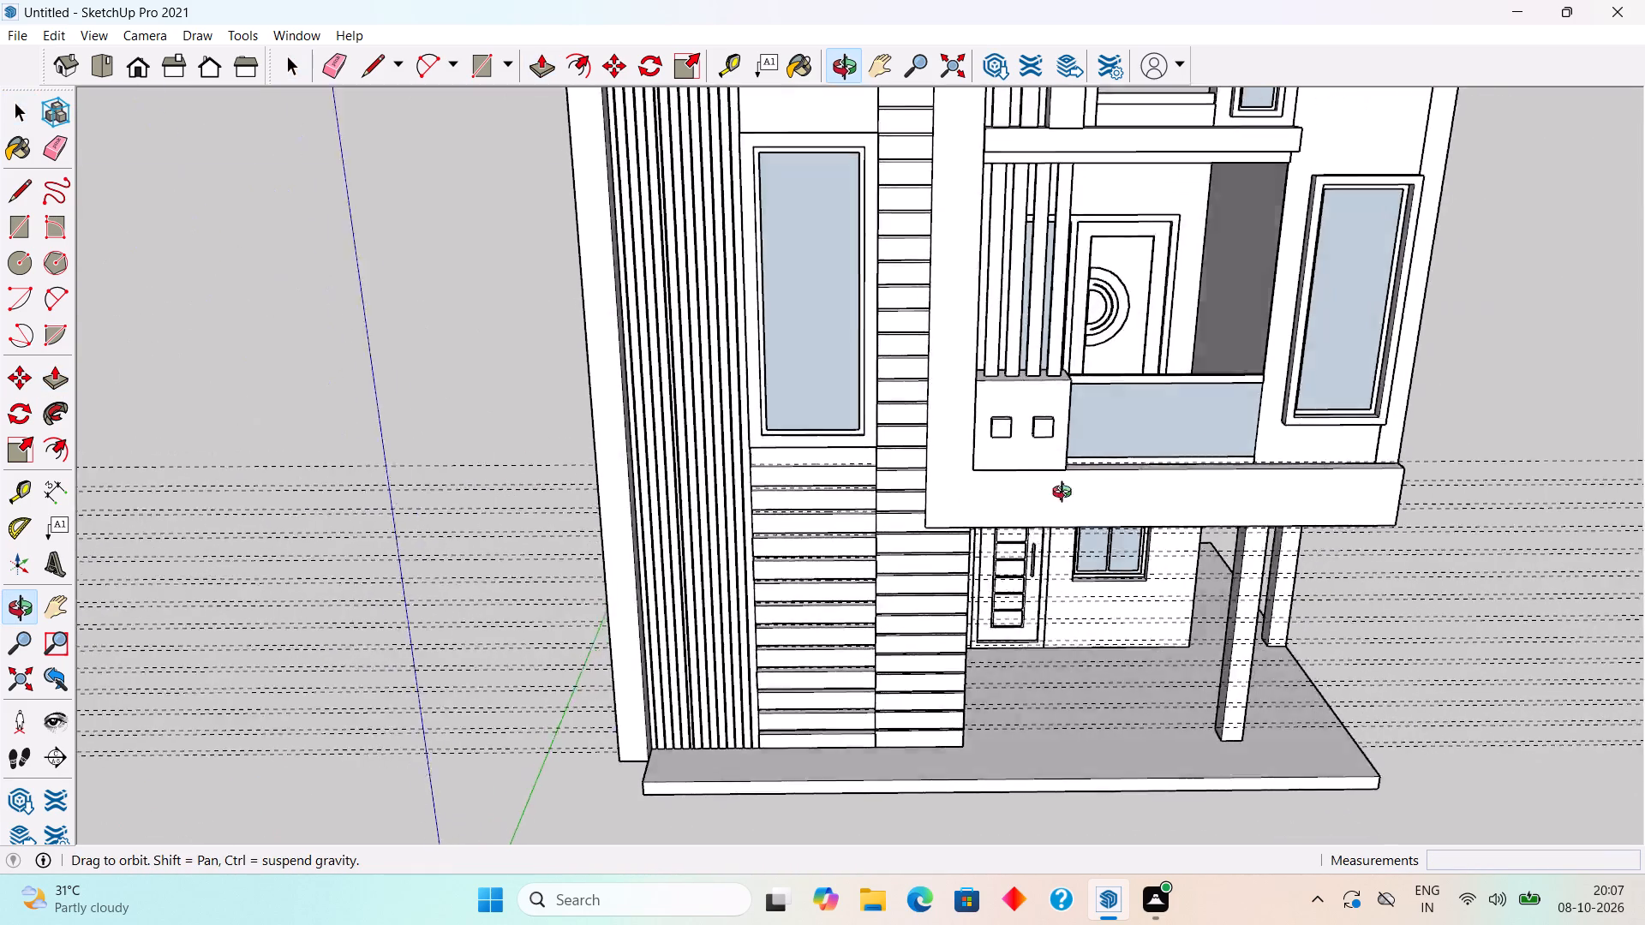
{"action": "middle_click_drag", "start_coordinate": [1066, 494], "coordinate": [1084, 457]}
{"action": "scroll", "coordinate": [845, 776], "scroll_direction": "up", "scroll_amount": 4}
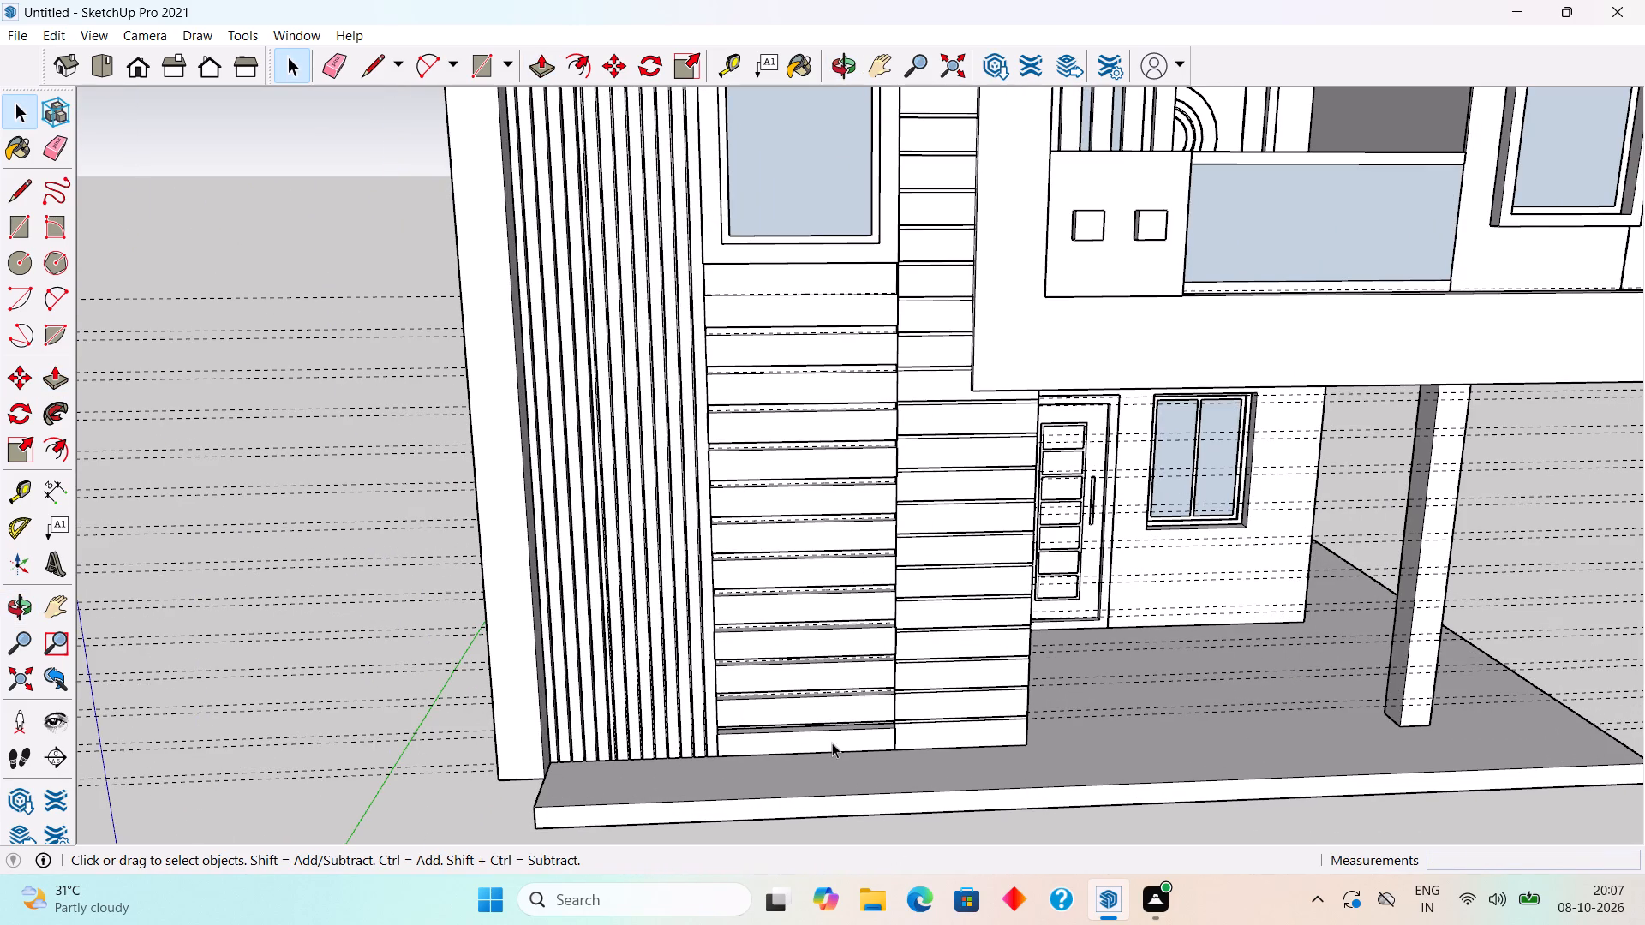
{"action": "double_click", "coordinate": [829, 732]}
{"action": "double_click", "coordinate": [829, 732]}
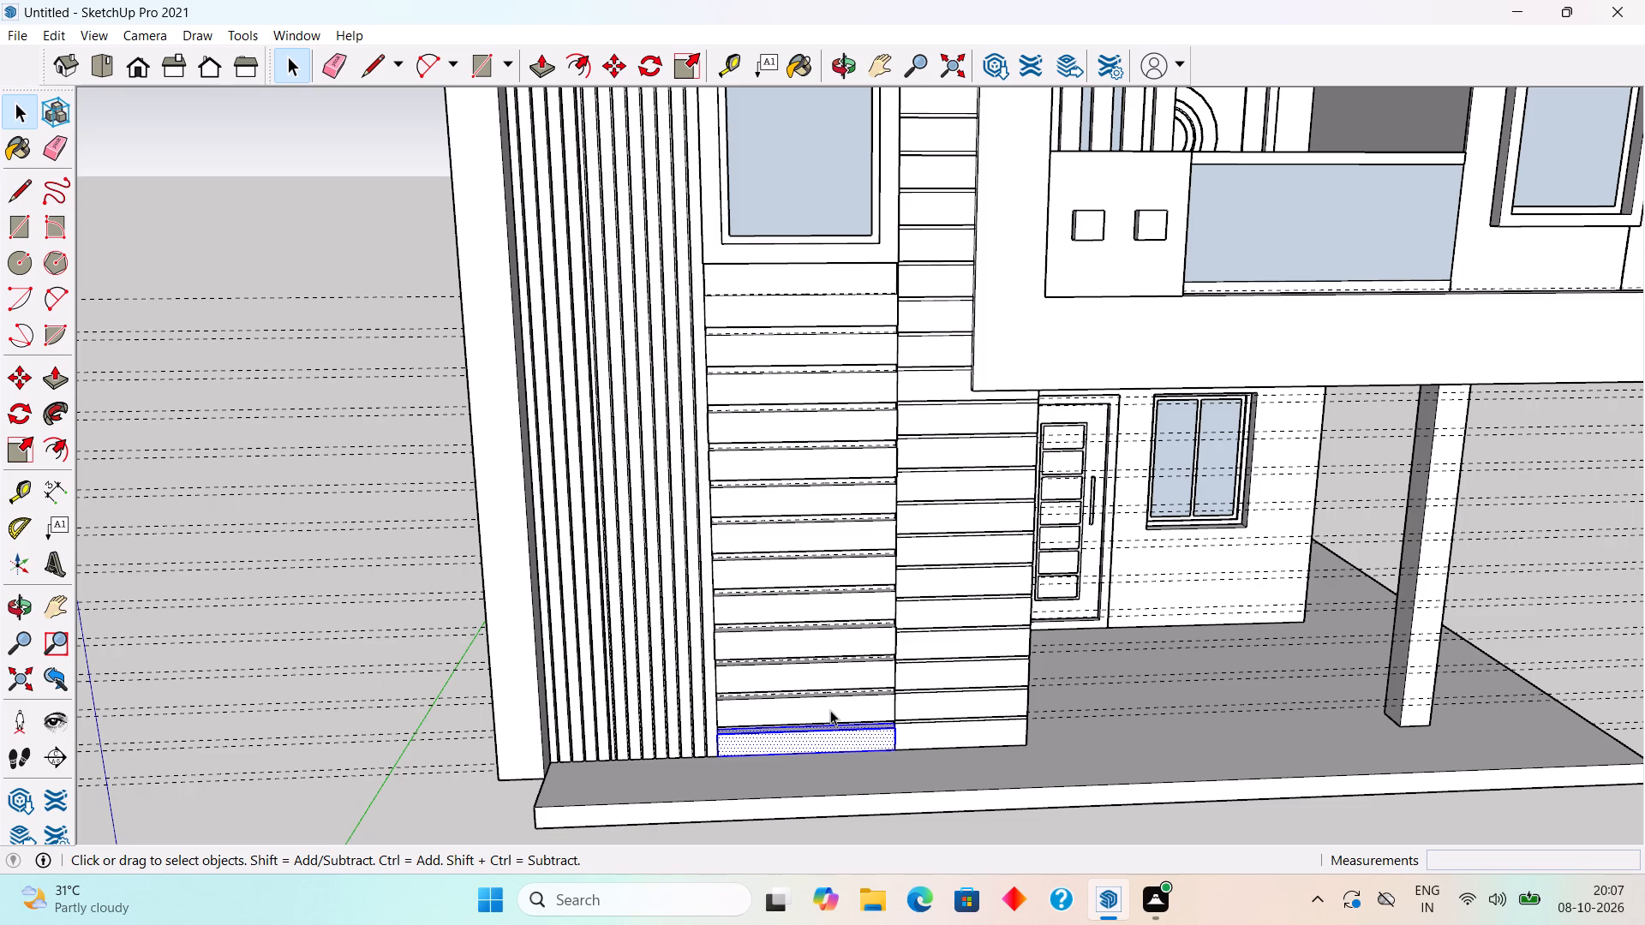
{"action": "triple_click", "coordinate": [830, 709], "text": "shift"}
{"action": "double_click", "coordinate": [828, 683], "text": "shift"}
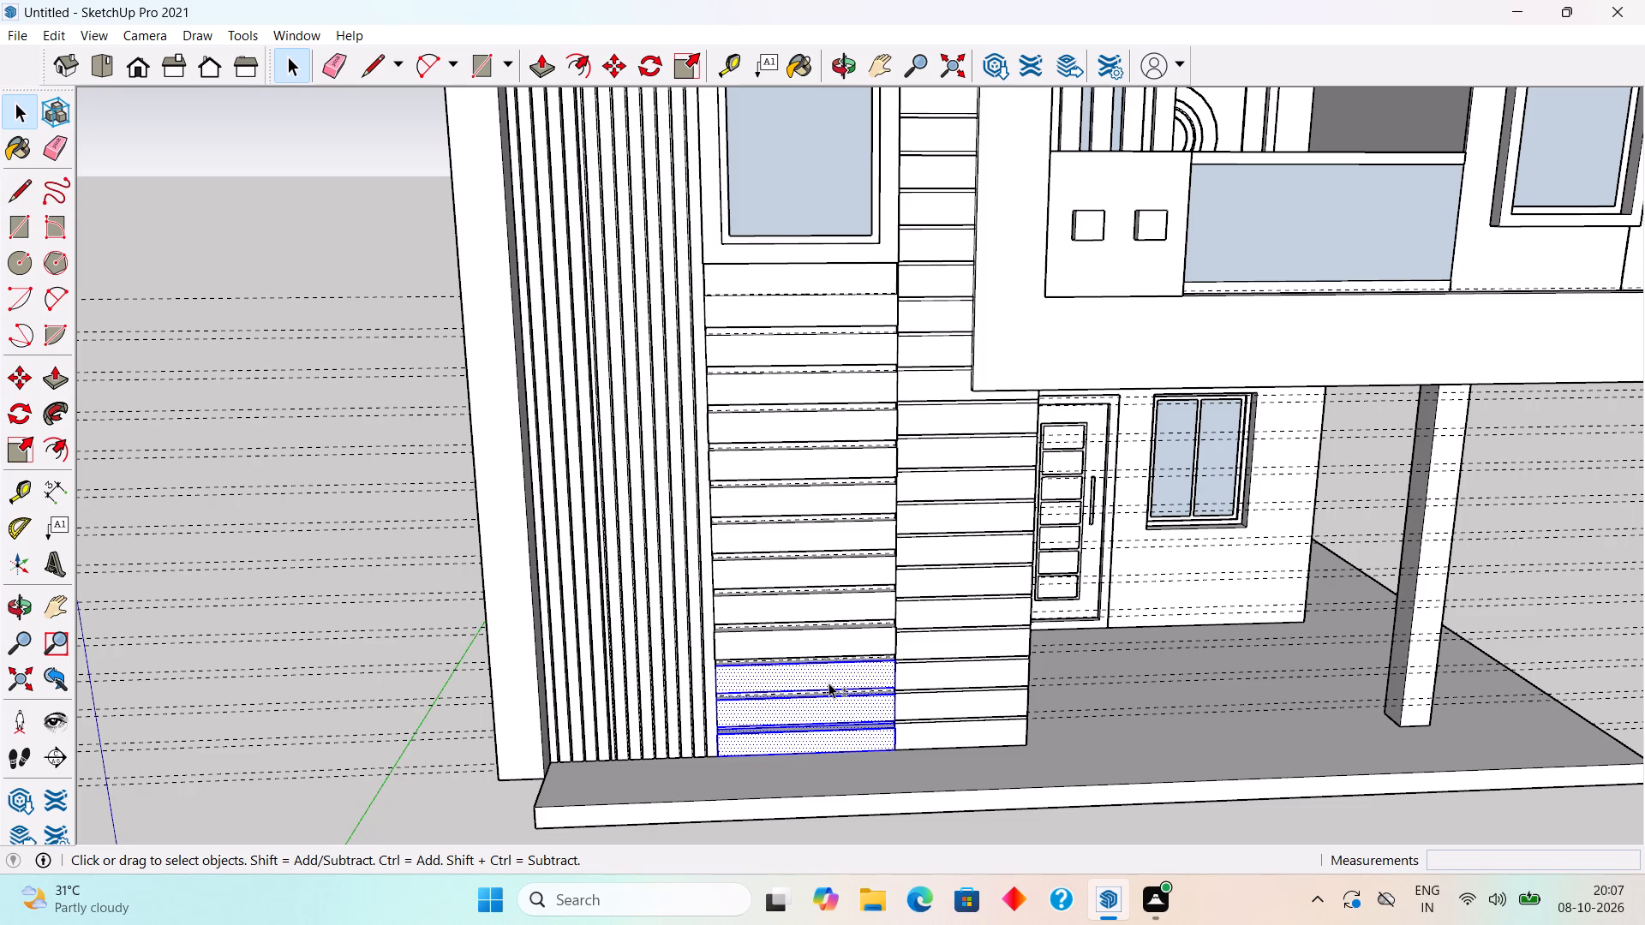
{"action": "left_click", "coordinate": [828, 673], "text": "shift"}
{"action": "double_click", "coordinate": [825, 672], "text": "shift"}
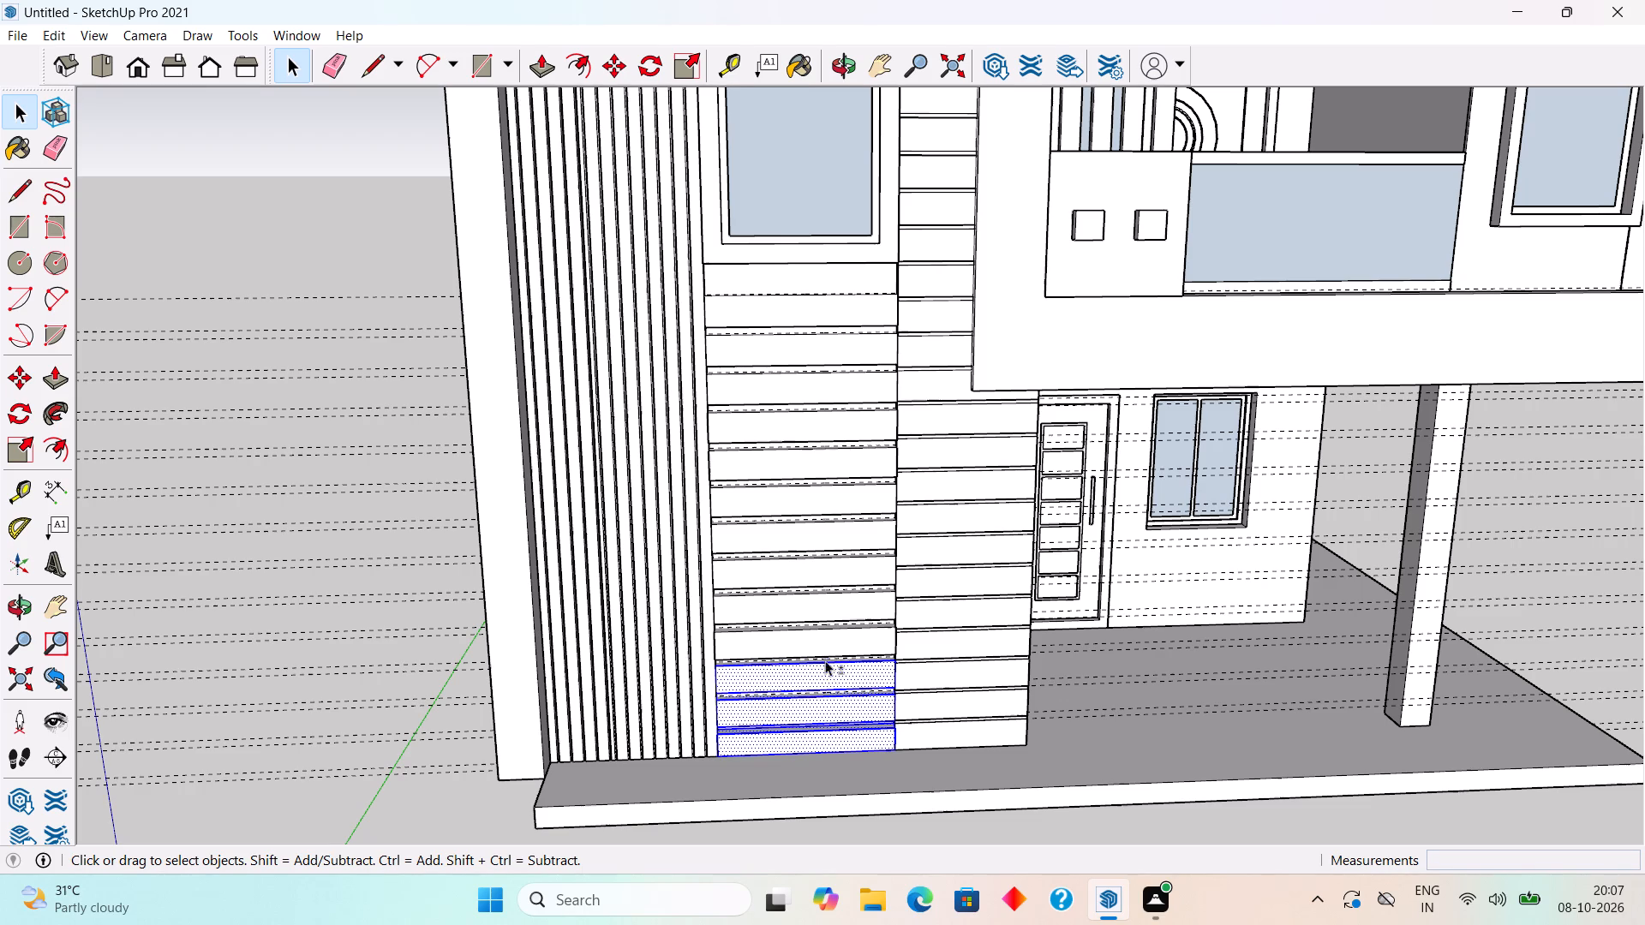
{"action": "triple_click", "coordinate": [825, 641], "text": "shift"}
{"action": "triple_click", "coordinate": [826, 606], "text": "shift"}
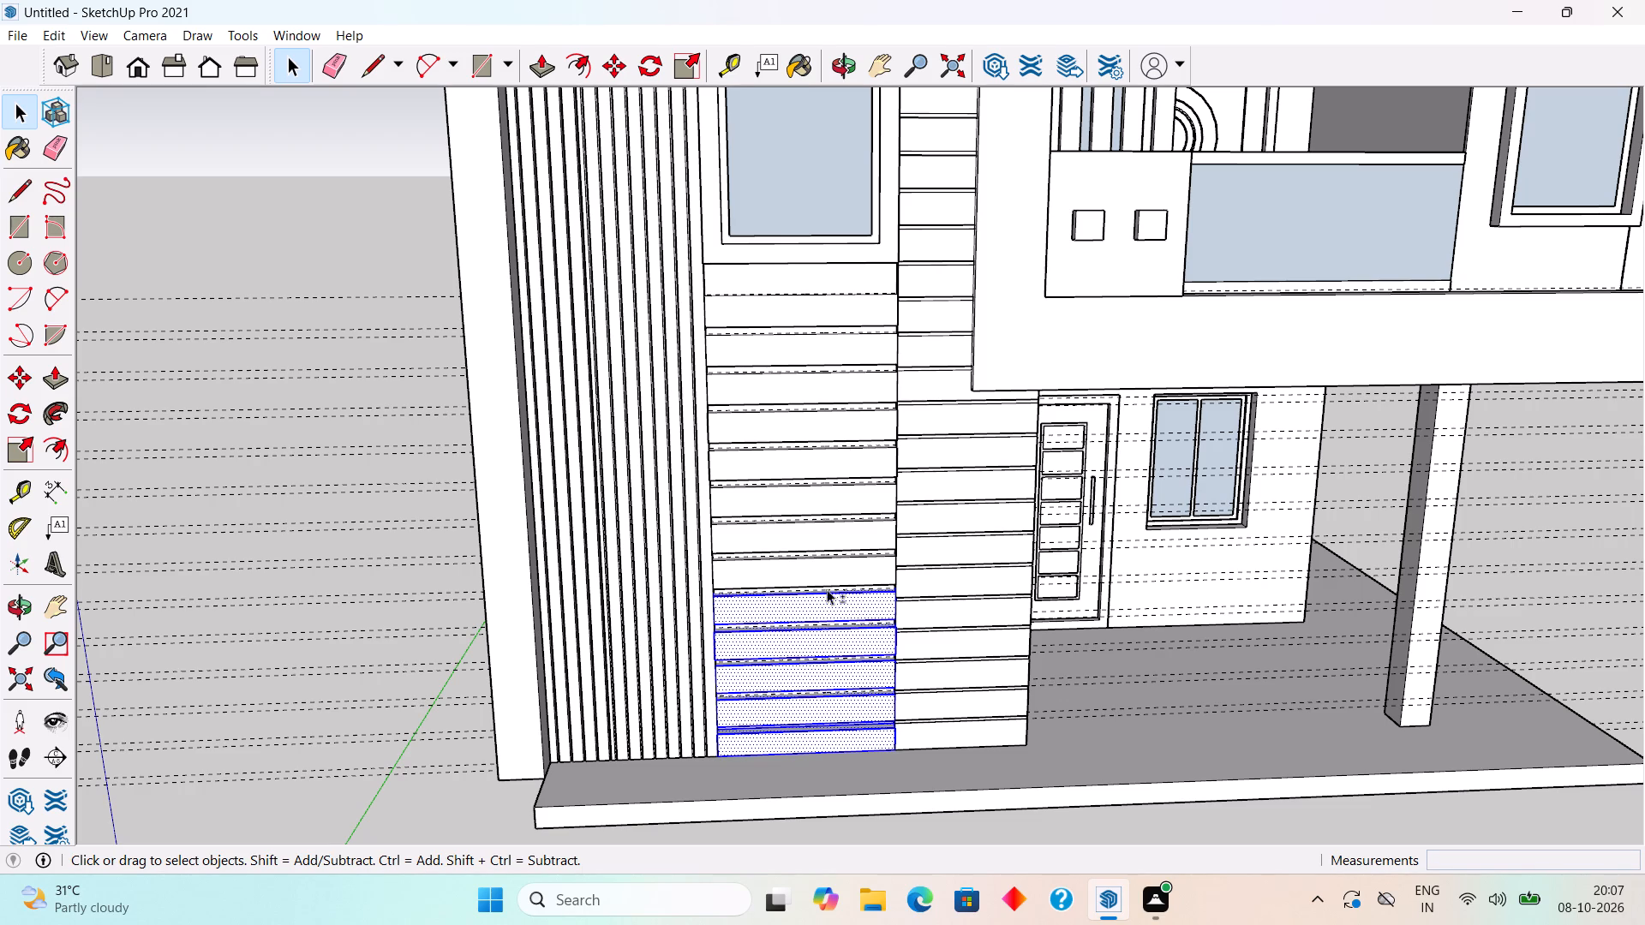
{"action": "triple_click", "coordinate": [828, 570], "text": "shift"}
{"action": "triple_click", "coordinate": [828, 533], "text": "shift"}
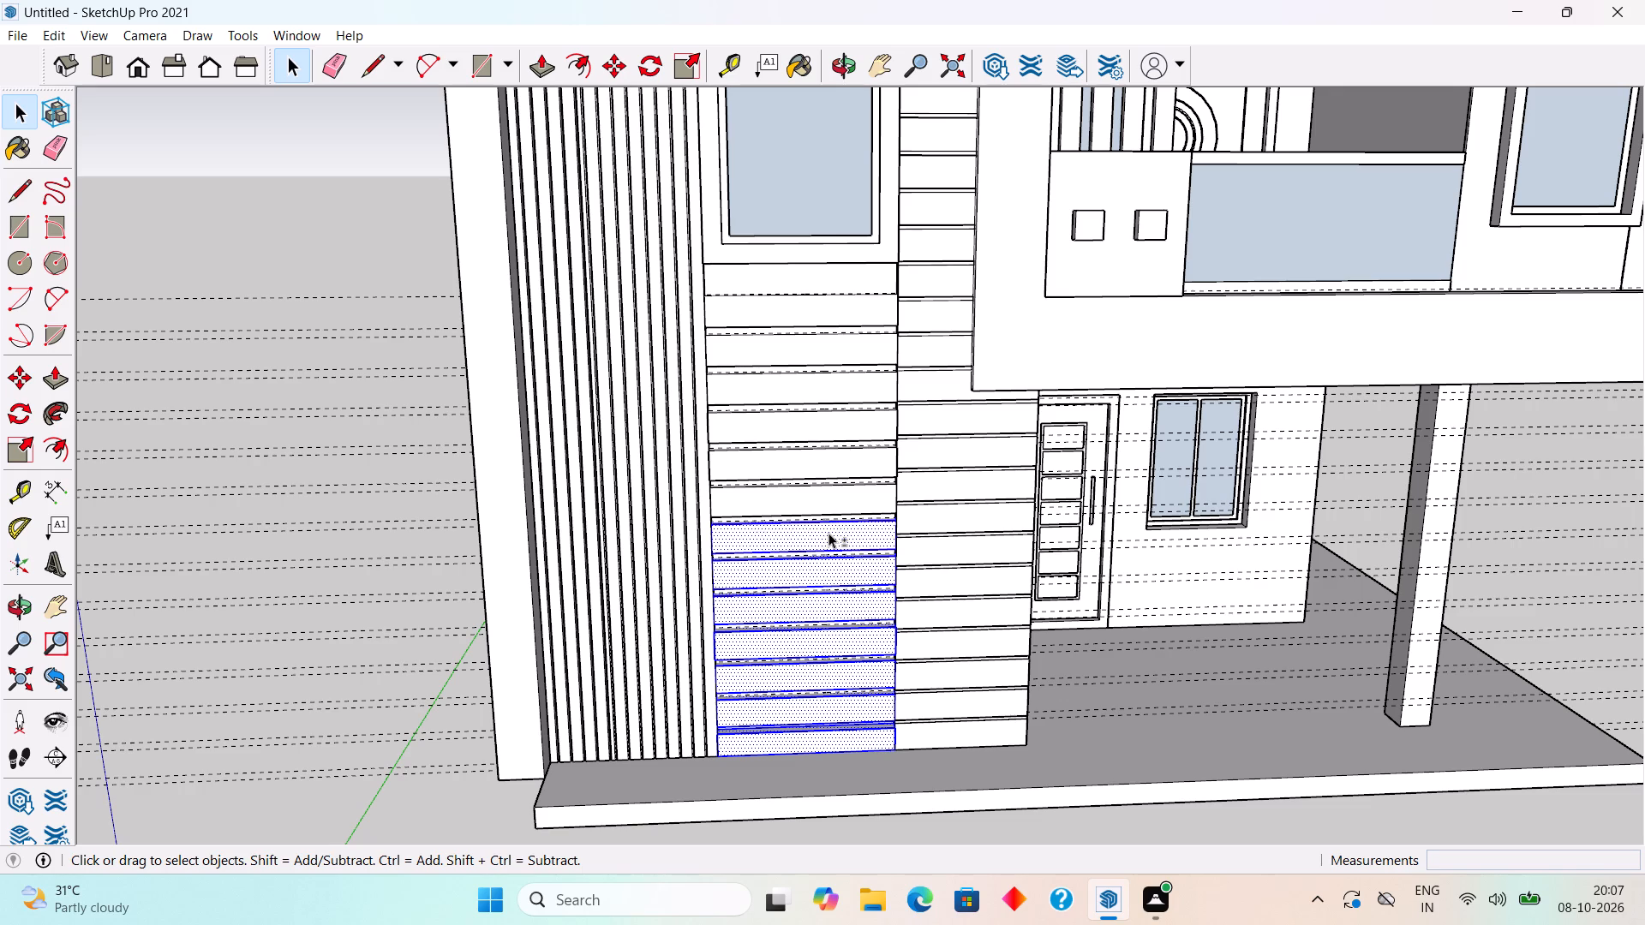
{"action": "triple_click", "coordinate": [837, 496], "text": "shift"}
{"action": "triple_click", "coordinate": [846, 467], "text": "shift"}
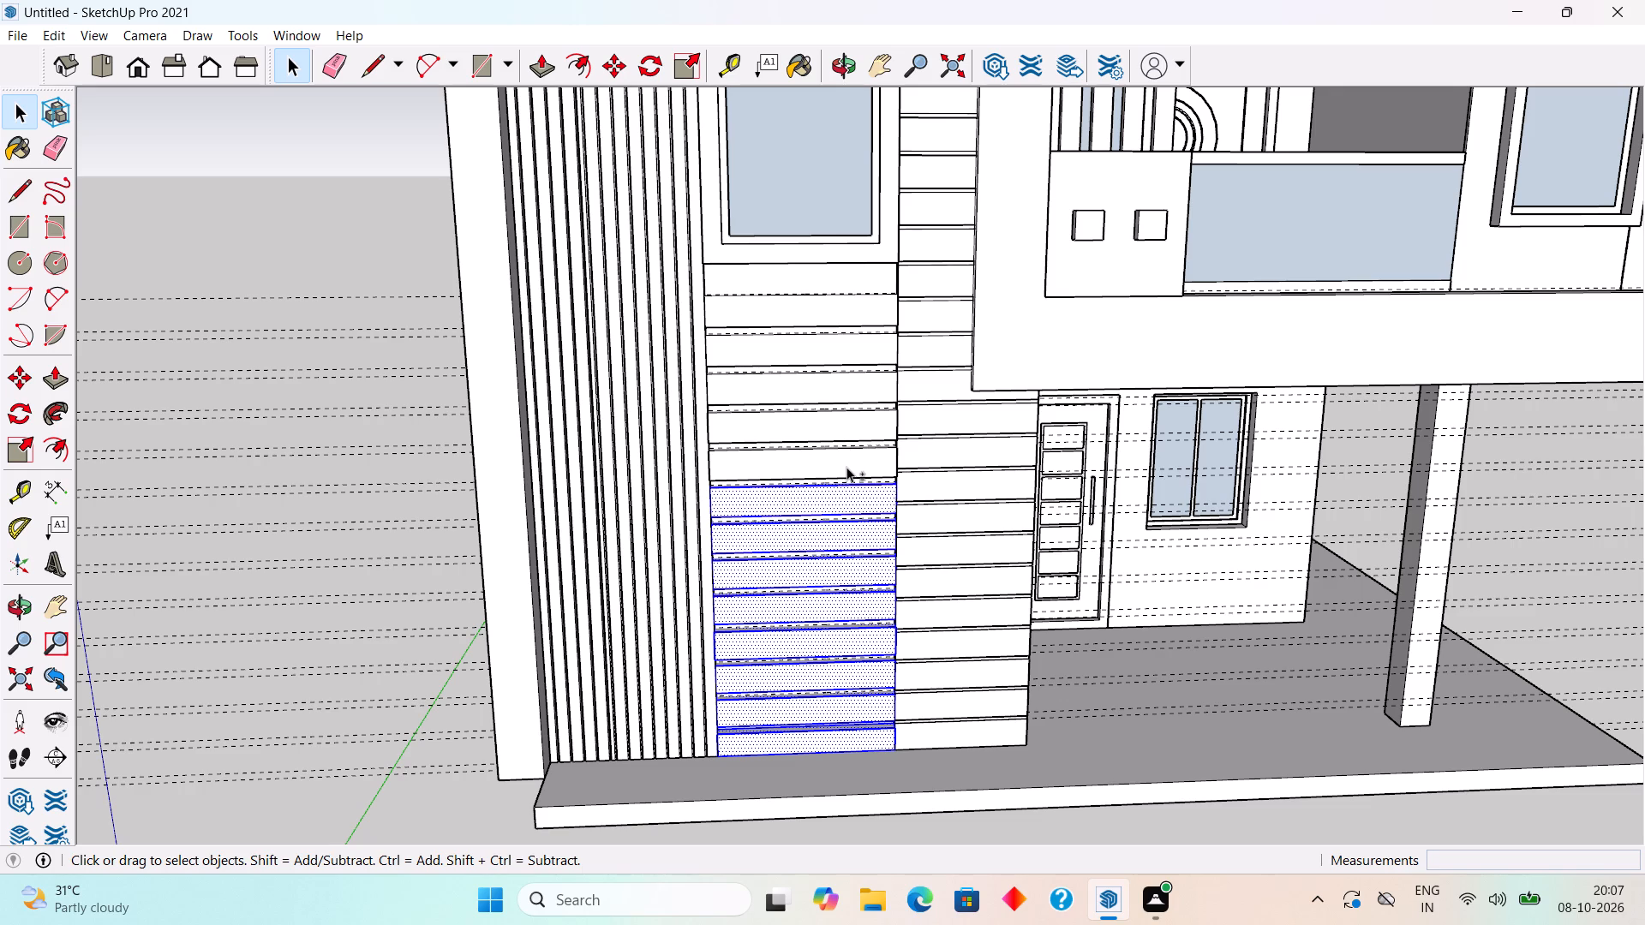
{"action": "triple_click", "coordinate": [846, 421], "text": "shift"}
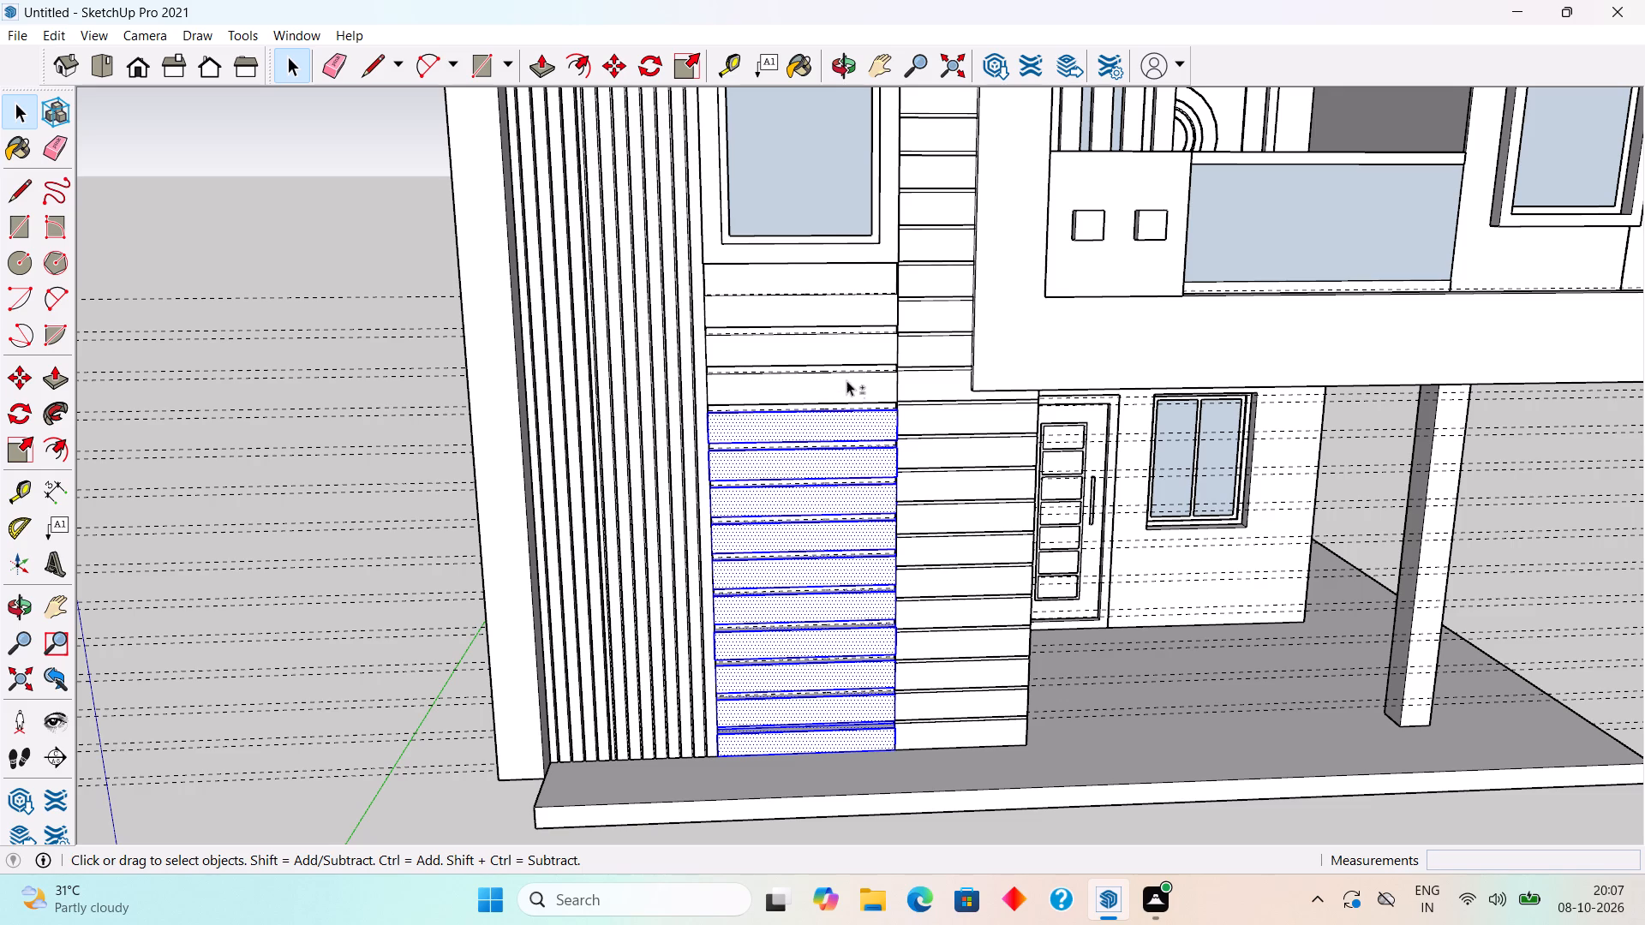
{"action": "triple_click", "coordinate": [846, 379], "text": "shift"}
{"action": "triple_click", "coordinate": [847, 337], "text": "shift"}
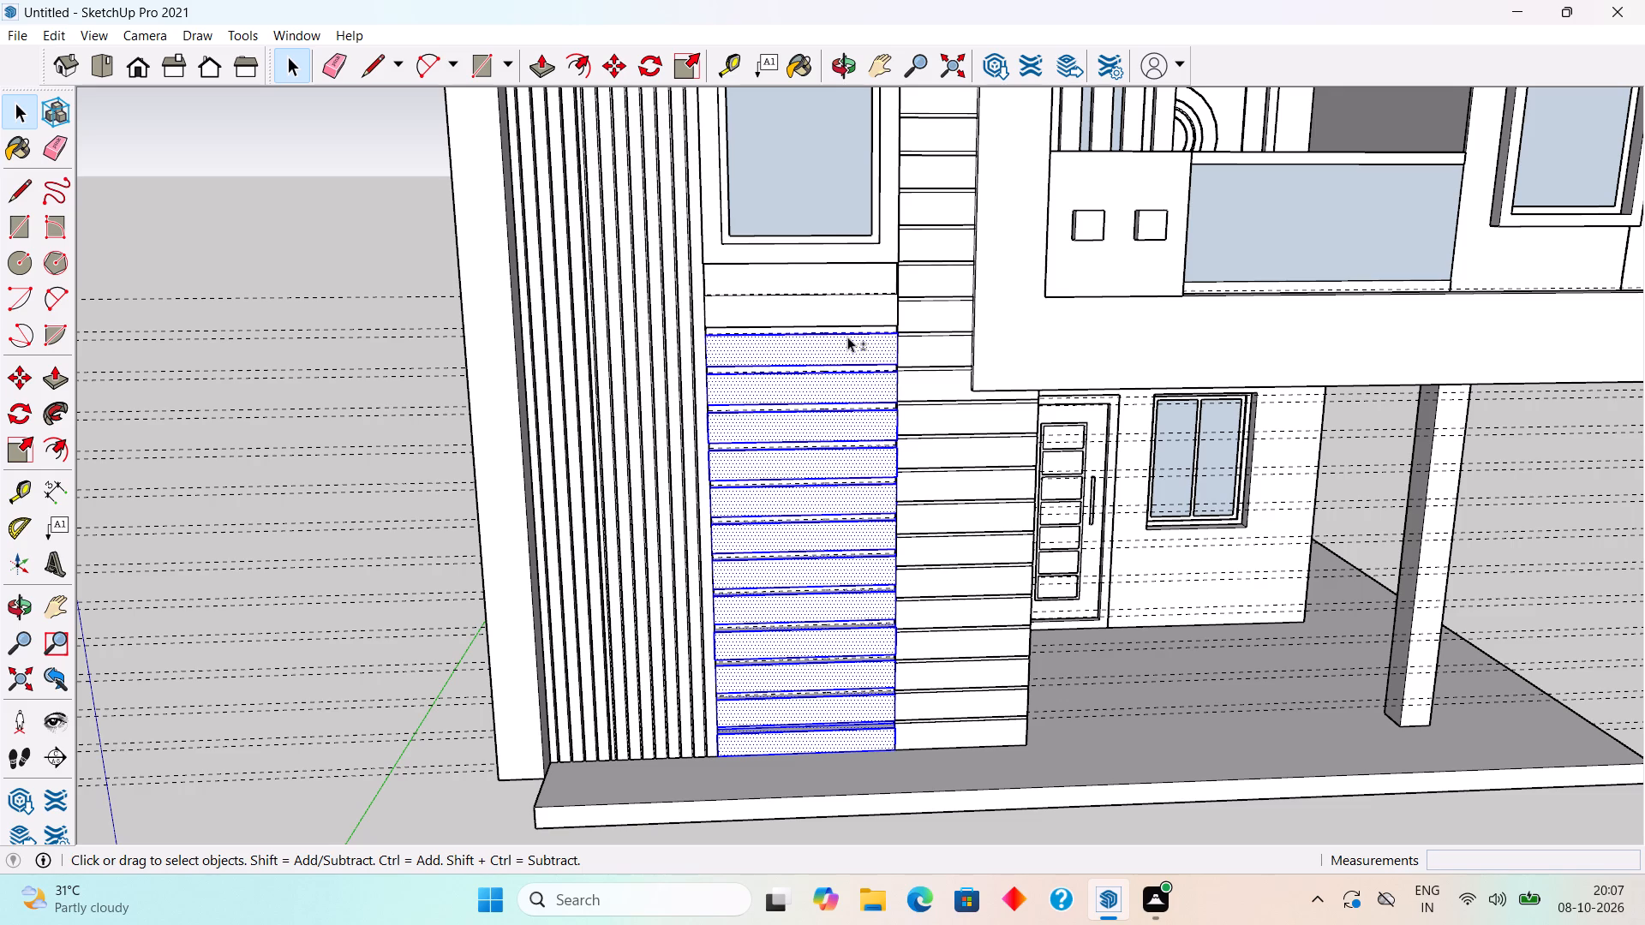
{"action": "triple_click", "coordinate": [847, 313], "text": "shift"}
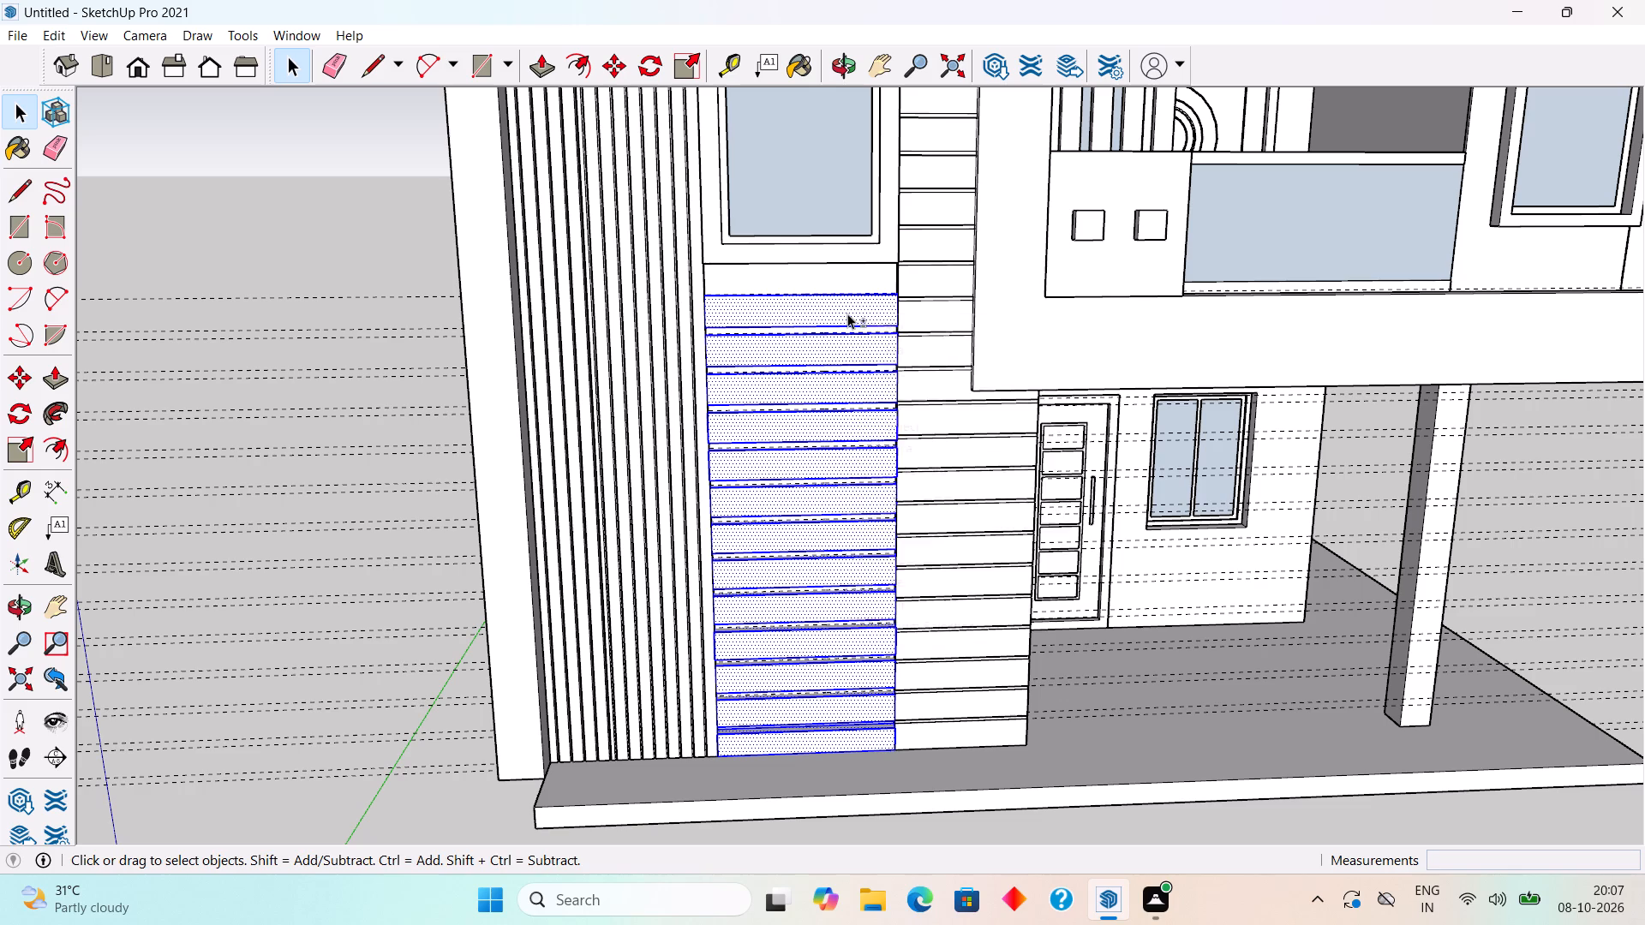
{"action": "right_click", "coordinate": [847, 313], "text": "shift"}
{"action": "left_click", "coordinate": [891, 492]}
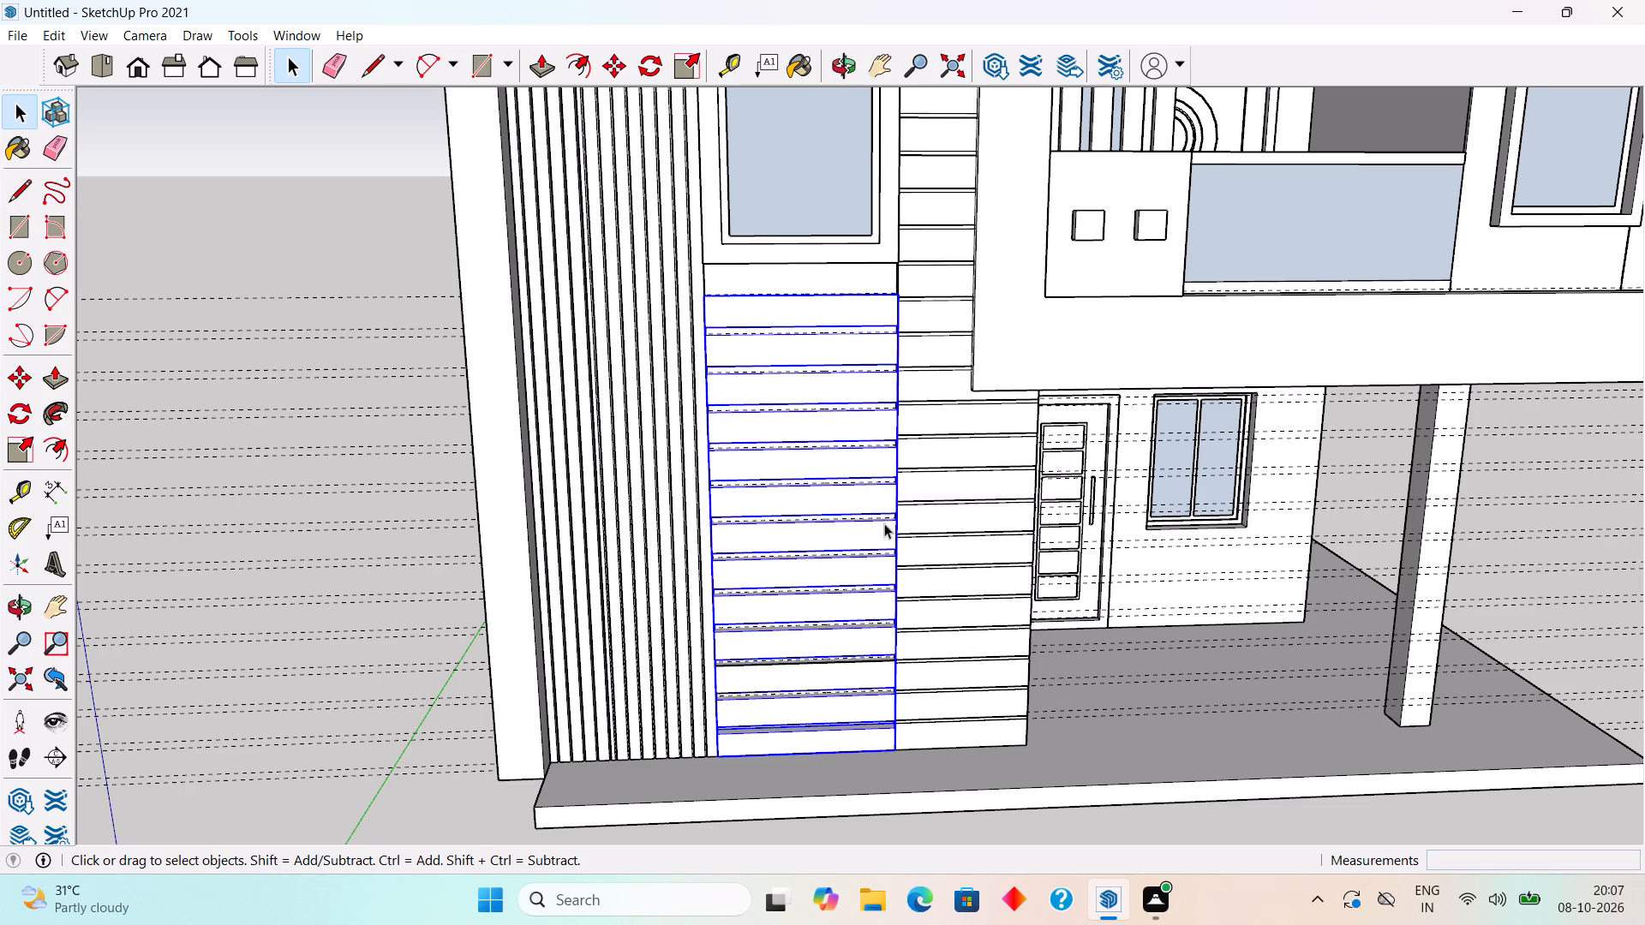
{"action": "scroll", "coordinate": [878, 534], "scroll_direction": "down", "scroll_amount": 4}
{"action": "left_click", "coordinate": [527, 319]}
{"action": "middle_click_drag", "start_coordinate": [844, 676], "coordinate": [957, 726]}
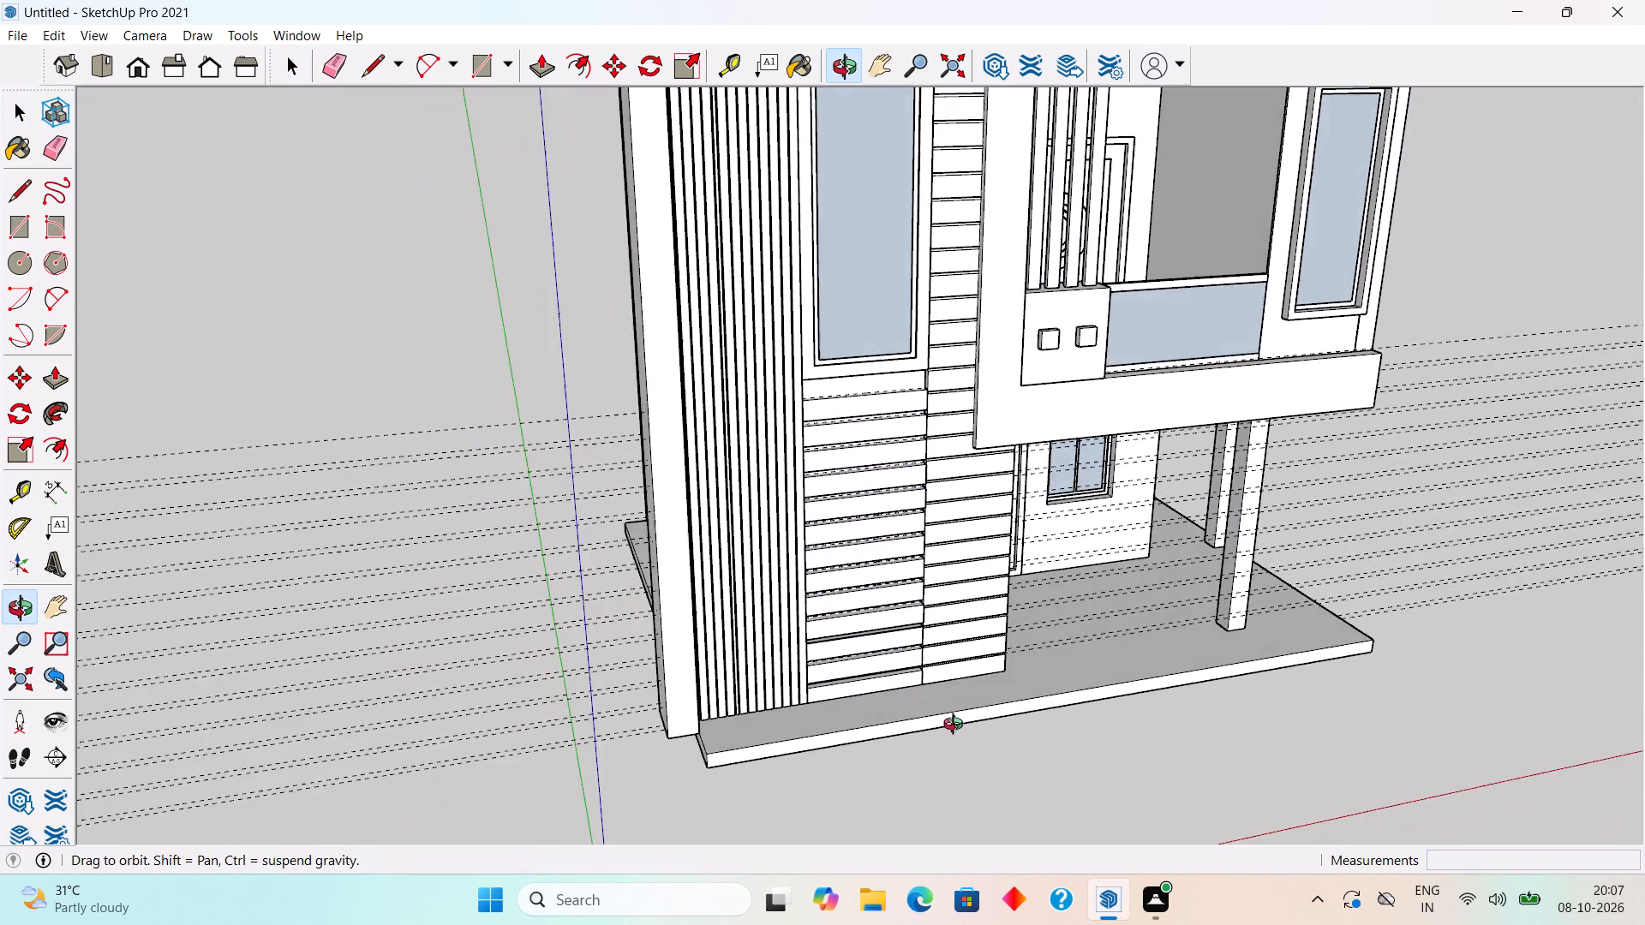
Delete all construction guides from the model.
{"action": "middle_click_drag", "start_coordinate": [957, 726], "coordinate": [718, 582]}
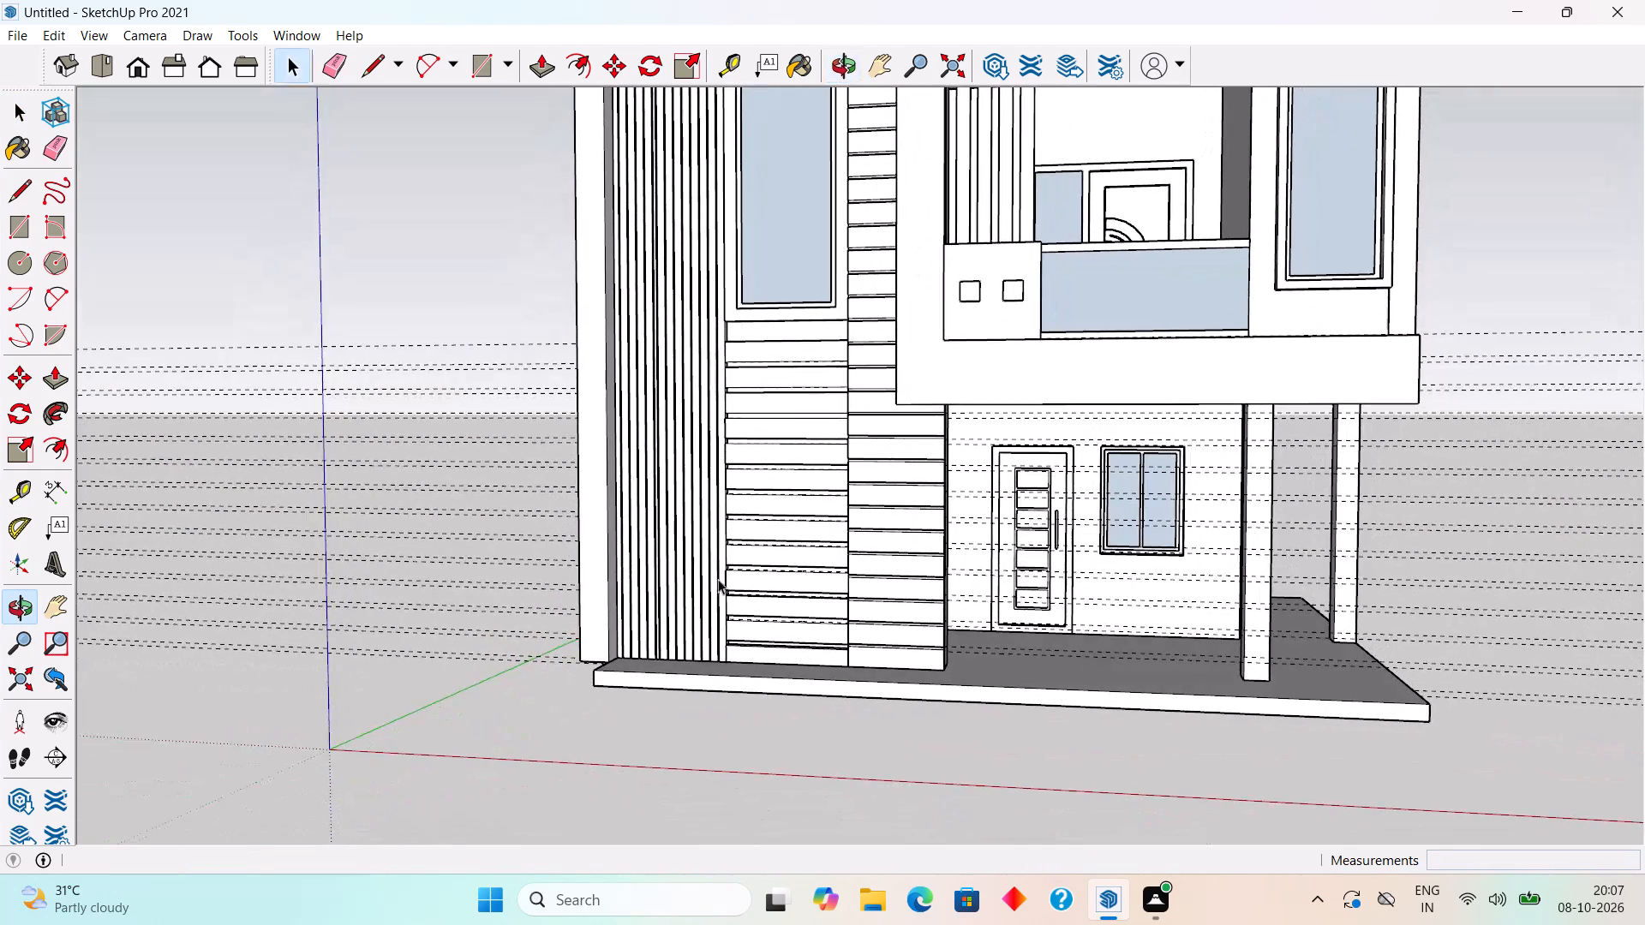
{"action": "left_click", "coordinate": [51, 36]}
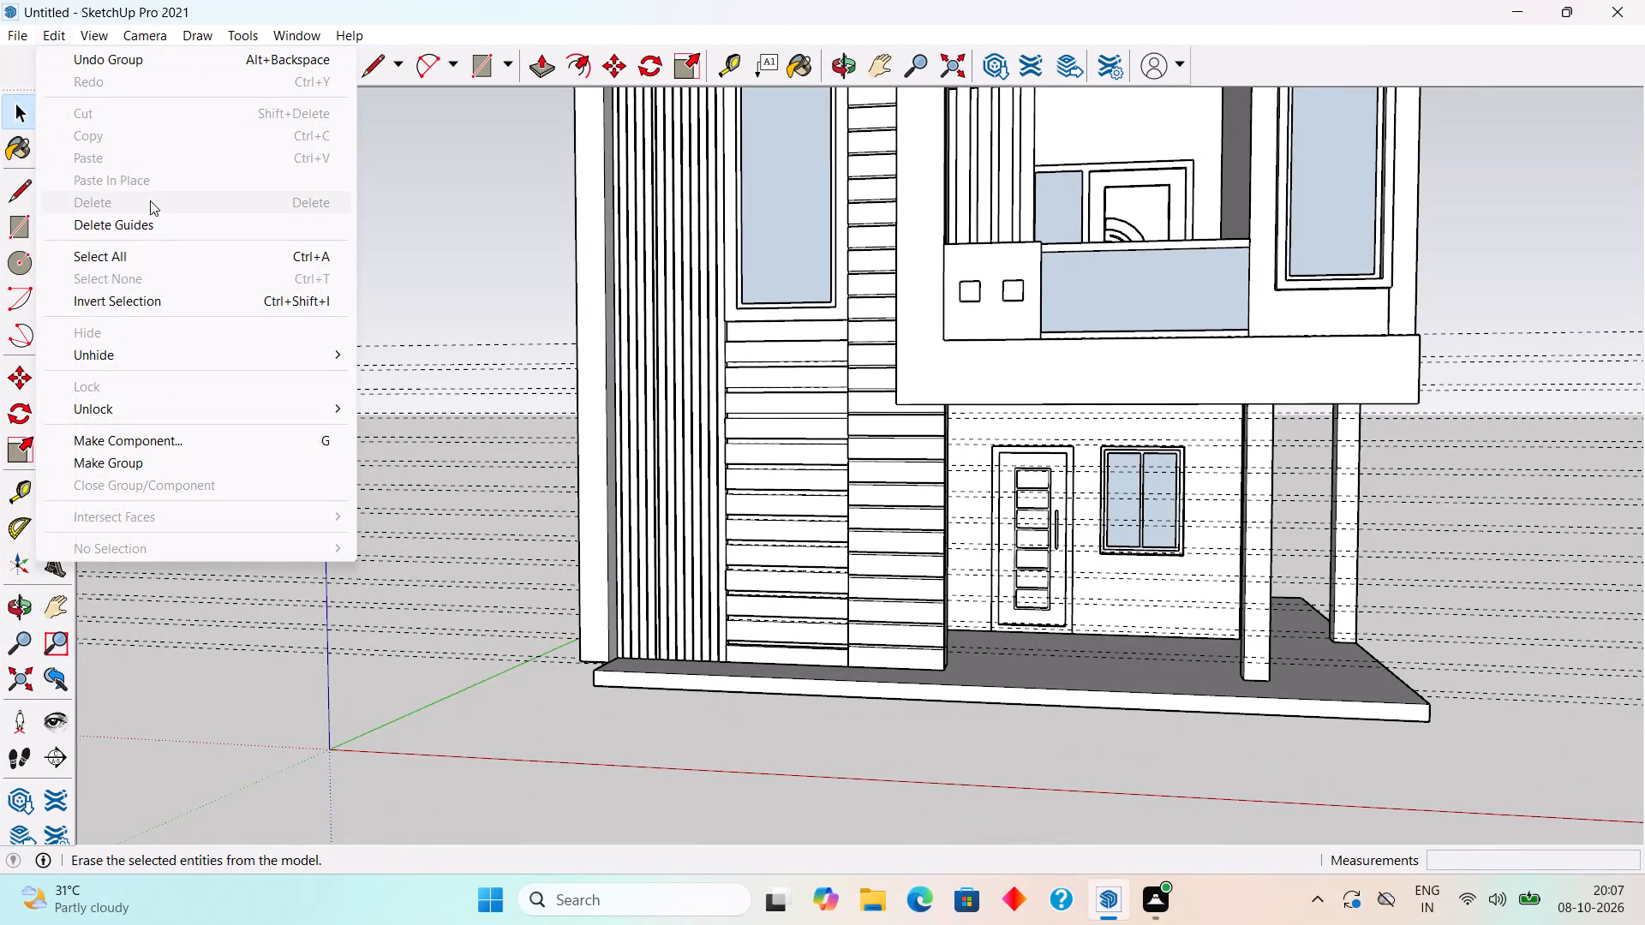
{"action": "left_click", "coordinate": [161, 225]}
Examine the whole front elevation from several angles, including the ground-floor strip panel and the porch.
{"action": "middle_click_drag", "start_coordinate": [840, 536], "coordinate": [1034, 755]}
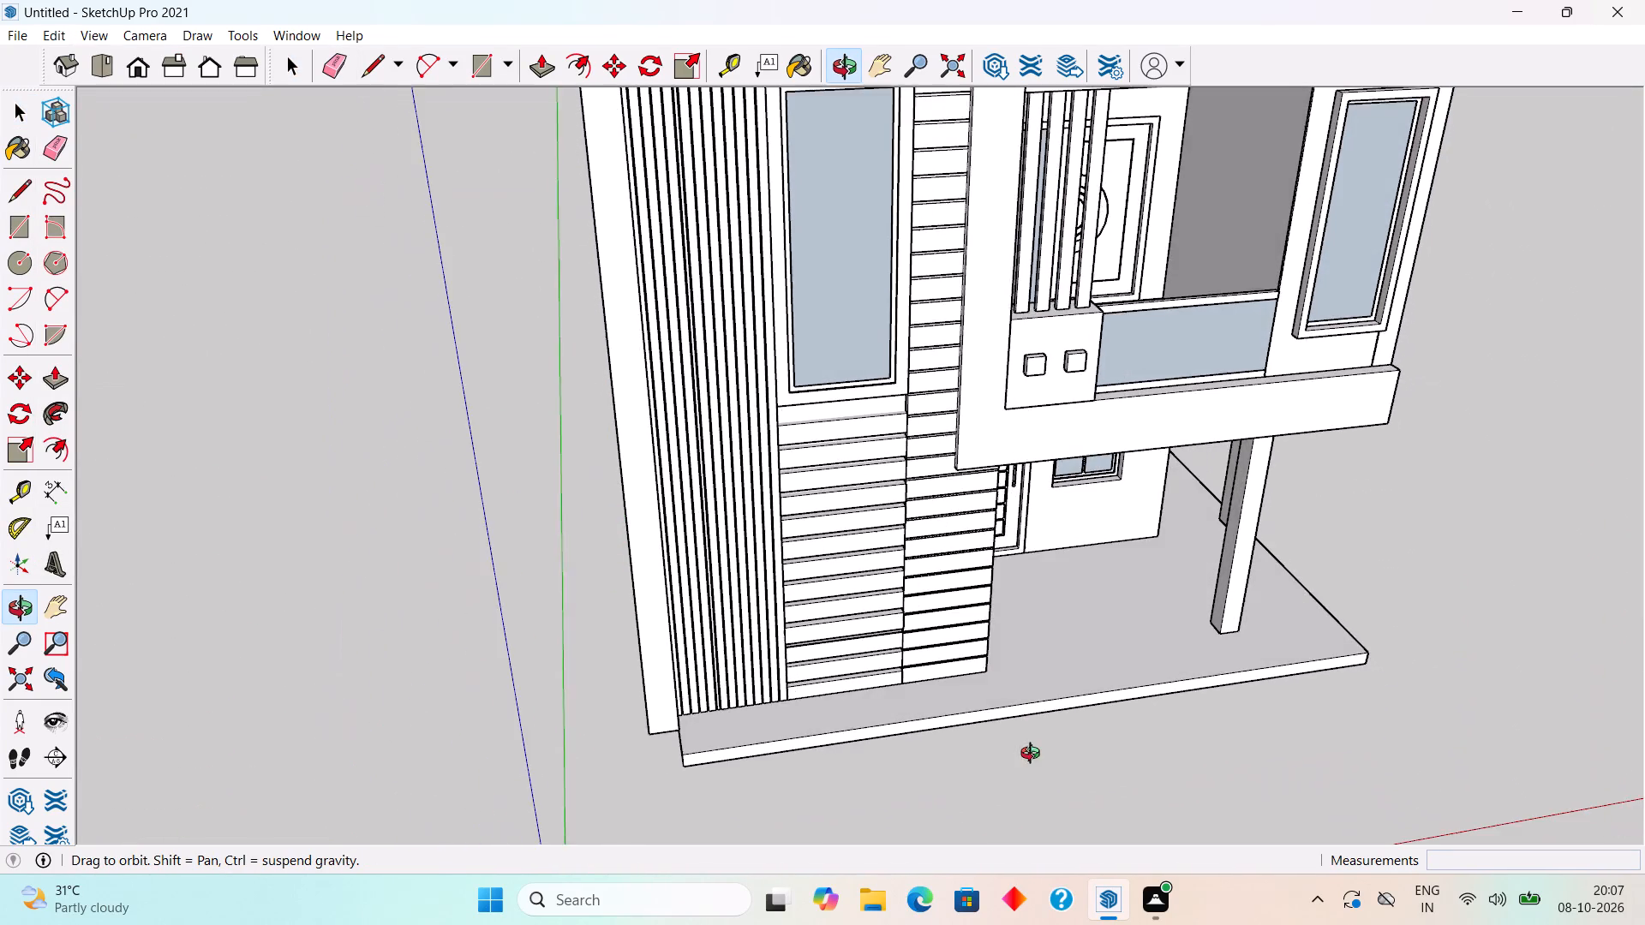
{"action": "middle_click_drag", "start_coordinate": [1034, 755], "coordinate": [540, 612]}
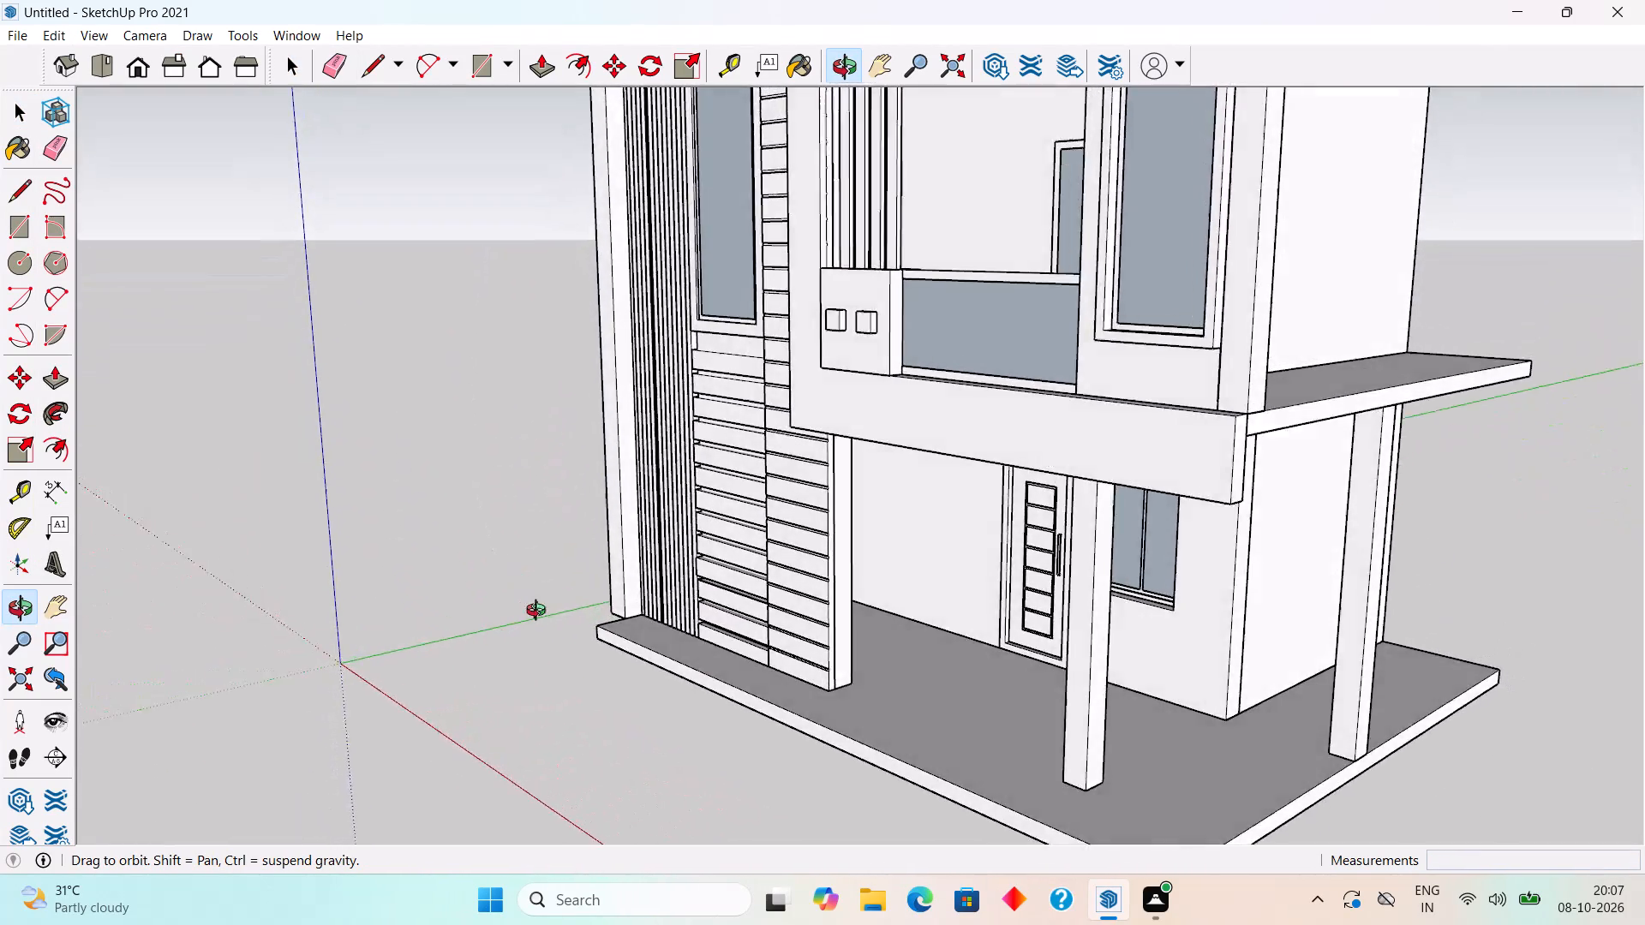
{"action": "middle_click_drag", "start_coordinate": [540, 612], "coordinate": [894, 517]}
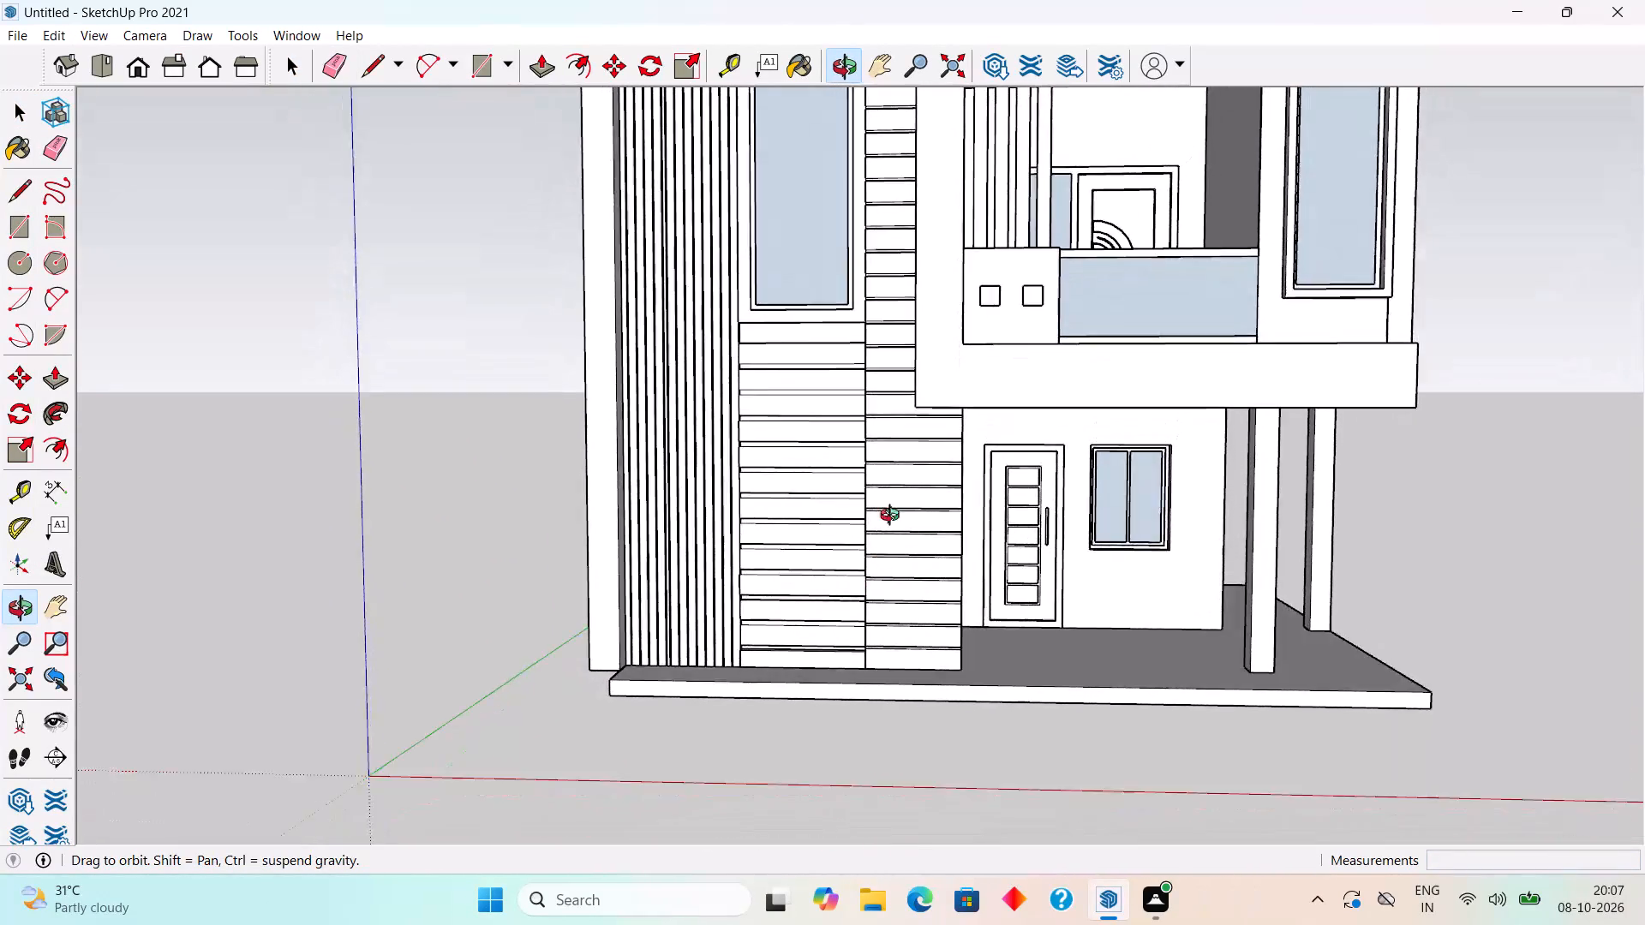
{"action": "middle_click_drag", "start_coordinate": [894, 517], "coordinate": [929, 725]}
{"action": "scroll", "coordinate": [929, 725], "scroll_direction": "down", "scroll_amount": 8}
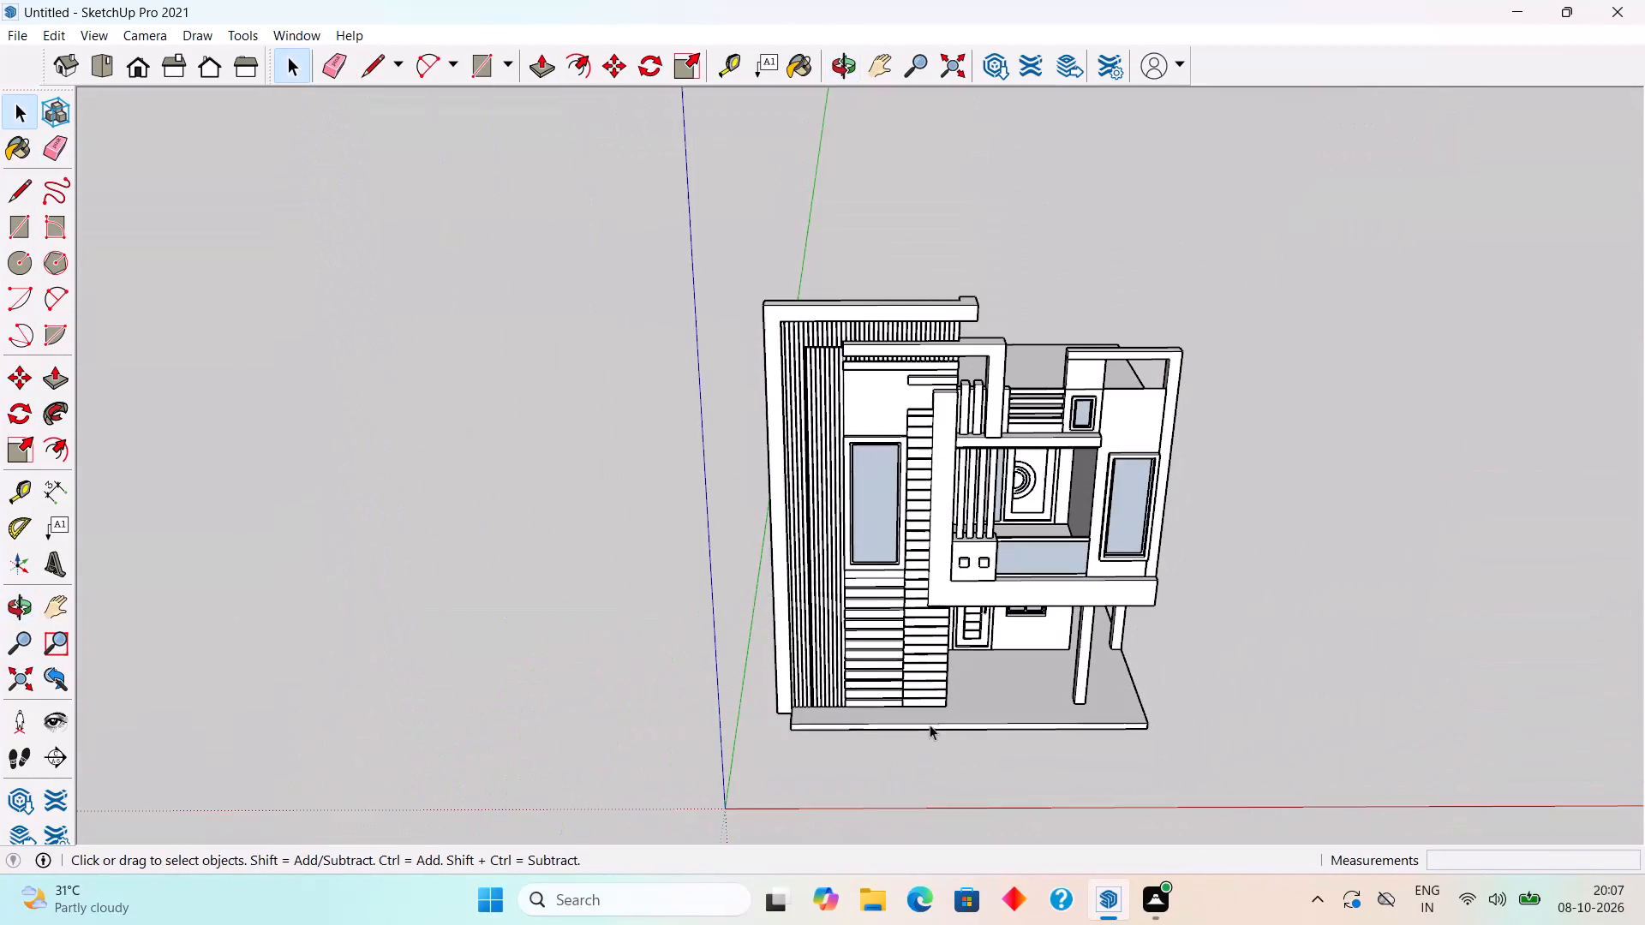
{"action": "scroll", "coordinate": [1128, 661], "scroll_direction": "up", "scroll_amount": 4}
{"action": "middle_click_drag", "start_coordinate": [1199, 647], "coordinate": [1163, 480]}
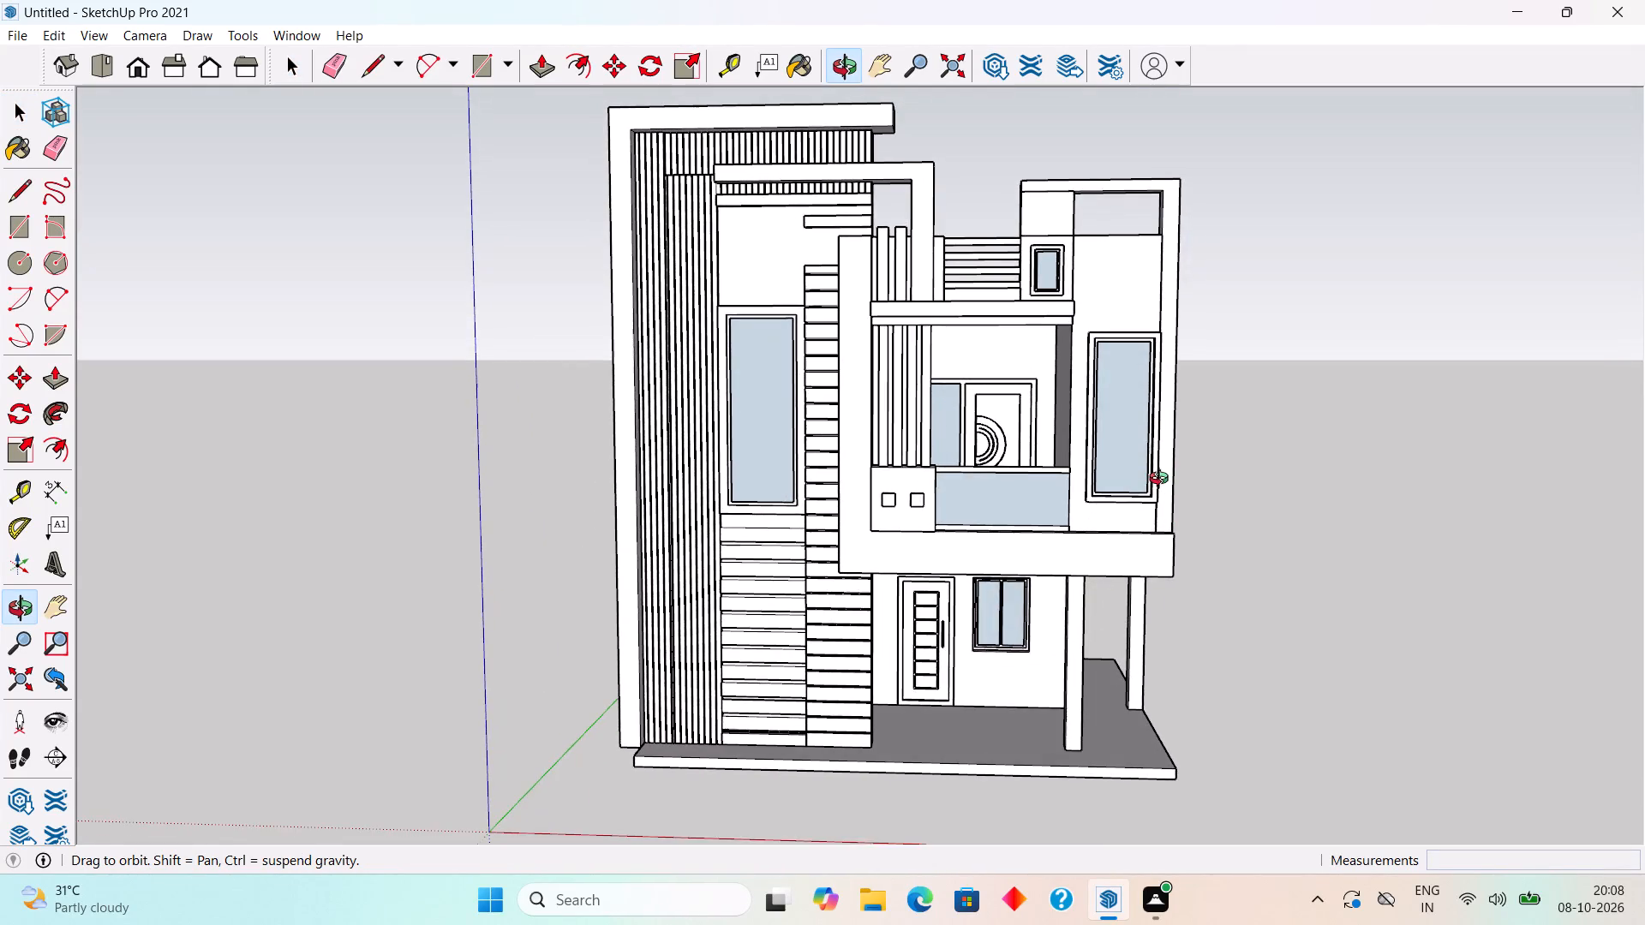
{"action": "middle_click_drag", "start_coordinate": [1163, 480], "coordinate": [1271, 519]}
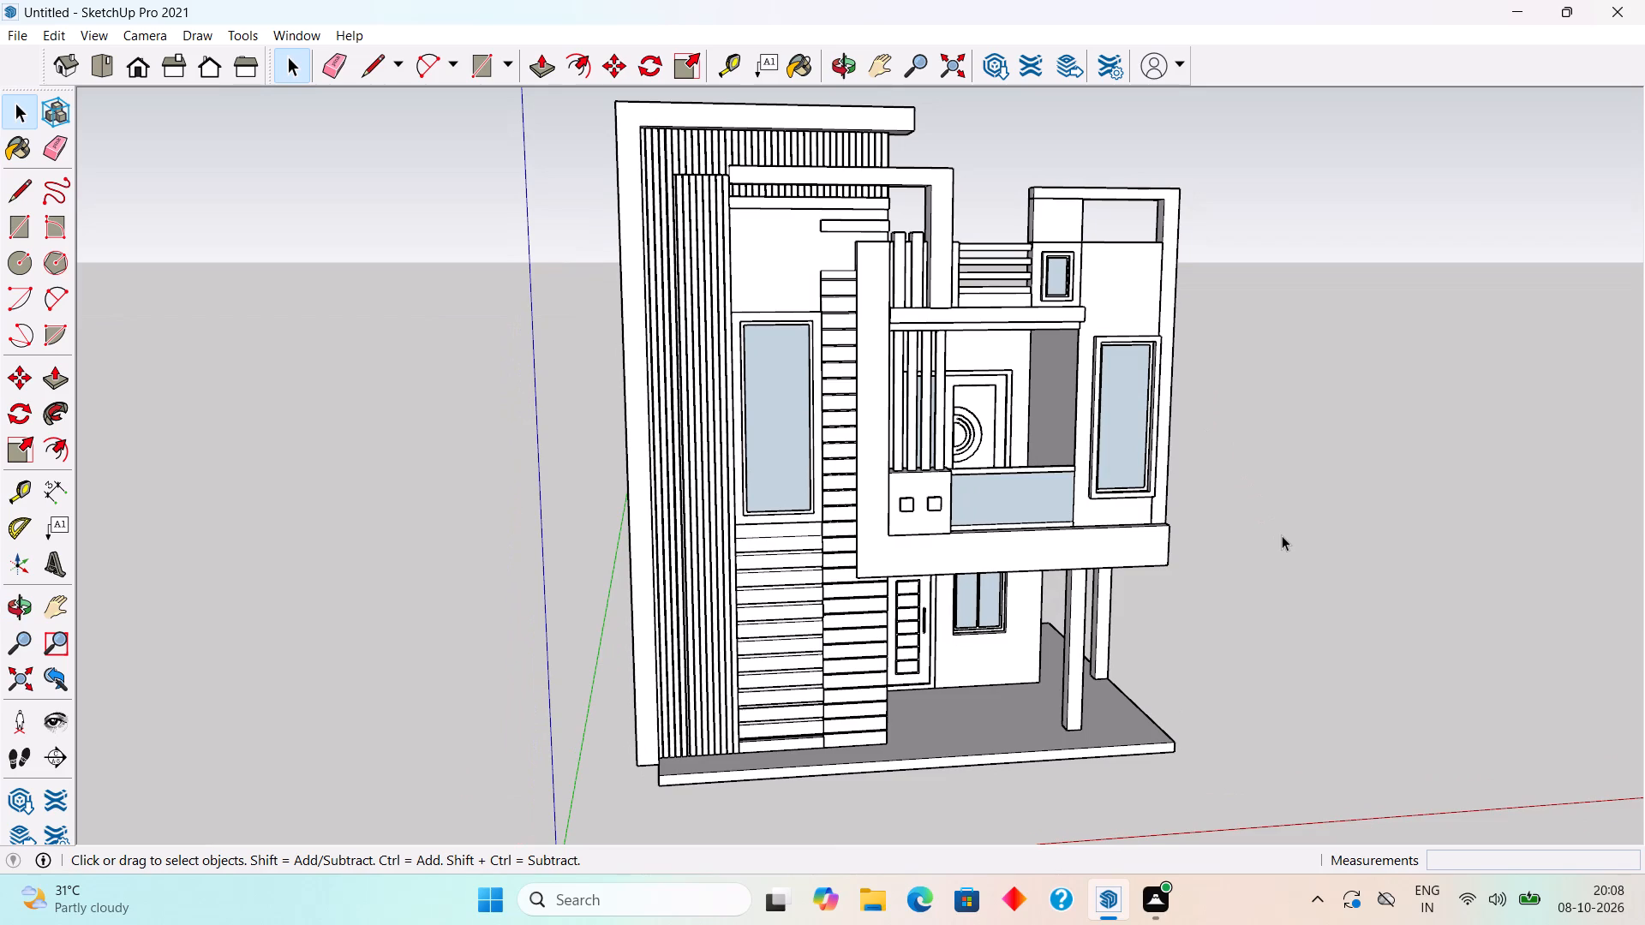
Move the grouped horizontal strips straight up about 4 3/16" toward the tall window above, then clear the selection.
{"action": "scroll", "coordinate": [852, 653], "scroll_direction": "up", "scroll_amount": 4}
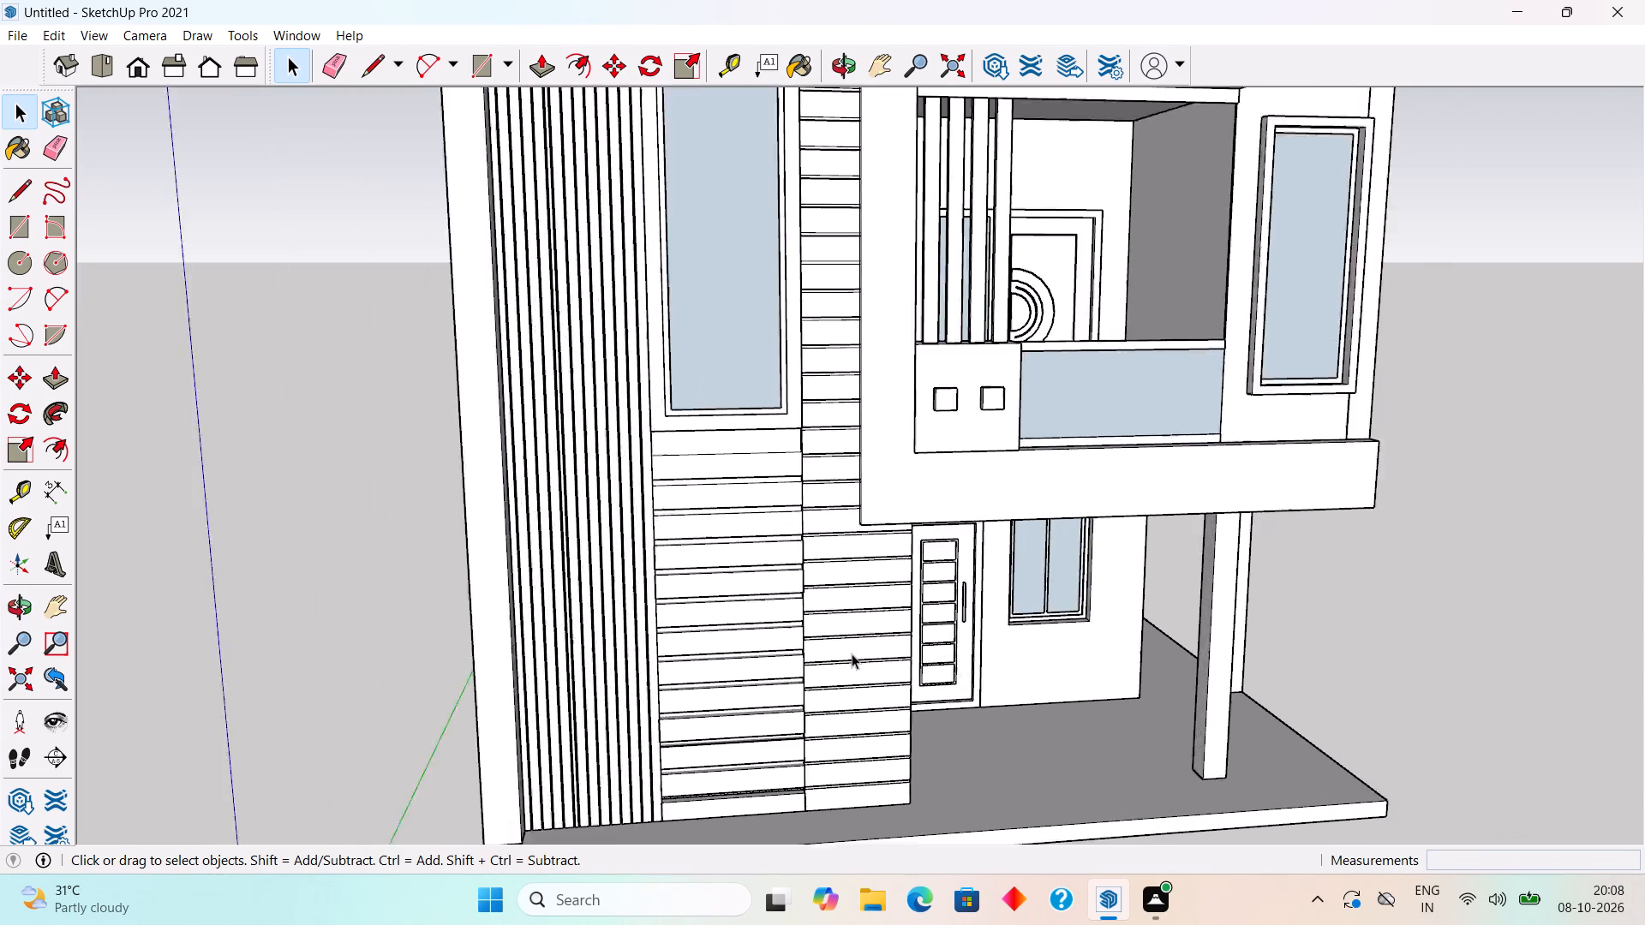
{"action": "scroll", "coordinate": [852, 653], "scroll_direction": "up", "scroll_amount": 2}
{"action": "scroll", "coordinate": [694, 501], "scroll_direction": "up", "scroll_amount": 5}
{"action": "left_click", "coordinate": [721, 415]}
{"action": "scroll", "coordinate": [727, 422], "scroll_direction": "up", "scroll_amount": 2}
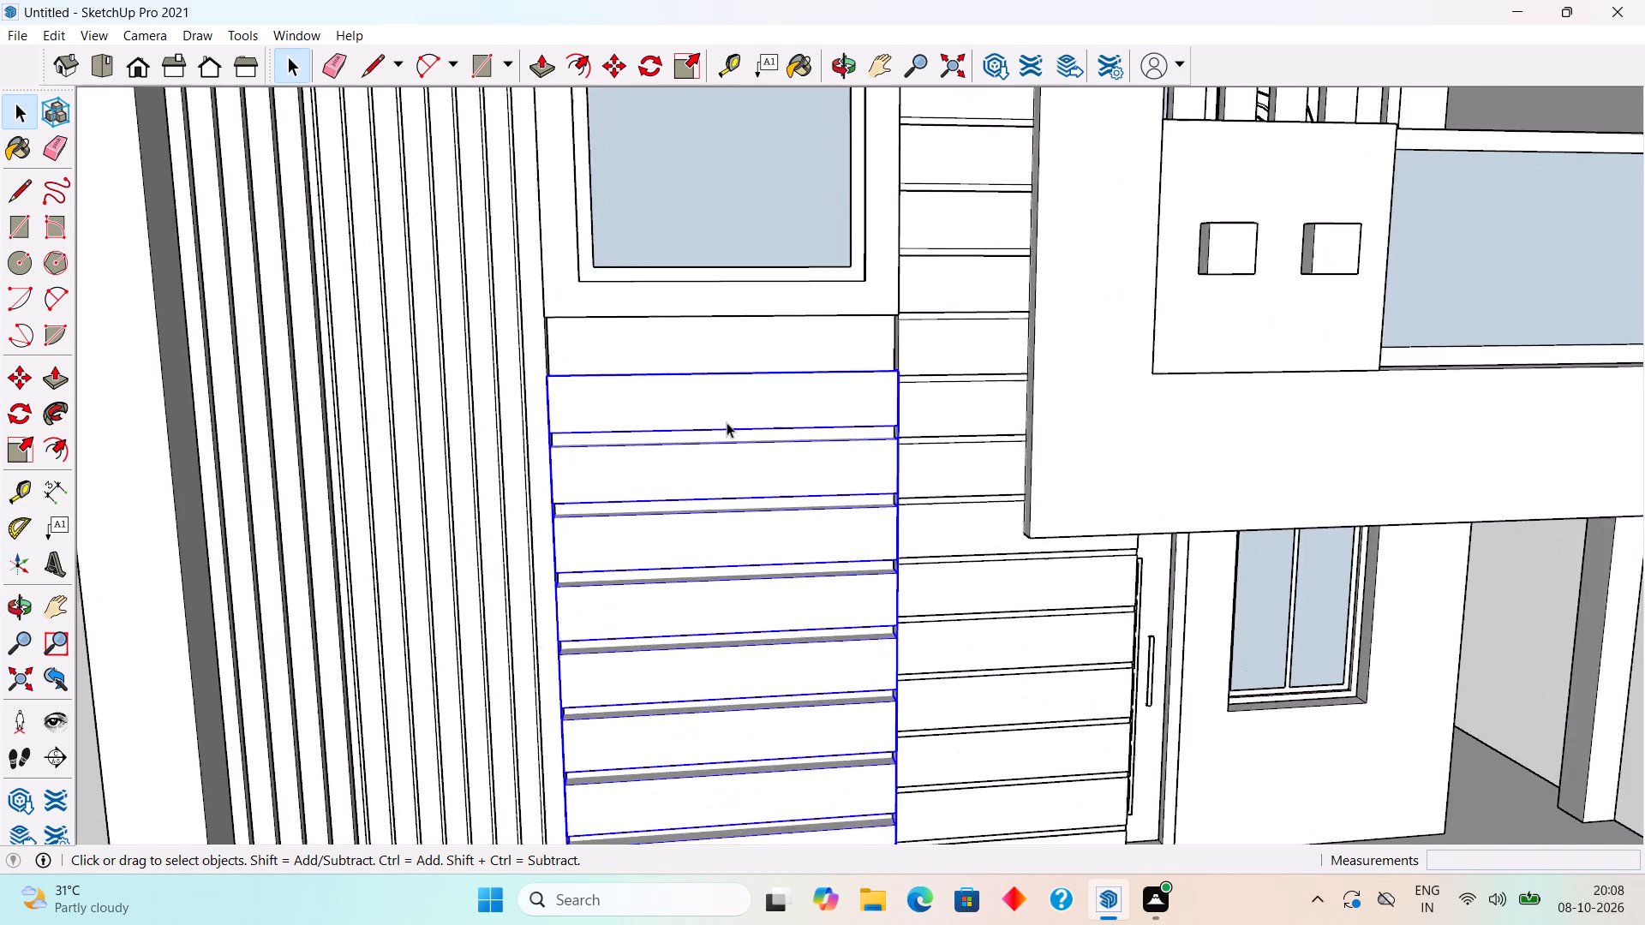
{"action": "scroll", "coordinate": [727, 422], "scroll_direction": "up", "scroll_amount": 1}
{"action": "key", "text": "m"}
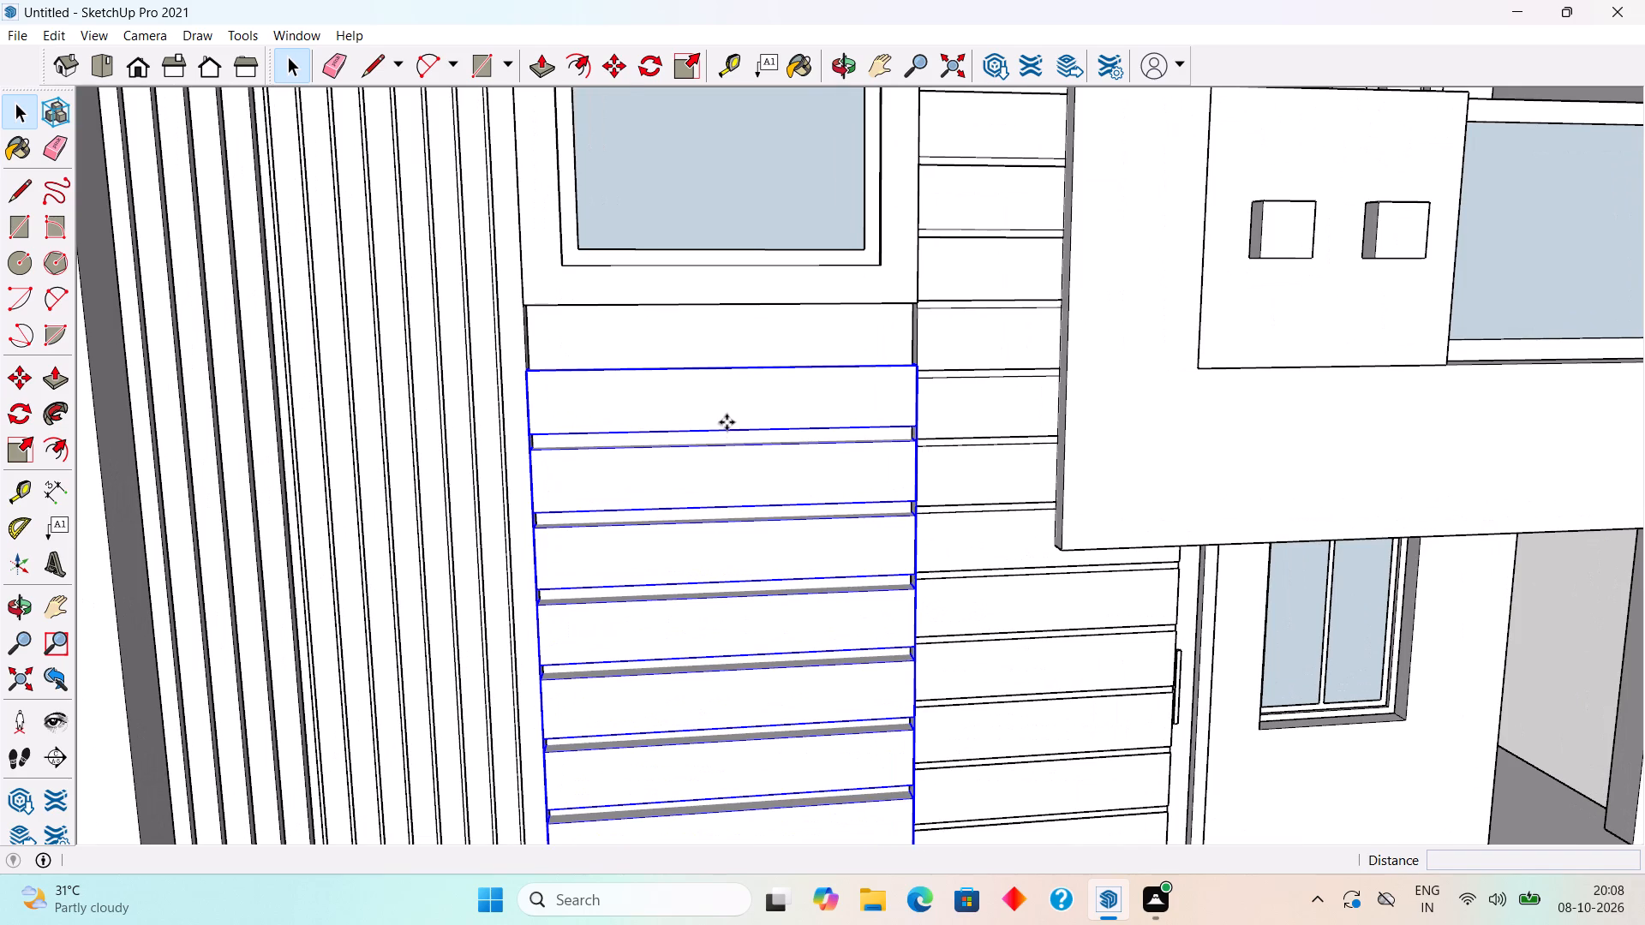
{"action": "left_click", "coordinate": [727, 422]}
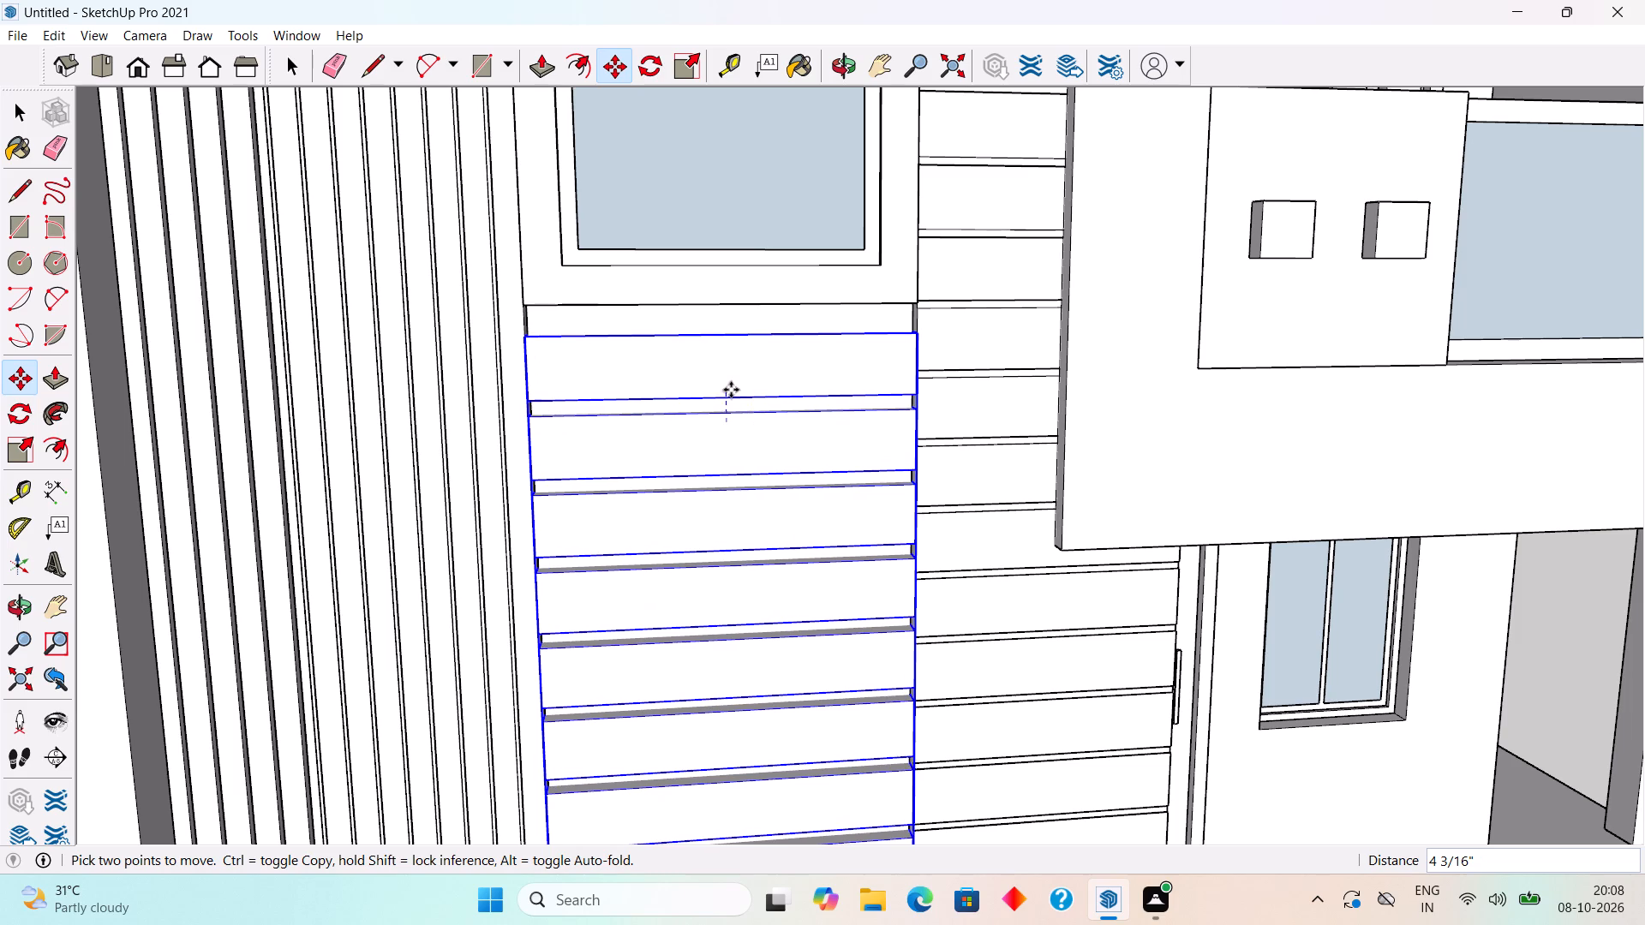
{"action": "left_click", "coordinate": [731, 390]}
{"action": "key", "text": "space"}
{"action": "scroll", "coordinate": [821, 676], "scroll_direction": "down", "scroll_amount": 10}
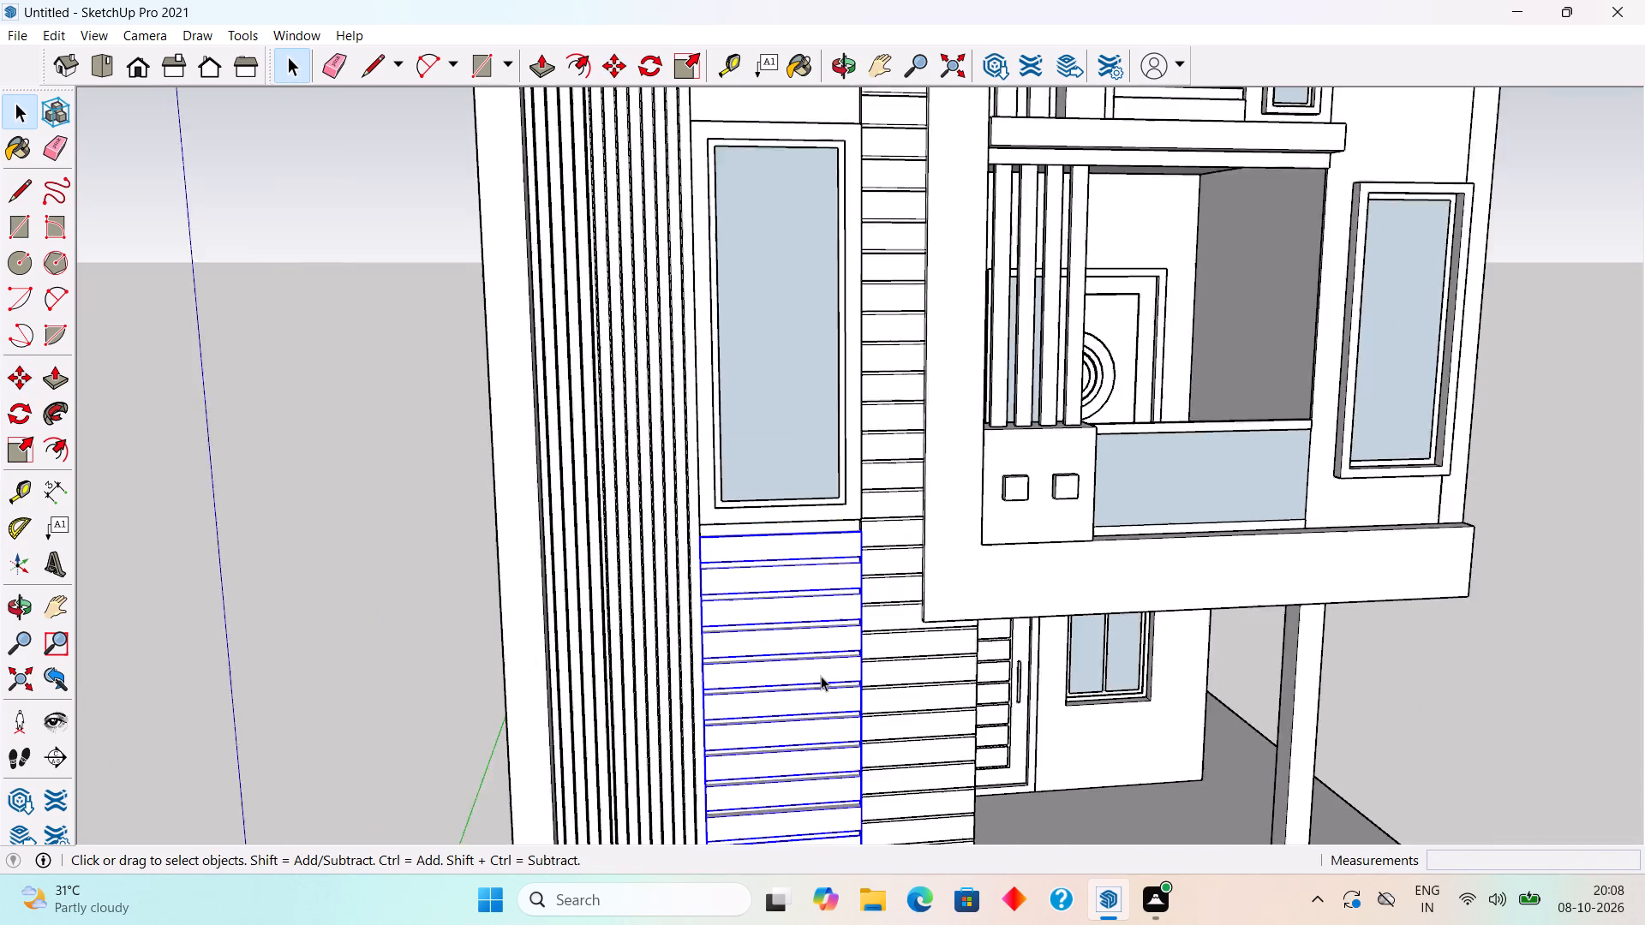
{"action": "left_click", "coordinate": [491, 586]}
Delete the two stray horizontal edges crossing the second and third strips from the bottom of the ground-floor panel.
{"action": "middle_click_drag", "start_coordinate": [893, 616], "coordinate": [818, 423]}
{"action": "scroll", "coordinate": [818, 423], "scroll_direction": "down", "scroll_amount": 3}
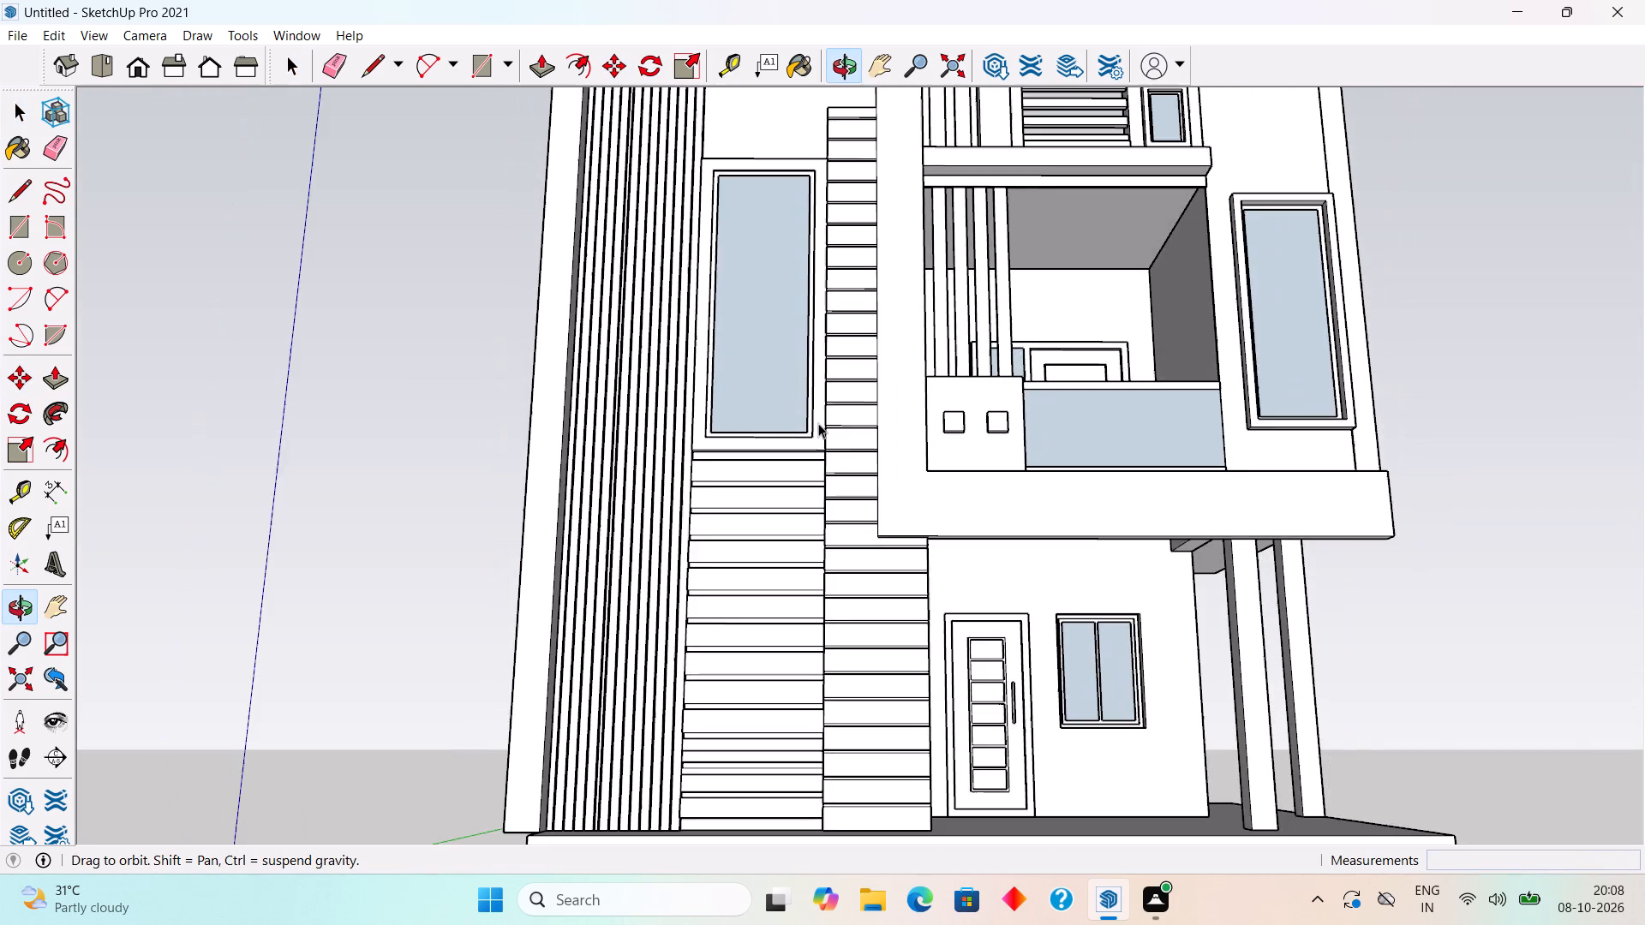
{"action": "middle_click_drag", "start_coordinate": [827, 557], "coordinate": [846, 683]}
{"action": "scroll", "coordinate": [720, 761], "scroll_direction": "up", "scroll_amount": 5}
{"action": "scroll", "coordinate": [780, 717], "scroll_direction": "up", "scroll_amount": 8}
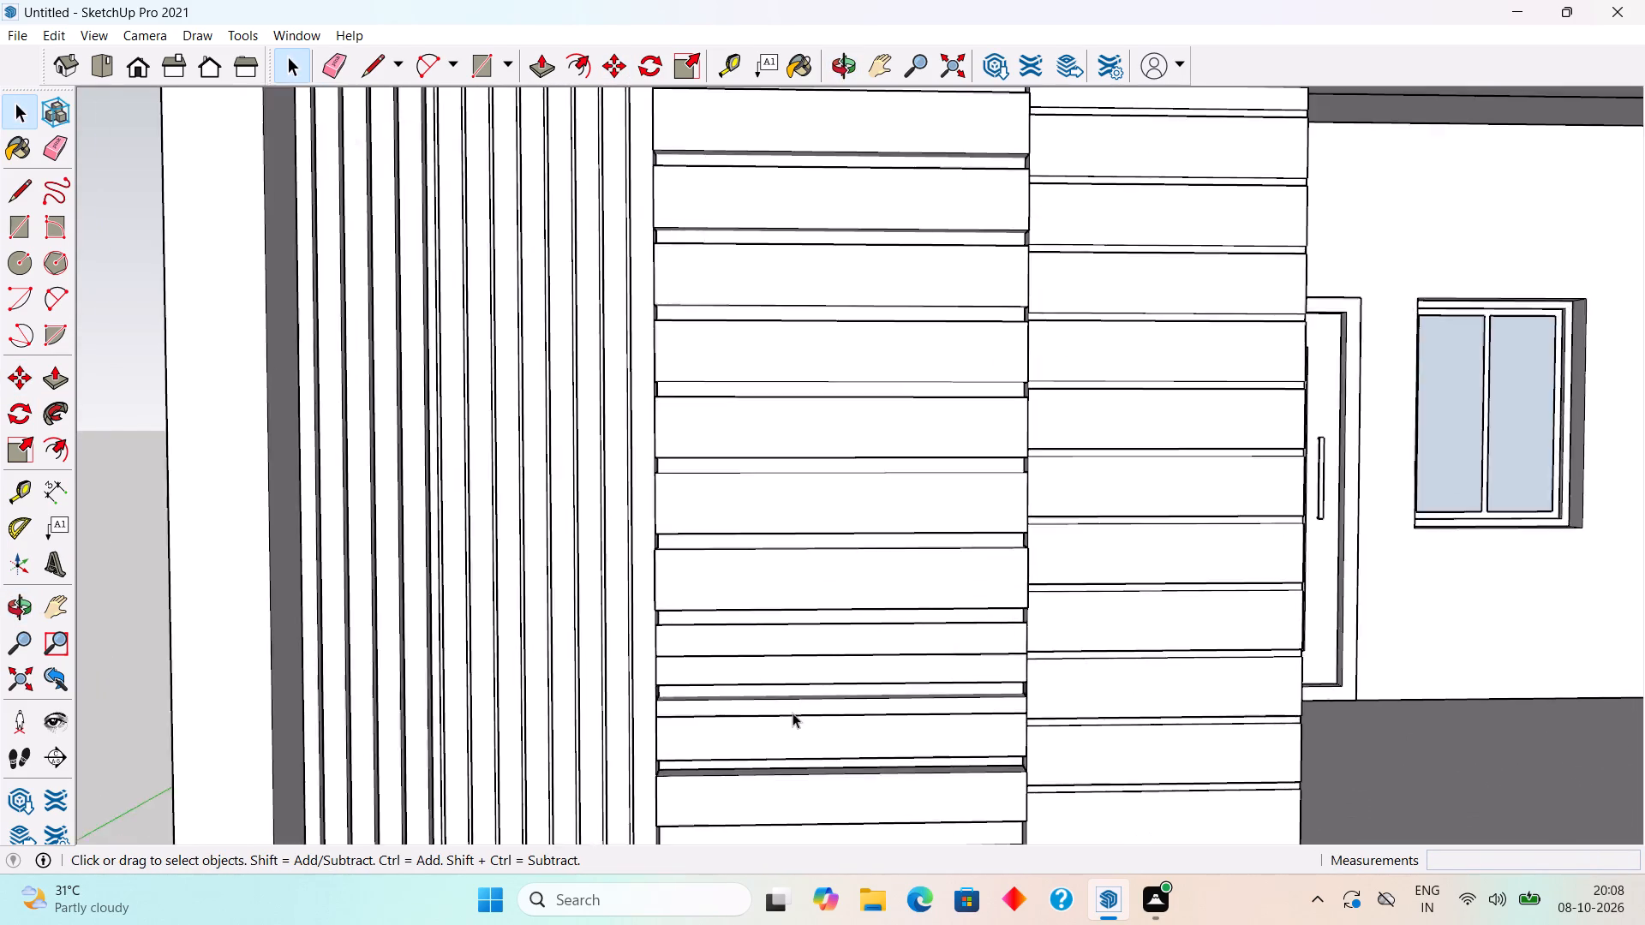
{"action": "scroll", "coordinate": [793, 713], "scroll_direction": "up", "scroll_amount": 3}
{"action": "middle_click_drag", "start_coordinate": [784, 671], "coordinate": [765, 570]}
{"action": "scroll", "coordinate": [769, 586], "scroll_direction": "up", "scroll_amount": 4}
{"action": "left_click", "coordinate": [775, 580]}
{"action": "triple_click", "coordinate": [775, 580]}
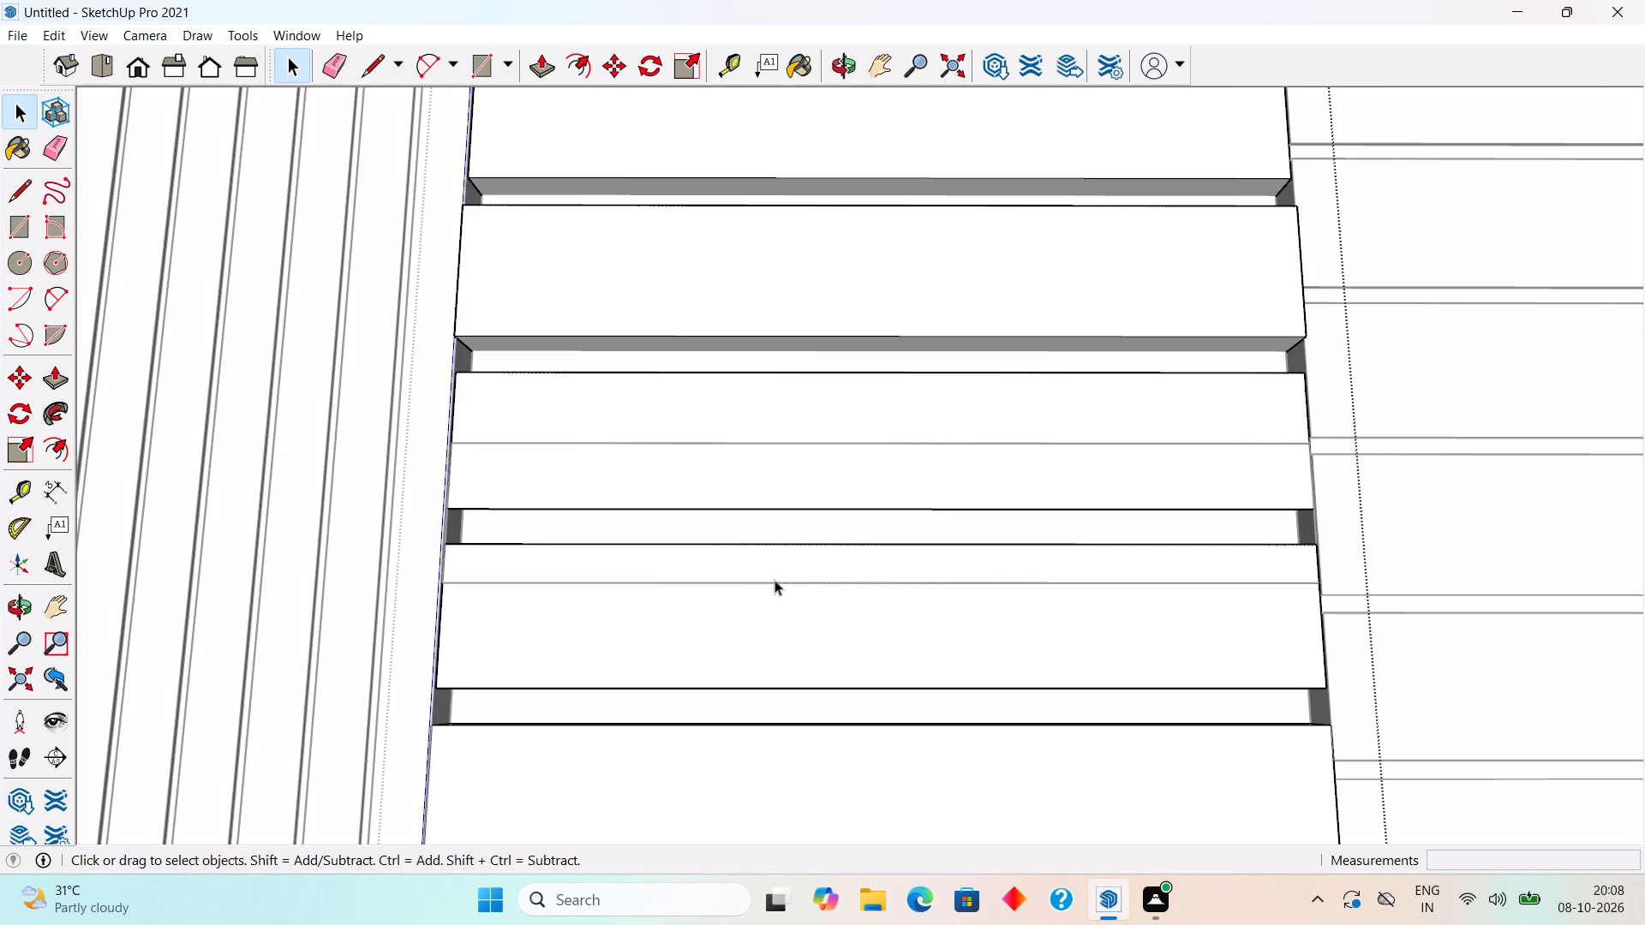
{"action": "middle_click_drag", "start_coordinate": [817, 614], "coordinate": [1062, 689]}
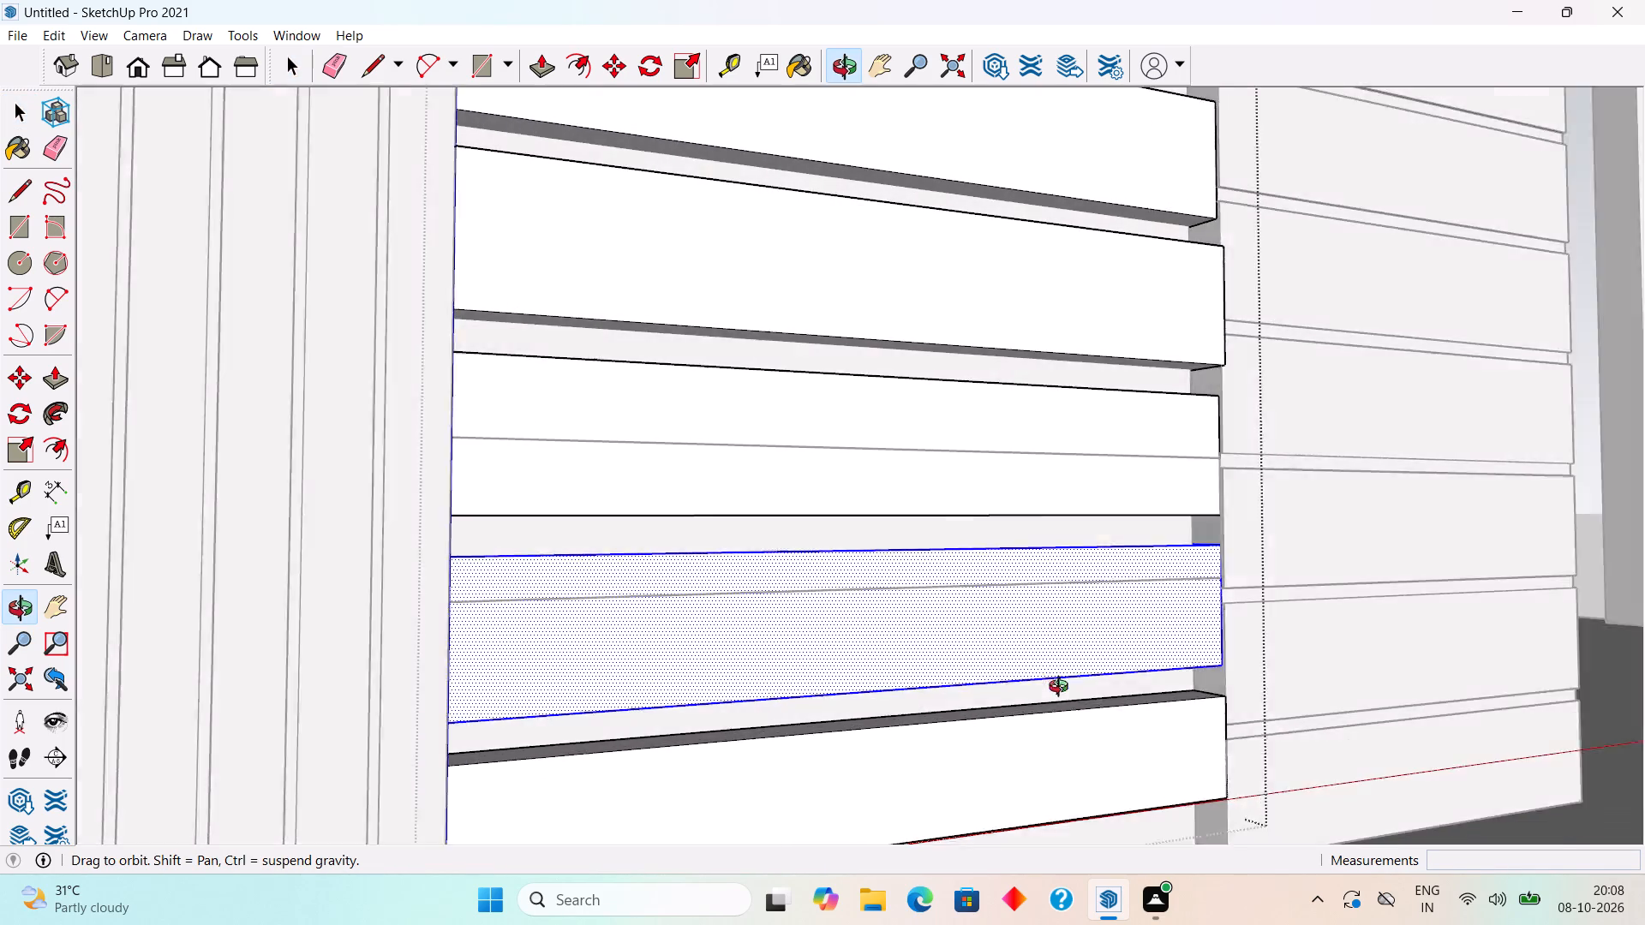
{"action": "middle_click_drag", "start_coordinate": [1062, 689], "coordinate": [1099, 765]}
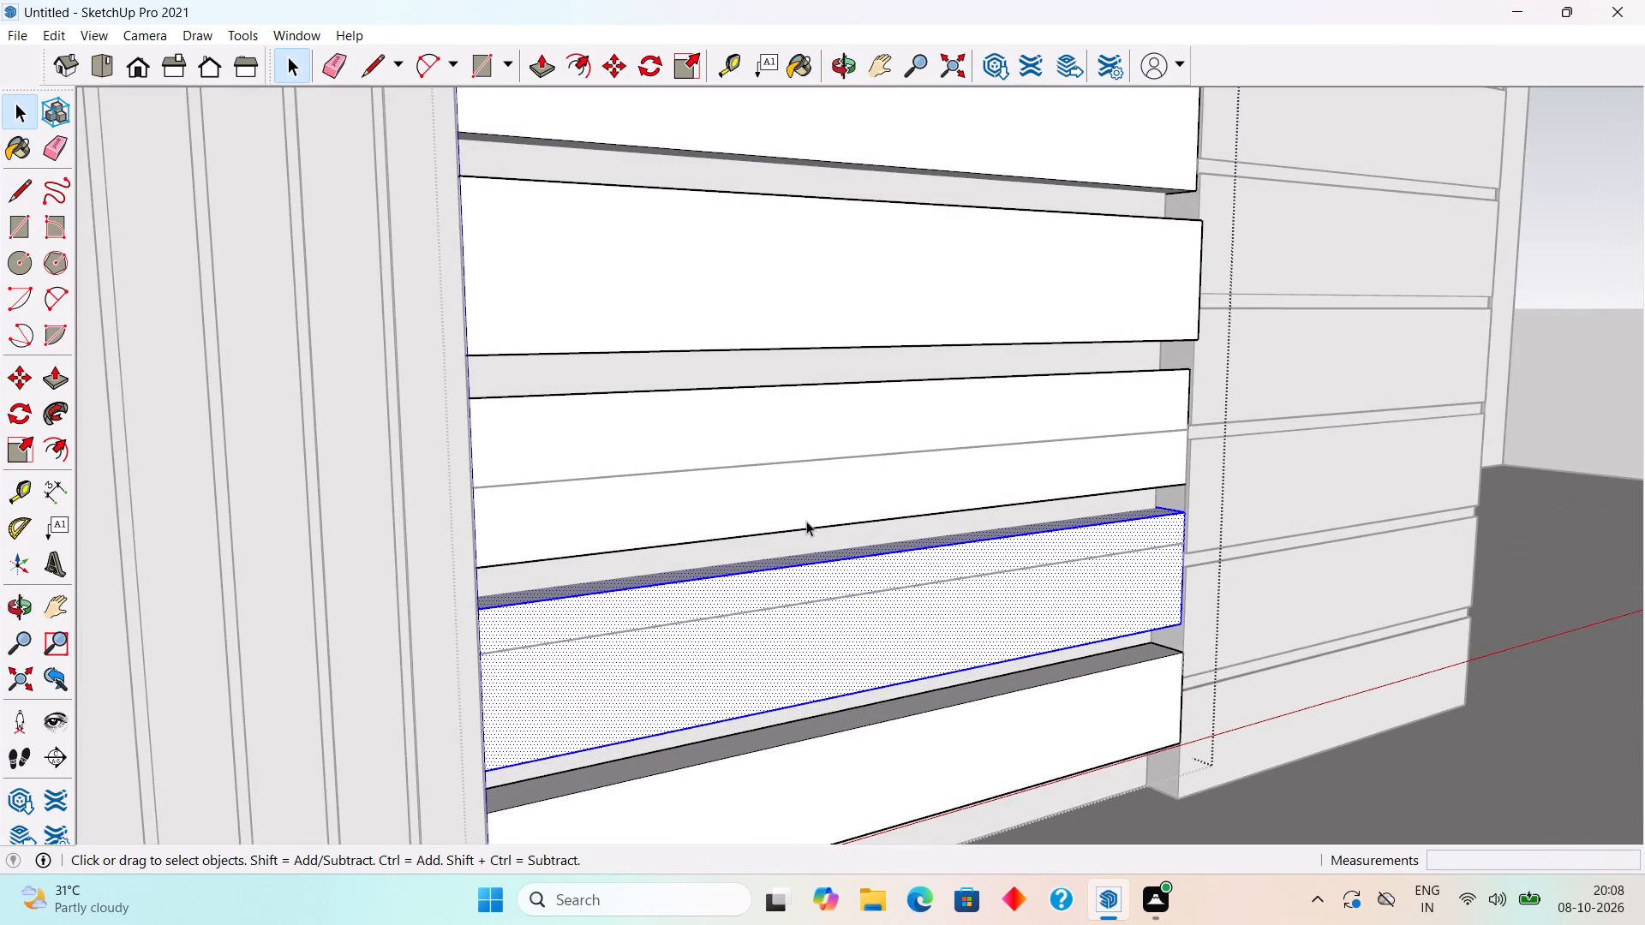
{"action": "triple_click", "coordinate": [840, 458]}
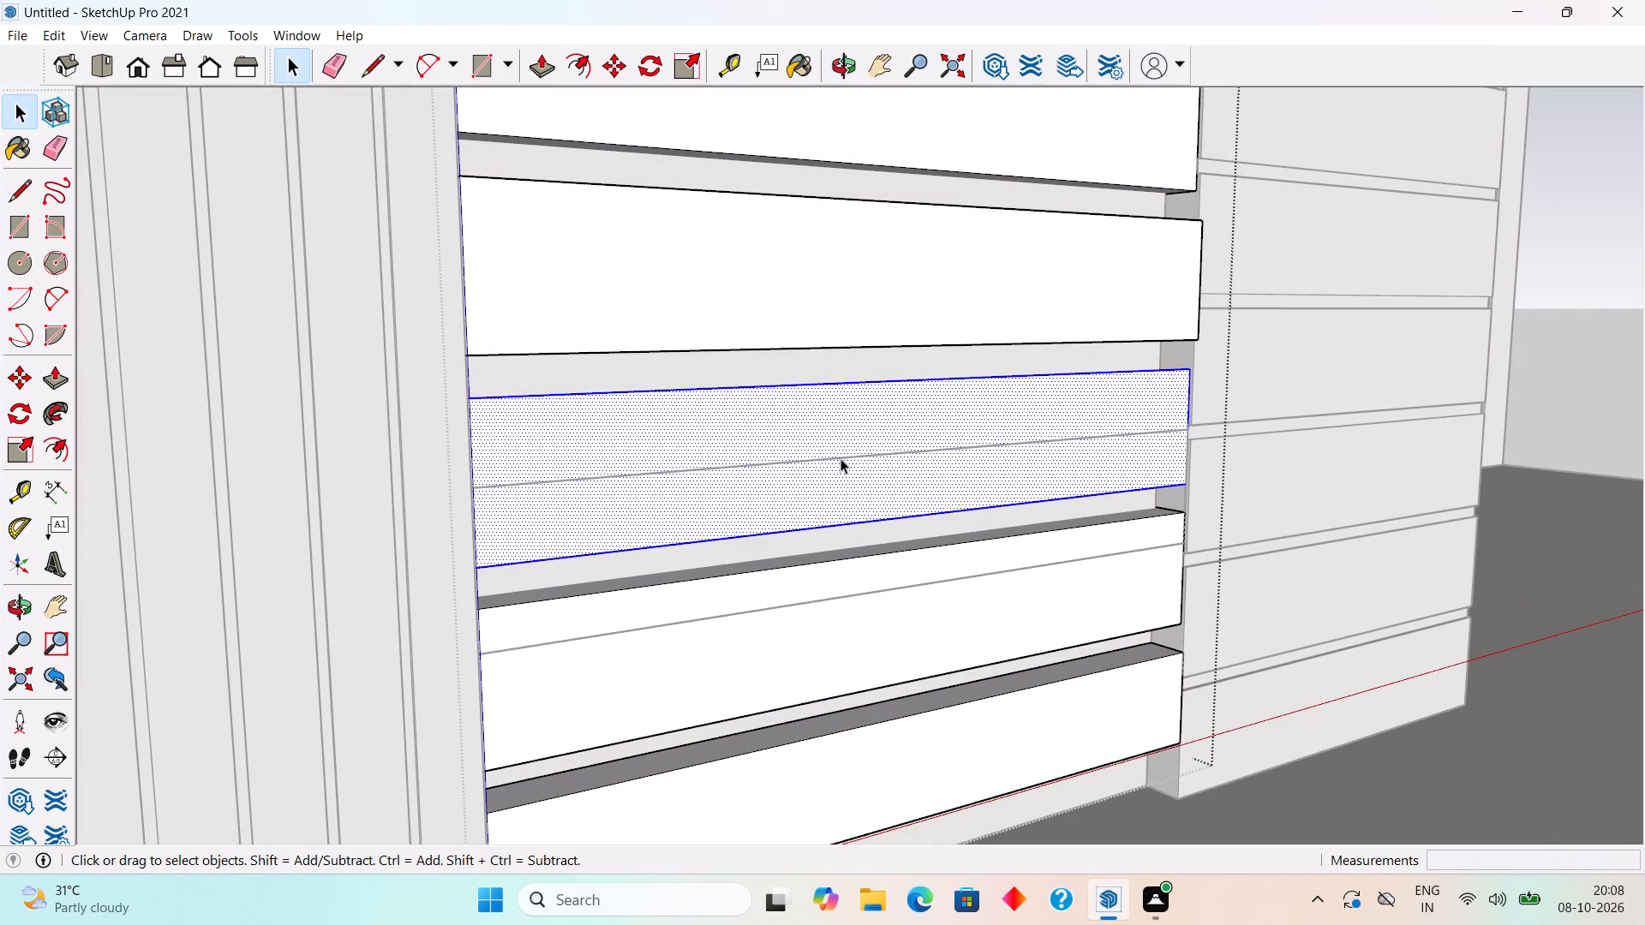
{"action": "double_click", "coordinate": [840, 458]}
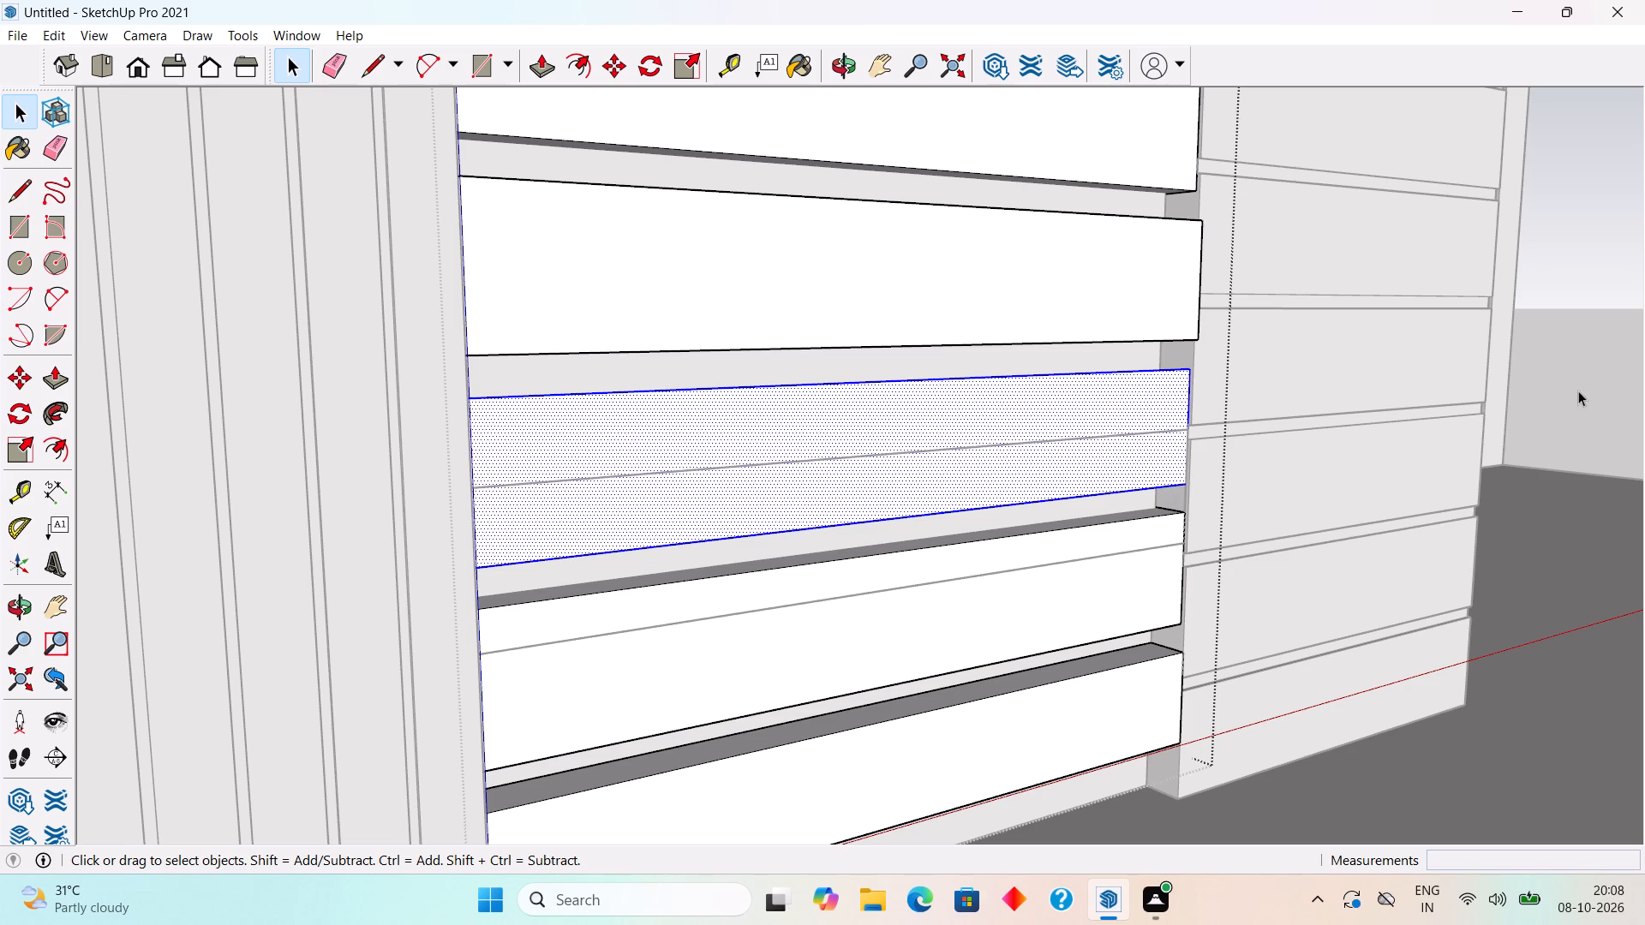
{"action": "left_click", "coordinate": [1578, 391]}
{"action": "left_click", "coordinate": [724, 468]}
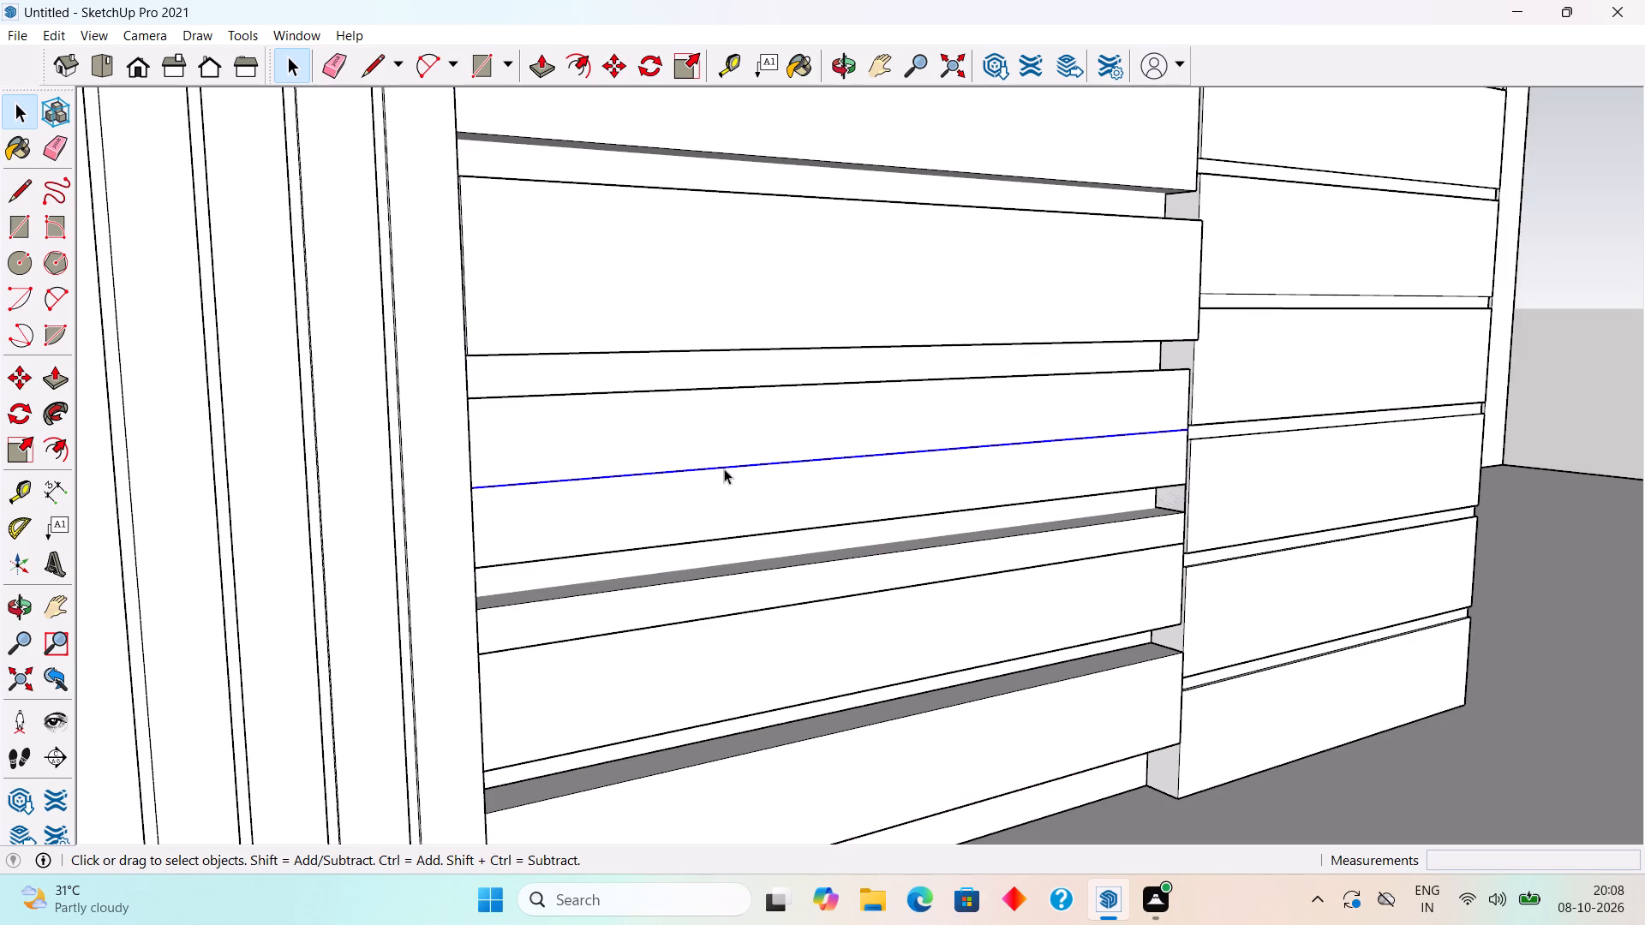
{"action": "key", "text": "Delete"}
{"action": "left_click", "coordinate": [763, 612]}
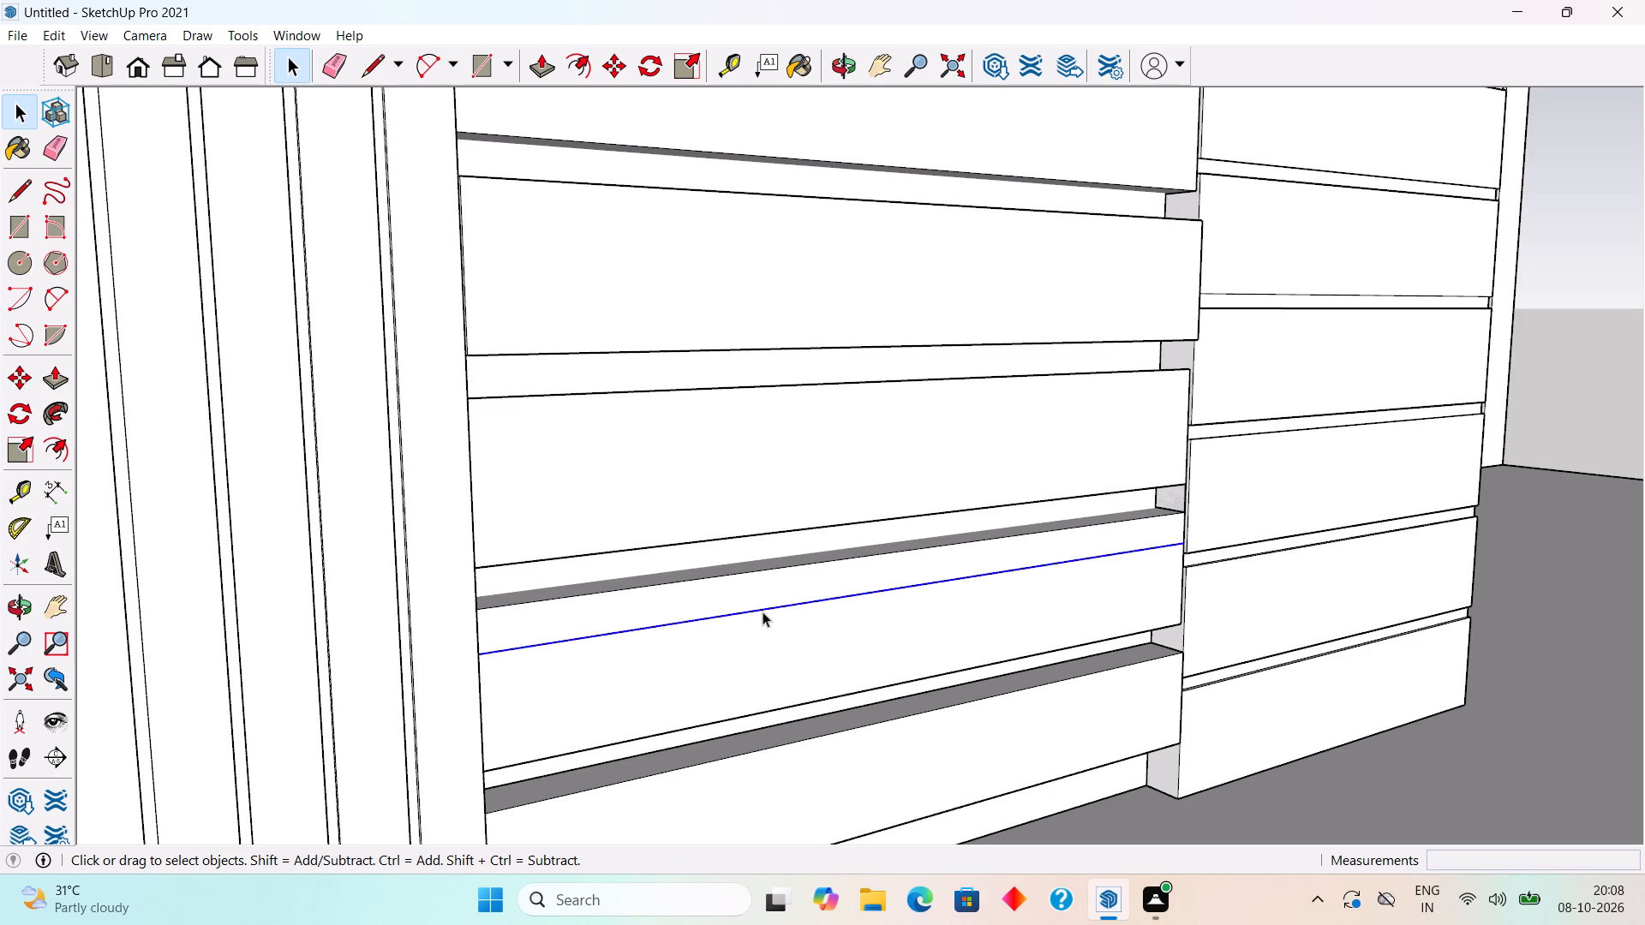
{"action": "key", "text": "Delete"}
Inspect the strip panel, vertical slats and overall facade from close up, from a distance and from different angles.
{"action": "scroll", "coordinate": [763, 612], "scroll_direction": "down", "scroll_amount": 13}
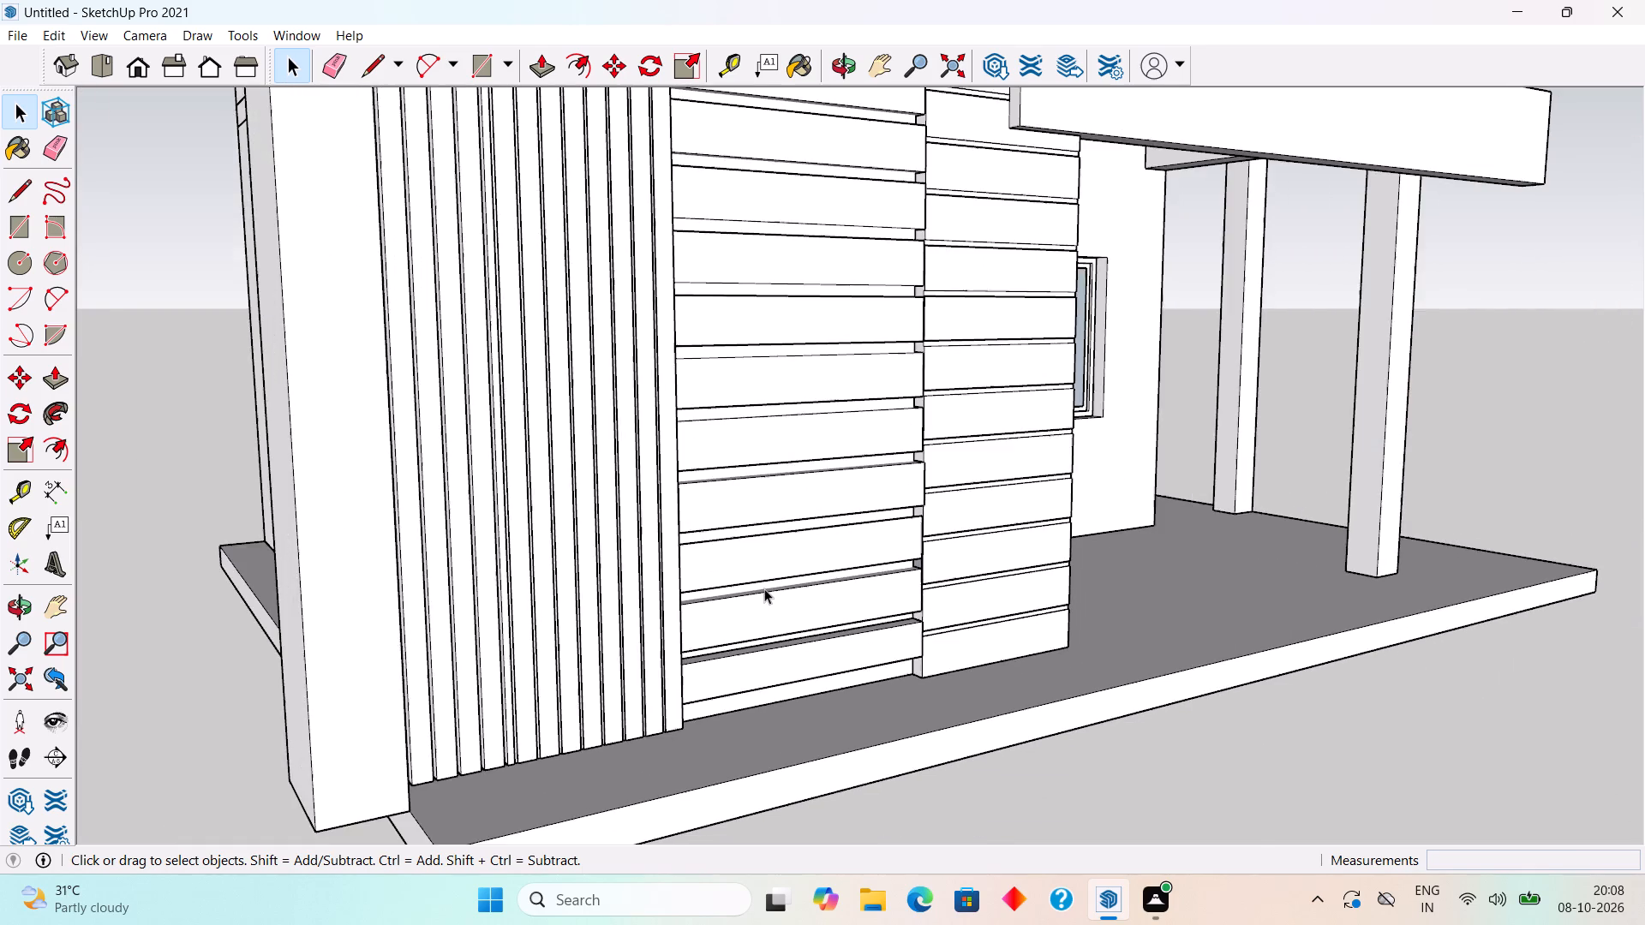
{"action": "scroll", "coordinate": [764, 588], "scroll_direction": "down", "scroll_amount": 3}
{"action": "middle_click_drag", "start_coordinate": [766, 597], "coordinate": [564, 603]}
{"action": "scroll", "coordinate": [564, 603], "scroll_direction": "down", "scroll_amount": 3}
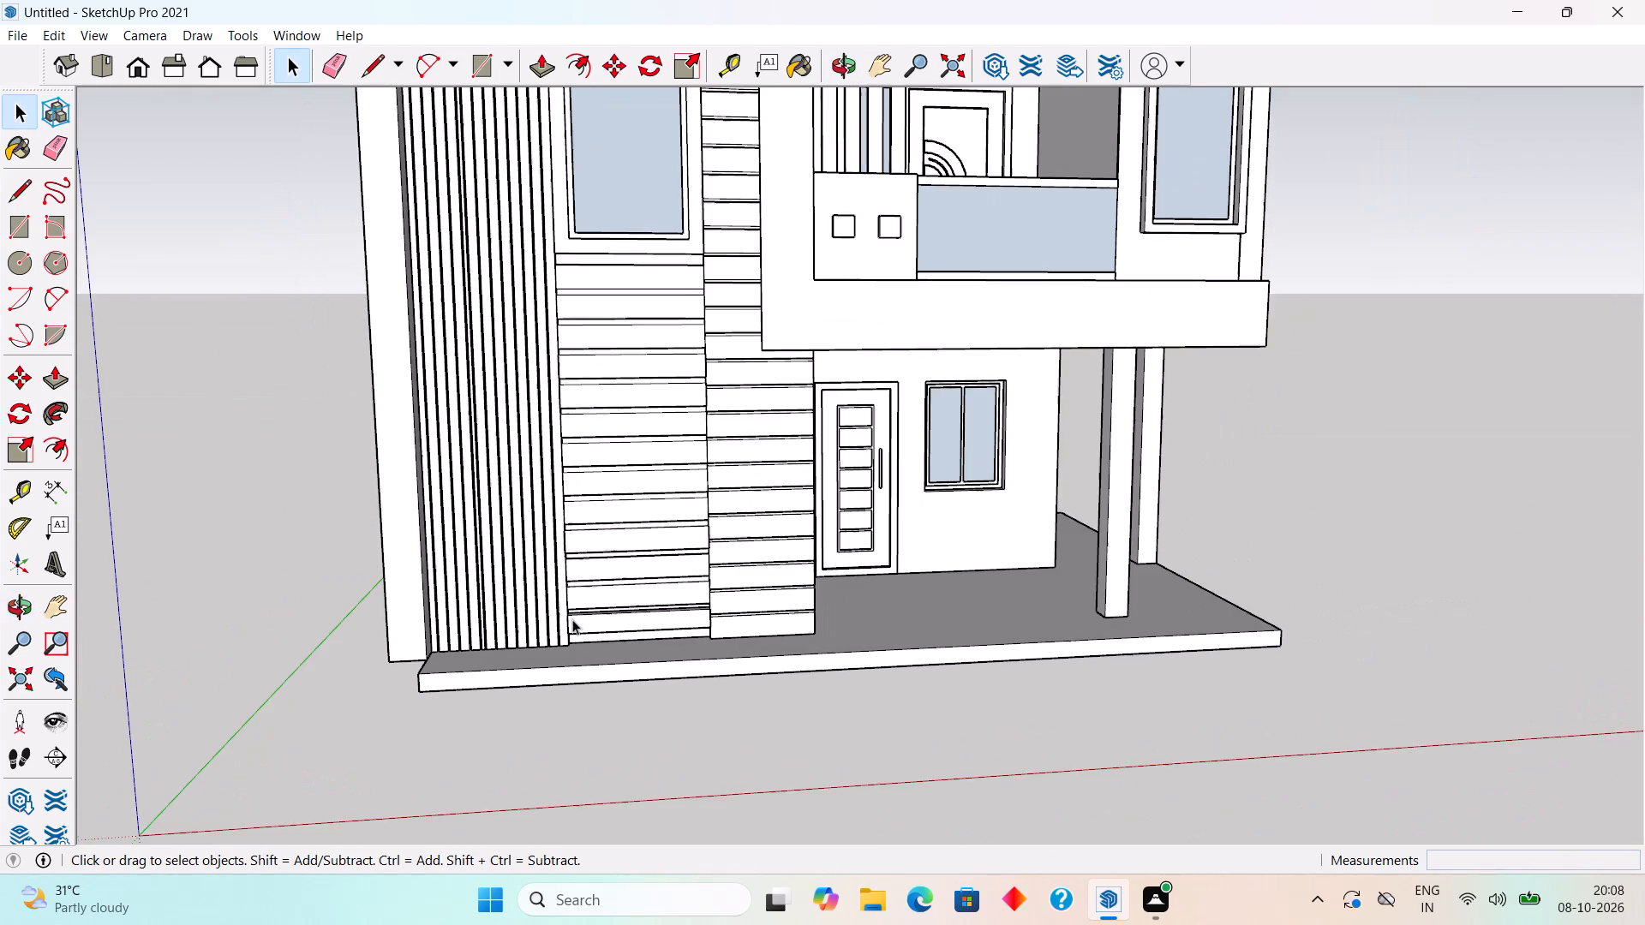
{"action": "scroll", "coordinate": [572, 619], "scroll_direction": "down", "scroll_amount": 3}
{"action": "scroll", "coordinate": [607, 720], "scroll_direction": "down", "scroll_amount": 8}
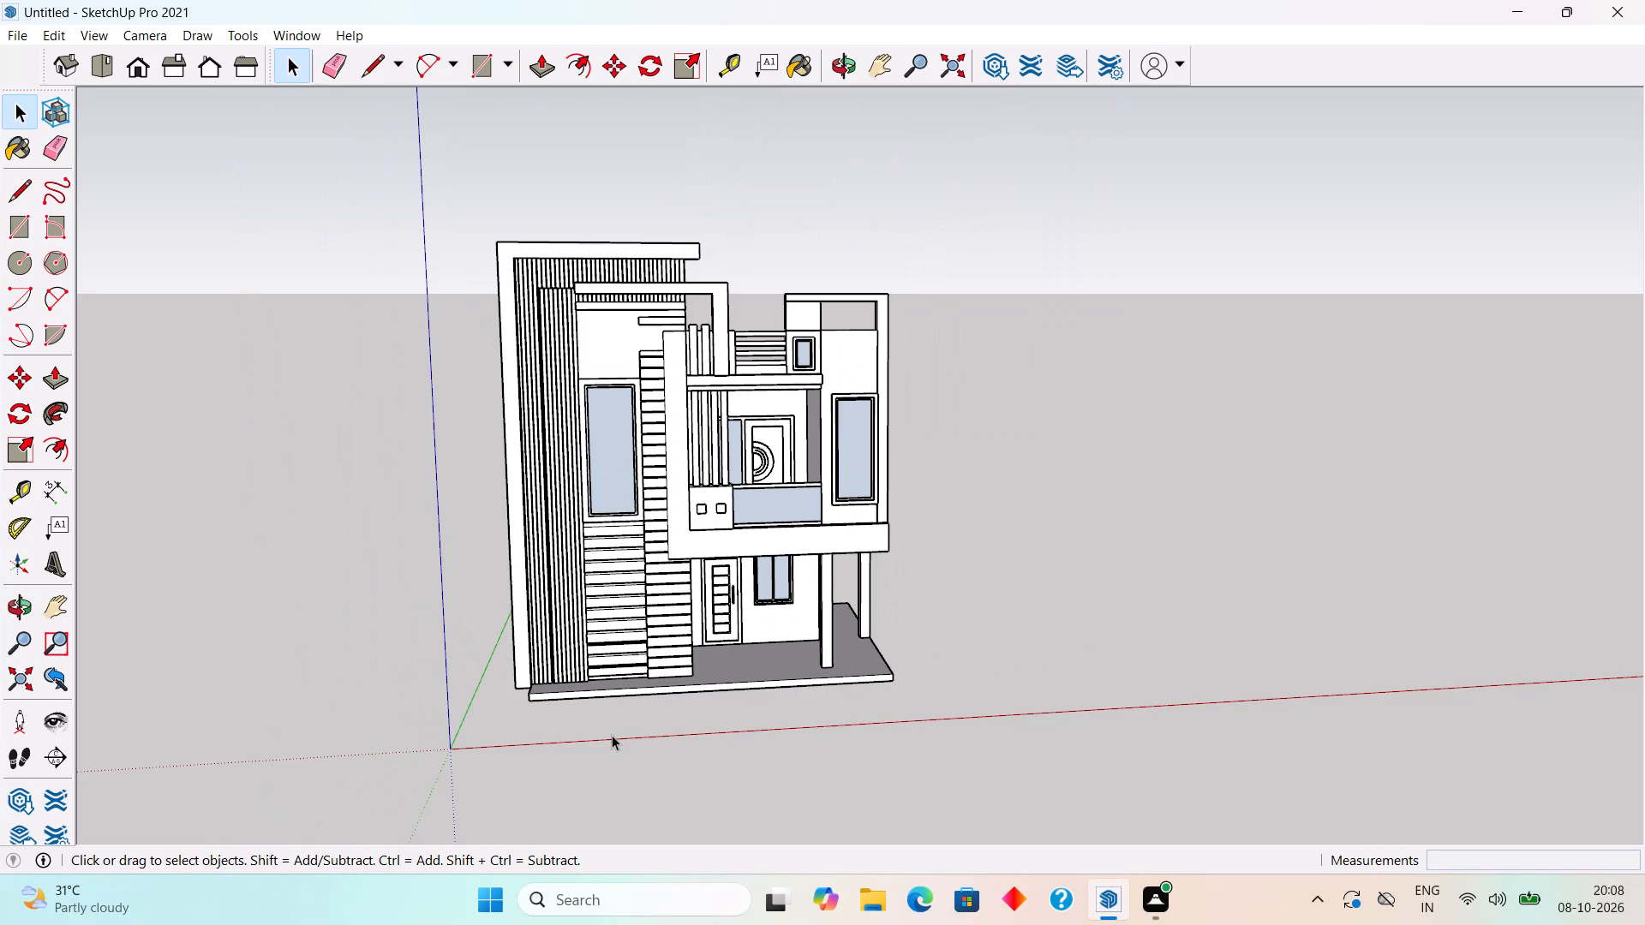
{"action": "scroll", "coordinate": [693, 612], "scroll_direction": "up", "scroll_amount": 8}
{"action": "scroll", "coordinate": [588, 709], "scroll_direction": "up", "scroll_amount": 3}
{"action": "middle_click_drag", "start_coordinate": [515, 624], "coordinate": [575, 570]}
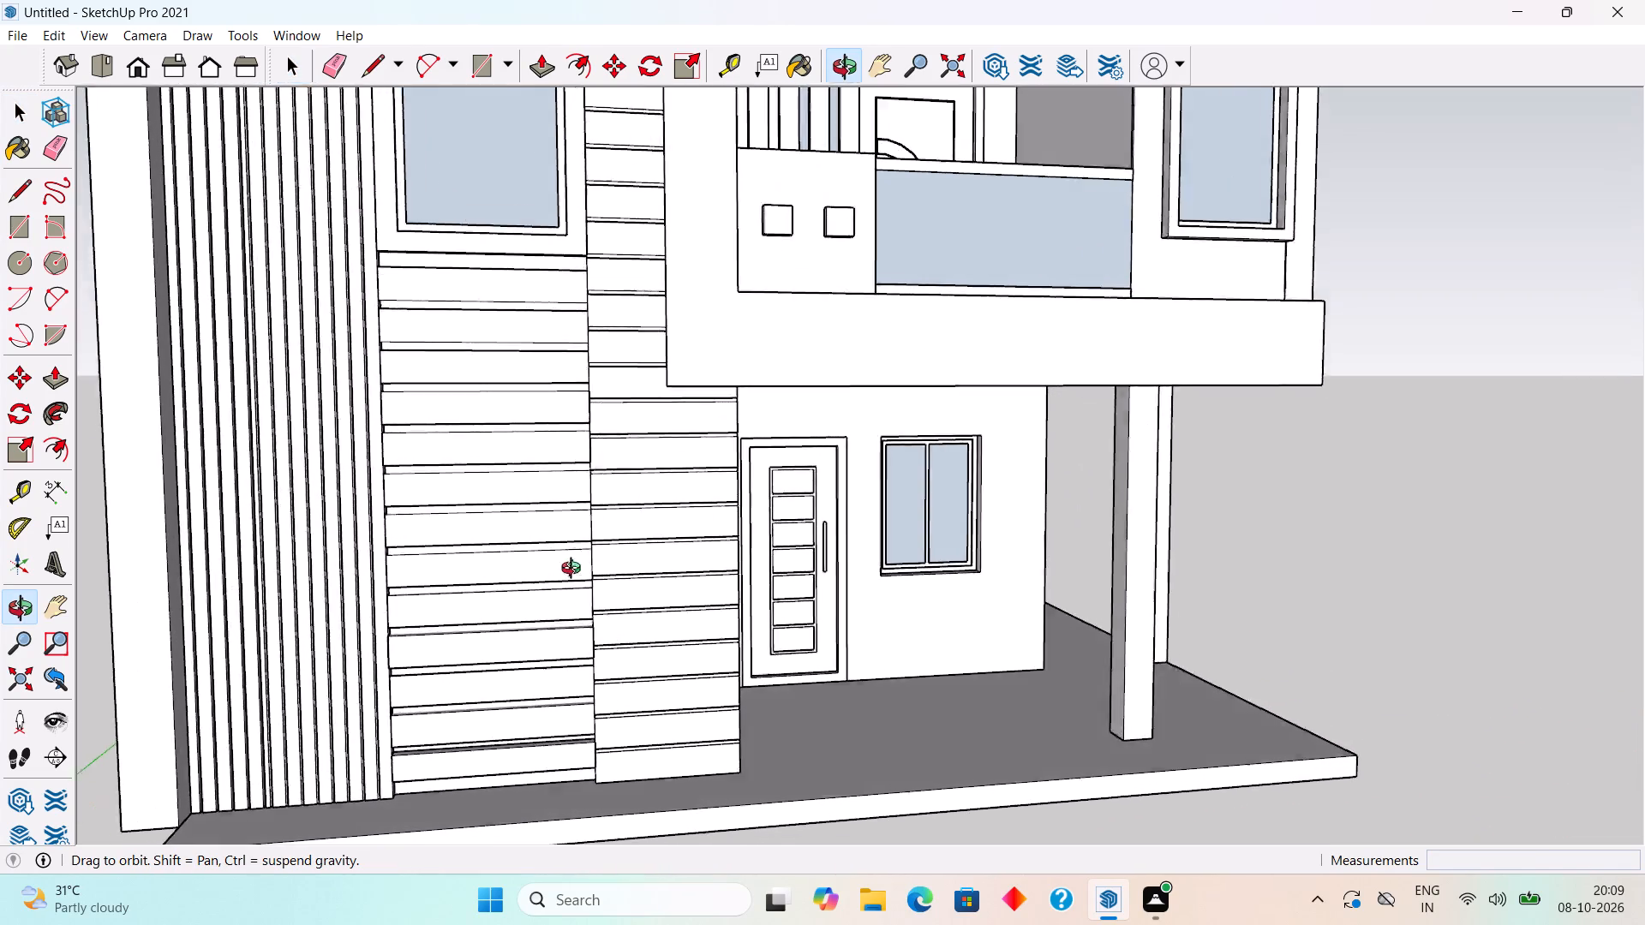
{"action": "middle_click_drag", "start_coordinate": [575, 570], "coordinate": [622, 527]}
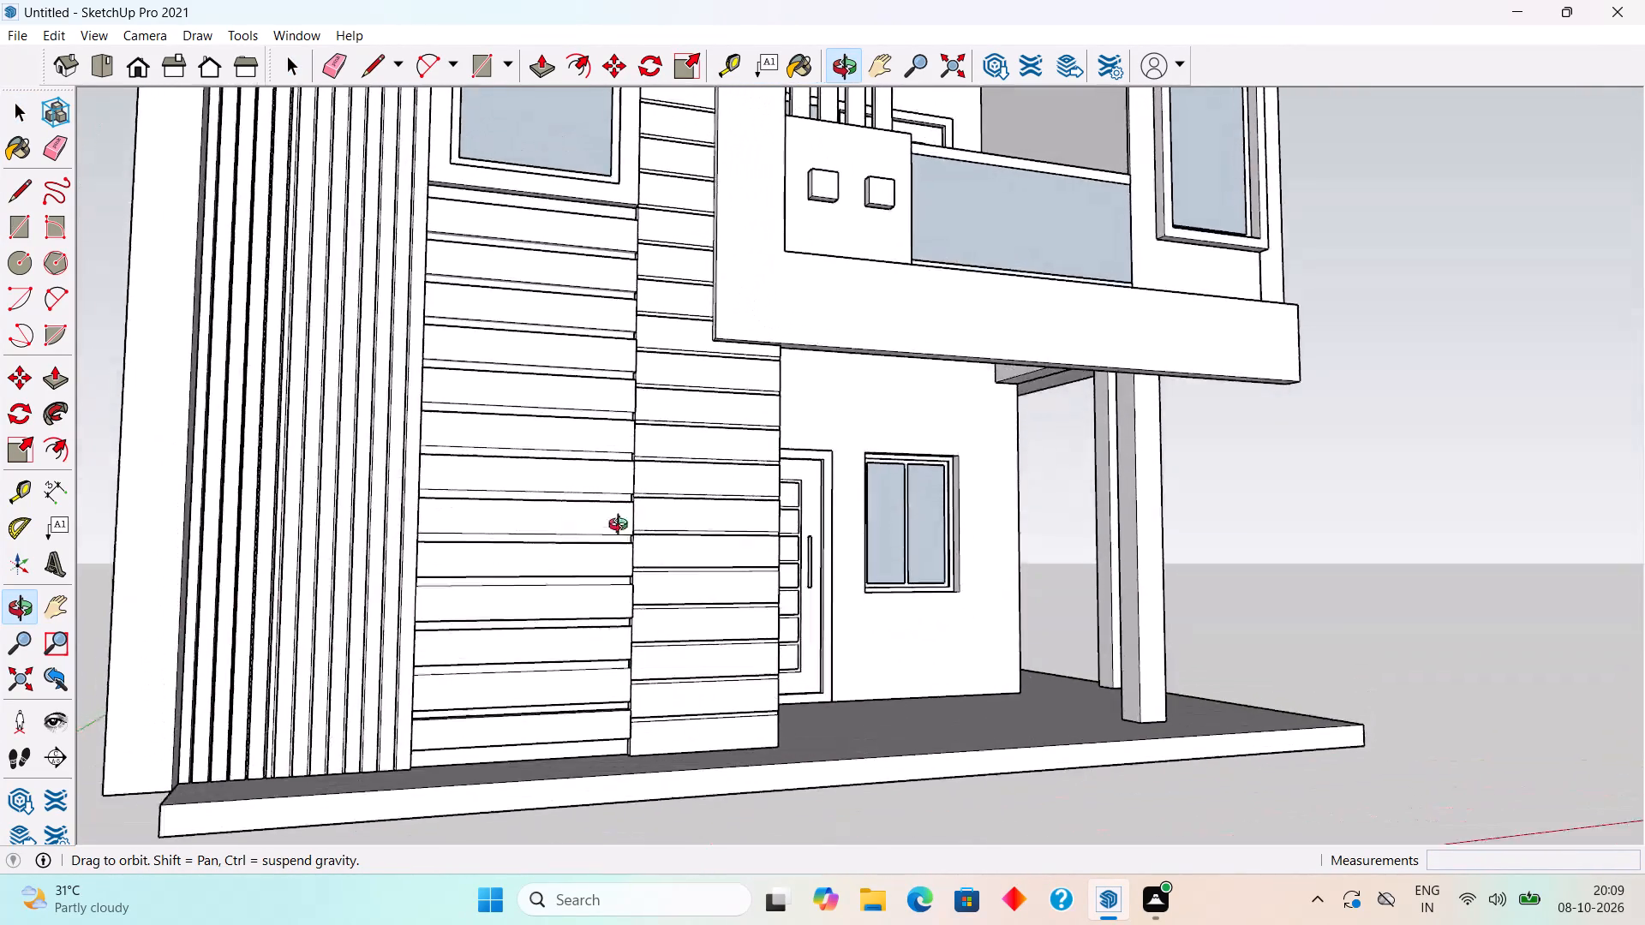
{"action": "middle_click_drag", "start_coordinate": [622, 527], "coordinate": [408, 513]}
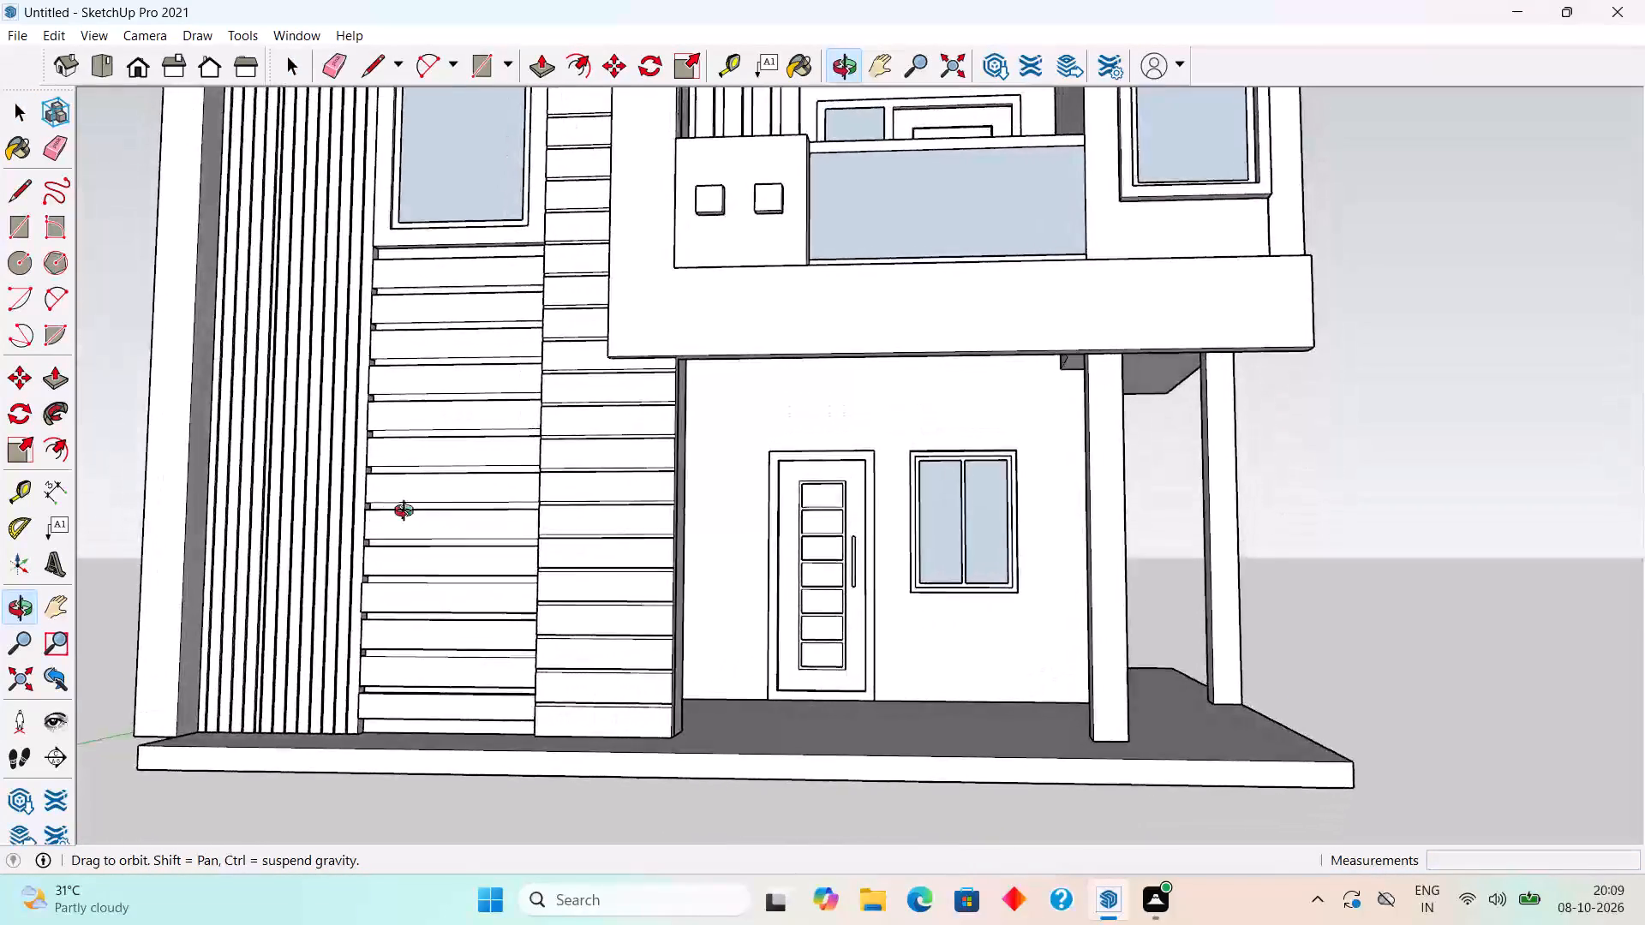
{"action": "middle_click_drag", "start_coordinate": [408, 513], "coordinate": [621, 701]}
{"action": "scroll", "coordinate": [621, 701], "scroll_direction": "down", "scroll_amount": 2}
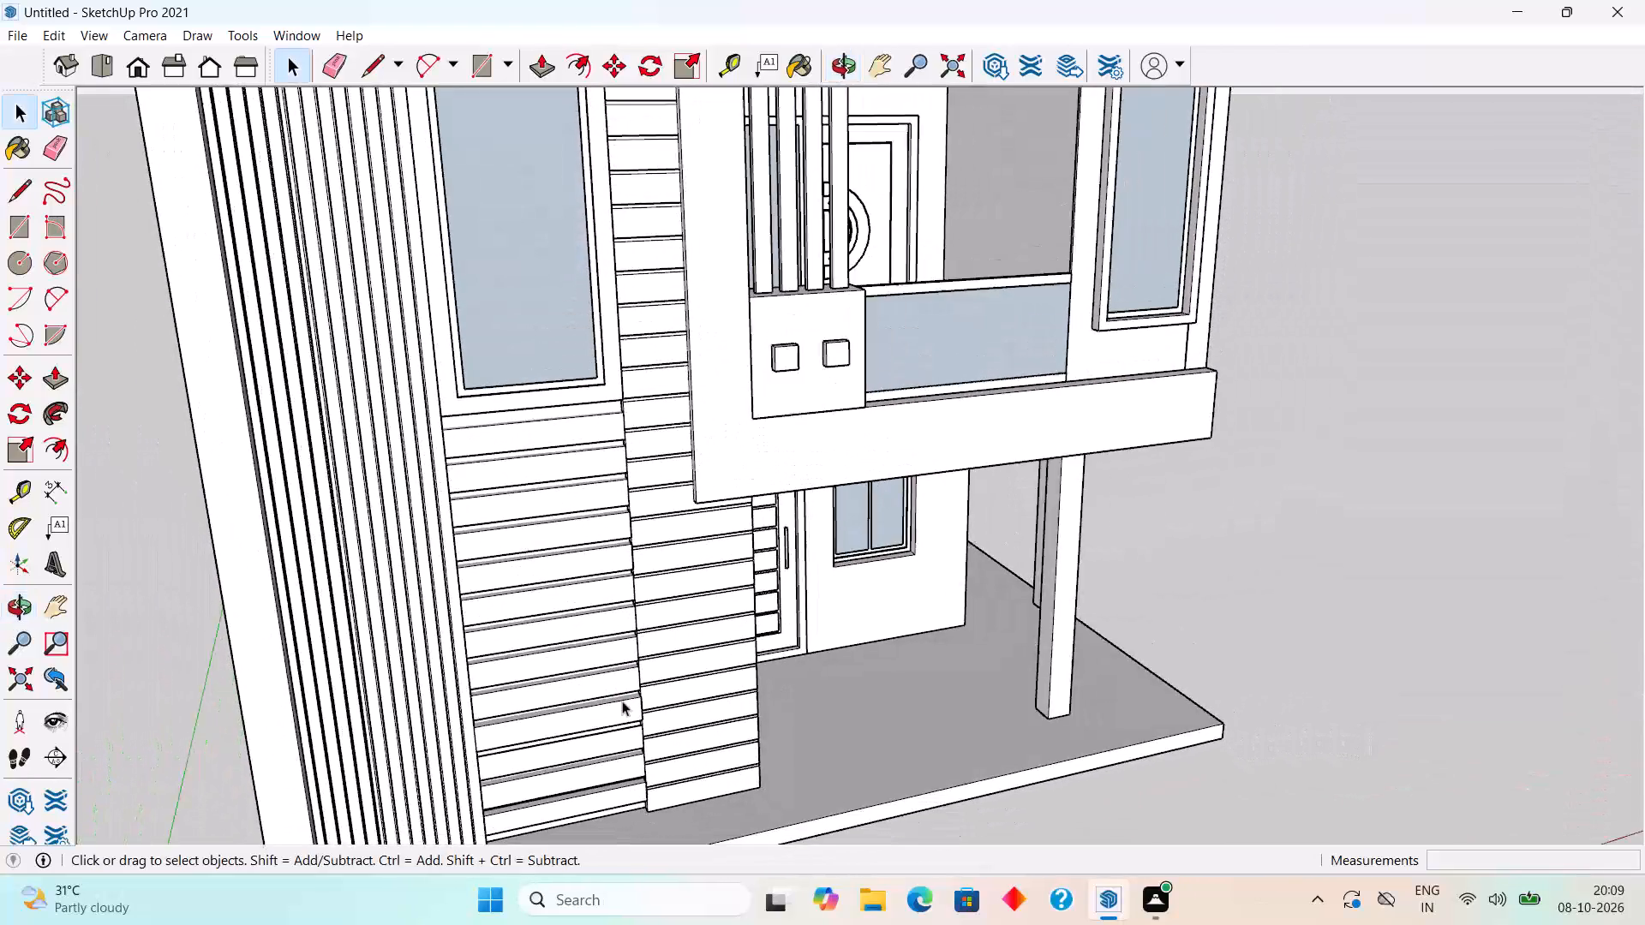
{"action": "scroll", "coordinate": [622, 701], "scroll_direction": "down", "scroll_amount": 8}
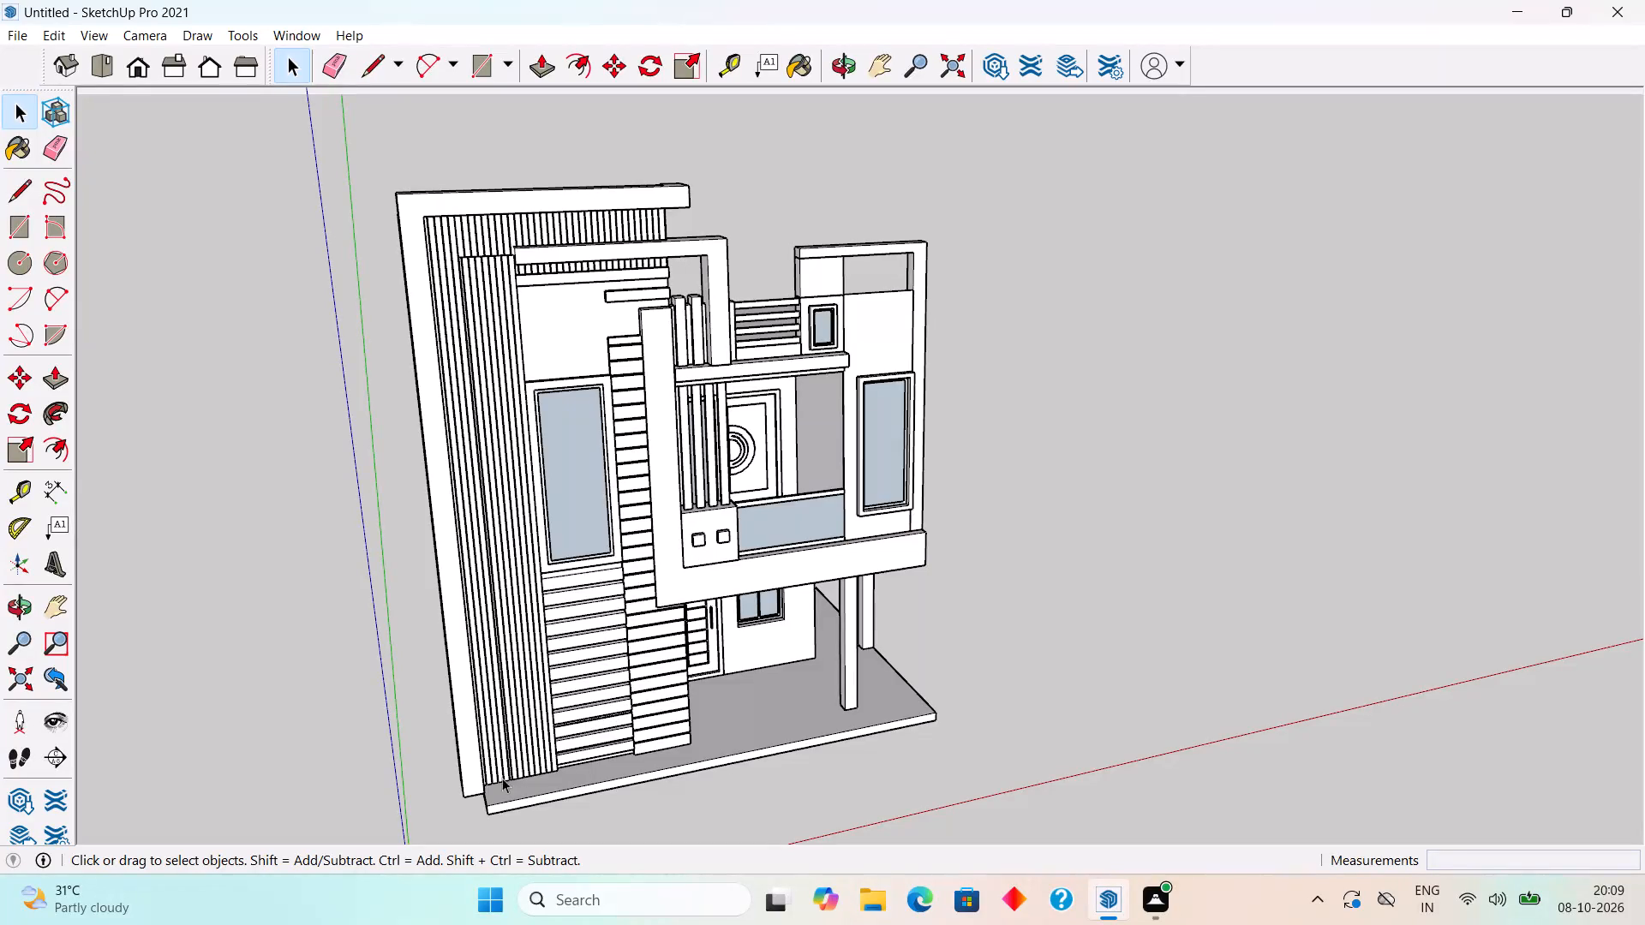
{"action": "scroll", "coordinate": [493, 636], "scroll_direction": "up", "scroll_amount": 3}
{"action": "middle_click_drag", "start_coordinate": [524, 786], "coordinate": [532, 828]}
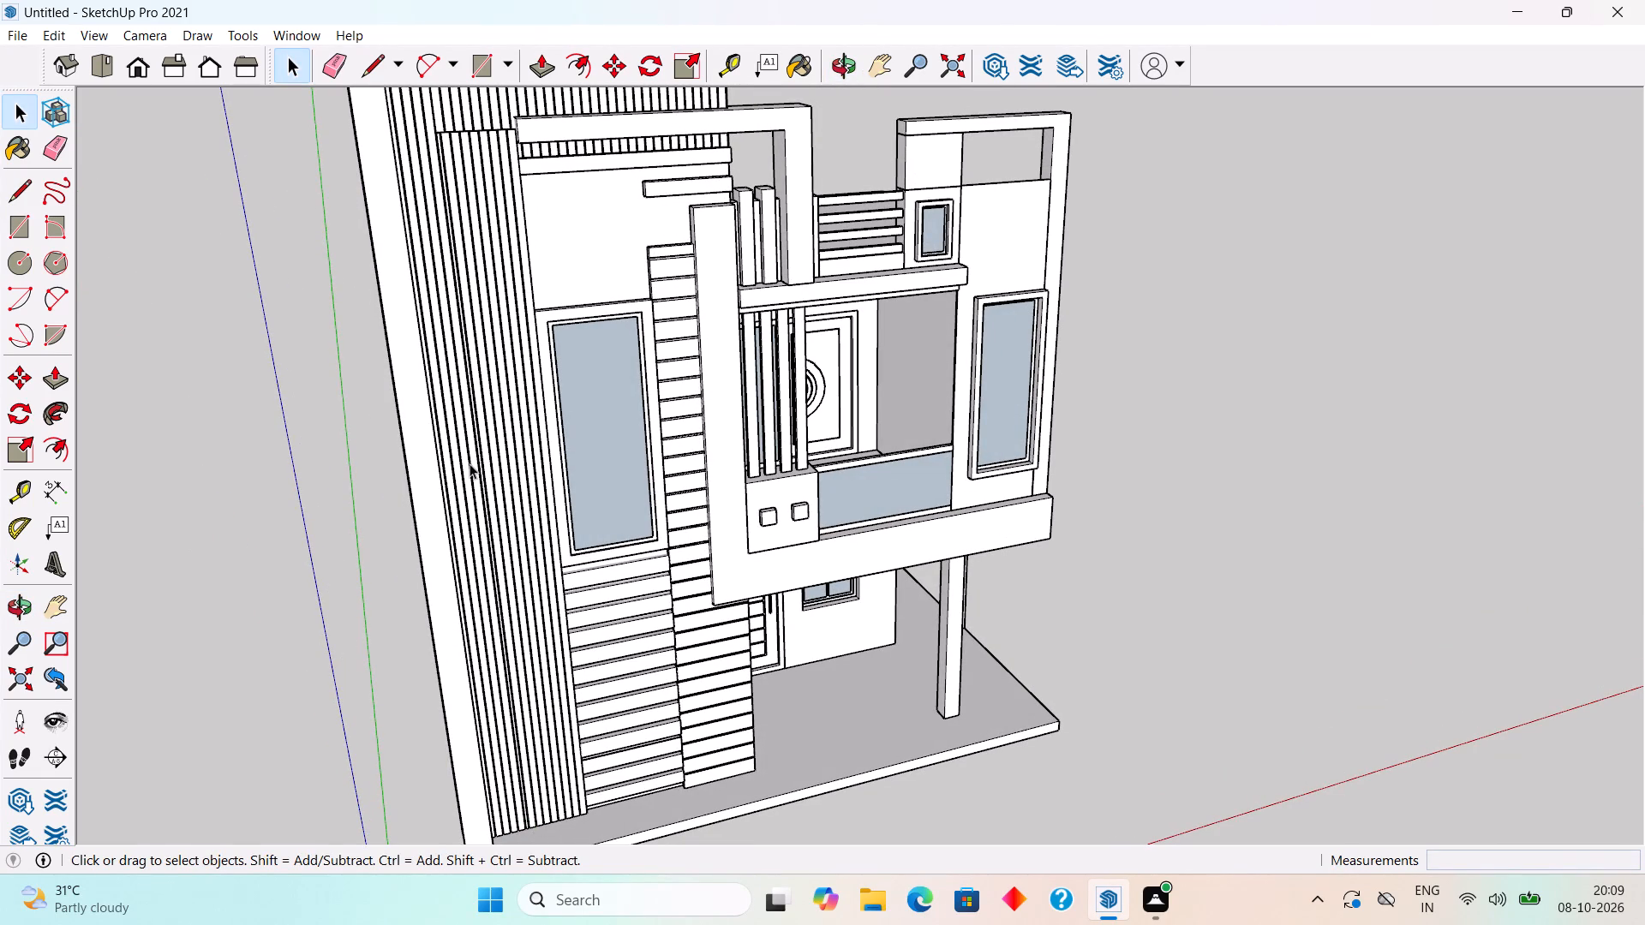
Place a vertical guide 2' in from the vertical slat panel's outer edge, beside the tall outer frame.
{"action": "key", "text": "t"}
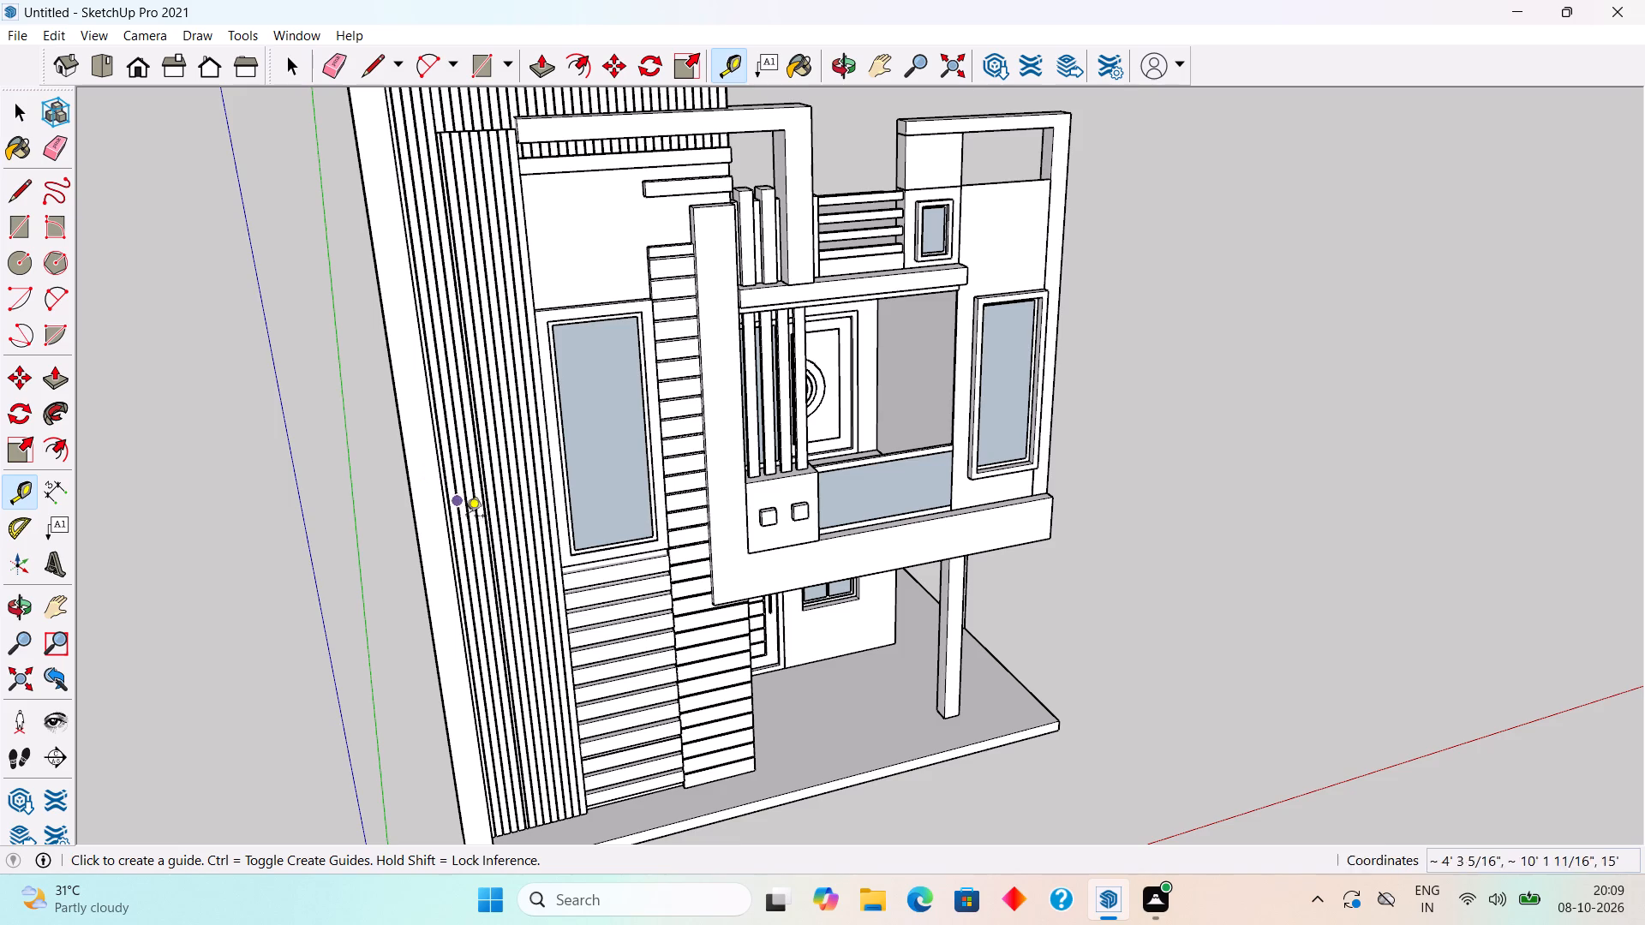
{"action": "scroll", "coordinate": [488, 596], "scroll_direction": "up", "scroll_amount": 20}
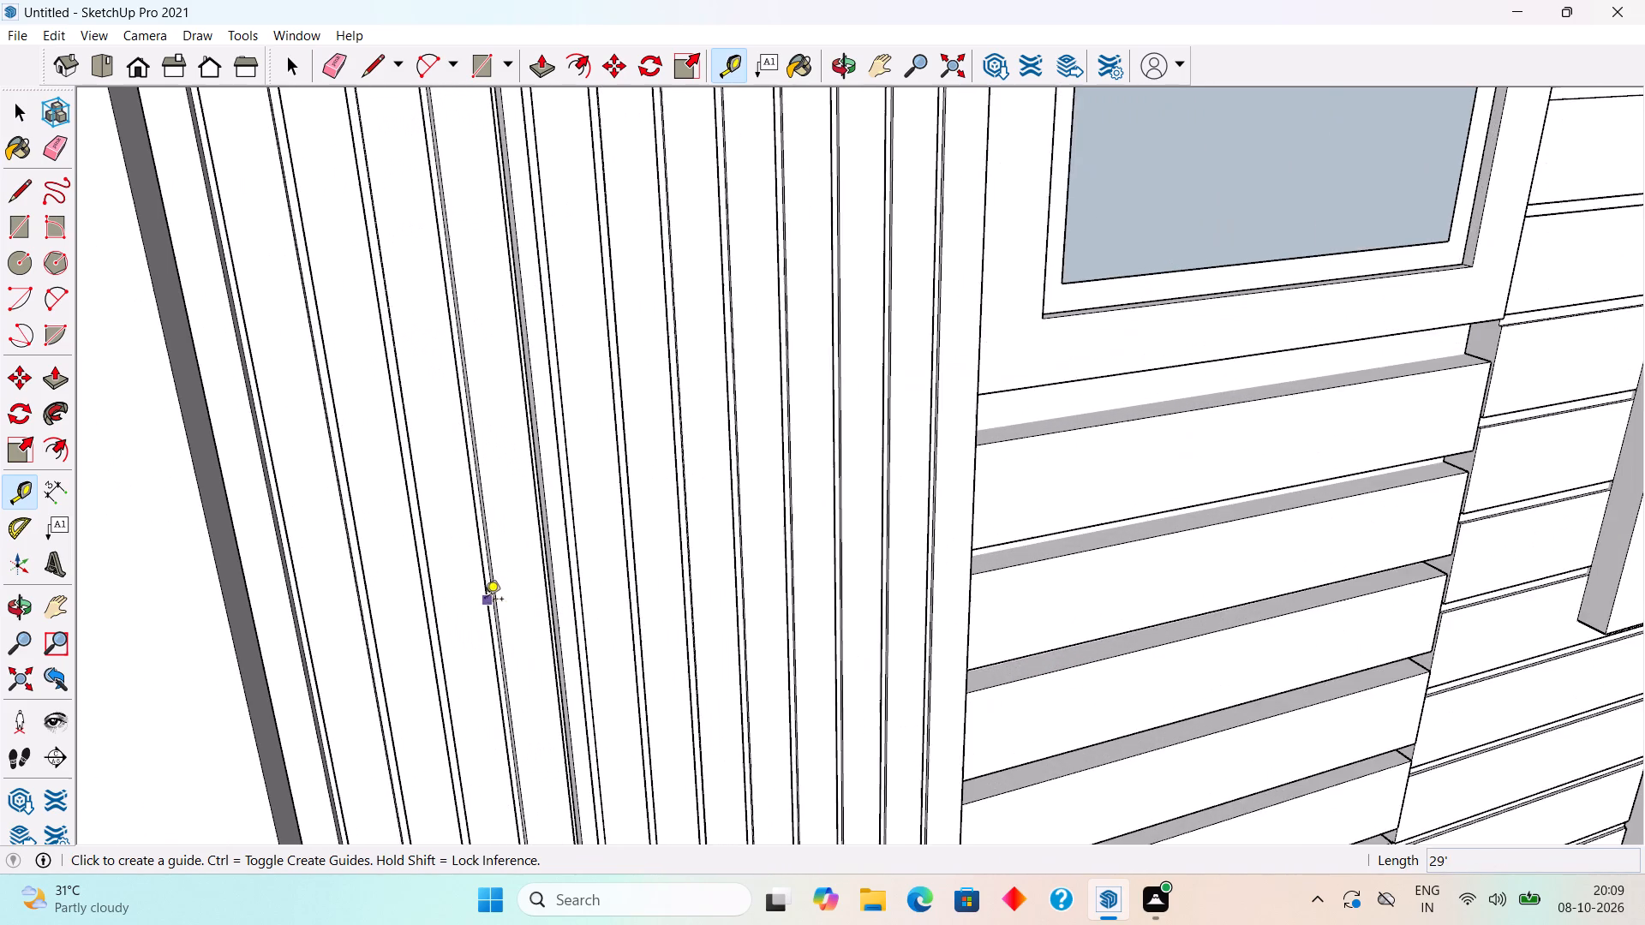
{"action": "scroll", "coordinate": [458, 605], "scroll_direction": "up", "scroll_amount": 1}
{"action": "scroll", "coordinate": [456, 606], "scroll_direction": "down", "scroll_amount": 3}
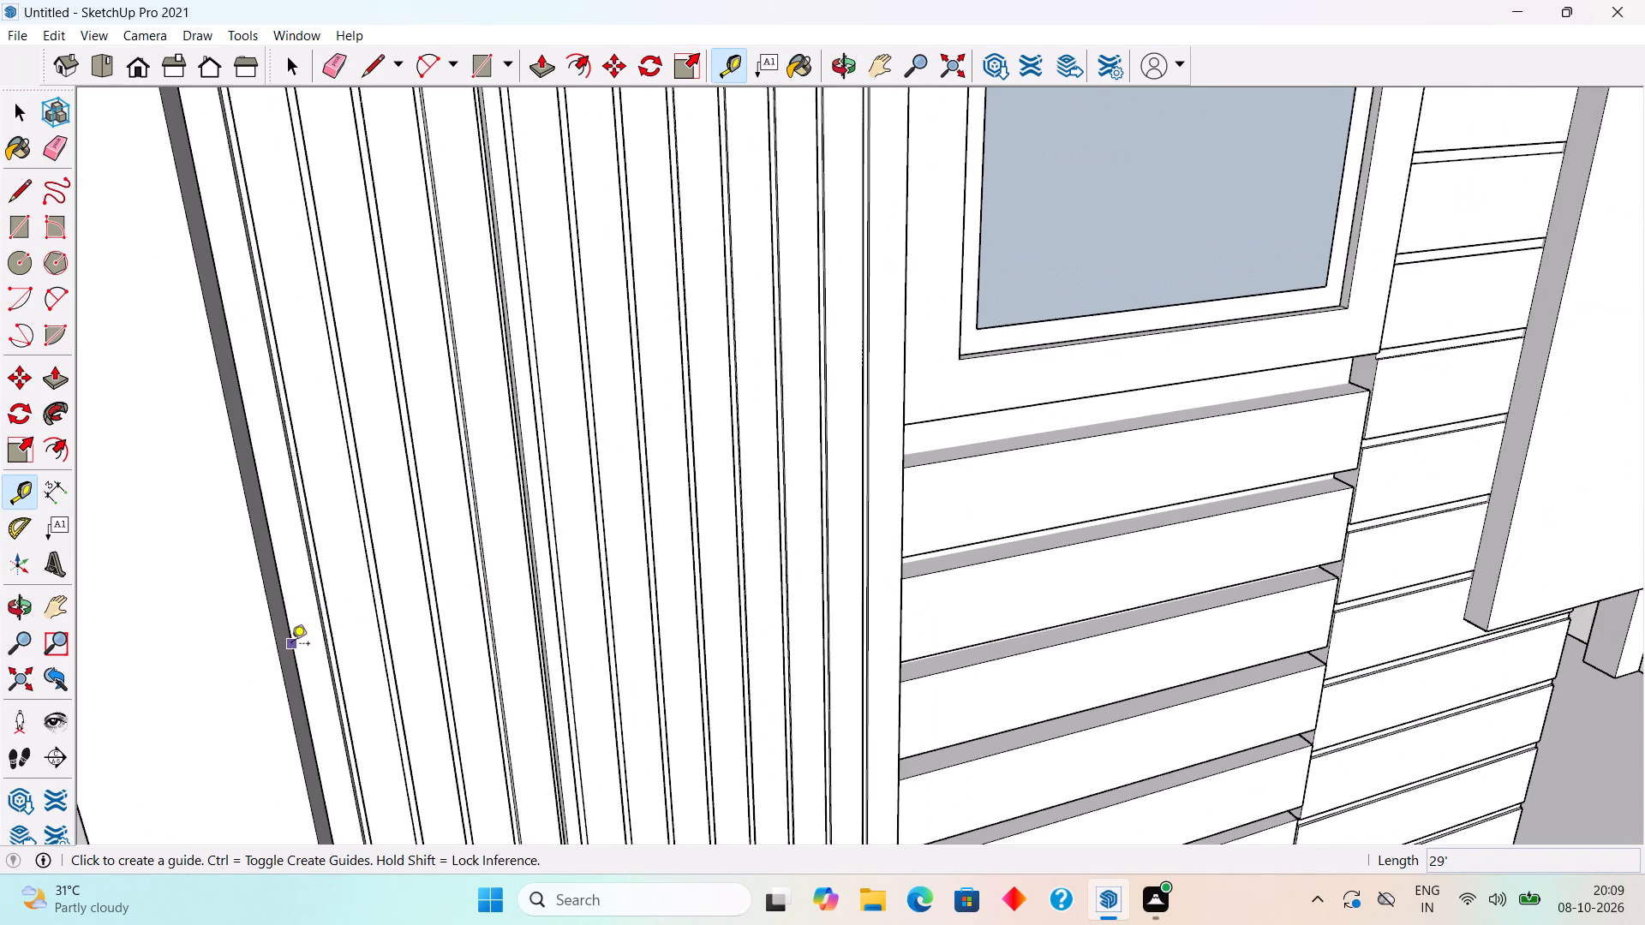
{"action": "left_click", "coordinate": [291, 645]}
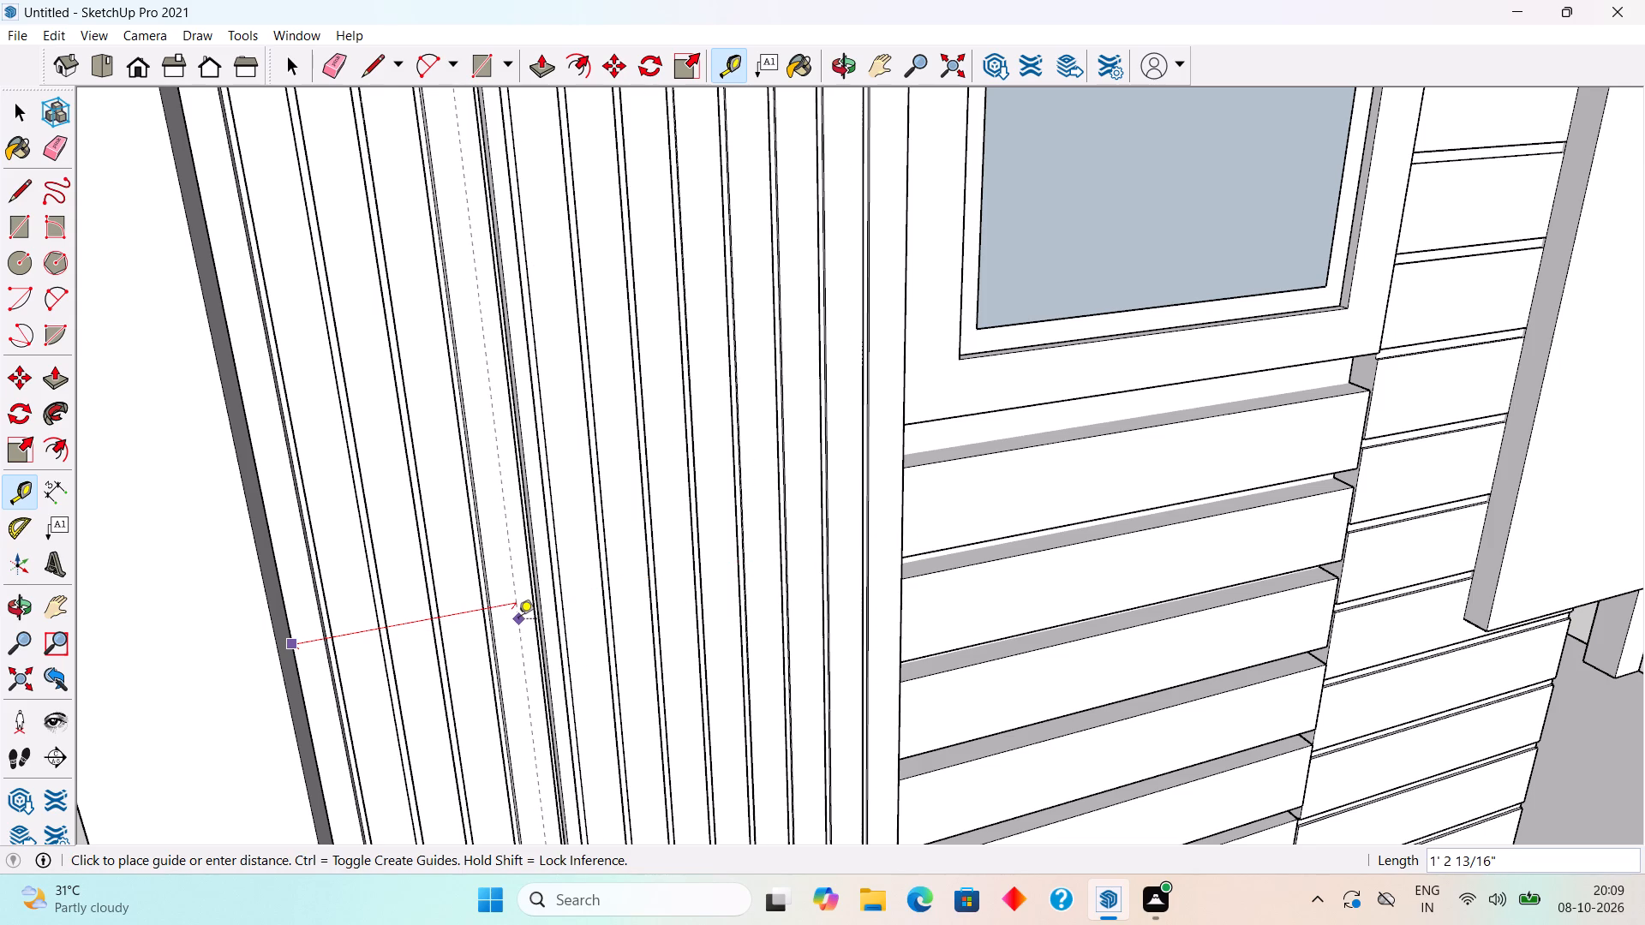
{"action": "key", "text": "2"}
{"action": "key", "text": "apostrophe"}
{"action": "key", "text": "Return"}
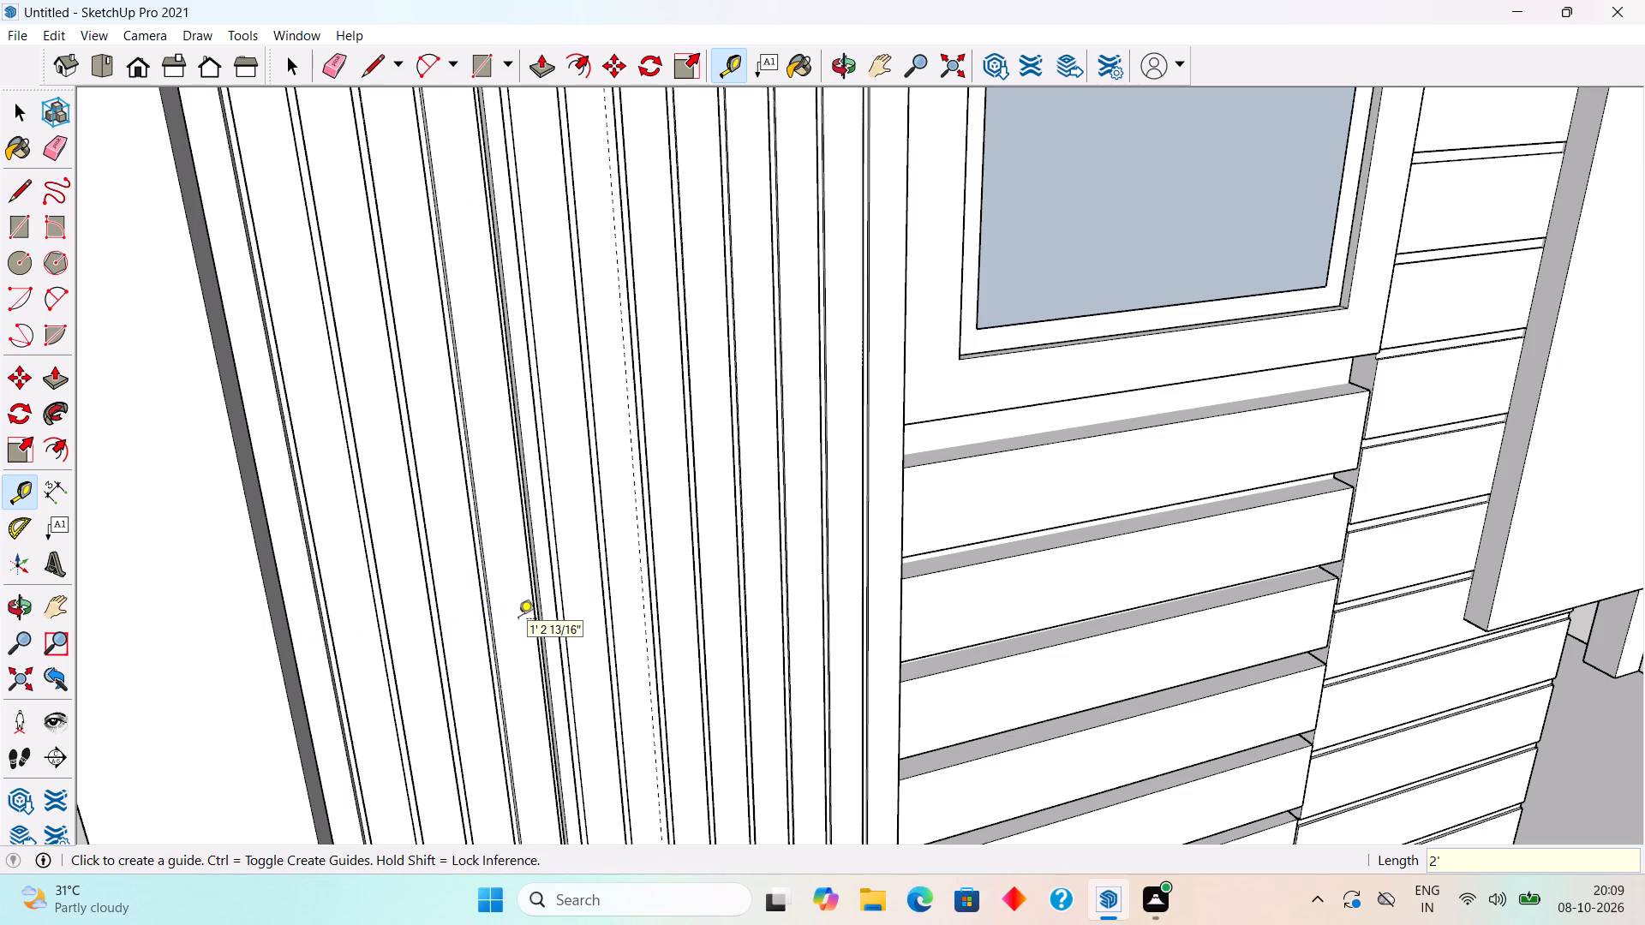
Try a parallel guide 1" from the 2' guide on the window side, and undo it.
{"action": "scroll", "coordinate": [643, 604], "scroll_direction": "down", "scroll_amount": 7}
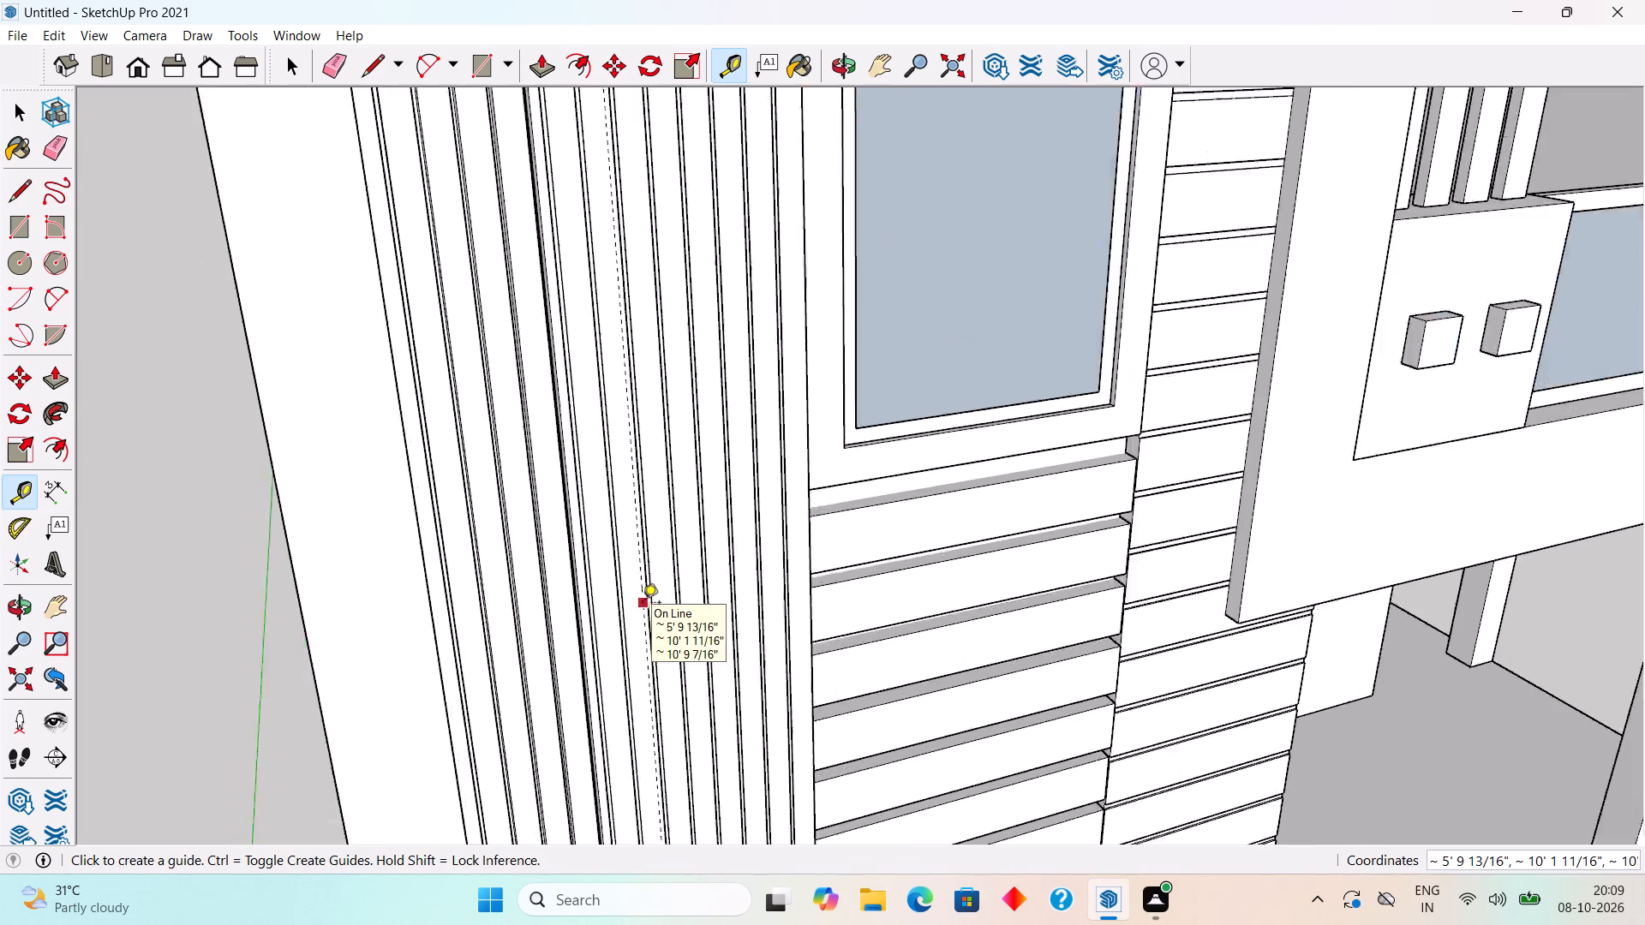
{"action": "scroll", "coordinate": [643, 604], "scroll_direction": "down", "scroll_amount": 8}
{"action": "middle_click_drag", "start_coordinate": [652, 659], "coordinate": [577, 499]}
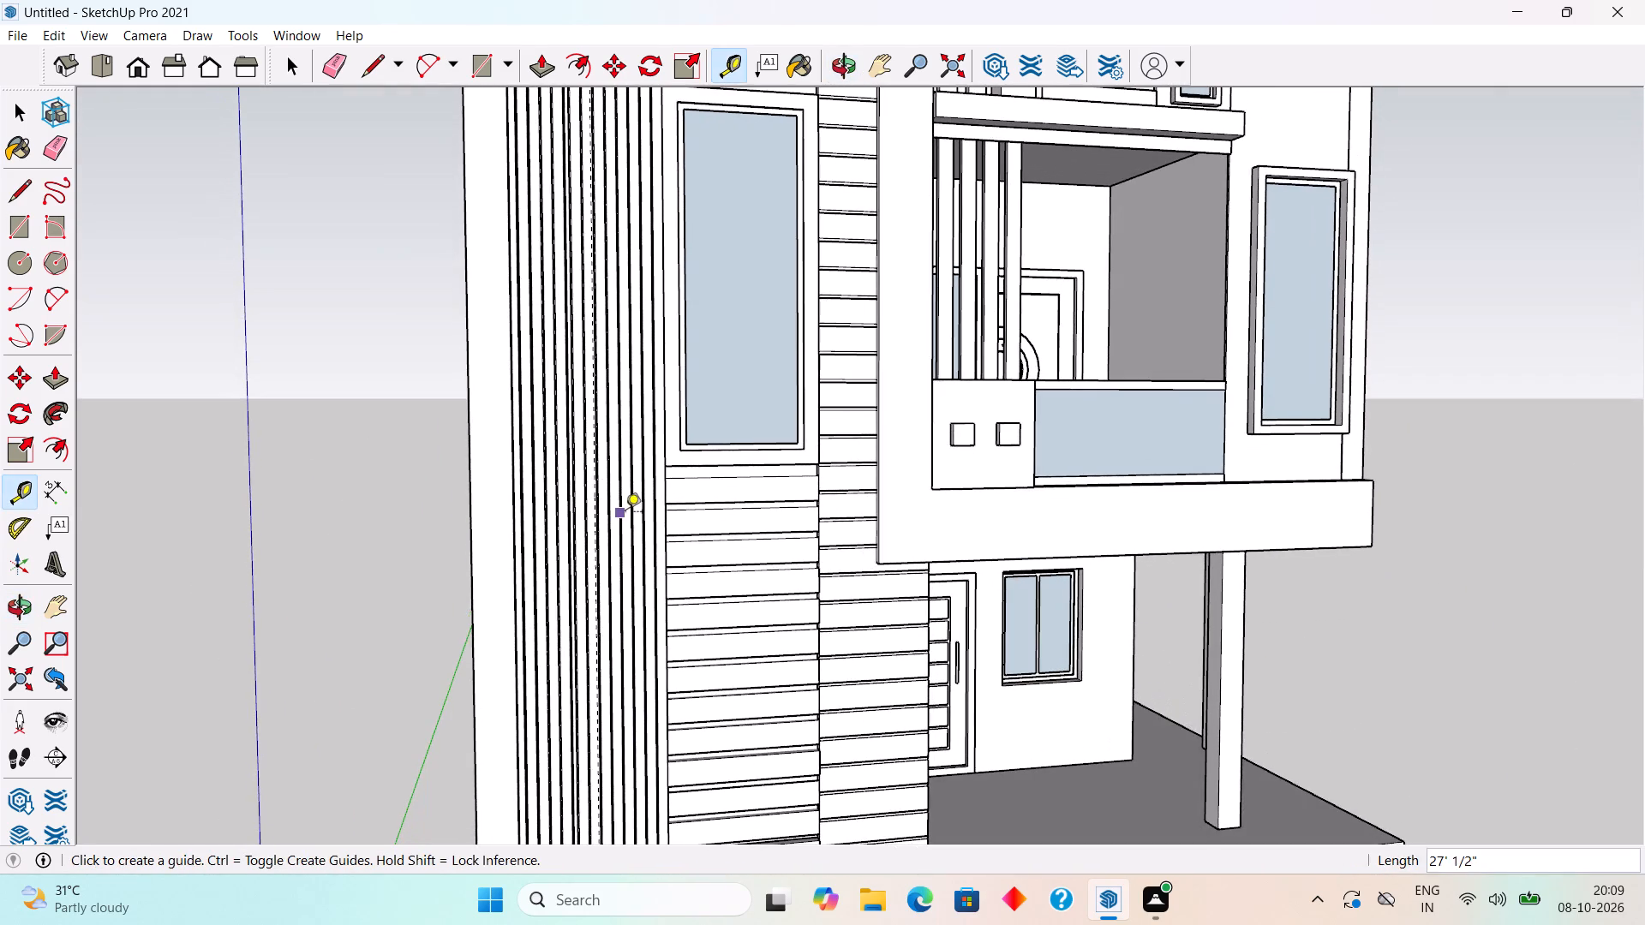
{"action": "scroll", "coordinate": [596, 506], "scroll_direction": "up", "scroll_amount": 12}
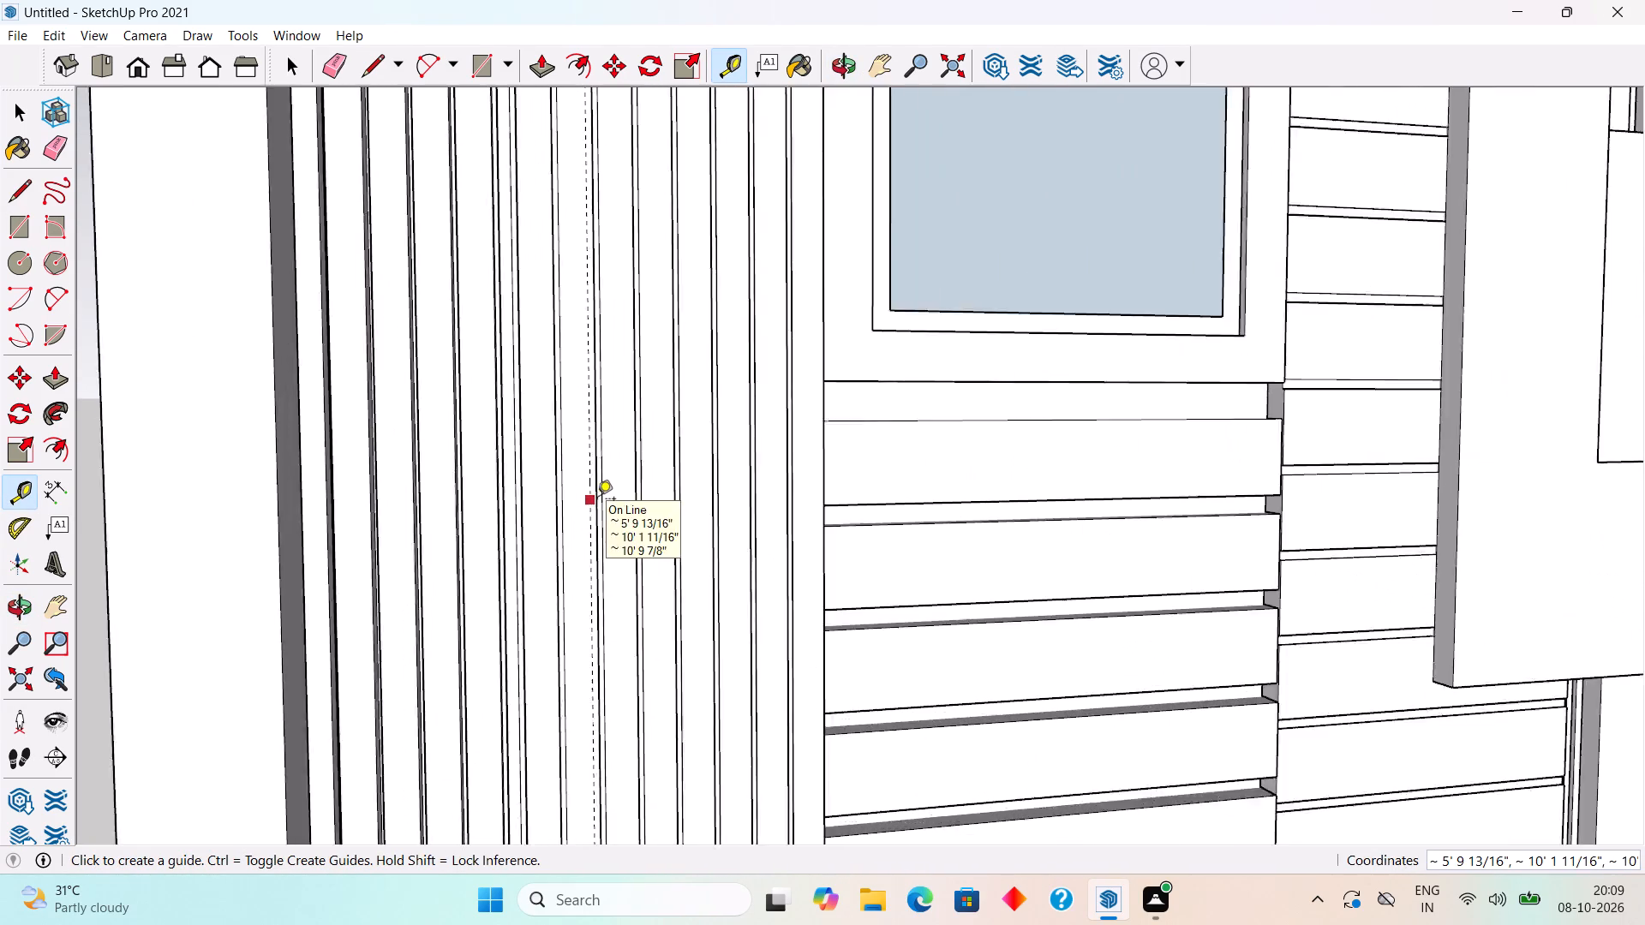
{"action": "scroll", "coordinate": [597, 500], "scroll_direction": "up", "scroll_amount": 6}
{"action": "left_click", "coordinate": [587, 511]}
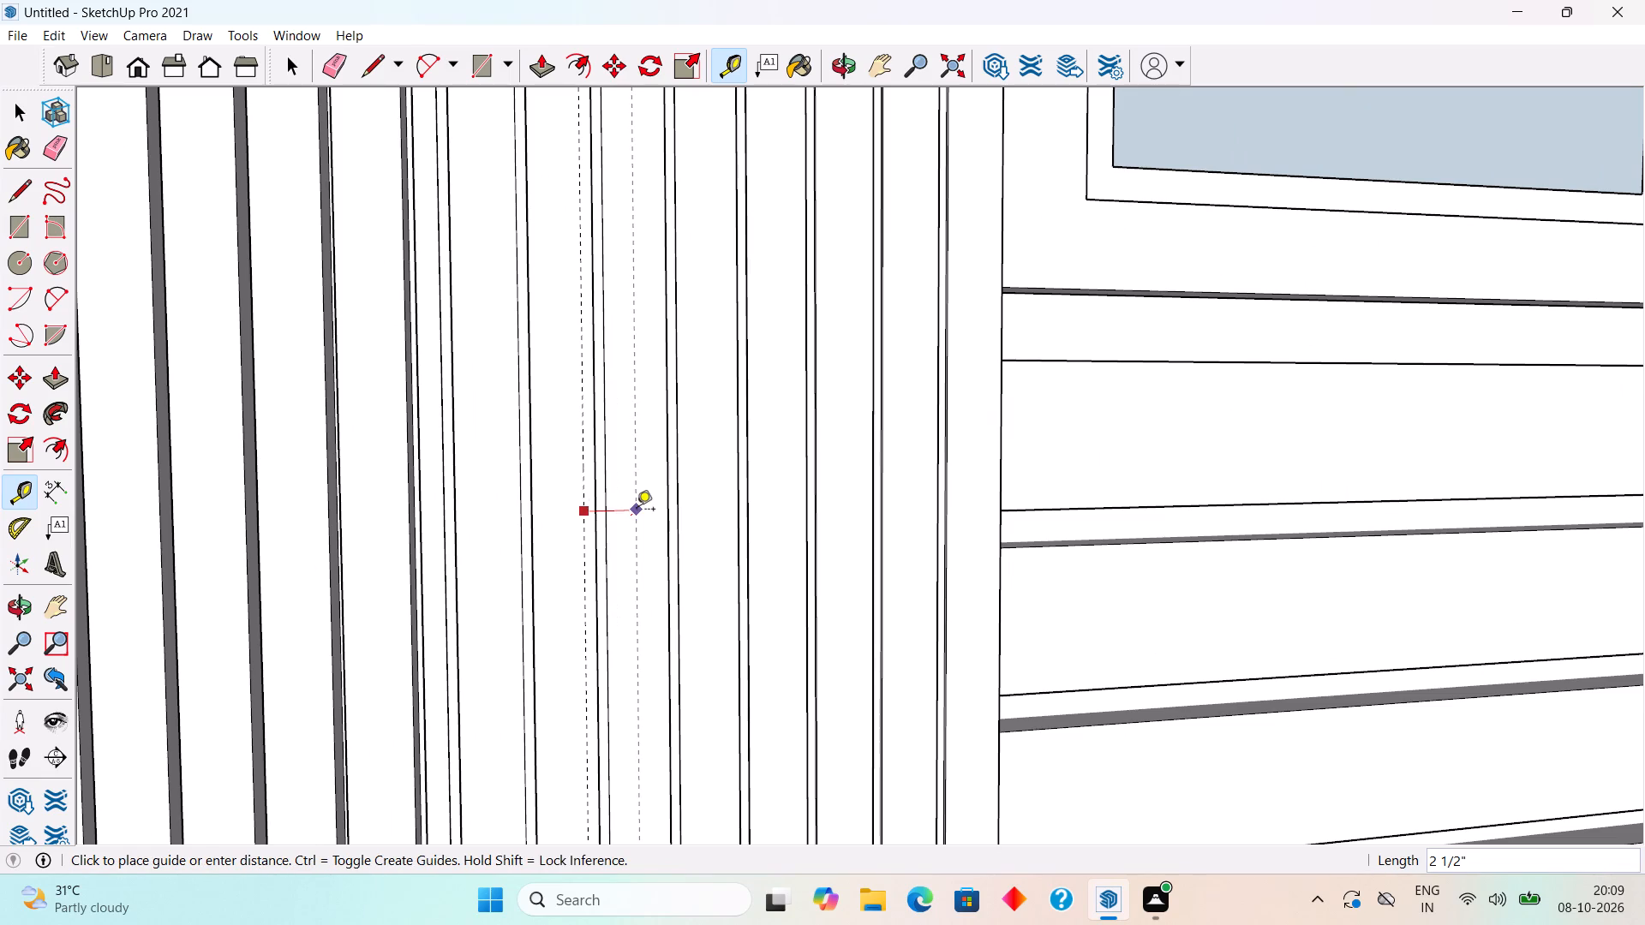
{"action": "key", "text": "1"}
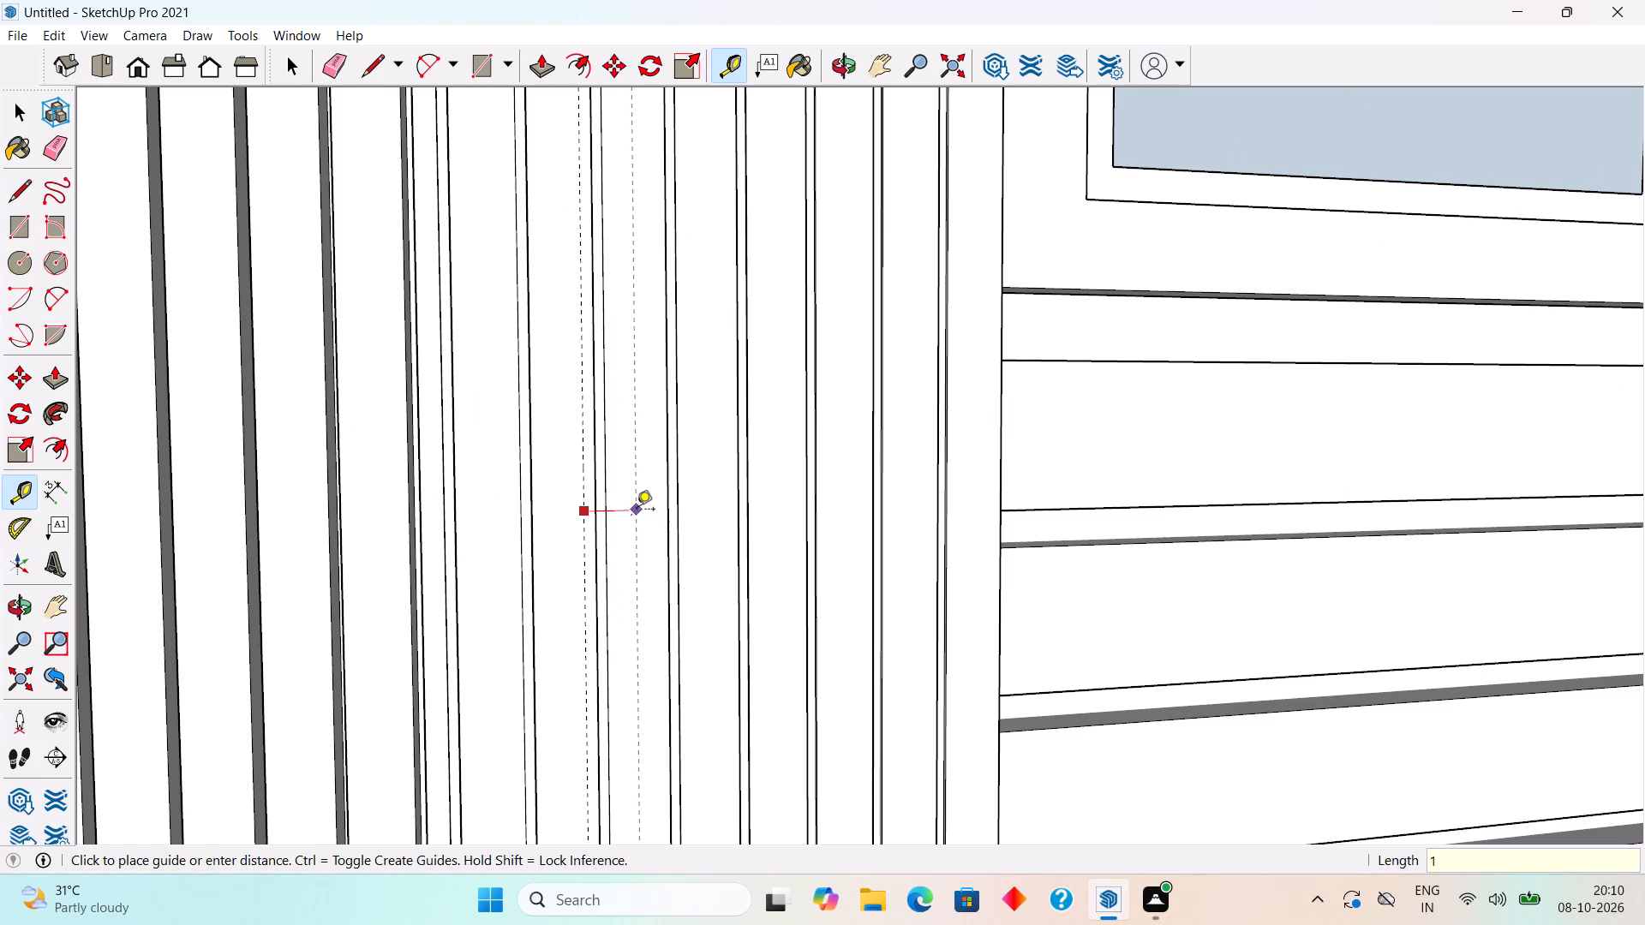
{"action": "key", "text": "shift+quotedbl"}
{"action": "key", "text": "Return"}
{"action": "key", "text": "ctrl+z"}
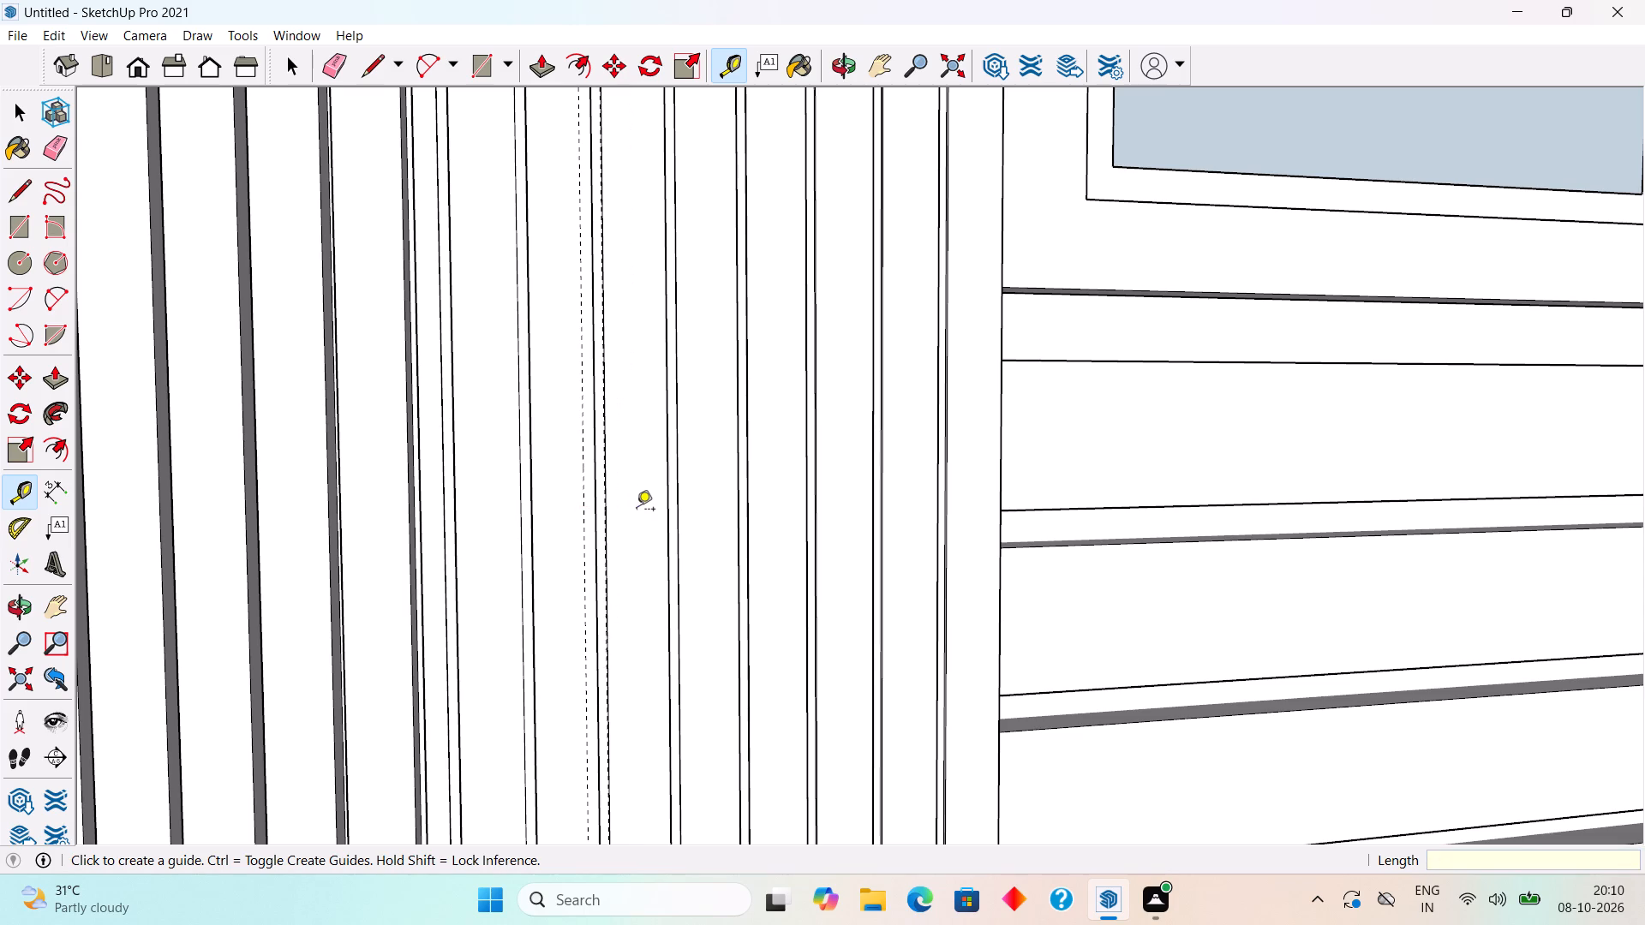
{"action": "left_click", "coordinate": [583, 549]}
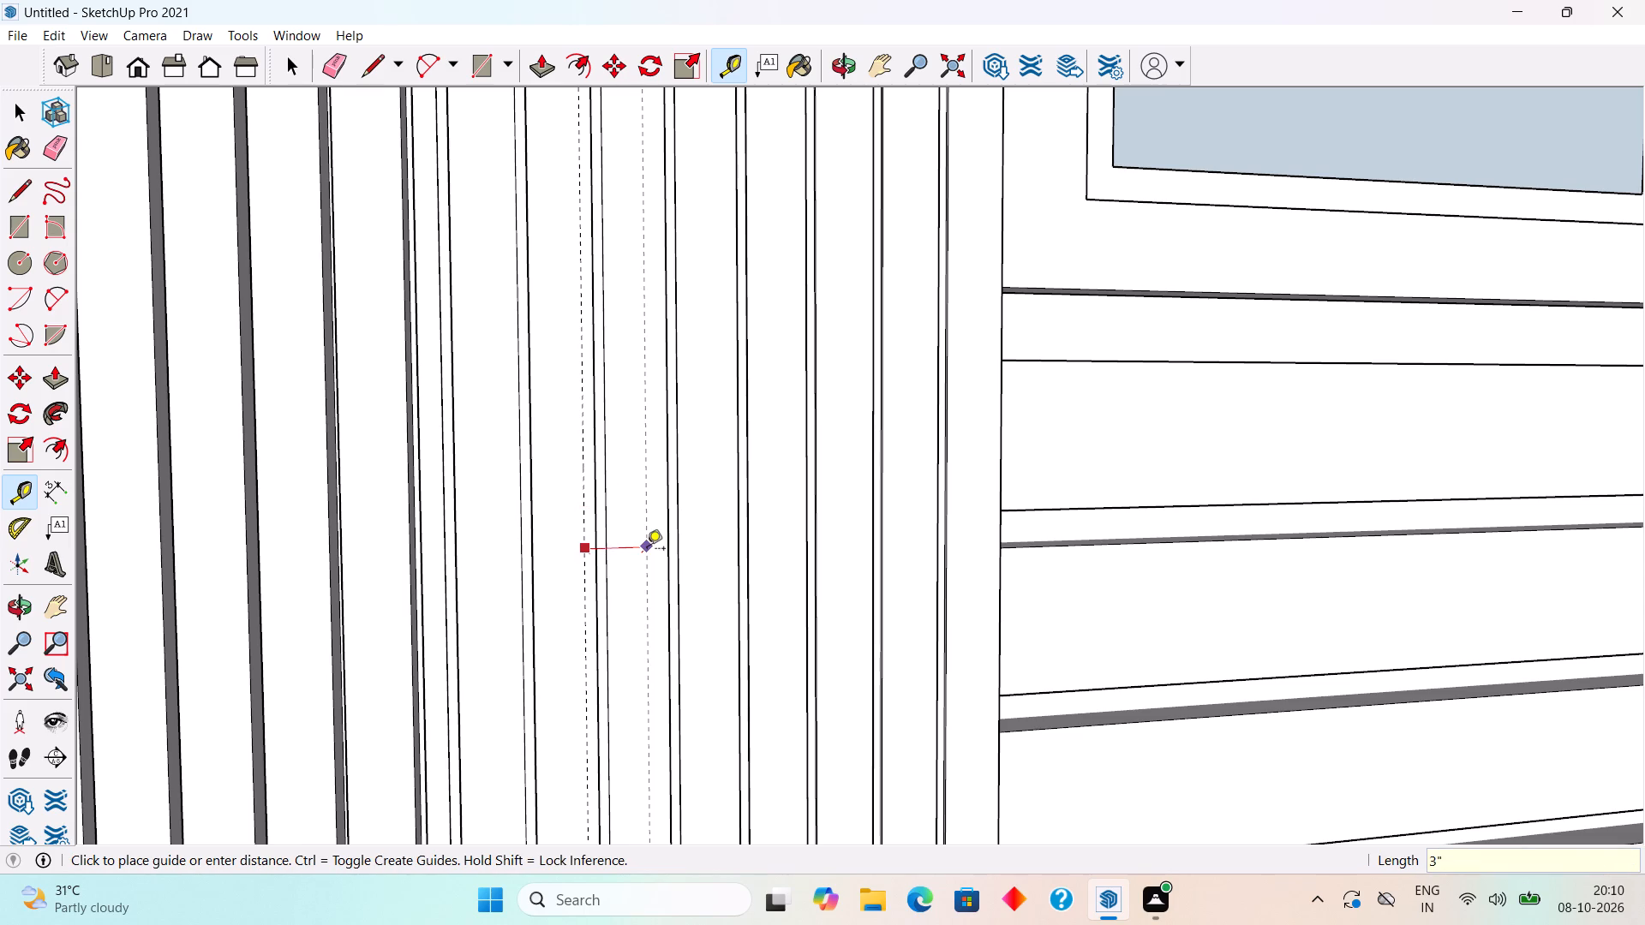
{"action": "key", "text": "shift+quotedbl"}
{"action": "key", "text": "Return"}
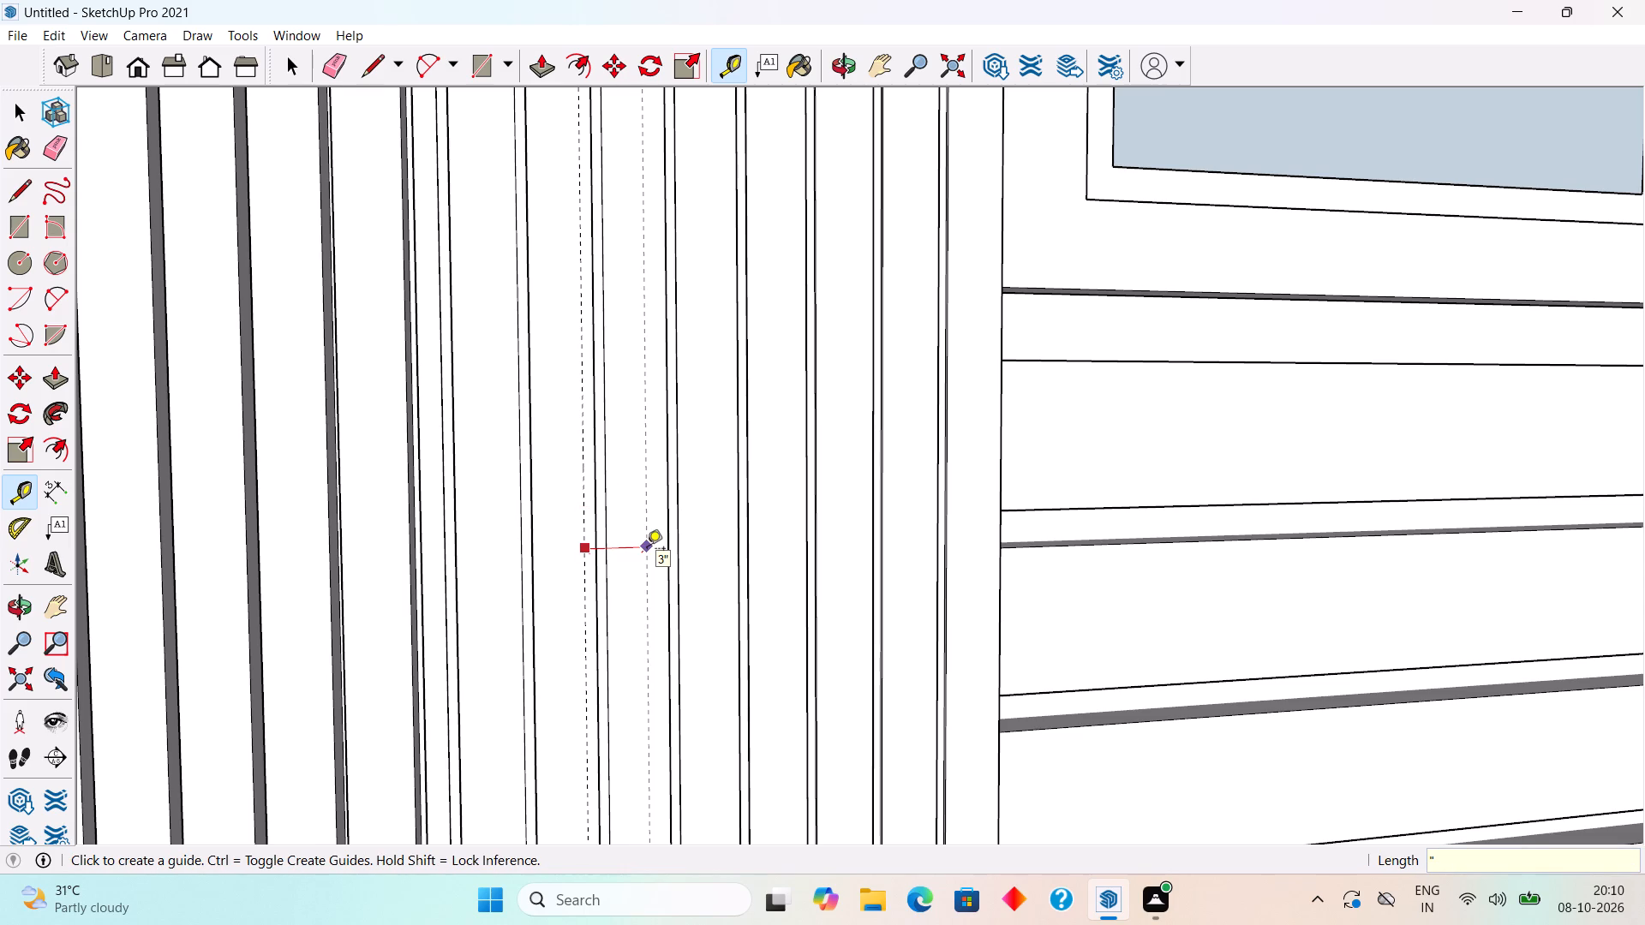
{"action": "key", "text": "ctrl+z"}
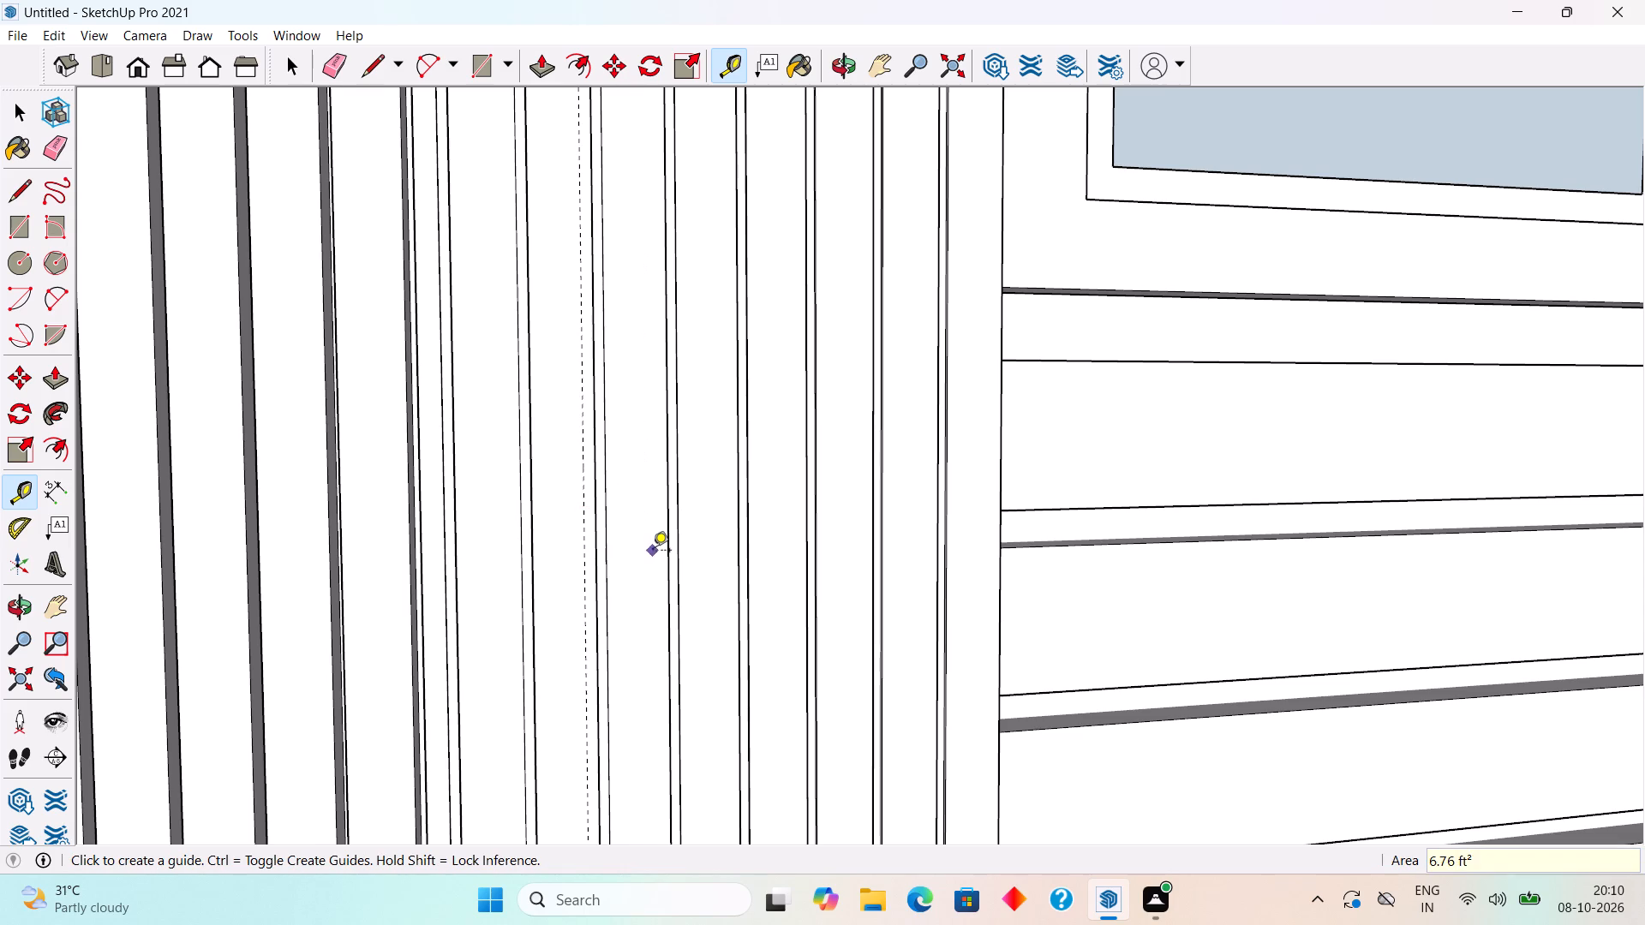
Place two parallel vertical guides on the slats, one 2" to each side of the 2' guide.
{"action": "left_click", "coordinate": [580, 662]}
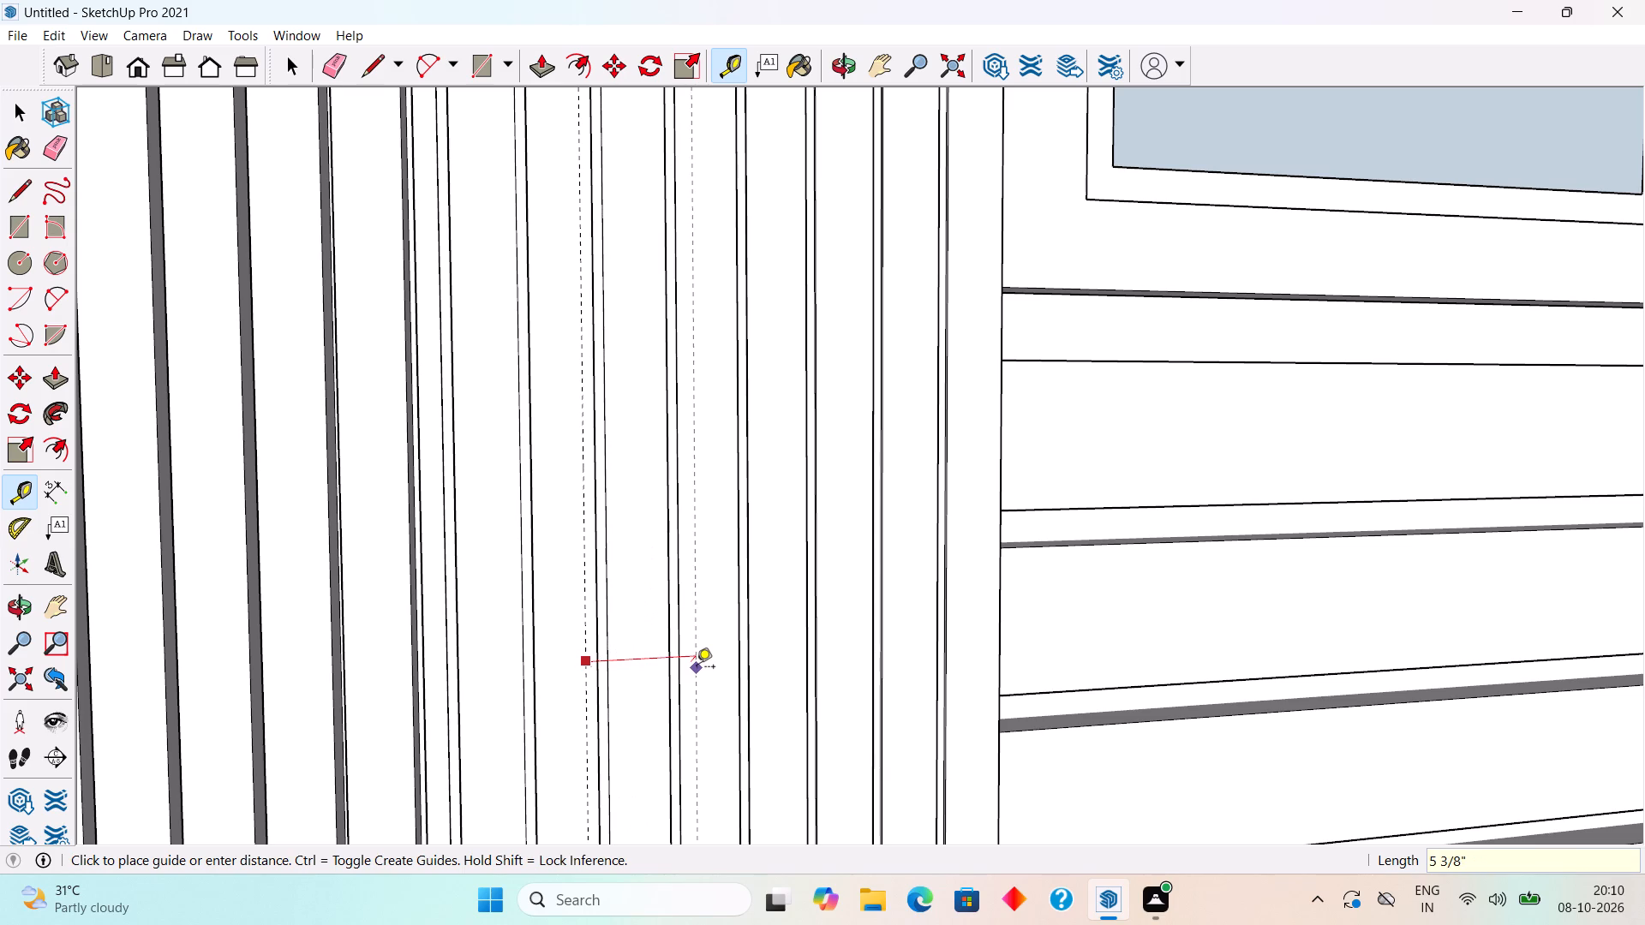
{"action": "type", "text": "2\""}
{"action": "key", "text": "Return"}
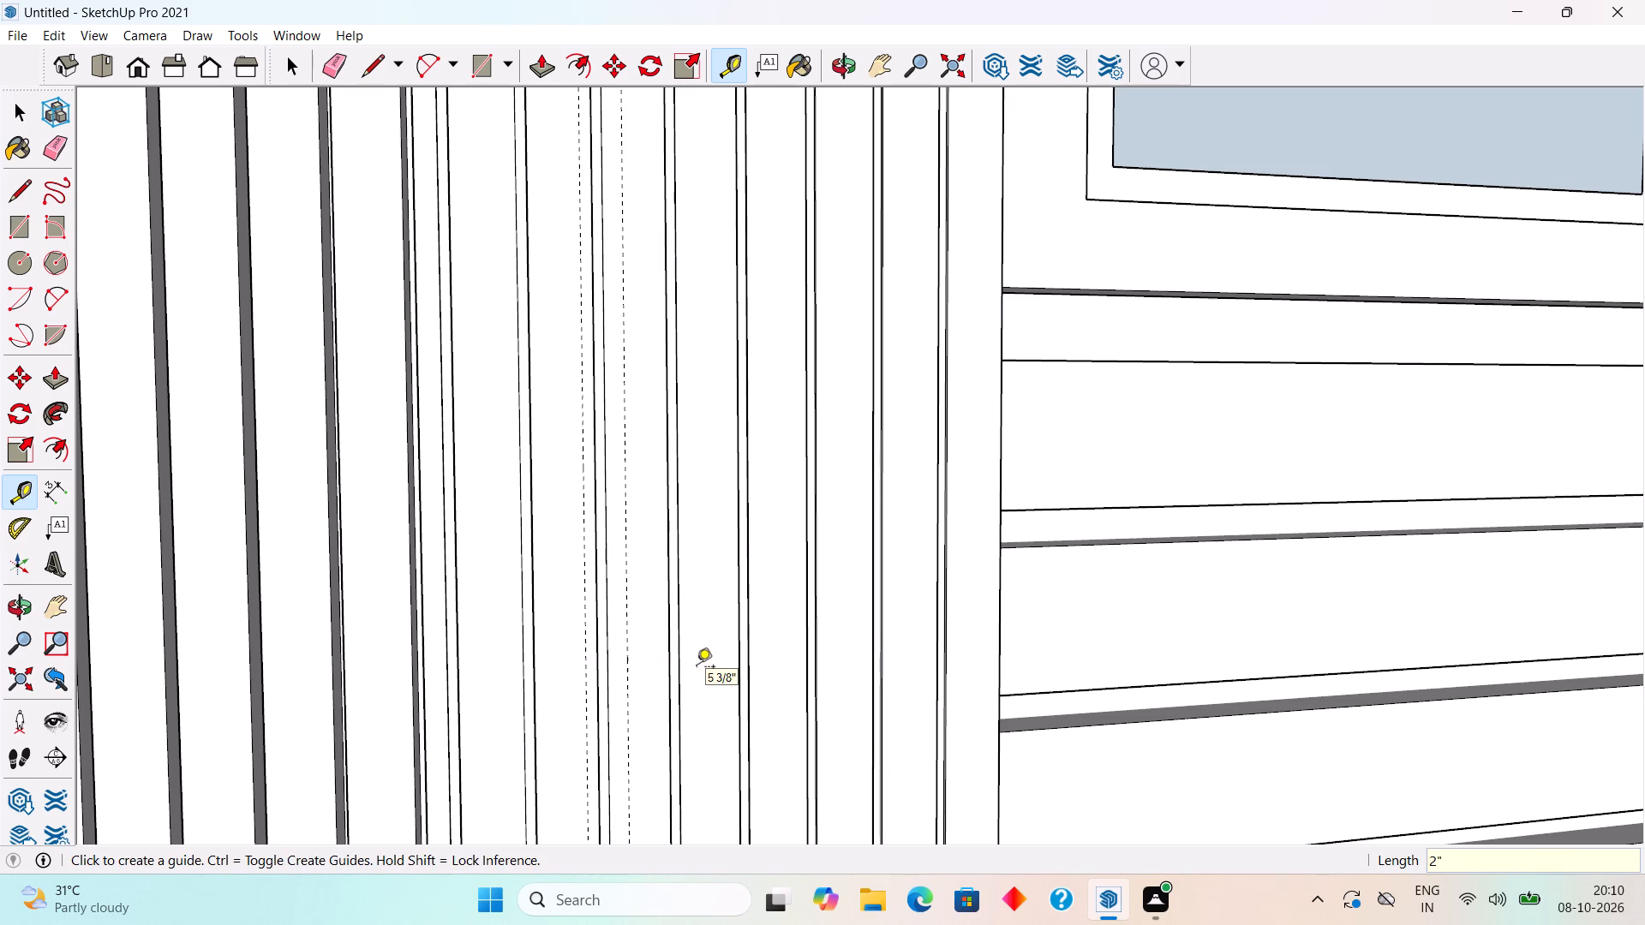
{"action": "left_click", "coordinate": [583, 675]}
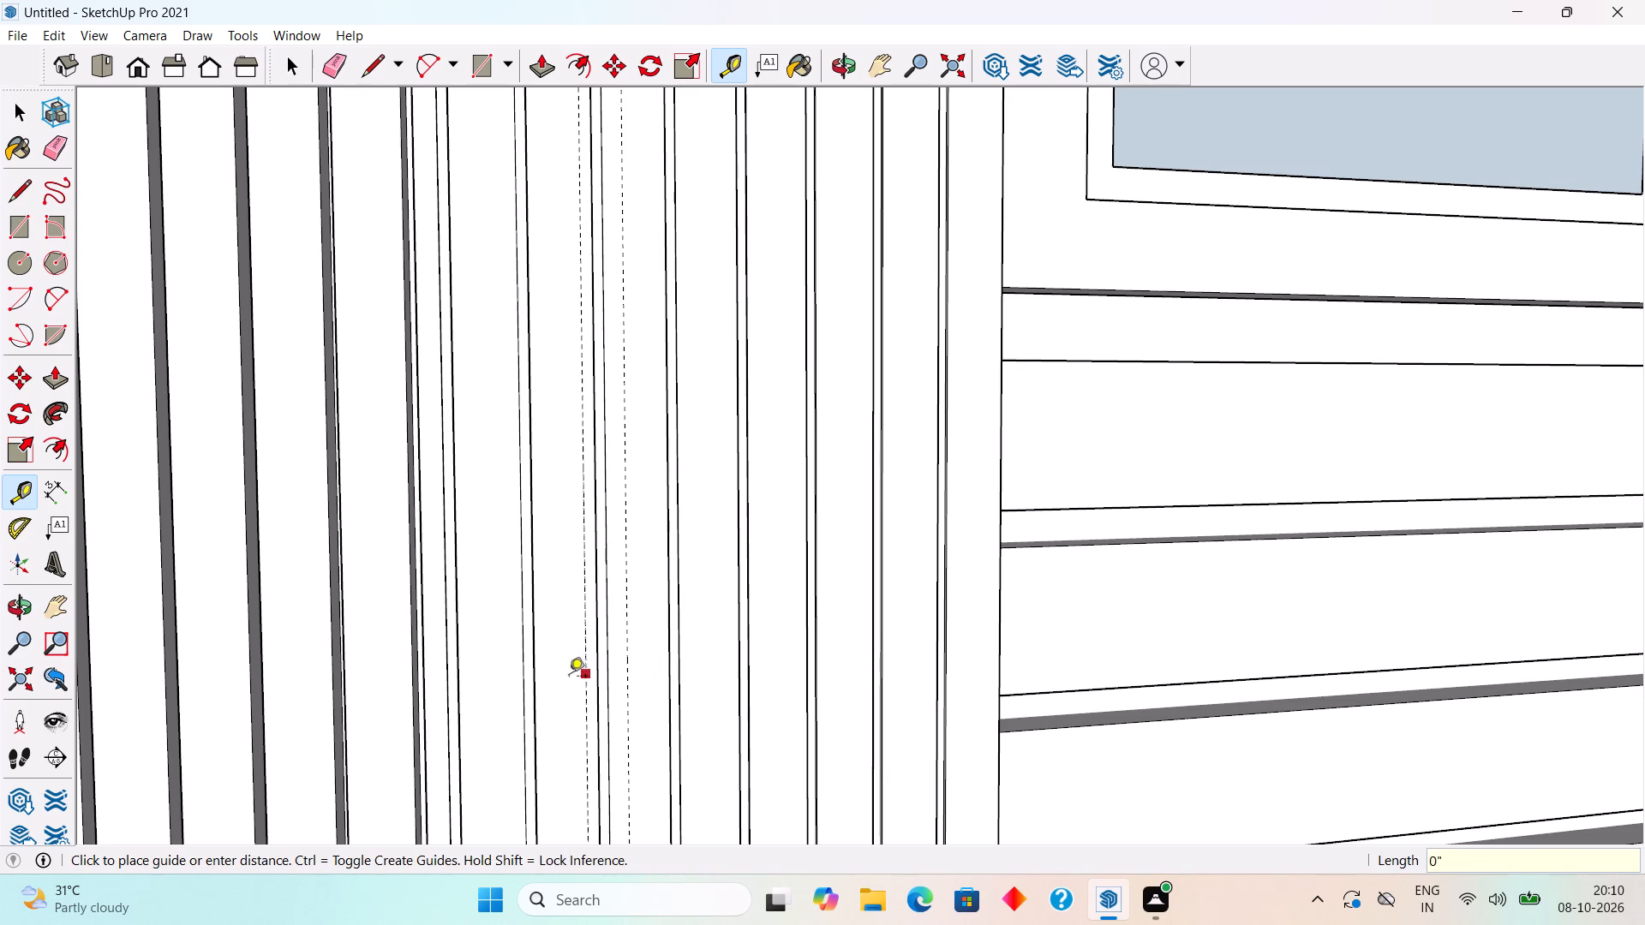
{"action": "key", "text": "2"}
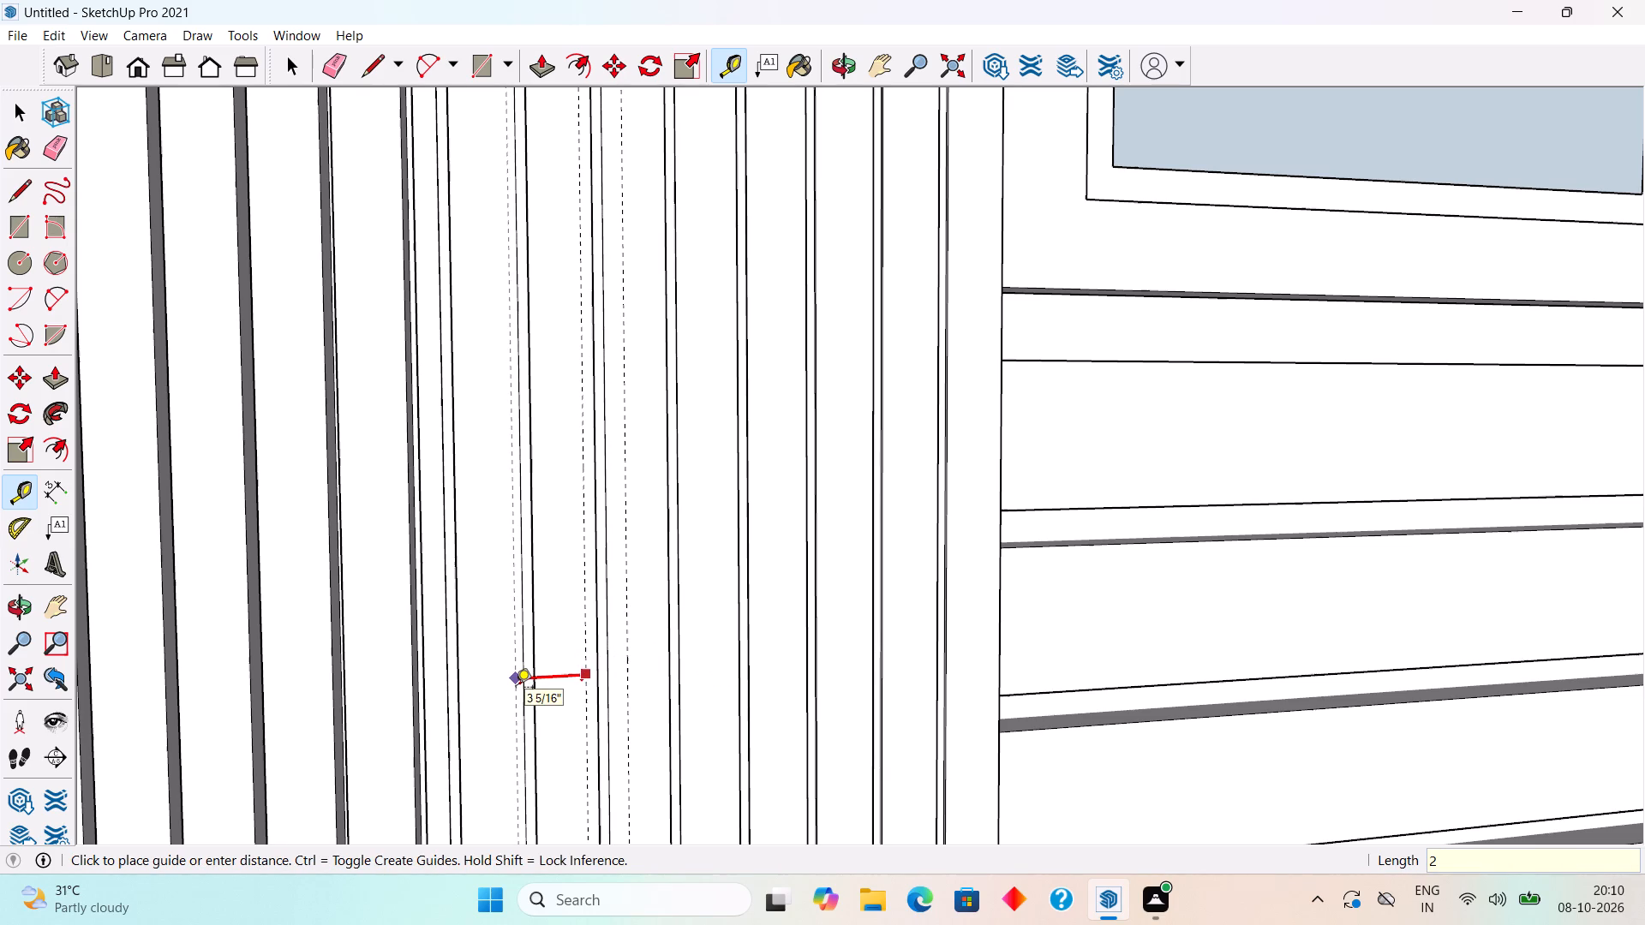
{"action": "key", "text": "shift+quotedbl"}
{"action": "key", "text": "Return"}
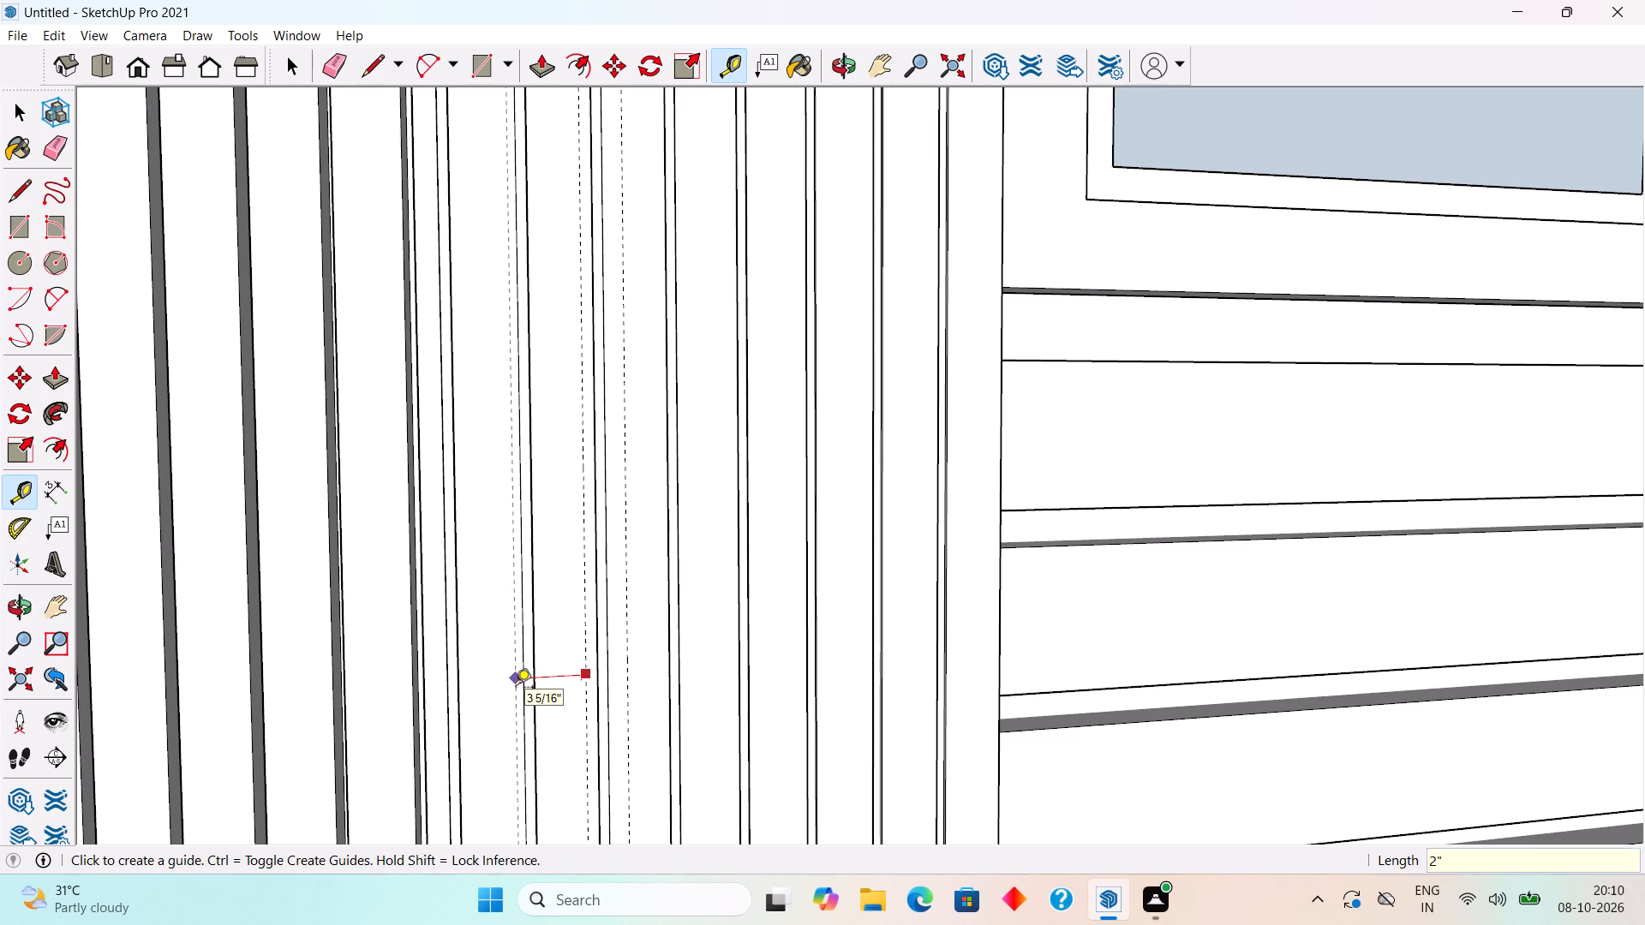
{"action": "key", "text": "space"}
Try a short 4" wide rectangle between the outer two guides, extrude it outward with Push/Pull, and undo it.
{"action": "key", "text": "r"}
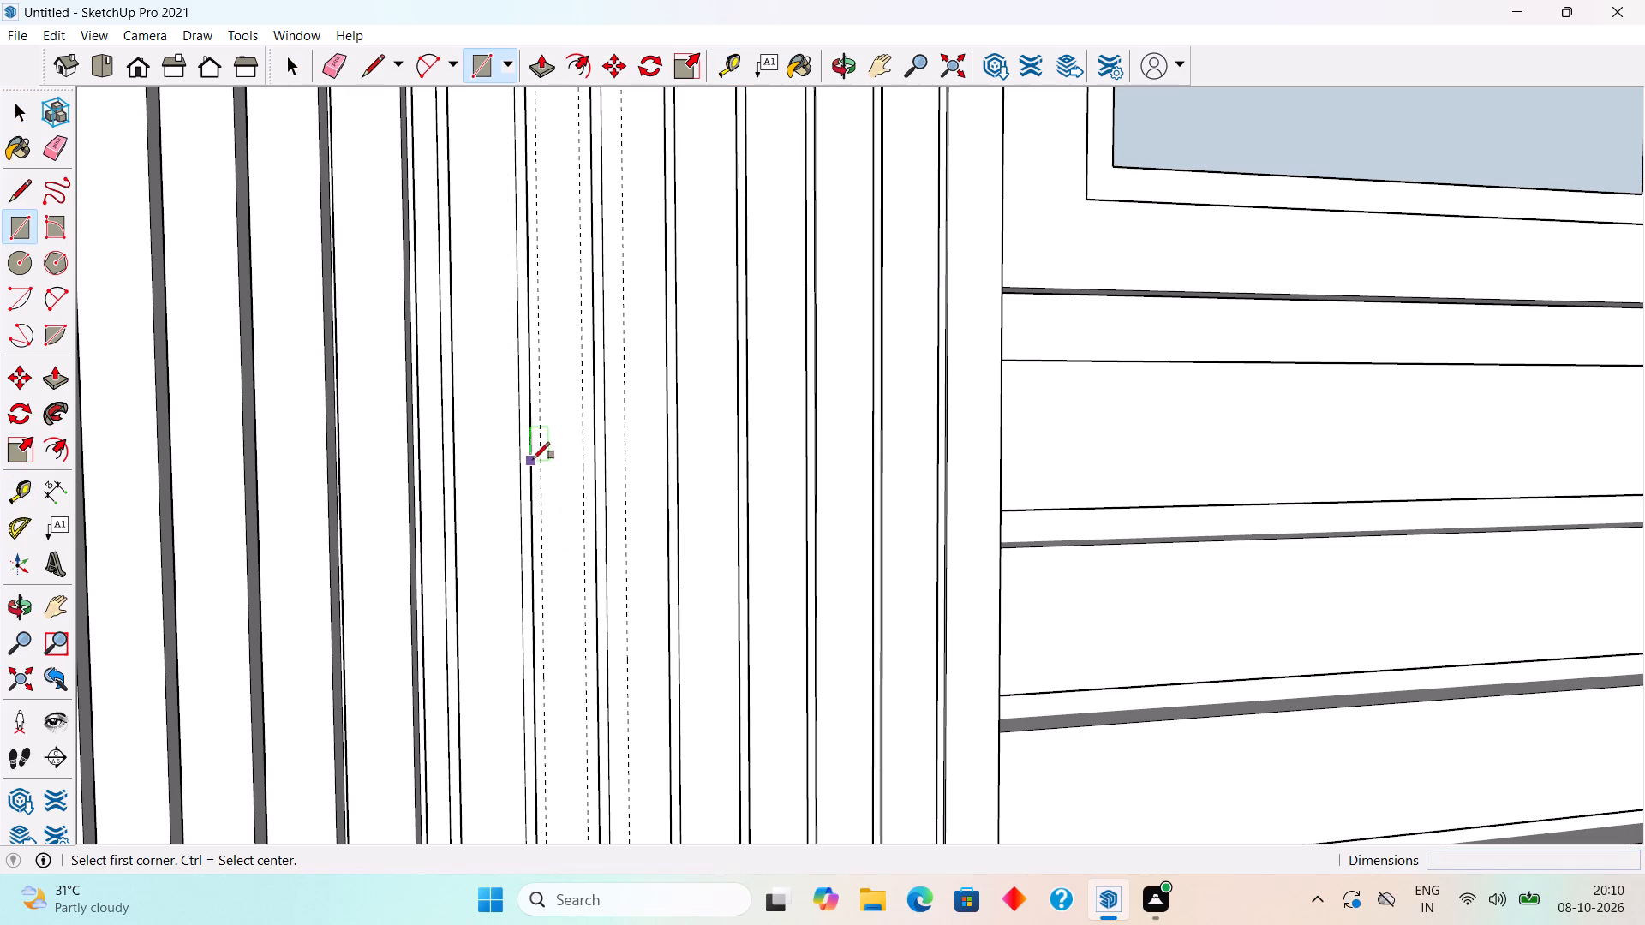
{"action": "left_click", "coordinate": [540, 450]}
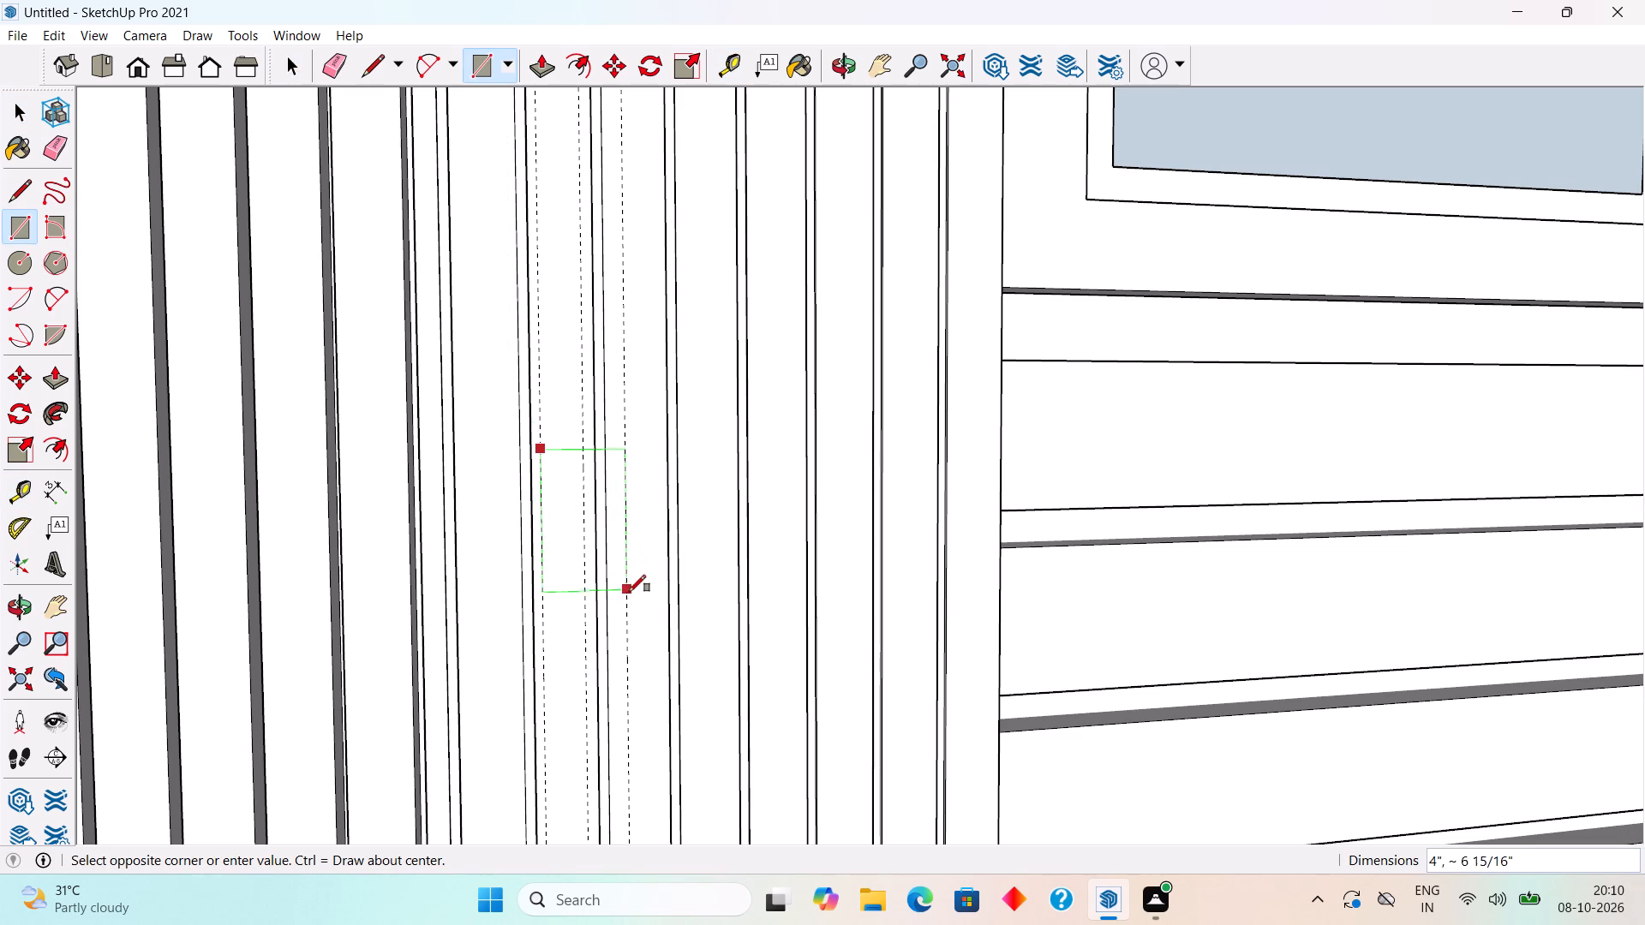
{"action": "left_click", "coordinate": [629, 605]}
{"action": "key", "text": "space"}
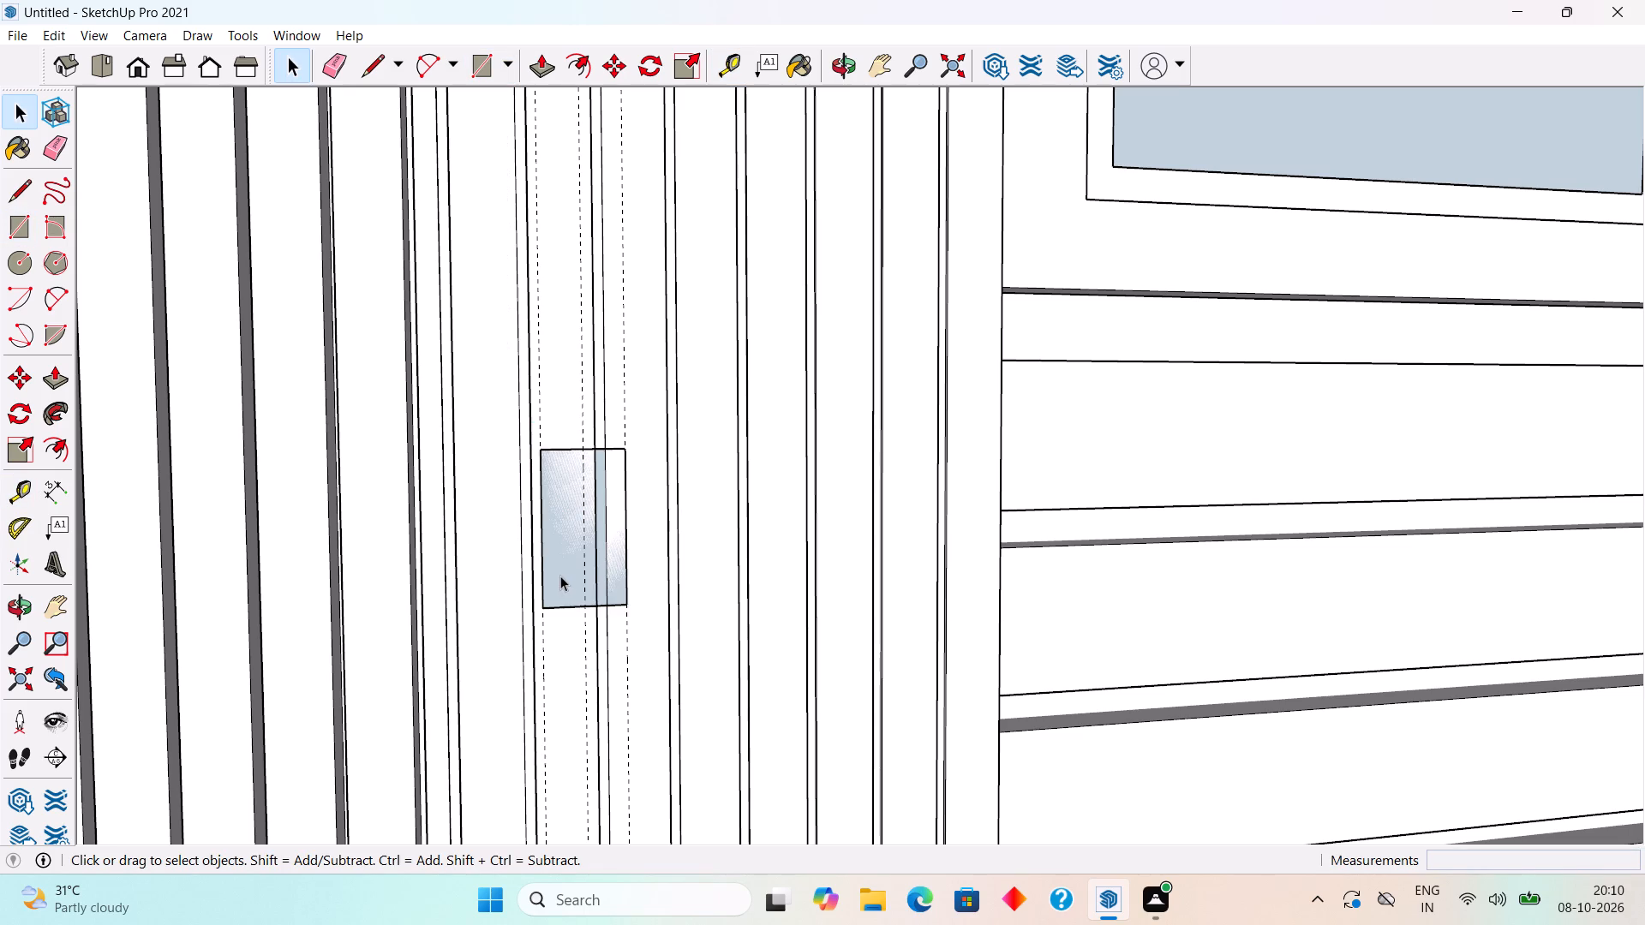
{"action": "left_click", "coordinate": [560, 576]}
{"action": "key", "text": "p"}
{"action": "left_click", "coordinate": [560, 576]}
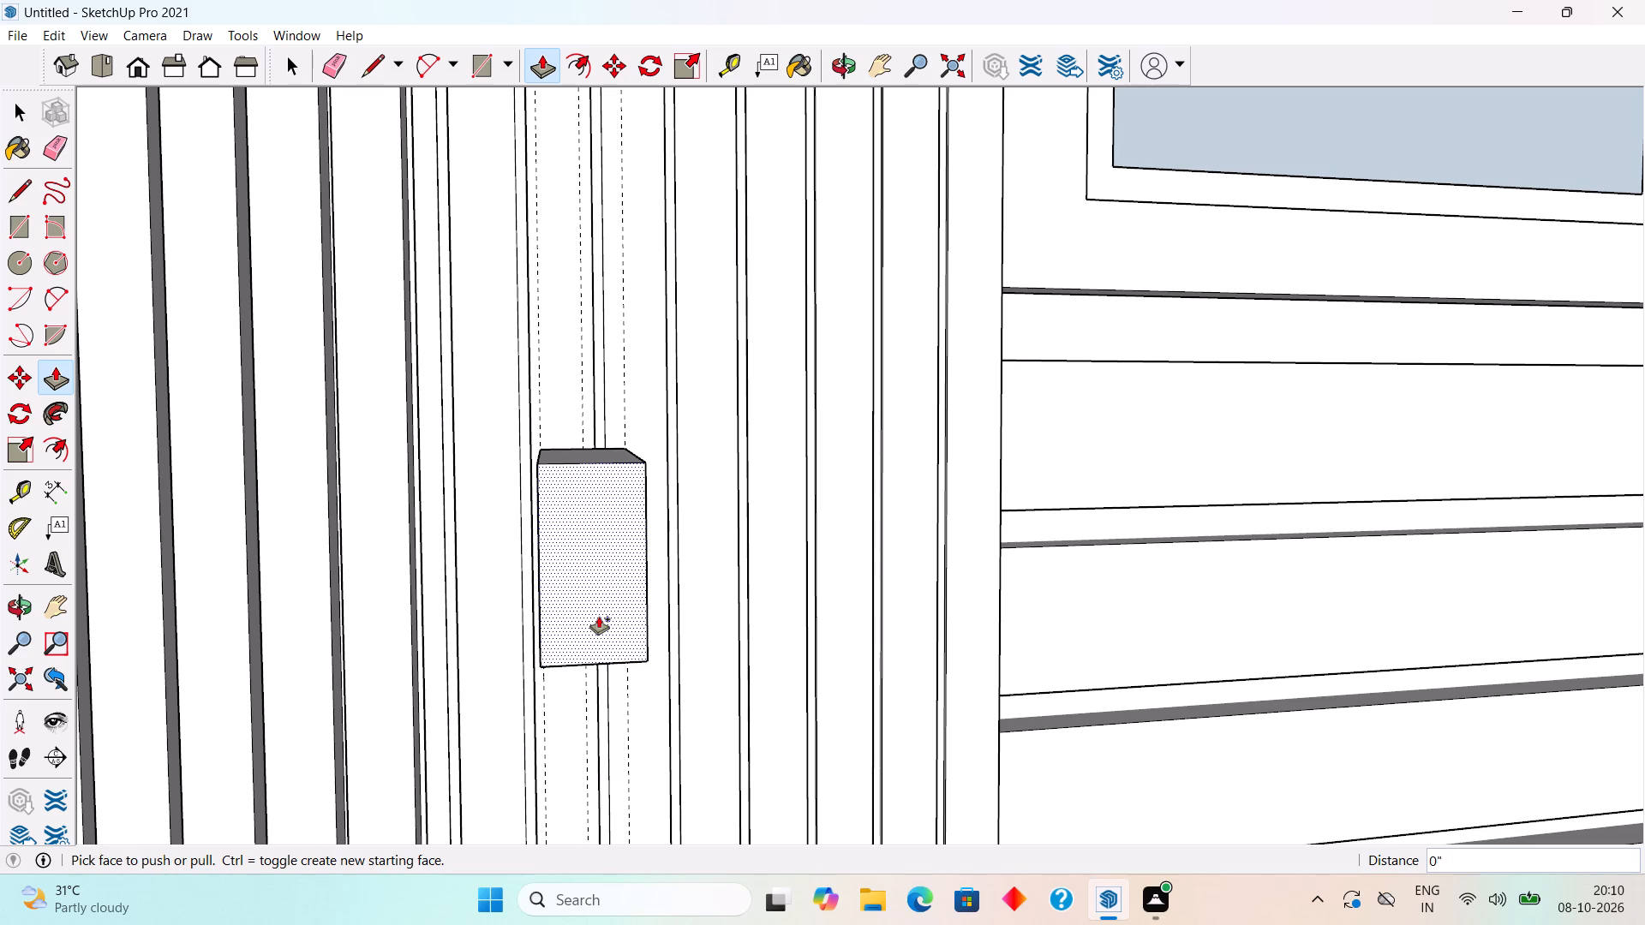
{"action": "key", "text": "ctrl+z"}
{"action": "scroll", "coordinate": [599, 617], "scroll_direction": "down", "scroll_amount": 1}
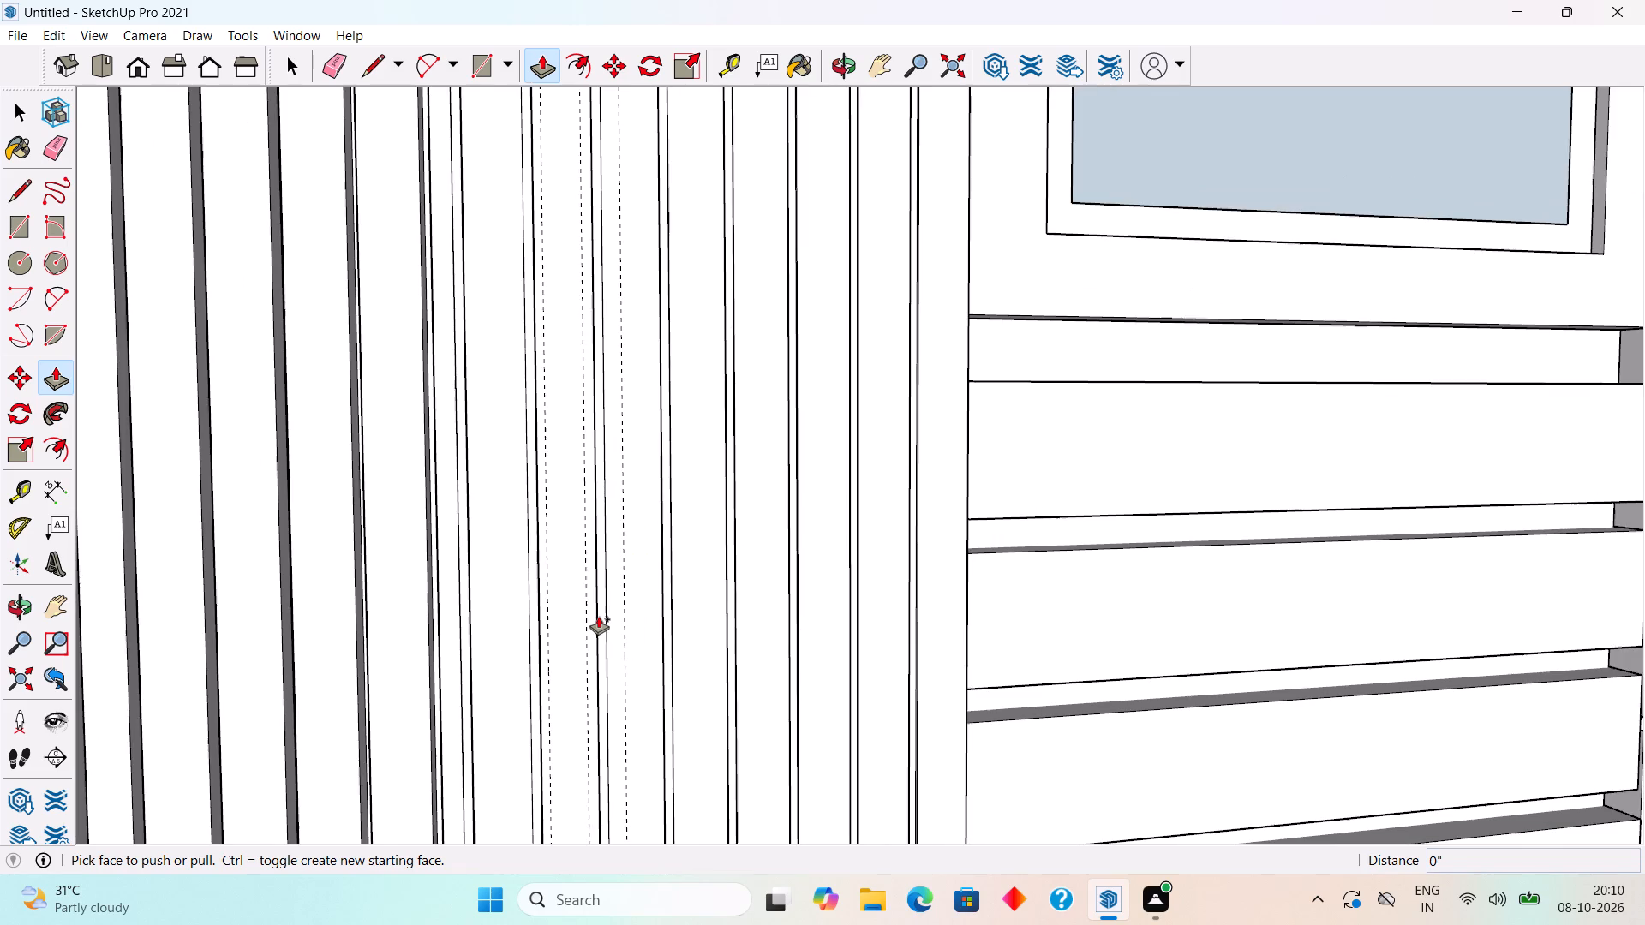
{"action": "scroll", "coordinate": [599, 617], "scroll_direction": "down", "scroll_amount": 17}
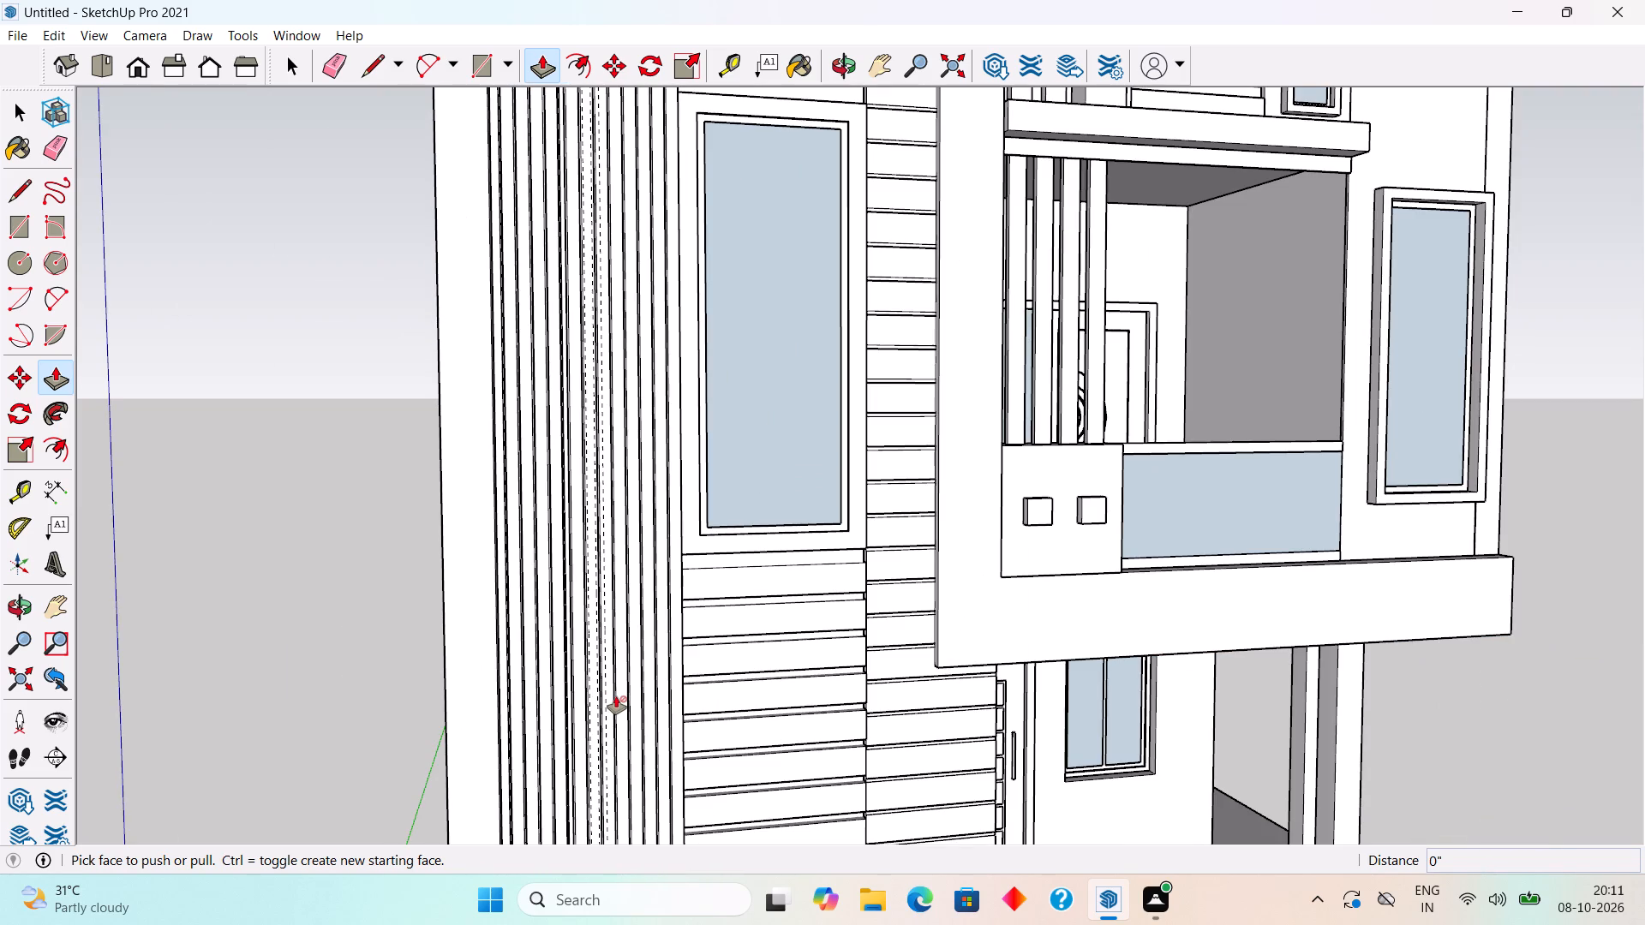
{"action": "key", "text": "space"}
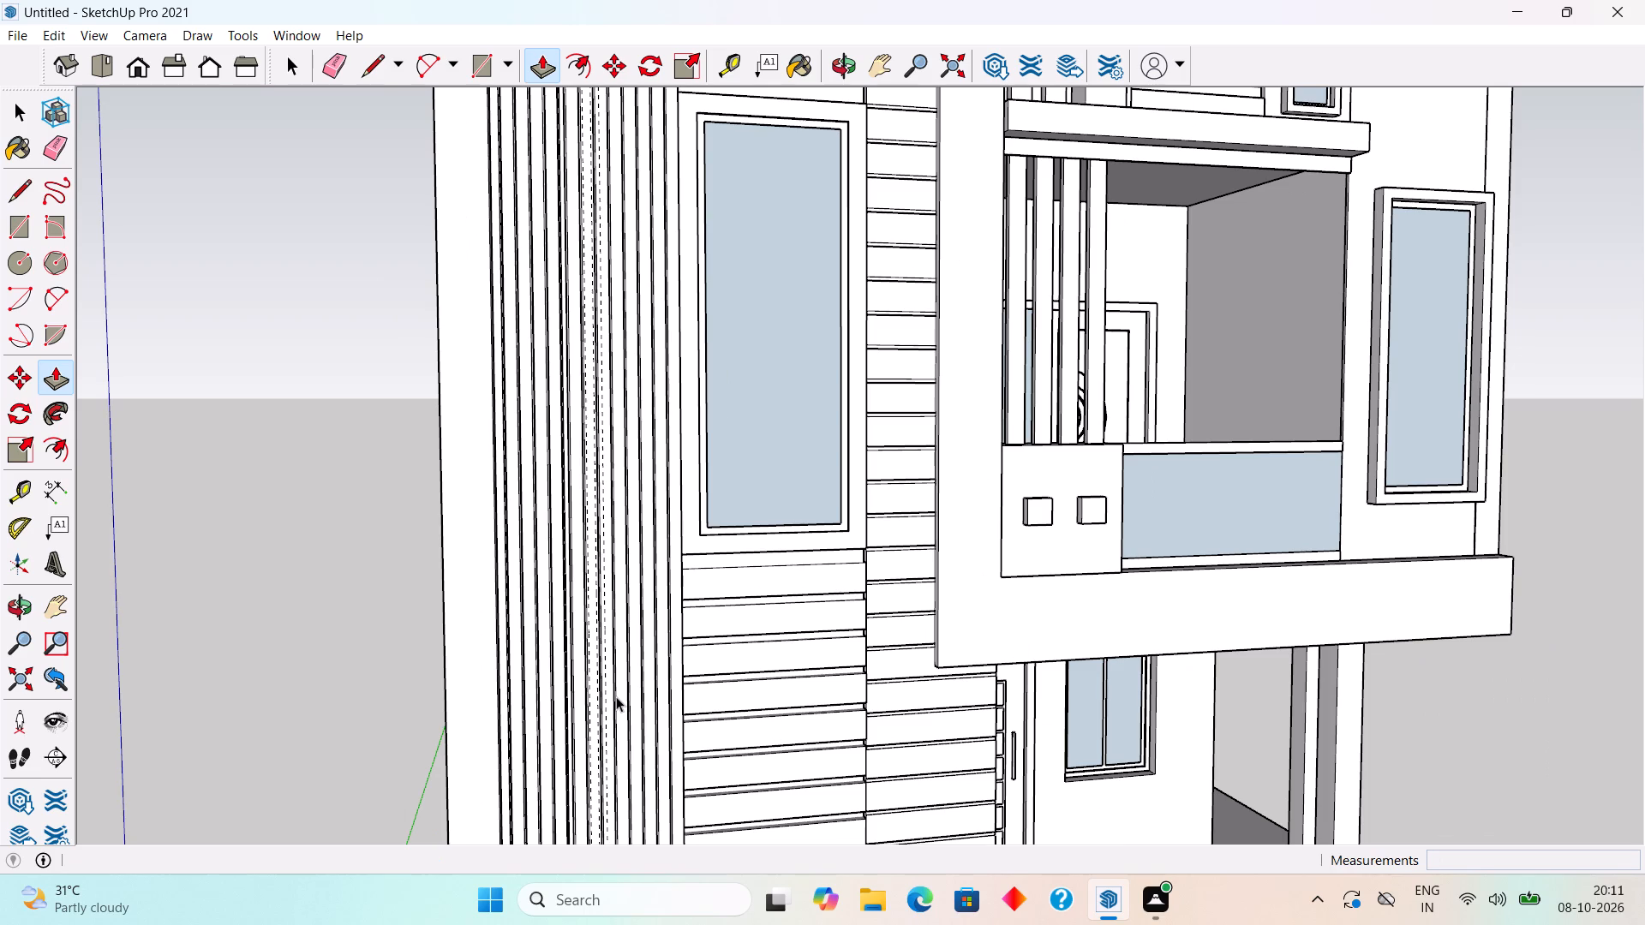
Draw a 4" by 27' 1/2" rectangle between the outer two guides, from the front slats' top edge to their base.
{"action": "scroll", "coordinate": [616, 696], "scroll_direction": "down", "scroll_amount": 7}
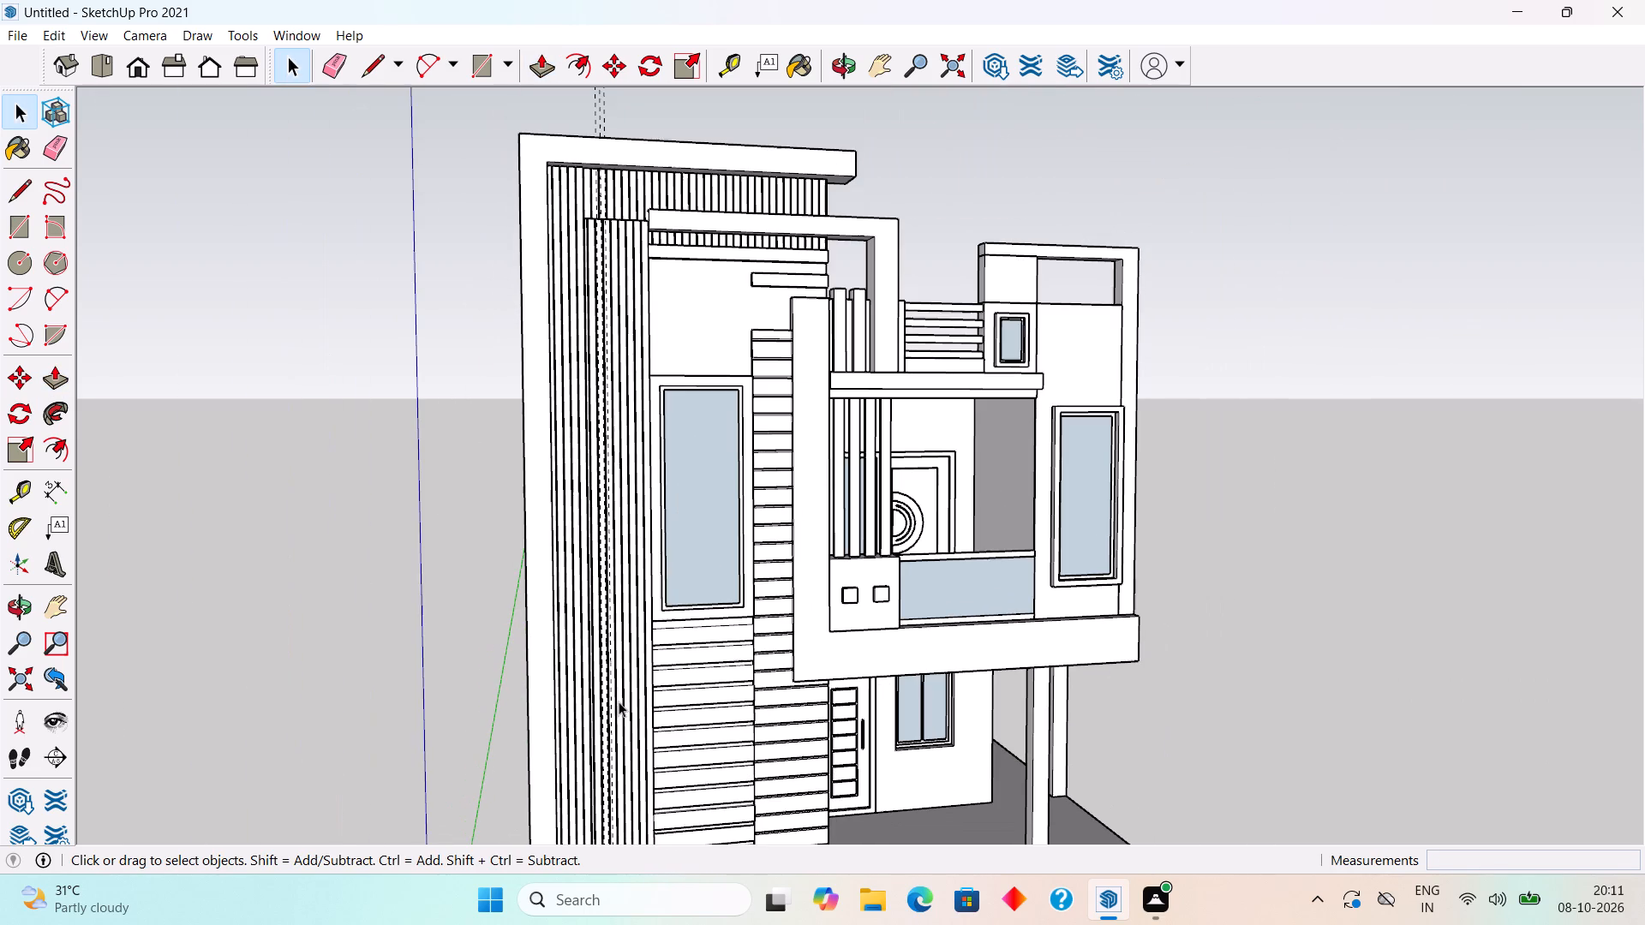
{"action": "scroll", "coordinate": [572, 342], "scroll_direction": "up", "scroll_amount": 5}
{"action": "scroll", "coordinate": [604, 110], "scroll_direction": "up", "scroll_amount": 6}
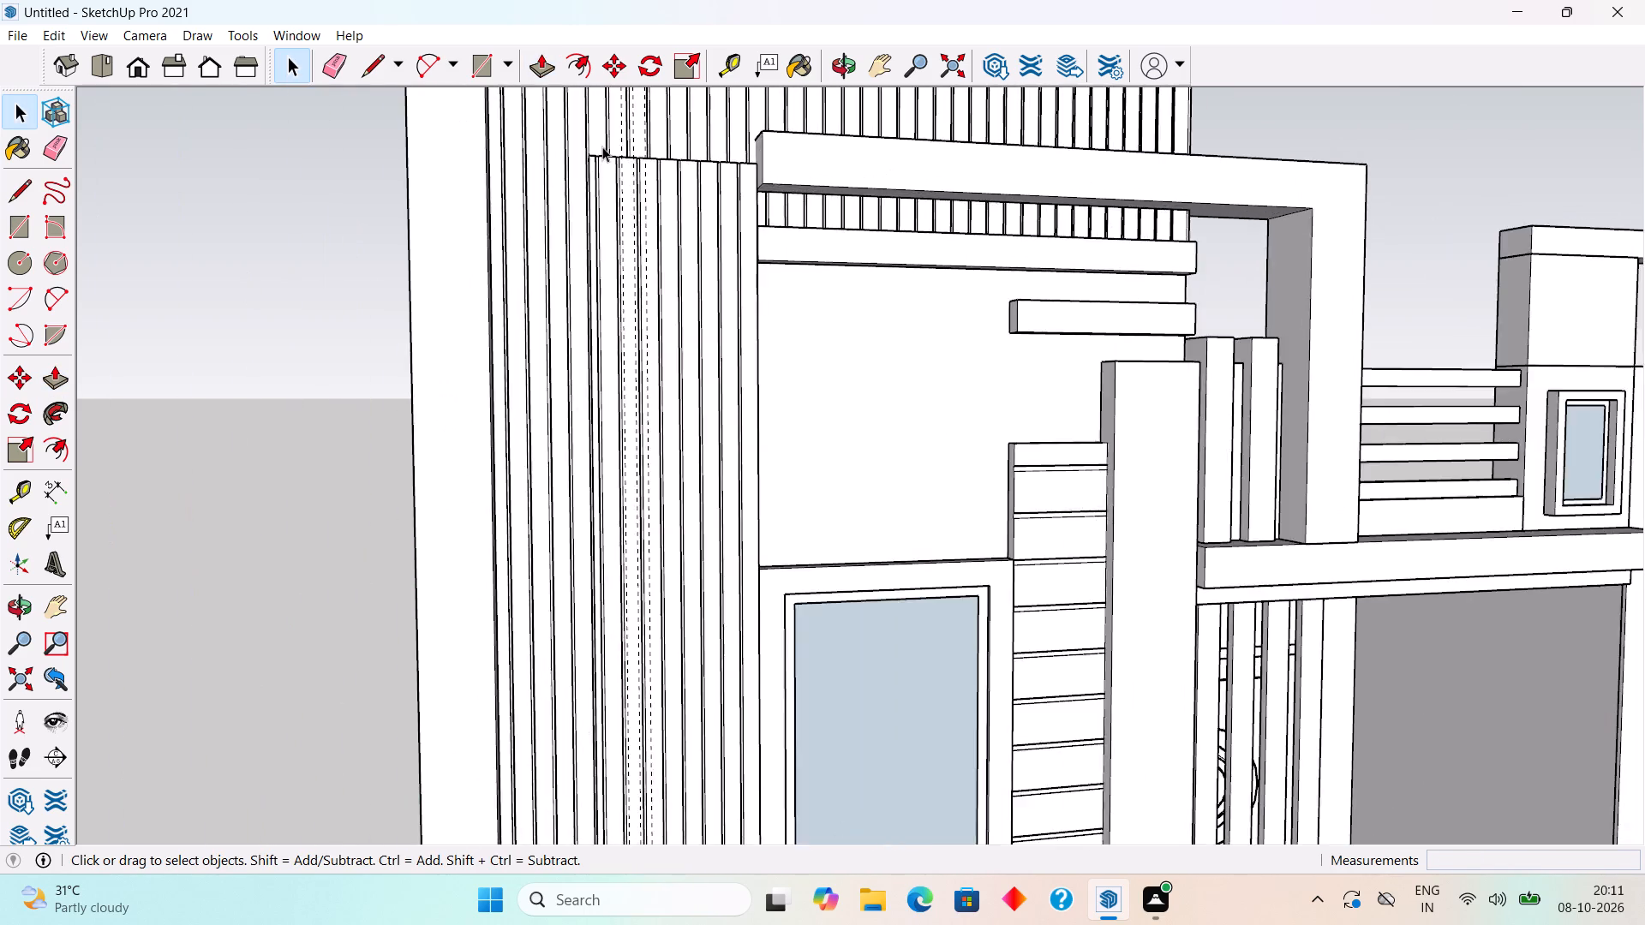
{"action": "scroll", "coordinate": [602, 146], "scroll_direction": "up", "scroll_amount": 19}
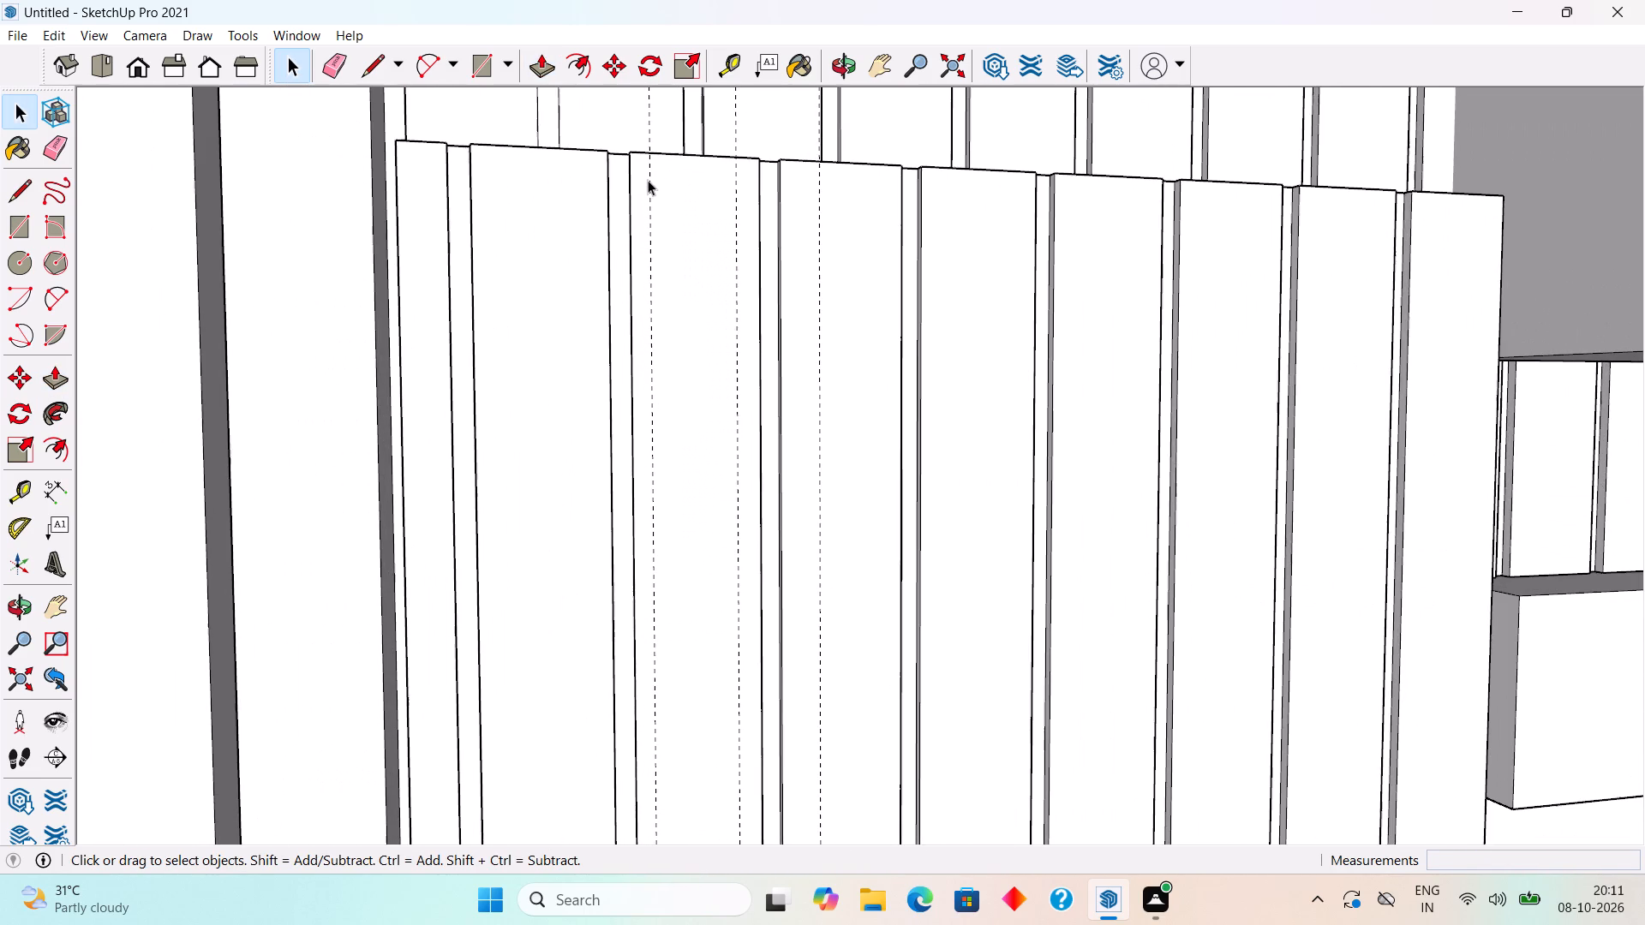
{"action": "key", "text": "r"}
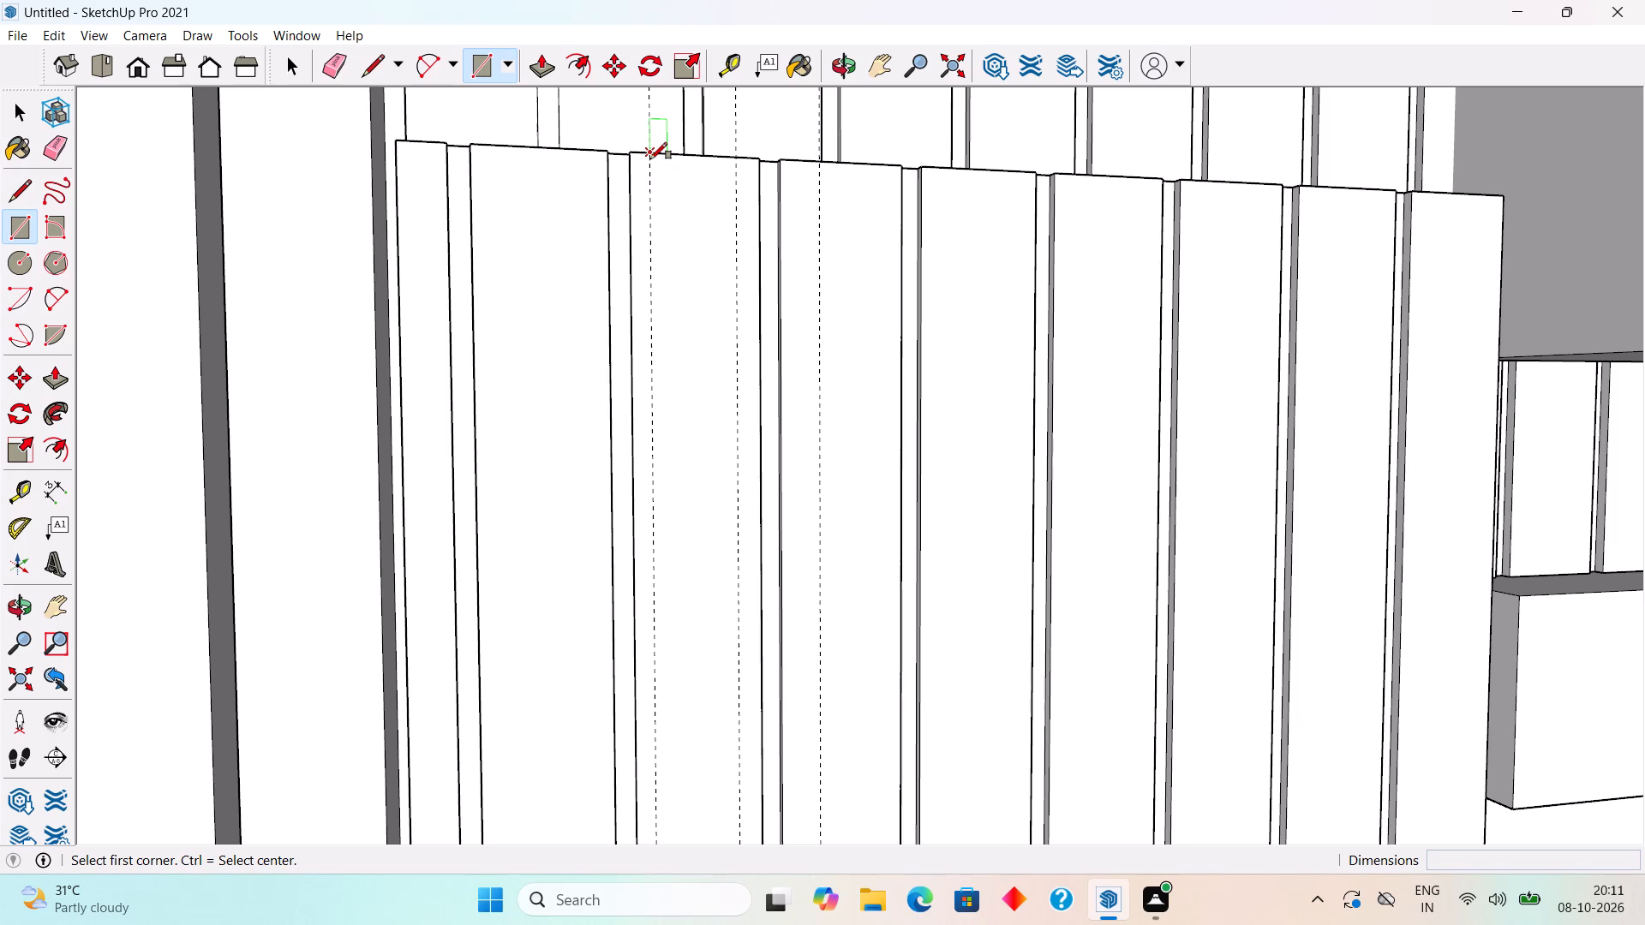
{"action": "left_click", "coordinate": [650, 159]}
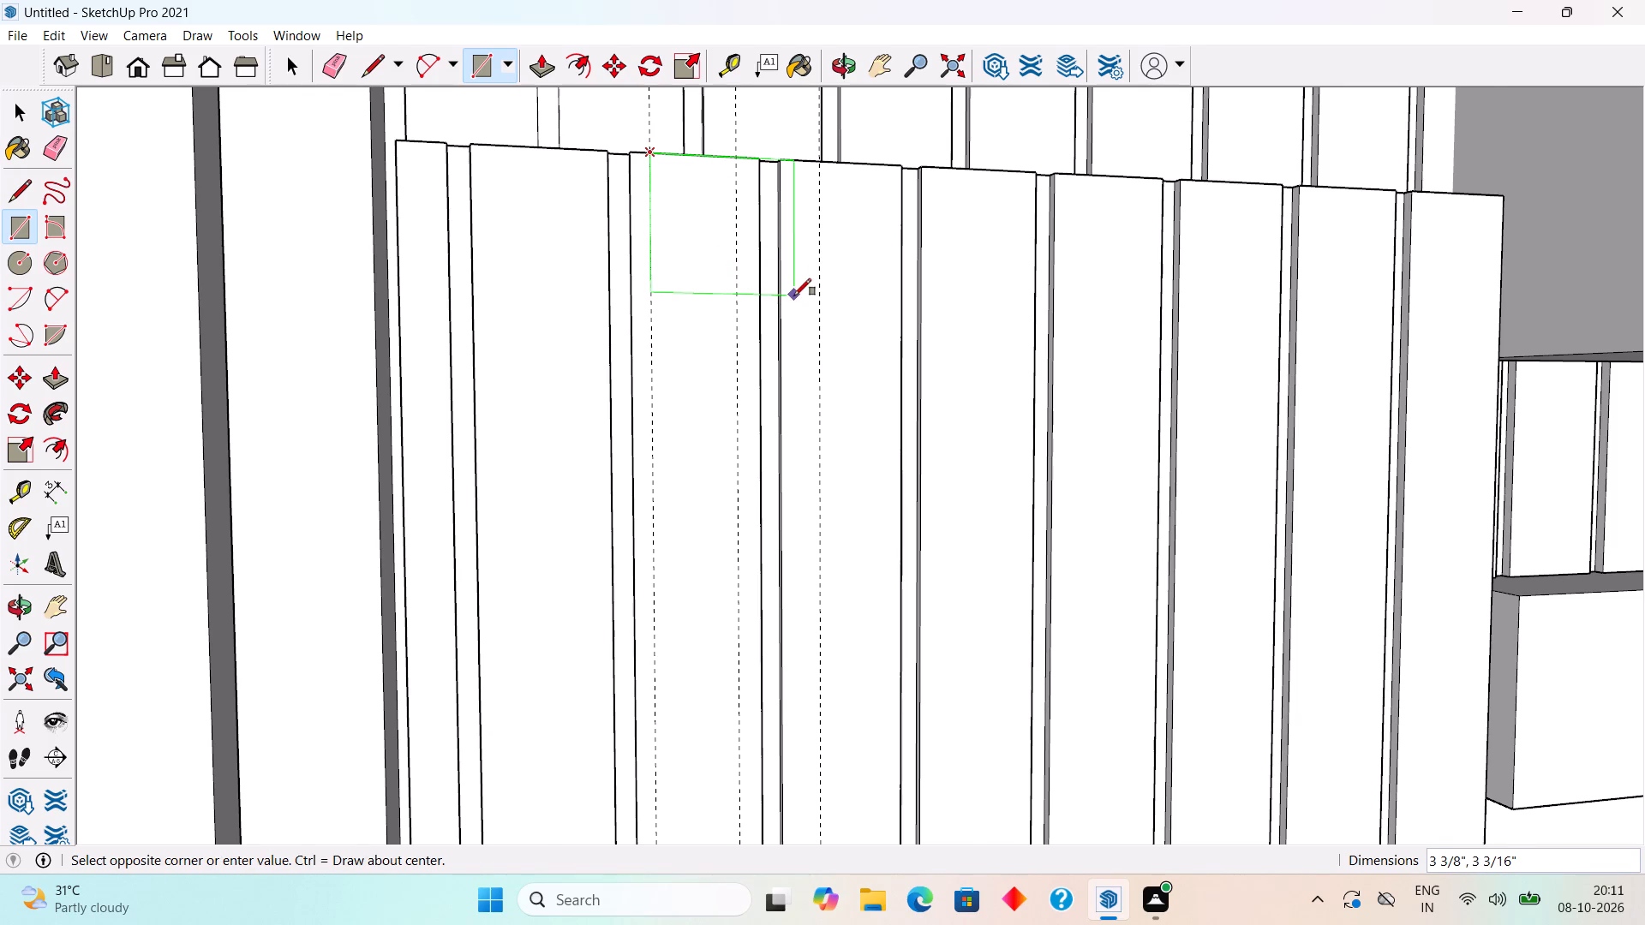
{"action": "scroll", "coordinate": [794, 297], "scroll_direction": "down", "scroll_amount": 20}
{"action": "scroll", "coordinate": [794, 297], "scroll_direction": "down", "scroll_amount": 15}
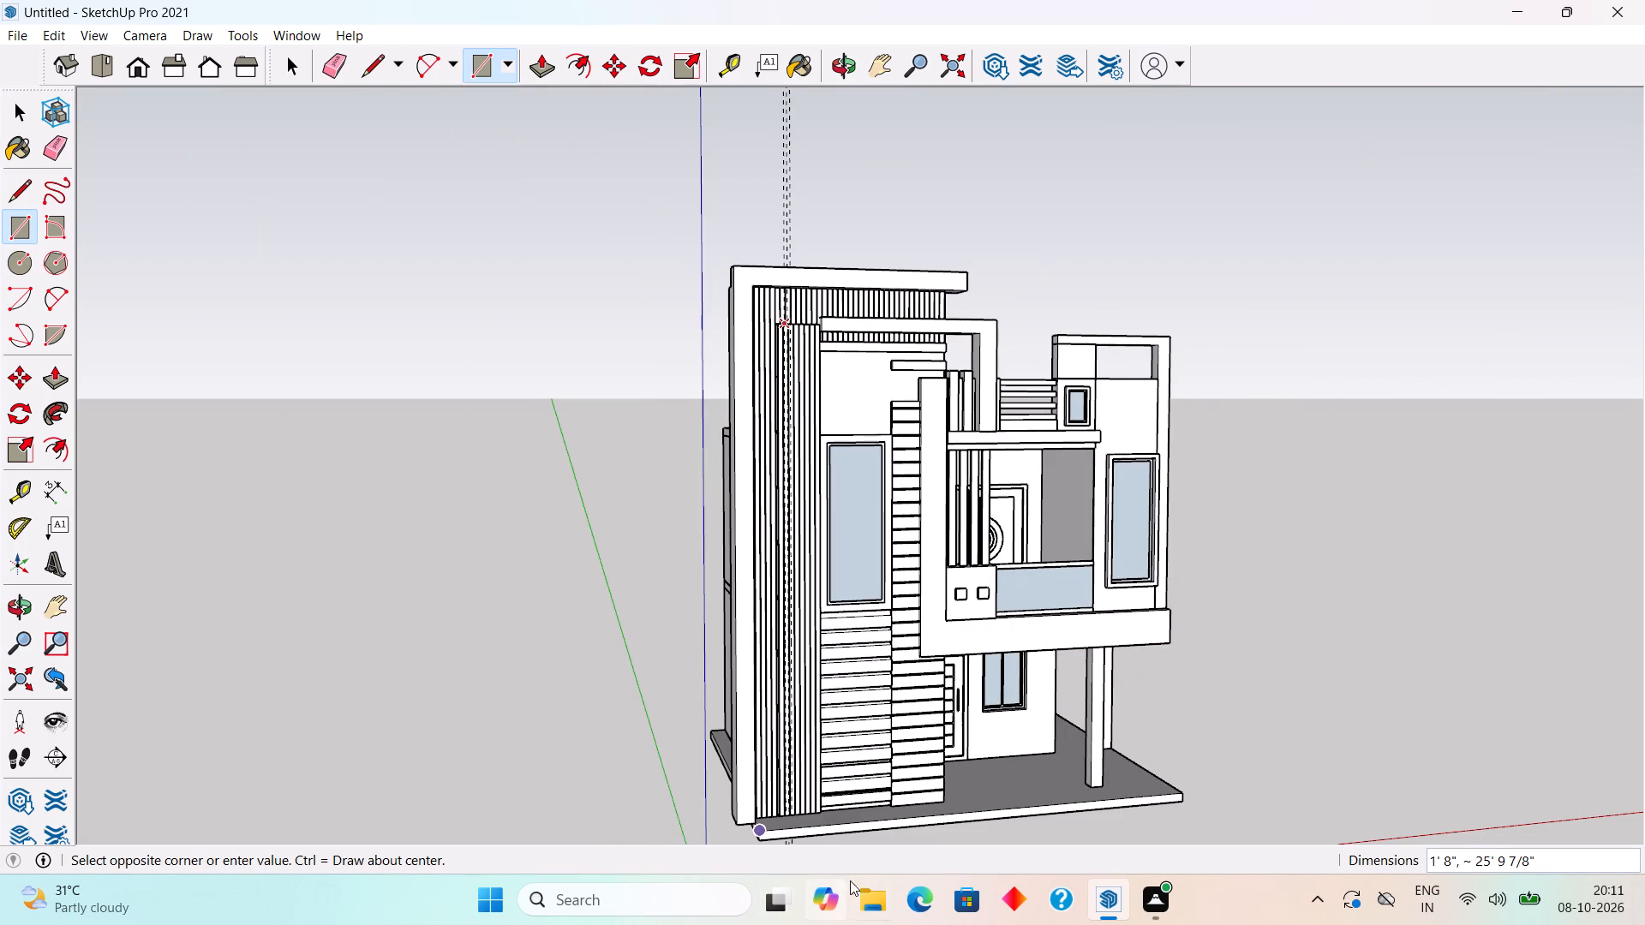
{"action": "scroll", "coordinate": [766, 832], "scroll_direction": "up", "scroll_amount": 4}
{"action": "scroll", "coordinate": [805, 818], "scroll_direction": "up", "scroll_amount": 18}
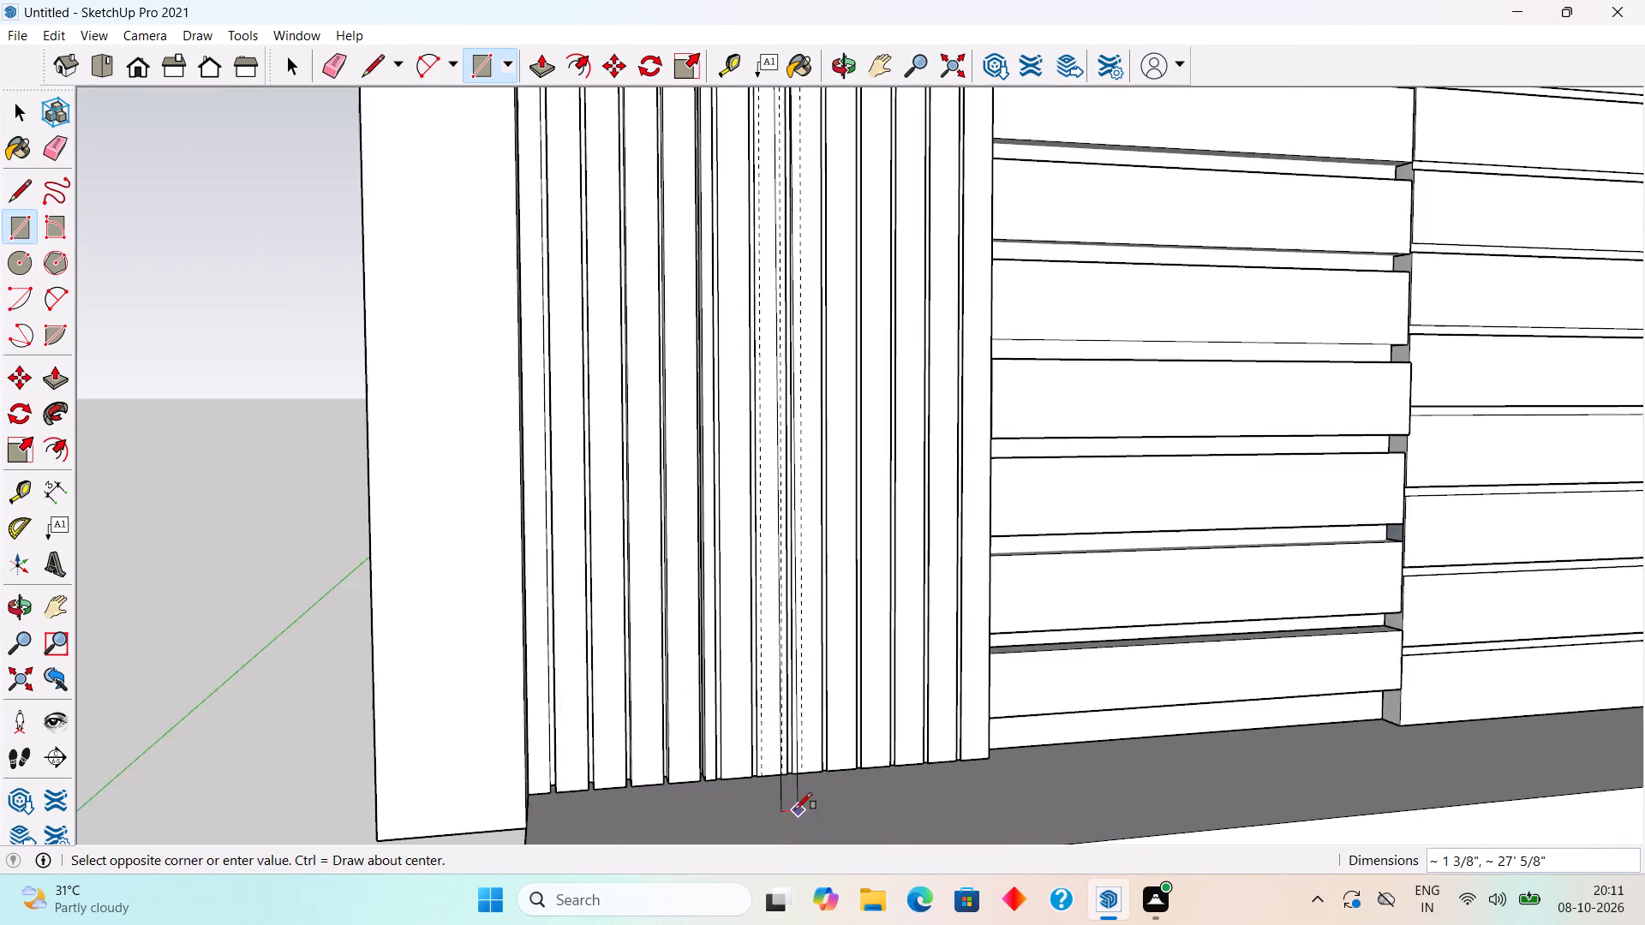
{"action": "scroll", "coordinate": [795, 809], "scroll_direction": "up", "scroll_amount": 3}
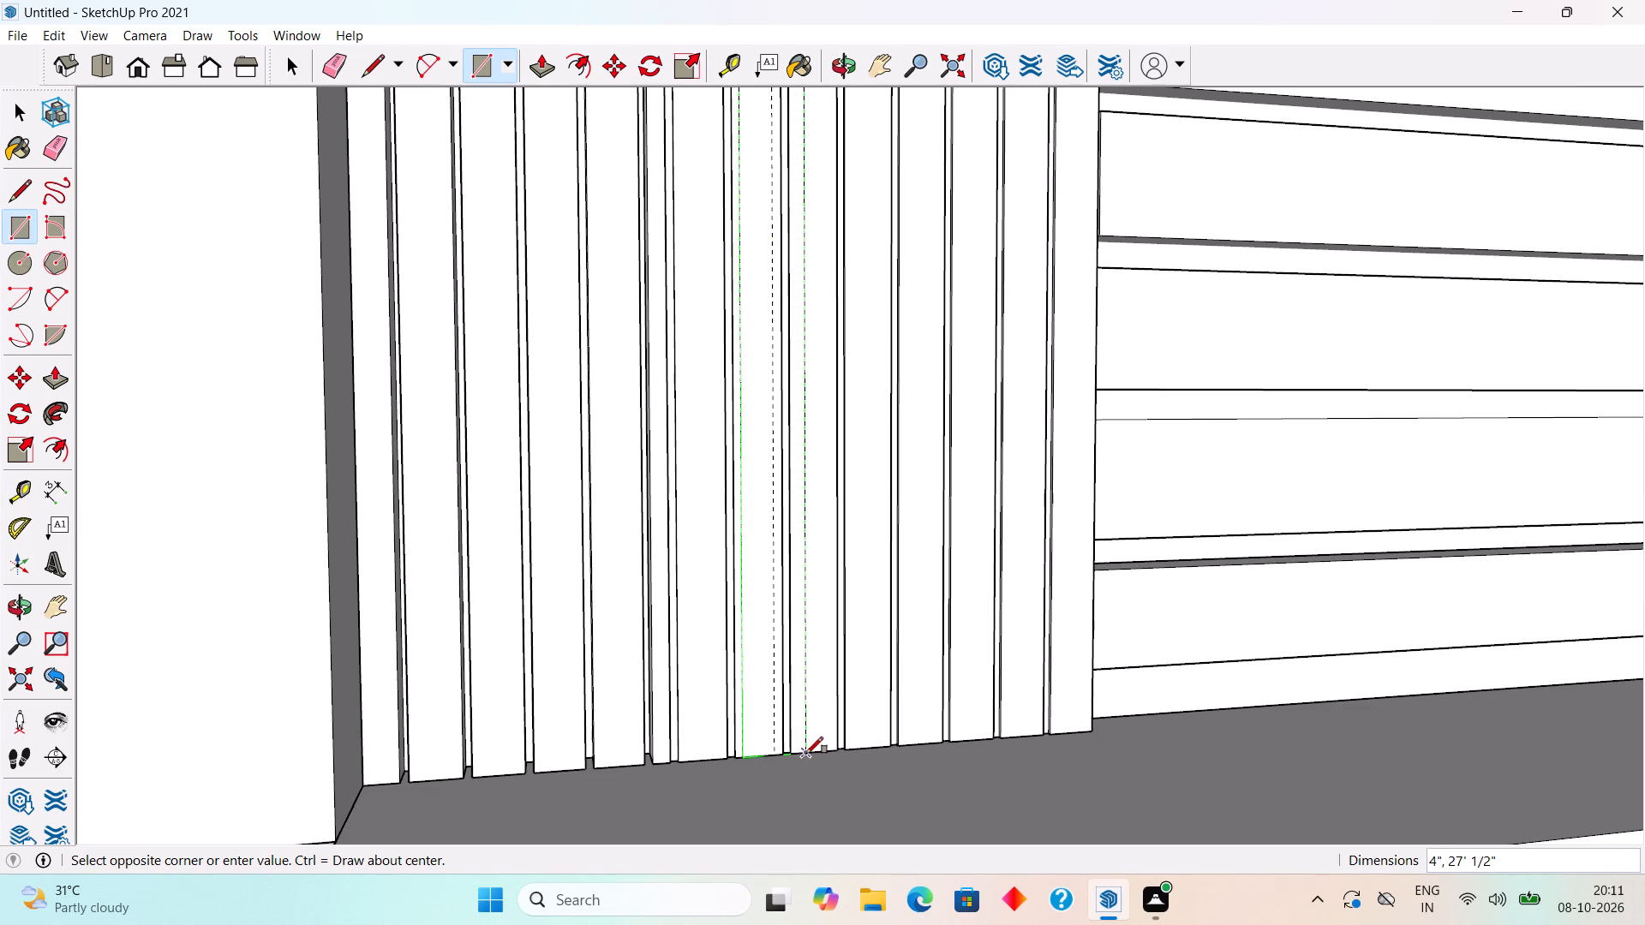
{"action": "left_click", "coordinate": [807, 754]}
Place a horizontal guide along the bottom edge of the tall window's frame, running across the slats.
{"action": "key", "text": "space"}
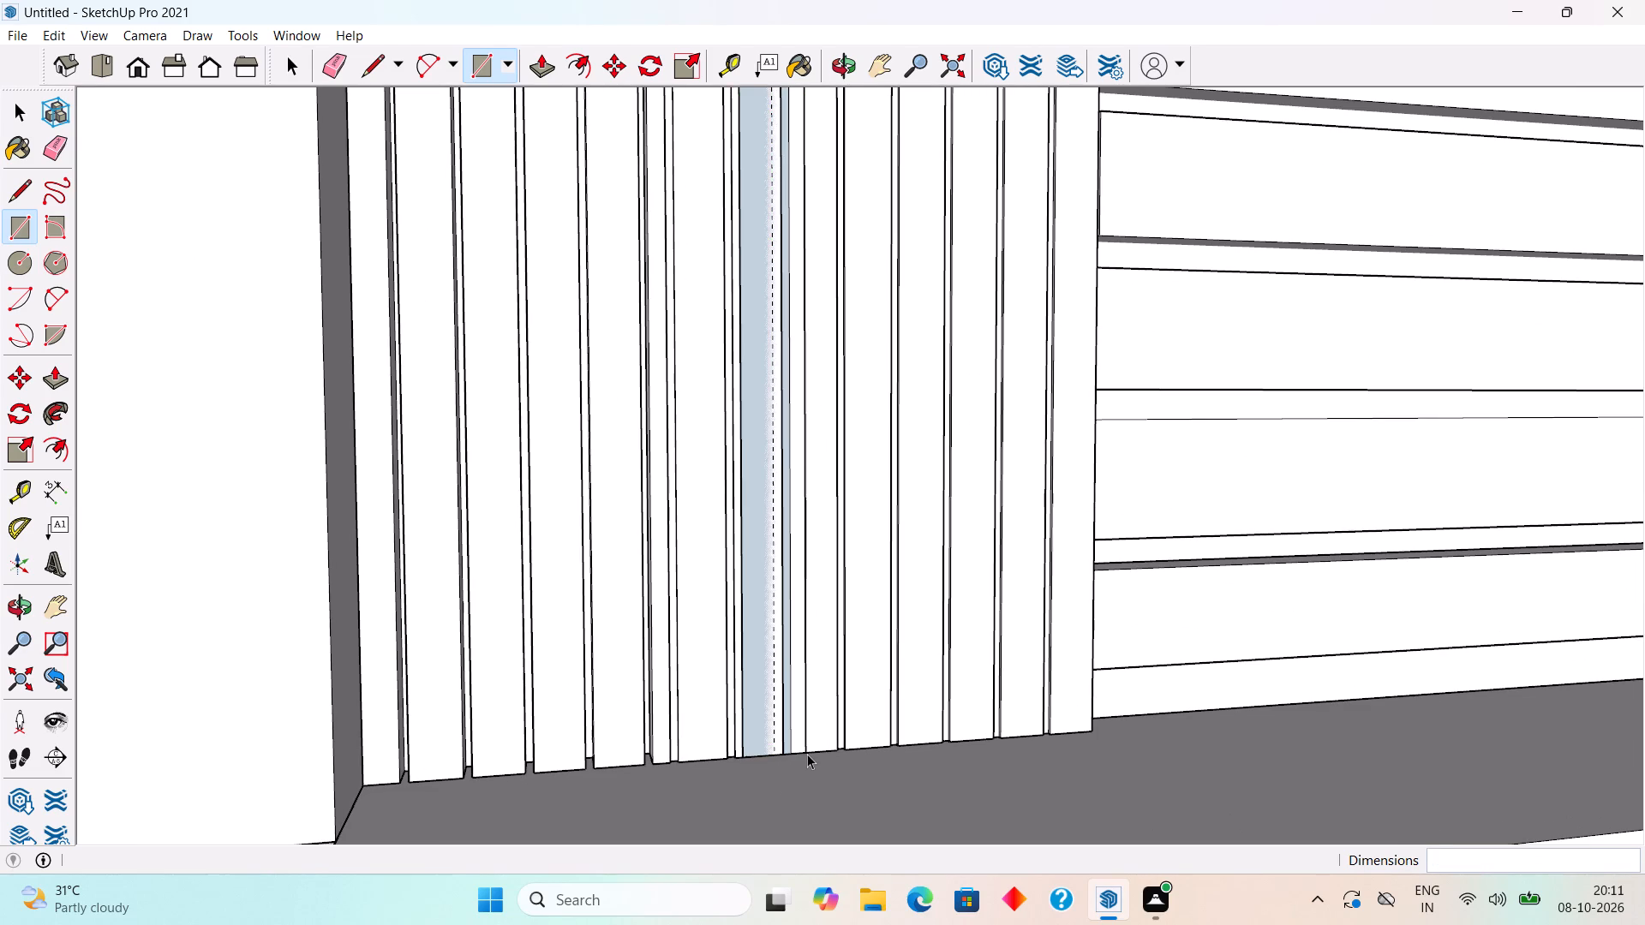
{"action": "scroll", "coordinate": [1089, 678], "scroll_direction": "down", "scroll_amount": 1}
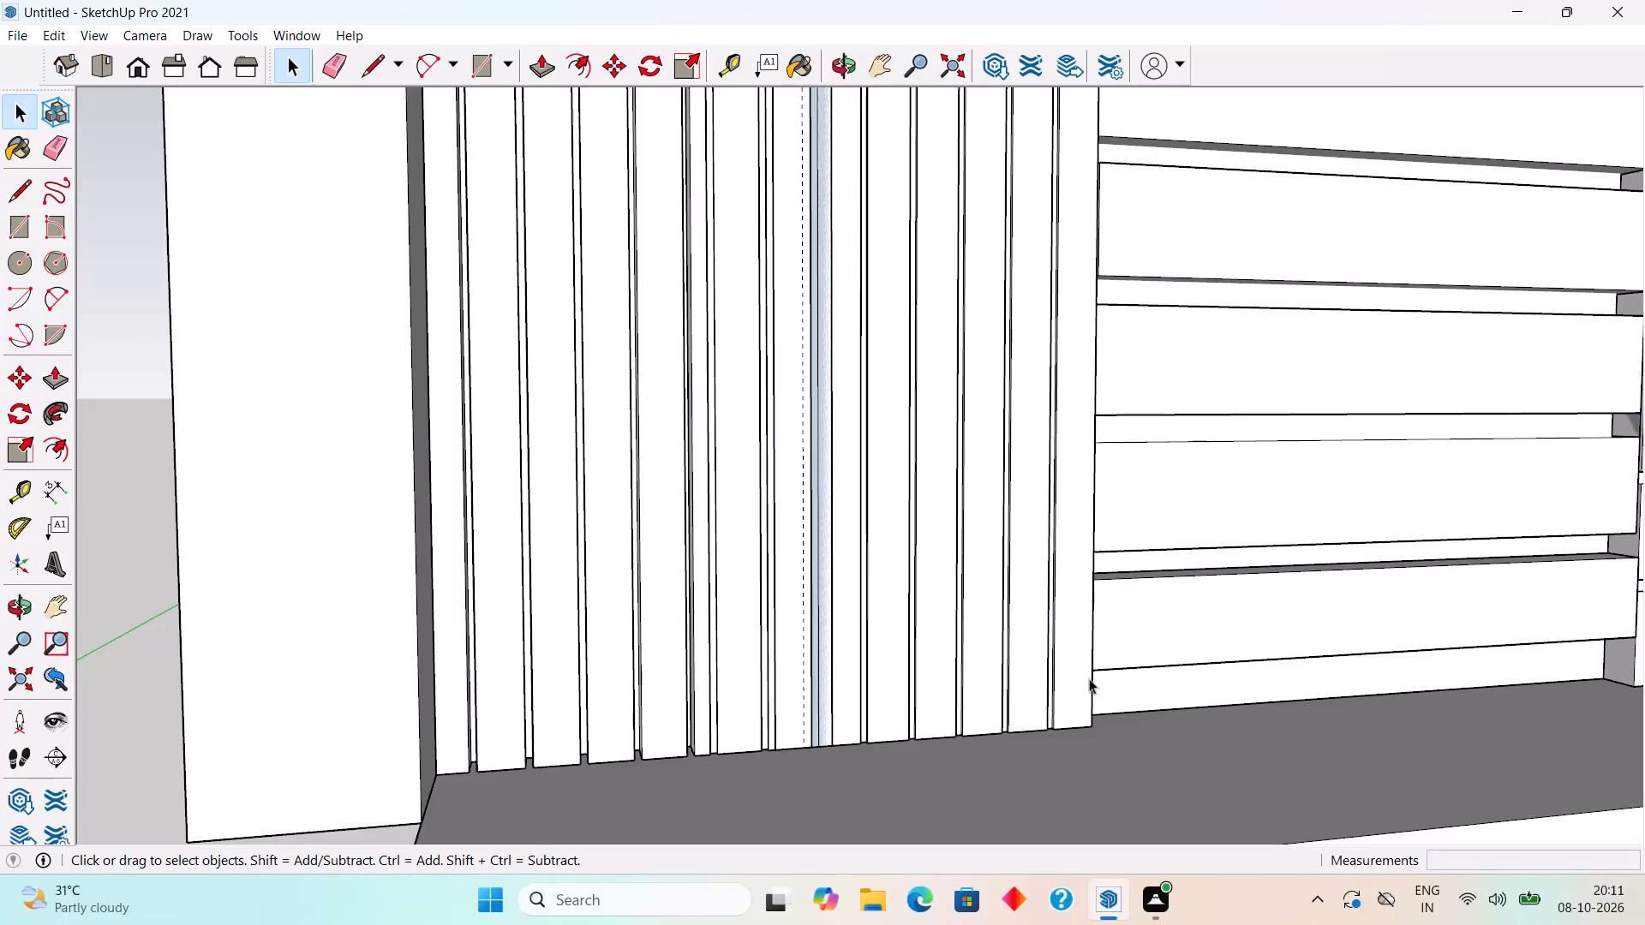
{"action": "scroll", "coordinate": [747, 684], "scroll_direction": "up", "scroll_amount": 5}
{"action": "scroll", "coordinate": [751, 684], "scroll_direction": "down", "scroll_amount": 3}
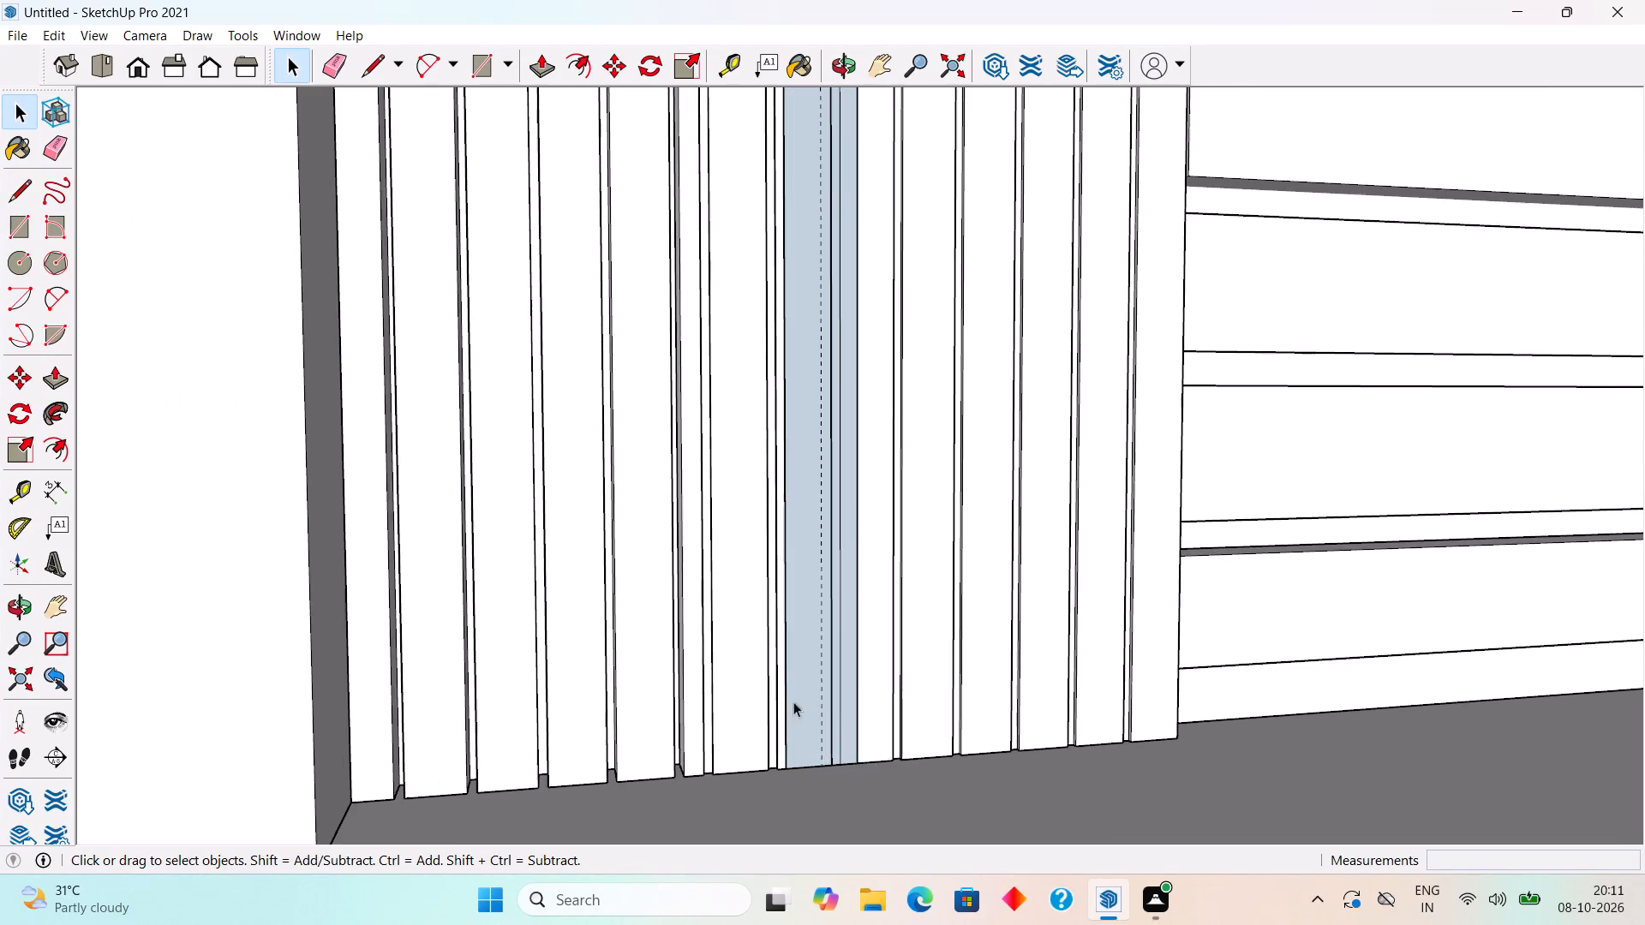
{"action": "scroll", "coordinate": [818, 692], "scroll_direction": "up", "scroll_amount": 2}
{"action": "scroll", "coordinate": [822, 692], "scroll_direction": "down", "scroll_amount": 20}
{"action": "scroll", "coordinate": [822, 692], "scroll_direction": "down", "scroll_amount": 4}
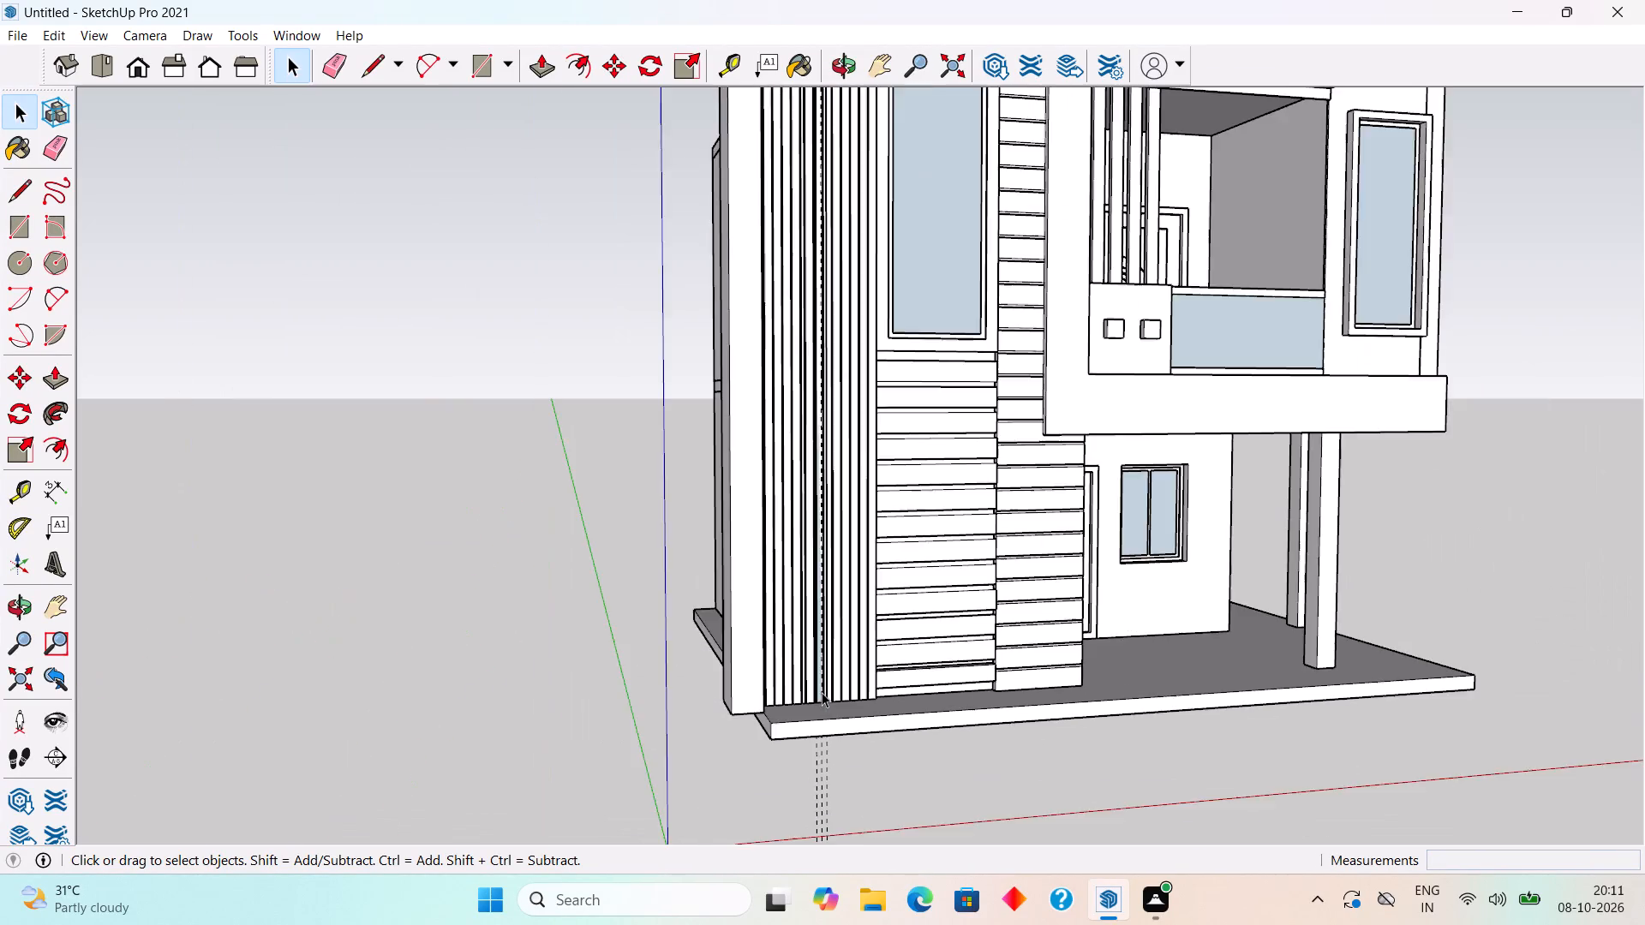
{"action": "scroll", "coordinate": [822, 692], "scroll_direction": "down", "scroll_amount": 4}
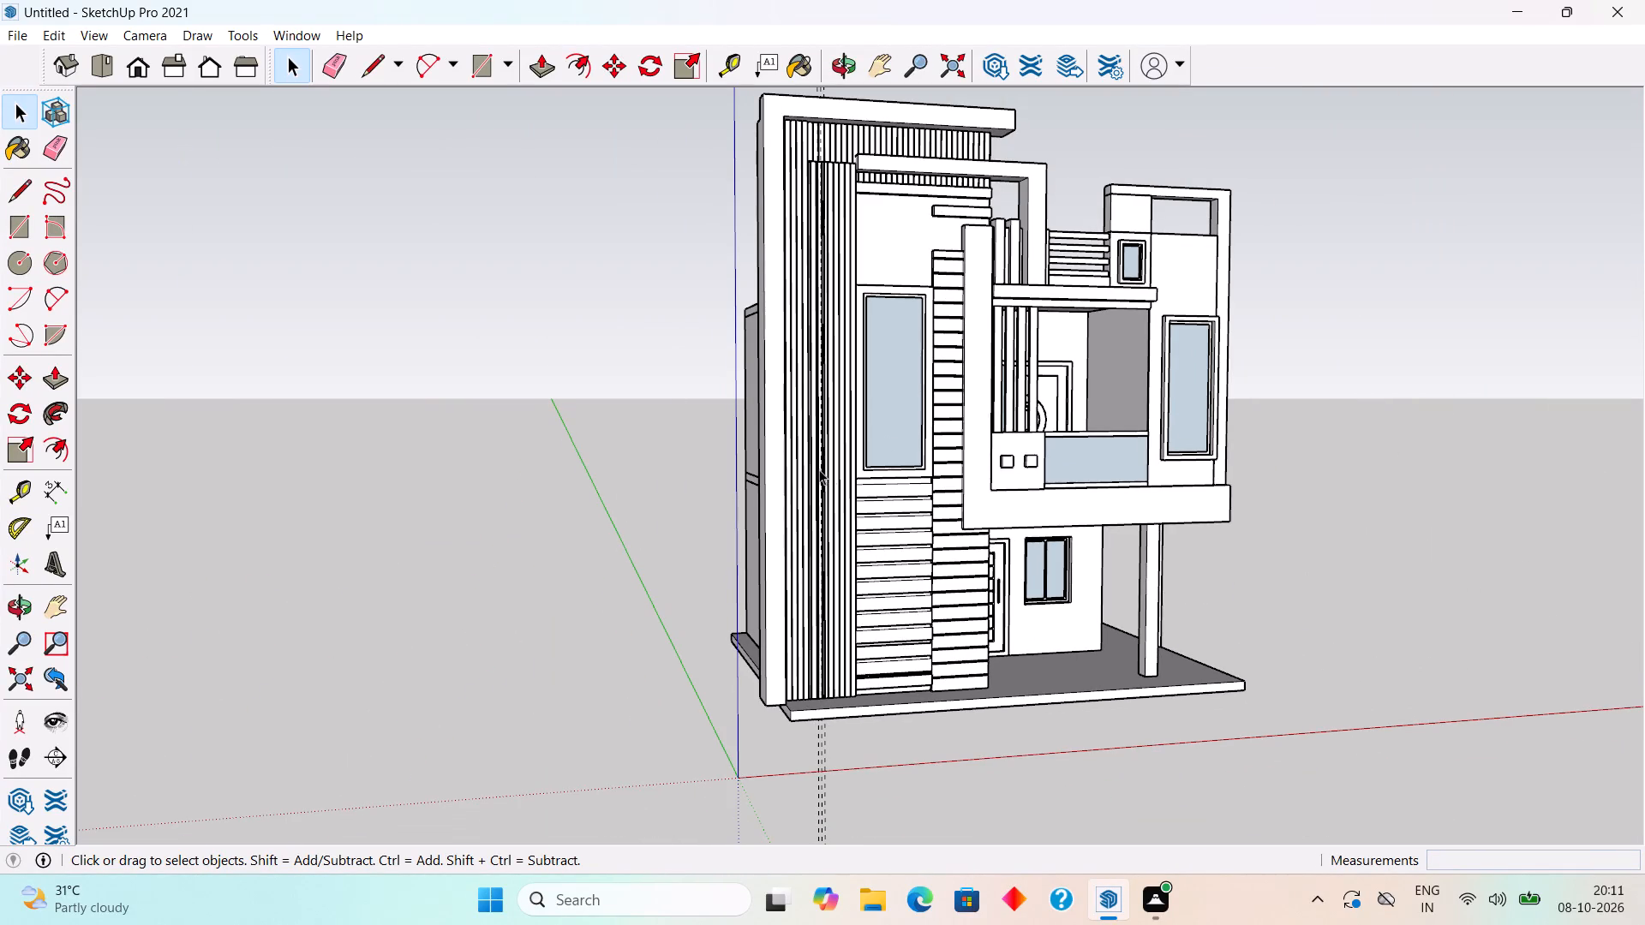
{"action": "scroll", "coordinate": [817, 469], "scroll_direction": "up", "scroll_amount": 16}
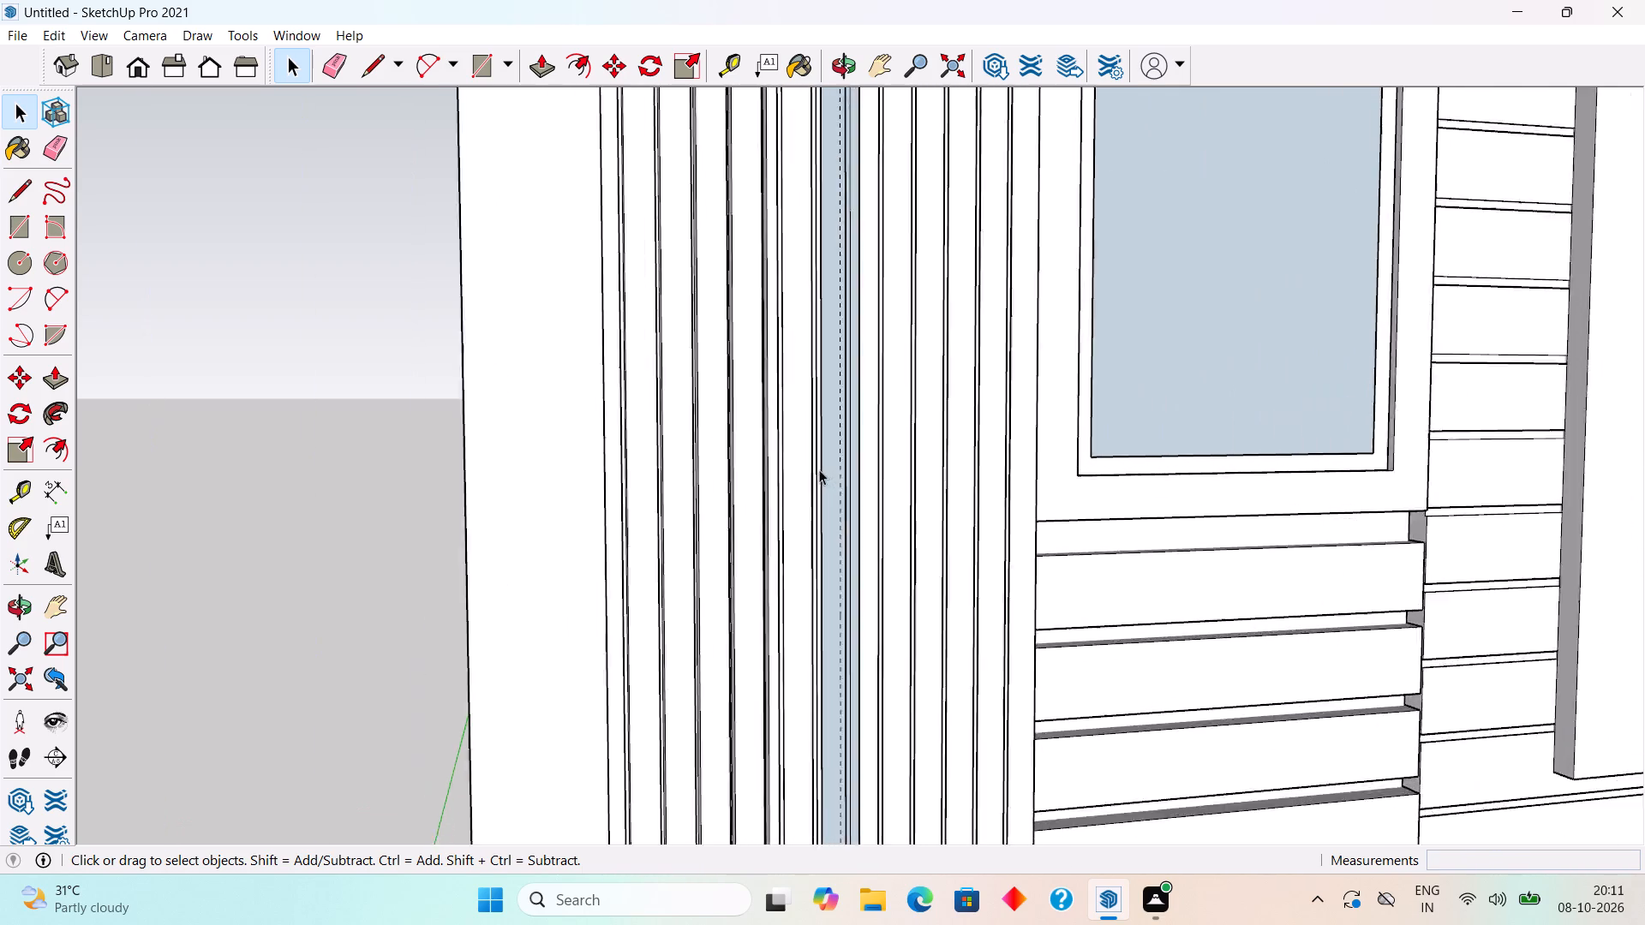
{"action": "scroll", "coordinate": [819, 469], "scroll_direction": "up", "scroll_amount": 5}
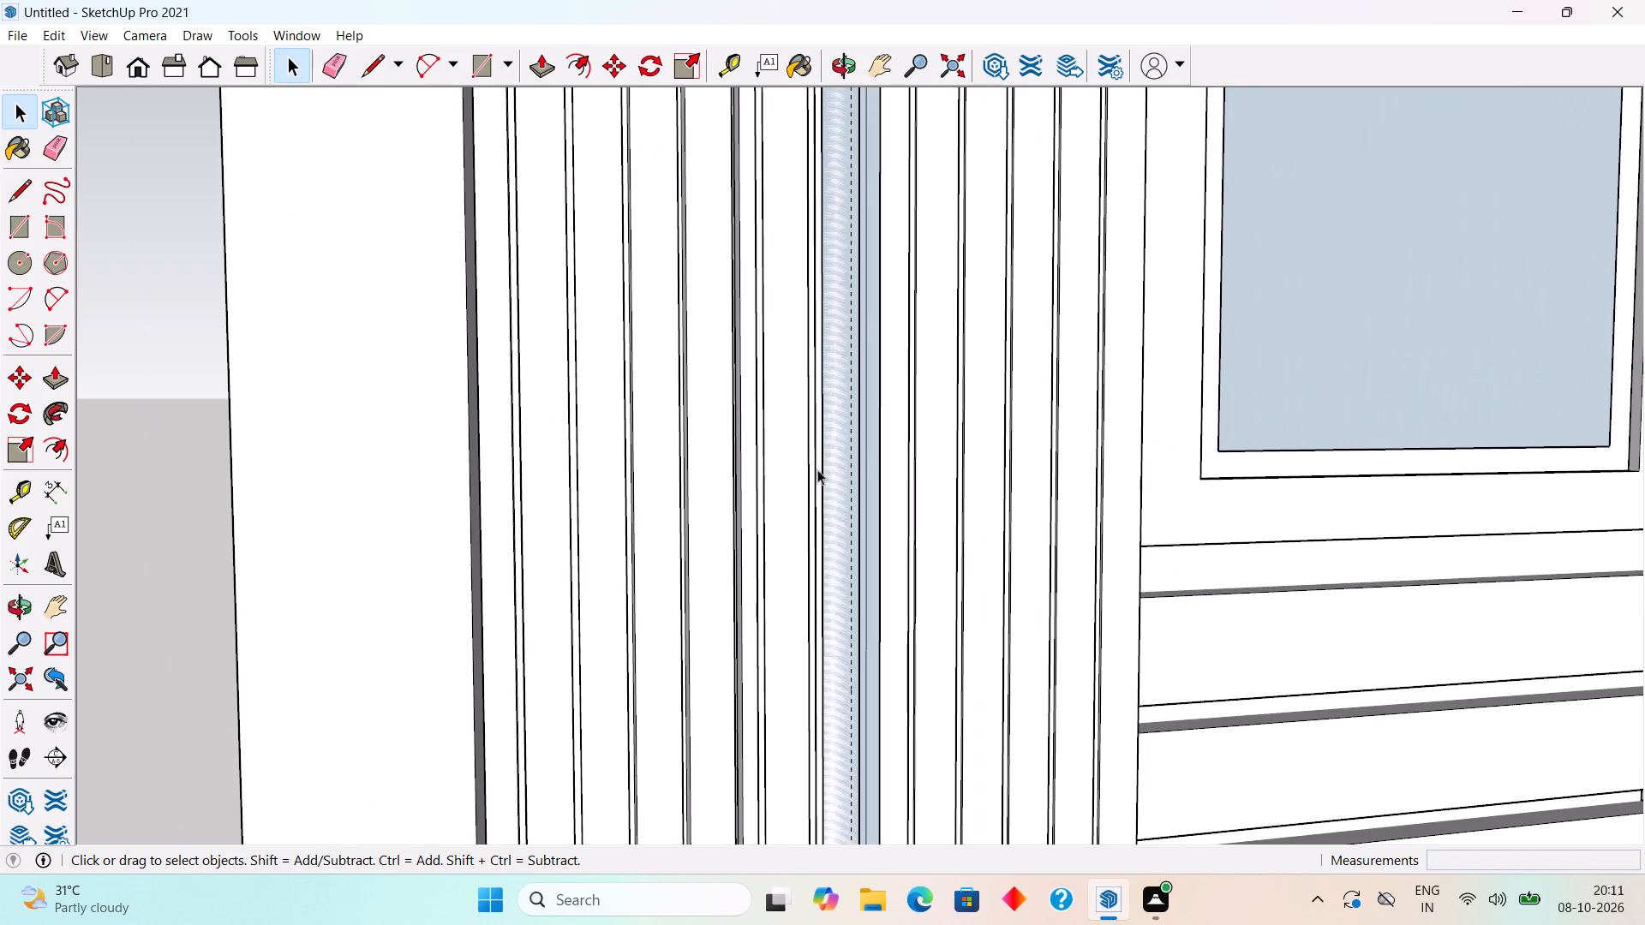
{"action": "key", "text": "t"}
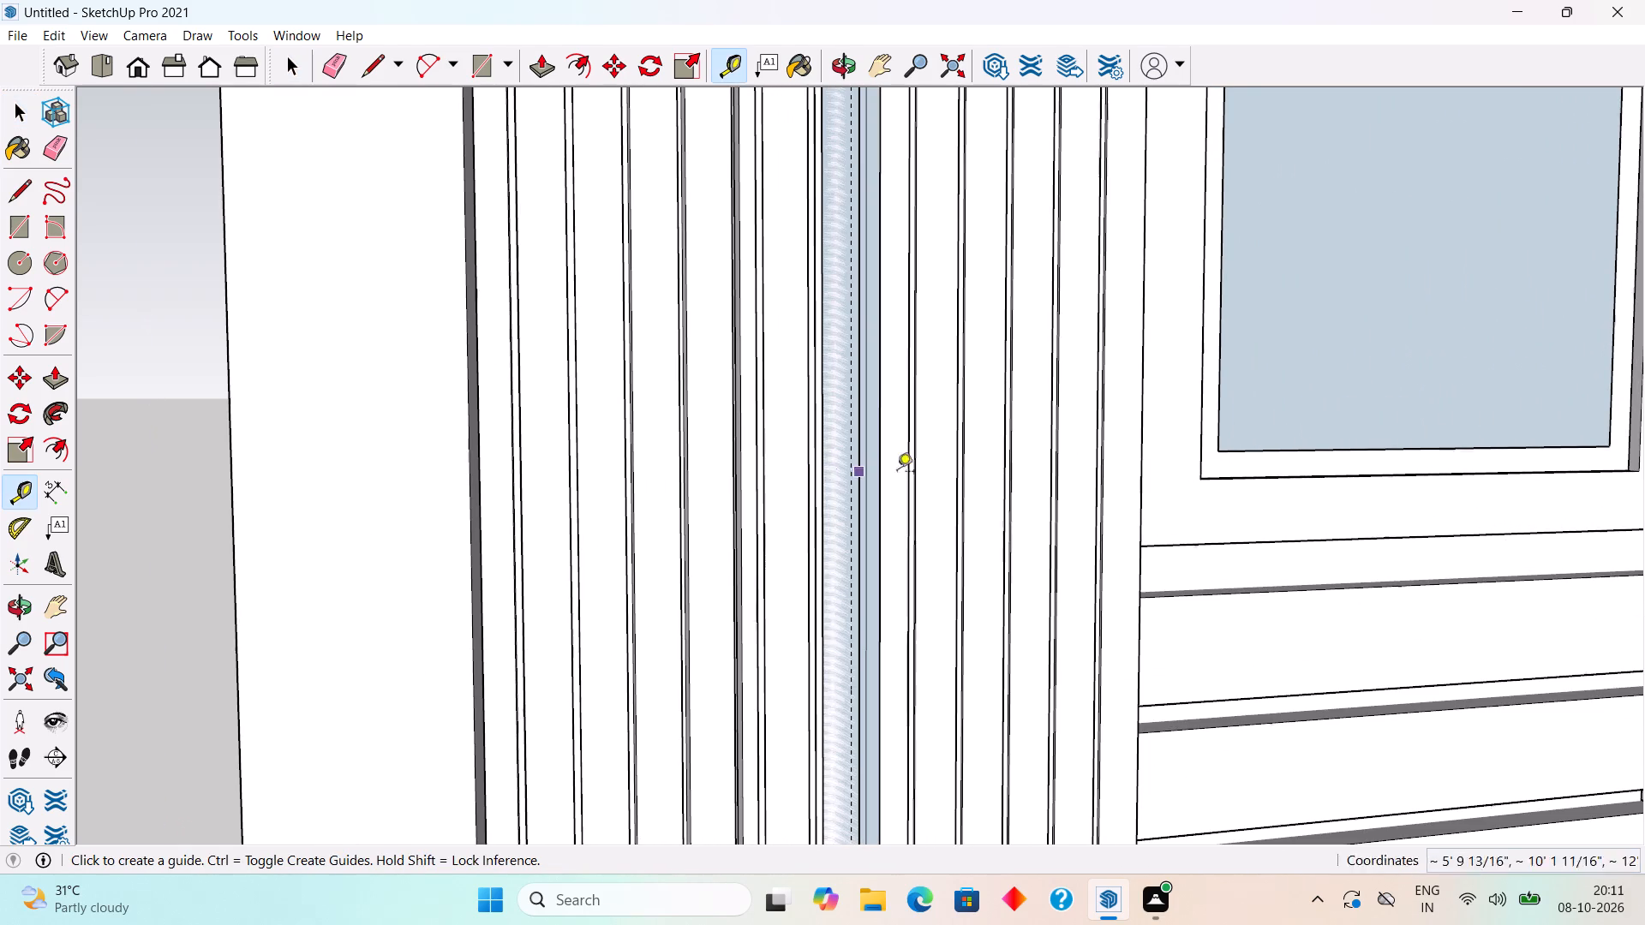
{"action": "double_click", "coordinate": [1289, 483]}
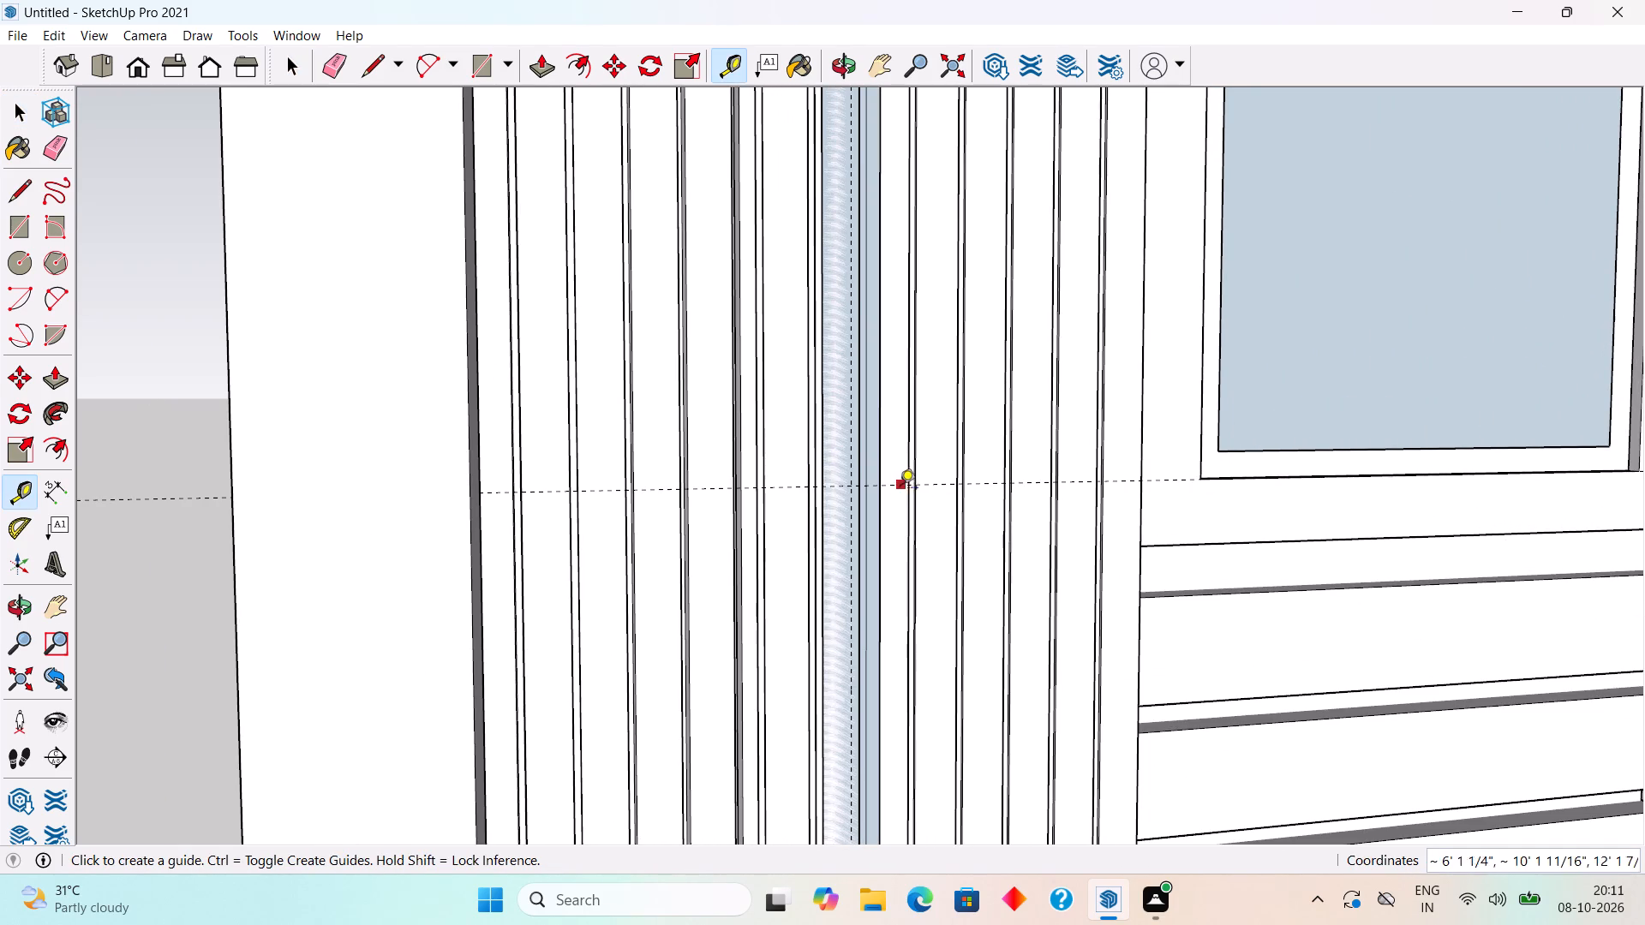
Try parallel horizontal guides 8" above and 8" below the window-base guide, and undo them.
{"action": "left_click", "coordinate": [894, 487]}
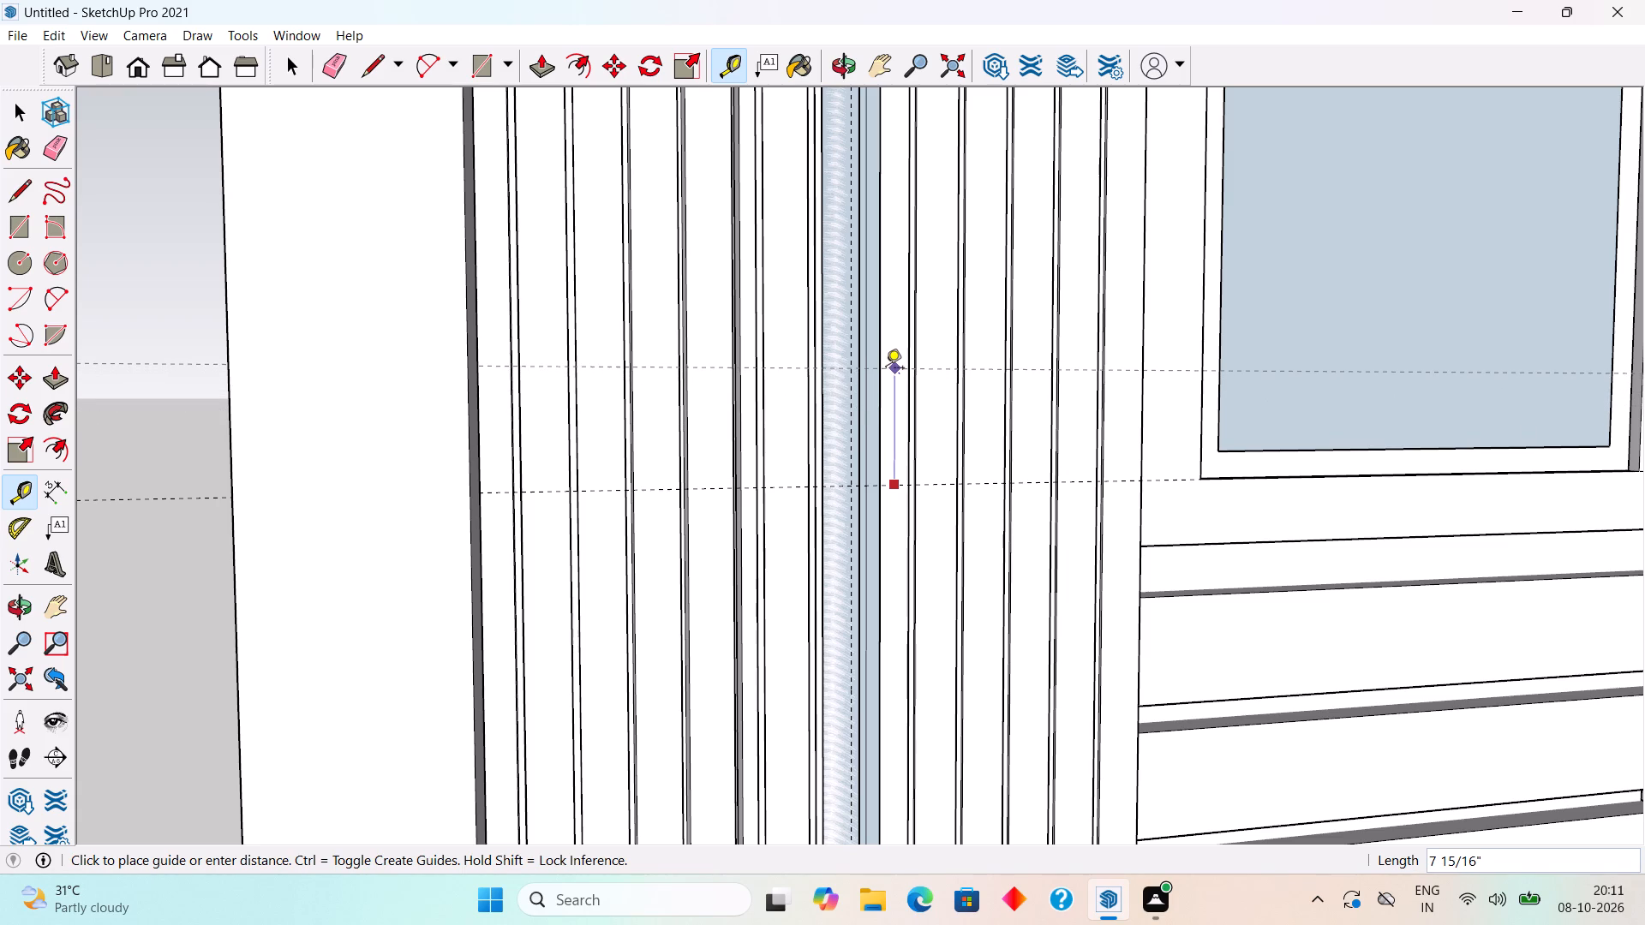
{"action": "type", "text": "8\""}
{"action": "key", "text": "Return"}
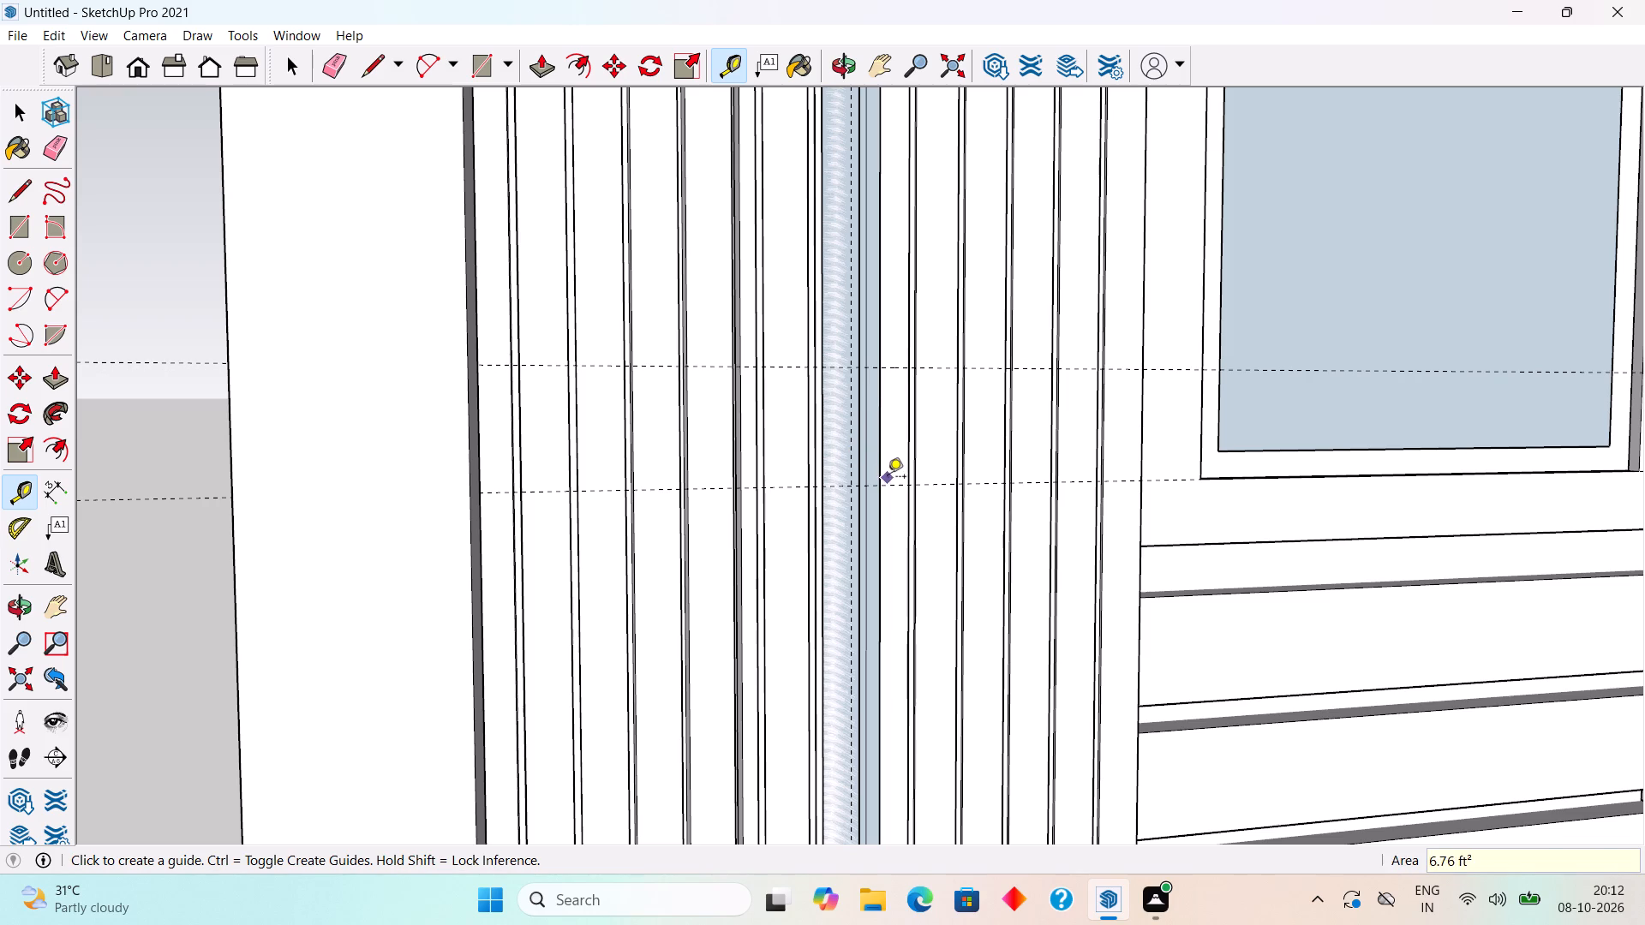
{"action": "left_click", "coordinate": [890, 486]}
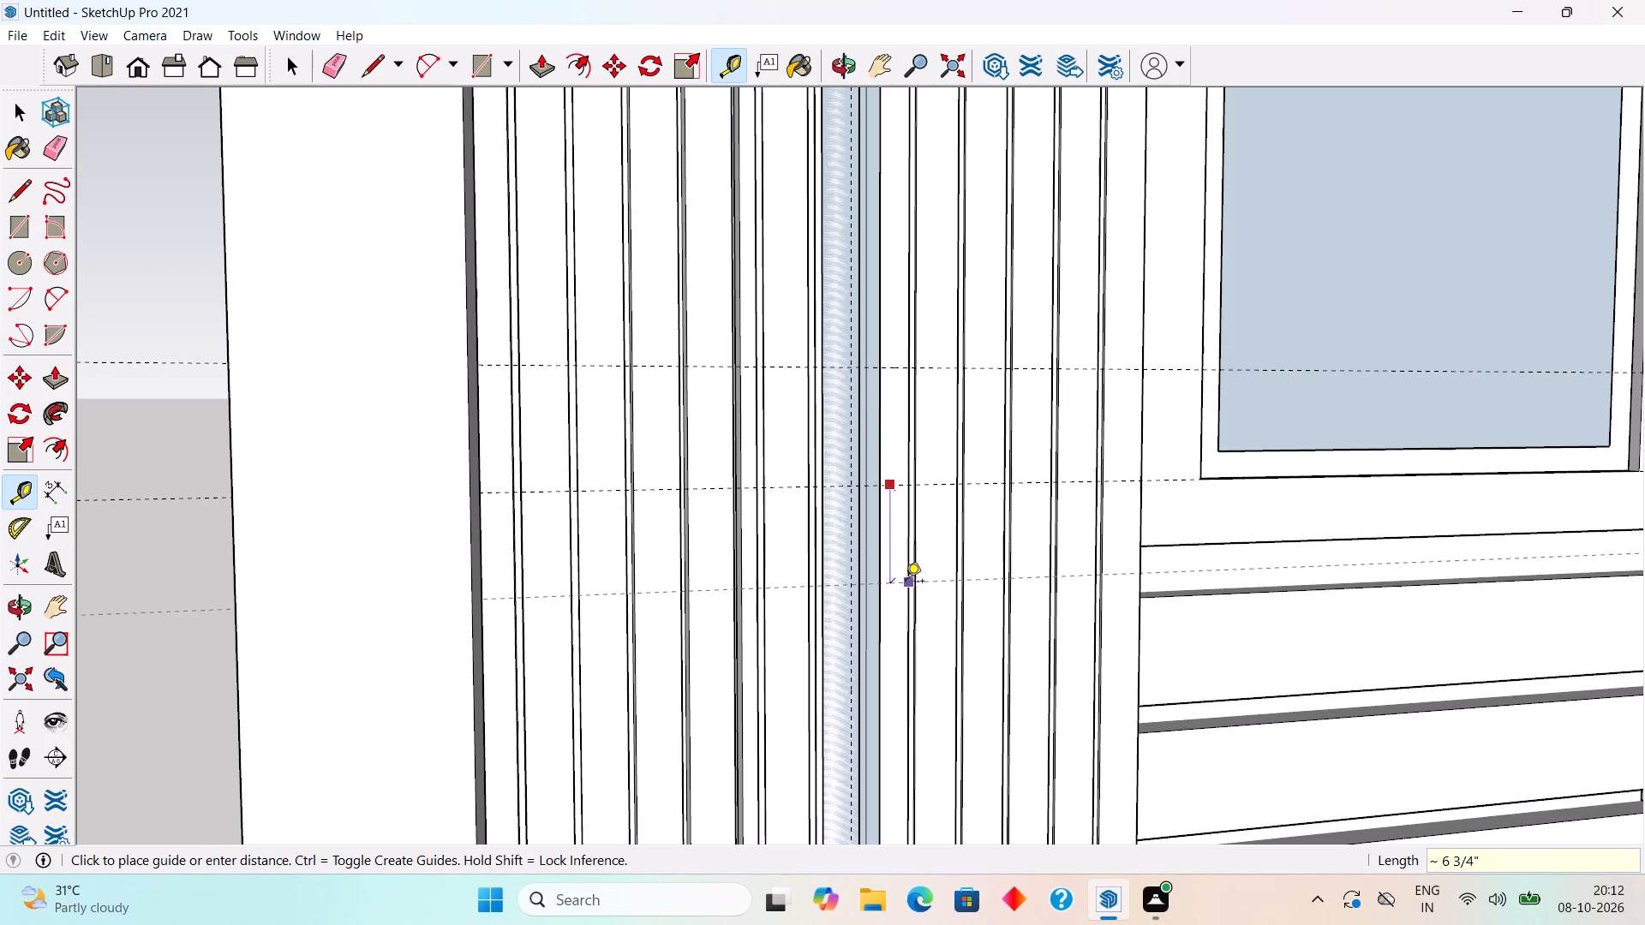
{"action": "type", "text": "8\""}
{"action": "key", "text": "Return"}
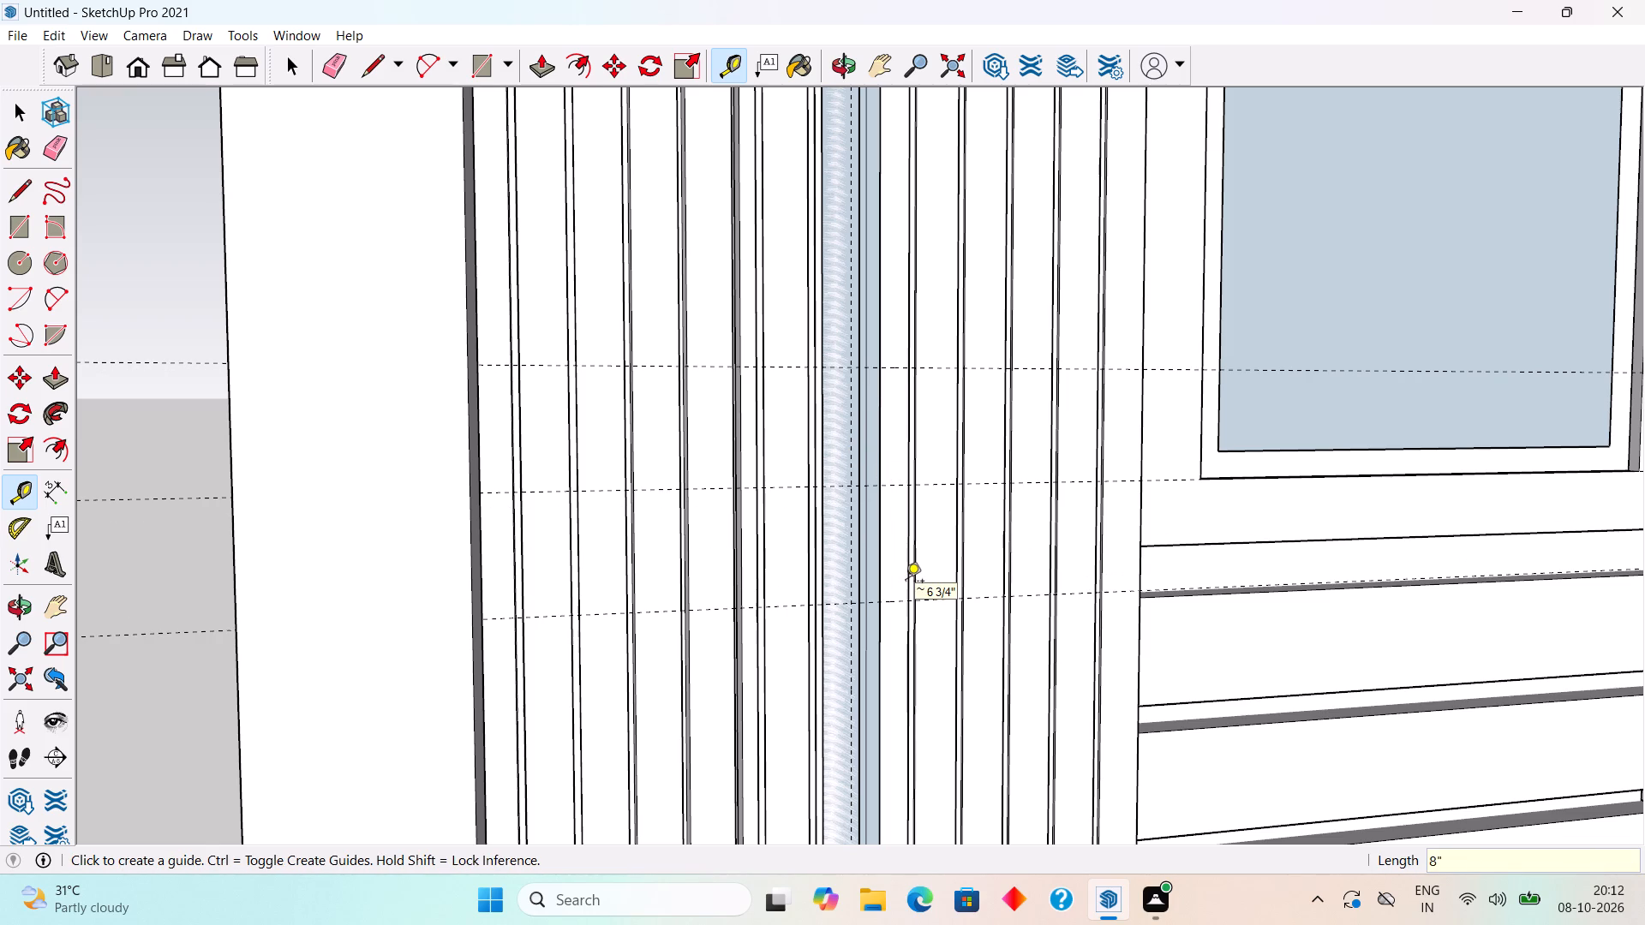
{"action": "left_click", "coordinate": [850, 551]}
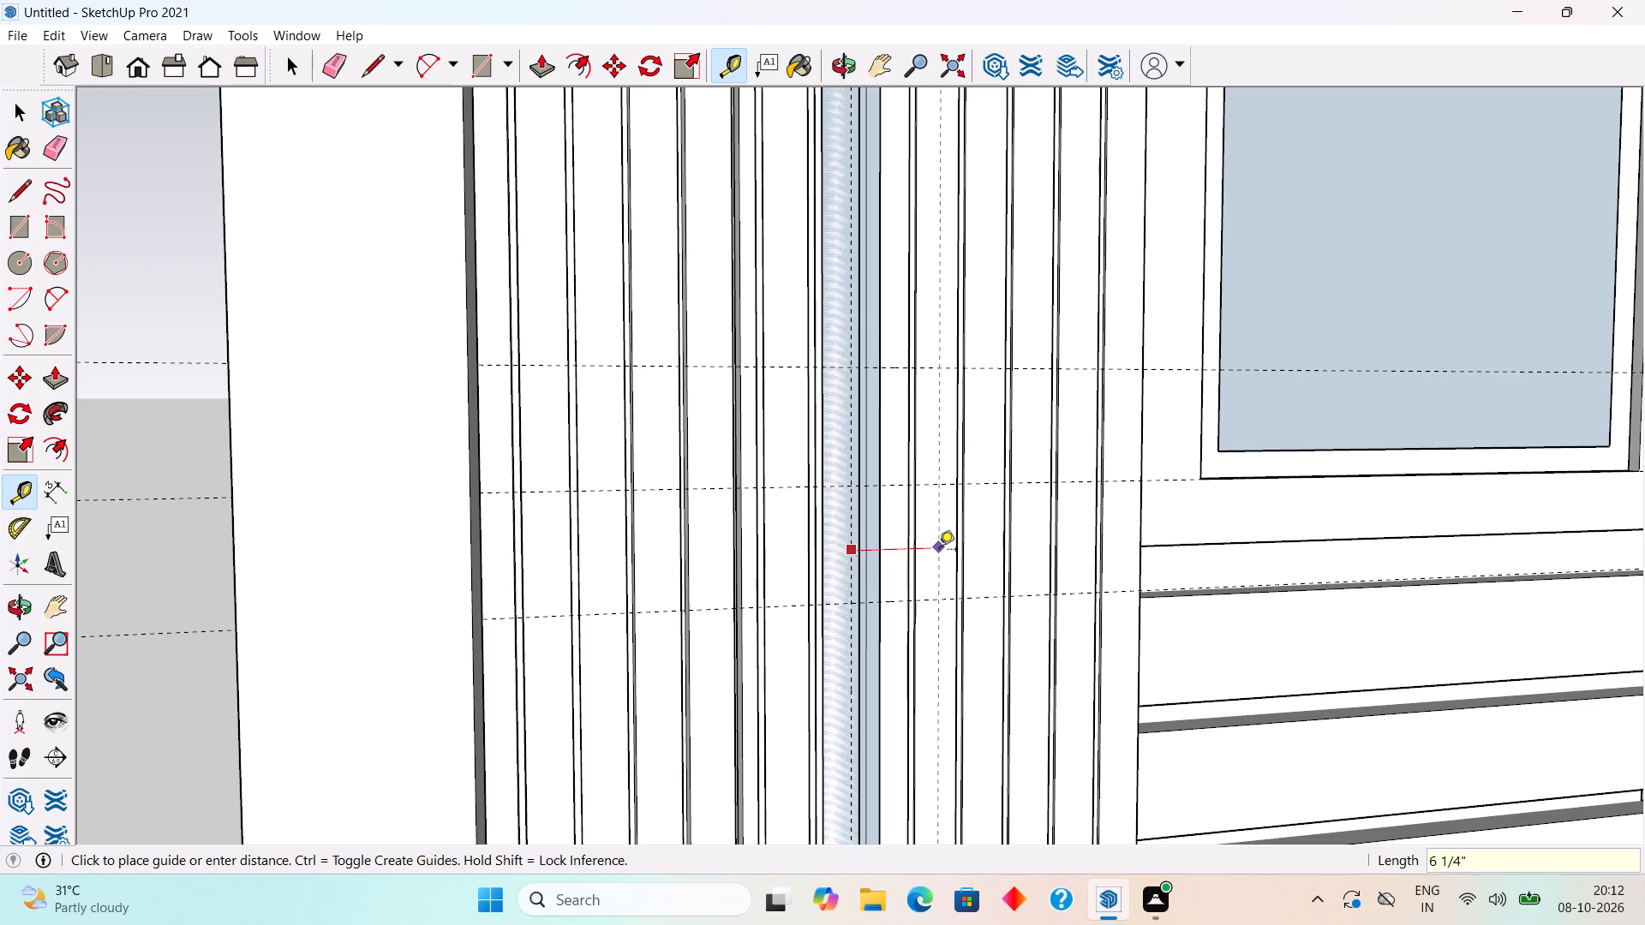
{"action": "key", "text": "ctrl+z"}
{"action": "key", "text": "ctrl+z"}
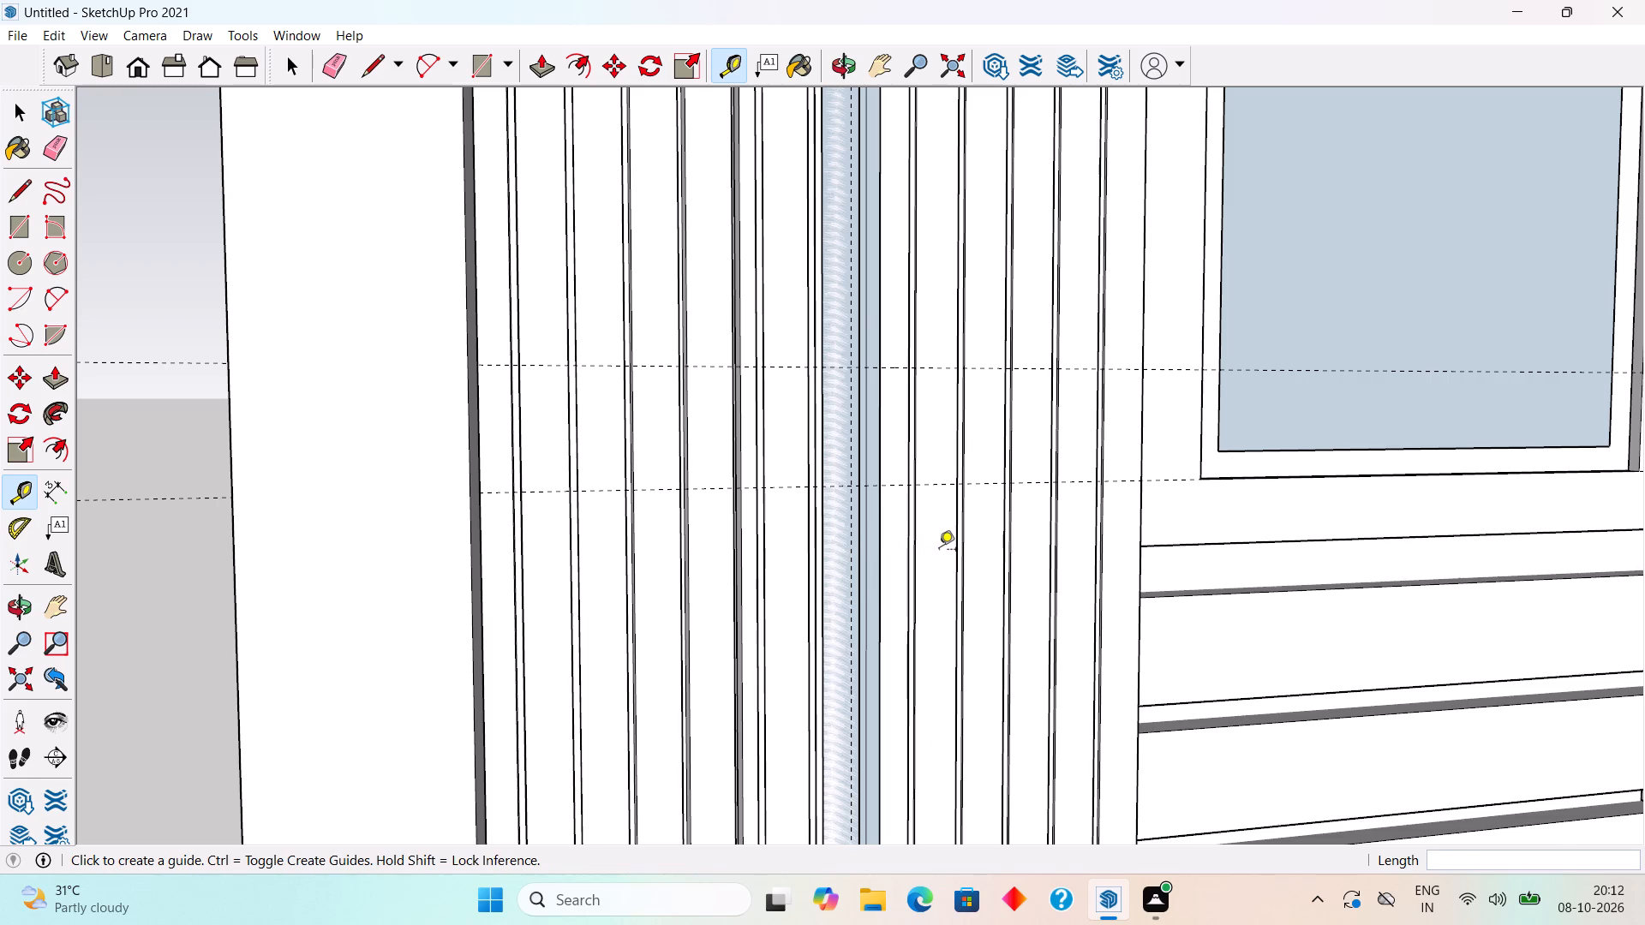
Place two parallel horizontal guides, one 6" above and one 6" below the window-base guide.
{"action": "left_click", "coordinate": [890, 488]}
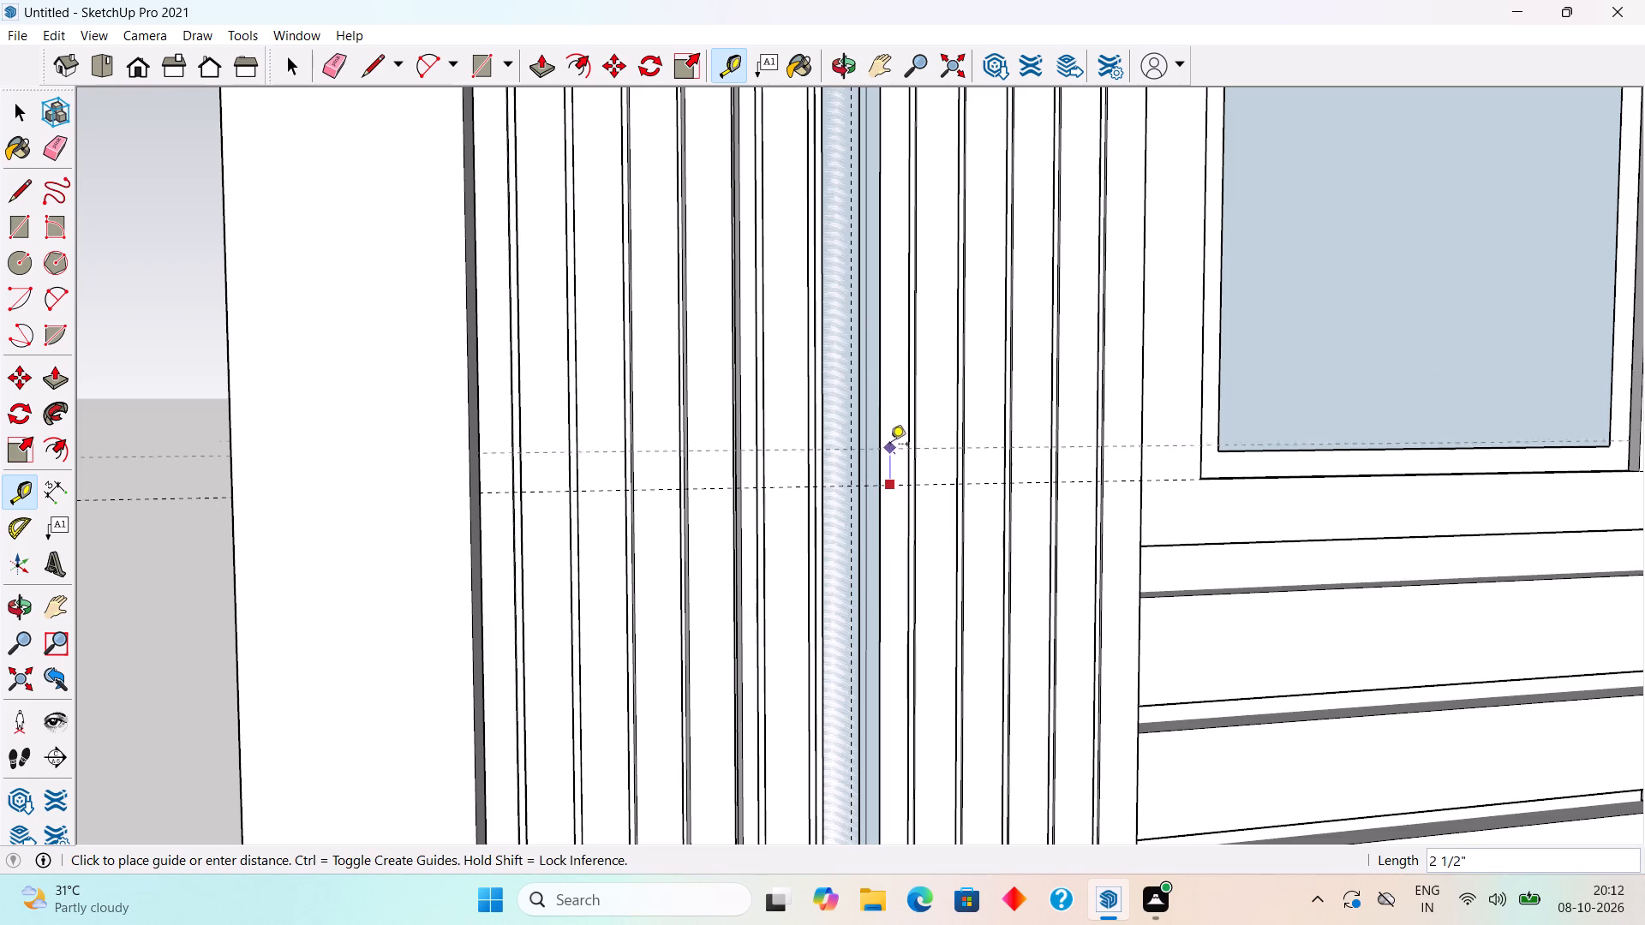
{"action": "type", "text": "6\""}
{"action": "key", "text": "Return"}
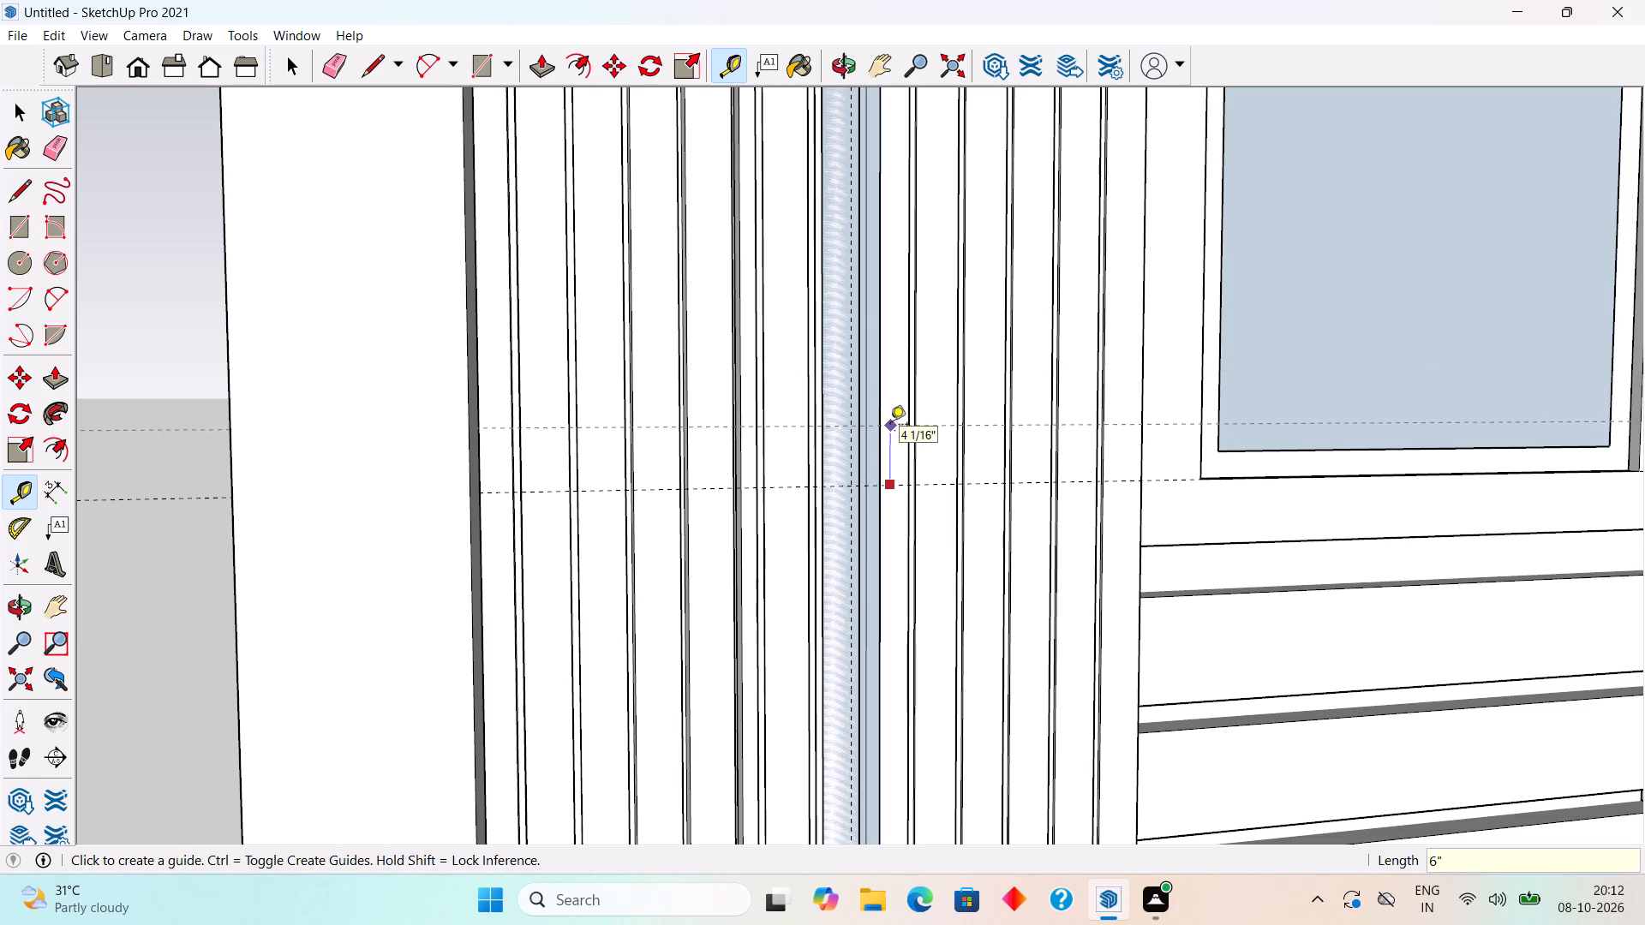
{"action": "left_click", "coordinate": [900, 486]}
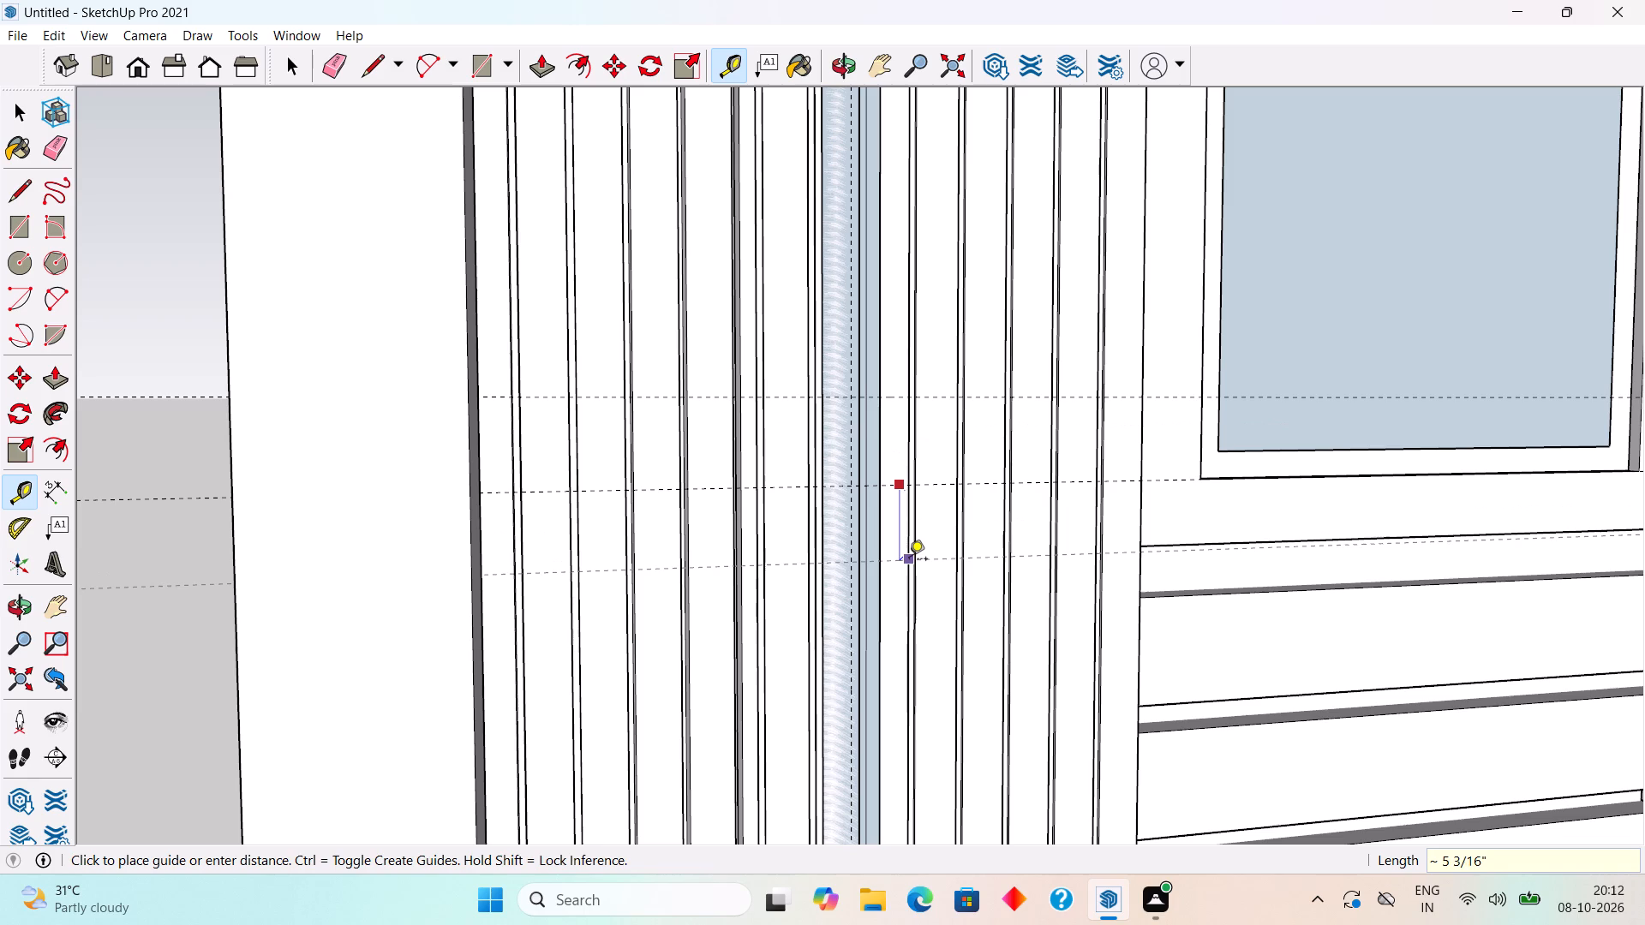
{"action": "type", "text": "6\""}
{"action": "key", "text": "Return"}
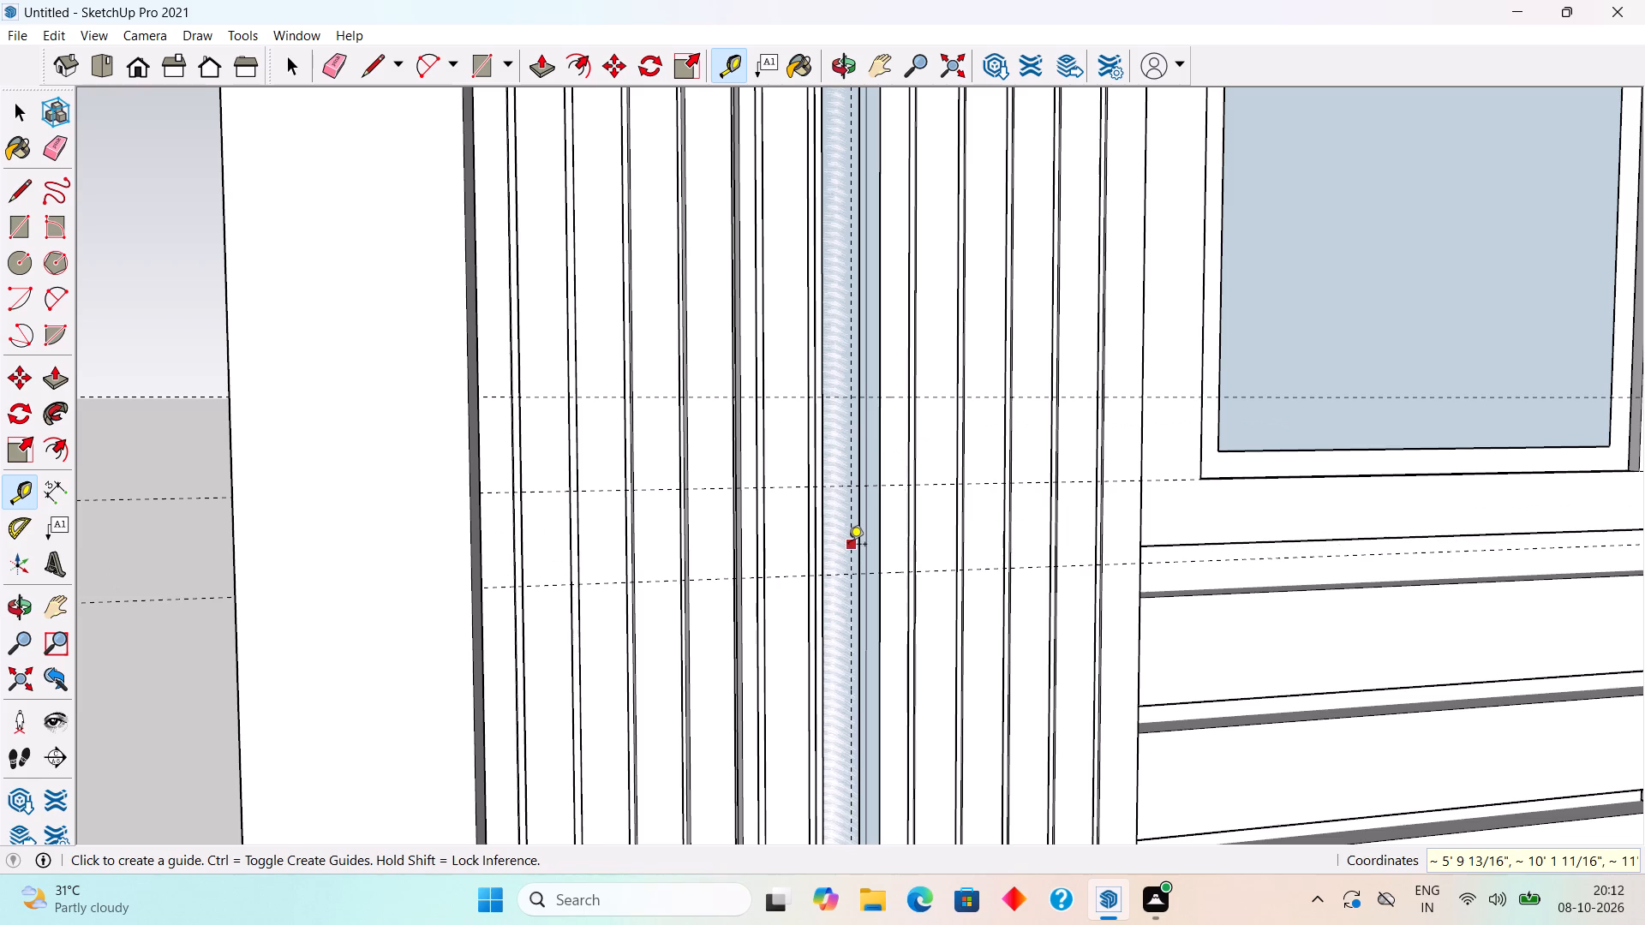
Place two parallel vertical guides on the slats, one 6" to each side of the strip's centre guide.
{"action": "left_click", "coordinate": [848, 545]}
{"action": "type", "text": "6\""}
{"action": "key", "text": "Return"}
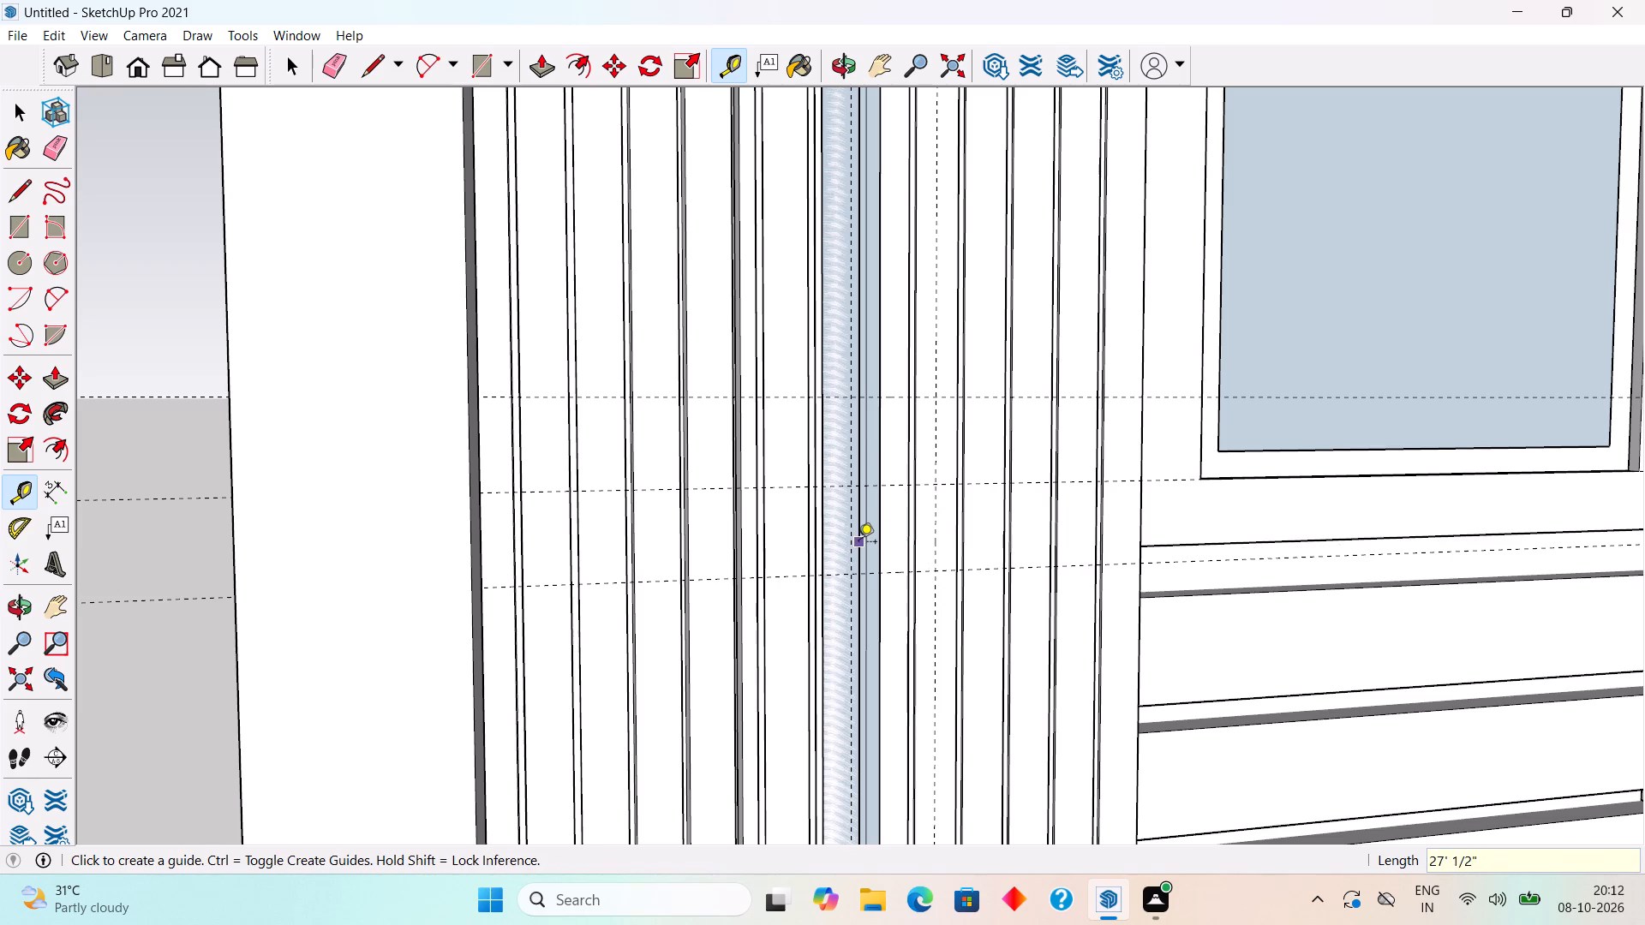
{"action": "left_click", "coordinate": [855, 543]}
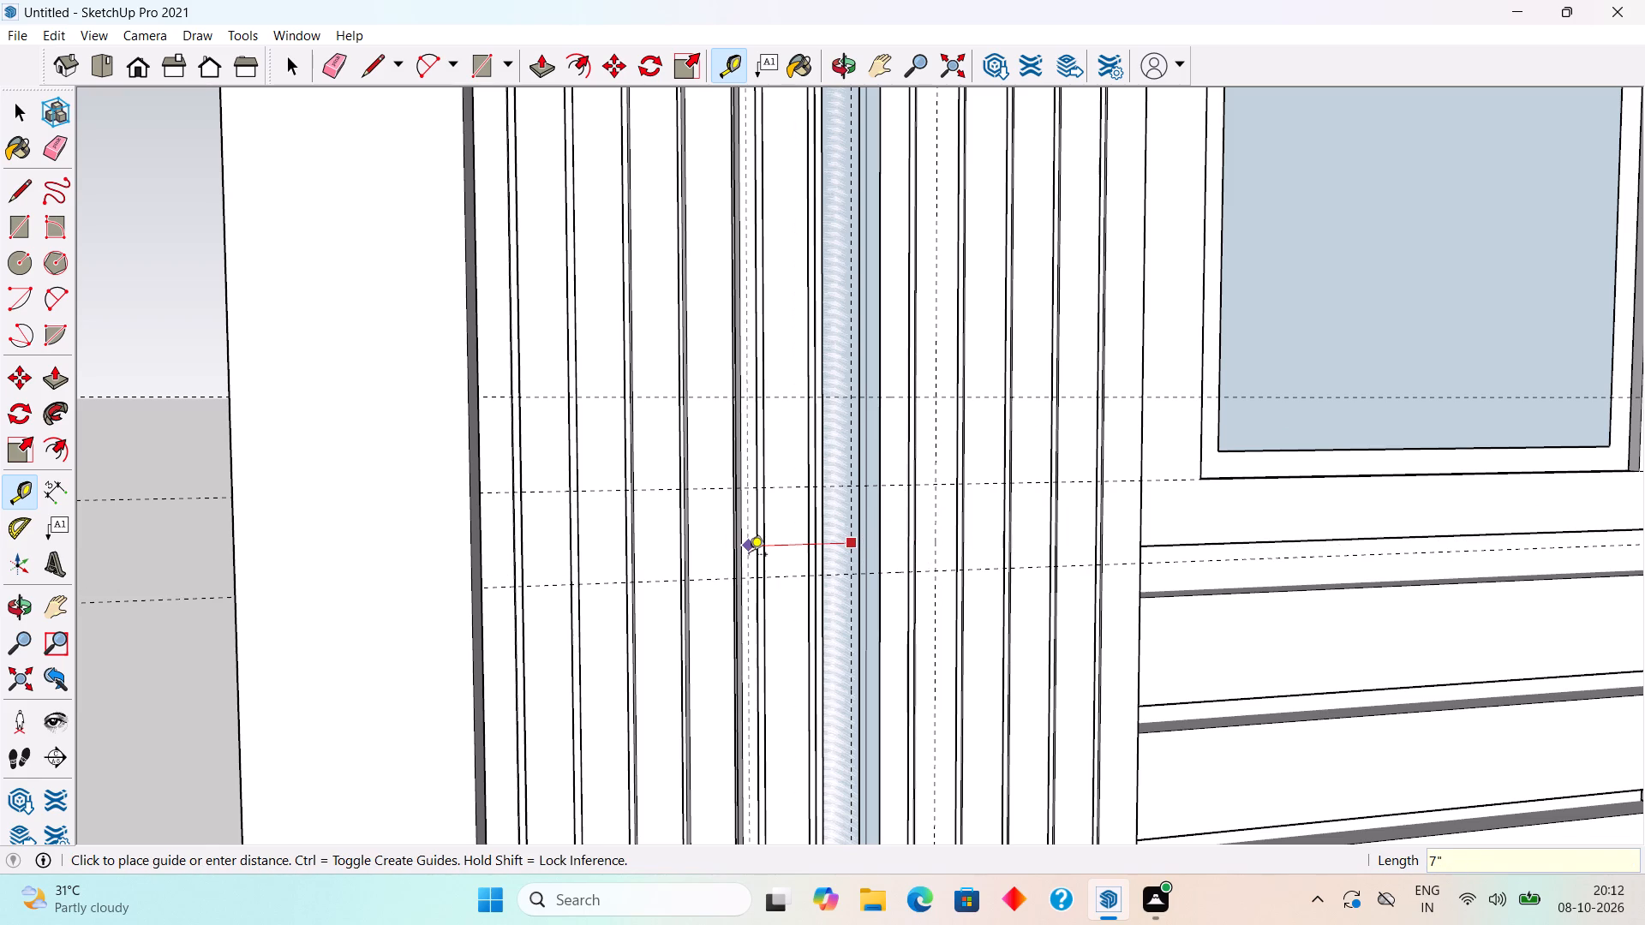
{"action": "type", "text": "6\""}
{"action": "key", "text": "Return"}
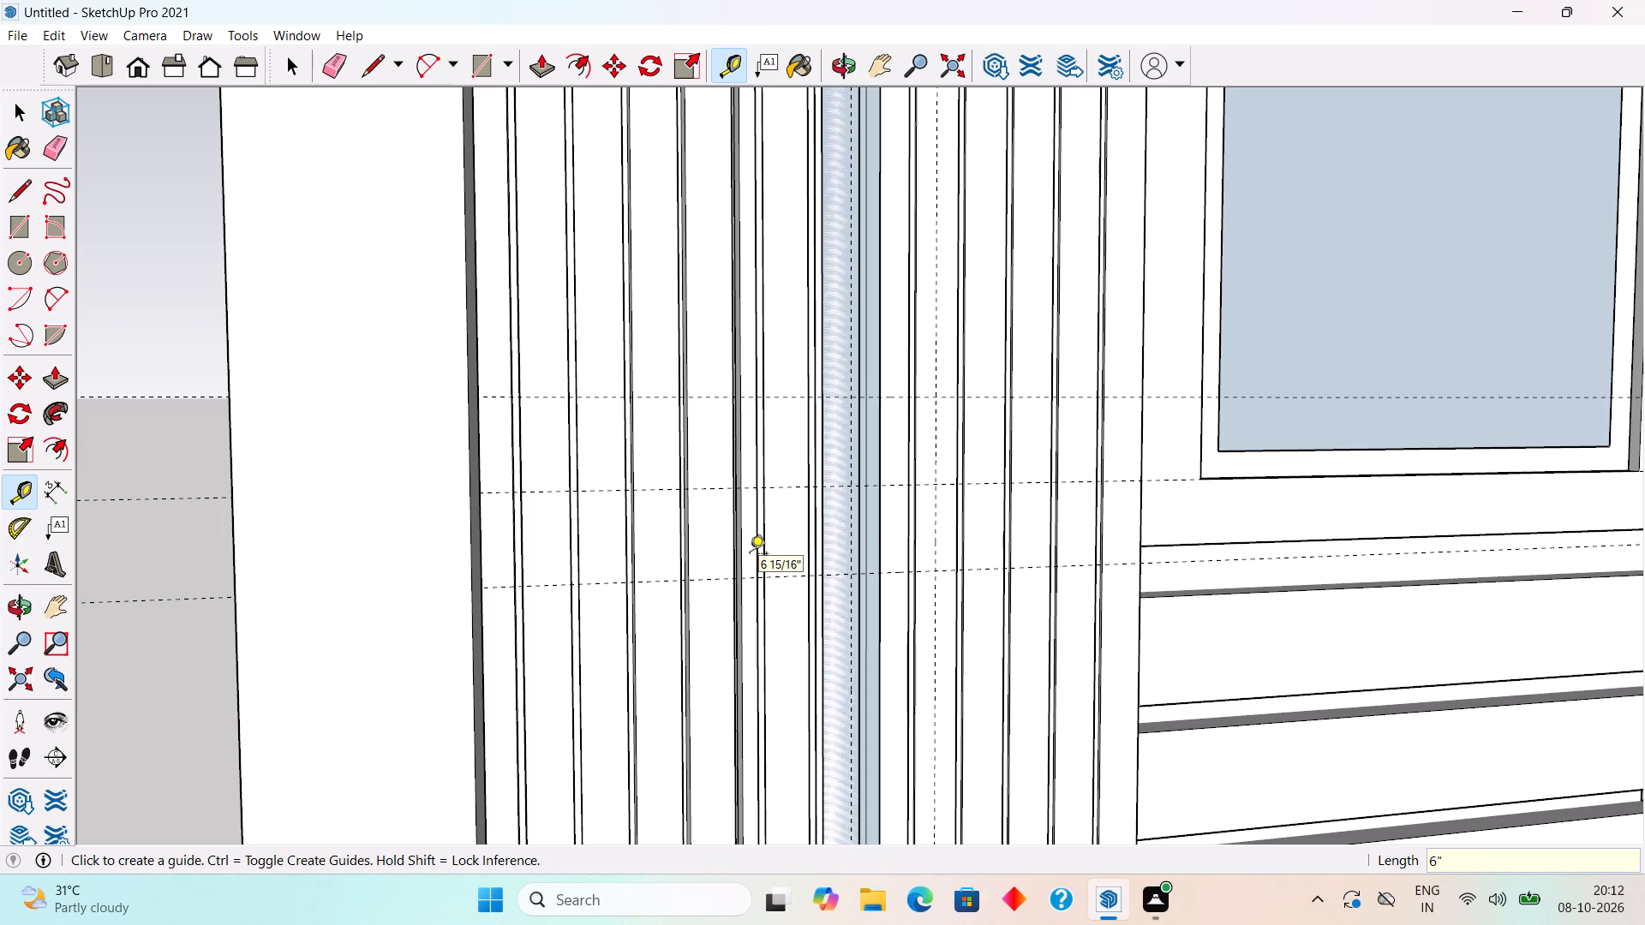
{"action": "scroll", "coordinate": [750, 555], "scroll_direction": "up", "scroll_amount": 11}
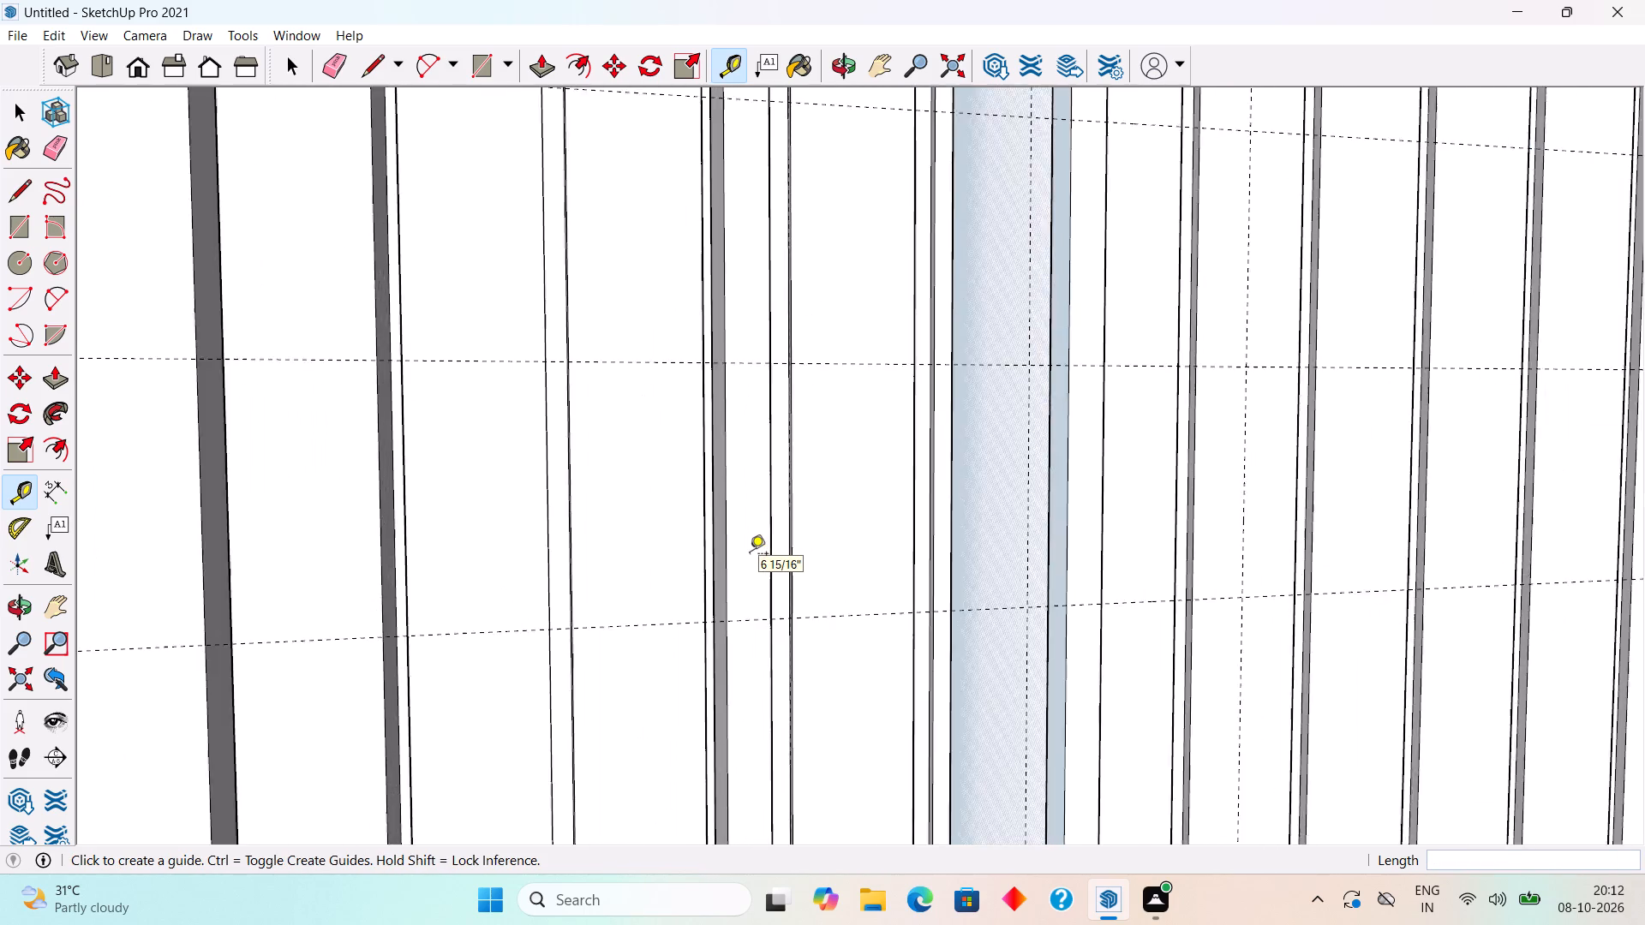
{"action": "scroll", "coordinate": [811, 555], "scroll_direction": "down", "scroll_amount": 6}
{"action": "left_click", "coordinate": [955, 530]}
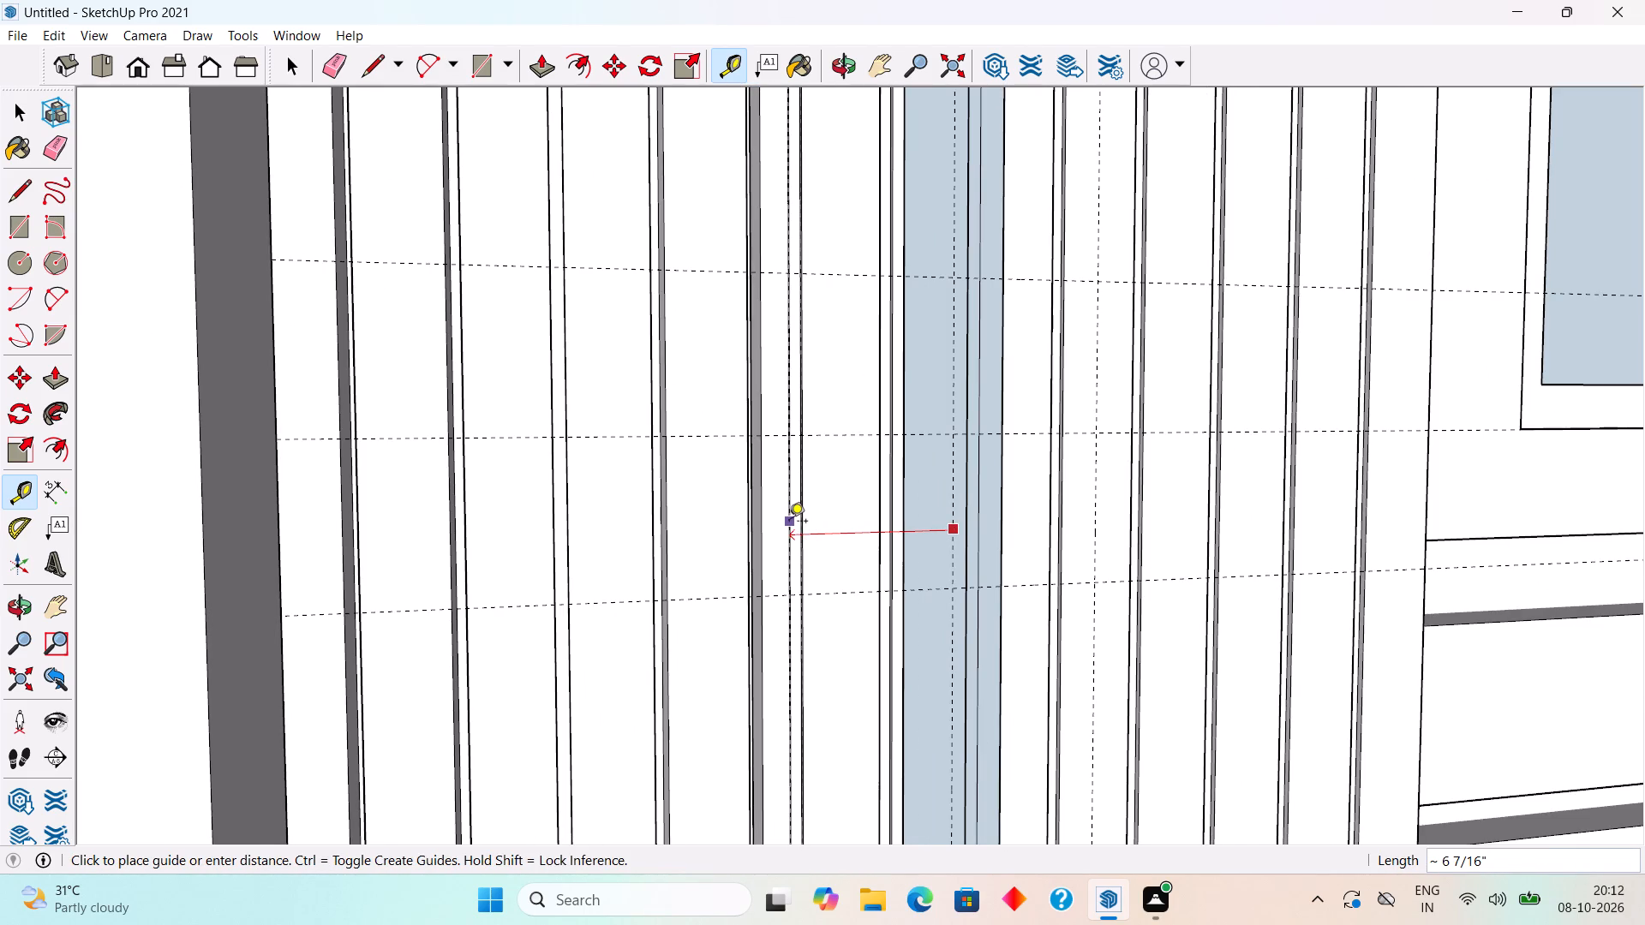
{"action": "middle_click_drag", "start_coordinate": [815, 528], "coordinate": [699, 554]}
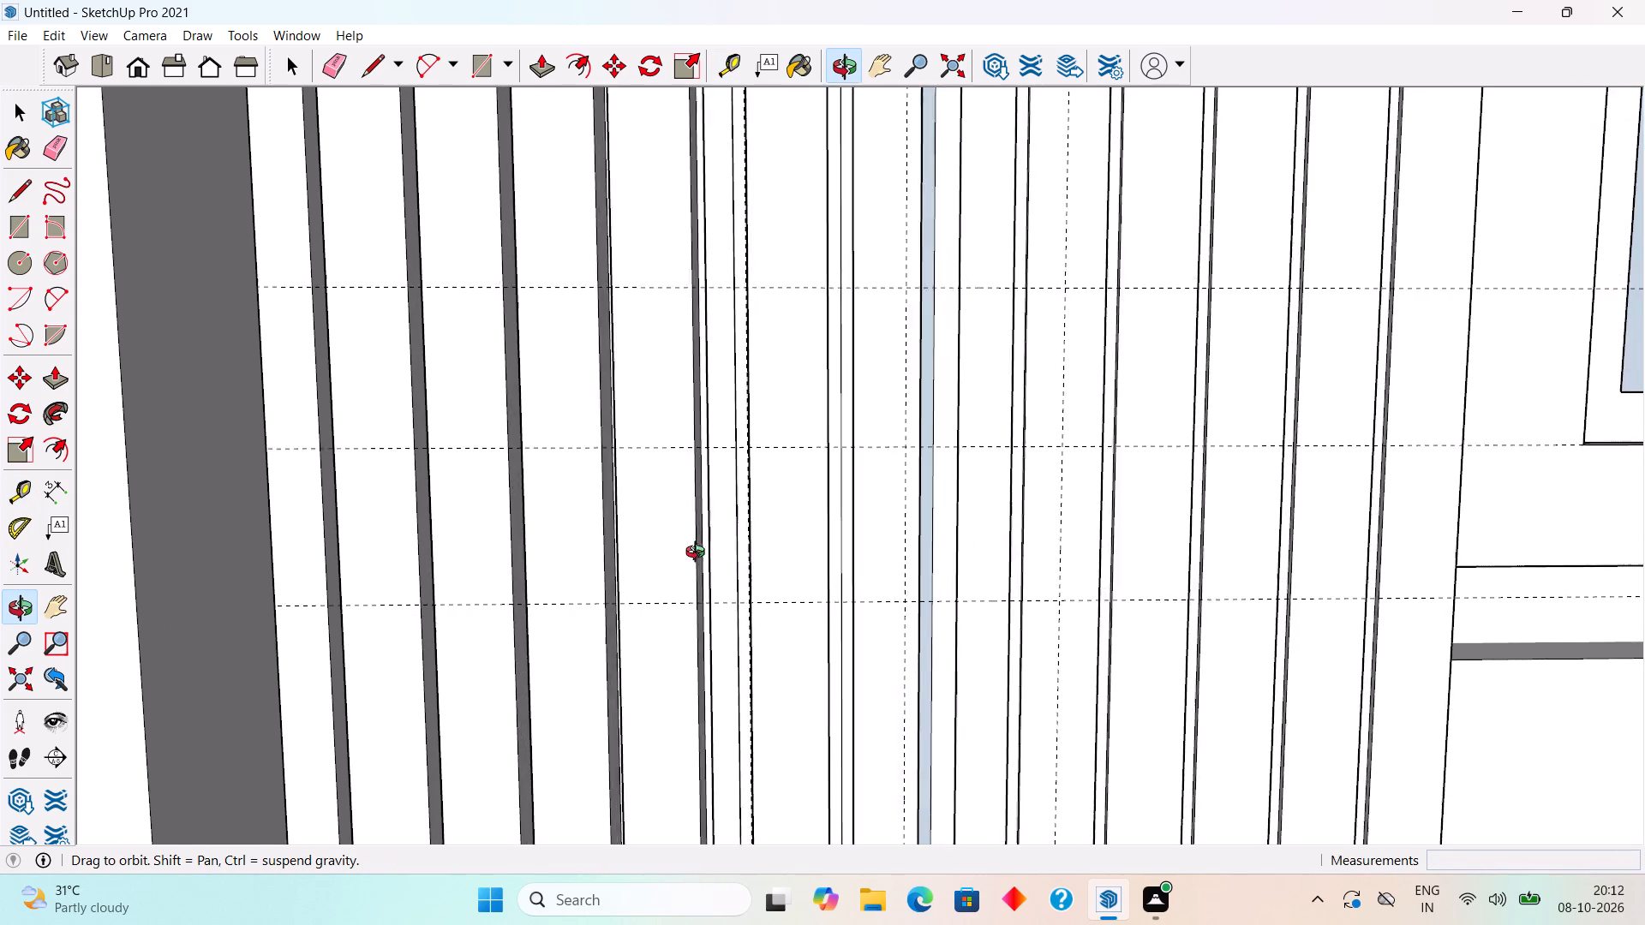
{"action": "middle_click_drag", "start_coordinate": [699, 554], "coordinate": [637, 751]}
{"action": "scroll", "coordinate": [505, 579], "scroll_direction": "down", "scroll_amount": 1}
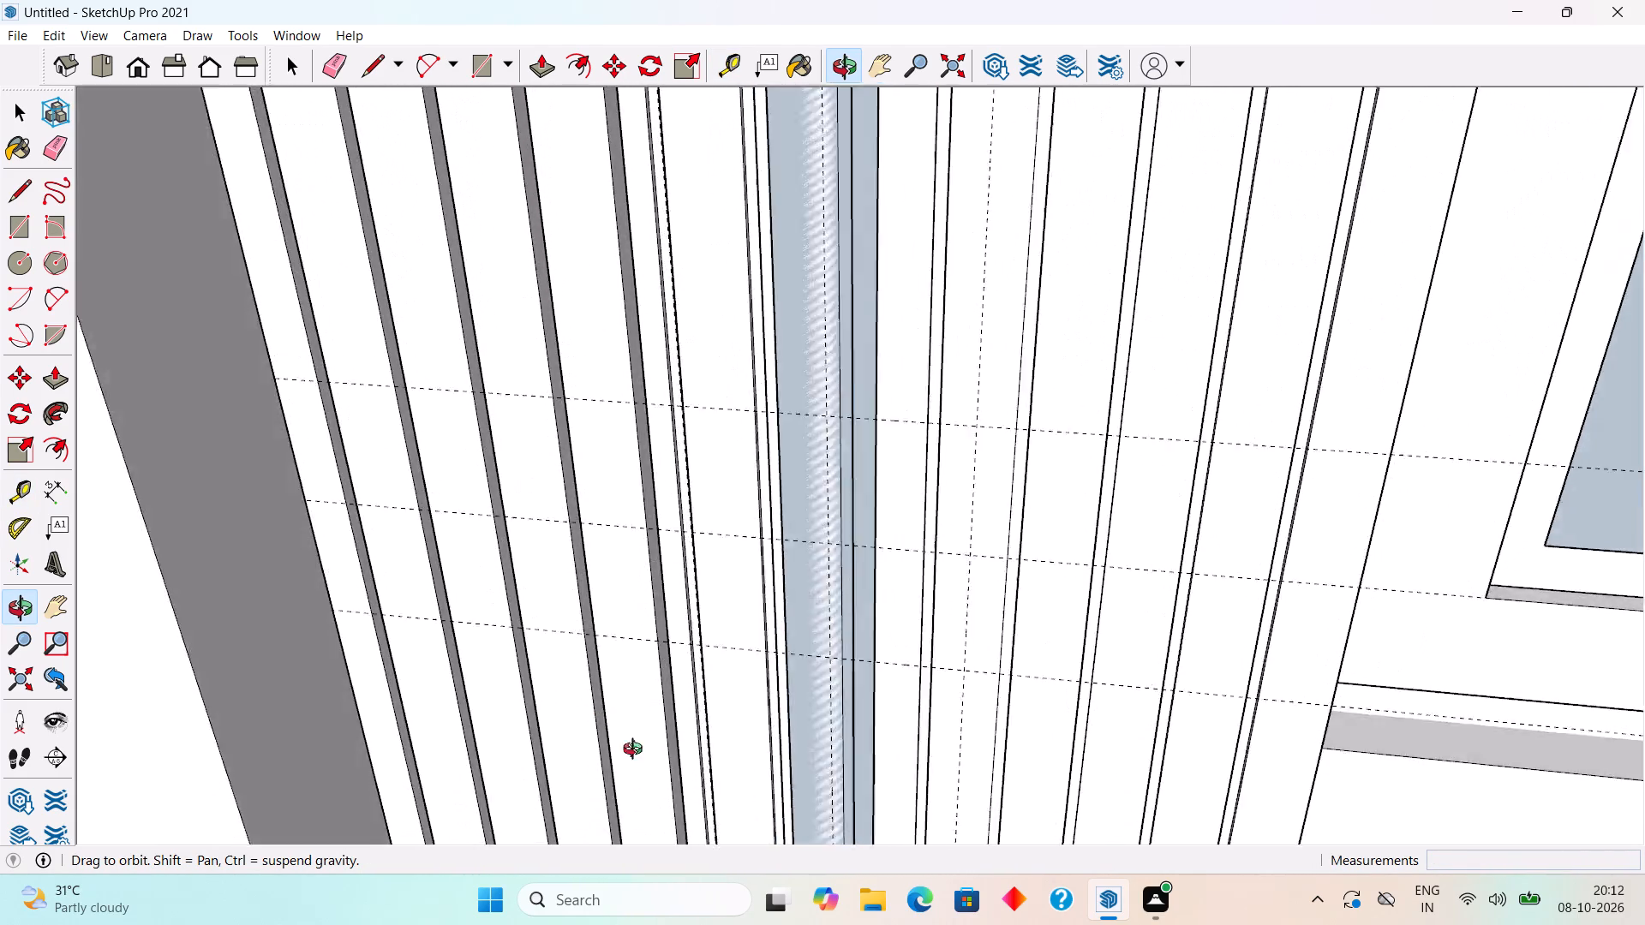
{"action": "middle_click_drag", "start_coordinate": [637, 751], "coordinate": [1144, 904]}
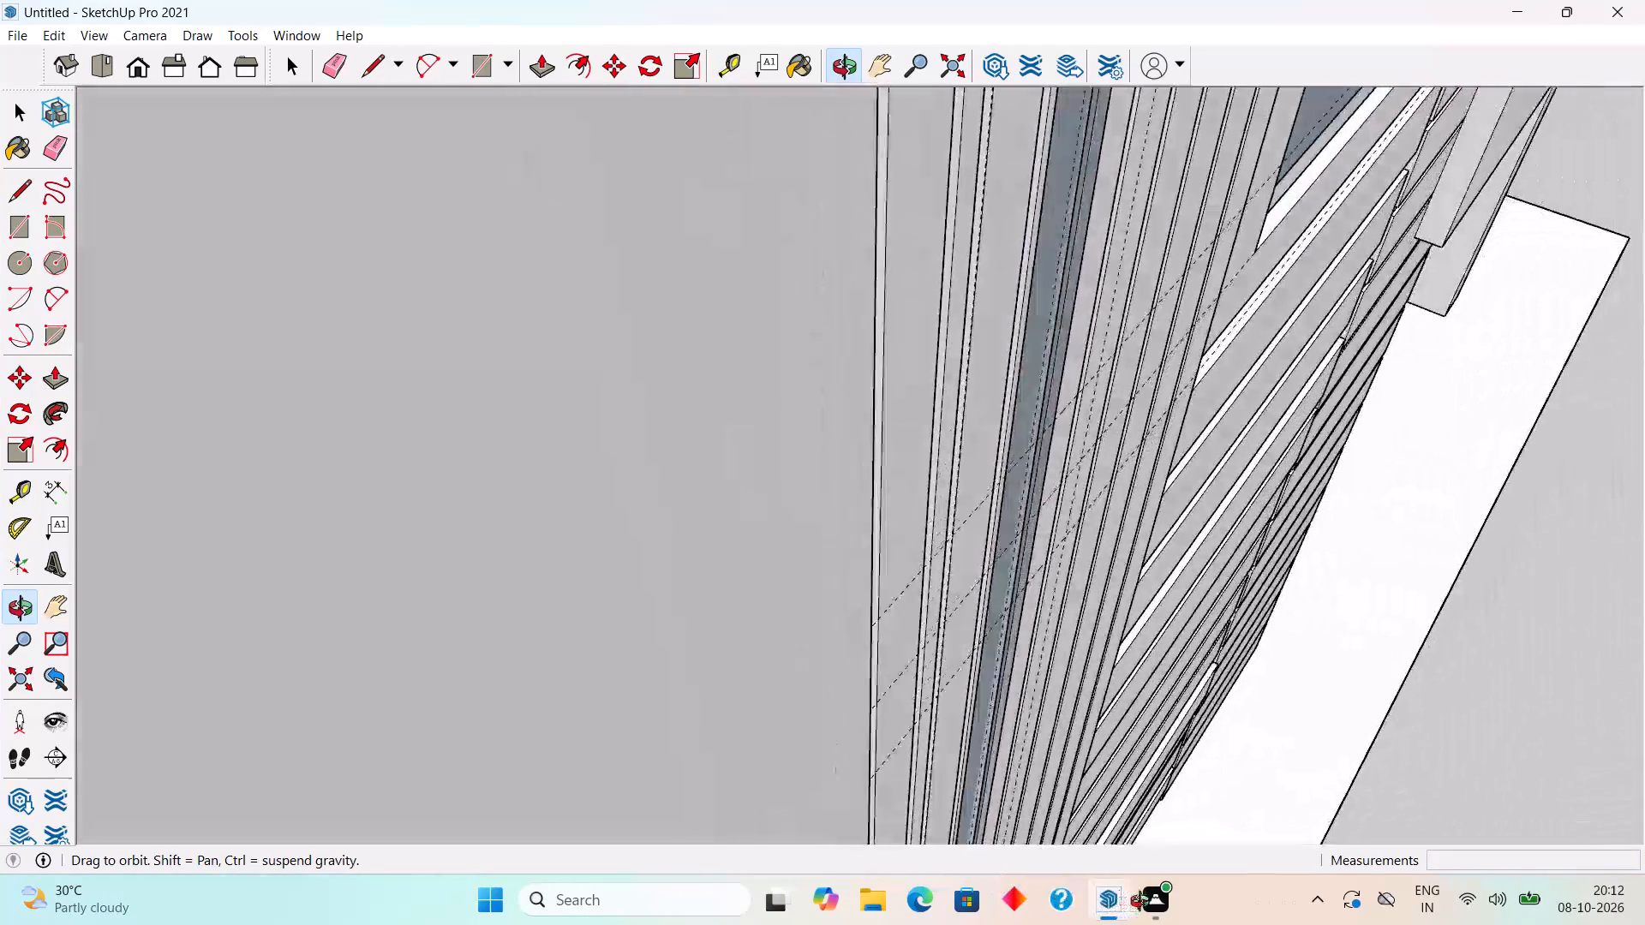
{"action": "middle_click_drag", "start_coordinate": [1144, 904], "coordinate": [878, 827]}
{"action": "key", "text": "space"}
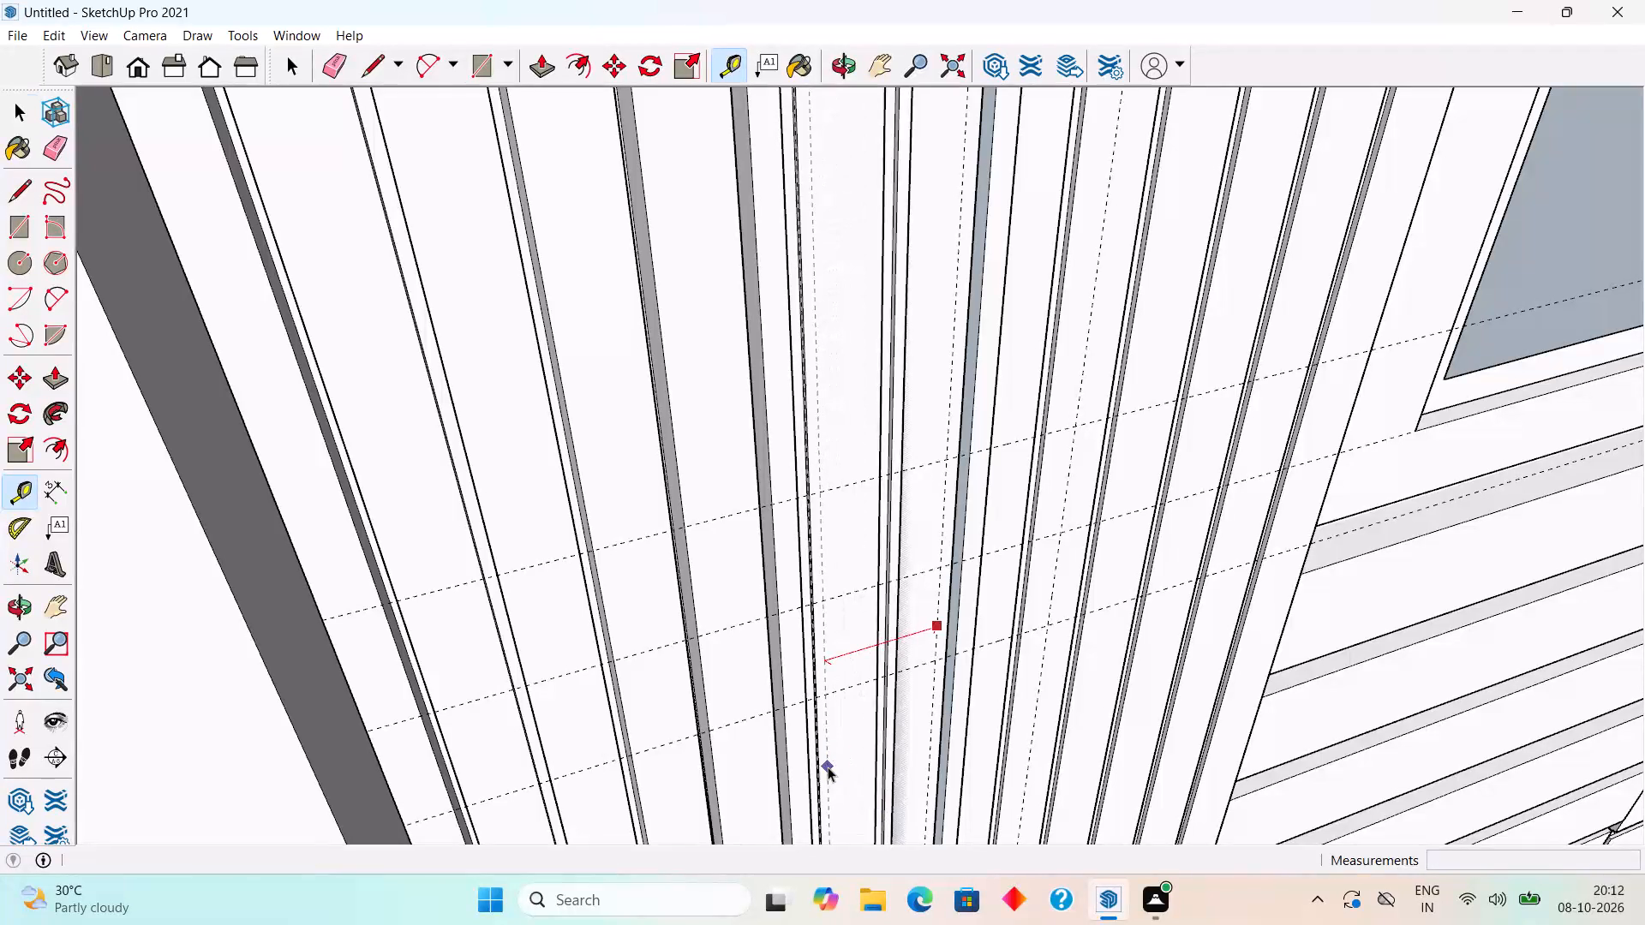
Draw a 1' by 1' square across the vertical strip, between the outermost intersections of the 6" guides.
{"action": "type", "text": "r"}
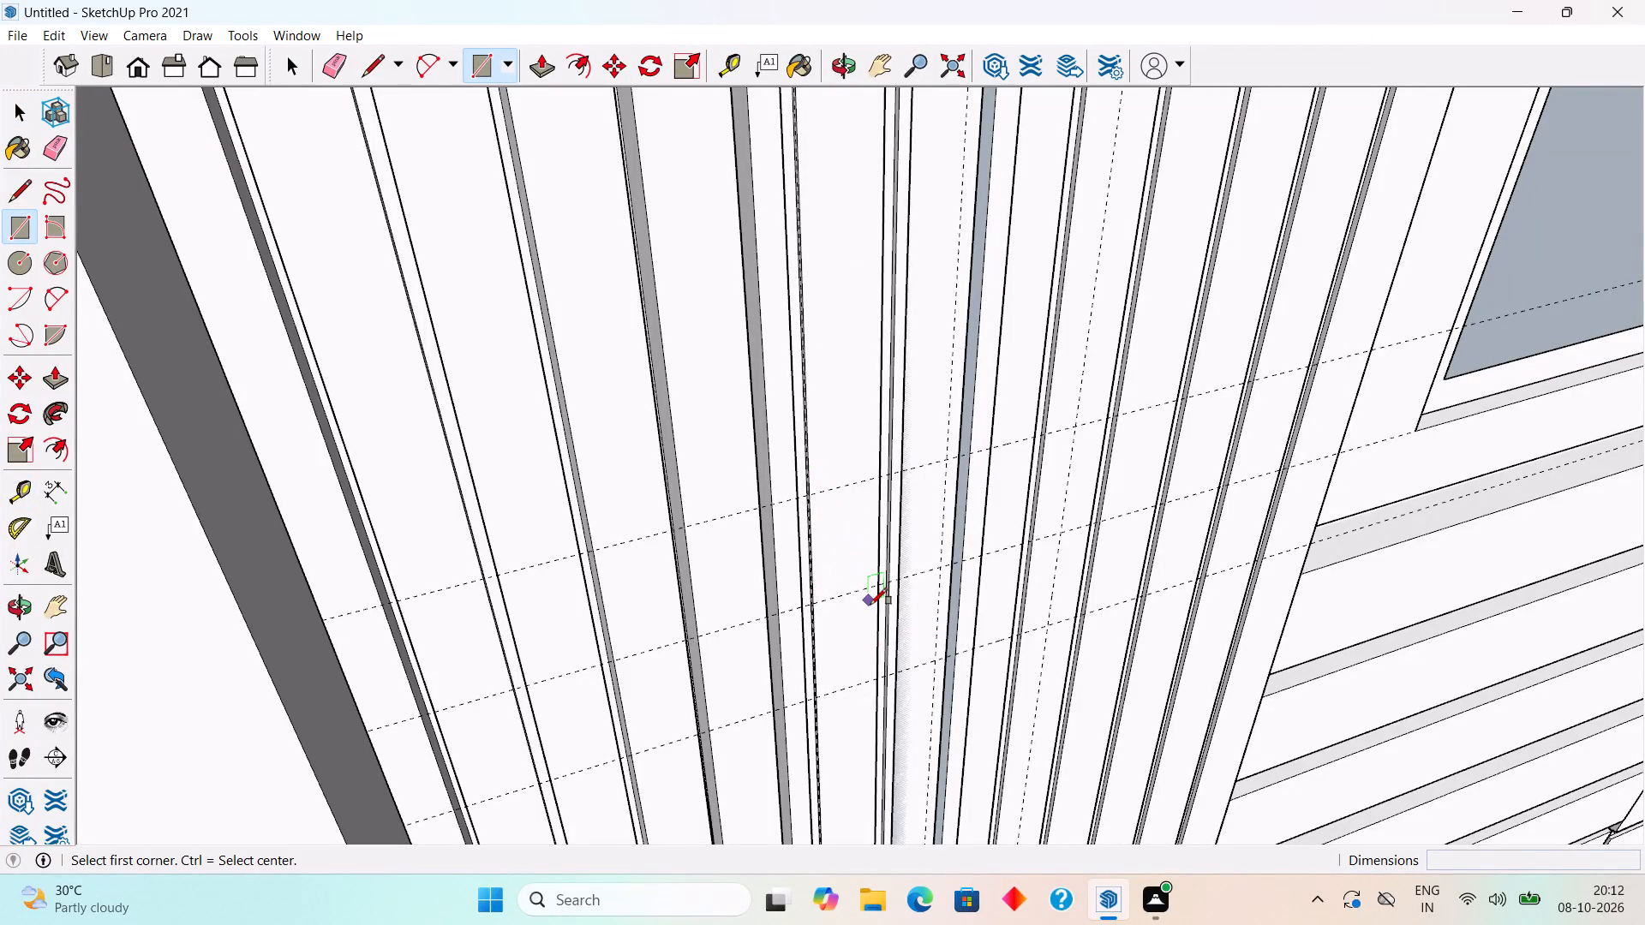
{"action": "left_click", "coordinate": [807, 501]}
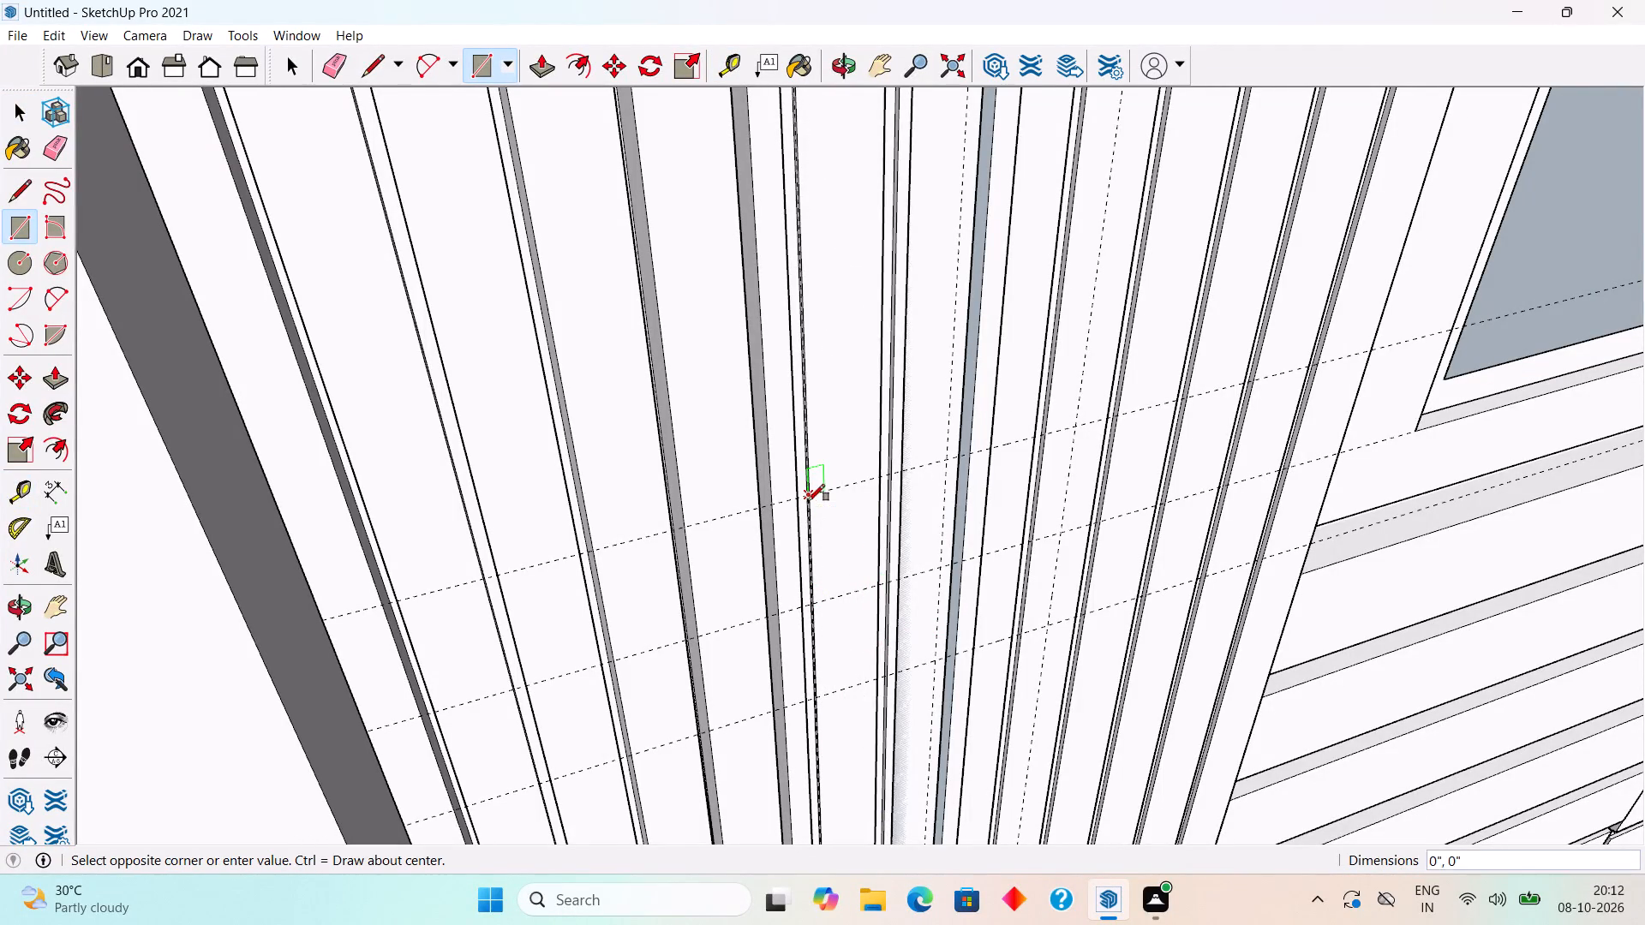
{"action": "left_click", "coordinate": [1049, 630]}
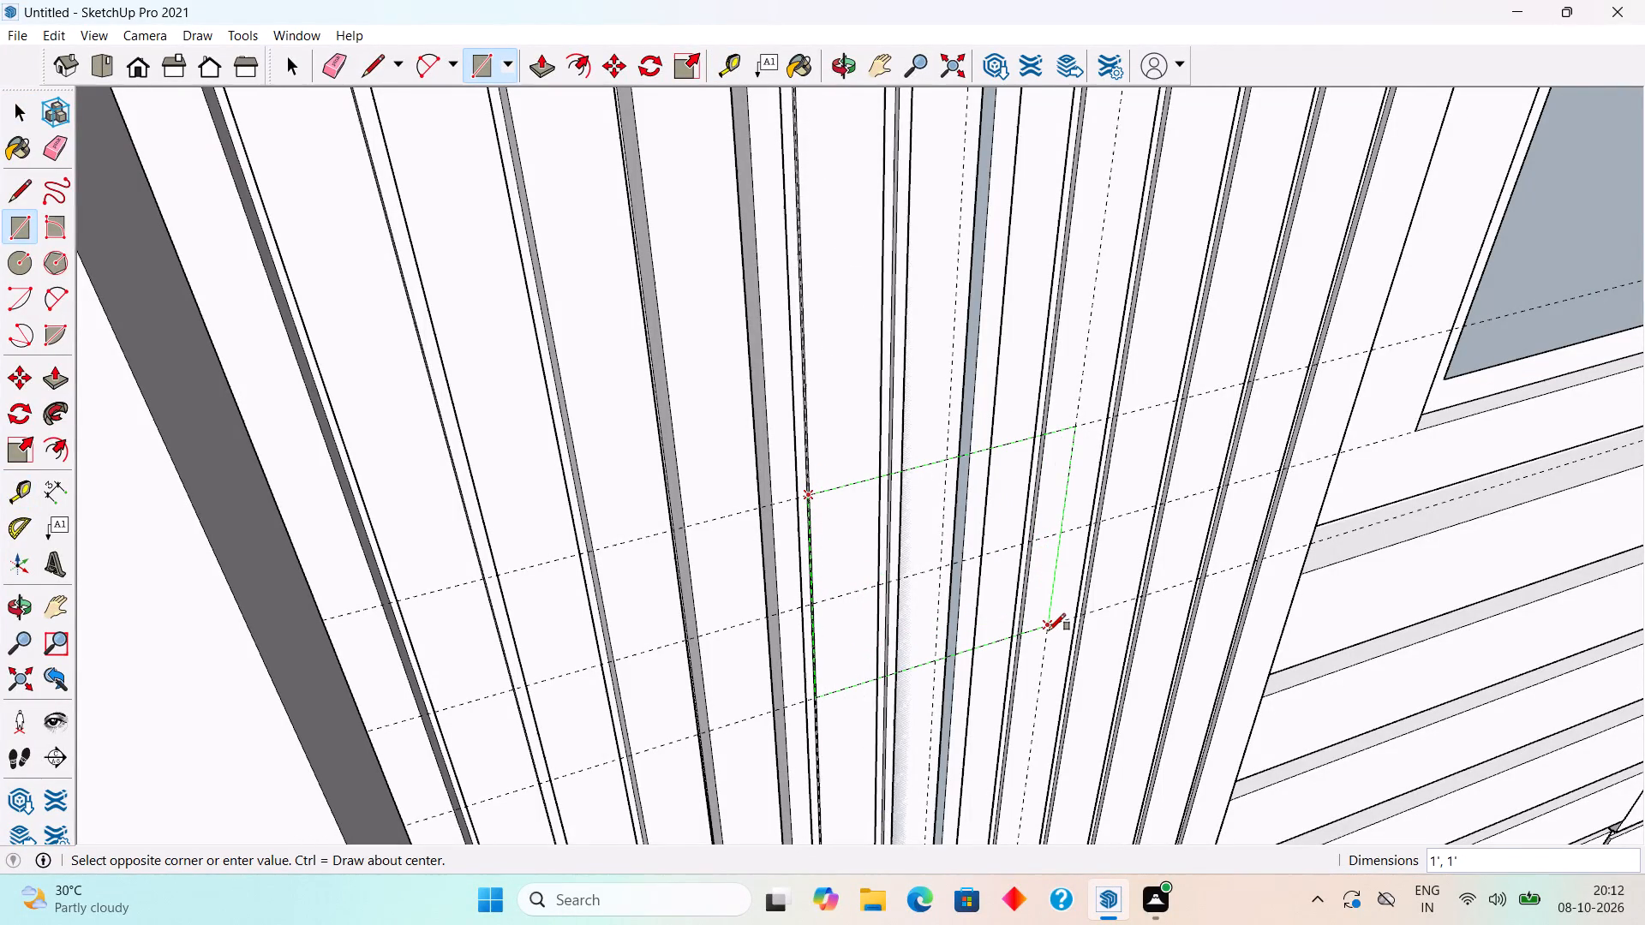
{"action": "key", "text": "space"}
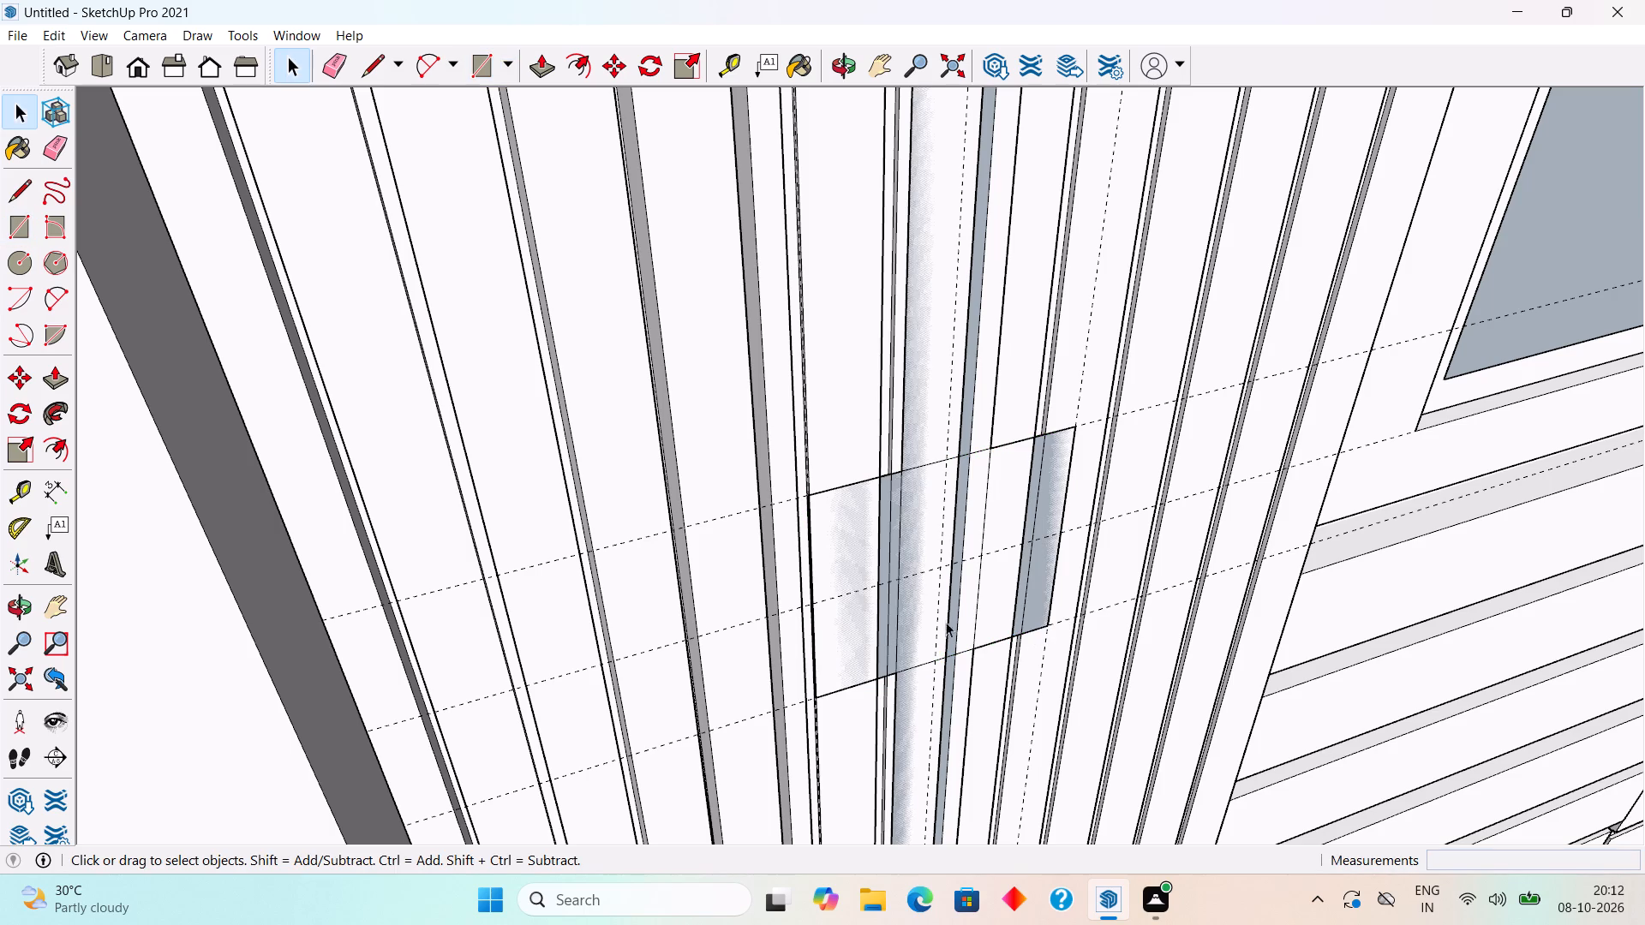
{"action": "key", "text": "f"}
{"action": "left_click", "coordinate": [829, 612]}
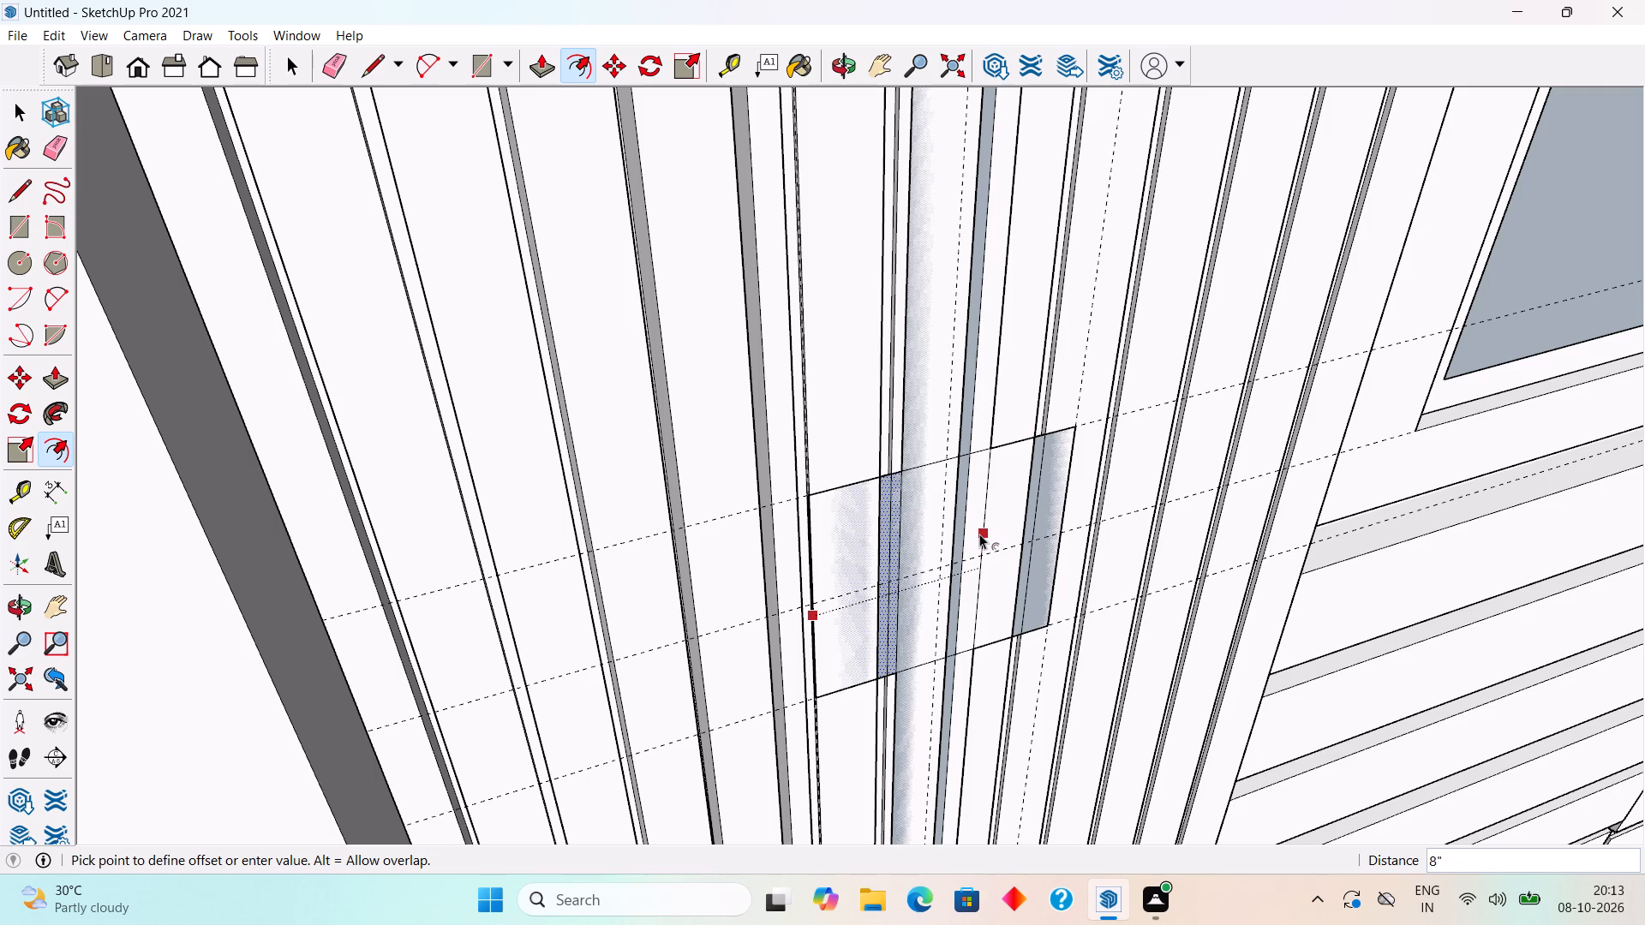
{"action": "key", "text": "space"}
Examine the 1' square's divided faces across the vertical strip, up close and within the whole front elevation.
{"action": "scroll", "coordinate": [929, 518], "scroll_direction": "up", "scroll_amount": 4}
{"action": "middle_click_drag", "start_coordinate": [809, 474], "coordinate": [648, 336]}
{"action": "scroll", "coordinate": [670, 379], "scroll_direction": "down", "scroll_amount": 3}
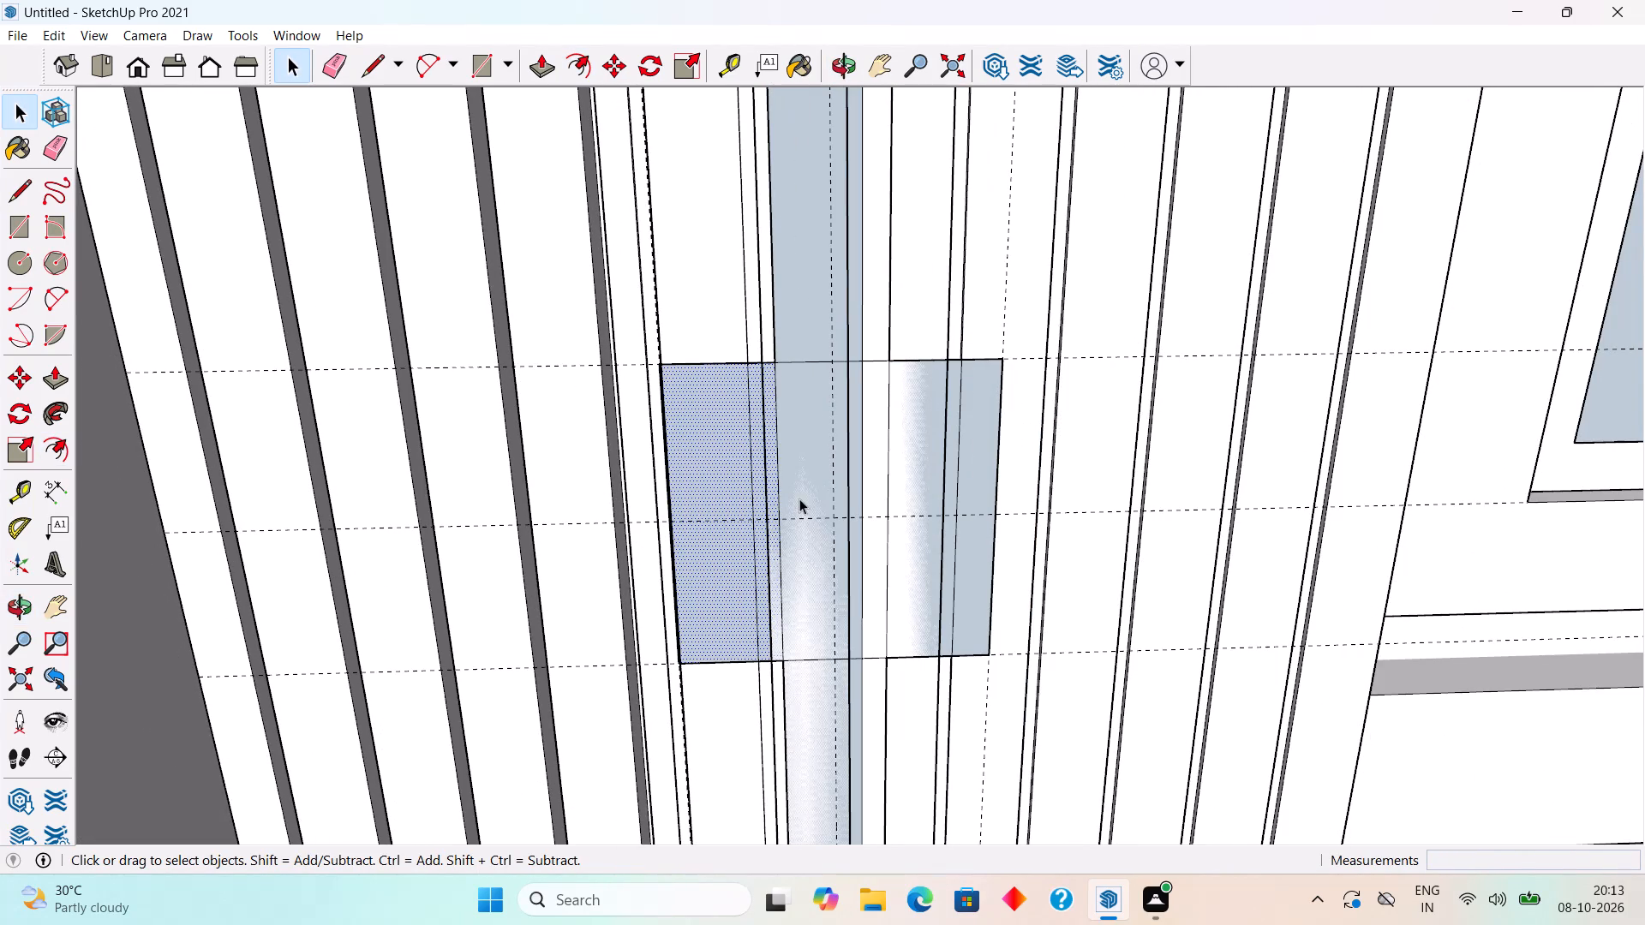
{"action": "left_click", "coordinate": [803, 498]}
{"action": "left_click", "coordinate": [894, 493]}
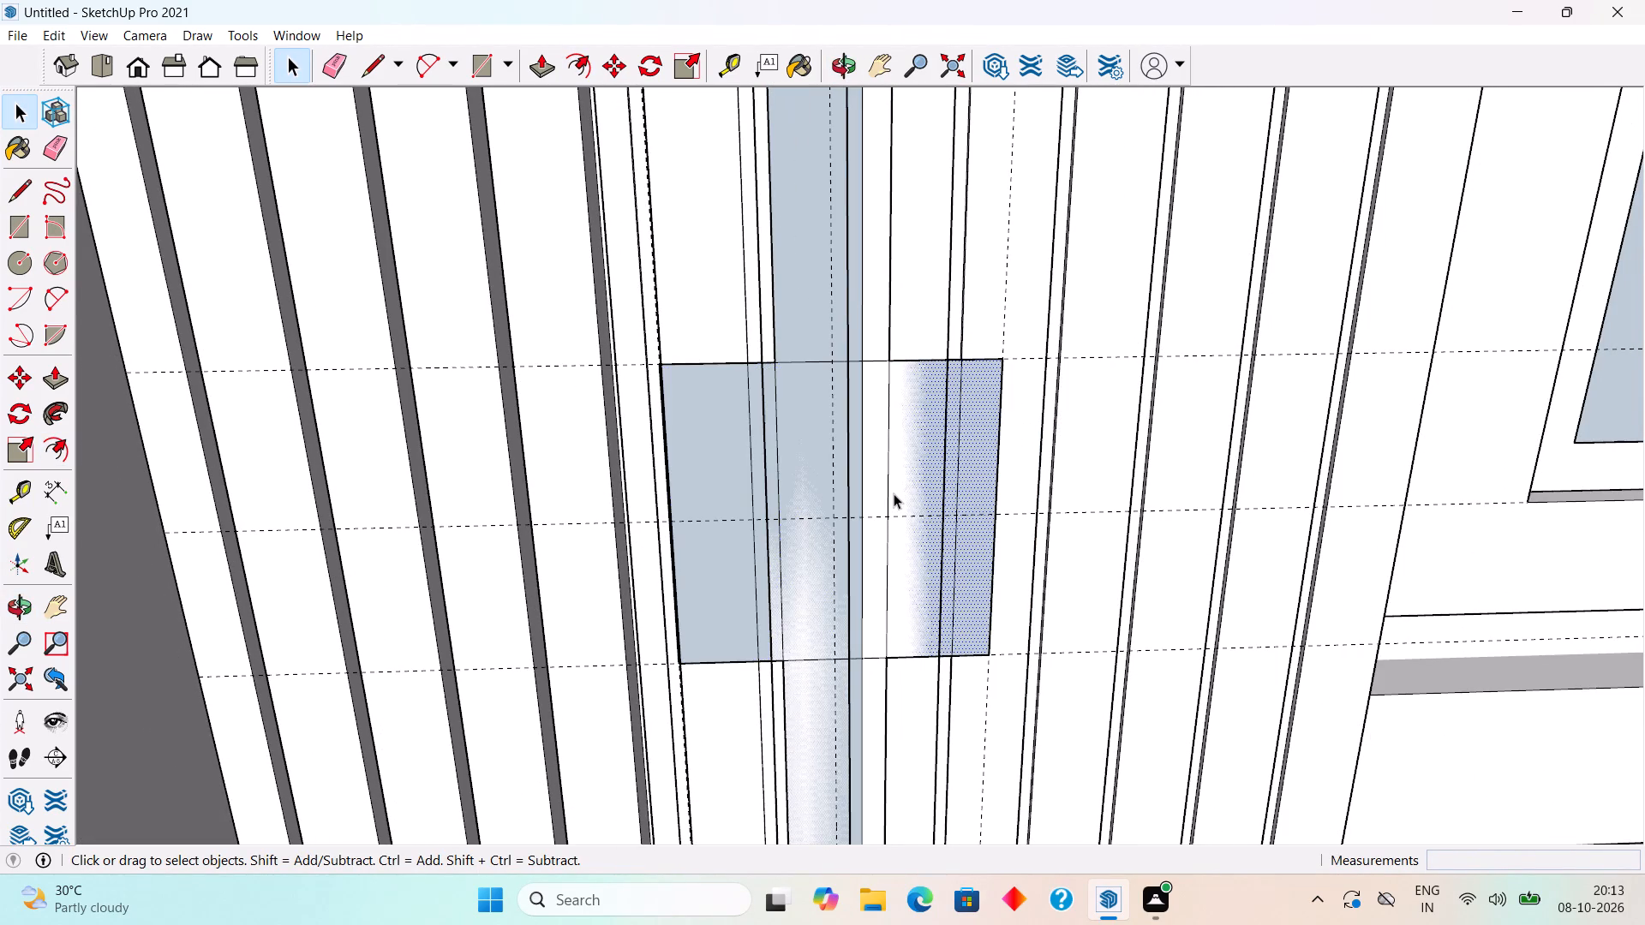
{"action": "left_click", "coordinate": [822, 560]}
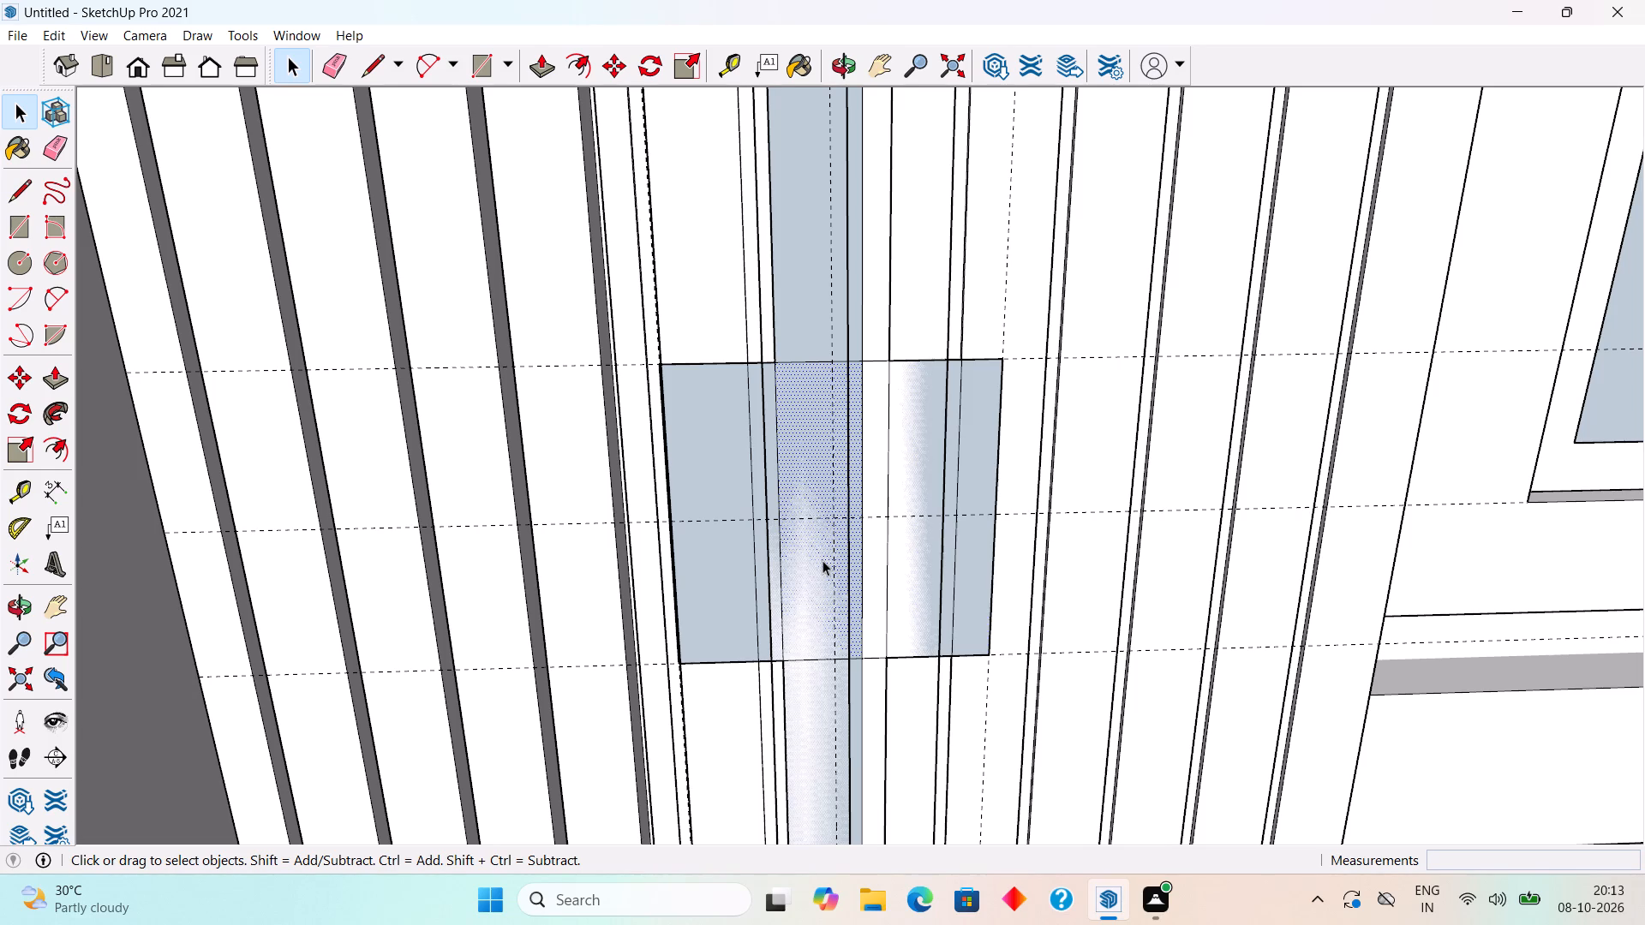
{"action": "key", "text": "p"}
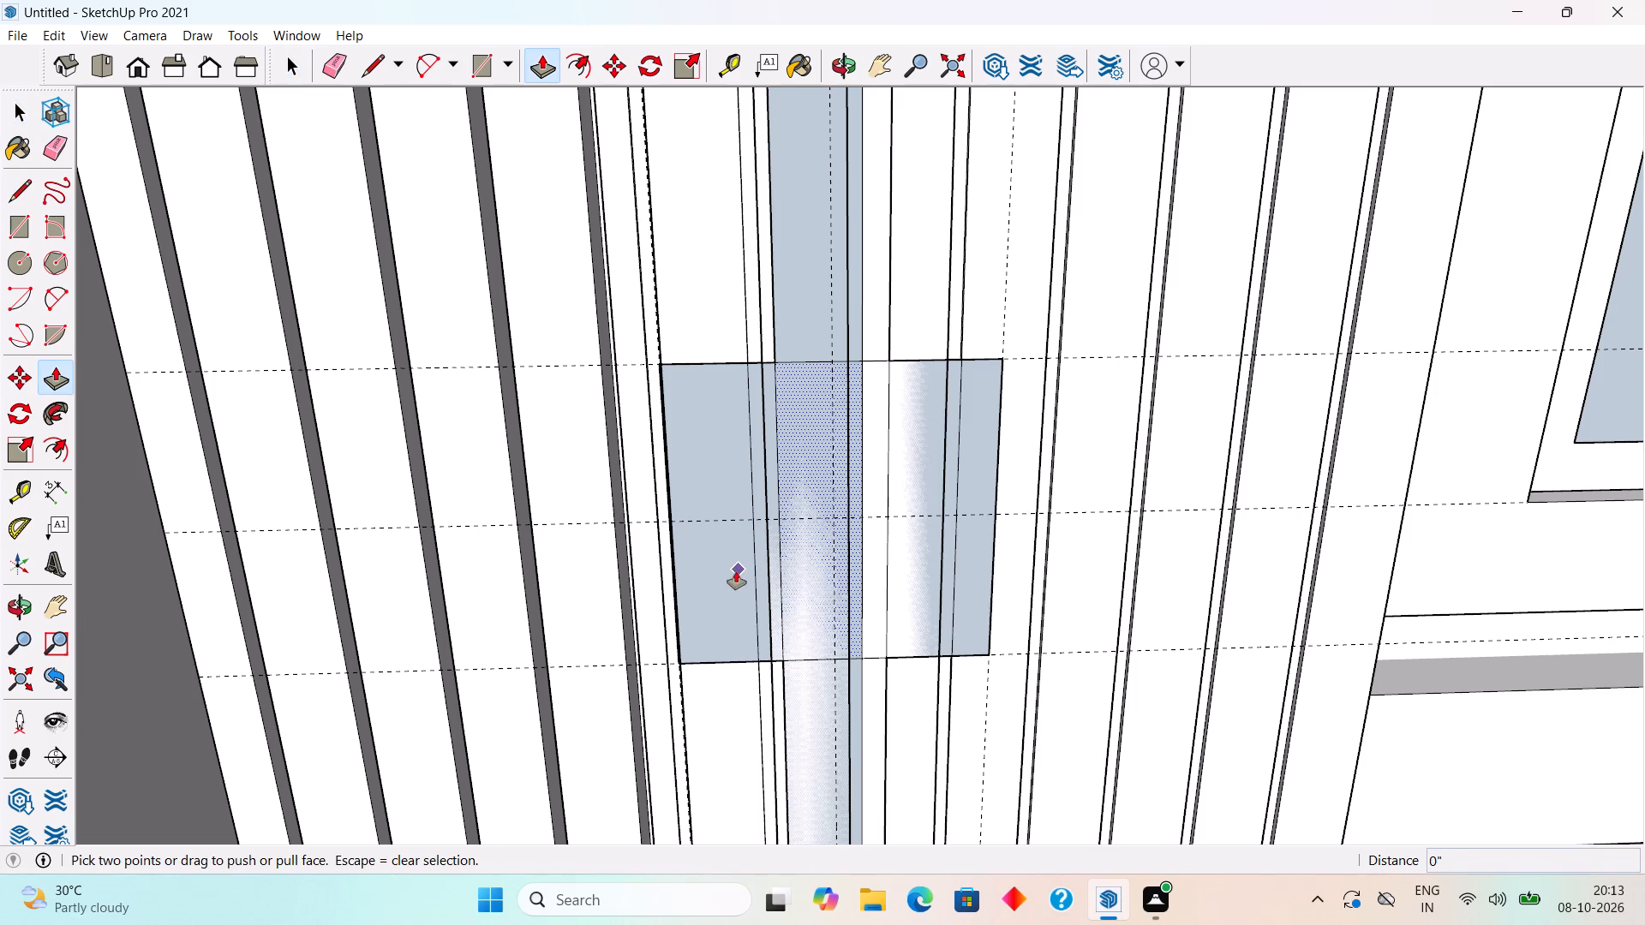
{"action": "key", "text": "space"}
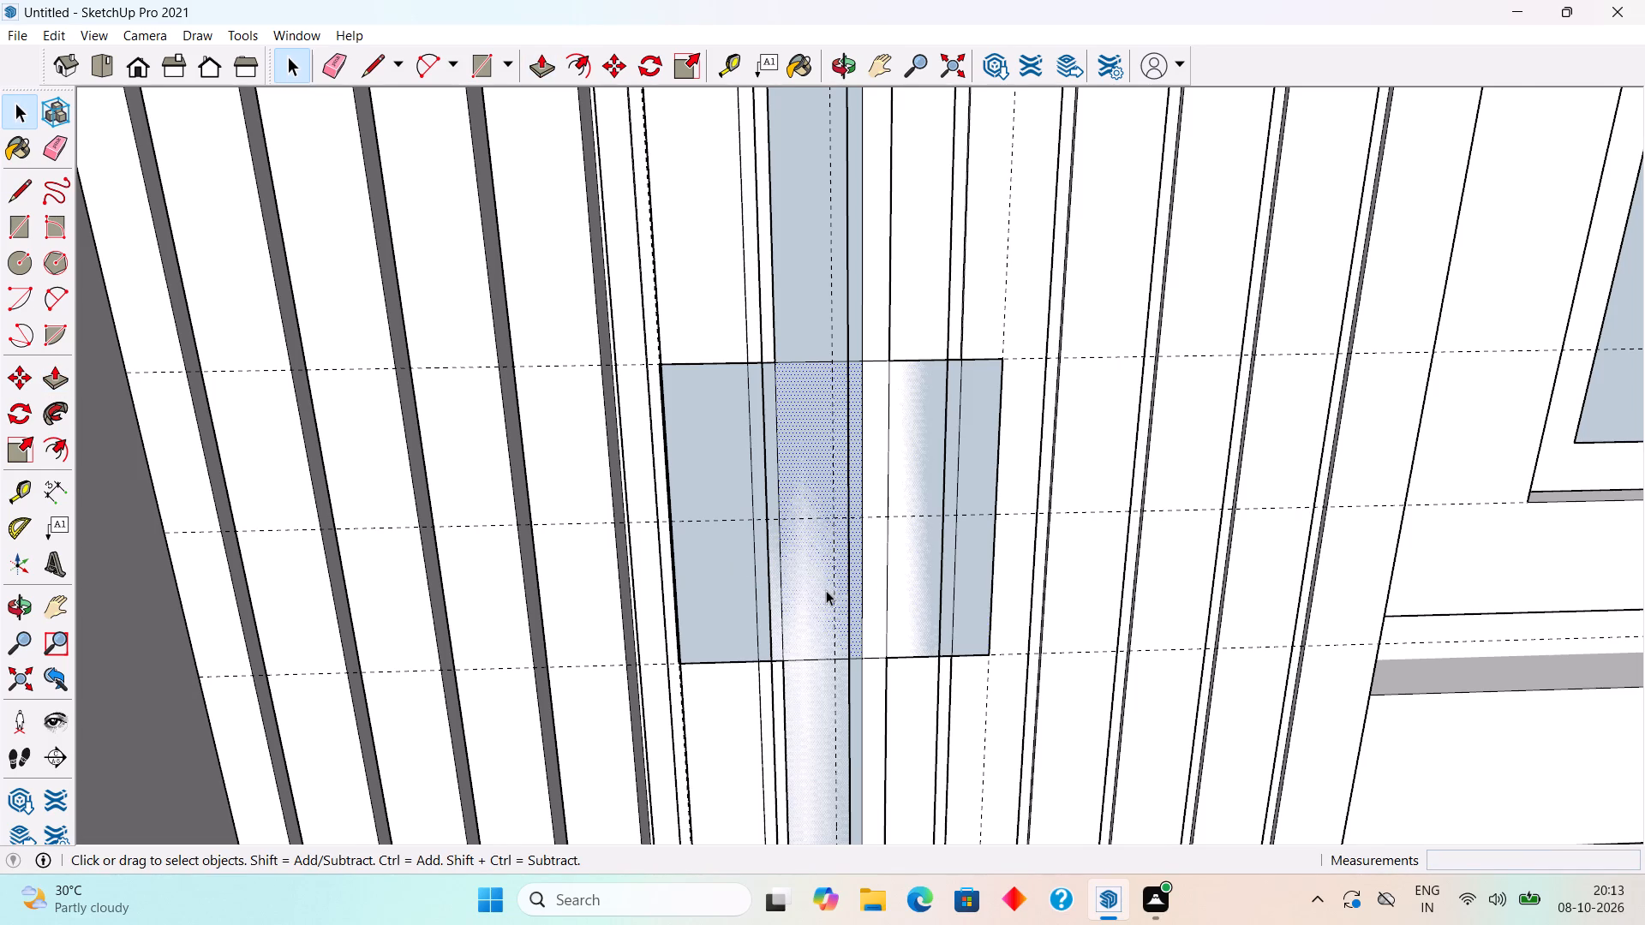
{"action": "scroll", "coordinate": [826, 590], "scroll_direction": "down", "scroll_amount": 20}
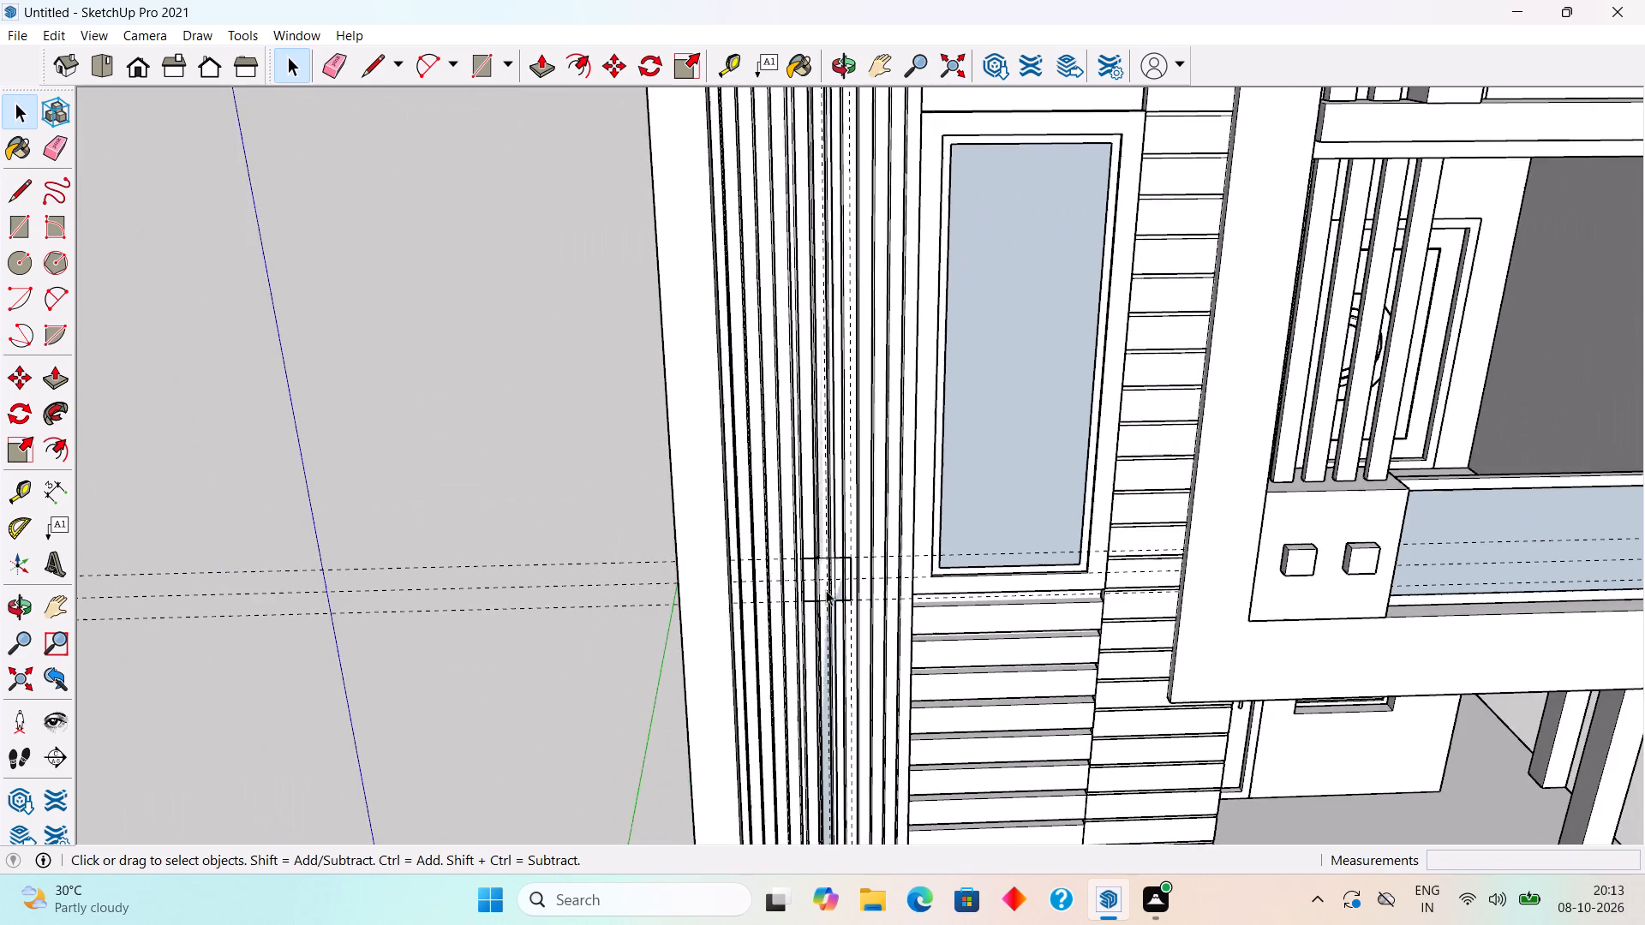
{"action": "scroll", "coordinate": [826, 590], "scroll_direction": "down", "scroll_amount": 4}
{"action": "scroll", "coordinate": [826, 590], "scroll_direction": "up", "scroll_amount": 2}
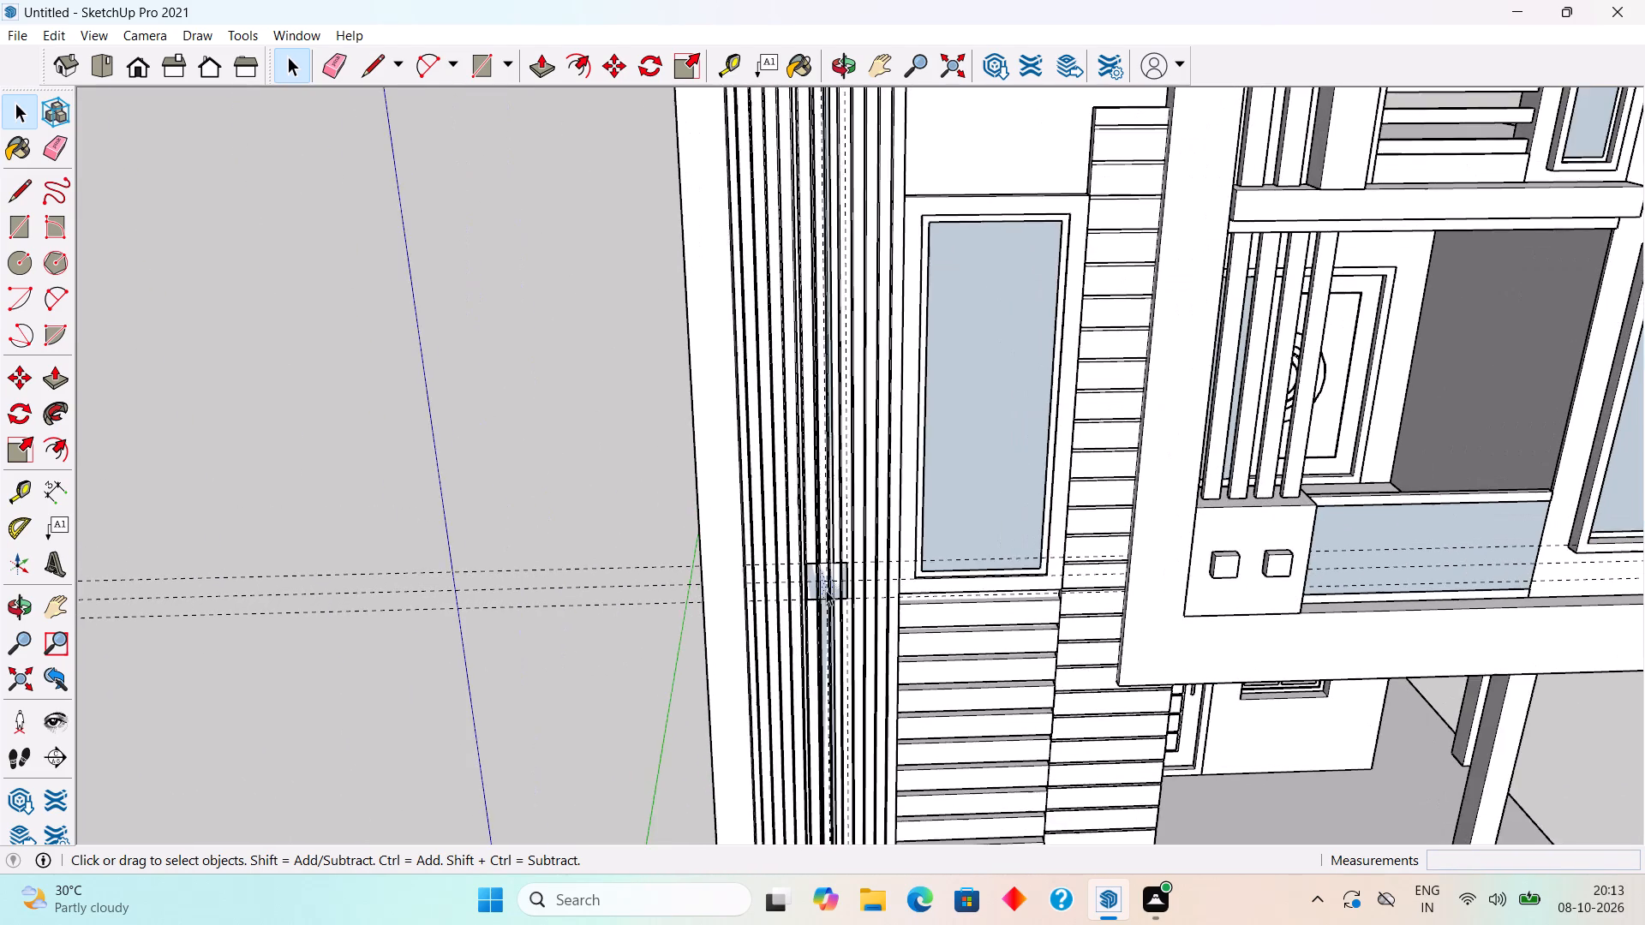
{"action": "scroll", "coordinate": [826, 590], "scroll_direction": "down", "scroll_amount": 1}
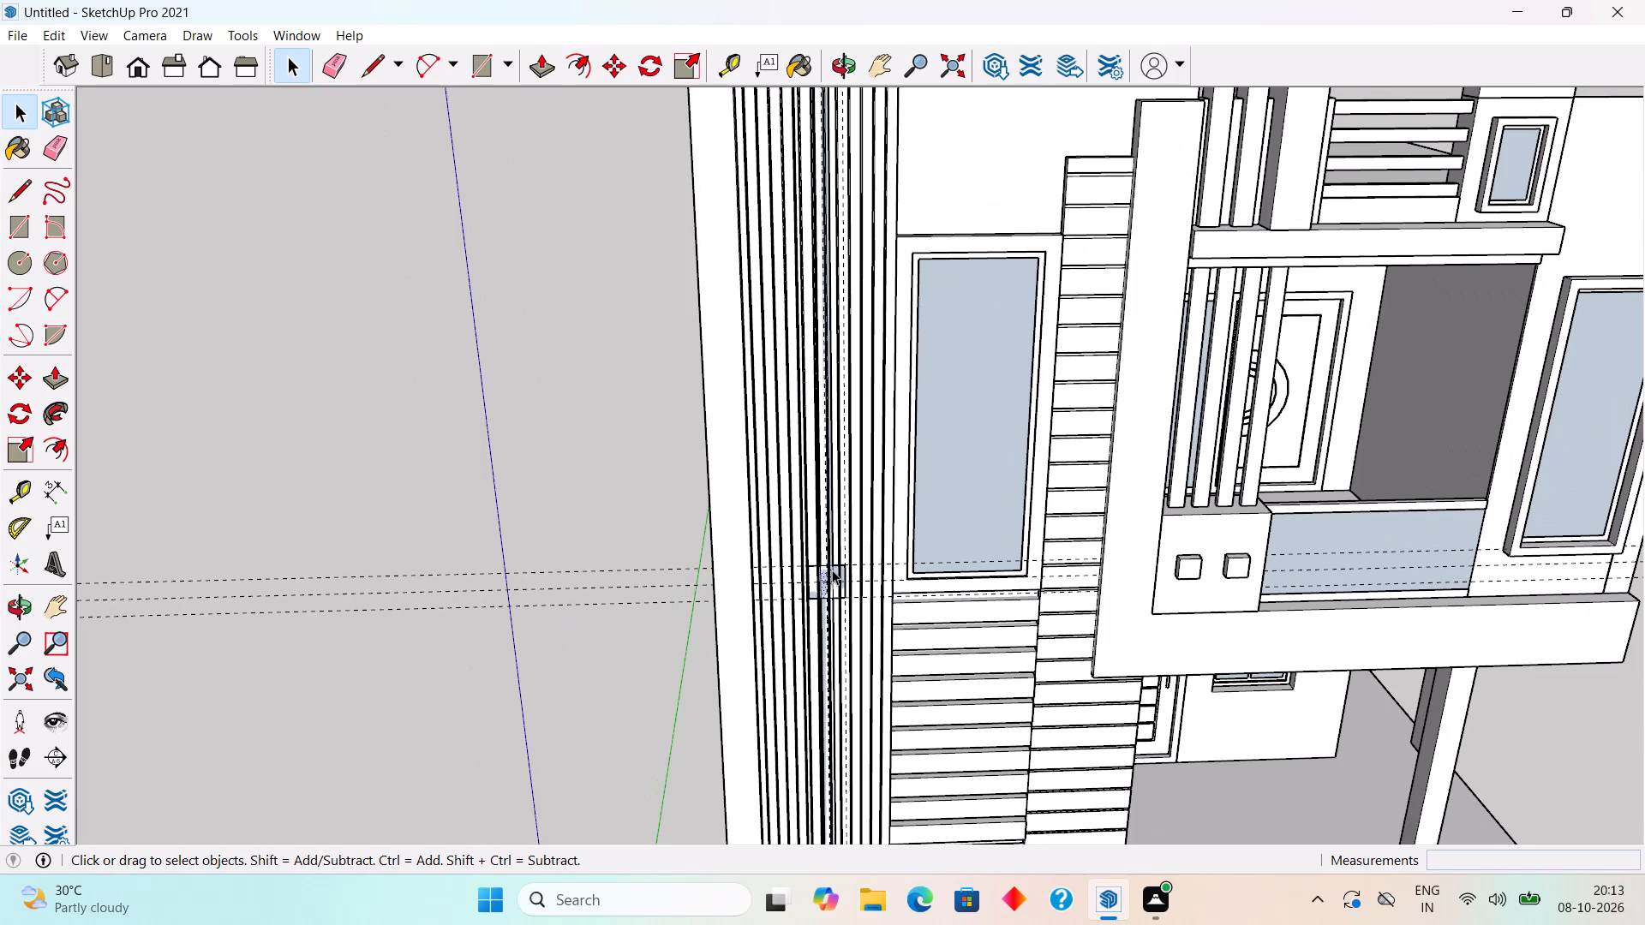
Undo the 1' square and the 6" guides around it, back to the strip's centre guide and the window-base guide.
{"action": "key", "text": "ctrl+z"}
{"action": "key", "text": "ctrl+z"}
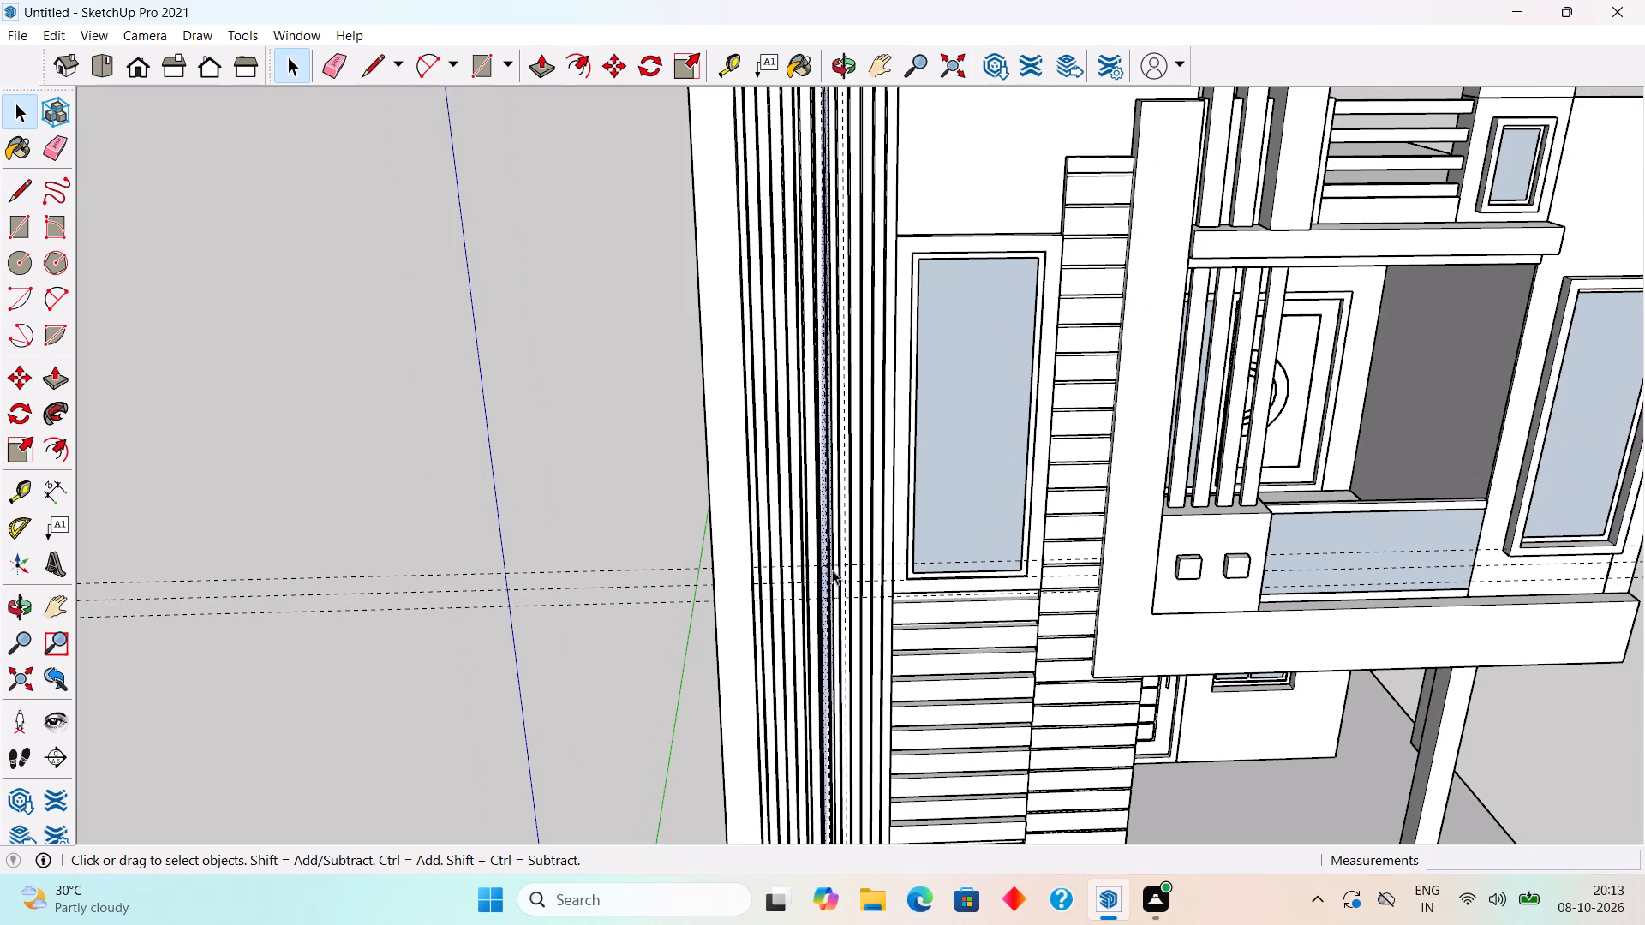
{"action": "key", "text": "ctrl+z"}
{"action": "key", "text": "ctrl+z"}
{"action": "key", "text": "z"}
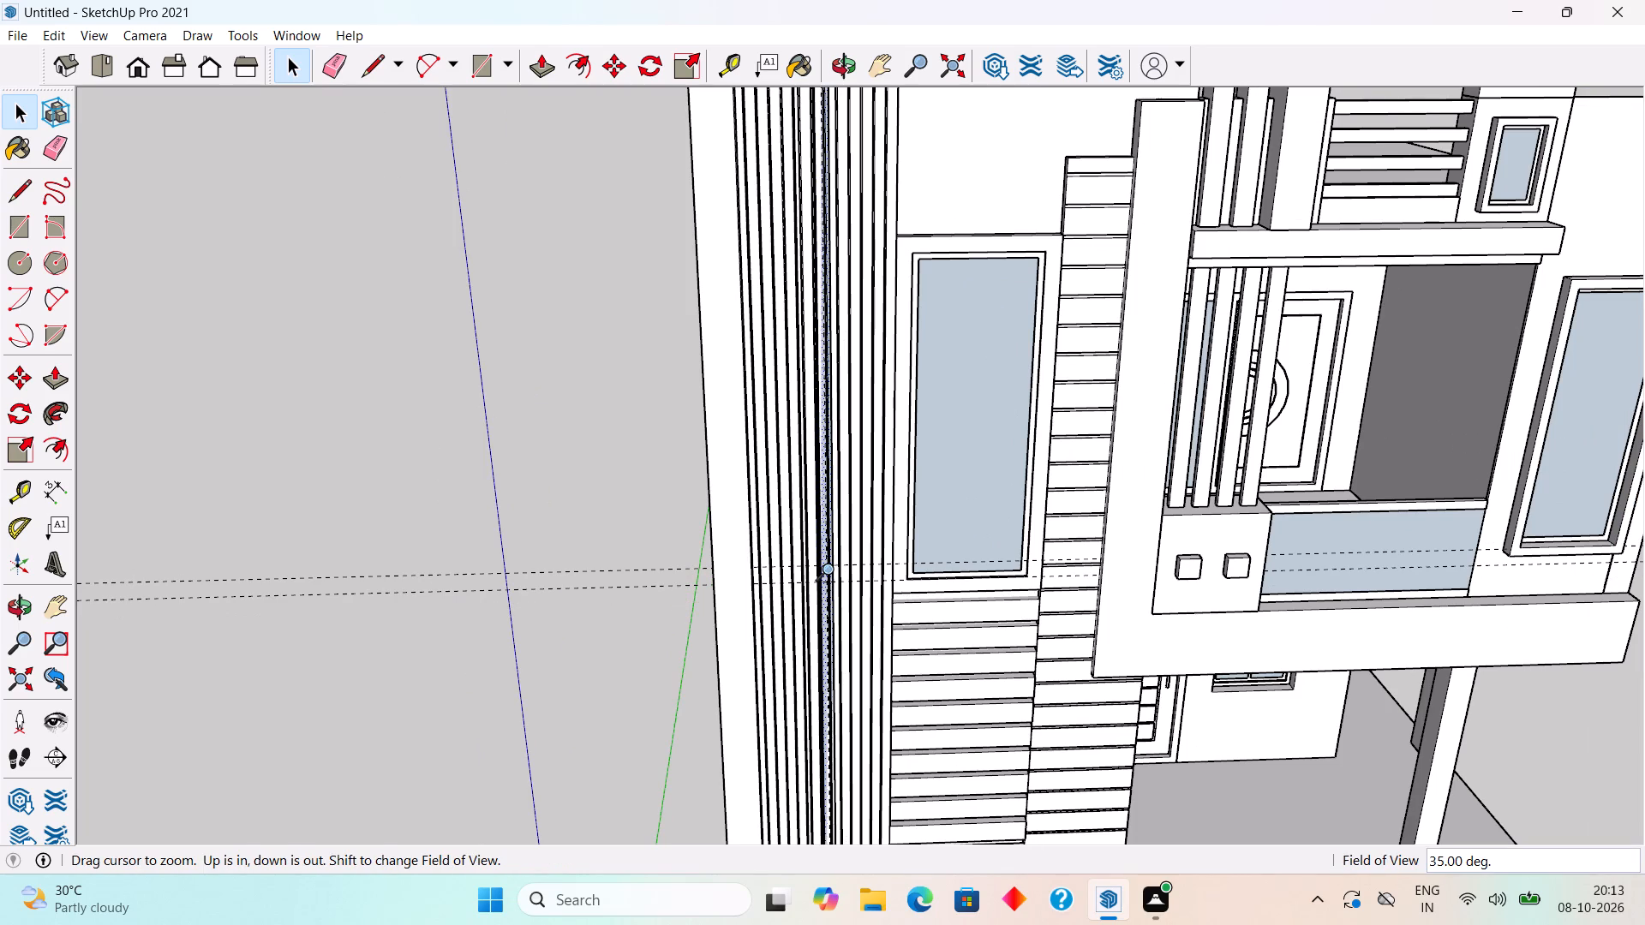
{"action": "key", "text": "space"}
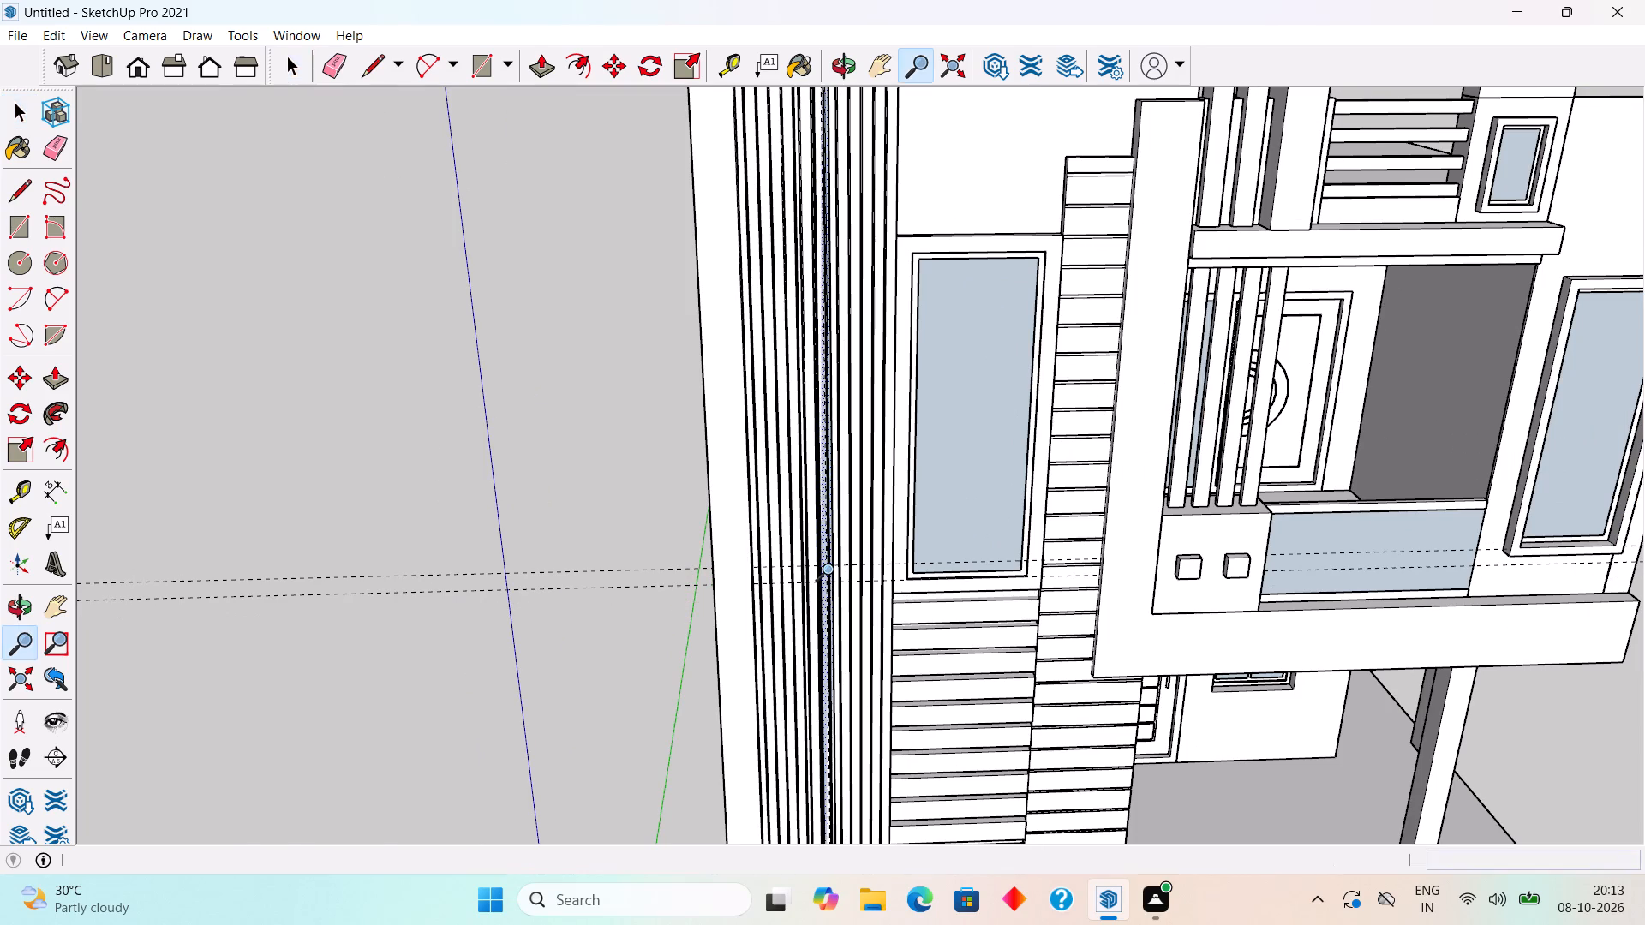
{"action": "left_click", "coordinate": [600, 541]}
{"action": "scroll", "coordinate": [954, 675], "scroll_direction": "up", "scroll_amount": 8}
{"action": "scroll", "coordinate": [630, 349], "scroll_direction": "up", "scroll_amount": 2}
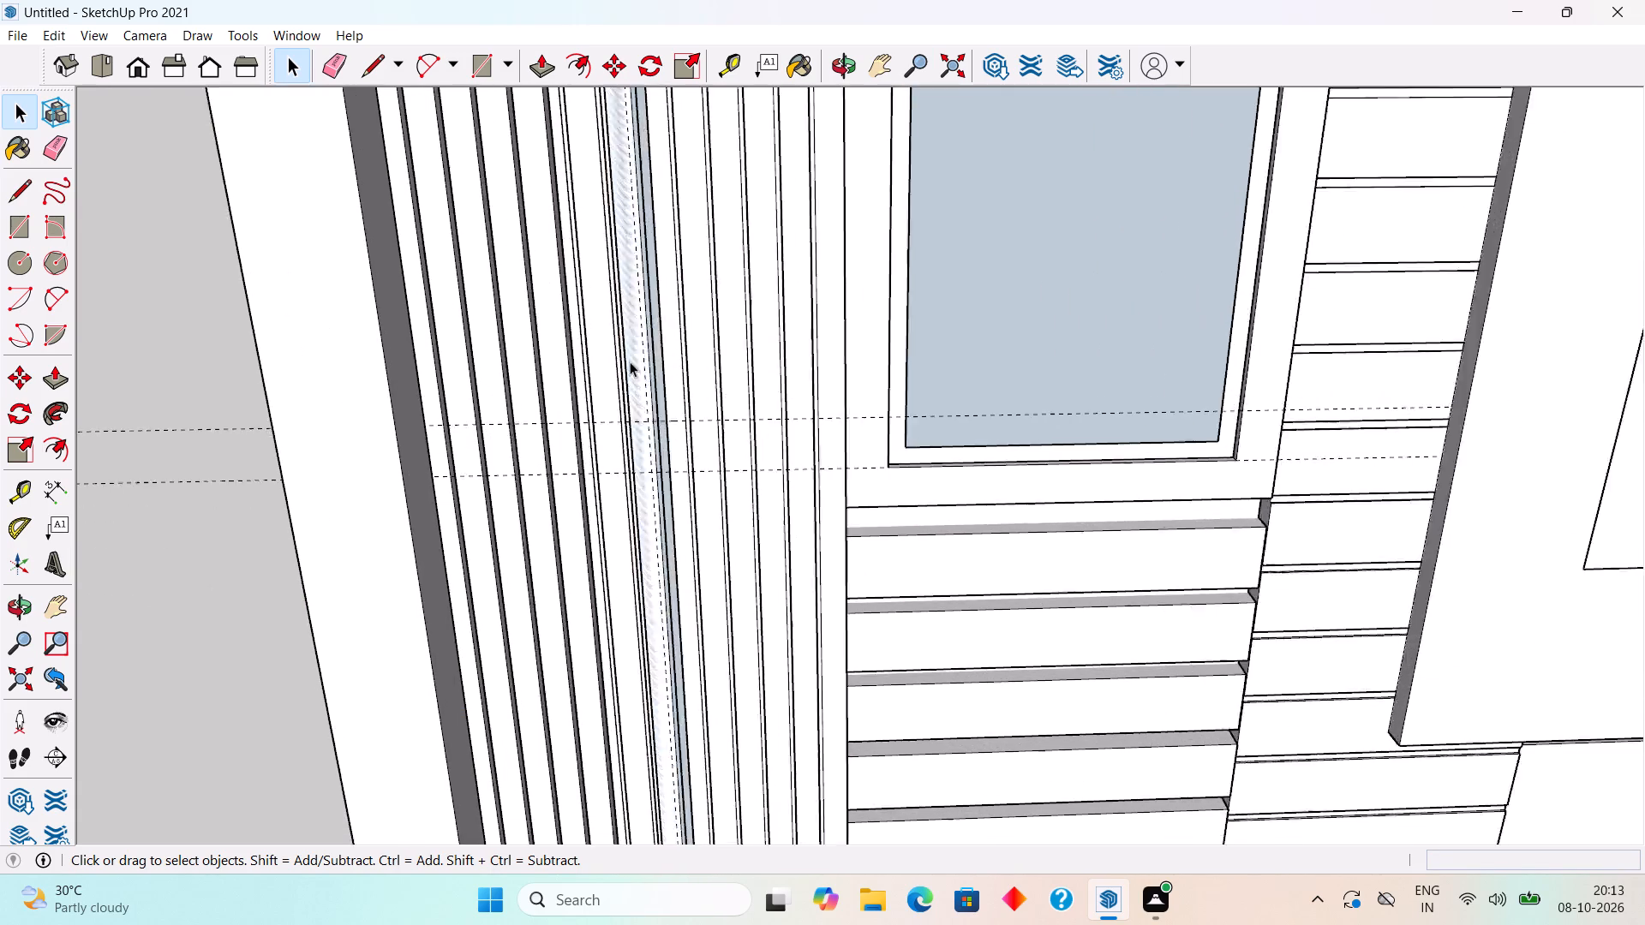
{"action": "scroll", "coordinate": [630, 361], "scroll_direction": "up", "scroll_amount": 4}
{"action": "key", "text": "ctrl+z"}
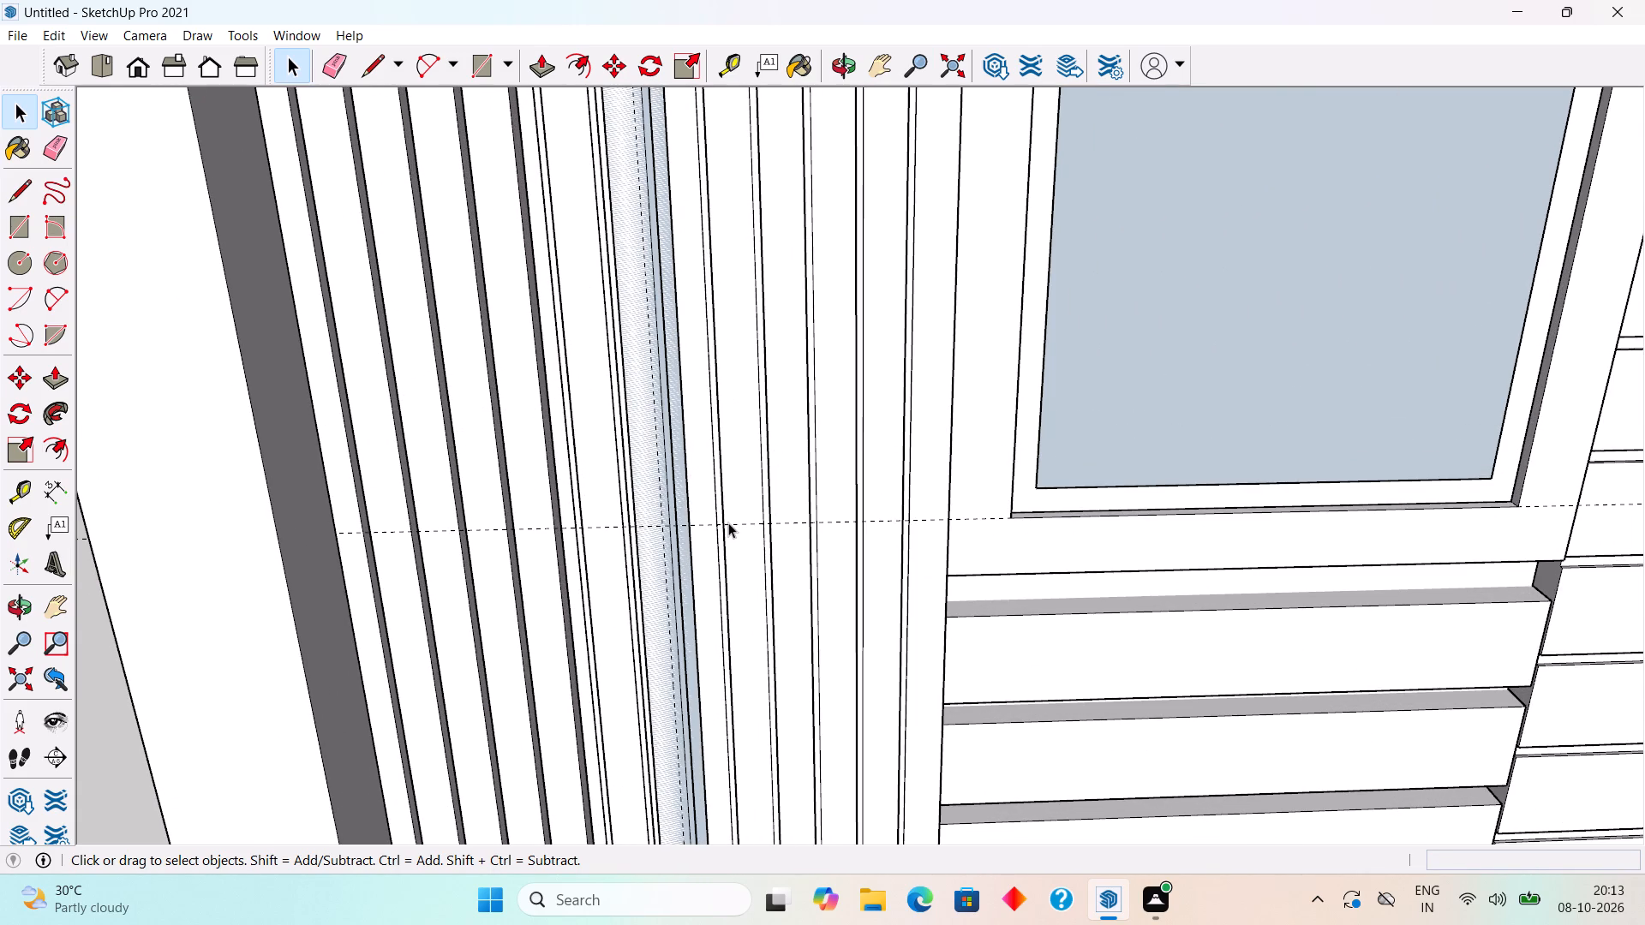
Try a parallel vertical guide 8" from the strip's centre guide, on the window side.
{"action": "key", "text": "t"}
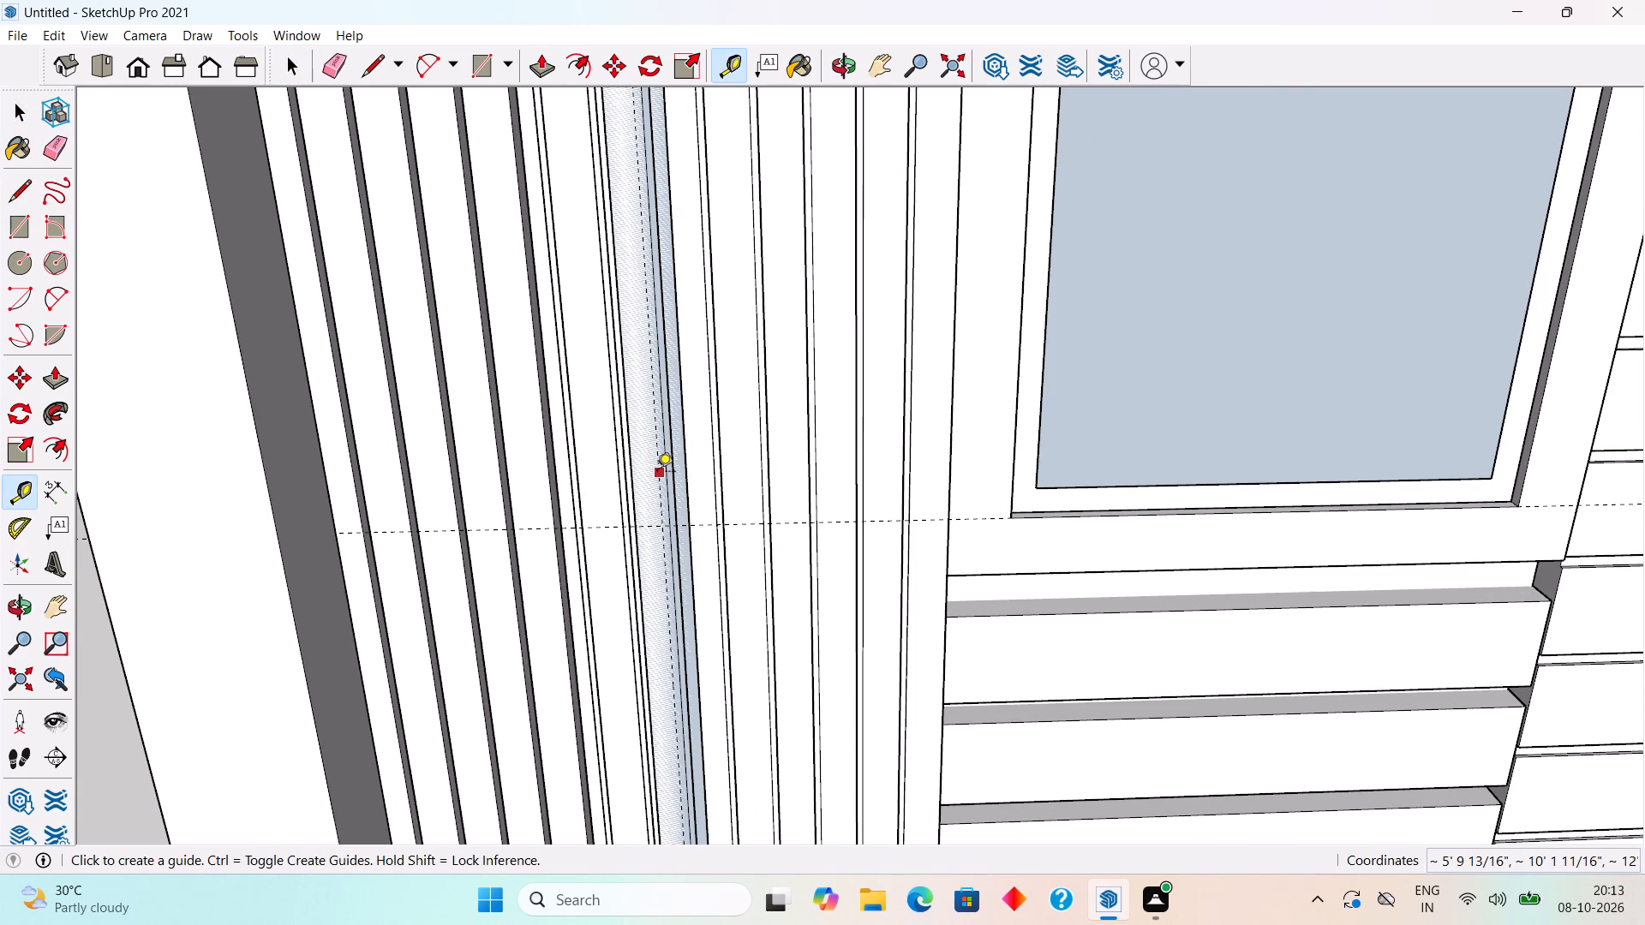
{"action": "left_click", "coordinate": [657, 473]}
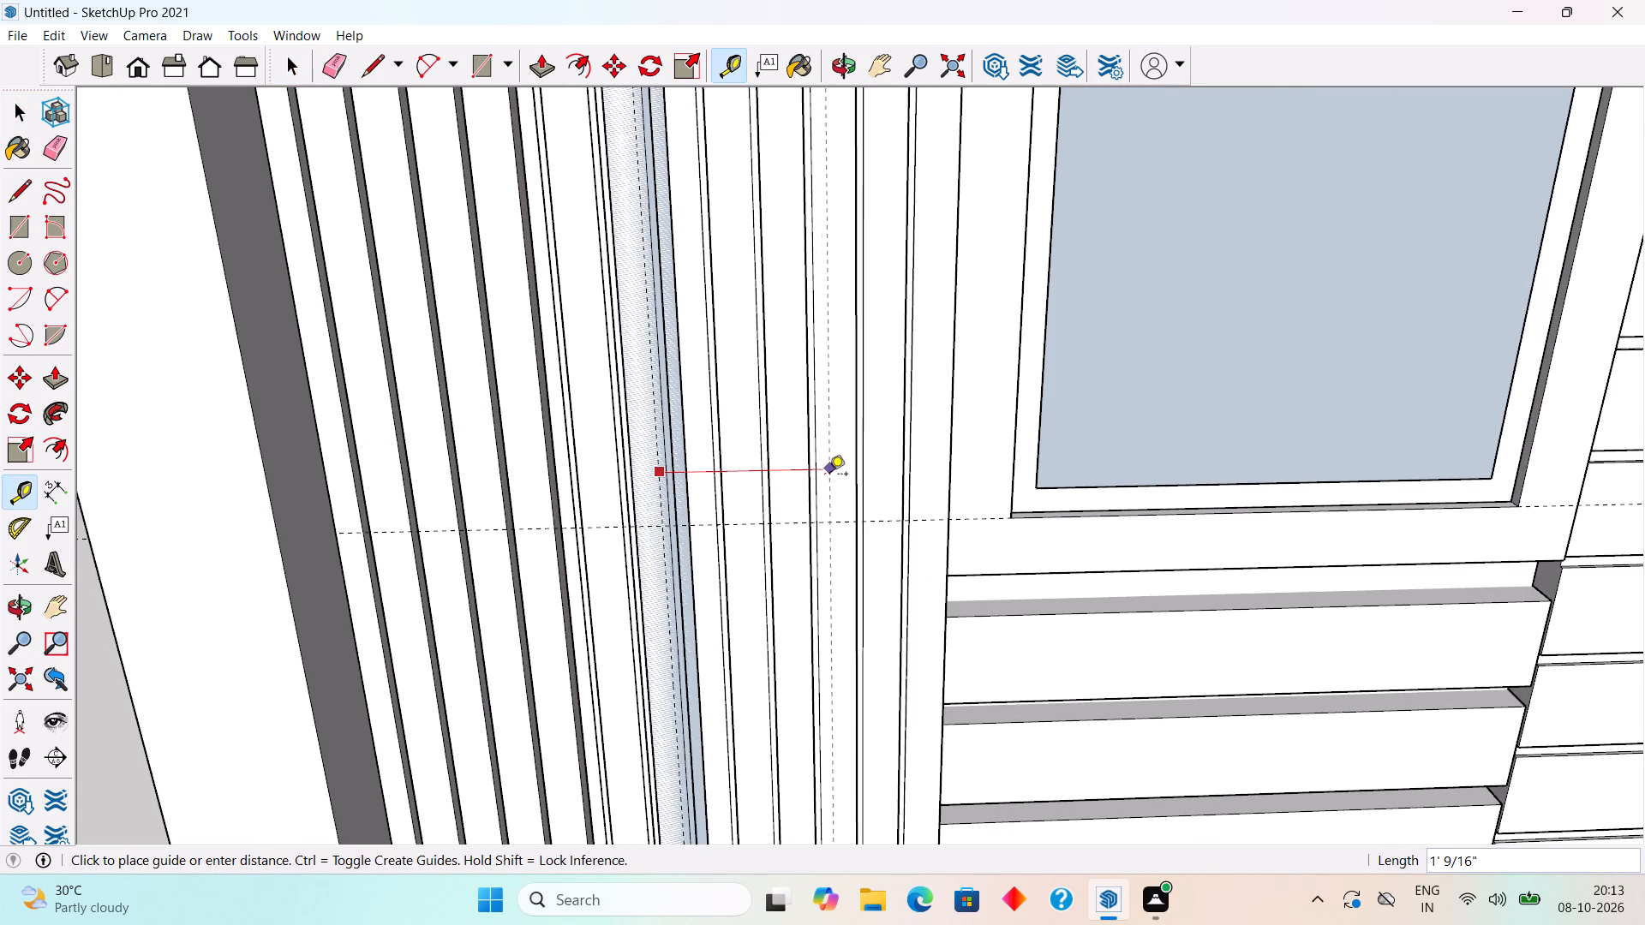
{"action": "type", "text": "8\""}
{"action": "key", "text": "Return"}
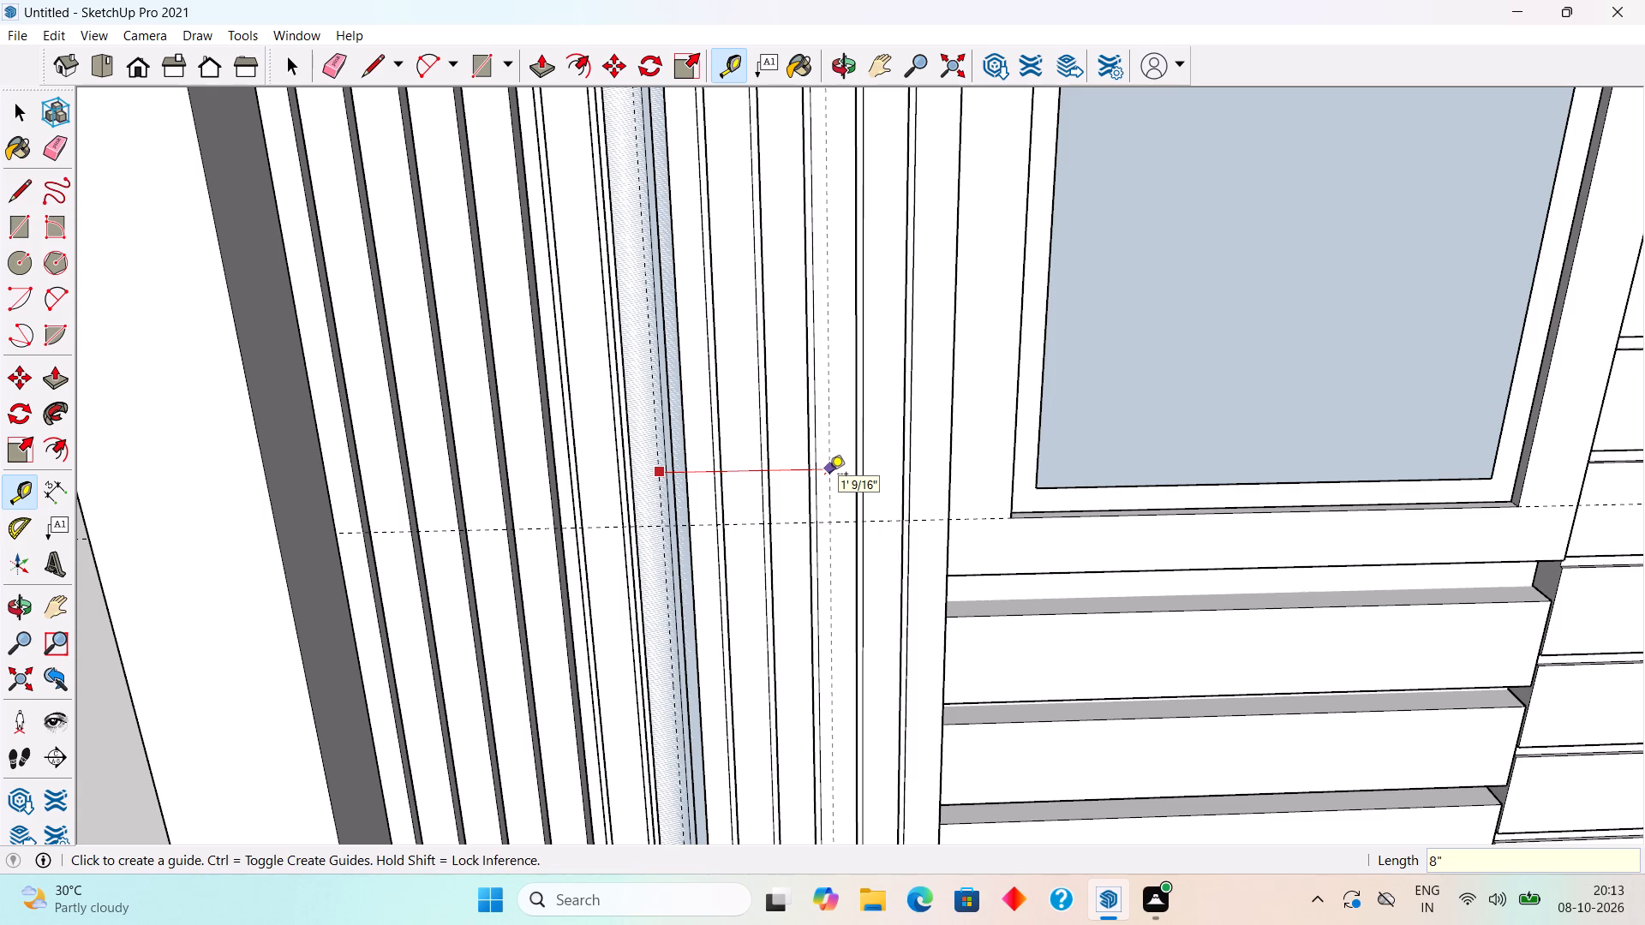
Place two parallel vertical guides on the slats, one 9" to each side of the strip's centre guide.
{"action": "left_click", "coordinate": [659, 515]}
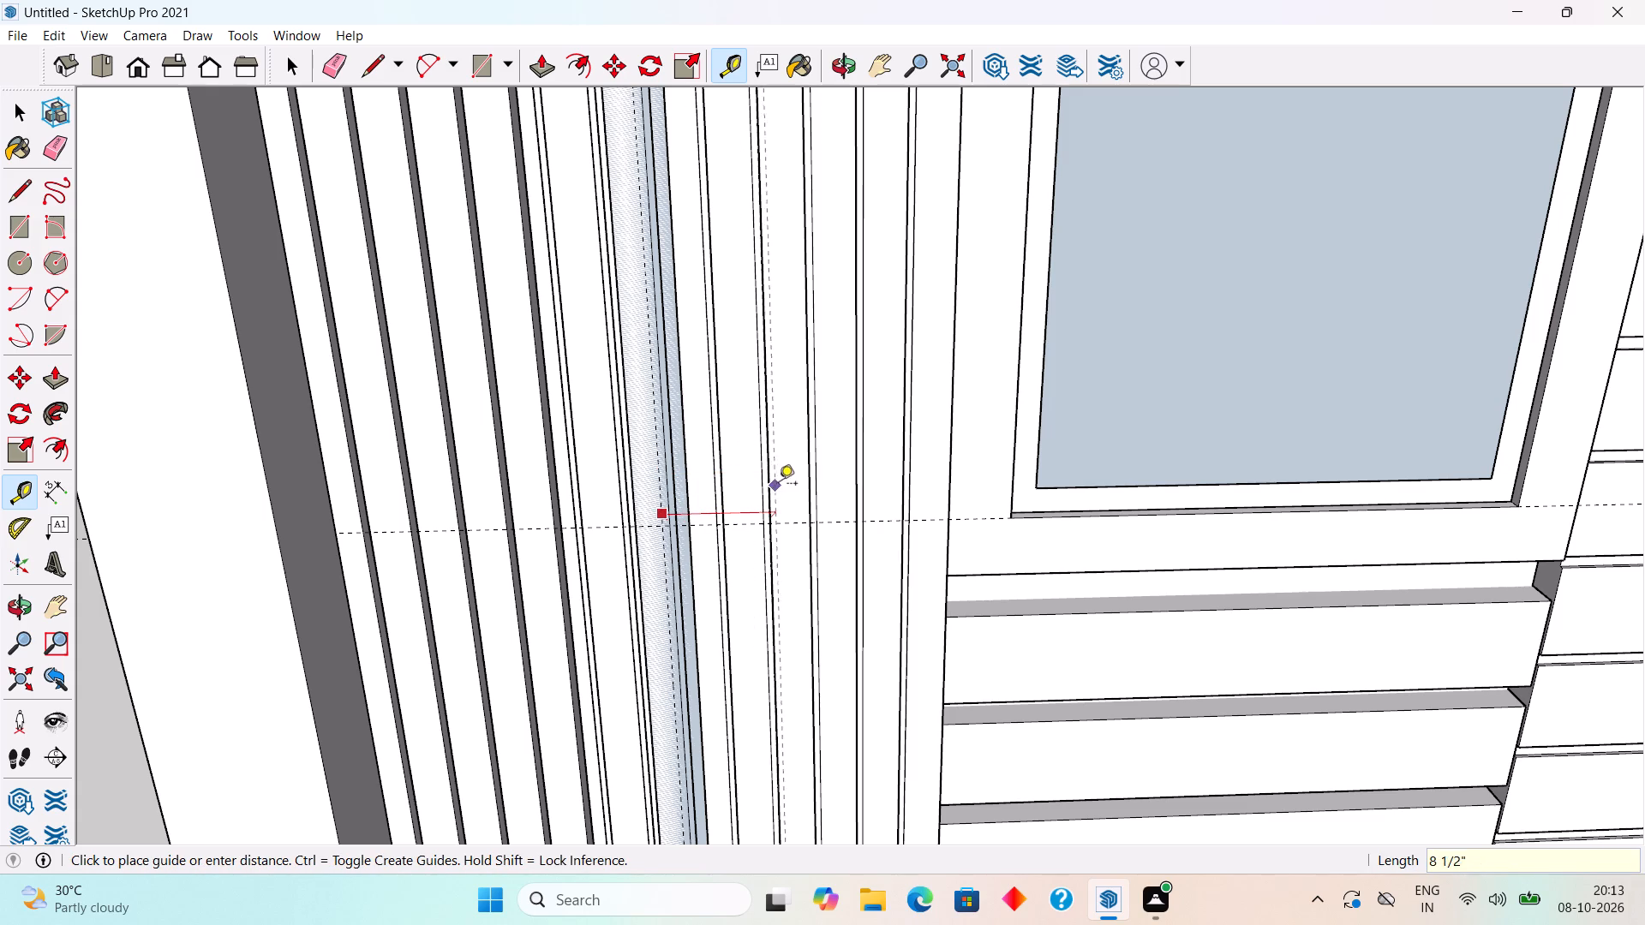
{"action": "type", "text": "9\""}
{"action": "key", "text": "Return"}
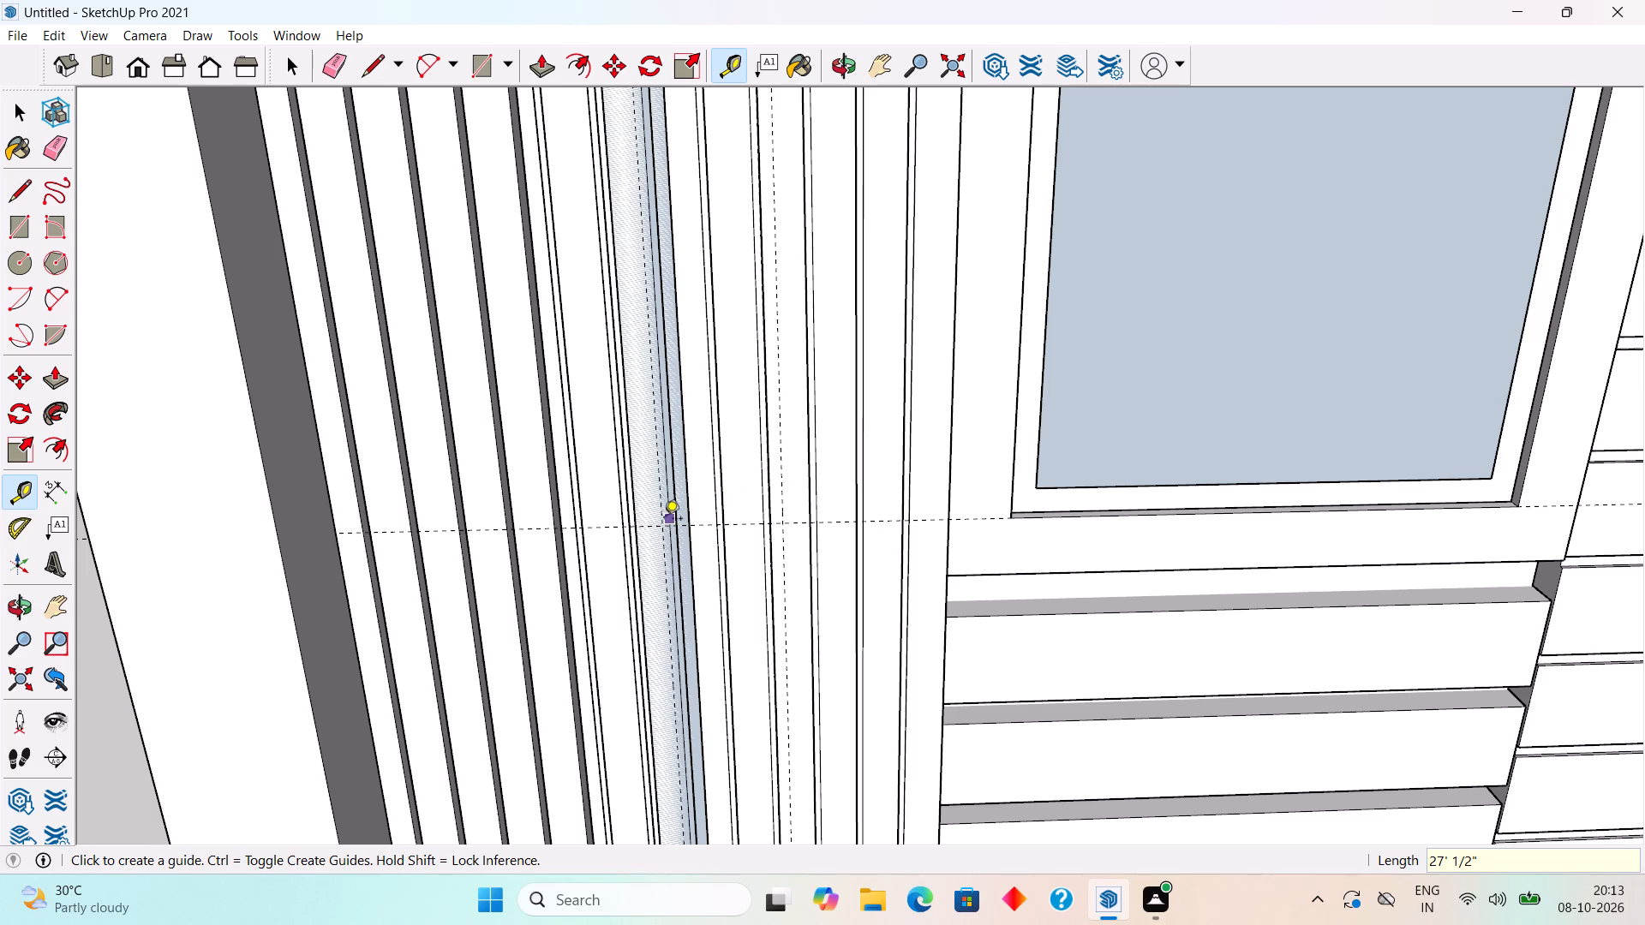
{"action": "left_click", "coordinate": [658, 492]}
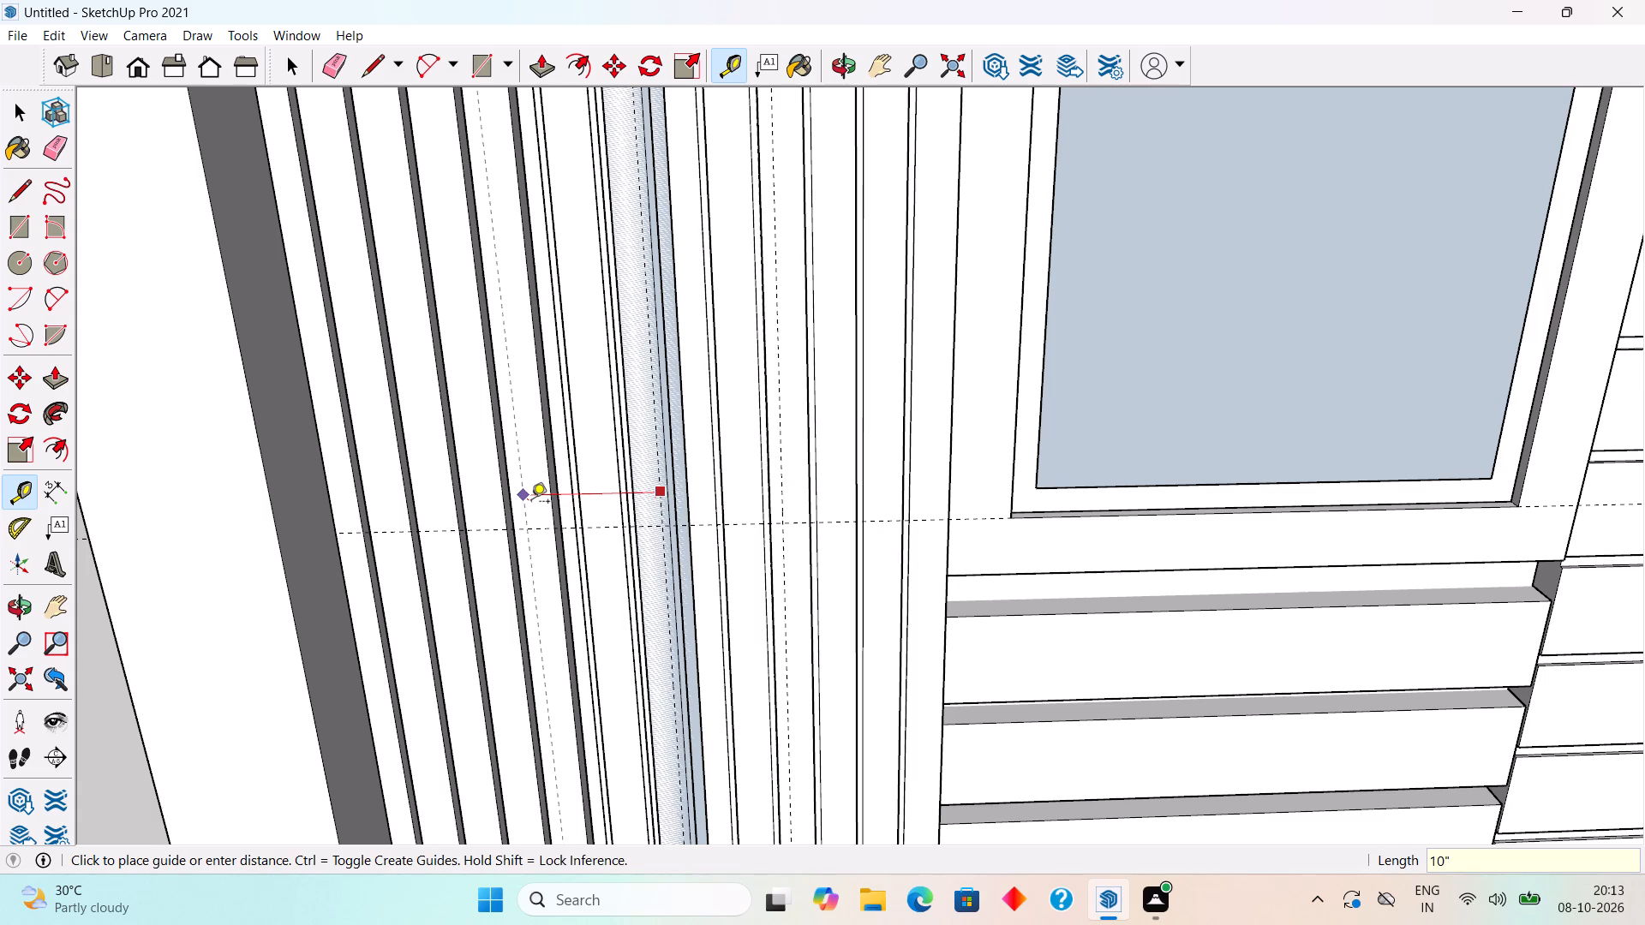
{"action": "type", "text": "9\""}
{"action": "key", "text": "Return"}
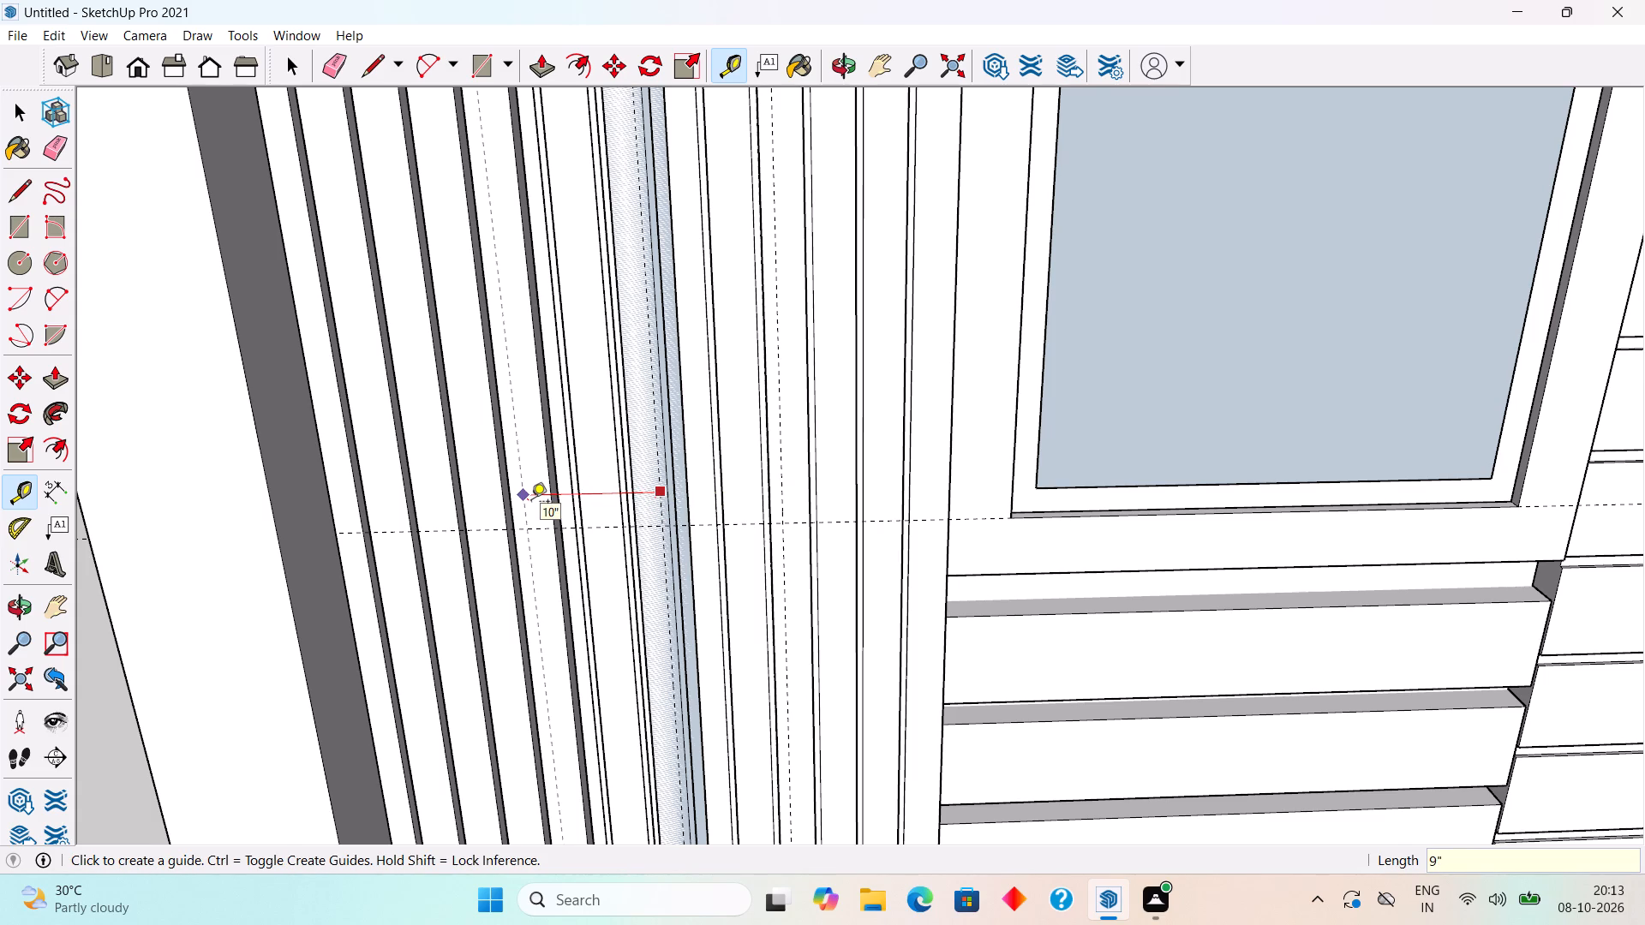
Place two parallel horizontal guides, one 9" below and one 9" above the window-base guide.
{"action": "left_click", "coordinate": [644, 526]}
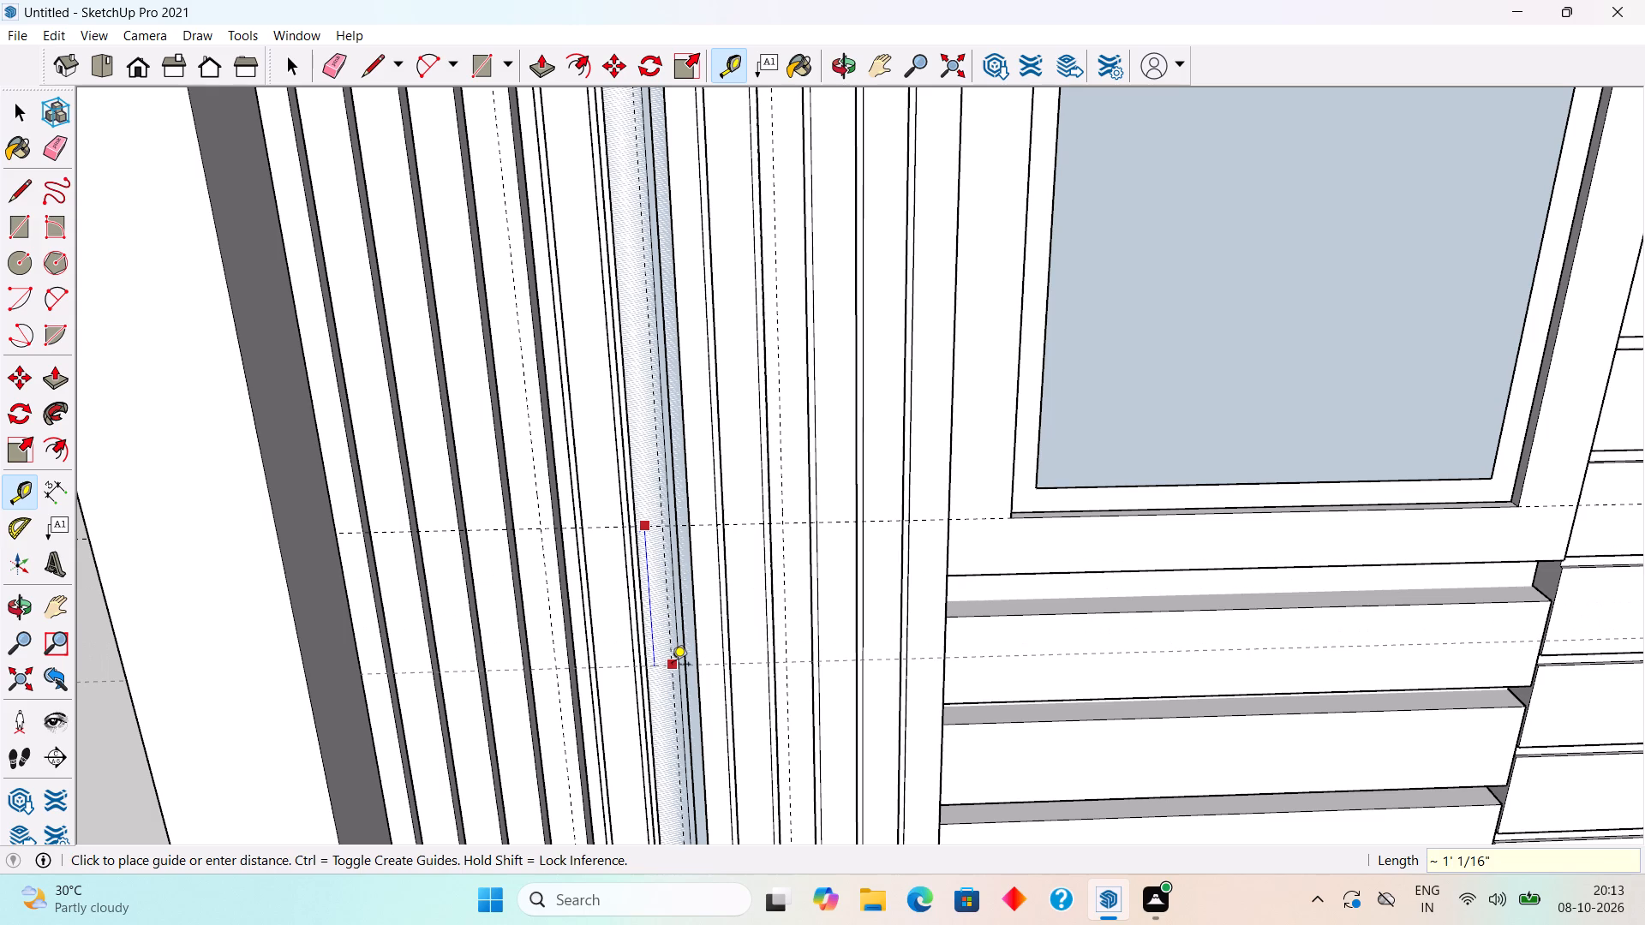
{"action": "type", "text": "9\""}
{"action": "key", "text": "Return"}
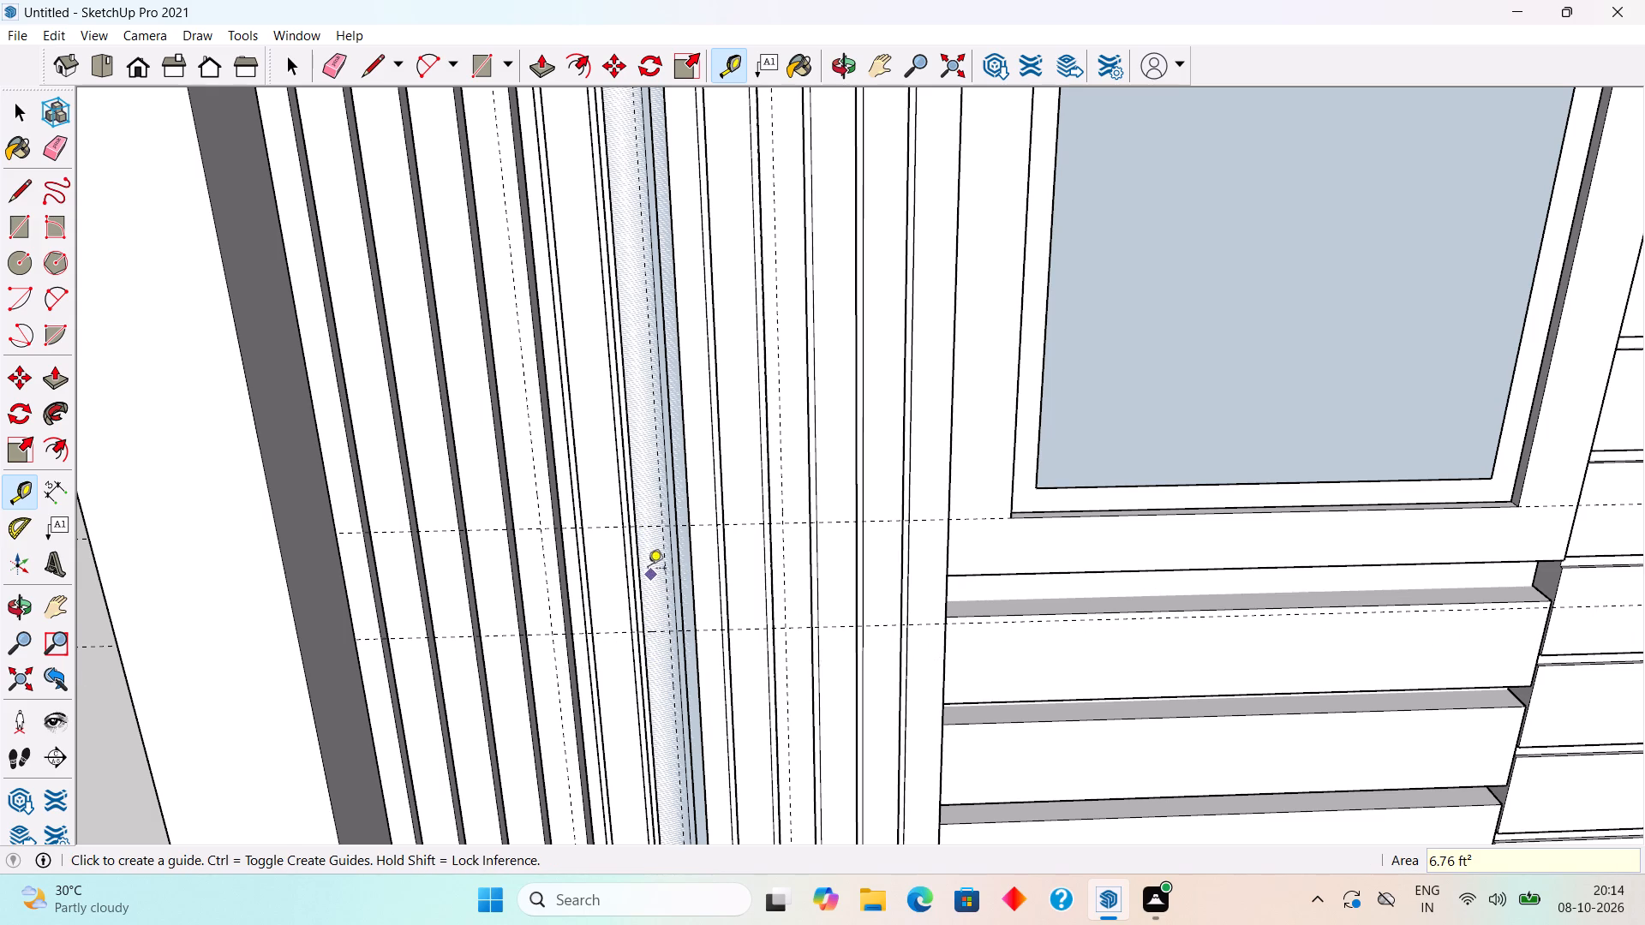
{"action": "left_click", "coordinate": [650, 527]}
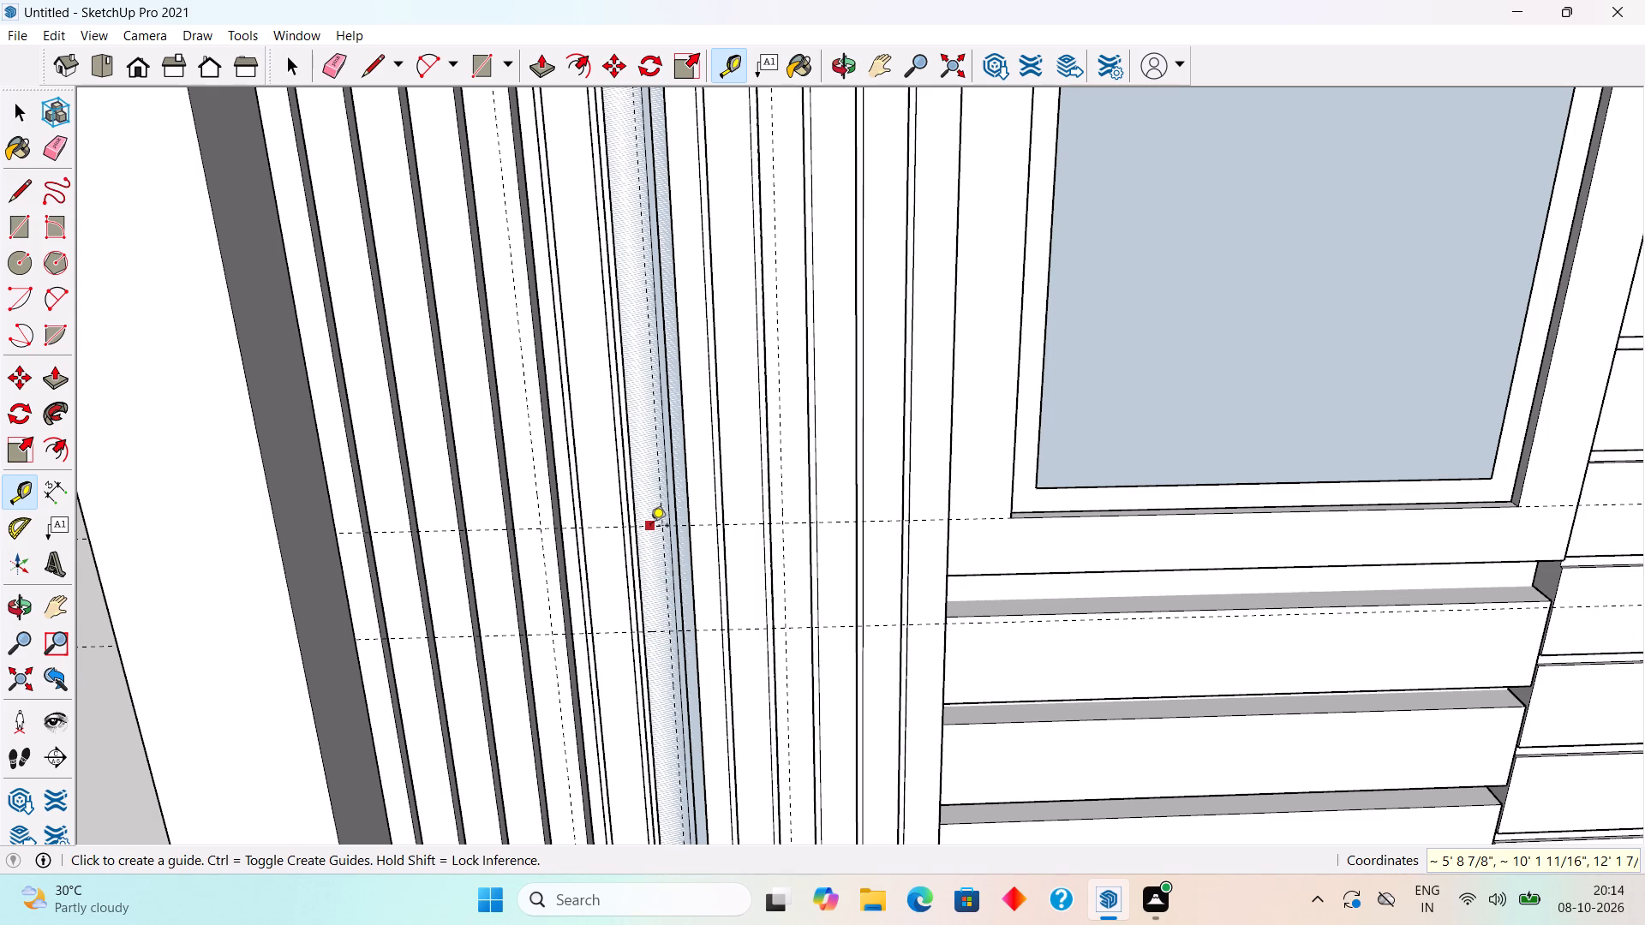
{"action": "type", "text": "9\""}
{"action": "key", "text": "Return"}
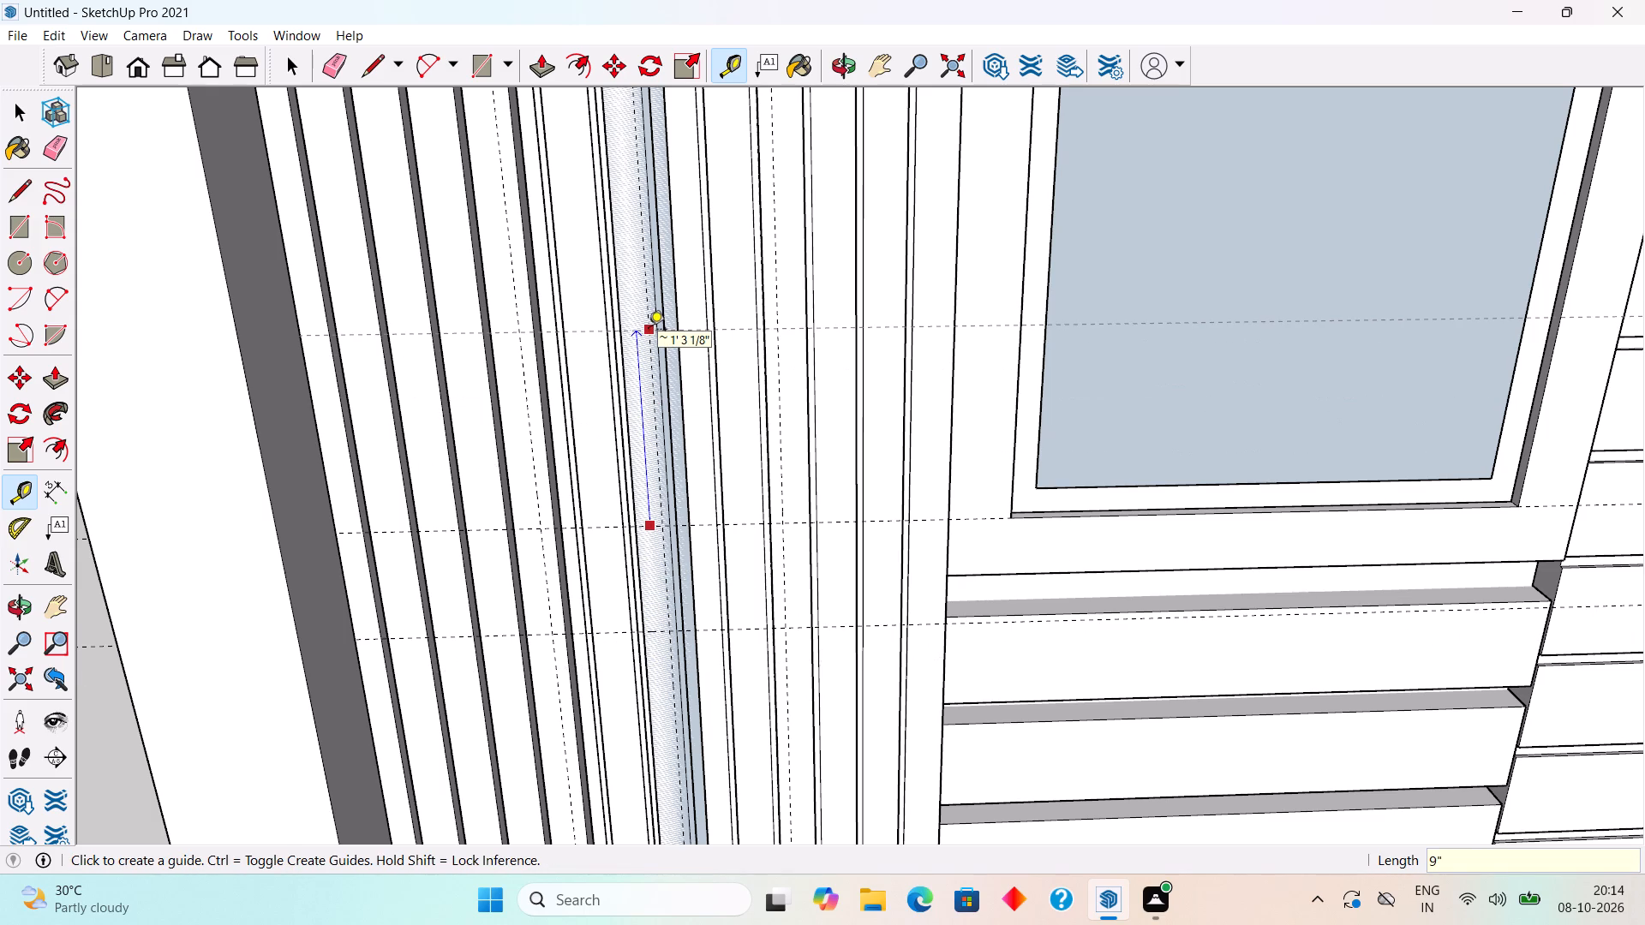
Place another horizontal guide across the slats, about 5' 5" above the upper 9" guide.
{"action": "scroll", "coordinate": [649, 361], "scroll_direction": "down", "scroll_amount": 6}
{"action": "scroll", "coordinate": [664, 438], "scroll_direction": "down", "scroll_amount": 11}
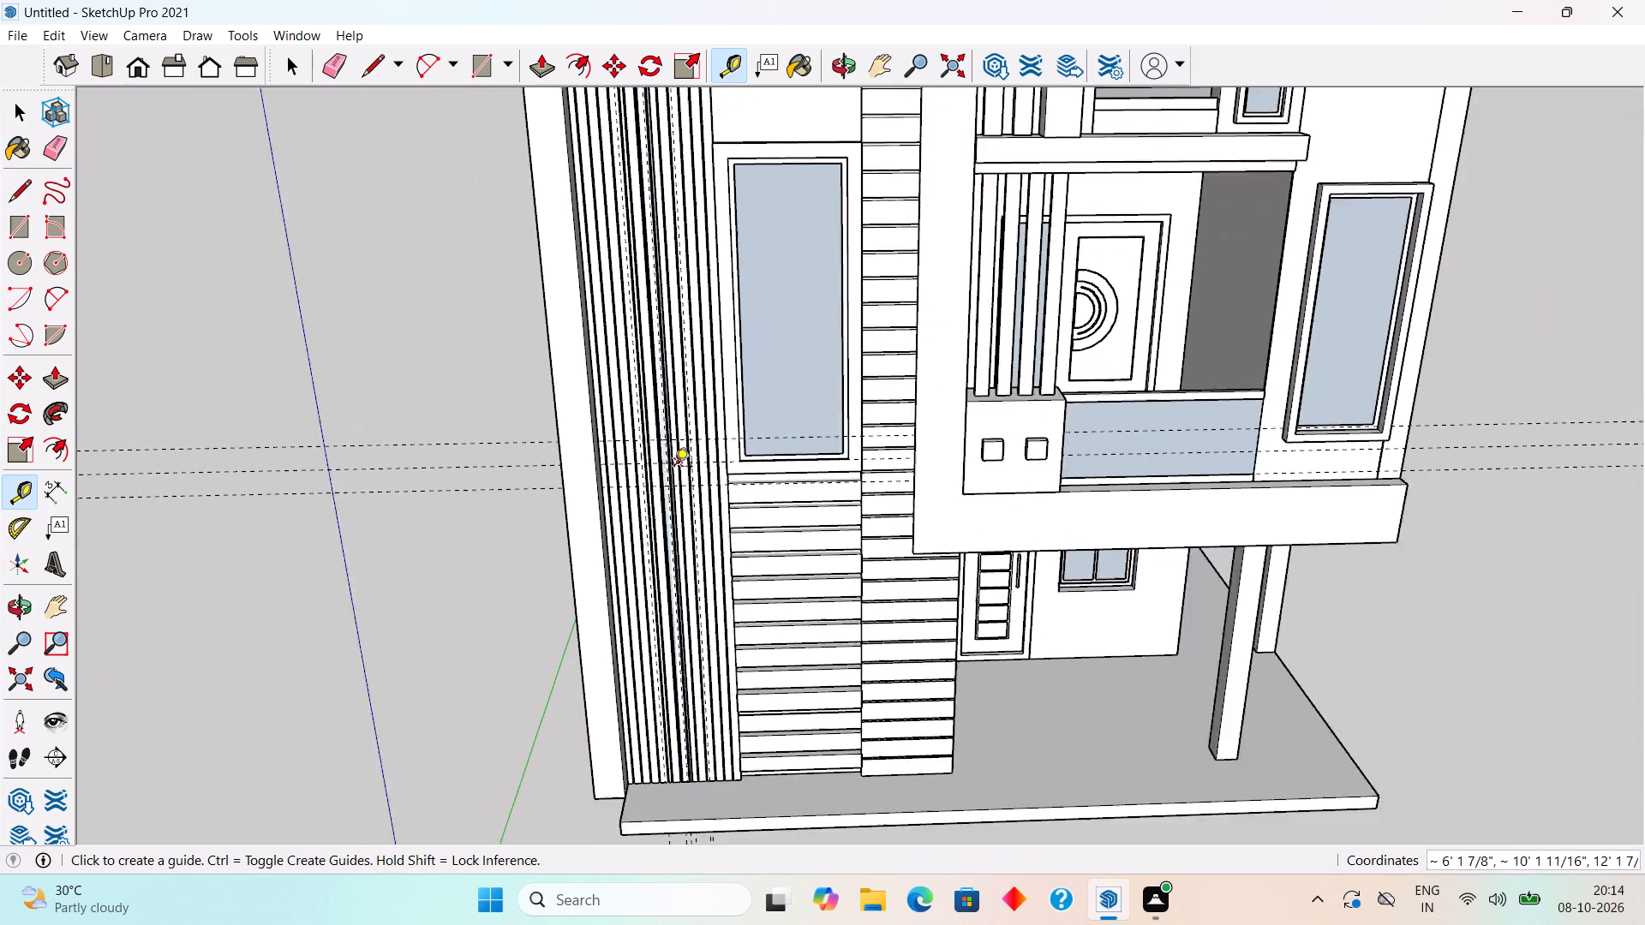
{"action": "scroll", "coordinate": [674, 468], "scroll_direction": "down", "scroll_amount": 4}
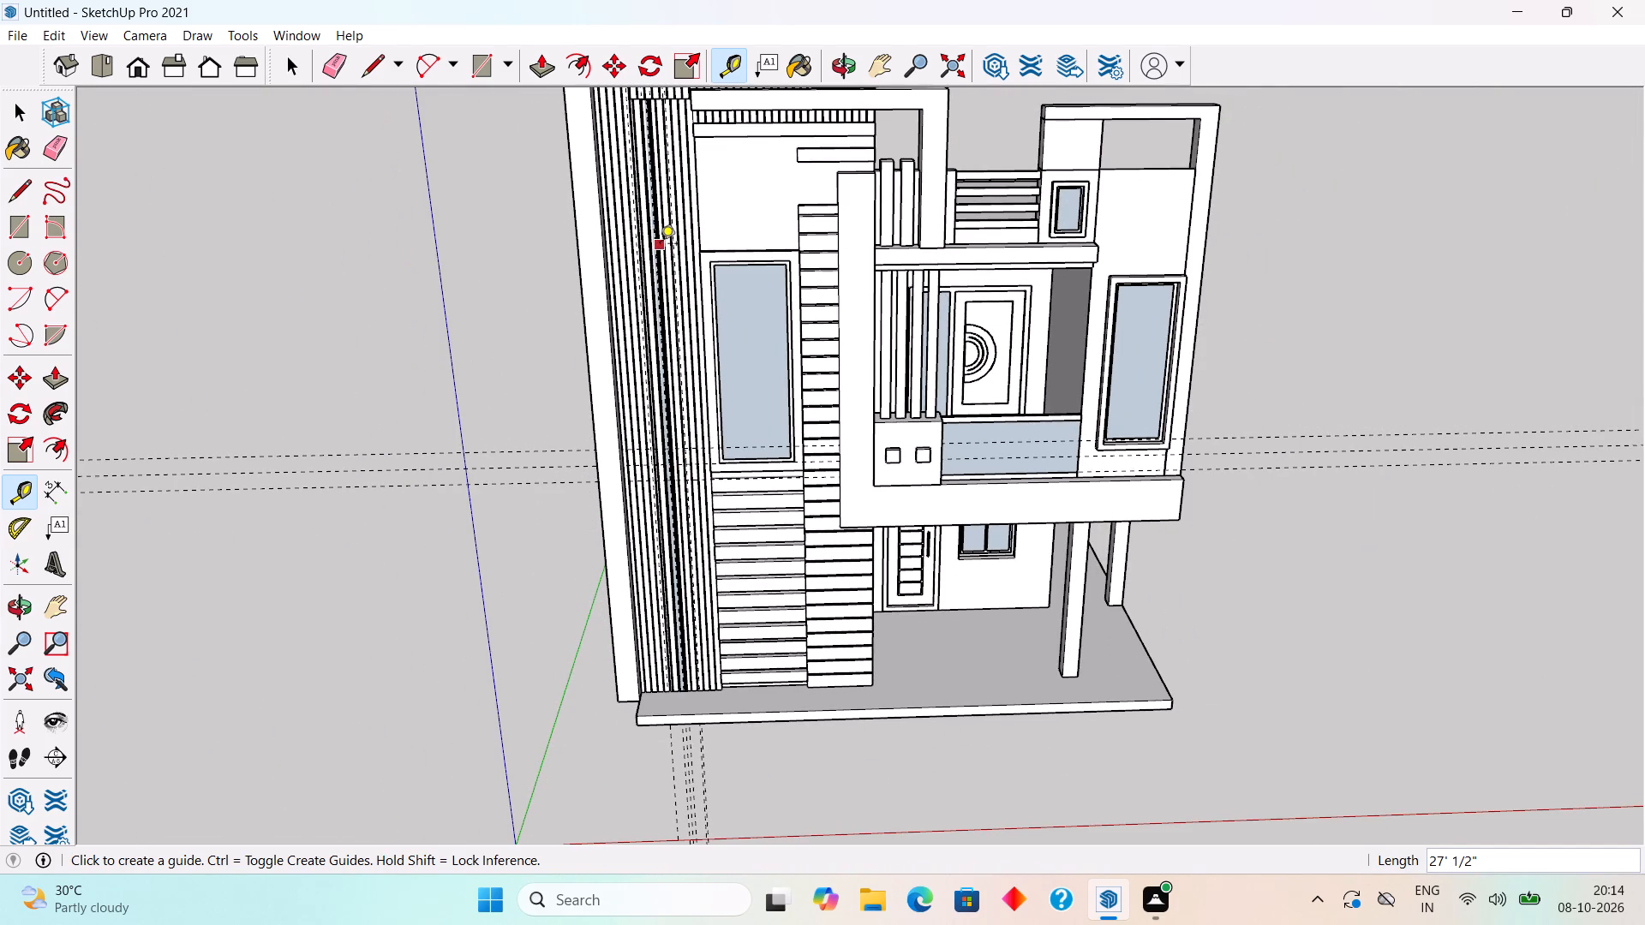
{"action": "scroll", "coordinate": [660, 245], "scroll_direction": "up", "scroll_amount": 3}
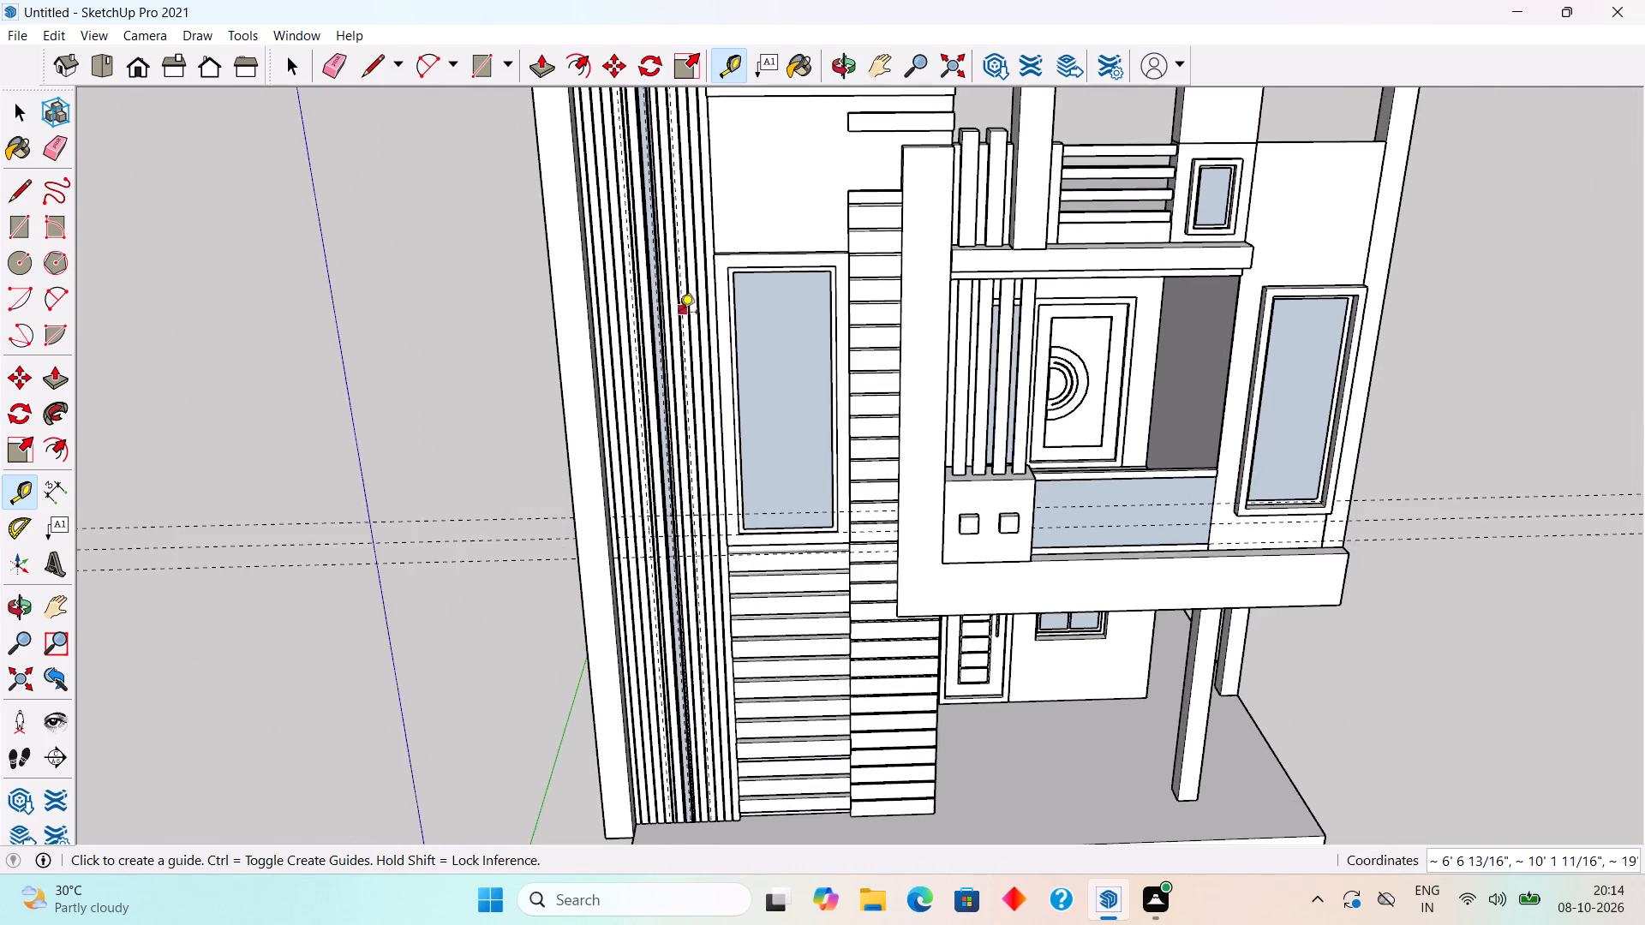
{"action": "scroll", "coordinate": [677, 319], "scroll_direction": "up", "scroll_amount": 8}
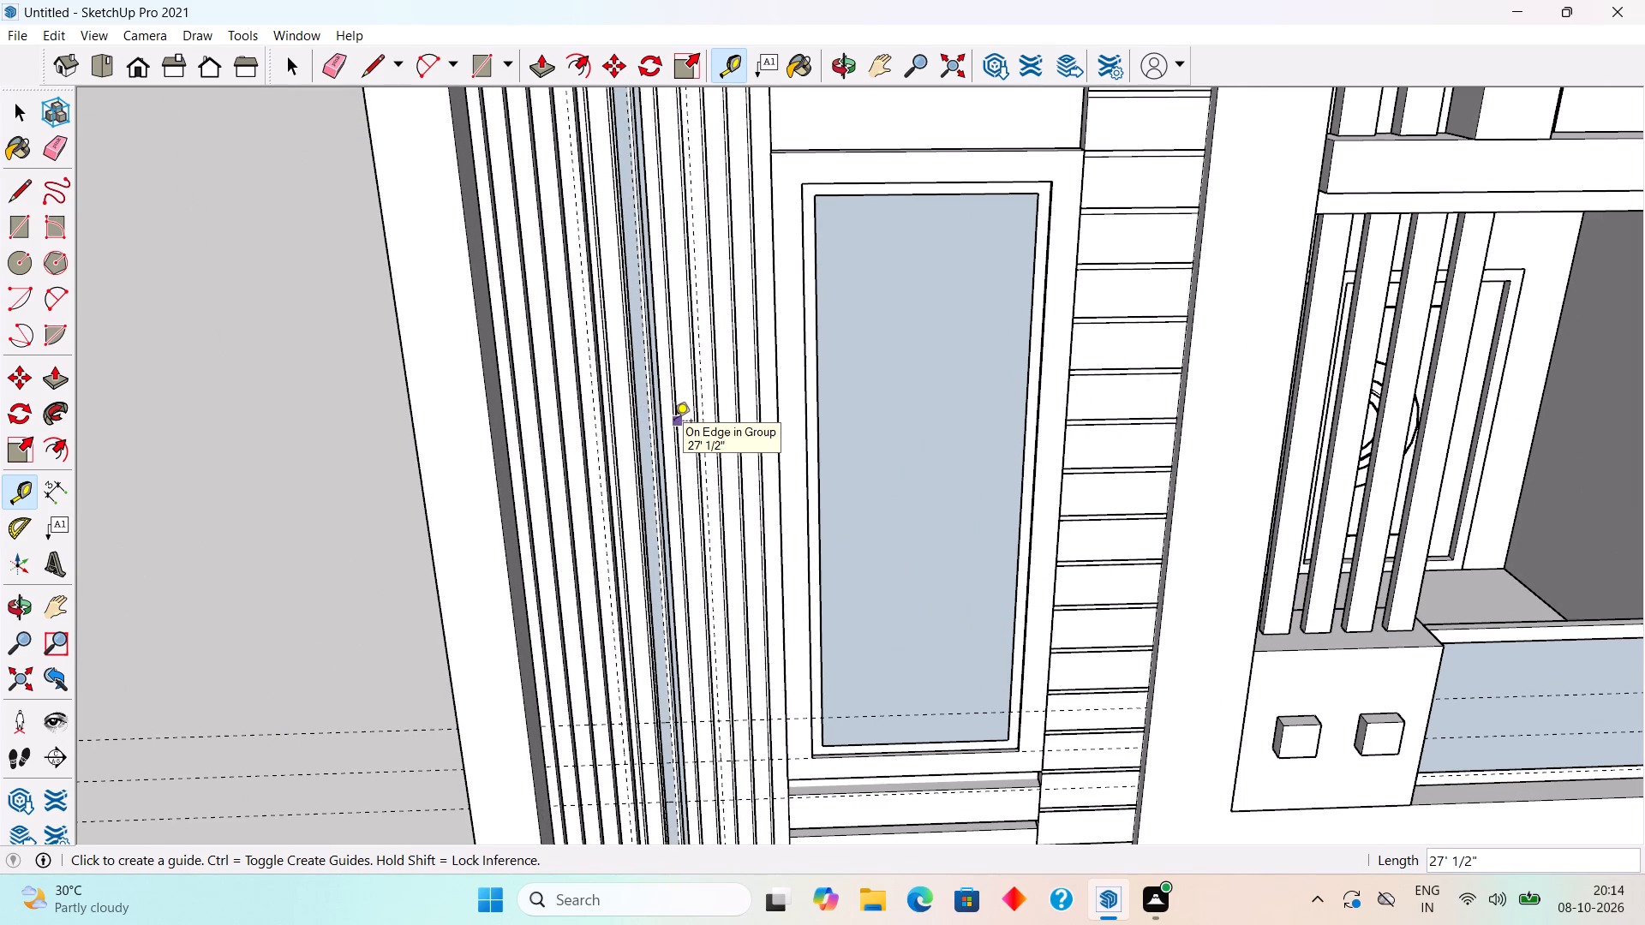
{"action": "scroll", "coordinate": [665, 410], "scroll_direction": "up", "scroll_amount": 2}
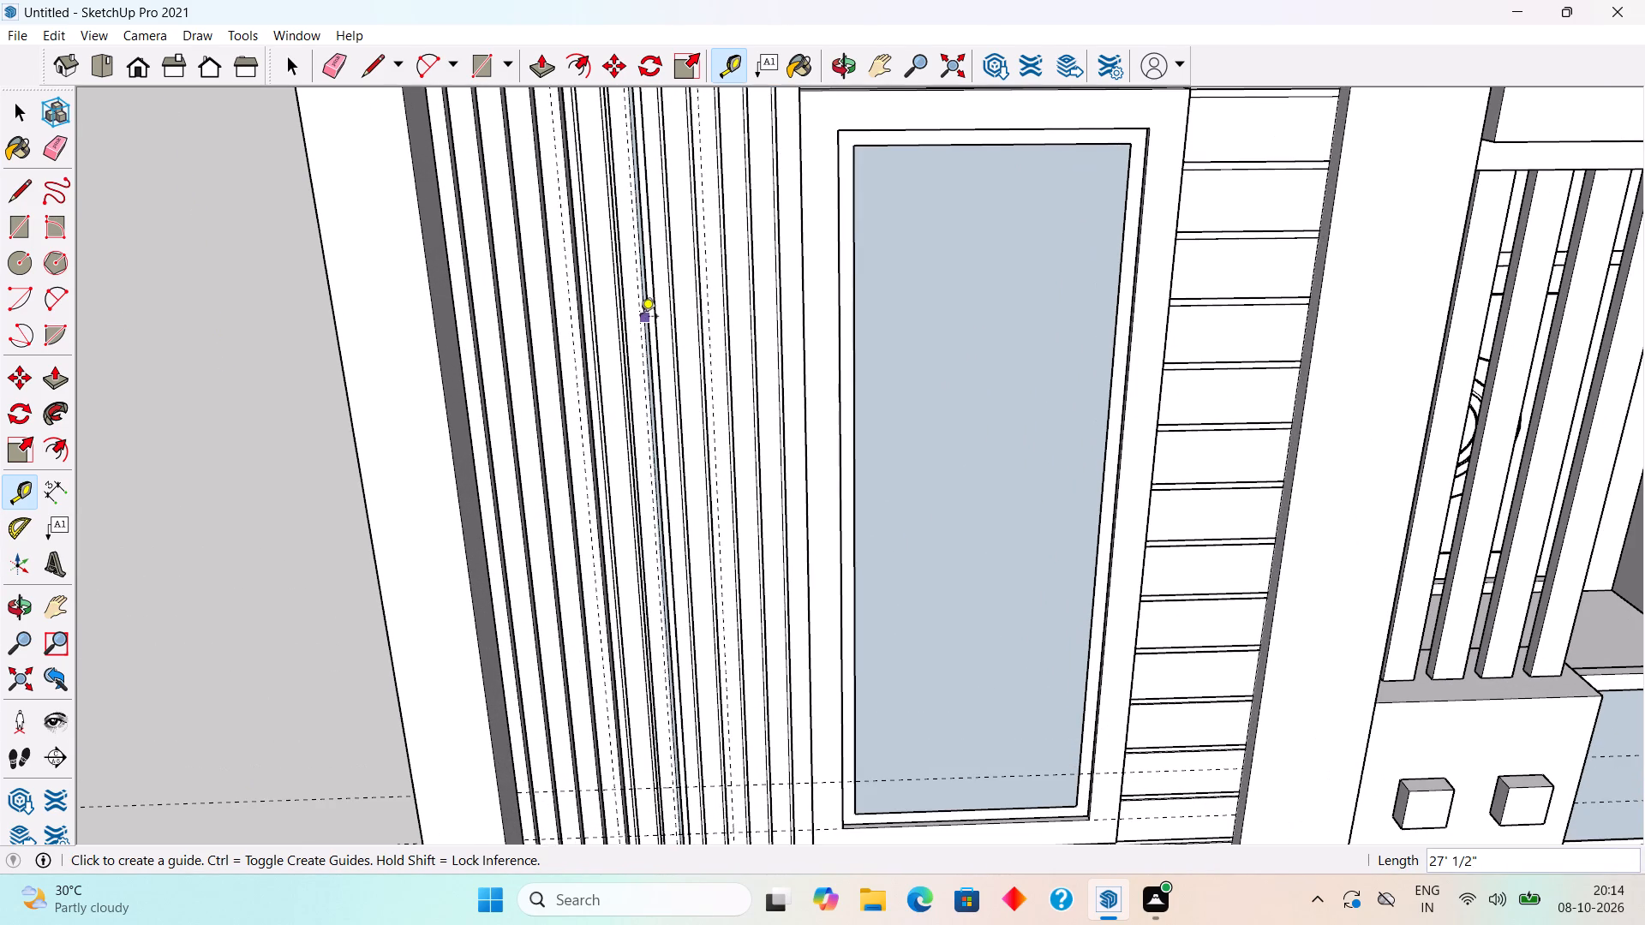
{"action": "scroll", "coordinate": [707, 775], "scroll_direction": "up", "scroll_amount": 1}
{"action": "left_click", "coordinate": [711, 788]}
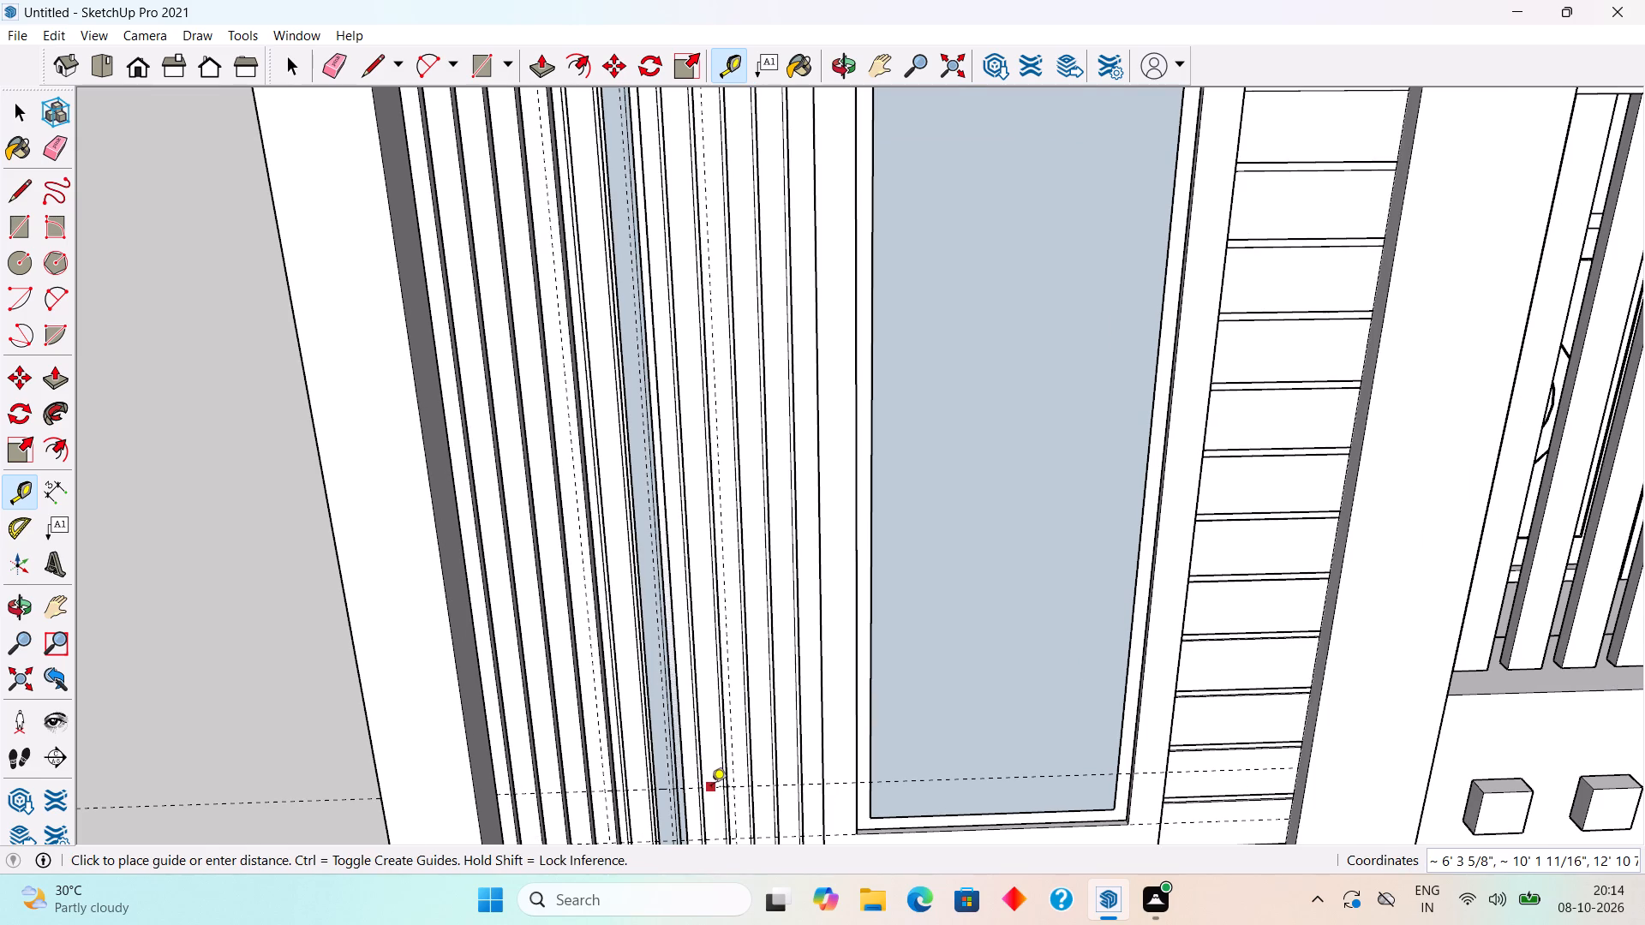
{"action": "scroll", "coordinate": [657, 306], "scroll_direction": "down", "scroll_amount": 4}
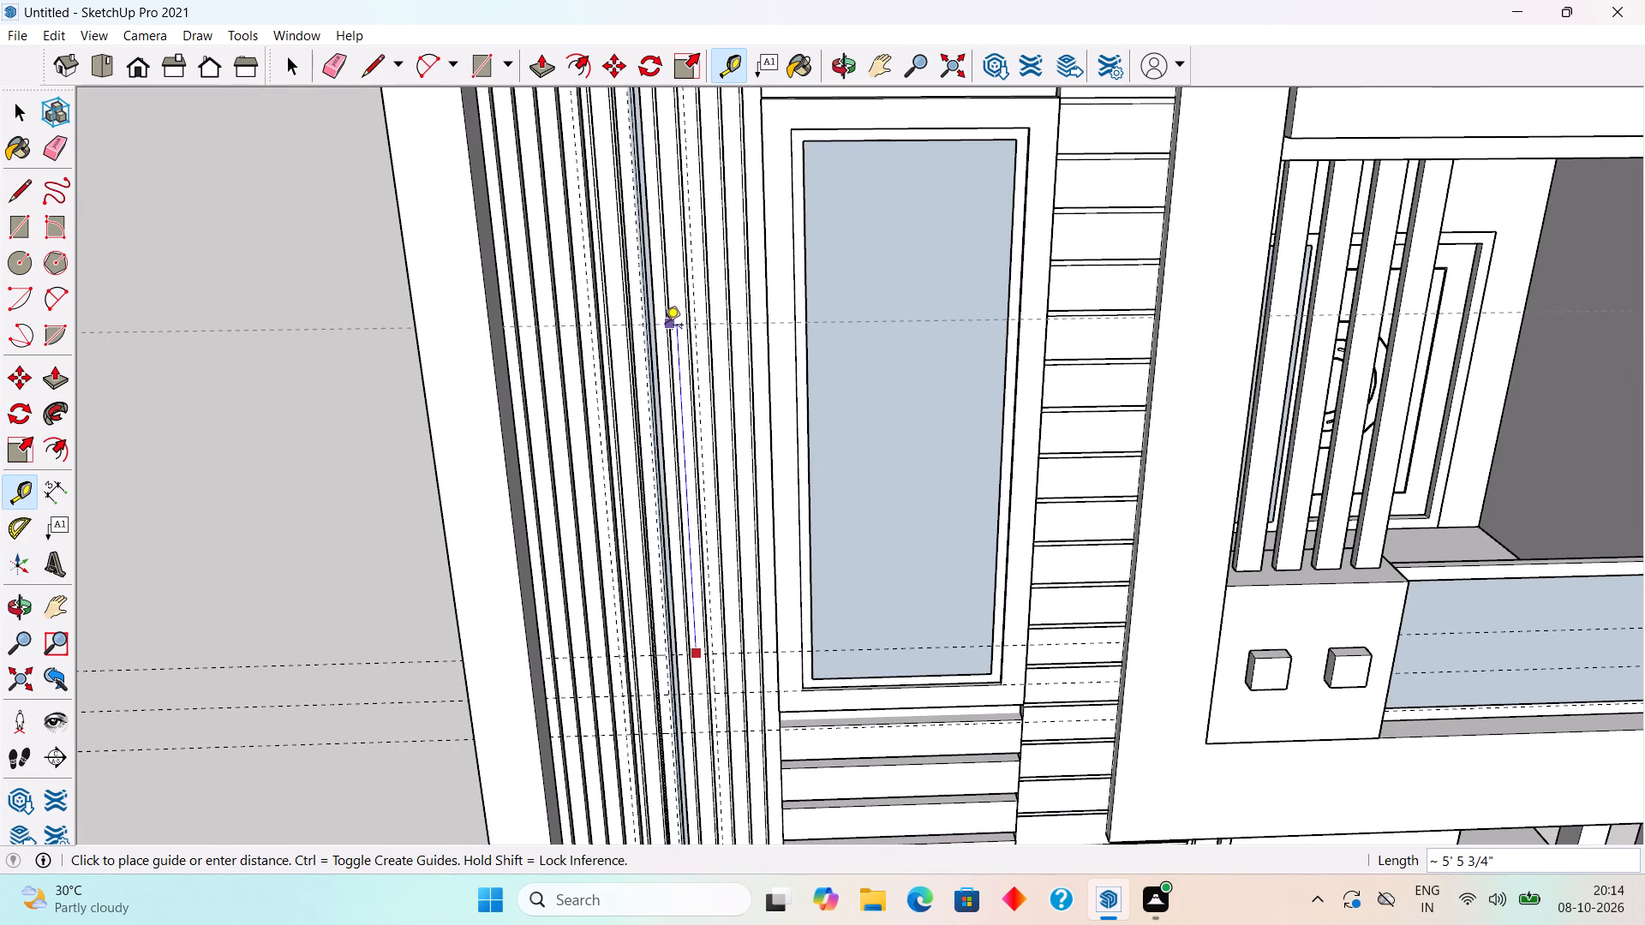
{"action": "left_click", "coordinate": [665, 326]}
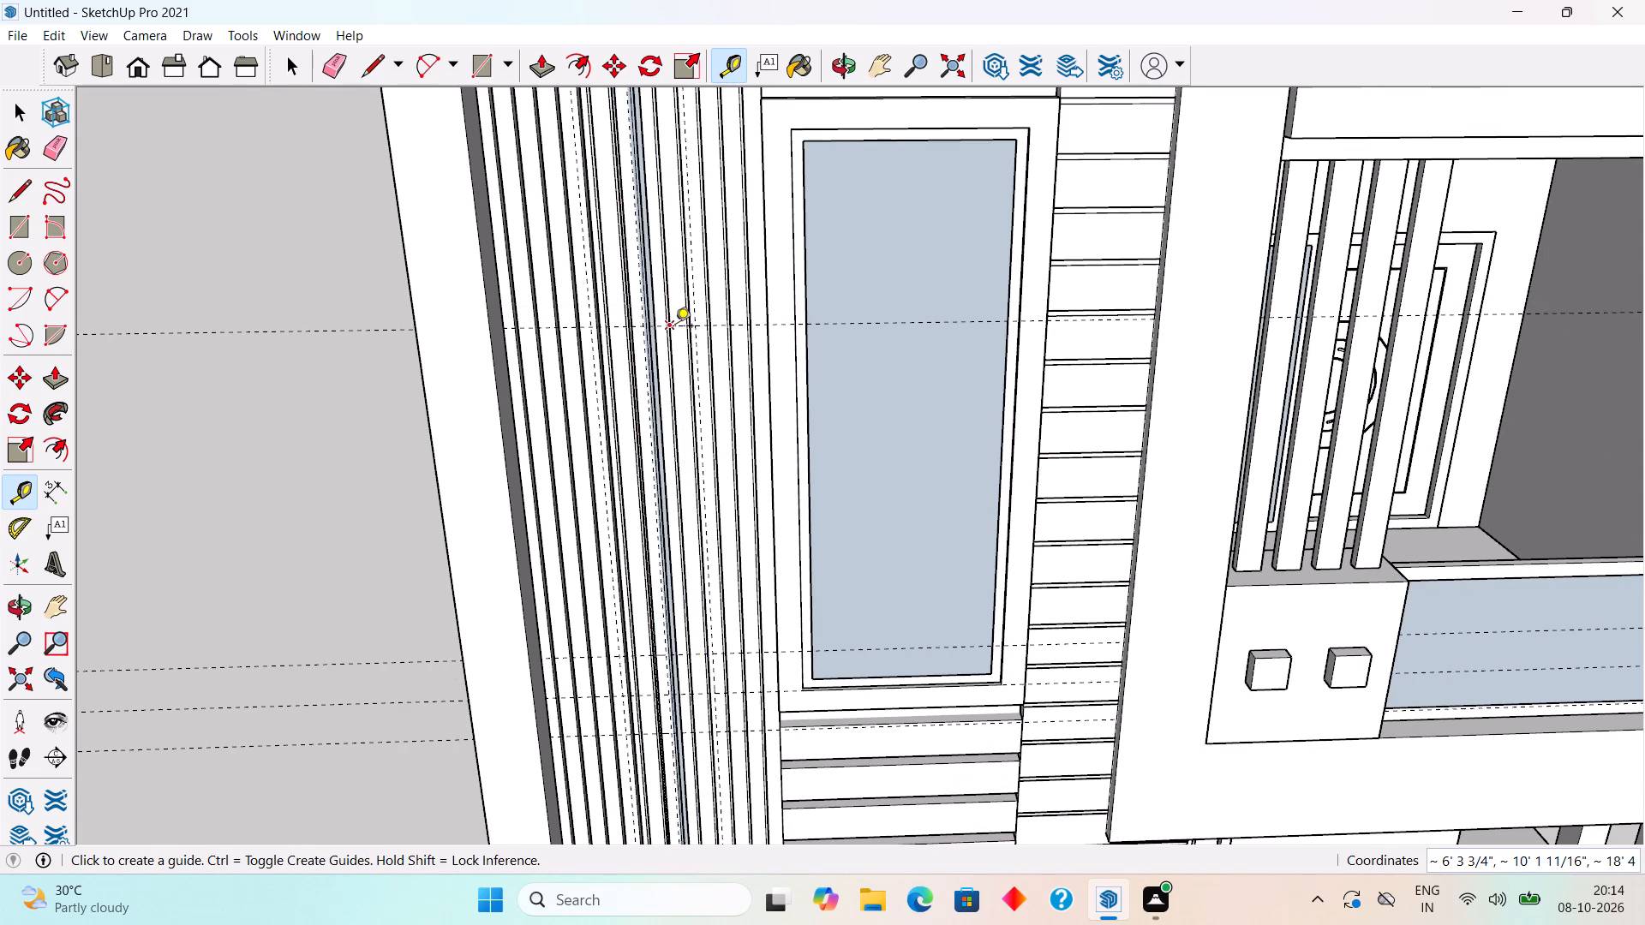
Measure the vertical distance between the upper and lower 9" horizontal guides.
{"action": "left_click", "coordinate": [680, 329]}
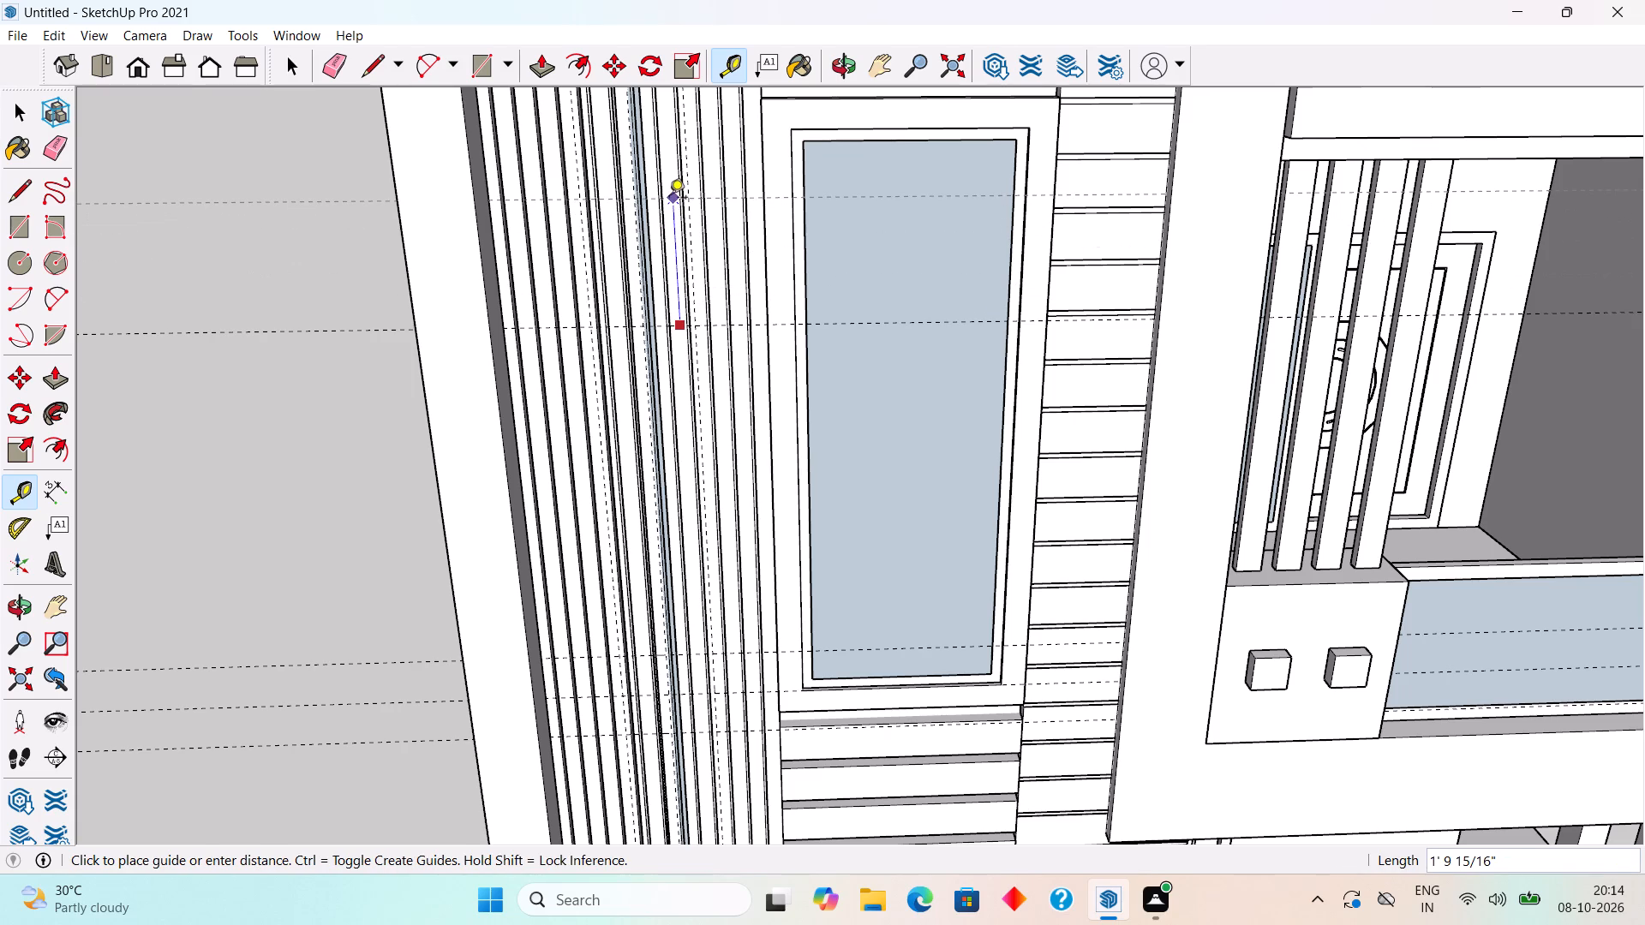
{"action": "key", "text": "space"}
{"action": "type", "text": "t"}
{"action": "left_click", "coordinate": [697, 655]}
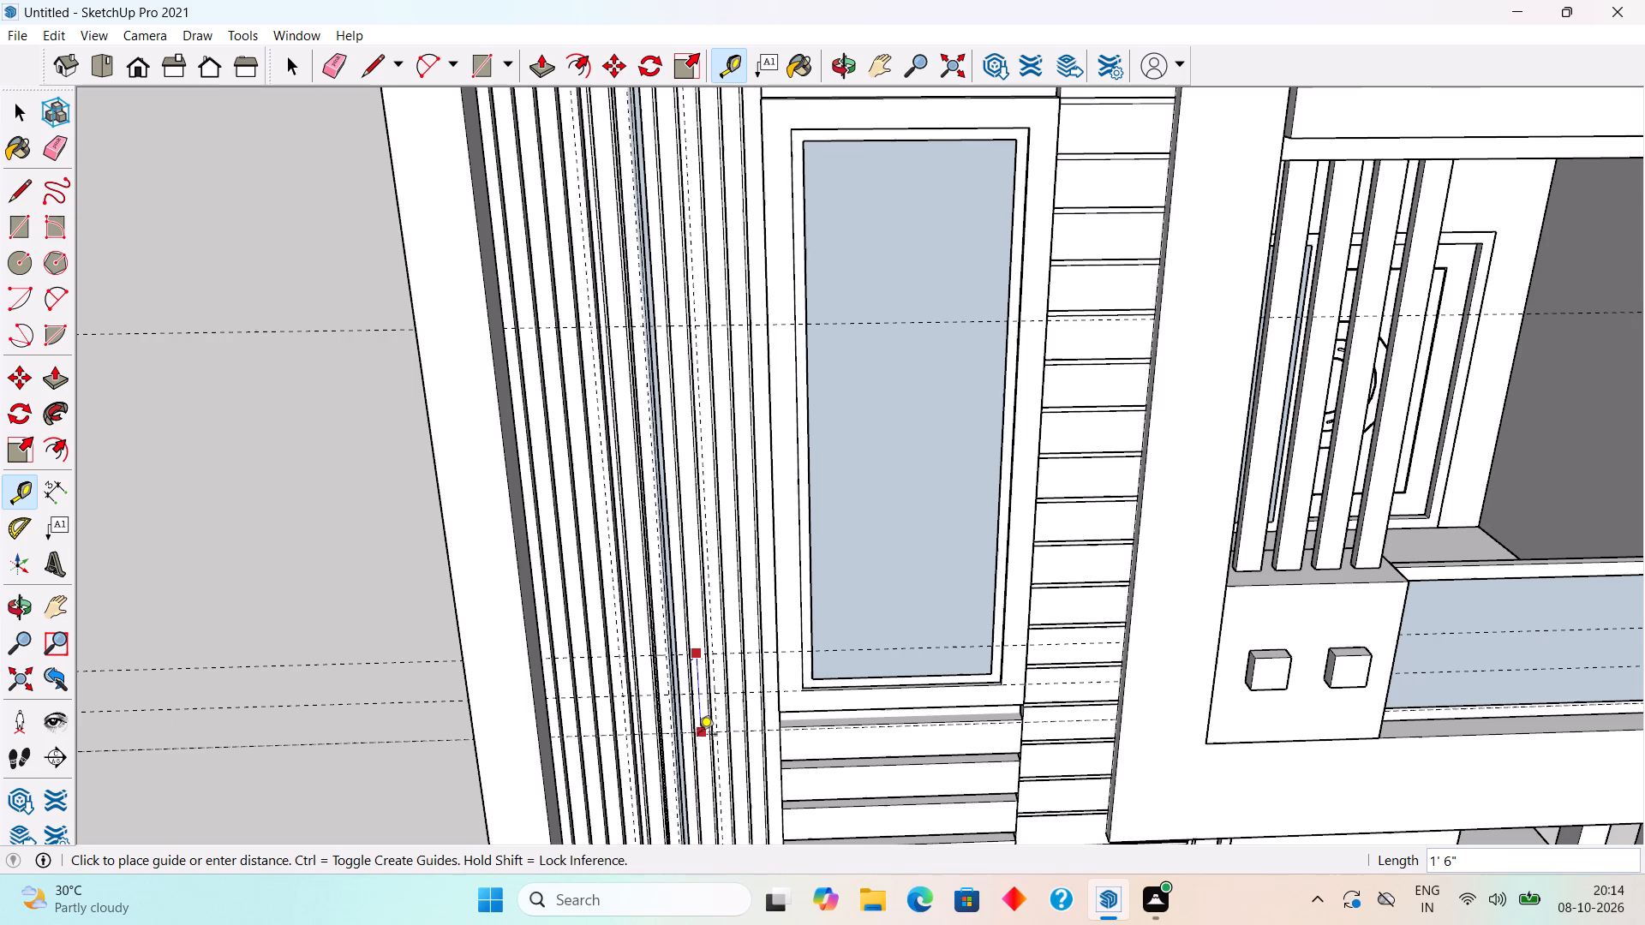
{"action": "key", "text": "space"}
{"action": "key", "text": "t"}
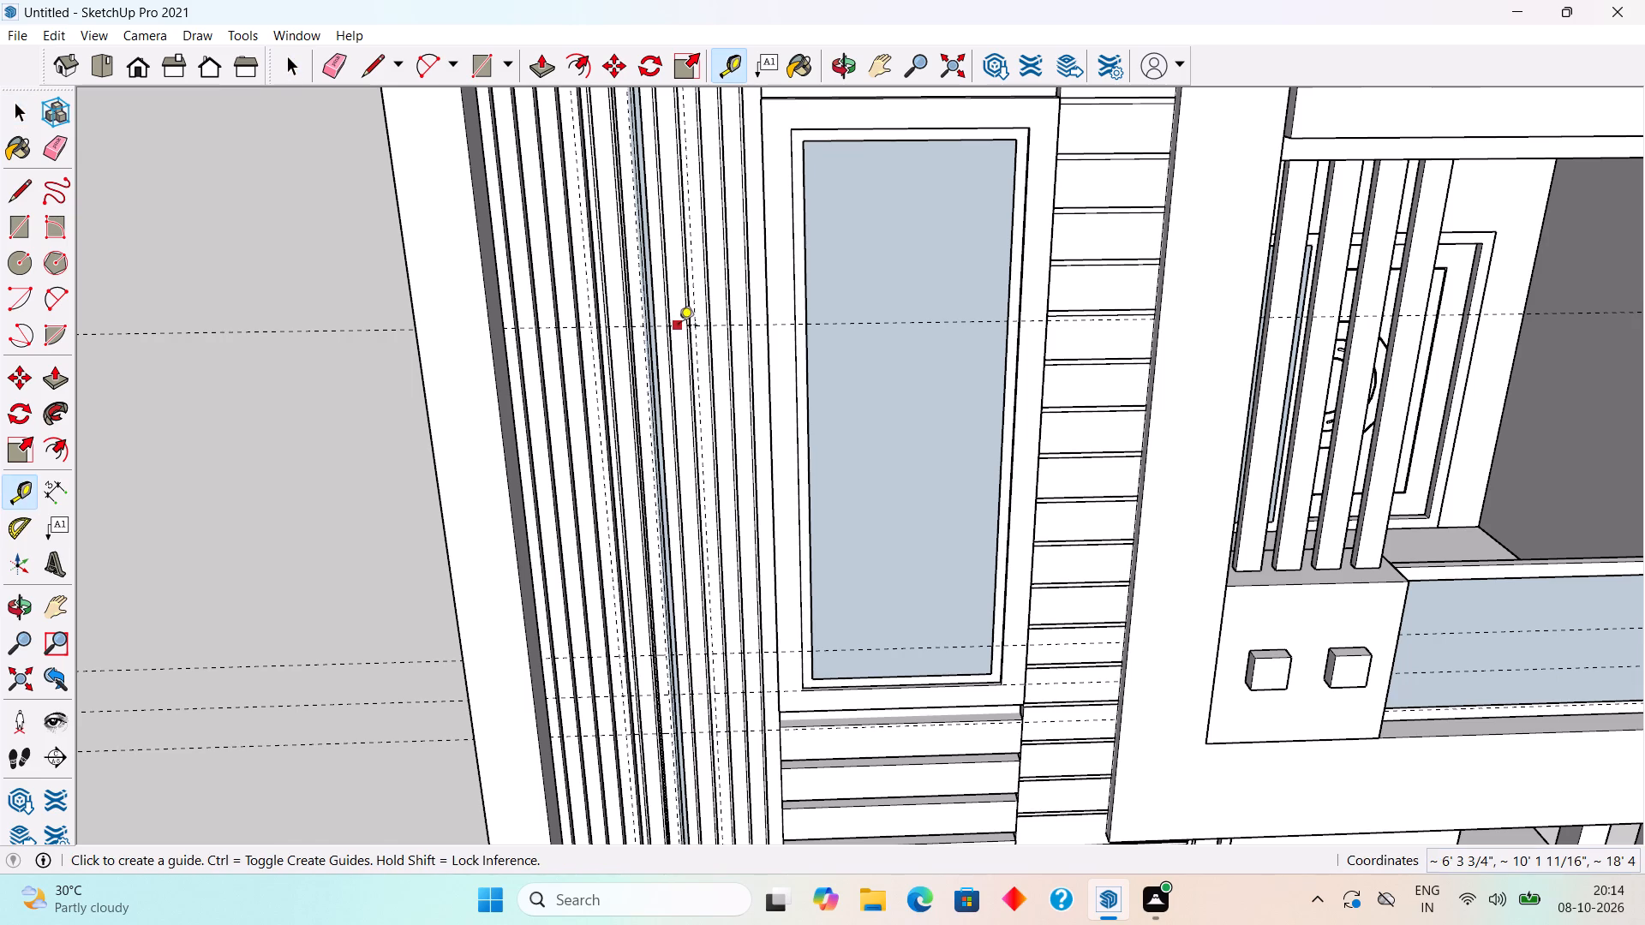
Place a horizontal guide across the slats, 1'6" above the guide crossing the tall window's upper half.
{"action": "left_click", "coordinate": [679, 326]}
{"action": "type", "text": "1'6\""}
{"action": "key", "text": "Return"}
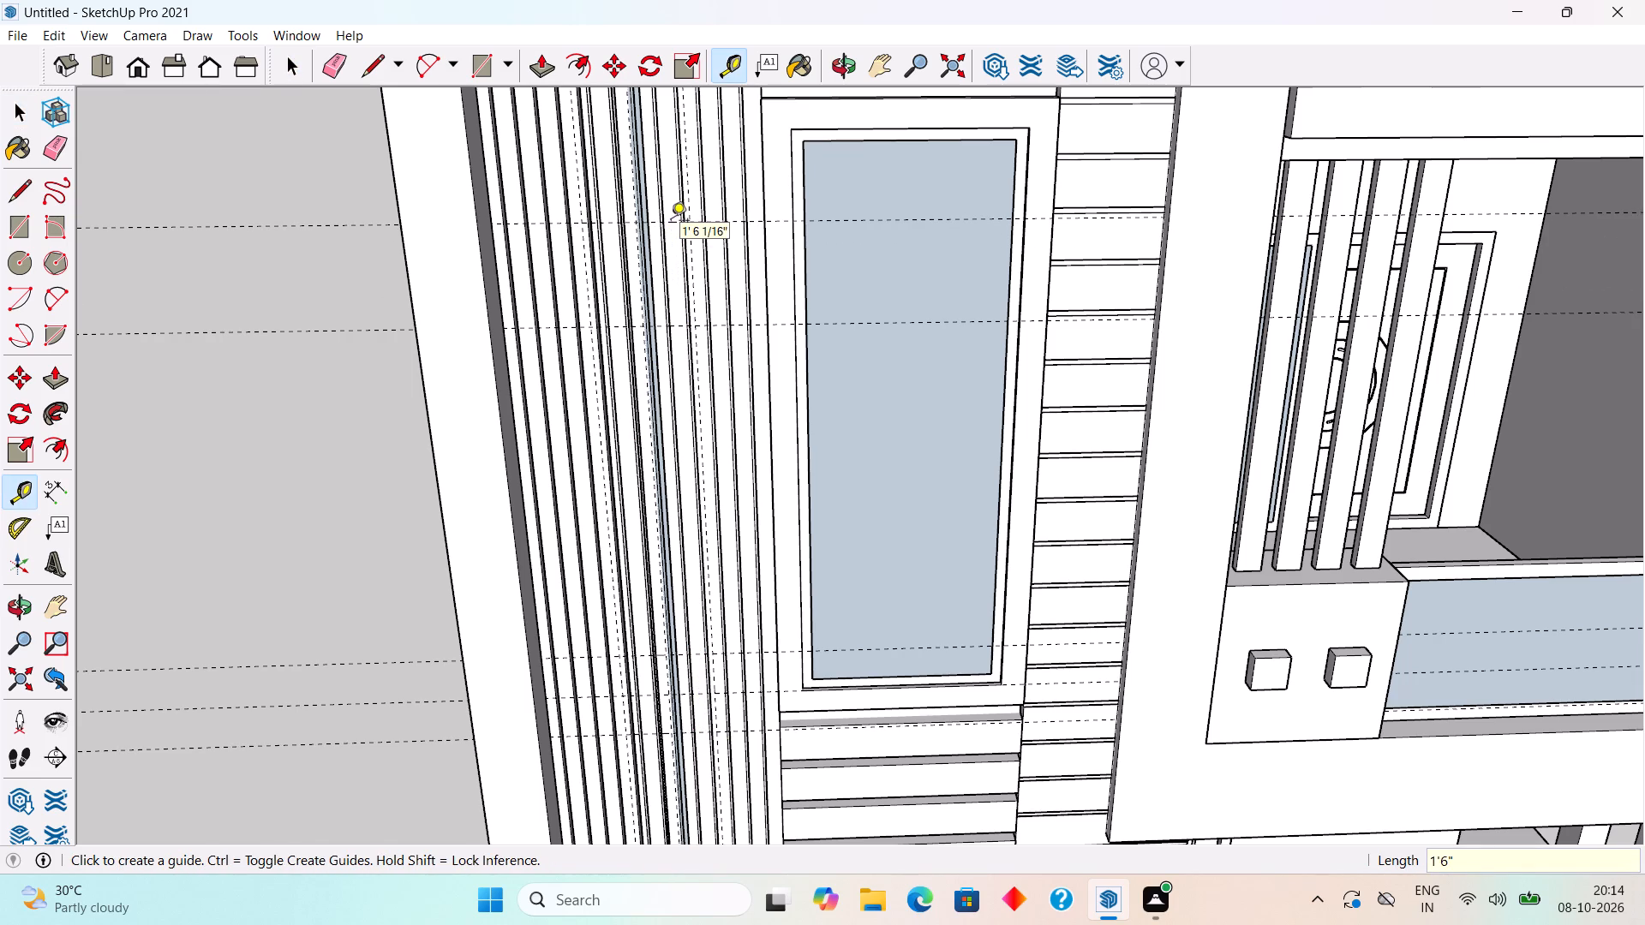
Place two more horizontal guides further up the slats, one about 3' 9" above the previous guide and another 1'6" above that.
{"action": "scroll", "coordinate": [671, 243], "scroll_direction": "down", "scroll_amount": 8}
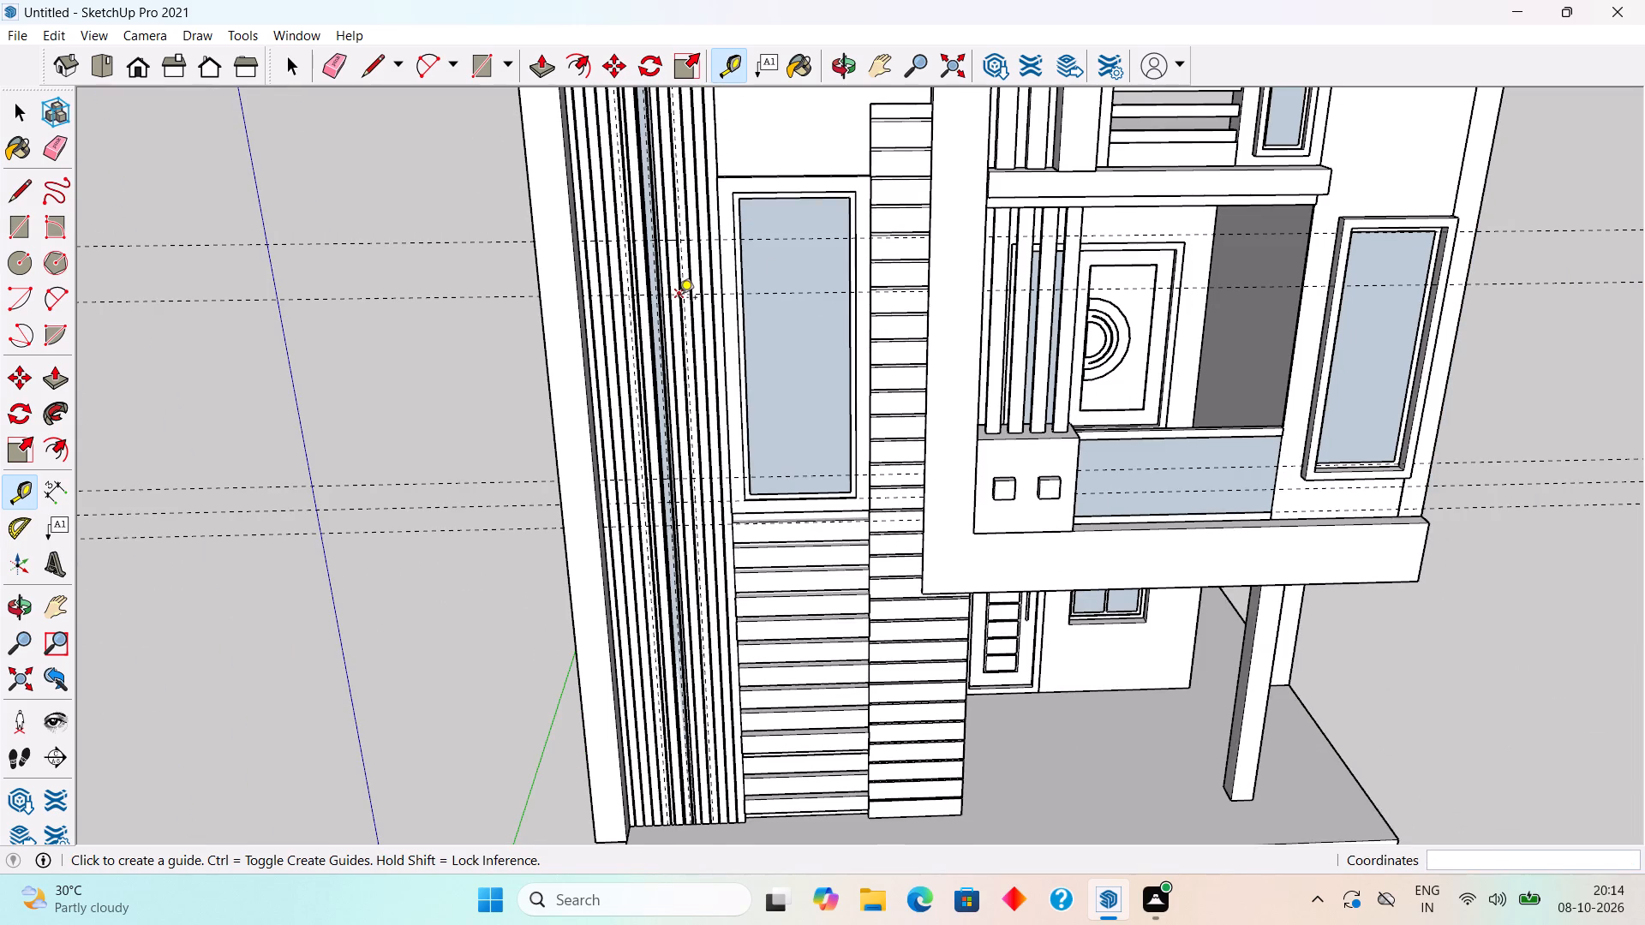
{"action": "scroll", "coordinate": [680, 301], "scroll_direction": "down", "scroll_amount": 8}
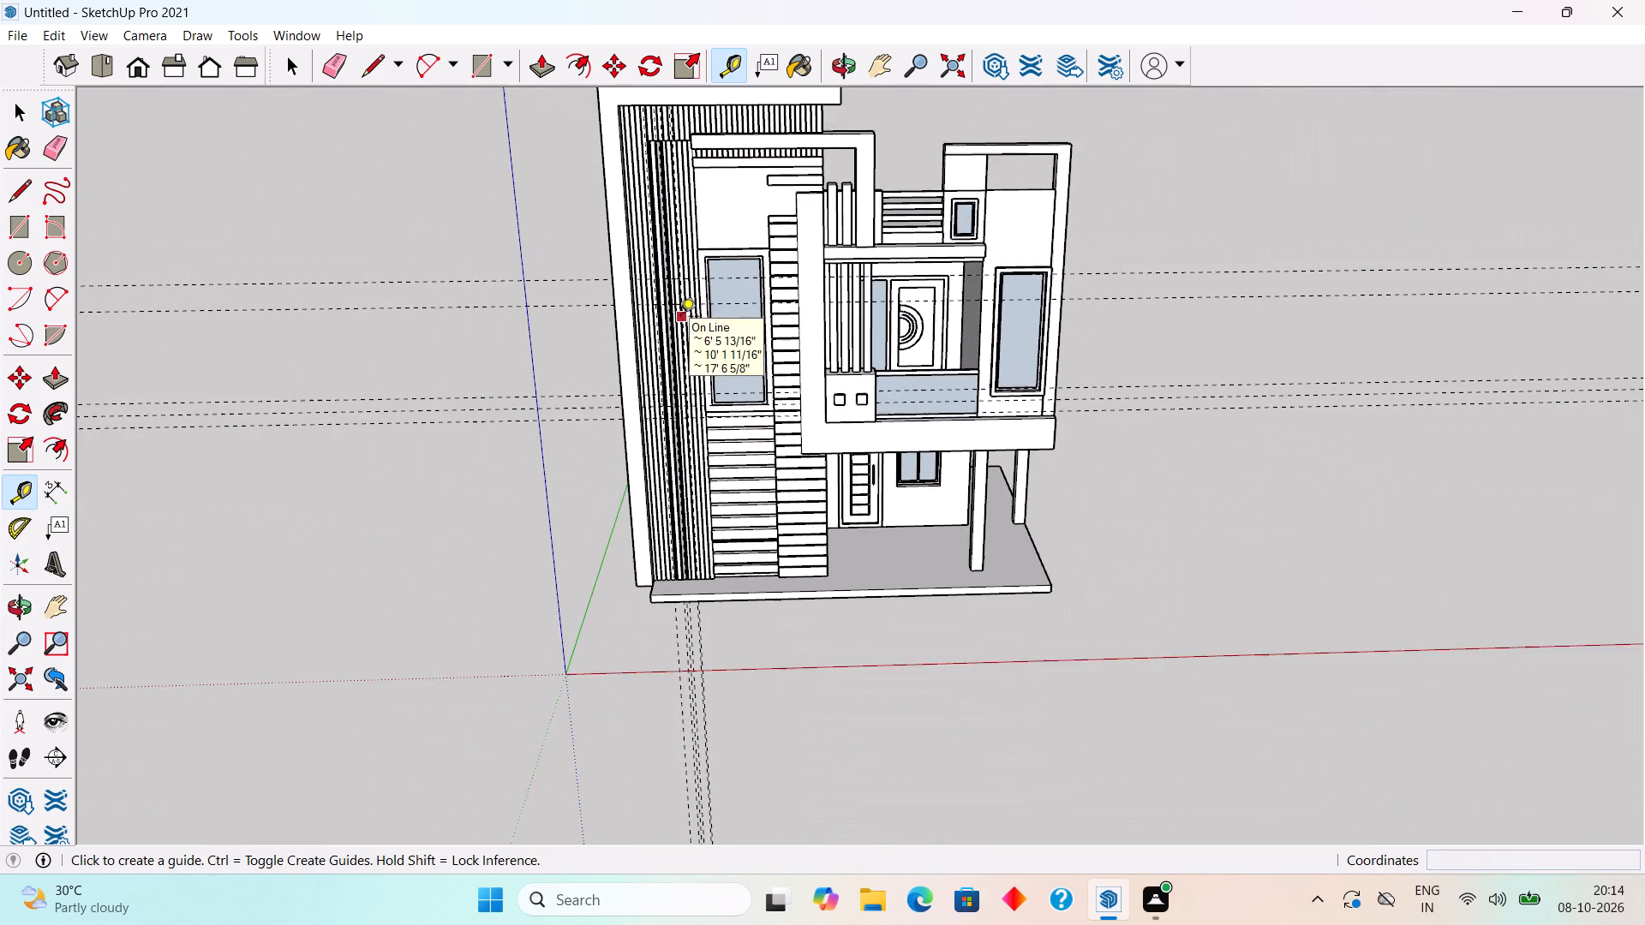
{"action": "scroll", "coordinate": [660, 164], "scroll_direction": "up", "scroll_amount": 11}
{"action": "scroll", "coordinate": [703, 256], "scroll_direction": "up", "scroll_amount": 2}
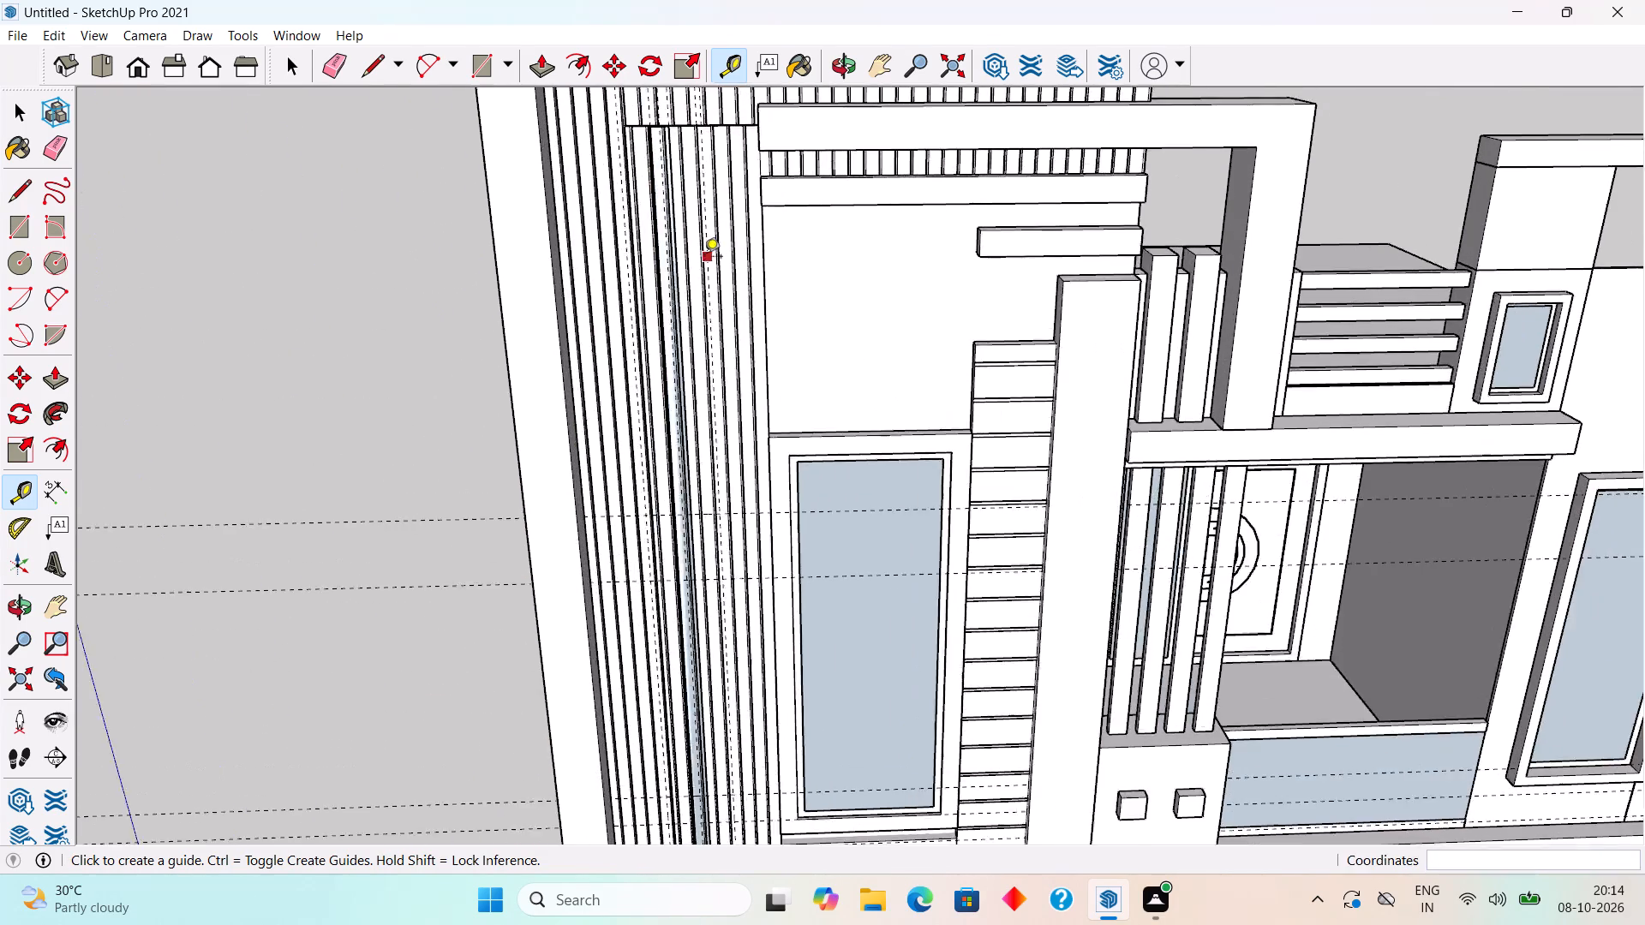
{"action": "scroll", "coordinate": [704, 258], "scroll_direction": "up", "scroll_amount": 6}
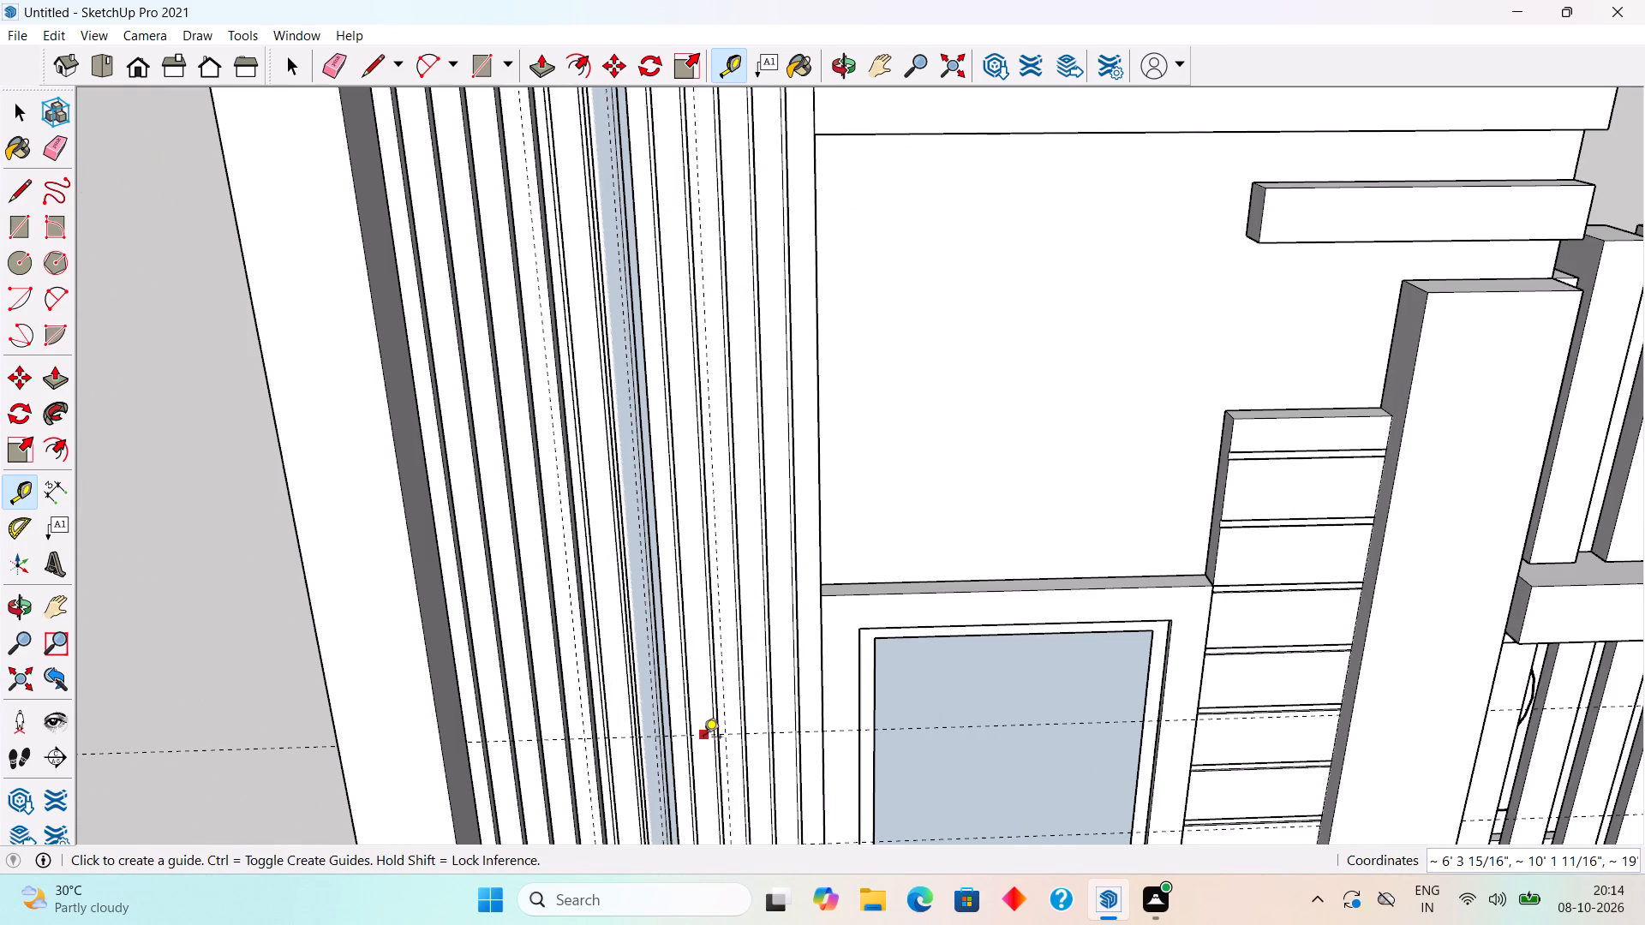
{"action": "left_click", "coordinate": [703, 738]}
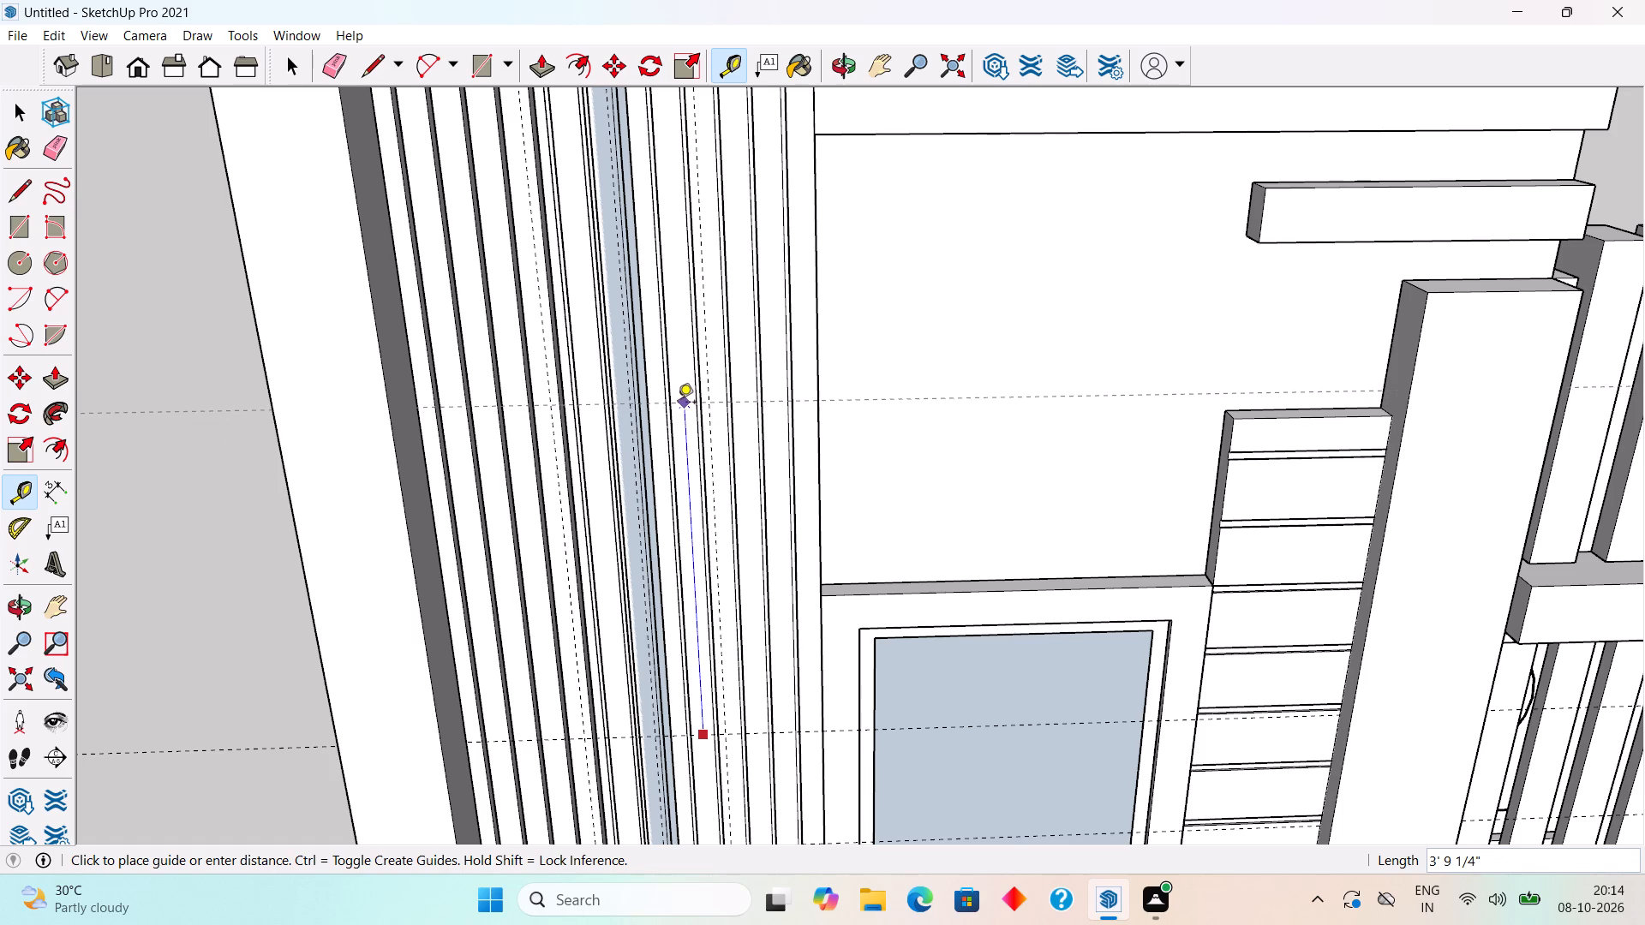
{"action": "left_click", "coordinate": [678, 403]}
{"action": "left_click", "coordinate": [679, 404]}
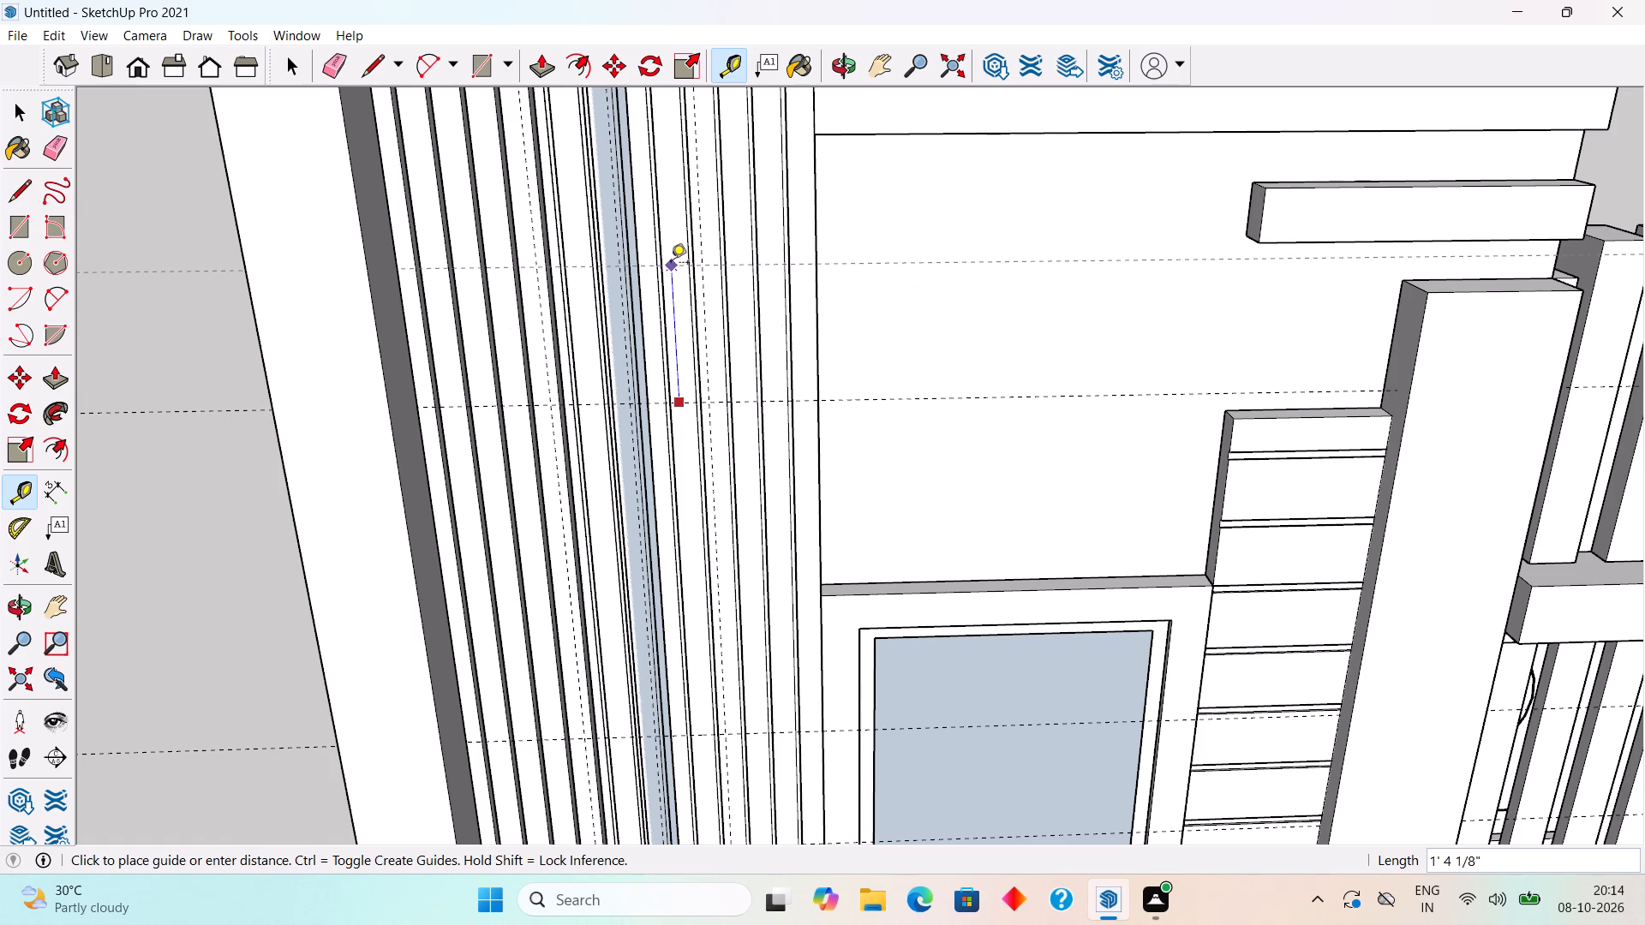
{"action": "type", "text": "1'6\""}
{"action": "key", "text": "Return"}
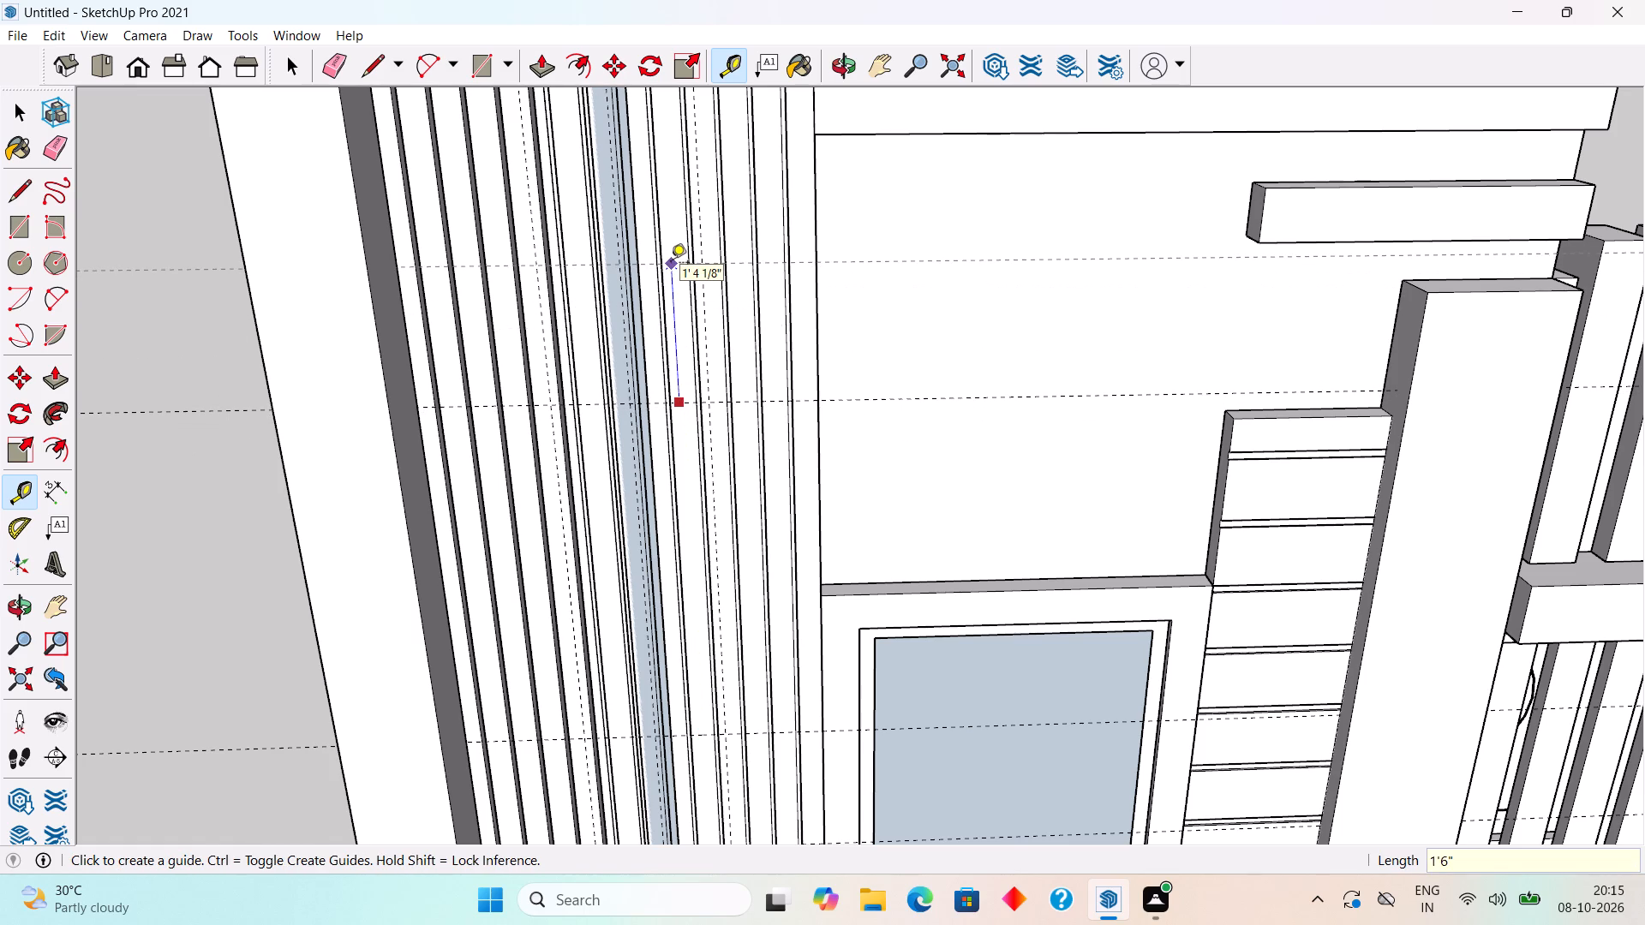
{"action": "key", "text": "space"}
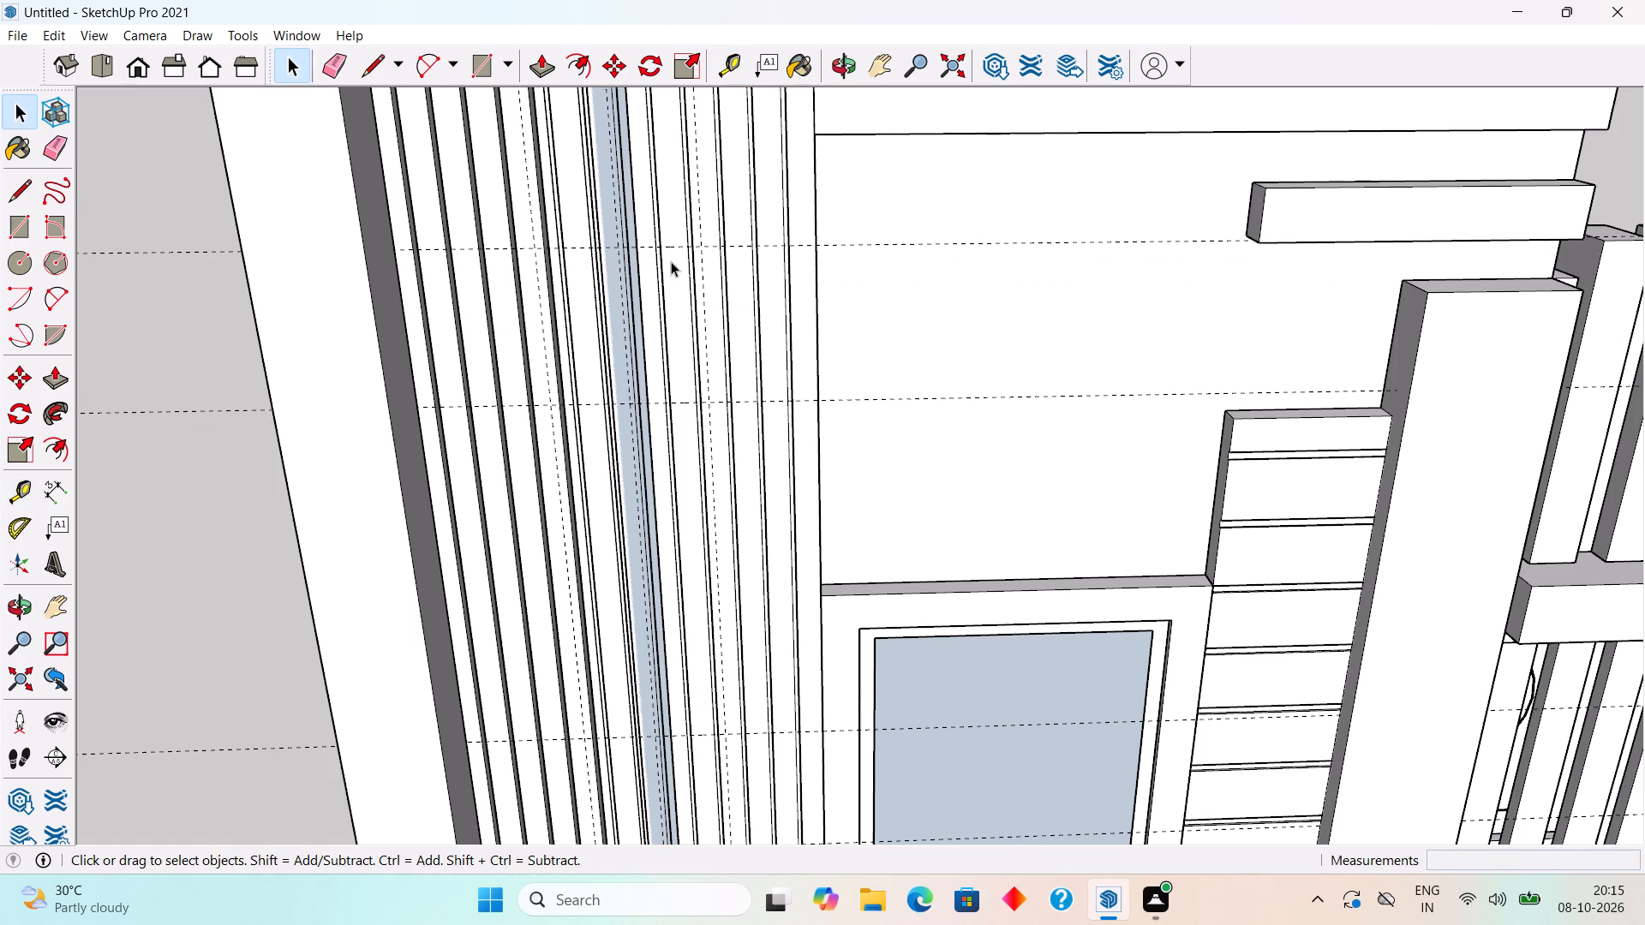
Hide both vertical slat groups on the wall around the narrow strip.
{"action": "scroll", "coordinate": [671, 261], "scroll_direction": "down", "scroll_amount": 5}
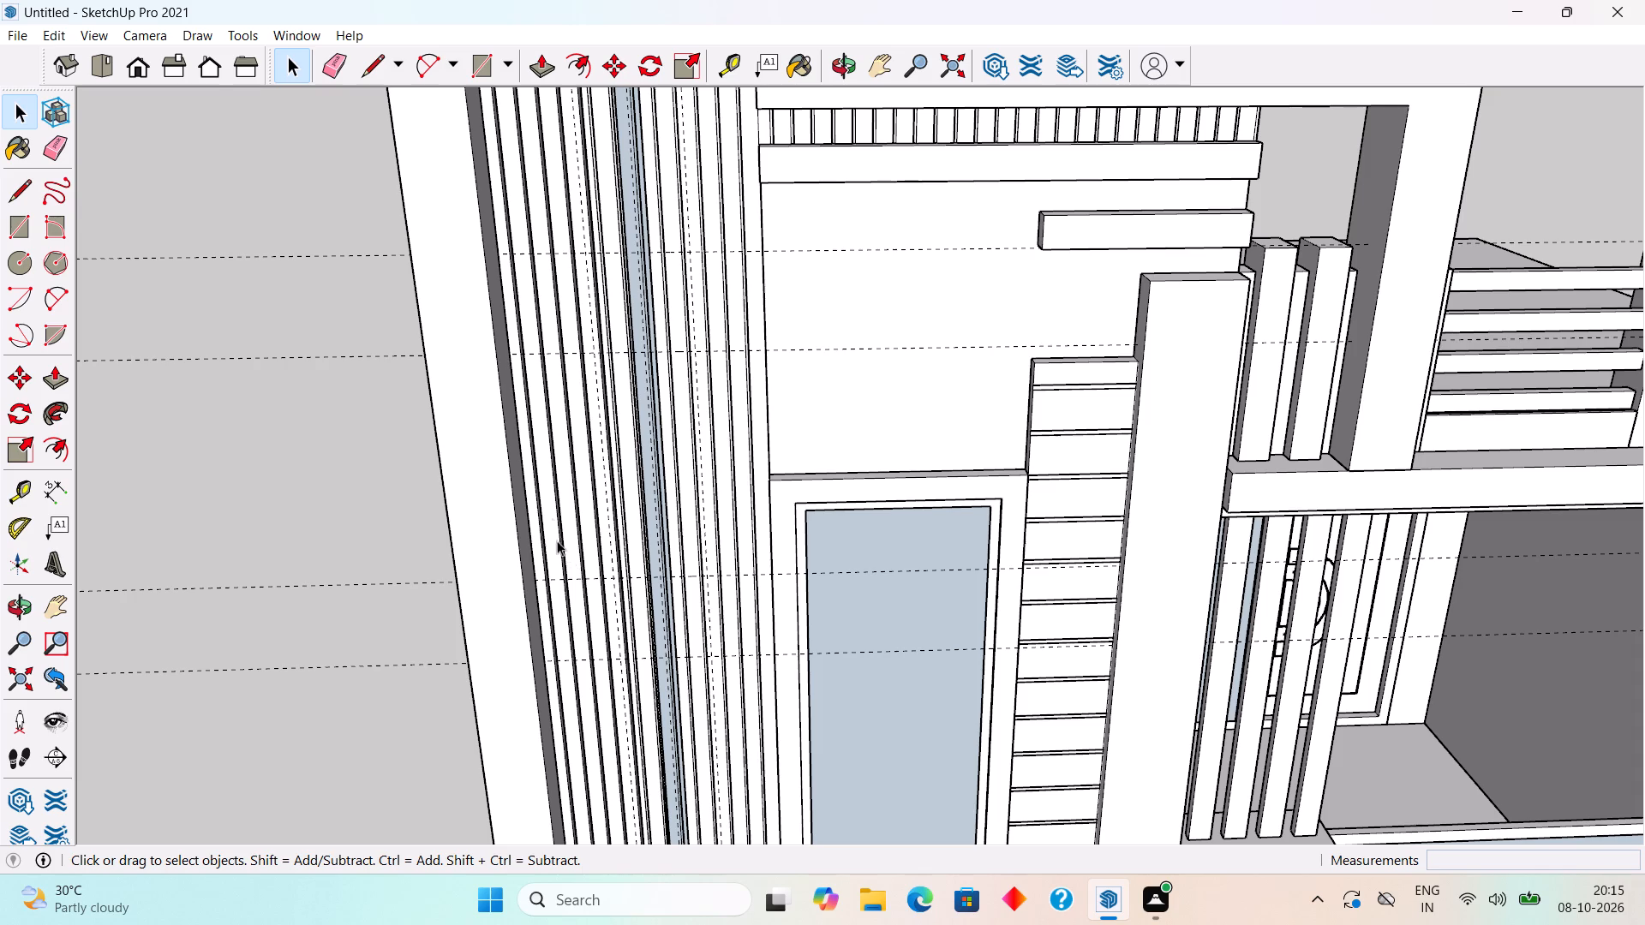
{"action": "left_click", "coordinate": [553, 515]}
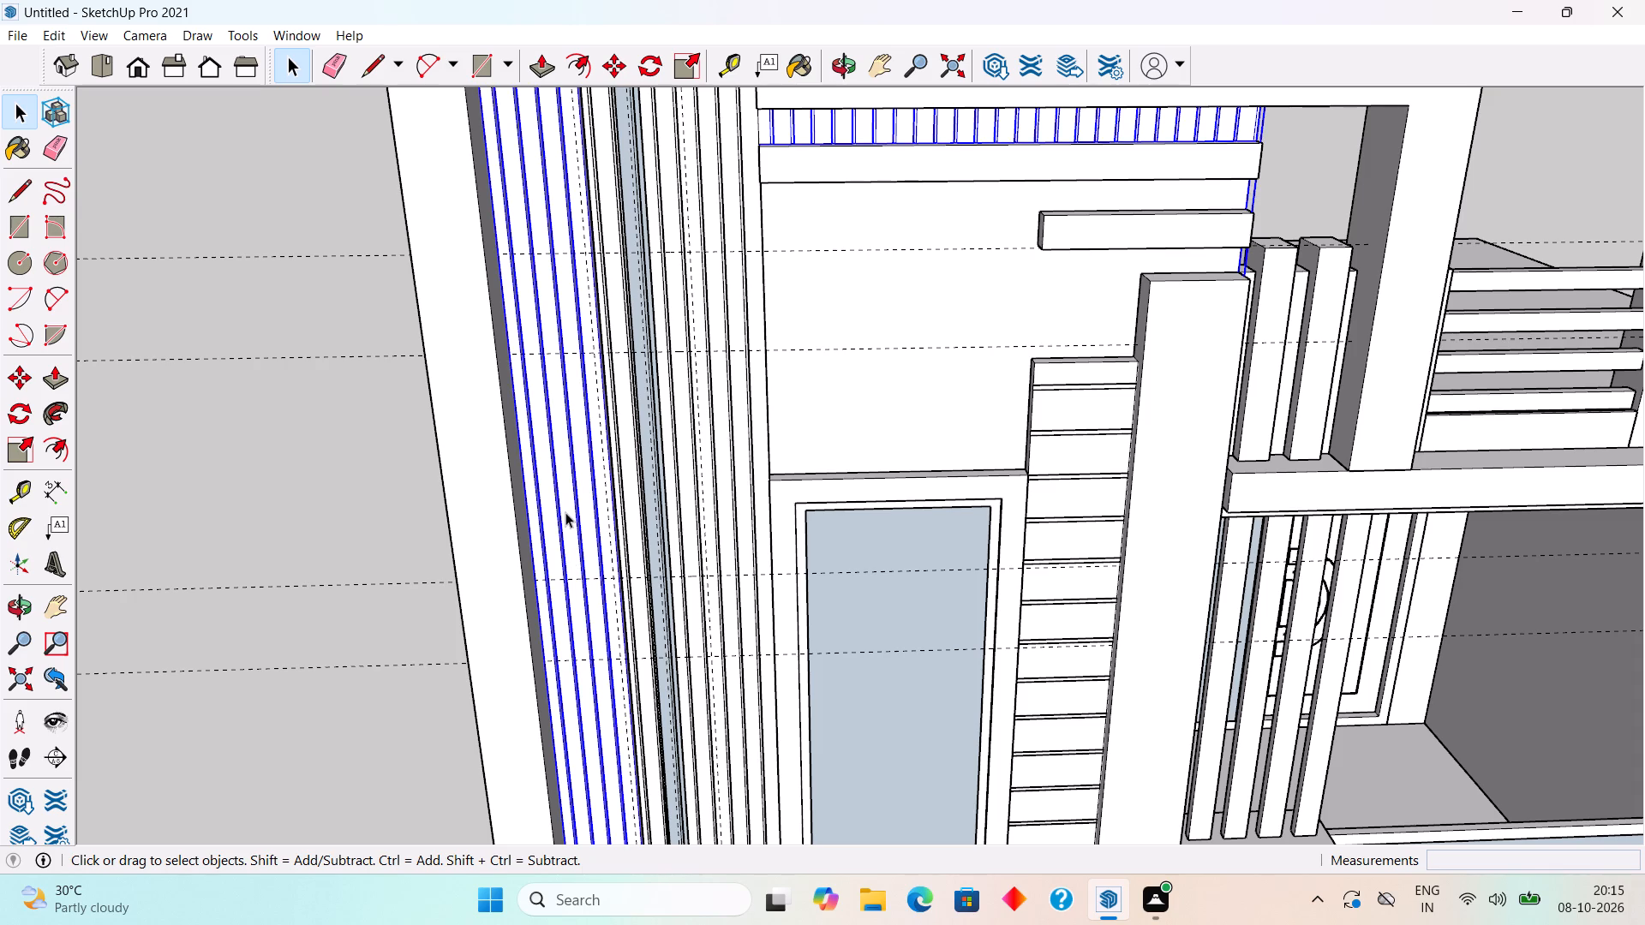
{"action": "right_click", "coordinate": [565, 512]}
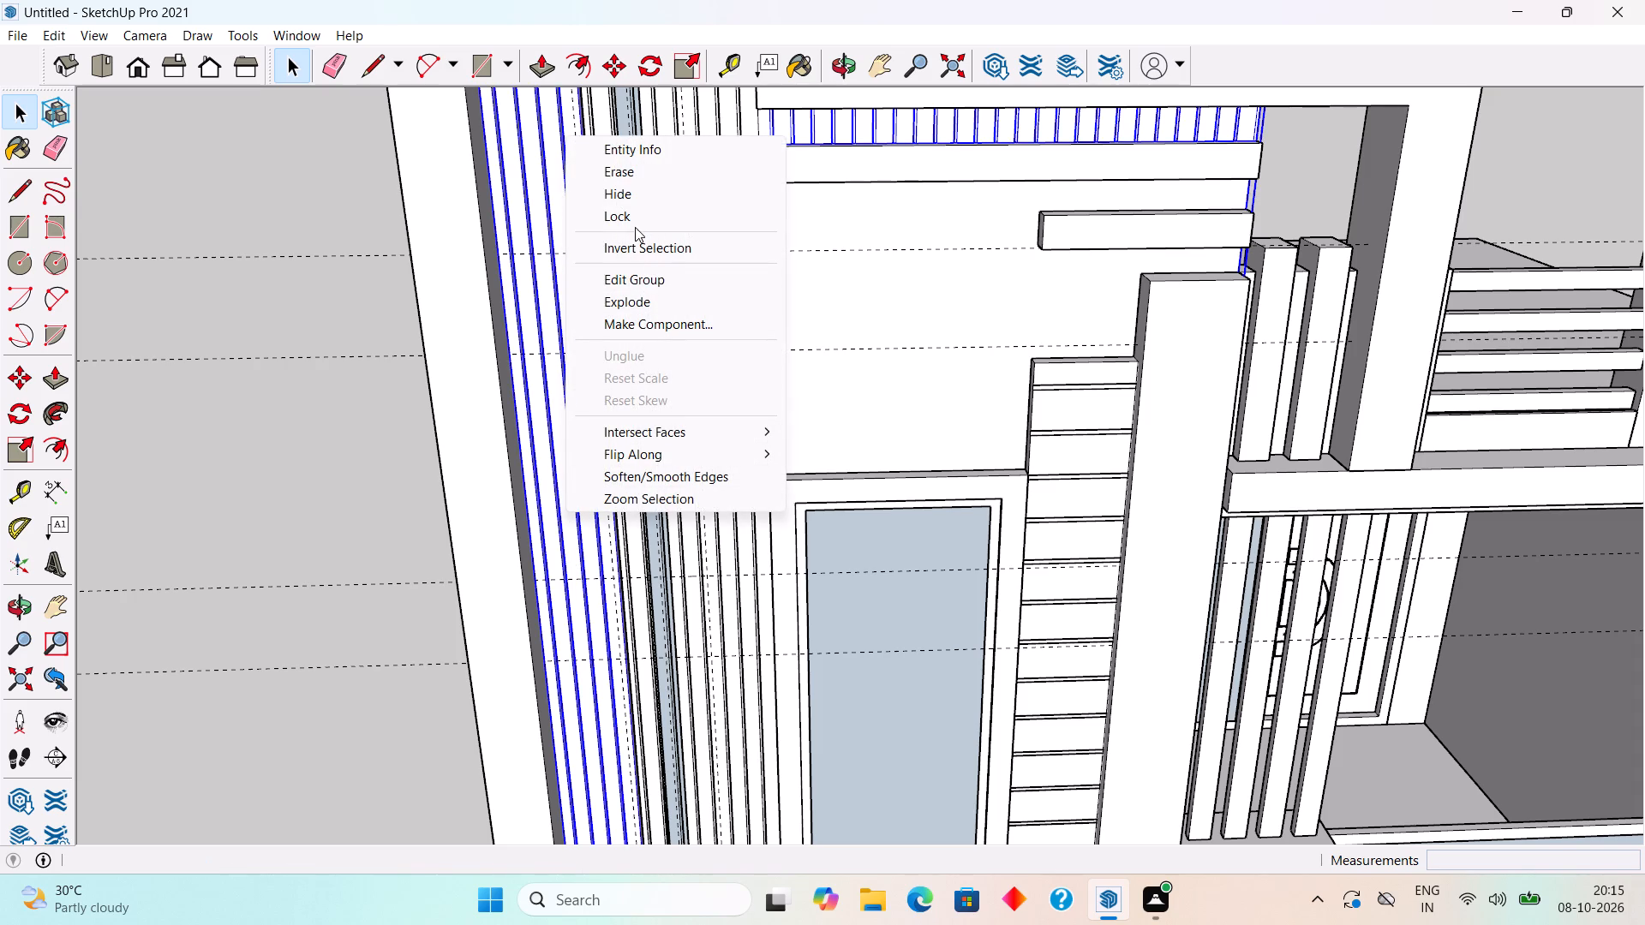
{"action": "left_click", "coordinate": [626, 200]}
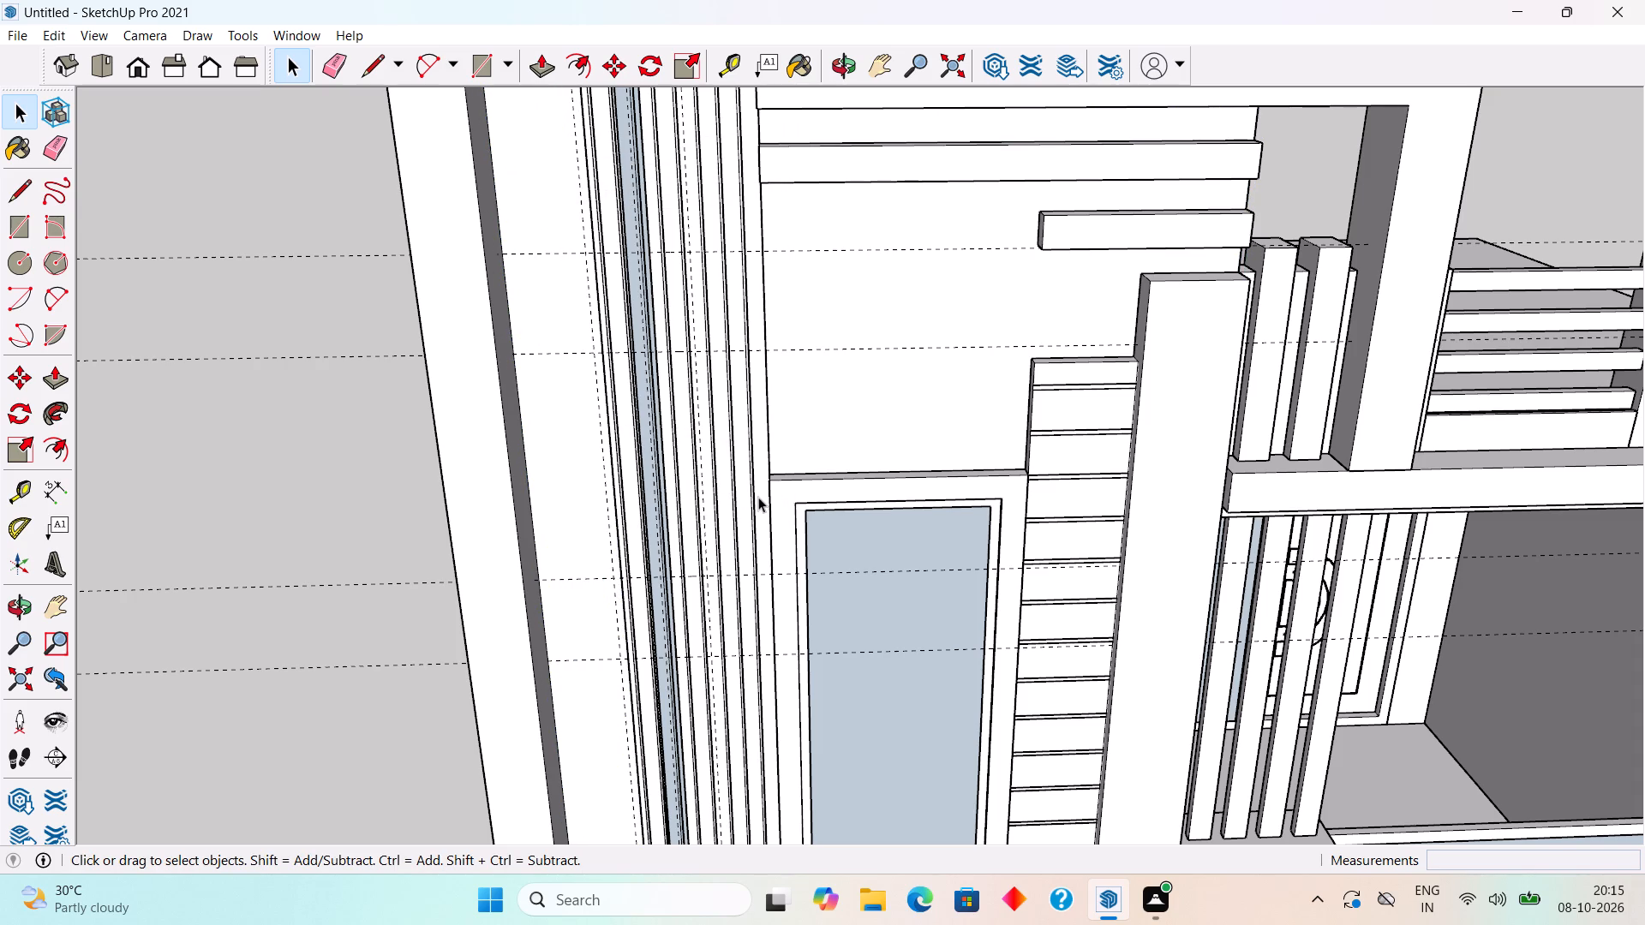
{"action": "left_click", "coordinate": [758, 497]}
{"action": "right_click", "coordinate": [758, 497]}
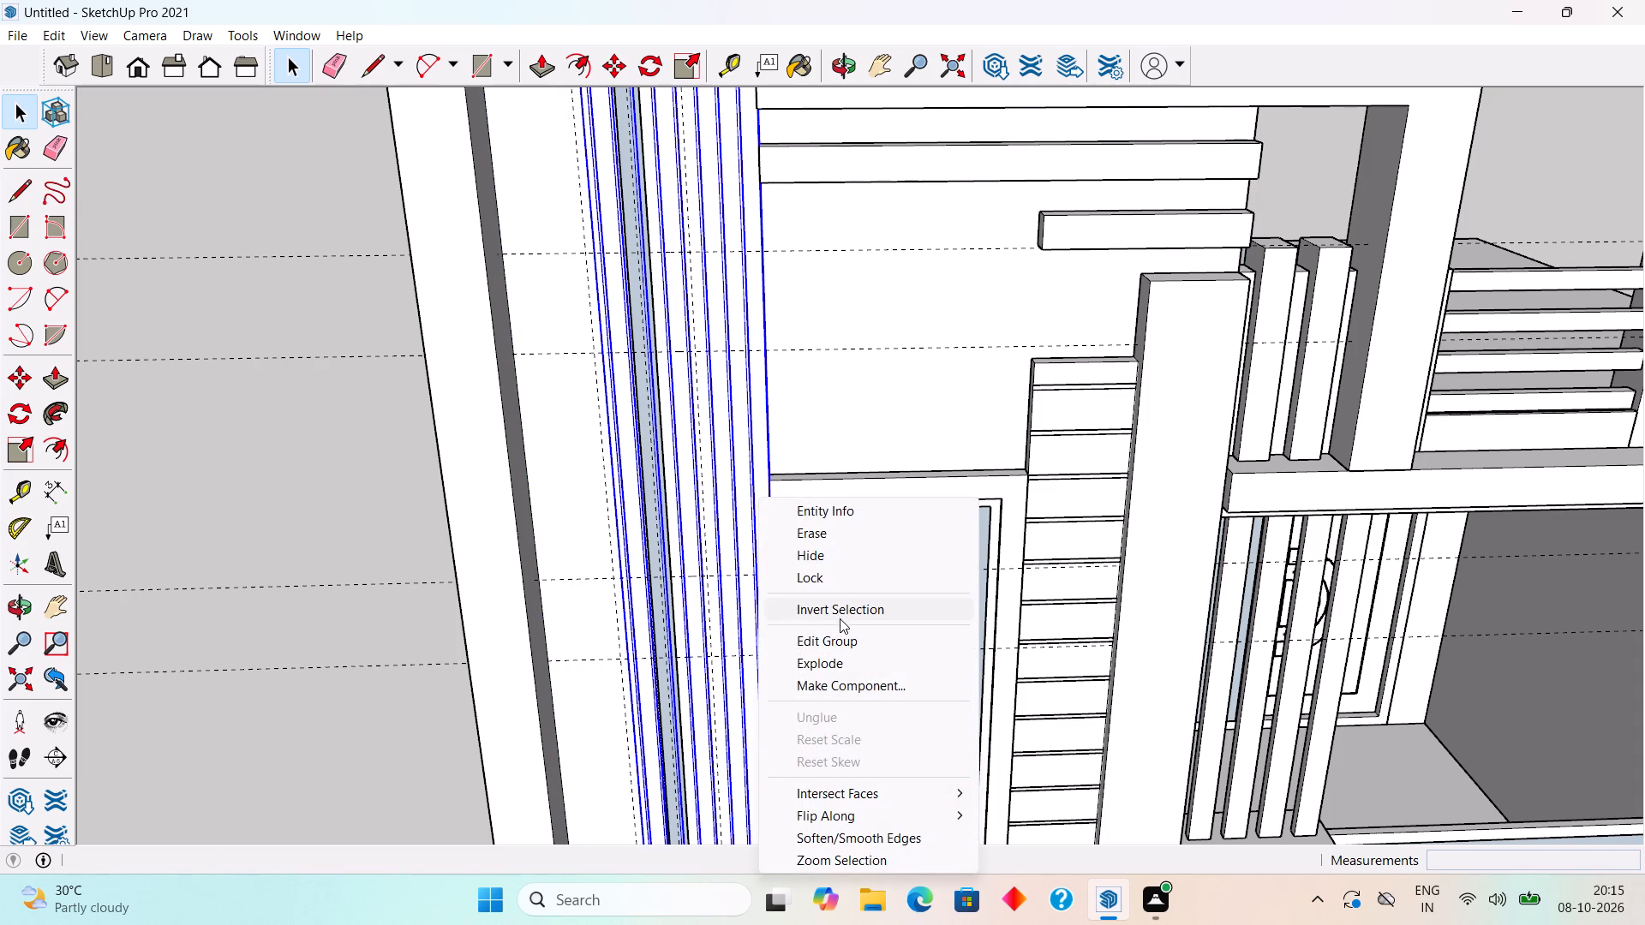
{"action": "left_click", "coordinate": [840, 564]}
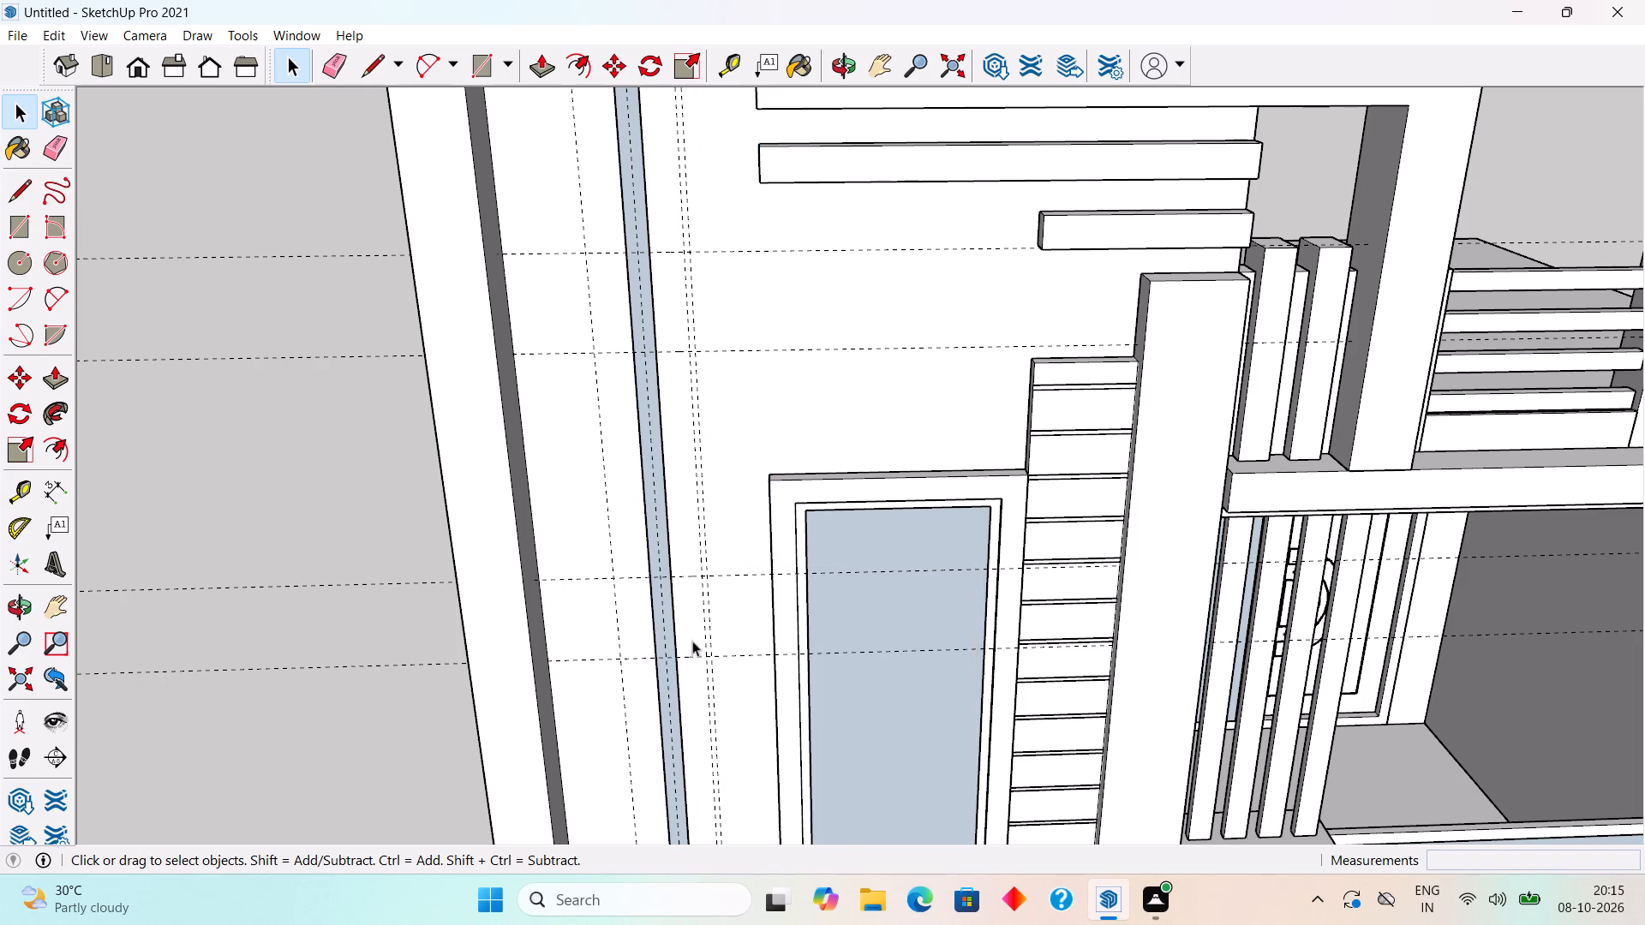
Delete the extra vertical guide of the close pair beside the strip, the one nearer the strip.
{"action": "scroll", "coordinate": [695, 616], "scroll_direction": "up", "scroll_amount": 3}
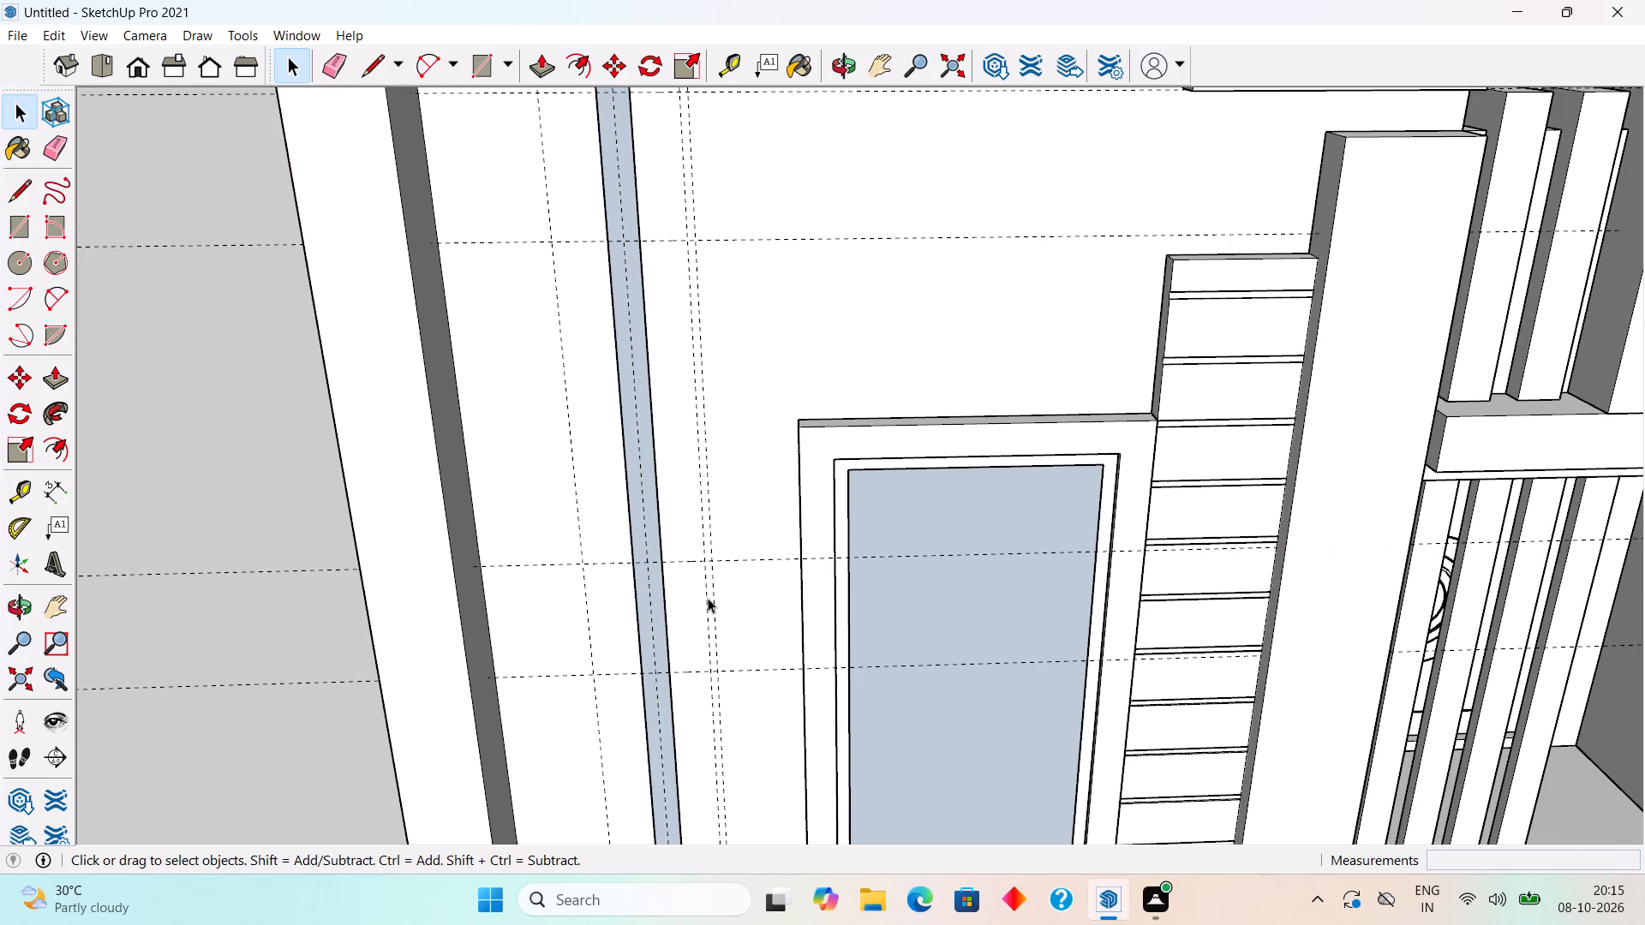
{"action": "left_click", "coordinate": [707, 606]}
{"action": "key", "text": "Delete"}
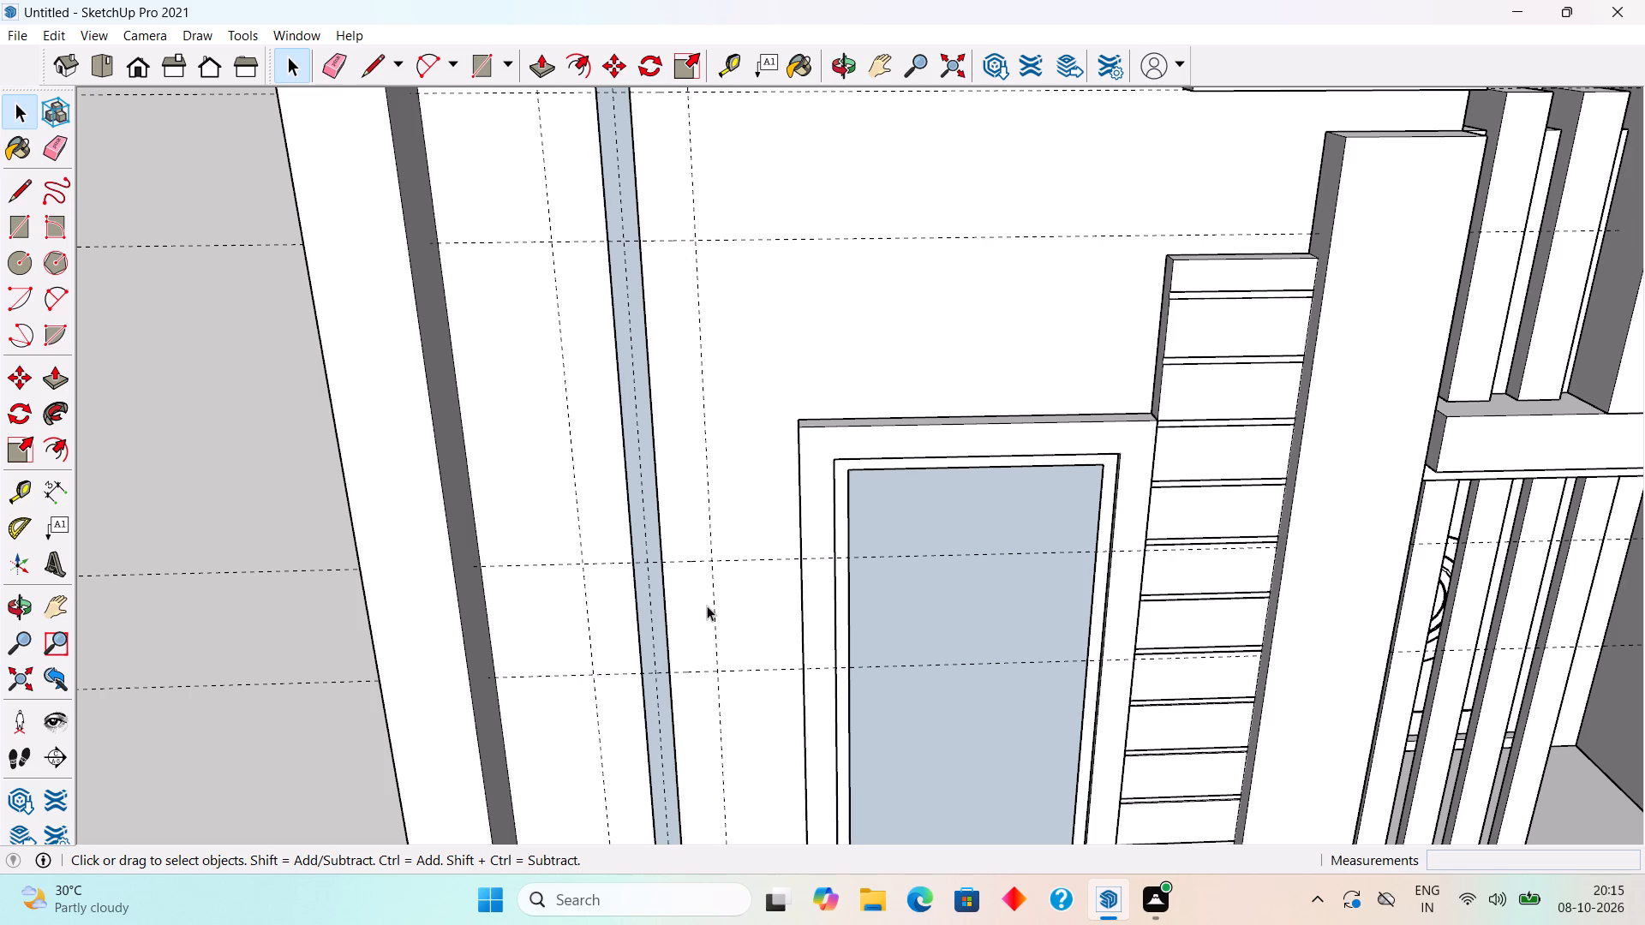
Draw three 1' 6" squares centred on the vertical strip, using the guide intersections at the upper, middle and lower positions.
{"action": "scroll", "coordinate": [707, 606], "scroll_direction": "down", "scroll_amount": 4}
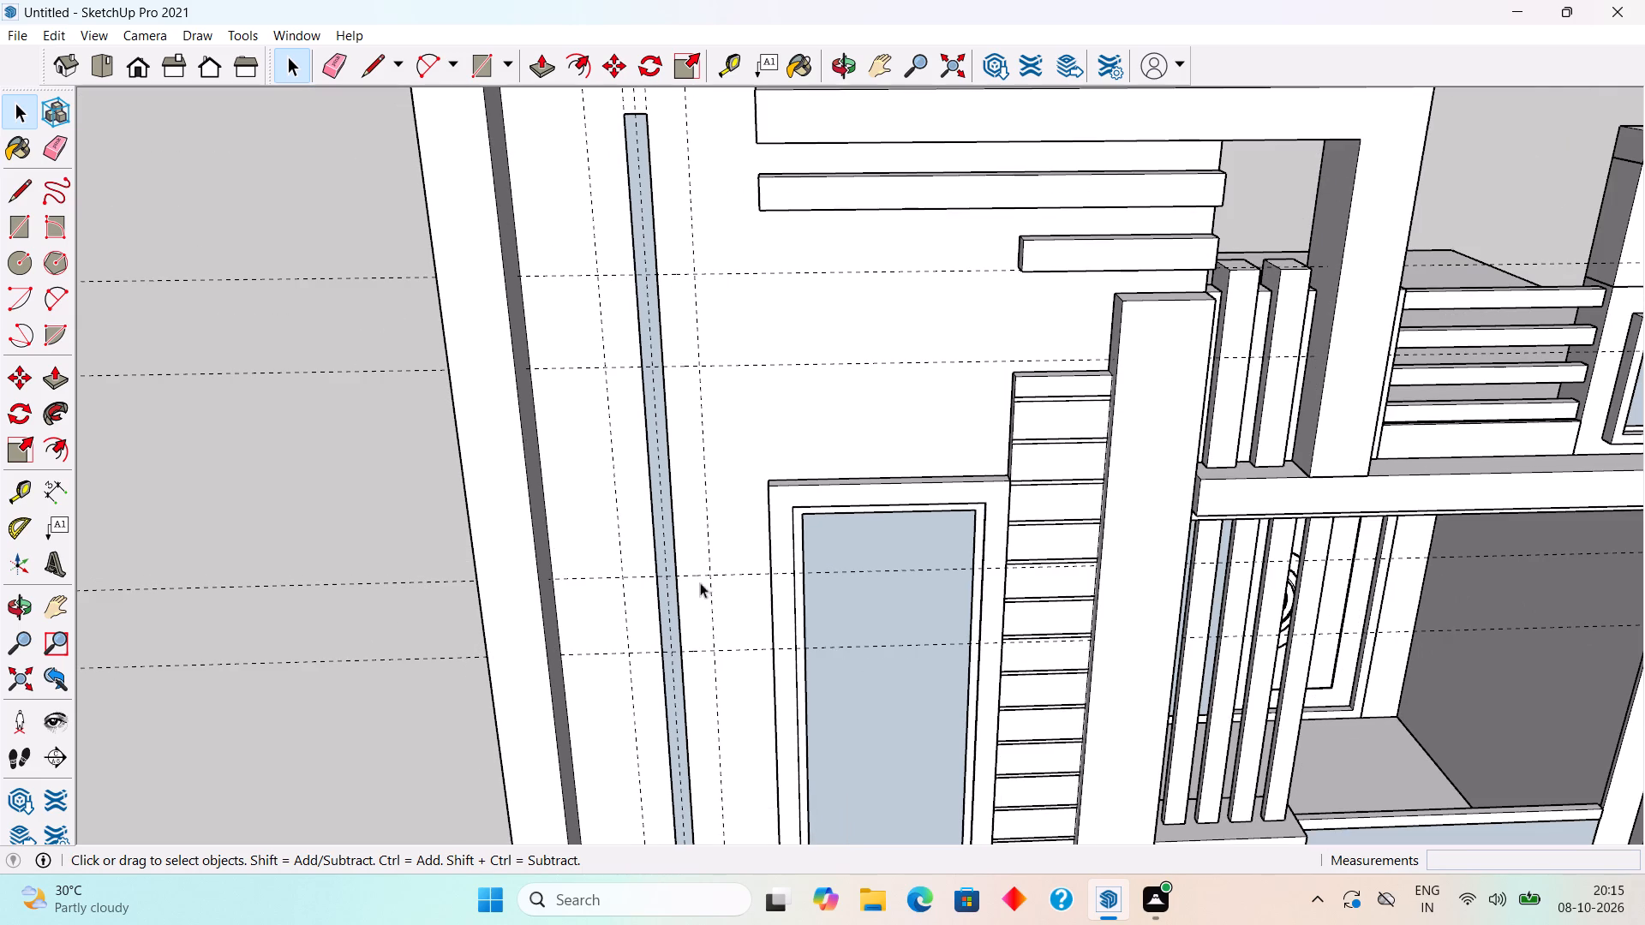
{"action": "key", "text": "t"}
{"action": "key", "text": "r"}
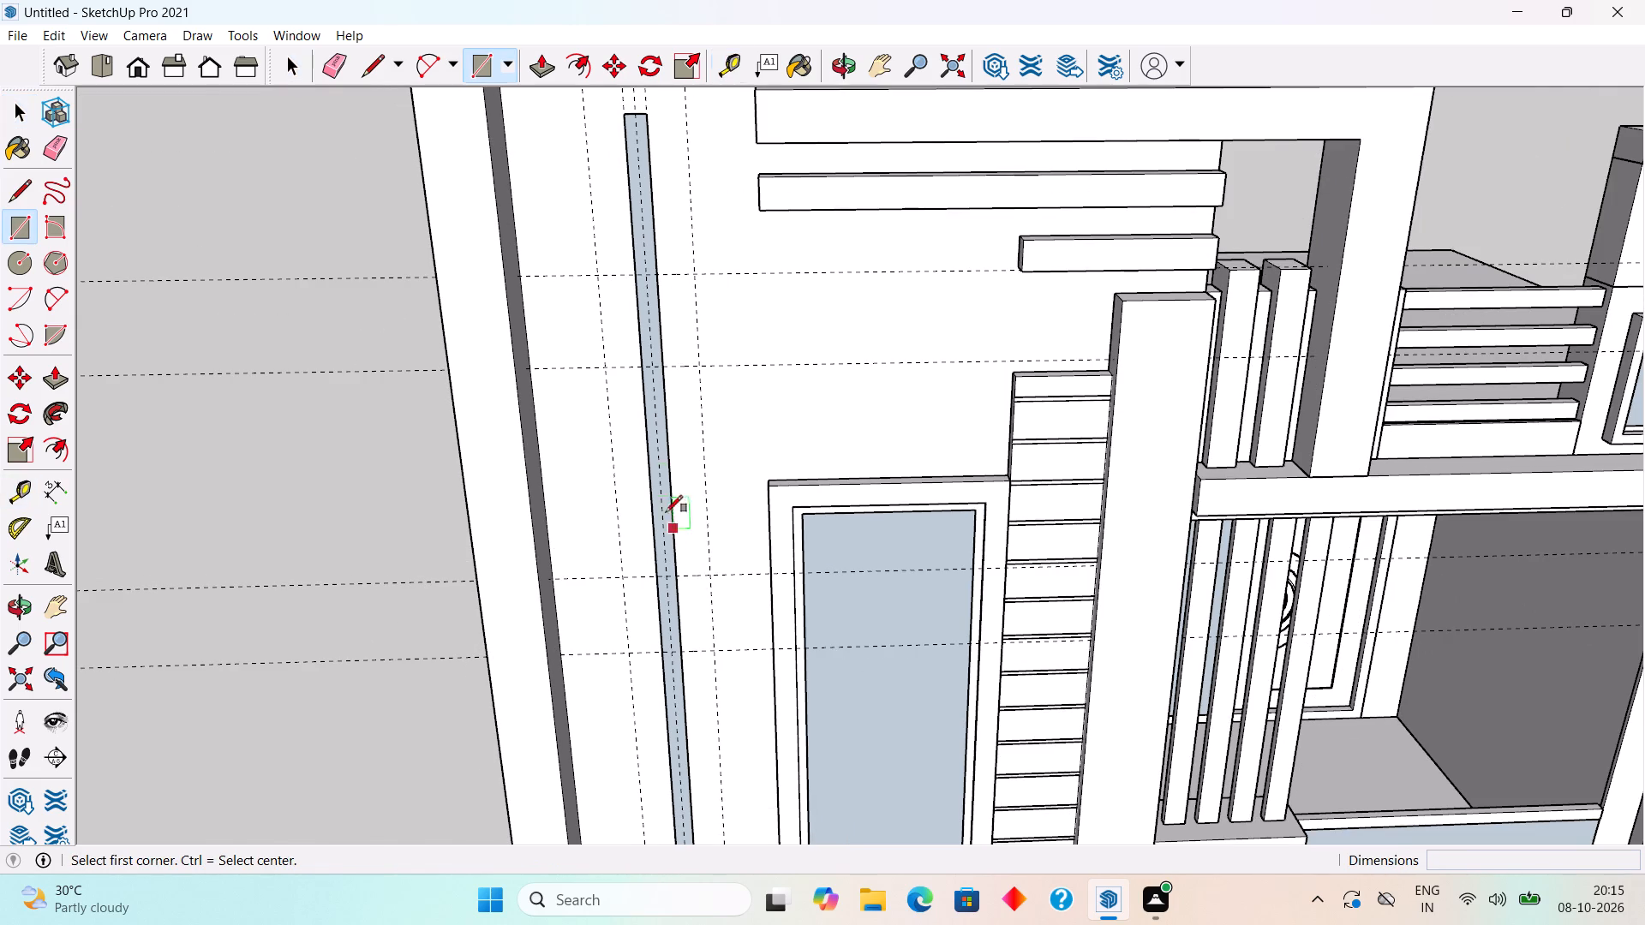
{"action": "left_click", "coordinate": [597, 278]}
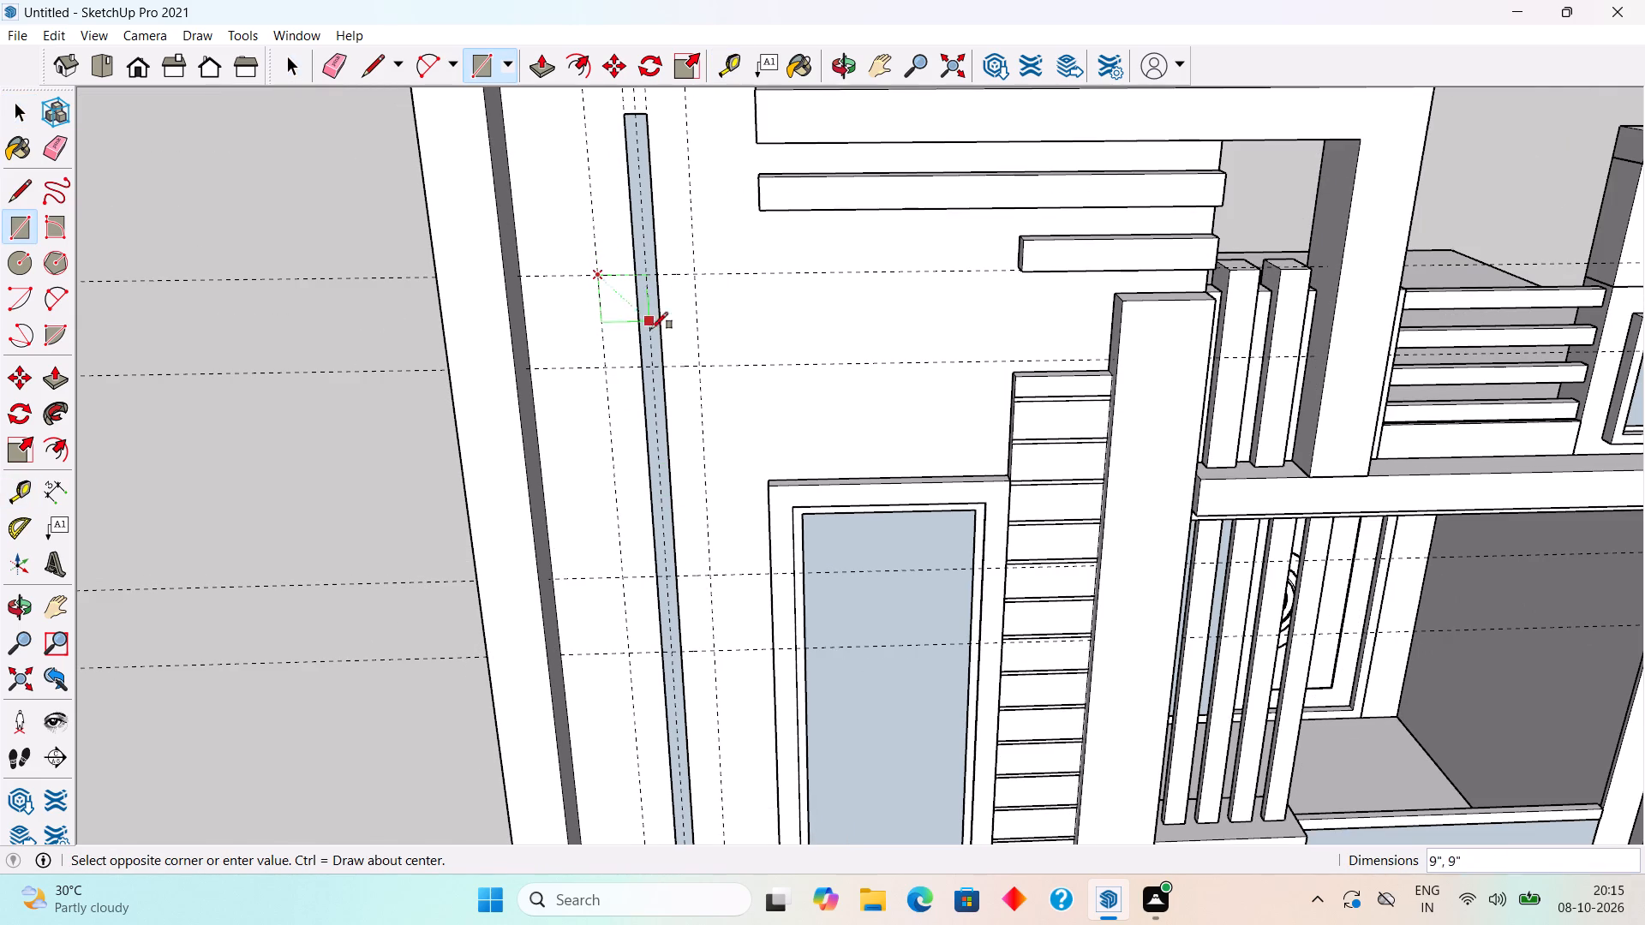
{"action": "left_click", "coordinate": [701, 369]}
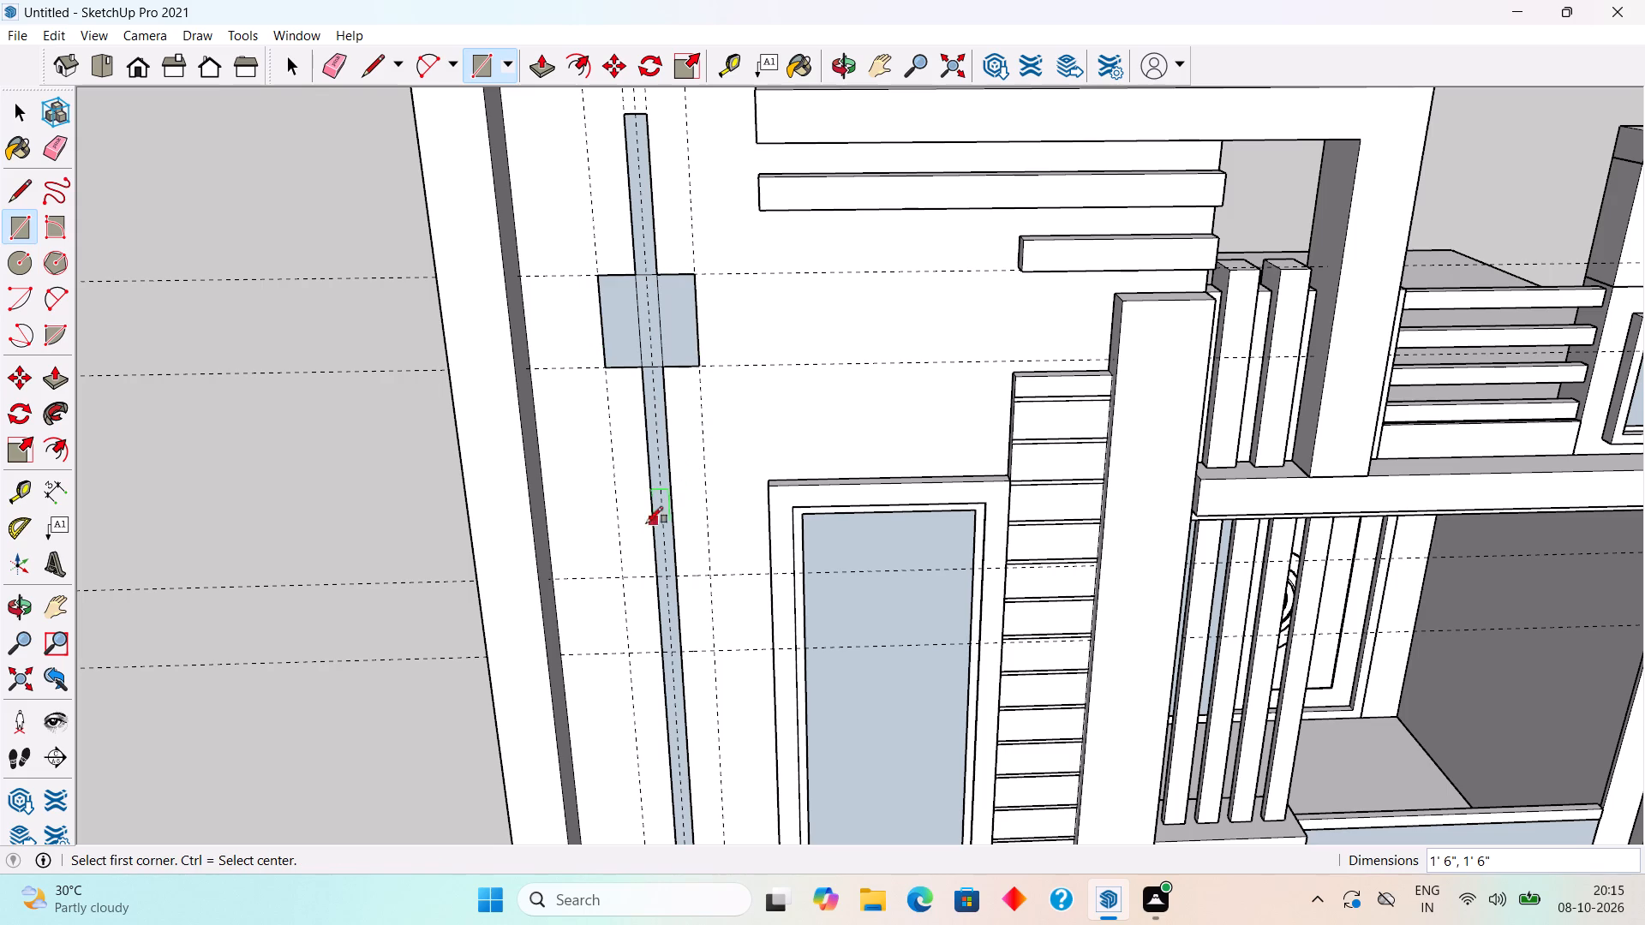
{"action": "left_click", "coordinate": [625, 579]}
{"action": "left_click", "coordinate": [714, 651]}
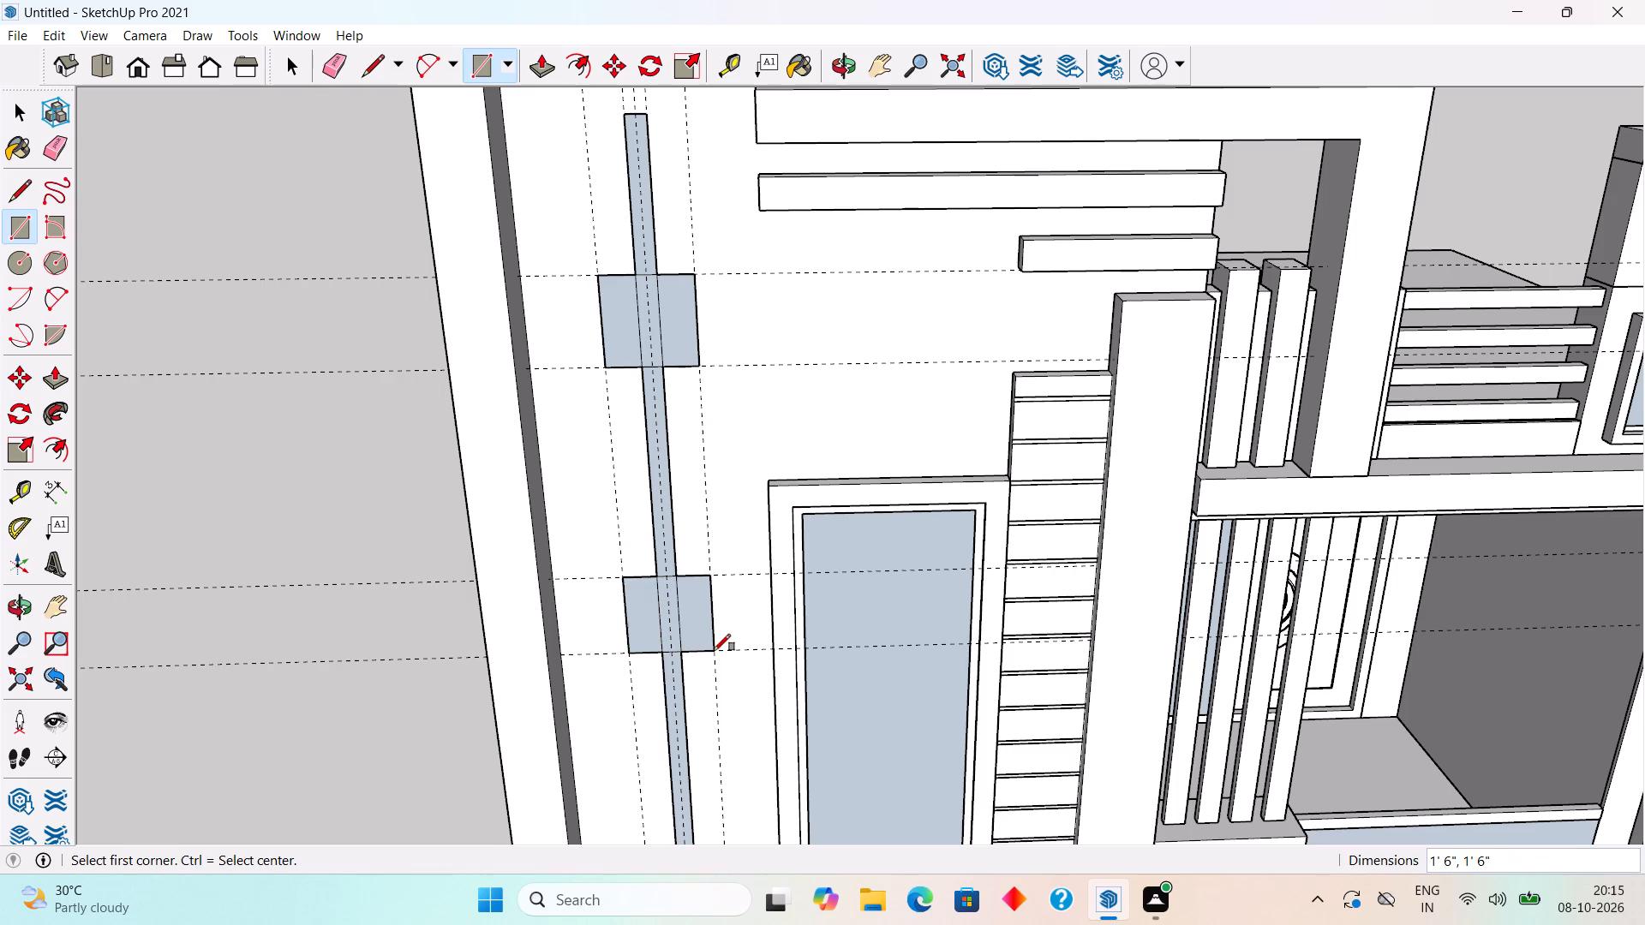
{"action": "scroll", "coordinate": [714, 651], "scroll_direction": "down", "scroll_amount": 11}
{"action": "scroll", "coordinate": [728, 812], "scroll_direction": "up", "scroll_amount": 3}
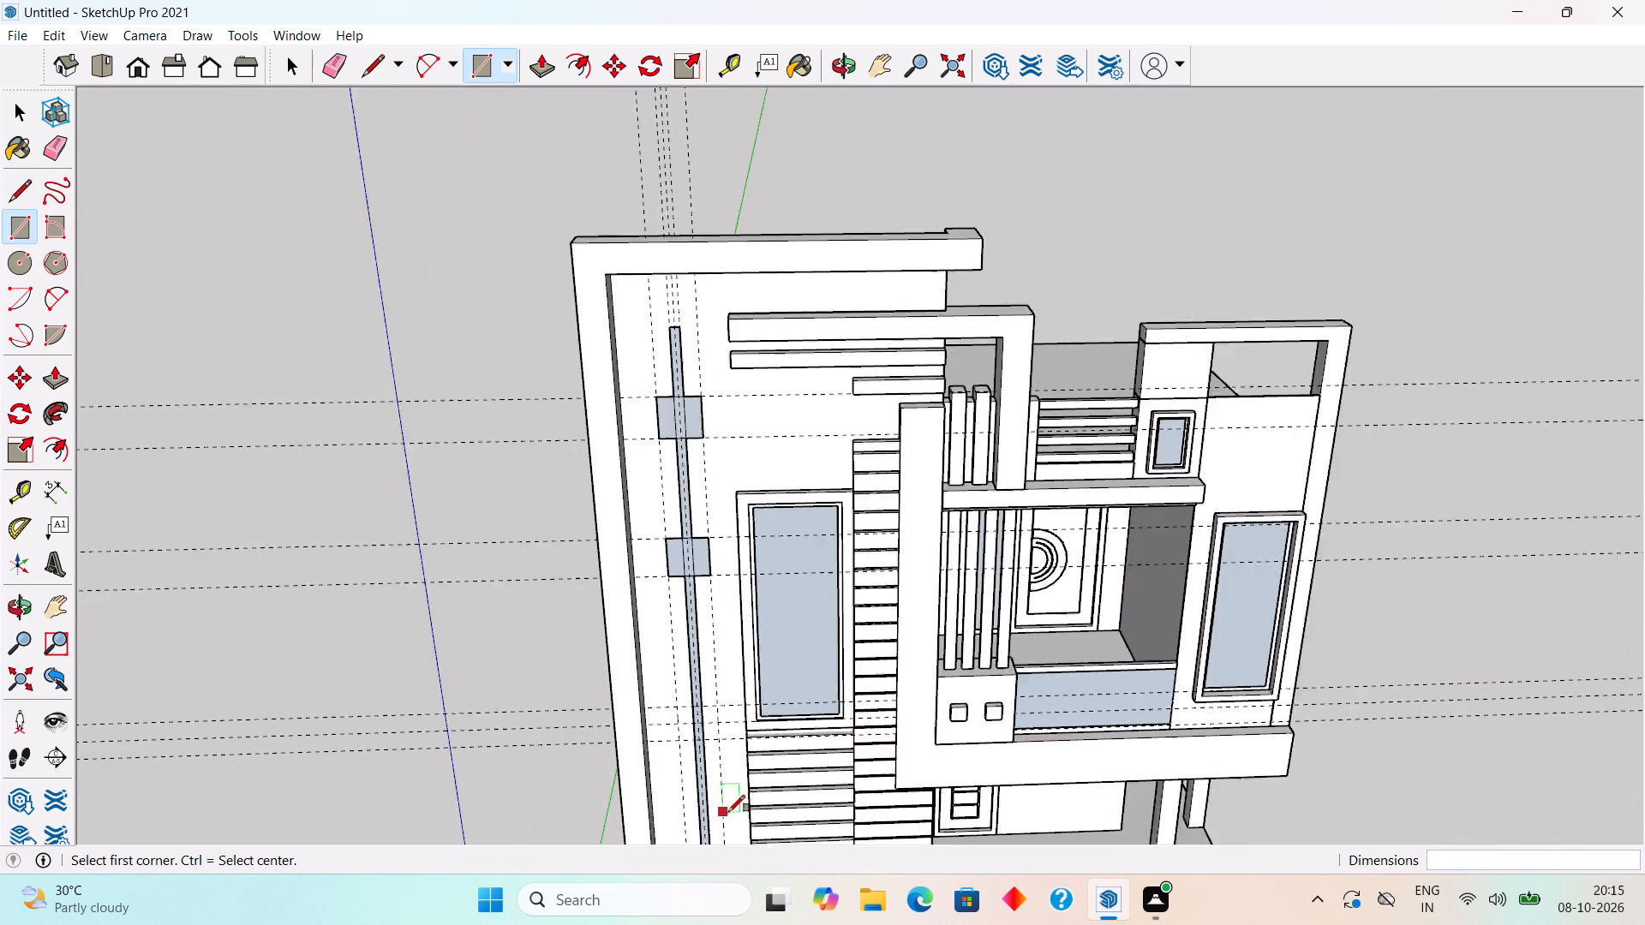
{"action": "scroll", "coordinate": [728, 812], "scroll_direction": "up", "scroll_amount": 5}
{"action": "left_click", "coordinate": [653, 641]}
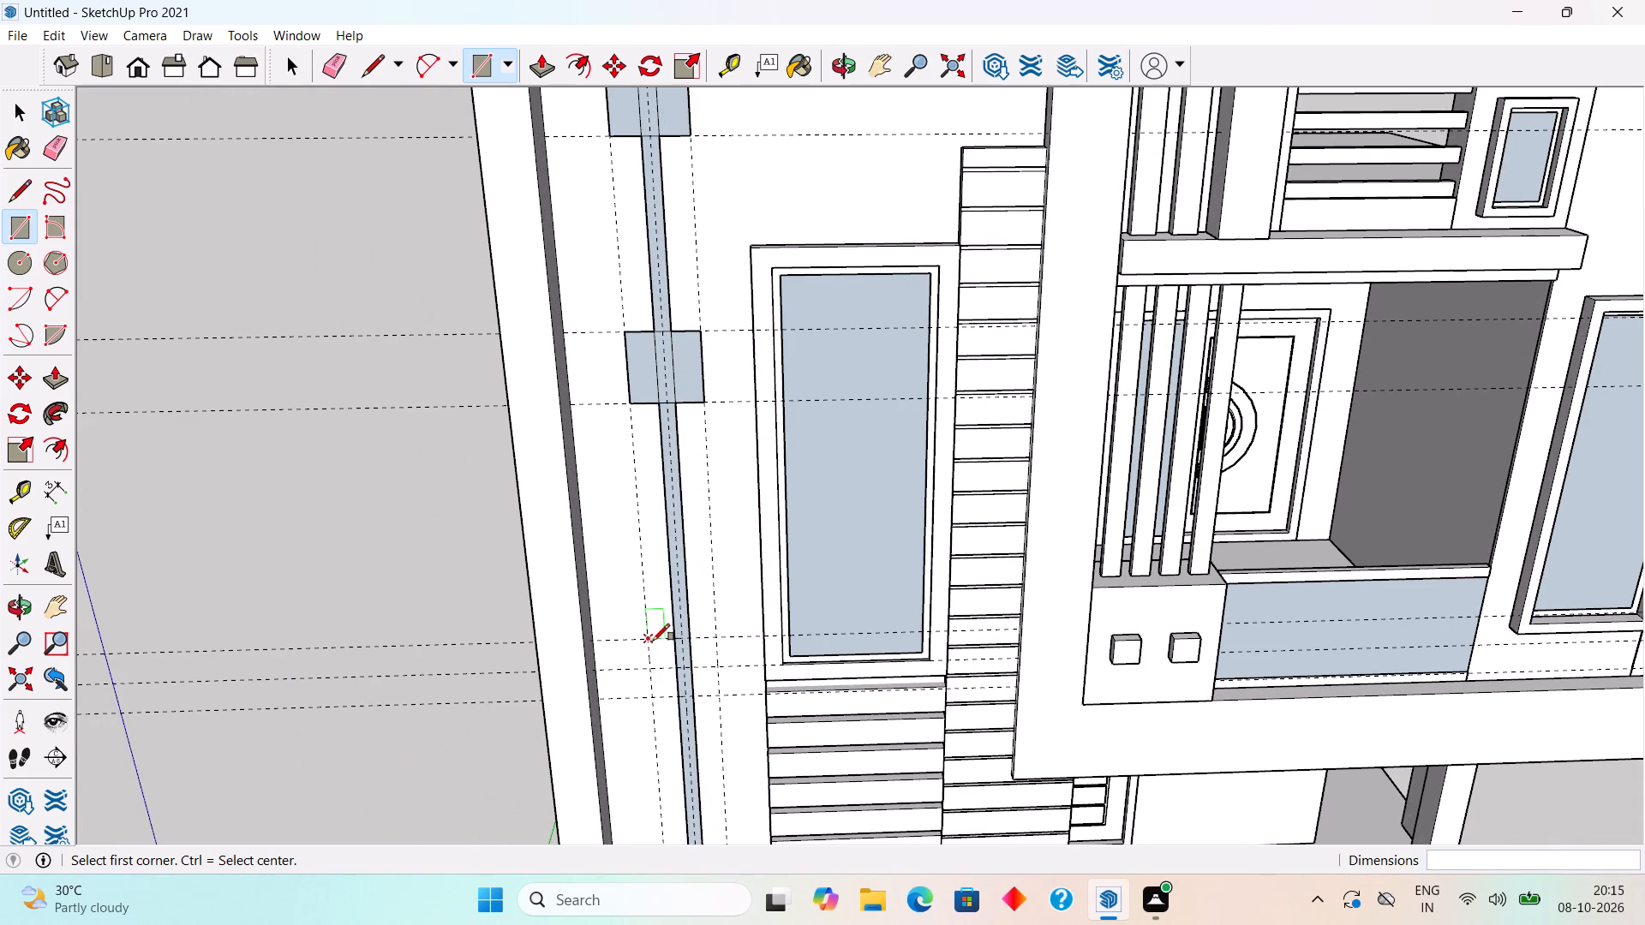
{"action": "left_click", "coordinate": [720, 697]}
{"action": "key", "text": "space"}
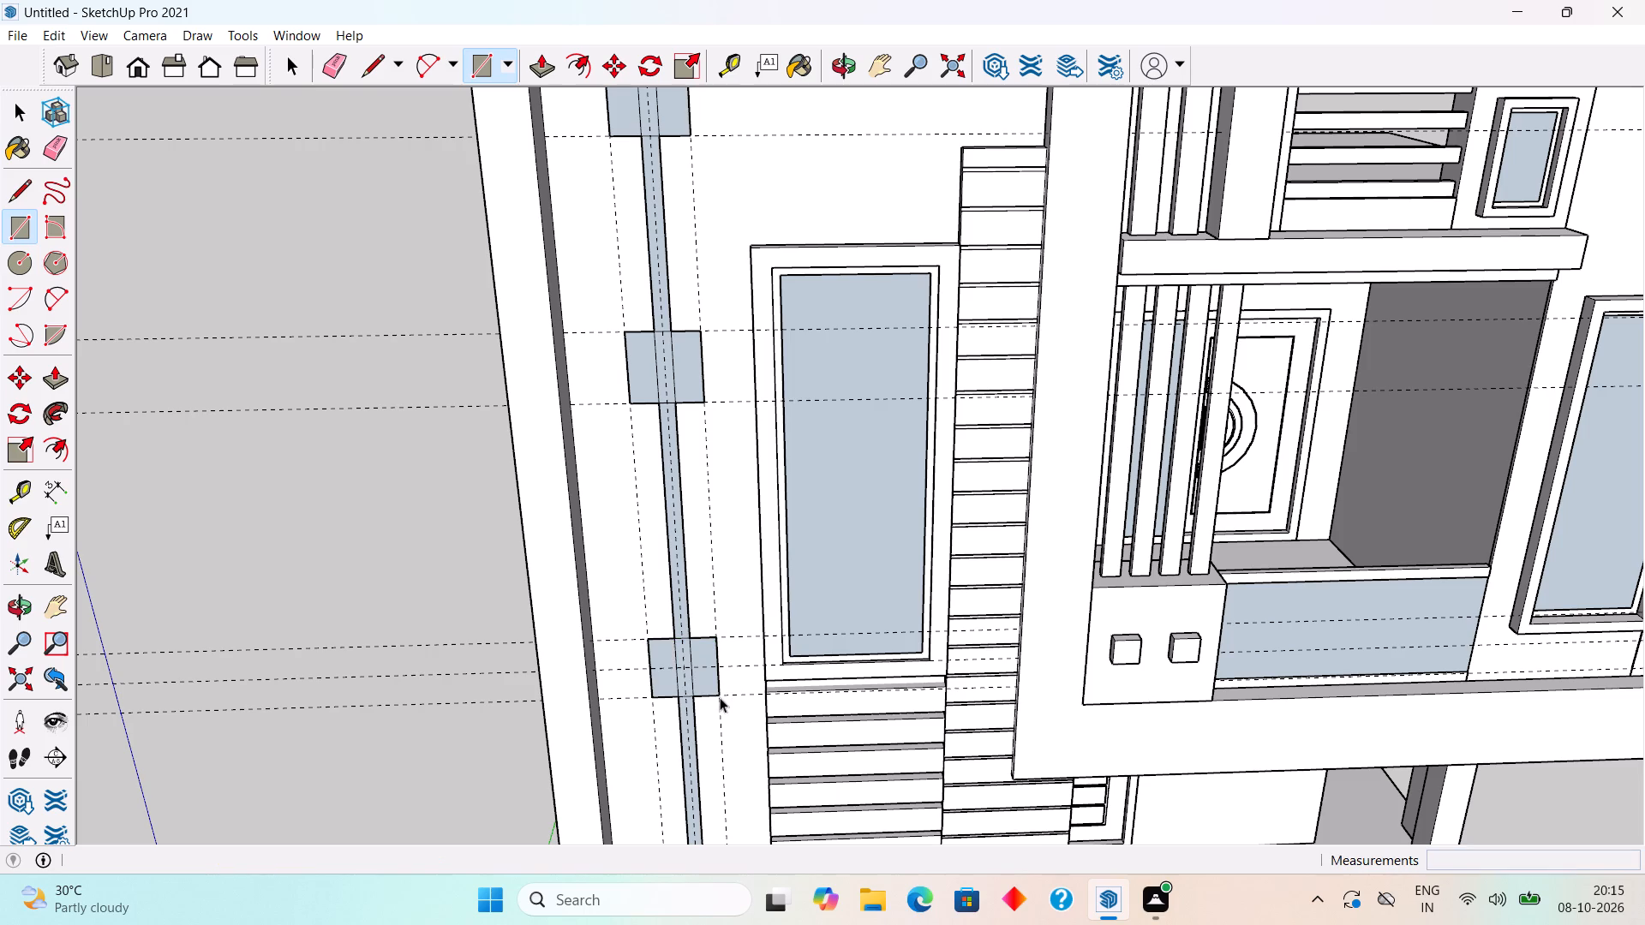
Delete the two strip edges running through the lowest square.
{"action": "scroll", "coordinate": [686, 615], "scroll_direction": "up", "scroll_amount": 7}
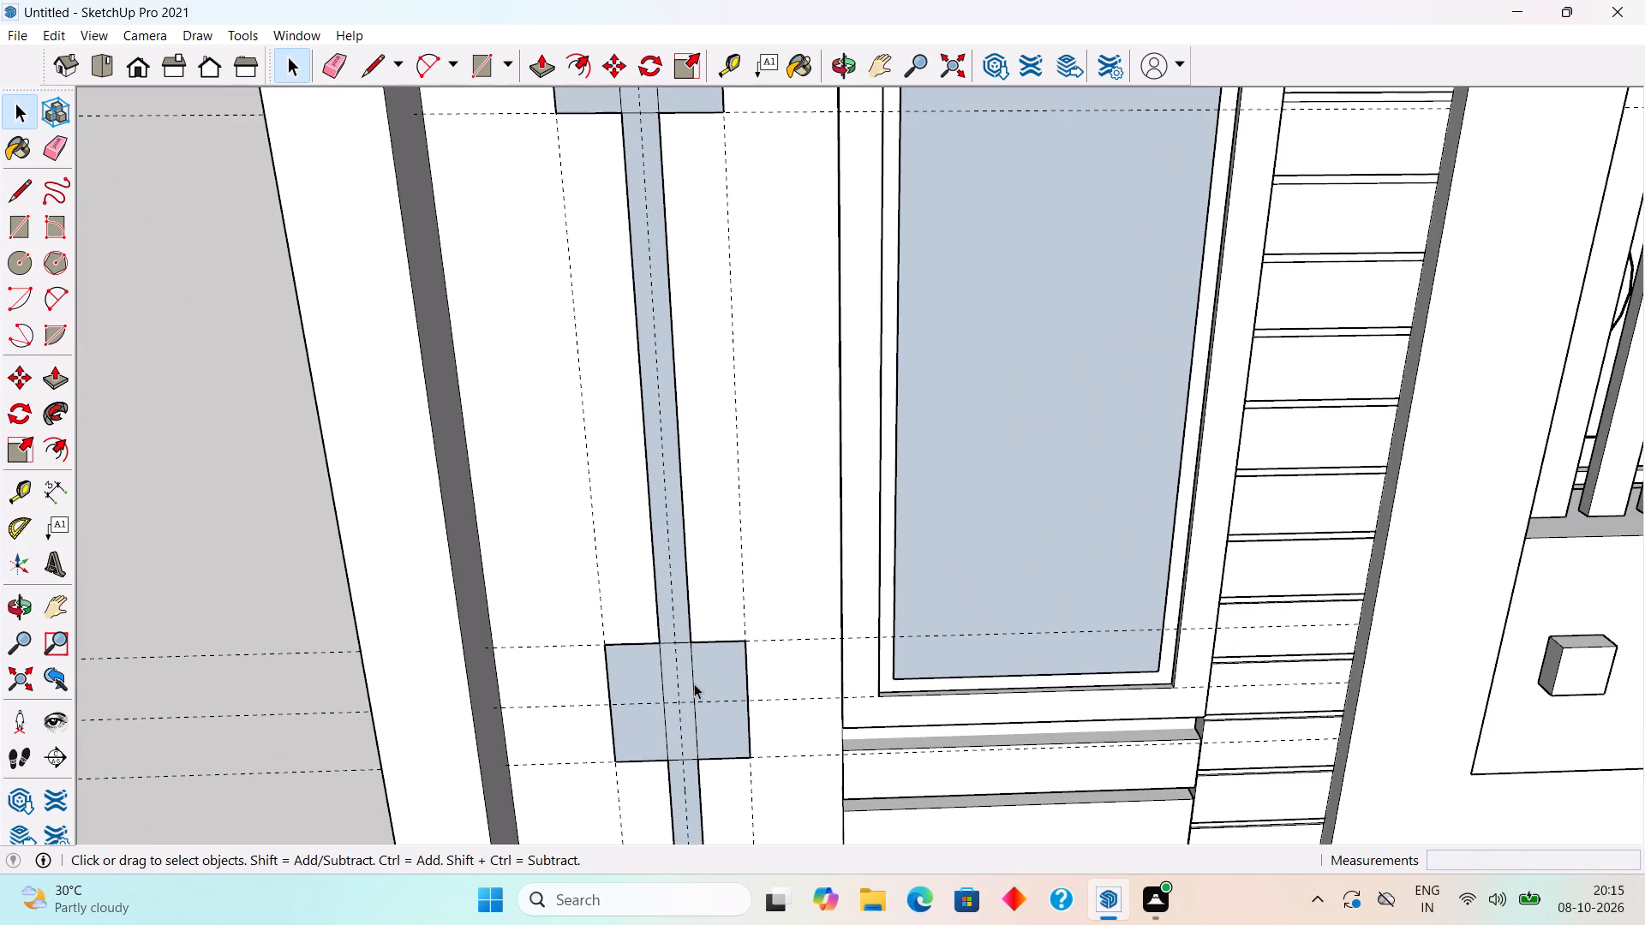
{"action": "left_click", "coordinate": [694, 683]}
{"action": "key", "text": "Delete"}
{"action": "left_click", "coordinate": [666, 732]}
{"action": "key", "text": "Delete"}
Offset the lowest square's outline 2.5" inward.
{"action": "key", "text": "f"}
{"action": "left_click", "coordinate": [623, 733]}
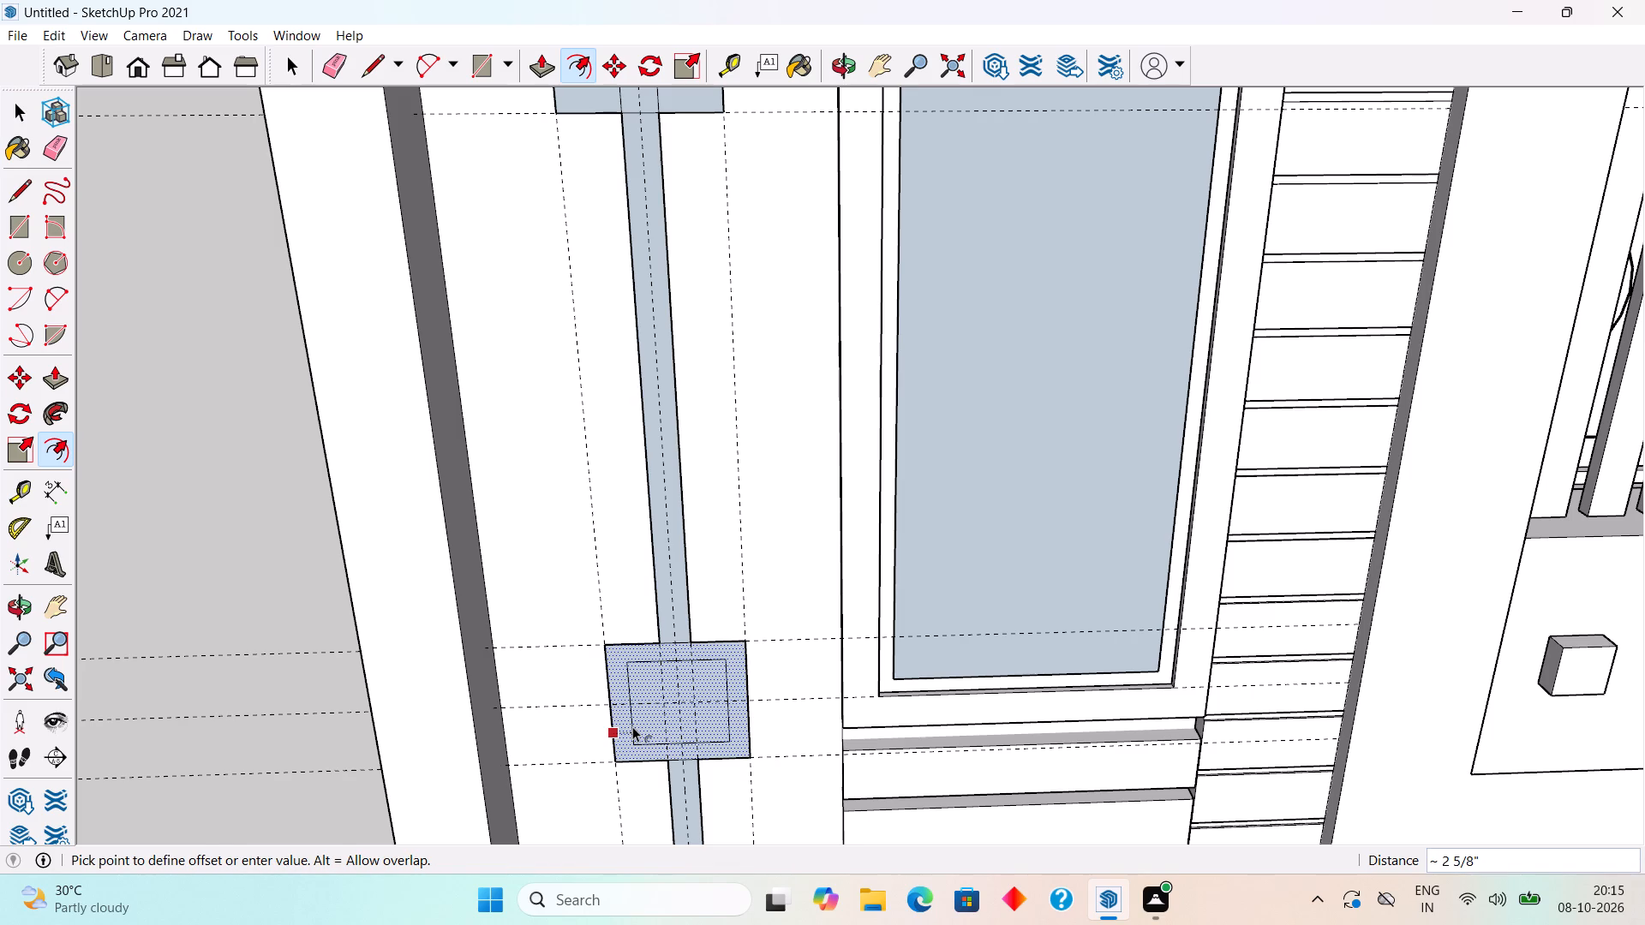
{"action": "type", "text": "2.5\""}
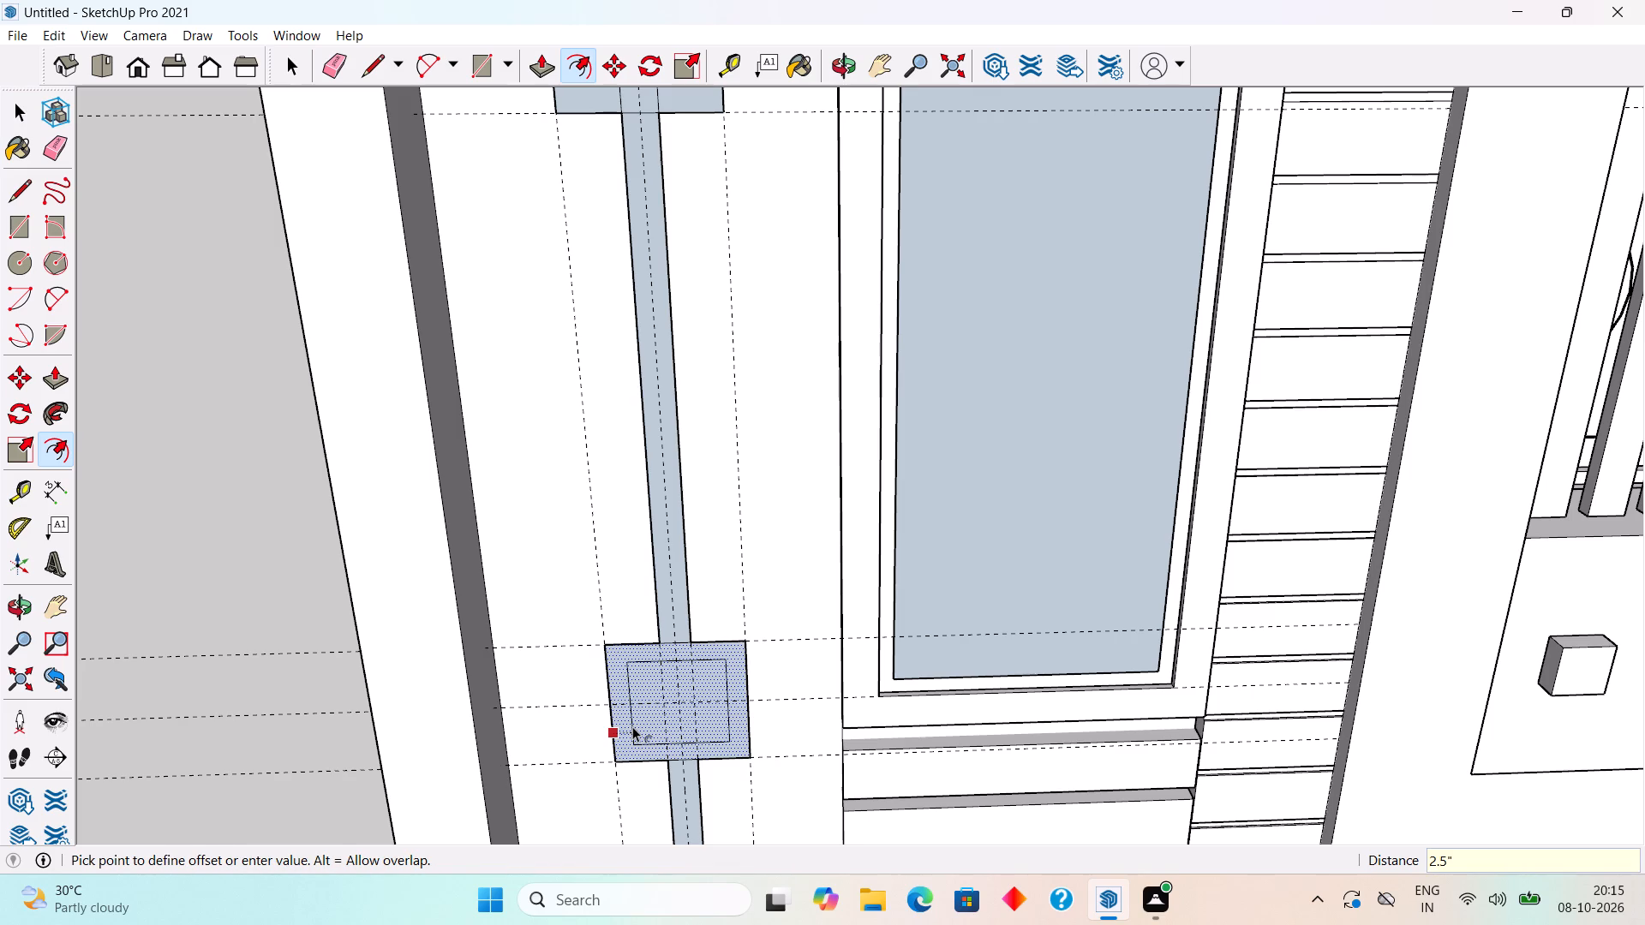
{"action": "key", "text": "Return"}
{"action": "key", "text": "space"}
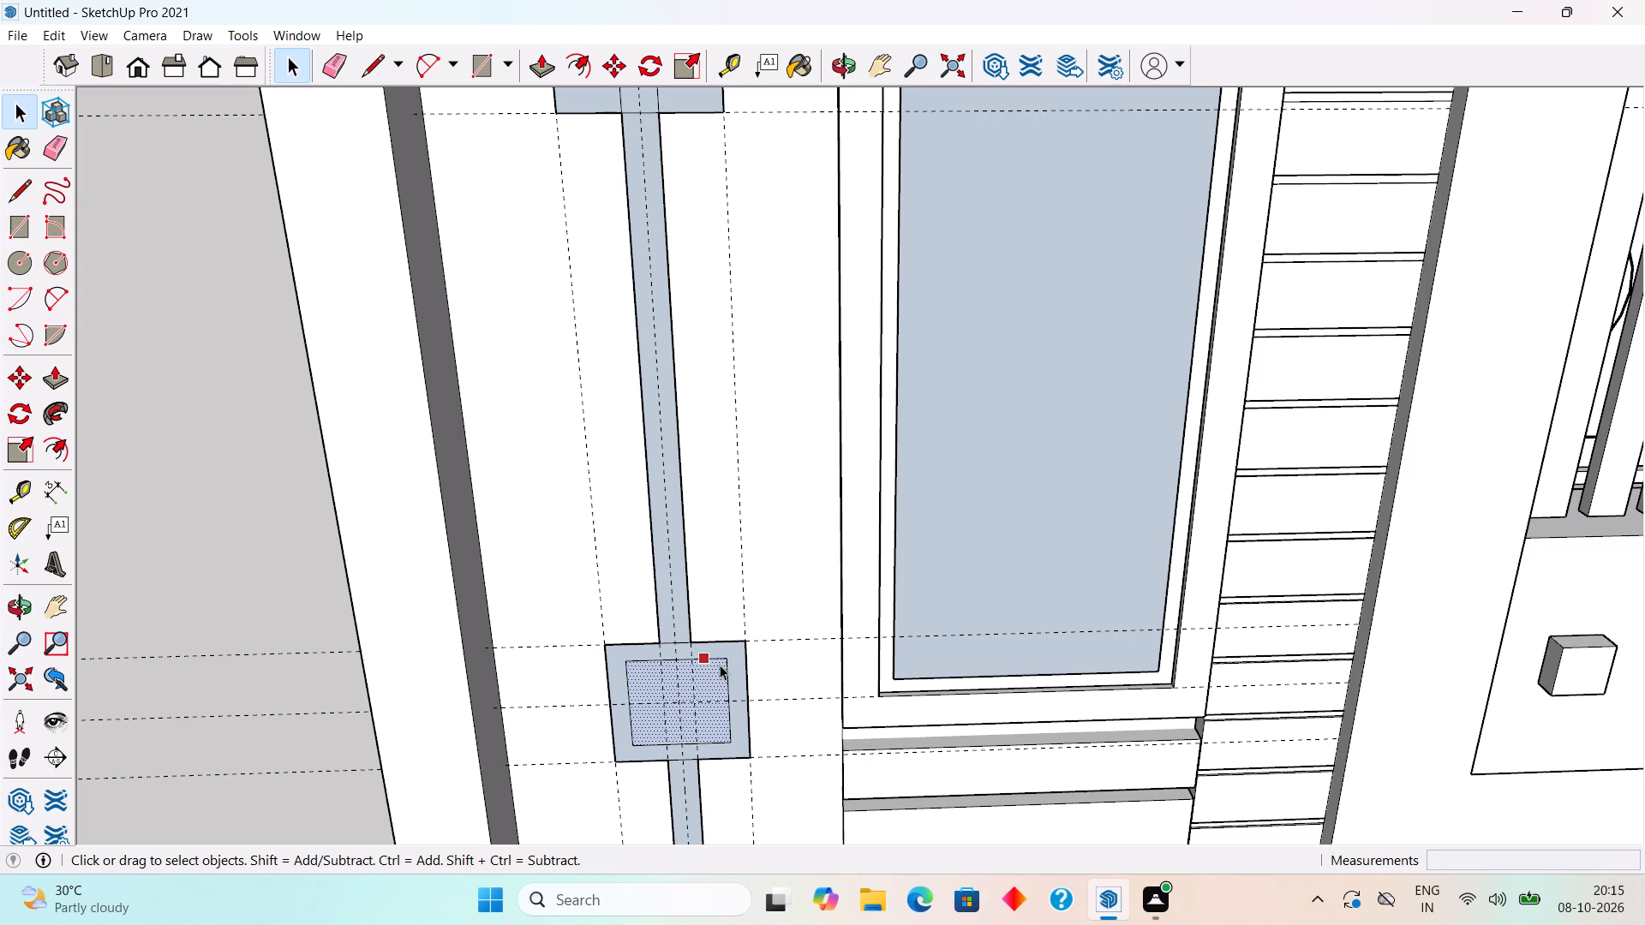
{"action": "key", "text": "space"}
{"action": "key", "text": "space"}
Delete the two strip edges running through the middle square.
{"action": "scroll", "coordinate": [706, 683], "scroll_direction": "down", "scroll_amount": 8}
{"action": "left_click", "coordinate": [665, 405]}
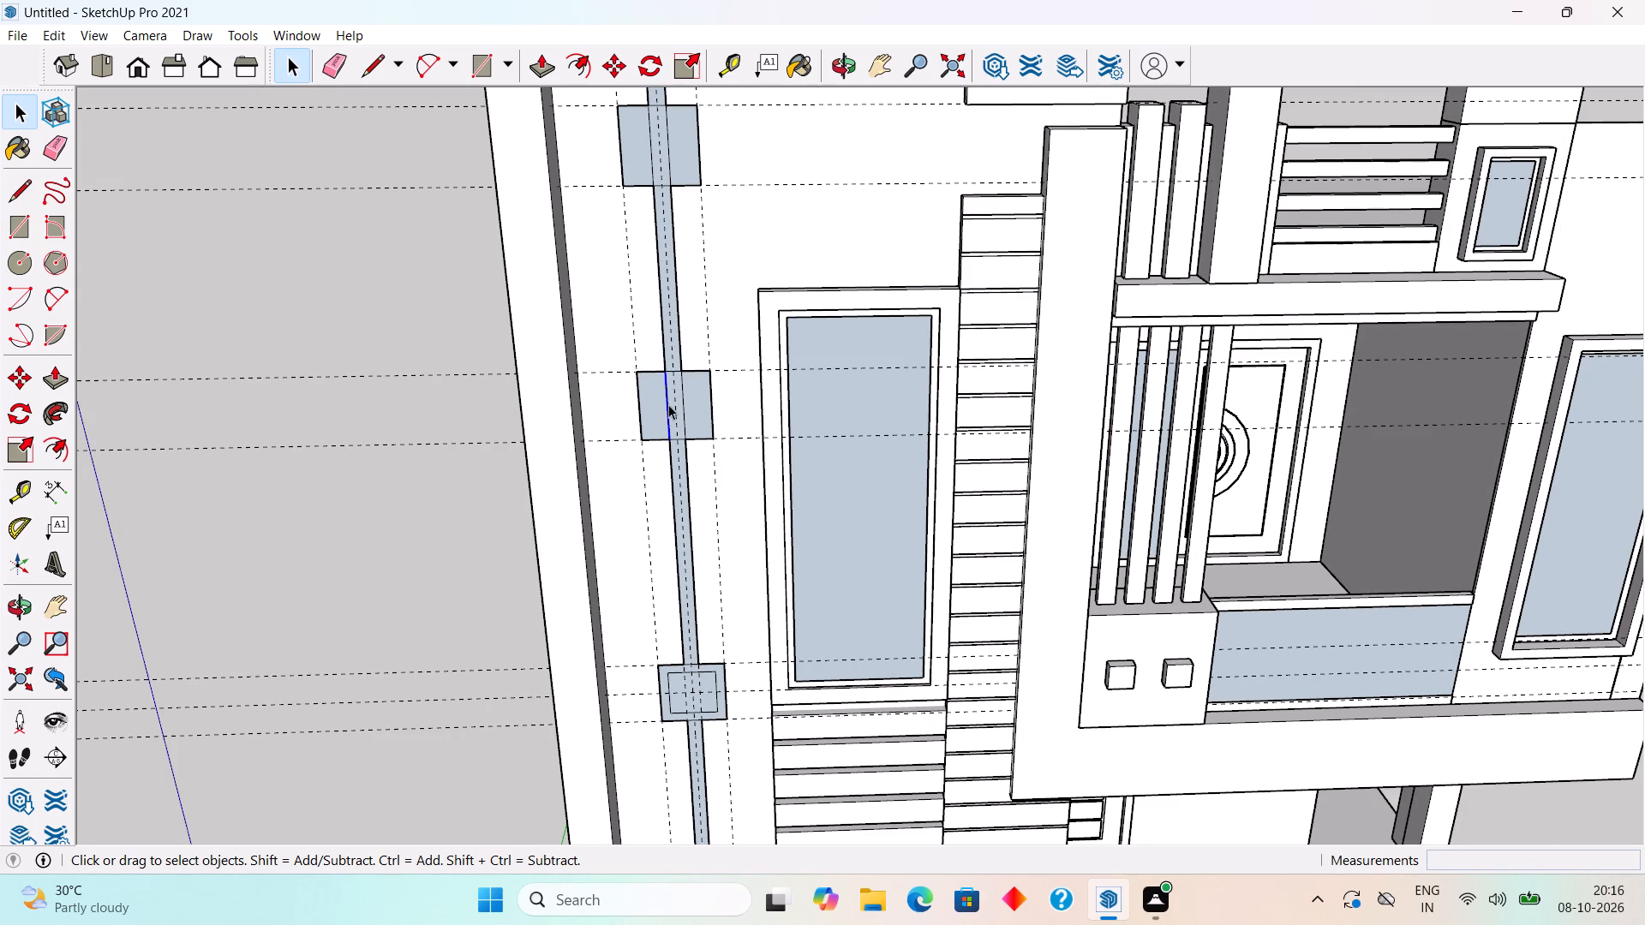
{"action": "key", "text": "Delete"}
{"action": "left_click", "coordinate": [683, 403]}
{"action": "key", "text": "Delete"}
Offset the middle square's outline 2.5" inward.
{"action": "scroll", "coordinate": [670, 408], "scroll_direction": "up", "scroll_amount": 9}
{"action": "left_click", "coordinate": [634, 418]}
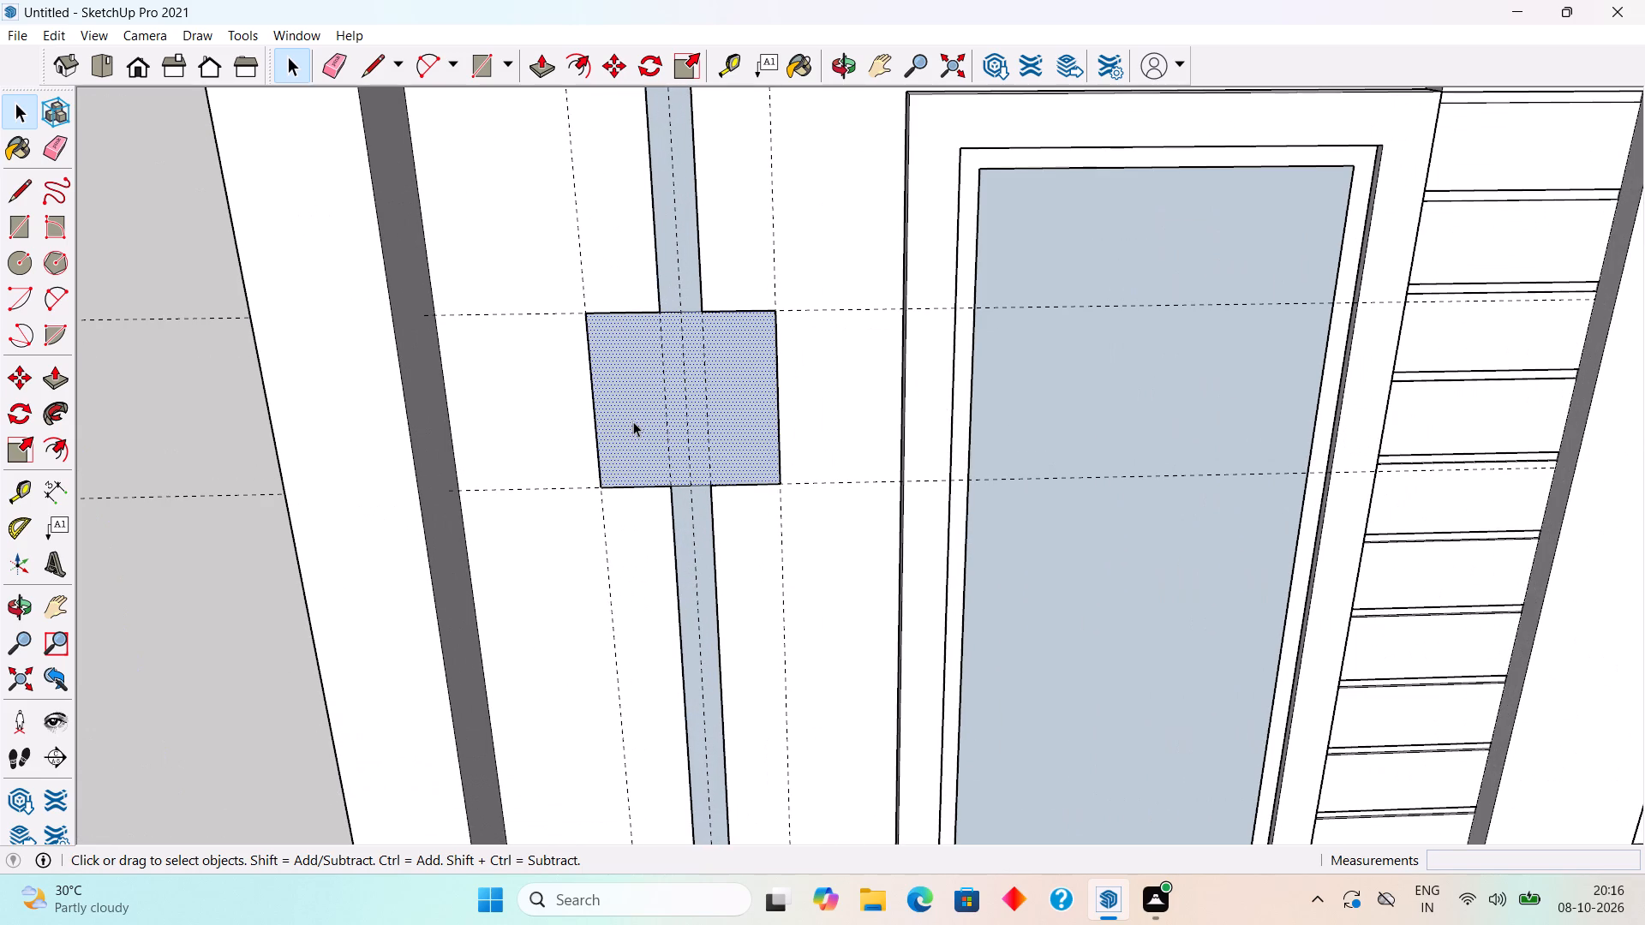
{"action": "key", "text": "f"}
{"action": "left_click", "coordinate": [601, 439]}
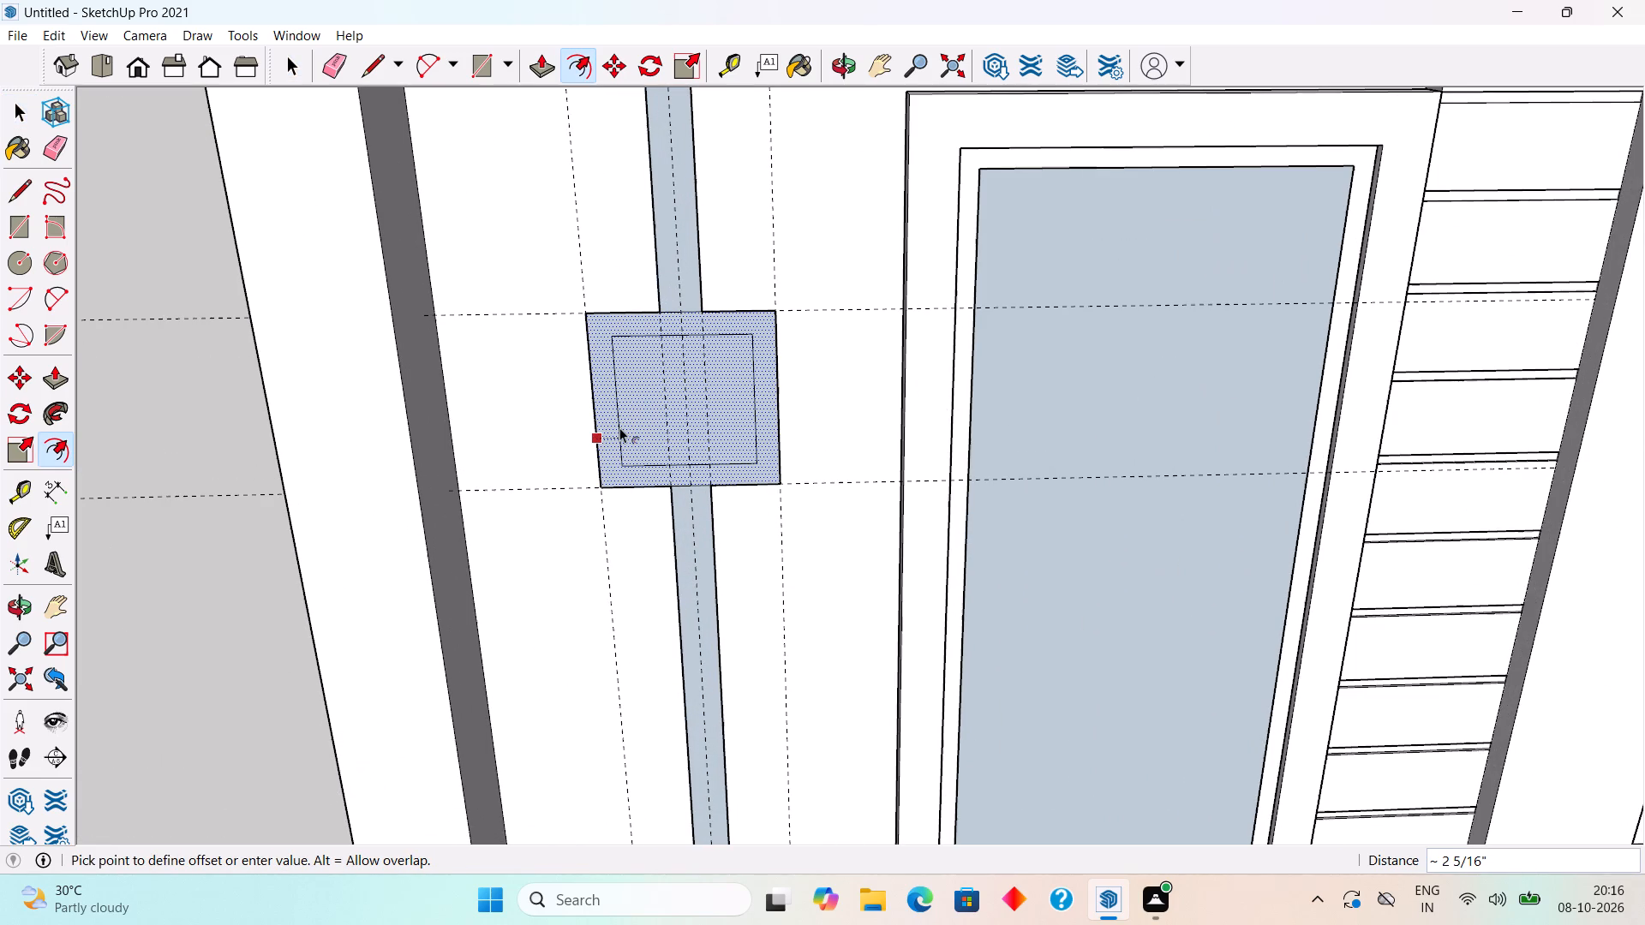
{"action": "type", "text": "2.5"}
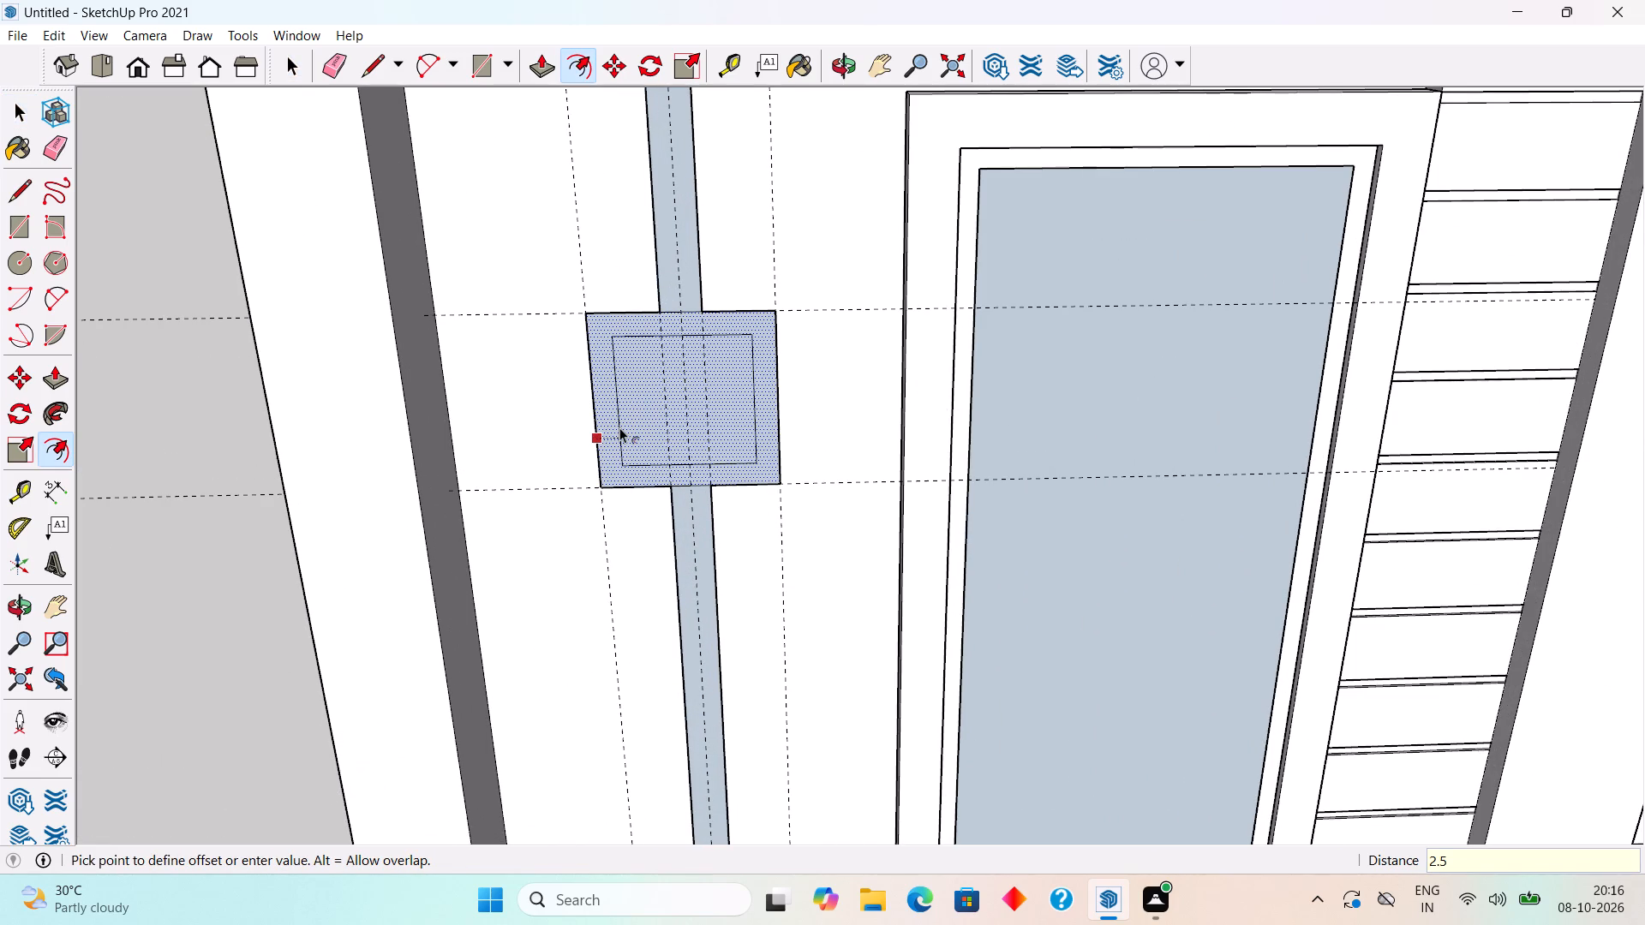
{"action": "key", "text": "shift+quotedbl"}
{"action": "key", "text": "Return"}
{"action": "key", "text": "space"}
Delete the short edges separating the vertical strip from the middle and lowest squares, at each square's top and bottom.
{"action": "scroll", "coordinate": [626, 427], "scroll_direction": "down", "scroll_amount": 6}
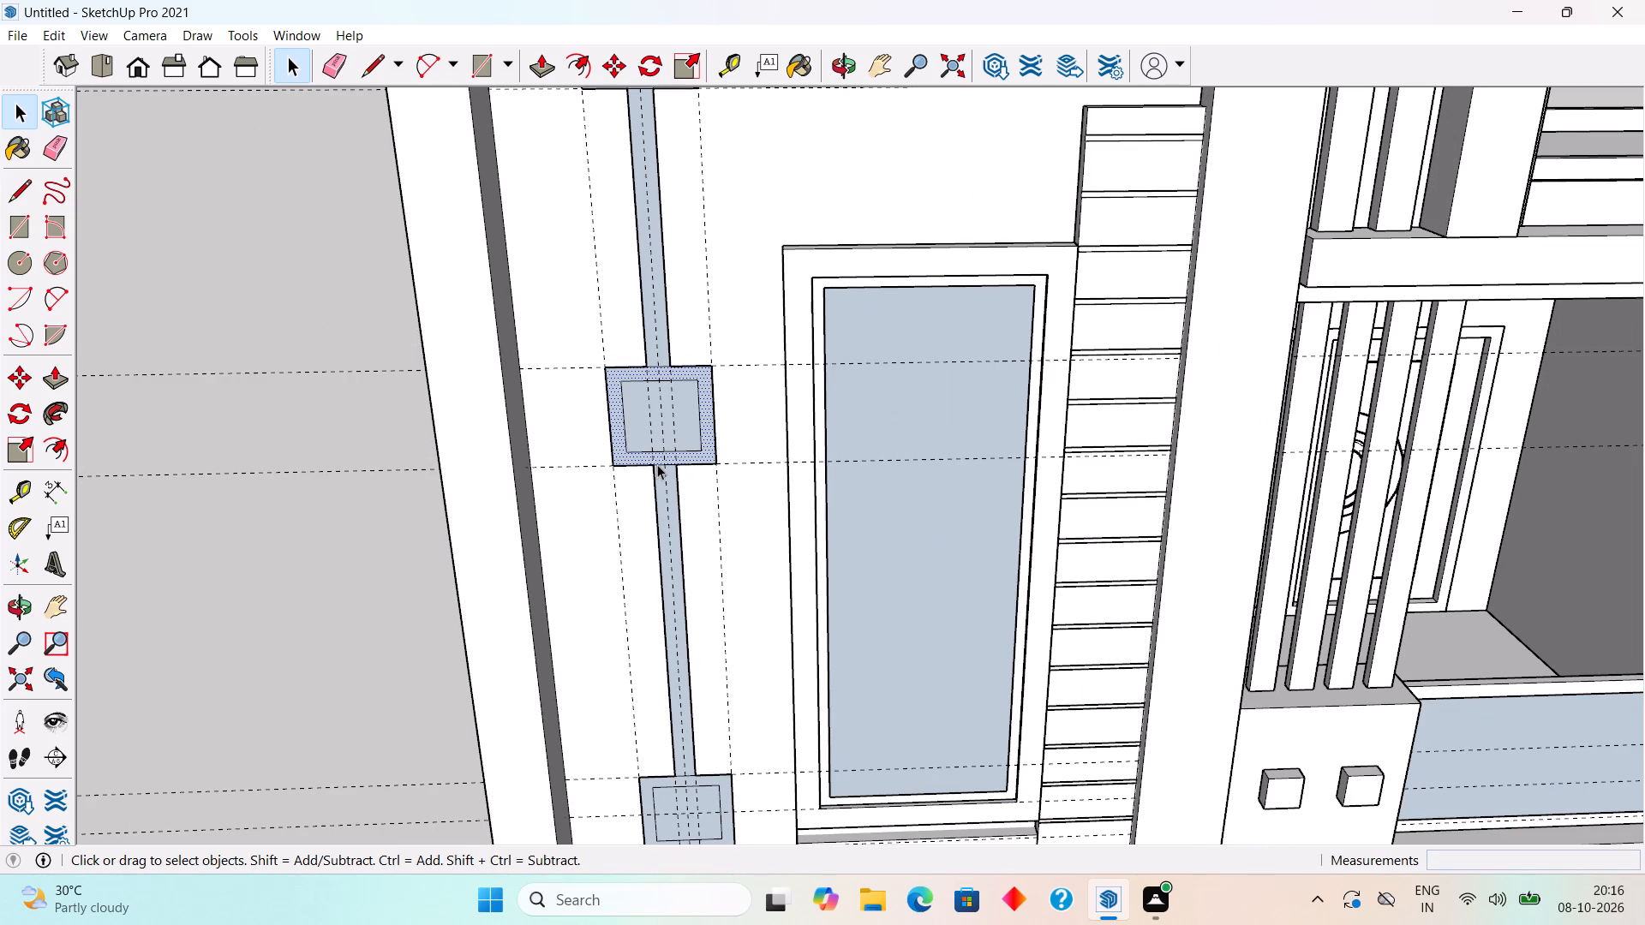
{"action": "scroll", "coordinate": [689, 773], "scroll_direction": "up", "scroll_amount": 3}
{"action": "left_click", "coordinate": [687, 774]}
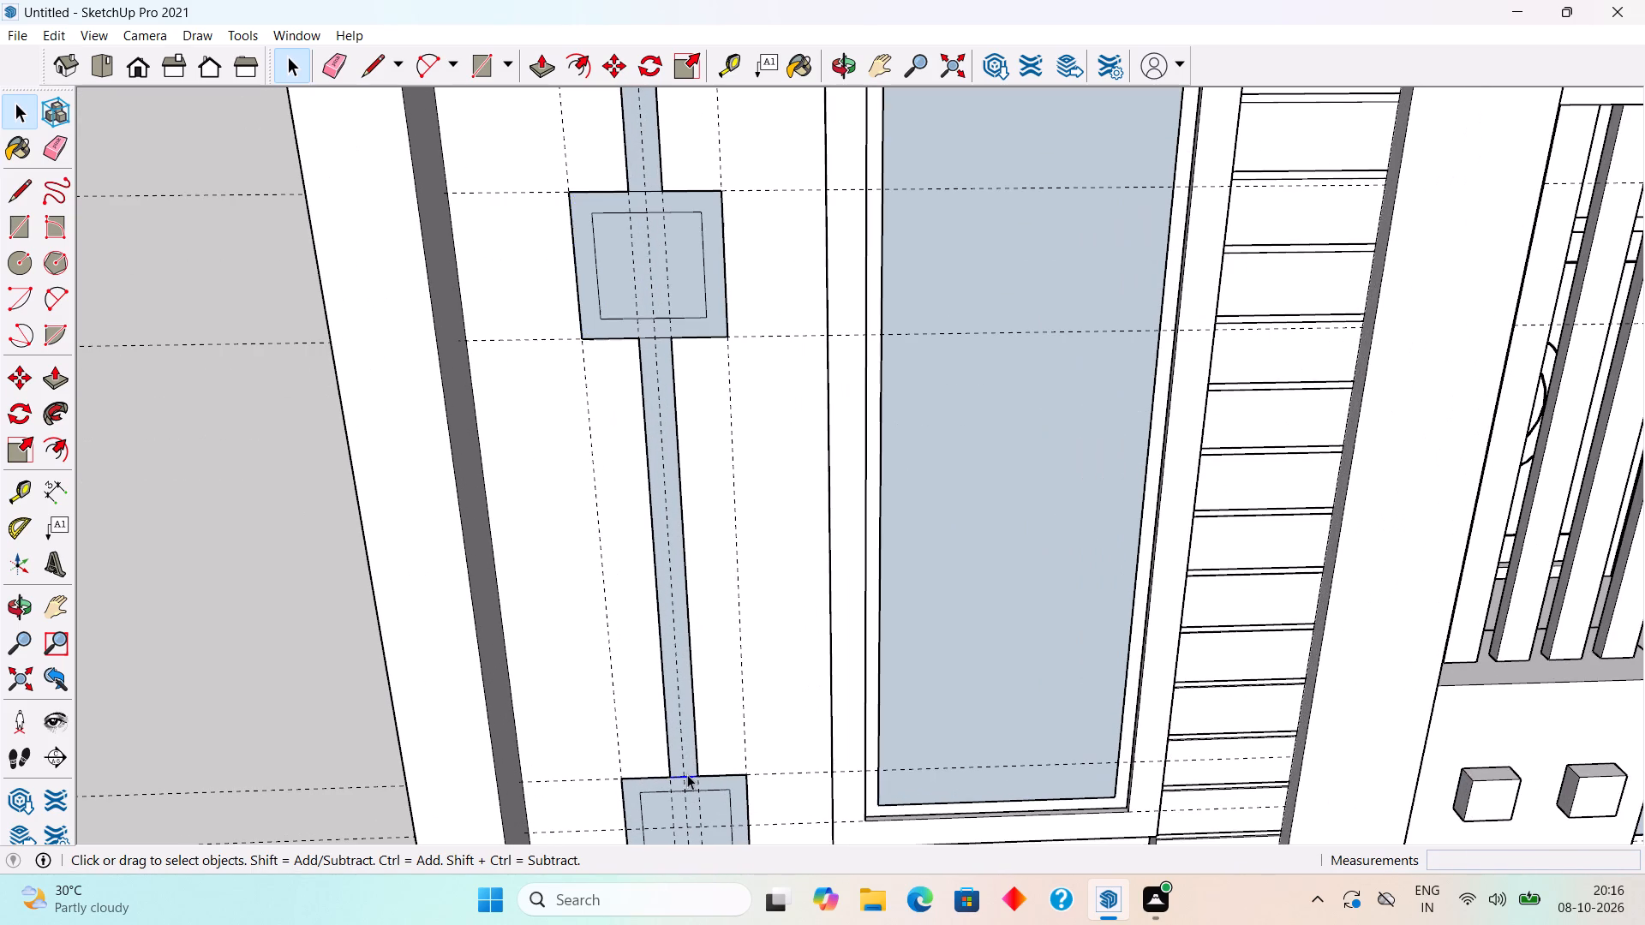
{"action": "key", "text": "Delete"}
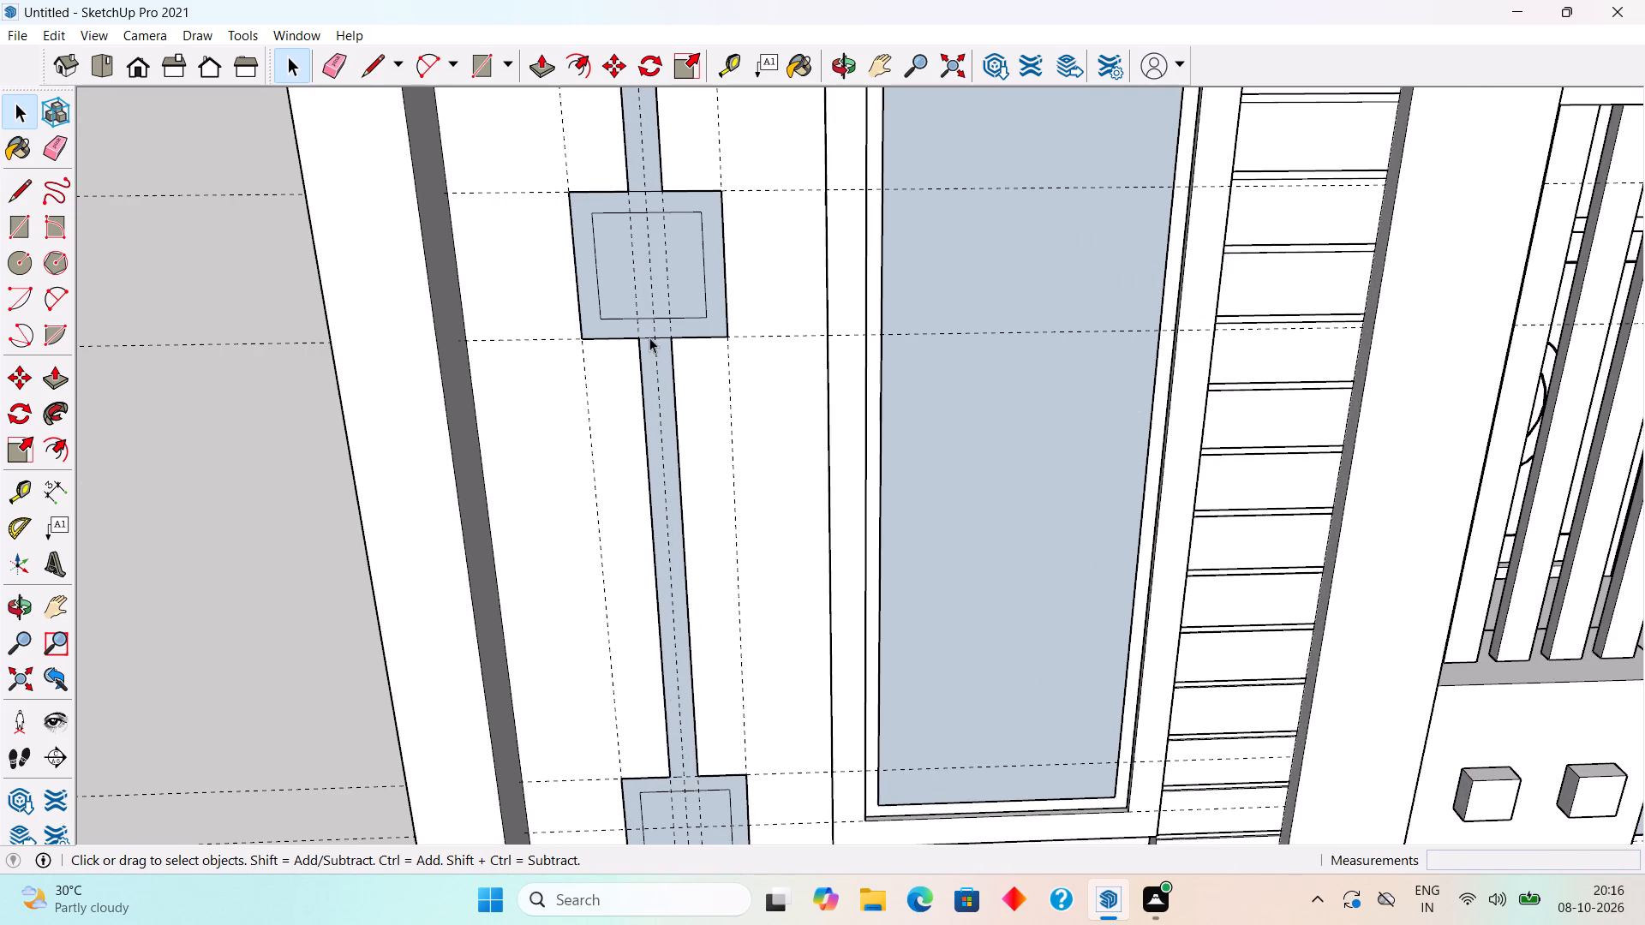
{"action": "left_click", "coordinate": [647, 338]}
{"action": "key", "text": "Delete"}
{"action": "left_click", "coordinate": [654, 190]}
{"action": "key", "text": "Delete"}
{"action": "scroll", "coordinate": [688, 521], "scroll_direction": "down", "scroll_amount": 4}
{"action": "scroll", "coordinate": [695, 767], "scroll_direction": "up", "scroll_amount": 3}
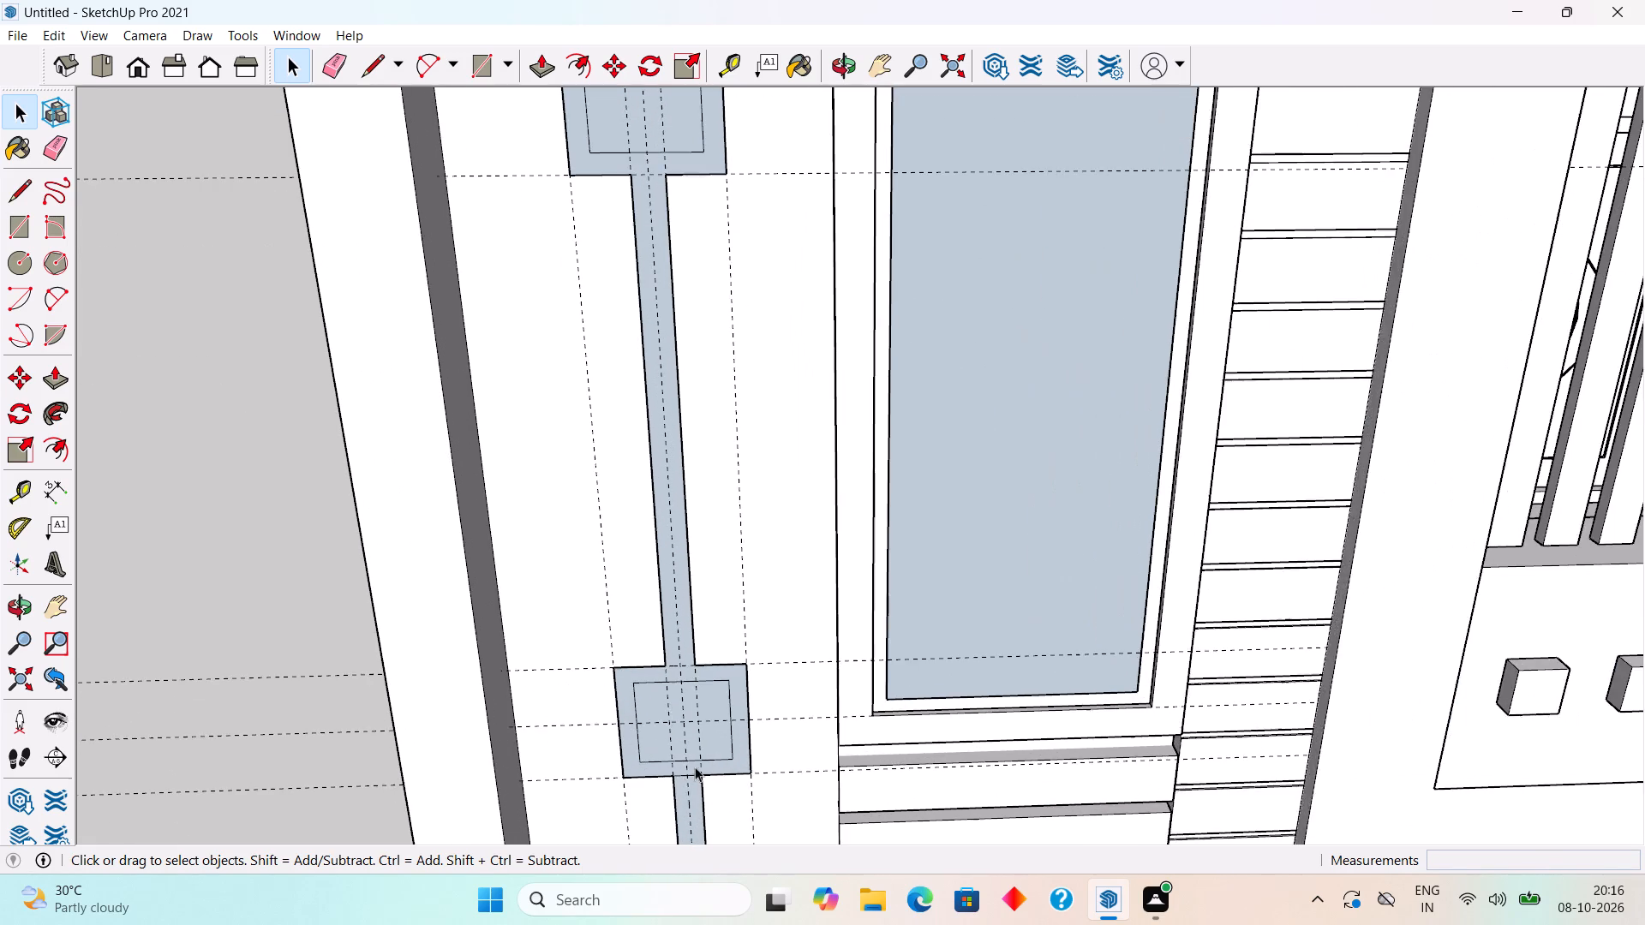
{"action": "scroll", "coordinate": [695, 767], "scroll_direction": "up", "scroll_amount": 4}
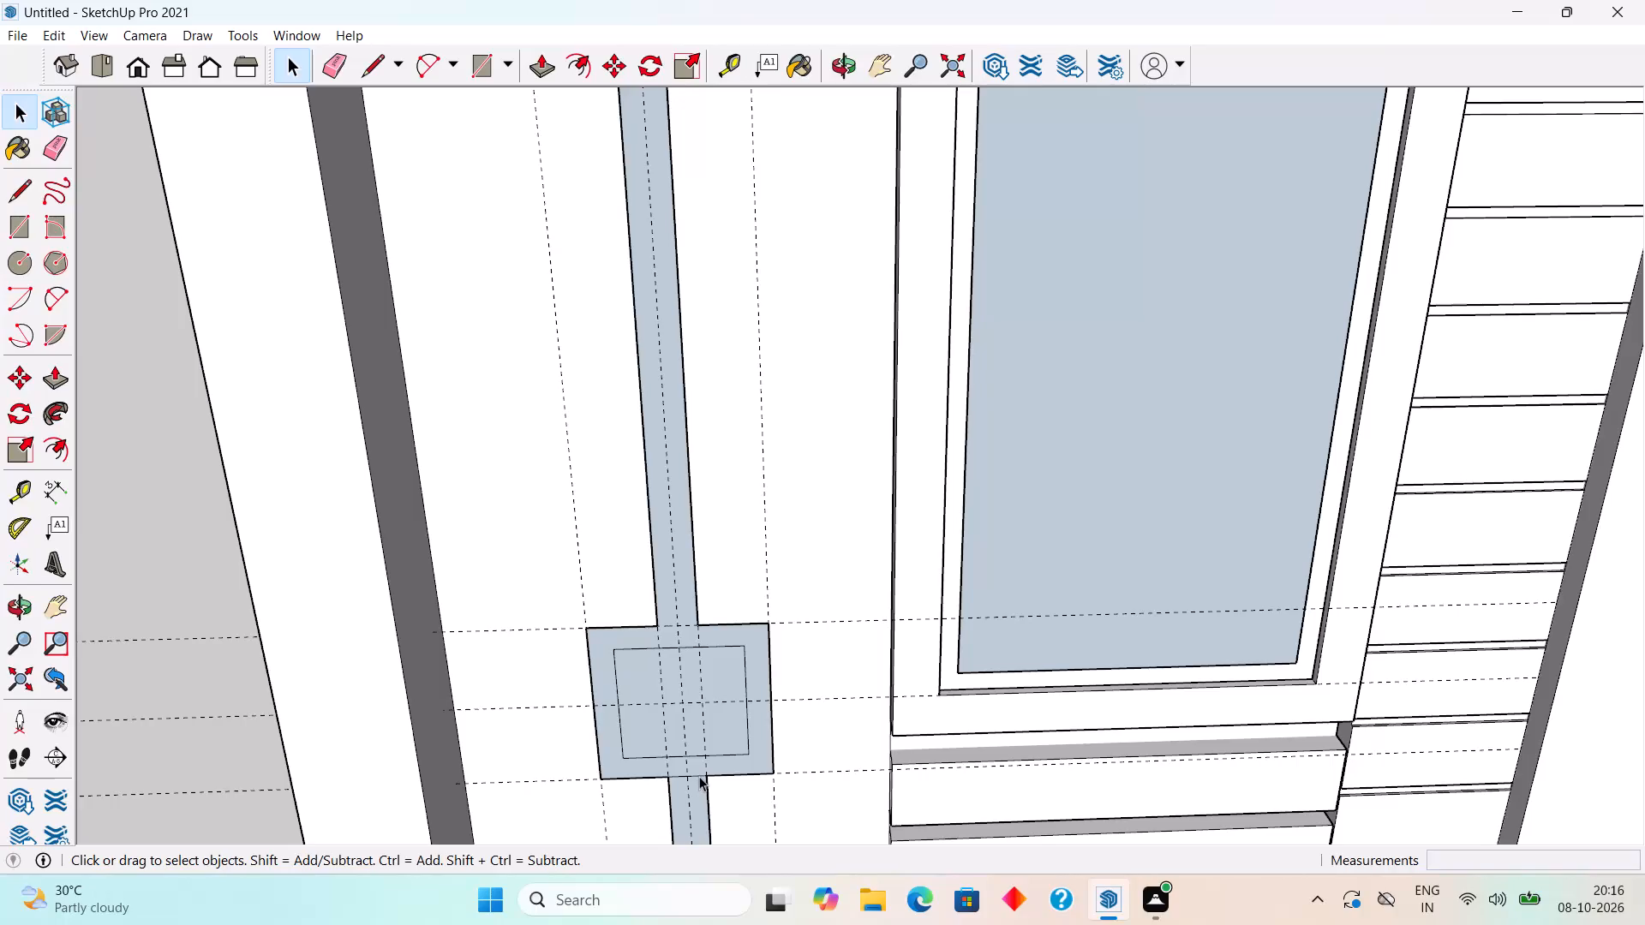
{"action": "left_click", "coordinate": [699, 776]}
{"action": "key", "text": "Delete"}
Delete the two strip edges running through the uppermost square.
{"action": "scroll", "coordinate": [699, 776], "scroll_direction": "down", "scroll_amount": 16}
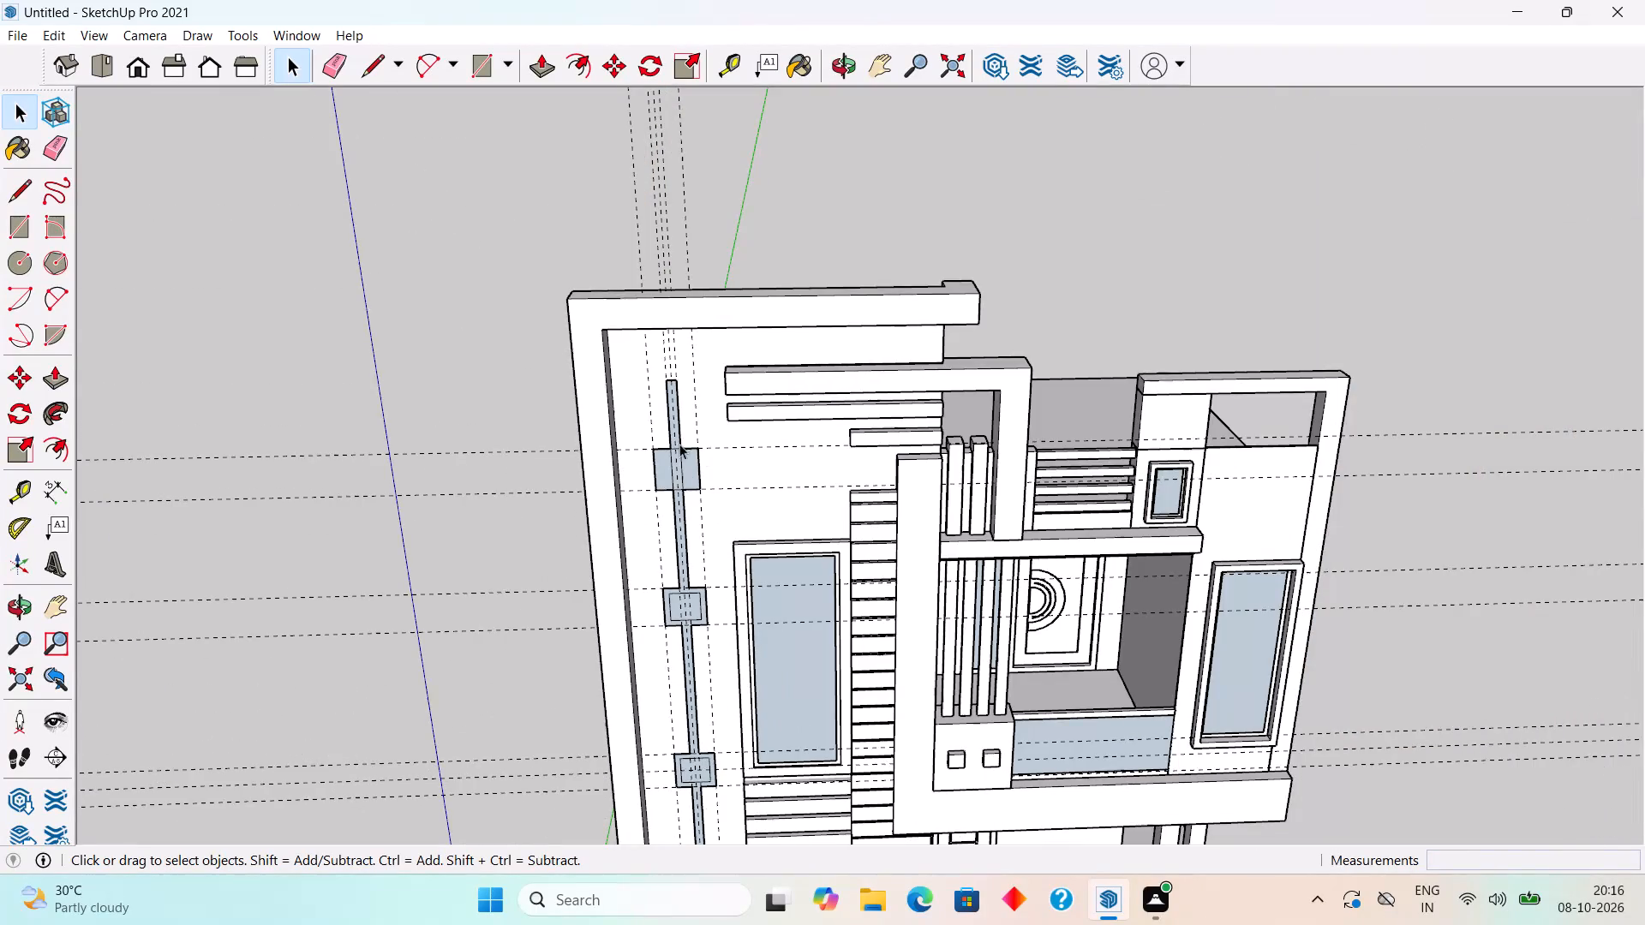
{"action": "scroll", "coordinate": [661, 434], "scroll_direction": "up", "scroll_amount": 16}
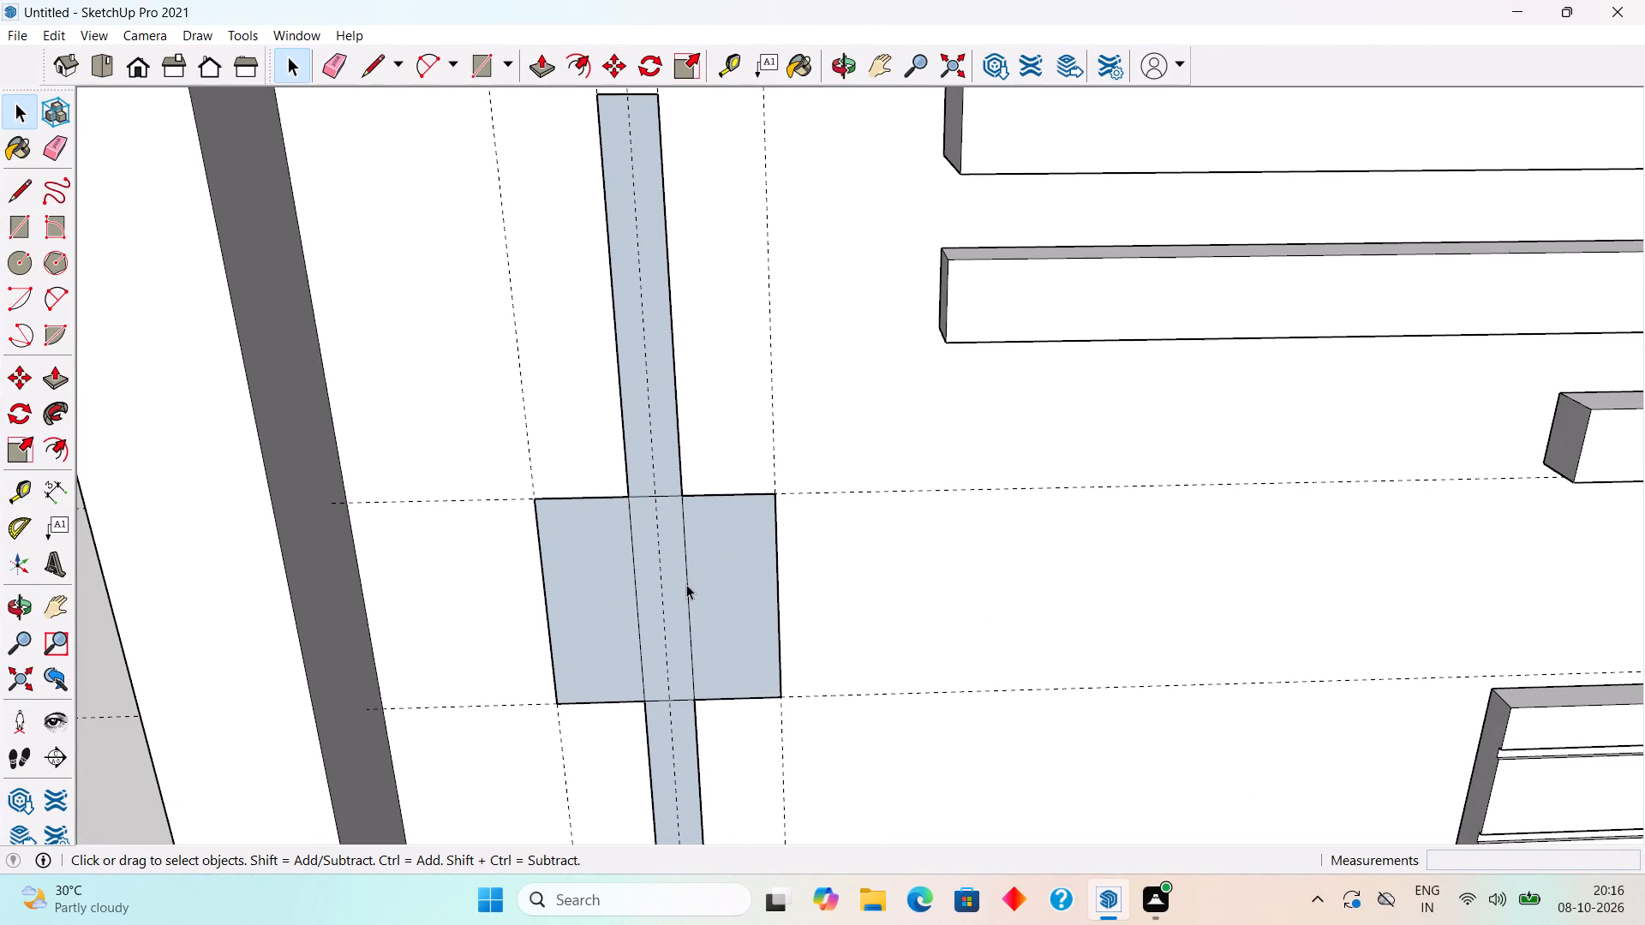
{"action": "left_click", "coordinate": [686, 584]}
{"action": "key", "text": "Delete"}
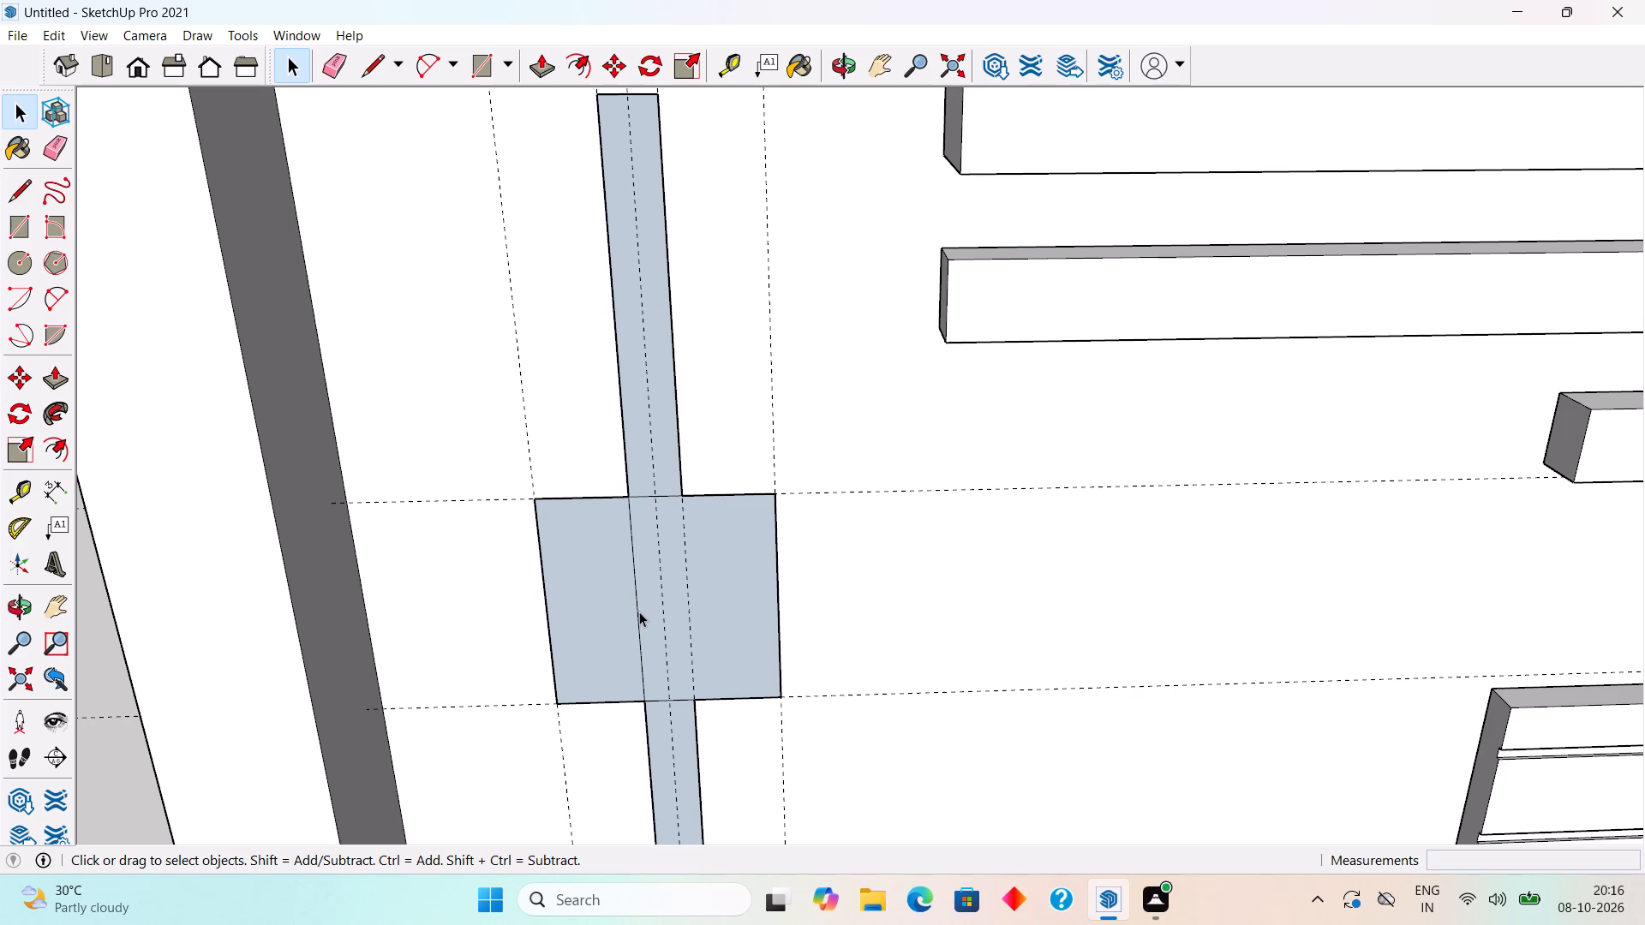
{"action": "left_click", "coordinate": [639, 612]}
{"action": "key", "text": "Delete"}
Offset the uppermost square's outline 2.5" inward.
{"action": "key", "text": "f"}
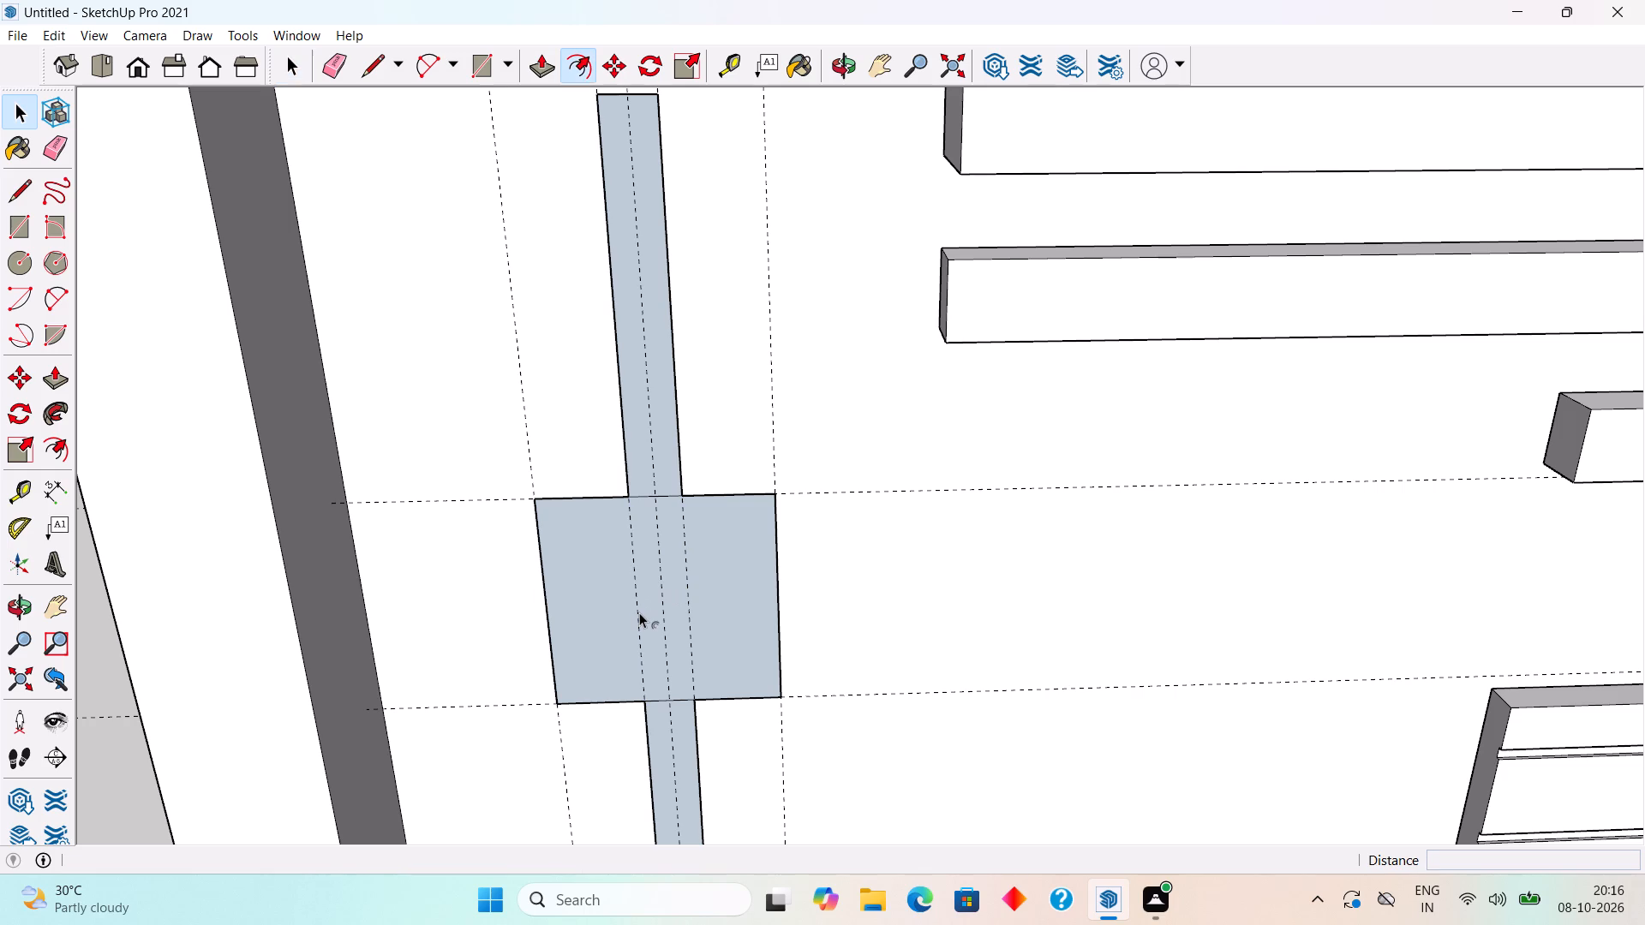
{"action": "left_click", "coordinate": [598, 631]}
{"action": "type", "text": "2.5\""}
{"action": "key", "text": "Return"}
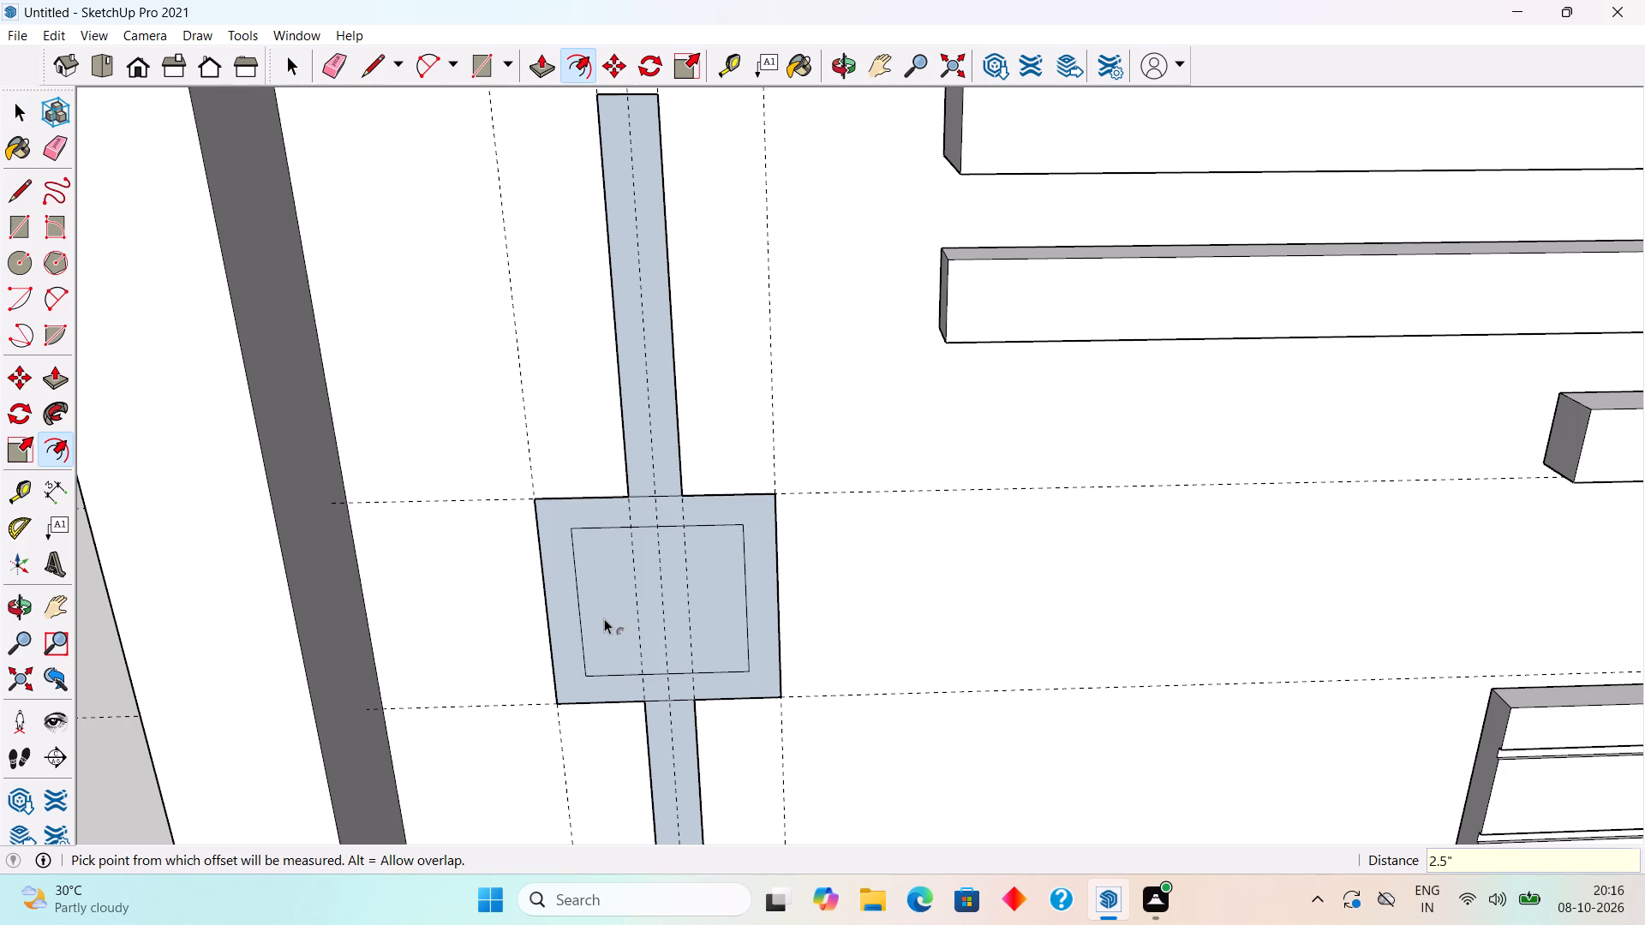
{"action": "key", "text": "space"}
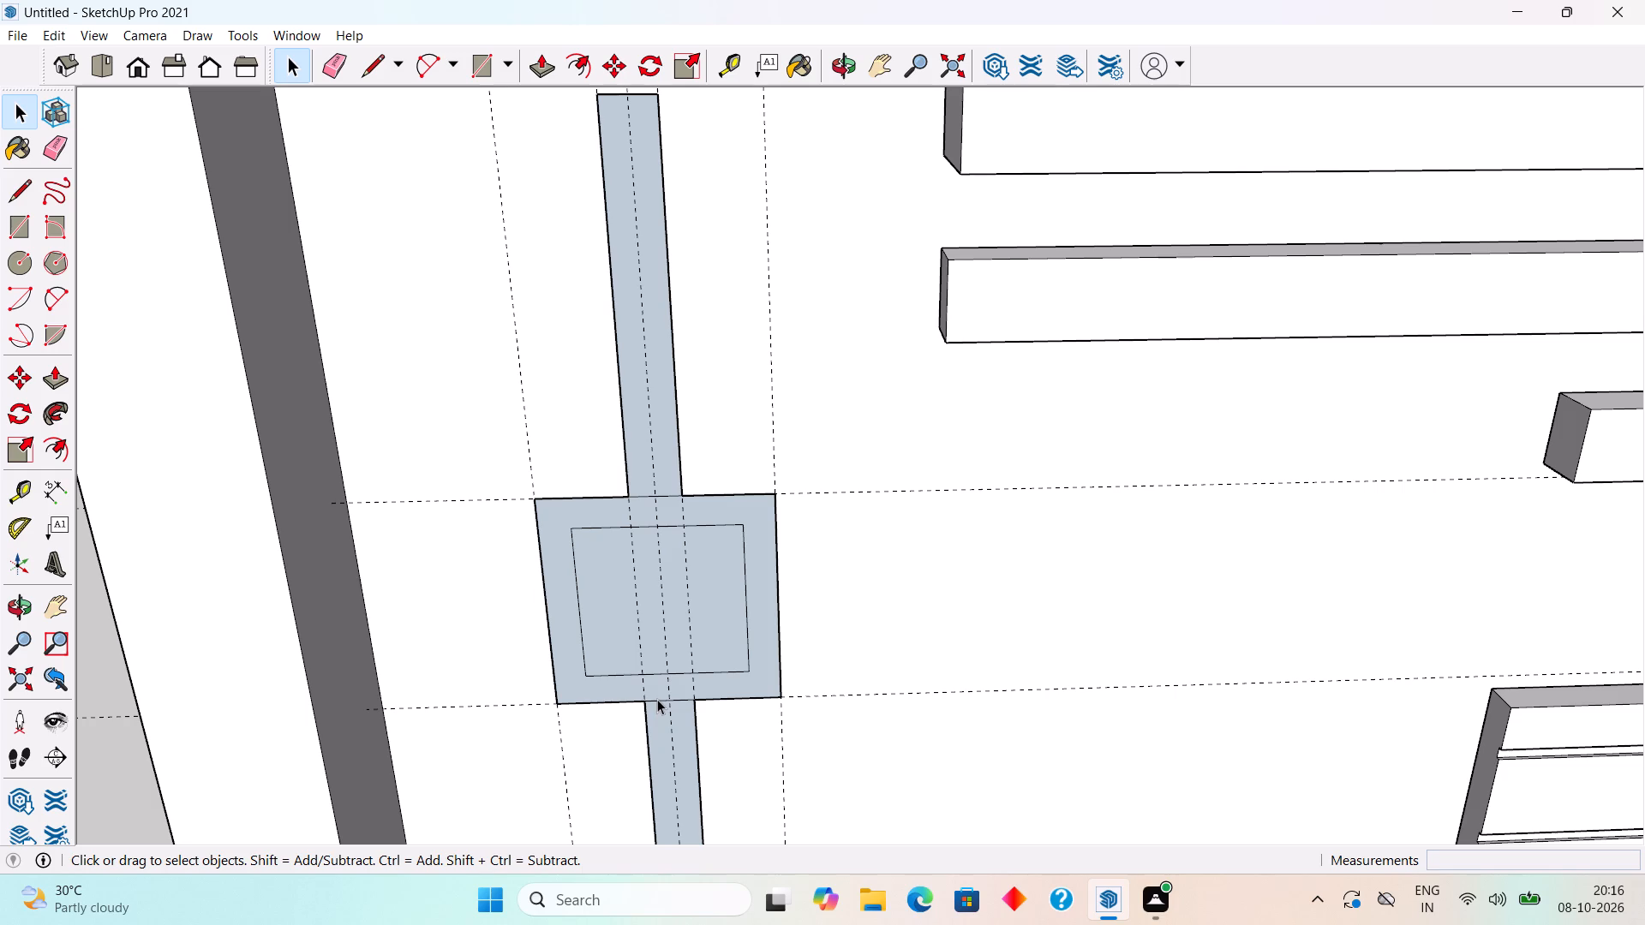
Delete the short edges separating the vertical strip from the uppermost square at its top and bottom.
{"action": "left_click", "coordinate": [657, 699]}
{"action": "key", "text": "Delete"}
{"action": "left_click", "coordinate": [646, 496]}
{"action": "key", "text": "Delete"}
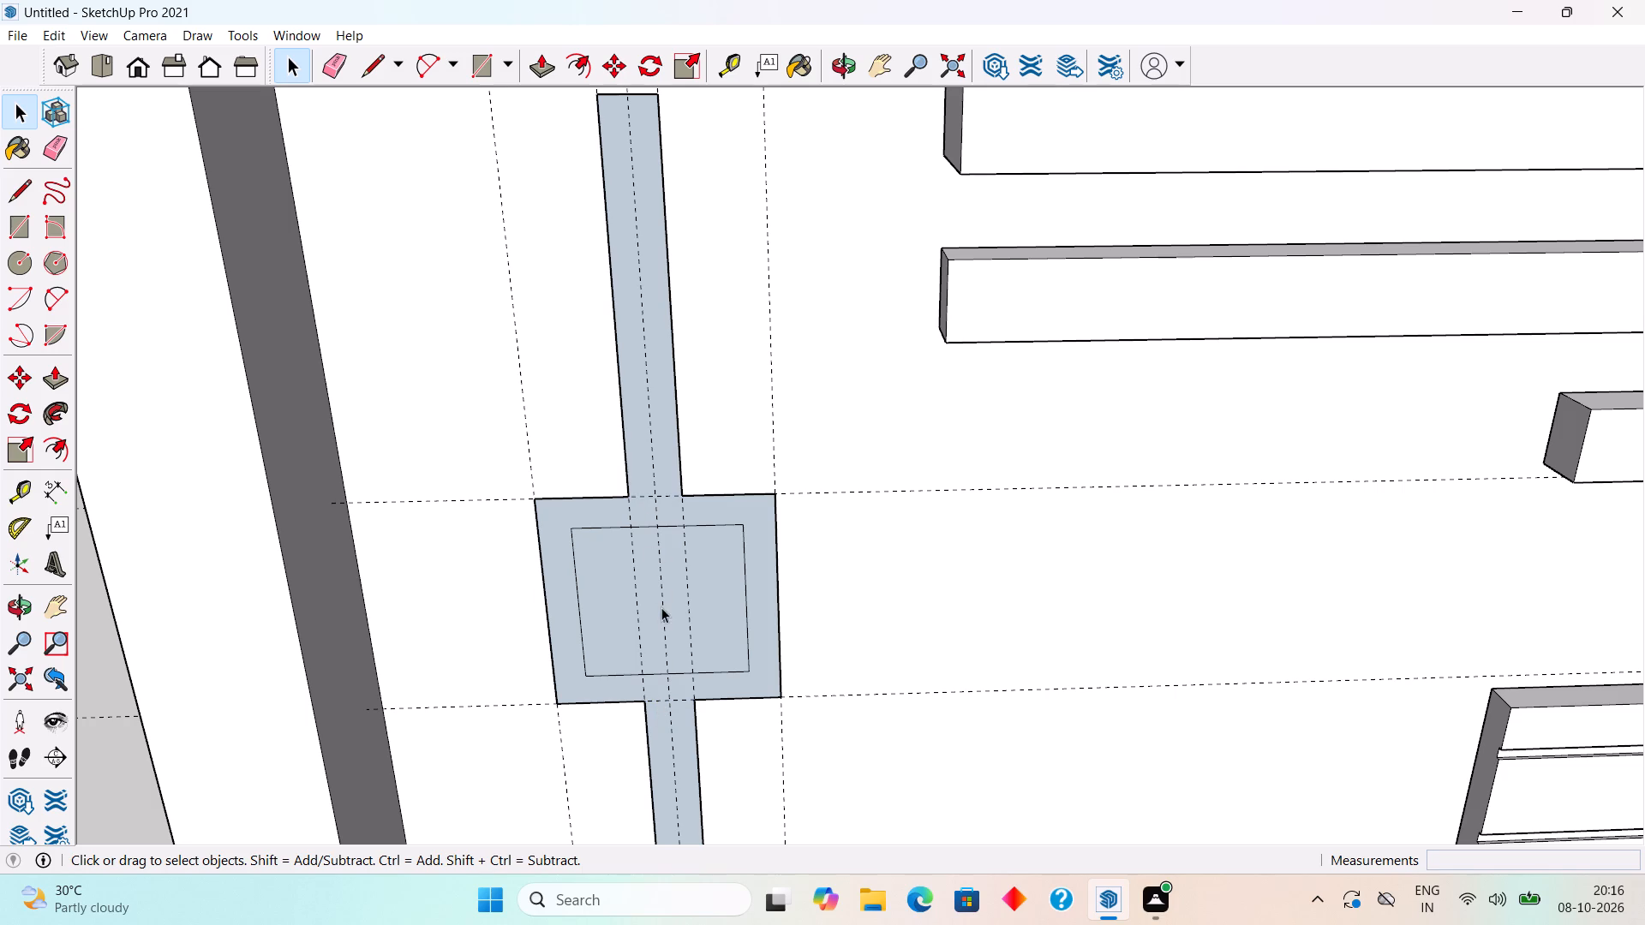
Delete the inner faces of the upper, middle and lowest squares, leaving open frames along the strip.
{"action": "left_click", "coordinate": [661, 623]}
{"action": "left_click", "coordinate": [625, 626]}
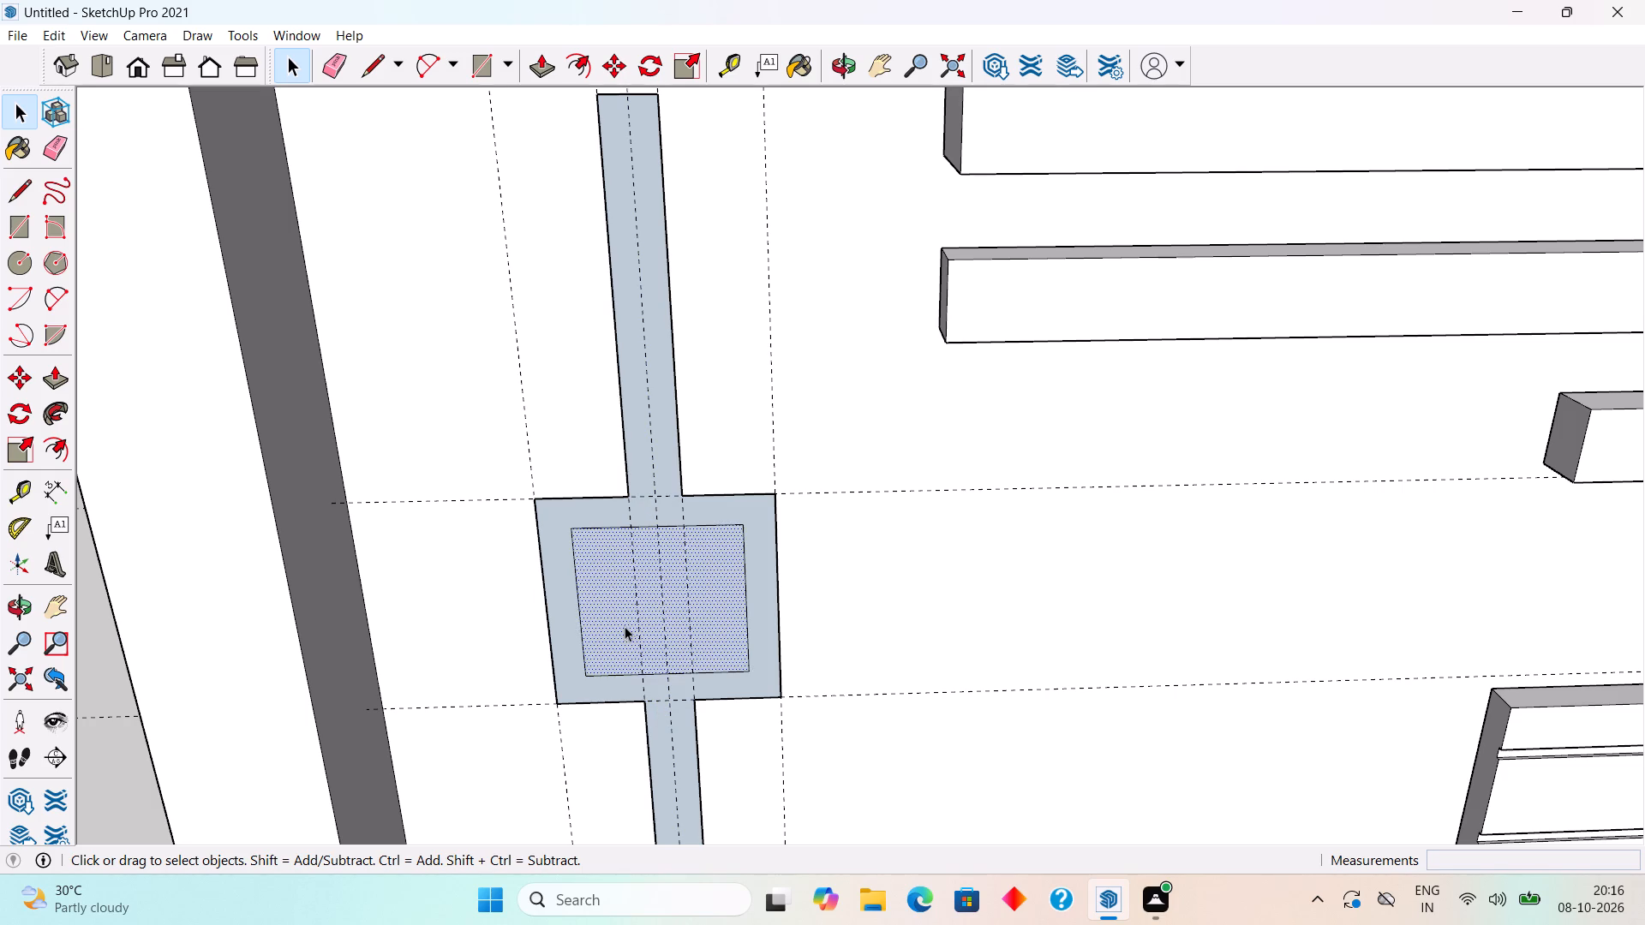
{"action": "key", "text": "Delete"}
{"action": "scroll", "coordinate": [625, 626], "scroll_direction": "down", "scroll_amount": 18}
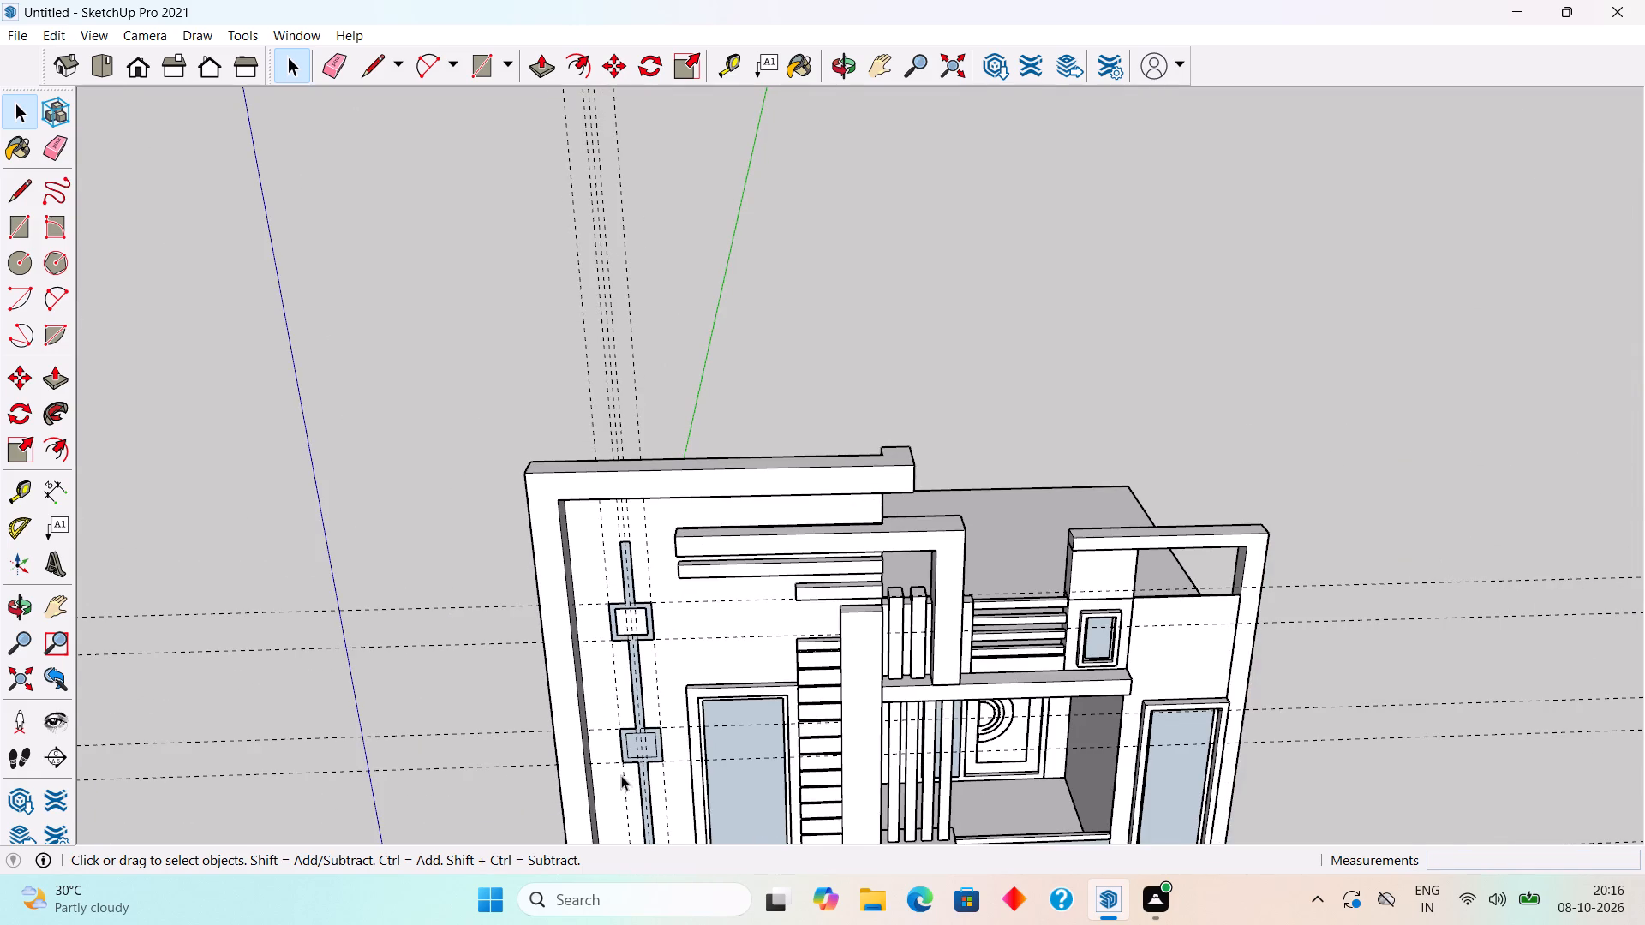
{"action": "scroll", "coordinate": [621, 773], "scroll_direction": "up", "scroll_amount": 5}
{"action": "left_click", "coordinate": [641, 724]}
{"action": "key", "text": "Delete"}
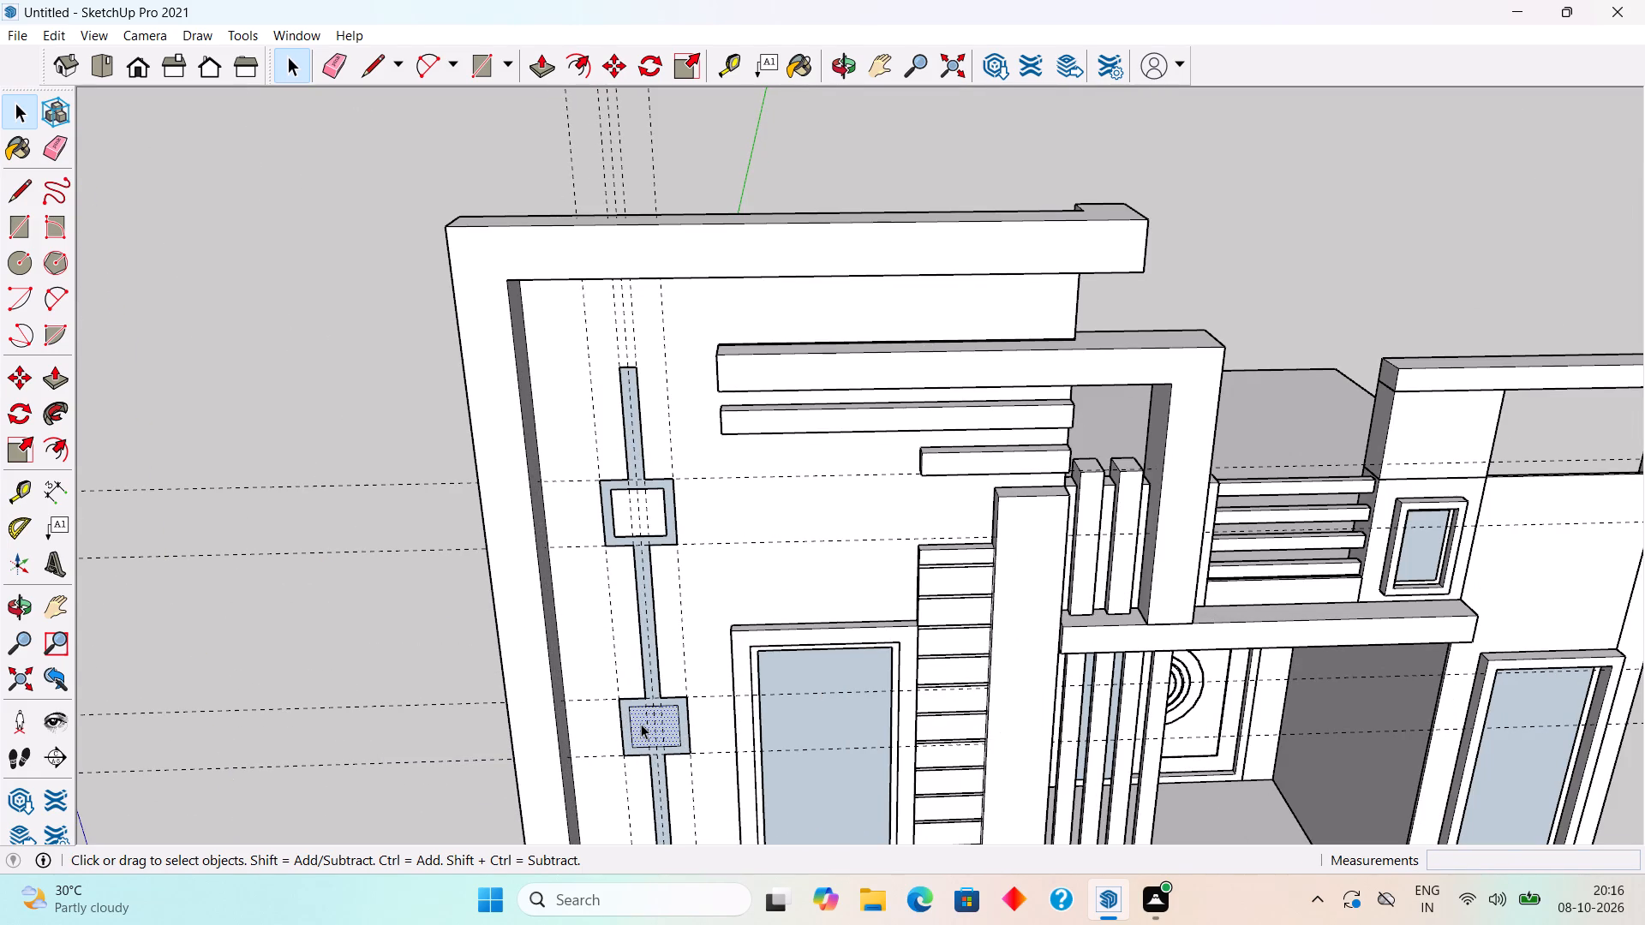
{"action": "scroll", "coordinate": [641, 714], "scroll_direction": "down", "scroll_amount": 19}
{"action": "scroll", "coordinate": [643, 769], "scroll_direction": "up", "scroll_amount": 10}
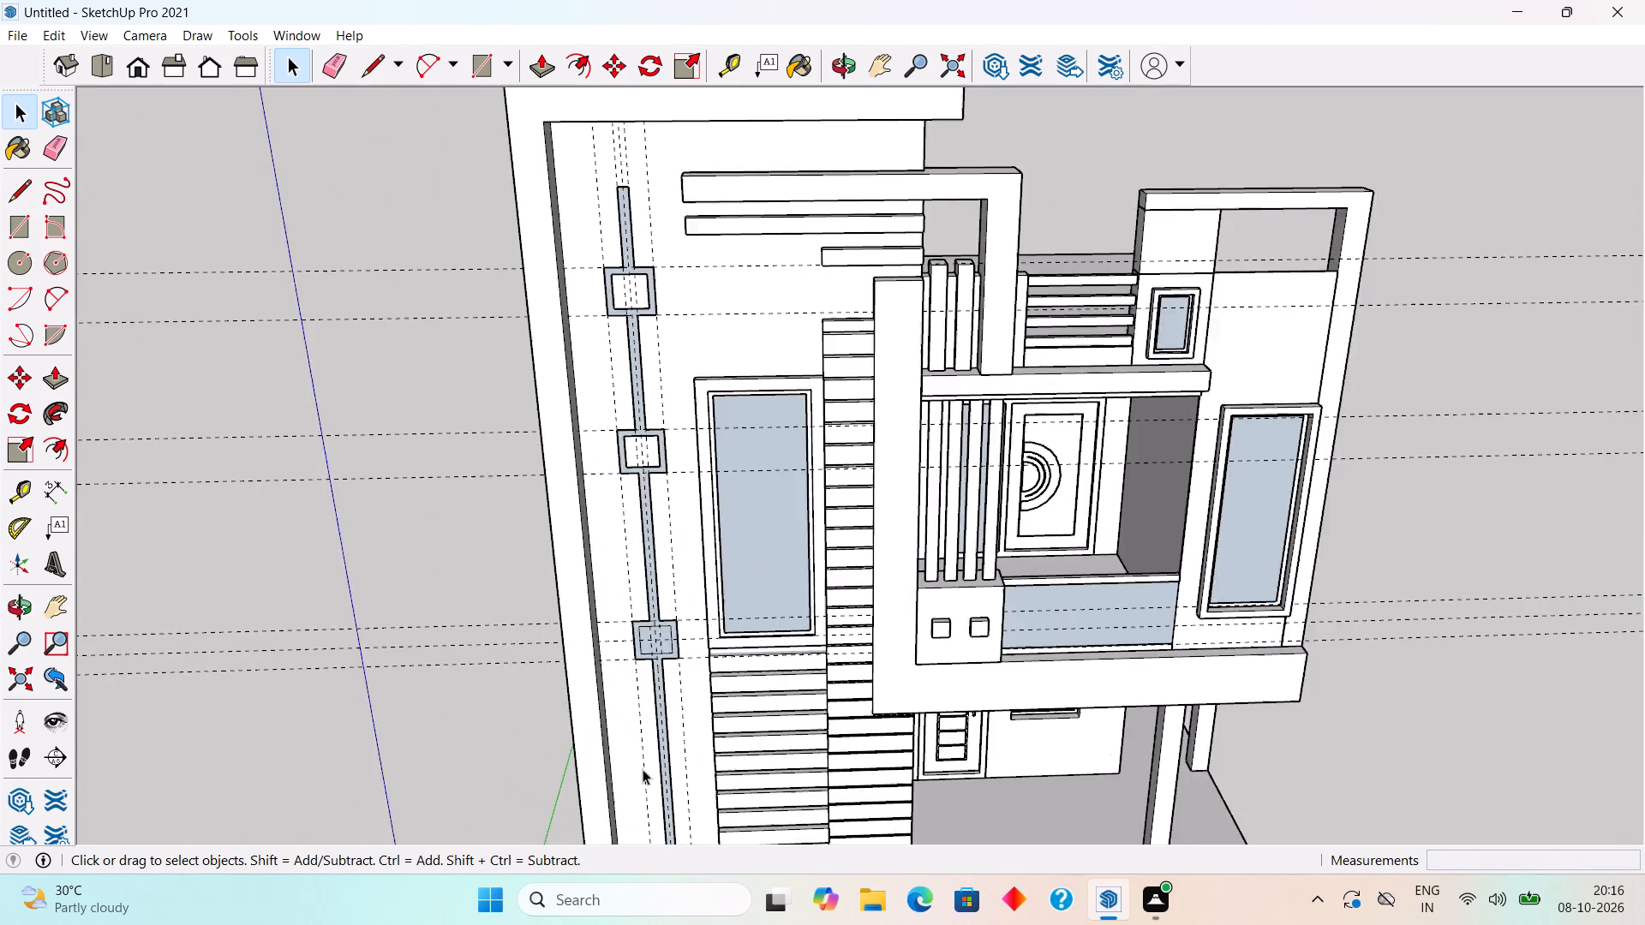
{"action": "scroll", "coordinate": [643, 769], "scroll_direction": "up", "scroll_amount": 13}
{"action": "left_click", "coordinate": [644, 395]}
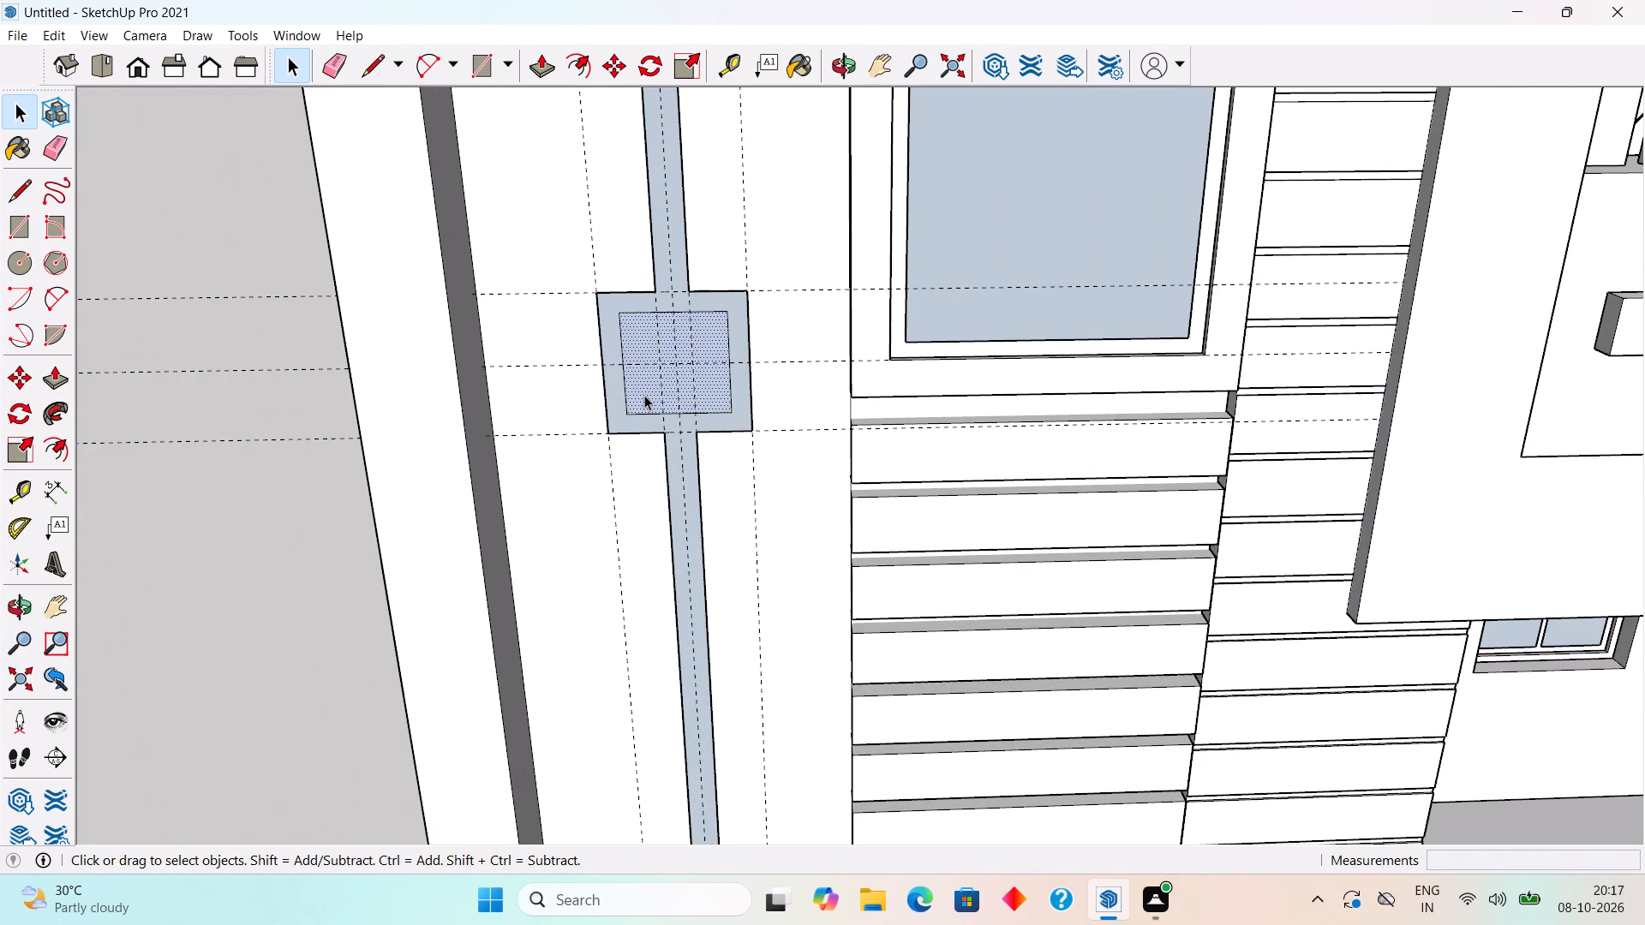
{"action": "key", "text": "Delete"}
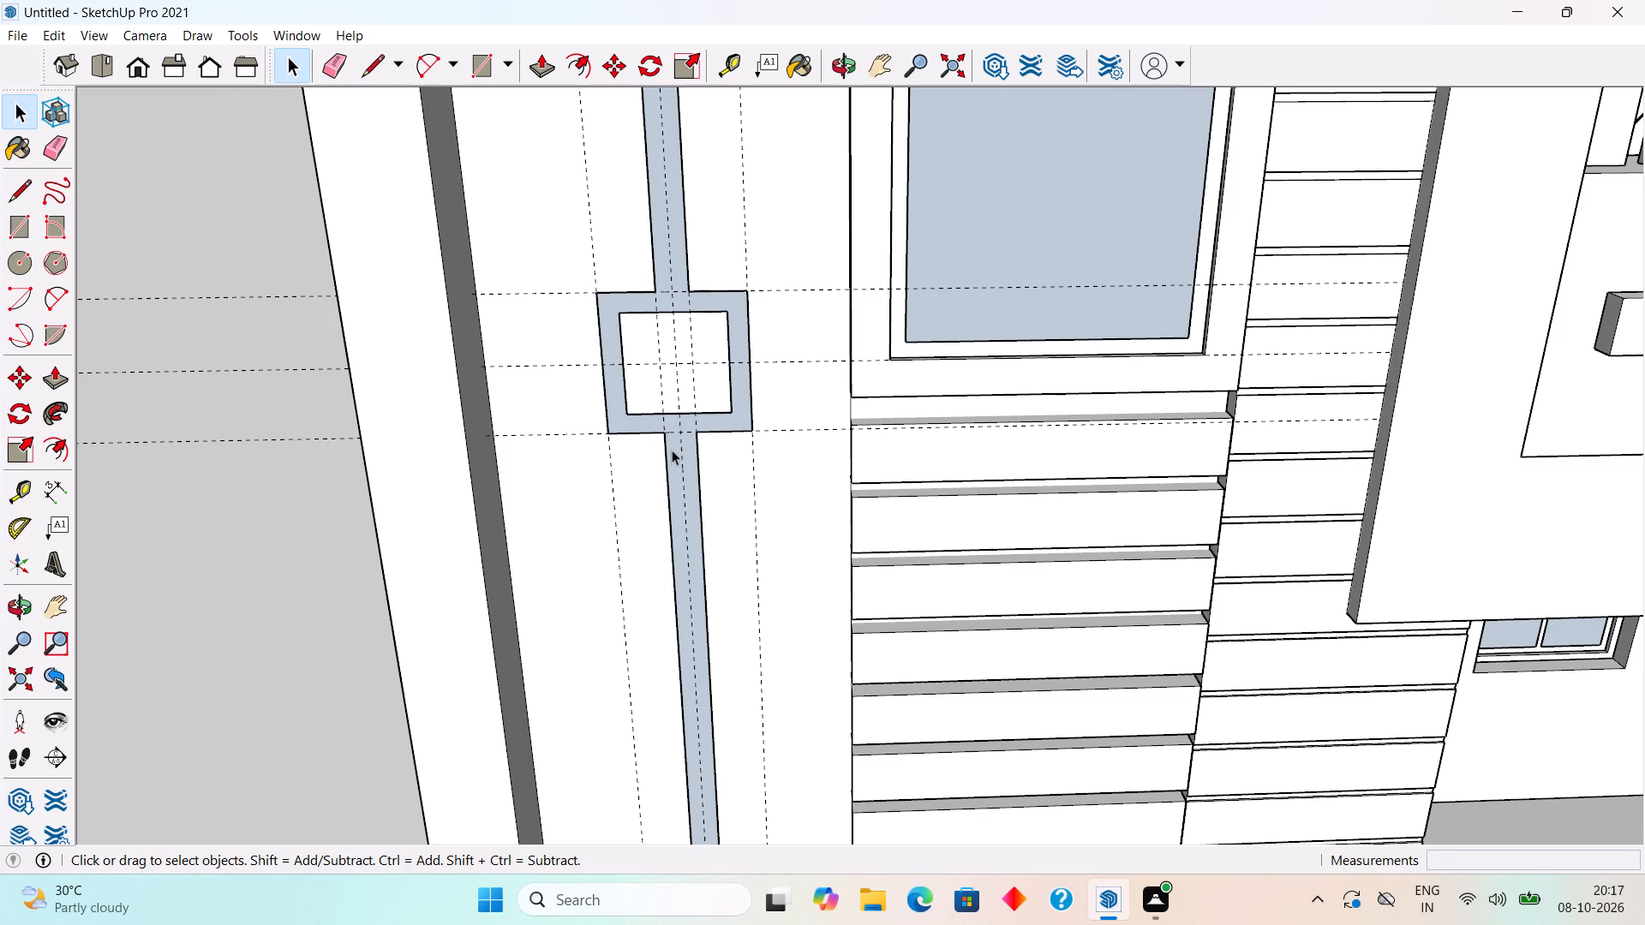
Push/Pull the joined strip and square-frame face 9" outward from the wall.
{"action": "key", "text": "p"}
{"action": "left_click", "coordinate": [676, 457]}
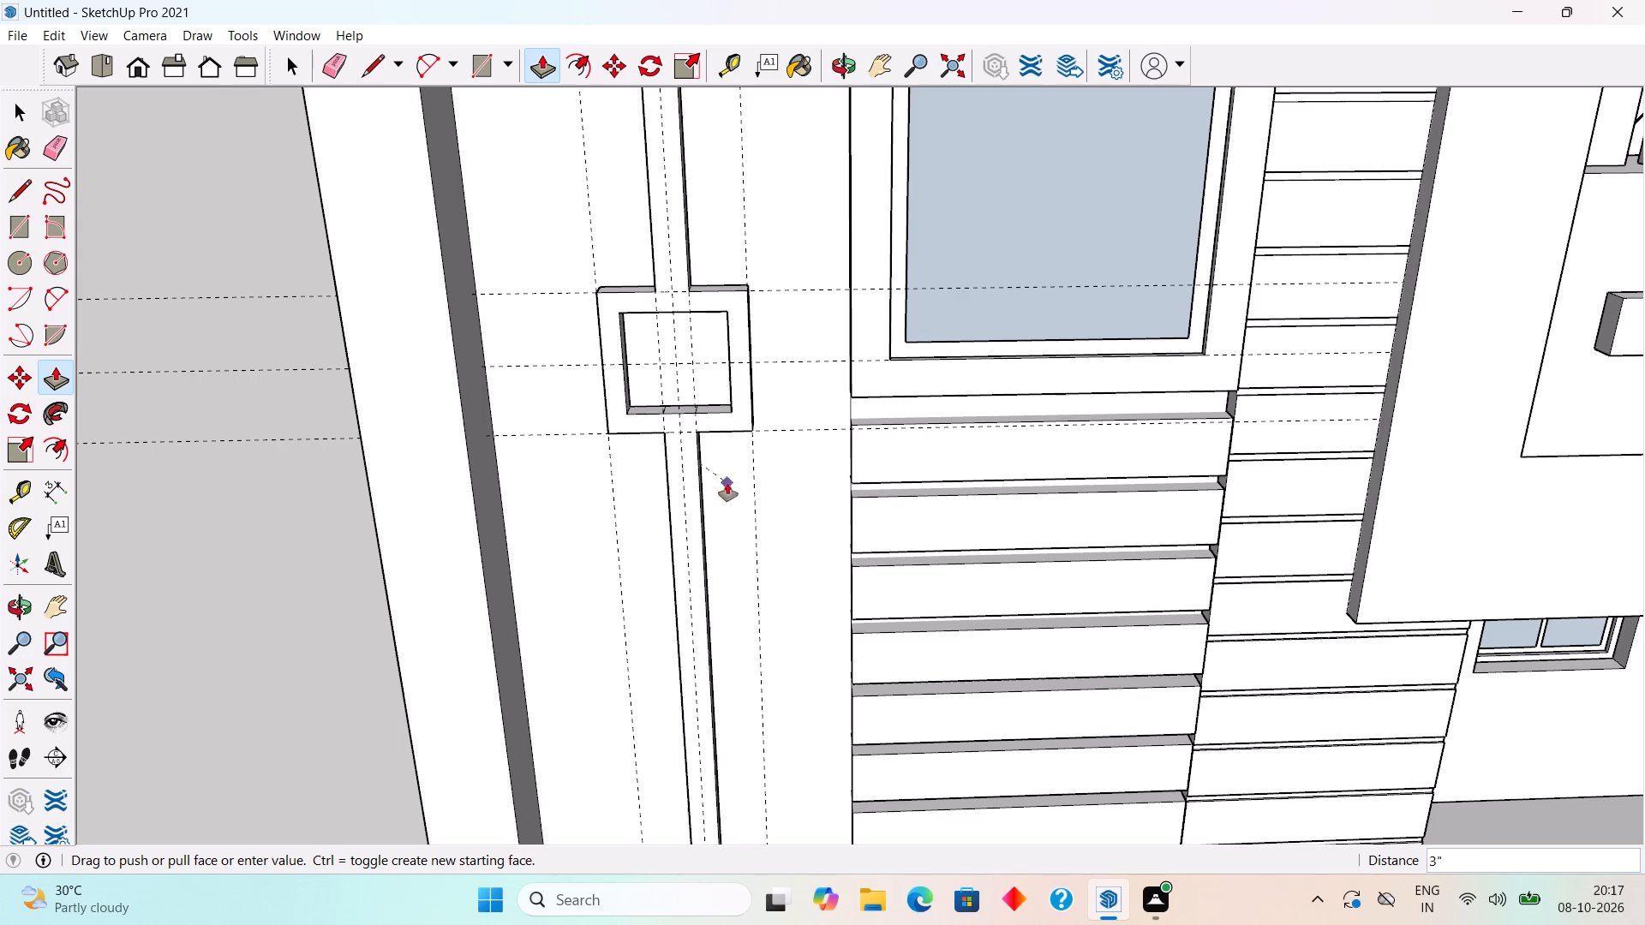
{"action": "left_click", "coordinate": [460, 553]}
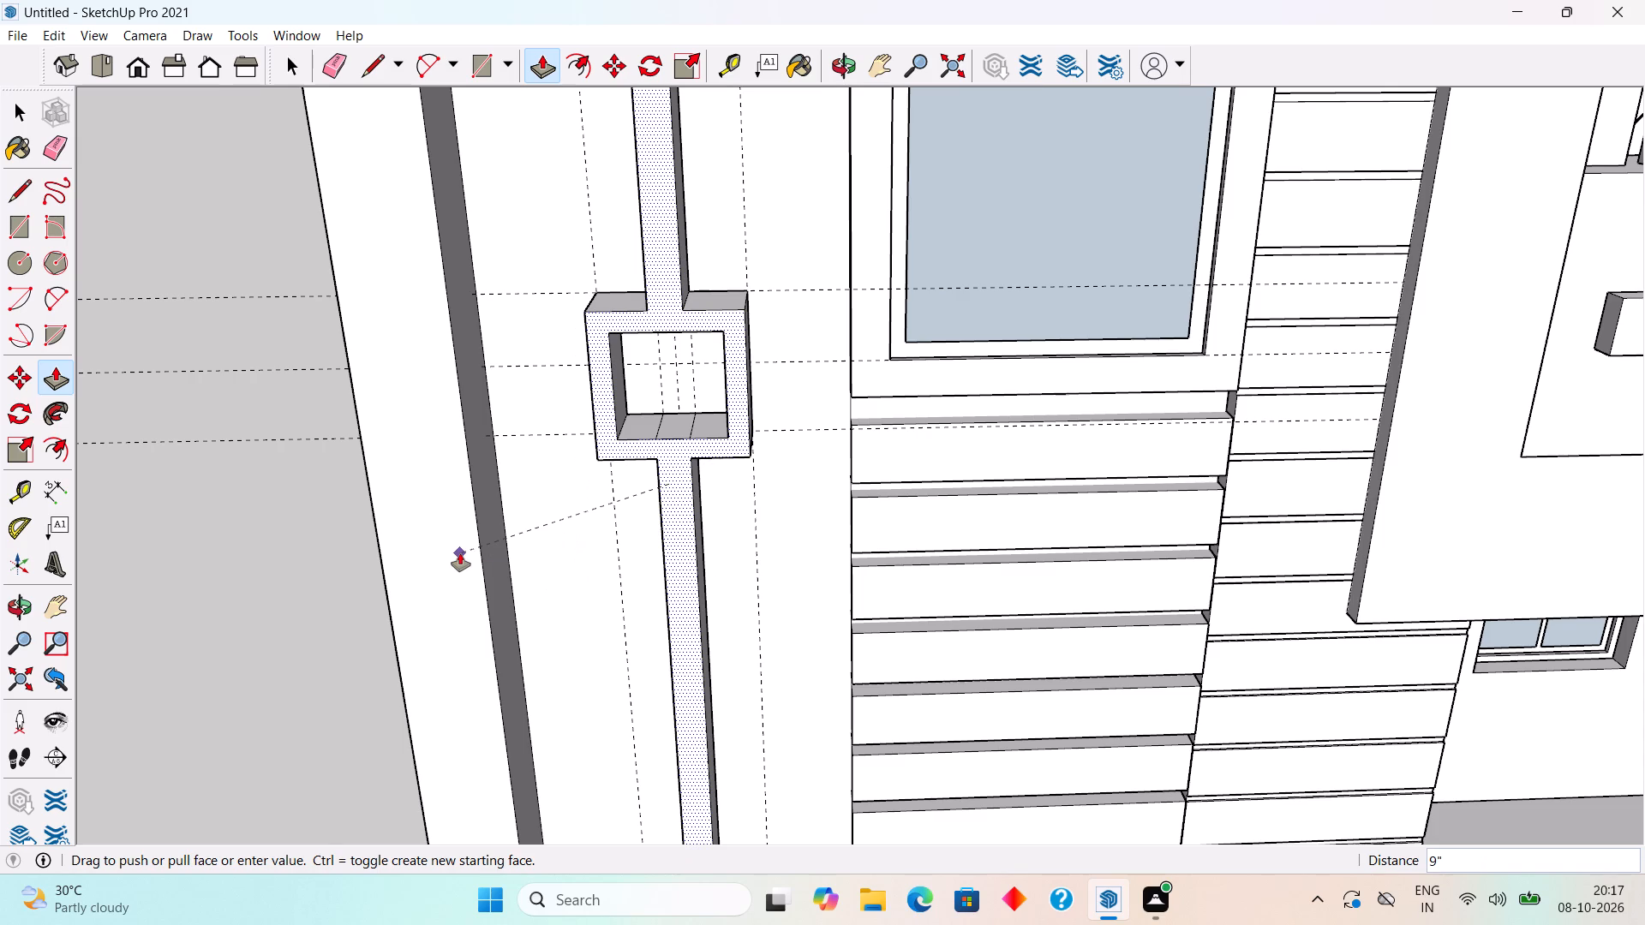
{"action": "key", "text": "space"}
Select the whole extruded strip with its frames and make it a group.
{"action": "triple_click", "coordinate": [673, 483]}
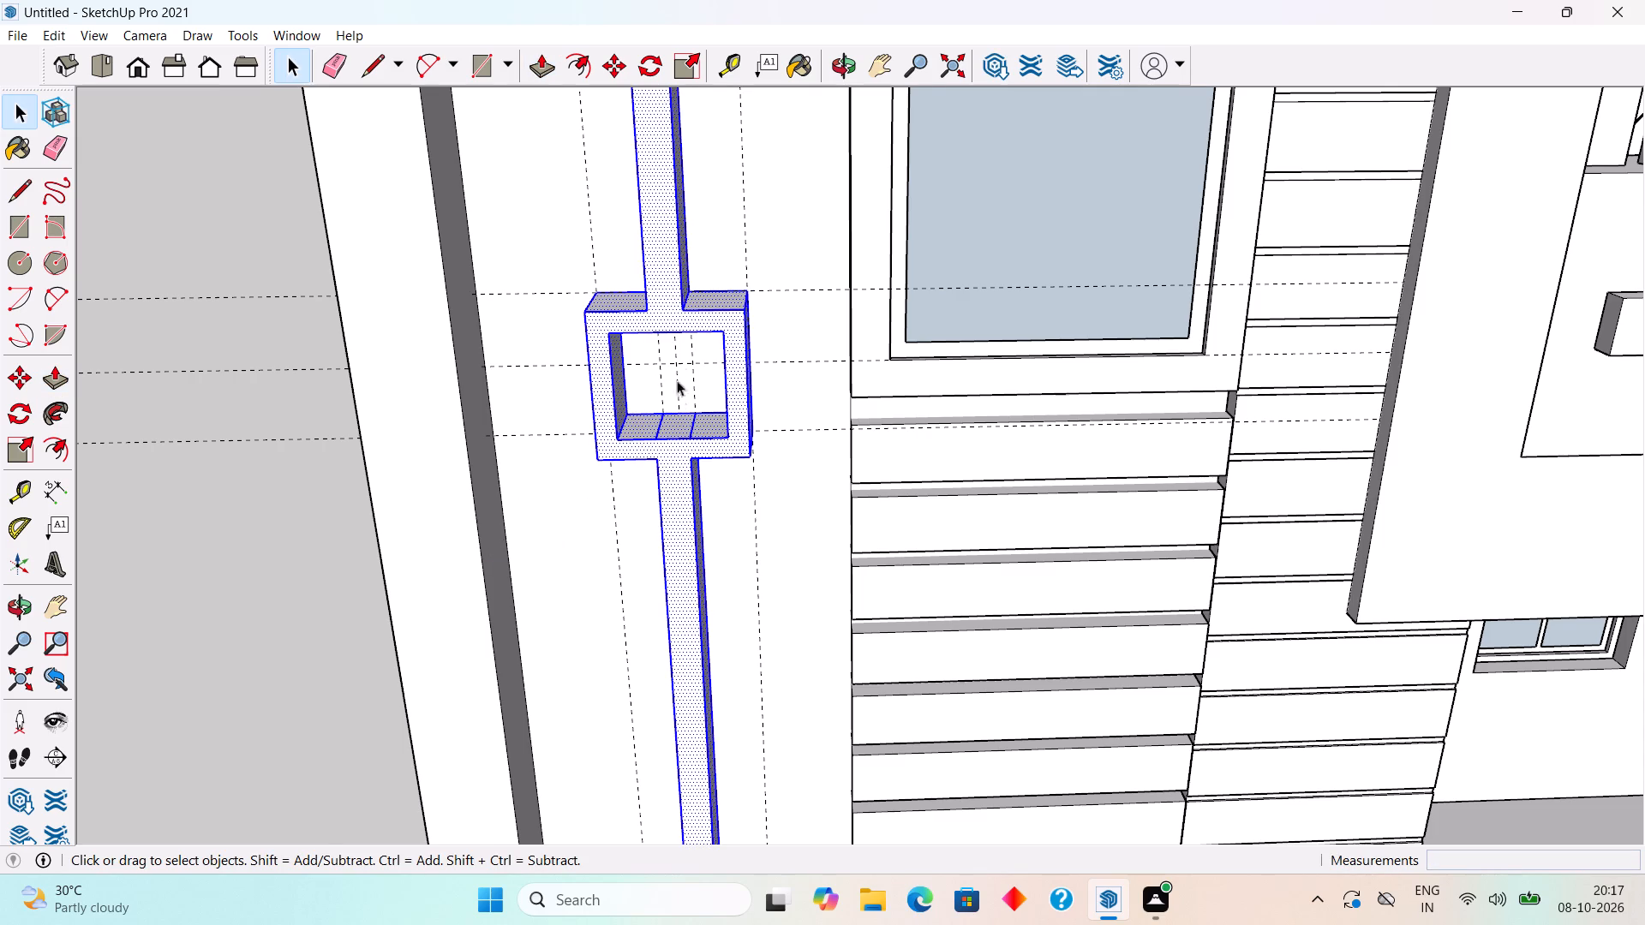
{"action": "scroll", "coordinate": [675, 352], "scroll_direction": "up", "scroll_amount": 5}
{"action": "scroll", "coordinate": [689, 476], "scroll_direction": "up", "scroll_amount": 3}
{"action": "right_click", "coordinate": [691, 510]}
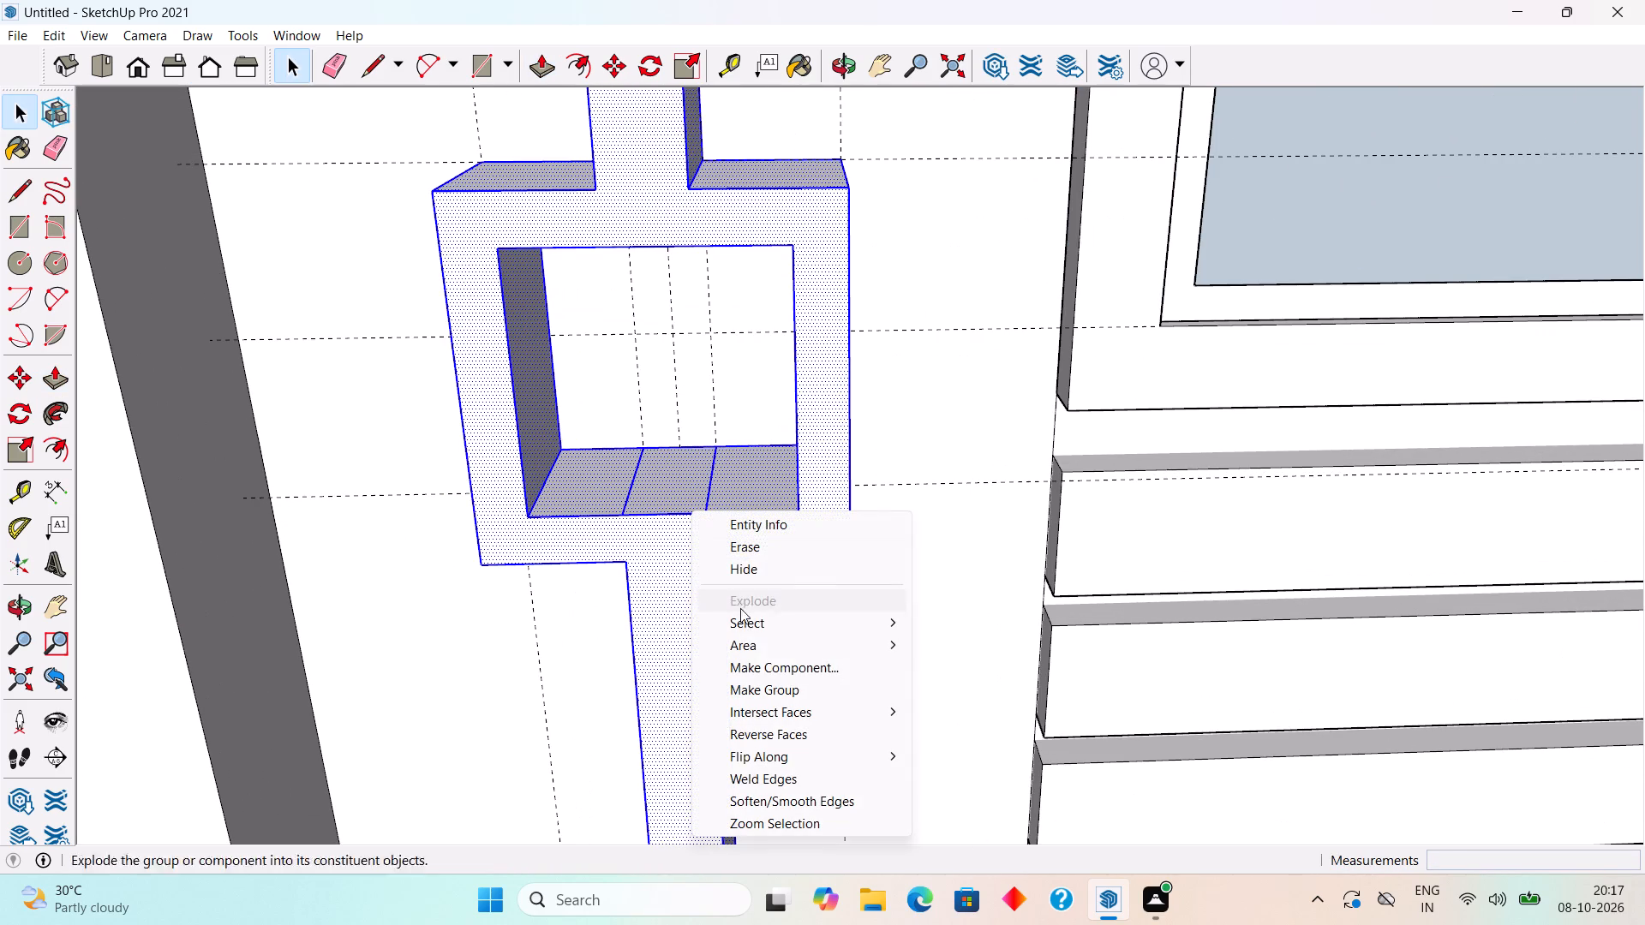
{"action": "left_click", "coordinate": [771, 686]}
Open the strip group for editing and delete the two seam edges on the lowest frame's inner bottom face.
{"action": "scroll", "coordinate": [679, 486], "scroll_direction": "up", "scroll_amount": 5}
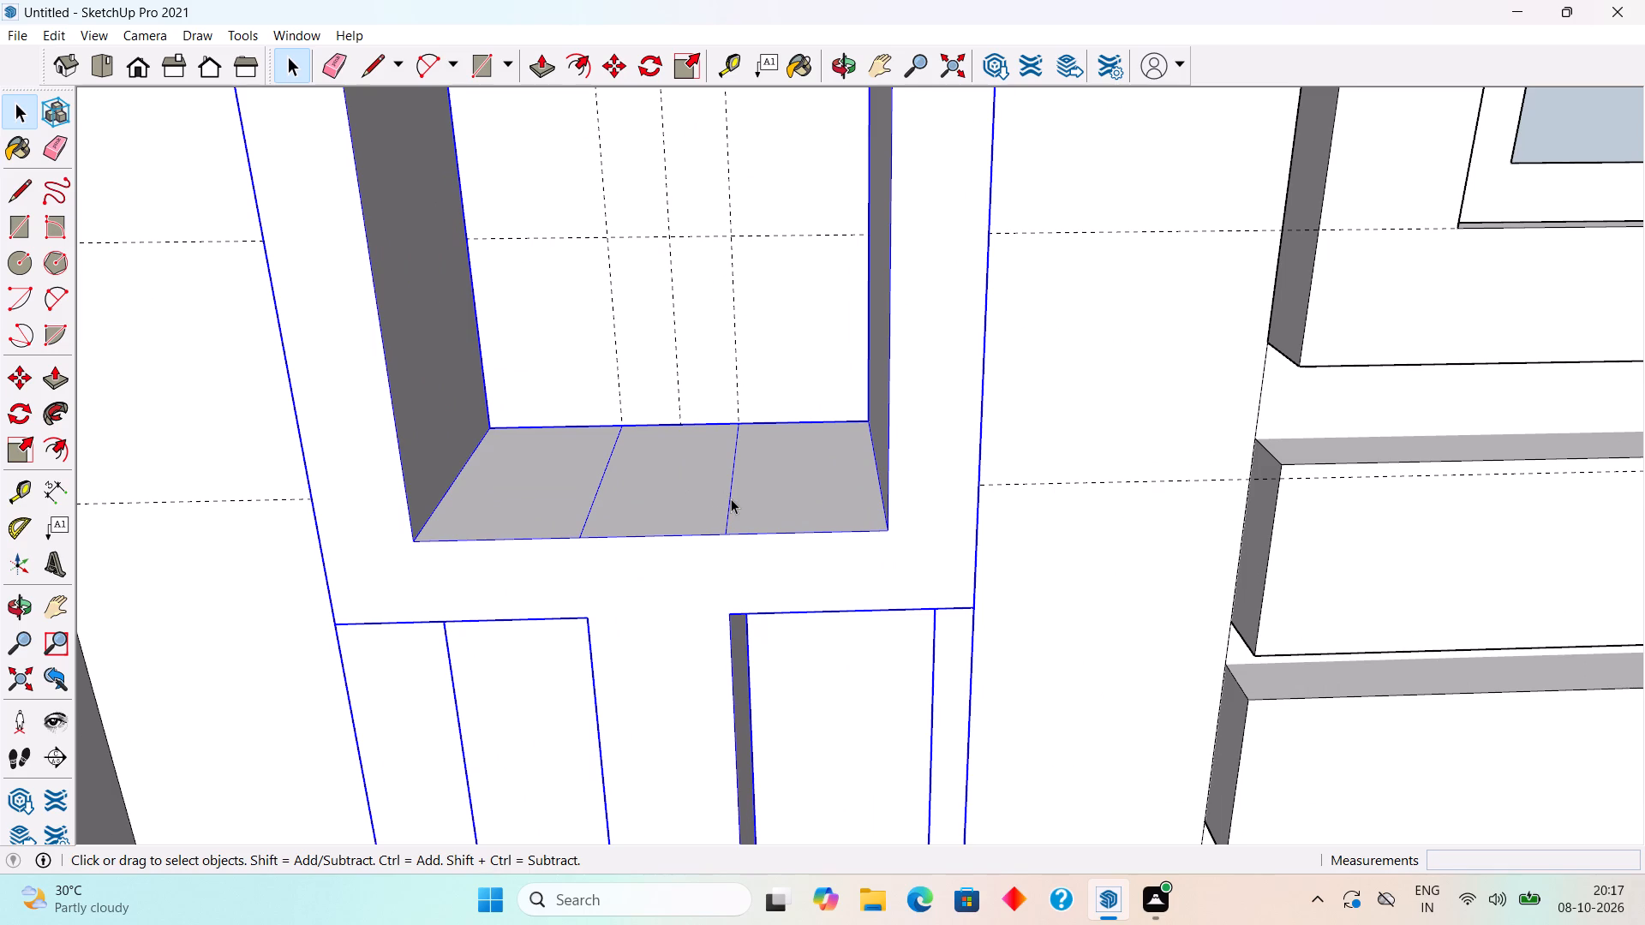
{"action": "triple_click", "coordinate": [731, 498]}
{"action": "double_click", "coordinate": [731, 498]}
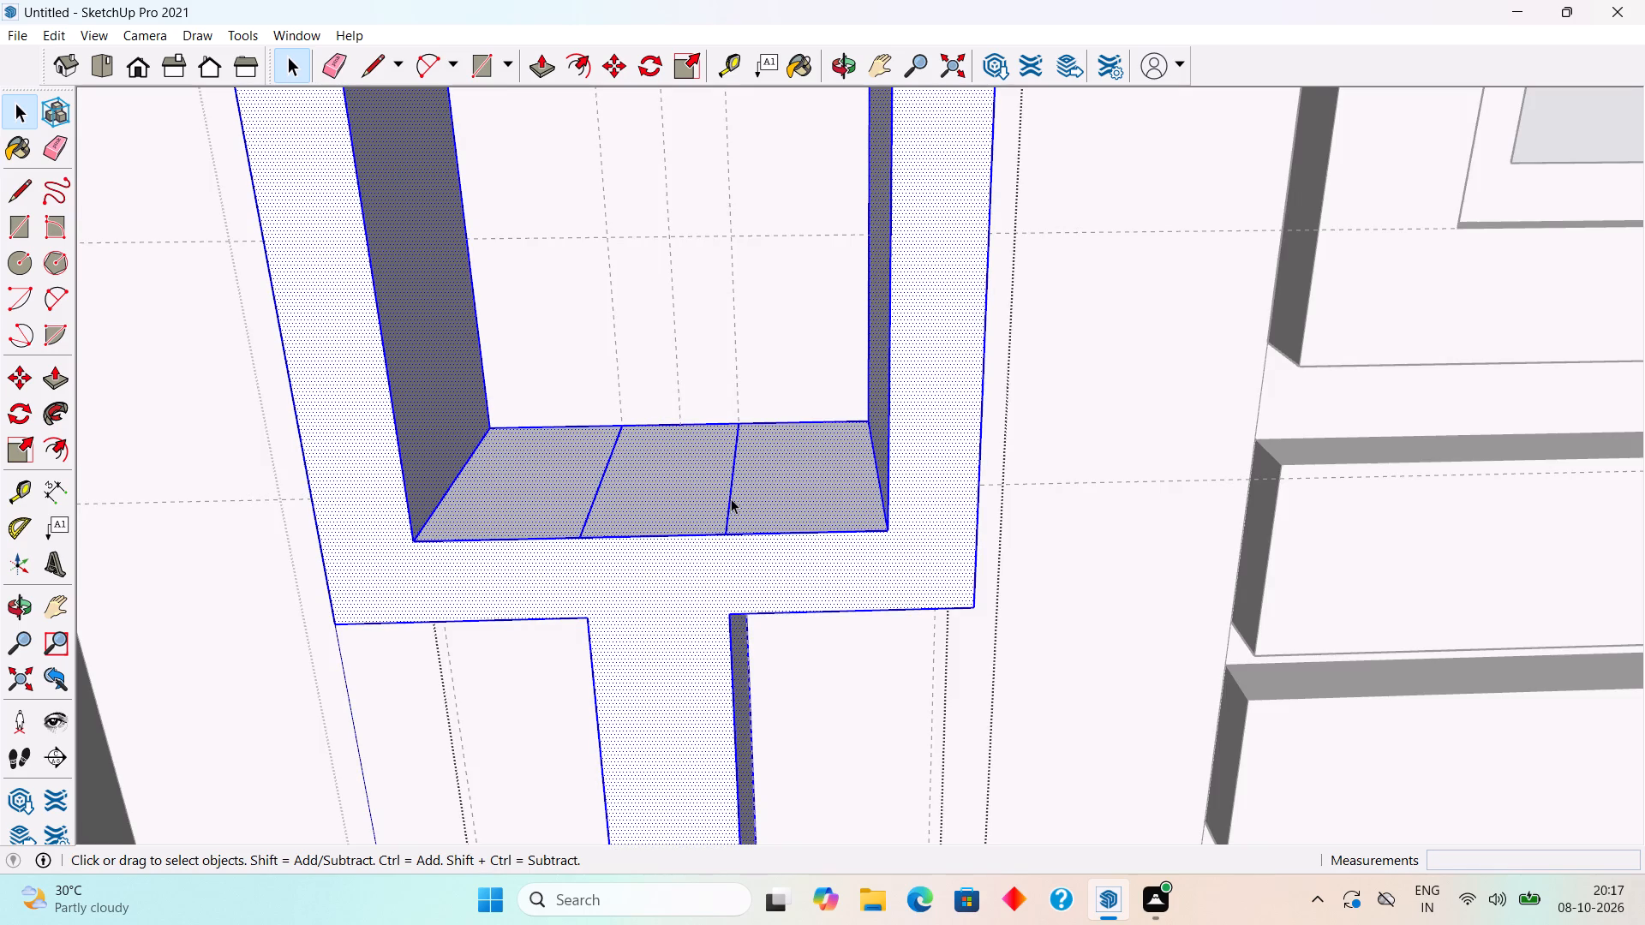
{"action": "double_click", "coordinate": [730, 510]}
{"action": "double_click", "coordinate": [730, 510]}
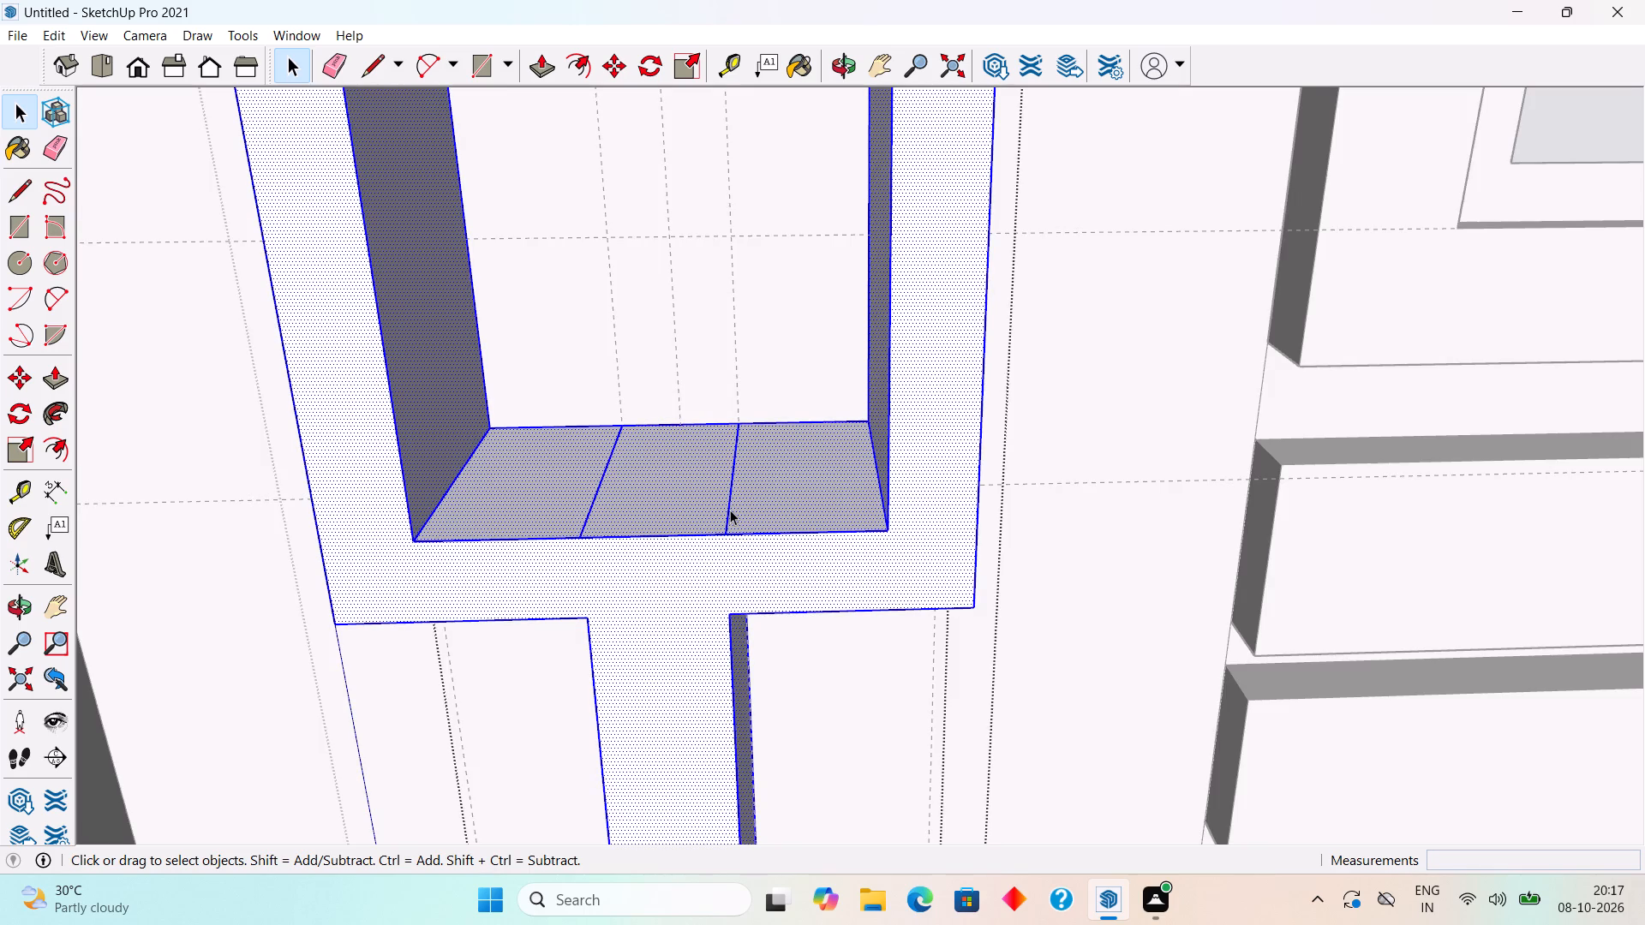
{"action": "triple_click", "coordinate": [728, 494]}
{"action": "double_click", "coordinate": [728, 494]}
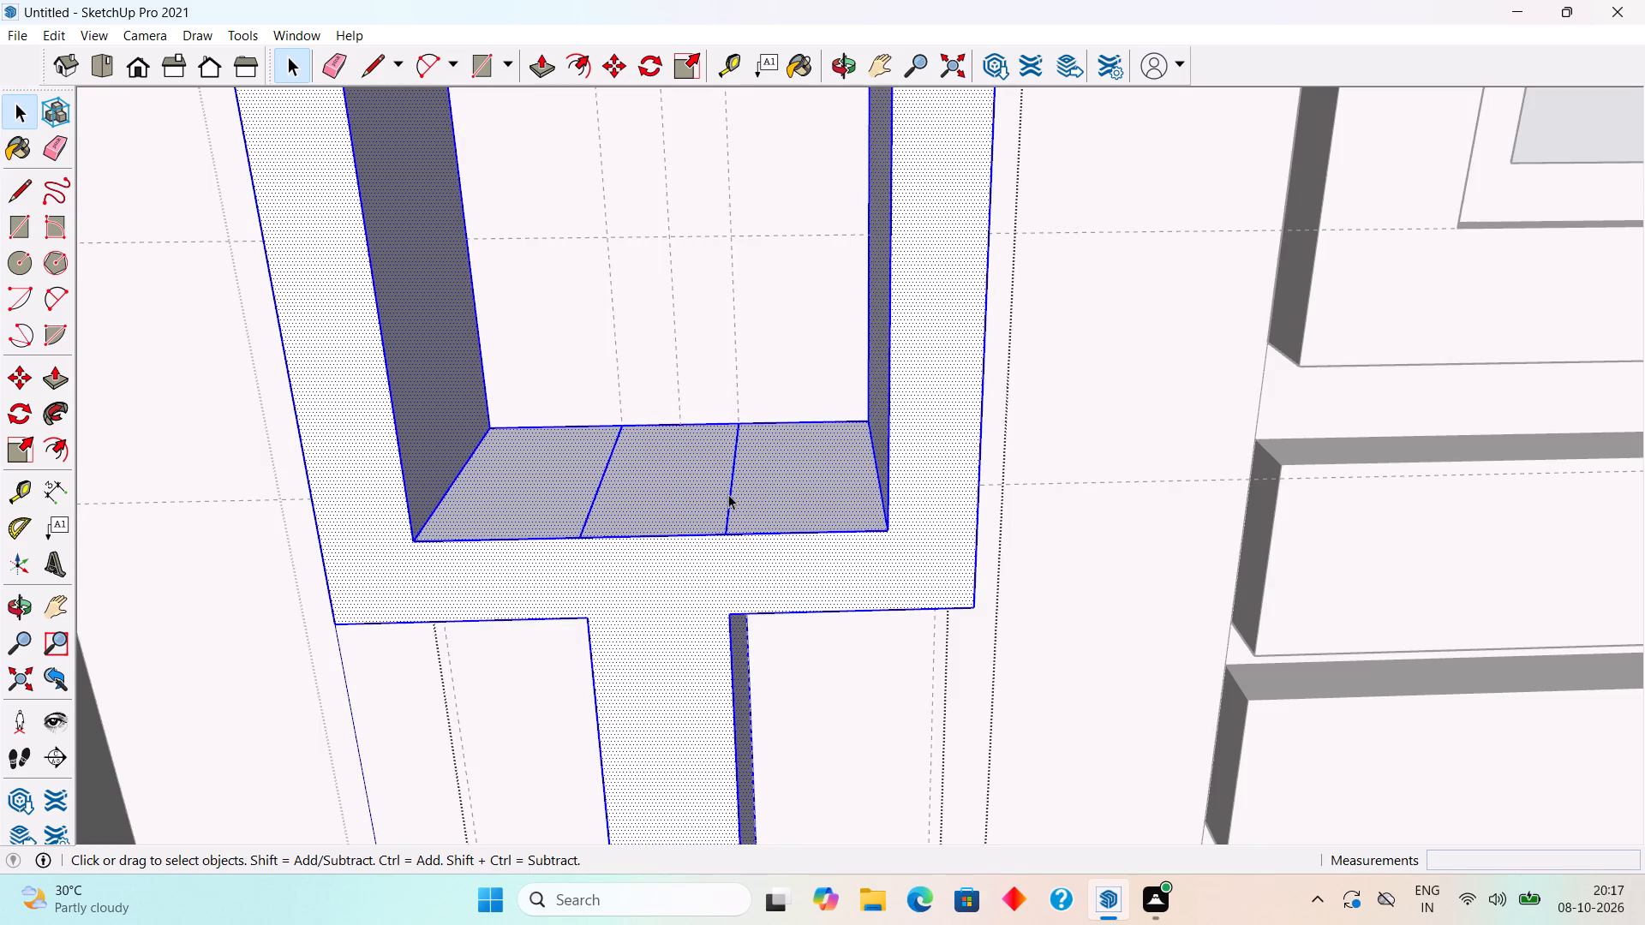
{"action": "left_click", "coordinate": [733, 497]}
{"action": "key", "text": "Delete"}
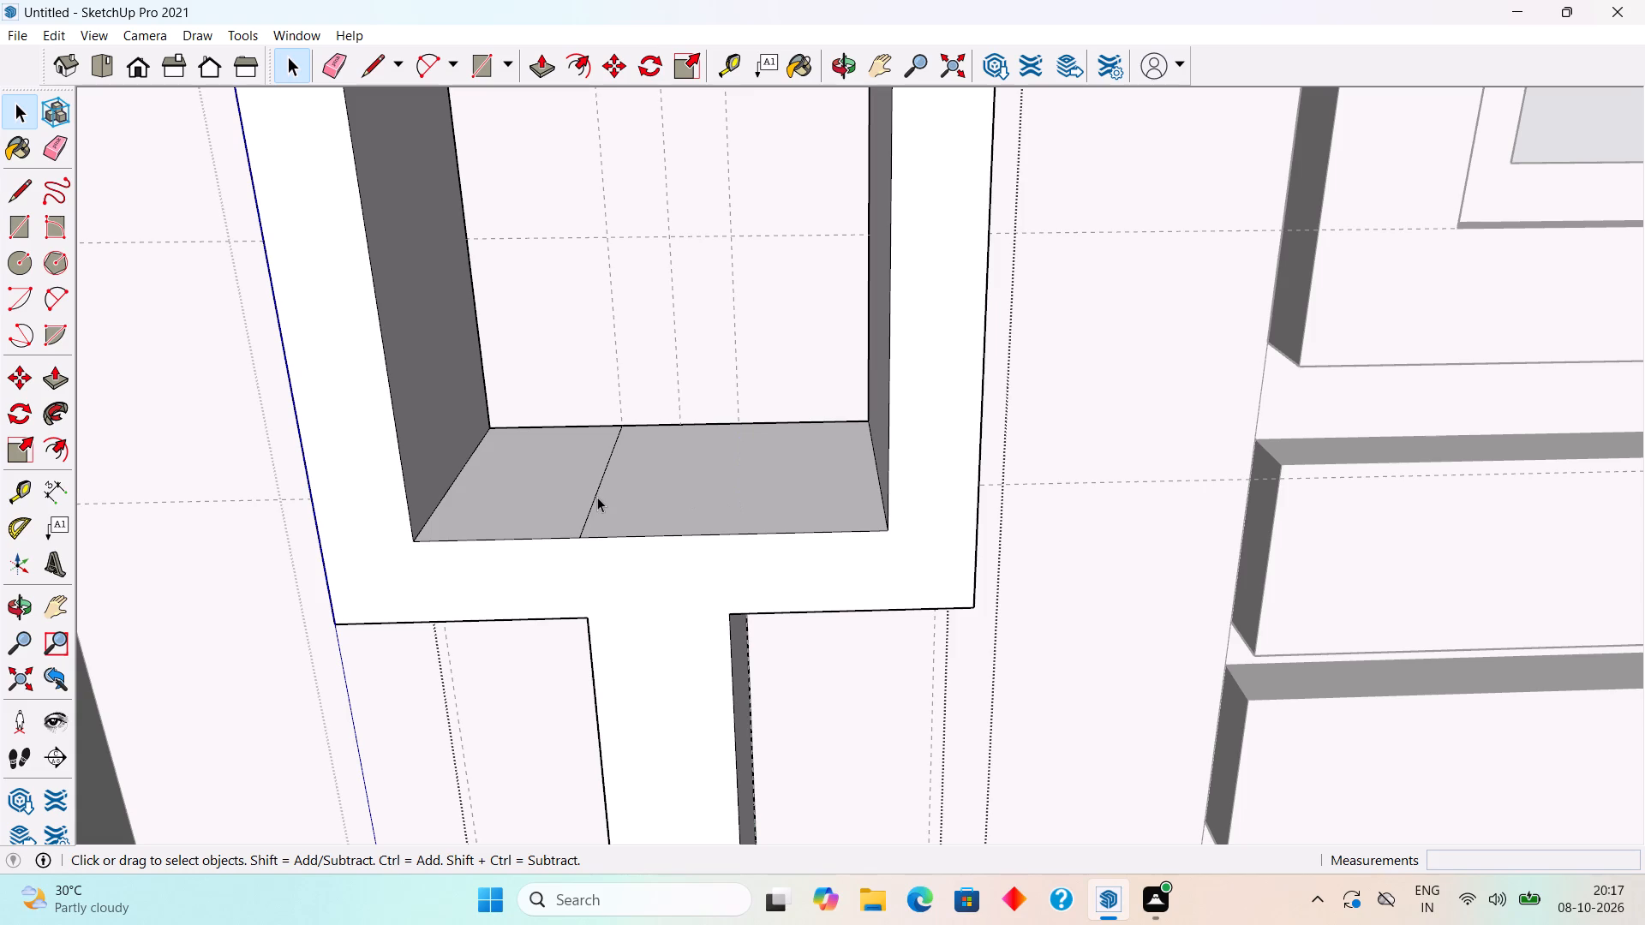
{"action": "left_click", "coordinate": [597, 497]}
{"action": "key", "text": "Delete"}
{"action": "scroll", "coordinate": [597, 497], "scroll_direction": "down", "scroll_amount": 13}
{"action": "scroll", "coordinate": [631, 427], "scroll_direction": "down", "scroll_amount": 20}
{"action": "scroll", "coordinate": [631, 427], "scroll_direction": "down", "scroll_amount": 1}
{"action": "scroll", "coordinate": [630, 250], "scroll_direction": "up", "scroll_amount": 12}
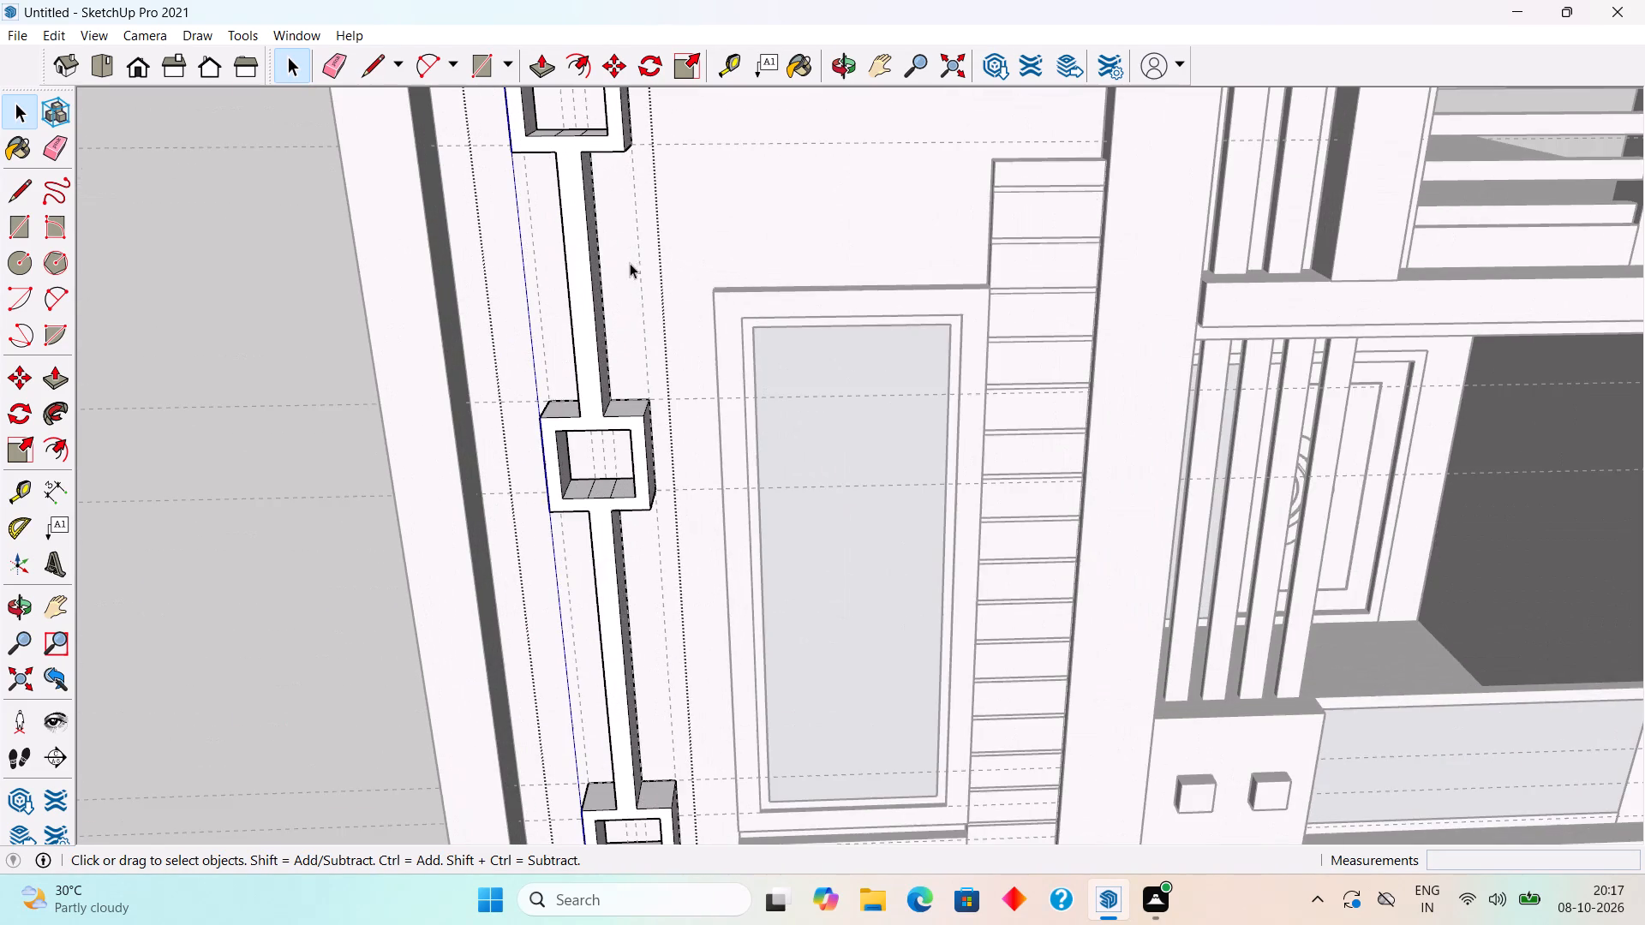
Delete the two seam edges on the inner bottom faces of both the middle and the upper square frames.
{"action": "scroll", "coordinate": [615, 485], "scroll_direction": "up", "scroll_amount": 12}
{"action": "left_click", "coordinate": [604, 507]}
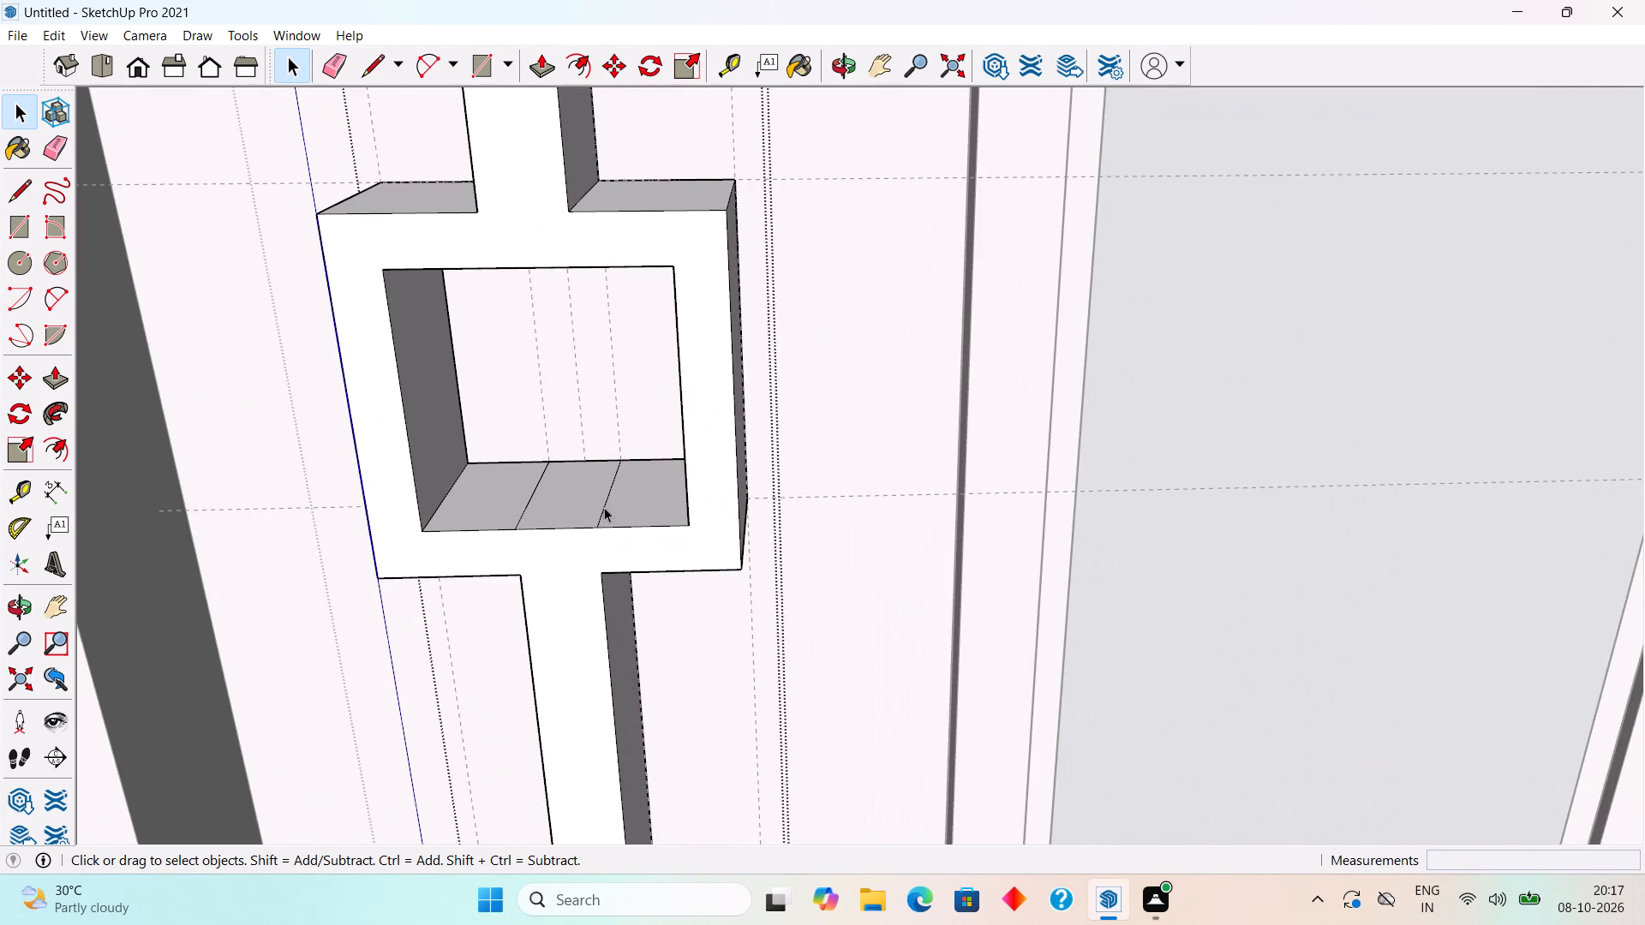
{"action": "key", "text": "Delete"}
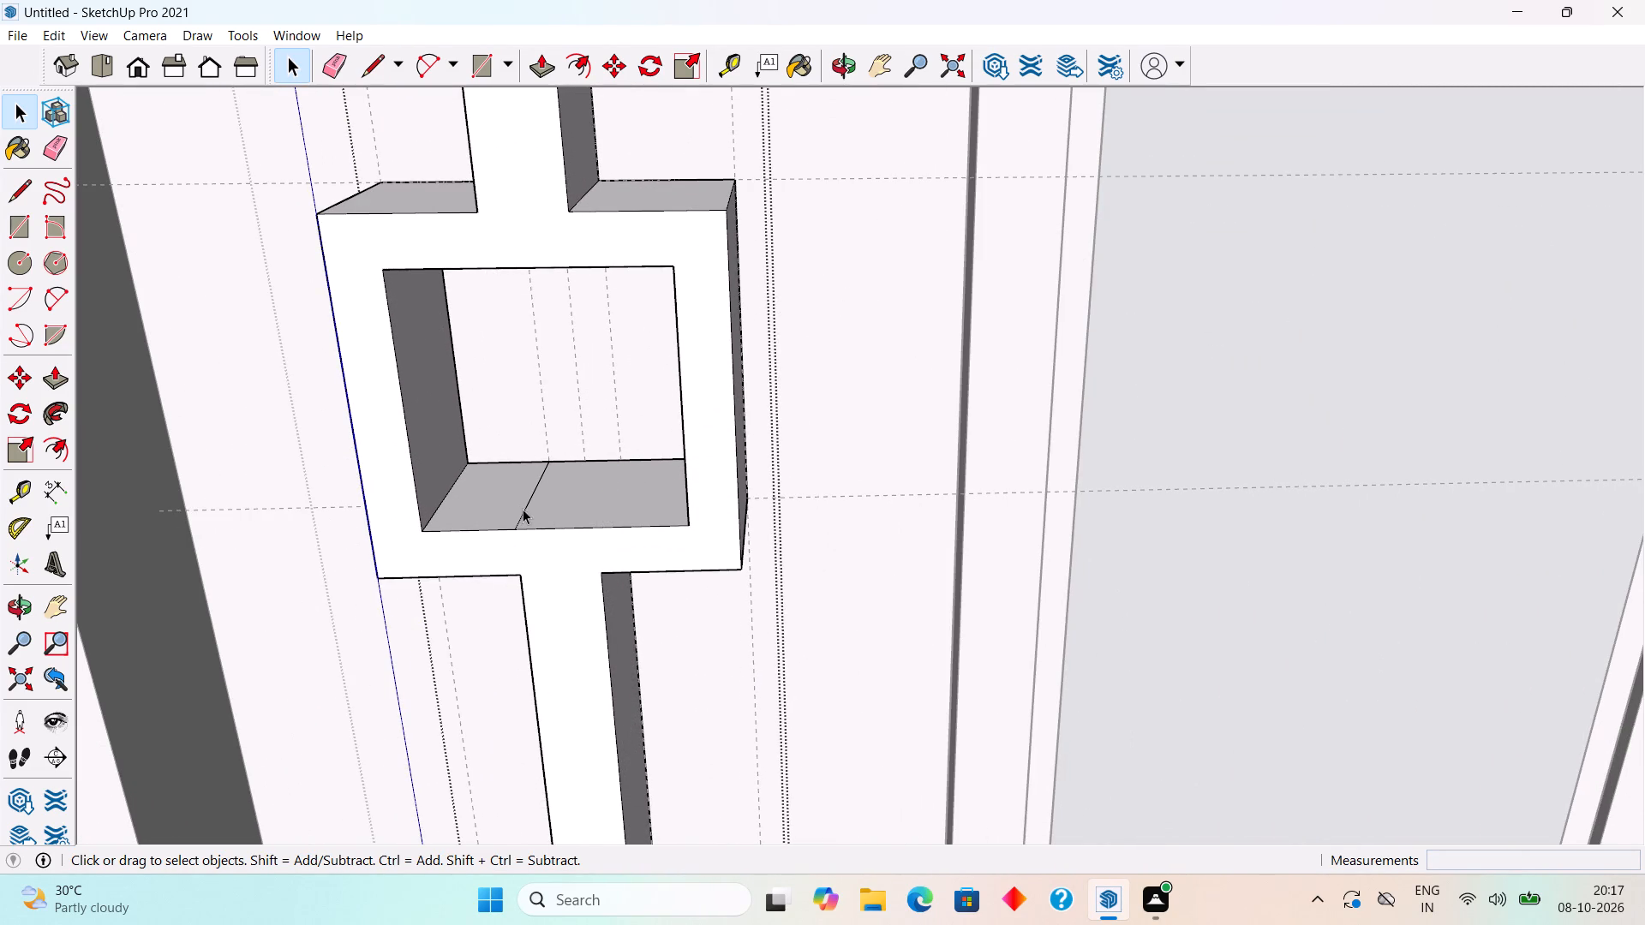
{"action": "left_click", "coordinate": [521, 516]}
{"action": "key", "text": "Delete"}
{"action": "scroll", "coordinate": [521, 516], "scroll_direction": "down", "scroll_amount": 7}
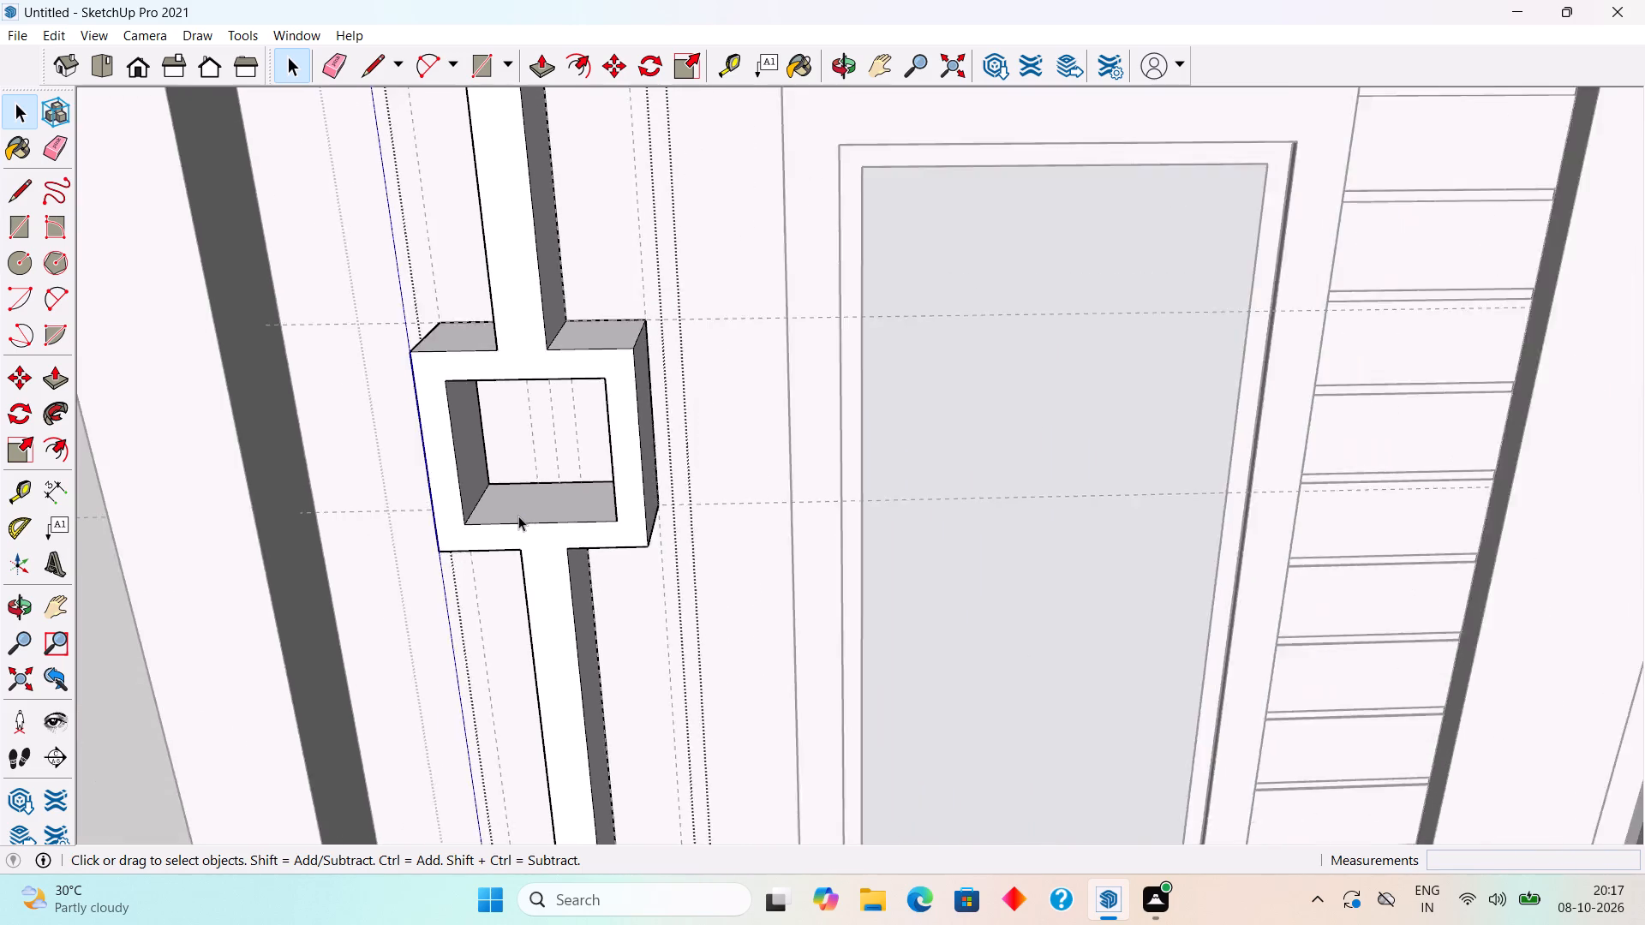
{"action": "scroll", "coordinate": [518, 516], "scroll_direction": "down", "scroll_amount": 18}
{"action": "scroll", "coordinate": [525, 320], "scroll_direction": "up", "scroll_amount": 19}
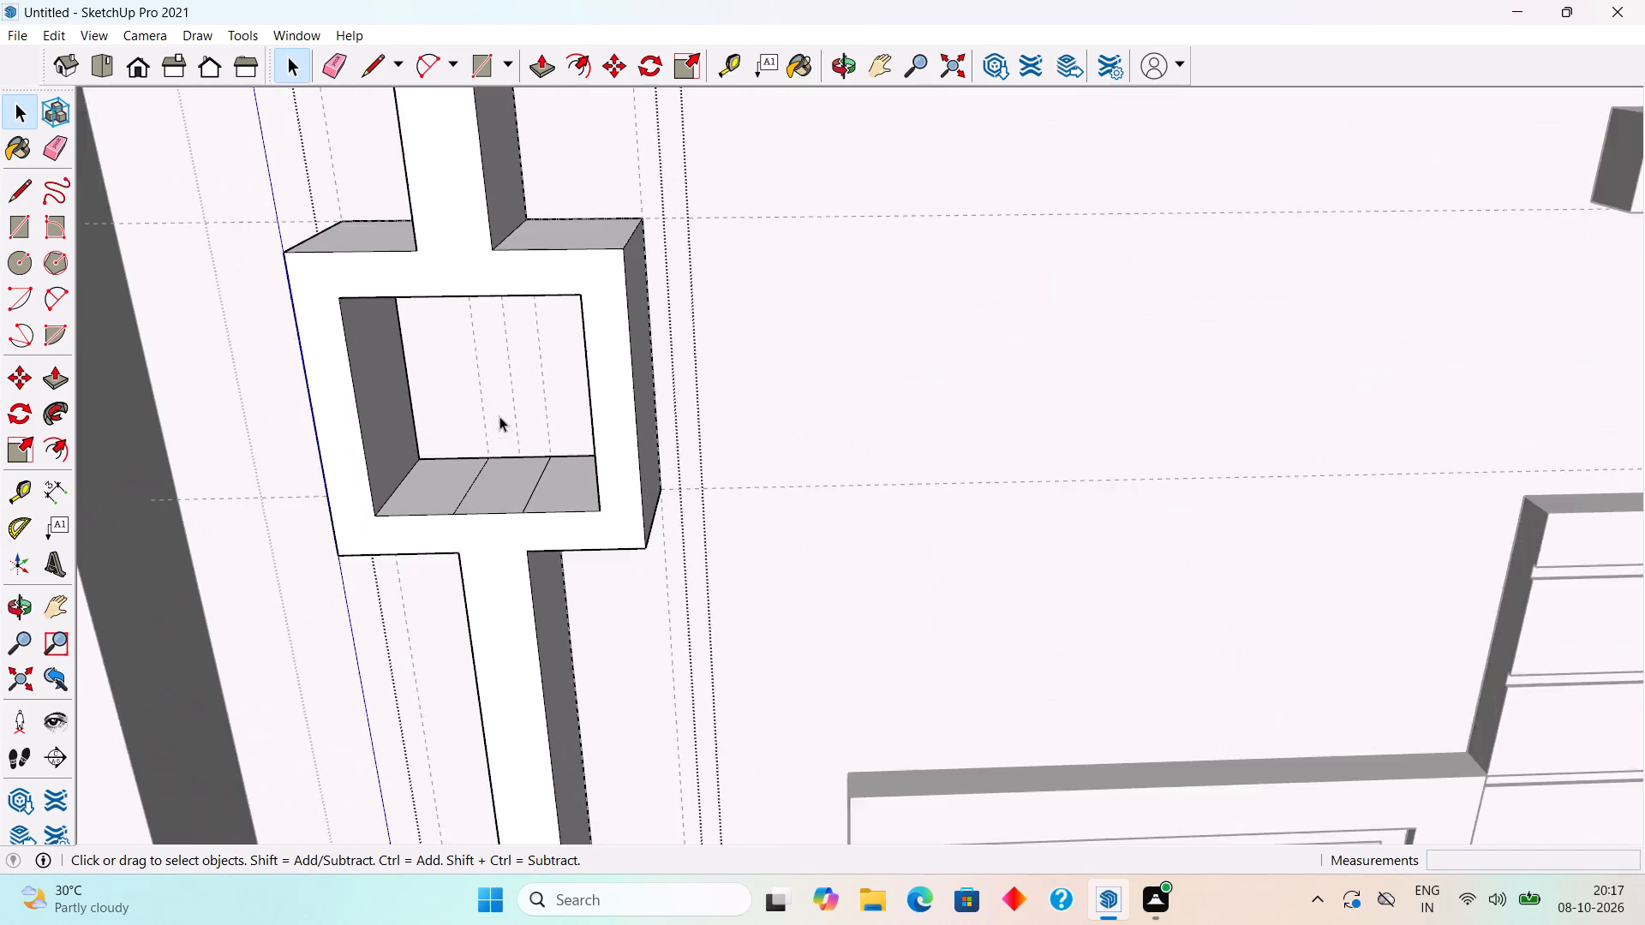
{"action": "left_click", "coordinate": [530, 513]}
{"action": "key", "text": "Delete"}
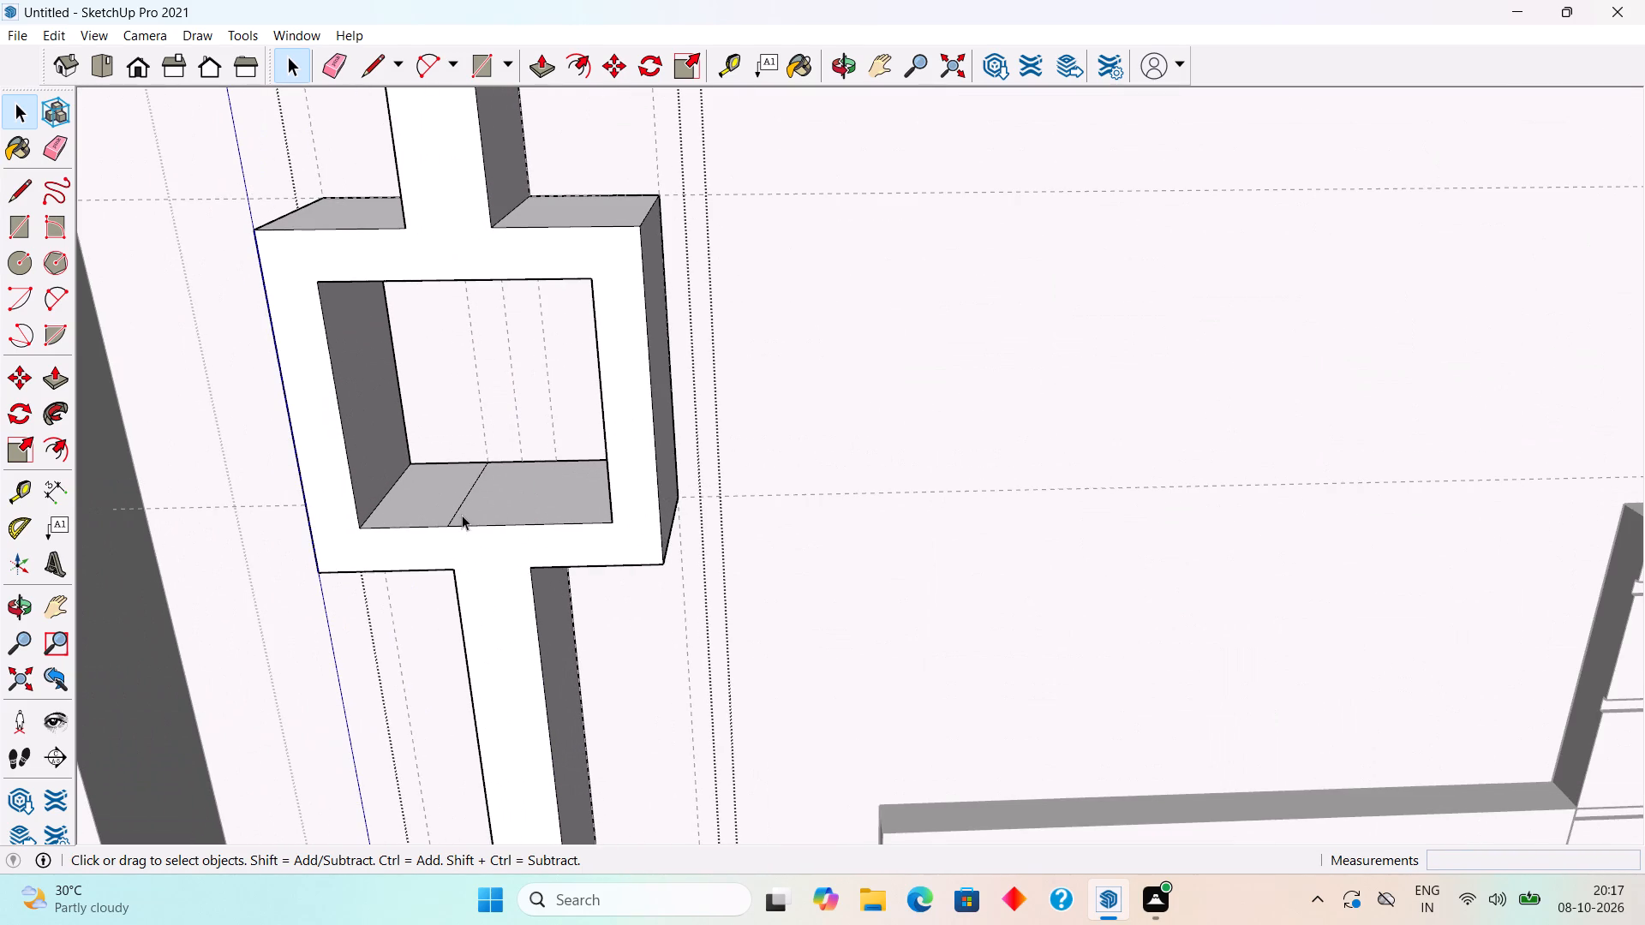
{"action": "left_click", "coordinate": [456, 510]}
{"action": "key", "text": "Delete"}
Delete the two seam edges on the upper square frame's inner top face.
{"action": "scroll", "coordinate": [456, 510], "scroll_direction": "down", "scroll_amount": 6}
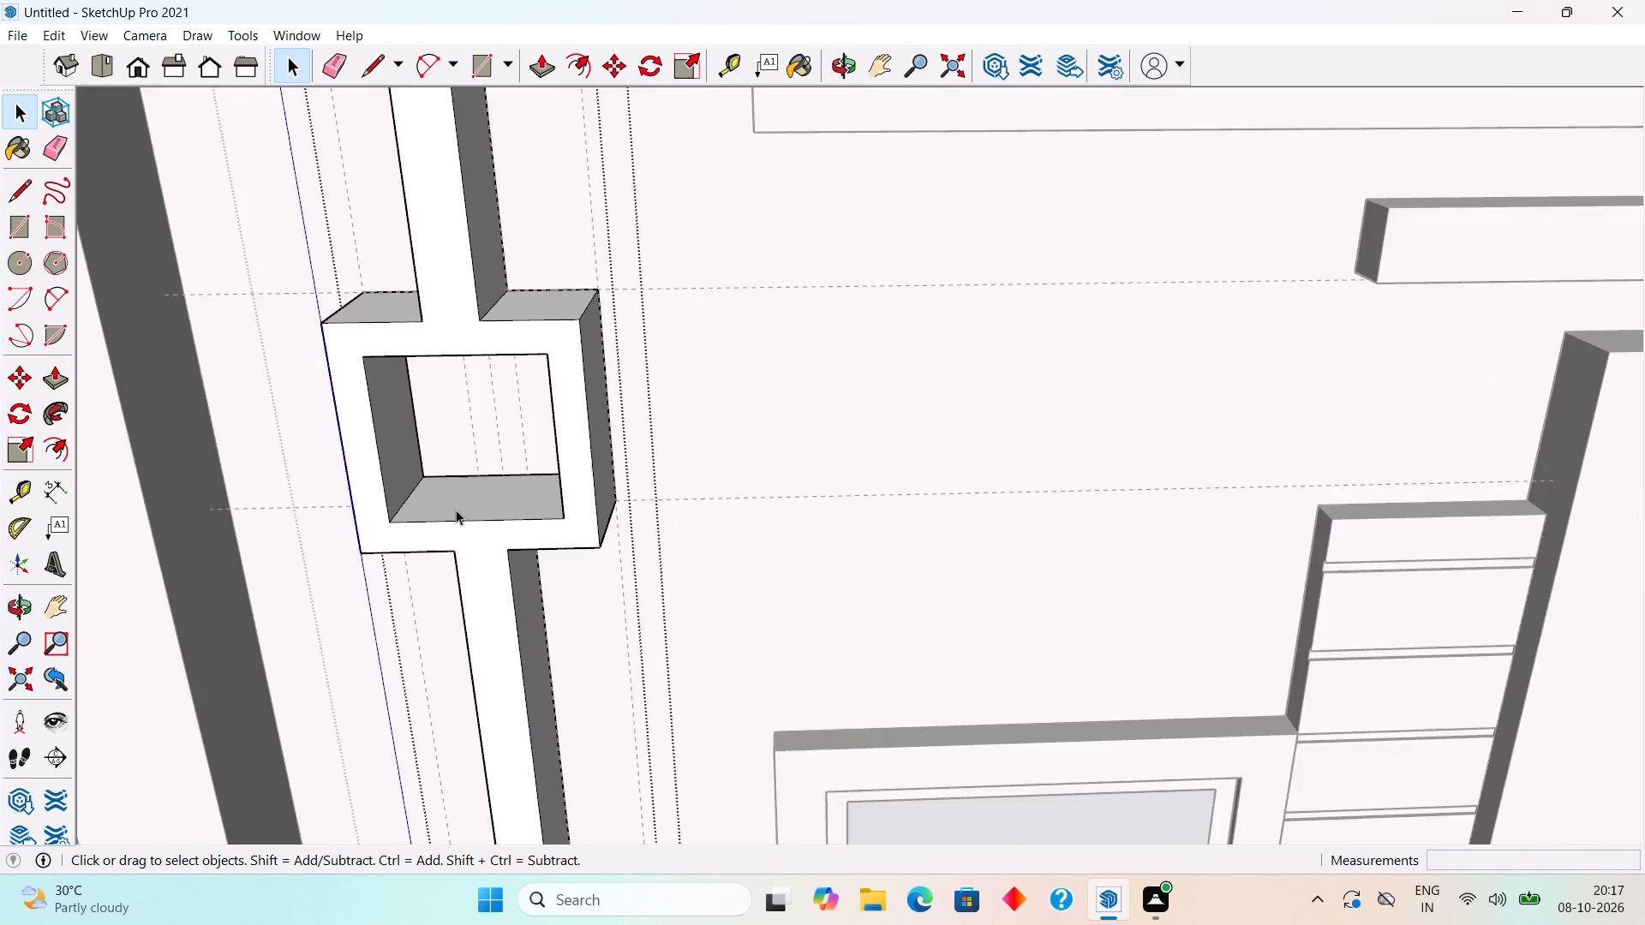
{"action": "scroll", "coordinate": [456, 510], "scroll_direction": "down", "scroll_amount": 20}
{"action": "scroll", "coordinate": [456, 510], "scroll_direction": "down", "scroll_amount": 2}
{"action": "middle_click_drag", "start_coordinate": [456, 453], "coordinate": [610, 329]}
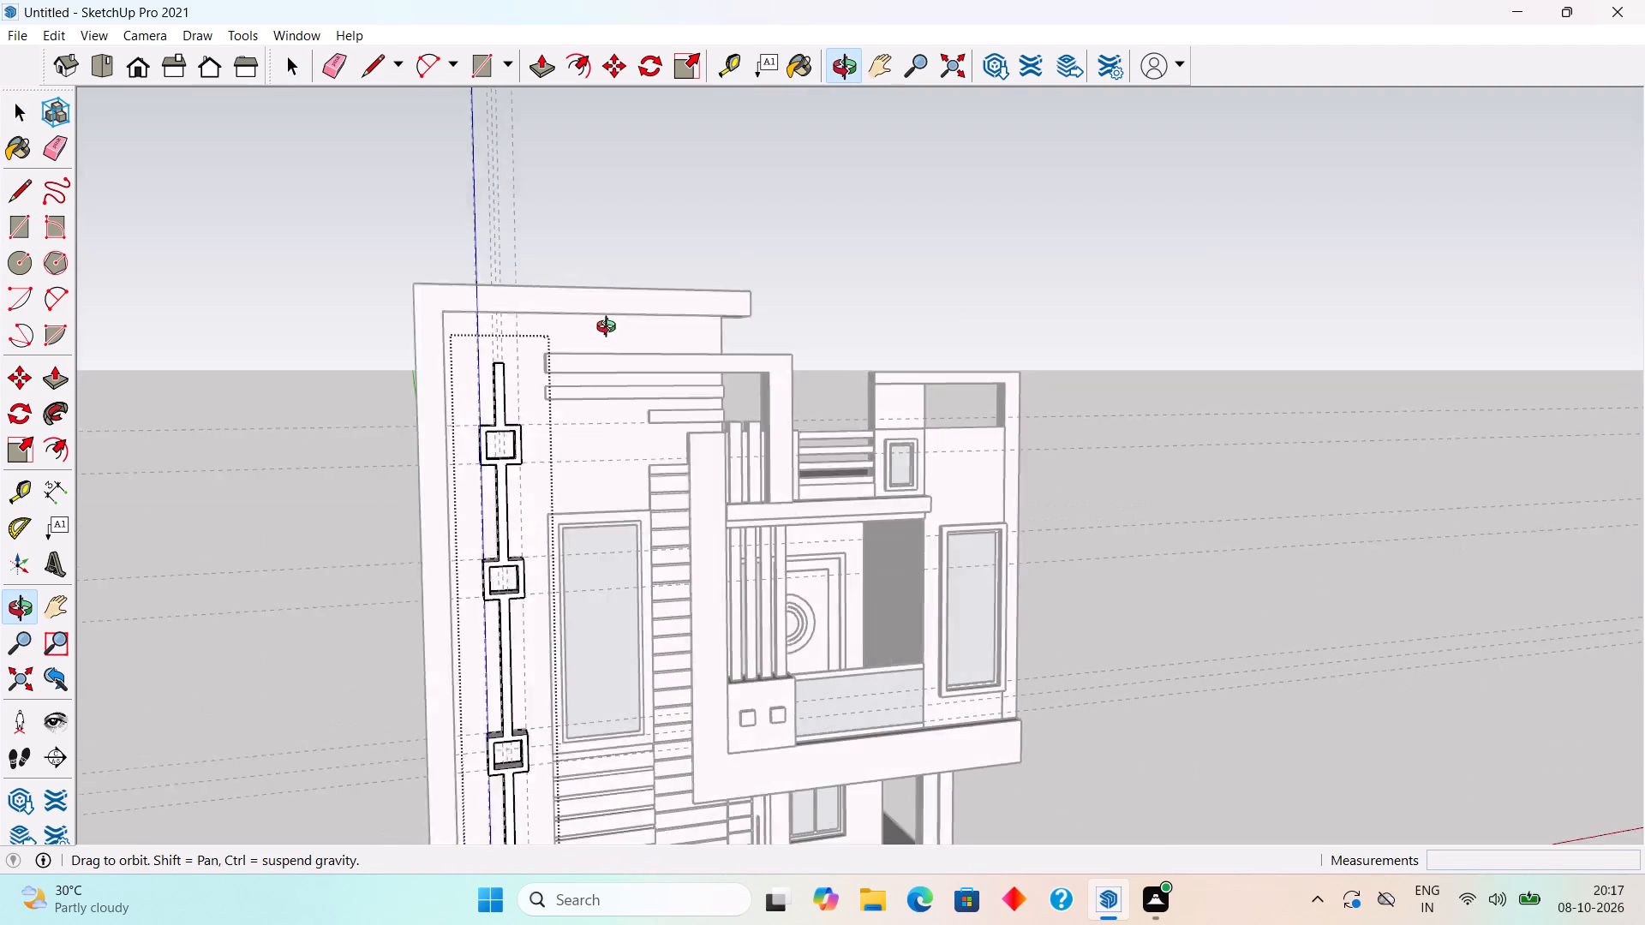
{"action": "middle_click_drag", "start_coordinate": [610, 329], "coordinate": [635, 353]}
{"action": "scroll", "coordinate": [625, 360], "scroll_direction": "up", "scroll_amount": 4}
{"action": "scroll", "coordinate": [481, 497], "scroll_direction": "up", "scroll_amount": 5}
{"action": "middle_click_drag", "start_coordinate": [452, 555], "coordinate": [444, 300]}
{"action": "scroll", "coordinate": [452, 394], "scroll_direction": "up", "scroll_amount": 1}
{"action": "scroll", "coordinate": [444, 255], "scroll_direction": "up", "scroll_amount": 10}
{"action": "left_click", "coordinate": [469, 234]}
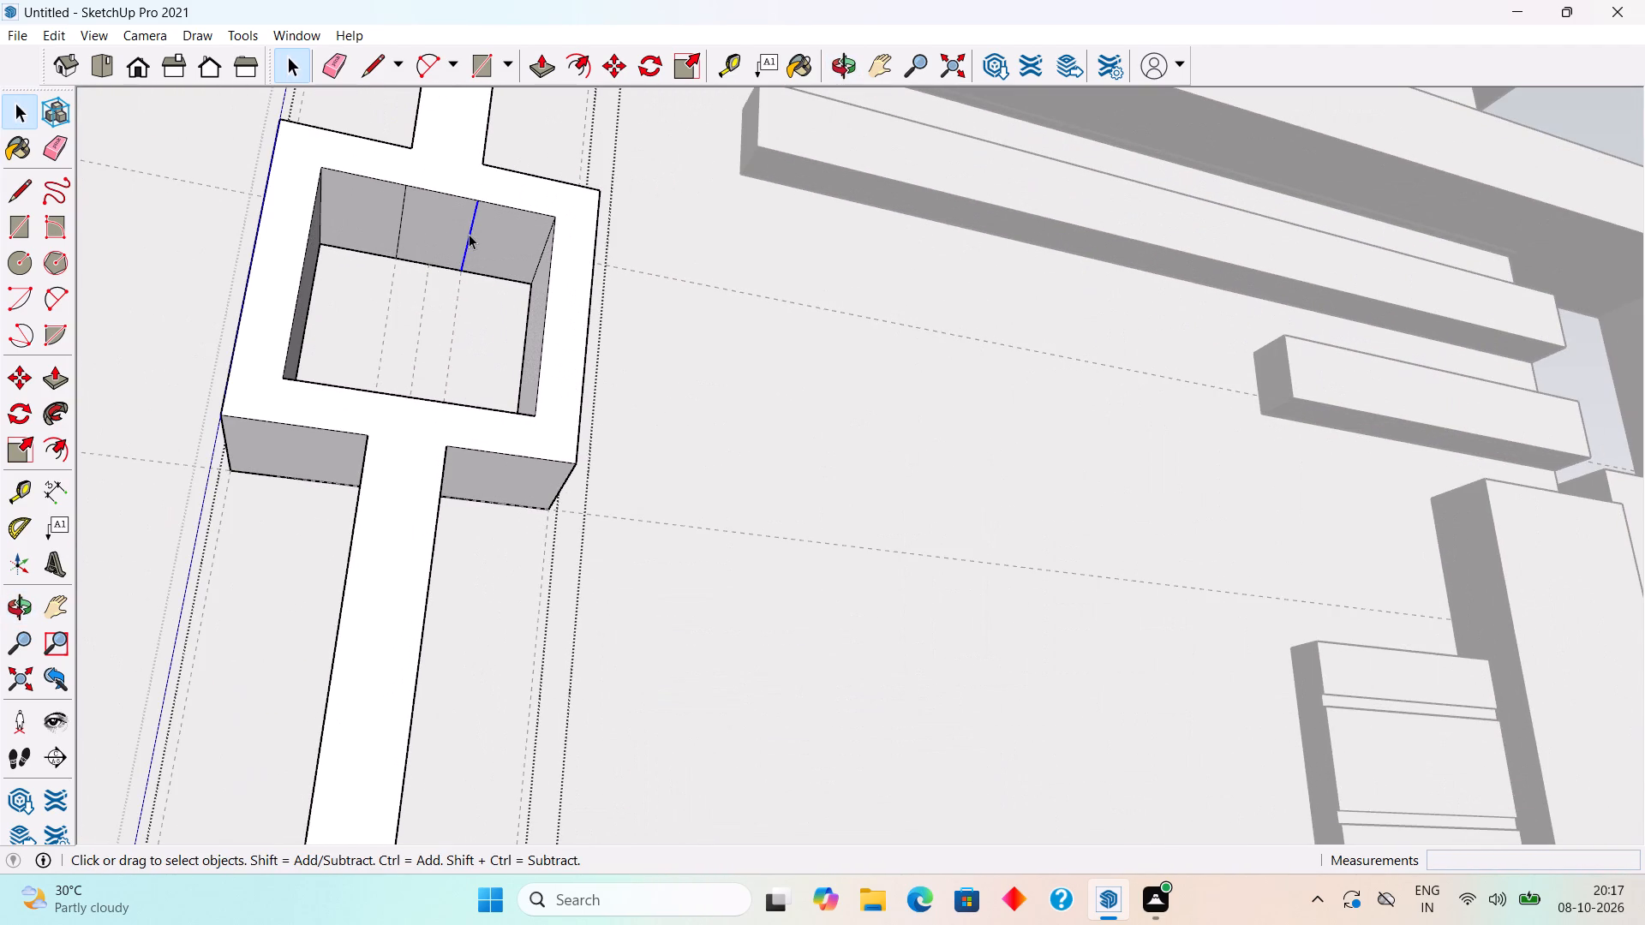
{"action": "key", "text": "Delete"}
{"action": "left_click", "coordinate": [399, 231]}
{"action": "key", "text": "Delete"}
Delete the two seam edges on the middle square frame's inner top face.
{"action": "scroll", "coordinate": [399, 231], "scroll_direction": "down", "scroll_amount": 19}
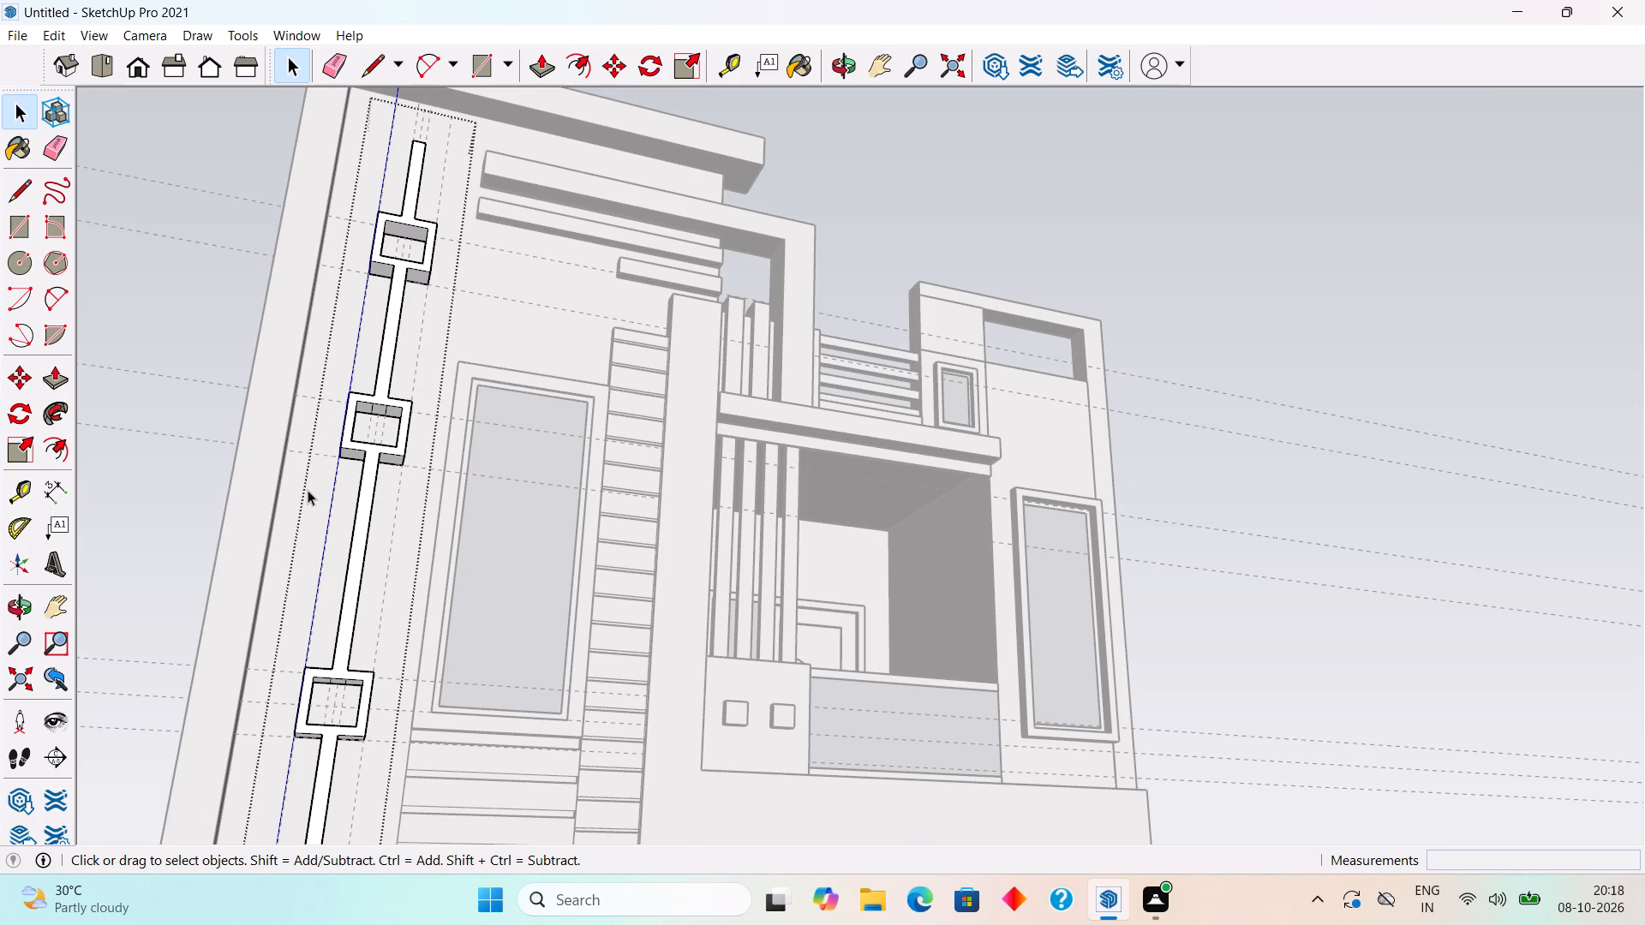
{"action": "scroll", "coordinate": [307, 489], "scroll_direction": "up", "scroll_amount": 4}
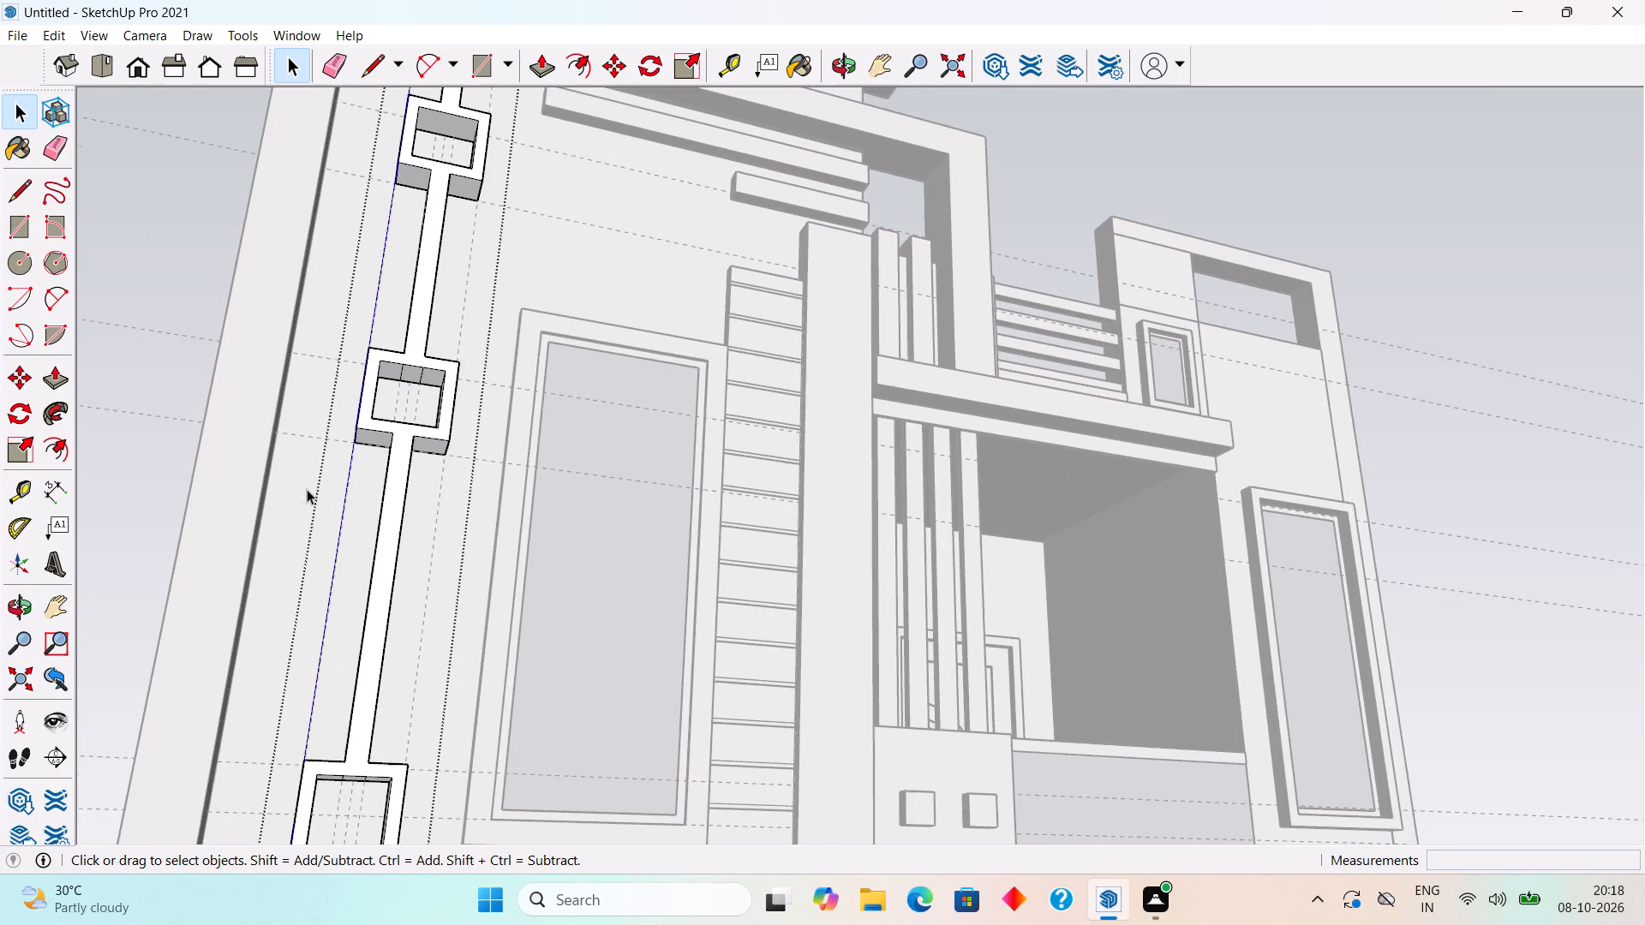
{"action": "scroll", "coordinate": [358, 427], "scroll_direction": "up", "scroll_amount": 5}
{"action": "scroll", "coordinate": [440, 358], "scroll_direction": "up", "scroll_amount": 5}
{"action": "left_click", "coordinate": [454, 349]}
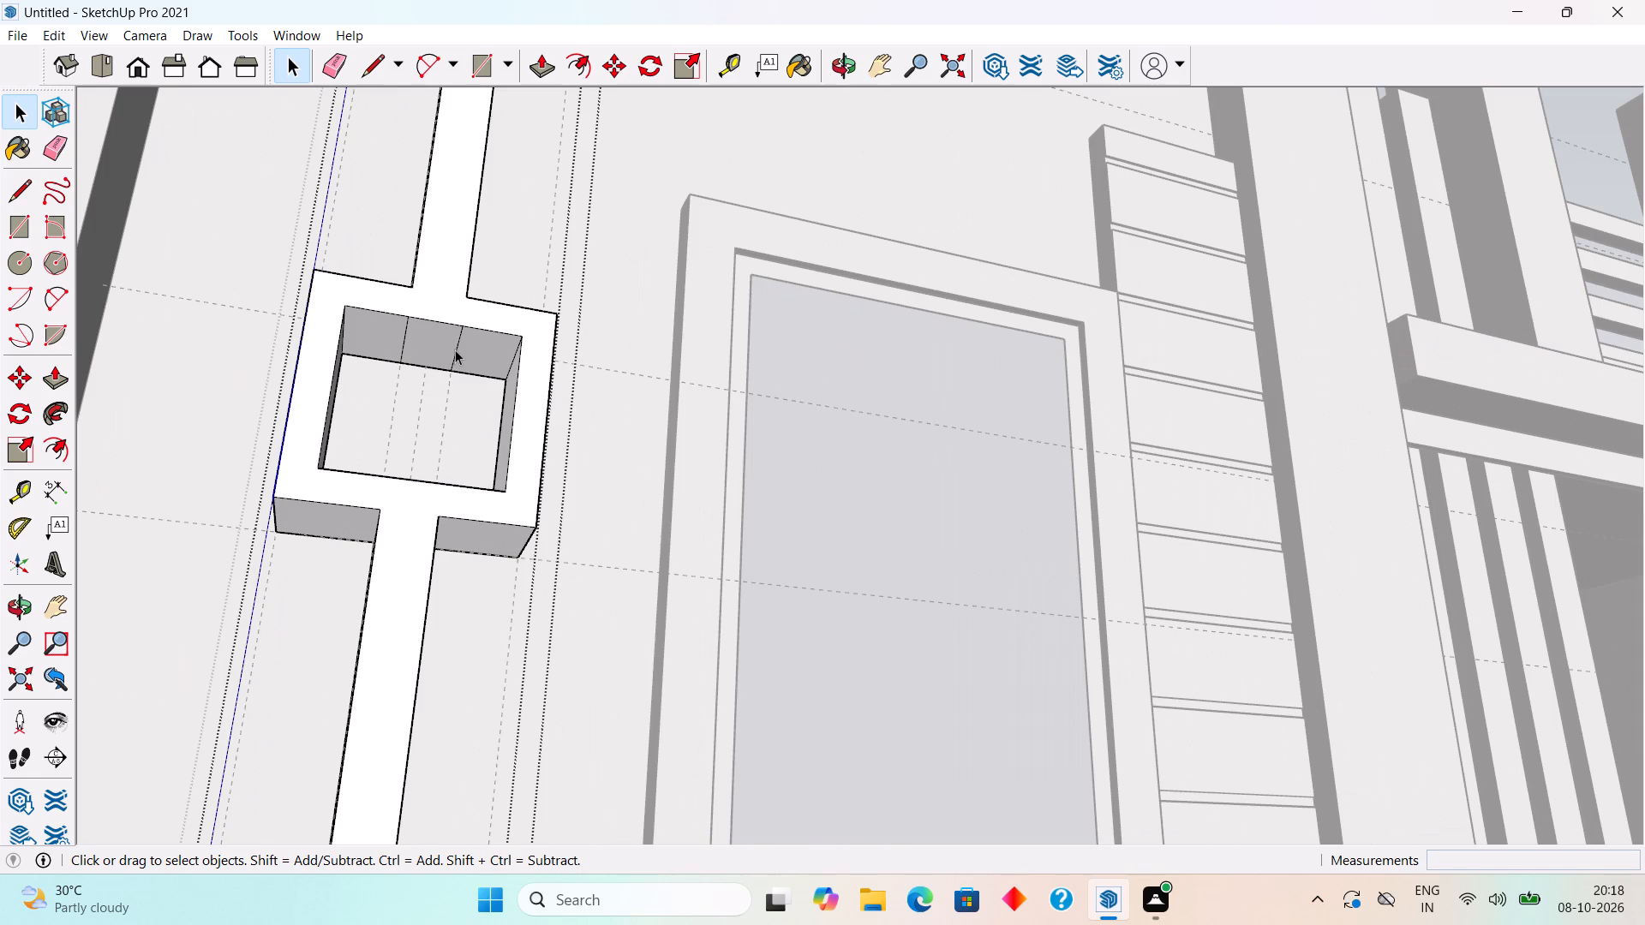
{"action": "key", "text": "Delete"}
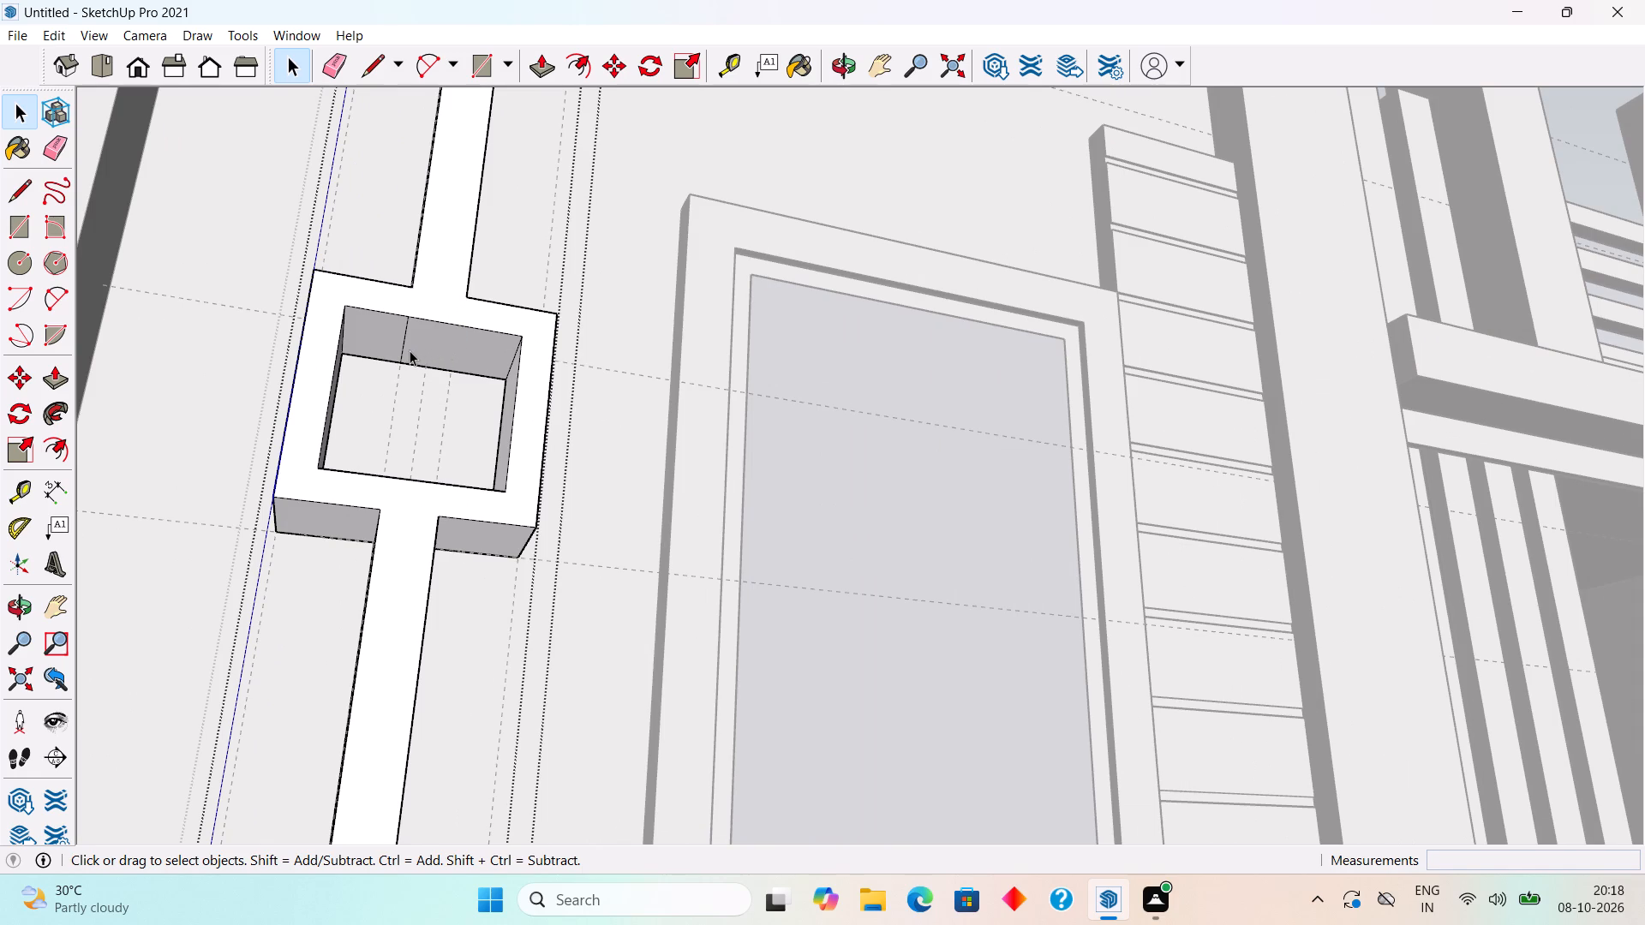
{"action": "left_click", "coordinate": [404, 355]}
{"action": "key", "text": "Delete"}
Delete the two seam edges on the lowest square frame's inner top face and close the strip group.
{"action": "scroll", "coordinate": [404, 355], "scroll_direction": "down", "scroll_amount": 17}
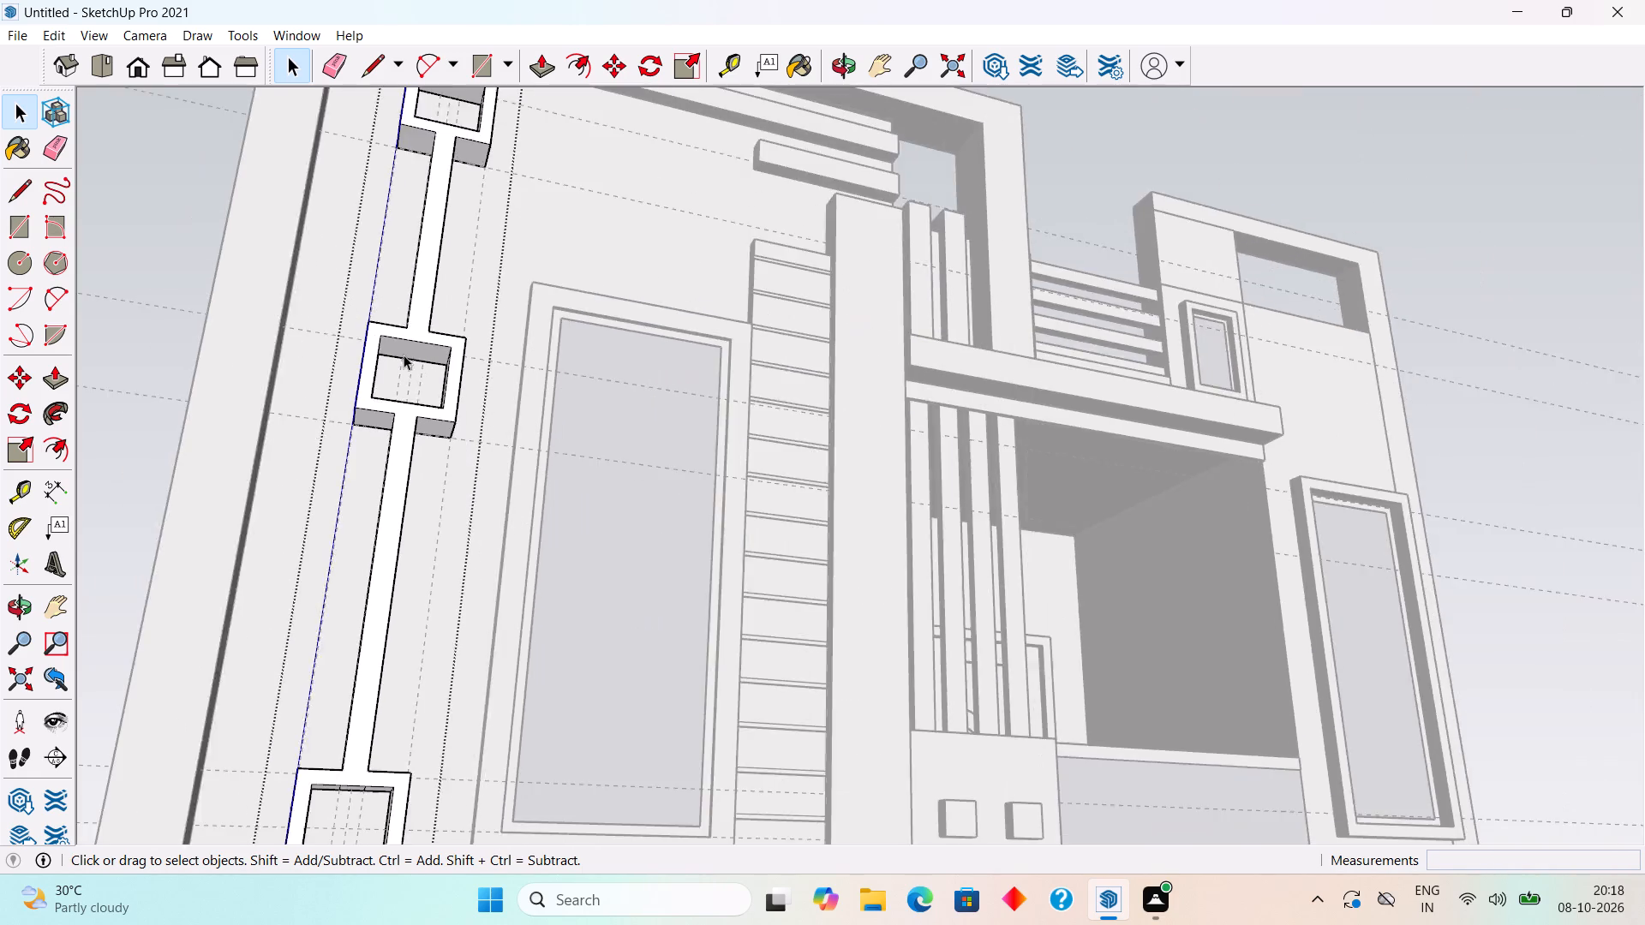
{"action": "scroll", "coordinate": [404, 355], "scroll_direction": "down", "scroll_amount": 3}
{"action": "scroll", "coordinate": [380, 570], "scroll_direction": "up", "scroll_amount": 20}
{"action": "scroll", "coordinate": [380, 570], "scroll_direction": "up", "scroll_amount": 4}
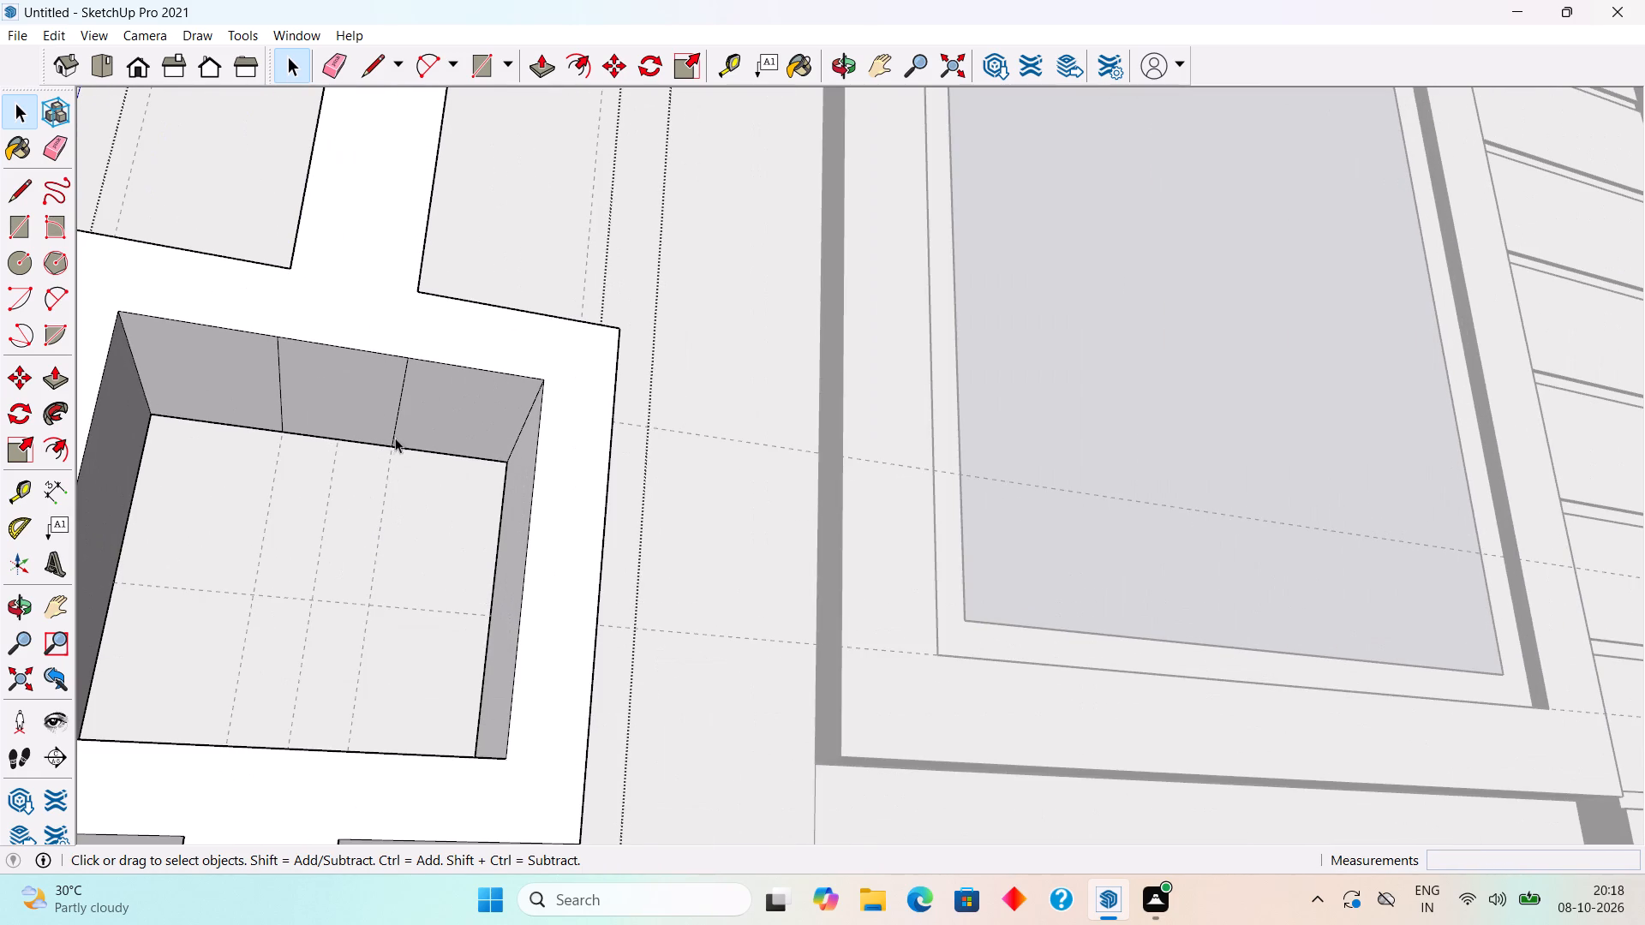
{"action": "left_click", "coordinate": [397, 431]}
{"action": "key", "text": "Delete"}
{"action": "left_click", "coordinate": [278, 419]}
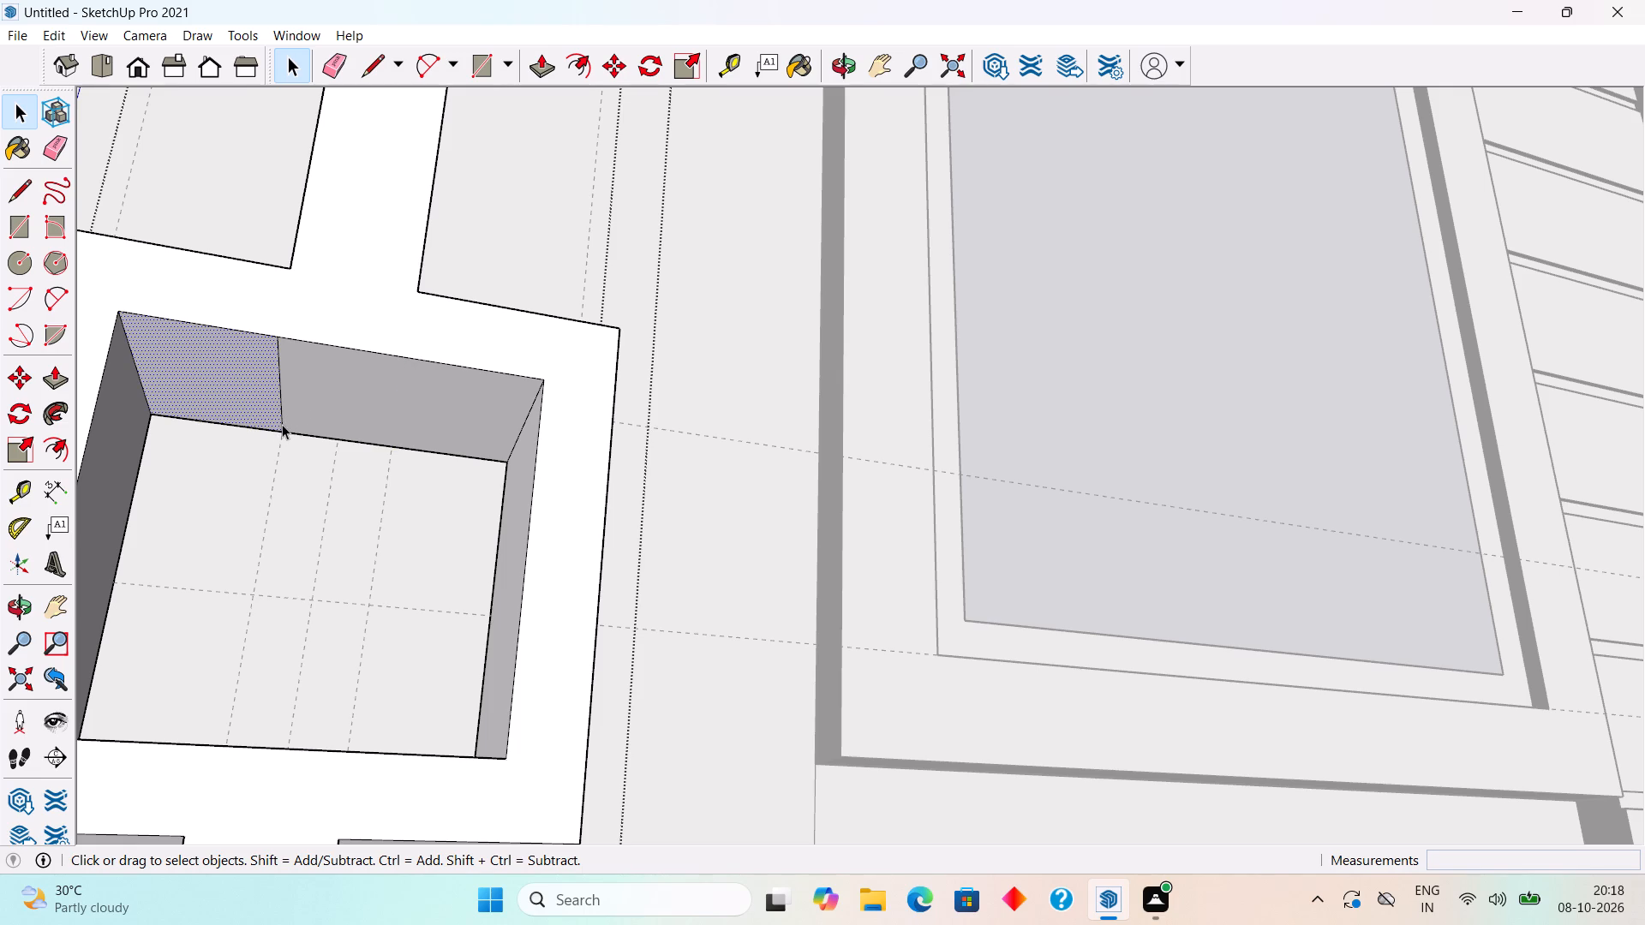
{"action": "left_click", "coordinate": [282, 424]}
{"action": "key", "text": "Delete"}
{"action": "scroll", "coordinate": [282, 424], "scroll_direction": "down", "scroll_amount": 20}
{"action": "scroll", "coordinate": [282, 424], "scroll_direction": "down", "scroll_amount": 2}
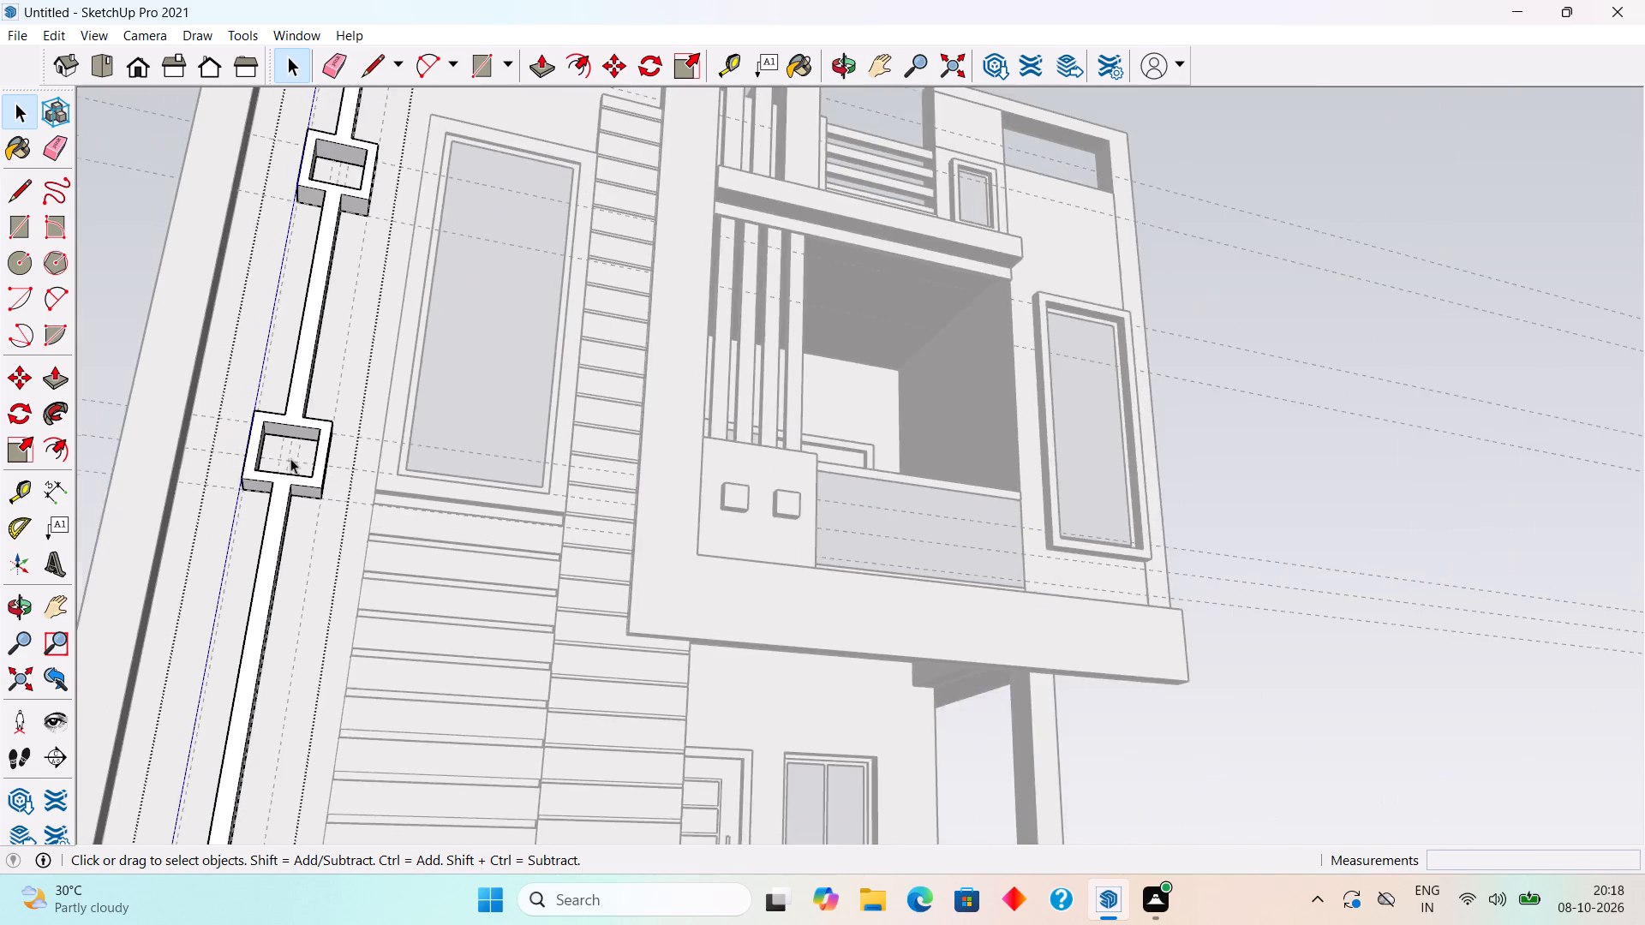
{"action": "scroll", "coordinate": [290, 458], "scroll_direction": "down", "scroll_amount": 7}
{"action": "key", "text": "space"}
{"action": "left_click", "coordinate": [158, 374]}
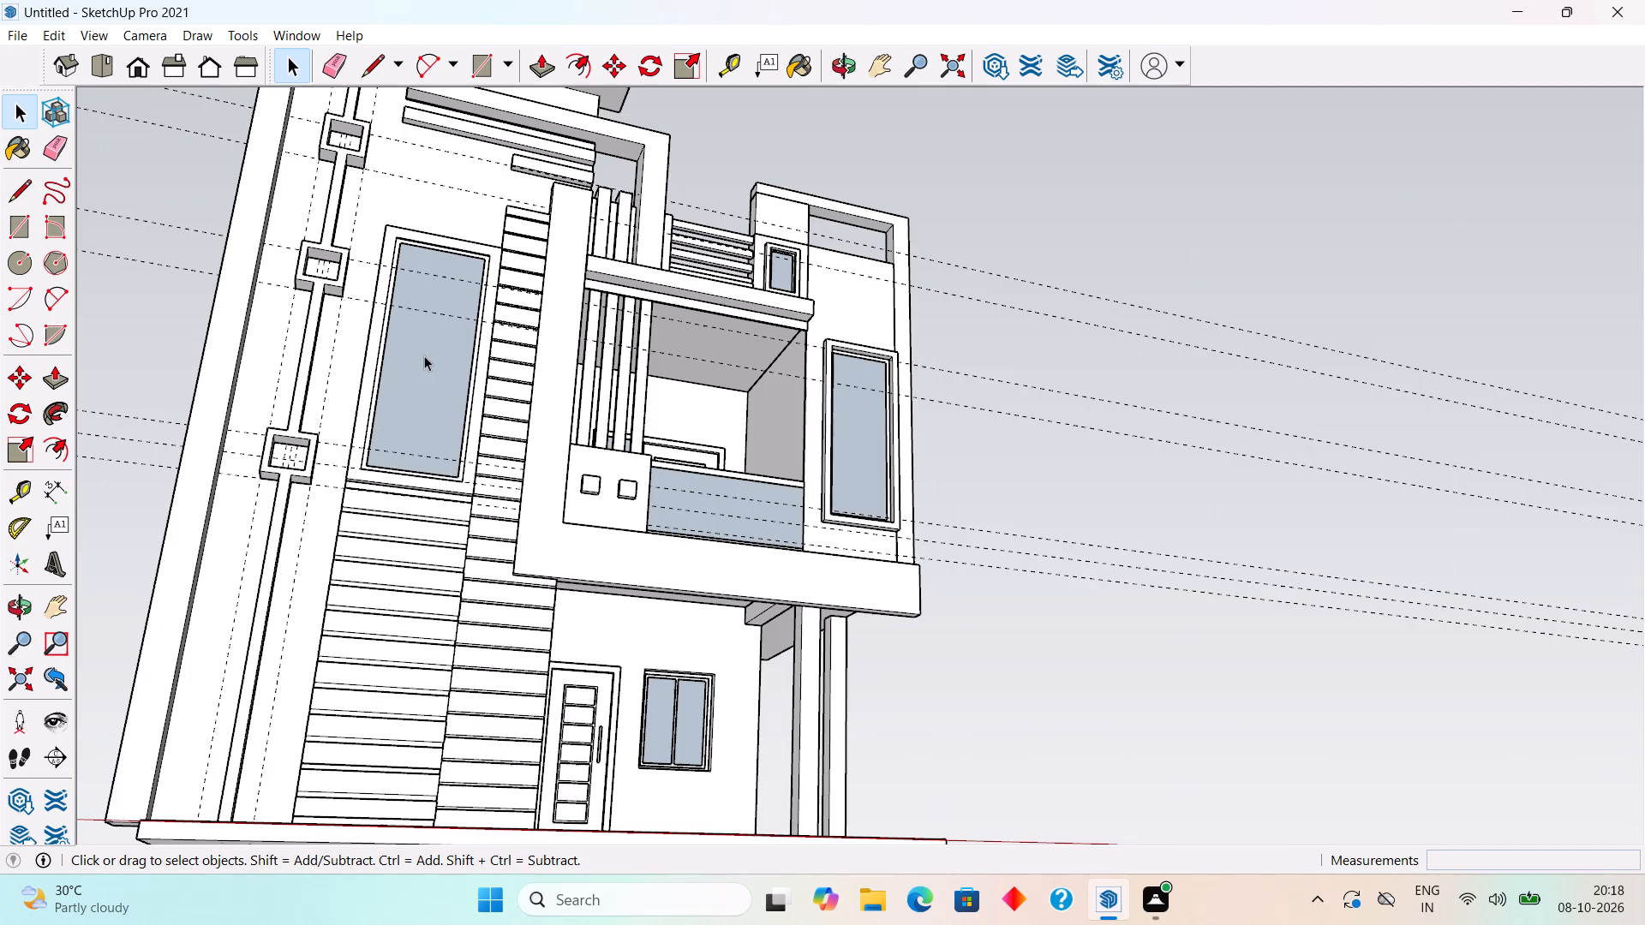
Unhide all hidden objects in the model.
{"action": "scroll", "coordinate": [445, 462], "scroll_direction": "down", "scroll_amount": 1}
{"action": "middle_click_drag", "start_coordinate": [453, 491], "coordinate": [512, 719]}
{"action": "scroll", "coordinate": [512, 719], "scroll_direction": "down", "scroll_amount": 4}
{"action": "scroll", "coordinate": [487, 628], "scroll_direction": "down", "scroll_amount": 4}
{"action": "middle_click_drag", "start_coordinate": [487, 664], "coordinate": [390, 661]}
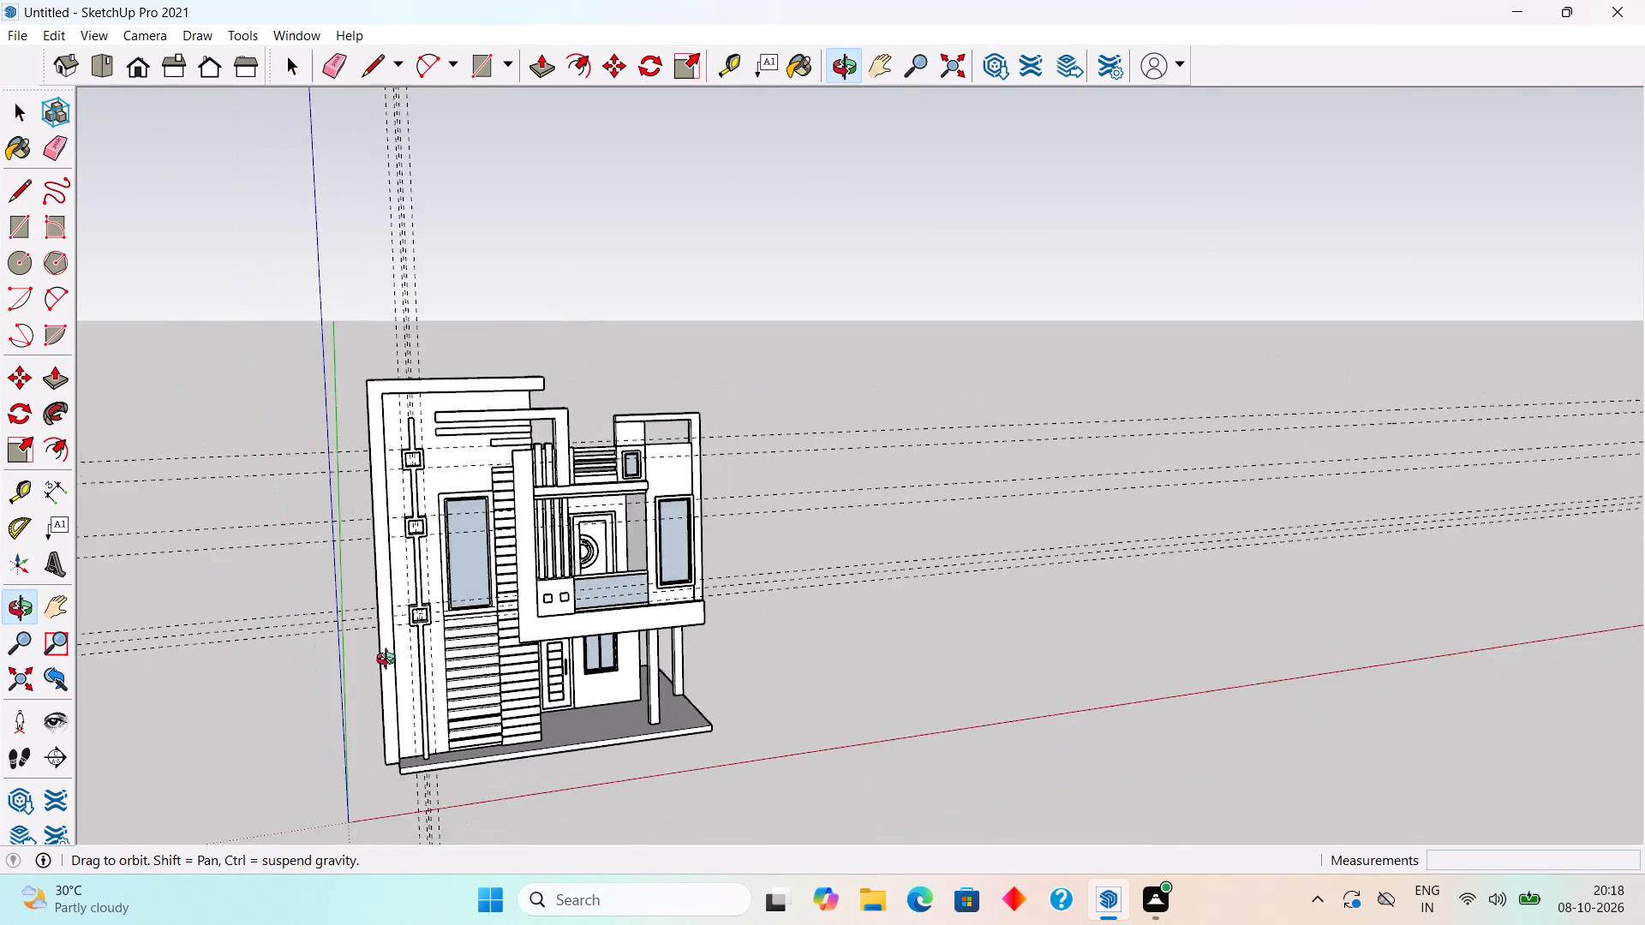
{"action": "middle_click_drag", "start_coordinate": [390, 661], "coordinate": [355, 649]}
{"action": "scroll", "coordinate": [314, 570], "scroll_direction": "up", "scroll_amount": 5}
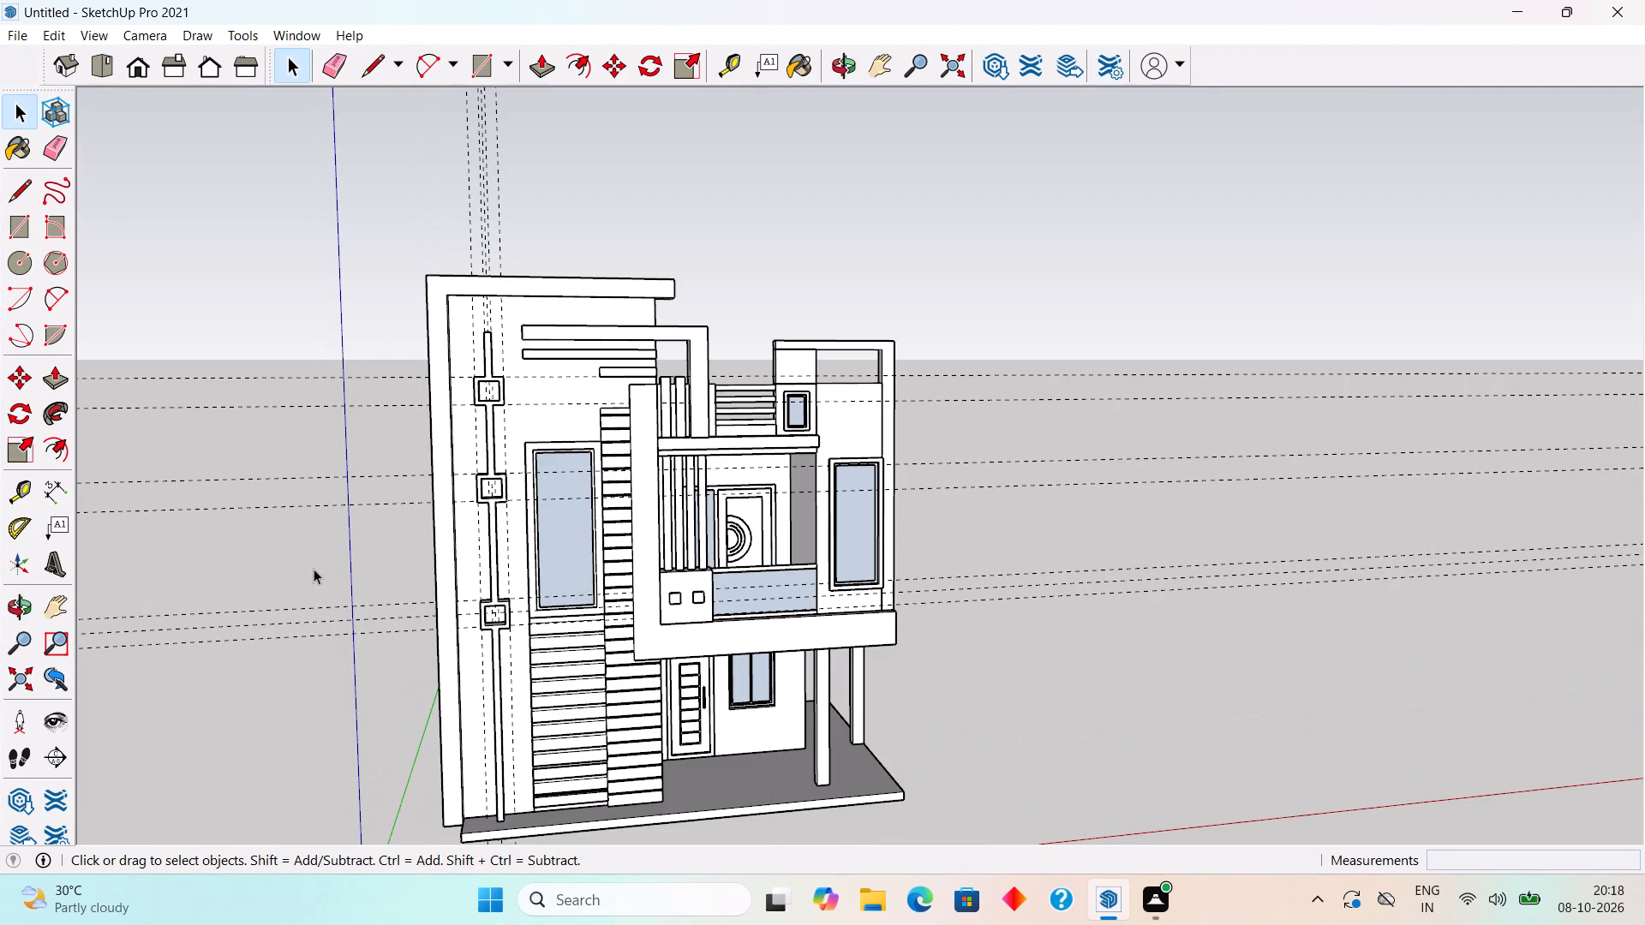
{"action": "left_click", "coordinate": [46, 41]}
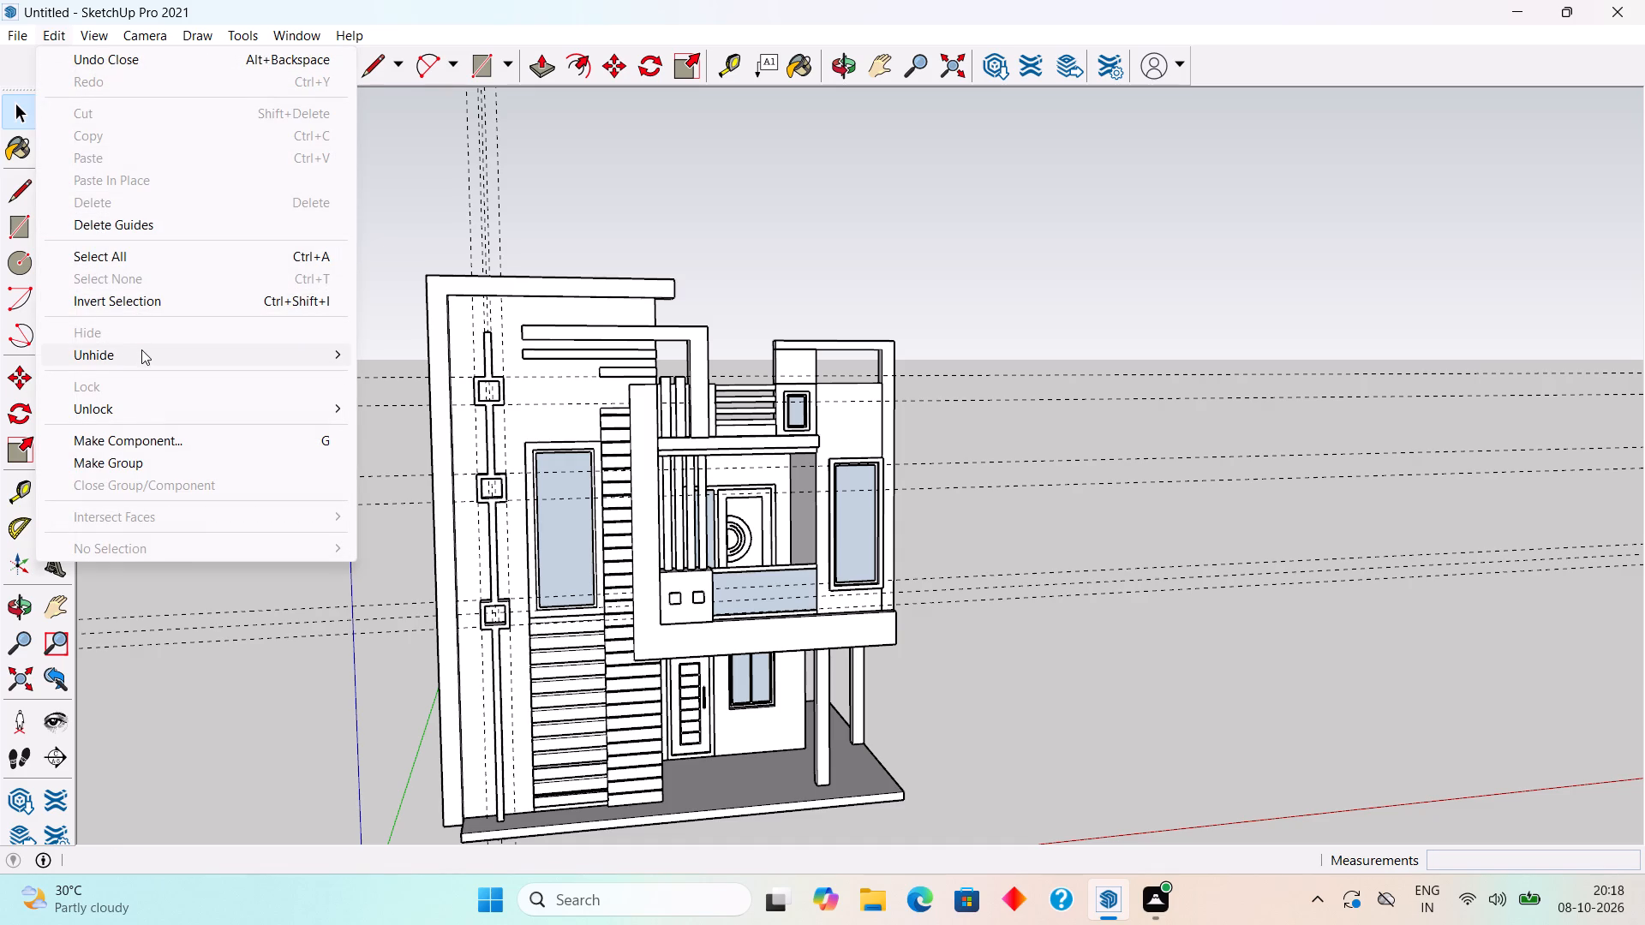
{"action": "left_click", "coordinate": [141, 349]}
{"action": "left_click", "coordinate": [332, 362]}
{"action": "left_click", "coordinate": [393, 404]}
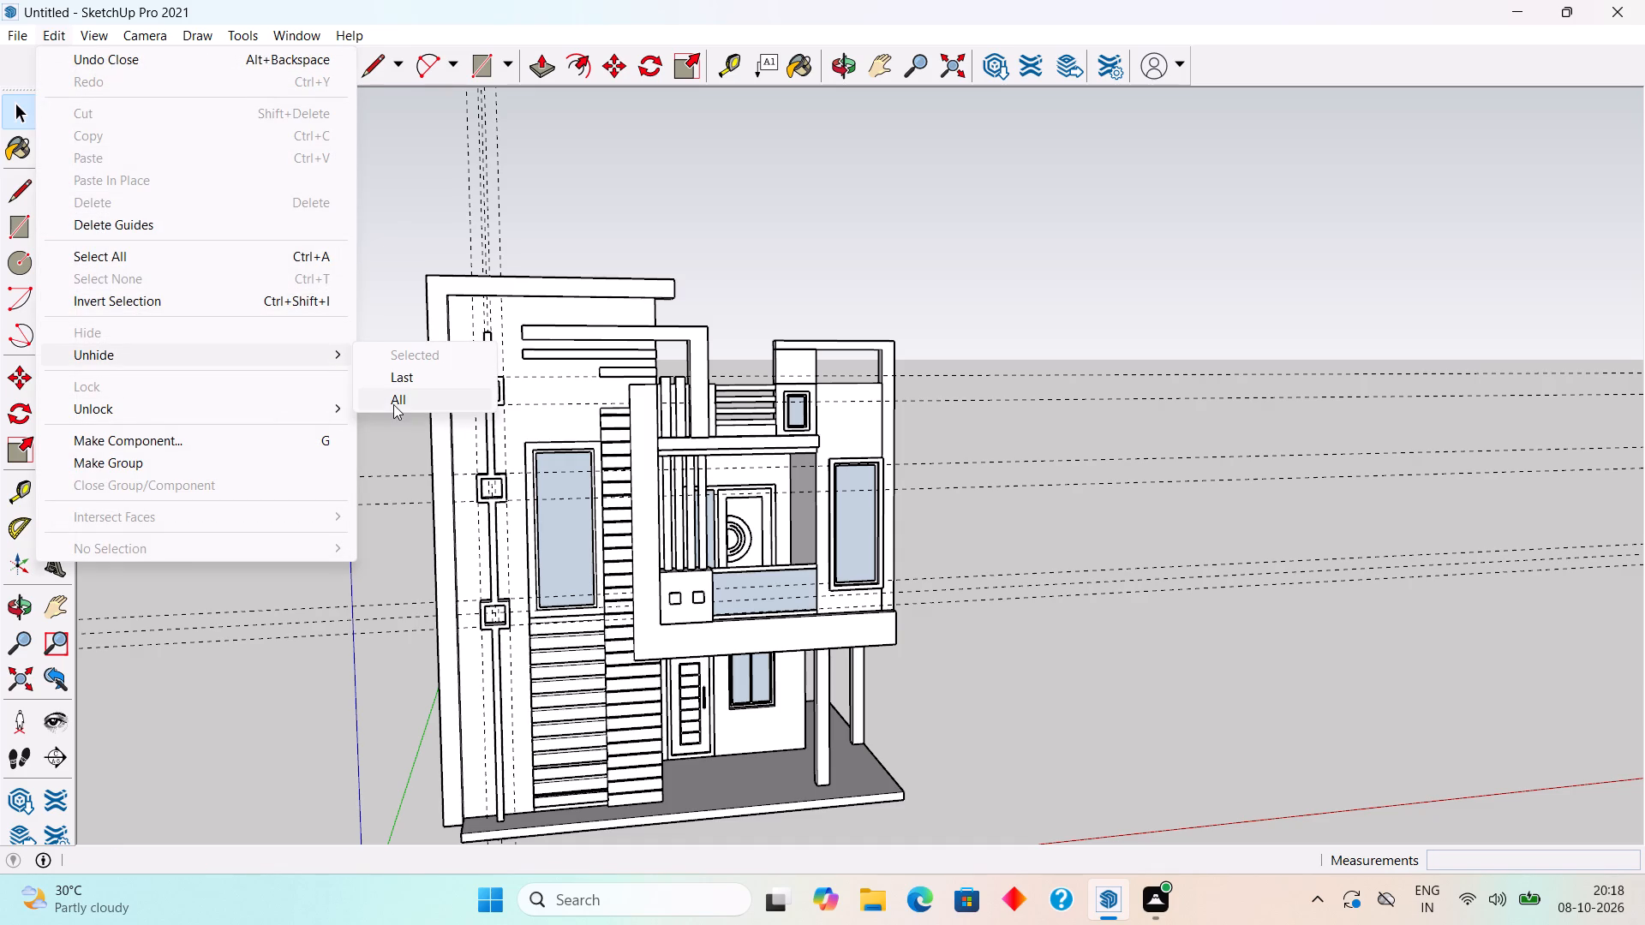
{"action": "left_click", "coordinate": [701, 251]}
Examine how the framed strip sits against the vertical slats on the tall wall.
{"action": "scroll", "coordinate": [509, 475], "scroll_direction": "up", "scroll_amount": 2}
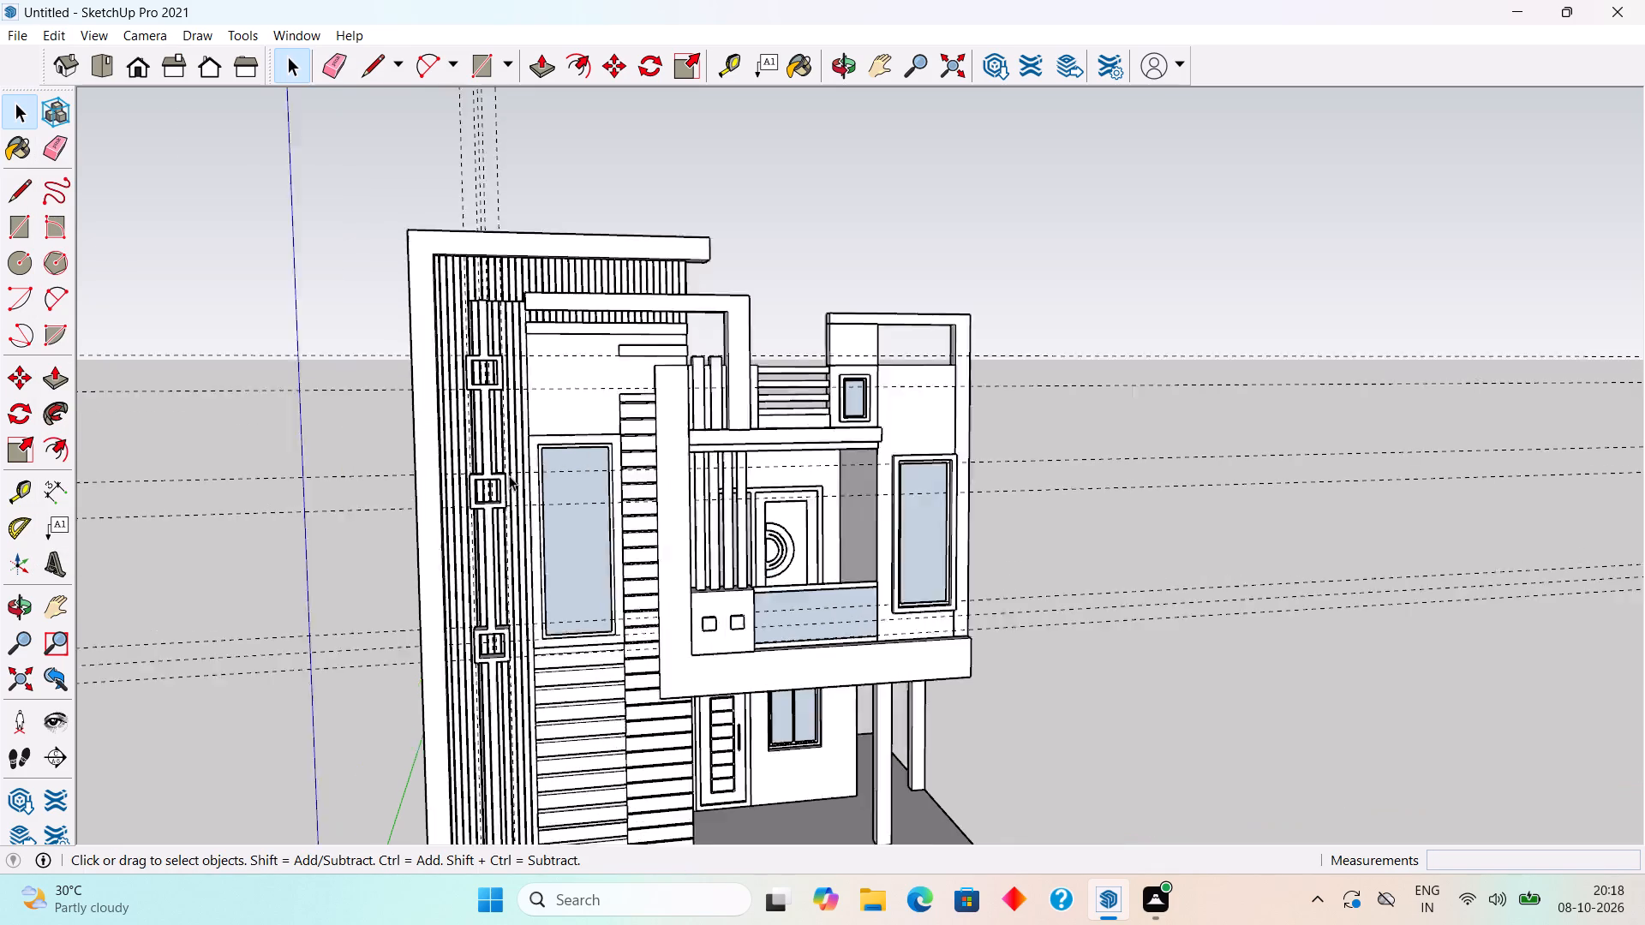
{"action": "scroll", "coordinate": [509, 475], "scroll_direction": "up", "scroll_amount": 16}
{"action": "middle_click_drag", "start_coordinate": [531, 480], "coordinate": [454, 450]}
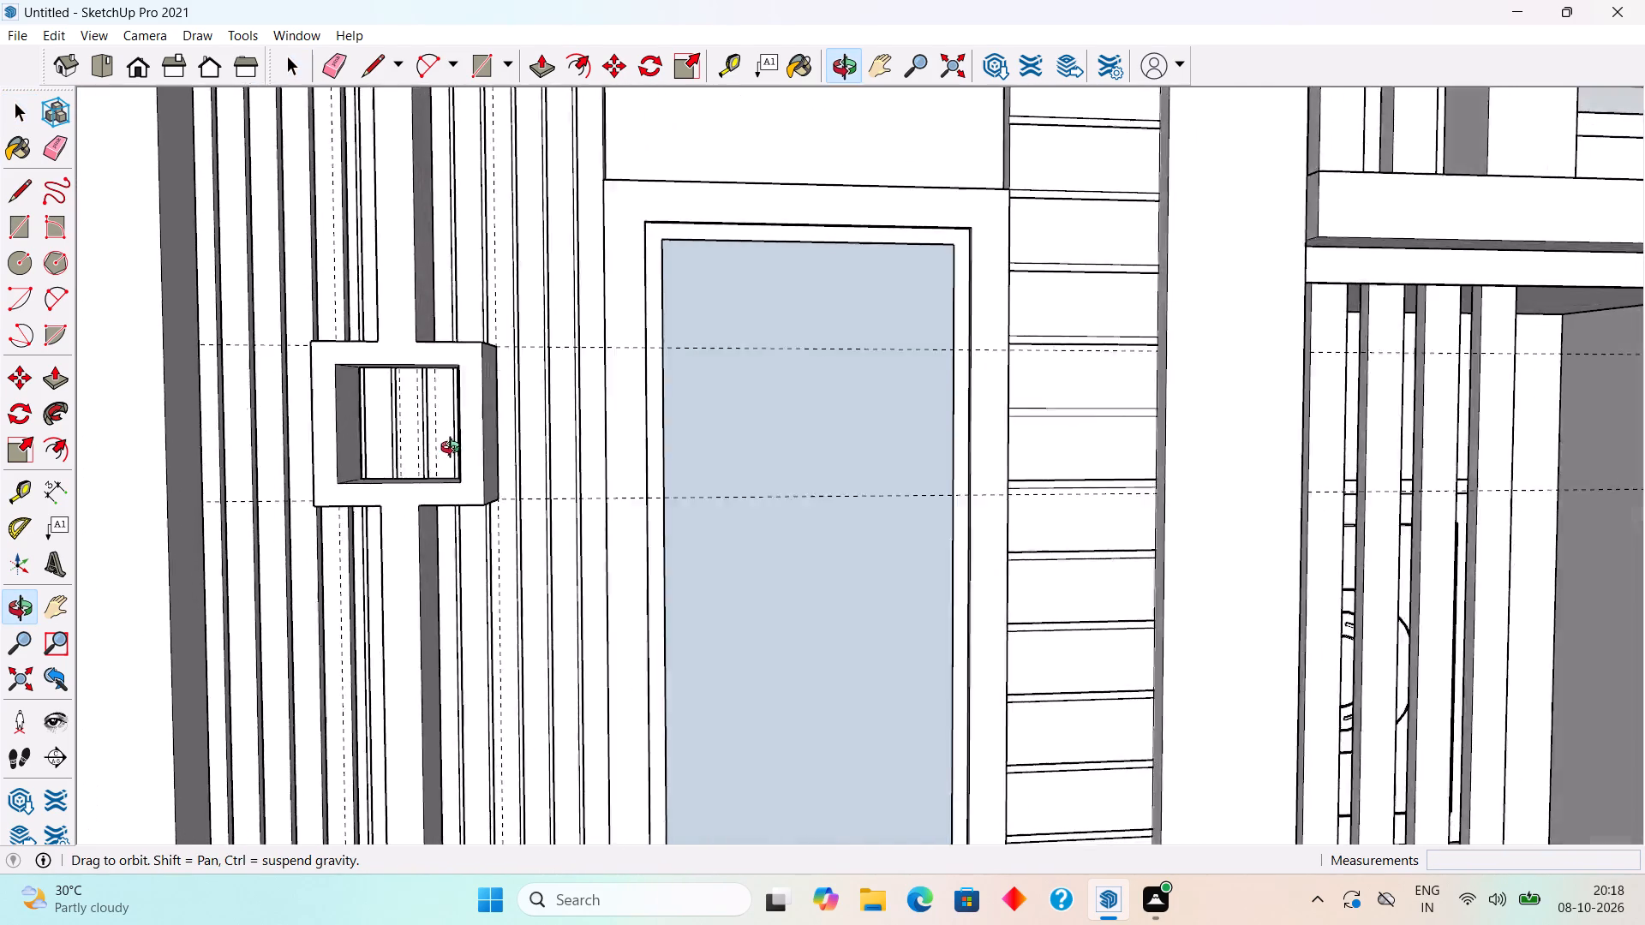
{"action": "middle_click_drag", "start_coordinate": [454, 450], "coordinate": [503, 471]}
{"action": "scroll", "coordinate": [503, 471], "scroll_direction": "down", "scroll_amount": 13}
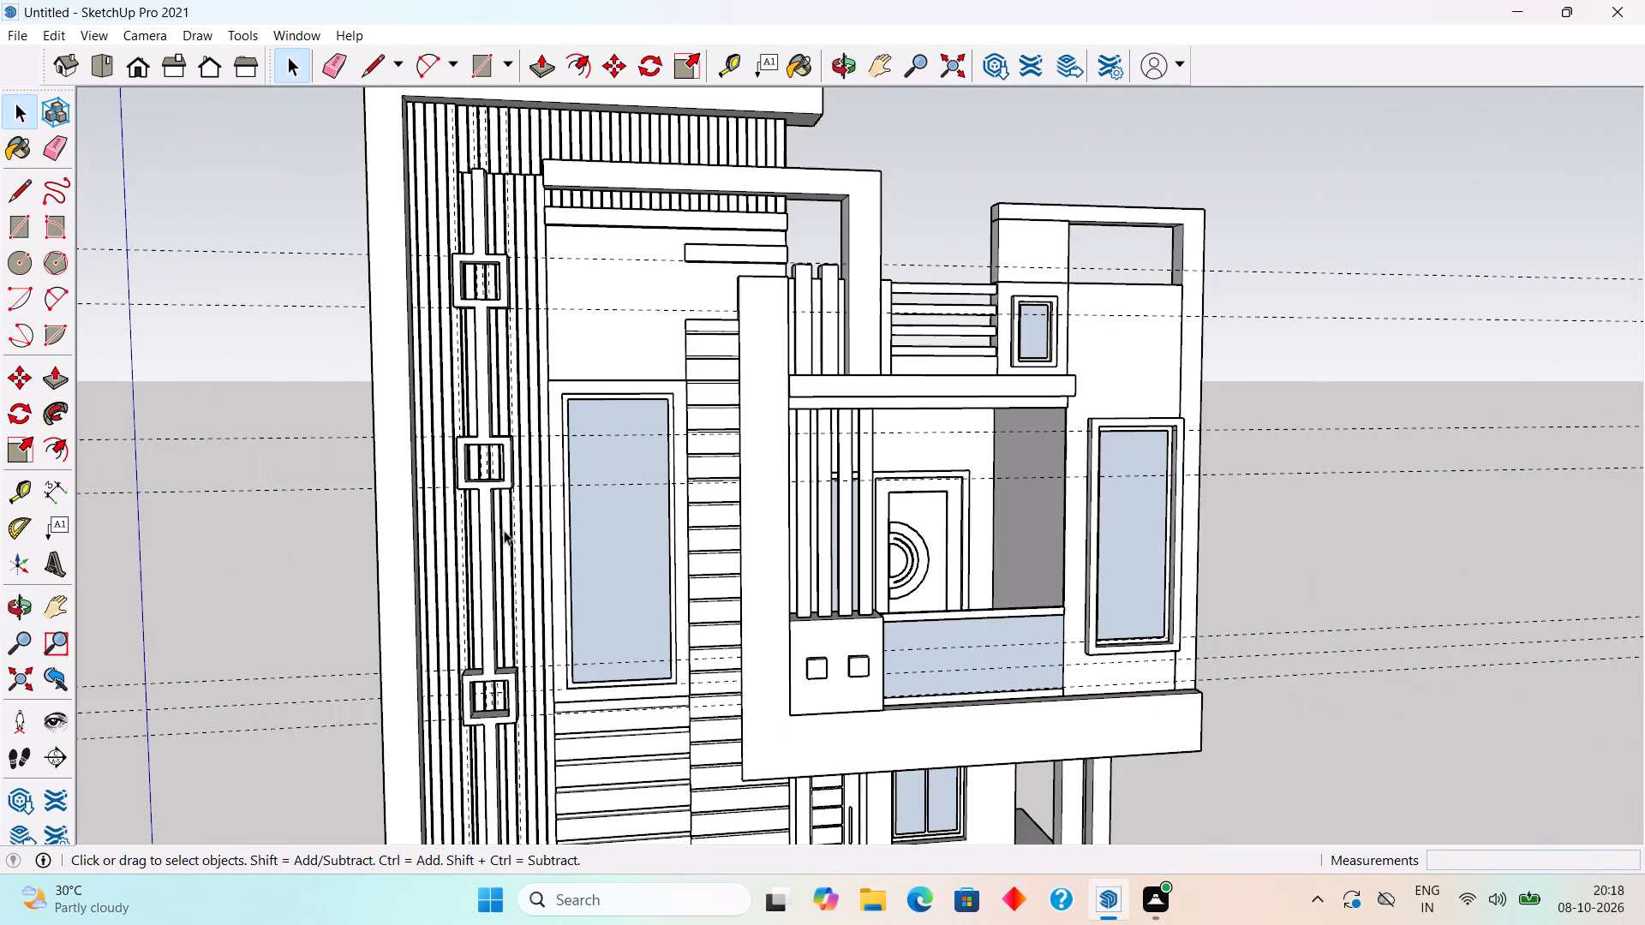
{"action": "scroll", "coordinate": [505, 555], "scroll_direction": "down", "scroll_amount": 5}
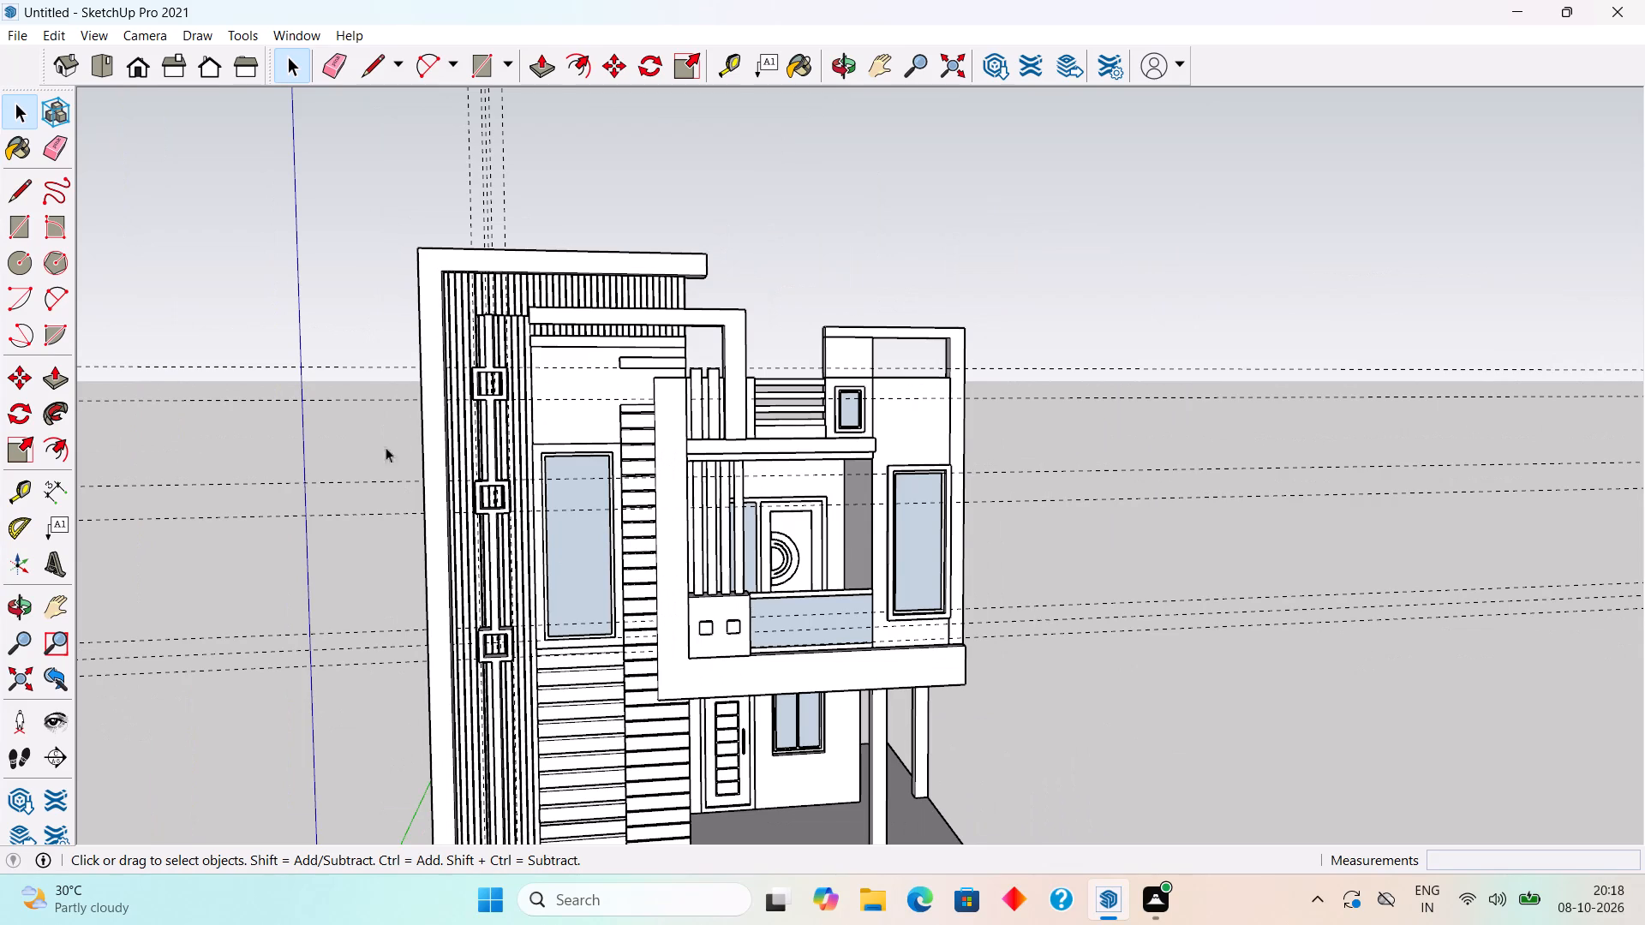
Delete all guides from the model.
{"action": "left_click", "coordinate": [49, 33]}
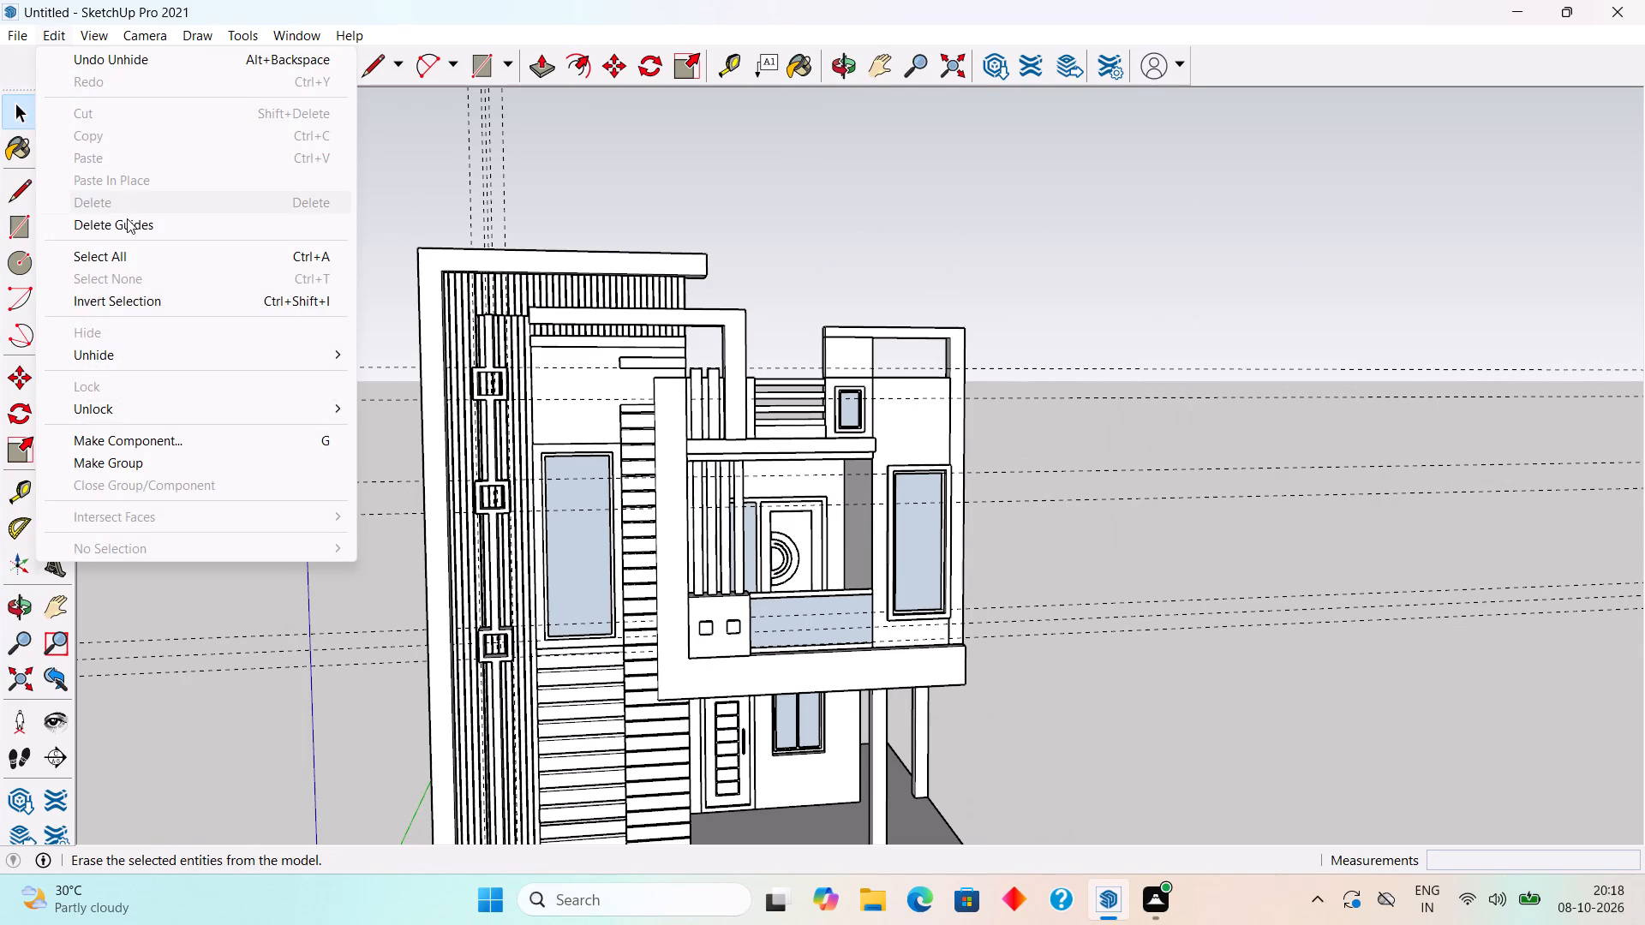
{"action": "left_click", "coordinate": [145, 223]}
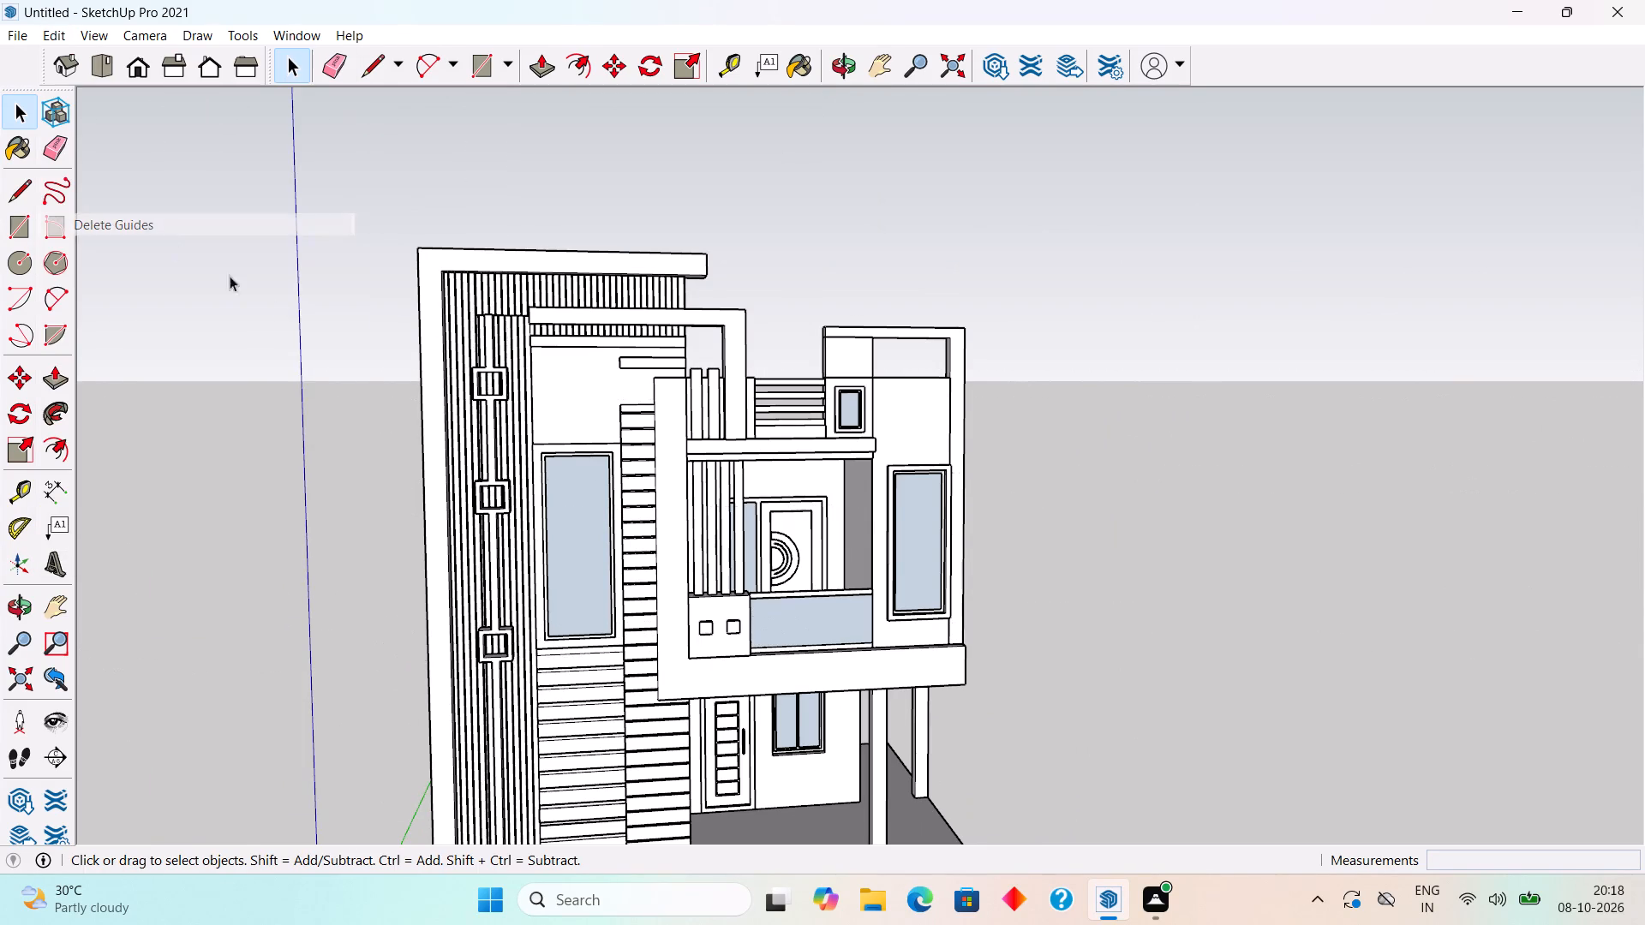
Scale the framed strip group wider along the red axis by a factor of about 1.31.
{"action": "scroll", "coordinate": [493, 373], "scroll_direction": "up", "scroll_amount": 5}
{"action": "scroll", "coordinate": [514, 447], "scroll_direction": "up", "scroll_amount": 5}
{"action": "left_click", "coordinate": [482, 506]}
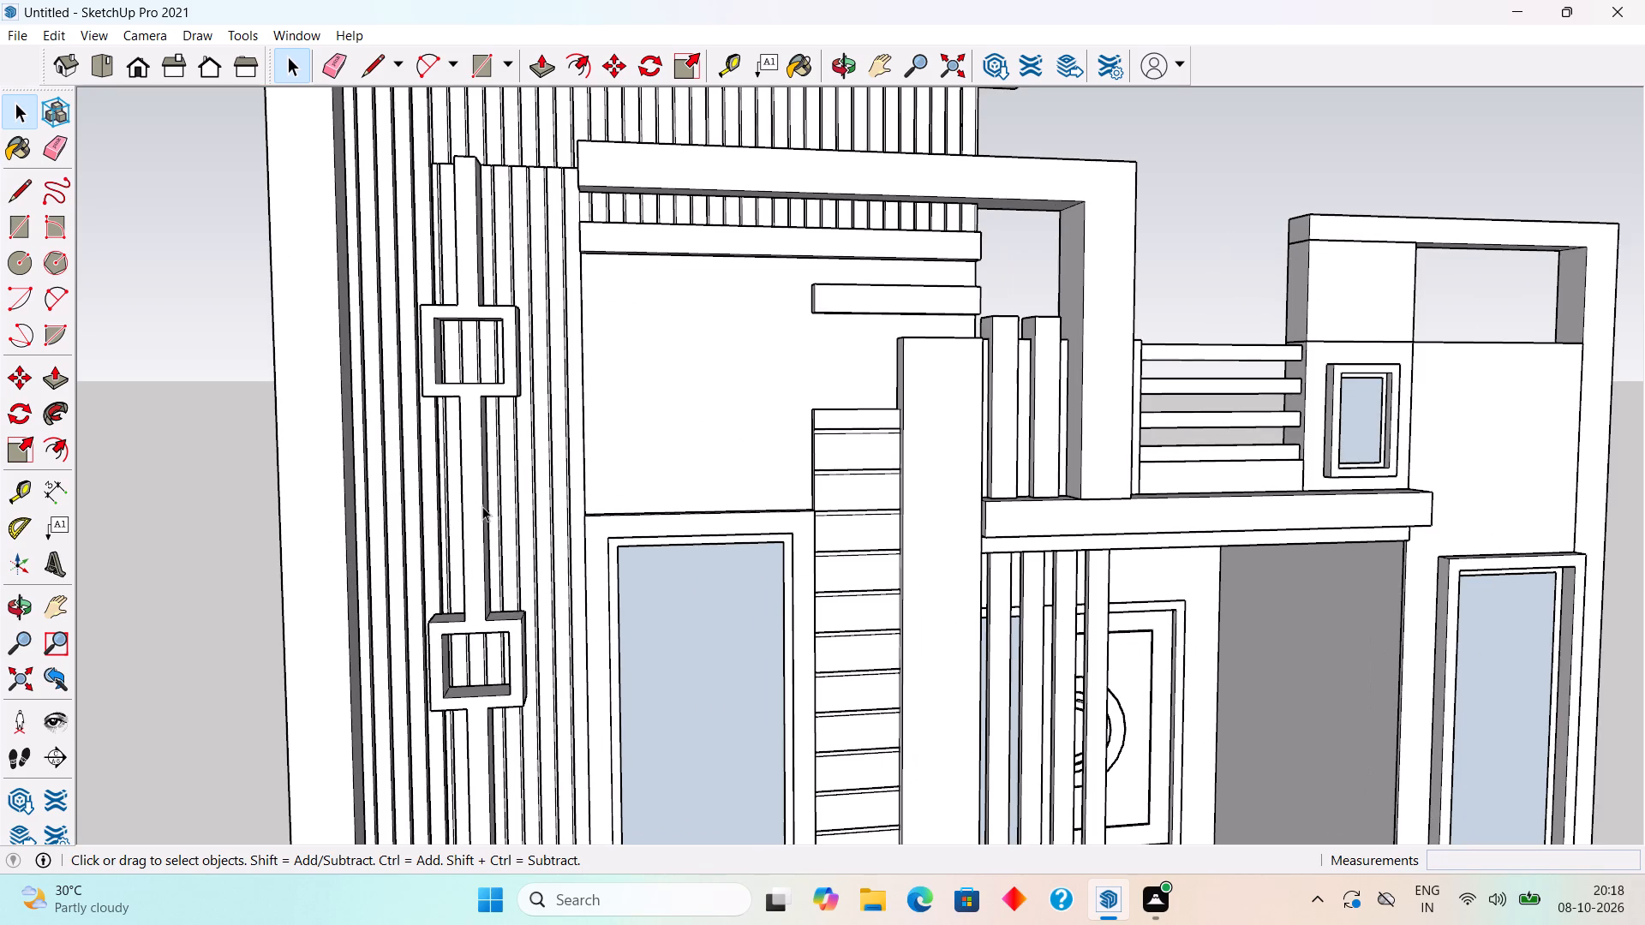
{"action": "key", "text": "s"}
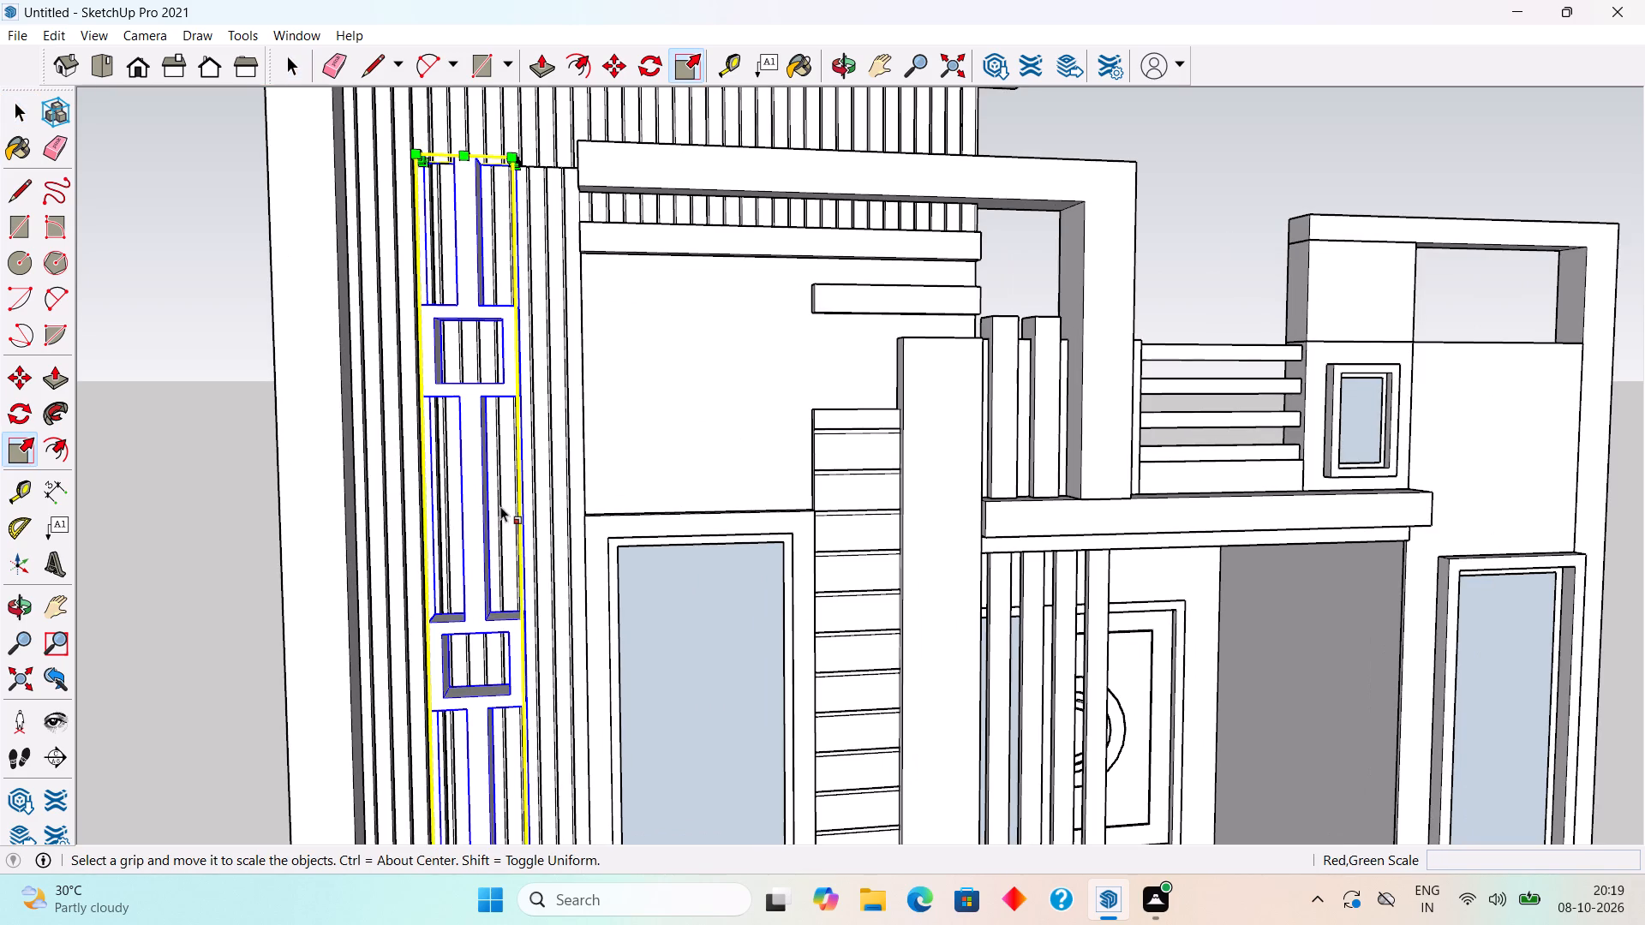
{"action": "middle_click_drag", "start_coordinate": [454, 542], "coordinate": [248, 498]}
{"action": "scroll", "coordinate": [530, 568], "scroll_direction": "up", "scroll_amount": 4}
{"action": "scroll", "coordinate": [499, 588], "scroll_direction": "down", "scroll_amount": 6}
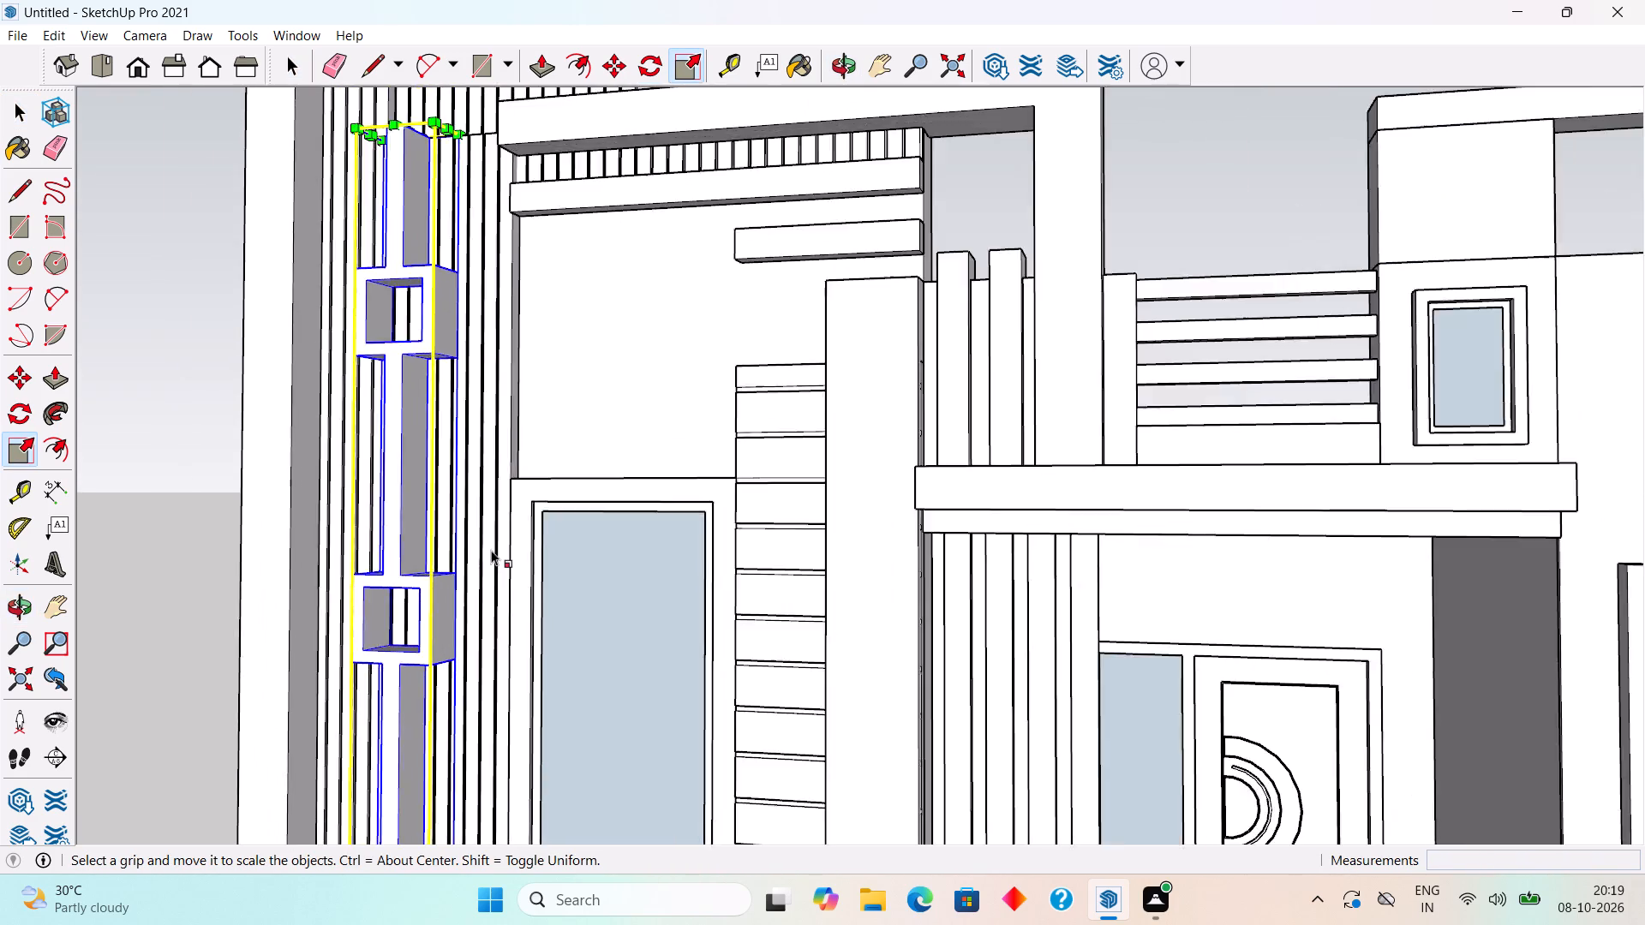
{"action": "scroll", "coordinate": [491, 550], "scroll_direction": "down", "scroll_amount": 10}
{"action": "scroll", "coordinate": [506, 701], "scroll_direction": "up", "scroll_amount": 11}
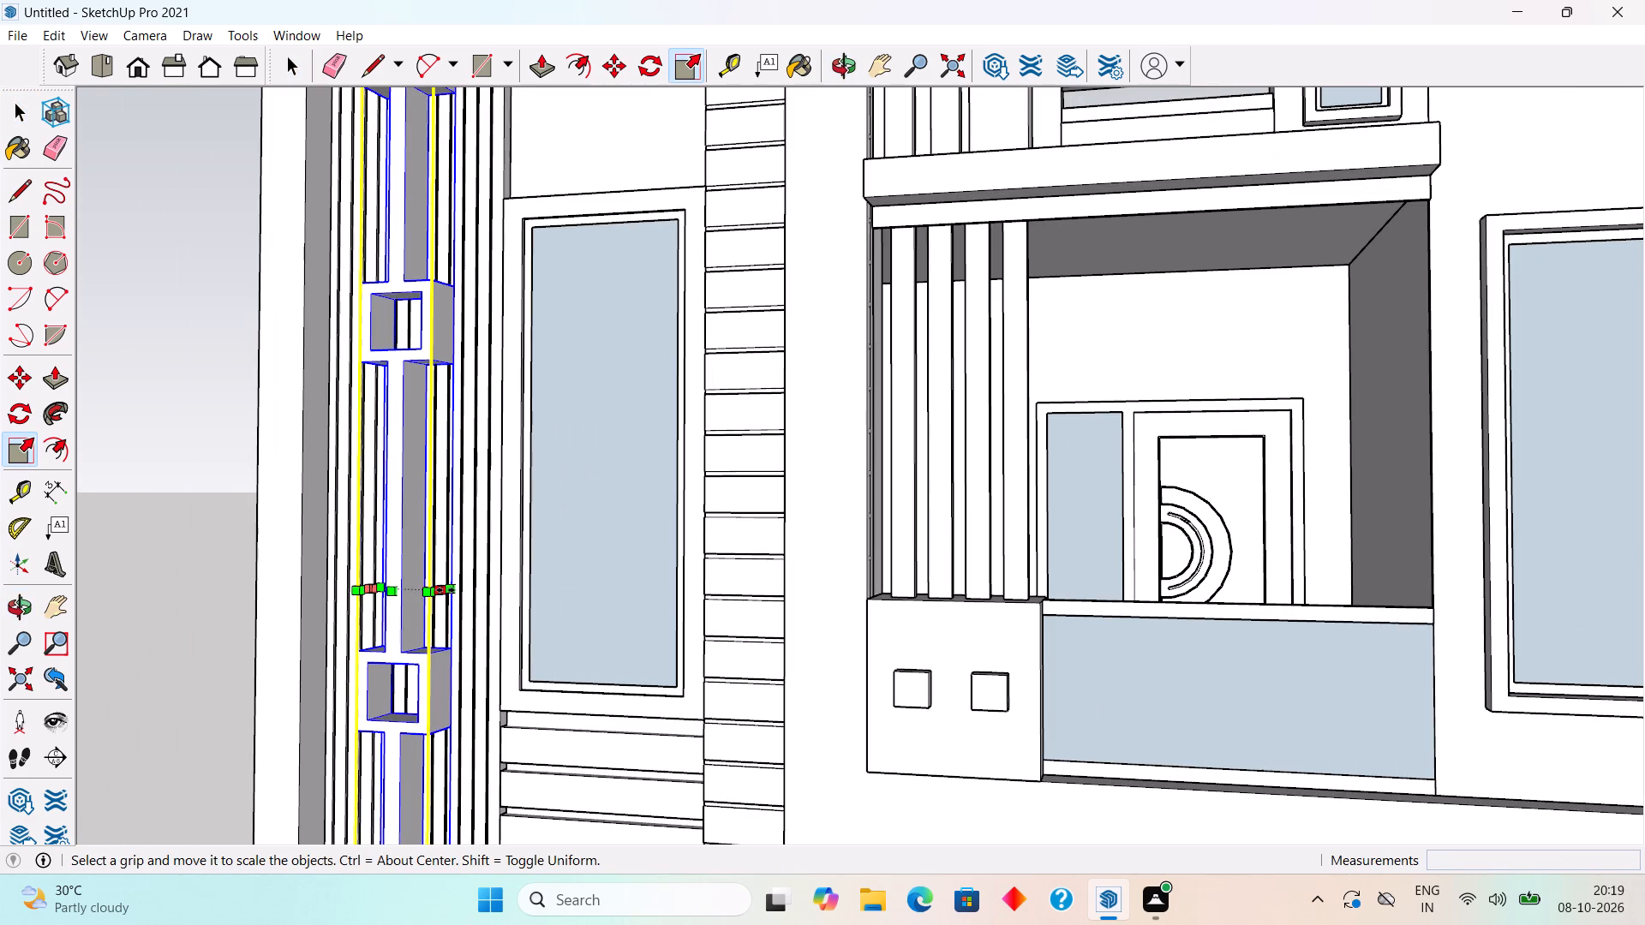
{"action": "left_click", "coordinate": [446, 590]}
{"action": "left_click", "coordinate": [474, 595]}
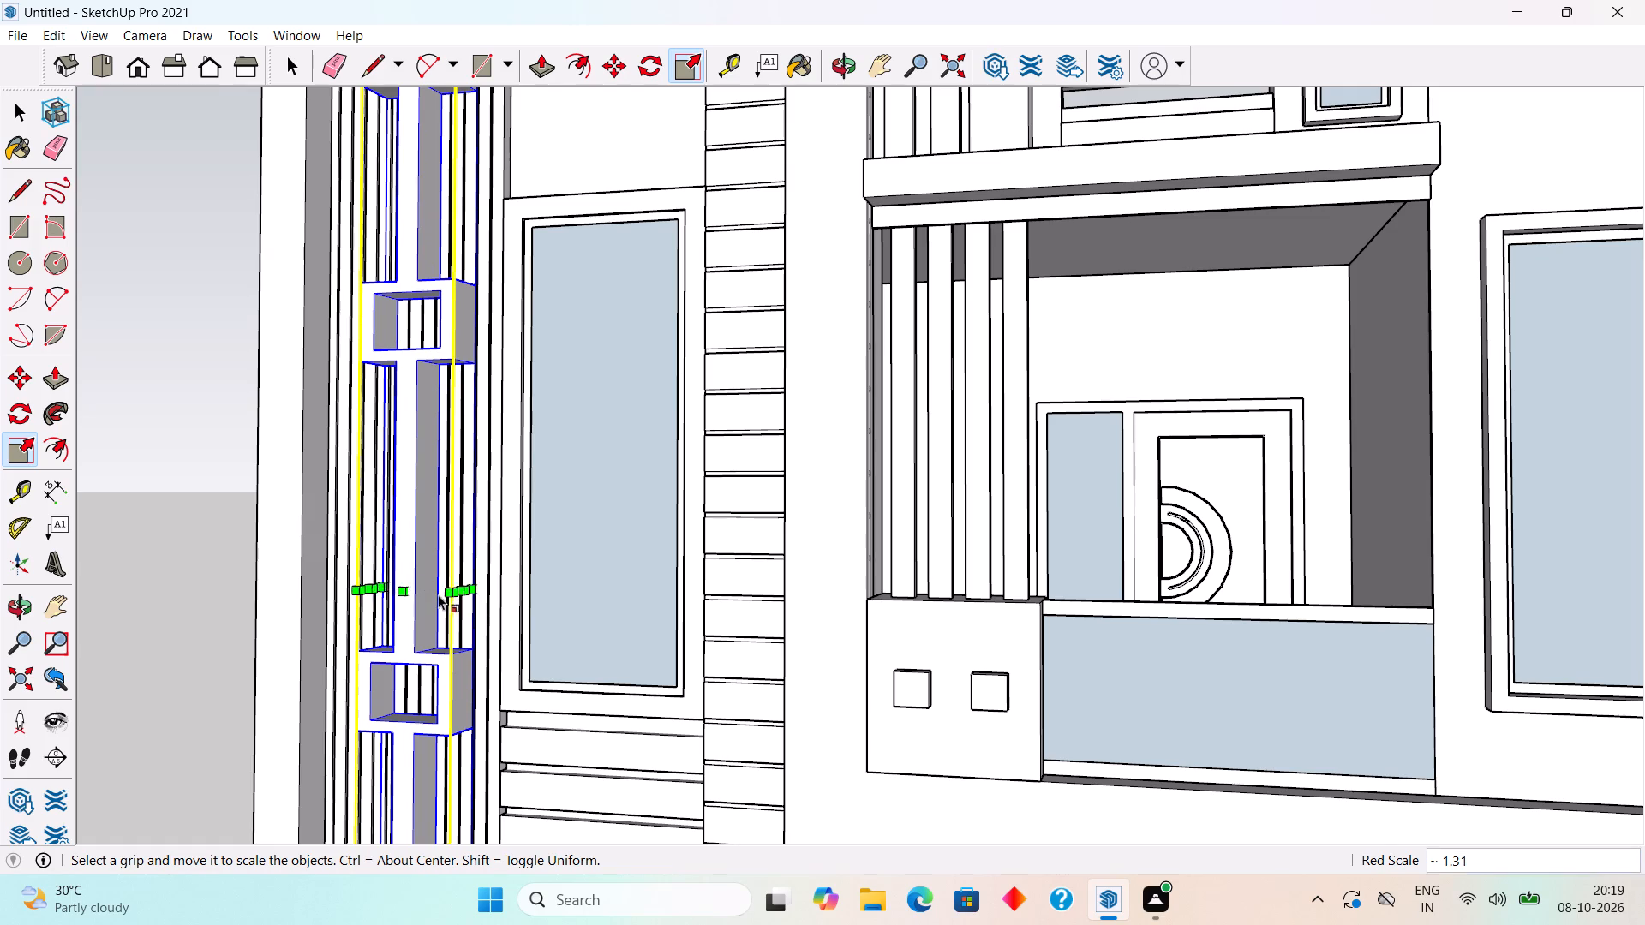
Scale the framed strip wider along the red axis by a factor of about 1.12, extending it towards the wall's outer edge.
{"action": "middle_click_drag", "start_coordinate": [433, 598], "coordinate": [823, 518]}
{"action": "scroll", "coordinate": [439, 530], "scroll_direction": "up", "scroll_amount": 1}
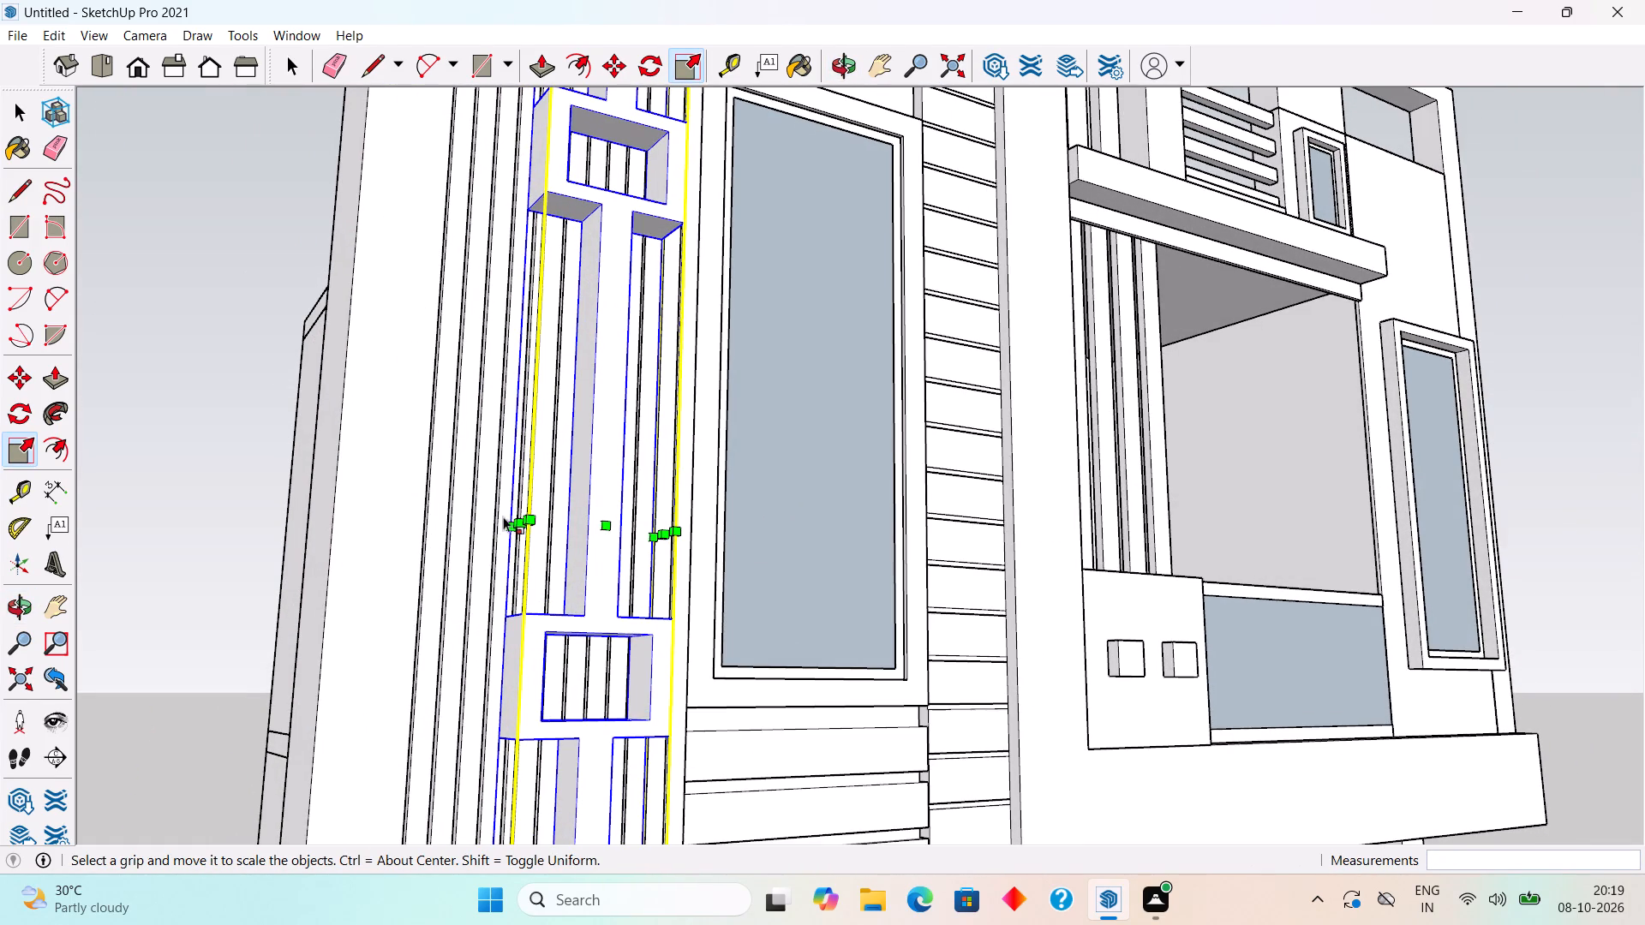
{"action": "left_click", "coordinate": [513, 521]}
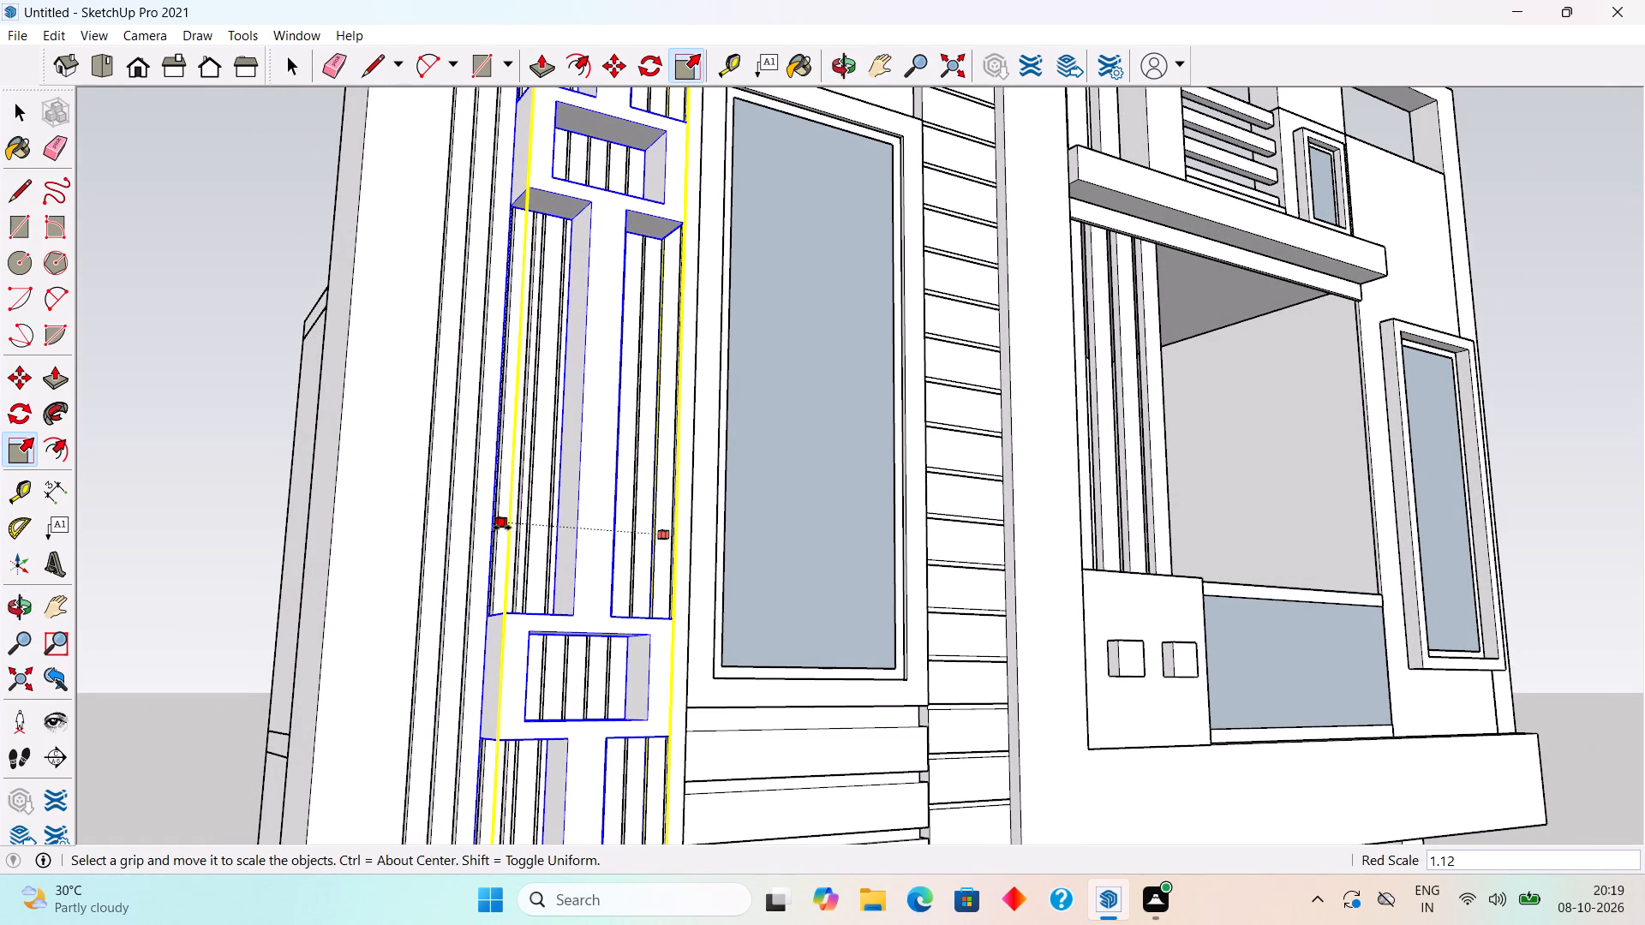
{"action": "left_click", "coordinate": [502, 528]}
{"action": "key", "text": "space"}
{"action": "left_click", "coordinate": [274, 407]}
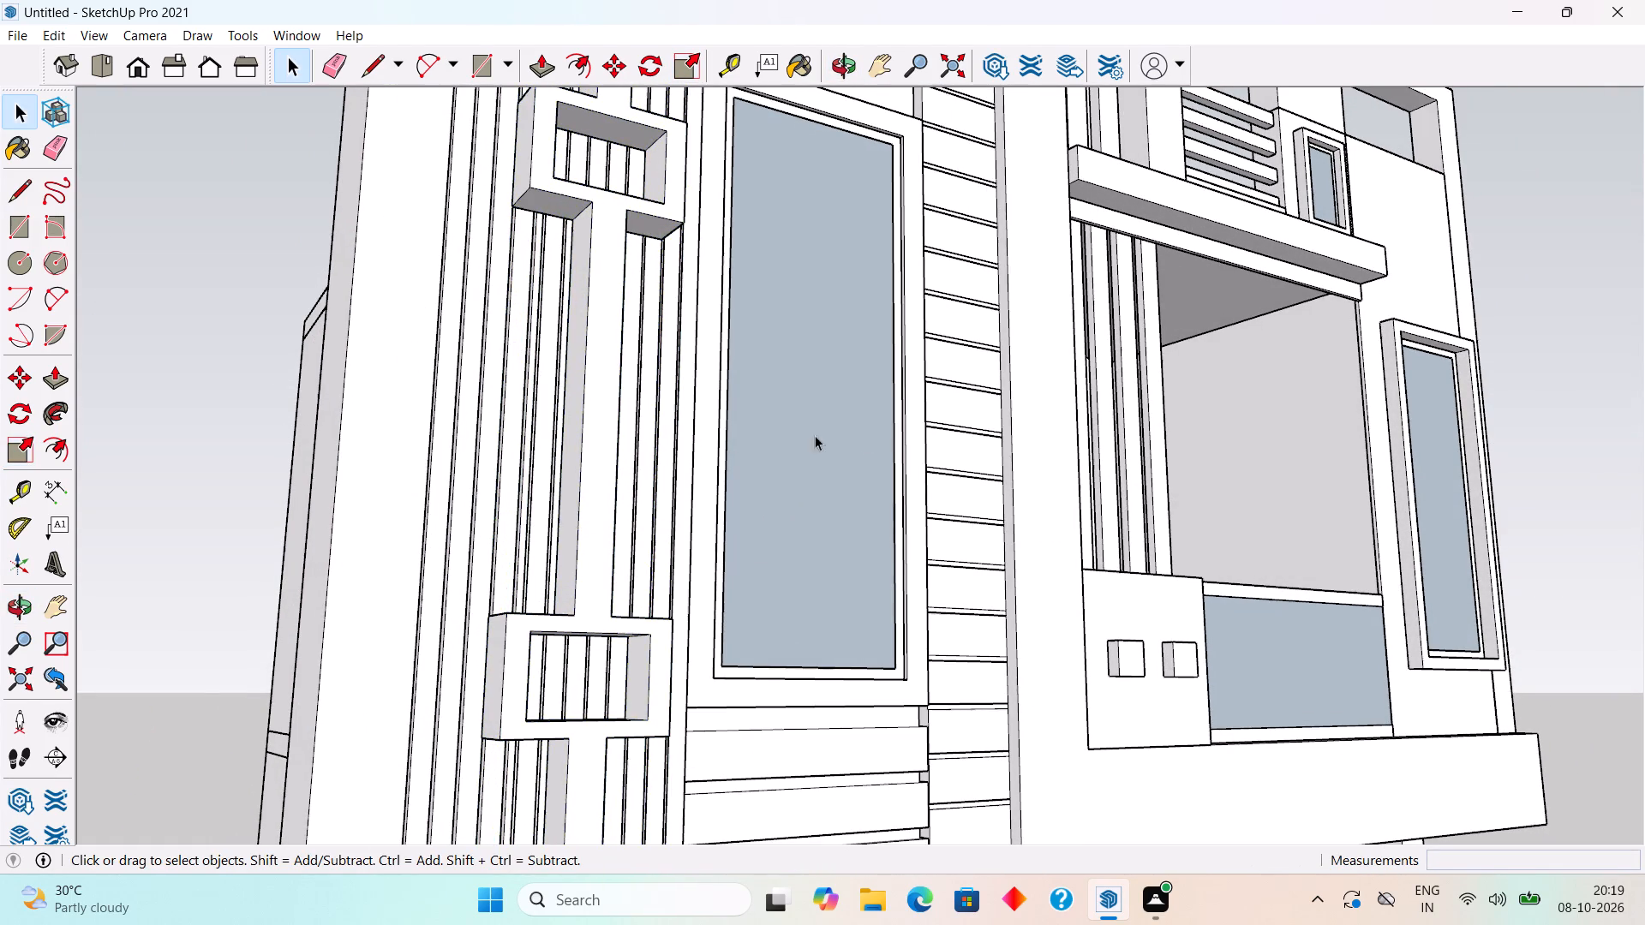
Open the framed strip group for editing and measure the width of the vertical post above the top frame.
{"action": "scroll", "coordinate": [863, 434], "scroll_direction": "down", "scroll_amount": 9}
{"action": "middle_click_drag", "start_coordinate": [815, 439], "coordinate": [599, 533]}
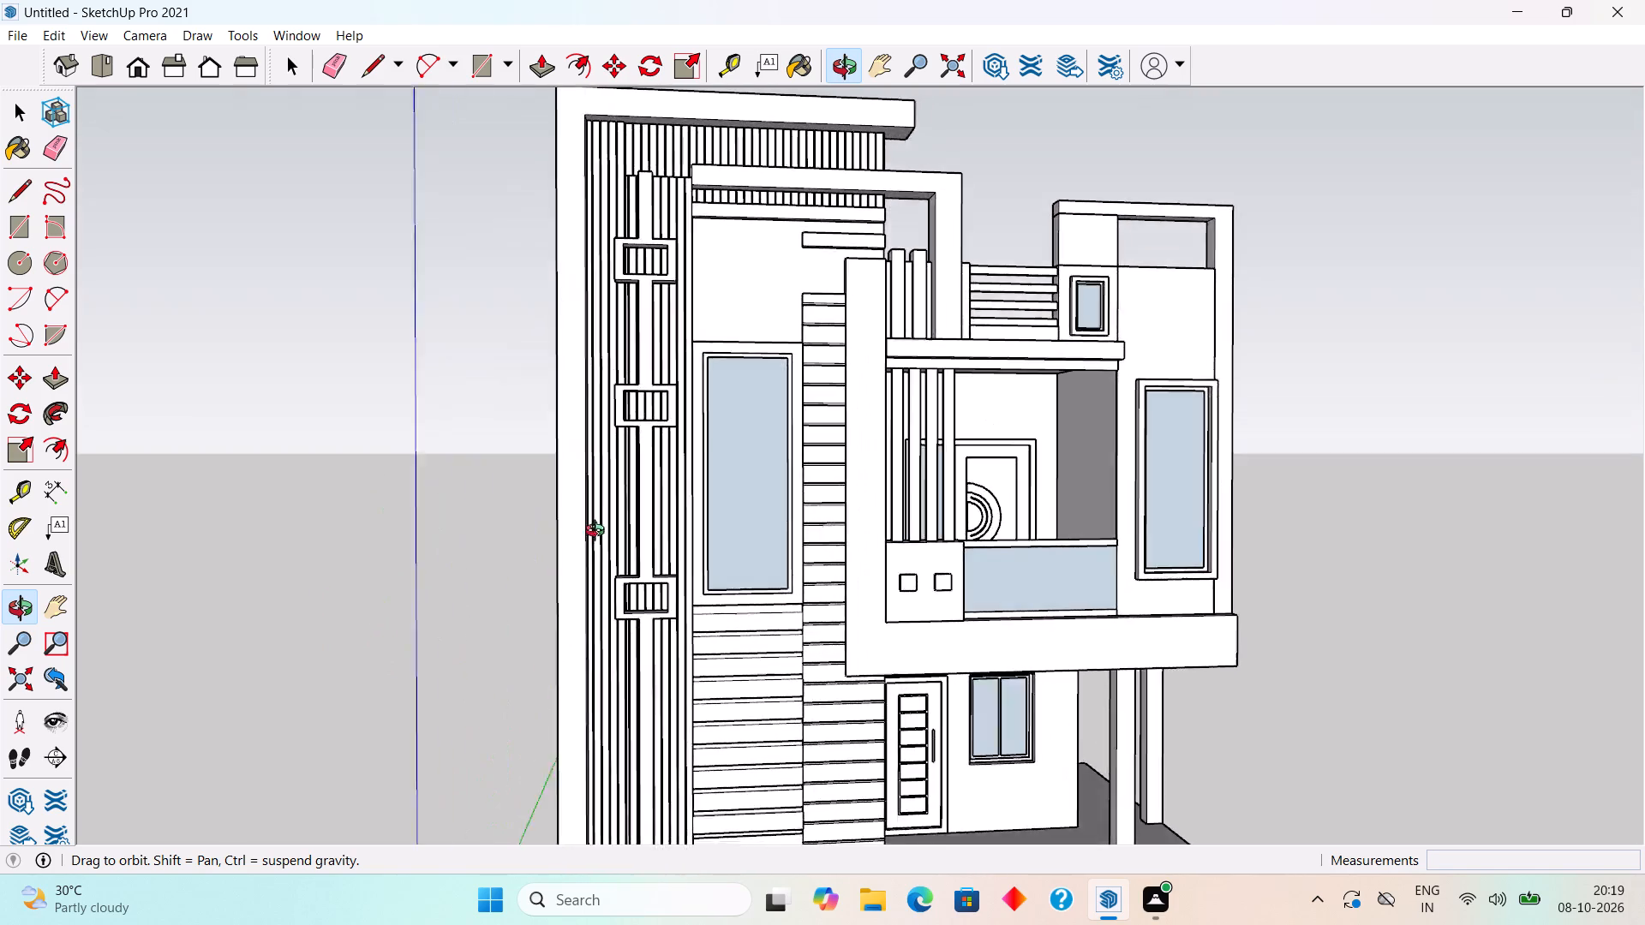
{"action": "middle_click_drag", "start_coordinate": [599, 533], "coordinate": [535, 590]}
{"action": "scroll", "coordinate": [537, 564], "scroll_direction": "down", "scroll_amount": 1}
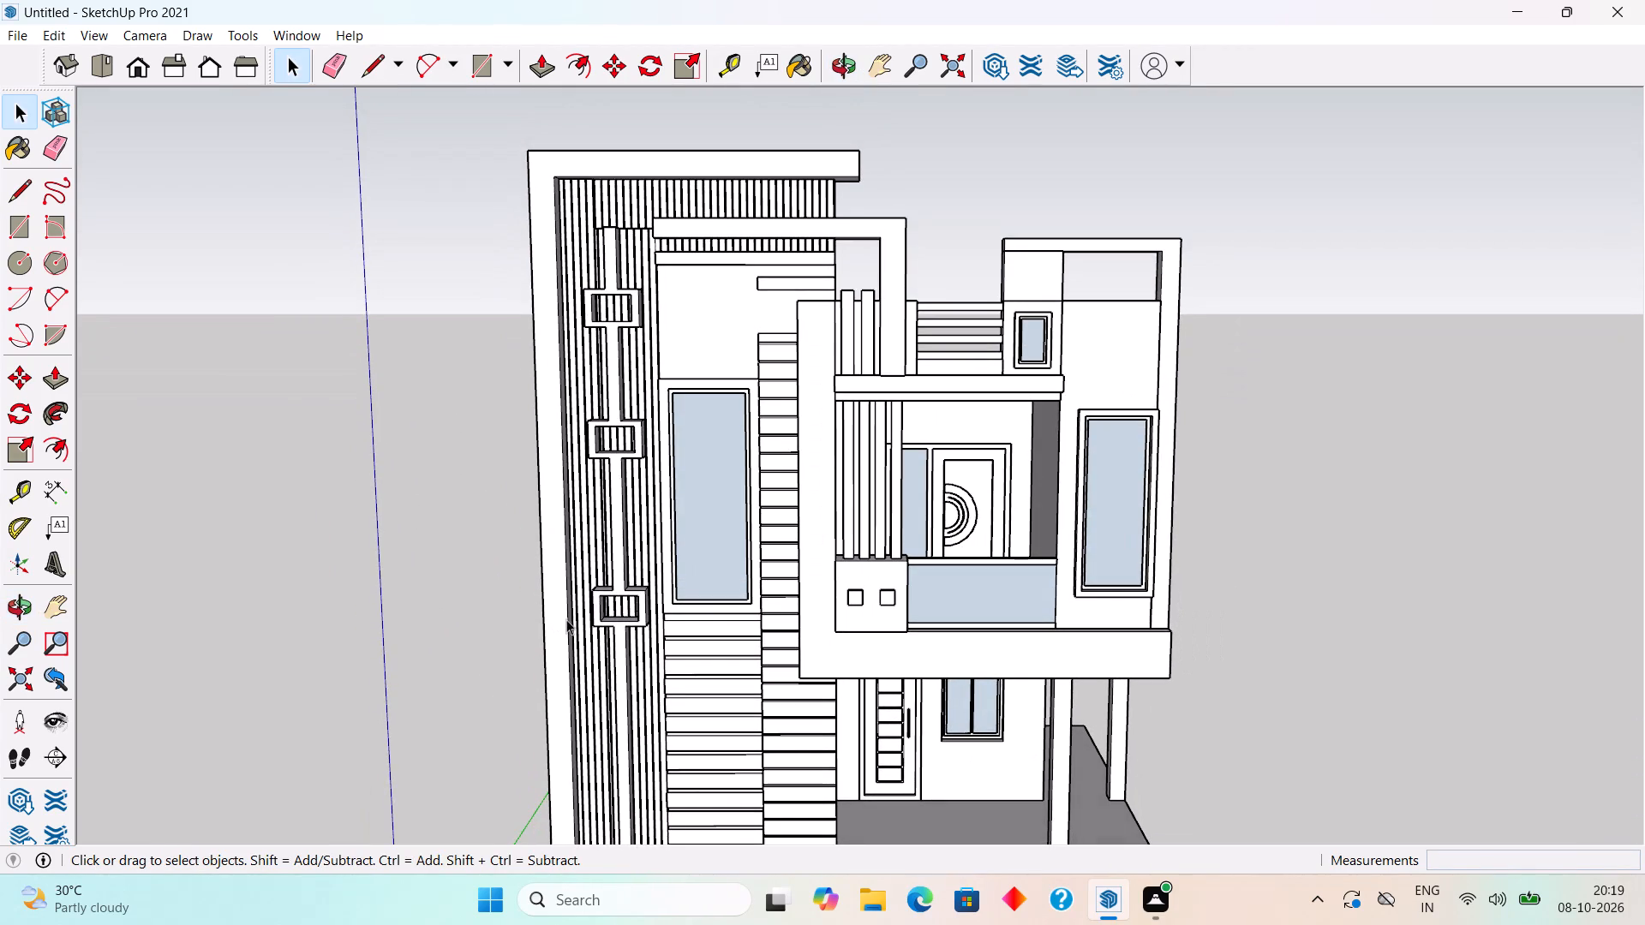
{"action": "scroll", "coordinate": [566, 619], "scroll_direction": "up", "scroll_amount": 3}
{"action": "scroll", "coordinate": [580, 573], "scroll_direction": "down", "scroll_amount": 3}
{"action": "middle_click_drag", "start_coordinate": [588, 272], "coordinate": [910, 379]}
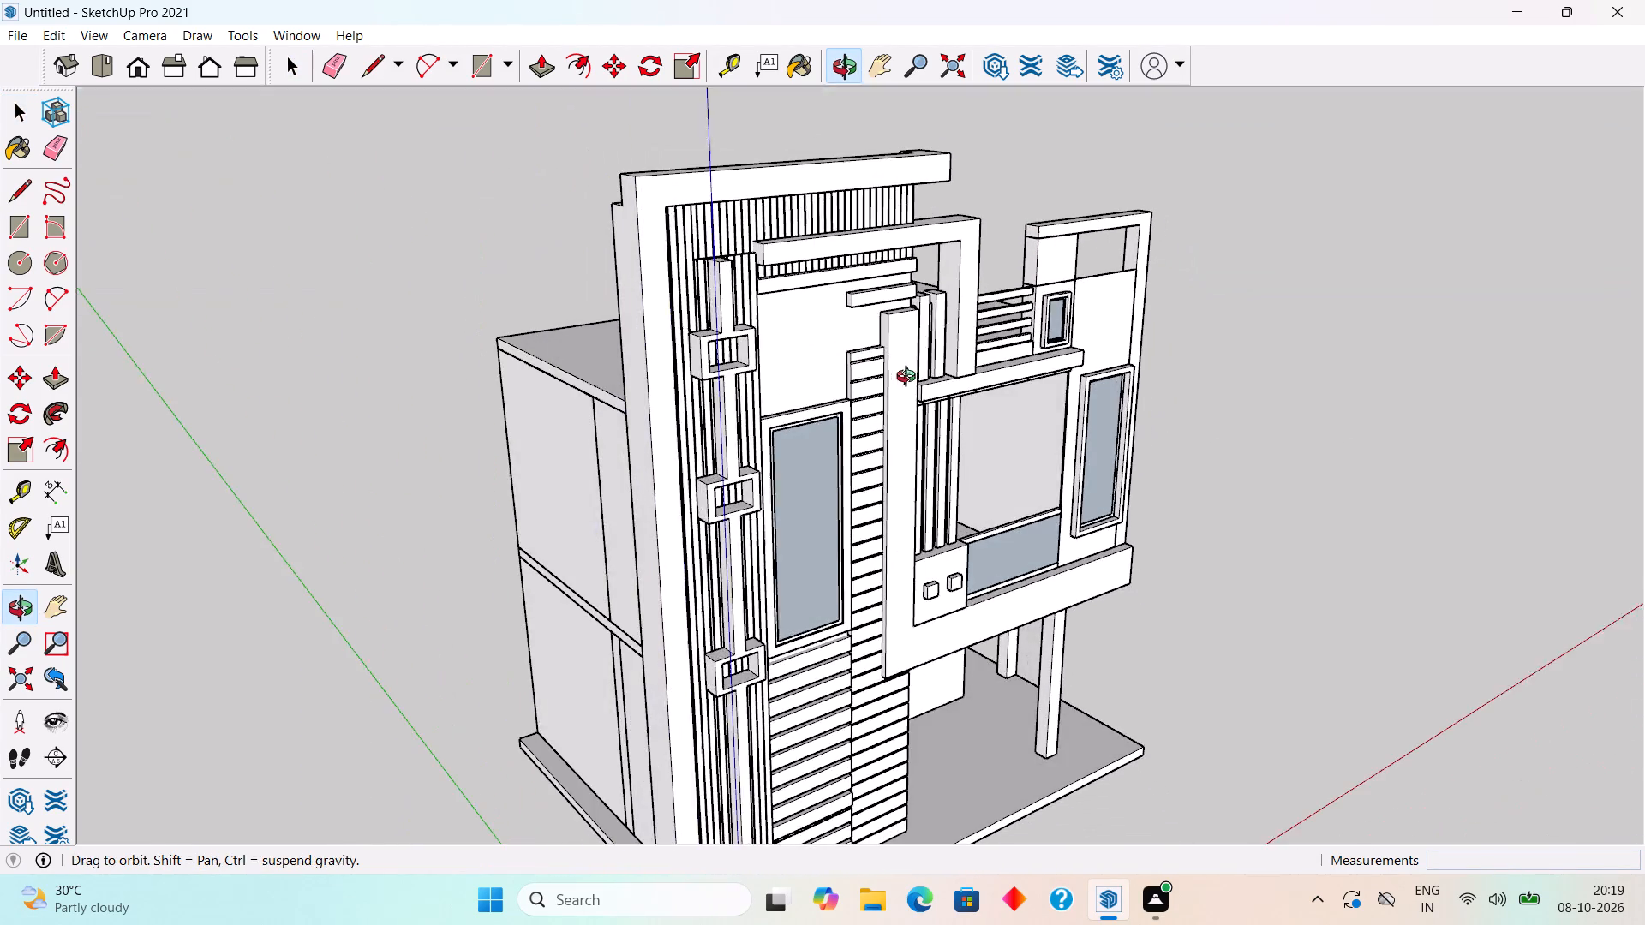
{"action": "middle_click_drag", "start_coordinate": [910, 379], "coordinate": [915, 380]}
{"action": "scroll", "coordinate": [738, 346], "scroll_direction": "up", "scroll_amount": 9}
{"action": "triple_click", "coordinate": [737, 294]}
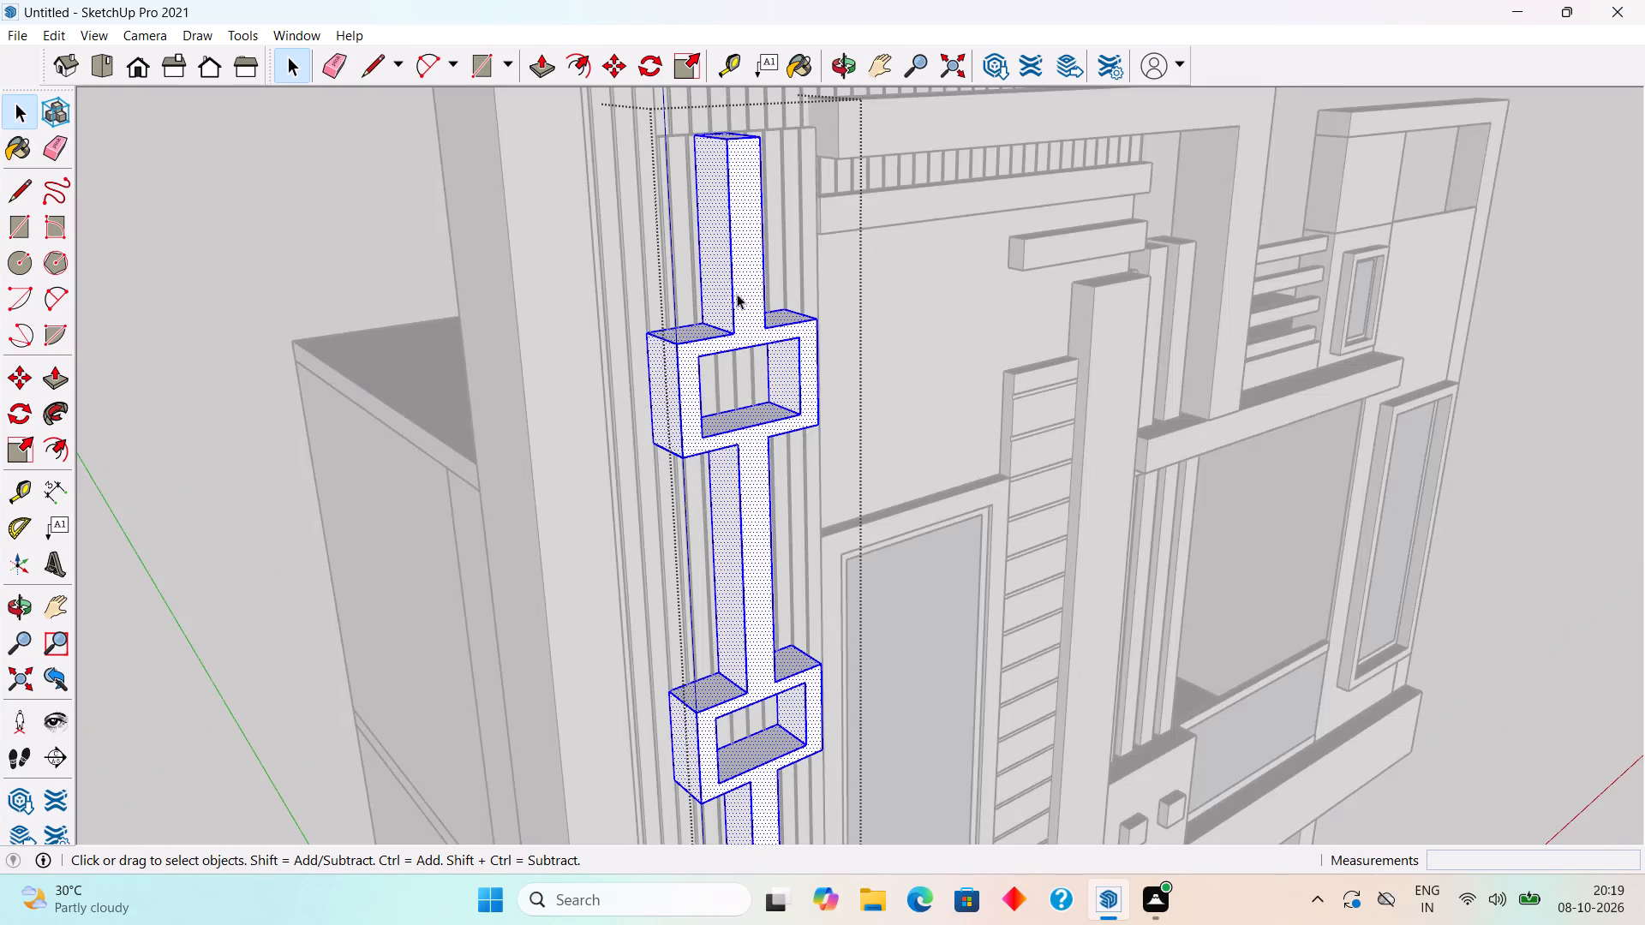
{"action": "key", "text": "t"}
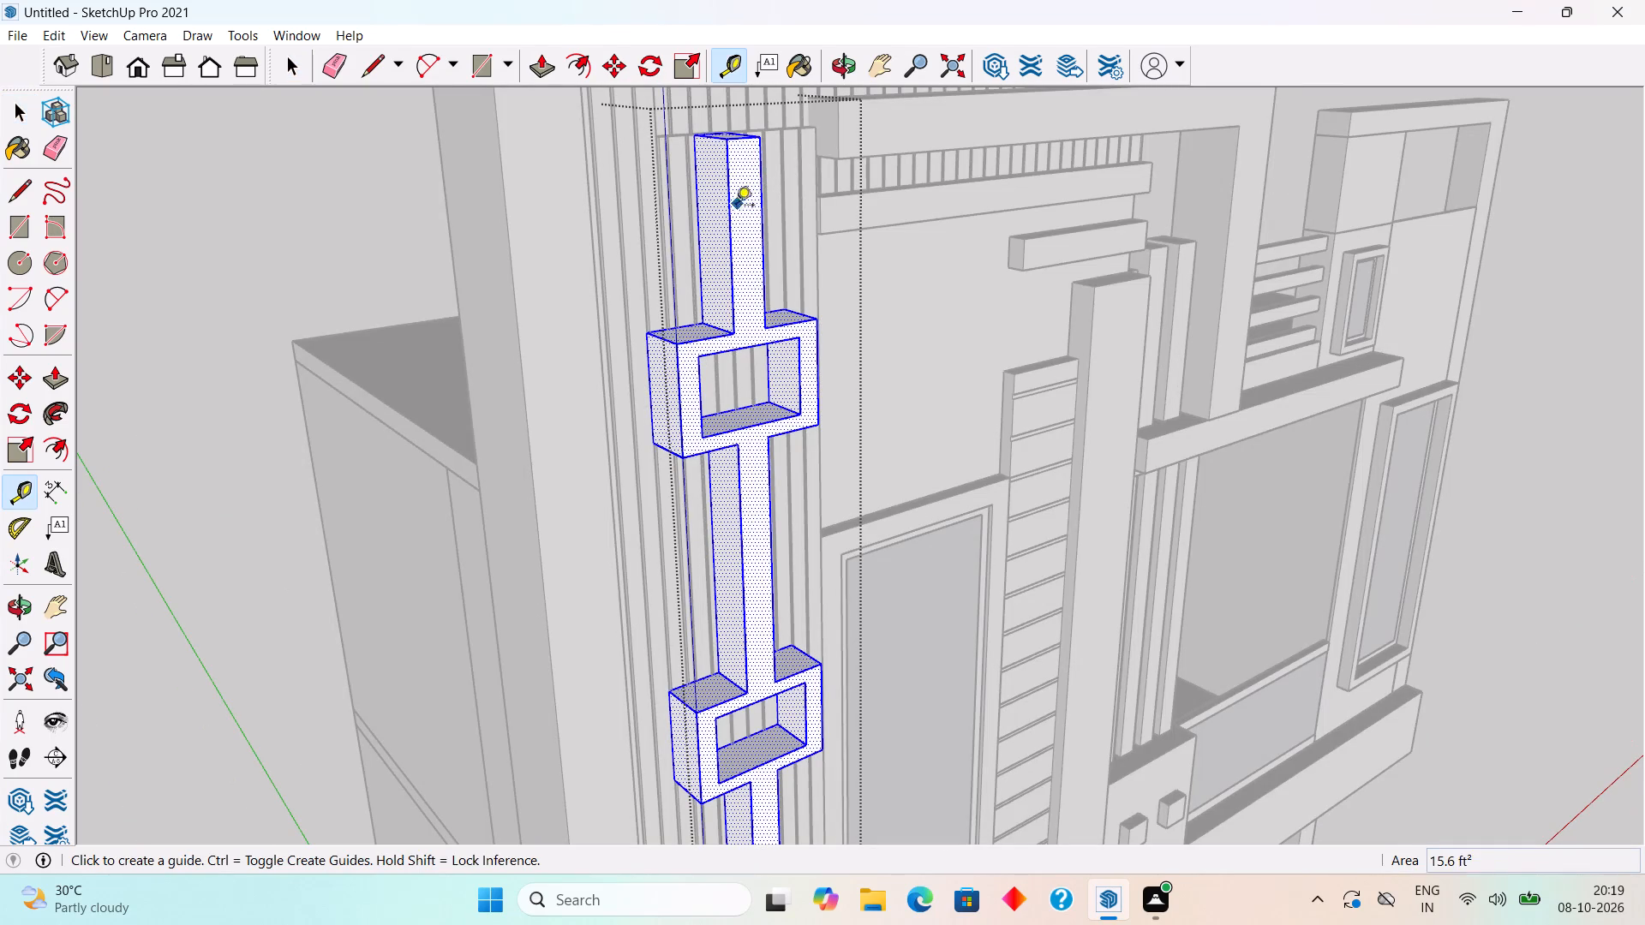
{"action": "left_click", "coordinate": [731, 226]}
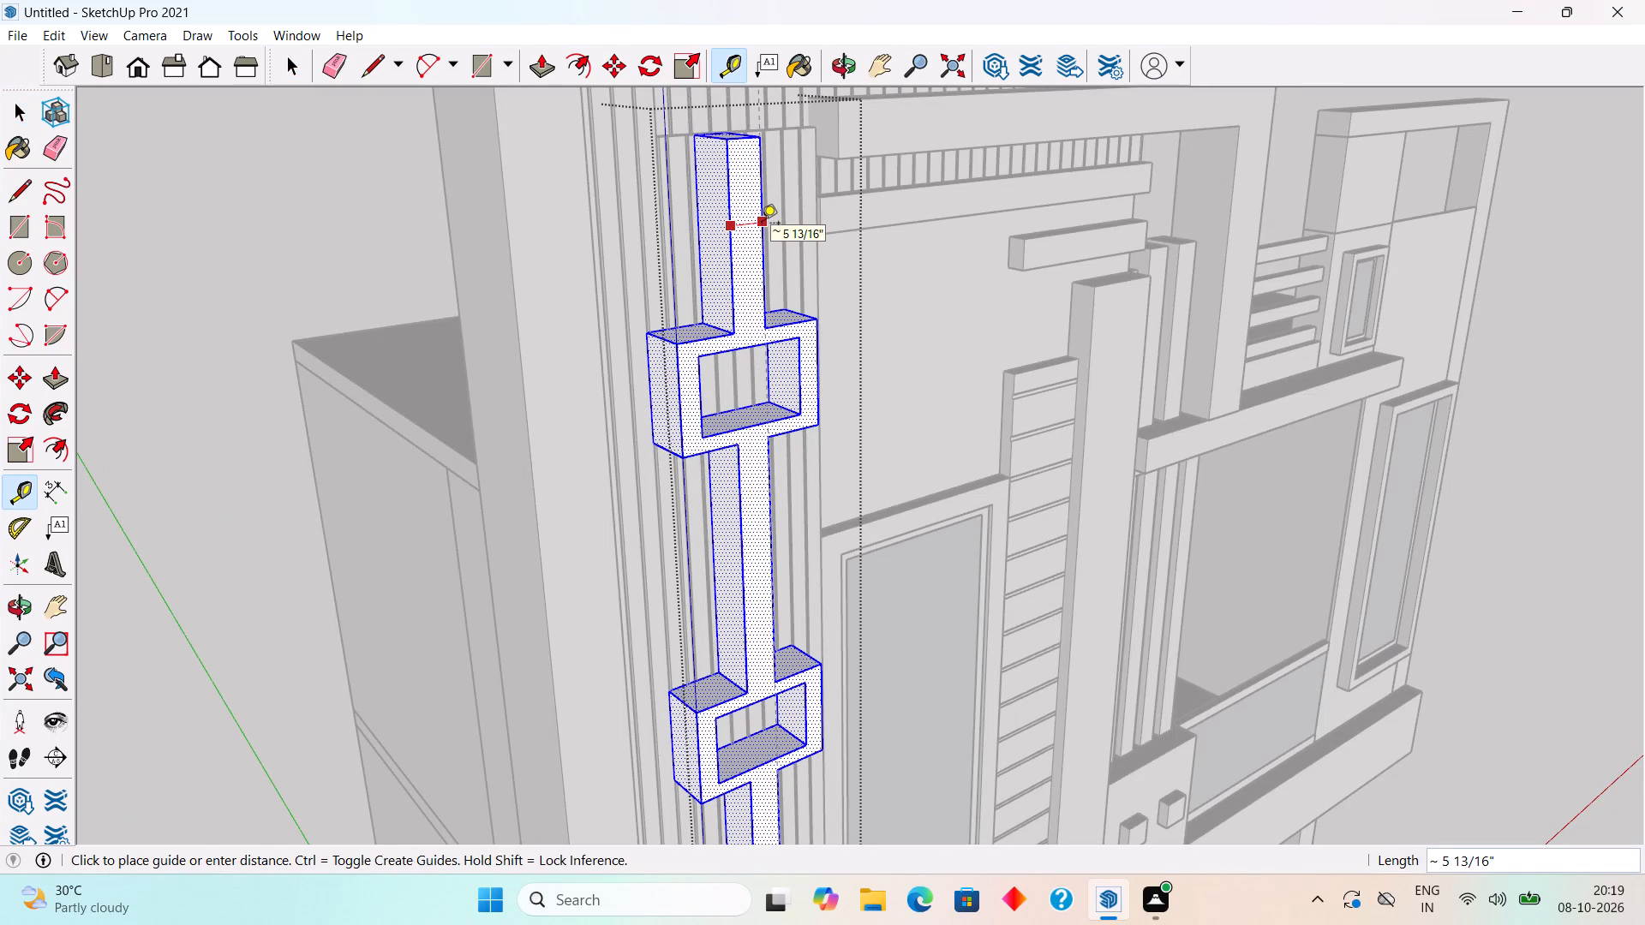
{"action": "key", "text": "space"}
Place a horizontal guide 6" below the top edge of the upper post's side face.
{"action": "scroll", "coordinate": [715, 148], "scroll_direction": "up", "scroll_amount": 6}
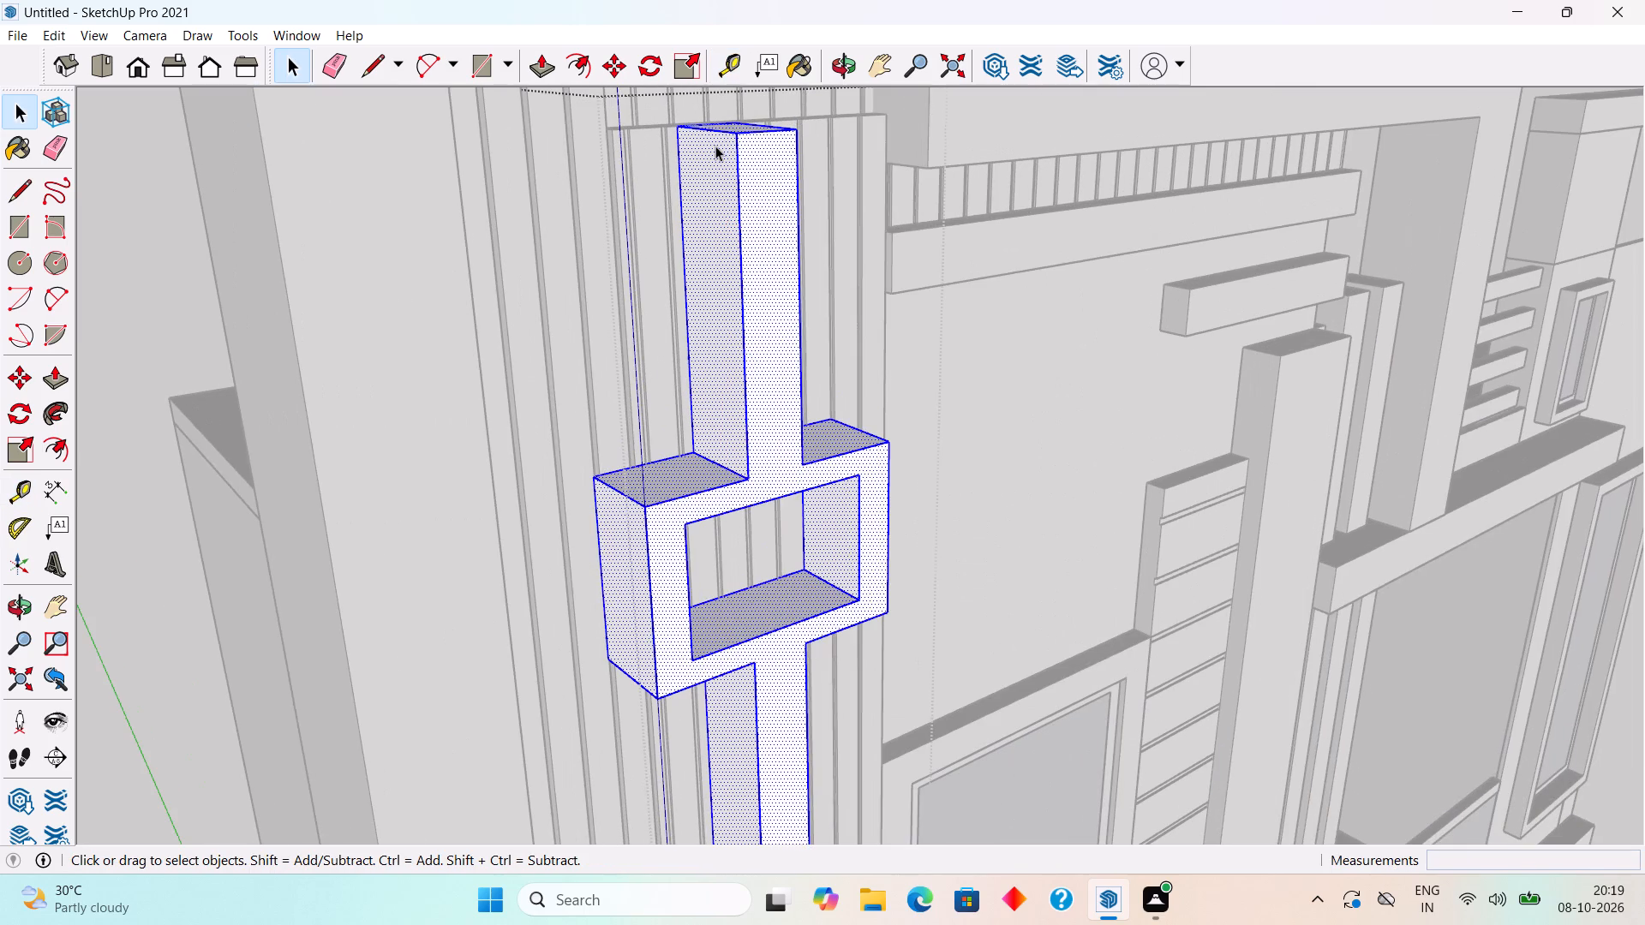
{"action": "key", "text": "t"}
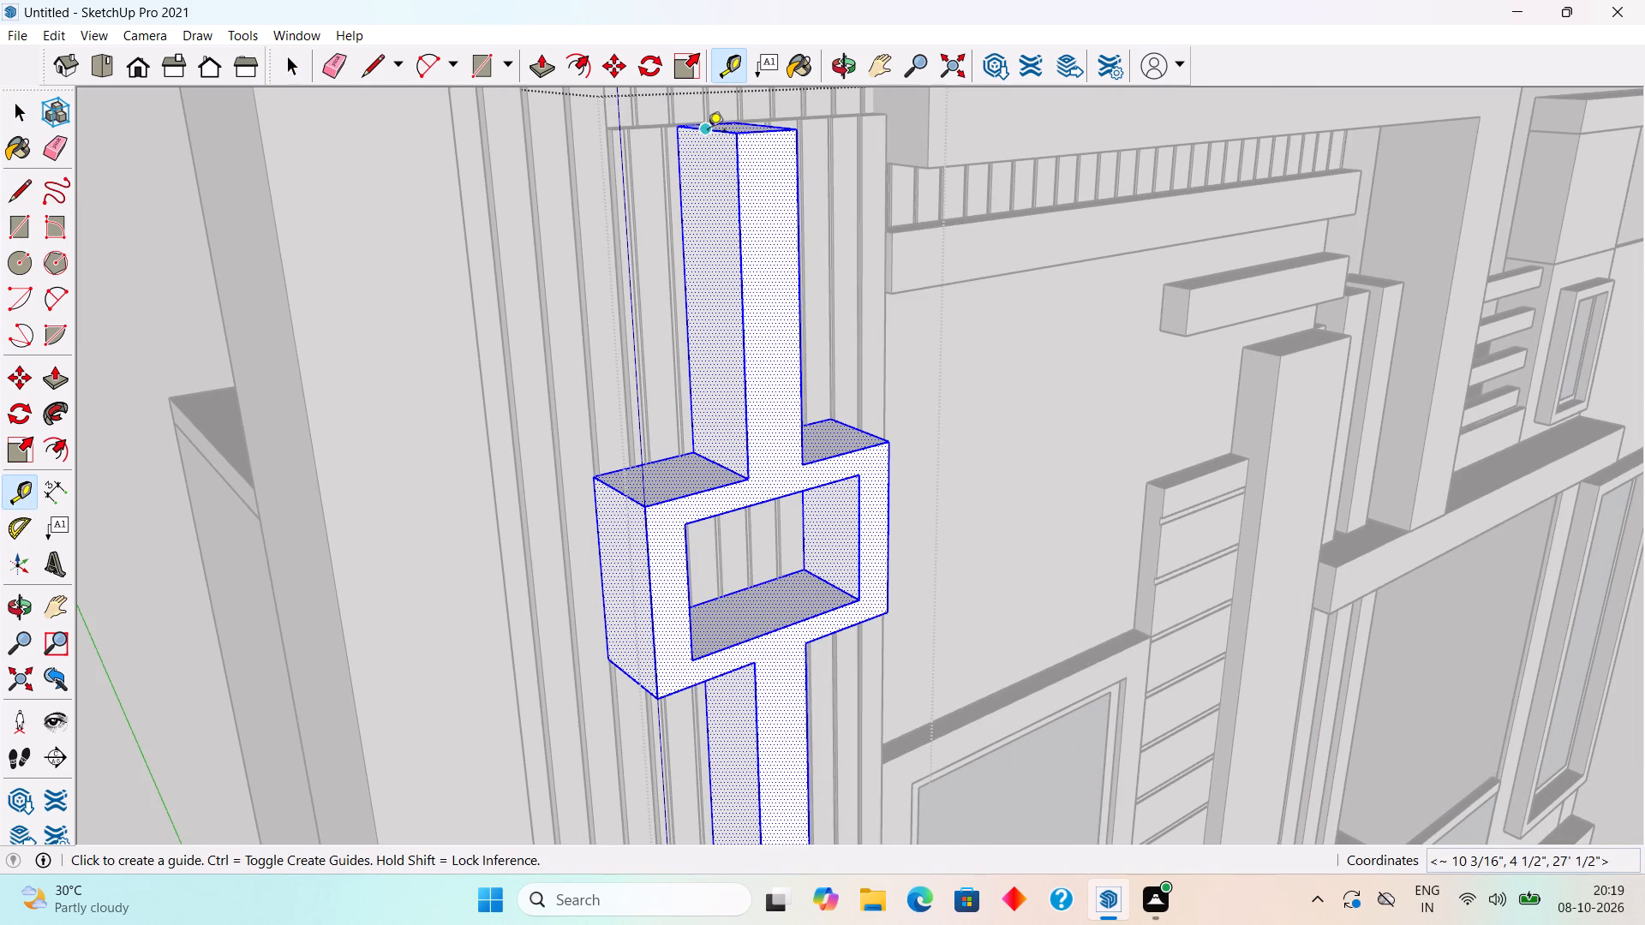
{"action": "left_click", "coordinate": [720, 133]}
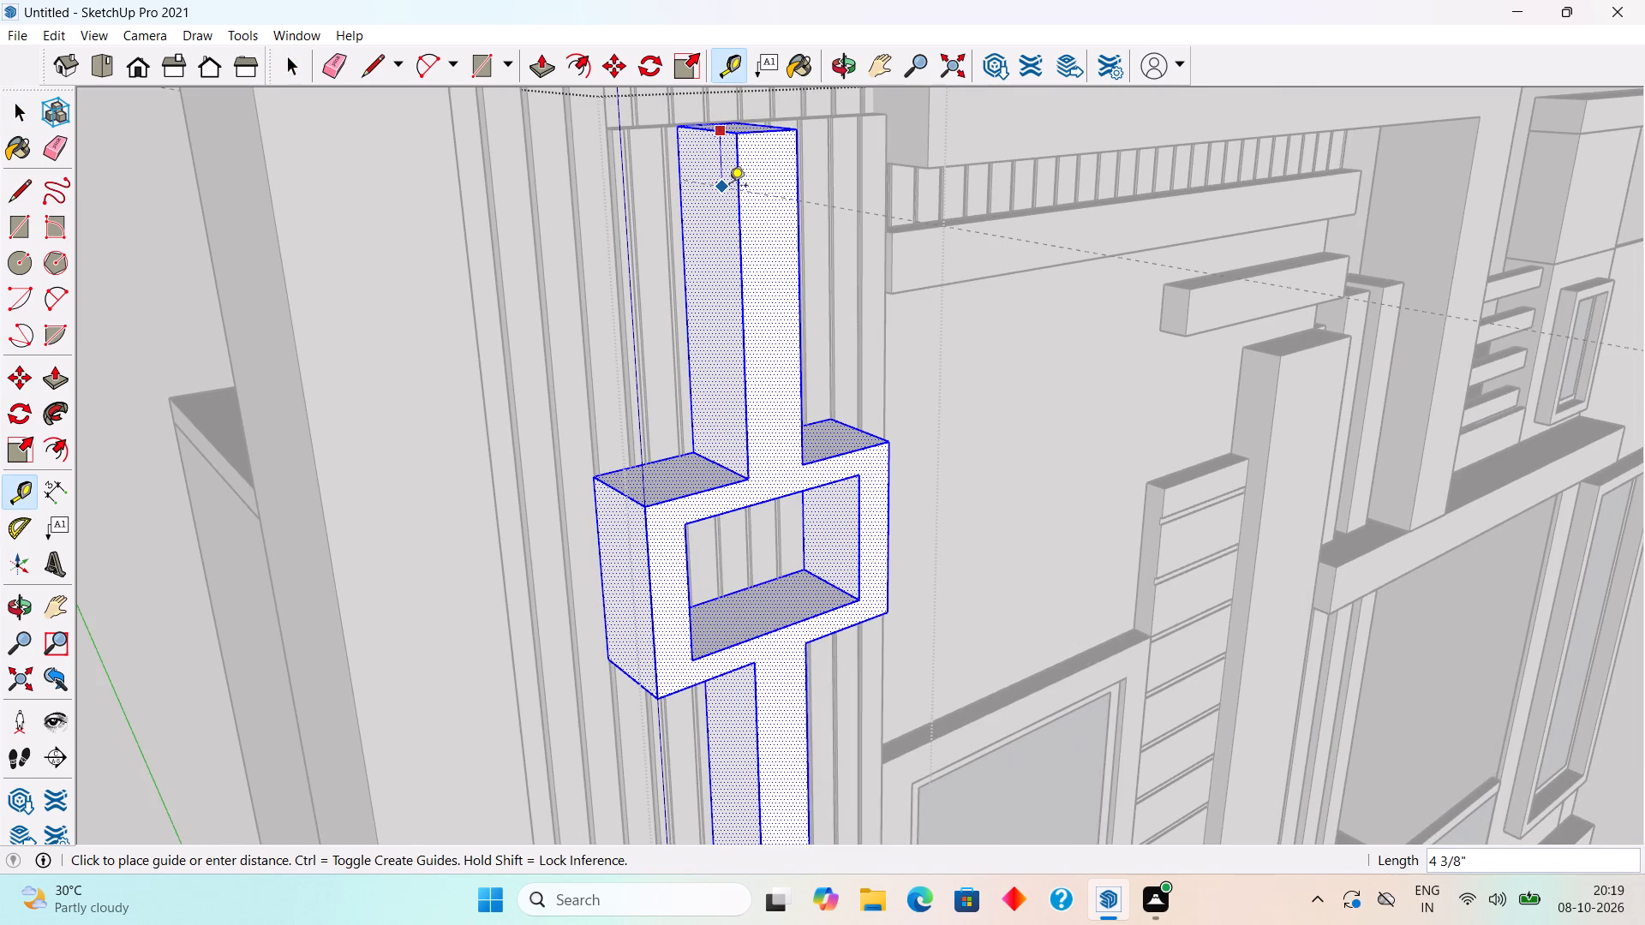
{"action": "type", "text": "6\""}
{"action": "key", "text": "Return"}
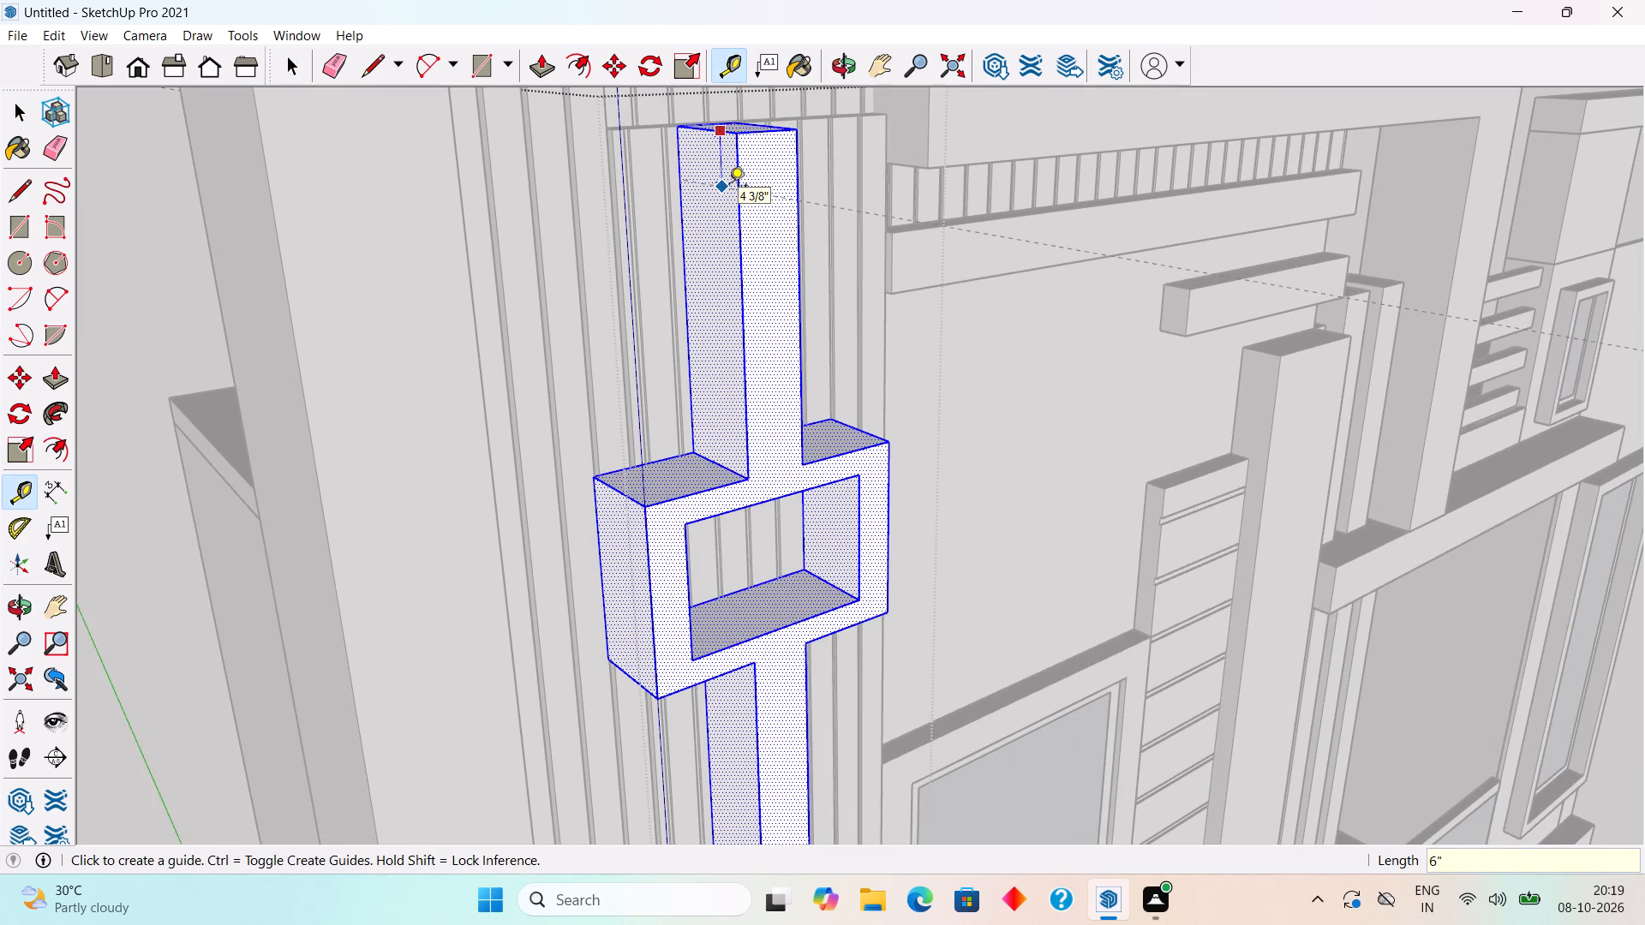
{"action": "key", "text": "space"}
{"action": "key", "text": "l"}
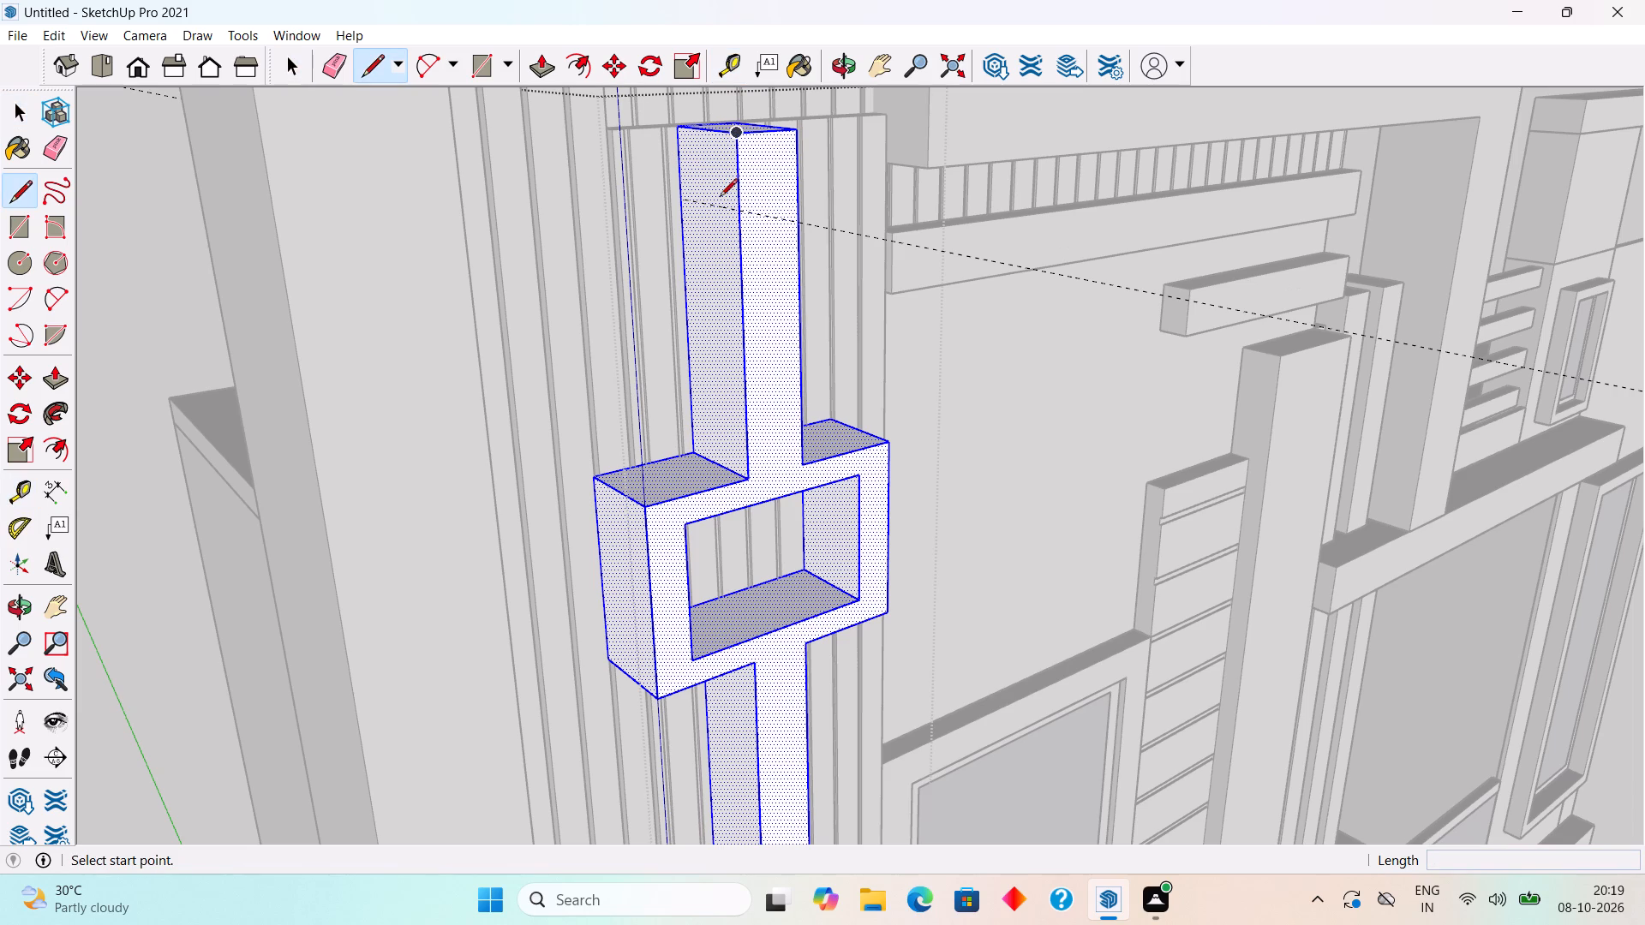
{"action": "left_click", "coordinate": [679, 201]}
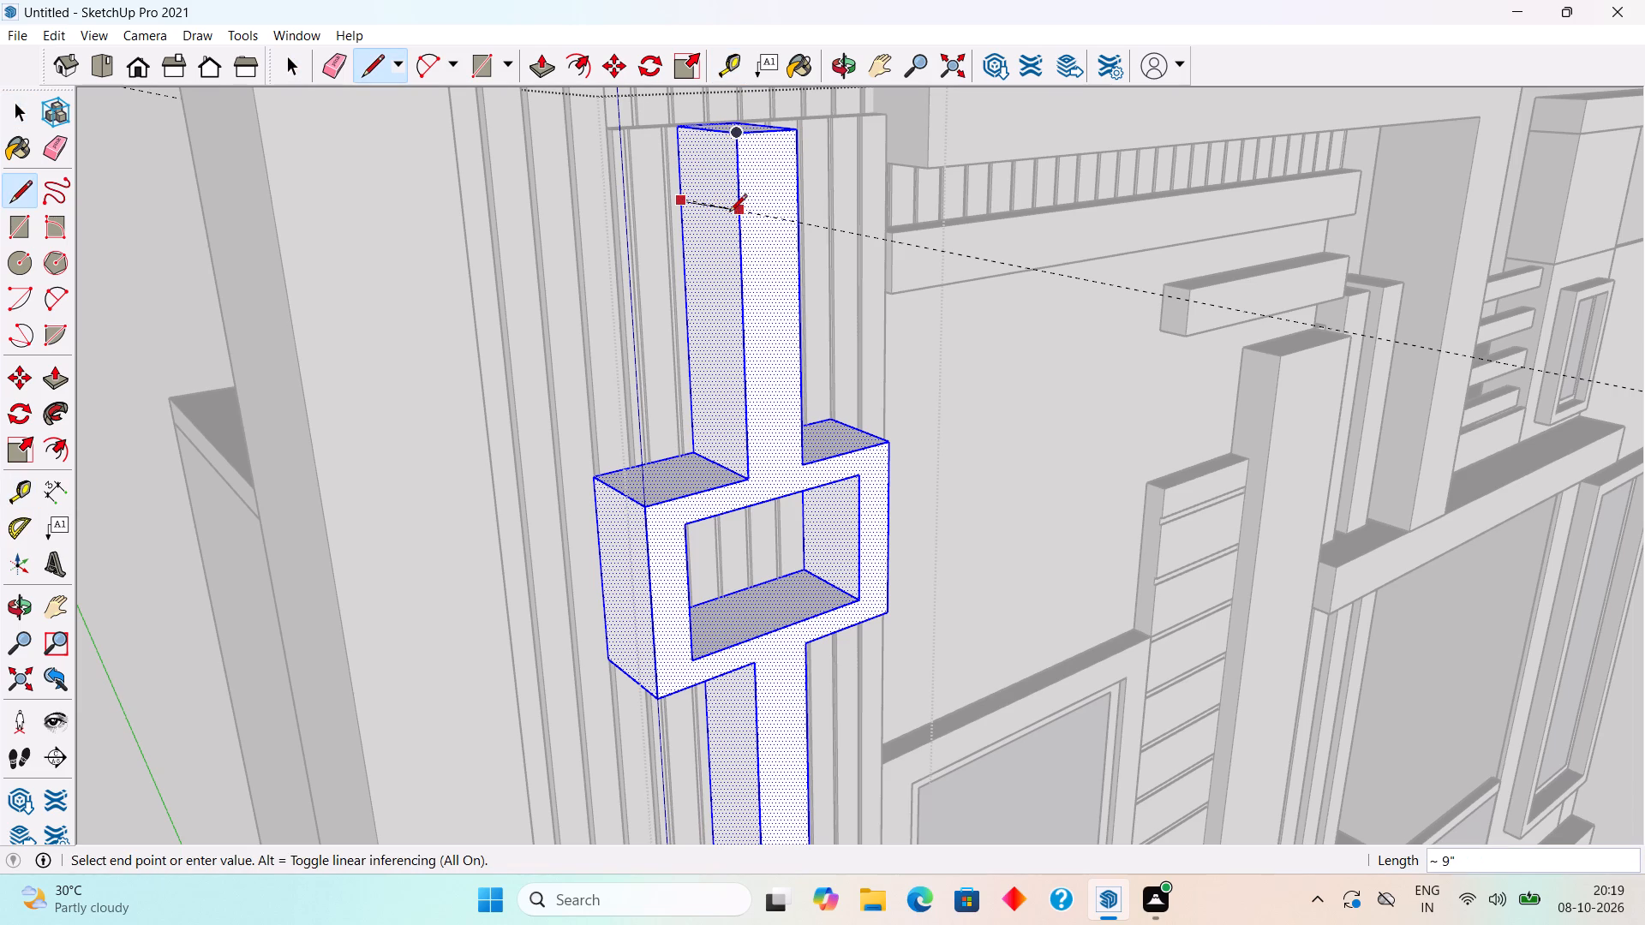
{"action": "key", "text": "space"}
Draw a line along the guide across the upper post's side face, splitting off its top portion.
{"action": "type", "text": "l"}
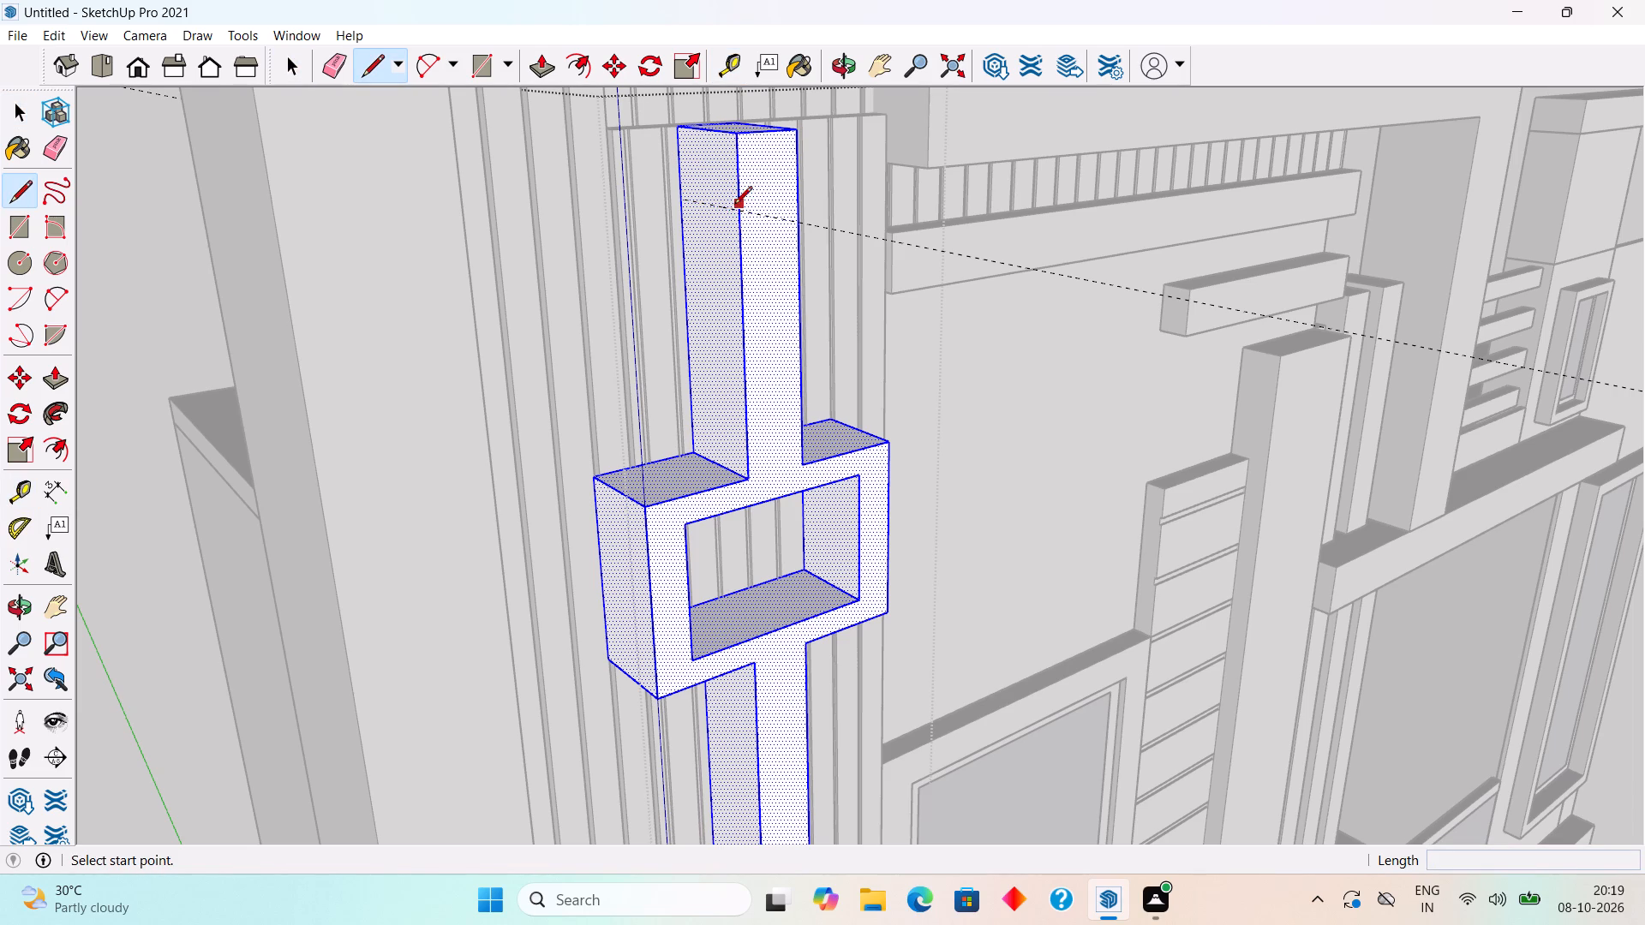
{"action": "scroll", "coordinate": [735, 213], "scroll_direction": "up", "scroll_amount": 13}
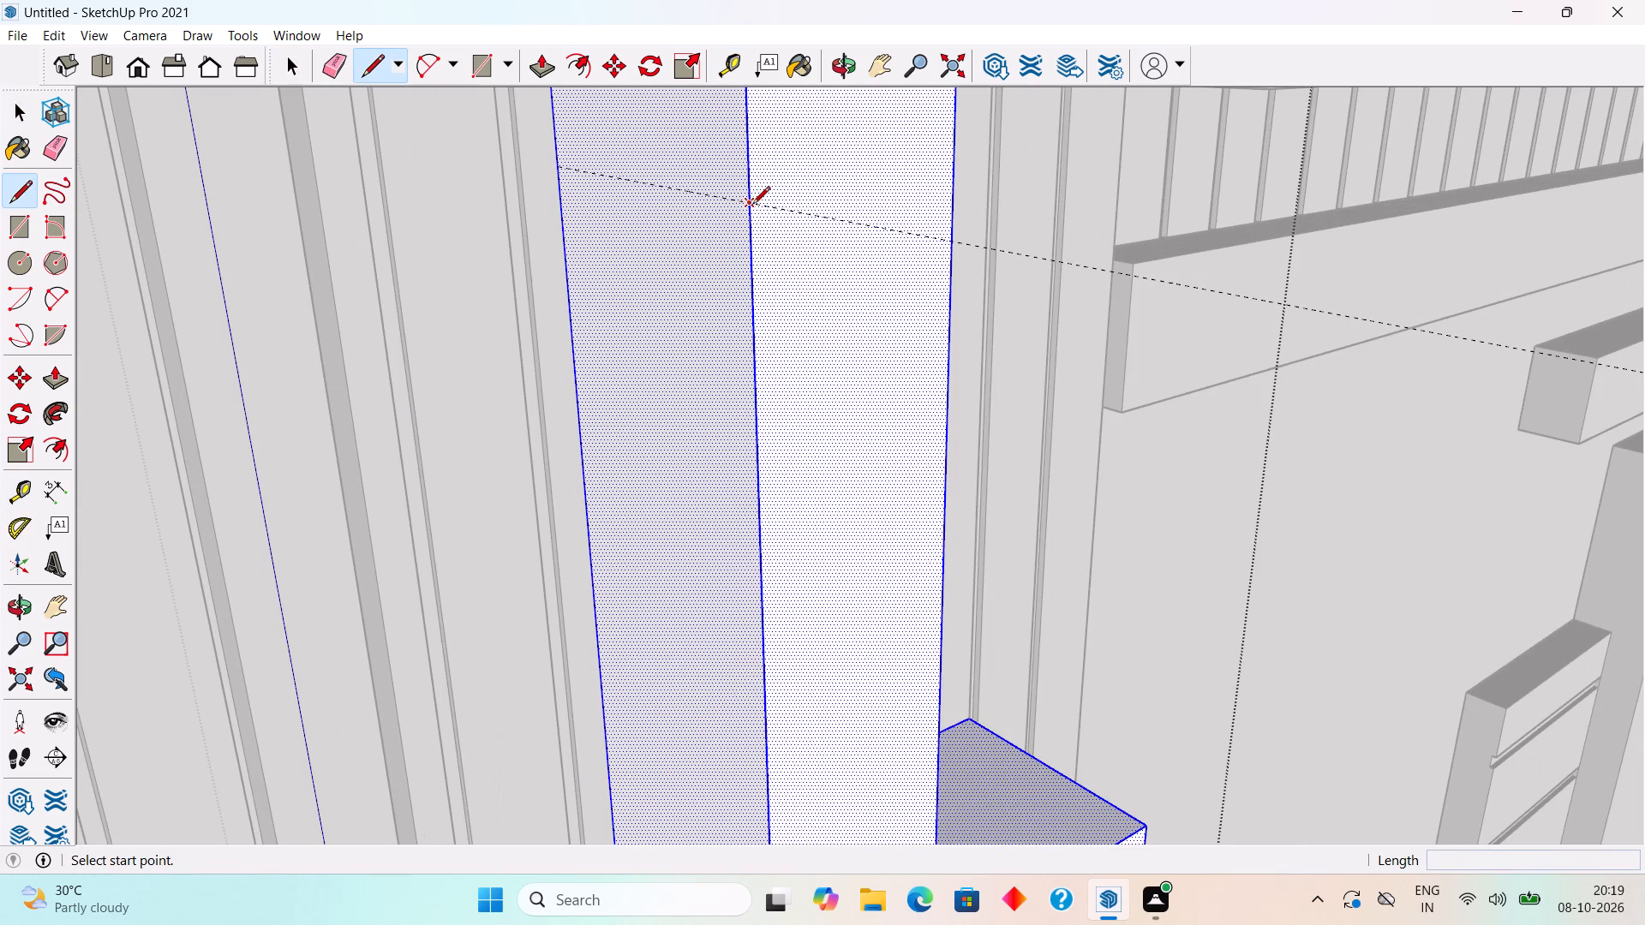
{"action": "left_click", "coordinate": [752, 206]}
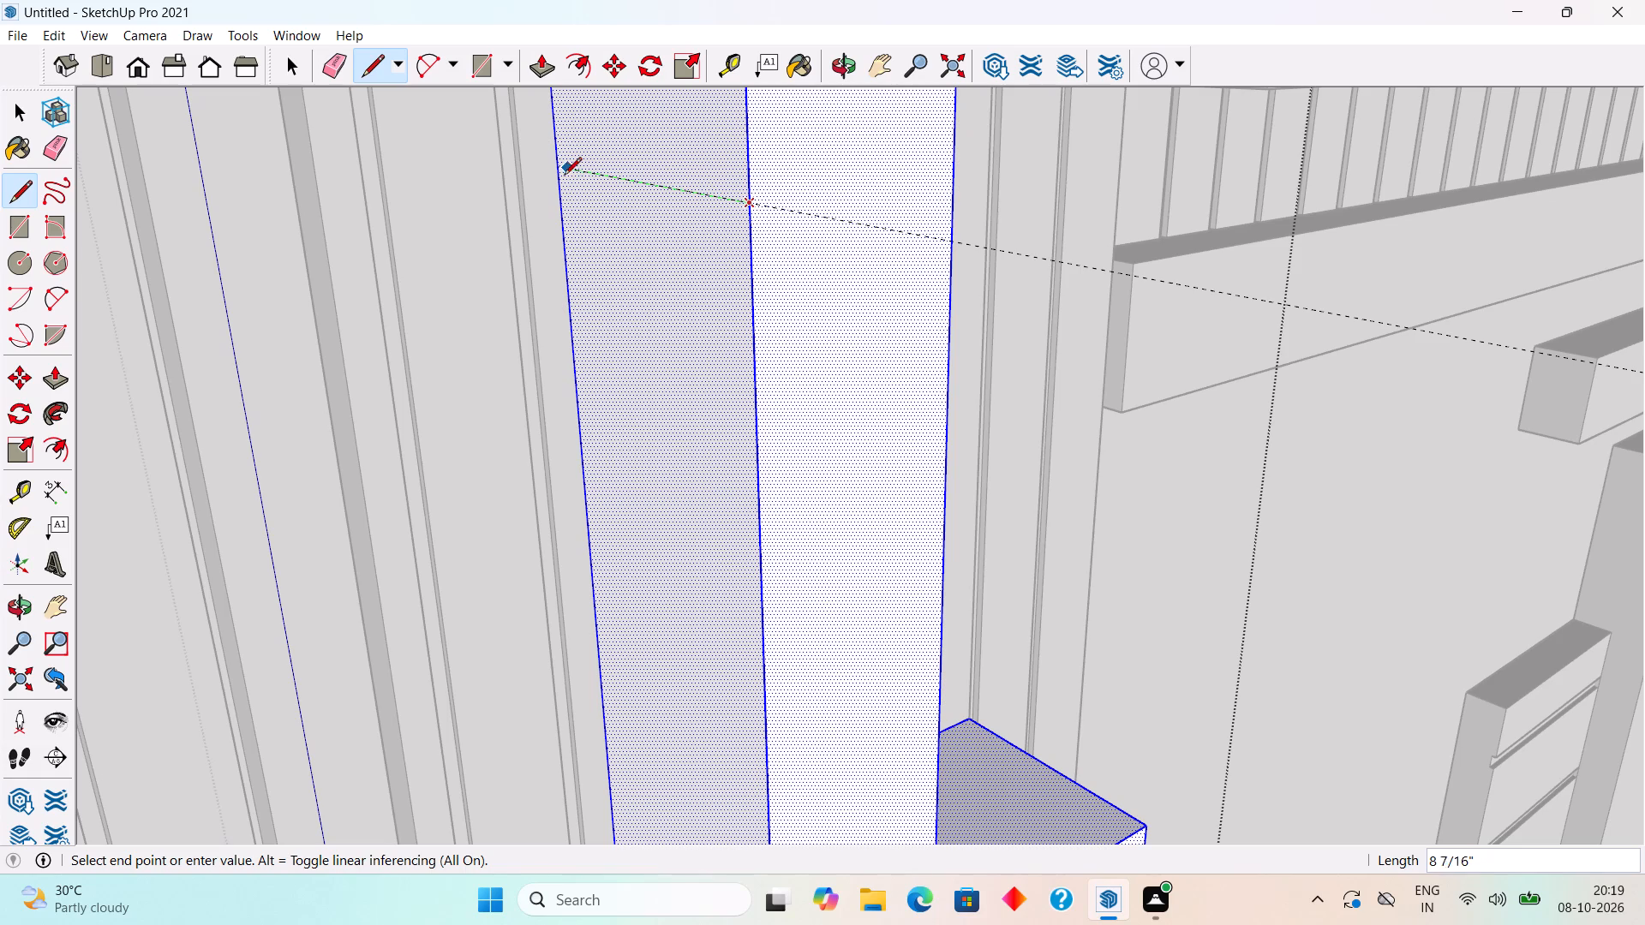
{"action": "left_click", "coordinate": [558, 174]}
{"action": "key", "text": "space"}
{"action": "scroll", "coordinate": [597, 325], "scroll_direction": "down", "scroll_amount": 5}
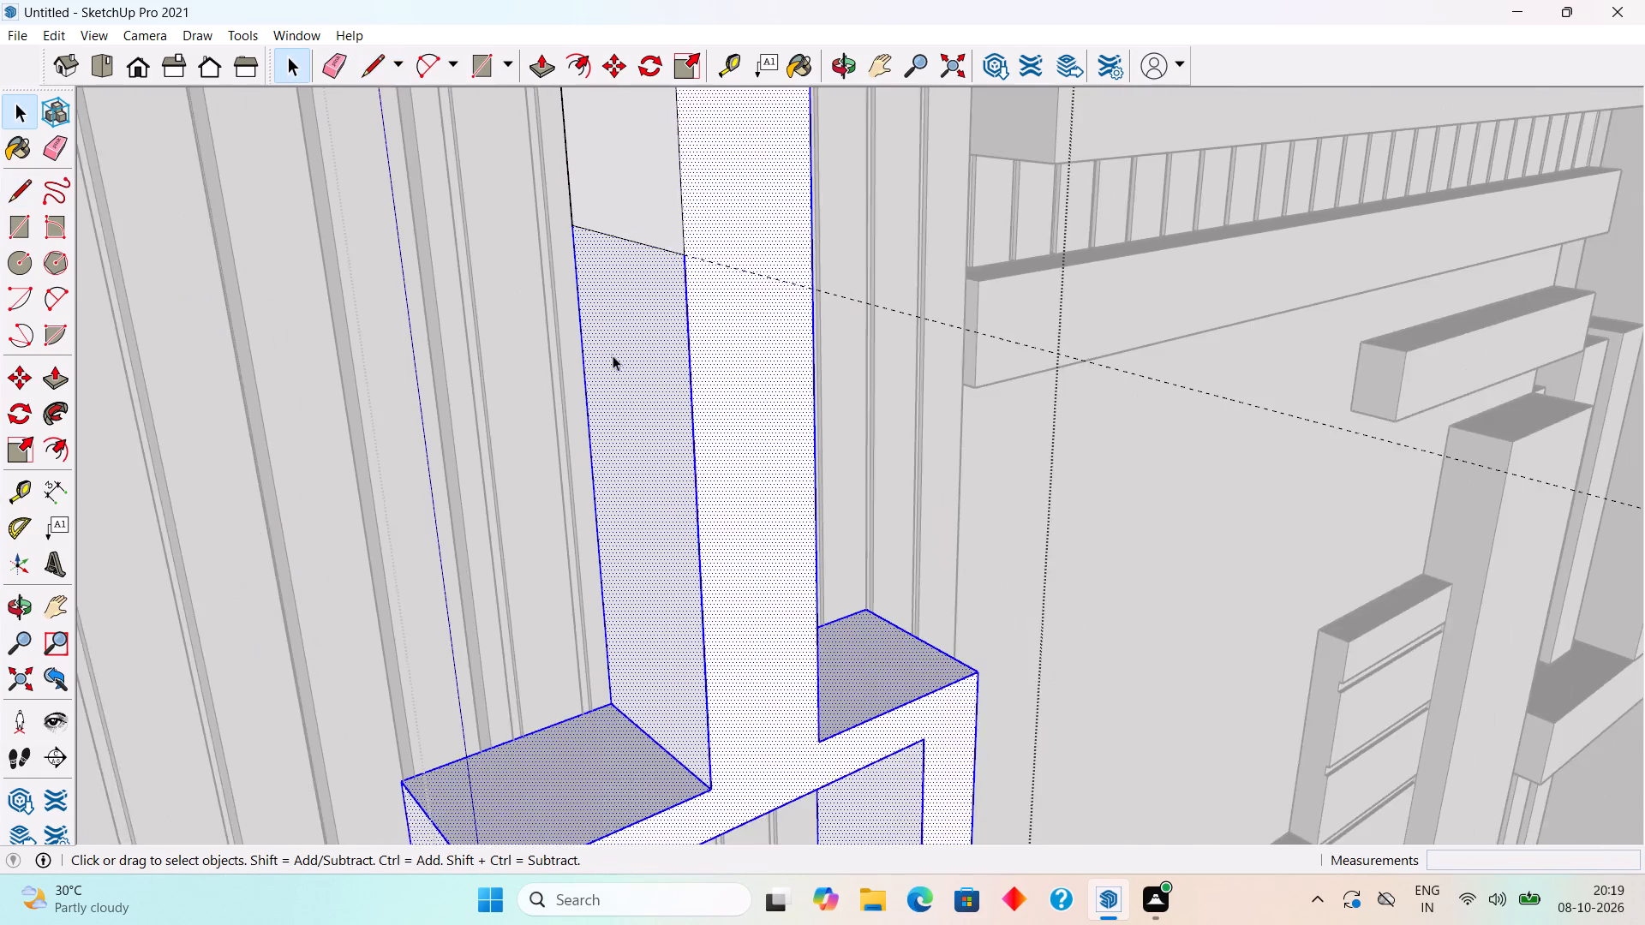
{"action": "scroll", "coordinate": [613, 355], "scroll_direction": "down", "scroll_amount": 11}
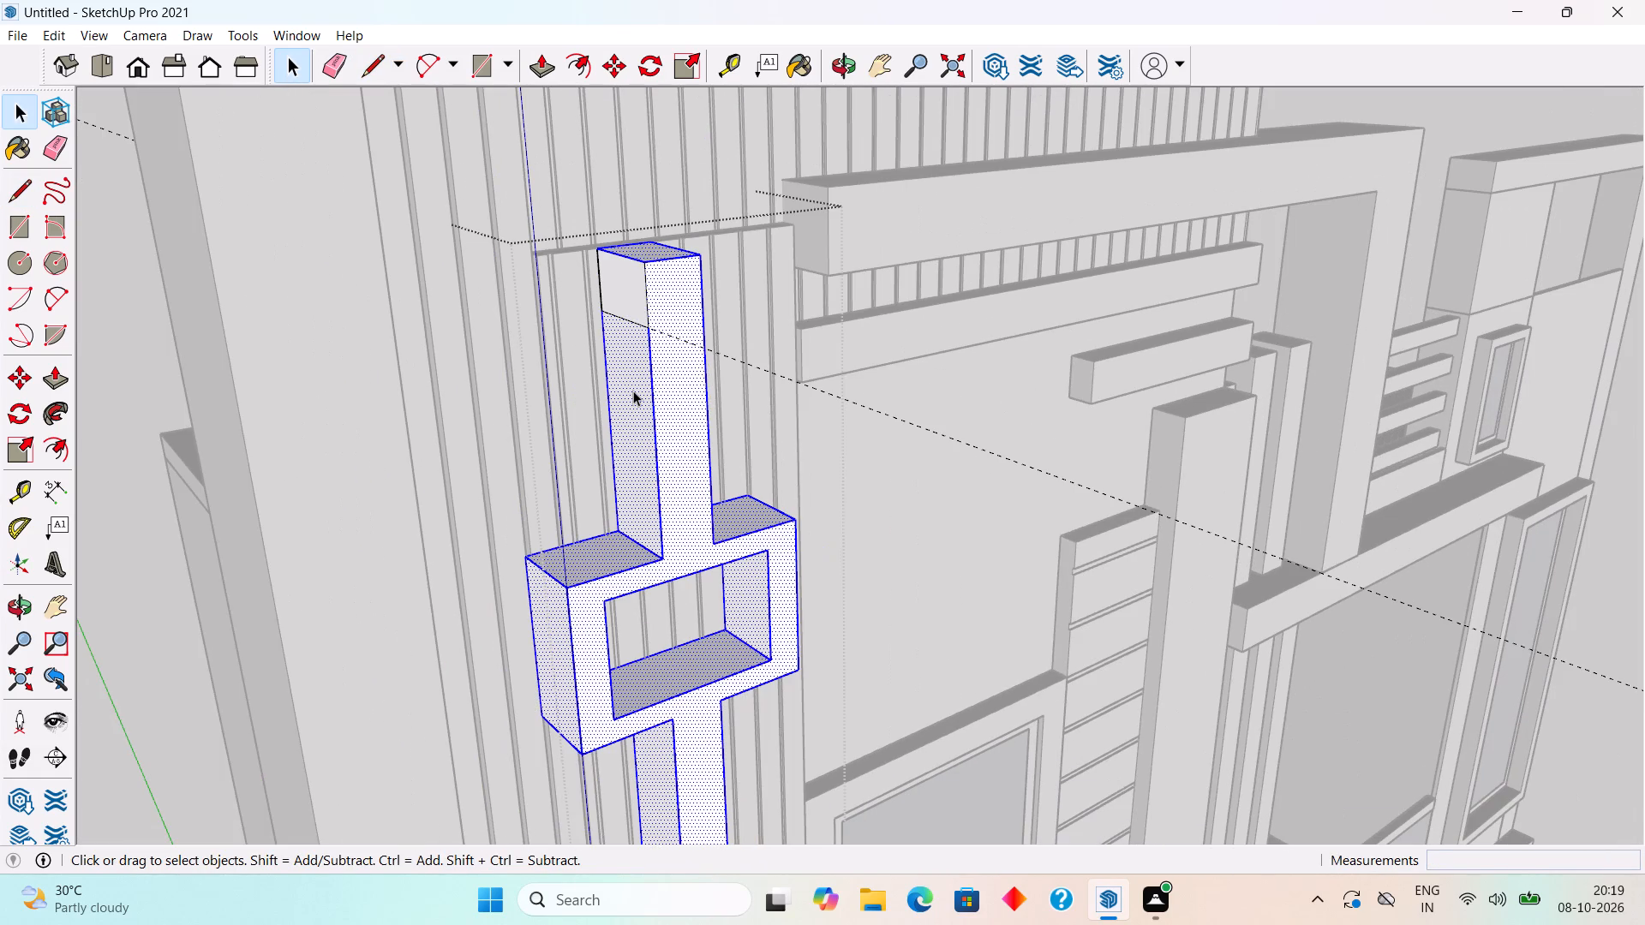
Push/Pull the top portion of the post's side face out about 1' 10 9/16" to the wall's outer border, forming a horizontal arm.
{"action": "key", "text": "p"}
{"action": "left_click", "coordinate": [625, 285]}
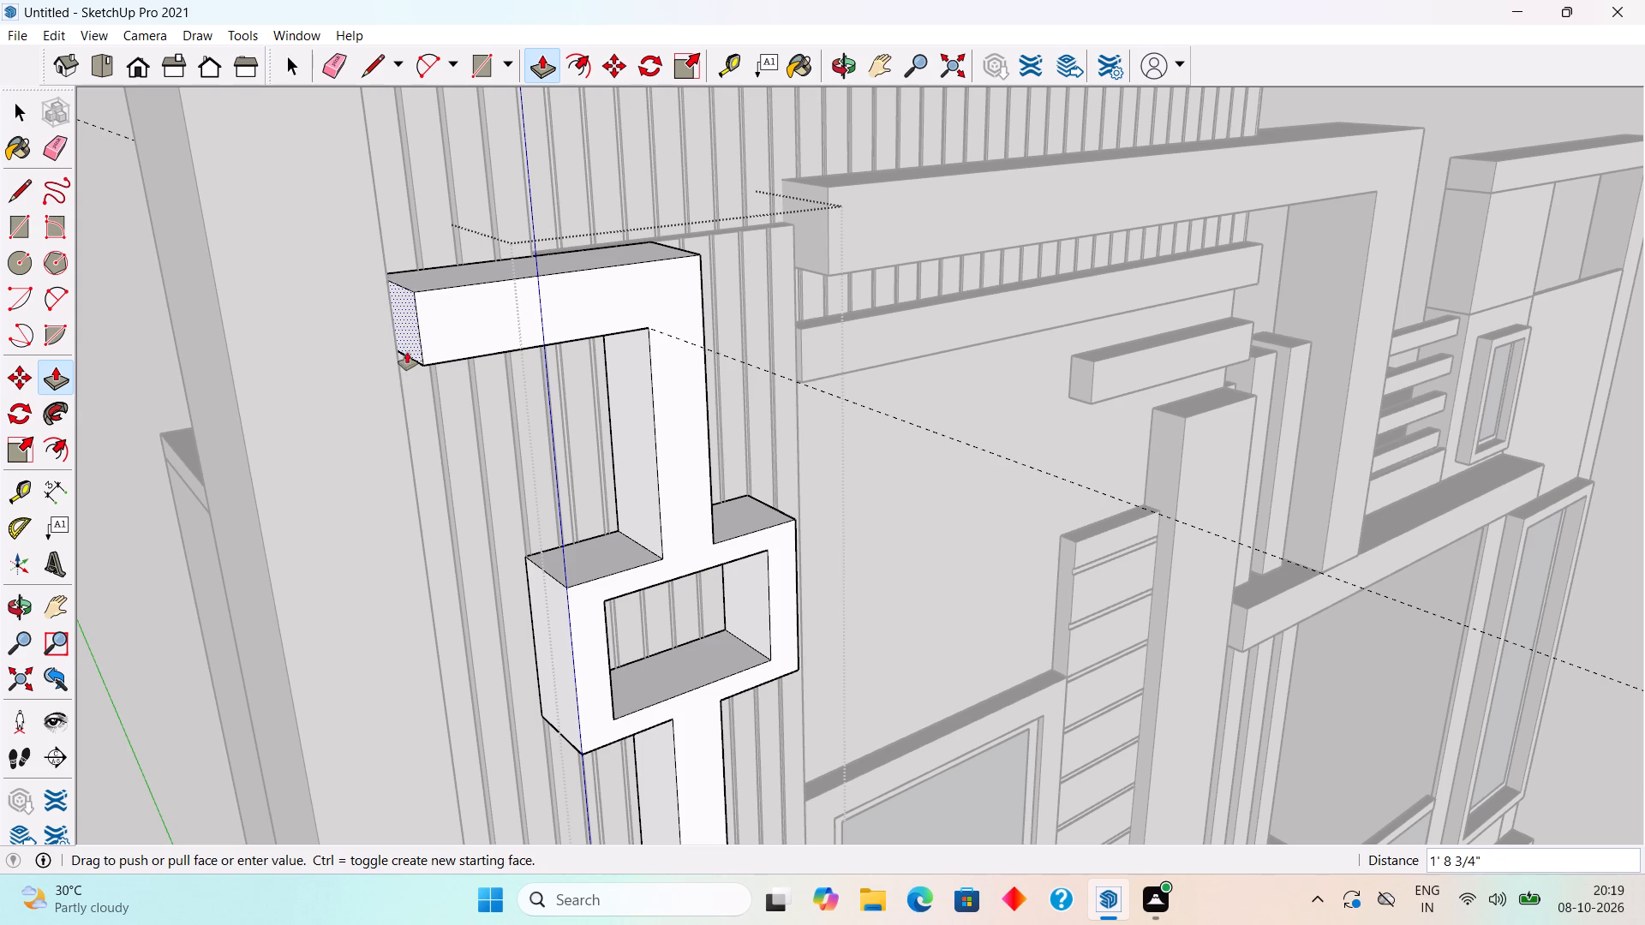
{"action": "left_click", "coordinate": [398, 361]}
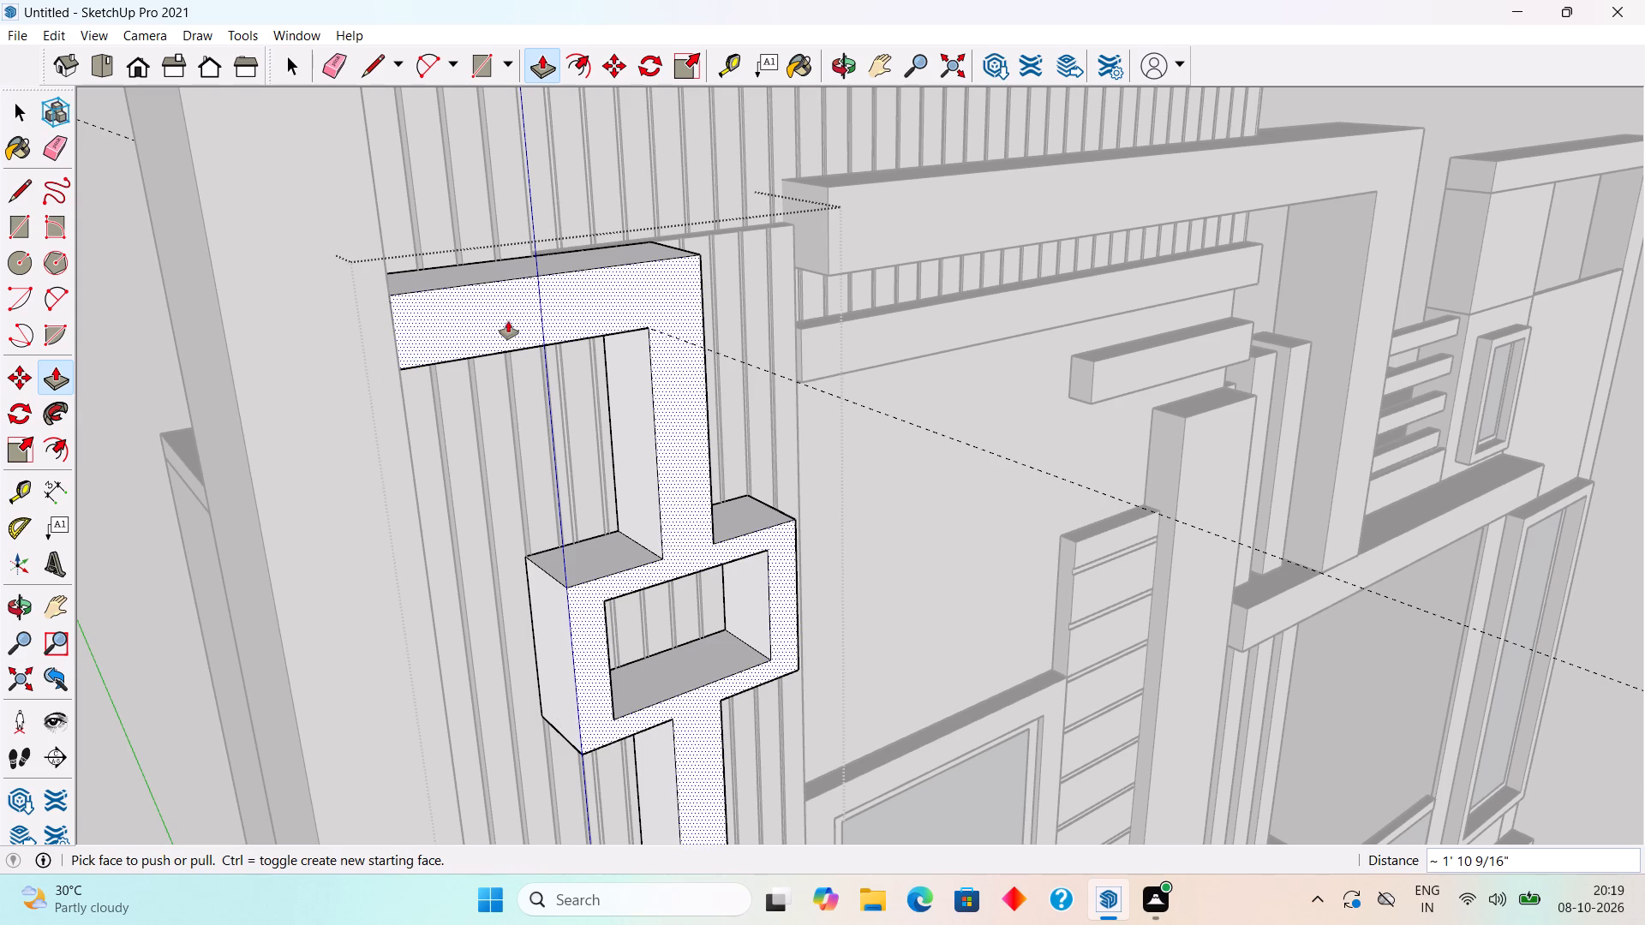
{"action": "key", "text": "space"}
{"action": "left_click", "coordinate": [161, 358]}
Examine the framed strip with its new top arm against the slatted wall and the rest of the front elevation.
{"action": "scroll", "coordinate": [784, 642], "scroll_direction": "down", "scroll_amount": 13}
{"action": "middle_click_drag", "start_coordinate": [959, 585], "coordinate": [842, 570]}
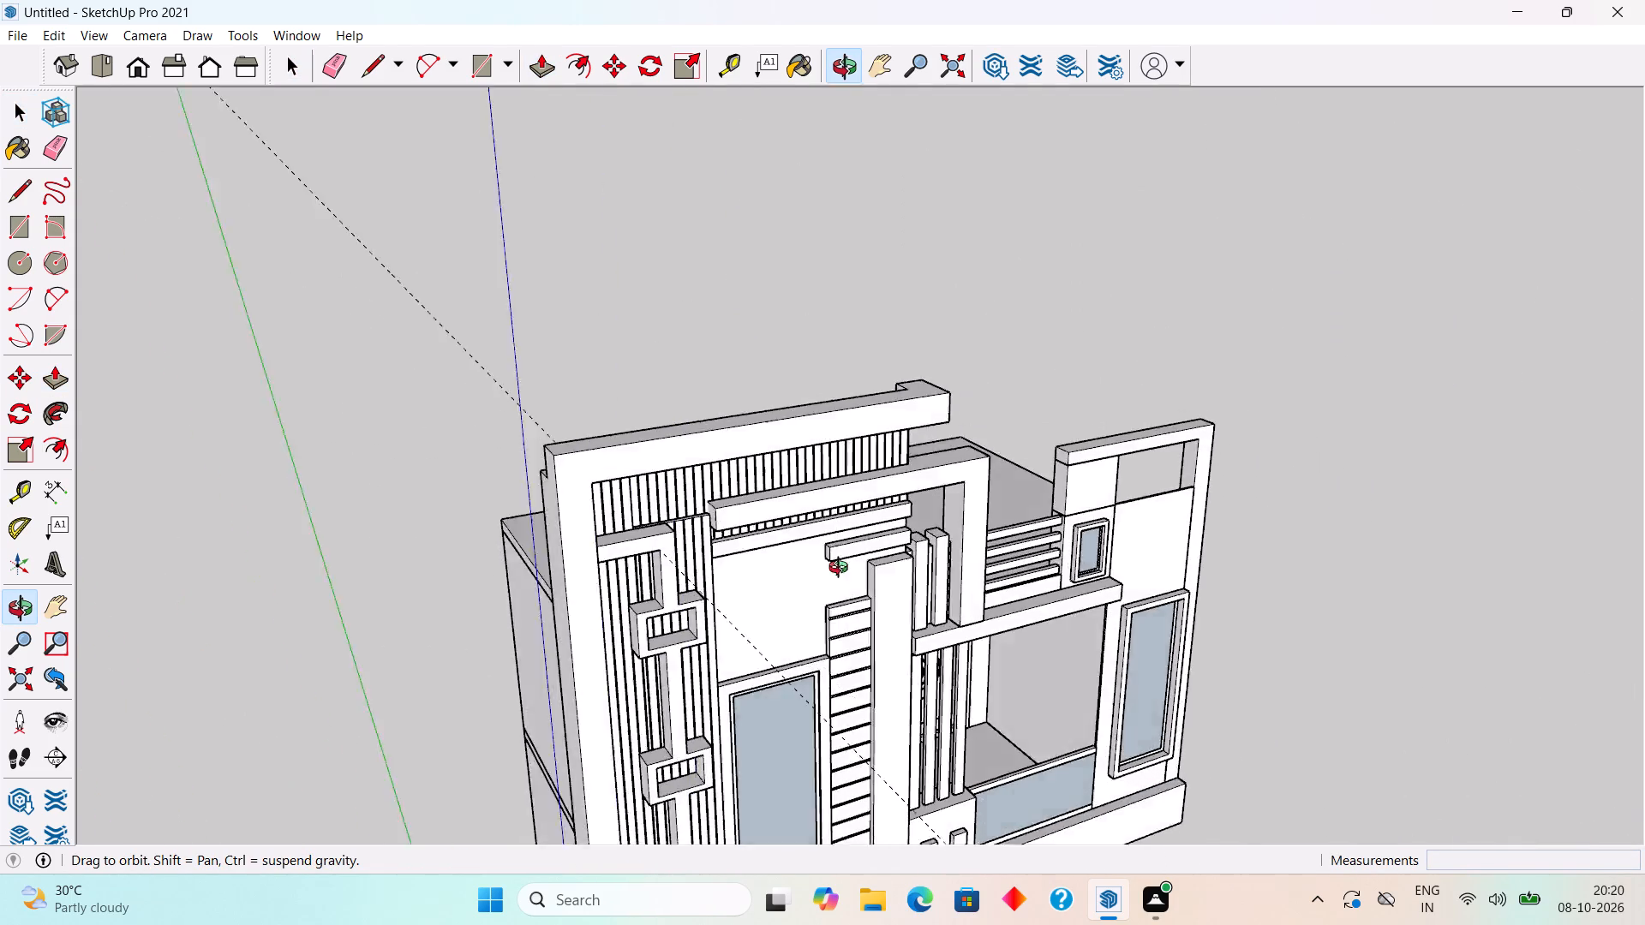
{"action": "middle_click_drag", "start_coordinate": [842, 570], "coordinate": [705, 511]}
{"action": "scroll", "coordinate": [705, 511], "scroll_direction": "down", "scroll_amount": 9}
{"action": "scroll", "coordinate": [721, 853], "scroll_direction": "up", "scroll_amount": 3}
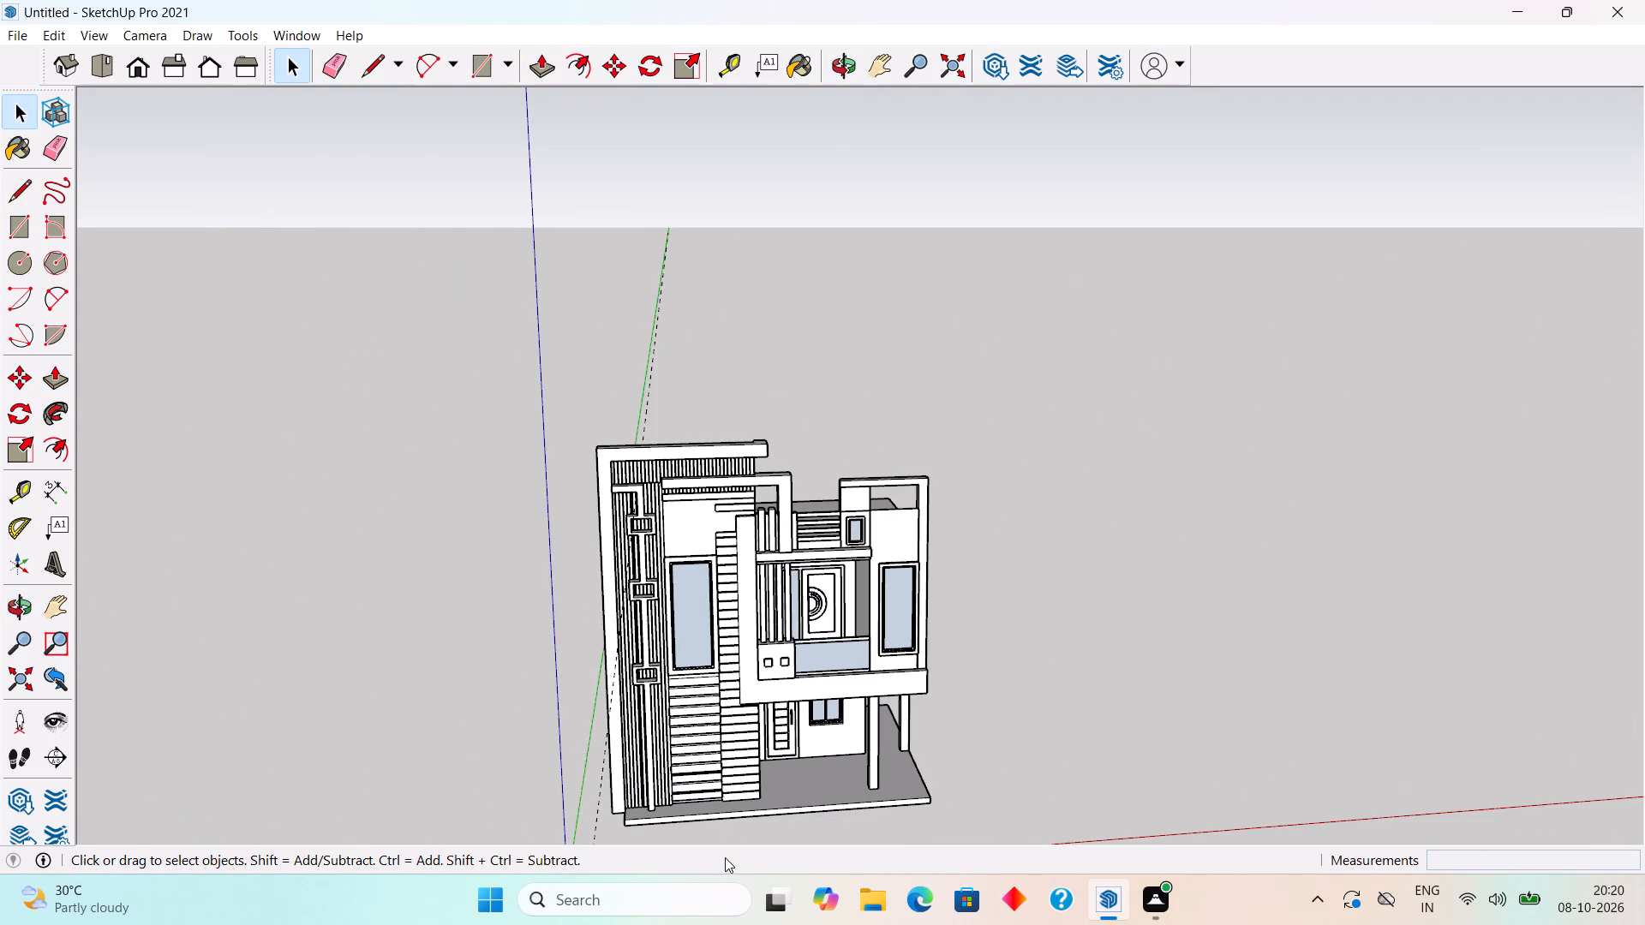
{"action": "scroll", "coordinate": [725, 857], "scroll_direction": "up", "scroll_amount": 6}
{"action": "scroll", "coordinate": [643, 833], "scroll_direction": "up", "scroll_amount": 9}
{"action": "middle_click_drag", "start_coordinate": [615, 803], "coordinate": [519, 748]}
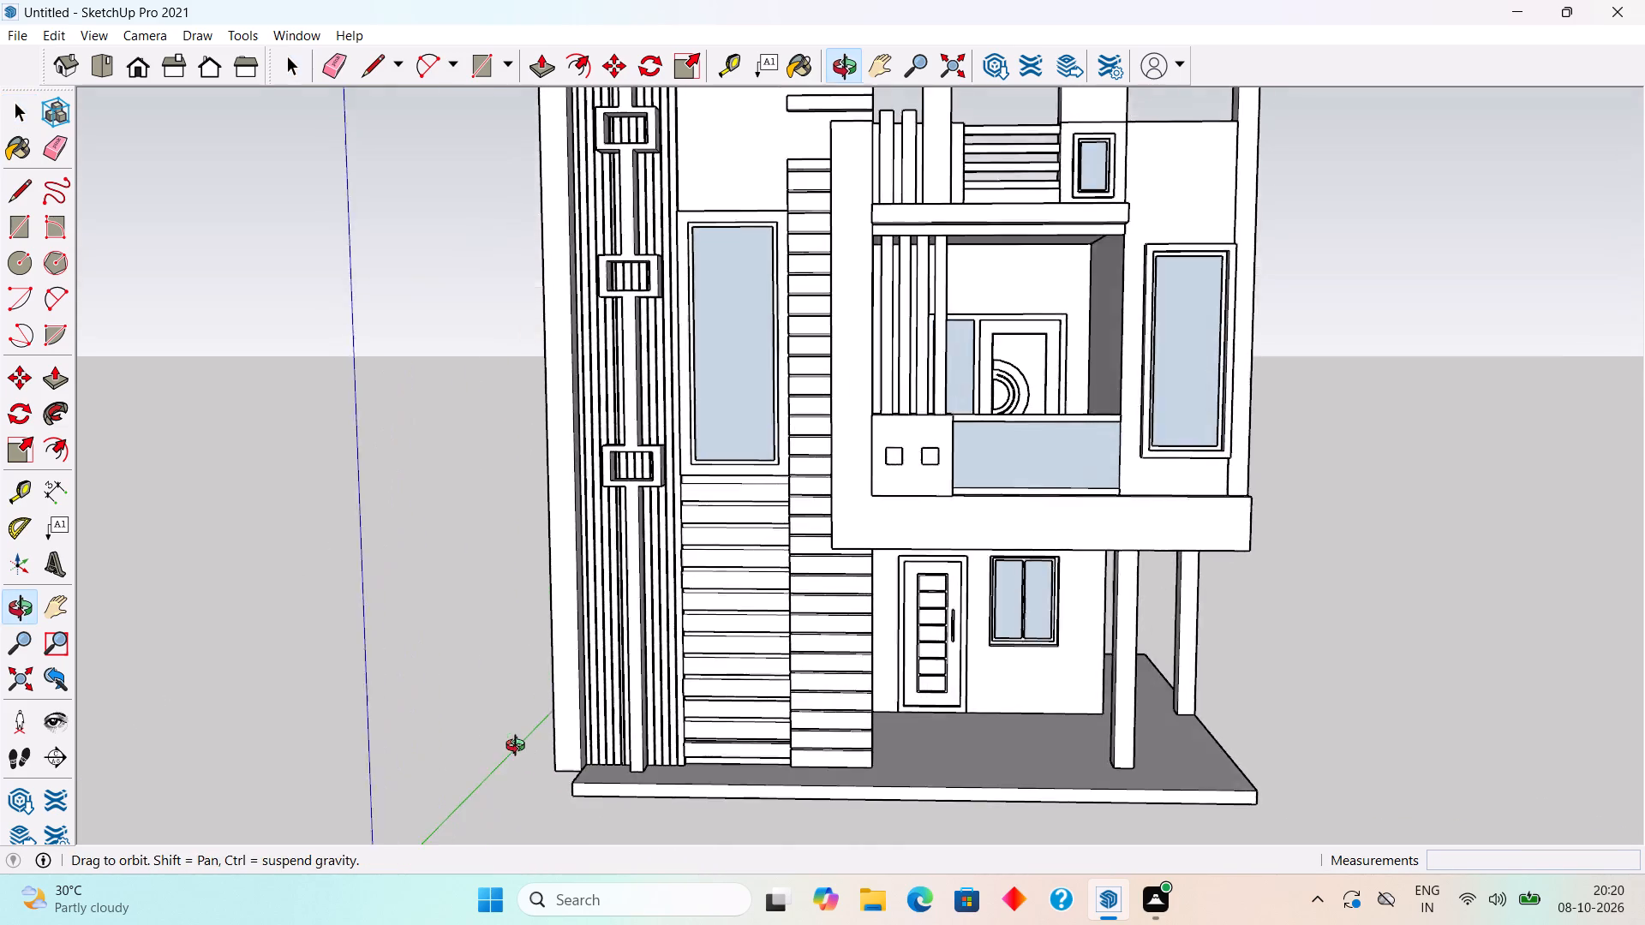
{"action": "middle_click_drag", "start_coordinate": [519, 748], "coordinate": [517, 747]}
{"action": "scroll", "coordinate": [517, 747], "scroll_direction": "down", "scroll_amount": 7}
{"action": "middle_click_drag", "start_coordinate": [569, 770], "coordinate": [646, 761]}
{"action": "scroll", "coordinate": [647, 760], "scroll_direction": "up", "scroll_amount": 1}
{"action": "scroll", "coordinate": [597, 552], "scroll_direction": "up", "scroll_amount": 2}
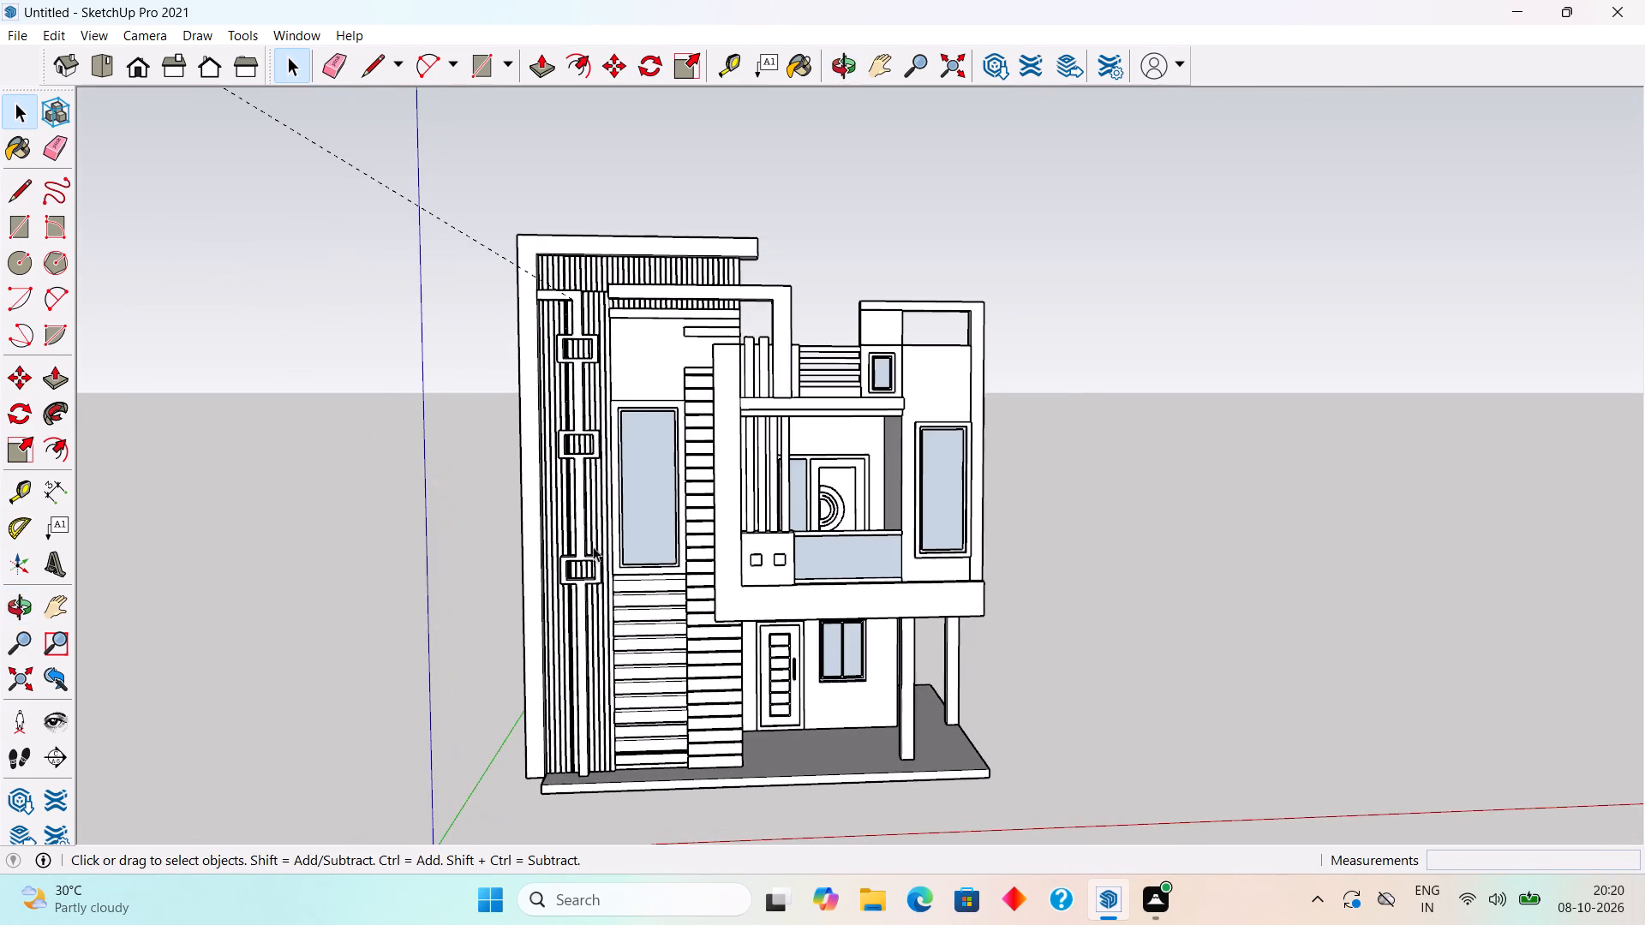
{"action": "scroll", "coordinate": [593, 546], "scroll_direction": "up", "scroll_amount": 6}
{"action": "scroll", "coordinate": [576, 568], "scroll_direction": "down", "scroll_amount": 3}
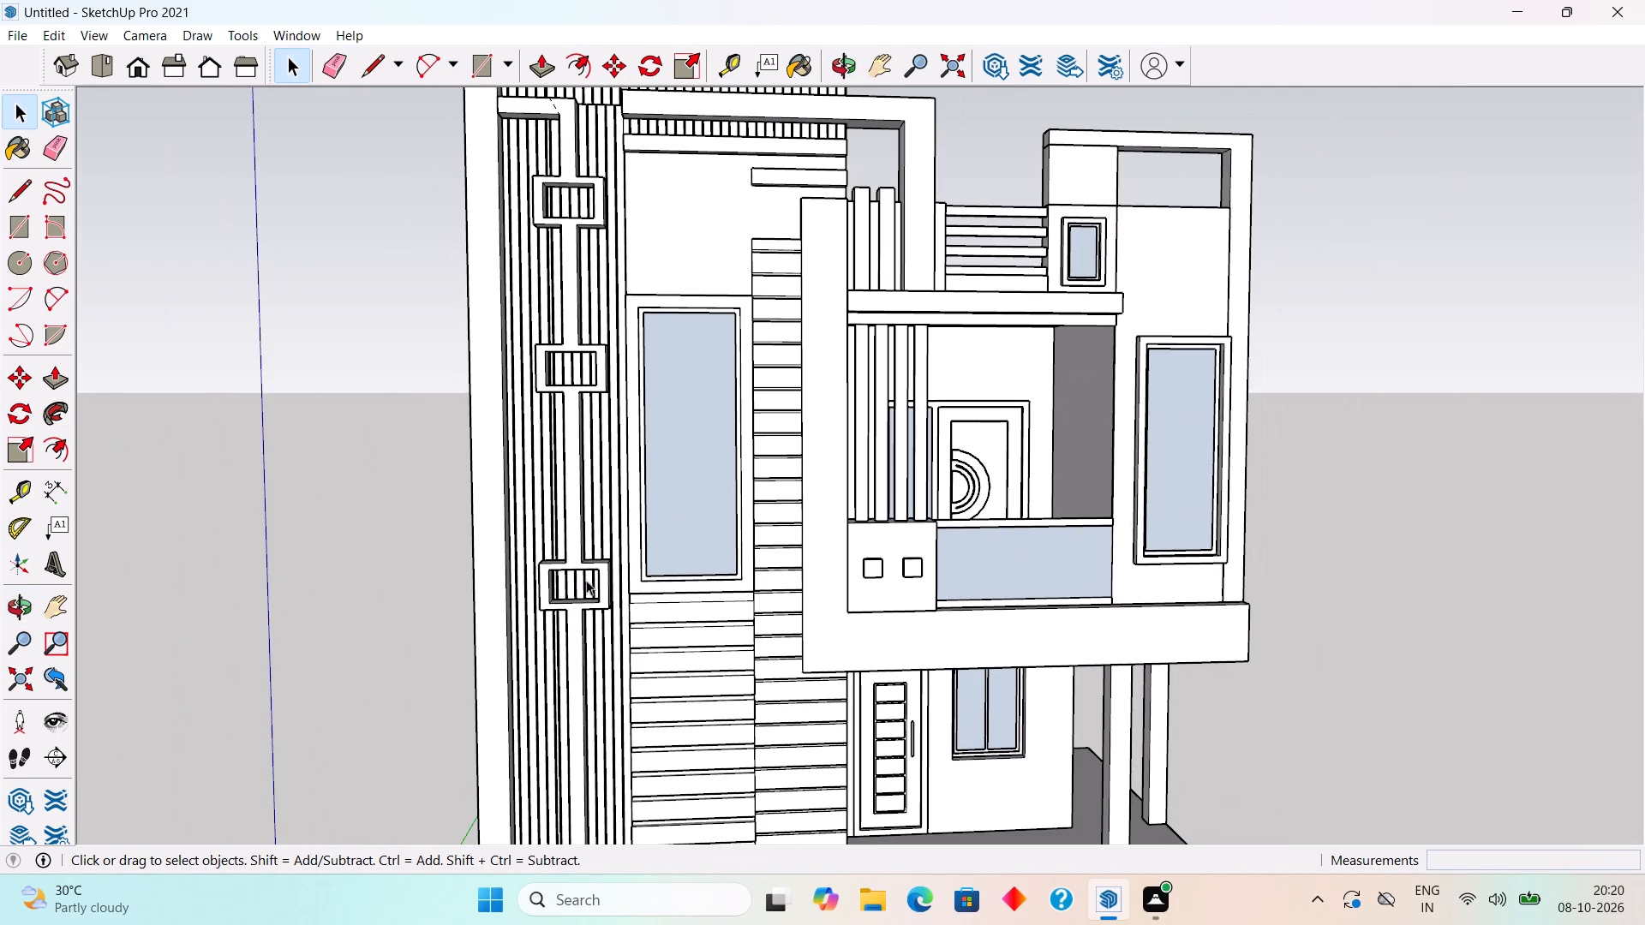
{"action": "left_click", "coordinate": [577, 624]}
{"action": "scroll", "coordinate": [570, 632], "scroll_direction": "down", "scroll_amount": 3}
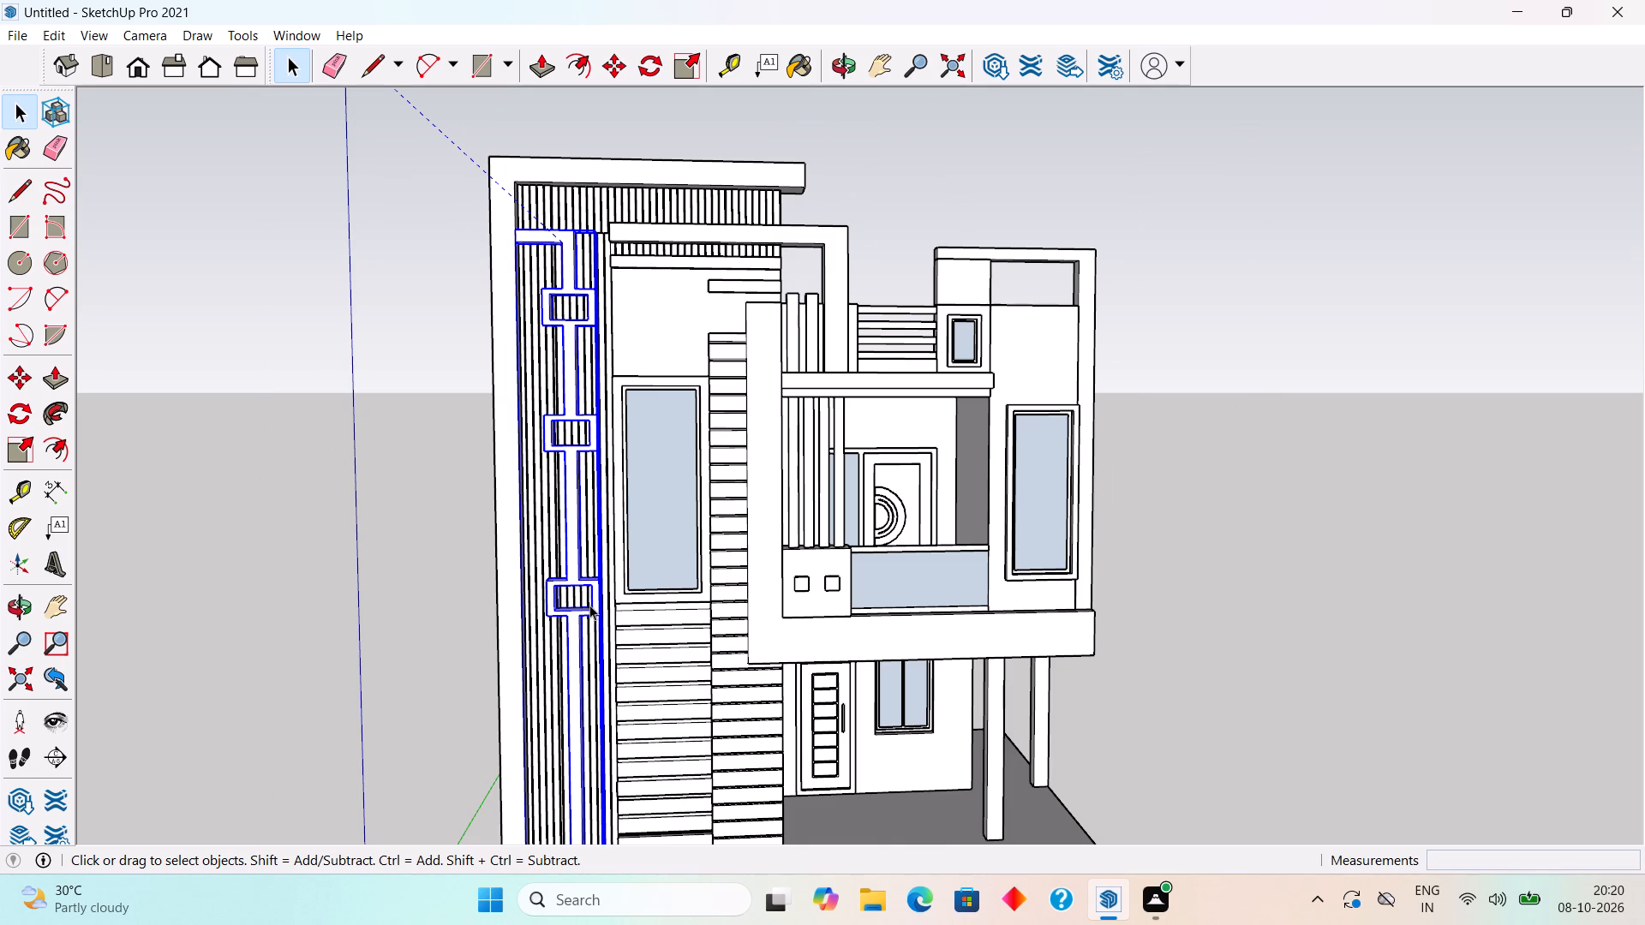
{"action": "key", "text": "space"}
{"action": "key", "text": "space"}
{"action": "left_click", "coordinate": [416, 642]}
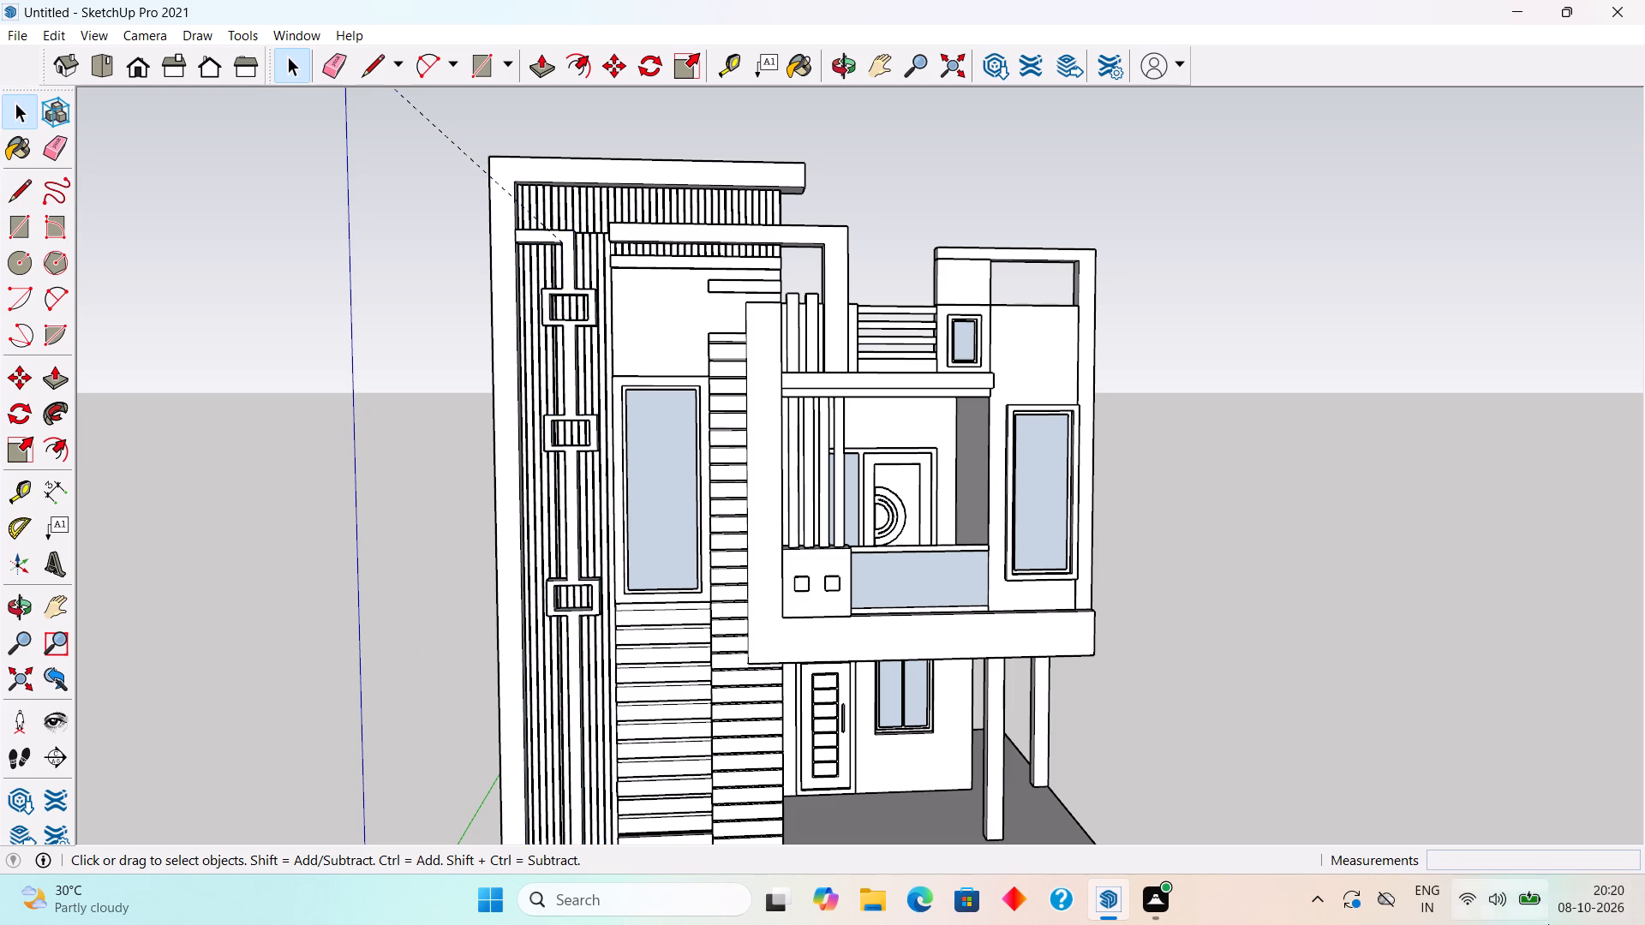
Examine the whole house model from several angles to review the overall elevation.
{"action": "scroll", "coordinate": [1621, 468], "scroll_direction": "down", "scroll_amount": 4}
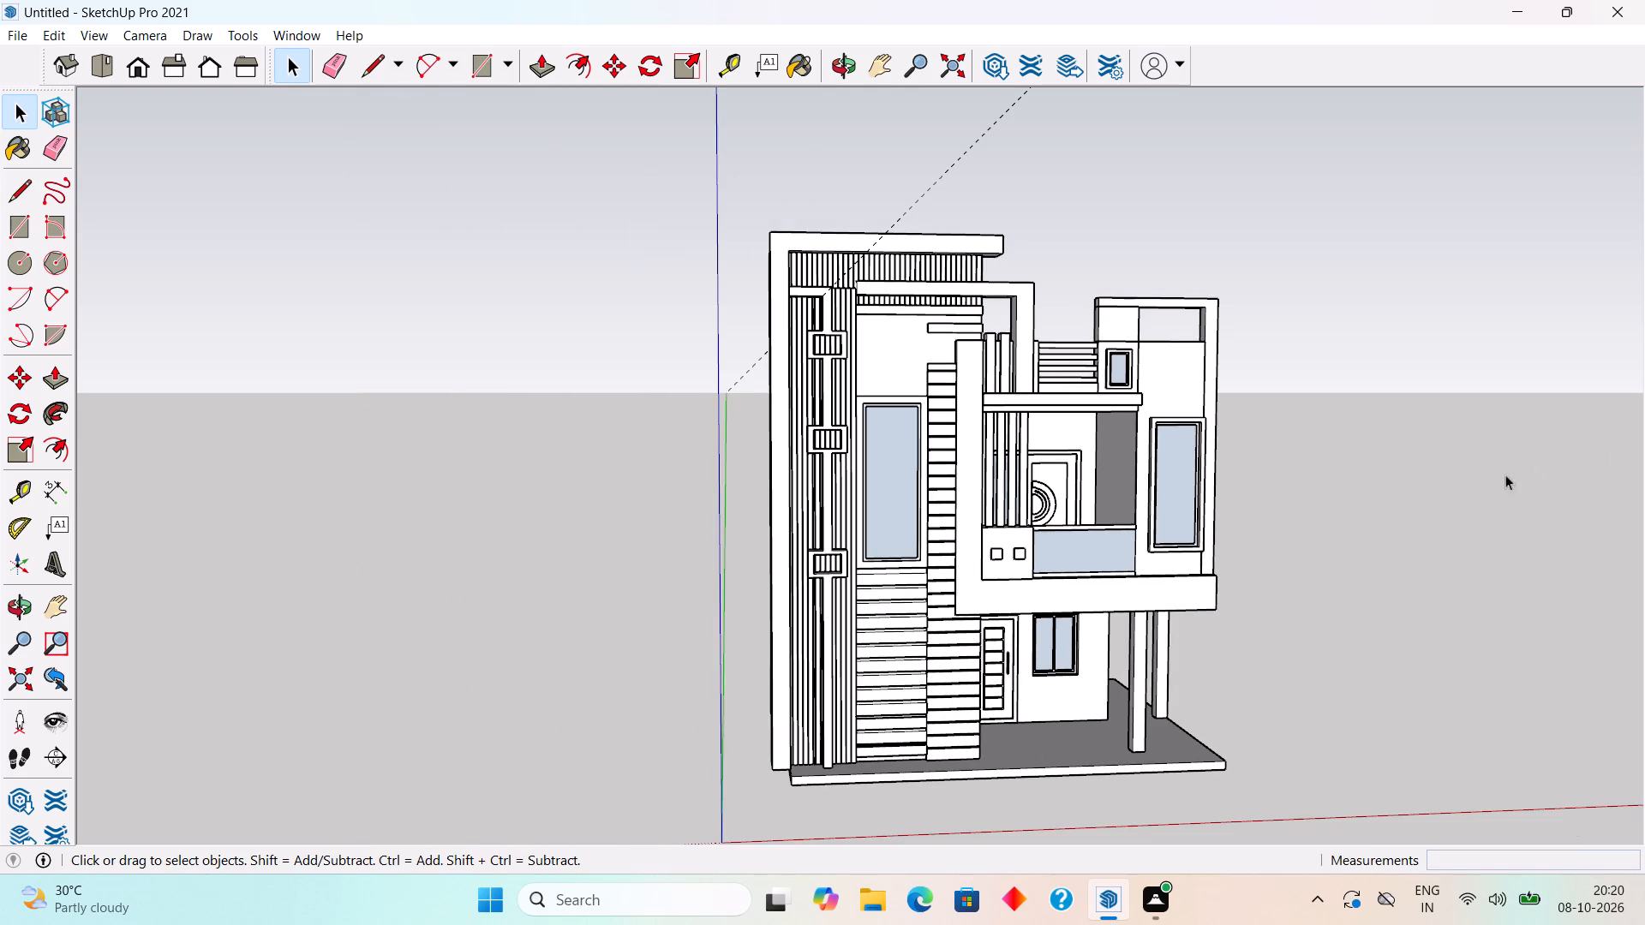
{"action": "middle_click_drag", "start_coordinate": [1433, 497], "coordinate": [1279, 576]}
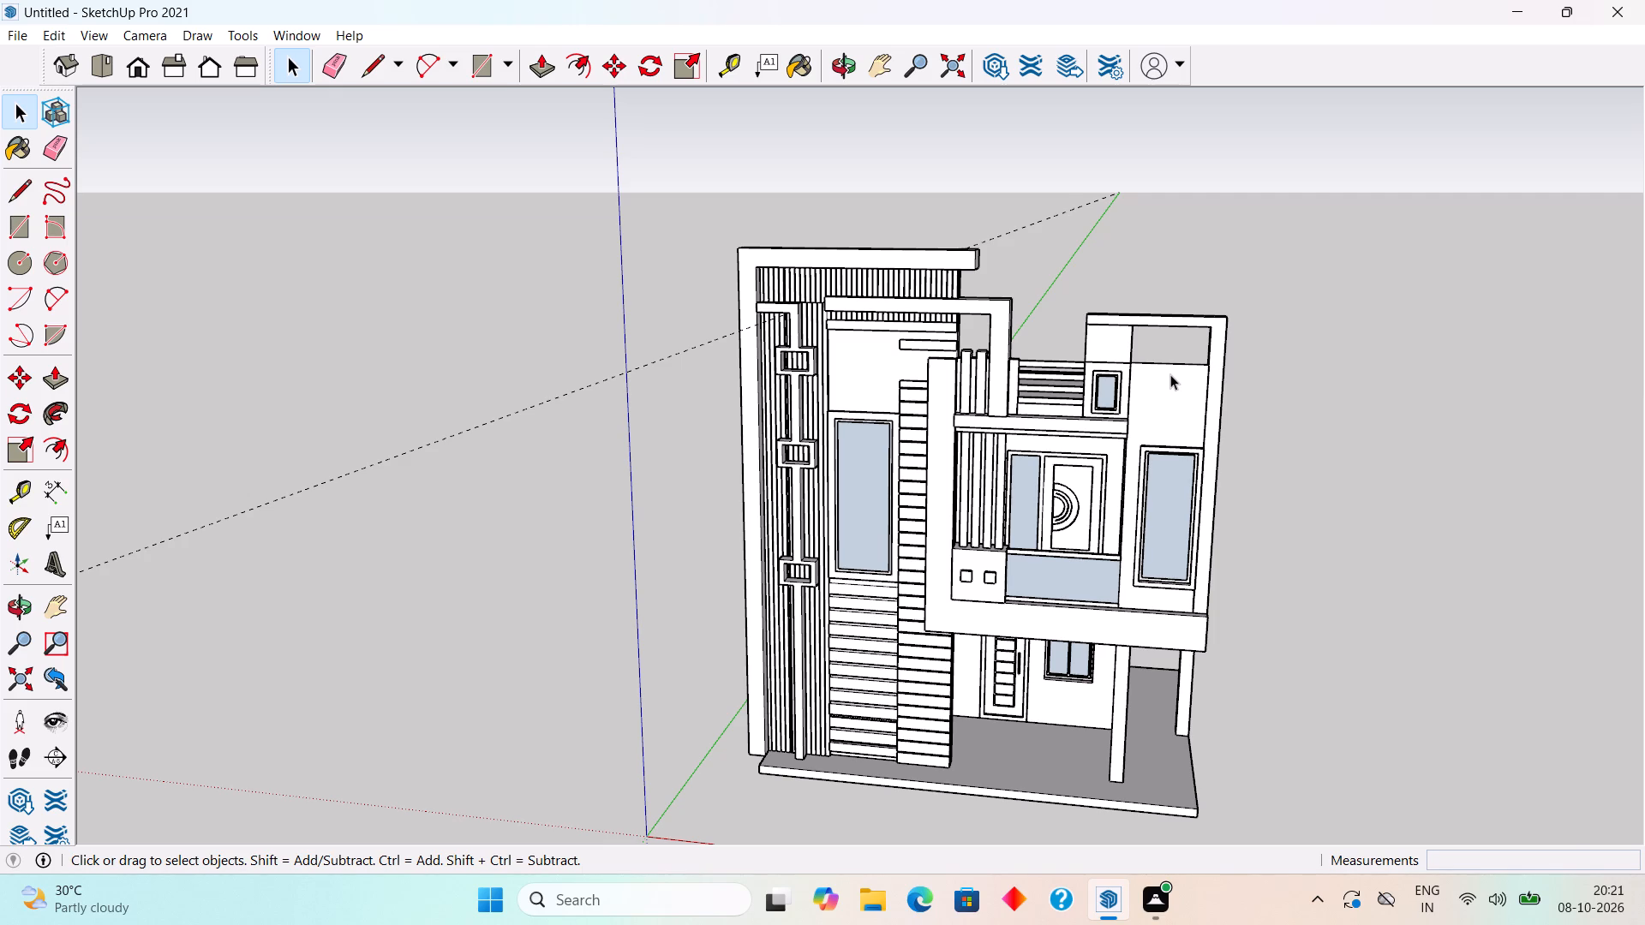
{"action": "scroll", "coordinate": [1163, 376], "scroll_direction": "down", "scroll_amount": 3}
{"action": "middle_click_drag", "start_coordinate": [1116, 637], "coordinate": [1300, 661]}
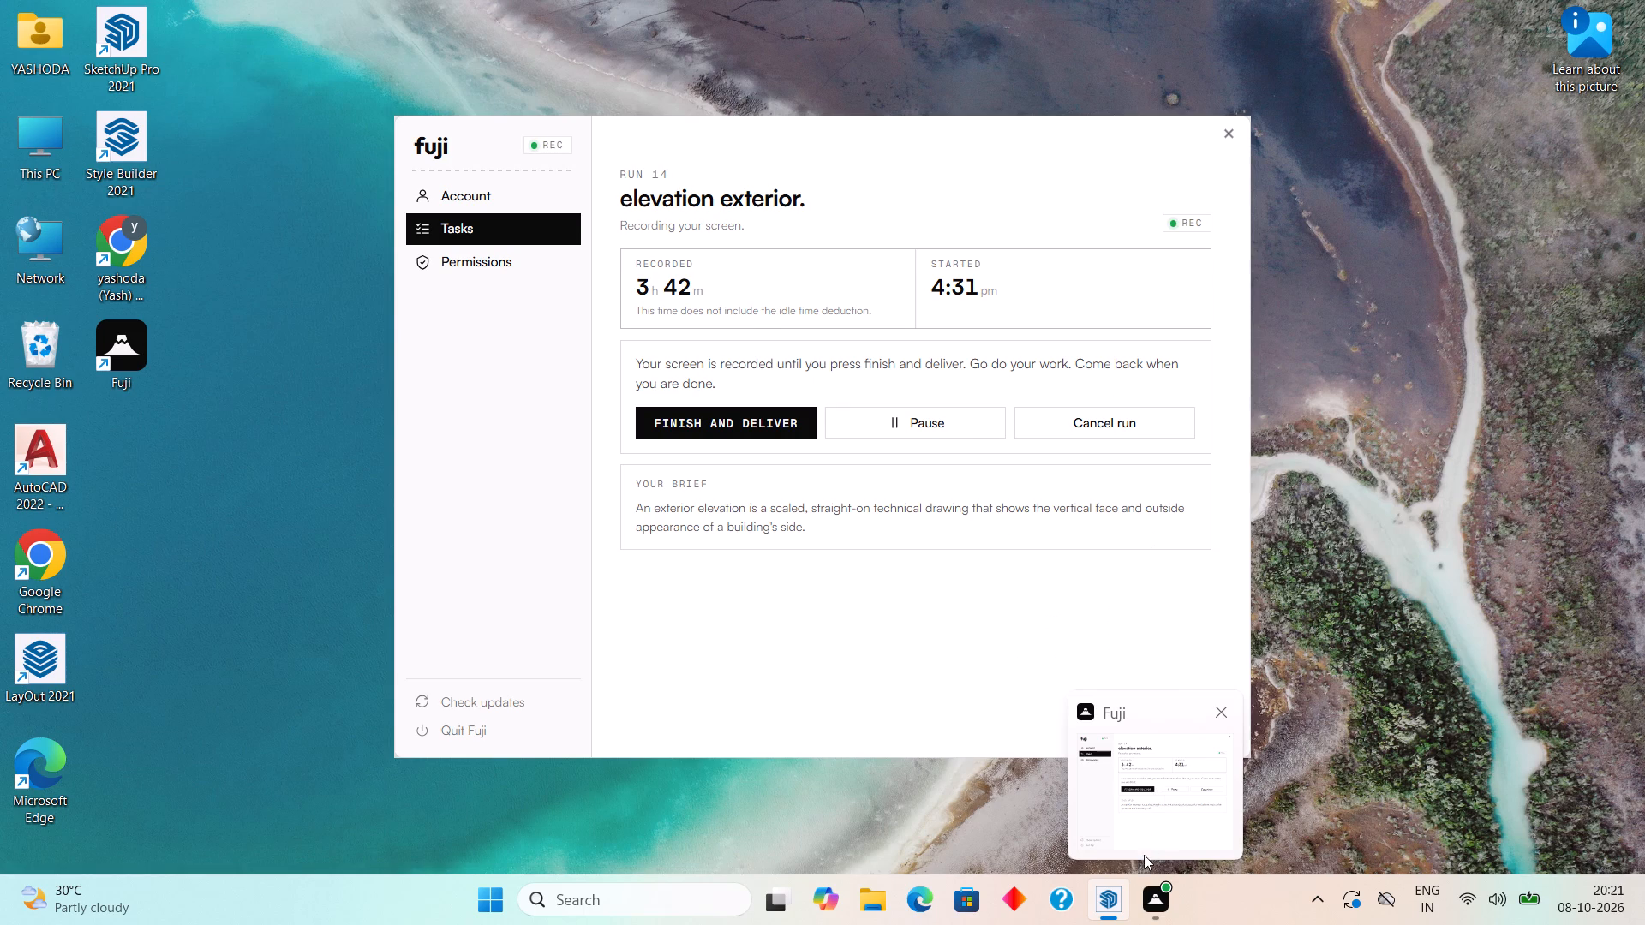
{"action": "scroll", "coordinate": [811, 632], "scroll_direction": "down", "scroll_amount": 2}
{"action": "scroll", "coordinate": [929, 667], "scroll_direction": "up", "scroll_amount": 5}
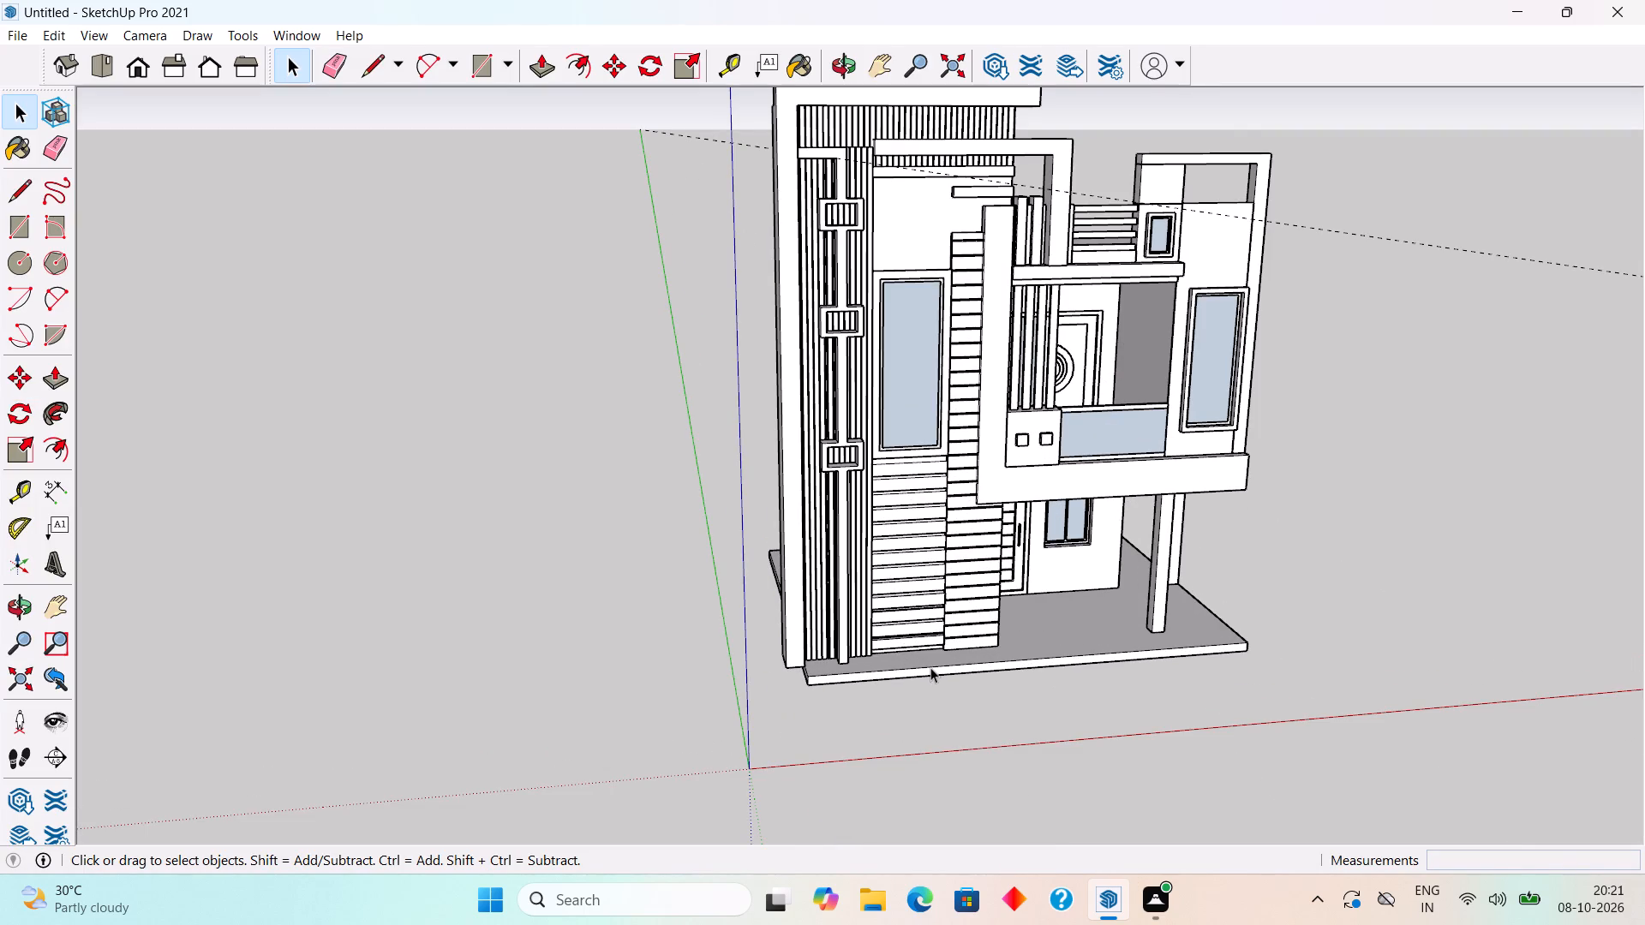
{"action": "scroll", "coordinate": [931, 668], "scroll_direction": "down", "scroll_amount": 4}
{"action": "middle_click_drag", "start_coordinate": [906, 623], "coordinate": [681, 631]}
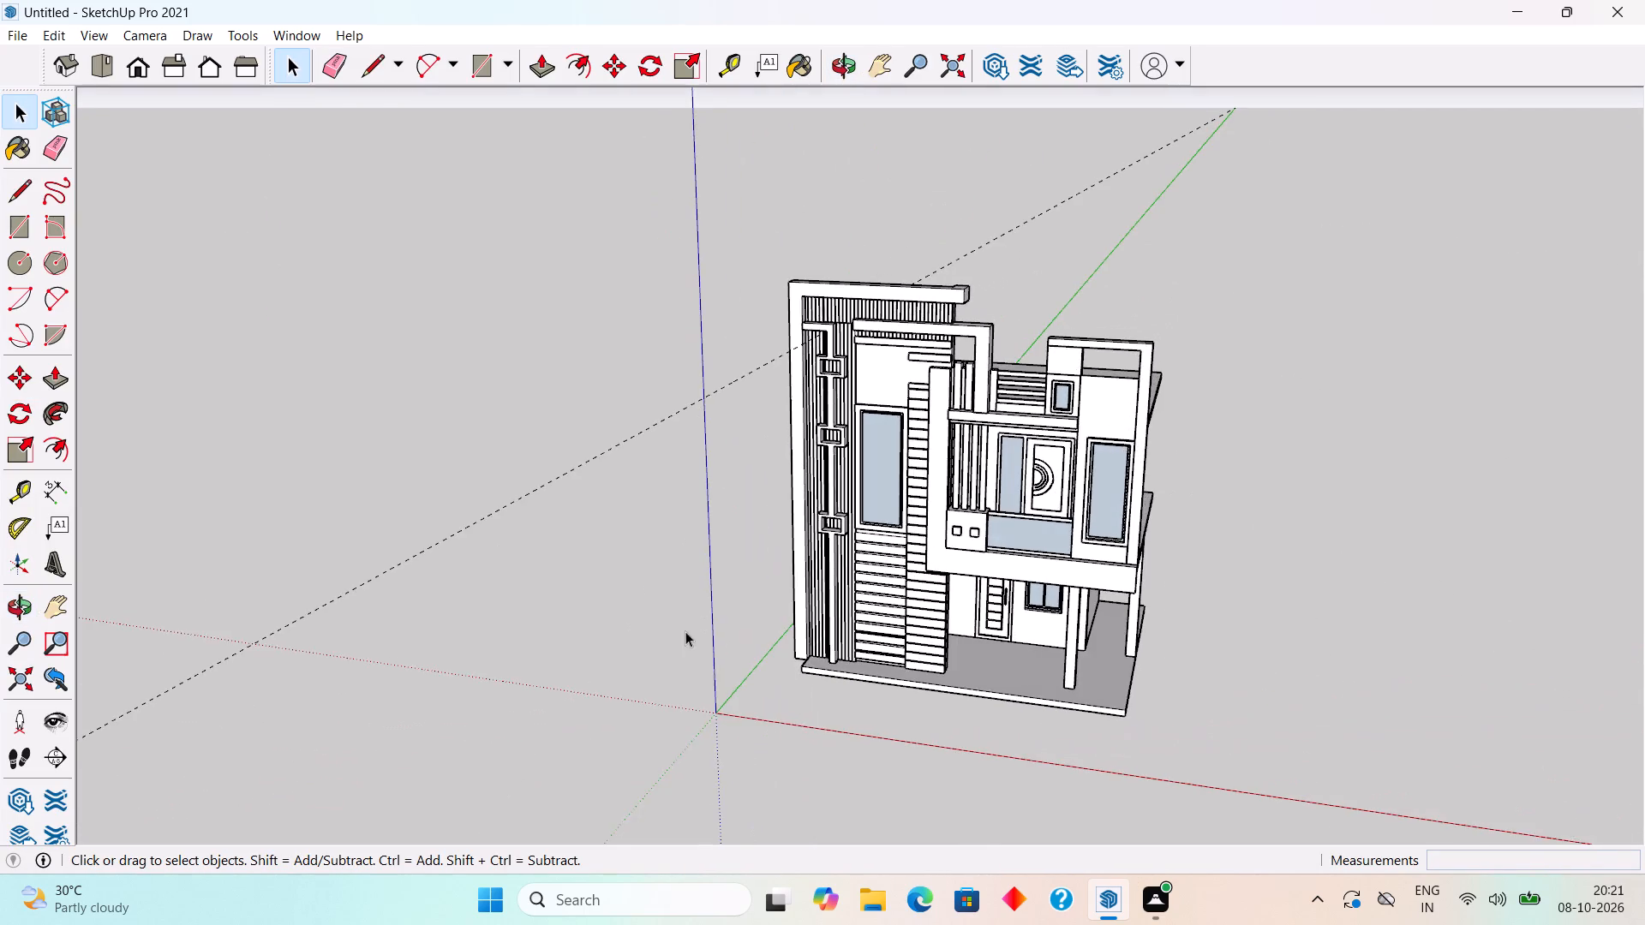
Examine the framed strip, slatted wall and whole front elevation of the house from several angles.
{"action": "scroll", "coordinate": [721, 601], "scroll_direction": "up", "scroll_amount": 1}
{"action": "scroll", "coordinate": [787, 552], "scroll_direction": "up", "scroll_amount": 7}
{"action": "scroll", "coordinate": [895, 544], "scroll_direction": "up", "scroll_amount": 6}
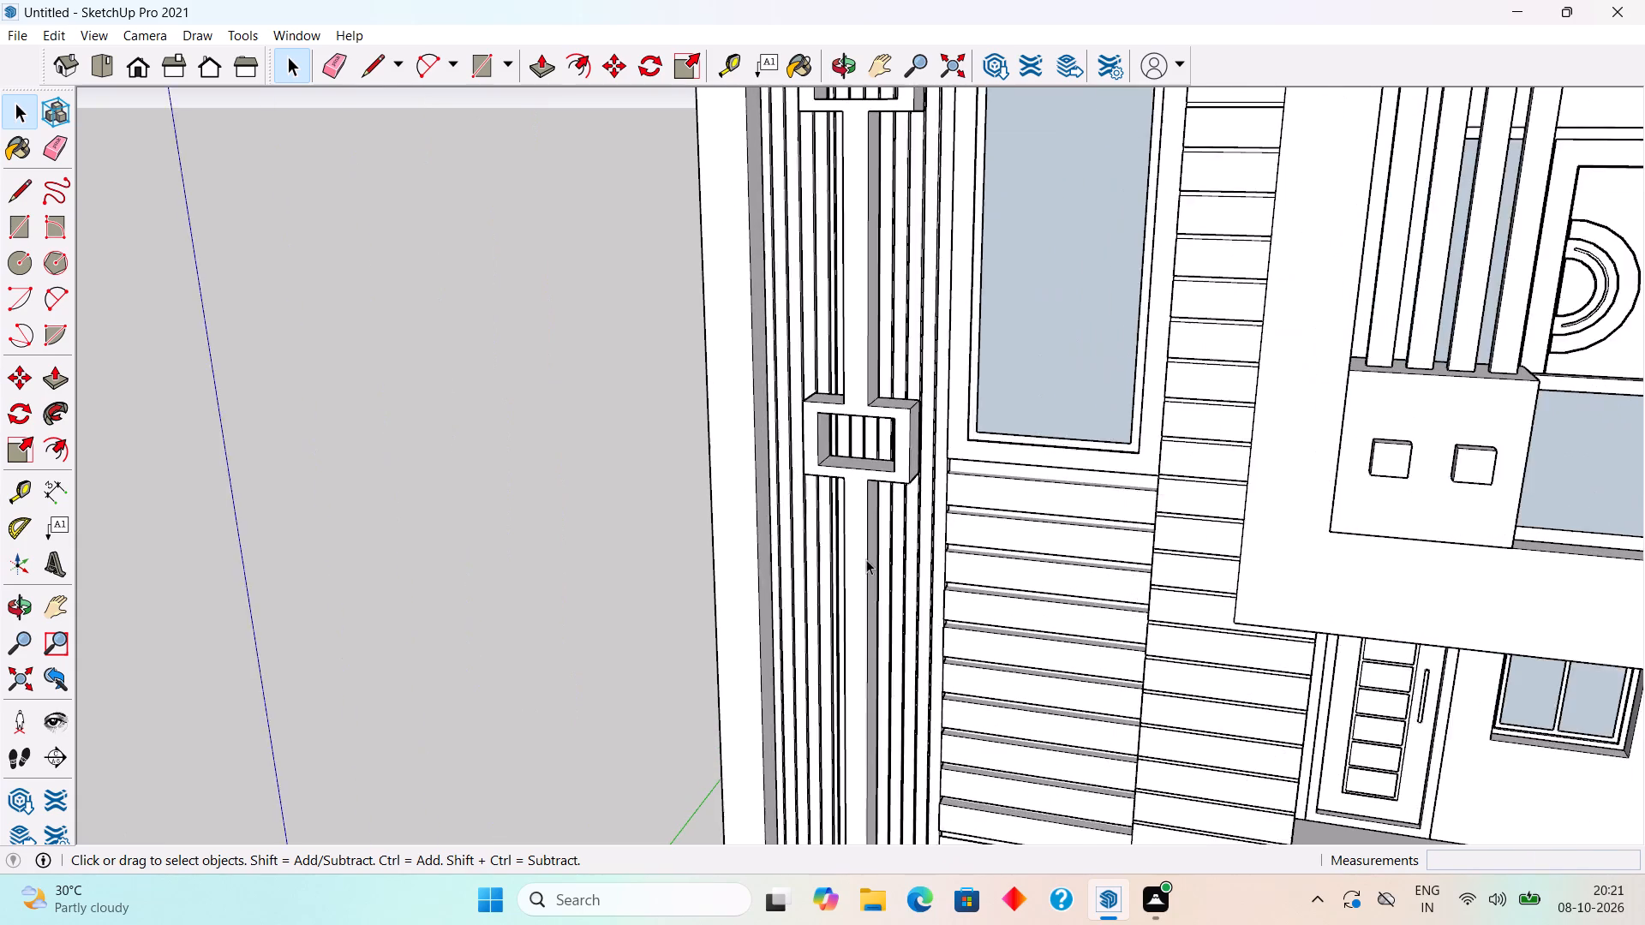
{"action": "scroll", "coordinate": [866, 559], "scroll_direction": "down", "scroll_amount": 9}
{"action": "middle_click_drag", "start_coordinate": [935, 613], "coordinate": [1097, 672]}
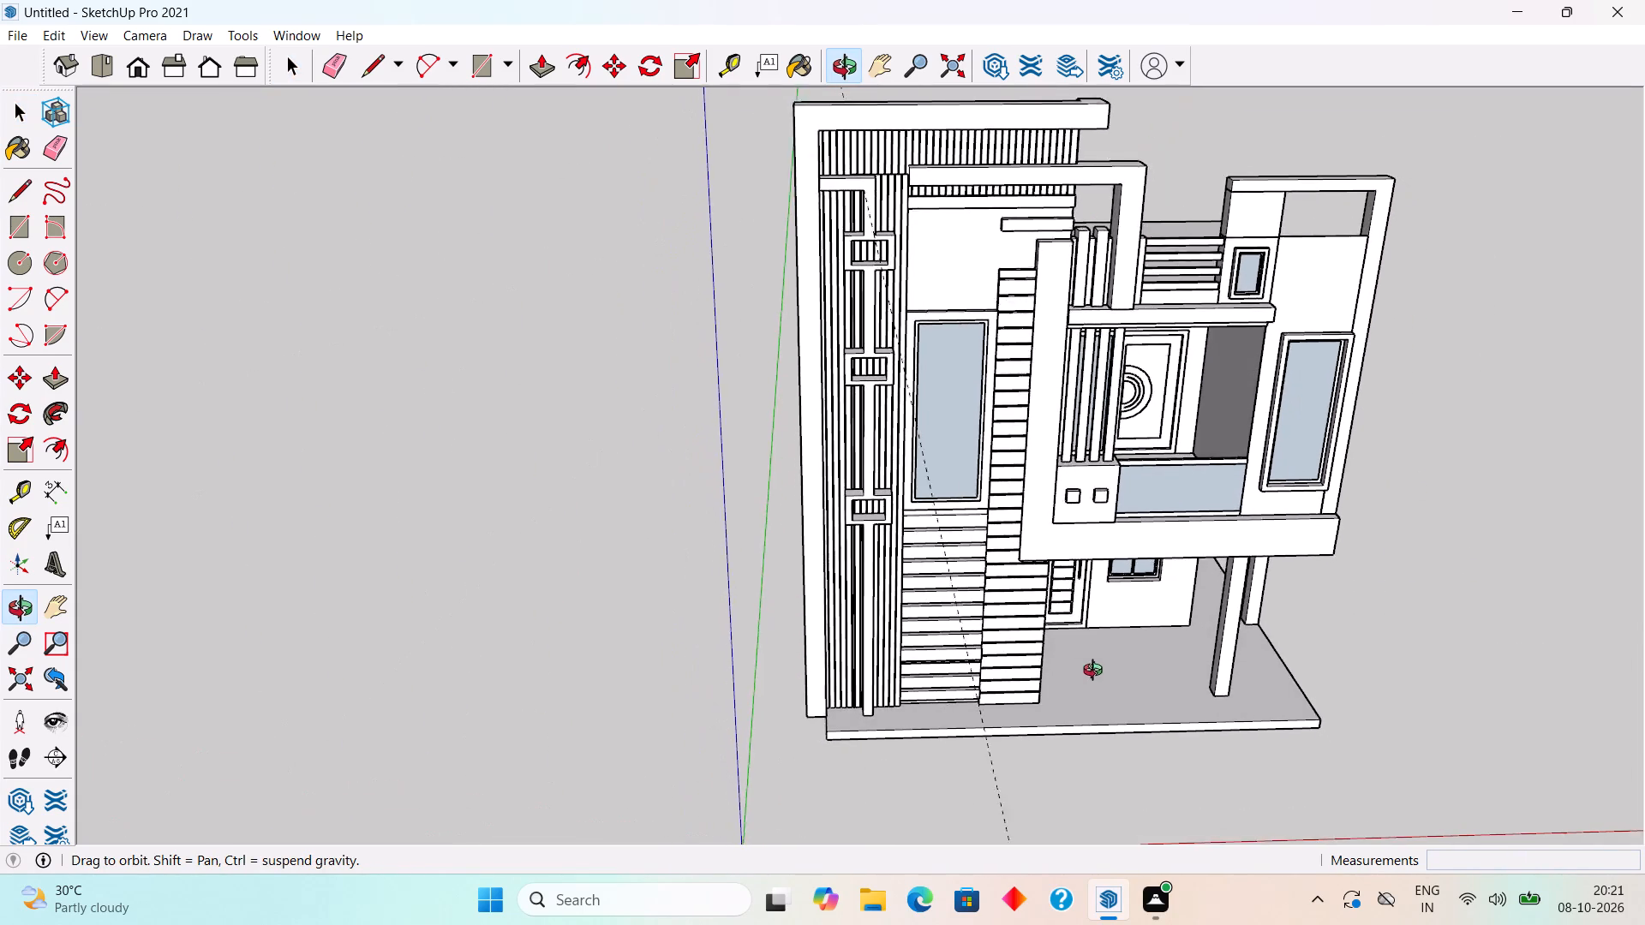
{"action": "middle_click_drag", "start_coordinate": [1097, 672], "coordinate": [1105, 670]}
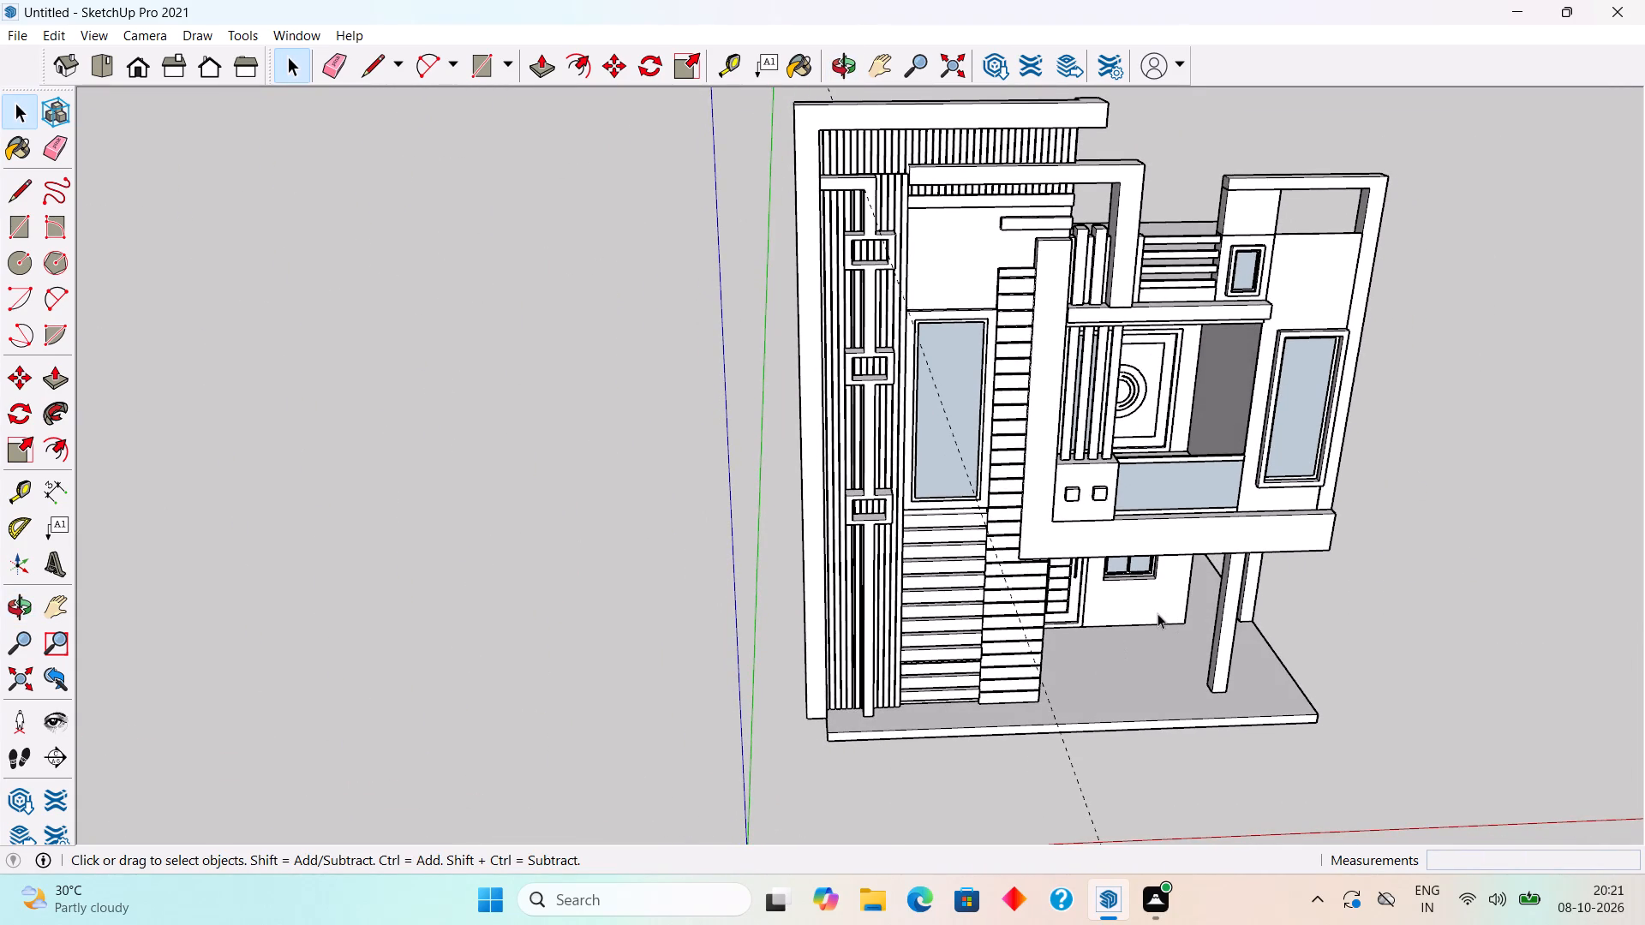
{"action": "scroll", "coordinate": [1157, 613], "scroll_direction": "down", "scroll_amount": 5}
{"action": "middle_click_drag", "start_coordinate": [1297, 421], "coordinate": [1266, 401]}
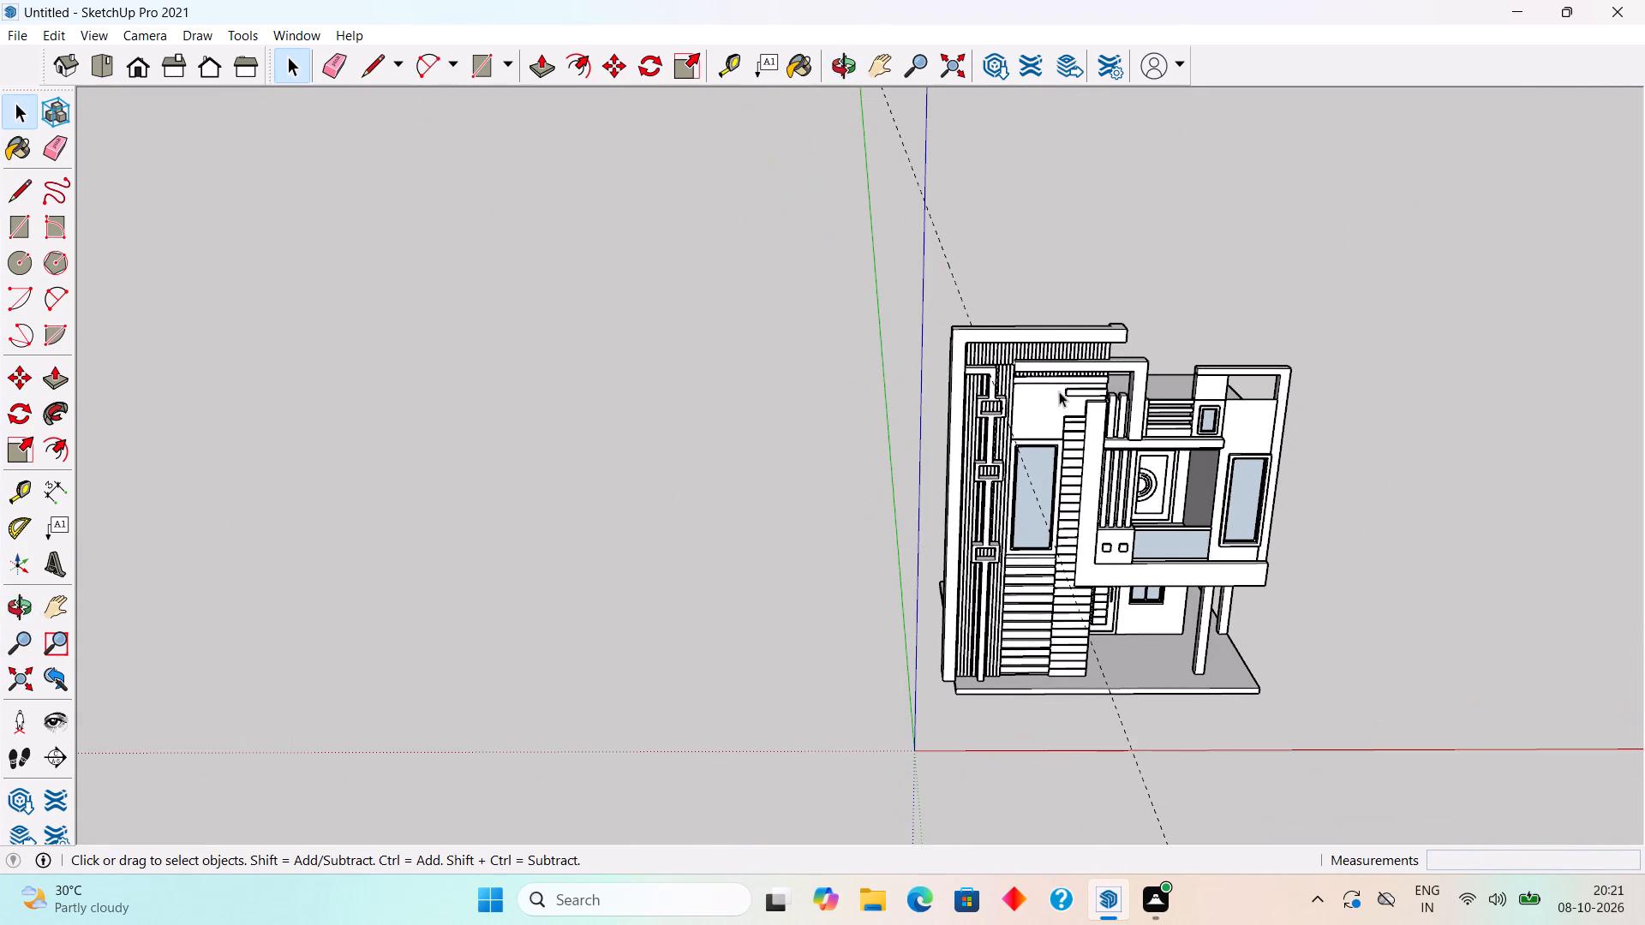
{"action": "middle_click_drag", "start_coordinate": [1062, 391], "coordinate": [1319, 371]}
{"action": "scroll", "coordinate": [1556, 199], "scroll_direction": "up", "scroll_amount": 4}
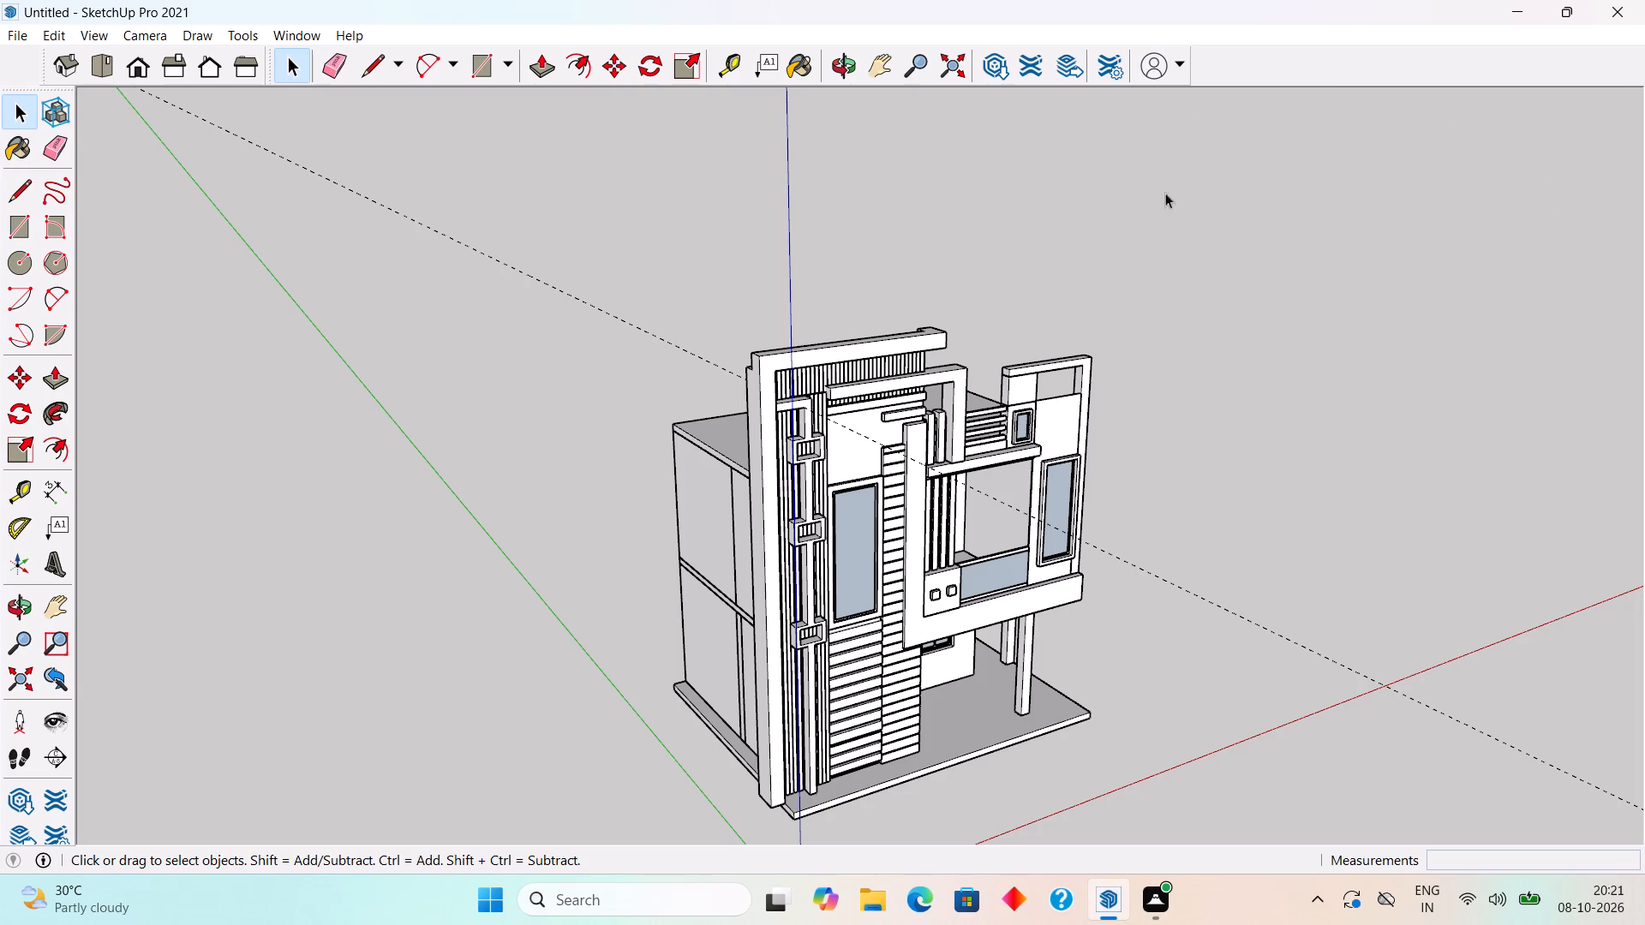
{"action": "middle_click_drag", "start_coordinate": [898, 556], "coordinate": [636, 508]}
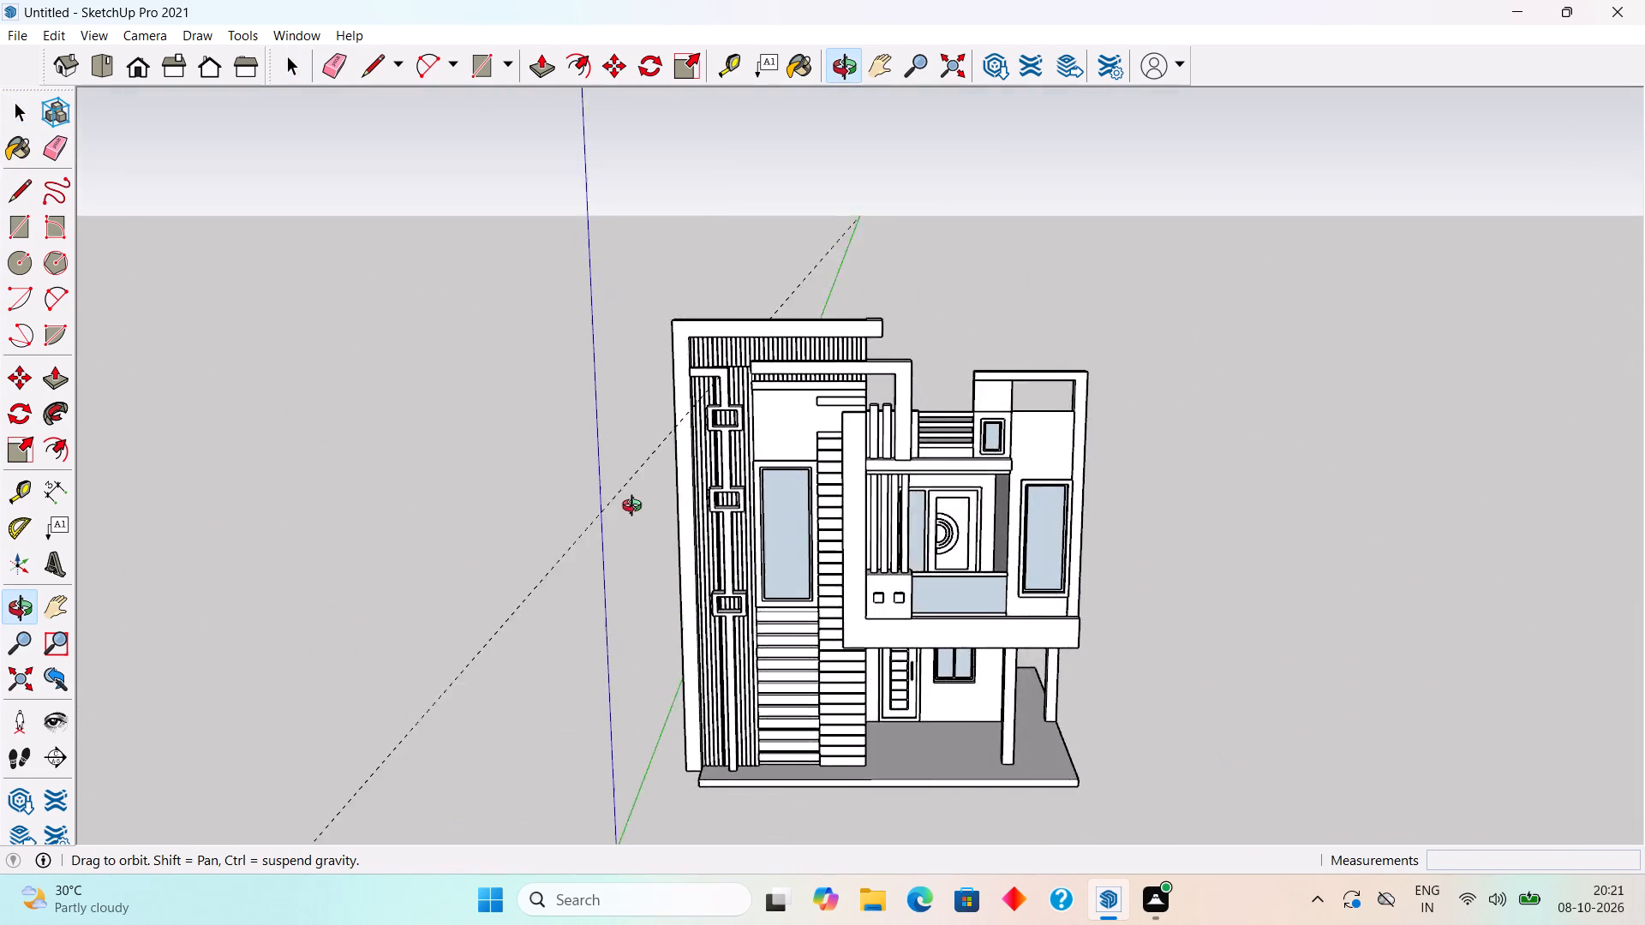
{"action": "middle_click_drag", "start_coordinate": [636, 508], "coordinate": [938, 533]}
{"action": "scroll", "coordinate": [938, 533], "scroll_direction": "down", "scroll_amount": 3}
{"action": "middle_click_drag", "start_coordinate": [723, 555], "coordinate": [801, 569]}
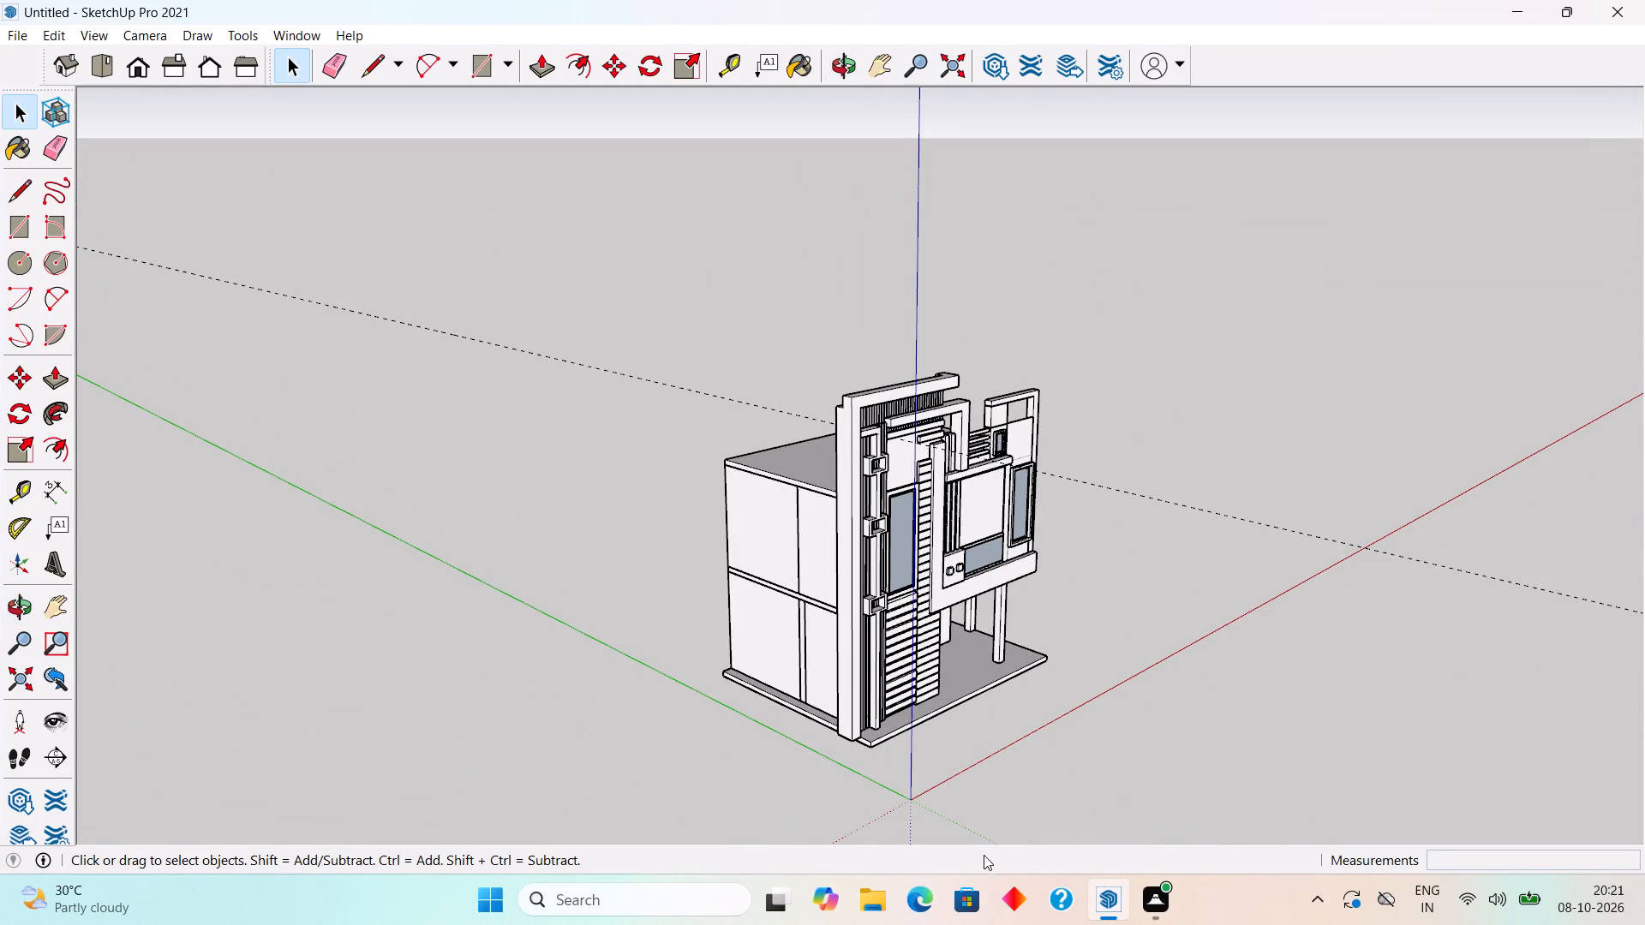
{"action": "middle_click_drag", "start_coordinate": [953, 699], "coordinate": [735, 629]}
{"action": "scroll", "coordinate": [793, 707], "scroll_direction": "up", "scroll_amount": 5}
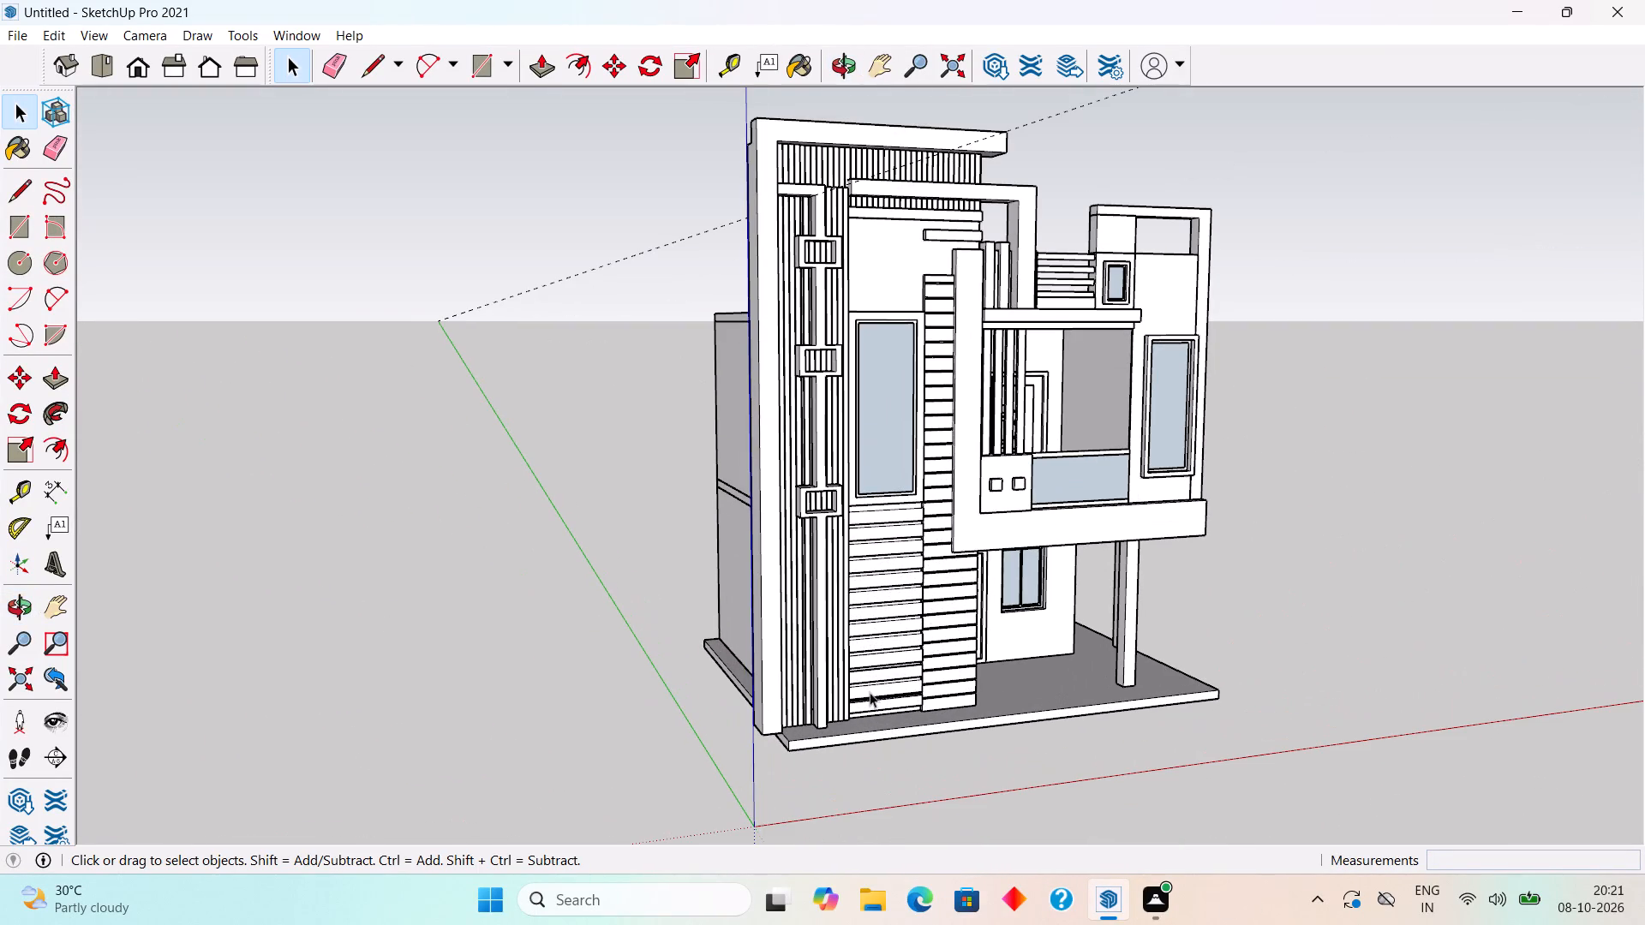
Inspect the grooves between the horizontal cladding boards near the base of the front wall, including a groove's end face.
{"action": "scroll", "coordinate": [930, 707], "scroll_direction": "up", "scroll_amount": 10}
{"action": "scroll", "coordinate": [870, 636], "scroll_direction": "up", "scroll_amount": 8}
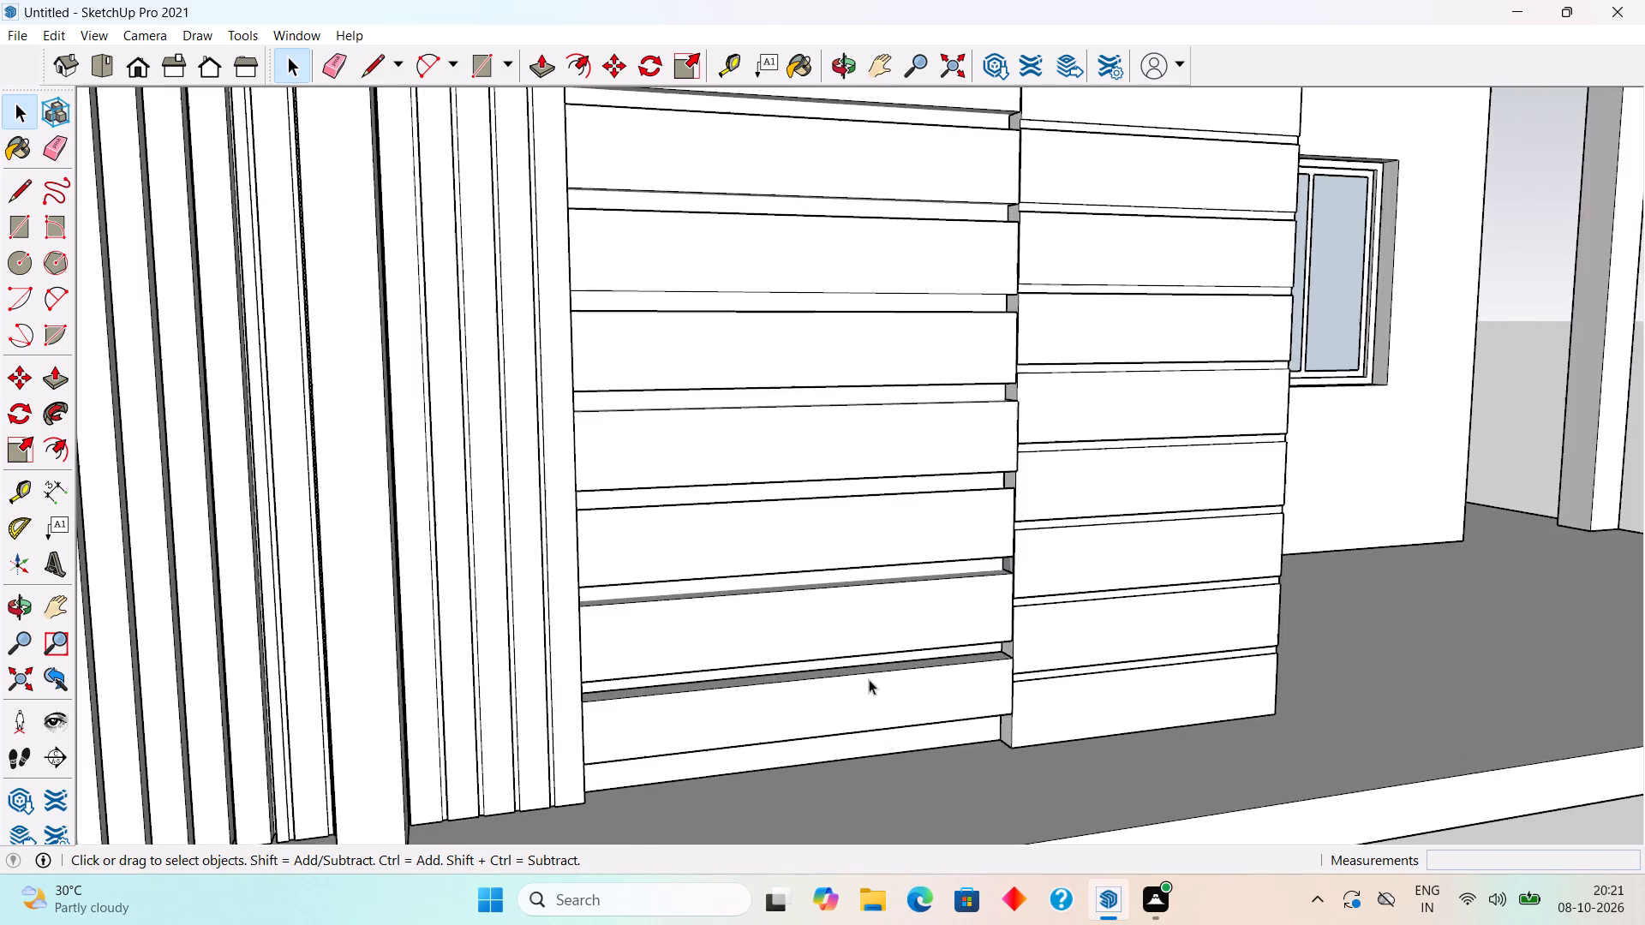
{"action": "scroll", "coordinate": [869, 679], "scroll_direction": "up", "scroll_amount": 4}
{"action": "middle_click_drag", "start_coordinate": [870, 610], "coordinate": [838, 418]}
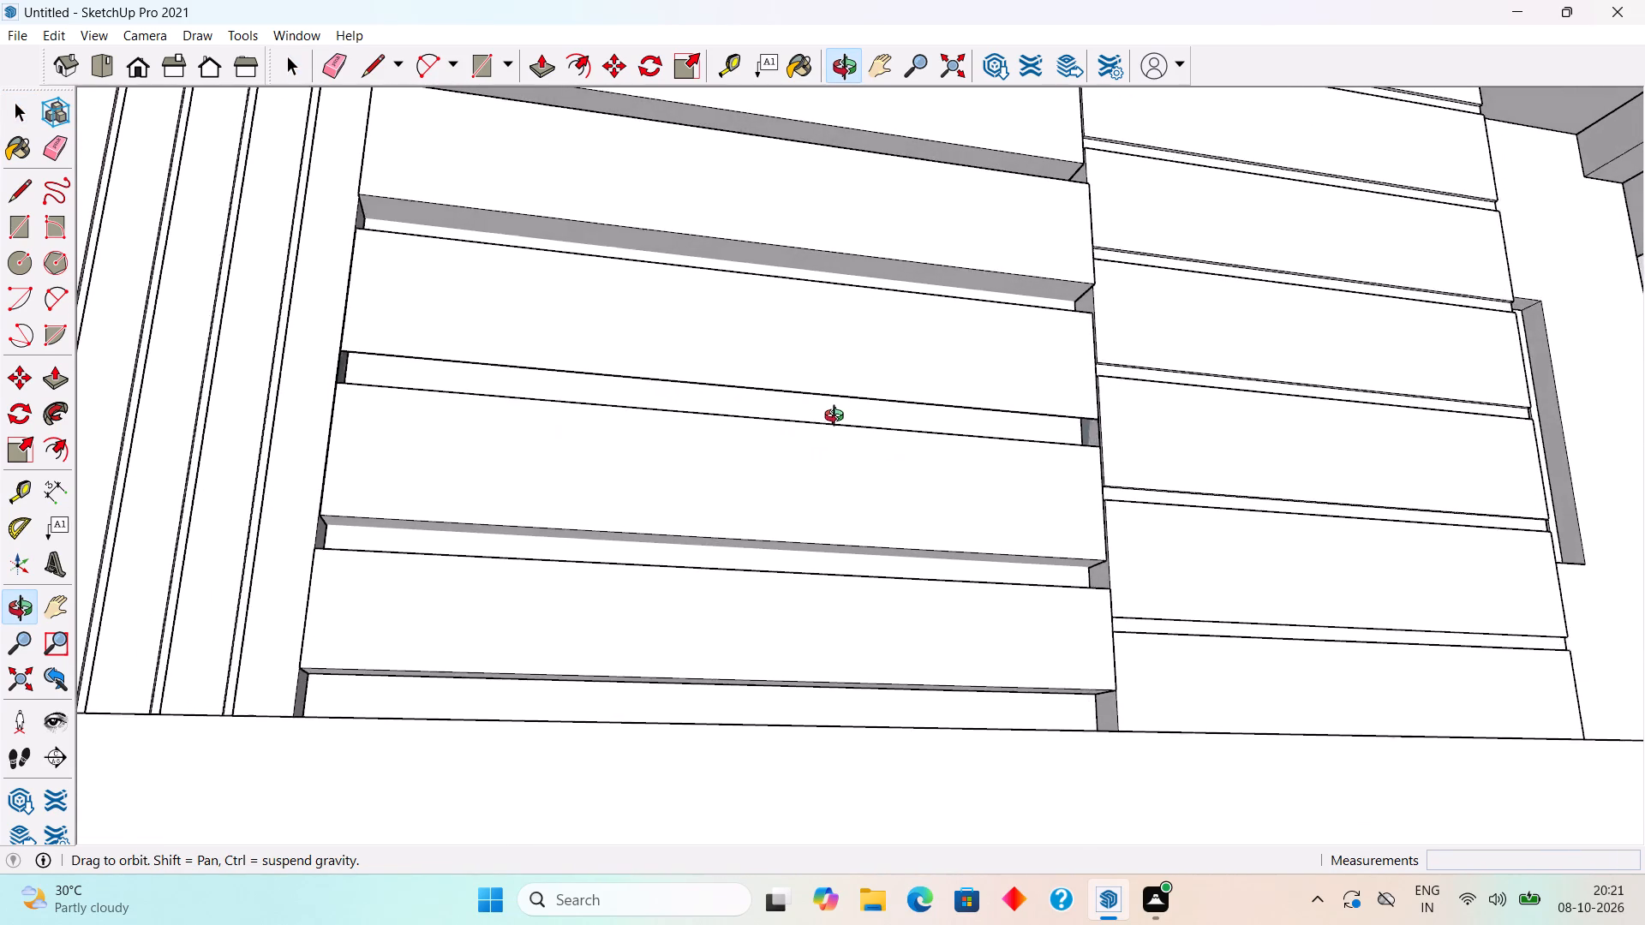
{"action": "middle_click_drag", "start_coordinate": [838, 418], "coordinate": [1132, 552]}
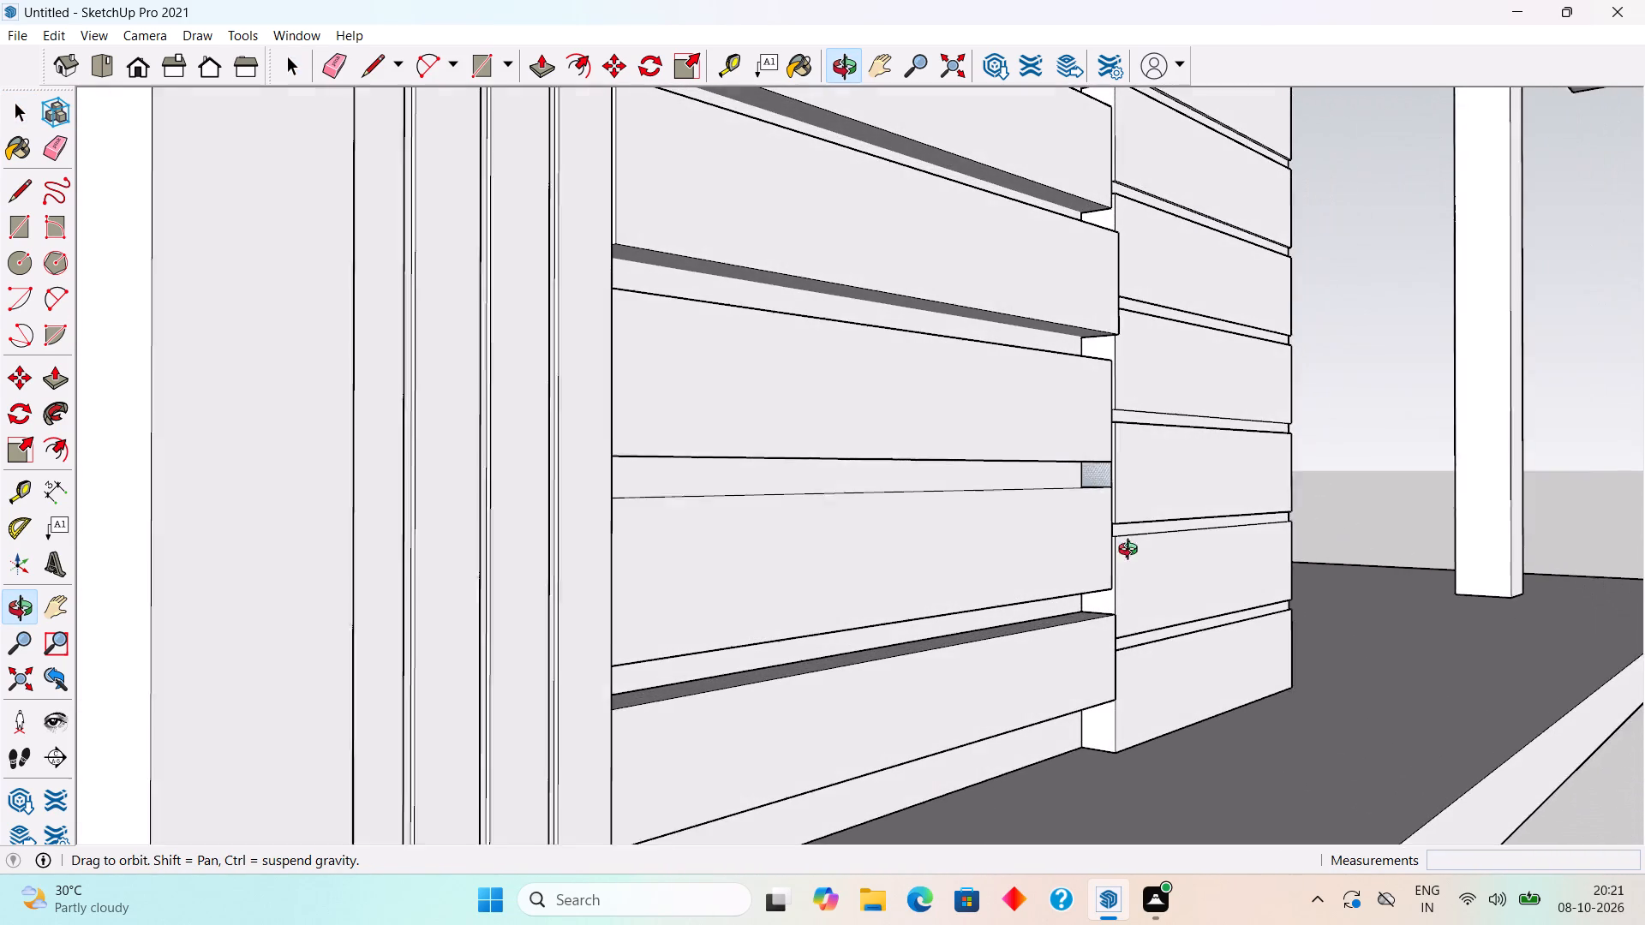
{"action": "middle_click_drag", "start_coordinate": [1132, 552], "coordinate": [1133, 552]}
{"action": "scroll", "coordinate": [1098, 494], "scroll_direction": "up", "scroll_amount": 4}
{"action": "left_click", "coordinate": [1110, 468]}
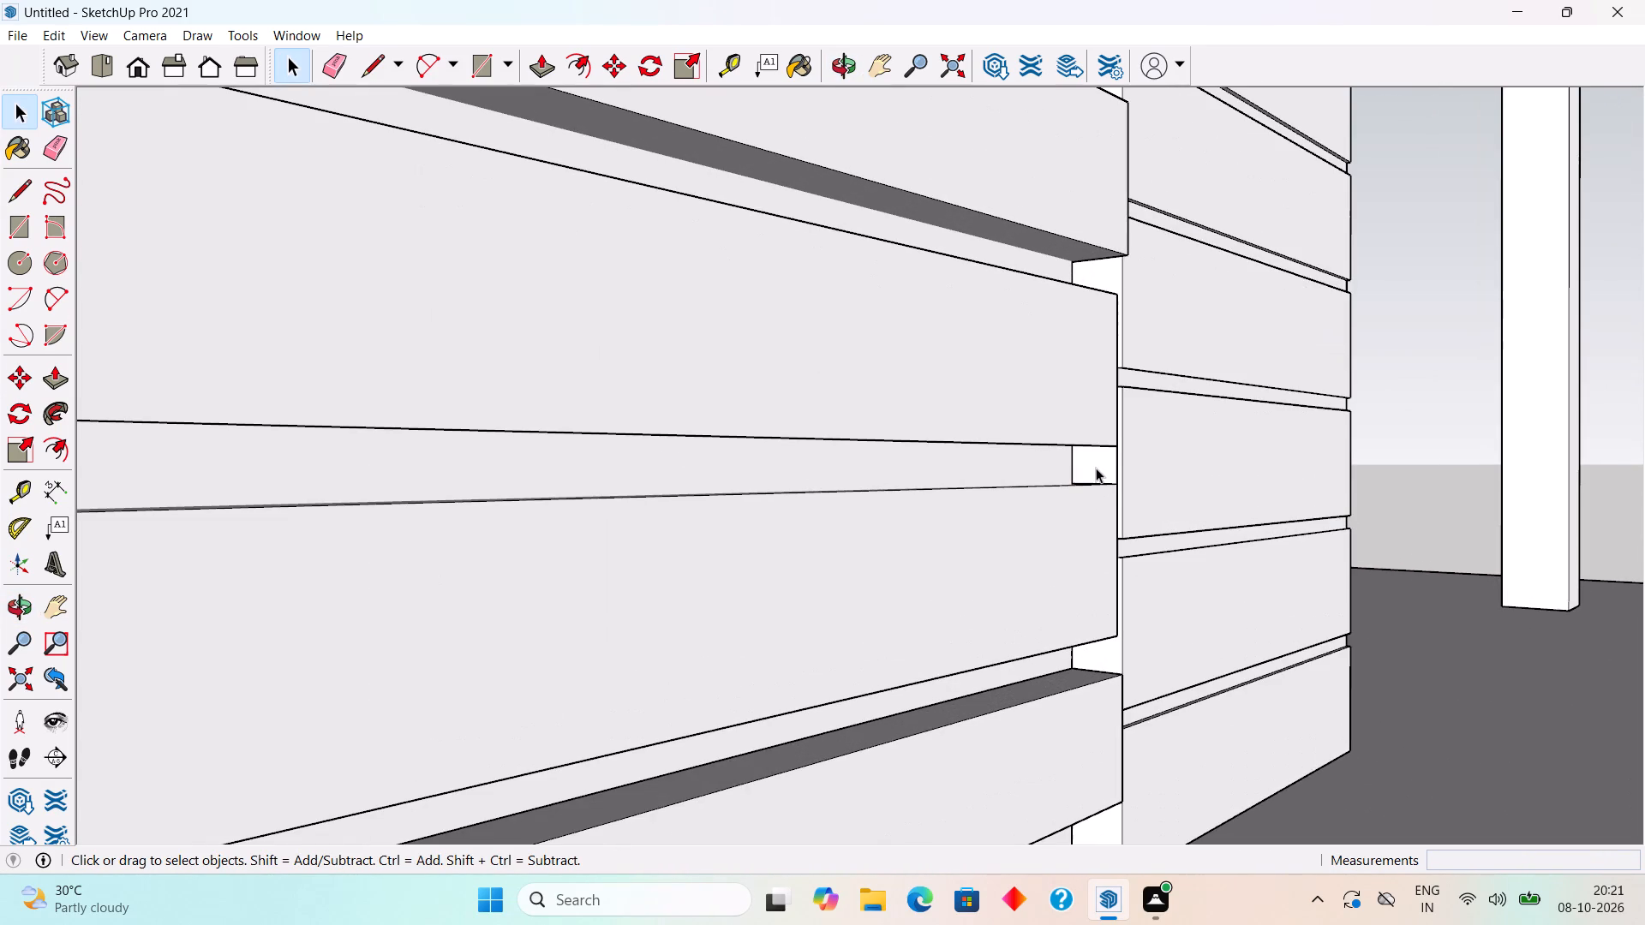
{"action": "triple_click", "coordinate": [1096, 468]}
{"action": "middle_click_drag", "start_coordinate": [1116, 482], "coordinate": [913, 501]}
{"action": "scroll", "coordinate": [995, 480], "scroll_direction": "up", "scroll_amount": 4}
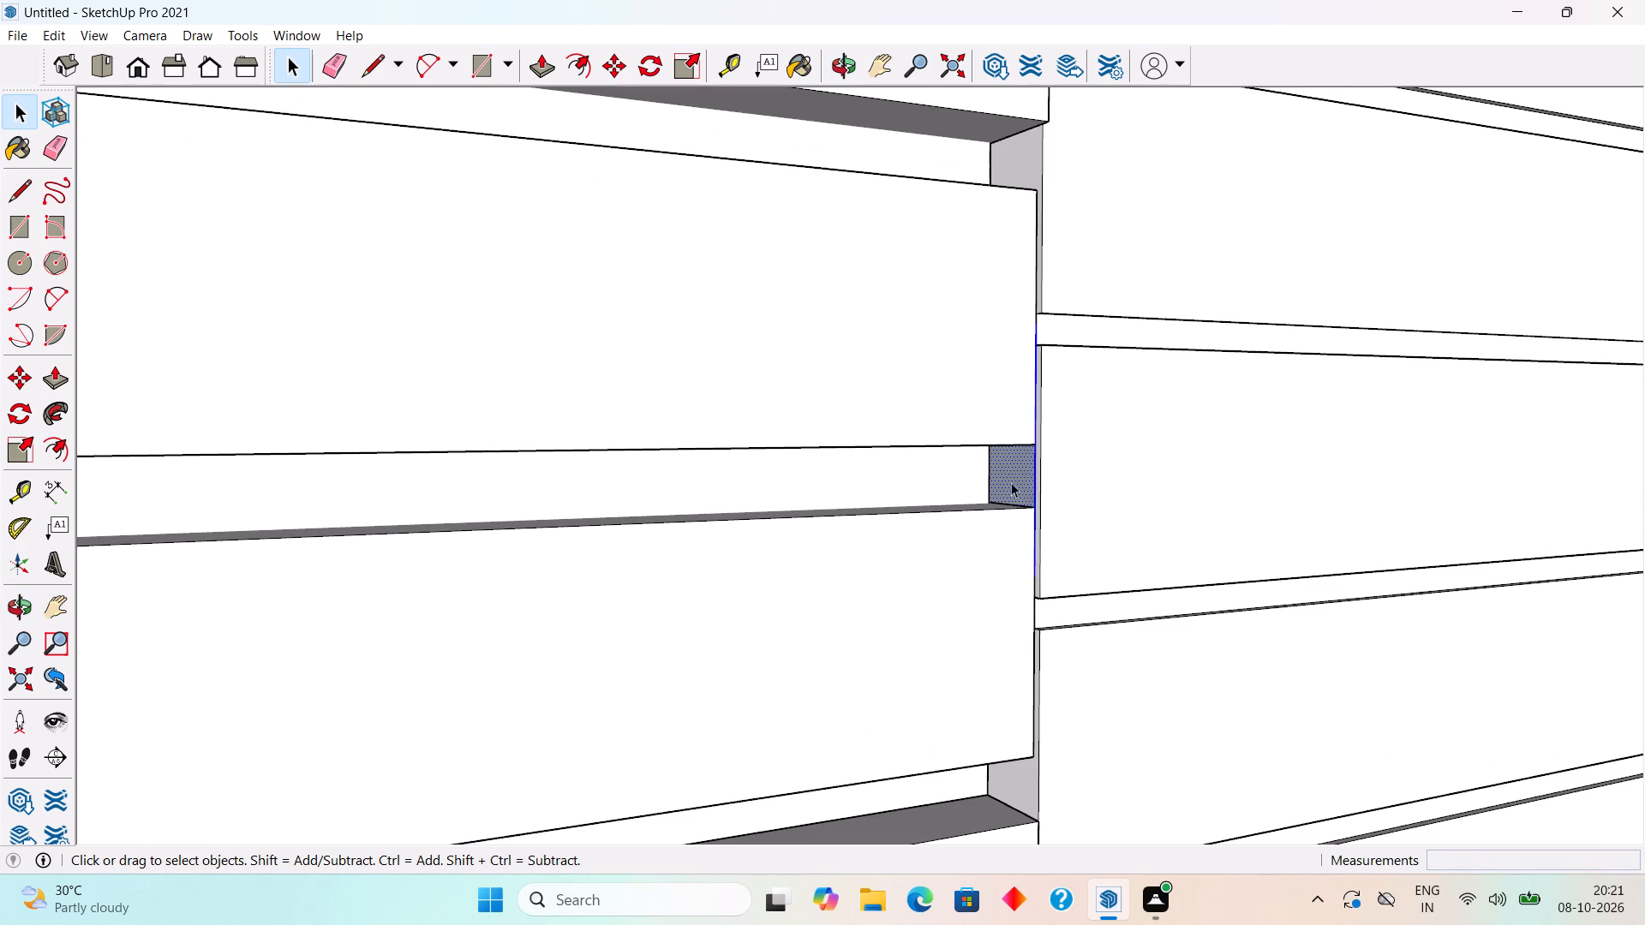
{"action": "triple_click", "coordinate": [1005, 480]}
{"action": "left_click", "coordinate": [1005, 480]}
{"action": "scroll", "coordinate": [1005, 480], "scroll_direction": "down", "scroll_amount": 20}
{"action": "scroll", "coordinate": [1005, 480], "scroll_direction": "down", "scroll_amount": 8}
{"action": "left_click", "coordinate": [661, 609]}
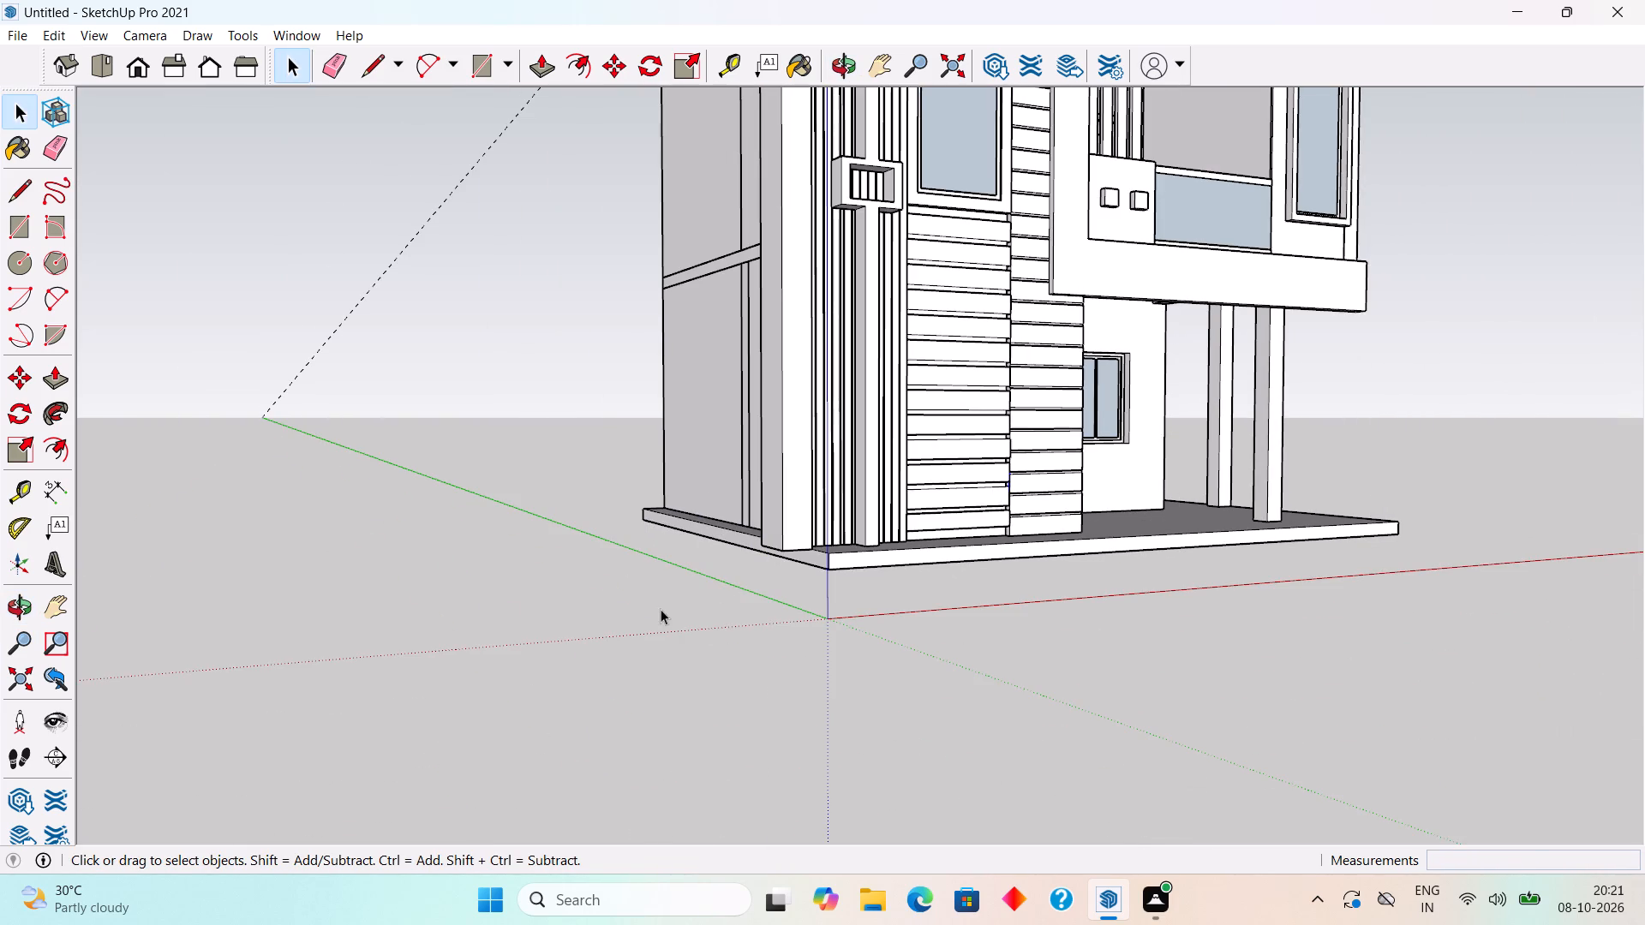
Examine the complete front elevation from above and straight on.
{"action": "middle_click_drag", "start_coordinate": [974, 420], "coordinate": [585, 795]}
{"action": "scroll", "coordinate": [585, 792], "scroll_direction": "down", "scroll_amount": 1}
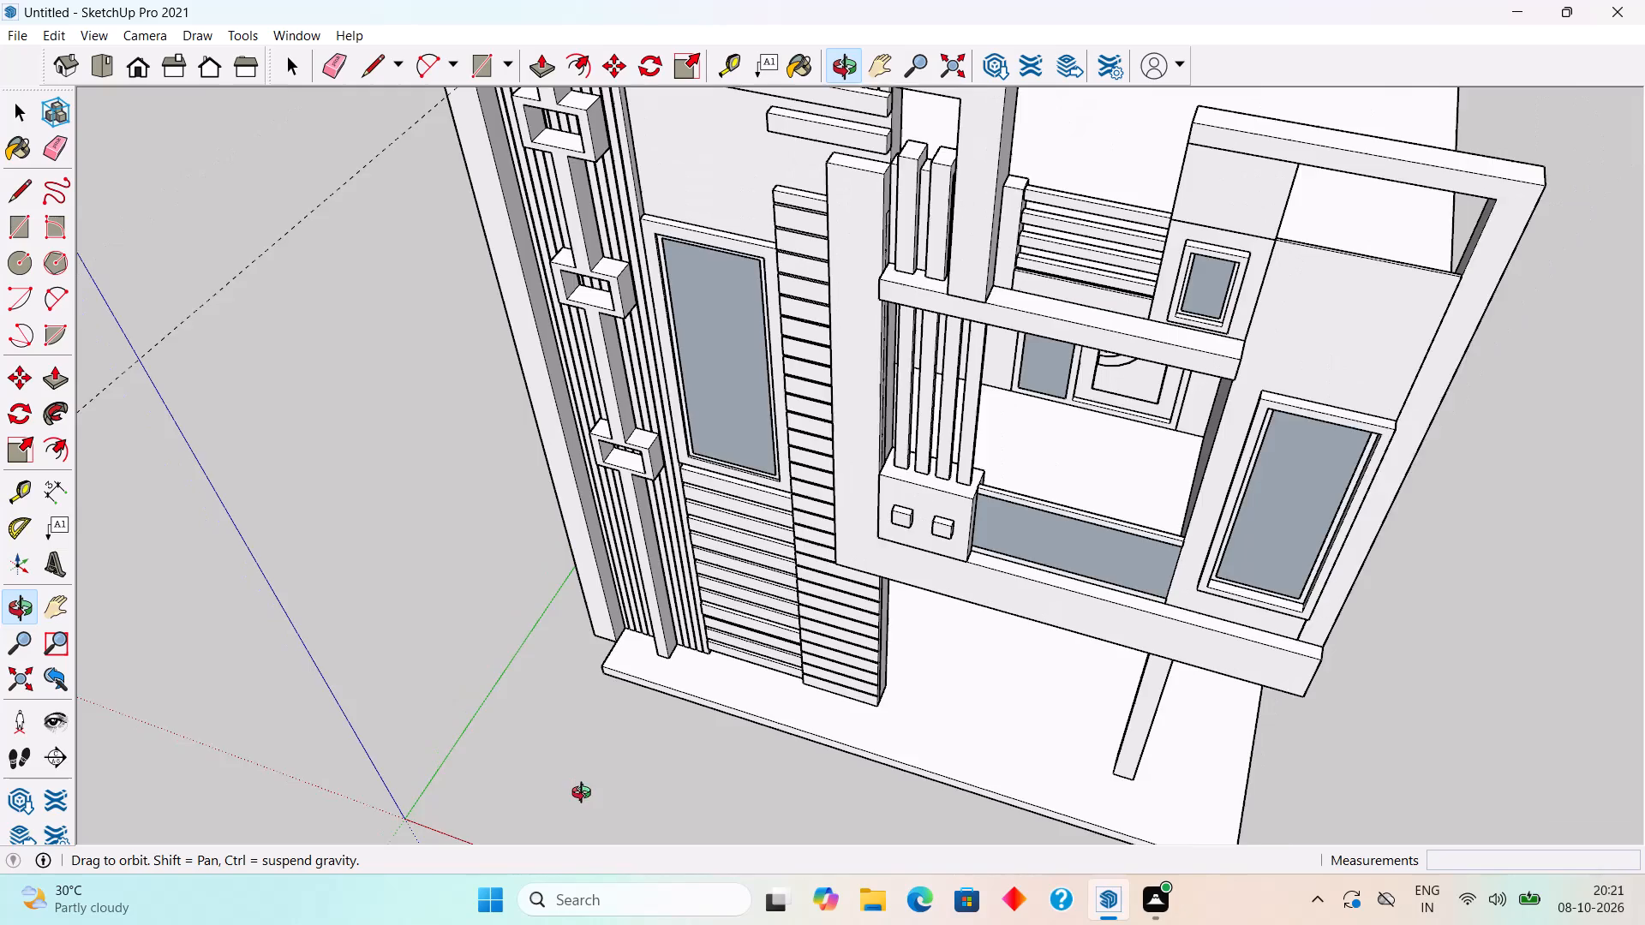
{"action": "middle_click_drag", "start_coordinate": [585, 795], "coordinate": [802, 638]}
{"action": "scroll", "coordinate": [802, 638], "scroll_direction": "down", "scroll_amount": 8}
{"action": "middle_click_drag", "start_coordinate": [957, 693], "coordinate": [954, 608]}
{"action": "scroll", "coordinate": [958, 603], "scroll_direction": "up", "scroll_amount": 2}
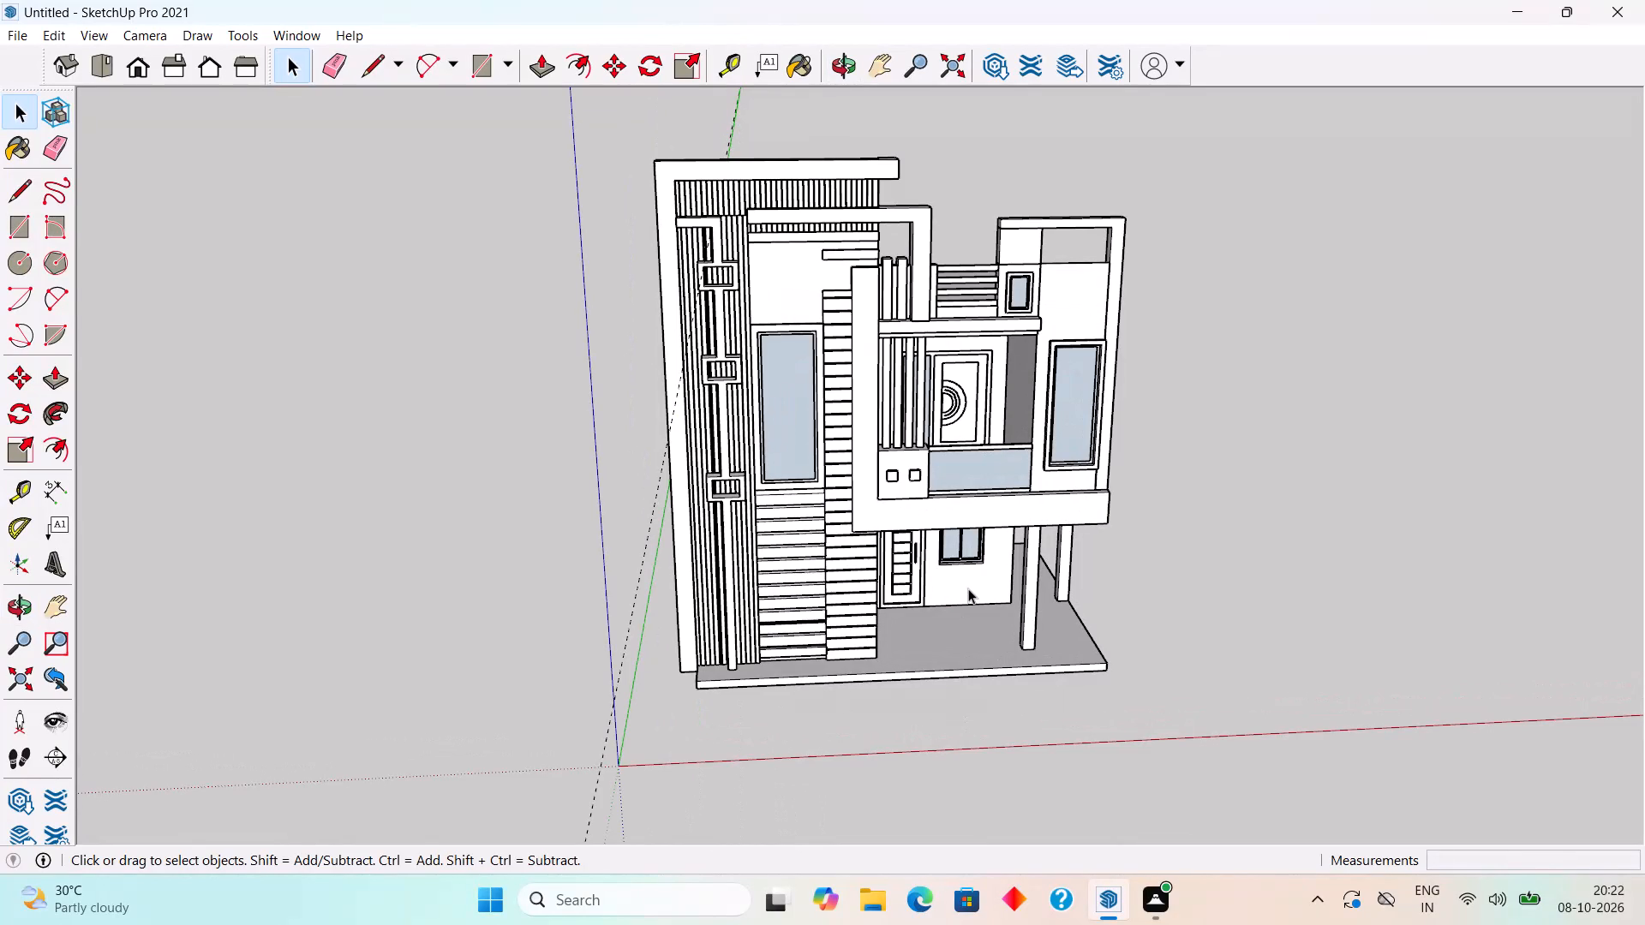
{"action": "scroll", "coordinate": [968, 588], "scroll_direction": "up", "scroll_amount": 1}
{"action": "scroll", "coordinate": [718, 382], "scroll_direction": "up", "scroll_amount": 1}
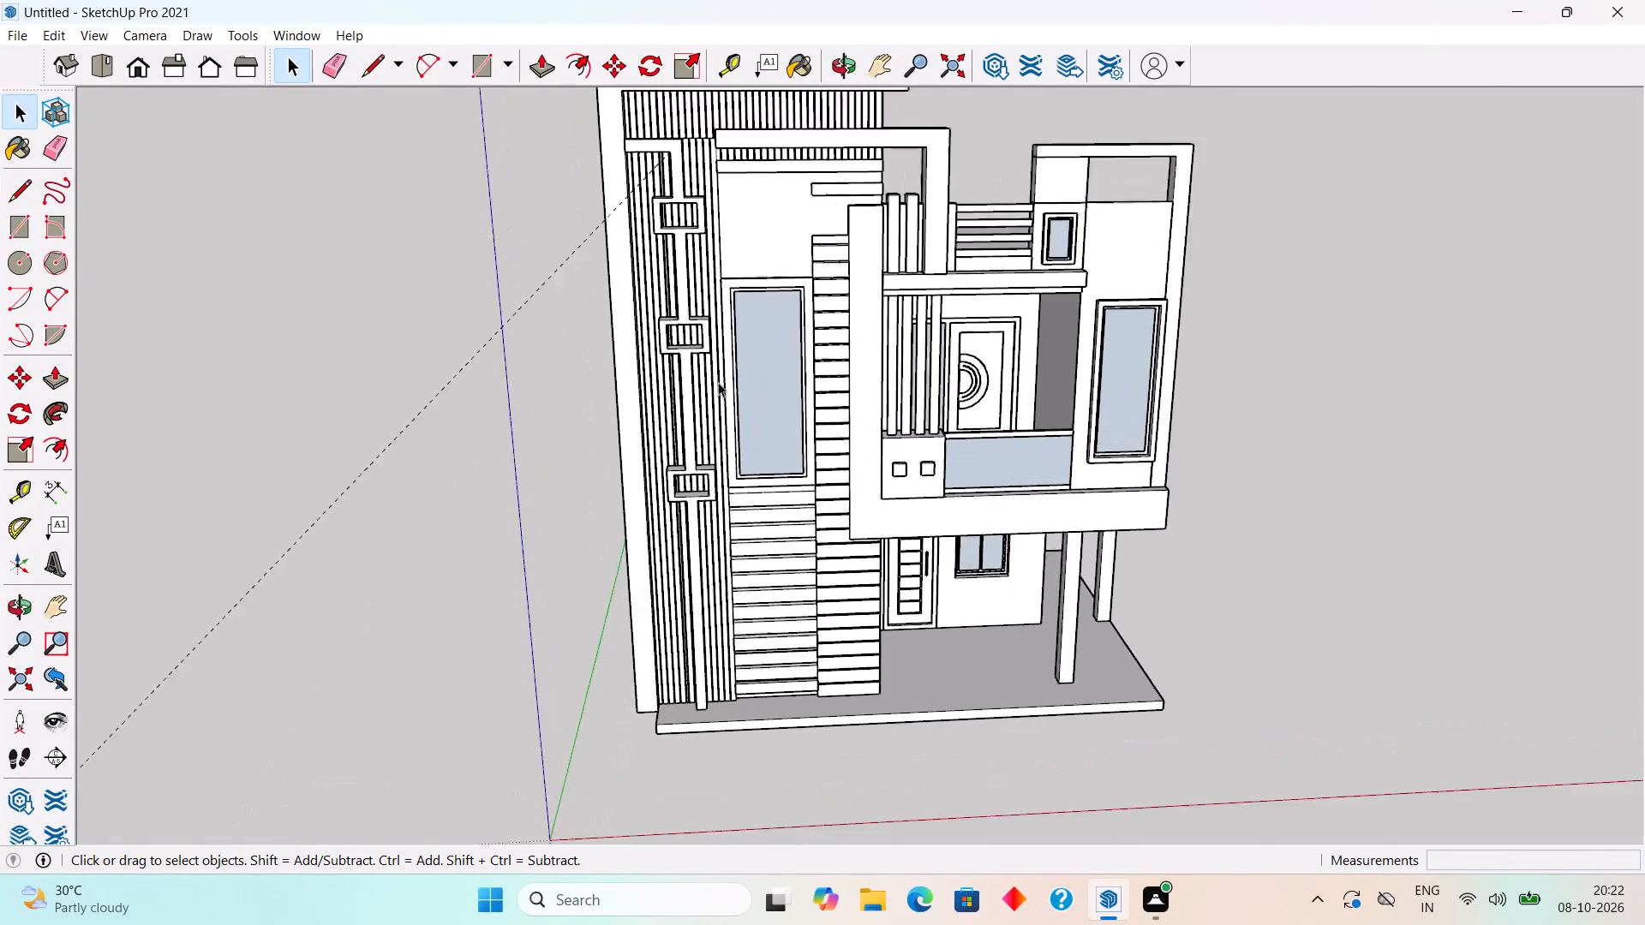
Examine the balcony area and the interior spaces behind the front facade.
{"action": "scroll", "coordinate": [718, 382], "scroll_direction": "up", "scroll_amount": 10}
{"action": "middle_click_drag", "start_coordinate": [799, 394], "coordinate": [372, 486]}
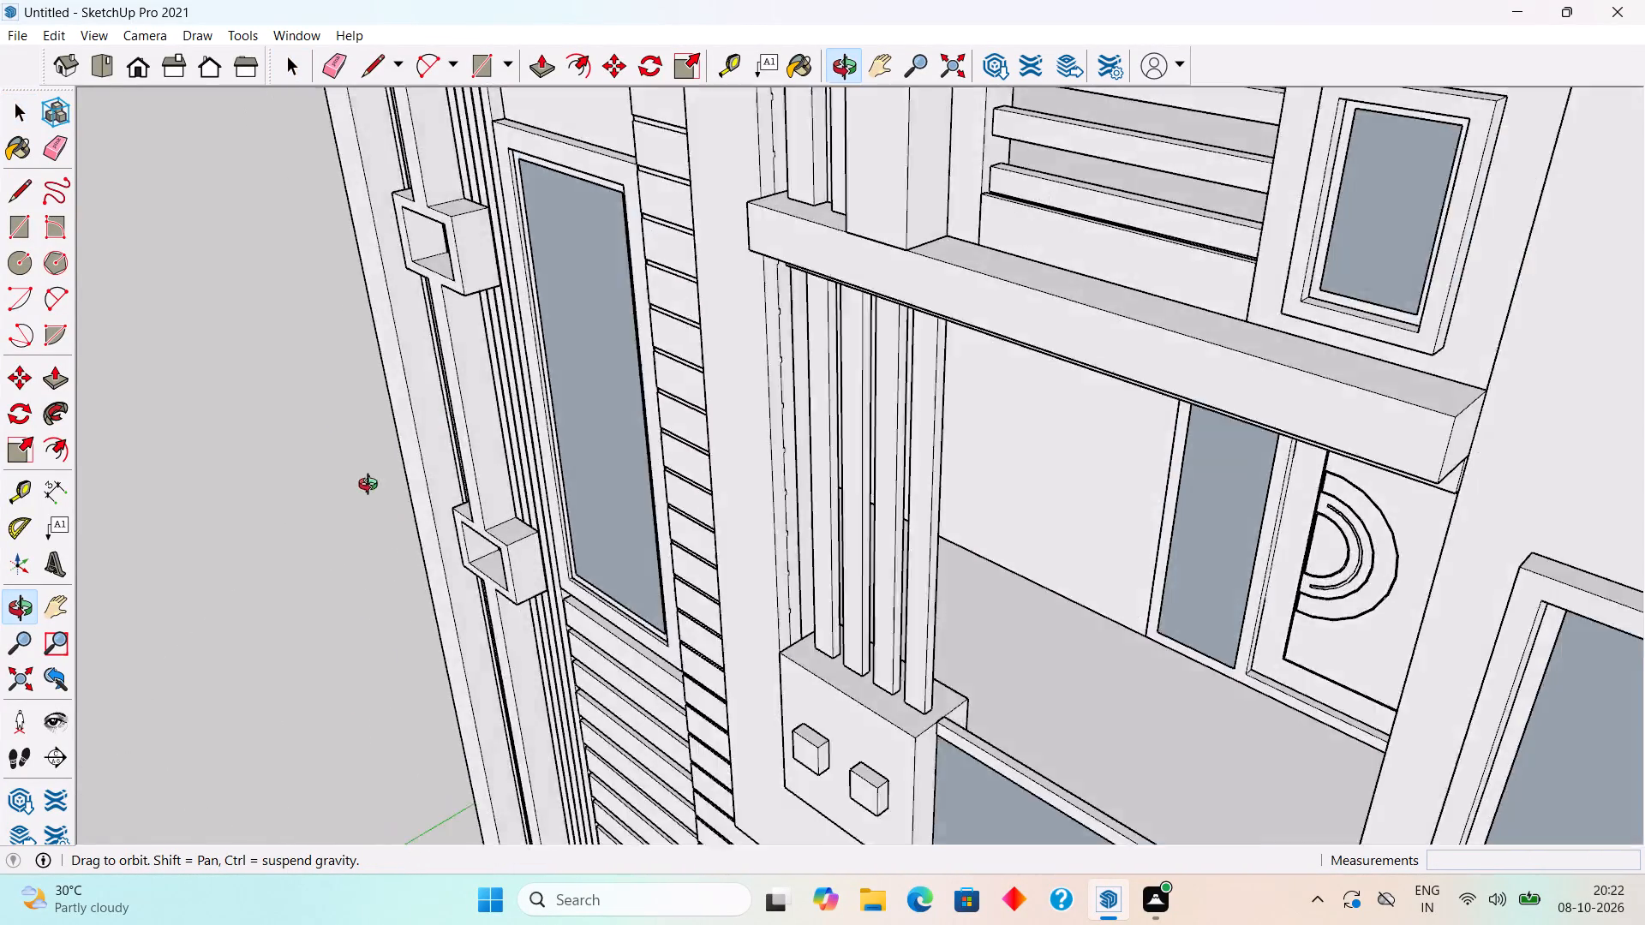
{"action": "middle_click_drag", "start_coordinate": [372, 486], "coordinate": [155, 380]}
{"action": "scroll", "coordinate": [658, 411], "scroll_direction": "up", "scroll_amount": 5}
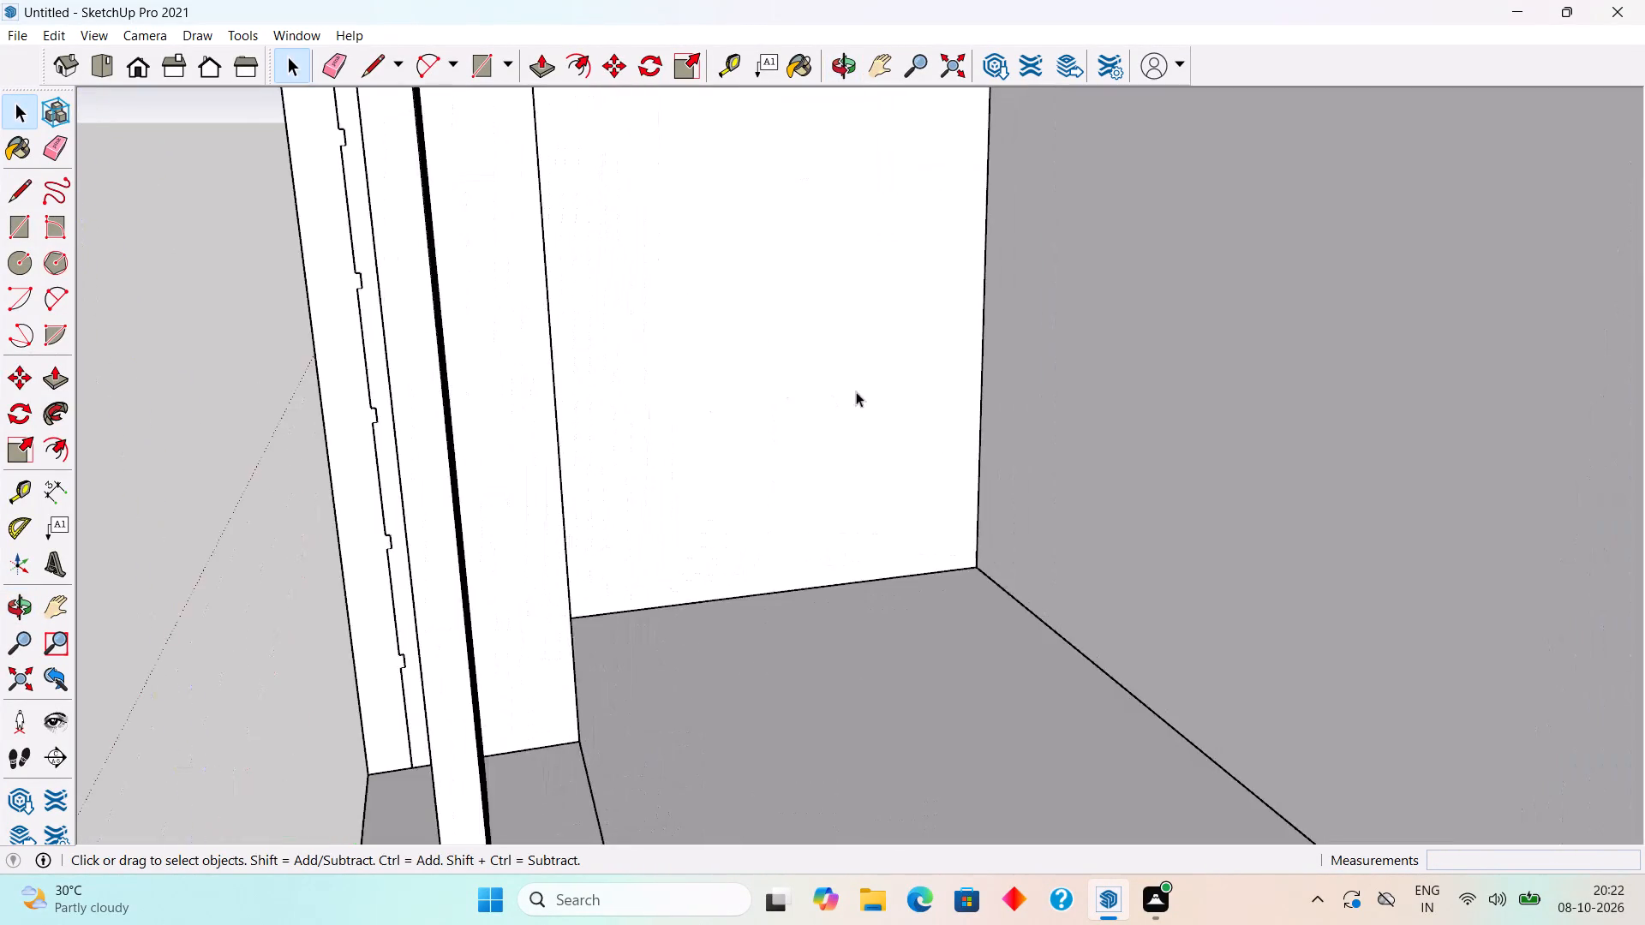
{"action": "scroll", "coordinate": [856, 391], "scroll_direction": "up", "scroll_amount": 1}
{"action": "middle_click_drag", "start_coordinate": [770, 402], "coordinate": [553, 451]}
{"action": "scroll", "coordinate": [548, 452], "scroll_direction": "up", "scroll_amount": 1}
{"action": "scroll", "coordinate": [480, 444], "scroll_direction": "up", "scroll_amount": 3}
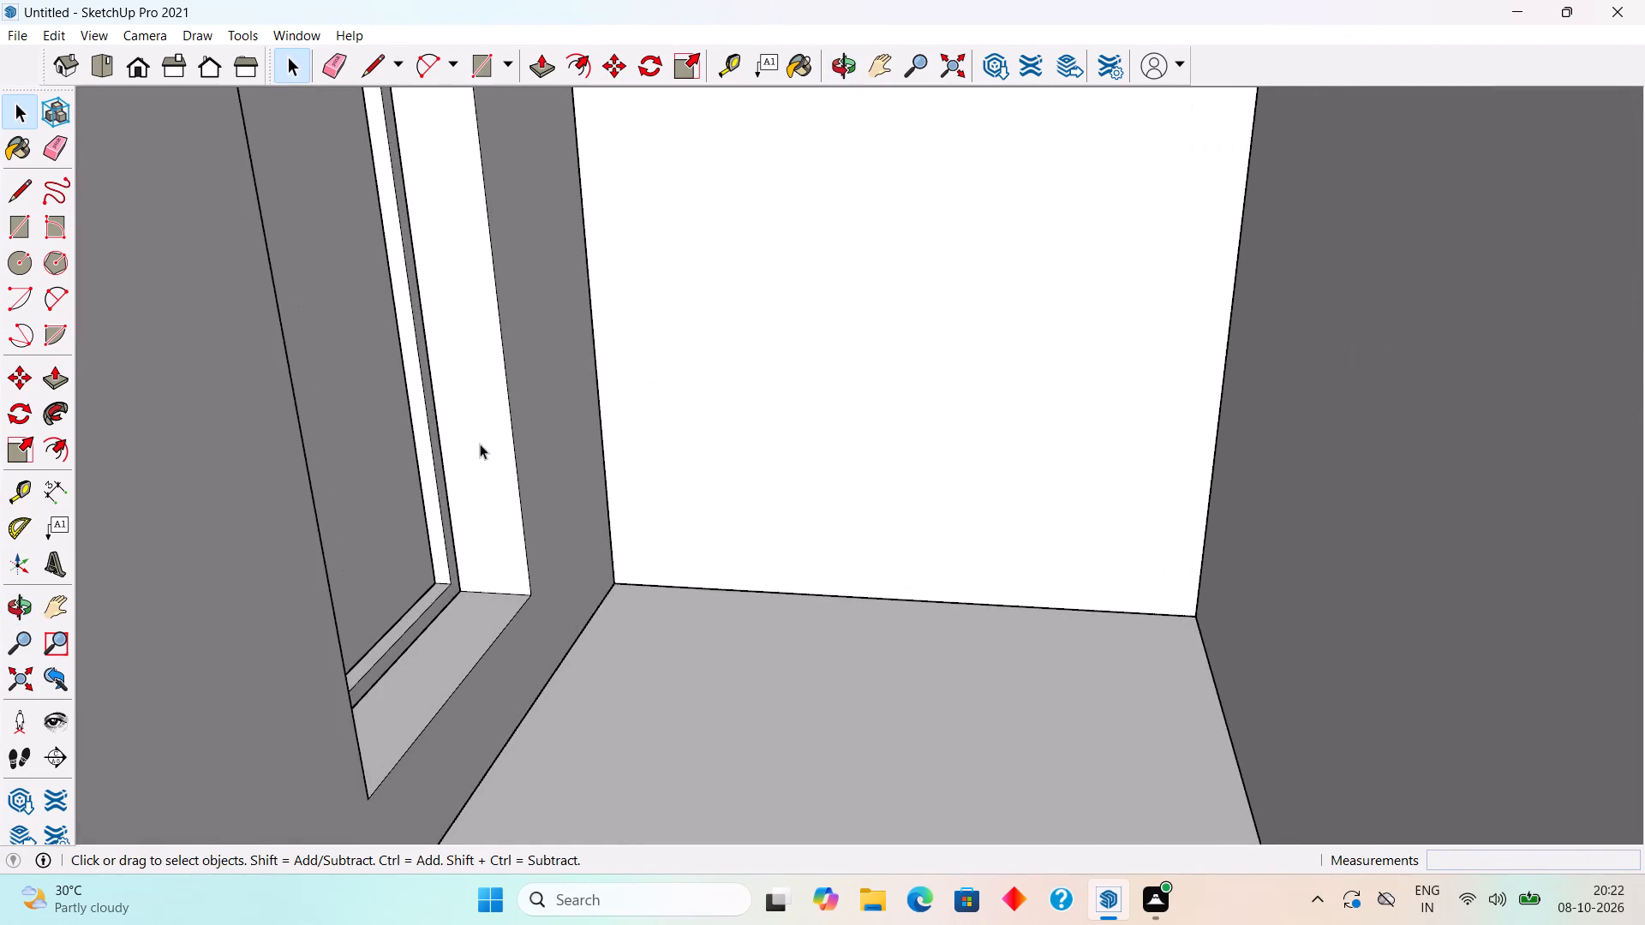
{"action": "middle_click_drag", "start_coordinate": [425, 455], "coordinate": [350, 480]}
{"action": "scroll", "coordinate": [350, 480], "scroll_direction": "down", "scroll_amount": 3}
{"action": "scroll", "coordinate": [215, 510], "scroll_direction": "down", "scroll_amount": 5}
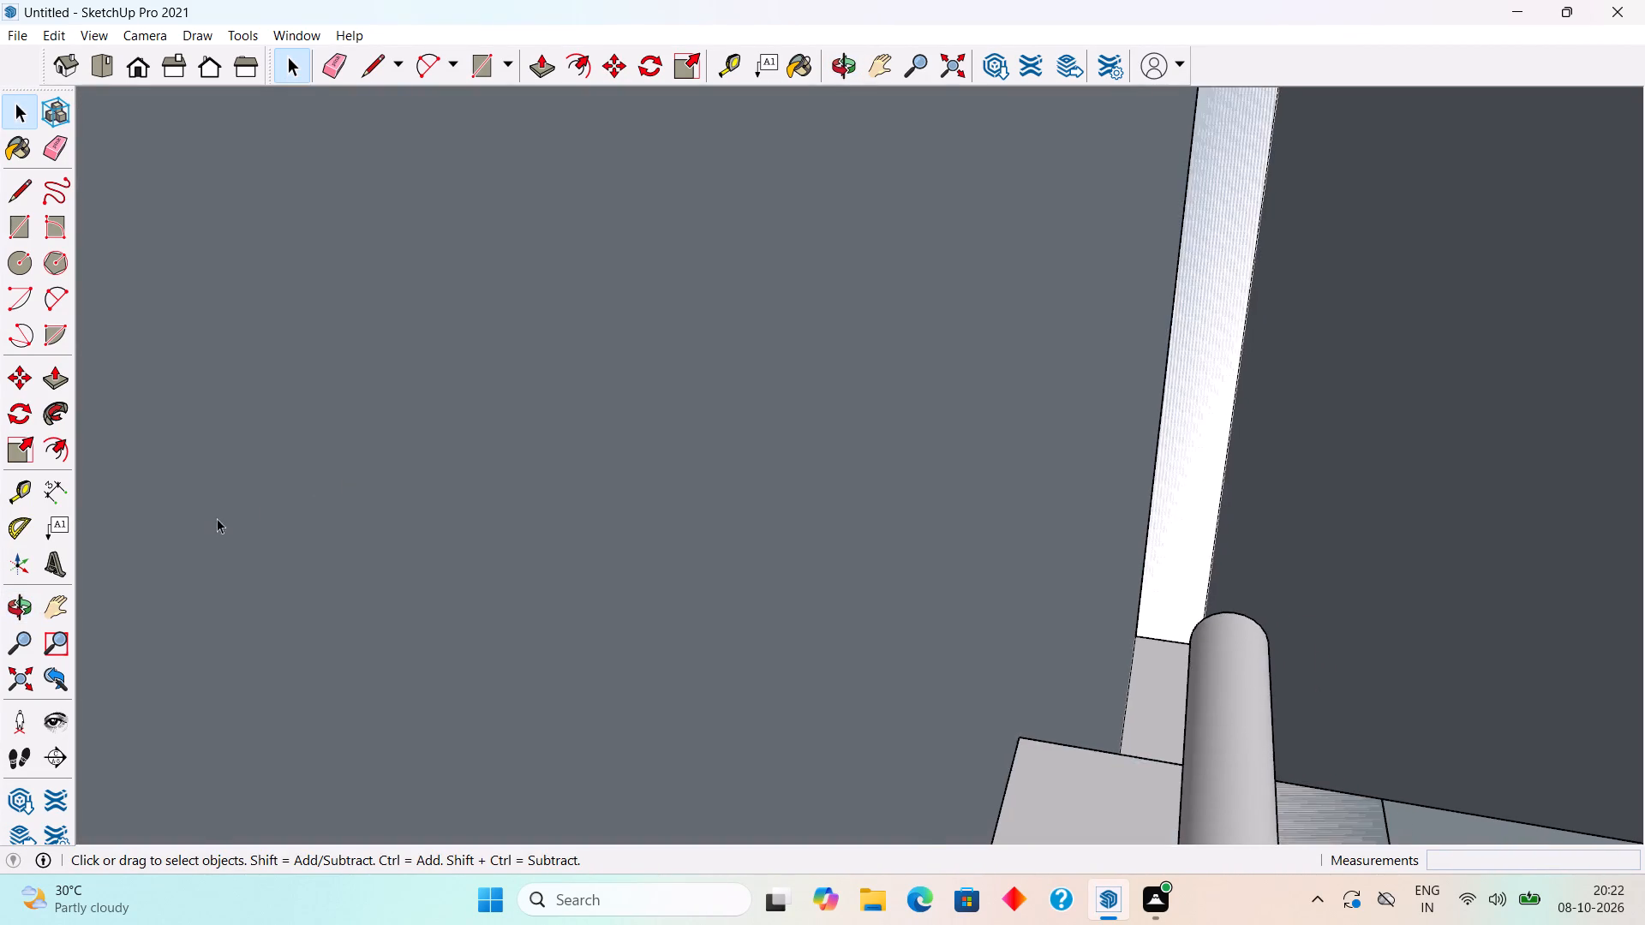
{"action": "scroll", "coordinate": [217, 518], "scroll_direction": "down", "scroll_amount": 4}
{"action": "left_click", "coordinate": [18, 668]}
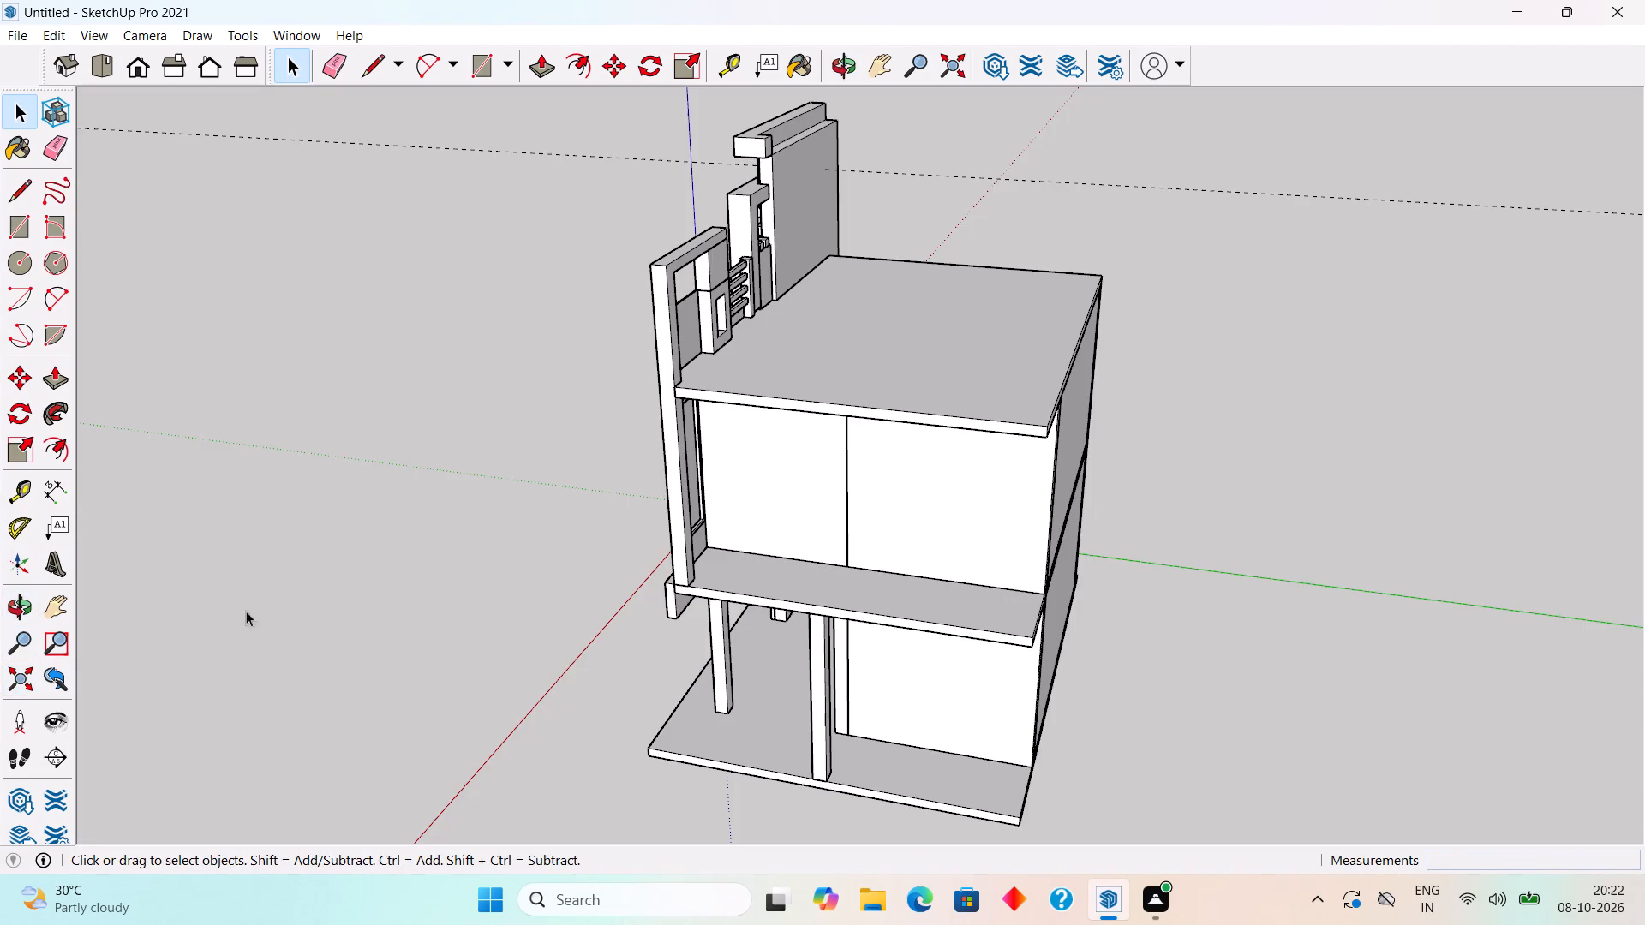
Examine the whole house, including its roof, side and front elevation, from high and eye-level viewpoints.
{"action": "middle_click_drag", "start_coordinate": [605, 572], "coordinate": [1017, 798]}
{"action": "middle_click_drag", "start_coordinate": [924, 511], "coordinate": [1028, 465]}
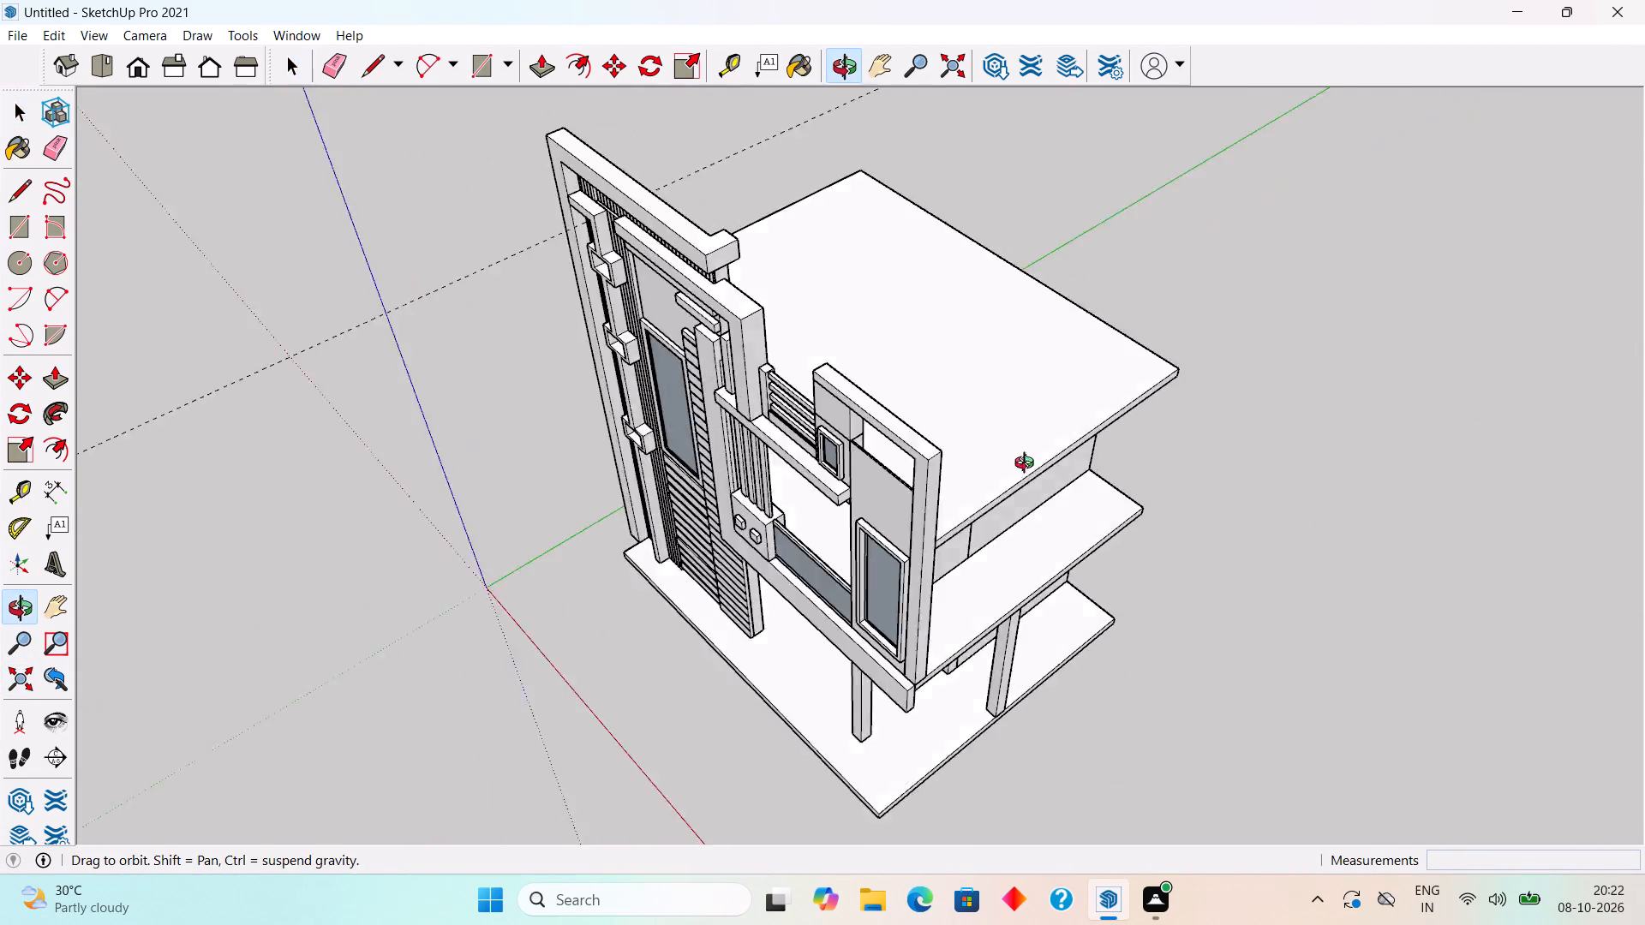
{"action": "middle_click_drag", "start_coordinate": [1028, 465], "coordinate": [1266, 365]}
{"action": "middle_click_drag", "start_coordinate": [926, 669], "coordinate": [1074, 560]}
{"action": "scroll", "coordinate": [1076, 559], "scroll_direction": "up", "scroll_amount": 2}
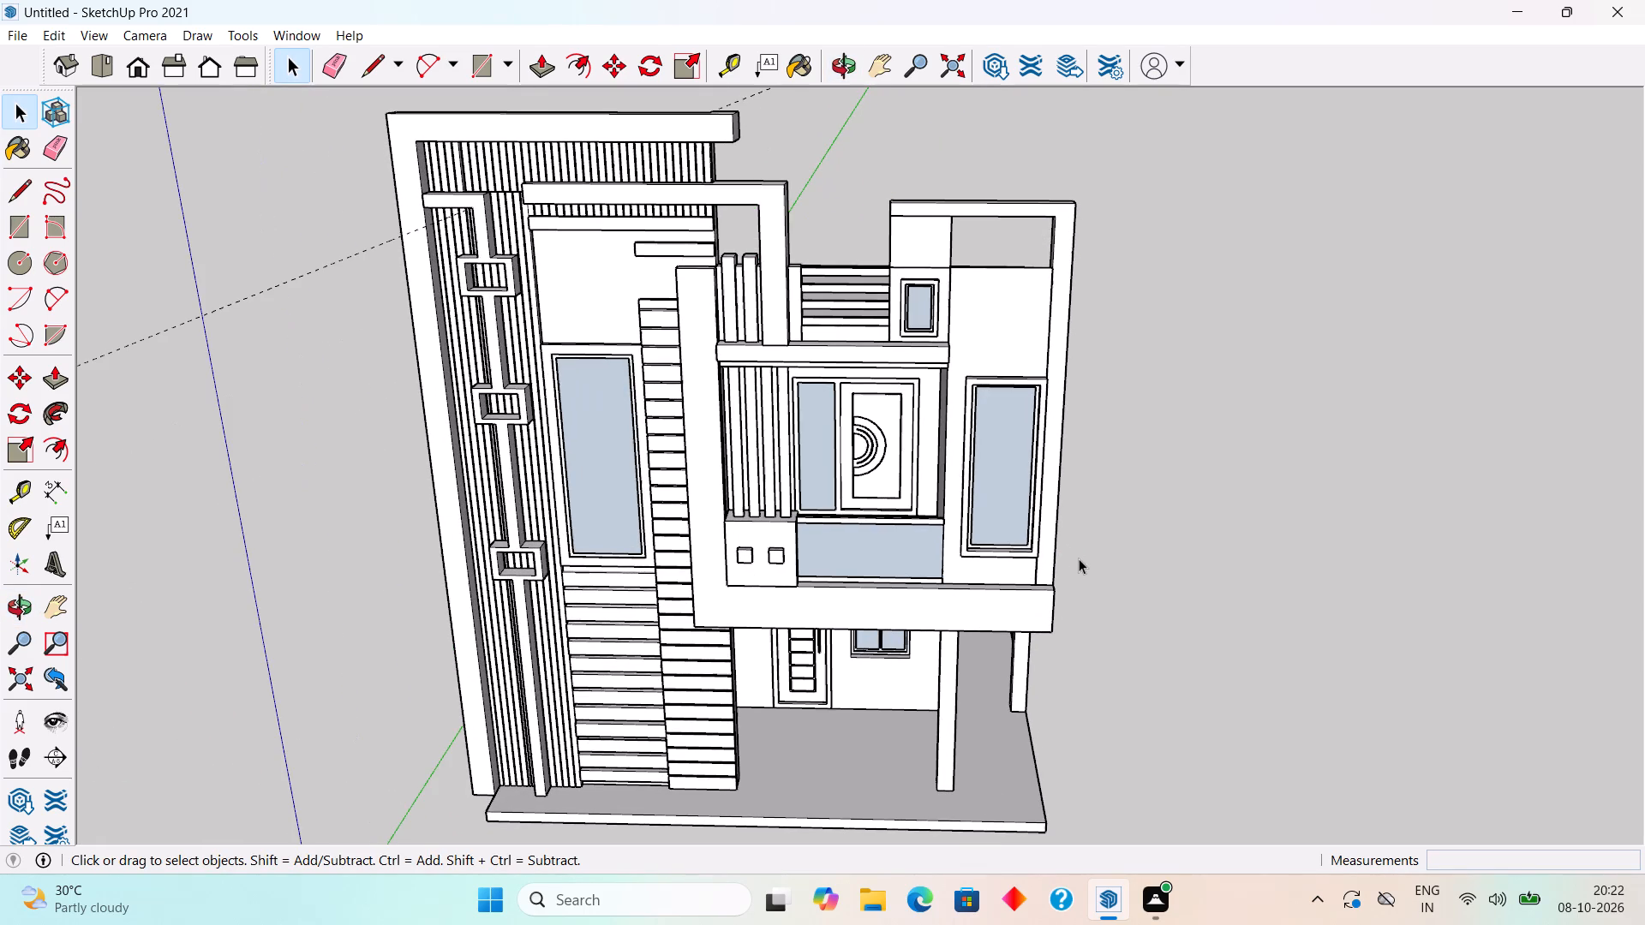
{"action": "scroll", "coordinate": [901, 627], "scroll_direction": "up", "scroll_amount": 1}
{"action": "middle_click_drag", "start_coordinate": [900, 628], "coordinate": [918, 546]}
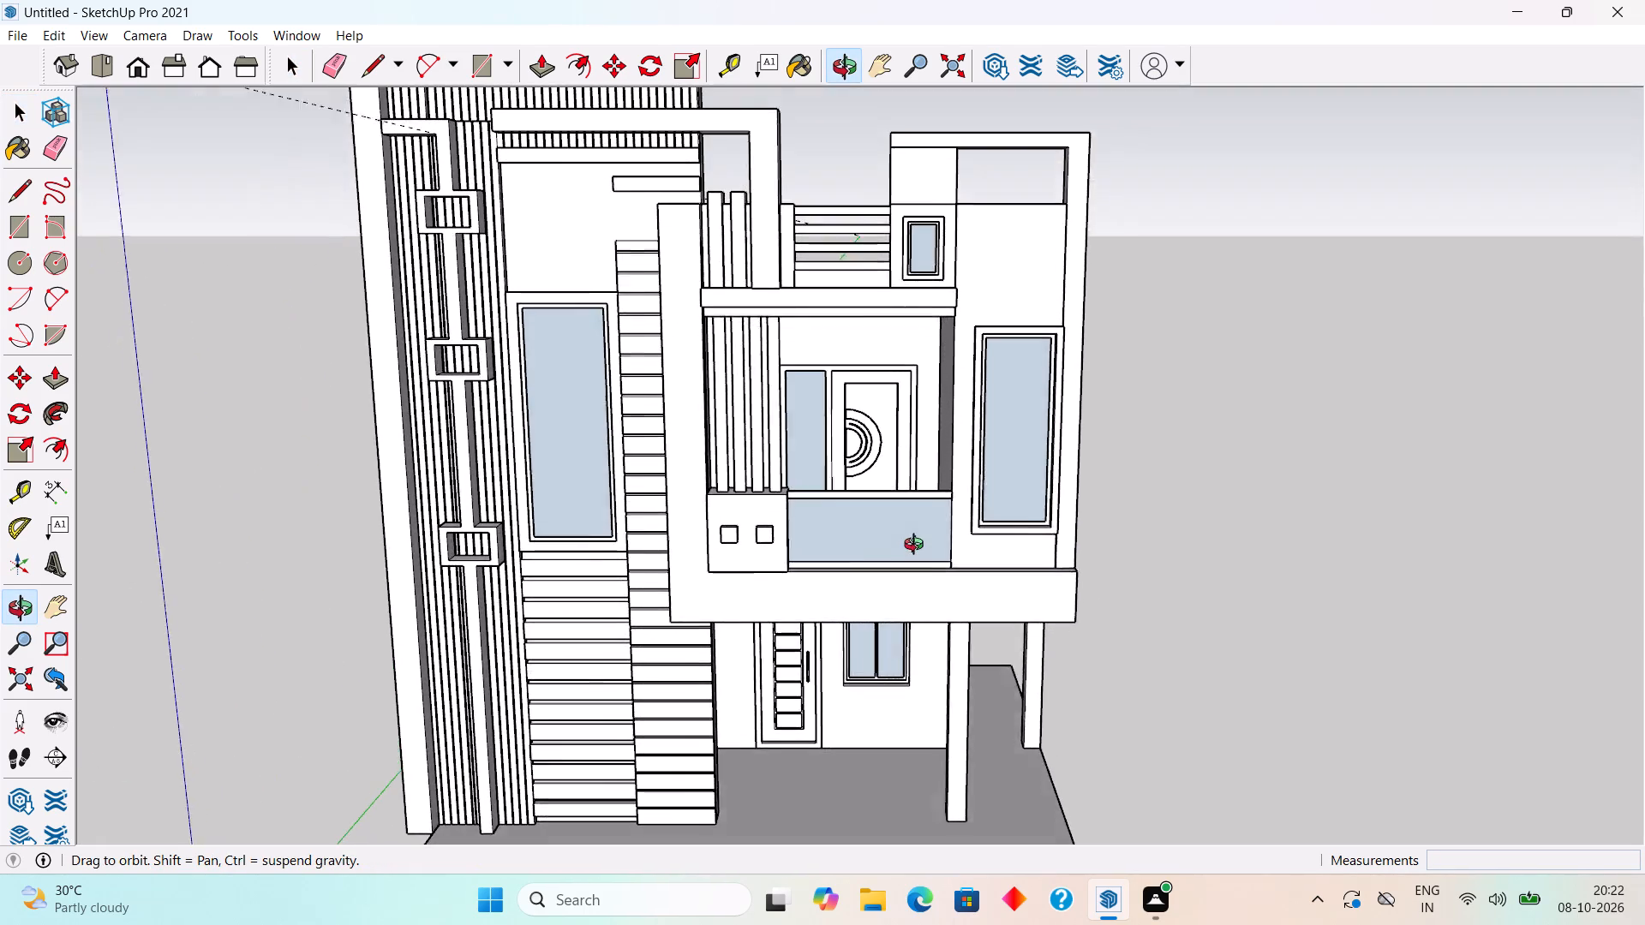
{"action": "middle_click_drag", "start_coordinate": [918, 546], "coordinate": [918, 497]}
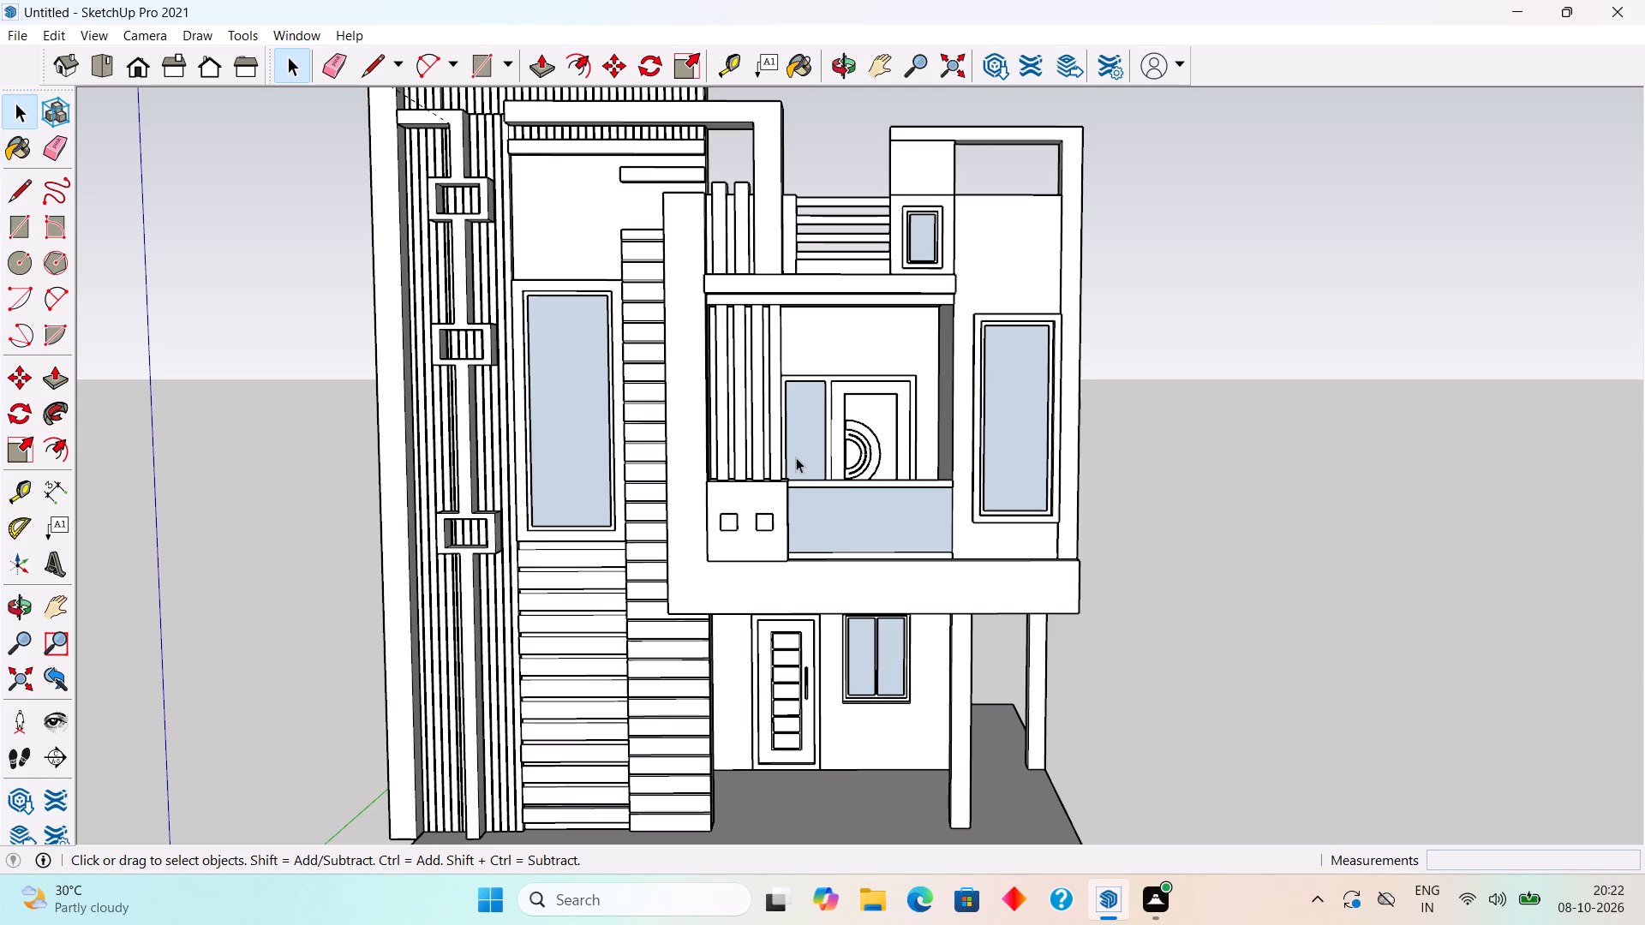
{"action": "scroll", "coordinate": [796, 457], "scroll_direction": "down", "scroll_amount": 10}
{"action": "scroll", "coordinate": [595, 529], "scroll_direction": "up", "scroll_amount": 5}
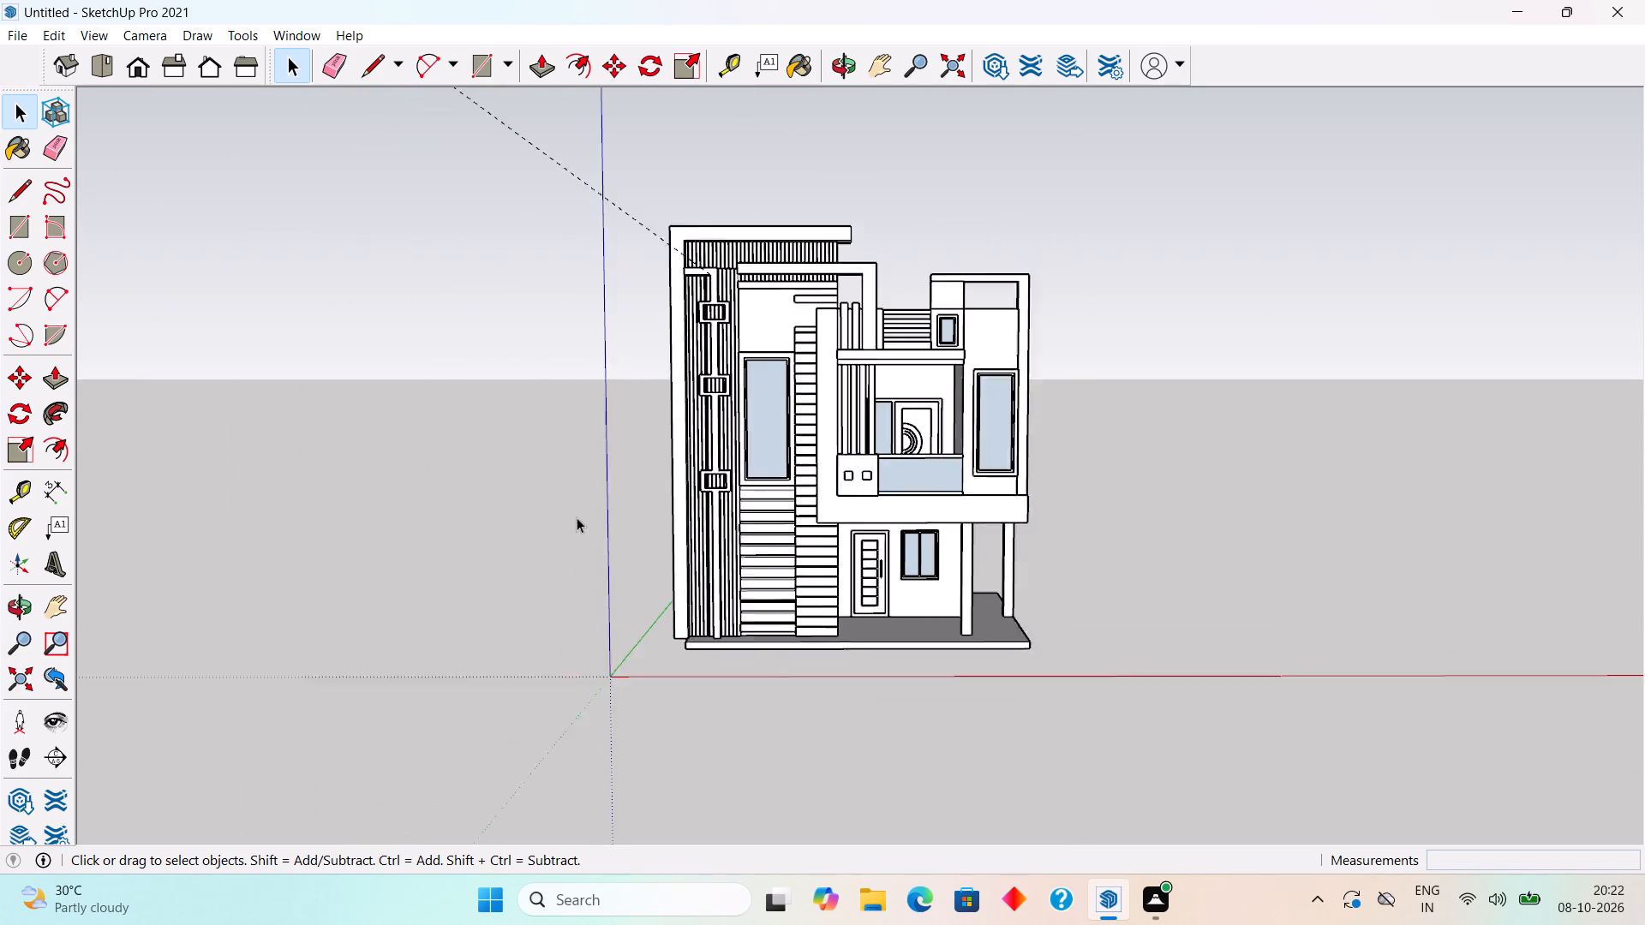
{"action": "scroll", "coordinate": [699, 492], "scroll_direction": "up", "scroll_amount": 4}
{"action": "middle_click_drag", "start_coordinate": [825, 434], "coordinate": [863, 587]}
{"action": "scroll", "coordinate": [863, 587], "scroll_direction": "down", "scroll_amount": 5}
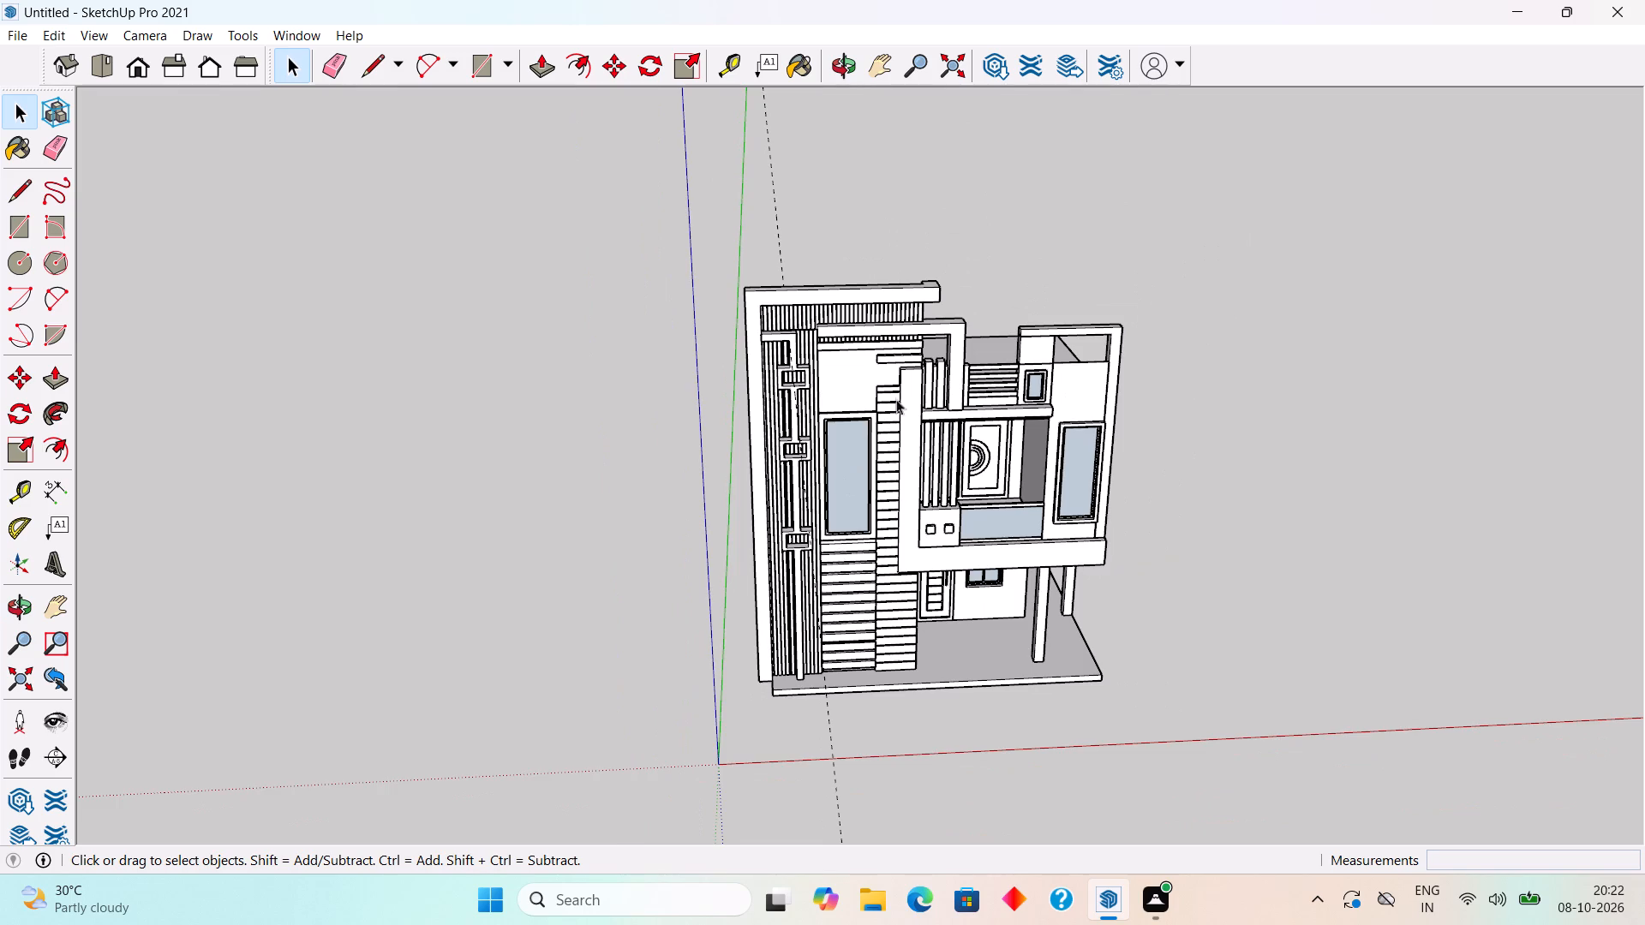
Examine the upper facade closely, covering the roof frames, vertical fins, balcony and tall windows.
{"action": "scroll", "coordinate": [900, 383], "scroll_direction": "up", "scroll_amount": 5}
{"action": "scroll", "coordinate": [1155, 322], "scroll_direction": "up", "scroll_amount": 5}
{"action": "middle_click_drag", "start_coordinate": [1201, 335], "coordinate": [1157, 329]}
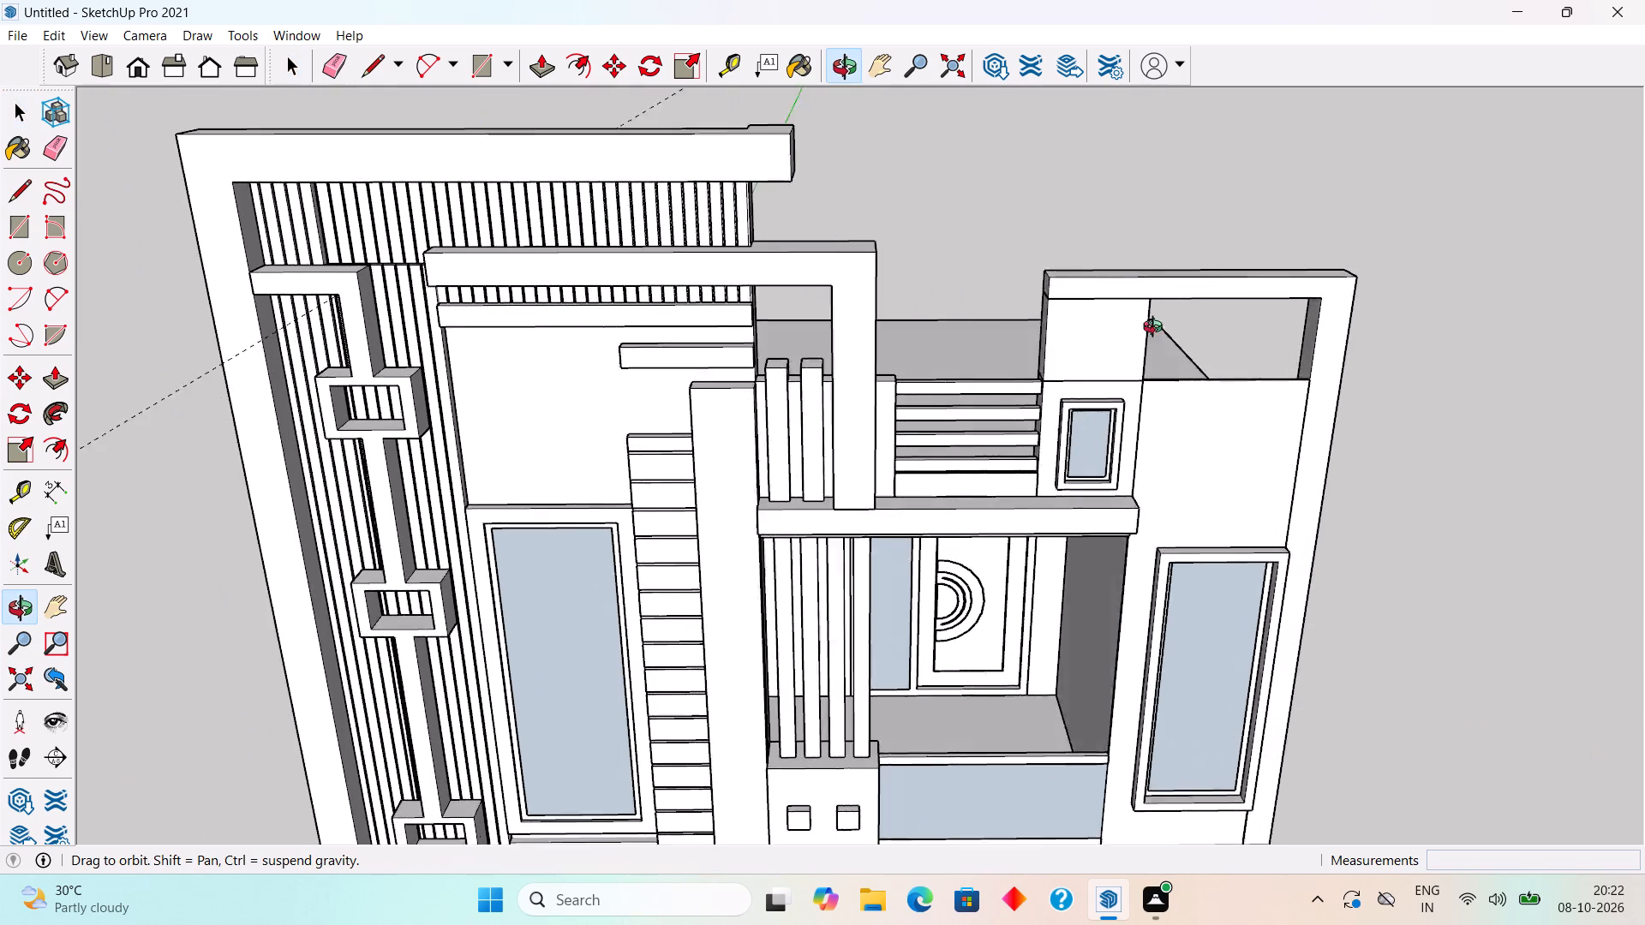
{"action": "middle_click_drag", "start_coordinate": [1157, 329], "coordinate": [1224, 318]}
{"action": "scroll", "coordinate": [1225, 318], "scroll_direction": "down", "scroll_amount": 6}
{"action": "scroll", "coordinate": [1150, 528], "scroll_direction": "up", "scroll_amount": 3}
{"action": "middle_click_drag", "start_coordinate": [1062, 533], "coordinate": [960, 534]}
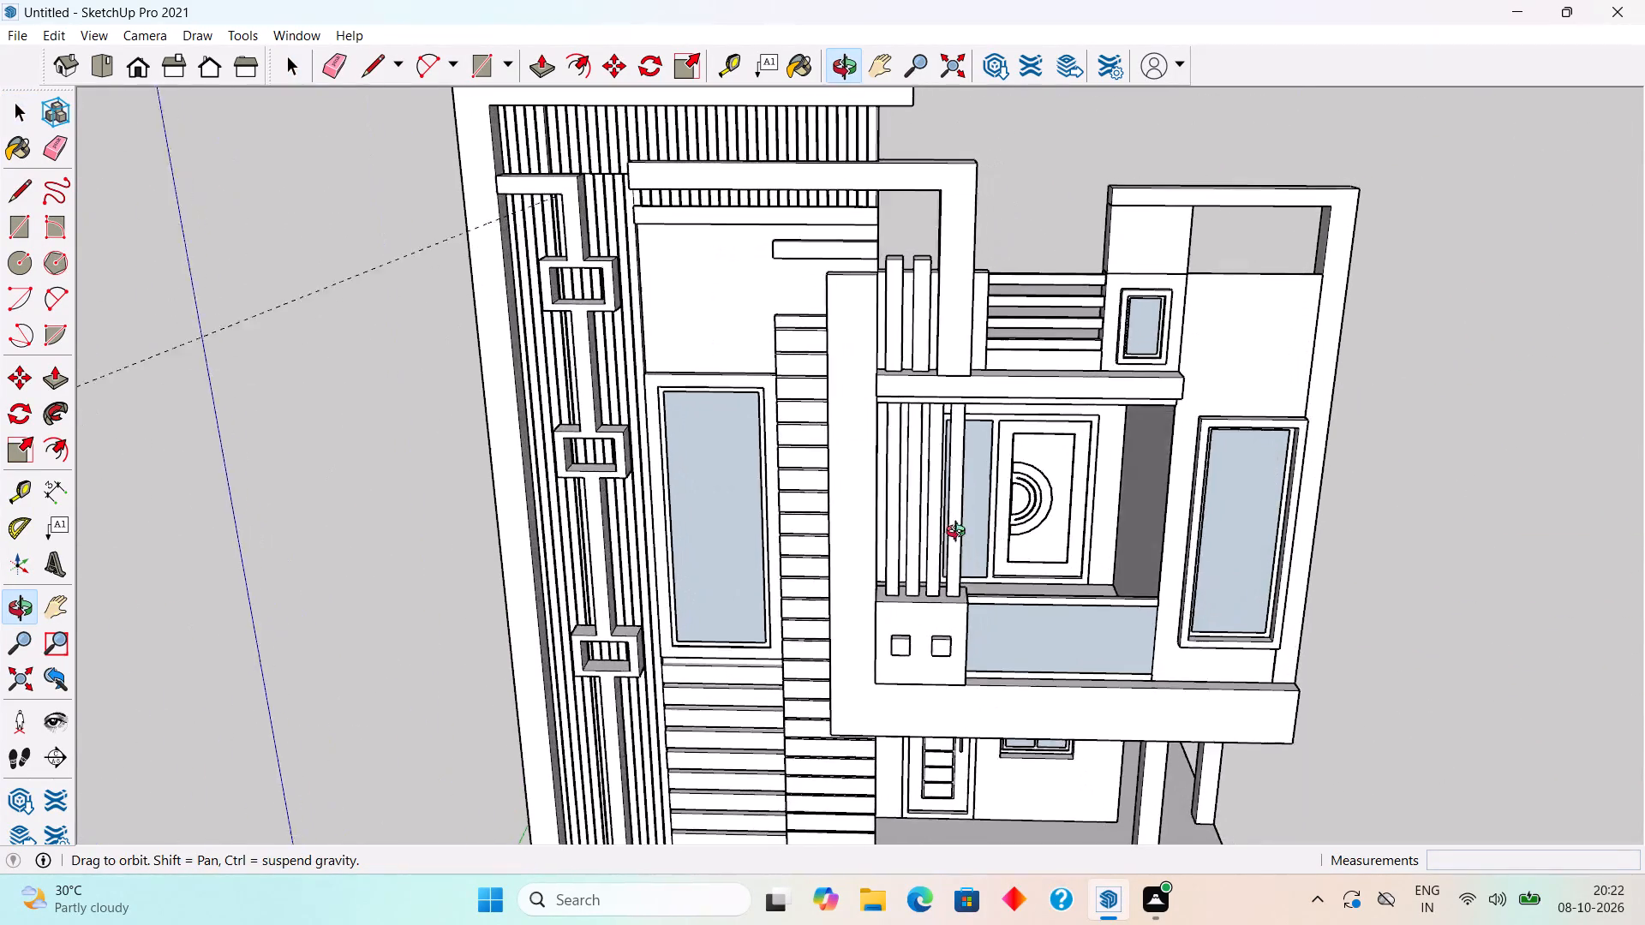
{"action": "middle_click_drag", "start_coordinate": [960, 534], "coordinate": [909, 536]}
{"action": "scroll", "coordinate": [909, 536], "scroll_direction": "down", "scroll_amount": 4}
{"action": "scroll", "coordinate": [1022, 655], "scroll_direction": "up", "scroll_amount": 4}
{"action": "scroll", "coordinate": [1199, 563], "scroll_direction": "up", "scroll_amount": 1}
{"action": "middle_click_drag", "start_coordinate": [1086, 556], "coordinate": [973, 567]}
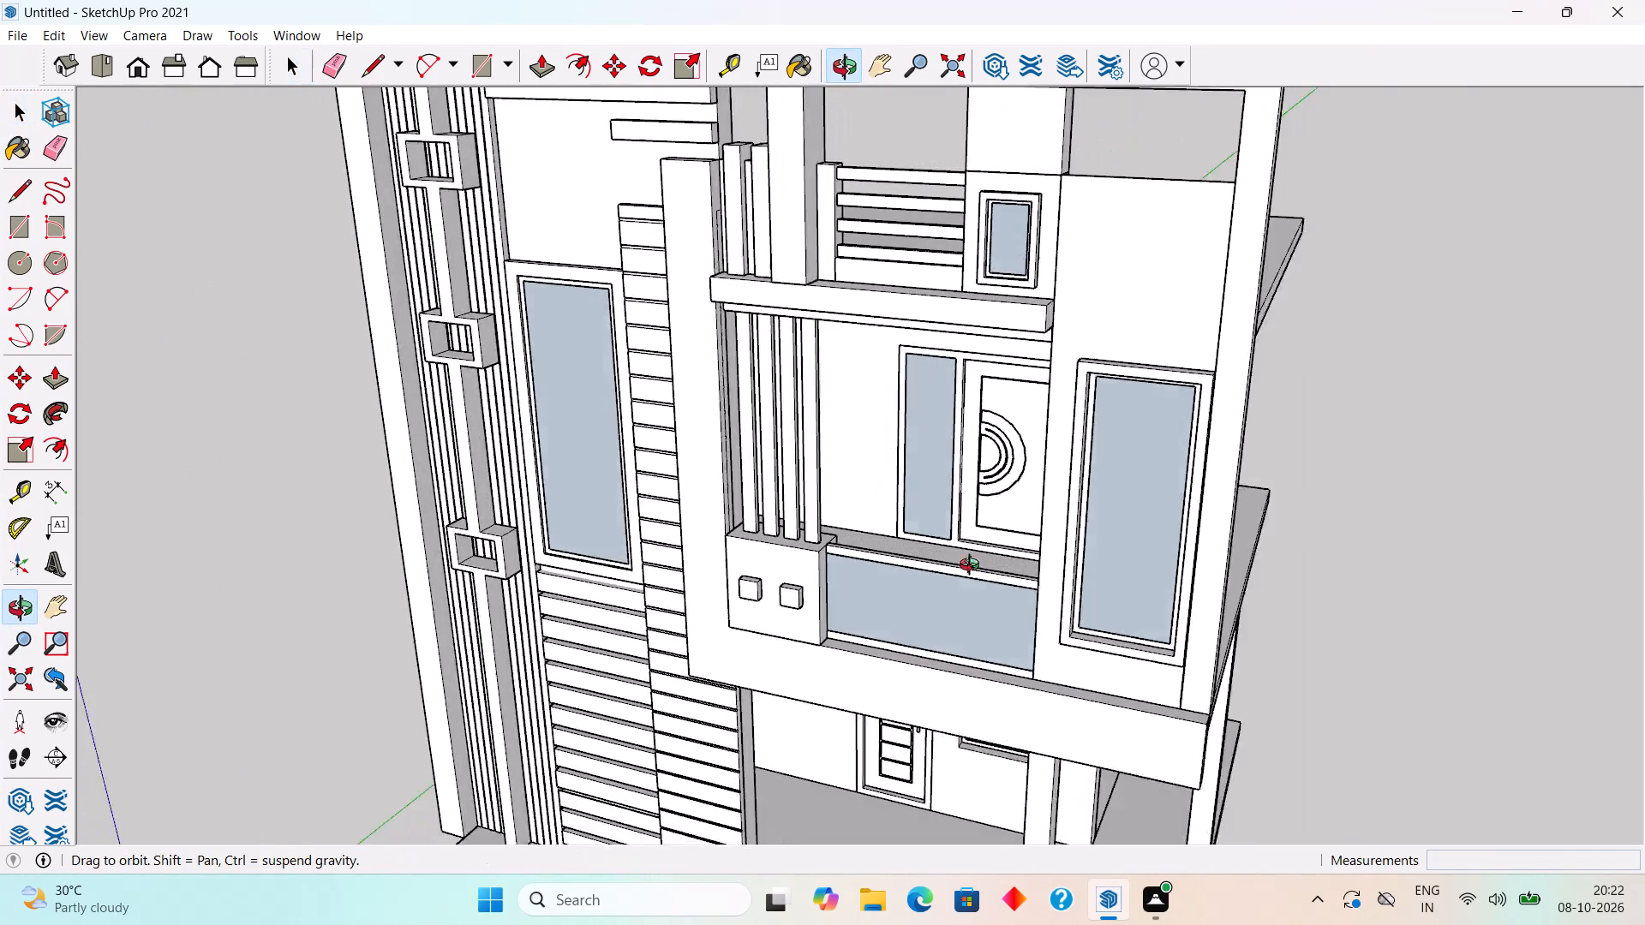
{"action": "middle_click_drag", "start_coordinate": [973, 567], "coordinate": [1205, 557]}
{"action": "scroll", "coordinate": [1205, 557], "scroll_direction": "down", "scroll_amount": 8}
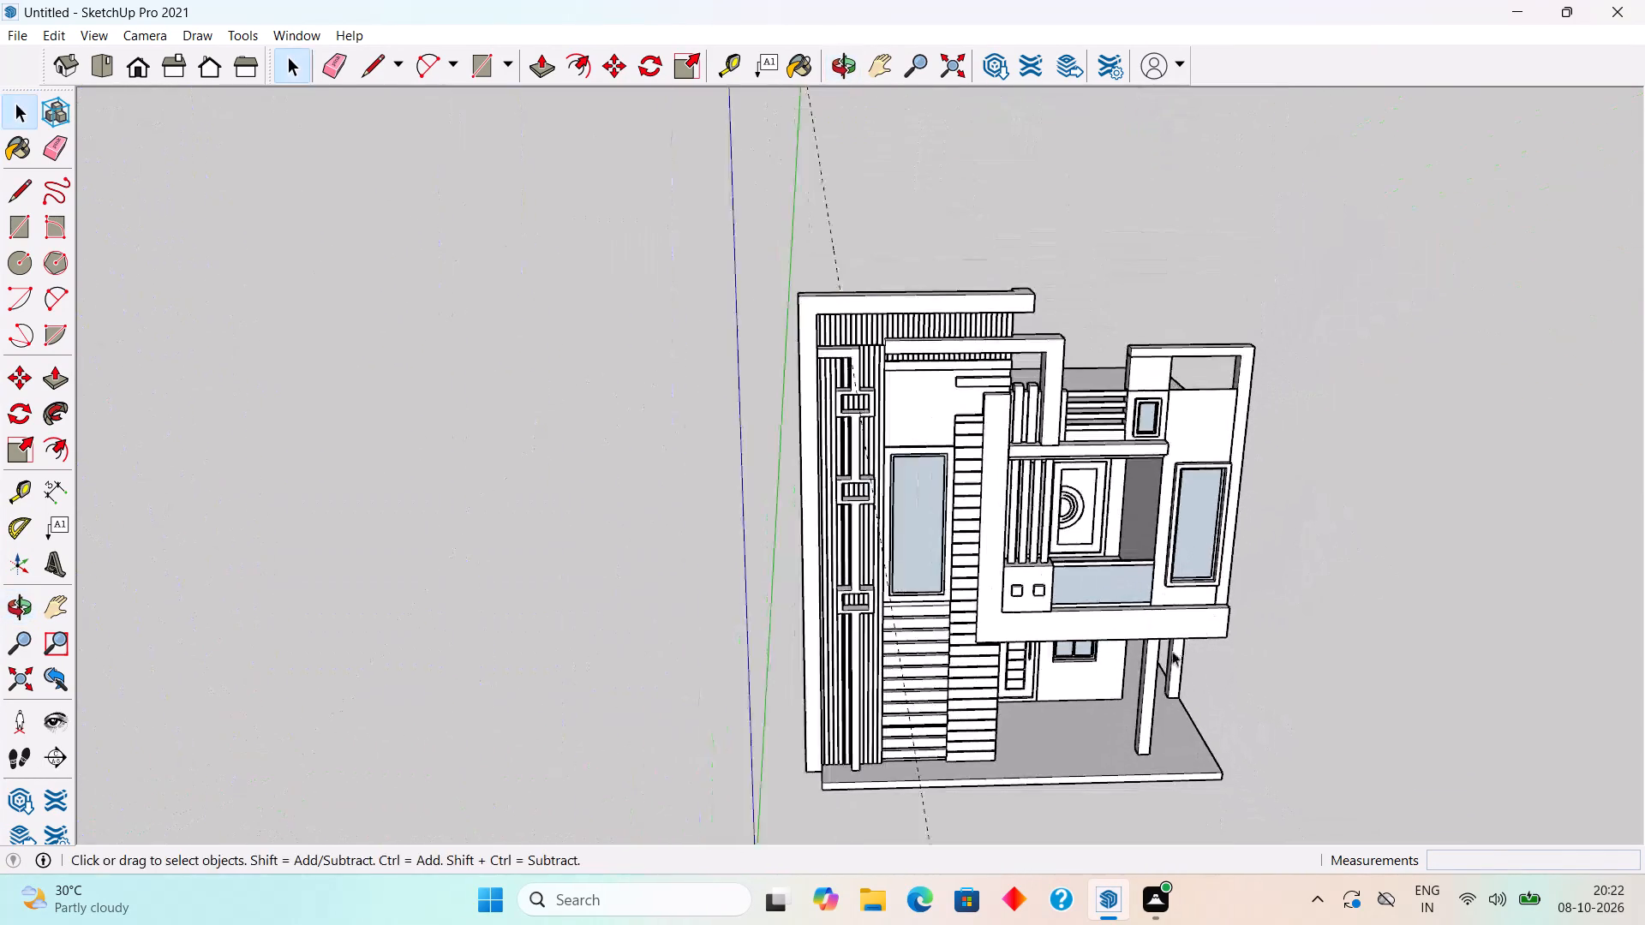
Examine the front elevation and side wall, covering the balcony, porch, cladding strips and tall windows.
{"action": "scroll", "coordinate": [1200, 796], "scroll_direction": "up", "scroll_amount": 5}
{"action": "middle_click_drag", "start_coordinate": [1211, 766], "coordinate": [1230, 574]}
{"action": "scroll", "coordinate": [1230, 576], "scroll_direction": "up", "scroll_amount": 3}
{"action": "scroll", "coordinate": [1230, 574], "scroll_direction": "down", "scroll_amount": 5}
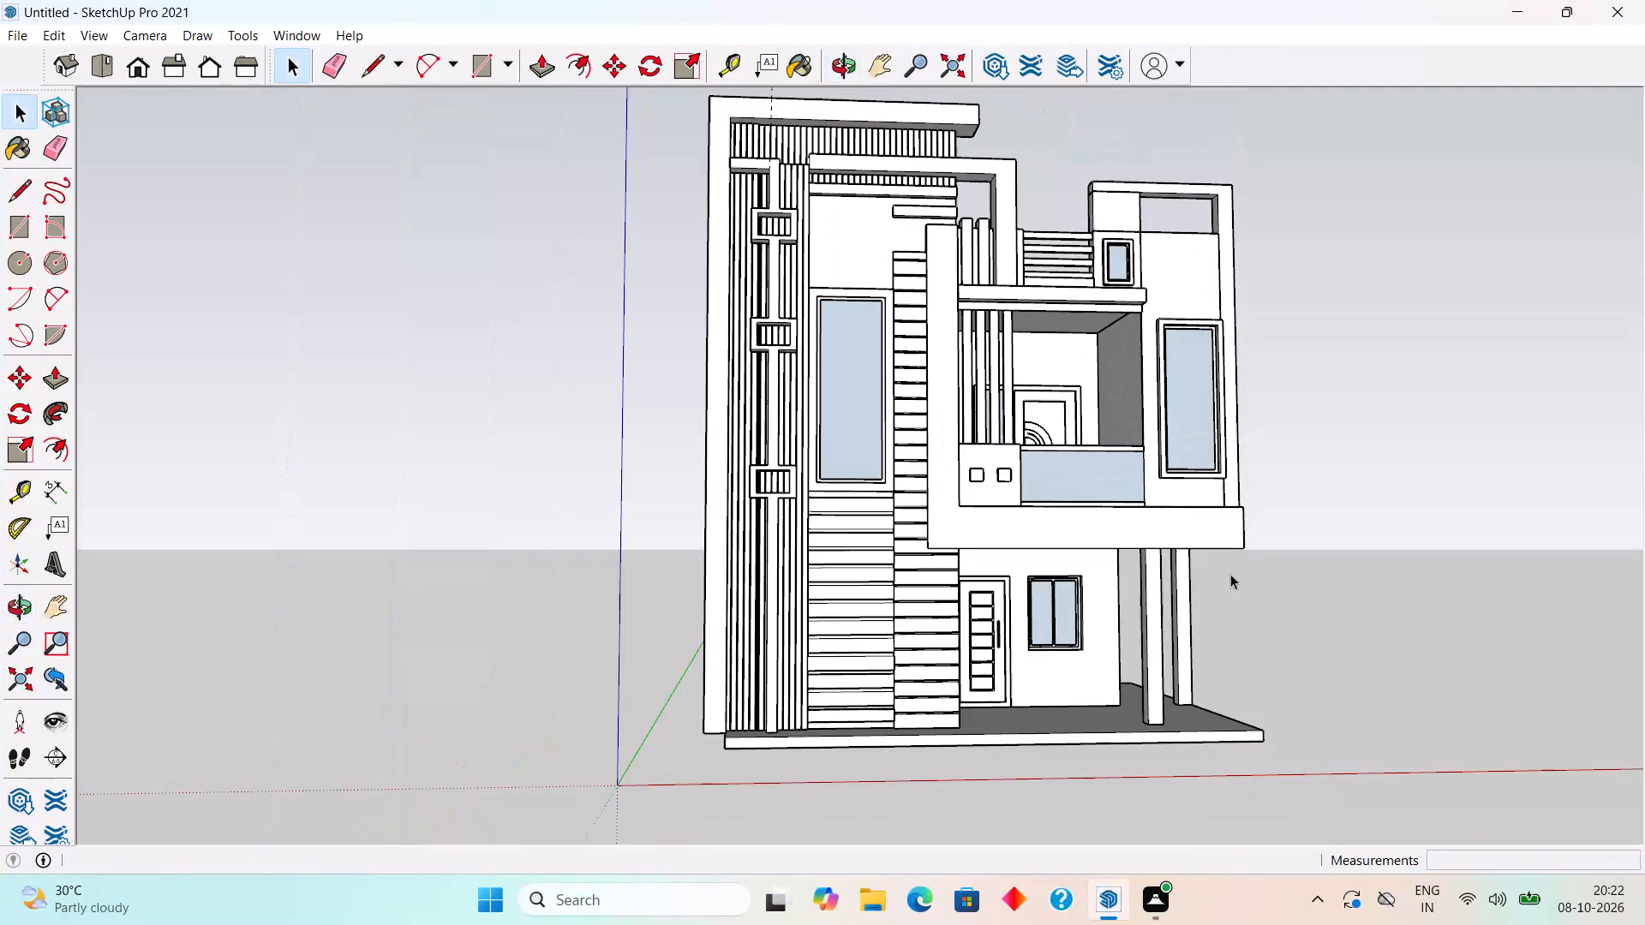
{"action": "scroll", "coordinate": [1004, 621], "scroll_direction": "up", "scroll_amount": 3}
{"action": "middle_click_drag", "start_coordinate": [1081, 612], "coordinate": [1511, 640]}
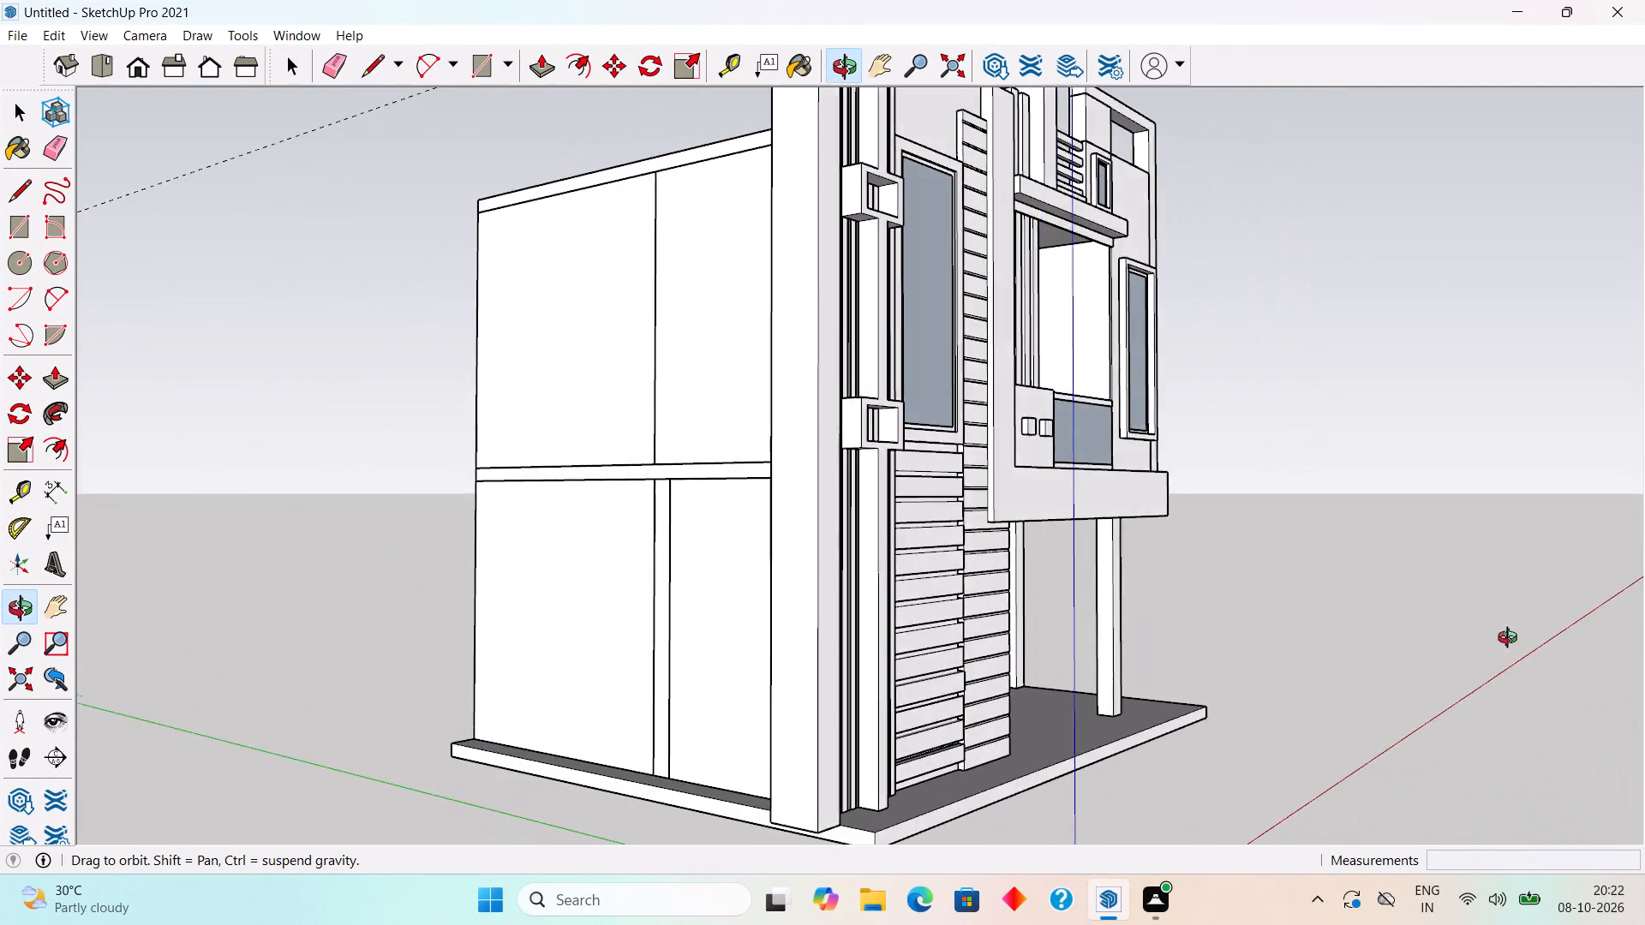
{"action": "middle_click_drag", "start_coordinate": [1511, 640], "coordinate": [1155, 600]}
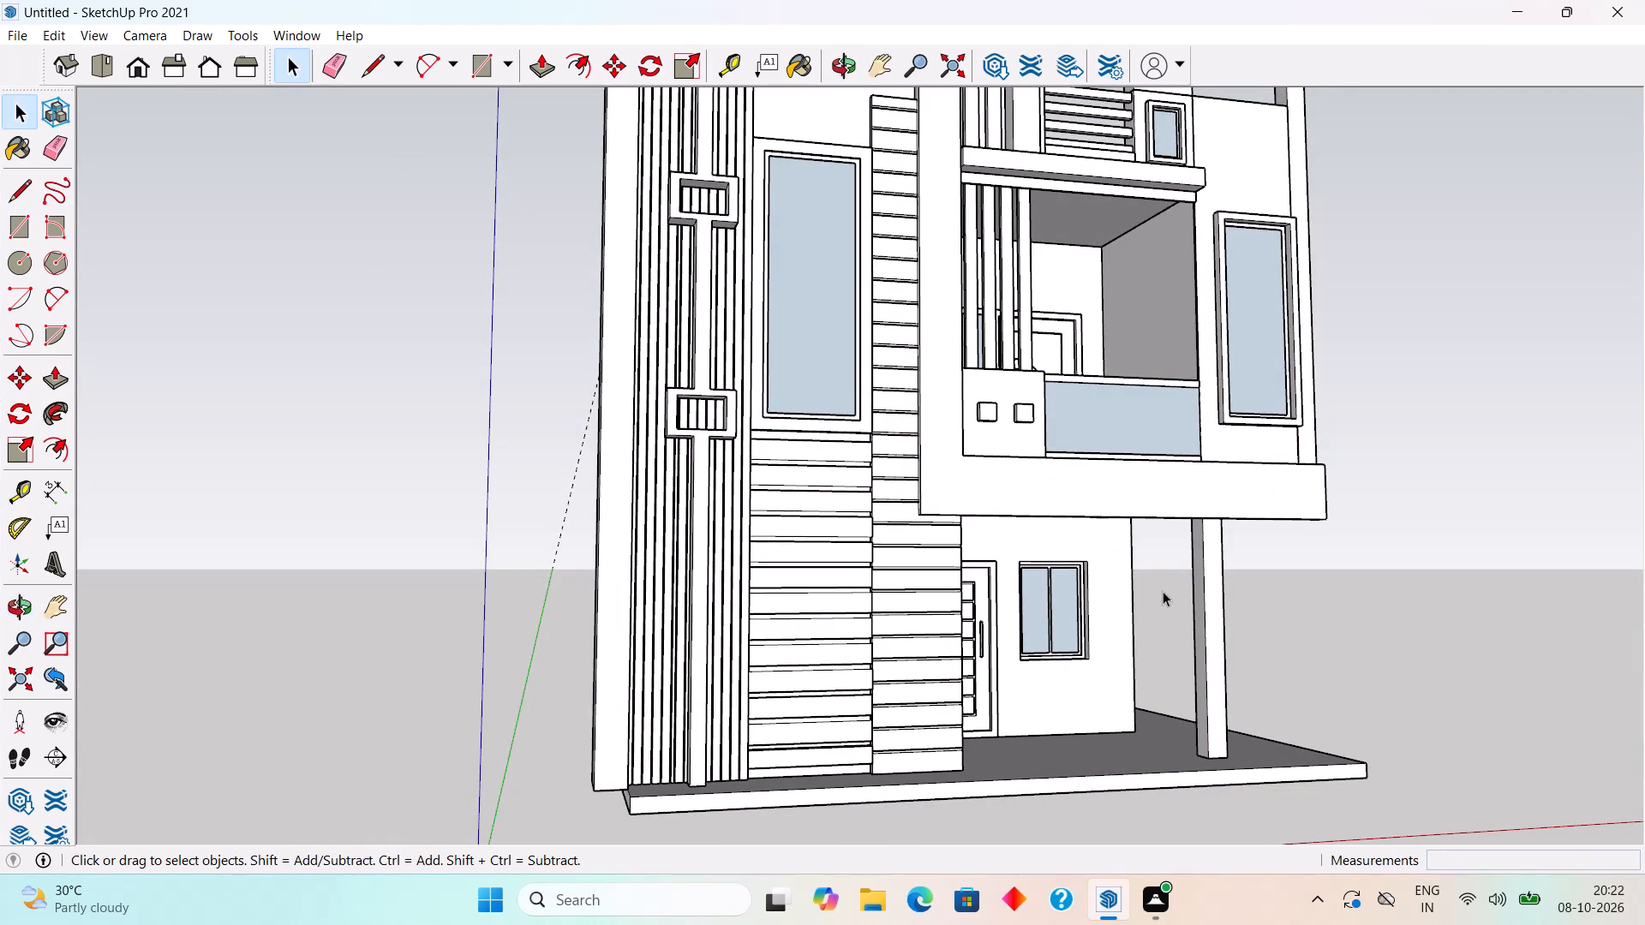
{"action": "scroll", "coordinate": [1163, 591], "scroll_direction": "down", "scroll_amount": 7}
{"action": "scroll", "coordinate": [893, 300], "scroll_direction": "up", "scroll_amount": 2}
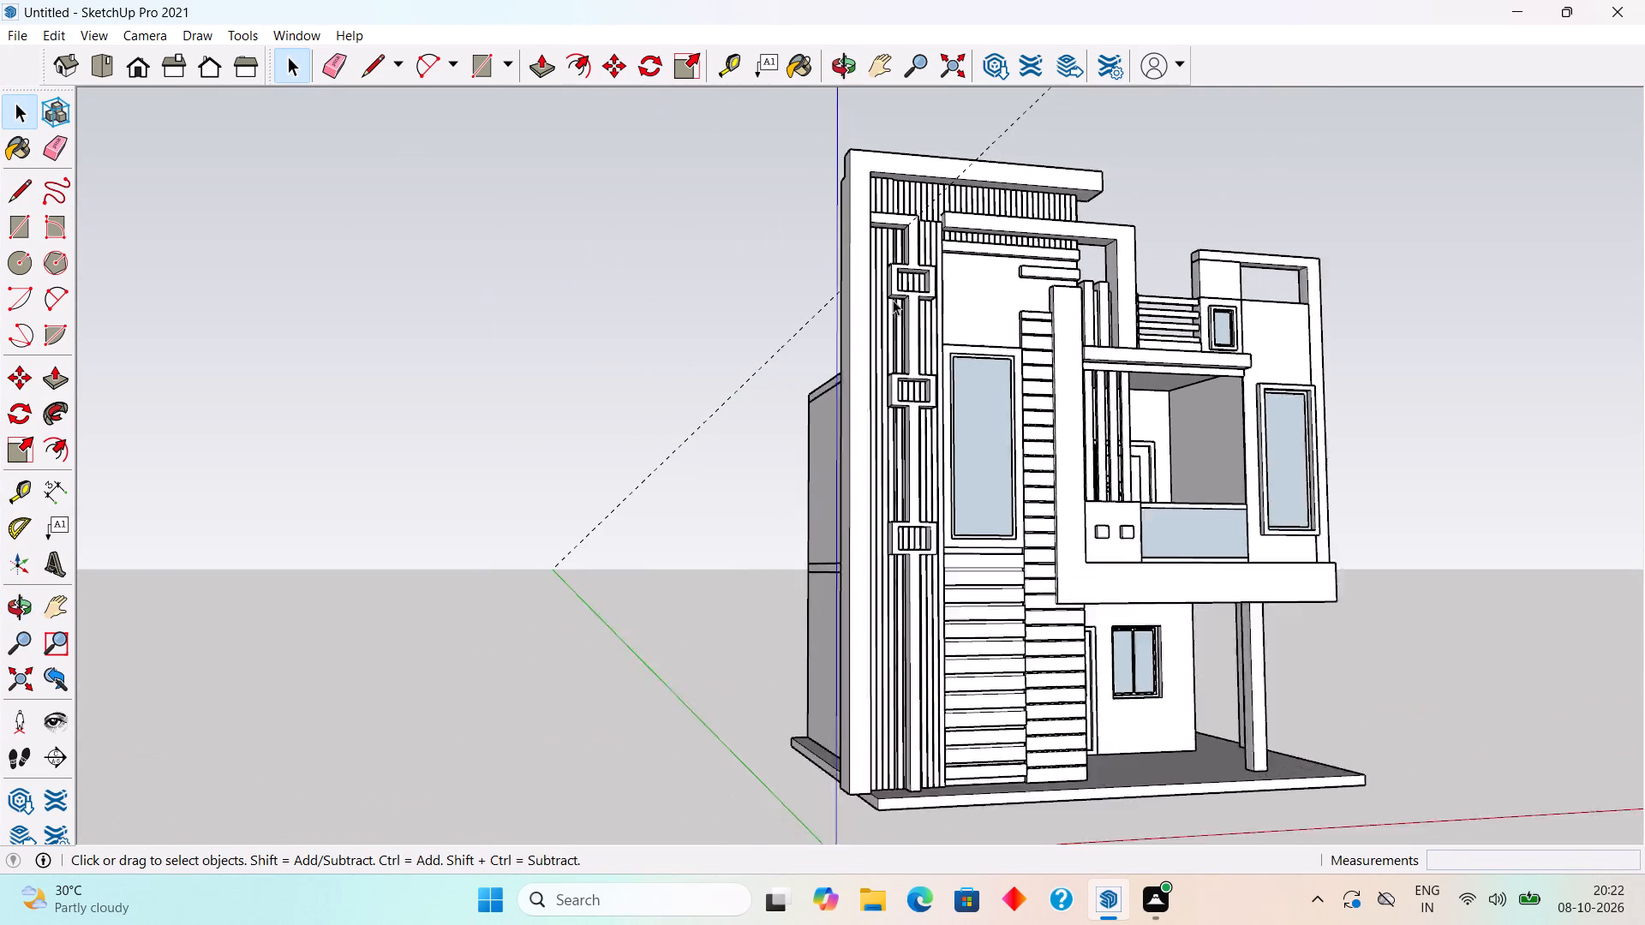
{"action": "scroll", "coordinate": [893, 300], "scroll_direction": "up", "scroll_amount": 1}
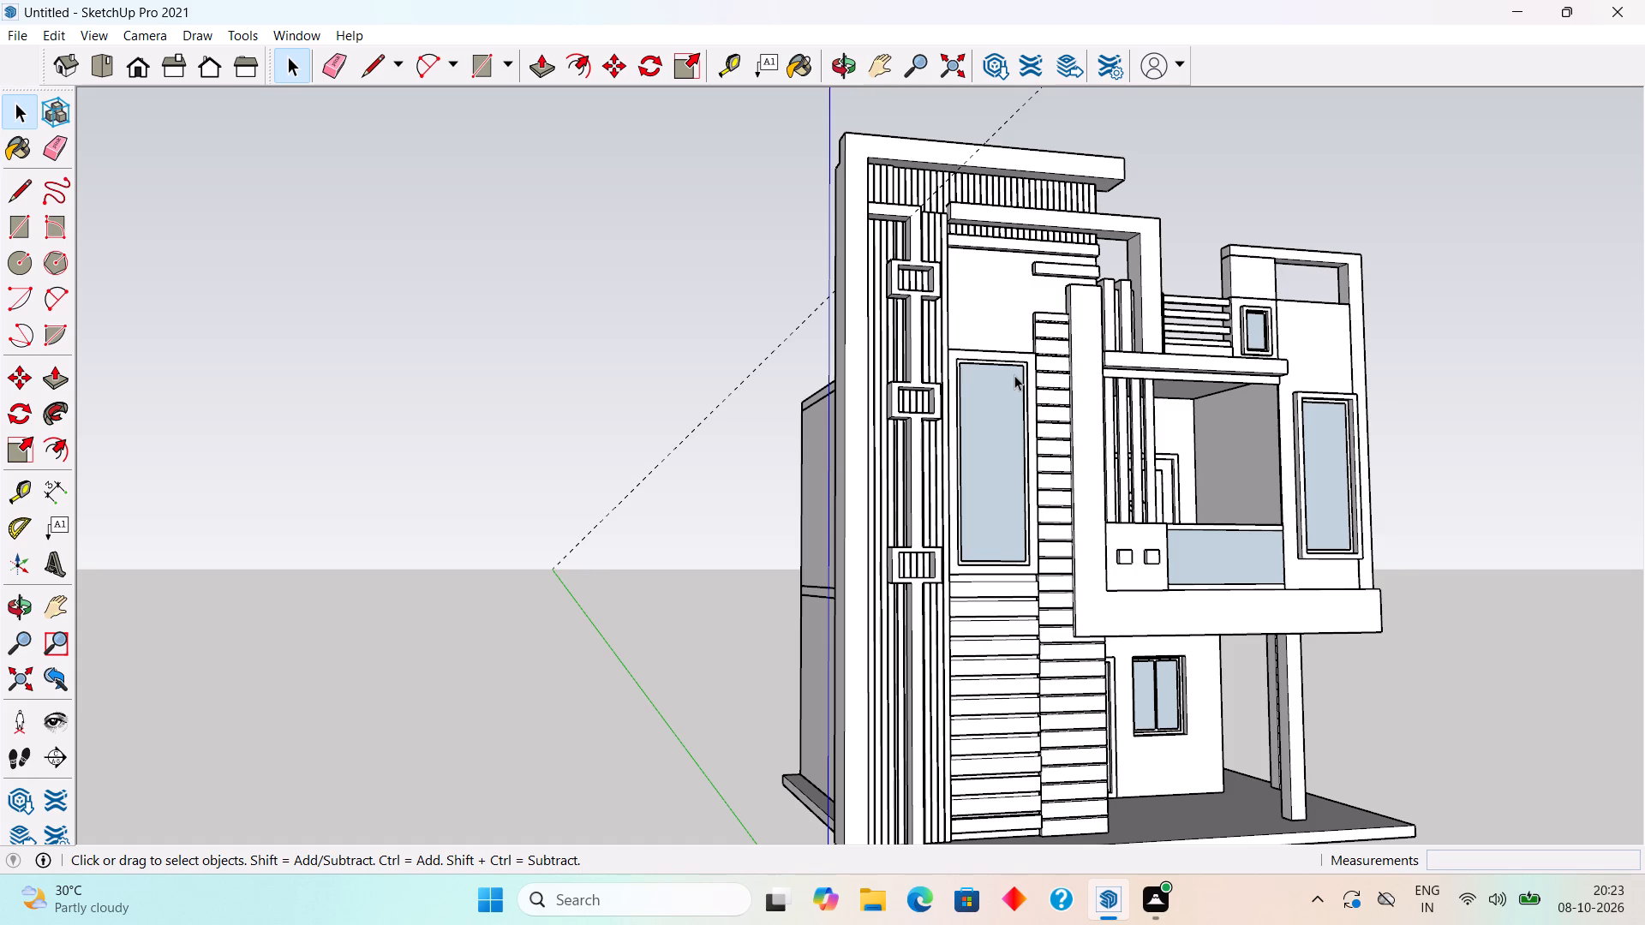
Draw a small rectangle on the horizontally grooved strip beside the tall front window and extrude it outward 2".
{"action": "scroll", "coordinate": [1105, 354], "scroll_direction": "up", "scroll_amount": 9}
{"action": "scroll", "coordinate": [1036, 394], "scroll_direction": "up", "scroll_amount": 8}
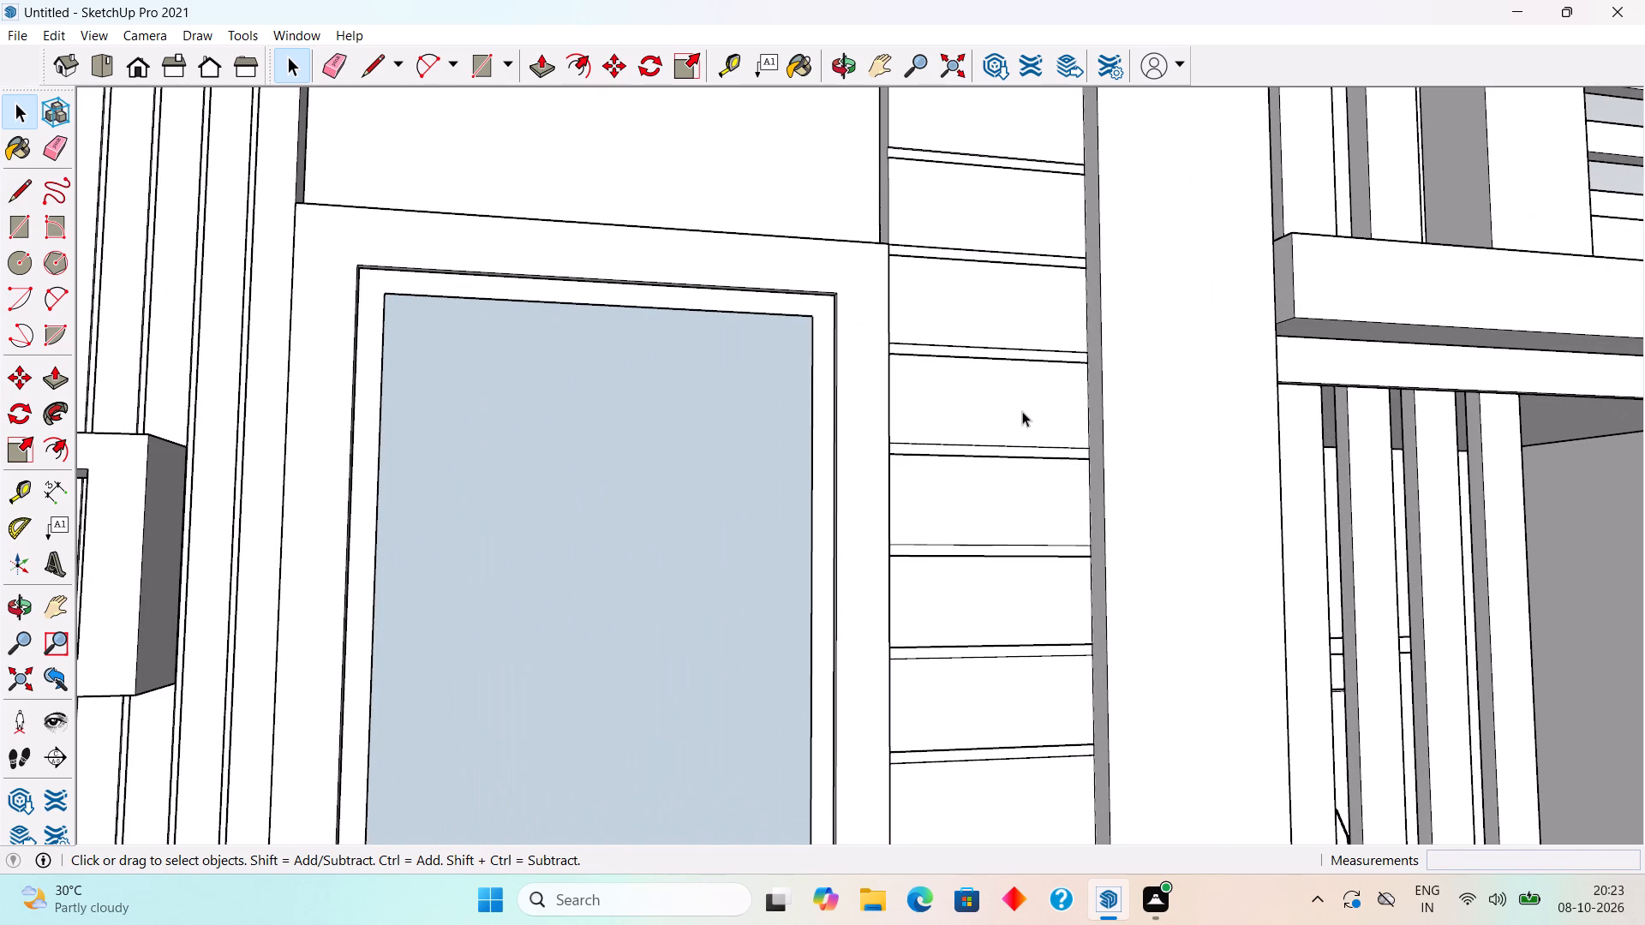
{"action": "scroll", "coordinate": [1021, 411], "scroll_direction": "up", "scroll_amount": 5}
{"action": "key", "text": "r"}
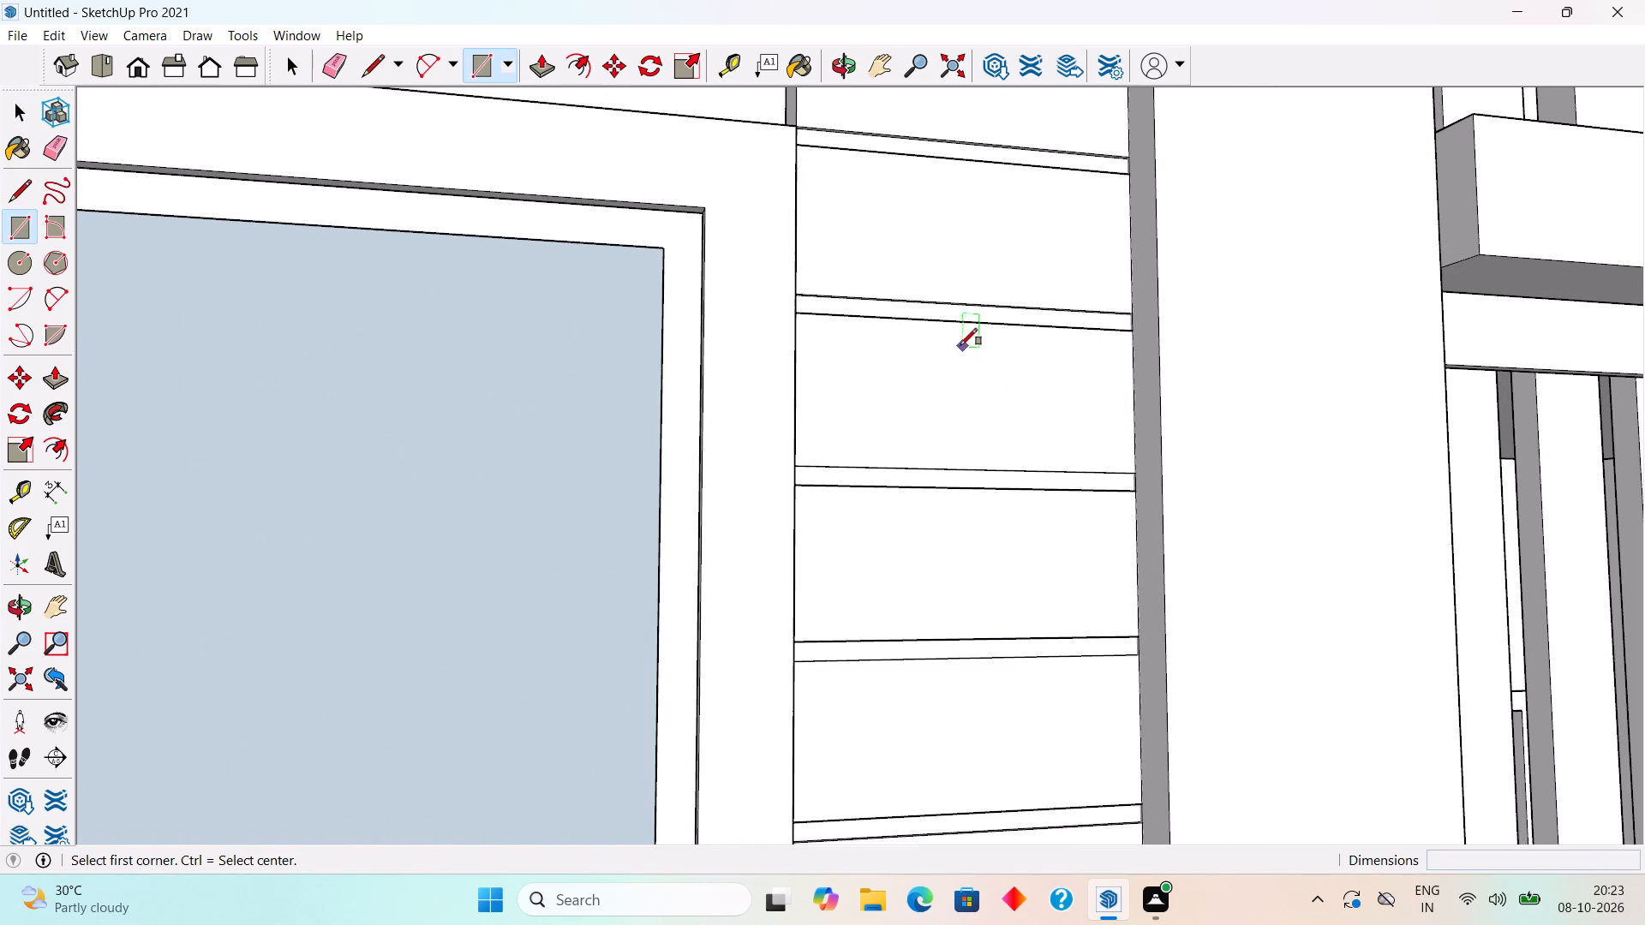
{"action": "left_click", "coordinate": [938, 344]}
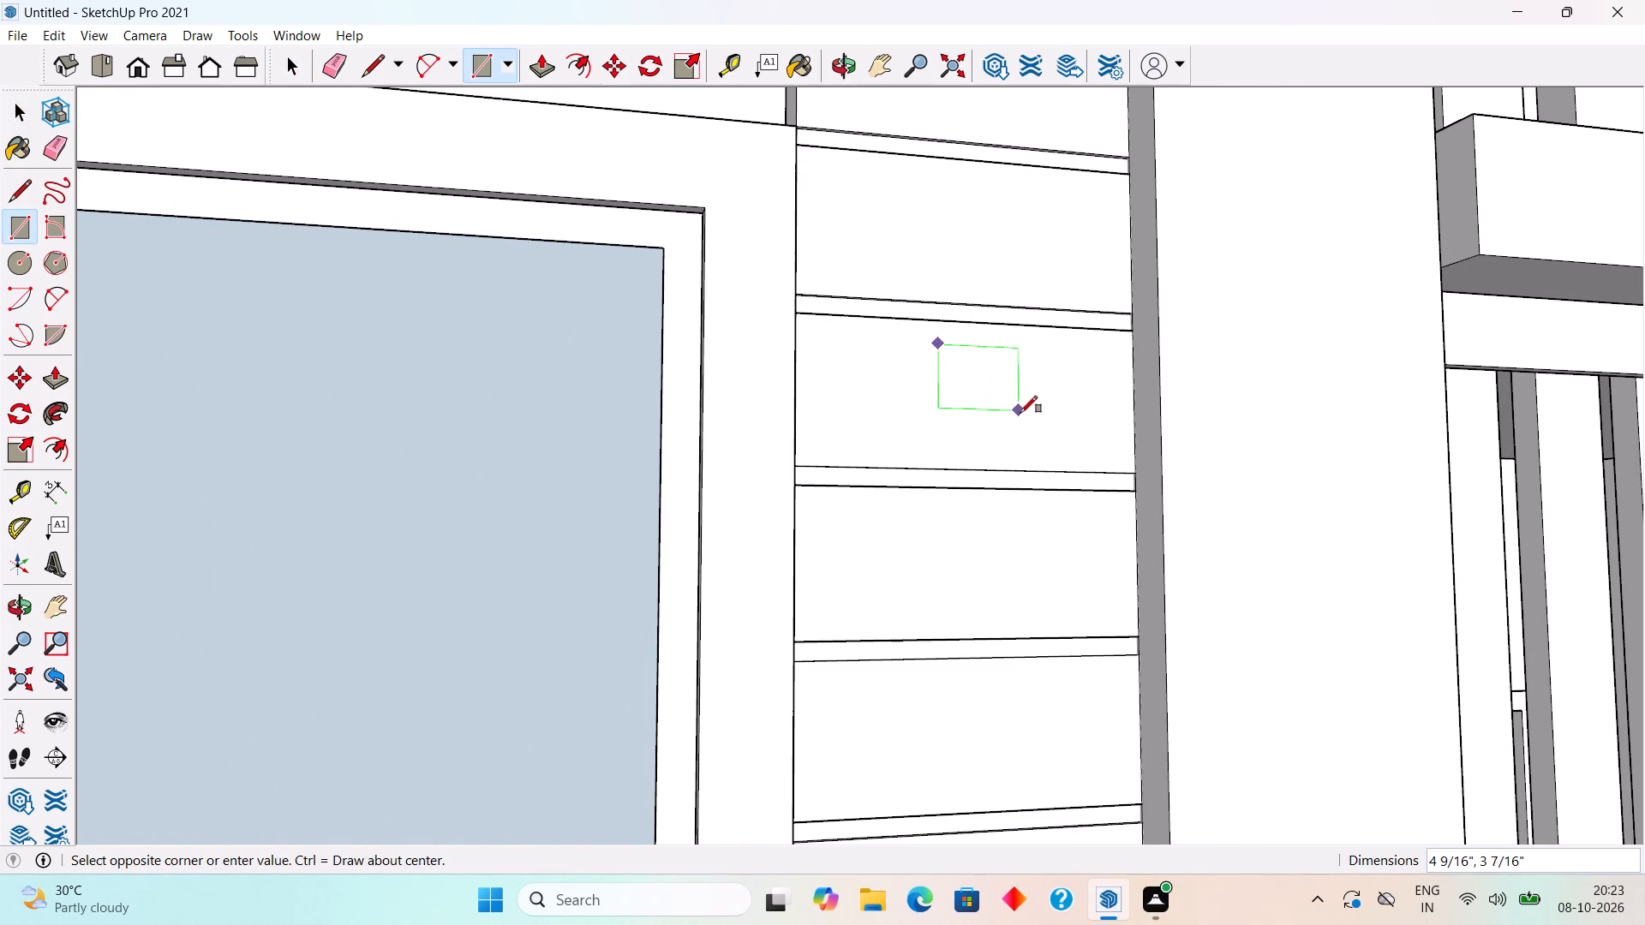
{"action": "left_click", "coordinate": [1029, 430]}
{"action": "key", "text": "p"}
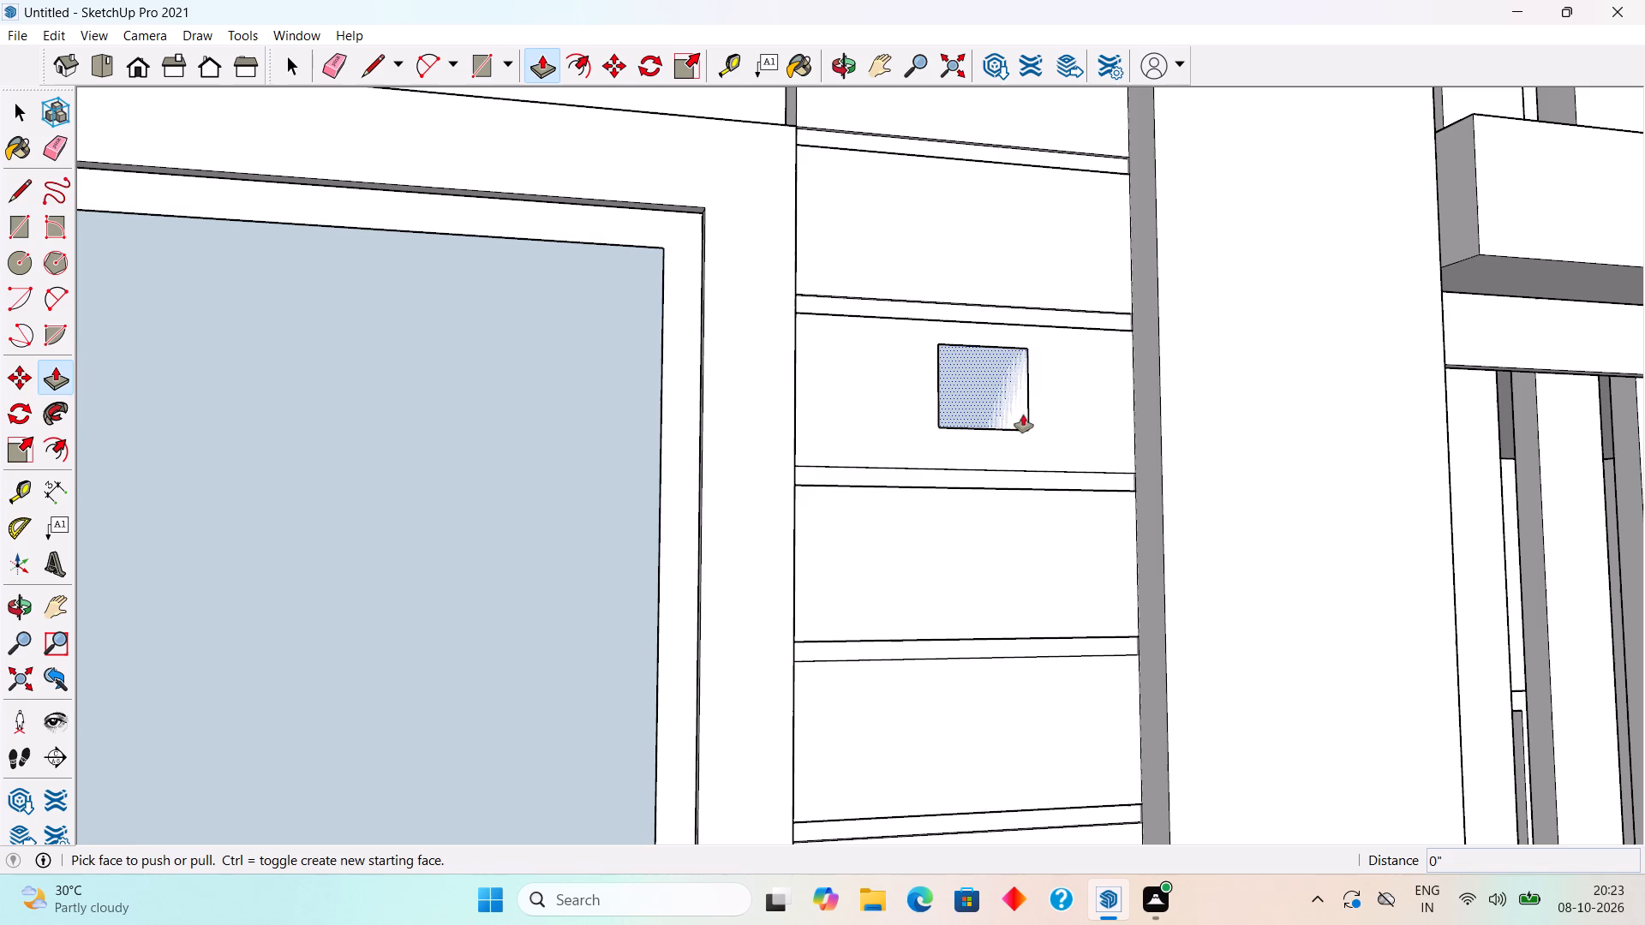
{"action": "left_click", "coordinate": [1014, 403]}
{"action": "left_click", "coordinate": [1027, 395]}
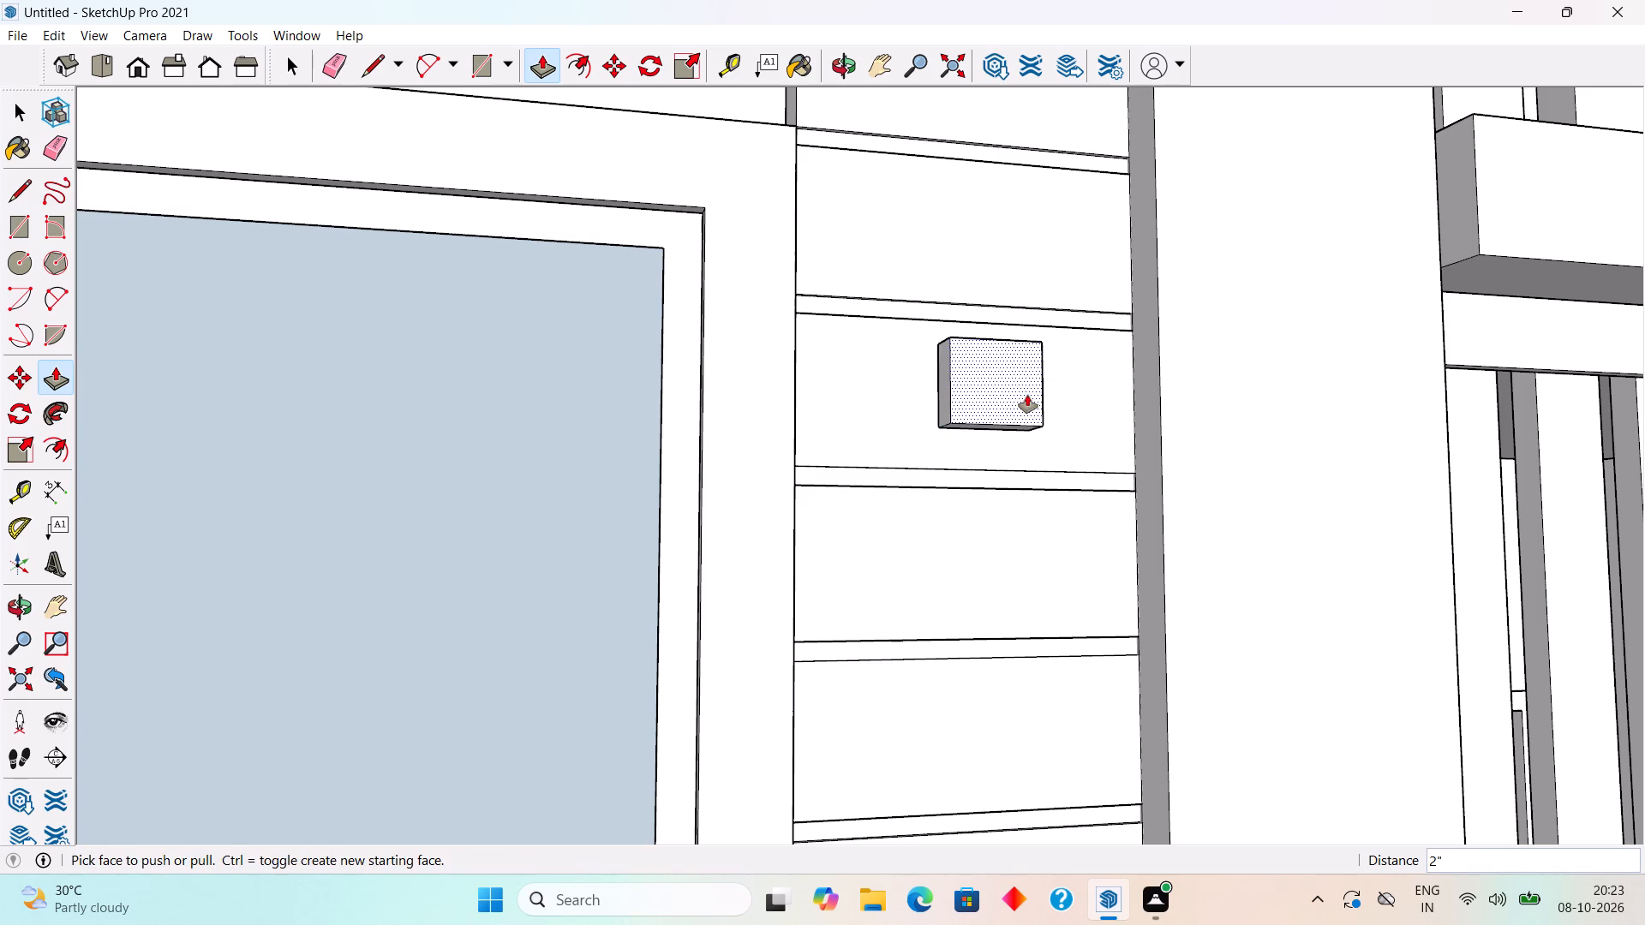
Make the whole small block on the grooved strip into a group.
{"action": "key", "text": "space"}
{"action": "triple_click", "coordinate": [1014, 380]}
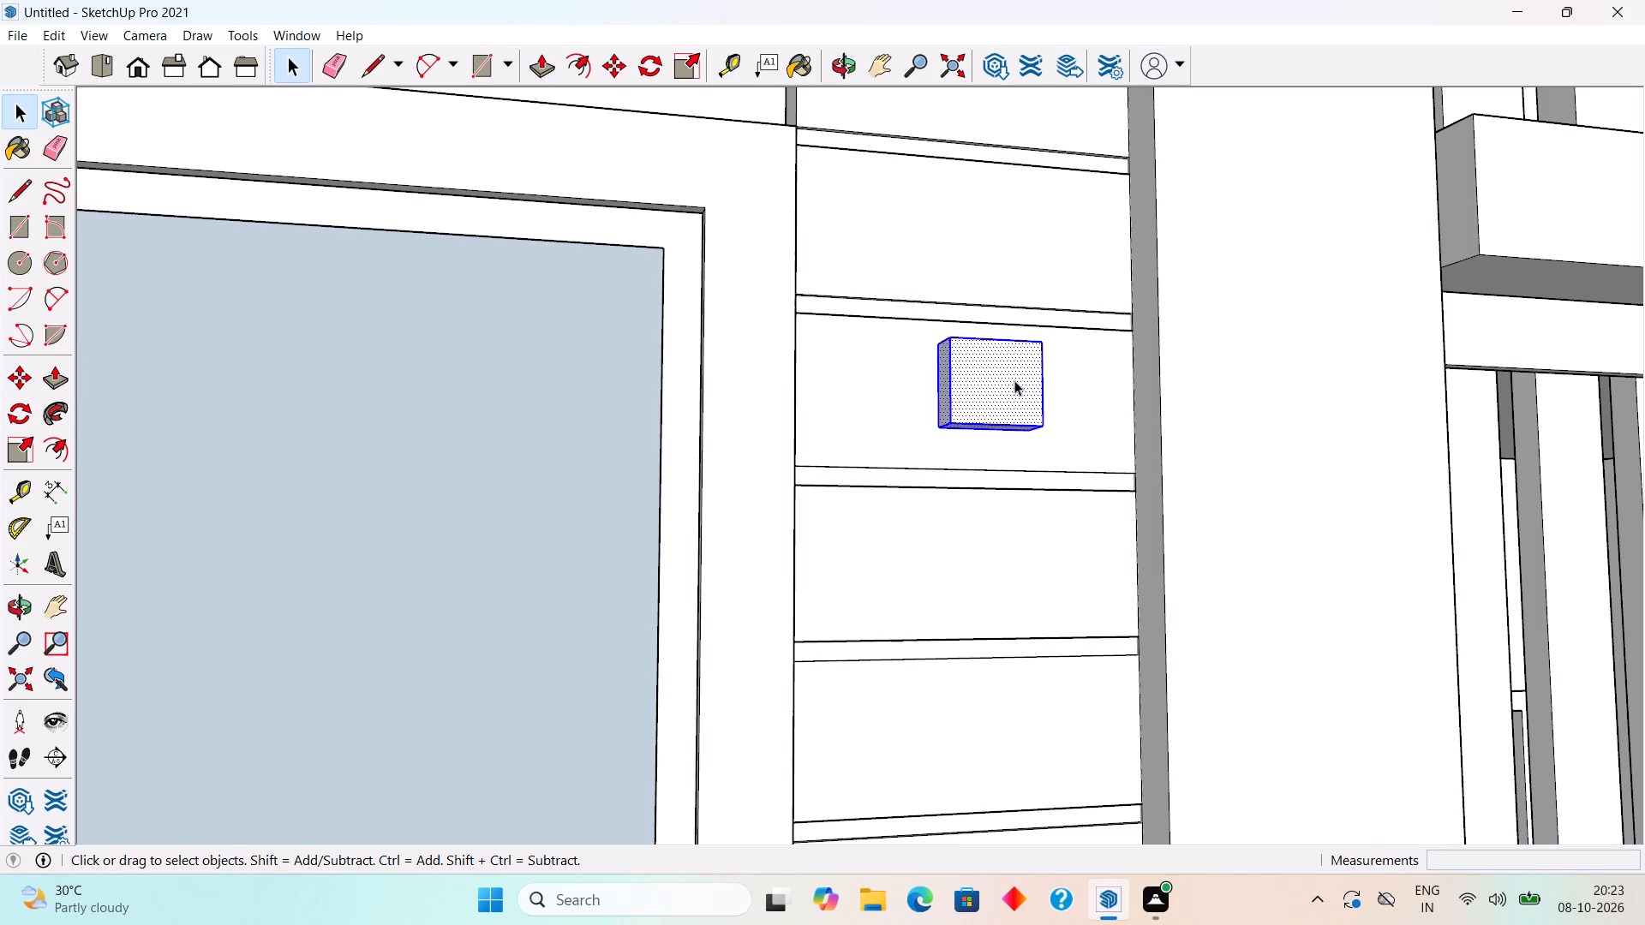
{"action": "right_click", "coordinate": [1014, 380]}
{"action": "left_click", "coordinate": [1062, 557]}
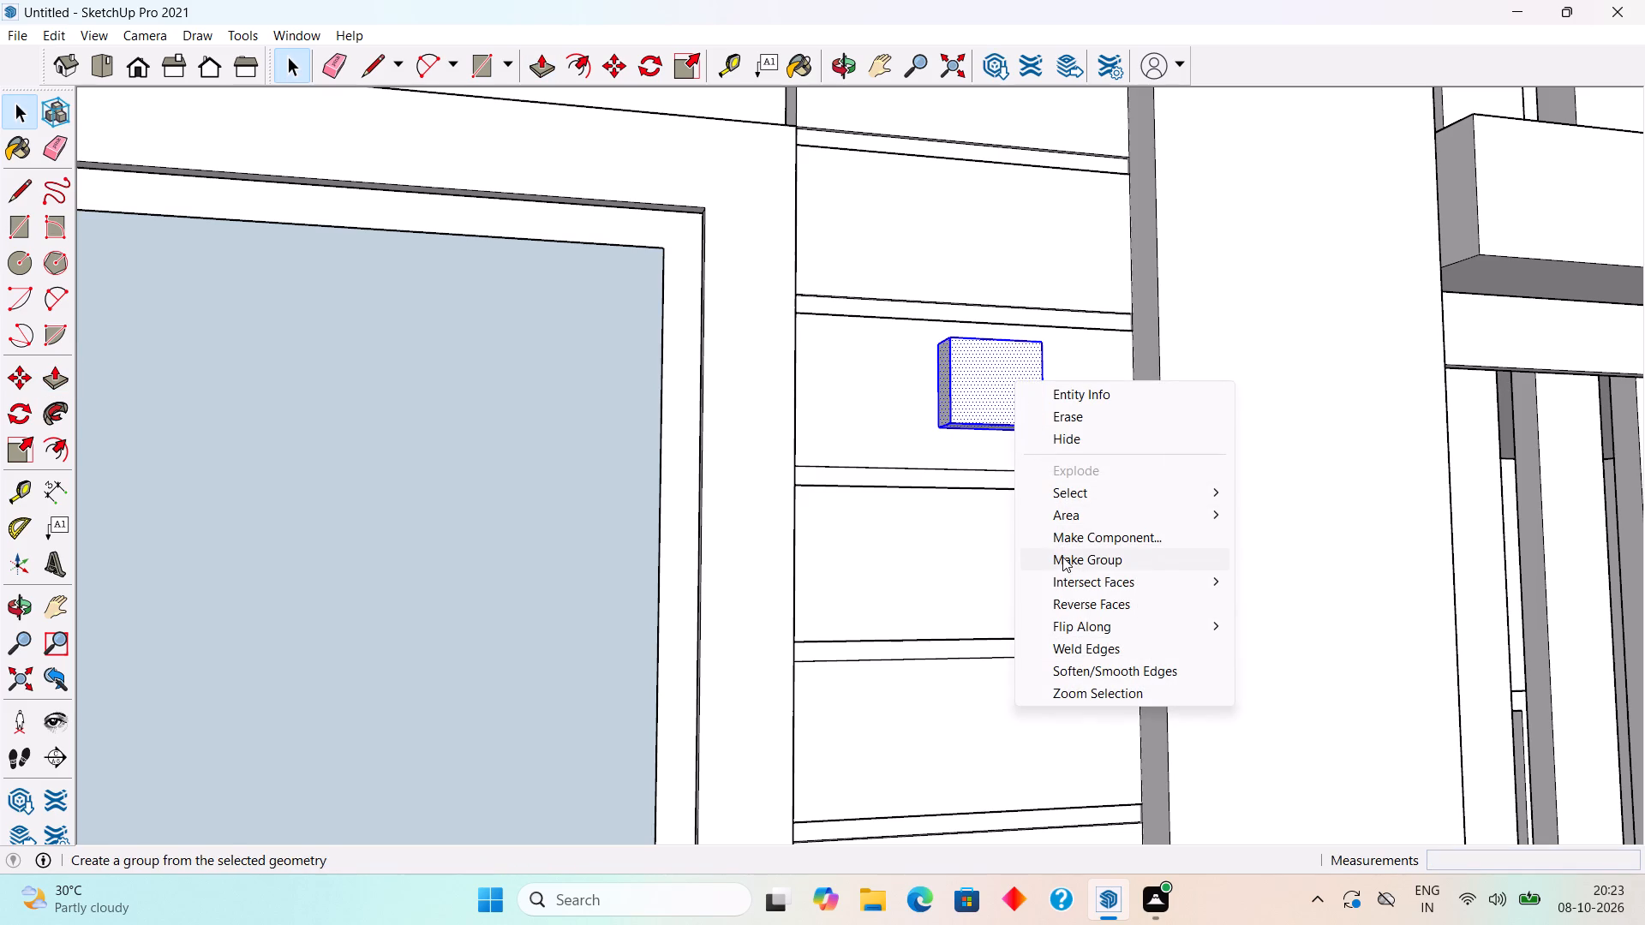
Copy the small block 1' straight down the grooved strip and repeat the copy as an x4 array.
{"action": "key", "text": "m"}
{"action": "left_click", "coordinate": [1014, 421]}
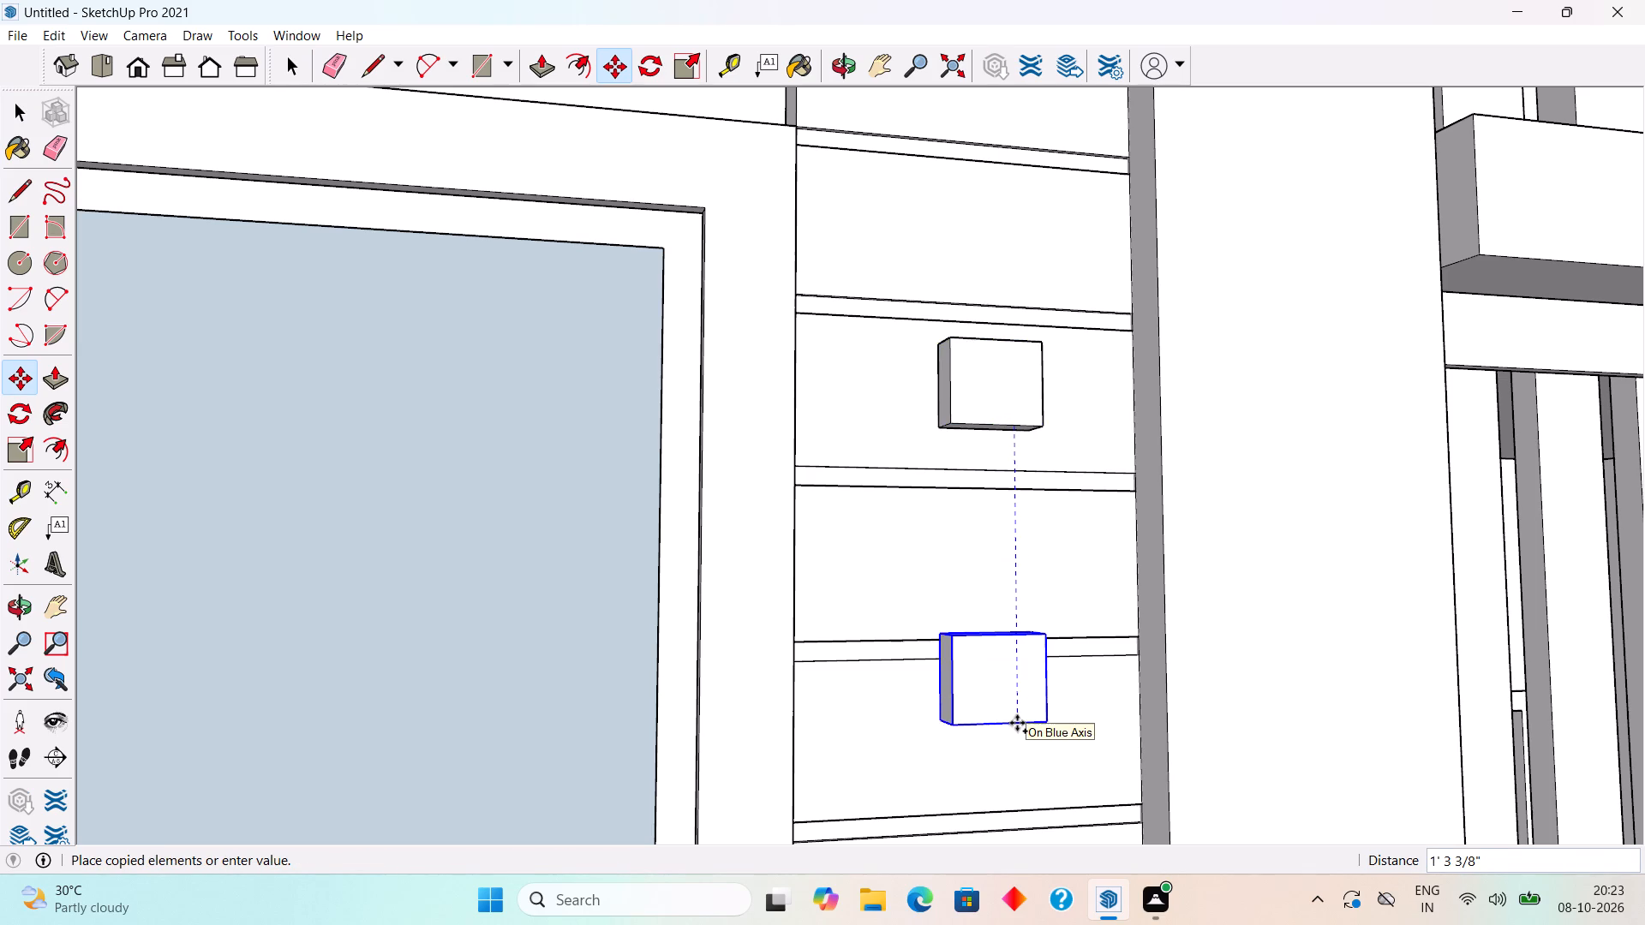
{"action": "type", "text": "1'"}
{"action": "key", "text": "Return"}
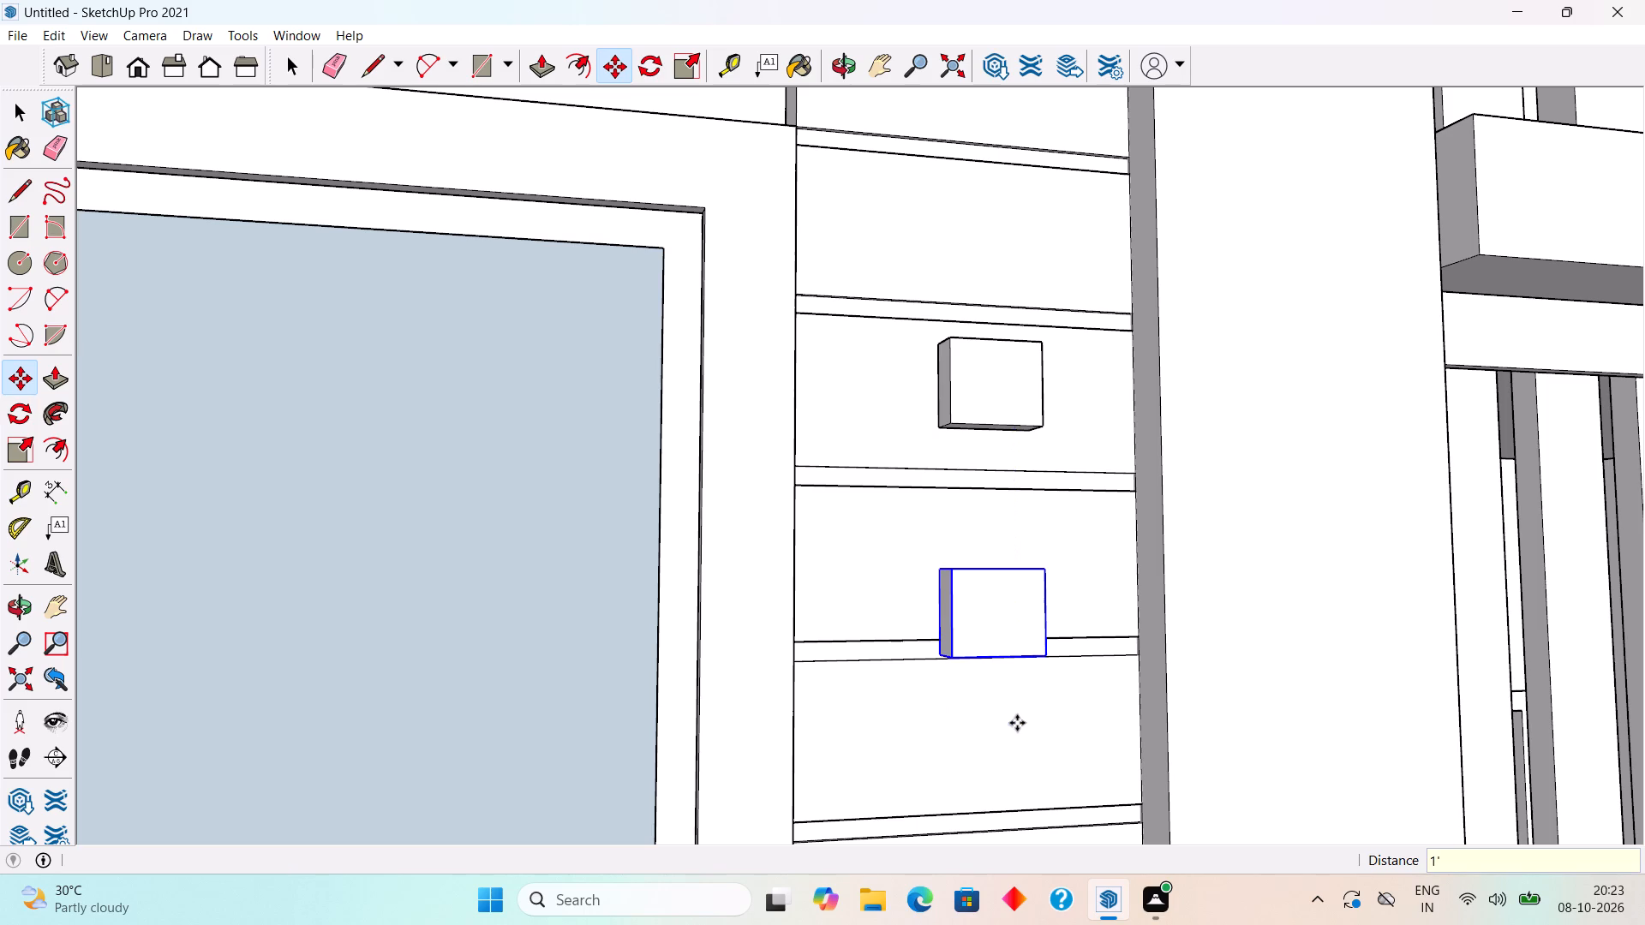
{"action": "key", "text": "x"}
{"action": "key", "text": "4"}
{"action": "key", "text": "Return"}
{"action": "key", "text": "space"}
Examine the column of small blocks on the grooved strip from several angles and within the whole facade.
{"action": "scroll", "coordinate": [1030, 710], "scroll_direction": "down", "scroll_amount": 11}
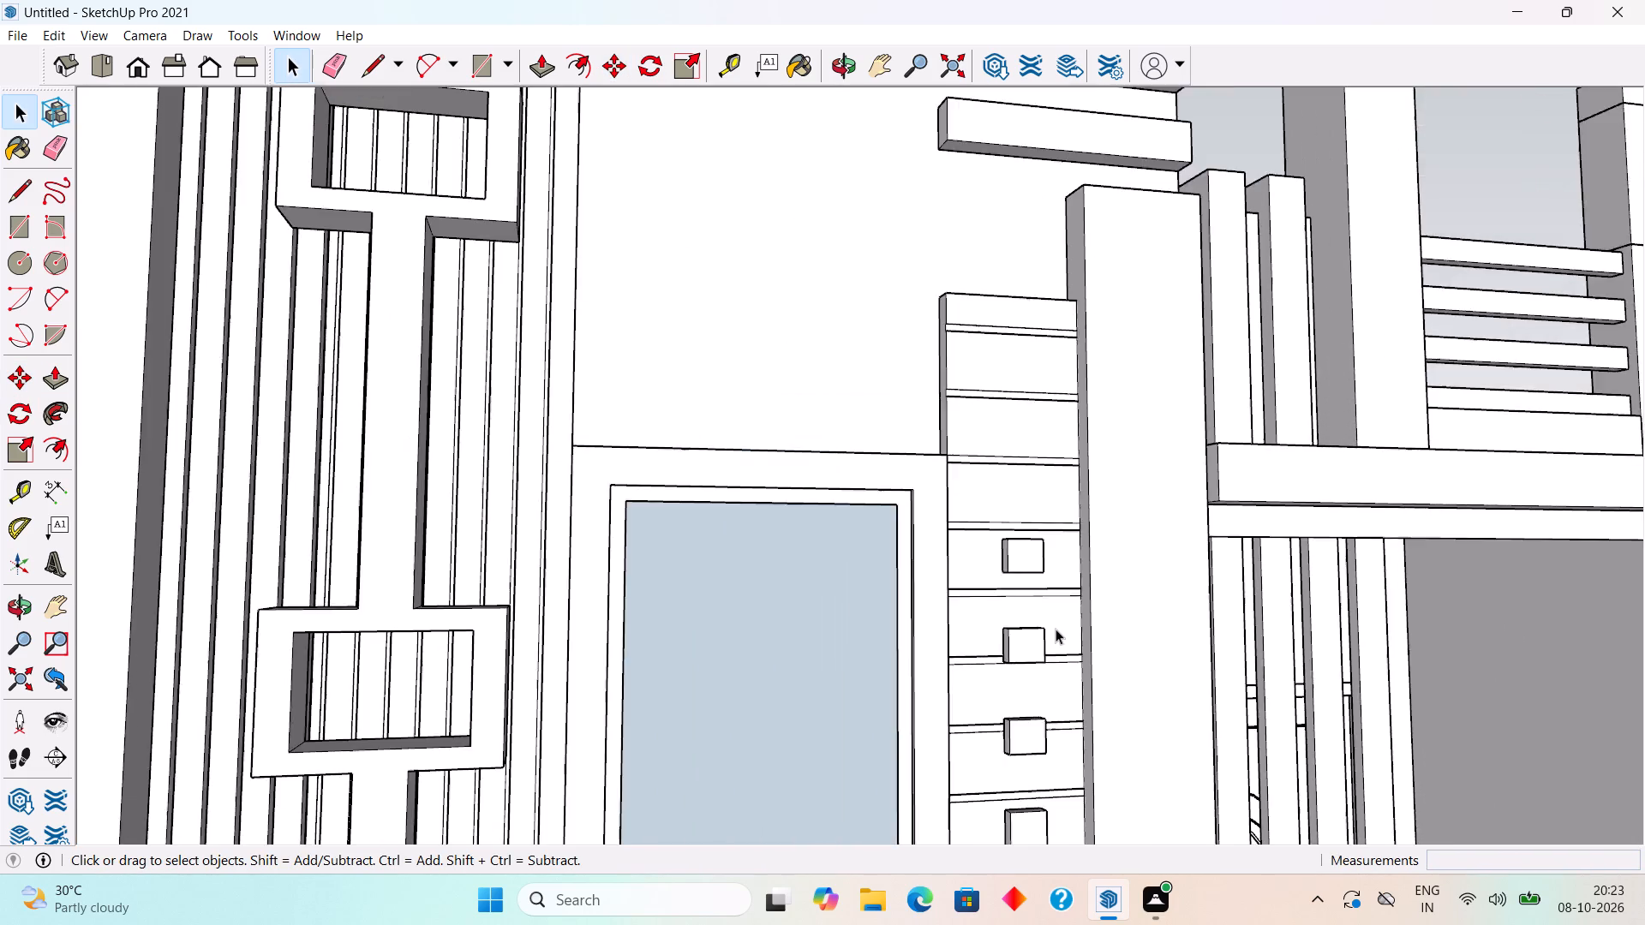
{"action": "scroll", "coordinate": [1056, 629], "scroll_direction": "down", "scroll_amount": 14}
{"action": "middle_click_drag", "start_coordinate": [1092, 684], "coordinate": [864, 656]}
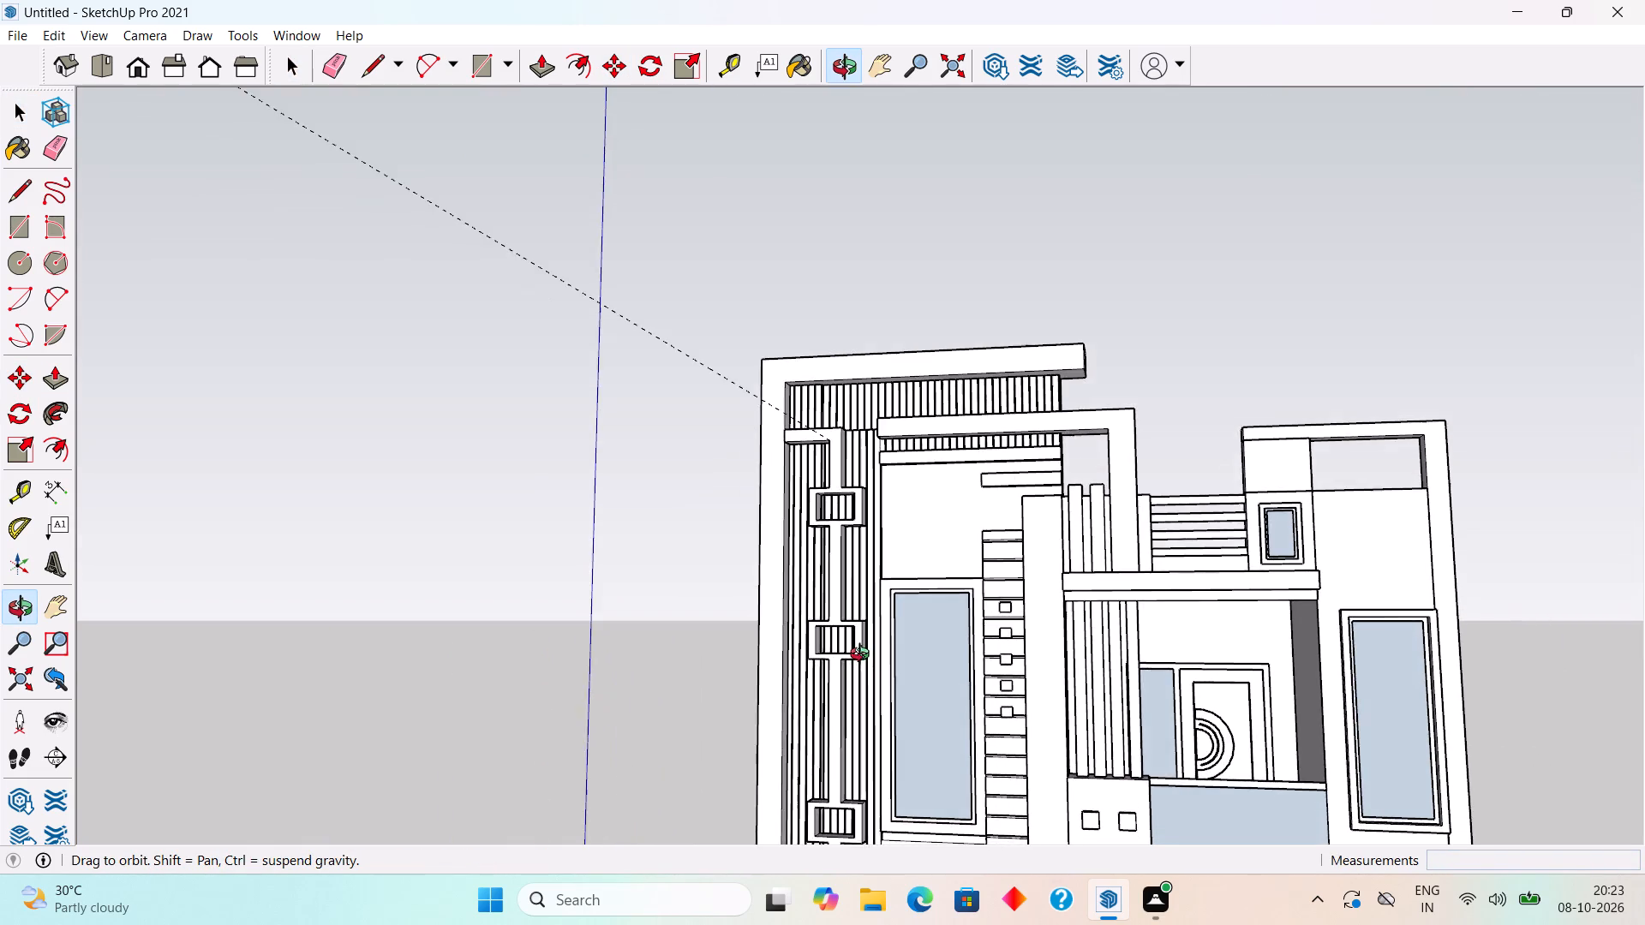
{"action": "middle_click_drag", "start_coordinate": [864, 656], "coordinate": [923, 645]}
{"action": "scroll", "coordinate": [923, 645], "scroll_direction": "up", "scroll_amount": 3}
{"action": "scroll", "coordinate": [1048, 690], "scroll_direction": "up", "scroll_amount": 5}
{"action": "scroll", "coordinate": [1136, 739], "scroll_direction": "up", "scroll_amount": 2}
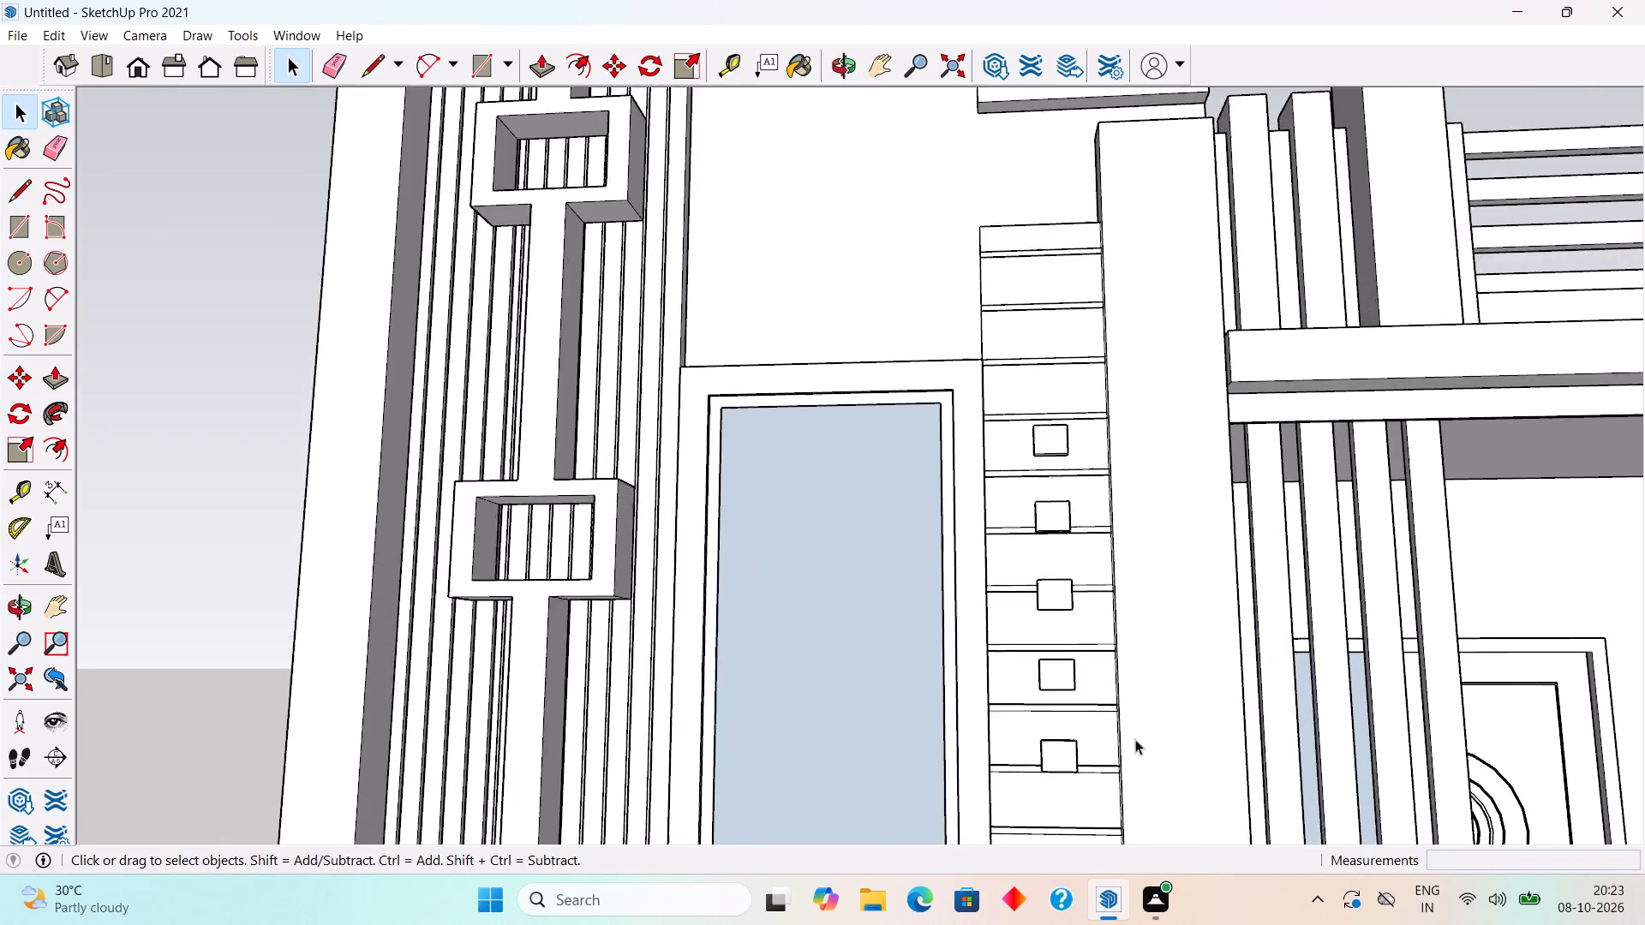
{"action": "scroll", "coordinate": [1135, 739], "scroll_direction": "up", "scroll_amount": 2}
{"action": "middle_click_drag", "start_coordinate": [1081, 710], "coordinate": [1387, 749]}
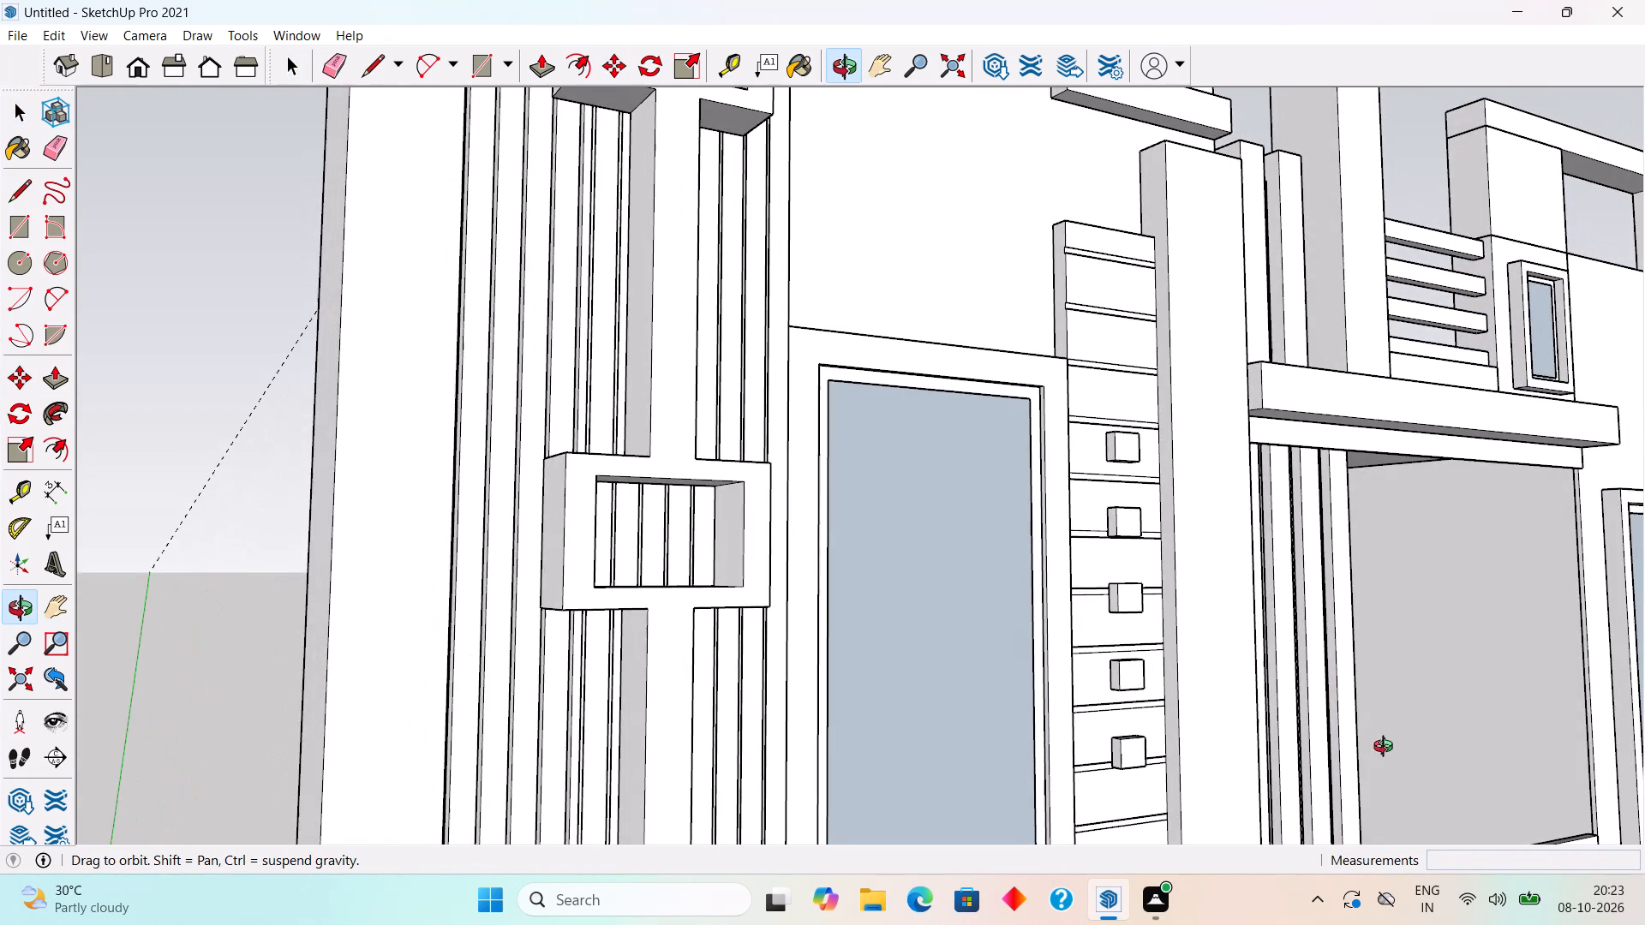
{"action": "middle_click_drag", "start_coordinate": [1387, 749], "coordinate": [1279, 719]}
{"action": "scroll", "coordinate": [1247, 731], "scroll_direction": "down", "scroll_amount": 12}
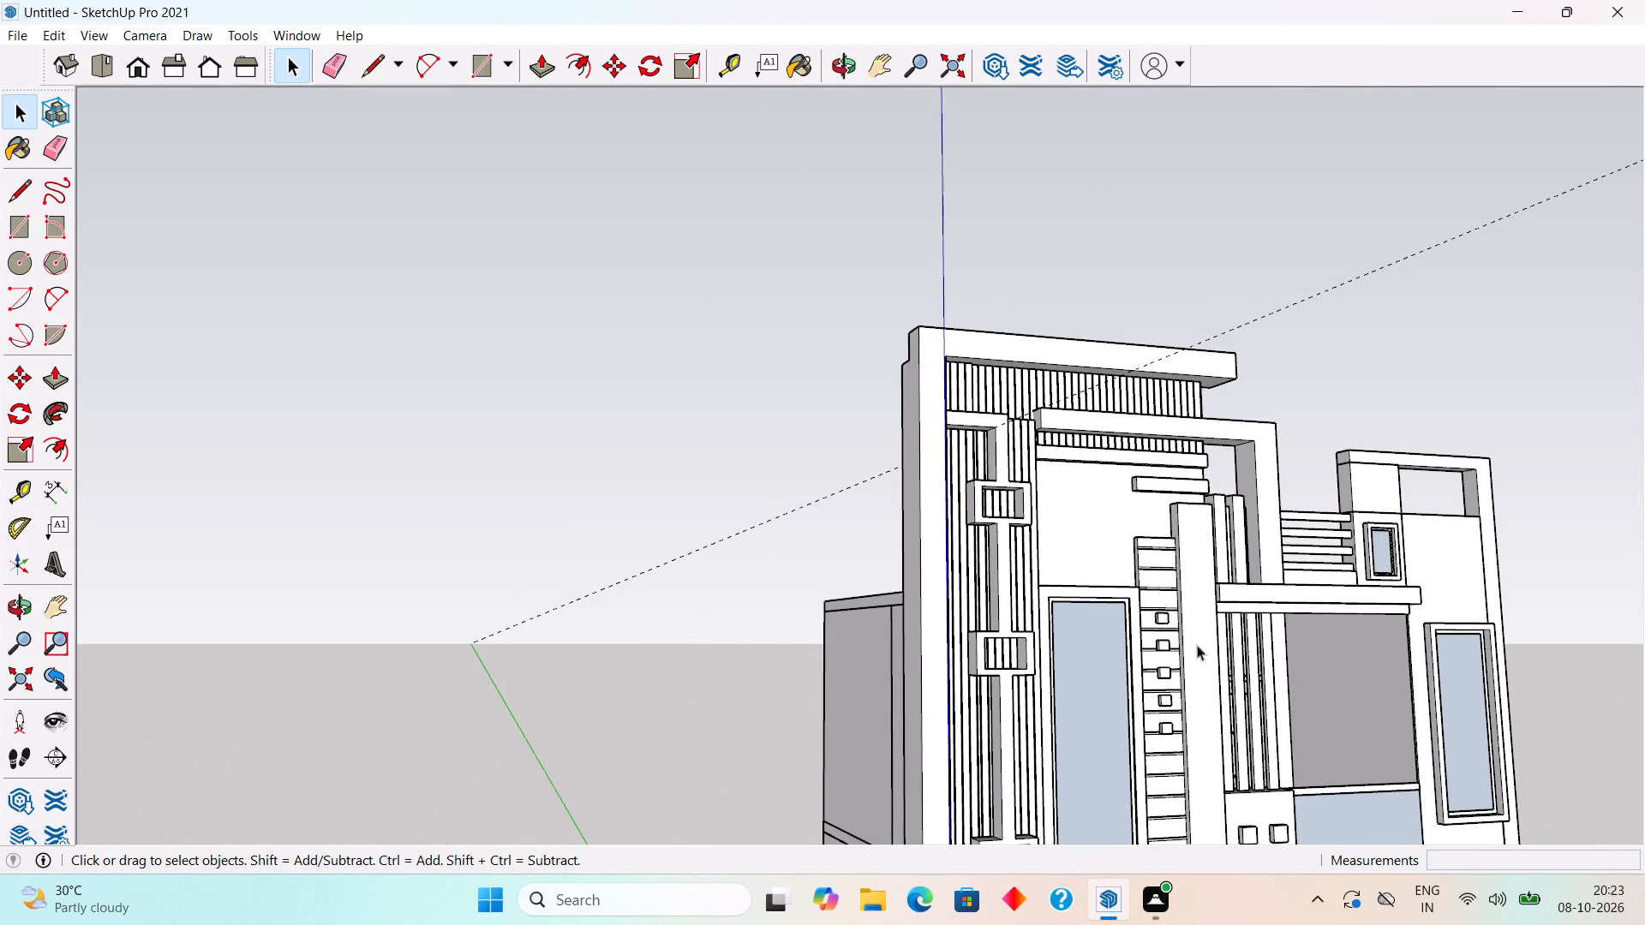
{"action": "scroll", "coordinate": [1220, 655], "scroll_direction": "down", "scroll_amount": 4}
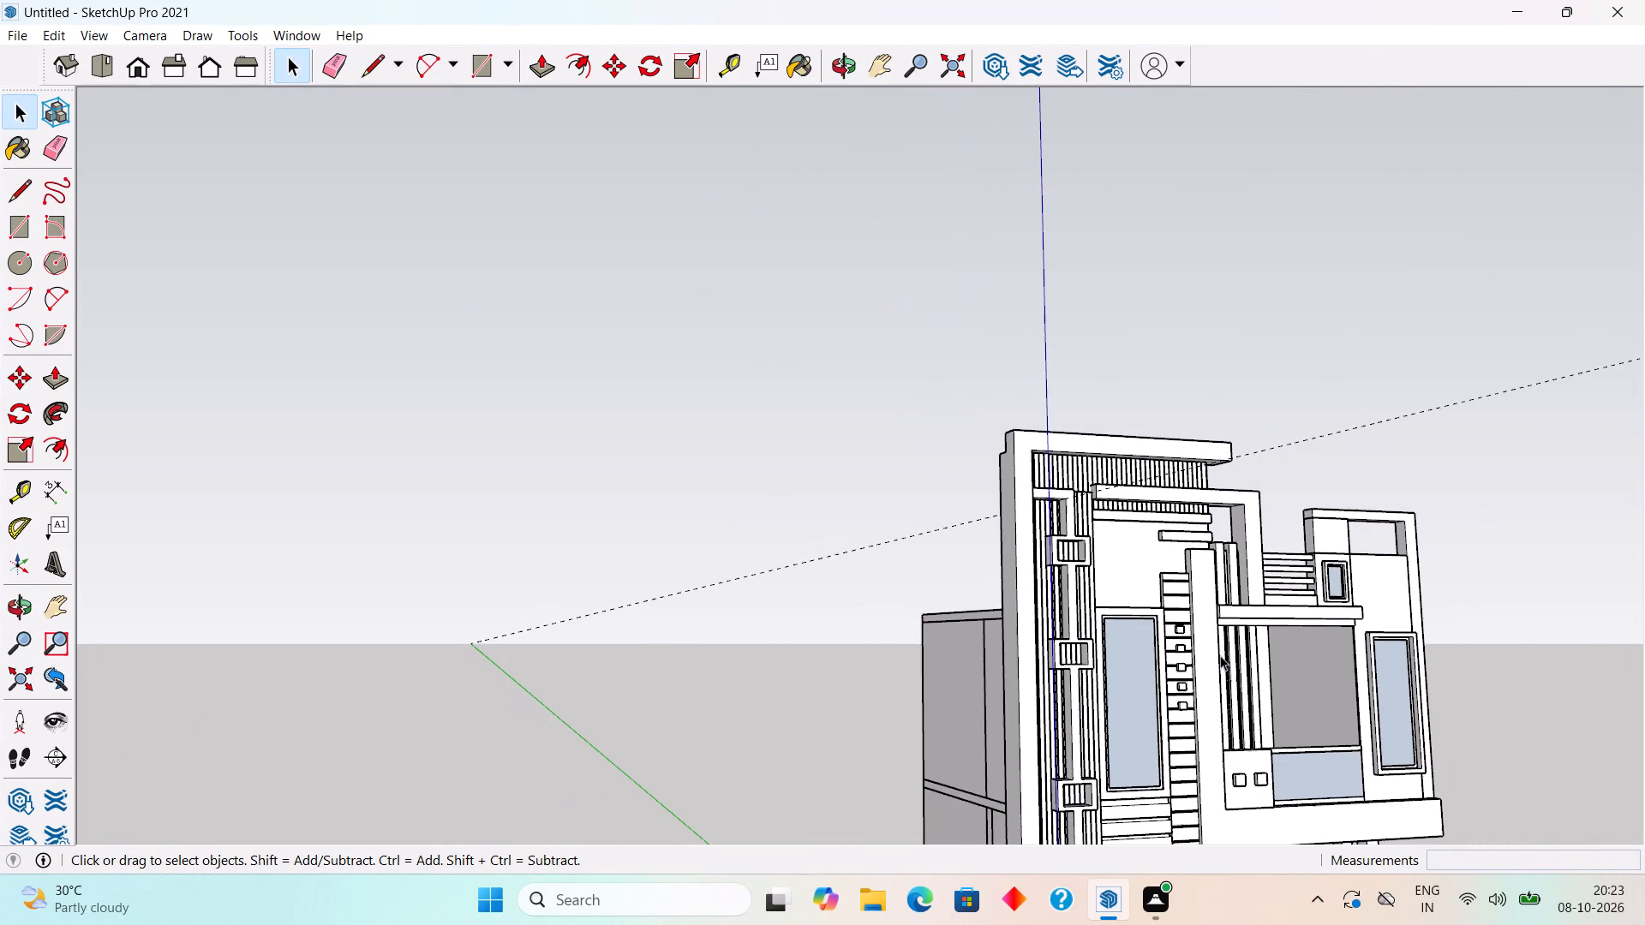
{"action": "middle_click_drag", "start_coordinate": [1223, 668], "coordinate": [1138, 666]}
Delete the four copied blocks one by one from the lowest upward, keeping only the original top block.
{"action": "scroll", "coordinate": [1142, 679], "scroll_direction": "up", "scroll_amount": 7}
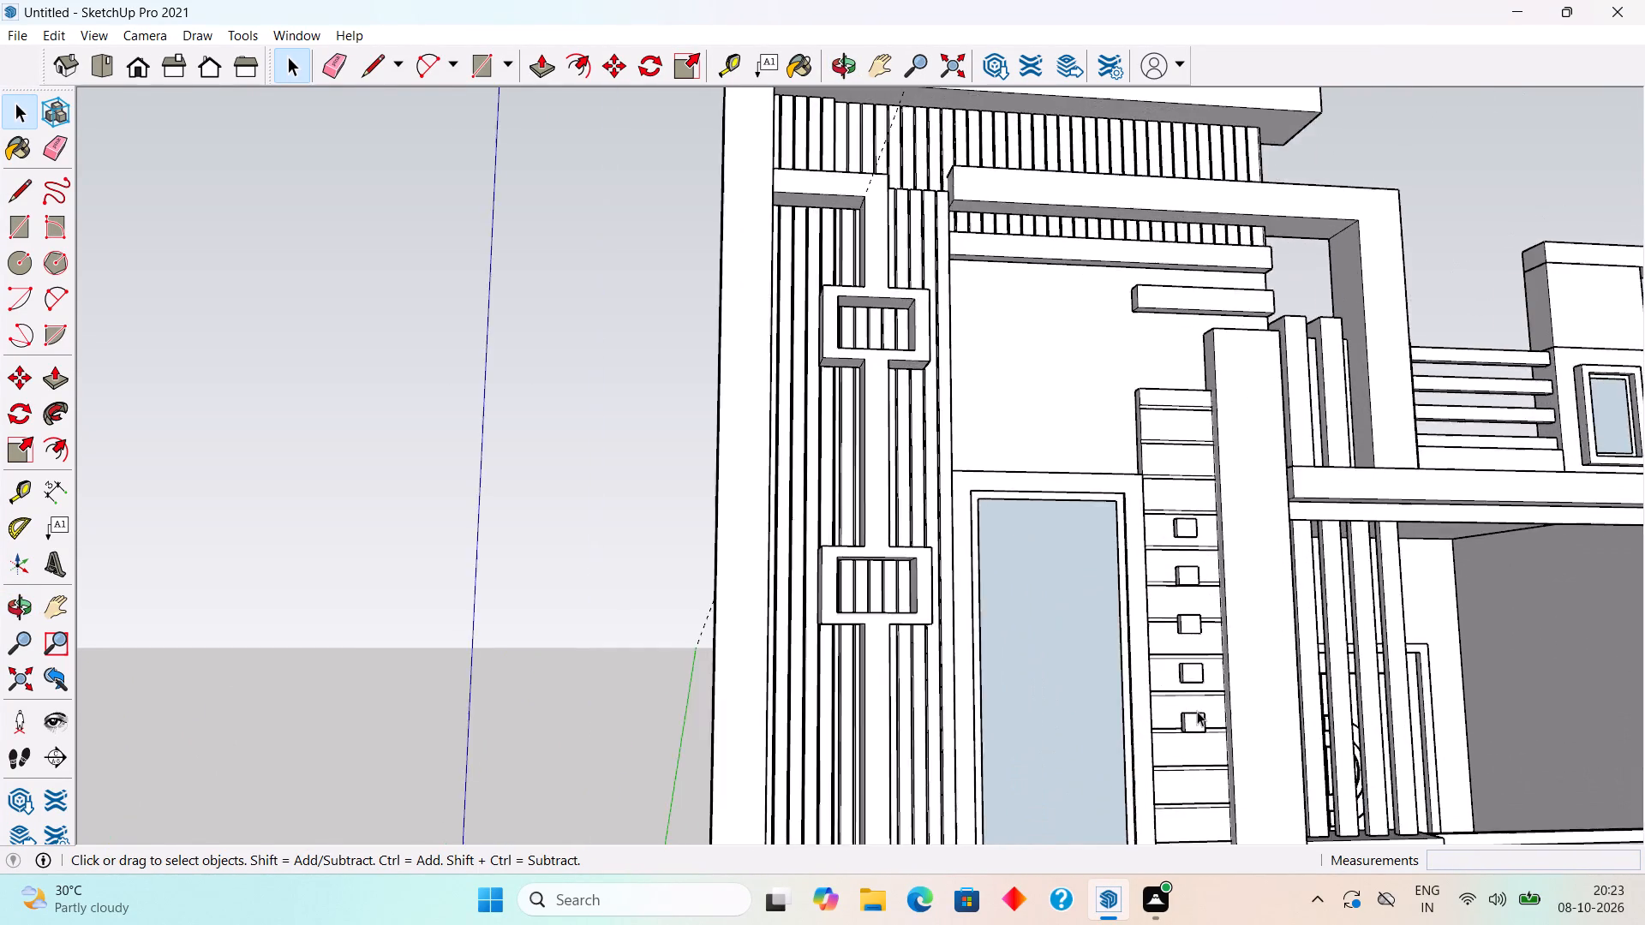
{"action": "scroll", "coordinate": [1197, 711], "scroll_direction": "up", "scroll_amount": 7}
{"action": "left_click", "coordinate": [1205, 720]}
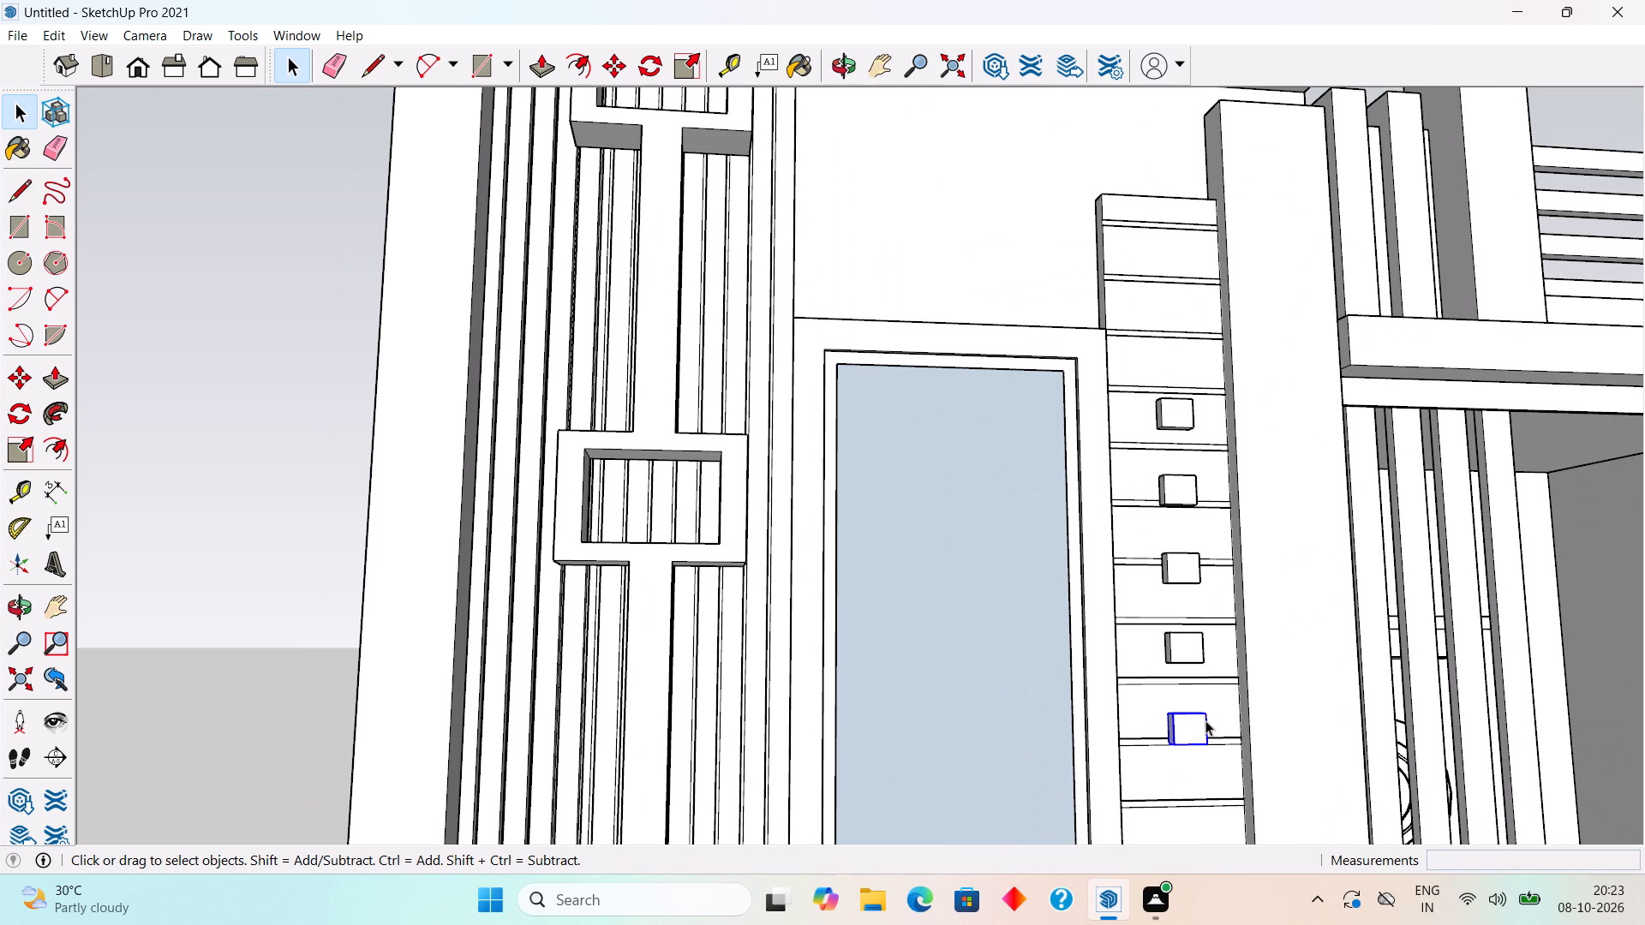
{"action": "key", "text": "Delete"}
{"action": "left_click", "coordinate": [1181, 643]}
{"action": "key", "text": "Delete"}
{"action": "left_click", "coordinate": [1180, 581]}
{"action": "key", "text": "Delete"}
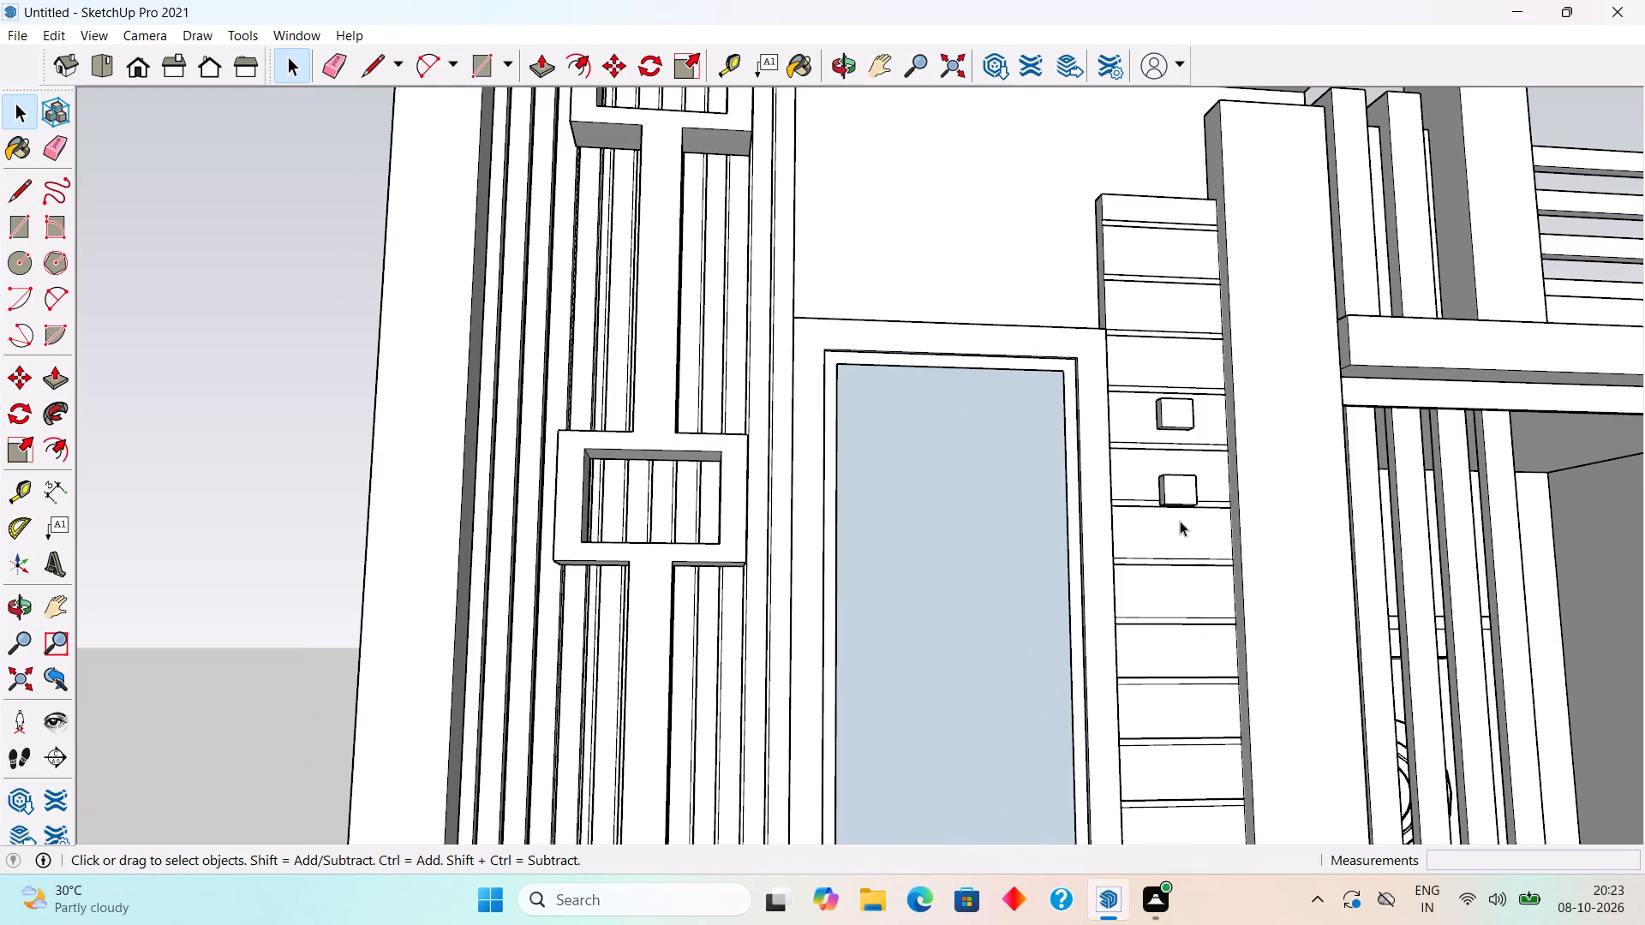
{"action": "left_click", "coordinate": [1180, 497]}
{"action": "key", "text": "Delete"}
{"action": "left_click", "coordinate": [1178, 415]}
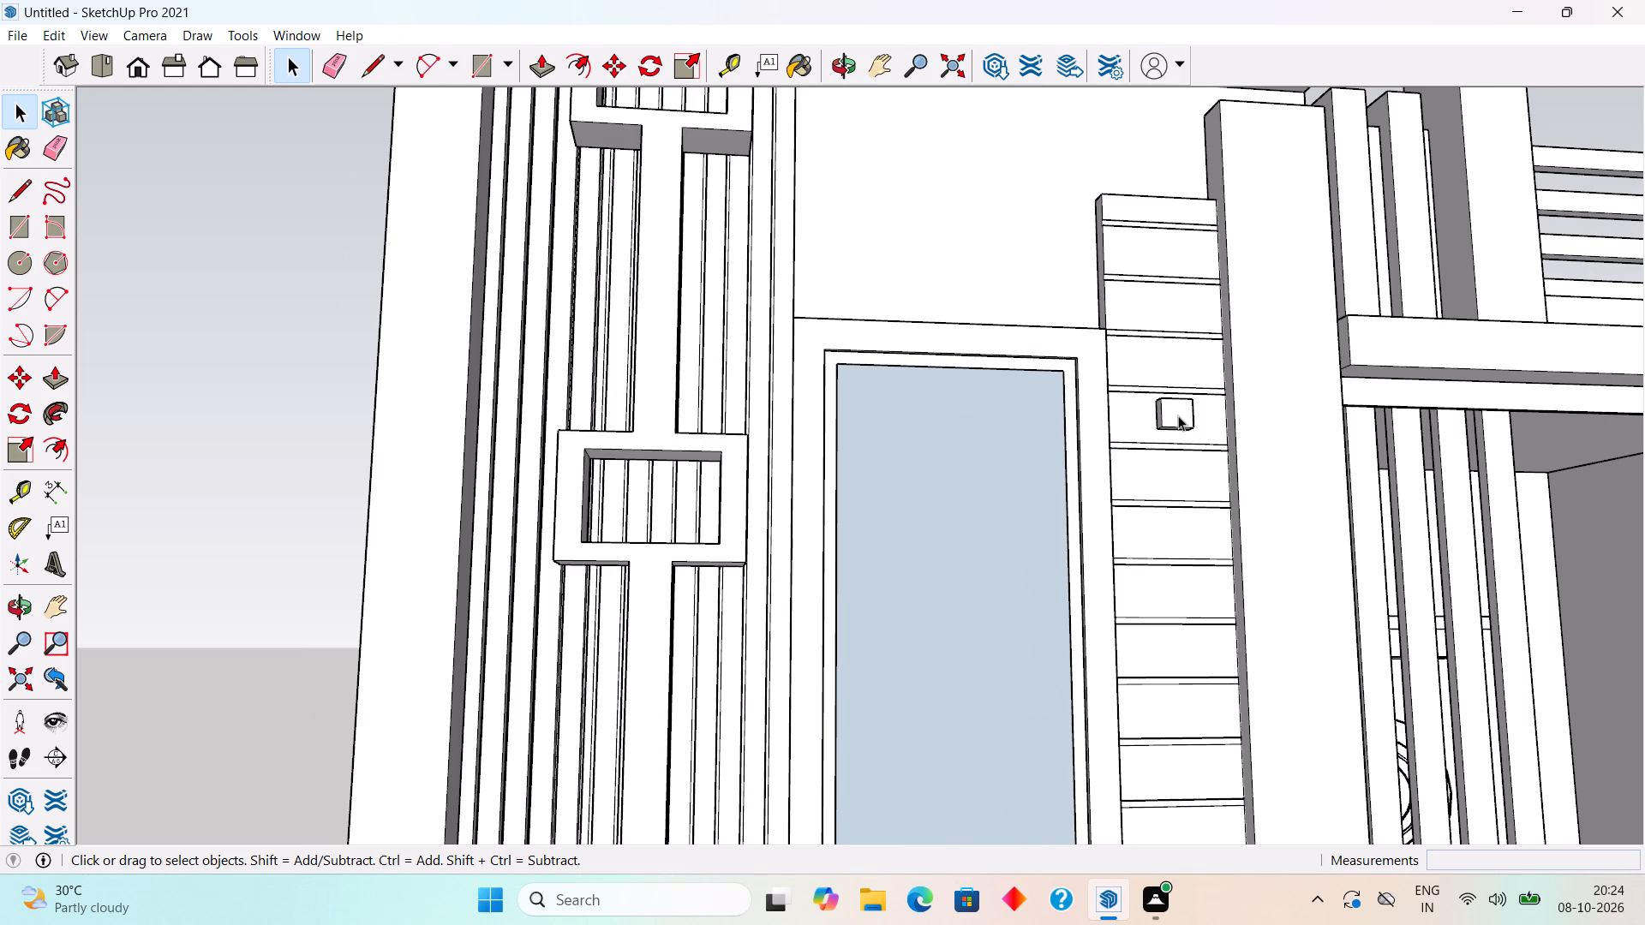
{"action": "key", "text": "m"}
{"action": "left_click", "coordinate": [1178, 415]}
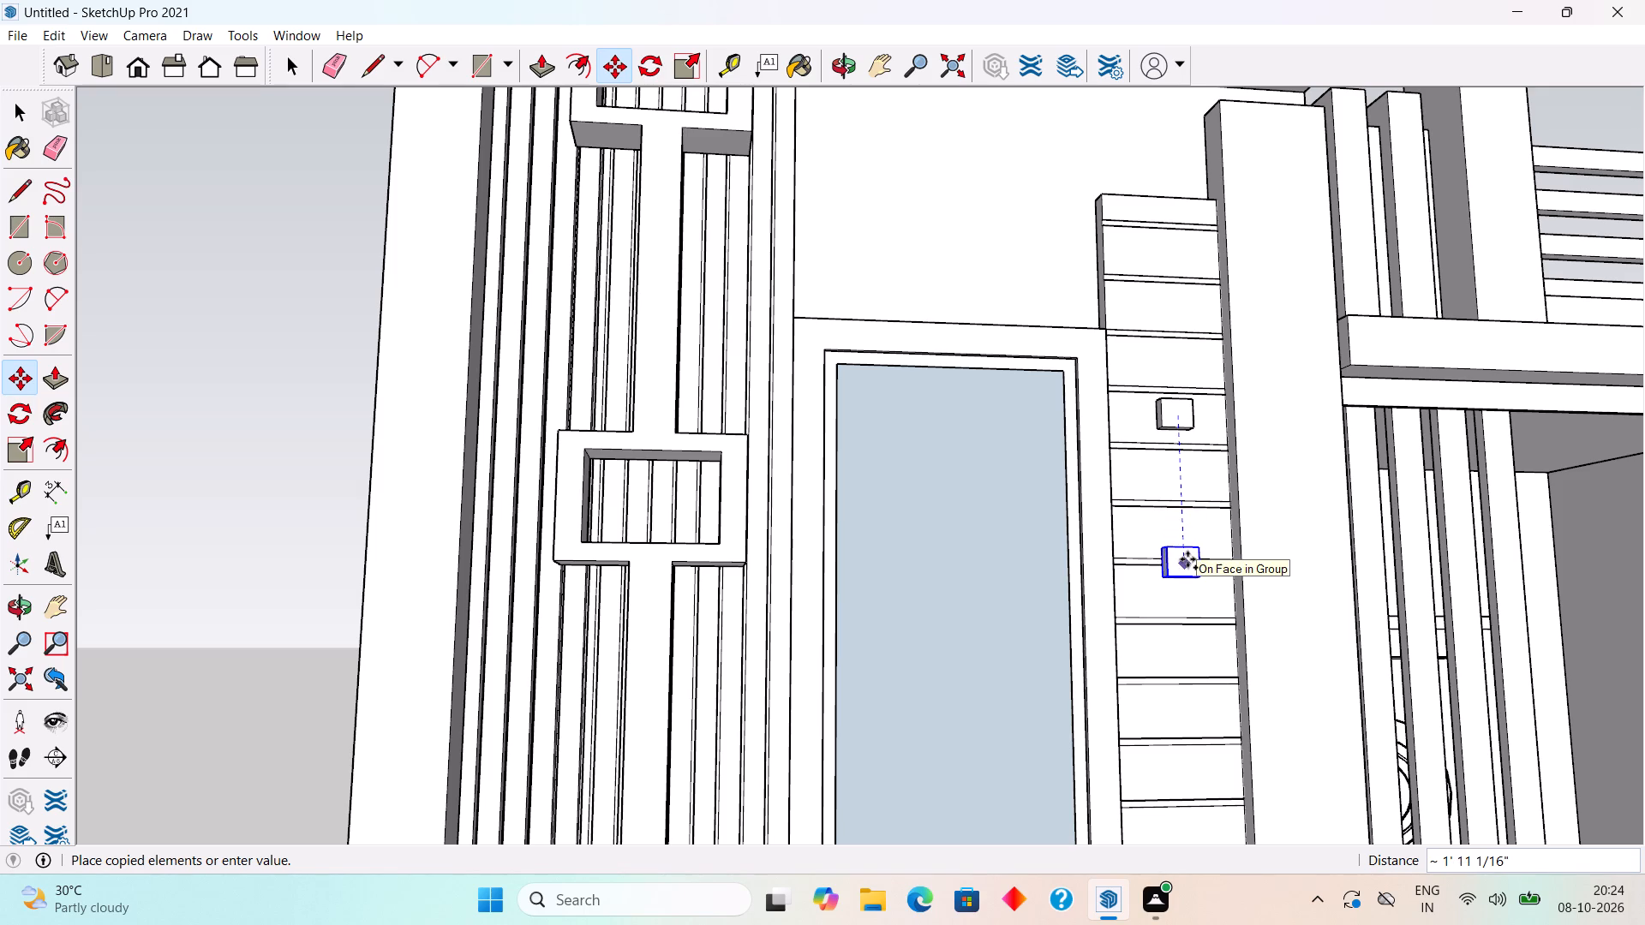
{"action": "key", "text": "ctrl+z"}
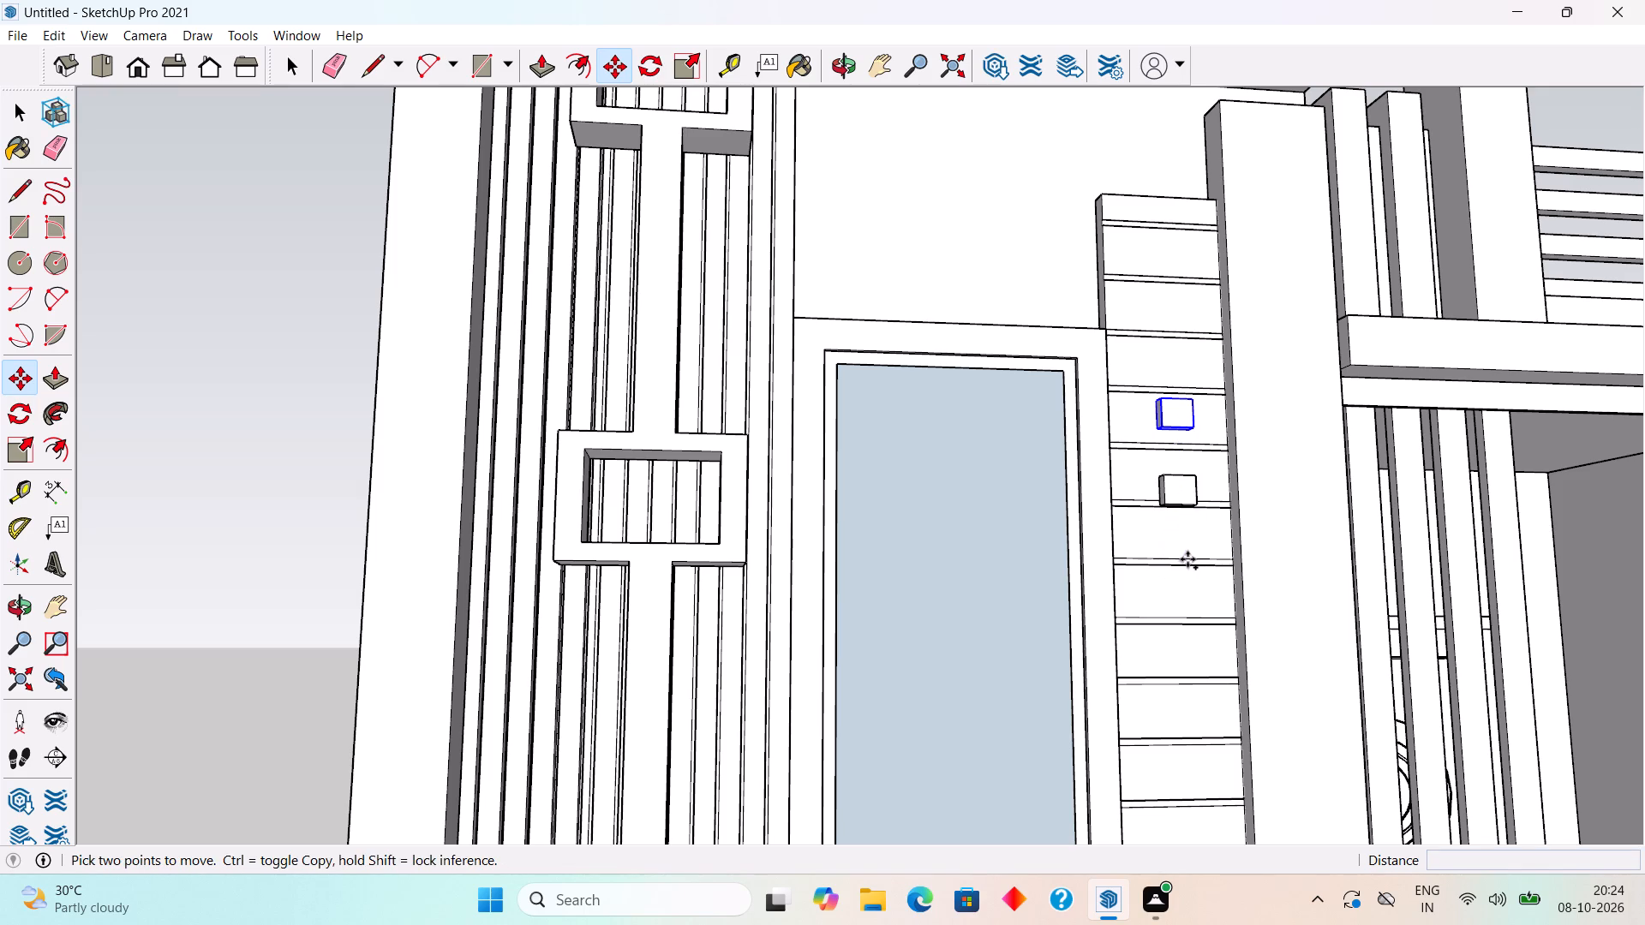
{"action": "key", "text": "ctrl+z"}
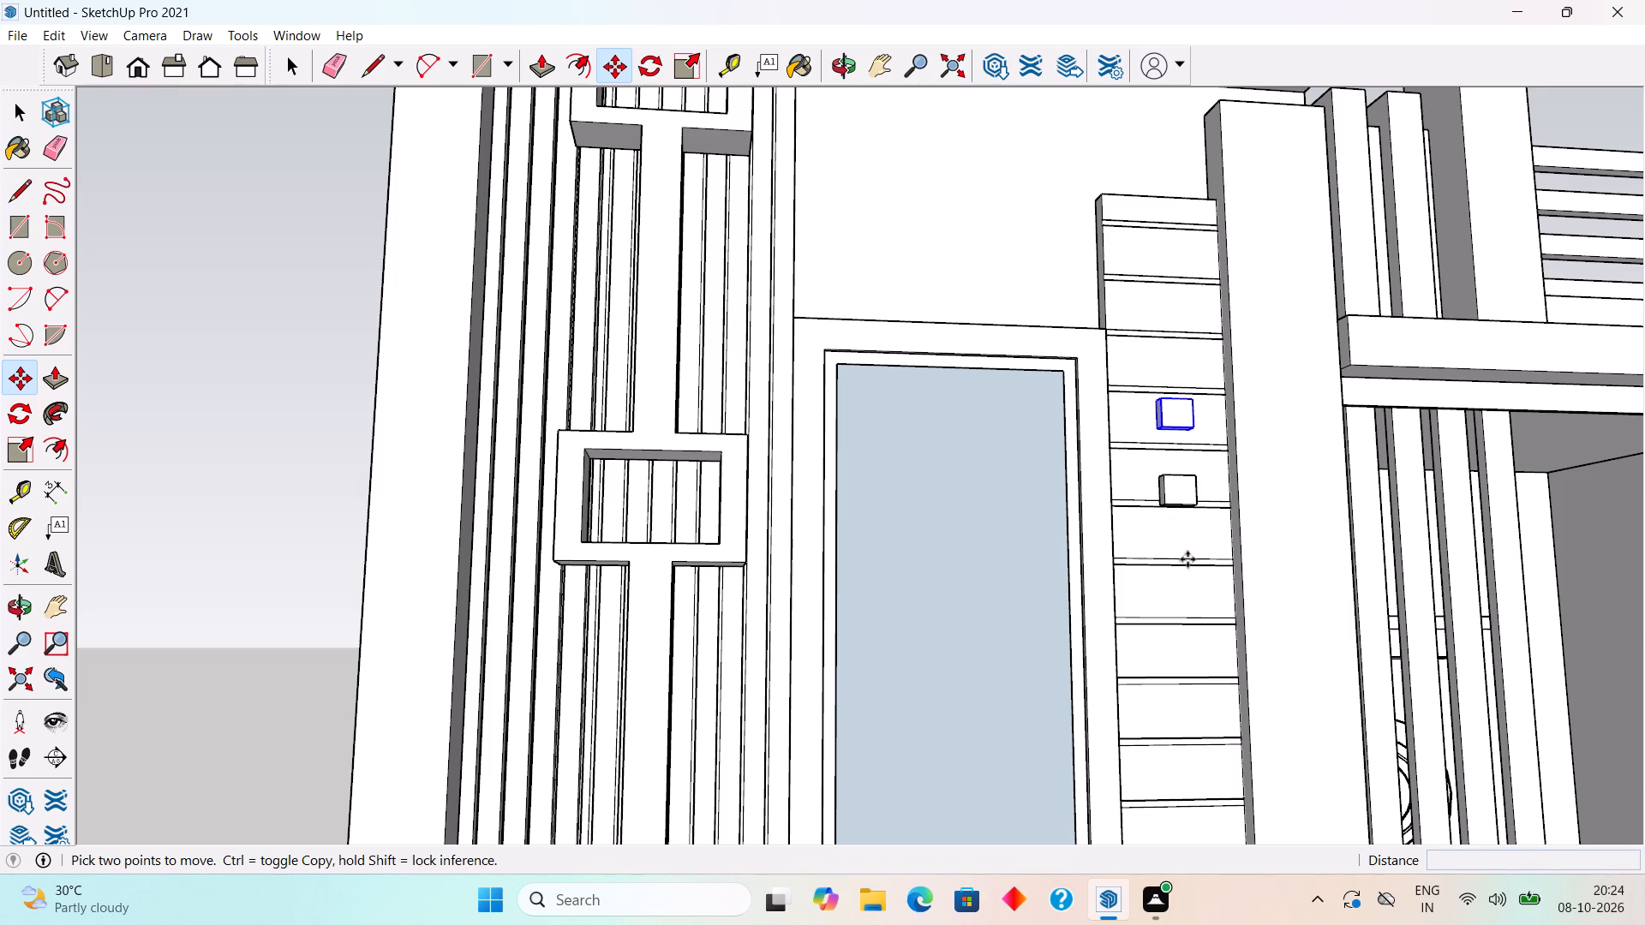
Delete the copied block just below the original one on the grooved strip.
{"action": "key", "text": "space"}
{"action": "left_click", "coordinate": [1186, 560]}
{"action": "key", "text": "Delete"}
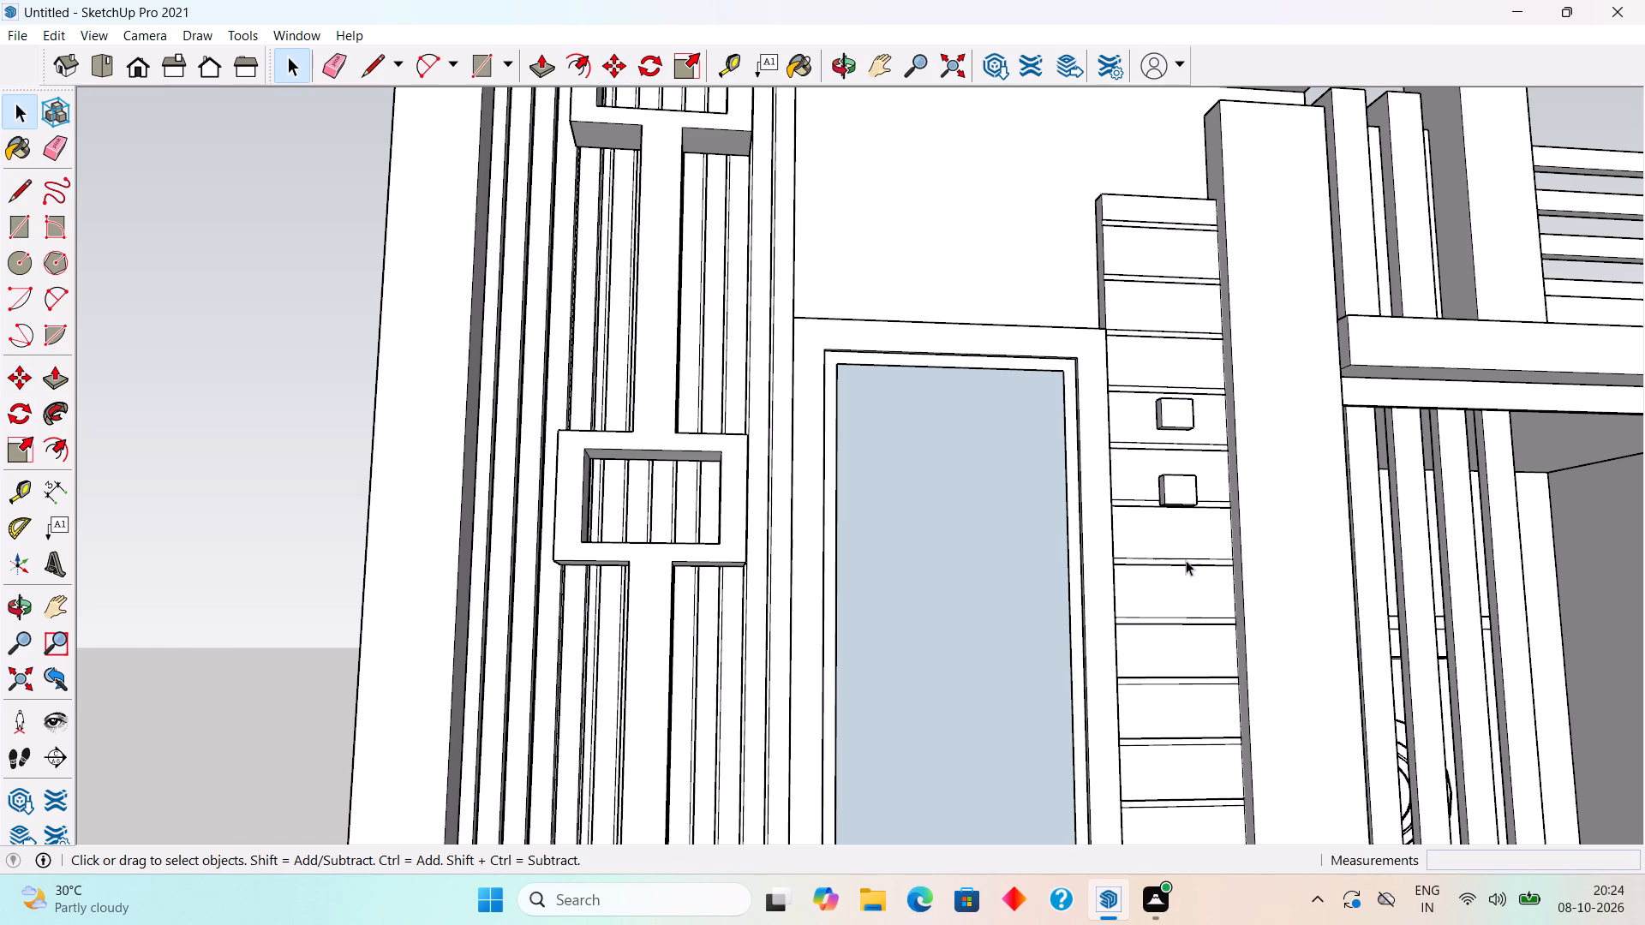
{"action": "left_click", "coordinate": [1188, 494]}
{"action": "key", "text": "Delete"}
Move the remaining small block about 3' down the grooved strip beside the tall window.
{"action": "left_click", "coordinate": [1184, 409]}
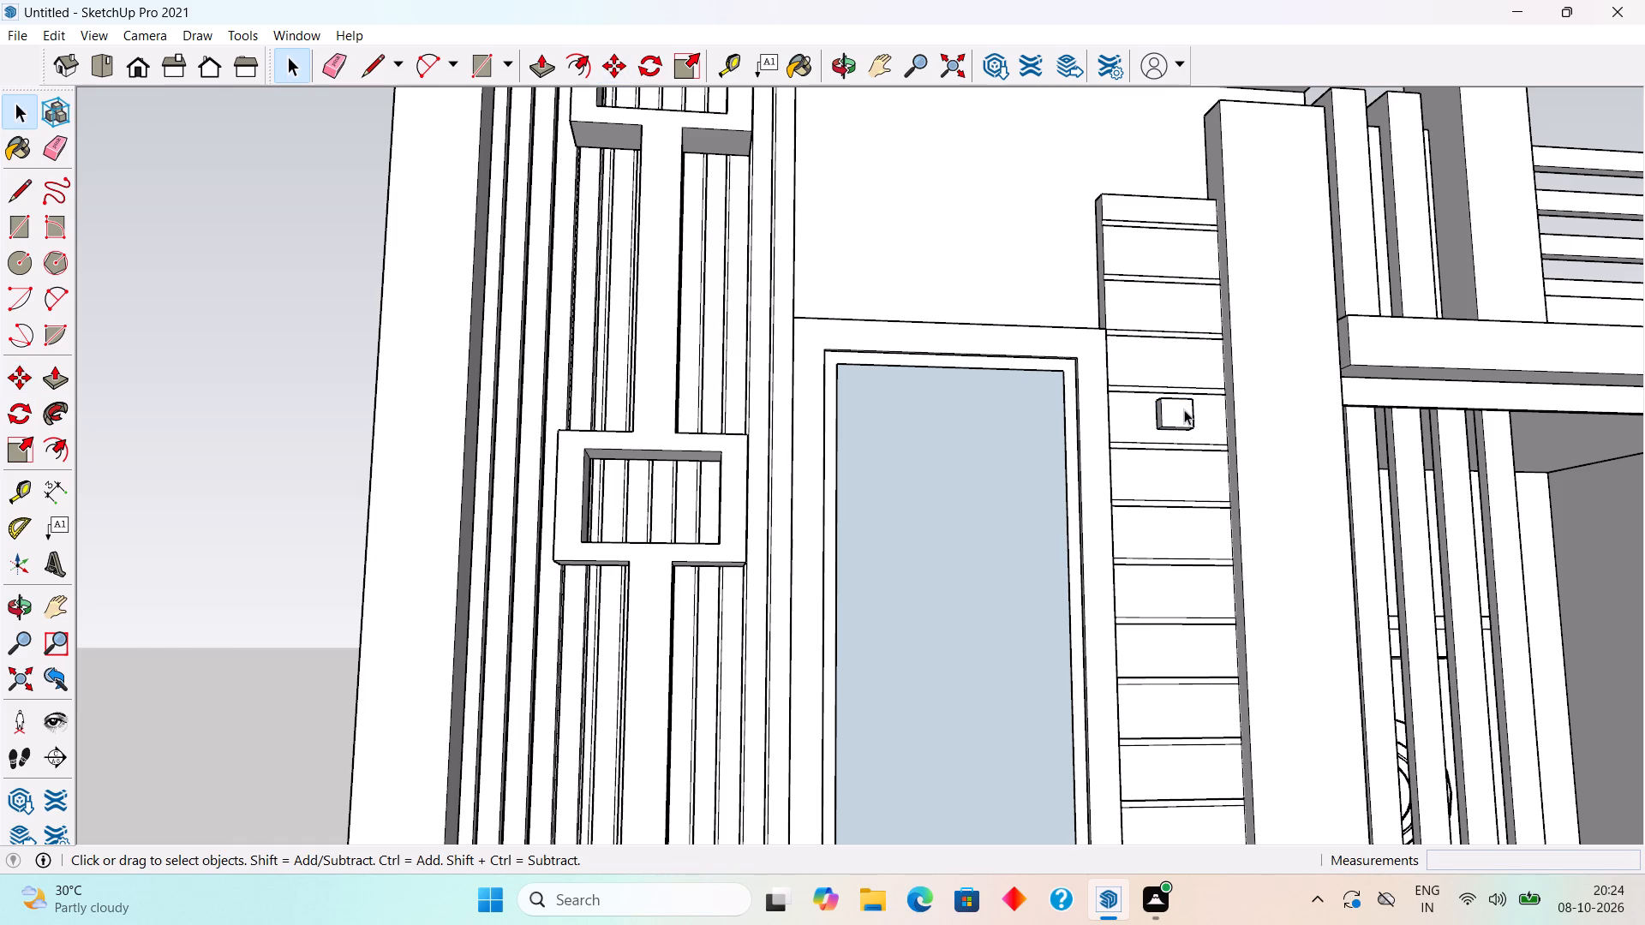
{"action": "key", "text": "m"}
{"action": "left_click", "coordinate": [1184, 409]}
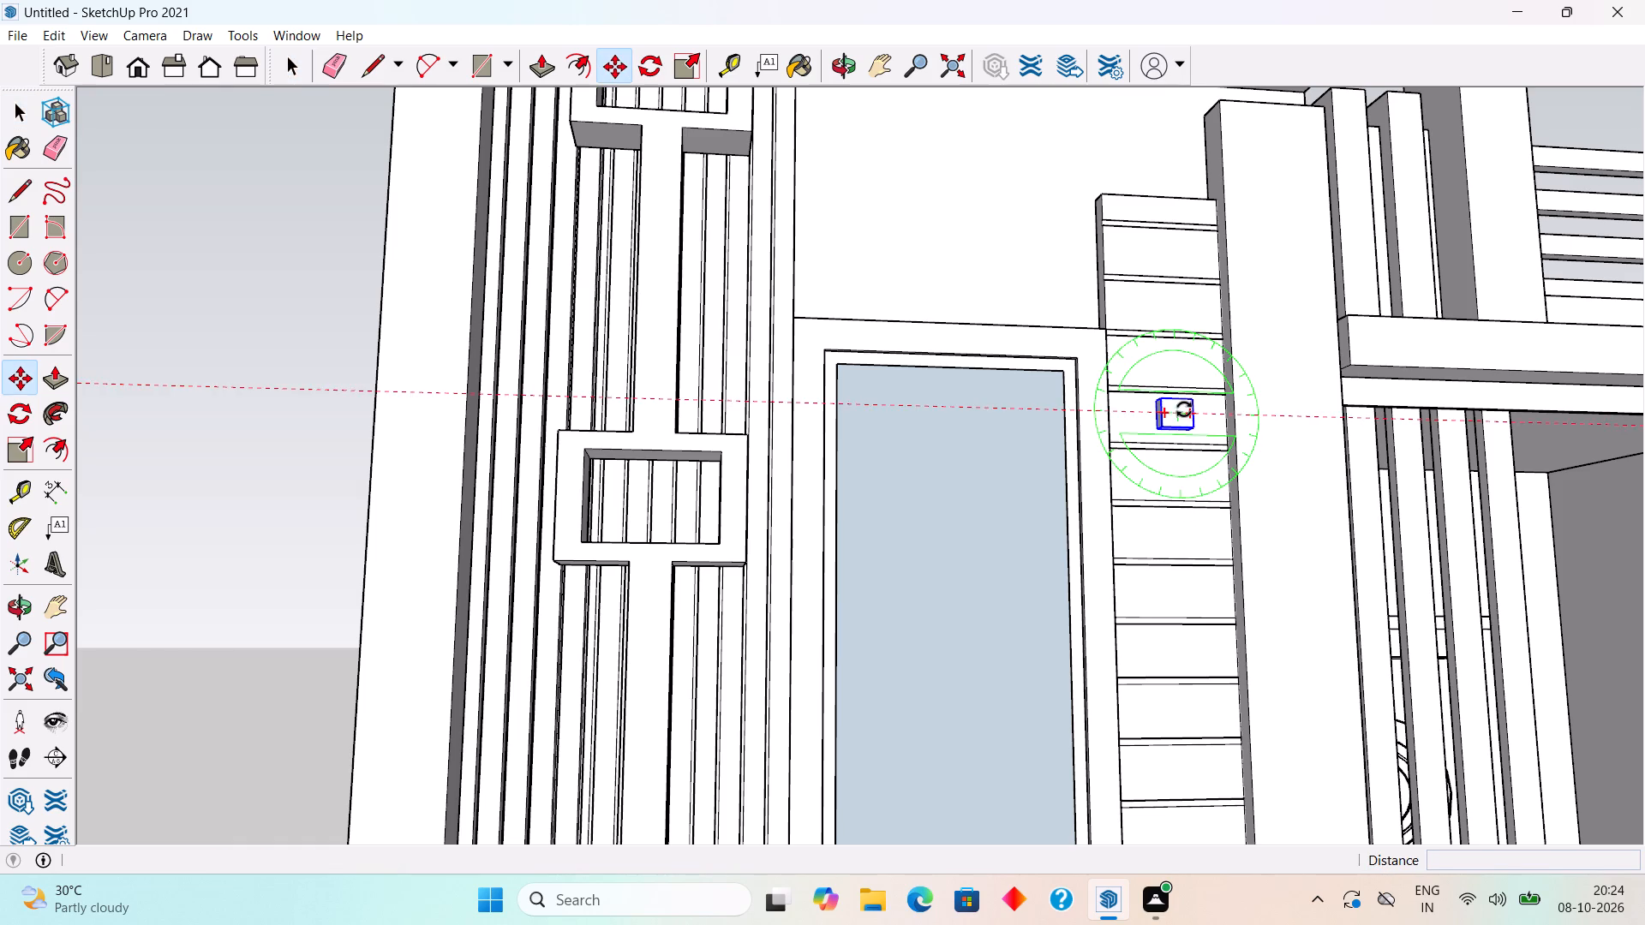
{"action": "key", "text": "space"}
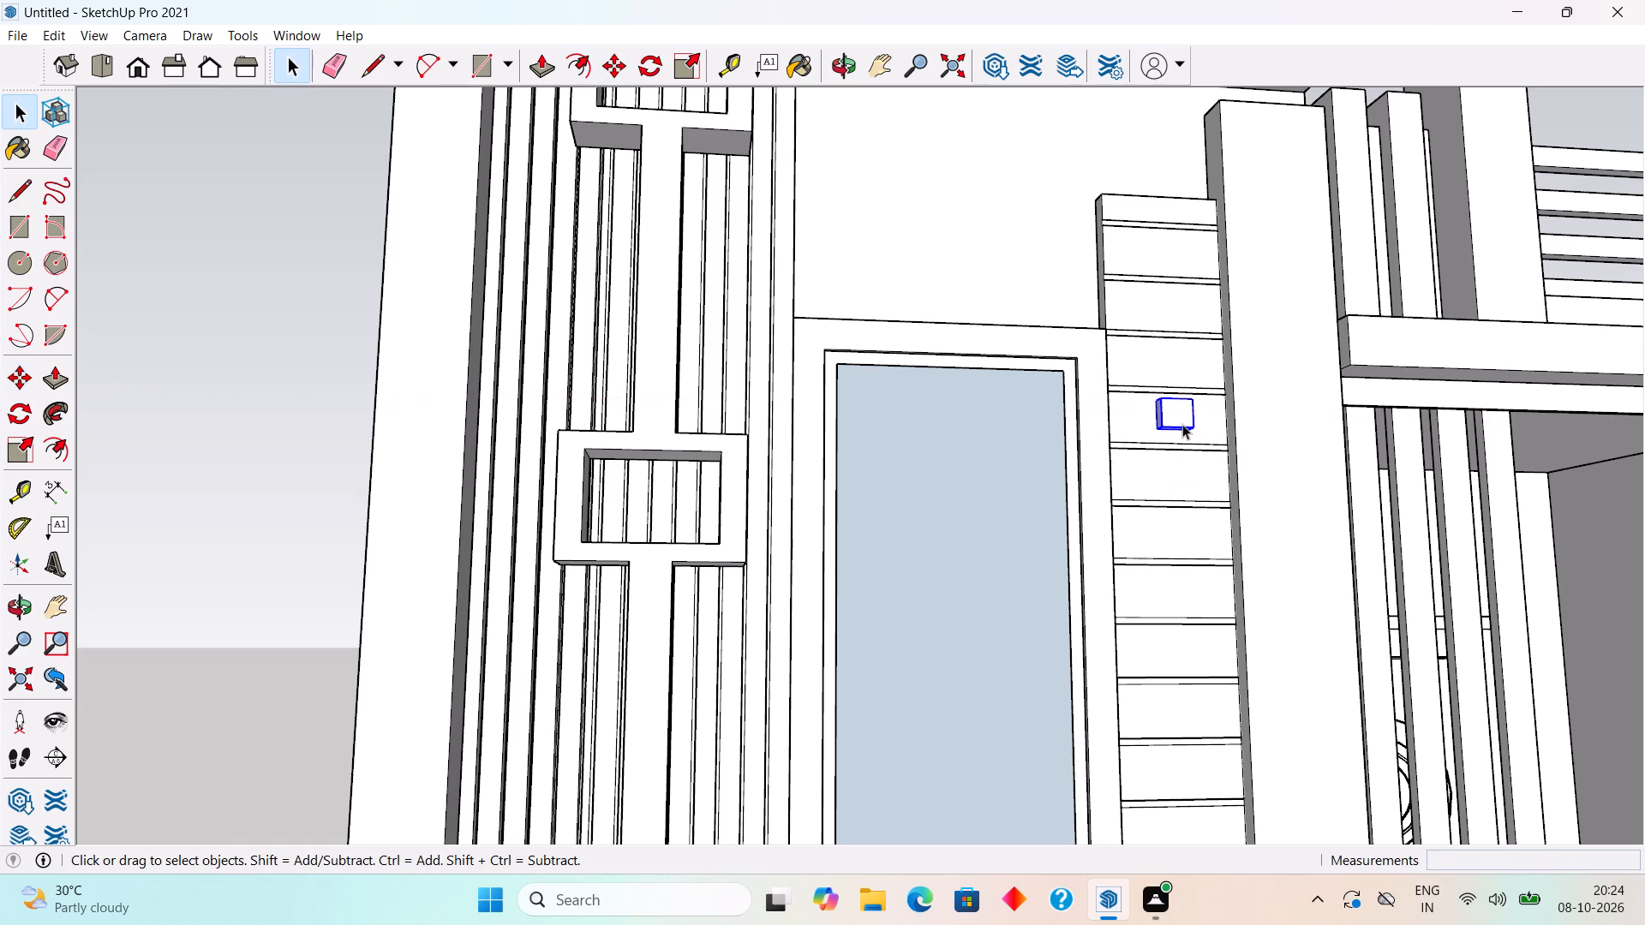
{"action": "key", "text": "m"}
{"action": "left_click", "coordinate": [1182, 424]}
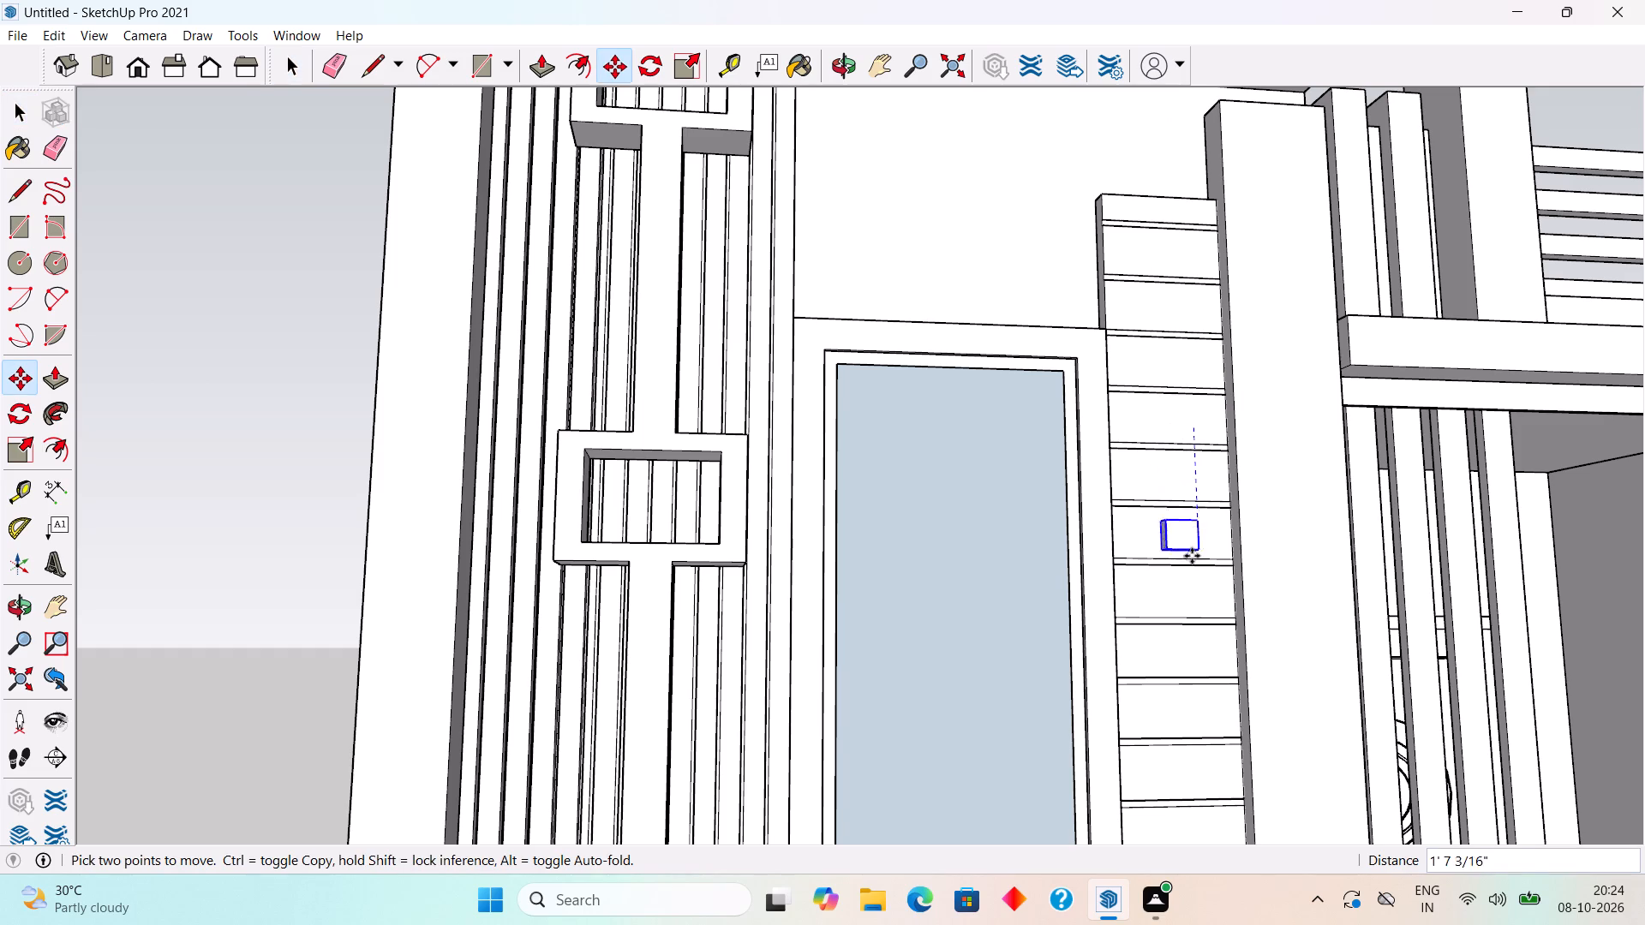
{"action": "left_click", "coordinate": [1201, 664]}
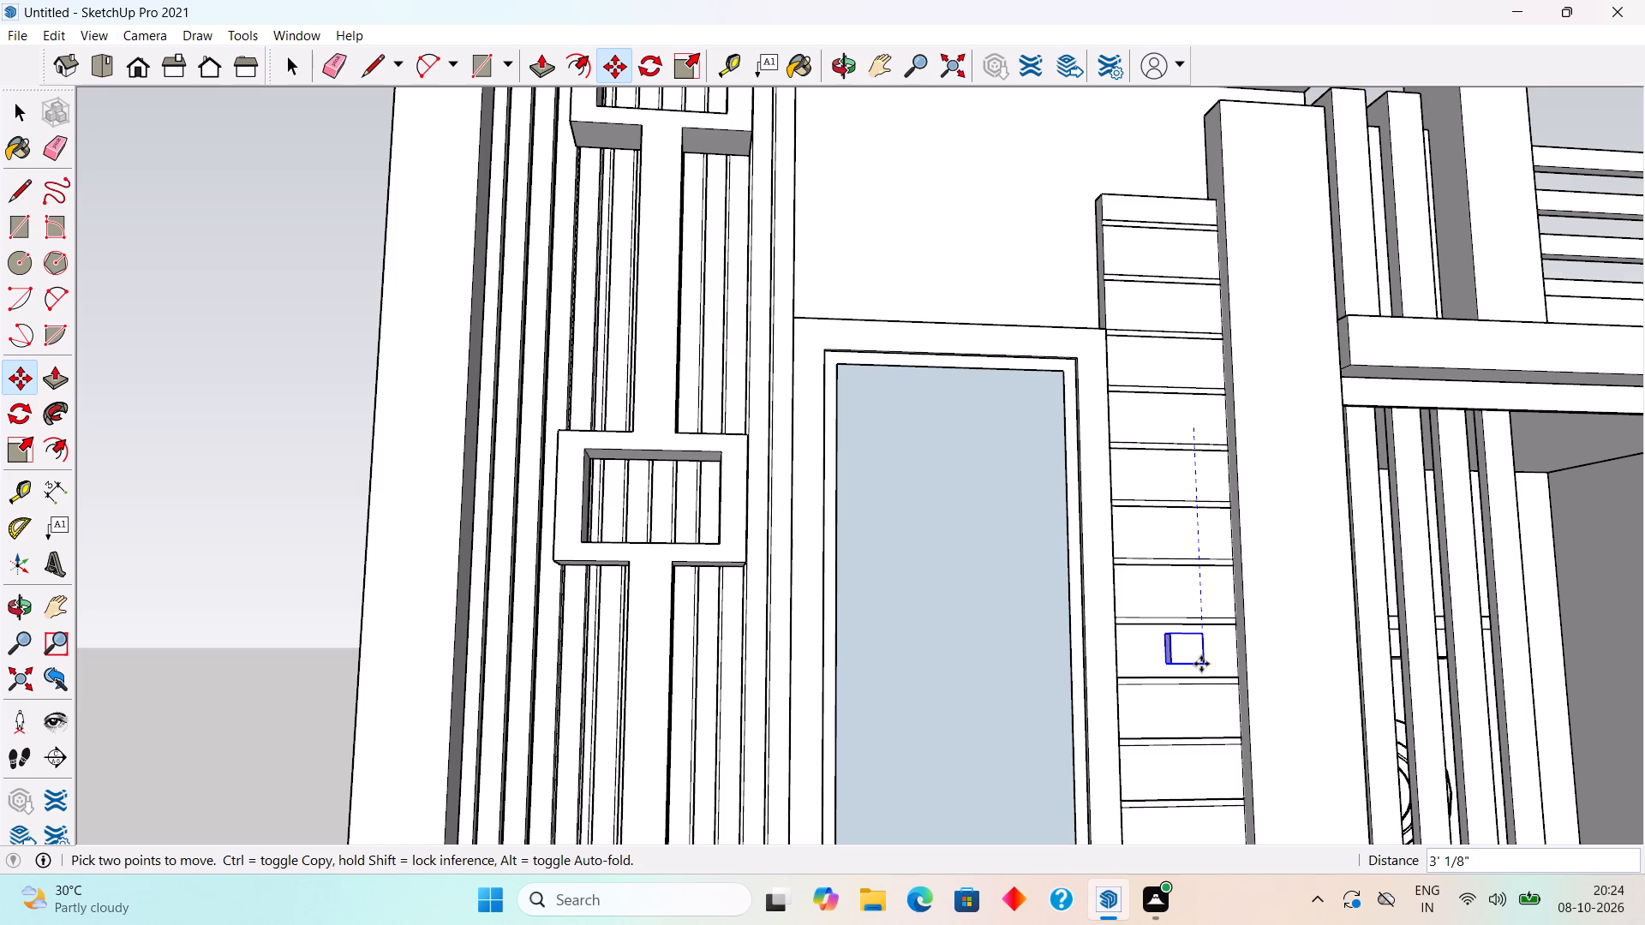
Move the small block about 1' 4" up the grooved strip beside the tall window.
{"action": "scroll", "coordinate": [1195, 662], "scroll_direction": "down", "scroll_amount": 13}
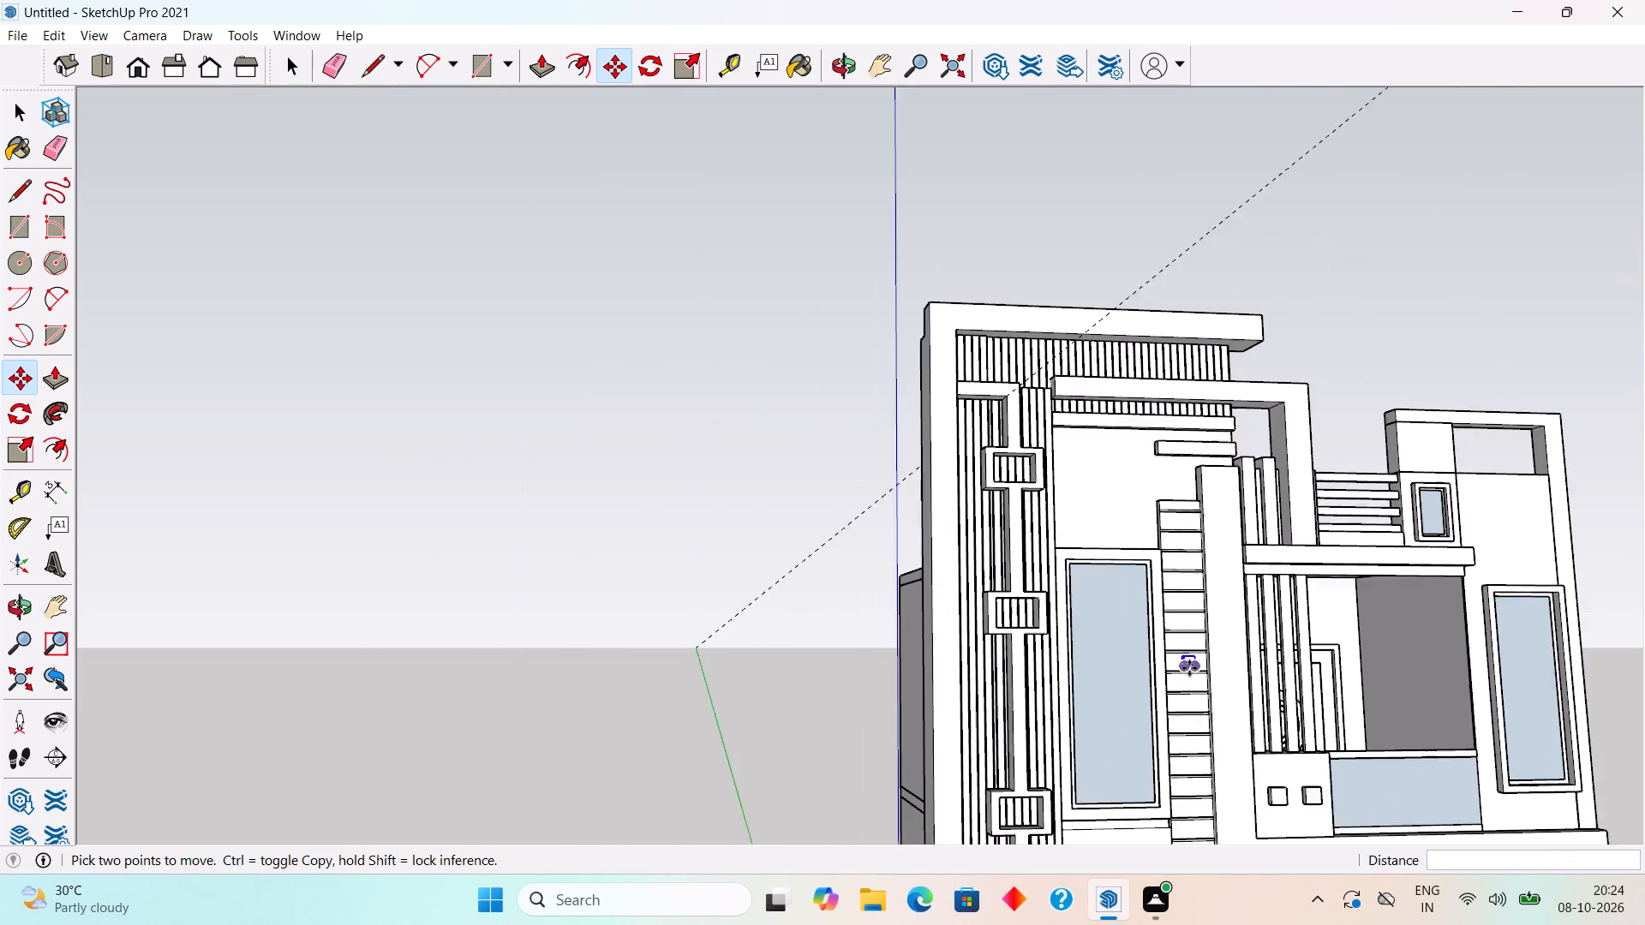
{"action": "scroll", "coordinate": [1215, 783], "scroll_direction": "up", "scroll_amount": 11}
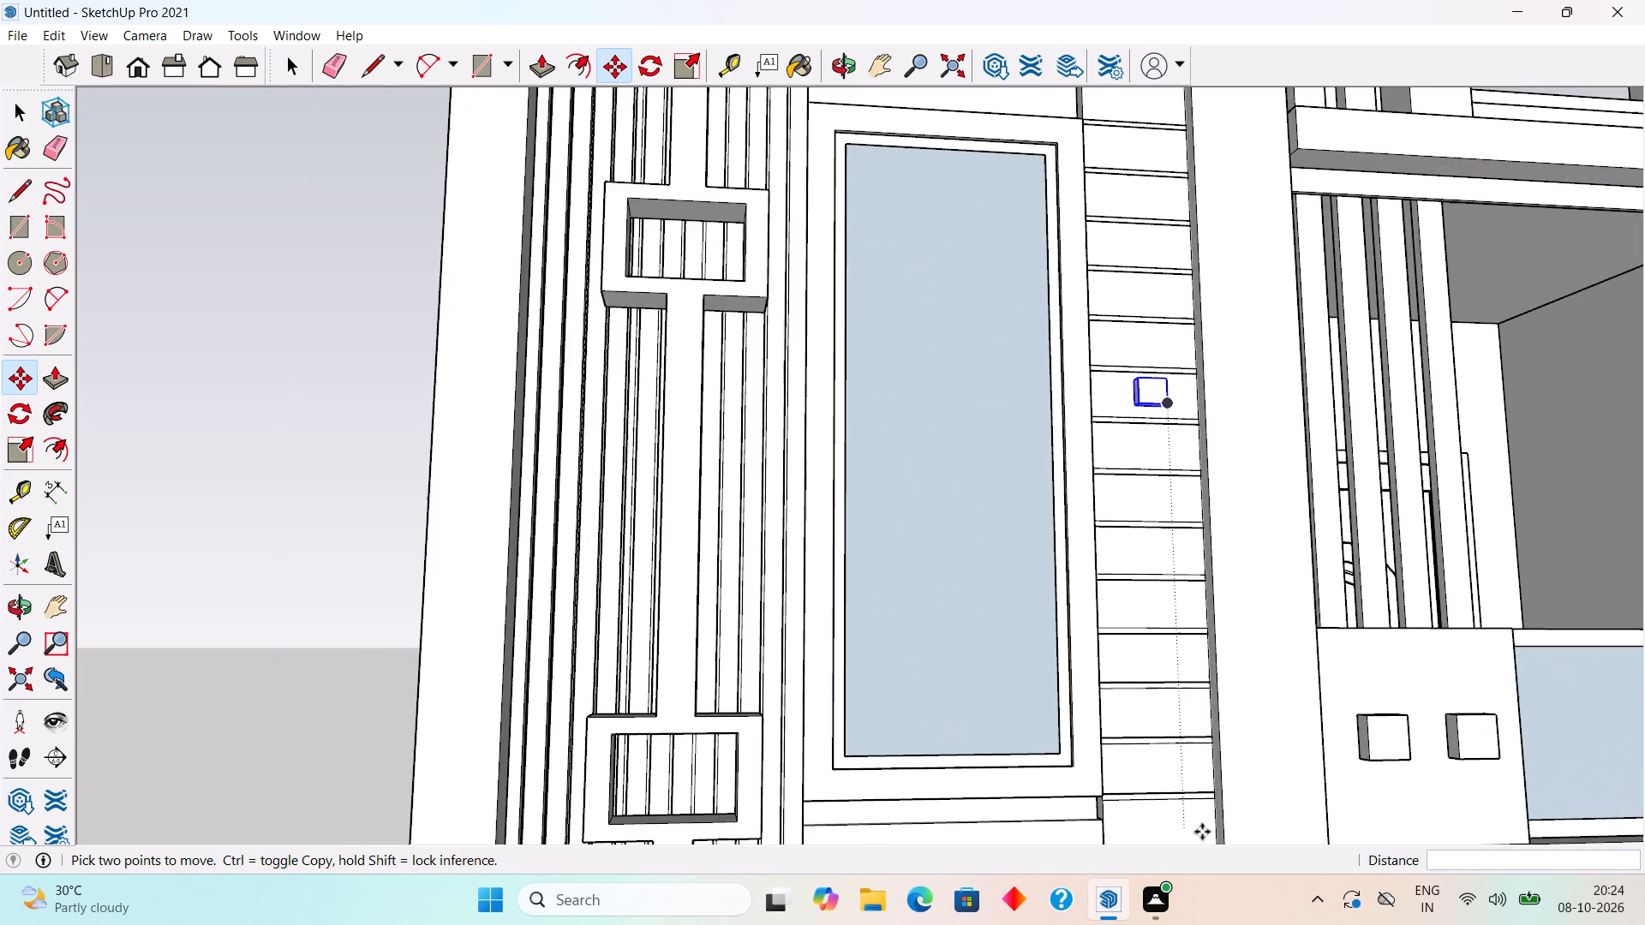
{"action": "scroll", "coordinate": [1202, 828], "scroll_direction": "up", "scroll_amount": 4}
{"action": "scroll", "coordinate": [1202, 802], "scroll_direction": "down", "scroll_amount": 4}
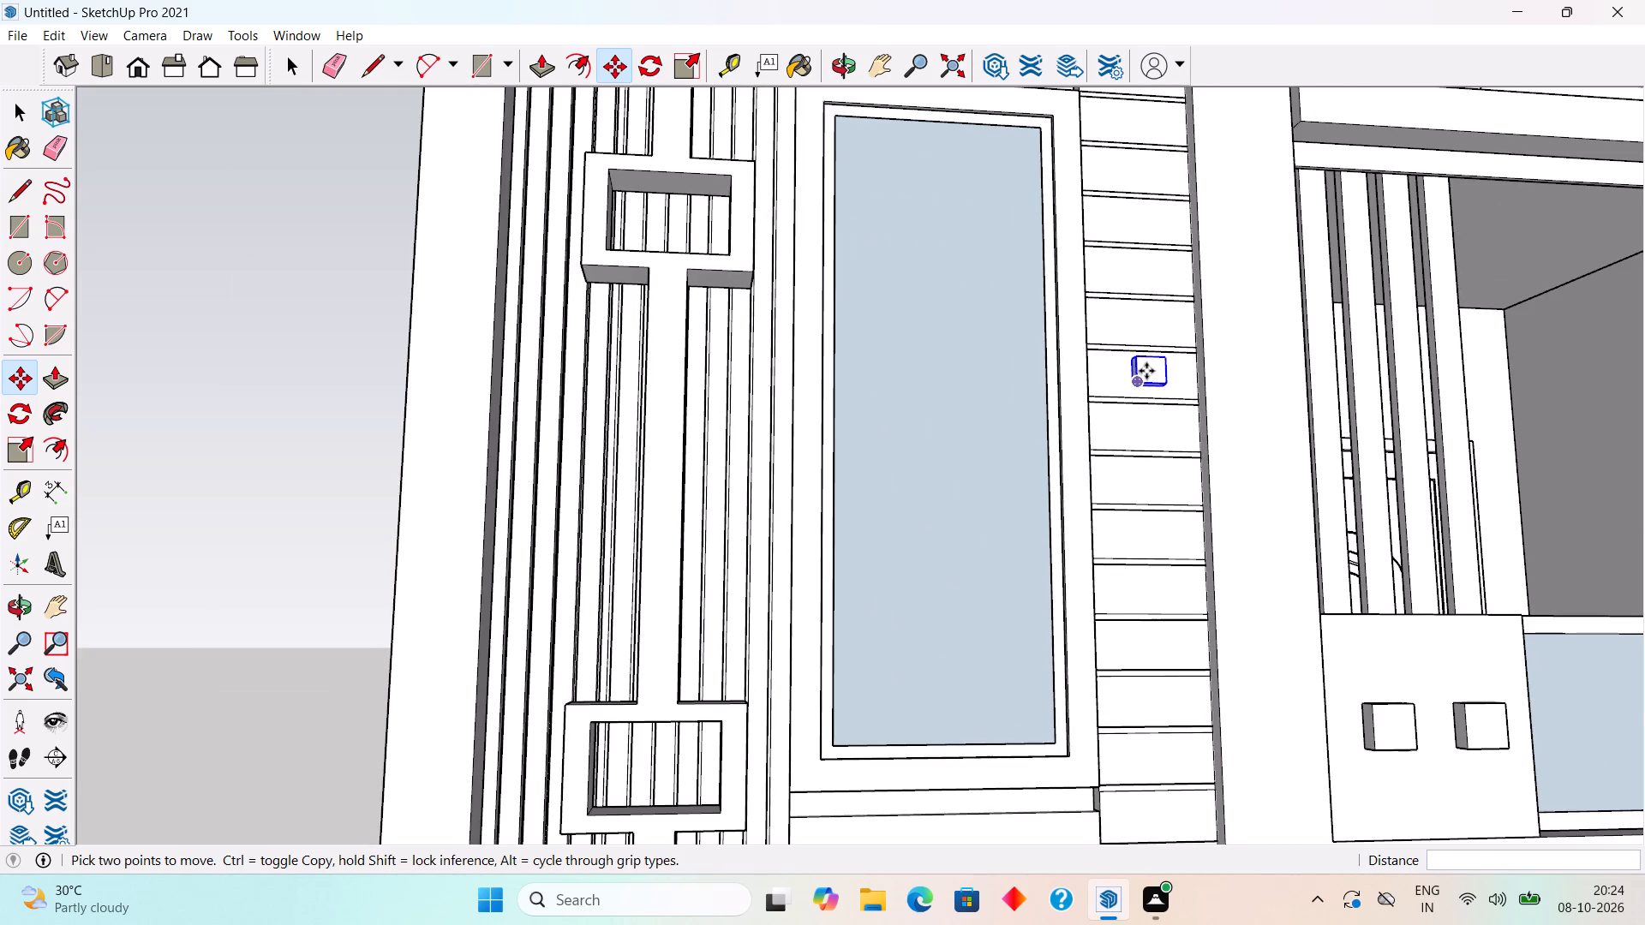
{"action": "left_click", "coordinate": [1147, 371]}
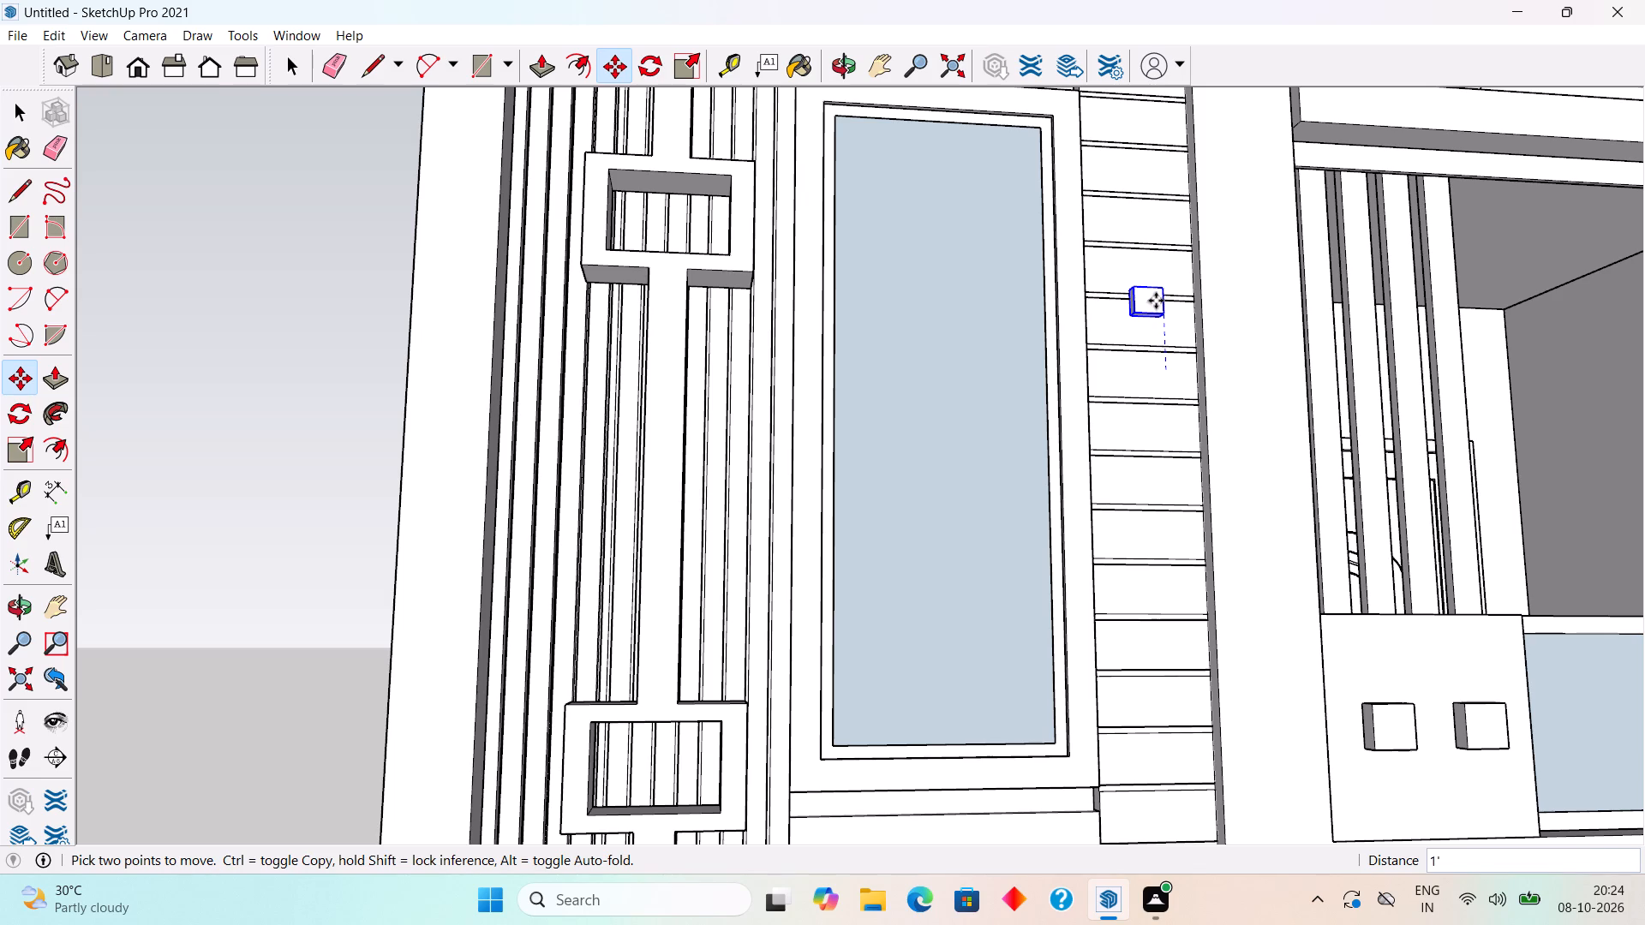
{"action": "left_click", "coordinate": [1154, 276]}
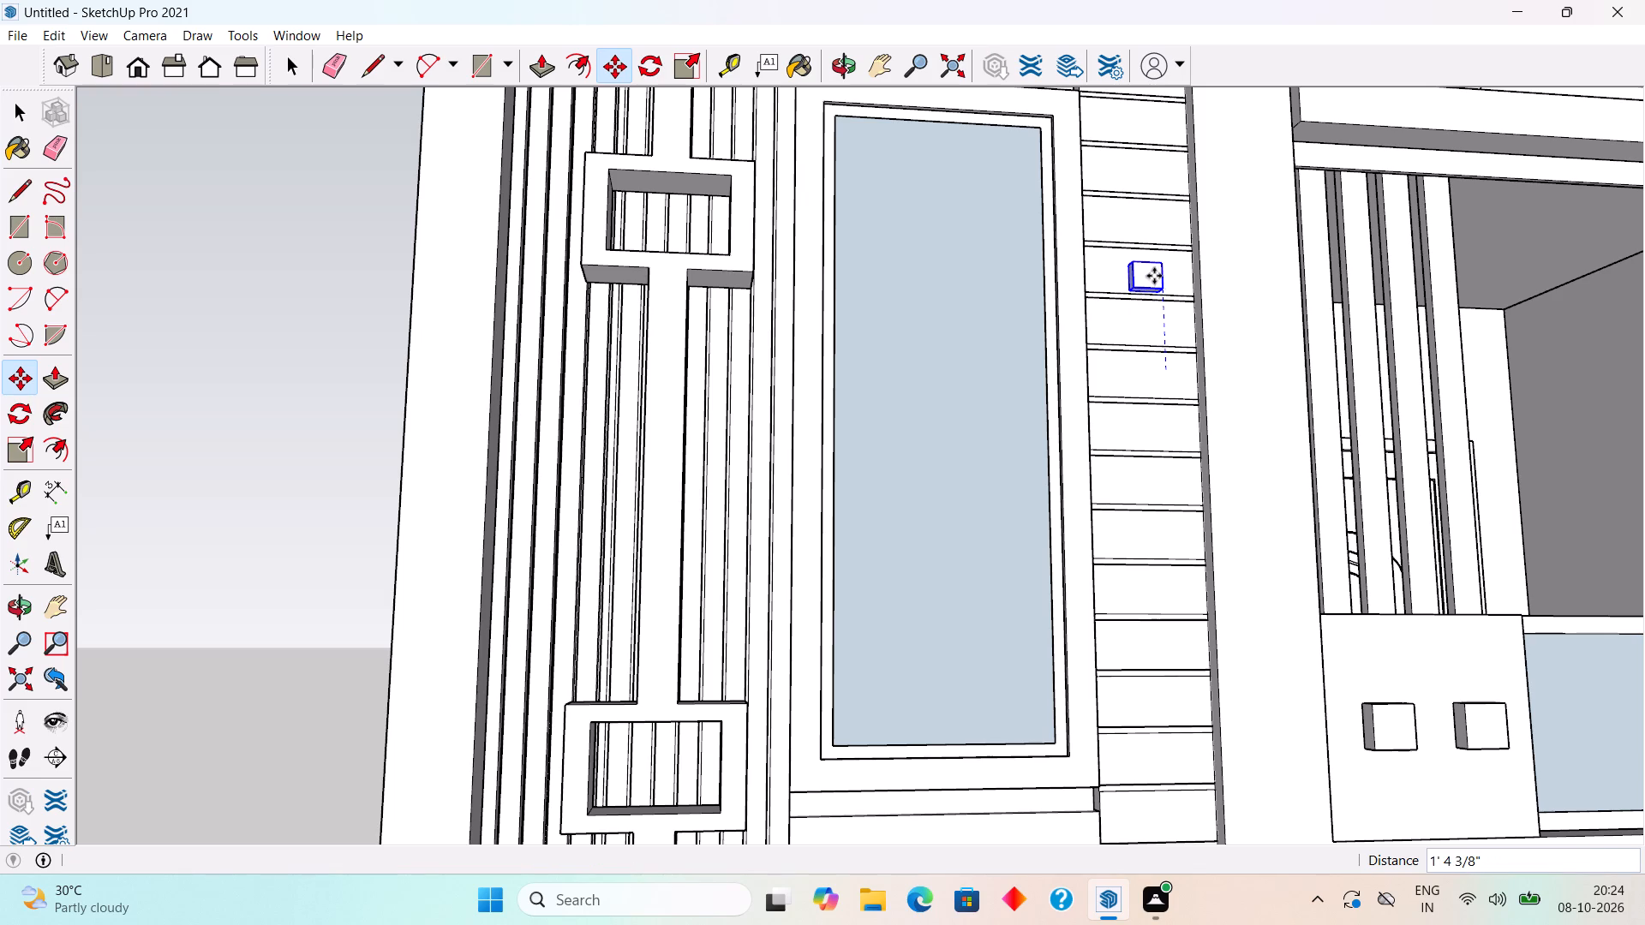
Copy the small block down the grooved strip at 1.5' spacing, making three copies.
{"action": "left_click", "coordinate": [1154, 284]}
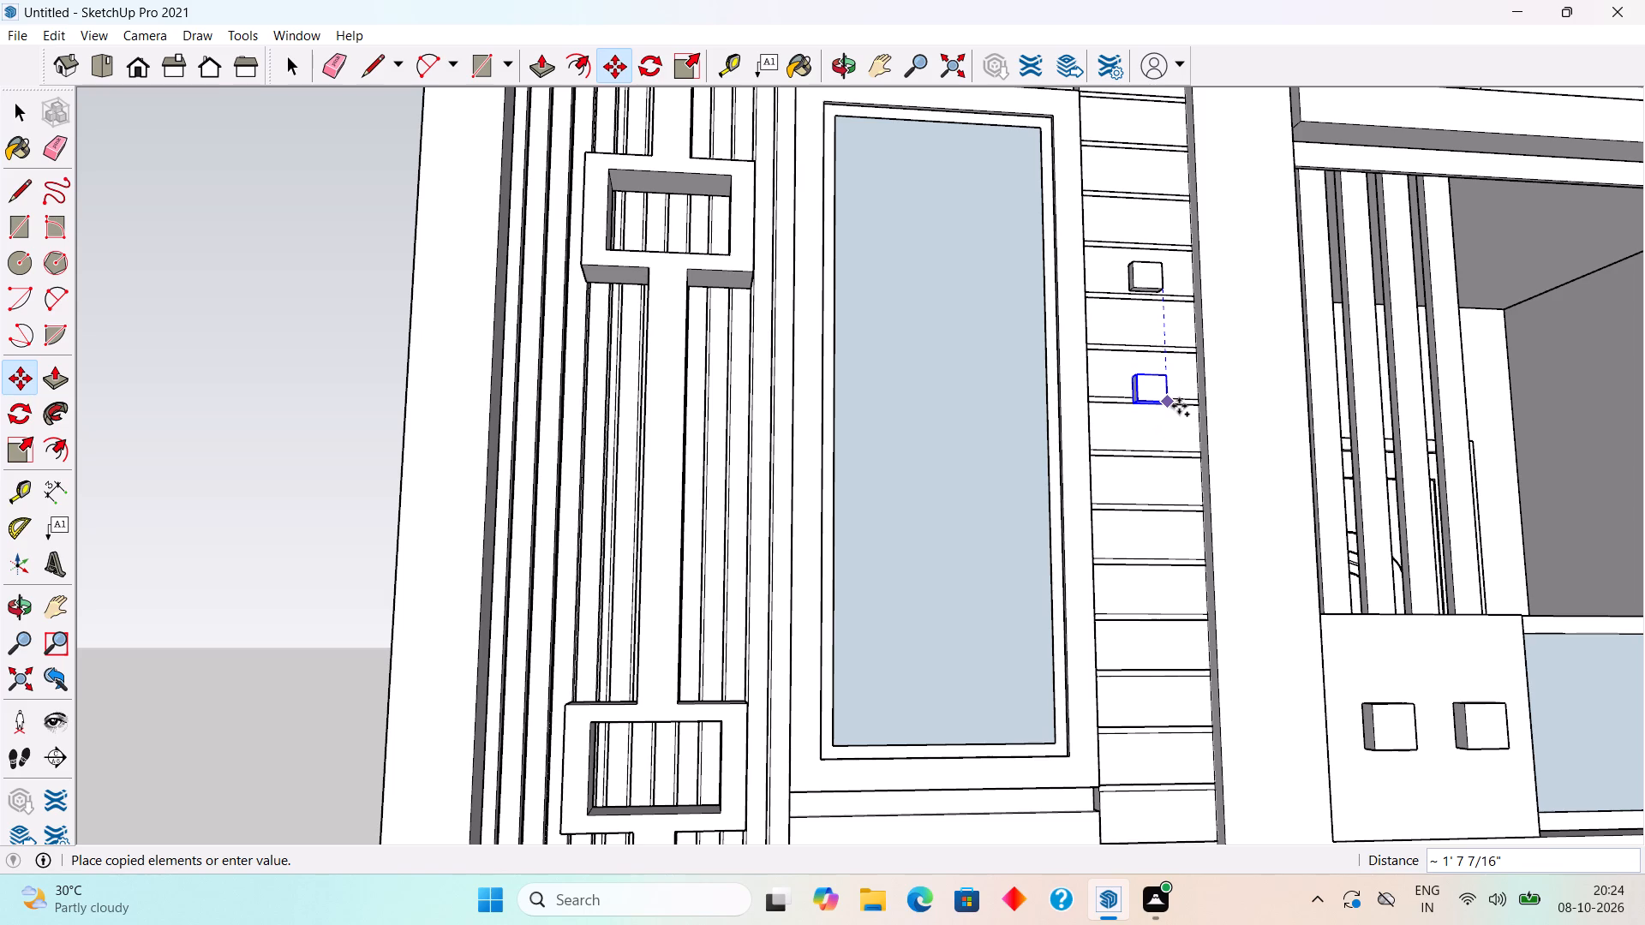
{"action": "type", "text": "1.5'"}
{"action": "key", "text": "Return"}
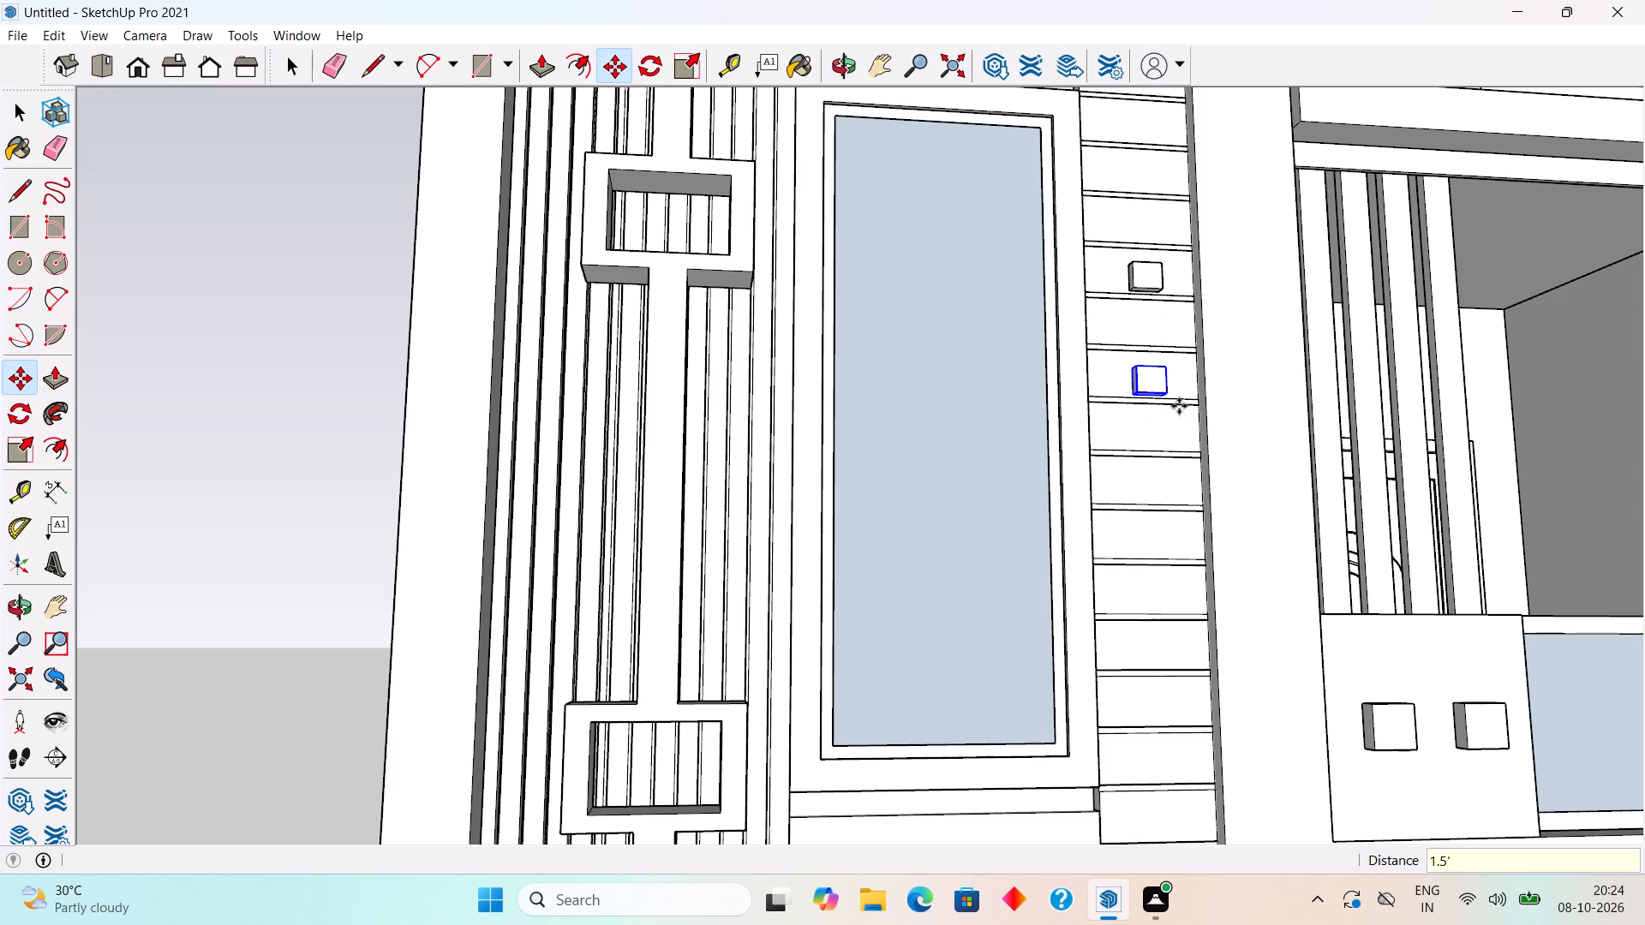
{"action": "key", "text": "x"}
{"action": "key", "text": "3"}
{"action": "key", "text": "Return"}
{"action": "key", "text": "space"}
Examine the column of four small blocks and the whole facade from several angles and distances.
{"action": "scroll", "coordinate": [1207, 478], "scroll_direction": "down", "scroll_amount": 11}
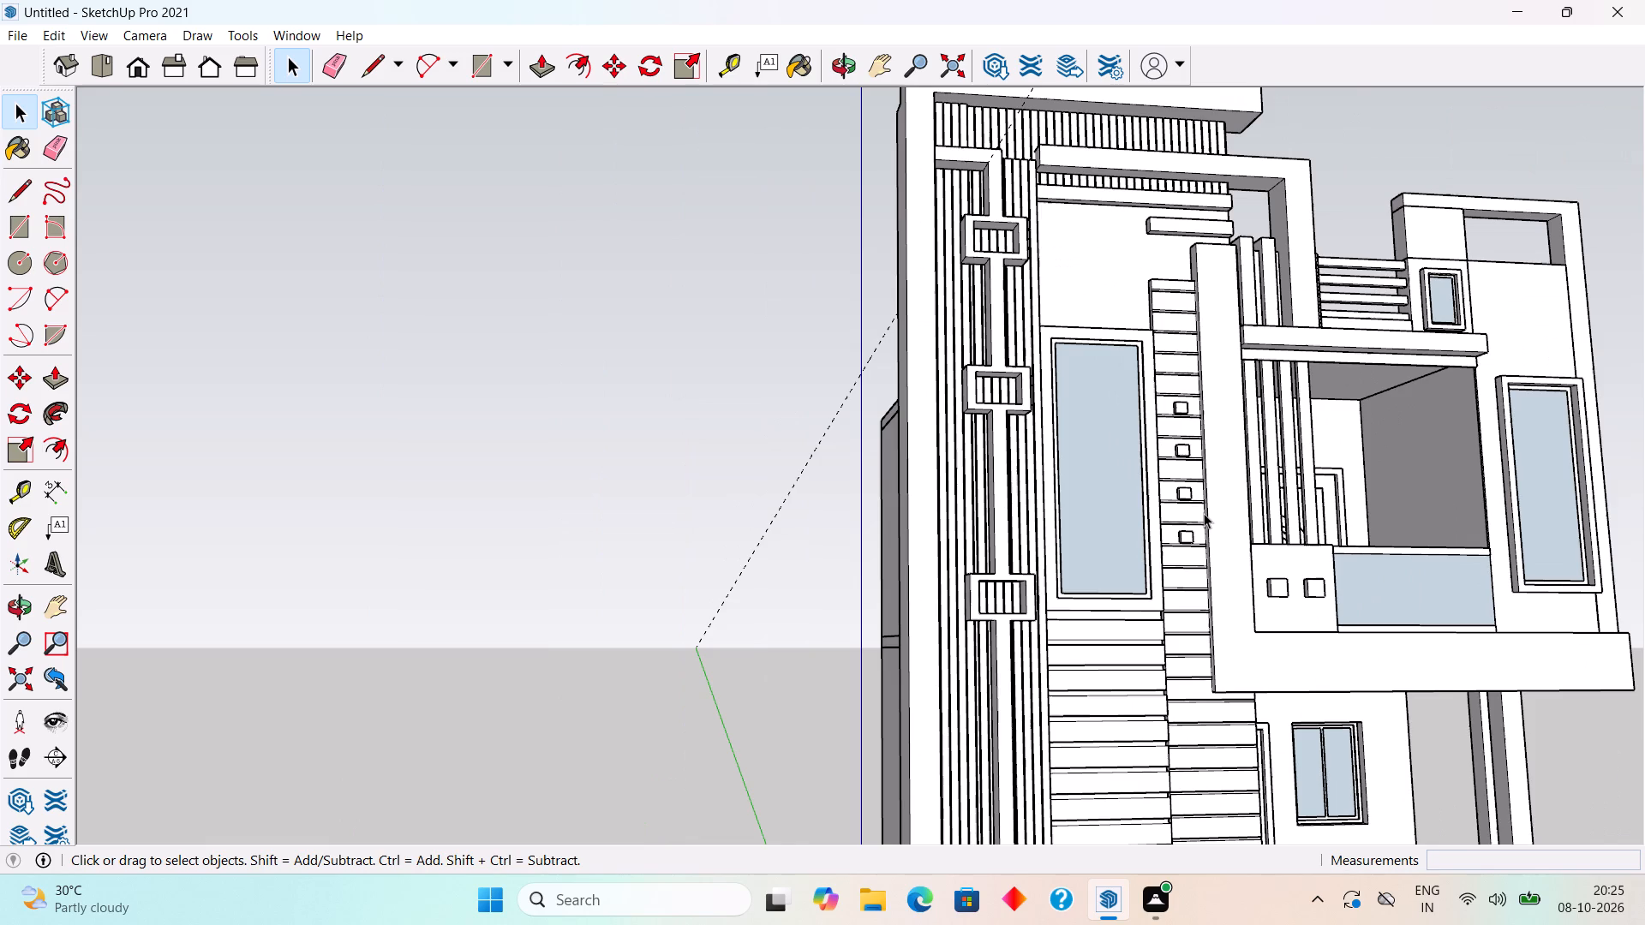
{"action": "middle_click_drag", "start_coordinate": [1204, 521], "coordinate": [1098, 551]}
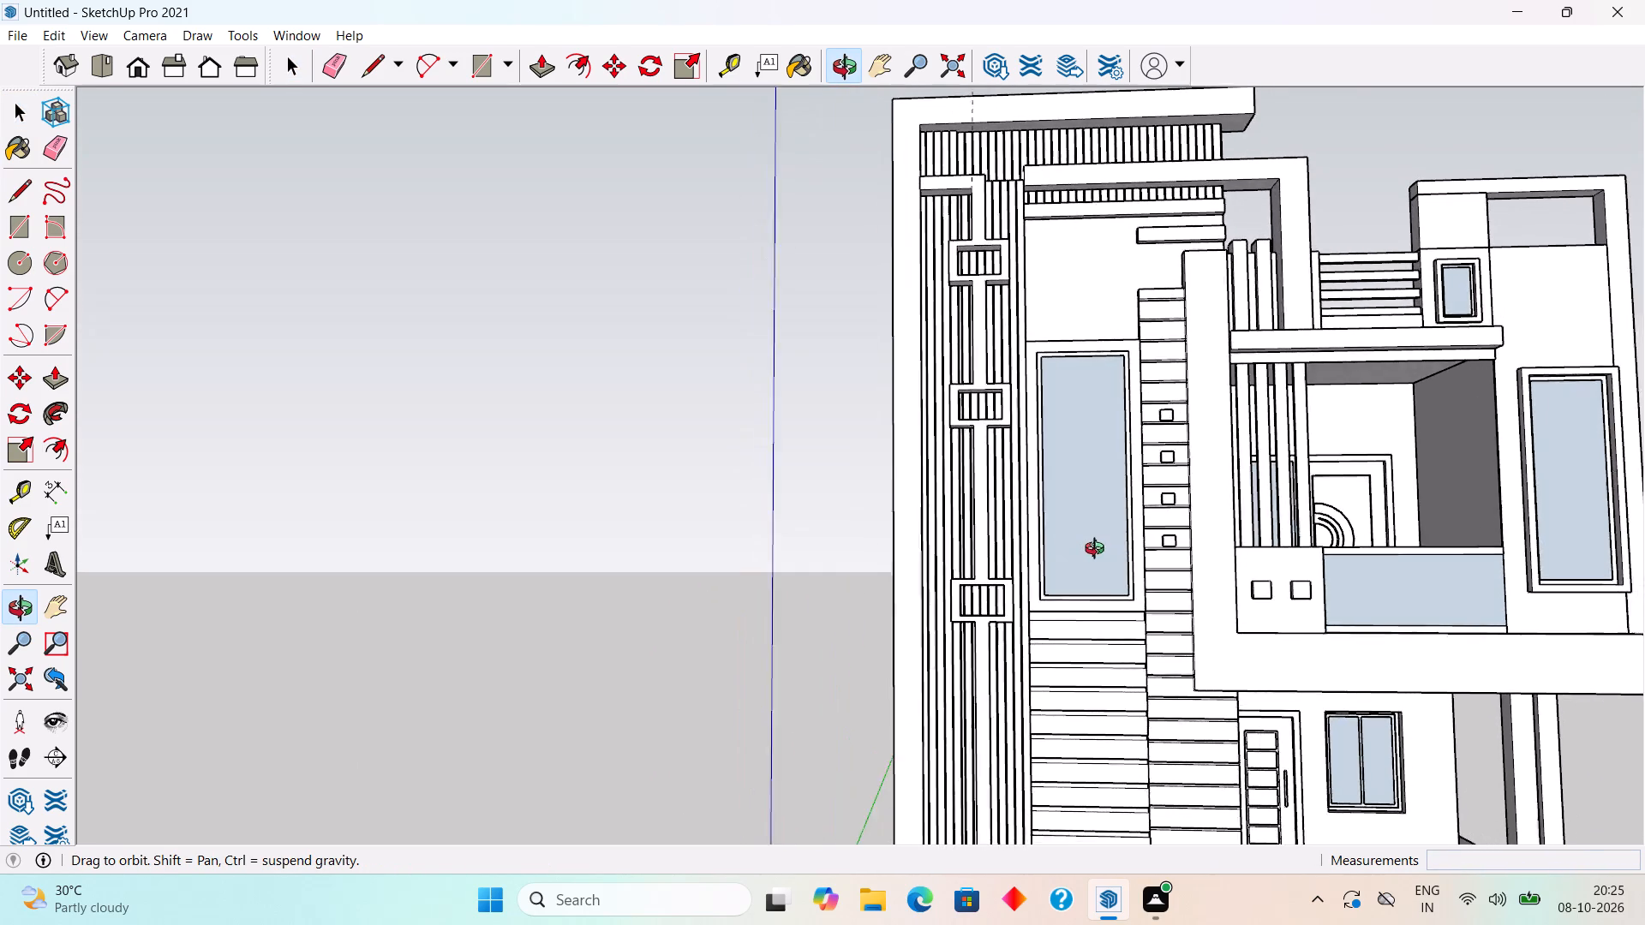
{"action": "middle_click_drag", "start_coordinate": [1098, 551], "coordinate": [1117, 547]}
{"action": "scroll", "coordinate": [1137, 539], "scroll_direction": "up", "scroll_amount": 2}
{"action": "scroll", "coordinate": [1217, 514], "scroll_direction": "up", "scroll_amount": 4}
{"action": "scroll", "coordinate": [1217, 514], "scroll_direction": "down", "scroll_amount": 3}
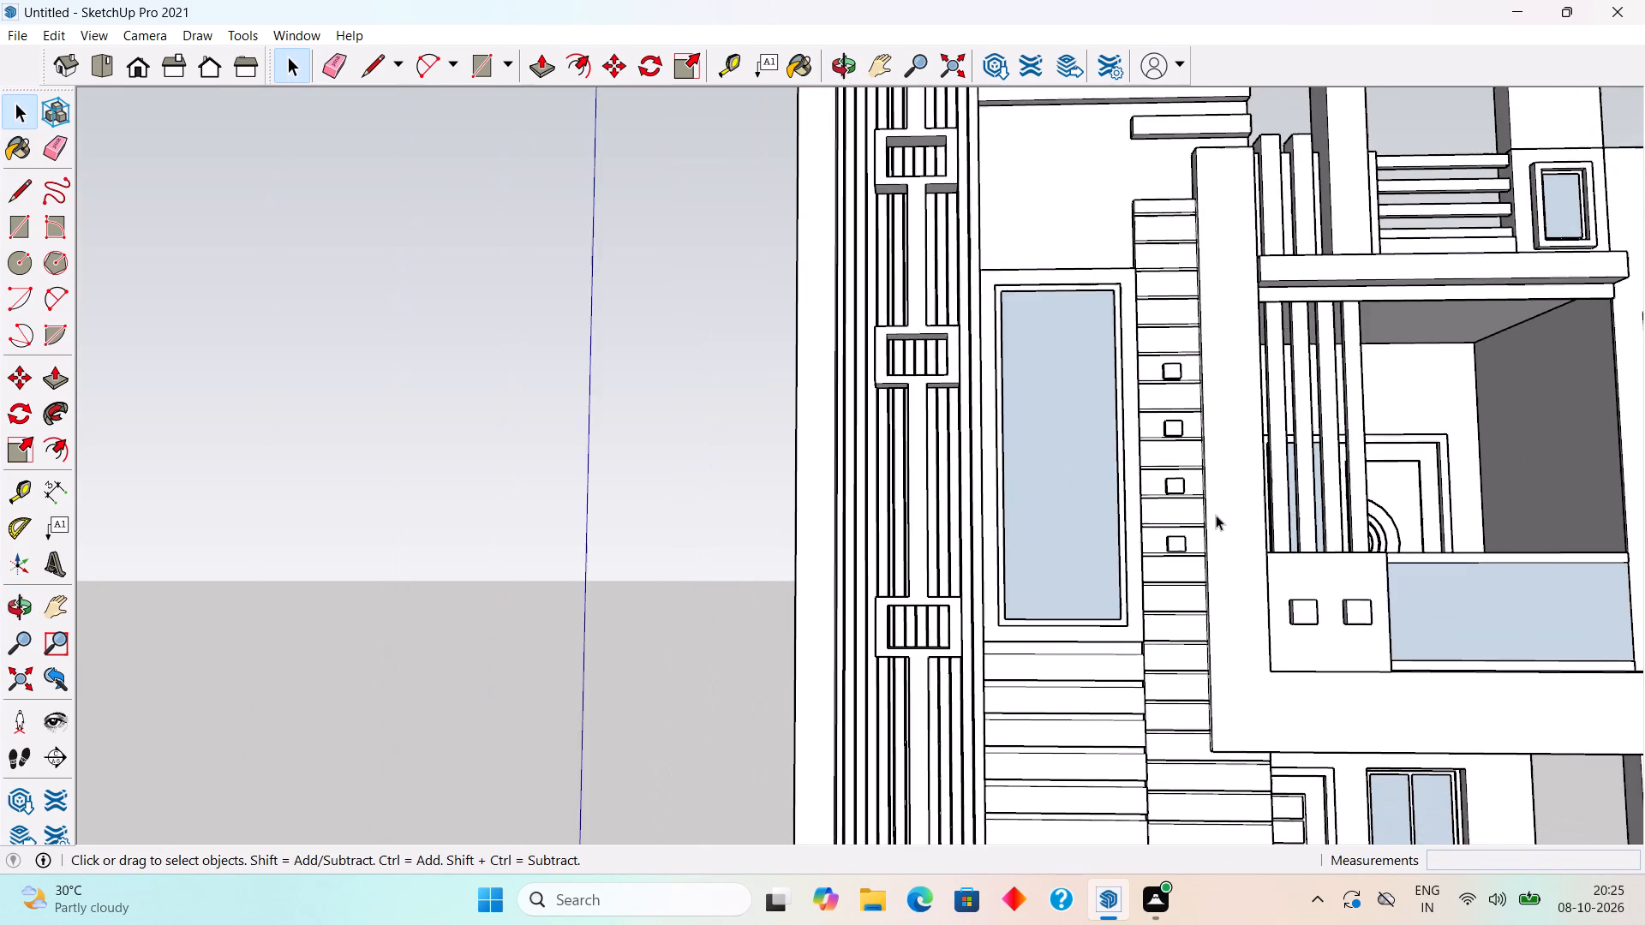
{"action": "scroll", "coordinate": [1216, 515], "scroll_direction": "down", "scroll_amount": 6}
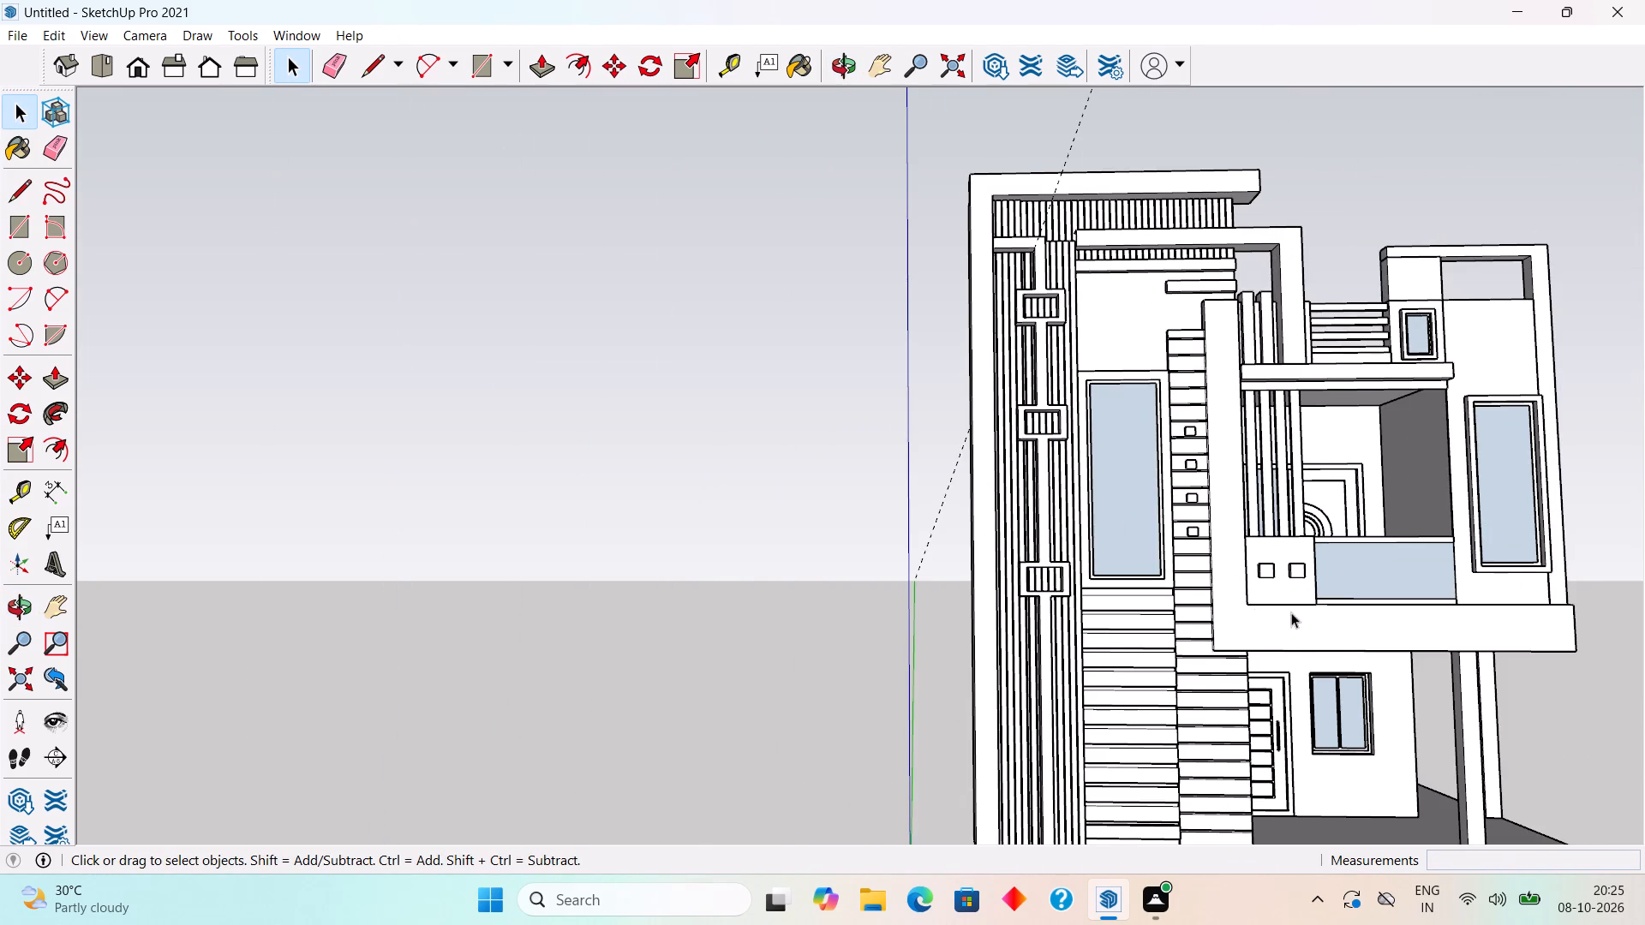
{"action": "scroll", "coordinate": [1291, 612], "scroll_direction": "down", "scroll_amount": 3}
{"action": "scroll", "coordinate": [1492, 577], "scroll_direction": "up", "scroll_amount": 2}
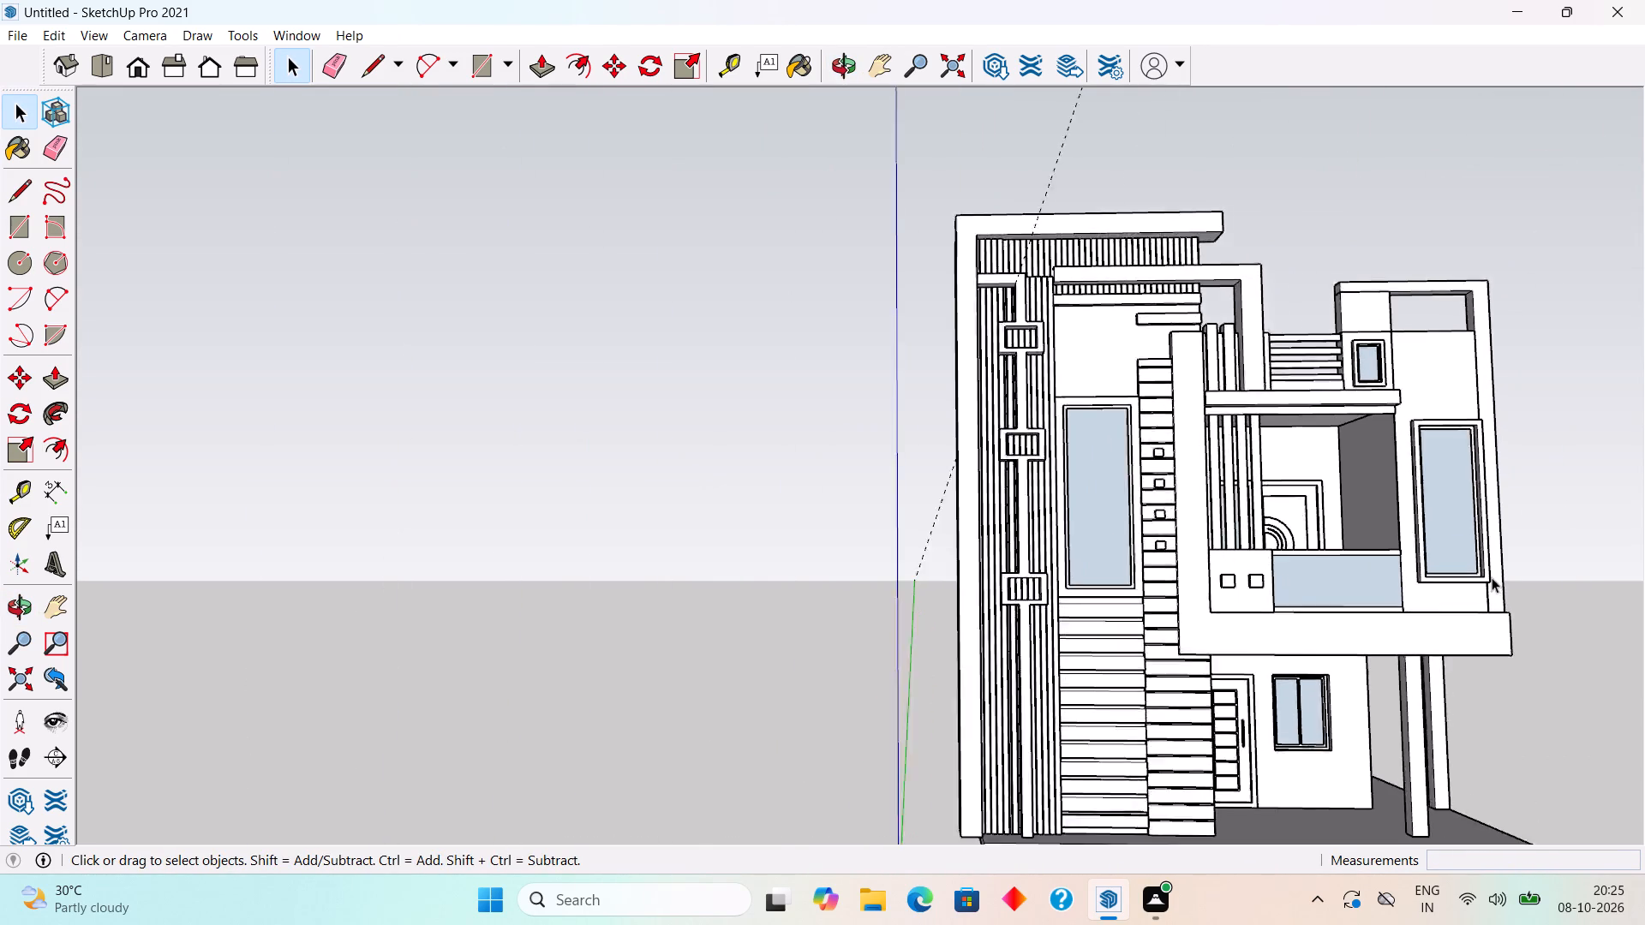
{"action": "scroll", "coordinate": [1492, 577], "scroll_direction": "up", "scroll_amount": 3}
{"action": "middle_click_drag", "start_coordinate": [1500, 595], "coordinate": [1603, 640]}
{"action": "scroll", "coordinate": [1603, 640], "scroll_direction": "up", "scroll_amount": 3}
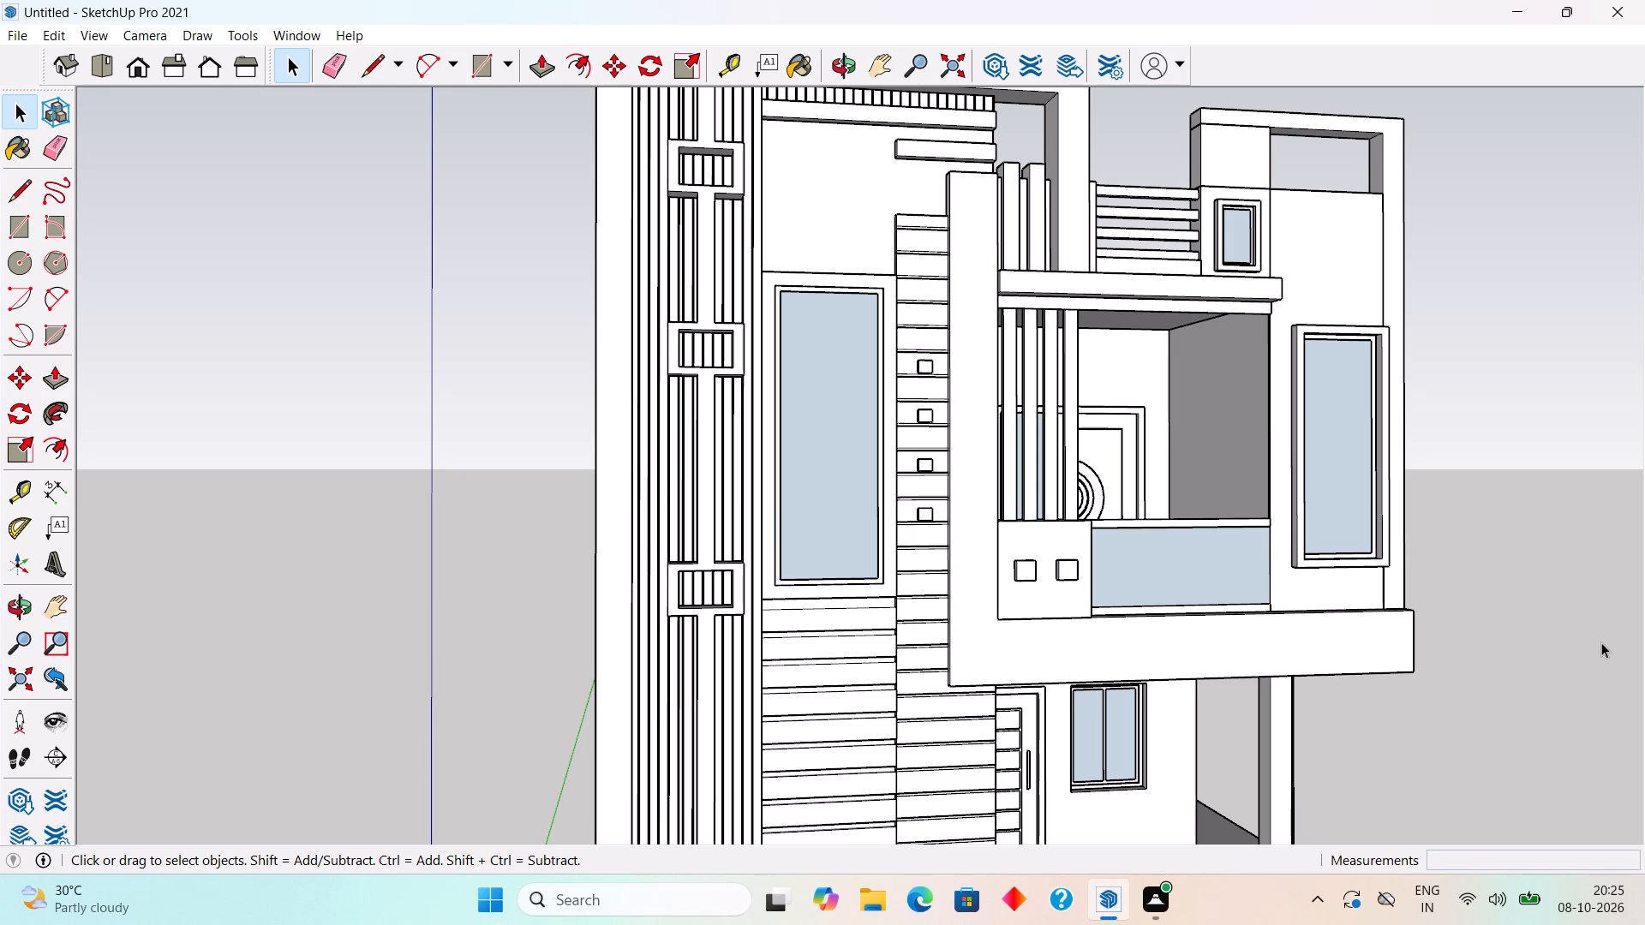
{"action": "scroll", "coordinate": [1445, 657], "scroll_direction": "down", "scroll_amount": 3}
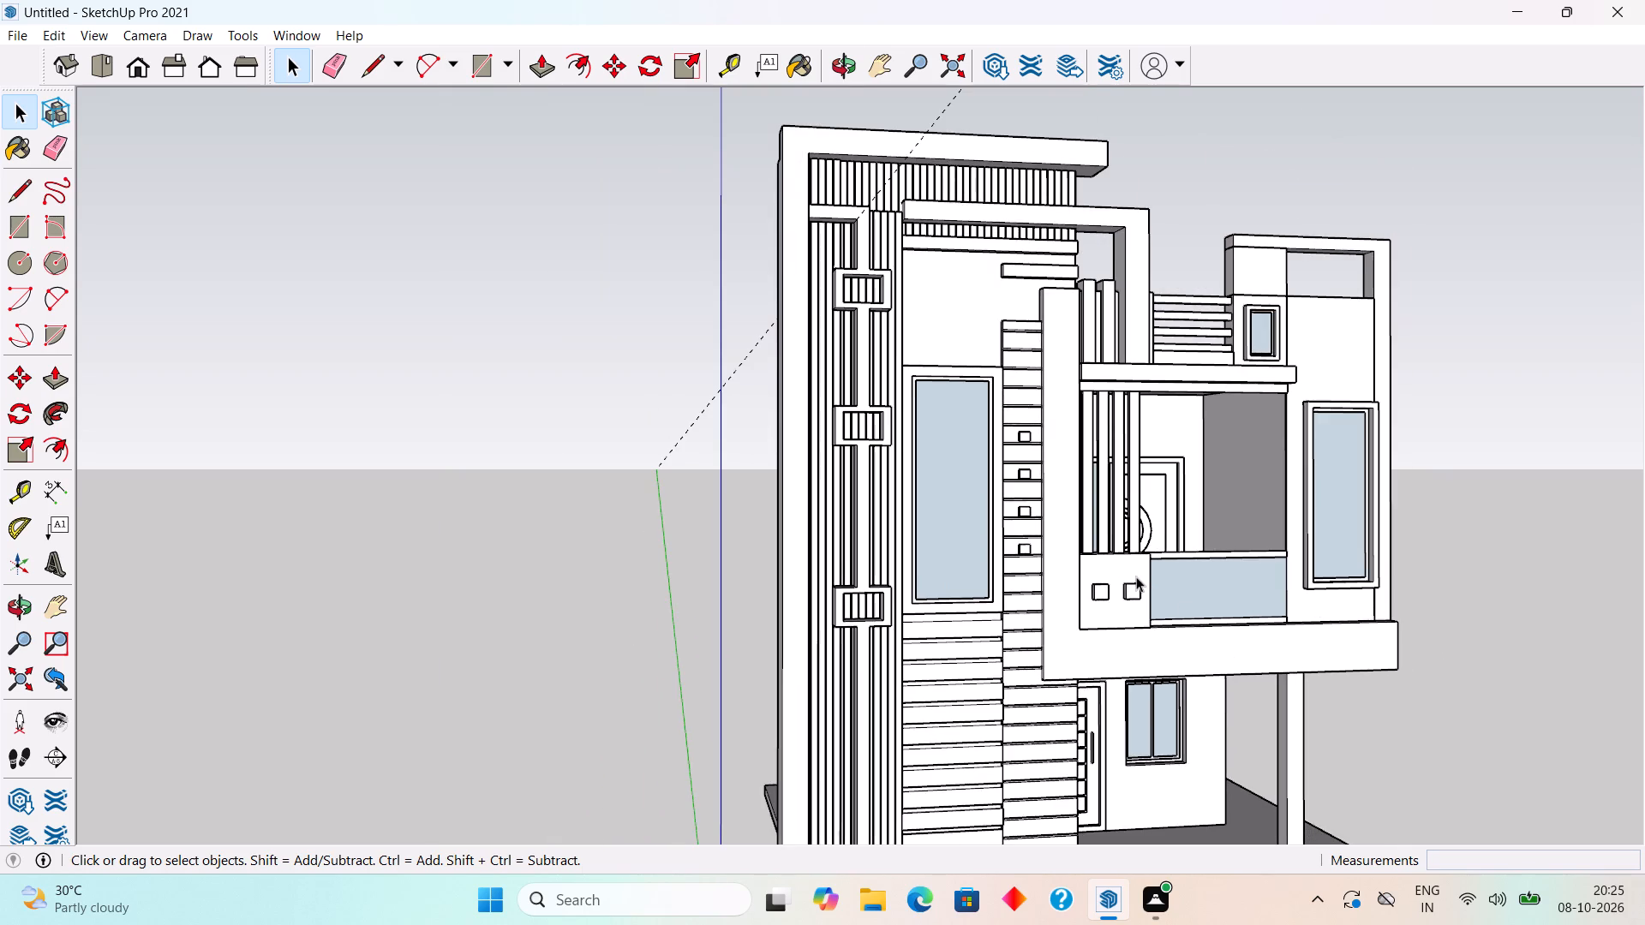
{"action": "middle_click_drag", "start_coordinate": [1136, 576], "coordinate": [961, 723]}
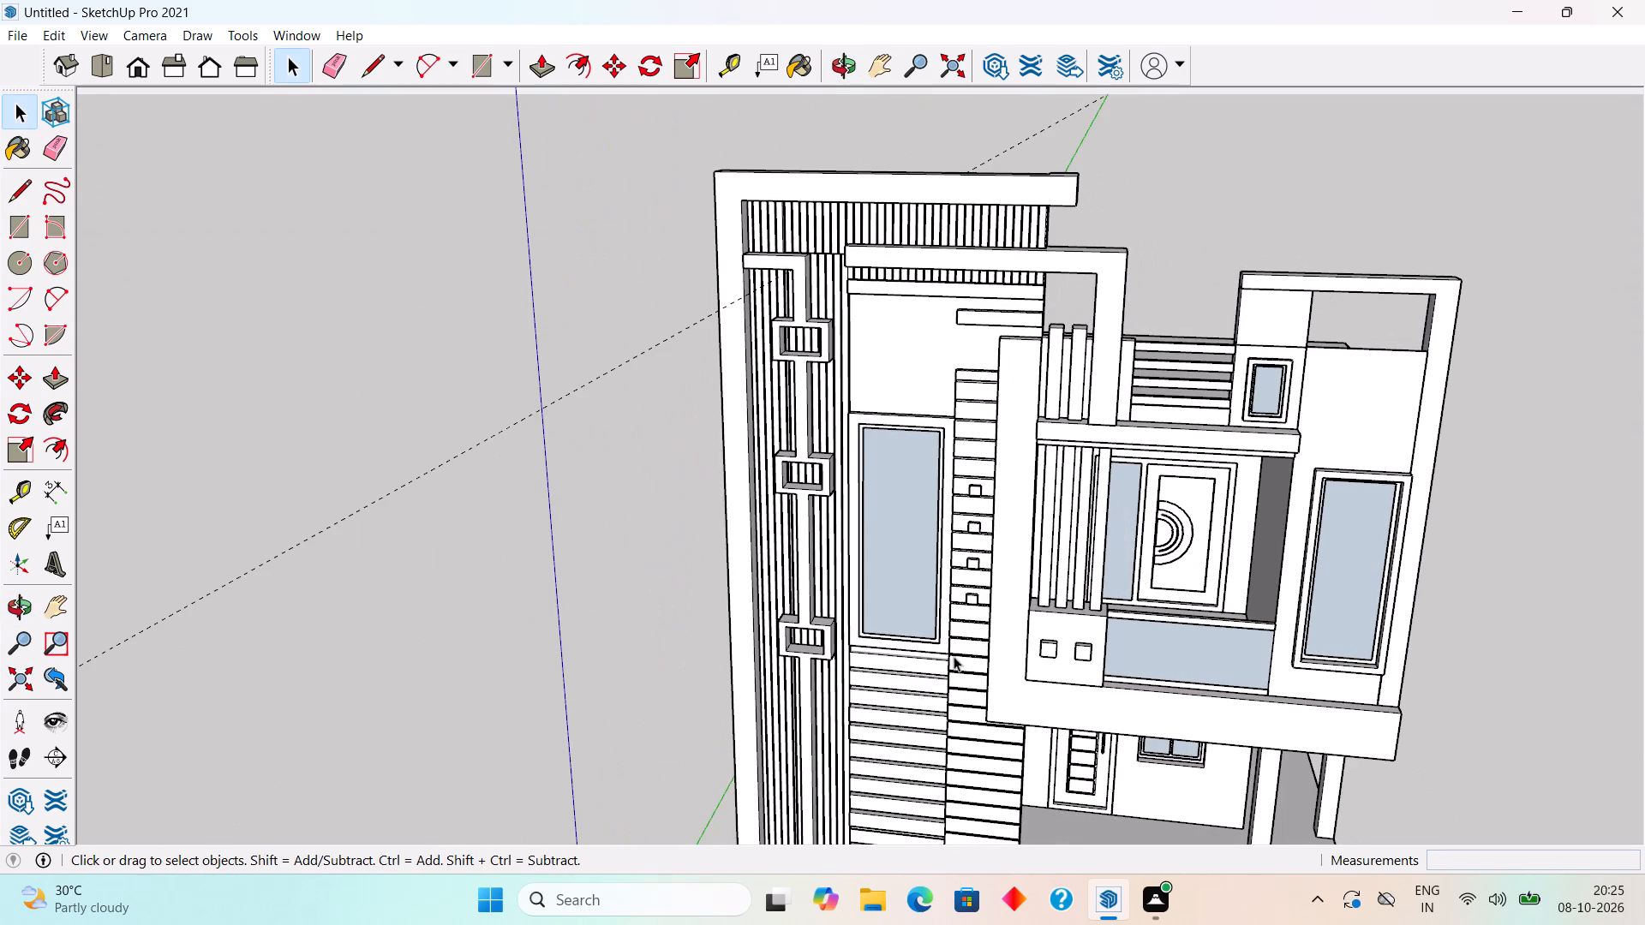
{"action": "scroll", "coordinate": [954, 656], "scroll_direction": "down", "scroll_amount": 7}
{"action": "scroll", "coordinate": [1039, 820], "scroll_direction": "up", "scroll_amount": 6}
{"action": "middle_click_drag", "start_coordinate": [1048, 803], "coordinate": [1174, 738]}
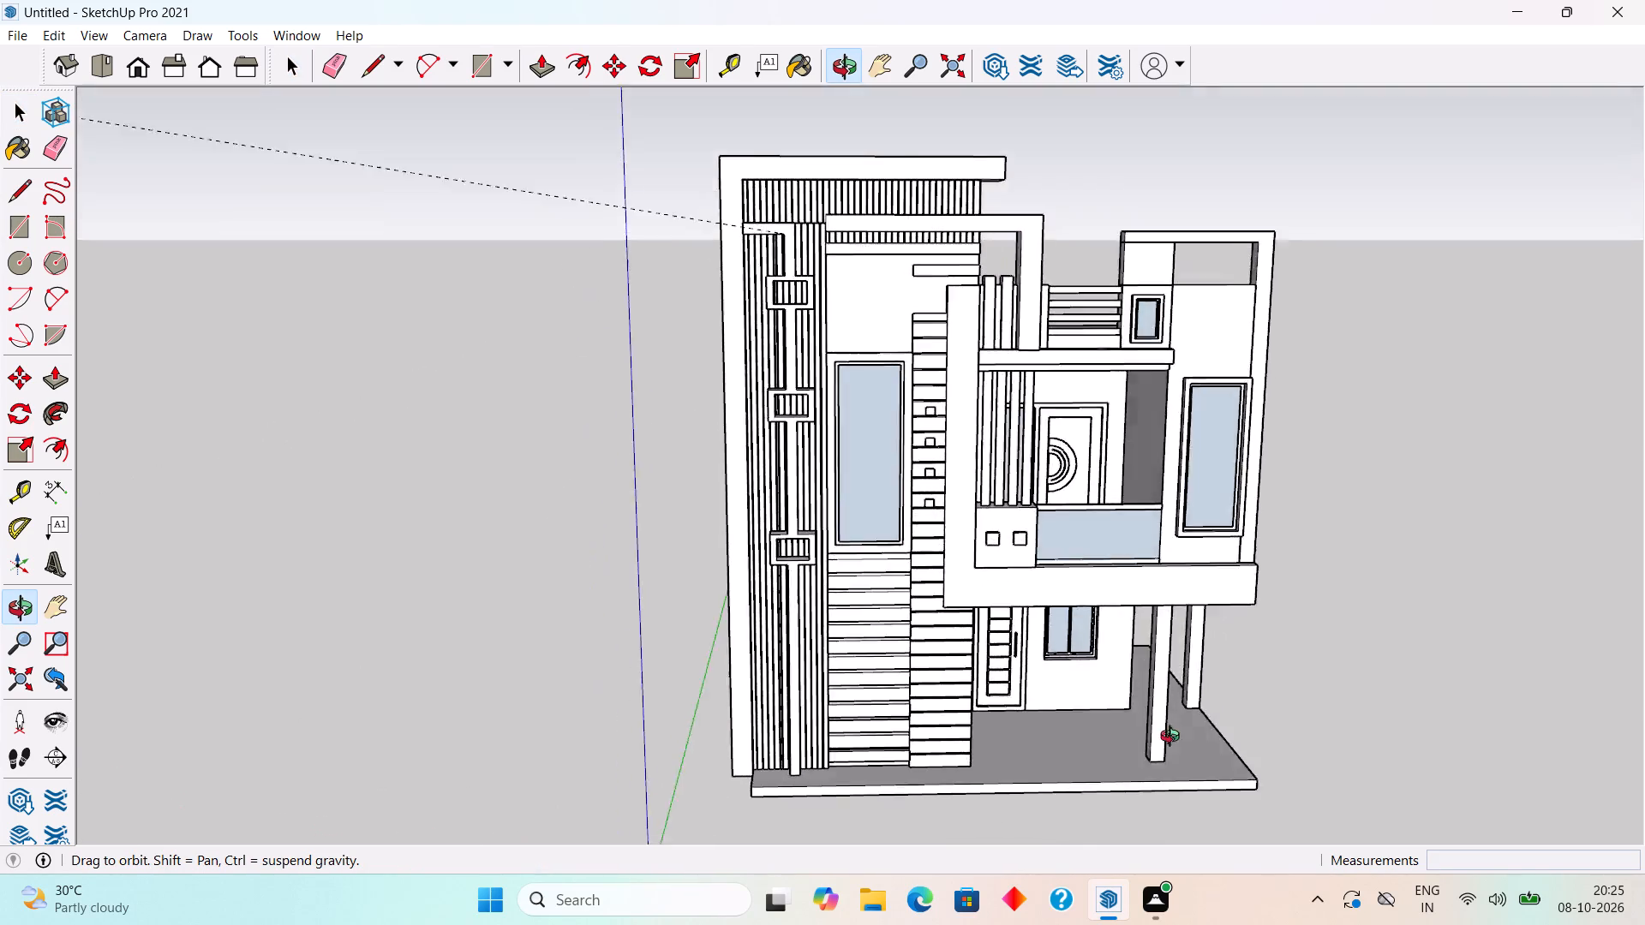
{"action": "middle_click_drag", "start_coordinate": [1174, 738], "coordinate": [807, 599]}
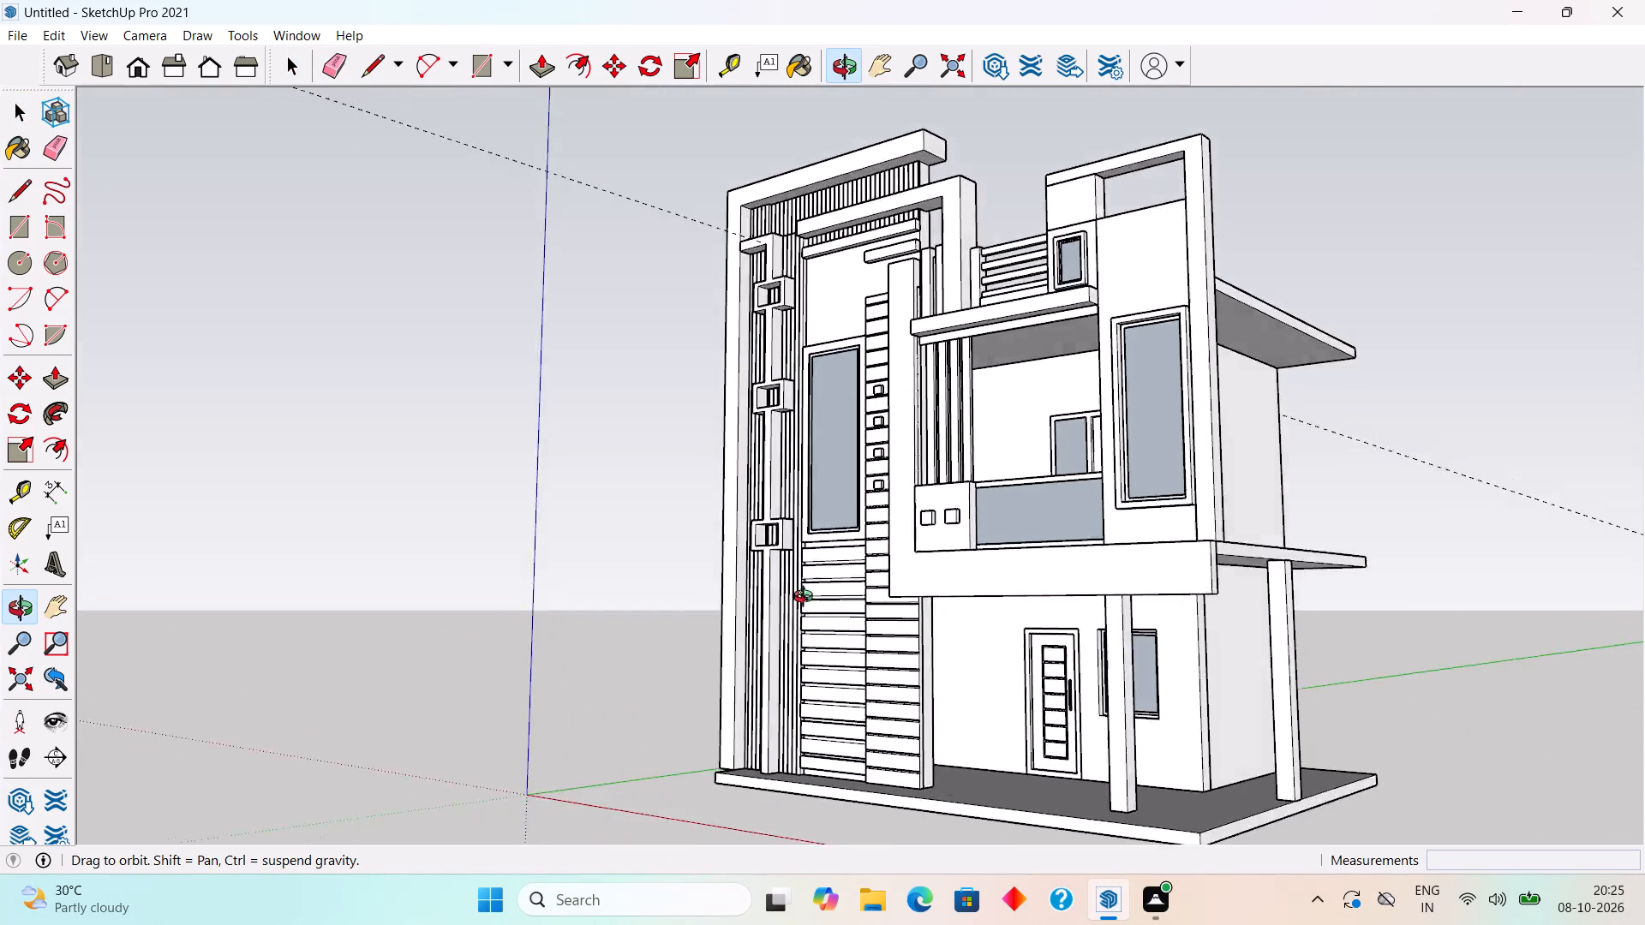
{"action": "middle_click_drag", "start_coordinate": [807, 599], "coordinate": [1304, 623]}
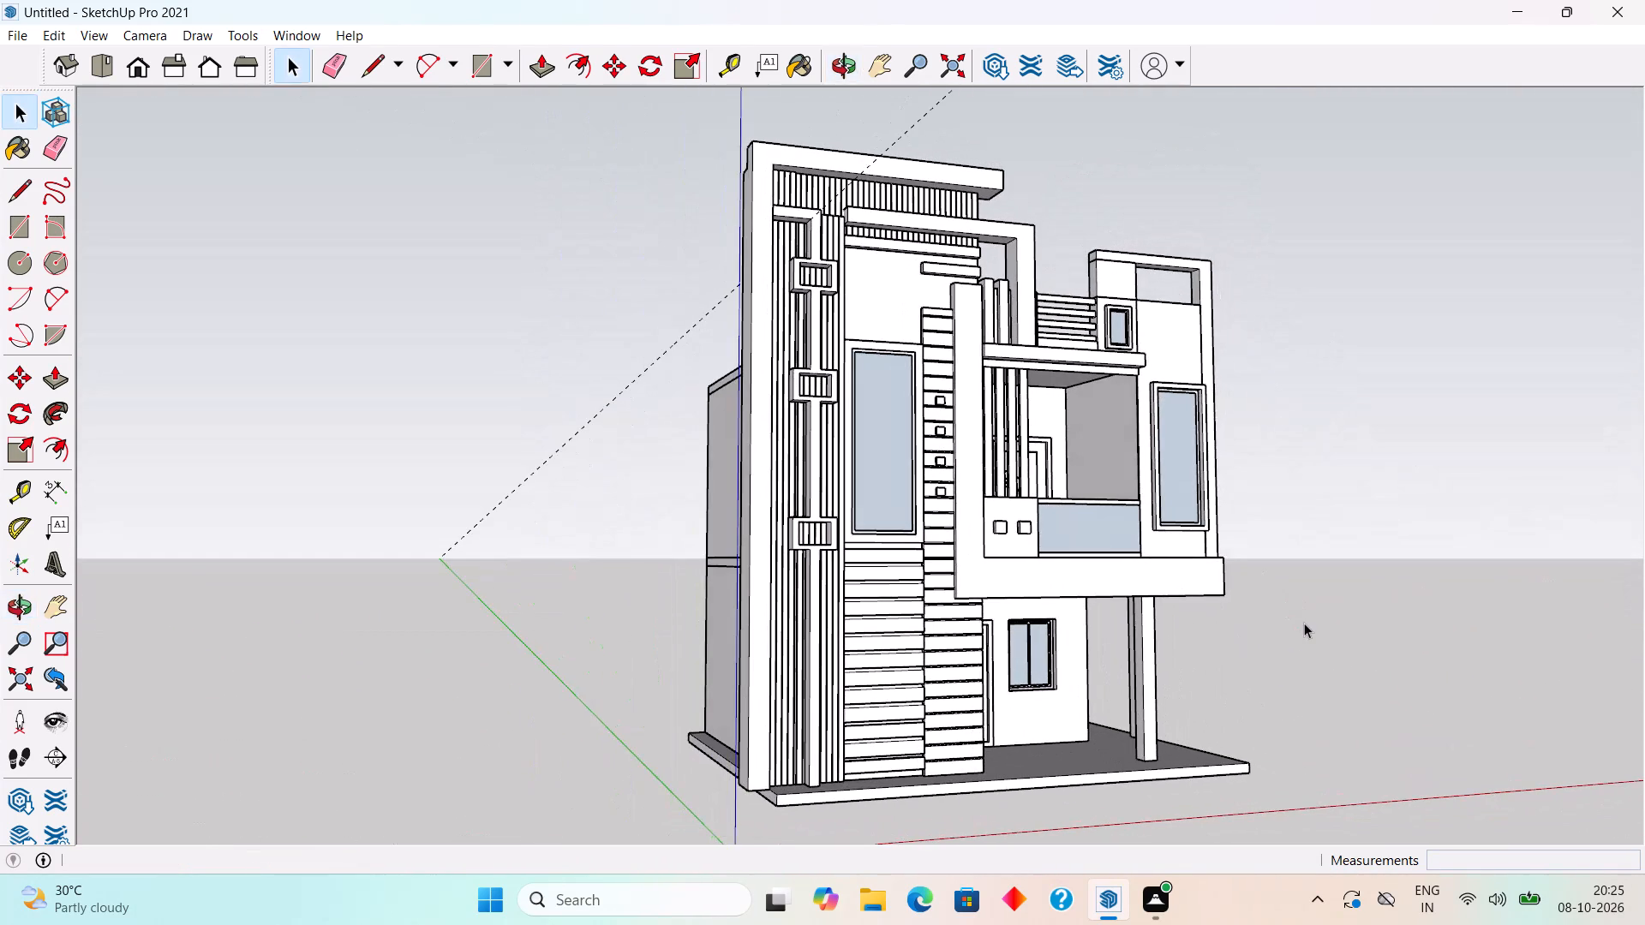
{"action": "scroll", "coordinate": [1304, 623], "scroll_direction": "up", "scroll_amount": 1}
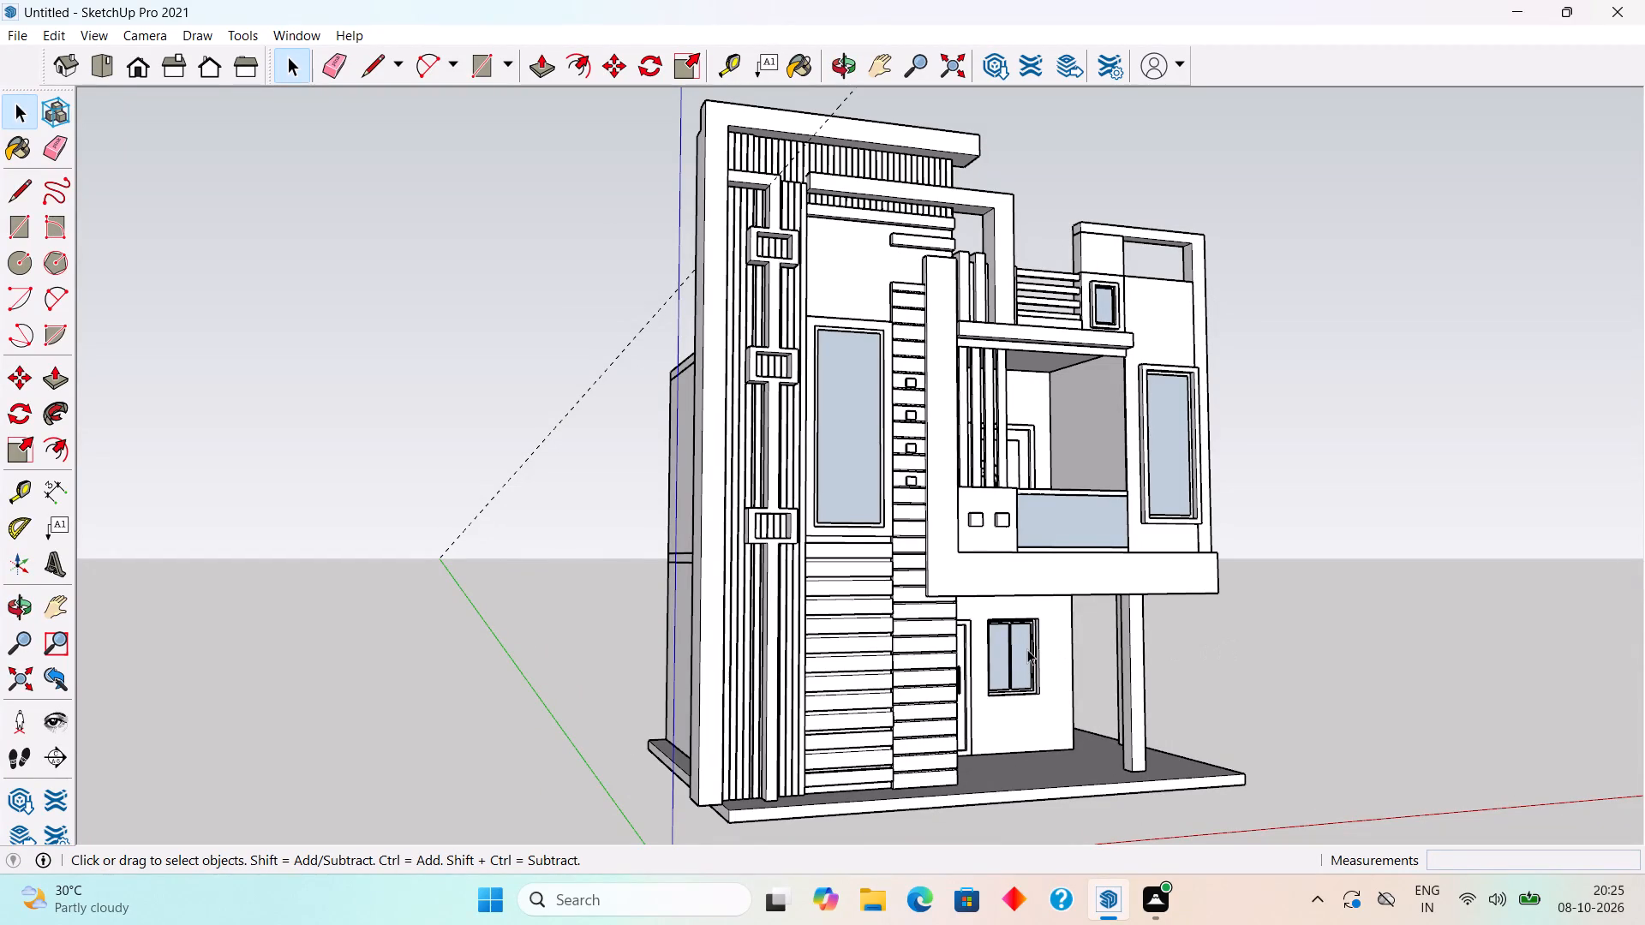
{"action": "scroll", "coordinate": [1027, 649], "scroll_direction": "up", "scroll_amount": 4}
{"action": "scroll", "coordinate": [1017, 640], "scroll_direction": "down", "scroll_amount": 4}
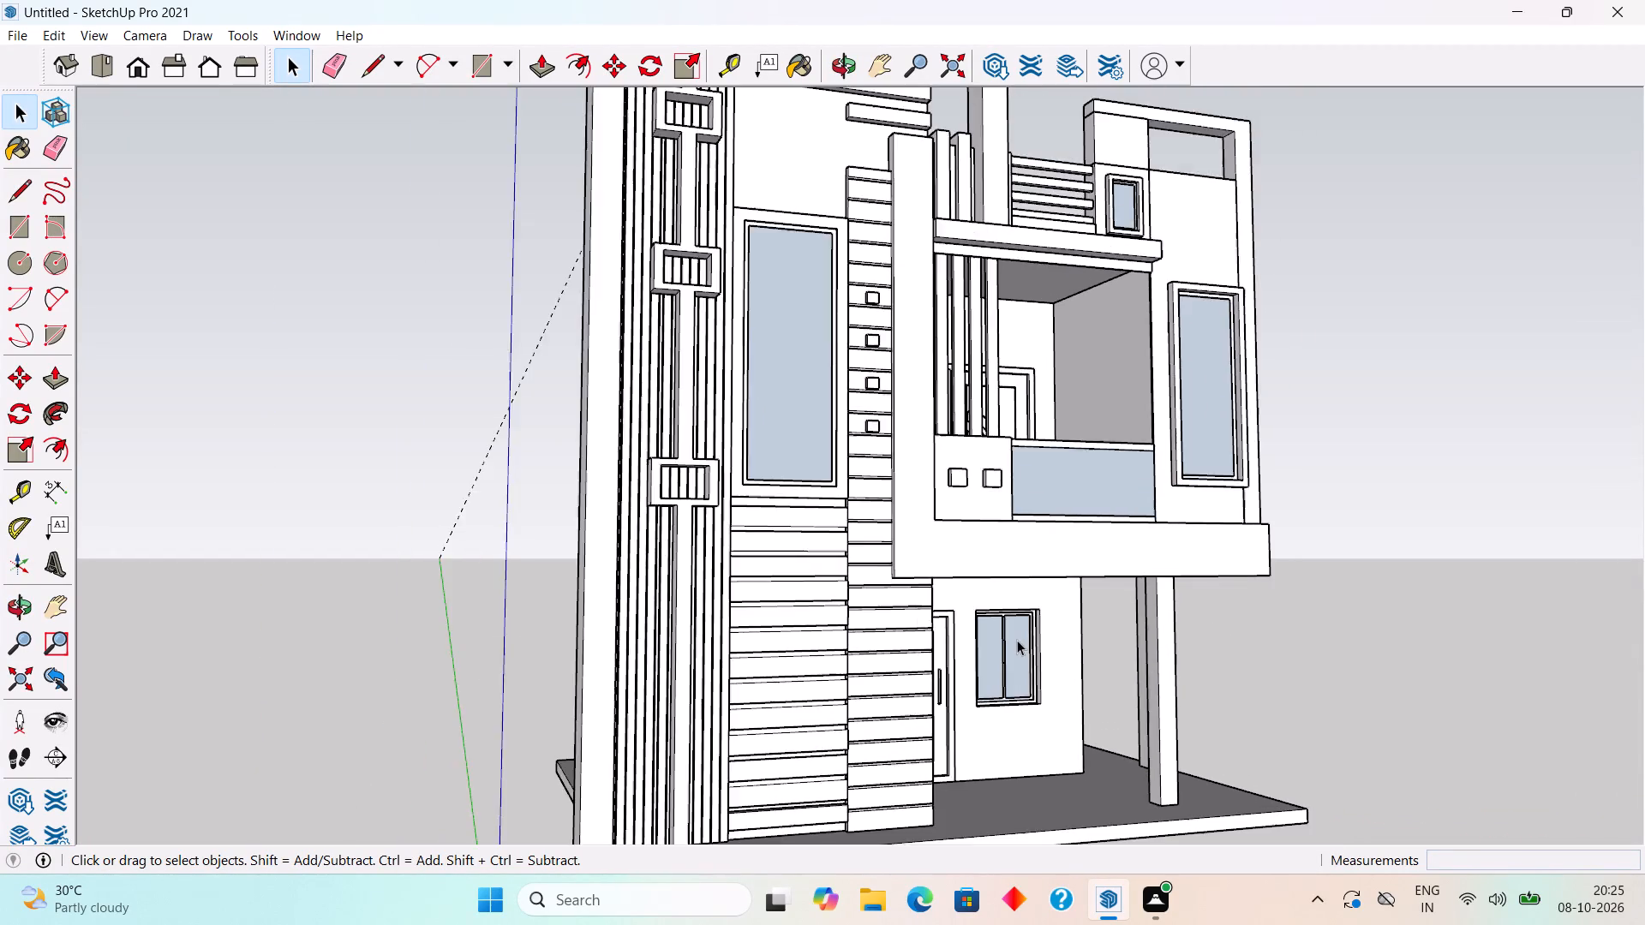
{"action": "middle_click_drag", "start_coordinate": [995, 643], "coordinate": [860, 787]}
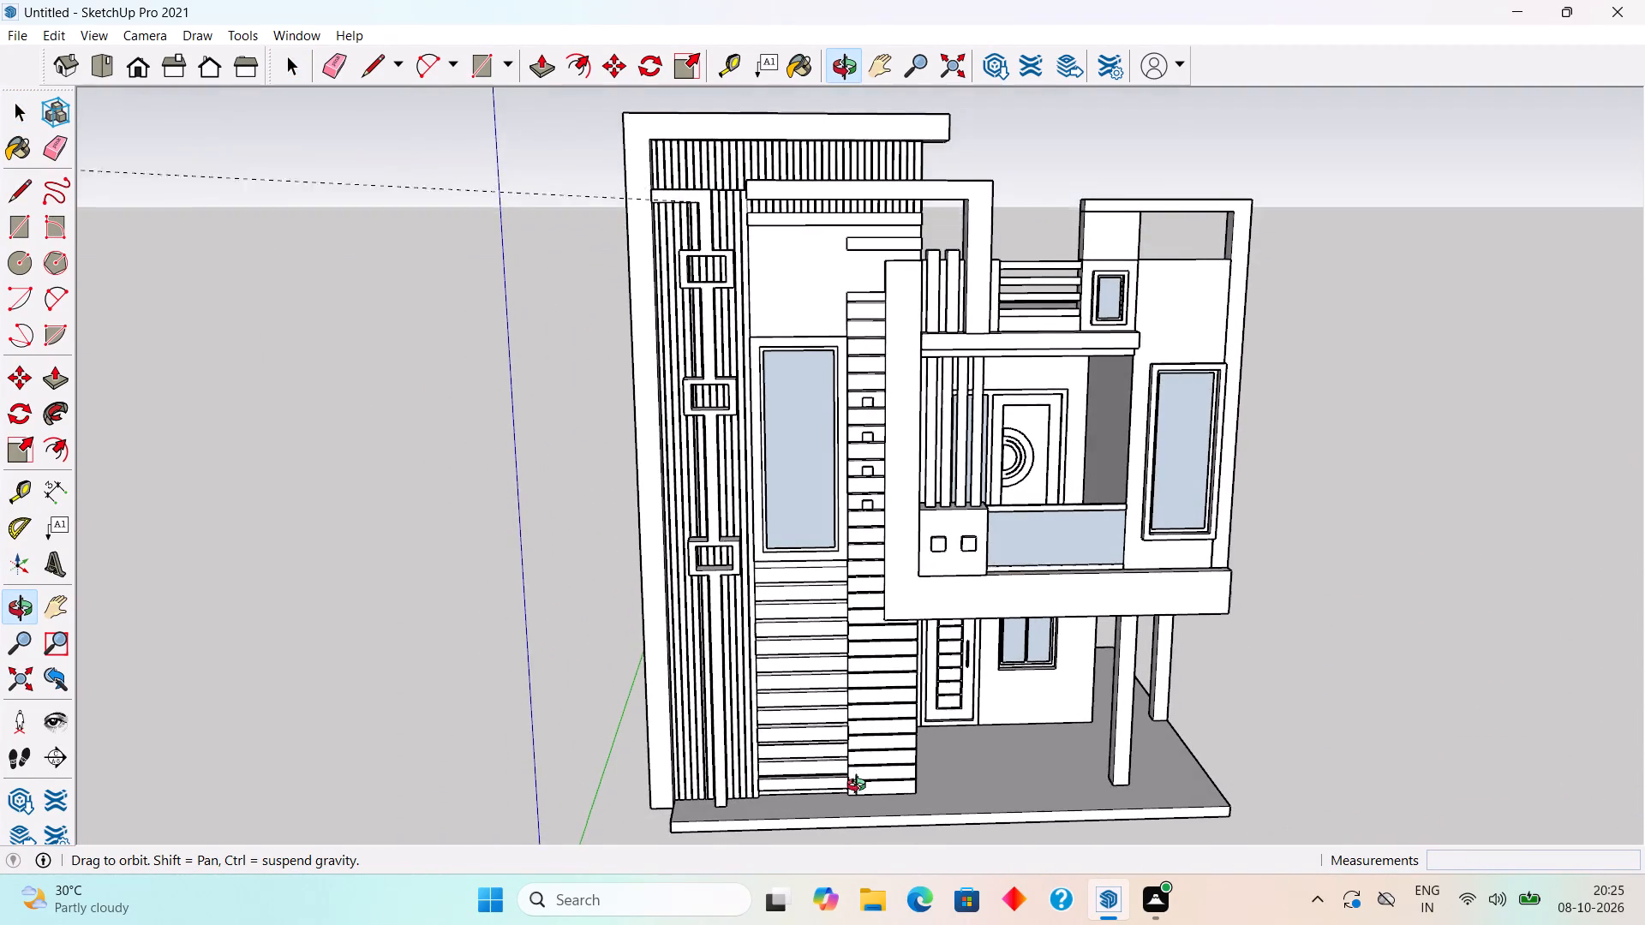
{"action": "middle_click_drag", "start_coordinate": [860, 787], "coordinate": [925, 767]}
Draw a rectangle about 1' 7" by 1' 1" filling the opening of the middle box frame on the slatted column.
{"action": "scroll", "coordinate": [762, 385], "scroll_direction": "up", "scroll_amount": 4}
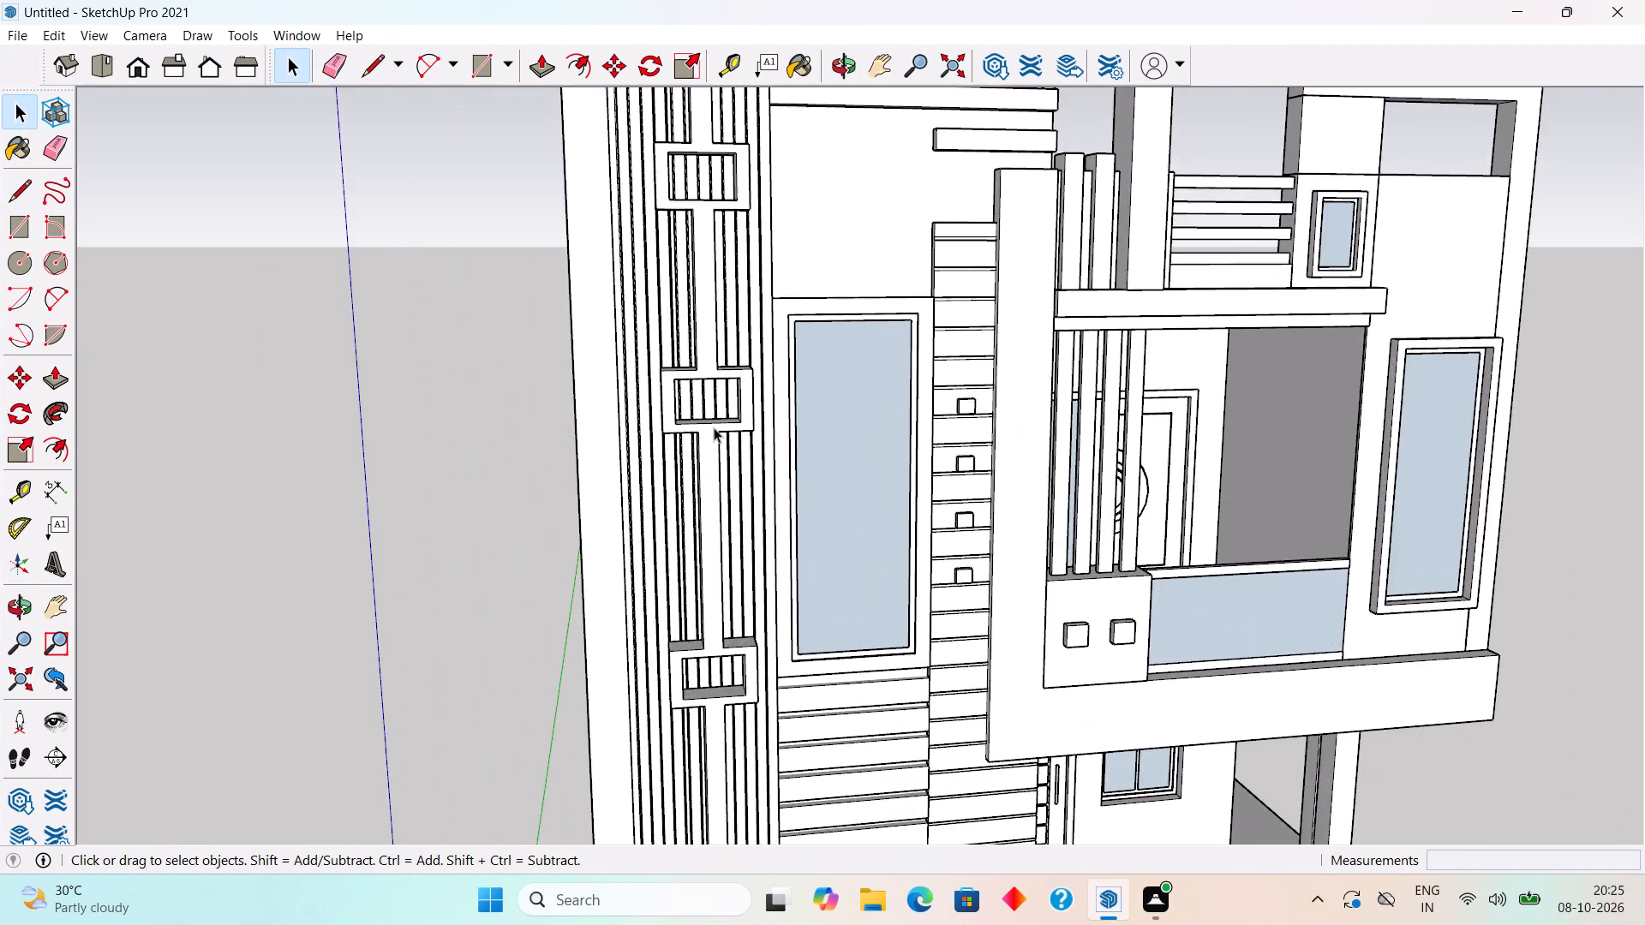
{"action": "scroll", "coordinate": [714, 427], "scroll_direction": "up", "scroll_amount": 15}
{"action": "middle_click_drag", "start_coordinate": [724, 307], "coordinate": [742, 224]}
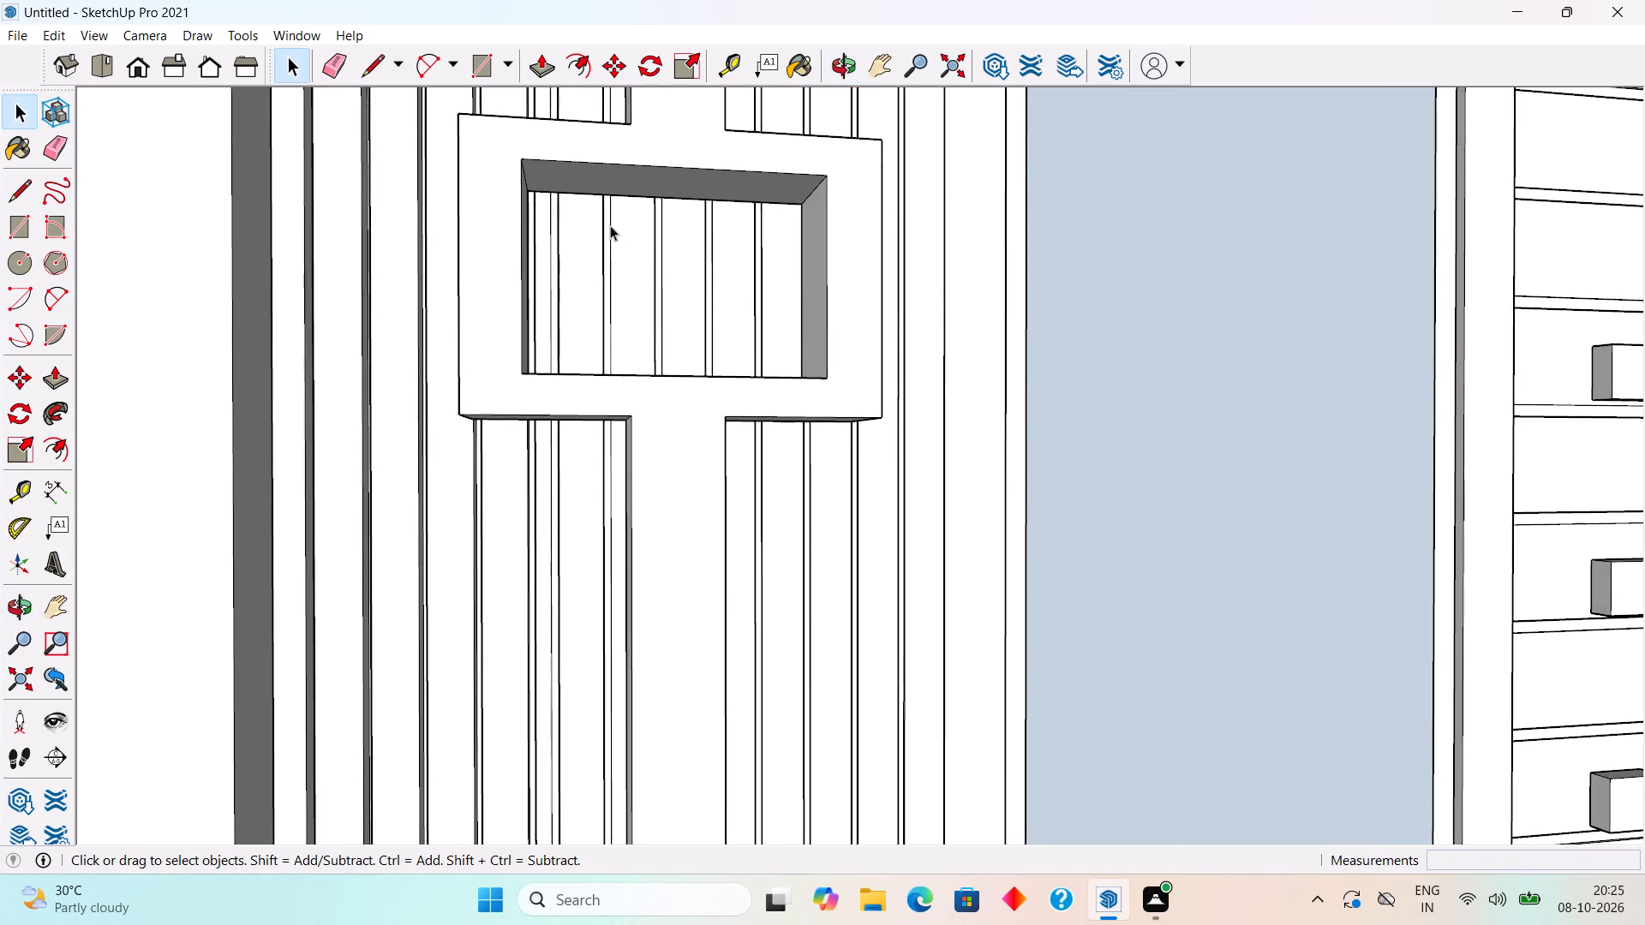
{"action": "scroll", "coordinate": [608, 225], "scroll_direction": "up", "scroll_amount": 7}
{"action": "key", "text": "r"}
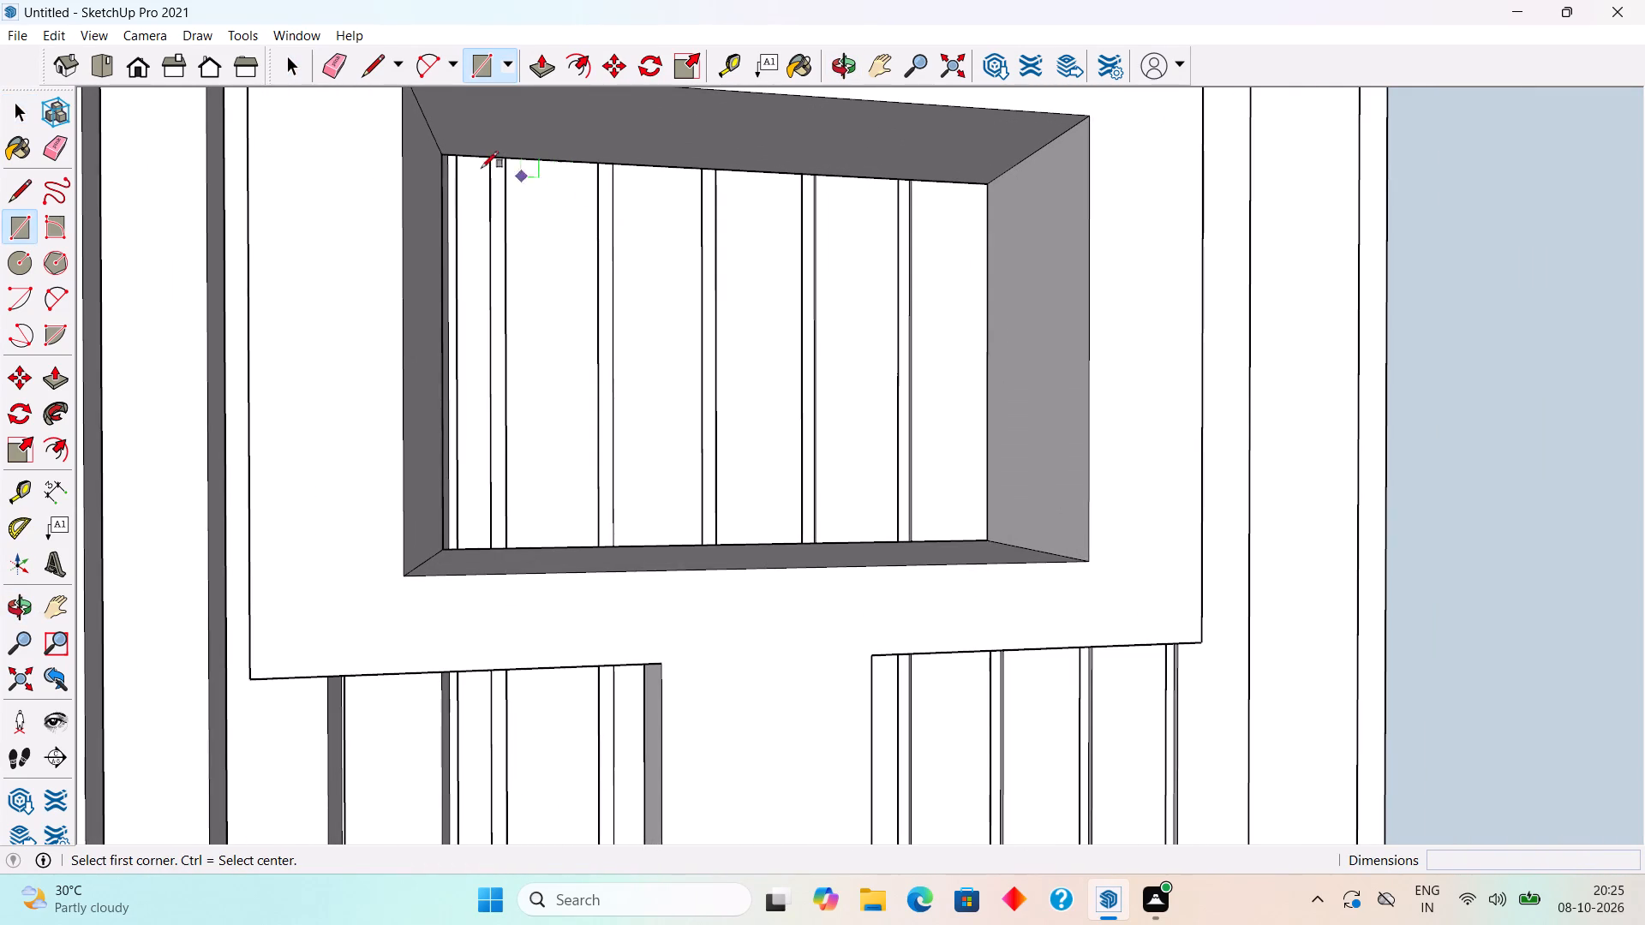
{"action": "left_click", "coordinate": [447, 152]}
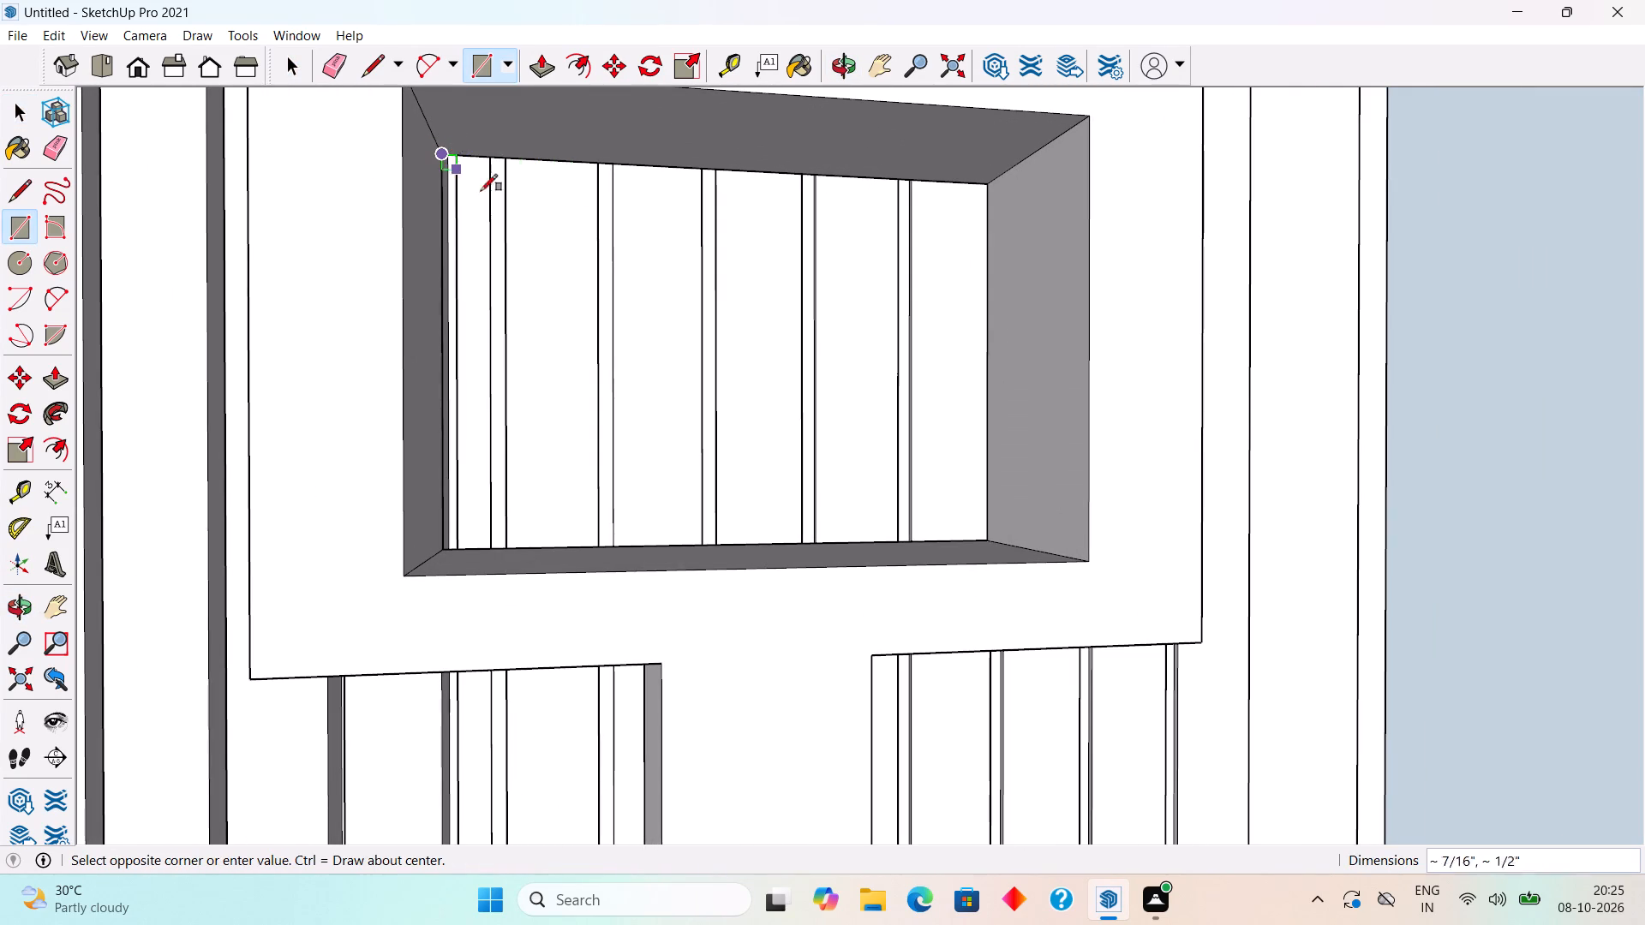
{"action": "left_click", "coordinate": [984, 535]}
{"action": "key", "text": "space"}
Extrude the rectangle in the middle frame's opening by 1" and make the resulting panel a group.
{"action": "key", "text": "p"}
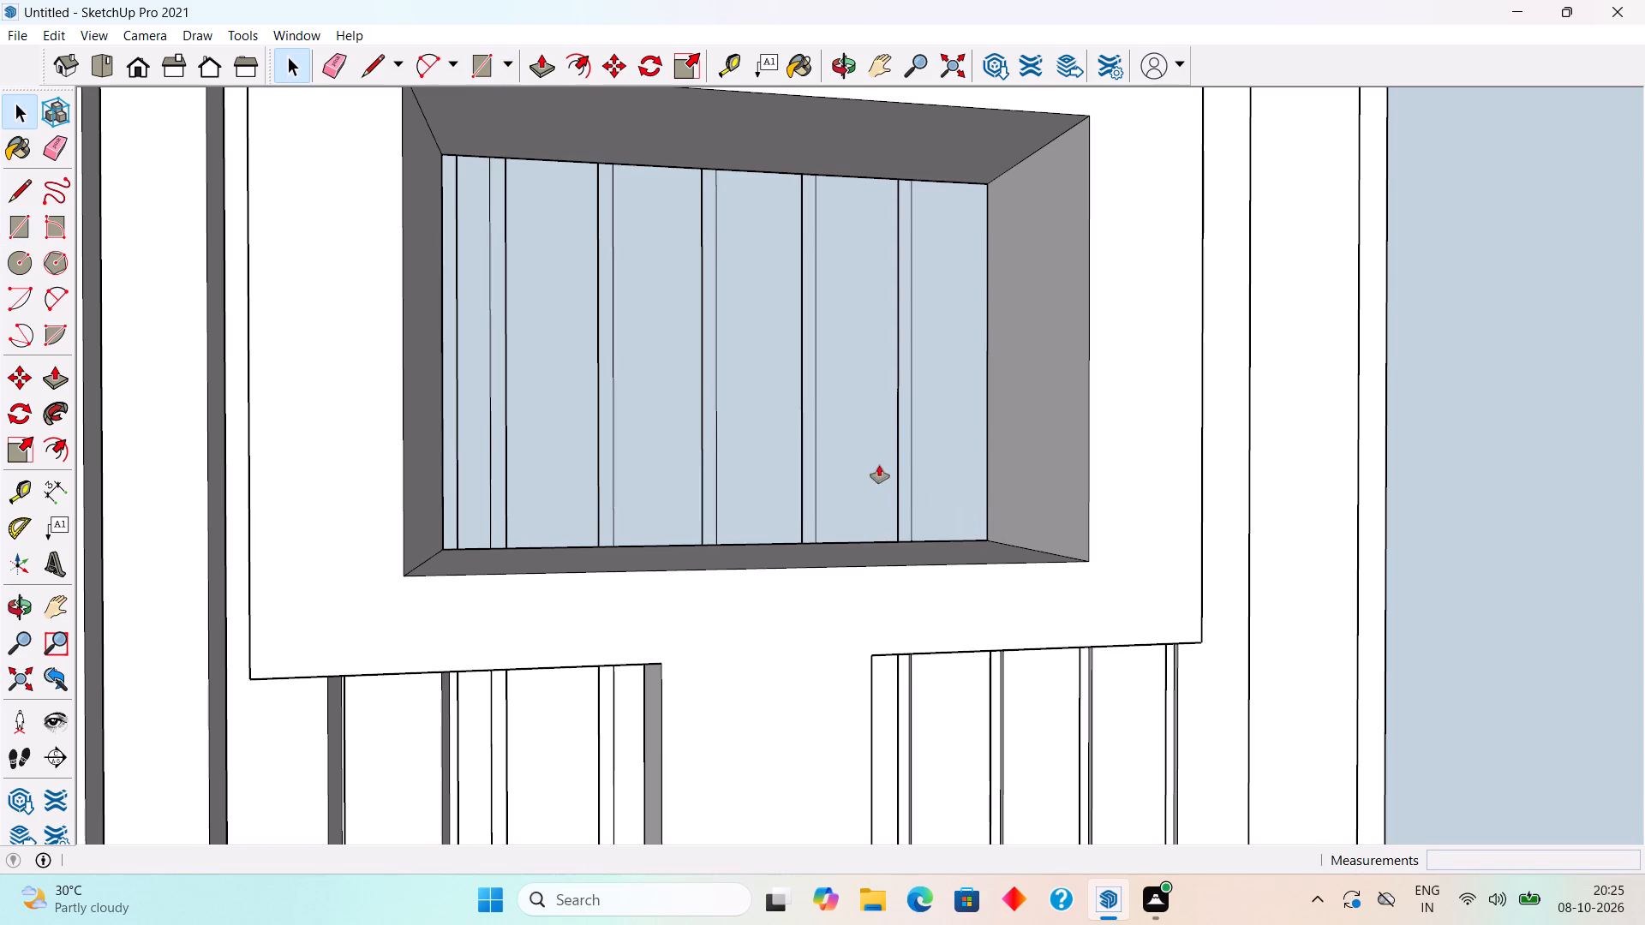
{"action": "left_click", "coordinate": [879, 465]}
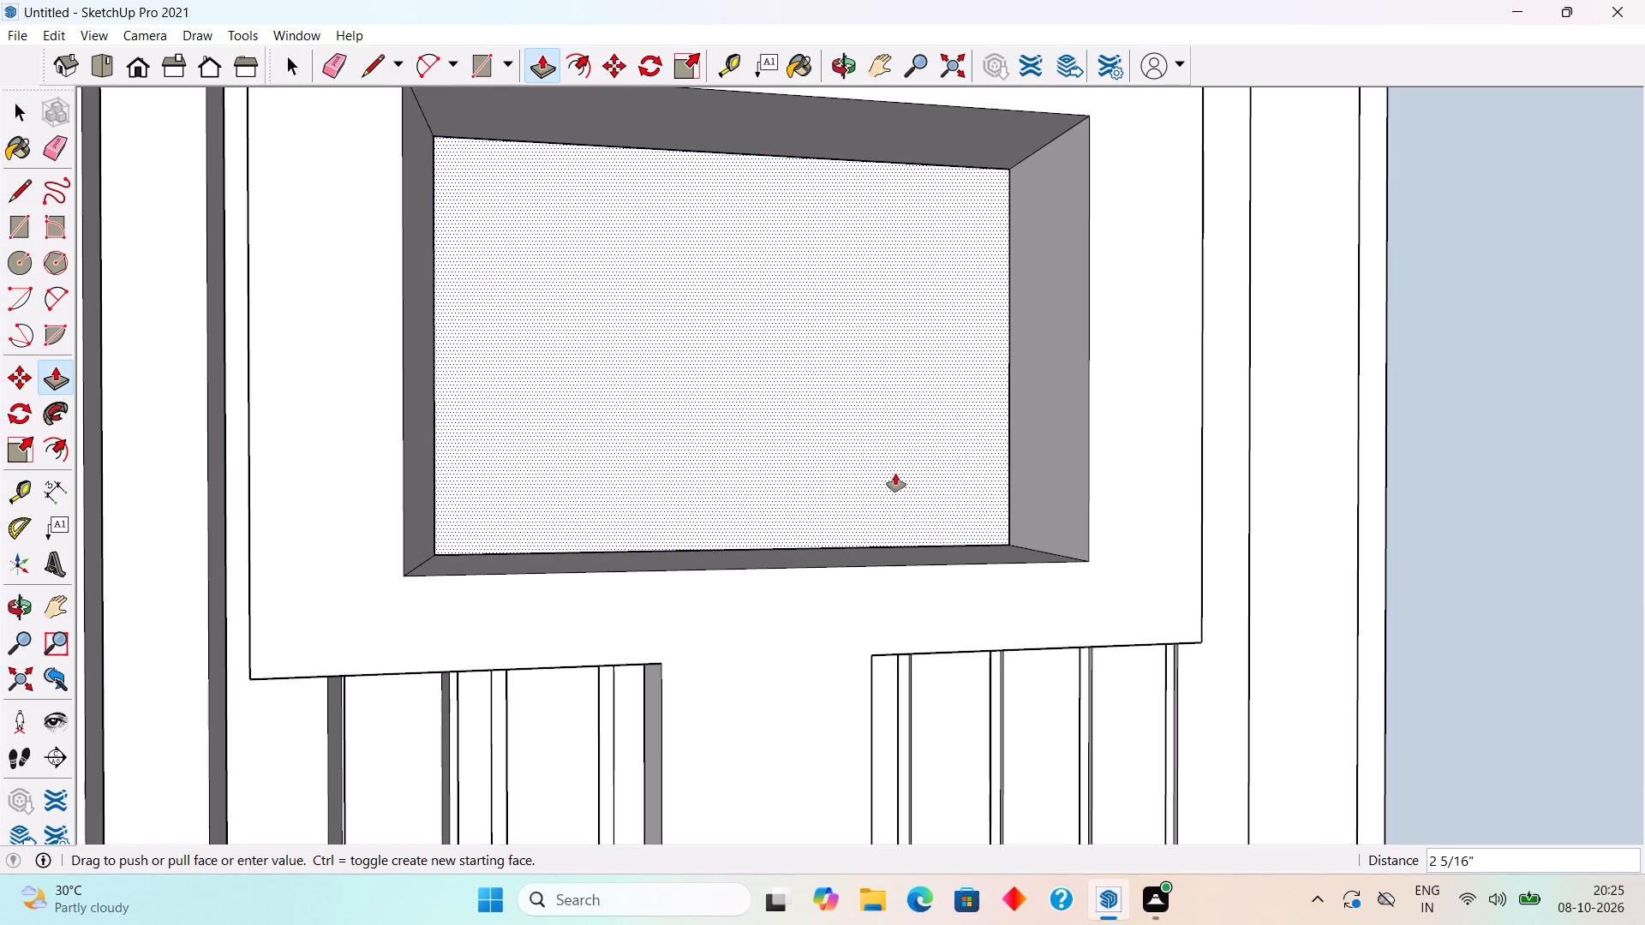
{"action": "type", "text": "1\""}
{"action": "key", "text": "Return"}
{"action": "key", "text": "space"}
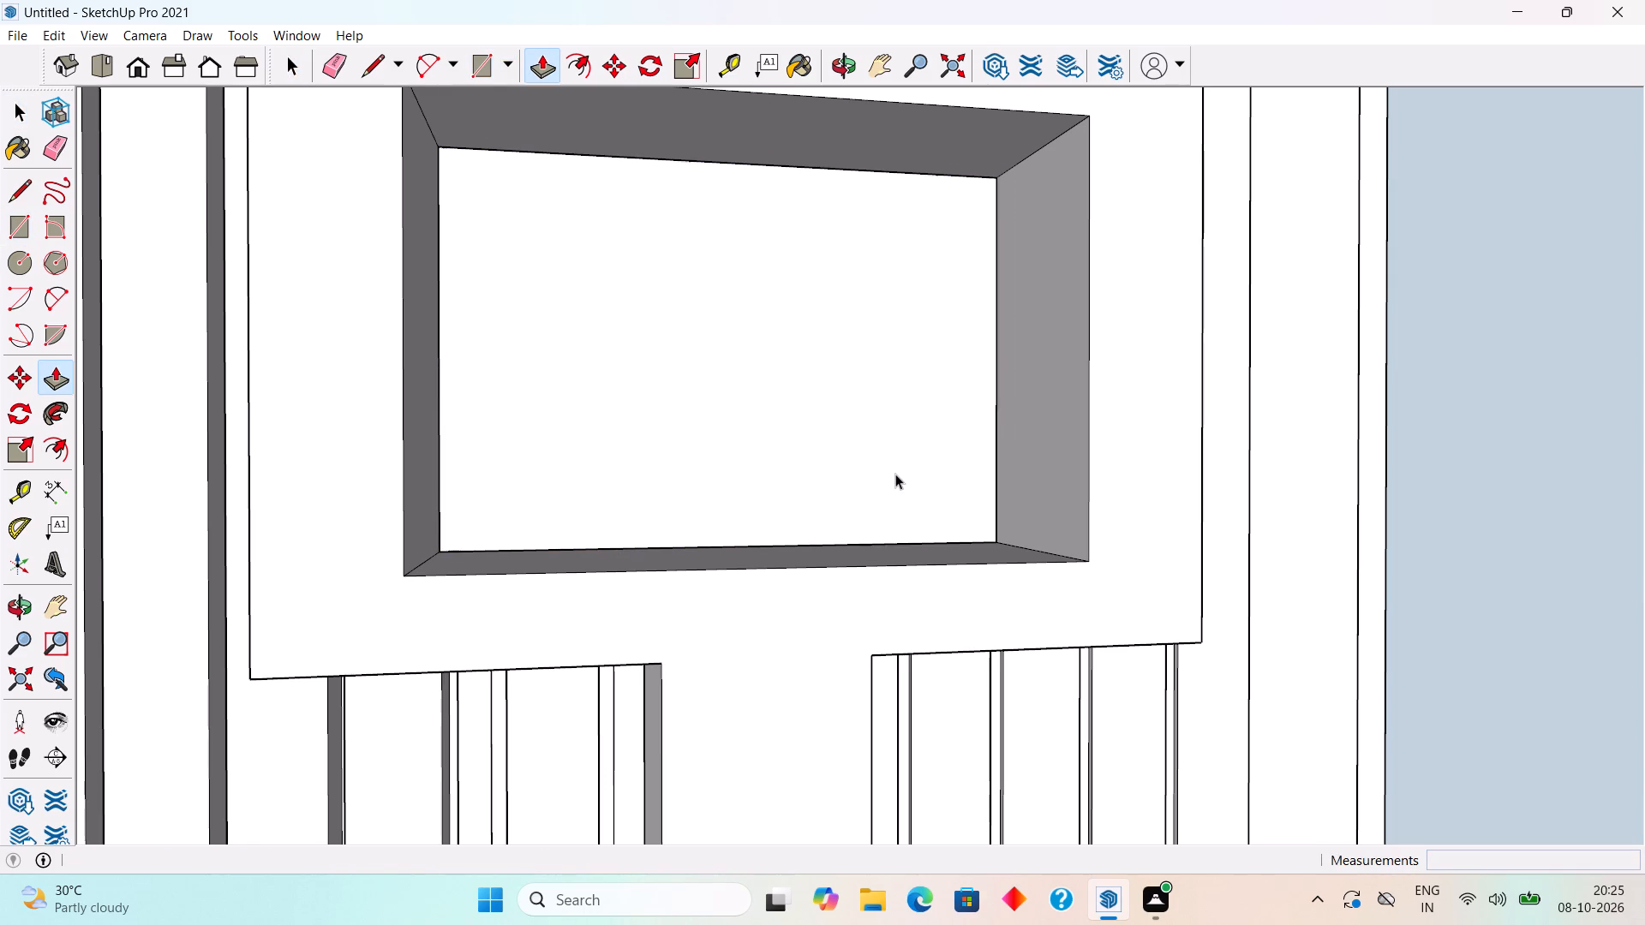
{"action": "triple_click", "coordinate": [894, 480]}
{"action": "right_click", "coordinate": [894, 480]}
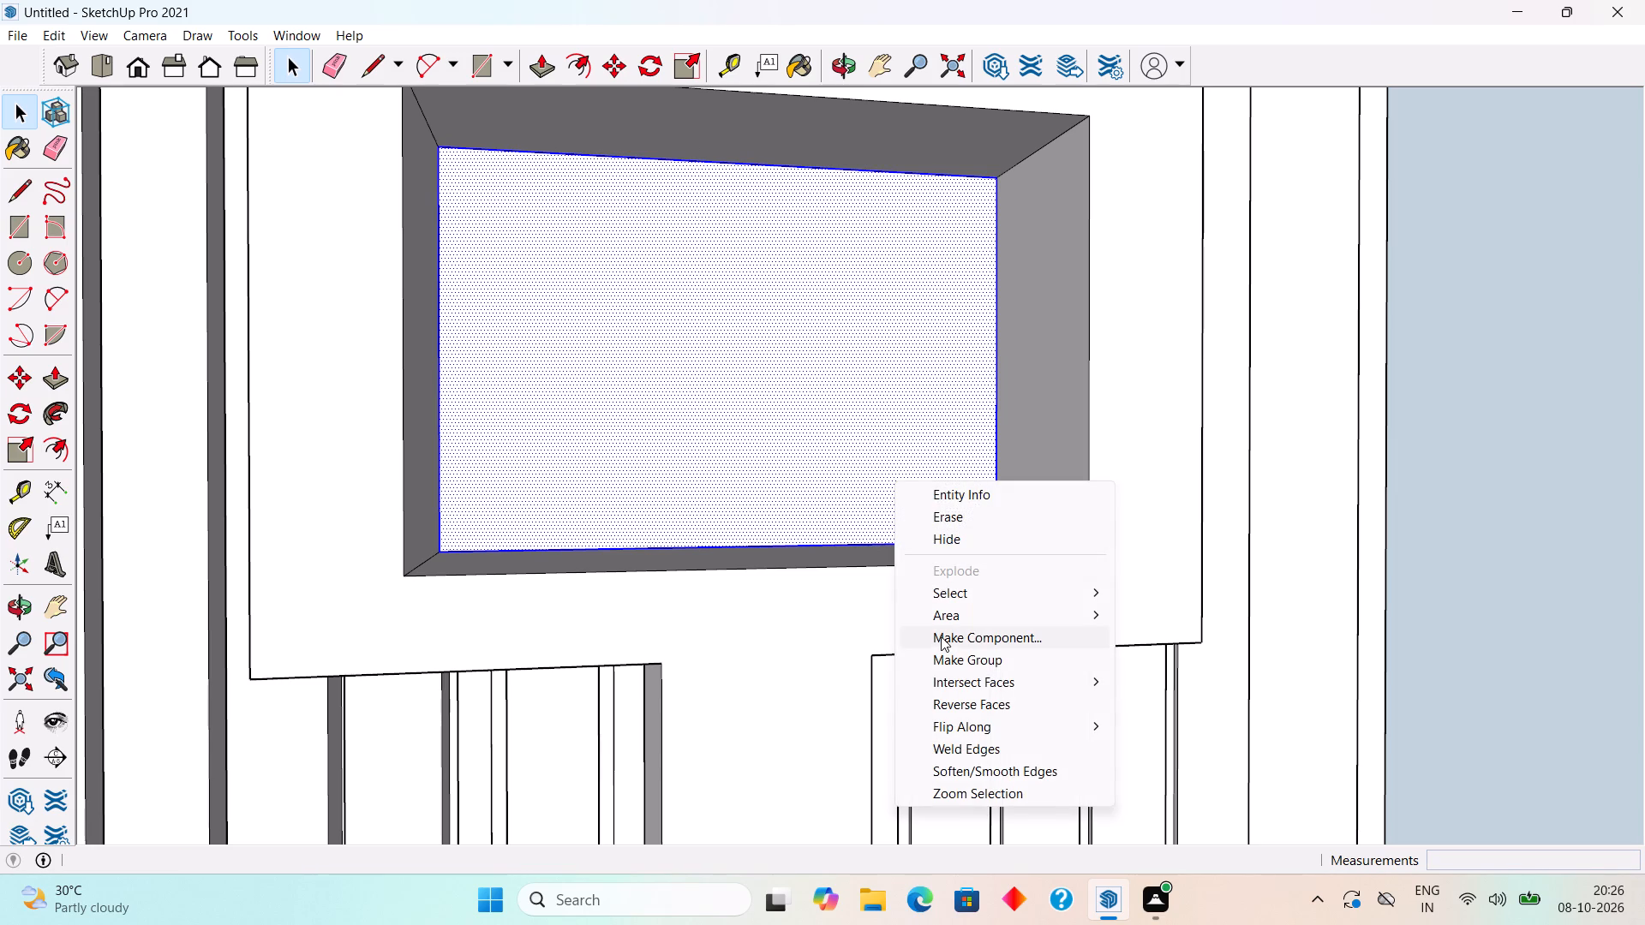
{"action": "left_click", "coordinate": [950, 663]}
Draw a rectangle about 1' 7" by 1' 1" filling the opening of the lowest box frame on the slatted column.
{"action": "scroll", "coordinate": [936, 282], "scroll_direction": "down", "scroll_amount": 14}
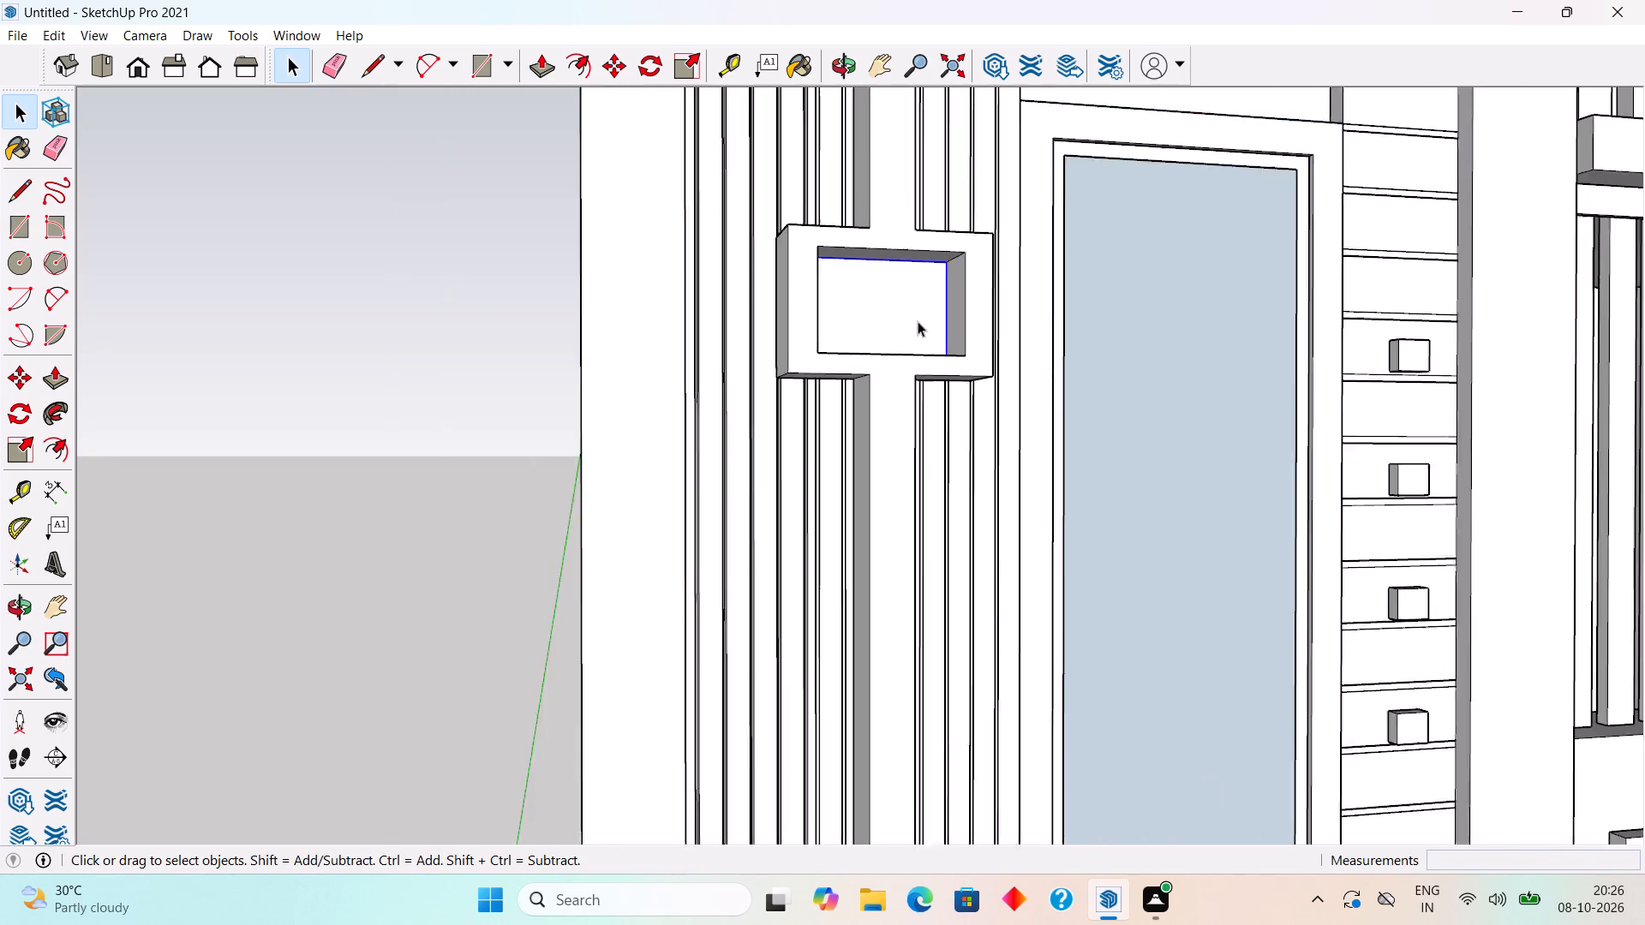
{"action": "scroll", "coordinate": [918, 321], "scroll_direction": "down", "scroll_amount": 7}
{"action": "scroll", "coordinate": [937, 701], "scroll_direction": "up", "scroll_amount": 16}
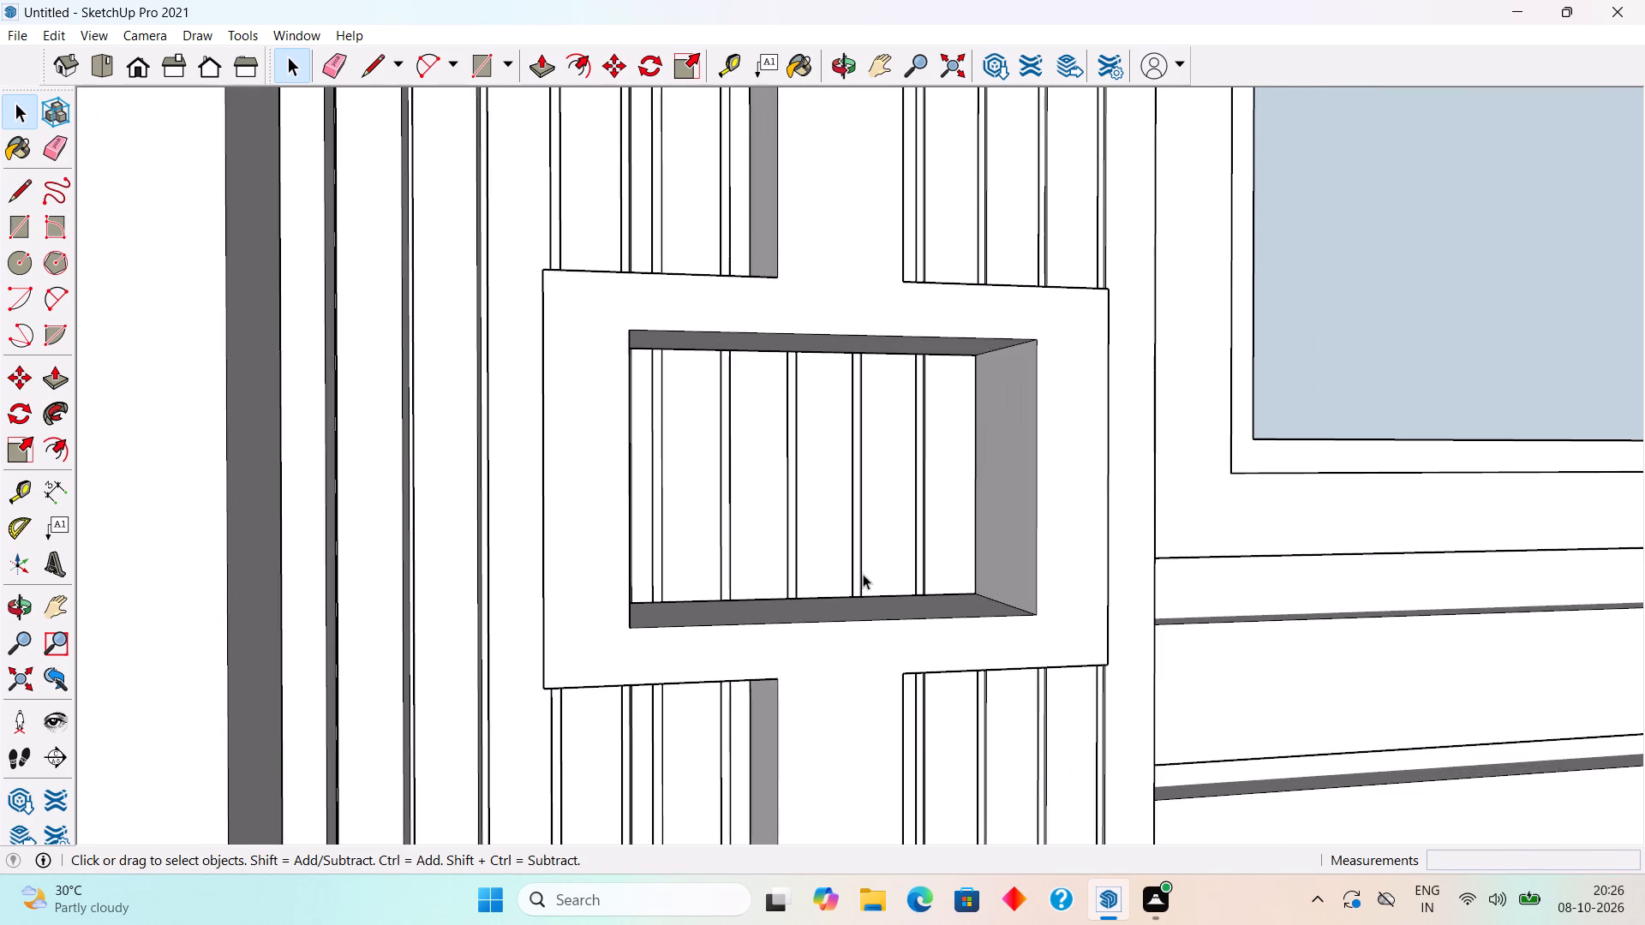
{"action": "middle_click_drag", "start_coordinate": [836, 515], "coordinate": [754, 489]}
{"action": "scroll", "coordinate": [754, 489], "scroll_direction": "up", "scroll_amount": 1}
{"action": "key", "text": "r"}
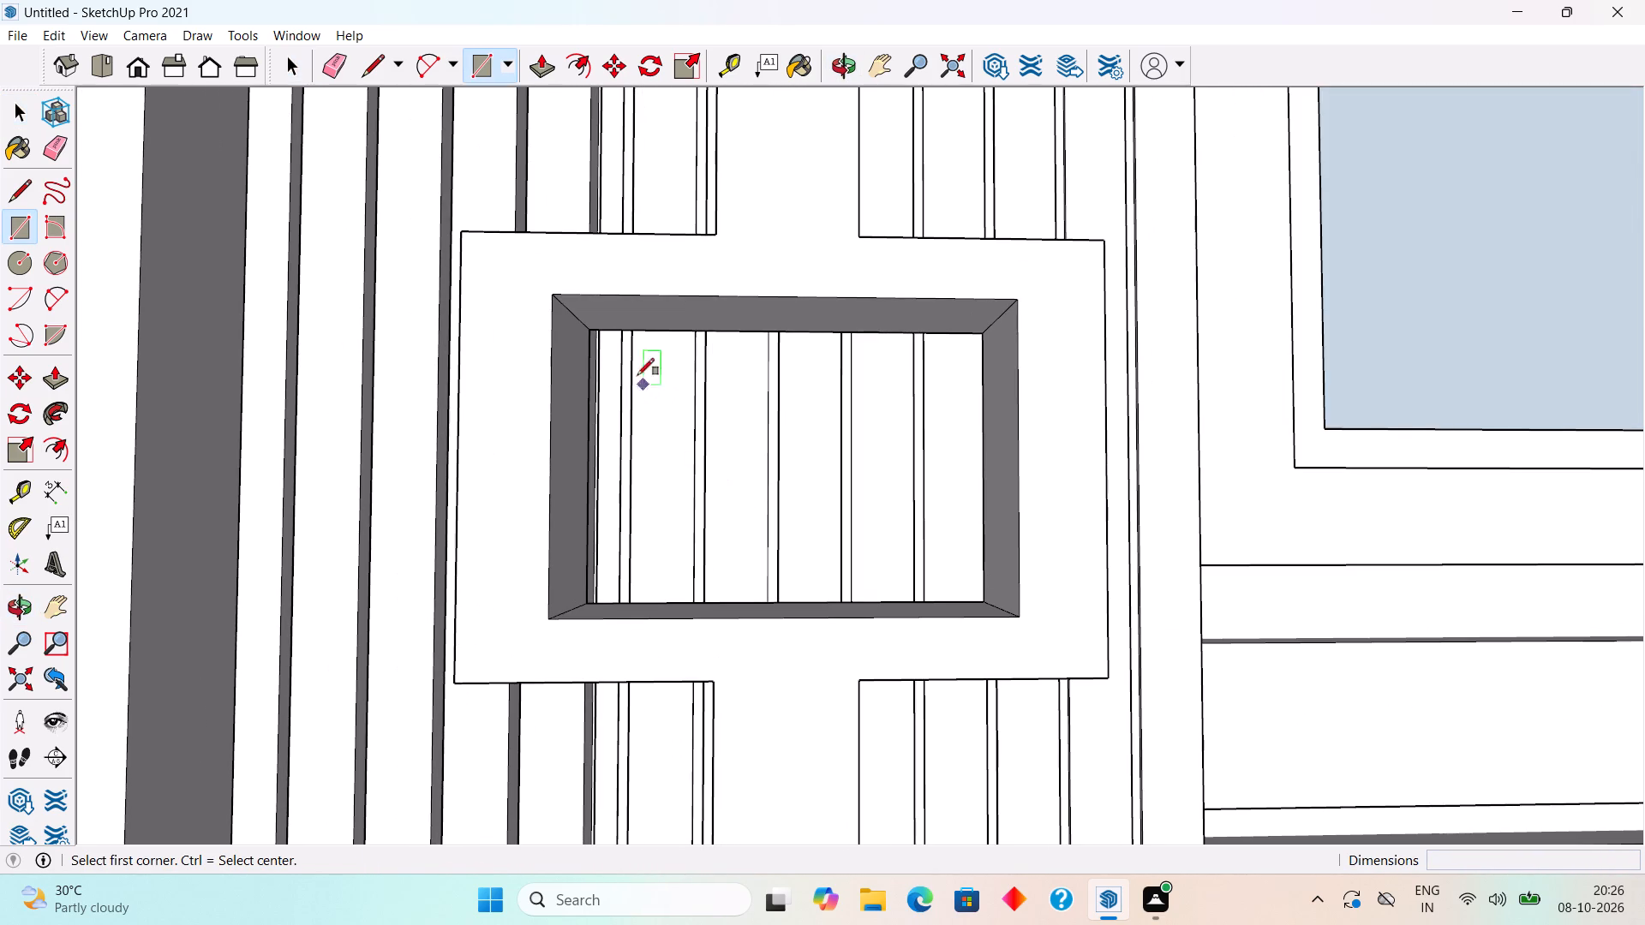
{"action": "left_click", "coordinate": [593, 334]}
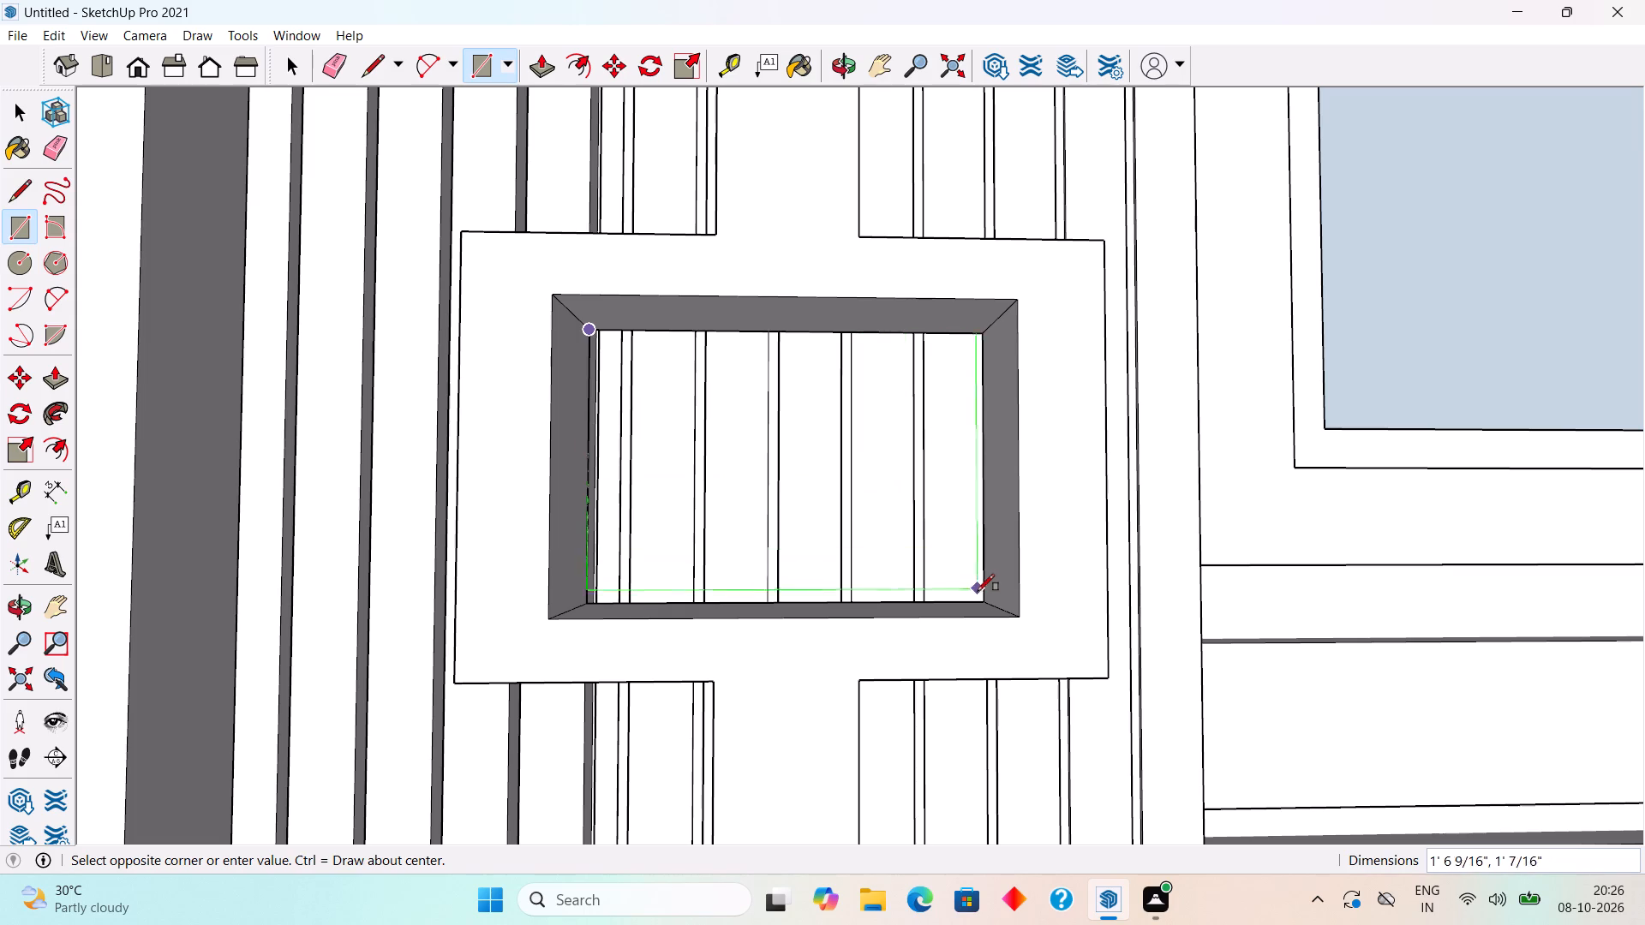
{"action": "left_click", "coordinate": [980, 597]}
Extrude the rectangle in the lowest frame's opening by 1" and make the resulting panel a group.
{"action": "key", "text": "p"}
{"action": "left_click", "coordinate": [935, 556]}
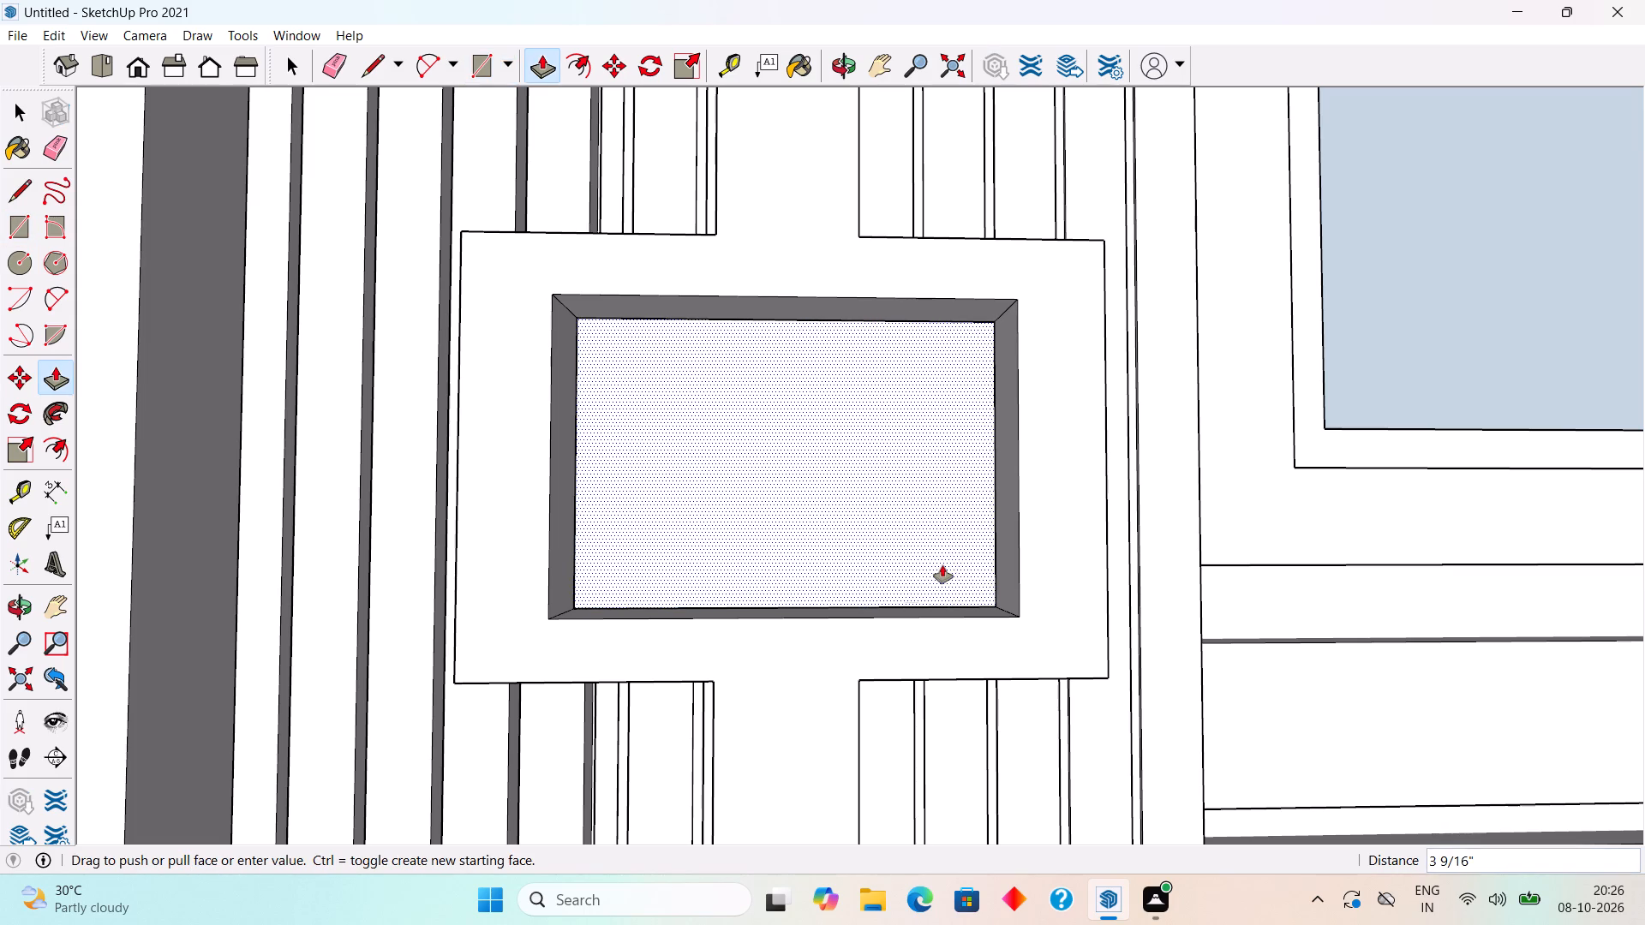
{"action": "type", "text": "1\""}
{"action": "key", "text": "Return"}
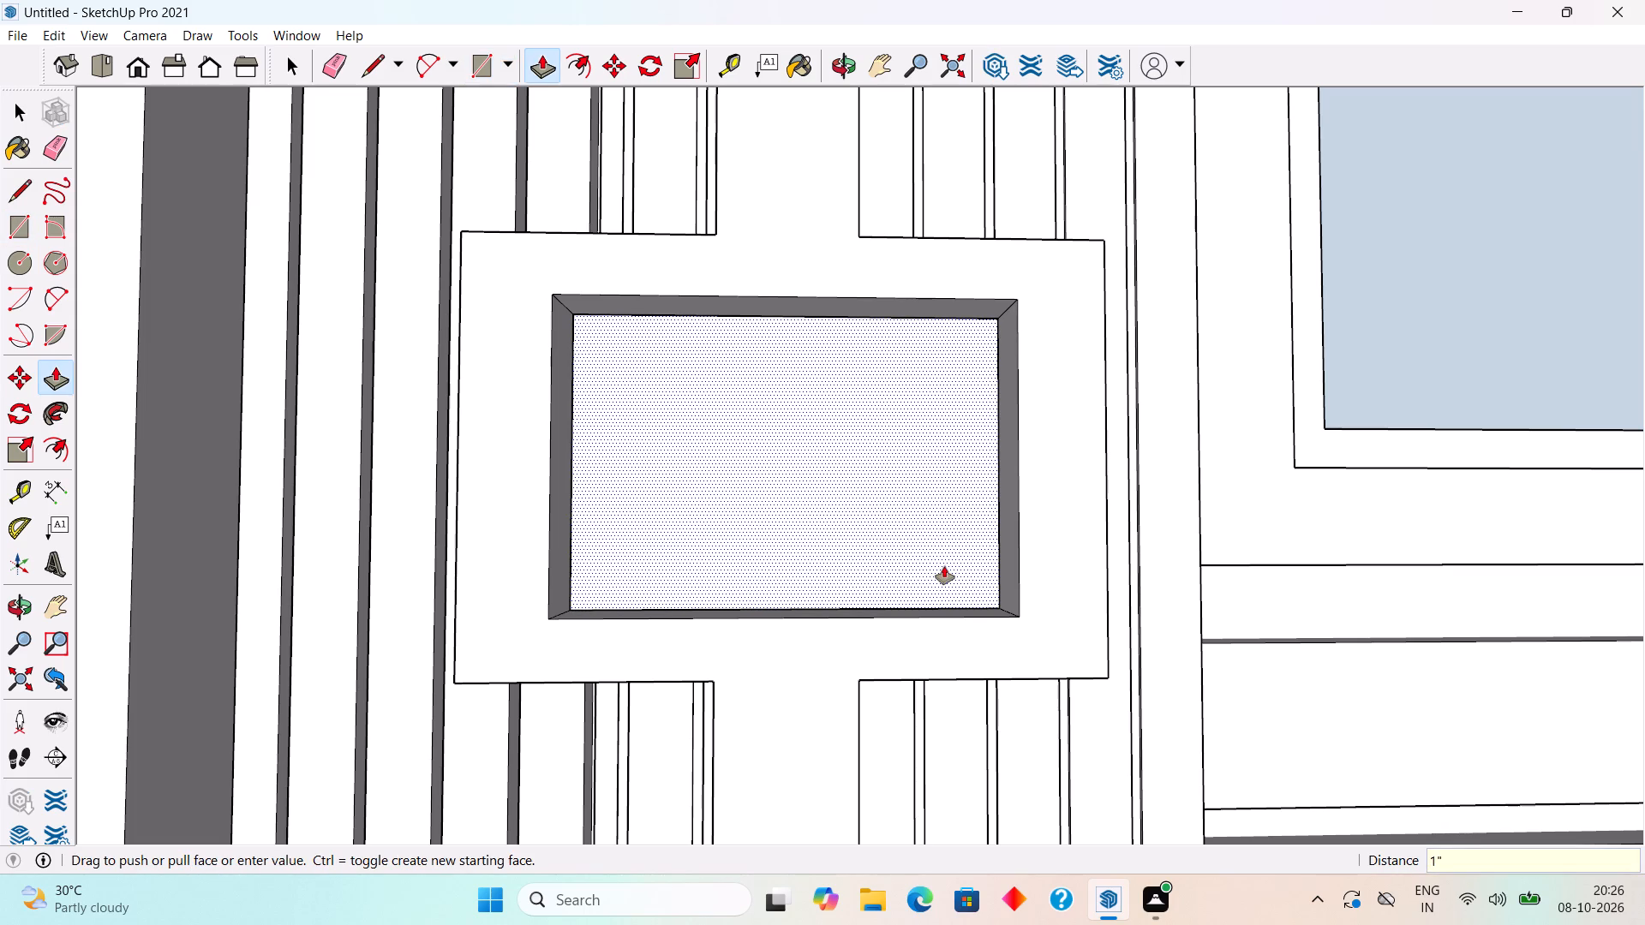
{"action": "key", "text": "space"}
{"action": "triple_click", "coordinate": [958, 560]}
{"action": "right_click", "coordinate": [958, 560]}
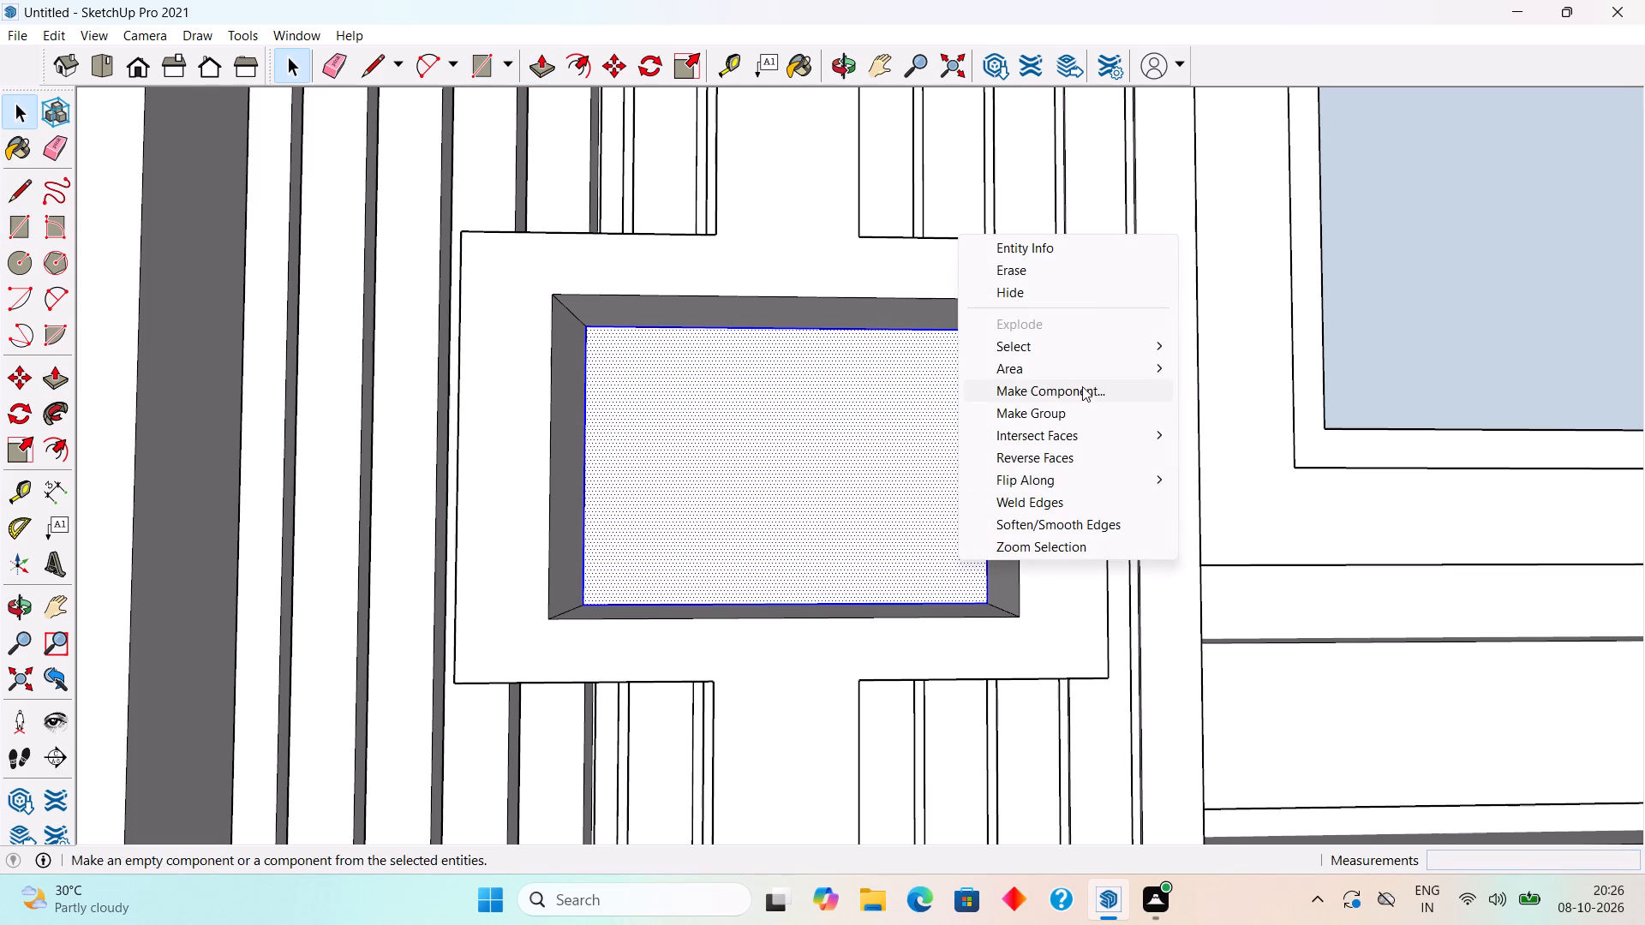
{"action": "left_click", "coordinate": [1081, 421]}
Draw a rectangle about 1' 7" by 1' 1" filling the opening of the topmost box frame on the slatted column.
{"action": "scroll", "coordinate": [1081, 421], "scroll_direction": "down", "scroll_amount": 9}
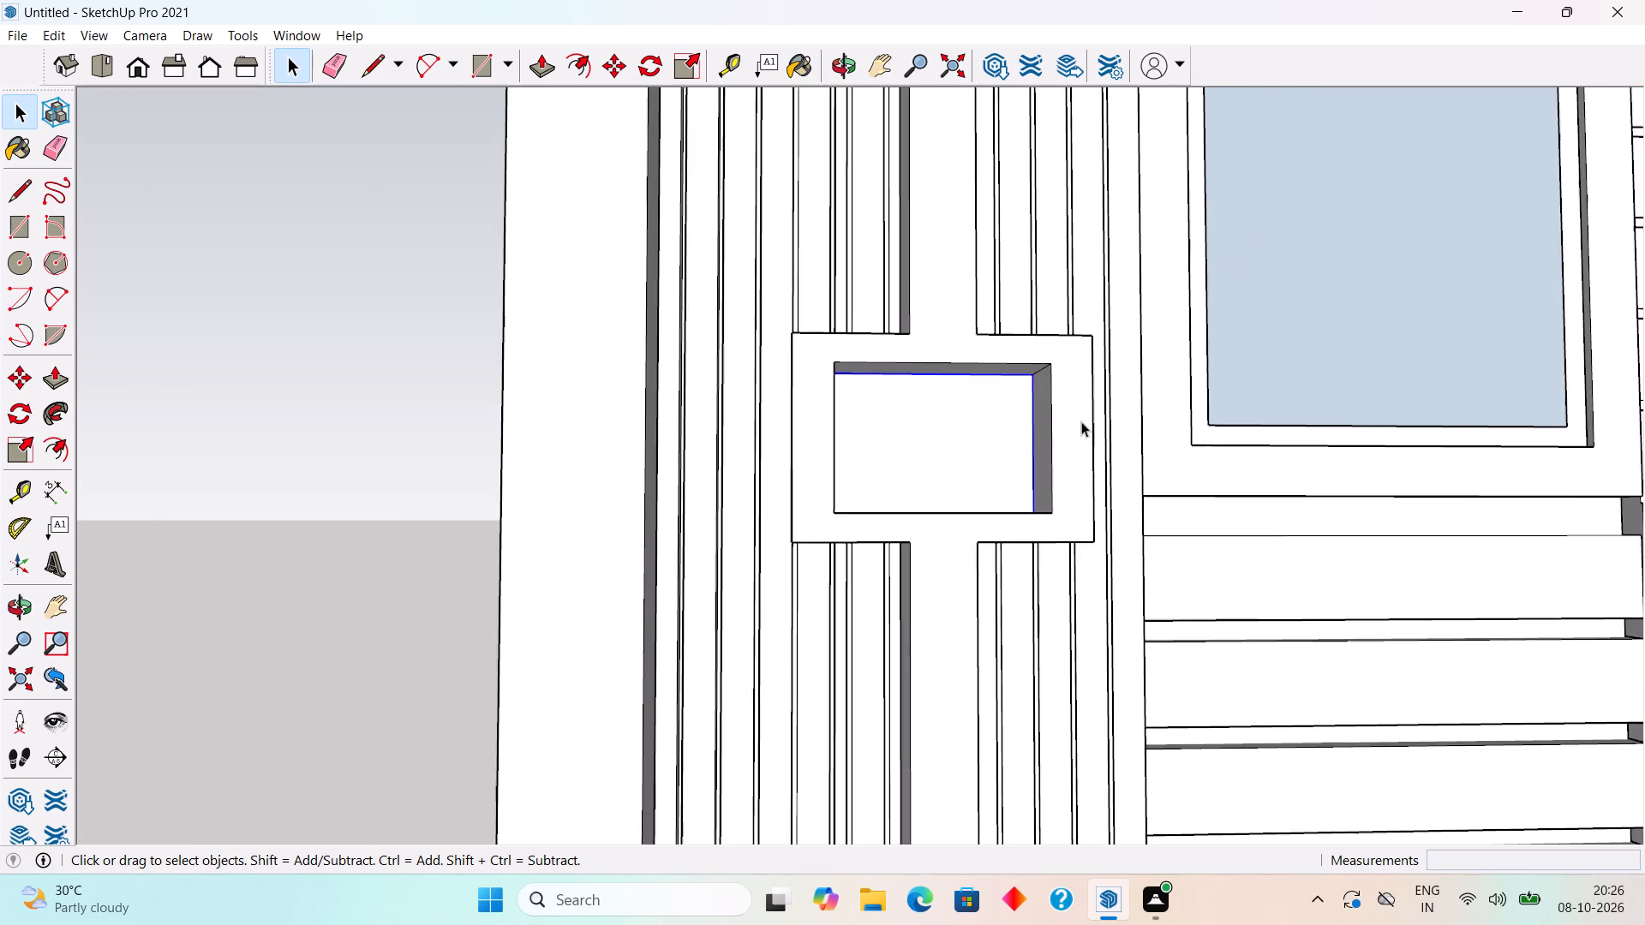
{"action": "scroll", "coordinate": [1081, 421], "scroll_direction": "down", "scroll_amount": 20}
{"action": "scroll", "coordinate": [1081, 421], "scroll_direction": "down", "scroll_amount": 2}
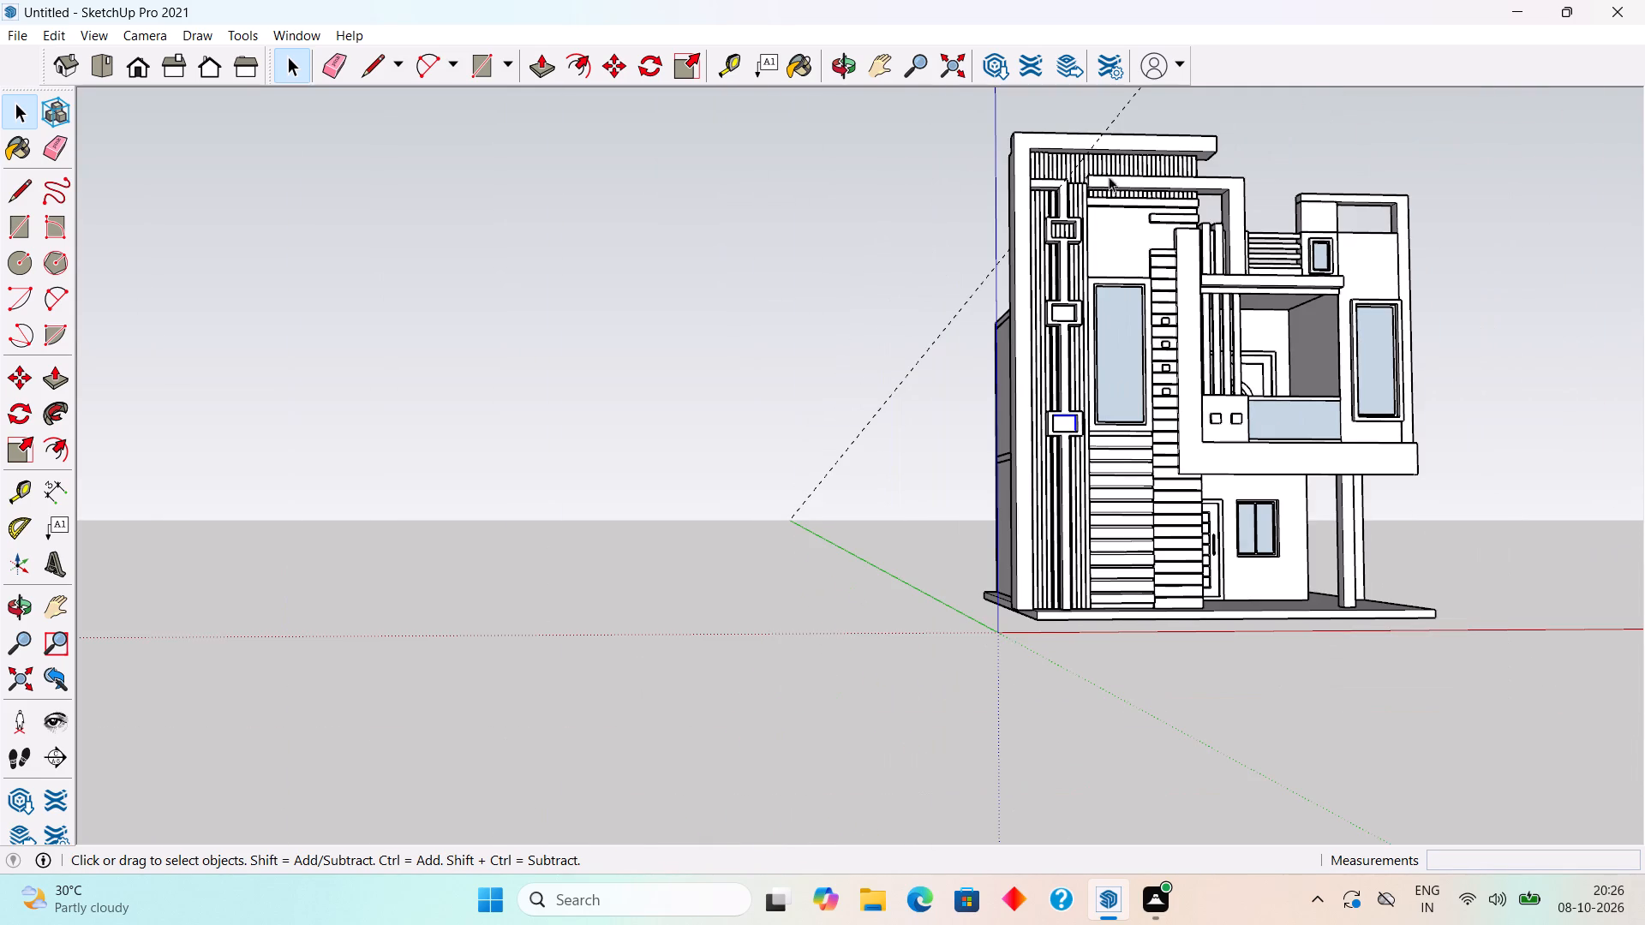
{"action": "scroll", "coordinate": [1086, 166], "scroll_direction": "up", "scroll_amount": 20}
{"action": "scroll", "coordinate": [1086, 166], "scroll_direction": "up", "scroll_amount": 4}
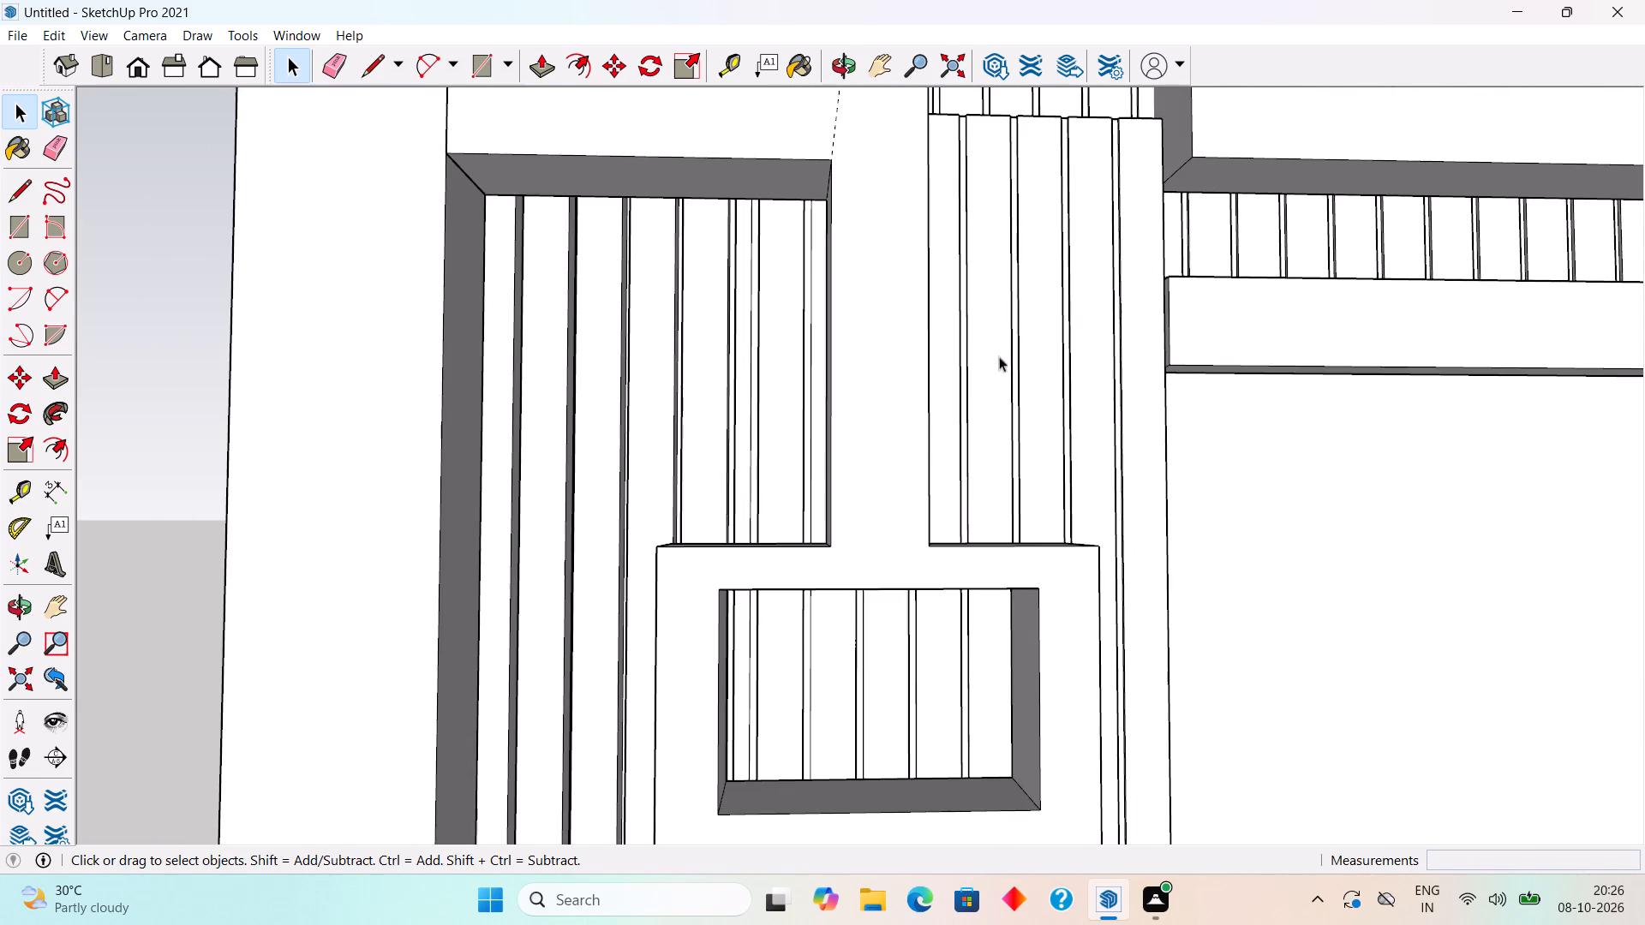
{"action": "middle_click_drag", "start_coordinate": [993, 334], "coordinate": [980, 202]}
{"action": "middle_click_drag", "start_coordinate": [895, 506], "coordinate": [912, 579]}
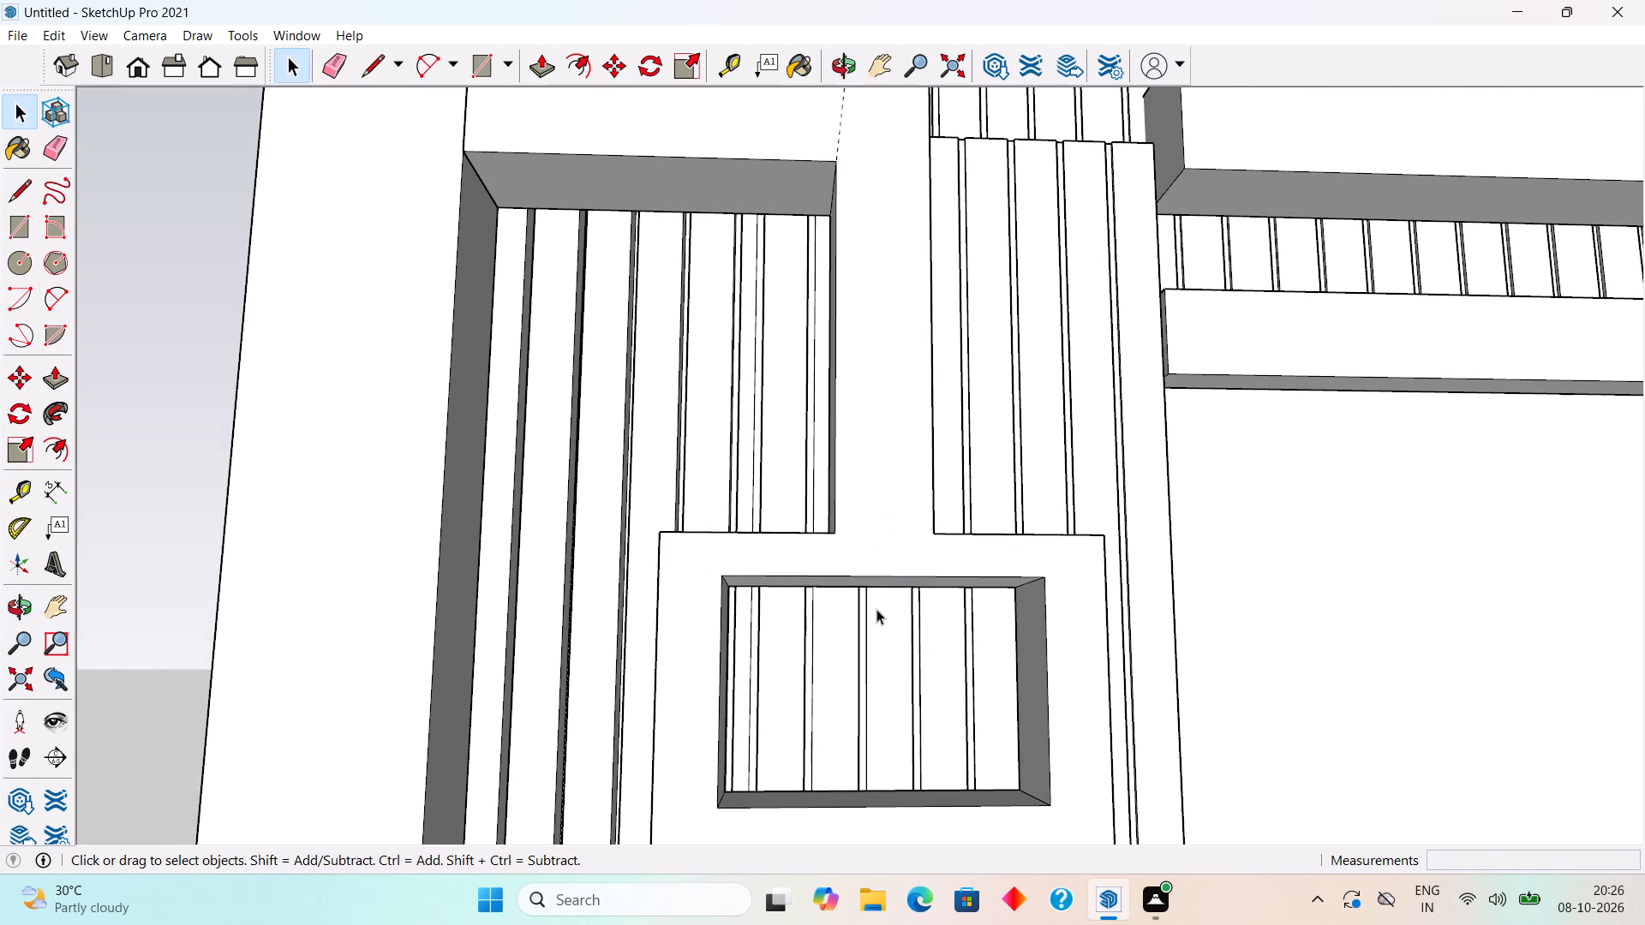
{"action": "scroll", "coordinate": [870, 600], "scroll_direction": "up", "scroll_amount": 1}
{"action": "key", "text": "r"}
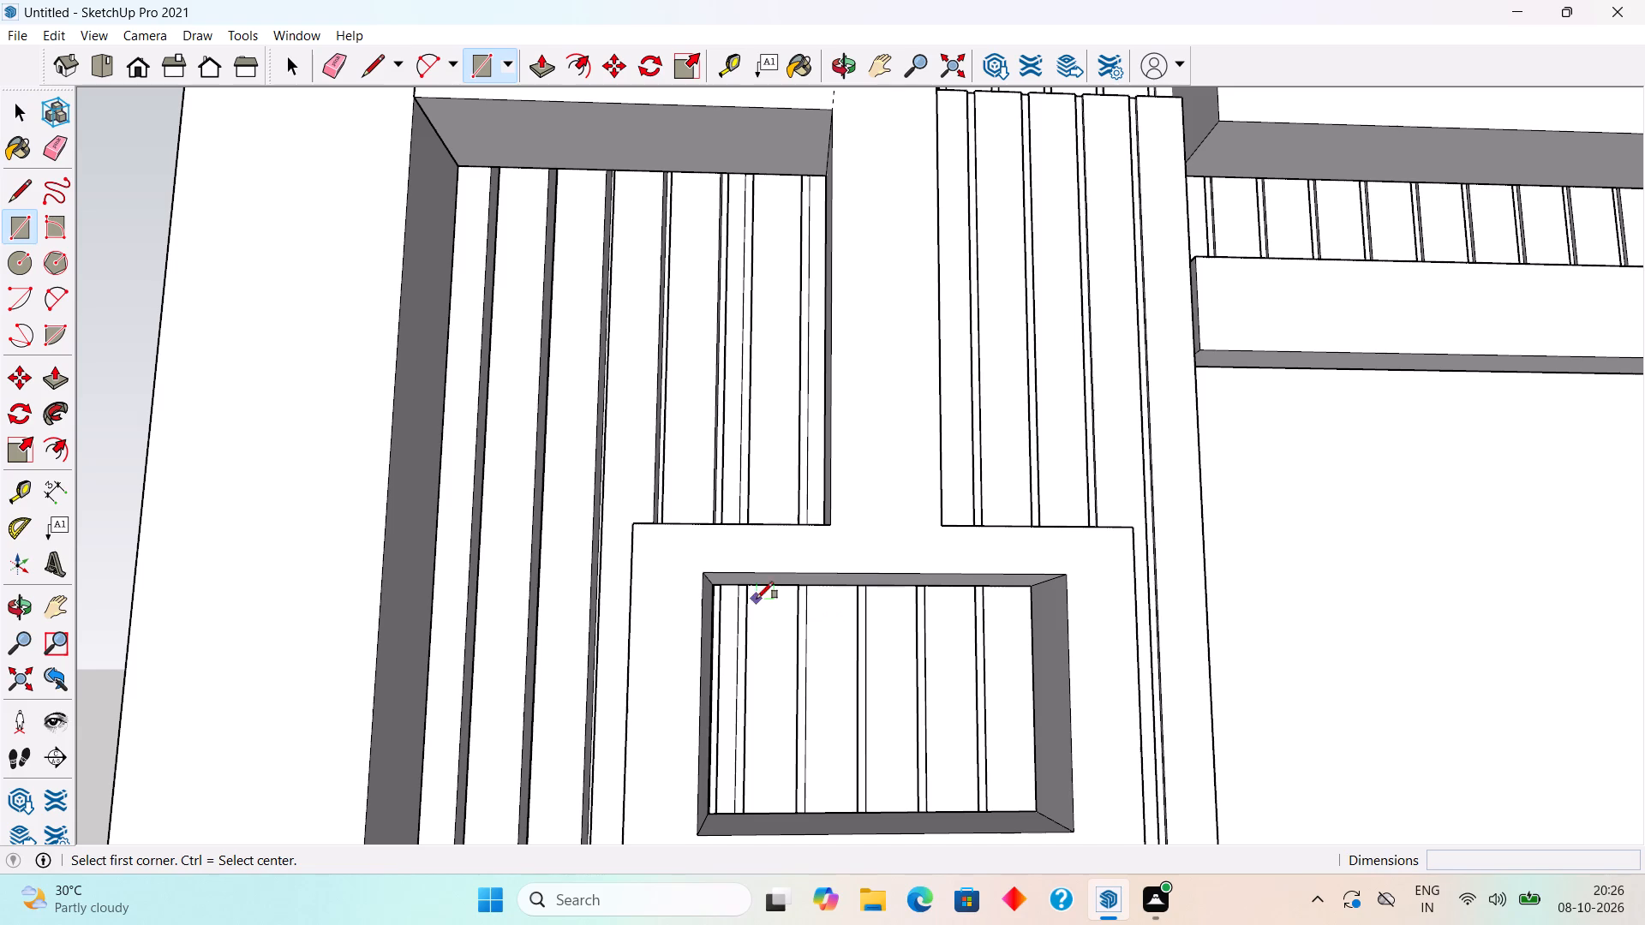
{"action": "left_click", "coordinate": [717, 590]}
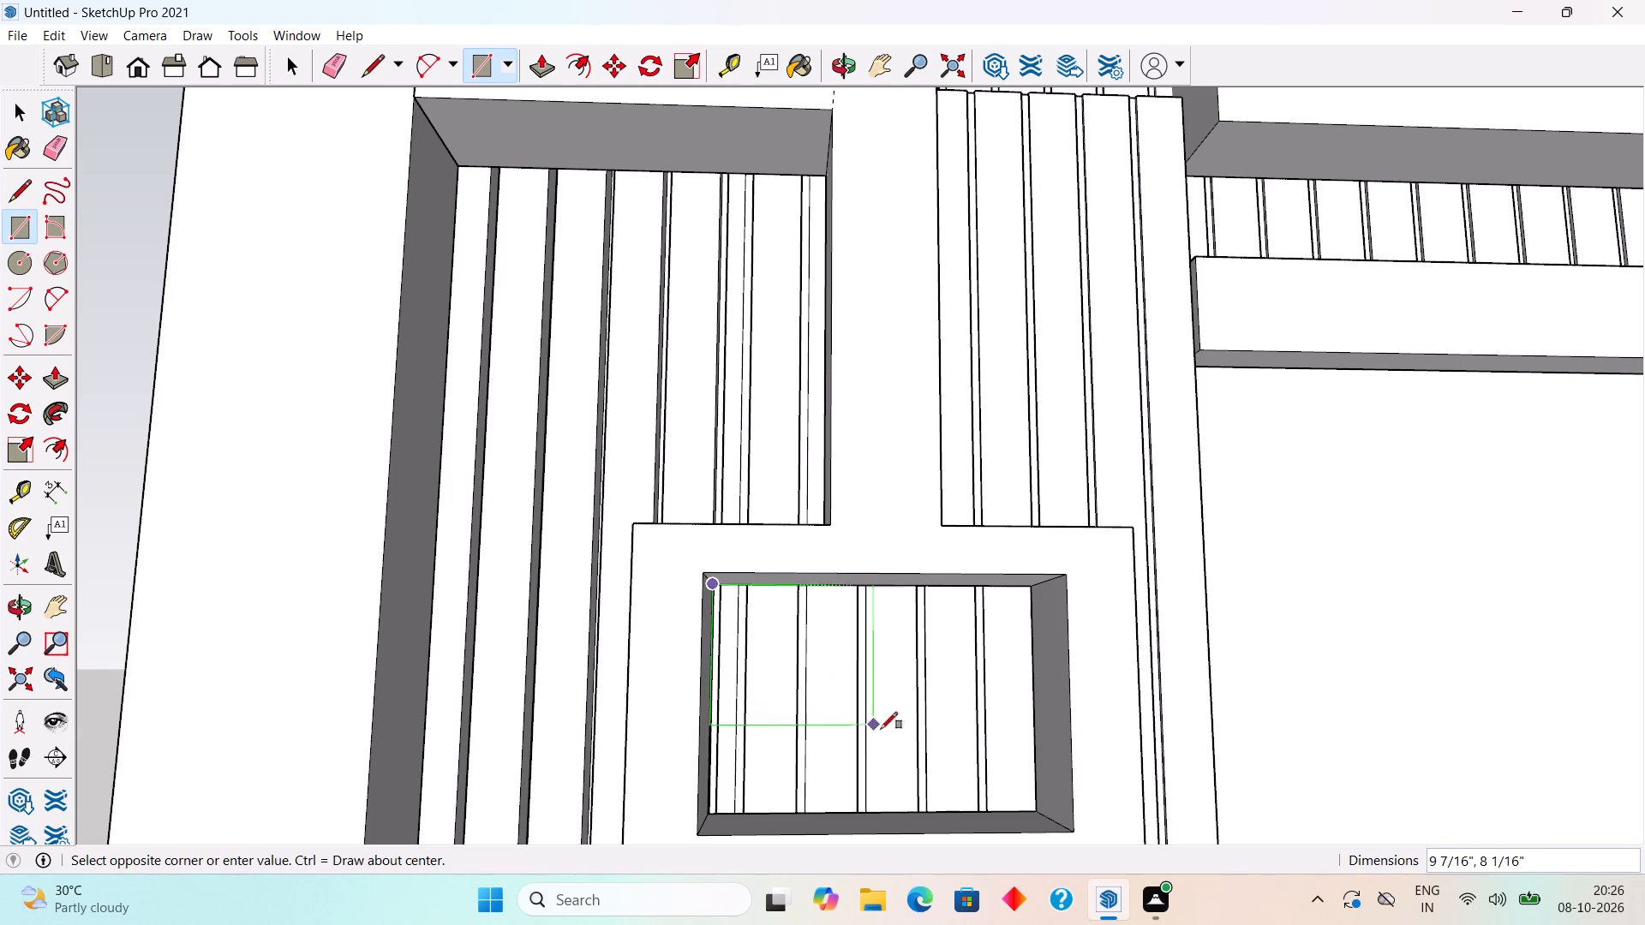
{"action": "left_click", "coordinate": [1033, 809]}
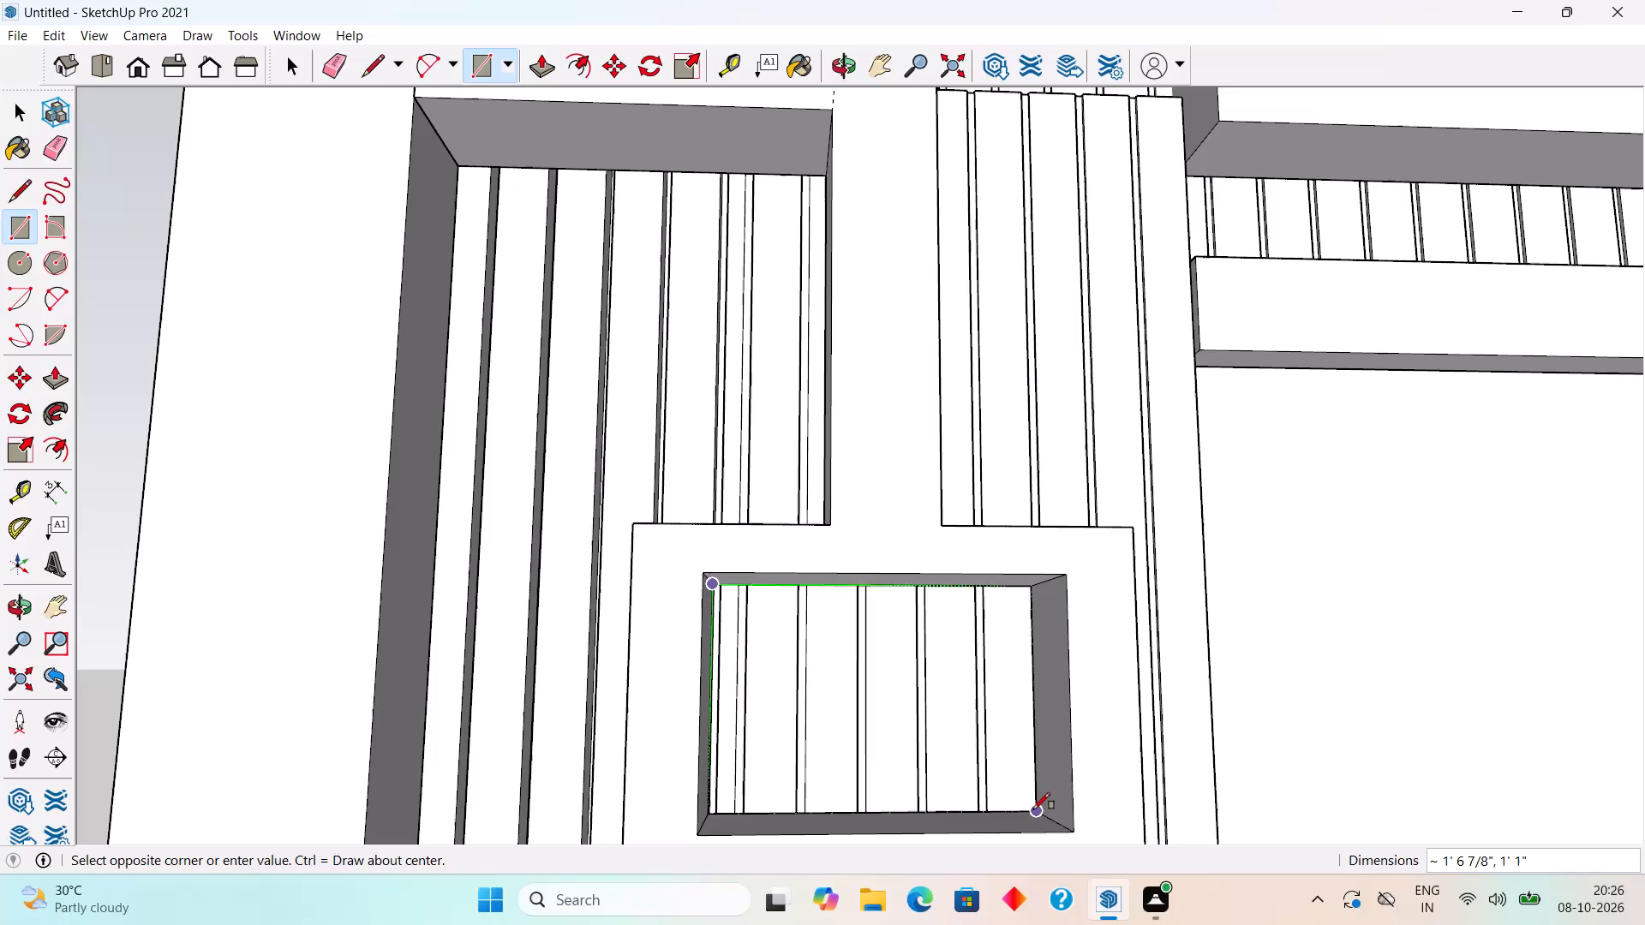
Extrude the rectangle in the topmost frame's opening by 1" and make the resulting panel a group.
{"action": "key", "text": "p"}
{"action": "left_click", "coordinate": [1009, 779]}
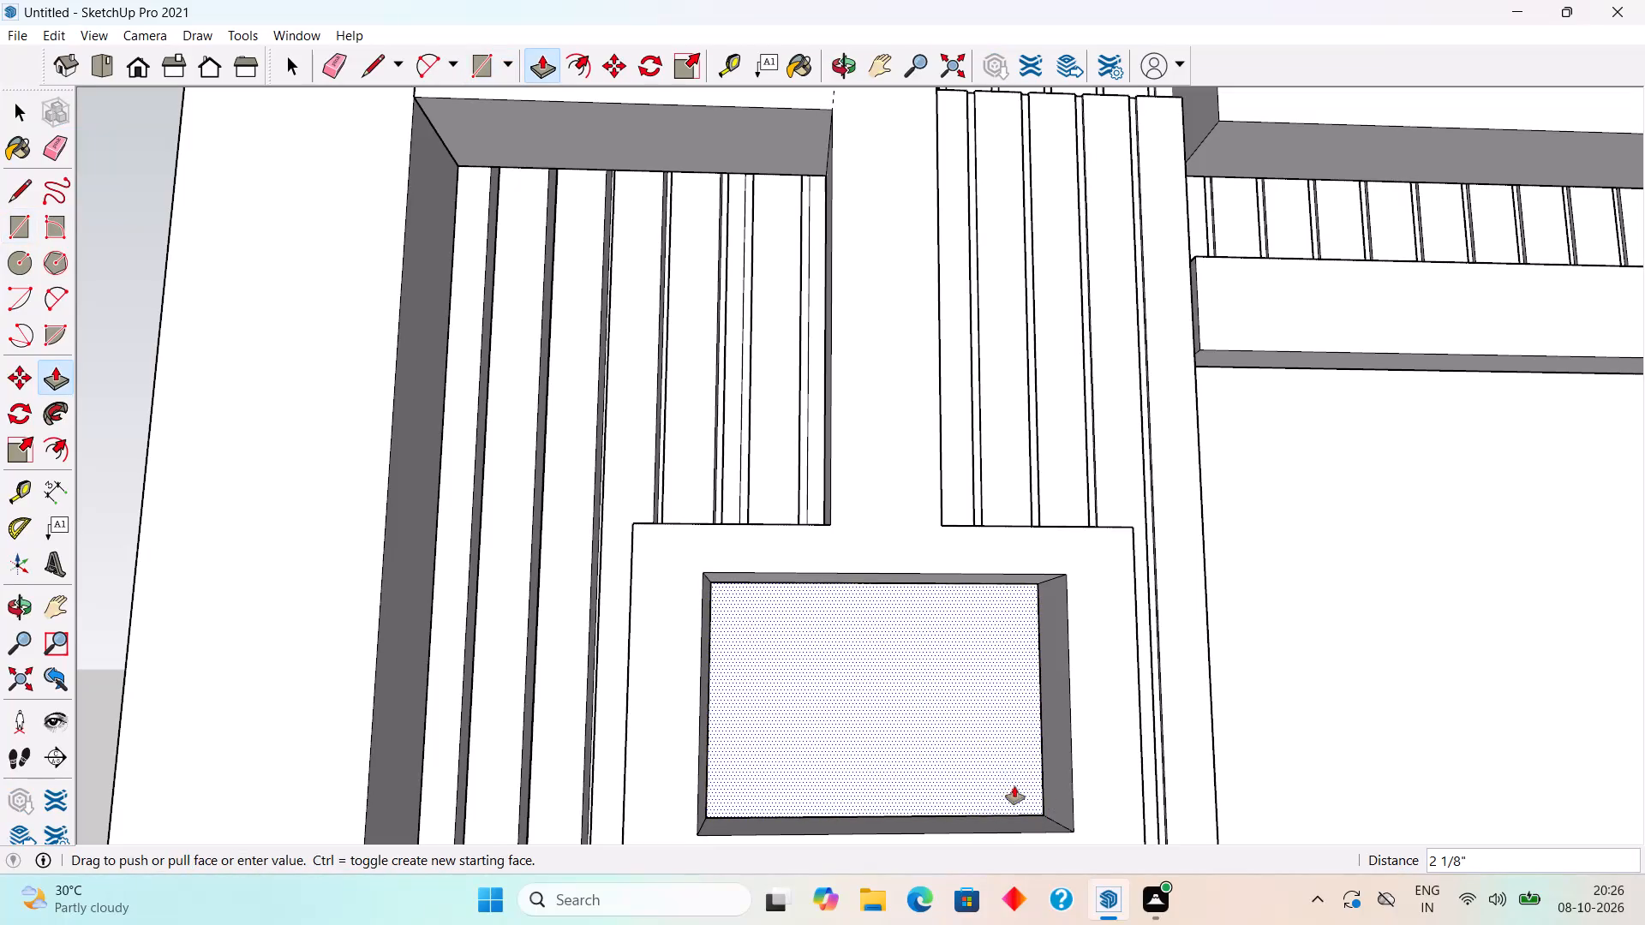
{"action": "type", "text": "1\""}
{"action": "key", "text": "Return"}
{"action": "key", "text": "space"}
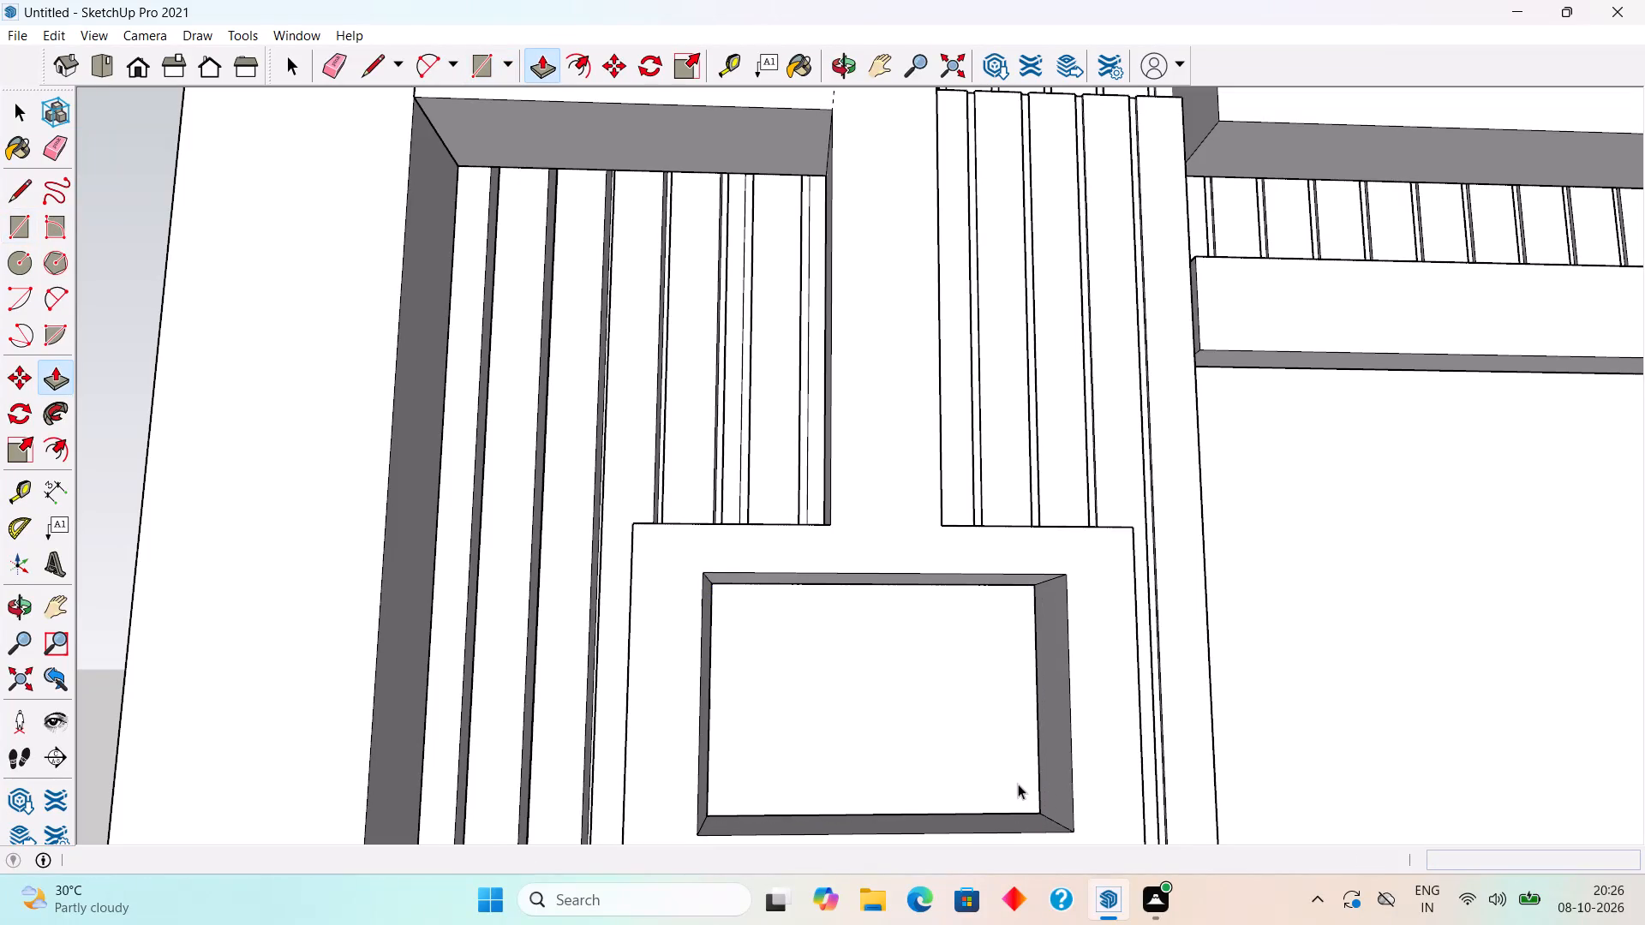
{"action": "double_click", "coordinate": [1018, 783]}
{"action": "left_click", "coordinate": [1018, 783]}
{"action": "right_click", "coordinate": [1018, 783]}
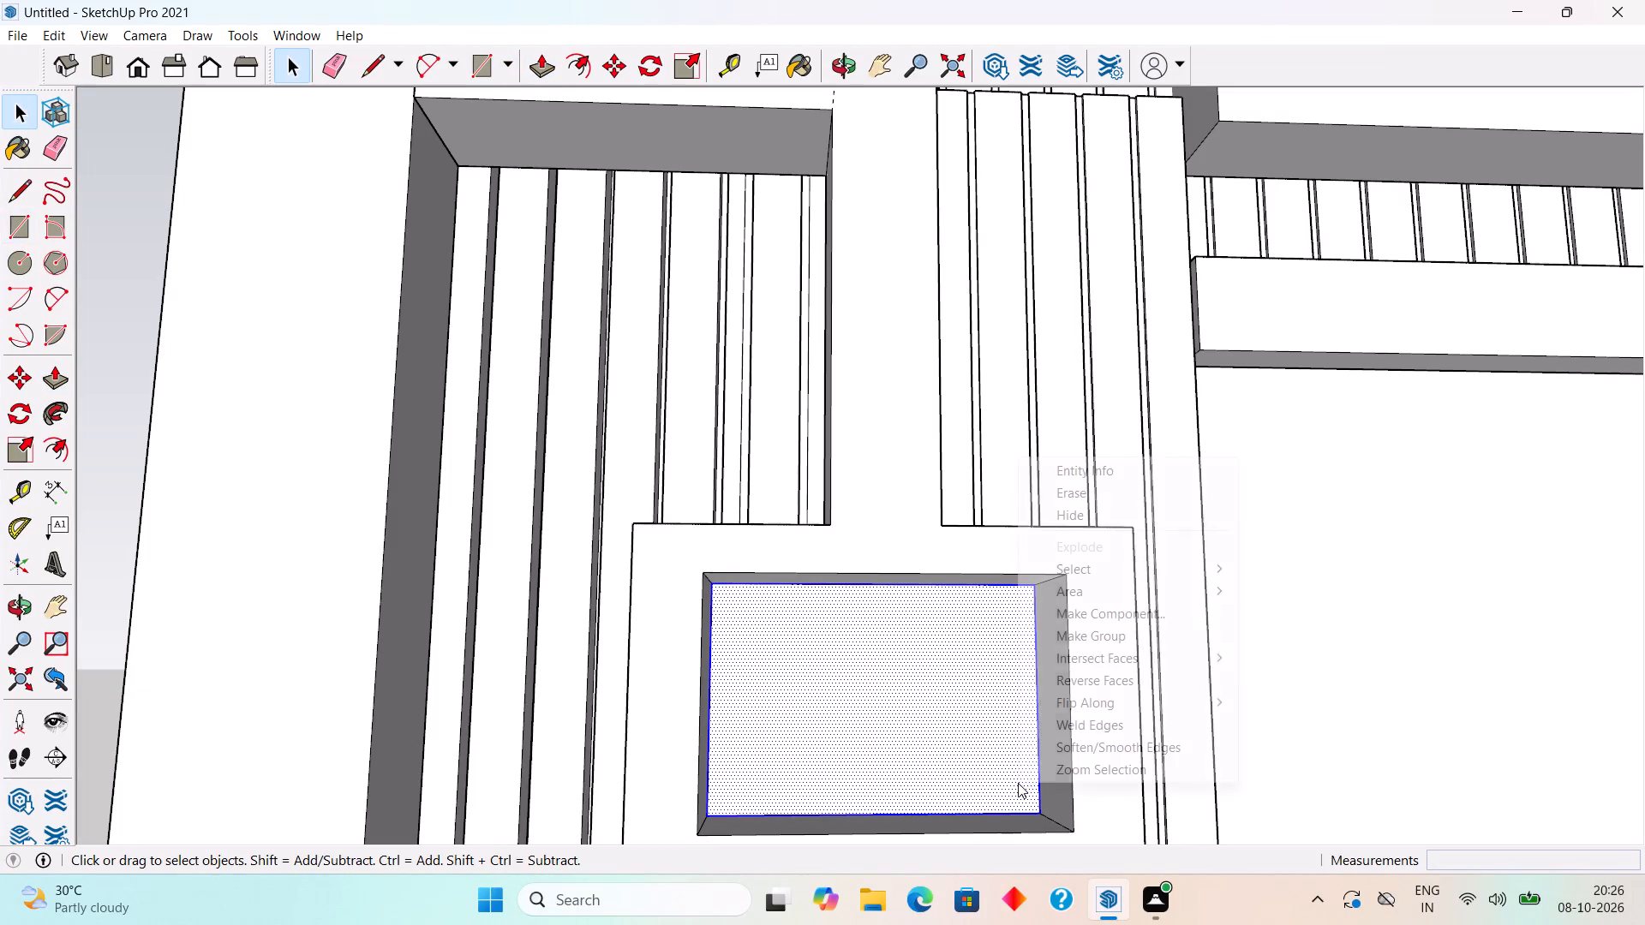
{"action": "left_click", "coordinate": [1054, 636]}
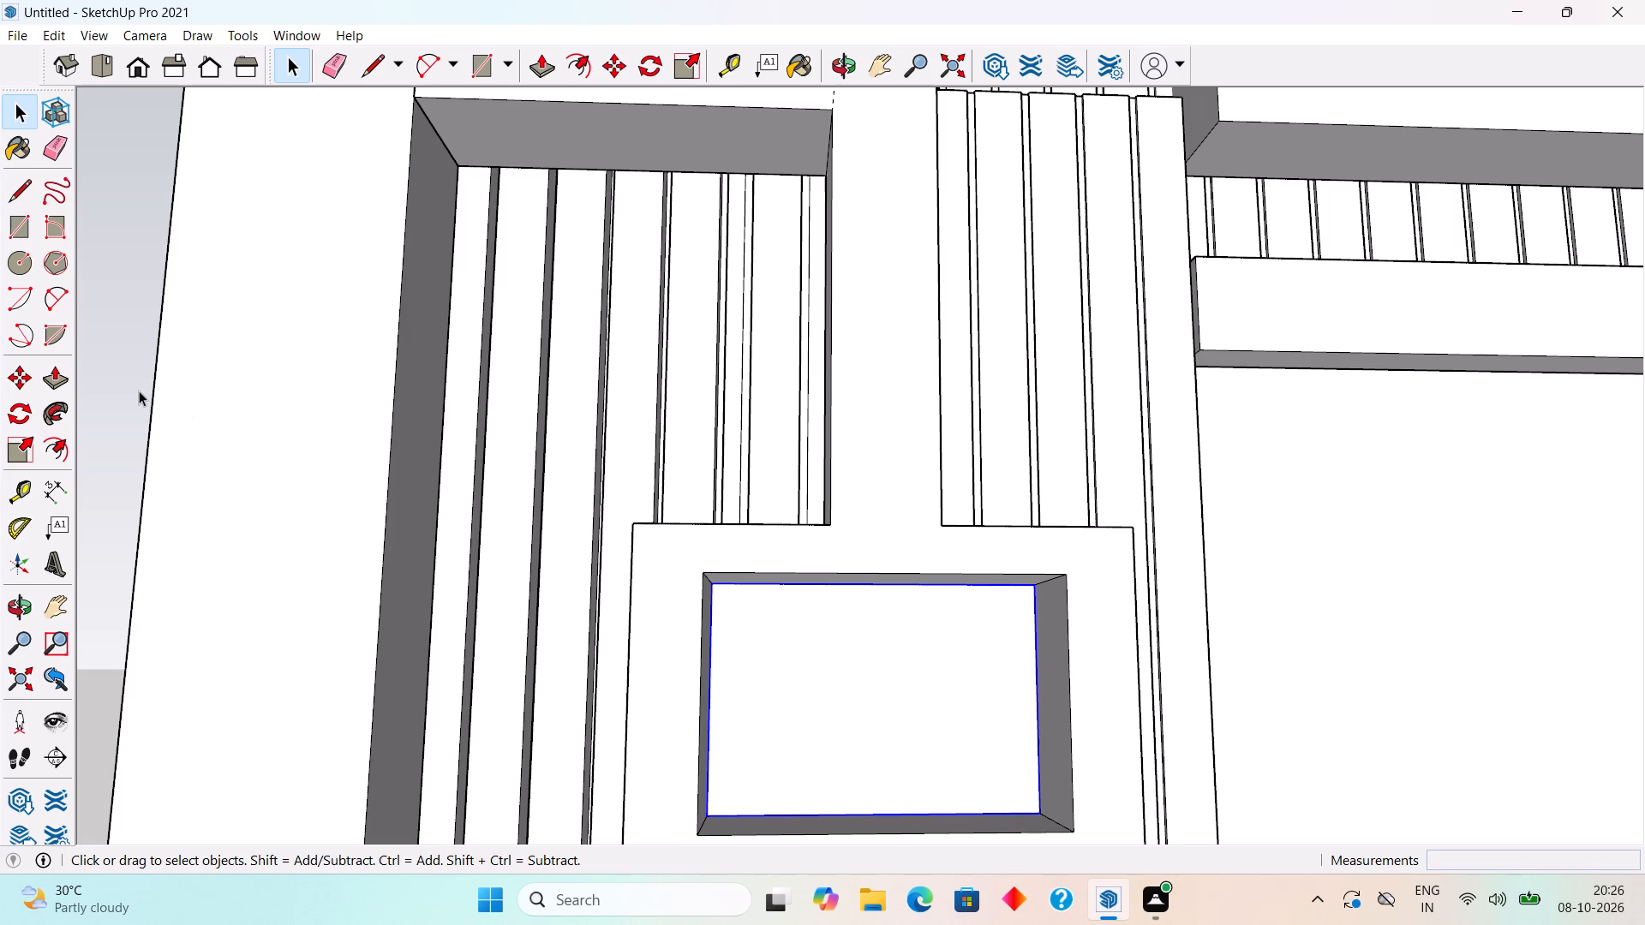
{"action": "left_click", "coordinate": [139, 391]}
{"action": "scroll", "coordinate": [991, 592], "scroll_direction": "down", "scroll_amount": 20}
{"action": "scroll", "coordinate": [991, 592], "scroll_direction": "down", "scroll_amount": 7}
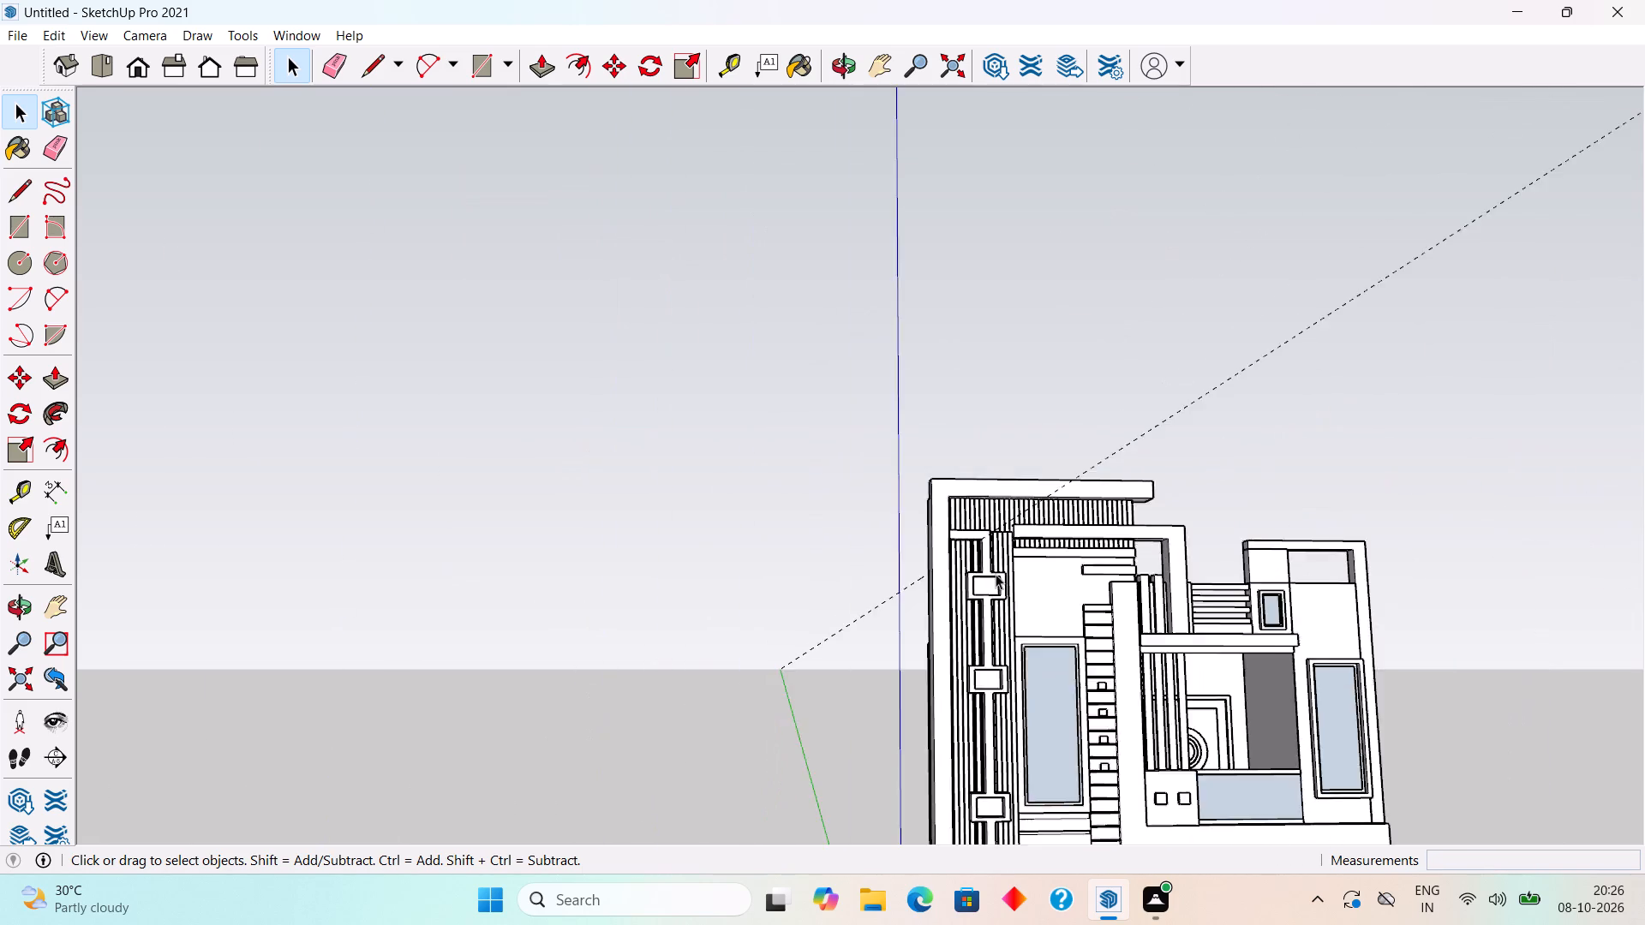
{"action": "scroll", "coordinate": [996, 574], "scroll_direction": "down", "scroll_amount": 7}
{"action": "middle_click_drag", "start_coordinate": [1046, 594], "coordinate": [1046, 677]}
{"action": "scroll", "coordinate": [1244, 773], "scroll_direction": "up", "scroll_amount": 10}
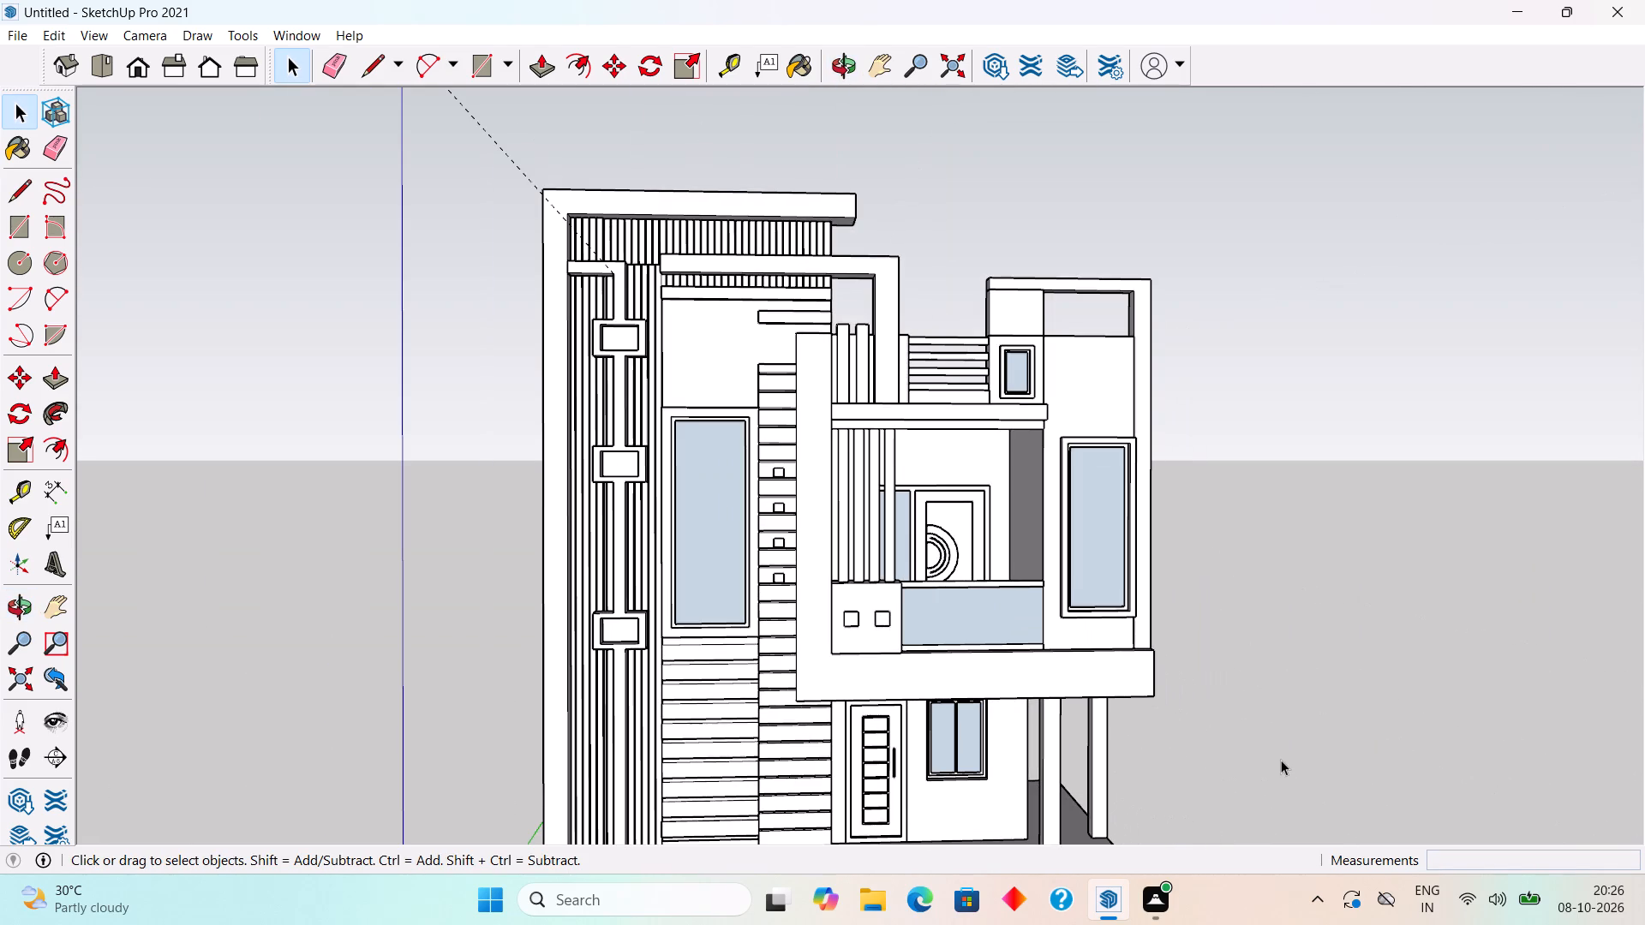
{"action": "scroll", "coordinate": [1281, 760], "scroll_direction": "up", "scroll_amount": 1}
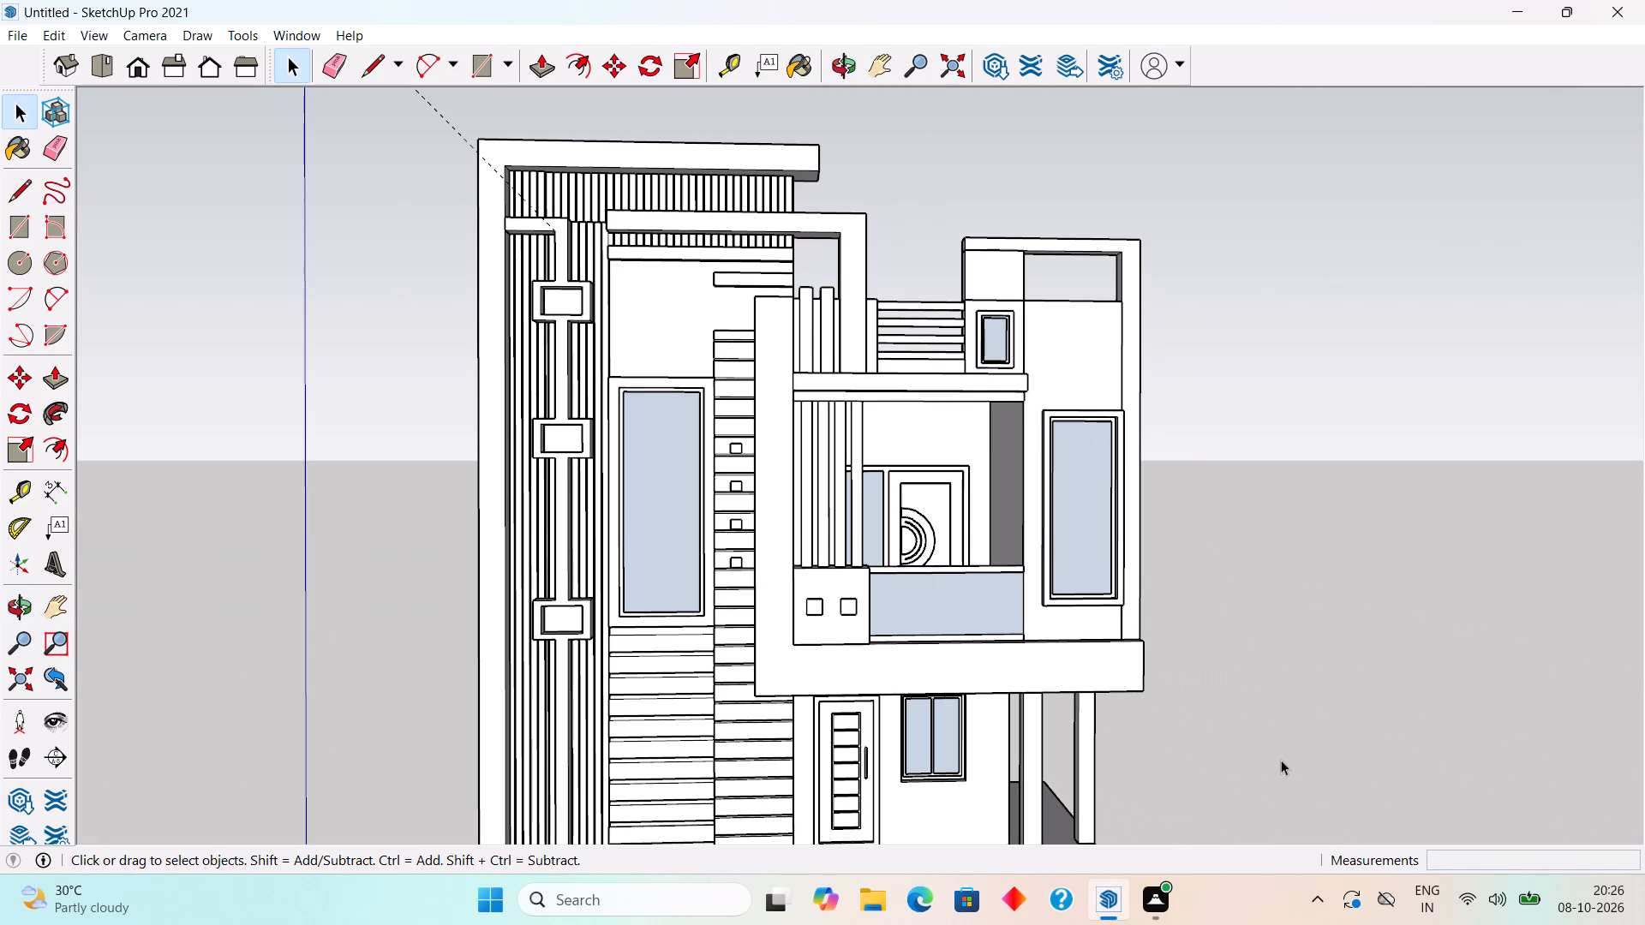
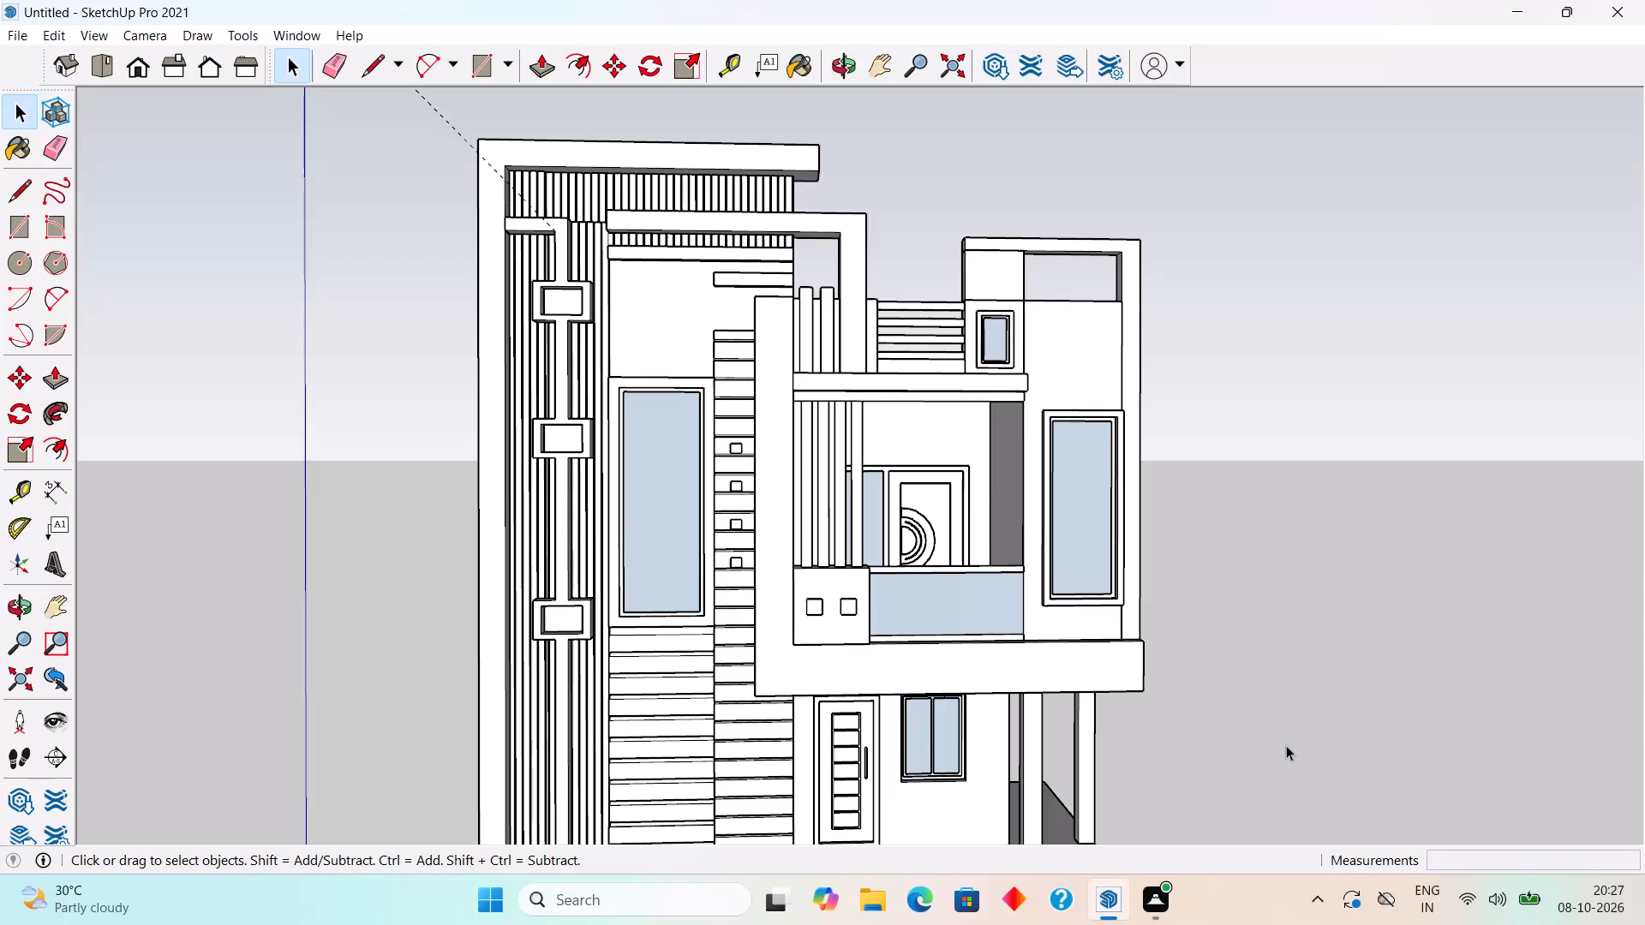
Extend the base slab outward by 2' along the plain side wall next to the vertical-slat facade using Push/Pull.
{"action": "middle_click_drag", "start_coordinate": [1141, 690], "coordinate": [1109, 614]}
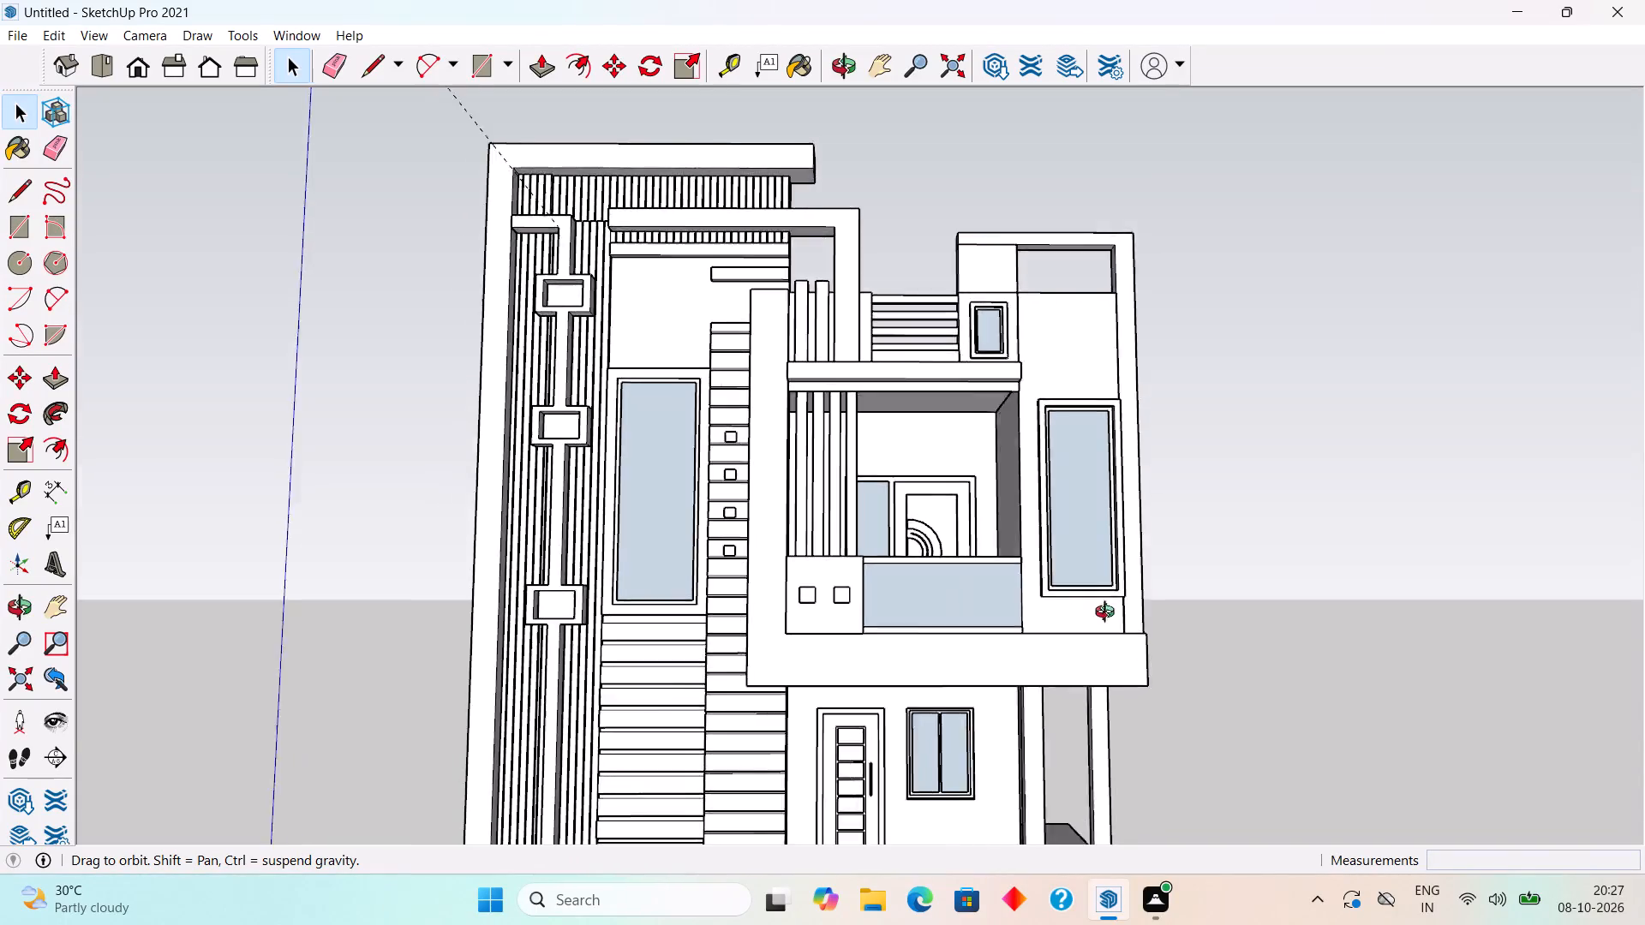
{"action": "middle_click_drag", "start_coordinate": [1109, 614], "coordinate": [1169, 452]}
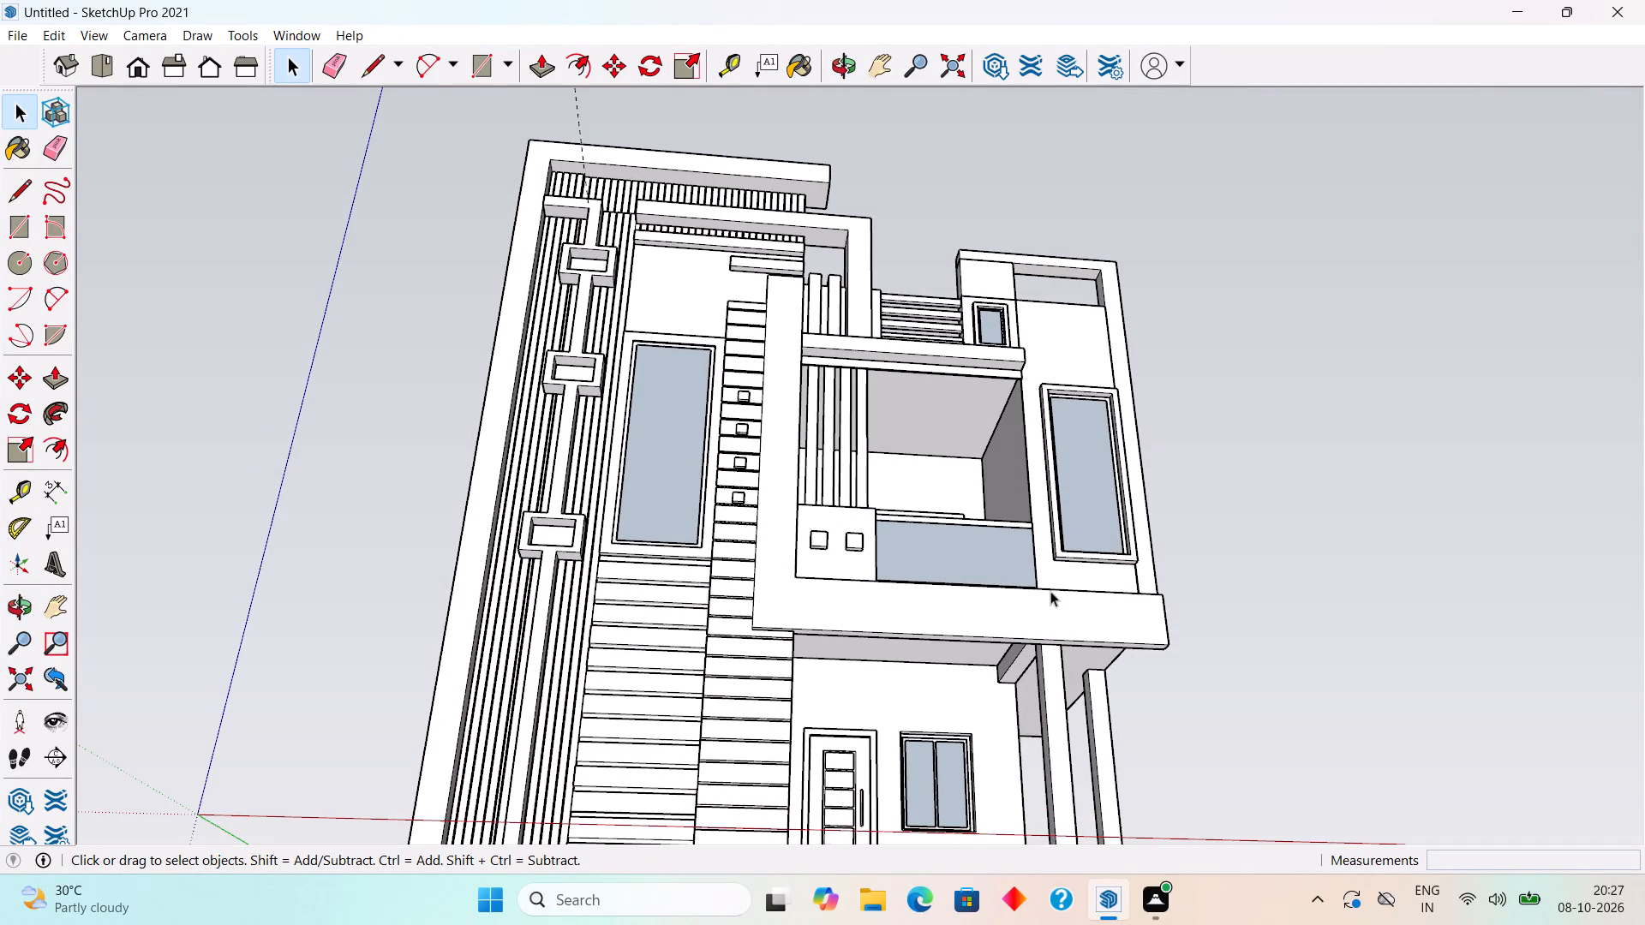
{"action": "scroll", "coordinate": [1037, 642], "scroll_direction": "up", "scroll_amount": 1}
{"action": "middle_click_drag", "start_coordinate": [1037, 642], "coordinate": [1022, 611]}
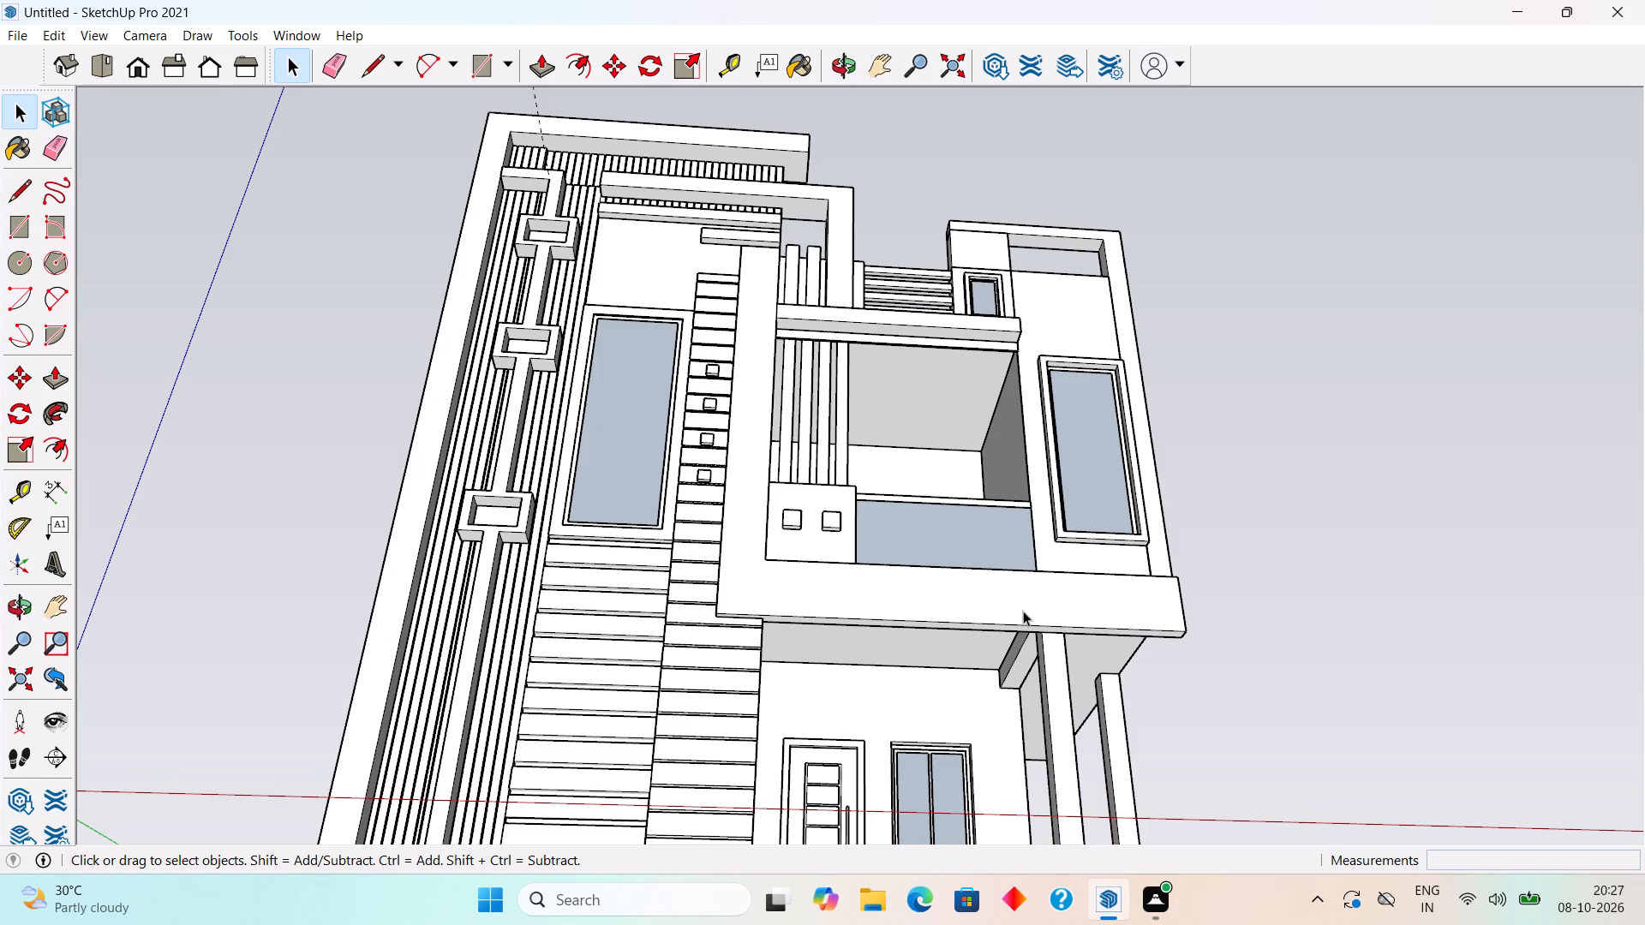
{"action": "scroll", "coordinate": [808, 534], "scroll_direction": "down", "scroll_amount": 9}
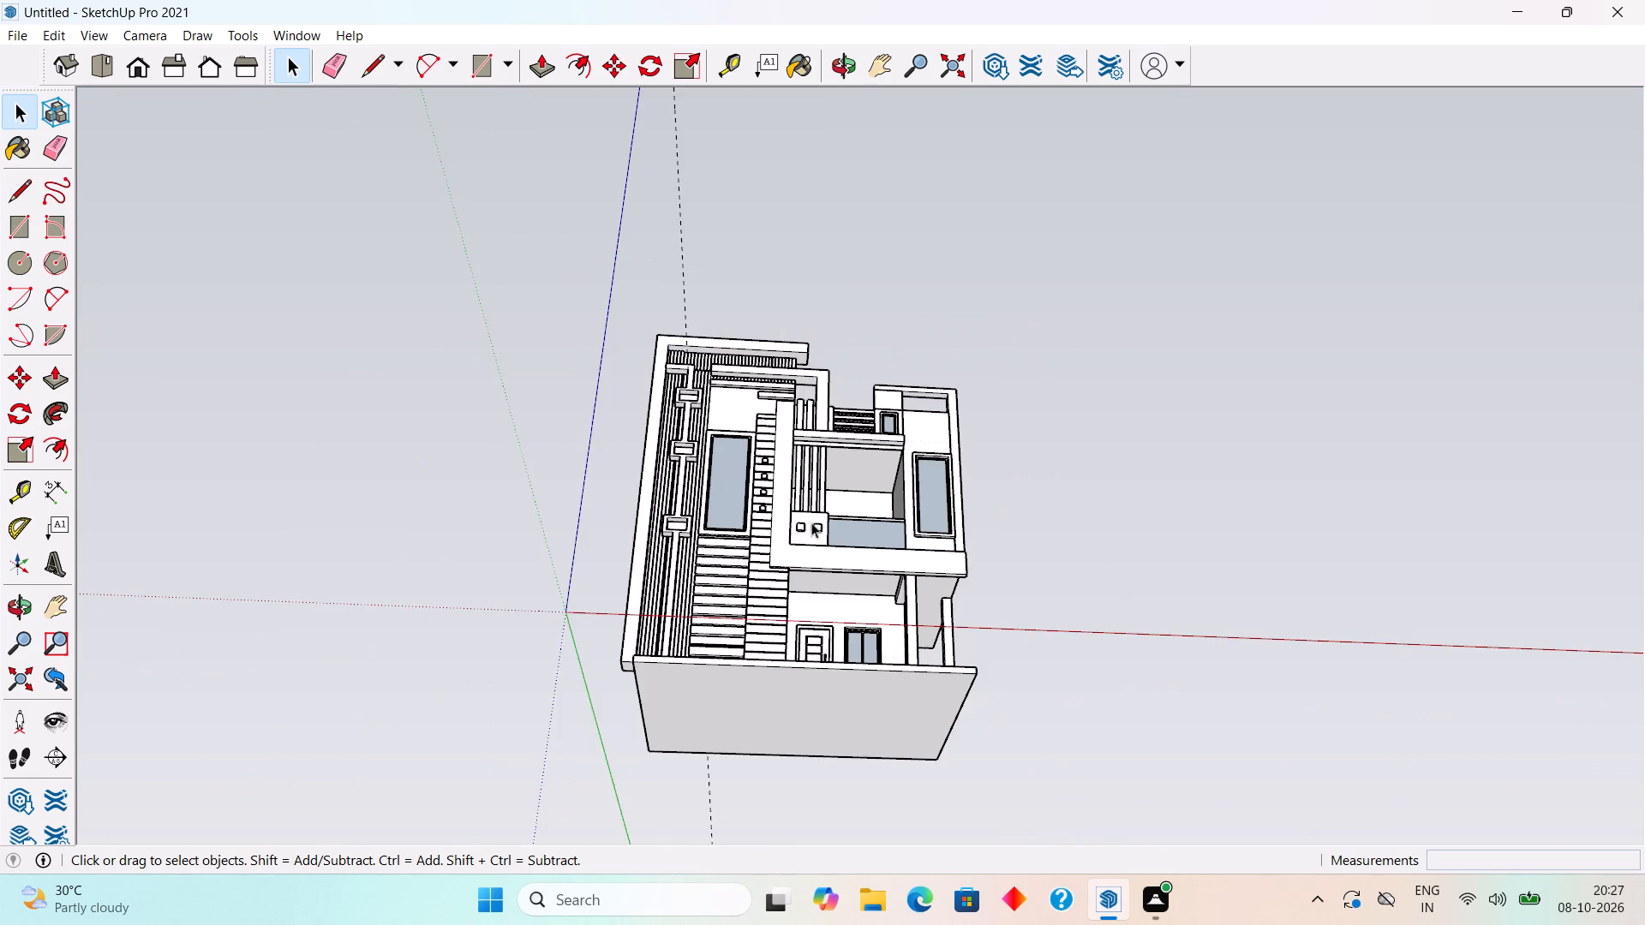
{"action": "middle_click_drag", "start_coordinate": [815, 516], "coordinate": [1278, 757]}
{"action": "scroll", "coordinate": [721, 766], "scroll_direction": "up", "scroll_amount": 3}
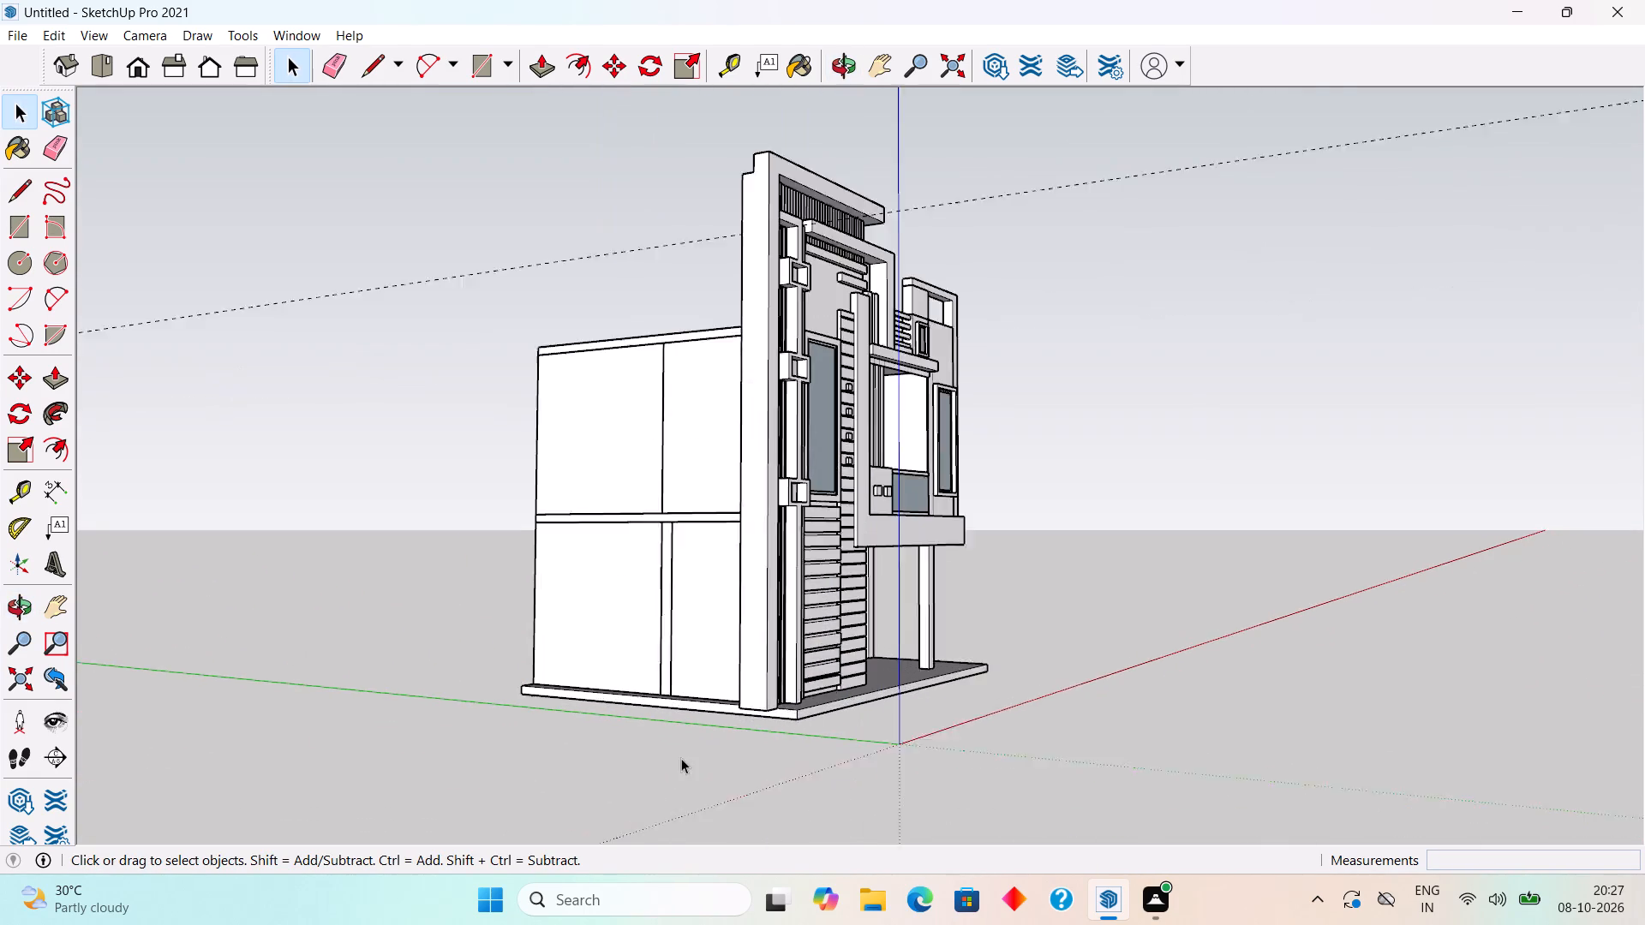
{"action": "scroll", "coordinate": [681, 758], "scroll_direction": "up", "scroll_amount": 2}
{"action": "scroll", "coordinate": [691, 689], "scroll_direction": "up", "scroll_amount": 9}
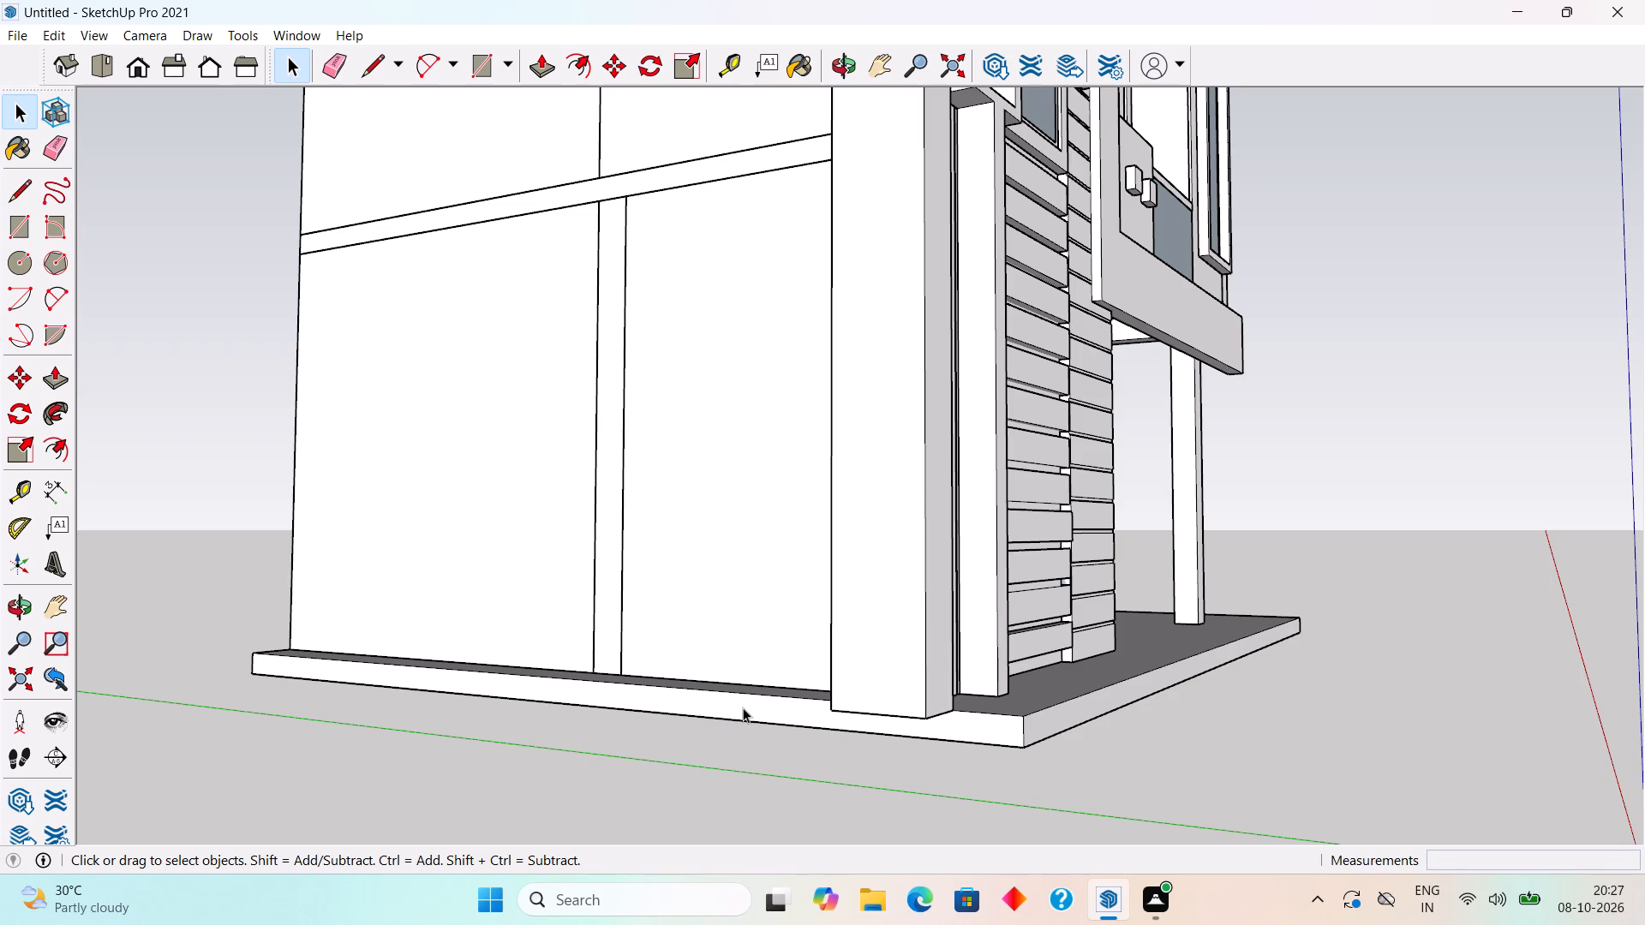
{"action": "triple_click", "coordinate": [743, 707]}
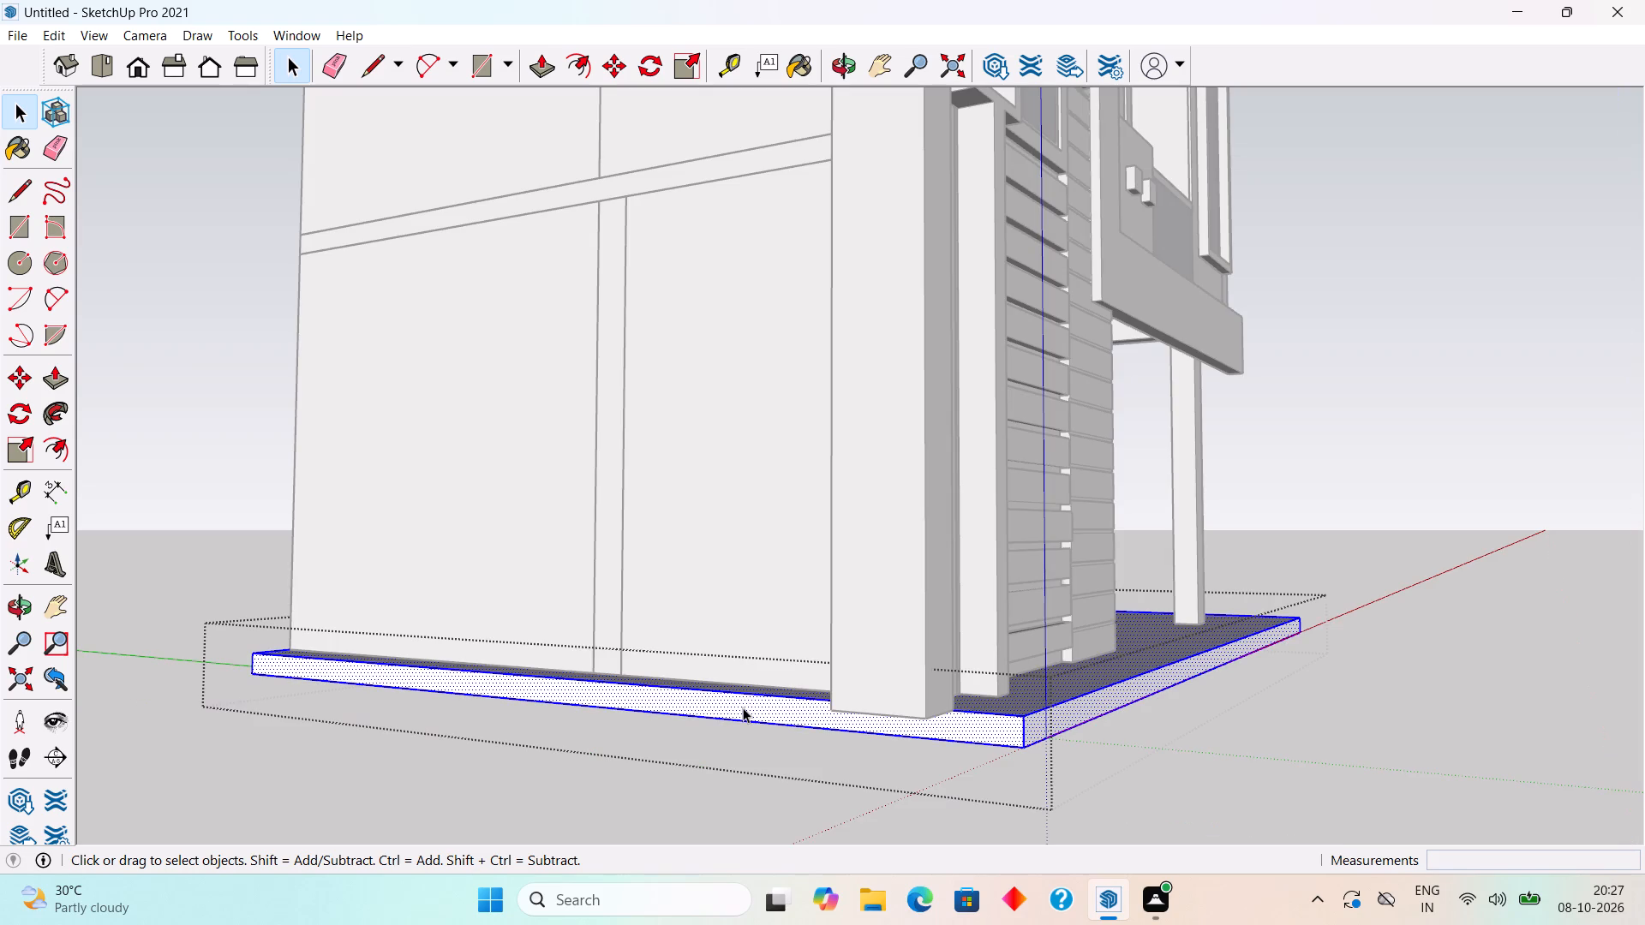
{"action": "key", "text": "p"}
{"action": "left_click", "coordinate": [743, 707]}
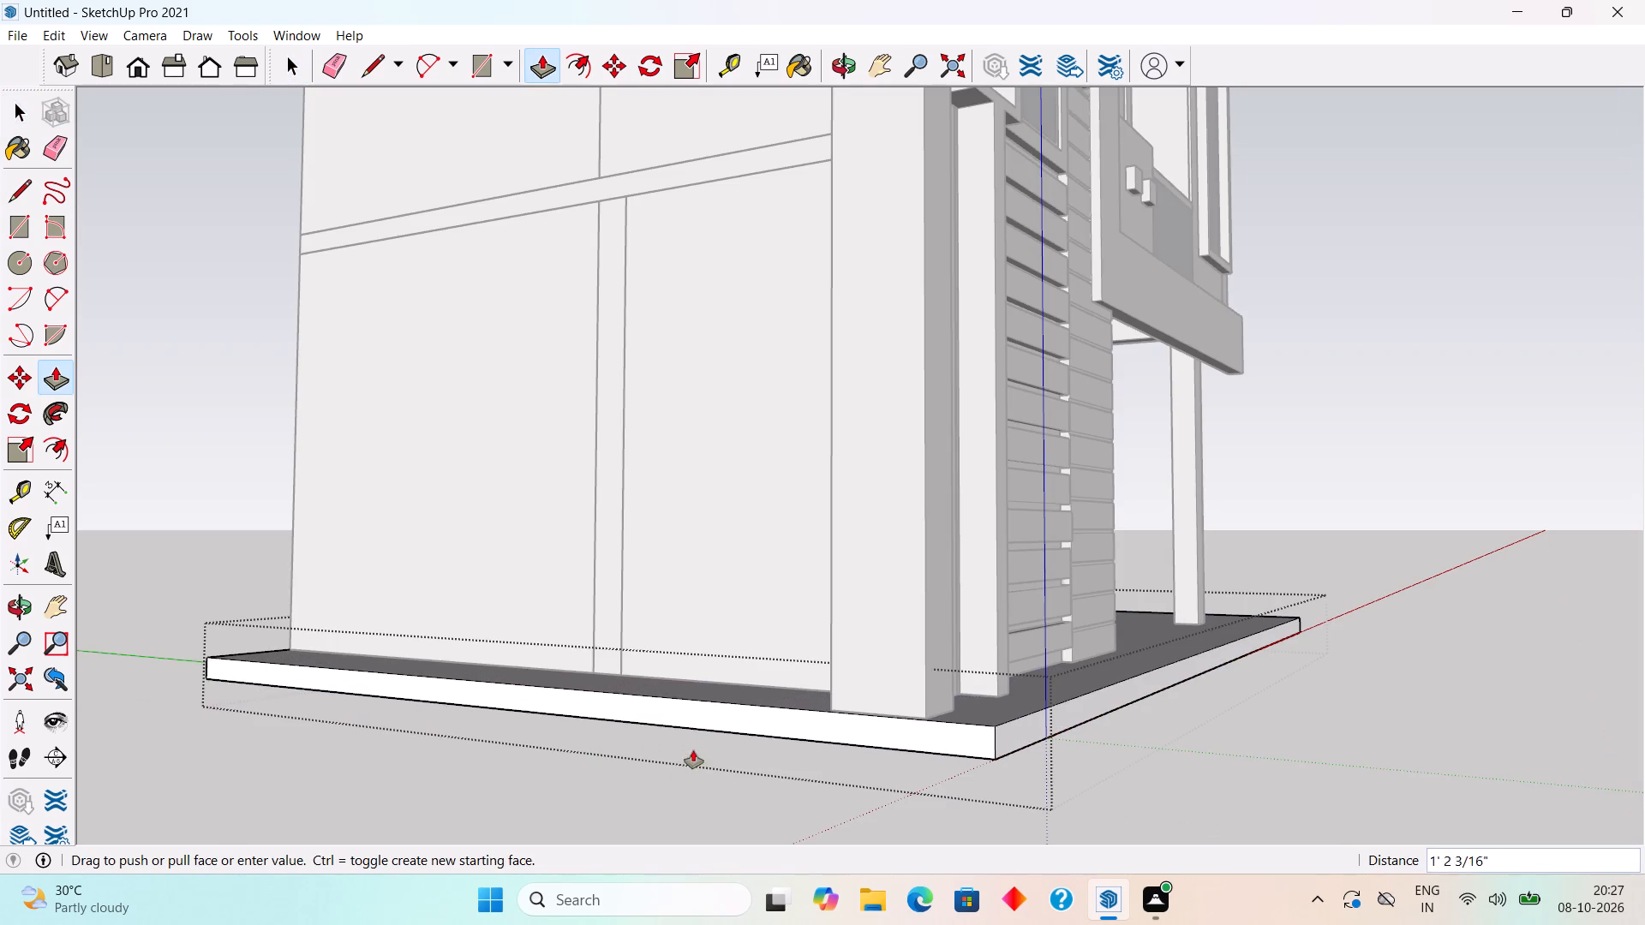
{"action": "type", "text": "2'"}
{"action": "key", "text": "Return"}
{"action": "key", "text": "space"}
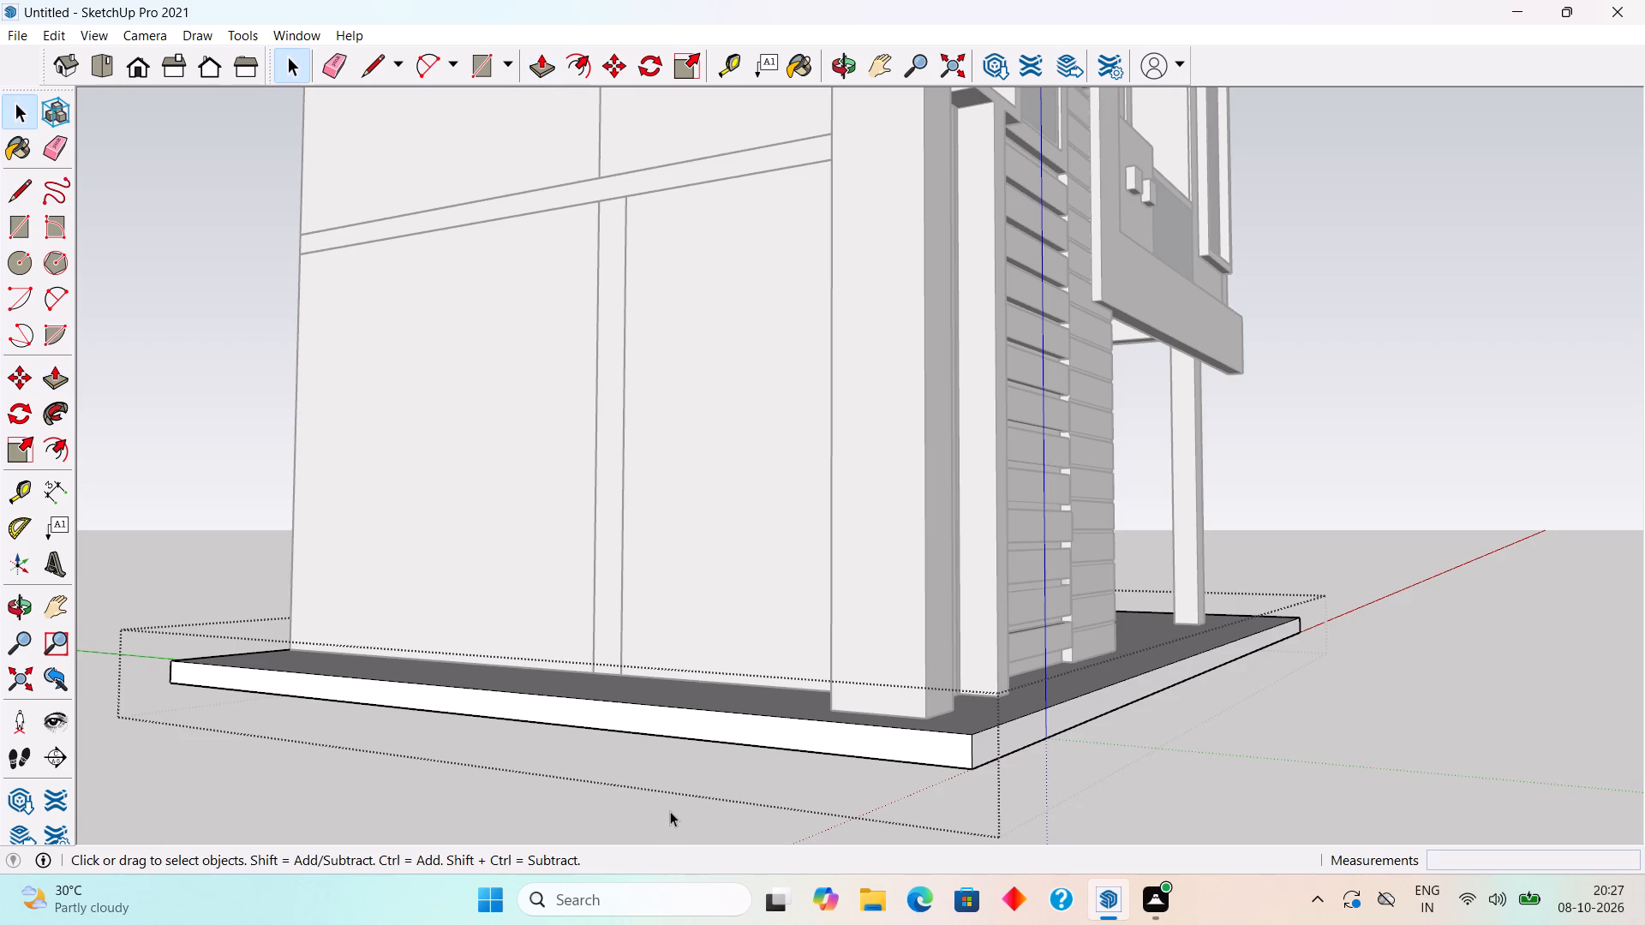
{"action": "left_click", "coordinate": [667, 813]}
Apply Translucent Glass Blue from Glass and Mirrors to the first-floor right window, the balcony railing and the panel beside the balcony door.
{"action": "middle_click_drag", "start_coordinate": [1115, 729], "coordinate": [699, 734]}
{"action": "scroll", "coordinate": [675, 749], "scroll_direction": "down", "scroll_amount": 4}
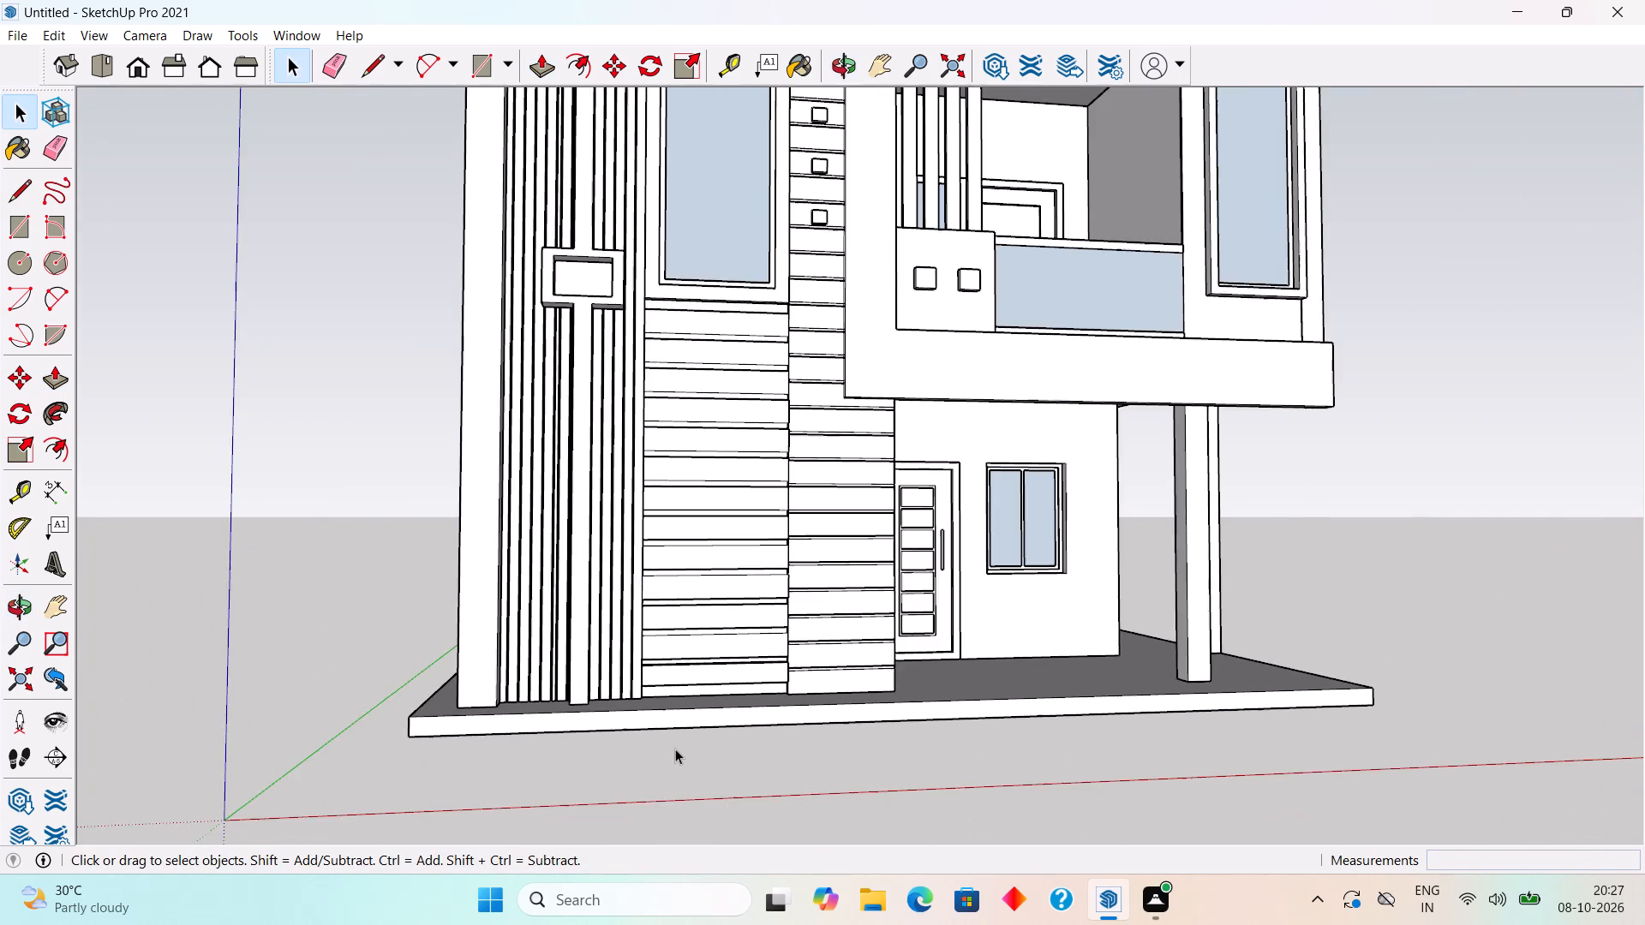
{"action": "scroll", "coordinate": [675, 749], "scroll_direction": "down", "scroll_amount": 8}
{"action": "middle_click_drag", "start_coordinate": [847, 630], "coordinate": [801, 647]}
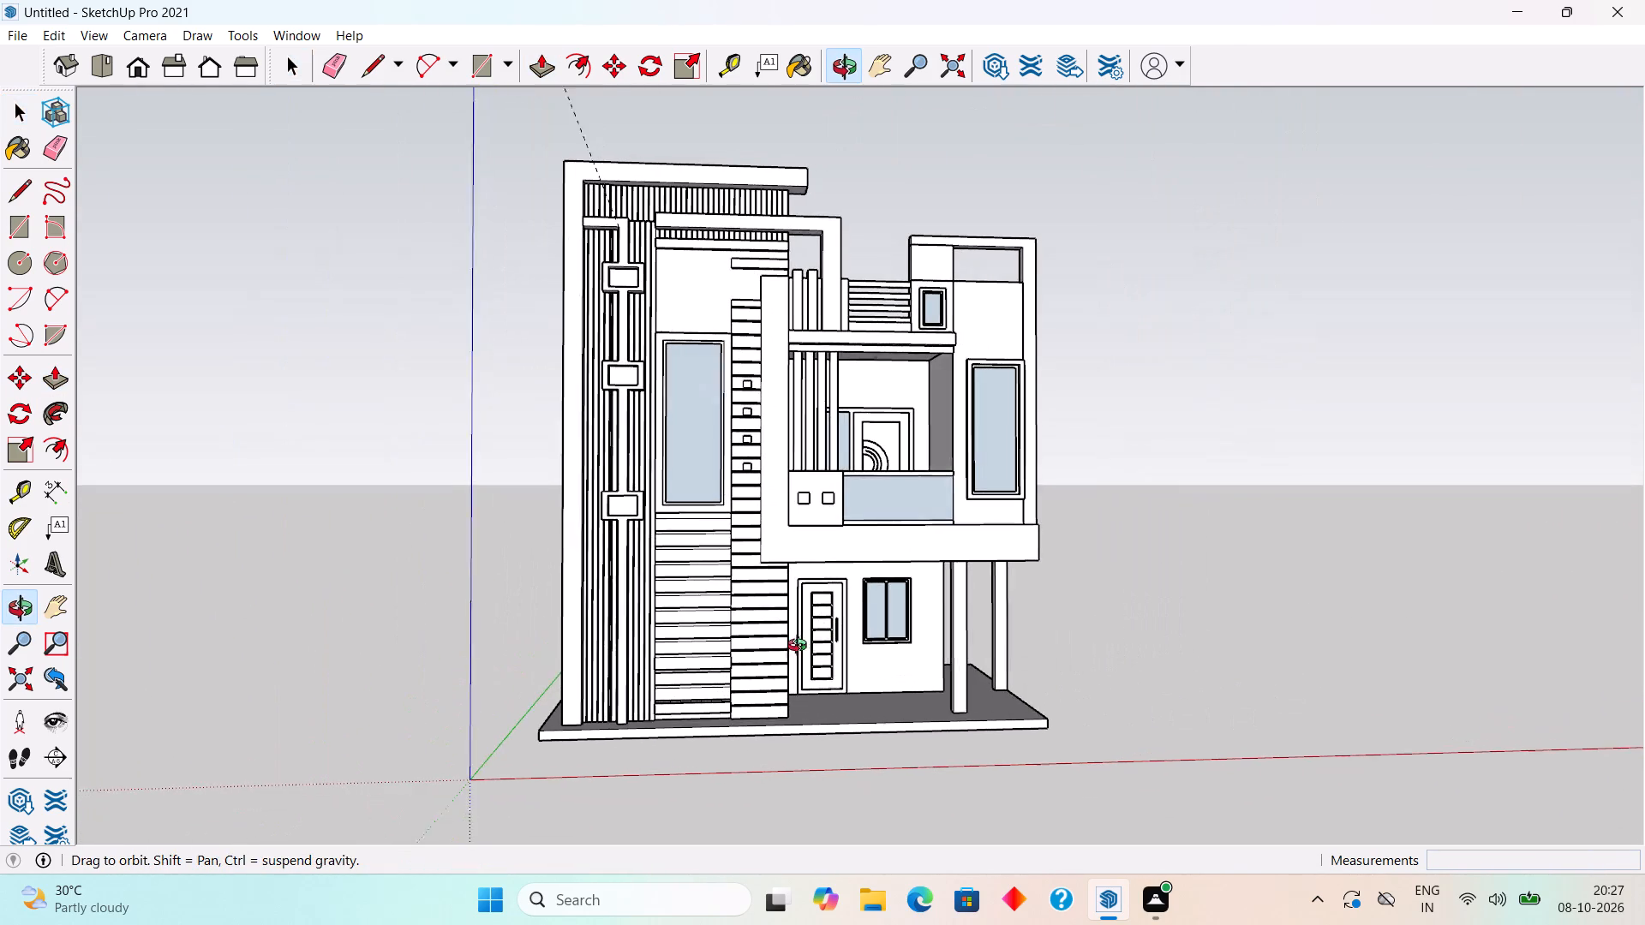
{"action": "middle_click_drag", "start_coordinate": [801, 647], "coordinate": [788, 653]}
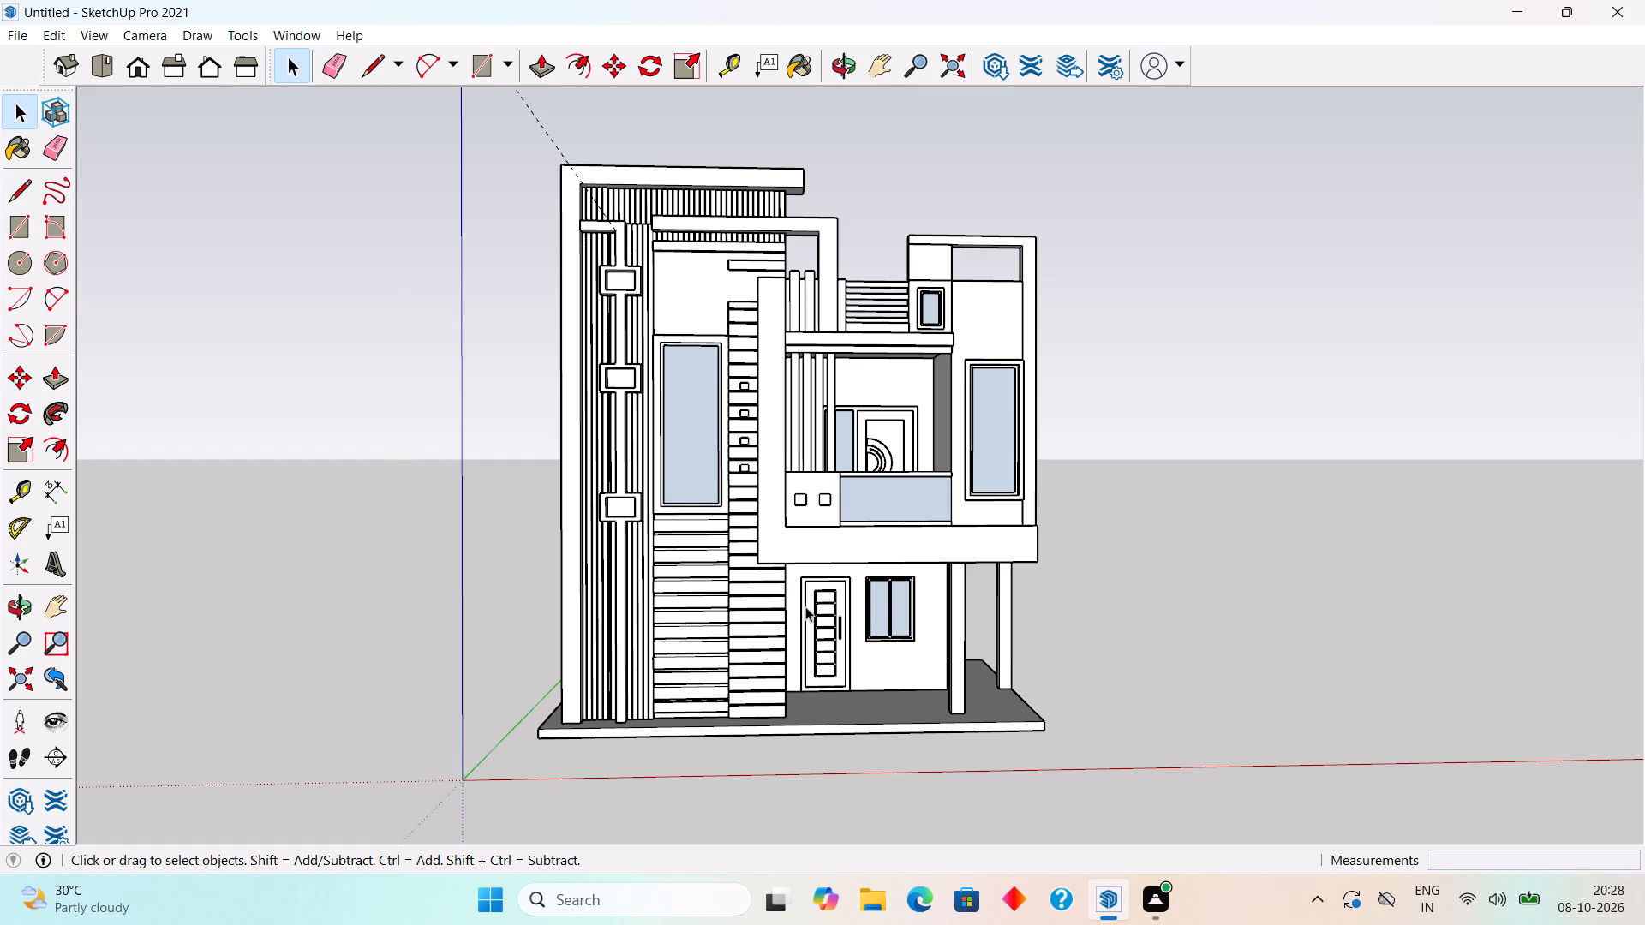
{"action": "scroll", "coordinate": [805, 606], "scroll_direction": "up", "scroll_amount": 1}
{"action": "key", "text": "b"}
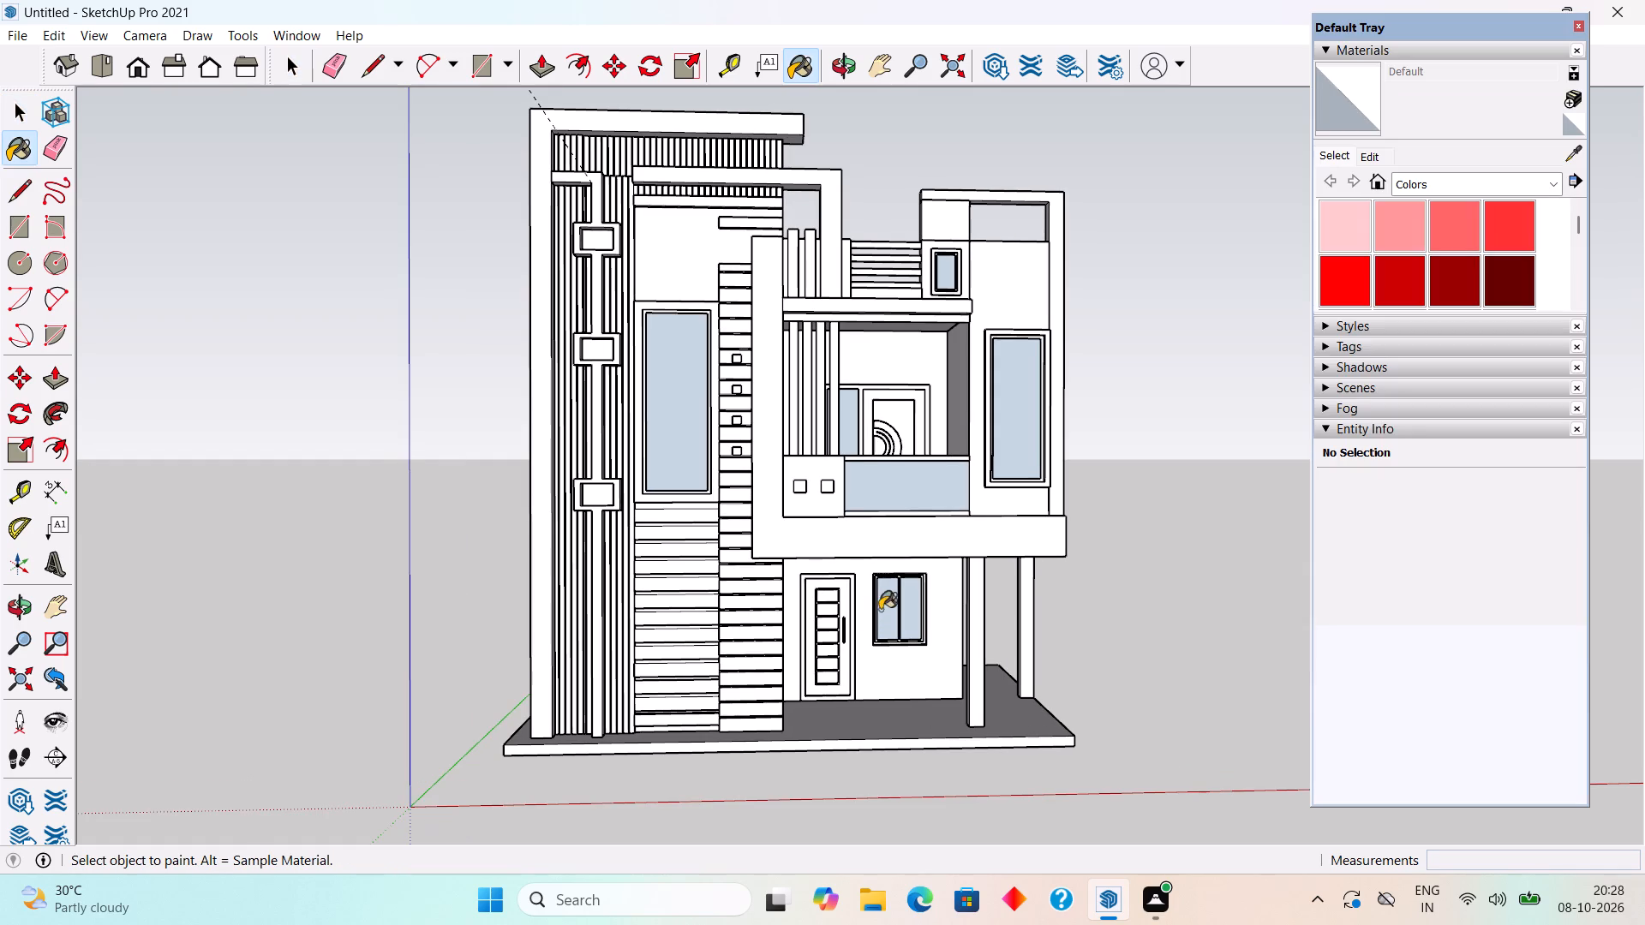
{"action": "left_click", "coordinate": [1439, 188]}
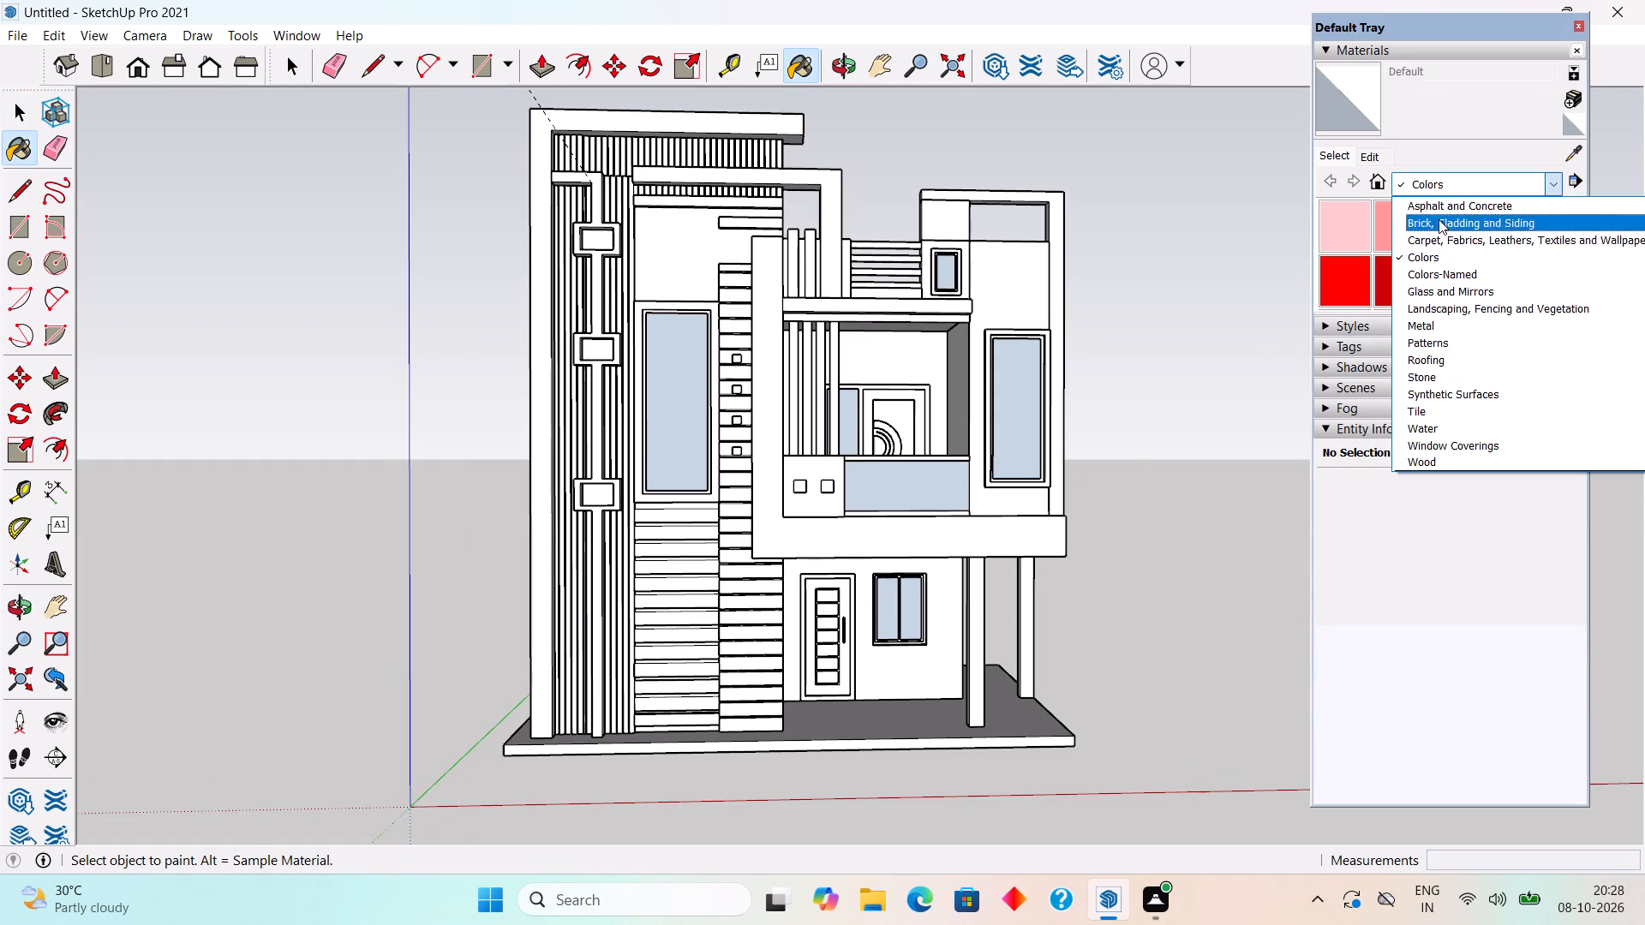
{"action": "left_click", "coordinate": [1438, 284]}
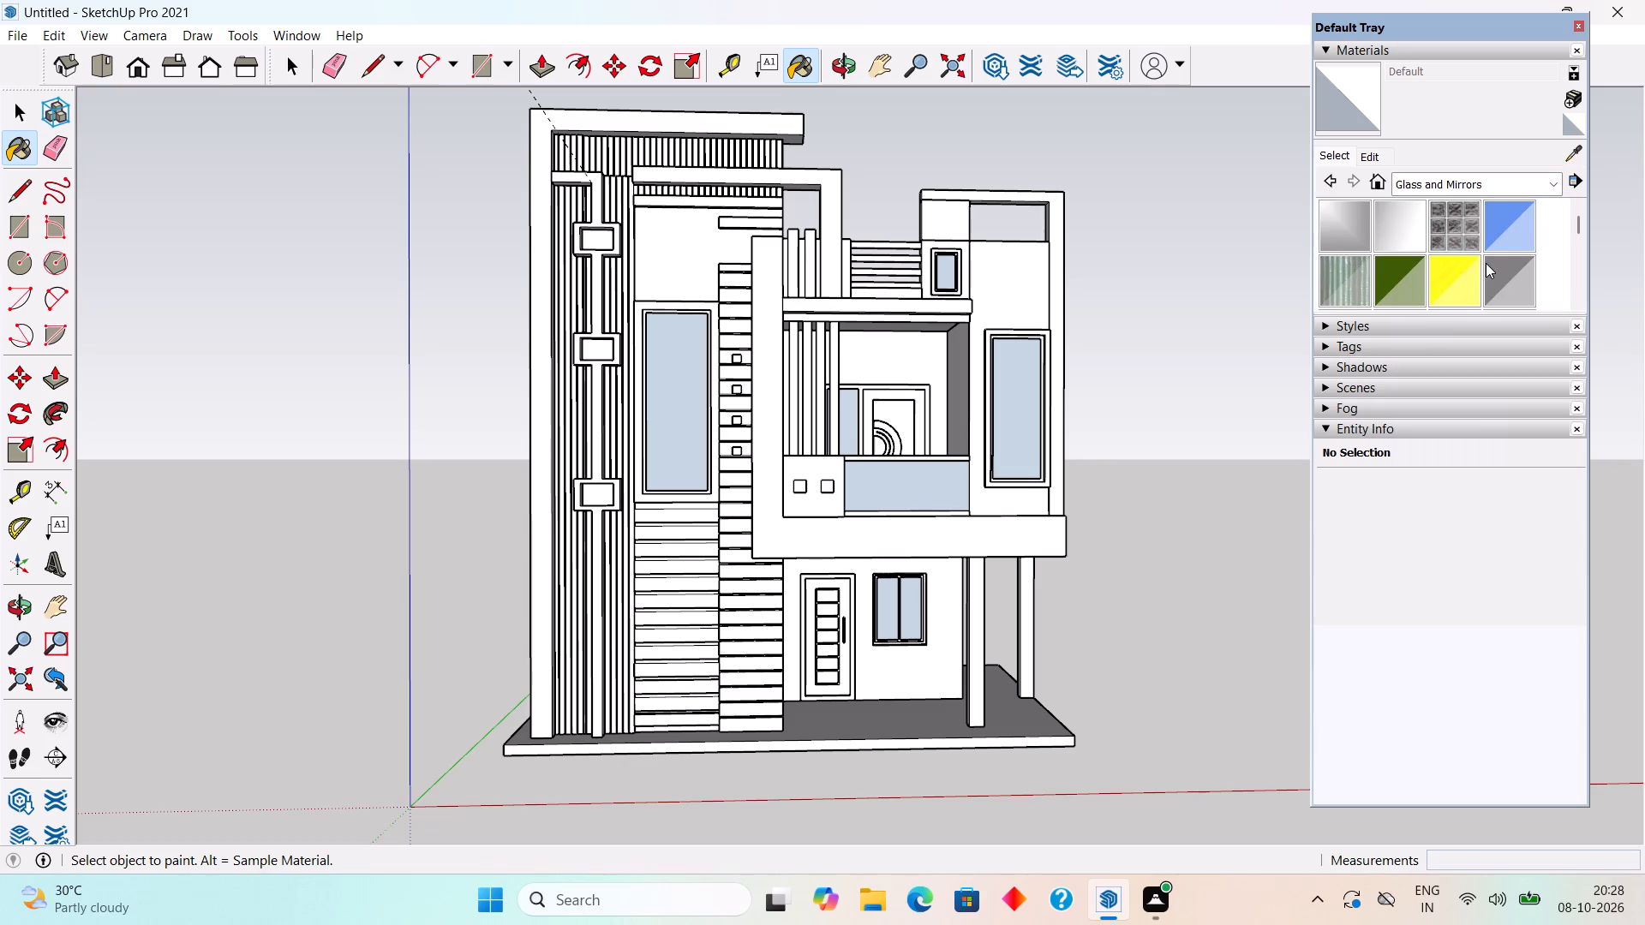
{"action": "left_click", "coordinate": [1492, 223]}
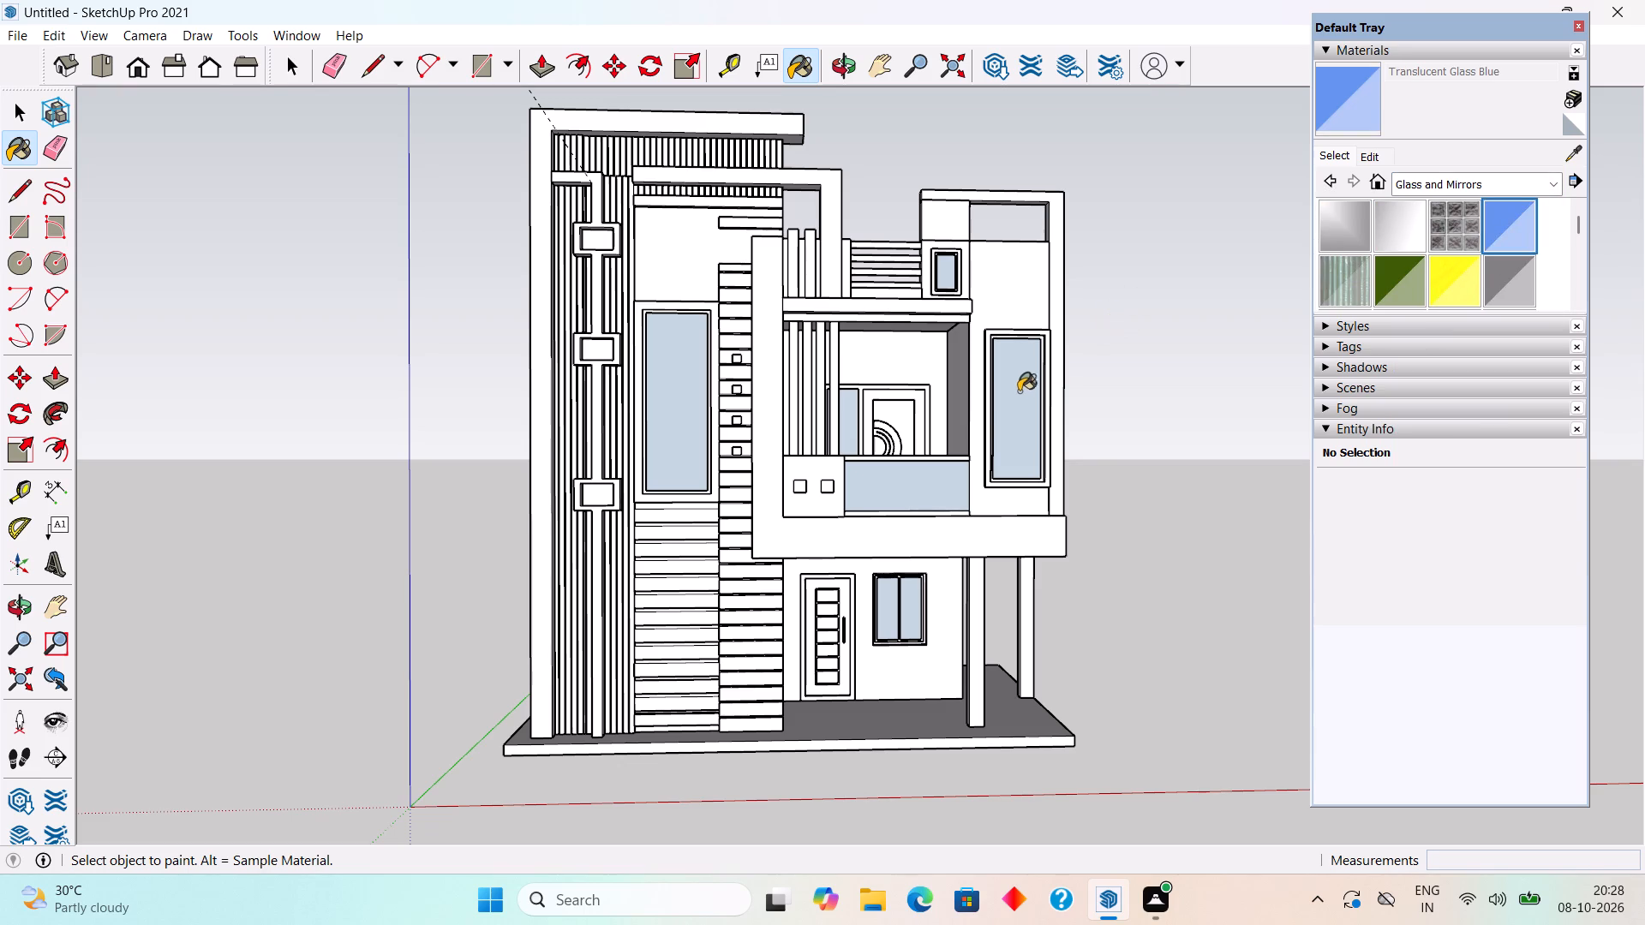
{"action": "left_click", "coordinate": [1014, 394]}
{"action": "left_click", "coordinate": [945, 490]}
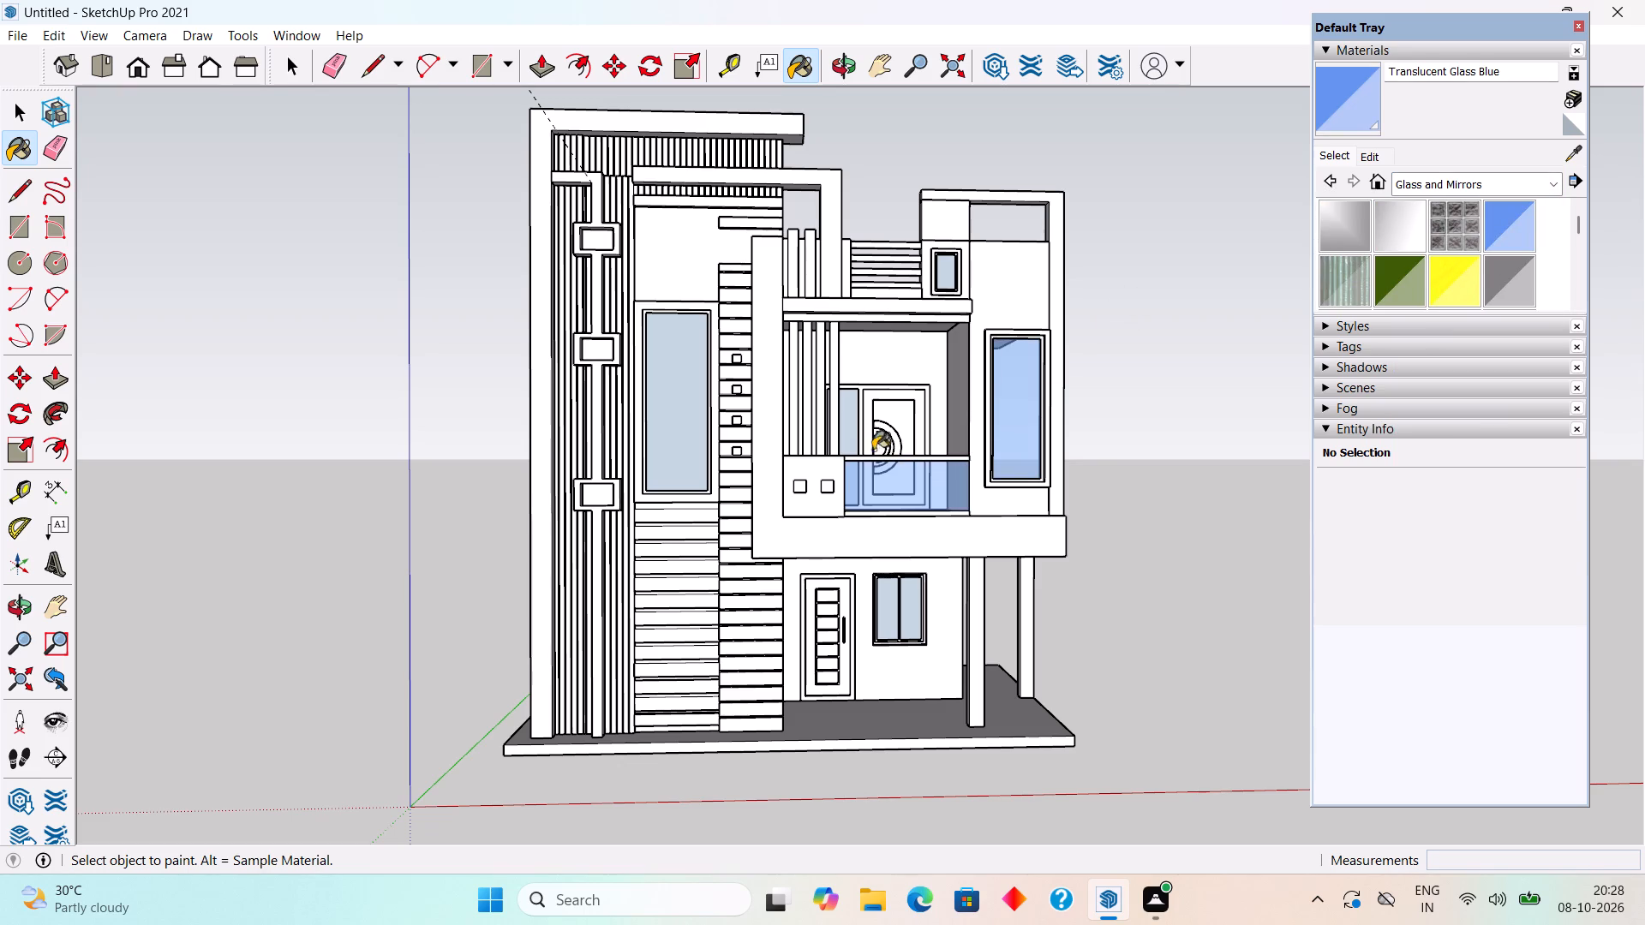
{"action": "left_click", "coordinate": [852, 433]}
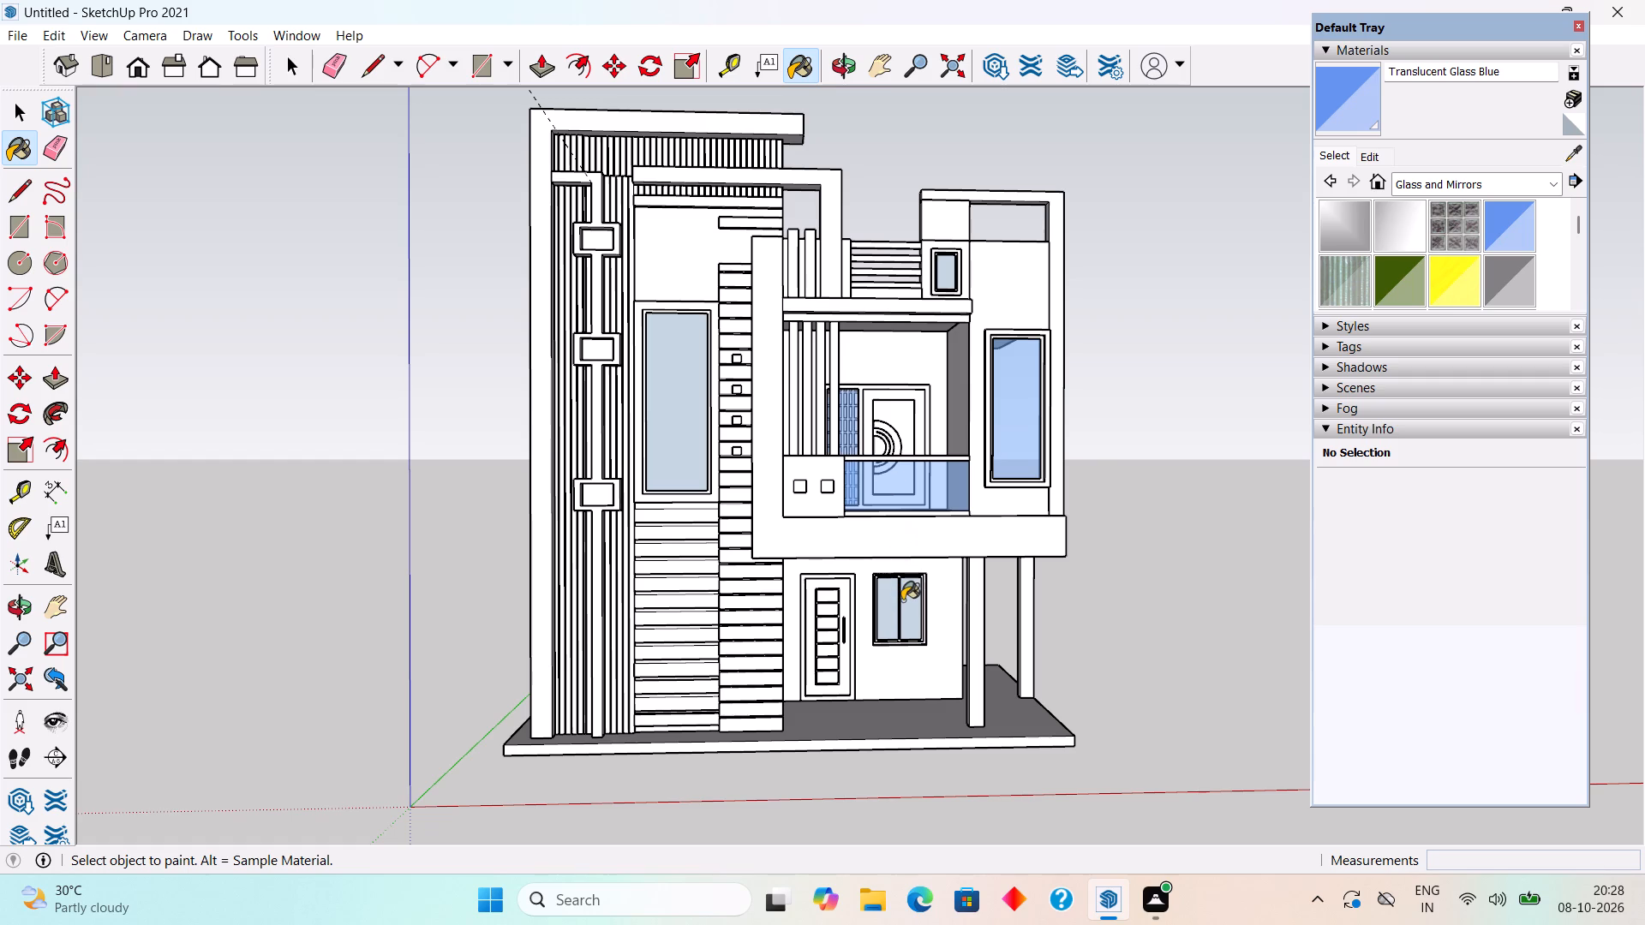
Paint the ground-floor window panes, the small top-floor window and the tall left window with Translucent Glass Blue.
{"action": "left_click", "coordinate": [906, 618]}
{"action": "left_click", "coordinate": [889, 618]}
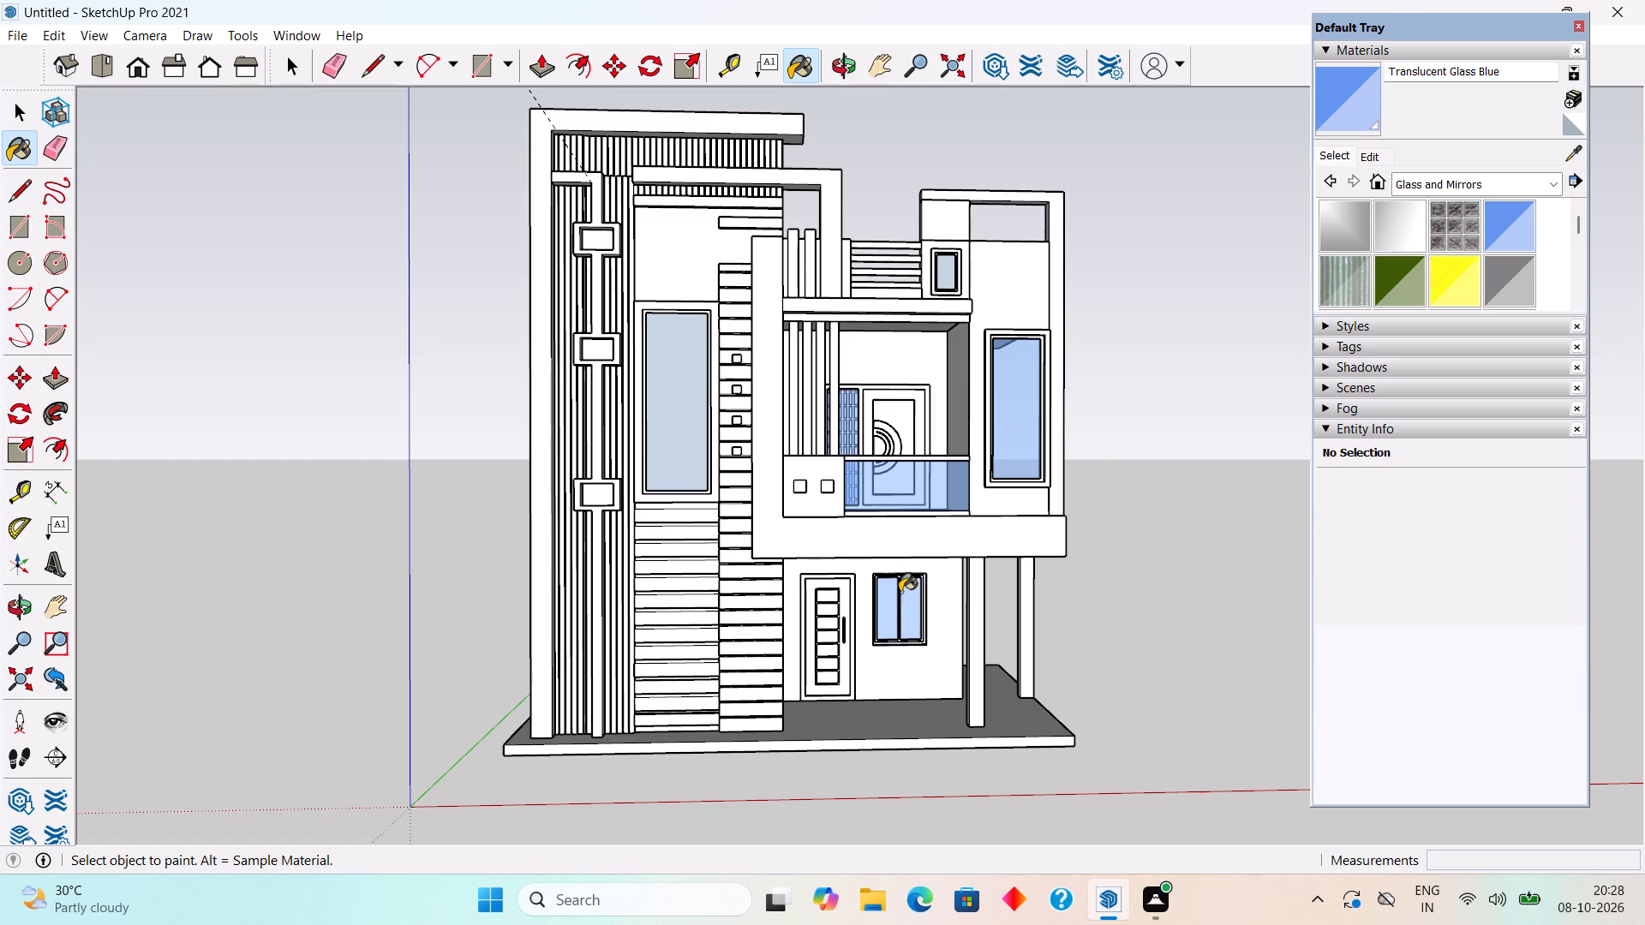
{"action": "scroll", "coordinate": [950, 283], "scroll_direction": "up", "scroll_amount": 2}
{"action": "left_click", "coordinate": [947, 283]}
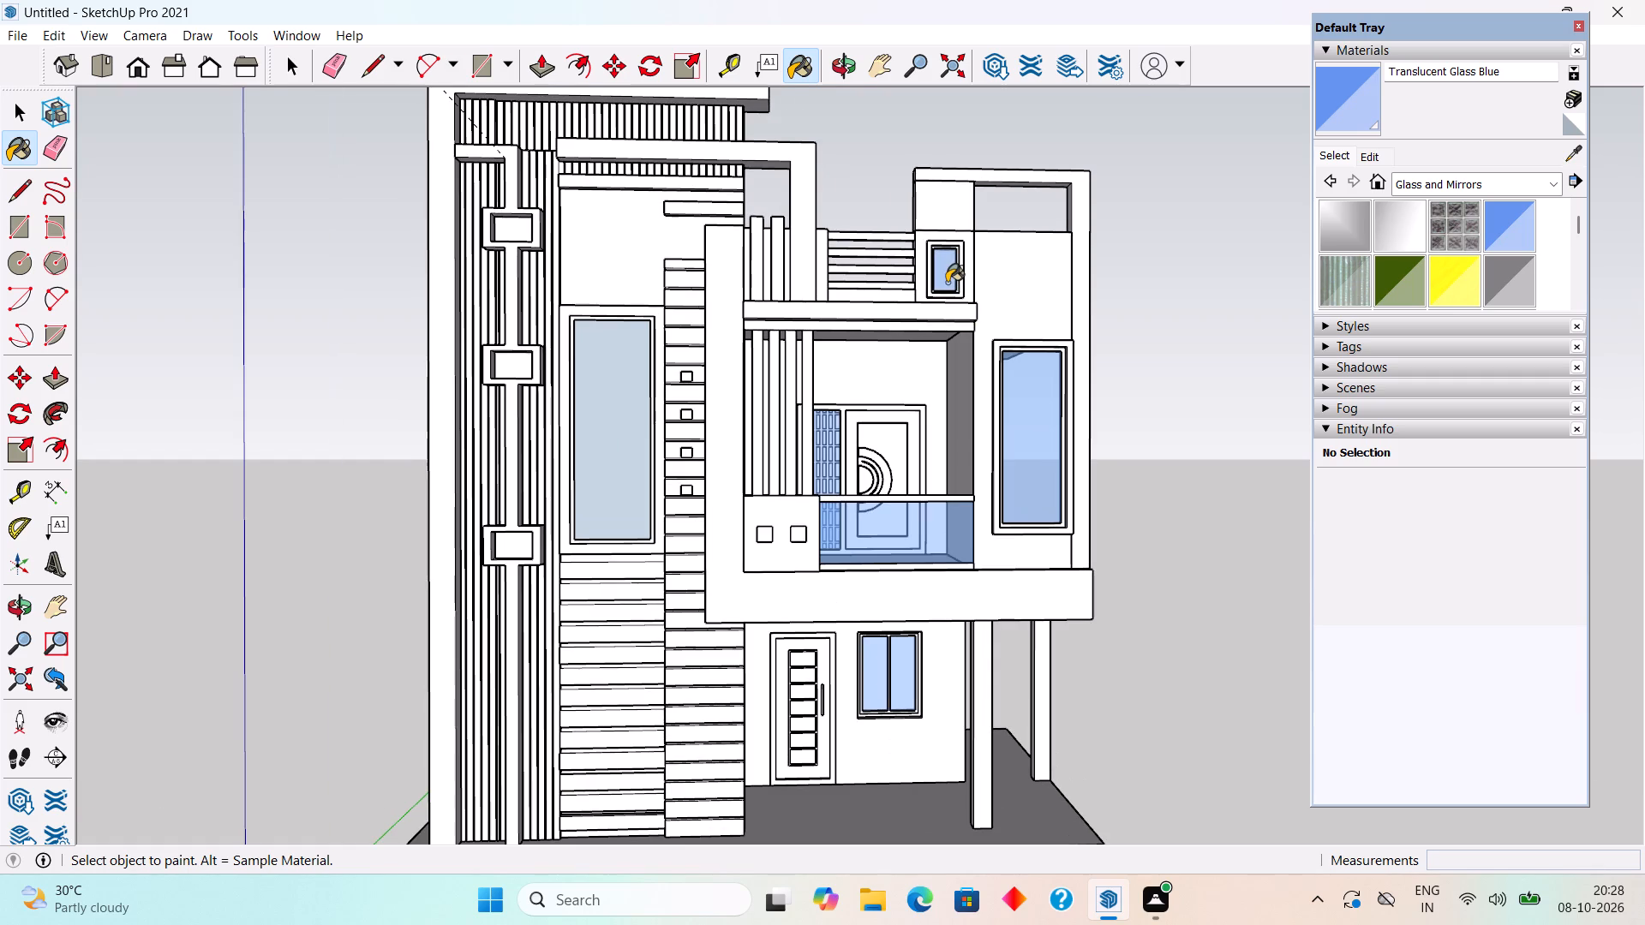
{"action": "left_click", "coordinate": [613, 418]}
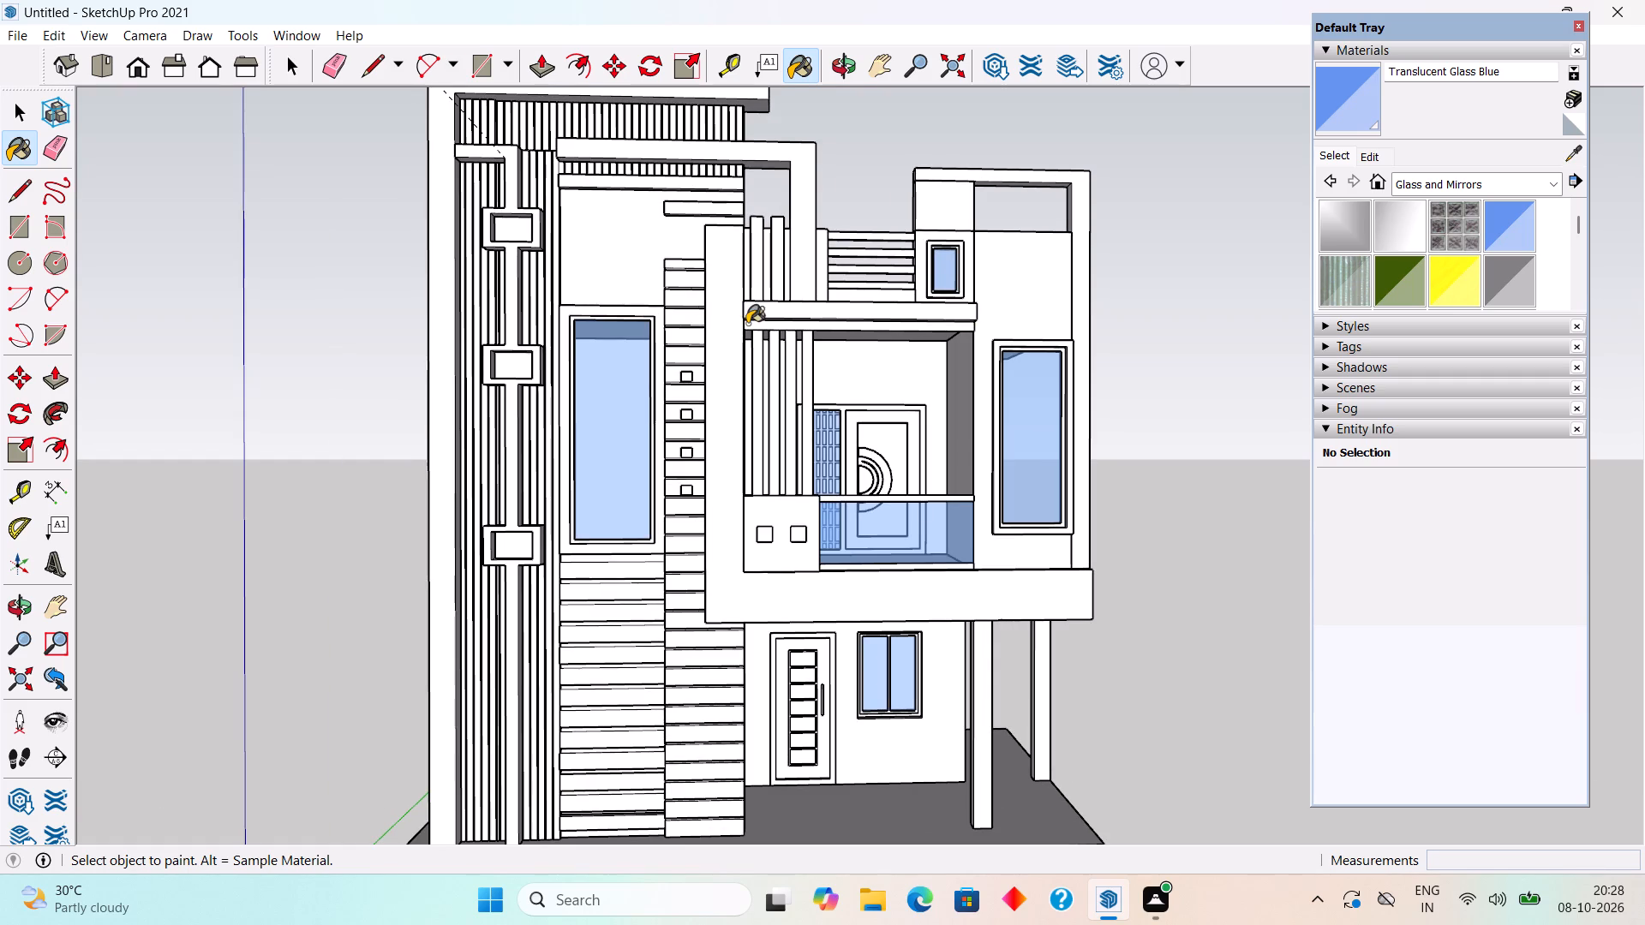
Darken the colour of the Translucent Glass Blue material slightly, keeping its hue.
{"action": "middle_click_drag", "start_coordinate": [759, 399], "coordinate": [785, 402]}
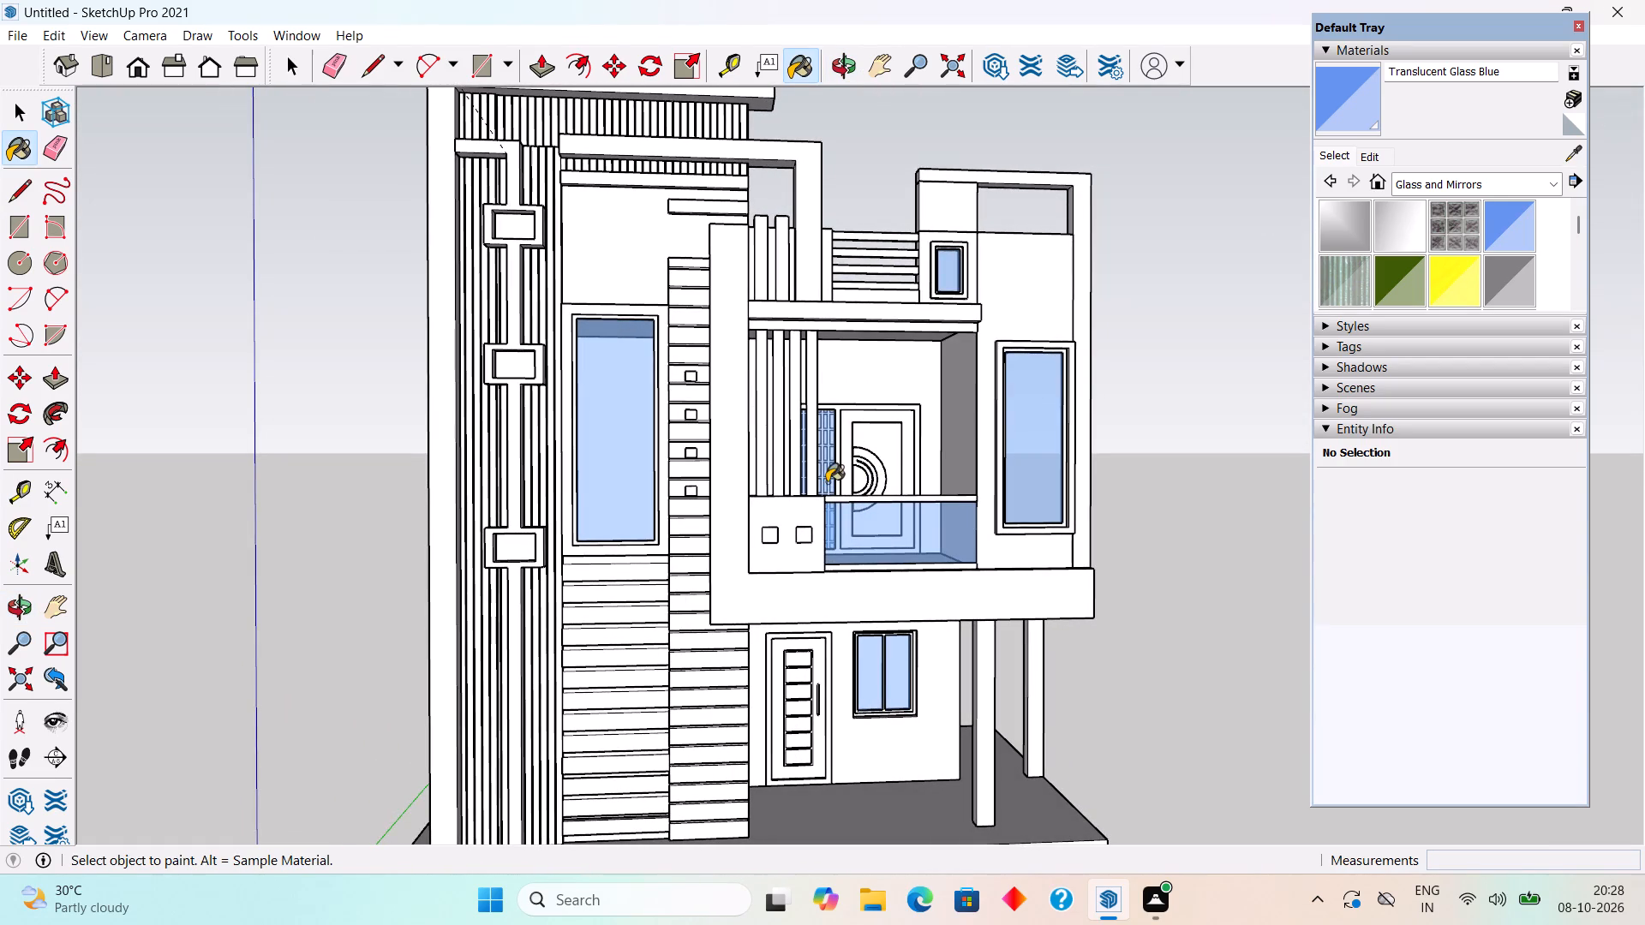
{"action": "middle_click_drag", "start_coordinate": [897, 514], "coordinate": [1026, 594]}
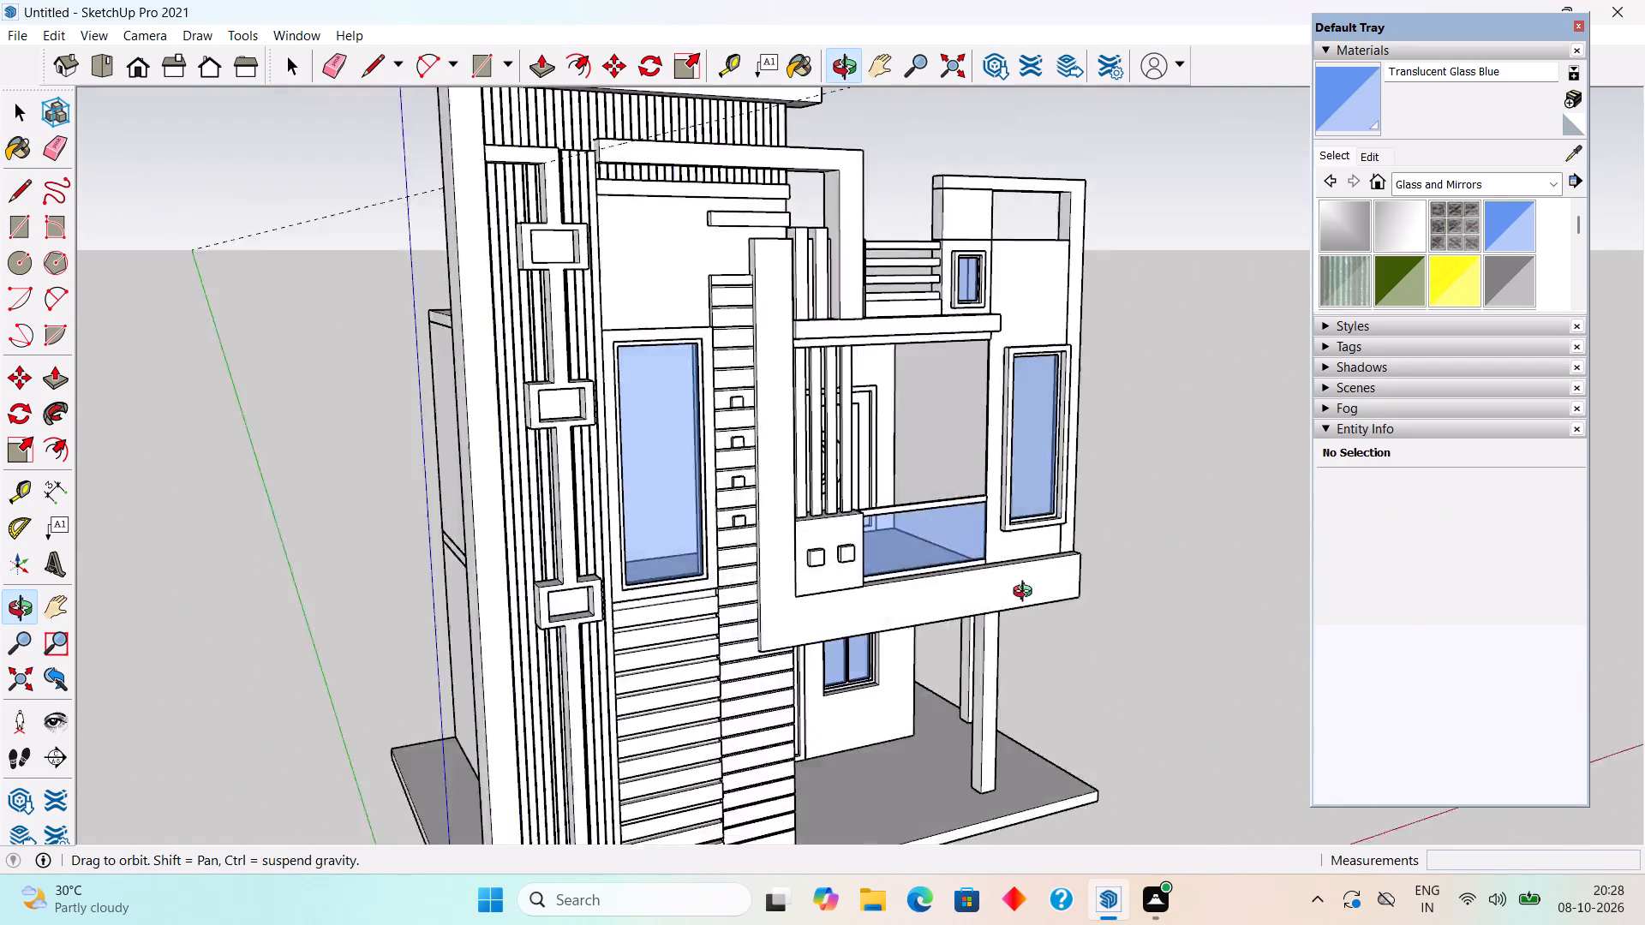
{"action": "middle_click_drag", "start_coordinate": [1026, 594], "coordinate": [819, 582]}
{"action": "scroll", "coordinate": [819, 582], "scroll_direction": "up", "scroll_amount": 2}
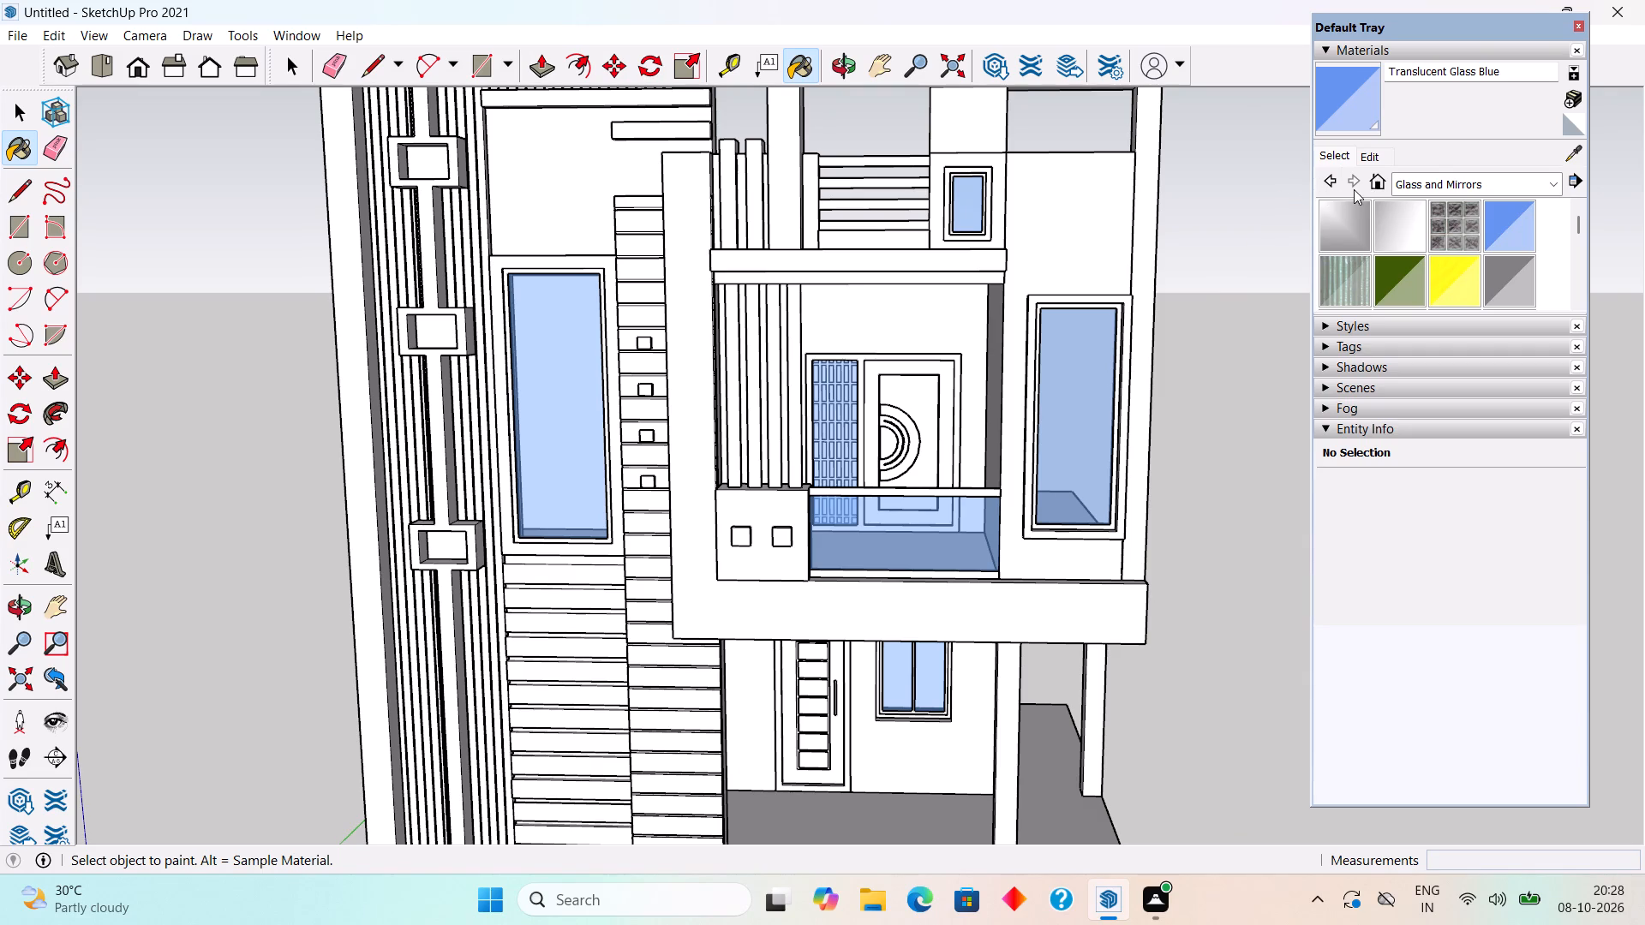
{"action": "left_click", "coordinate": [1372, 154]}
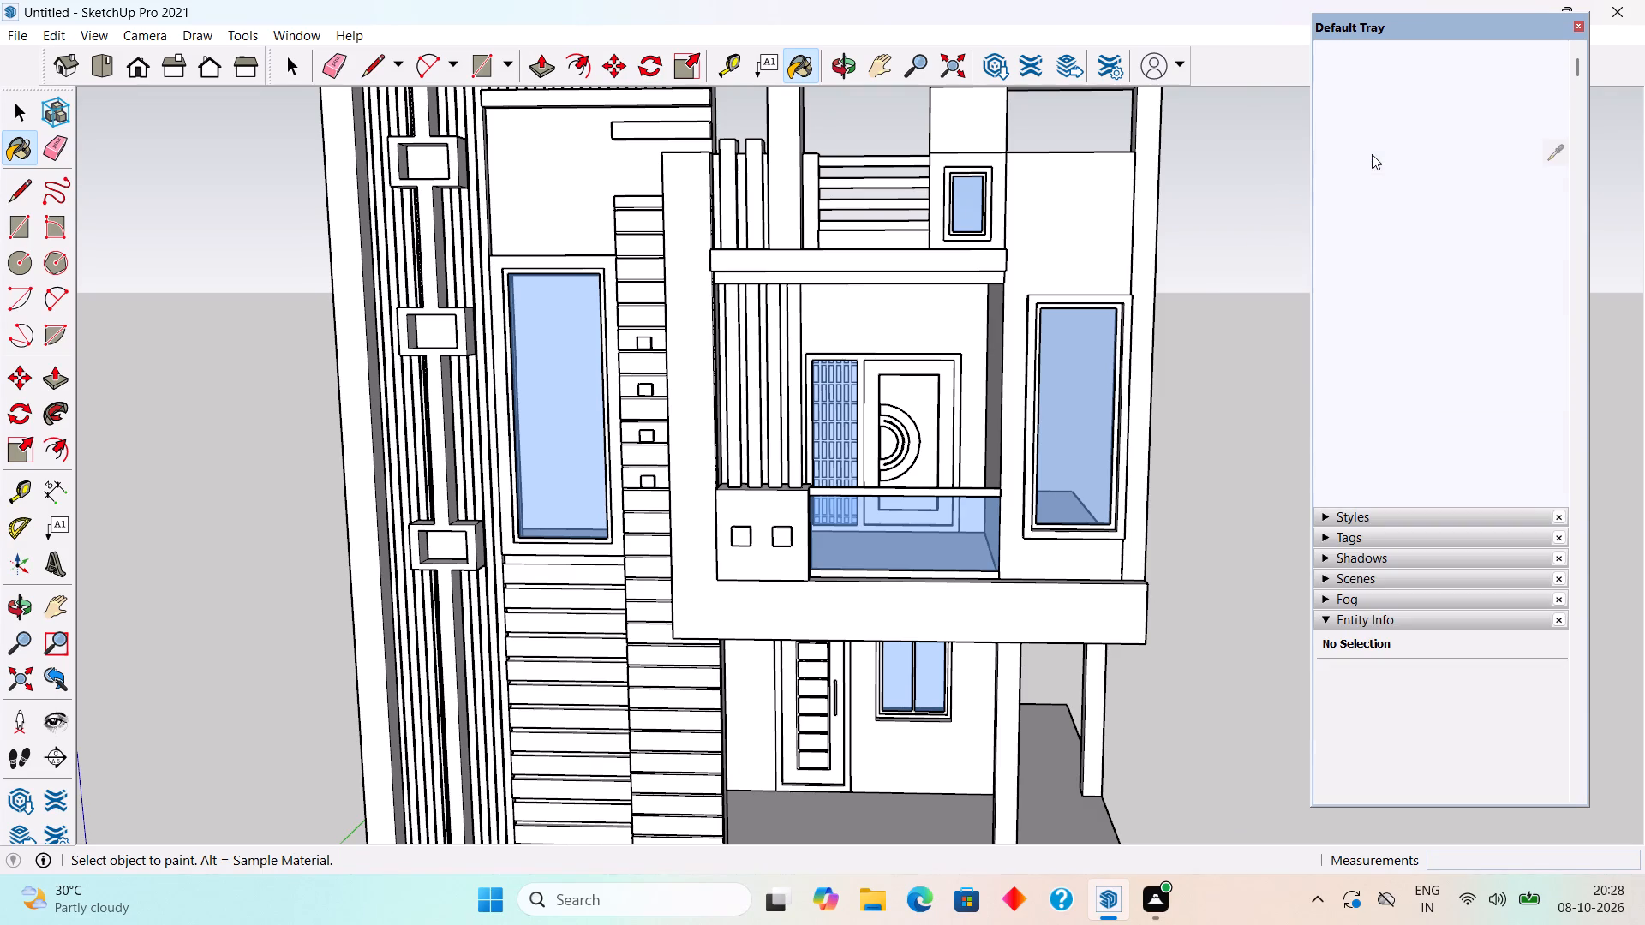
{"action": "left_click_drag", "start_coordinate": [1423, 230], "coordinate": [1430, 252]}
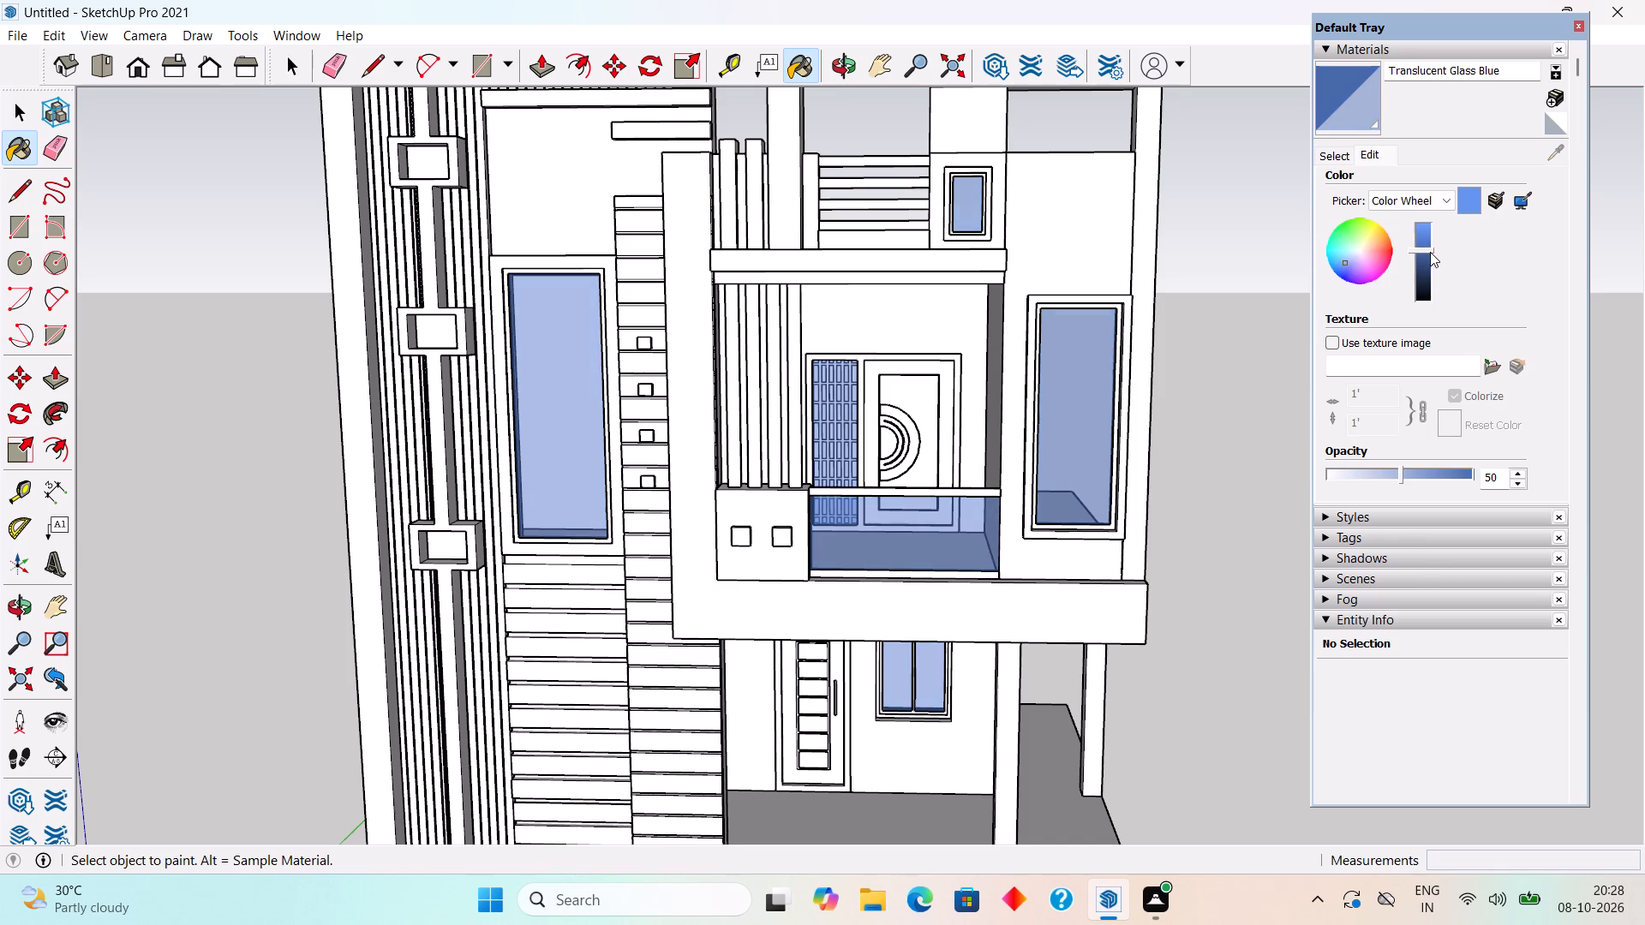
{"action": "left_click_drag", "start_coordinate": [1430, 252], "coordinate": [1430, 255]}
{"action": "key", "text": "space"}
{"action": "key", "text": "space"}
{"action": "left_click", "coordinate": [1193, 348]}
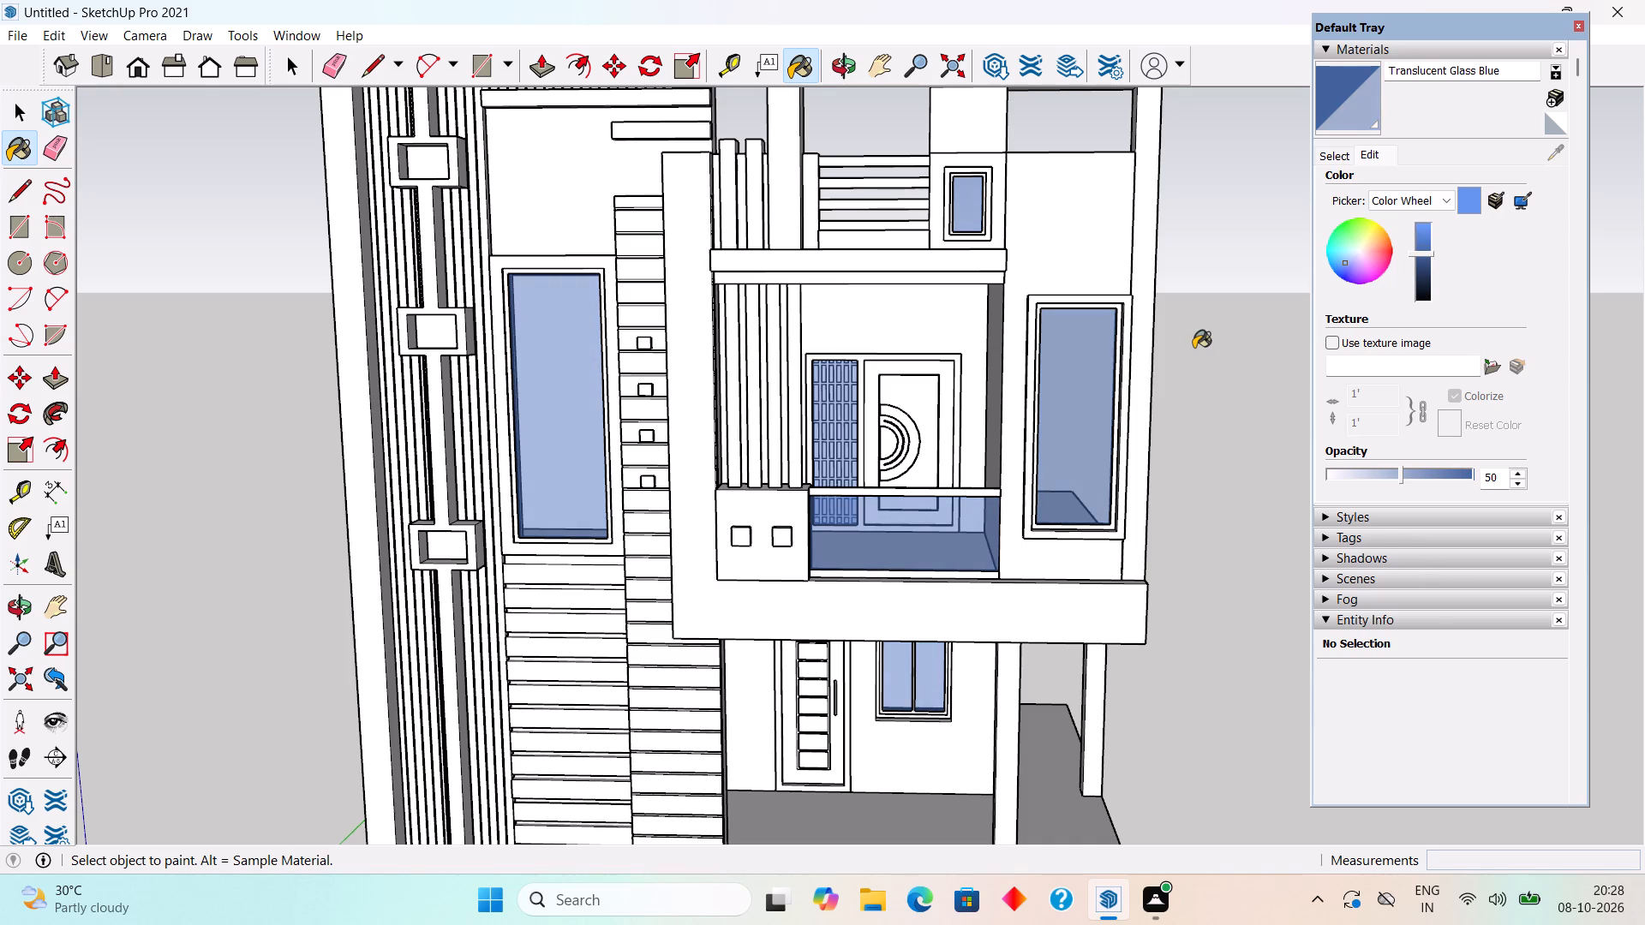
{"action": "key", "text": "space"}
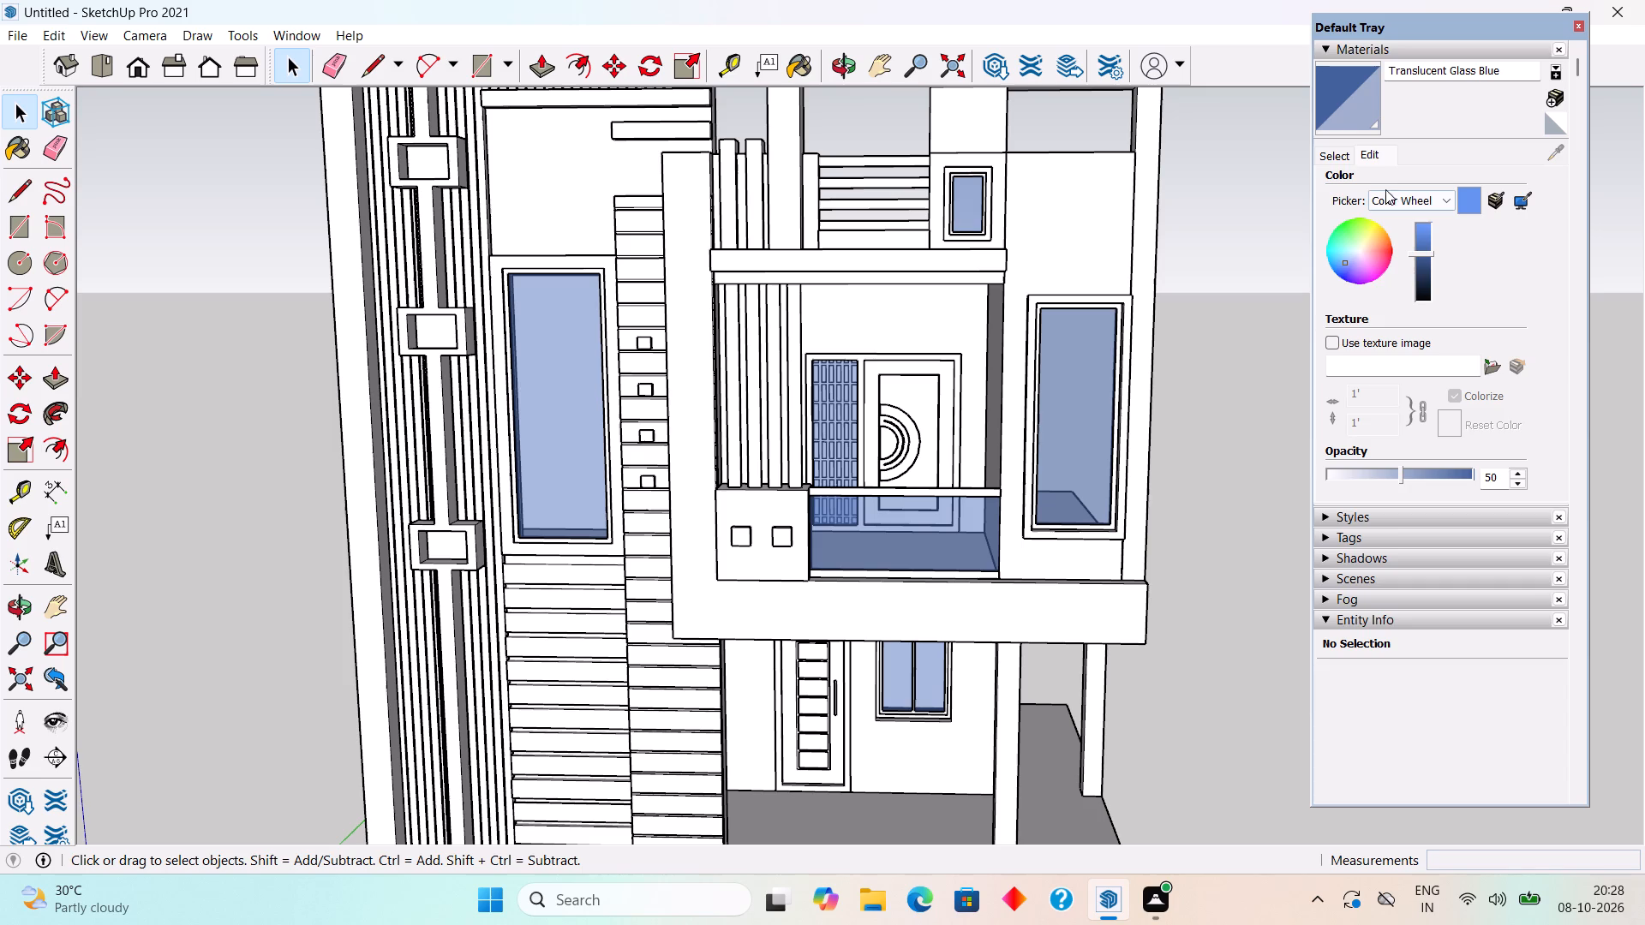
Paint the balcony door with Wood Veneer 01 from the Wood materials.
{"action": "left_click", "coordinate": [1333, 157]}
{"action": "left_click", "coordinate": [1409, 187]}
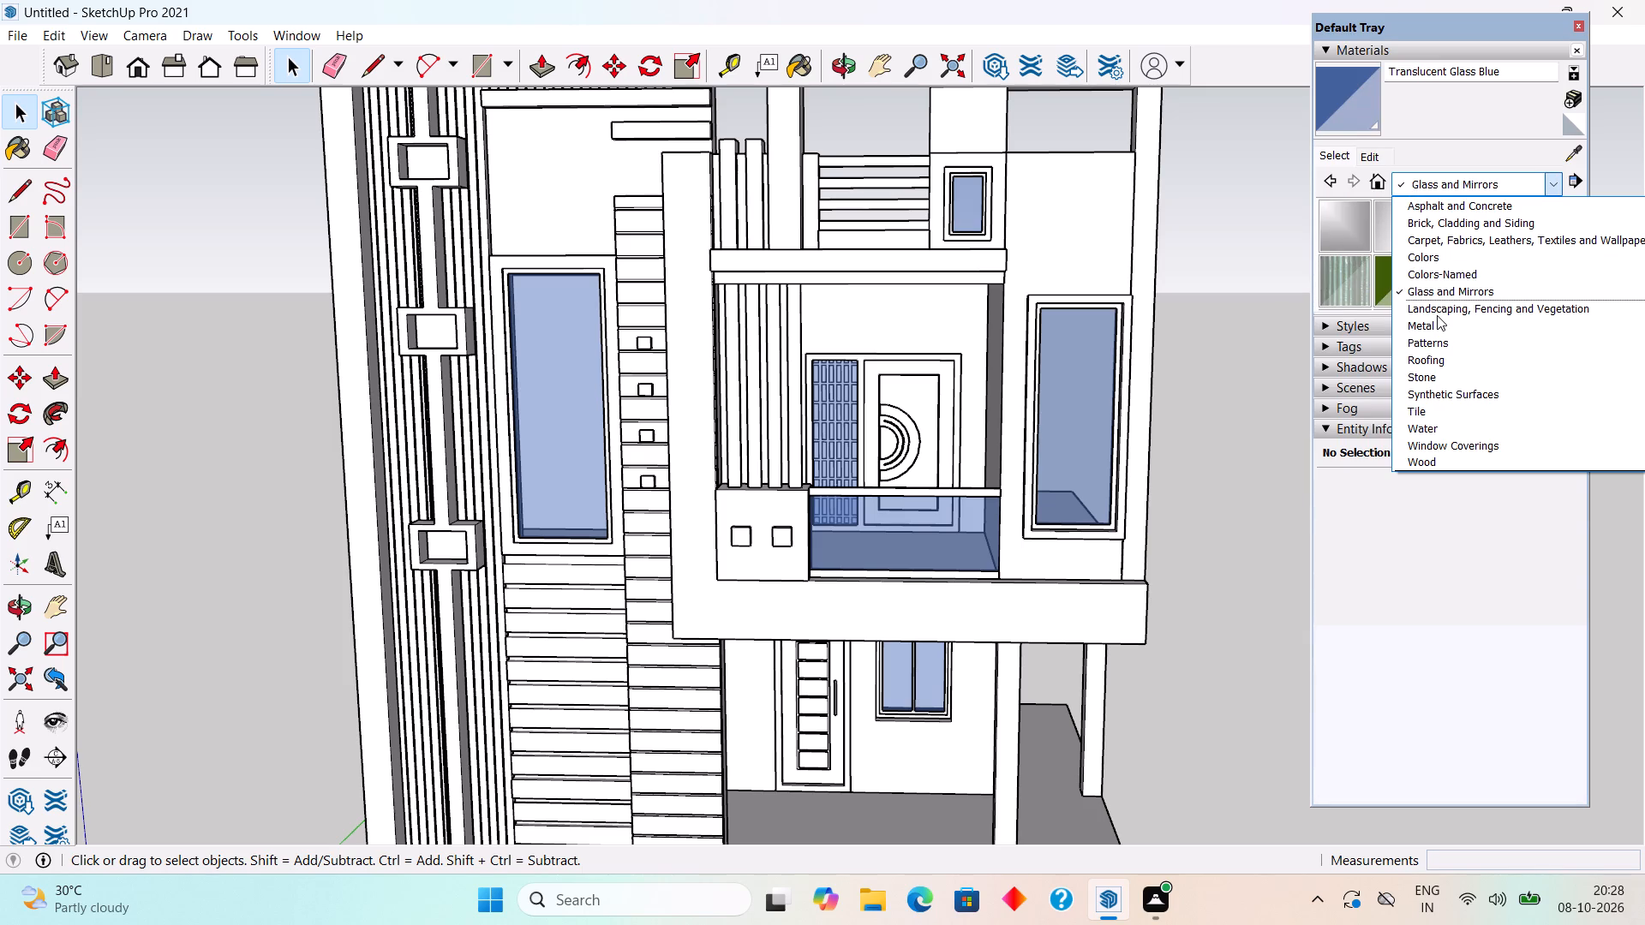
{"action": "left_click", "coordinate": [1457, 457]}
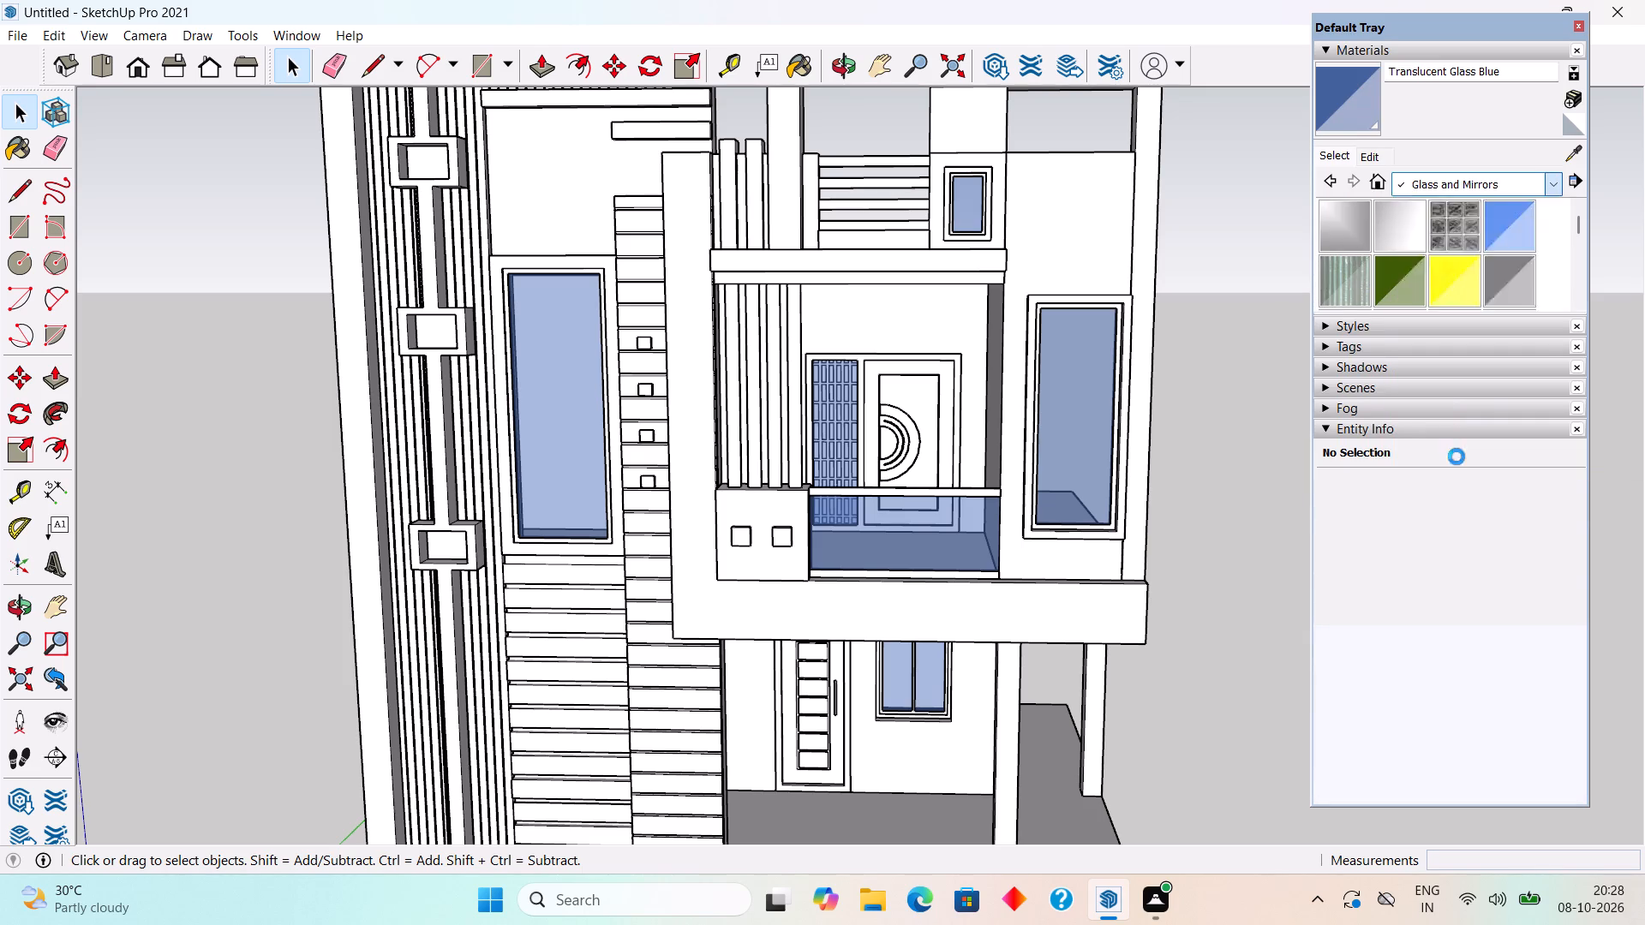
{"action": "scroll", "coordinate": [1451, 225], "scroll_direction": "down", "scroll_amount": 4}
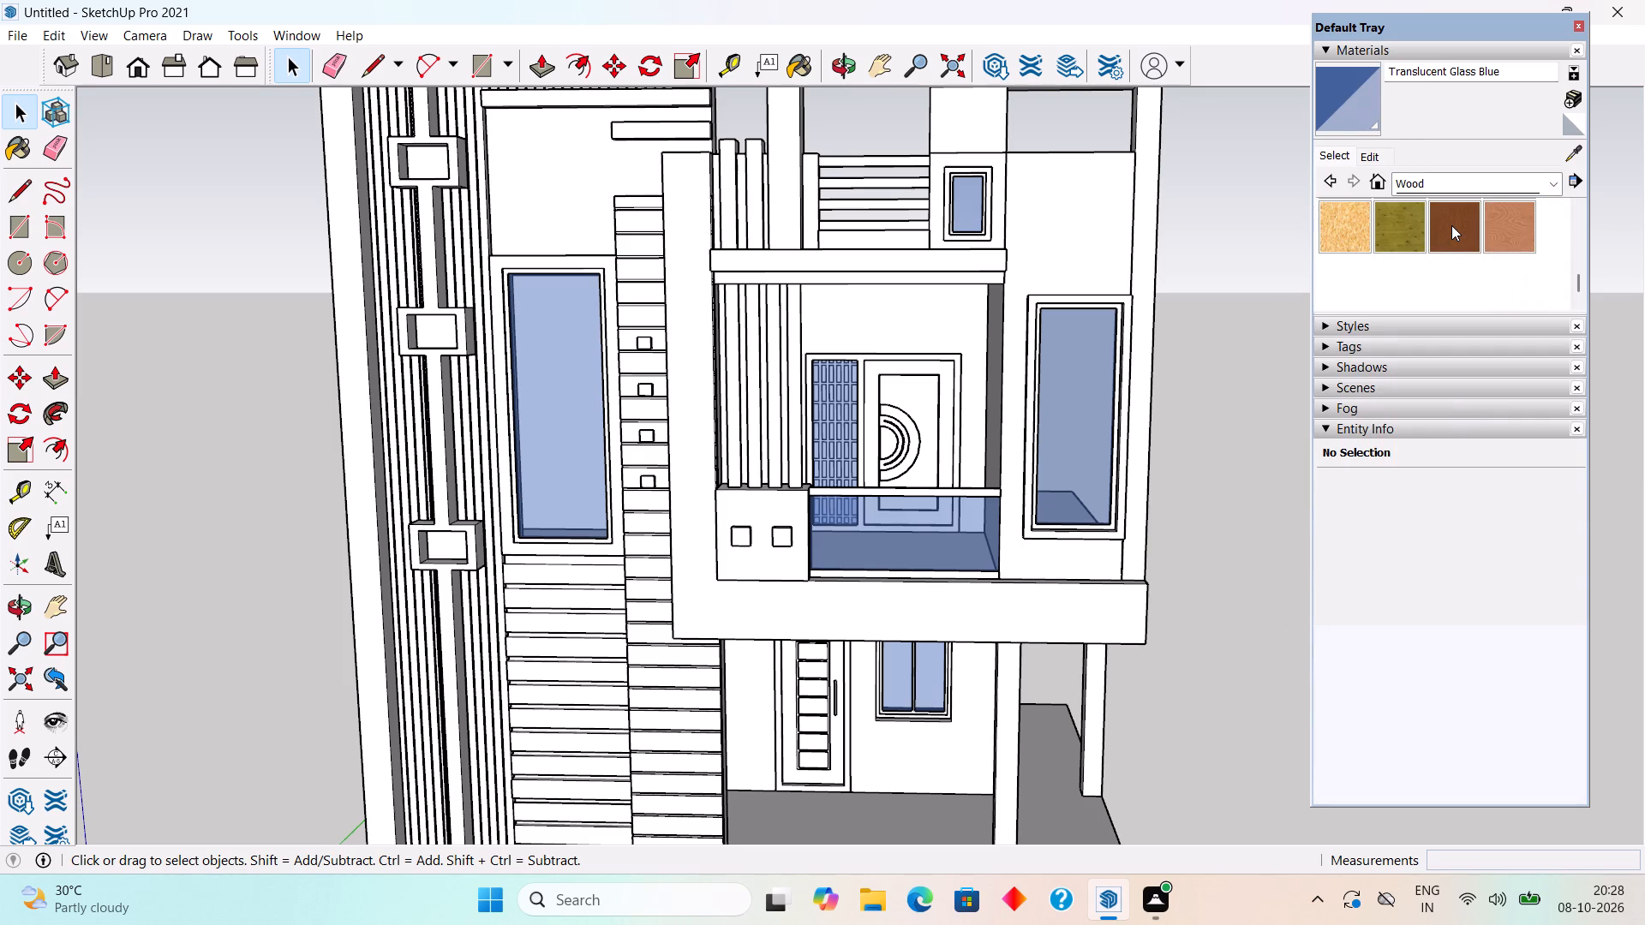
{"action": "left_click", "coordinate": [1451, 225]}
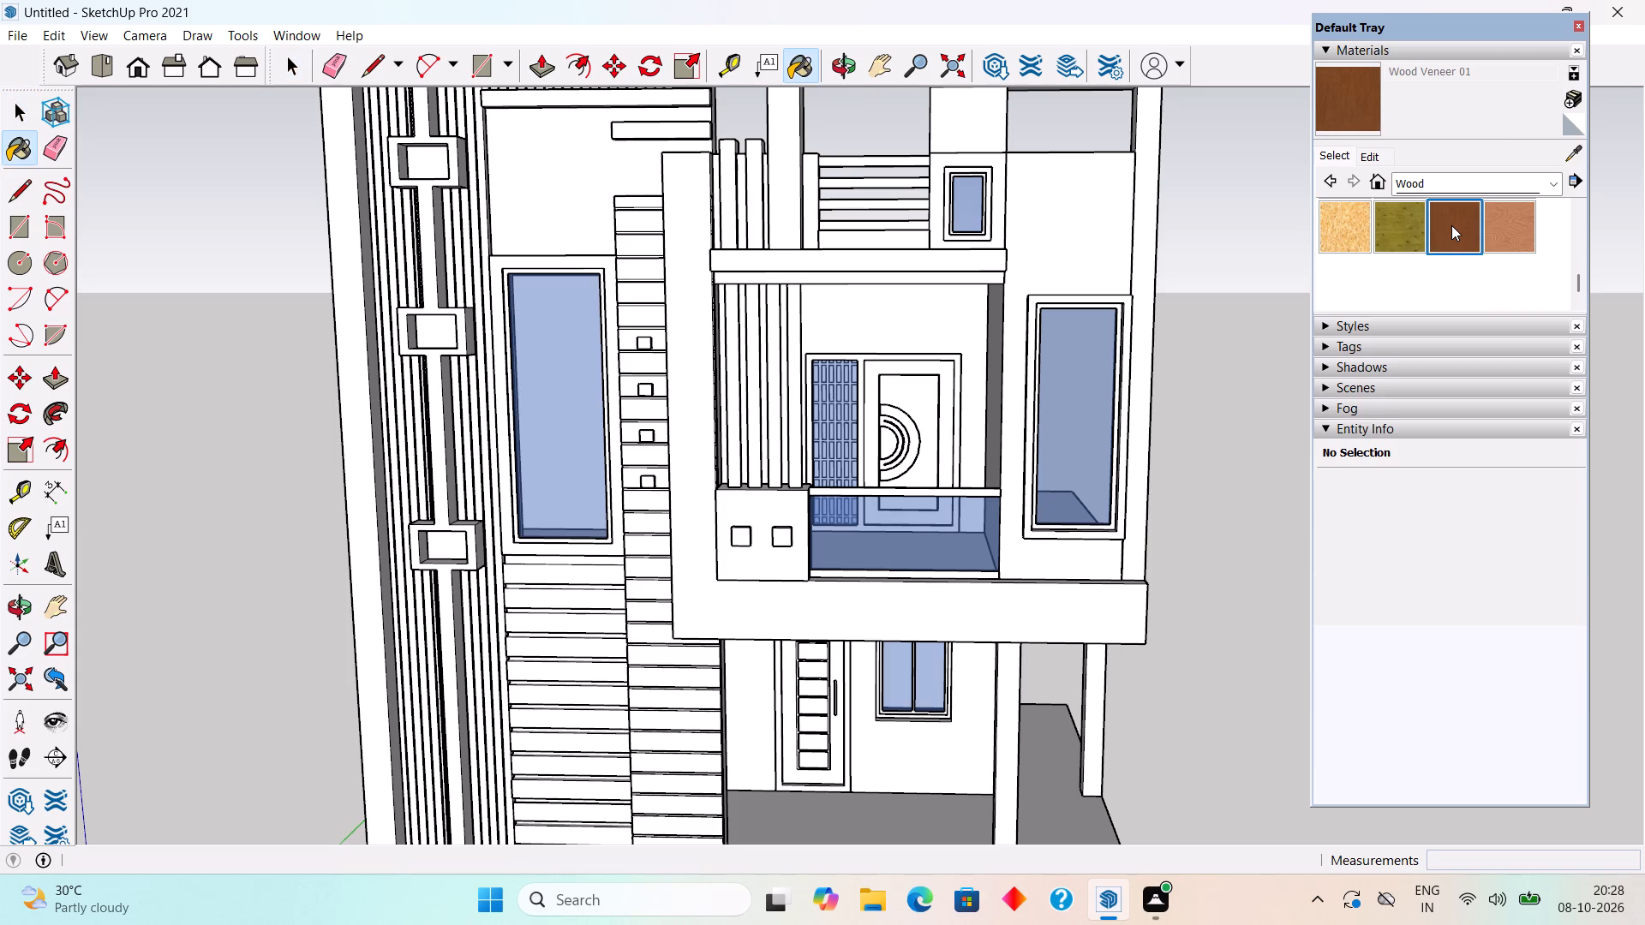
{"action": "left_click", "coordinate": [932, 415]}
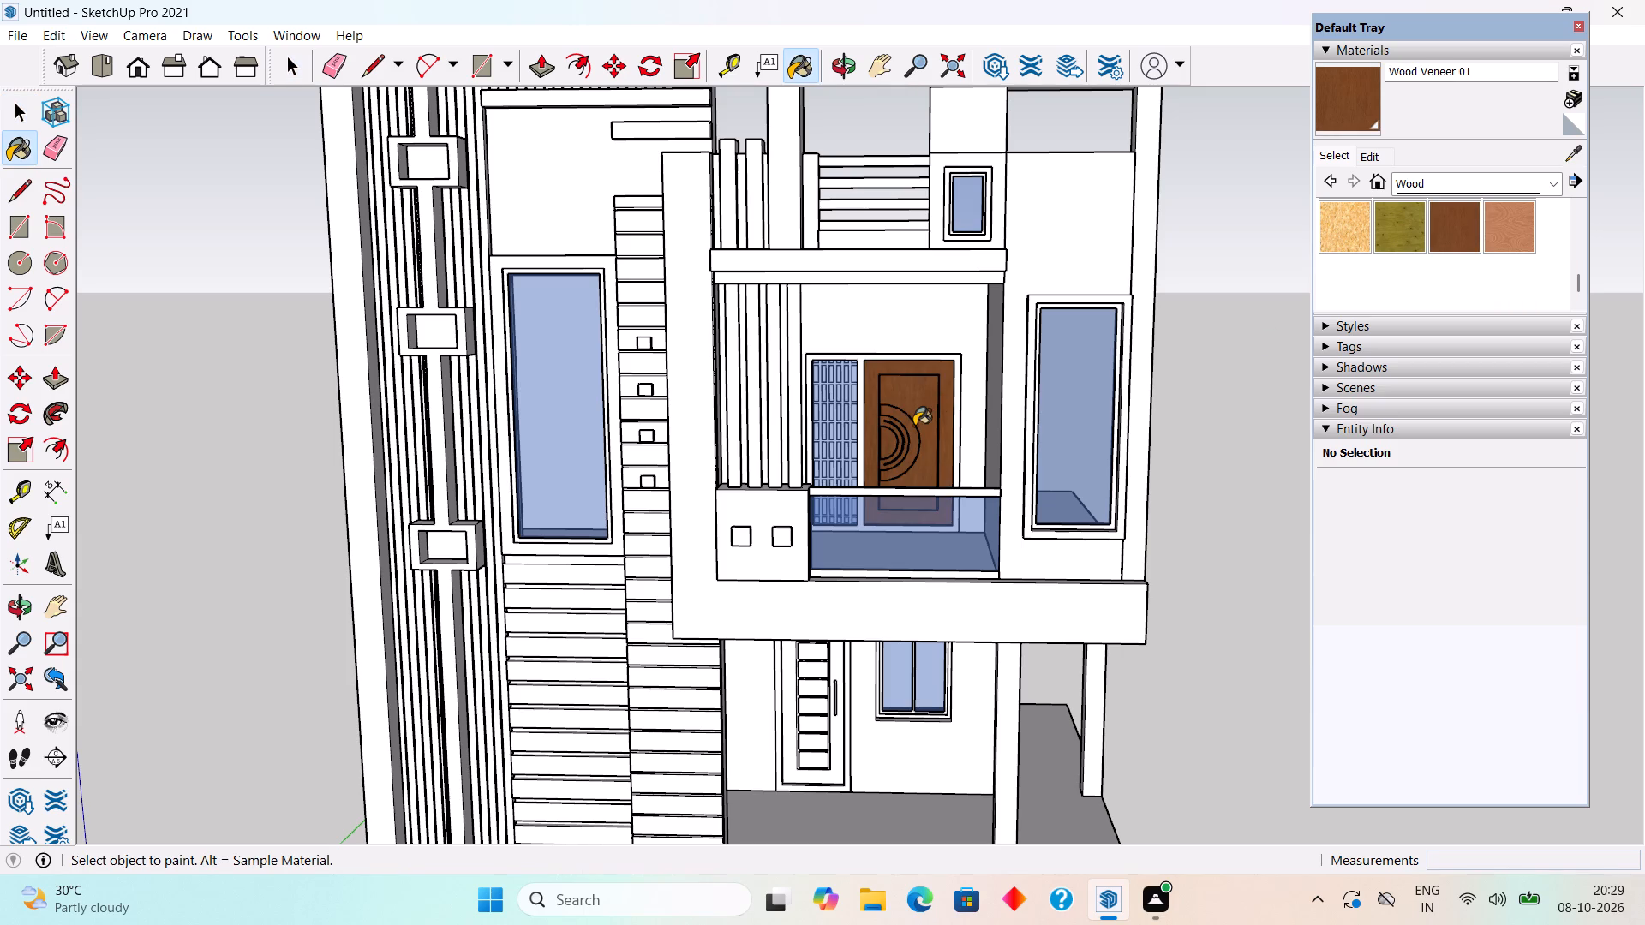
{"action": "scroll", "coordinate": [914, 426], "scroll_direction": "up", "scroll_amount": 9}
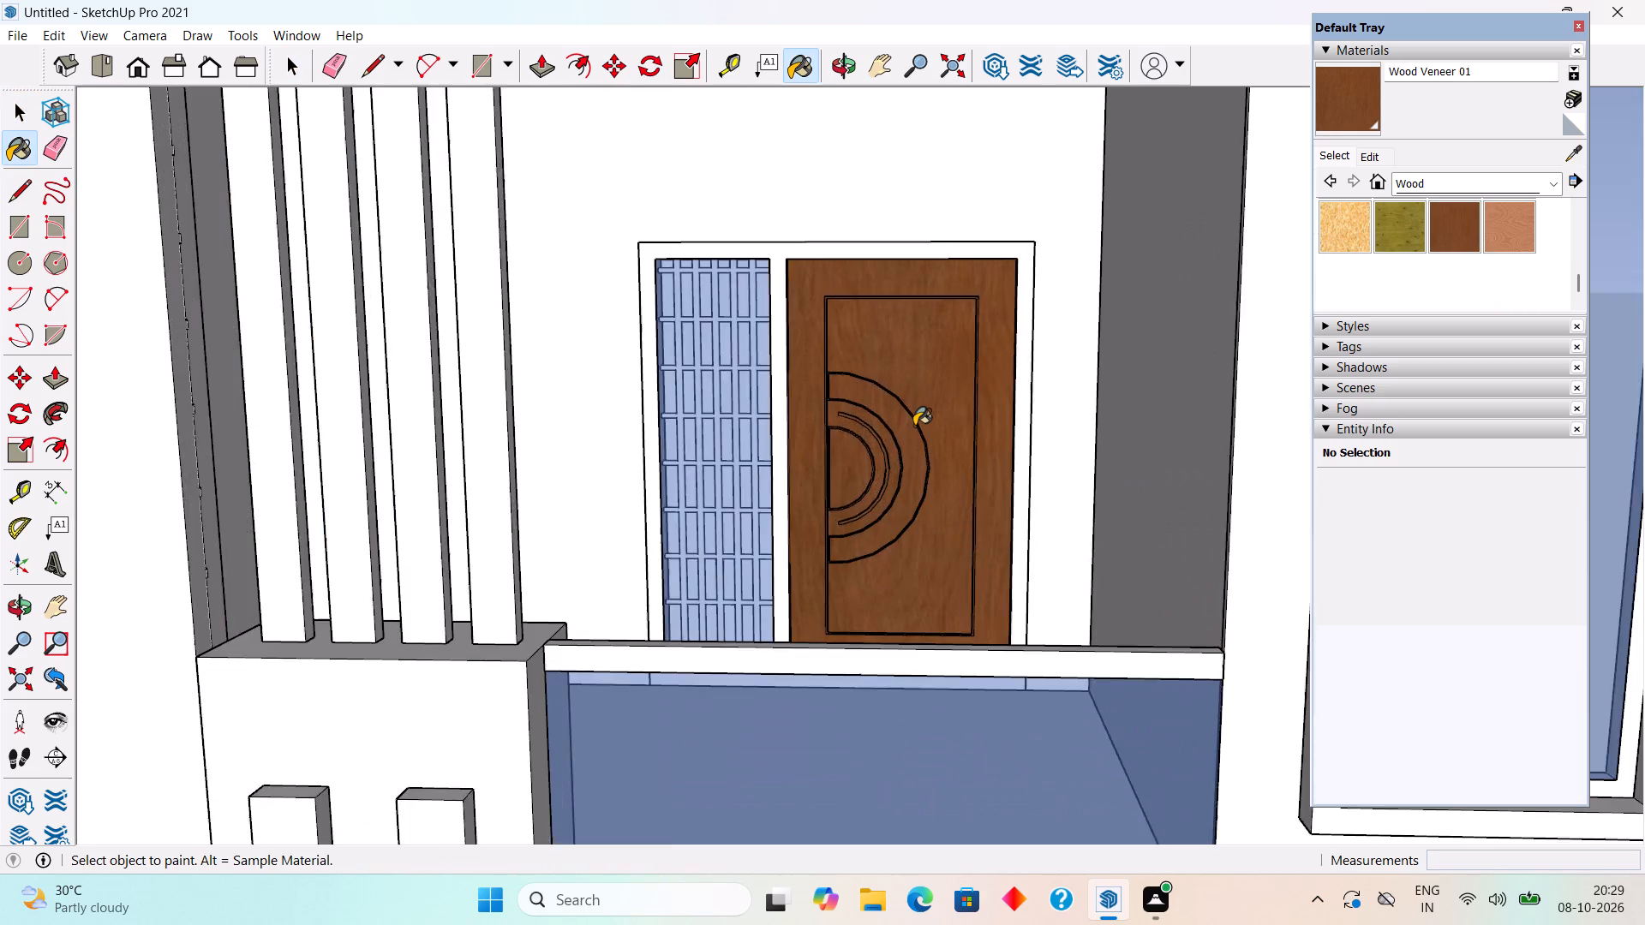
Paint the balcony door's surrounding frame with Wood Veneer 01.
{"action": "scroll", "coordinate": [914, 426], "scroll_direction": "up", "scroll_amount": 5}
{"action": "middle_click_drag", "start_coordinate": [914, 434], "coordinate": [938, 351]}
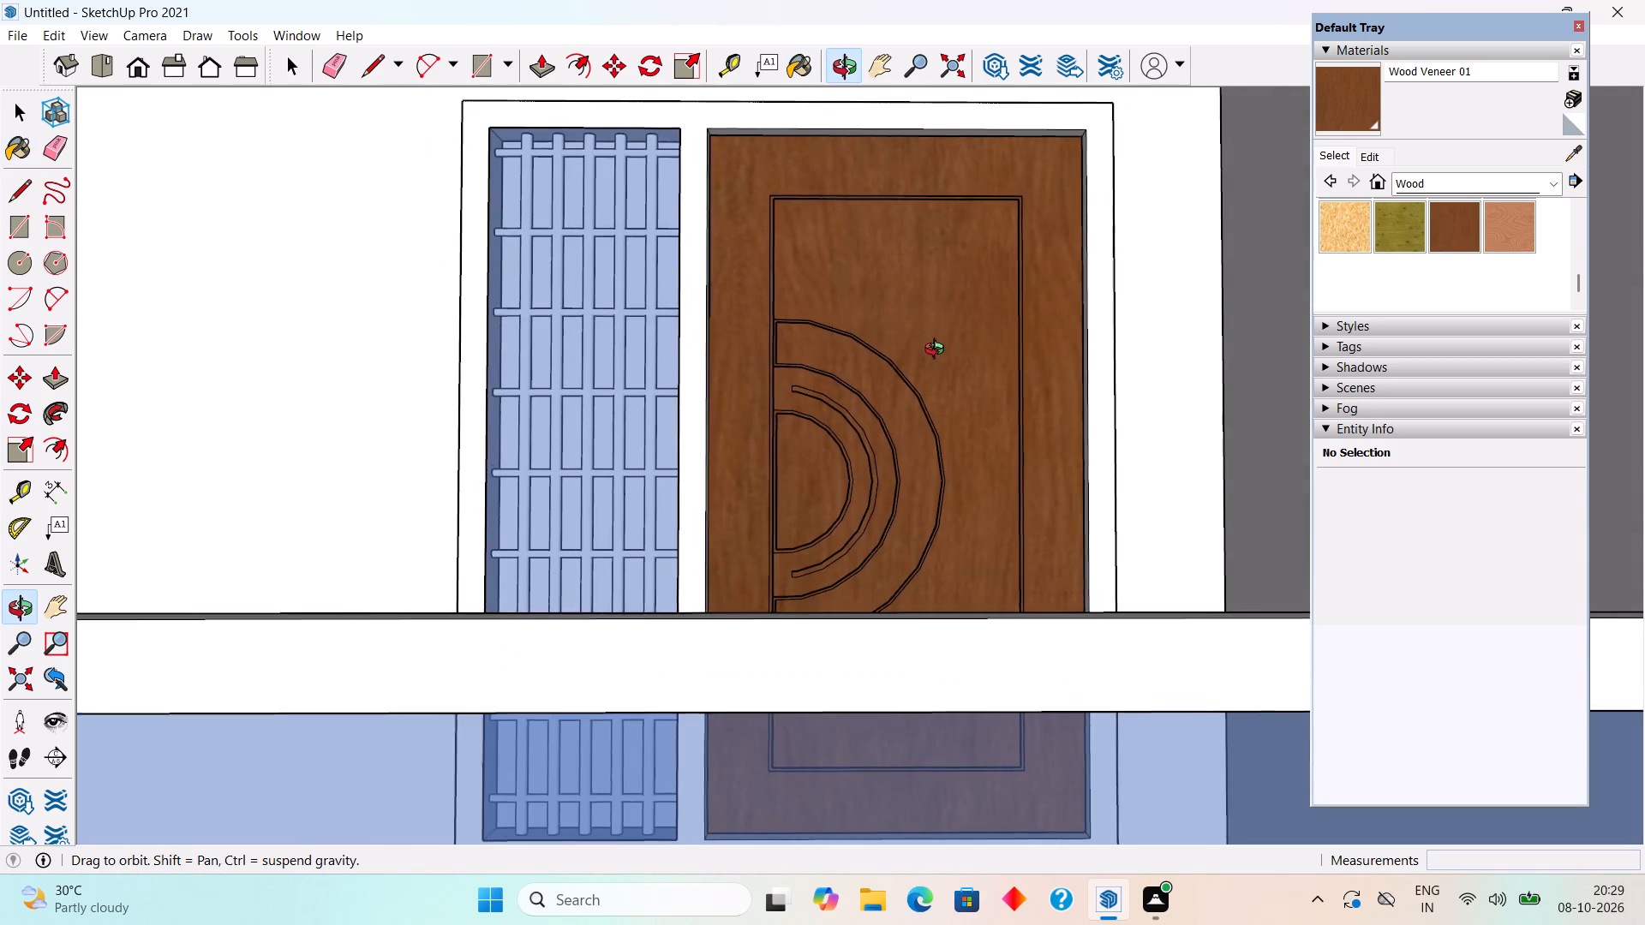
{"action": "middle_click_drag", "start_coordinate": [938, 351], "coordinate": [944, 348]}
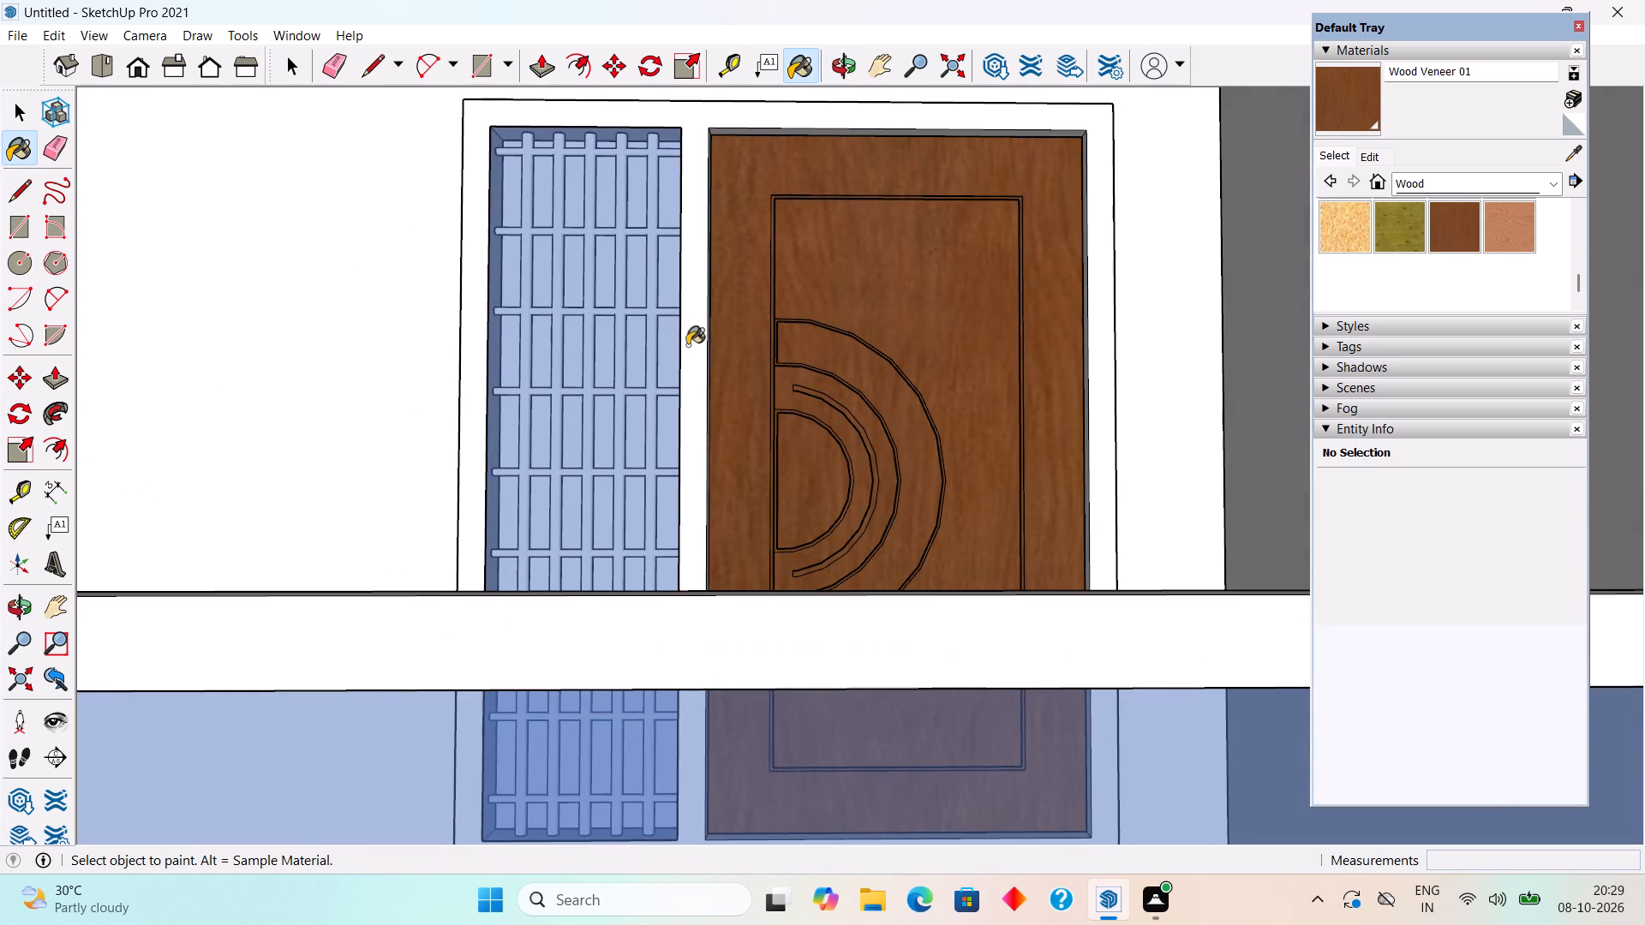
{"action": "left_click", "coordinate": [687, 345]}
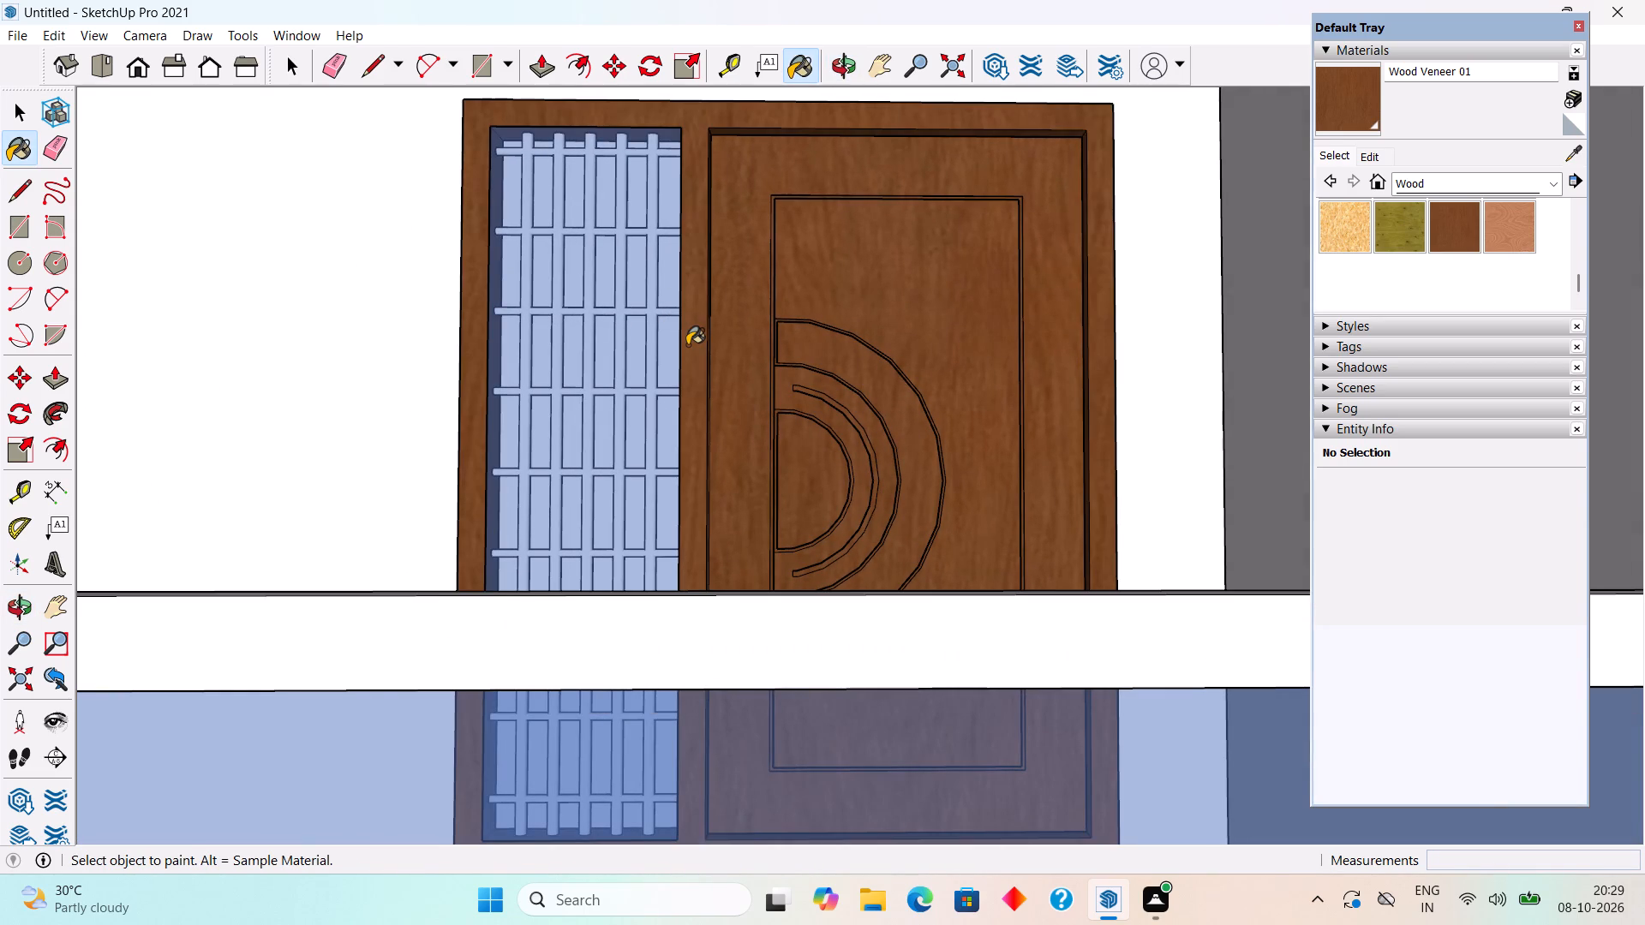
Paint the four vertical slats beside the balcony with Wood Veneer 01.
{"action": "scroll", "coordinate": [491, 407], "scroll_direction": "down", "scroll_amount": 2}
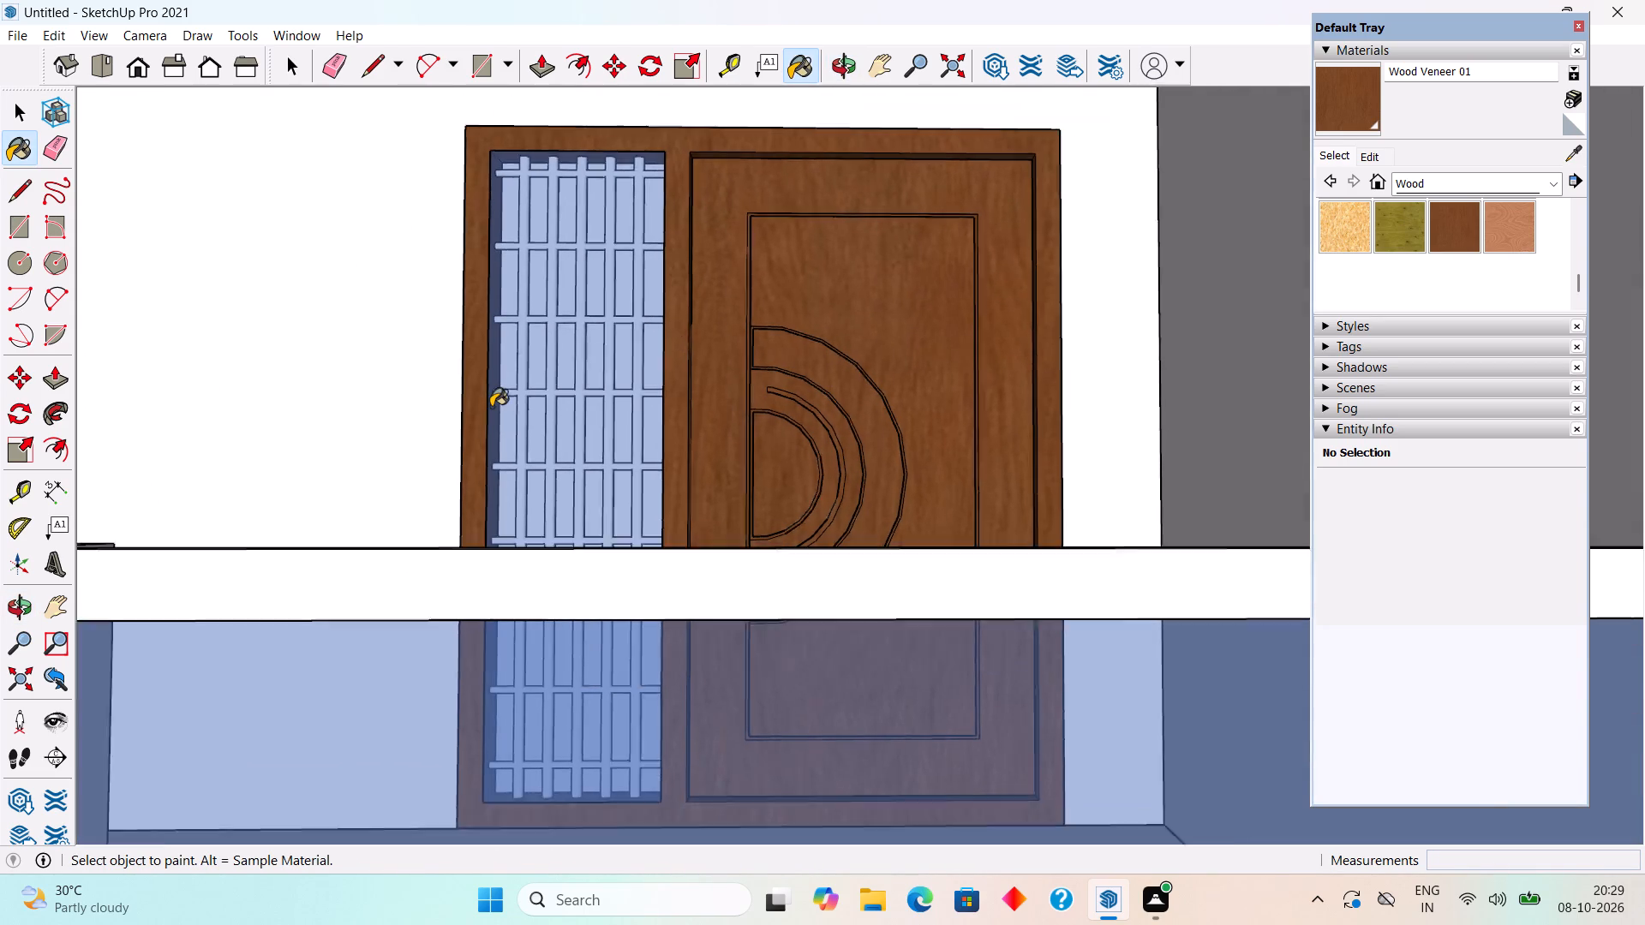
{"action": "scroll", "coordinate": [491, 407], "scroll_direction": "down", "scroll_amount": 6}
{"action": "left_click", "coordinate": [323, 400]}
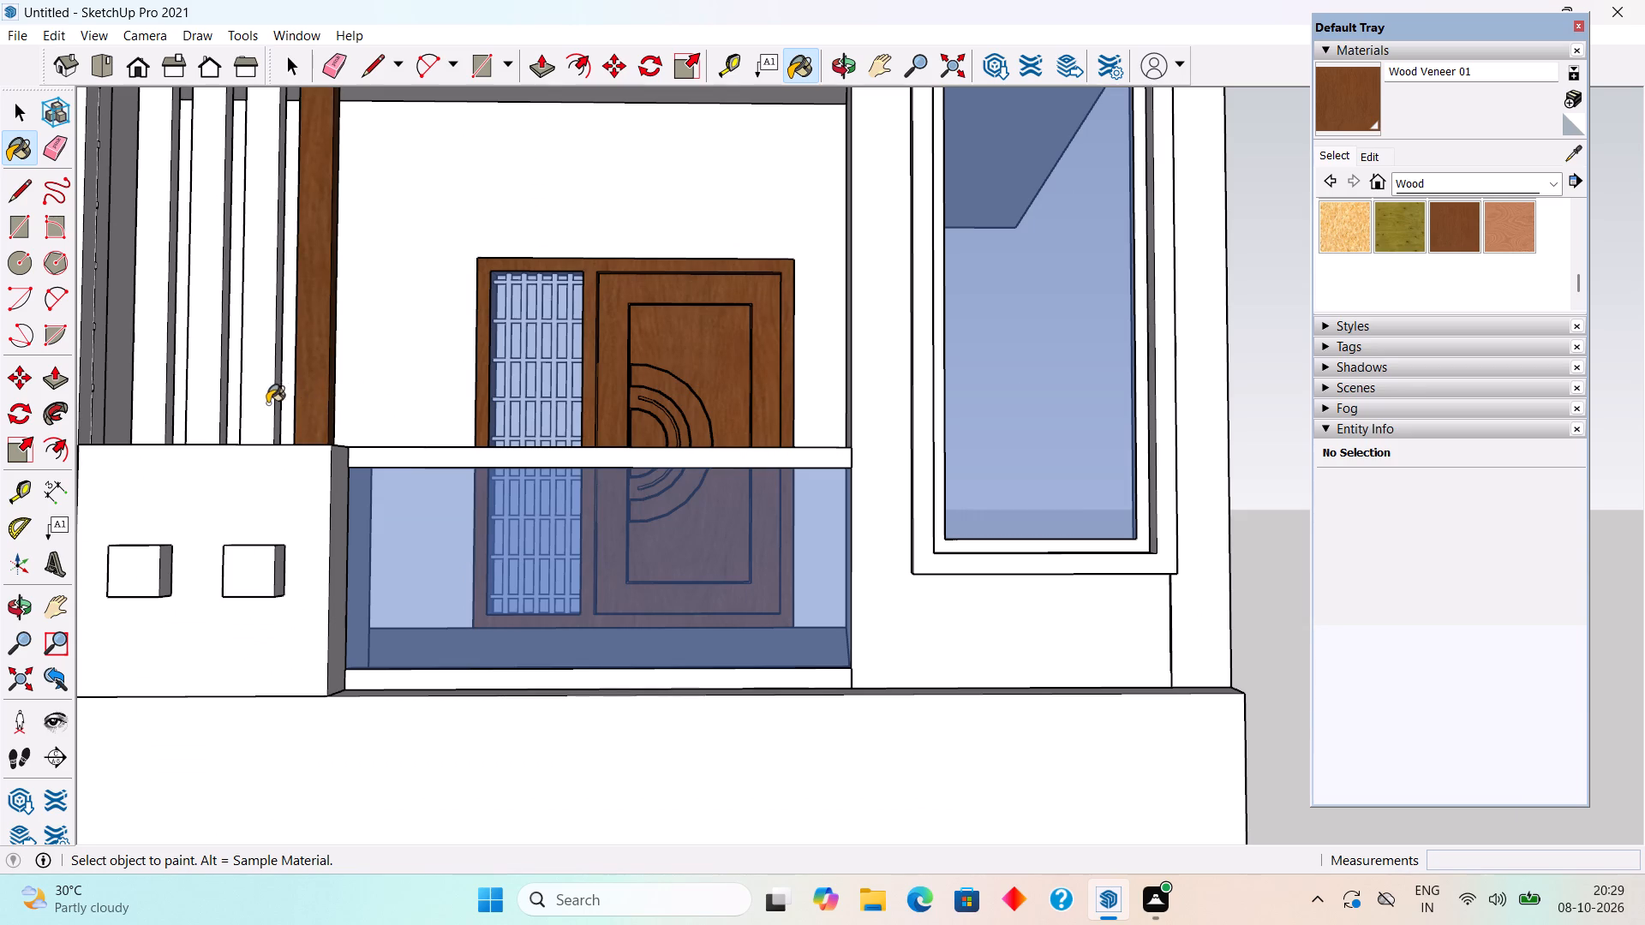
{"action": "left_click", "coordinate": [267, 403]}
{"action": "left_click", "coordinate": [206, 415]}
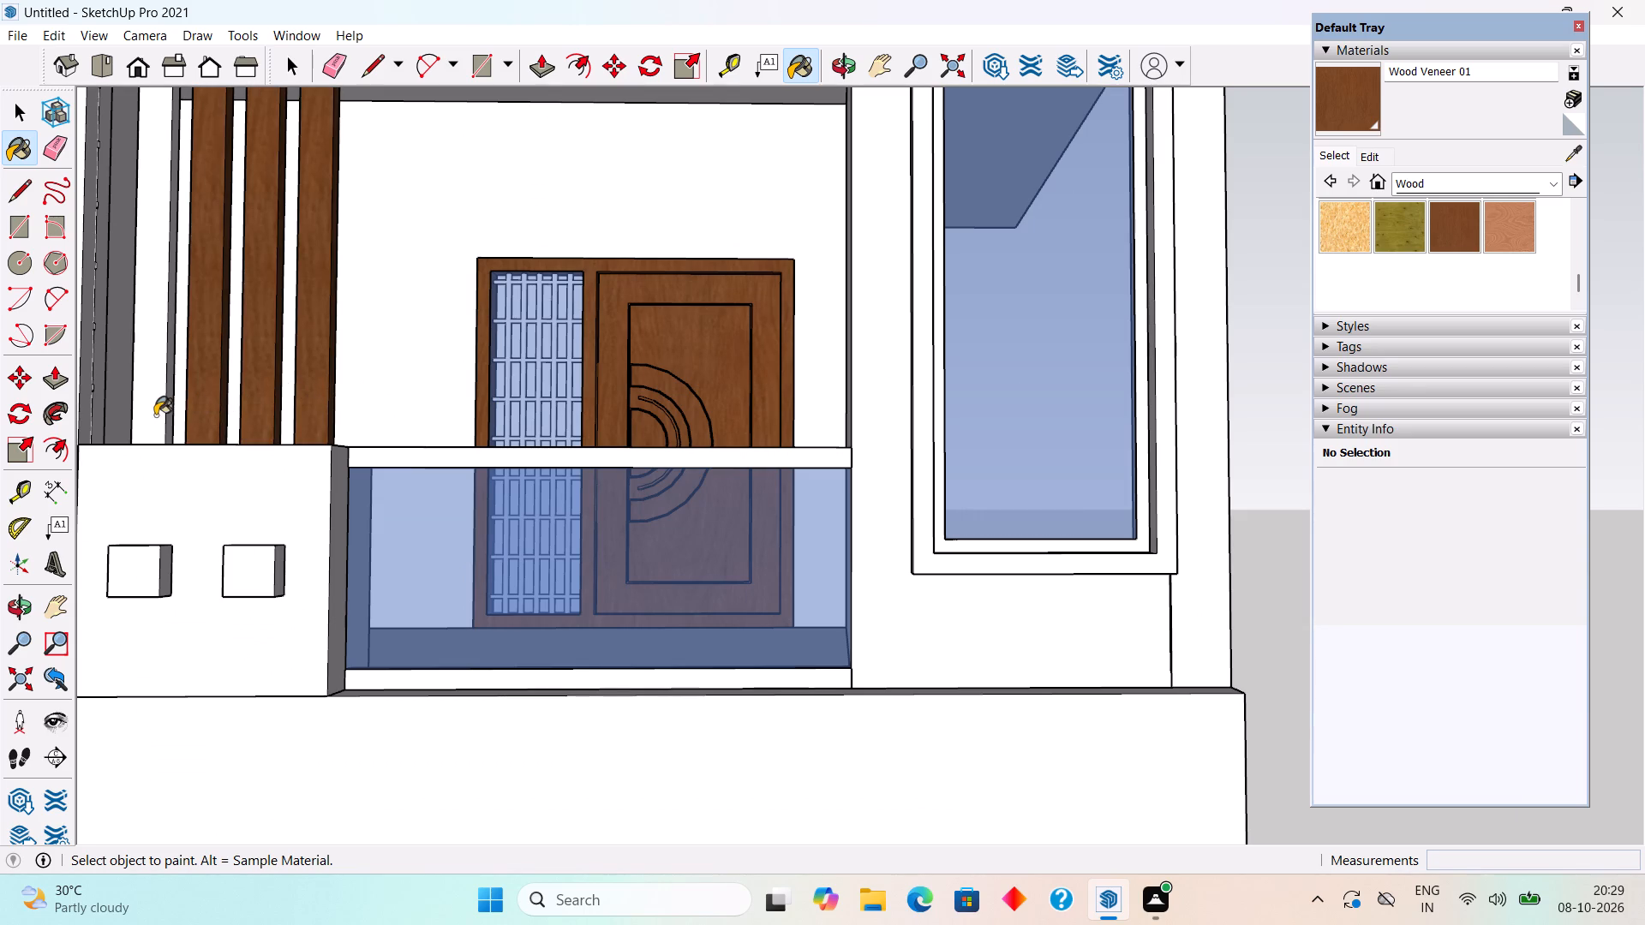
{"action": "left_click", "coordinate": [155, 415]}
Paint the ground-floor entrance door and its frame with Wood Veneer 01.
{"action": "scroll", "coordinate": [302, 428], "scroll_direction": "down", "scroll_amount": 11}
{"action": "scroll", "coordinate": [441, 670], "scroll_direction": "up", "scroll_amount": 9}
{"action": "left_click", "coordinate": [406, 715]}
{"action": "left_click", "coordinate": [392, 719]}
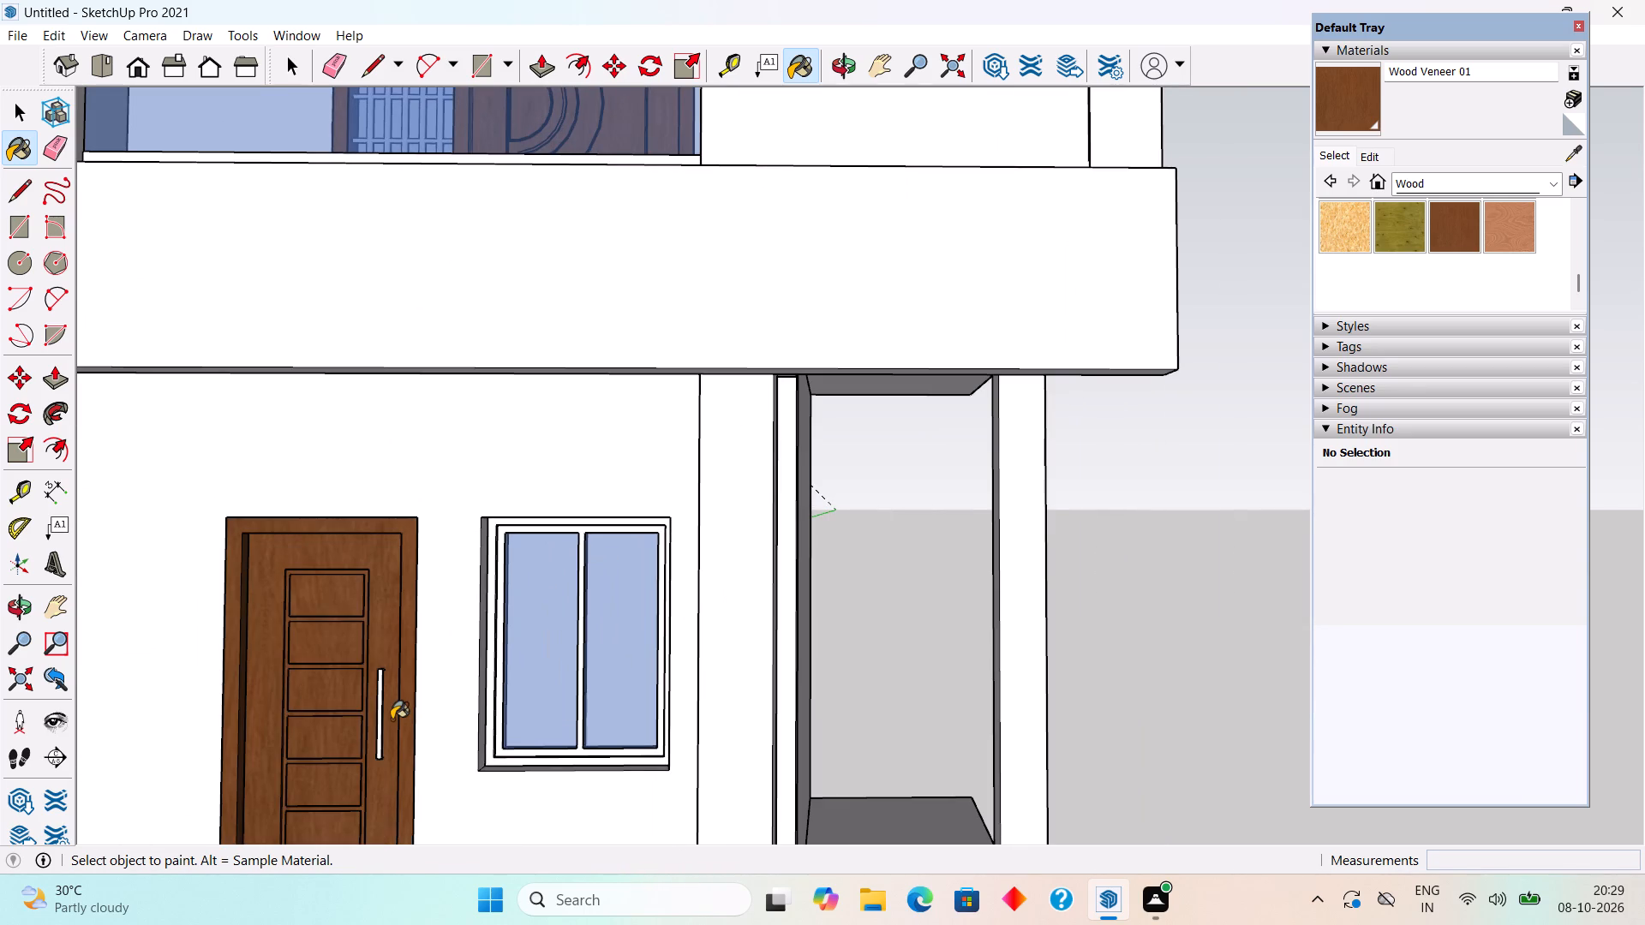
{"action": "scroll", "coordinate": [392, 719], "scroll_direction": "down", "scroll_amount": 5}
{"action": "key", "text": "space"}
Paint the ground-floor door's handle with Metal Aluminum Anodized from the Metal materials.
{"action": "scroll", "coordinate": [392, 719], "scroll_direction": "down", "scroll_amount": 3}
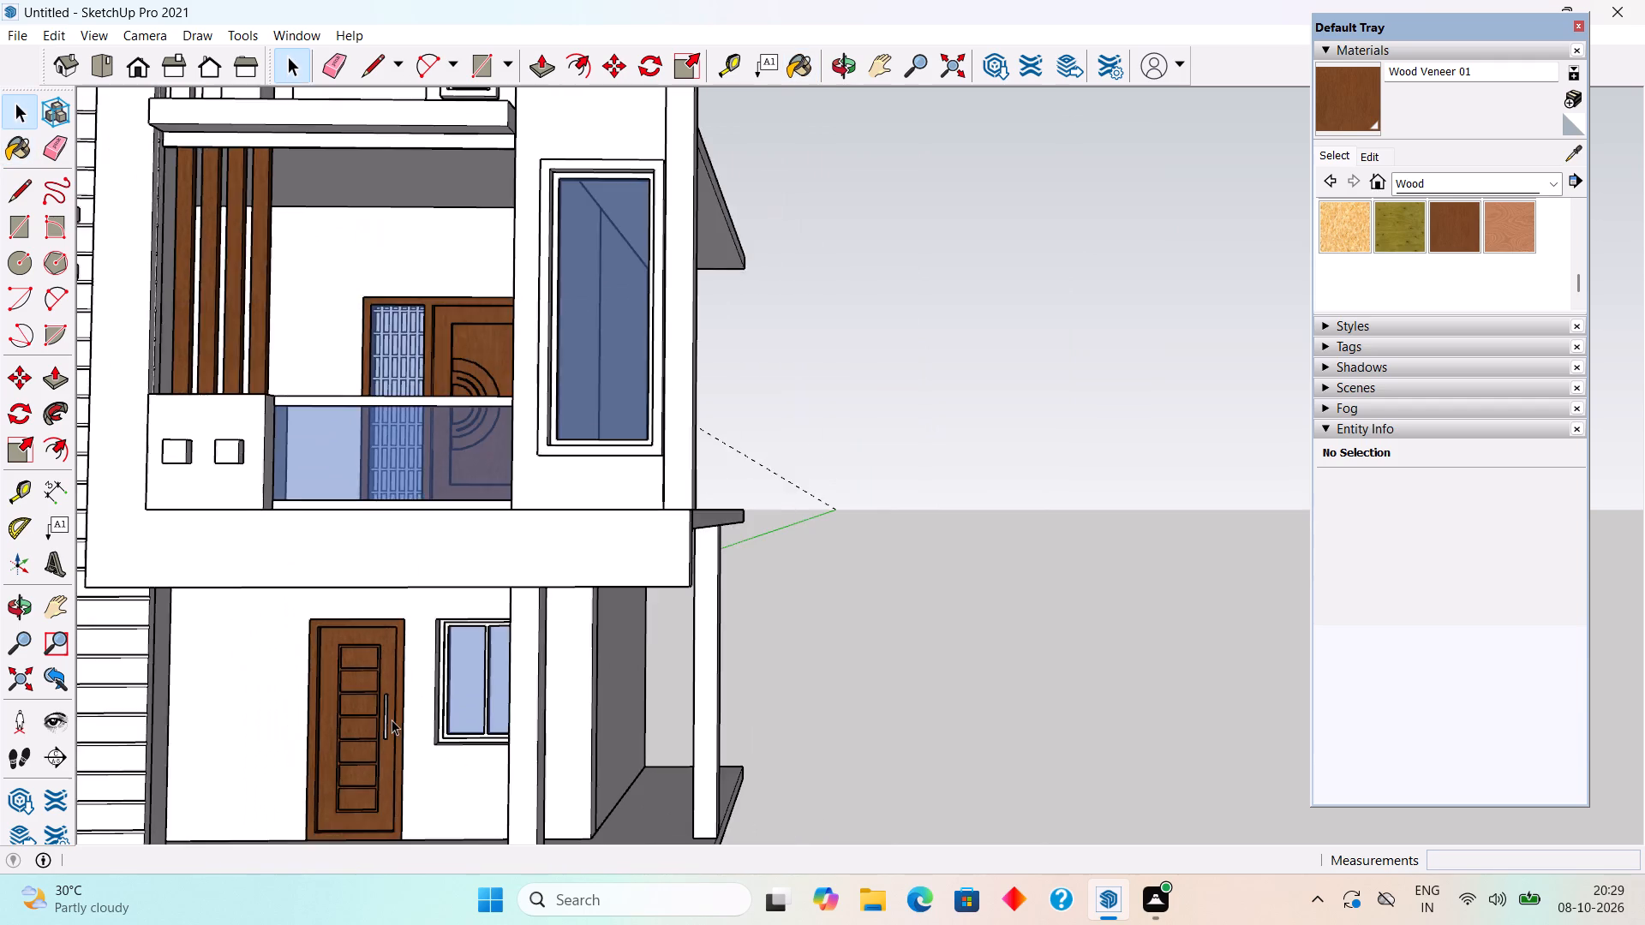
{"action": "scroll", "coordinate": [392, 719], "scroll_direction": "down", "scroll_amount": 6}
{"action": "middle_click_drag", "start_coordinate": [392, 725], "coordinate": [513, 776]}
{"action": "scroll", "coordinate": [481, 767], "scroll_direction": "up", "scroll_amount": 2}
{"action": "scroll", "coordinate": [270, 766], "scroll_direction": "up", "scroll_amount": 11}
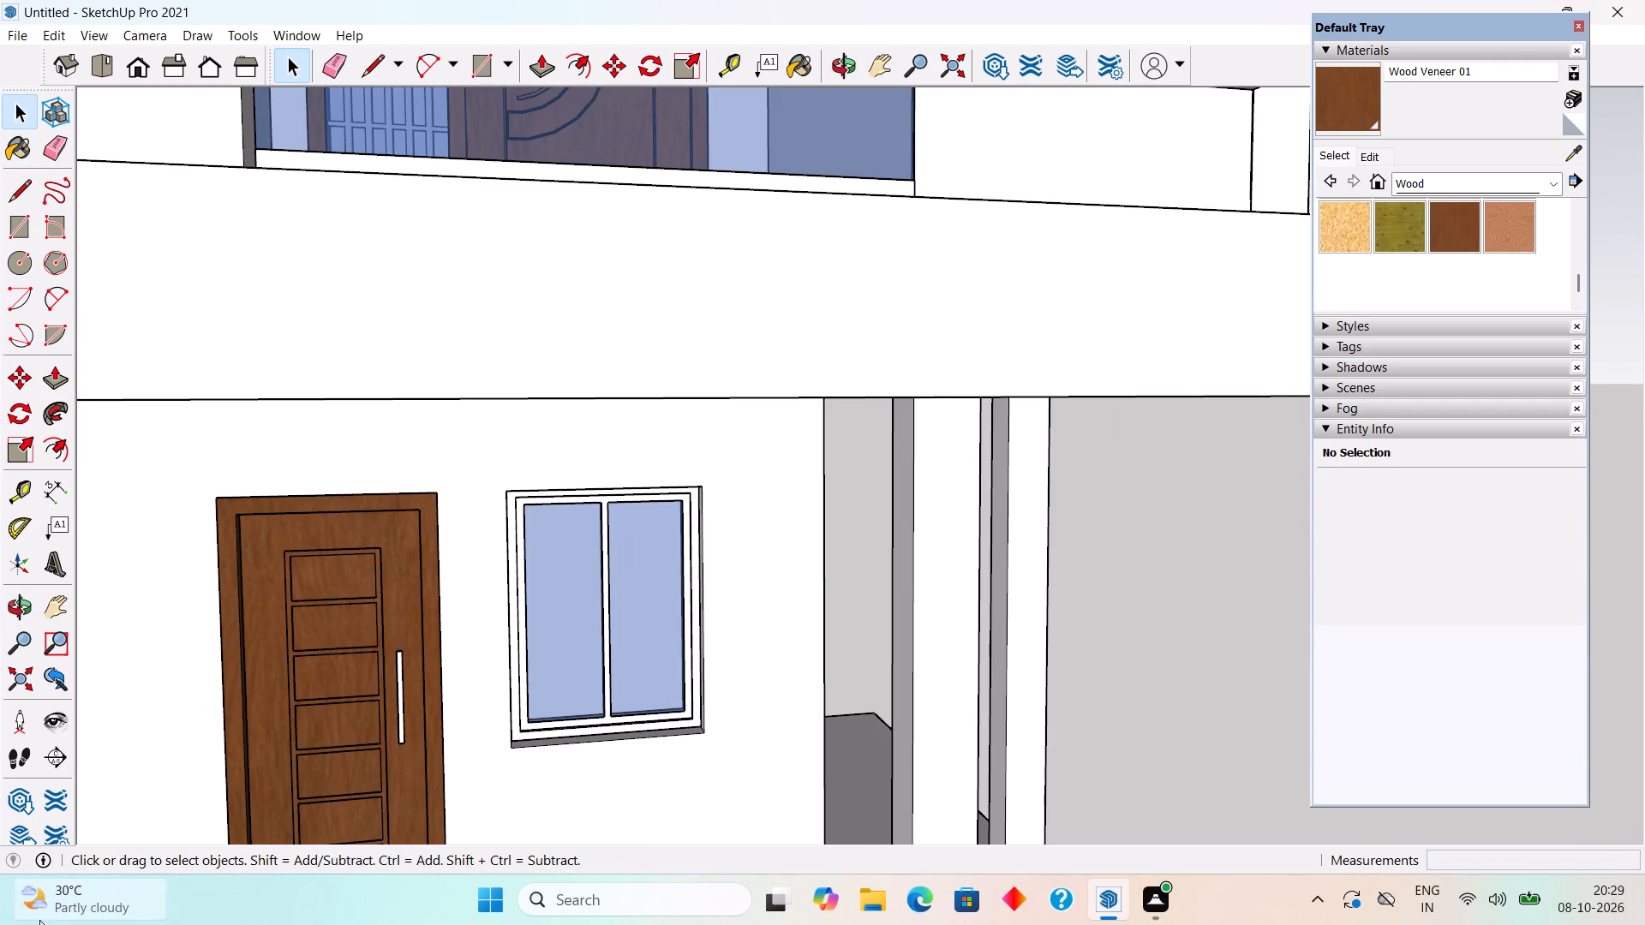
{"action": "left_click", "coordinate": [1471, 182]}
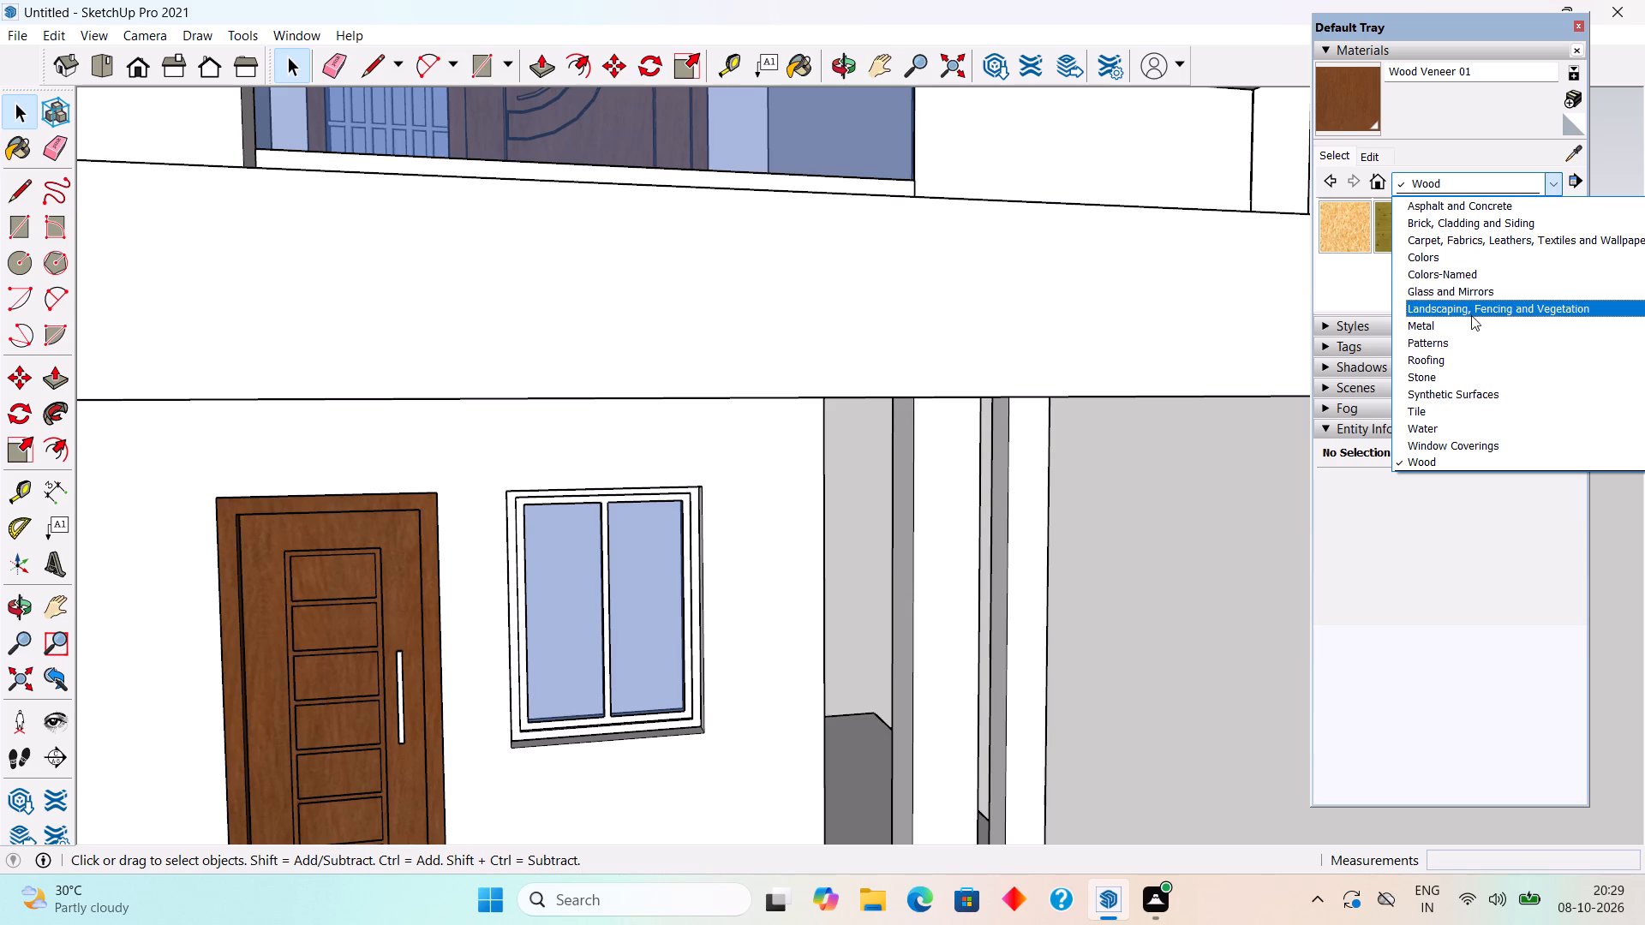
{"action": "left_click", "coordinate": [1471, 319]}
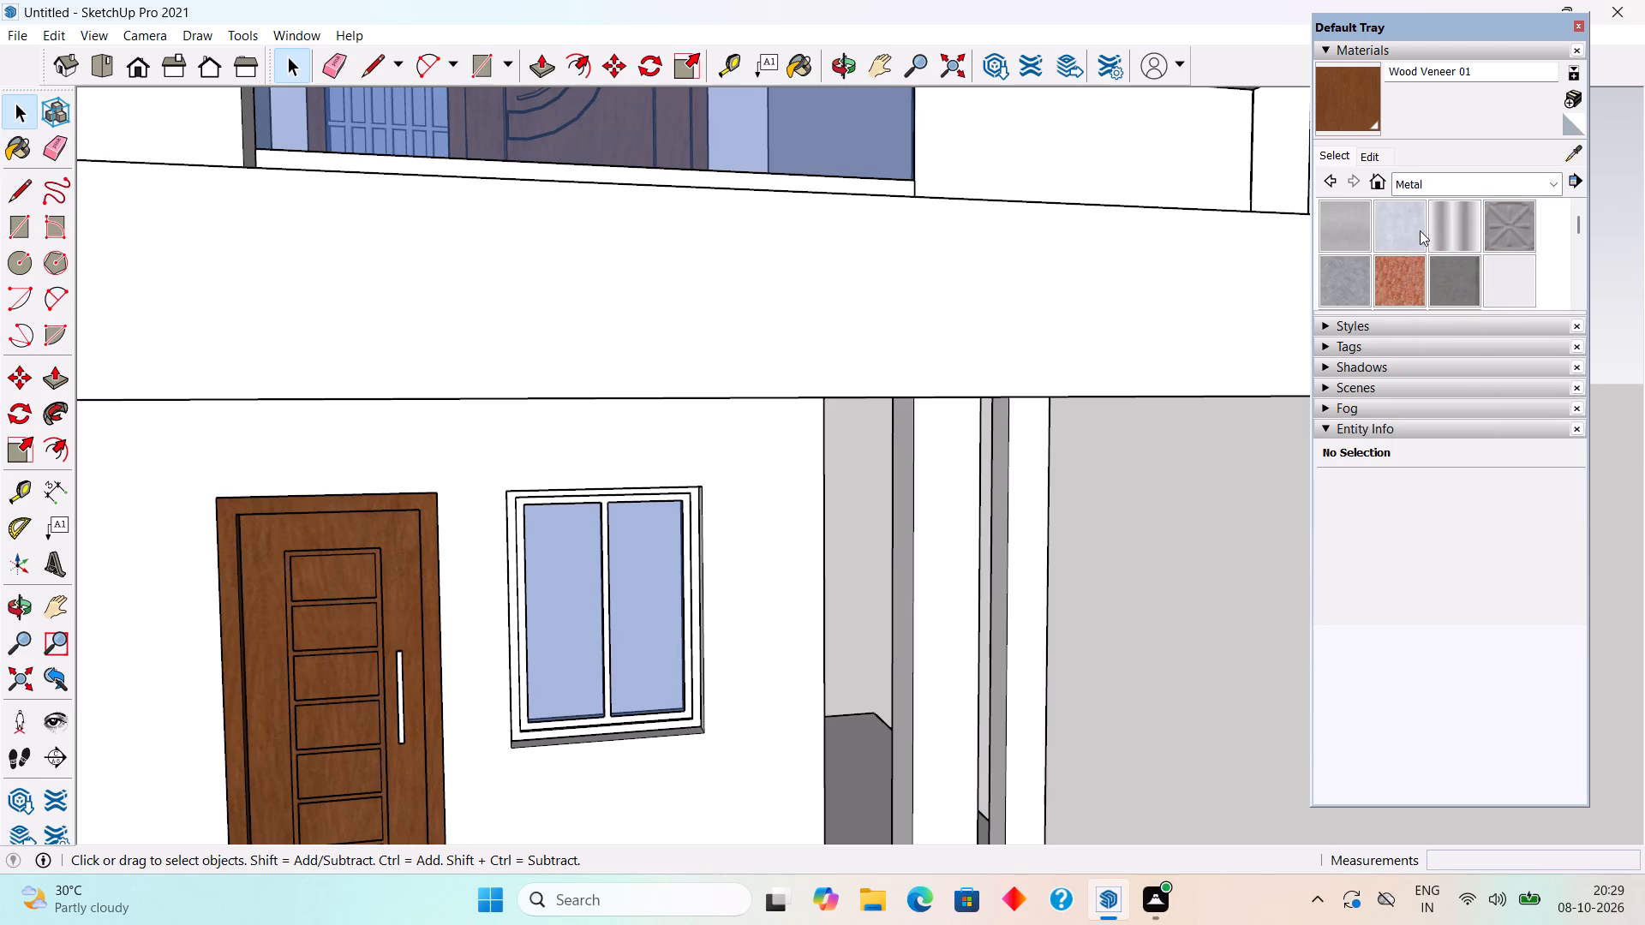
{"action": "left_click", "coordinate": [1420, 230]}
{"action": "scroll", "coordinate": [556, 713], "scroll_direction": "up", "scroll_amount": 4}
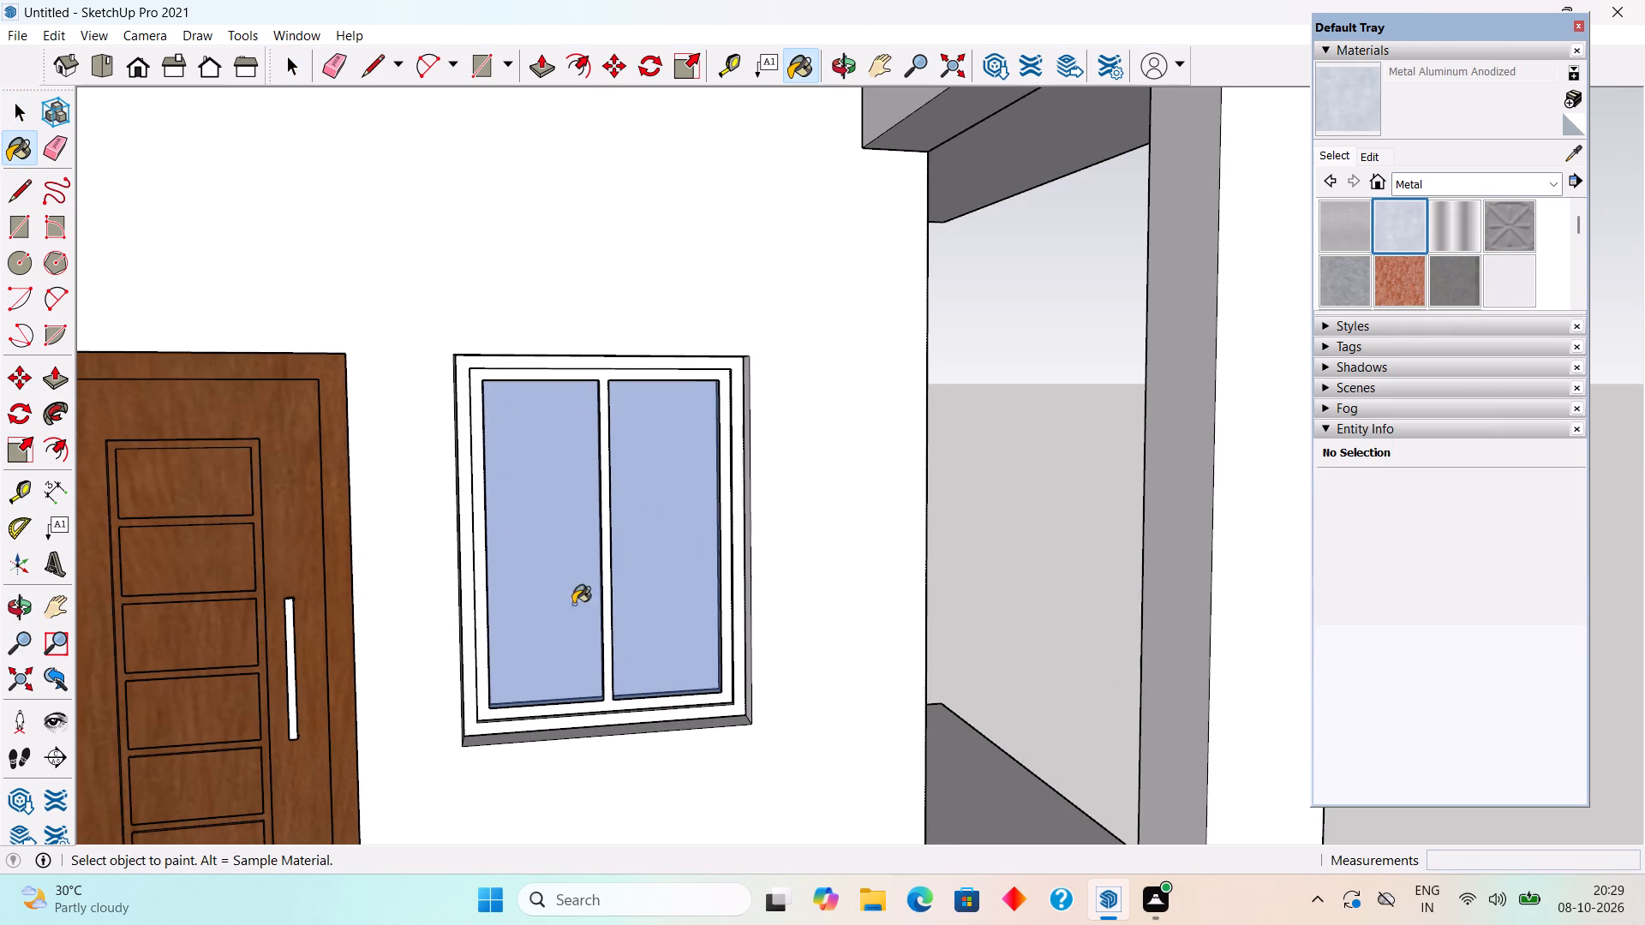
{"action": "left_click", "coordinate": [290, 701]}
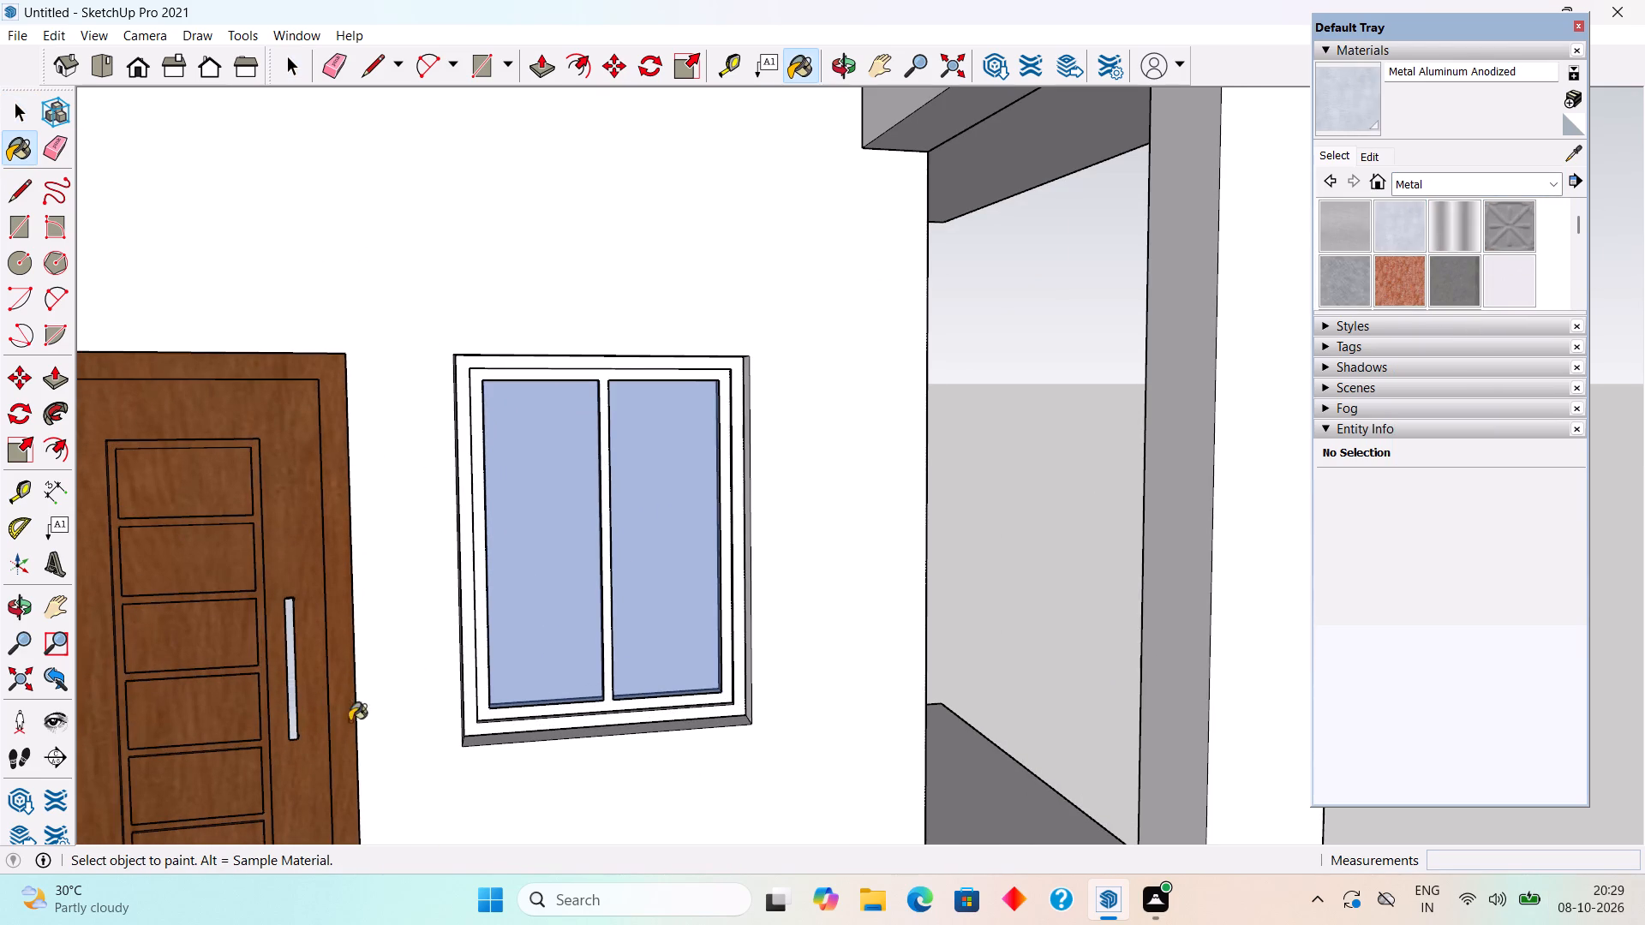
{"action": "scroll", "coordinate": [374, 728], "scroll_direction": "down", "scroll_amount": 16}
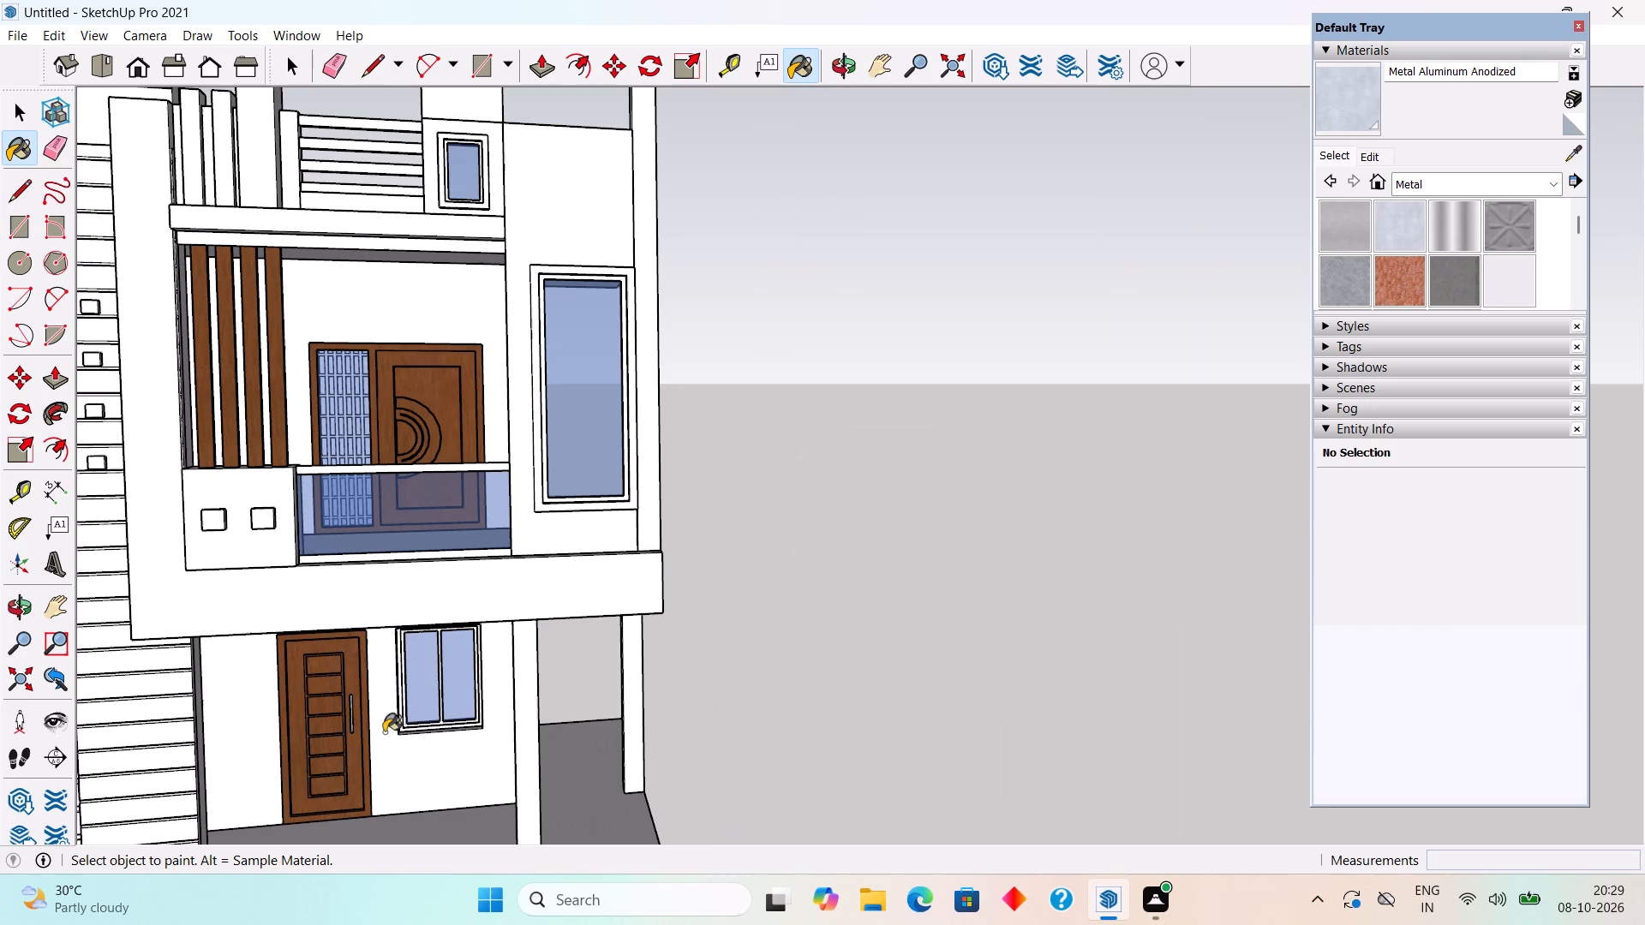
{"action": "key", "text": "space"}
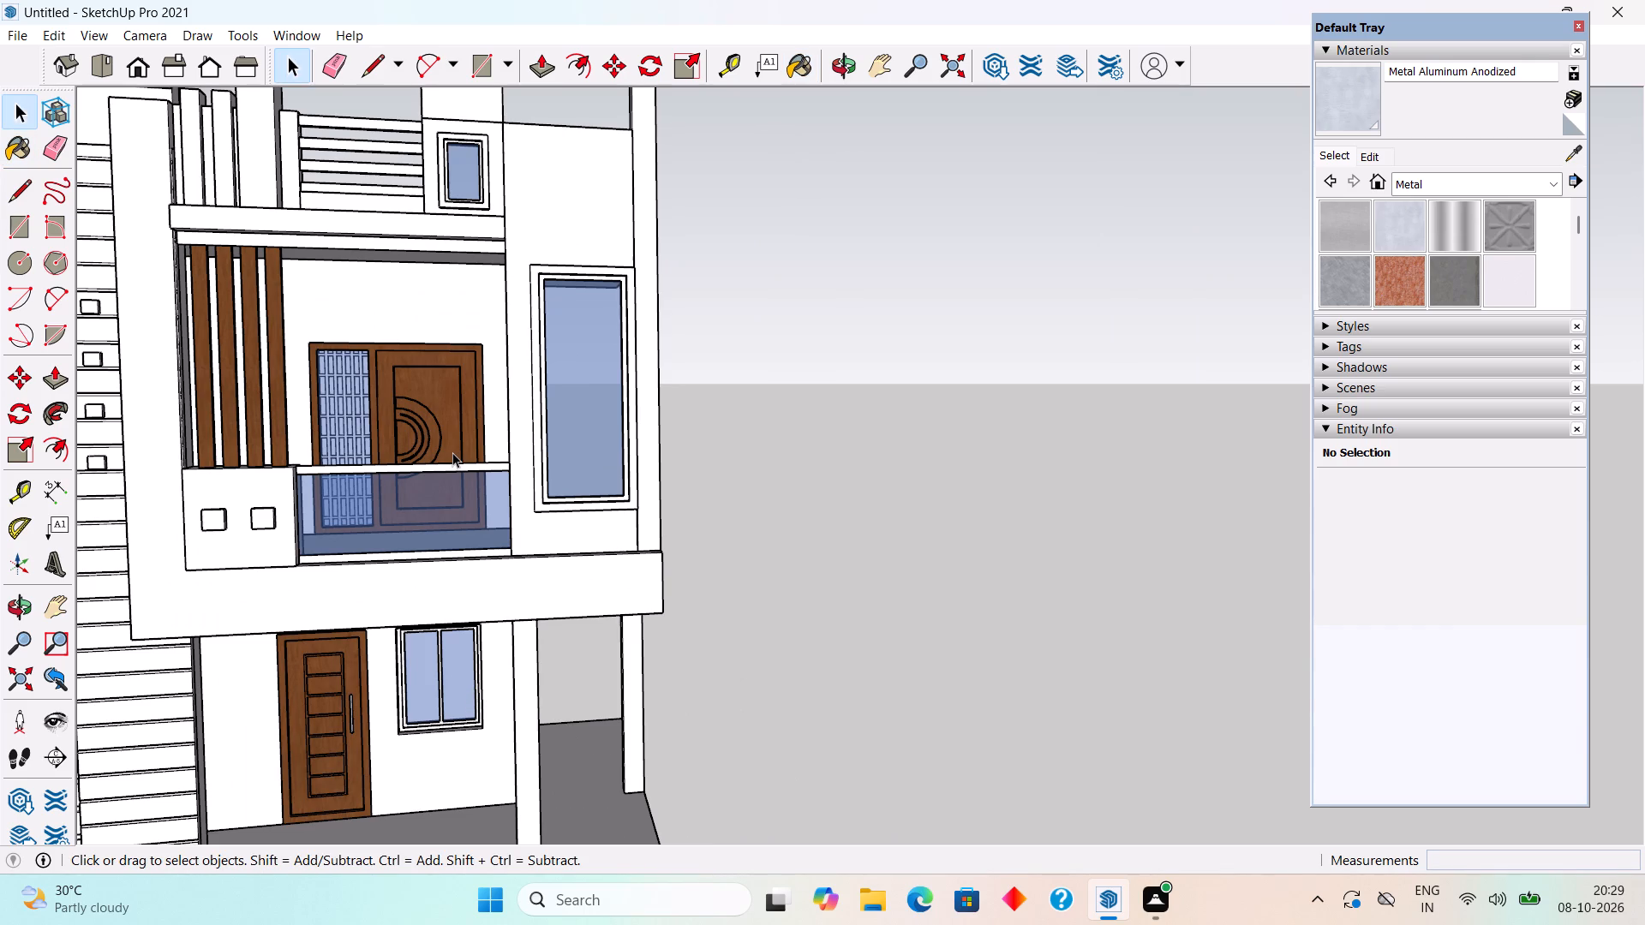
Model a vertical handle on the balcony door beside the arc pattern, about 1 3/4" by 2' 9 1/4", extruded 1".
{"action": "scroll", "coordinate": [384, 399], "scroll_direction": "up", "scroll_amount": 12}
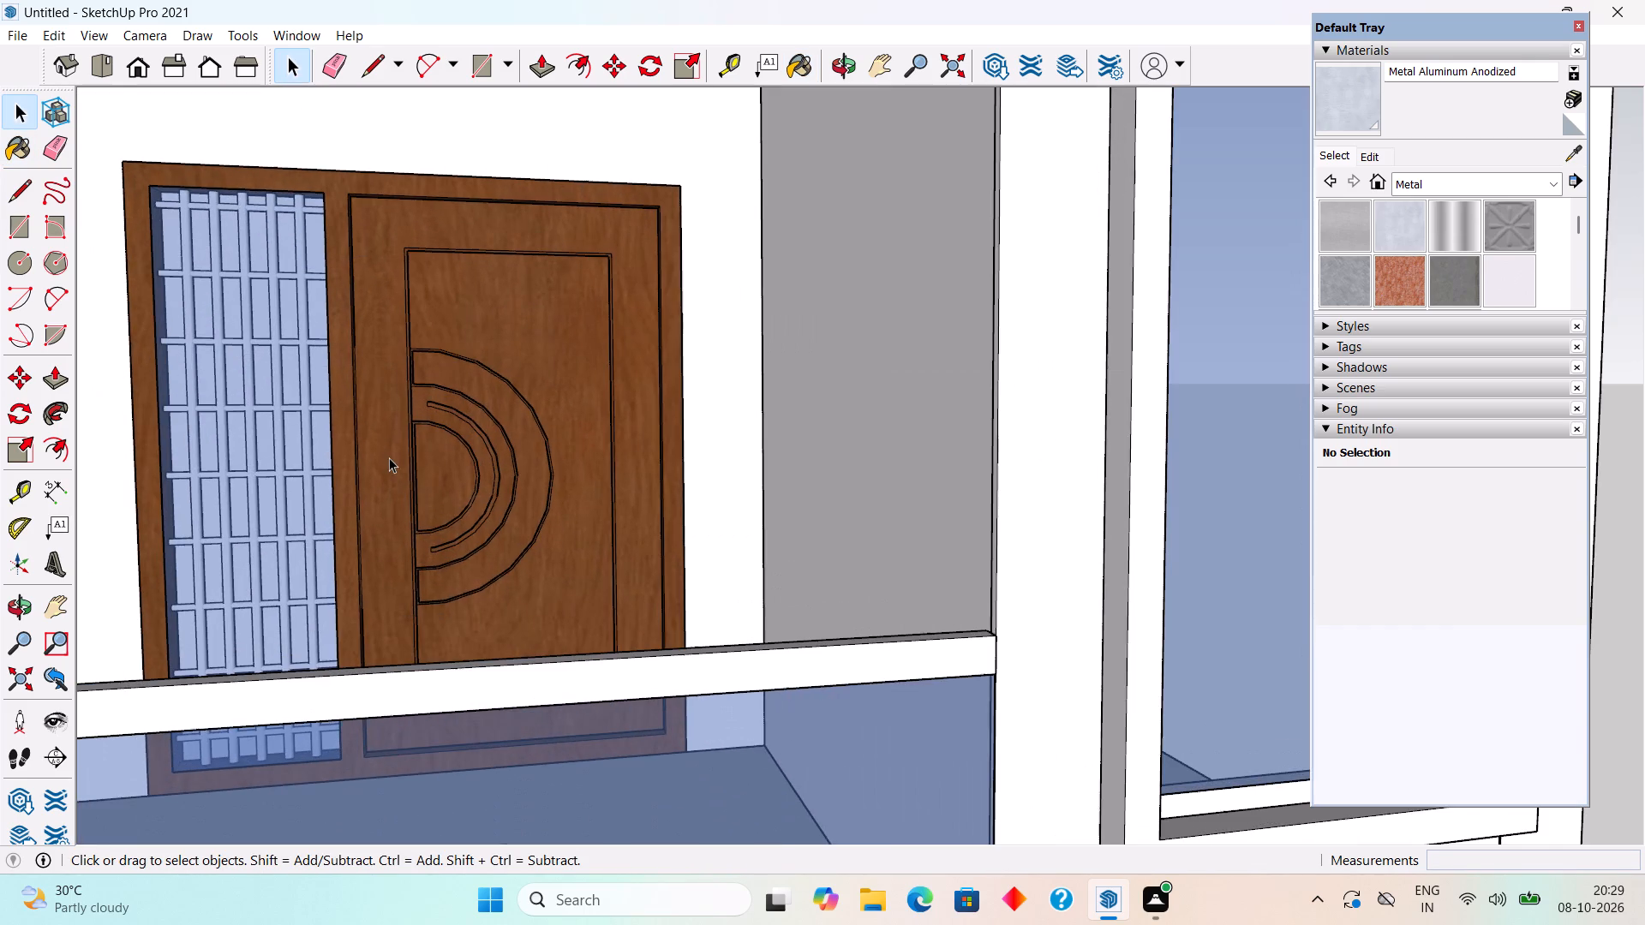
{"action": "middle_click_drag", "start_coordinate": [386, 466], "coordinate": [389, 552]}
{"action": "scroll", "coordinate": [392, 462], "scroll_direction": "up", "scroll_amount": 4}
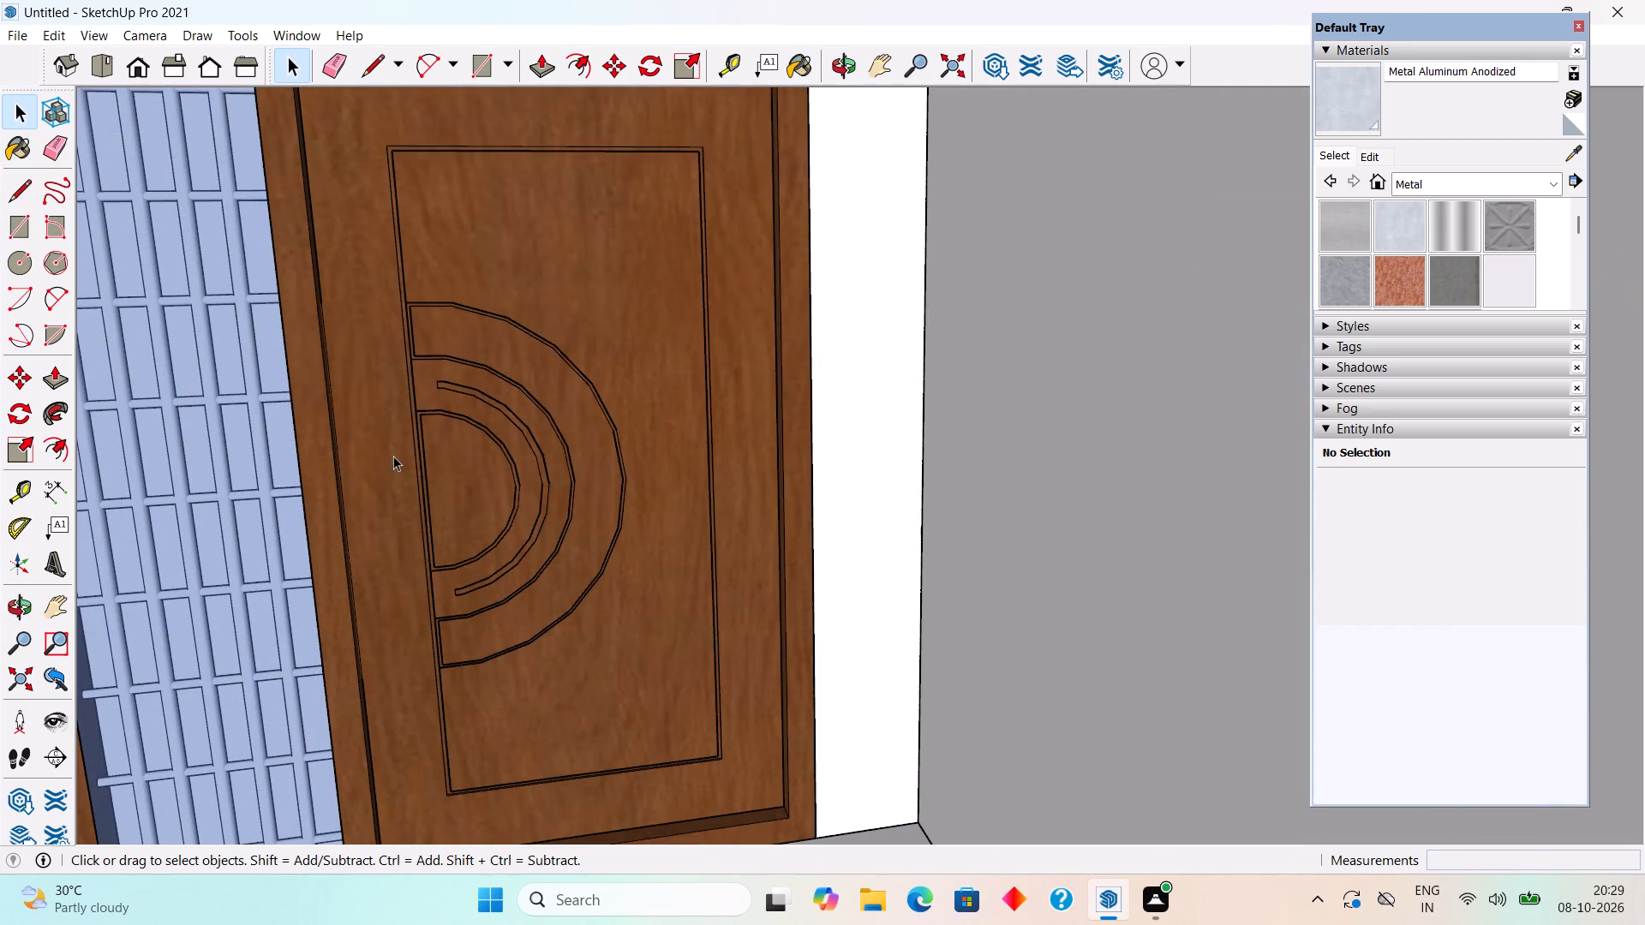
{"action": "middle_click_drag", "start_coordinate": [399, 456], "coordinate": [445, 463]}
{"action": "key", "text": "r"}
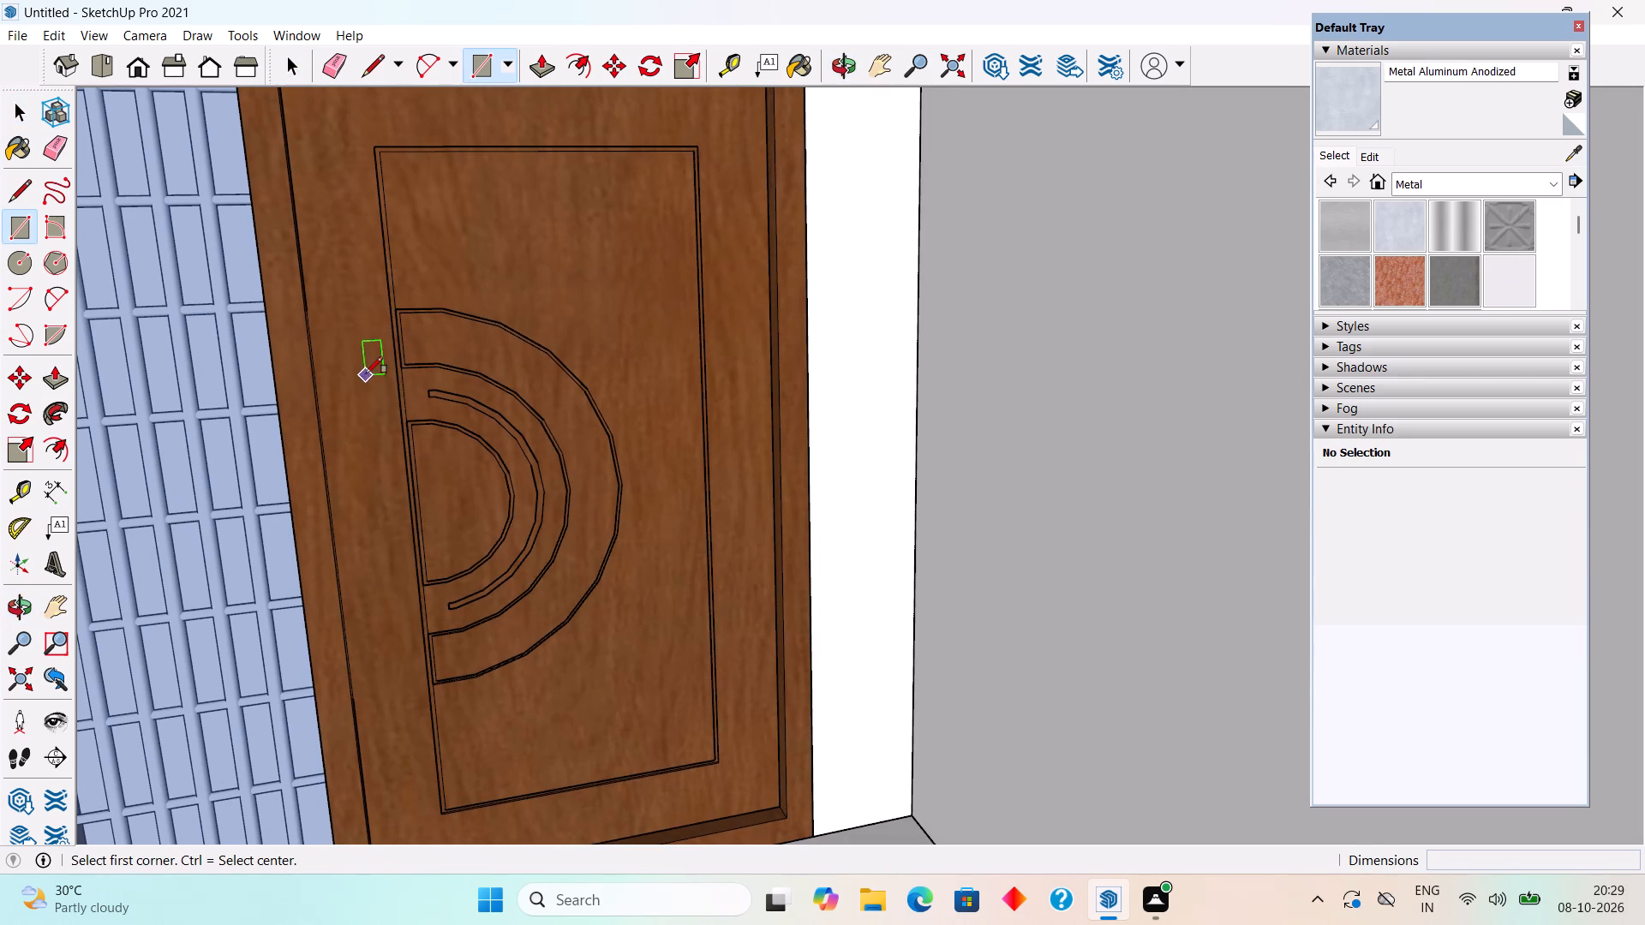
{"action": "left_click", "coordinate": [341, 338]}
{"action": "left_click", "coordinate": [399, 682]}
{"action": "key", "text": "p"}
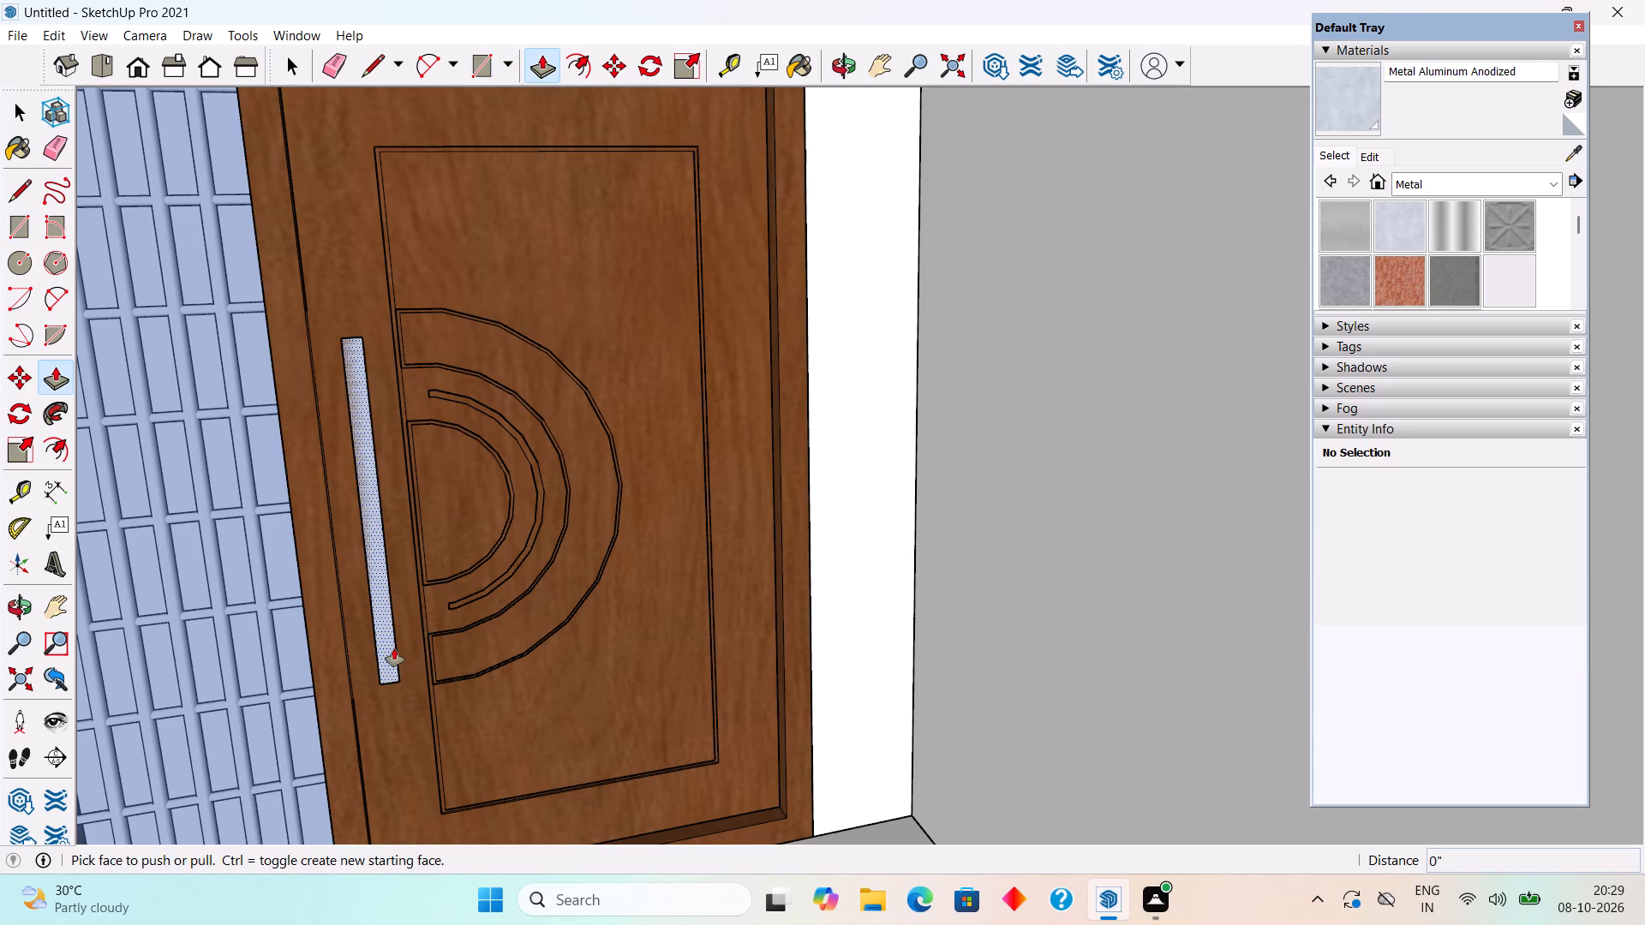
{"action": "left_click", "coordinate": [394, 648]}
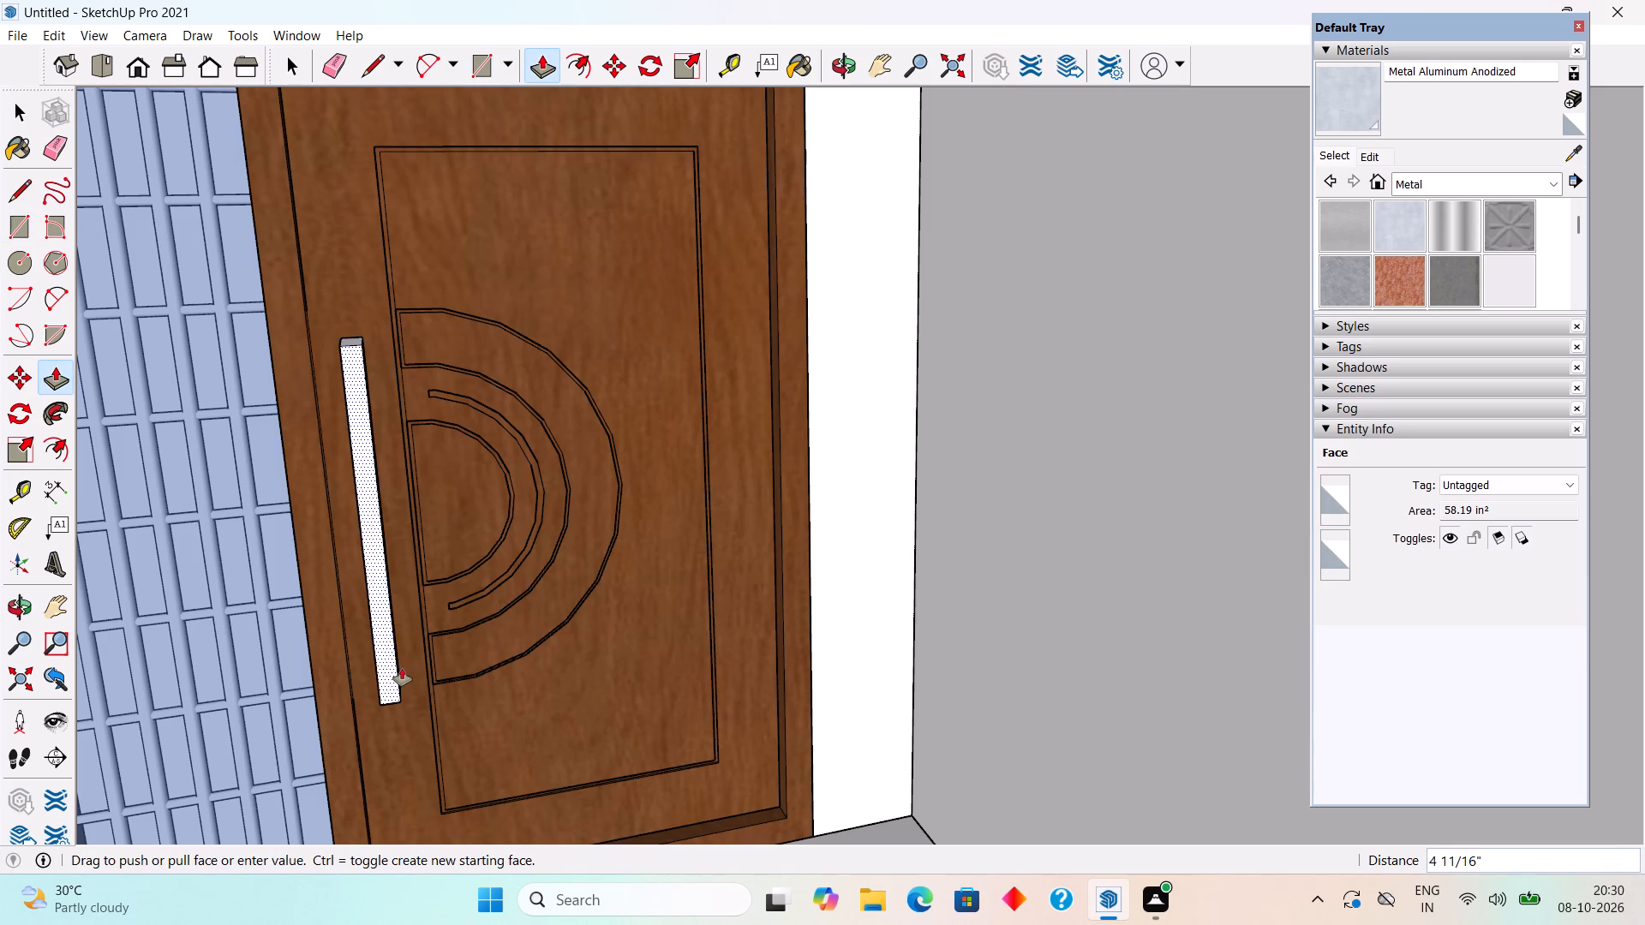
{"action": "type", "text": "1\""}
{"action": "key", "text": "Return"}
{"action": "key", "text": "space"}
Paint the front and side faces of the balcony door's new handle with Metal Aluminum Anodized.
{"action": "middle_click_drag", "start_coordinate": [377, 659], "coordinate": [400, 659]}
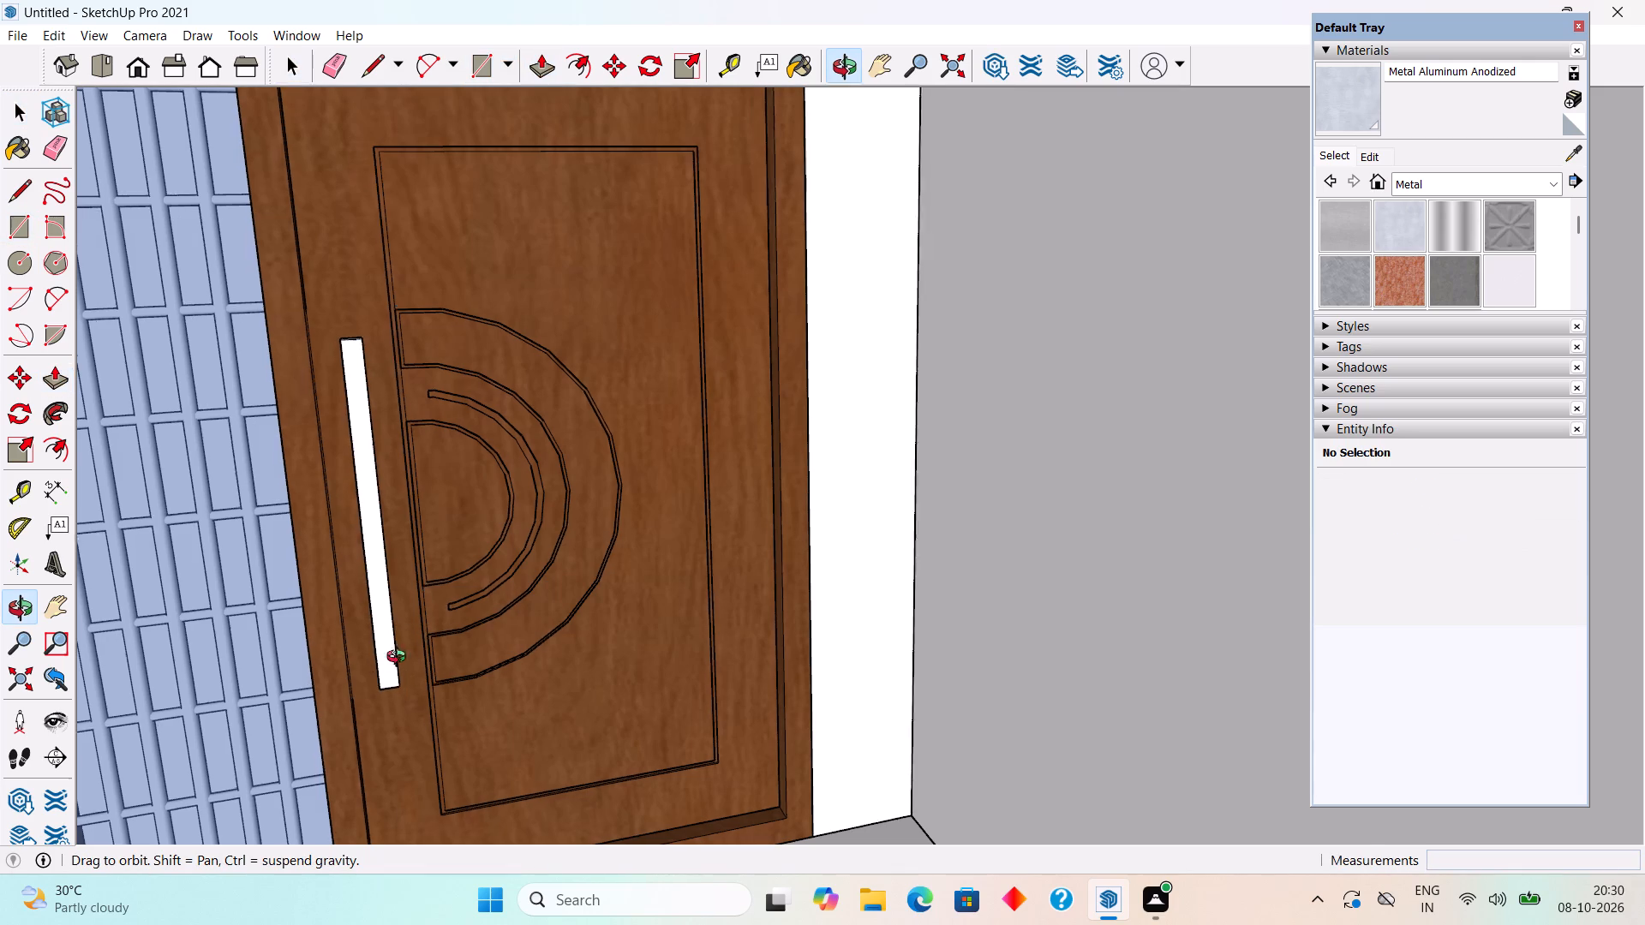
{"action": "middle_click_drag", "start_coordinate": [400, 659], "coordinate": [761, 586]}
{"action": "scroll", "coordinate": [483, 686], "scroll_direction": "up", "scroll_amount": 1}
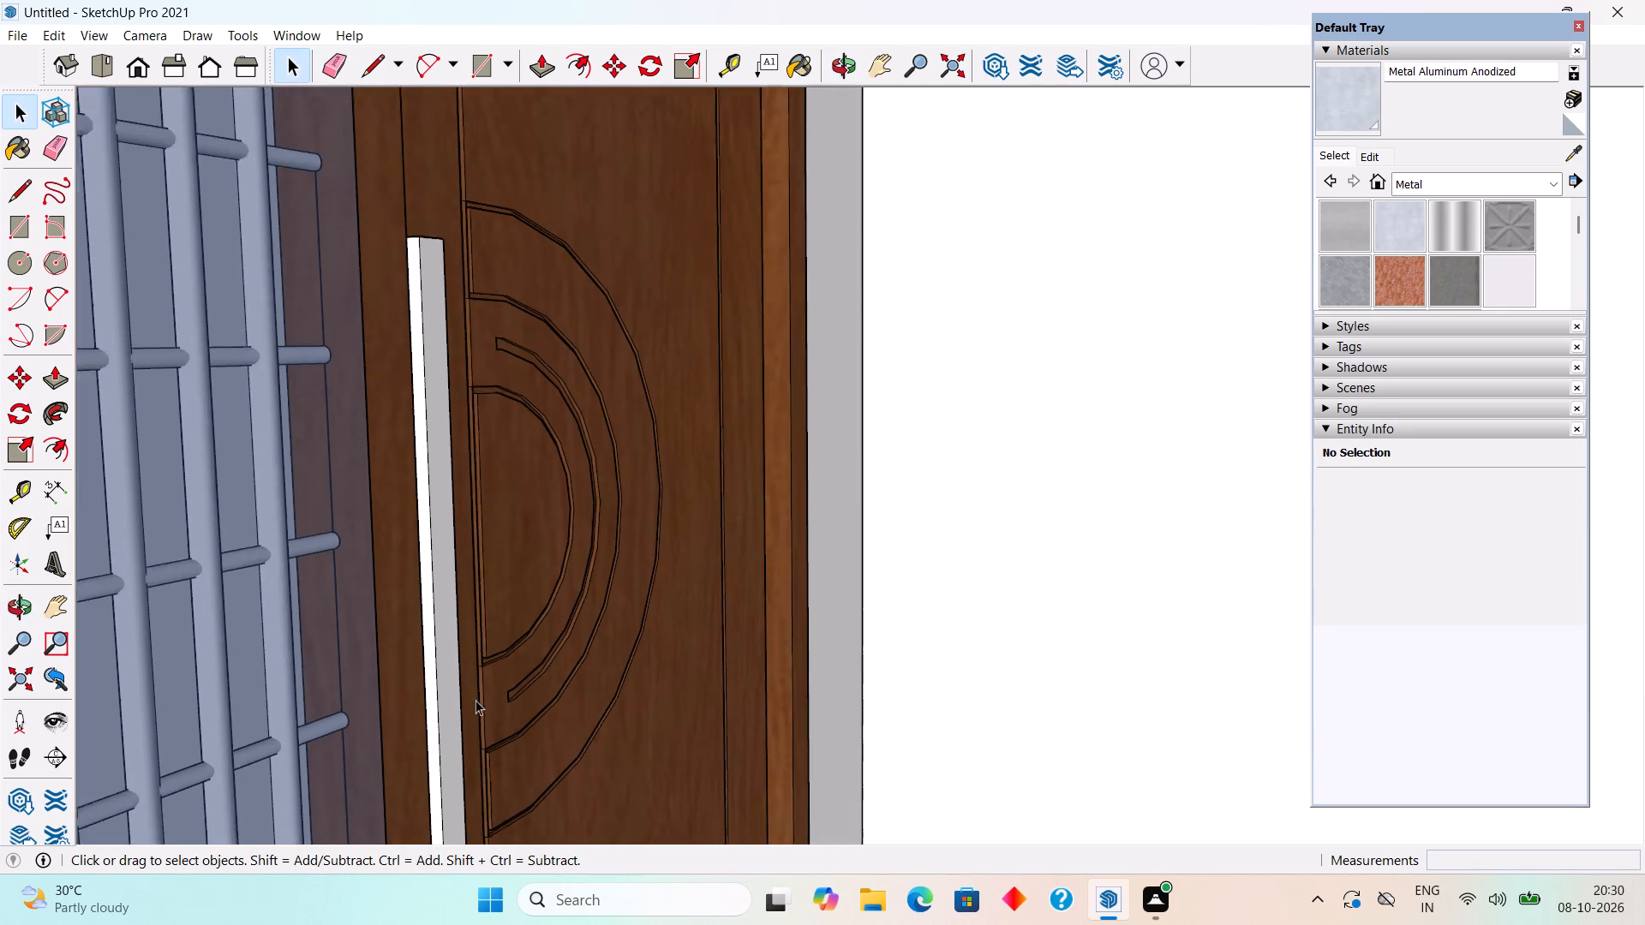
{"action": "scroll", "coordinate": [476, 700], "scroll_direction": "up", "scroll_amount": 2}
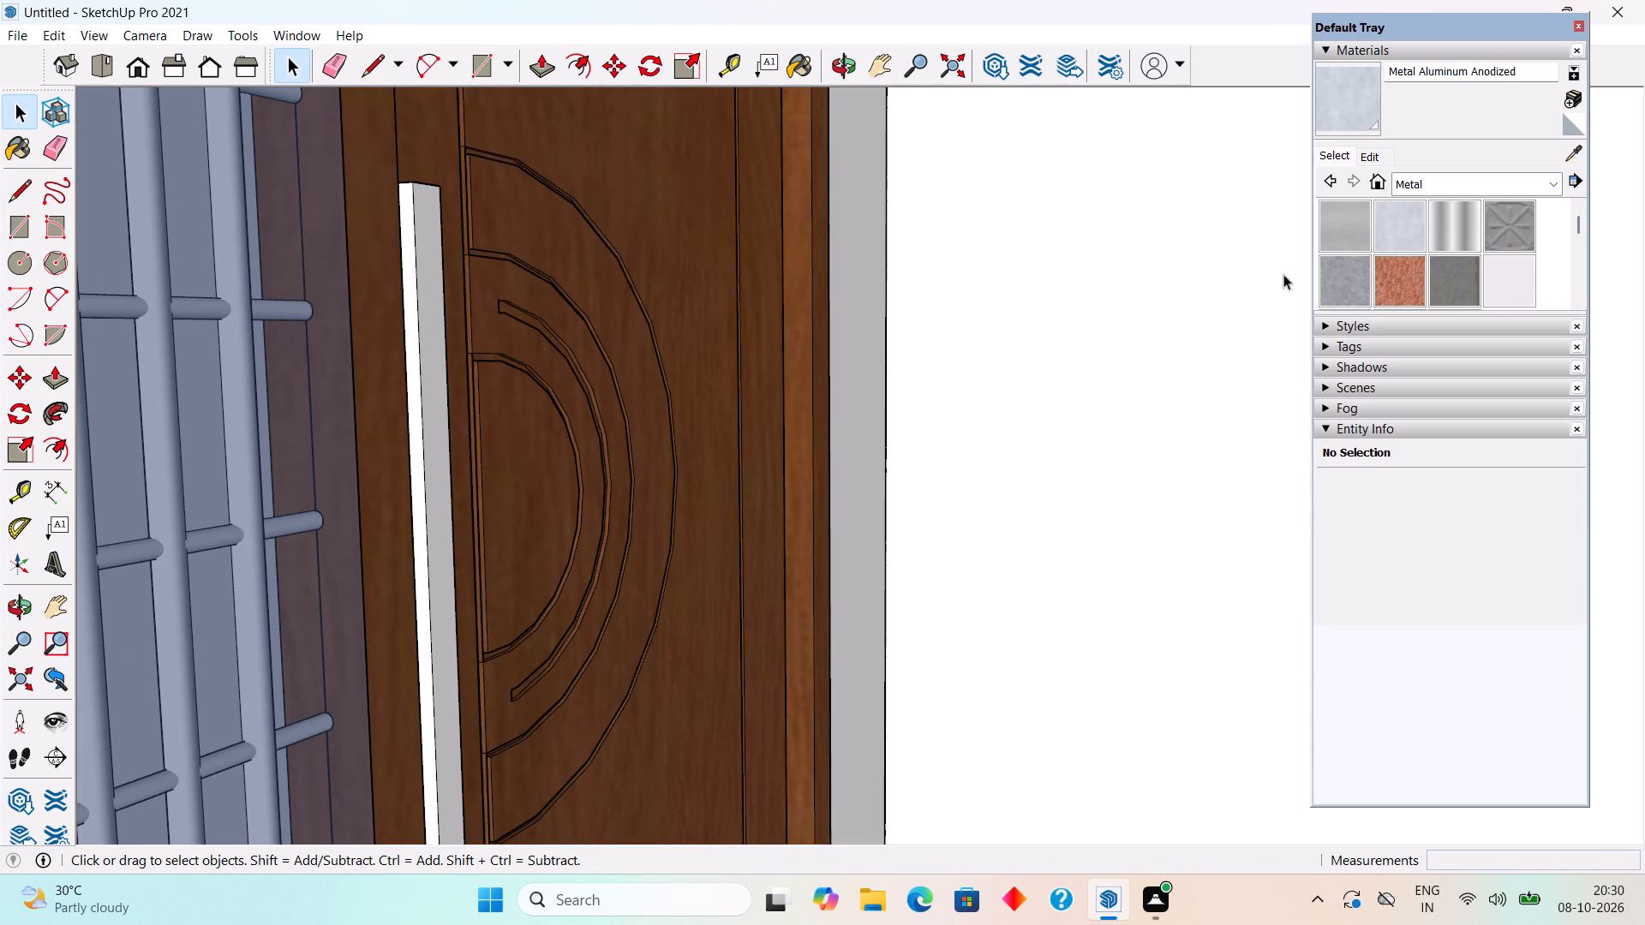
{"action": "left_click", "coordinate": [1398, 247]}
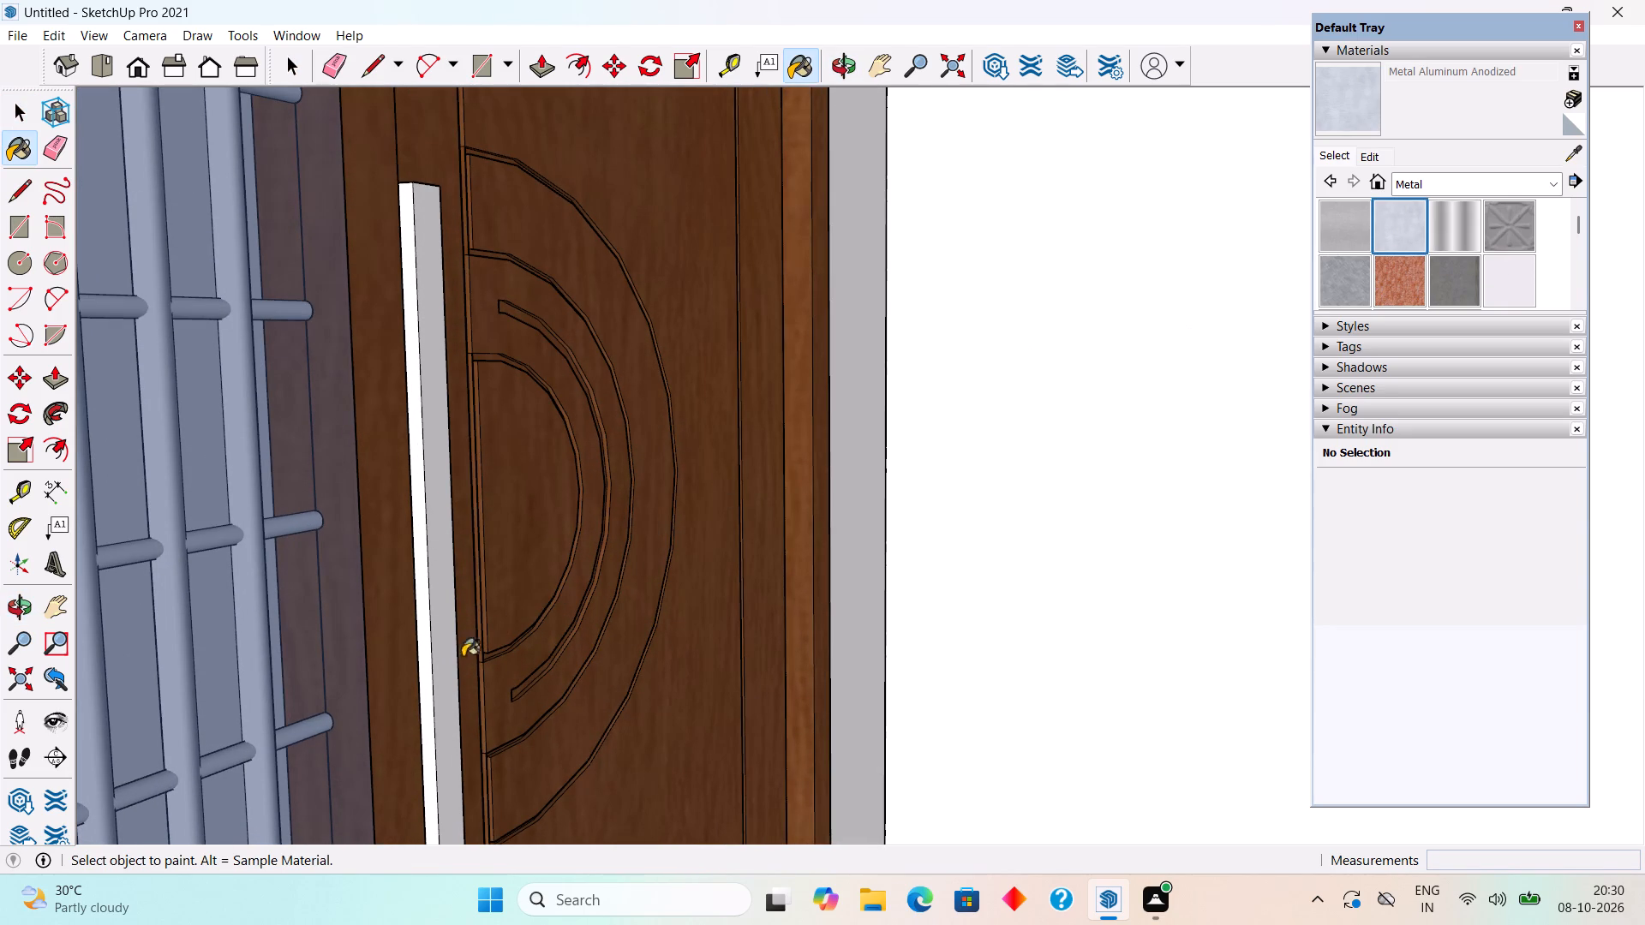
{"action": "left_click", "coordinate": [447, 671]}
{"action": "left_click", "coordinate": [428, 688]}
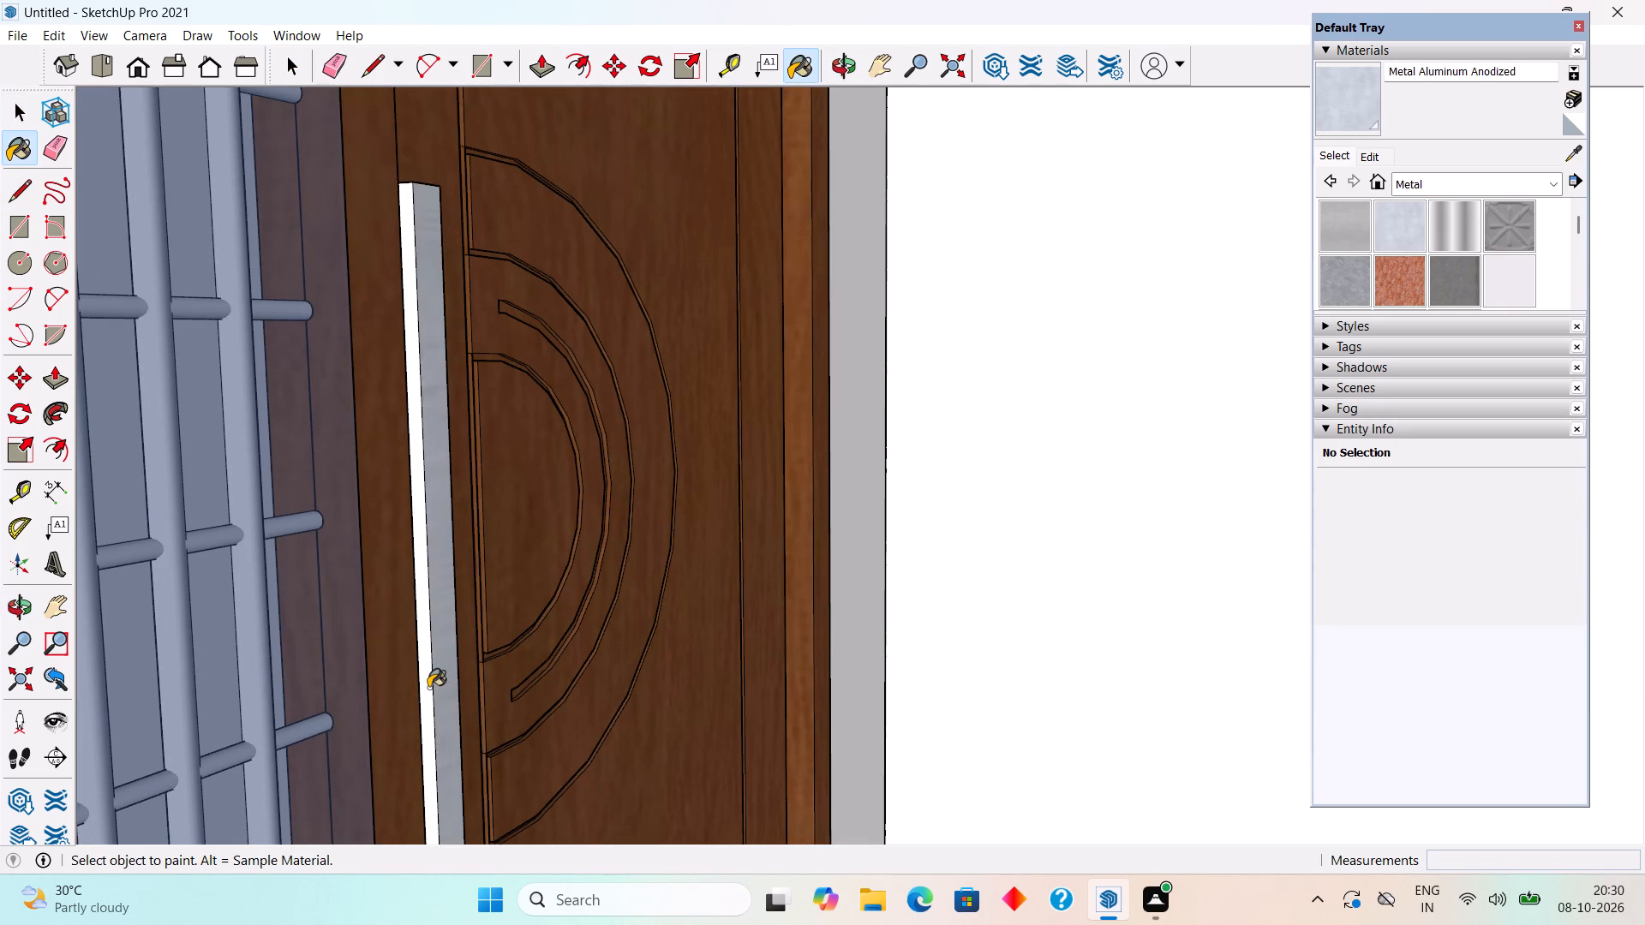
Make a group from all the geometry of the balcony door's handle.
{"action": "key", "text": "space"}
{"action": "triple_click", "coordinate": [431, 684]}
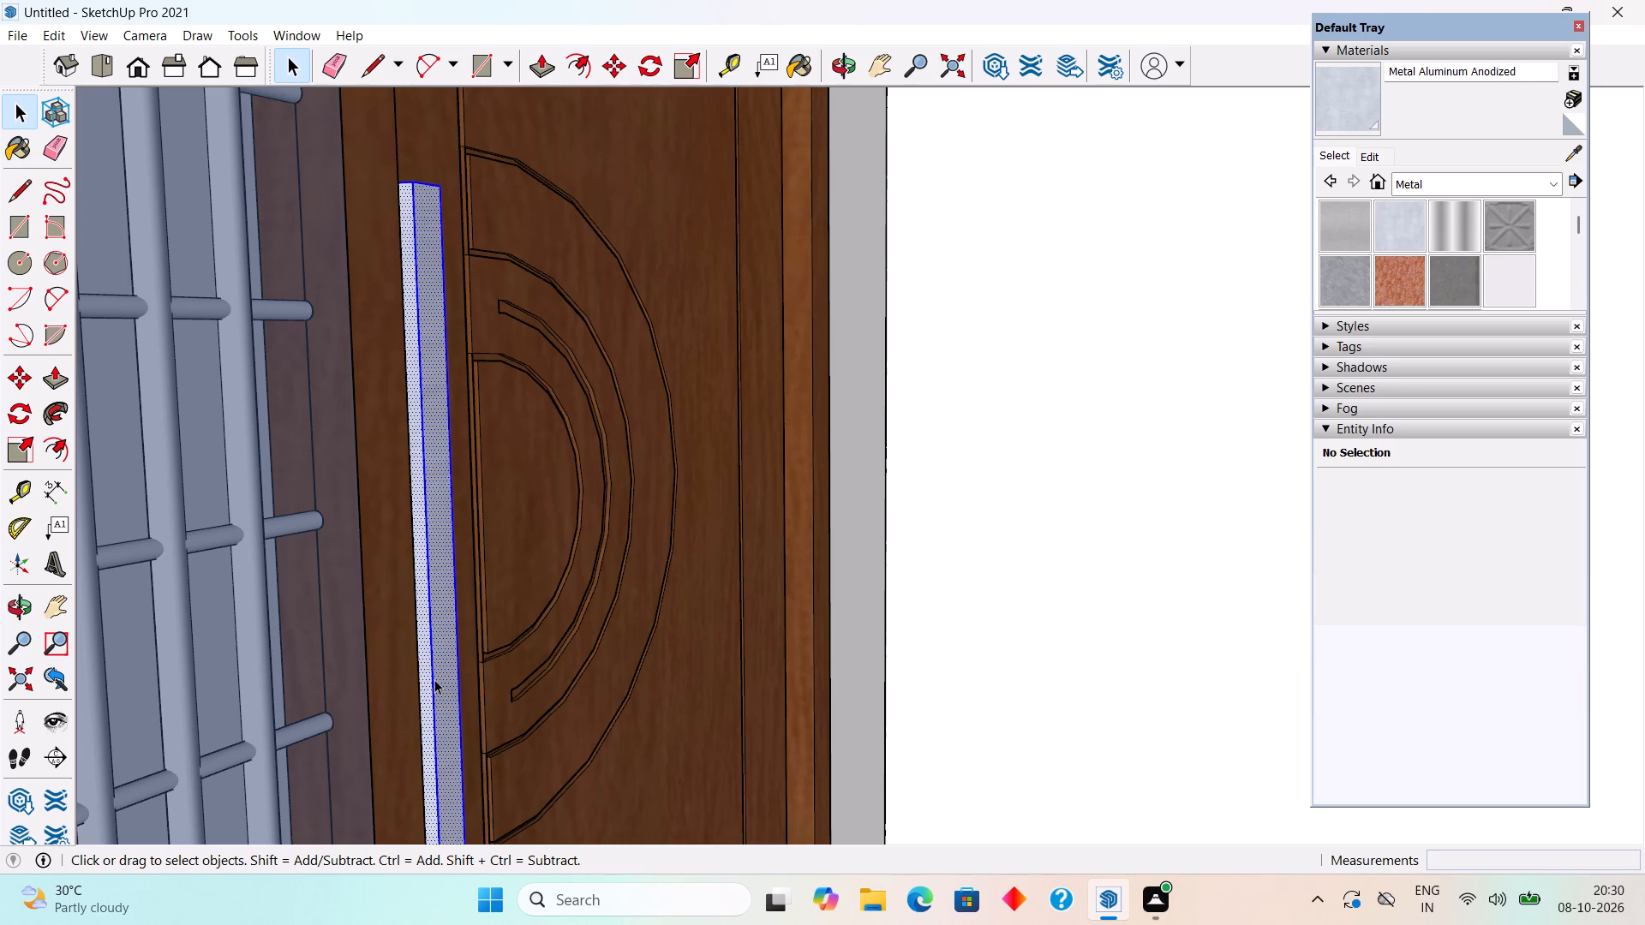
{"action": "right_click", "coordinate": [434, 679]}
{"action": "left_click", "coordinate": [500, 534]}
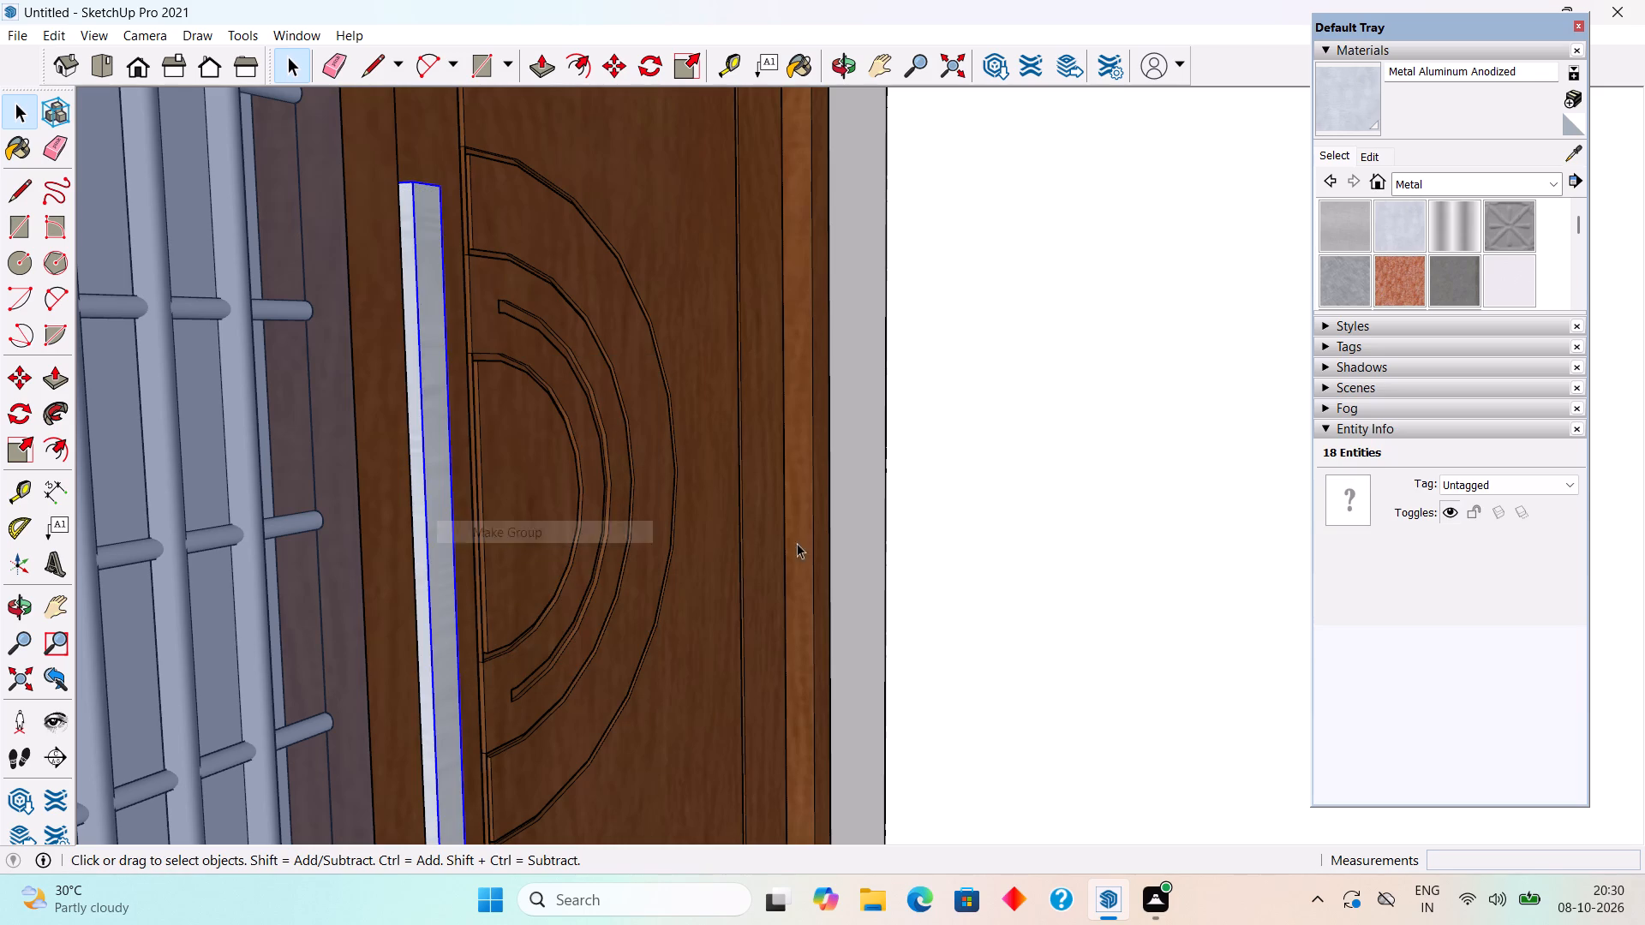
{"action": "left_click", "coordinate": [990, 516]}
Model a second vertical handle near the balcony door's opposite edge, about 1 7/8" by 2' 11 7/8", extruded 1".
{"action": "scroll", "coordinate": [990, 516], "scroll_direction": "down", "scroll_amount": 4}
{"action": "middle_click_drag", "start_coordinate": [860, 558], "coordinate": [553, 602]}
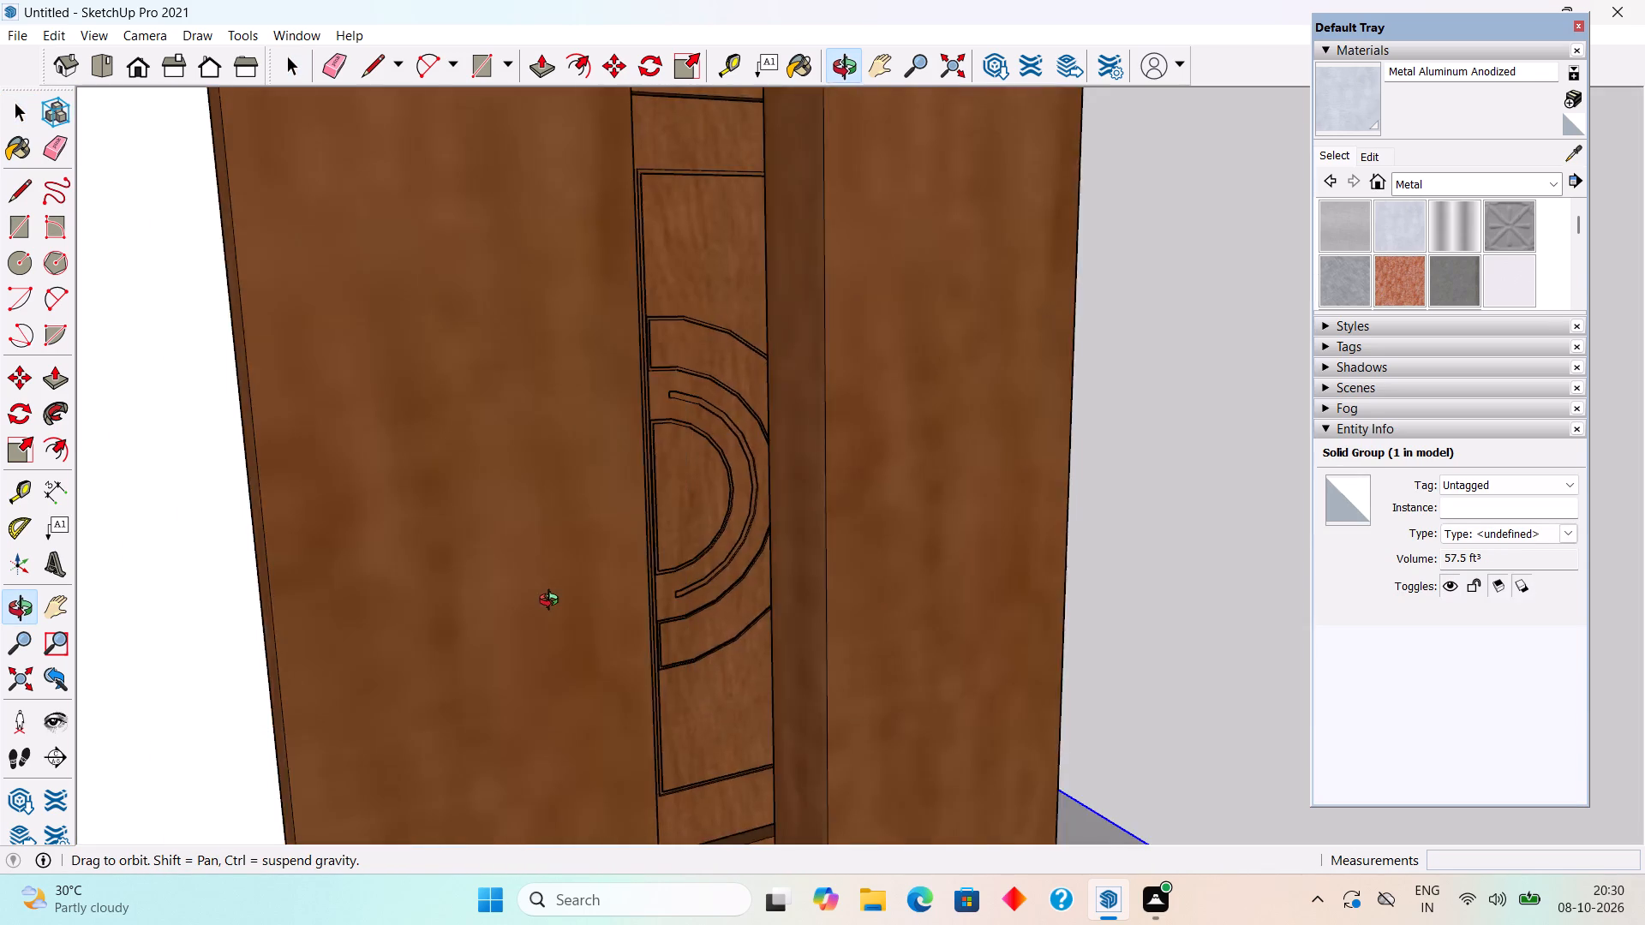
{"action": "middle_click_drag", "start_coordinate": [553, 602], "coordinate": [363, 609]}
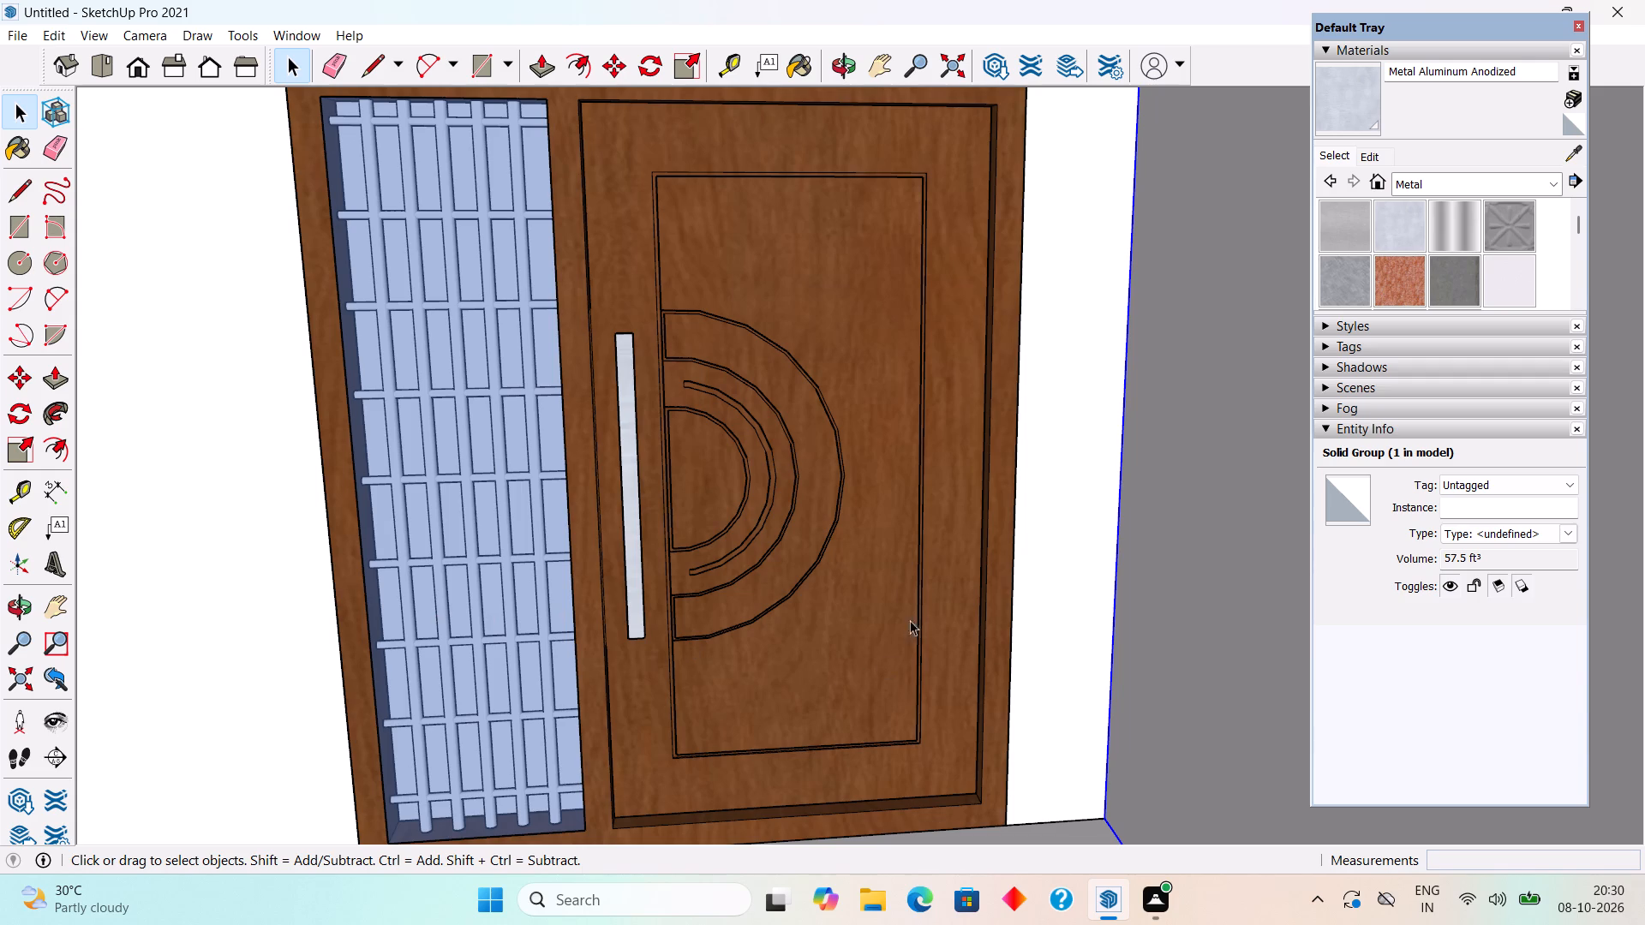
{"action": "key", "text": "r"}
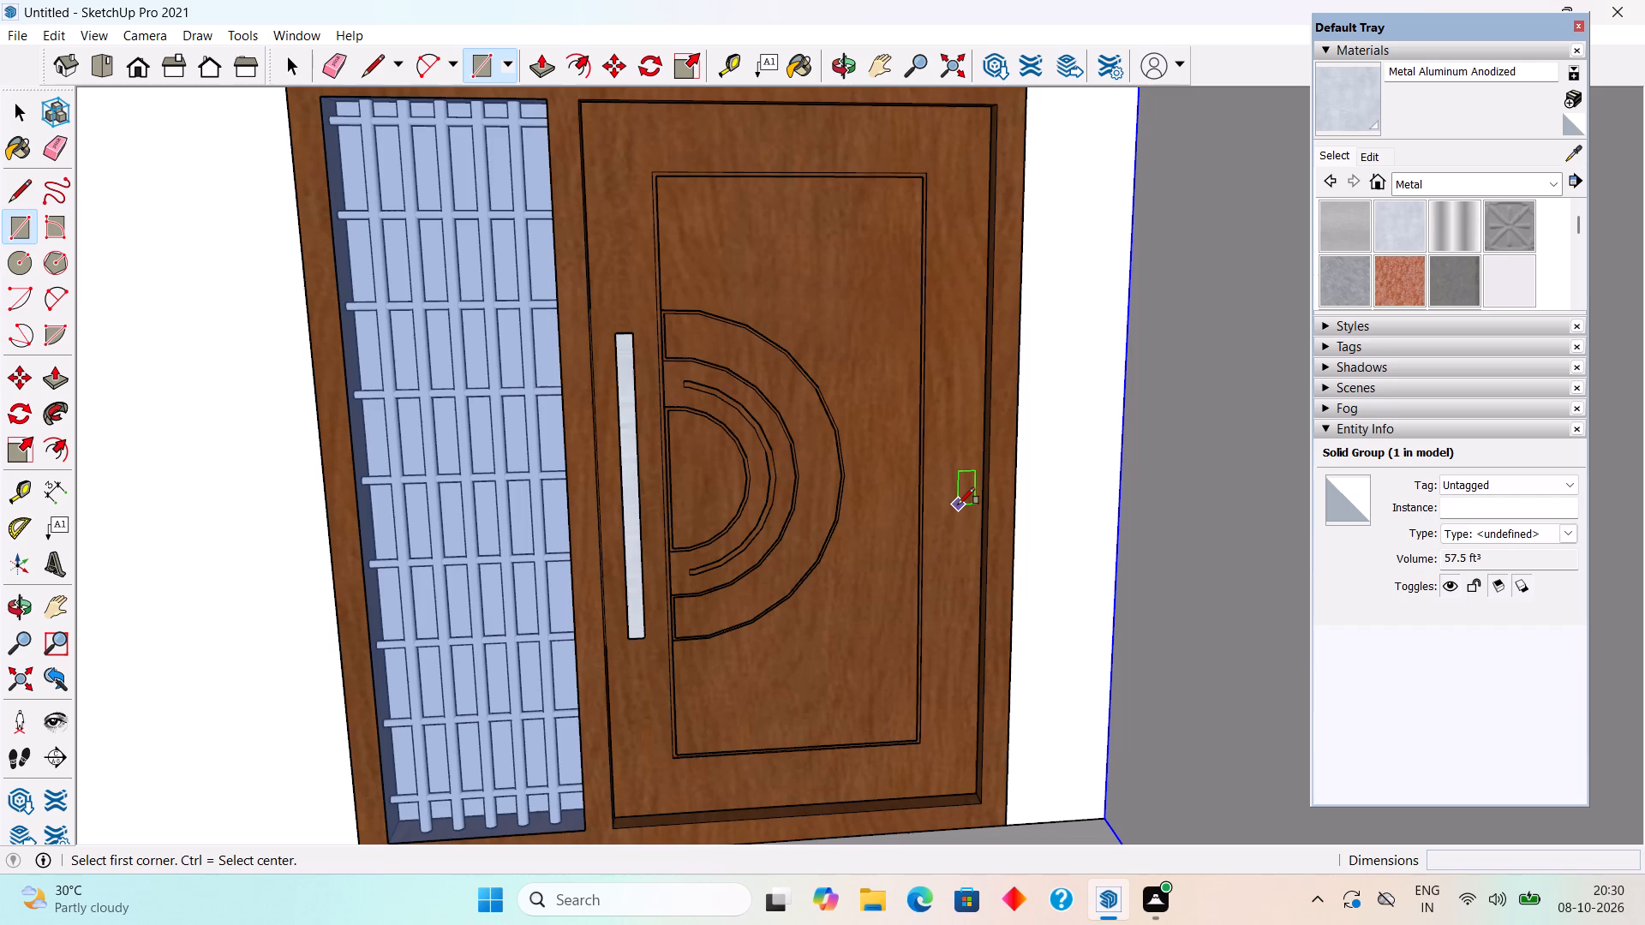
{"action": "left_click", "coordinate": [958, 480]}
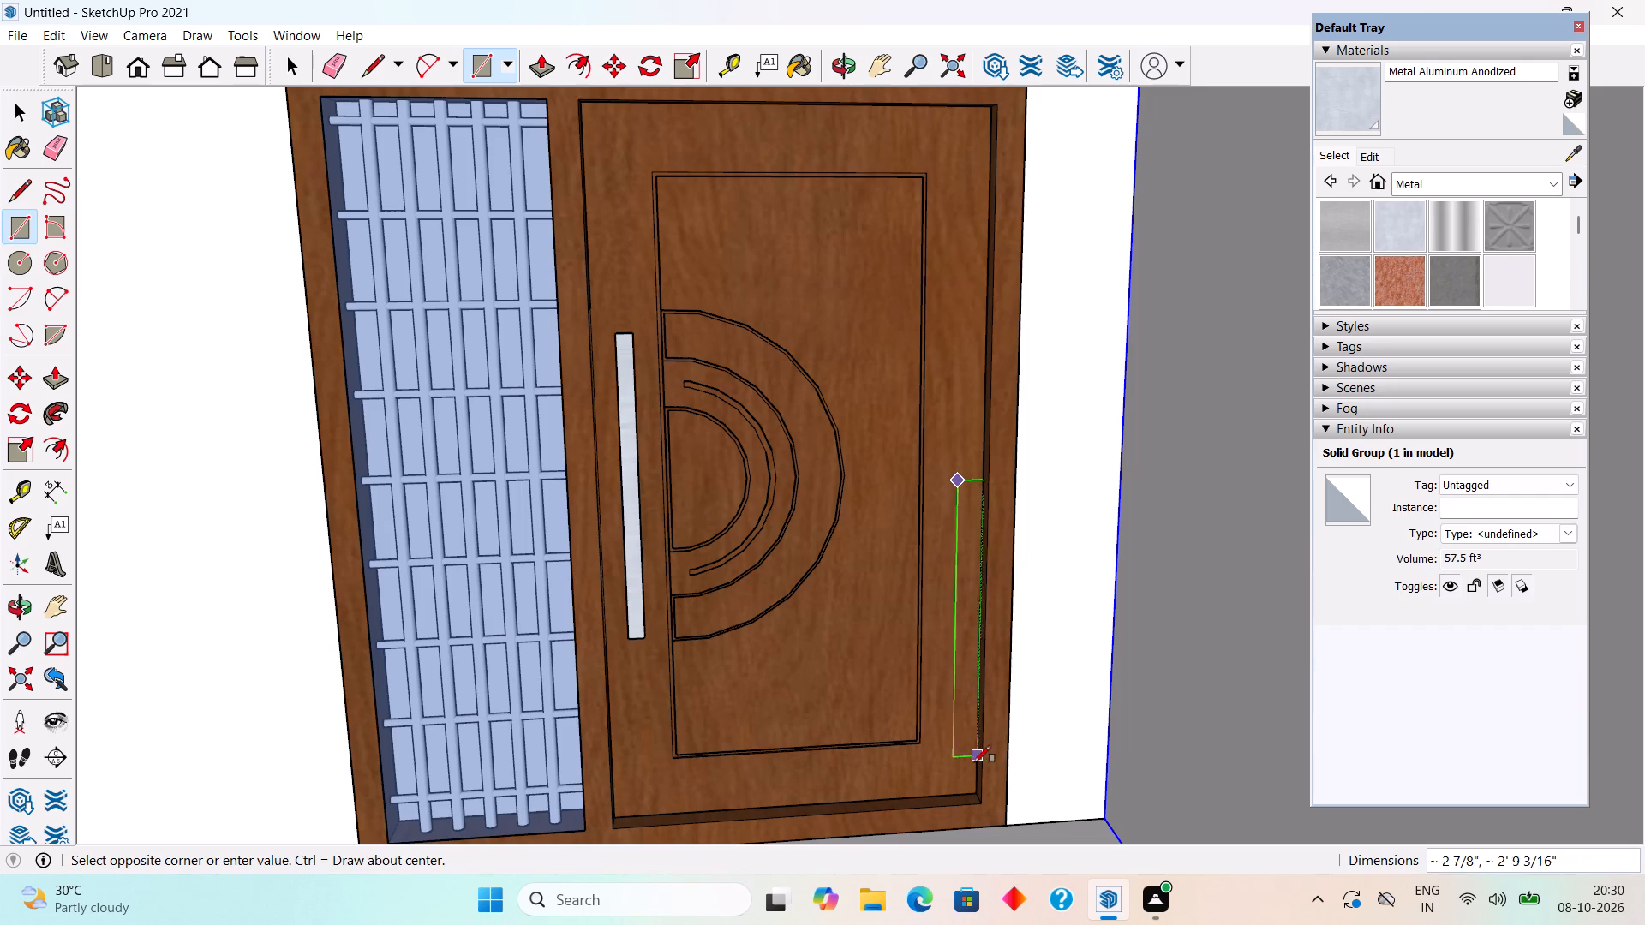
{"action": "scroll", "coordinate": [972, 783], "scroll_direction": "up", "scroll_amount": 5}
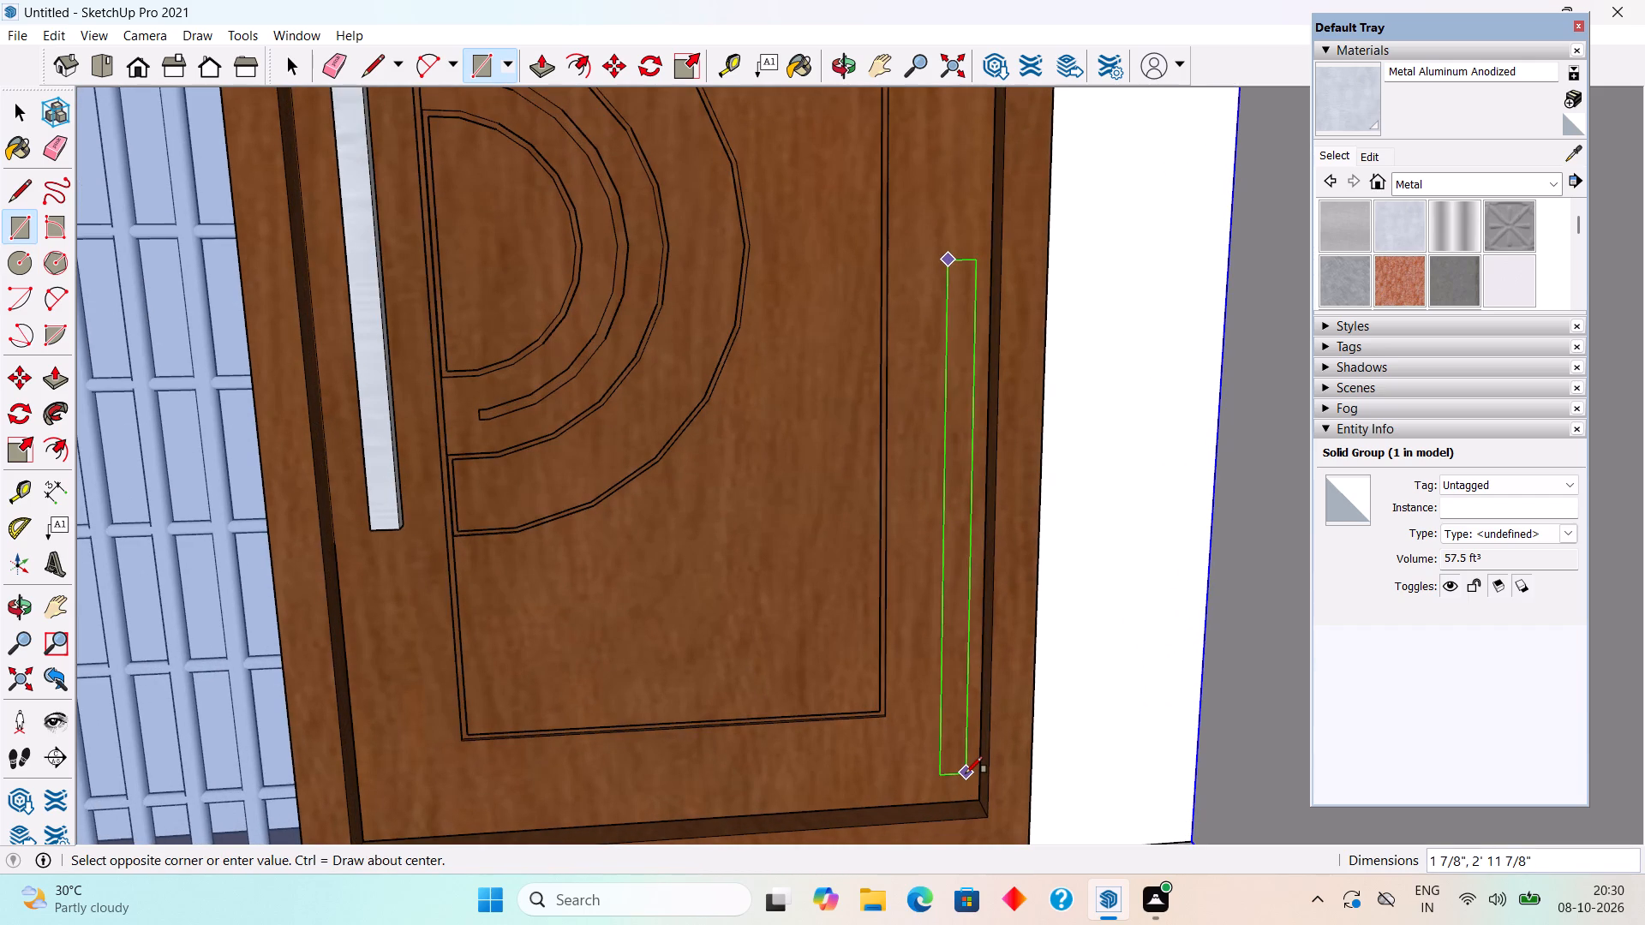
{"action": "left_click", "coordinate": [966, 773]}
{"action": "key", "text": "space"}
{"action": "left_click", "coordinate": [957, 719]}
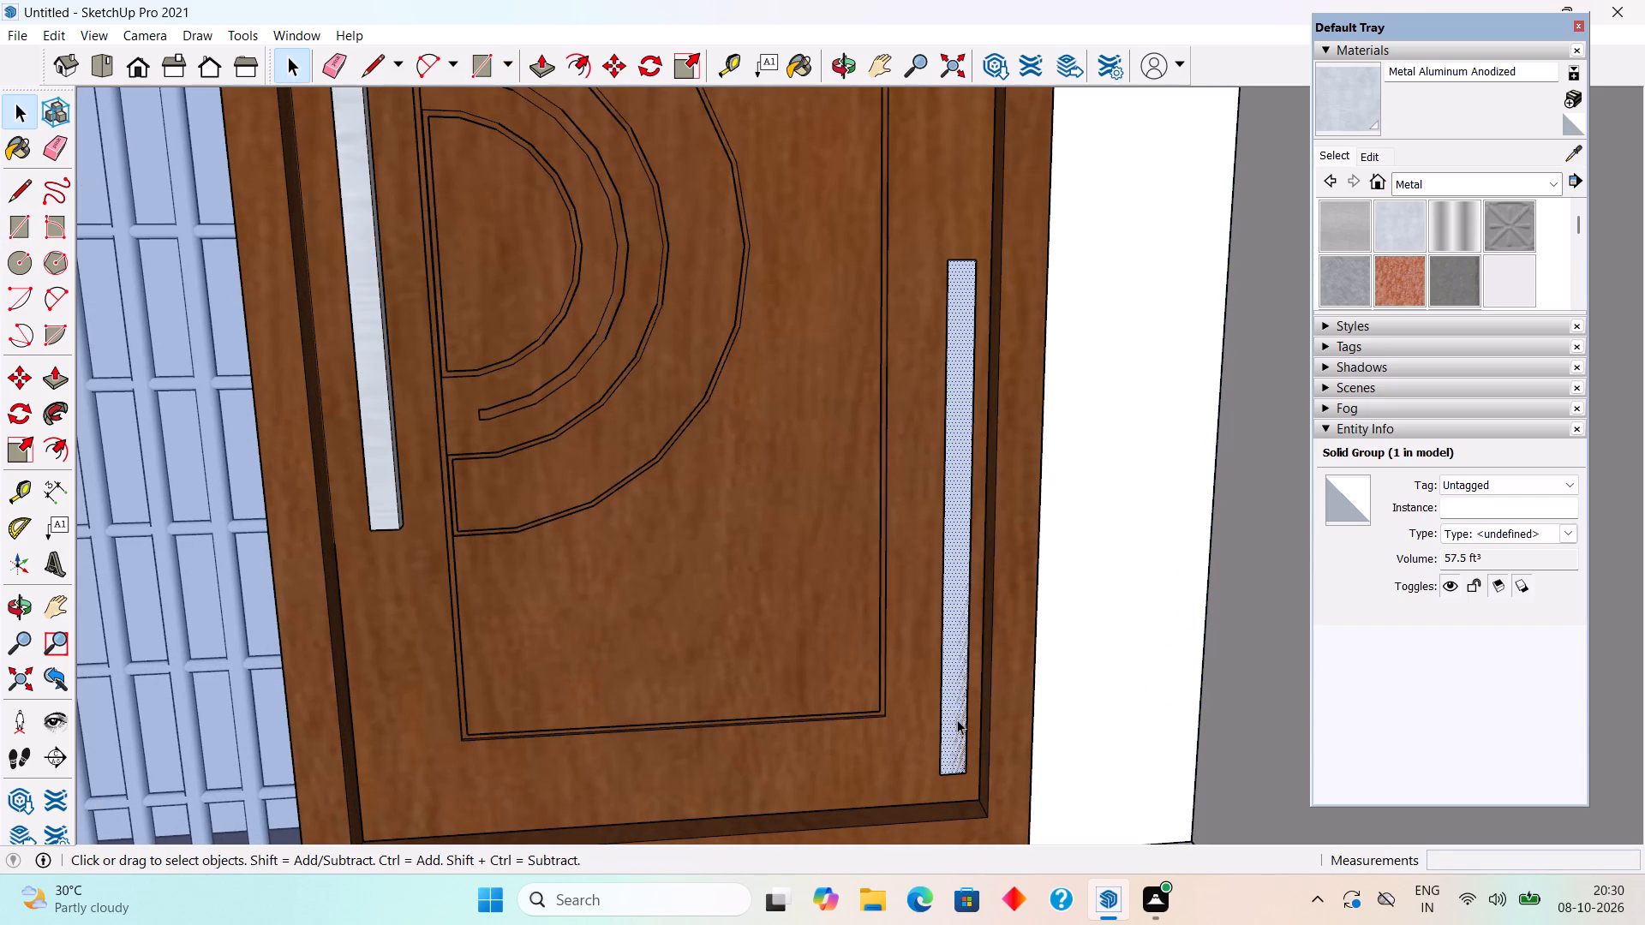
{"action": "key", "text": "p"}
{"action": "left_click", "coordinate": [957, 719]}
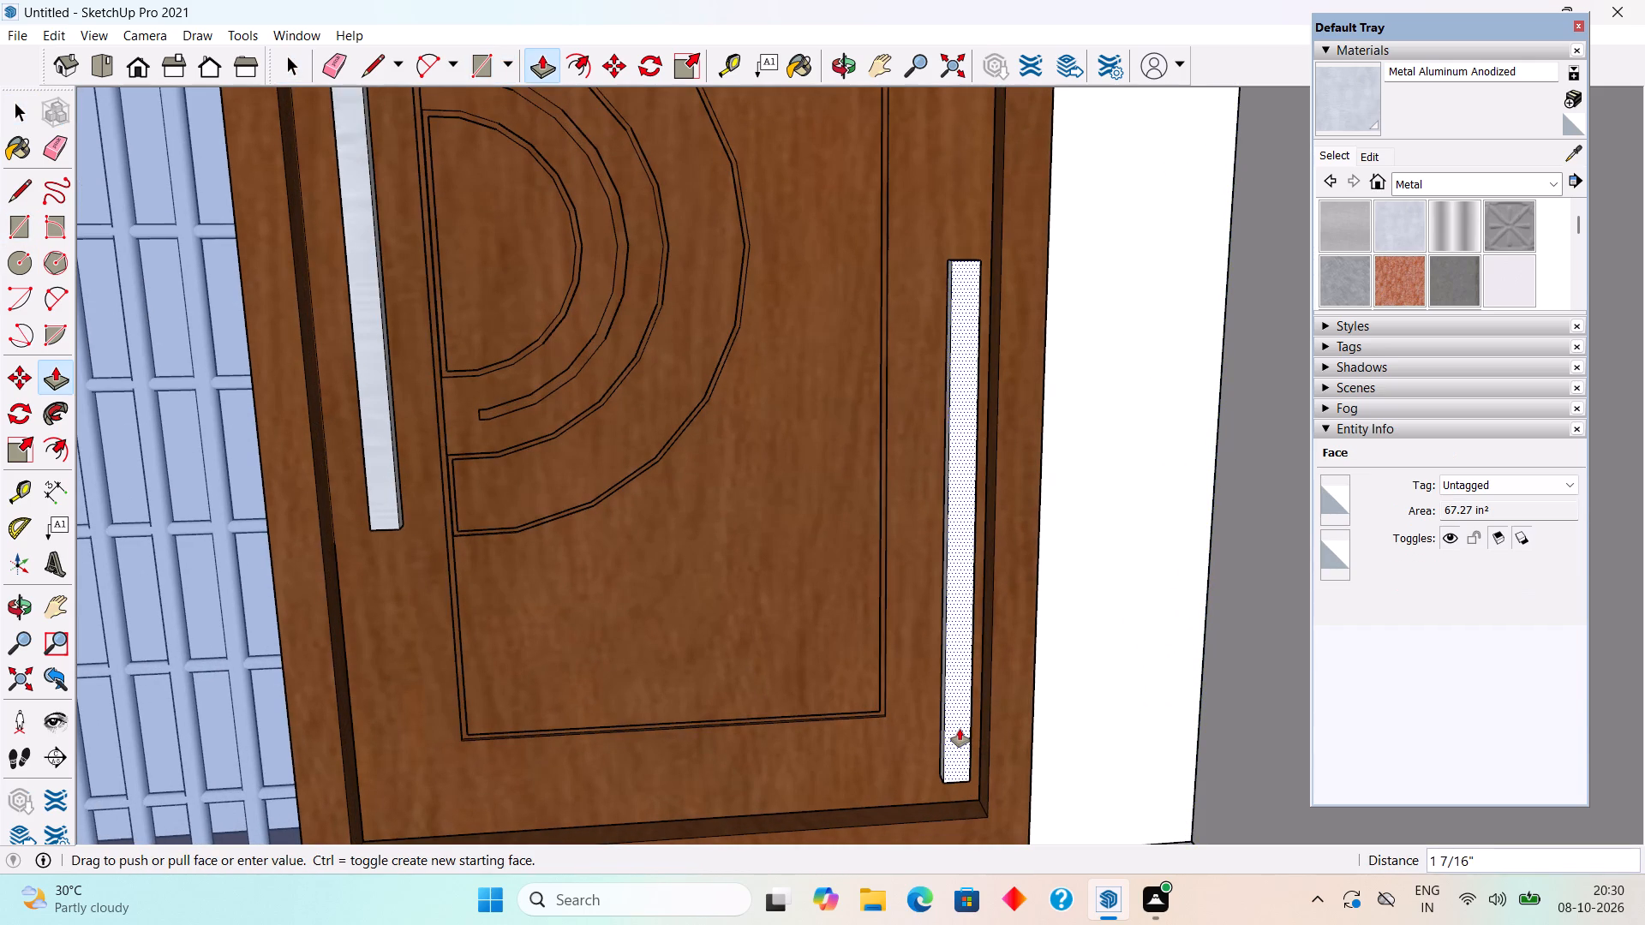
{"action": "type", "text": "1\""}
{"action": "key", "text": "Return"}
{"action": "key", "text": "space"}
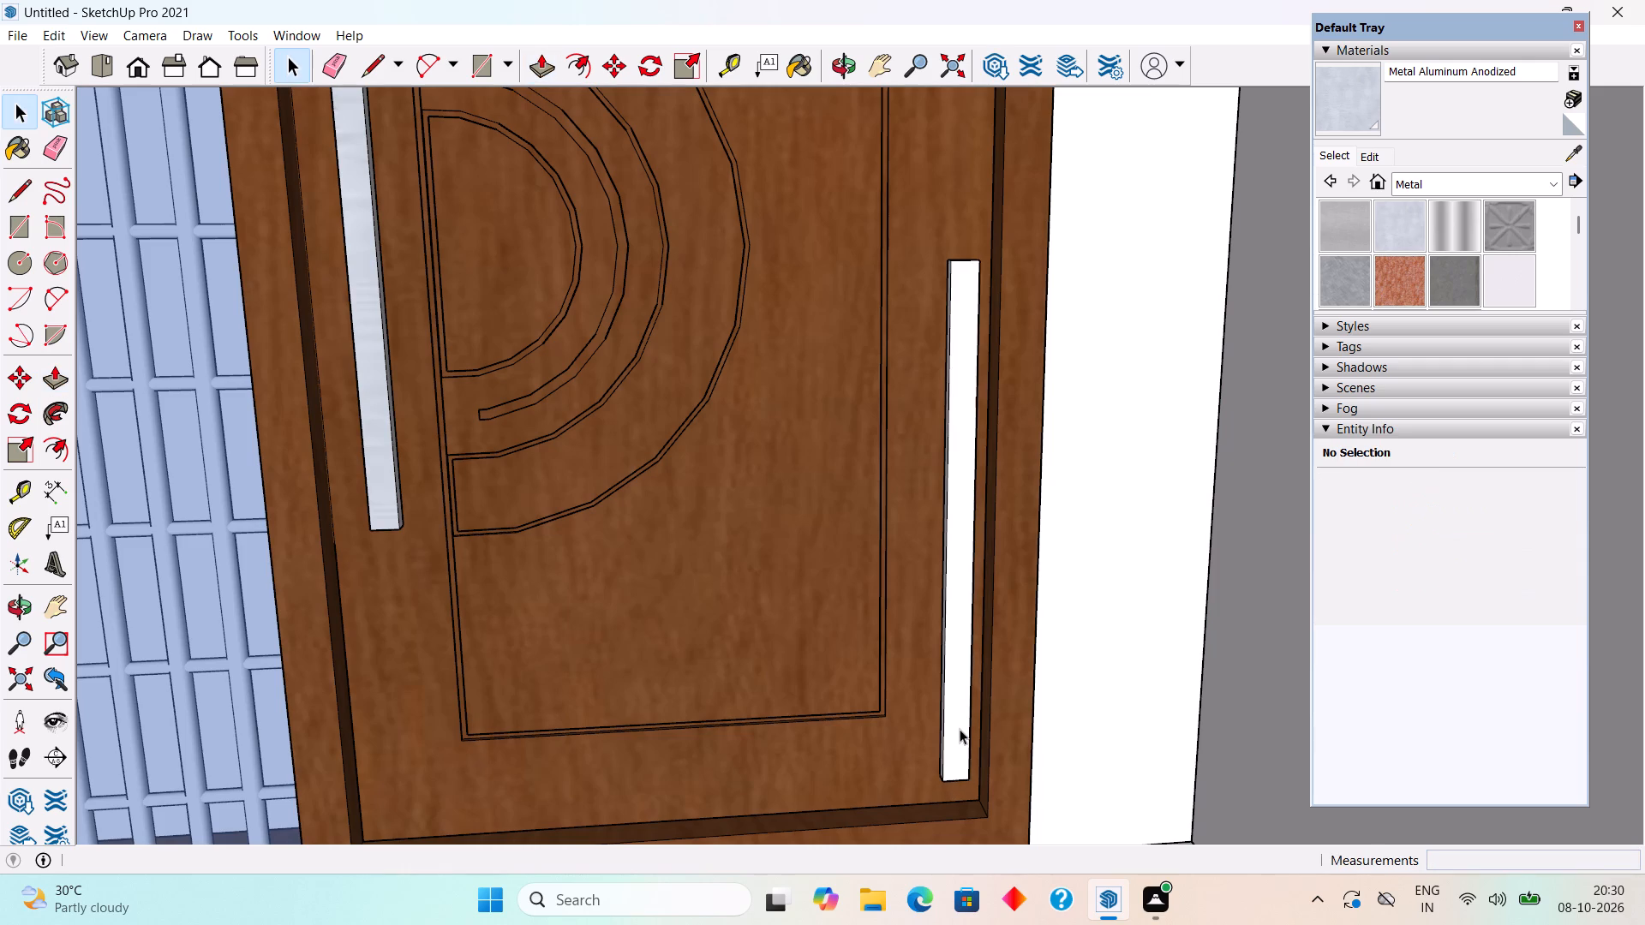
Make a group from all the geometry of the balcony door's second handle.
{"action": "triple_click", "coordinate": [960, 729]}
{"action": "right_click", "coordinate": [960, 729]}
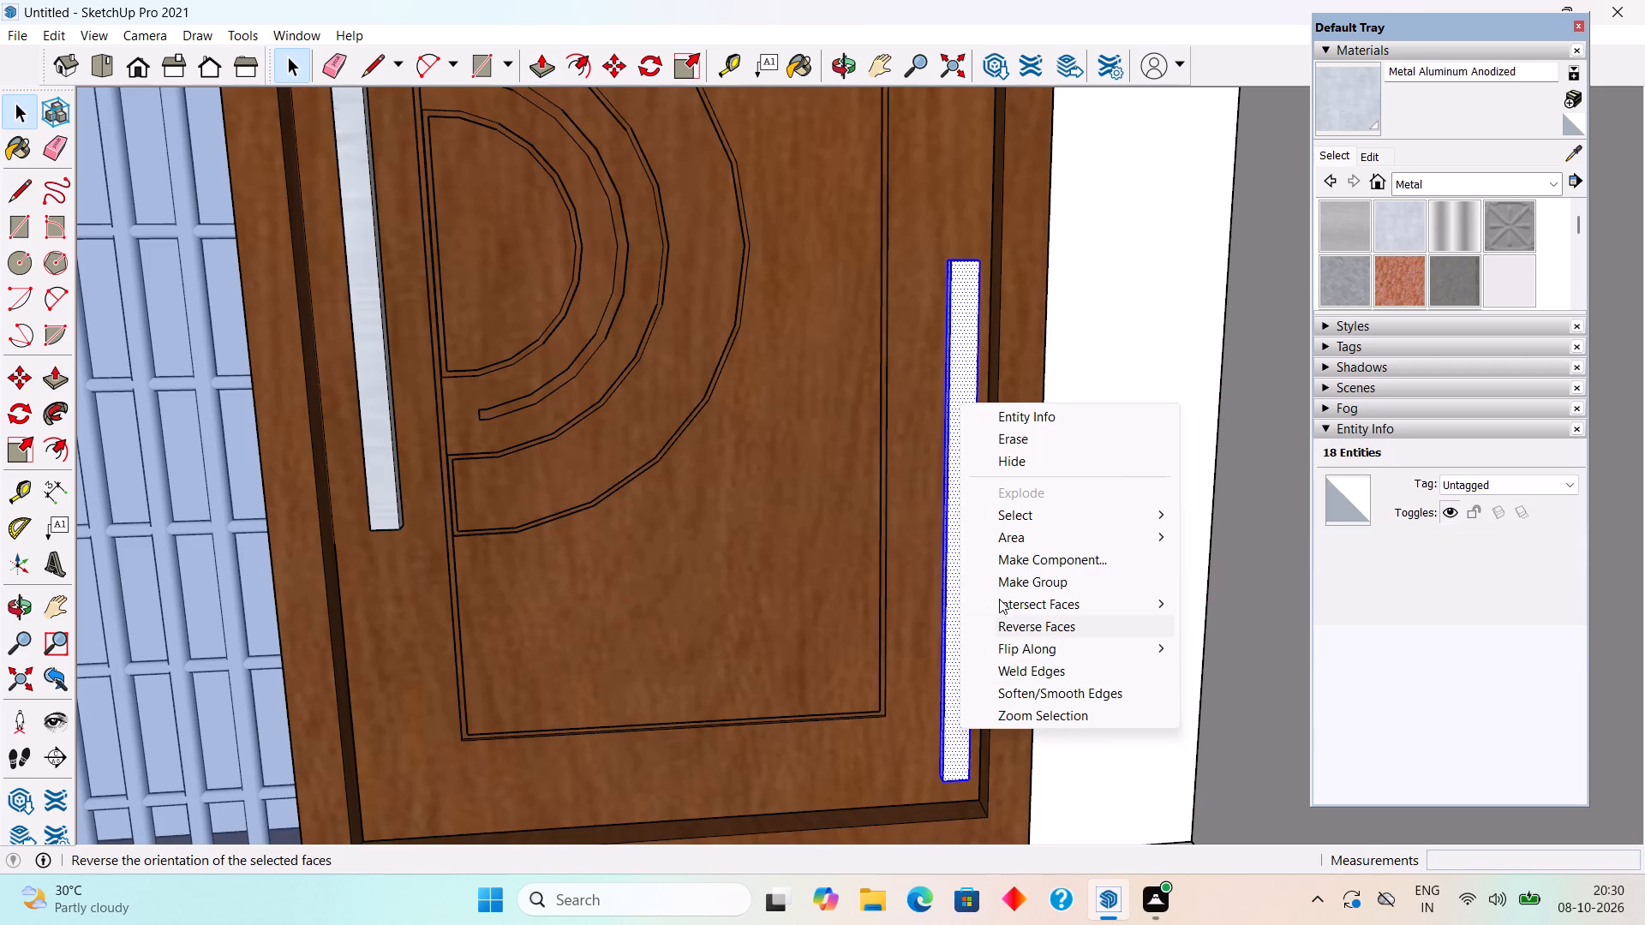
{"action": "left_click", "coordinate": [1002, 584]}
Paint the second balcony door handle group with Metal Aluminum Anodized.
{"action": "left_click", "coordinate": [1398, 211]}
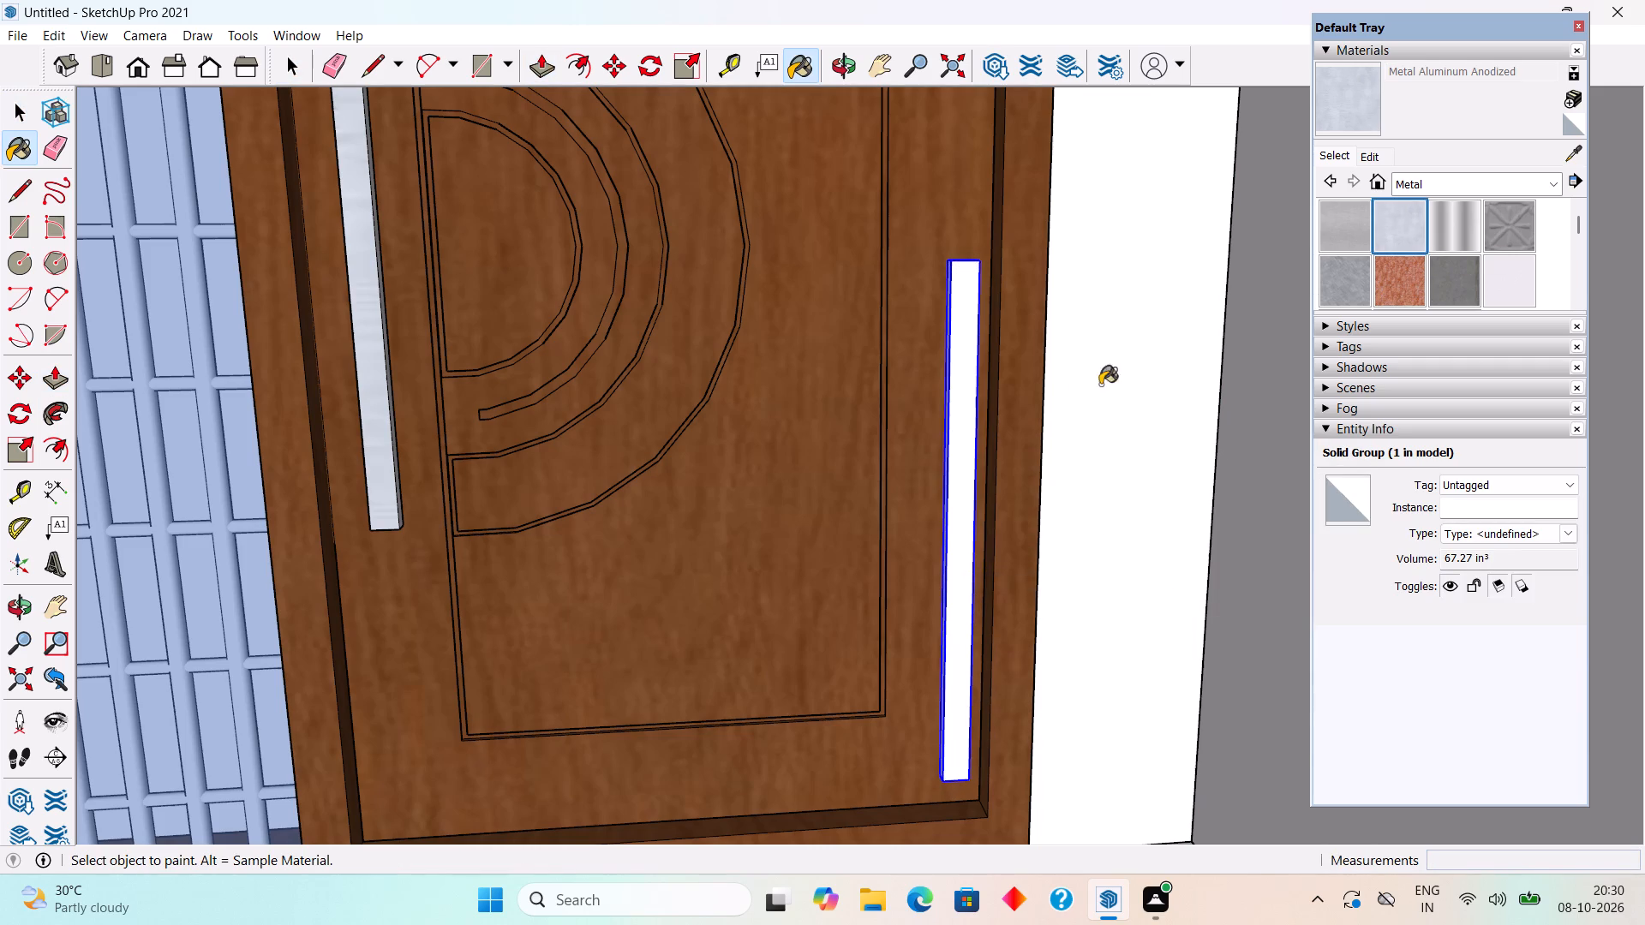
{"action": "left_click", "coordinate": [962, 500]}
{"action": "key", "text": "space"}
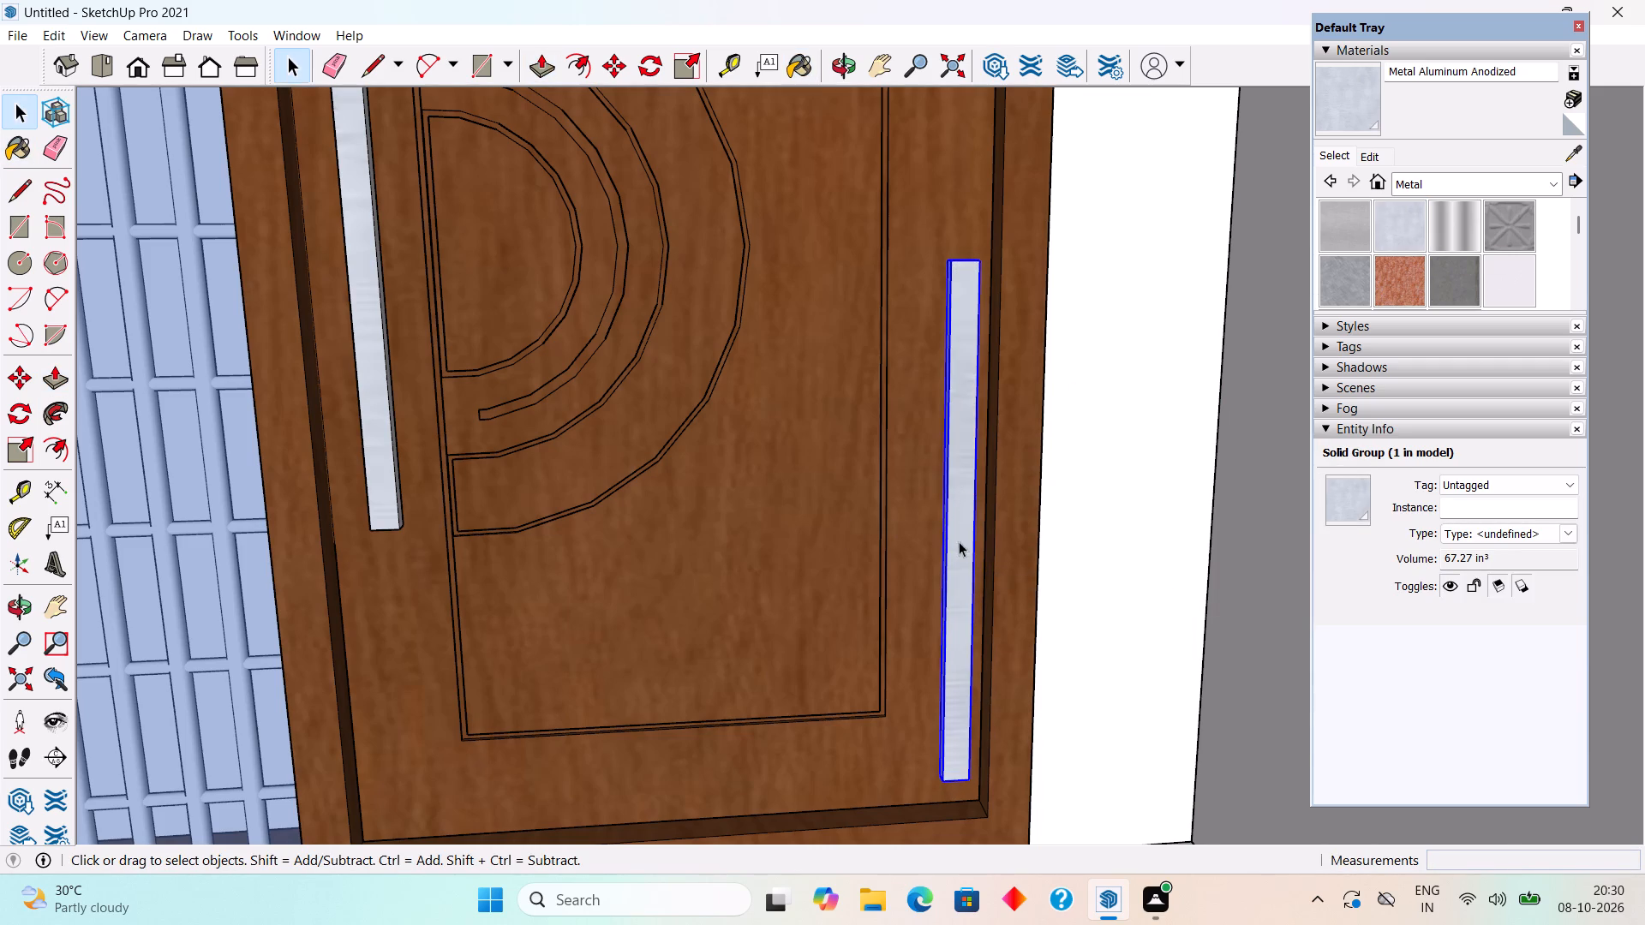
{"action": "scroll", "coordinate": [961, 543], "scroll_direction": "down", "scroll_amount": 20}
{"action": "scroll", "coordinate": [961, 543], "scroll_direction": "down", "scroll_amount": 3}
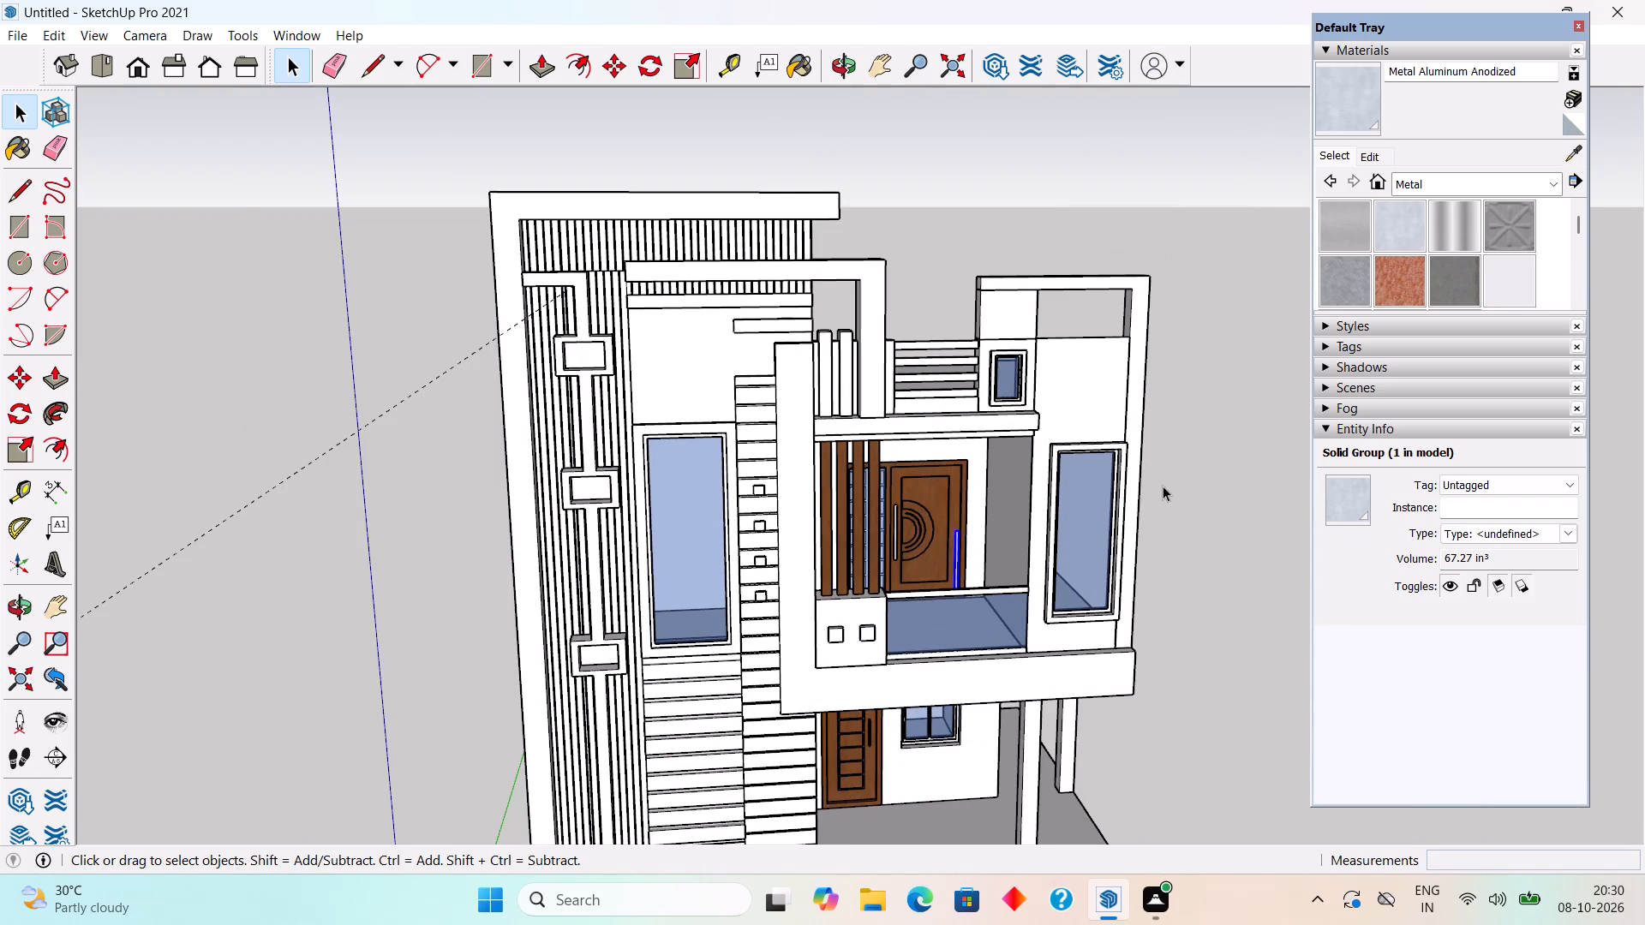
{"action": "left_click", "coordinate": [1163, 486]}
Examine the balcony door with both handles and the whole front elevation from several angles and distances.
{"action": "middle_click_drag", "start_coordinate": [994, 647], "coordinate": [920, 499]}
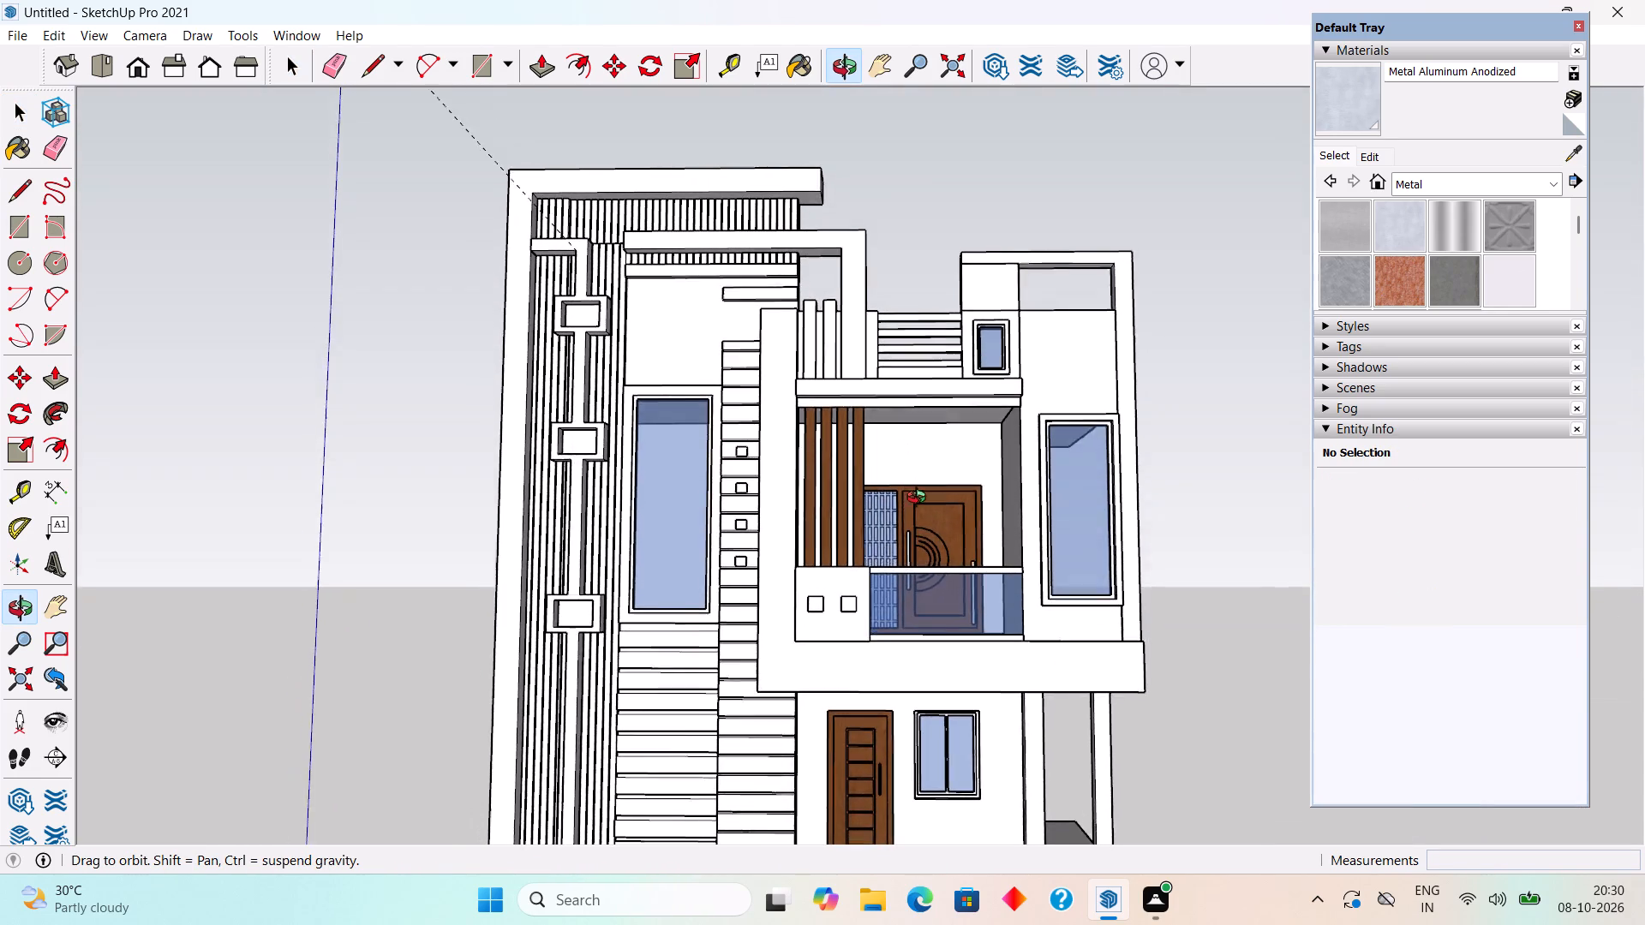
{"action": "middle_click_drag", "start_coordinate": [920, 499], "coordinate": [926, 516]}
{"action": "scroll", "coordinate": [969, 653], "scroll_direction": "up", "scroll_amount": 3}
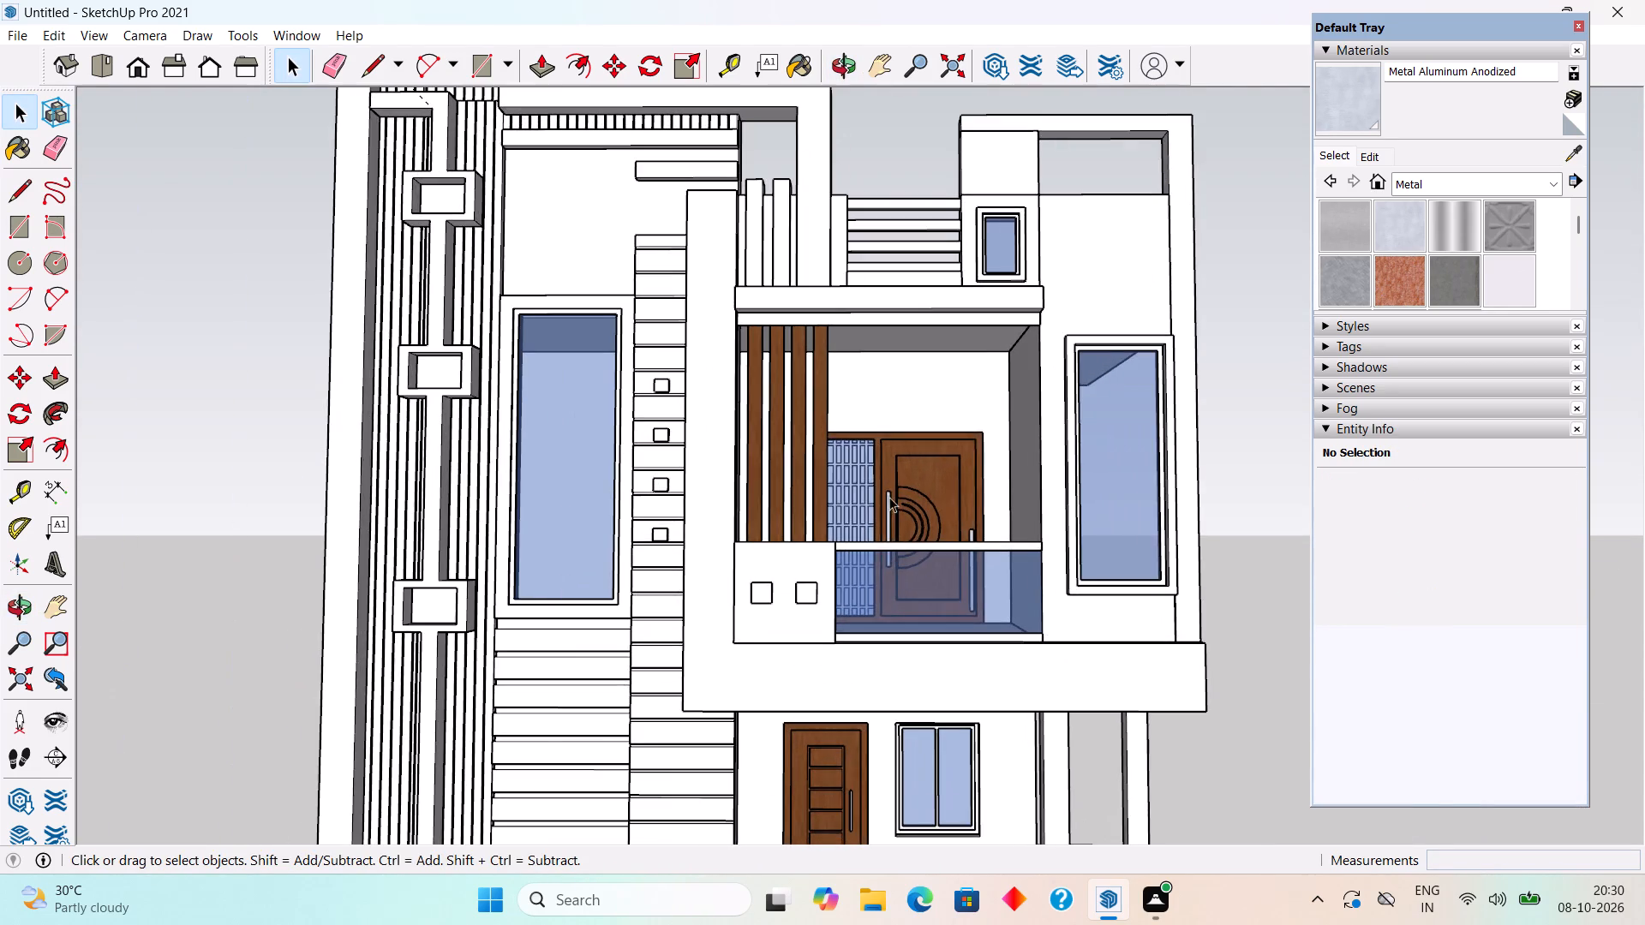
{"action": "scroll", "coordinate": [889, 496], "scroll_direction": "up", "scroll_amount": 11}
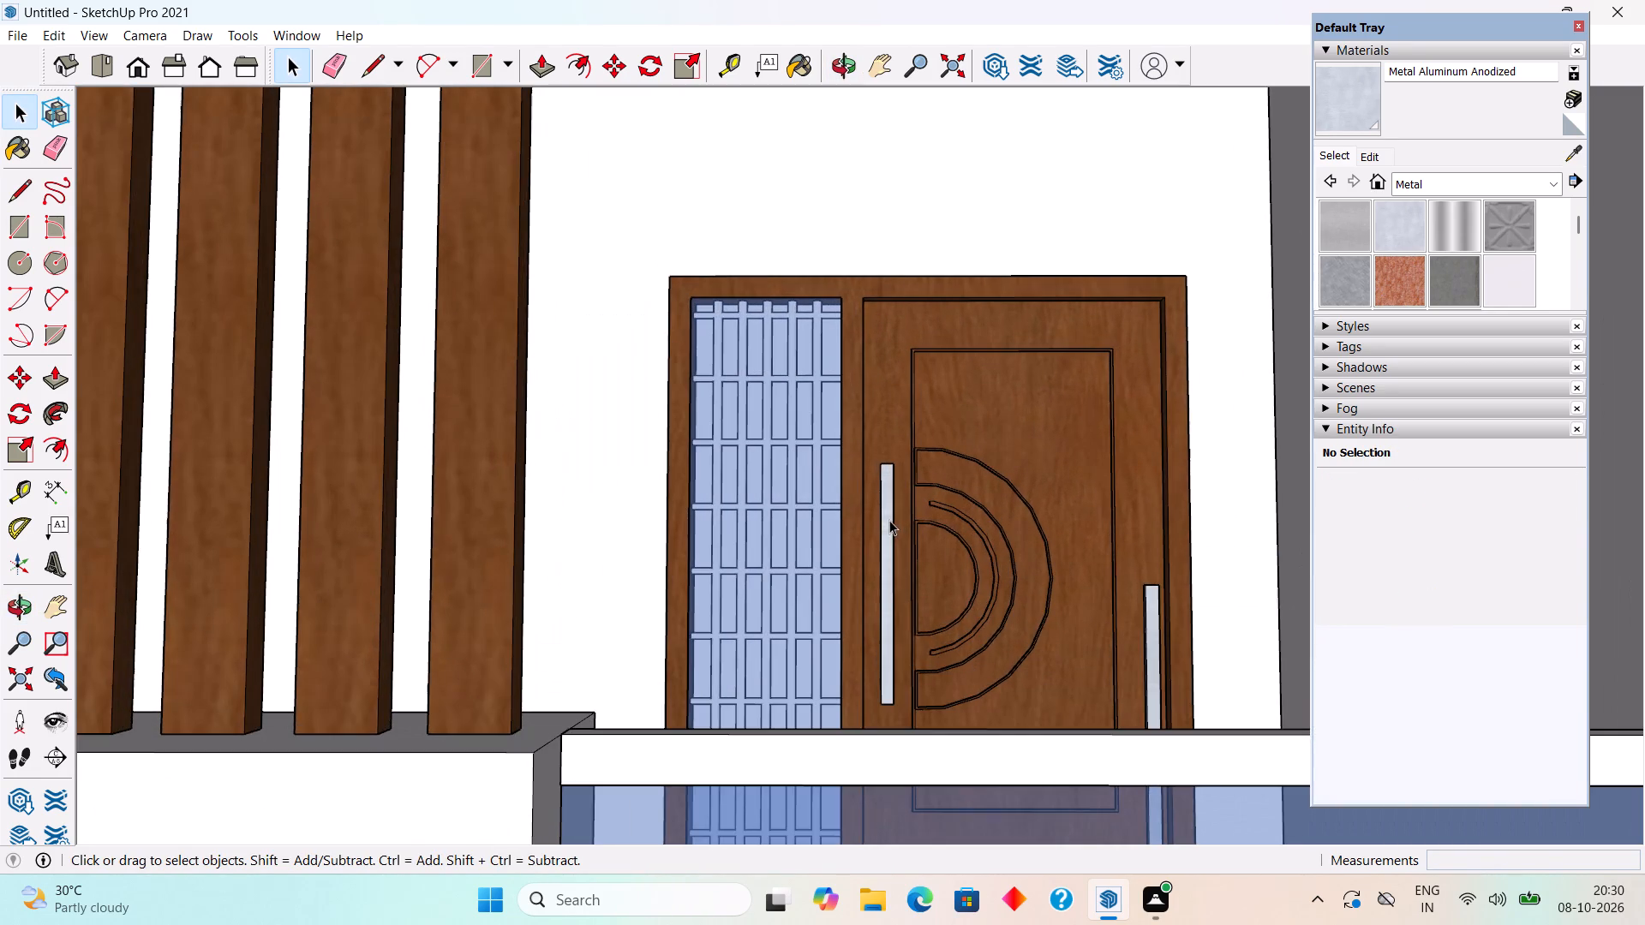
{"action": "middle_click_drag", "start_coordinate": [883, 534], "coordinate": [869, 695]}
{"action": "scroll", "coordinate": [869, 695], "scroll_direction": "down", "scroll_amount": 2}
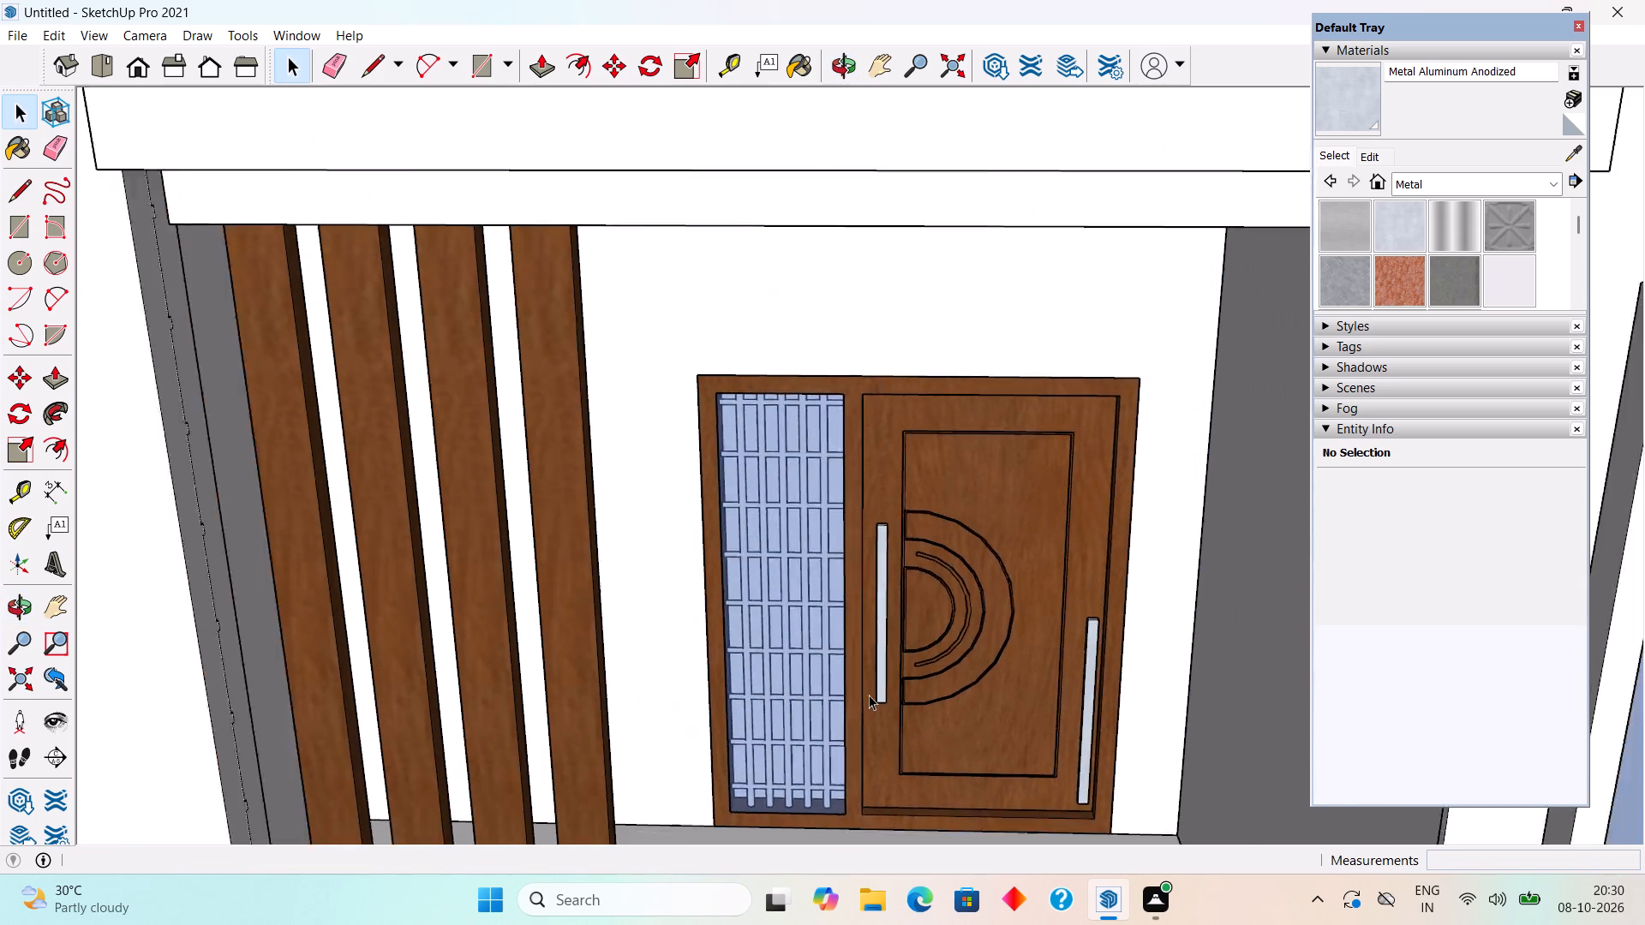
{"action": "scroll", "coordinate": [869, 695], "scroll_direction": "down", "scroll_amount": 2}
{"action": "scroll", "coordinate": [930, 661], "scroll_direction": "down", "scroll_amount": 8}
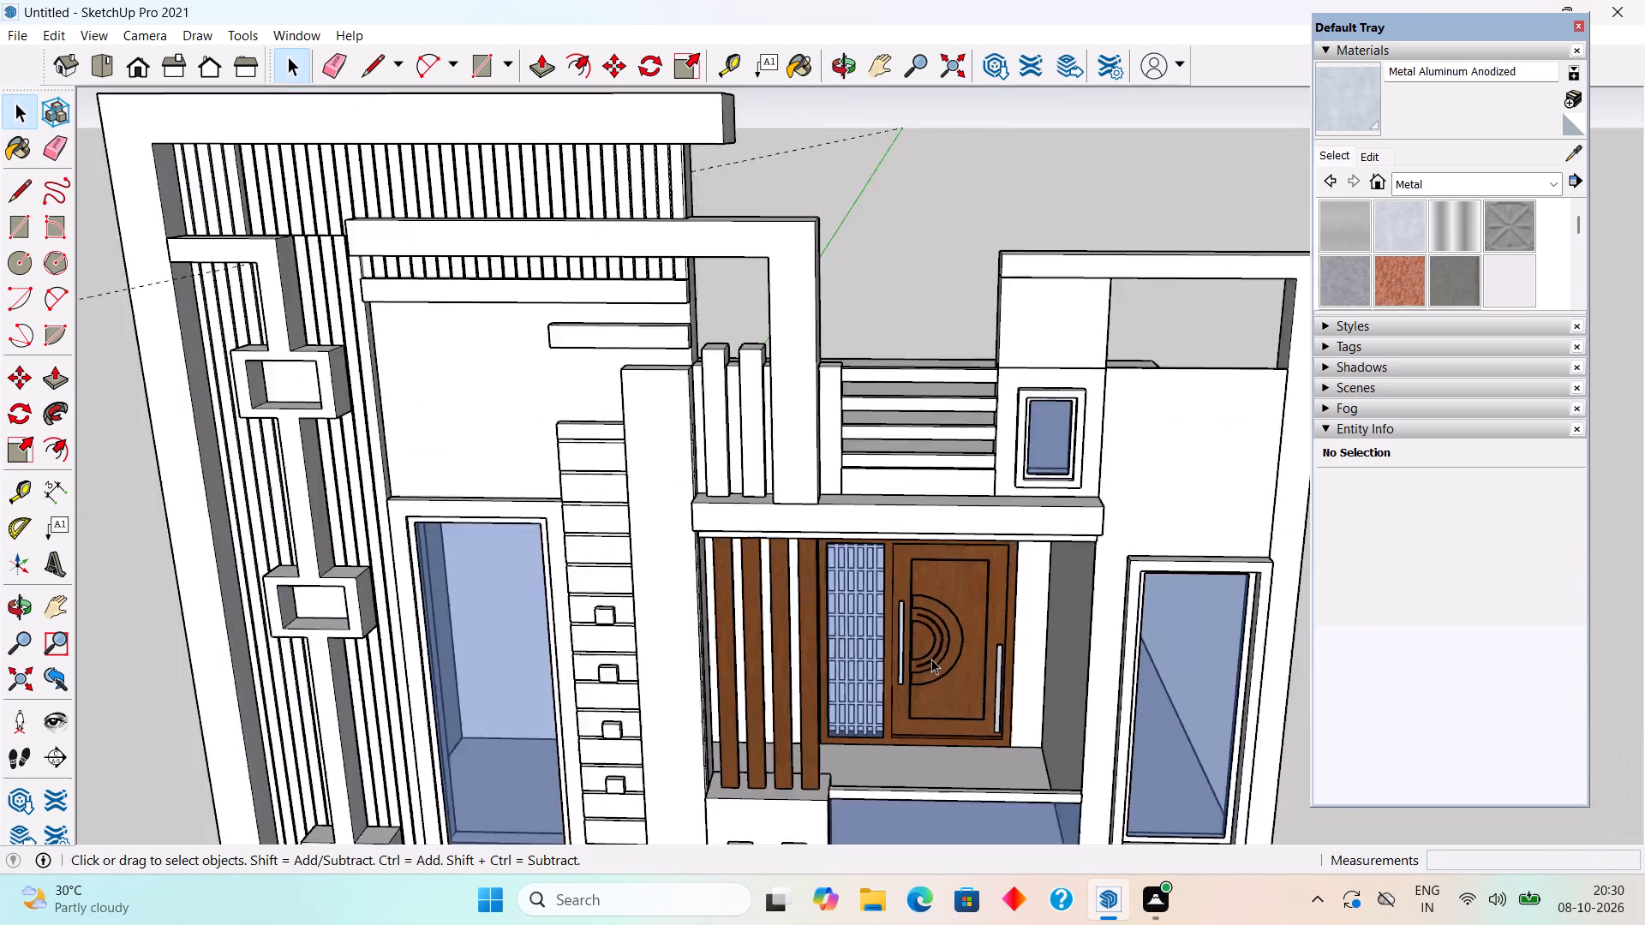
{"action": "scroll", "coordinate": [931, 659], "scroll_direction": "down", "scroll_amount": 3}
{"action": "middle_click_drag", "start_coordinate": [962, 767], "coordinate": [983, 590]}
{"action": "scroll", "coordinate": [983, 590], "scroll_direction": "down", "scroll_amount": 2}
{"action": "scroll", "coordinate": [1012, 702], "scroll_direction": "down", "scroll_amount": 5}
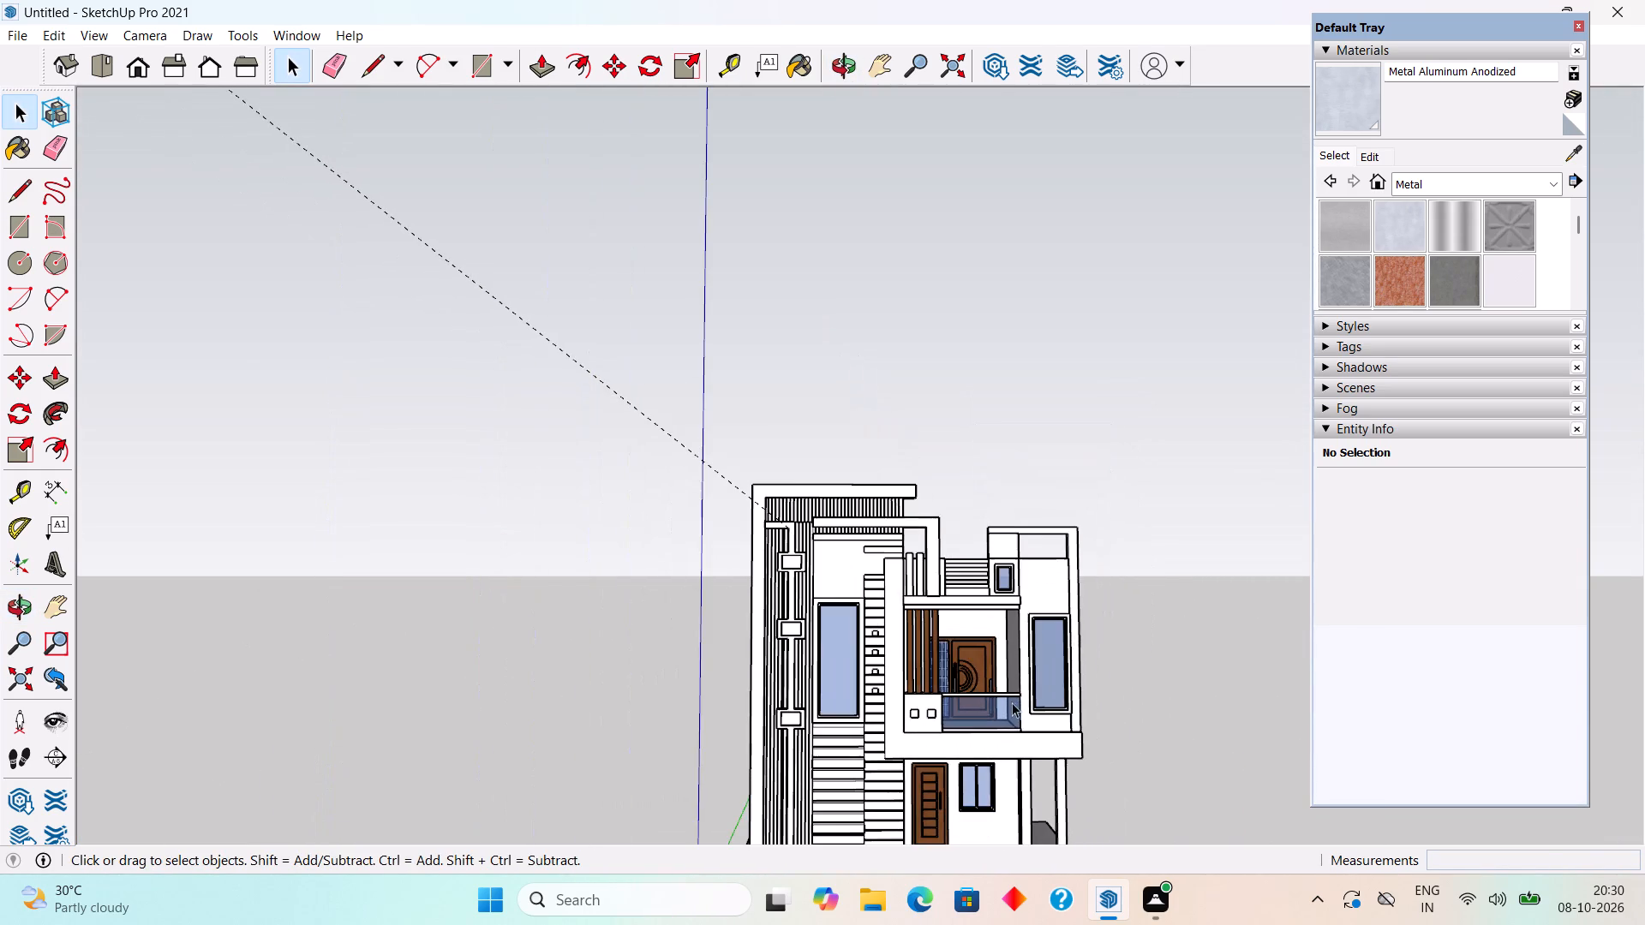
{"action": "scroll", "coordinate": [972, 613], "scroll_direction": "down", "scroll_amount": 5}
{"action": "scroll", "coordinate": [1031, 748], "scroll_direction": "up", "scroll_amount": 5}
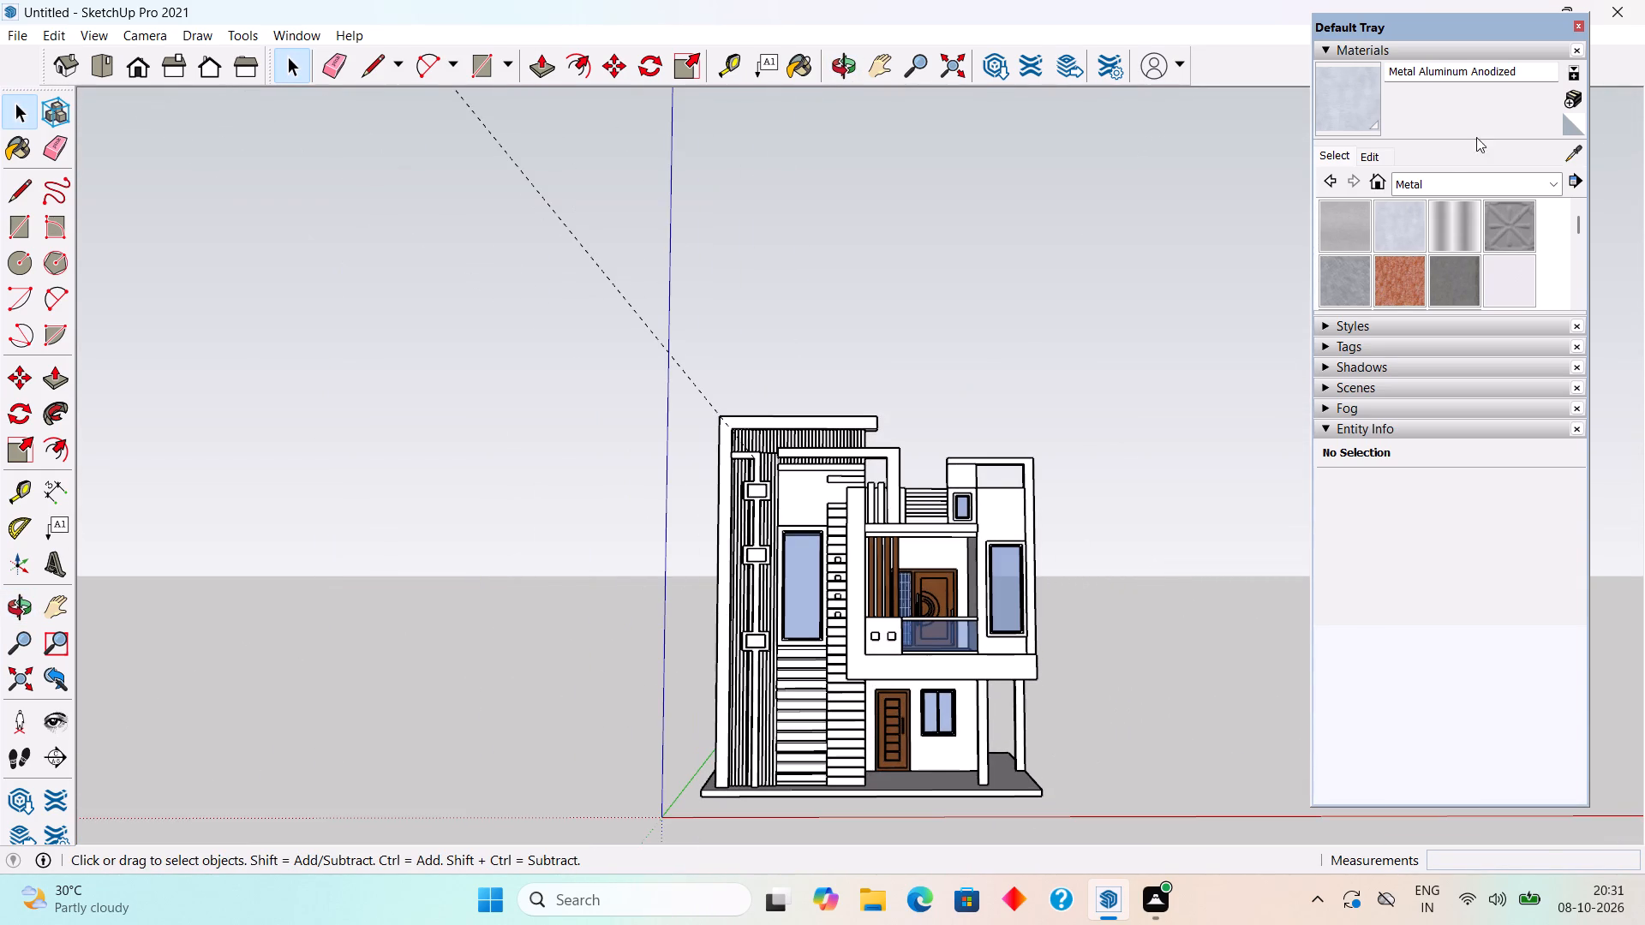
{"action": "scroll", "coordinate": [1458, 147], "scroll_direction": "up", "scroll_amount": 2}
{"action": "scroll", "coordinate": [907, 801], "scroll_direction": "up", "scroll_amount": 6}
{"action": "middle_click_drag", "start_coordinate": [913, 801], "coordinate": [987, 827]}
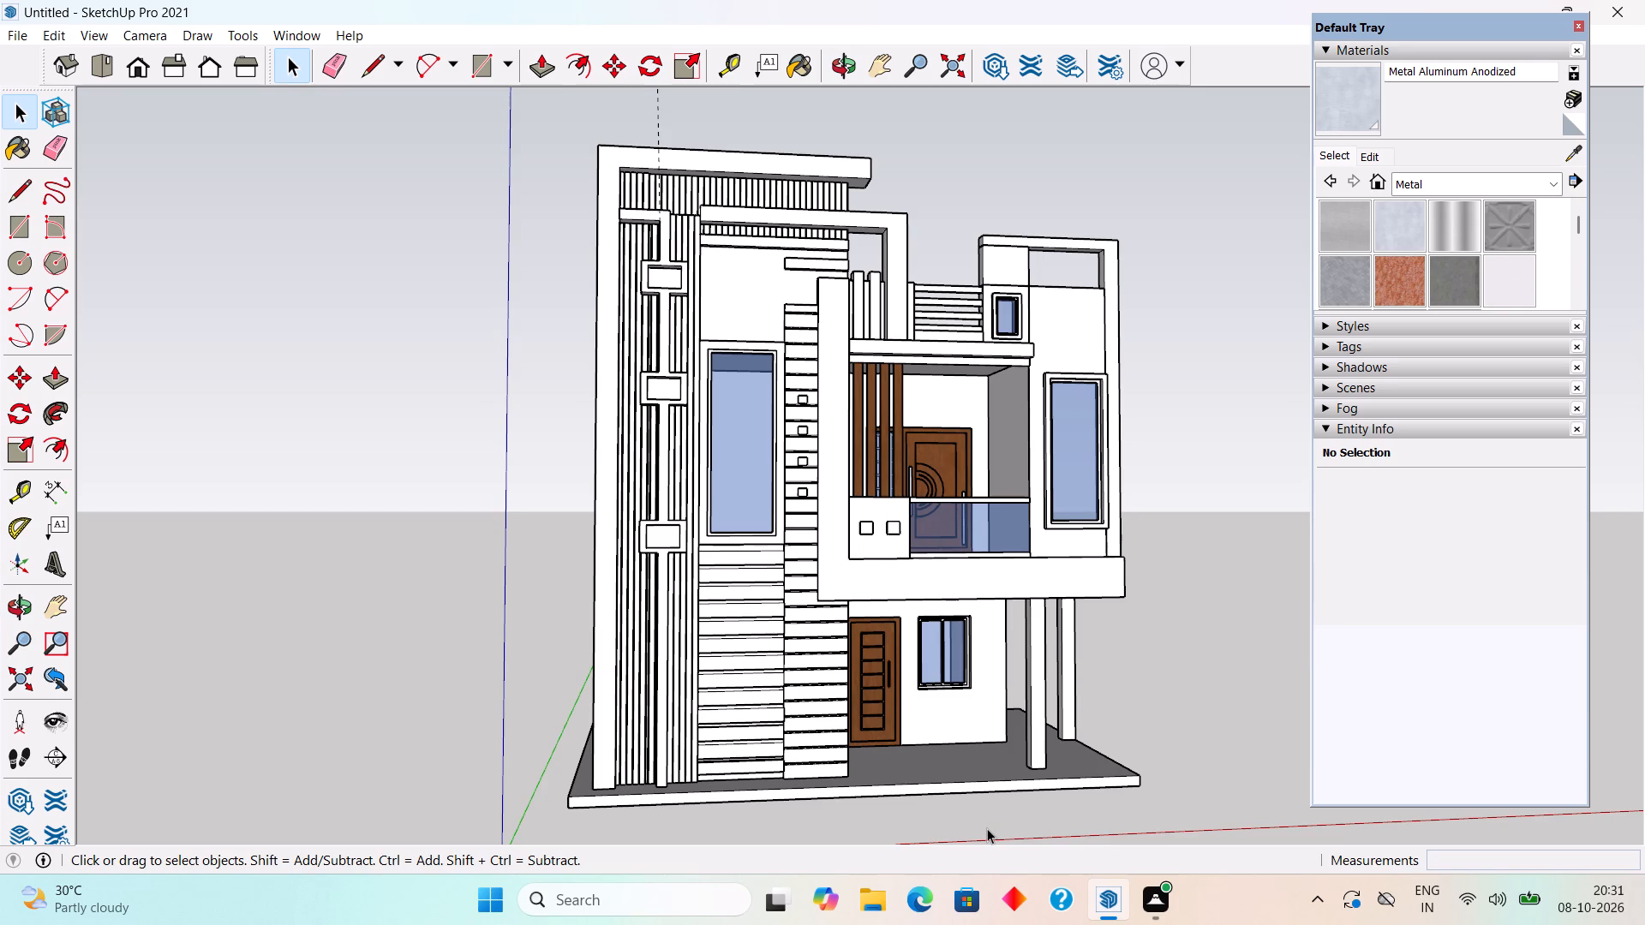
Paint the L-shaped frame running beside and below the balcony with Color M06 from the Colors materials.
{"action": "left_click", "coordinate": [1418, 182]}
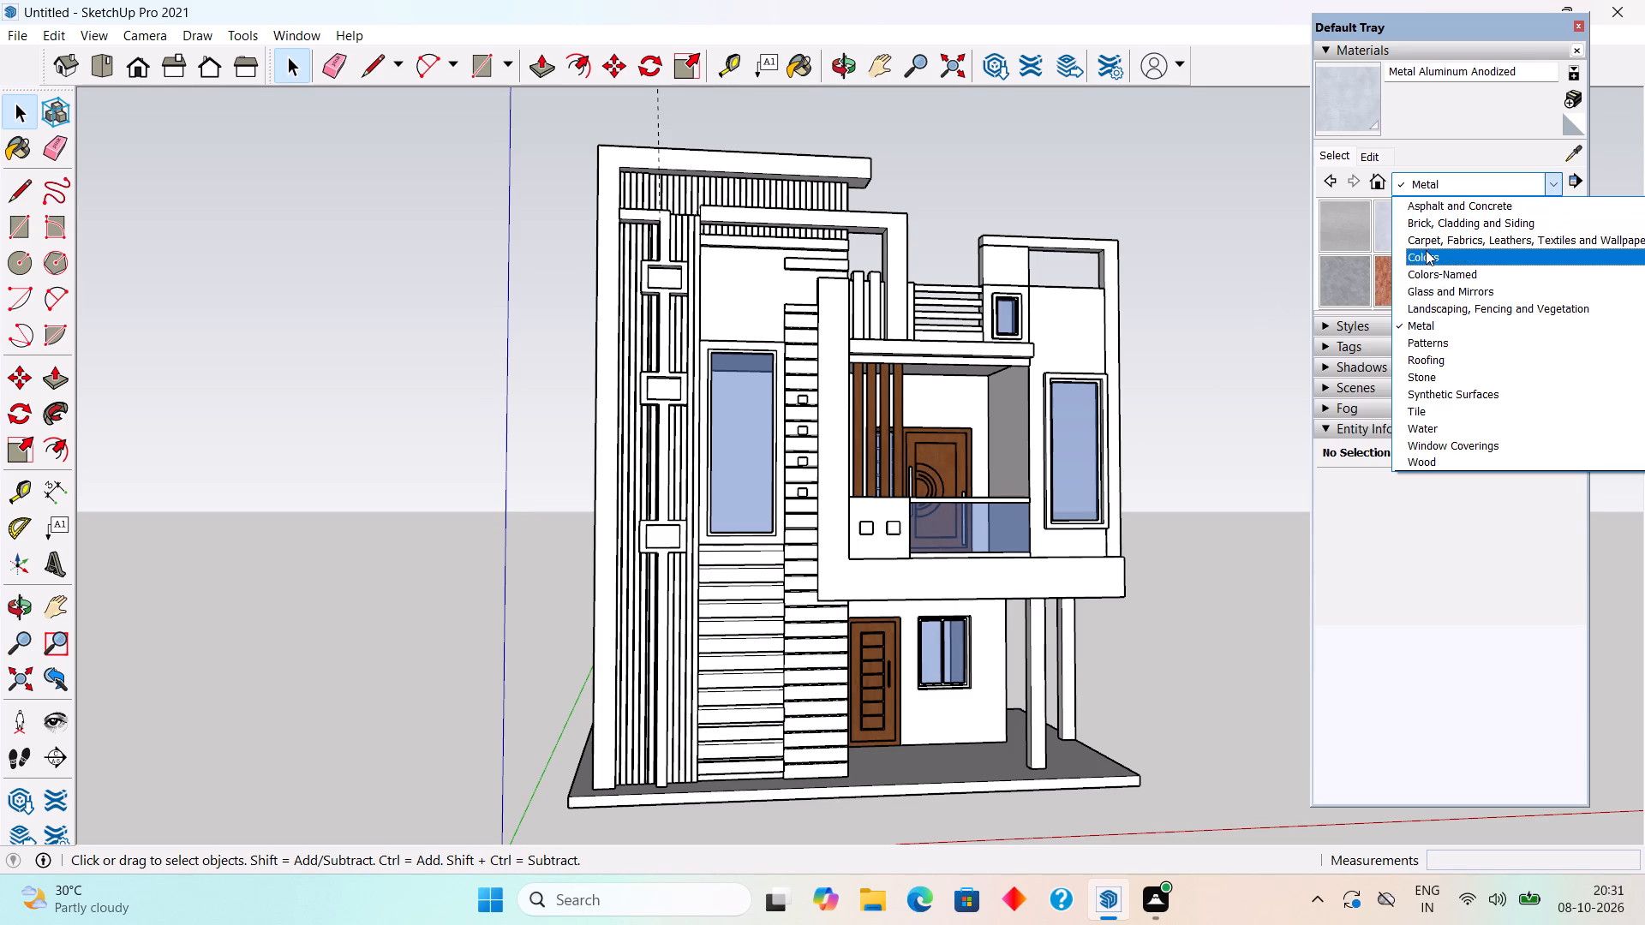
{"action": "left_click", "coordinate": [1426, 250]}
{"action": "scroll", "coordinate": [1456, 257], "scroll_direction": "down", "scroll_amount": 12}
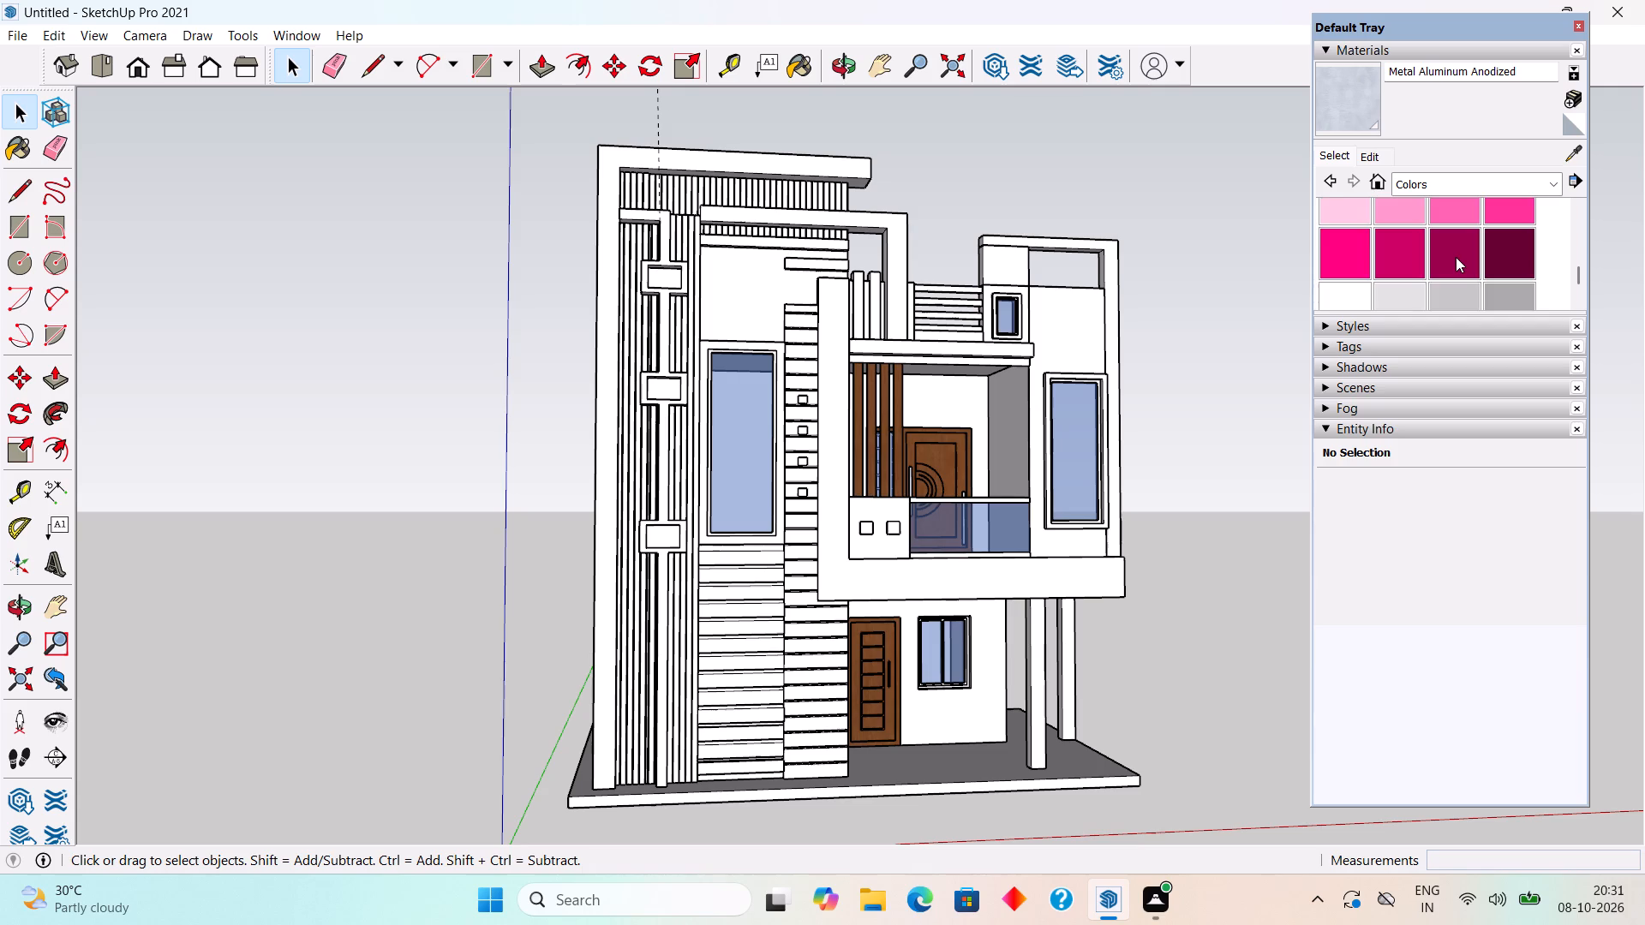
{"action": "scroll", "coordinate": [1456, 257], "scroll_direction": "down", "scroll_amount": 4}
{"action": "scroll", "coordinate": [1456, 257], "scroll_direction": "up", "scroll_amount": 1}
{"action": "left_click", "coordinate": [1456, 257]}
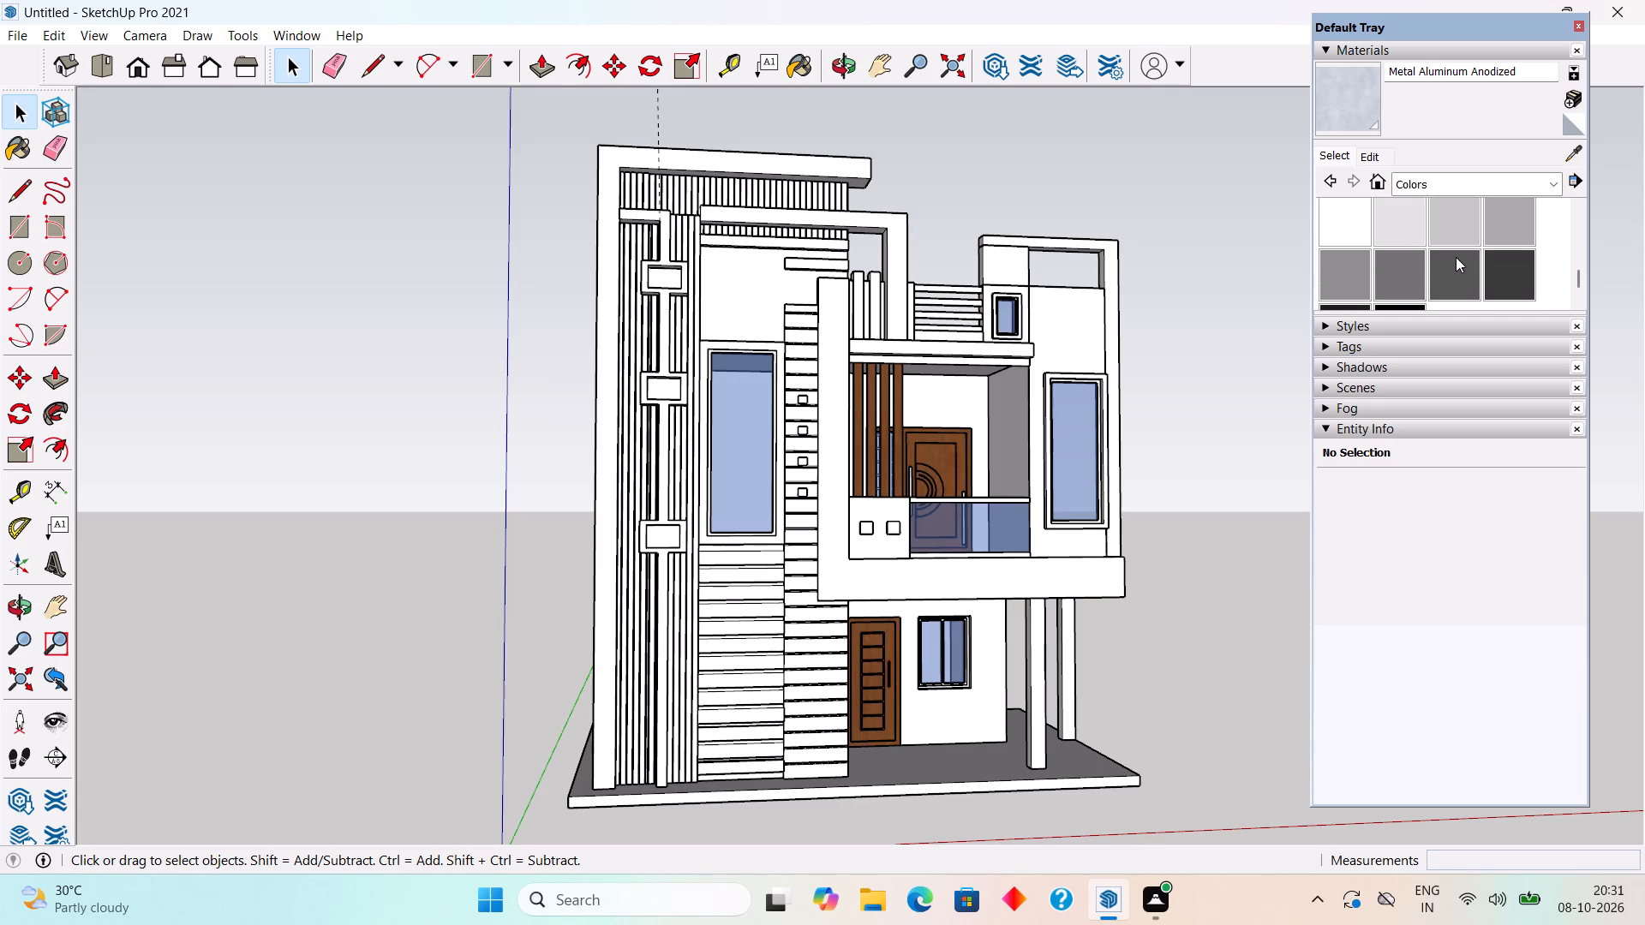
{"action": "left_click", "coordinate": [1374, 153]}
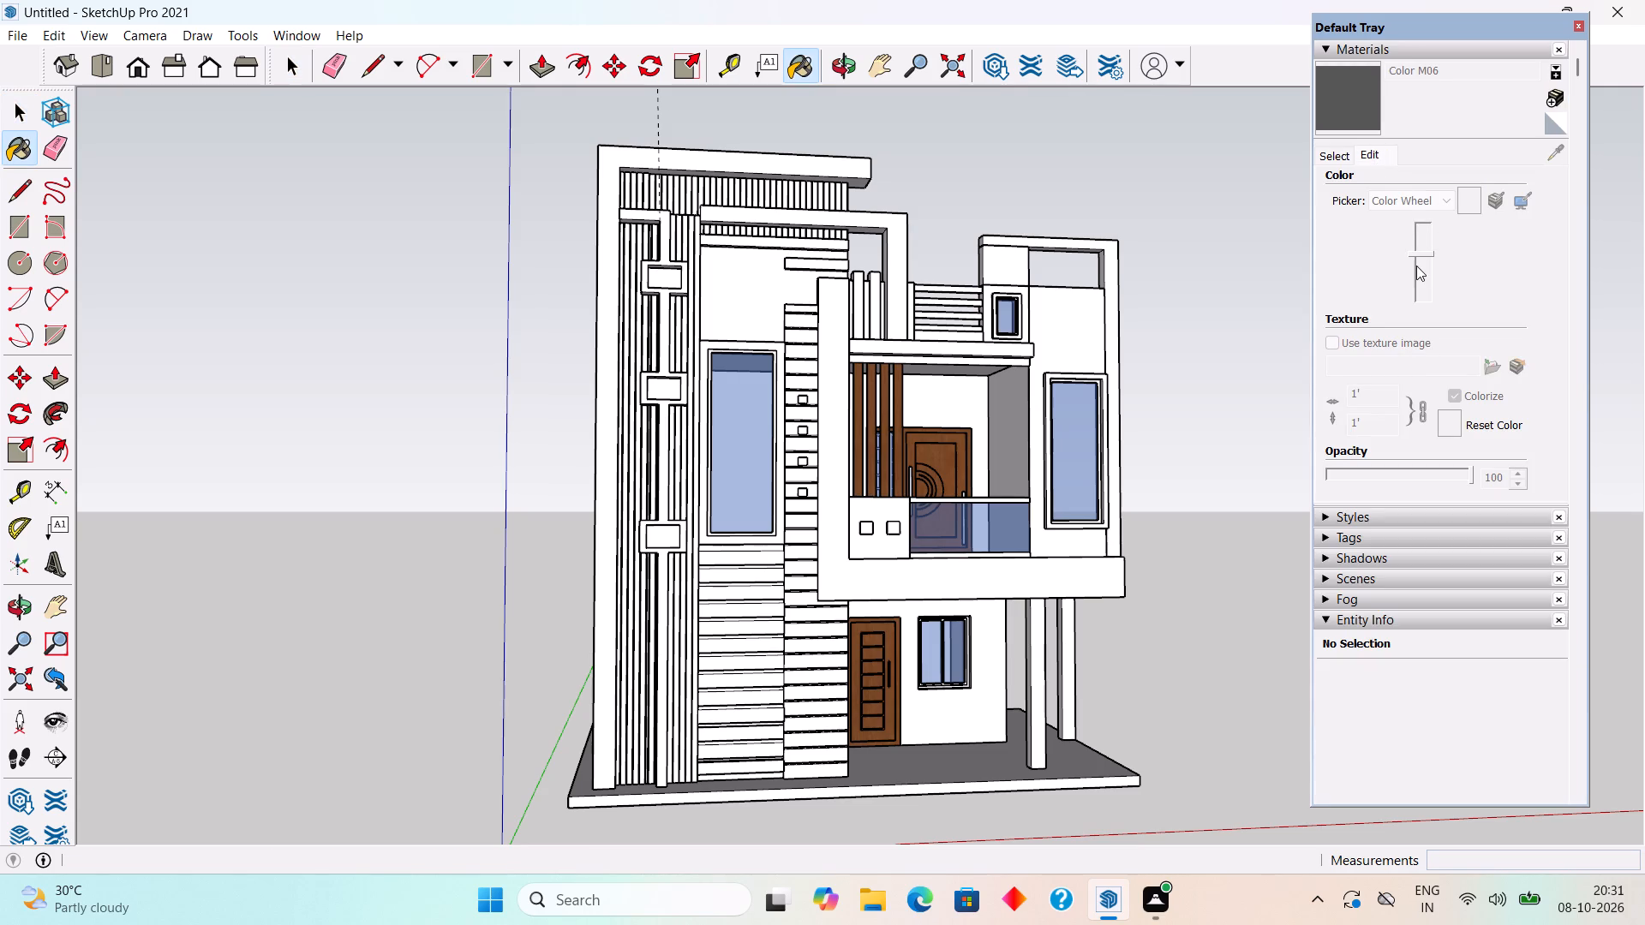
{"action": "left_click_drag", "start_coordinate": [1420, 254], "coordinate": [1422, 218]}
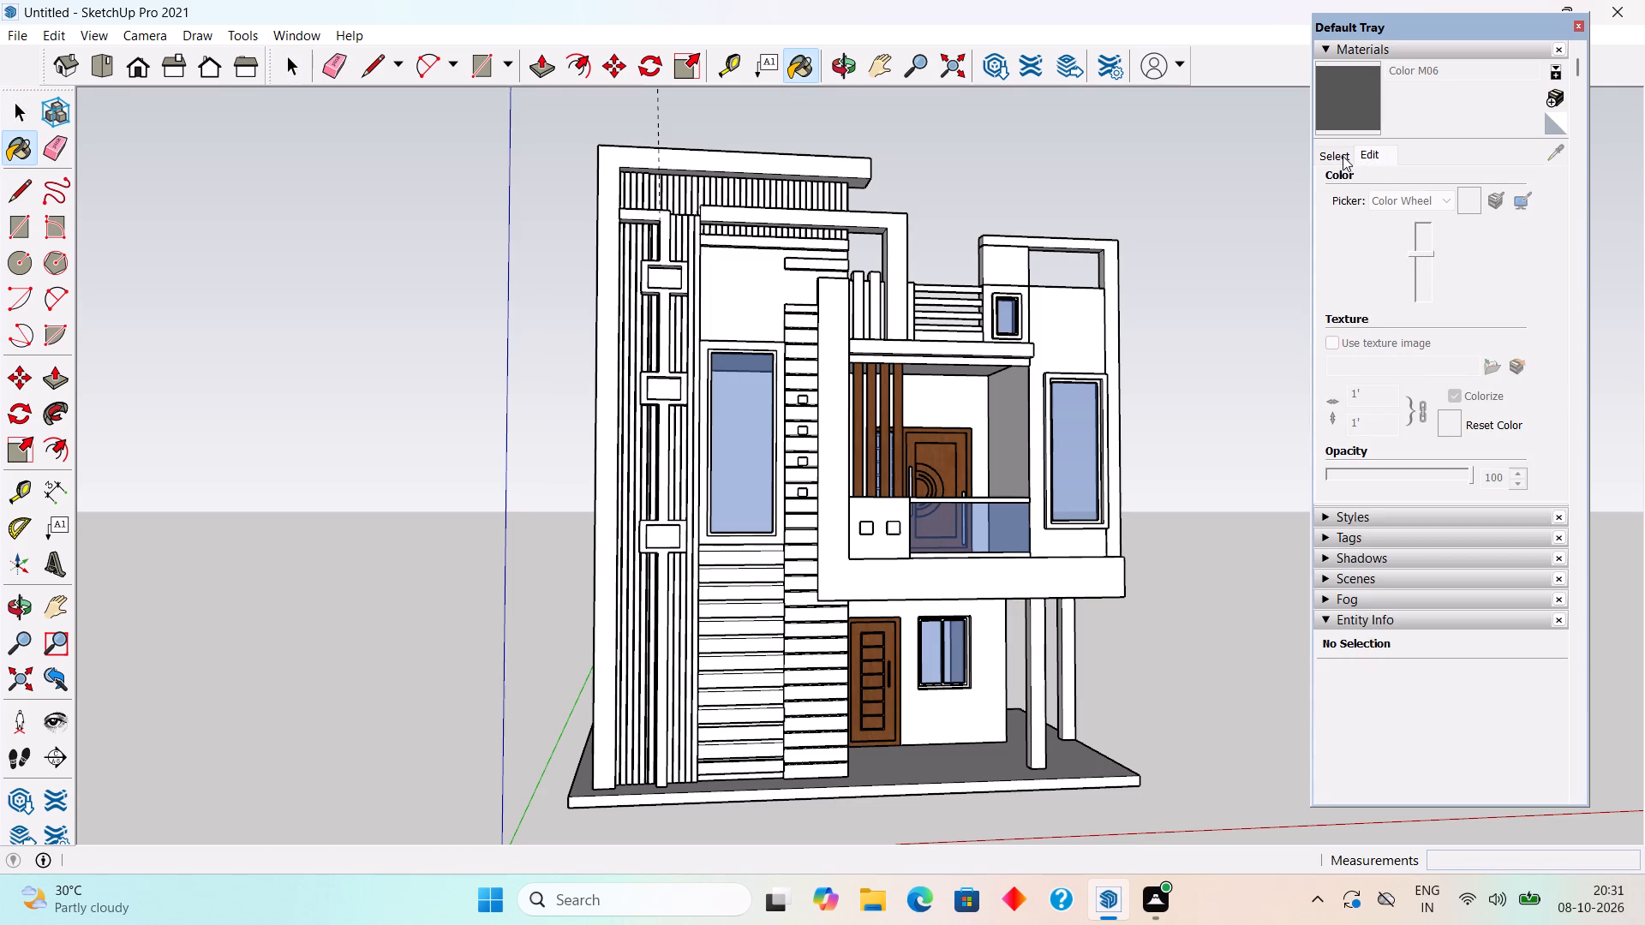
{"action": "left_click", "coordinate": [1343, 156]}
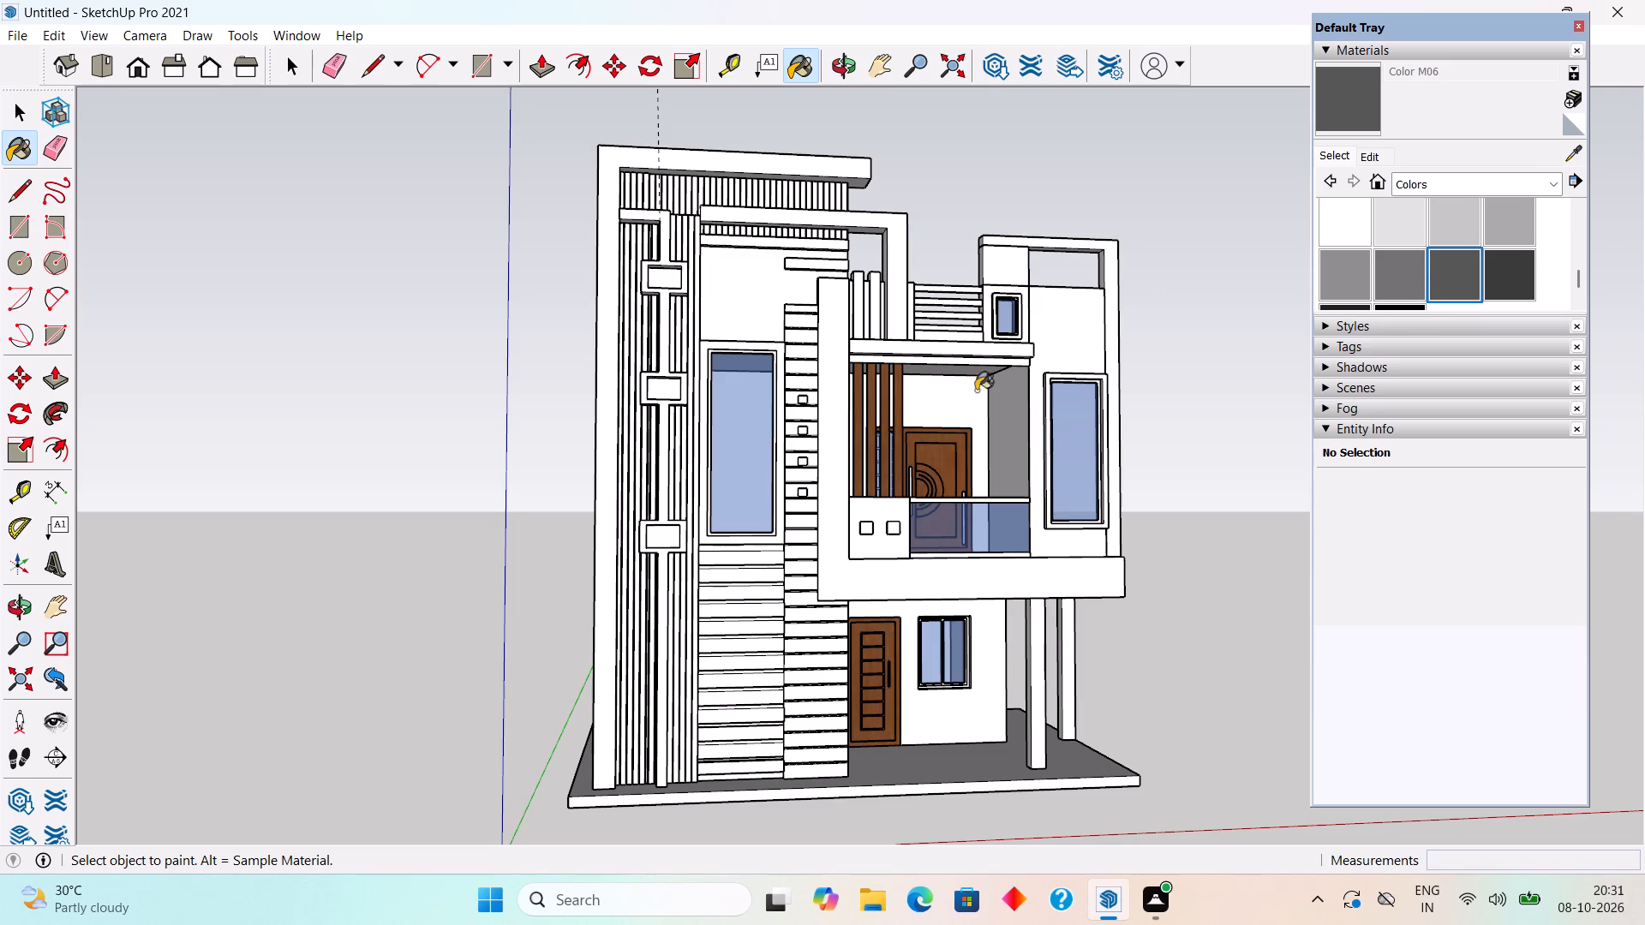
{"action": "left_click", "coordinate": [834, 467]}
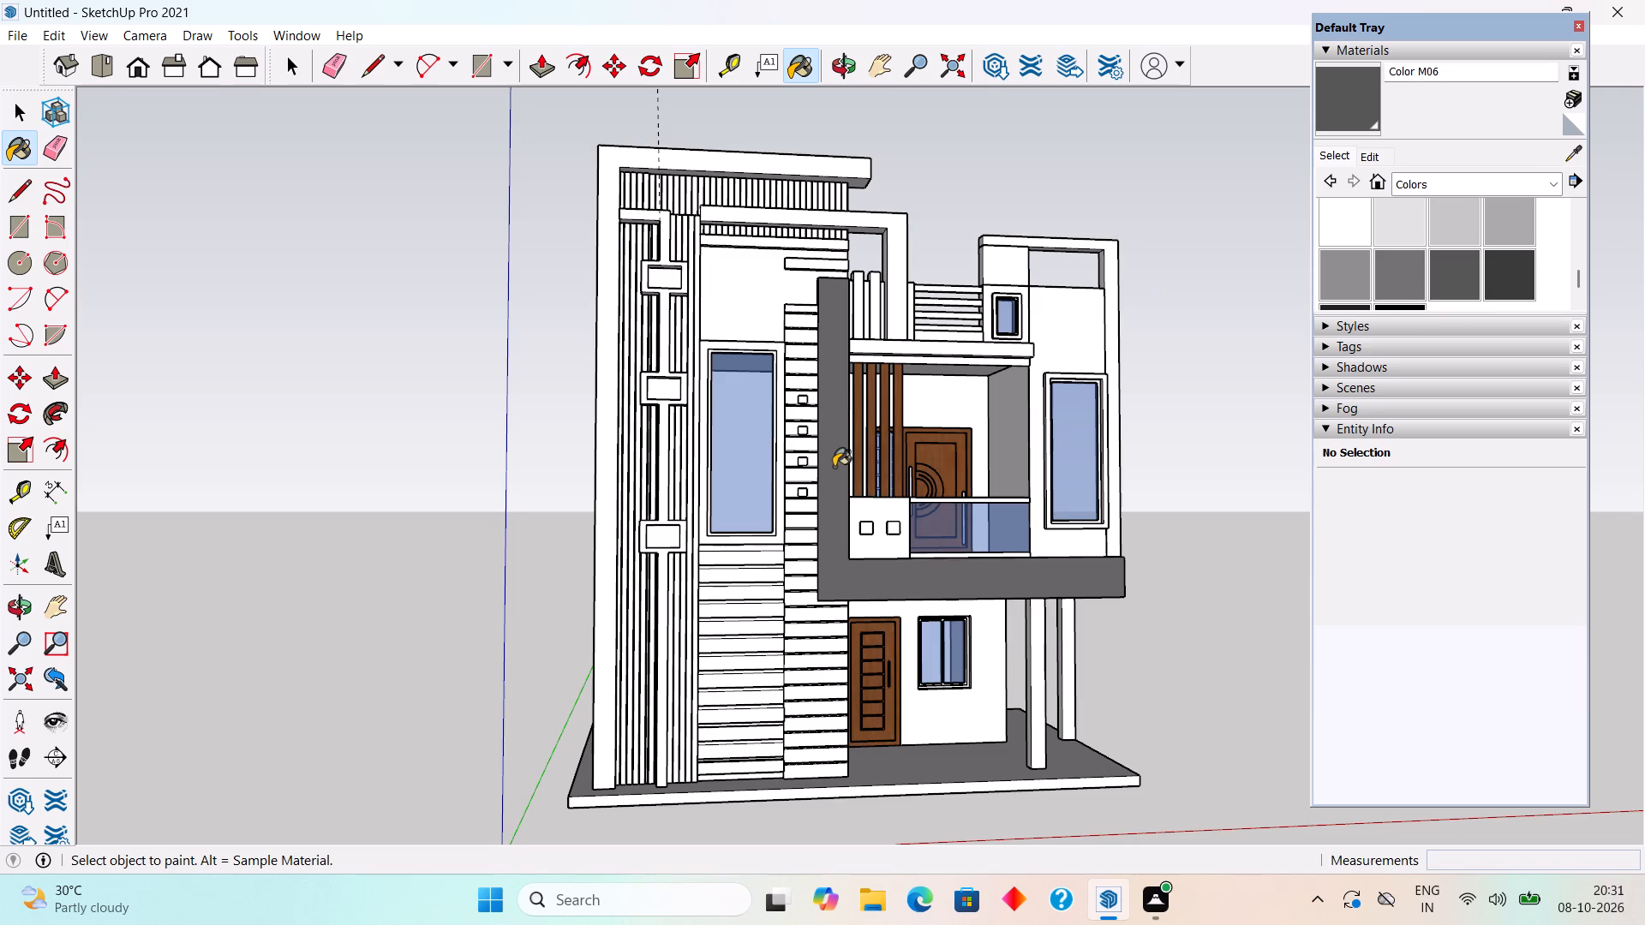
Paint the horizontally grooved strip beside the balcony frame and the vertical slats next to the tall window with Color M06.
{"action": "left_click", "coordinate": [798, 517]}
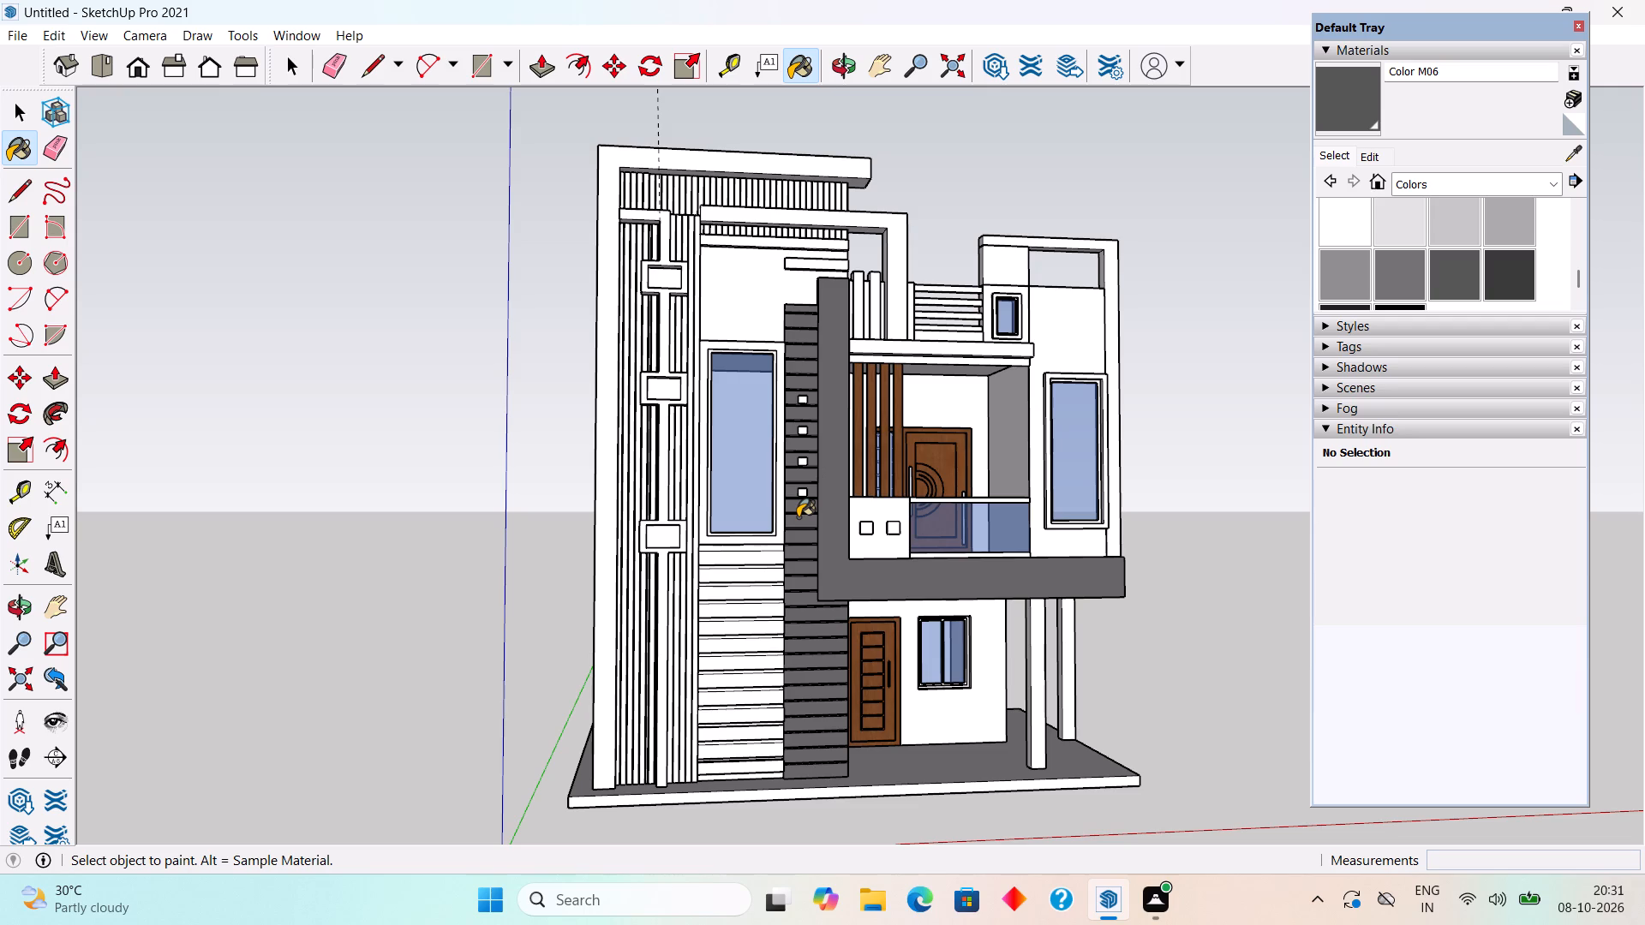
{"action": "left_click", "coordinate": [689, 462]}
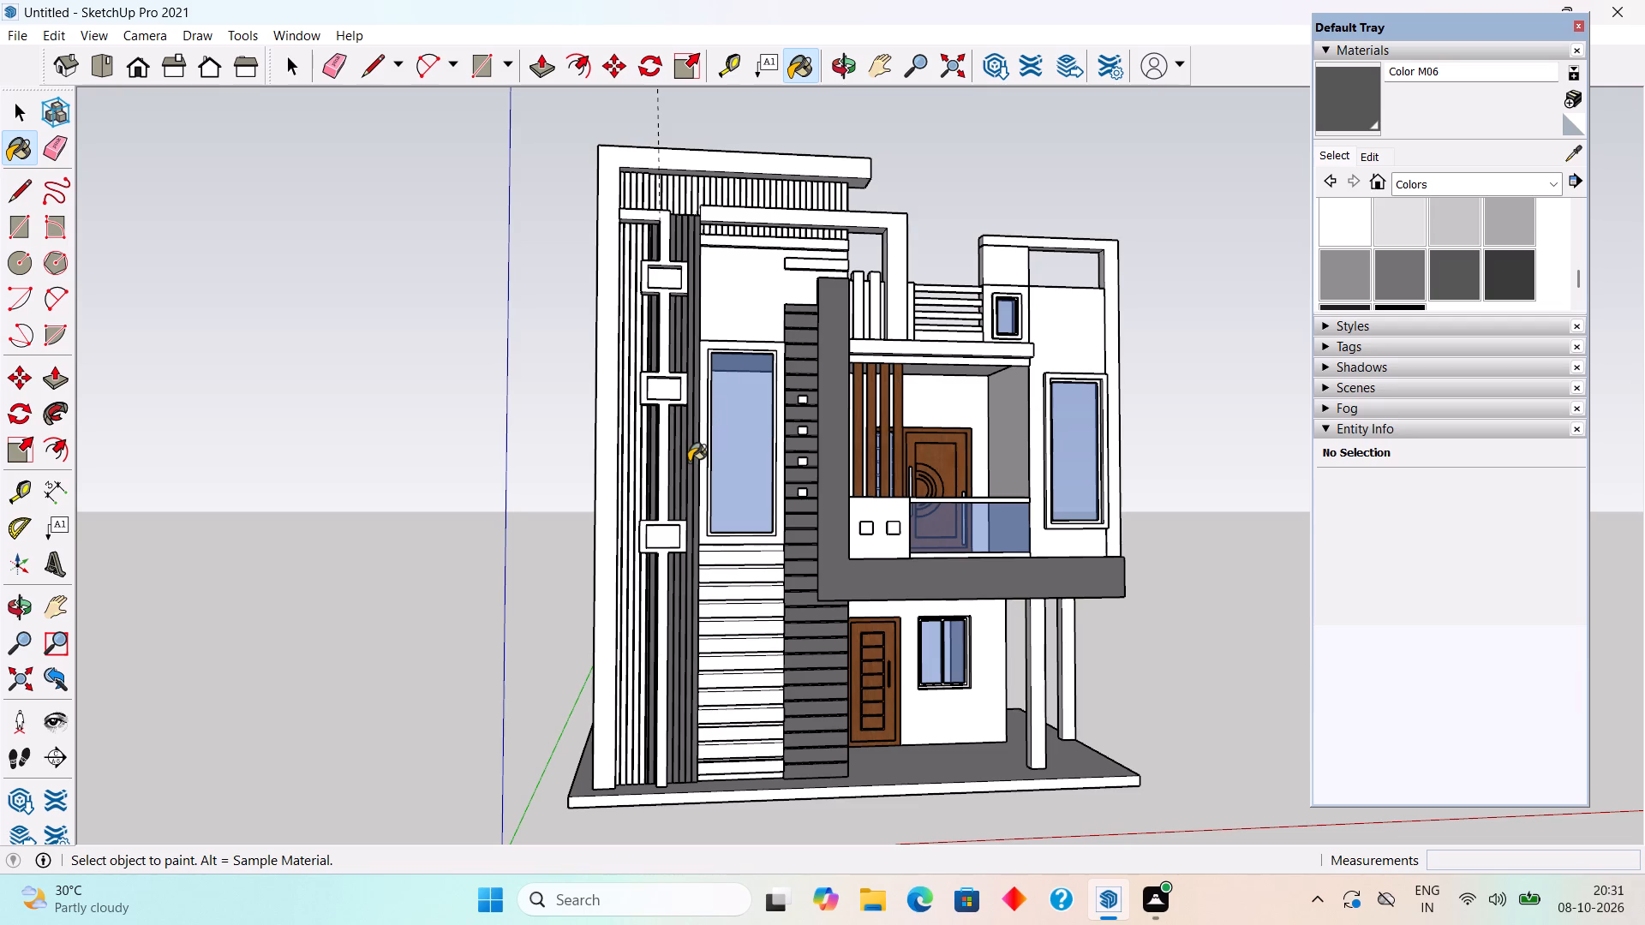
Paint the upper projecting frame above the tall window and balcony with Color M06.
{"action": "scroll", "coordinate": [656, 454], "scroll_direction": "up", "scroll_amount": 14}
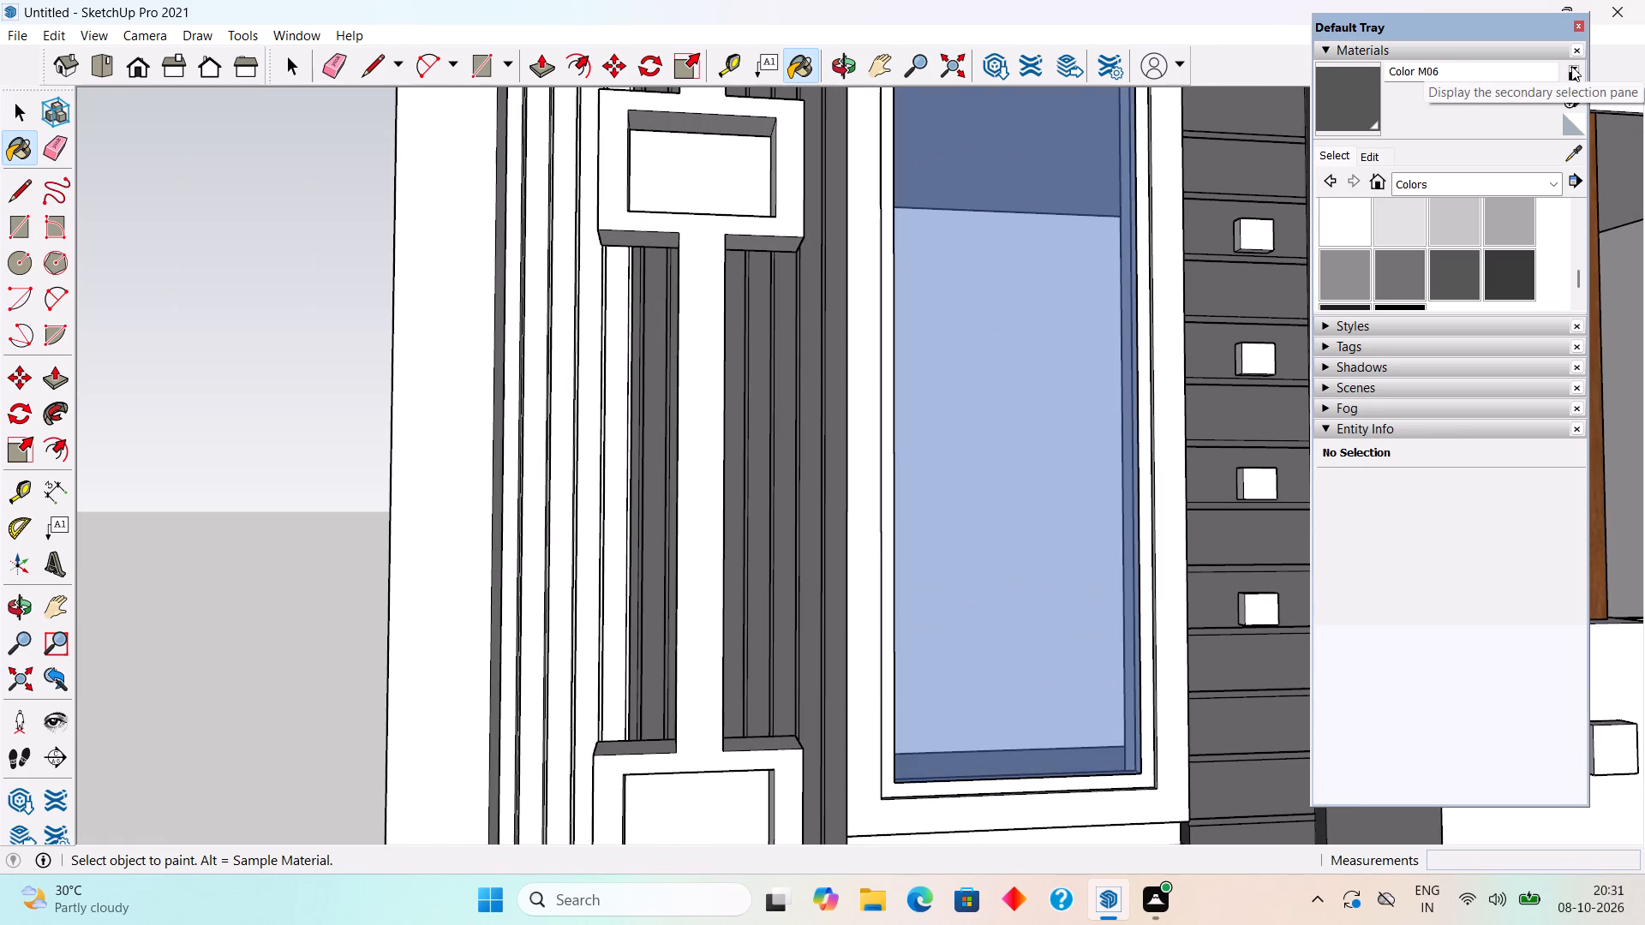
{"action": "scroll", "coordinate": [1563, 51], "scroll_direction": "down", "scroll_amount": 3}
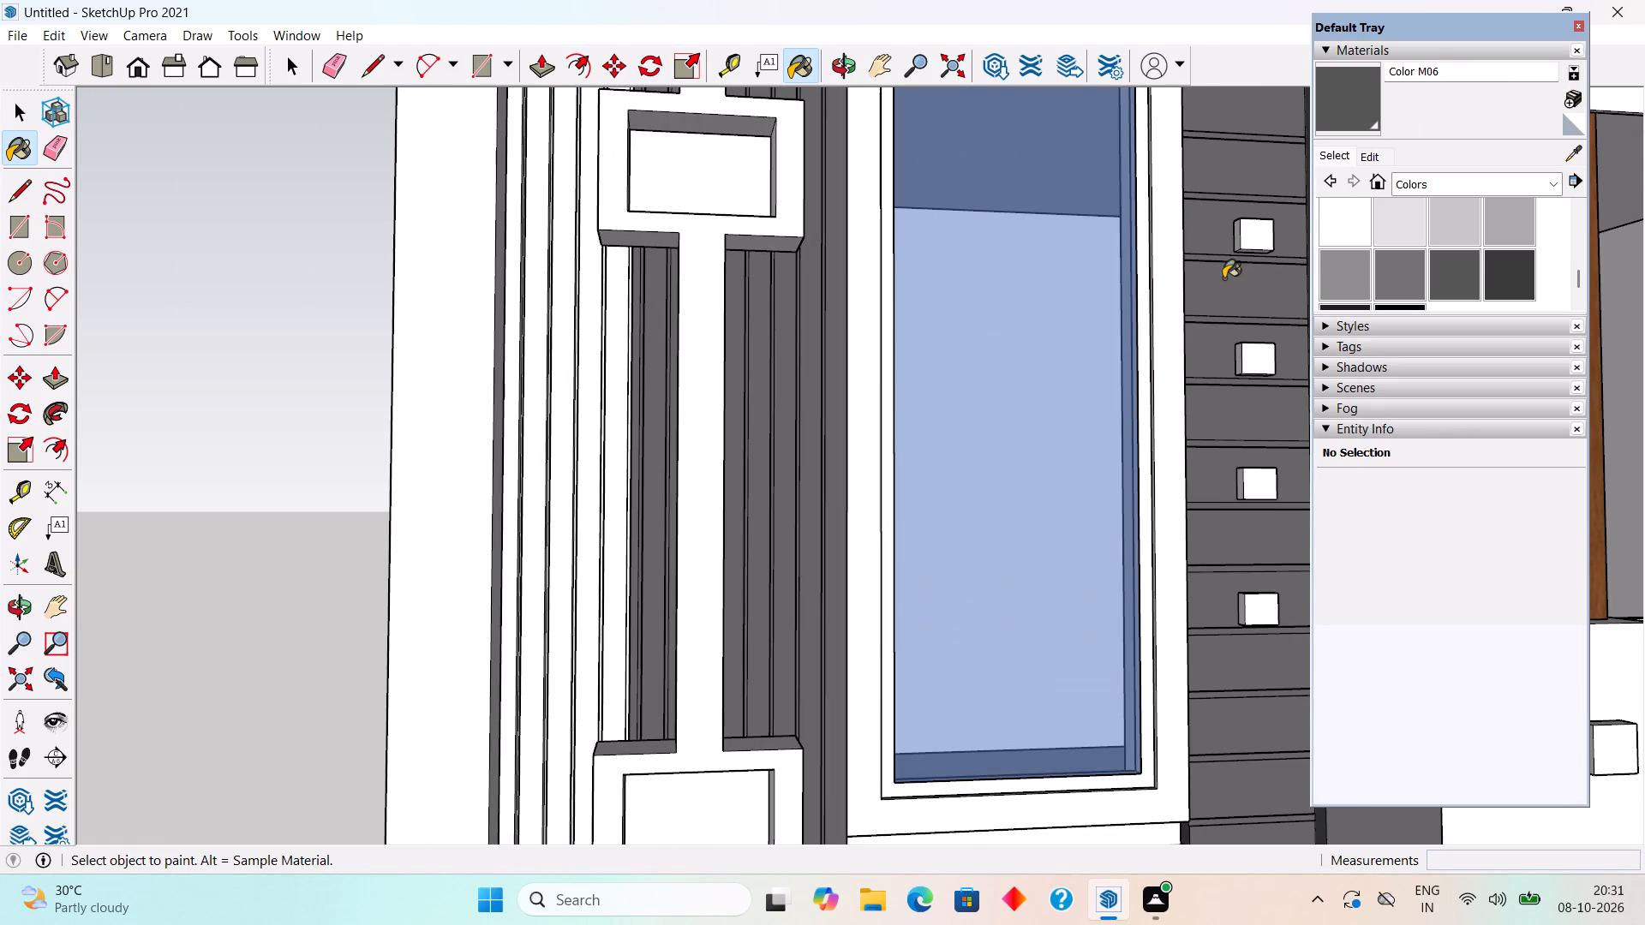
{"action": "scroll", "coordinate": [1046, 387], "scroll_direction": "down", "scroll_amount": 14}
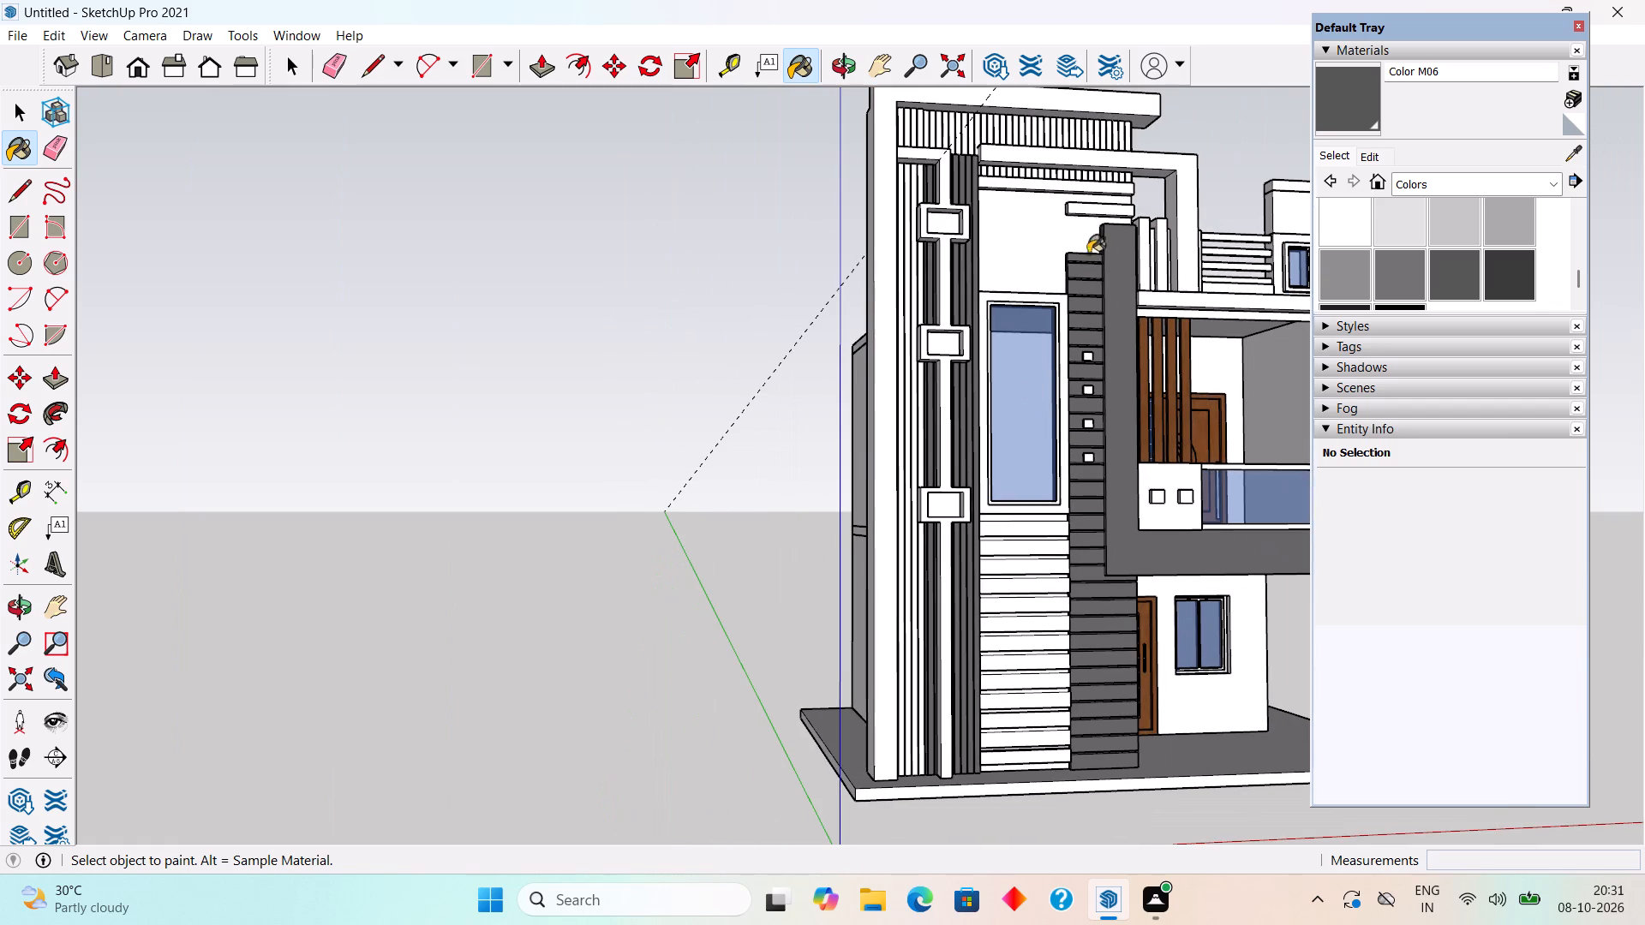
{"action": "left_click", "coordinate": [1122, 160]}
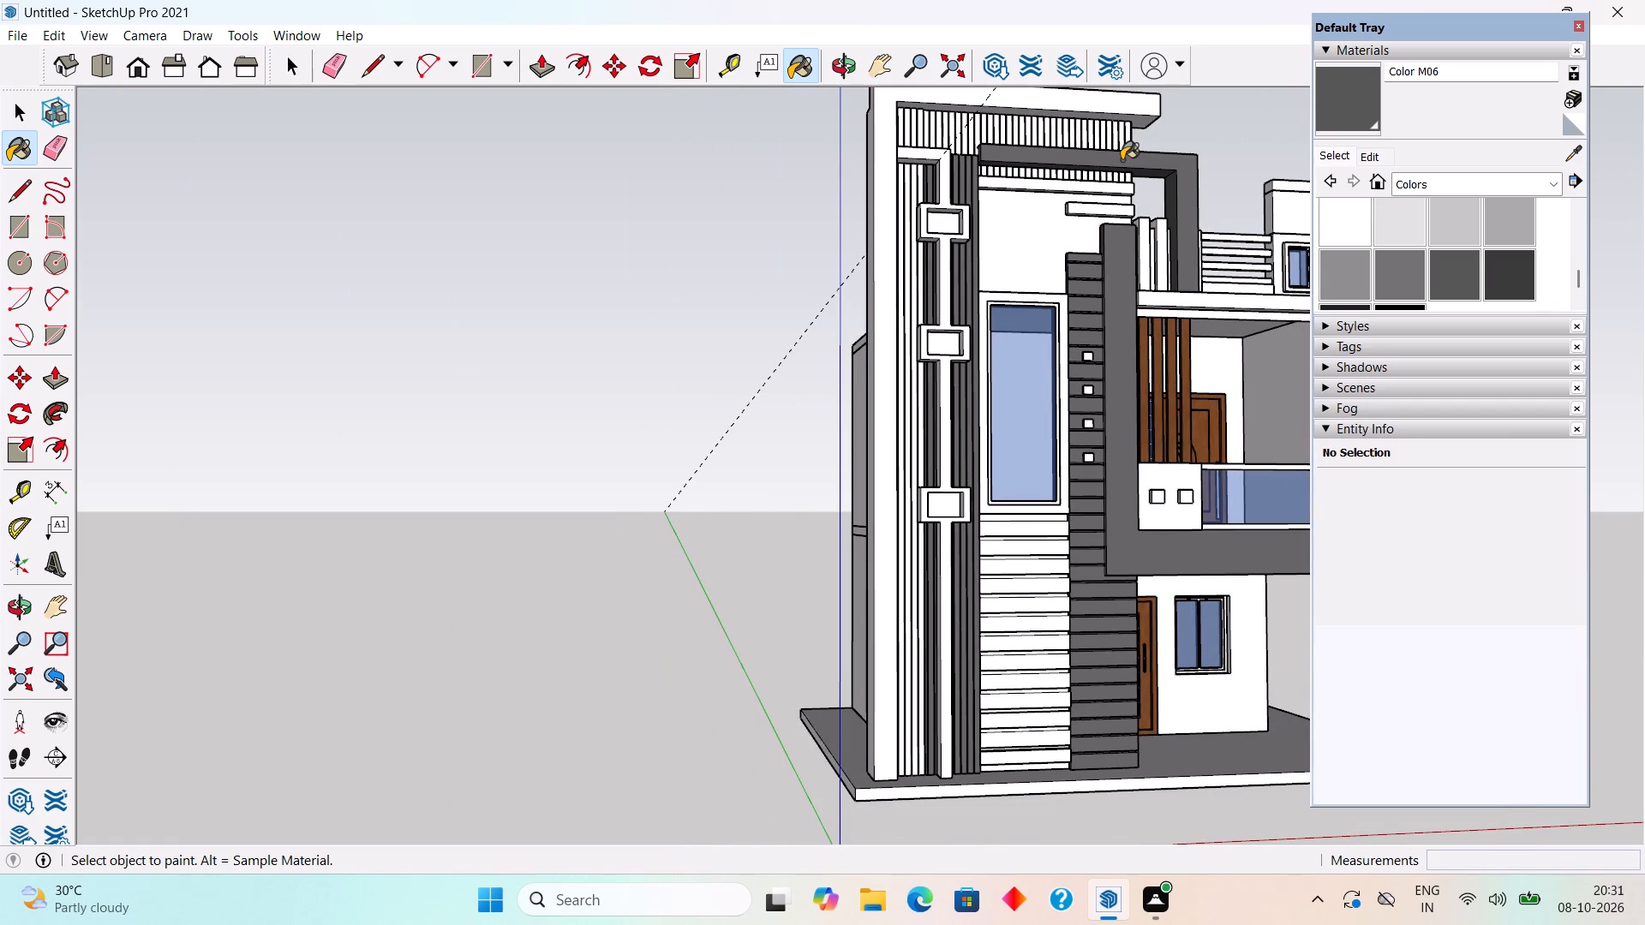
{"action": "scroll", "coordinate": [1081, 194], "scroll_direction": "up", "scroll_amount": 3}
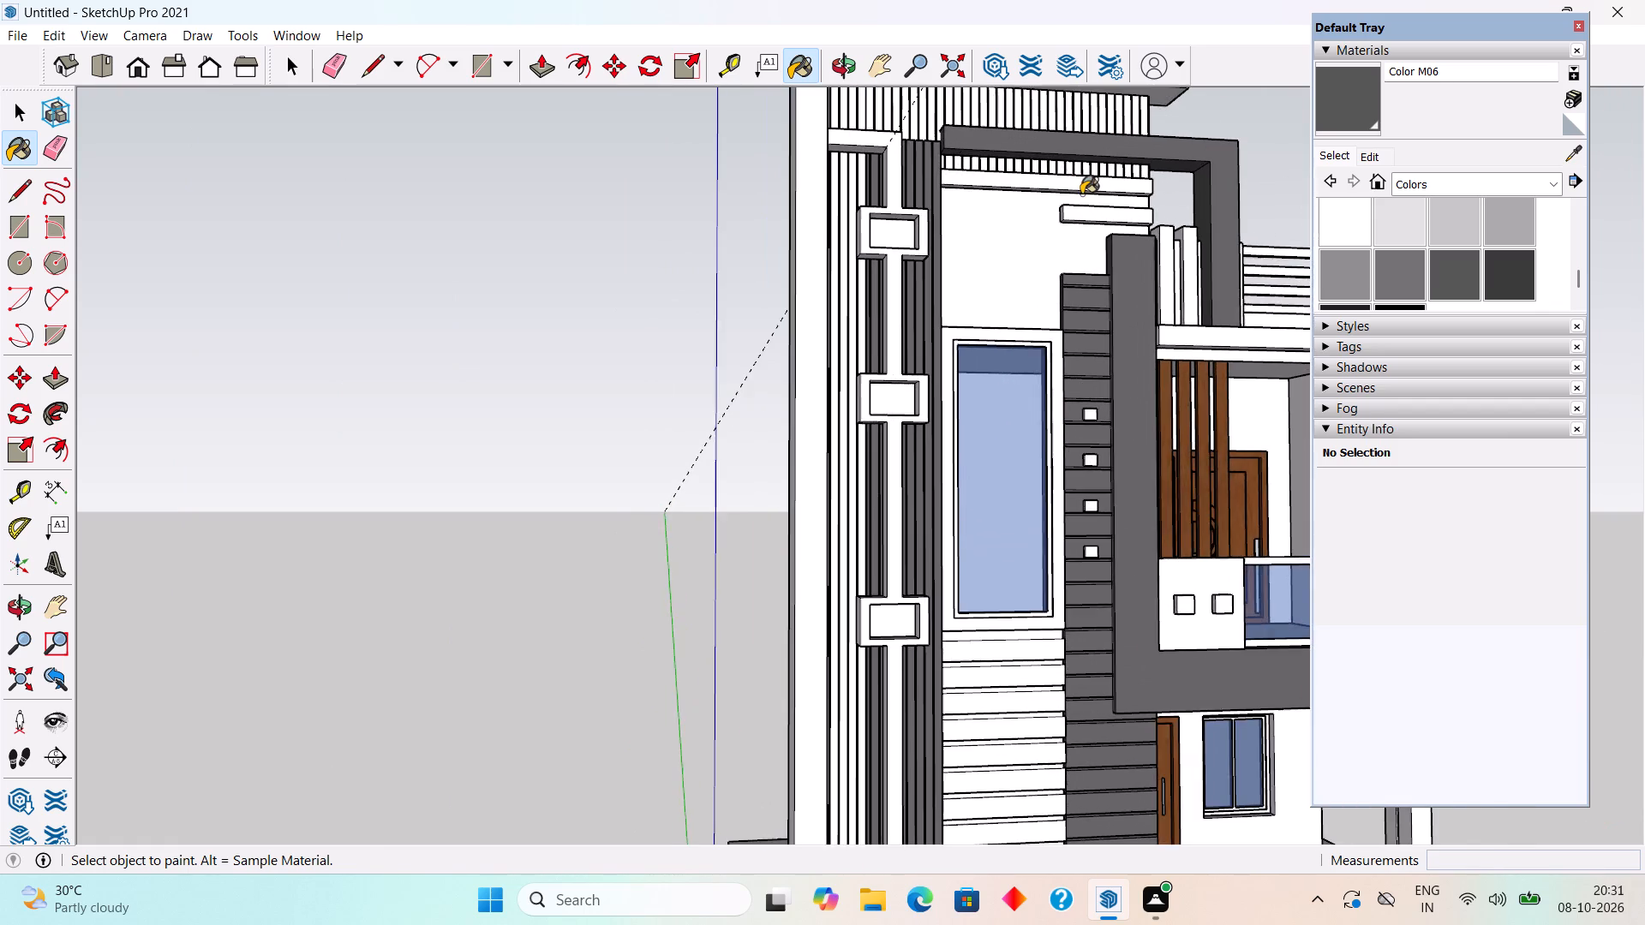
Paint the two horizontal projecting bars on the wall above the tall window with Color M06.
{"action": "scroll", "coordinate": [1081, 194], "scroll_direction": "up", "scroll_amount": 5}
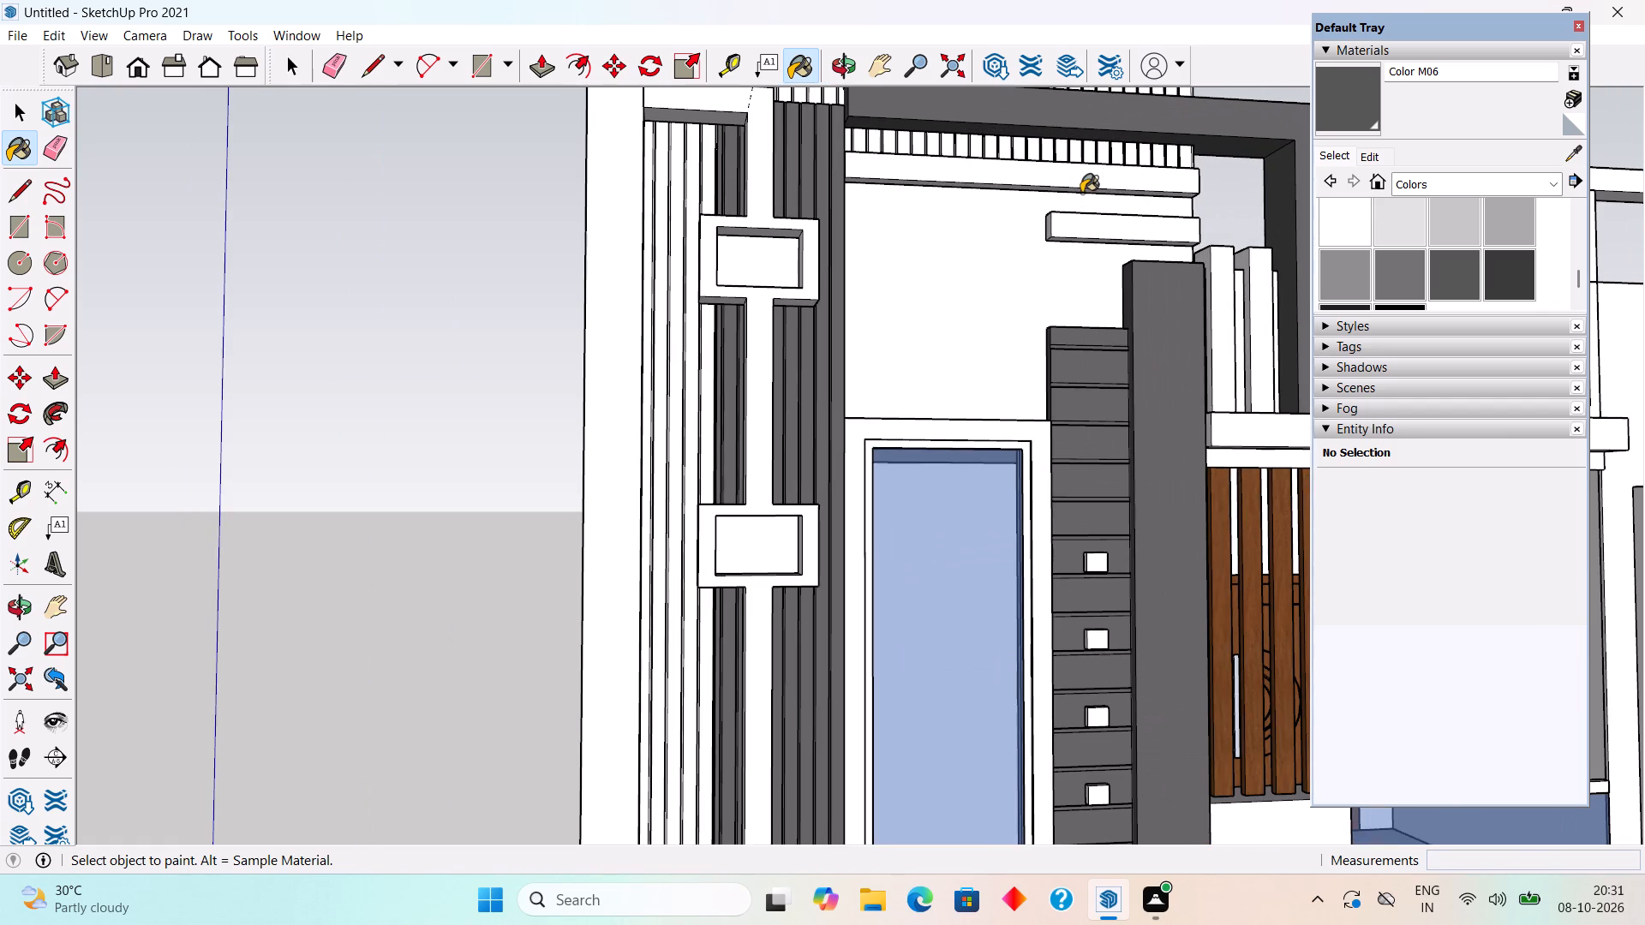
{"action": "left_click", "coordinate": [1097, 176]}
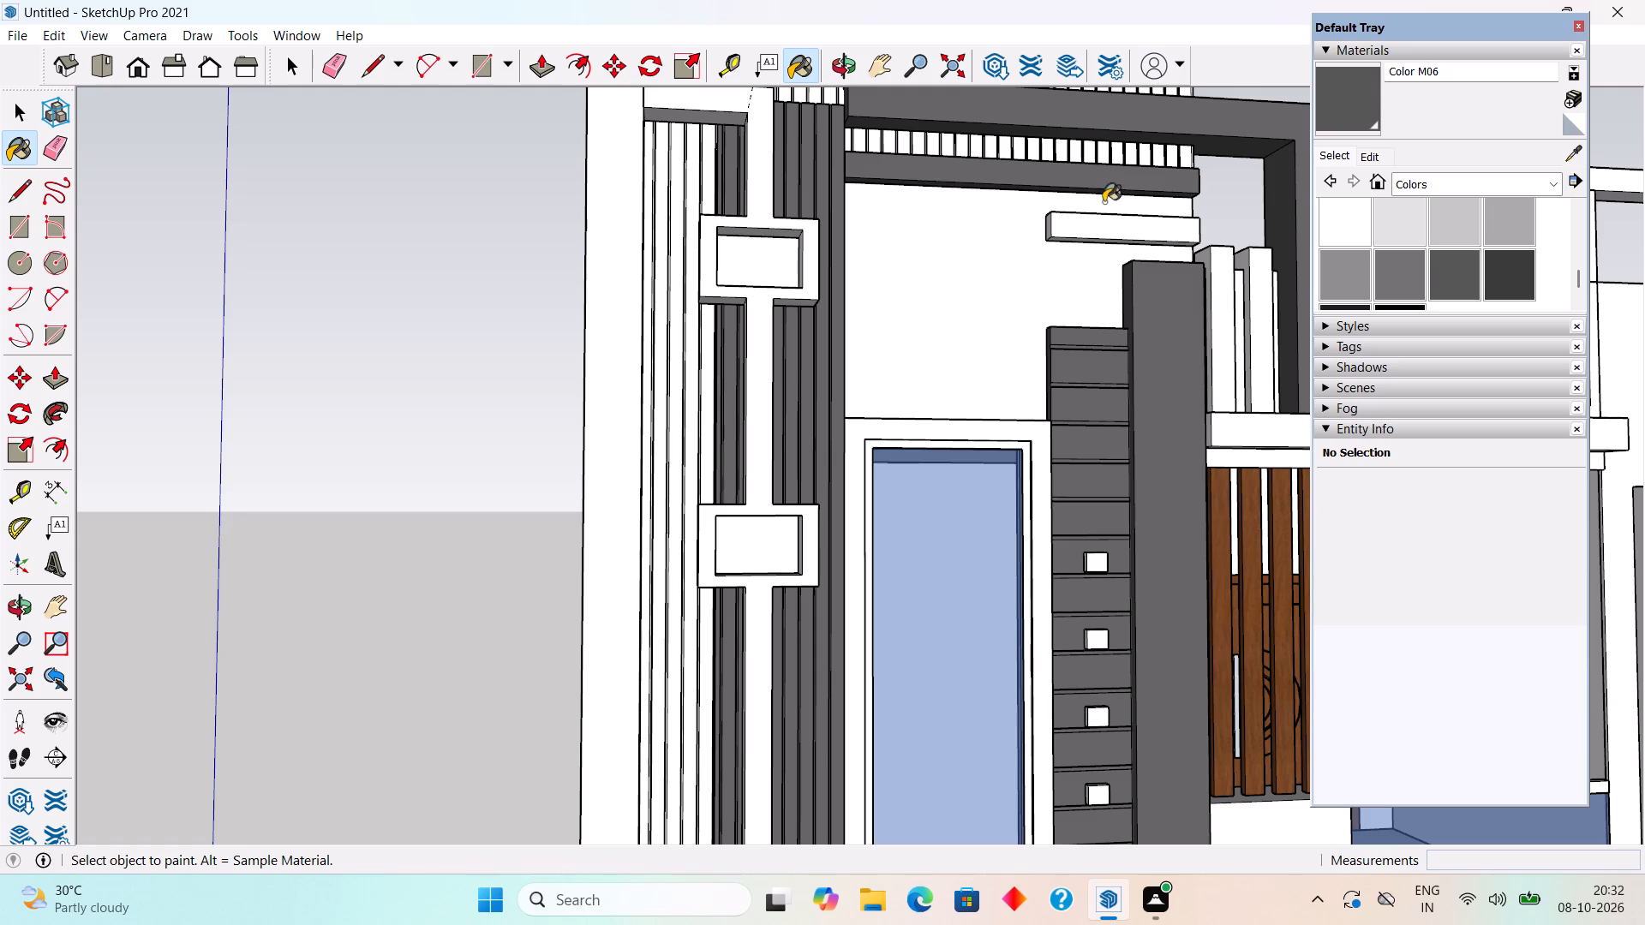
{"action": "left_click", "coordinate": [1105, 237]}
Paint the two short vertical posts standing on the slab above the balcony's wooden slats with Color M06.
{"action": "scroll", "coordinate": [1104, 238], "scroll_direction": "down", "scroll_amount": 12}
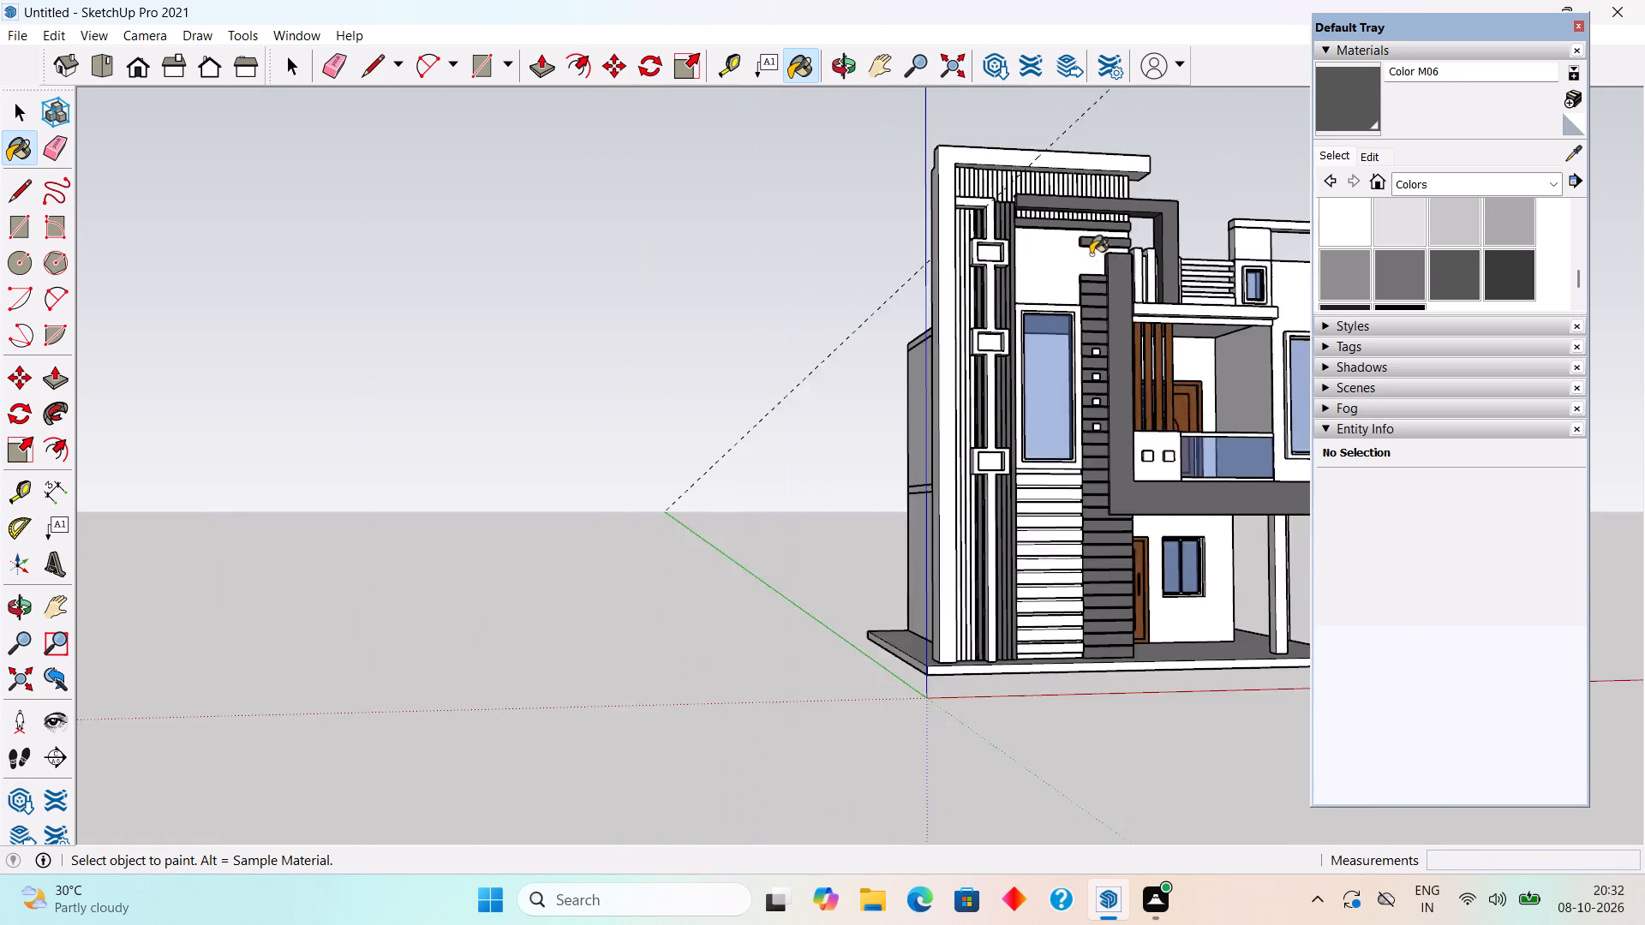
{"action": "scroll", "coordinate": [1091, 254], "scroll_direction": "down", "scroll_amount": 4}
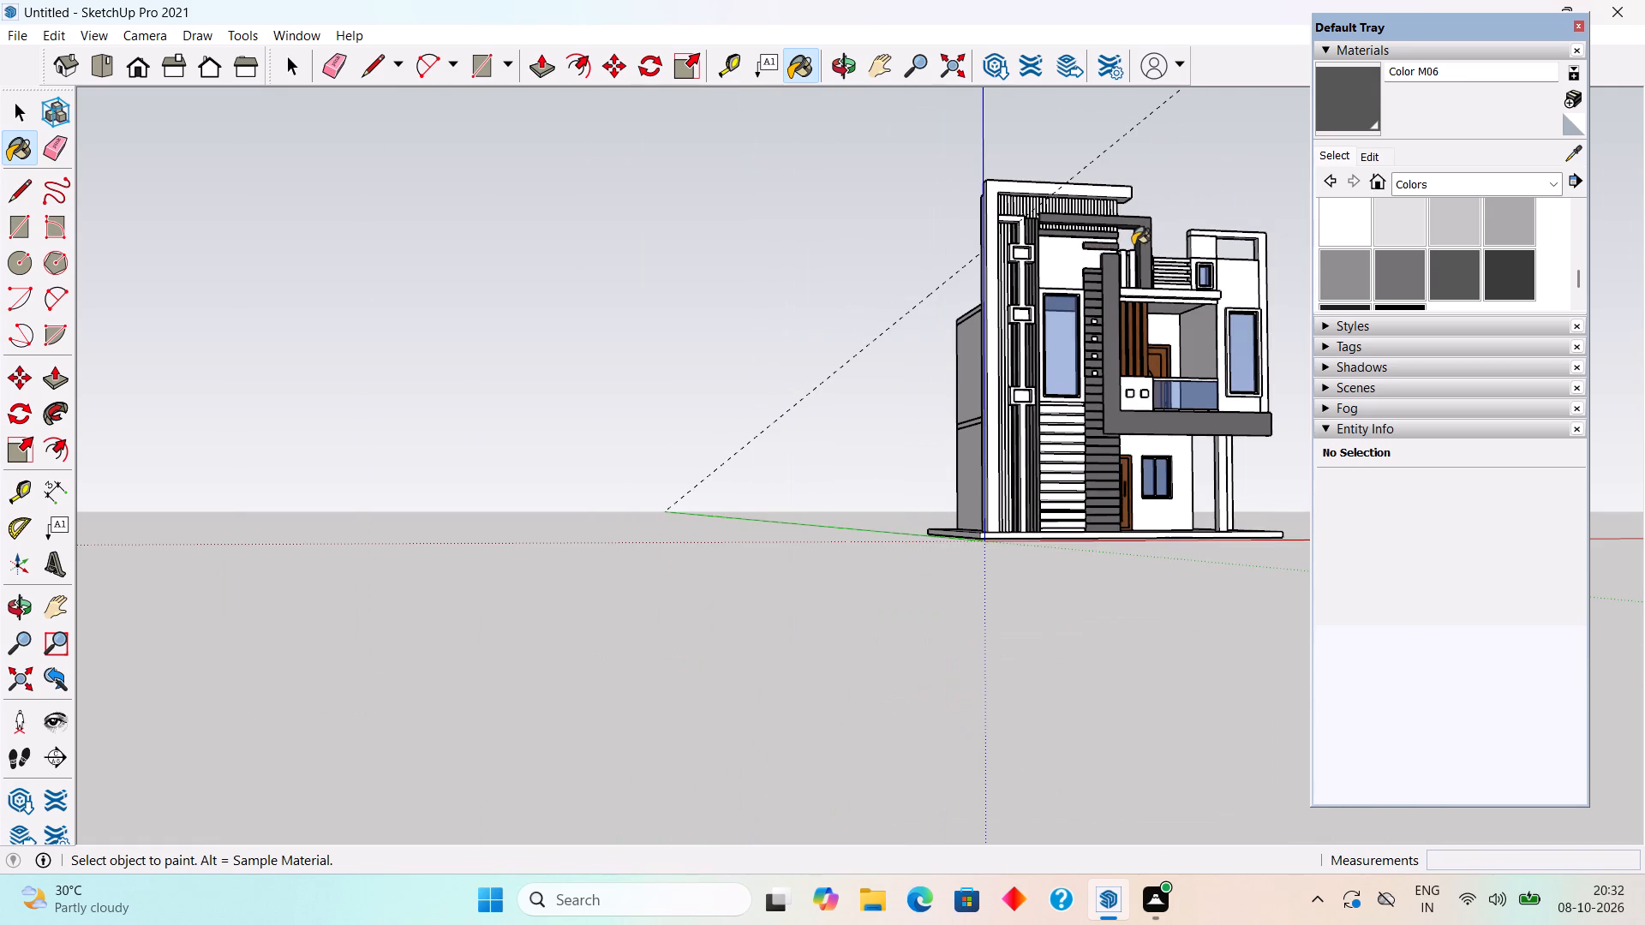
{"action": "scroll", "coordinate": [1174, 258], "scroll_direction": "up", "scroll_amount": 18}
{"action": "scroll", "coordinate": [1134, 272], "scroll_direction": "up", "scroll_amount": 4}
{"action": "middle_click_drag", "start_coordinate": [1132, 272], "coordinate": [1008, 310]}
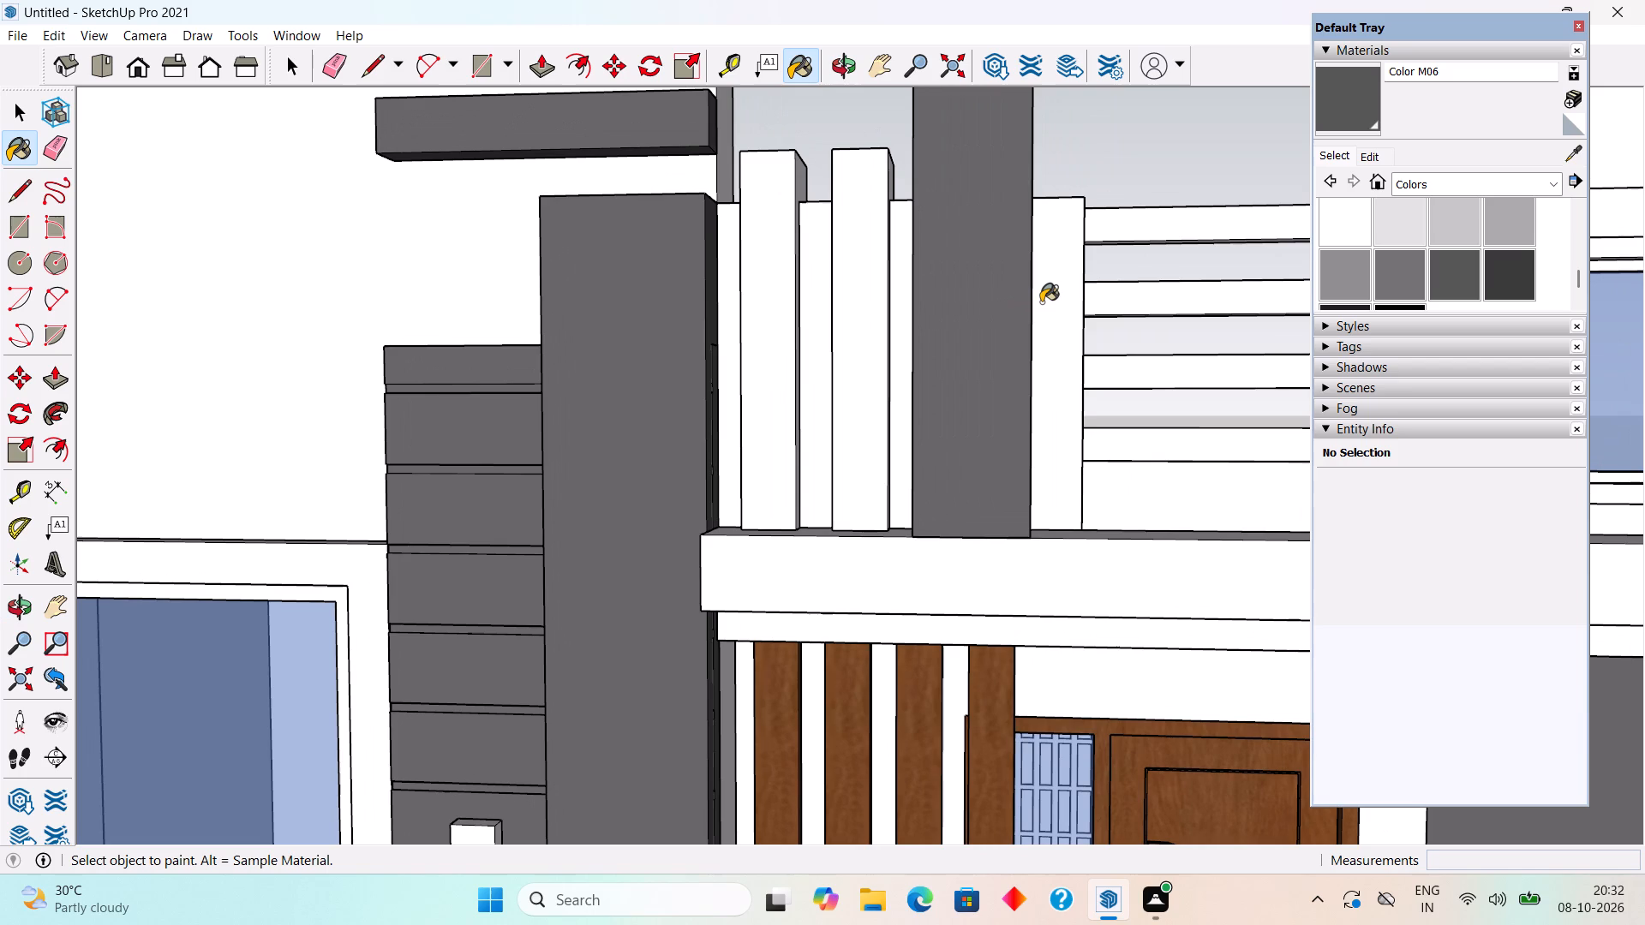
{"action": "left_click", "coordinate": [880, 325]}
{"action": "left_click", "coordinate": [782, 343]}
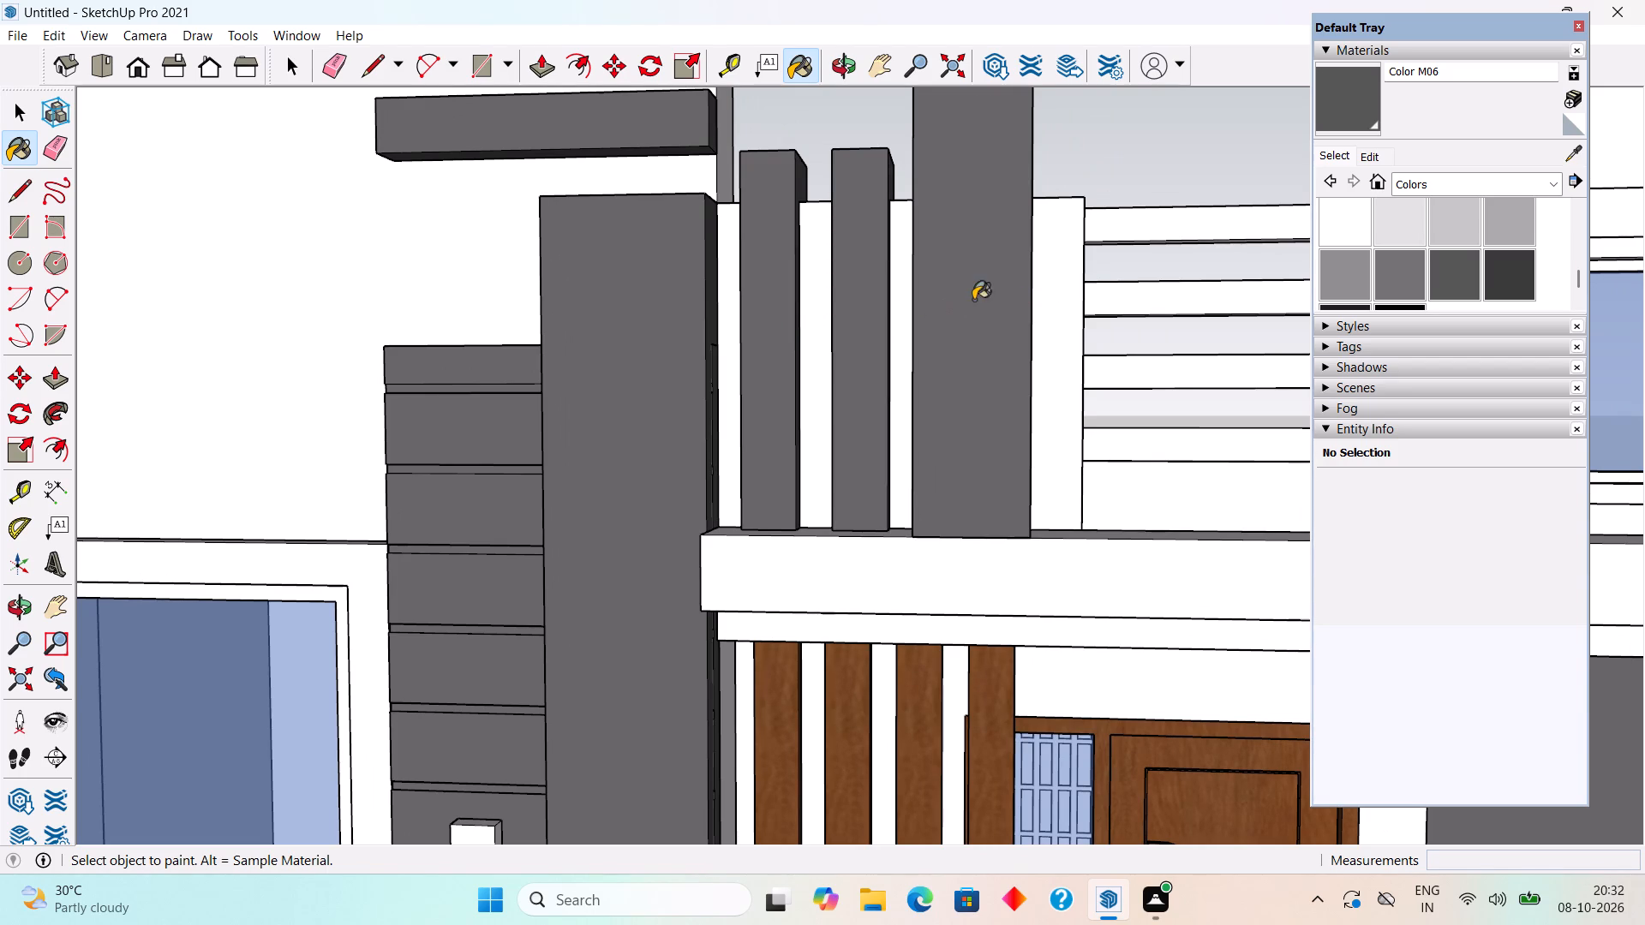
Paint the horizontal rails of the roof railing beside the upper frame with Color M06.
{"action": "left_click", "coordinate": [1173, 223]}
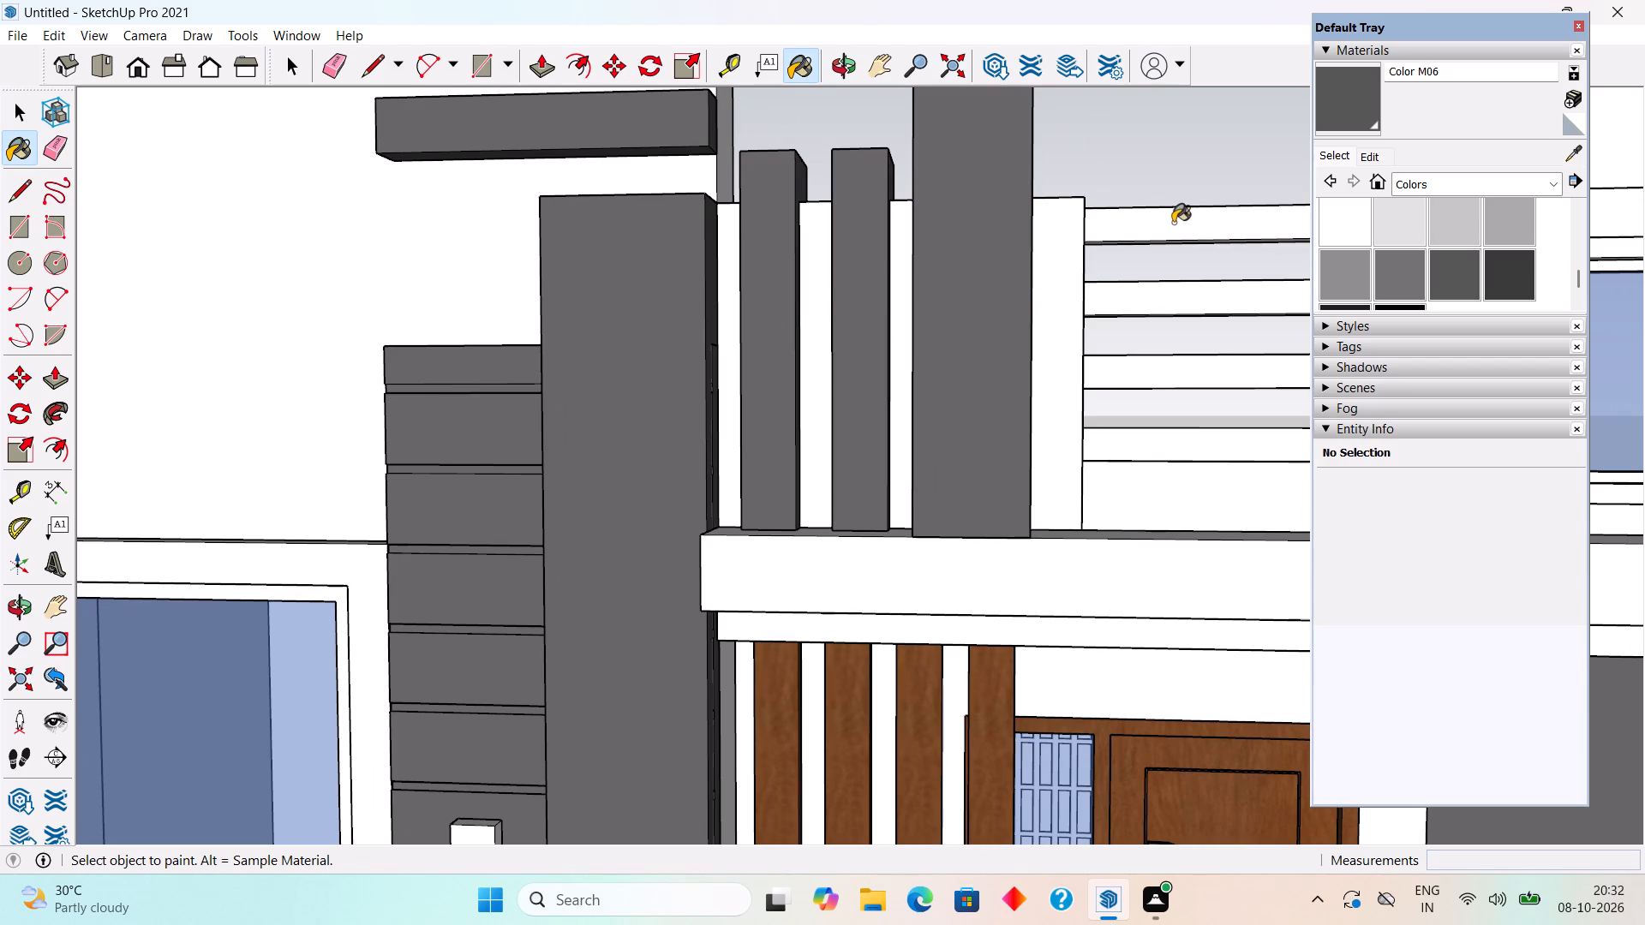
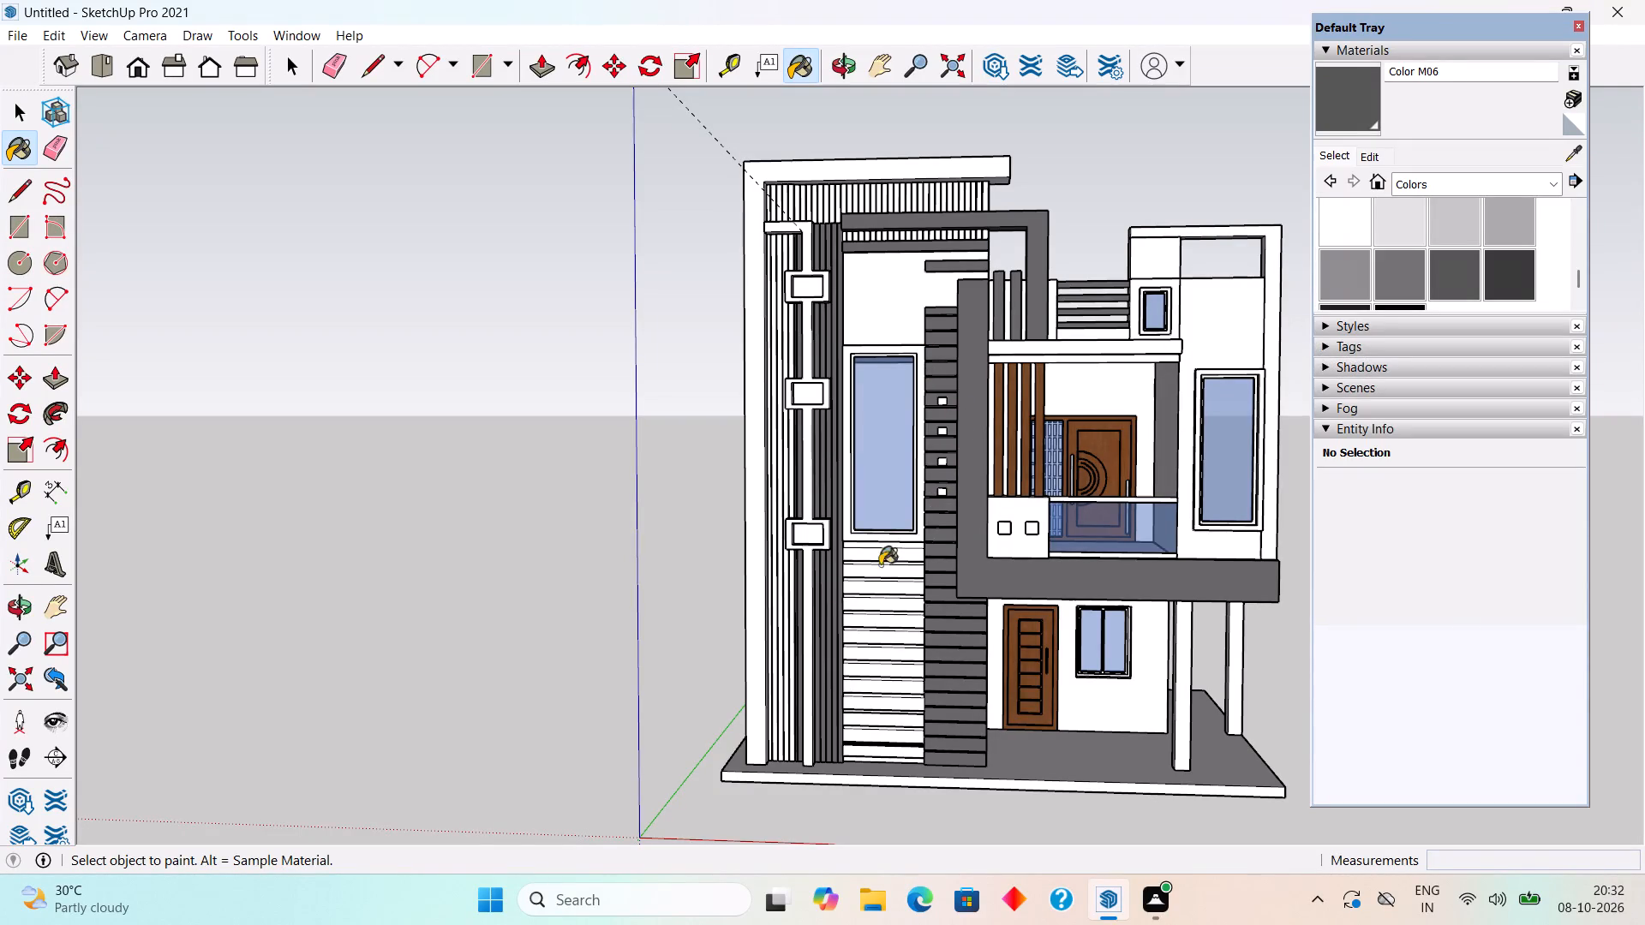
Paint the horizontal slat panel below the tall window with Color M06.
{"action": "scroll", "coordinate": [869, 625], "scroll_direction": "up", "scroll_amount": 3}
{"action": "left_click", "coordinate": [906, 582]}
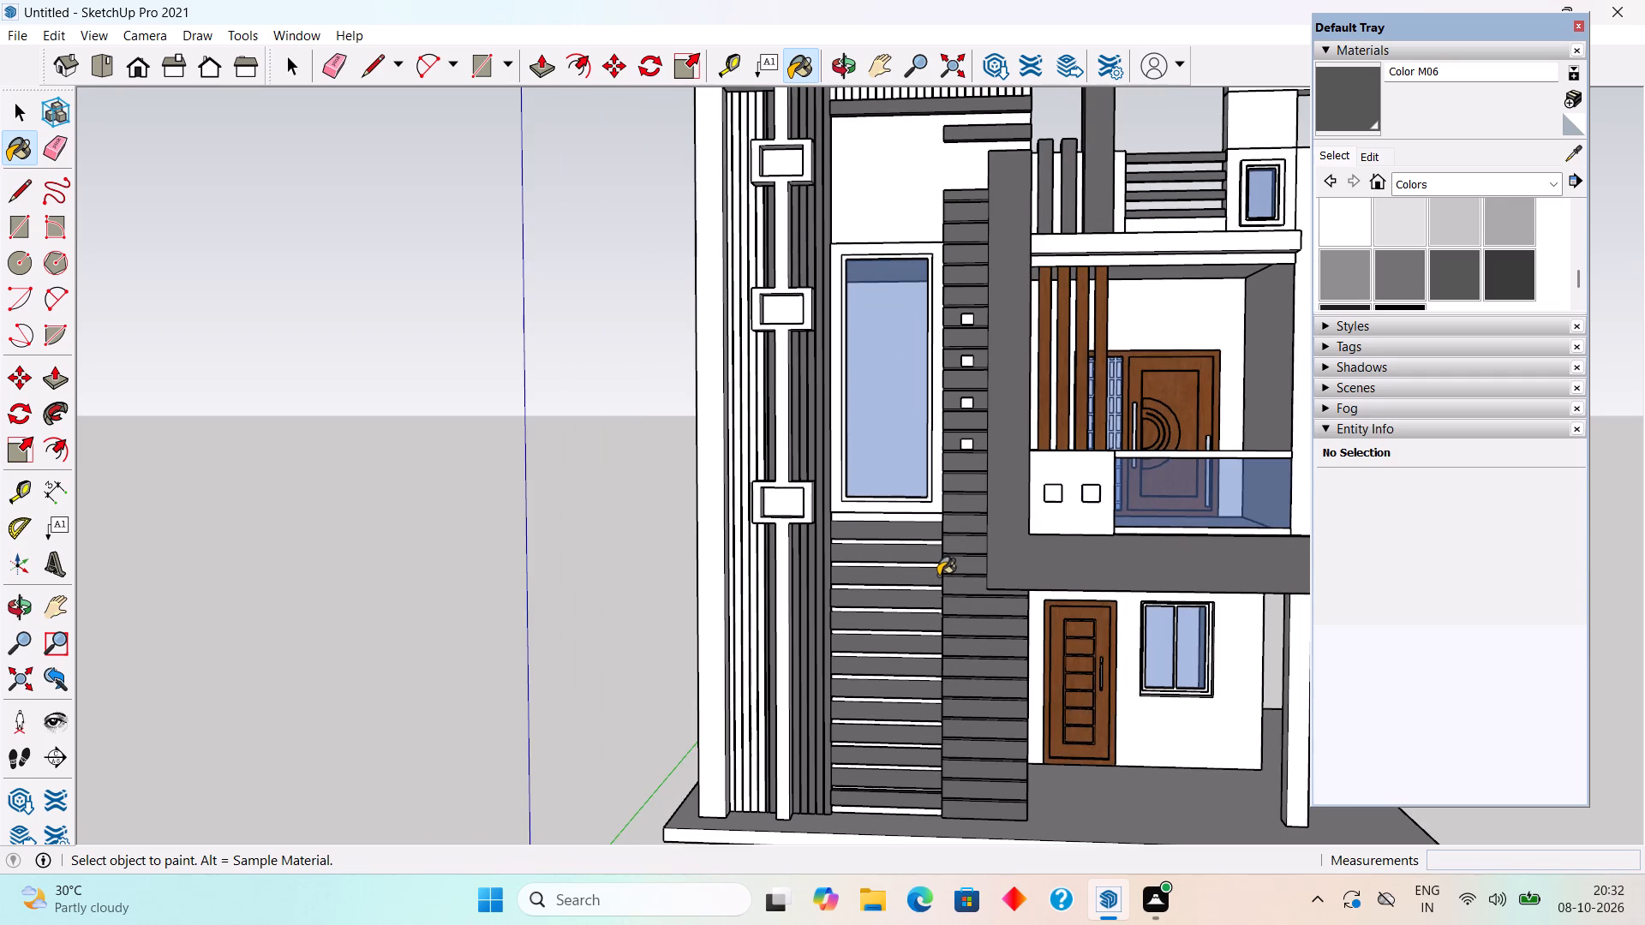
{"action": "key", "text": "space"}
Paint the recessed strips between the dark slats below the tall window with Color E02.
{"action": "scroll", "coordinate": [1391, 214], "scroll_direction": "down", "scroll_amount": 3}
{"action": "scroll", "coordinate": [1391, 214], "scroll_direction": "up", "scroll_amount": 7}
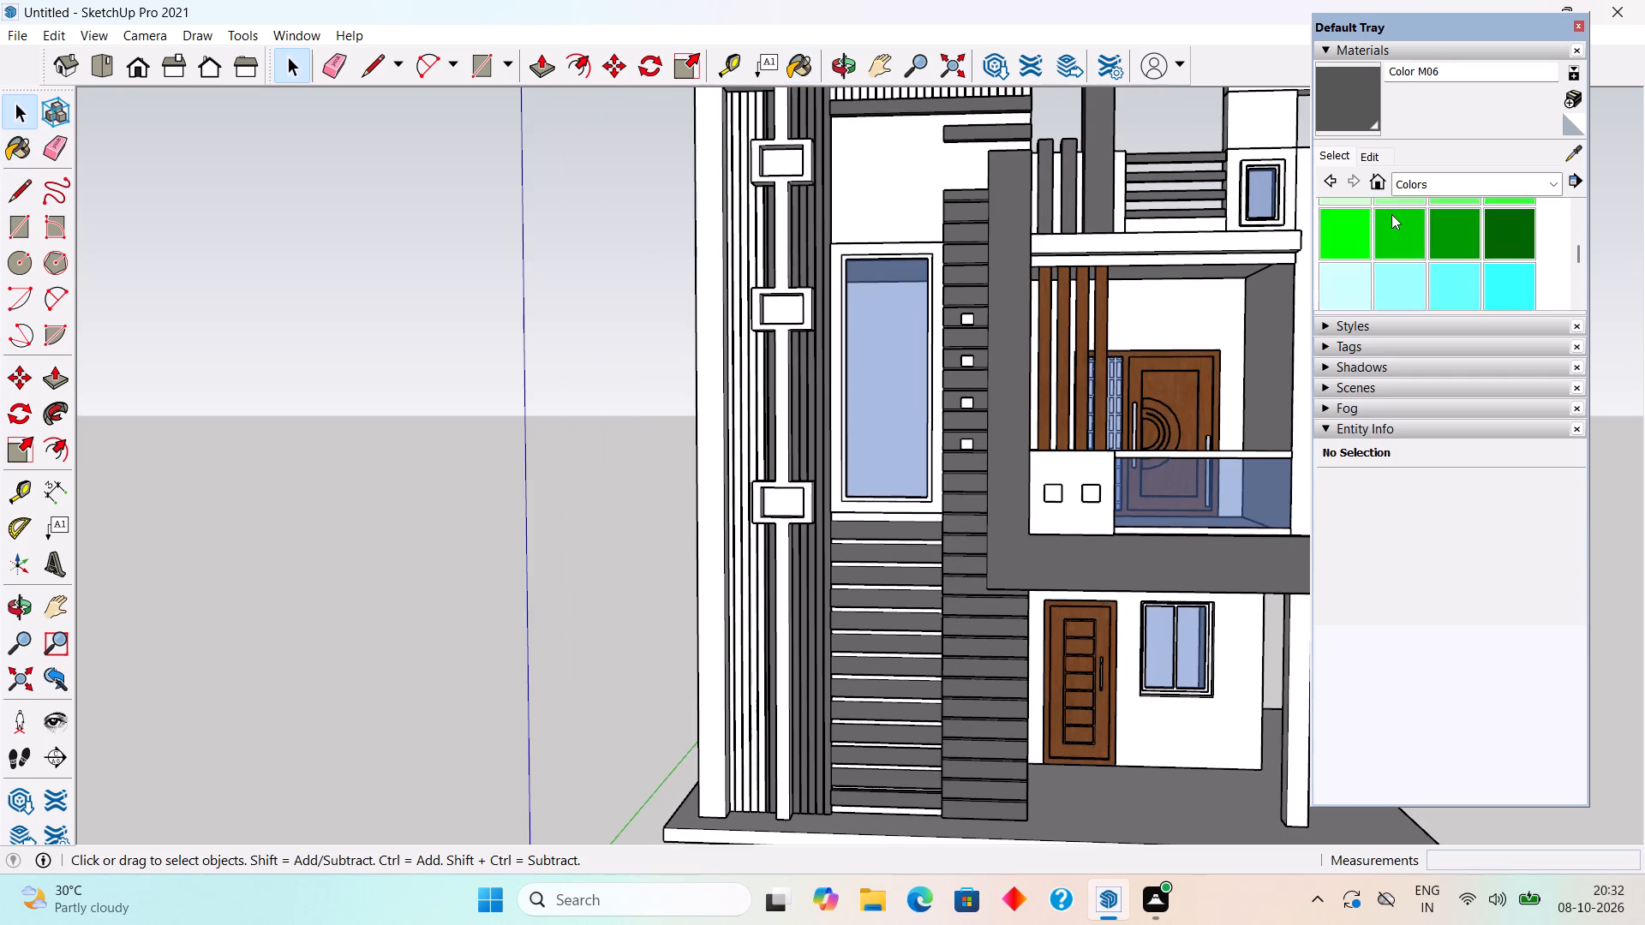
{"action": "scroll", "coordinate": [1391, 214], "scroll_direction": "up", "scroll_amount": 4}
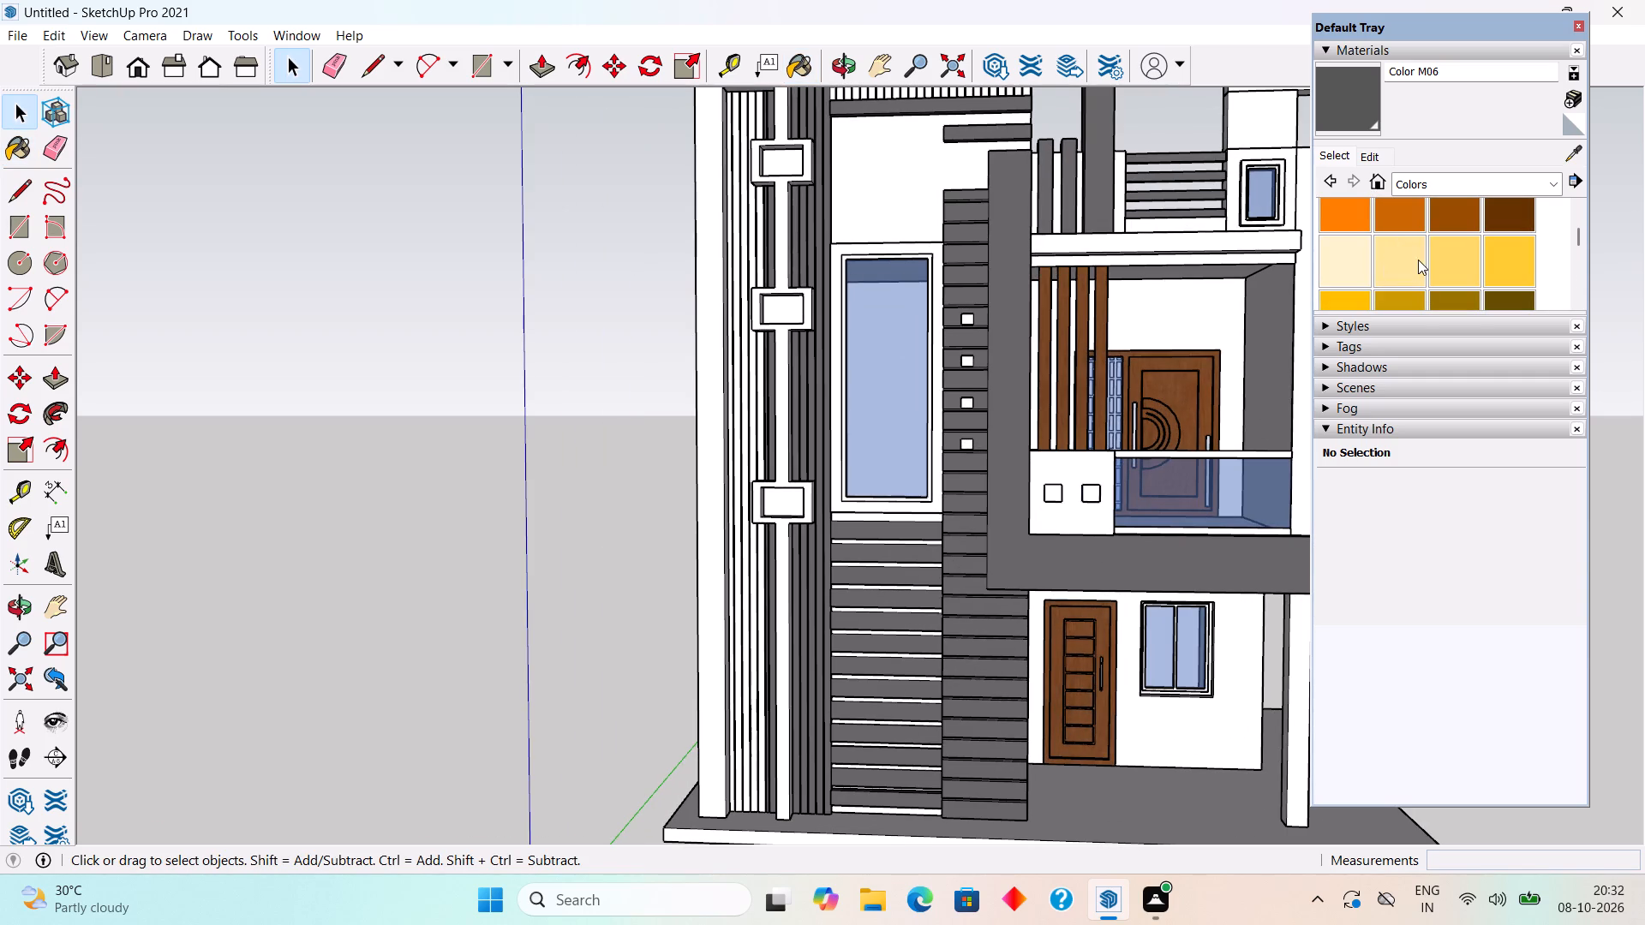
{"action": "scroll", "coordinate": [1419, 259], "scroll_direction": "down", "scroll_amount": 1}
{"action": "left_click", "coordinate": [1410, 266]}
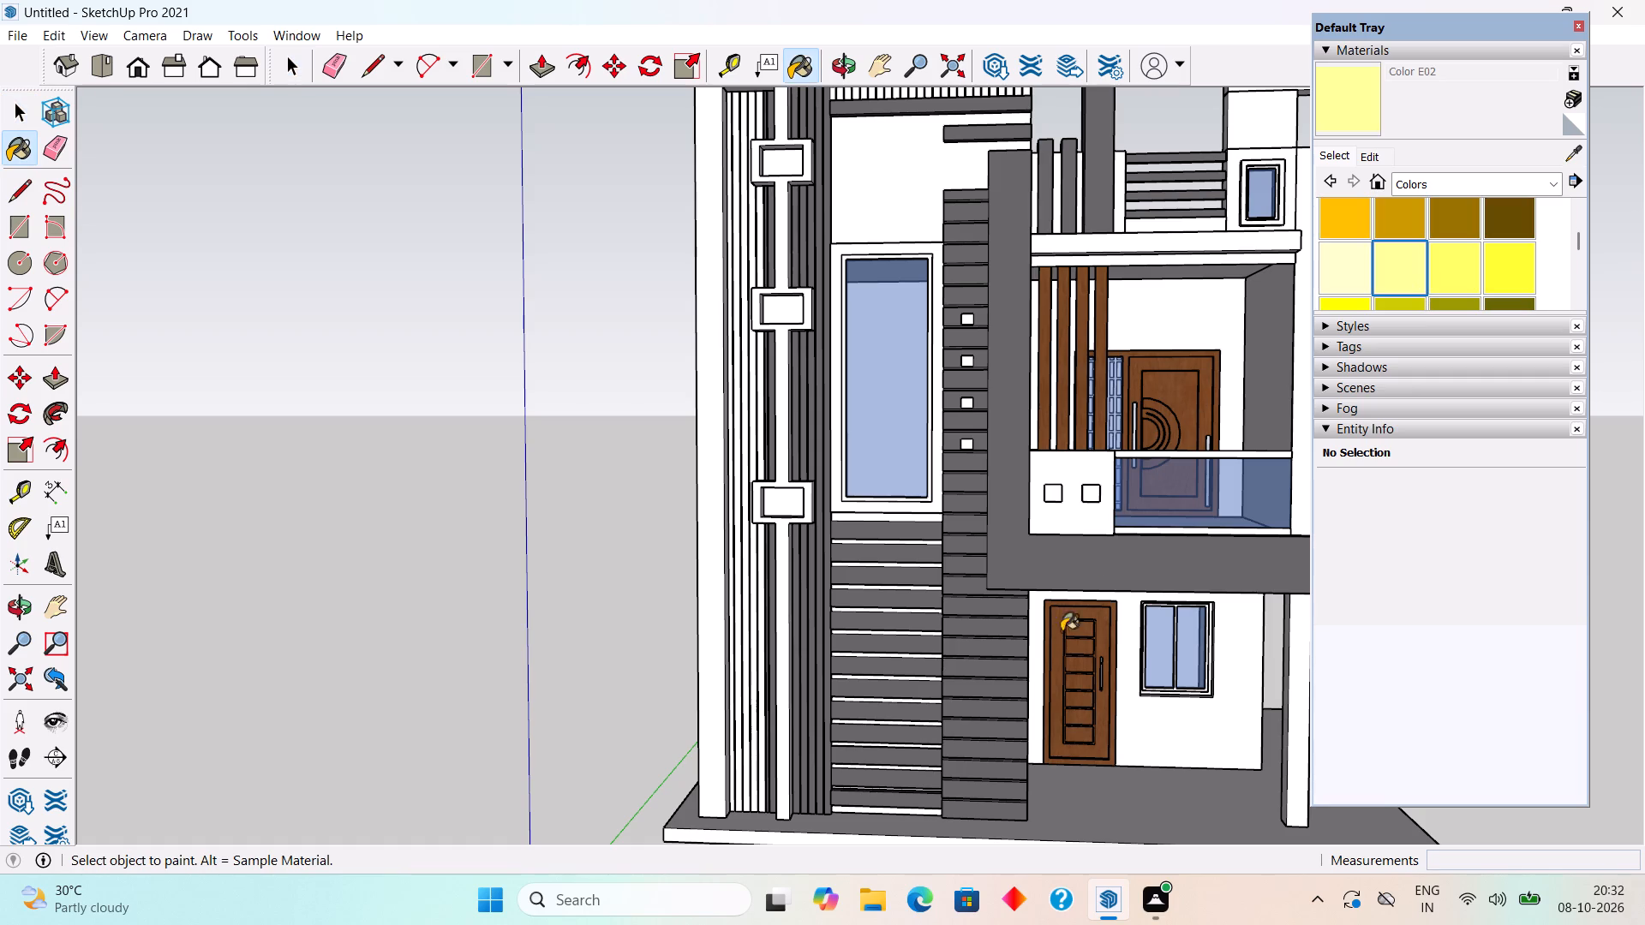
{"action": "scroll", "coordinate": [897, 646], "scroll_direction": "up", "scroll_amount": 17}
{"action": "left_click", "coordinate": [877, 588]}
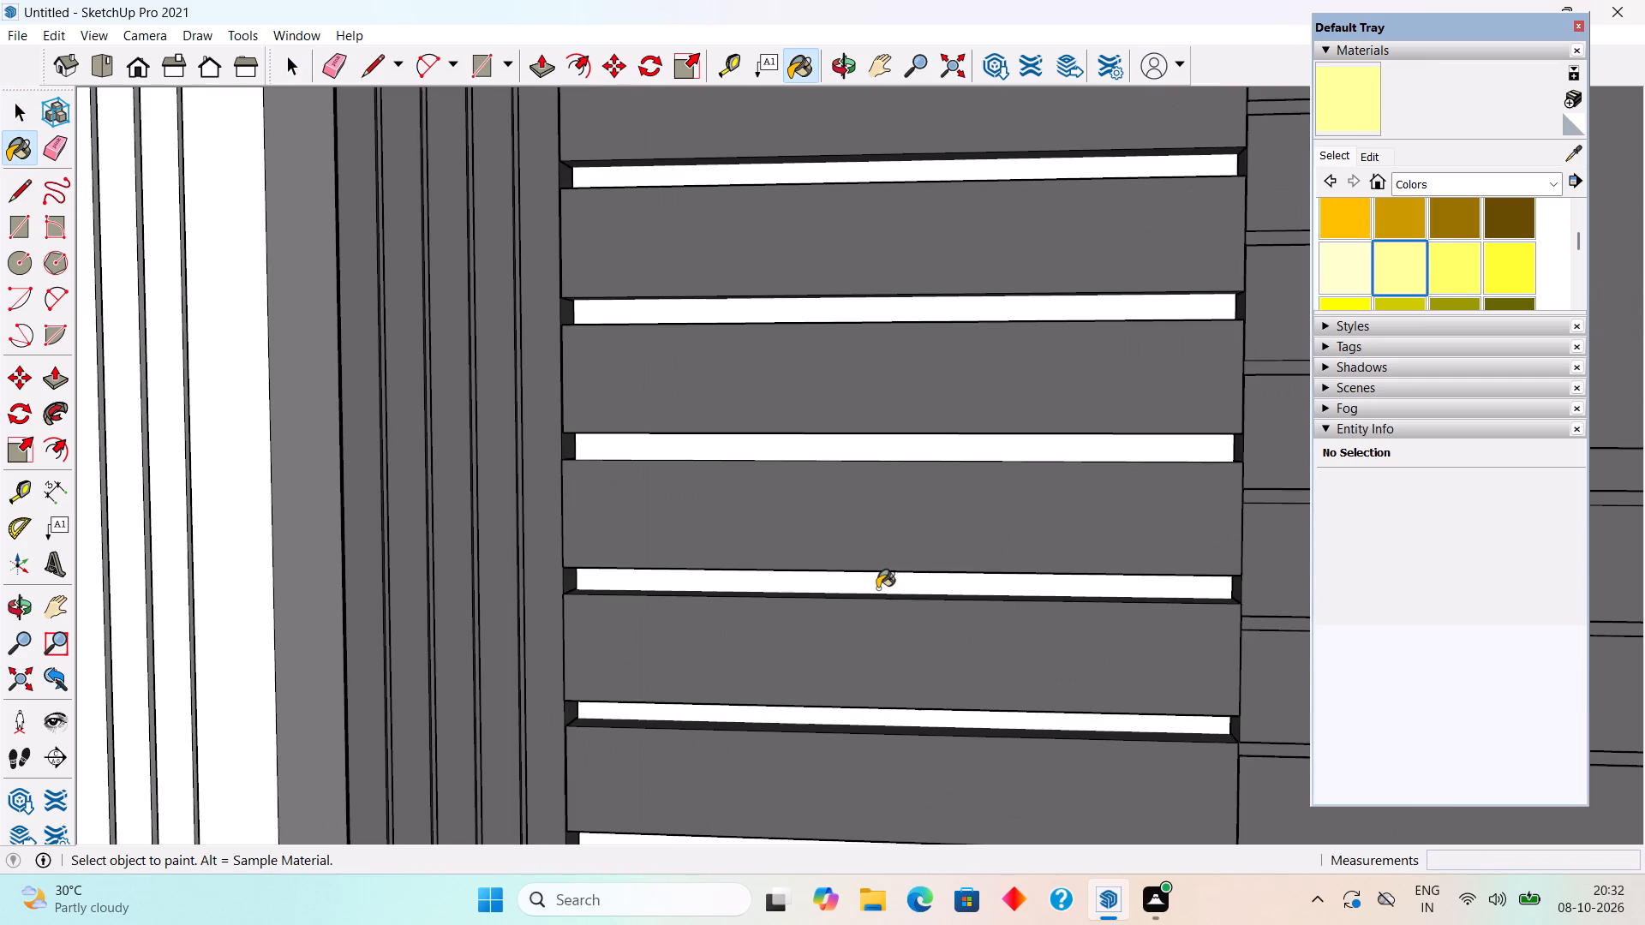
{"action": "scroll", "coordinate": [877, 588], "scroll_direction": "down", "scroll_amount": 18}
{"action": "scroll", "coordinate": [877, 588], "scroll_direction": "down", "scroll_amount": 4}
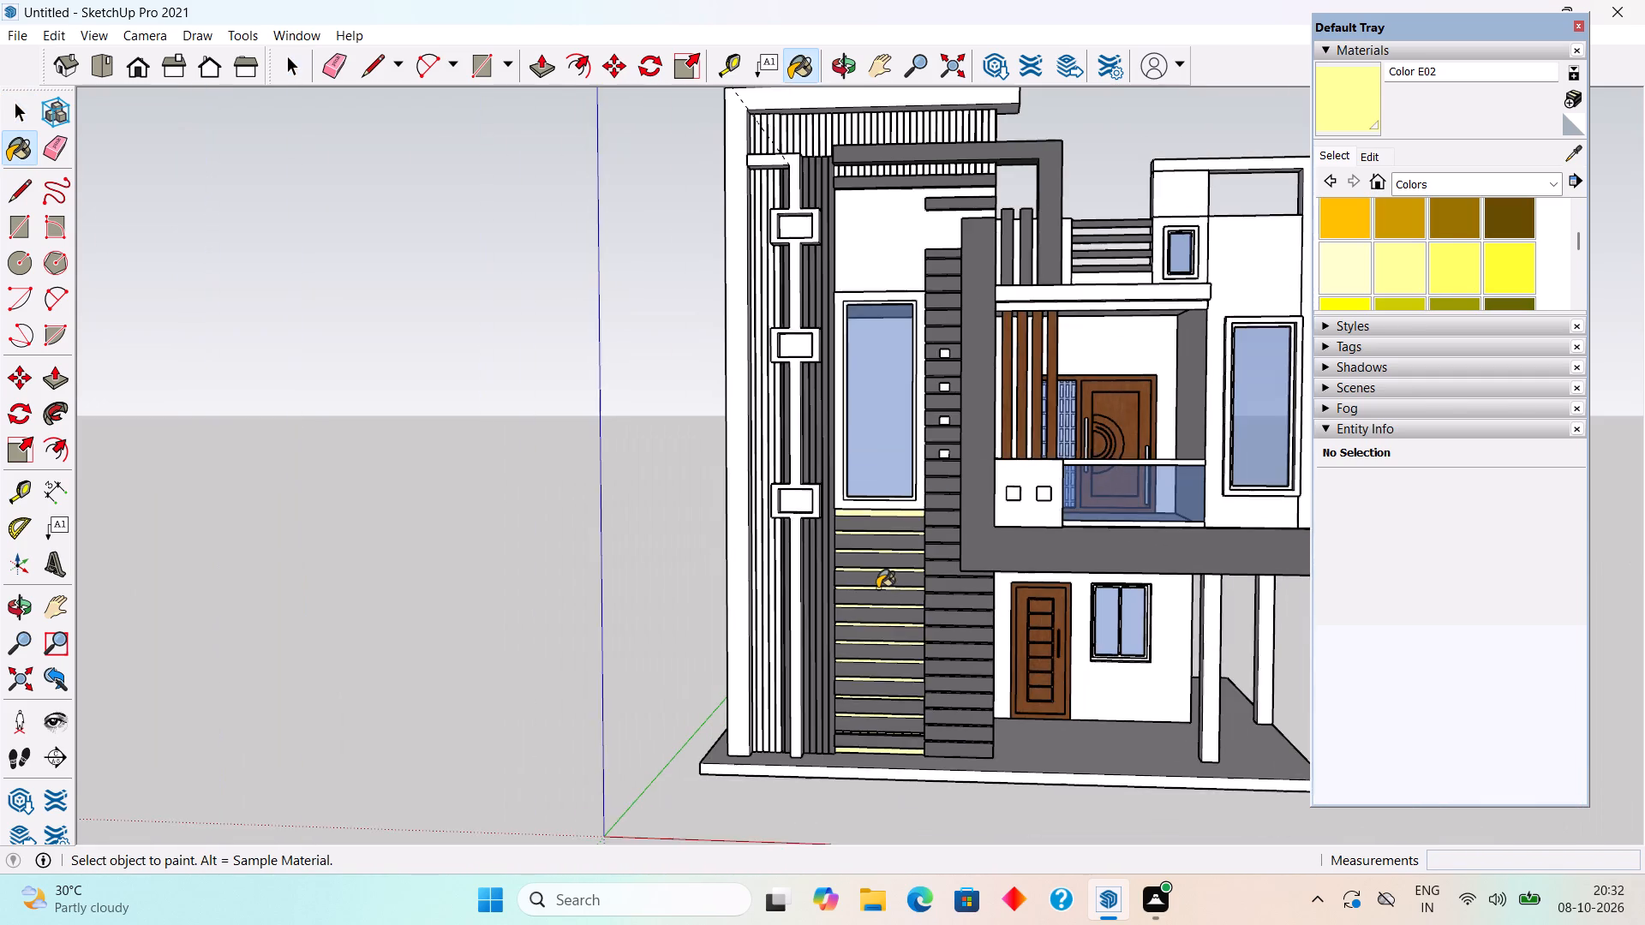
Push/Pull the white wall face behind the horizontal slats below the tall window outward by 1".
{"action": "middle_click_drag", "start_coordinate": [1062, 625], "coordinate": [1173, 648]}
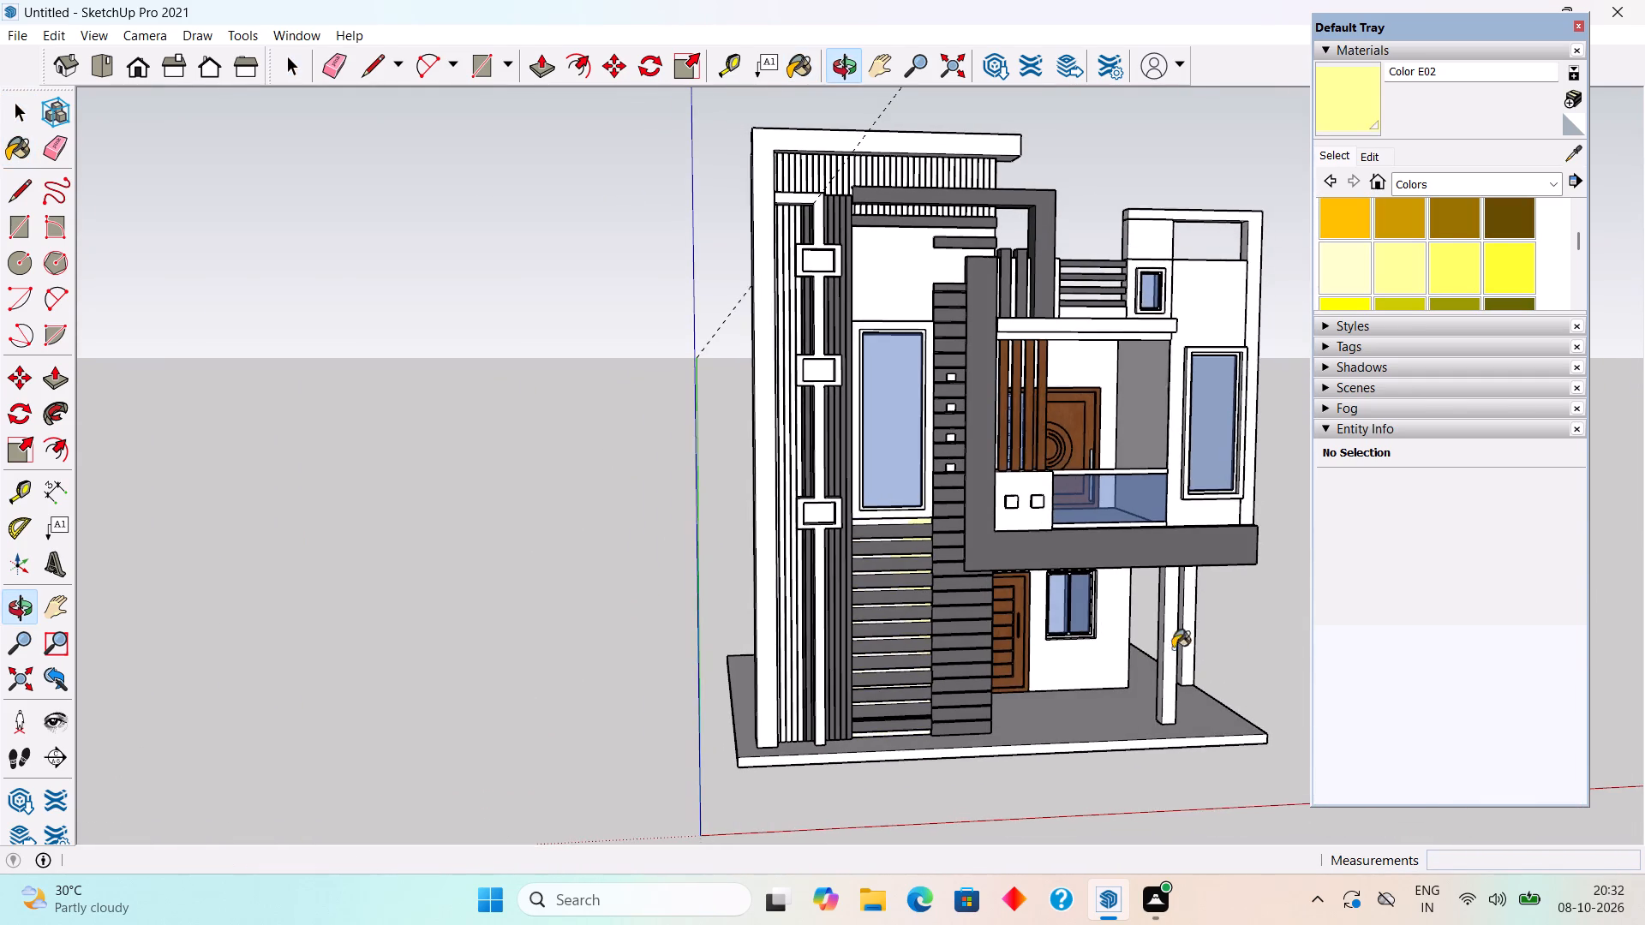
{"action": "scroll", "coordinate": [870, 696], "scroll_direction": "up", "scroll_amount": 10}
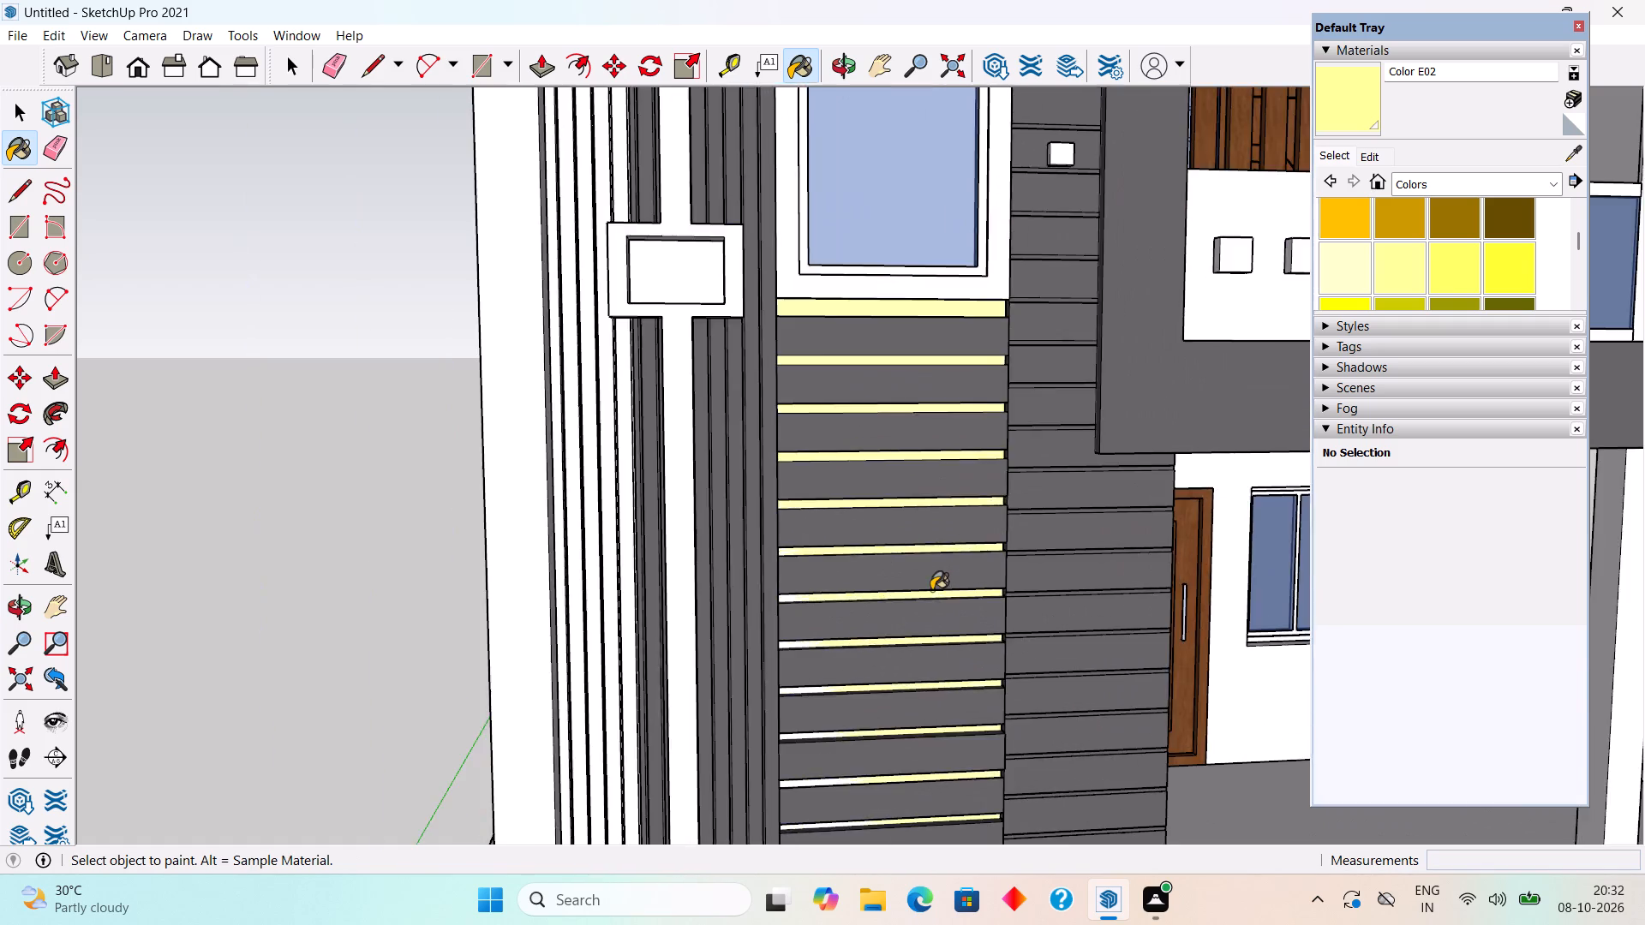
{"action": "scroll", "coordinate": [931, 590], "scroll_direction": "up", "scroll_amount": 3}
{"action": "middle_click_drag", "start_coordinate": [915, 580], "coordinate": [807, 552]}
{"action": "scroll", "coordinate": [832, 598], "scroll_direction": "up", "scroll_amount": 3}
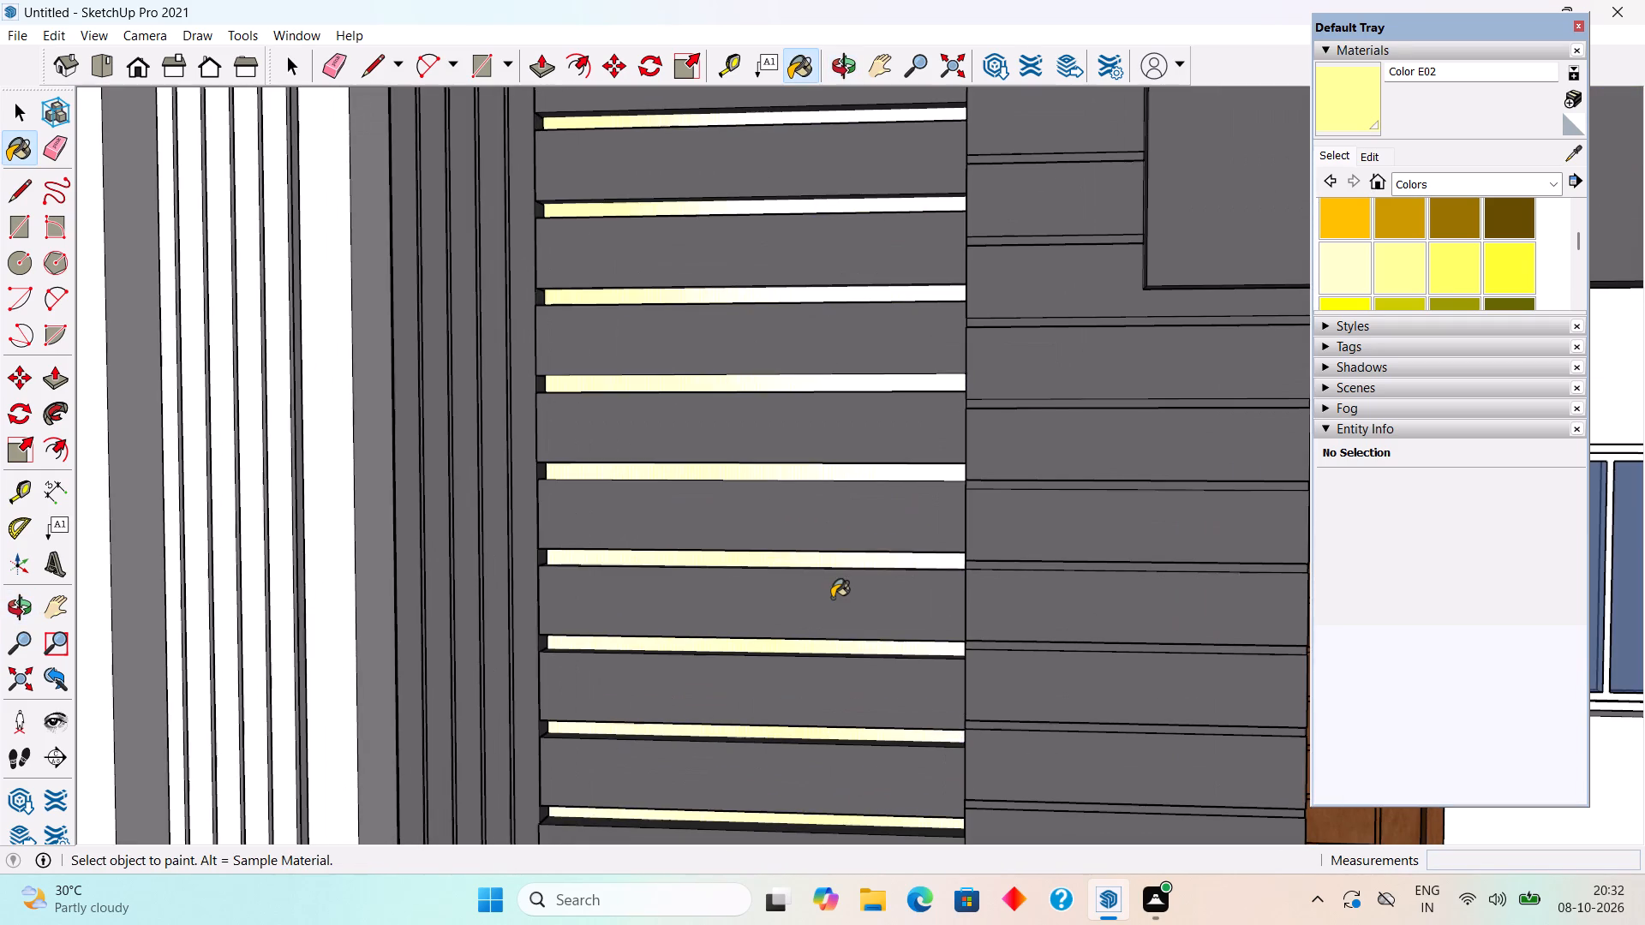
{"action": "key", "text": "space"}
{"action": "scroll", "coordinate": [844, 563], "scroll_direction": "up", "scroll_amount": 12}
{"action": "triple_click", "coordinate": [855, 557]}
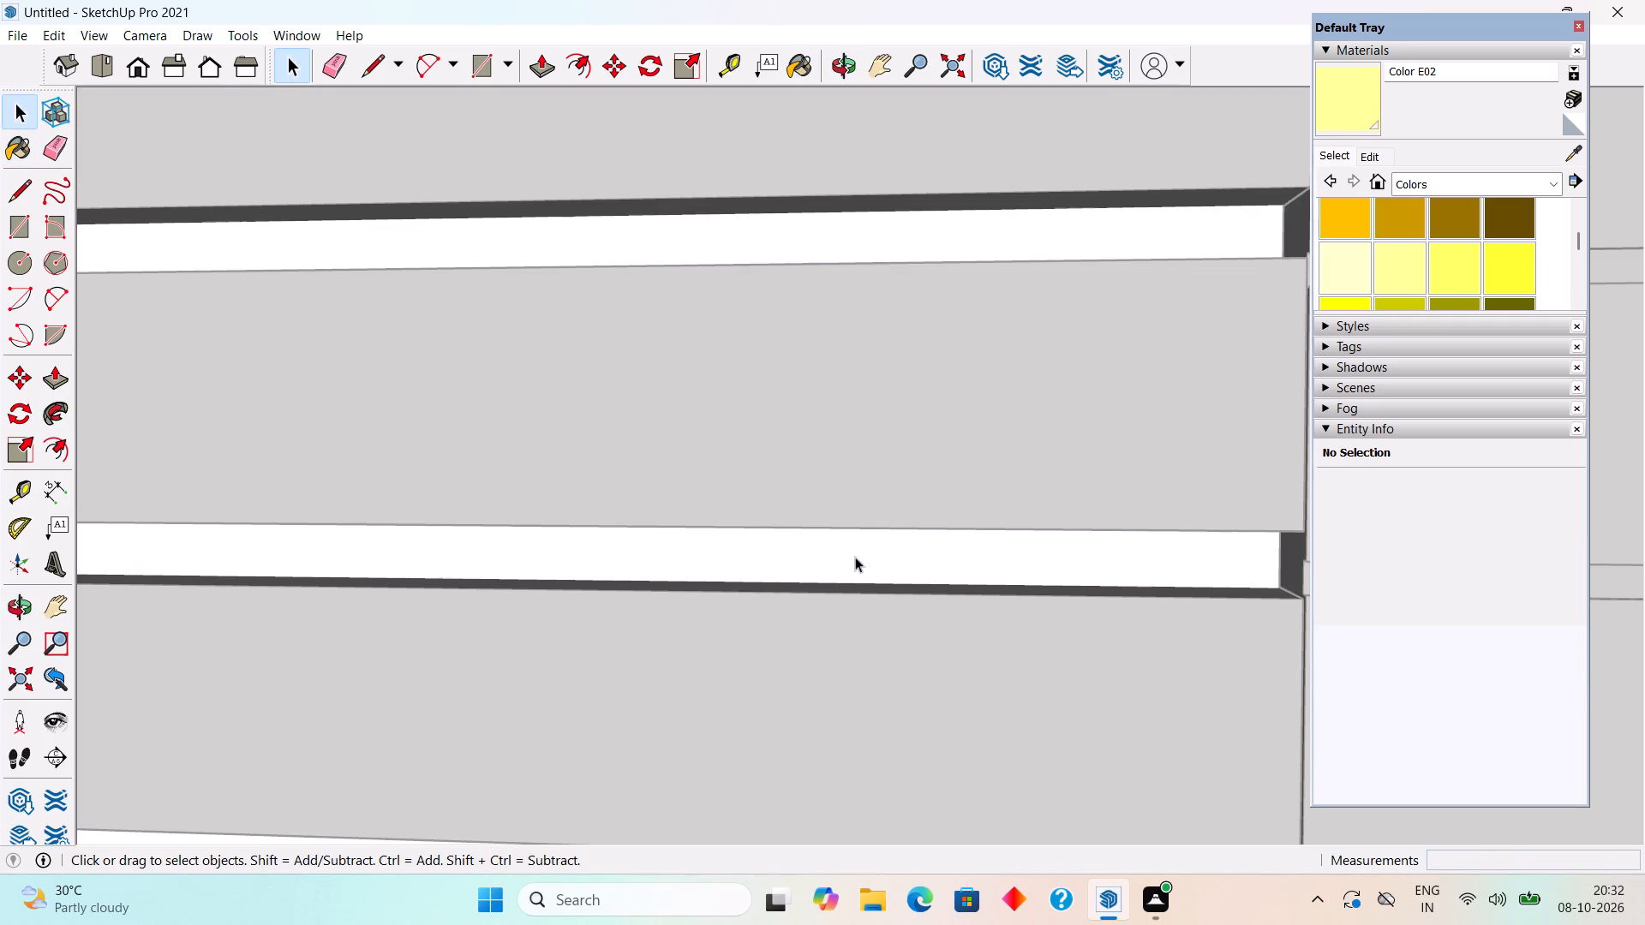
{"action": "triple_click", "coordinate": [855, 557]}
{"action": "key", "text": "p"}
{"action": "left_click", "coordinate": [855, 557]}
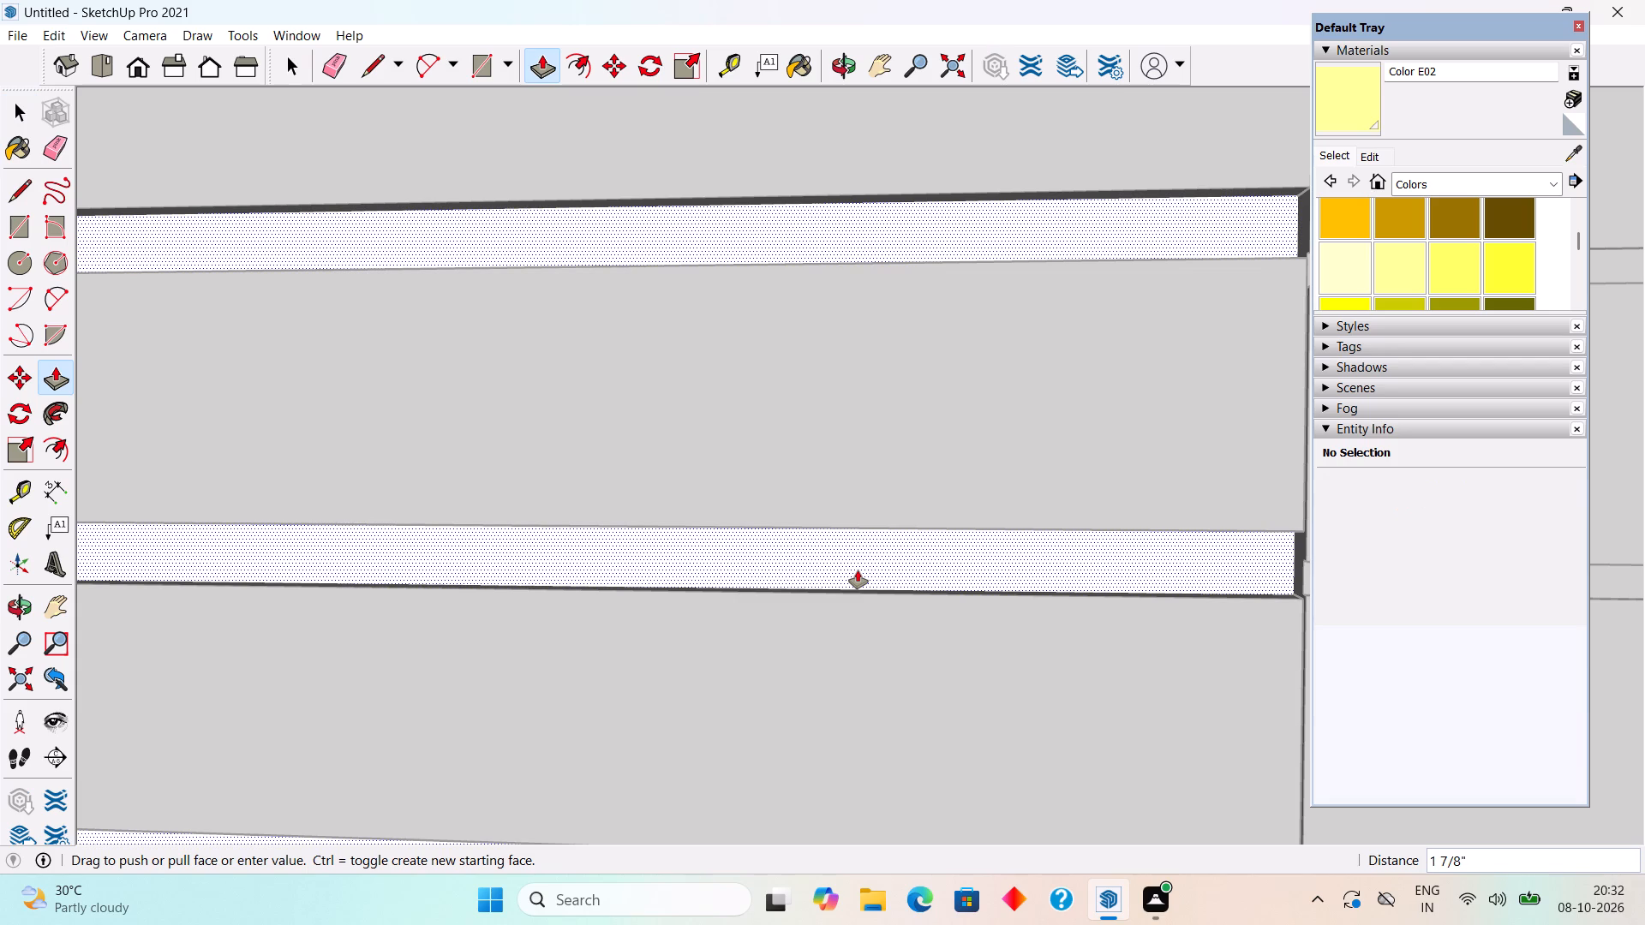
{"action": "type", "text": "1\""}
{"action": "key", "text": "Return"}
{"action": "key", "text": "space"}
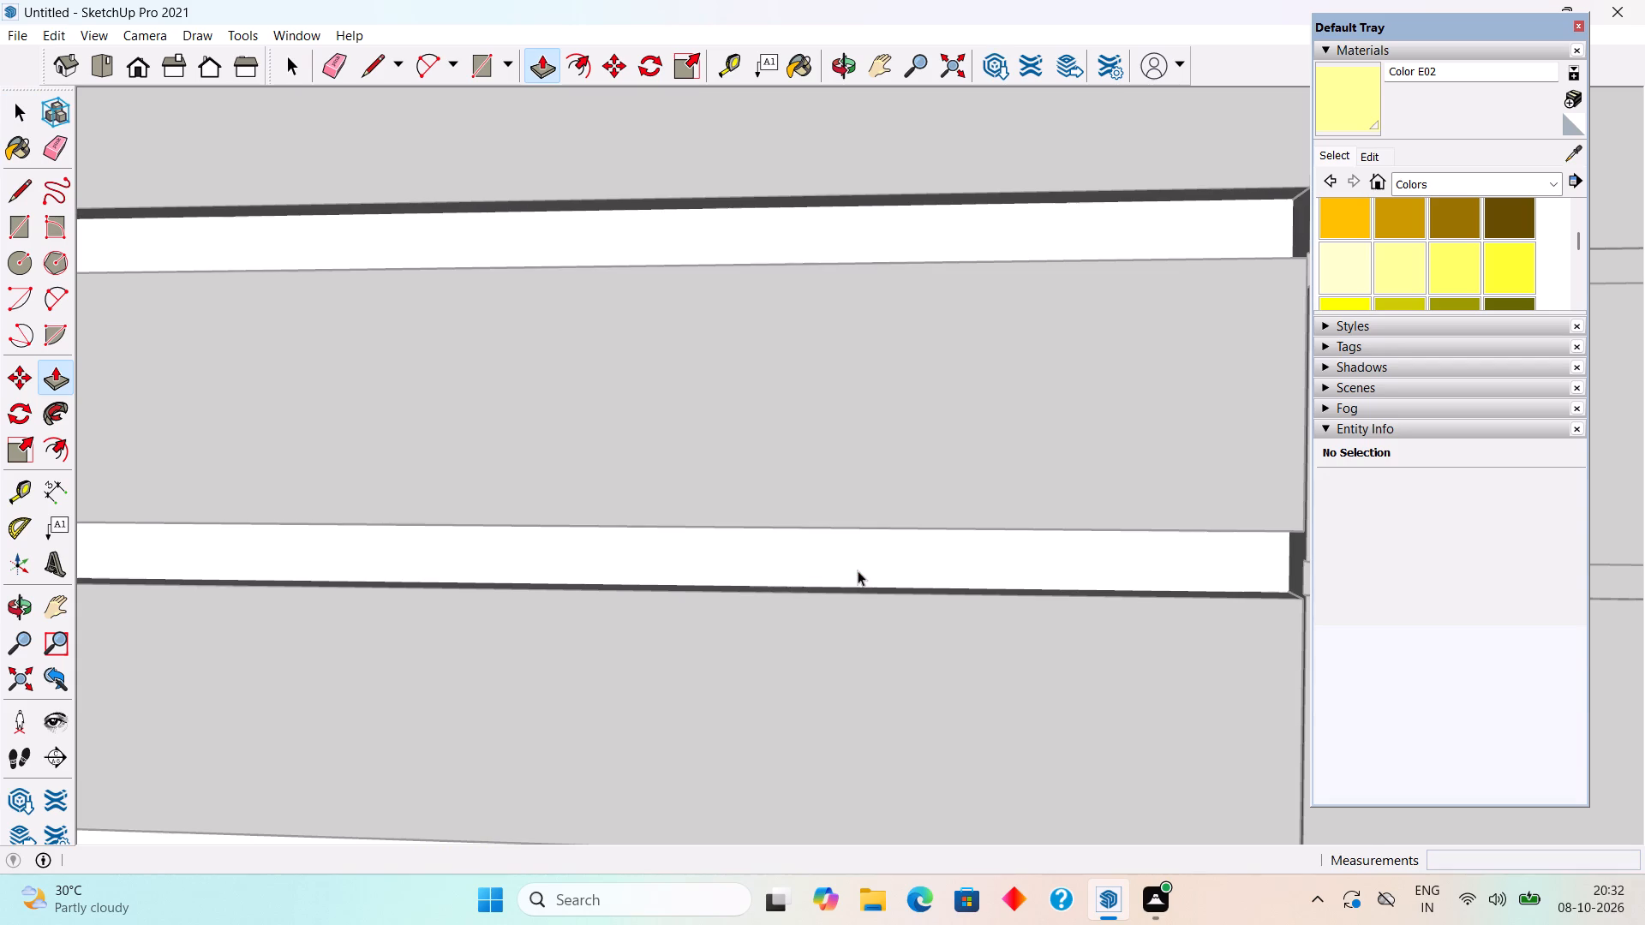
{"action": "scroll", "coordinate": [870, 609], "scroll_direction": "down", "scroll_amount": 20}
{"action": "scroll", "coordinate": [870, 609], "scroll_direction": "down", "scroll_amount": 5}
{"action": "left_click", "coordinate": [452, 546]}
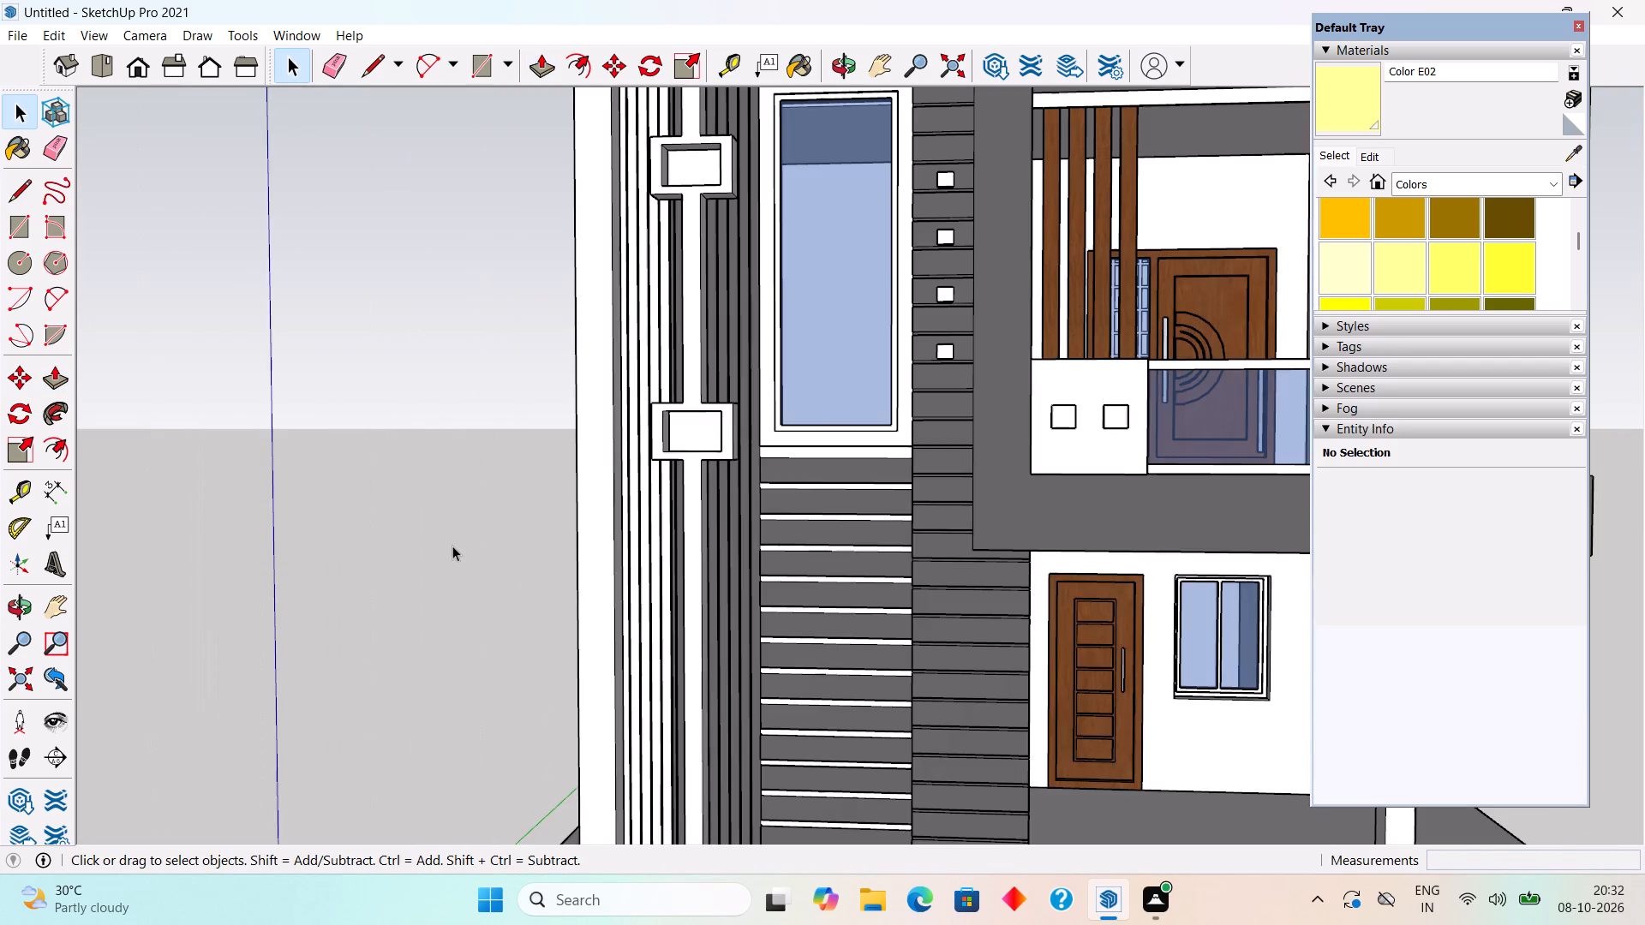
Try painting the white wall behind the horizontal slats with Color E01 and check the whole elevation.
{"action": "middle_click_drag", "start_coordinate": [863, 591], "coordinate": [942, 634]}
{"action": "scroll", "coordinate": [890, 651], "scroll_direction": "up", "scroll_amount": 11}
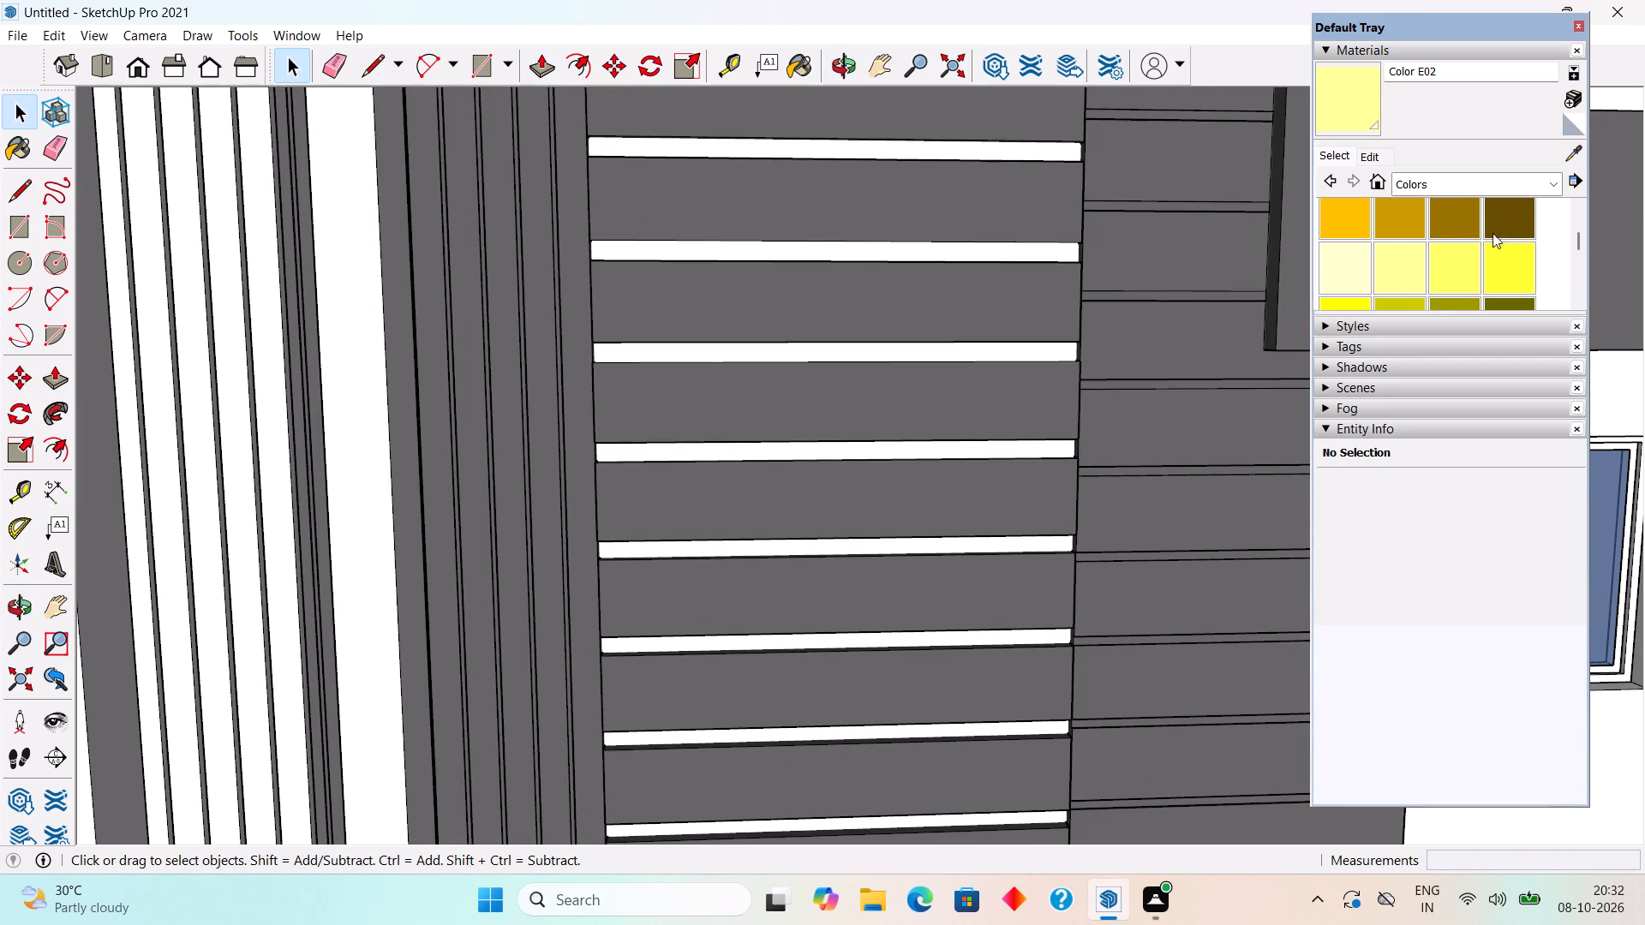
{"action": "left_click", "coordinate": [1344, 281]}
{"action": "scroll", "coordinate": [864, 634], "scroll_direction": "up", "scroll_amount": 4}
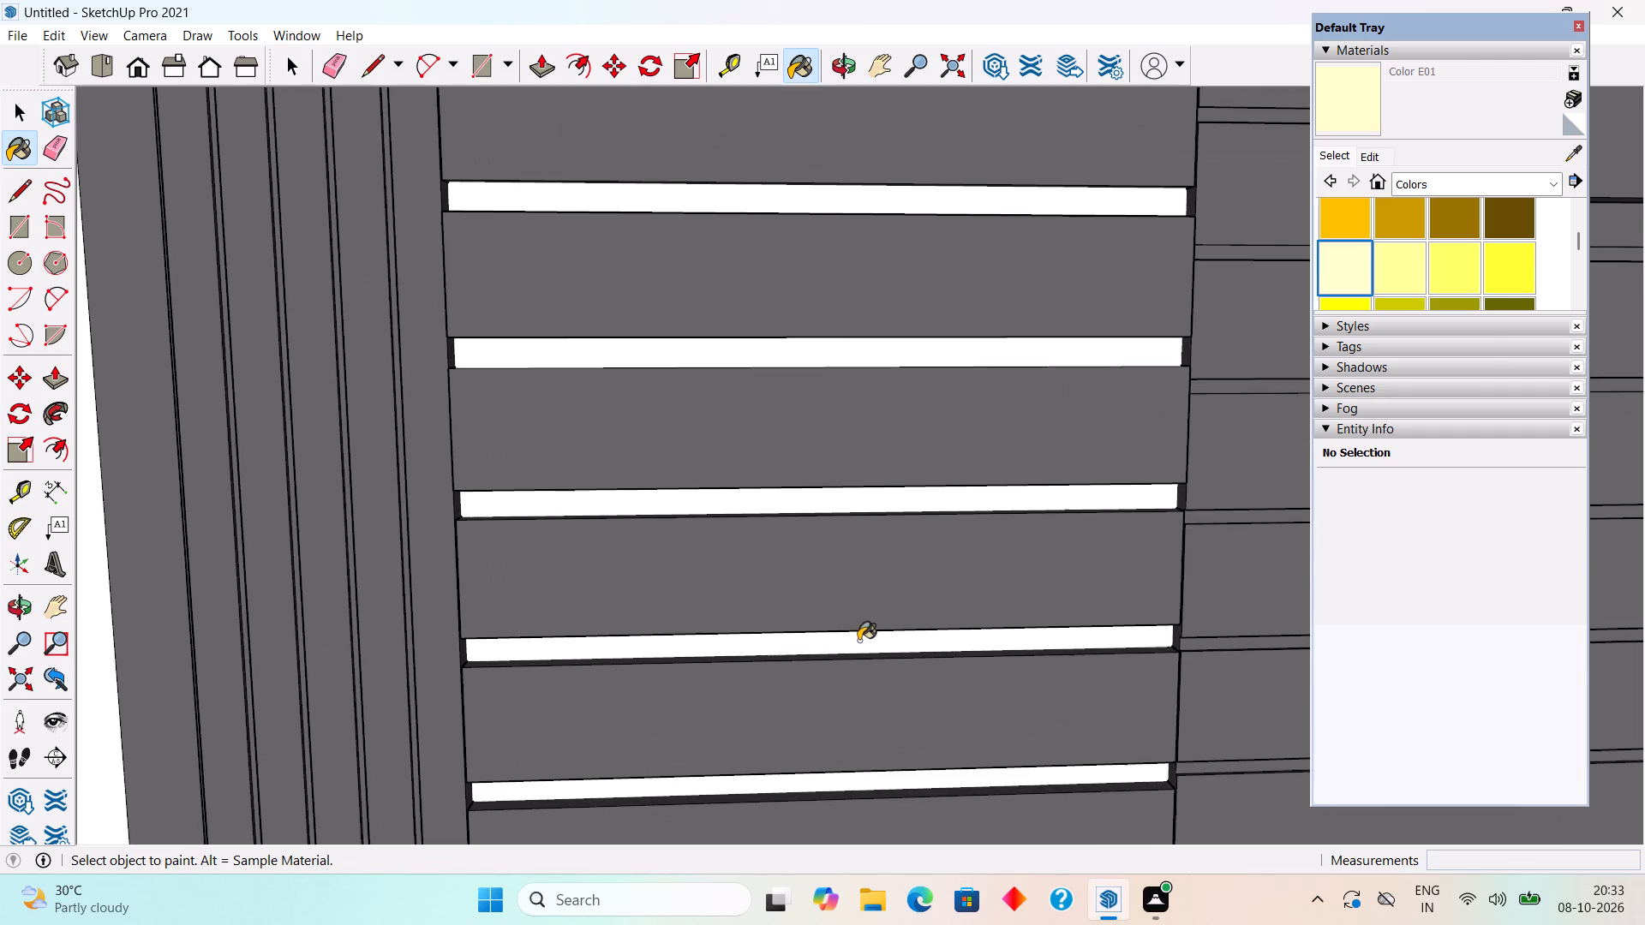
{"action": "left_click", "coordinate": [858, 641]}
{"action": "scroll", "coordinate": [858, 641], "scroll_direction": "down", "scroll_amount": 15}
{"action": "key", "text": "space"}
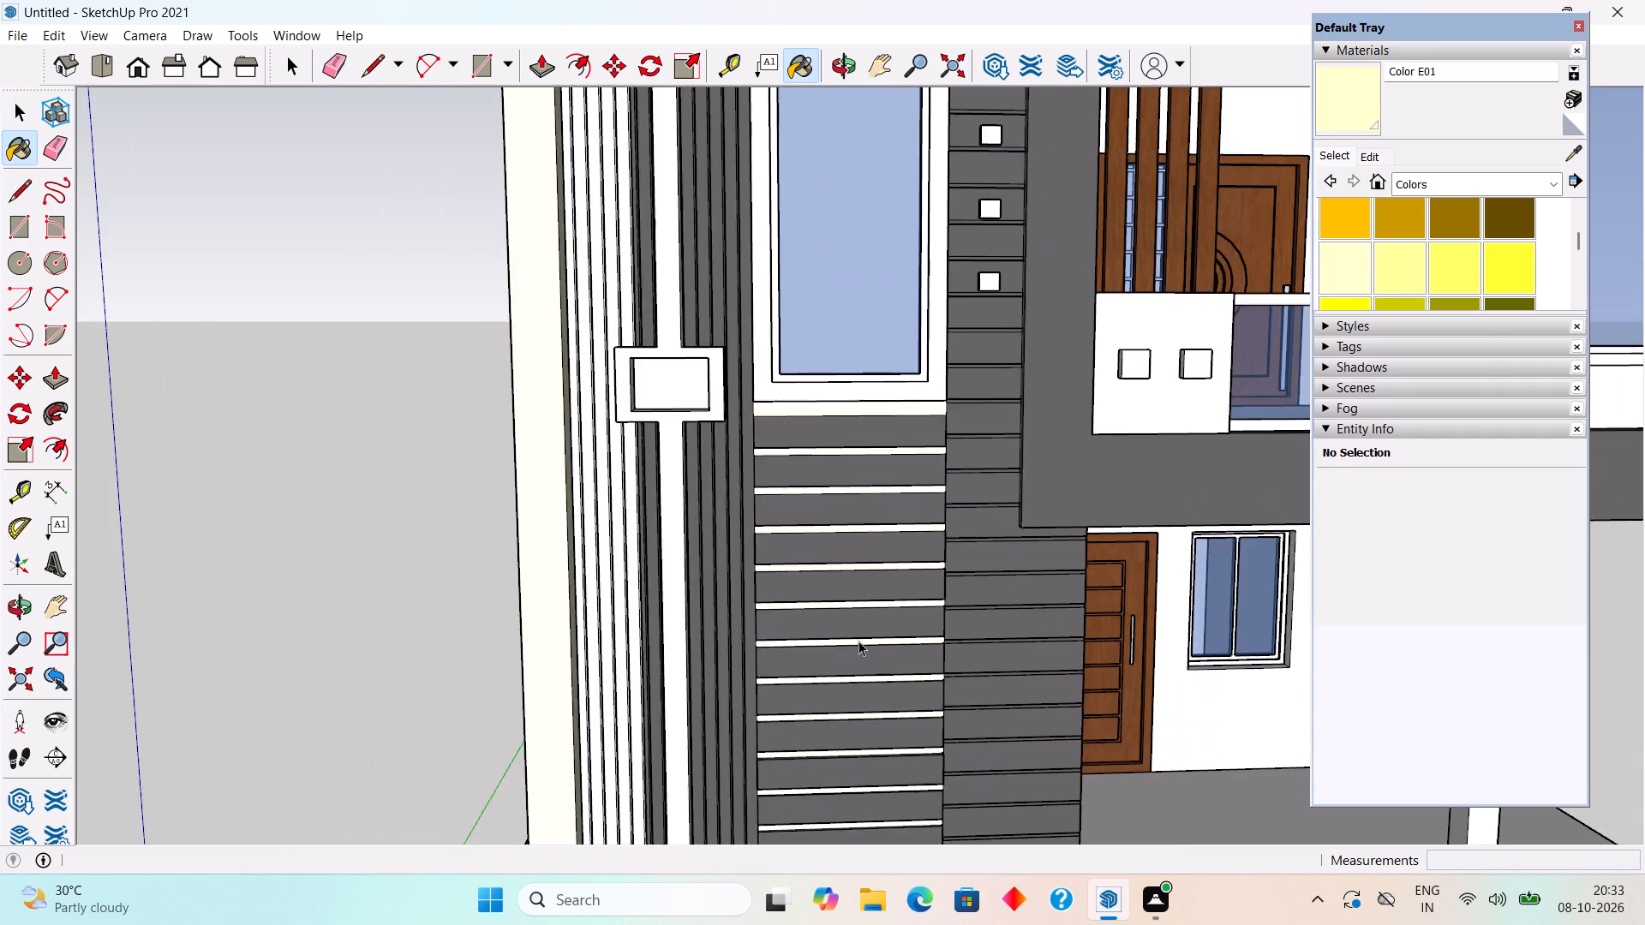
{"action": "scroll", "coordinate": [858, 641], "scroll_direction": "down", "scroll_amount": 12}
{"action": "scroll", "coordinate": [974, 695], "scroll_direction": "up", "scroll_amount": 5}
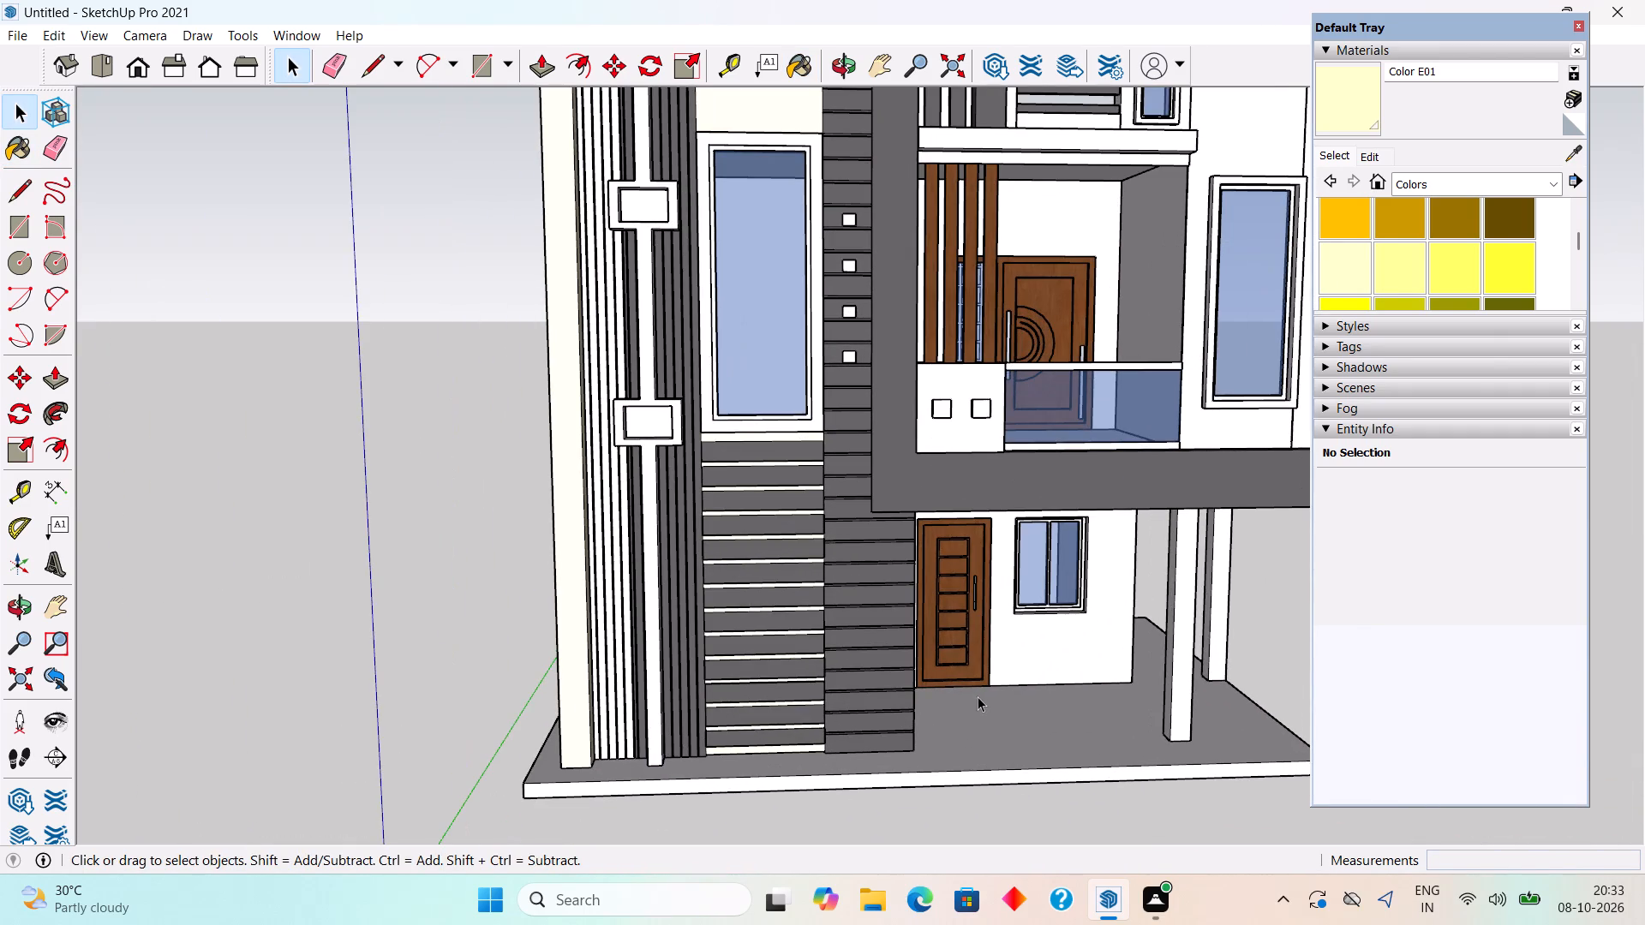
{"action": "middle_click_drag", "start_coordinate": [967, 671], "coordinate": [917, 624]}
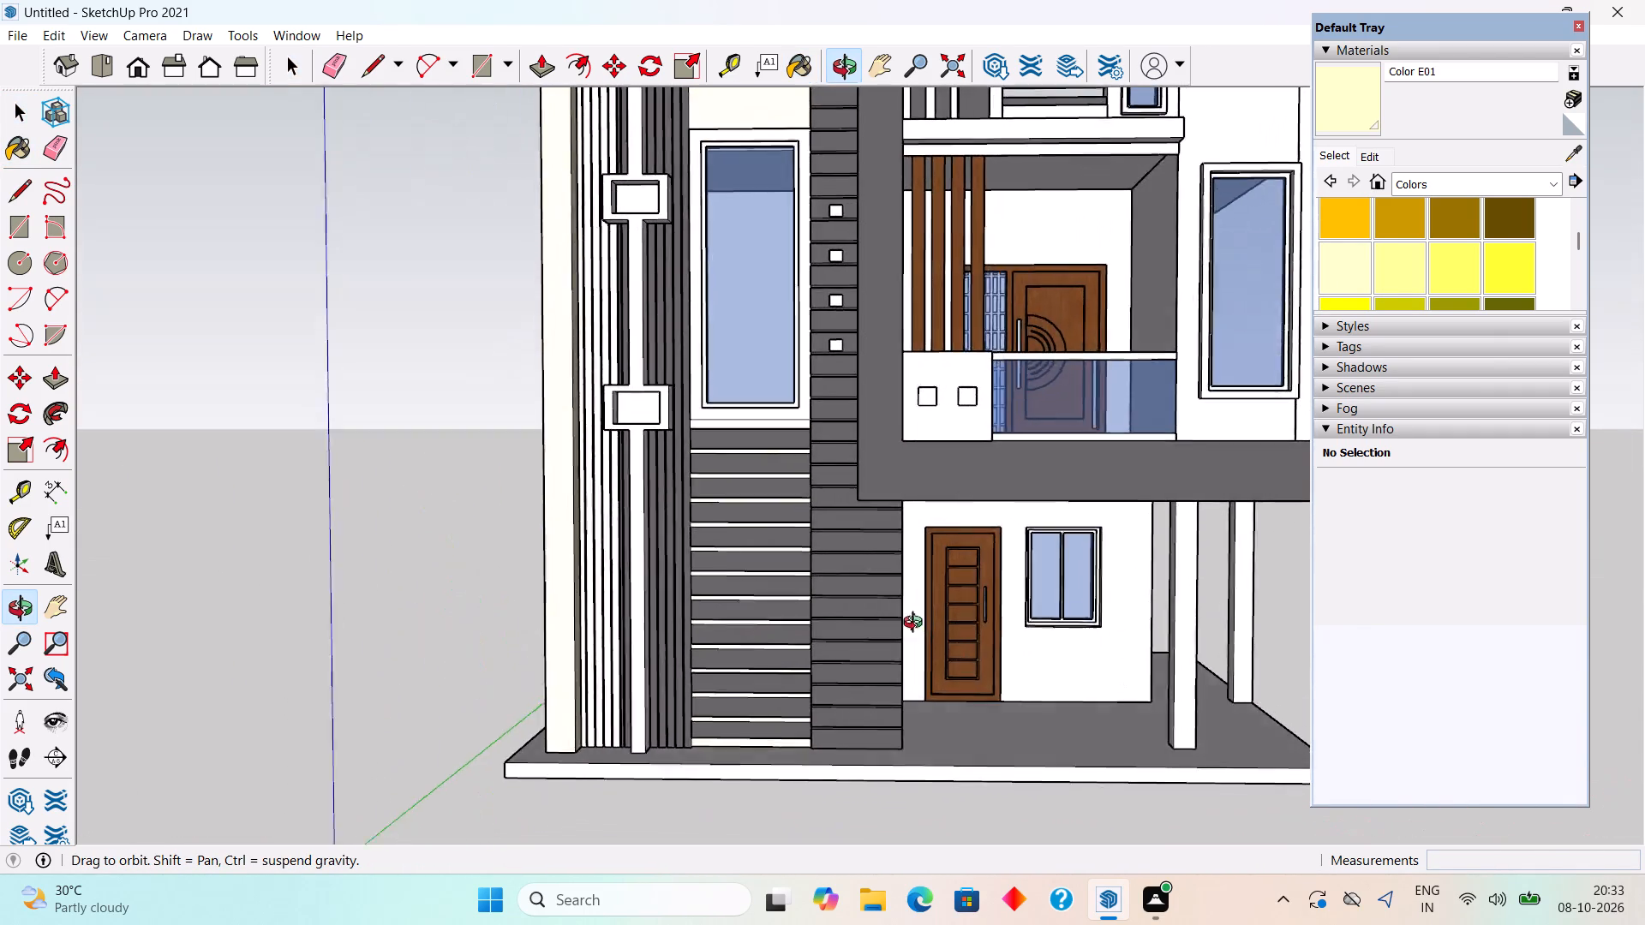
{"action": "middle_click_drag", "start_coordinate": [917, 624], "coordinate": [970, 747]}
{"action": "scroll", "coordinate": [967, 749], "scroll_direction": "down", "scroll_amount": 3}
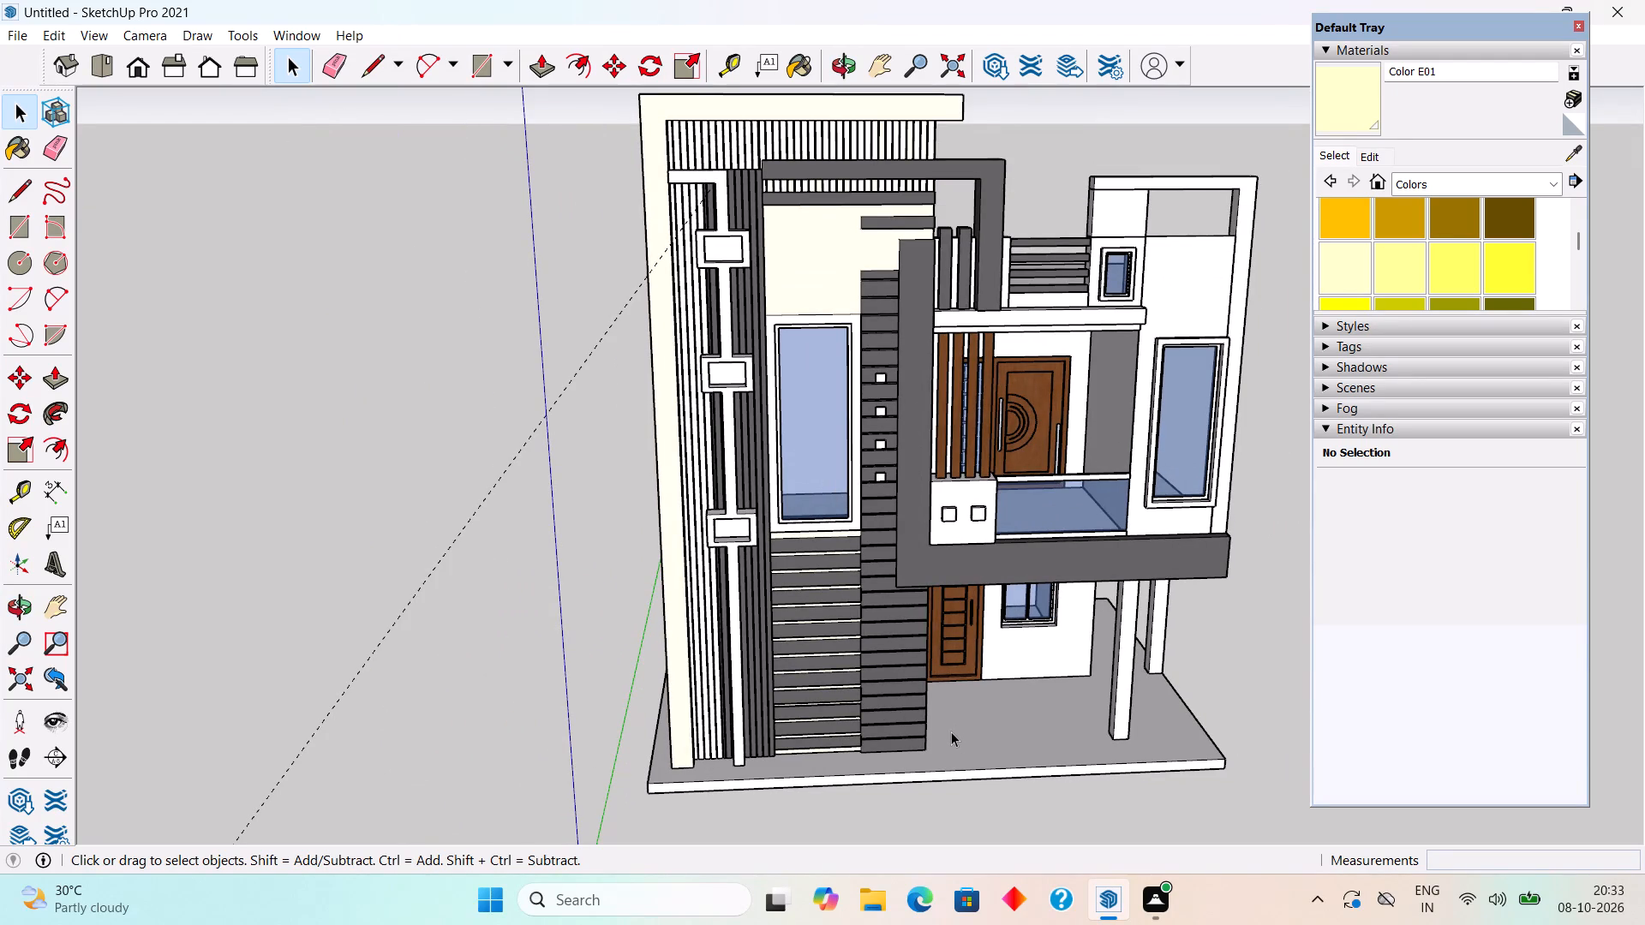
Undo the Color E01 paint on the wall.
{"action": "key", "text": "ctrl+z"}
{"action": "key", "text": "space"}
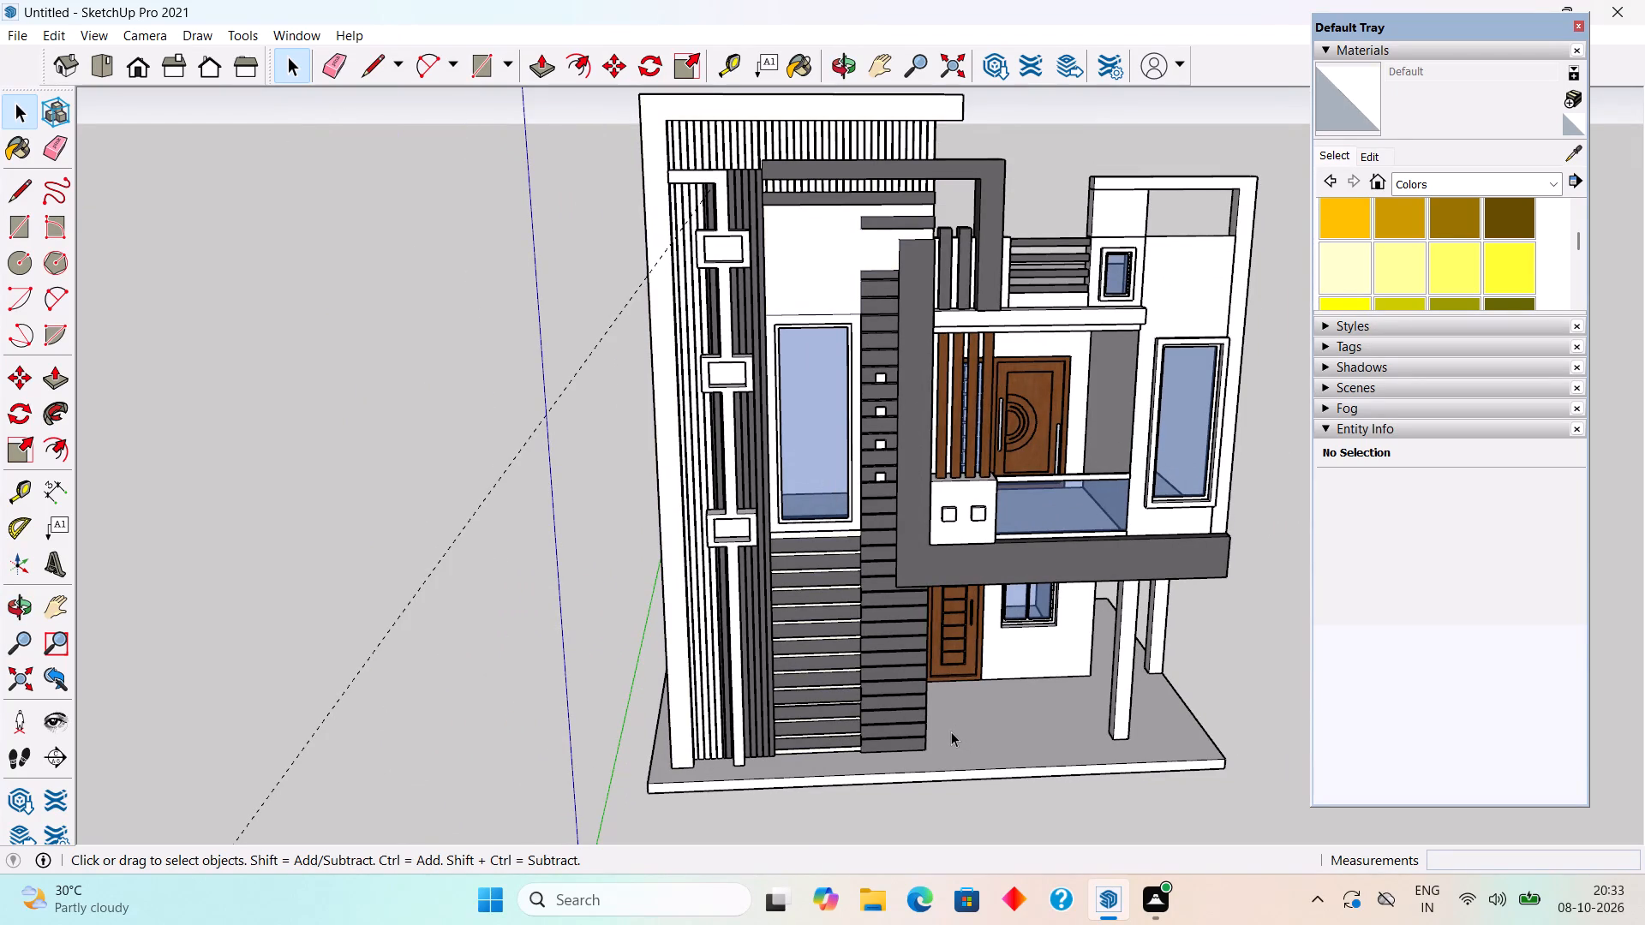
Hide the dark grey horizontal slat group below the tall window.
{"action": "left_click", "coordinate": [794, 688]}
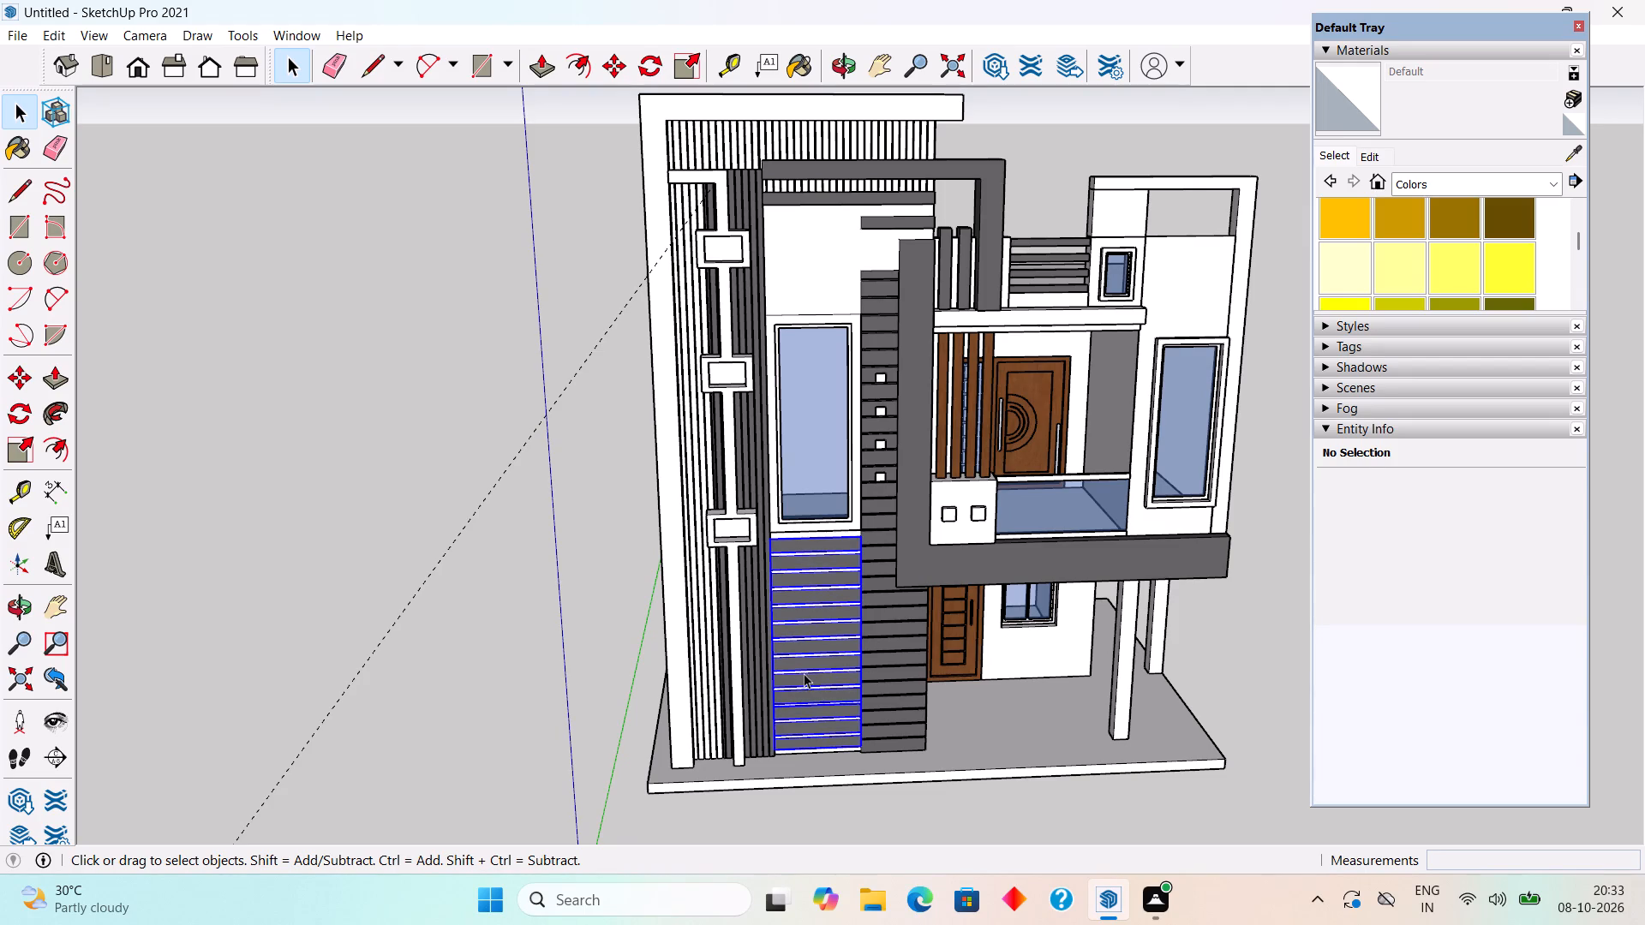
{"action": "right_click", "coordinate": [811, 669]}
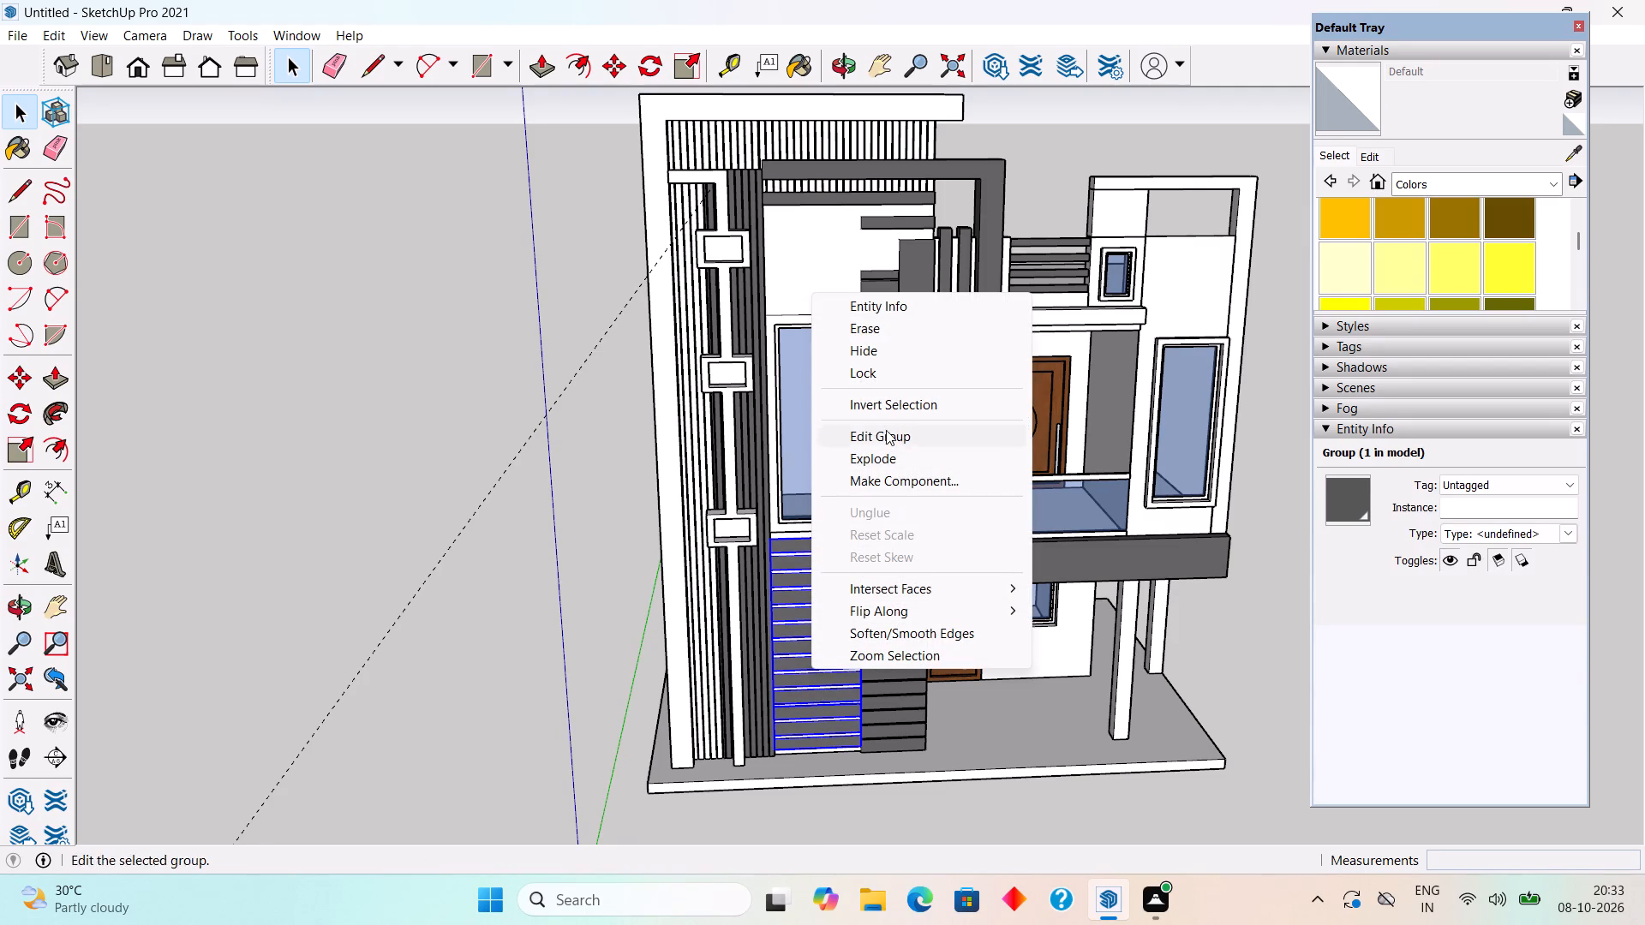
{"action": "left_click", "coordinate": [862, 348]}
Draw a rectangle about 4' 1" by 11' 2 1/2" covering the exposed white wall area below the tall window.
{"action": "scroll", "coordinate": [876, 678], "scroll_direction": "up", "scroll_amount": 4}
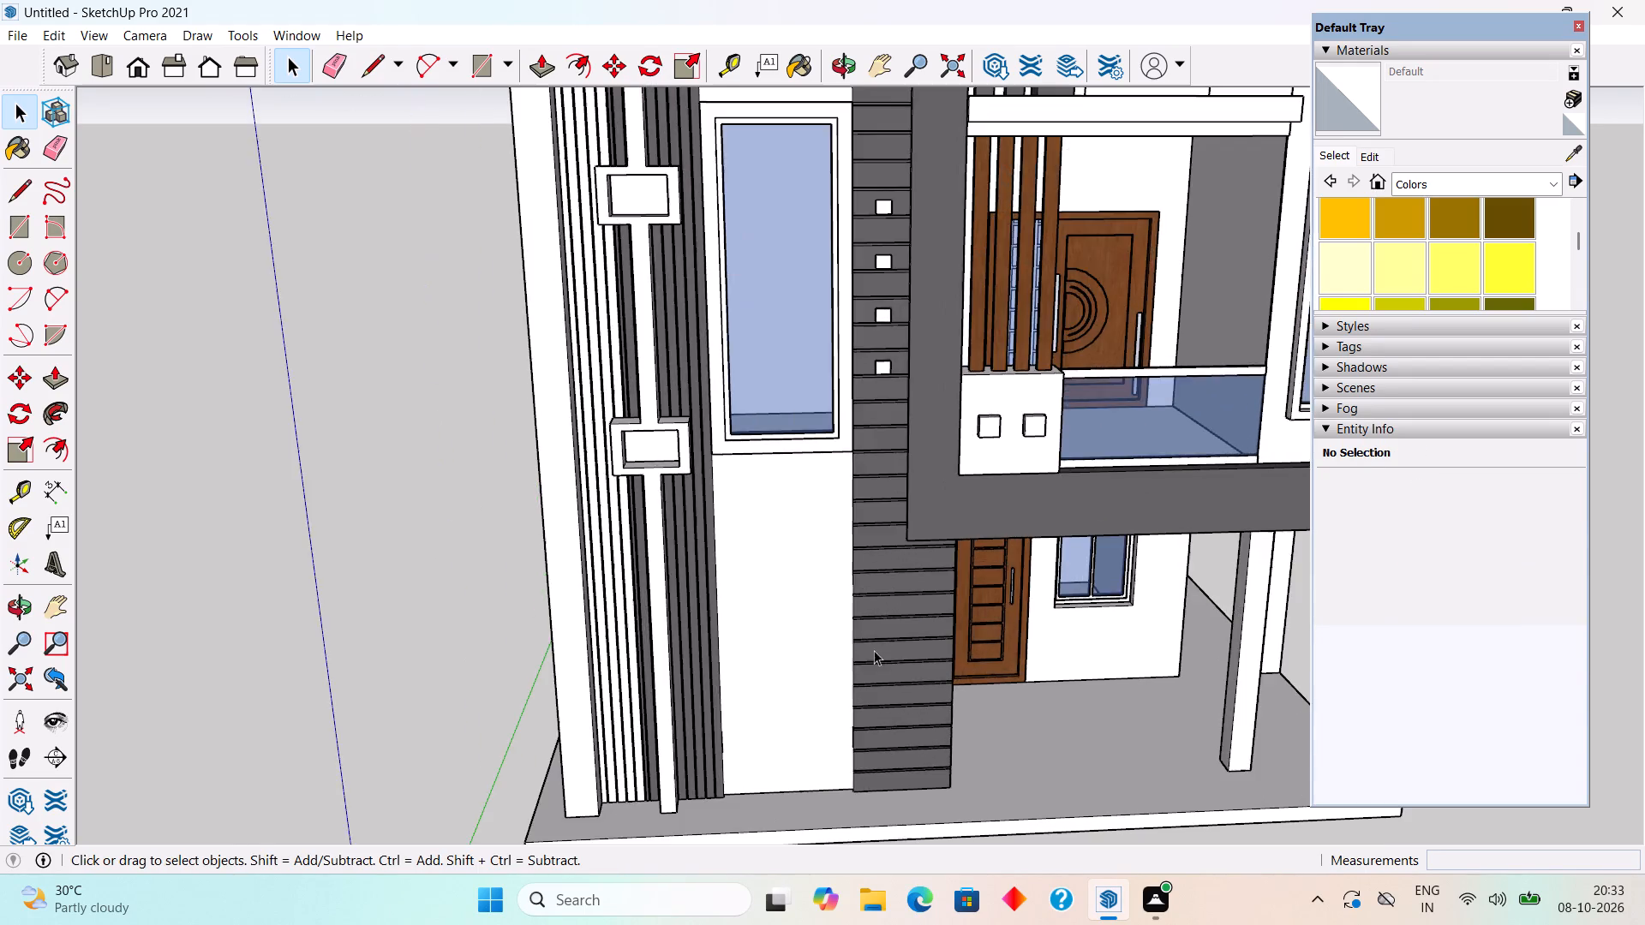
{"action": "scroll", "coordinate": [811, 671], "scroll_direction": "up", "scroll_amount": 5}
{"action": "middle_click_drag", "start_coordinate": [781, 641], "coordinate": [783, 454]}
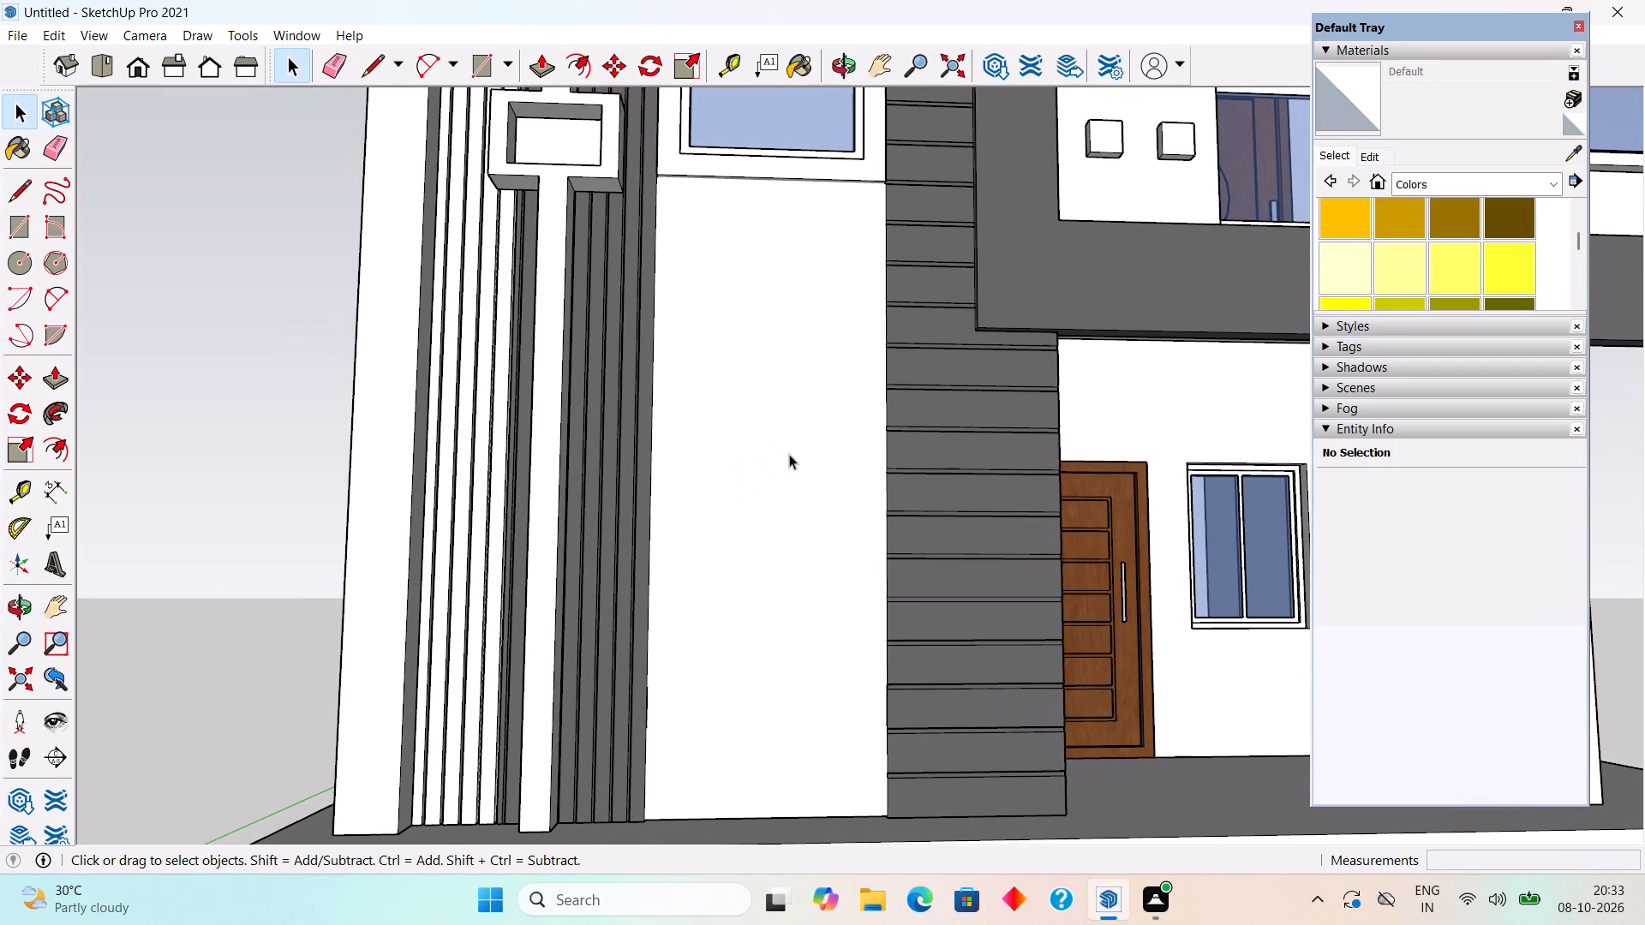
{"action": "left_click", "coordinate": [790, 454]}
{"action": "scroll", "coordinate": [696, 405], "scroll_direction": "up", "scroll_amount": 1}
{"action": "middle_click_drag", "start_coordinate": [695, 404], "coordinate": [679, 364]}
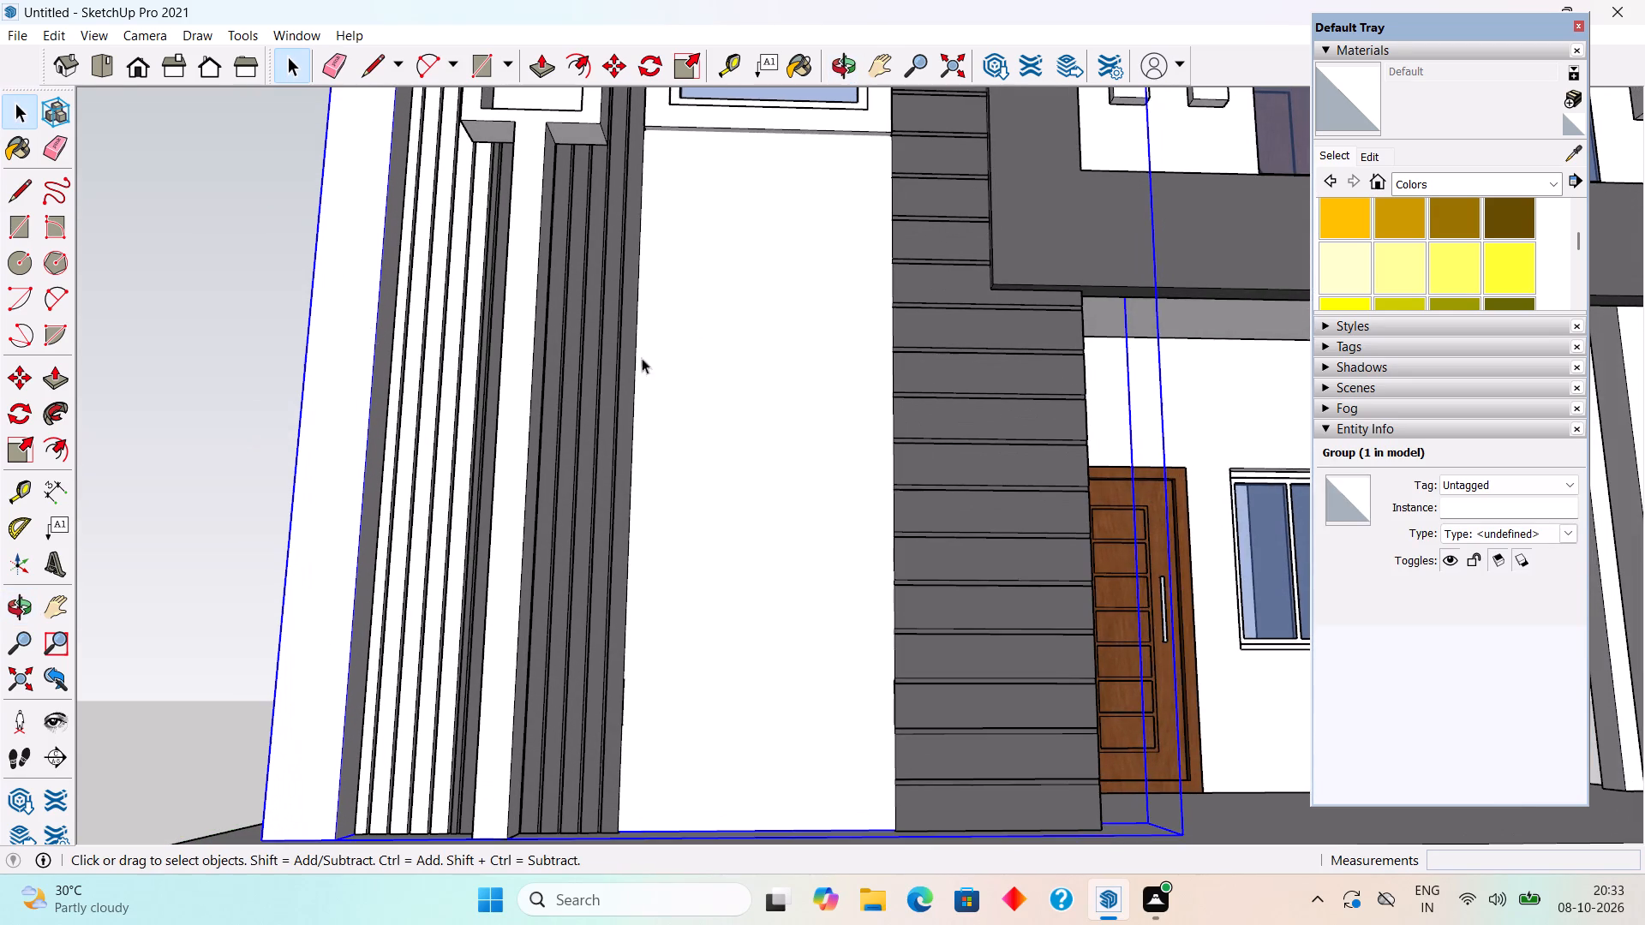
{"action": "left_click", "coordinate": [168, 339]}
{"action": "scroll", "coordinate": [649, 192], "scroll_direction": "up", "scroll_amount": 5}
{"action": "middle_click_drag", "start_coordinate": [662, 224], "coordinate": [672, 277]}
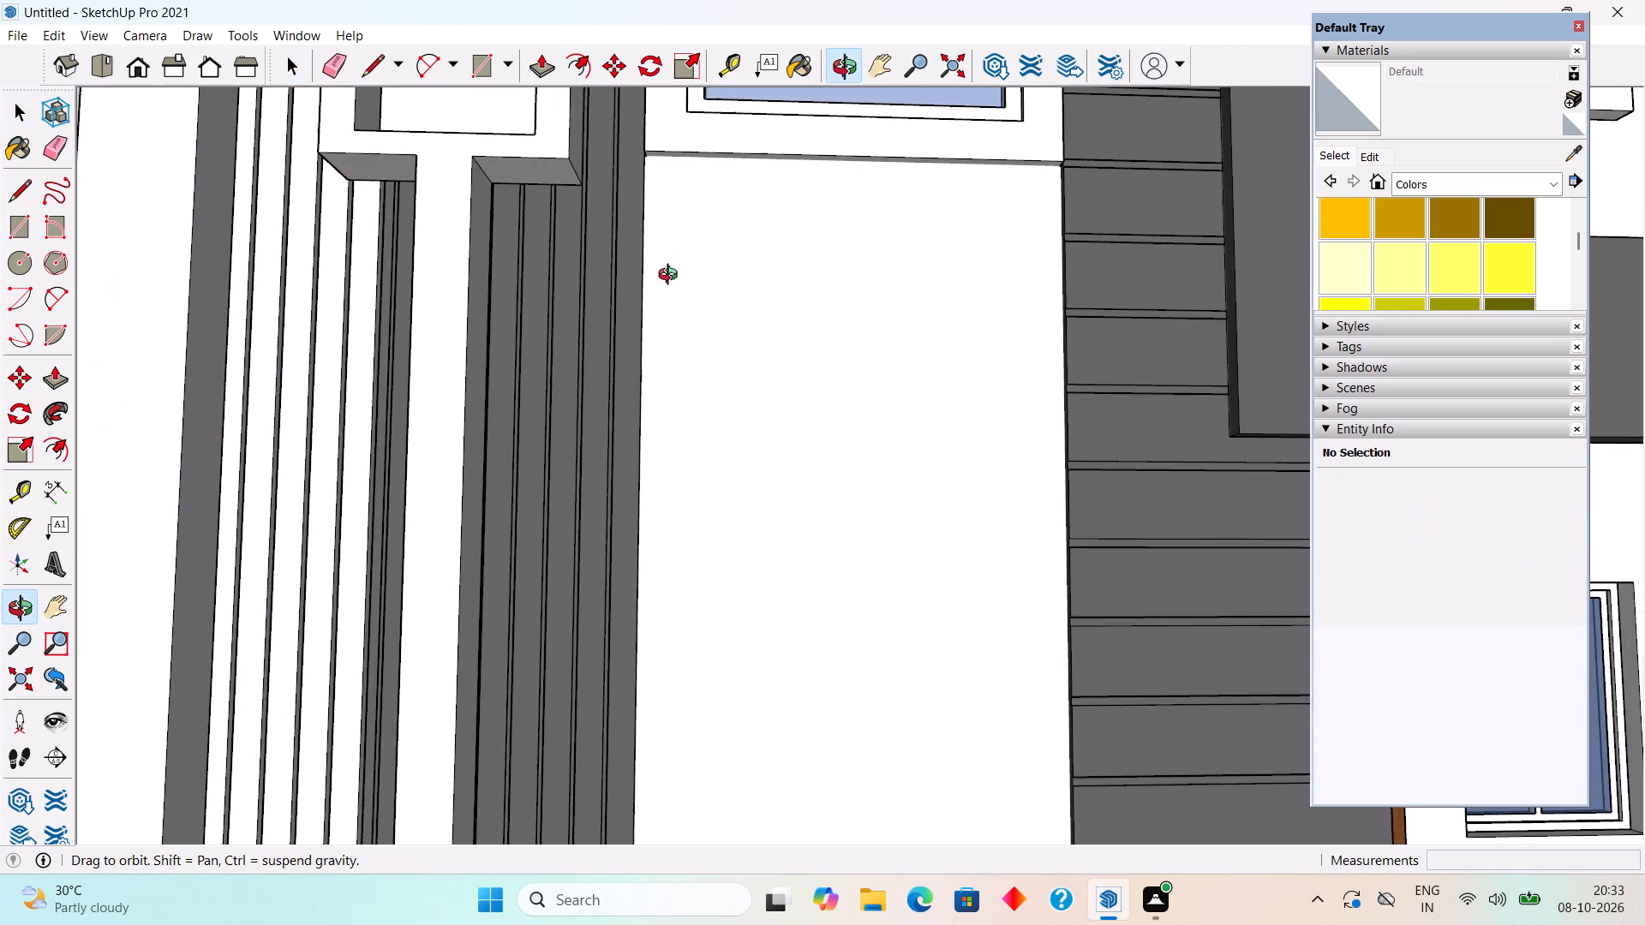
{"action": "middle_click_drag", "start_coordinate": [672, 277], "coordinate": [671, 289]}
{"action": "scroll", "coordinate": [638, 203], "scroll_direction": "up", "scroll_amount": 3}
{"action": "left_click", "coordinate": [681, 187]}
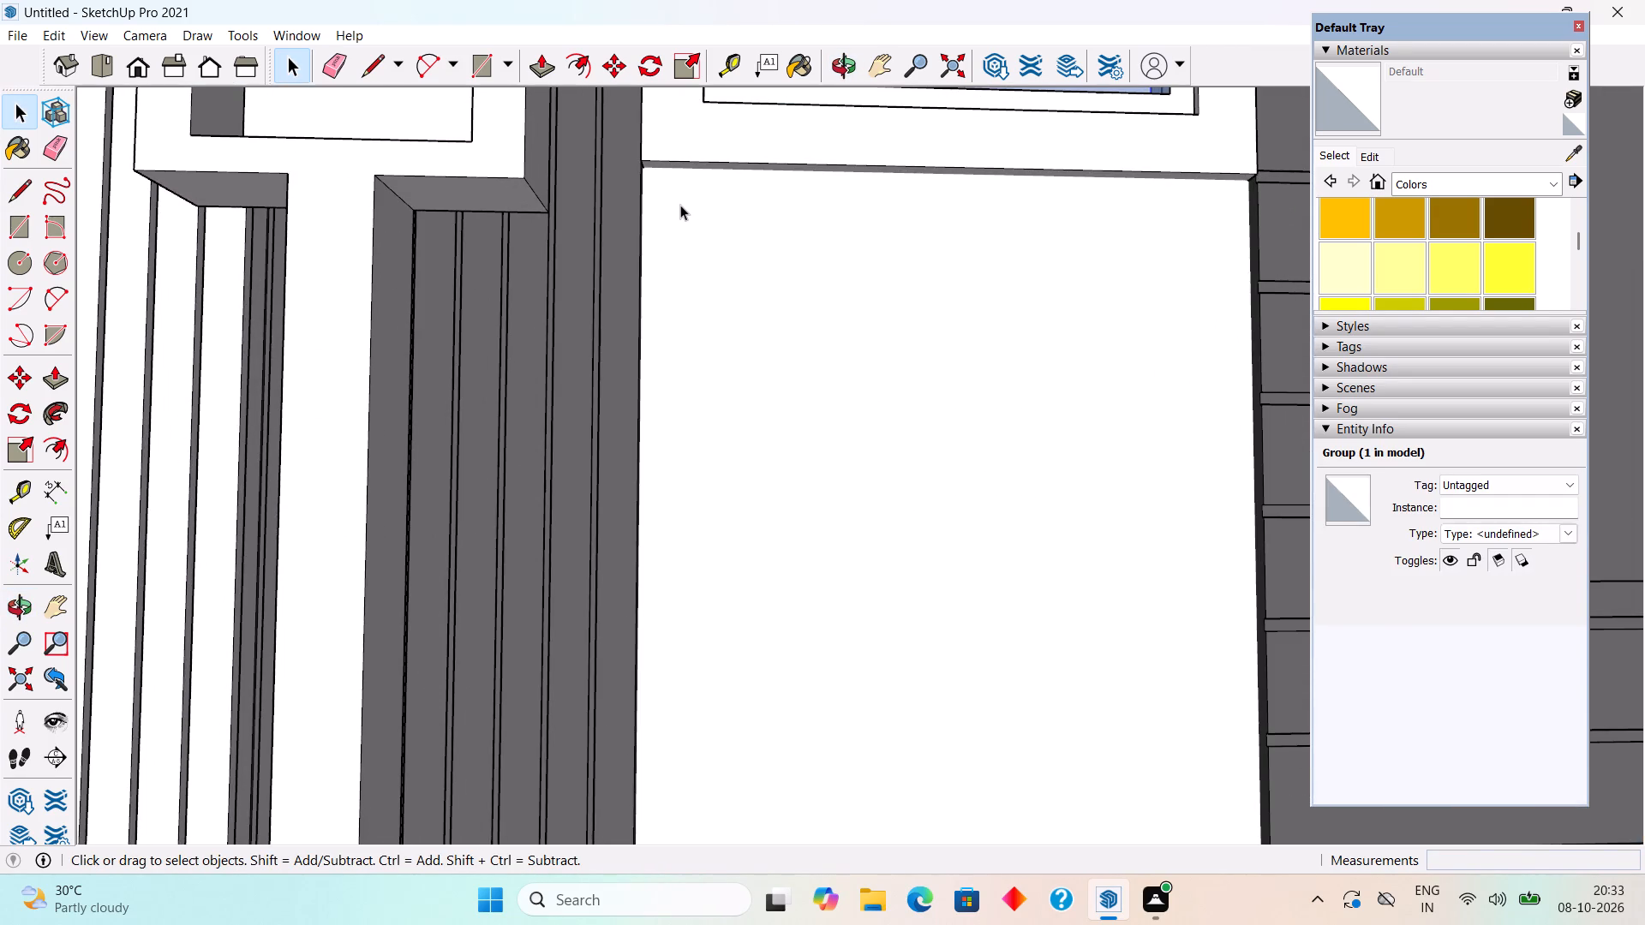
{"action": "key", "text": "r"}
{"action": "scroll", "coordinate": [645, 180], "scroll_direction": "up", "scroll_amount": 8}
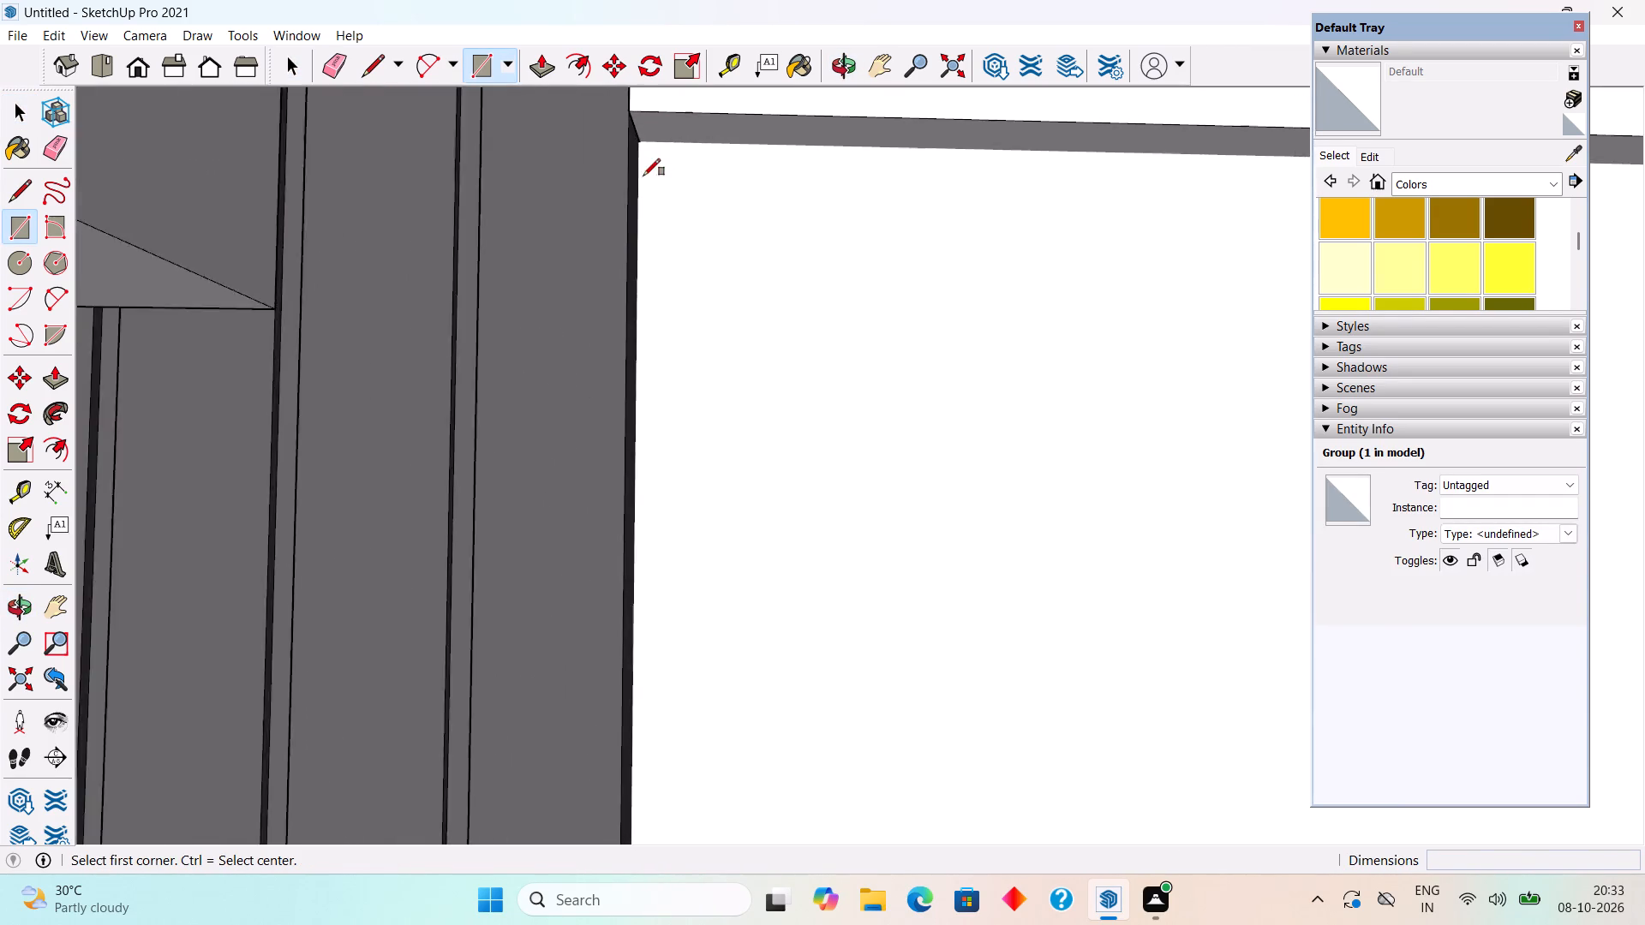
{"action": "scroll", "coordinate": [643, 176], "scroll_direction": "up", "scroll_amount": 5}
{"action": "left_click", "coordinate": [634, 118]}
{"action": "scroll", "coordinate": [755, 343], "scroll_direction": "down", "scroll_amount": 7}
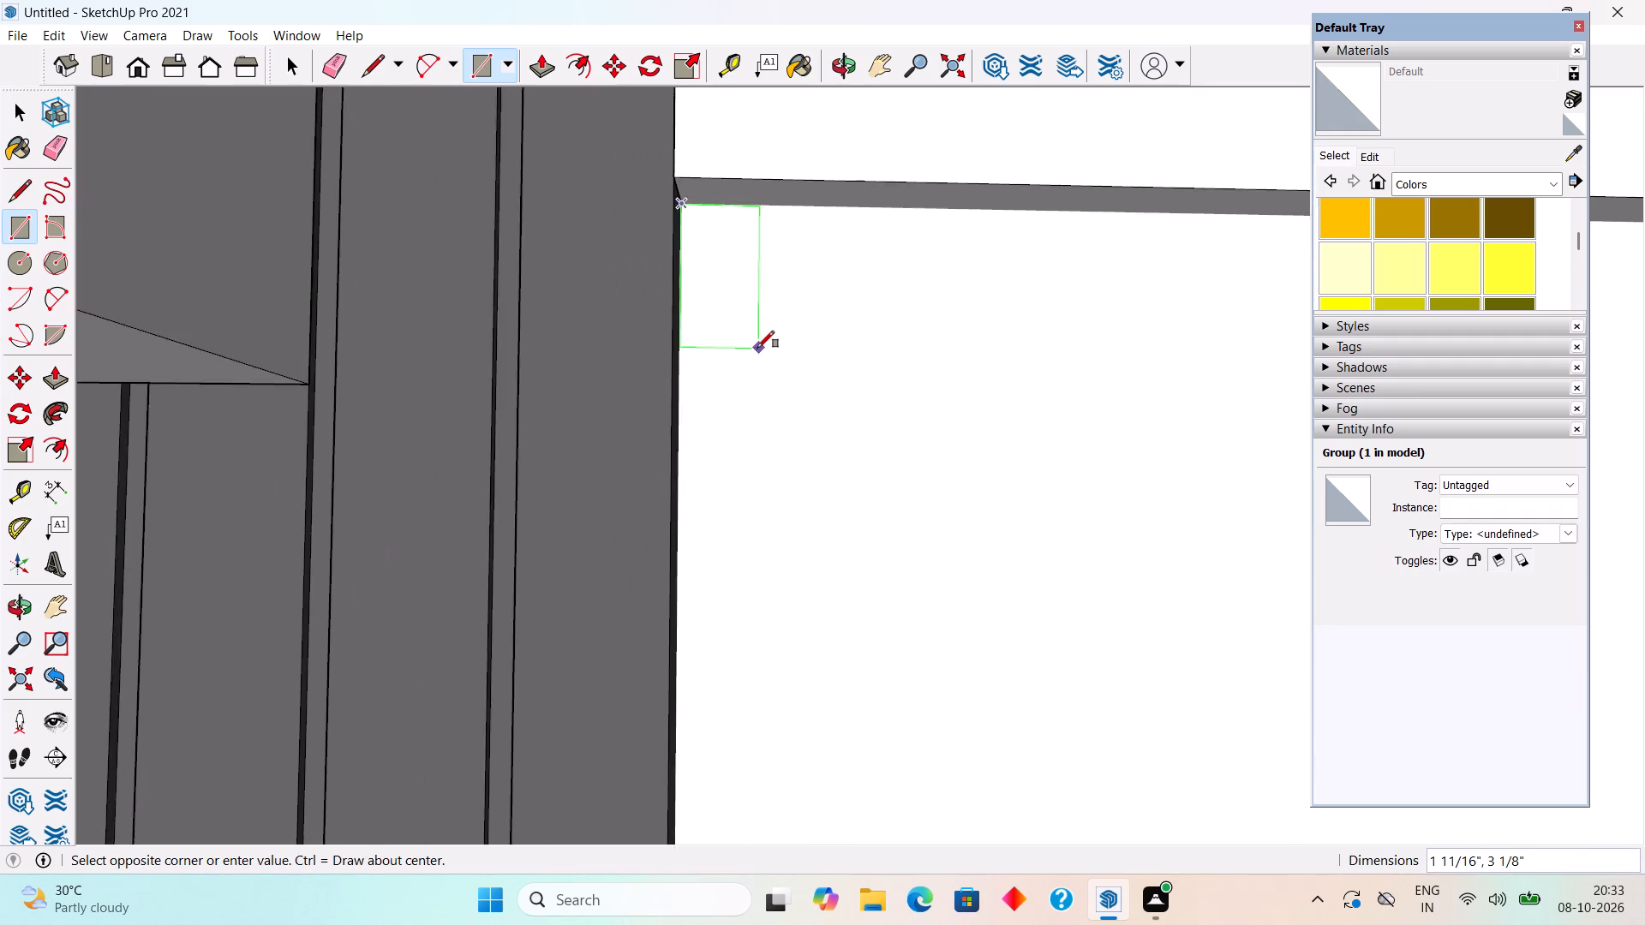
{"action": "scroll", "coordinate": [757, 348], "scroll_direction": "down", "scroll_amount": 20}
{"action": "scroll", "coordinate": [867, 521], "scroll_direction": "down", "scroll_amount": 13}
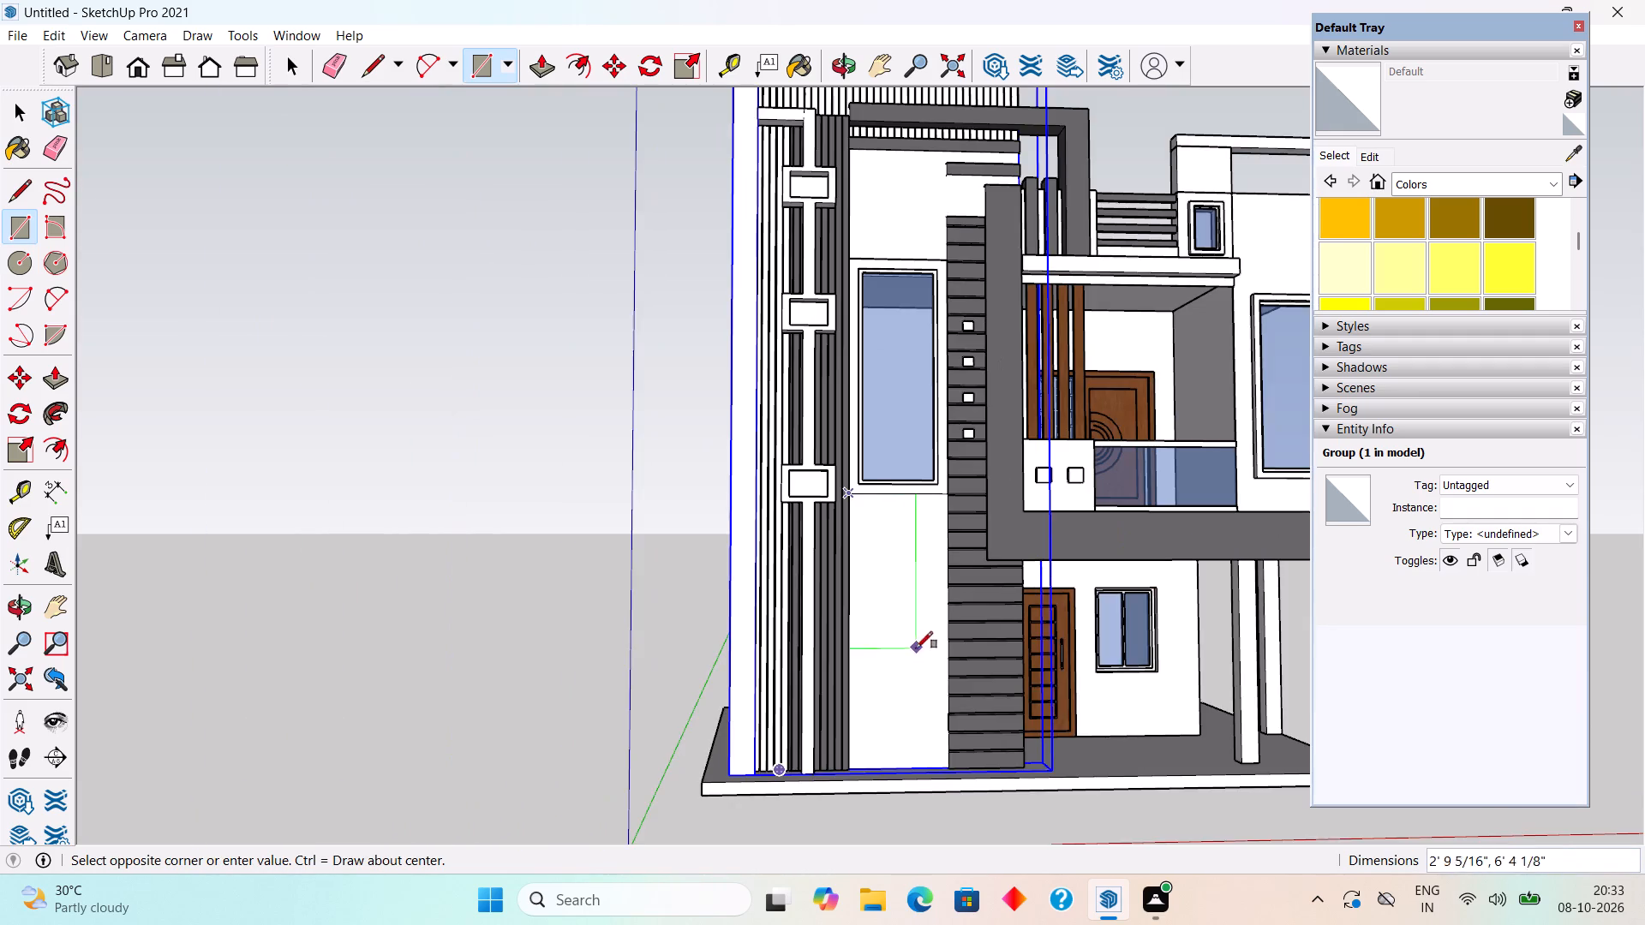
{"action": "scroll", "coordinate": [934, 743], "scroll_direction": "up", "scroll_amount": 11}
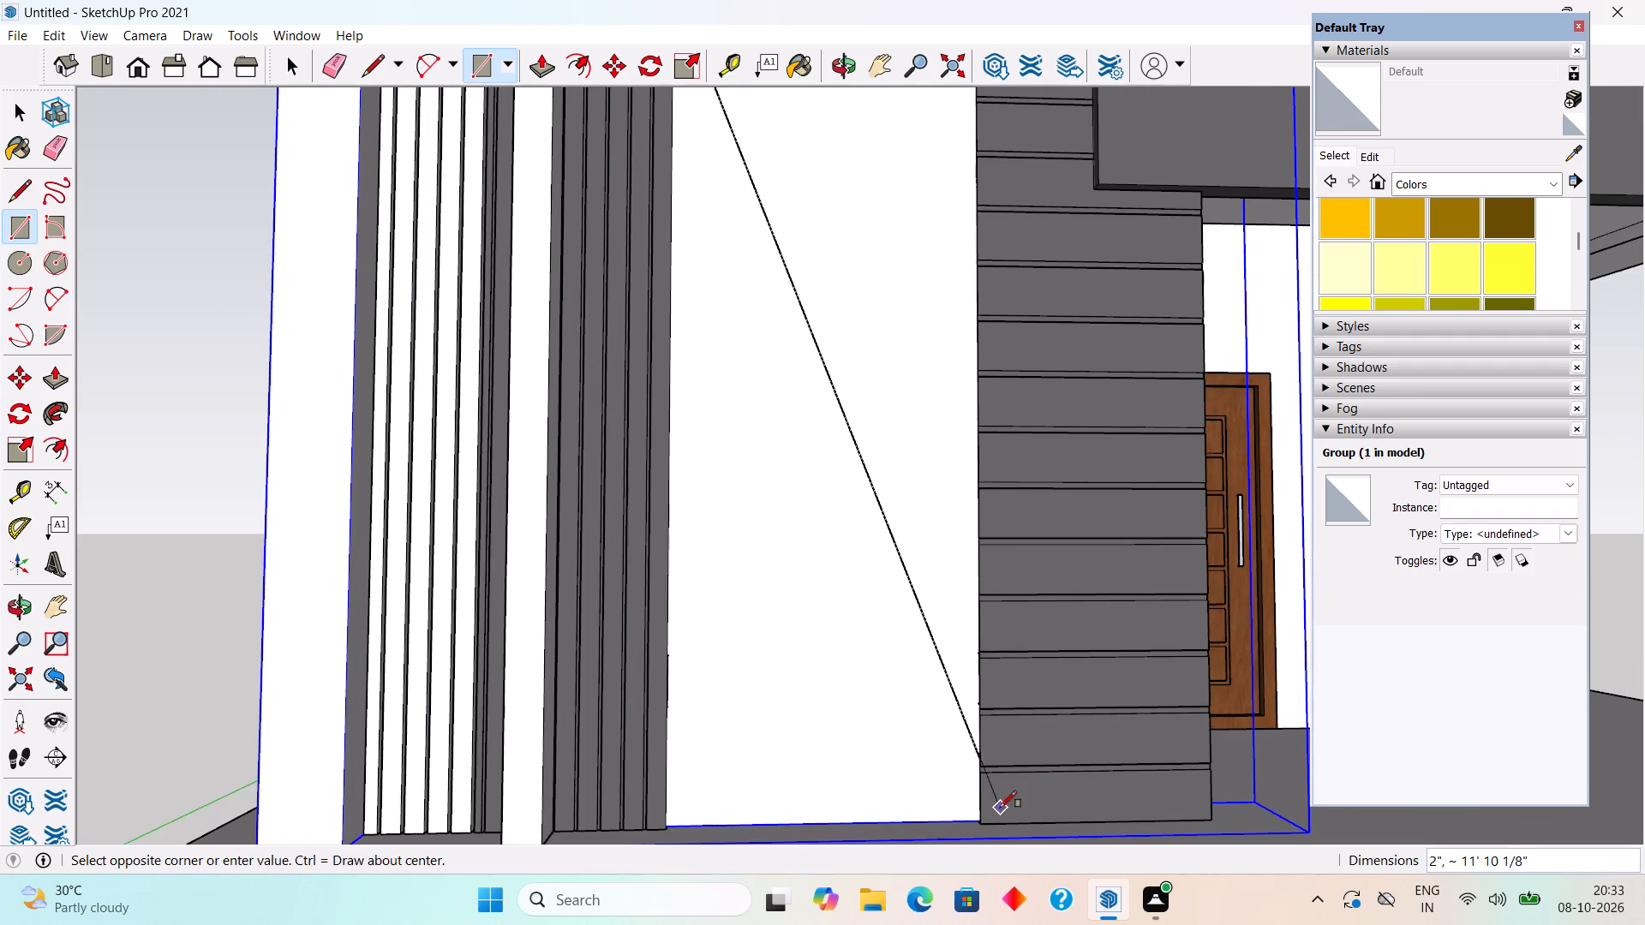
{"action": "scroll", "coordinate": [978, 820], "scroll_direction": "up", "scroll_amount": 10}
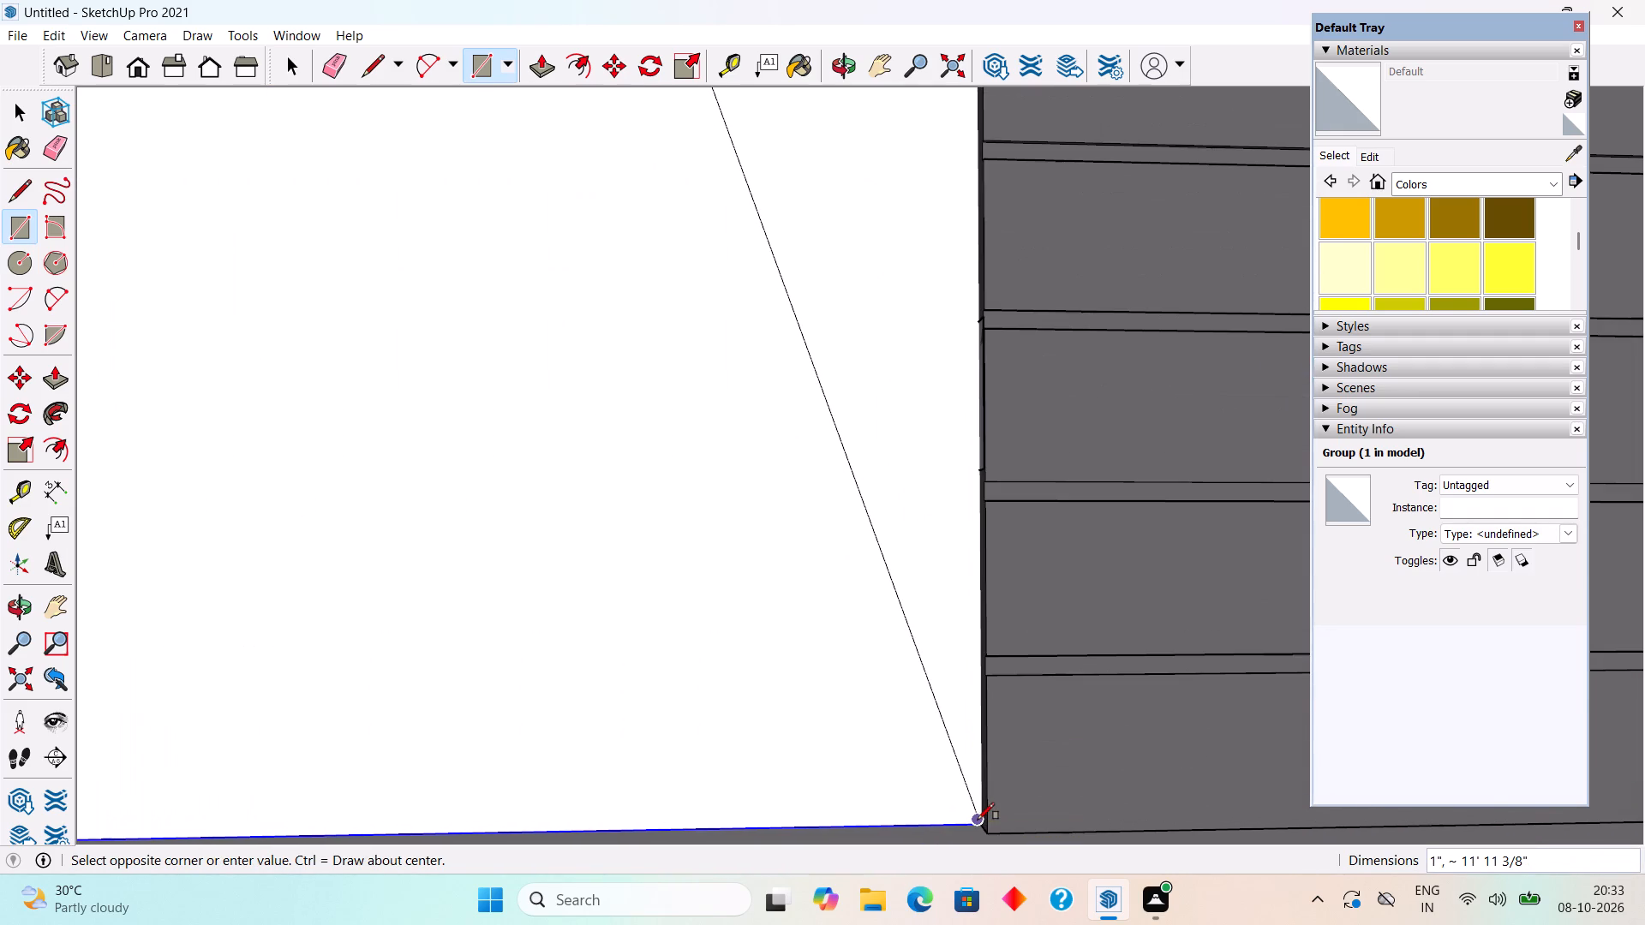
{"action": "scroll", "coordinate": [977, 826], "scroll_direction": "up", "scroll_amount": 12}
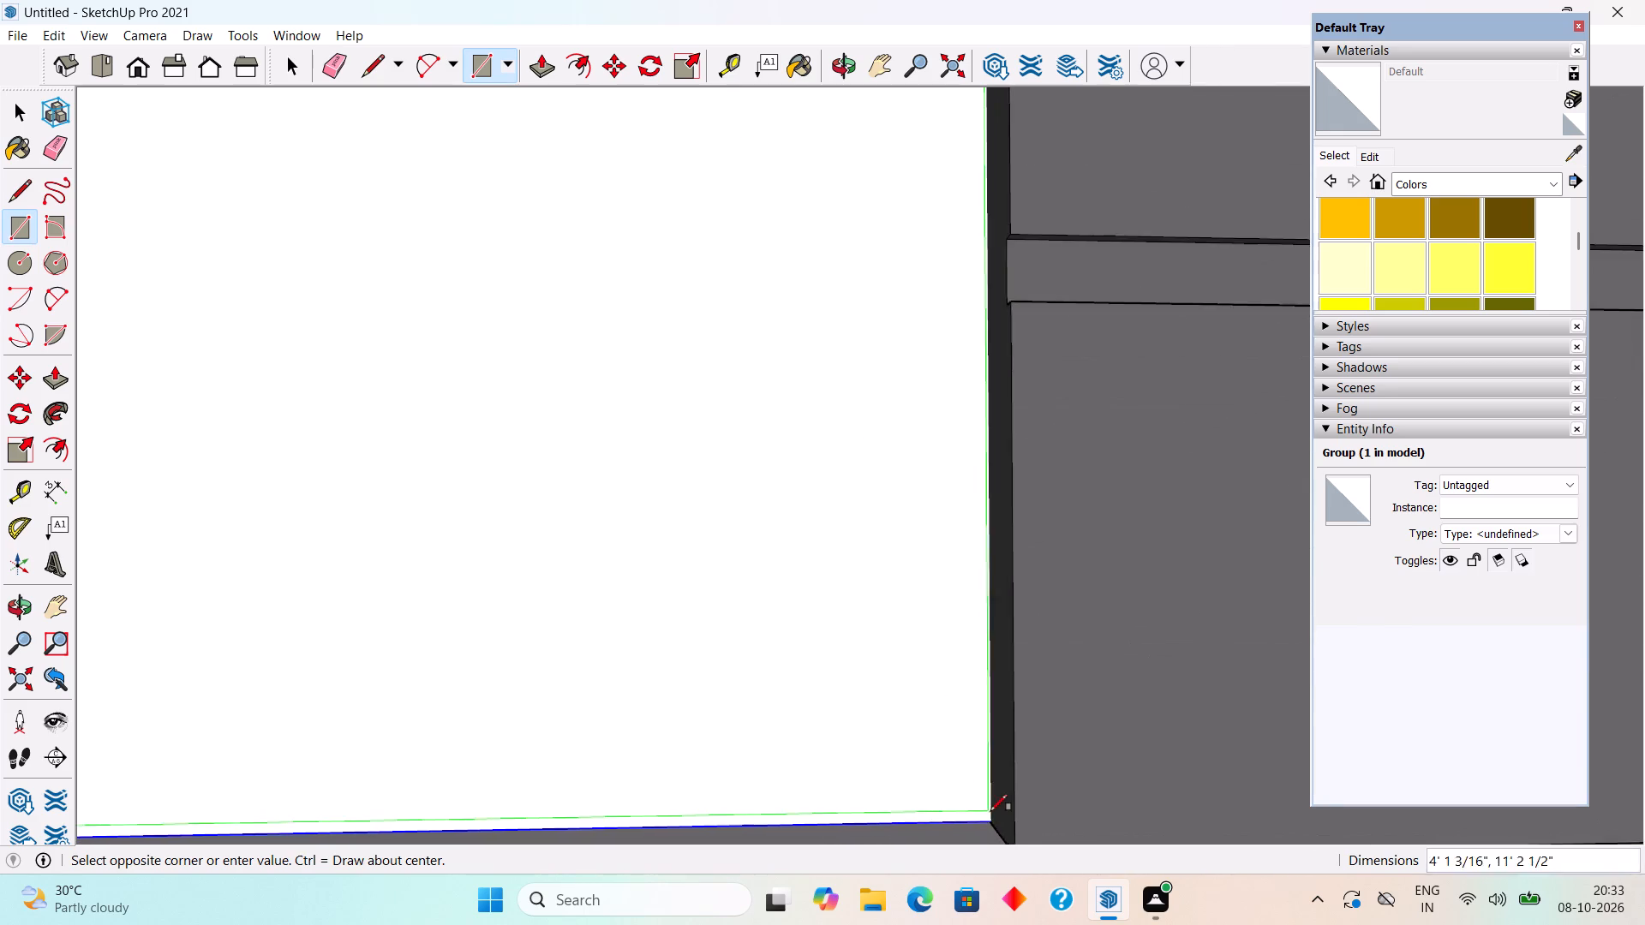
{"action": "scroll", "coordinate": [990, 811], "scroll_direction": "up", "scroll_amount": 5}
{"action": "left_click", "coordinate": [989, 822]}
{"action": "key", "text": "space"}
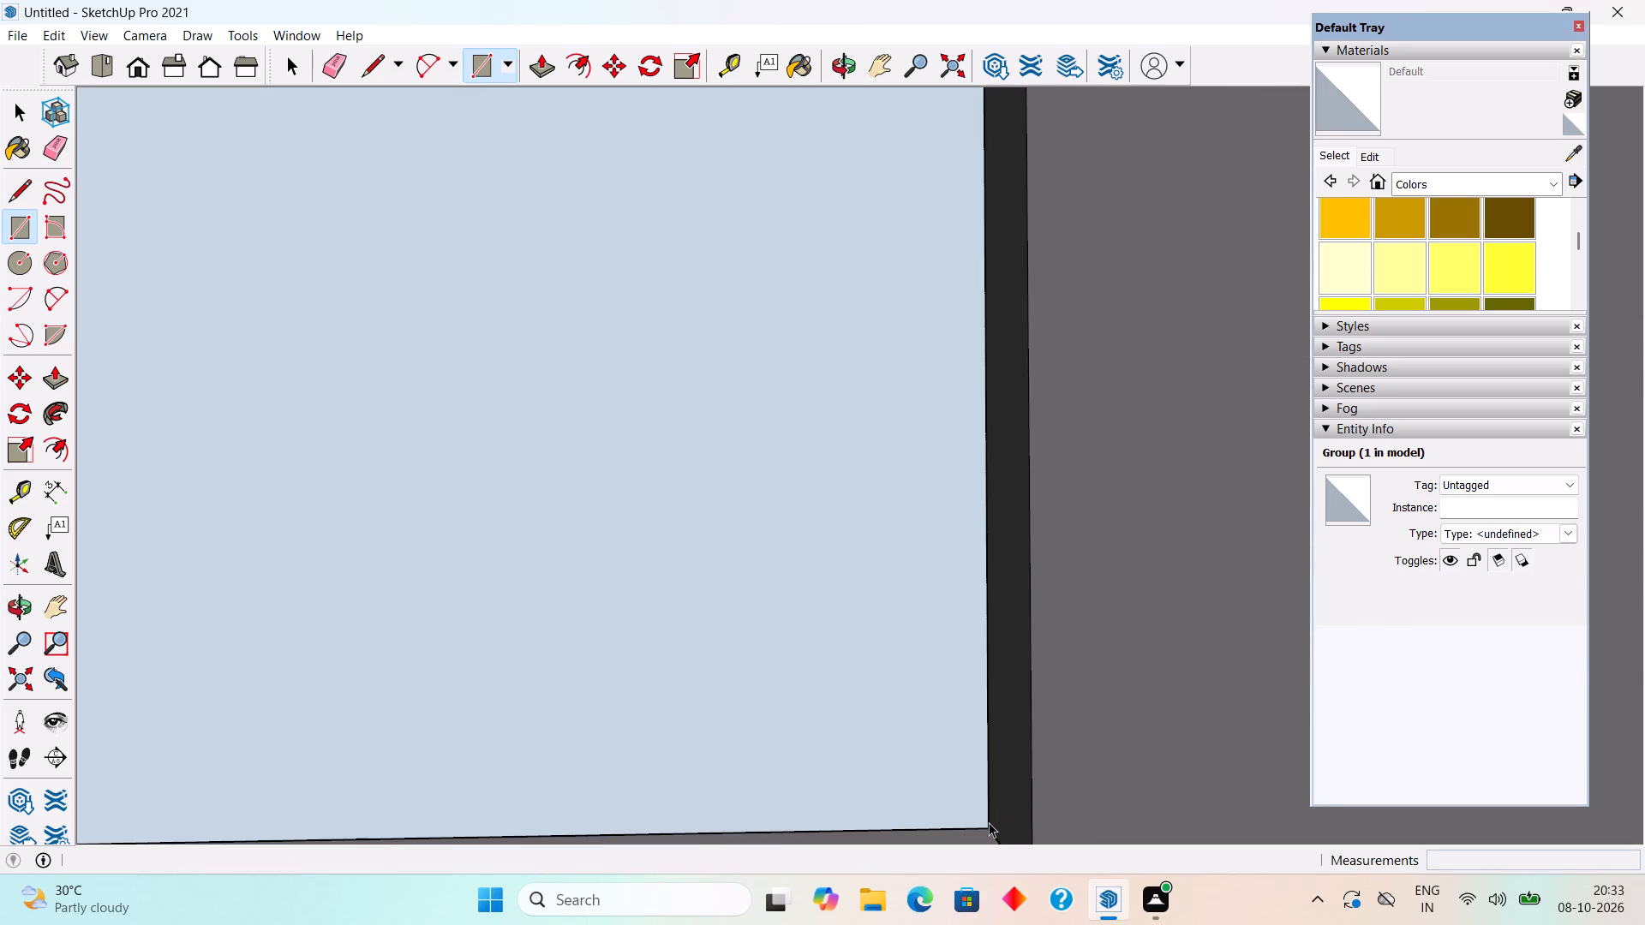
Extrude the rectangle below the tall window 1" outward.
{"action": "type", "text": "p"}
{"action": "left_click", "coordinate": [947, 795]}
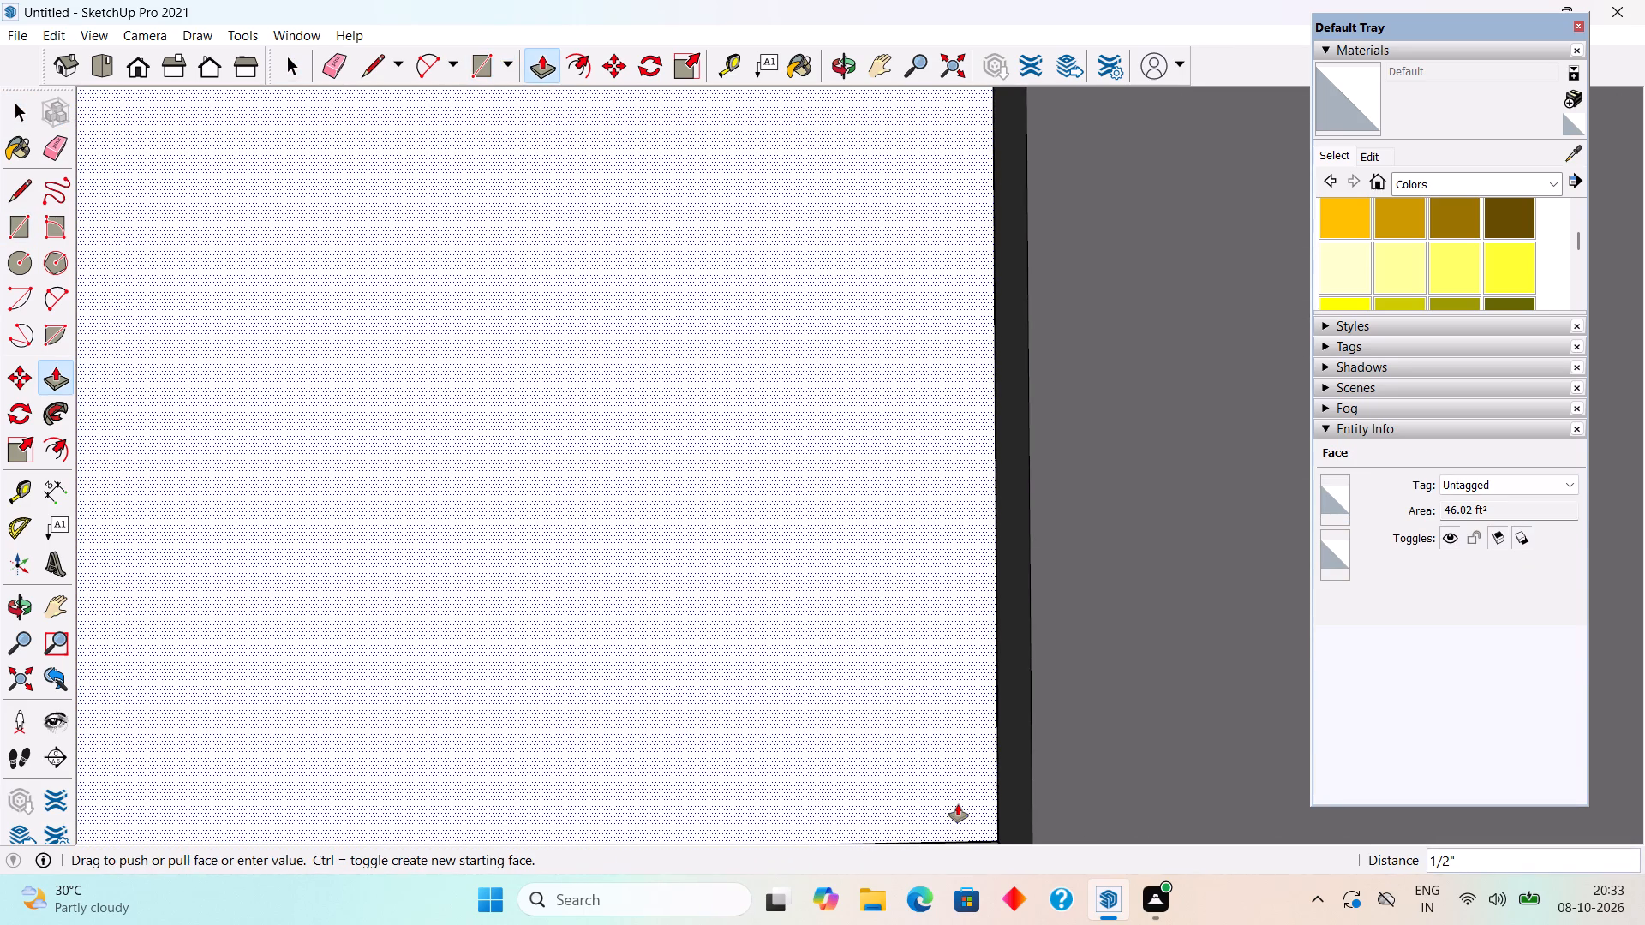
{"action": "type", "text": "1\""}
{"action": "key", "text": "Return"}
{"action": "key", "text": "space"}
Select all the geometry of the new backing panel below the tall window and make it a group.
{"action": "scroll", "coordinate": [959, 804], "scroll_direction": "down", "scroll_amount": 8}
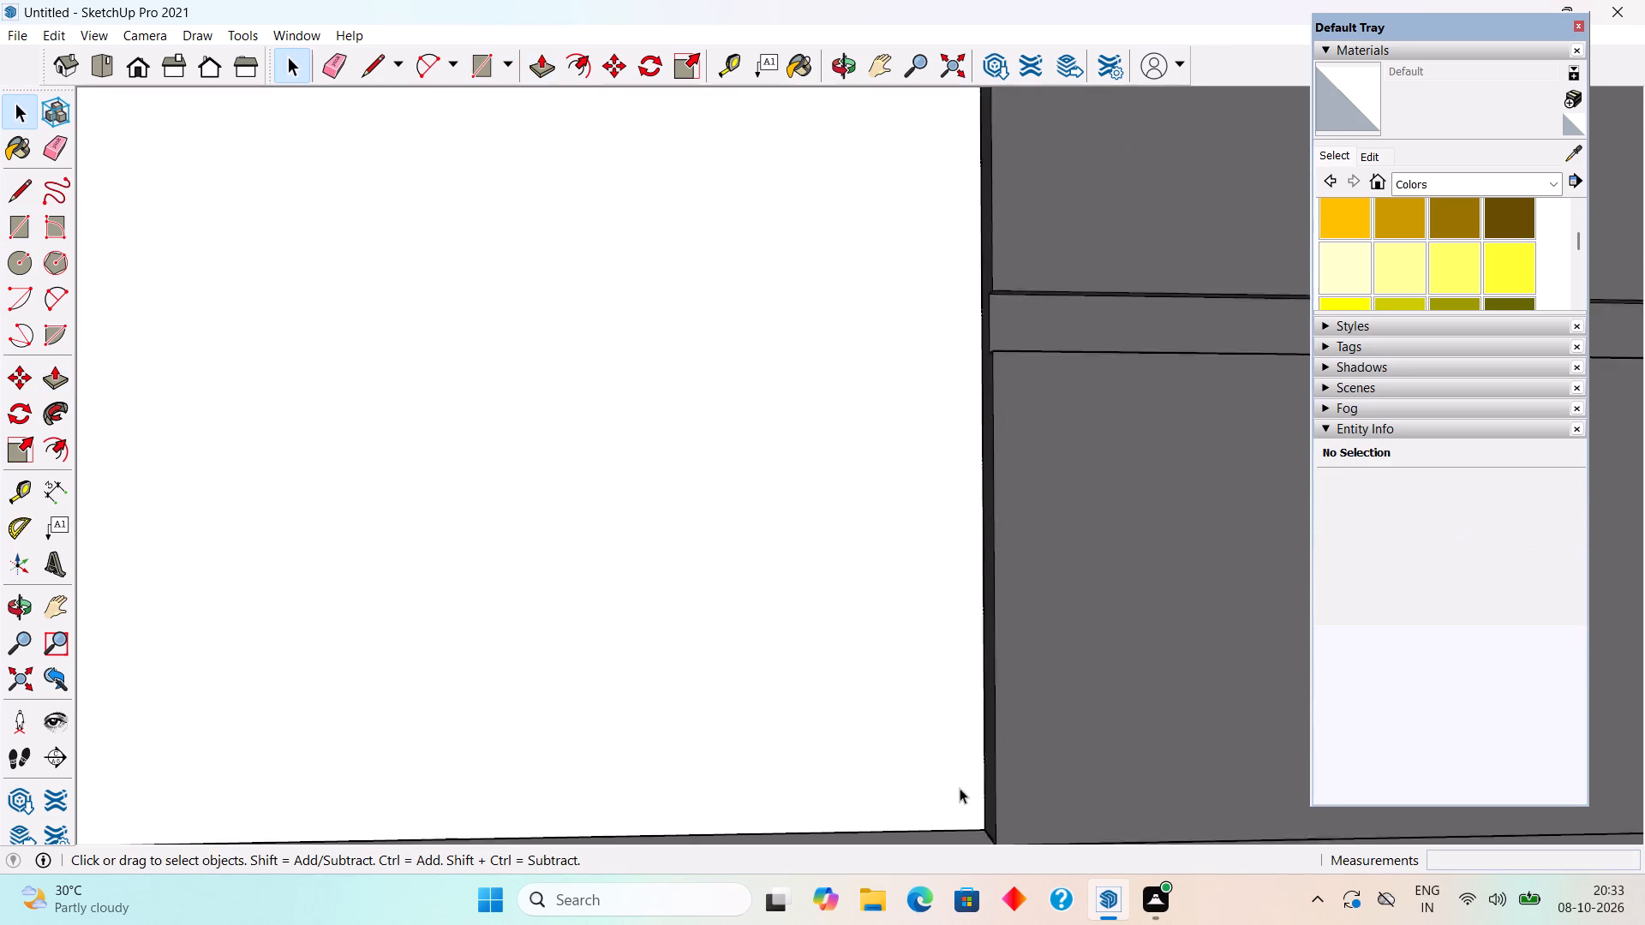
{"action": "scroll", "coordinate": [960, 788], "scroll_direction": "down", "scroll_amount": 20}
{"action": "scroll", "coordinate": [960, 788], "scroll_direction": "down", "scroll_amount": 3}
{"action": "triple_click", "coordinate": [850, 713]}
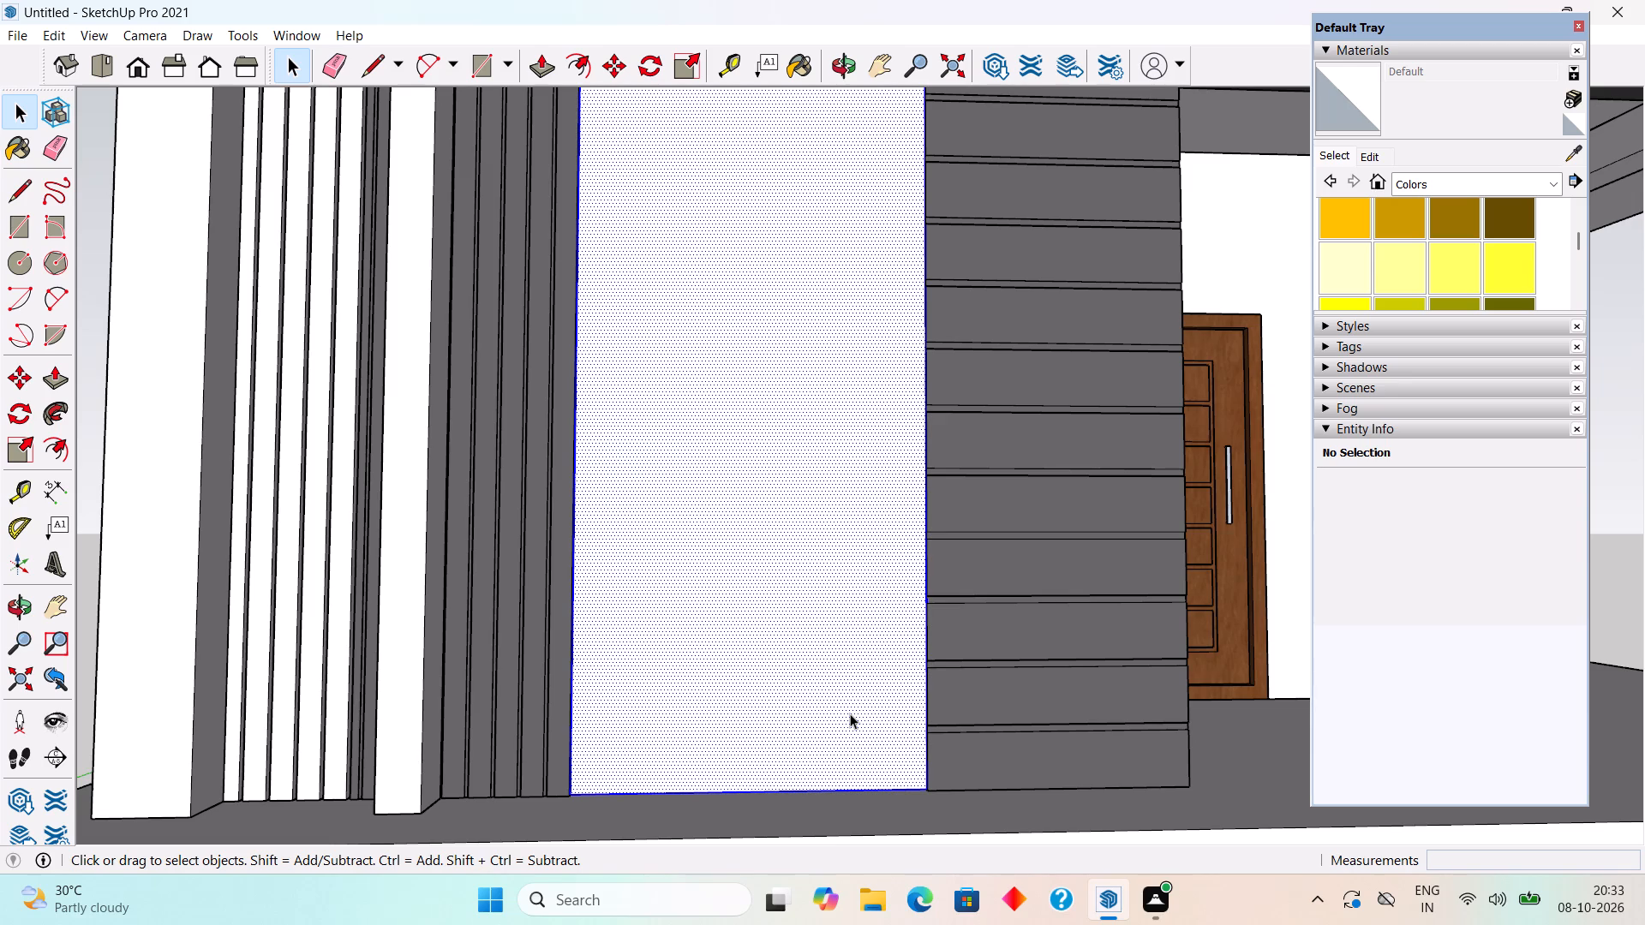
{"action": "right_click", "coordinate": [850, 713]}
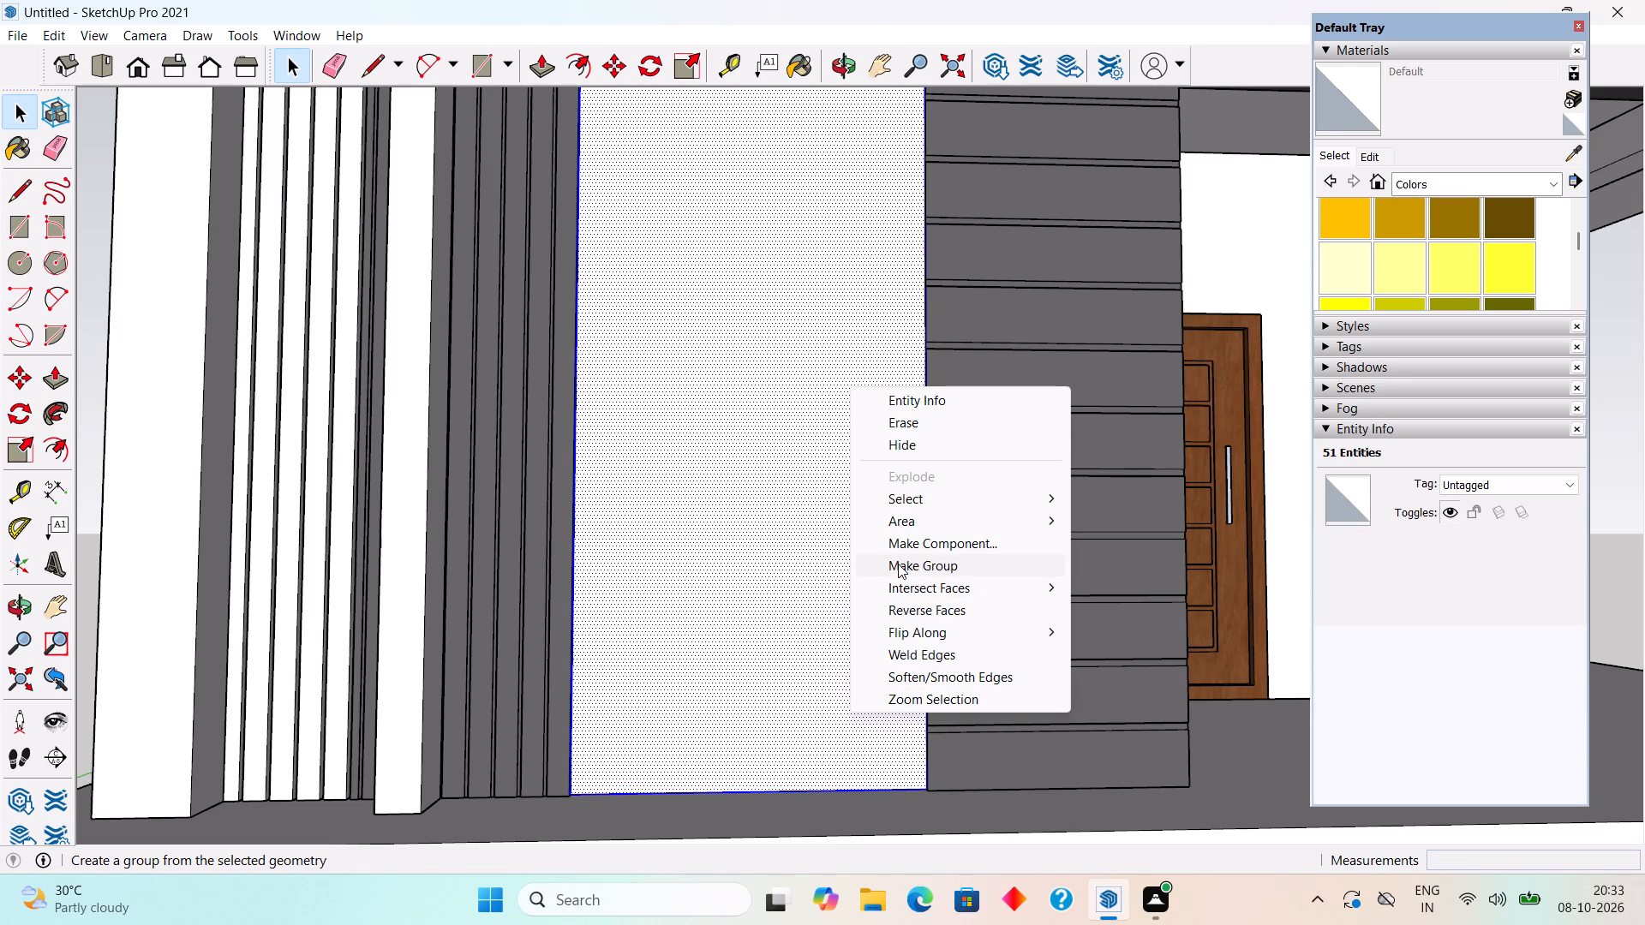
{"action": "left_click", "coordinate": [898, 564]}
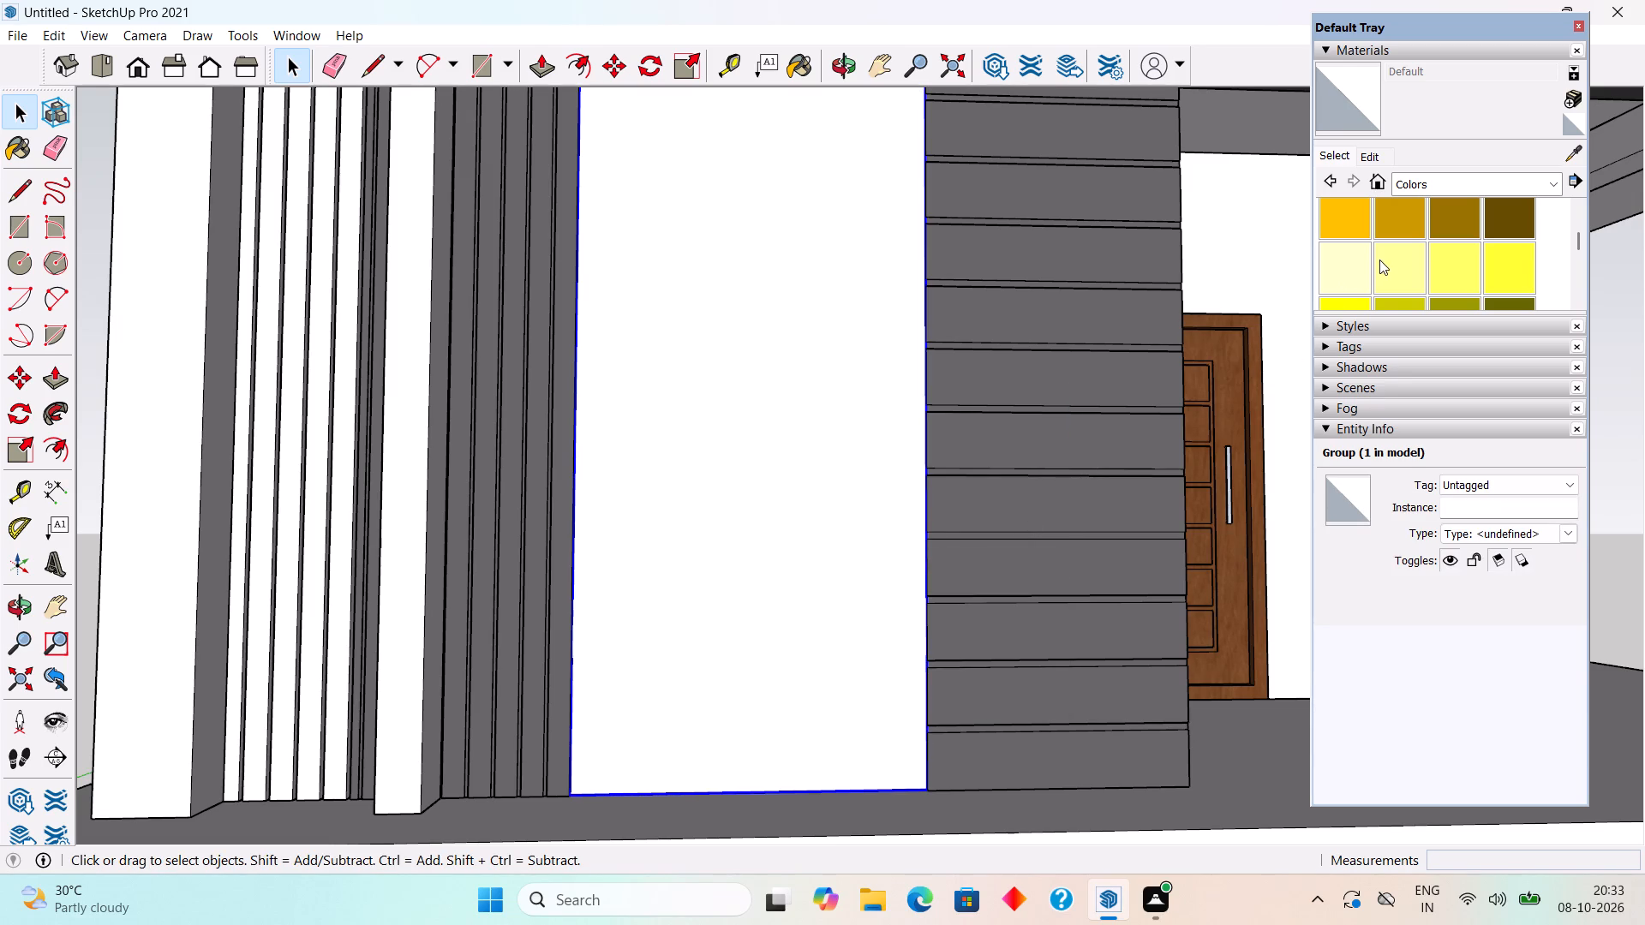
Paint the backing panel group with the light yellow Color E02.
{"action": "left_click", "coordinate": [1382, 260]}
{"action": "left_click", "coordinate": [684, 381]}
{"action": "key", "text": "space"}
Unhide all hidden objects to bring back the dark grey horizontal slats over the backing panel.
{"action": "scroll", "coordinate": [691, 385], "scroll_direction": "down", "scroll_amount": 13}
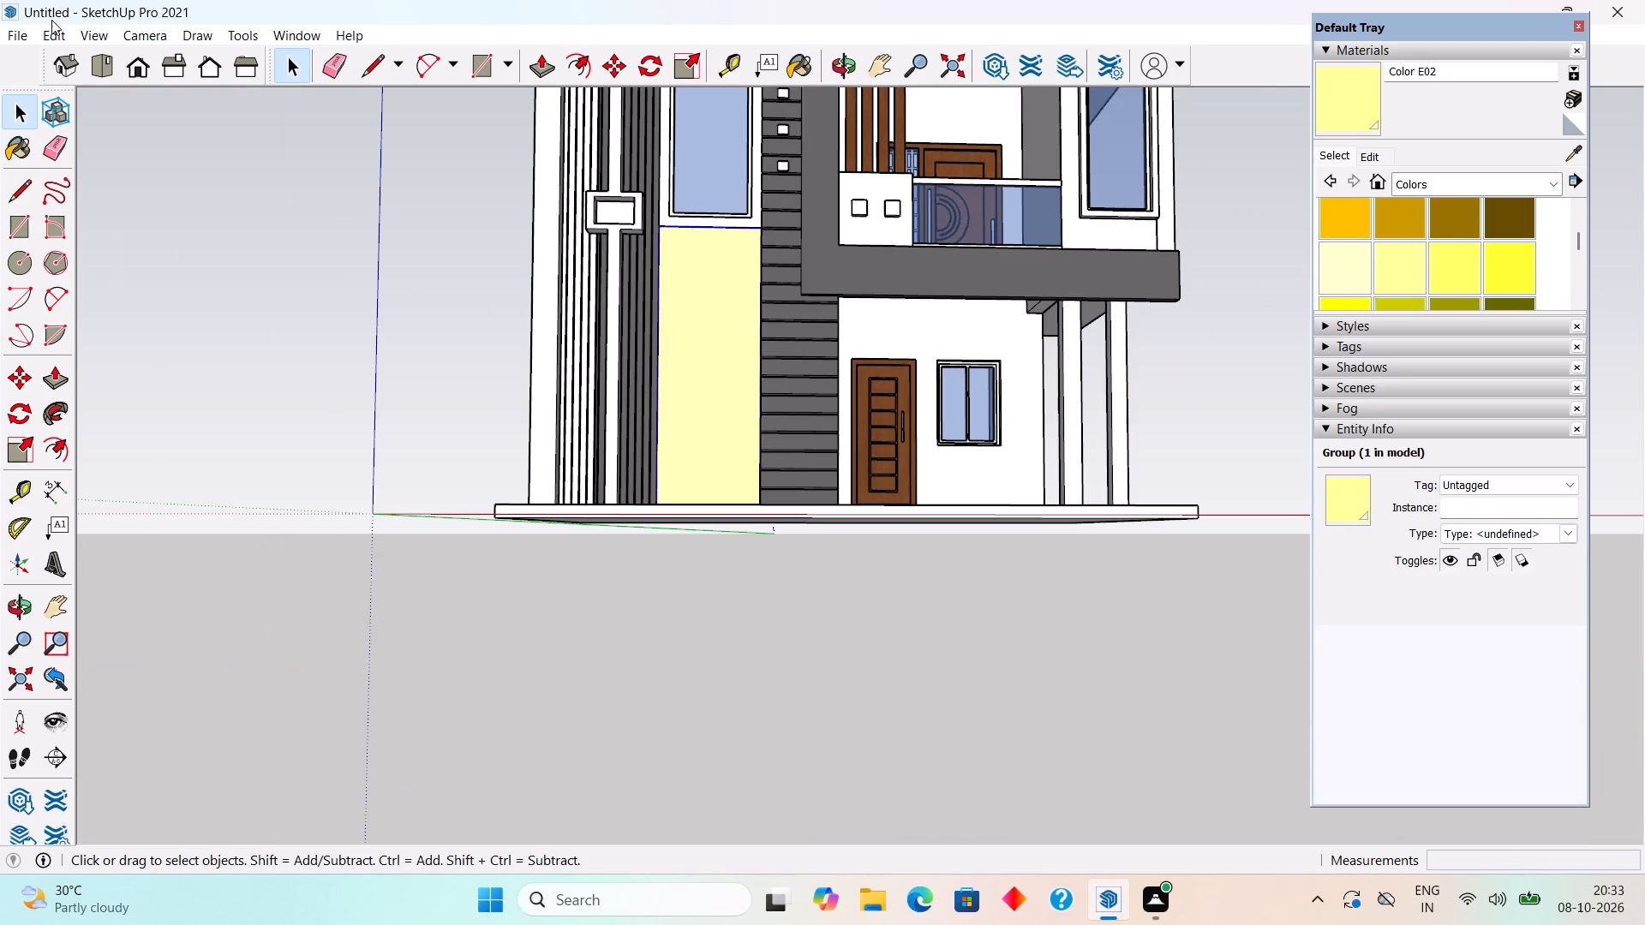
{"action": "left_click", "coordinate": [51, 27]}
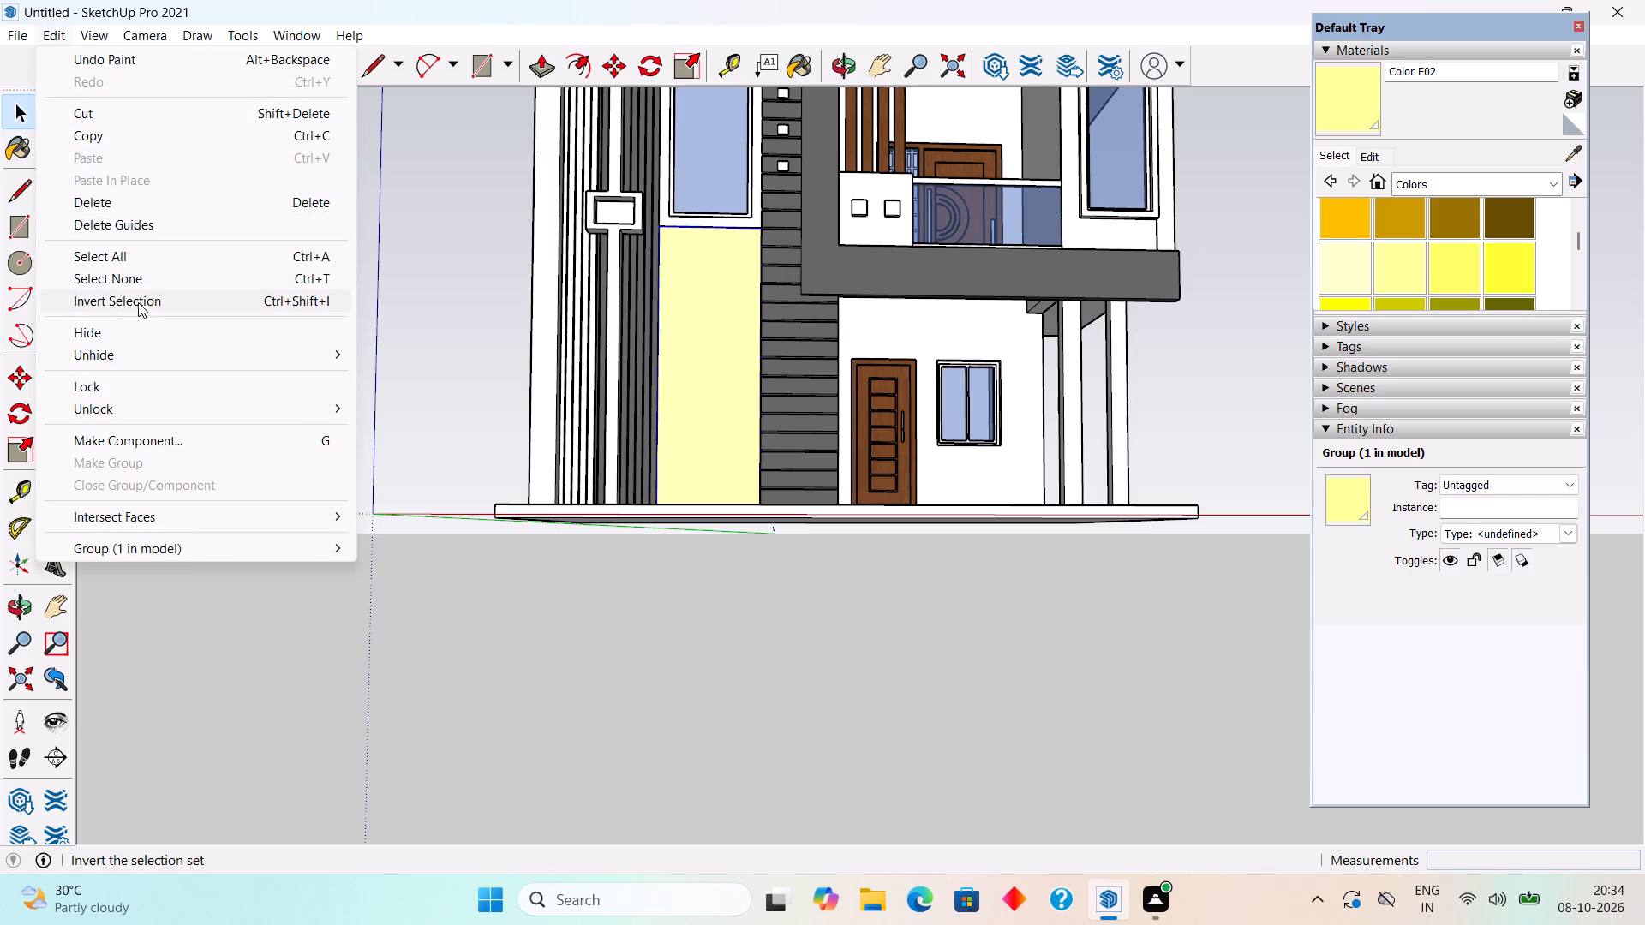
{"action": "left_click", "coordinate": [175, 358]}
{"action": "left_click", "coordinate": [380, 397]}
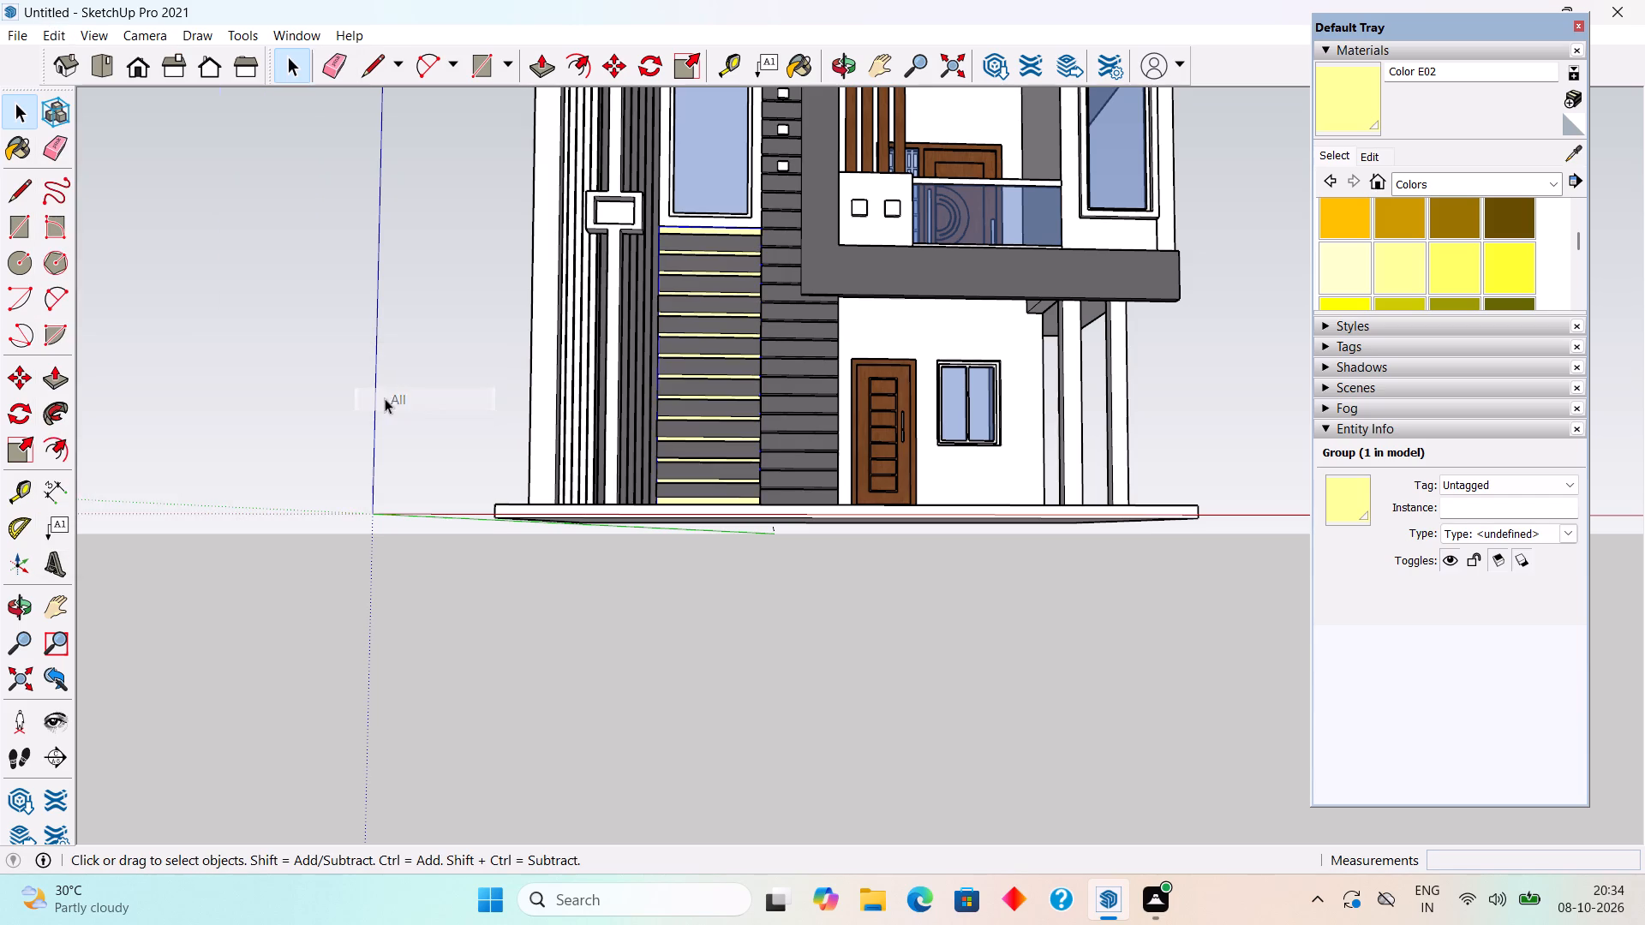
Paint the frame of the ground-floor window beside the entrance door black with Color M09.
{"action": "middle_click_drag", "start_coordinate": [739, 536], "coordinate": [766, 719]}
{"action": "scroll", "coordinate": [766, 719], "scroll_direction": "down", "scroll_amount": 5}
{"action": "scroll", "coordinate": [742, 562], "scroll_direction": "up", "scroll_amount": 1}
{"action": "middle_click_drag", "start_coordinate": [742, 548], "coordinate": [736, 390]}
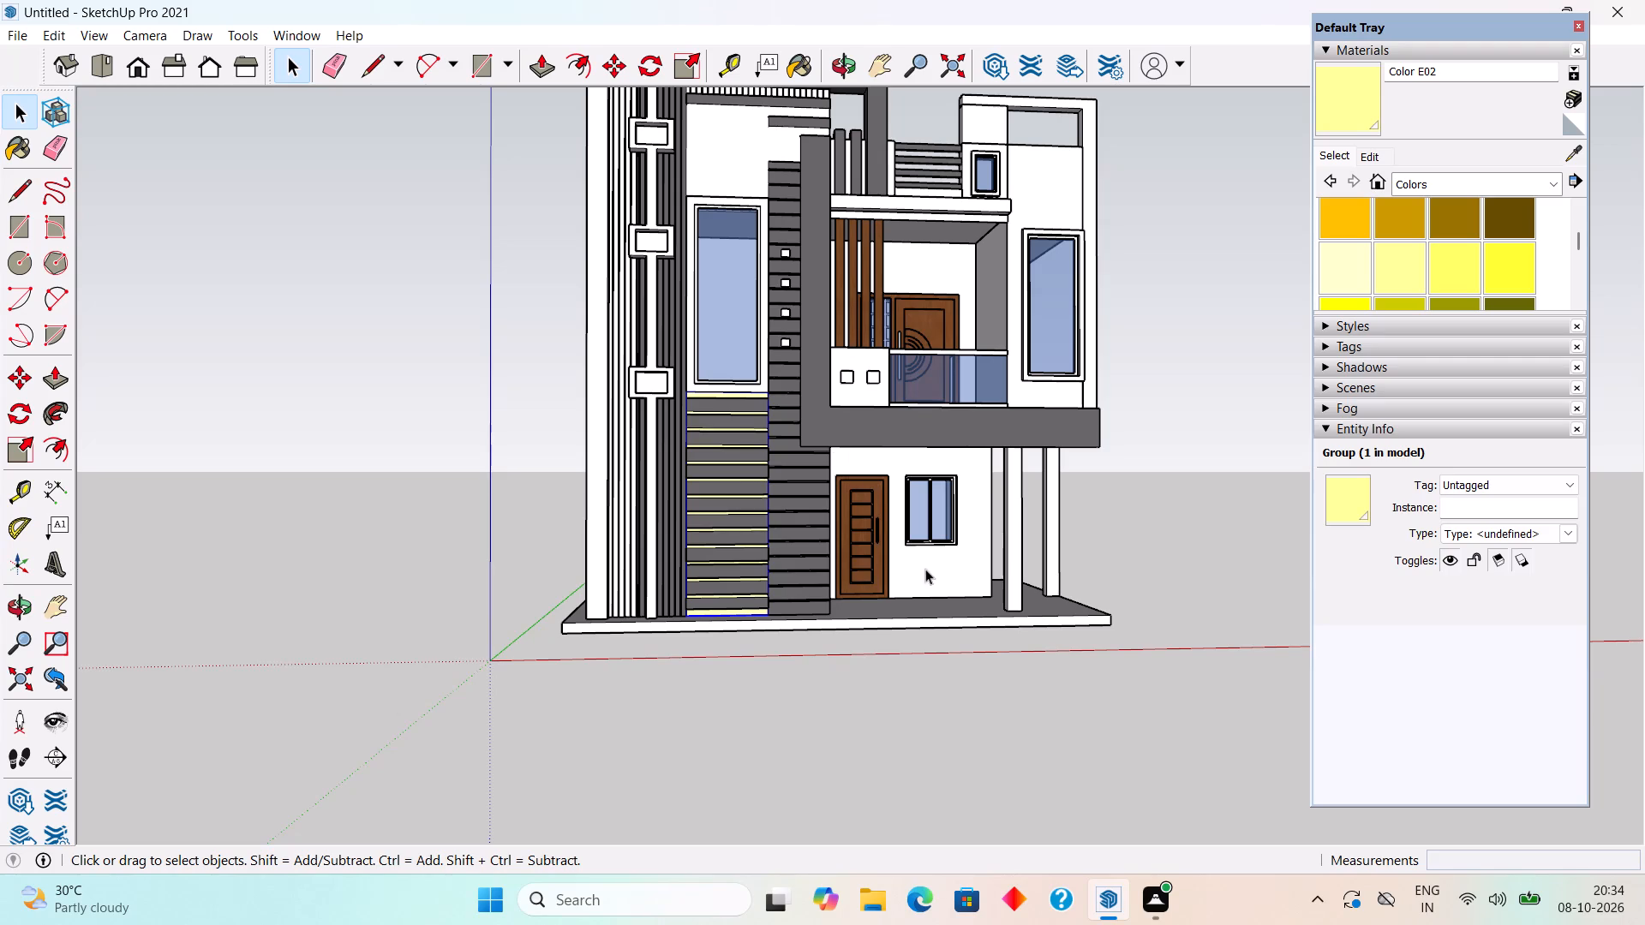
{"action": "scroll", "coordinate": [930, 566], "scroll_direction": "up", "scroll_amount": 4}
{"action": "scroll", "coordinate": [984, 426], "scroll_direction": "up", "scroll_amount": 12}
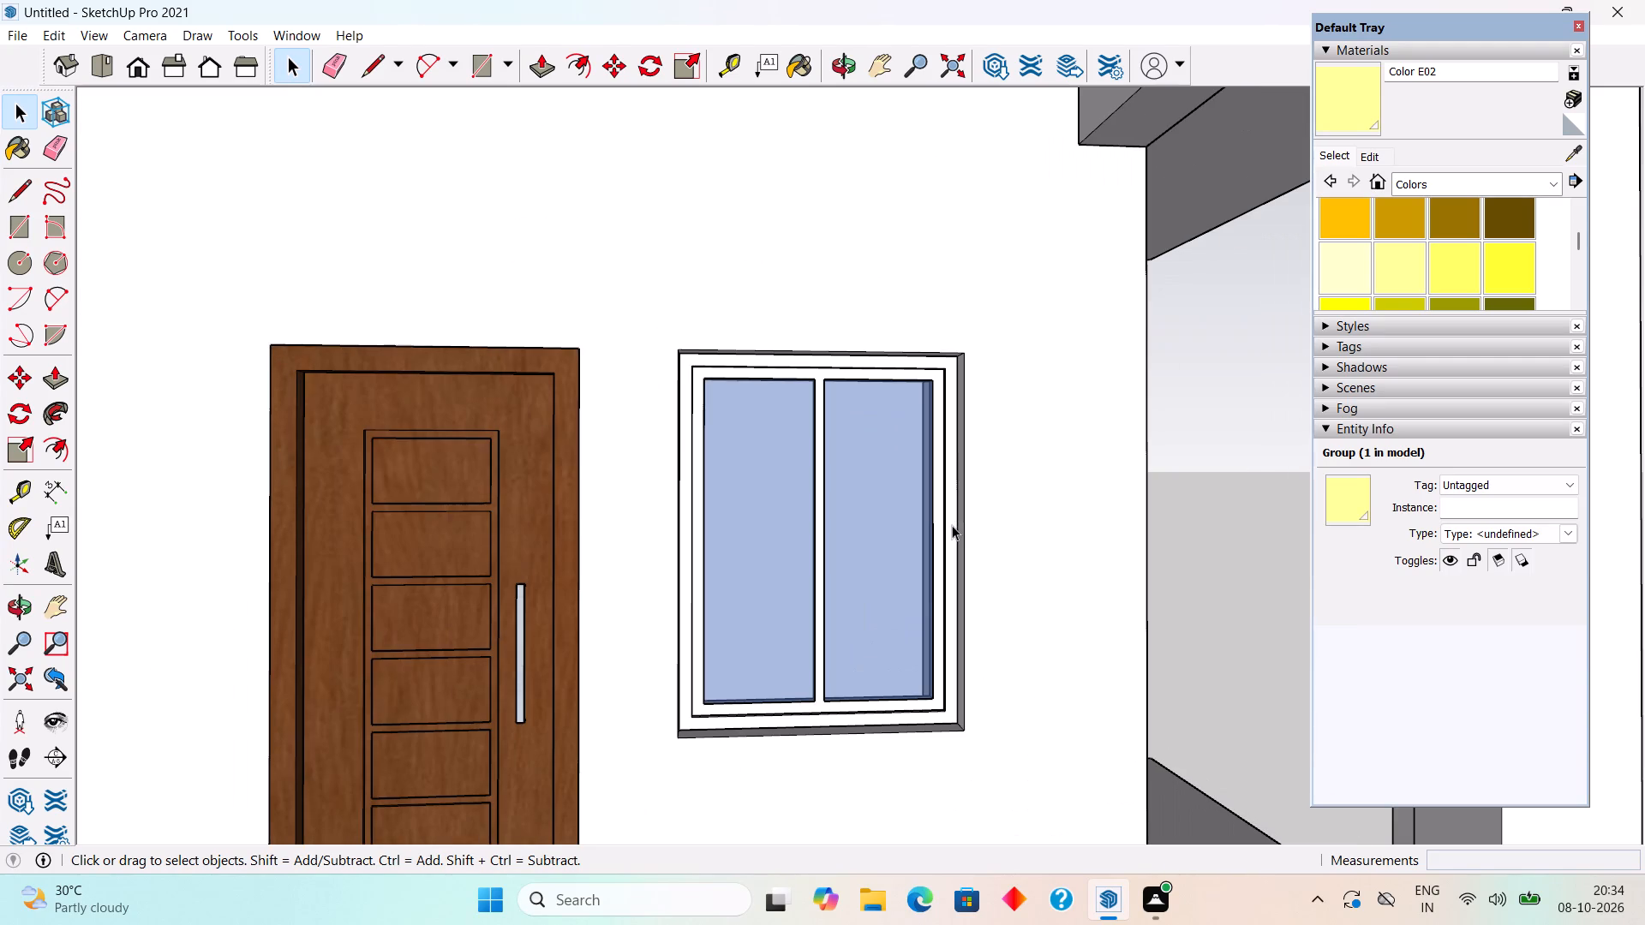
{"action": "scroll", "coordinate": [952, 525], "scroll_direction": "up", "scroll_amount": 6}
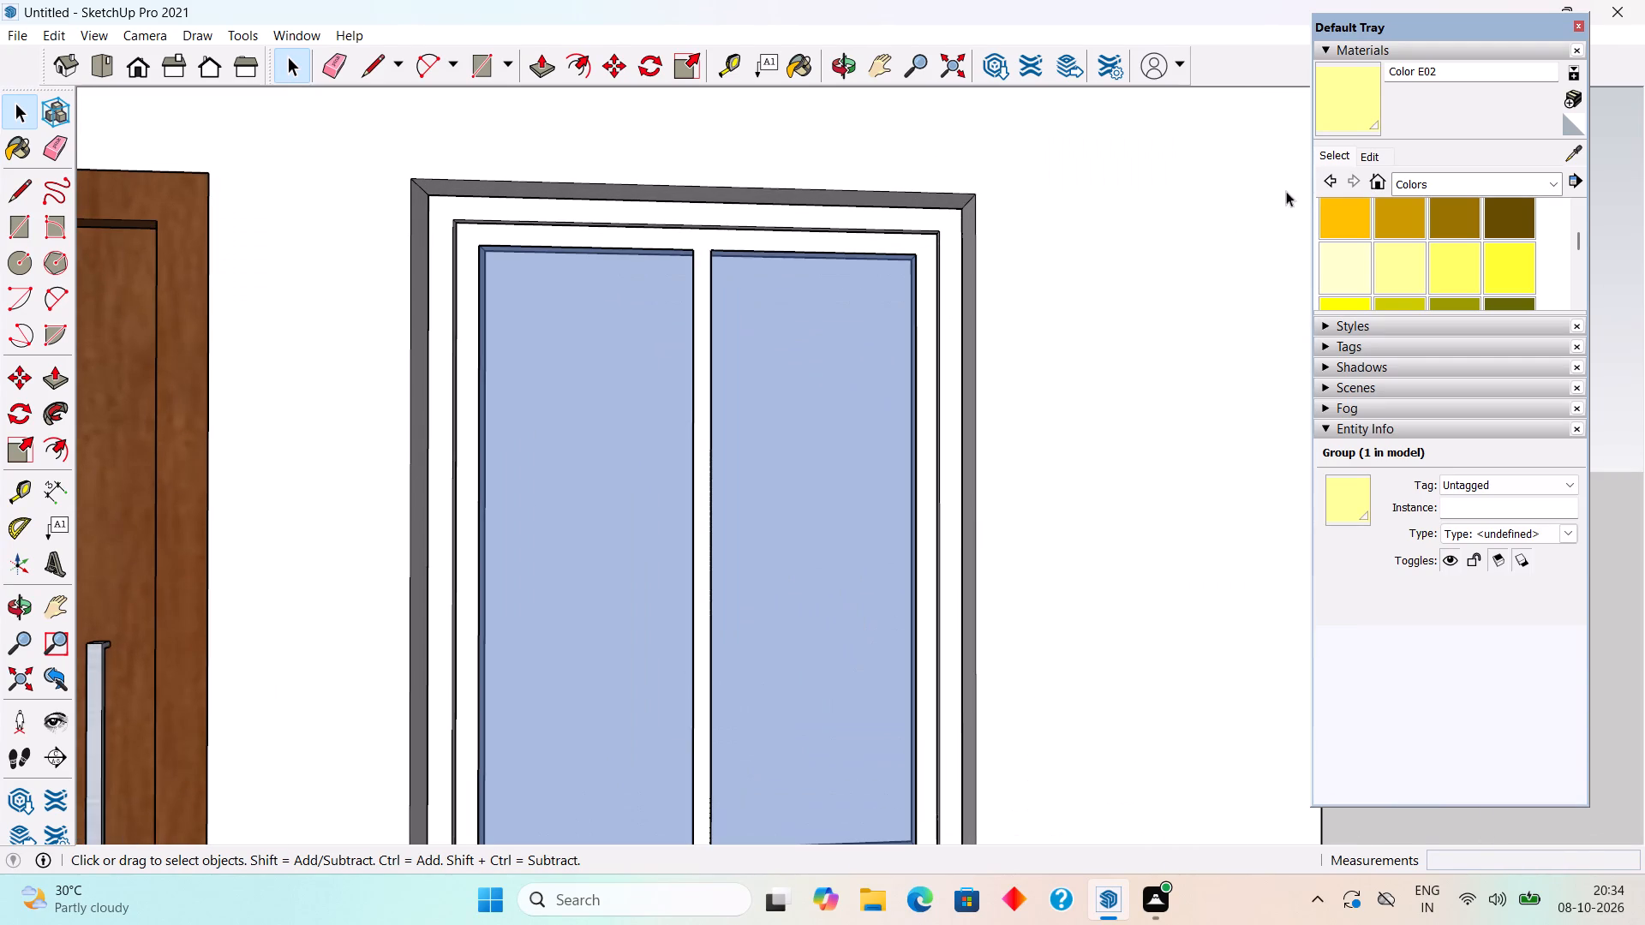
{"action": "scroll", "coordinate": [1452, 251], "scroll_direction": "down", "scroll_amount": 6}
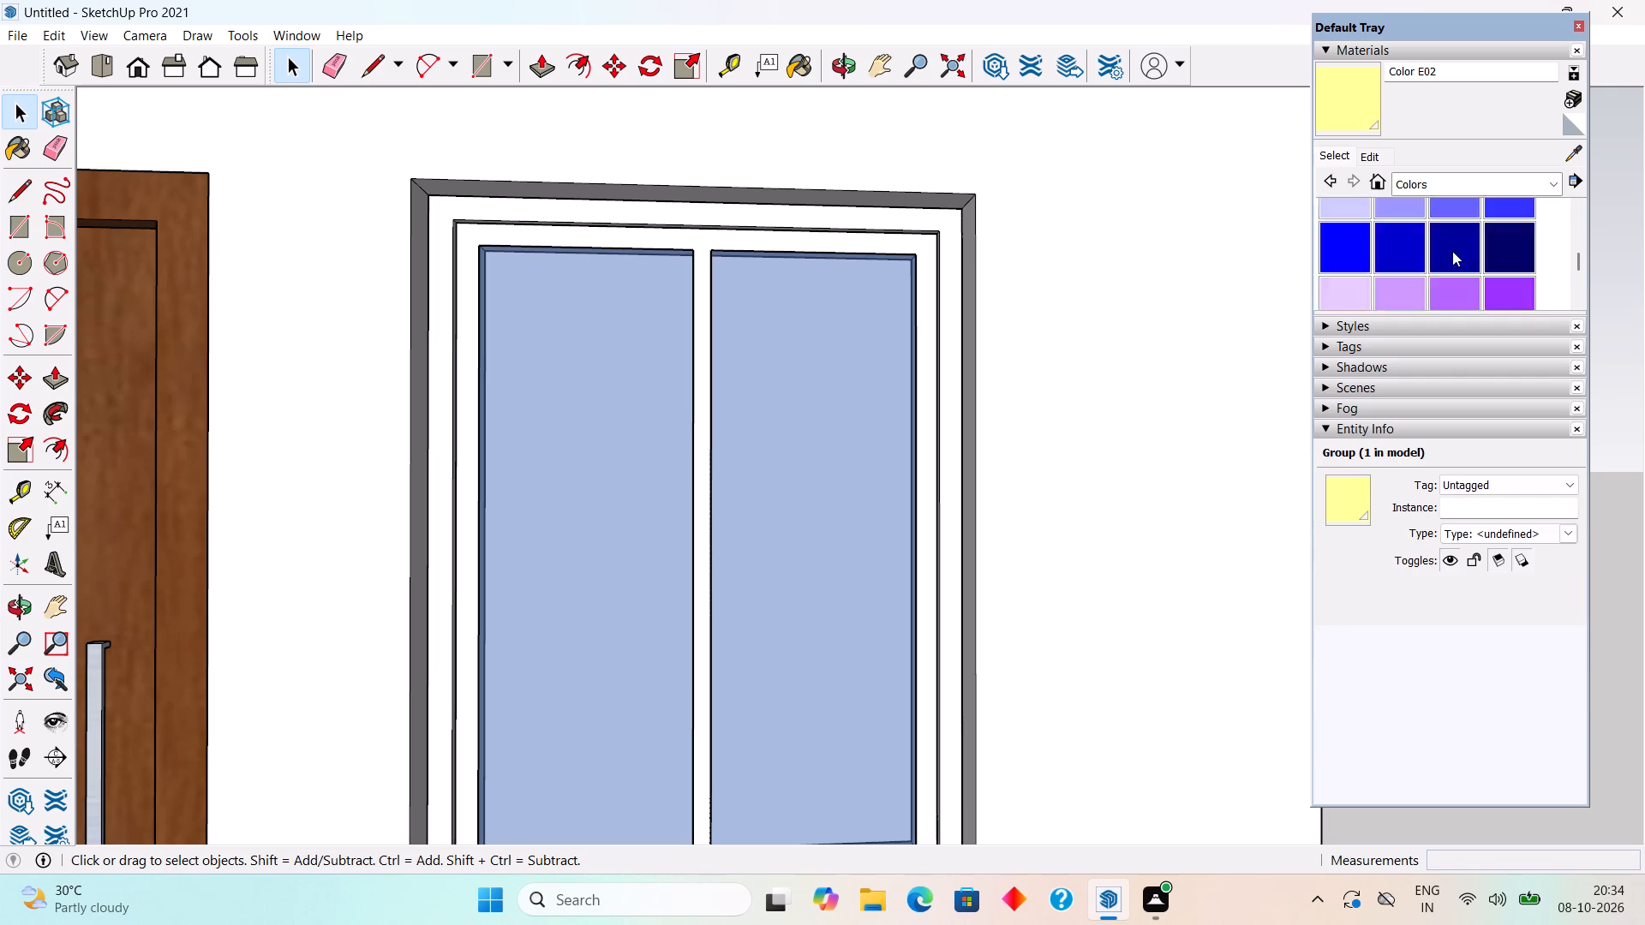
{"action": "scroll", "coordinate": [1452, 251], "scroll_direction": "down", "scroll_amount": 7}
{"action": "left_click", "coordinate": [1403, 229]}
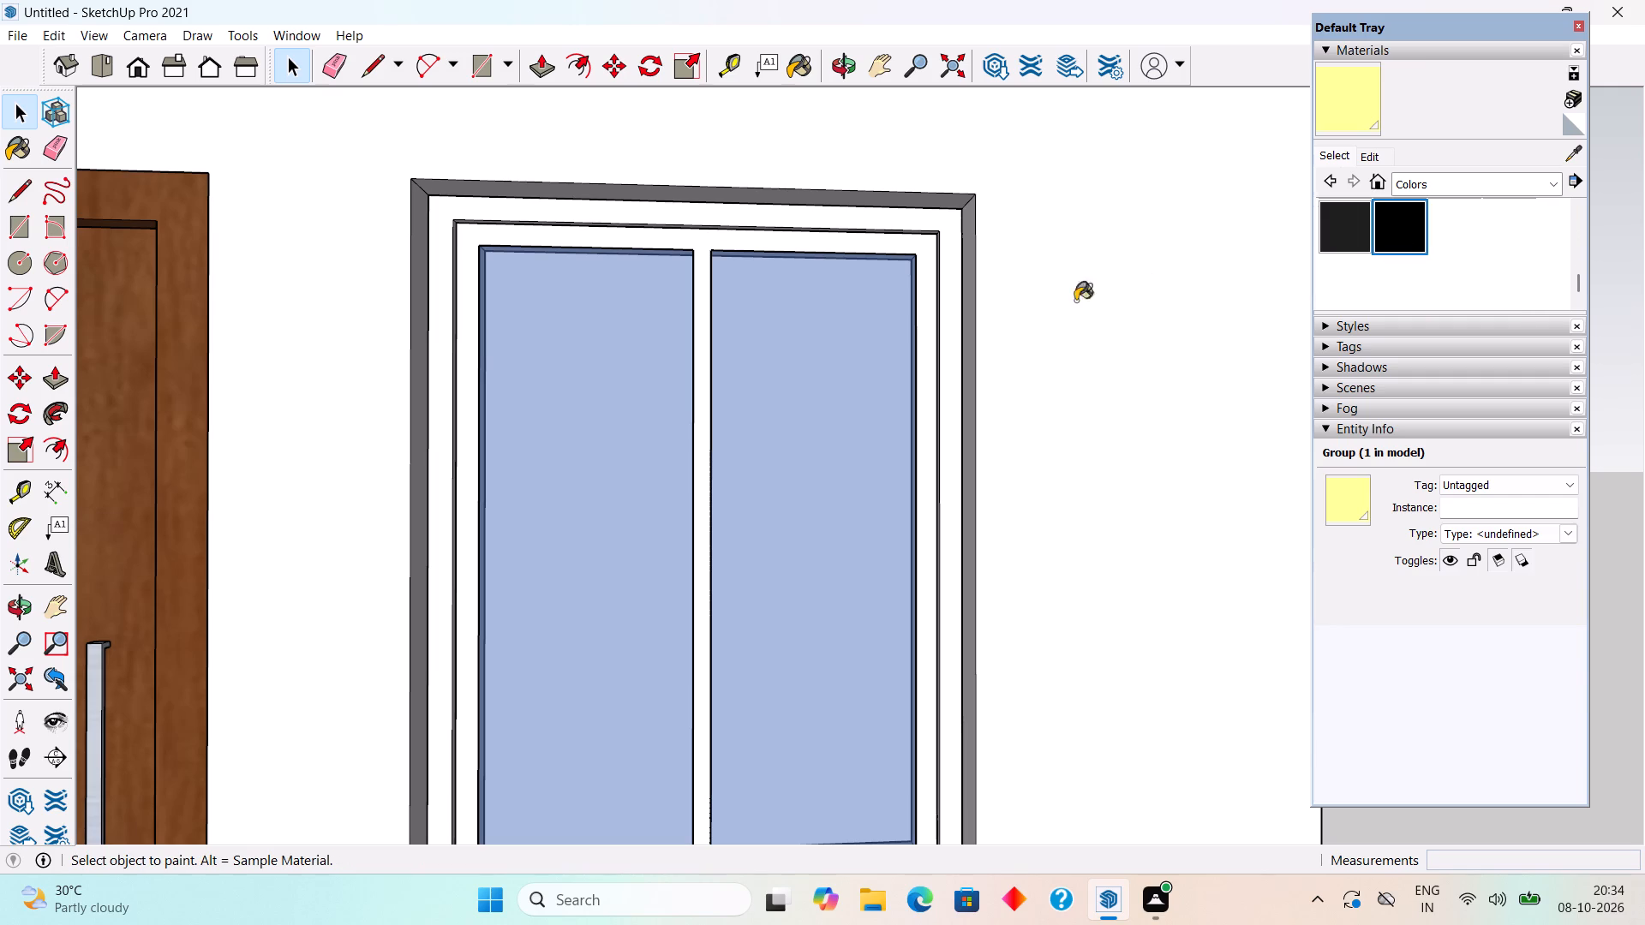
{"action": "left_click", "coordinate": [949, 391]}
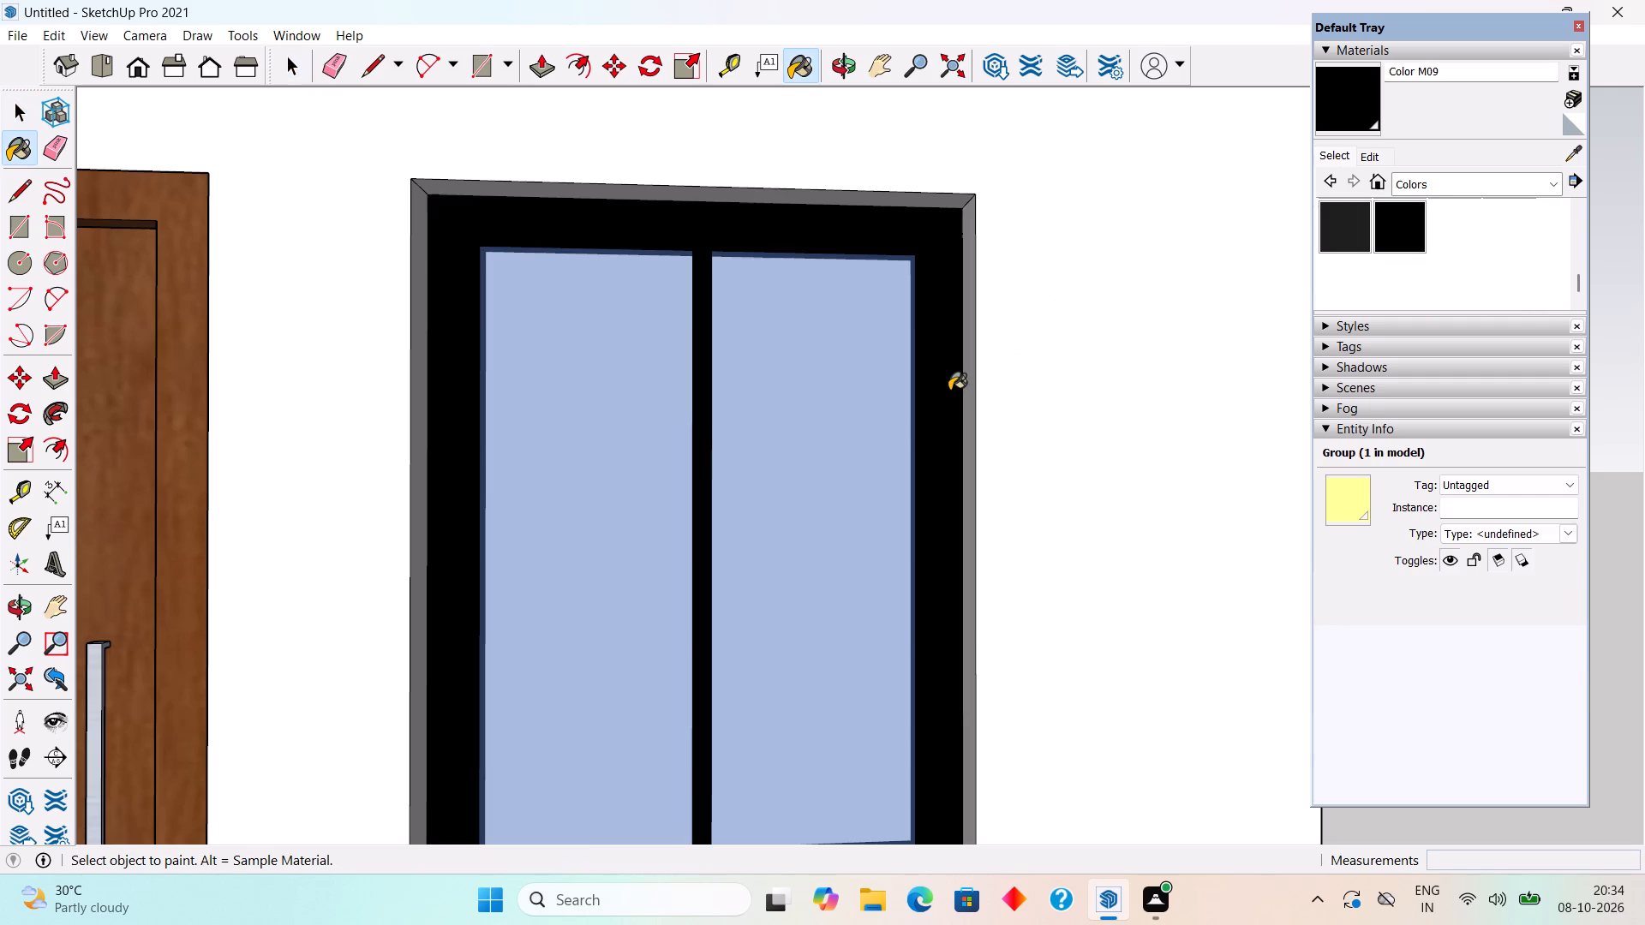
{"action": "key", "text": "space"}
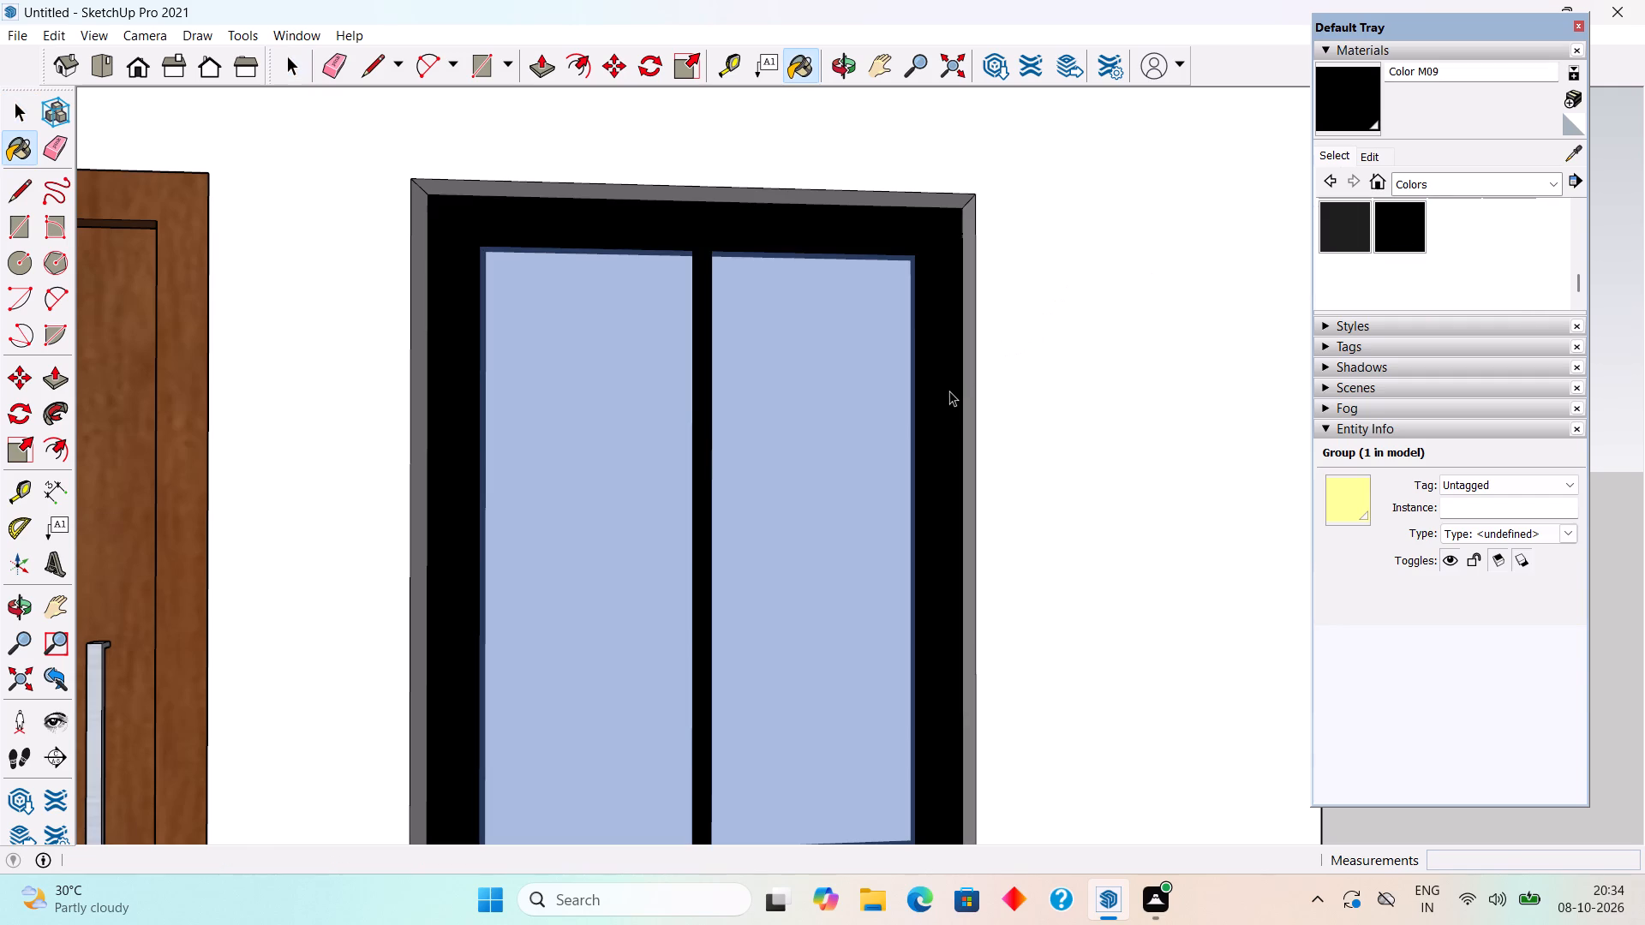
{"action": "scroll", "coordinate": [949, 391], "scroll_direction": "down", "scroll_amount": 20}
{"action": "left_click", "coordinate": [1182, 392]}
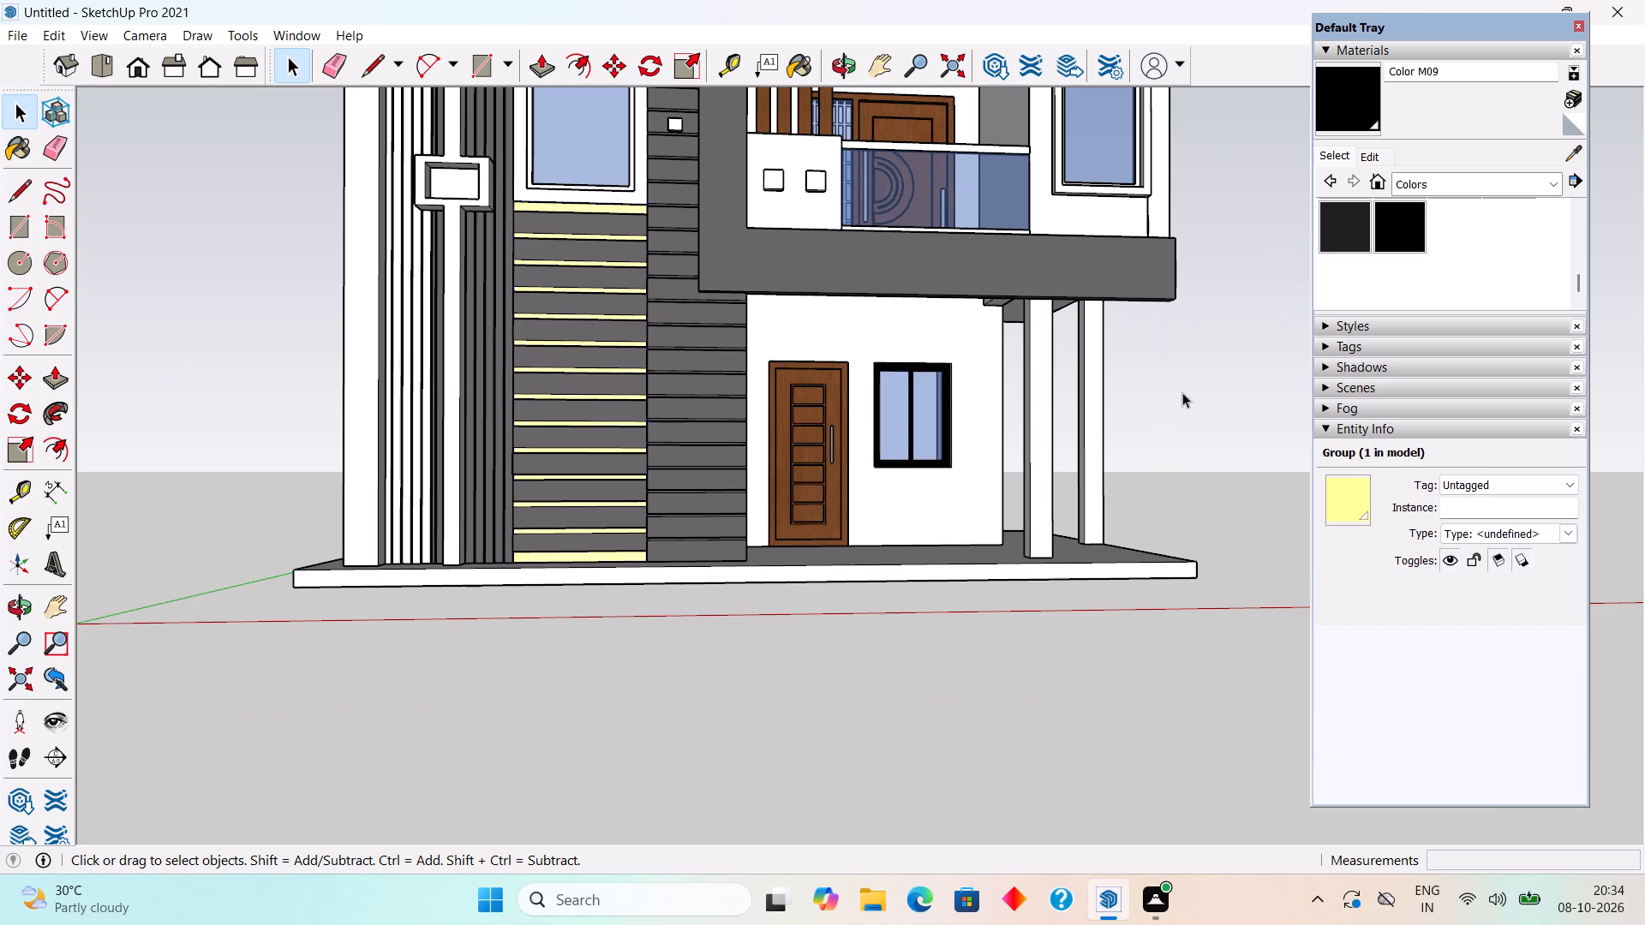
Paint the frame of the tall window above the horizontal slats black with Color M09.
{"action": "scroll", "coordinate": [1182, 392], "scroll_direction": "down", "scroll_amount": 6}
{"action": "scroll", "coordinate": [1099, 412], "scroll_direction": "down", "scroll_amount": 5}
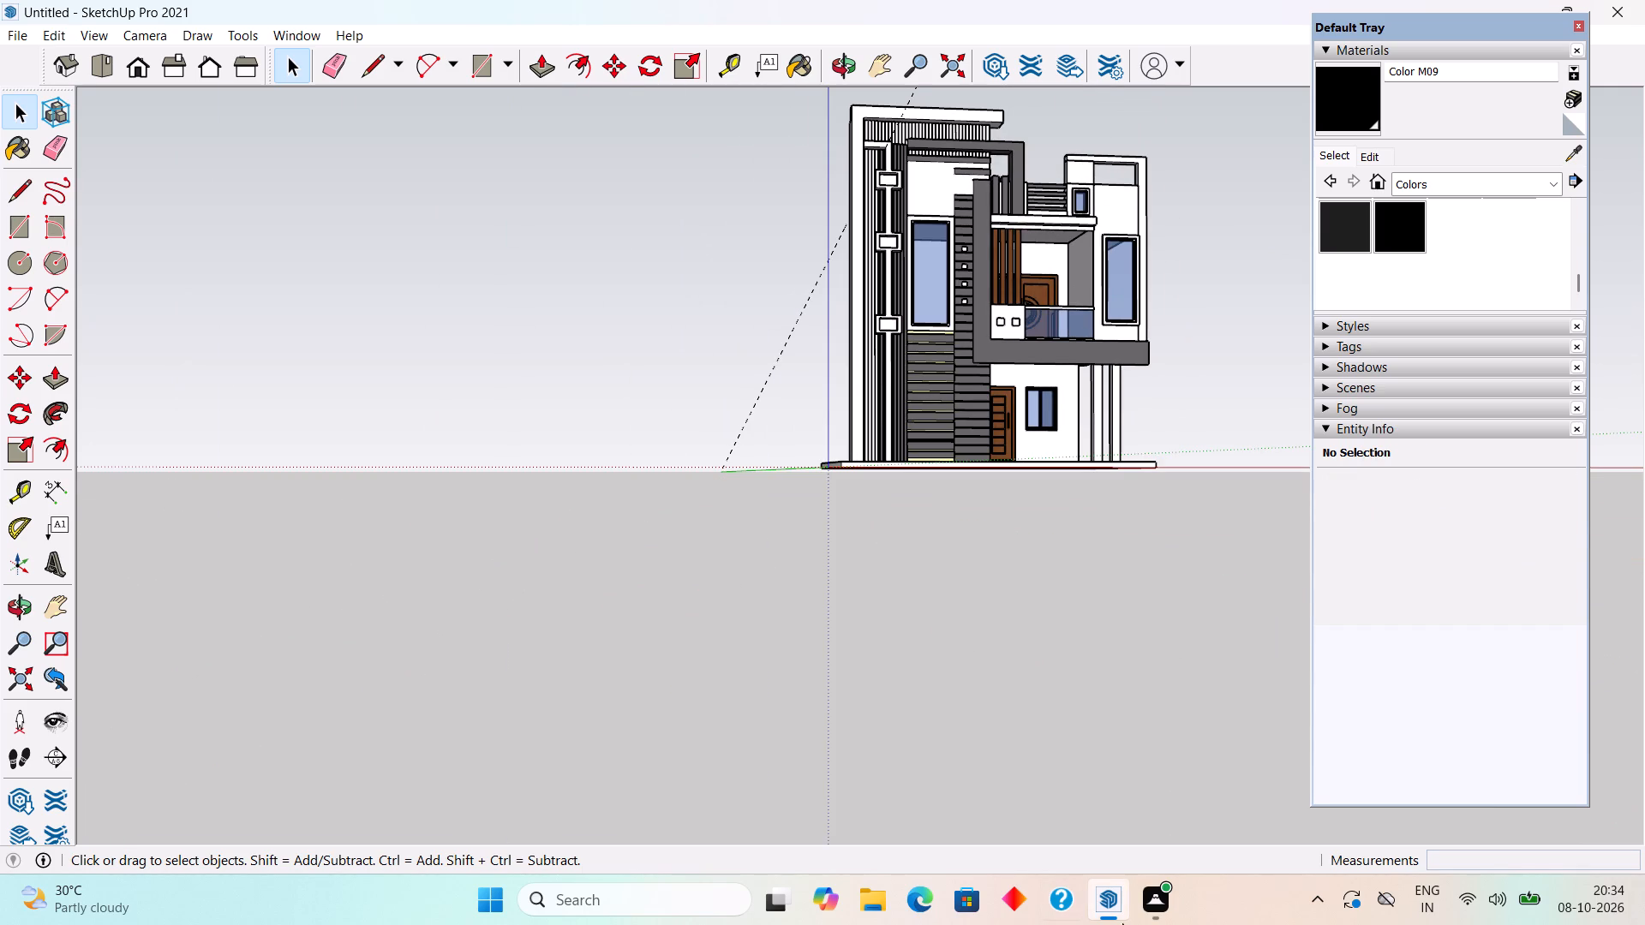
{"action": "scroll", "coordinate": [1000, 126], "scroll_direction": "up", "scroll_amount": 4}
{"action": "scroll", "coordinate": [921, 226], "scroll_direction": "up", "scroll_amount": 7}
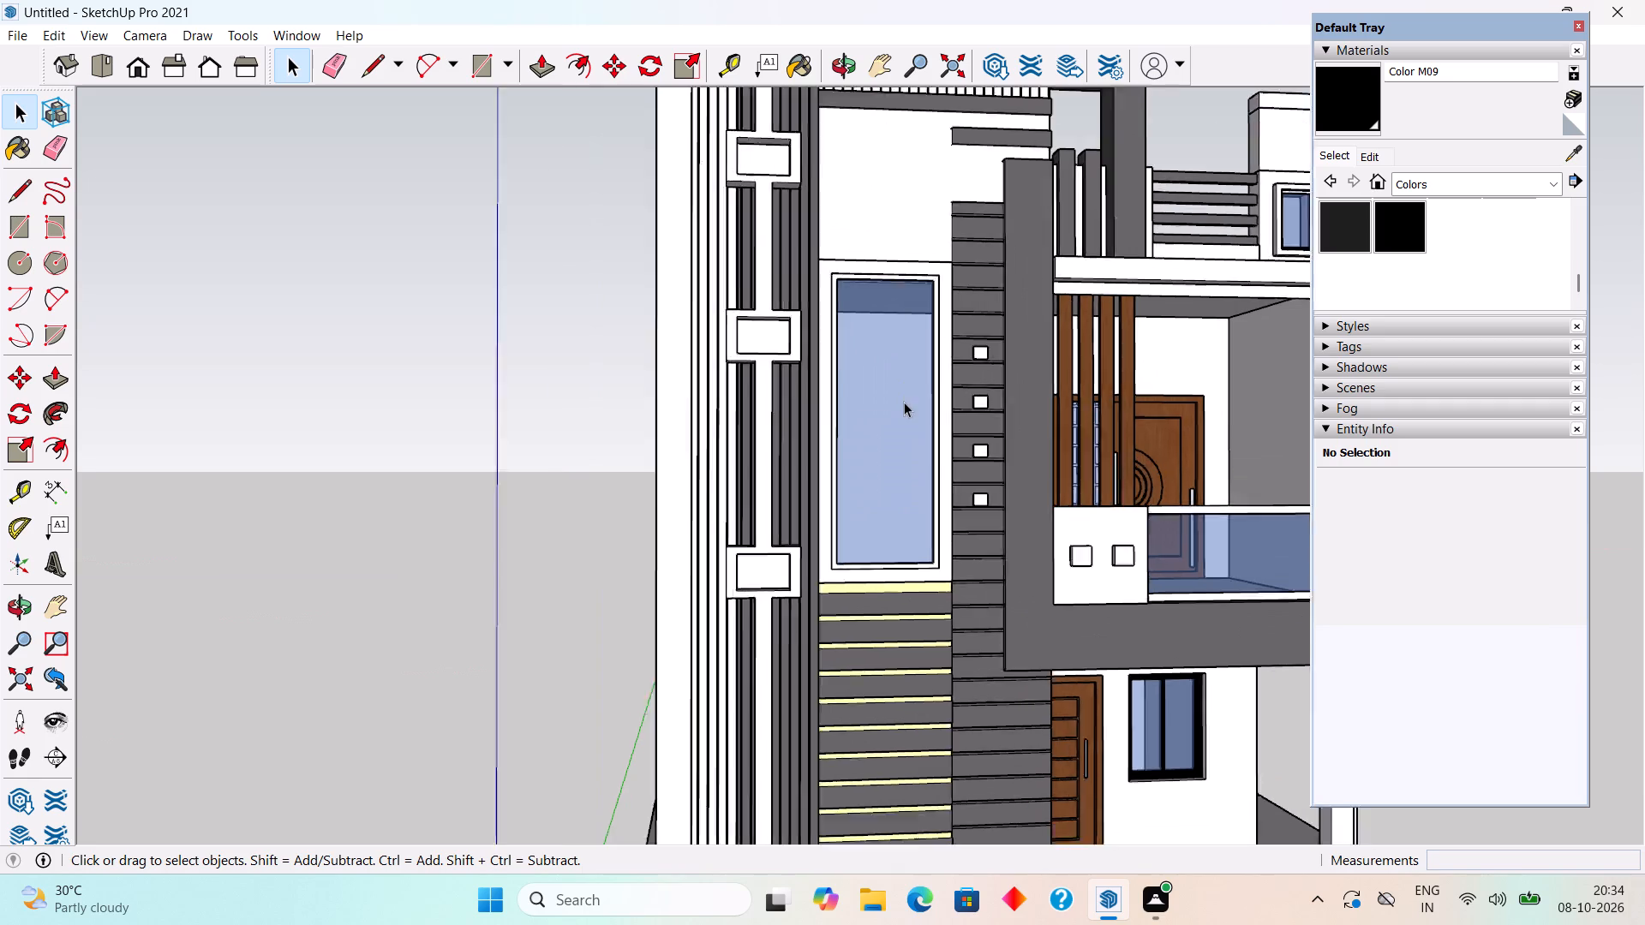
{"action": "scroll", "coordinate": [904, 402], "scroll_direction": "up", "scroll_amount": 8}
{"action": "left_click", "coordinate": [956, 421]}
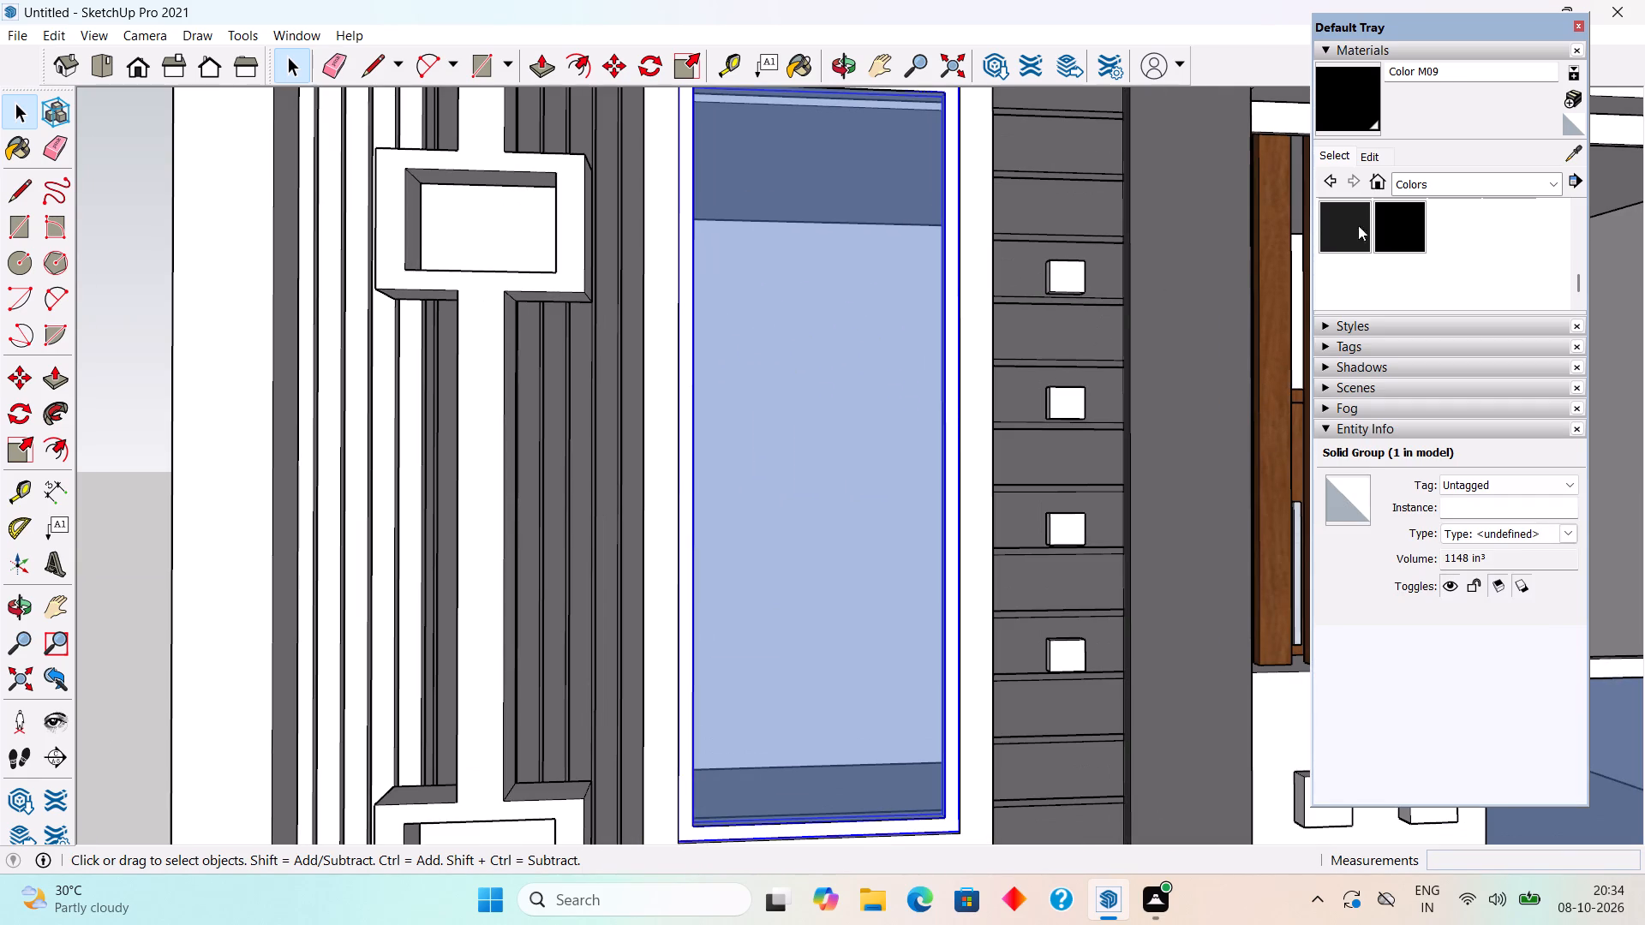
{"action": "left_click", "coordinate": [1395, 230]}
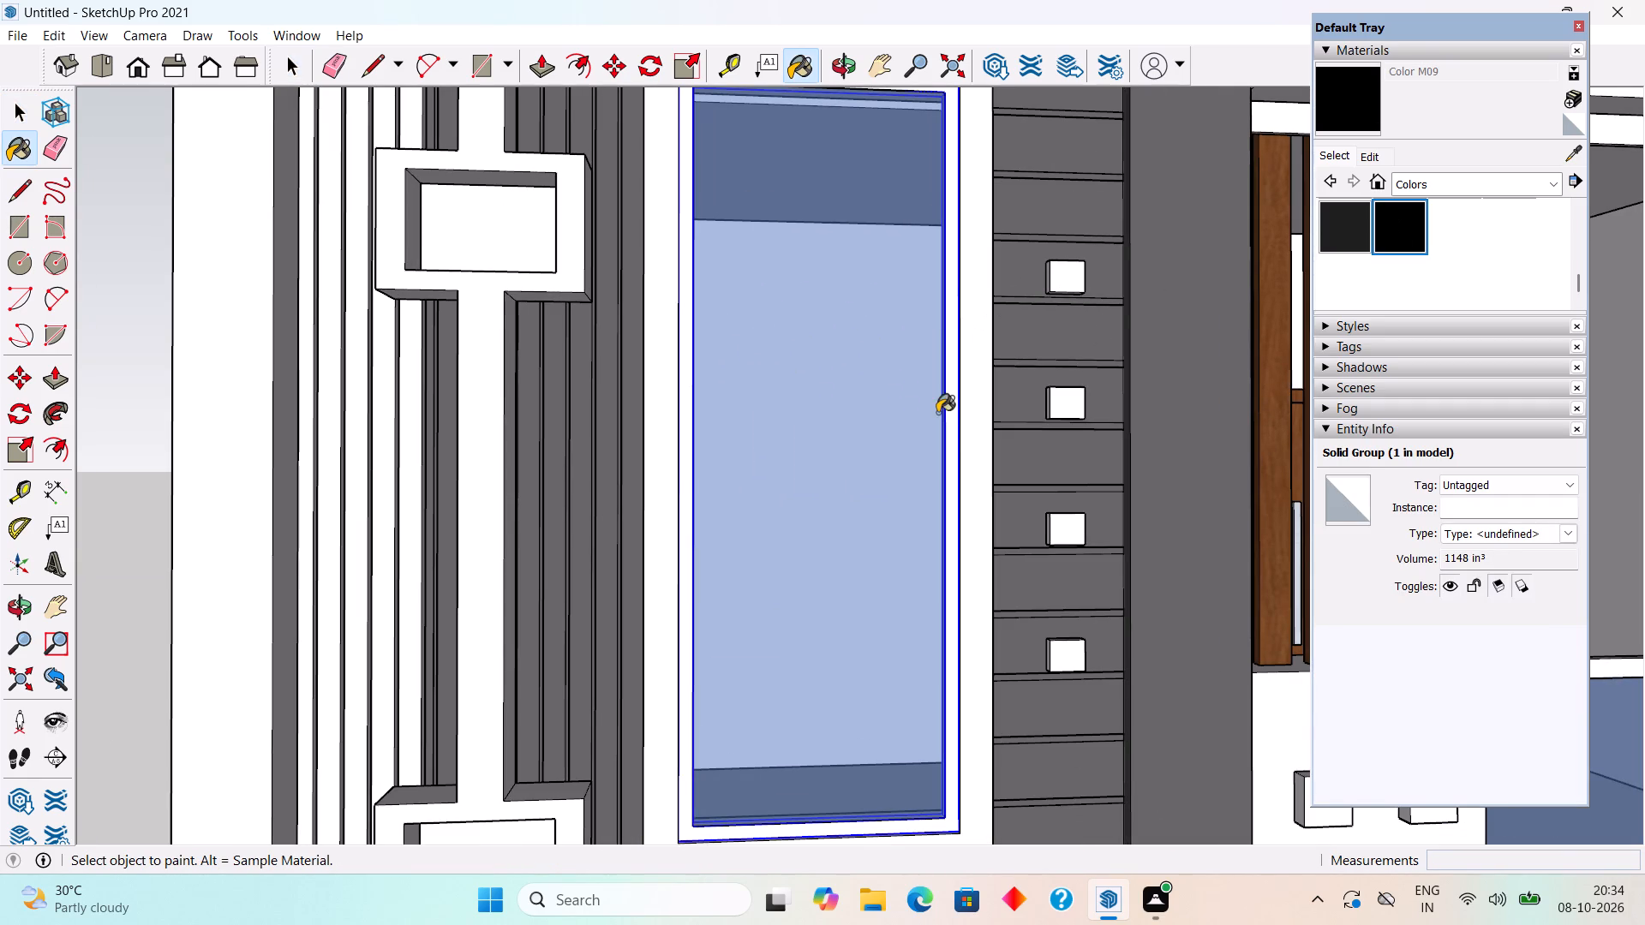
{"action": "left_click", "coordinate": [945, 410]}
{"action": "left_click", "coordinate": [952, 410]}
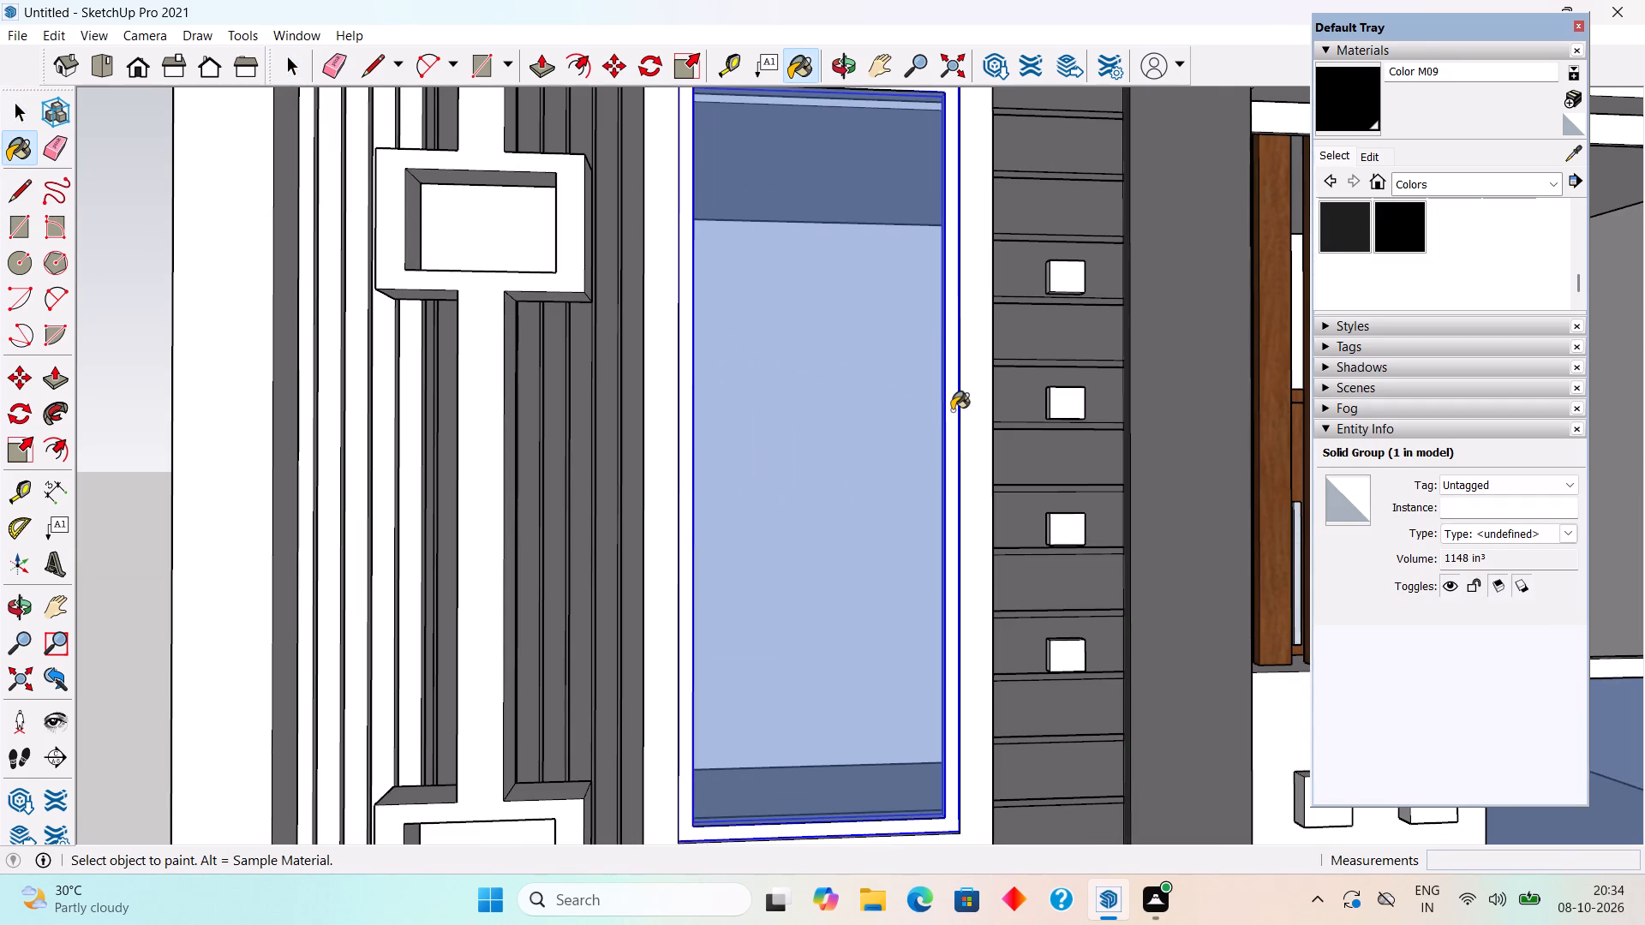
{"action": "key", "text": "space"}
{"action": "scroll", "coordinate": [952, 410], "scroll_direction": "down", "scroll_amount": 11}
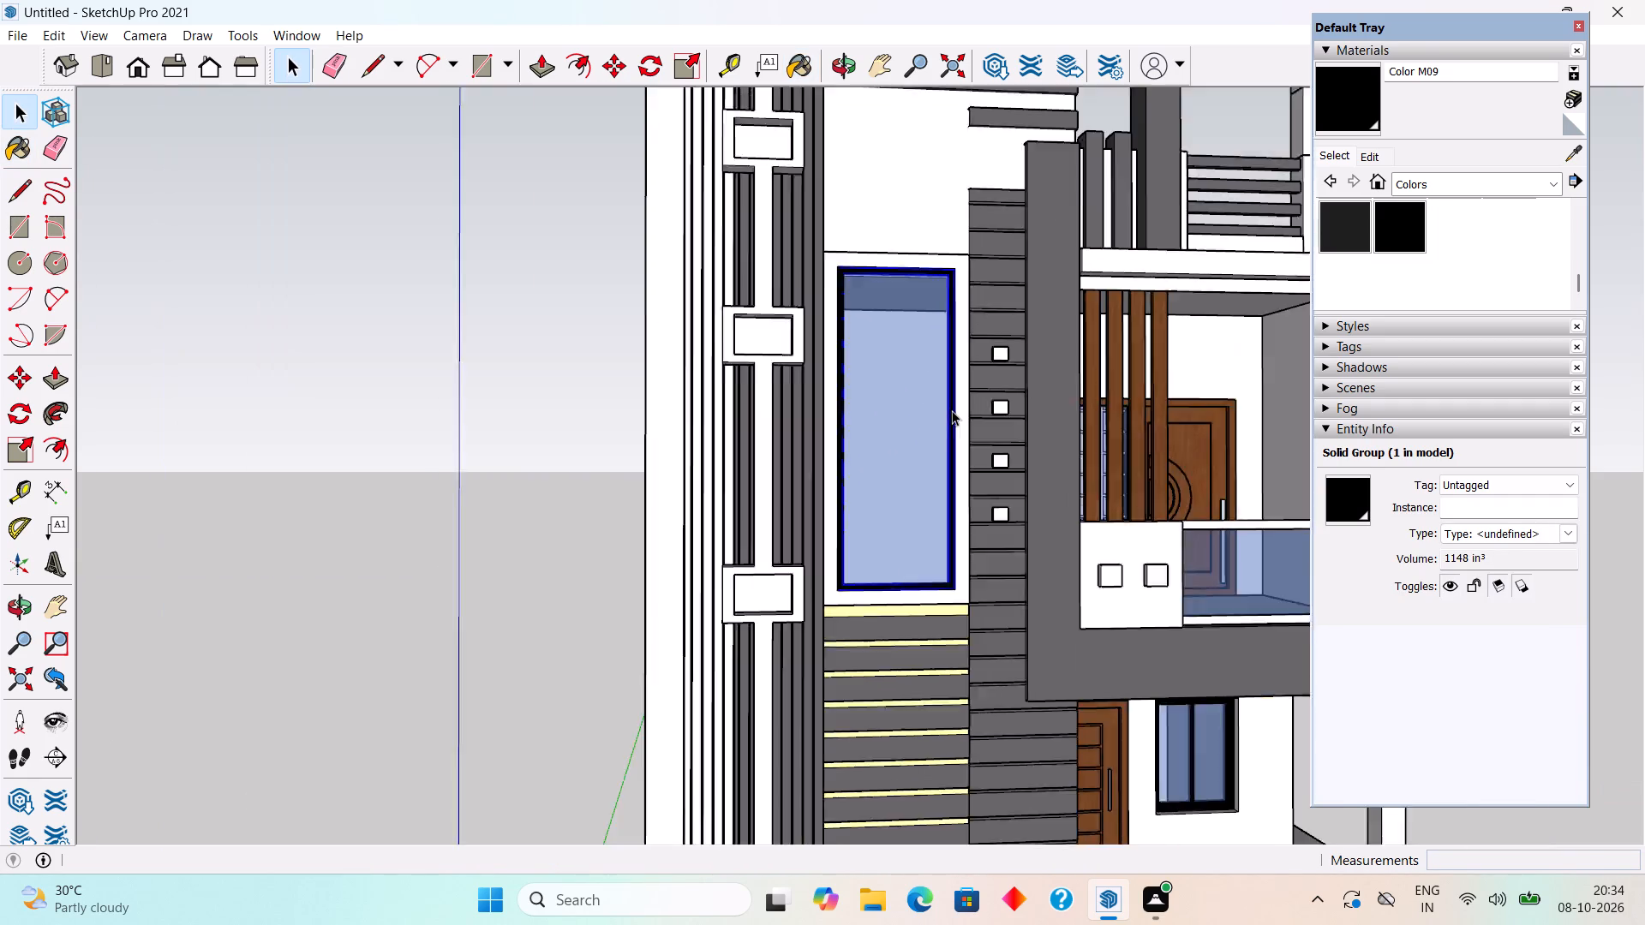
{"action": "scroll", "coordinate": [952, 410], "scroll_direction": "down", "scroll_amount": 5}
{"action": "left_click", "coordinate": [629, 444]}
Paint the vertical slat group along the facade's outer edge and under the top beam with Wood Cherry Original.
{"action": "middle_click_drag", "start_coordinate": [852, 447], "coordinate": [753, 492]}
{"action": "scroll", "coordinate": [753, 492], "scroll_direction": "down", "scroll_amount": 4}
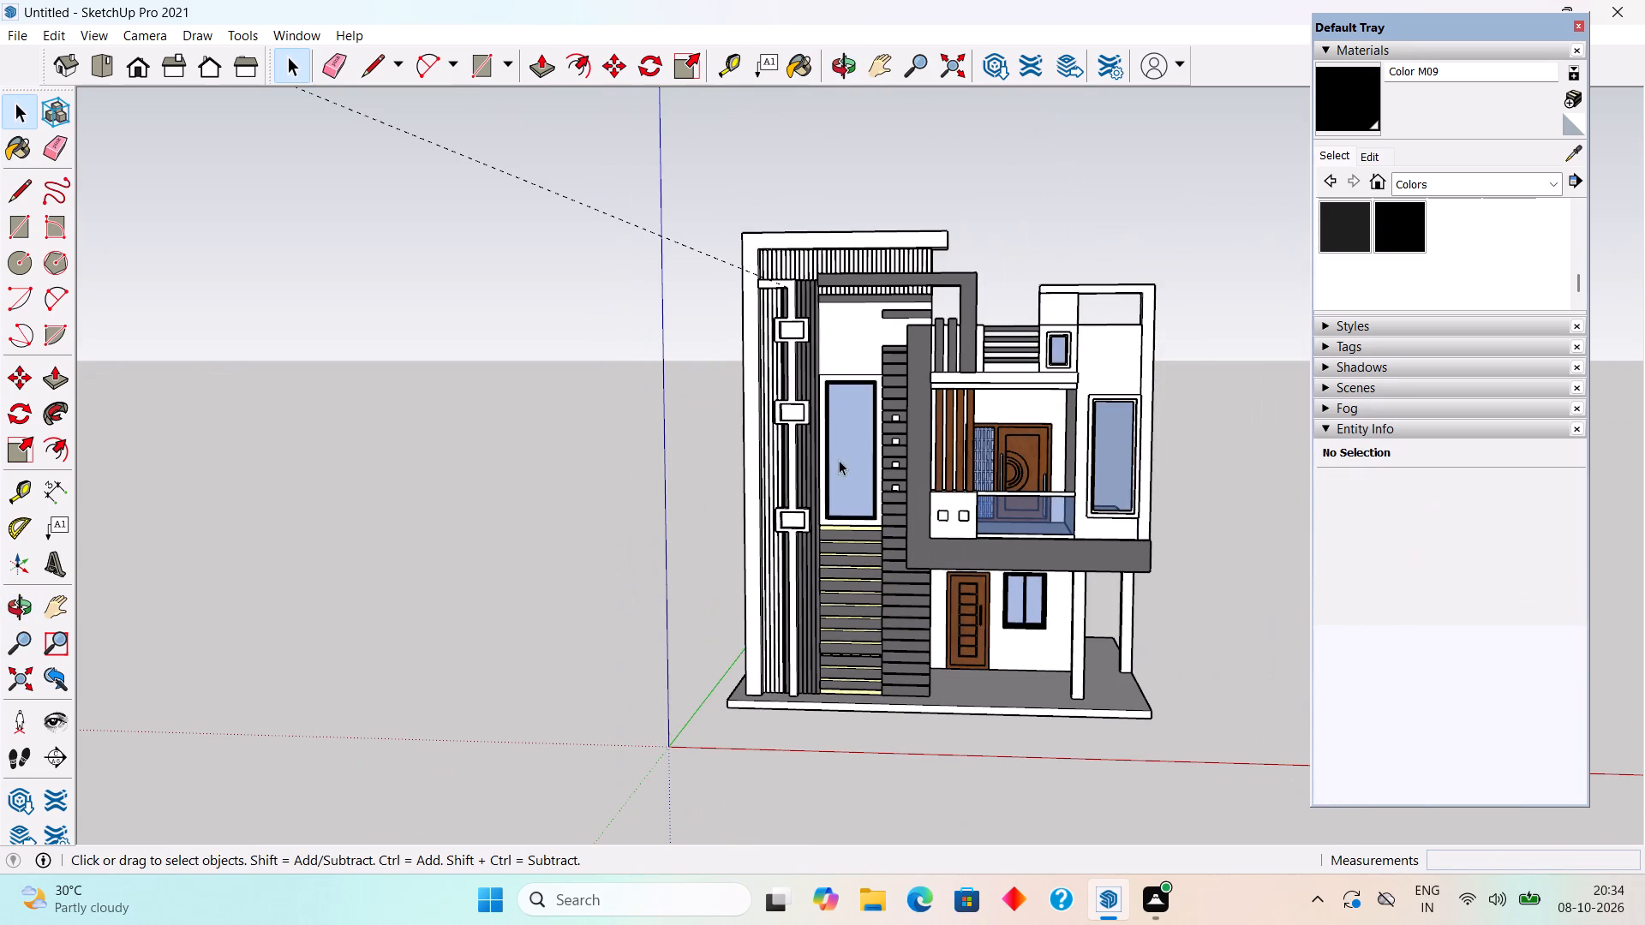
{"action": "scroll", "coordinate": [1031, 198], "scroll_direction": "up", "scroll_amount": 3}
{"action": "scroll", "coordinate": [927, 292], "scroll_direction": "up", "scroll_amount": 5}
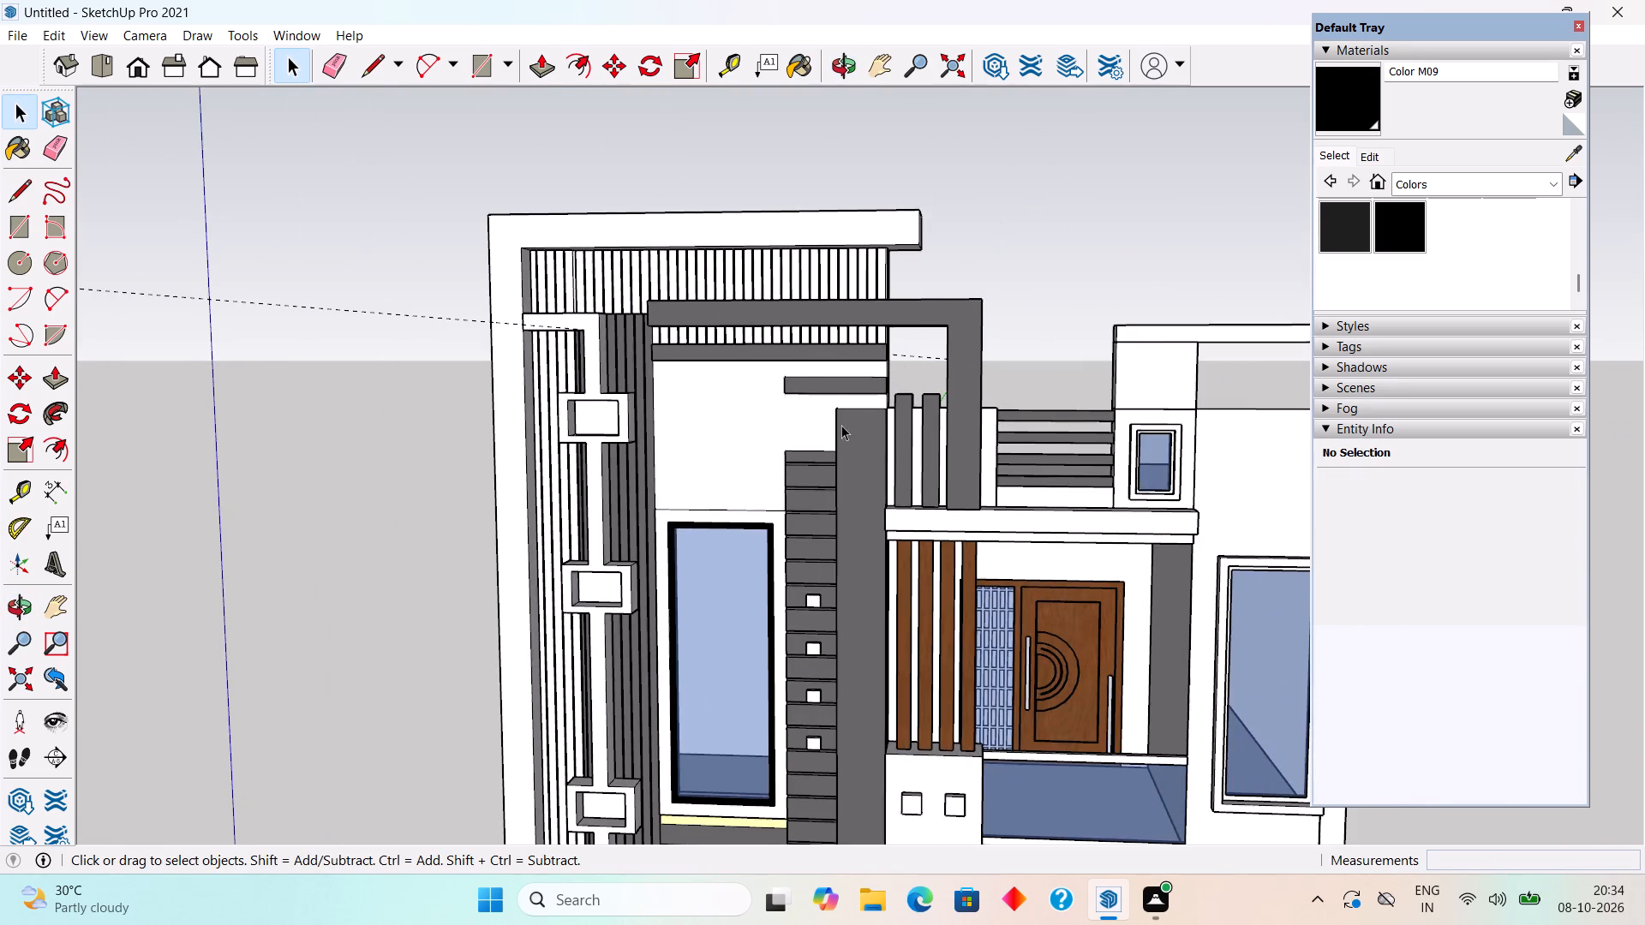
{"action": "scroll", "coordinate": [841, 425], "scroll_direction": "up", "scroll_amount": 1}
{"action": "middle_click_drag", "start_coordinate": [841, 425], "coordinate": [839, 370]}
{"action": "scroll", "coordinate": [668, 489], "scroll_direction": "up", "scroll_amount": 5}
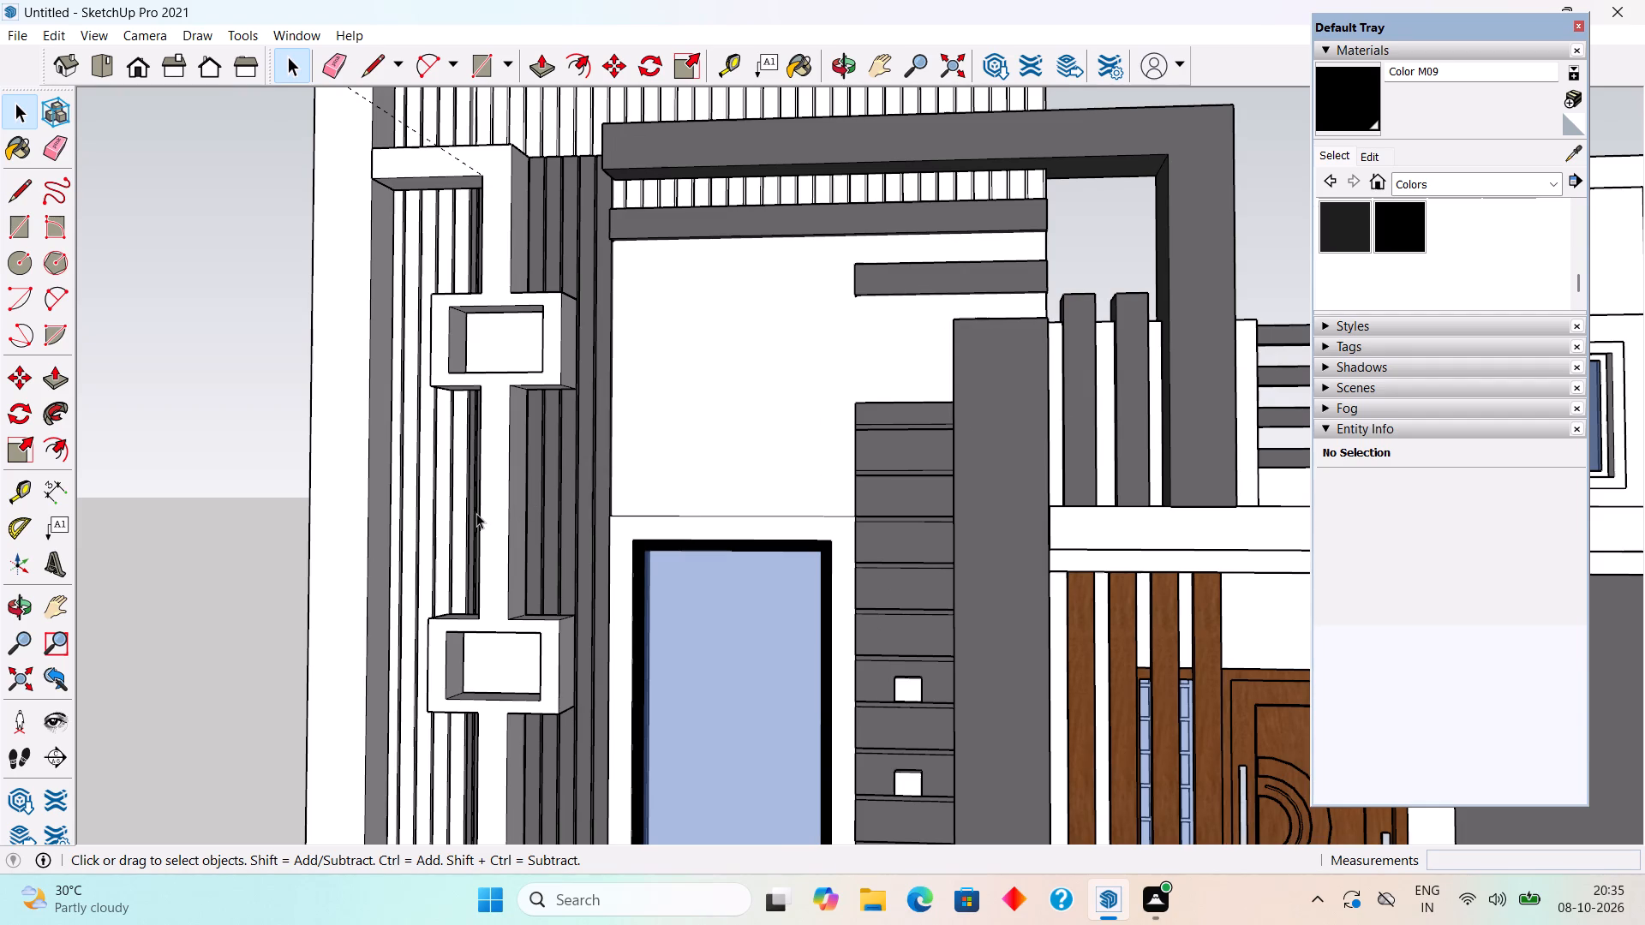
{"action": "left_click", "coordinate": [1403, 182]}
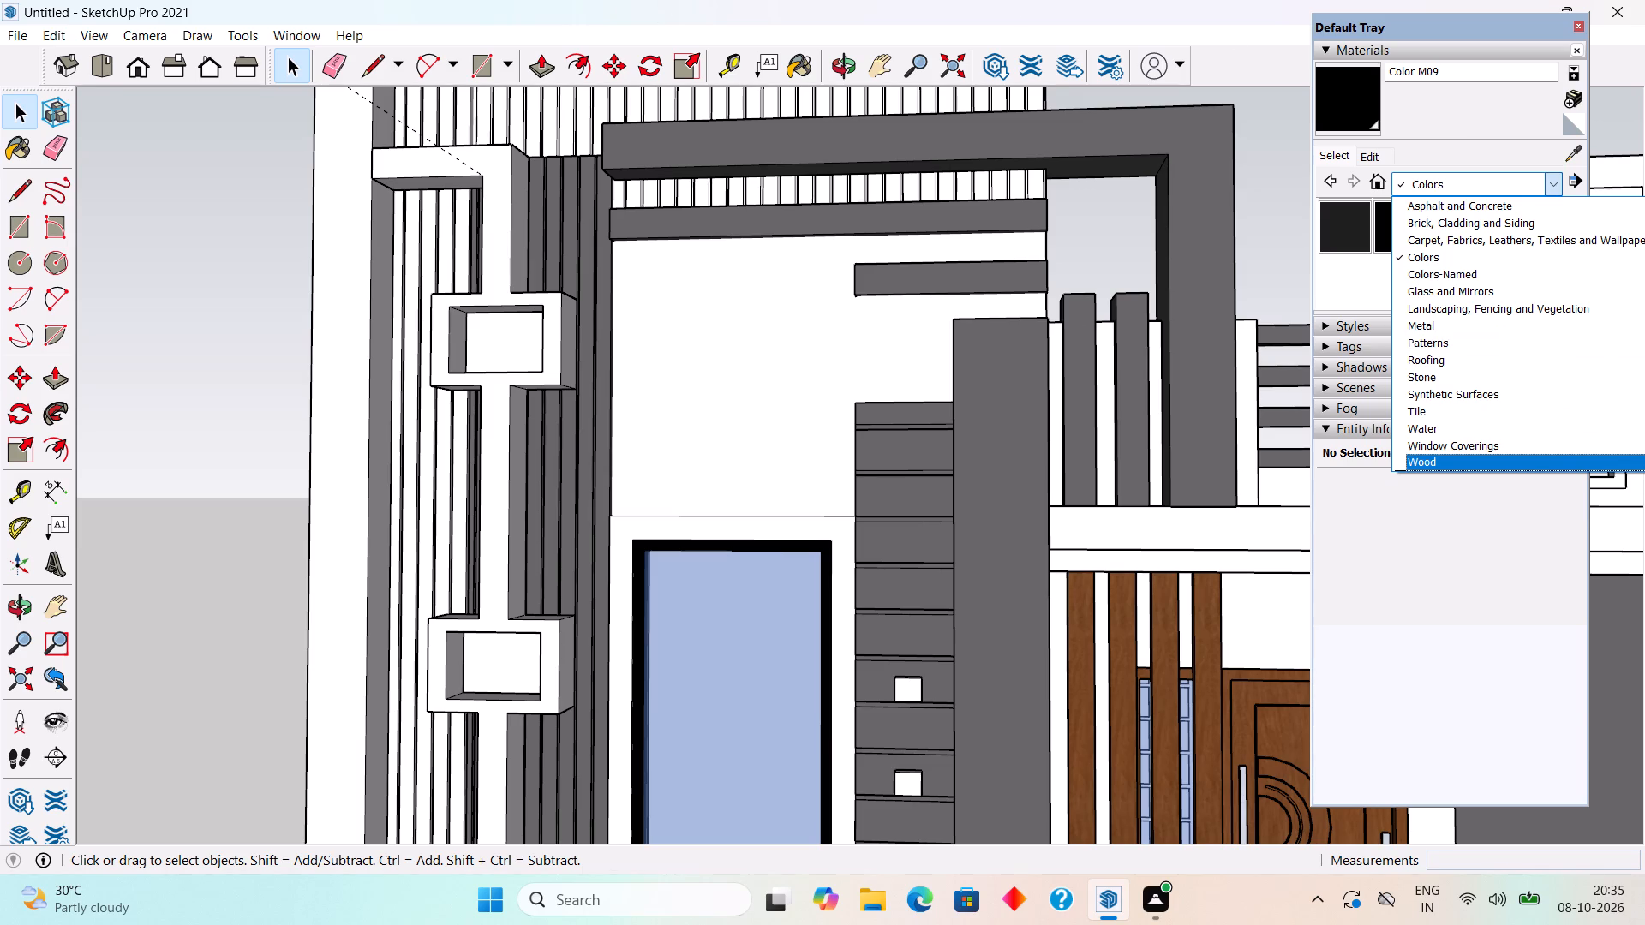
{"action": "left_click", "coordinate": [1519, 463]}
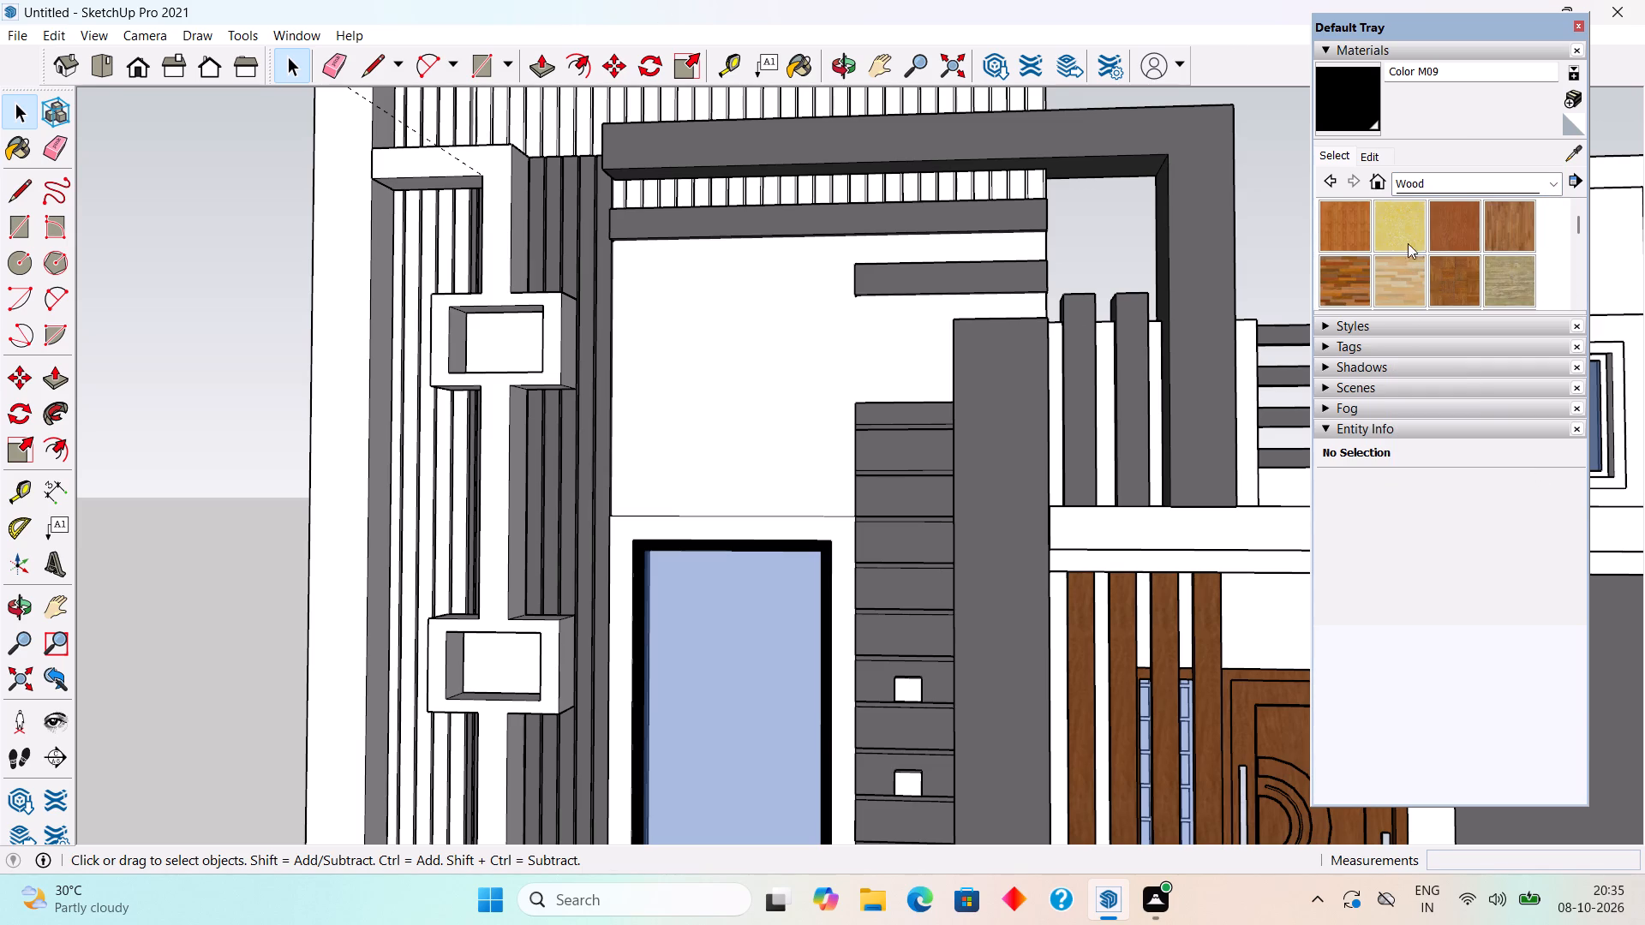
{"action": "left_click", "coordinate": [1453, 226]}
{"action": "scroll", "coordinate": [438, 509], "scroll_direction": "up", "scroll_amount": 5}
{"action": "left_click", "coordinate": [438, 509]}
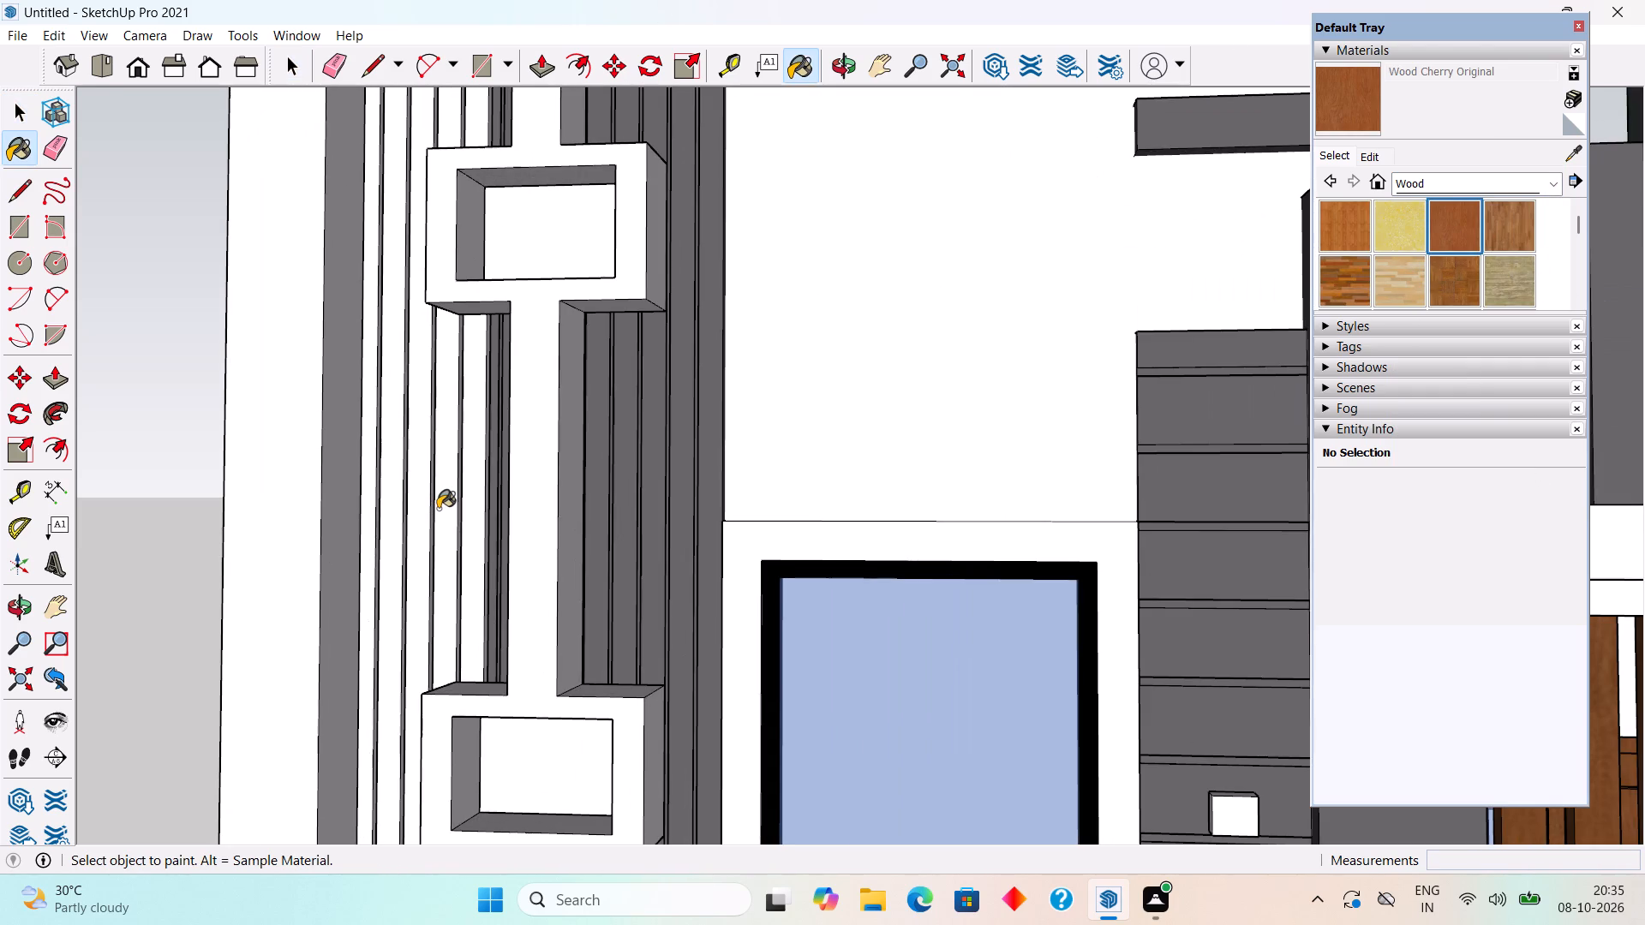
{"action": "scroll", "coordinate": [437, 509], "scroll_direction": "down", "scroll_amount": 13}
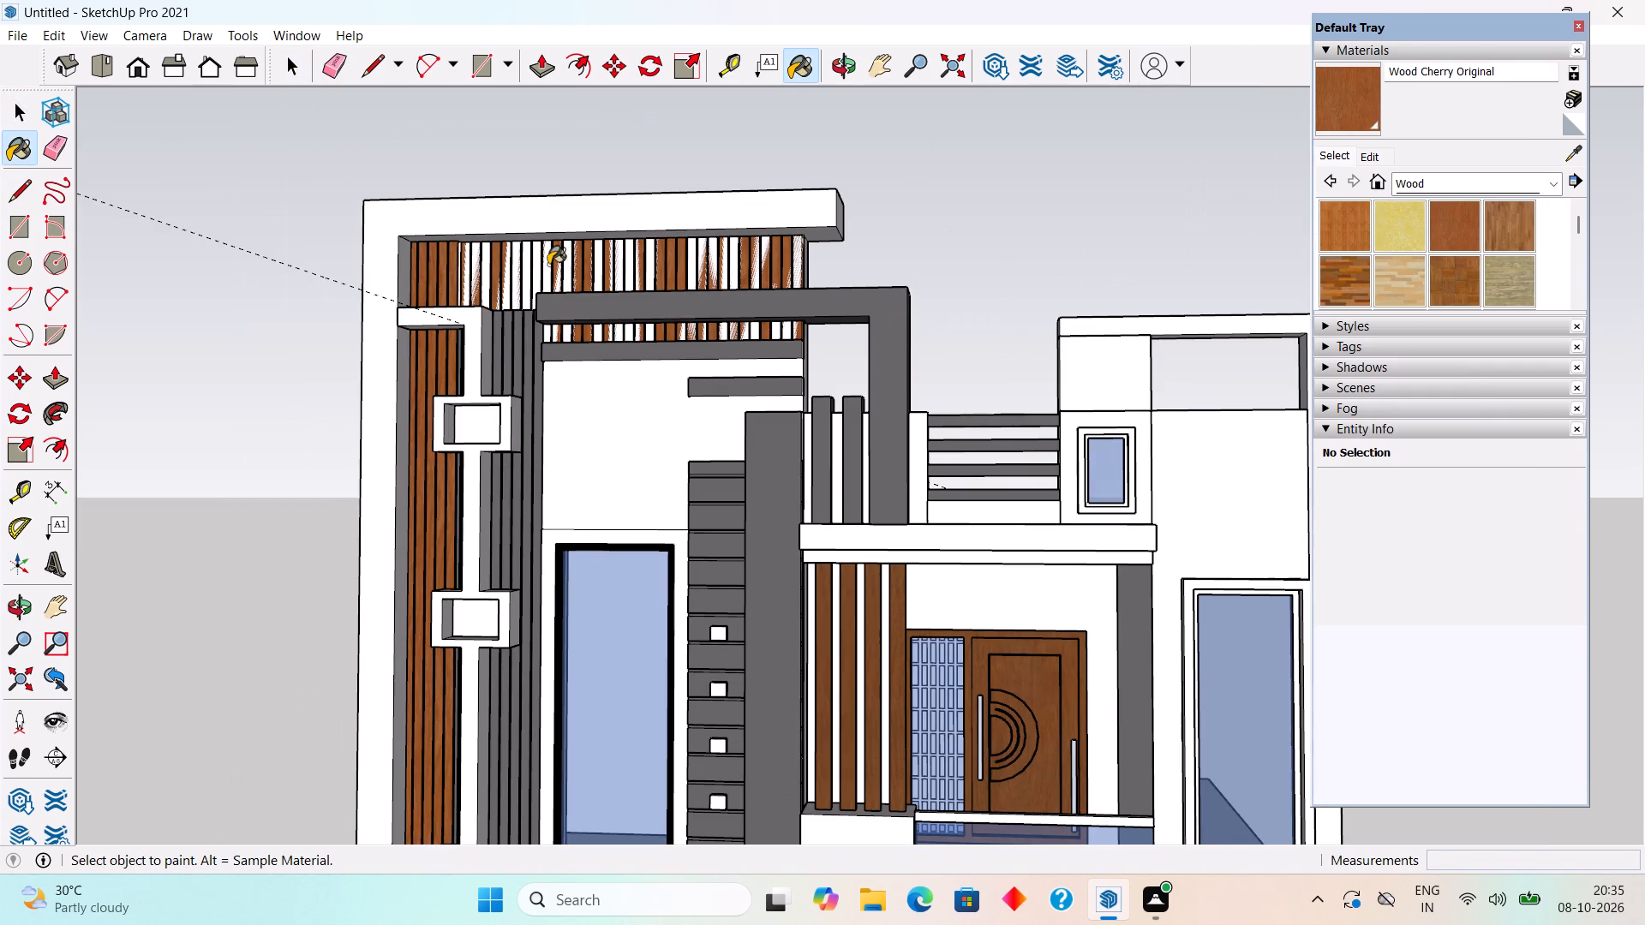
{"action": "middle_click_drag", "start_coordinate": [548, 265], "coordinate": [689, 434]}
{"action": "scroll", "coordinate": [447, 304], "scroll_direction": "up", "scroll_amount": 9}
{"action": "left_click", "coordinate": [452, 393]}
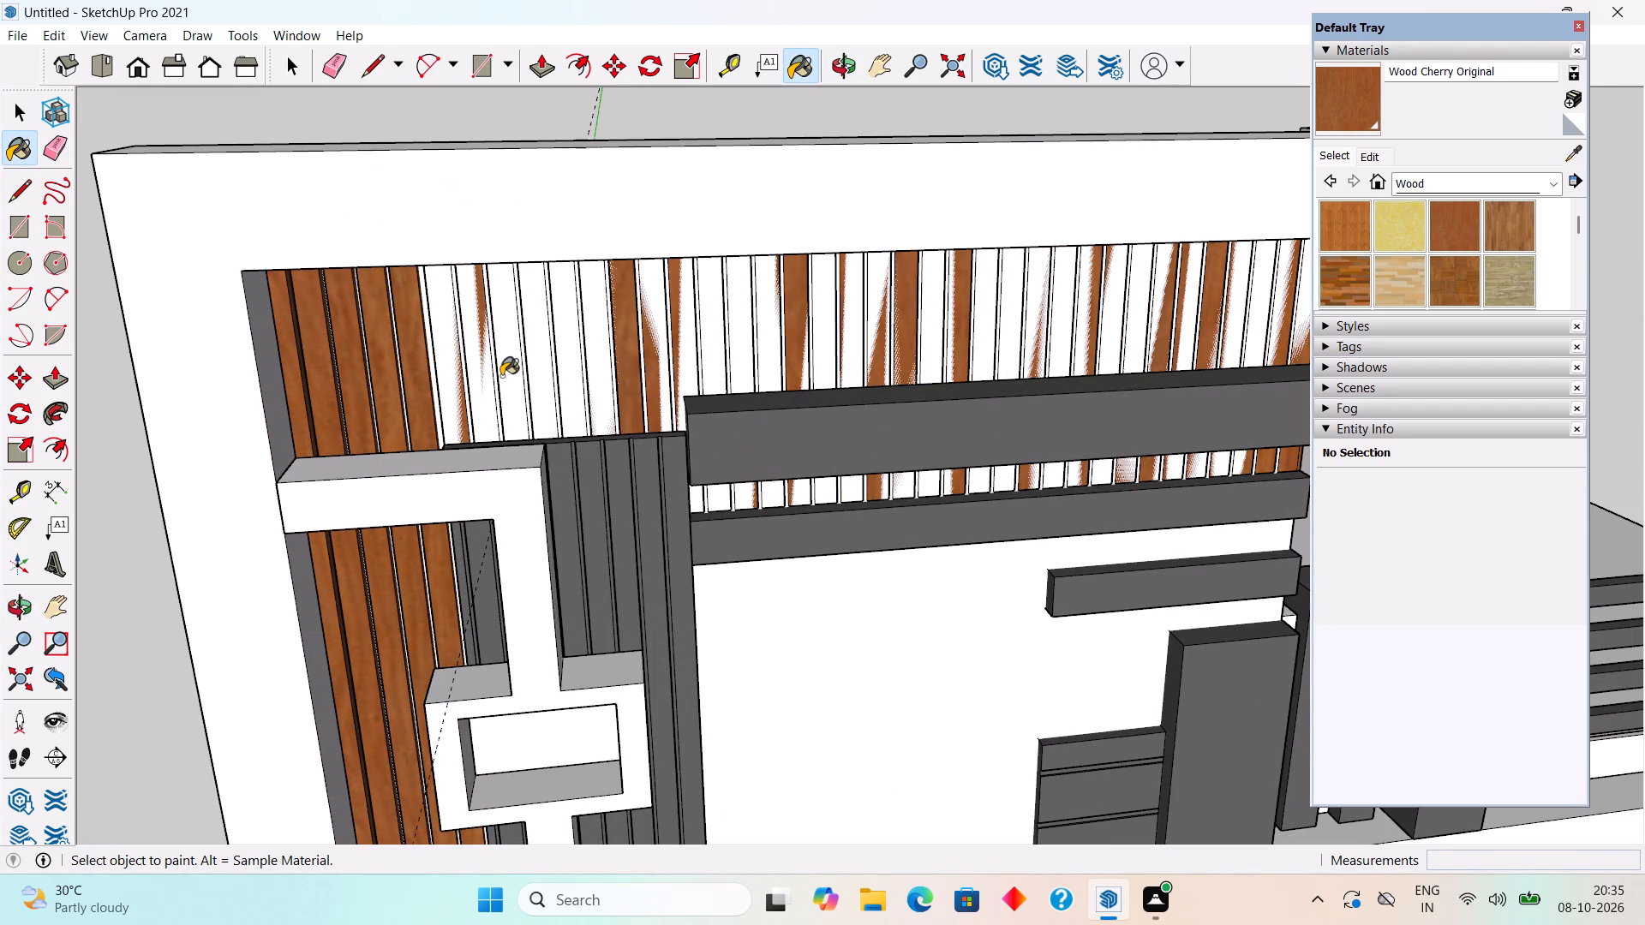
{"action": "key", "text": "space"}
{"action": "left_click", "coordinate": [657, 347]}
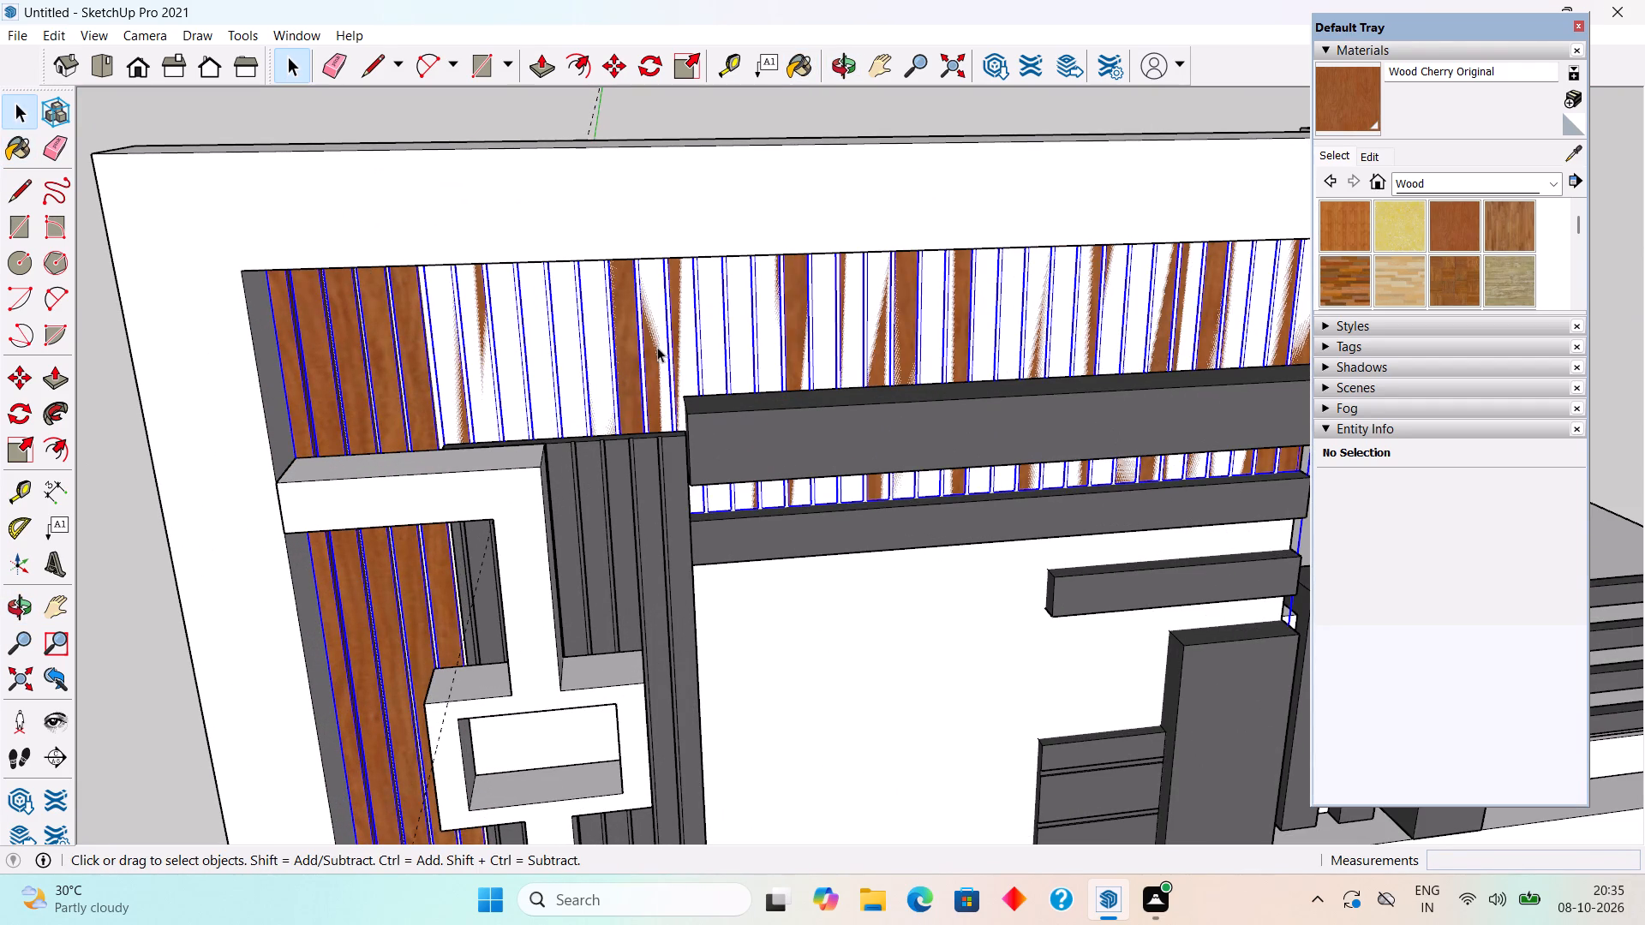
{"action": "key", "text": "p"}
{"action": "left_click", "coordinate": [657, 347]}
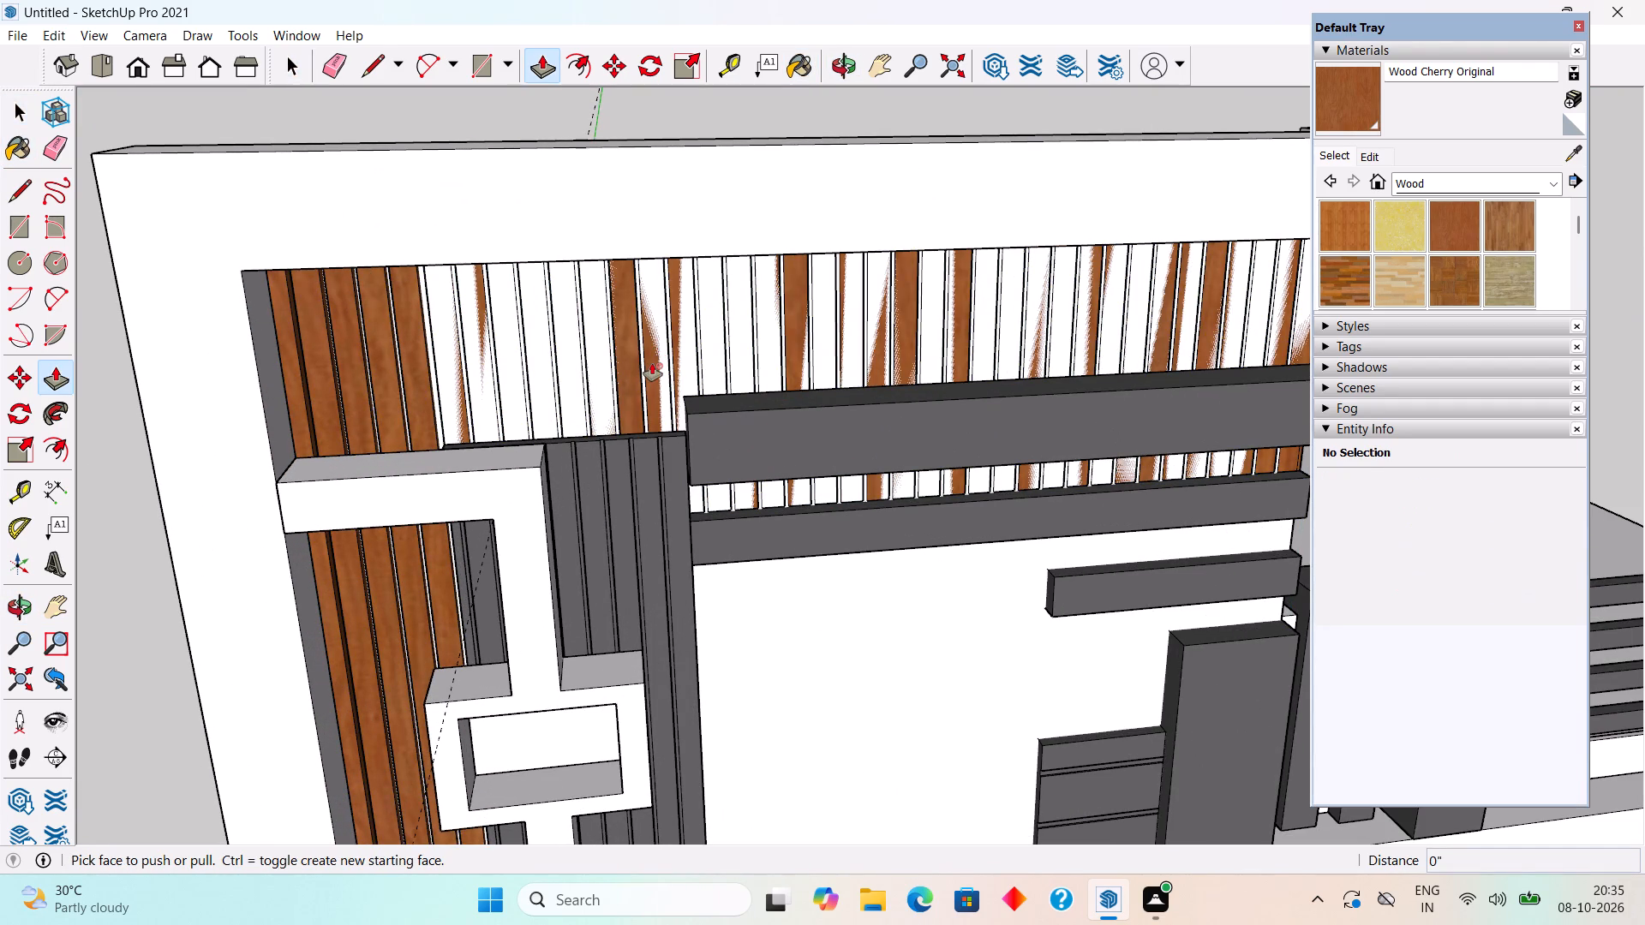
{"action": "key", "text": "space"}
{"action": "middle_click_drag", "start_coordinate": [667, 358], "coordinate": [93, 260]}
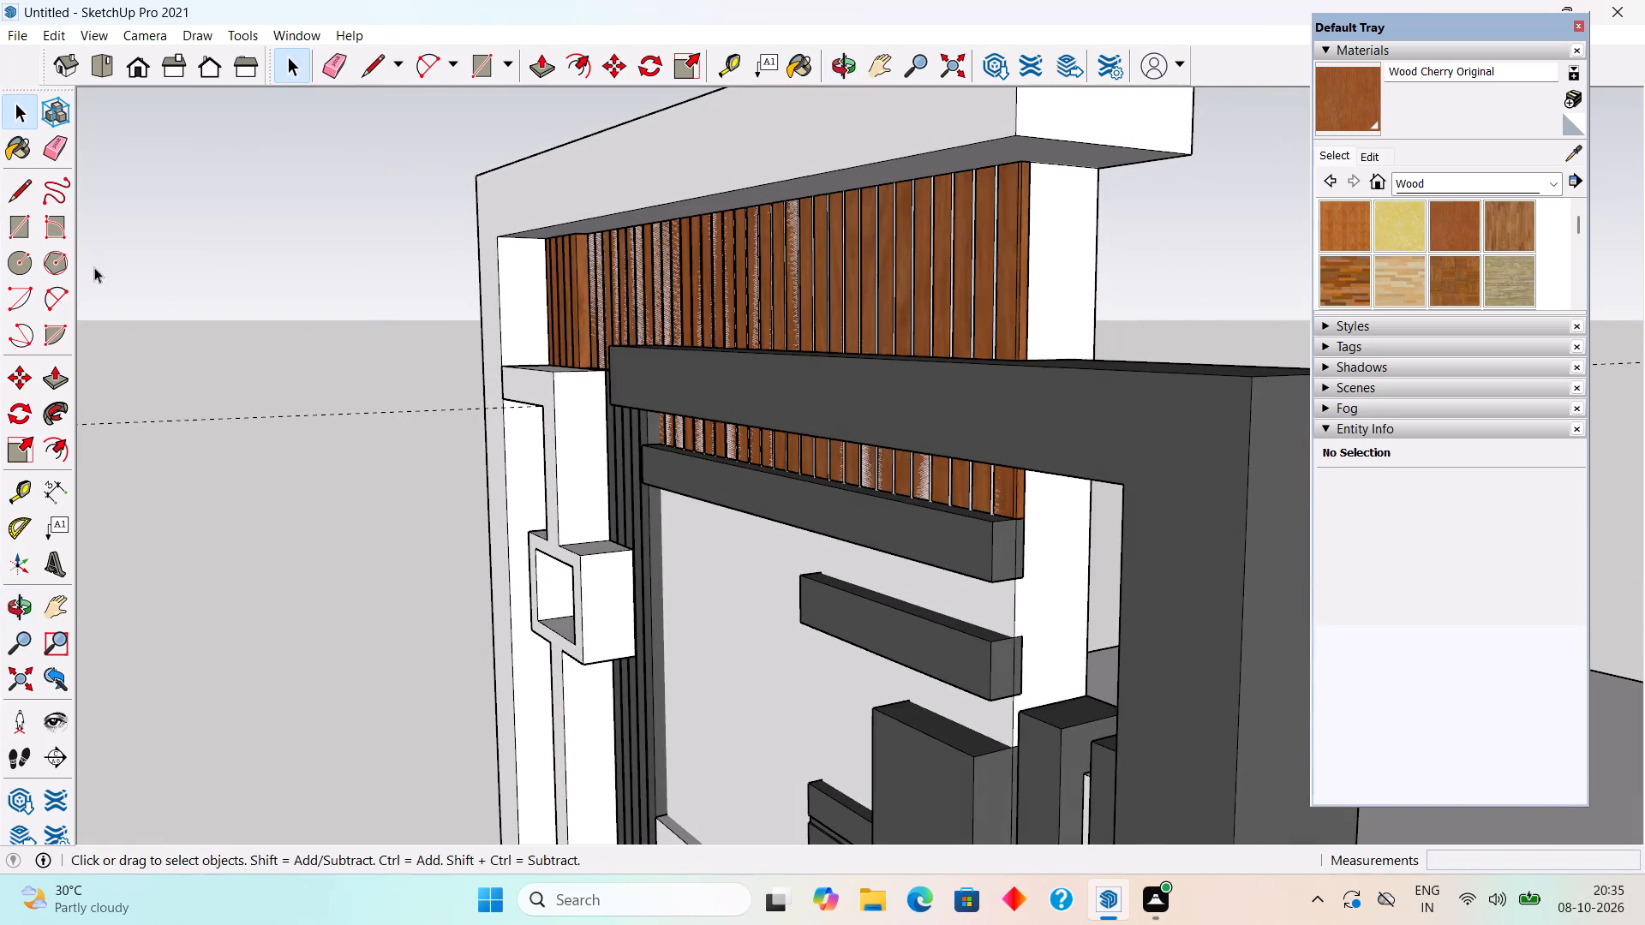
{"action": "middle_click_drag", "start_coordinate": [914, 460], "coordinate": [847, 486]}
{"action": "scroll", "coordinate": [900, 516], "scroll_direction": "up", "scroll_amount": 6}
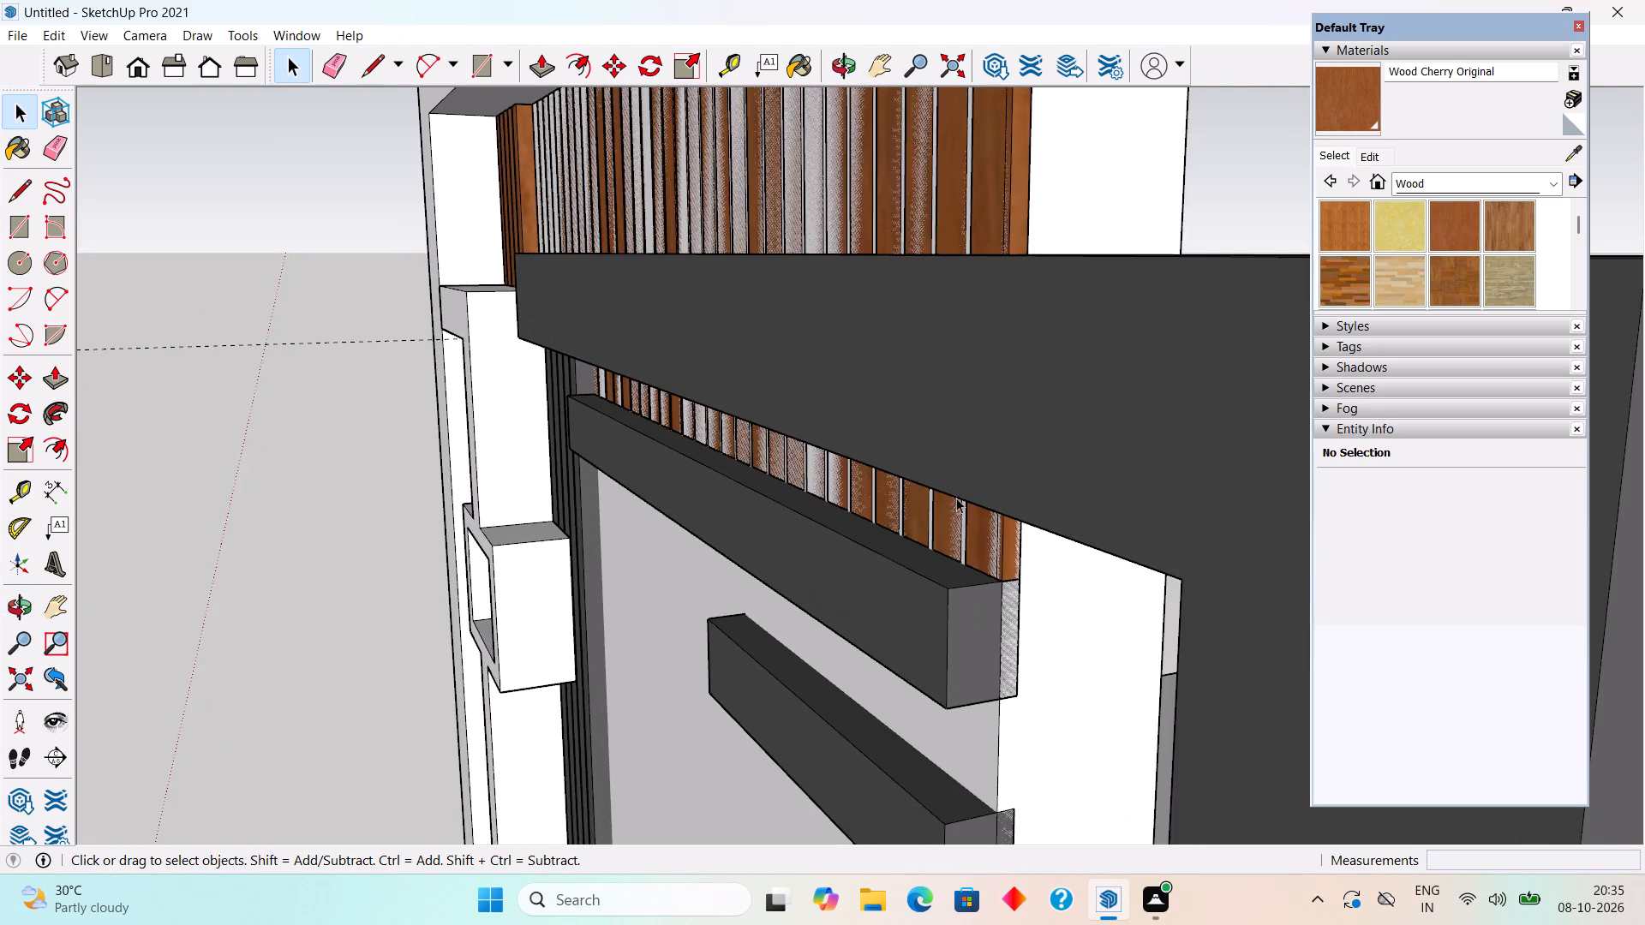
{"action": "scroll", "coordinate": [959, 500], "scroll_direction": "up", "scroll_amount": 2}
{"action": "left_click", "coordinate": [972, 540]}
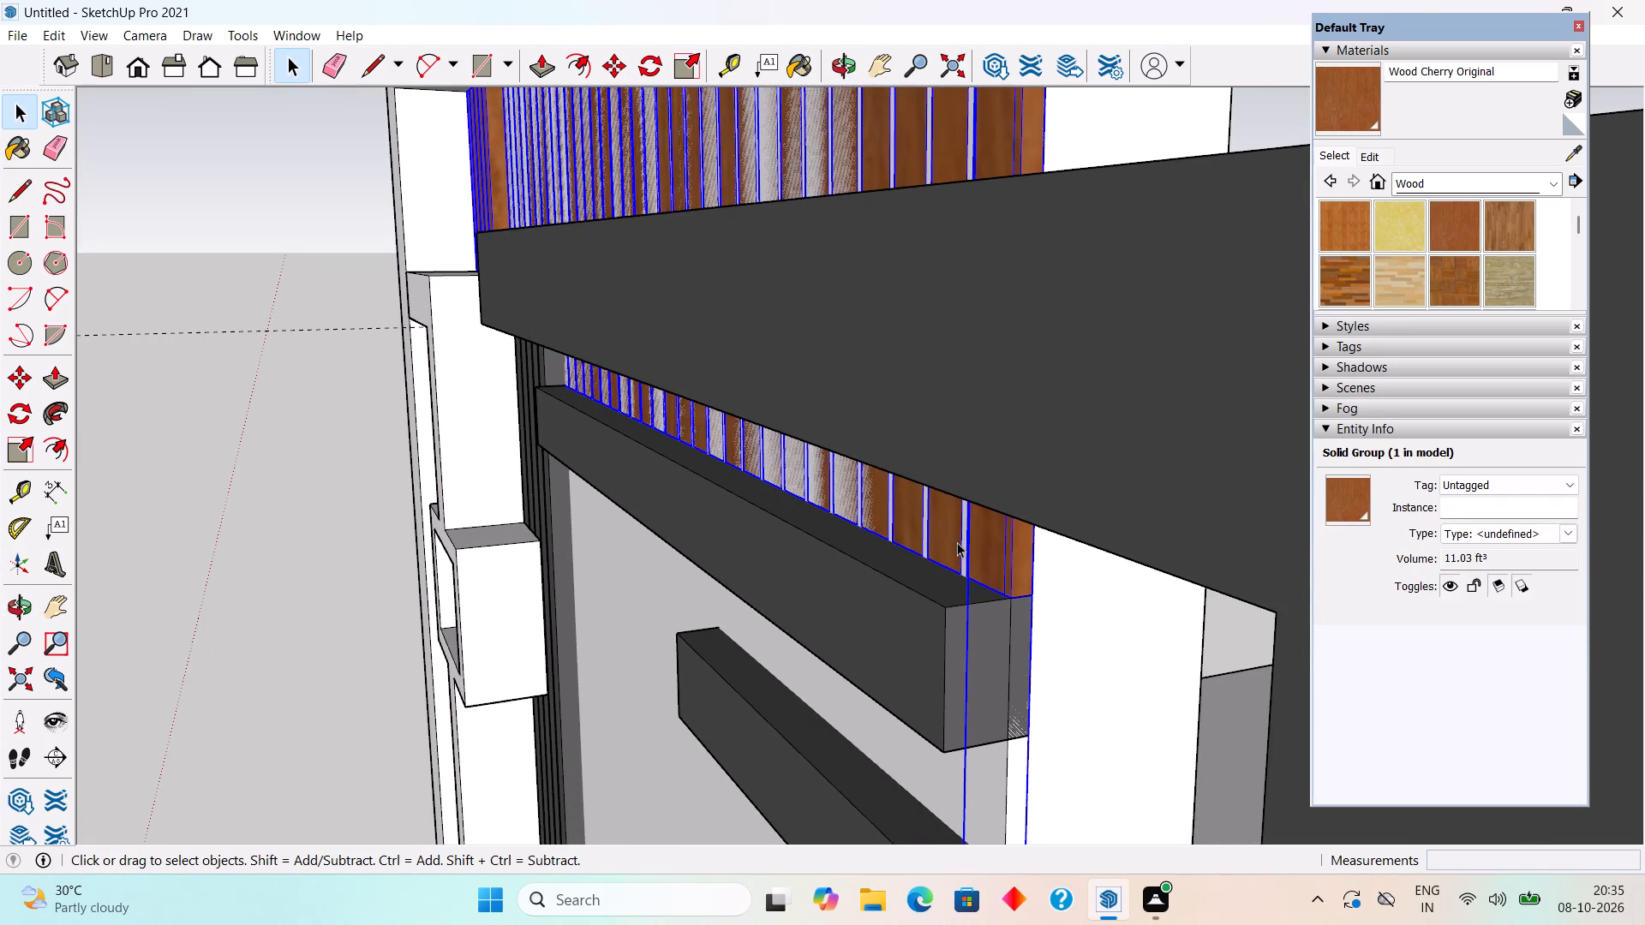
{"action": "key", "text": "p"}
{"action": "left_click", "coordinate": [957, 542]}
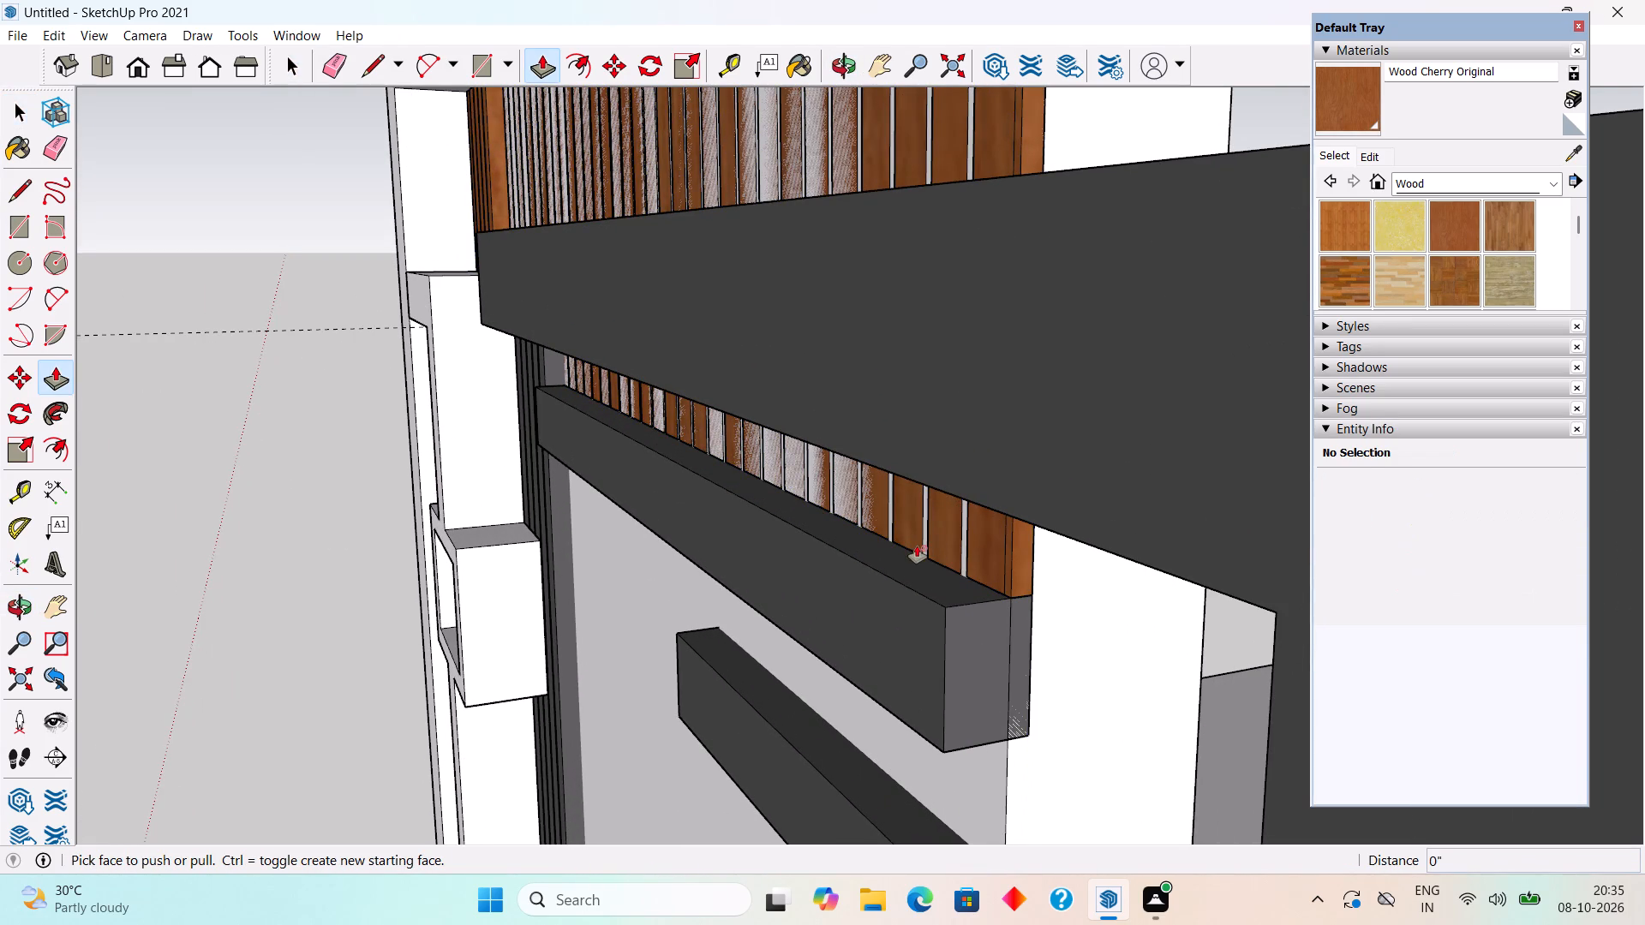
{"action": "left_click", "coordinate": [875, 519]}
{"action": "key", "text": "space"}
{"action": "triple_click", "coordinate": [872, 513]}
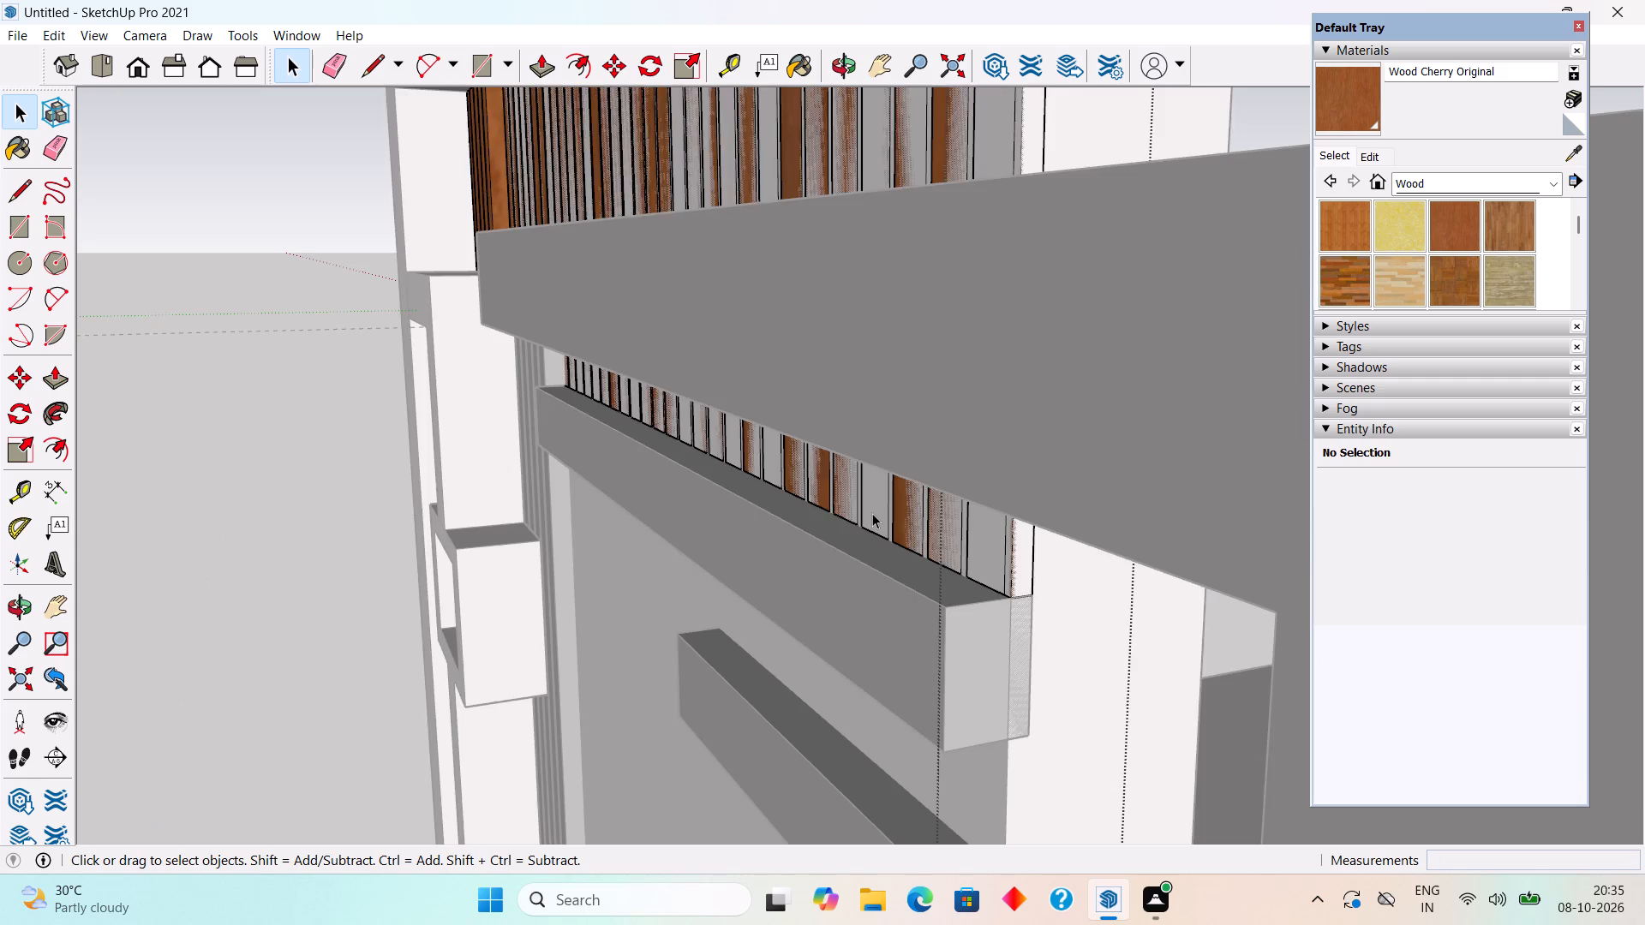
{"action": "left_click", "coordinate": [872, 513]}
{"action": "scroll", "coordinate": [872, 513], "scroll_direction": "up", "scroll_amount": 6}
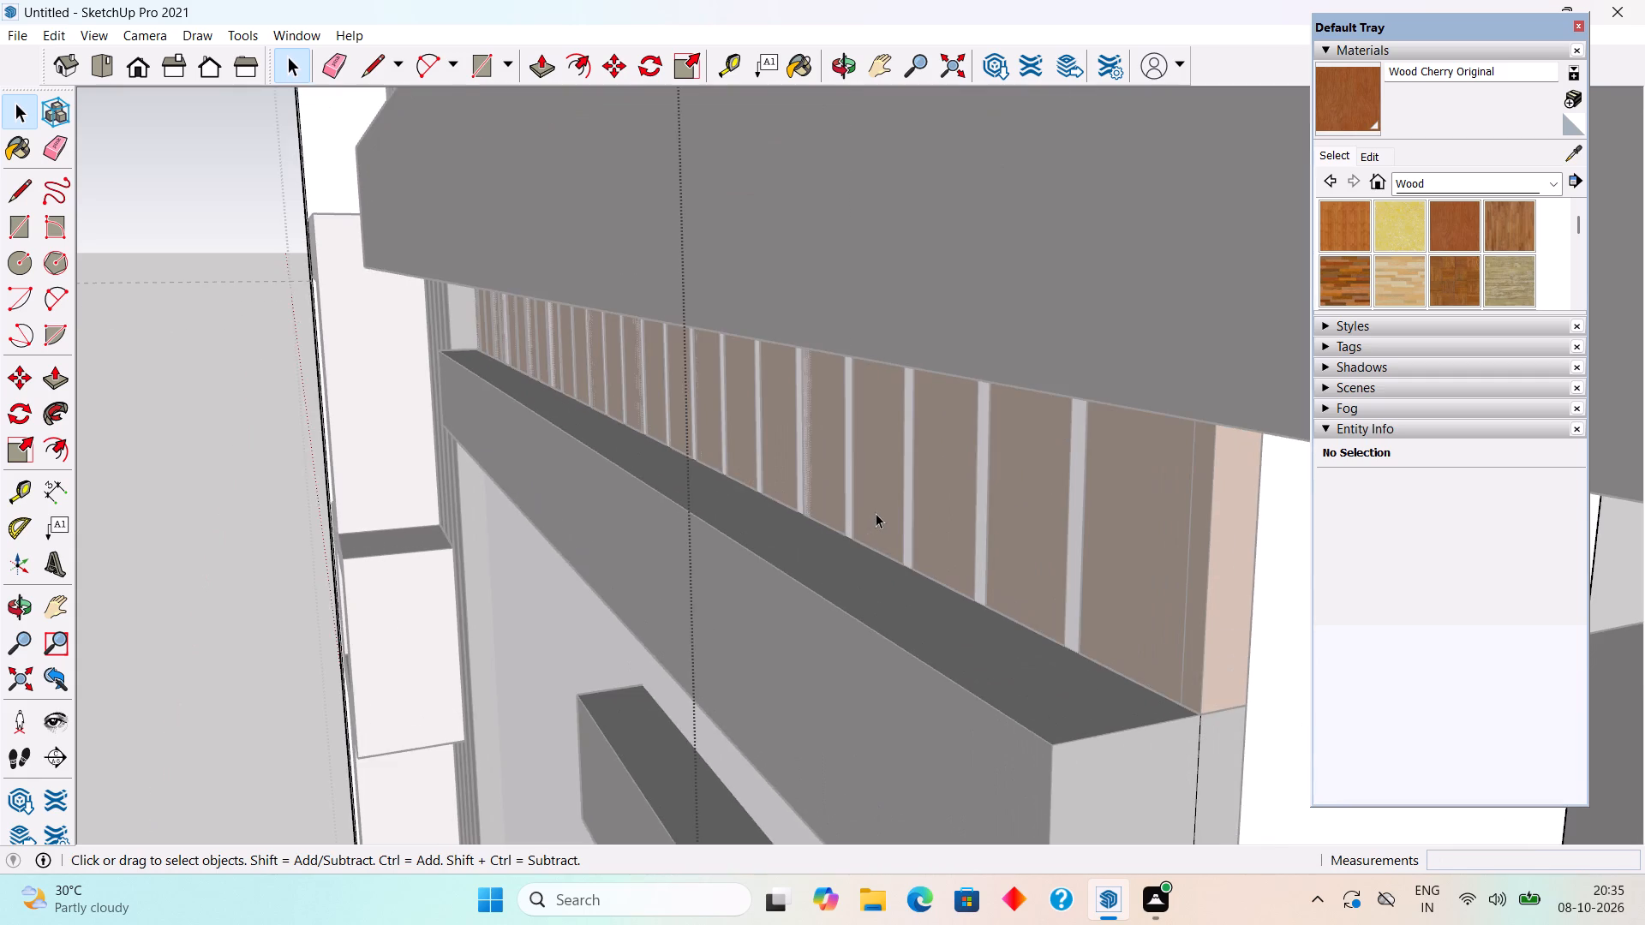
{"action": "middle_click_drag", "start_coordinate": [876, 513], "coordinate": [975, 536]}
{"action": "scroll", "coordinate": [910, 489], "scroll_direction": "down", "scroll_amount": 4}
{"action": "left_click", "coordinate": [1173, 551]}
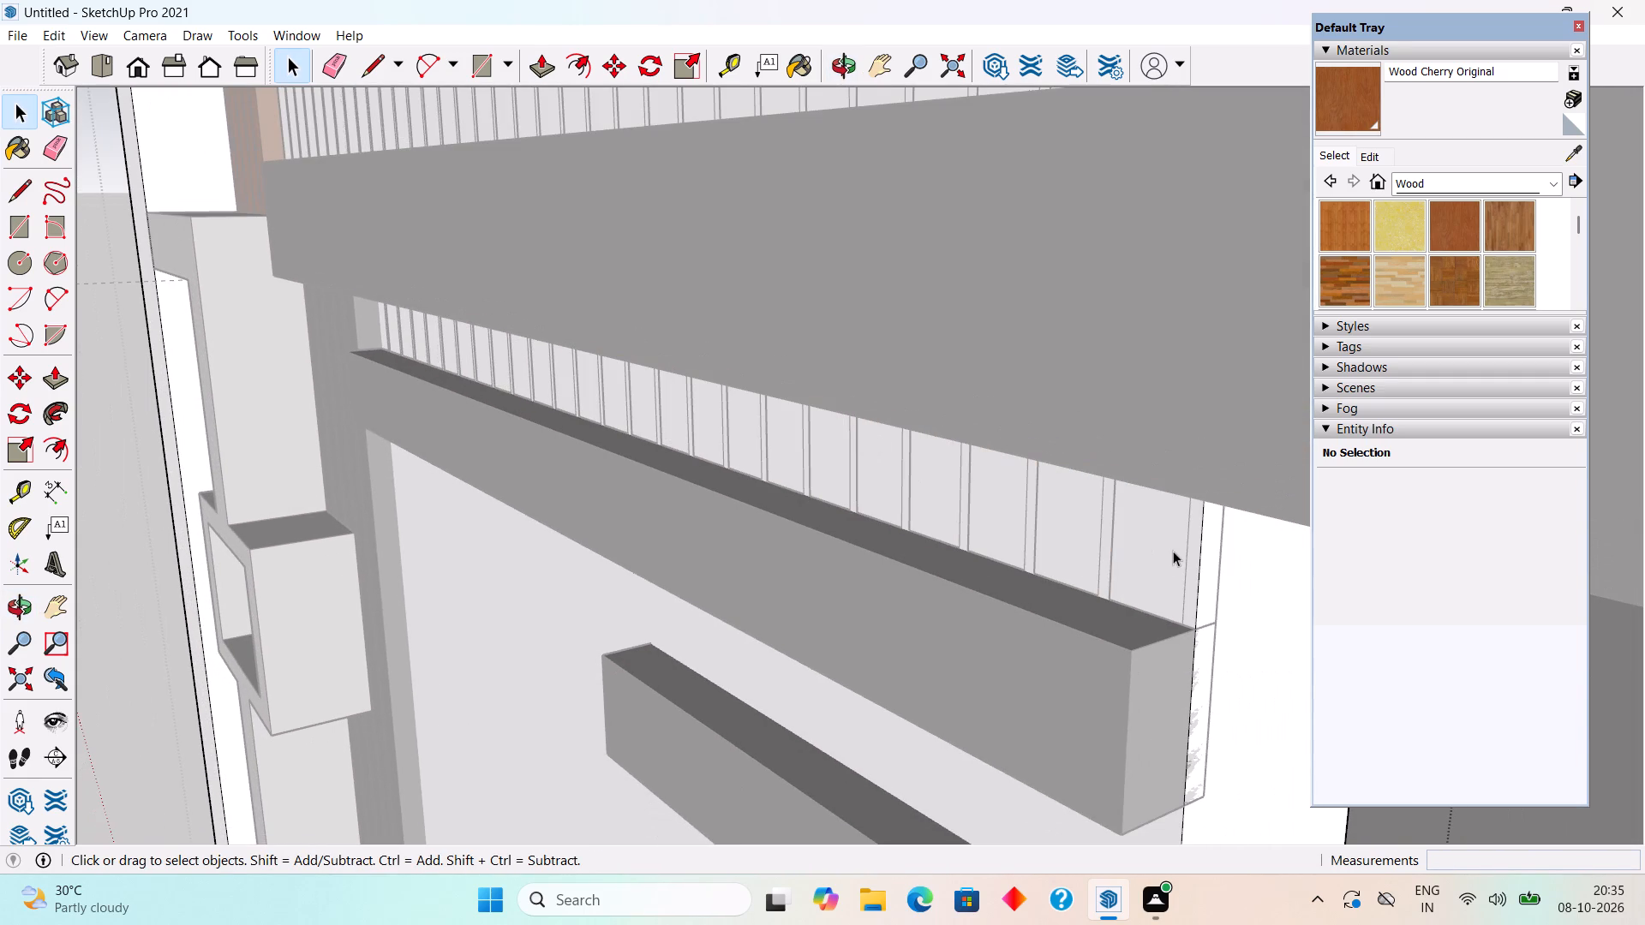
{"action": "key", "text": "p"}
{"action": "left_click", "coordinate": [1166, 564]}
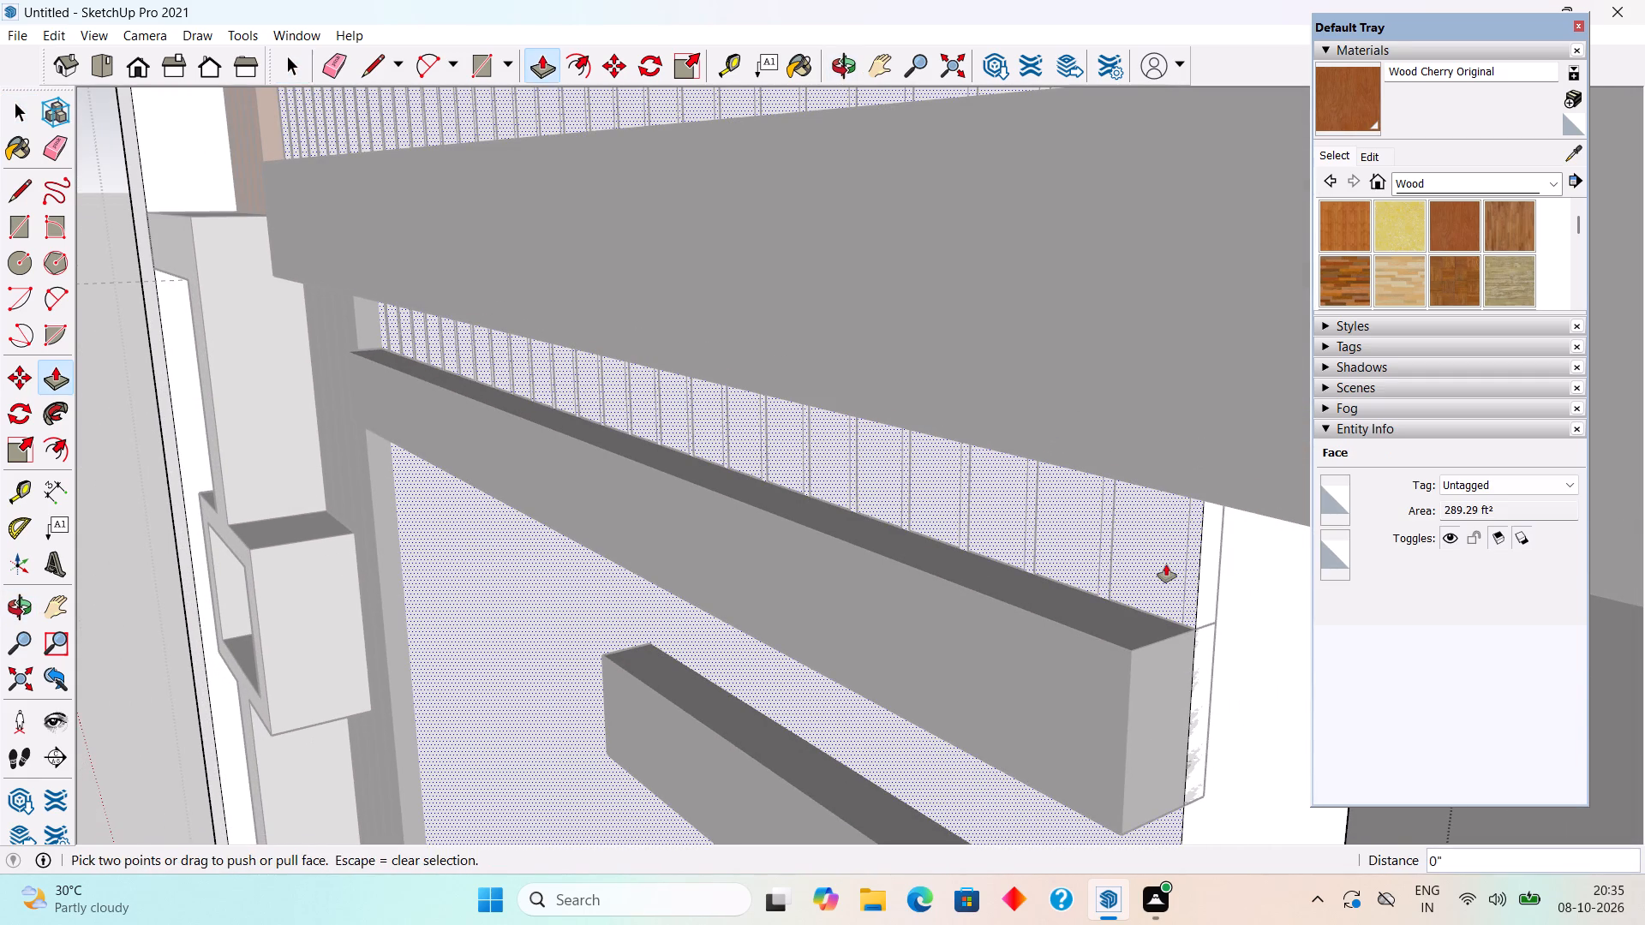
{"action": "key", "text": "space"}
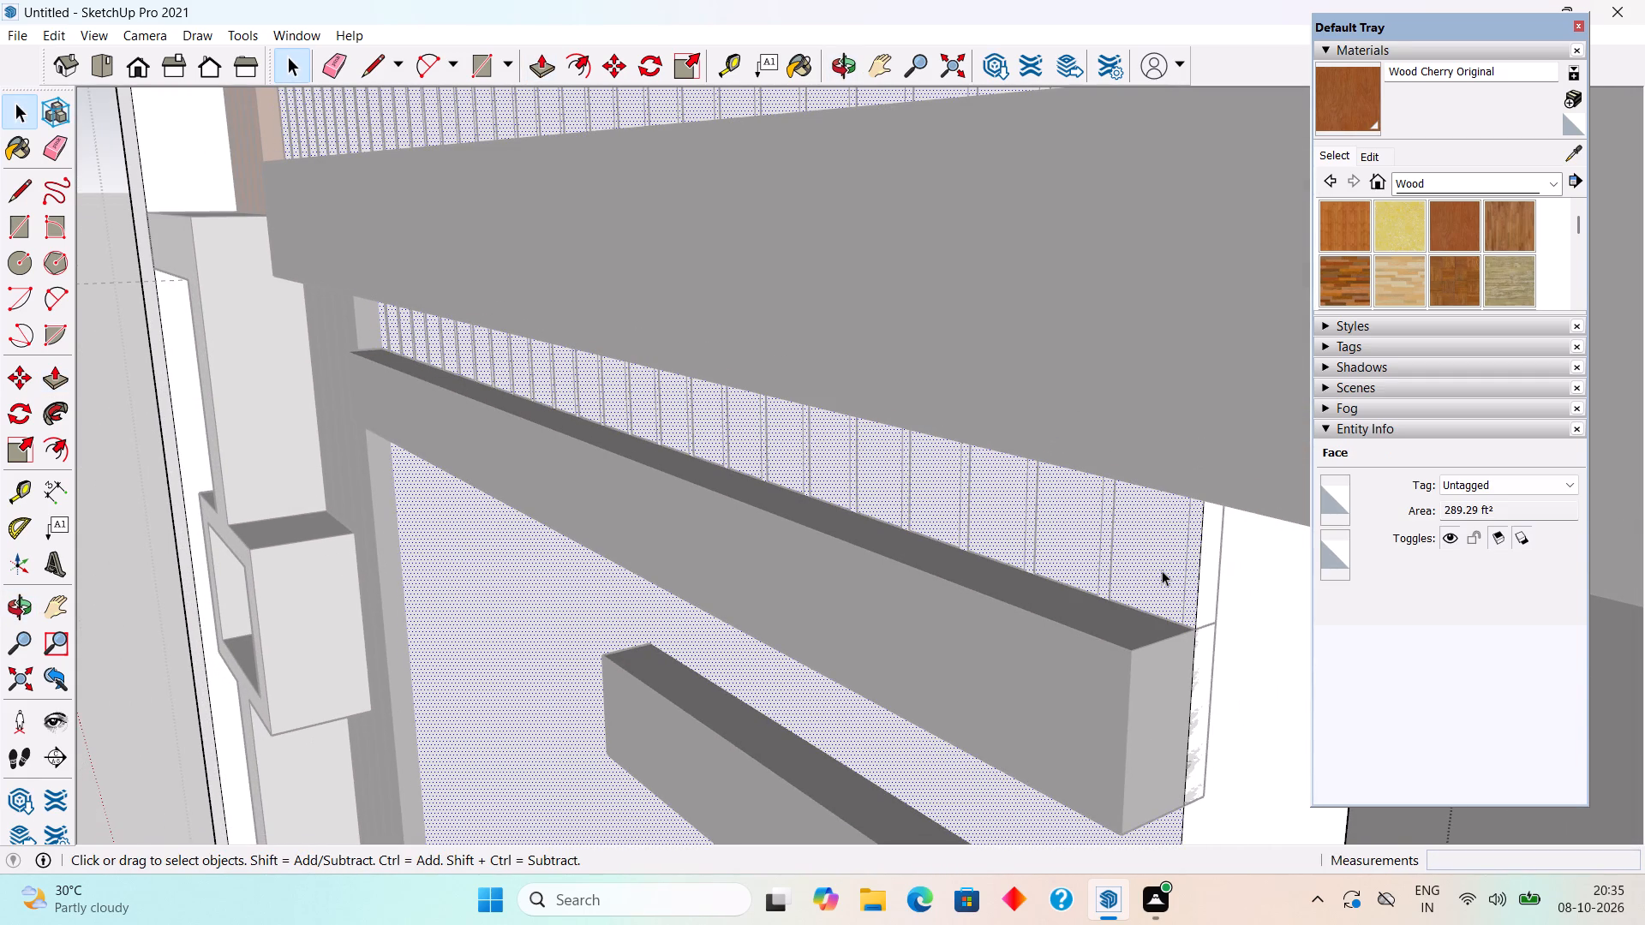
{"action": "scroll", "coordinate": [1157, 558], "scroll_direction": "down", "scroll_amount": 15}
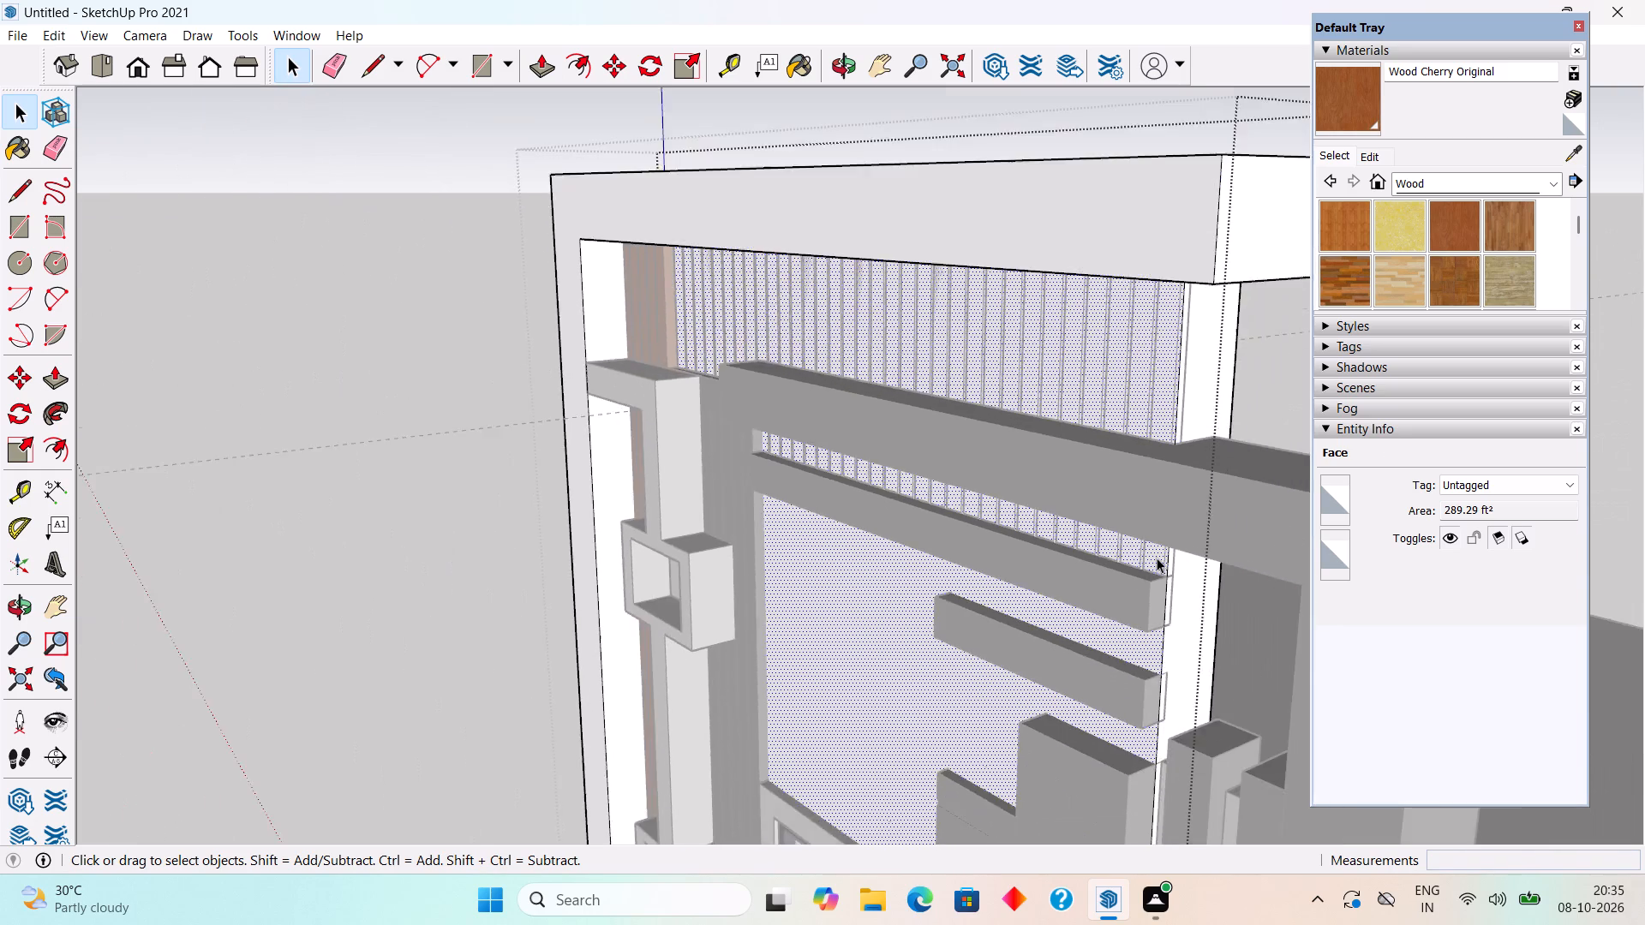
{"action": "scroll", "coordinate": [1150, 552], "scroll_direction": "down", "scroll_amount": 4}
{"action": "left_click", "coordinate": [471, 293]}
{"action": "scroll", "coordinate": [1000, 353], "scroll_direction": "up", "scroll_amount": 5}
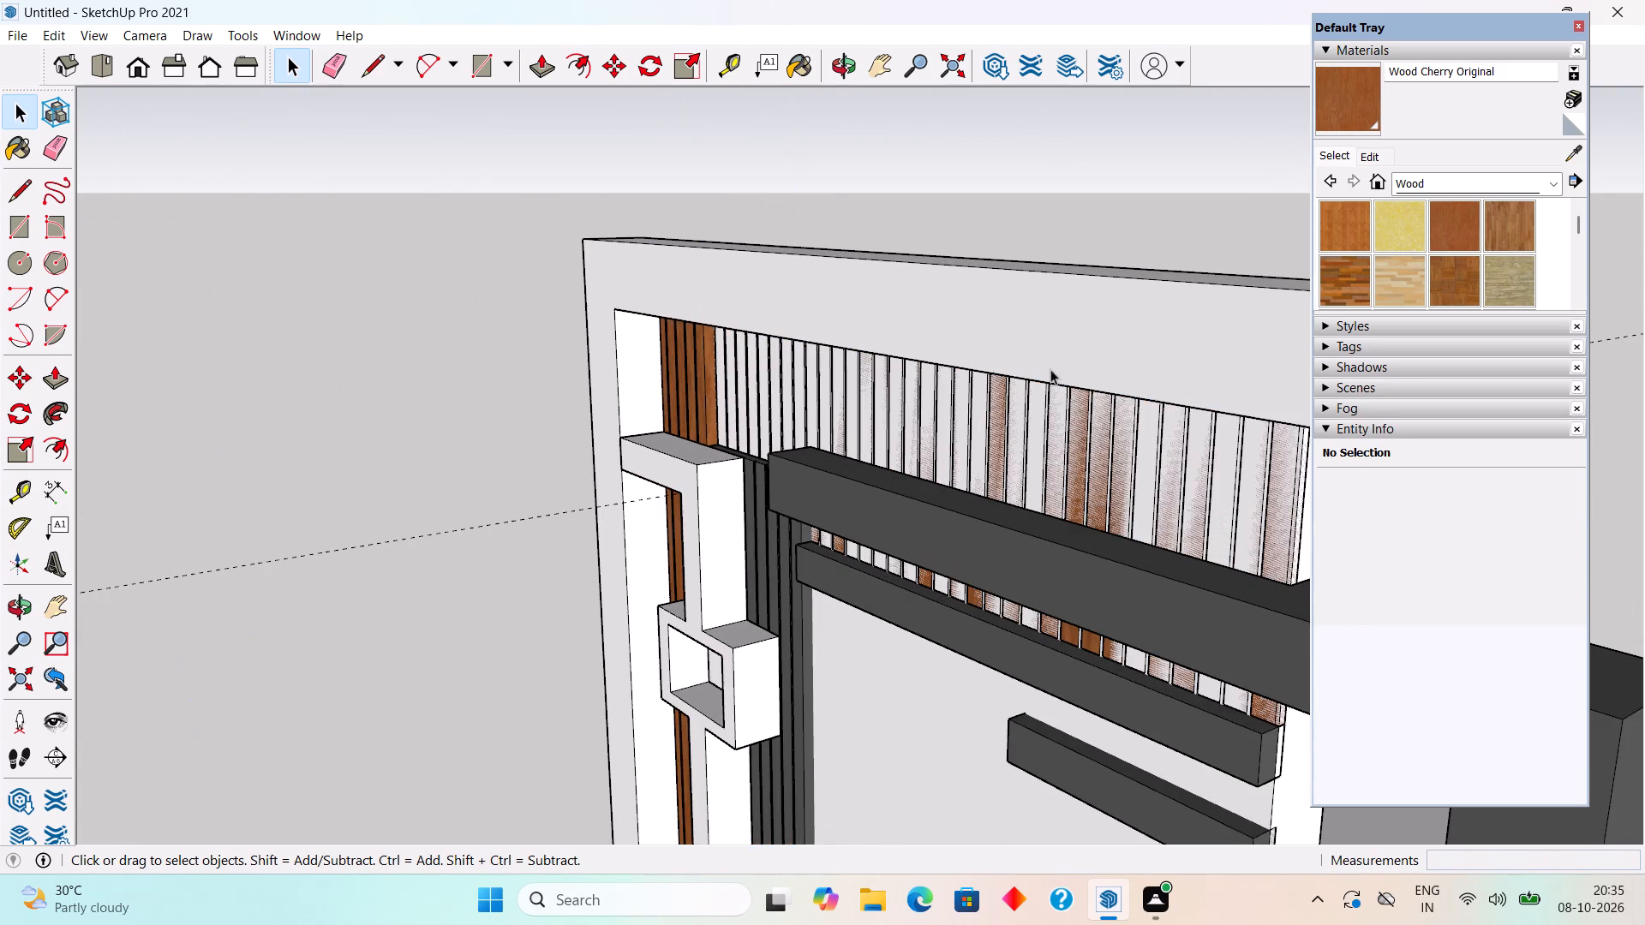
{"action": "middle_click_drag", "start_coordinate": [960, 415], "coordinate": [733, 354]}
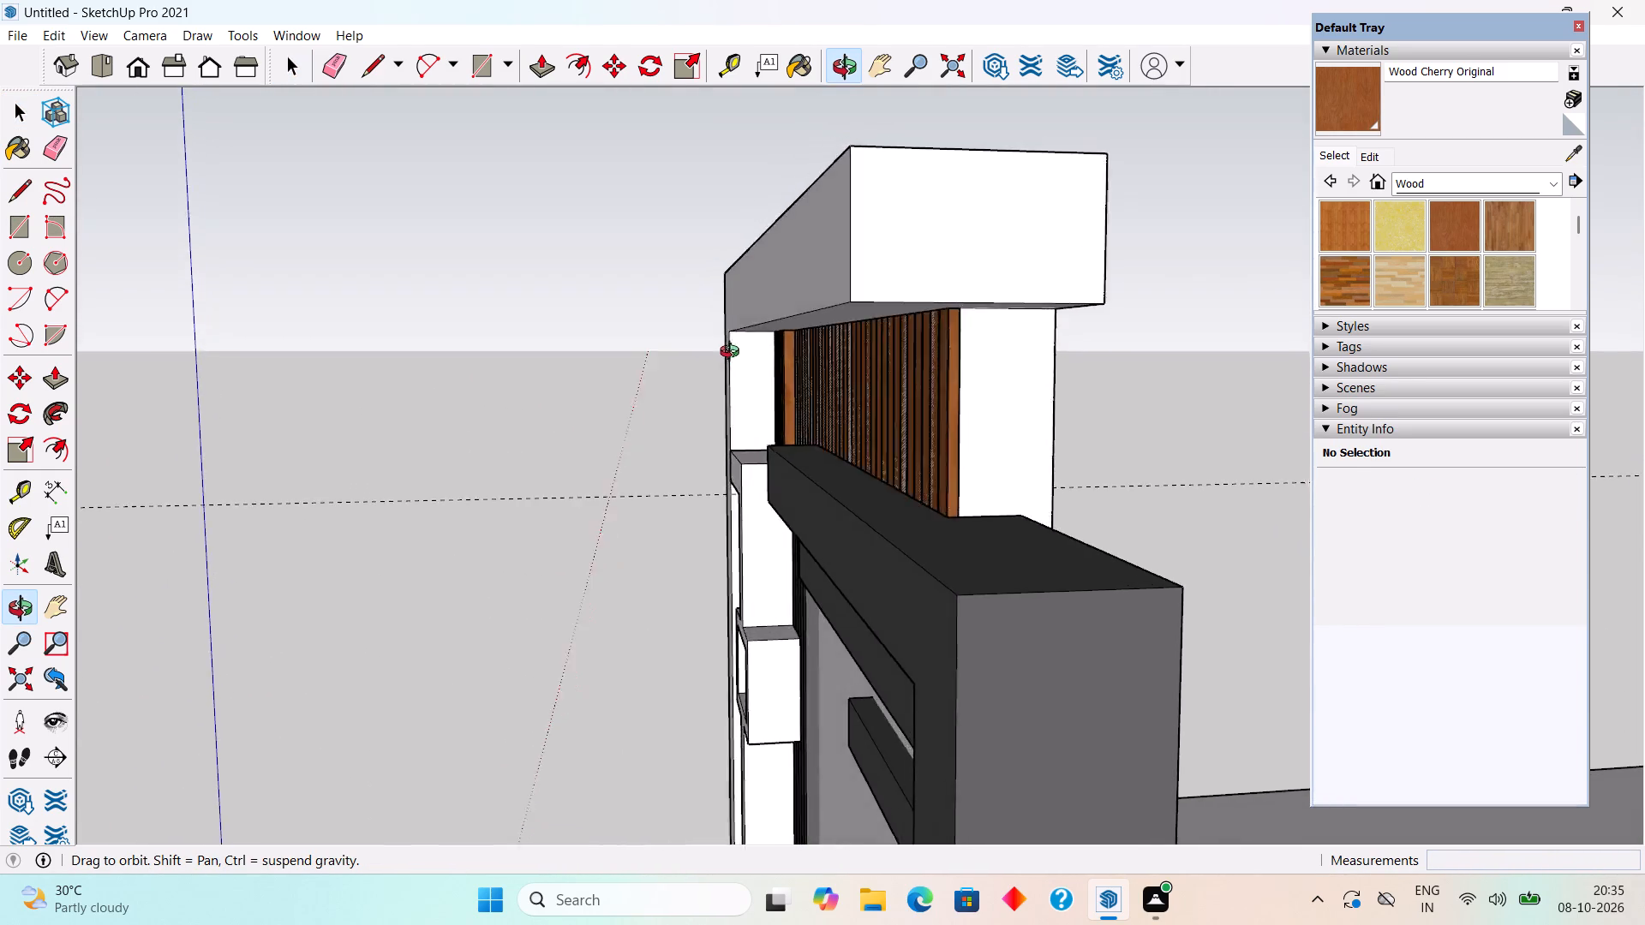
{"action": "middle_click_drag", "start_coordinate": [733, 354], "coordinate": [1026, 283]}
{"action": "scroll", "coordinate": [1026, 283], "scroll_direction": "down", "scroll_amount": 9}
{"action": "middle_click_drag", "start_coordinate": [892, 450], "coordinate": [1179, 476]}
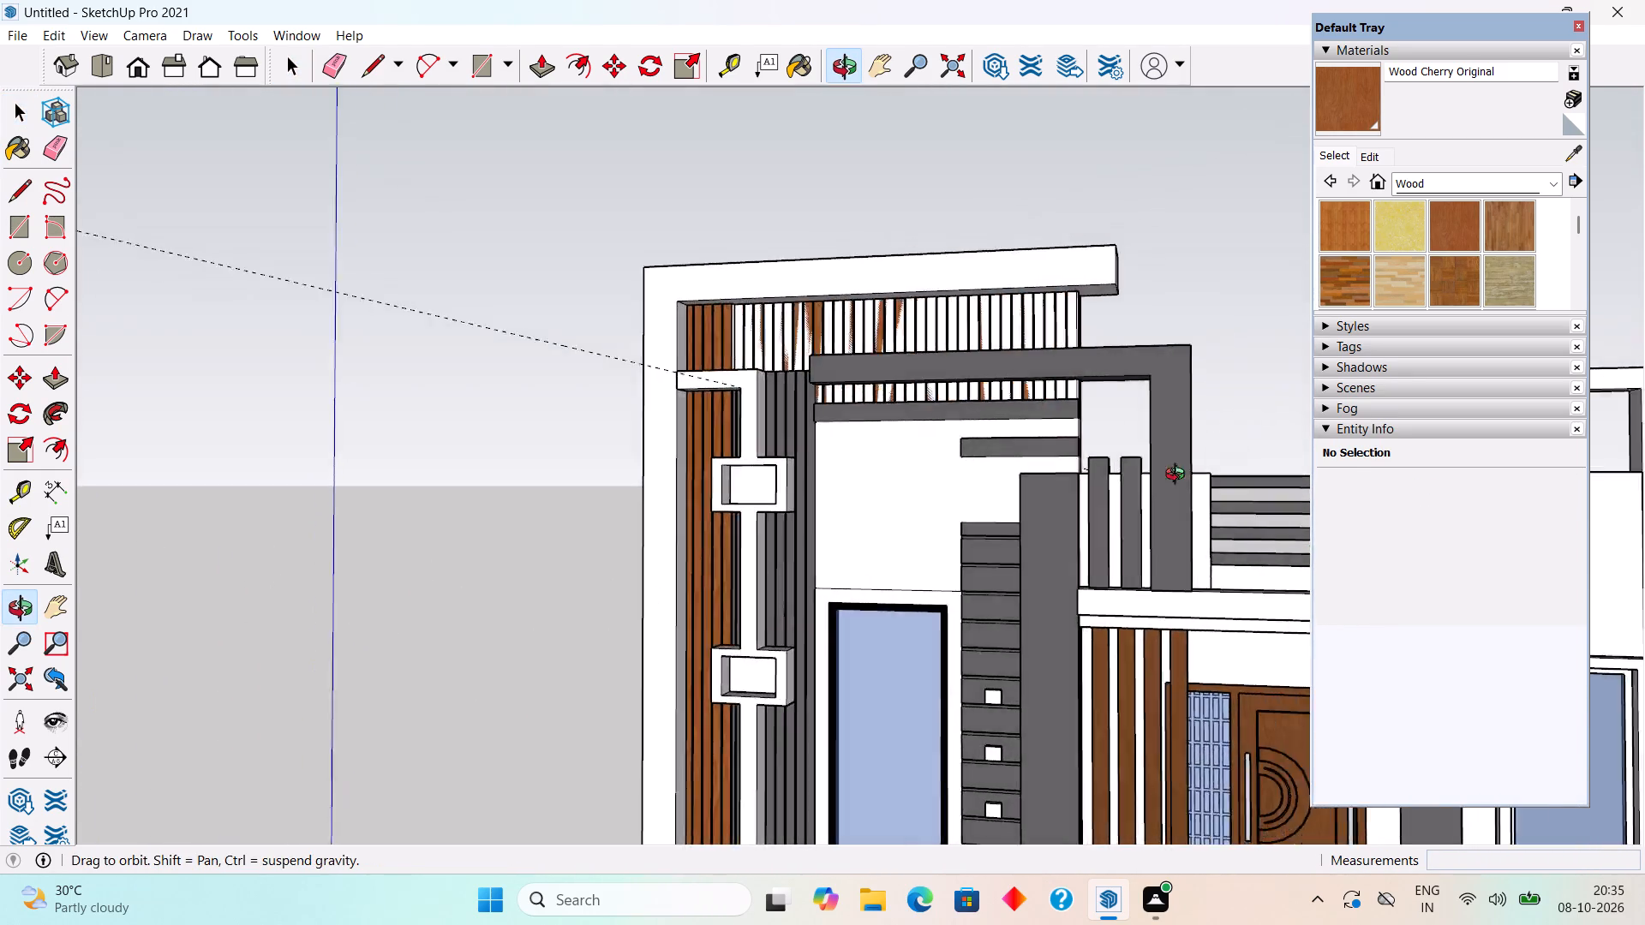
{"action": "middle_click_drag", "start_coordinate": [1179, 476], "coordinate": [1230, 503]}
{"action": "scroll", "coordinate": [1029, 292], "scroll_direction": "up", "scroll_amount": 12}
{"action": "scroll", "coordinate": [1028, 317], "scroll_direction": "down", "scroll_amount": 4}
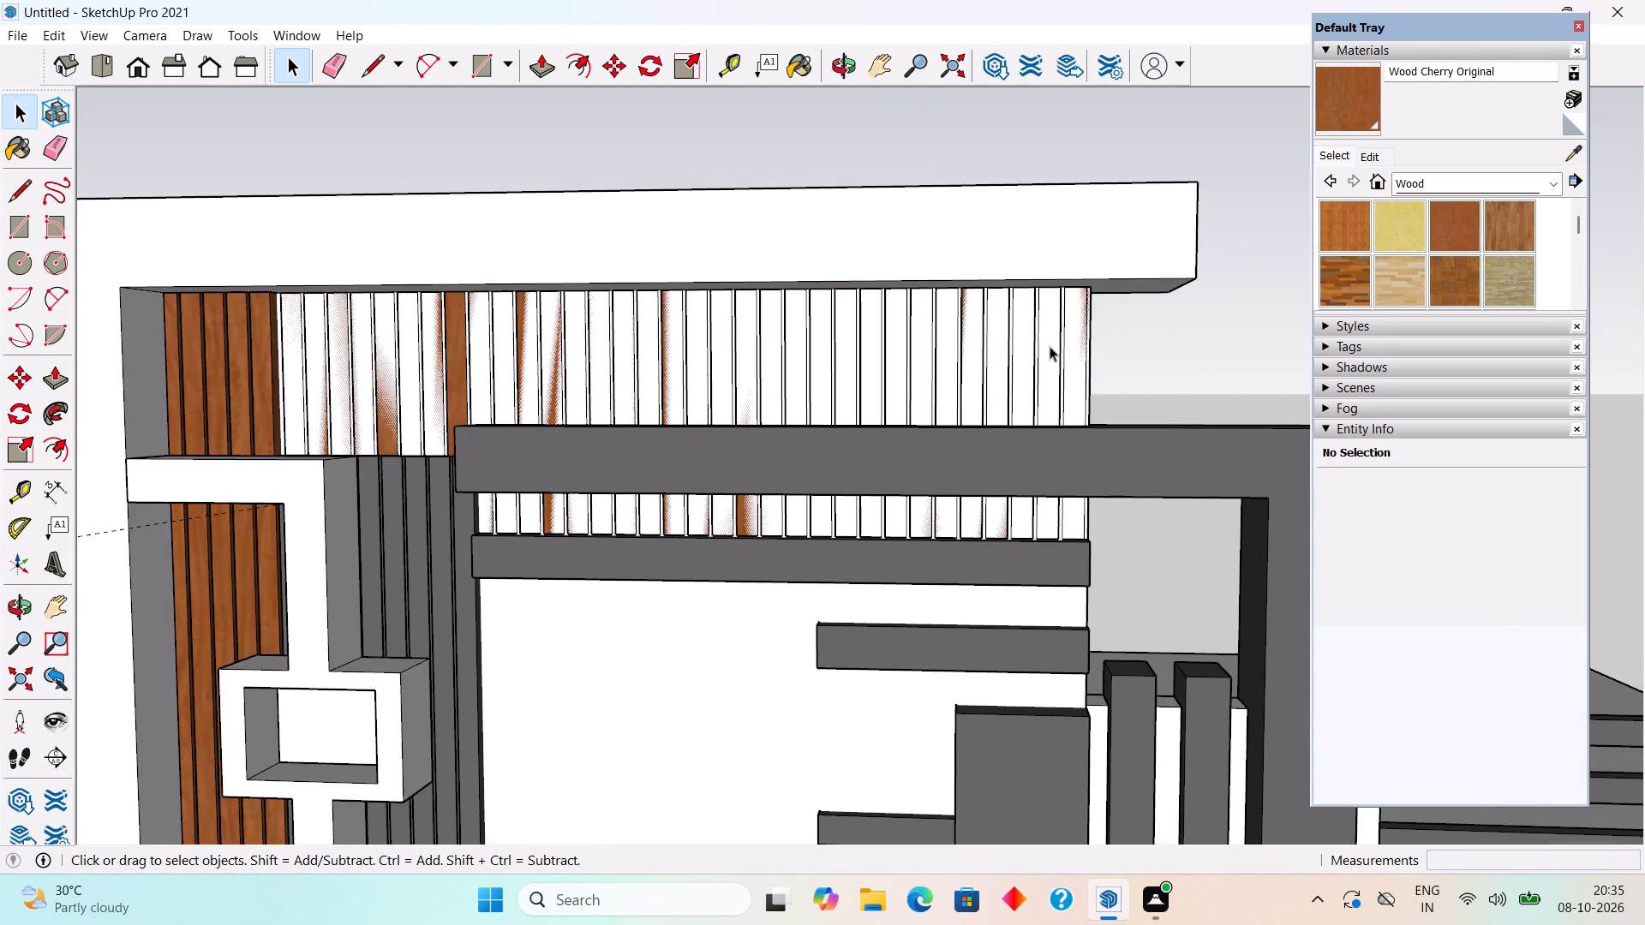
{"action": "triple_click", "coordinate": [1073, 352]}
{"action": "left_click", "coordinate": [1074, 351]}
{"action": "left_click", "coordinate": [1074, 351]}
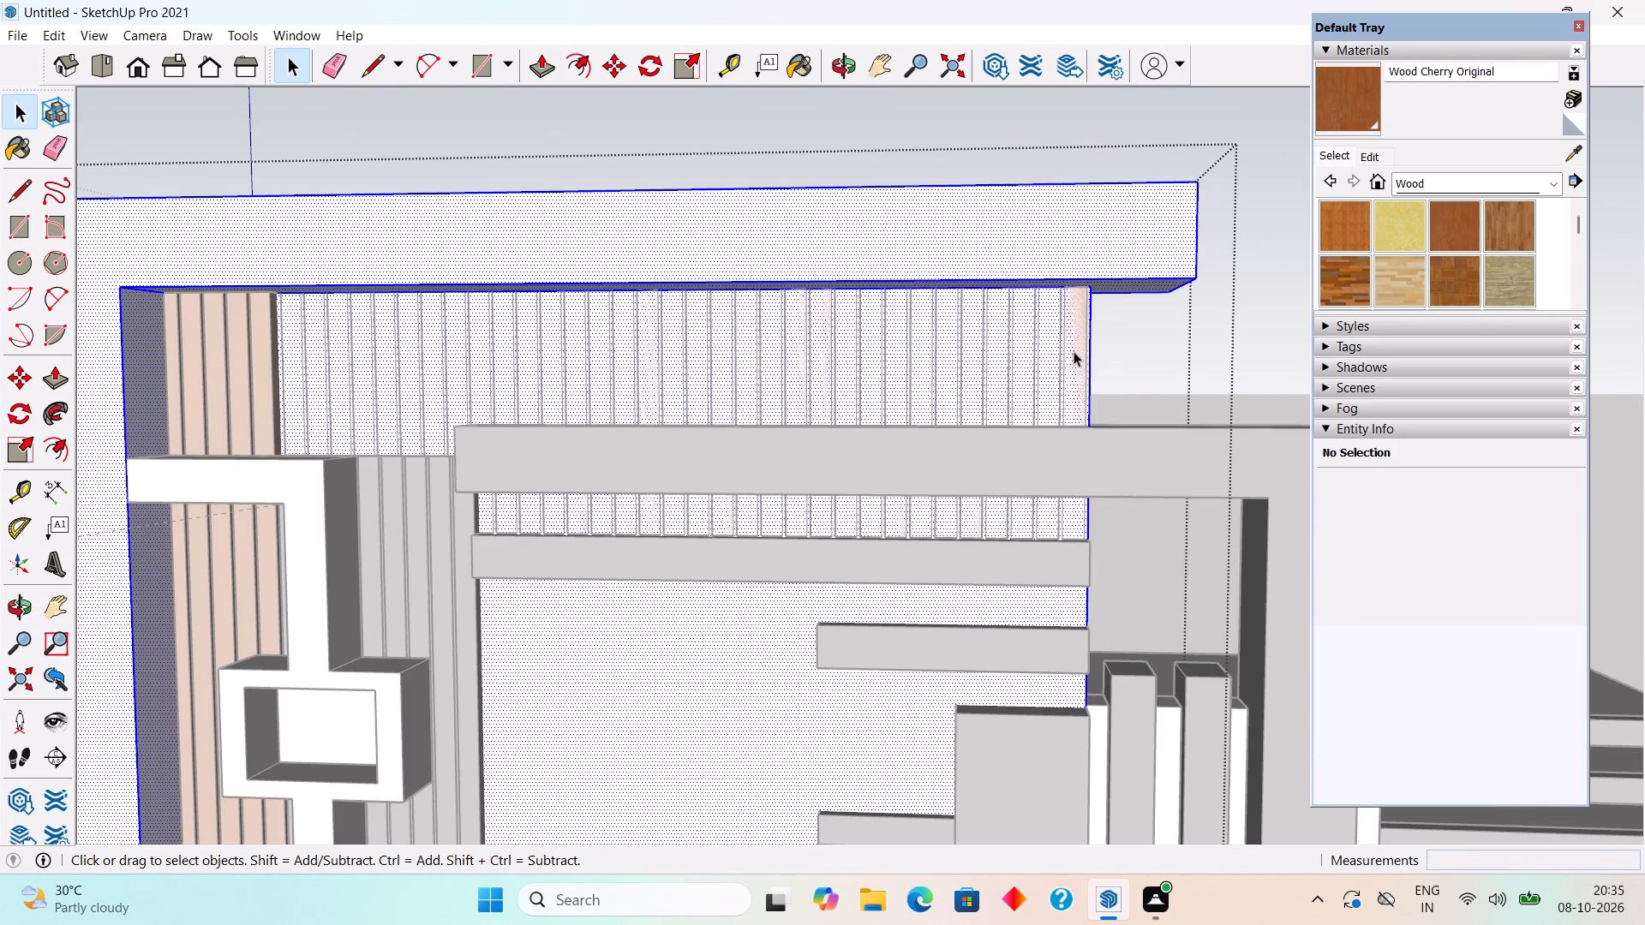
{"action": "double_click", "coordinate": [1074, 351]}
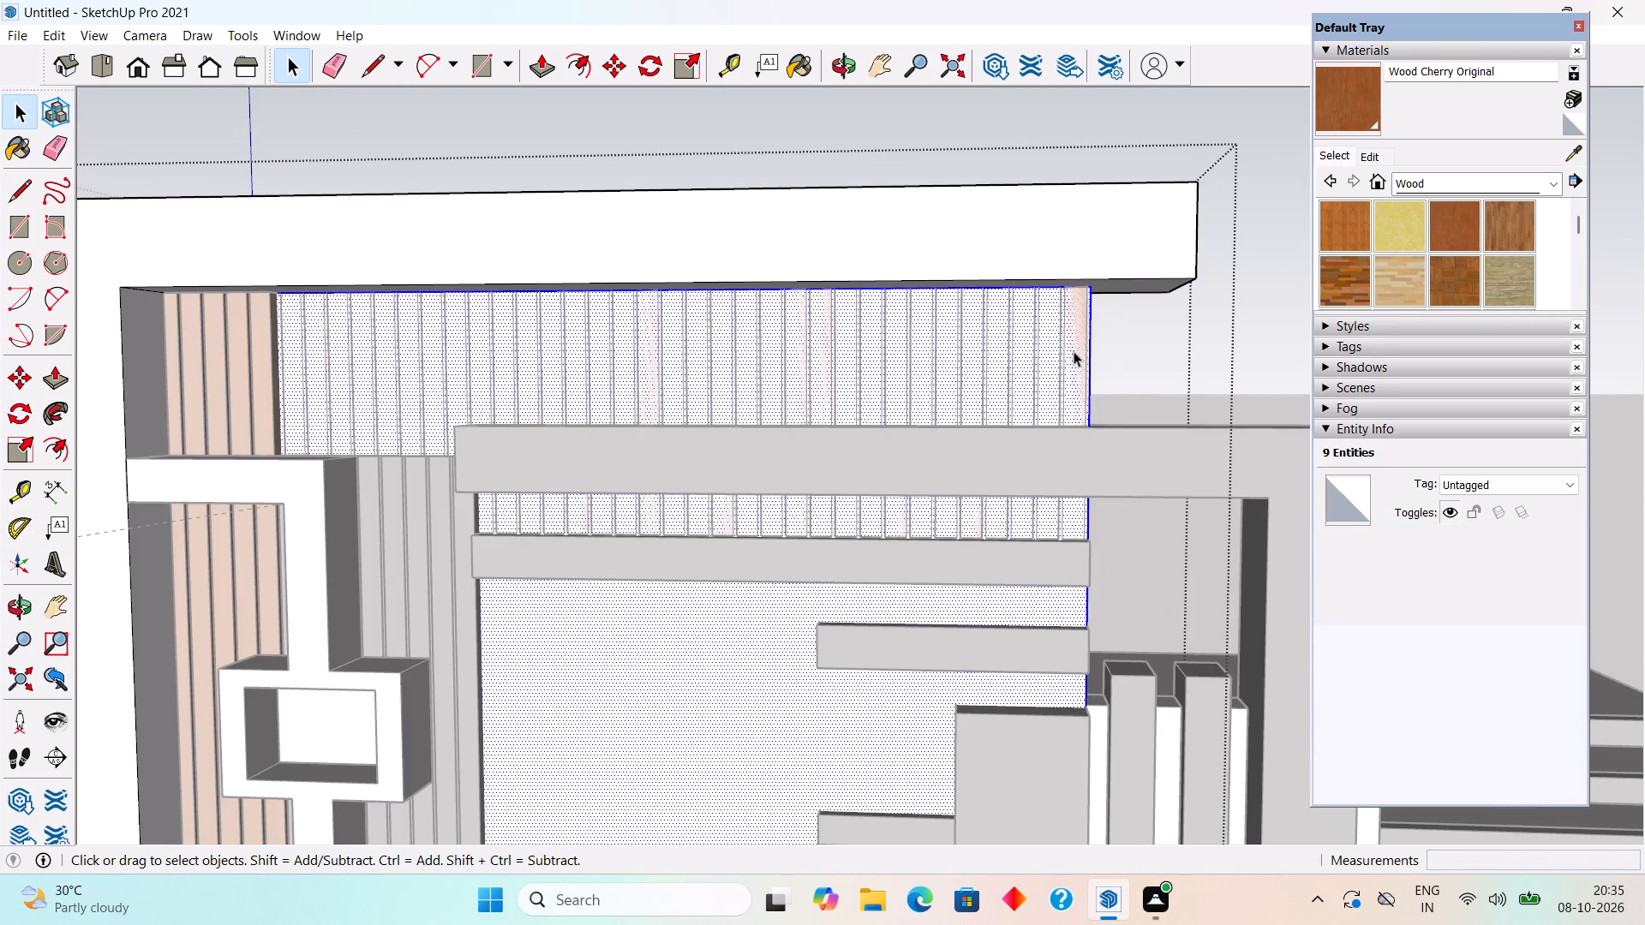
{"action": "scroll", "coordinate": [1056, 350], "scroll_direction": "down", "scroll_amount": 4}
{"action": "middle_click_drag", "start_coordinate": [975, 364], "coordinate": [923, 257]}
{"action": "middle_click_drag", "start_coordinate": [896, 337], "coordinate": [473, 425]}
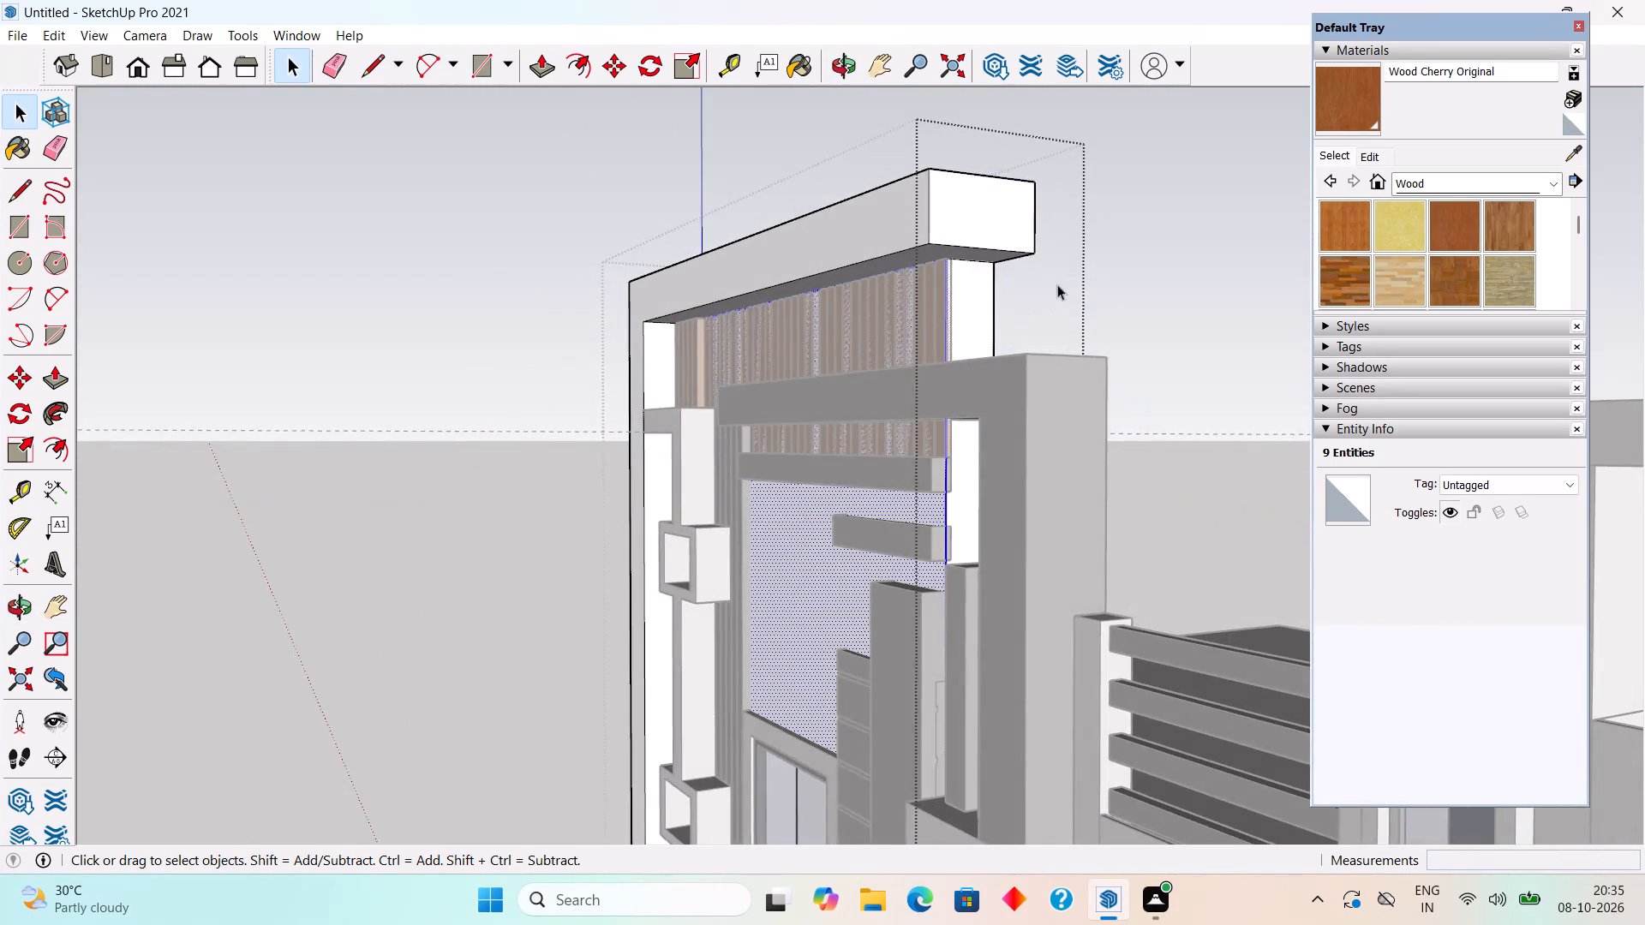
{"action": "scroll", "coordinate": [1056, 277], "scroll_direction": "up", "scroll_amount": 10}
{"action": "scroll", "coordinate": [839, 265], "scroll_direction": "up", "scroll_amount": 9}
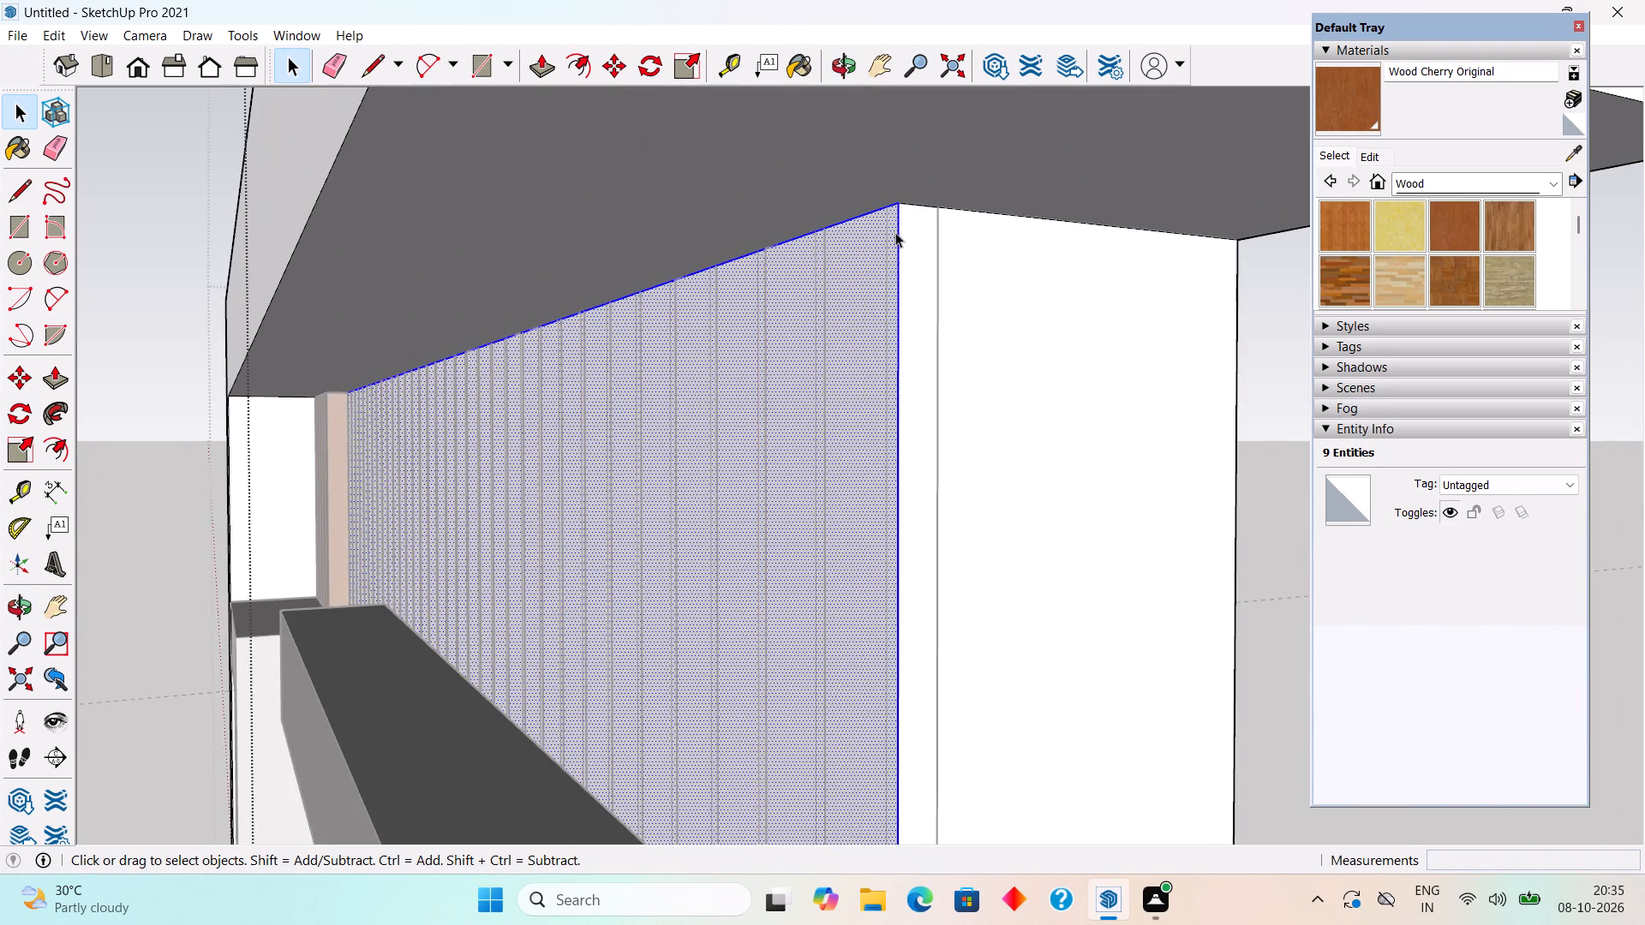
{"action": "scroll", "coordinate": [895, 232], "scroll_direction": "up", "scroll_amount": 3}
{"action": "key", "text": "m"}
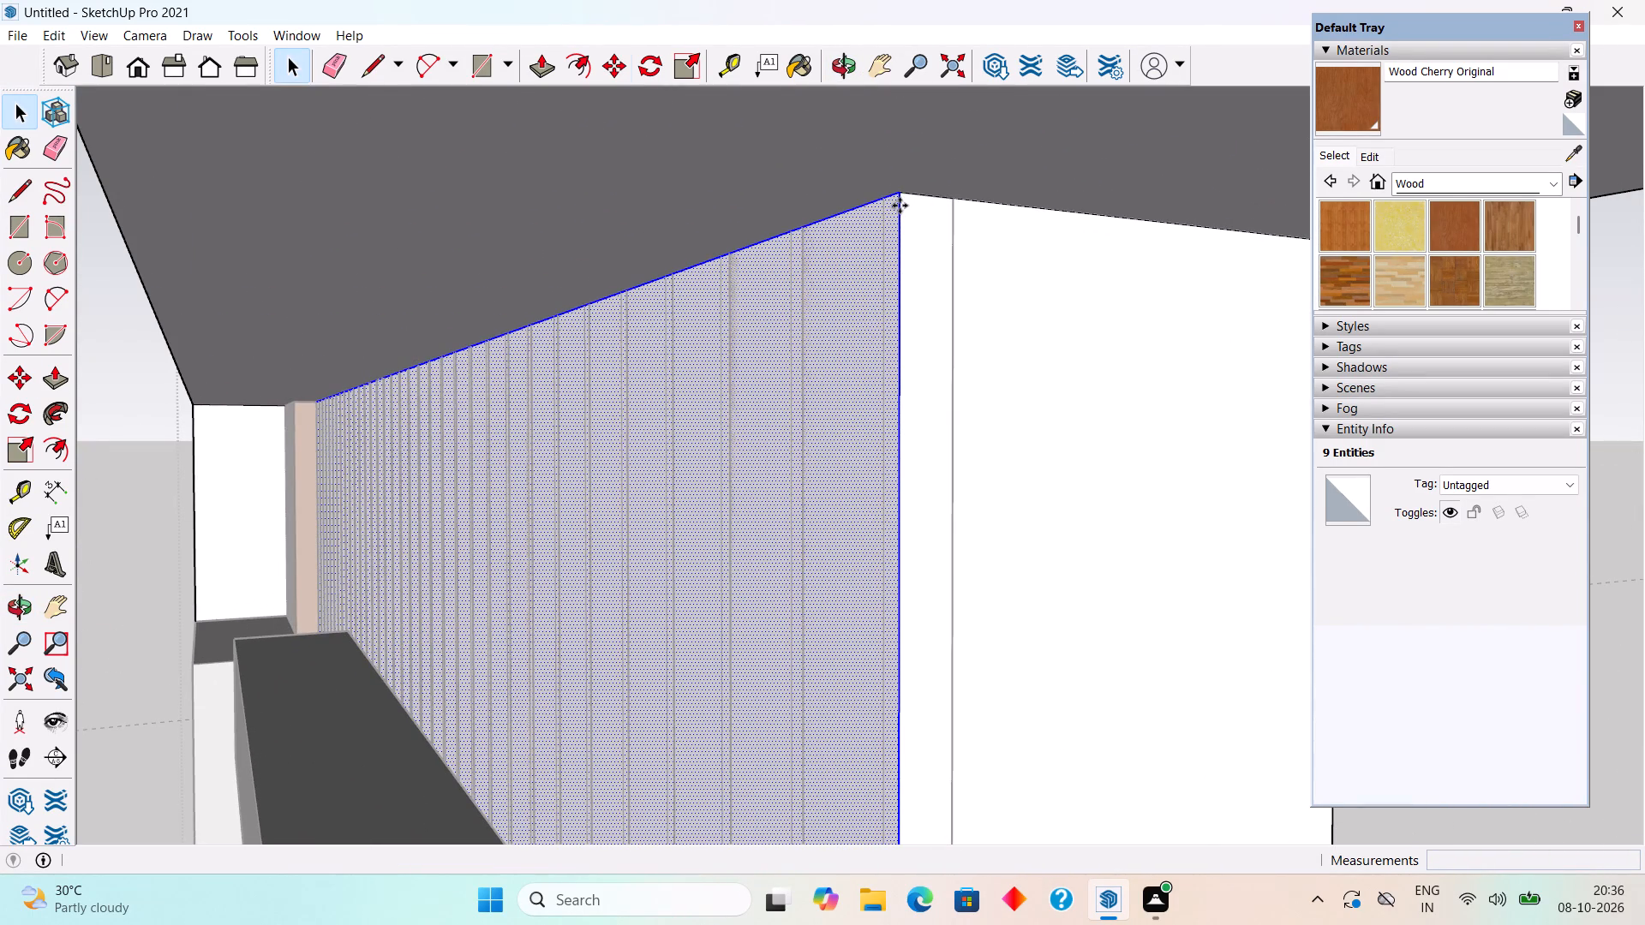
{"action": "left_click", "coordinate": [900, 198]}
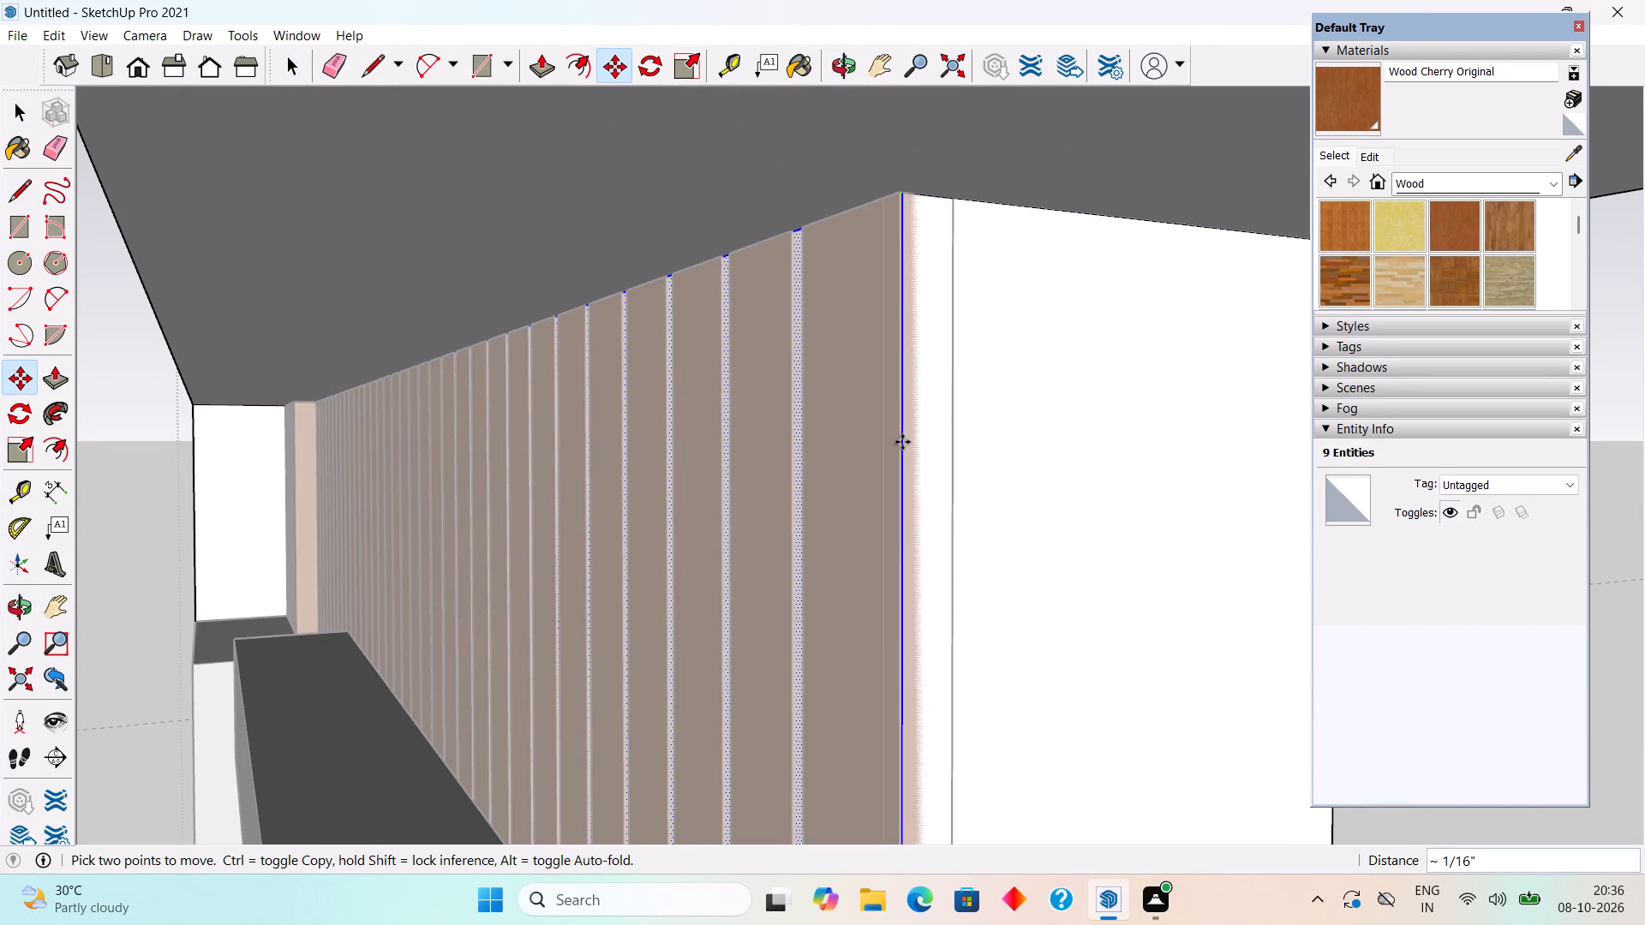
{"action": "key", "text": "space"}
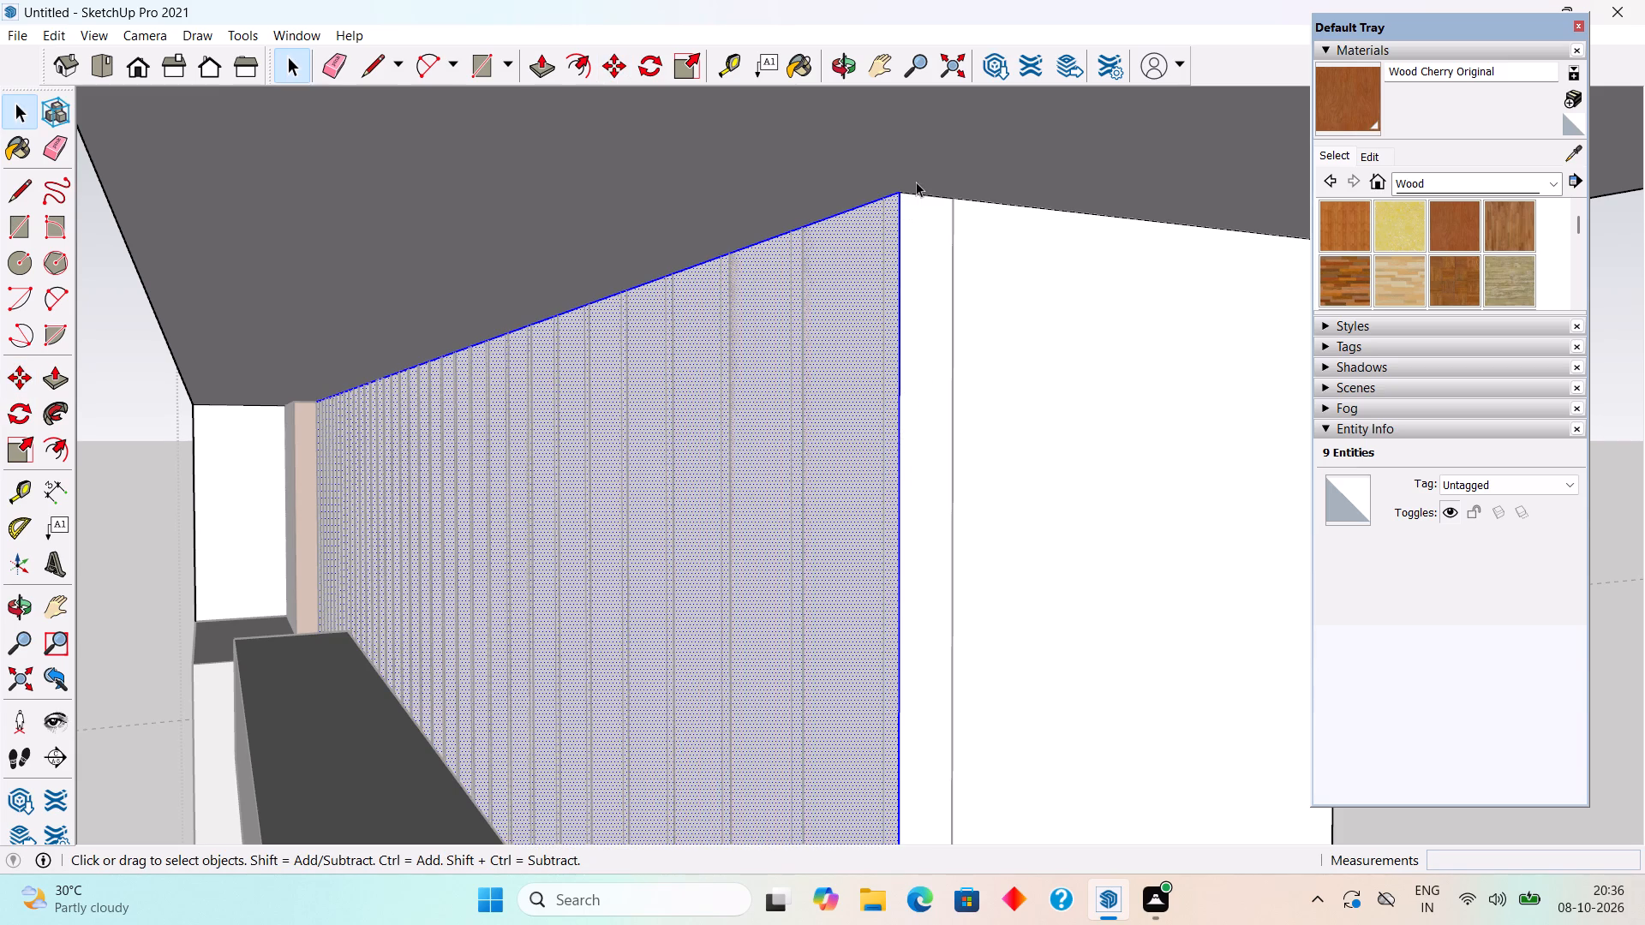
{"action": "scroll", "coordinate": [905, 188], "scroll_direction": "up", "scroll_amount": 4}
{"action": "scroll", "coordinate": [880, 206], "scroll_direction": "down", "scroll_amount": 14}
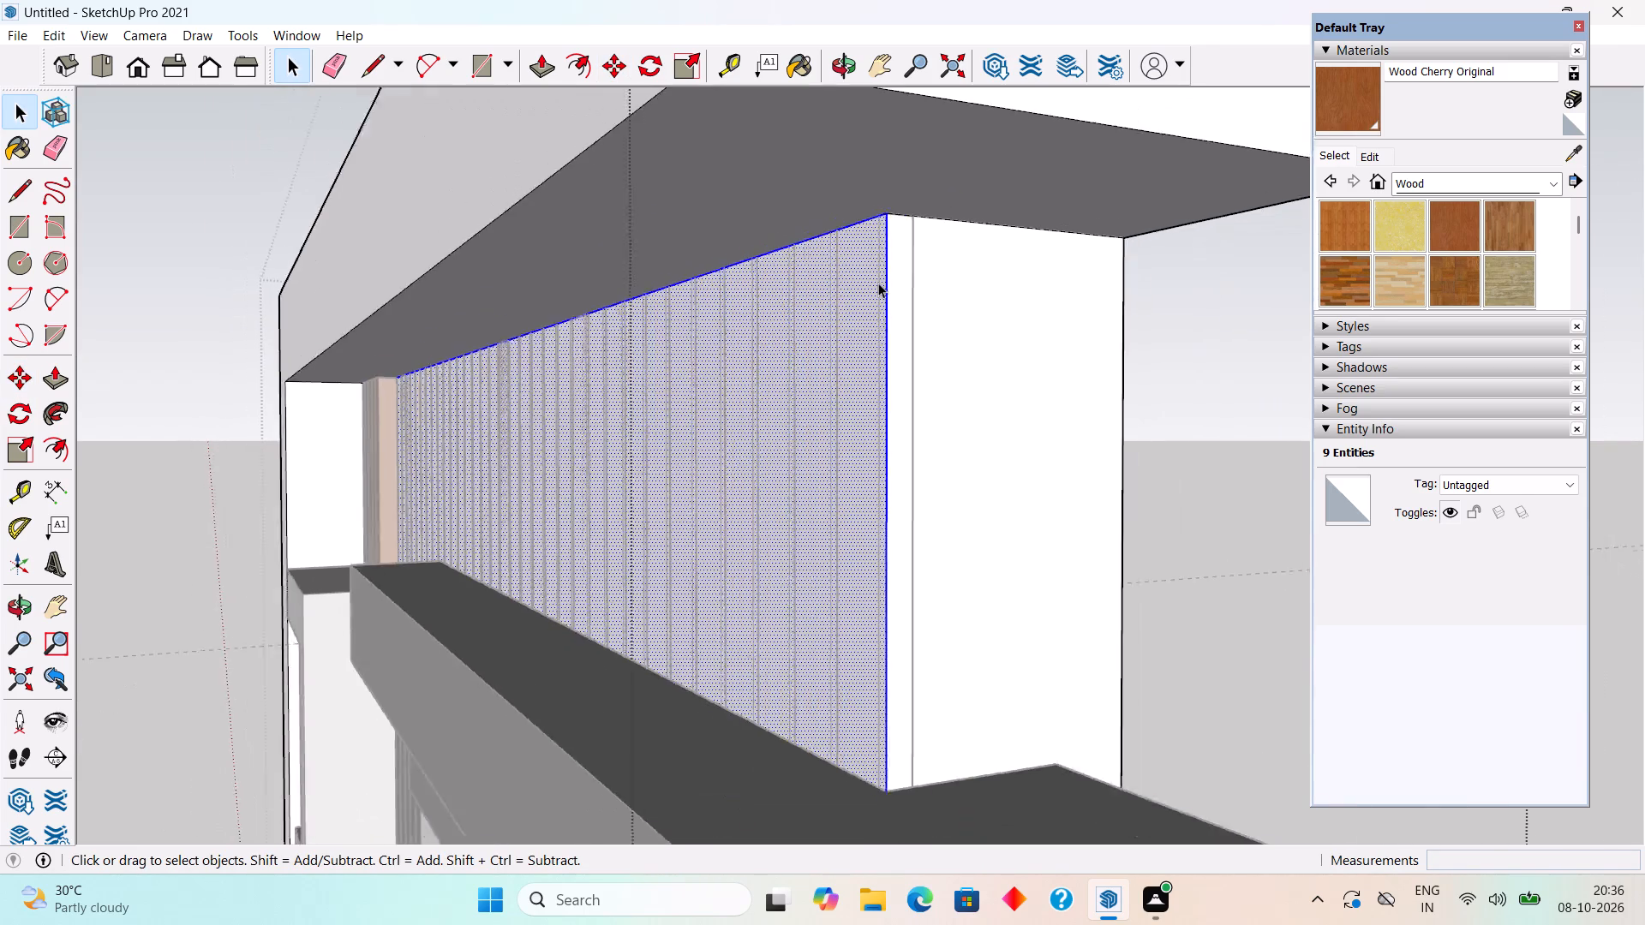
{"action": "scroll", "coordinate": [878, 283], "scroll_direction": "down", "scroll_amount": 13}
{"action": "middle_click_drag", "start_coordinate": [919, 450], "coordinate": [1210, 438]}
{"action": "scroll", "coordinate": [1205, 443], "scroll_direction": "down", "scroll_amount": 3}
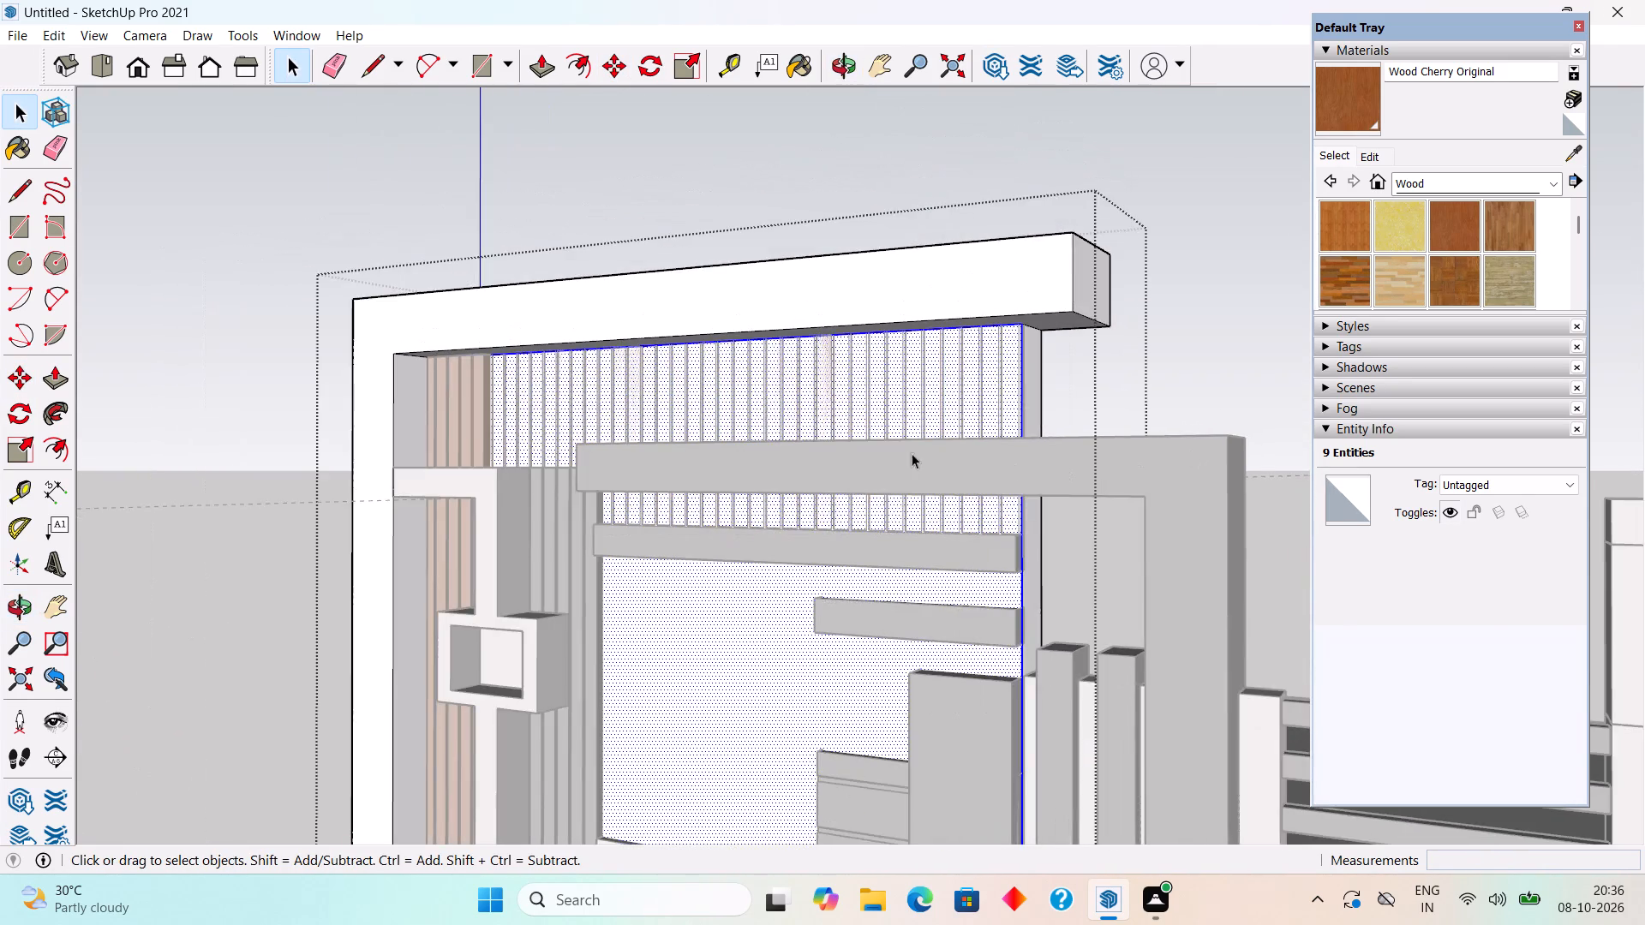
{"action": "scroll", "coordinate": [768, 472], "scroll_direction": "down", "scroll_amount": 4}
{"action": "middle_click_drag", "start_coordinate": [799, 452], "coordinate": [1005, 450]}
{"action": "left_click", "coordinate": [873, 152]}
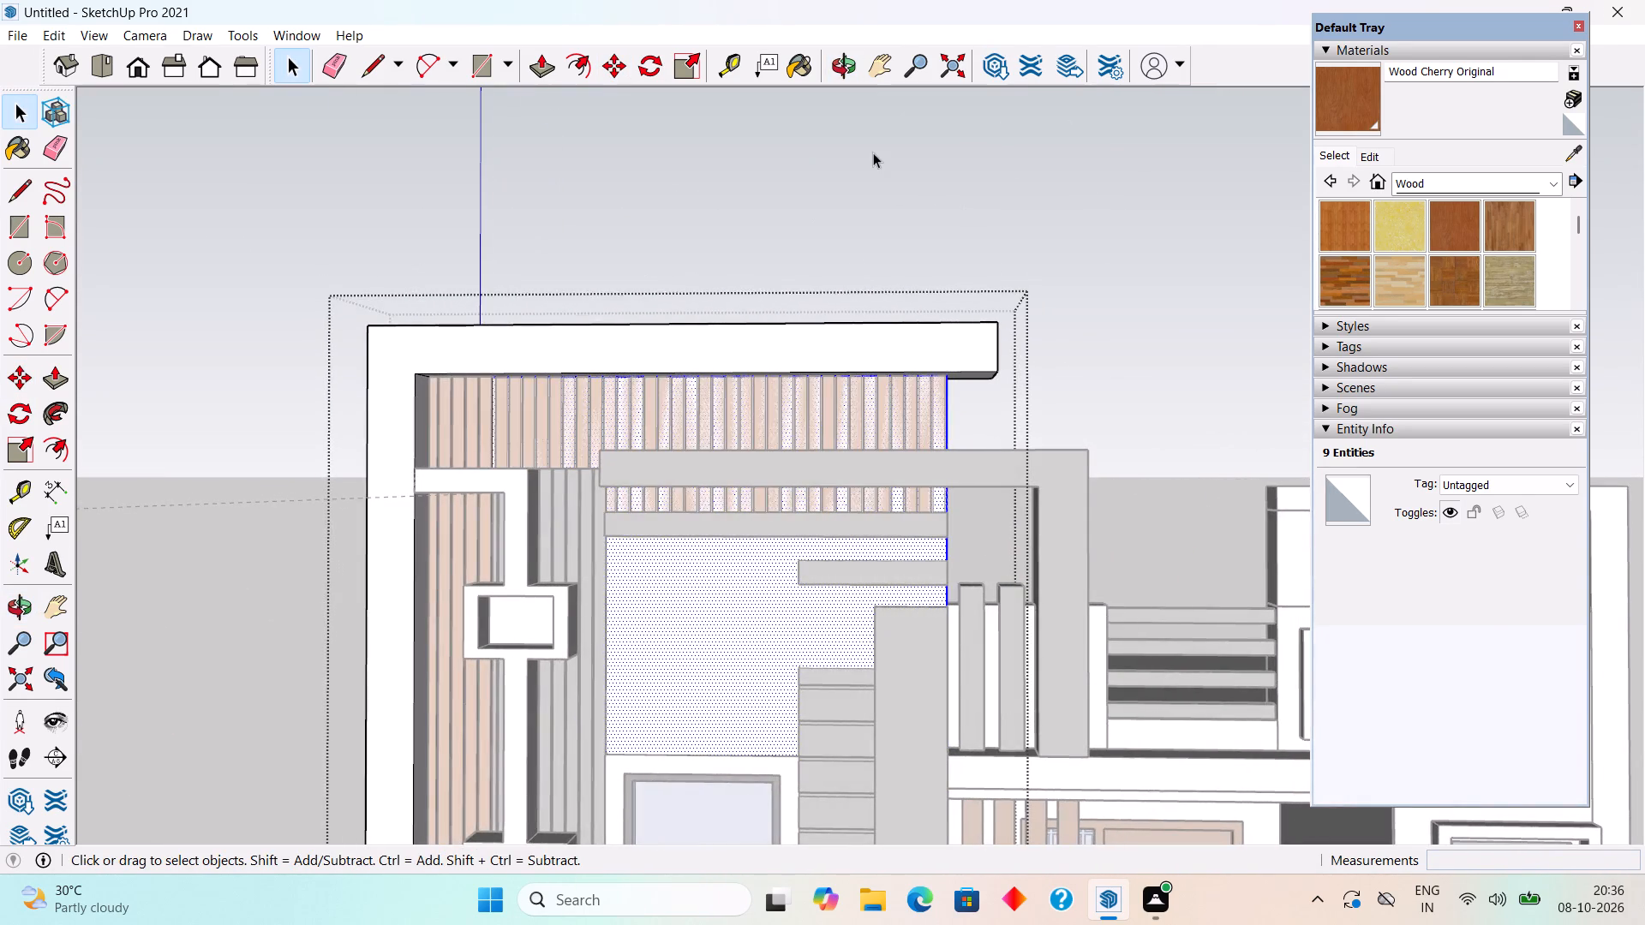
Hide the white wall and frame group that surrounds the cherry wood slats.
{"action": "left_click", "coordinate": [555, 415]}
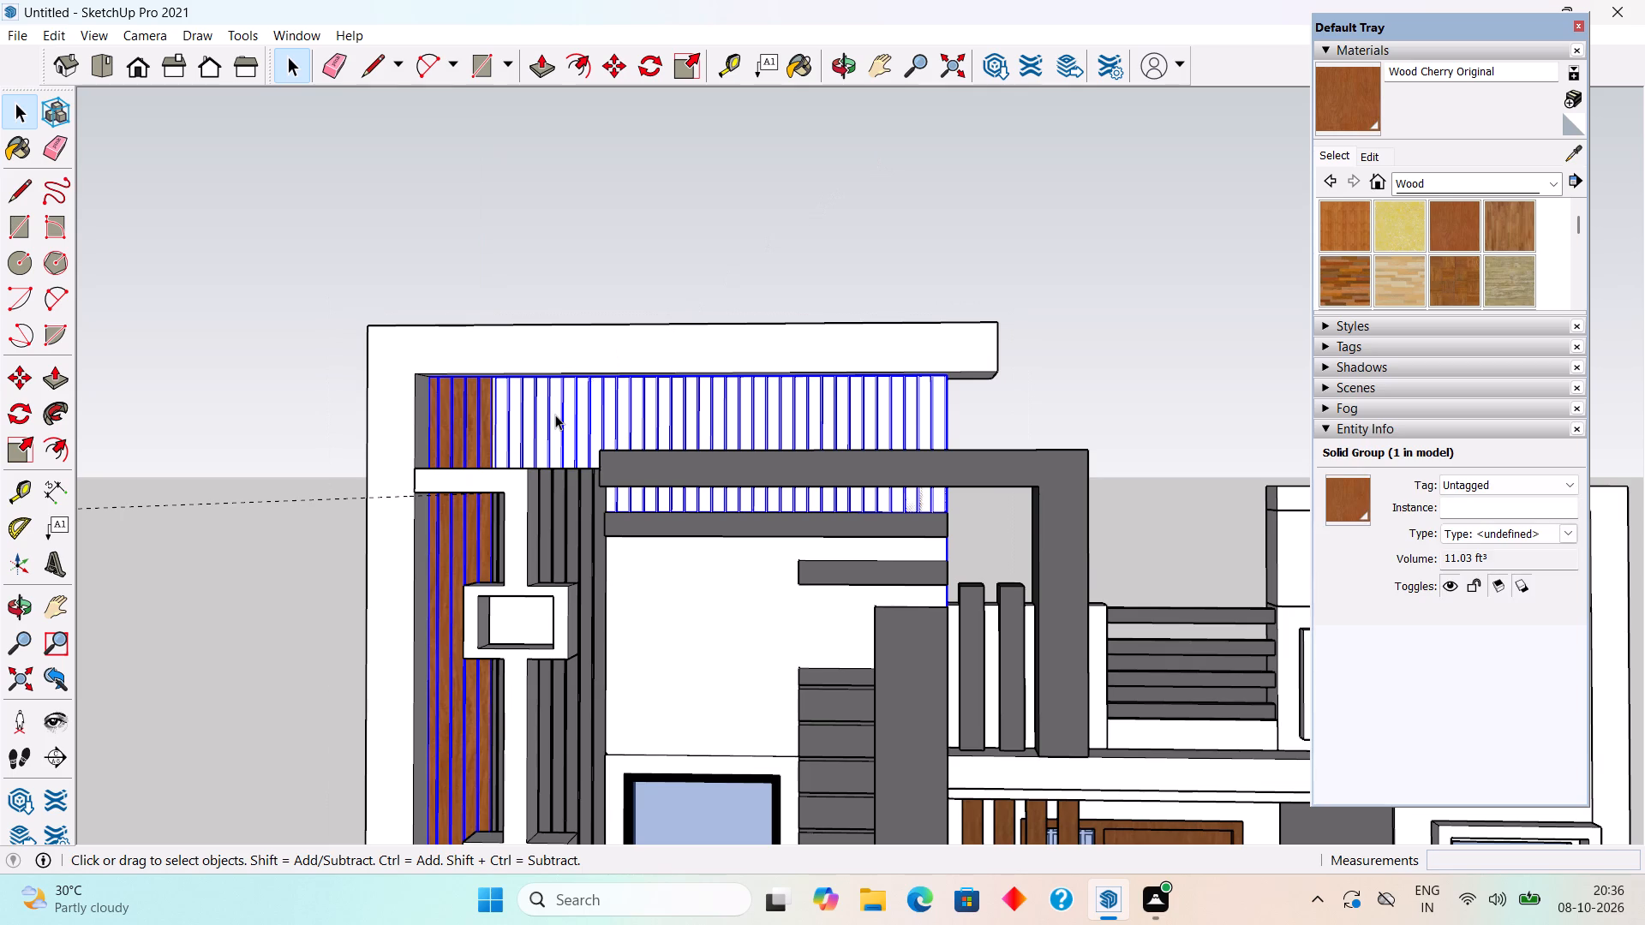
{"action": "scroll", "coordinate": [555, 415], "scroll_direction": "up", "scroll_amount": 4}
{"action": "middle_click_drag", "start_coordinate": [612, 379], "coordinate": [595, 485]}
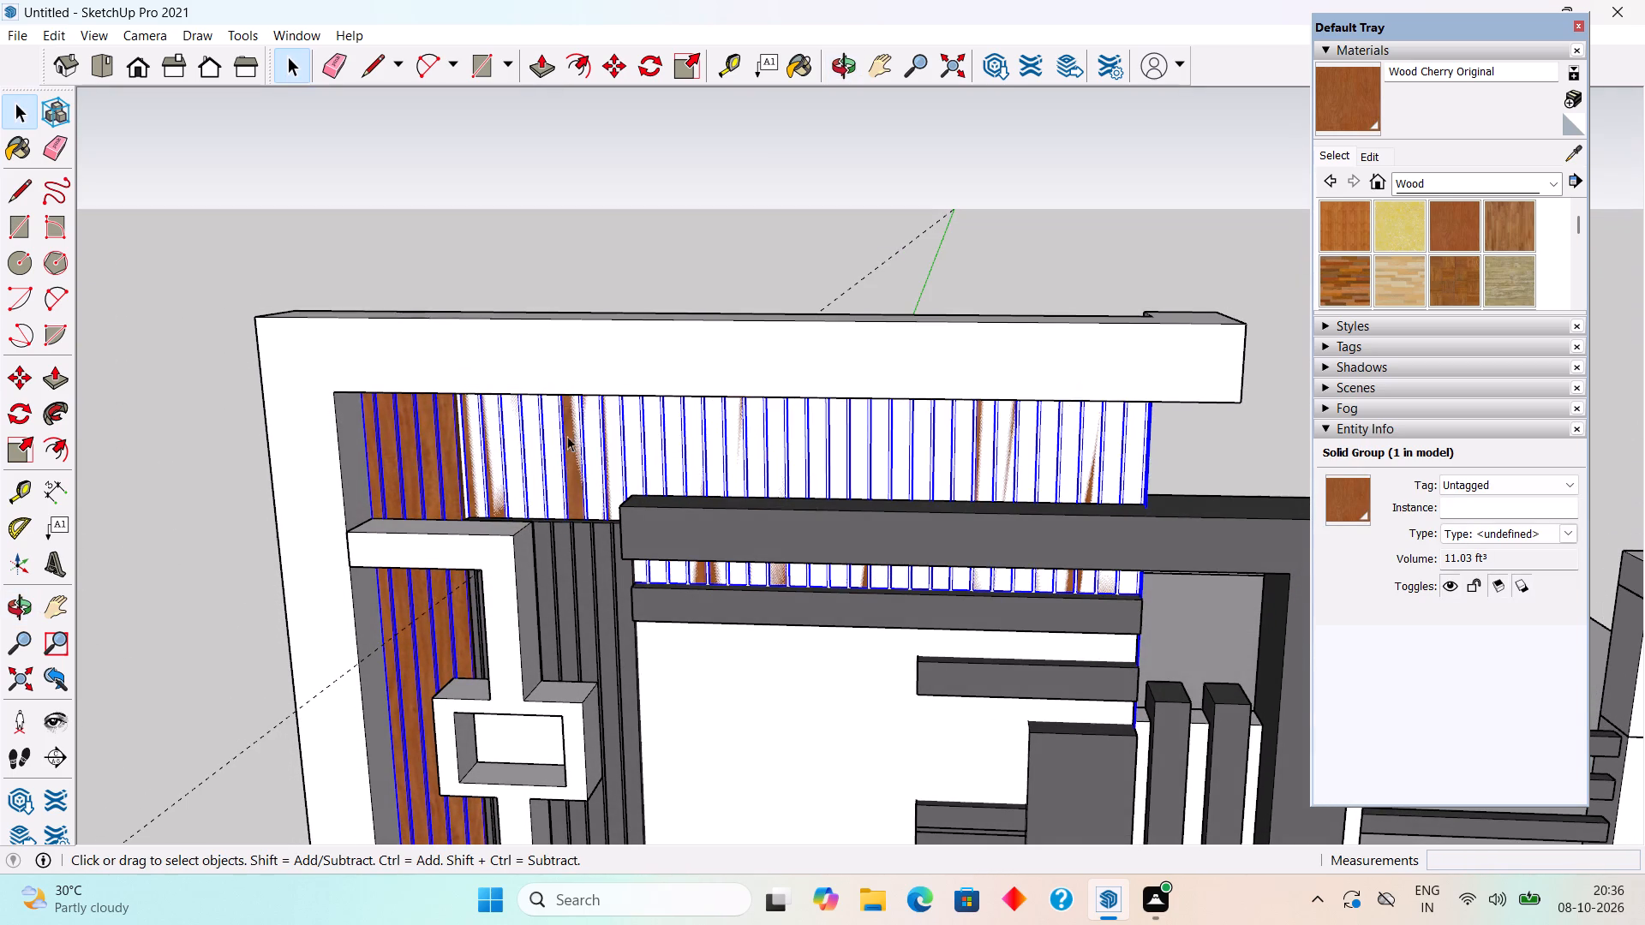
{"action": "left_click", "coordinate": [595, 351]}
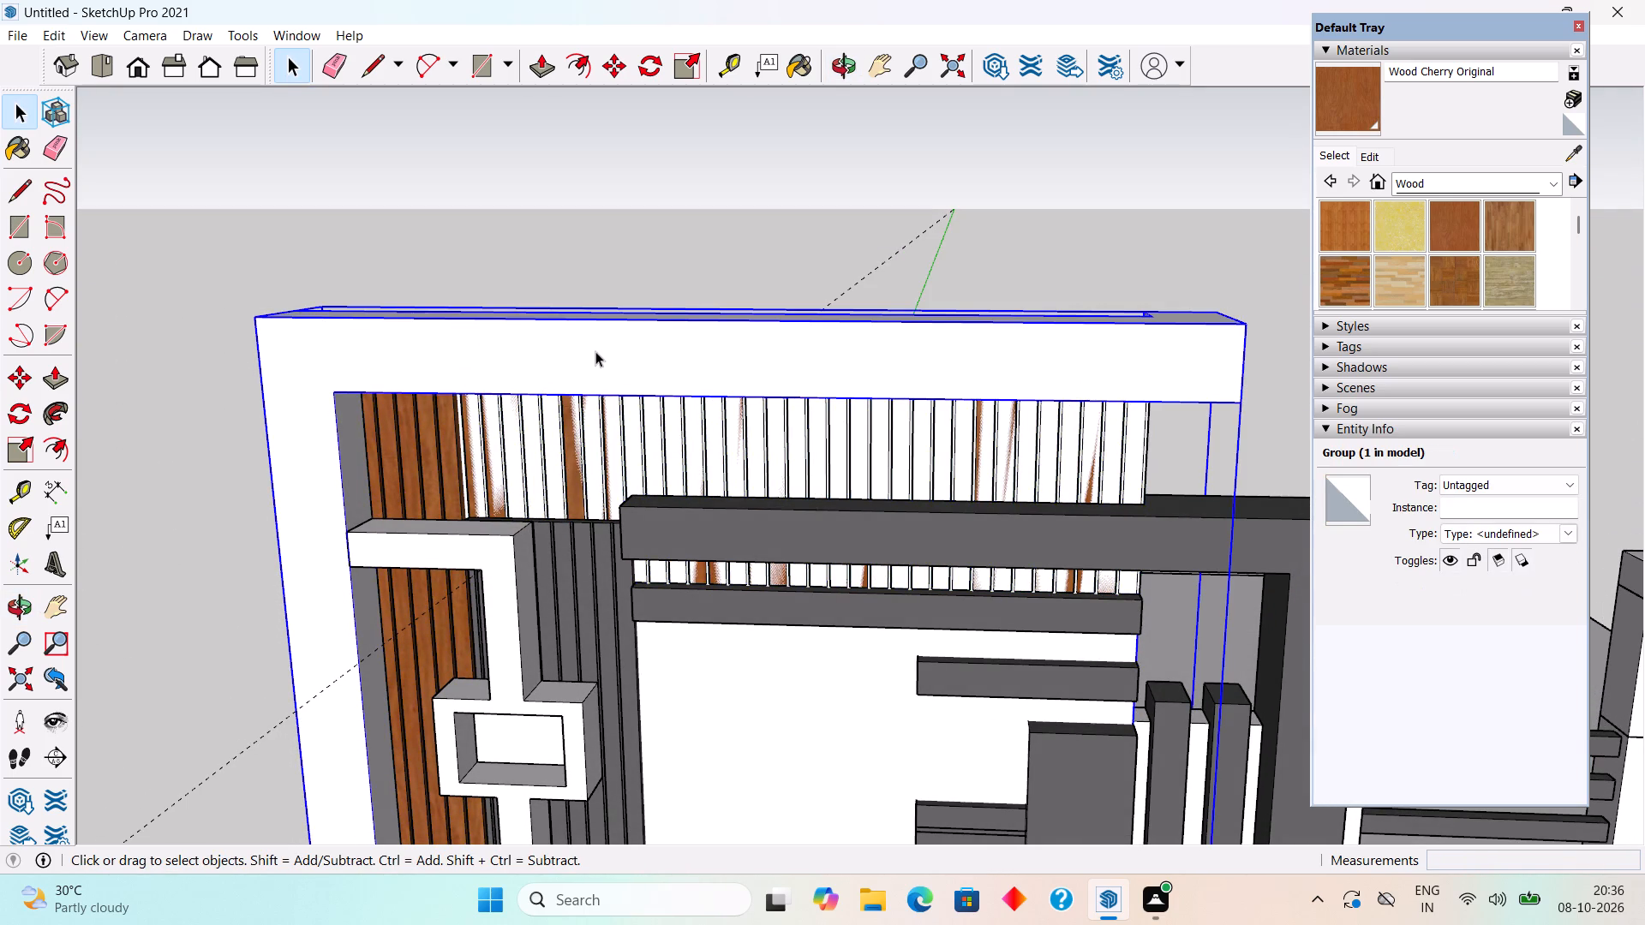
{"action": "right_click", "coordinate": [595, 351]}
{"action": "left_click", "coordinate": [666, 411]}
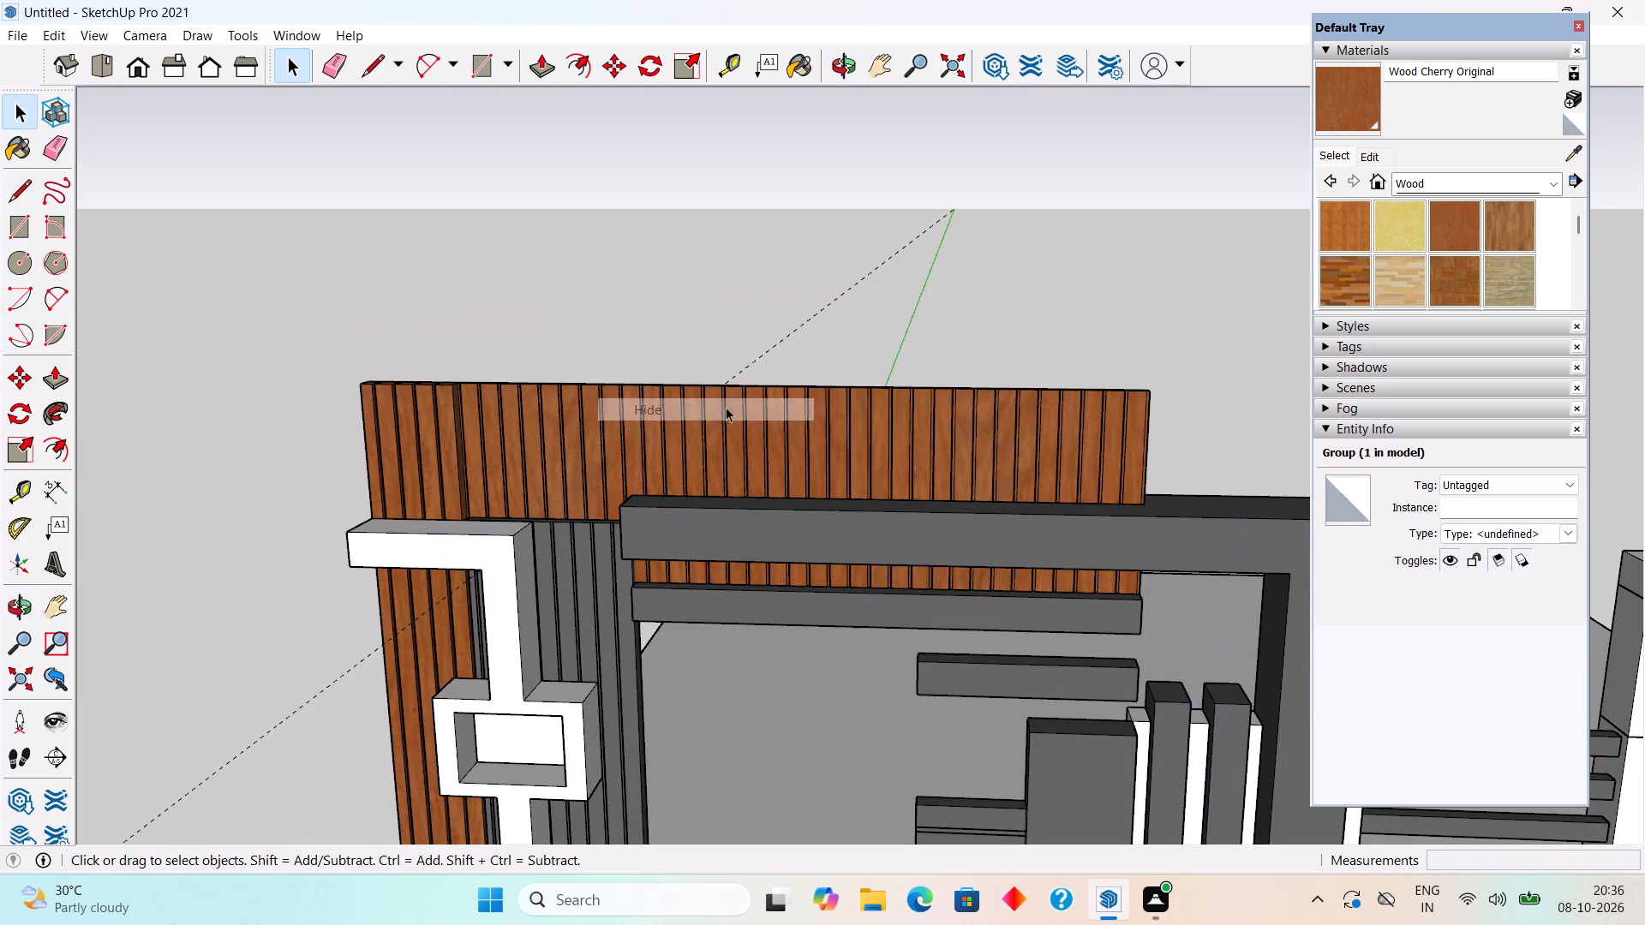
Push the back face of the cherry wood slat group inward by 5/16" and close the group.
{"action": "middle_click_drag", "start_coordinate": [736, 442], "coordinate": [725, 647]}
{"action": "scroll", "coordinate": [713, 492], "scroll_direction": "up", "scroll_amount": 3}
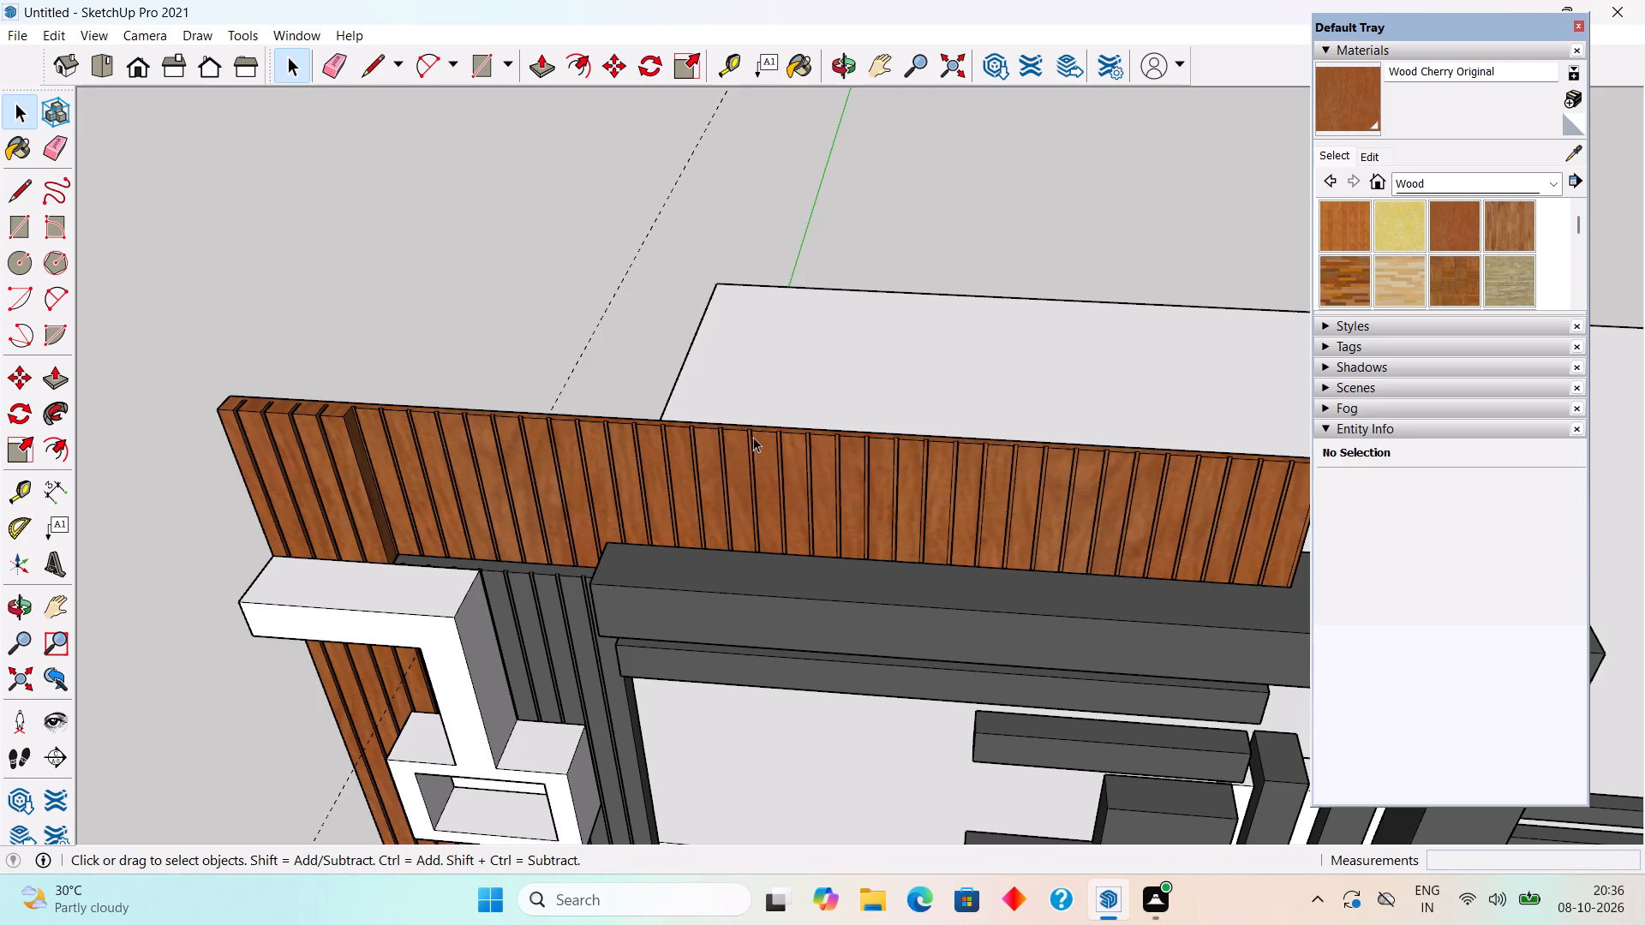
{"action": "middle_click_drag", "start_coordinate": [755, 433], "coordinate": [494, 455]}
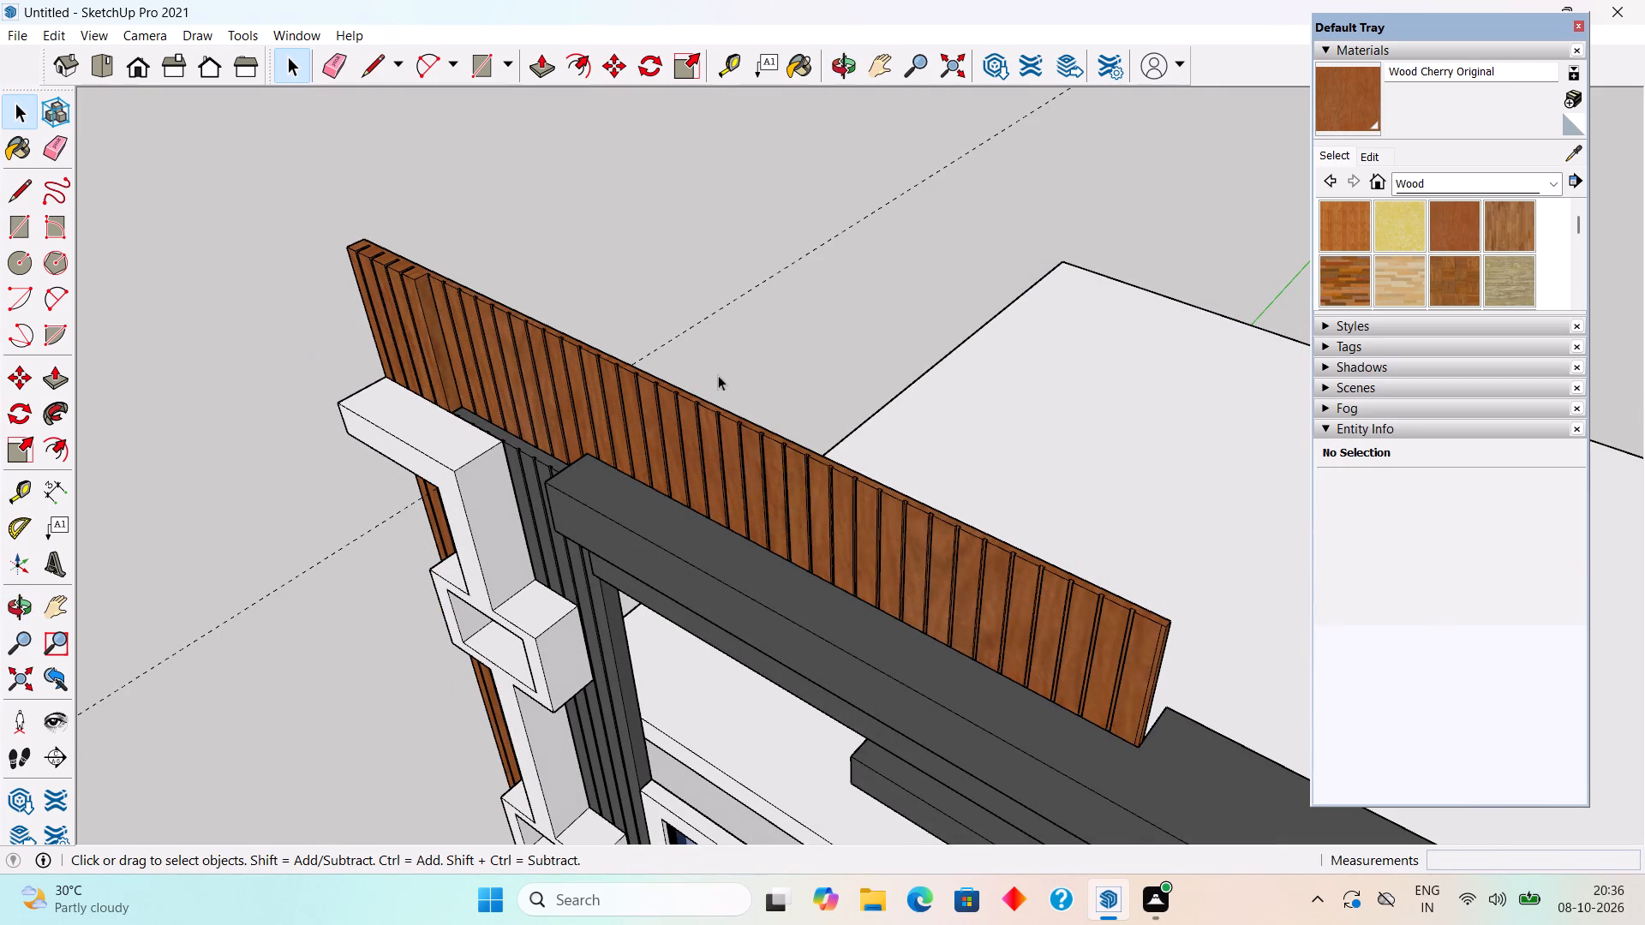
{"action": "middle_click_drag", "start_coordinate": [711, 399], "coordinate": [326, 203]}
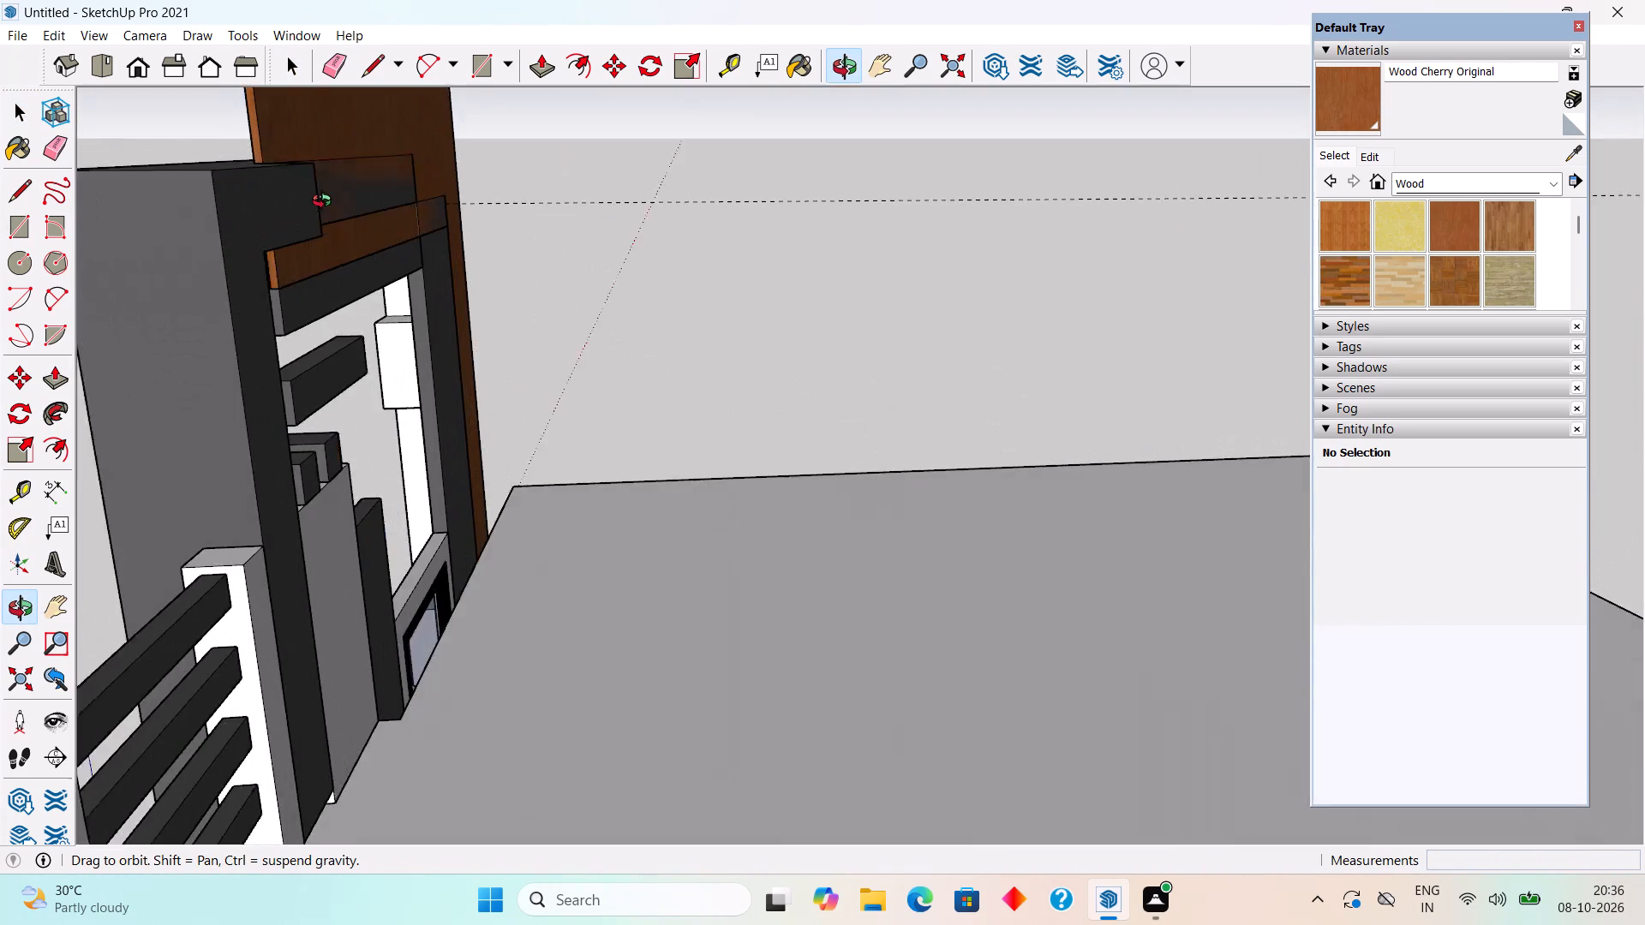
{"action": "middle_click_drag", "start_coordinate": [326, 203], "coordinate": [589, 306]}
{"action": "left_click", "coordinate": [635, 290]}
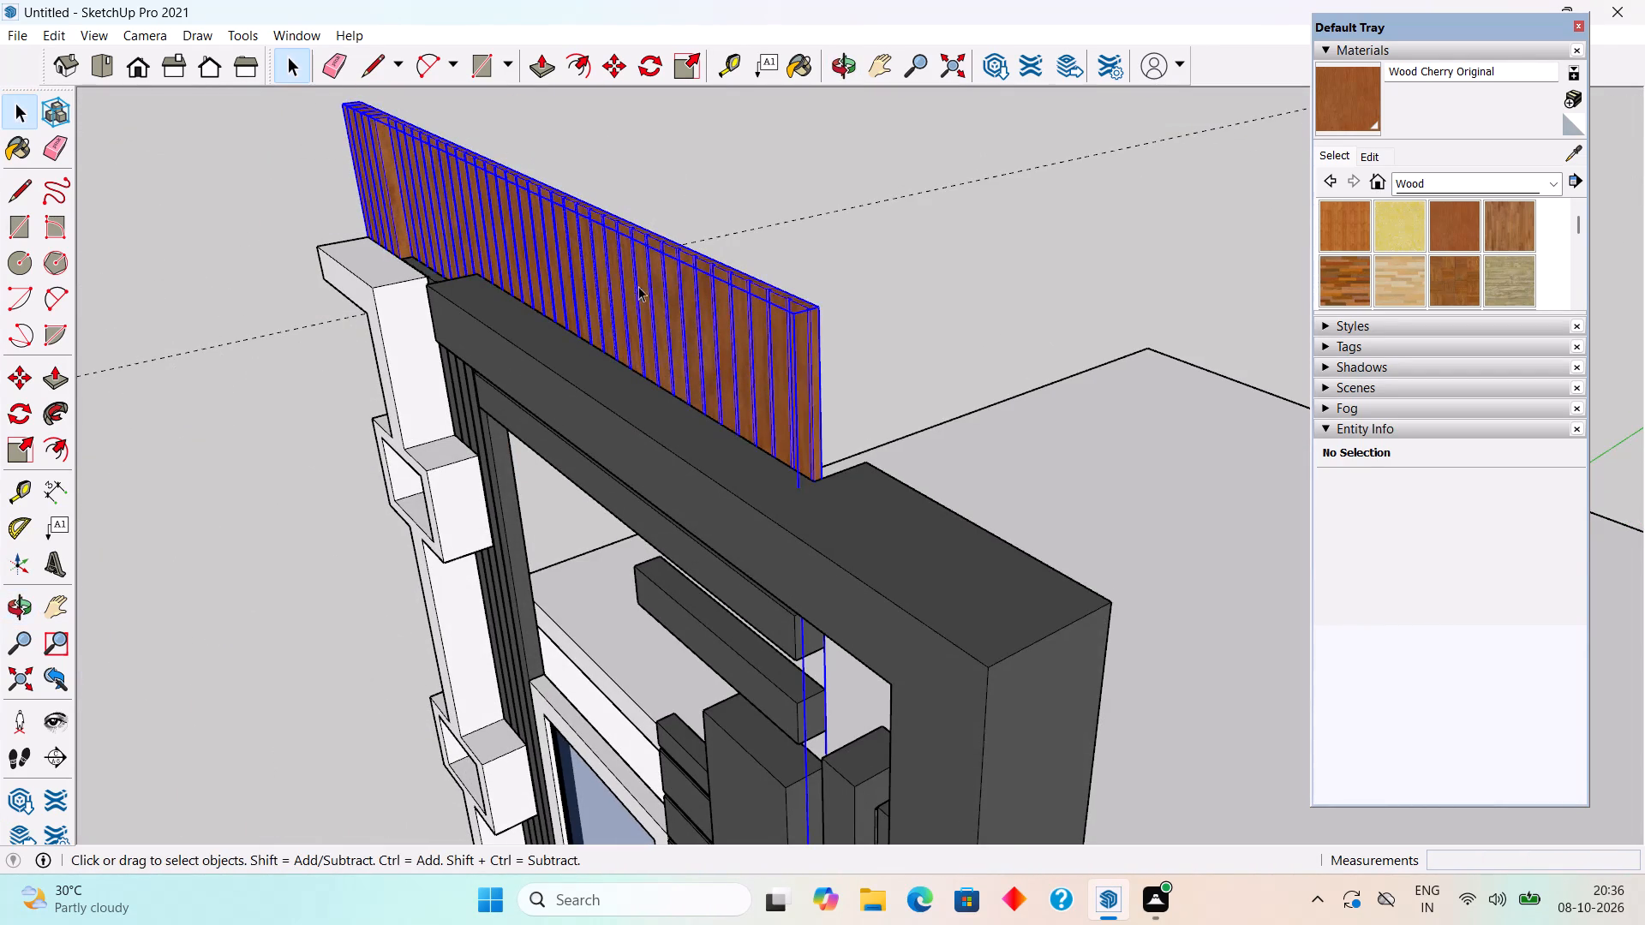
{"action": "middle_click_drag", "start_coordinate": [935, 271], "coordinate": [578, 322]}
{"action": "scroll", "coordinate": [557, 325], "scroll_direction": "up", "scroll_amount": 5}
{"action": "left_click", "coordinate": [563, 322]}
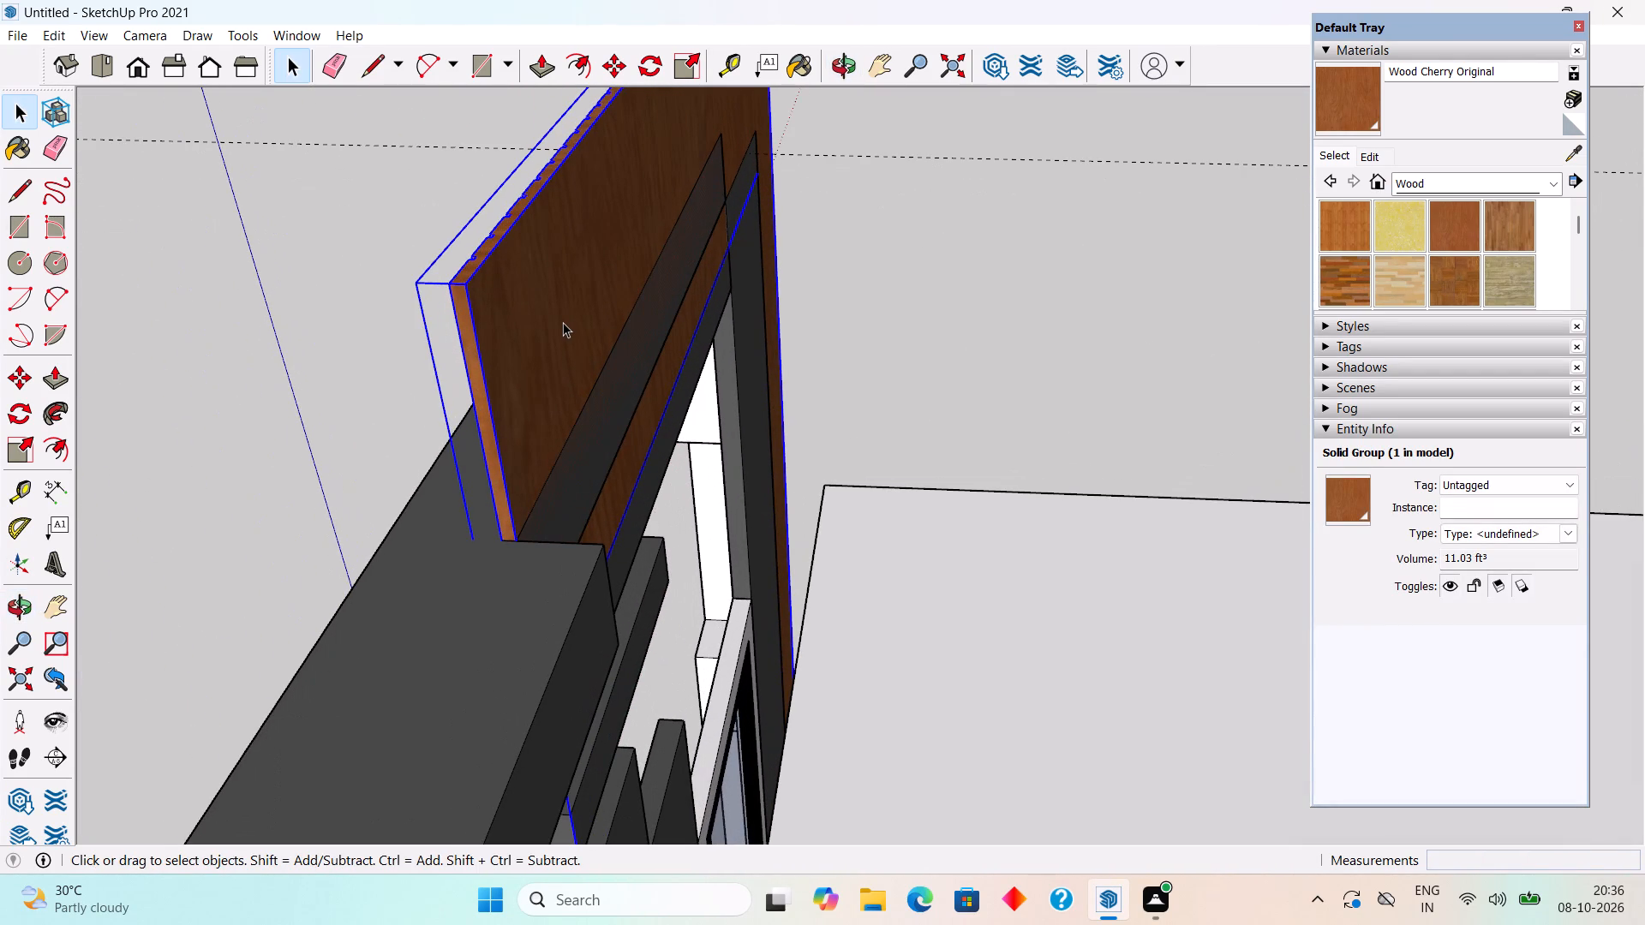
{"action": "triple_click", "coordinate": [563, 322]}
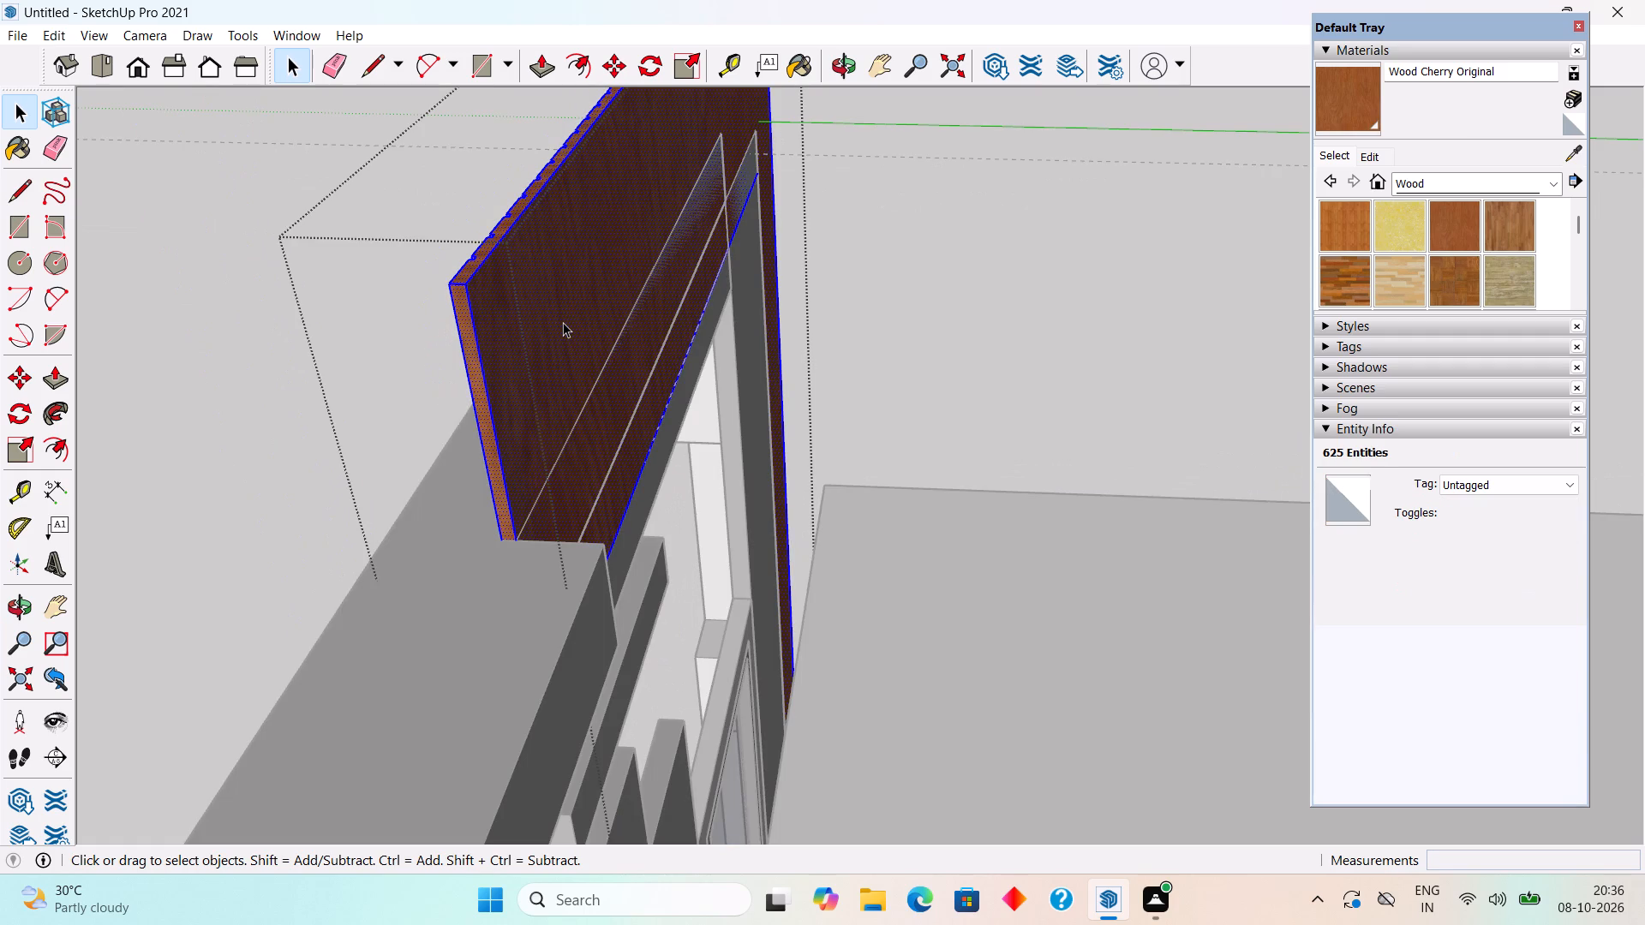
{"action": "key", "text": "p"}
{"action": "left_click", "coordinate": [563, 322]}
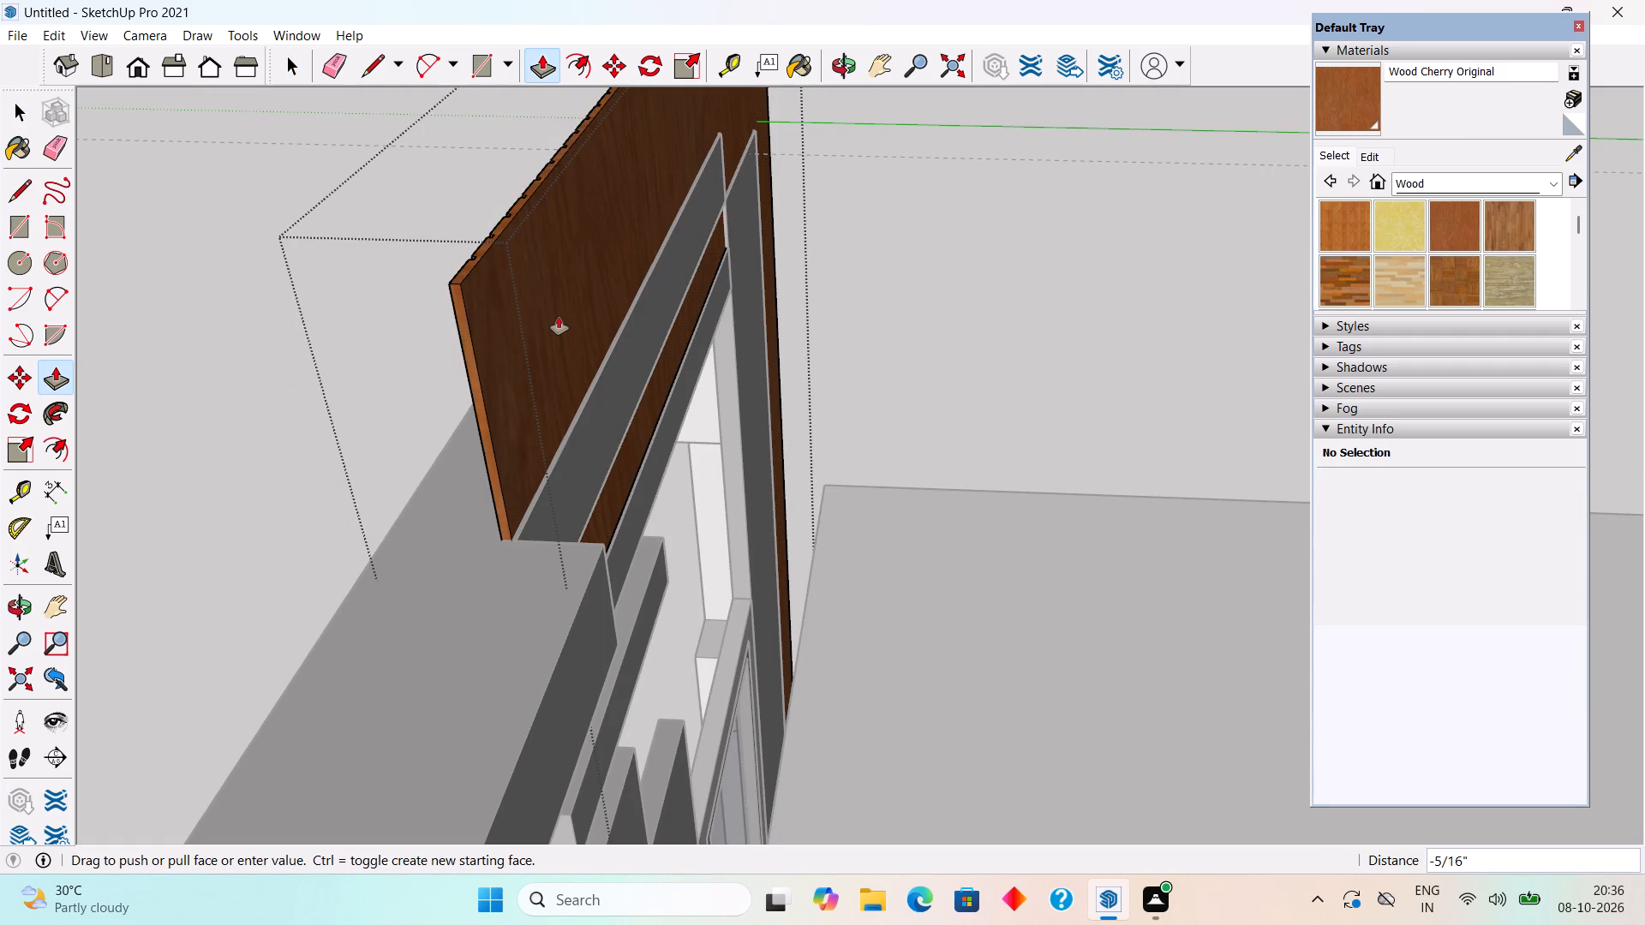
{"action": "left_click", "coordinate": [559, 317]}
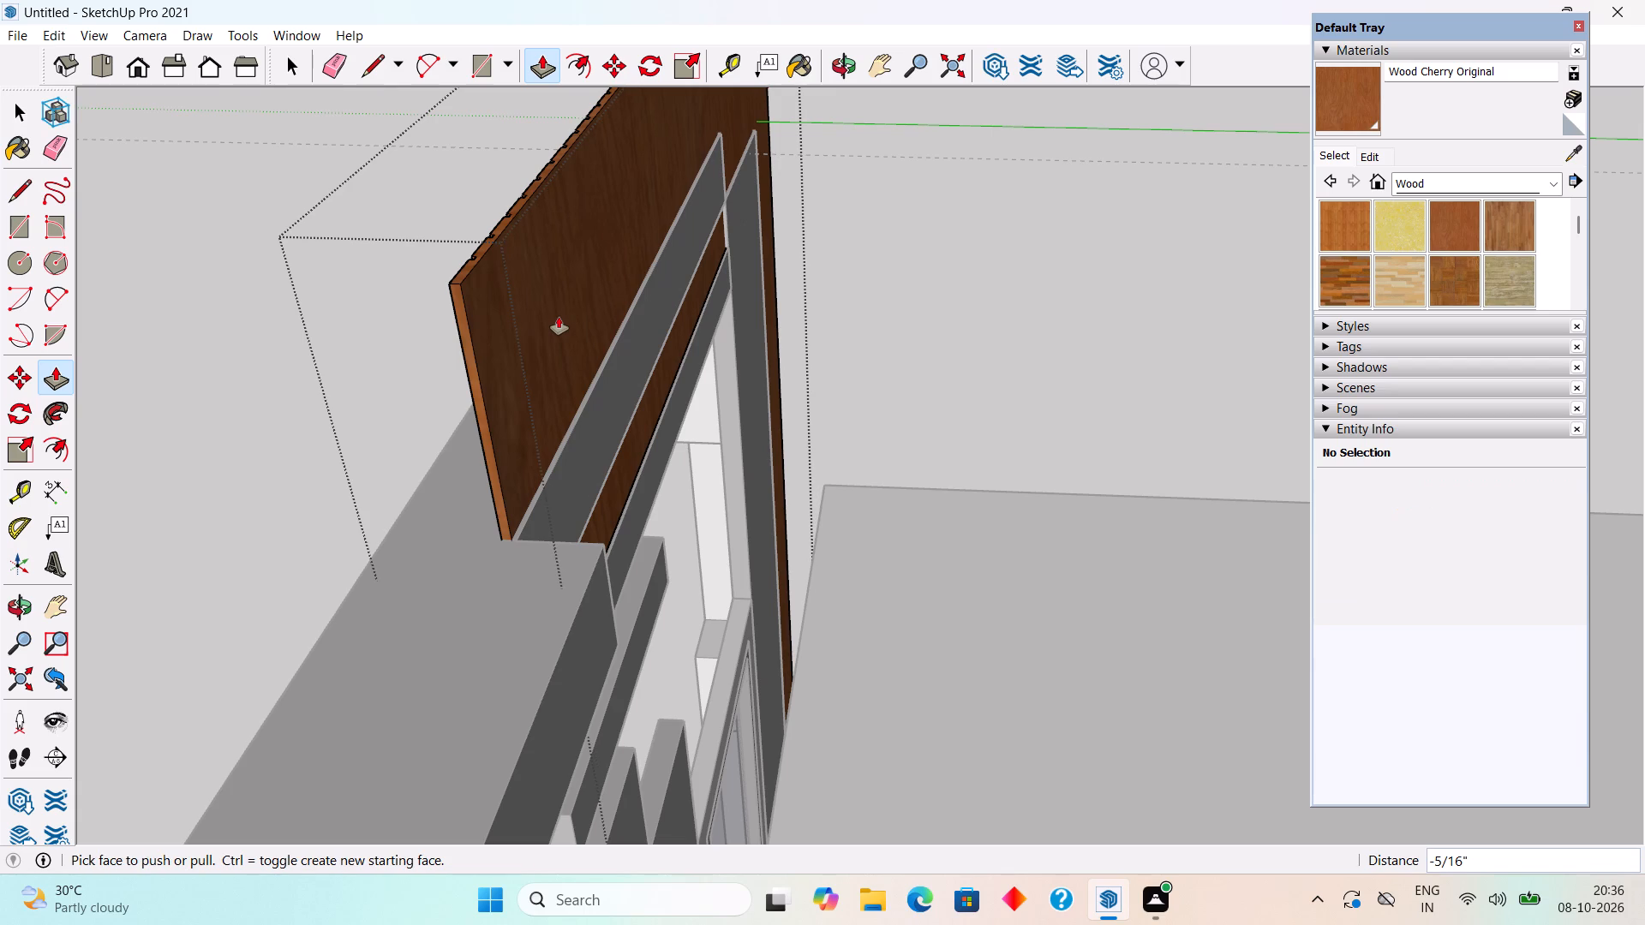
{"action": "key", "text": "space"}
{"action": "scroll", "coordinate": [559, 317], "scroll_direction": "down", "scroll_amount": 2}
{"action": "middle_click_drag", "start_coordinate": [570, 325], "coordinate": [782, 332]}
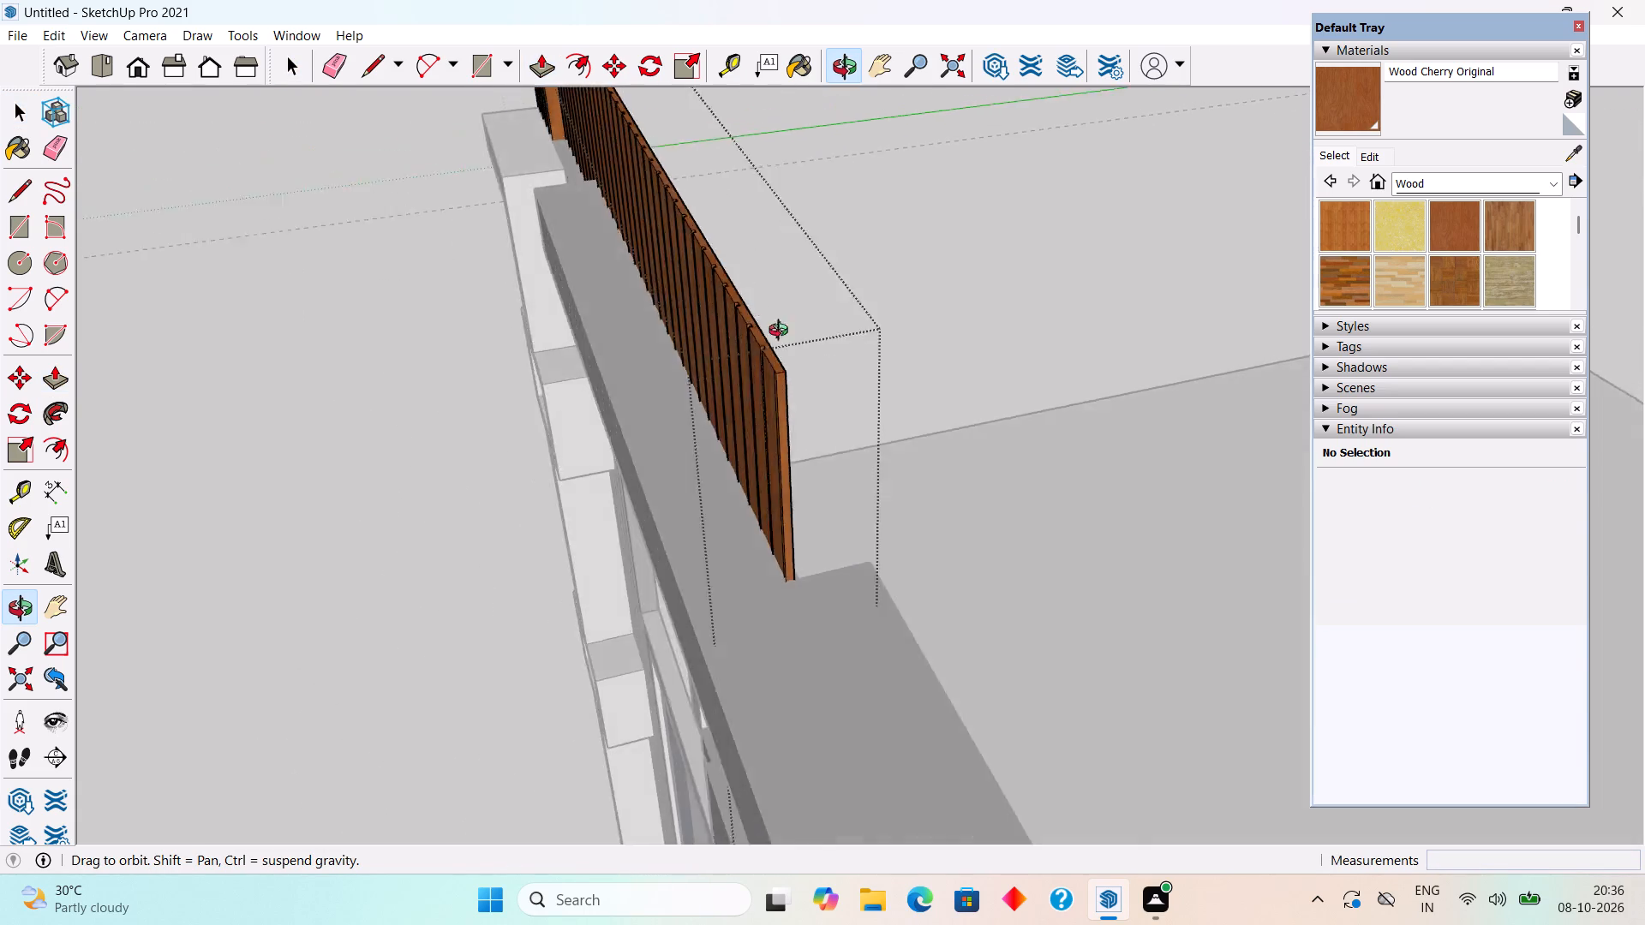
{"action": "middle_click_drag", "start_coordinate": [782, 332], "coordinate": [1060, 343]}
{"action": "scroll", "coordinate": [1062, 348], "scroll_direction": "down", "scroll_amount": 8}
{"action": "middle_click_drag", "start_coordinate": [1066, 504], "coordinate": [1258, 289]}
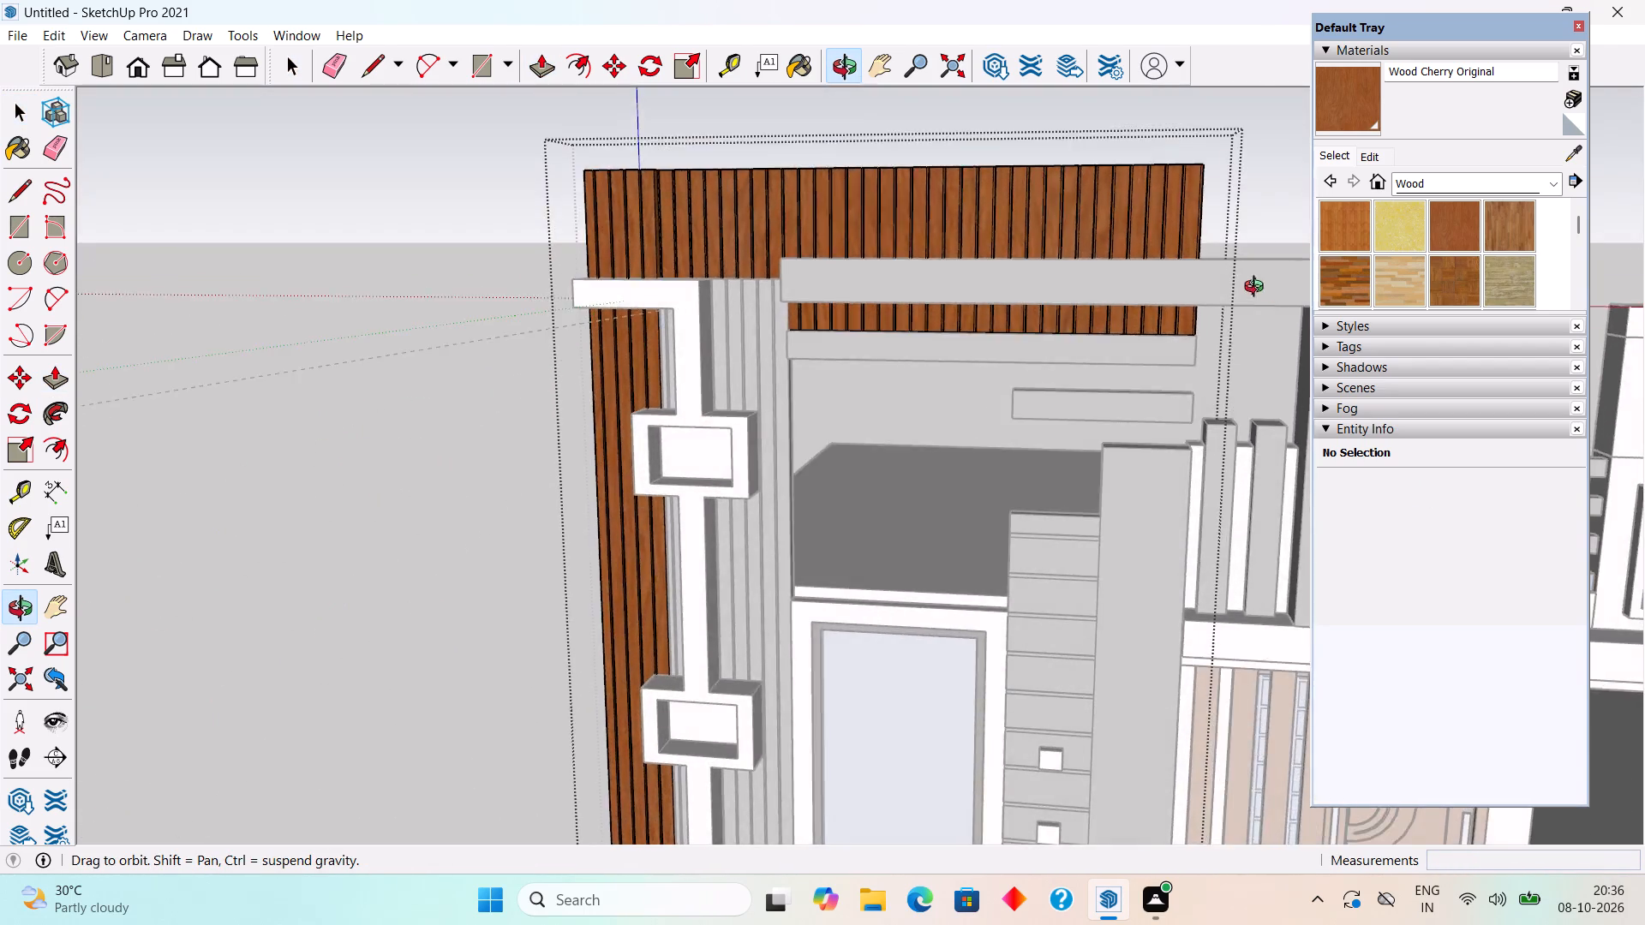
{"action": "middle_click_drag", "start_coordinate": [1258, 289], "coordinate": [1033, 530]}
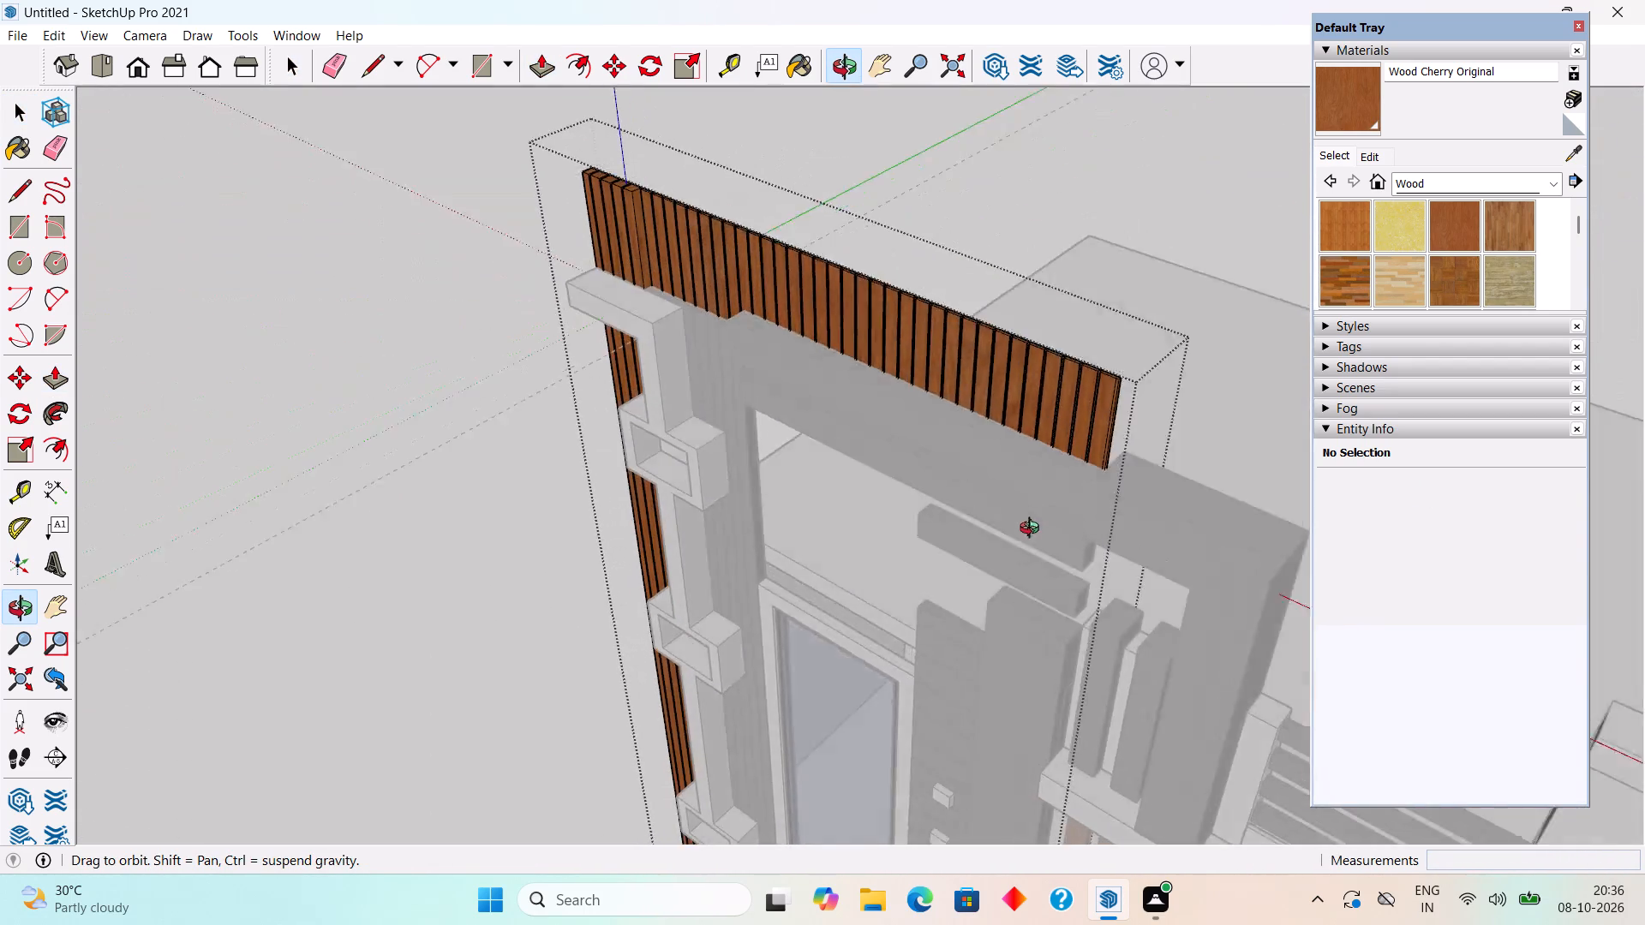
{"action": "middle_click_drag", "start_coordinate": [1033, 530], "coordinate": [1051, 653]}
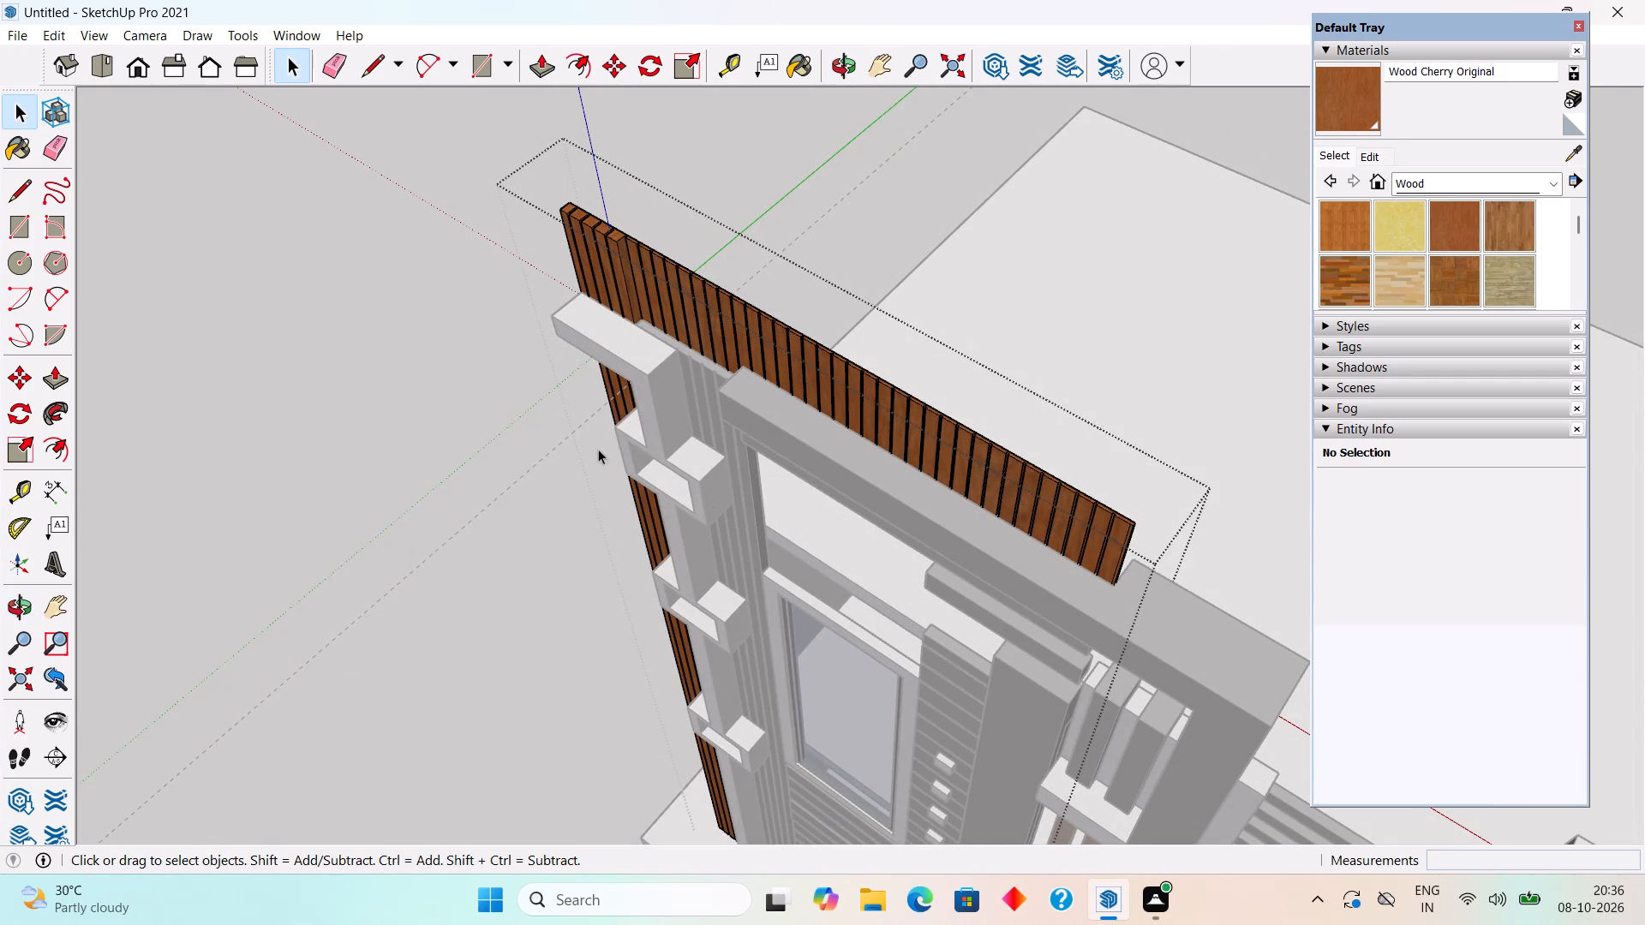
{"action": "key", "text": "space"}
{"action": "left_click", "coordinate": [410, 324]}
Unhide all hidden geometry to restore the white wall and frame group.
{"action": "middle_click_drag", "start_coordinate": [880, 459], "coordinate": [1018, 373]}
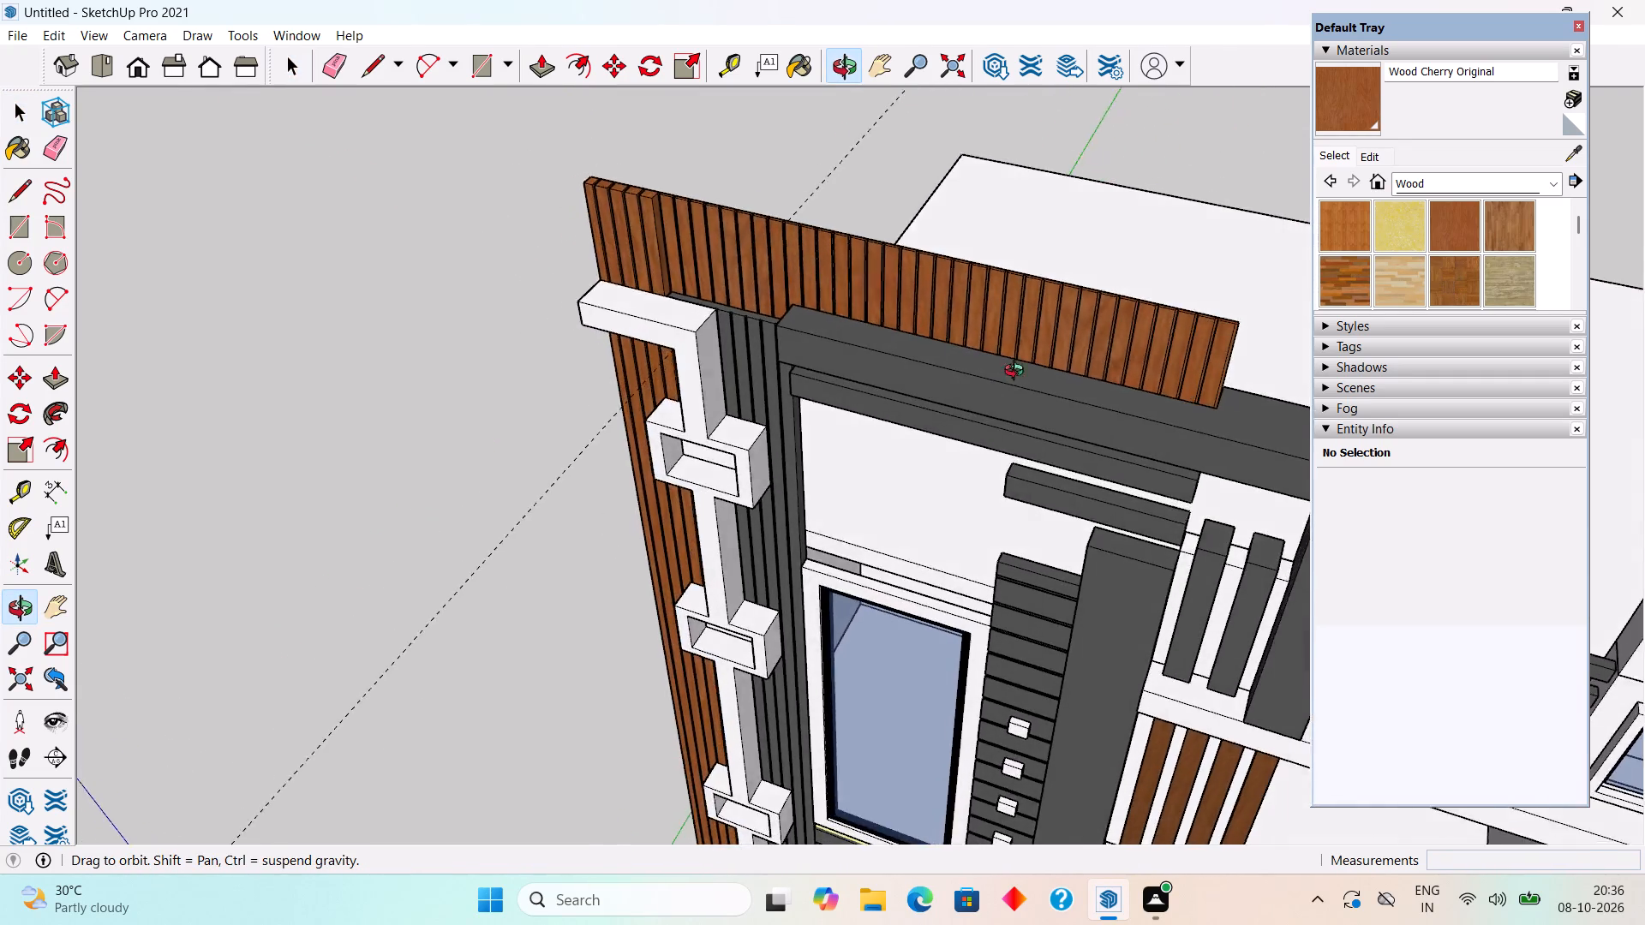
{"action": "middle_click_drag", "start_coordinate": [1018, 373], "coordinate": [1026, 376]}
{"action": "scroll", "coordinate": [1026, 376], "scroll_direction": "down", "scroll_amount": 9}
{"action": "middle_click_drag", "start_coordinate": [1136, 535], "coordinate": [1283, 377]}
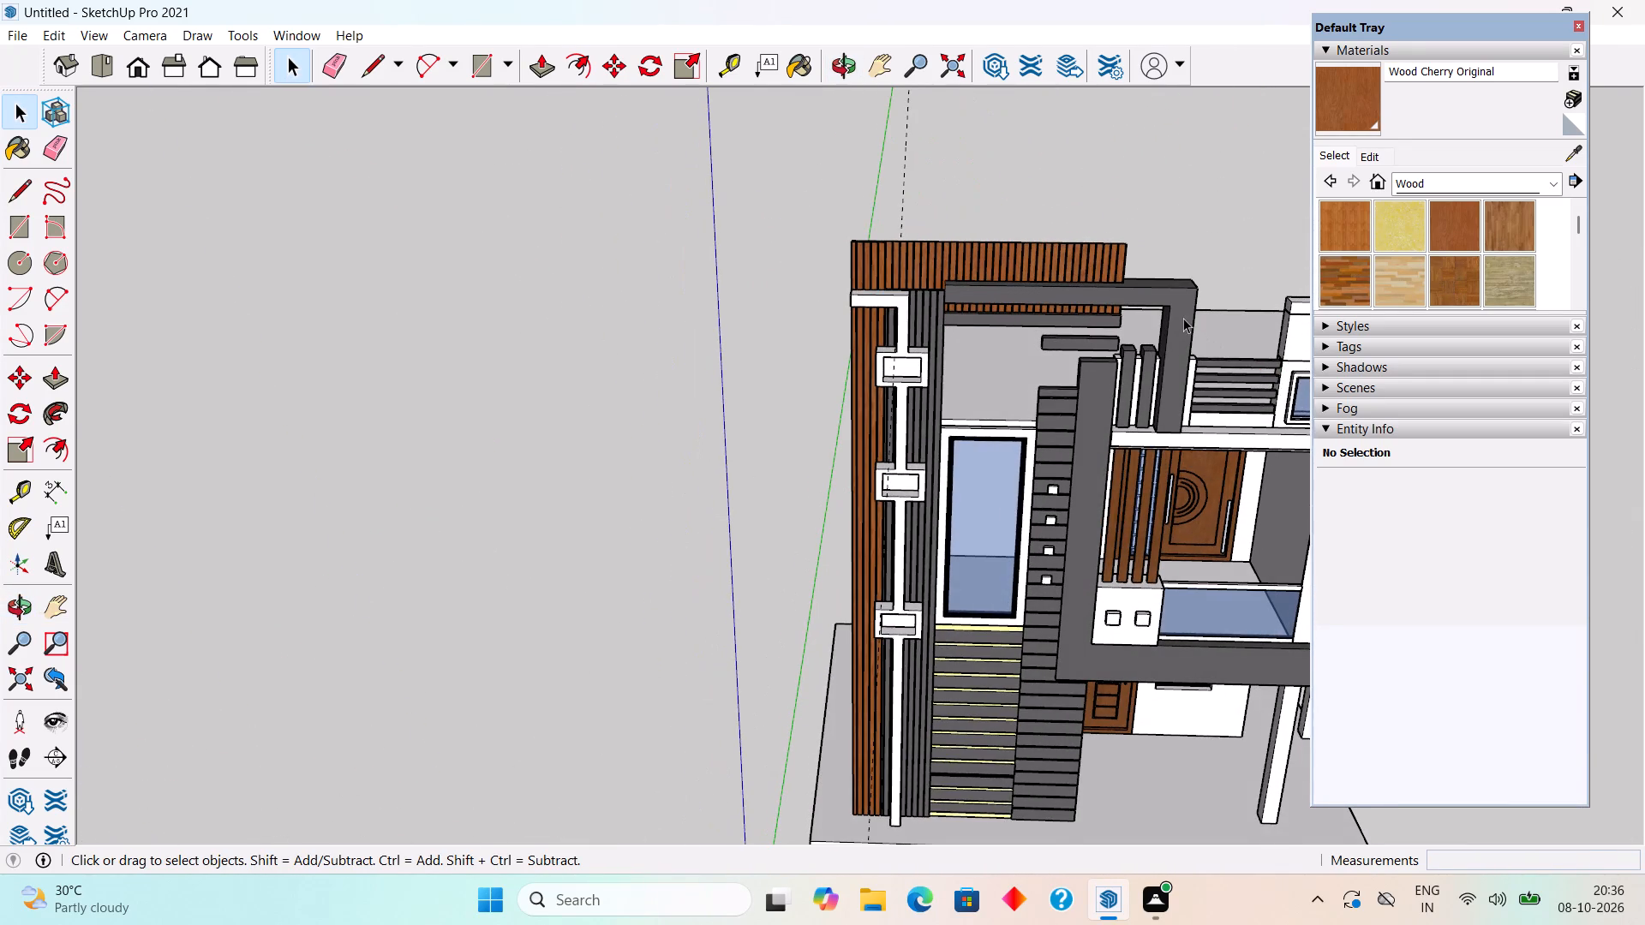
{"action": "scroll", "coordinate": [1183, 318], "scroll_direction": "up", "scroll_amount": 1}
{"action": "left_click", "coordinate": [51, 42]}
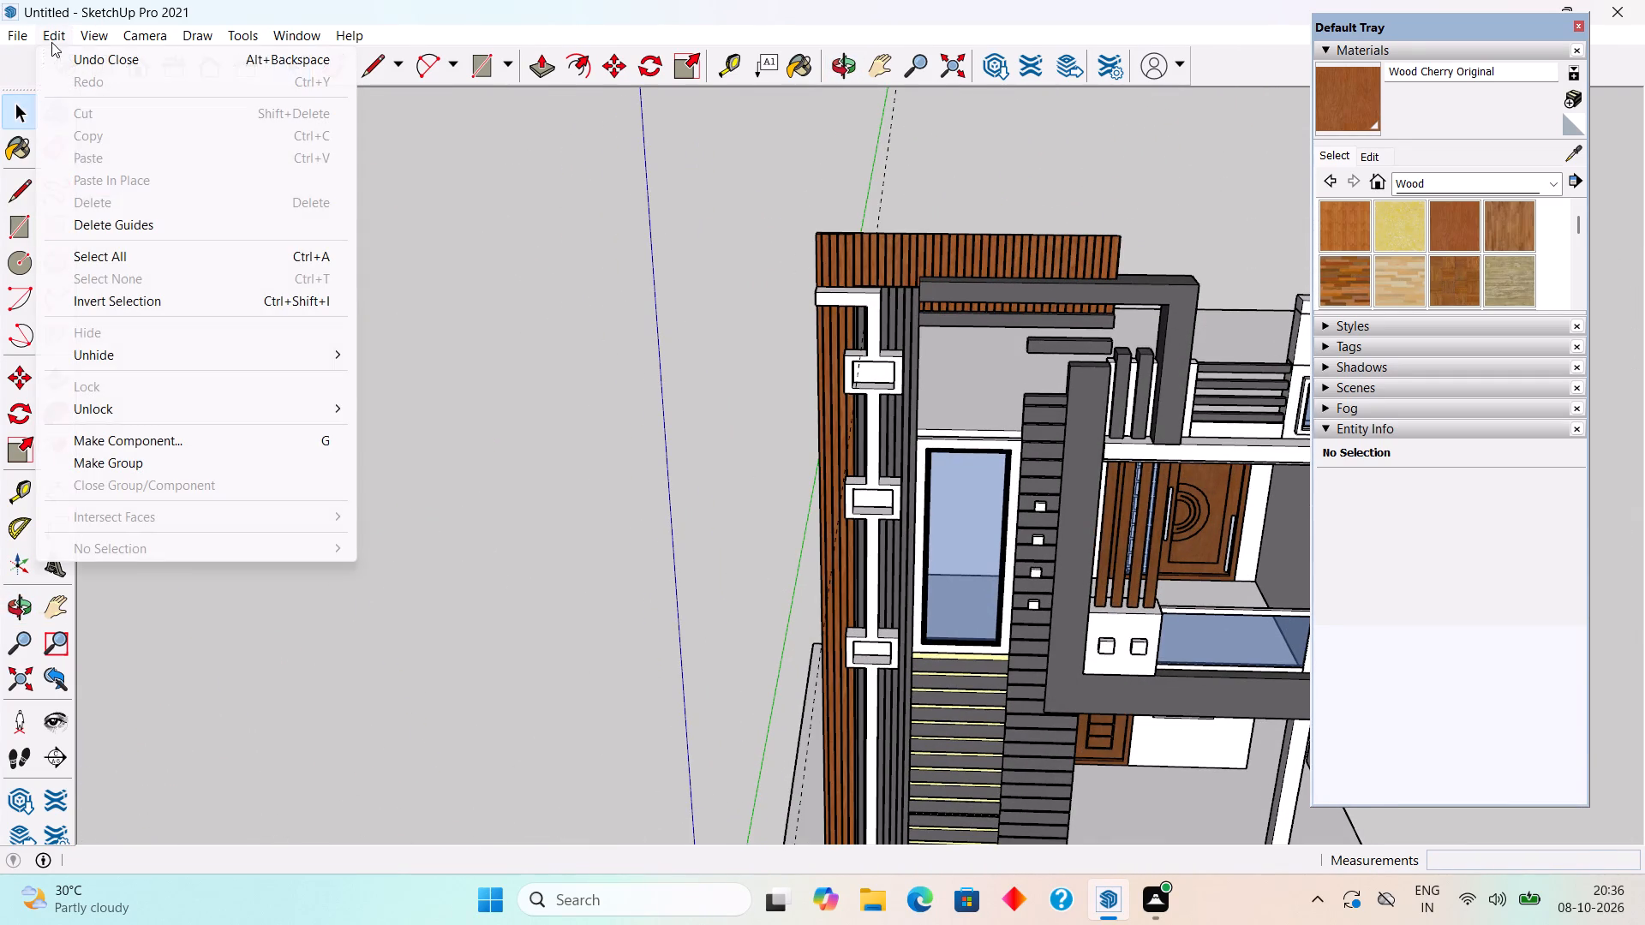
{"action": "left_click", "coordinate": [171, 355]}
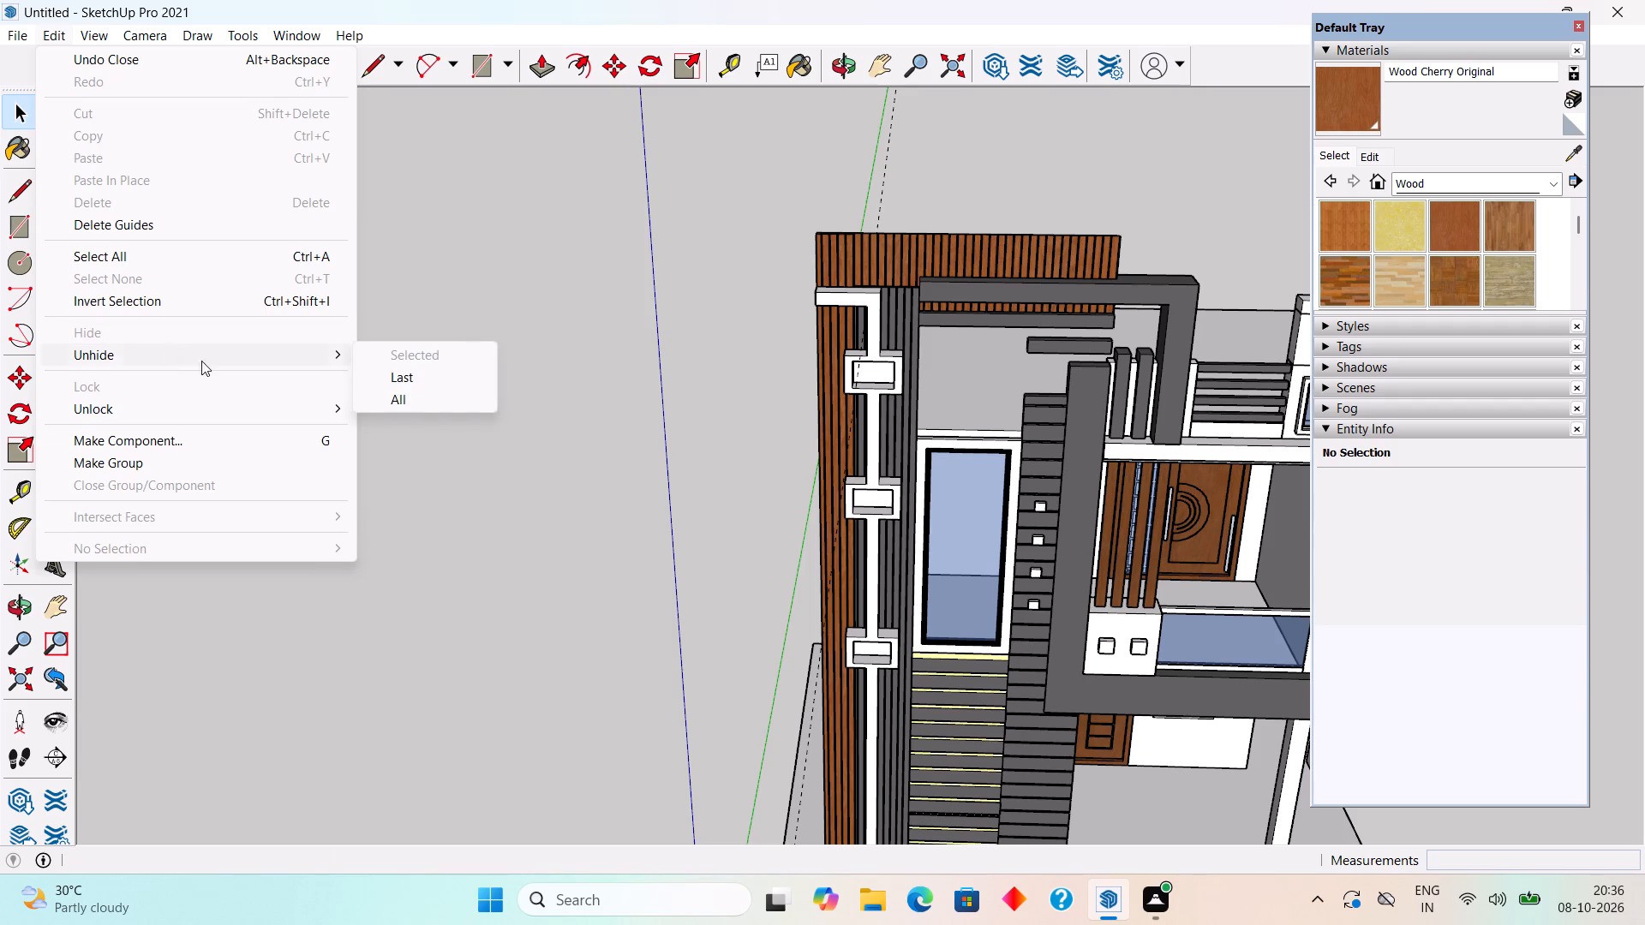
{"action": "left_click", "coordinate": [345, 361]}
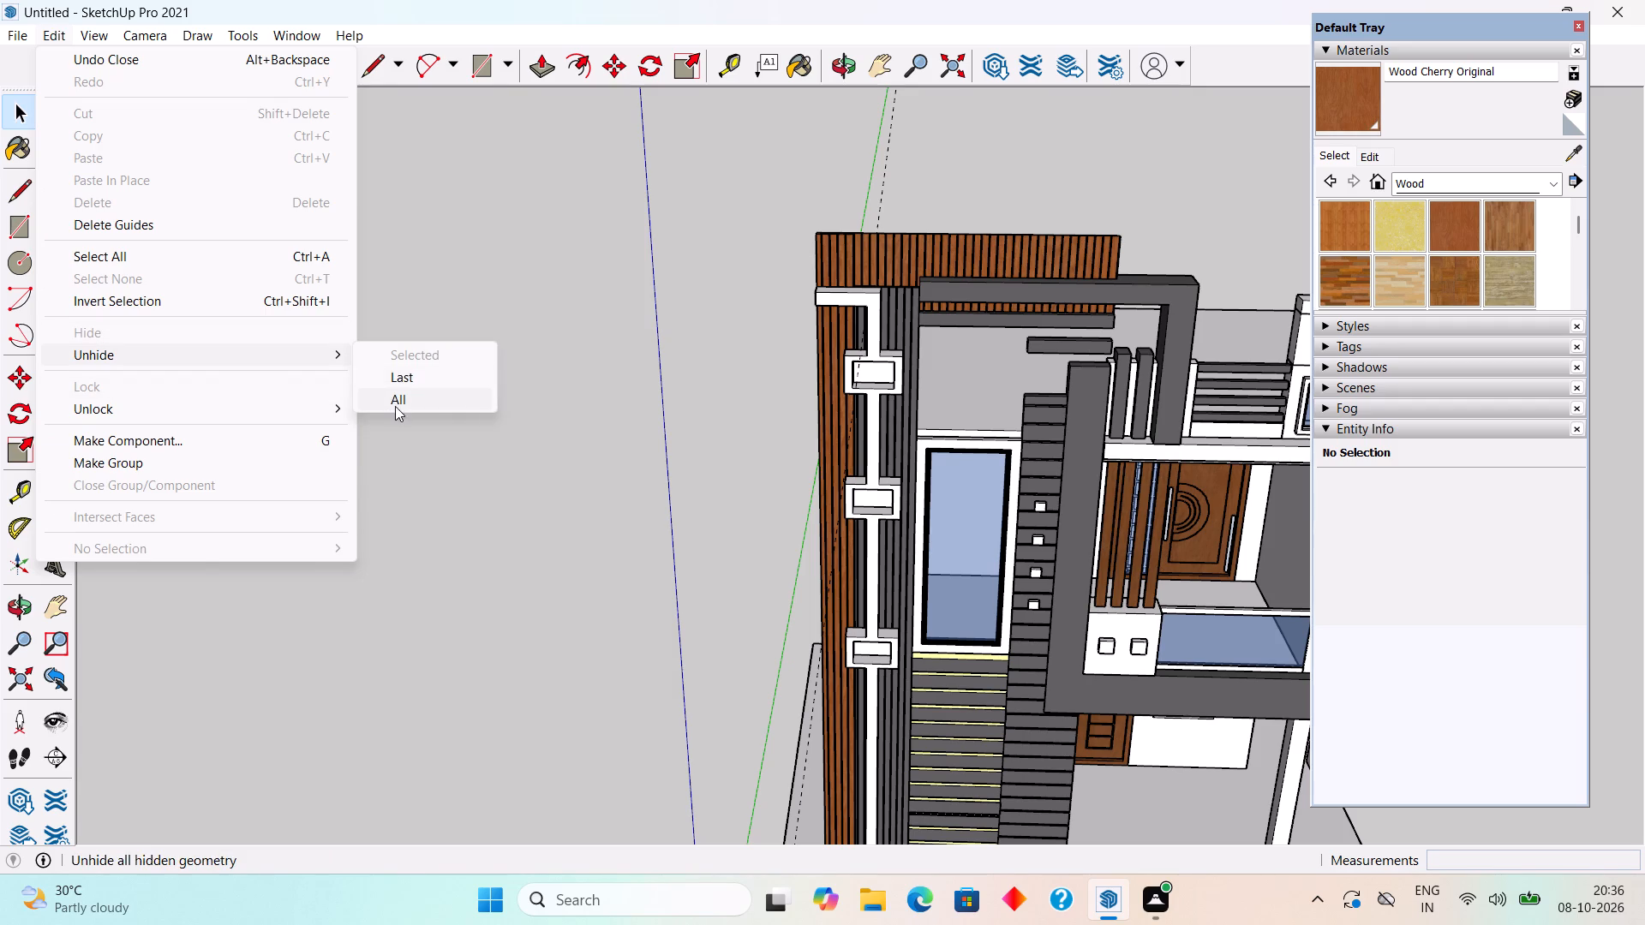
{"action": "left_click", "coordinate": [396, 407]}
Hide the cherry wood slat group in front of the white wall.
{"action": "middle_click_drag", "start_coordinate": [928, 315], "coordinate": [617, 179]}
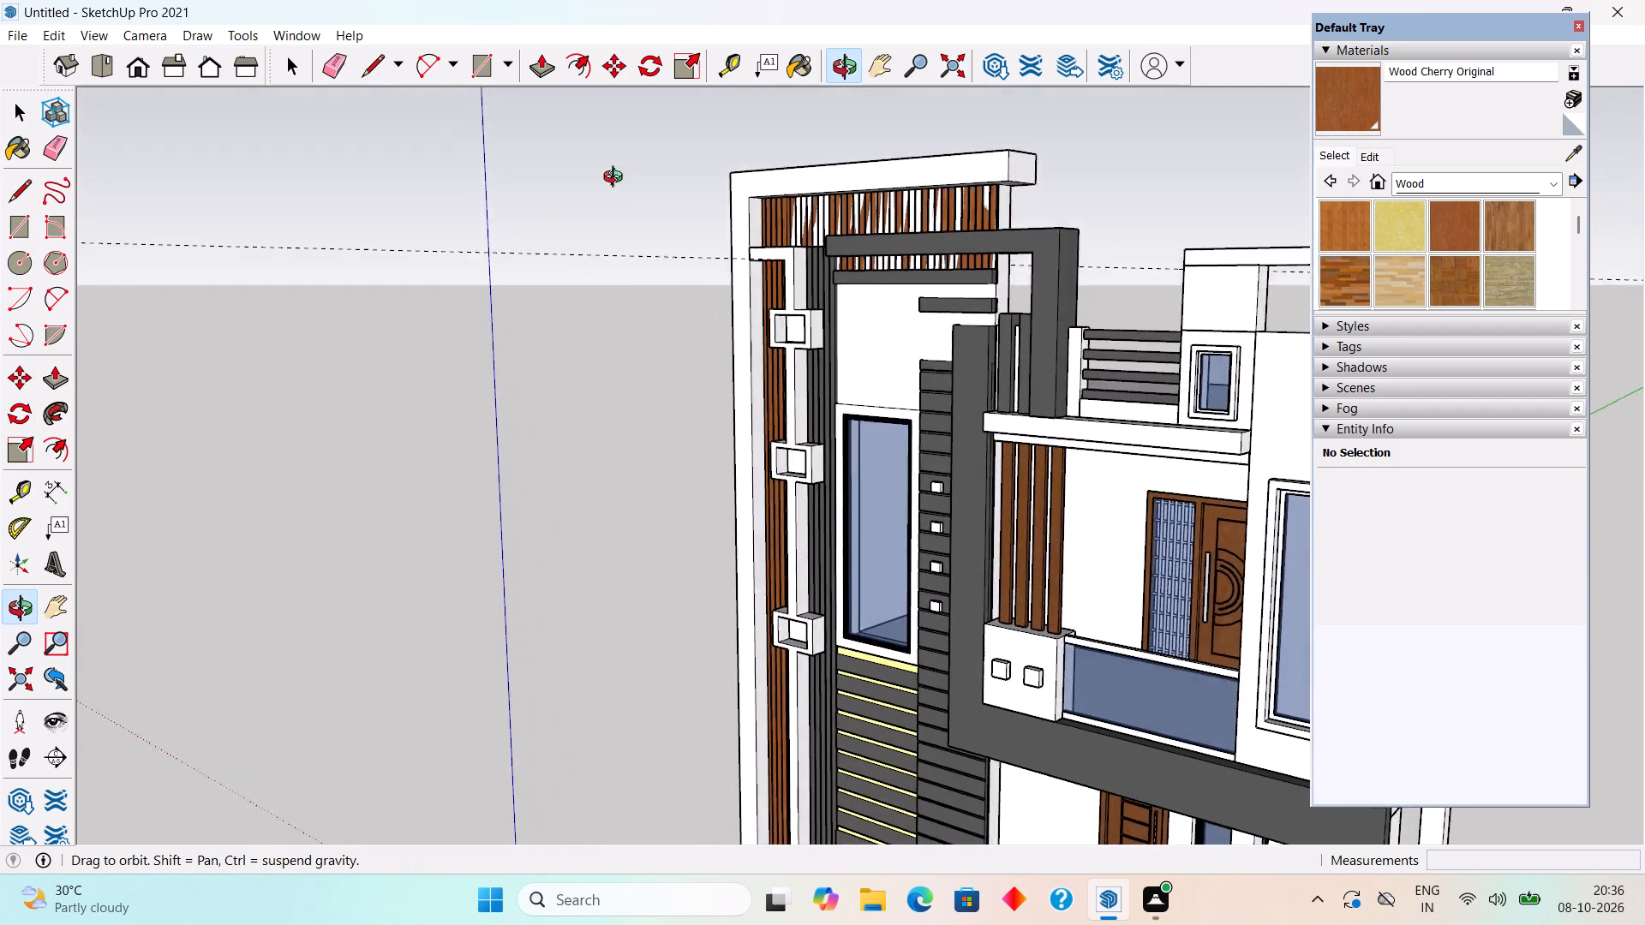
{"action": "middle_click_drag", "start_coordinate": [617, 179], "coordinate": [733, 237]}
{"action": "scroll", "coordinate": [980, 247], "scroll_direction": "up", "scroll_amount": 4}
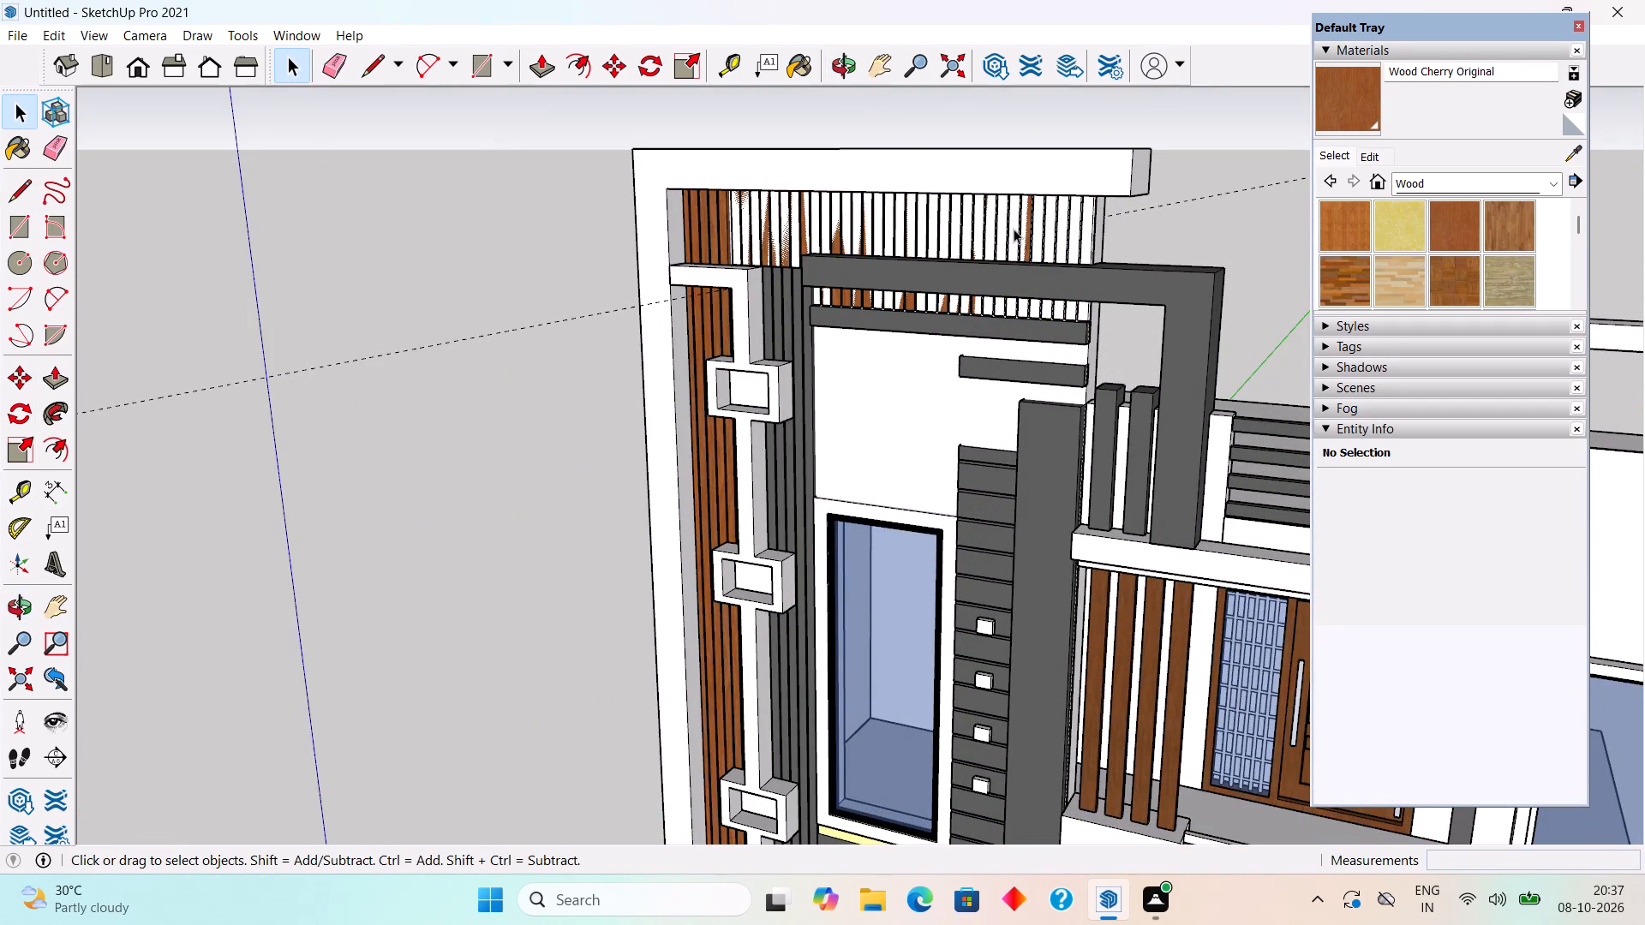
{"action": "left_click", "coordinate": [1015, 229]}
{"action": "right_click", "coordinate": [1015, 229]}
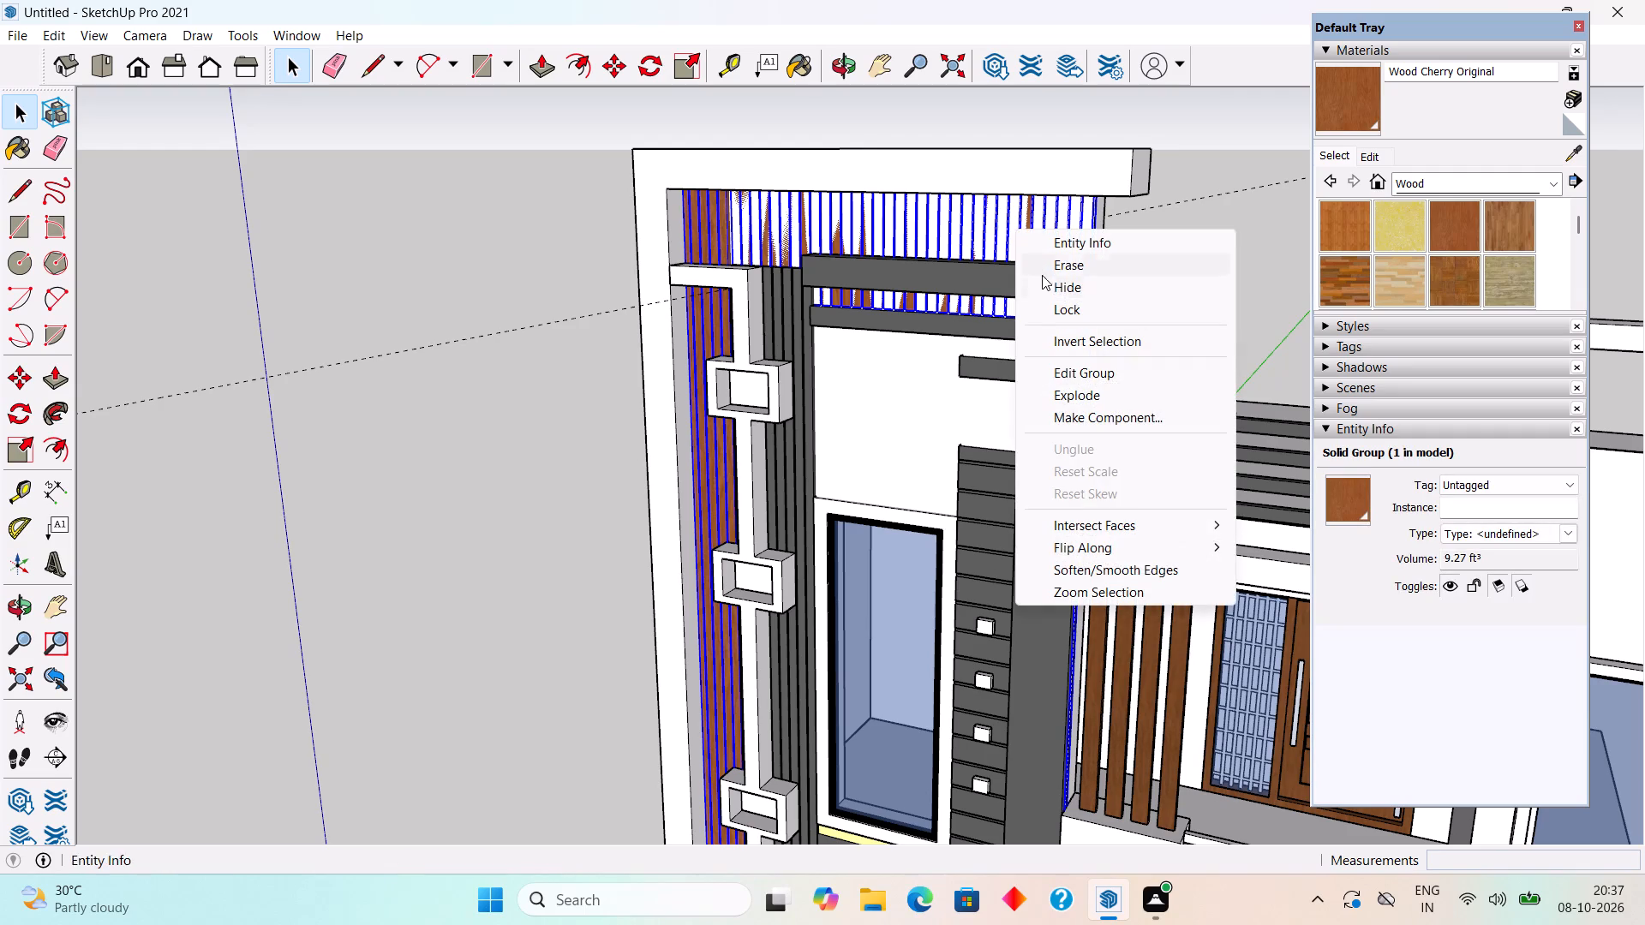
{"action": "left_click", "coordinate": [1073, 283]}
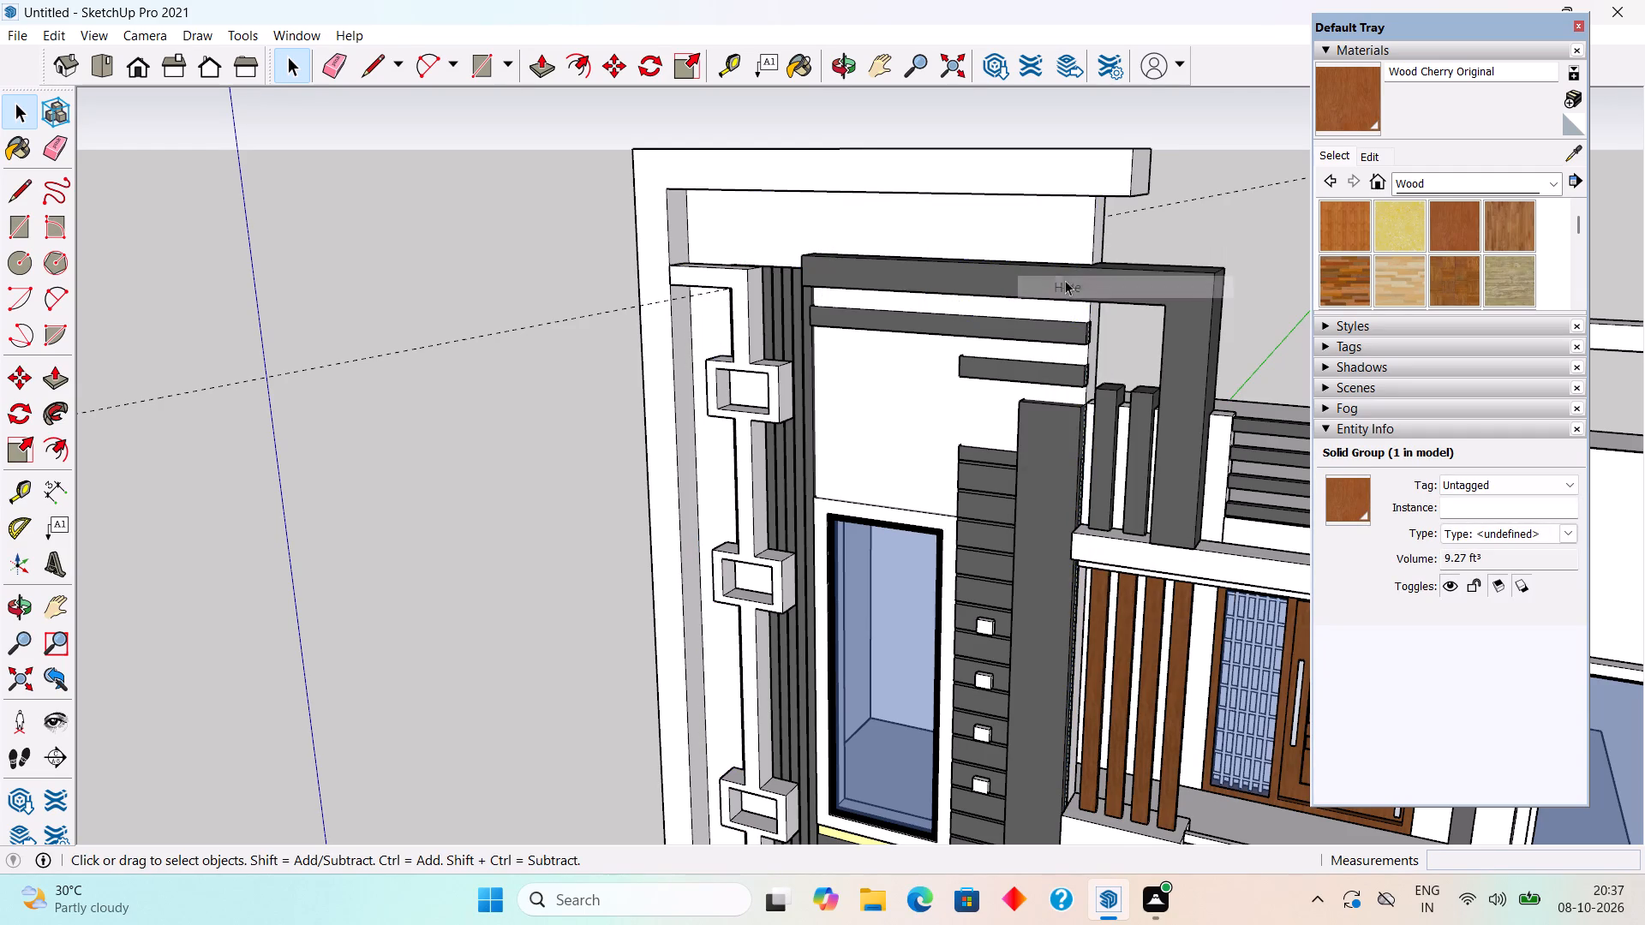
Open the white wall and frame group for editing around its upper corner.
{"action": "middle_click_drag", "start_coordinate": [904, 212], "coordinate": [1036, 204]}
{"action": "left_click", "coordinate": [1023, 229]}
{"action": "scroll", "coordinate": [1022, 230], "scroll_direction": "up", "scroll_amount": 6}
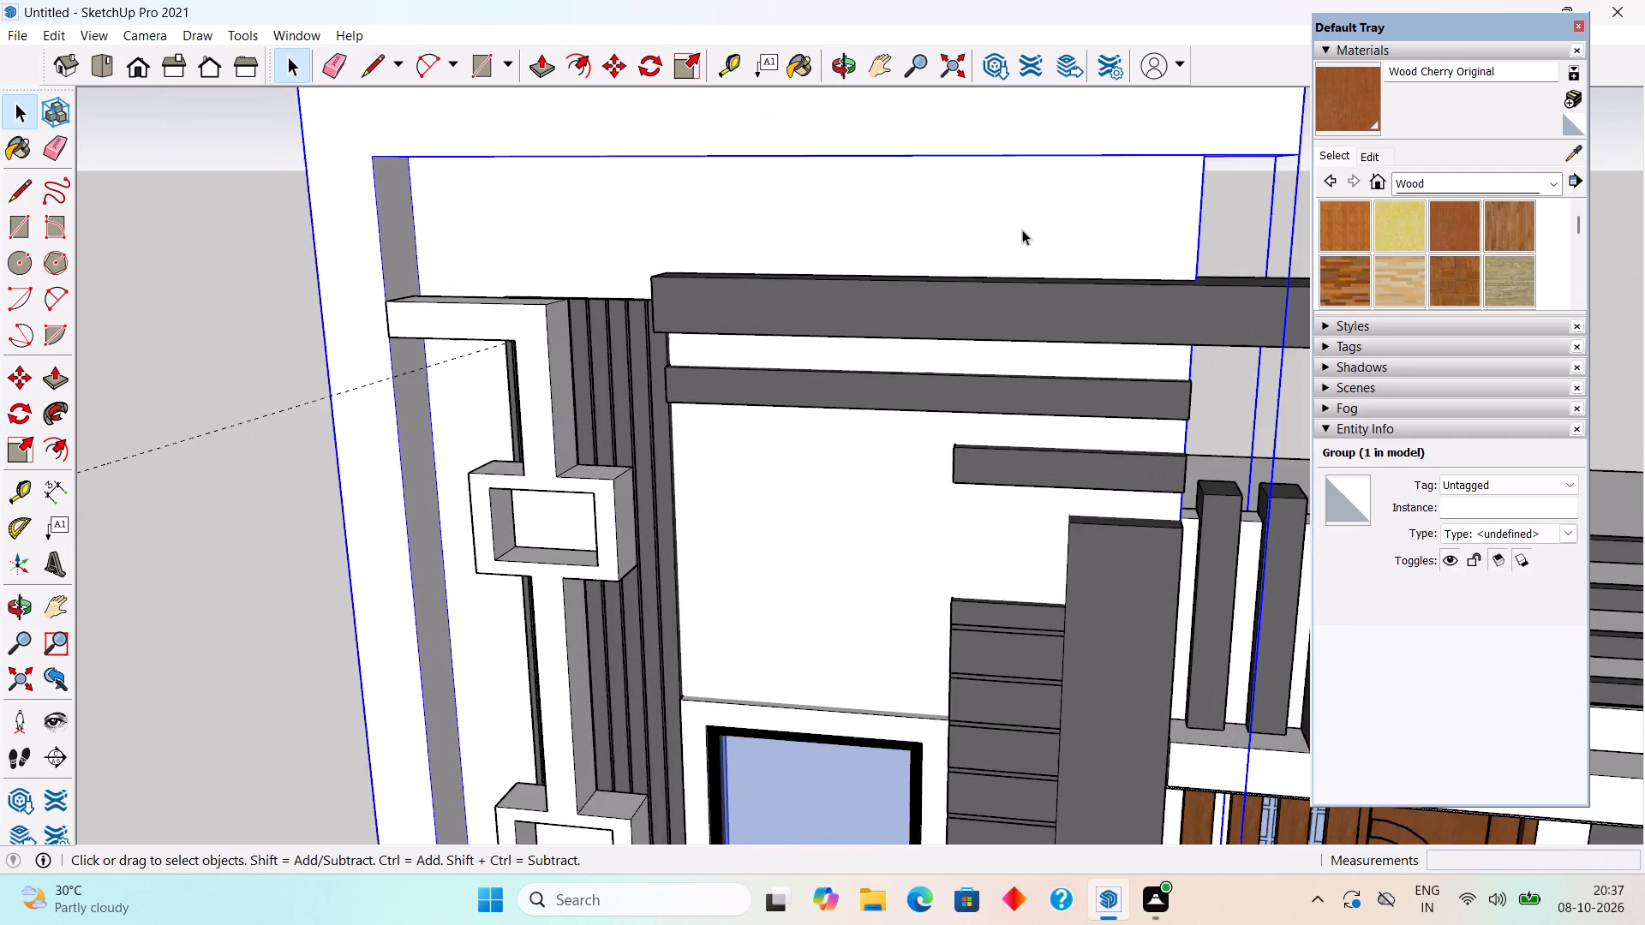
{"action": "triple_click", "coordinate": [1009, 240]}
{"action": "middle_click_drag", "start_coordinate": [859, 248], "coordinate": [846, 303]}
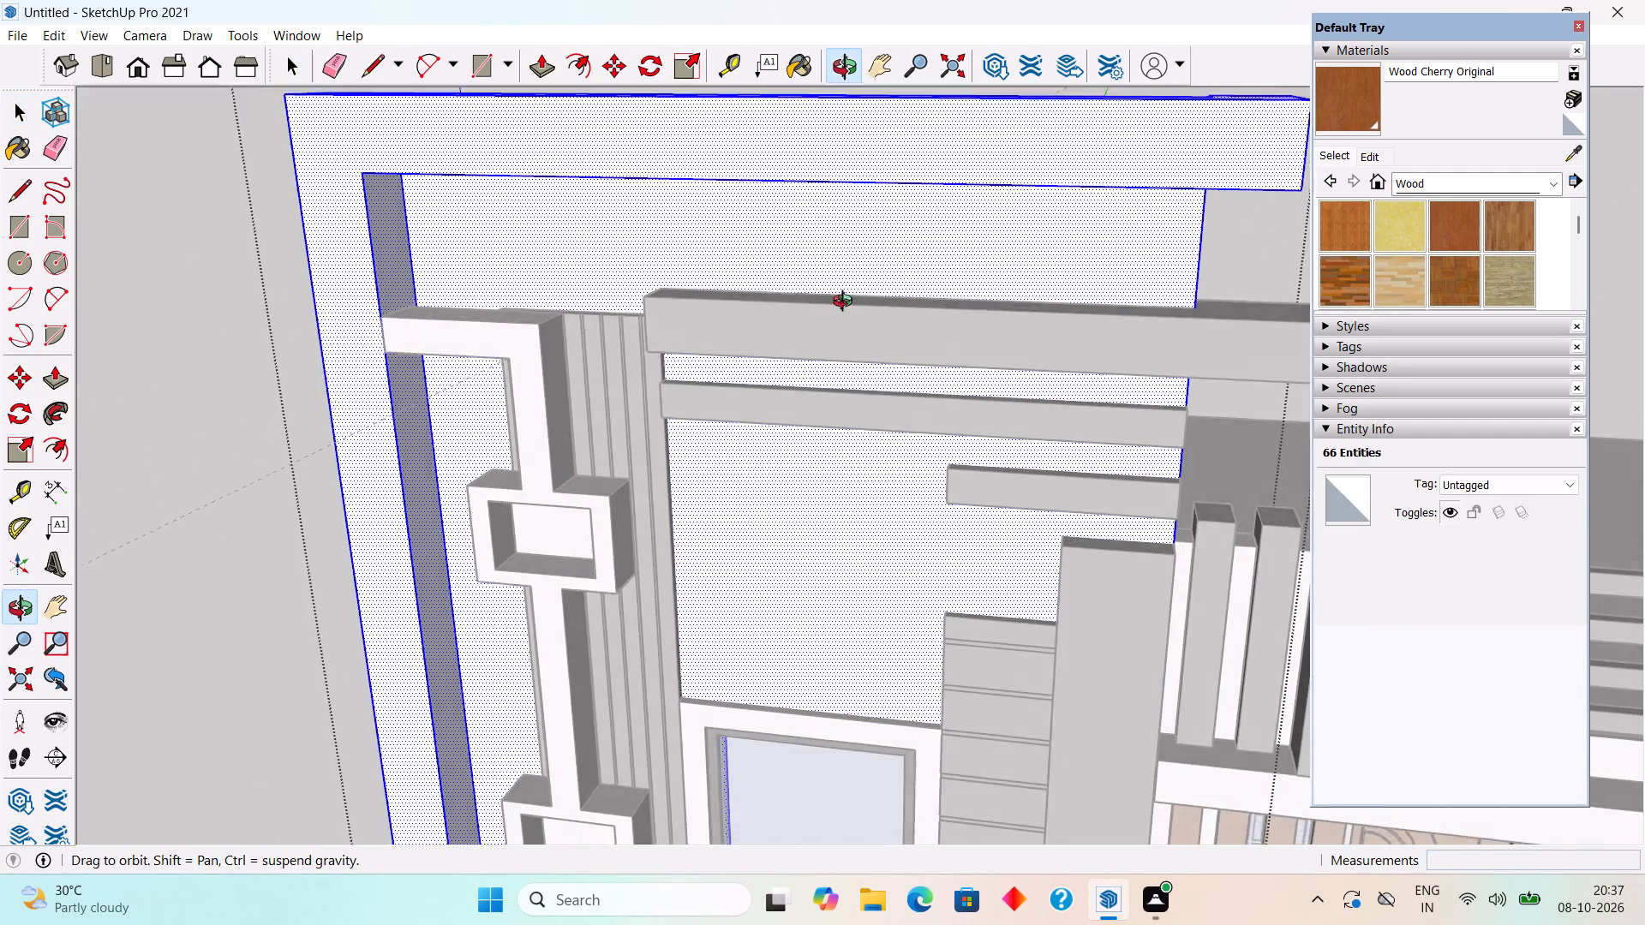
{"action": "middle_click_drag", "start_coordinate": [846, 303], "coordinate": [853, 361]}
{"action": "scroll", "coordinate": [770, 312], "scroll_direction": "up", "scroll_amount": 4}
{"action": "middle_click_drag", "start_coordinate": [757, 311], "coordinate": [469, 307]}
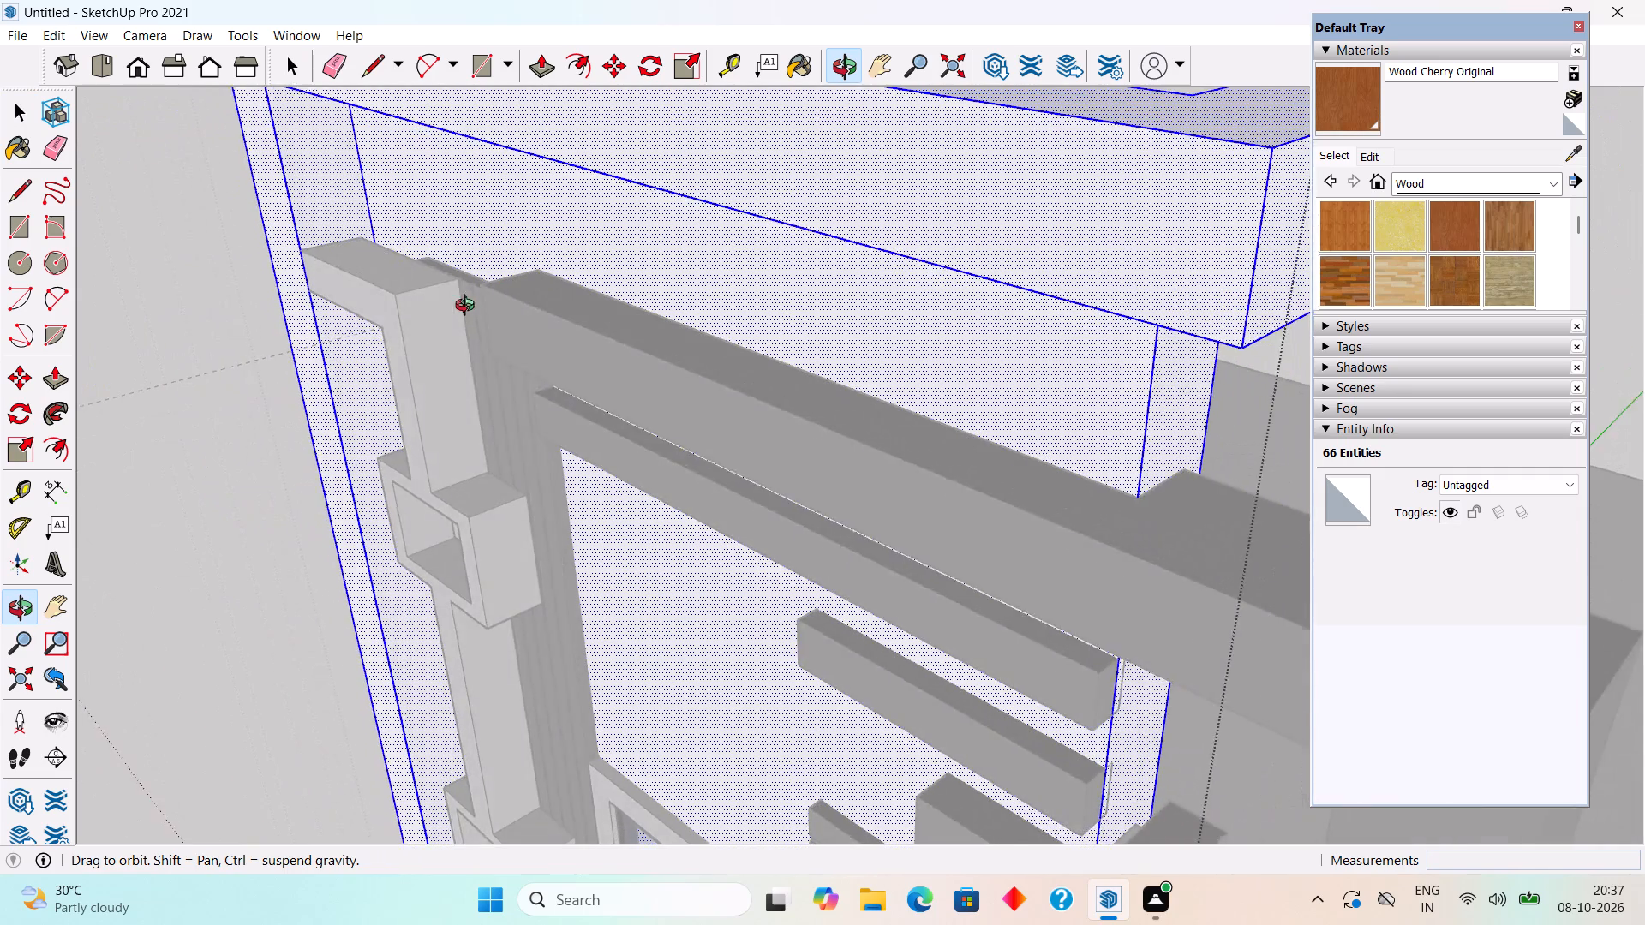
{"action": "middle_click_drag", "start_coordinate": [469, 307], "coordinate": [442, 311]}
{"action": "scroll", "coordinate": [1146, 570], "scroll_direction": "up", "scroll_amount": 4}
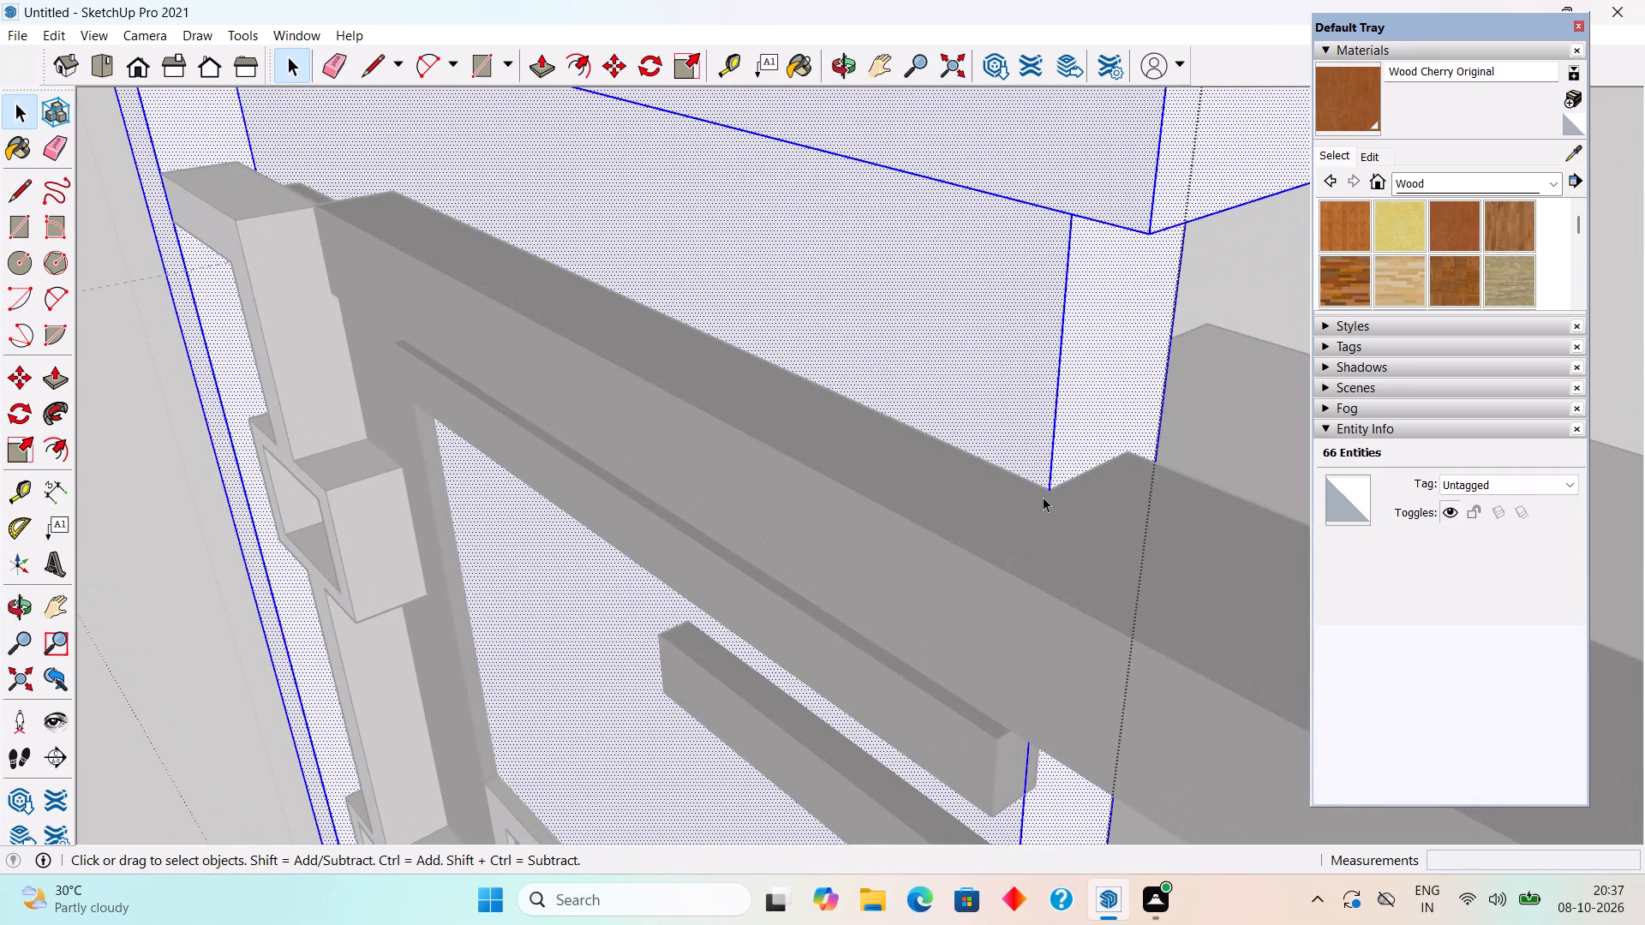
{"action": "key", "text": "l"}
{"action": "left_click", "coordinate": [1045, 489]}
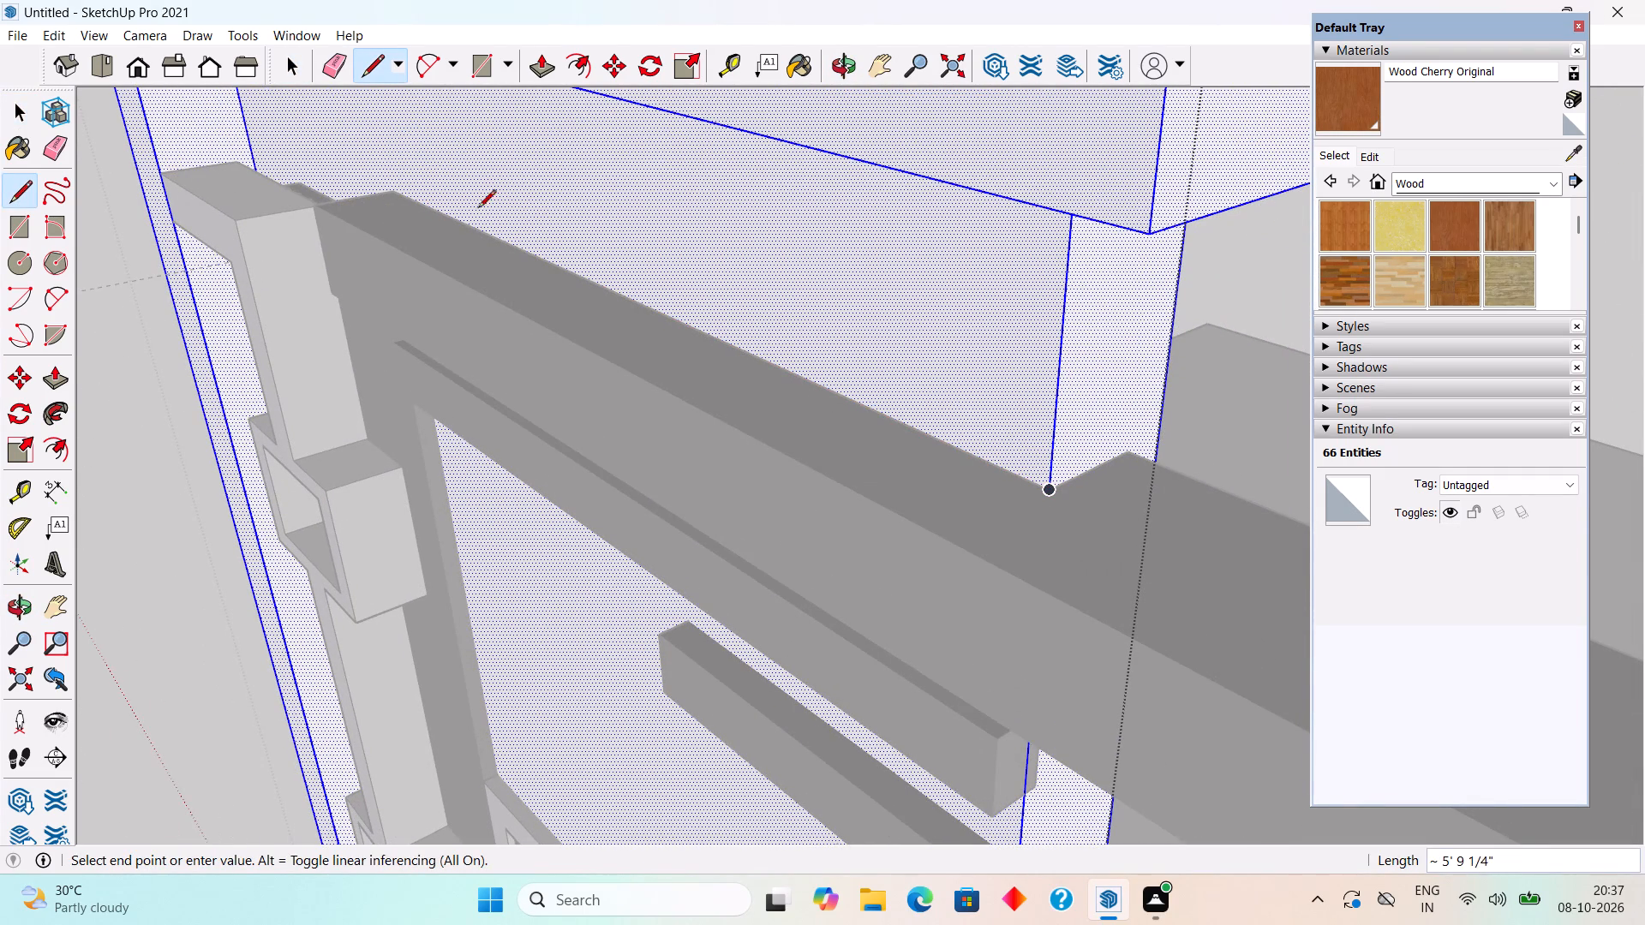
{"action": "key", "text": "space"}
Push the recessed white wall face back 1" to the rear end of the dark horizontal bar and close the group.
{"action": "middle_click_drag", "start_coordinate": [673, 433], "coordinate": [737, 326]}
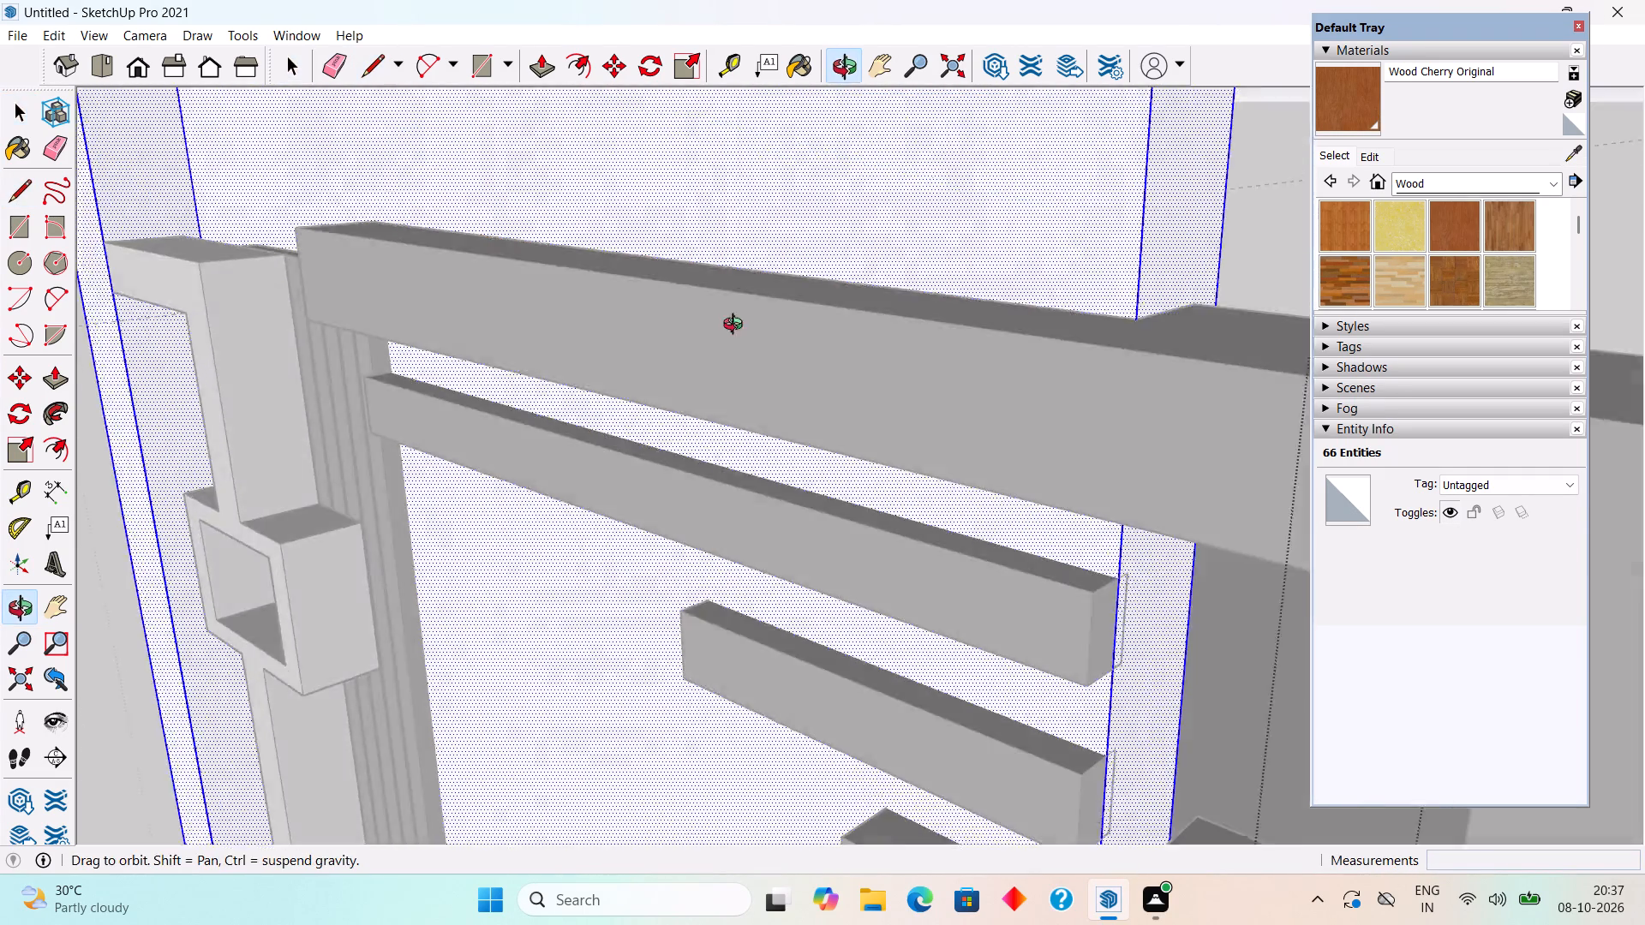
{"action": "middle_click_drag", "start_coordinate": [737, 326], "coordinate": [745, 212]}
{"action": "scroll", "coordinate": [1037, 408], "scroll_direction": "up", "scroll_amount": 4}
{"action": "middle_click_drag", "start_coordinate": [1036, 407], "coordinate": [921, 409]}
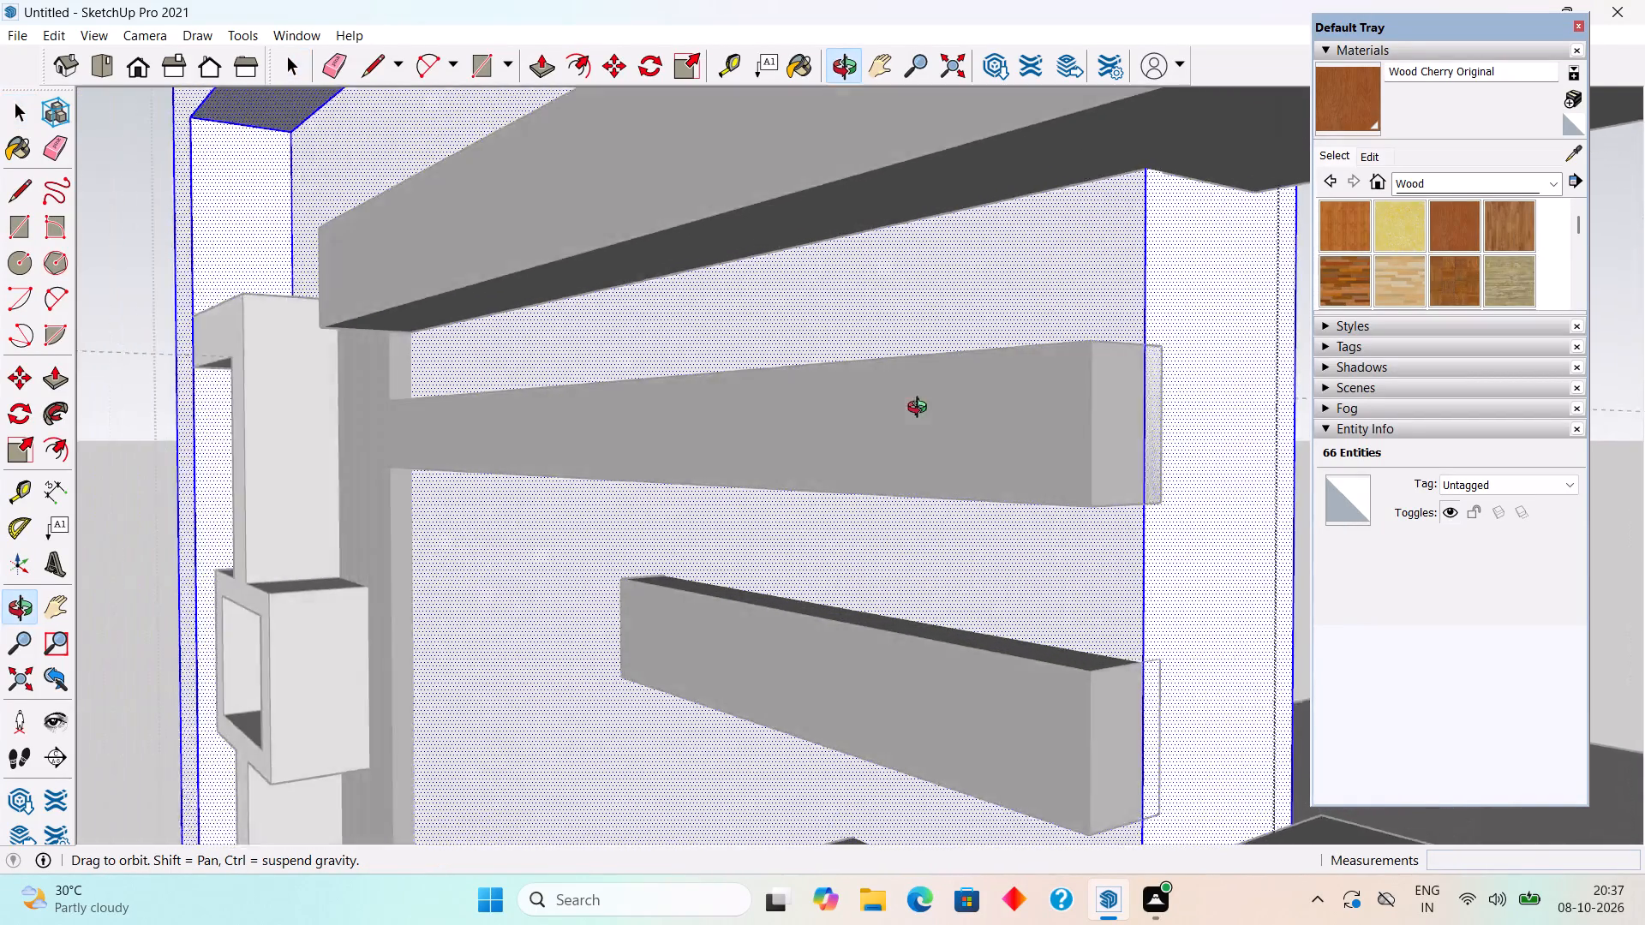
{"action": "middle_click_drag", "start_coordinate": [921, 409], "coordinate": [831, 440]}
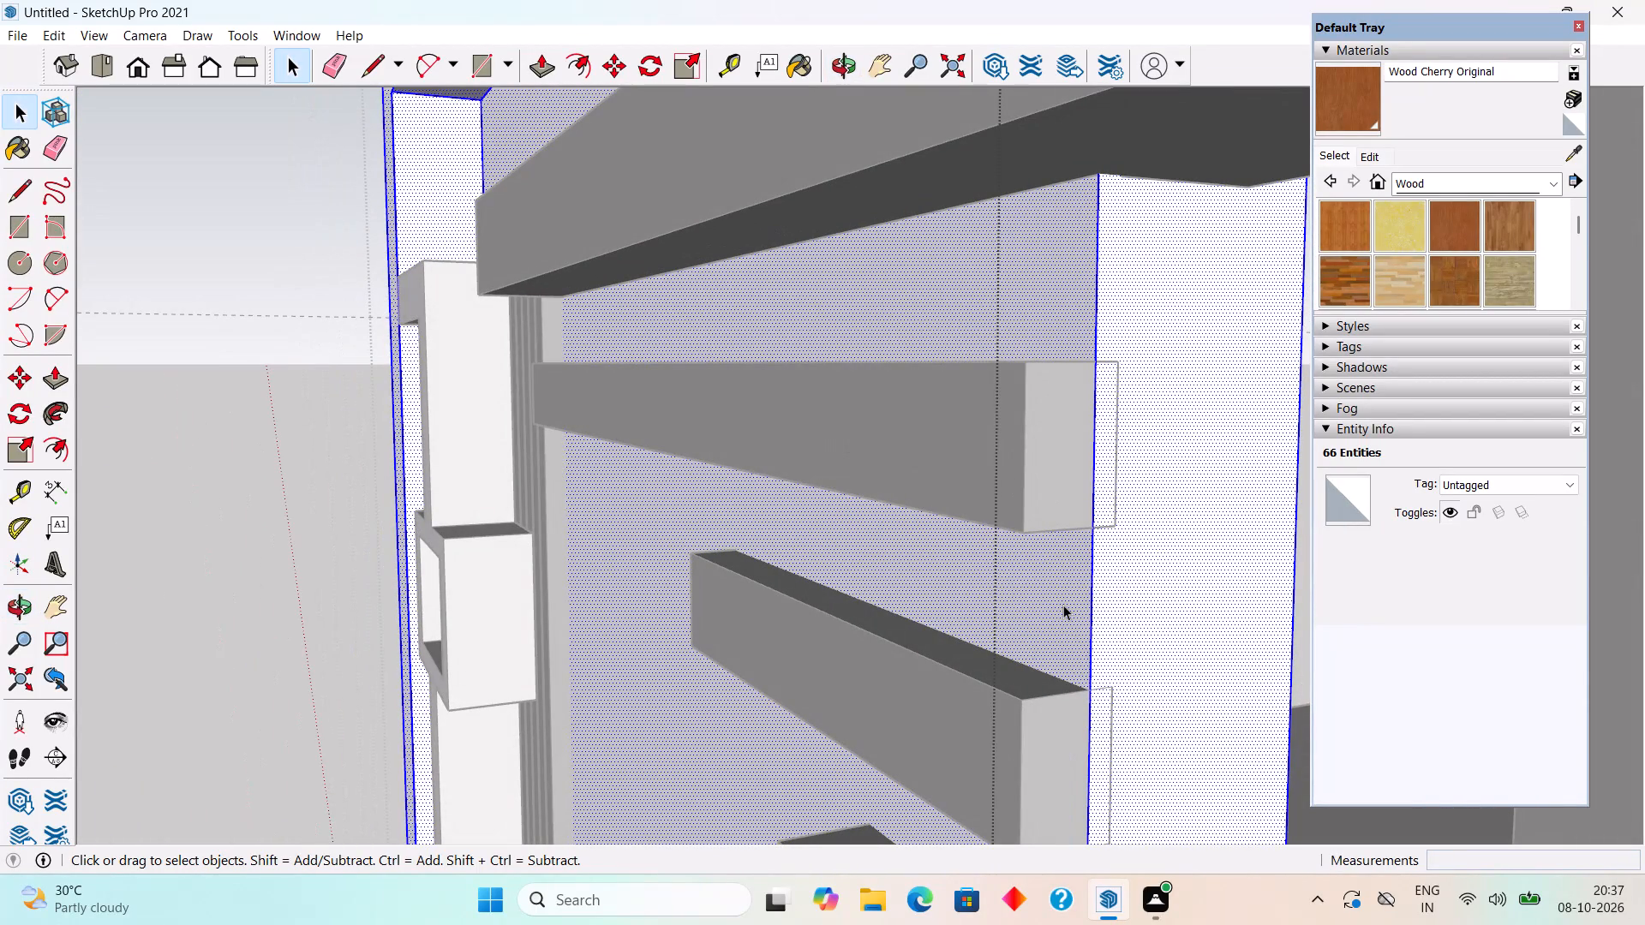
{"action": "left_click", "coordinate": [1063, 605]}
{"action": "key", "text": "p"}
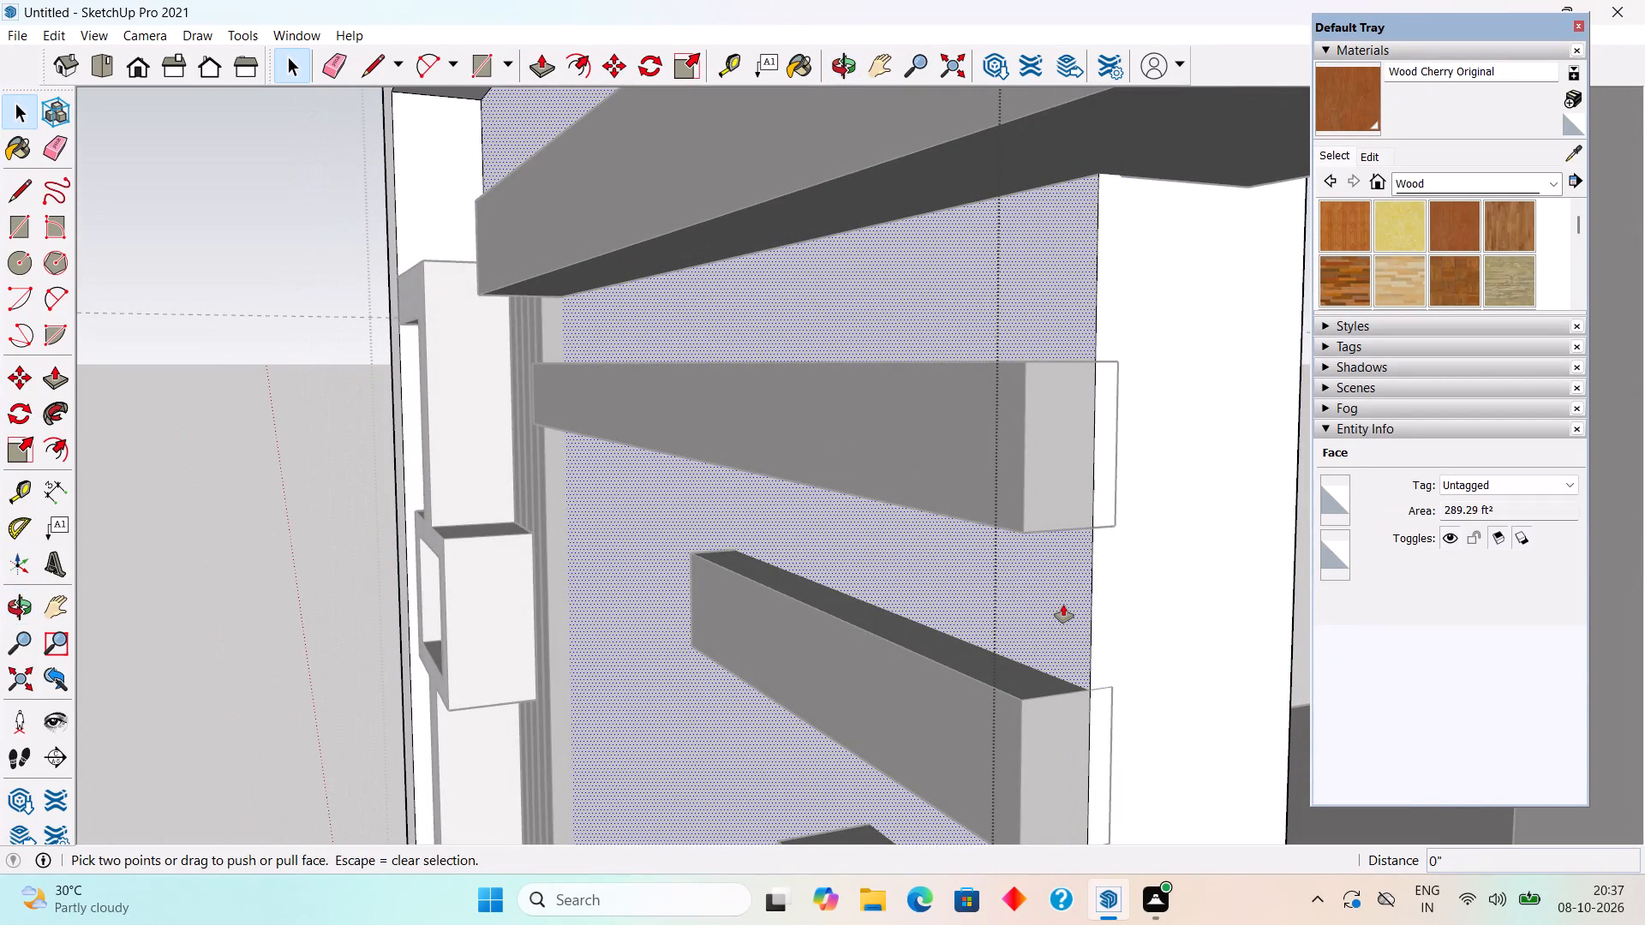
{"action": "left_click", "coordinate": [1063, 605]}
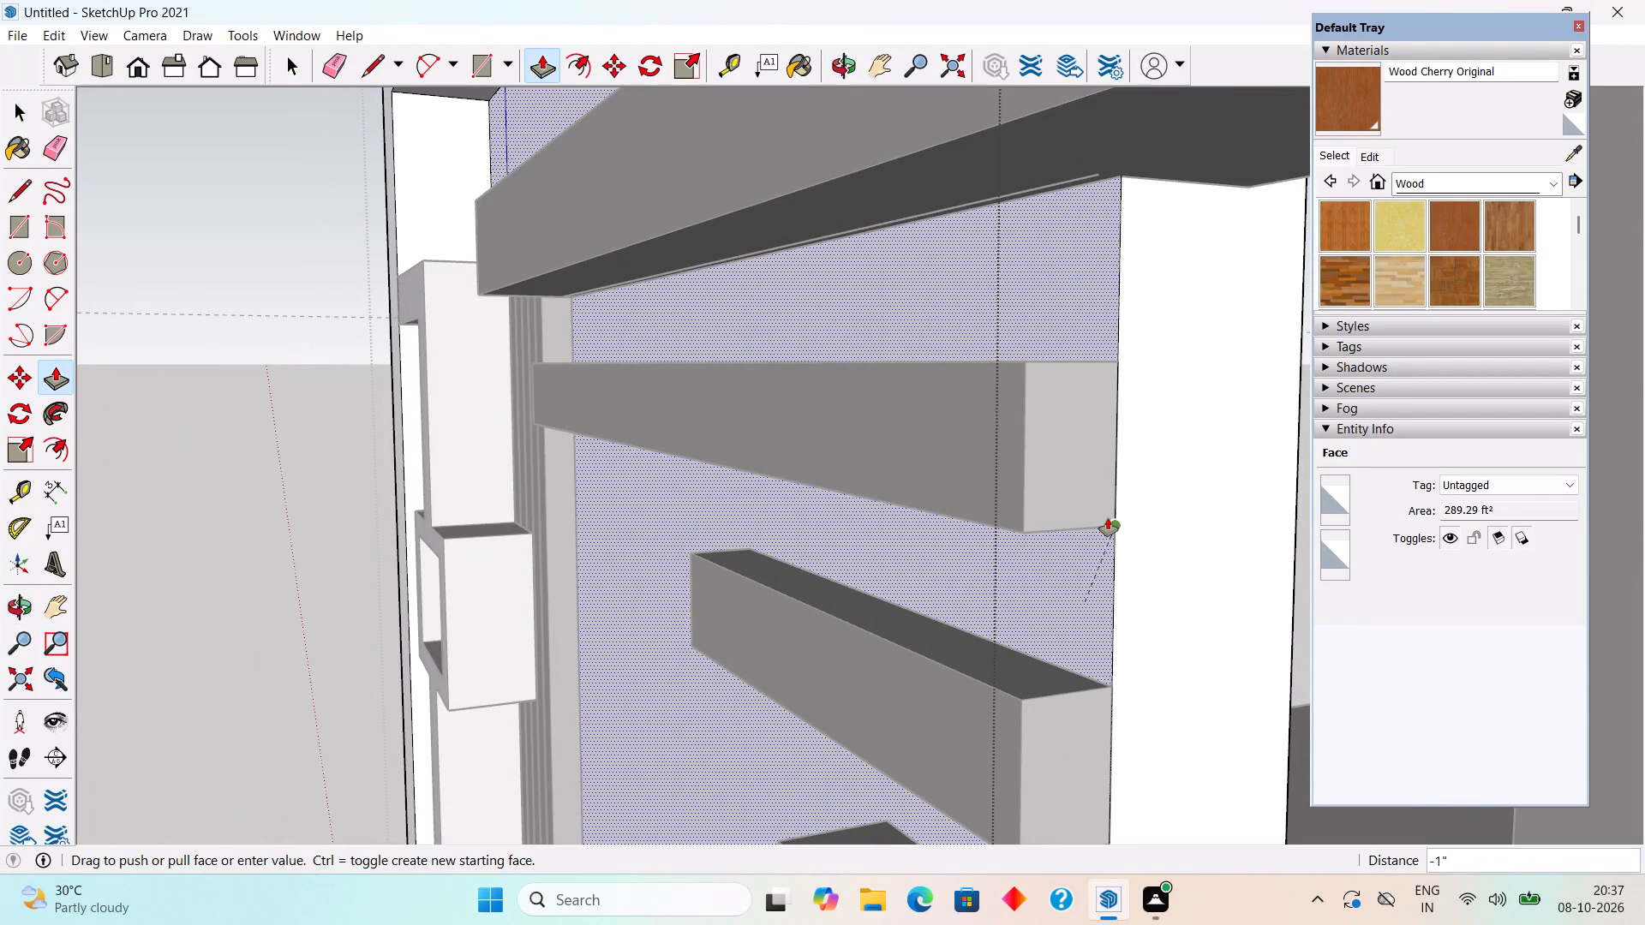
{"action": "left_click", "coordinate": [1110, 520]}
{"action": "key", "text": "space"}
{"action": "scroll", "coordinate": [969, 566], "scroll_direction": "down", "scroll_amount": 7}
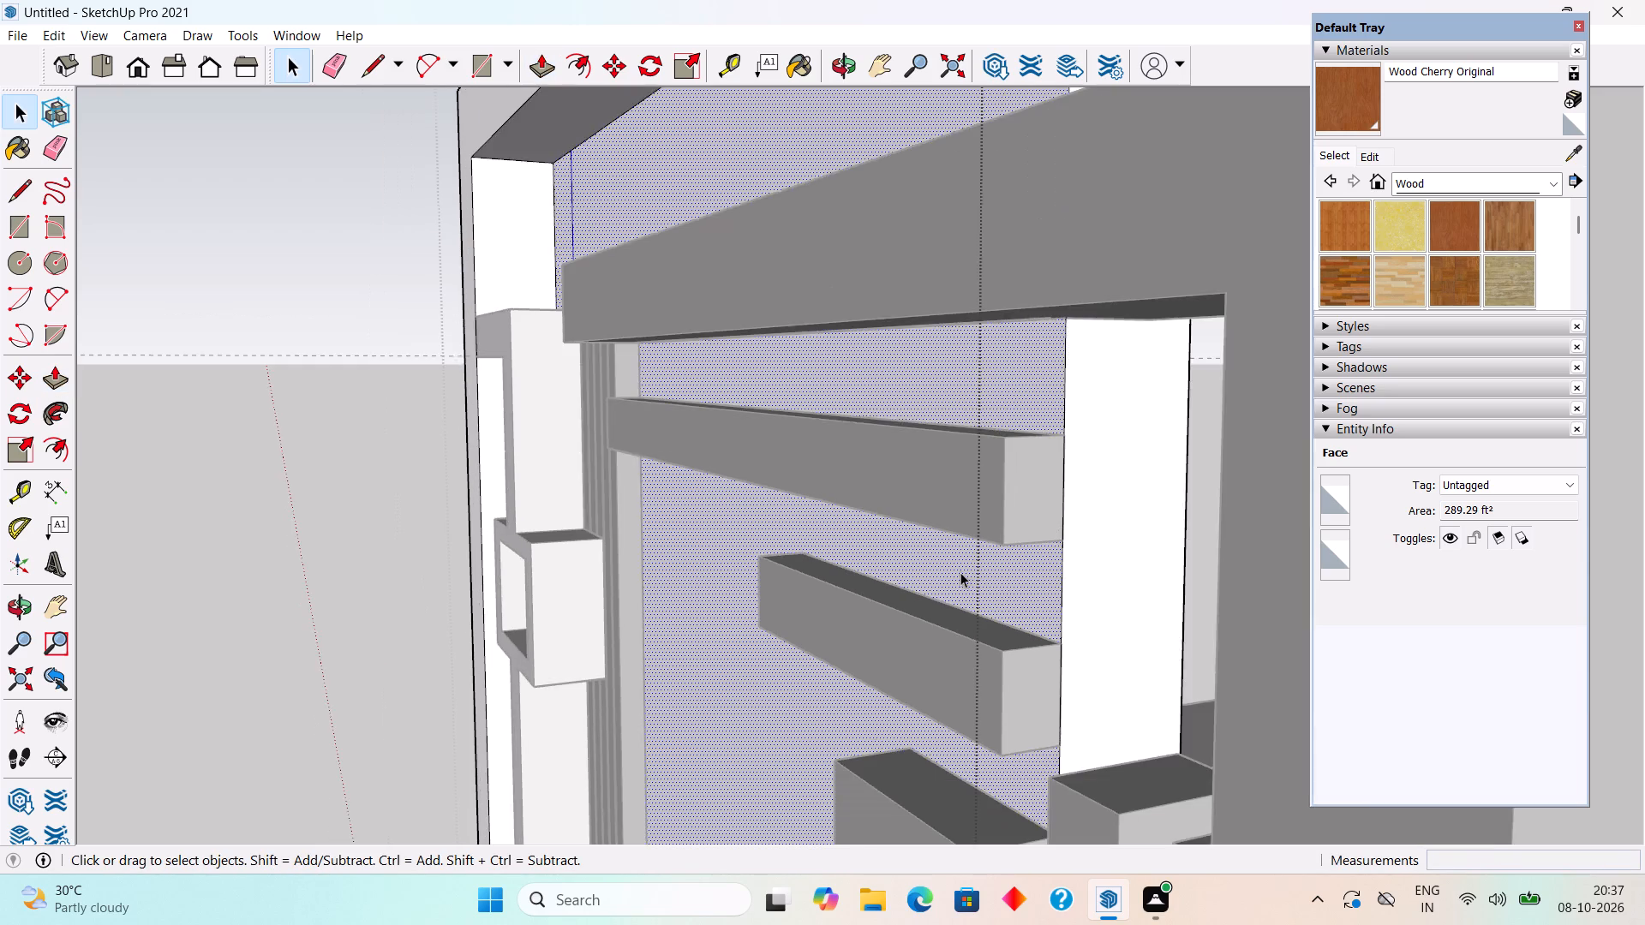
{"action": "scroll", "coordinate": [960, 572], "scroll_direction": "down", "scroll_amount": 20}
{"action": "left_click", "coordinate": [587, 392]}
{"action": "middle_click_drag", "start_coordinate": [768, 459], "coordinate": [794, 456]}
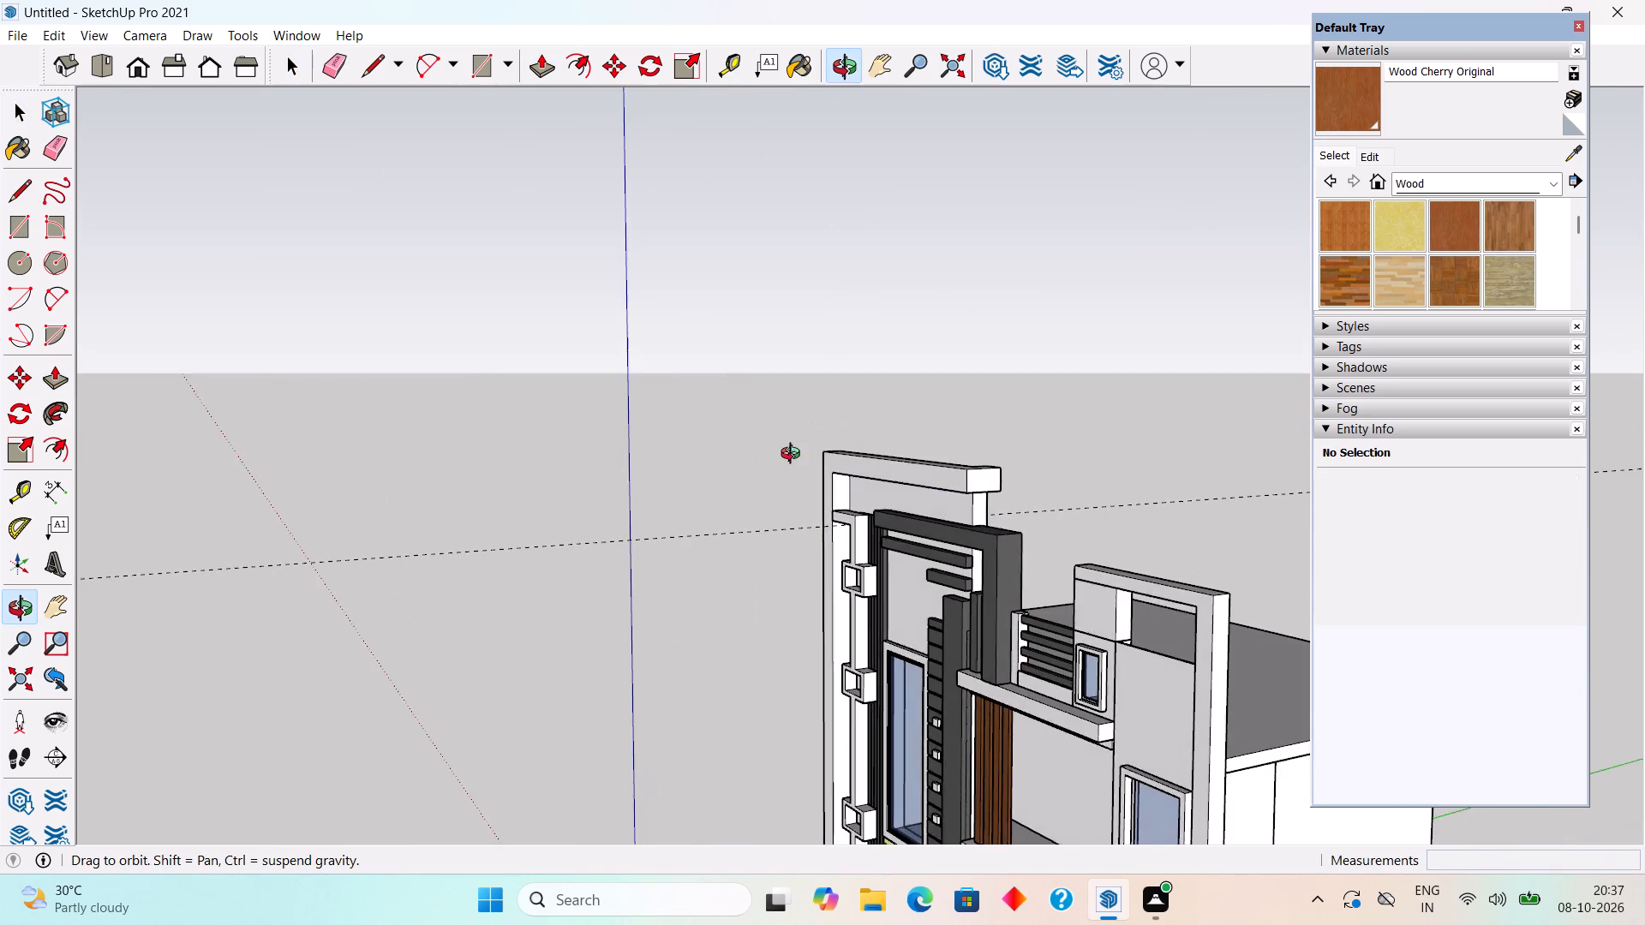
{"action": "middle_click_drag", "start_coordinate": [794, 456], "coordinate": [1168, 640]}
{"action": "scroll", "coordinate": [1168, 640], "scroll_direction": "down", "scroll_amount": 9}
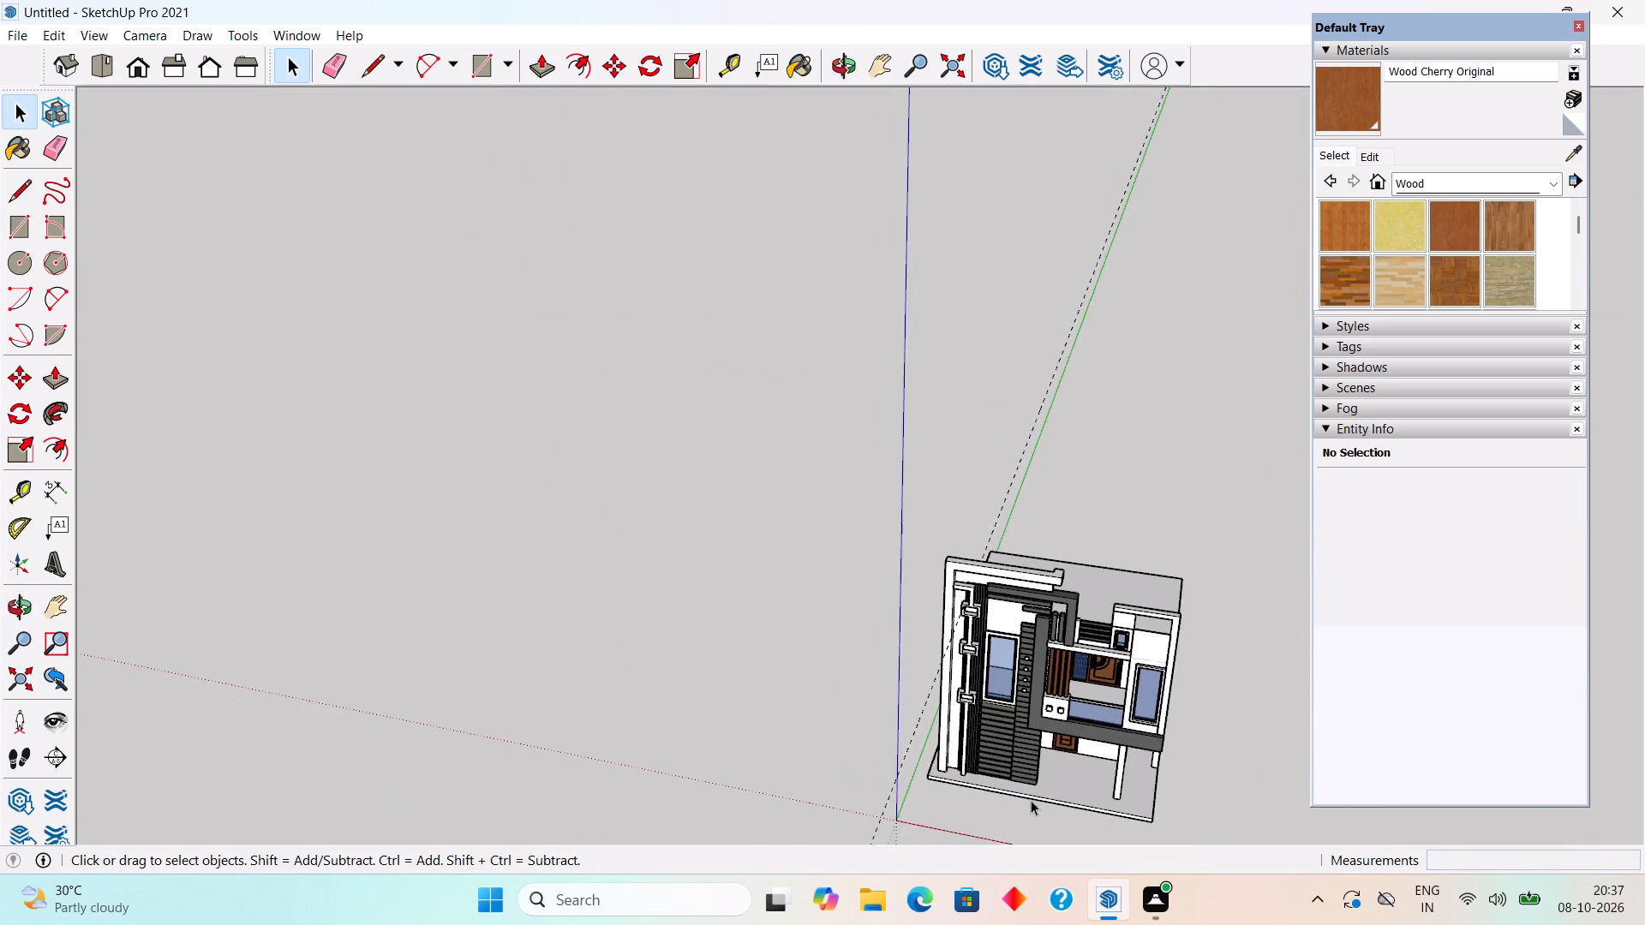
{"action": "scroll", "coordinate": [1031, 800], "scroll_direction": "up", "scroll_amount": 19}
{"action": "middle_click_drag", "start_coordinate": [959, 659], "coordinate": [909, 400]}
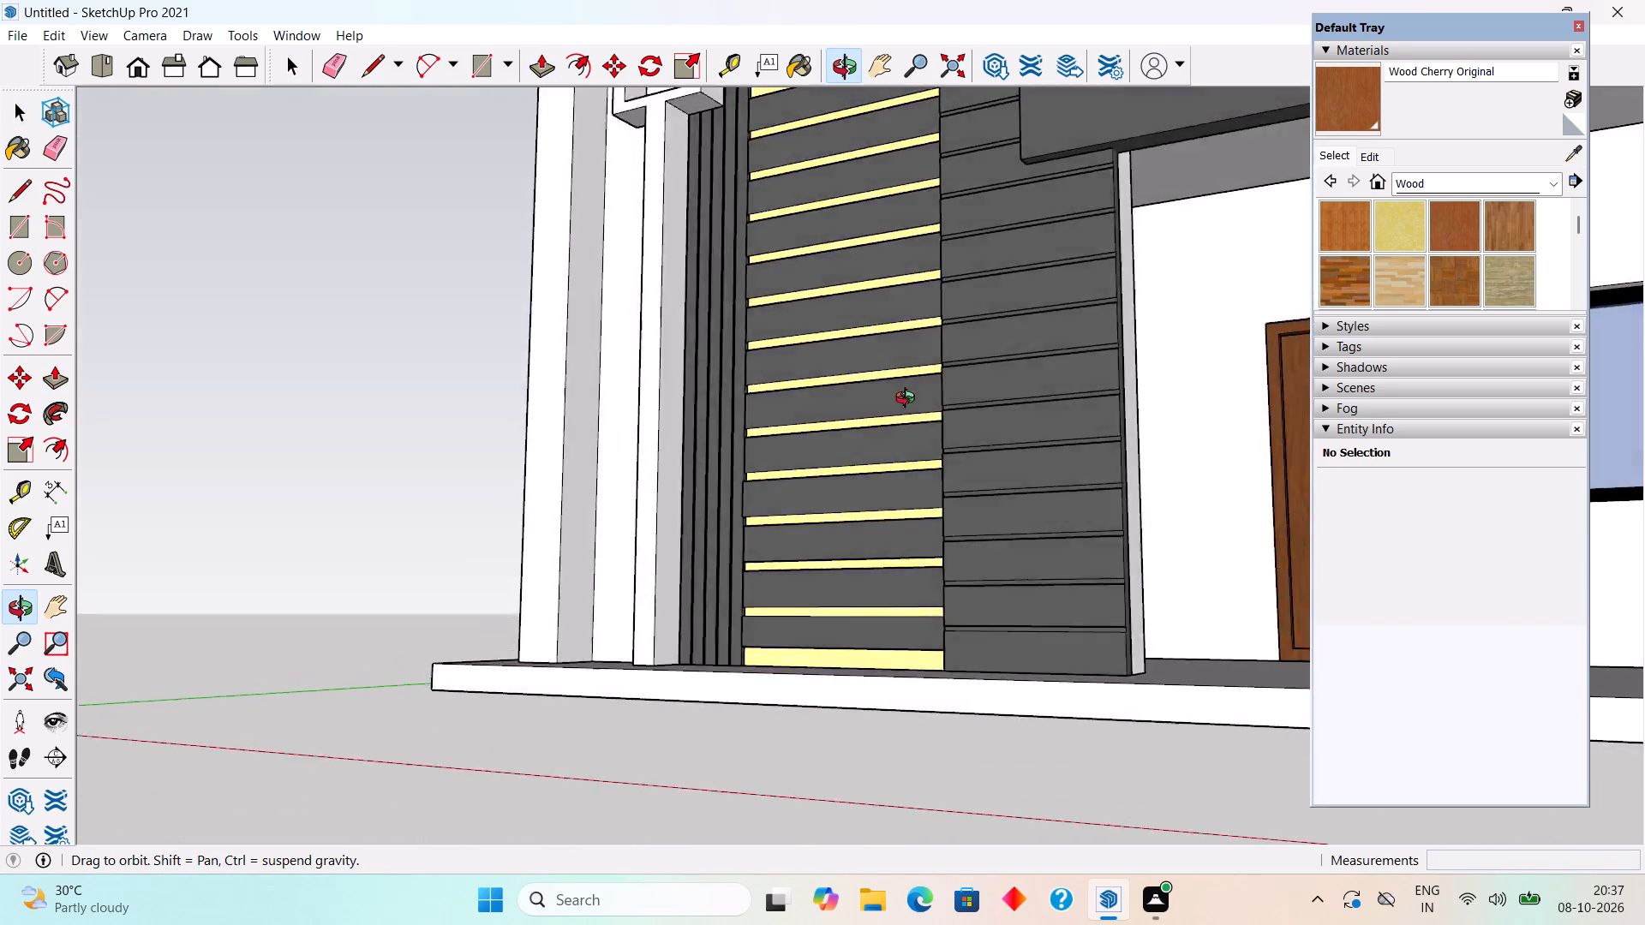
Unhide the cherry wood slat group behind the white frame at the tower's top and outer side.
{"action": "middle_click_drag", "start_coordinate": [909, 400], "coordinate": [772, 643]}
{"action": "scroll", "coordinate": [772, 643], "scroll_direction": "down", "scroll_amount": 7}
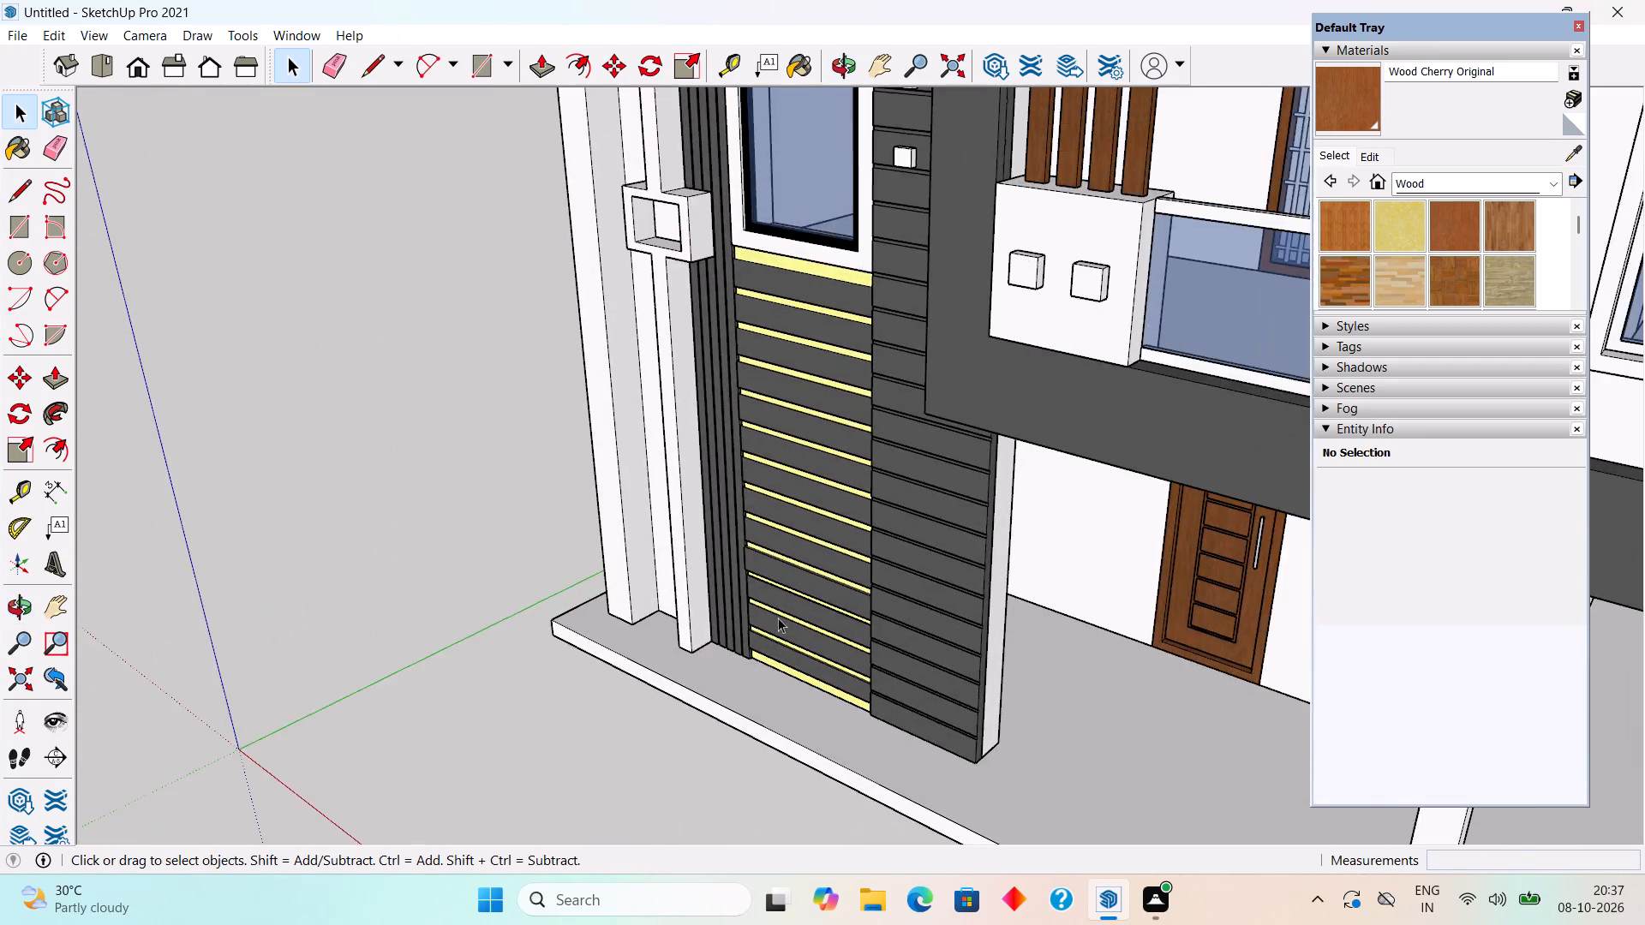
{"action": "scroll", "coordinate": [778, 618], "scroll_direction": "down", "scroll_amount": 9}
{"action": "middle_click_drag", "start_coordinate": [896, 376], "coordinate": [1164, 278]}
{"action": "scroll", "coordinate": [742, 396], "scroll_direction": "up", "scroll_amount": 5}
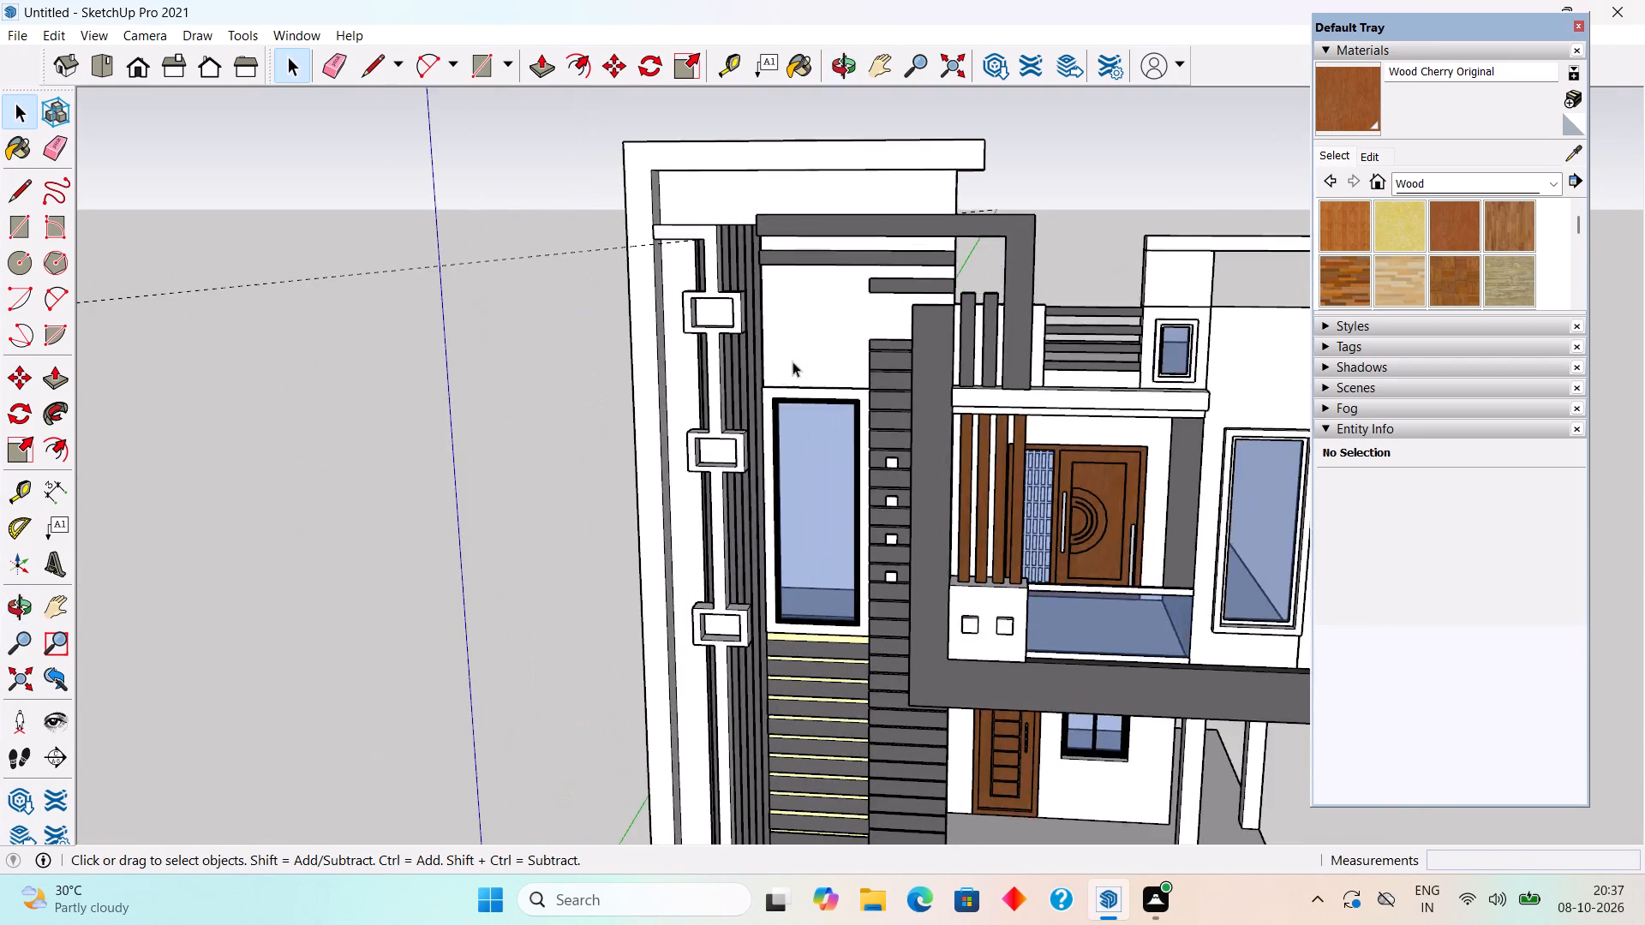
{"action": "scroll", "coordinate": [793, 361], "scroll_direction": "up", "scroll_amount": 2}
{"action": "middle_click_drag", "start_coordinate": [793, 361], "coordinate": [954, 411]}
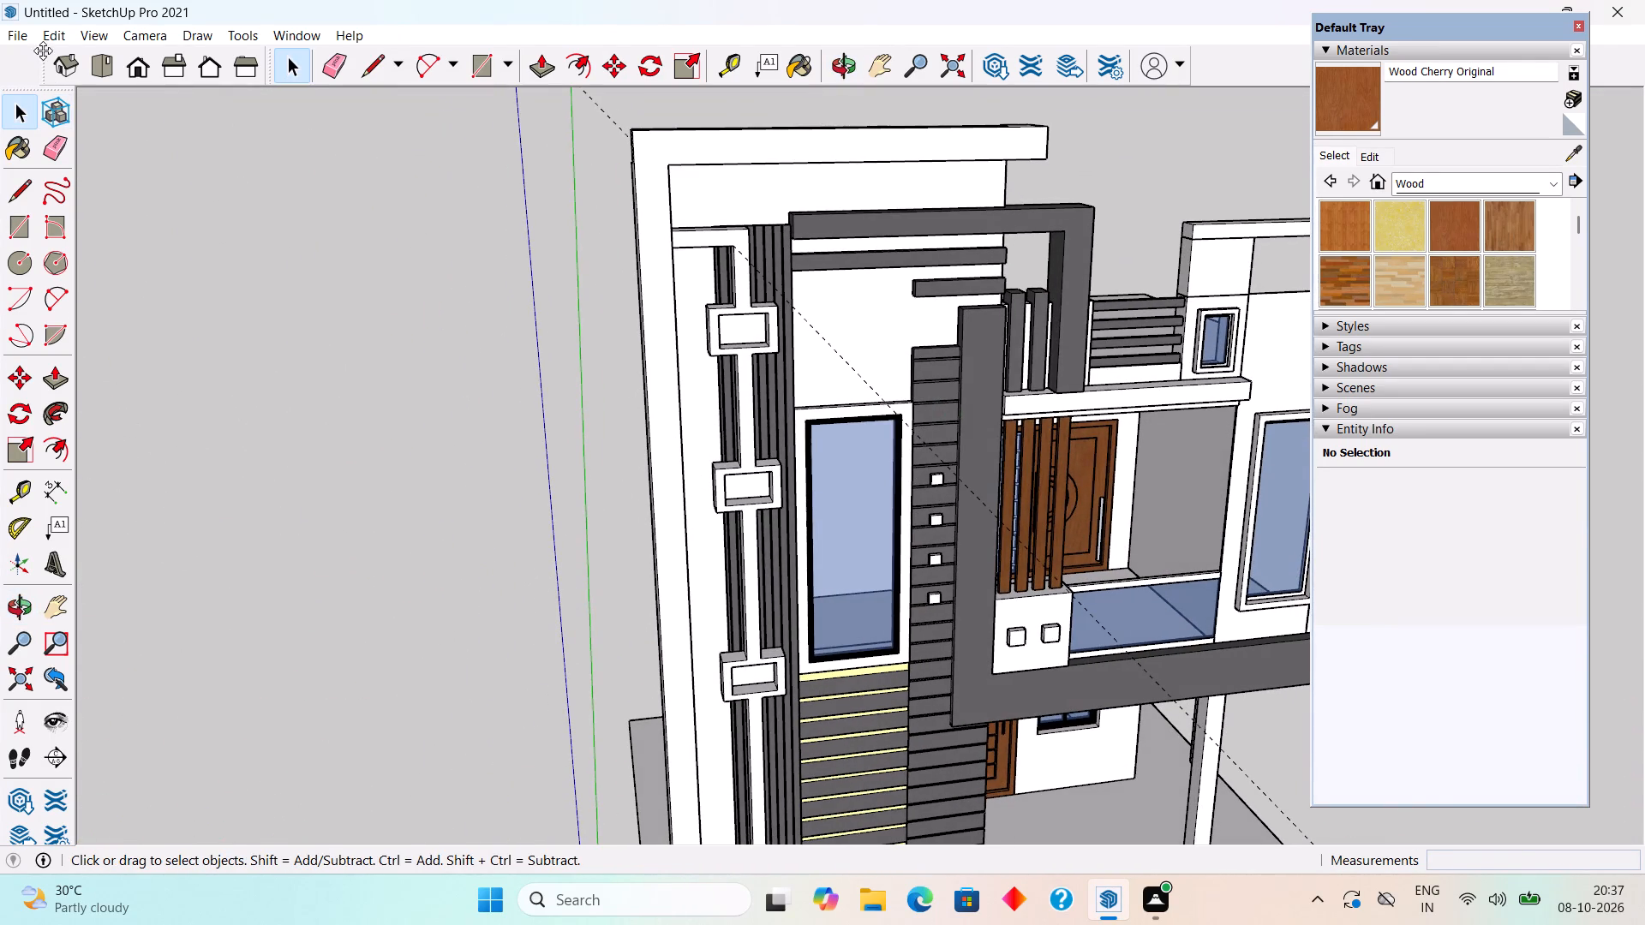
{"action": "left_click", "coordinate": [51, 41]}
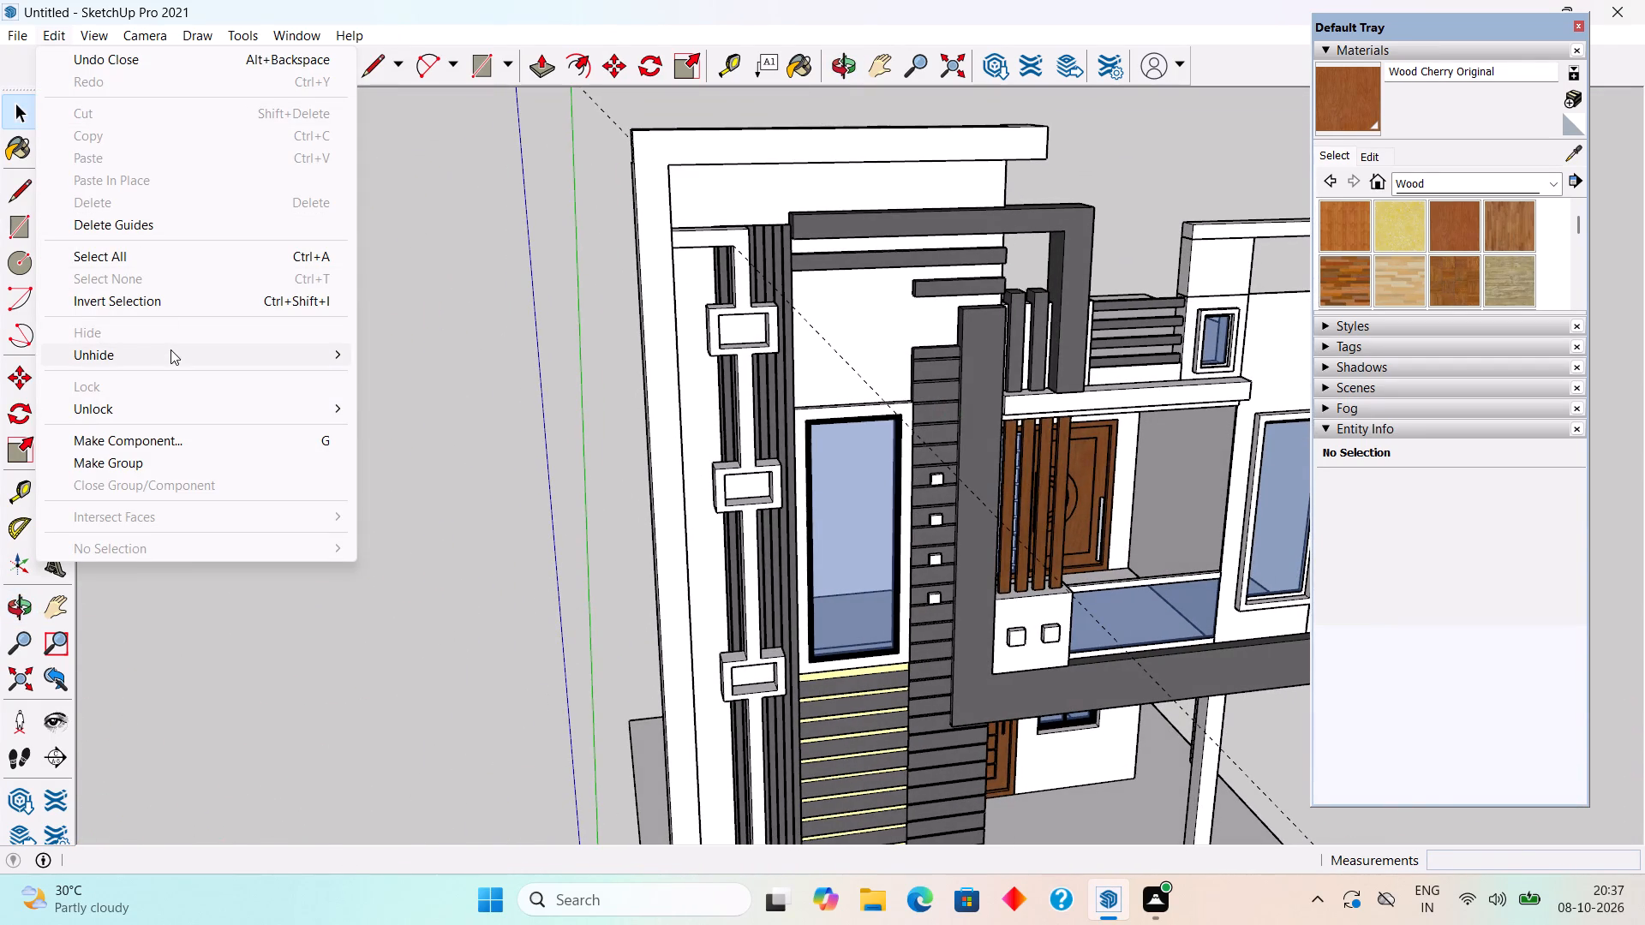
{"action": "left_click", "coordinate": [170, 349]}
{"action": "left_click", "coordinate": [371, 391]}
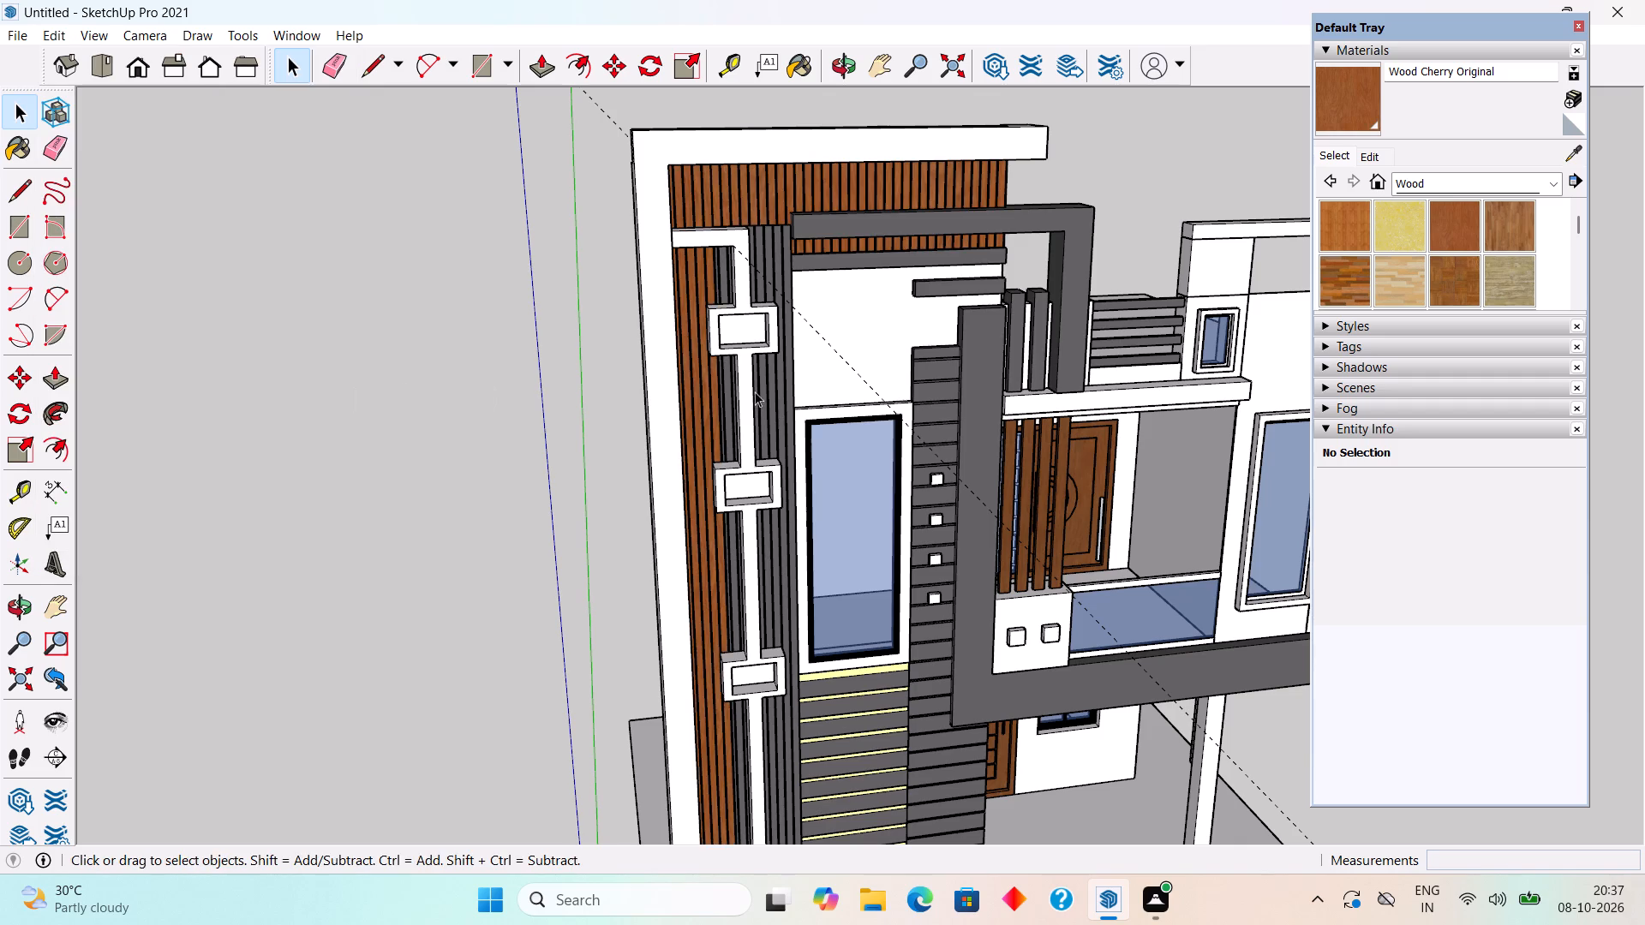
Examine the cherry slats, the recessed white wall and the dark horizontal bars, followed by the whole facade, from several angles.
{"action": "middle_click_drag", "start_coordinate": [831, 344], "coordinate": [409, 287]}
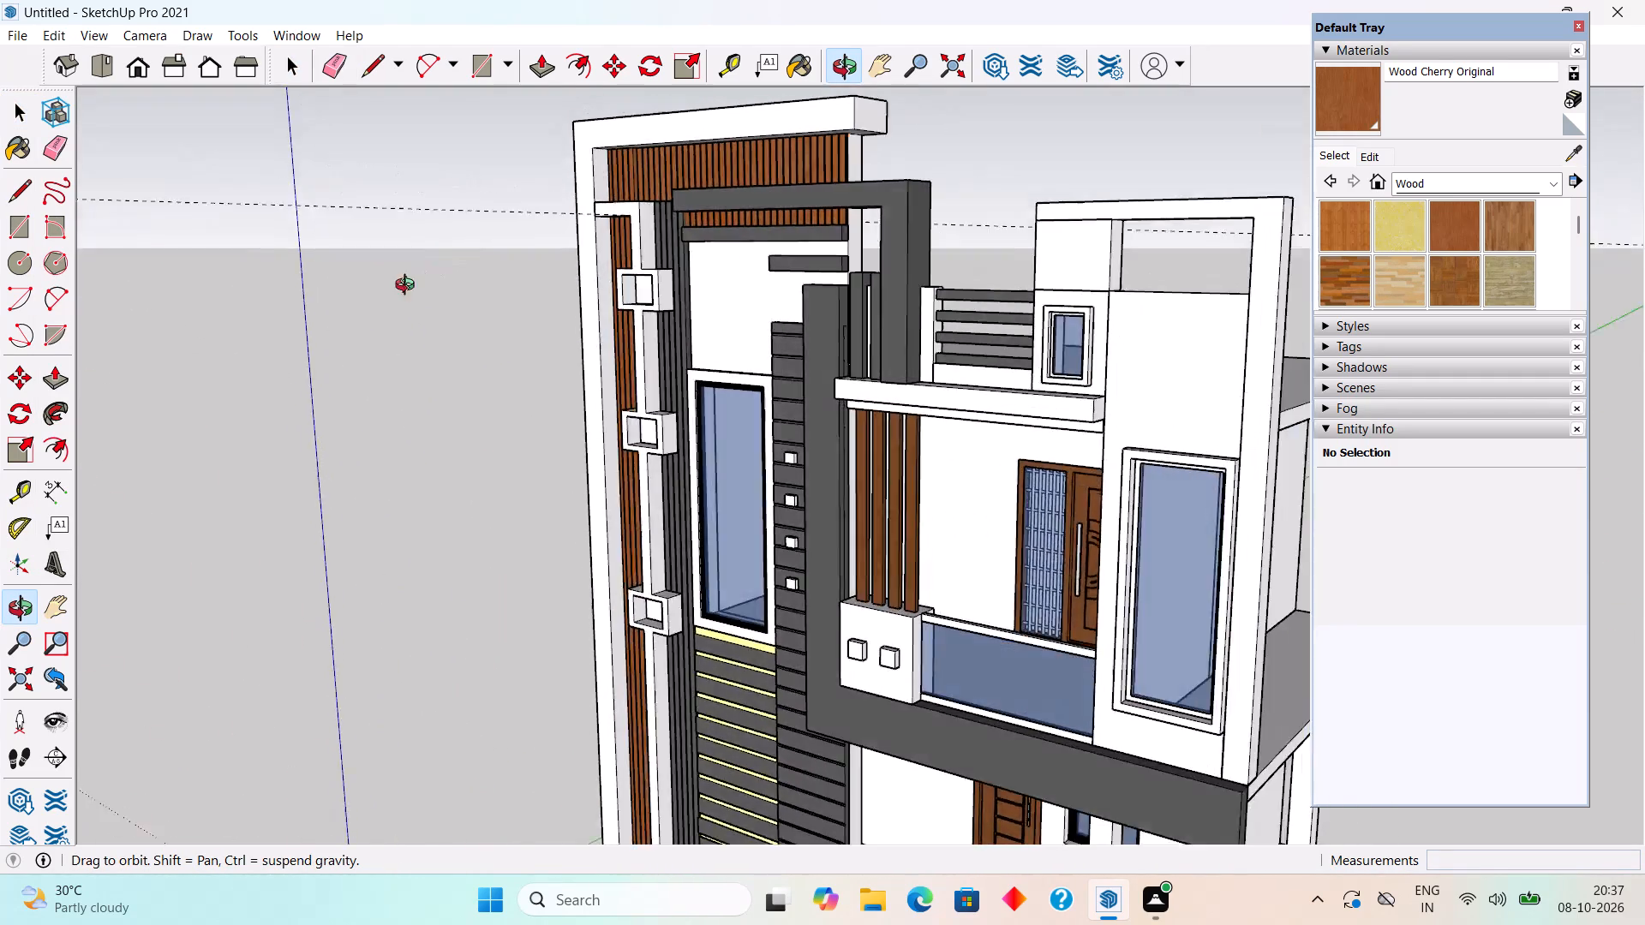
{"action": "middle_click_drag", "start_coordinate": [409, 287], "coordinate": [302, 331]}
{"action": "scroll", "coordinate": [917, 236], "scroll_direction": "up", "scroll_amount": 15}
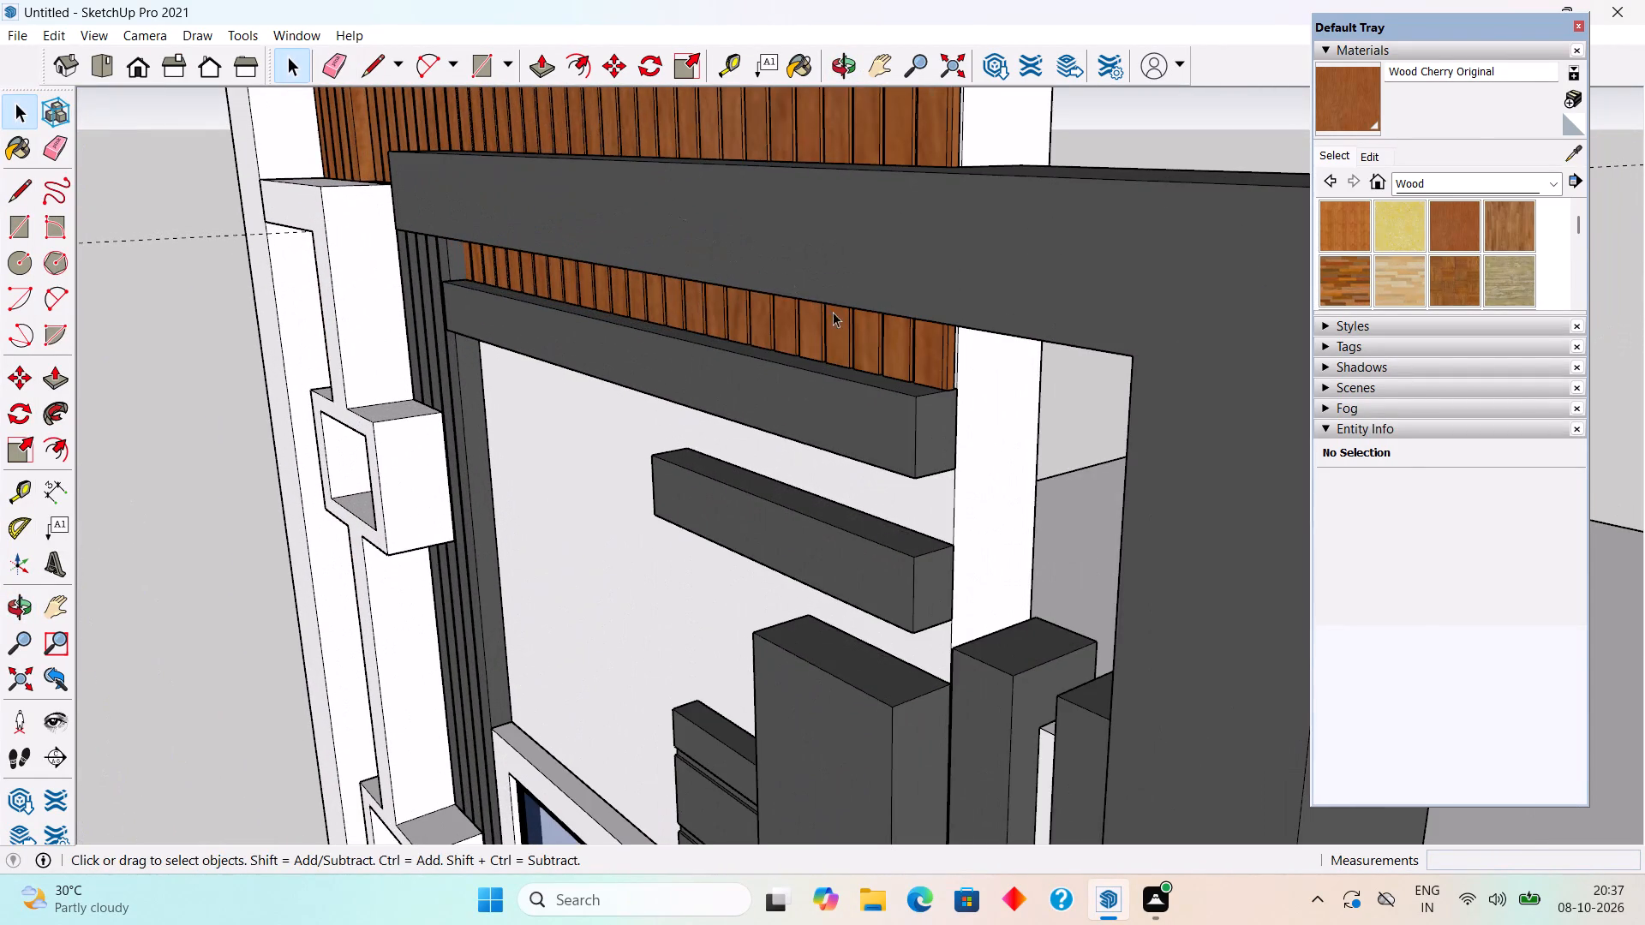
{"action": "middle_click_drag", "start_coordinate": [833, 312], "coordinate": [1062, 313]}
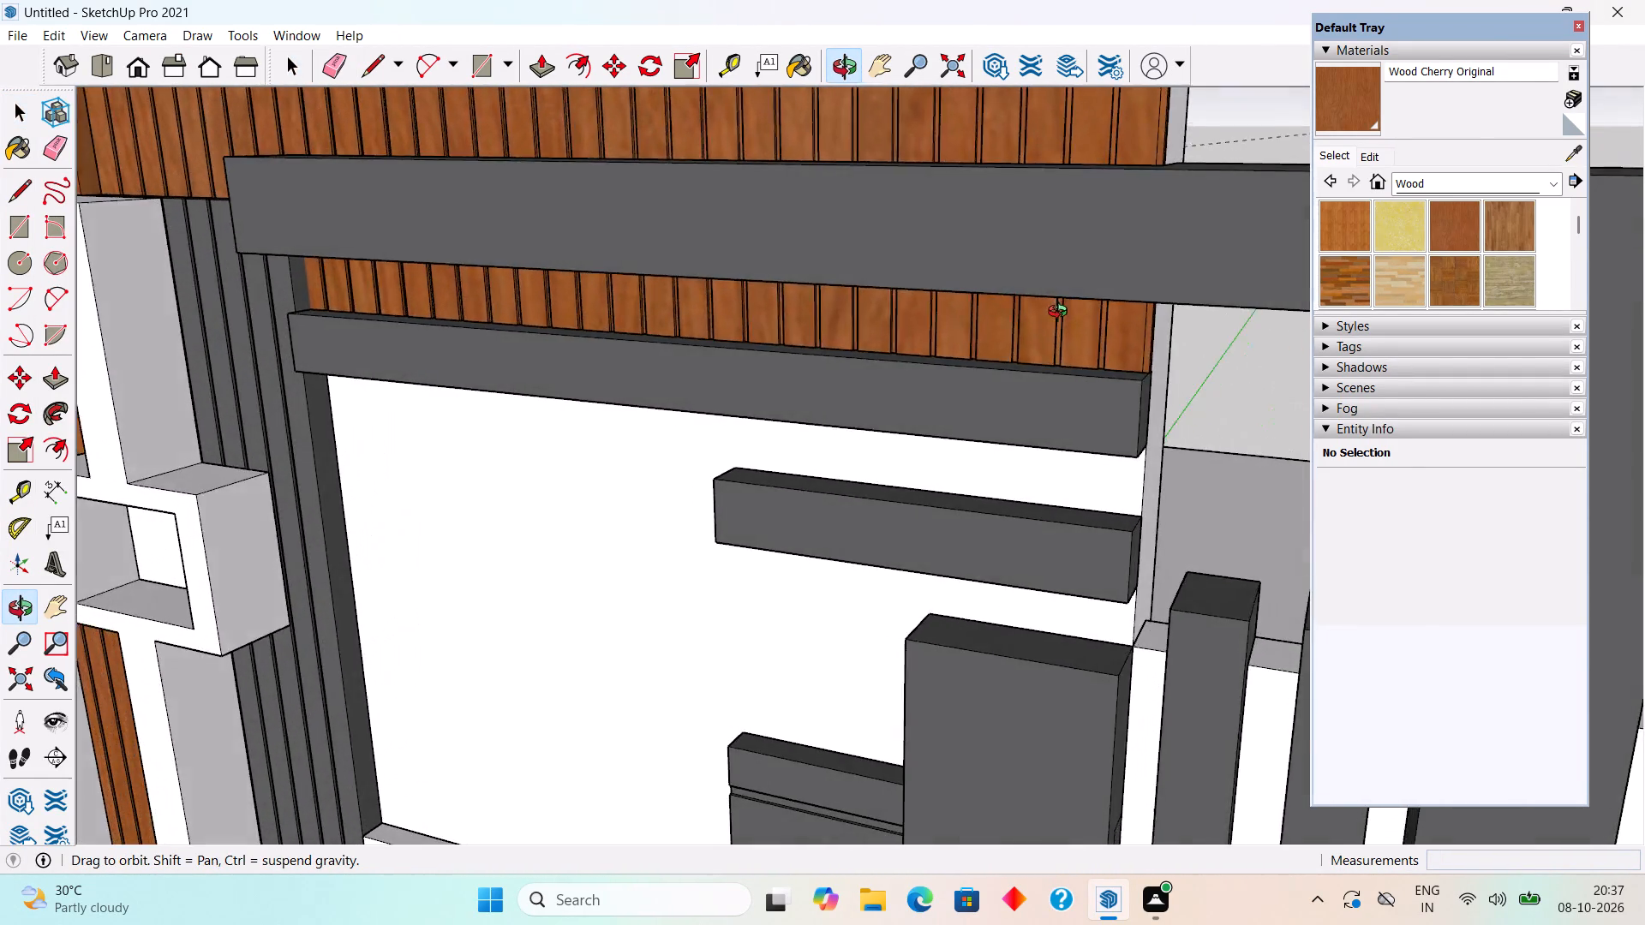
{"action": "middle_click_drag", "start_coordinate": [1062, 313], "coordinate": [876, 358]}
{"action": "scroll", "coordinate": [512, 425], "scroll_direction": "down", "scroll_amount": 12}
{"action": "middle_click_drag", "start_coordinate": [778, 348], "coordinate": [818, 349]}
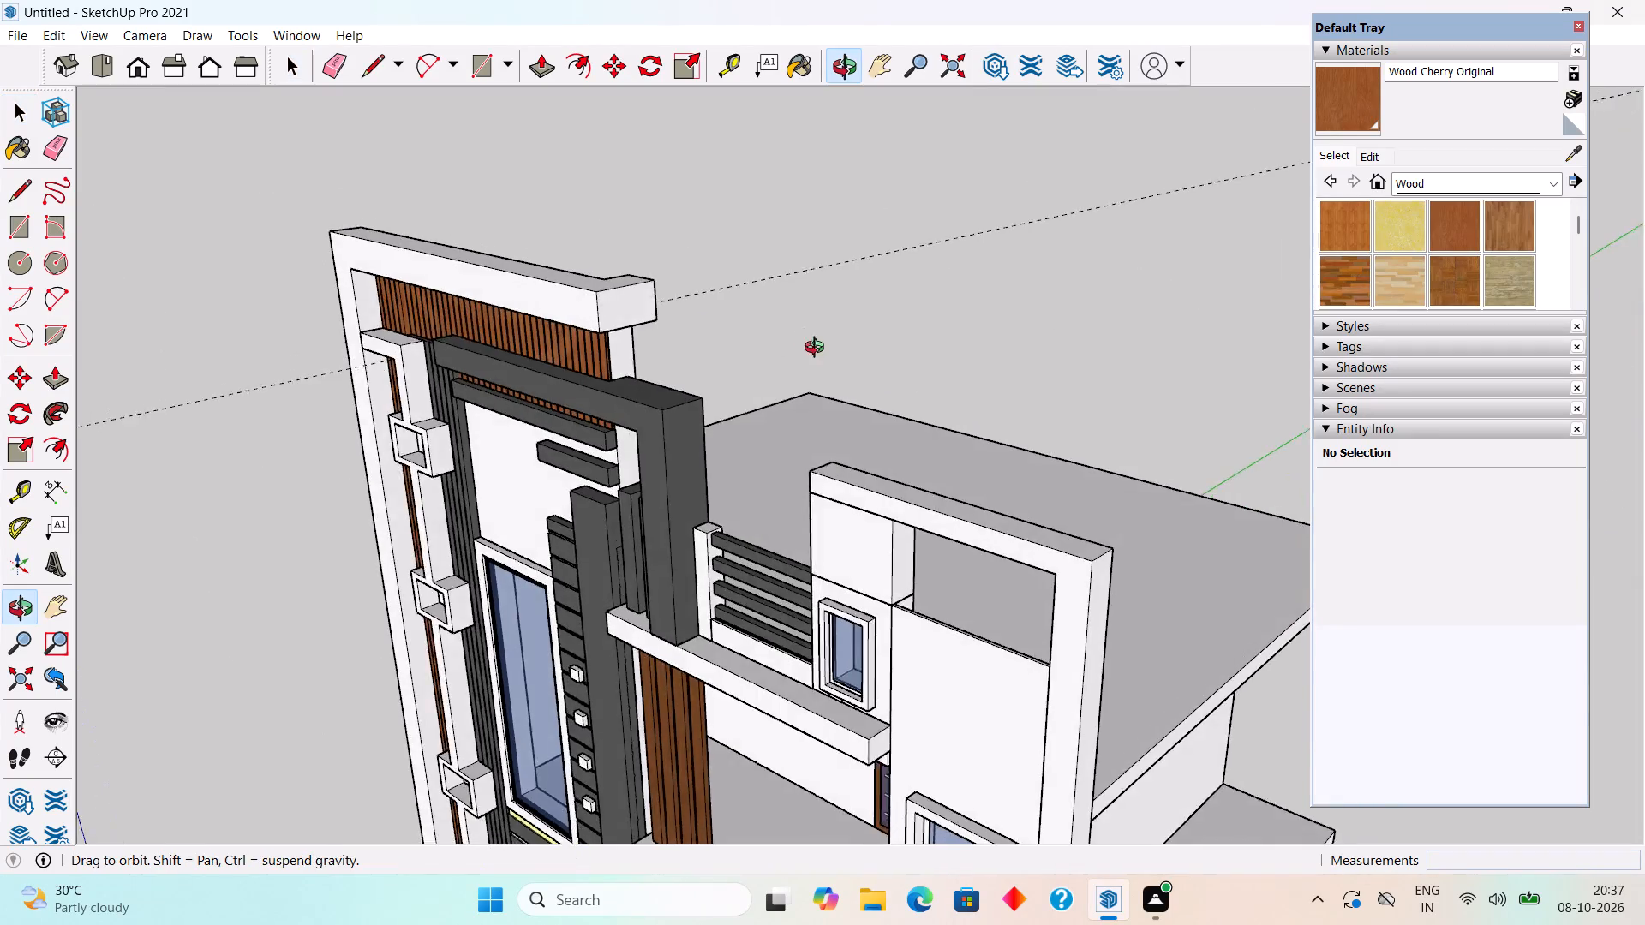
{"action": "middle_click_drag", "start_coordinate": [818, 349], "coordinate": [1079, 433]}
{"action": "scroll", "coordinate": [948, 515], "scroll_direction": "down", "scroll_amount": 5}
{"action": "middle_click_drag", "start_coordinate": [889, 614], "coordinate": [1002, 322]}
{"action": "scroll", "coordinate": [1002, 322], "scroll_direction": "down", "scroll_amount": 6}
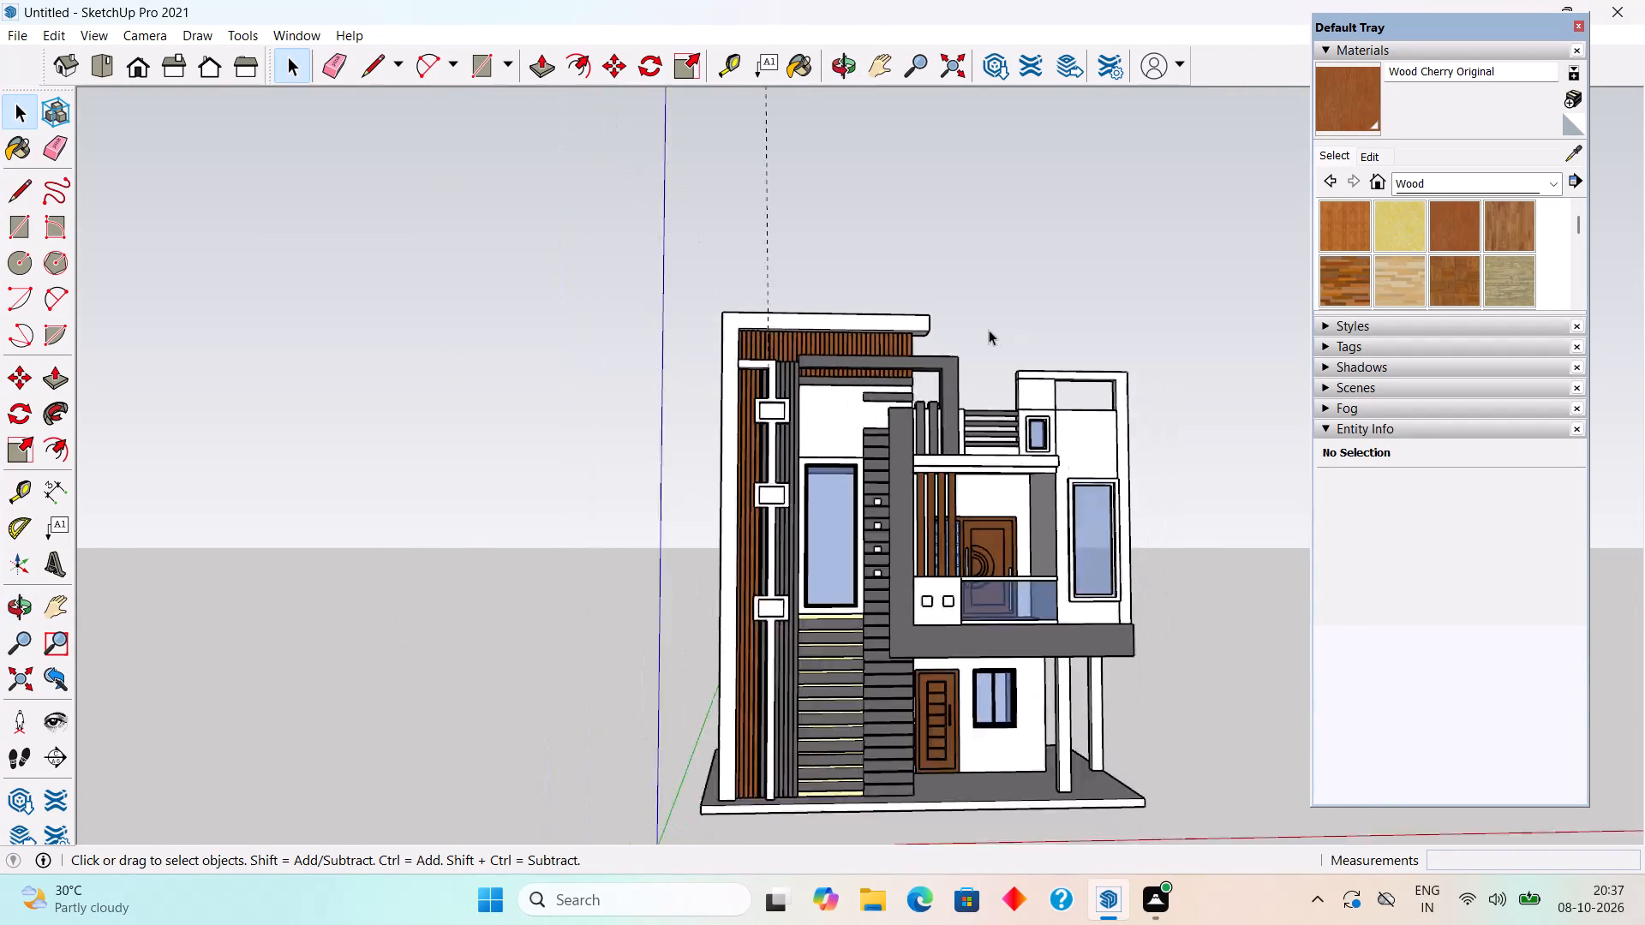
{"action": "scroll", "coordinate": [989, 330], "scroll_direction": "down", "scroll_amount": 2}
{"action": "middle_click_drag", "start_coordinate": [979, 349], "coordinate": [967, 465]}
{"action": "scroll", "coordinate": [967, 465], "scroll_direction": "up", "scroll_amount": 5}
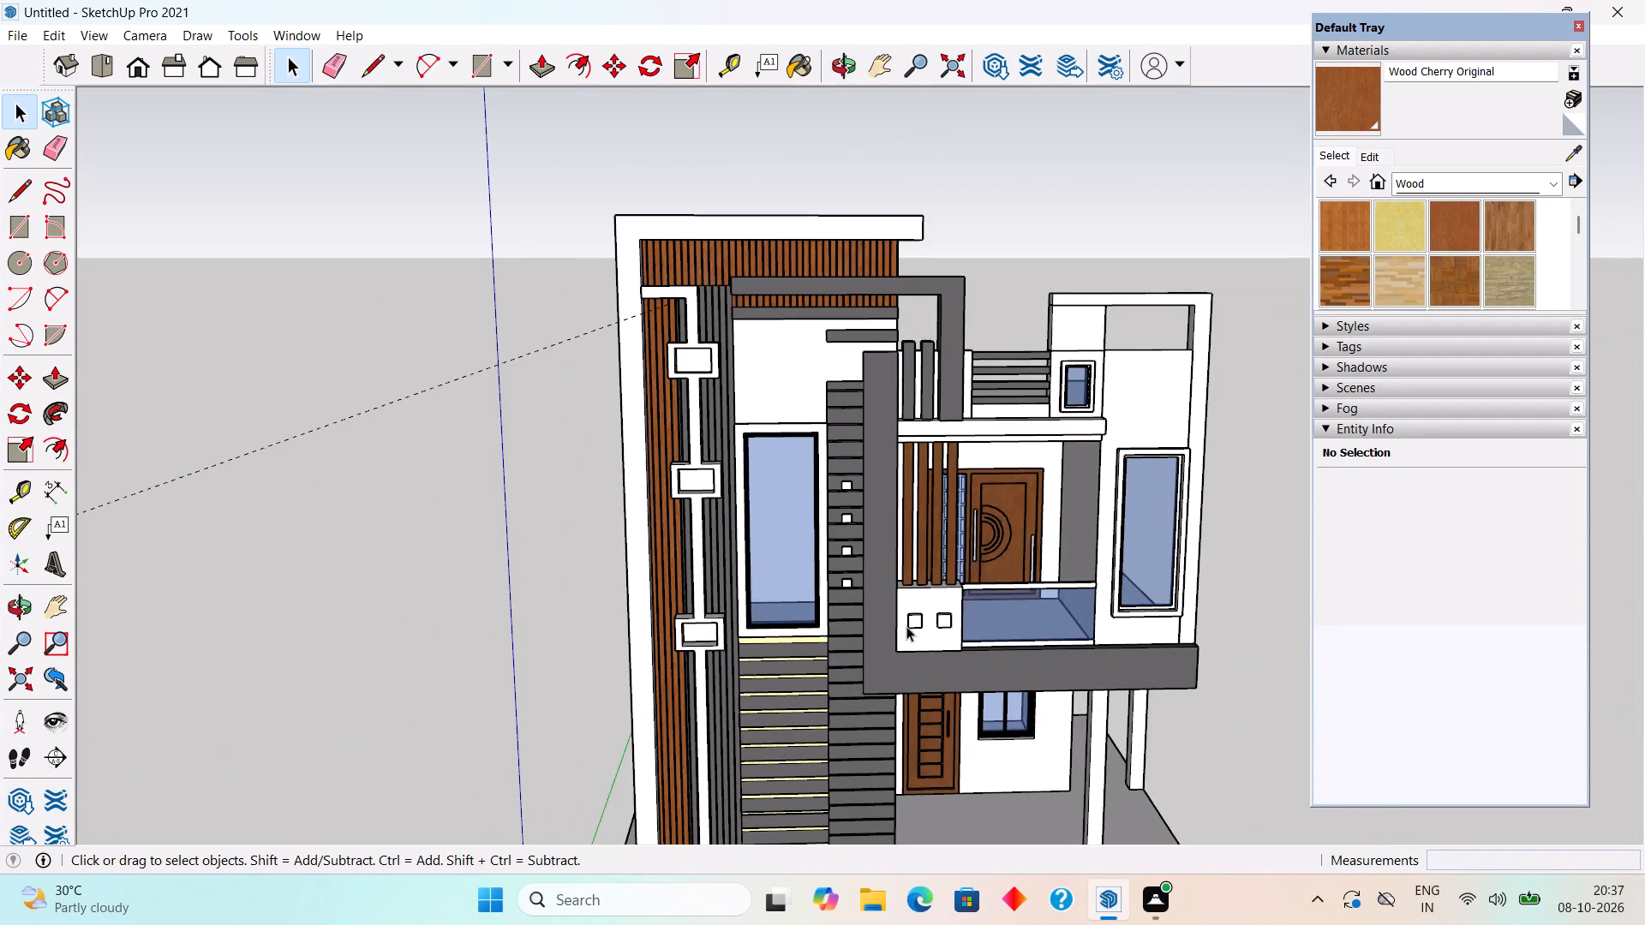
Paint the pale yellow horizontal strips between the dark panels below the tall window with Wood Board Cork.
{"action": "scroll", "coordinate": [888, 606], "scroll_direction": "down", "scroll_amount": 6}
{"action": "scroll", "coordinate": [789, 835], "scroll_direction": "up", "scroll_amount": 16}
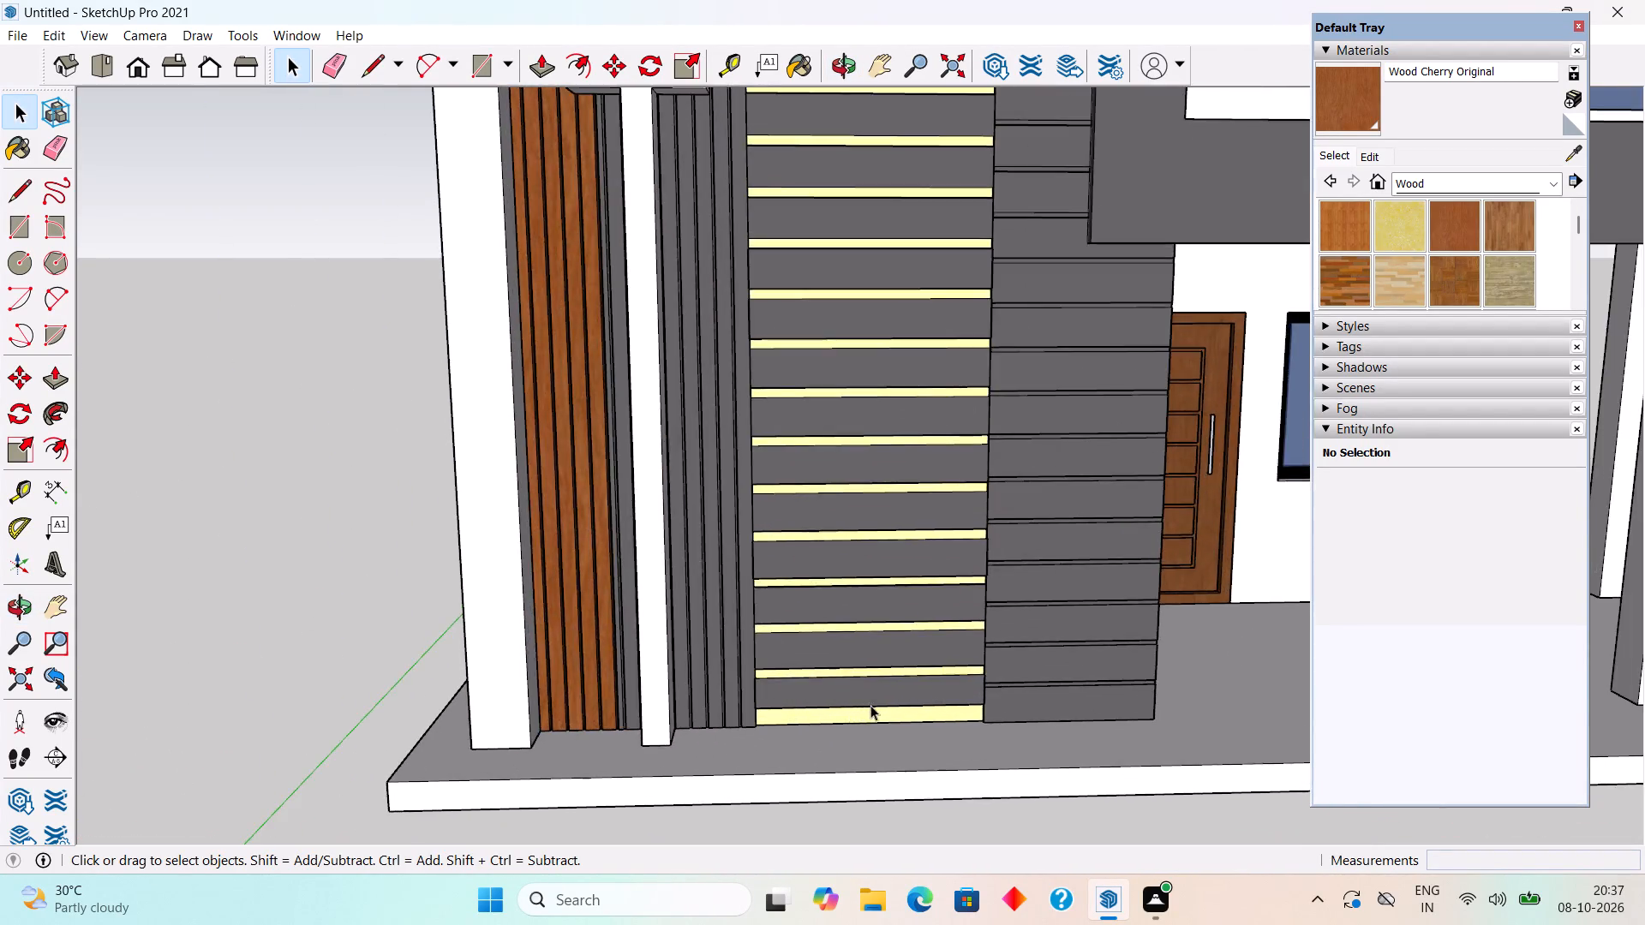
{"action": "scroll", "coordinate": [870, 705], "scroll_direction": "up", "scroll_amount": 5}
{"action": "left_click", "coordinate": [1396, 236]}
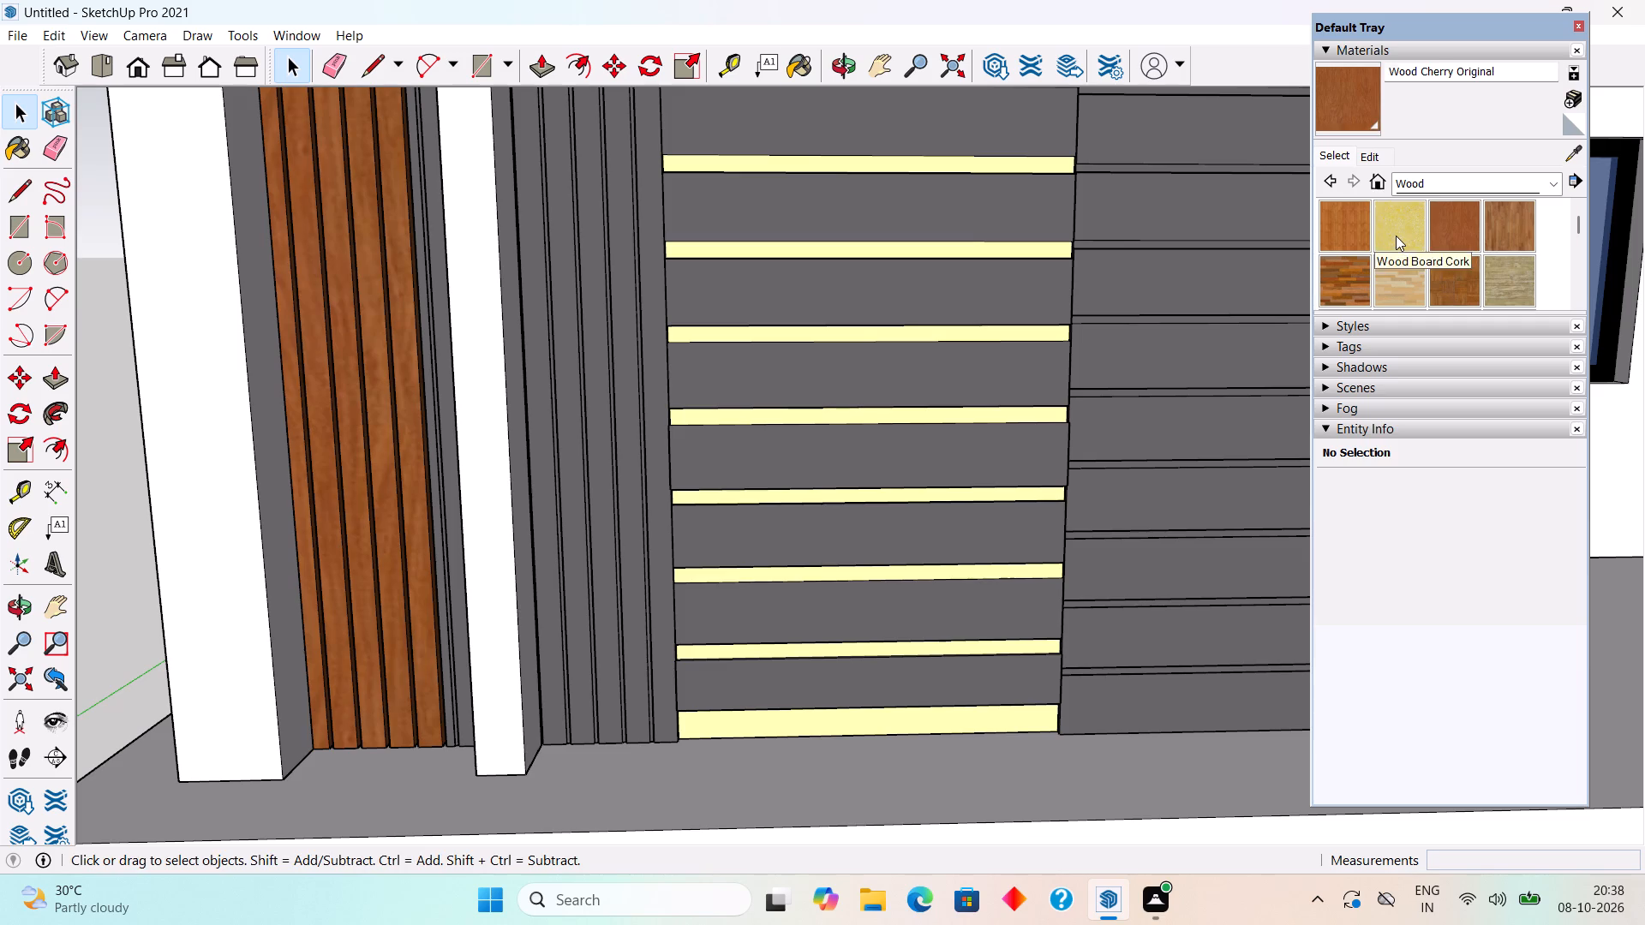
{"action": "scroll", "coordinate": [937, 757], "scroll_direction": "up", "scroll_amount": 4}
{"action": "left_click", "coordinate": [936, 714]}
{"action": "scroll", "coordinate": [964, 689], "scroll_direction": "down", "scroll_amount": 10}
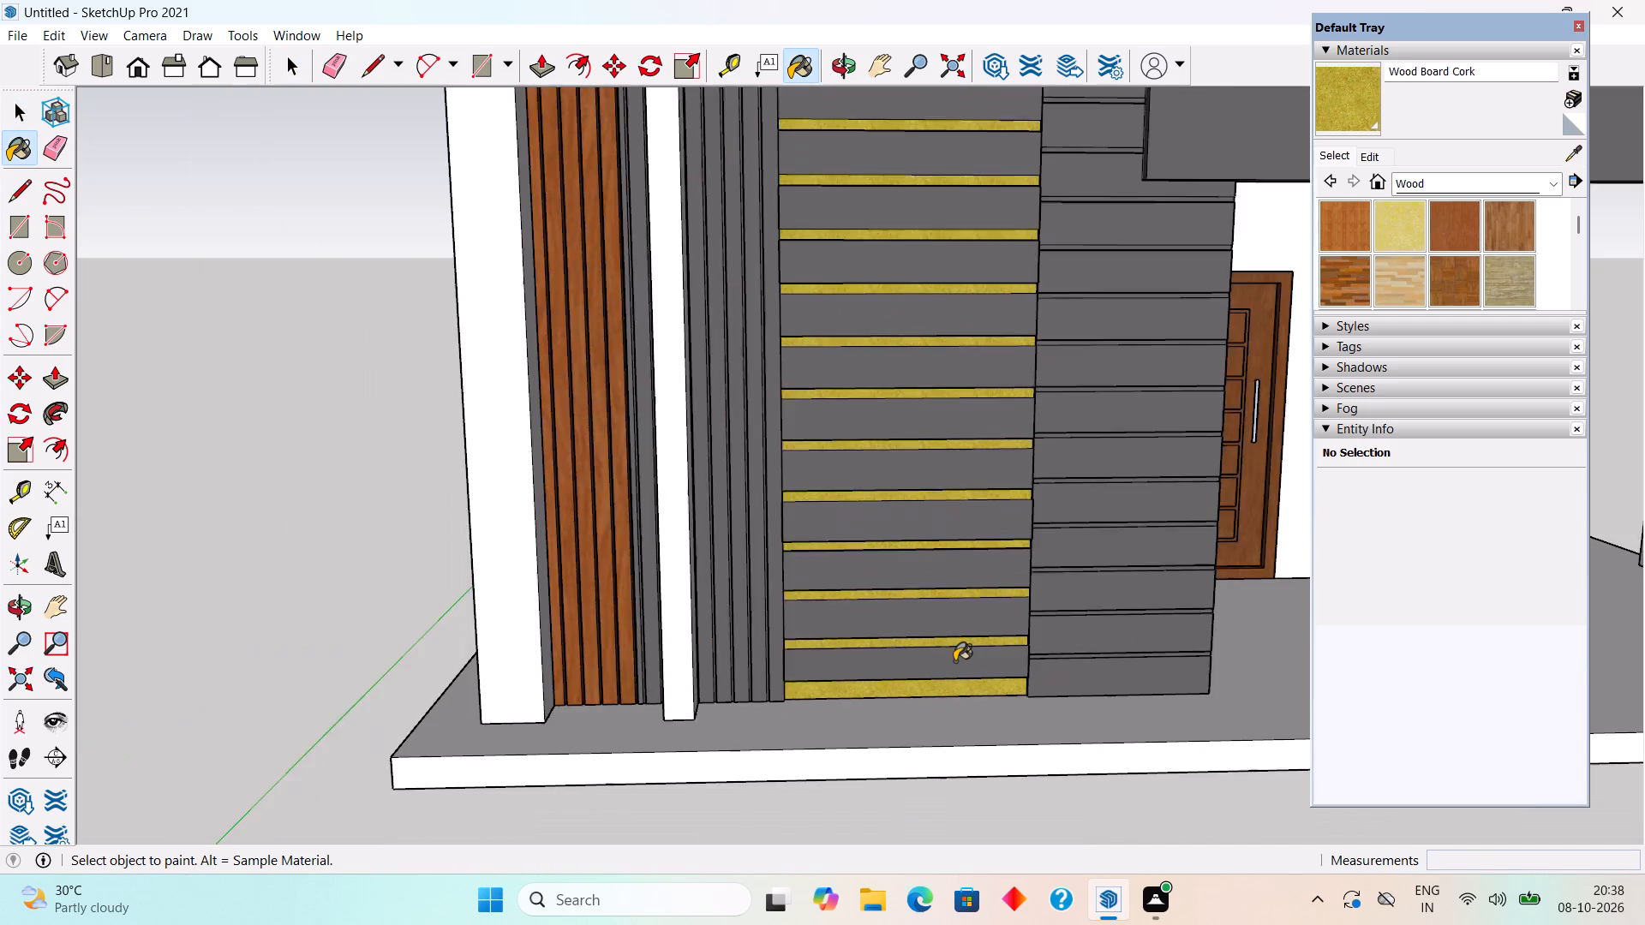
{"action": "scroll", "coordinate": [954, 661], "scroll_direction": "down", "scroll_amount": 13}
{"action": "key", "text": "space"}
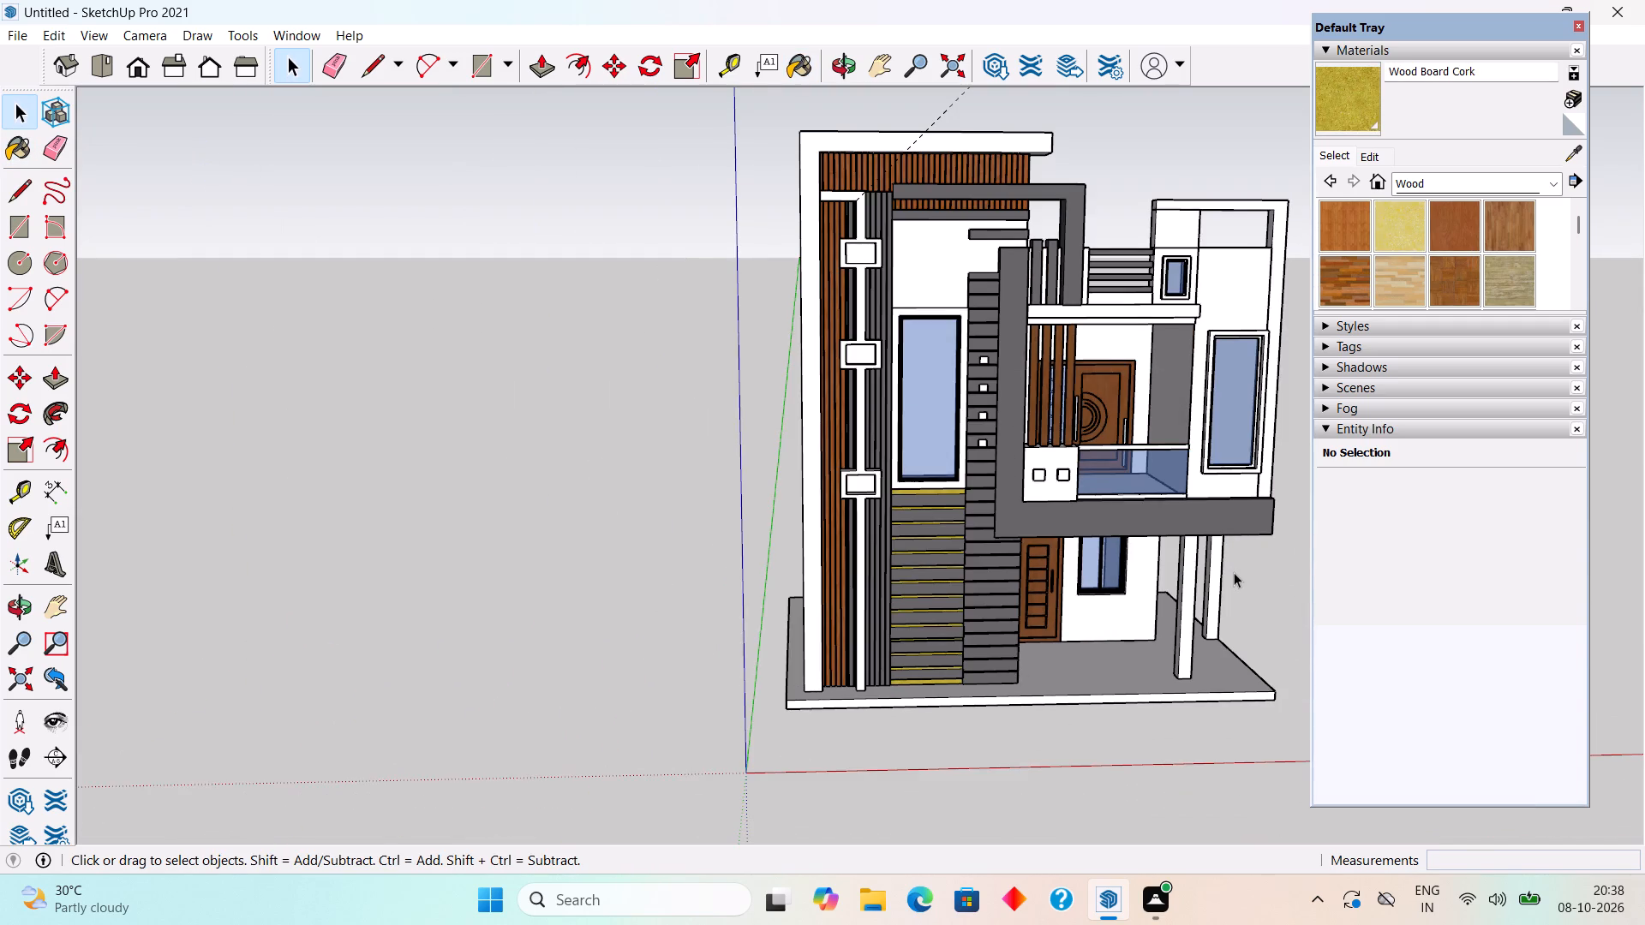
Darken the colour of the Wood Board Cork material on the horizontal strips to a deep olive-brown shade.
{"action": "scroll", "coordinate": [1234, 572], "scroll_direction": "up", "scroll_amount": 1}
{"action": "scroll", "coordinate": [1234, 572], "scroll_direction": "down", "scroll_amount": 7}
{"action": "middle_click_drag", "start_coordinate": [1242, 559], "coordinate": [1193, 559], "text": "shift"}
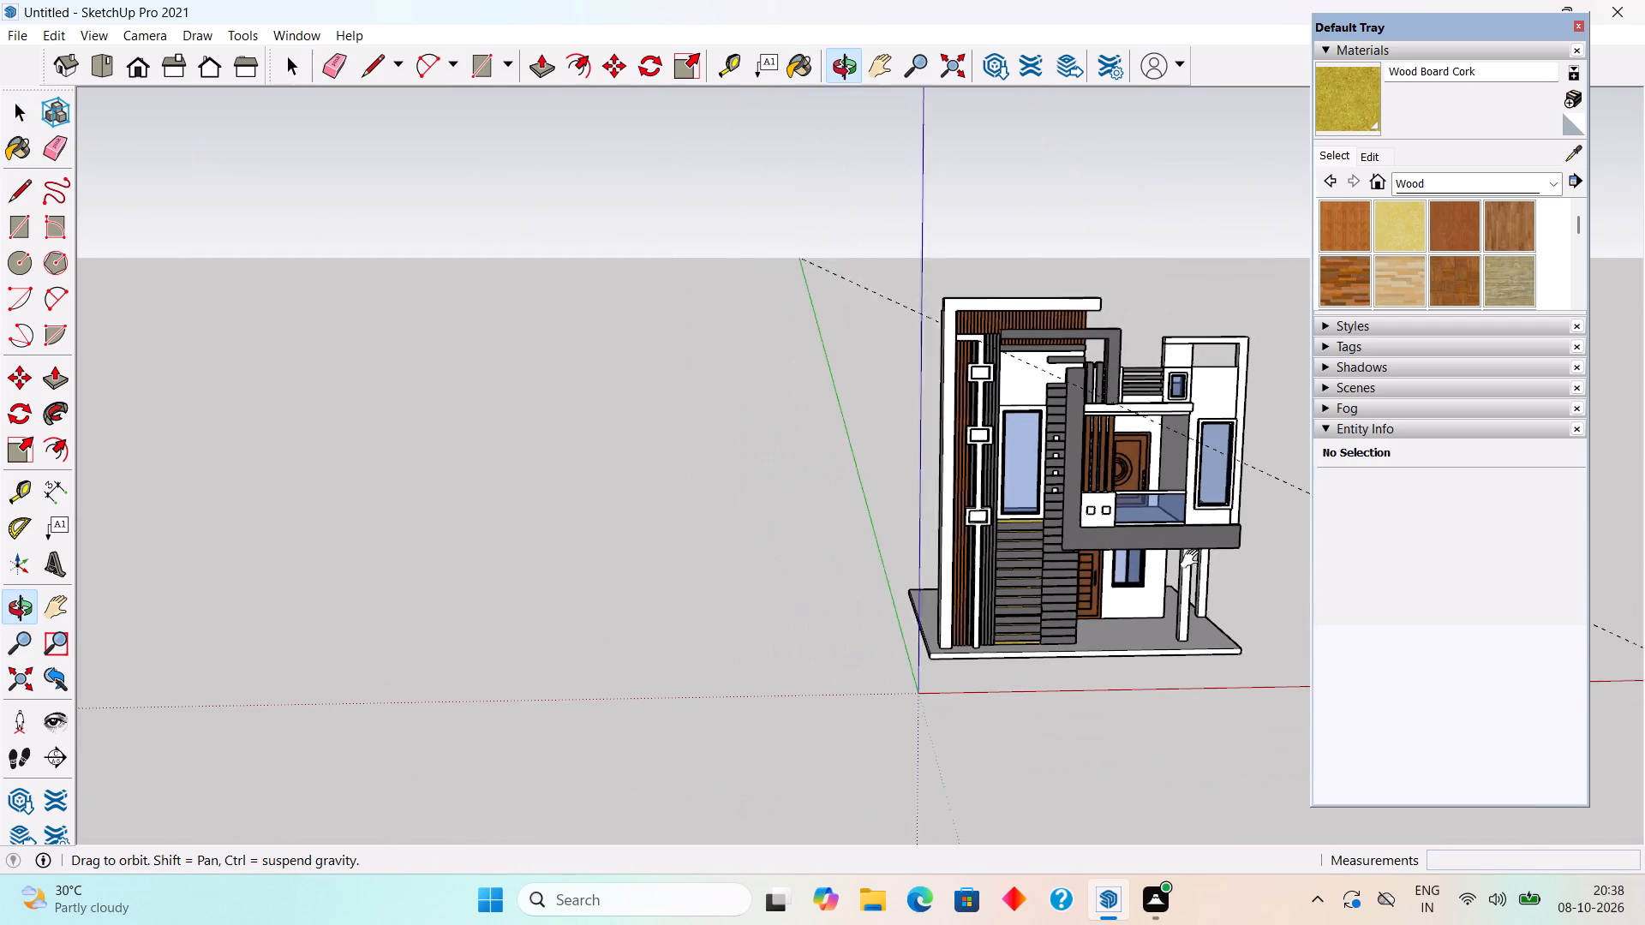
{"action": "middle_click_drag", "start_coordinate": [1193, 559], "coordinate": [1005, 568], "text": "shift"}
{"action": "scroll", "coordinate": [778, 548], "scroll_direction": "up", "scroll_amount": 8}
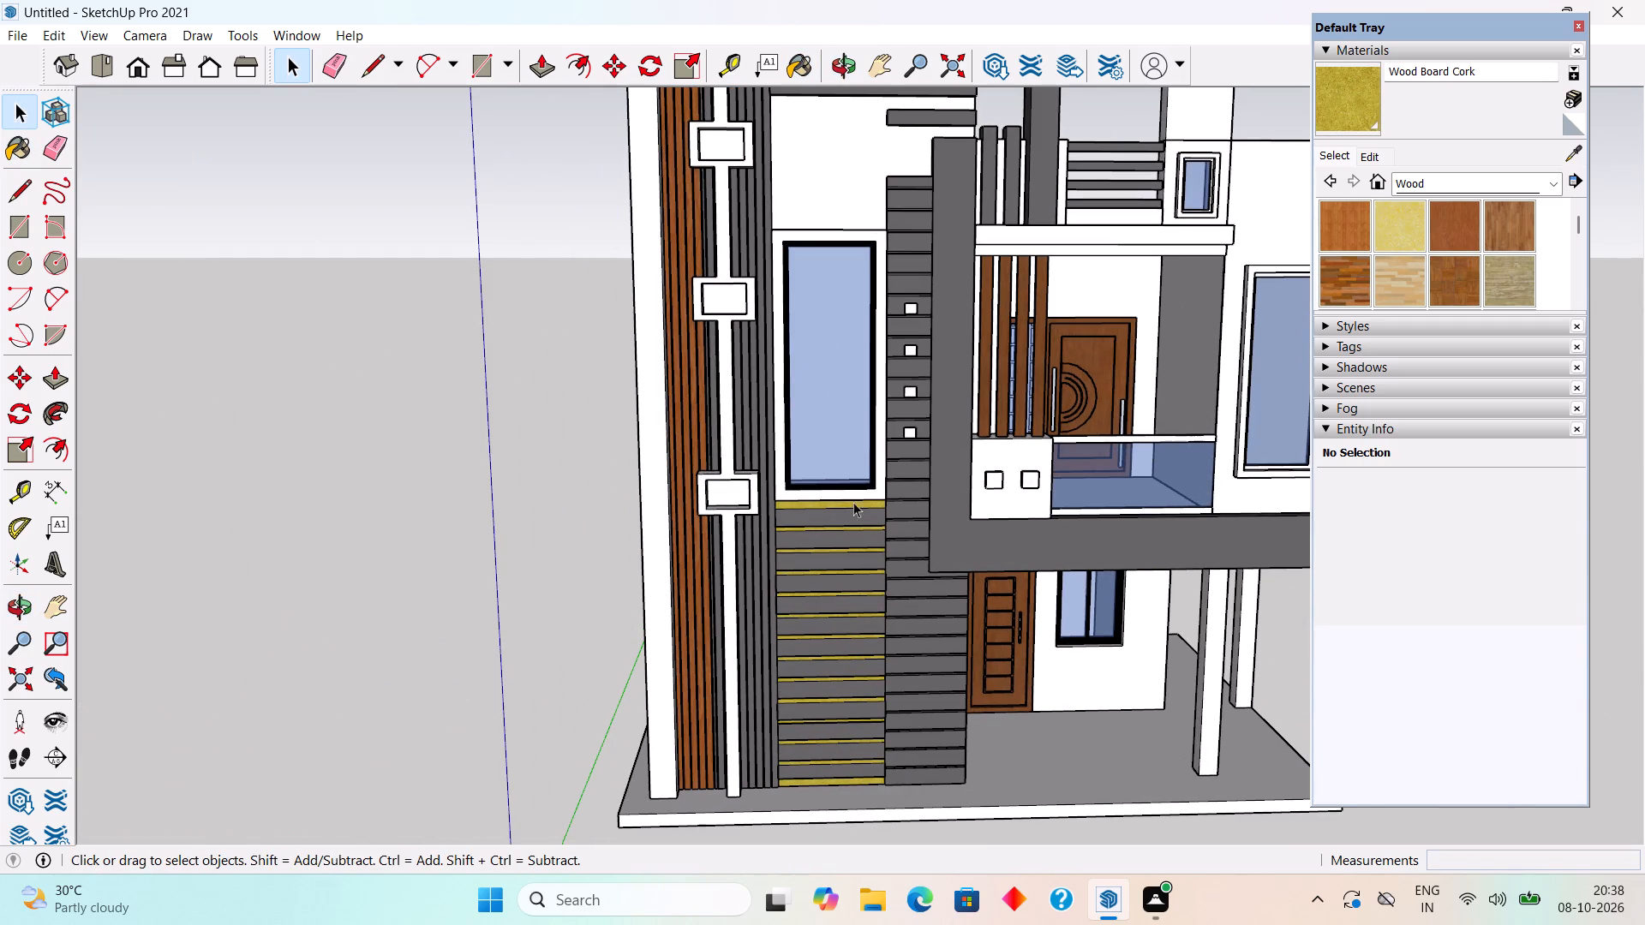
{"action": "left_click", "coordinate": [1372, 157]}
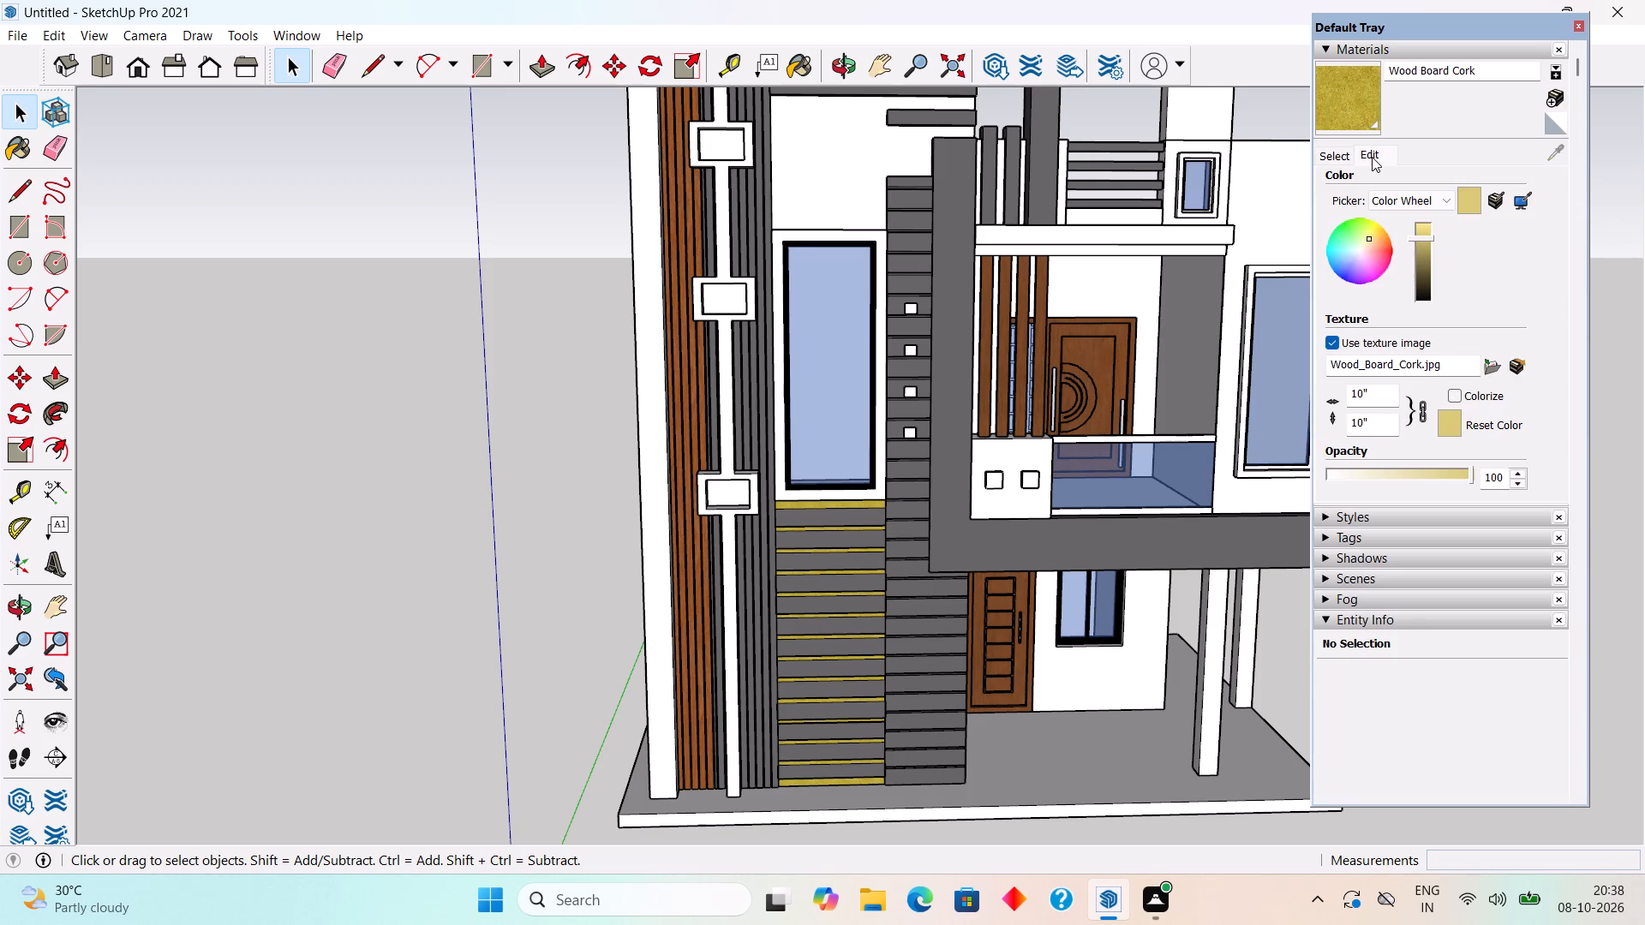
{"action": "left_click_drag", "start_coordinate": [1427, 240], "coordinate": [1424, 213]}
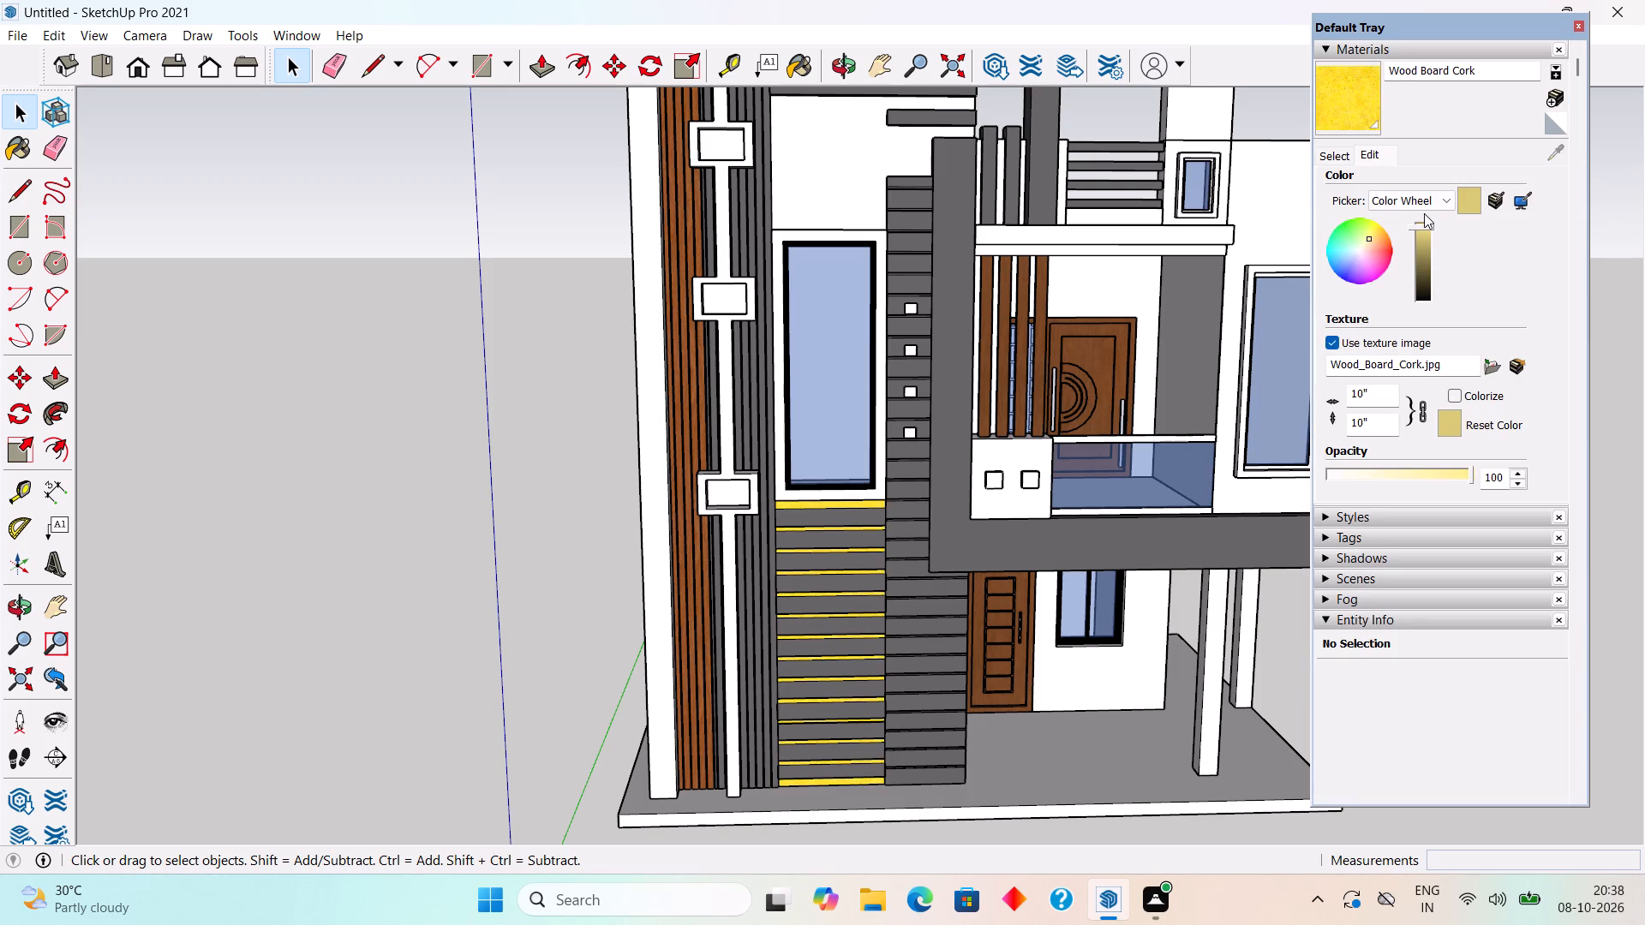
{"action": "left_click_drag", "start_coordinate": [1424, 213], "coordinate": [1431, 254]}
{"action": "middle_click_drag", "start_coordinate": [1004, 631], "coordinate": [962, 588]}
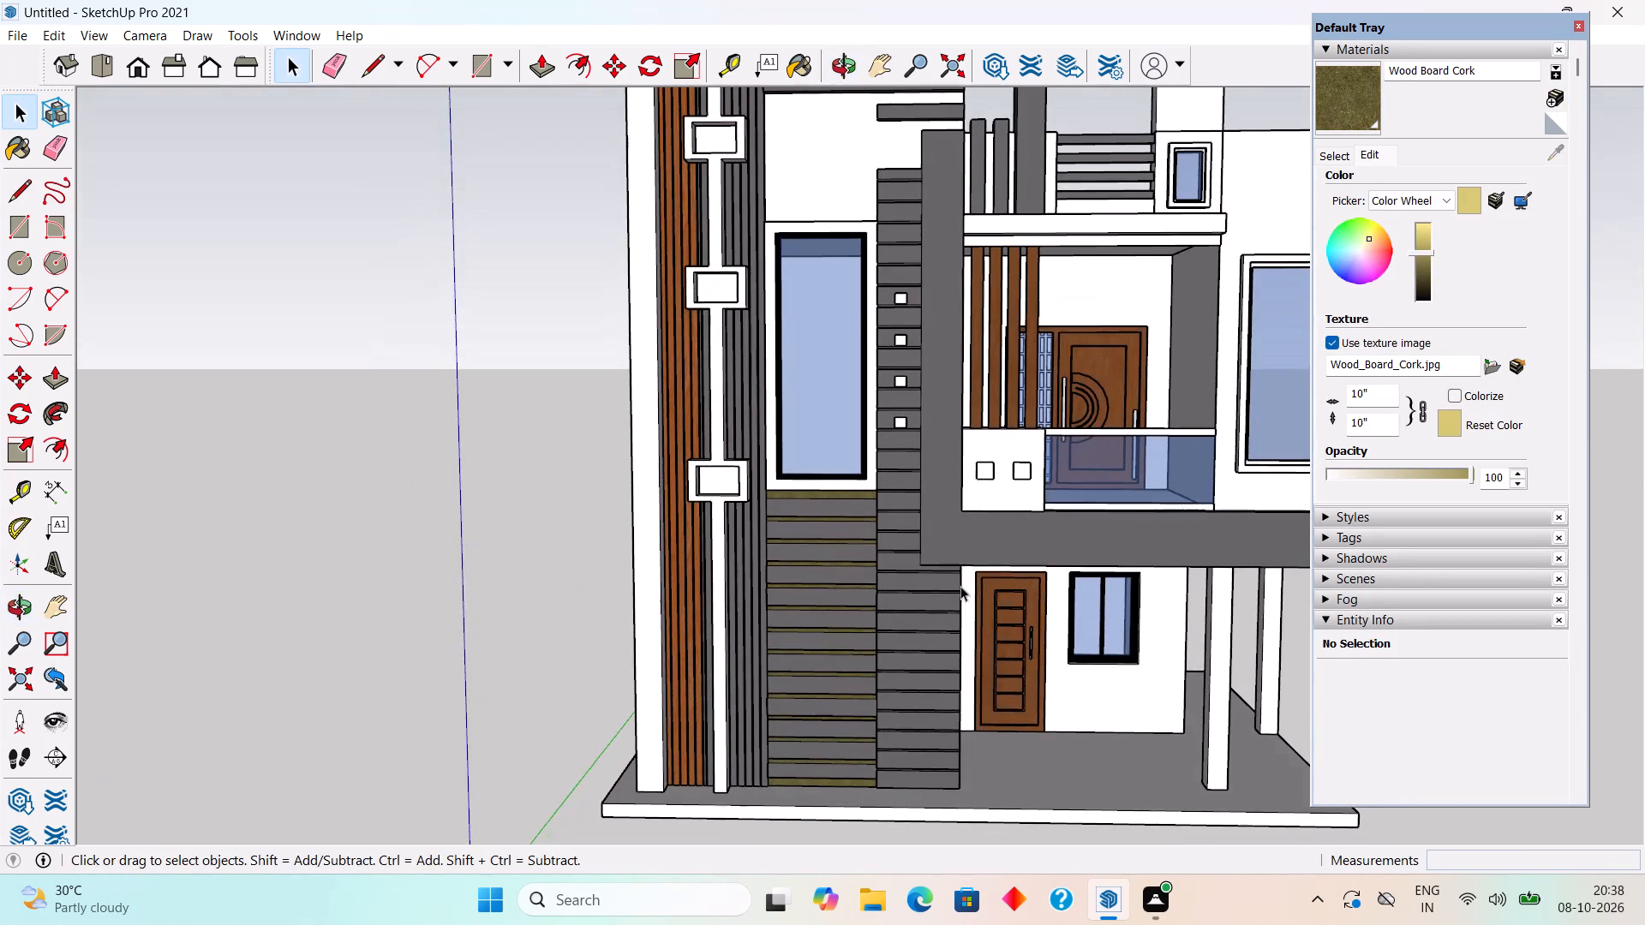
{"action": "key", "text": "space"}
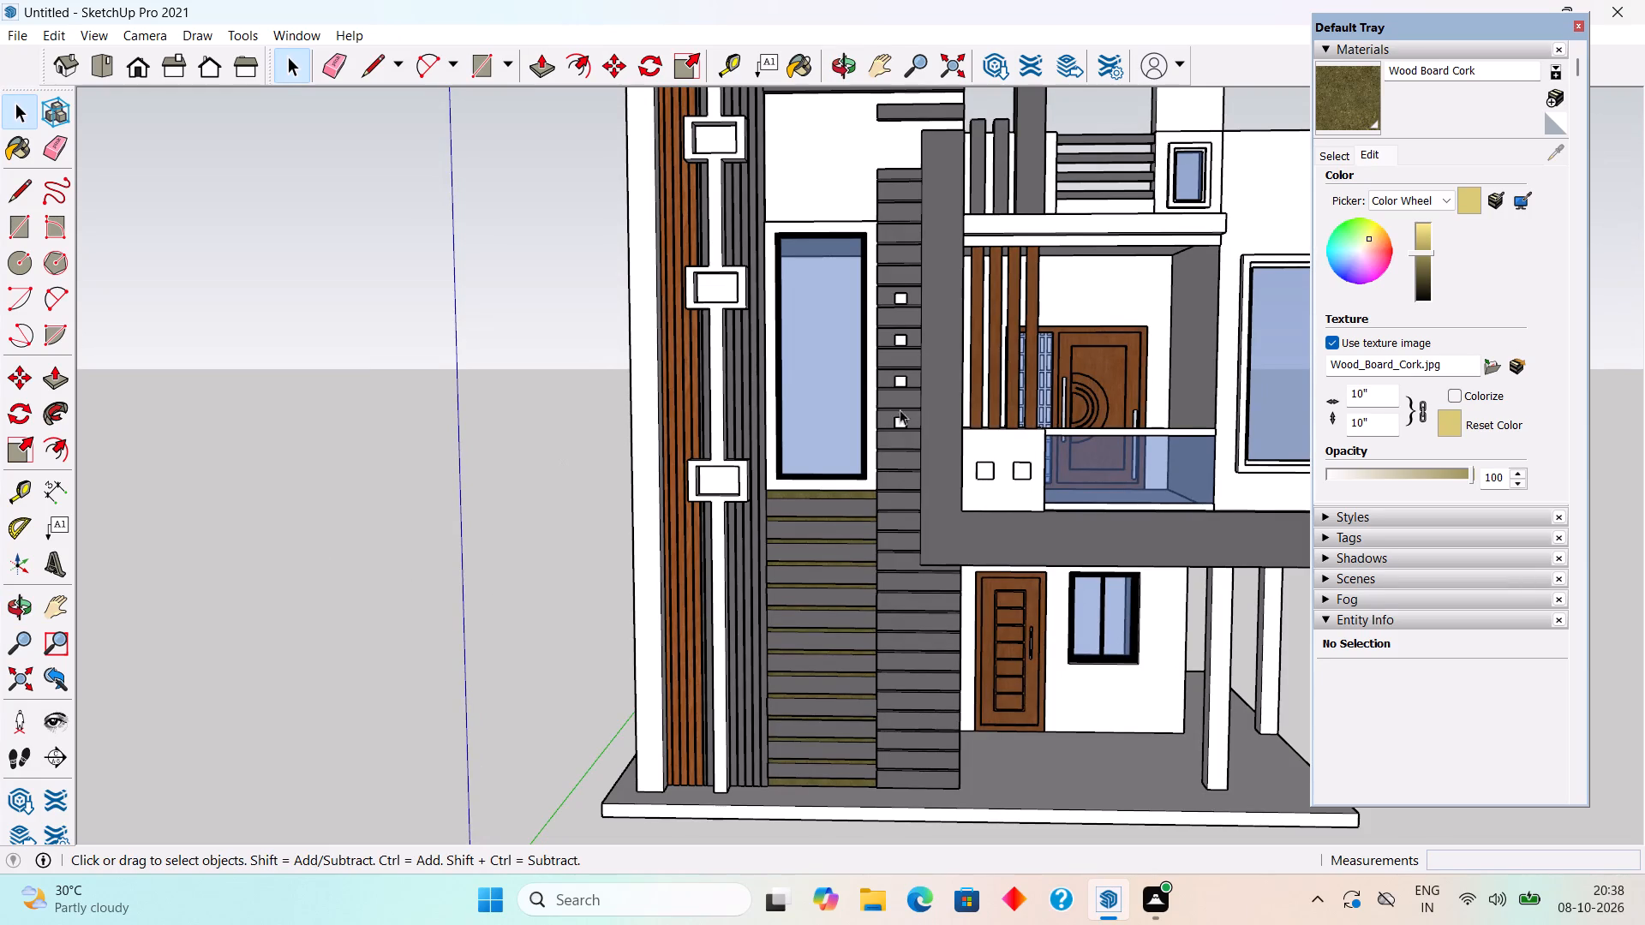
Examine the whole front facade with the darkened strips from near and far.
{"action": "scroll", "coordinate": [1077, 373], "scroll_direction": "down", "scroll_amount": 5}
{"action": "scroll", "coordinate": [1217, 319], "scroll_direction": "down", "scroll_amount": 3}
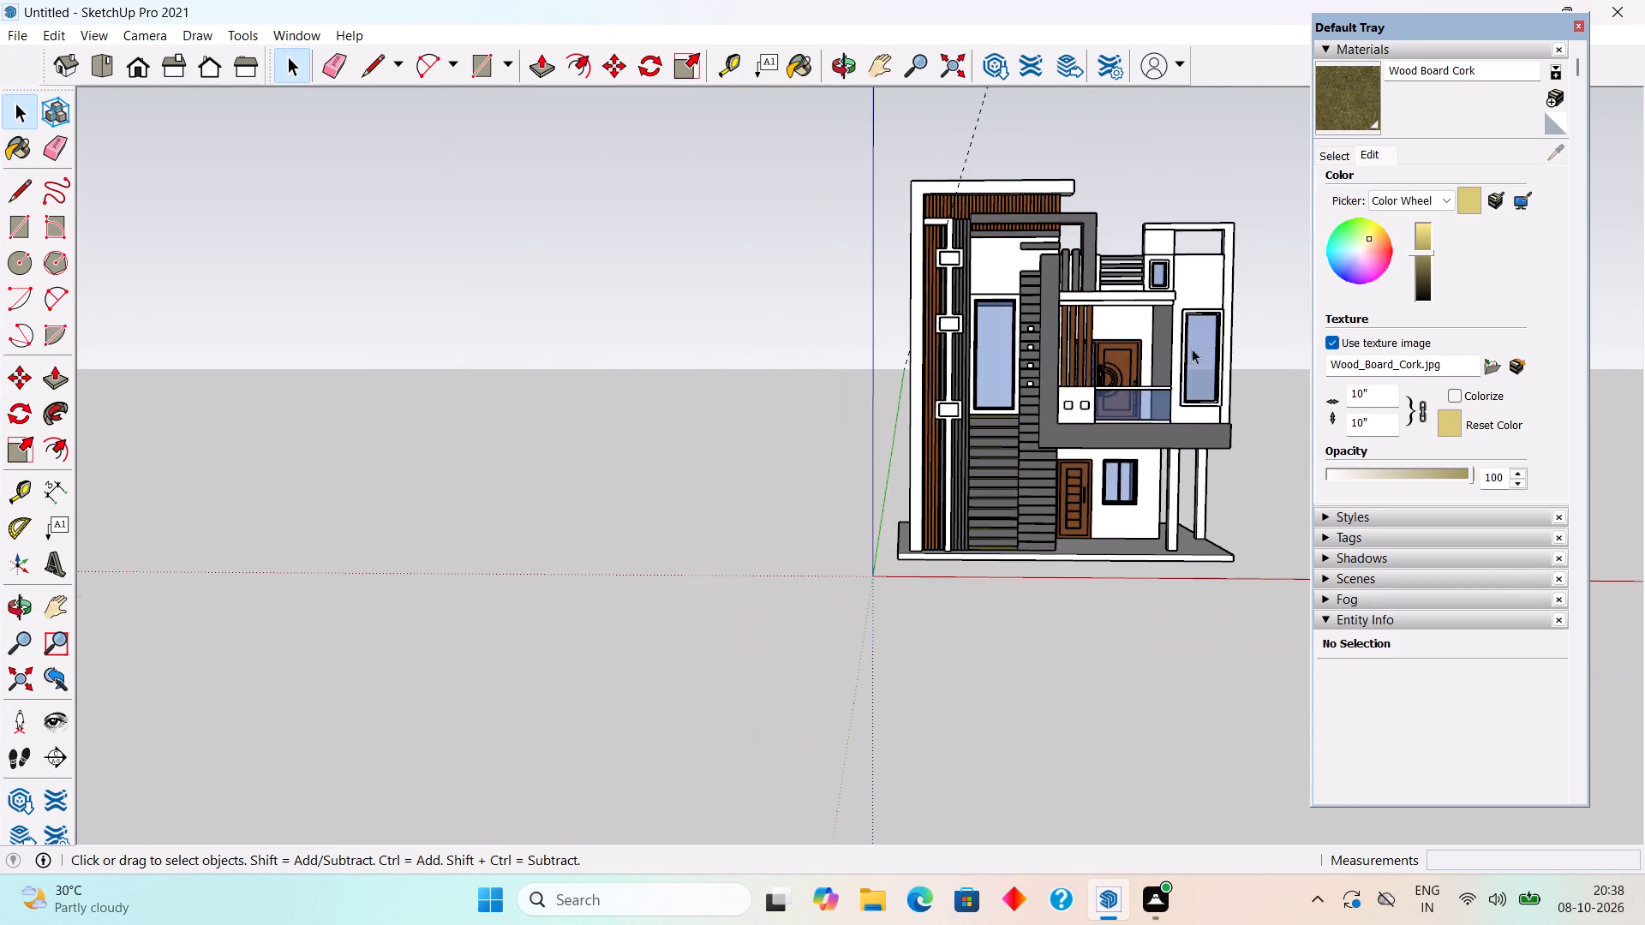
{"action": "scroll", "coordinate": [1252, 177], "scroll_direction": "up", "scroll_amount": 7}
{"action": "middle_click_drag", "start_coordinate": [1206, 419], "coordinate": [1239, 346]}
{"action": "scroll", "coordinate": [1239, 346], "scroll_direction": "down", "scroll_amount": 2}
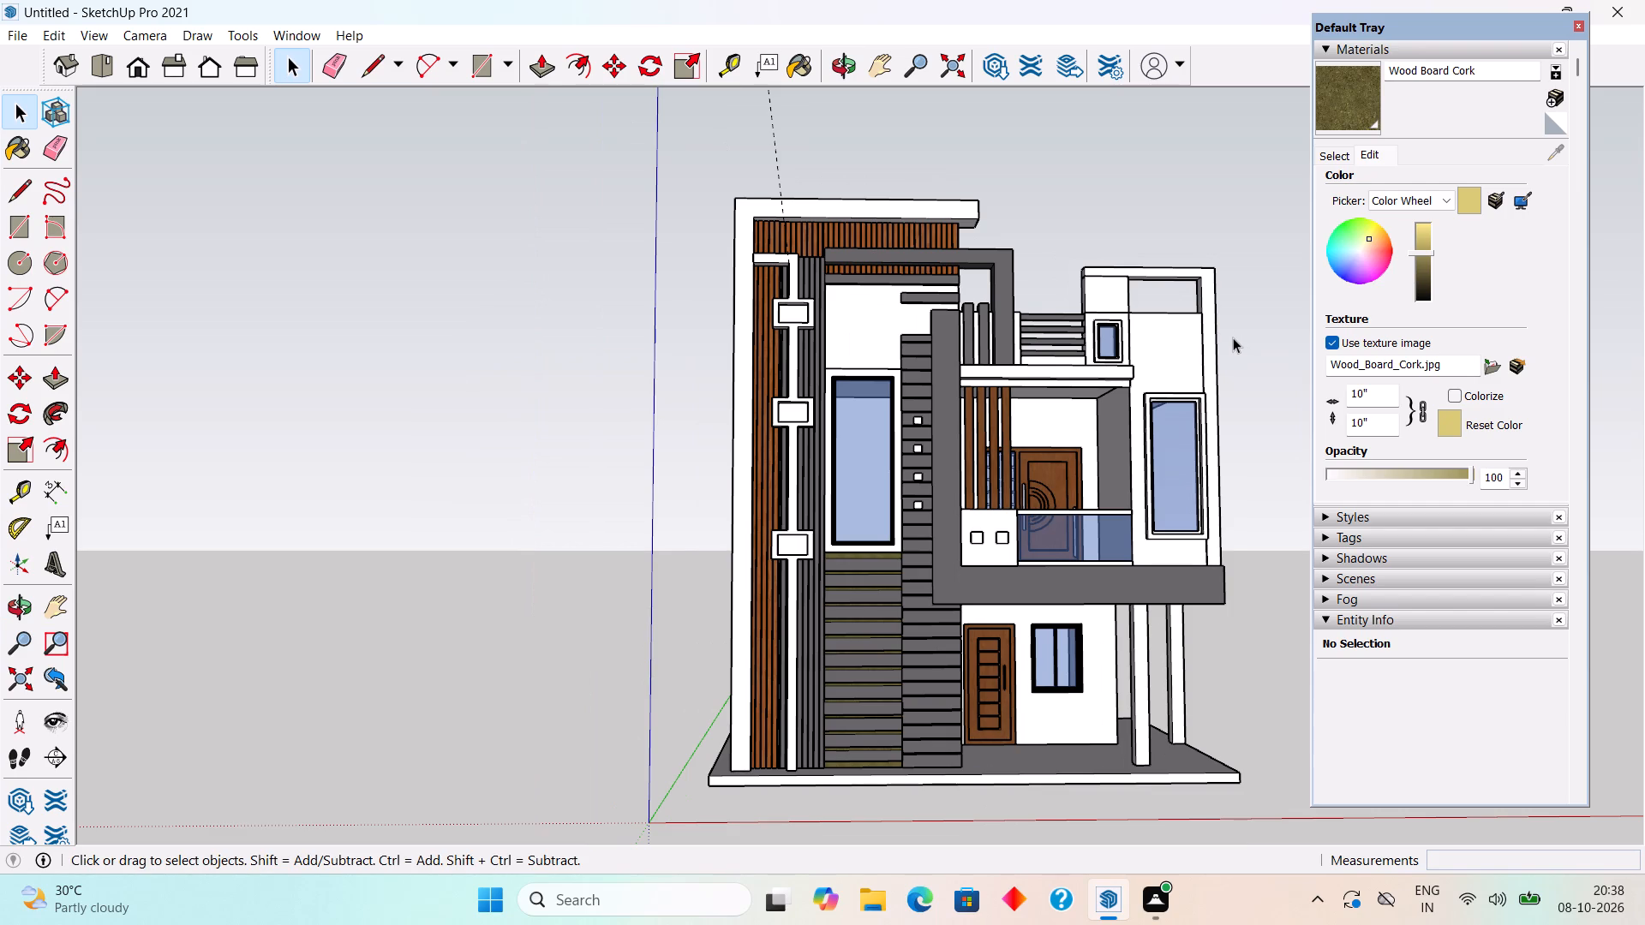
{"action": "scroll", "coordinate": [1149, 320], "scroll_direction": "down", "scroll_amount": 4}
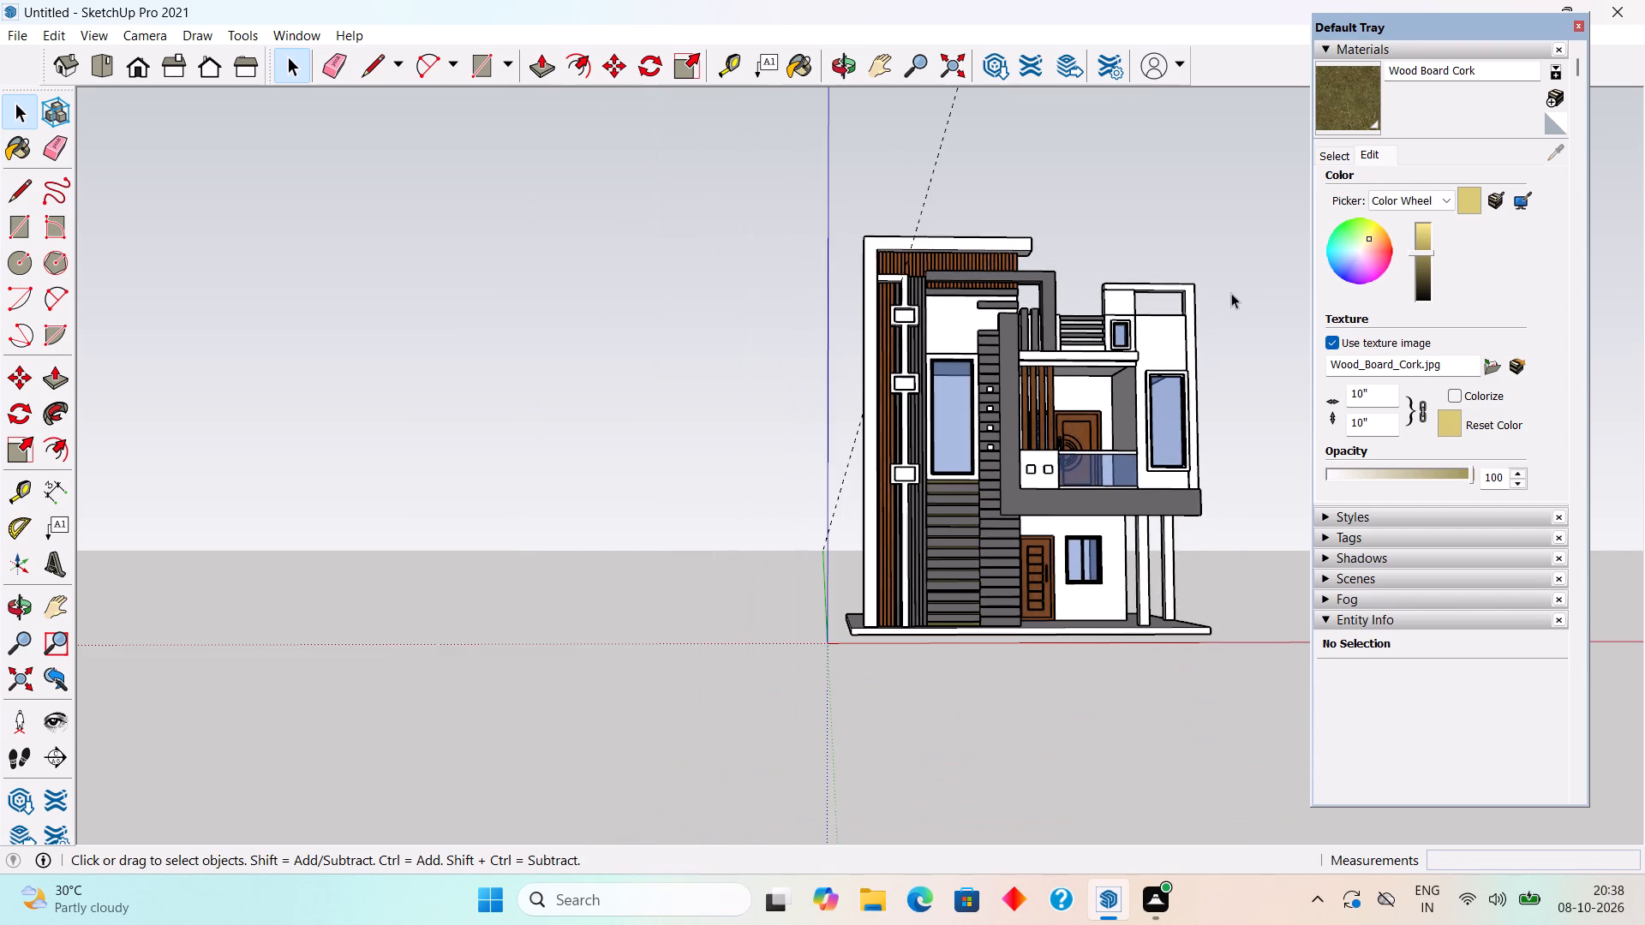
{"action": "scroll", "coordinate": [1231, 293], "scroll_direction": "up", "scroll_amount": 2}
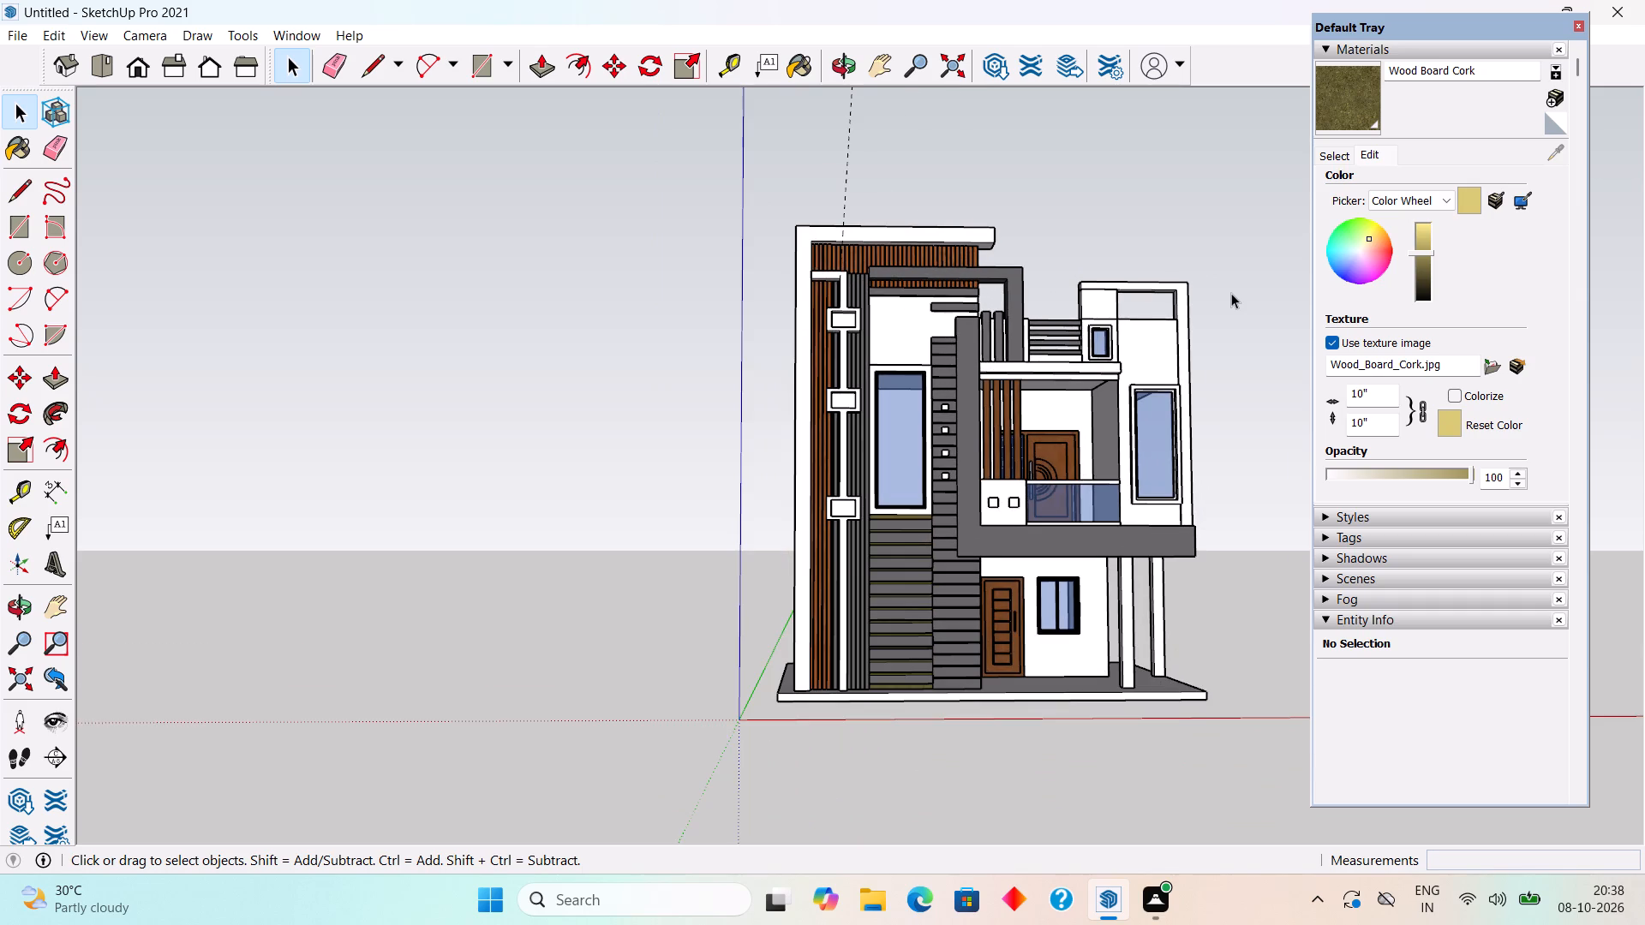
{"action": "scroll", "coordinate": [1231, 293], "scroll_direction": "up", "scroll_amount": 2}
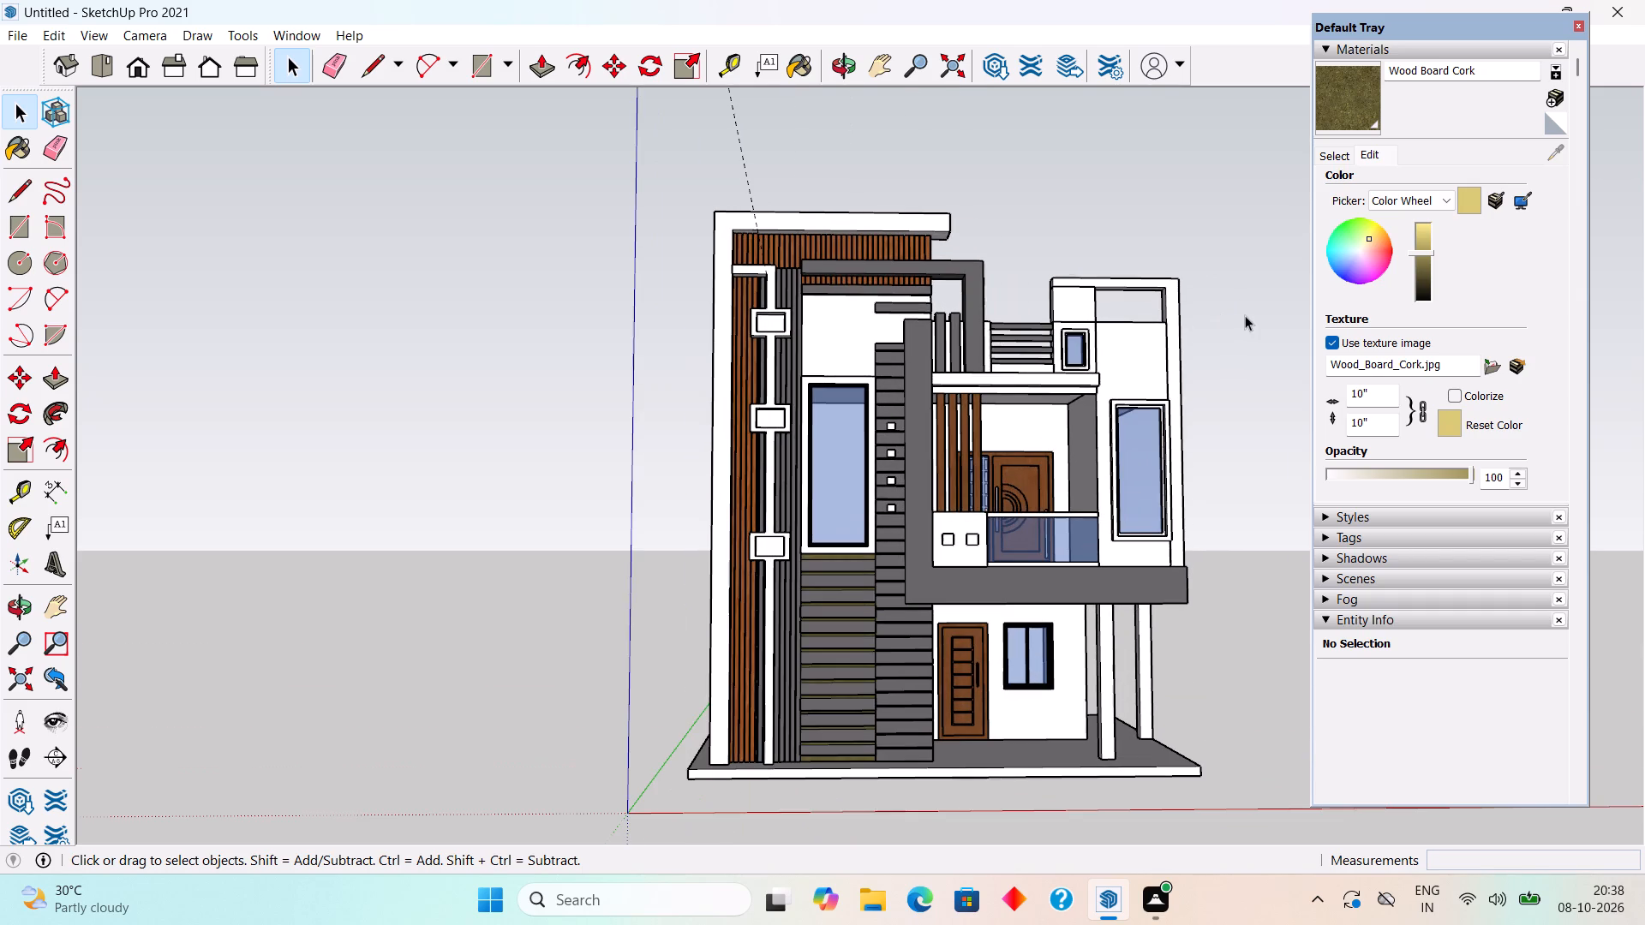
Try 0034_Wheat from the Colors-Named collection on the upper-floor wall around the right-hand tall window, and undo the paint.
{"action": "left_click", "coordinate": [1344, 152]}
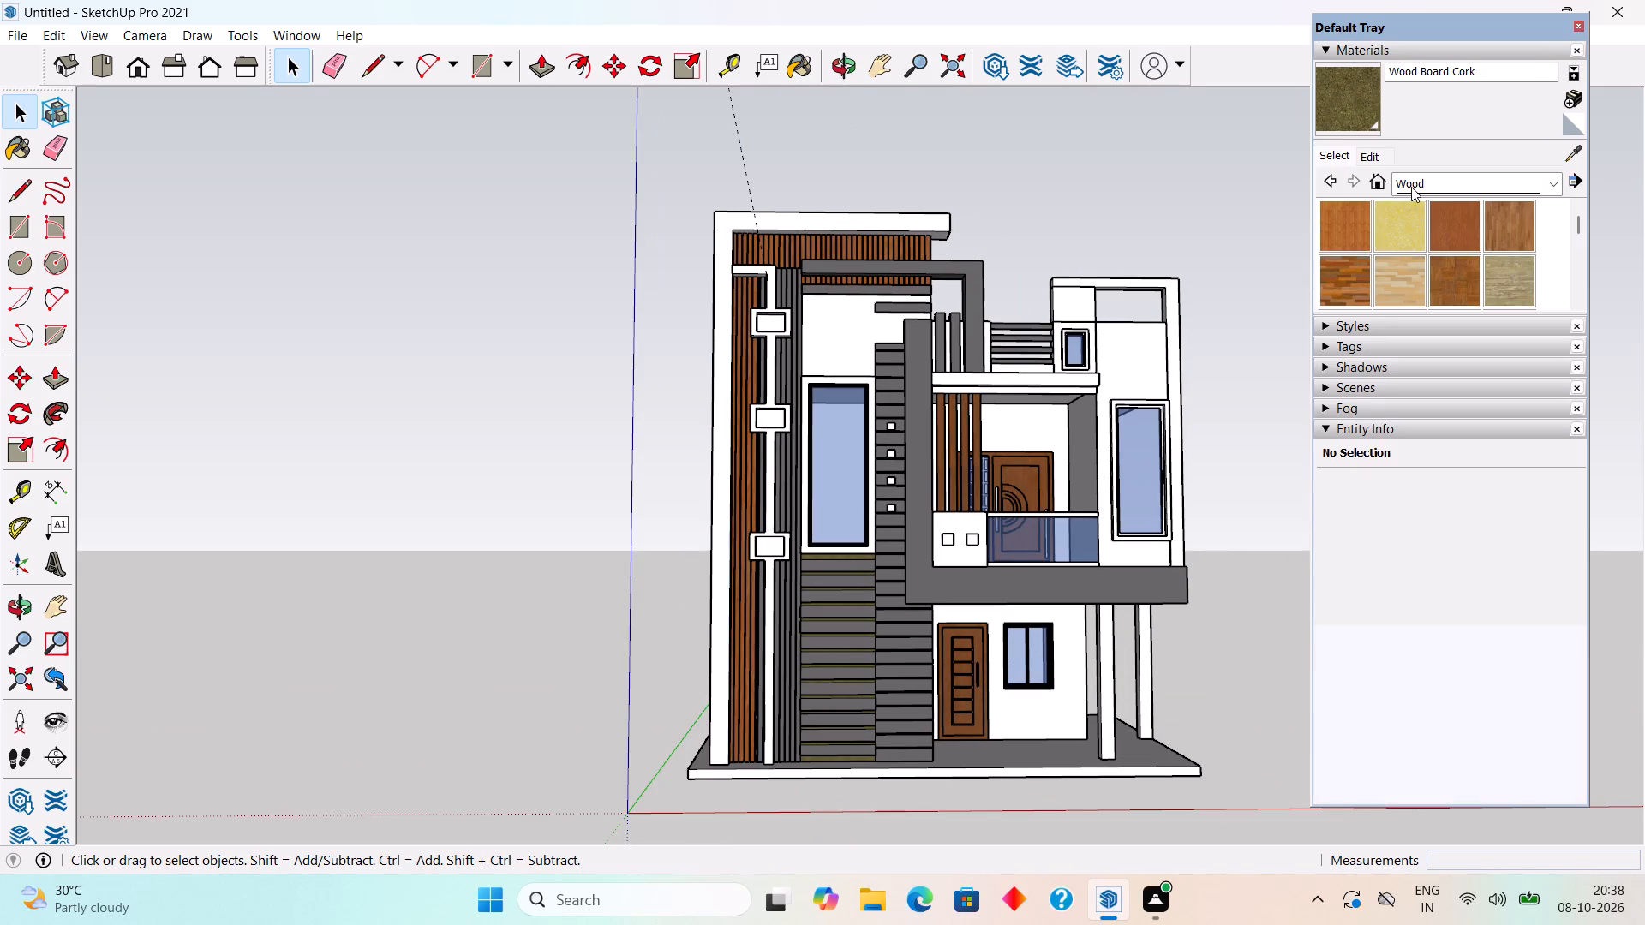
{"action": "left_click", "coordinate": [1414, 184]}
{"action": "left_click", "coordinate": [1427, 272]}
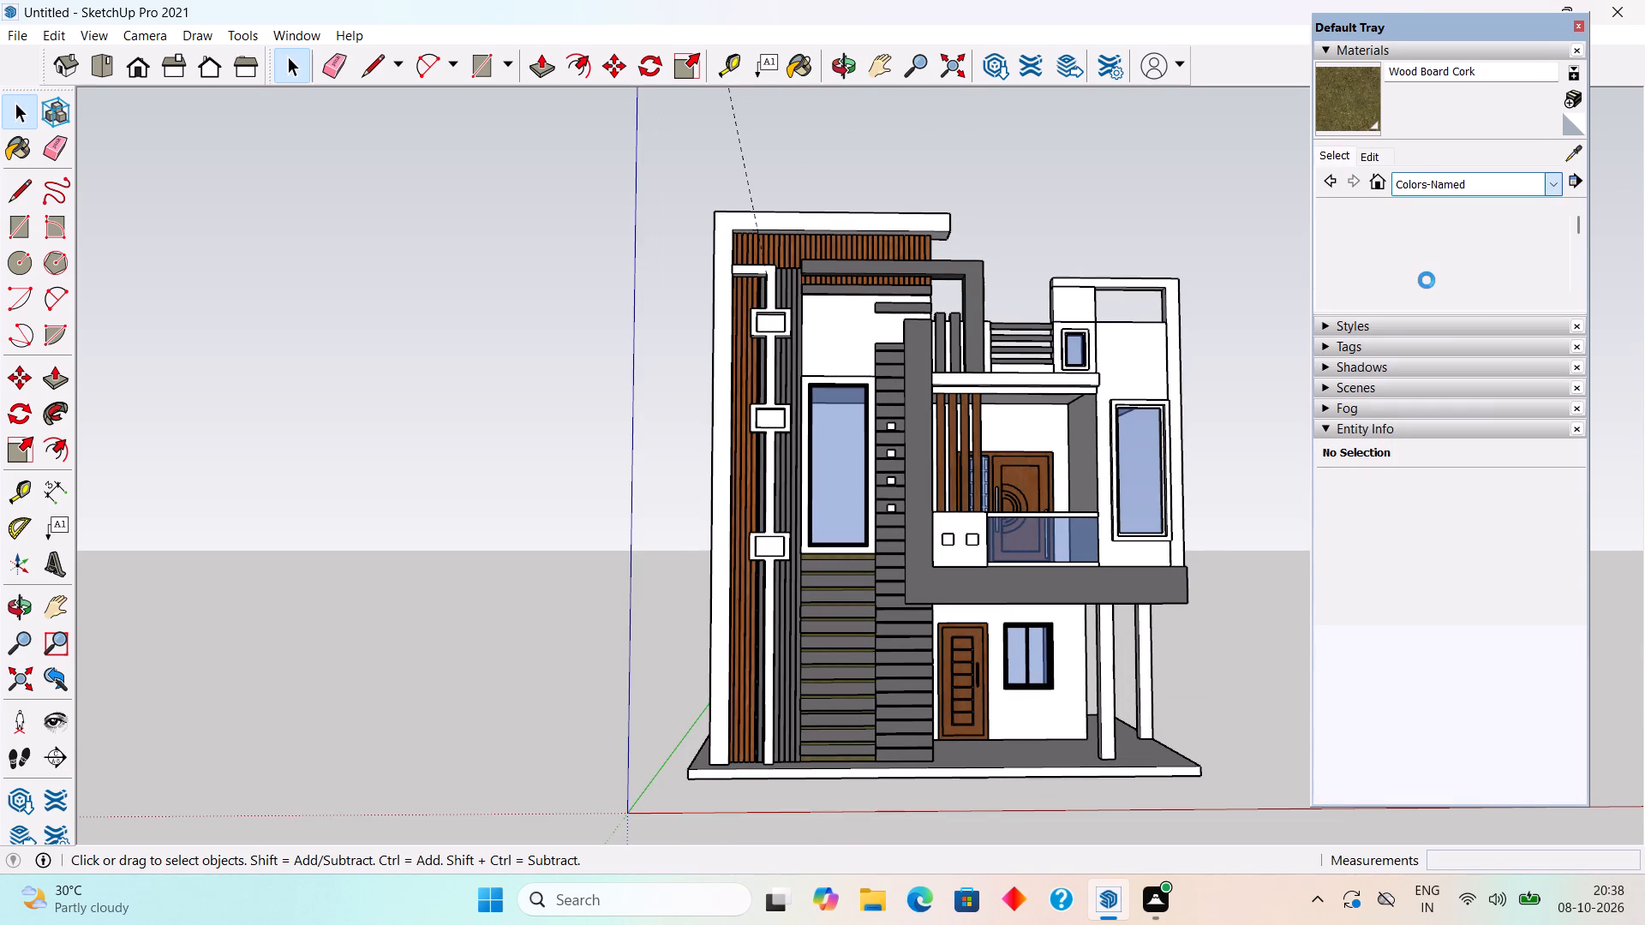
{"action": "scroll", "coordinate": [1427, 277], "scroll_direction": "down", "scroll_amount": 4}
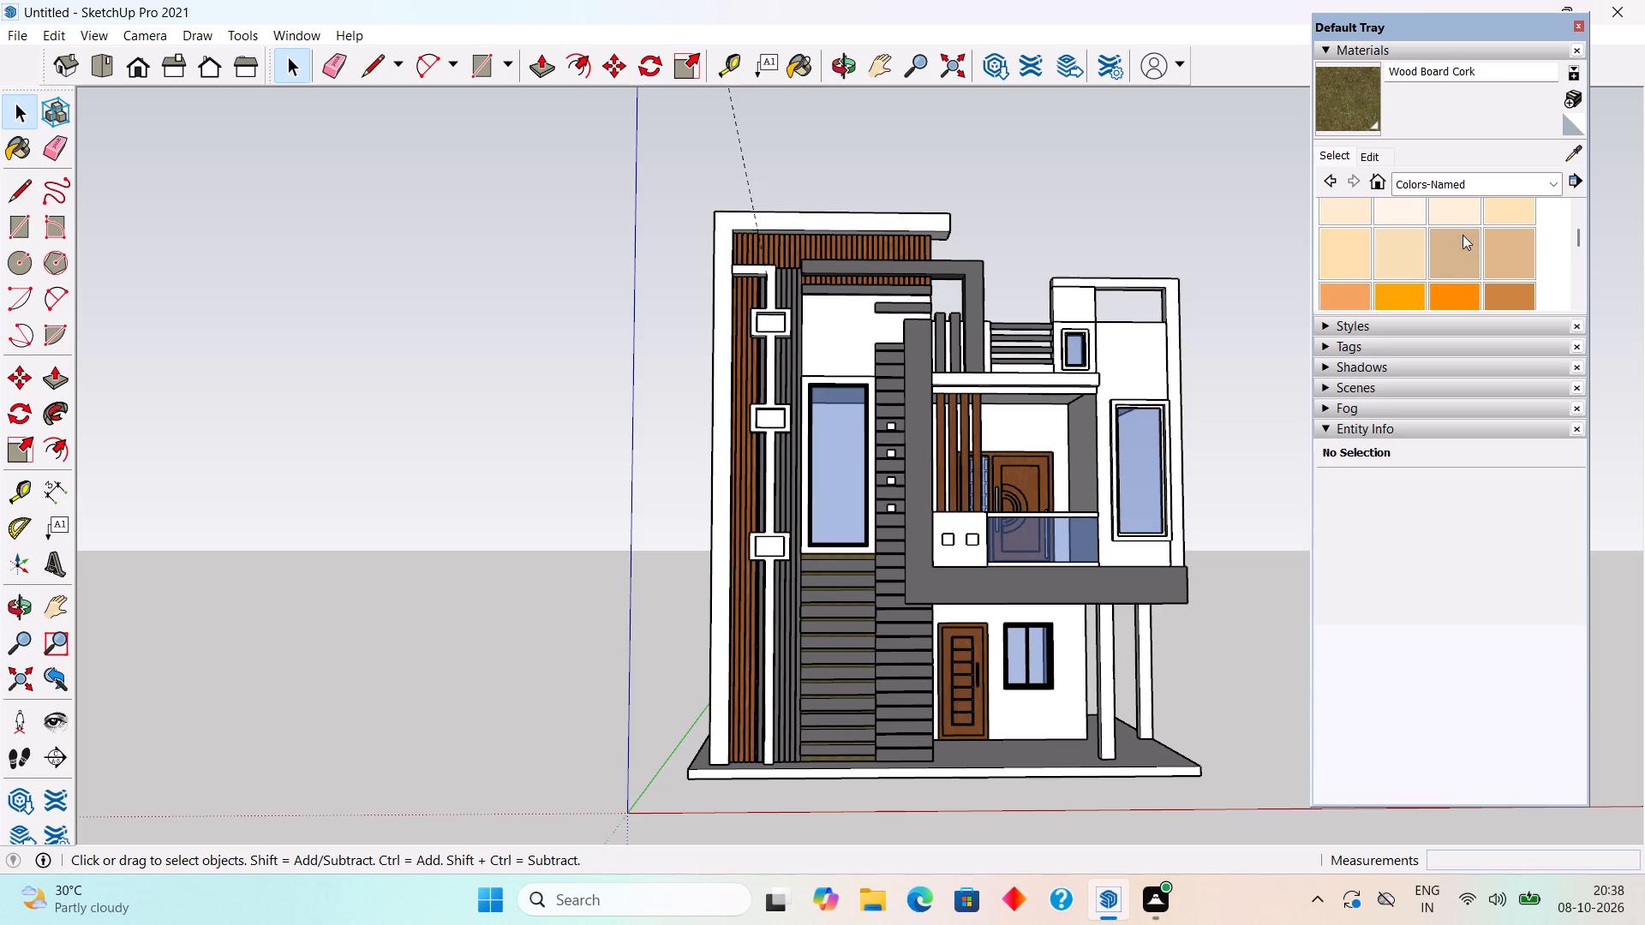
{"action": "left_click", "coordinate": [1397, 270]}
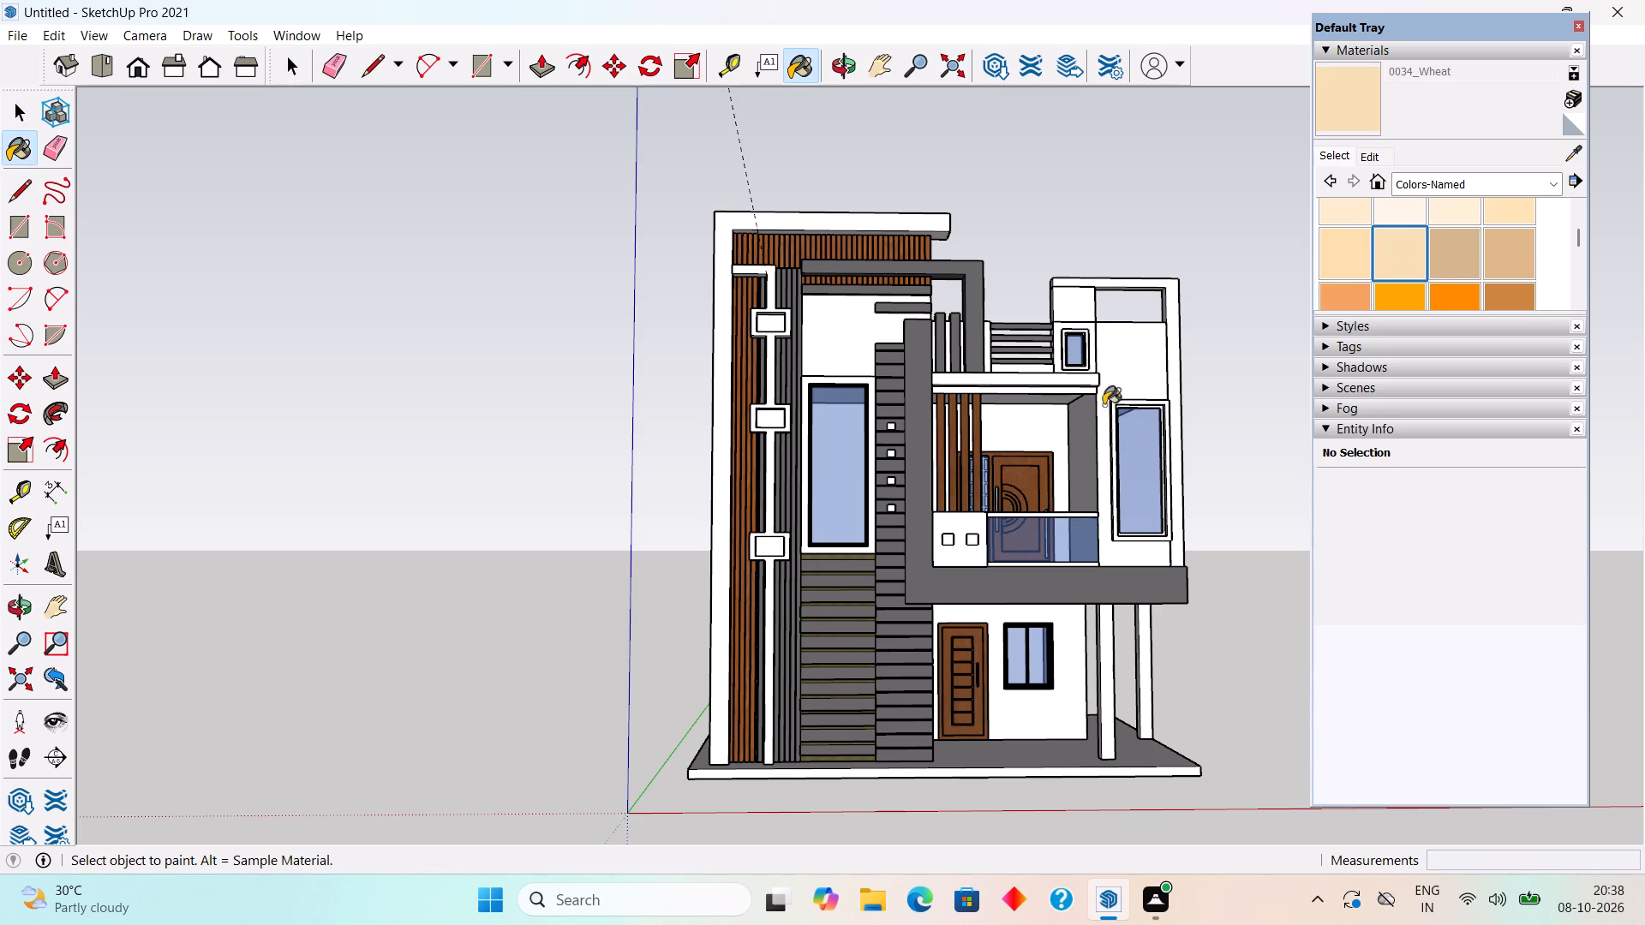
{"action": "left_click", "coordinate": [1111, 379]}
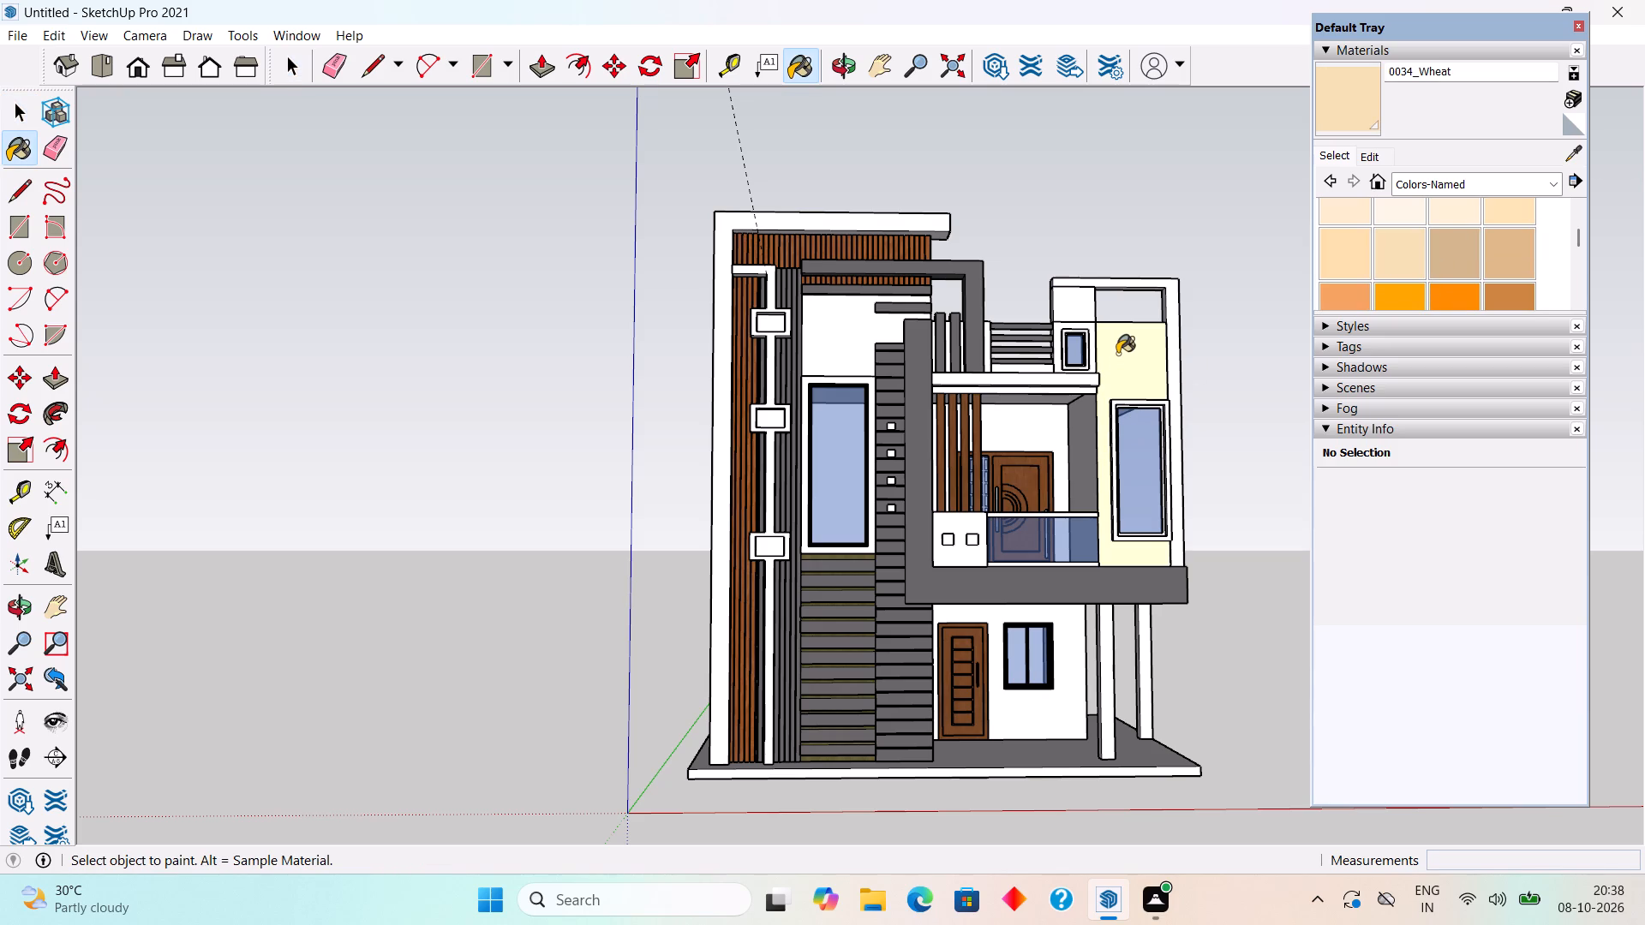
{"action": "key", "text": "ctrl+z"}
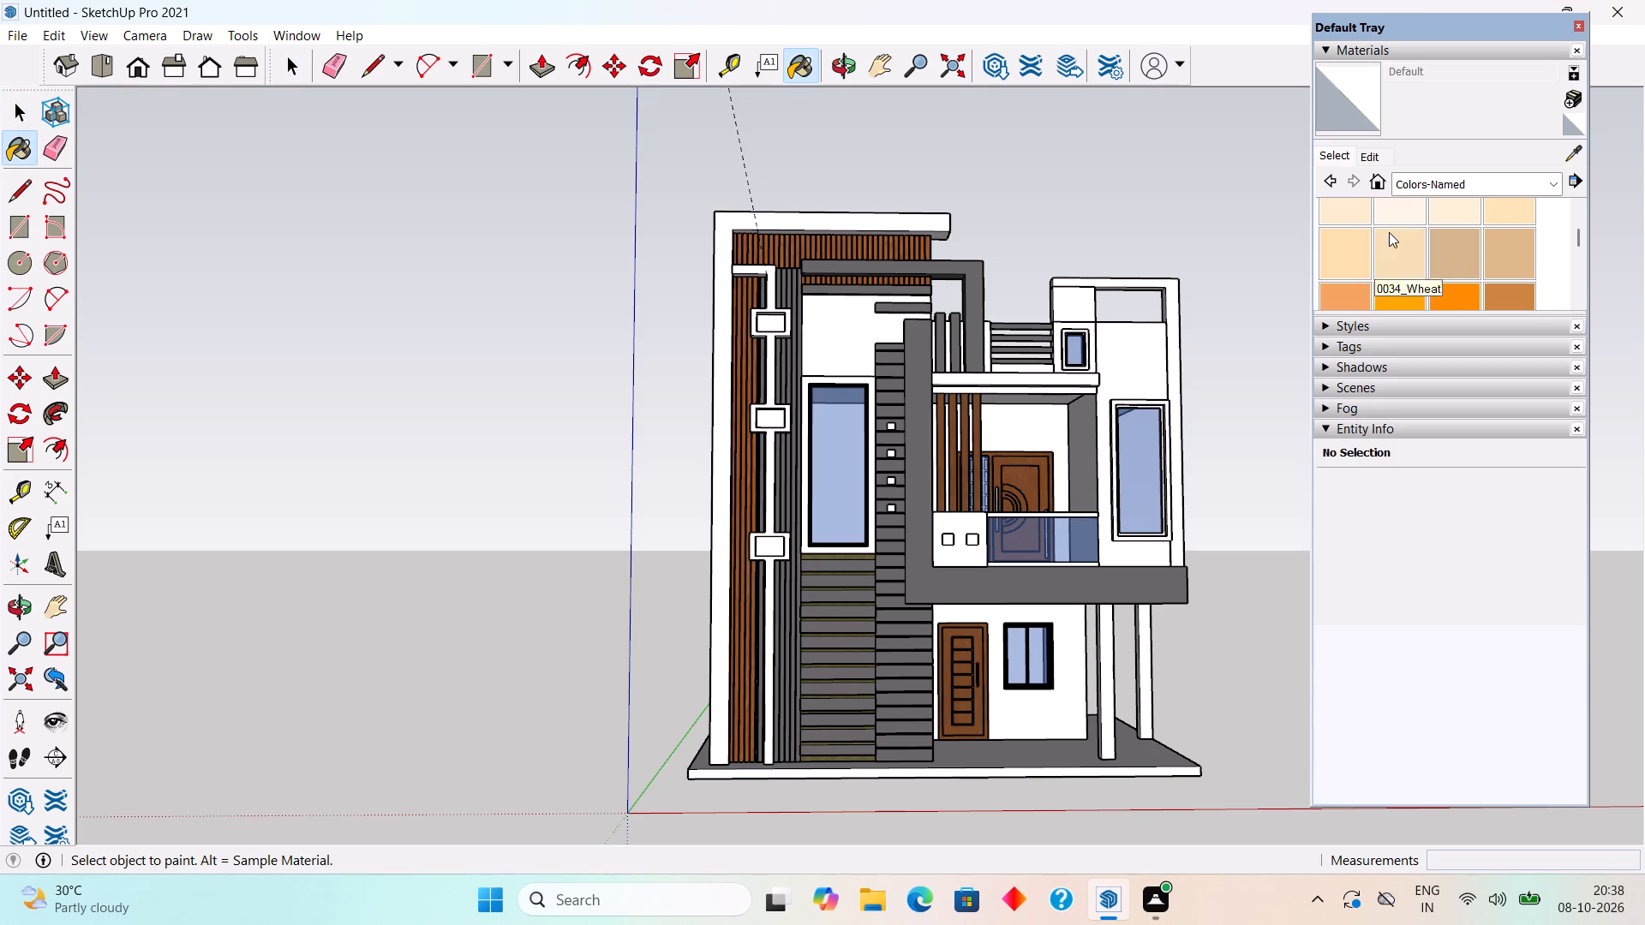
Paint the upper-floor wall around the right-hand tall window with 0007_MistyRose from the Colors-Named collection.
{"action": "scroll", "coordinate": [1395, 233], "scroll_direction": "down", "scroll_amount": 4}
{"action": "scroll", "coordinate": [1395, 233], "scroll_direction": "up", "scroll_amount": 8}
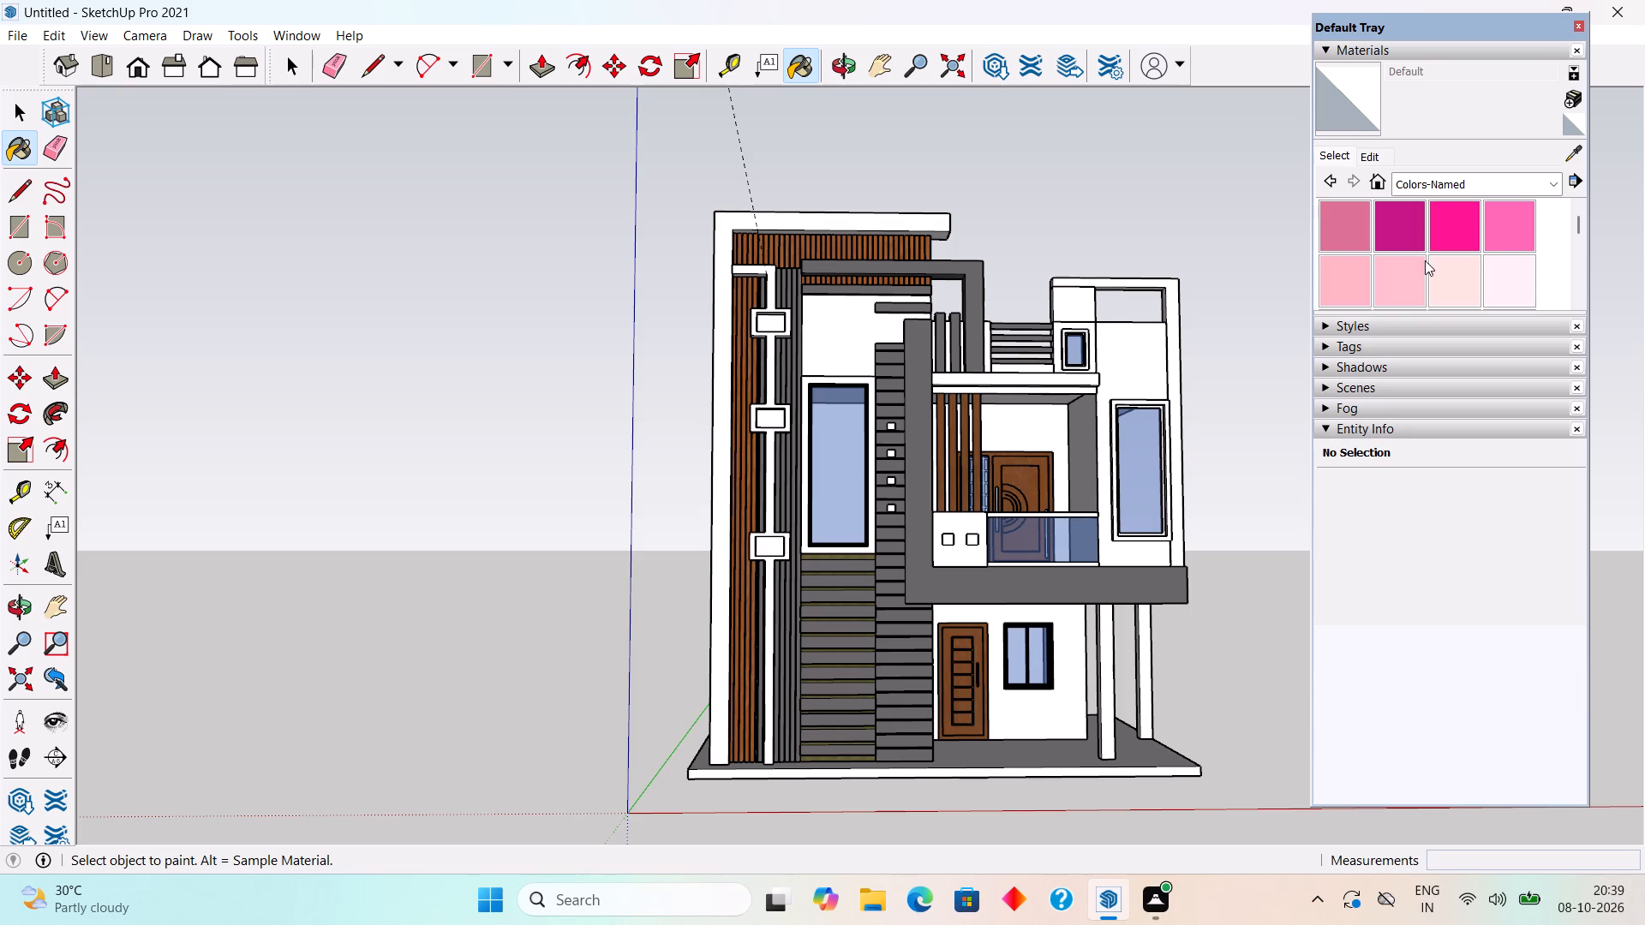
{"action": "left_click", "coordinate": [1462, 280]}
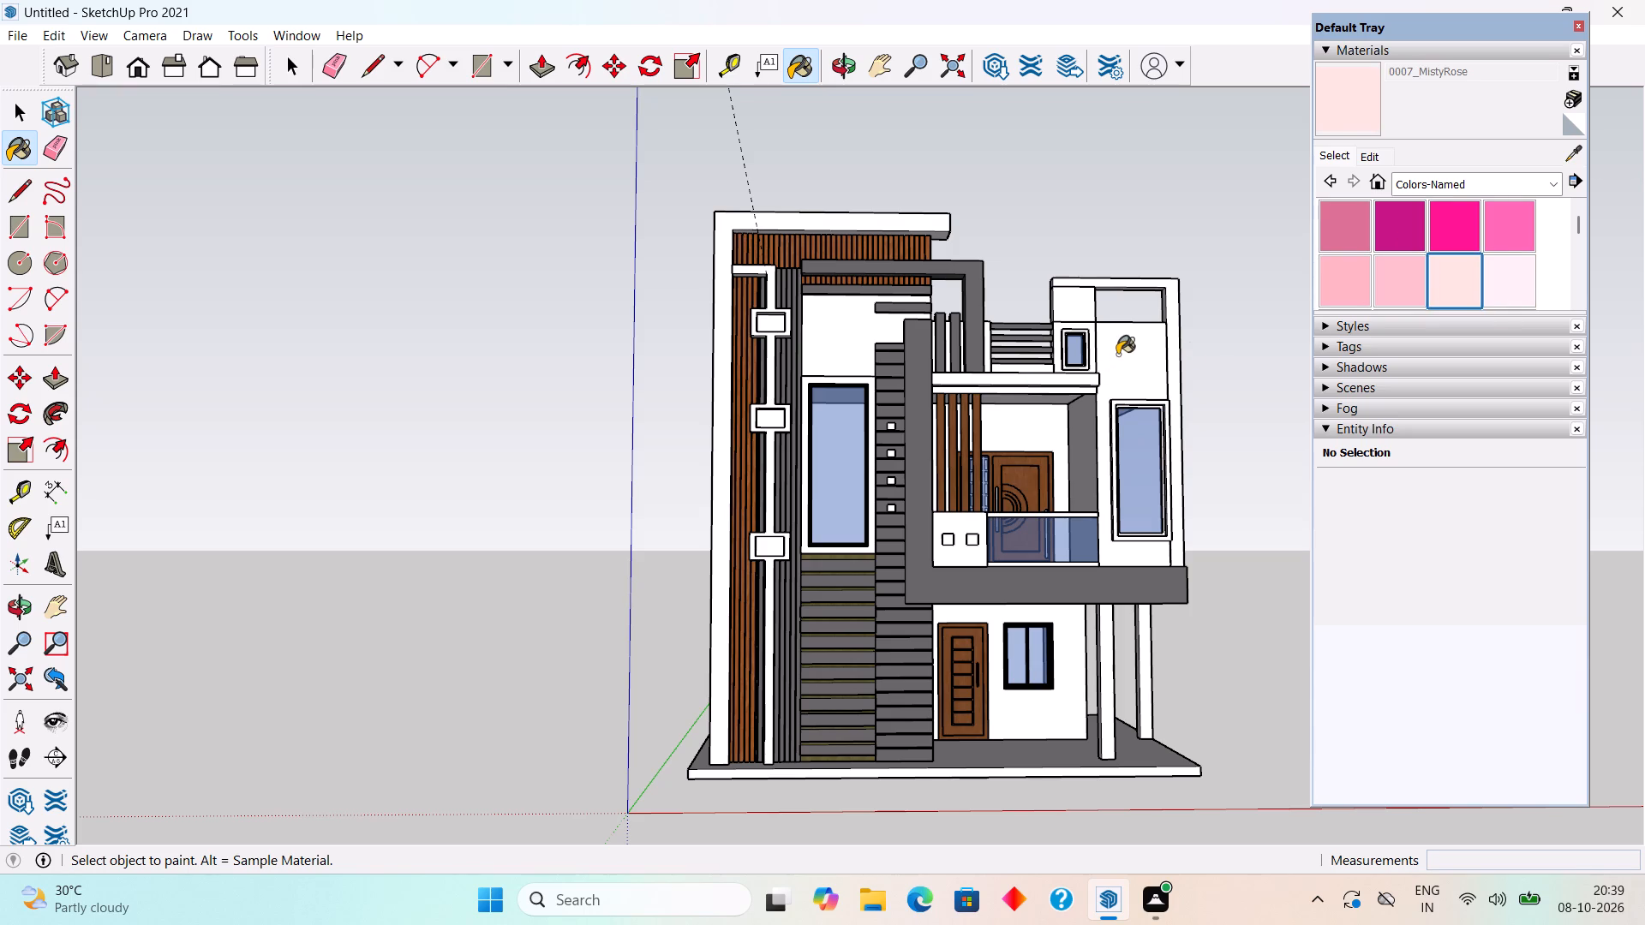
{"action": "left_click", "coordinate": [1117, 355]}
{"action": "middle_click_drag", "start_coordinate": [1111, 401], "coordinate": [1178, 517]}
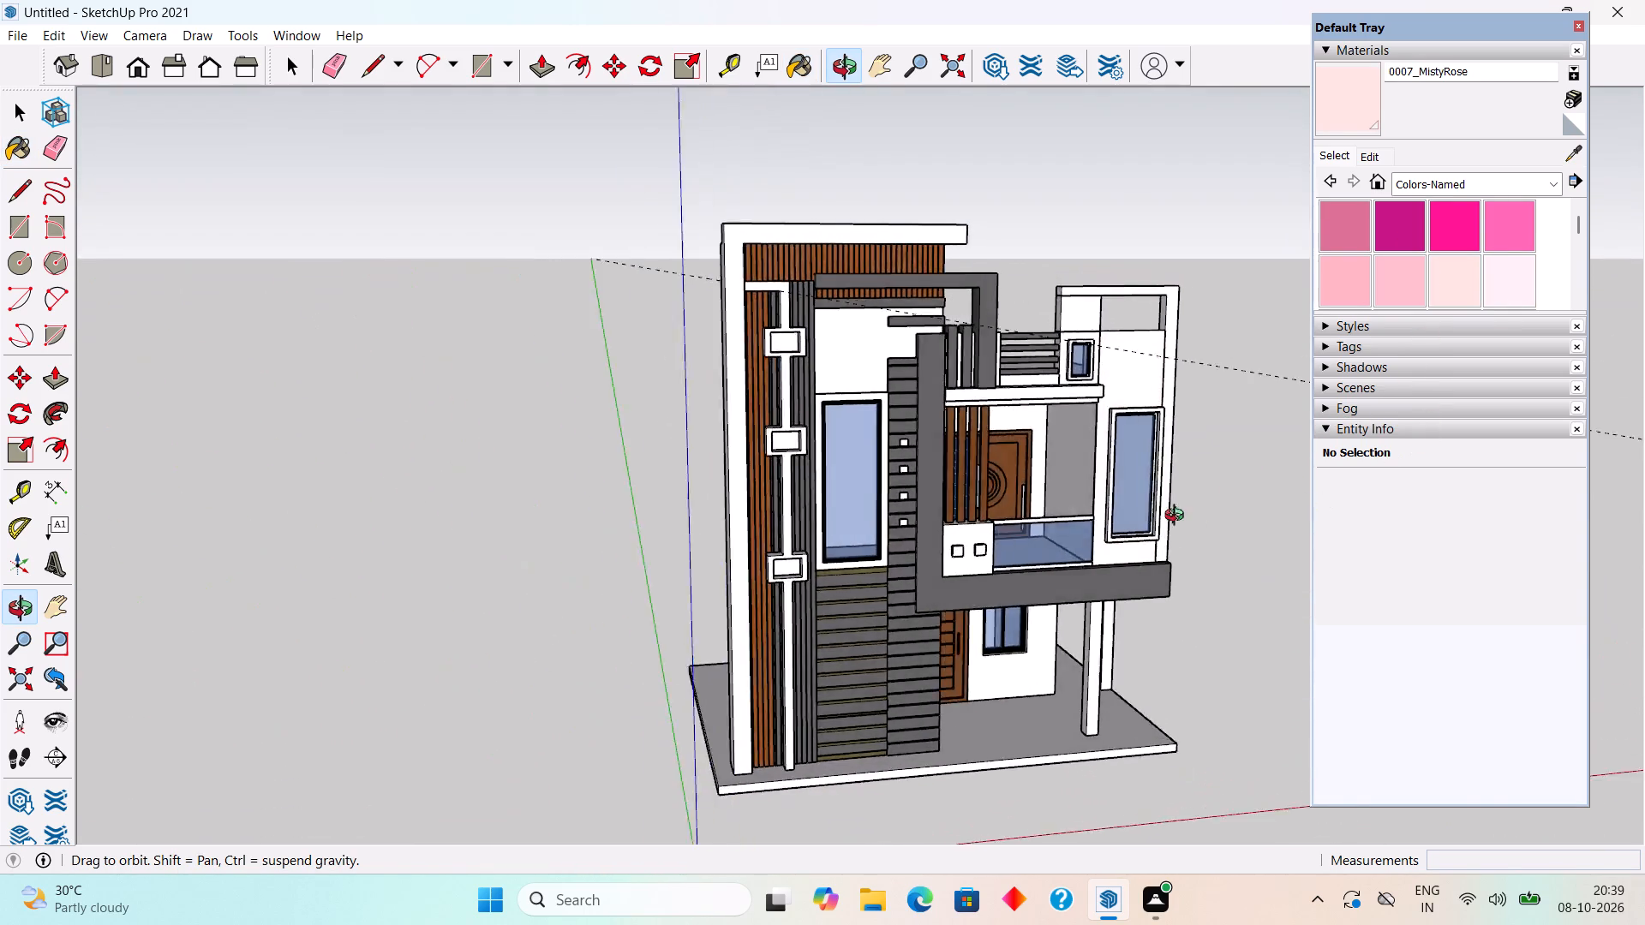
{"action": "middle_click_drag", "start_coordinate": [1178, 517], "coordinate": [874, 486]}
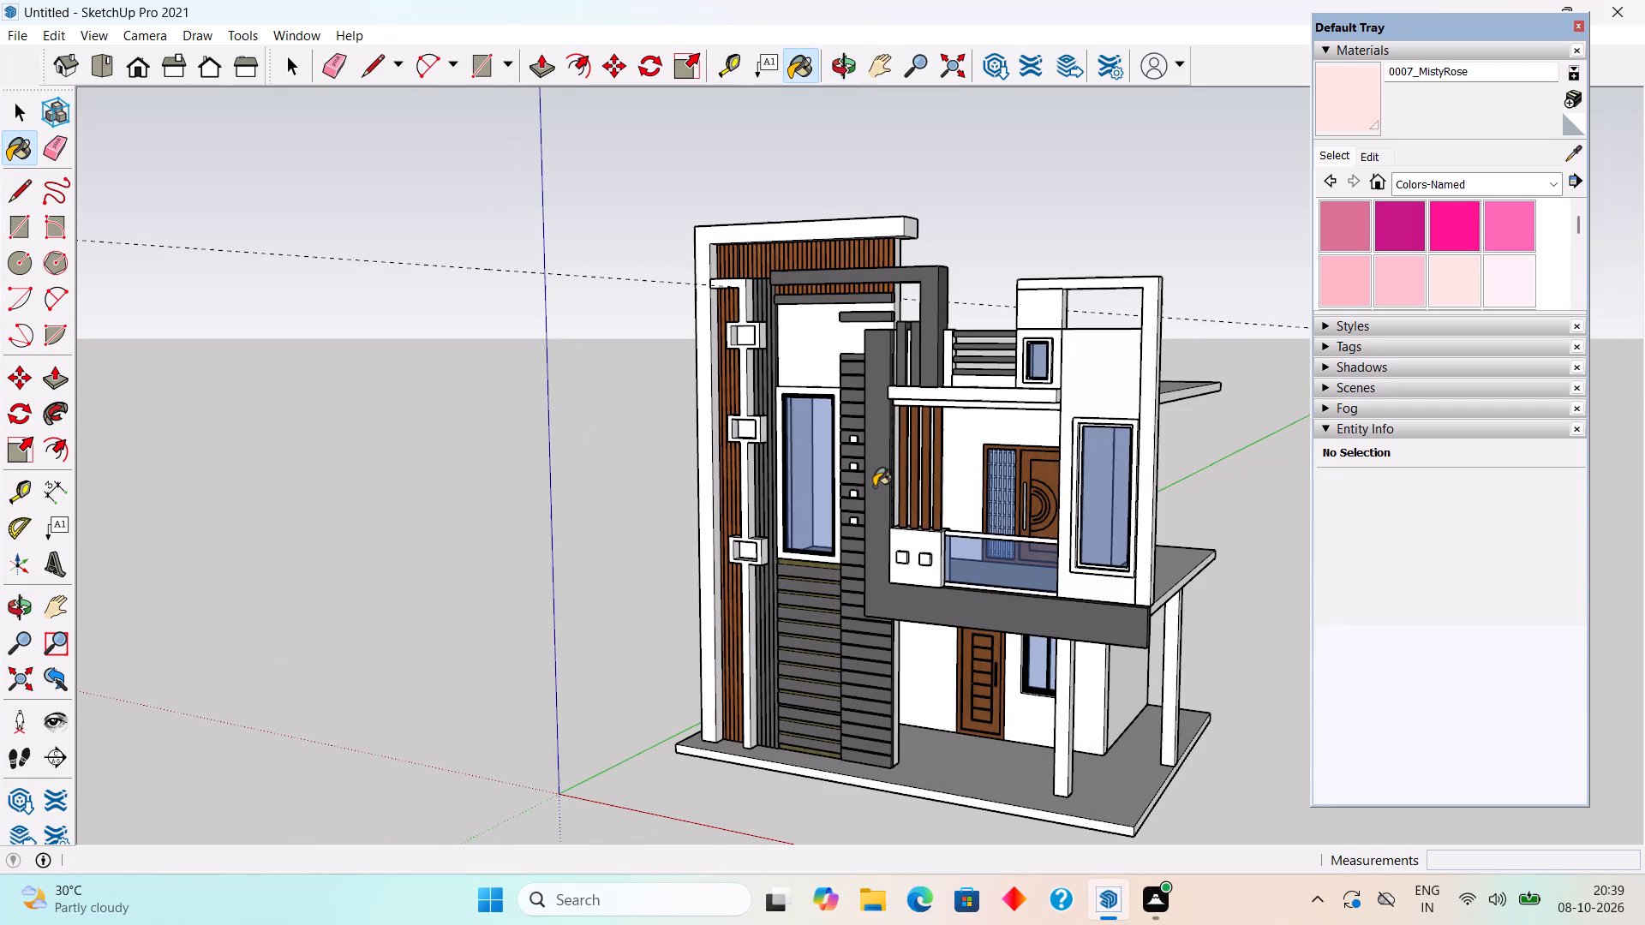
{"action": "scroll", "coordinate": [1122, 411], "scroll_direction": "up", "scroll_amount": 5}
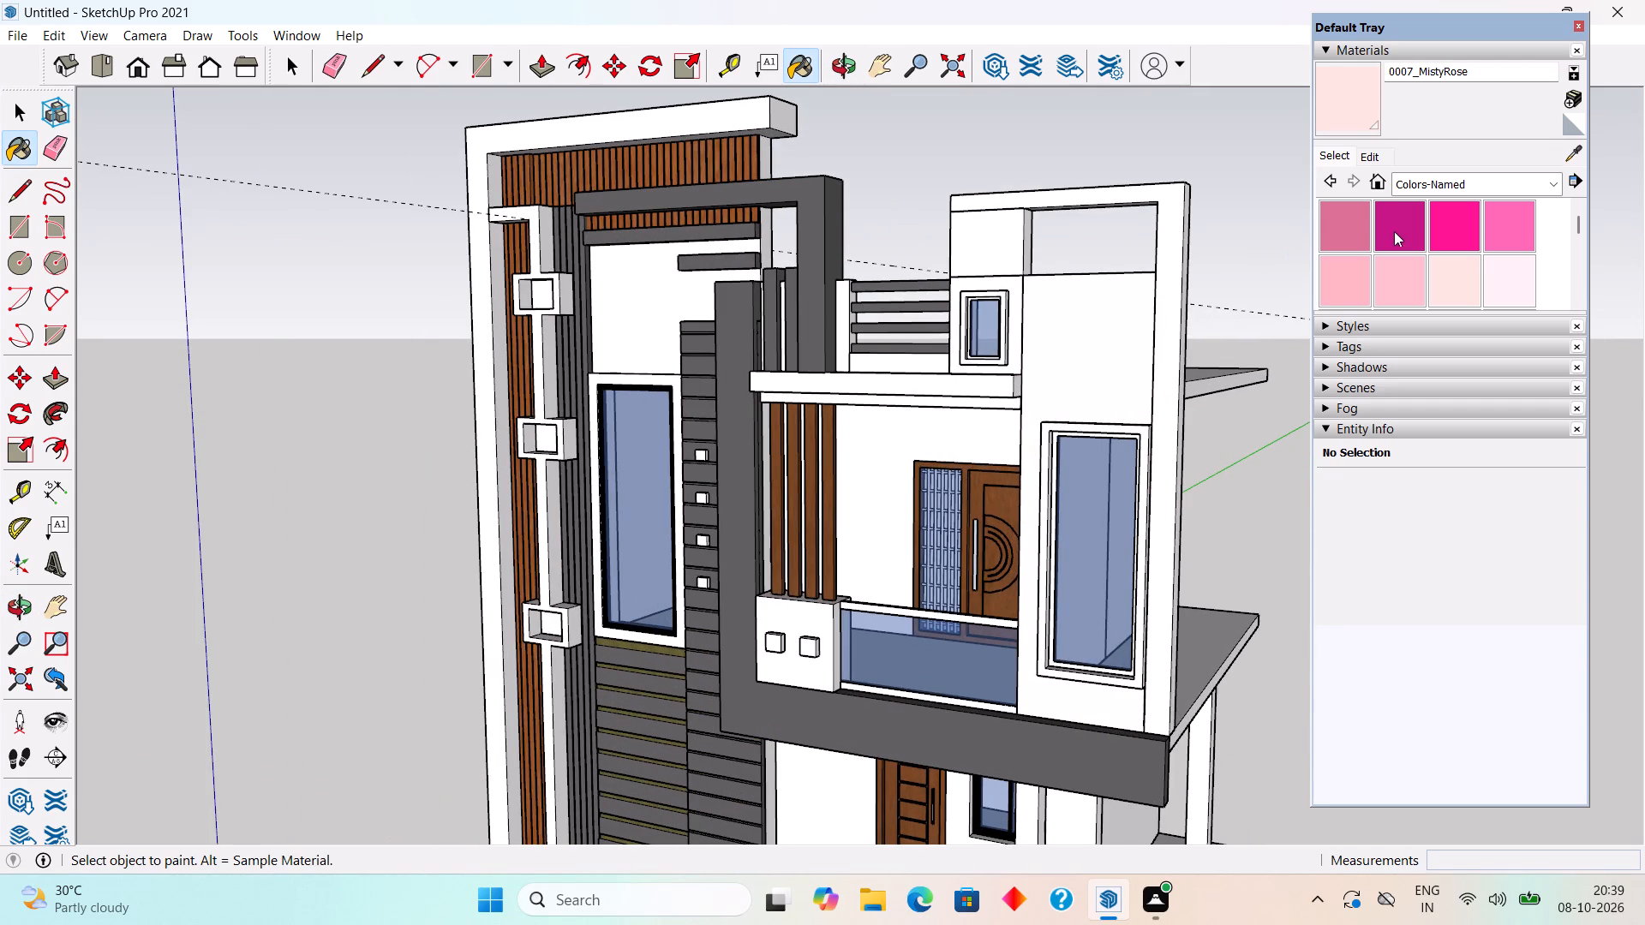
{"action": "scroll", "coordinate": [1107, 369], "scroll_direction": "up", "scroll_amount": 4}
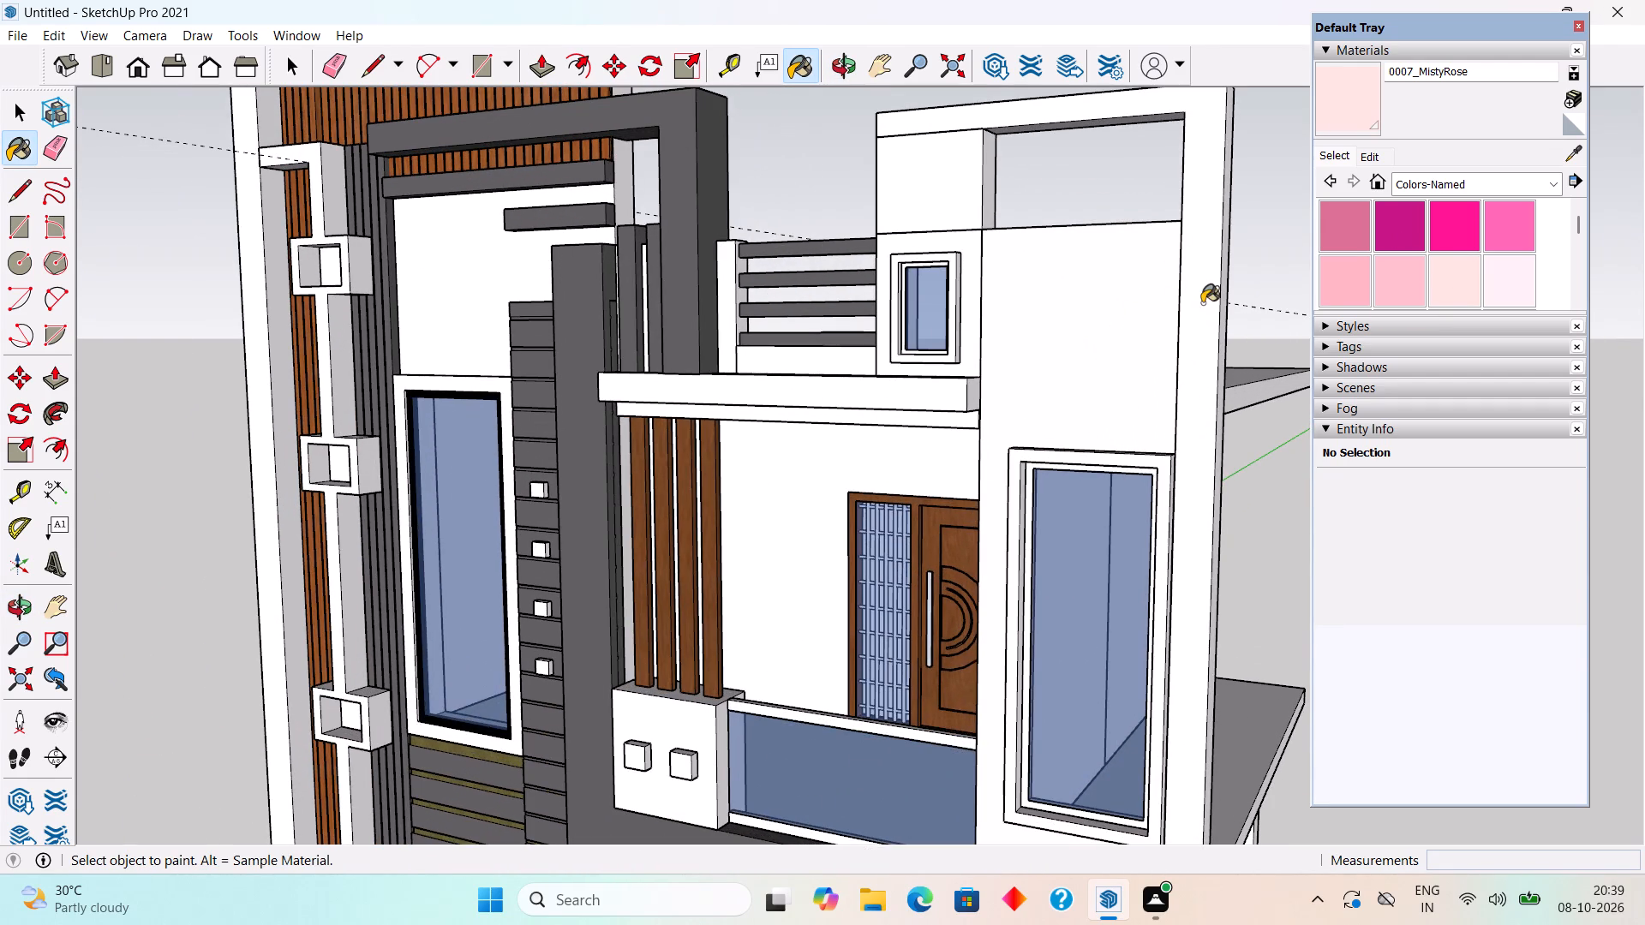
{"action": "left_click", "coordinate": [1131, 337]}
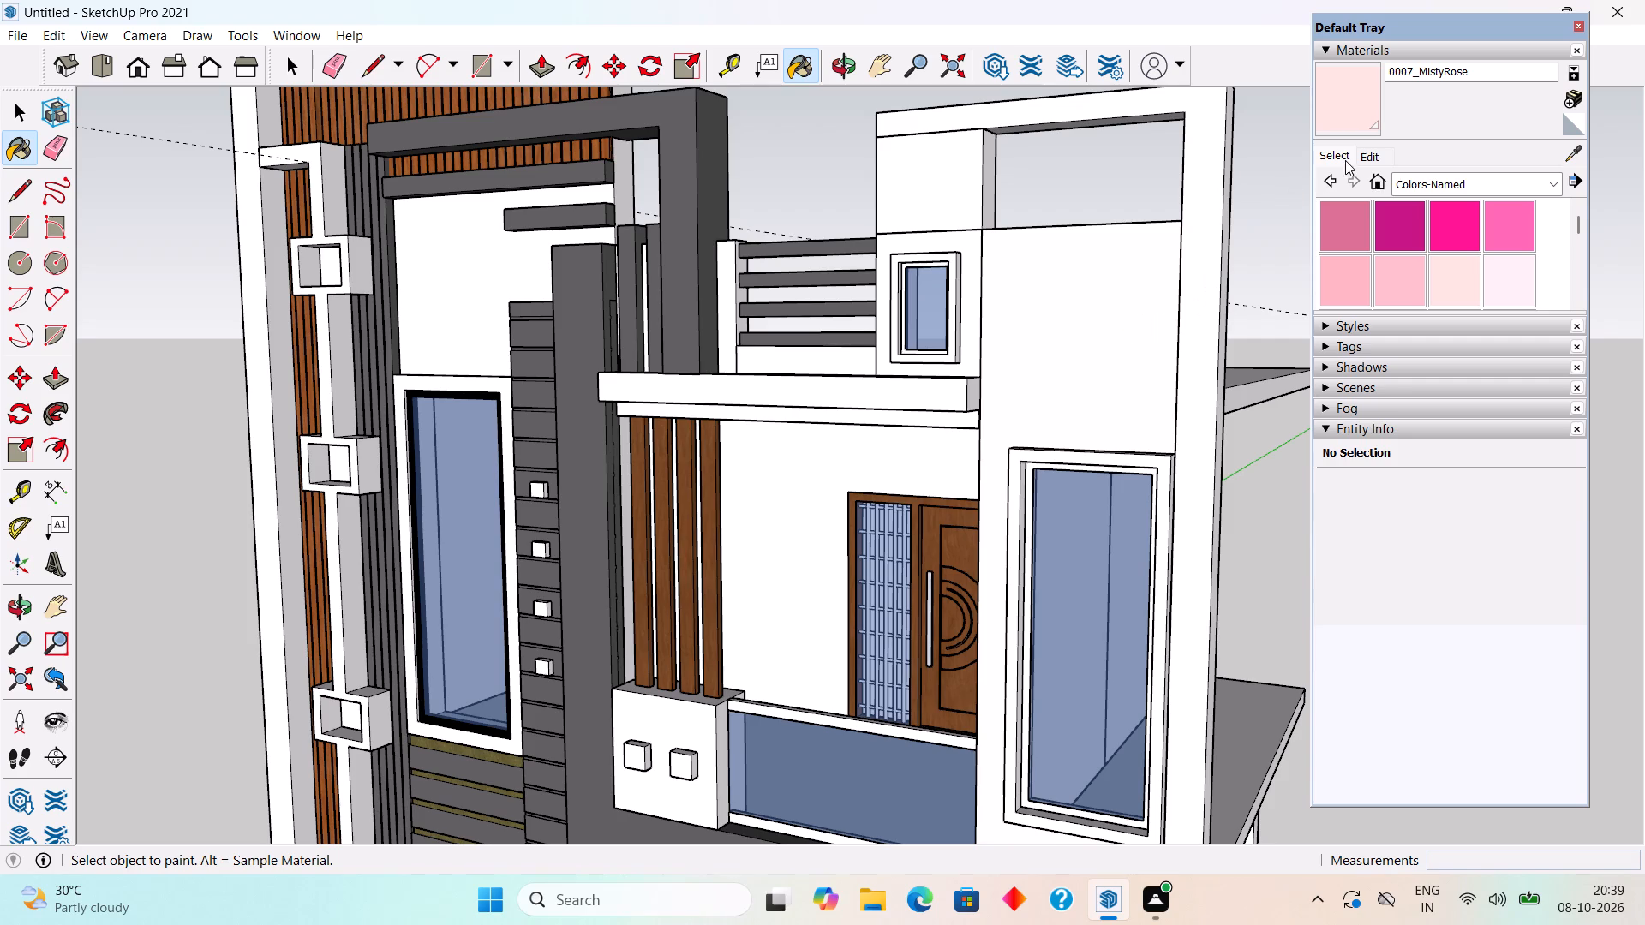
Darken the 0007_MistyRose material's colour slightly to a muted dusty pink.
{"action": "left_click", "coordinate": [1362, 156]}
{"action": "left_click_drag", "start_coordinate": [1424, 224], "coordinate": [1431, 234]}
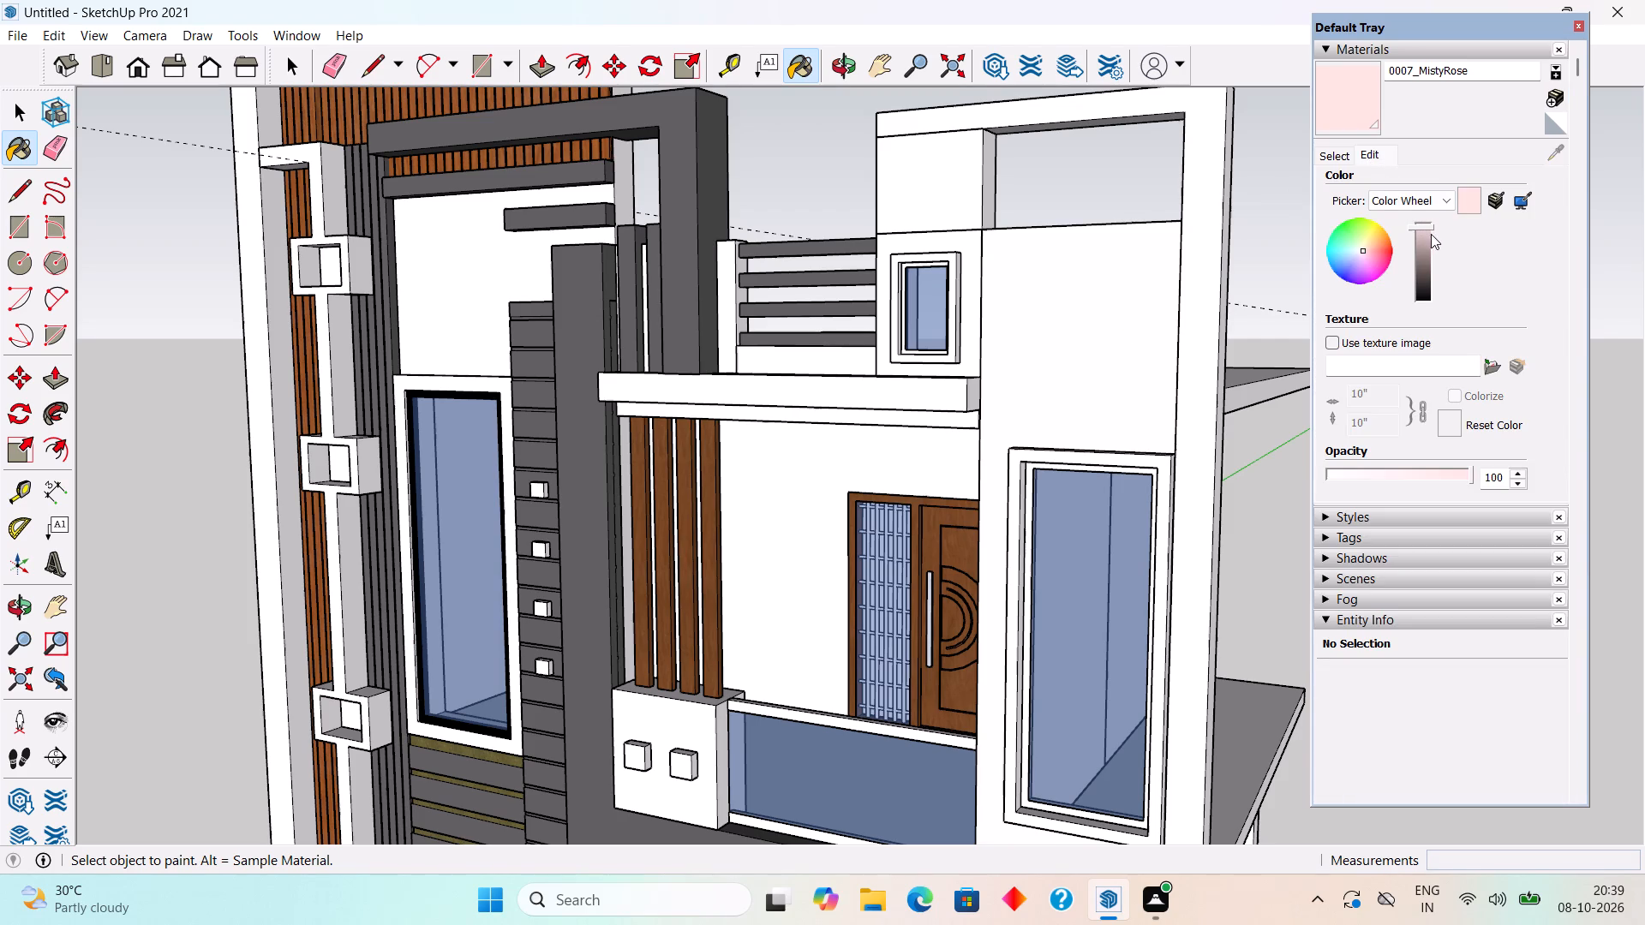
{"action": "left_click_drag", "start_coordinate": [1431, 234], "coordinate": [1430, 289]}
{"action": "left_click", "coordinate": [1421, 227]}
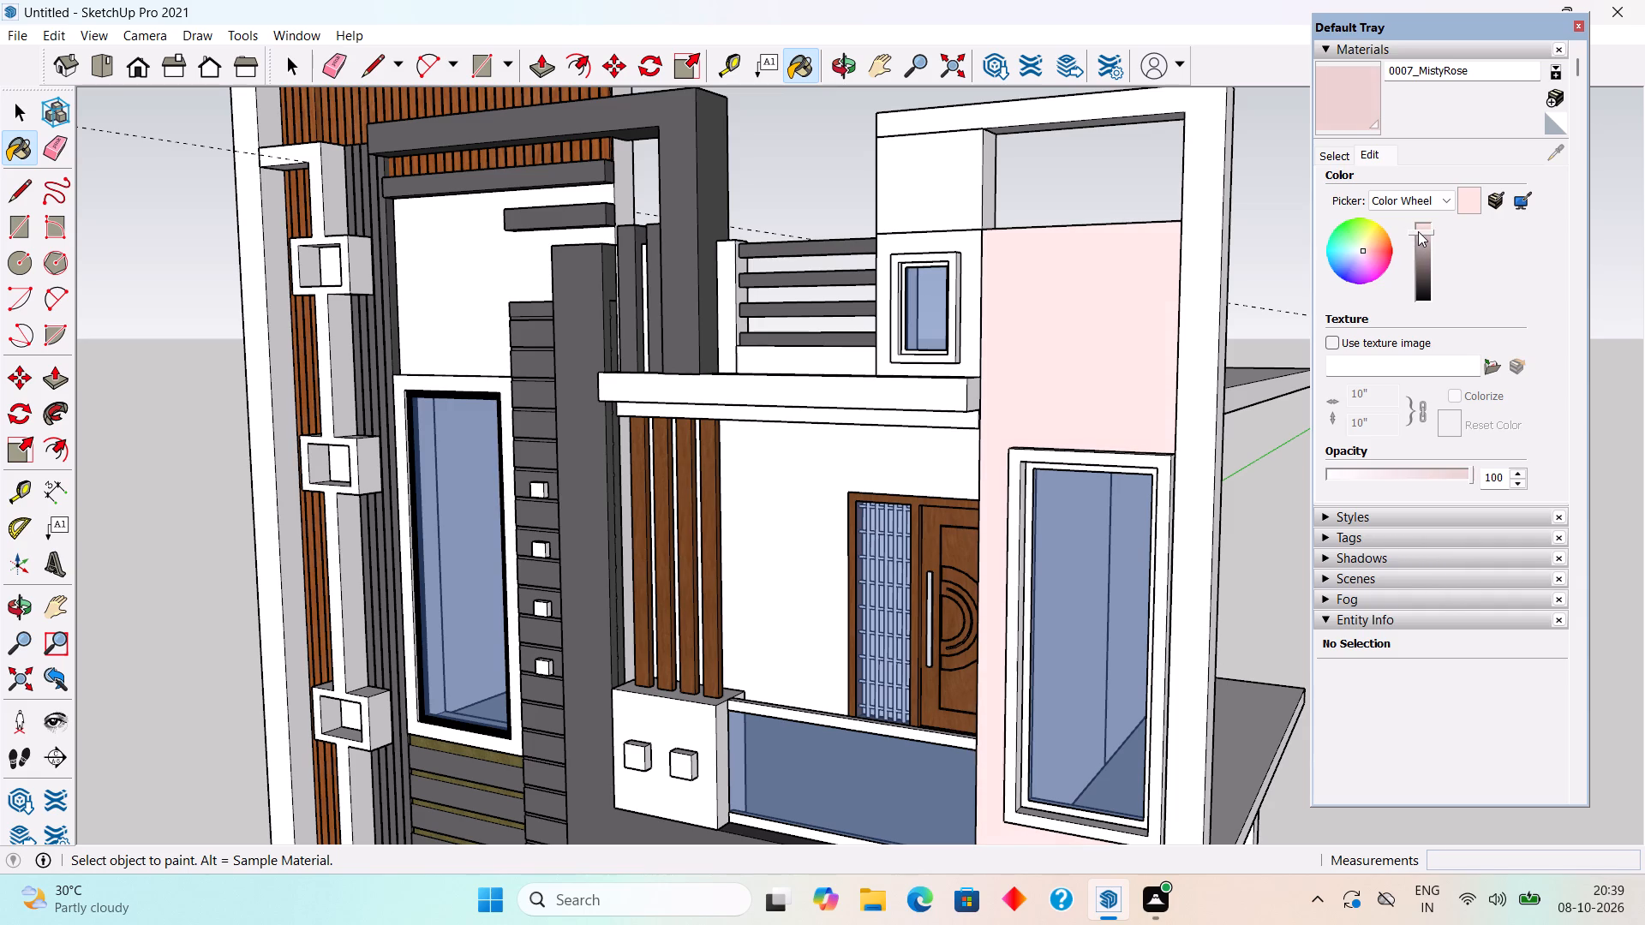
{"action": "middle_click_drag", "start_coordinate": [1178, 520], "coordinate": [1402, 414]}
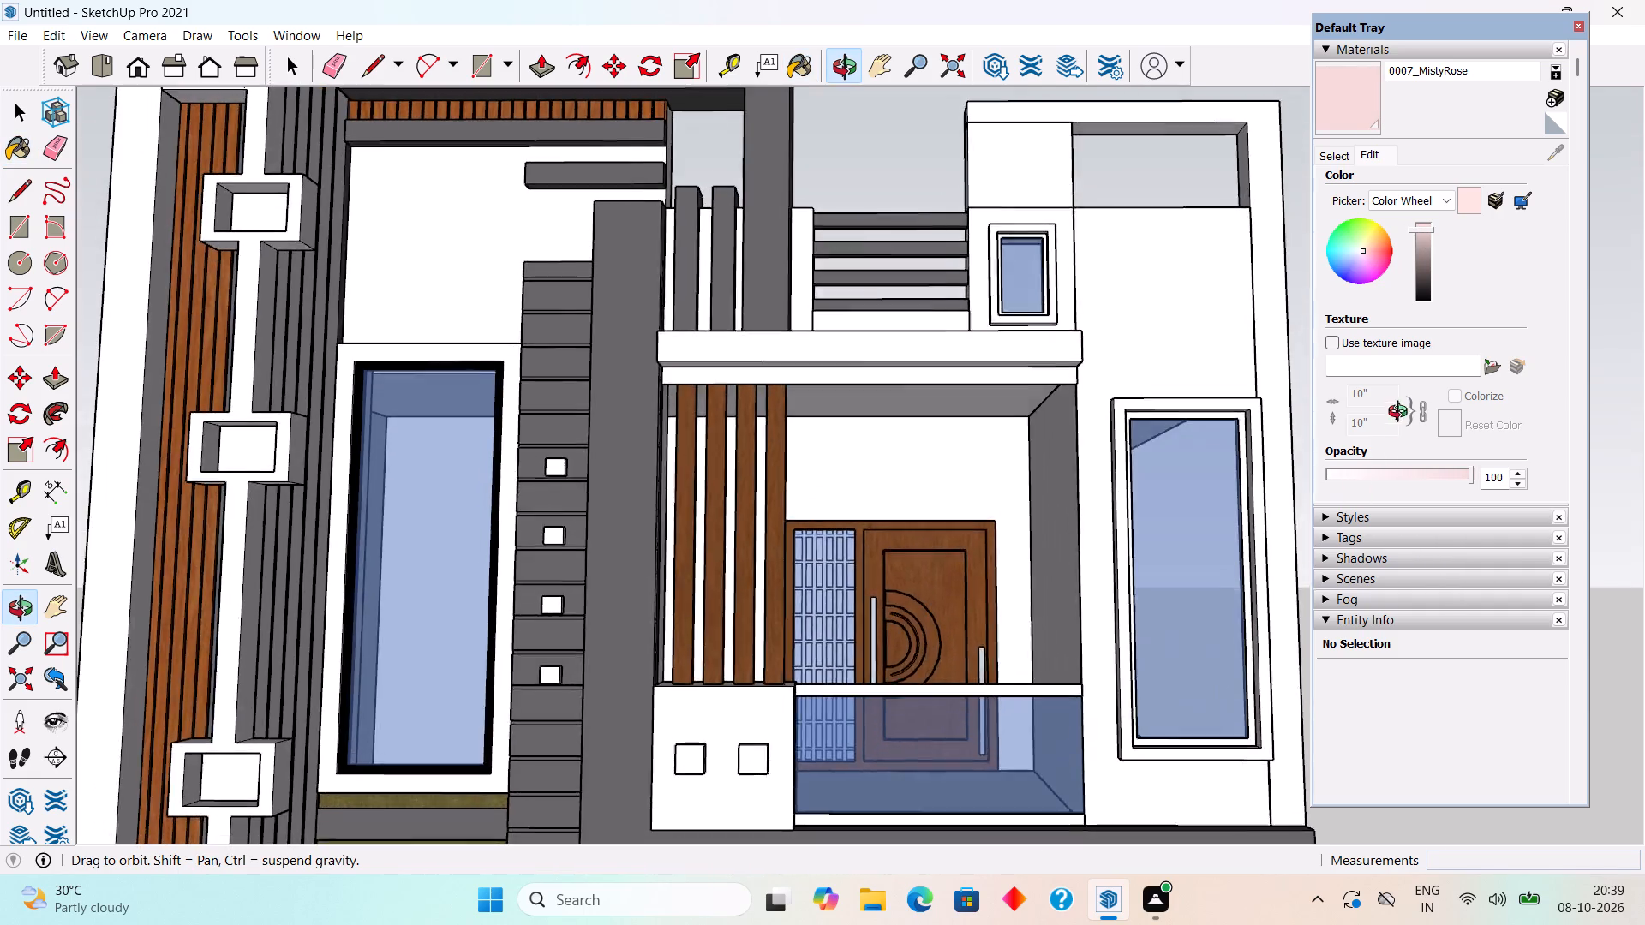
{"action": "middle_click_drag", "start_coordinate": [1402, 414], "coordinate": [1367, 522]}
{"action": "left_click_drag", "start_coordinate": [1421, 228], "coordinate": [1421, 239]}
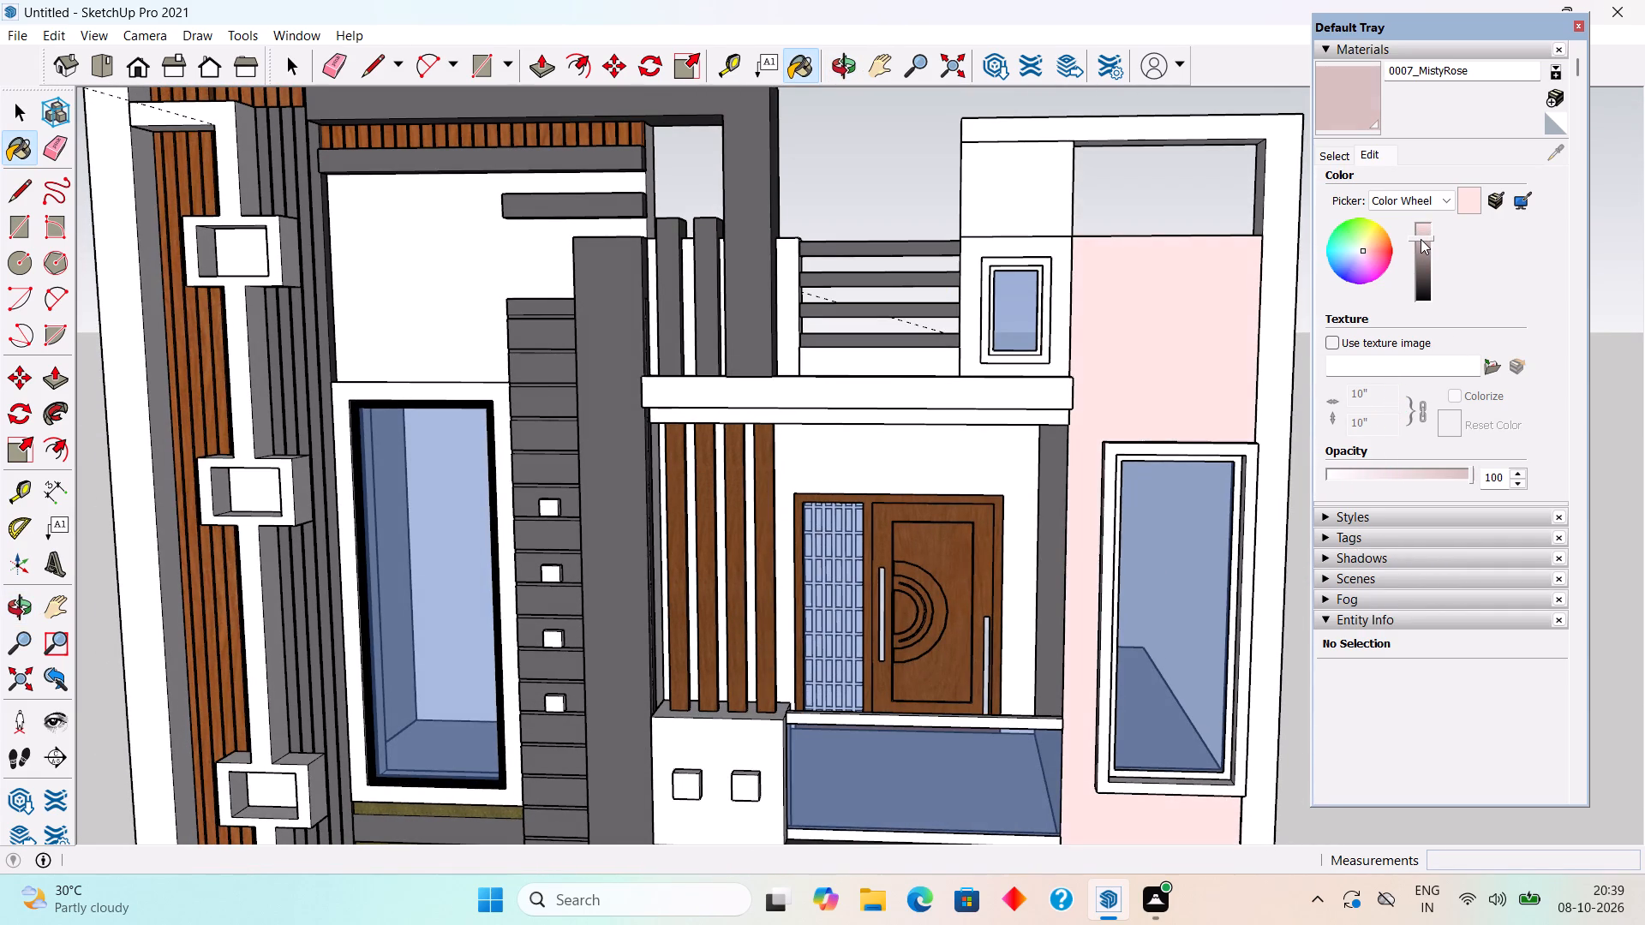
{"action": "left_click_drag", "start_coordinate": [1421, 239], "coordinate": [1420, 240]}
{"action": "left_click_drag", "start_coordinate": [1420, 240], "coordinate": [1420, 239]}
Paint the balcony's front parapet block around the two small squares and the slab band above the balcony with 0007_MistyRose.
{"action": "scroll", "coordinate": [918, 636], "scroll_direction": "down", "scroll_amount": 10}
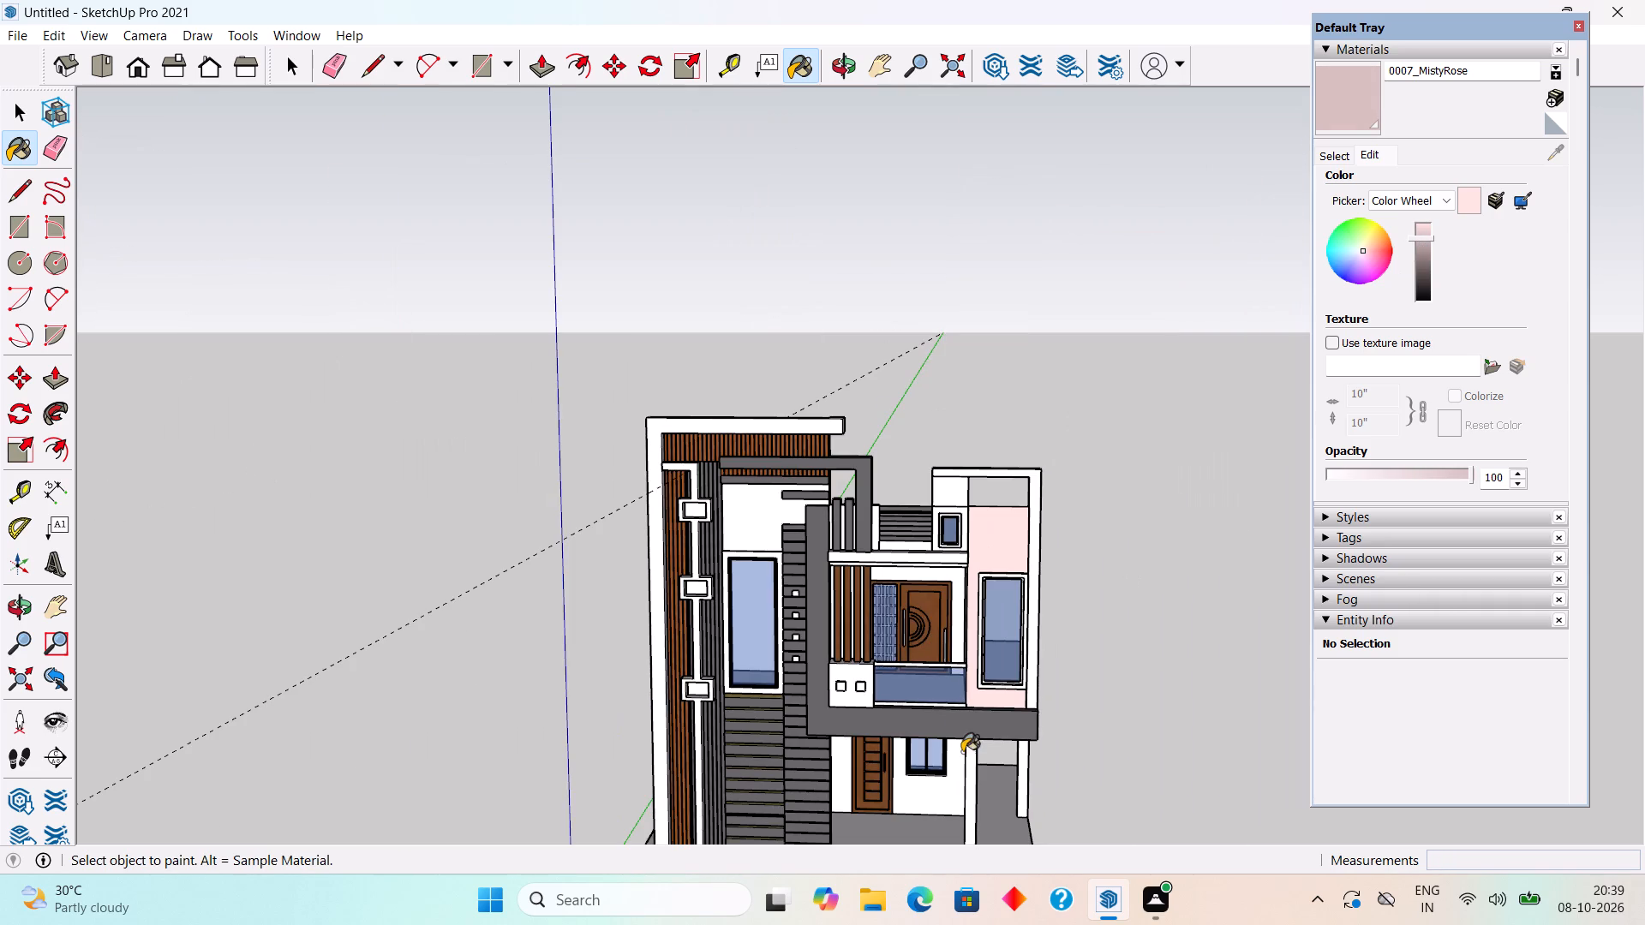
{"action": "scroll", "coordinate": [685, 297], "scroll_direction": "down", "scroll_amount": 4}
{"action": "scroll", "coordinate": [842, 786], "scroll_direction": "up", "scroll_amount": 5}
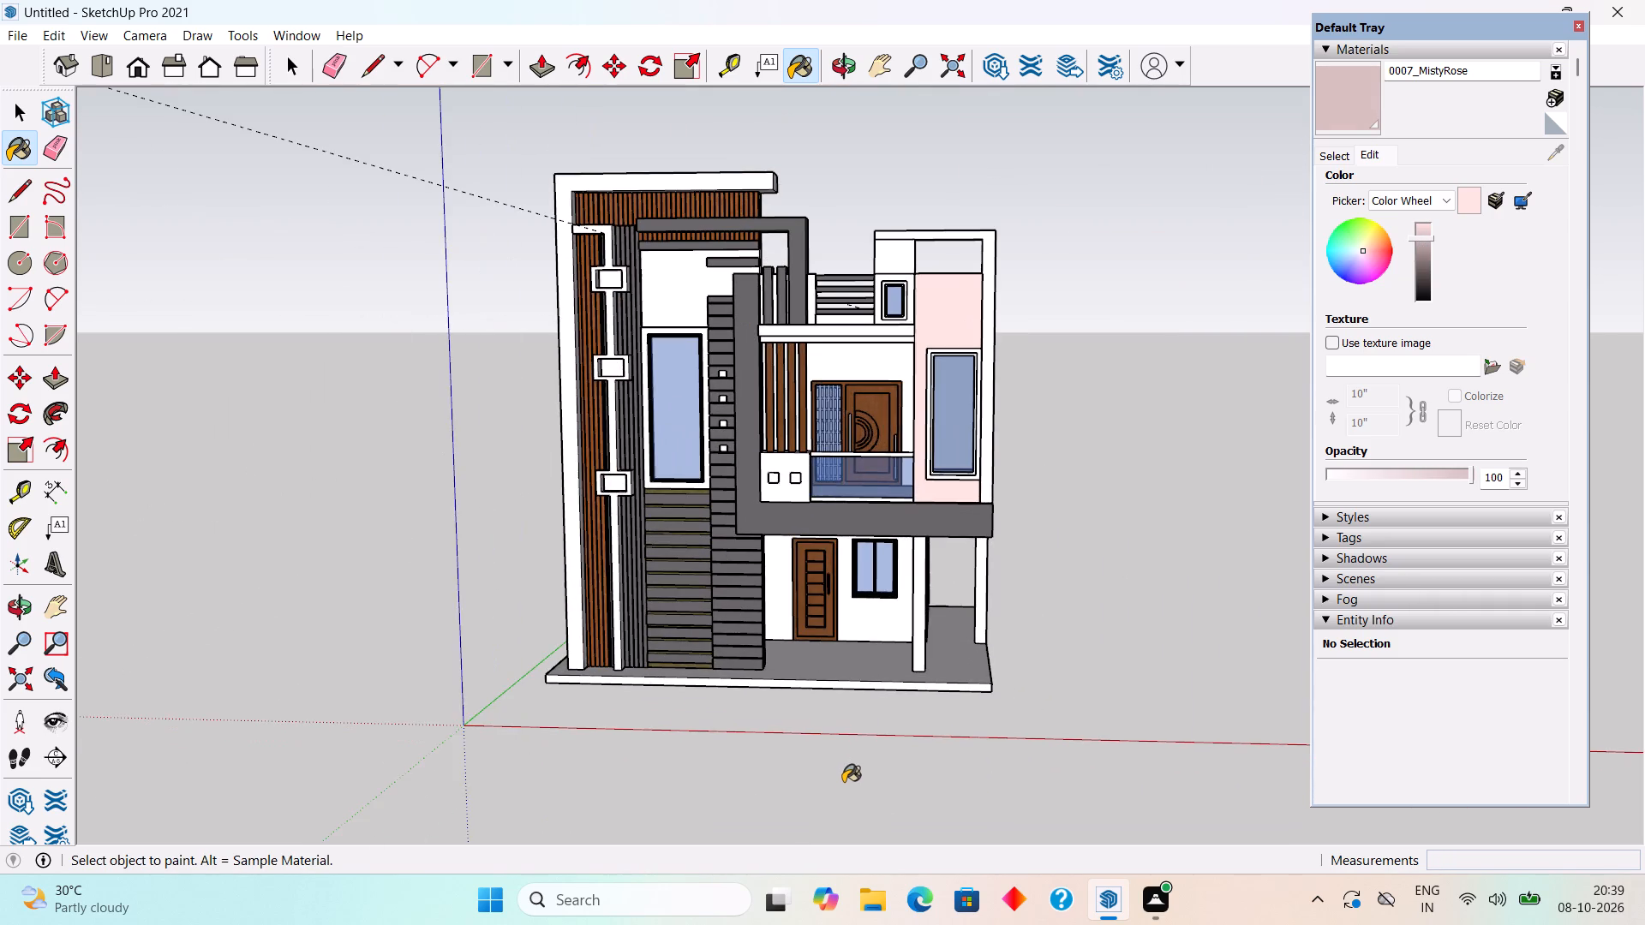
{"action": "middle_click_drag", "start_coordinate": [843, 781], "coordinate": [891, 759]}
{"action": "scroll", "coordinate": [877, 282], "scroll_direction": "up", "scroll_amount": 3}
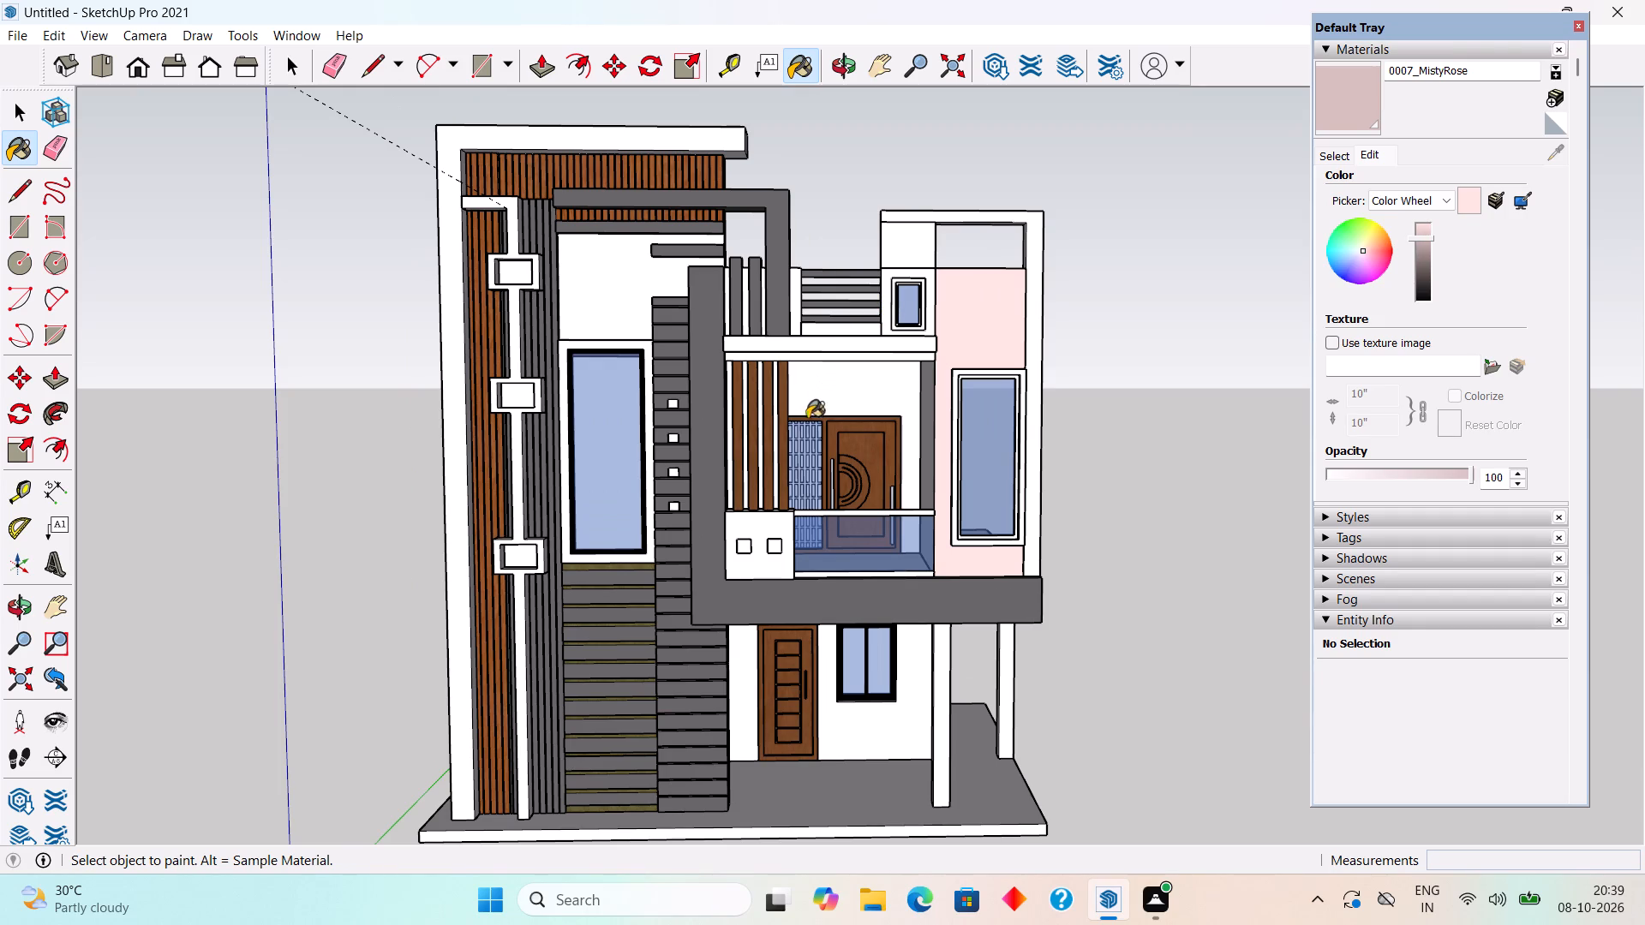
{"action": "left_click", "coordinate": [775, 542]}
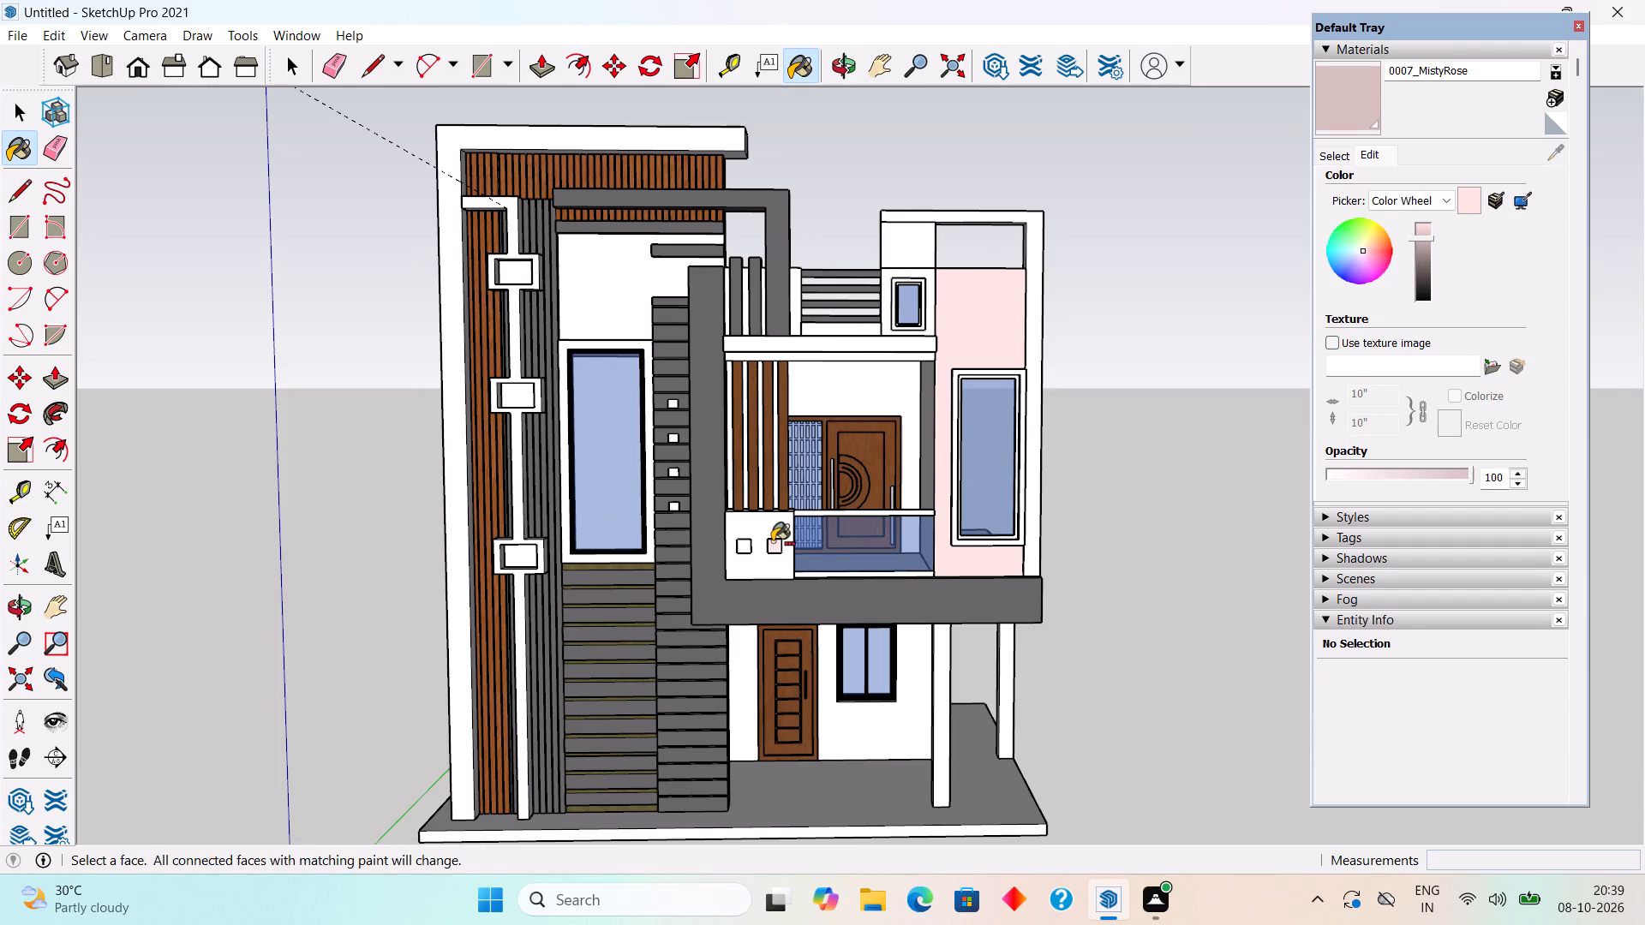
{"action": "key", "text": "ctrl+z"}
{"action": "left_click", "coordinate": [759, 528]}
{"action": "scroll", "coordinate": [751, 248], "scroll_direction": "up", "scroll_amount": 2}
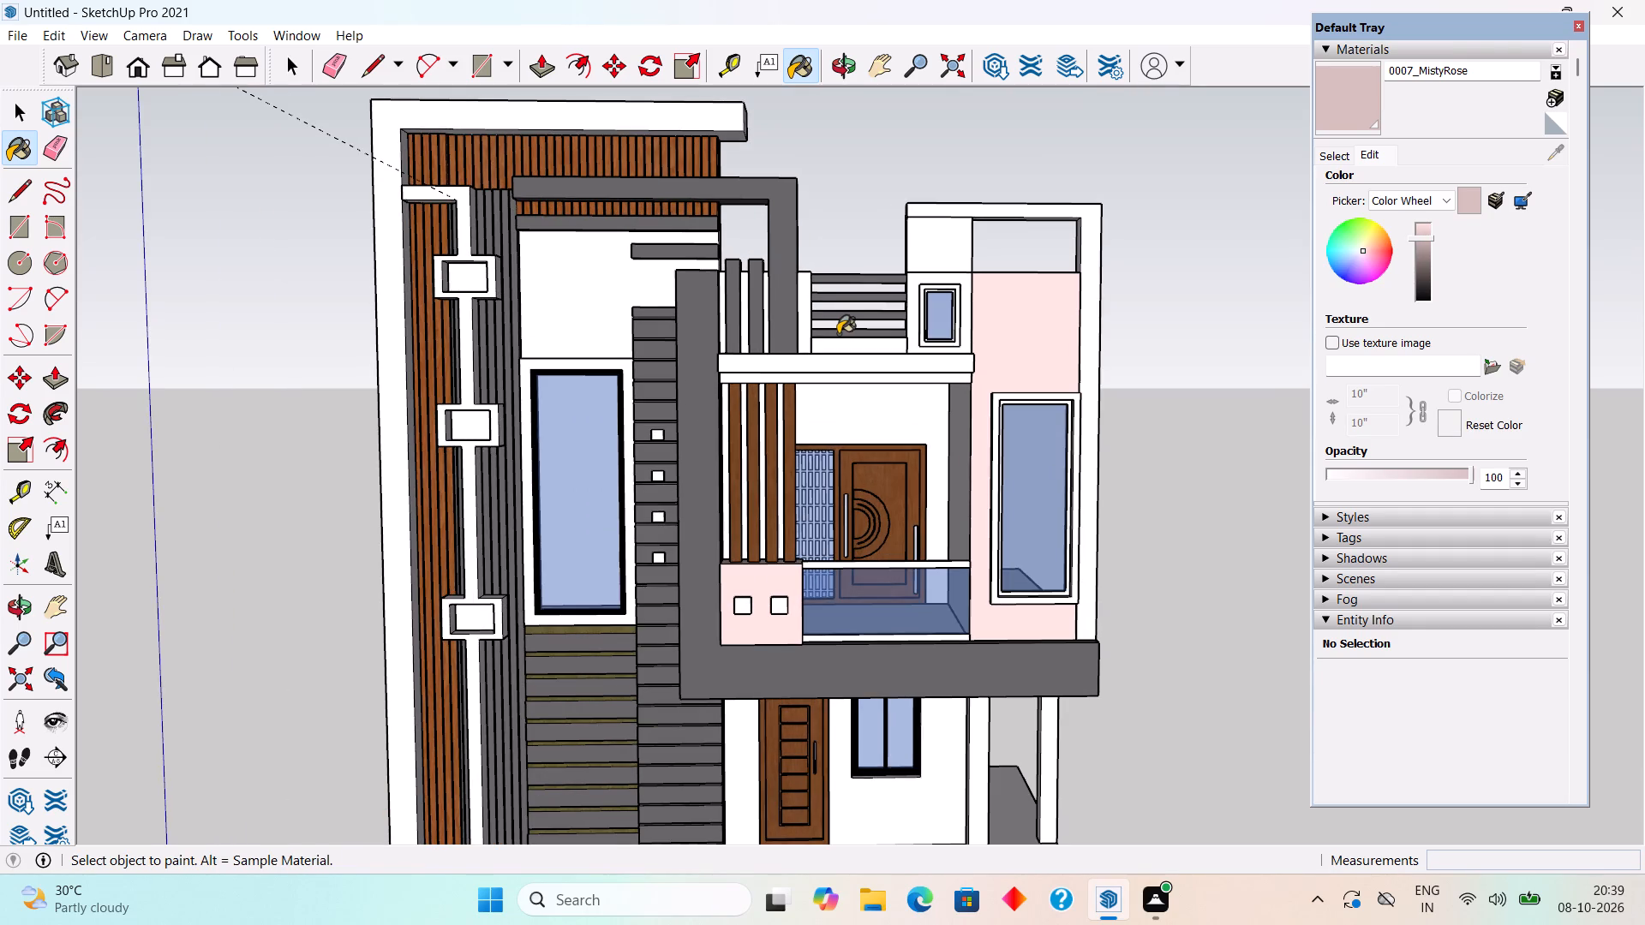
{"action": "scroll", "coordinate": [838, 334], "scroll_direction": "up", "scroll_amount": 2}
{"action": "left_click", "coordinate": [831, 367]}
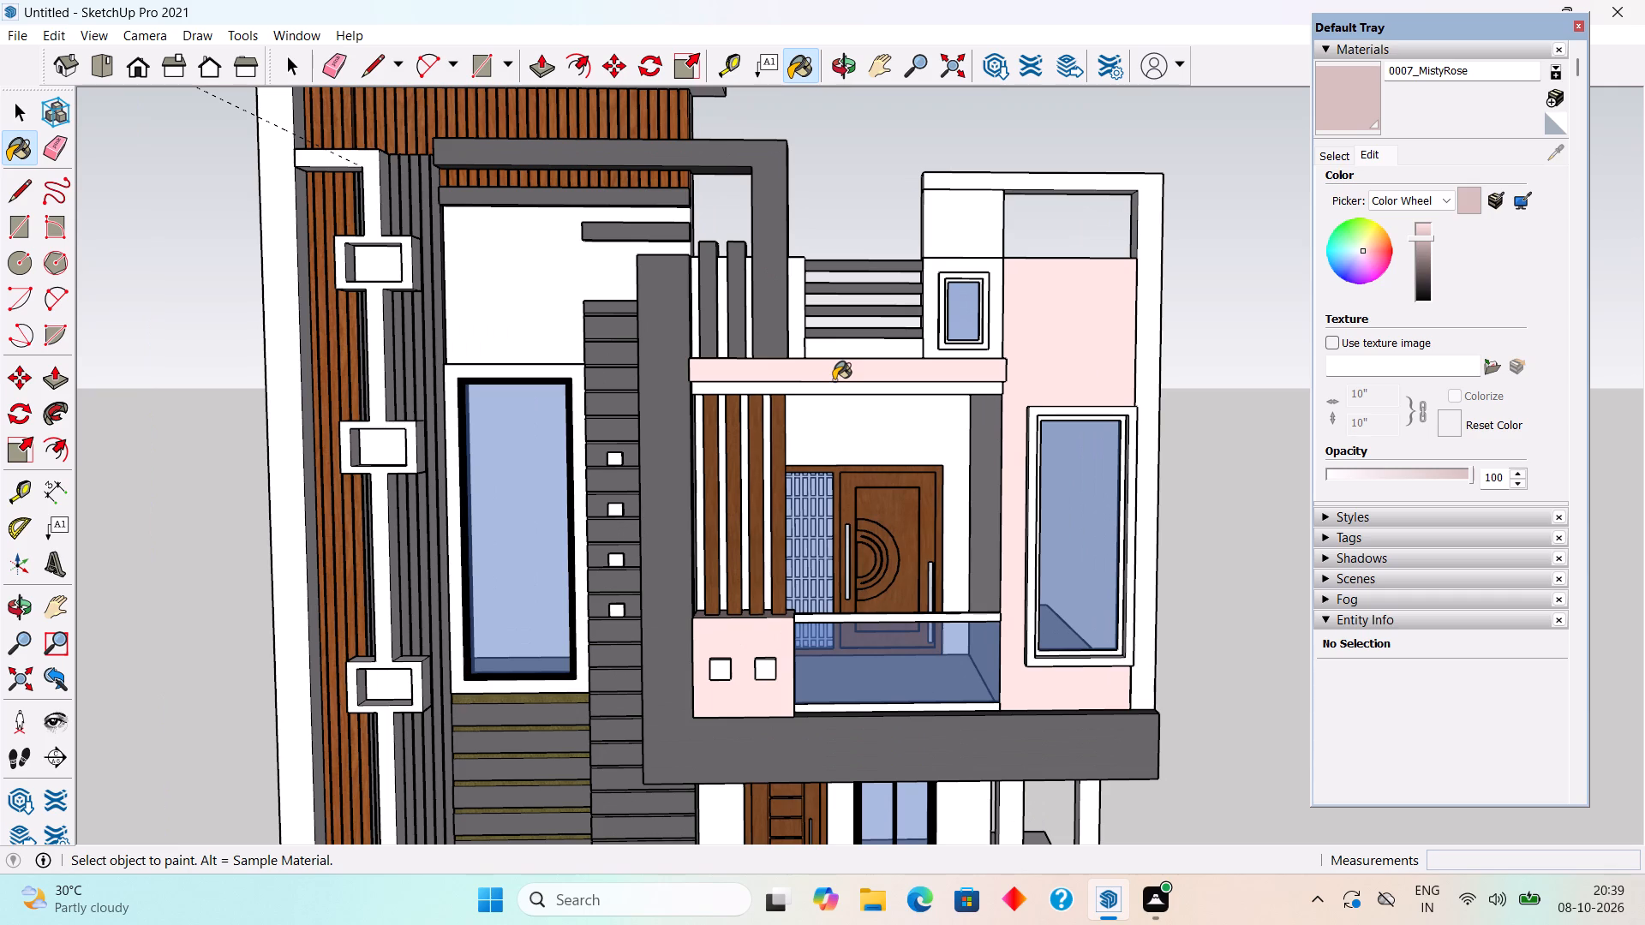
Paint the frame edging the right-hand upper wall, its upper corner block and the wall around the small window with 0007_MistyRose.
{"action": "left_click", "coordinate": [1149, 277]}
{"action": "left_click", "coordinate": [1001, 230]}
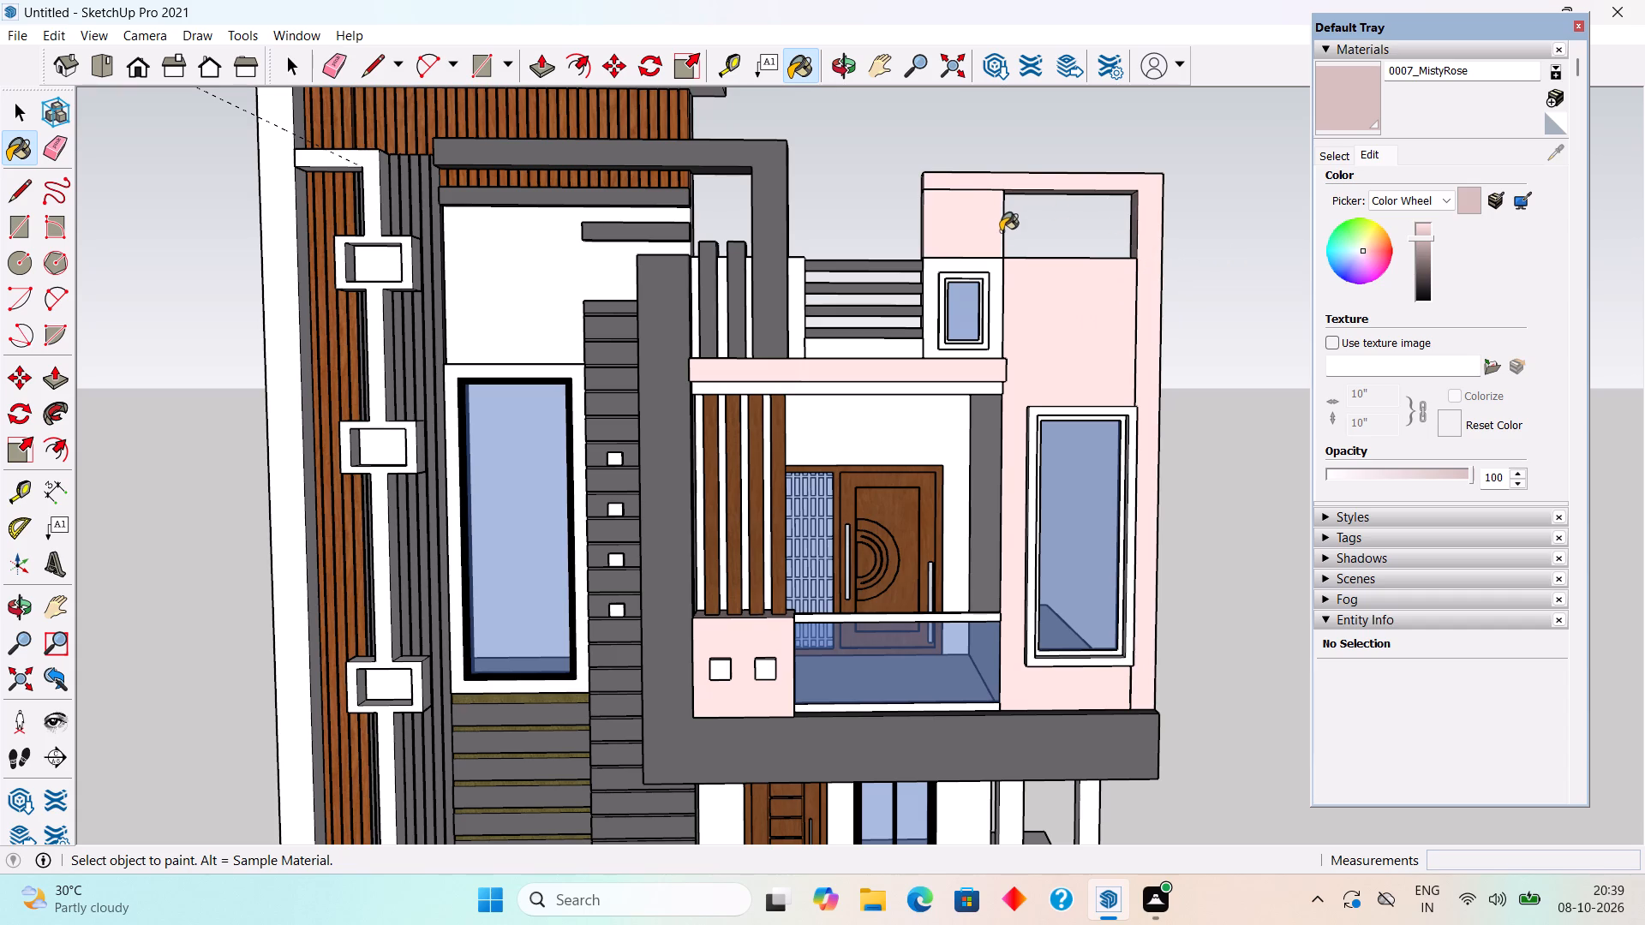
{"action": "scroll", "coordinate": [1003, 311], "scroll_direction": "up", "scroll_amount": 6}
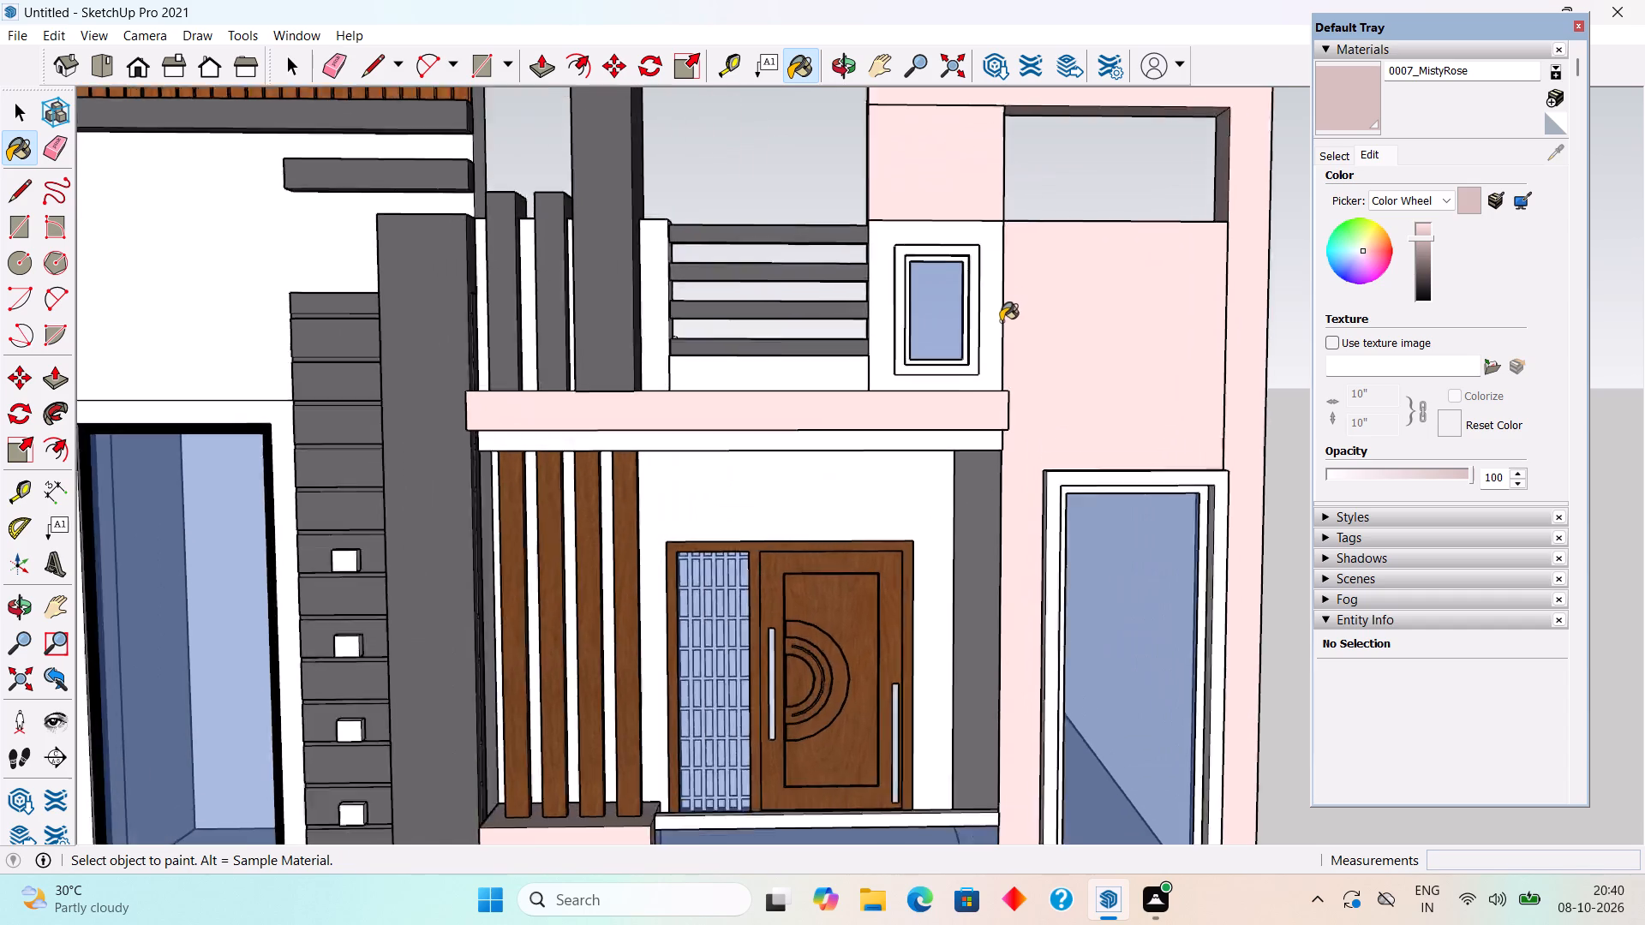
{"action": "scroll", "coordinate": [1001, 321], "scroll_direction": "up", "scroll_amount": 2}
{"action": "left_click", "coordinate": [995, 327]}
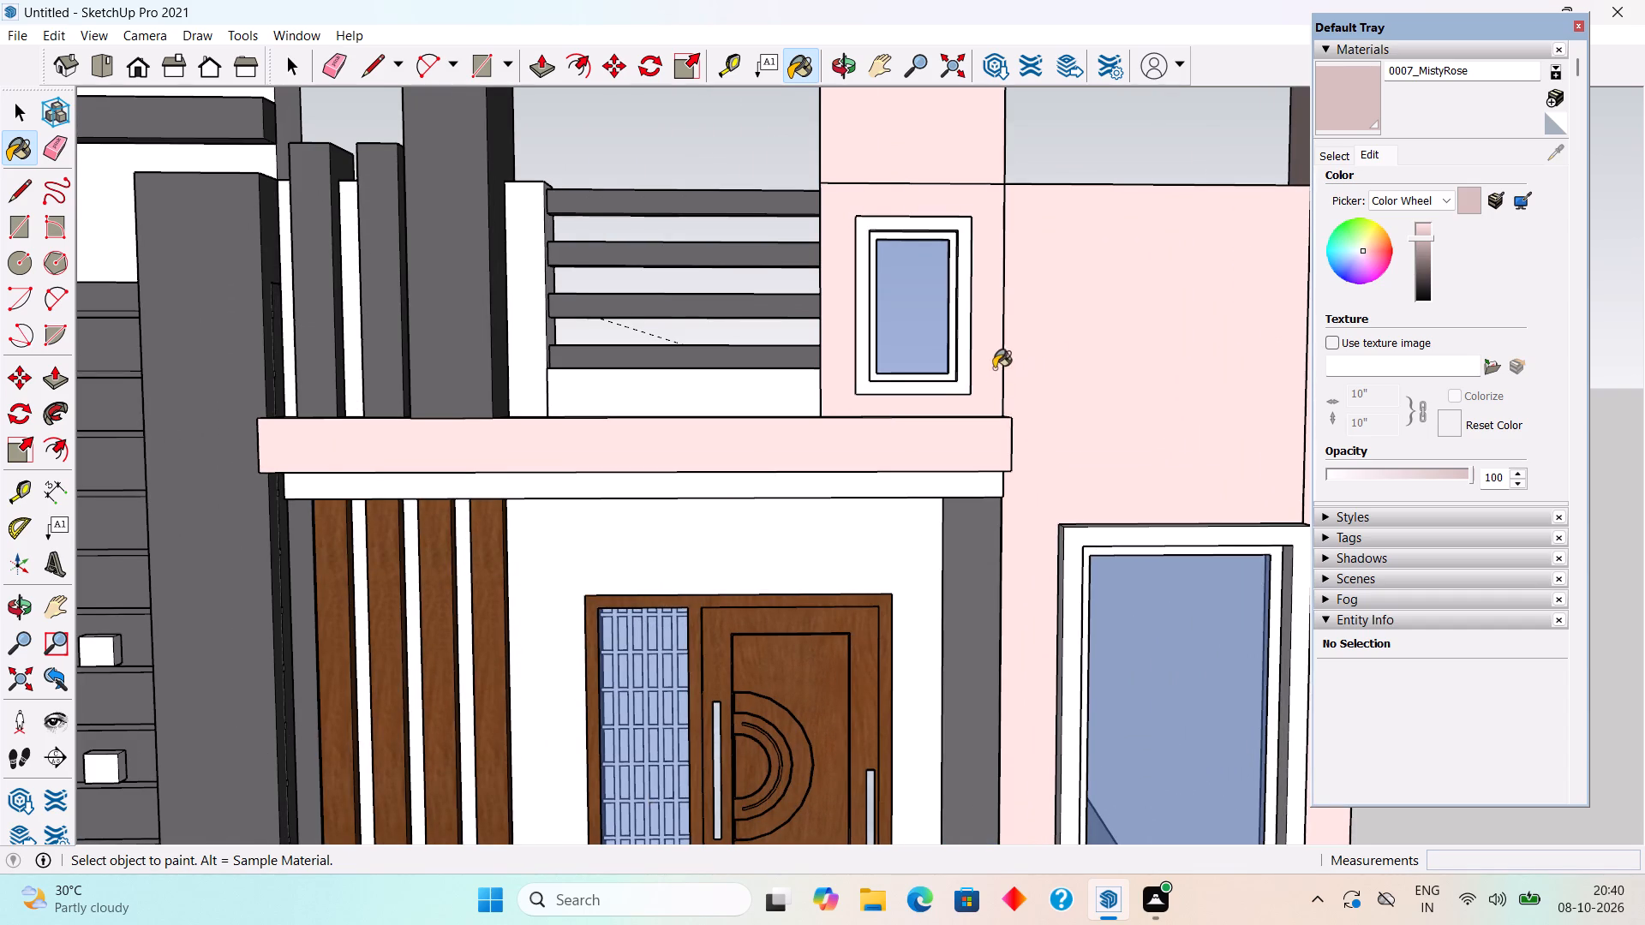
Paint the ground-floor wall, the wall around the balcony door and the tall outer frame on the left with 0007_MistyRose.
{"action": "scroll", "coordinate": [990, 368], "scroll_direction": "down", "scroll_amount": 16}
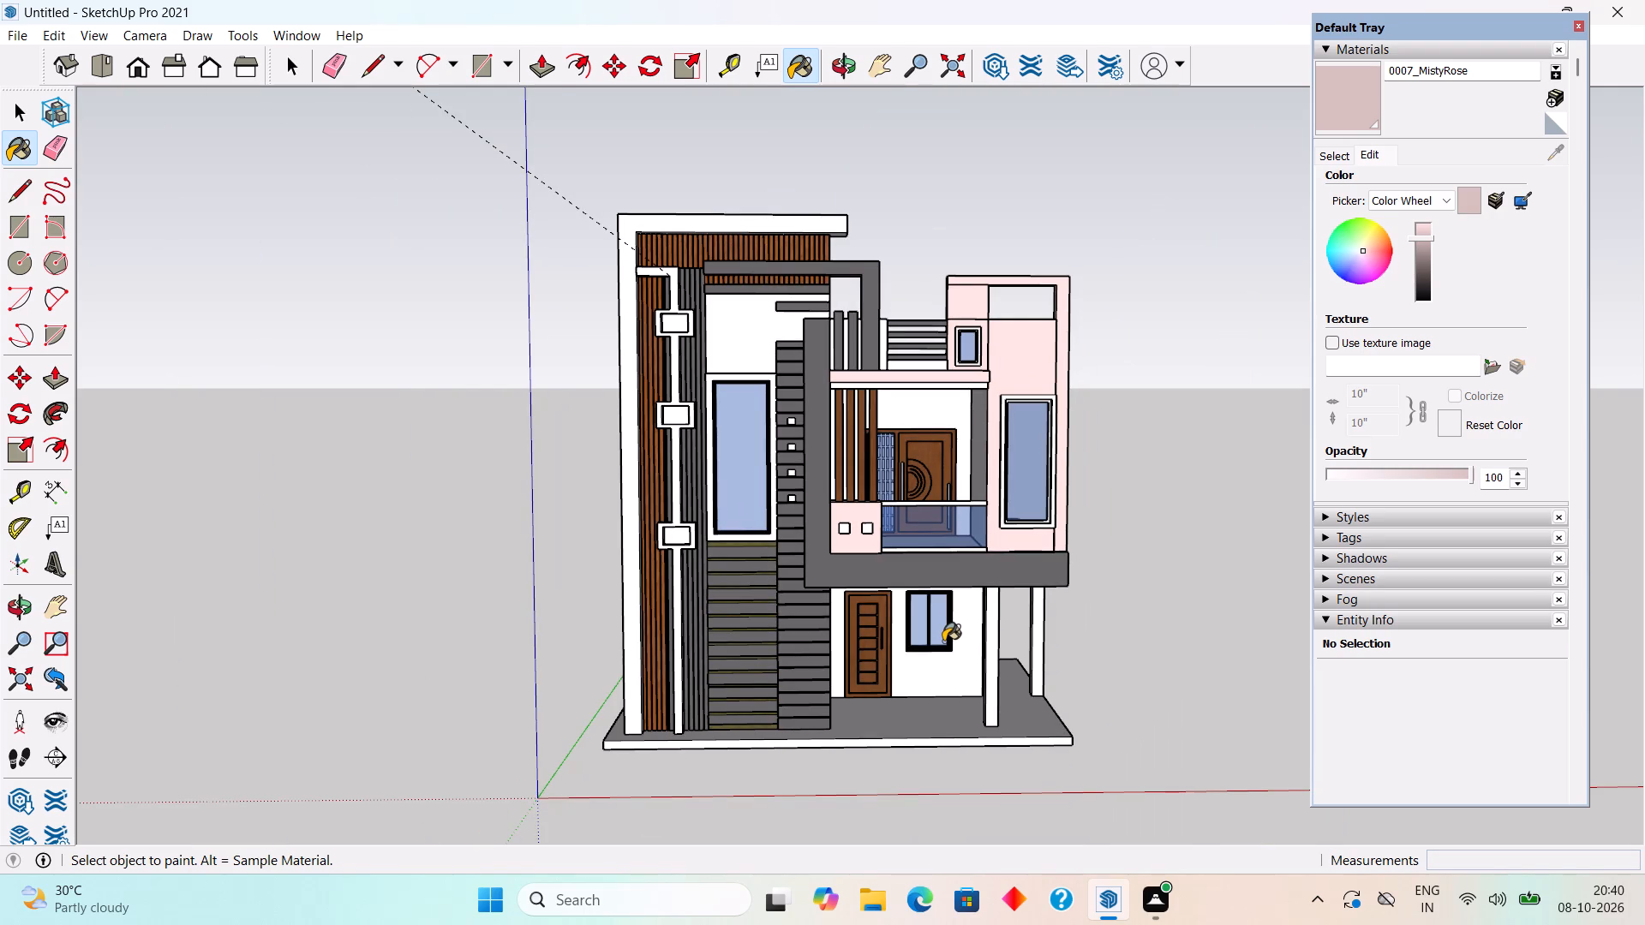
{"action": "left_click", "coordinate": [954, 661]}
{"action": "left_click", "coordinate": [925, 405]}
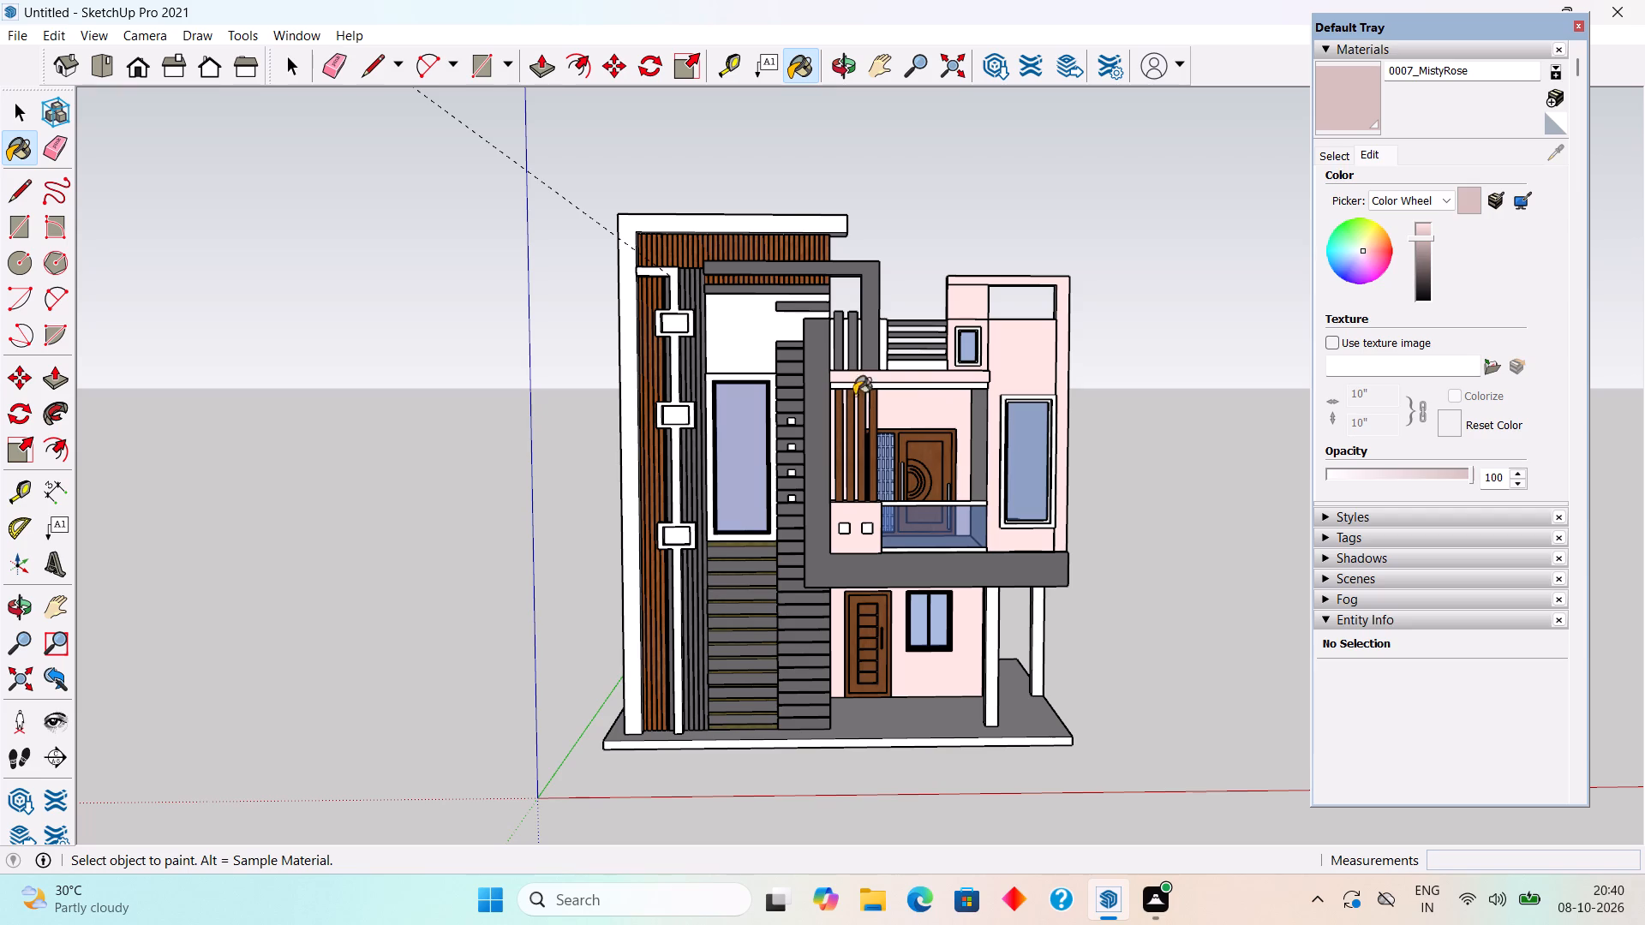
{"action": "left_click", "coordinate": [629, 443]}
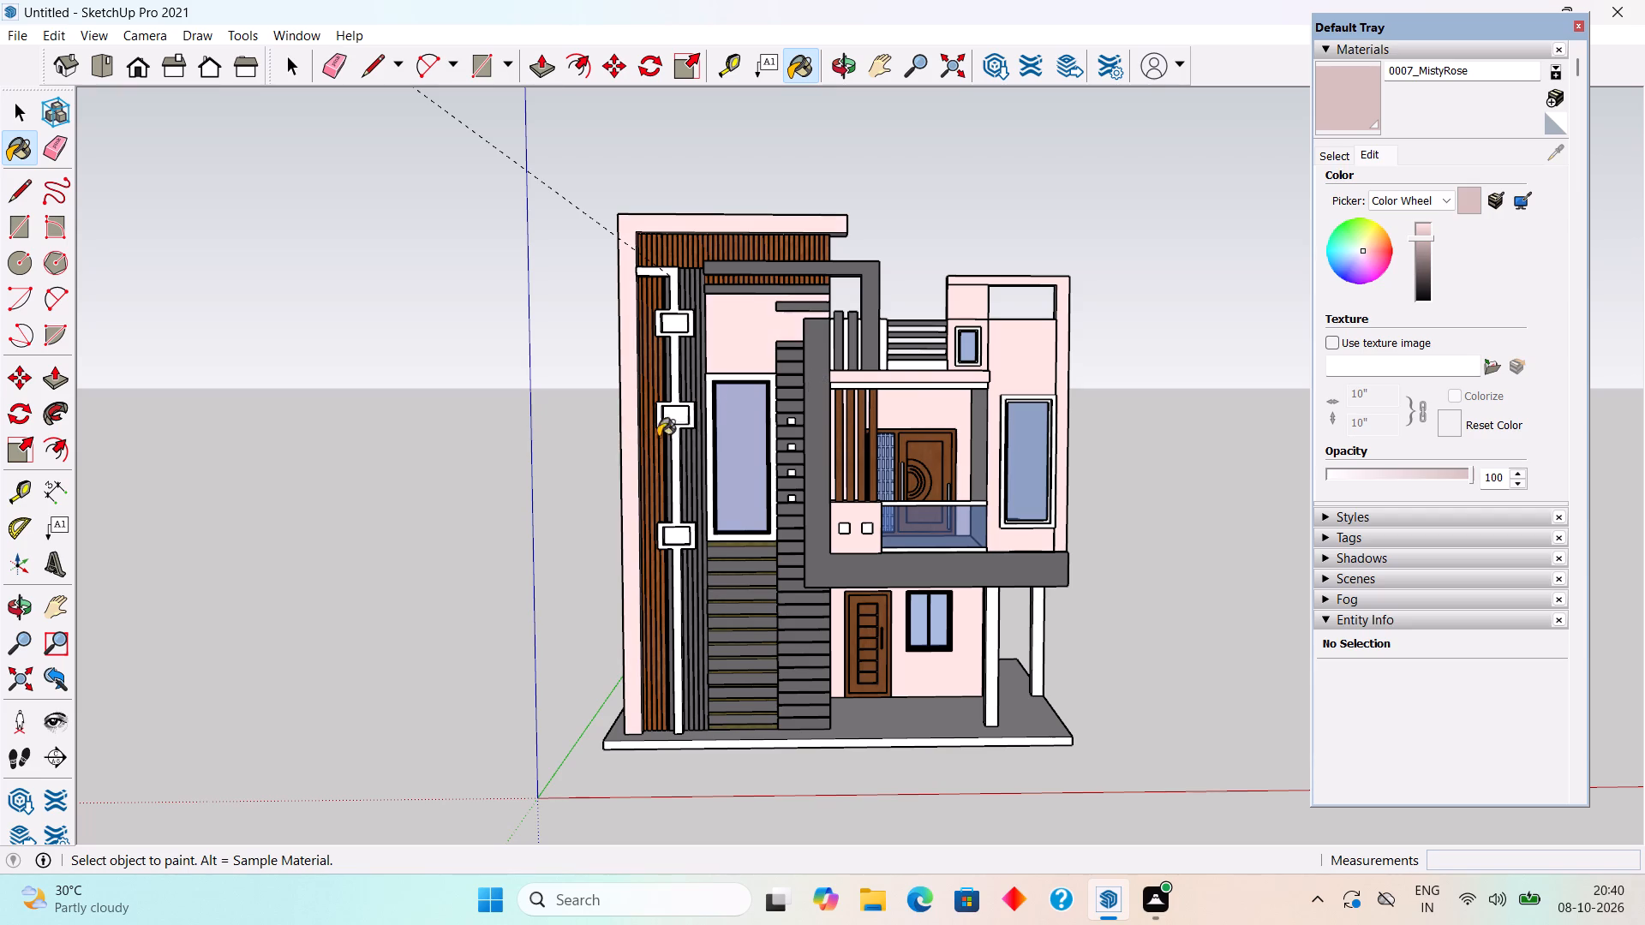
Paint the low wall beneath the horizontal louvres beside the small upper window with 0007_MistyRose.
{"action": "middle_click_drag", "start_coordinate": [863, 411], "coordinate": [734, 517]}
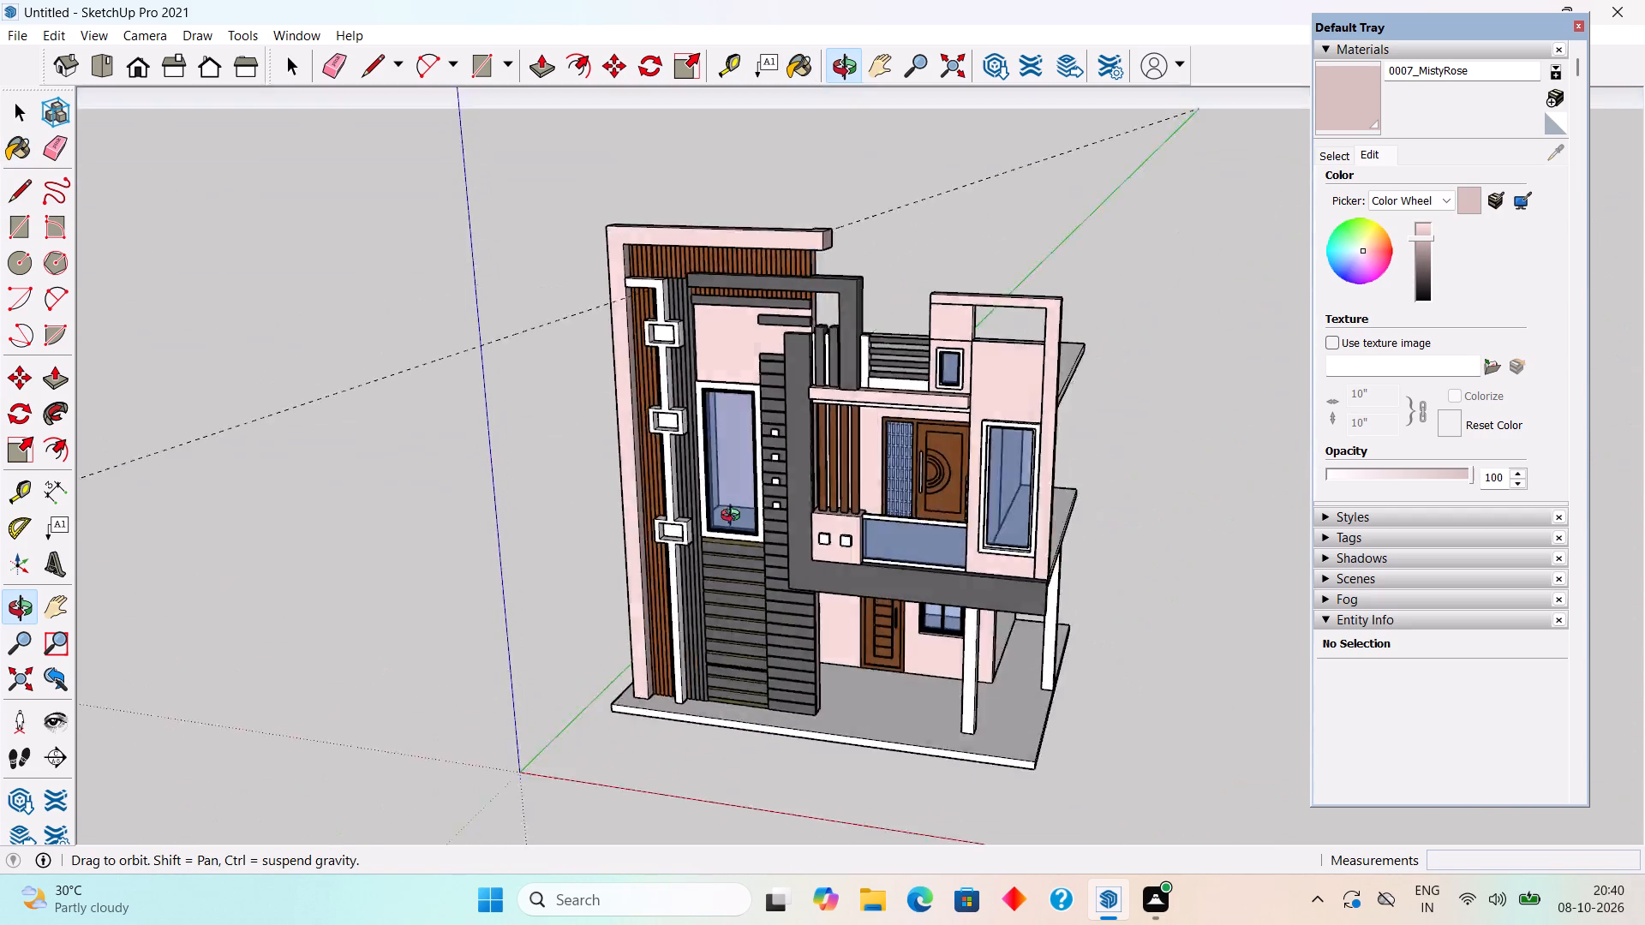
{"action": "middle_click_drag", "start_coordinate": [734, 517], "coordinate": [839, 429]}
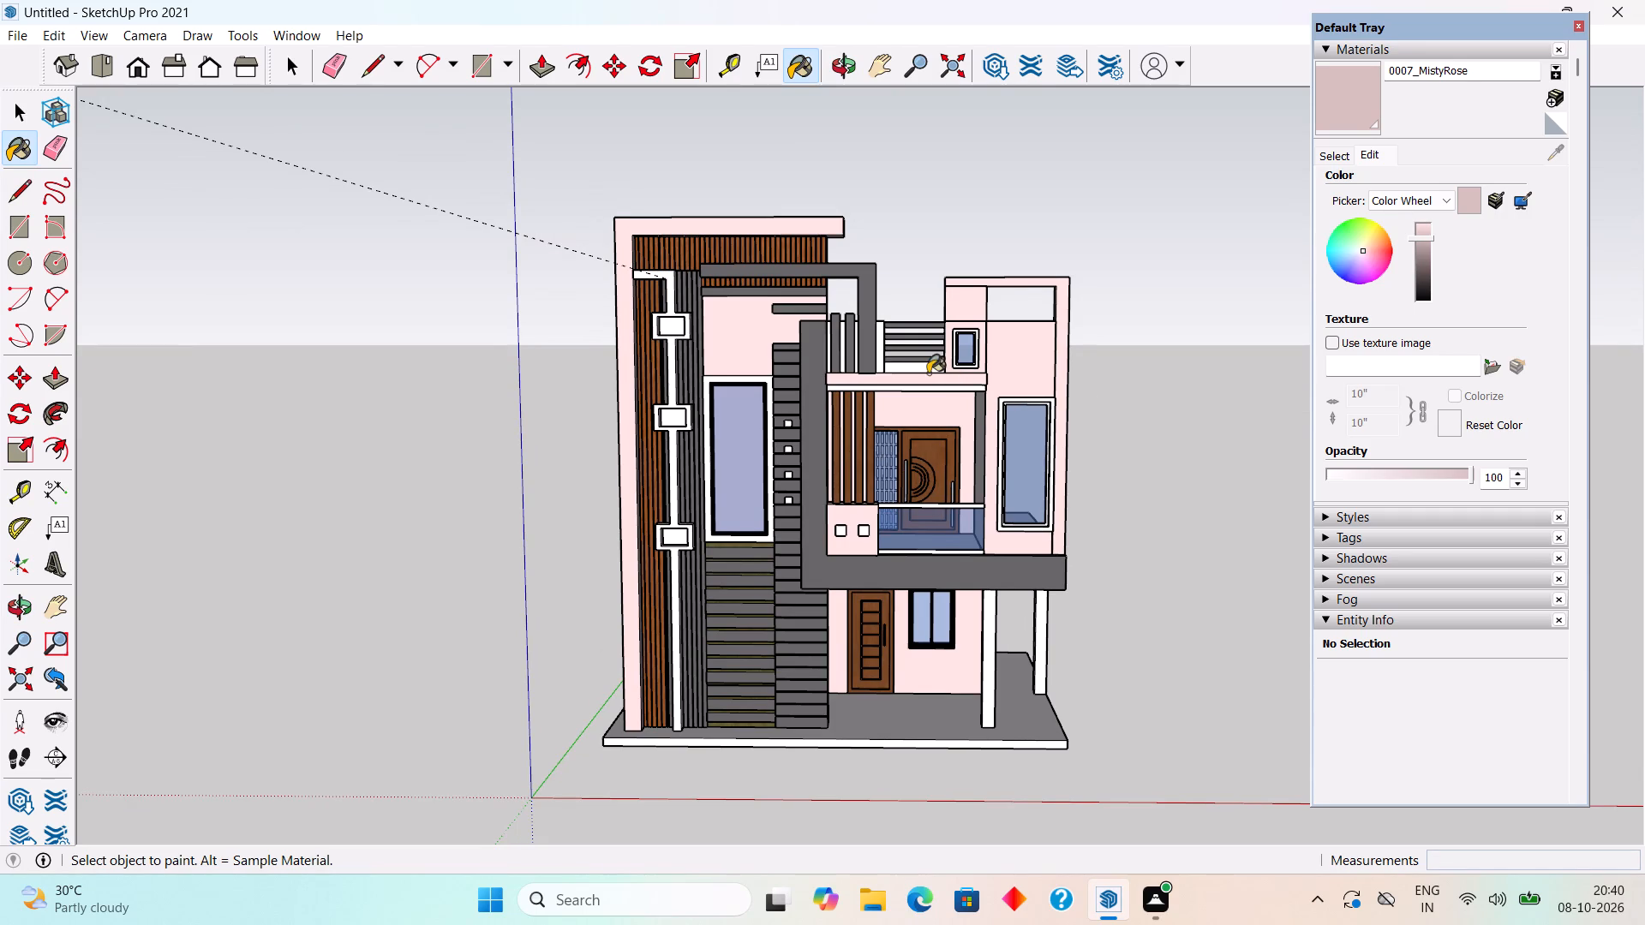
{"action": "scroll", "coordinate": [915, 366], "scroll_direction": "up", "scroll_amount": 9}
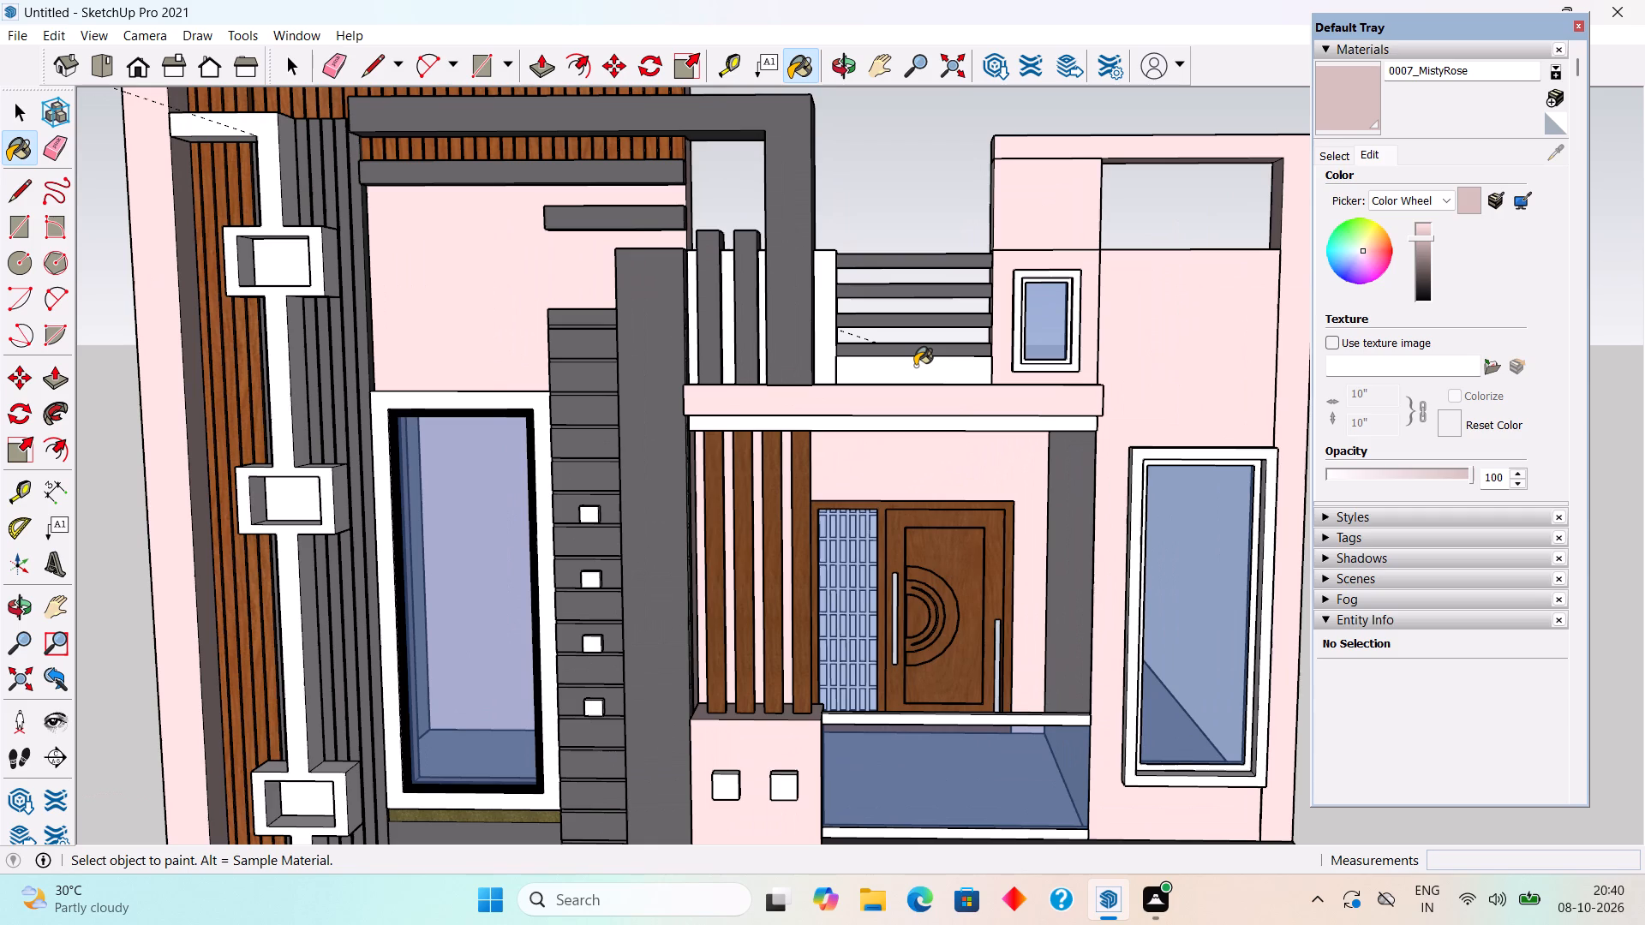
{"action": "left_click", "coordinate": [915, 377]}
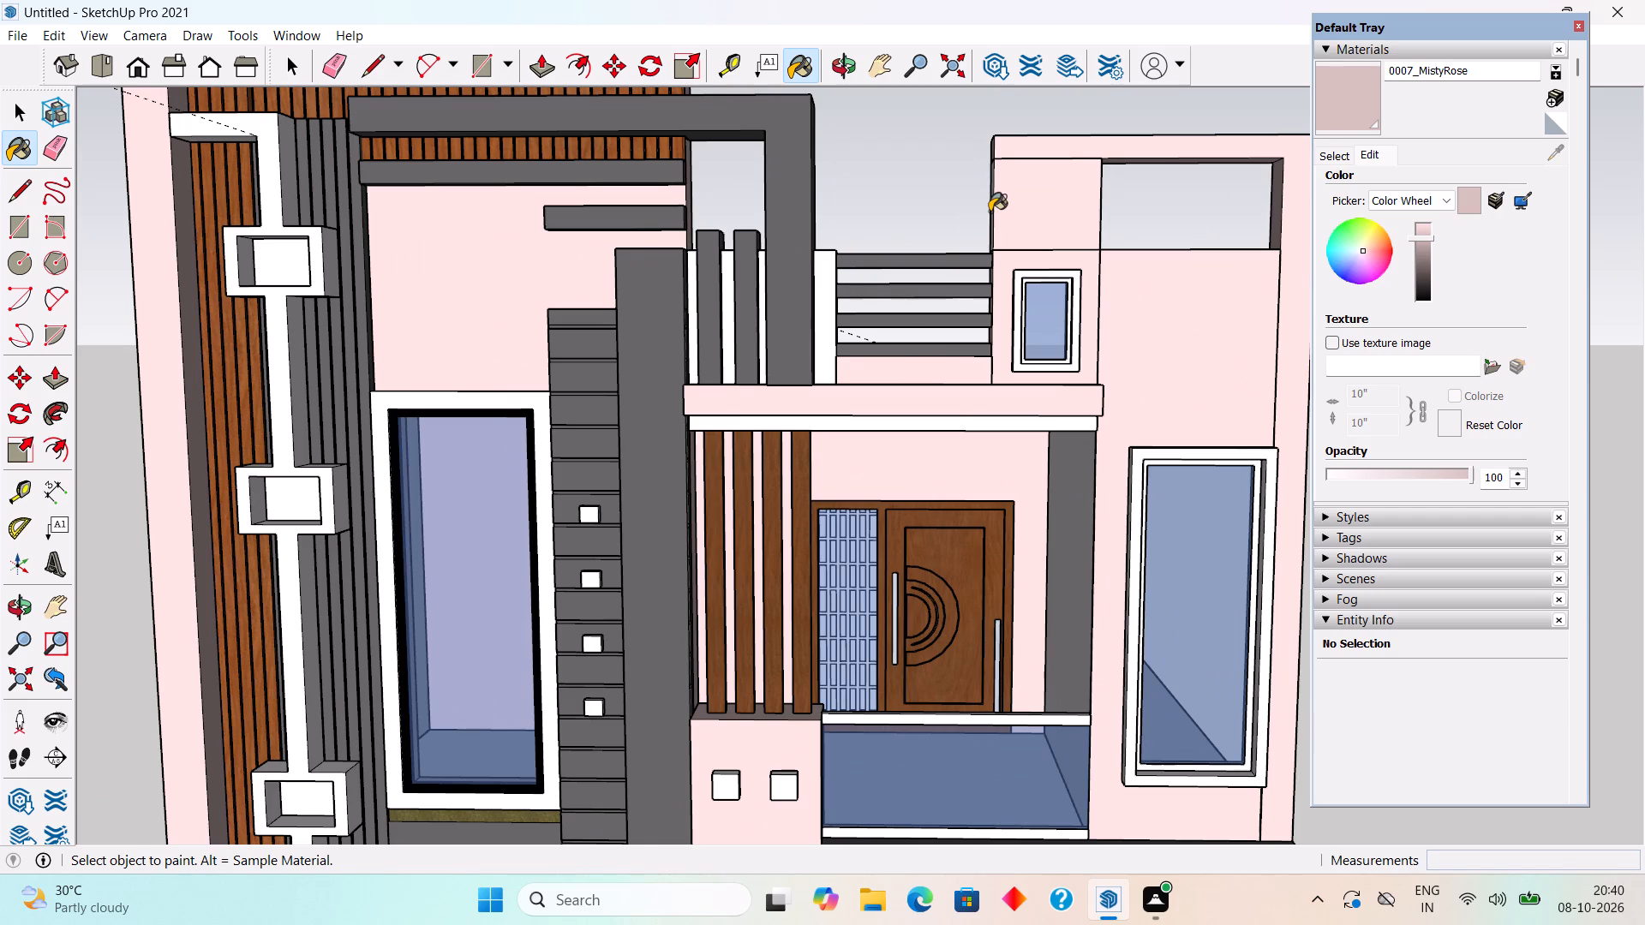
Paint the white post beside the horizontal louvres with Color M06, sampled from the dark grey facade pillar.
{"action": "key", "text": "space"}
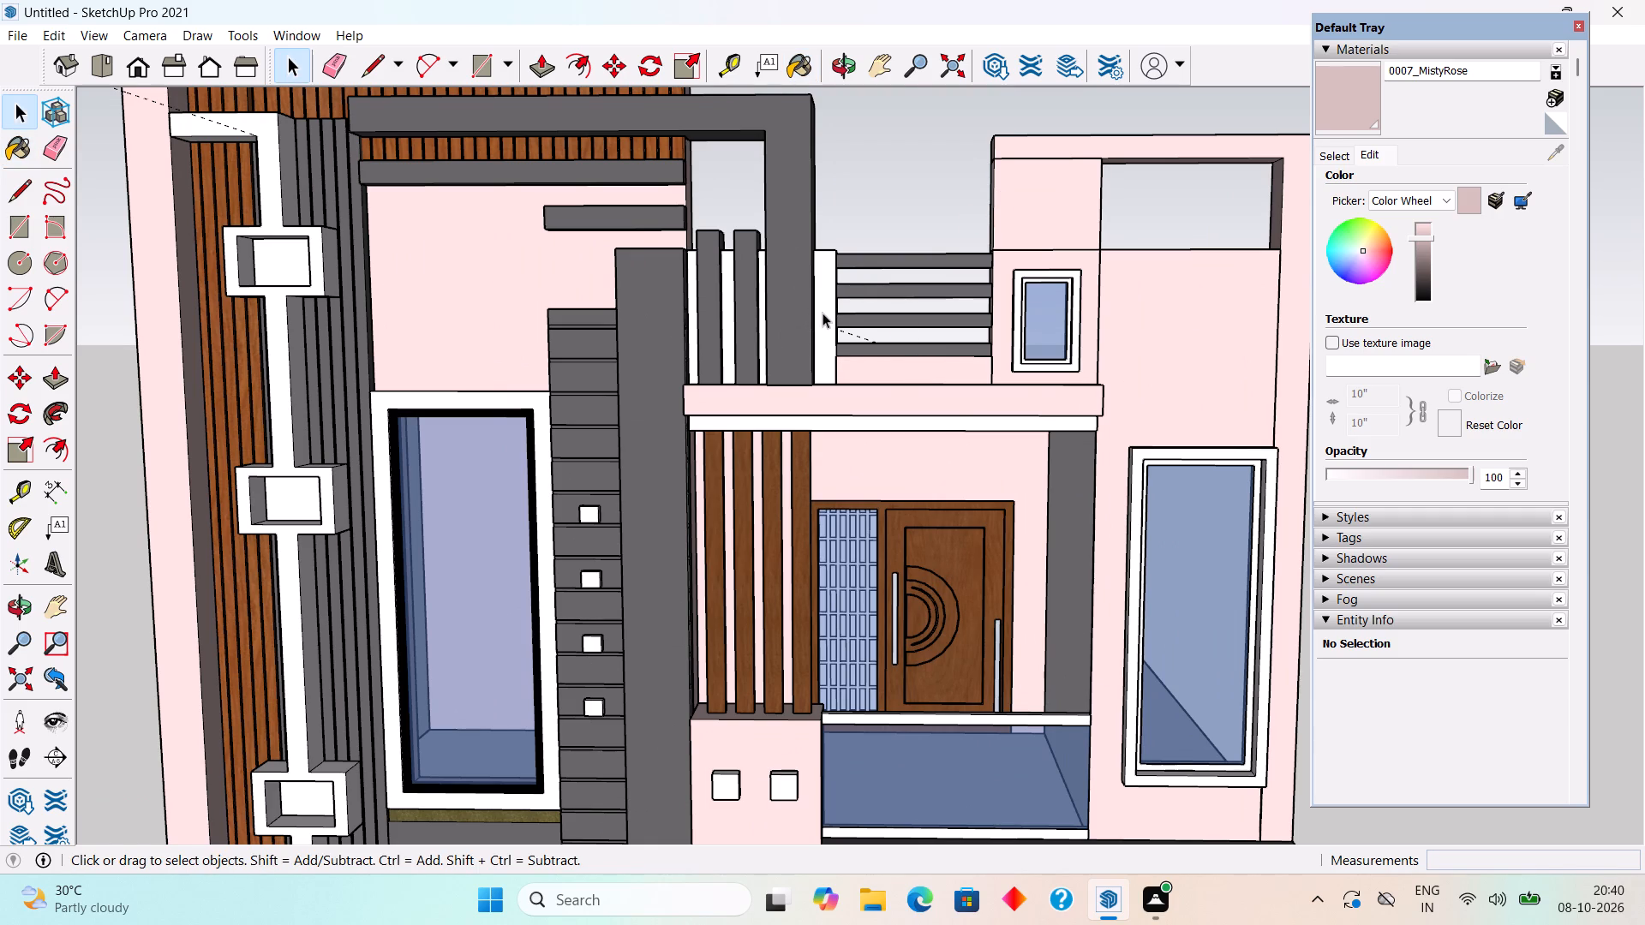
{"action": "triple_click", "coordinate": [822, 313]}
{"action": "left_click", "coordinate": [822, 313]}
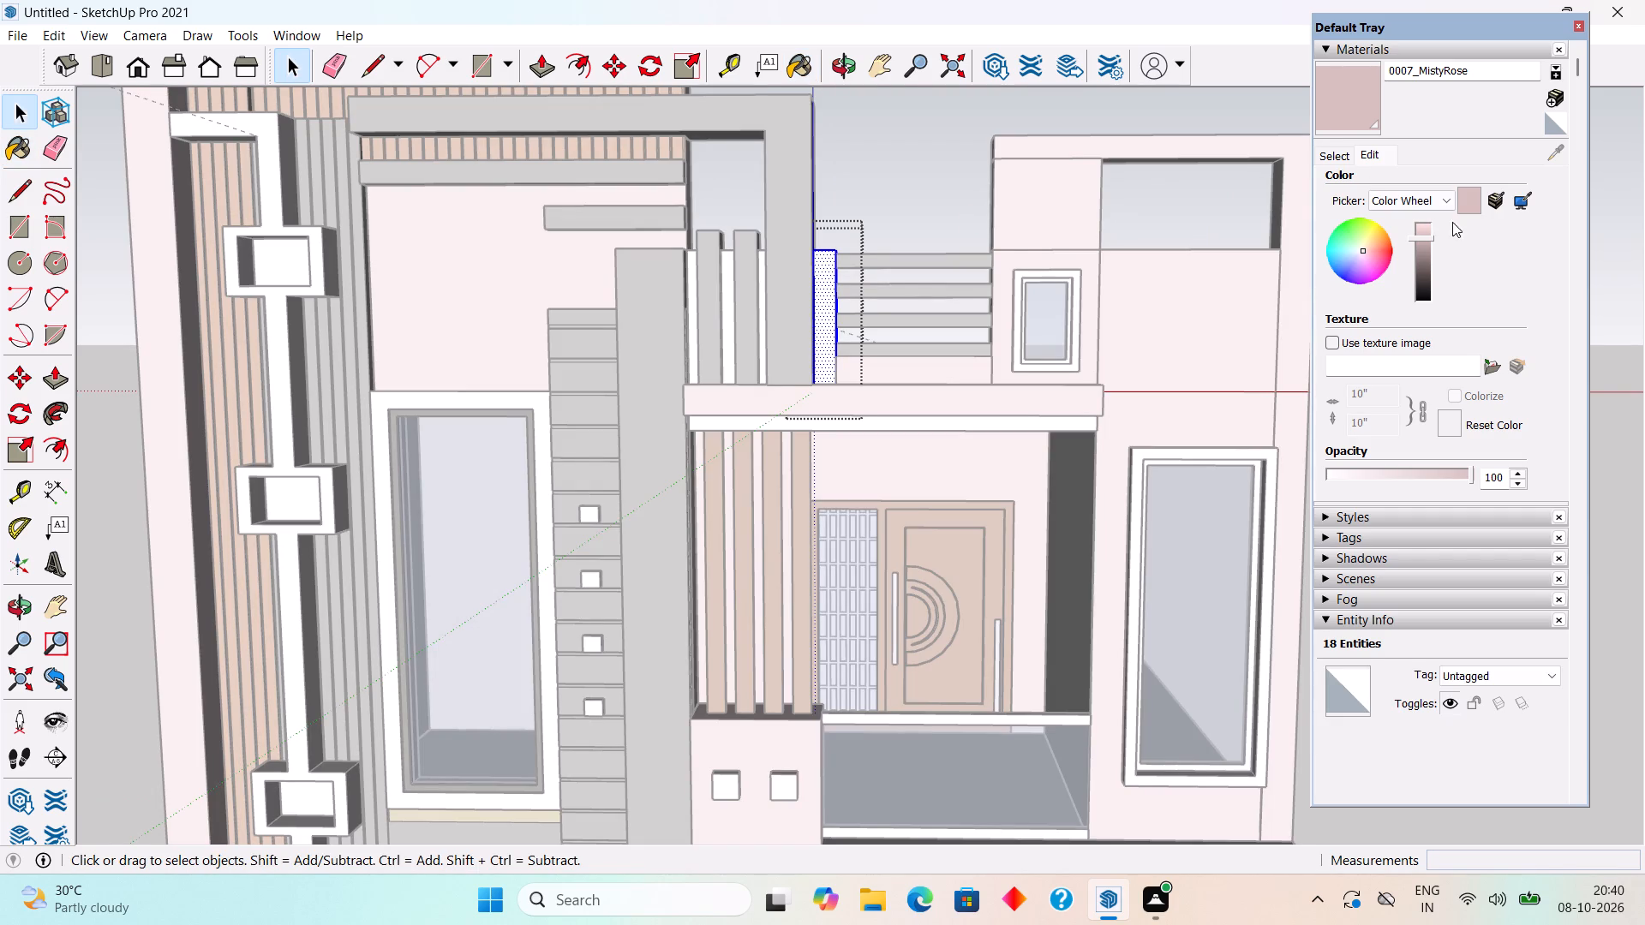
{"action": "left_click", "coordinate": [1550, 156]}
{"action": "left_click", "coordinate": [647, 562]}
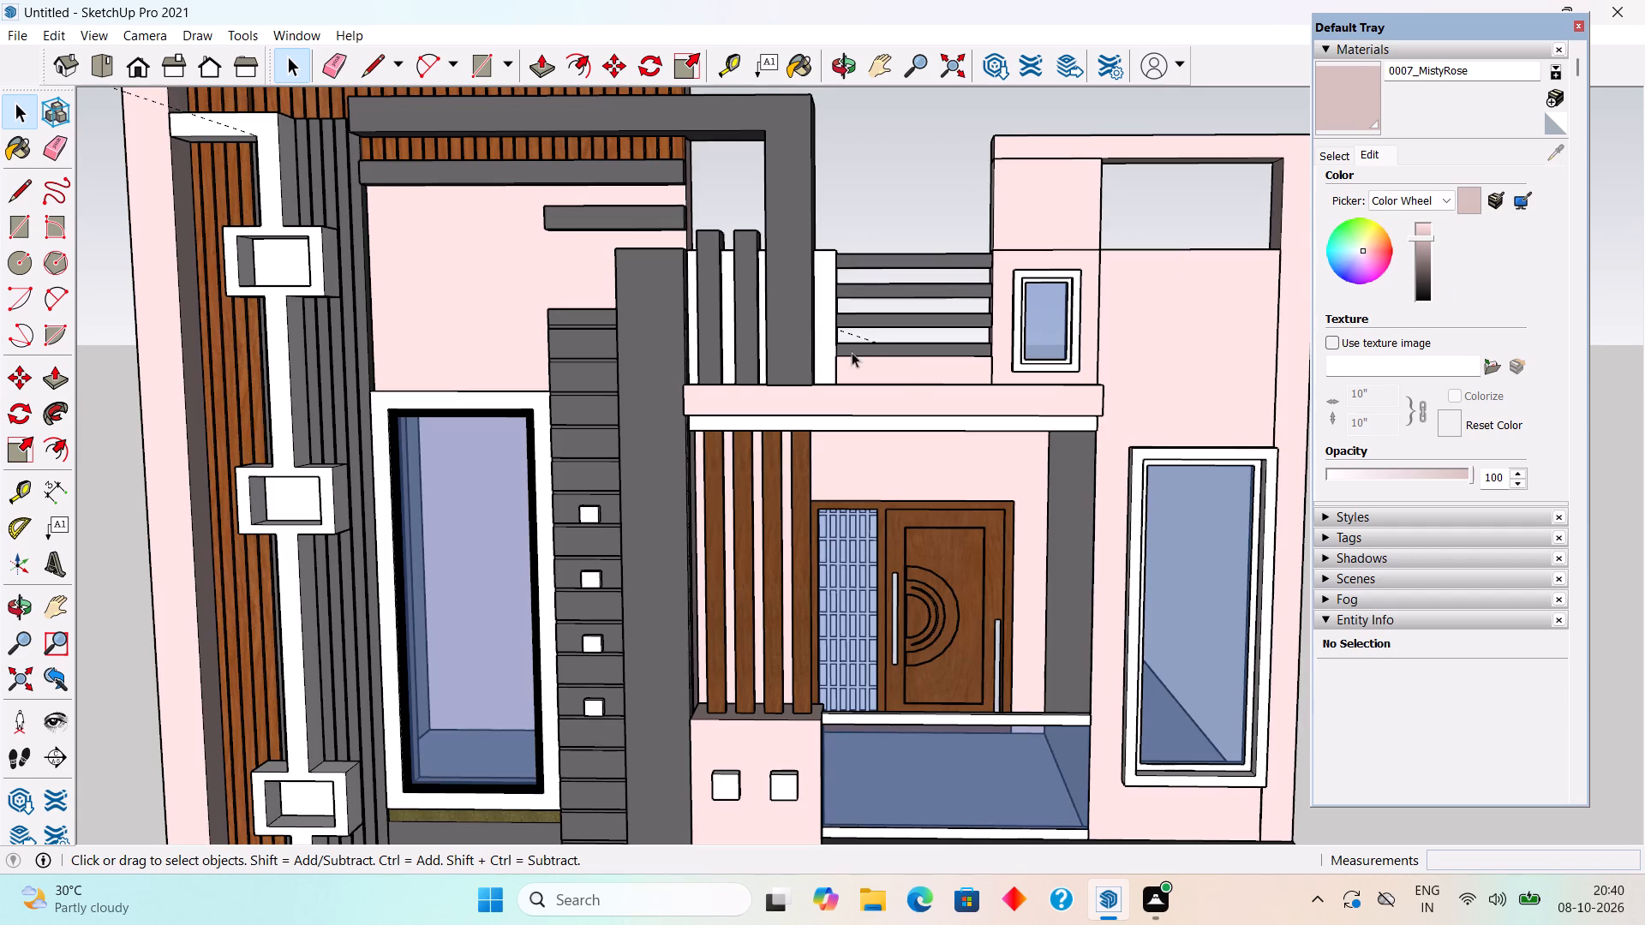
{"action": "triple_click", "coordinate": [818, 350]}
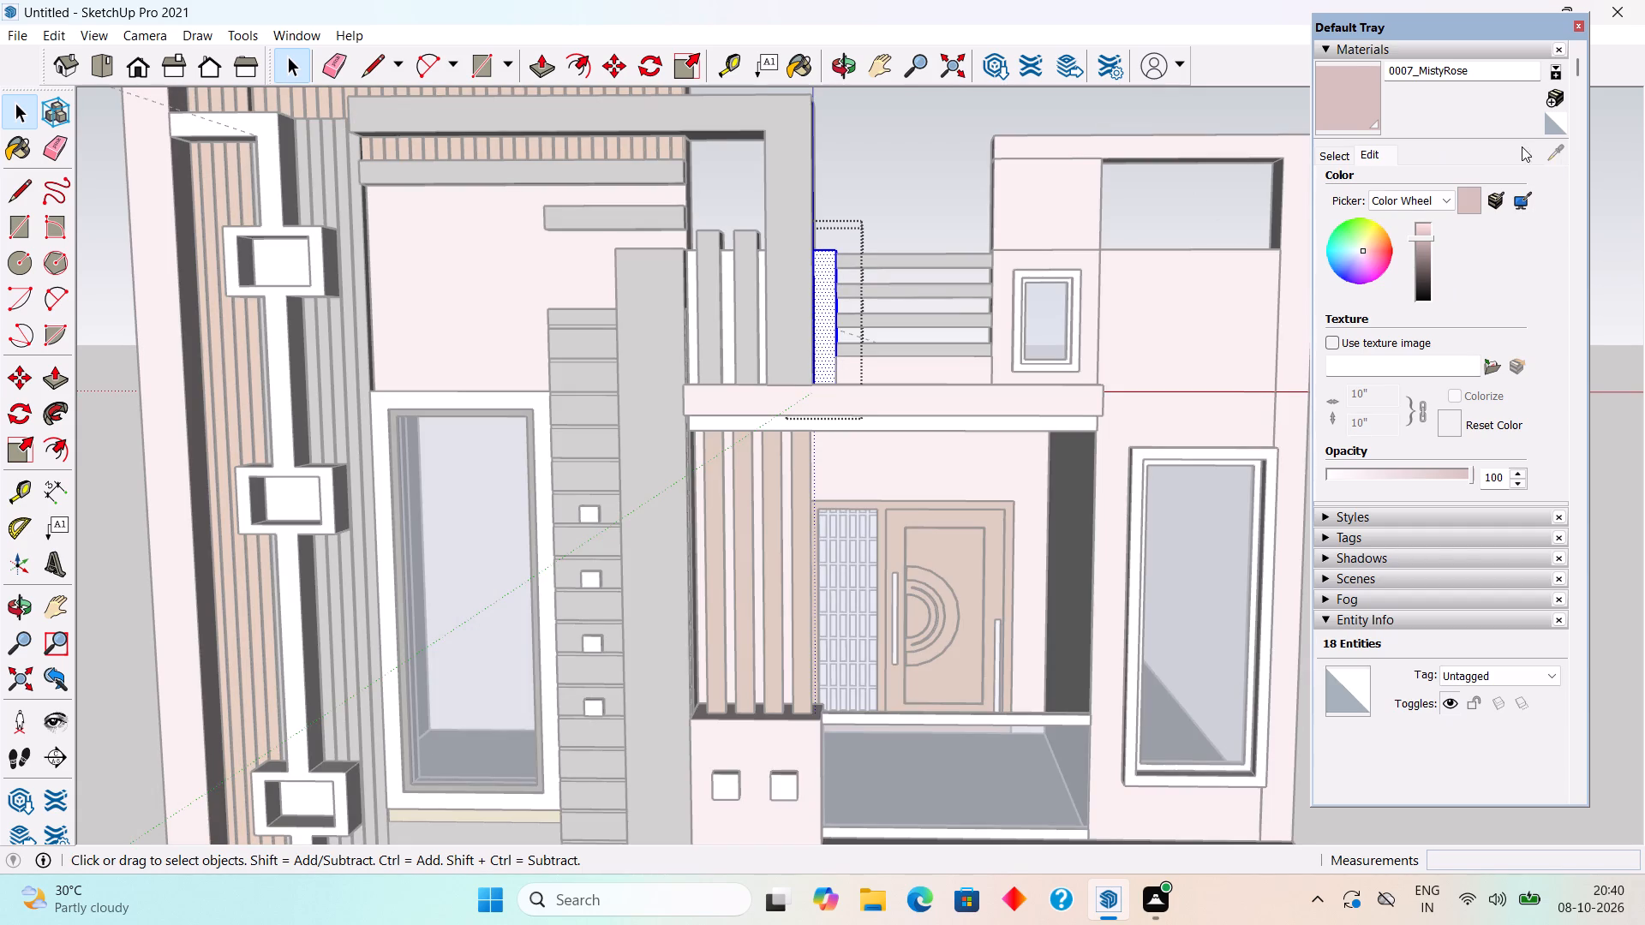
{"action": "left_click", "coordinate": [1334, 151]}
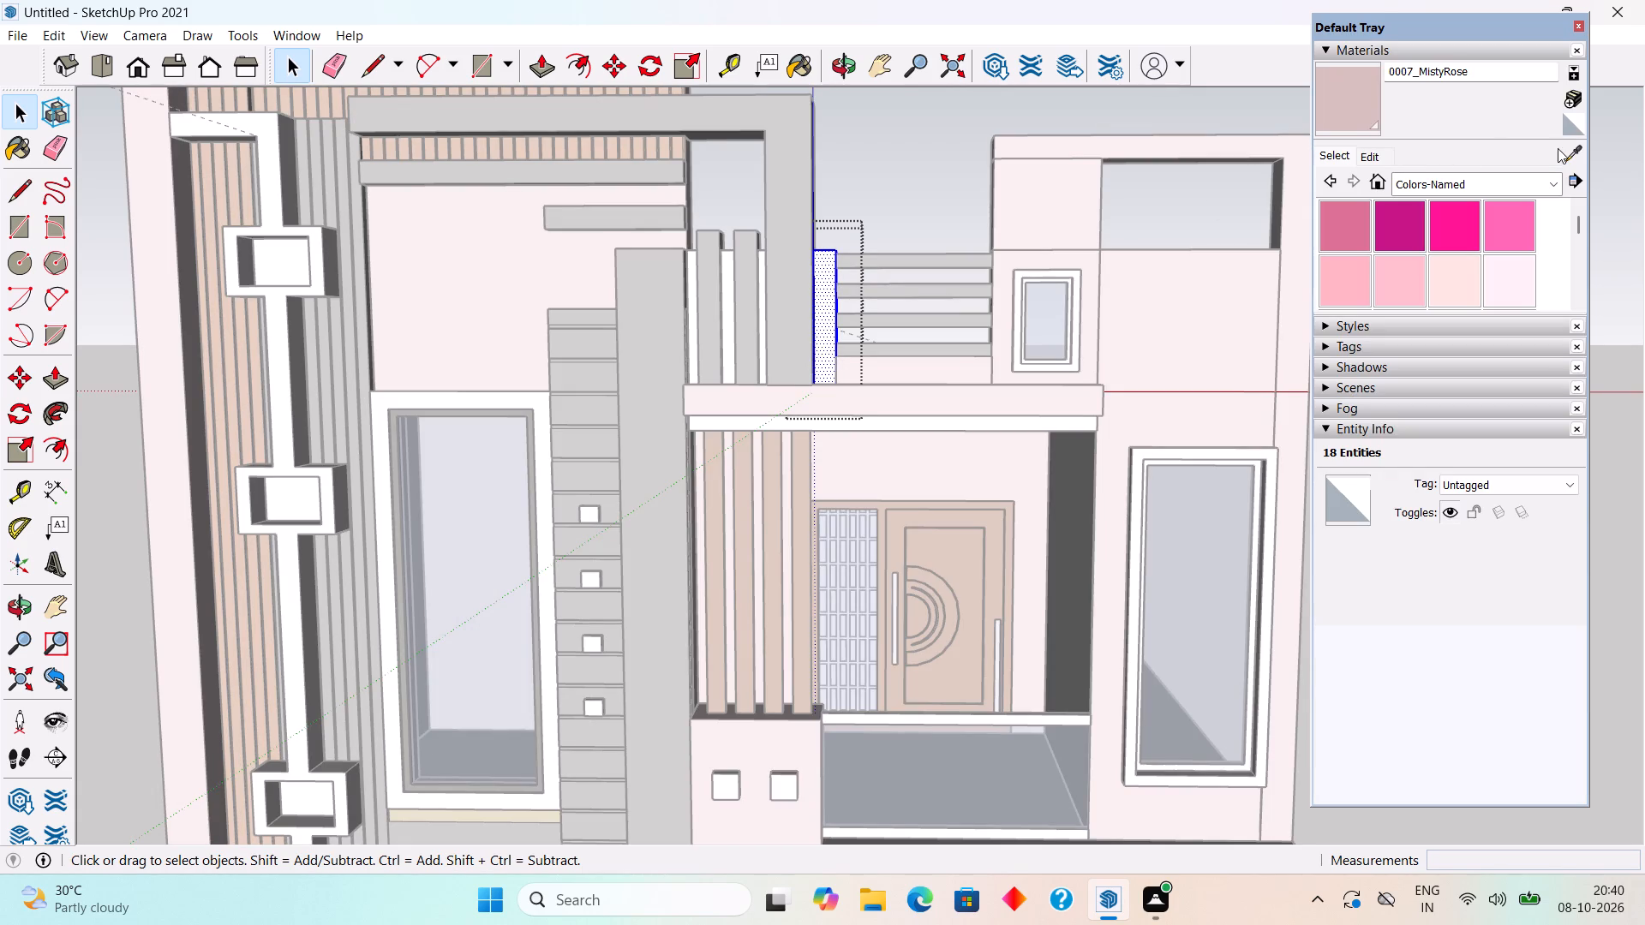
{"action": "left_click", "coordinate": [1574, 158]}
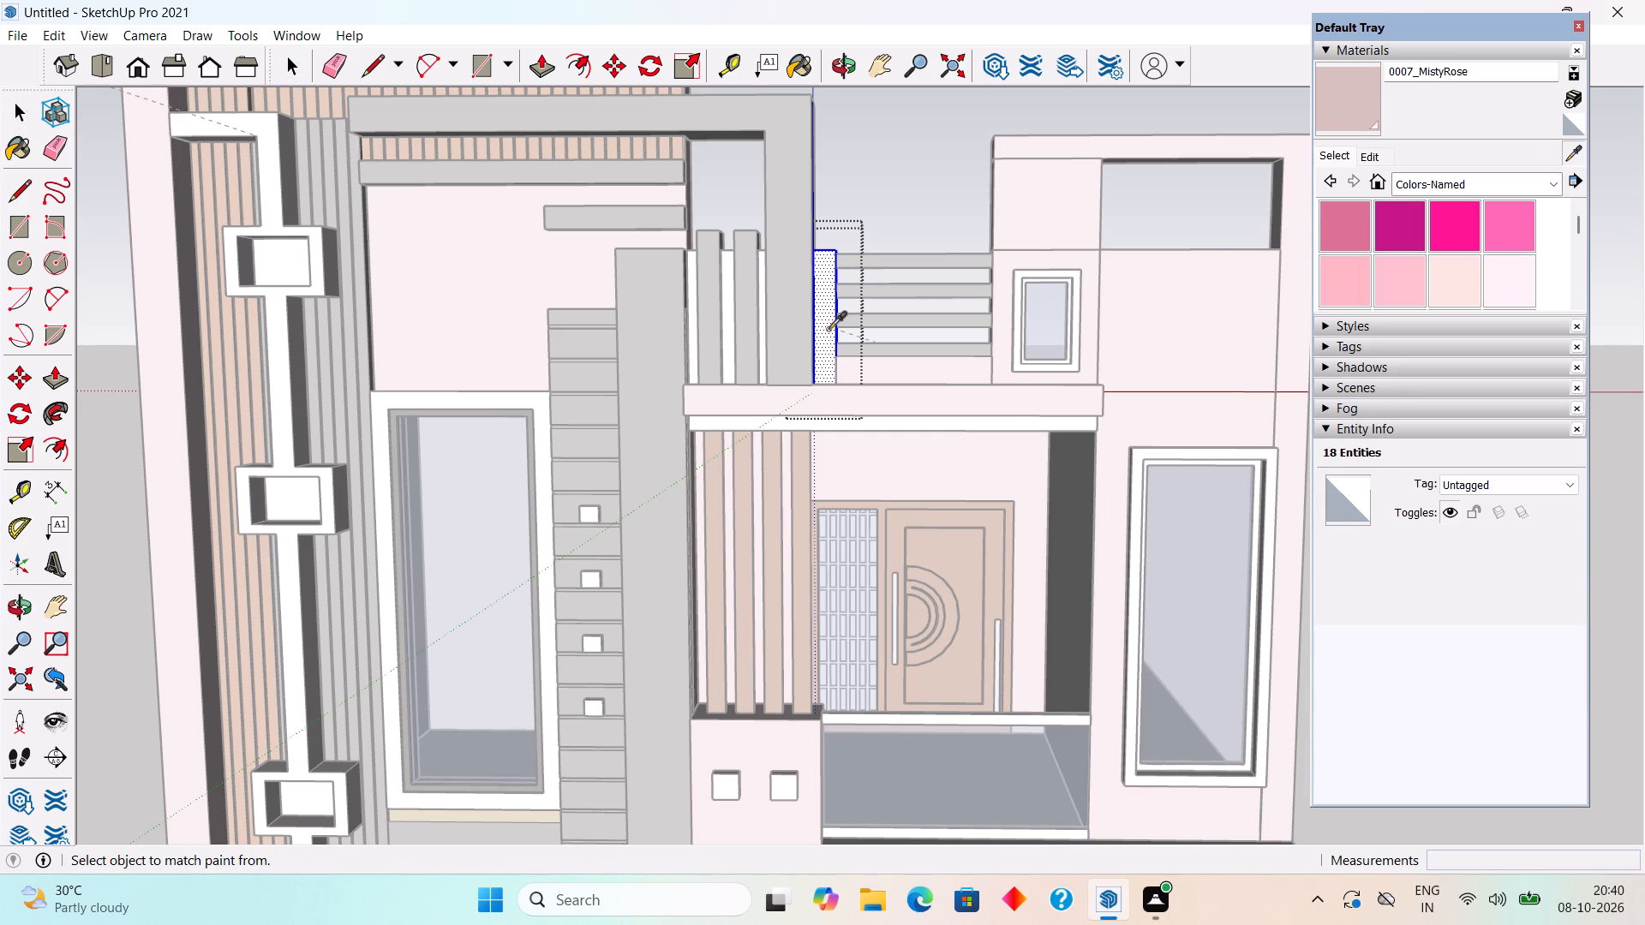
{"action": "left_click", "coordinate": [828, 329]}
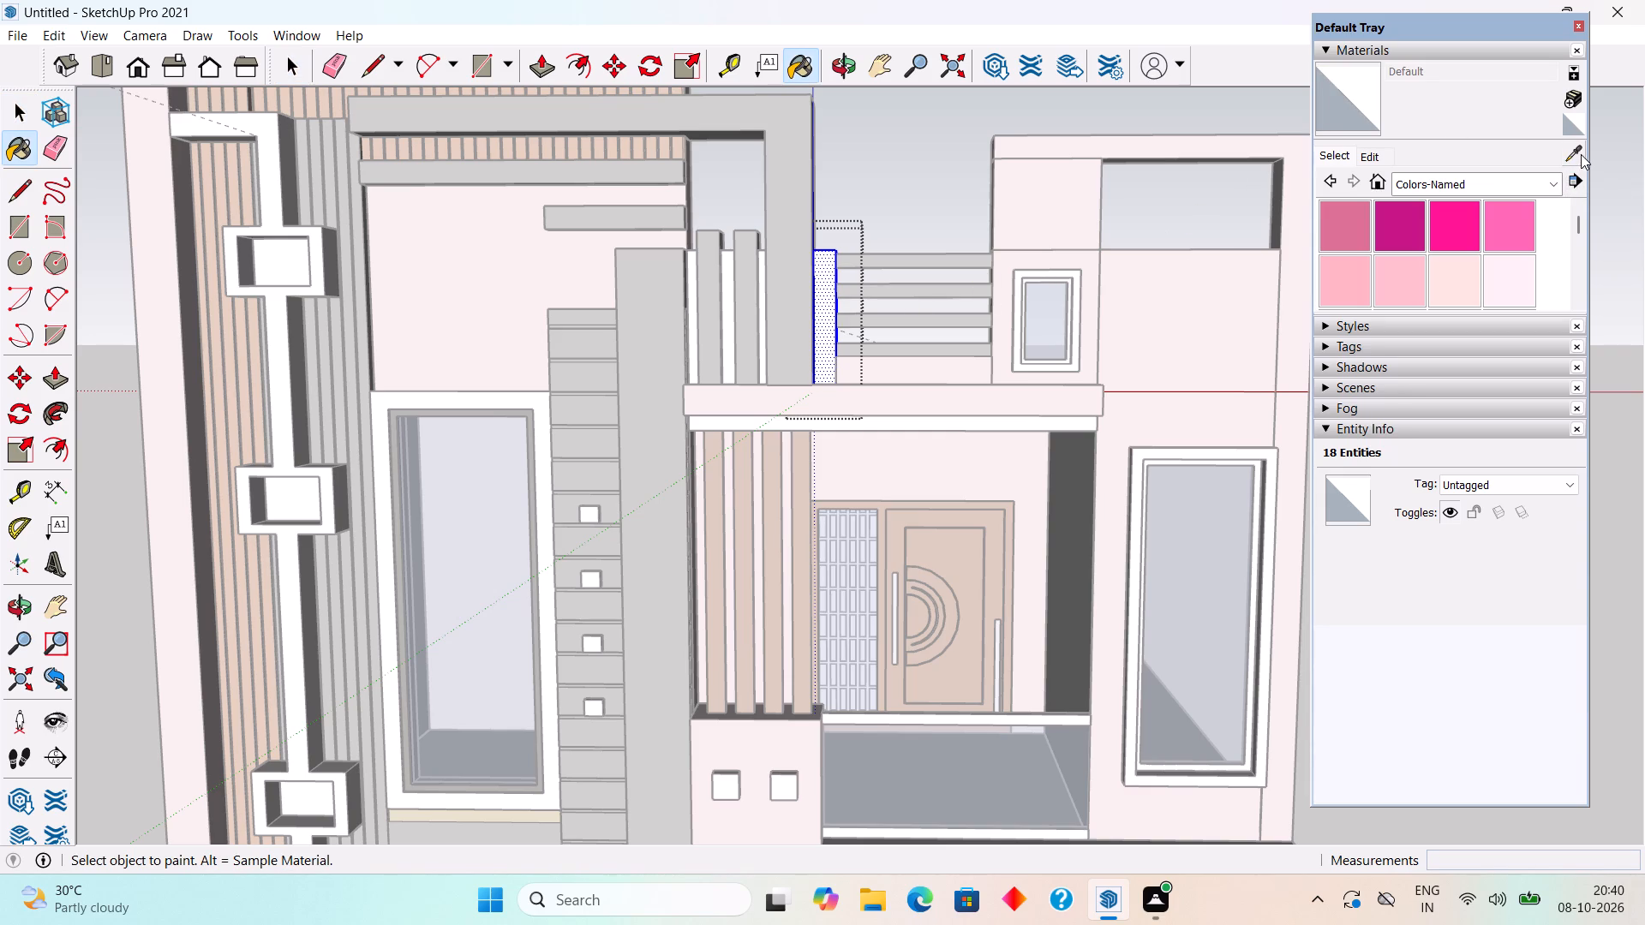
{"action": "left_click", "coordinate": [1581, 154]}
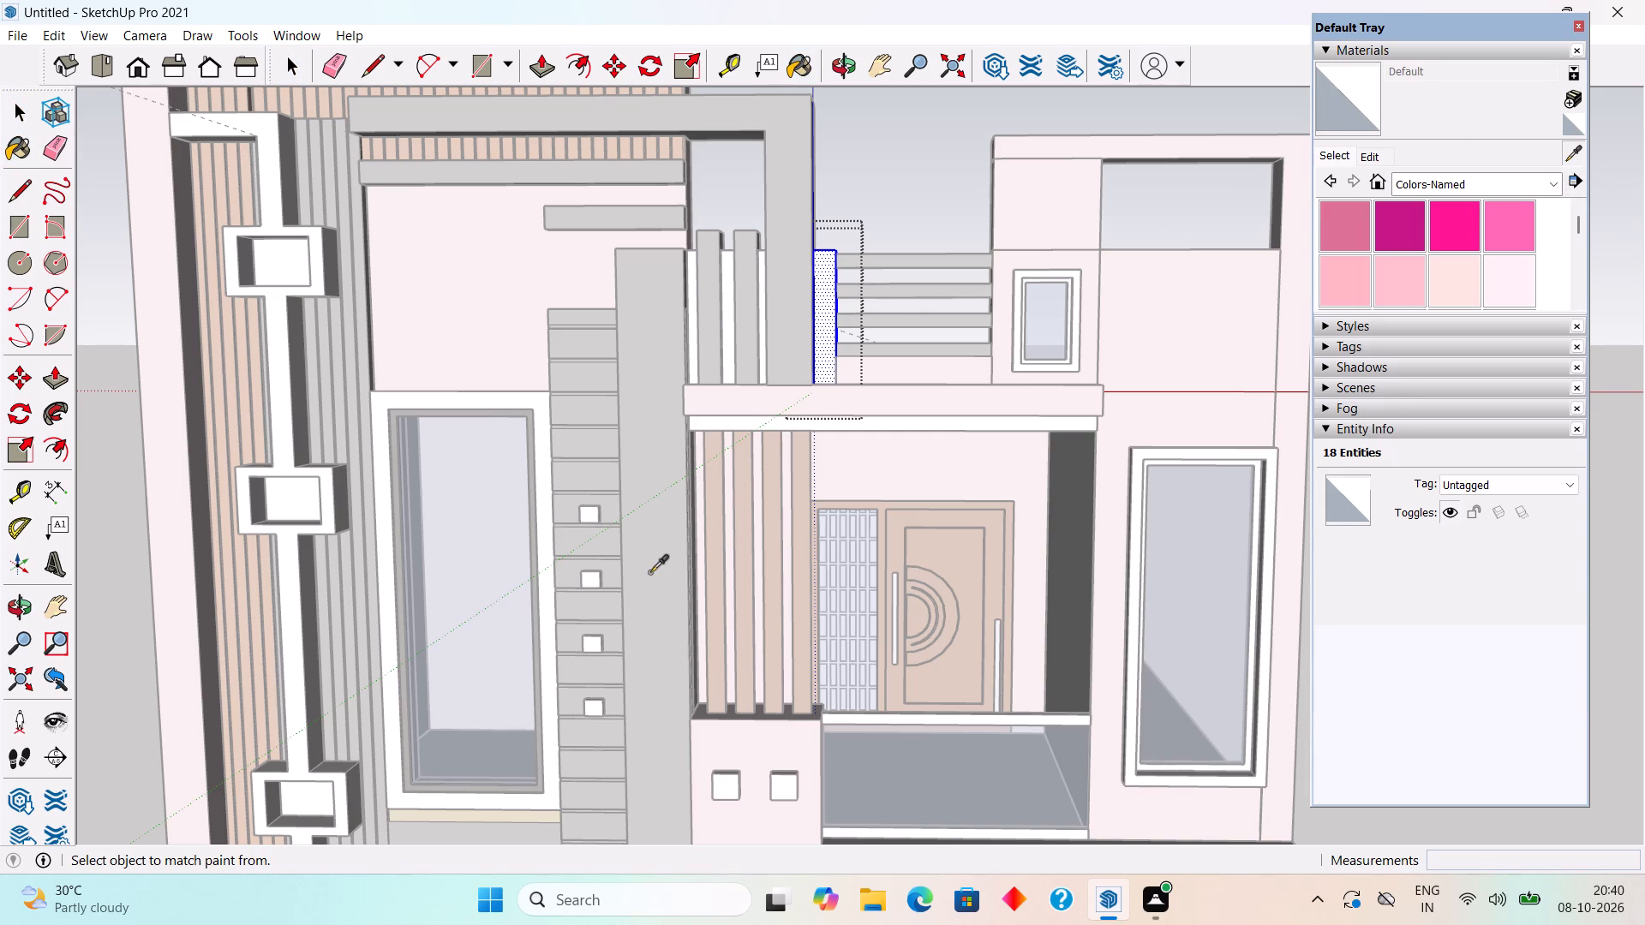
{"action": "left_click", "coordinate": [650, 572]}
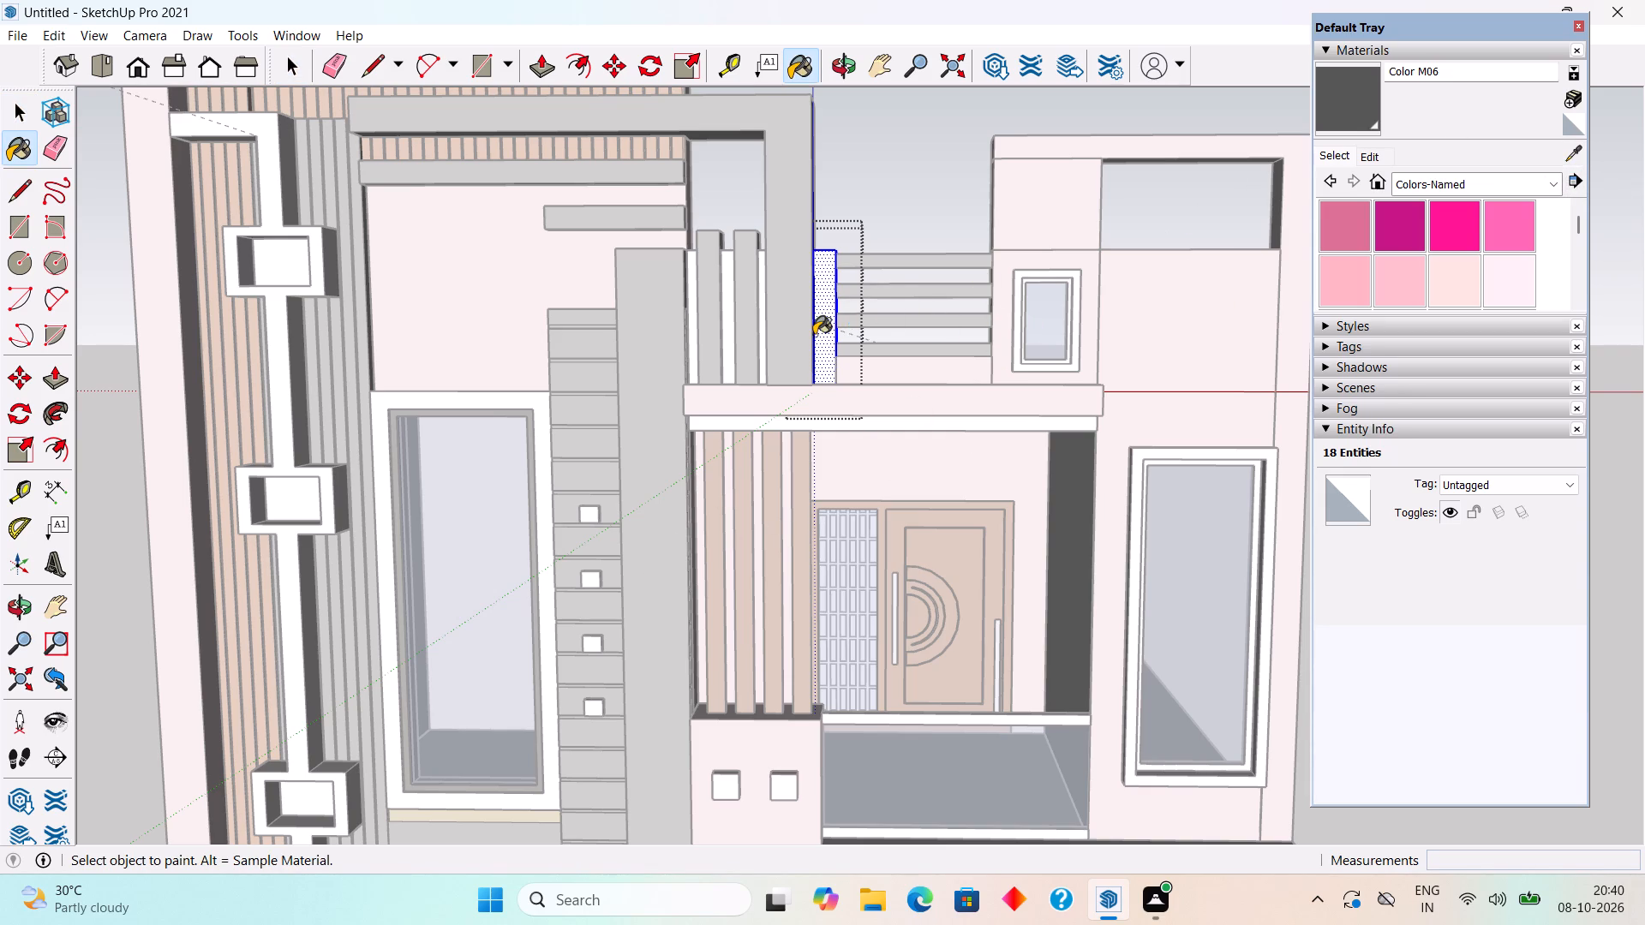
{"action": "left_click", "coordinate": [822, 334]}
{"action": "key", "text": "space"}
{"action": "left_click", "coordinate": [966, 161]}
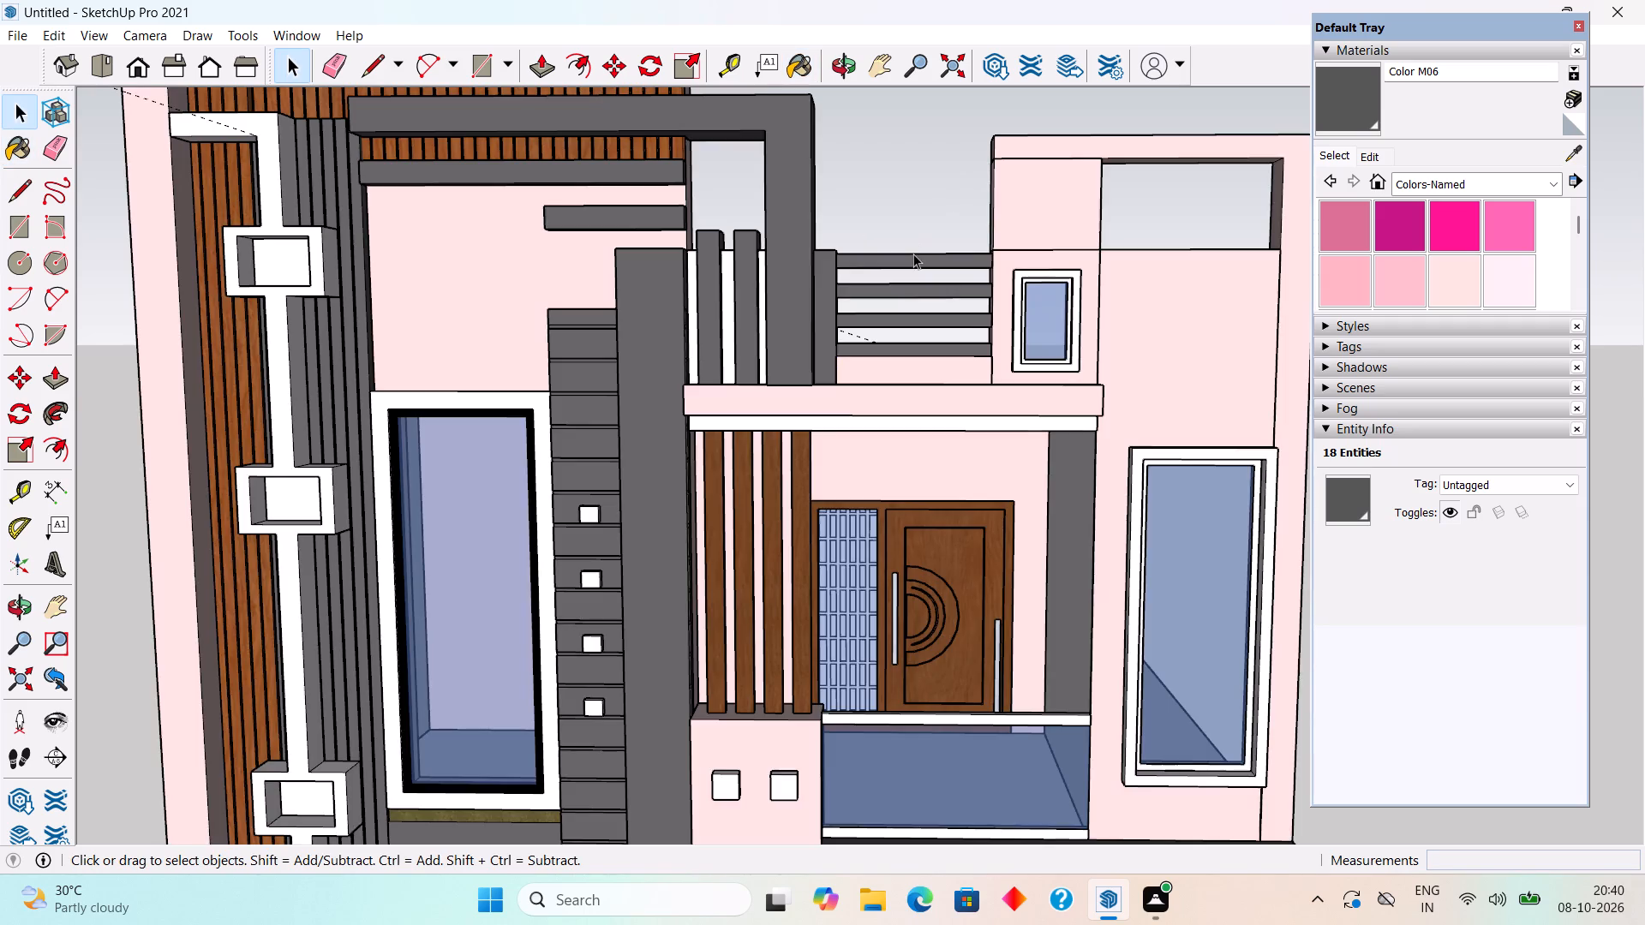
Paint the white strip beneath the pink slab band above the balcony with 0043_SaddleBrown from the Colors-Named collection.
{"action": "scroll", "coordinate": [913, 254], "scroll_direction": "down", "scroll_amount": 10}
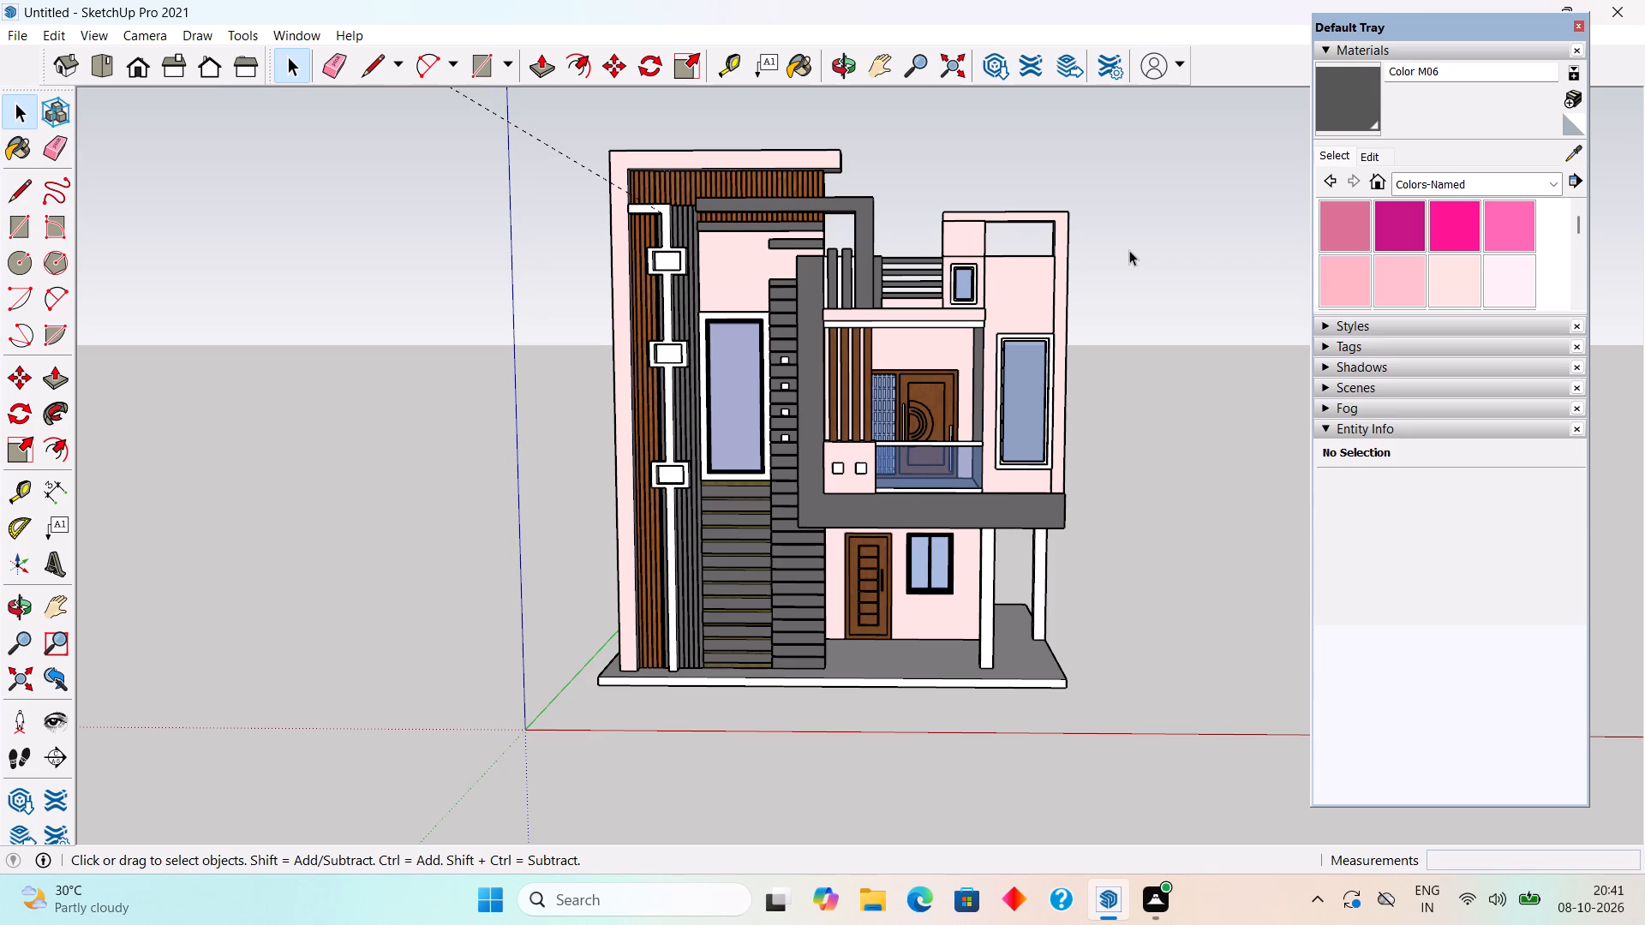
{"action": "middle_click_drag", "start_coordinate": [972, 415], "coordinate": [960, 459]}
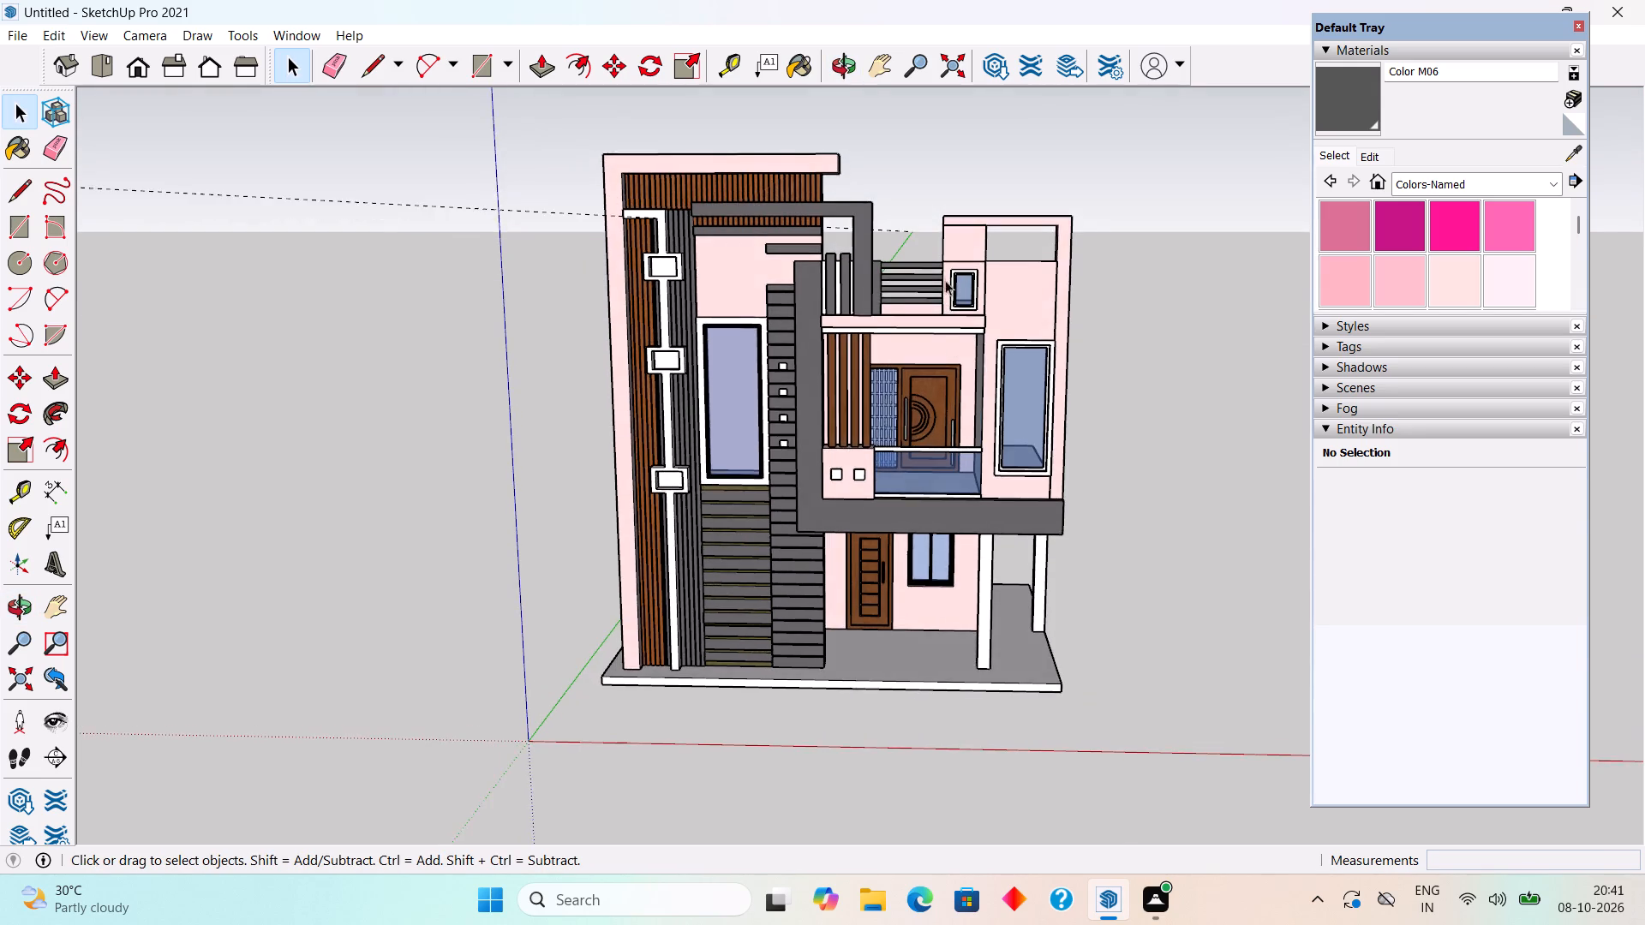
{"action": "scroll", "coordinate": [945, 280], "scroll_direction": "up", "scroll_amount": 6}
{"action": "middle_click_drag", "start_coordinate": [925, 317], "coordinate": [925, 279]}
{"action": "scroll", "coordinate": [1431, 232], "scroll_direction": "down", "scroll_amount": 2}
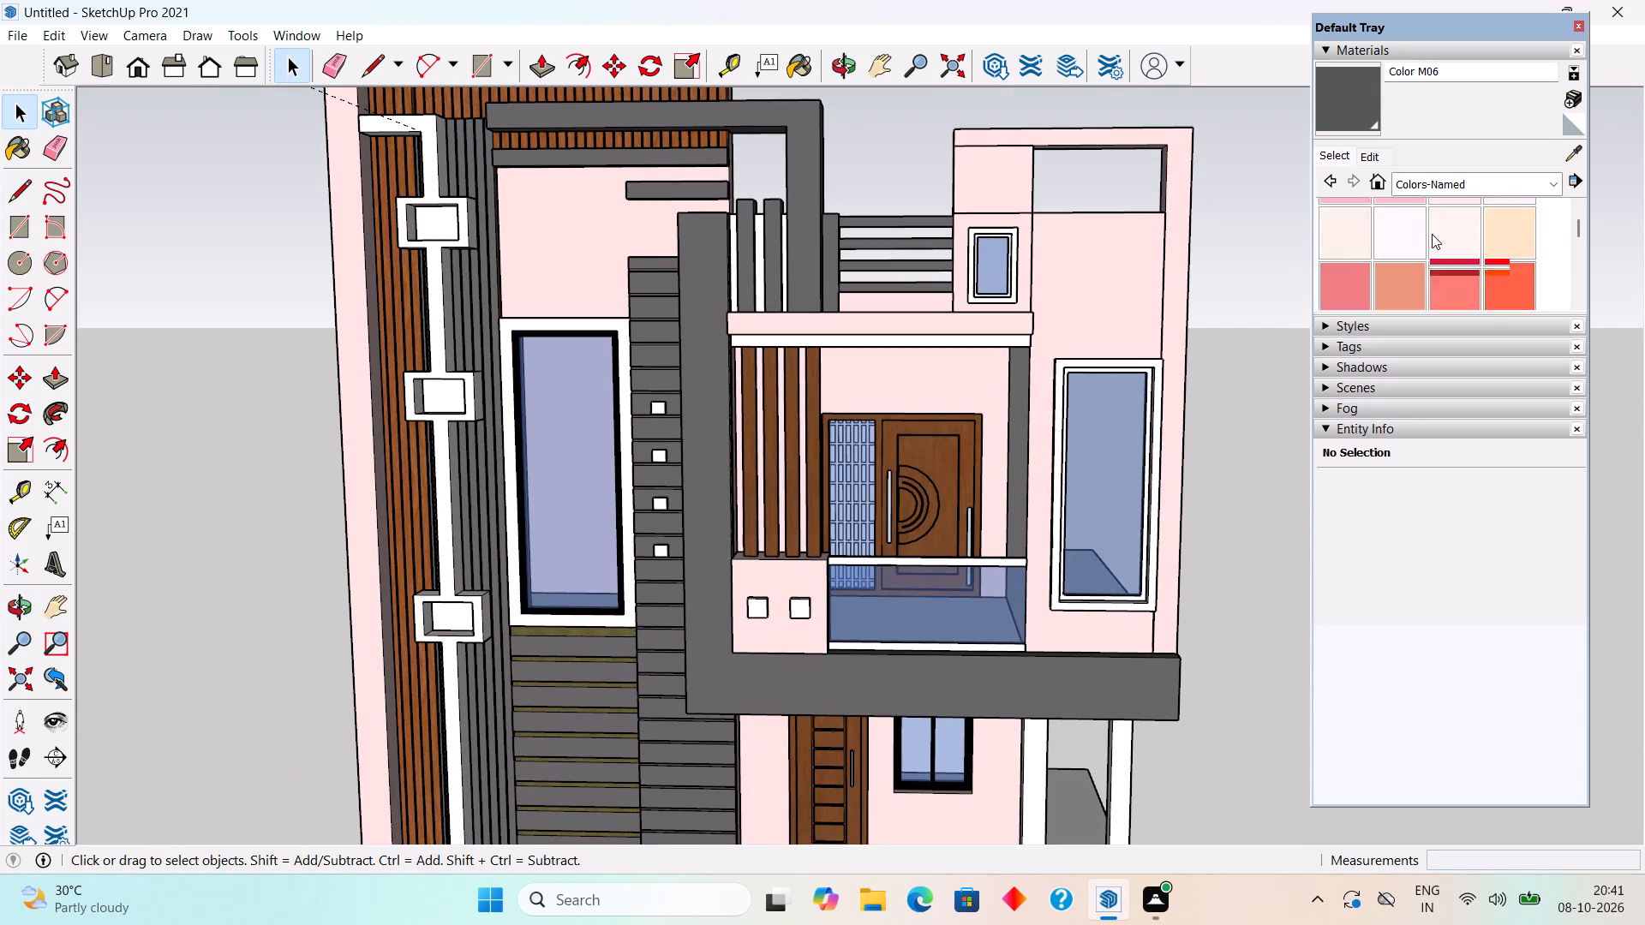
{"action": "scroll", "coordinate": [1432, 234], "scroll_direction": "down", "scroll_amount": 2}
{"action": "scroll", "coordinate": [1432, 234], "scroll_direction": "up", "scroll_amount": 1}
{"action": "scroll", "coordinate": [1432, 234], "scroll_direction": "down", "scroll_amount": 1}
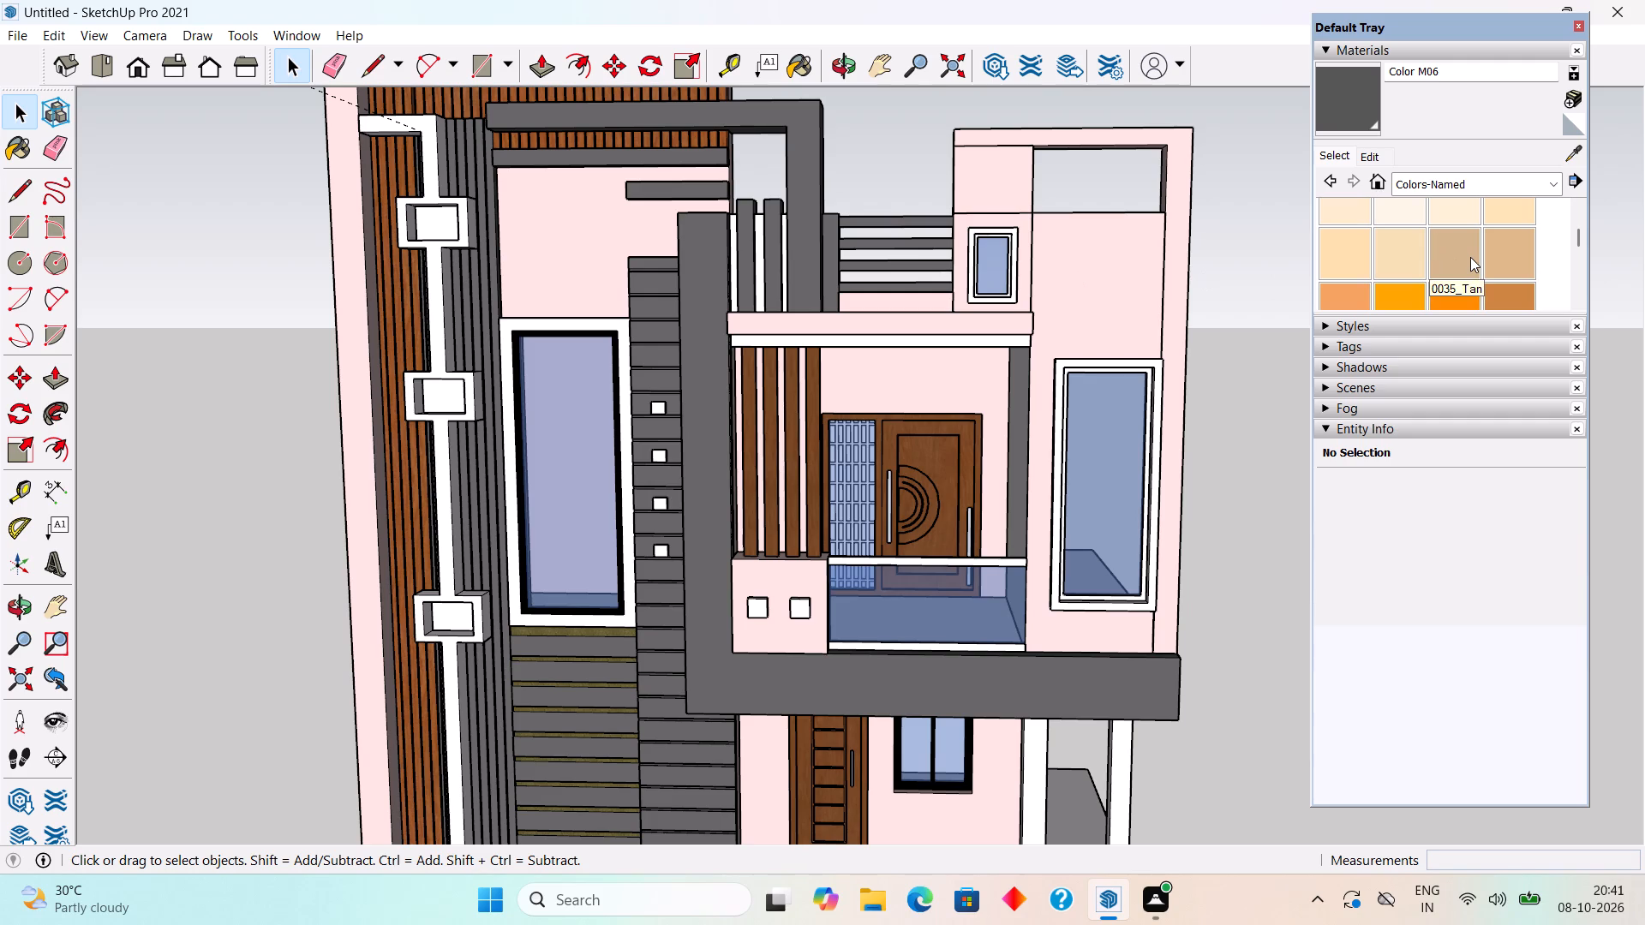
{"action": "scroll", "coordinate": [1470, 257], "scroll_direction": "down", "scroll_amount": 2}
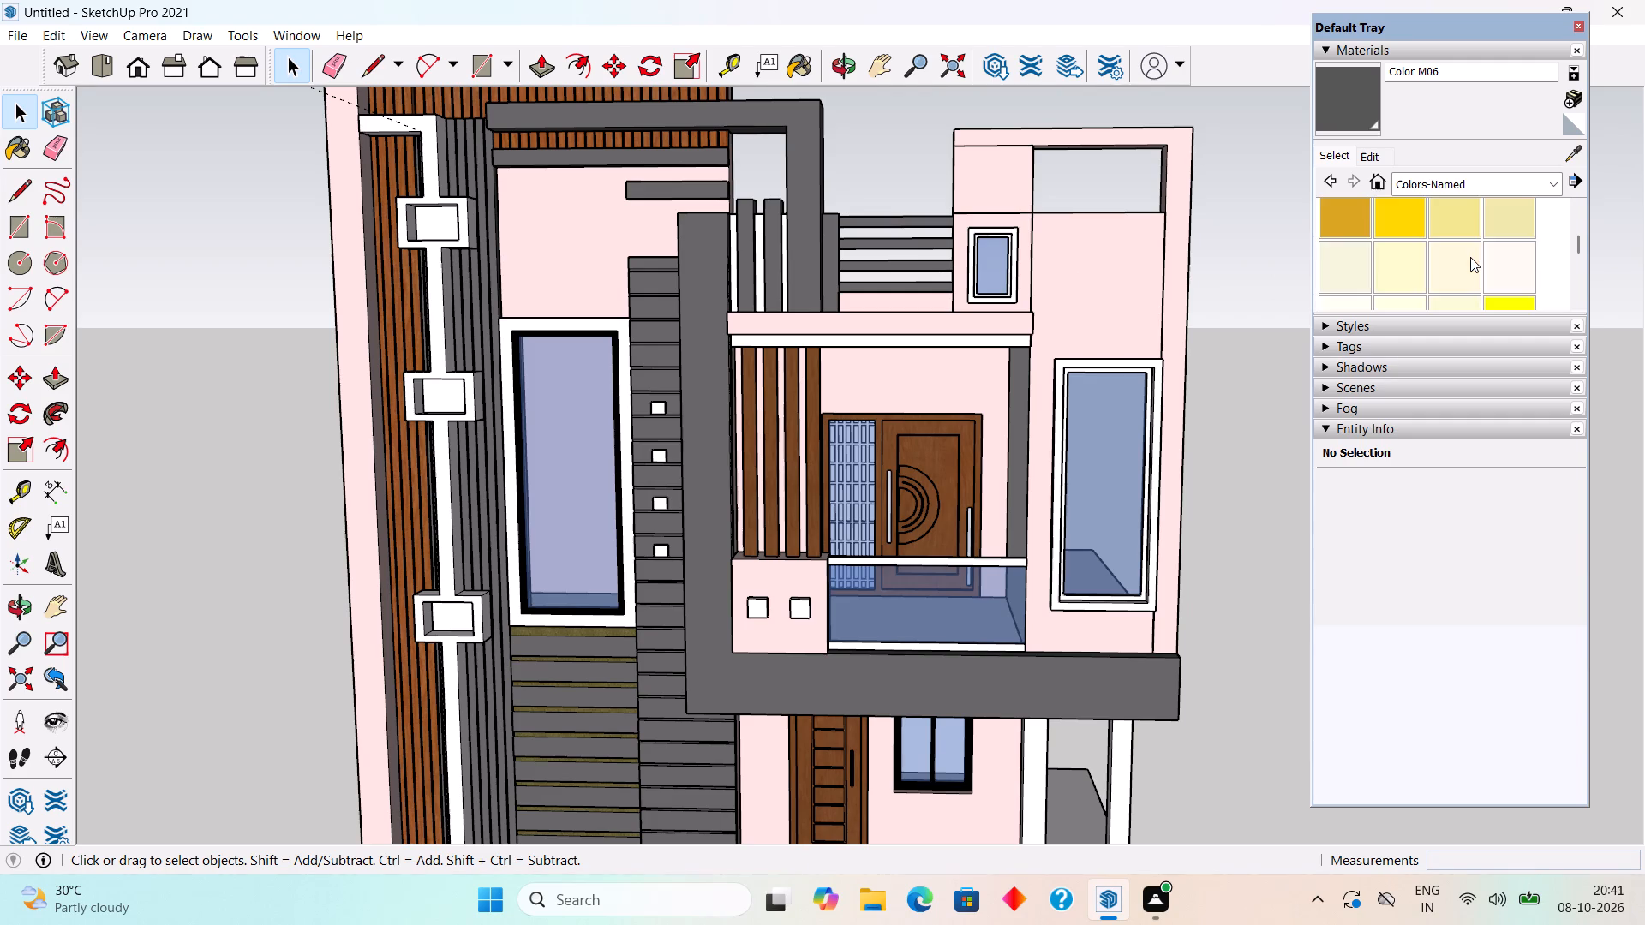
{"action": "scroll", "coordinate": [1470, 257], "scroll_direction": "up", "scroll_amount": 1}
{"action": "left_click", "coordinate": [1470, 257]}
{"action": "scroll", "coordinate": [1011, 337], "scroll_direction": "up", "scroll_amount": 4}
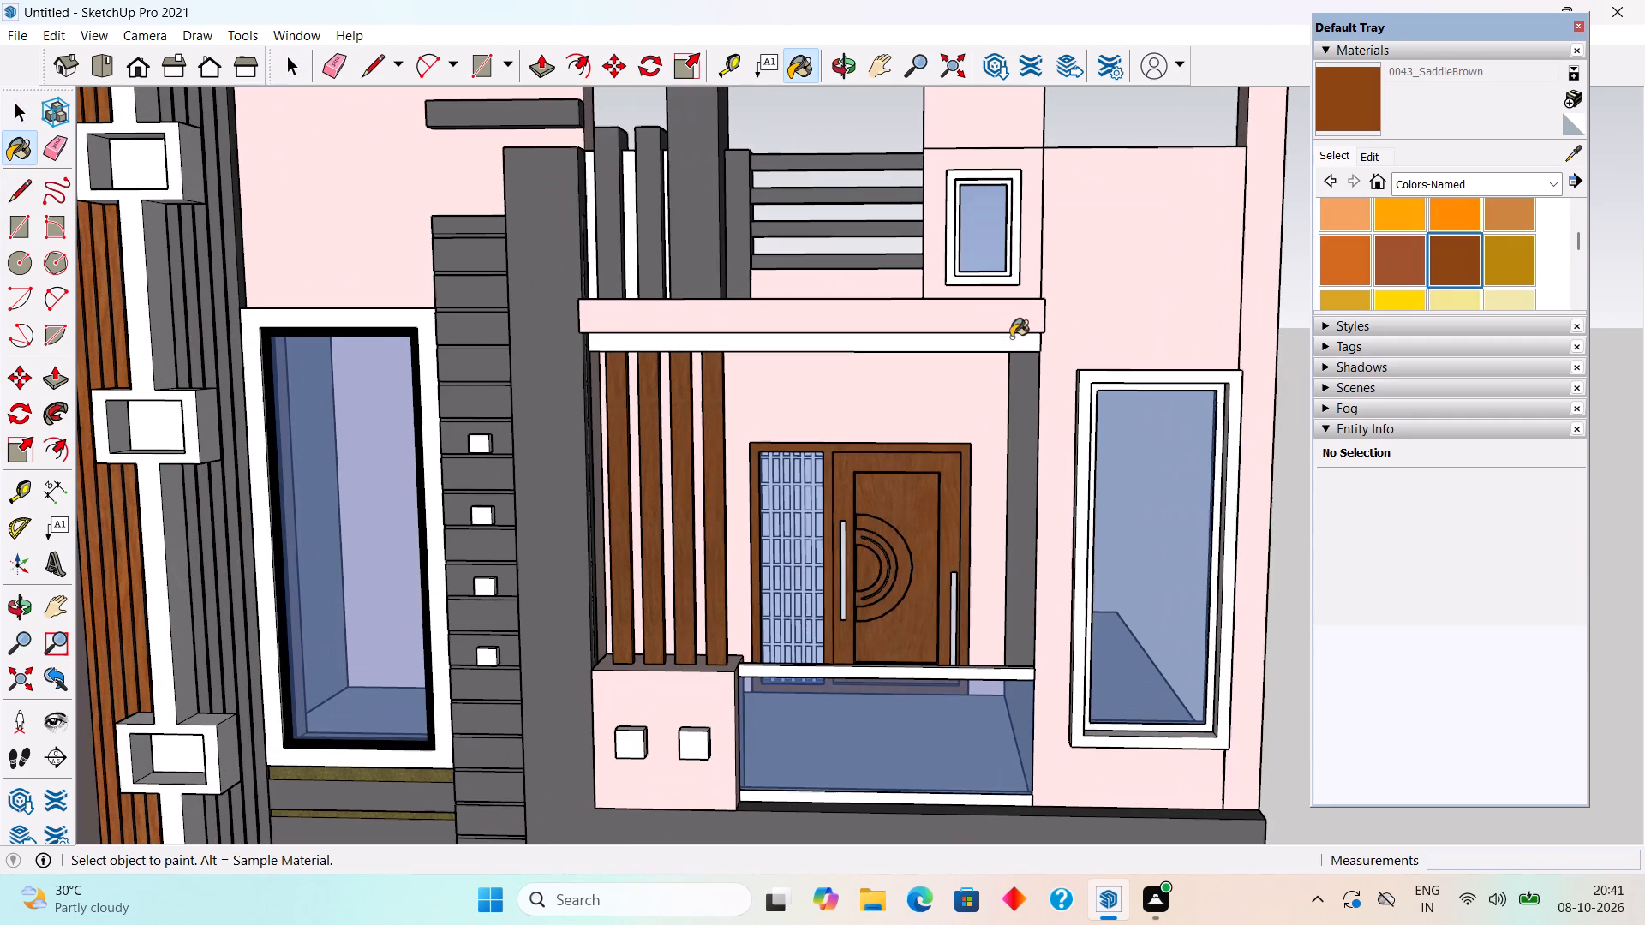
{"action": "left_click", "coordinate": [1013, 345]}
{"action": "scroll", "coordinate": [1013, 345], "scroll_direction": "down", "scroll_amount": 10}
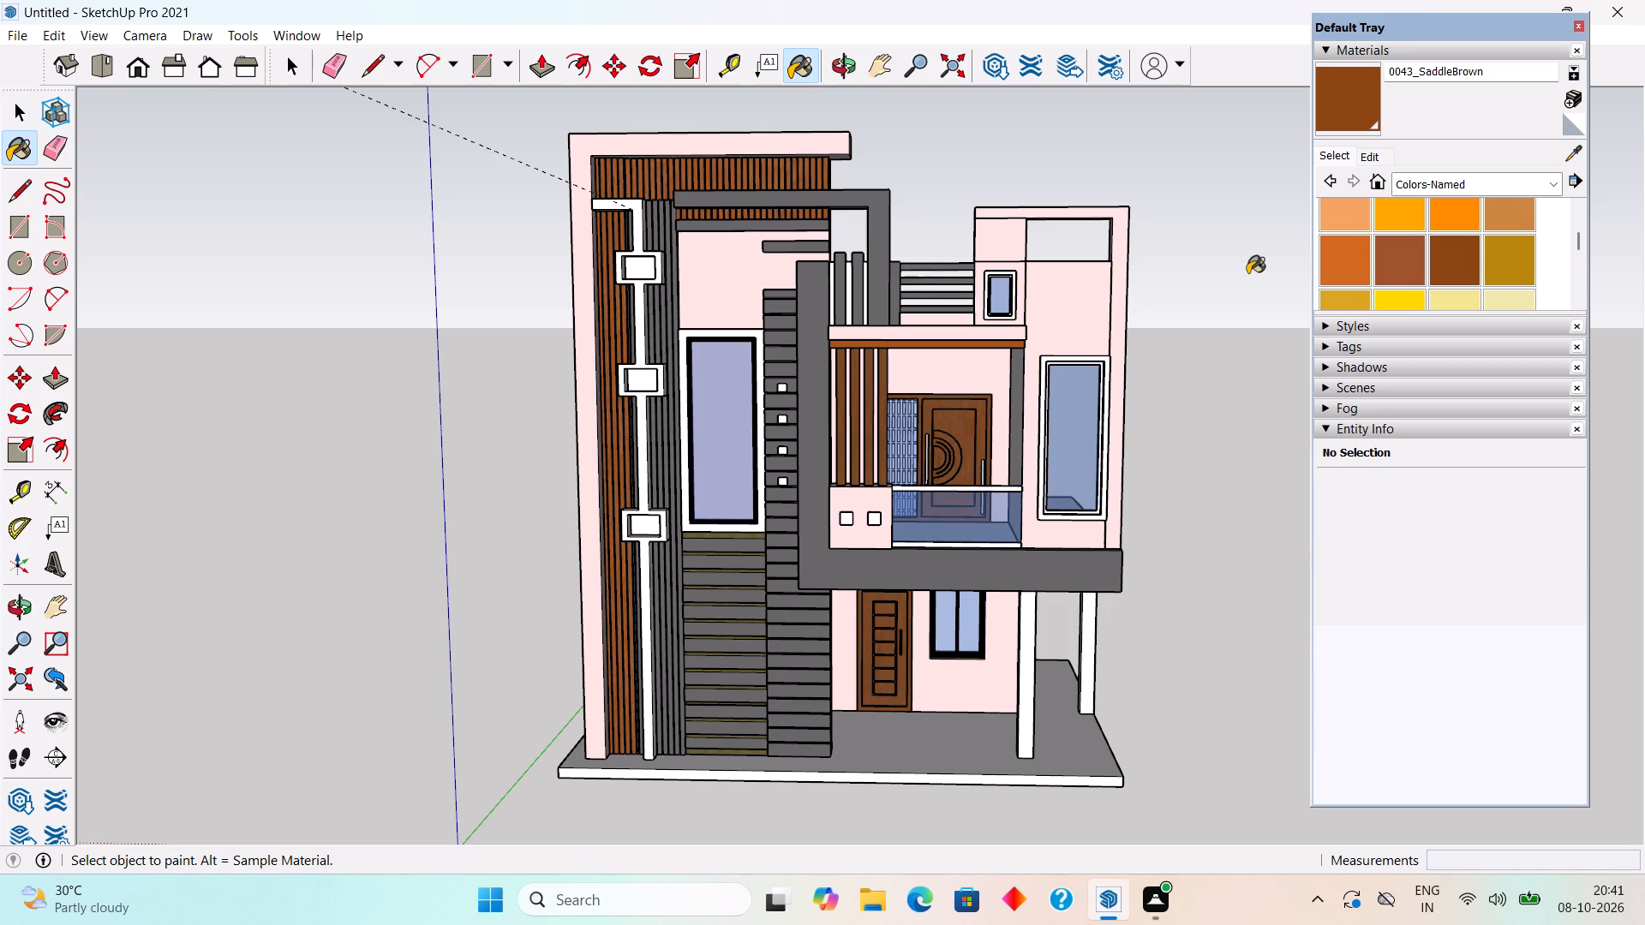
Paint the strip beneath the pink slab band above the balcony with 0042_Sienna.
{"action": "left_click", "coordinate": [1412, 259]}
{"action": "scroll", "coordinate": [1039, 349], "scroll_direction": "up", "scroll_amount": 4}
{"action": "left_click", "coordinate": [996, 344]}
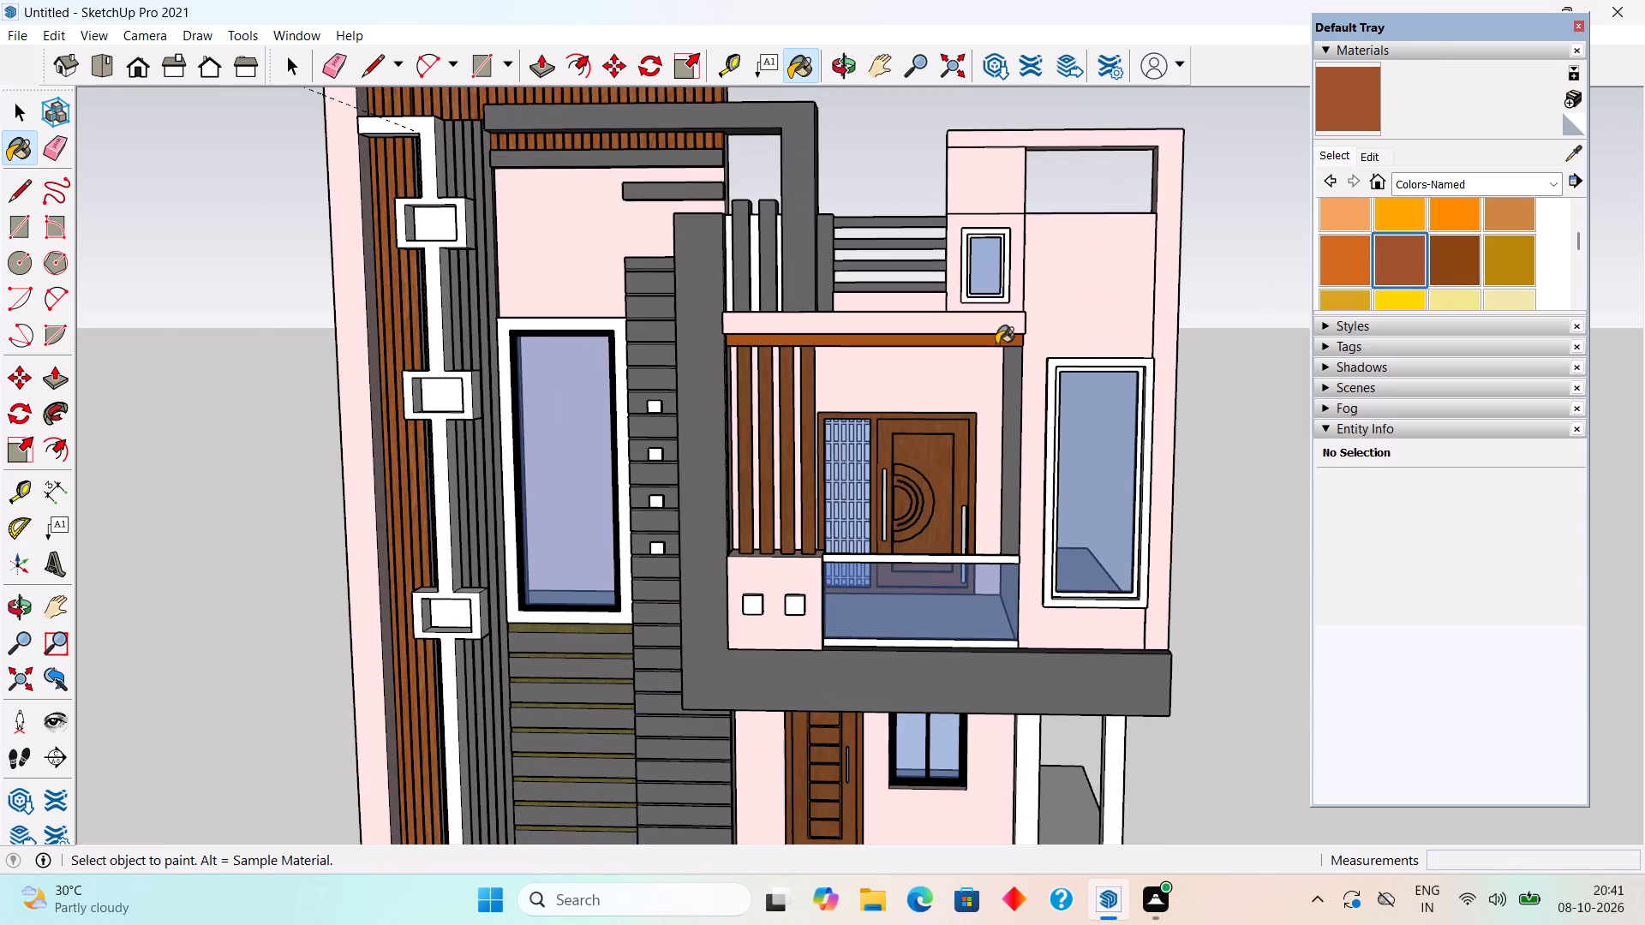
{"action": "scroll", "coordinate": [1039, 332], "scroll_direction": "down", "scroll_amount": 8}
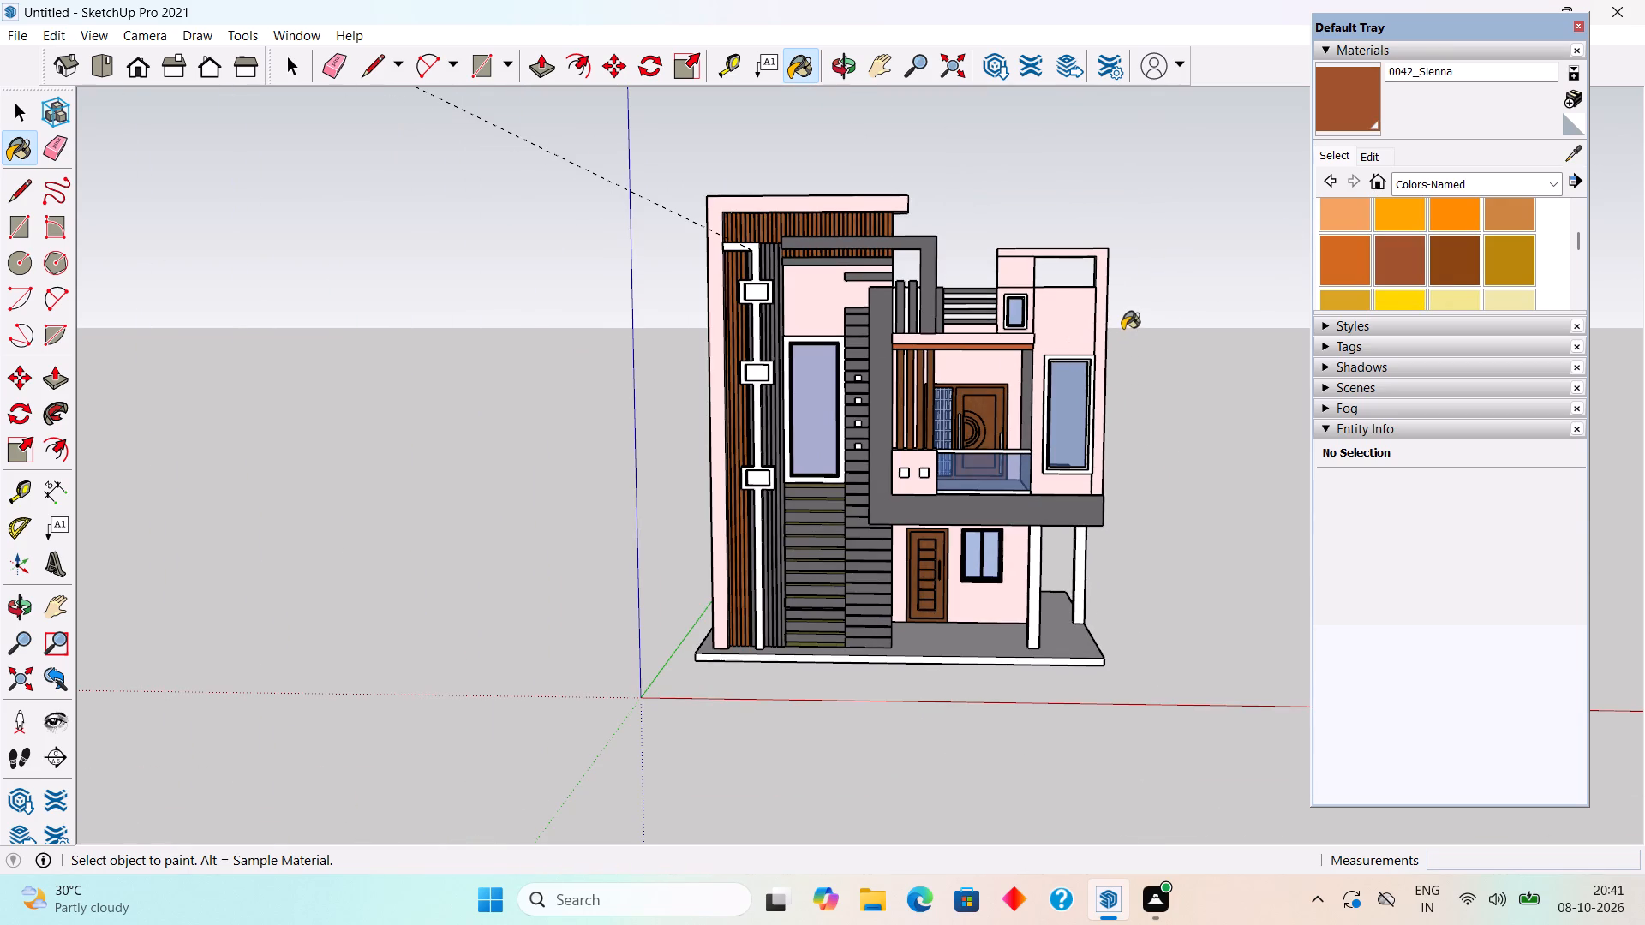
{"action": "key", "text": "space"}
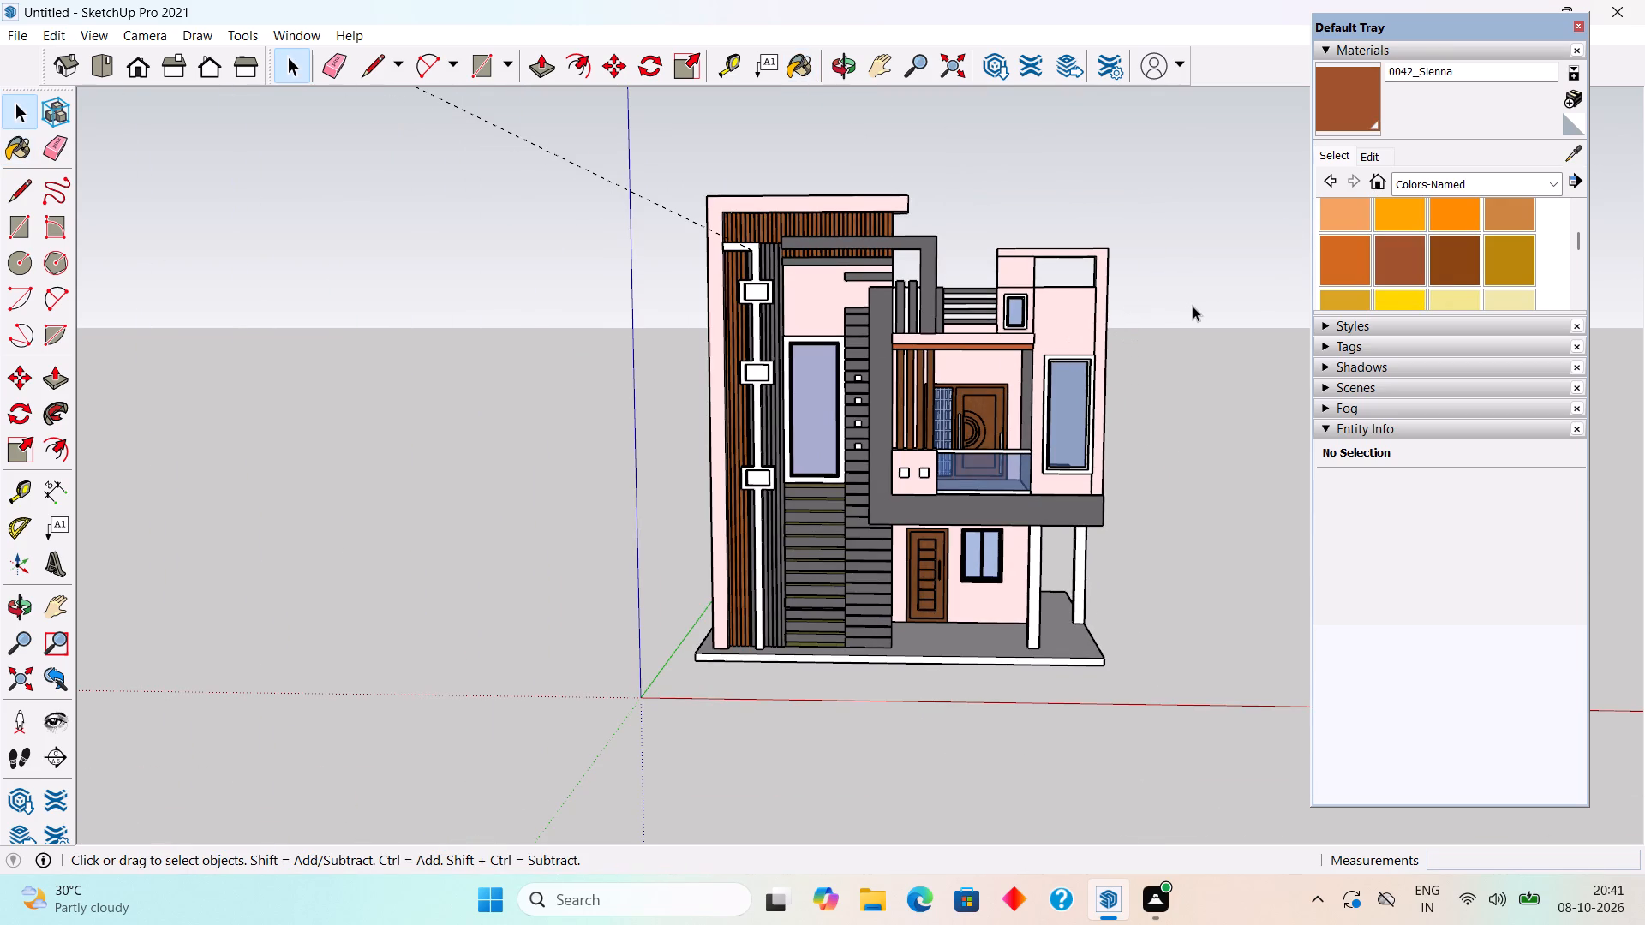
Examine the painted house from the side, from above and from low front angles.
{"action": "middle_click_drag", "start_coordinate": [1056, 325], "coordinate": [404, 265]}
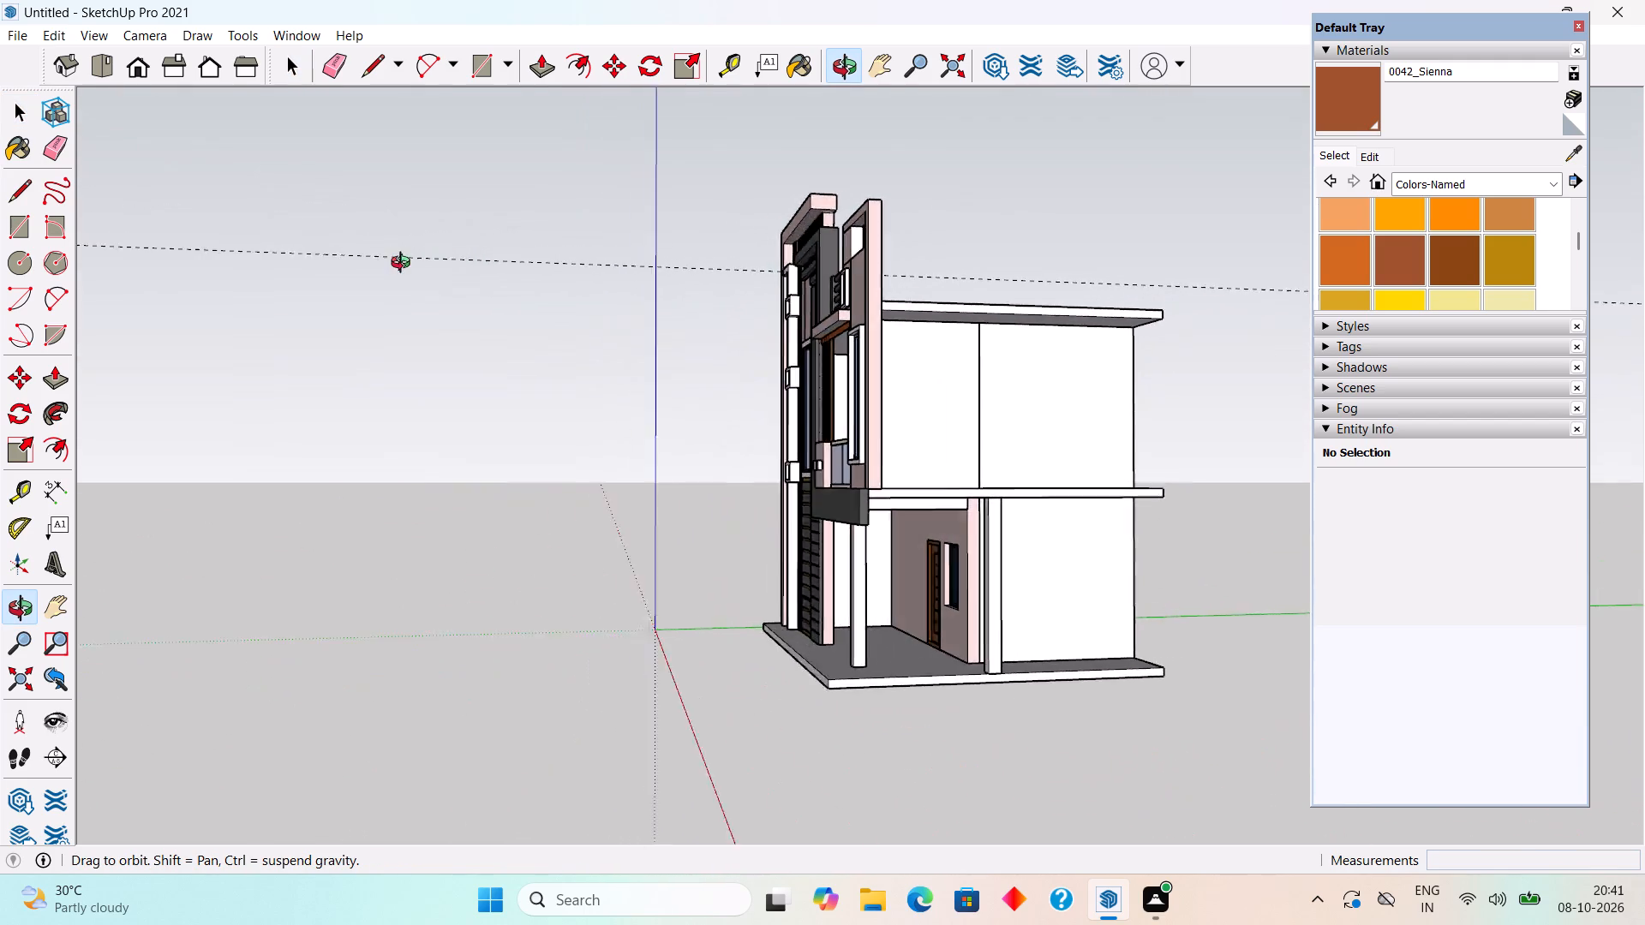
{"action": "middle_click_drag", "start_coordinate": [404, 265], "coordinate": [1078, 418]}
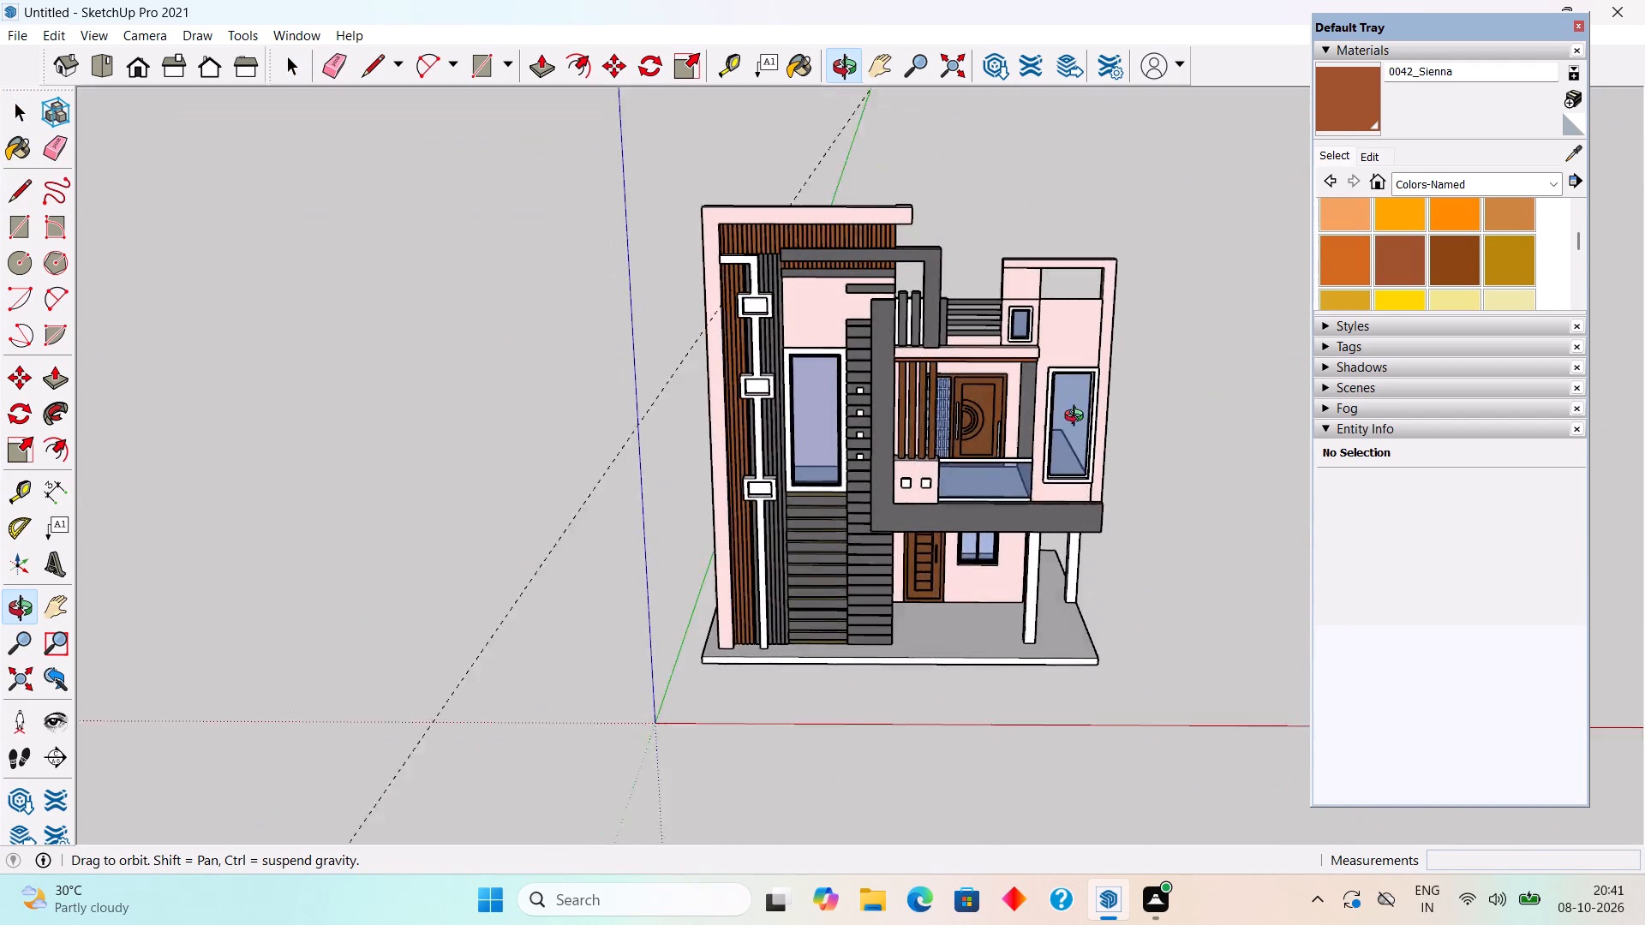
{"action": "middle_click_drag", "start_coordinate": [1078, 418], "coordinate": [1079, 263]}
{"action": "scroll", "coordinate": [1146, 544], "scroll_direction": "up", "scroll_amount": 3}
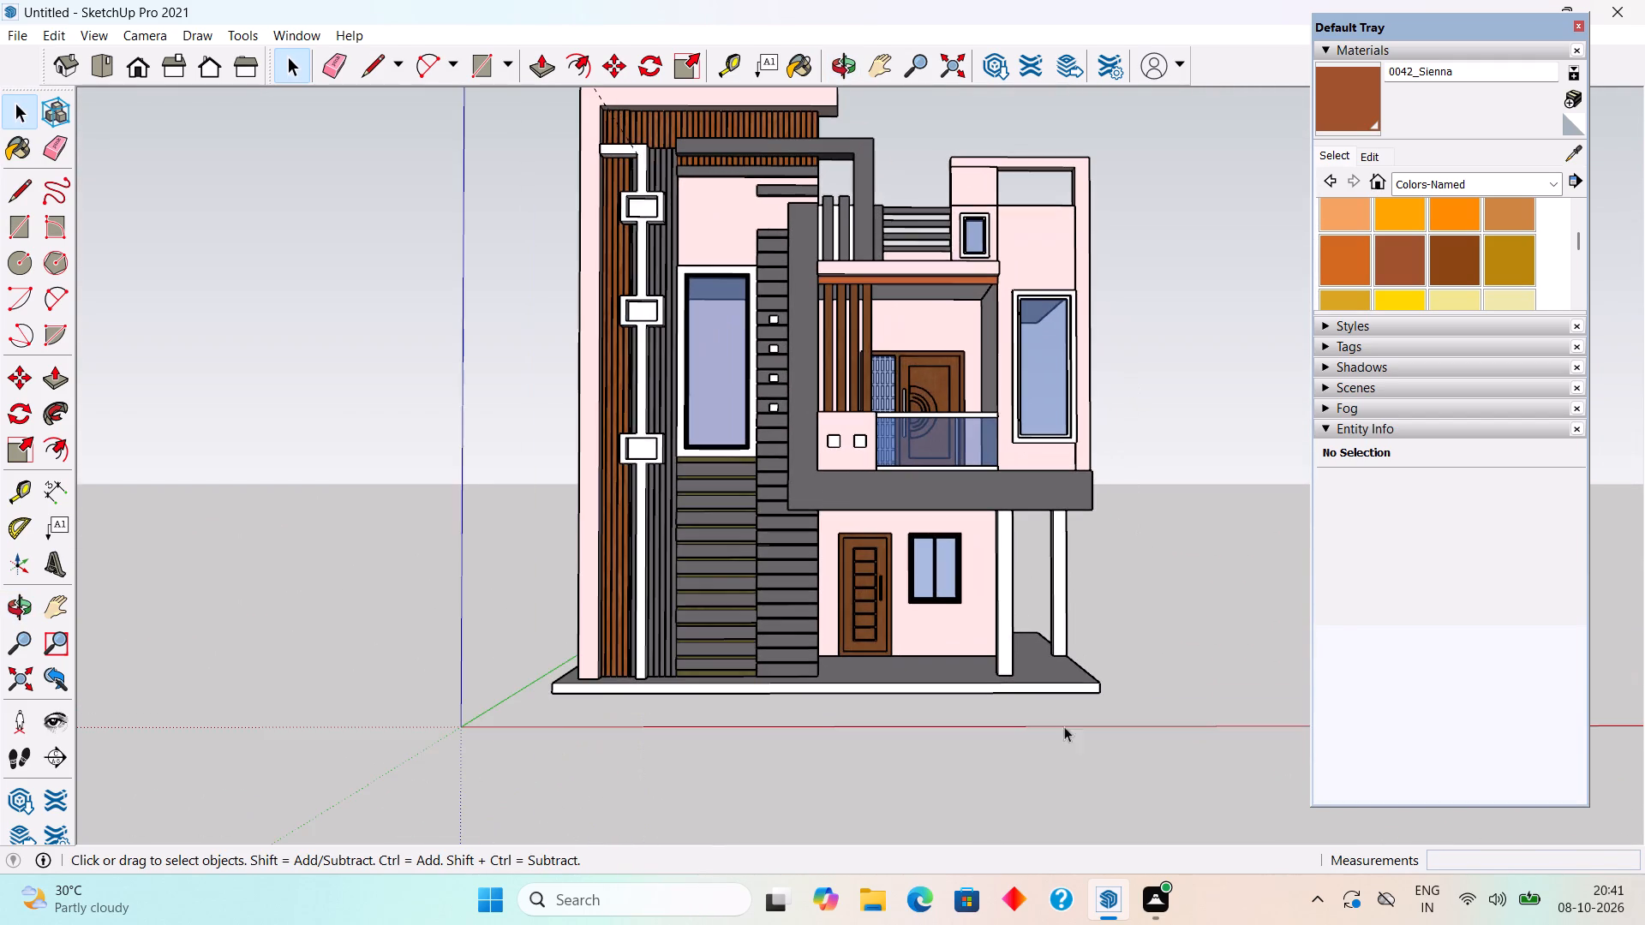
{"action": "middle_click_drag", "start_coordinate": [1046, 758], "coordinate": [1118, 736]}
{"action": "scroll", "coordinate": [747, 170], "scroll_direction": "down", "scroll_amount": 2}
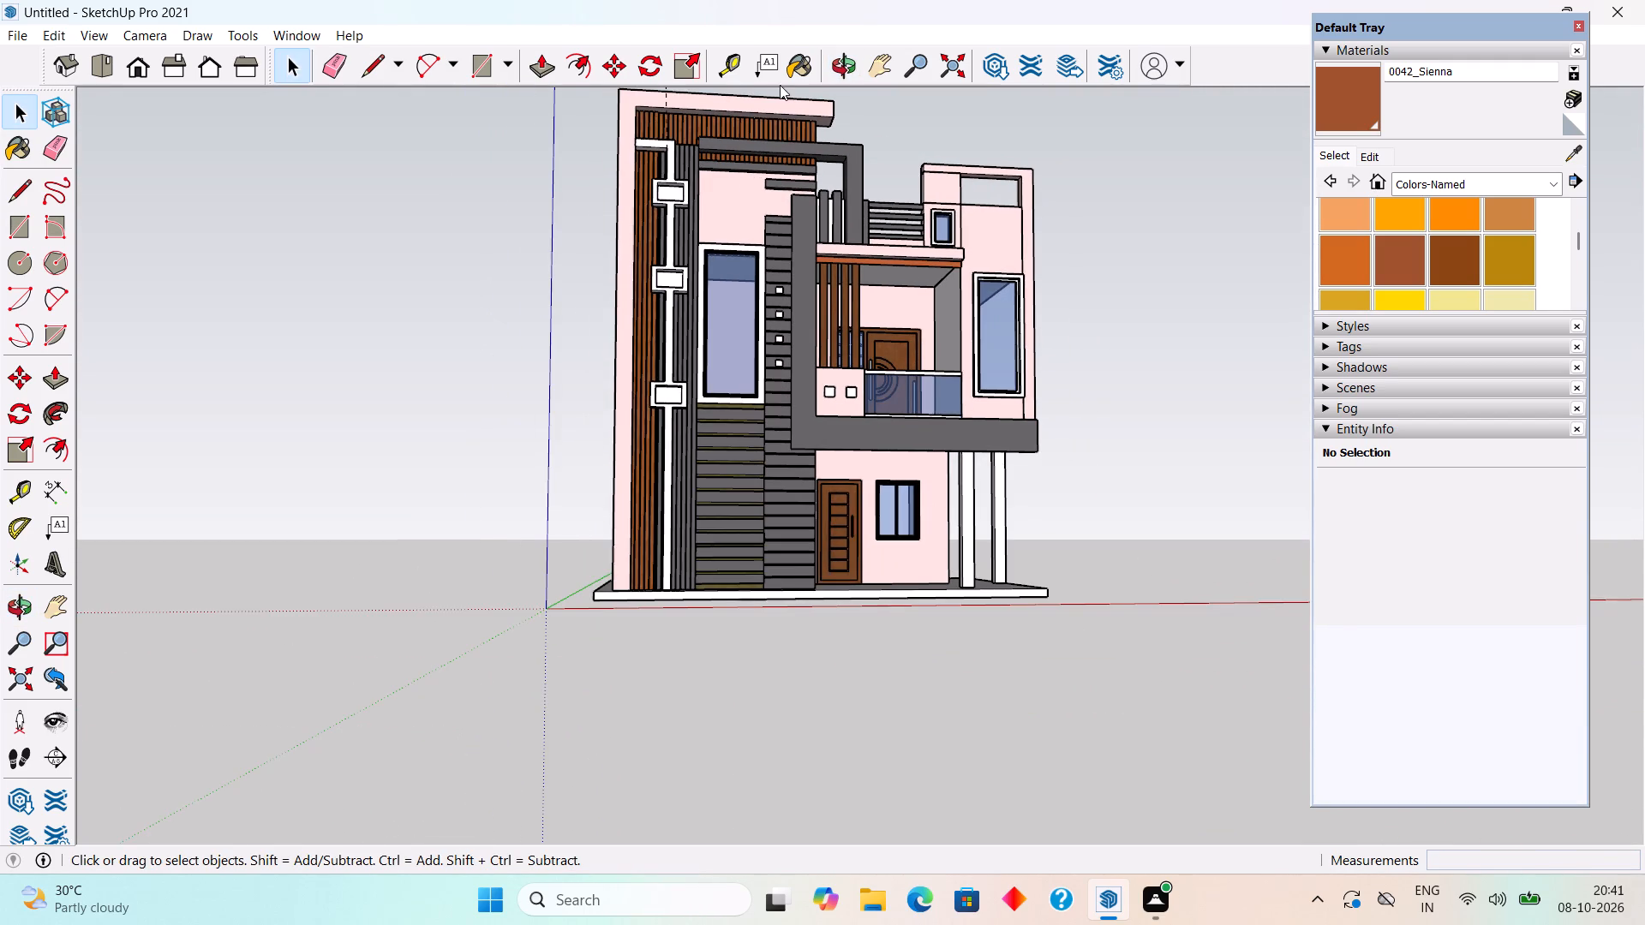
{"action": "scroll", "coordinate": [757, 154], "scroll_direction": "down", "scroll_amount": 4}
{"action": "scroll", "coordinate": [743, 98], "scroll_direction": "up", "scroll_amount": 7}
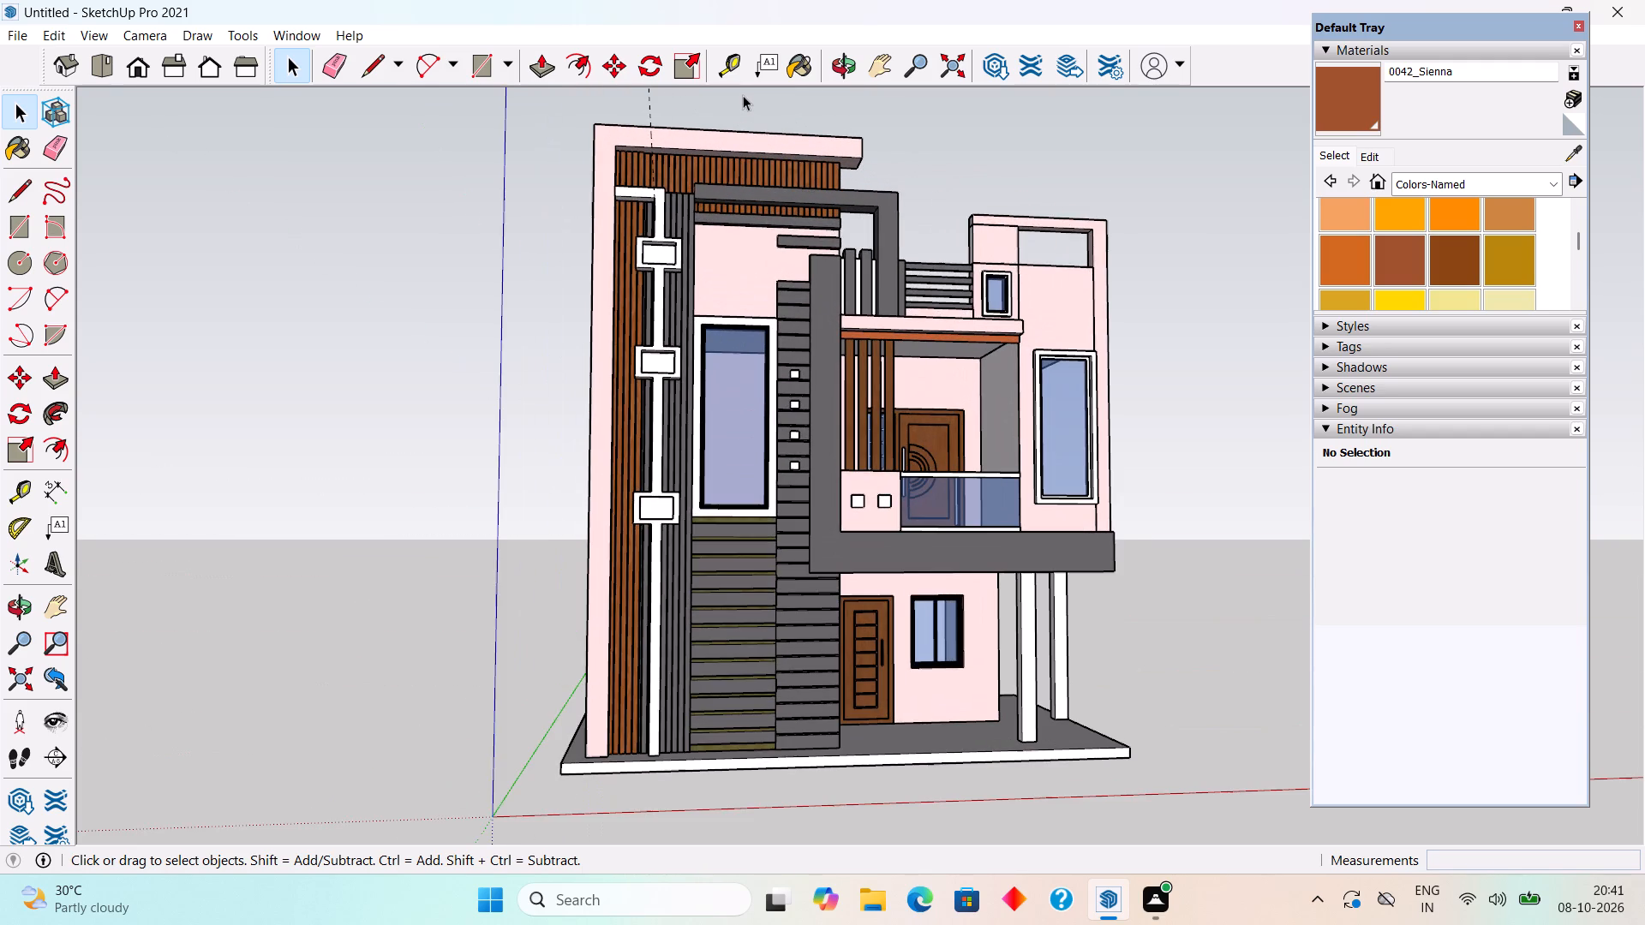
{"action": "middle_click_drag", "start_coordinate": [743, 95], "coordinate": [683, 166]}
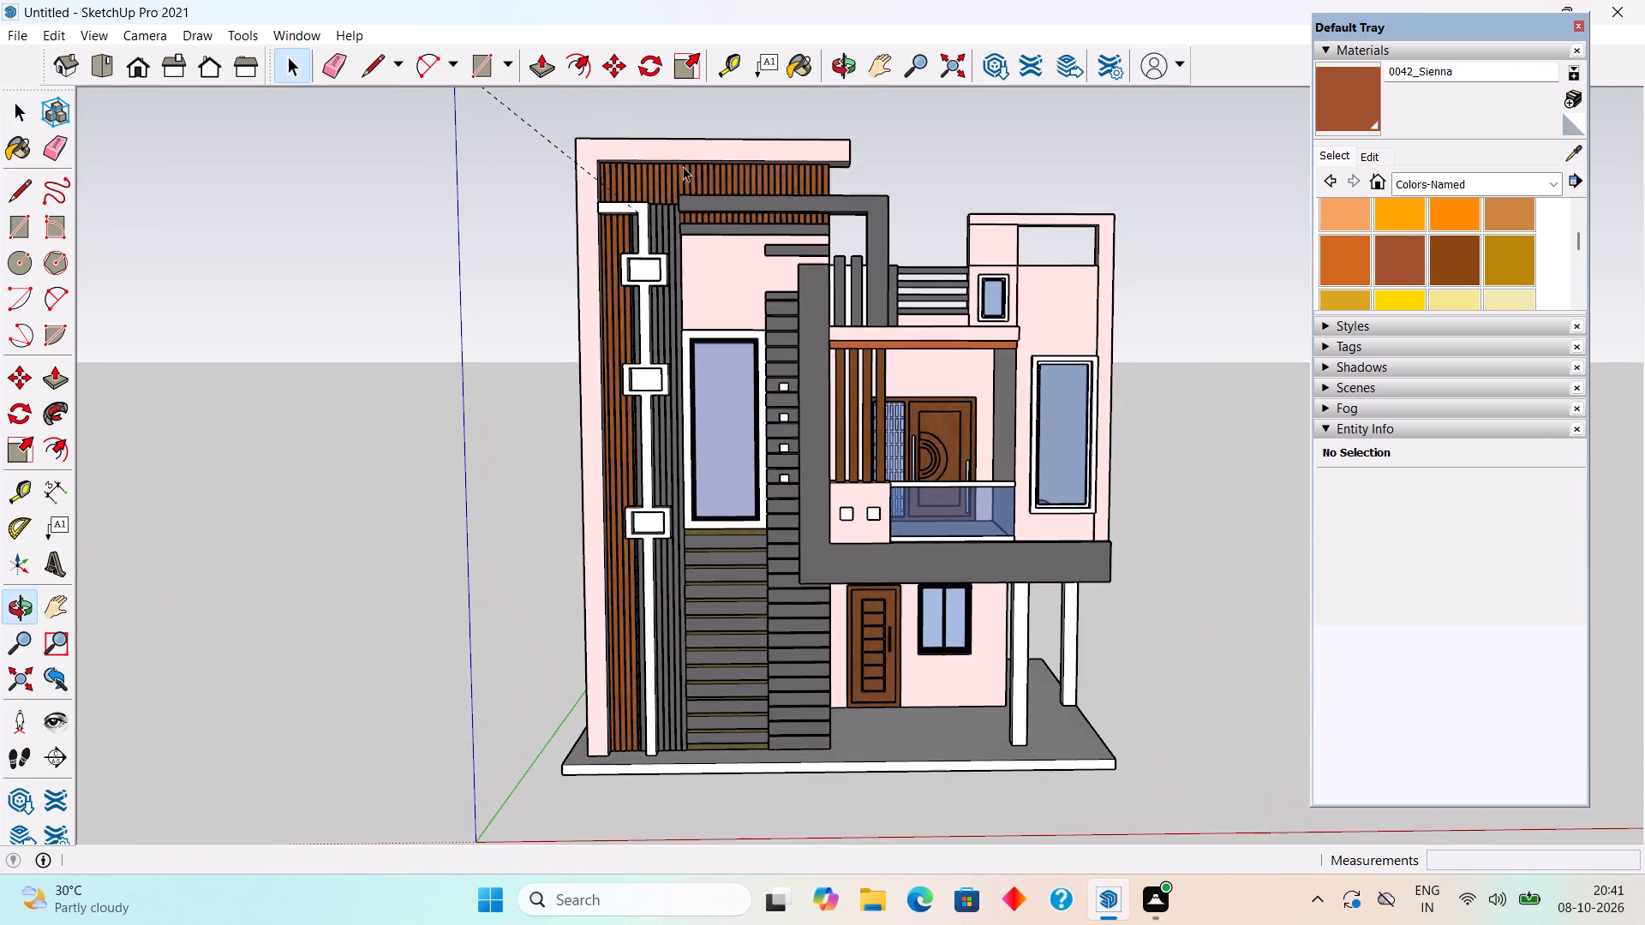
Delete the dashed guide line running past the house's upper corner.
{"action": "left_click", "coordinate": [554, 148]}
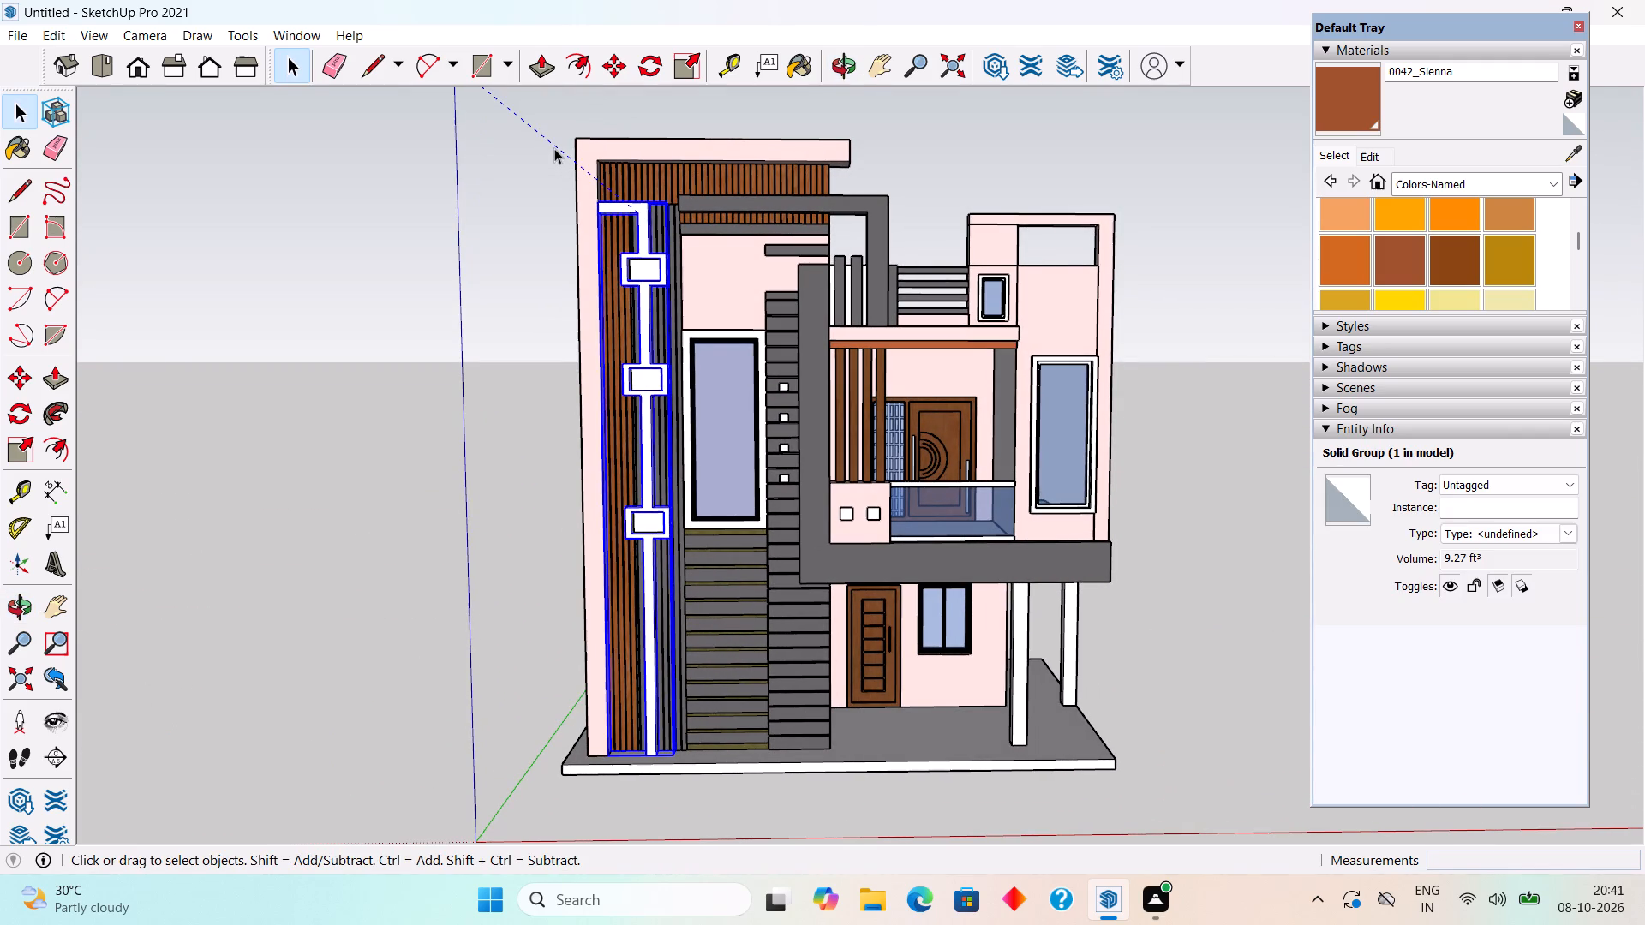
{"action": "left_click", "coordinate": [537, 189]}
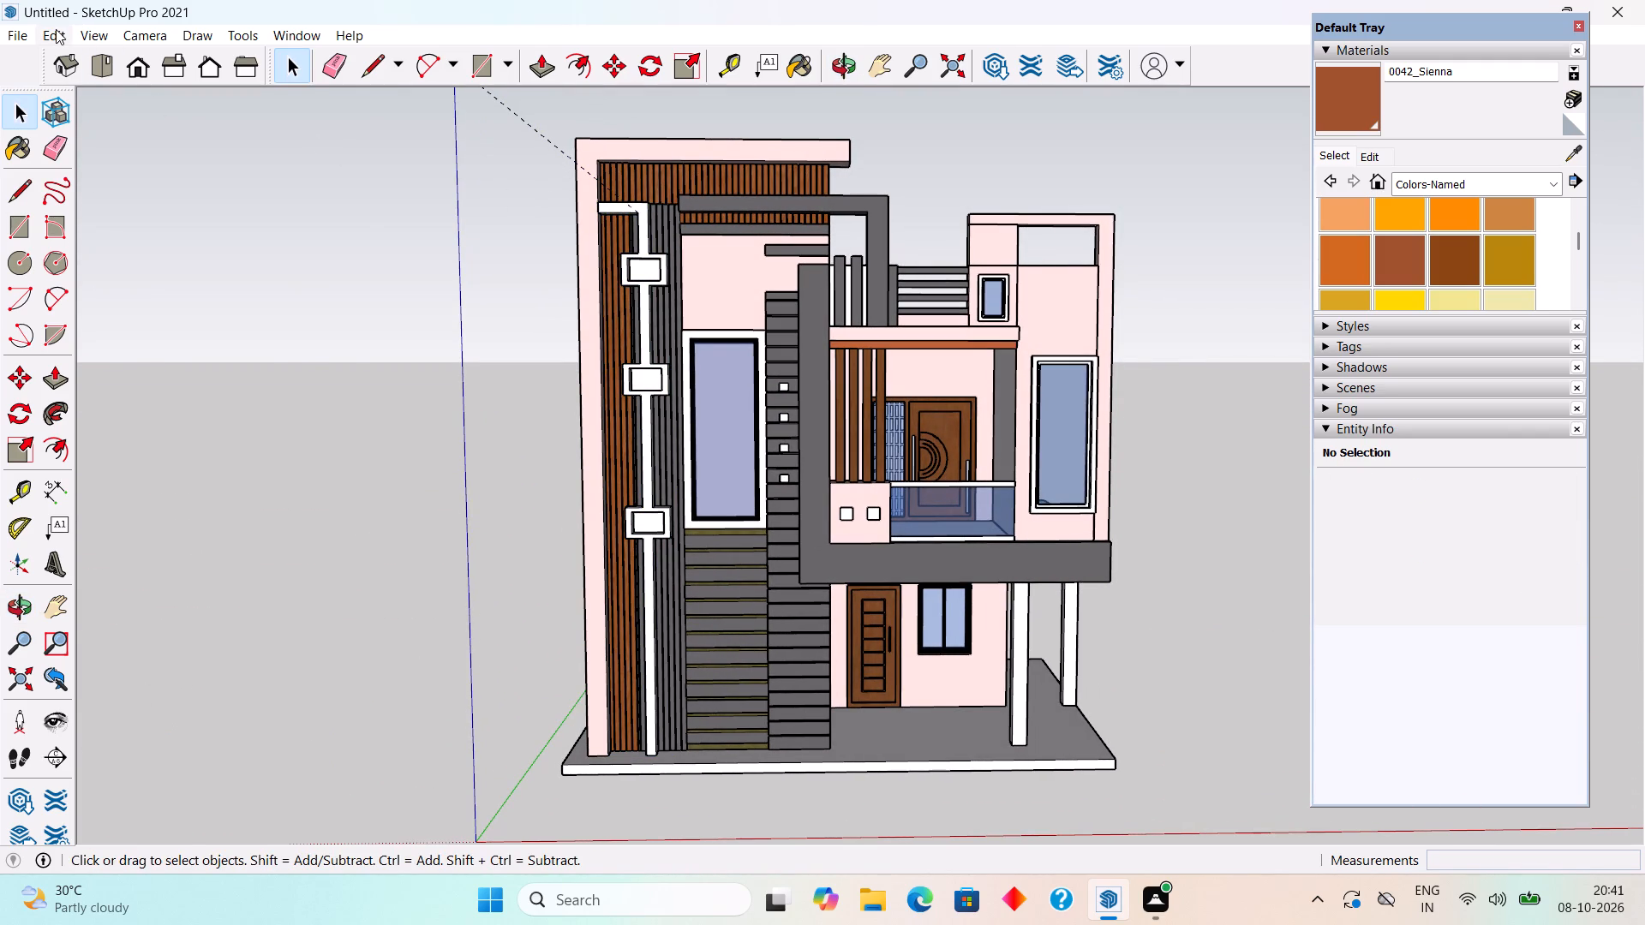
{"action": "left_click", "coordinate": [56, 29]}
{"action": "left_click", "coordinate": [109, 218]}
Paint the recessed panels inside the three white box frames on the vertical strip with 0007_MistyRose, sampled from the balcony's slab band.
{"action": "scroll", "coordinate": [699, 367], "scroll_direction": "up", "scroll_amount": 8}
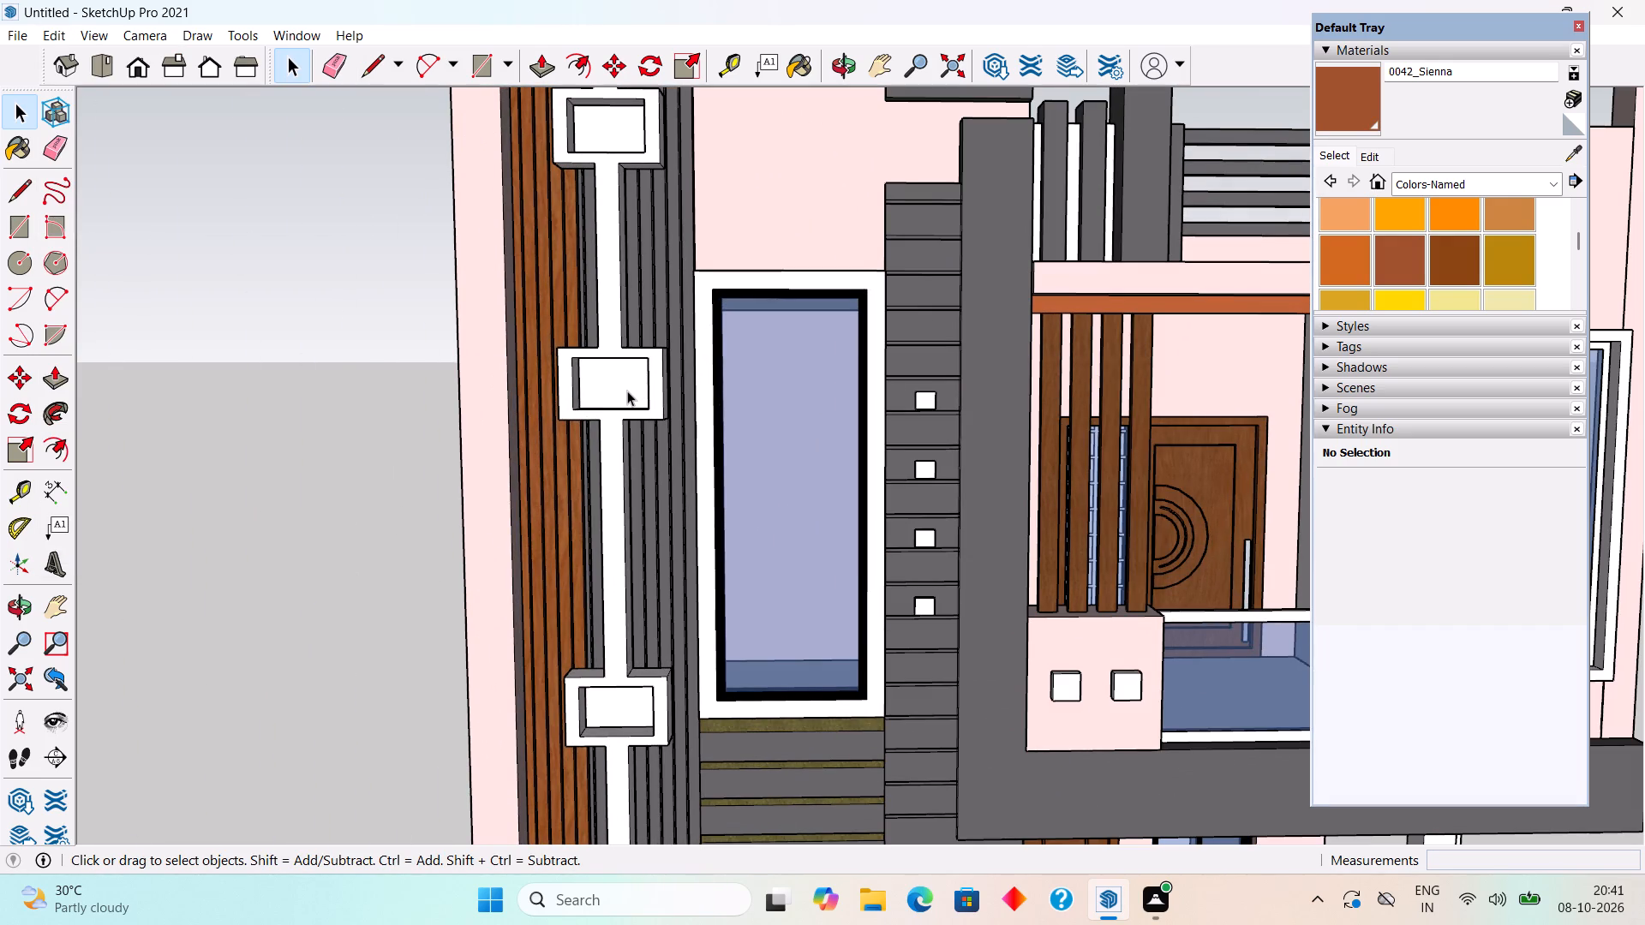
{"action": "scroll", "coordinate": [627, 391], "scroll_direction": "up", "scroll_amount": 2}
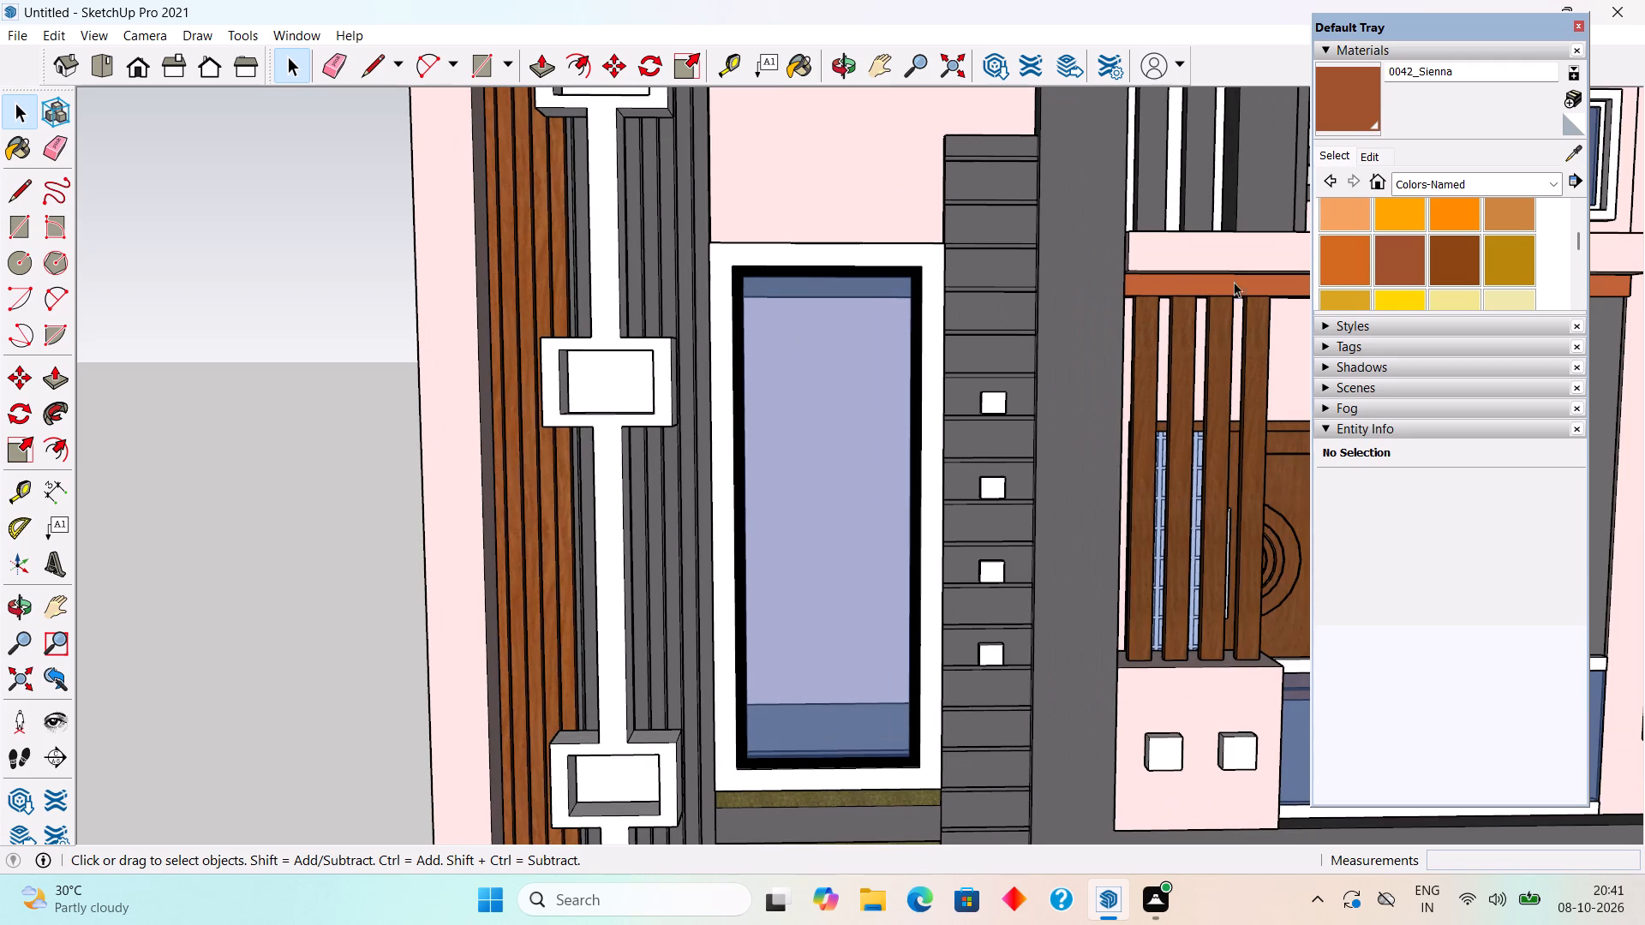
{"action": "left_click", "coordinate": [1570, 158]}
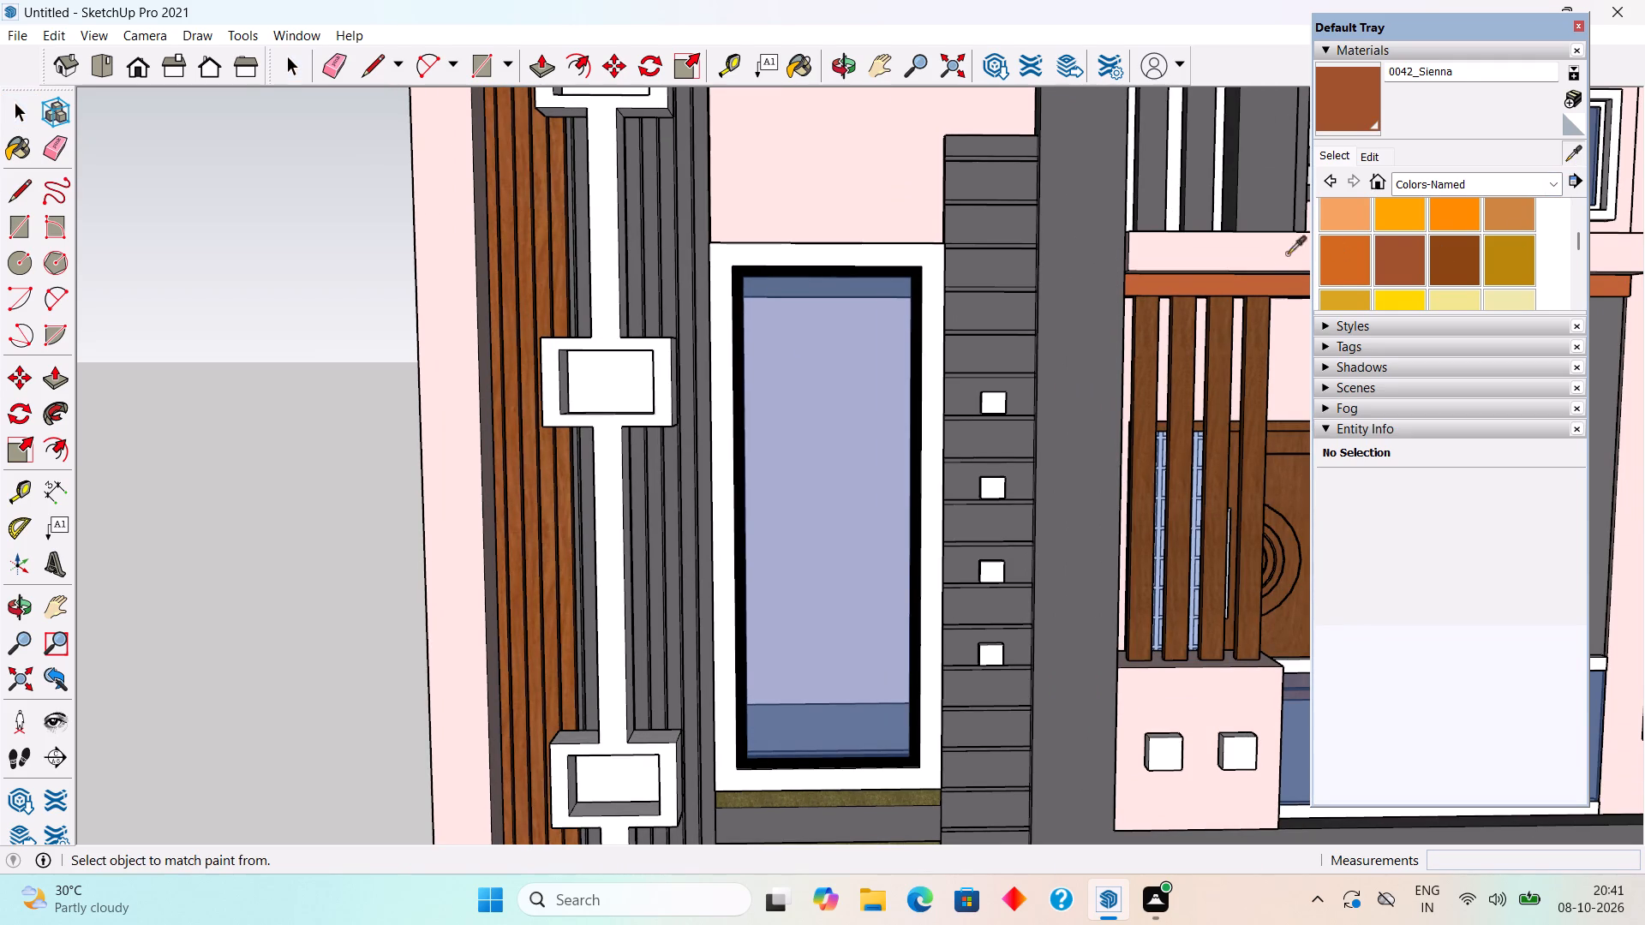
{"action": "left_click", "coordinate": [1265, 260]}
{"action": "left_click", "coordinate": [587, 384]}
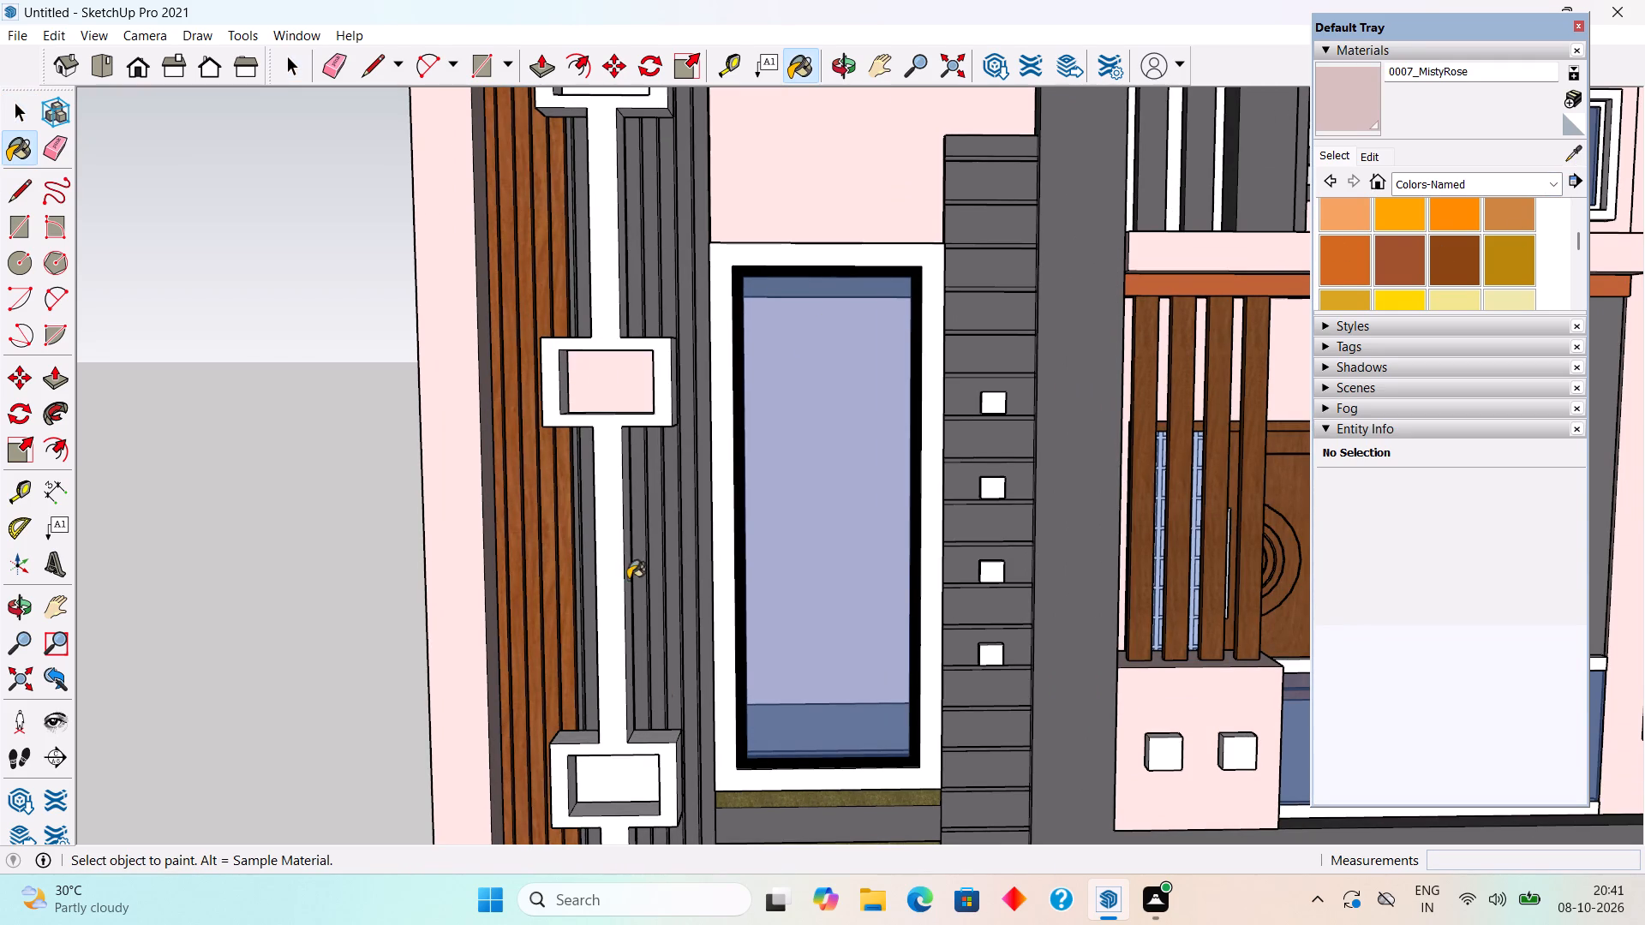
{"action": "left_click", "coordinate": [636, 789]}
{"action": "scroll", "coordinate": [592, 632], "scroll_direction": "down", "scroll_amount": 8}
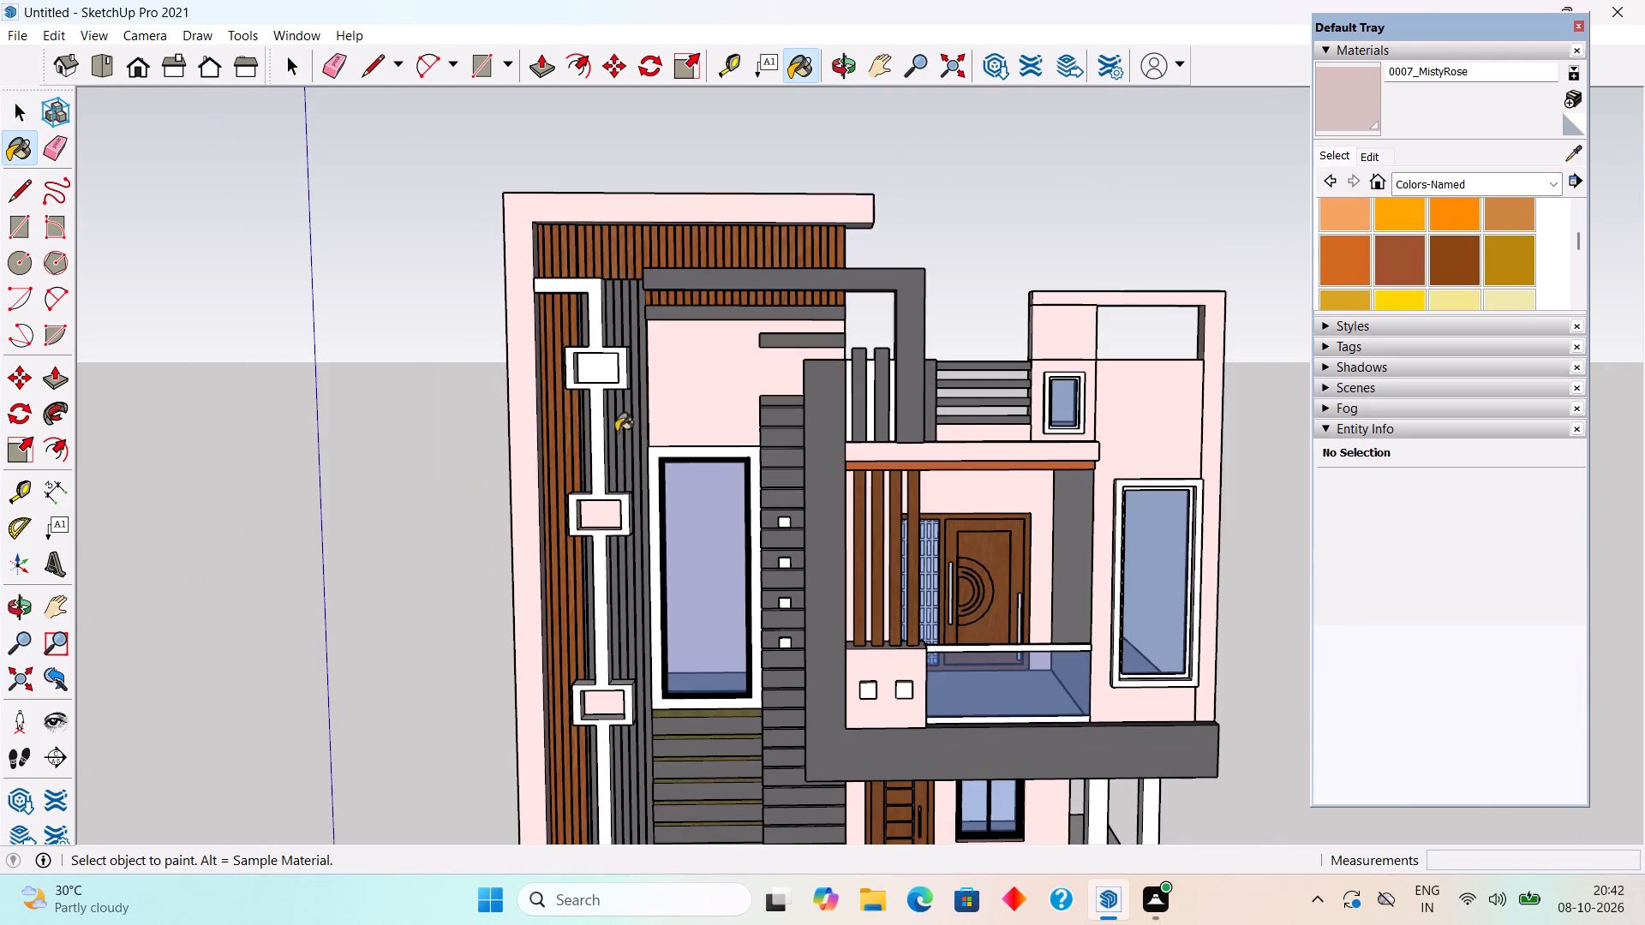
{"action": "left_click", "coordinate": [589, 378]}
{"action": "scroll", "coordinate": [817, 474], "scroll_direction": "down", "scroll_amount": 6}
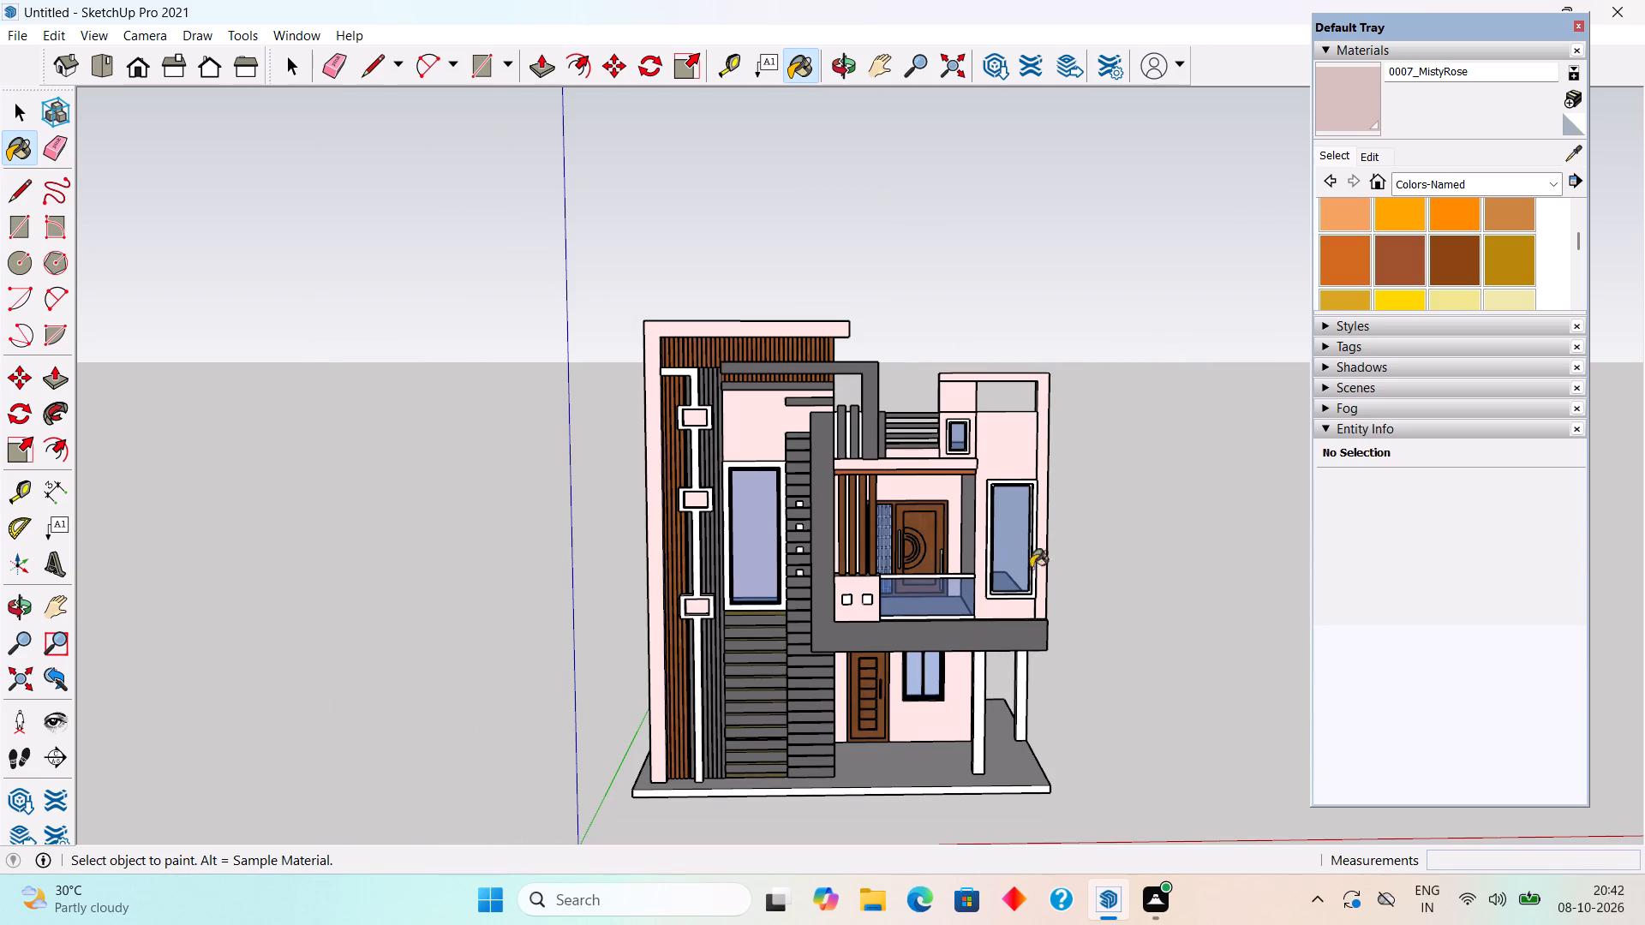
Paint the two white porch columns beneath the balcony beam with 0007_MistyRose.
{"action": "left_click", "coordinate": [980, 749]}
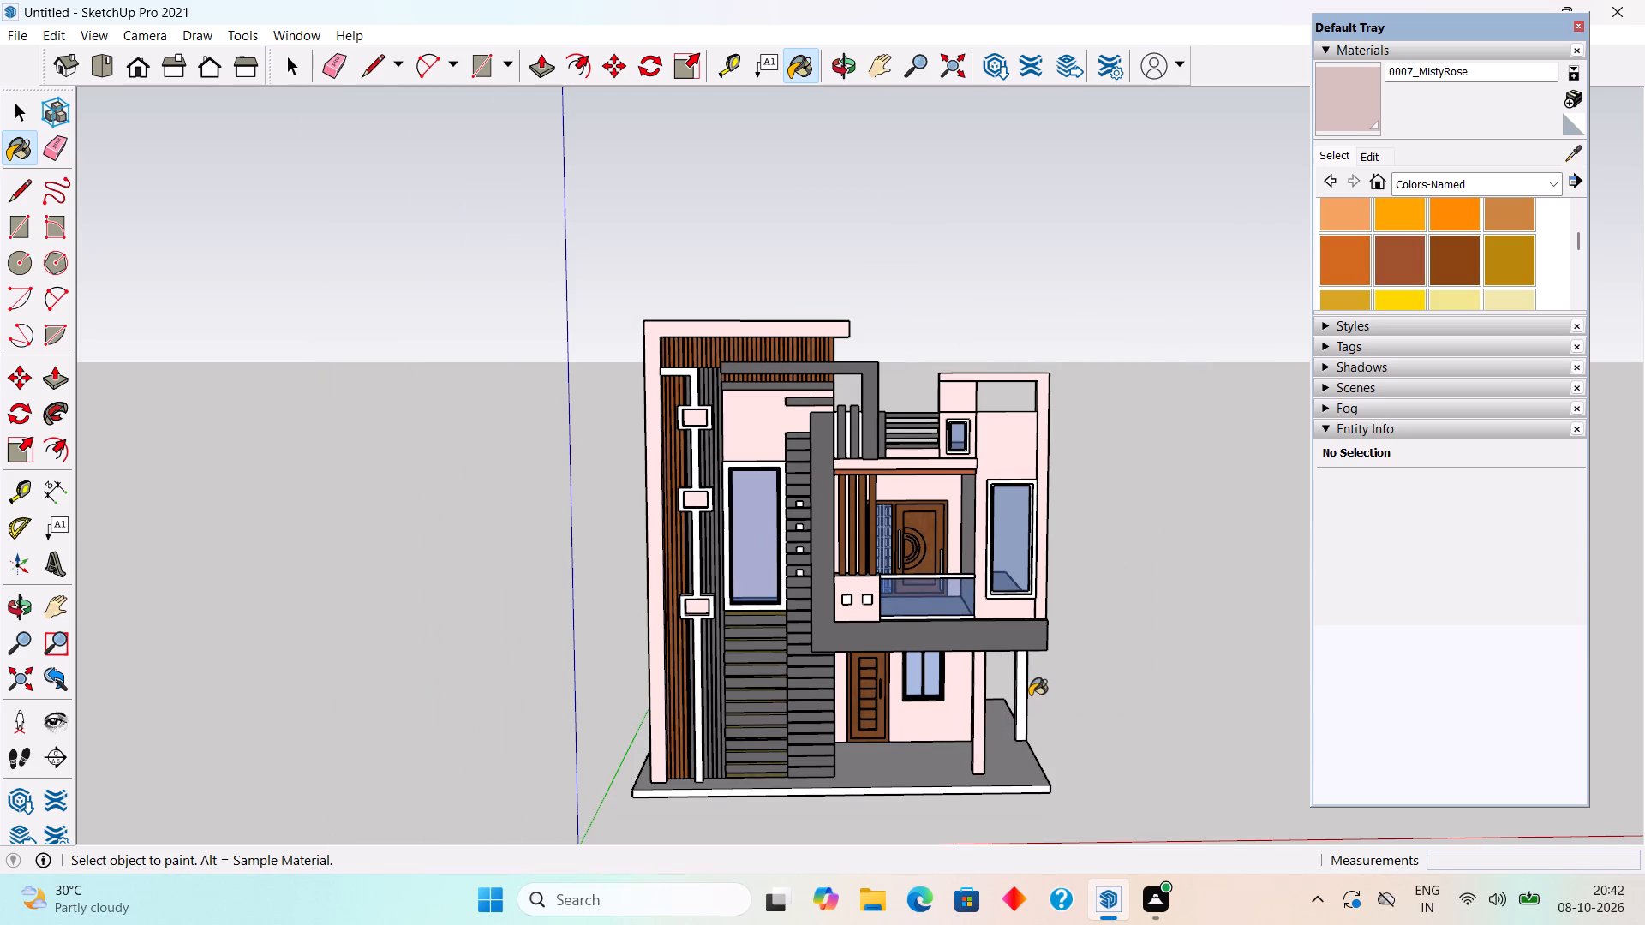
{"action": "left_click", "coordinate": [1024, 701]}
Paint the white side walls of both storeys and the roof and floor slab edges on the porch side with 0007_MistyRose.
{"action": "middle_click_drag", "start_coordinate": [933, 630], "coordinate": [399, 554]}
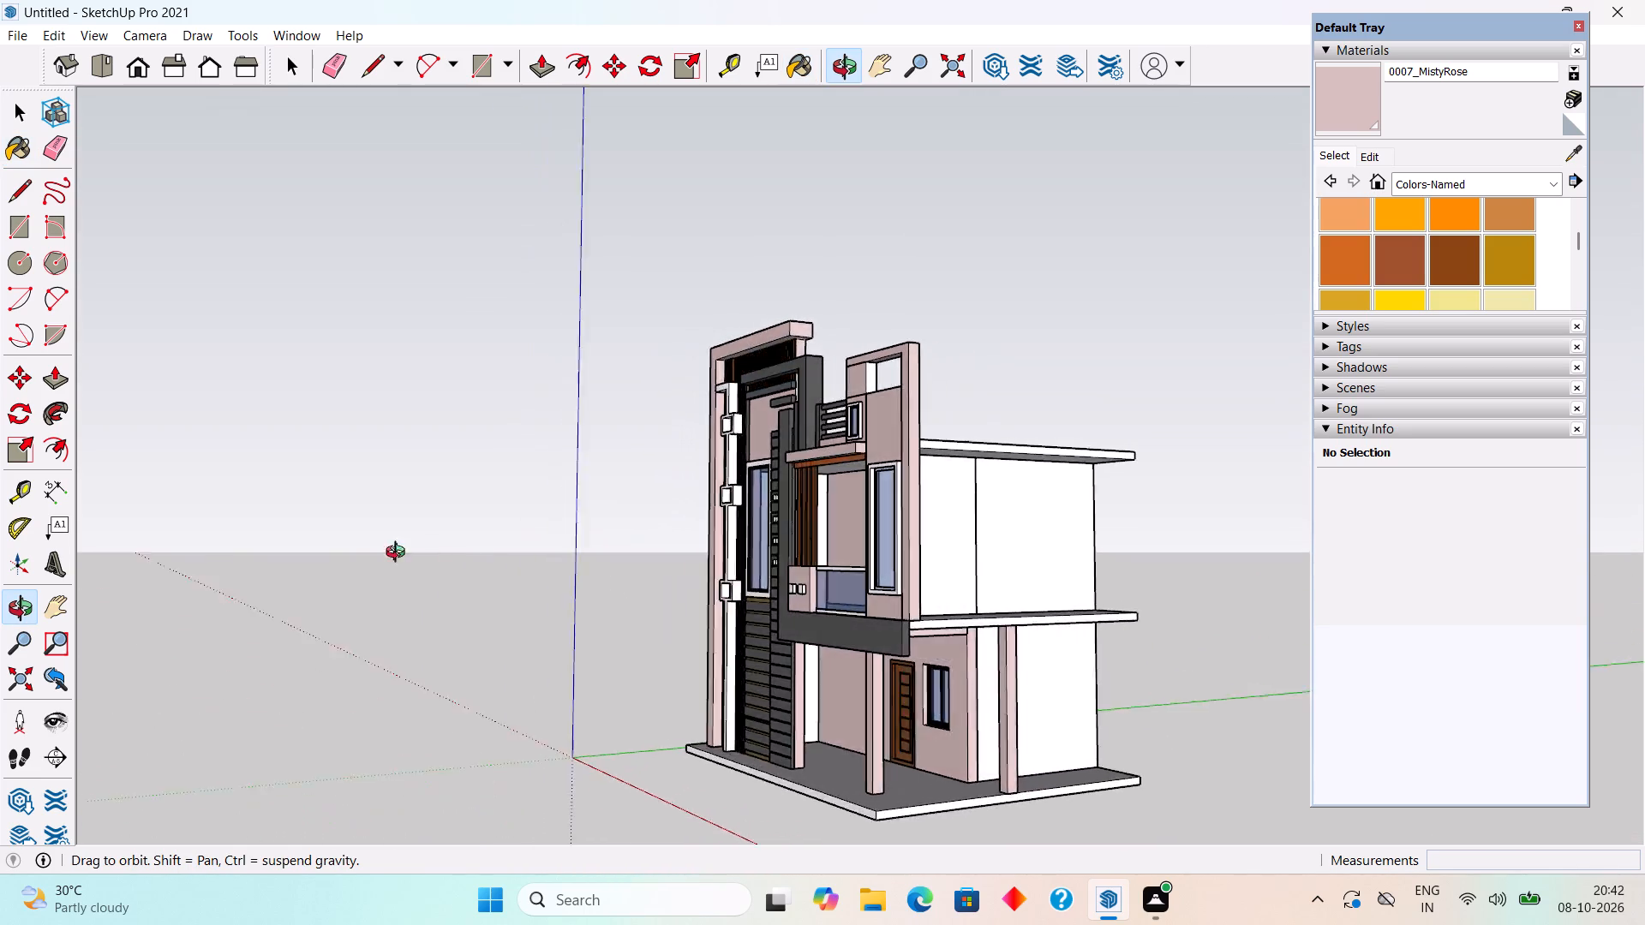
{"action": "middle_click_drag", "start_coordinate": [399, 554], "coordinate": [0, 562]}
{"action": "left_click", "coordinate": [922, 615]}
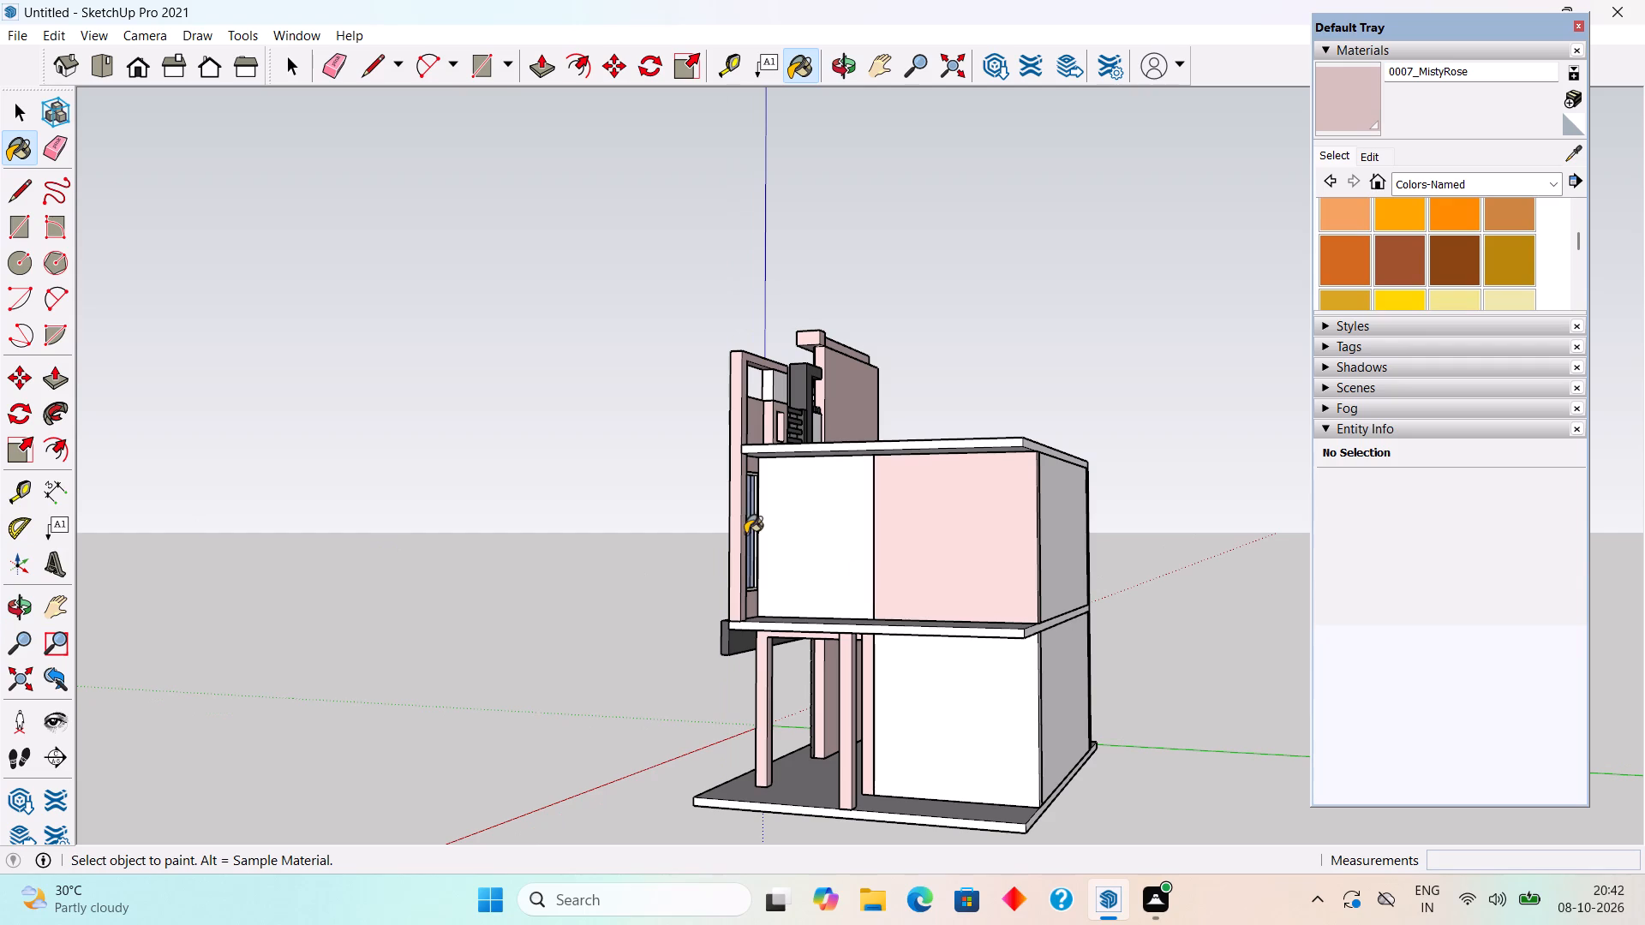
{"action": "left_click", "coordinate": [745, 534]}
{"action": "left_click", "coordinate": [1004, 712]}
{"action": "left_click", "coordinate": [814, 520]}
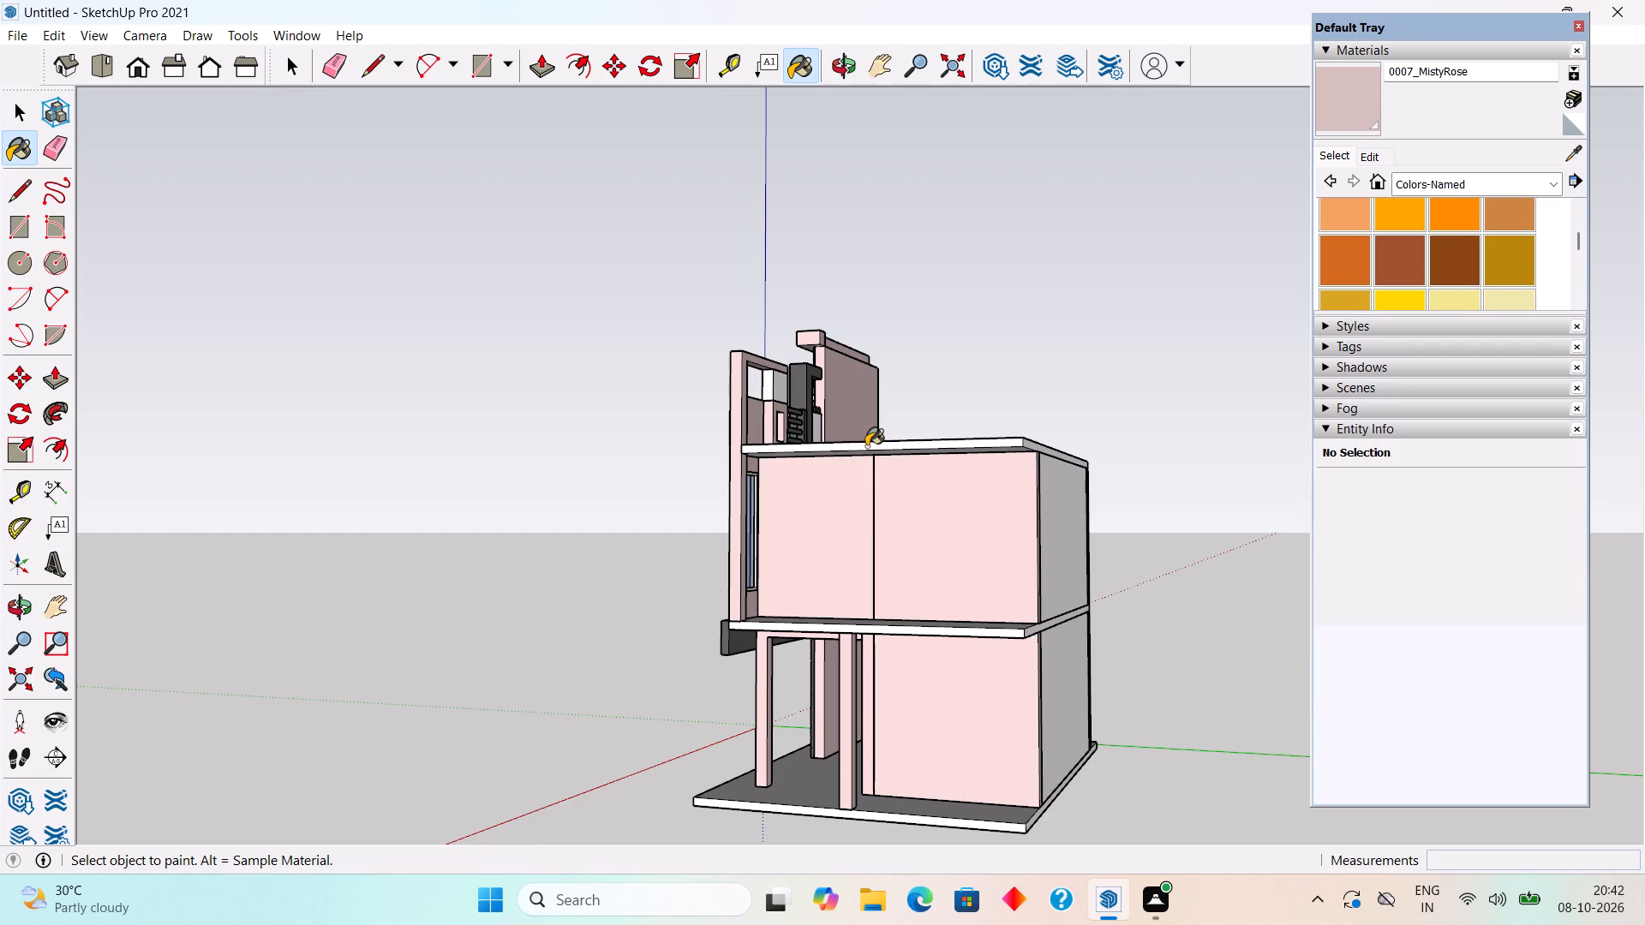
{"action": "left_click", "coordinate": [868, 445]}
{"action": "left_click", "coordinate": [930, 636]}
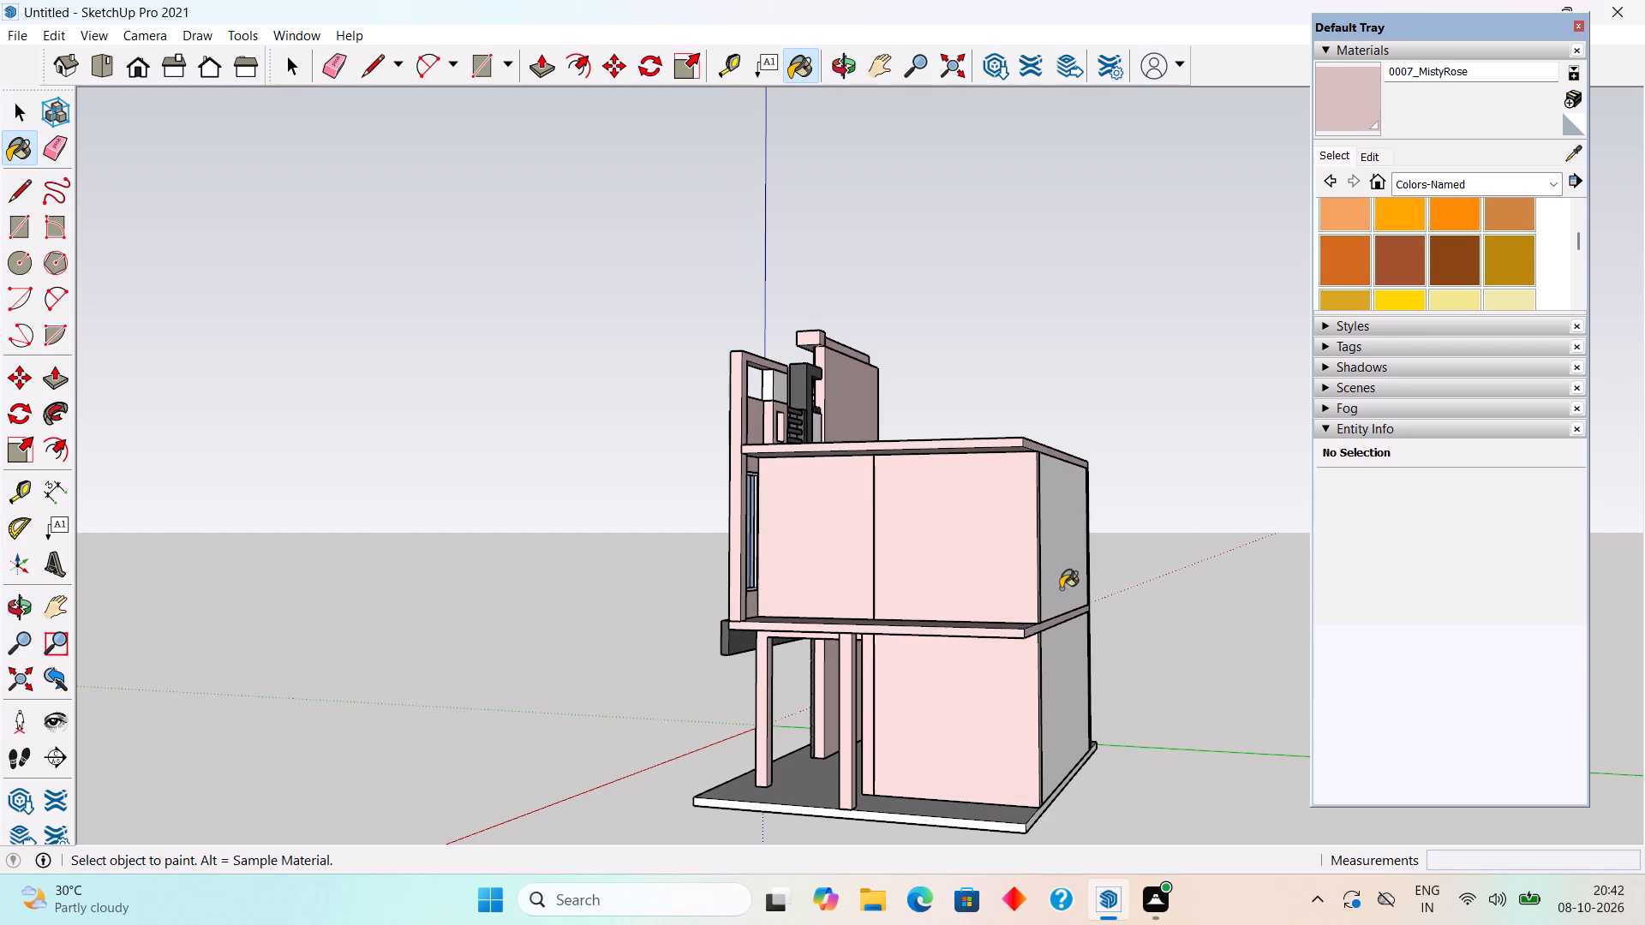
Paint the rear walls of both storeys, their corner strip and the white wall faces on the opposite side with 0007_MistyRose.
{"action": "middle_click_drag", "start_coordinate": [1062, 587], "coordinate": [687, 528]}
{"action": "left_click", "coordinate": [958, 682]}
{"action": "left_click", "coordinate": [950, 542]}
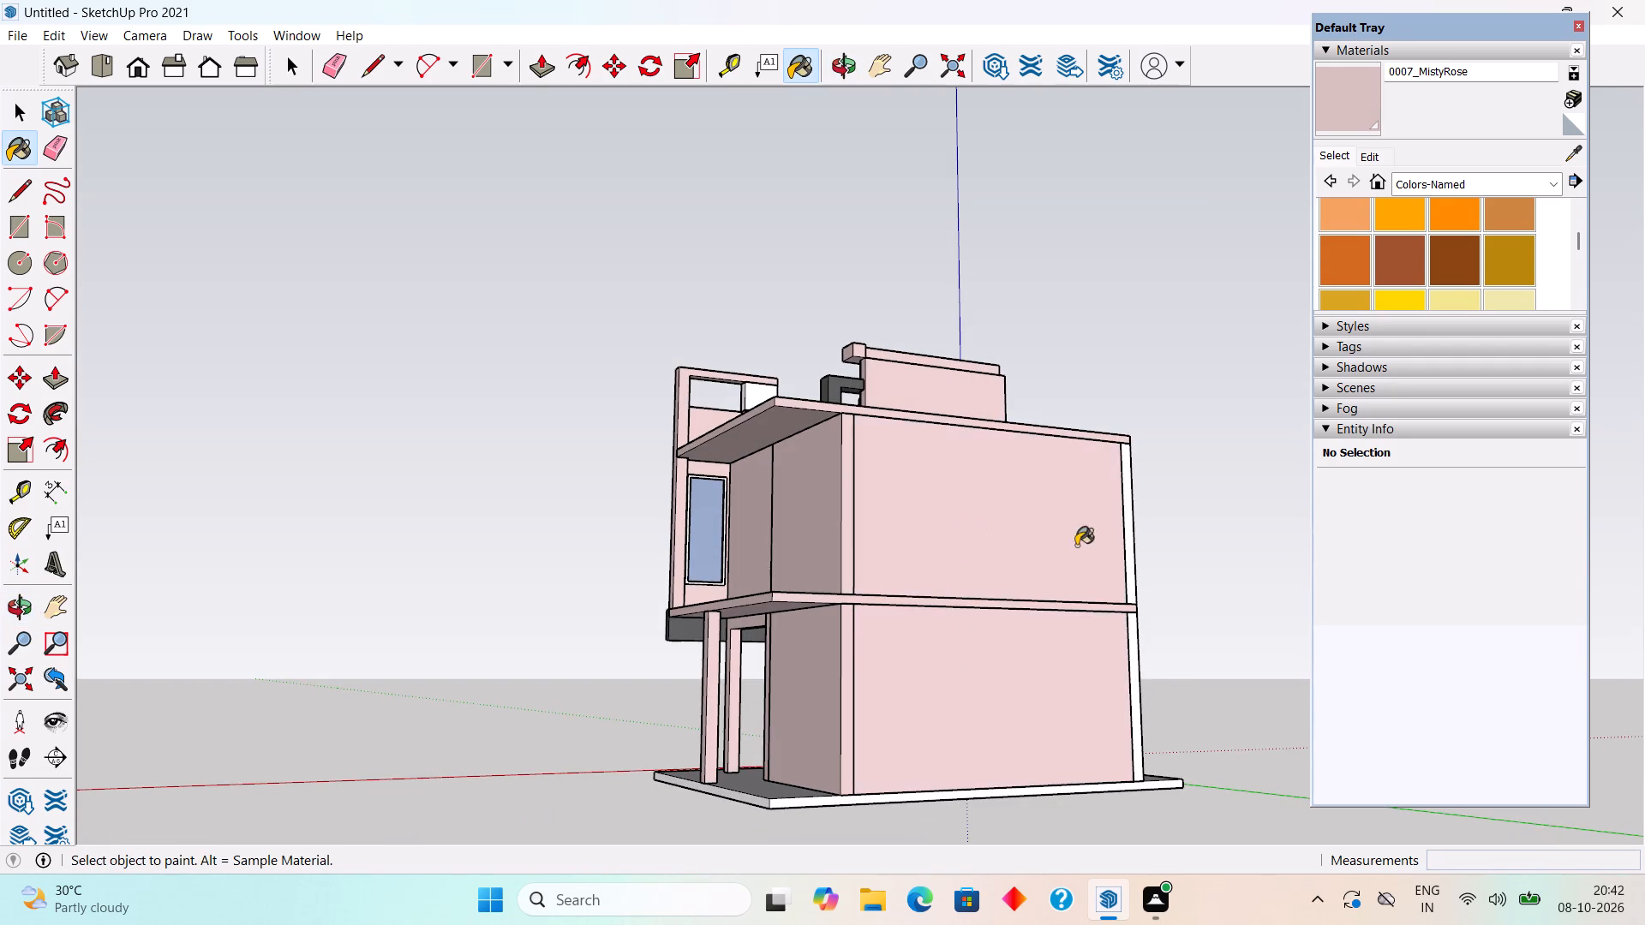
{"action": "middle_click_drag", "start_coordinate": [864, 600], "coordinate": [434, 598]}
{"action": "scroll", "coordinate": [996, 688], "scroll_direction": "up", "scroll_amount": 4}
{"action": "left_click", "coordinate": [996, 688]}
{"action": "left_click", "coordinate": [991, 526]}
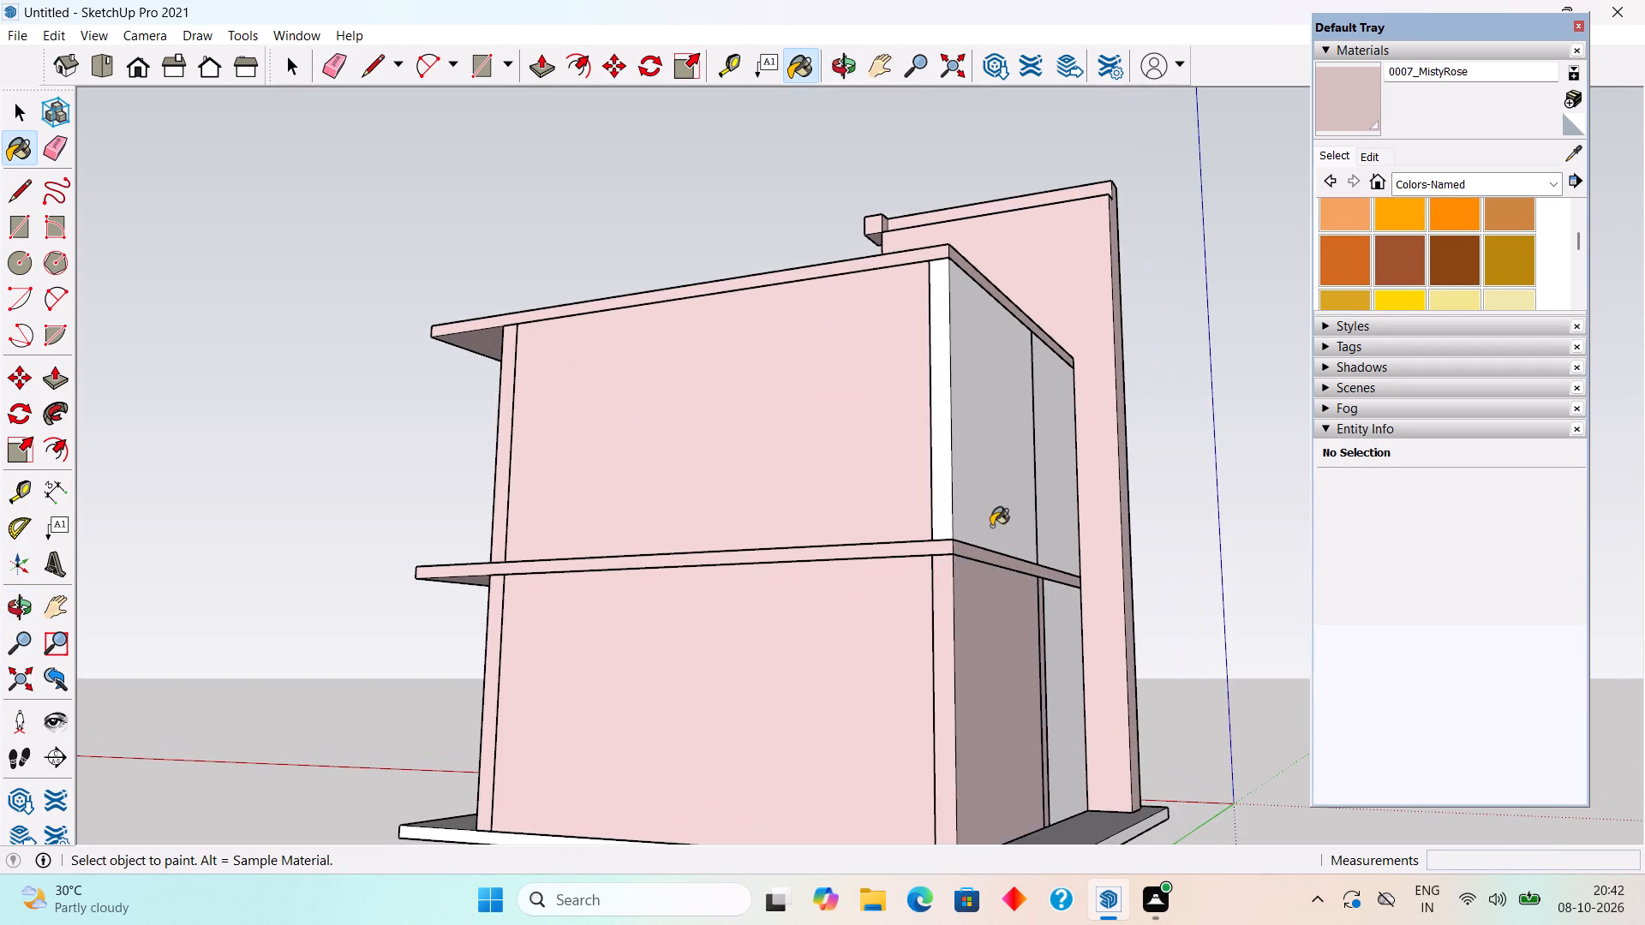
{"action": "left_click", "coordinate": [1046, 492]}
{"action": "left_click", "coordinate": [1085, 661]}
{"action": "left_click", "coordinate": [1074, 681]}
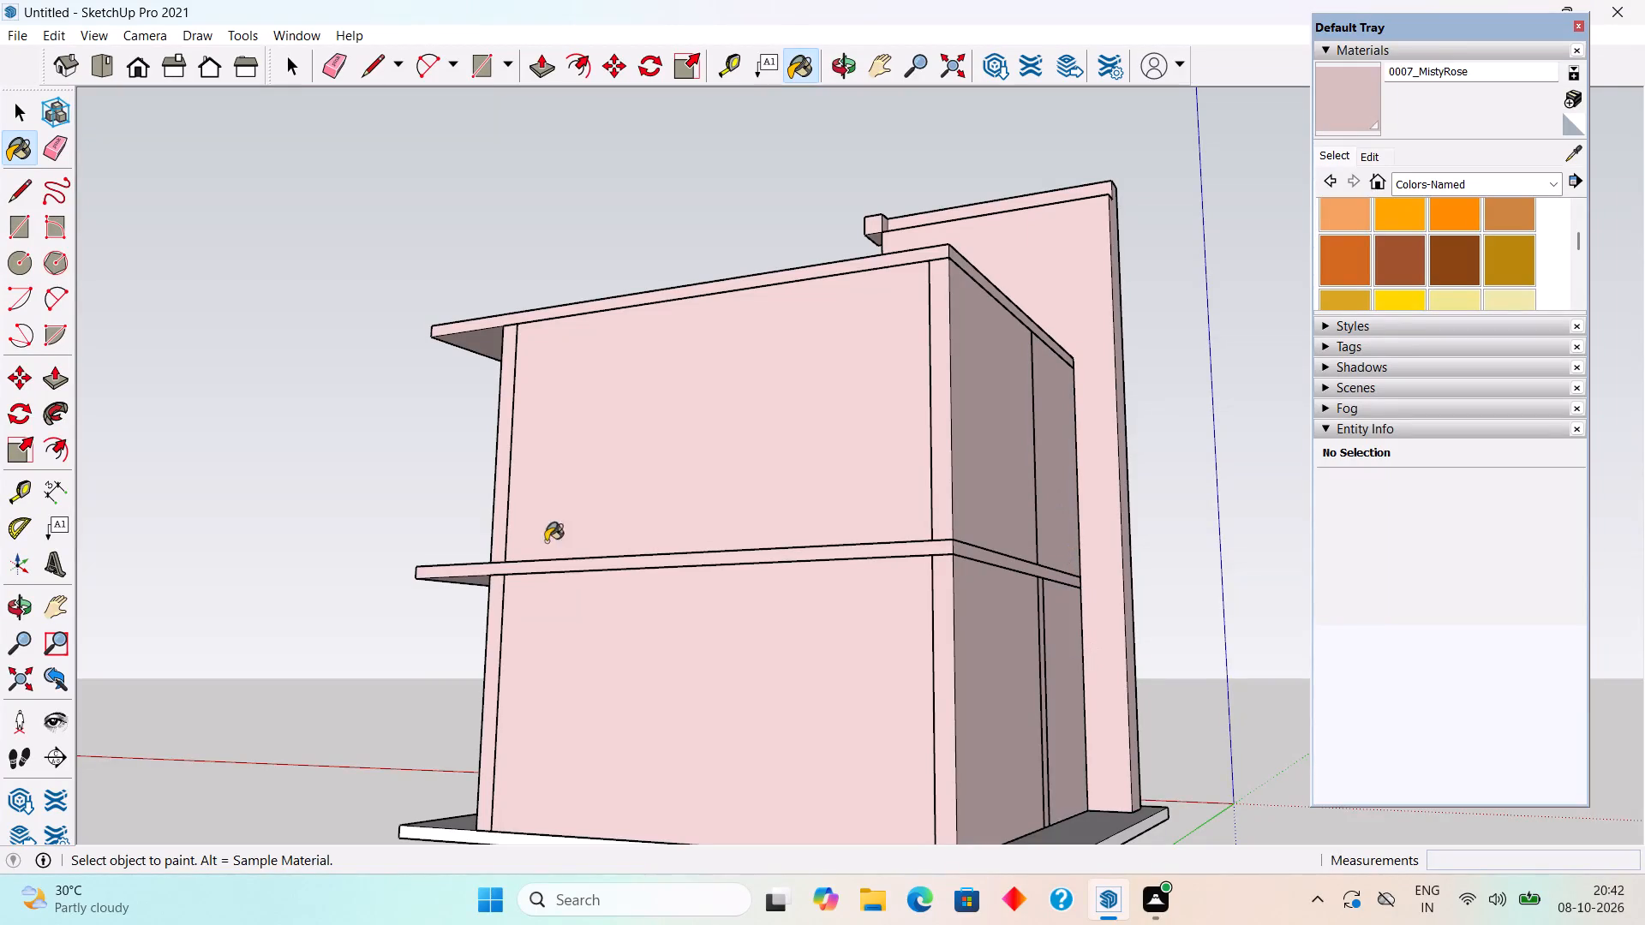
Paint the inner frame of the small upper window beside the grey roof railing with 0137_Black.
{"action": "middle_click_drag", "start_coordinate": [475, 534], "coordinate": [1232, 503]}
{"action": "scroll", "coordinate": [1229, 508], "scroll_direction": "down", "scroll_amount": 4}
{"action": "scroll", "coordinate": [954, 619], "scroll_direction": "down", "scroll_amount": 4}
{"action": "middle_click_drag", "start_coordinate": [937, 704], "coordinate": [1600, 725]}
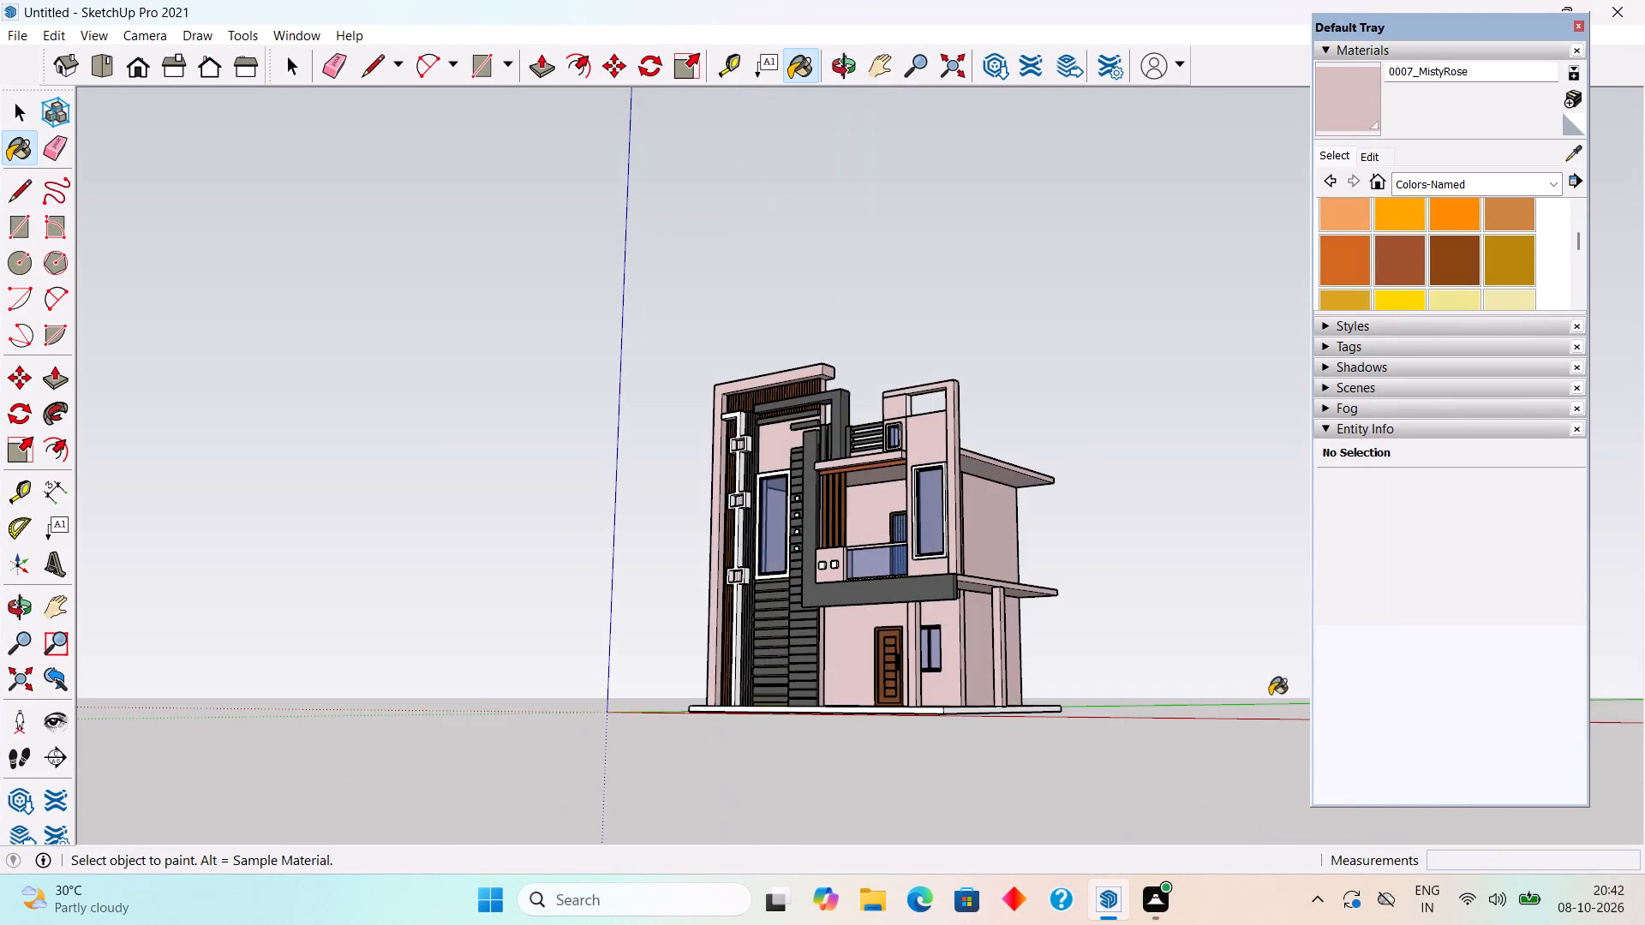
{"action": "middle_click_drag", "start_coordinate": [819, 672], "coordinate": [1278, 755]}
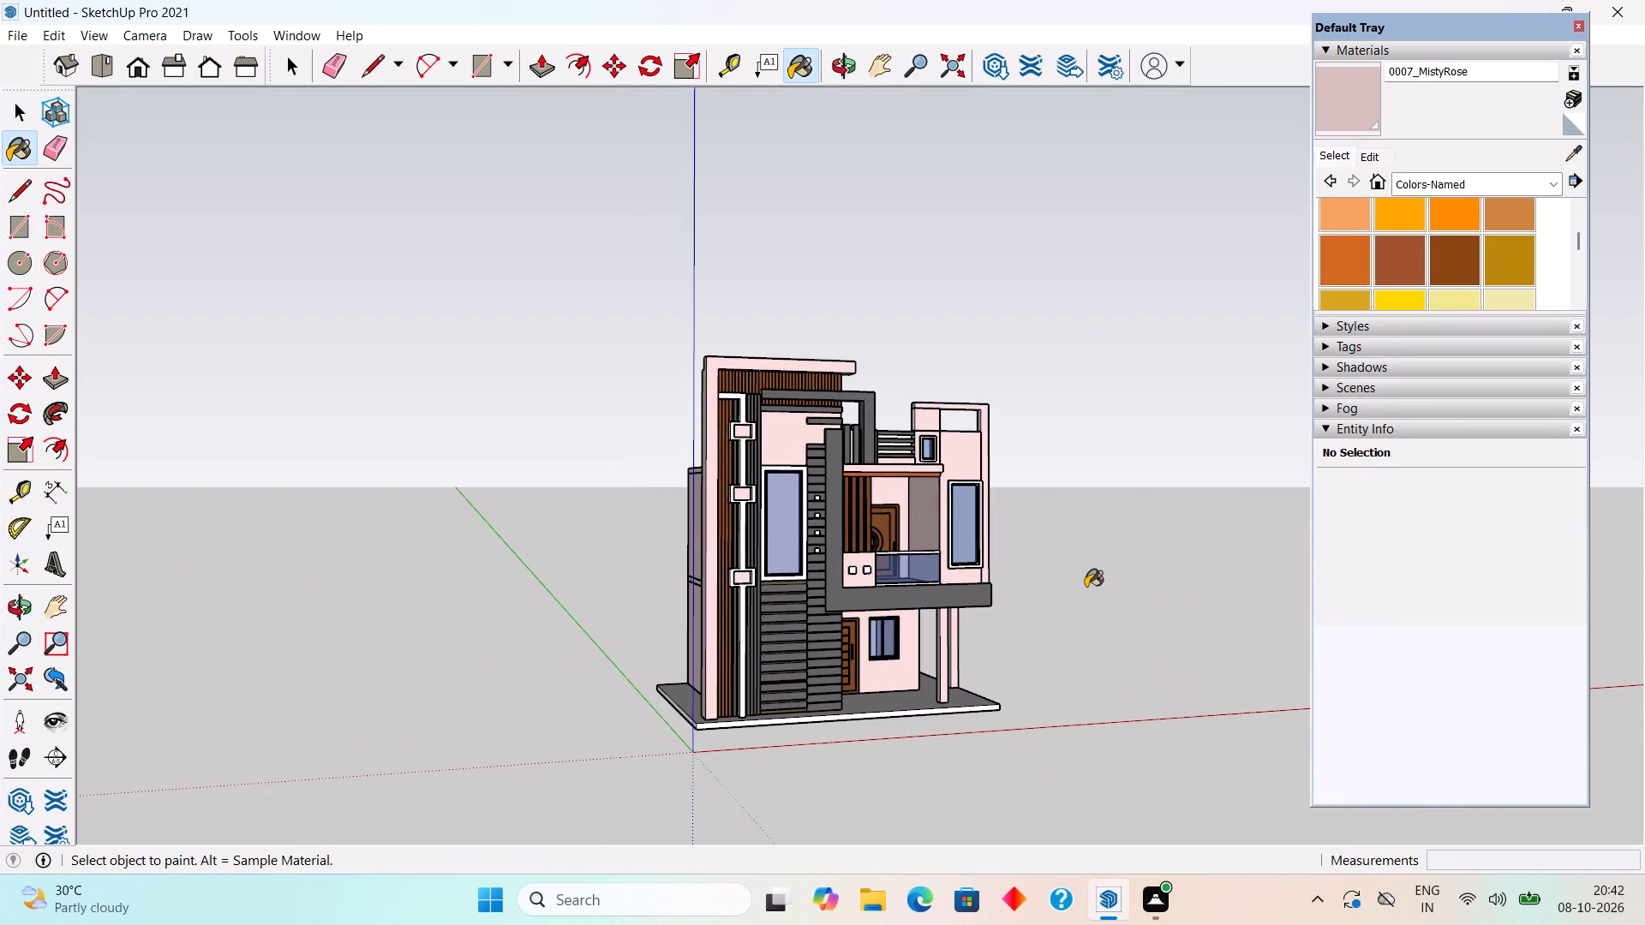
{"action": "key", "text": "space"}
{"action": "scroll", "coordinate": [990, 480], "scroll_direction": "up", "scroll_amount": 6}
{"action": "middle_click_drag", "start_coordinate": [769, 609], "coordinate": [676, 558]}
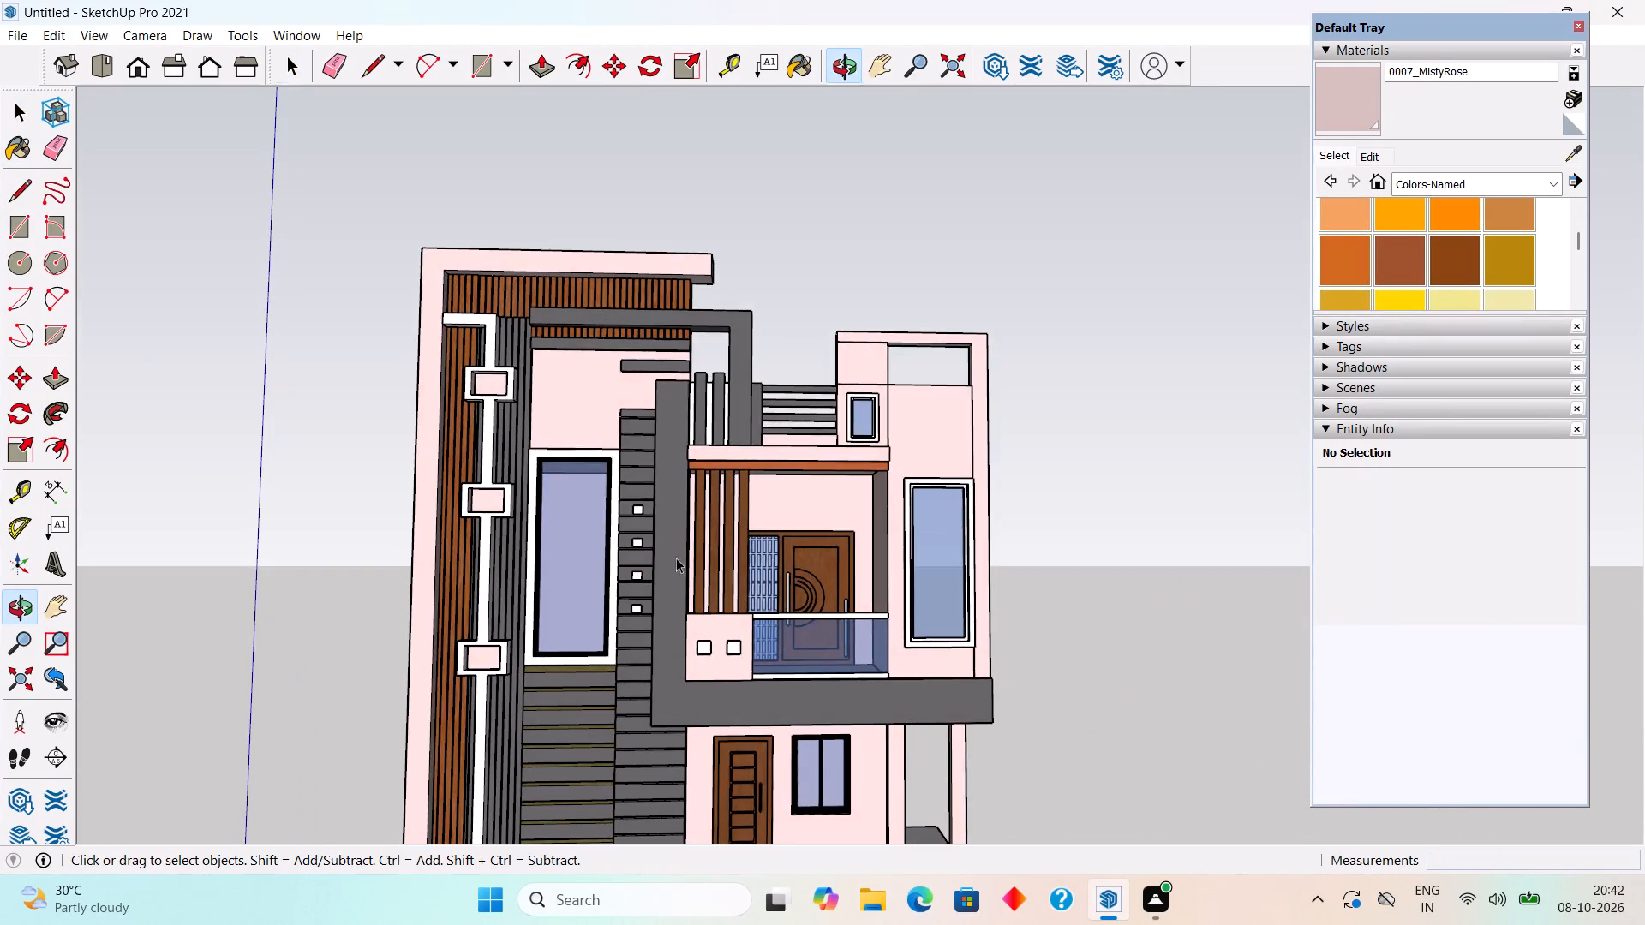
{"action": "middle_click_drag", "start_coordinate": [676, 558], "coordinate": [650, 577]}
{"action": "scroll", "coordinate": [1090, 354], "scroll_direction": "up", "scroll_amount": 11}
{"action": "scroll", "coordinate": [1510, 248], "scroll_direction": "down", "scroll_amount": 3}
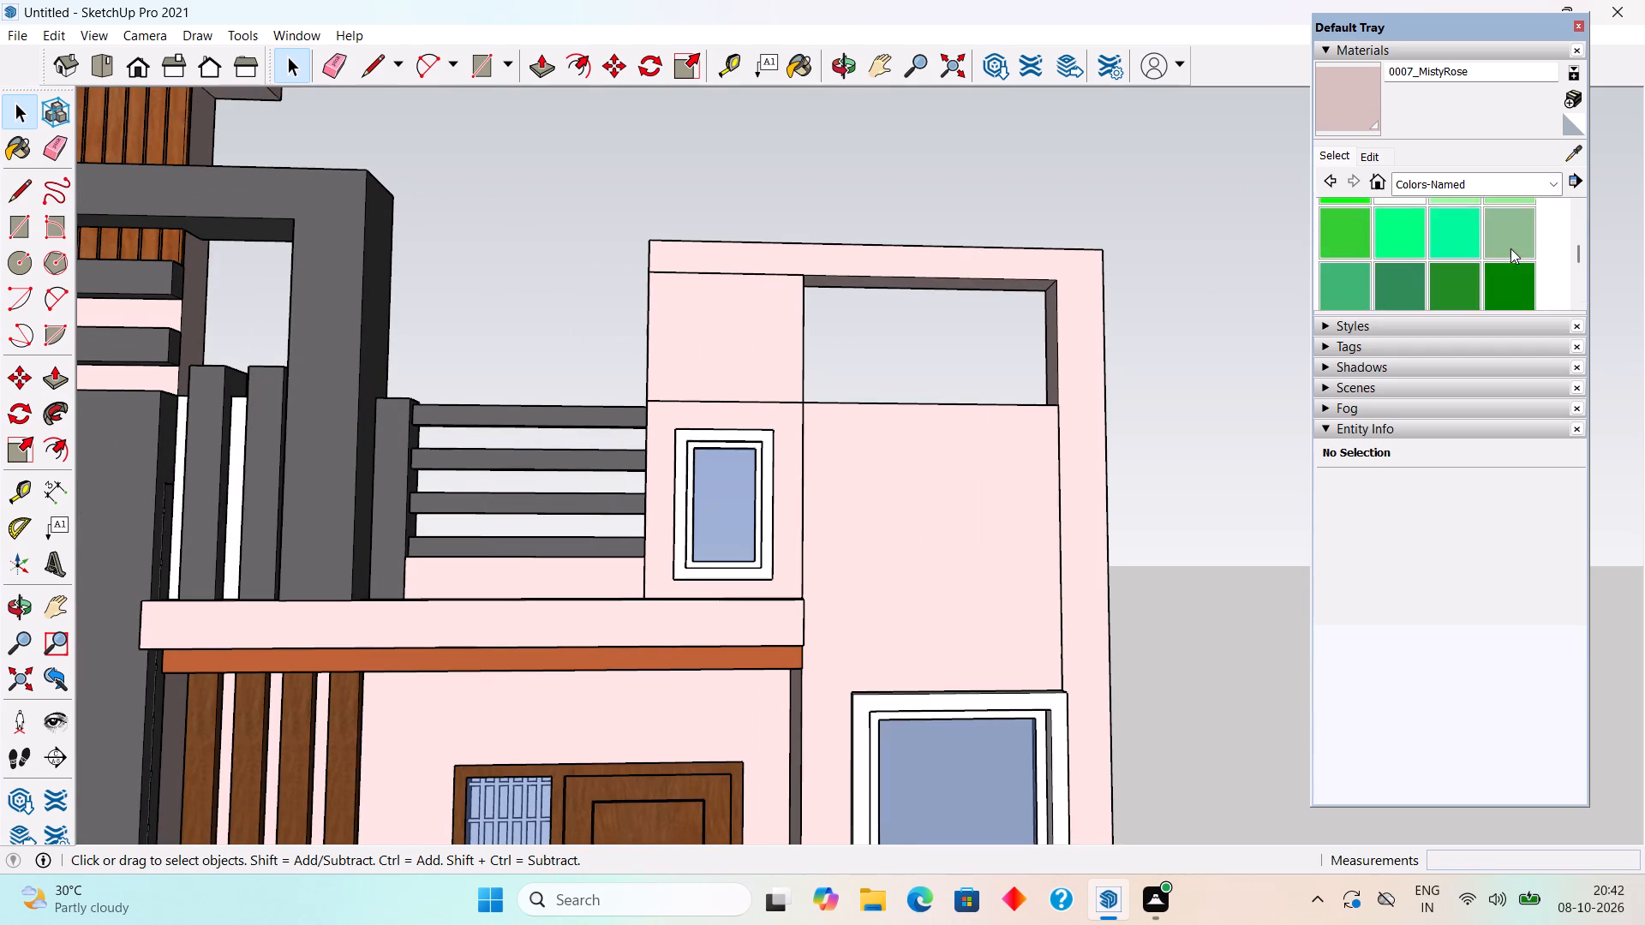
{"action": "scroll", "coordinate": [1510, 248], "scroll_direction": "down", "scroll_amount": 12}
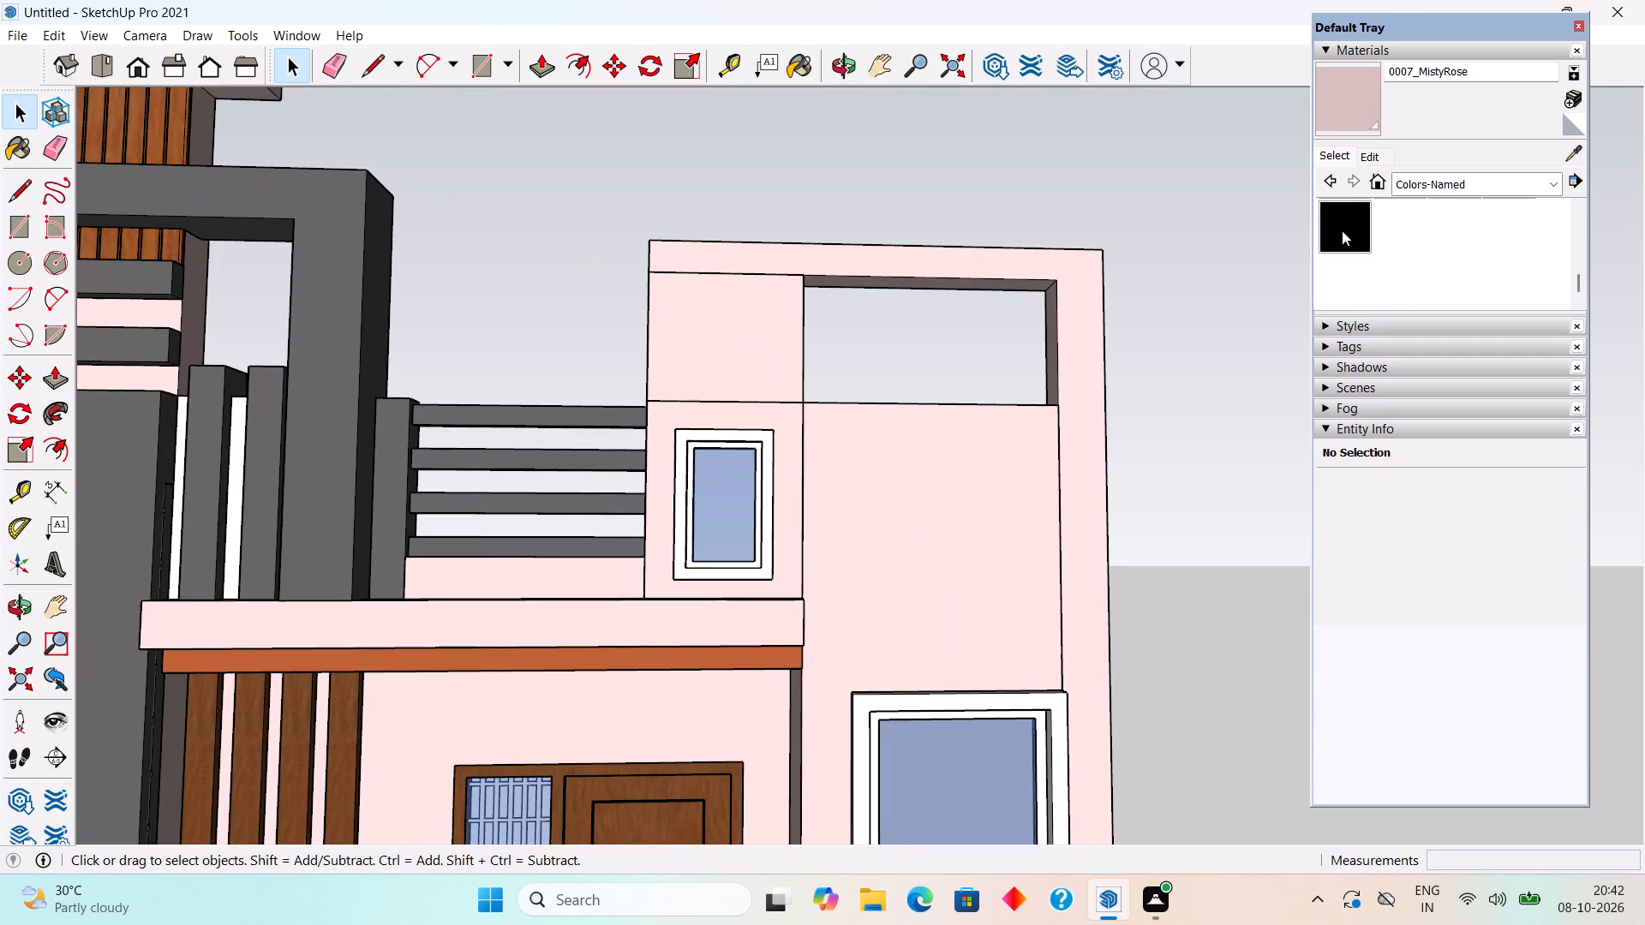
{"action": "left_click", "coordinate": [1342, 230]}
{"action": "scroll", "coordinate": [770, 463], "scroll_direction": "up", "scroll_amount": 10}
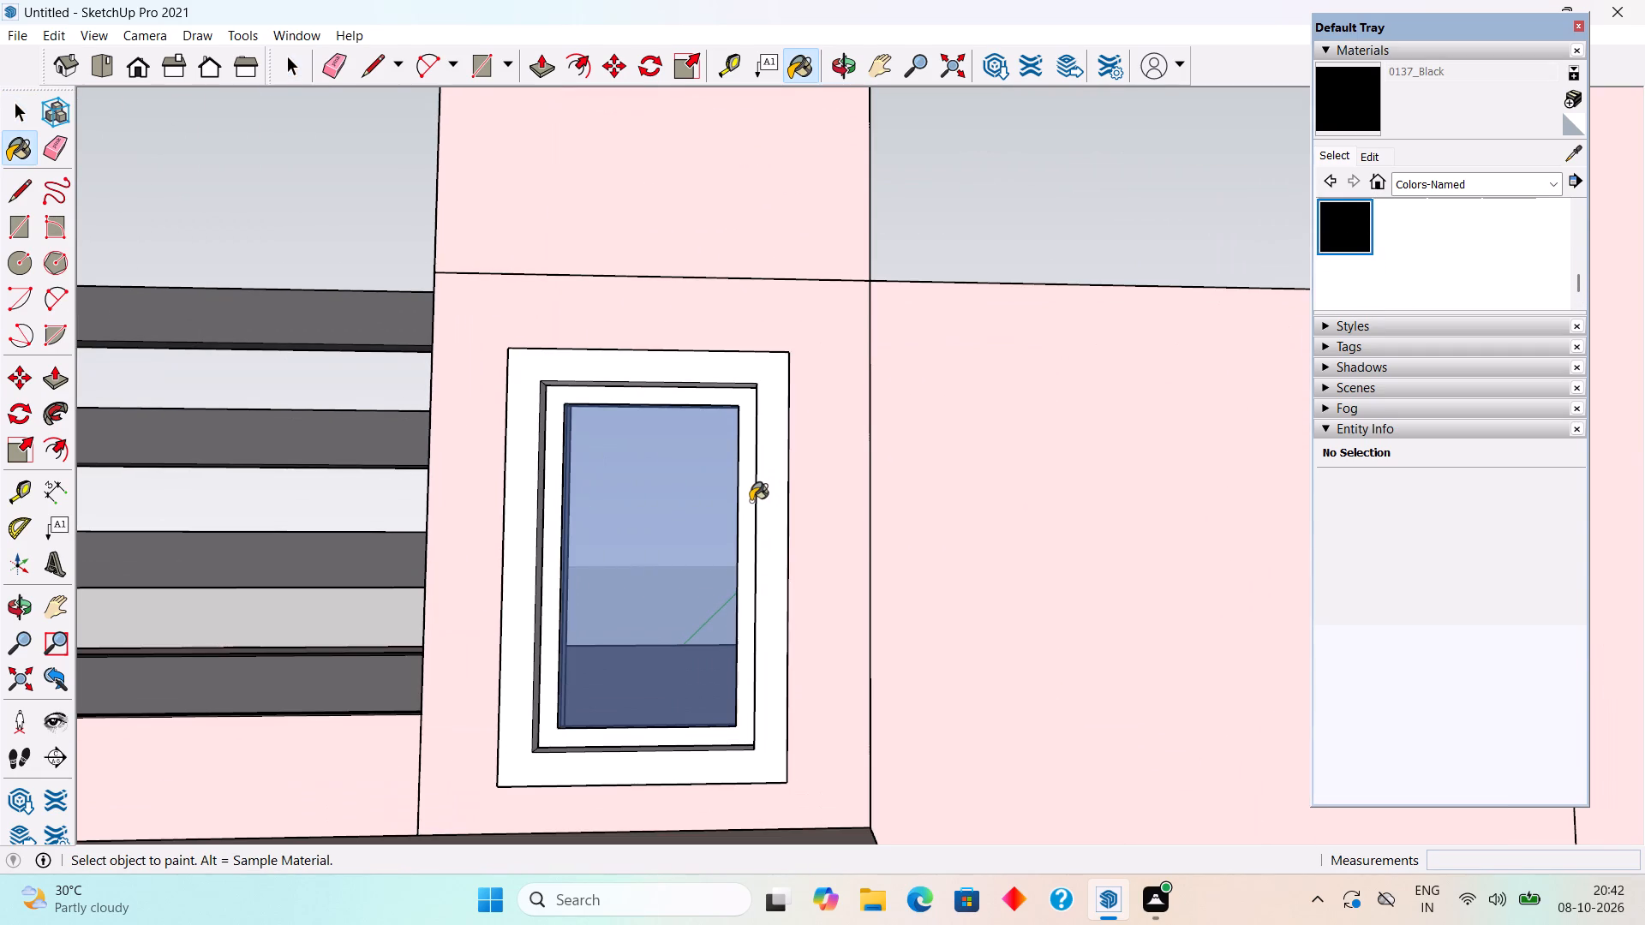
{"action": "left_click", "coordinate": [748, 506]}
{"action": "key", "text": "space"}
Paint the inner frame of the tall window beside the balcony with 0137_Black.
{"action": "scroll", "coordinate": [748, 475], "scroll_direction": "down", "scroll_amount": 2}
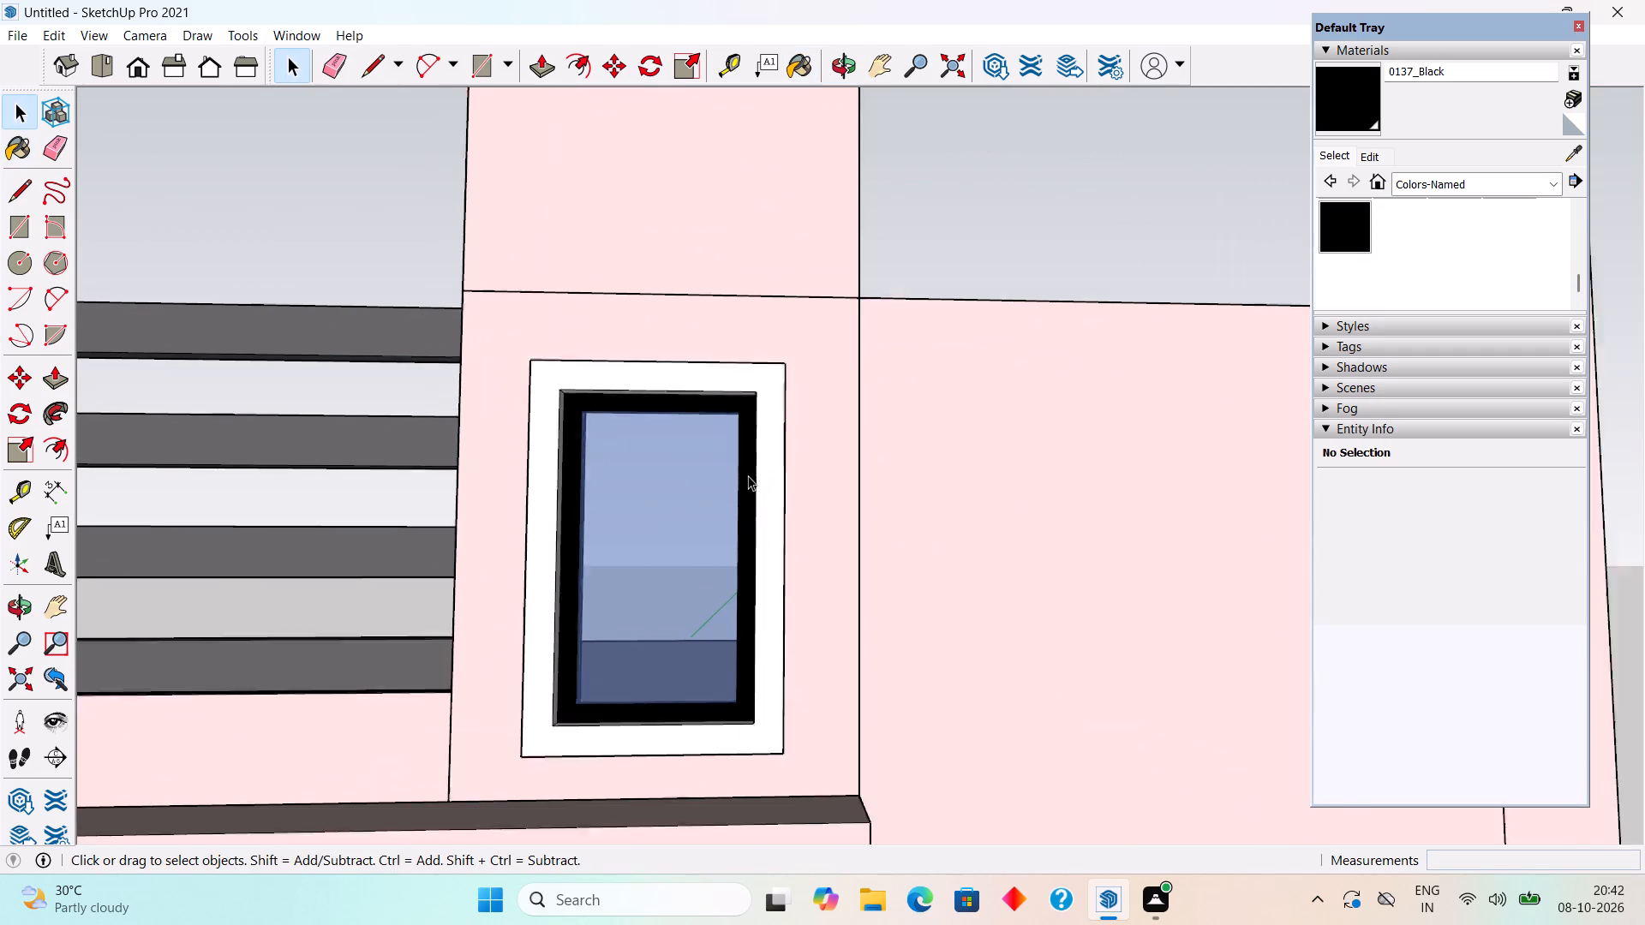
{"action": "scroll", "coordinate": [748, 475], "scroll_direction": "down", "scroll_amount": 20}
{"action": "scroll", "coordinate": [748, 475], "scroll_direction": "down", "scroll_amount": 8}
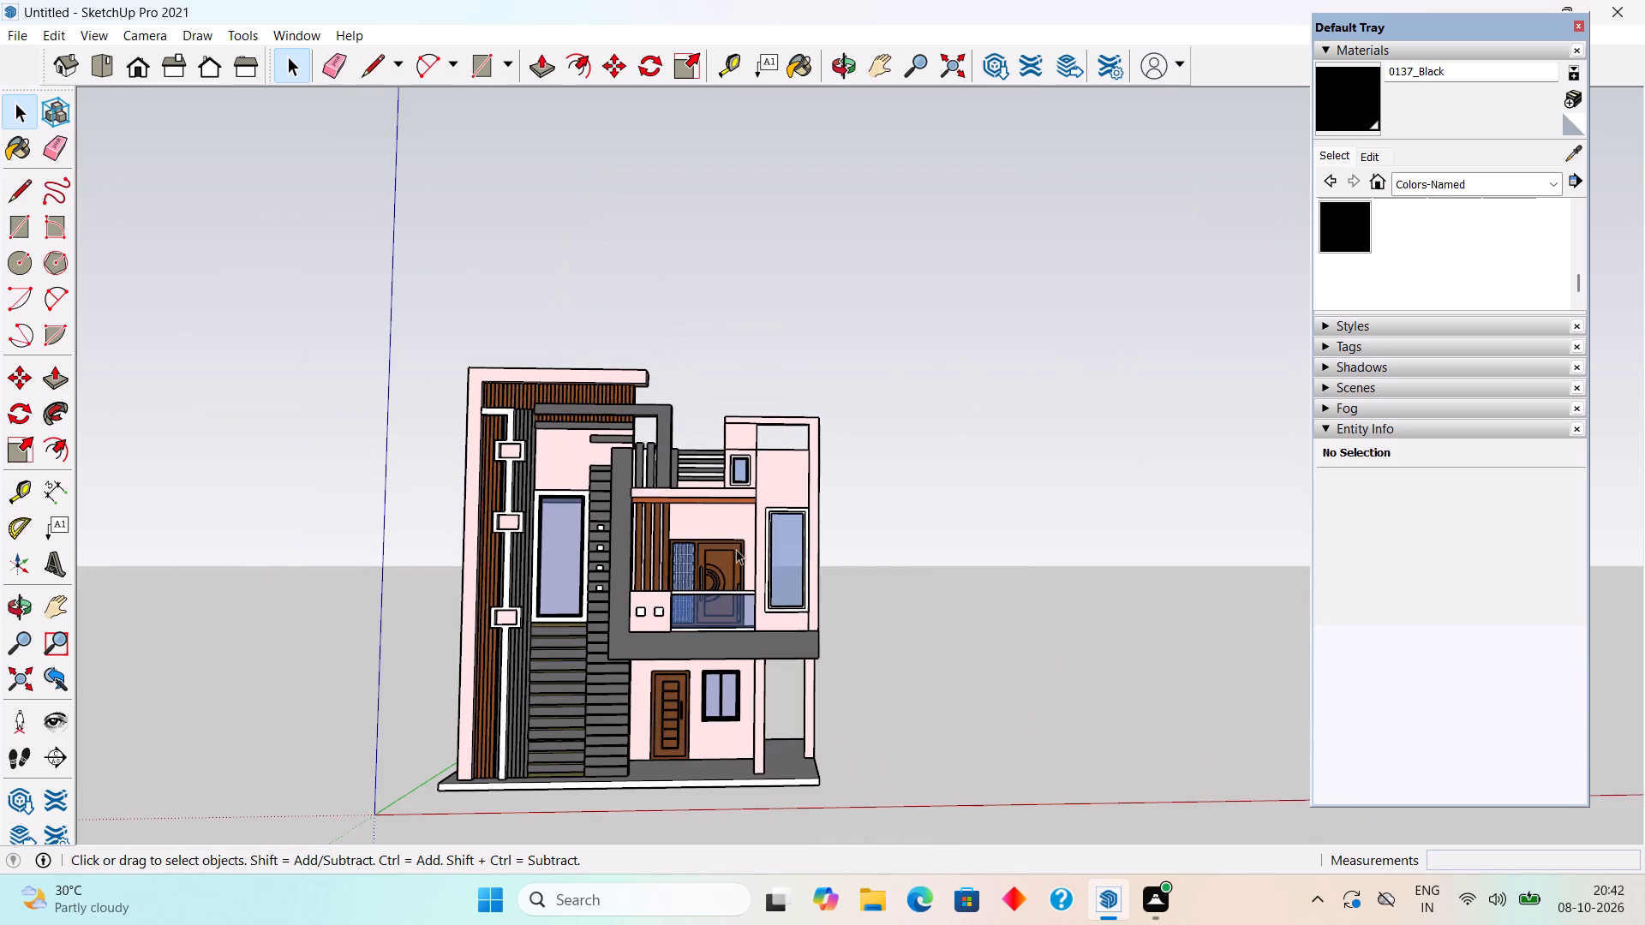
{"action": "scroll", "coordinate": [715, 524], "scroll_direction": "up", "scroll_amount": 6}
{"action": "scroll", "coordinate": [784, 472], "scroll_direction": "up", "scroll_amount": 3}
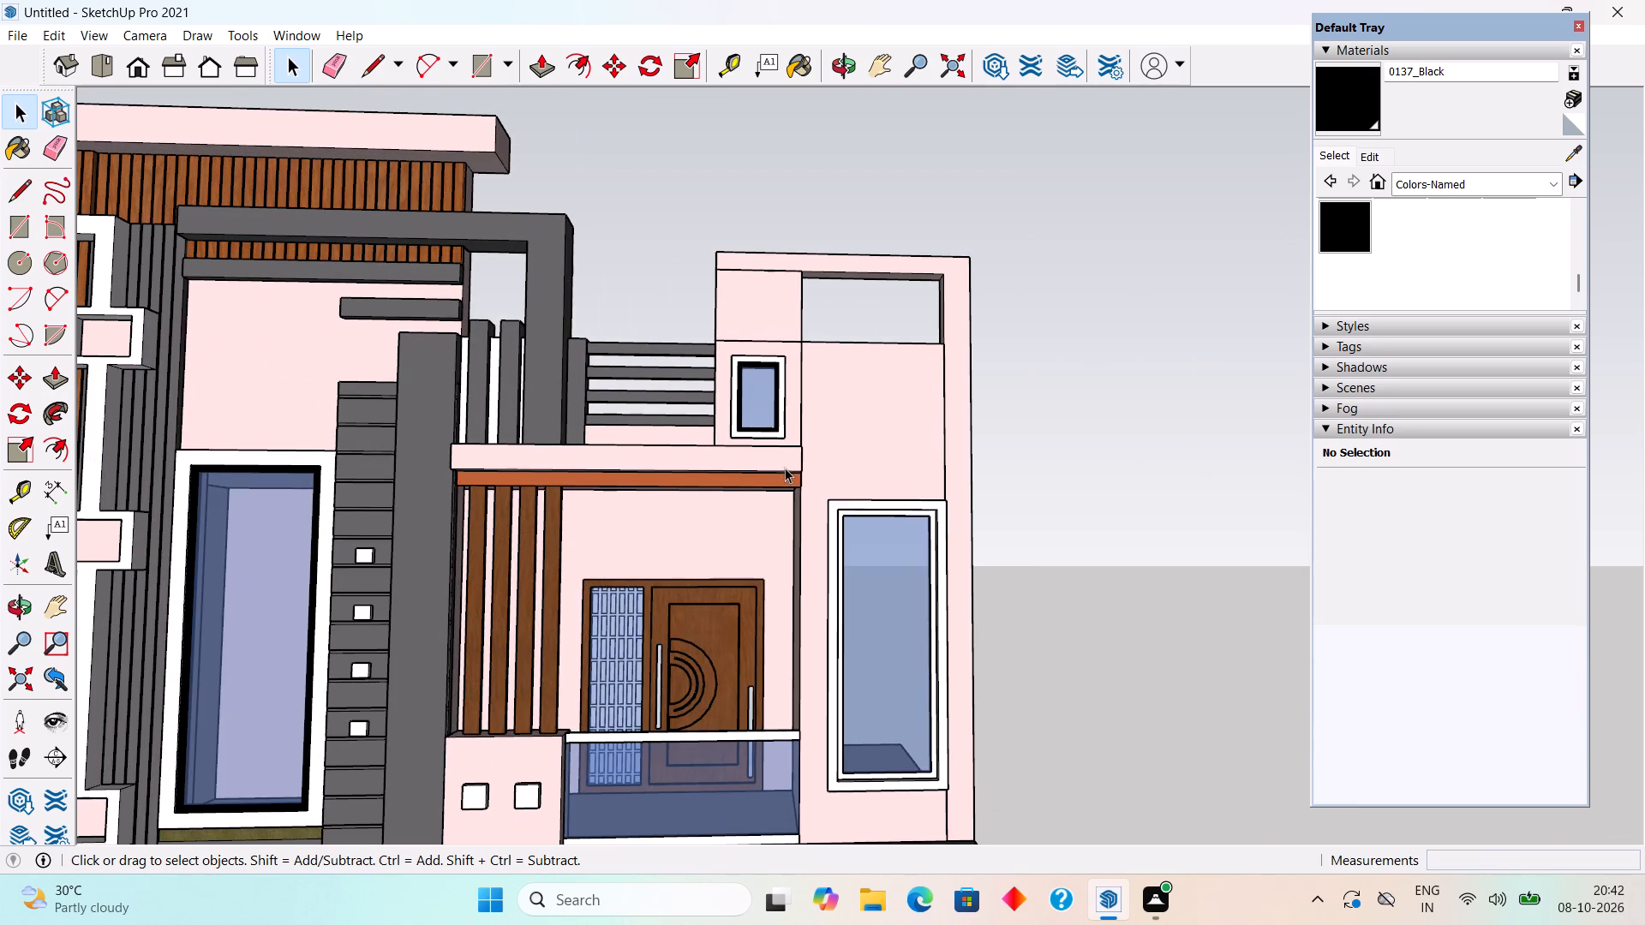
{"action": "middle_click_drag", "start_coordinate": [793, 459], "coordinate": [696, 502]}
{"action": "scroll", "coordinate": [696, 502], "scroll_direction": "down", "scroll_amount": 7}
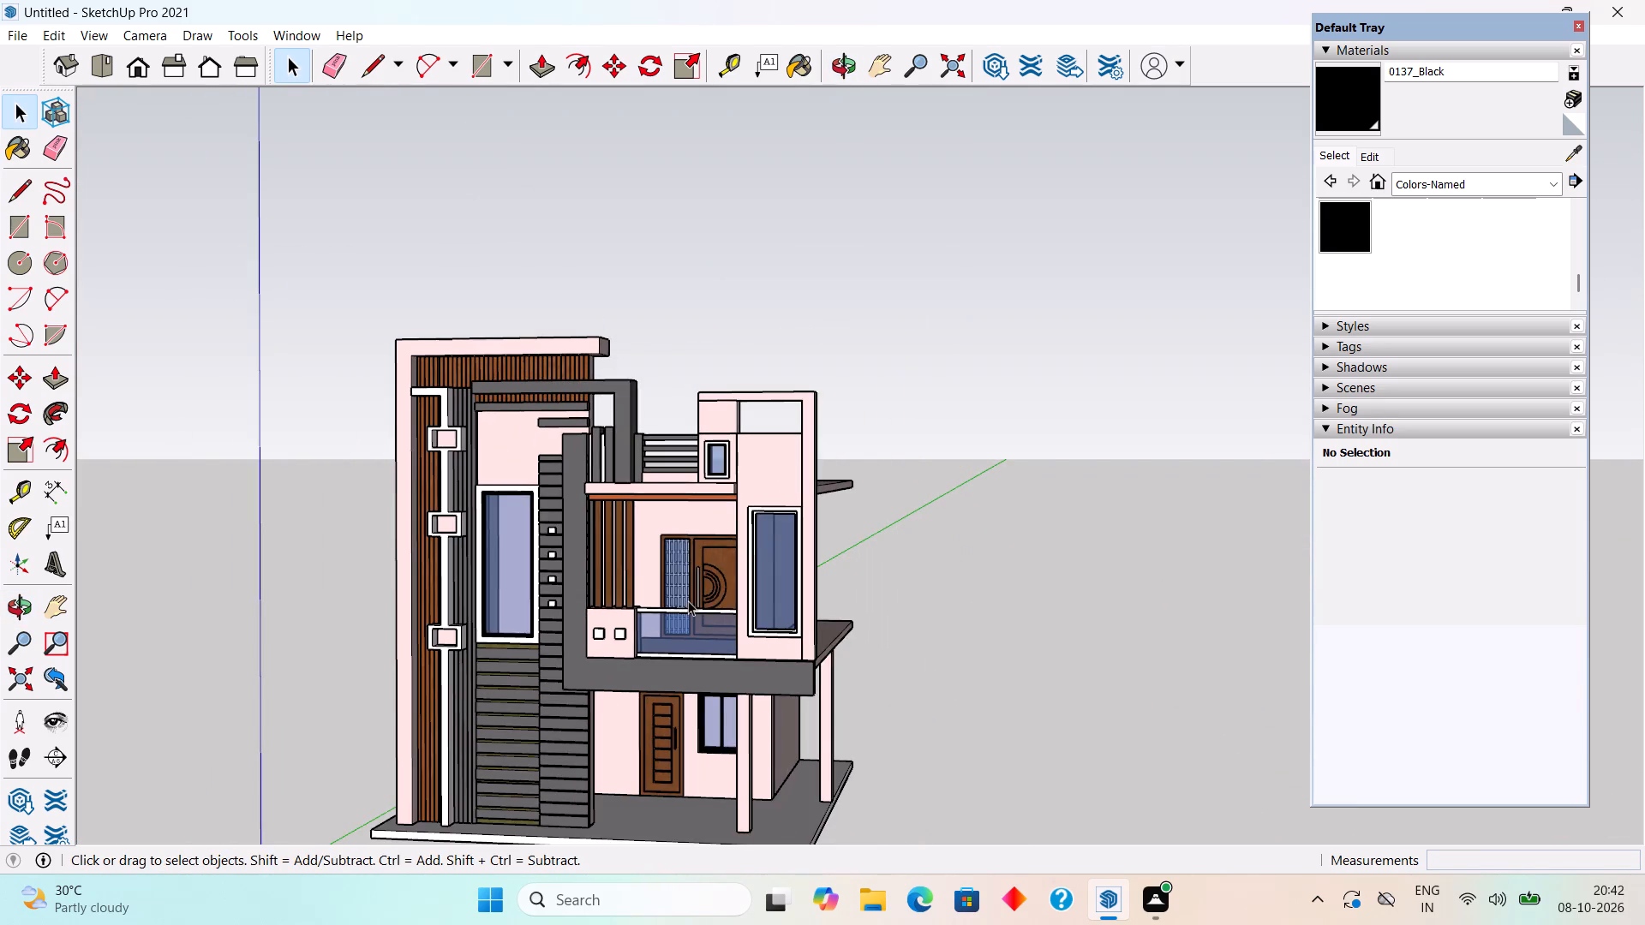
{"action": "scroll", "coordinate": [688, 600], "scroll_direction": "up", "scroll_amount": 15}
{"action": "scroll", "coordinate": [823, 552], "scroll_direction": "down", "scroll_amount": 4}
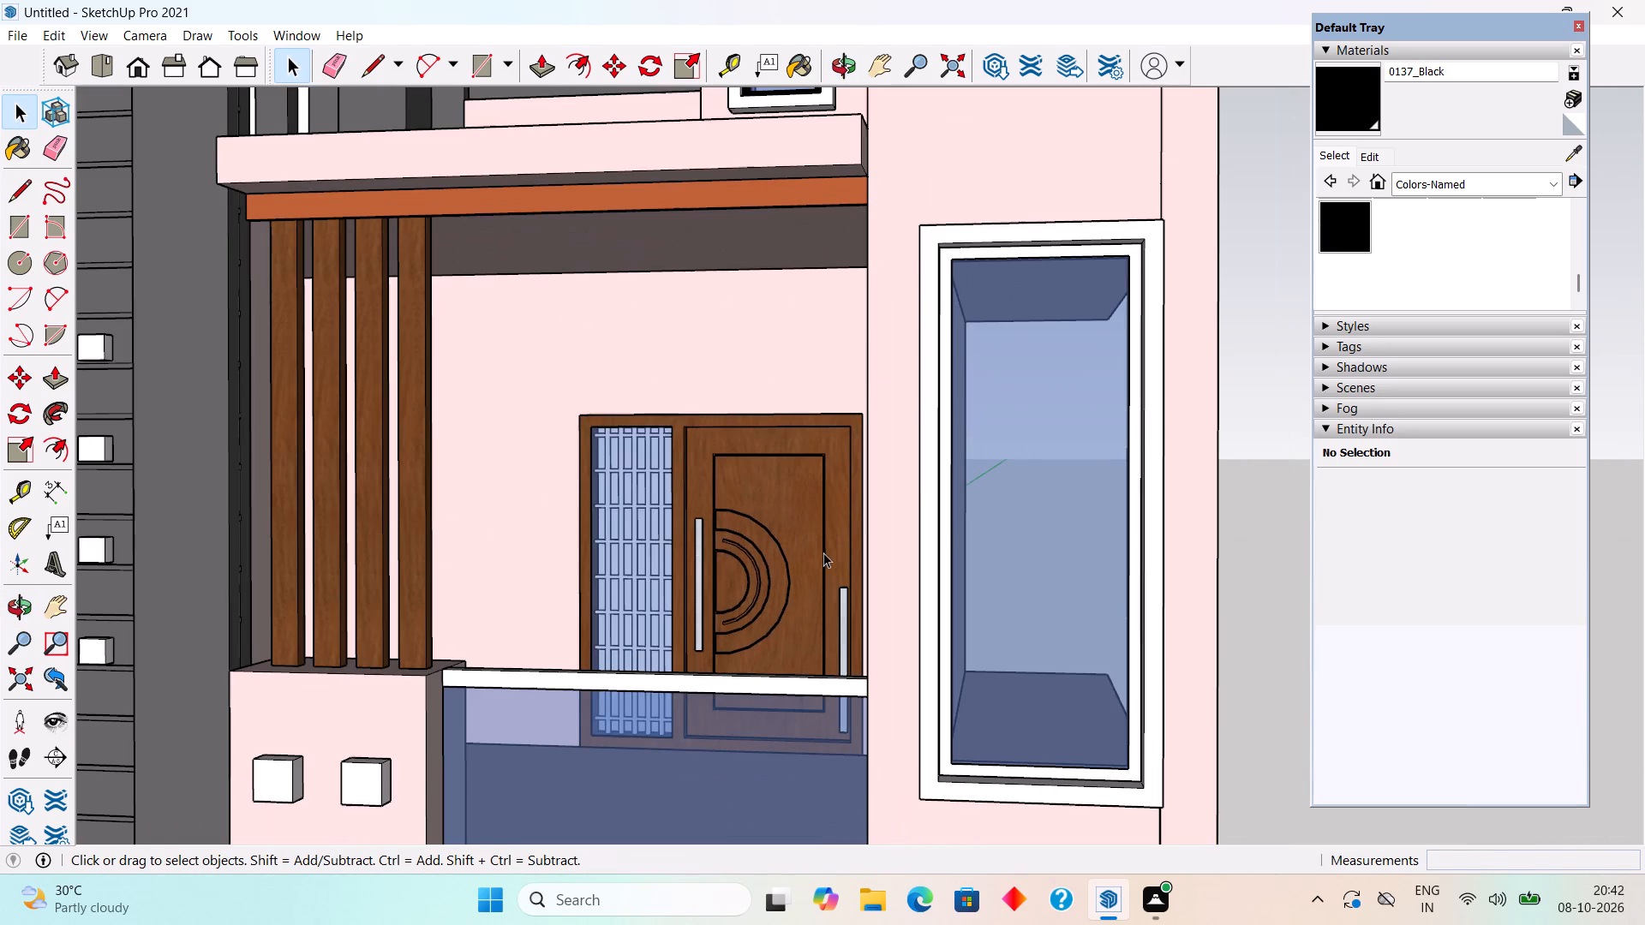
{"action": "left_click", "coordinate": [1365, 231]}
{"action": "scroll", "coordinate": [1100, 400], "scroll_direction": "up", "scroll_amount": 6}
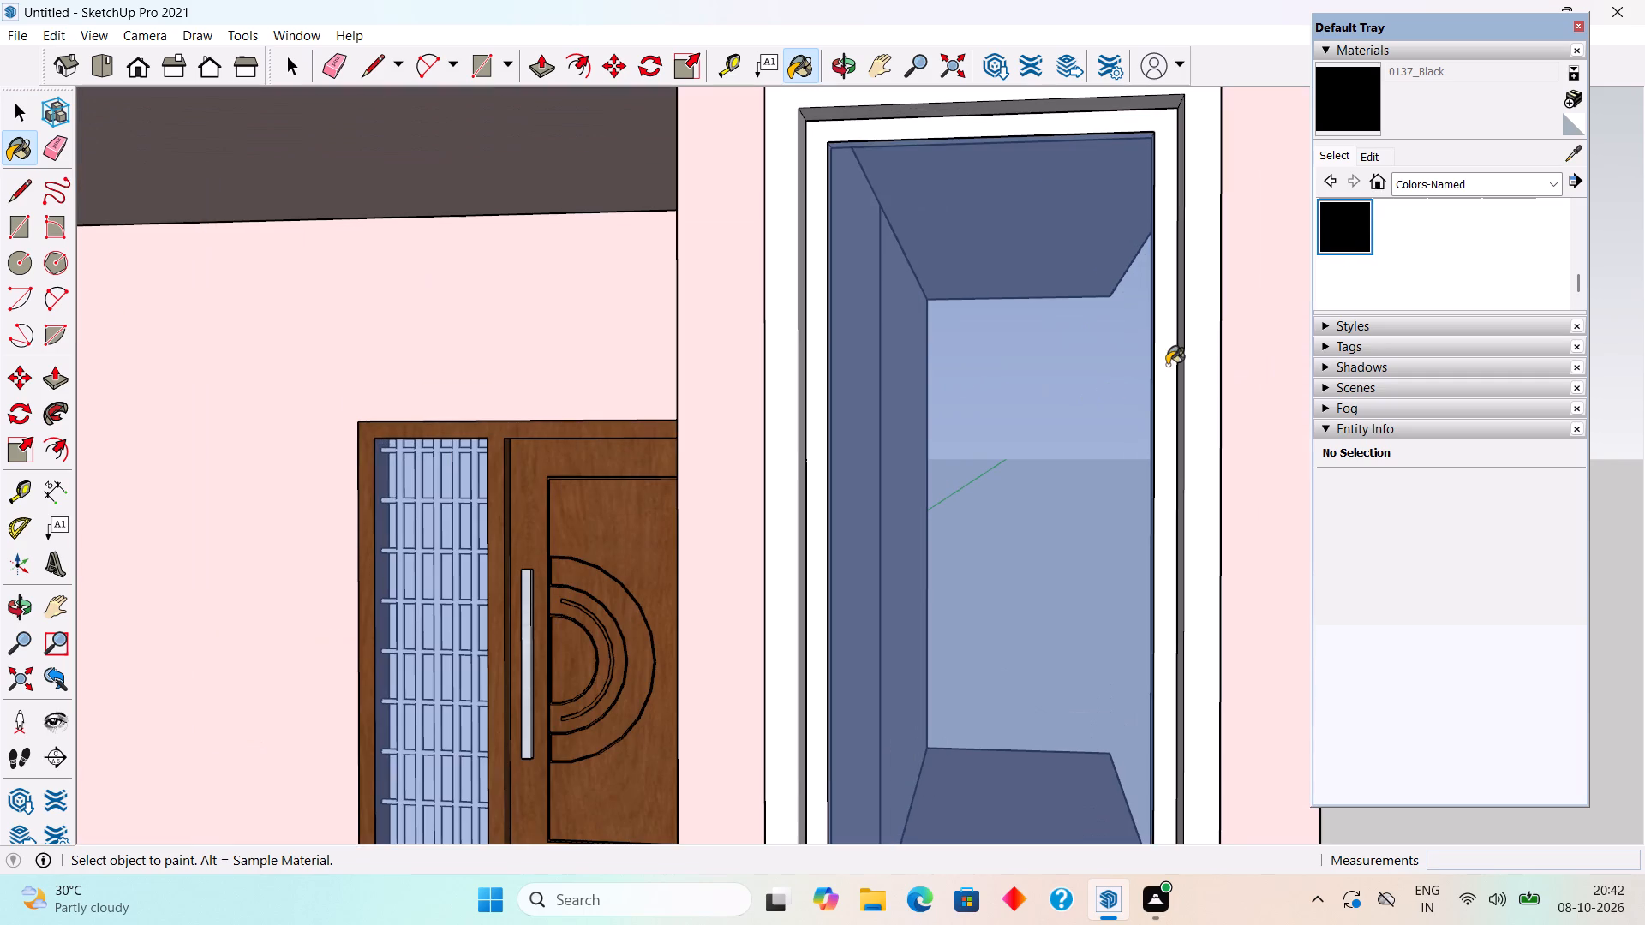
{"action": "left_click", "coordinate": [1170, 363]}
{"action": "scroll", "coordinate": [1171, 362], "scroll_direction": "down", "scroll_amount": 14}
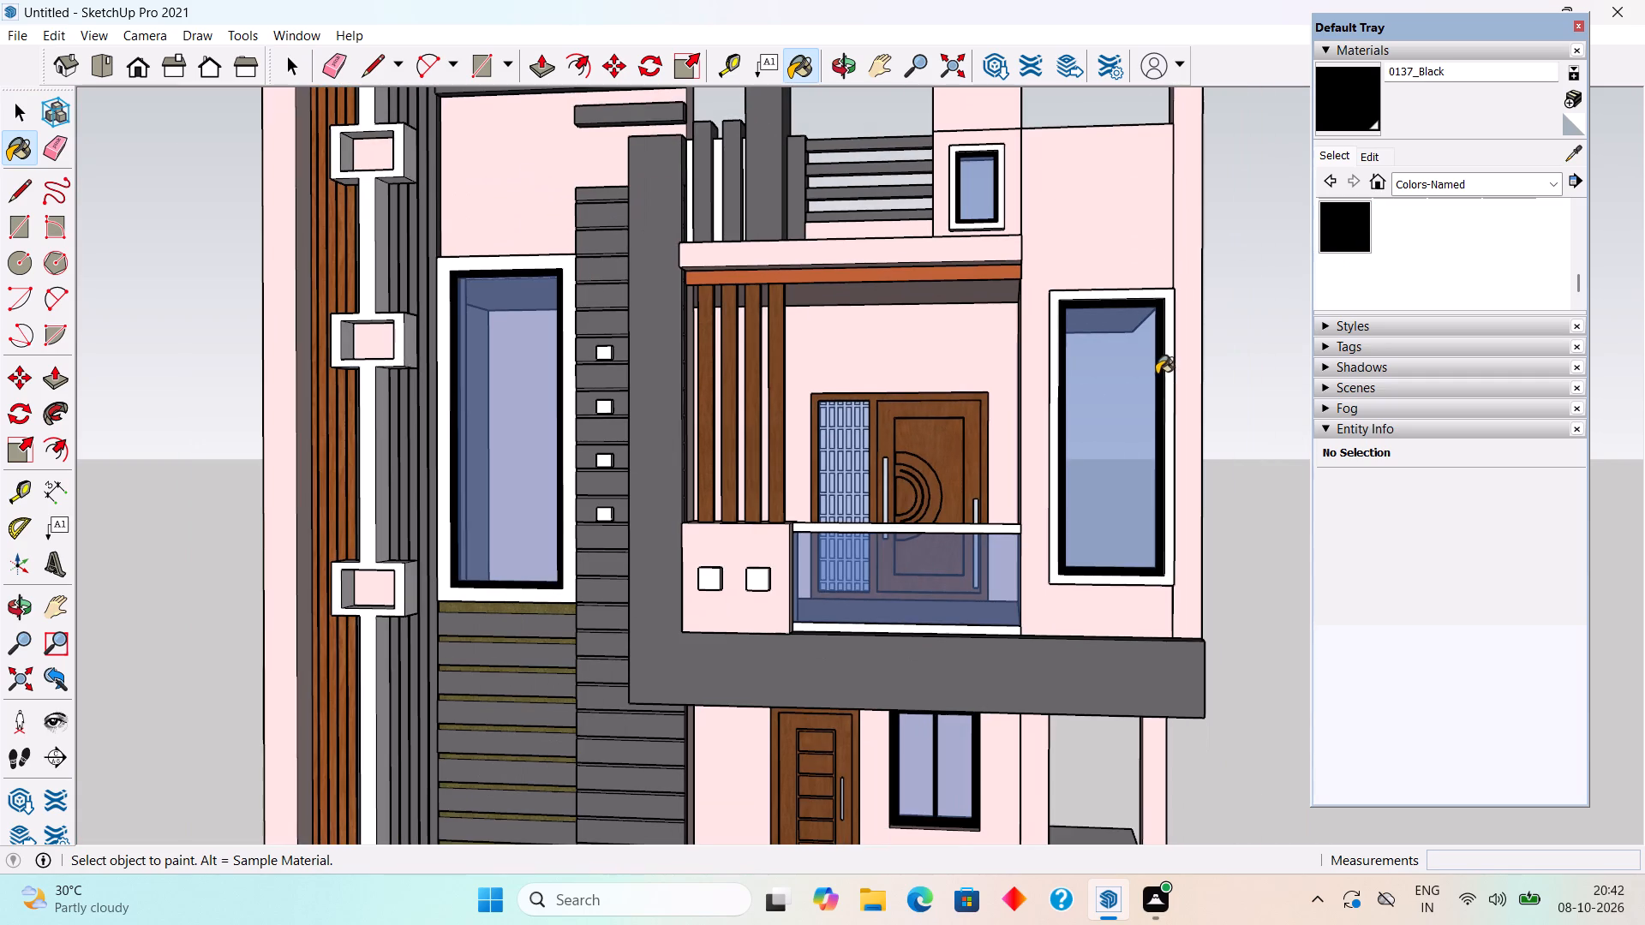
{"action": "key", "text": "space"}
Examine the whole front elevation with its painted window frames from slightly different front angles.
{"action": "scroll", "coordinate": [1222, 349], "scroll_direction": "down", "scroll_amount": 6}
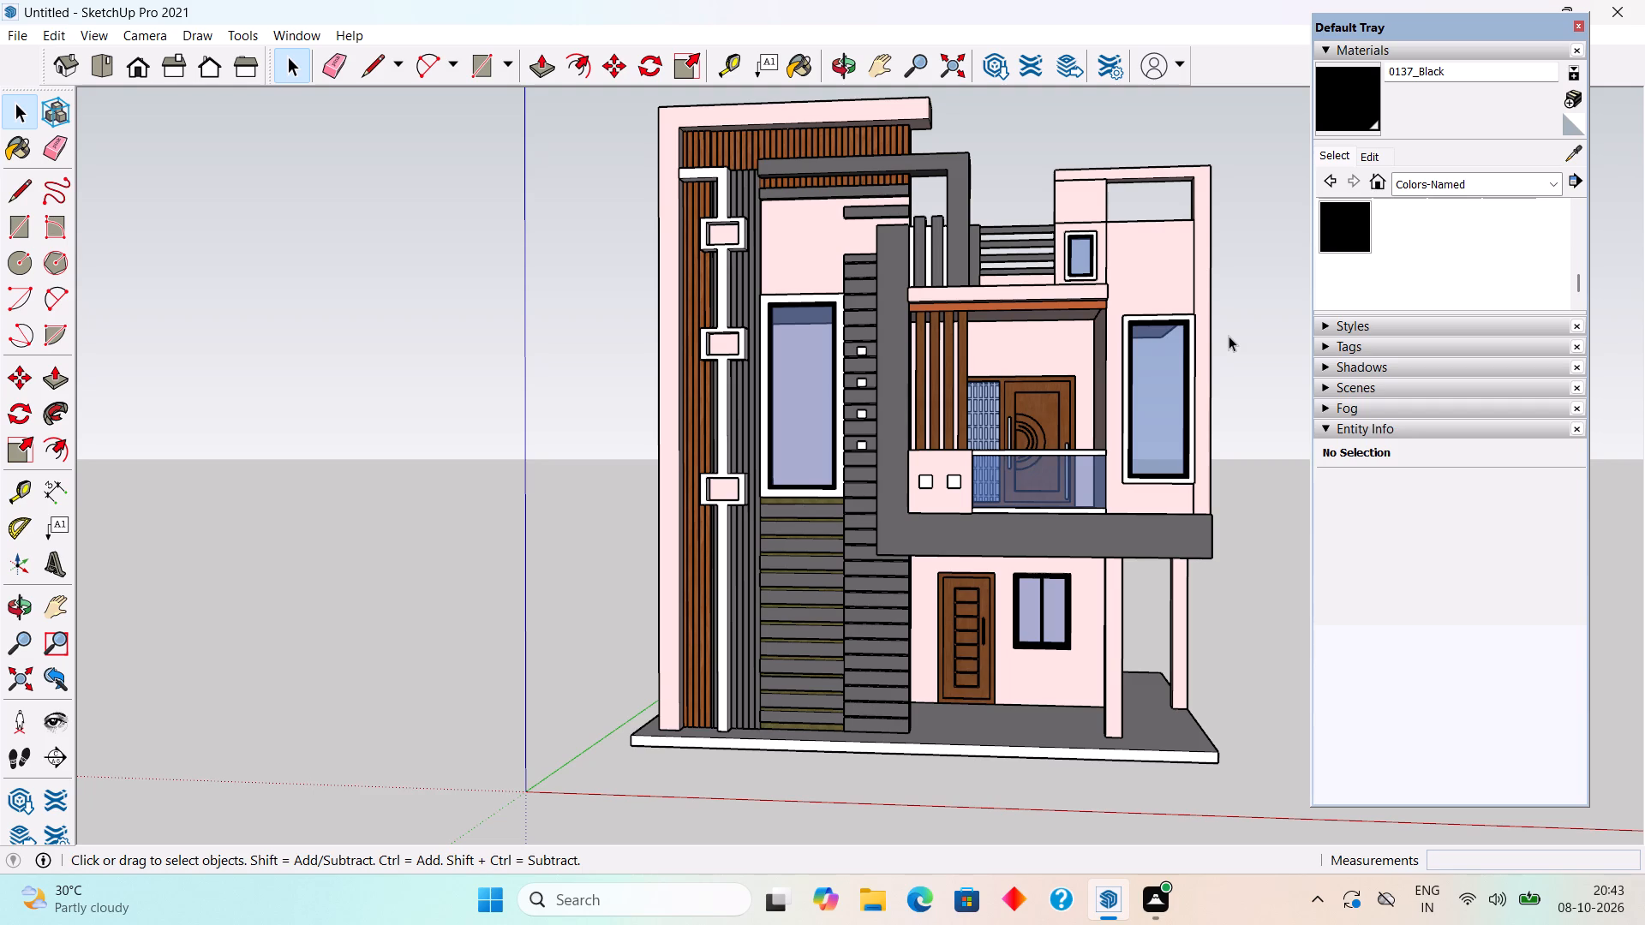
{"action": "scroll", "coordinate": [1032, 360], "scroll_direction": "down", "scroll_amount": 5}
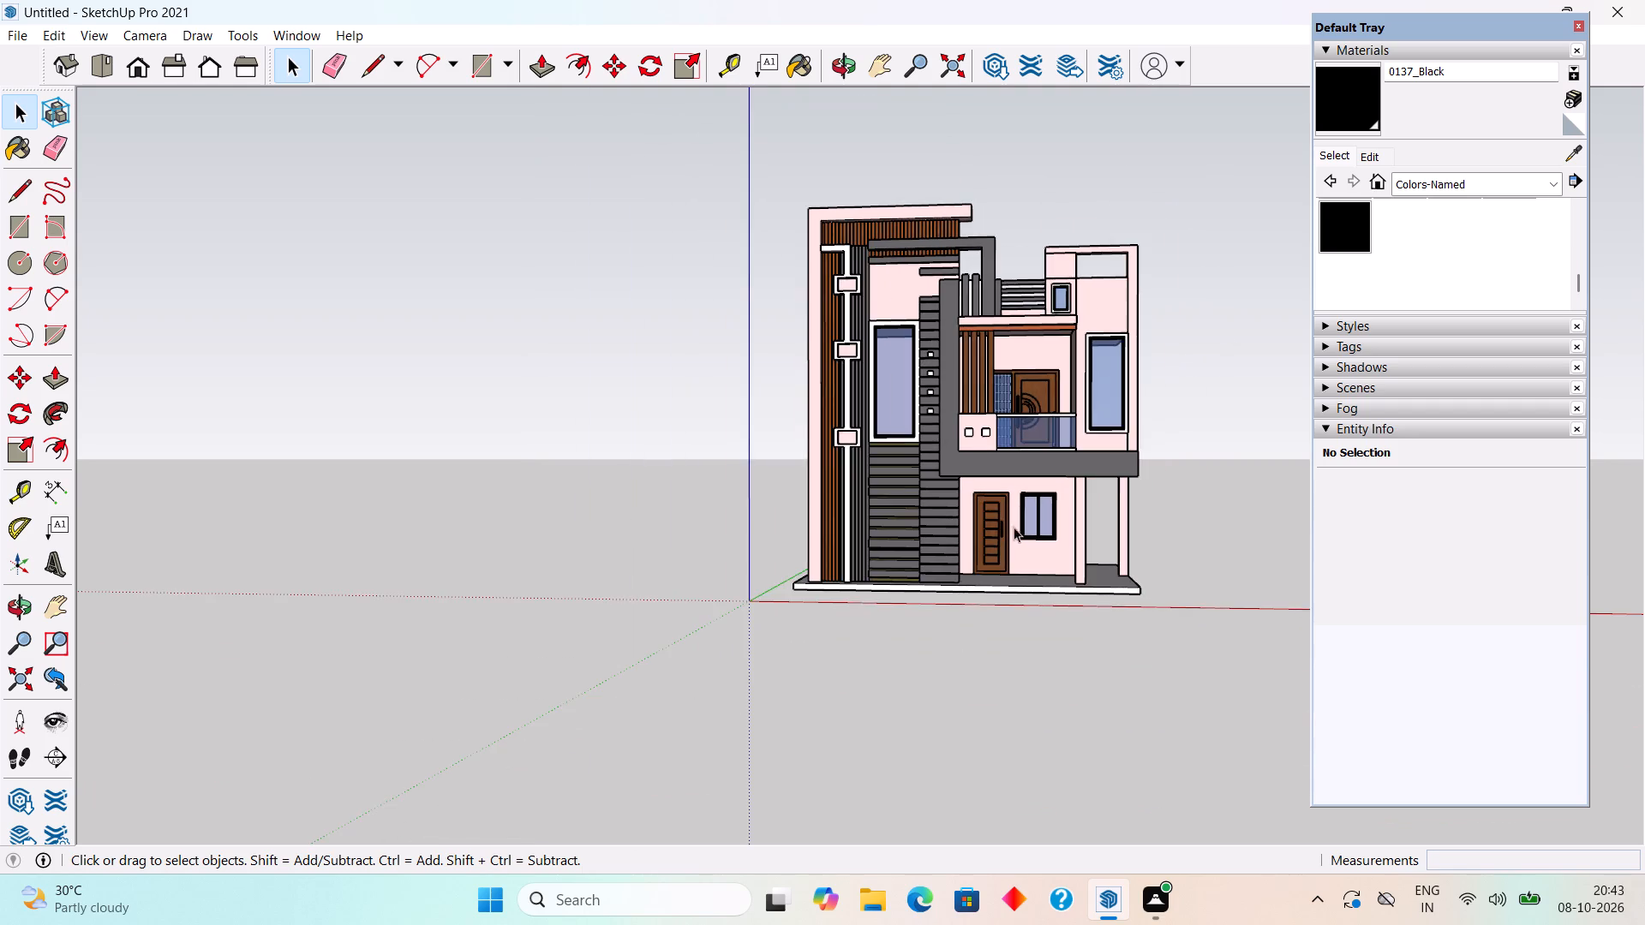
{"action": "middle_click_drag", "start_coordinate": [1089, 641], "coordinate": [1216, 625]}
{"action": "scroll", "coordinate": [1186, 403], "scroll_direction": "up", "scroll_amount": 4}
{"action": "middle_click_drag", "start_coordinate": [1092, 441], "coordinate": [963, 489]}
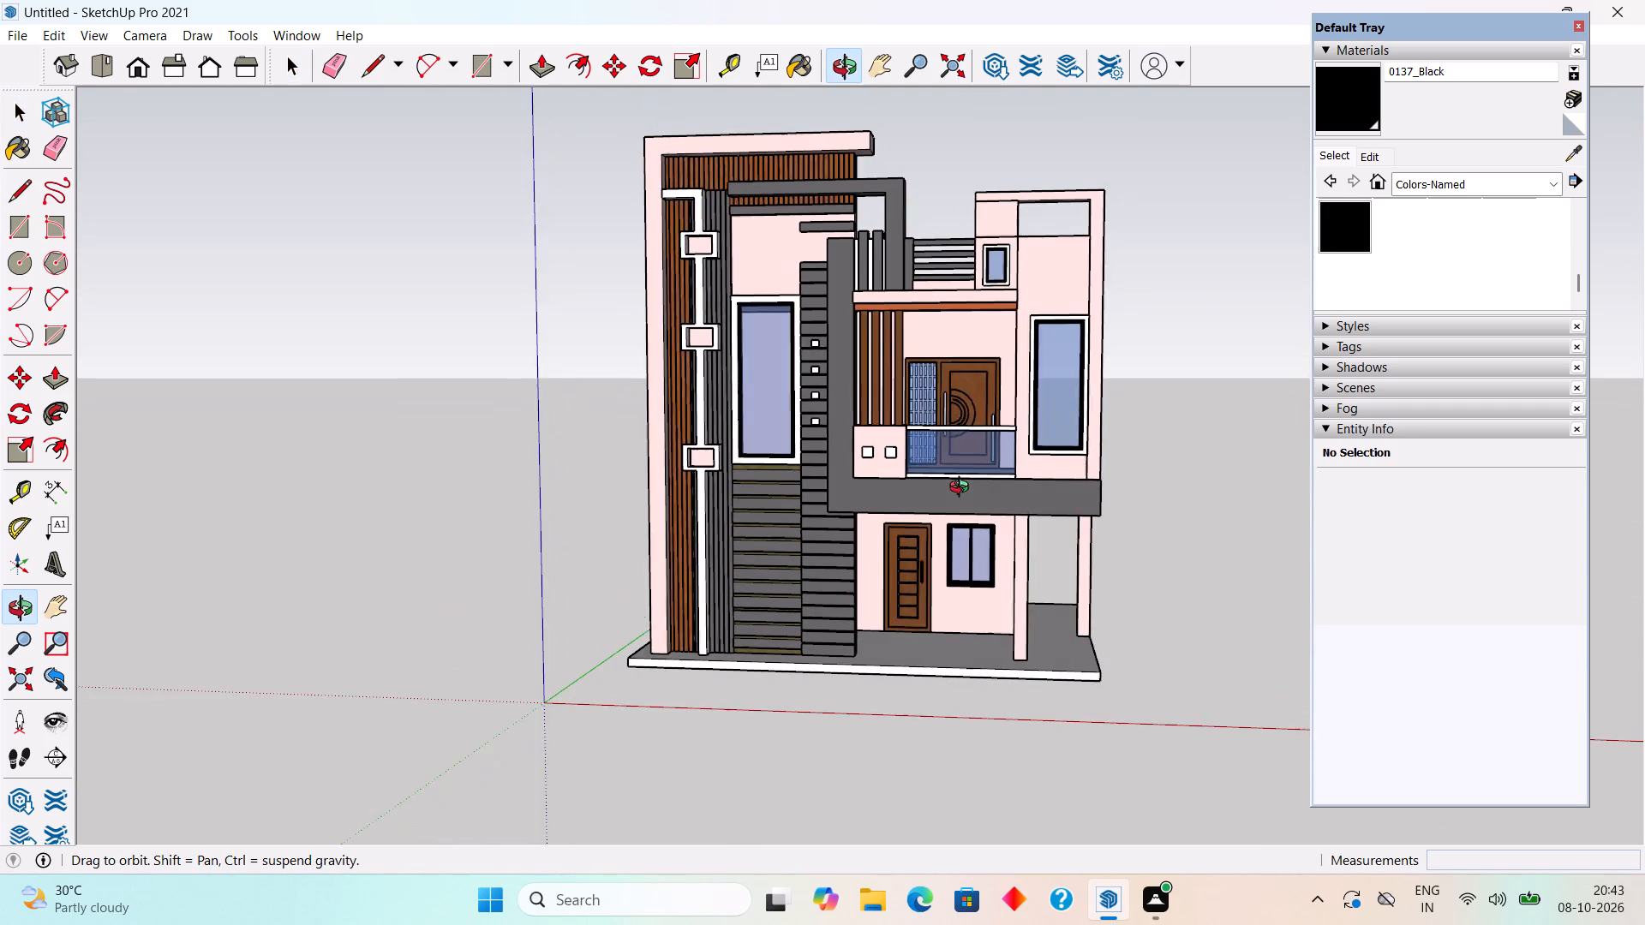
{"action": "middle_click_drag", "start_coordinate": [963, 489], "coordinate": [984, 465]}
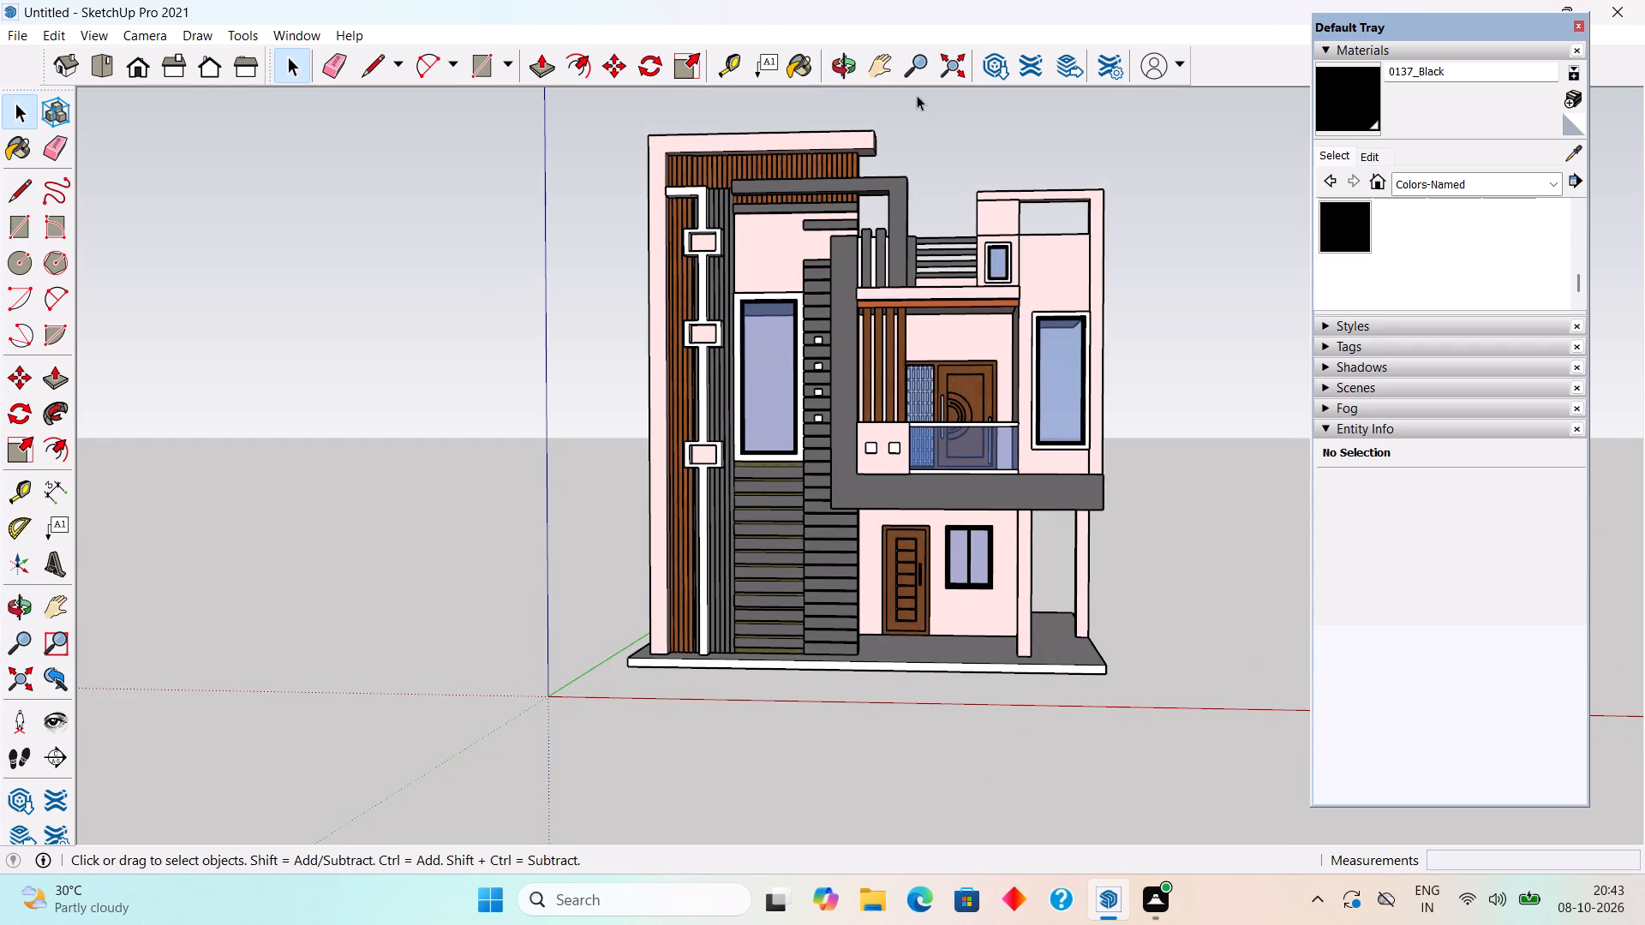
{"action": "scroll", "coordinate": [840, 87], "scroll_direction": "up", "scroll_amount": 3}
{"action": "scroll", "coordinate": [904, 347], "scroll_direction": "down", "scroll_amount": 1}
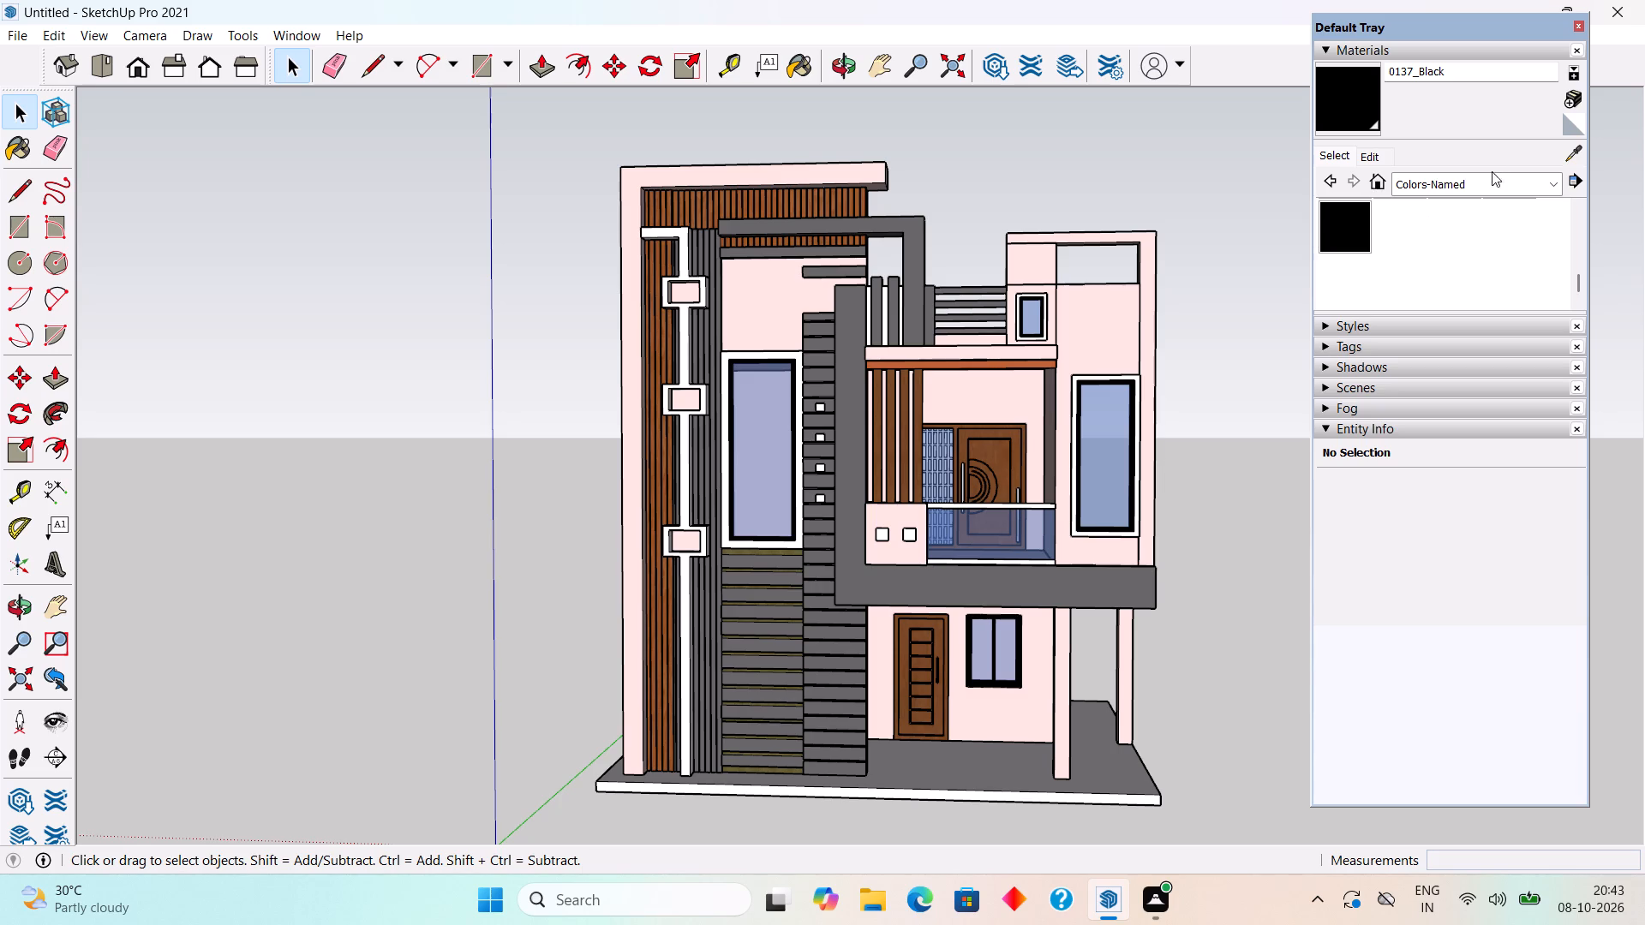
Paint the wall around the tall window beside the balcony with Polished Concrete Old from the Asphalt and Concrete collection.
{"action": "left_click", "coordinate": [1421, 186]}
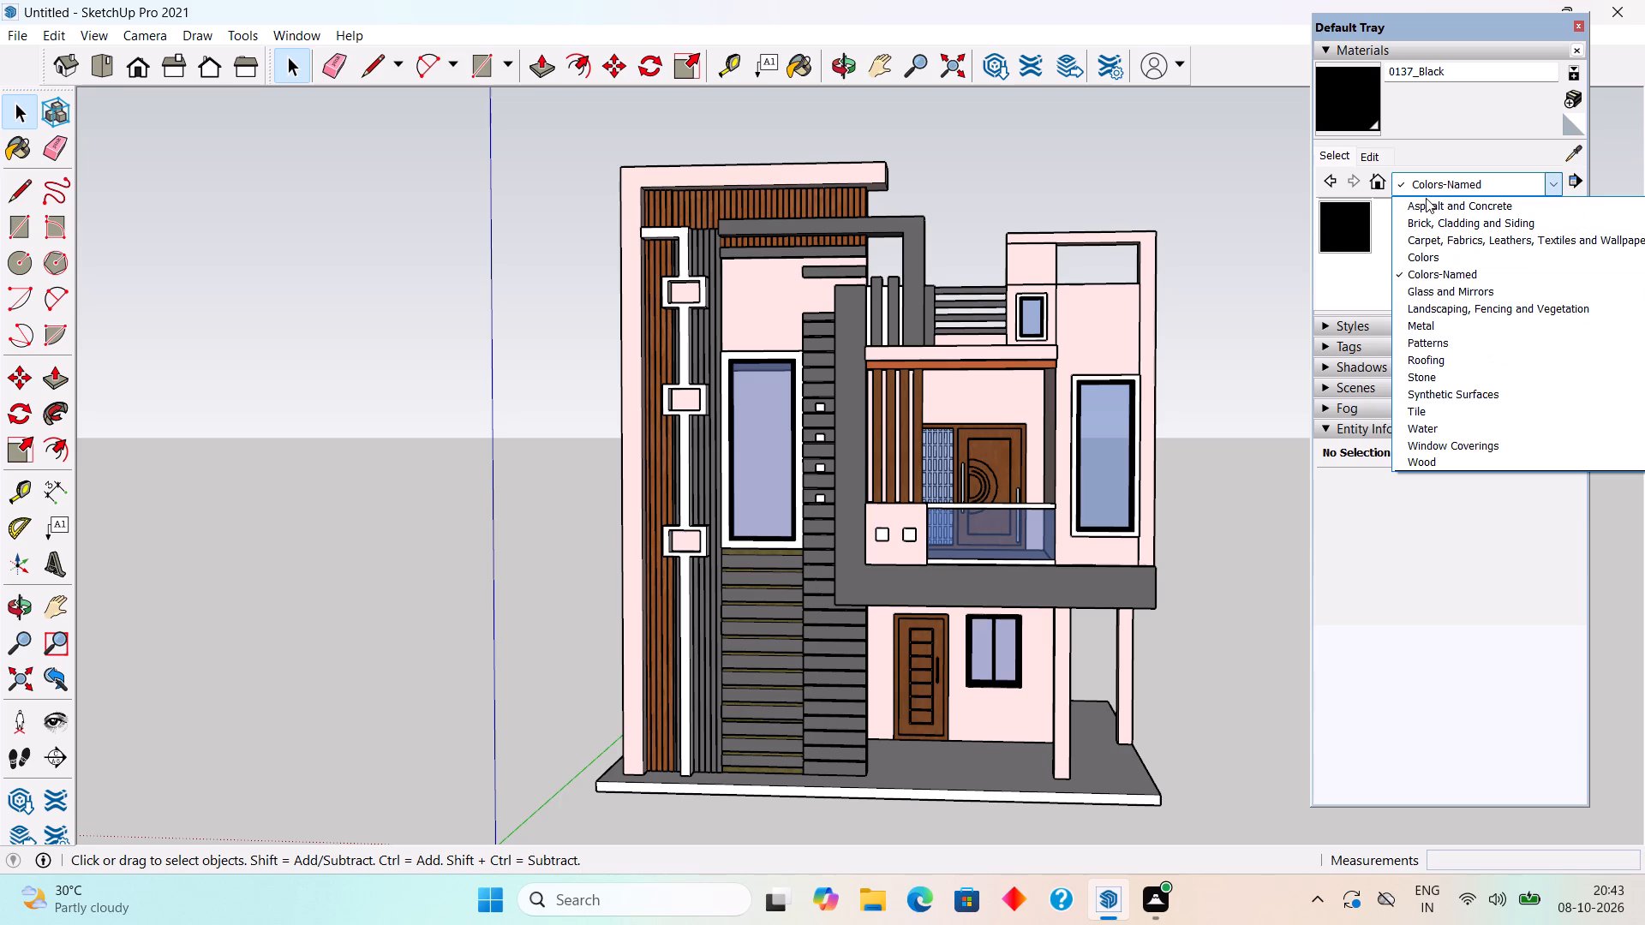
{"action": "left_click", "coordinate": [1426, 200]}
{"action": "scroll", "coordinate": [1478, 251], "scroll_direction": "down", "scroll_amount": 3}
{"action": "scroll", "coordinate": [1479, 247], "scroll_direction": "up", "scroll_amount": 2}
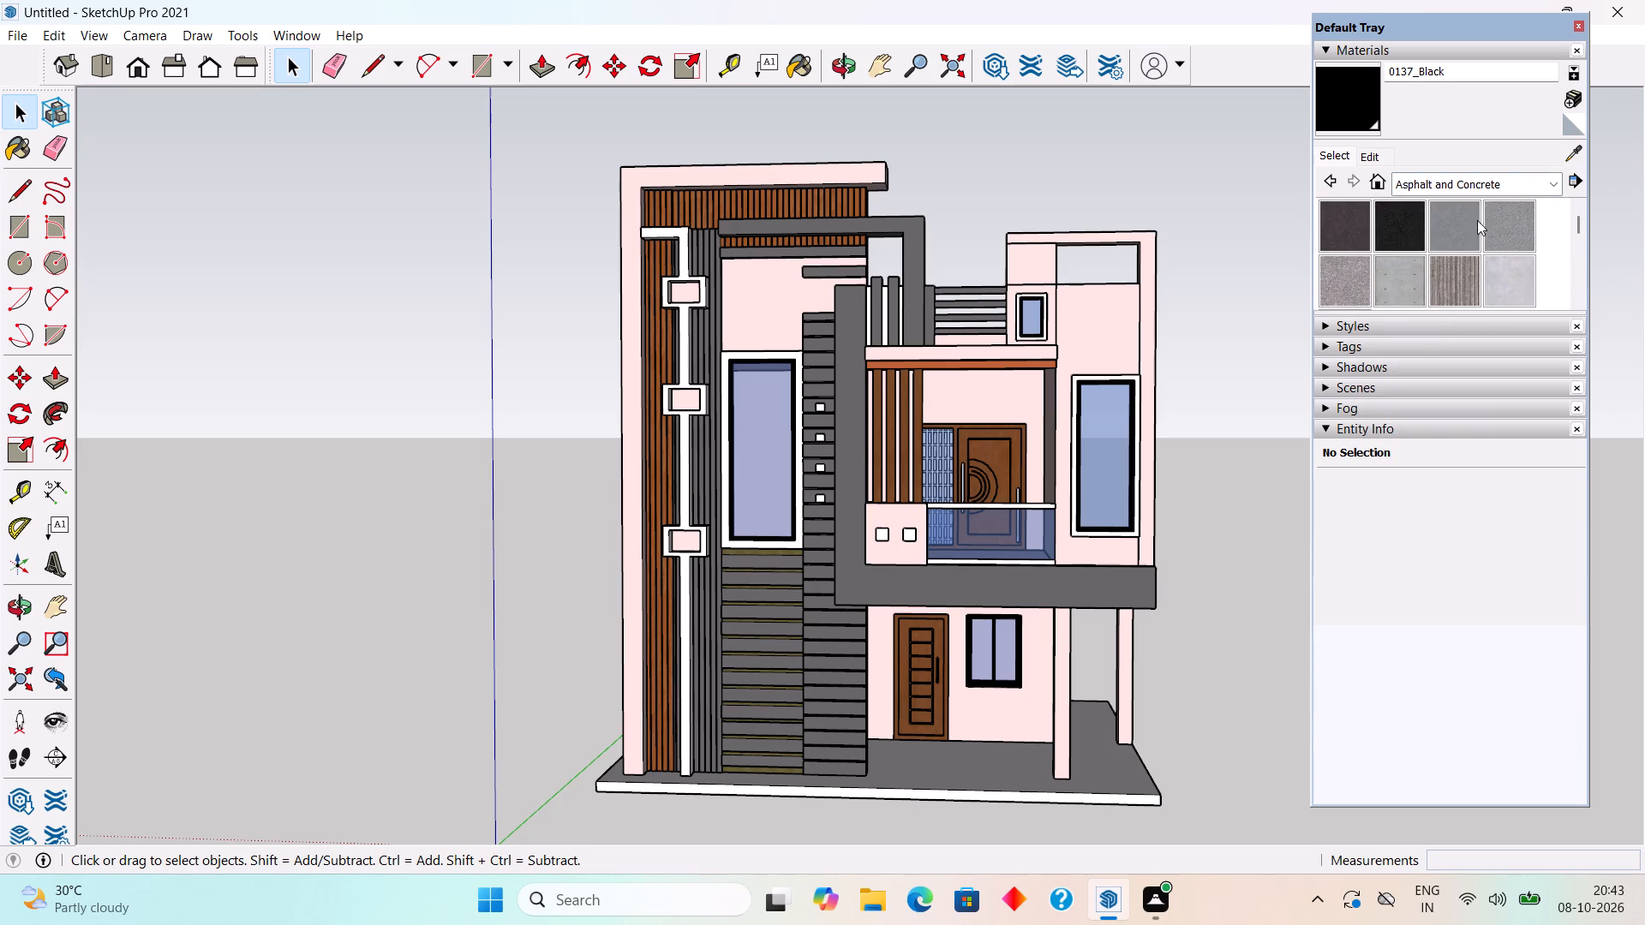
{"action": "scroll", "coordinate": [1474, 210], "scroll_direction": "down", "scroll_amount": 2}
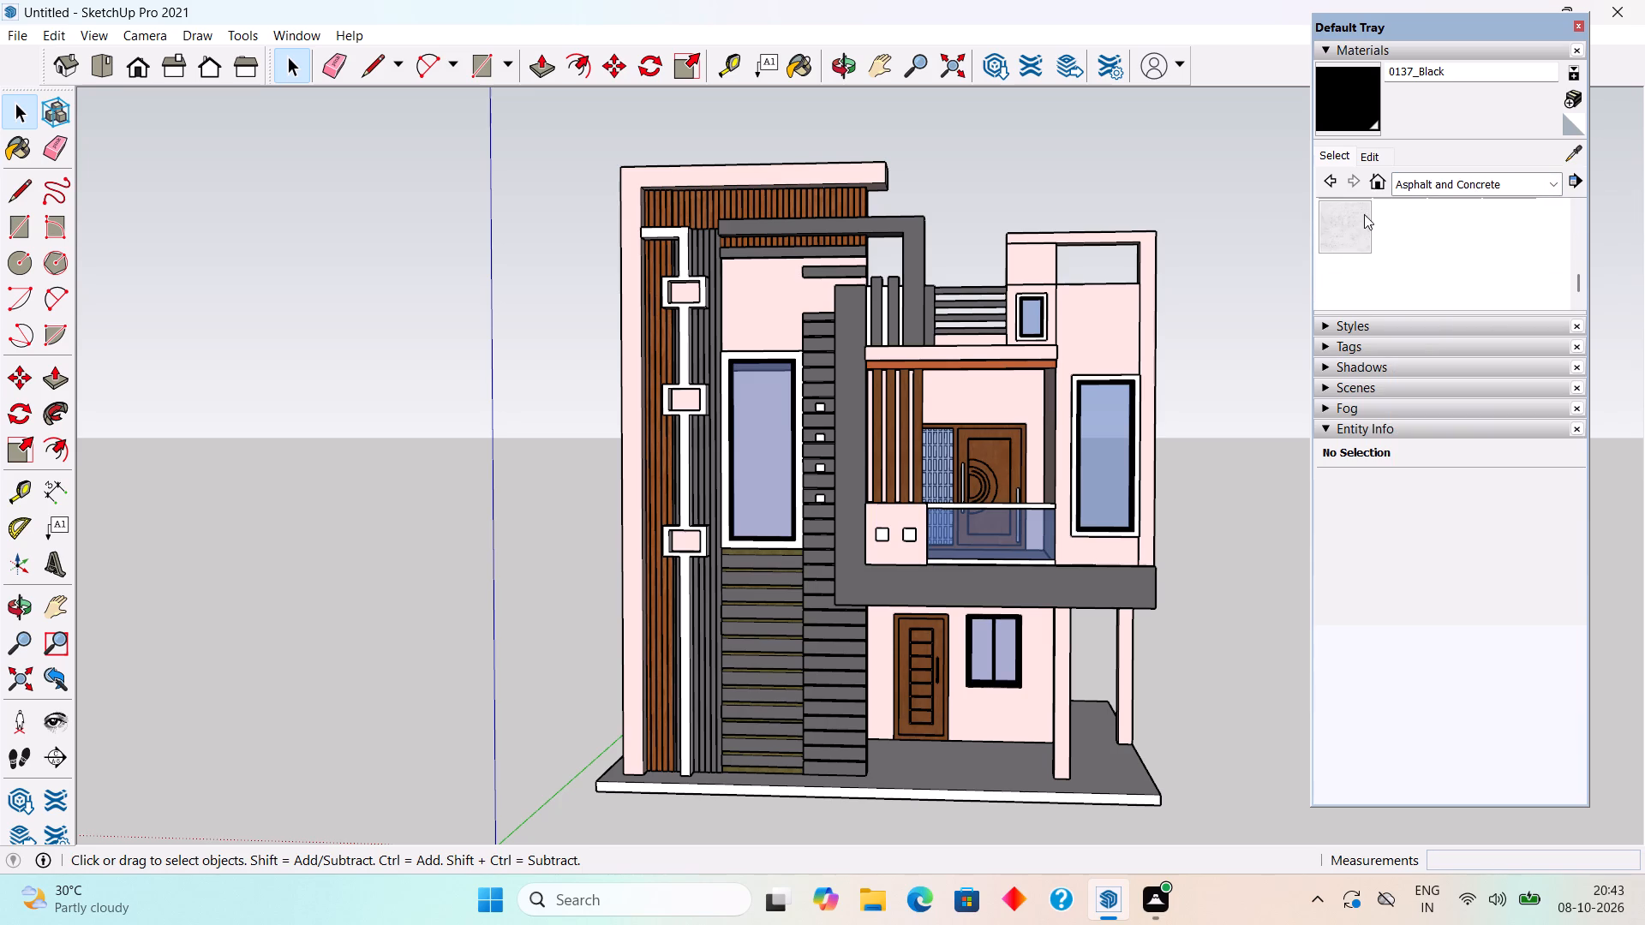
{"action": "left_click", "coordinate": [1357, 222]}
{"action": "left_click", "coordinate": [1111, 343]}
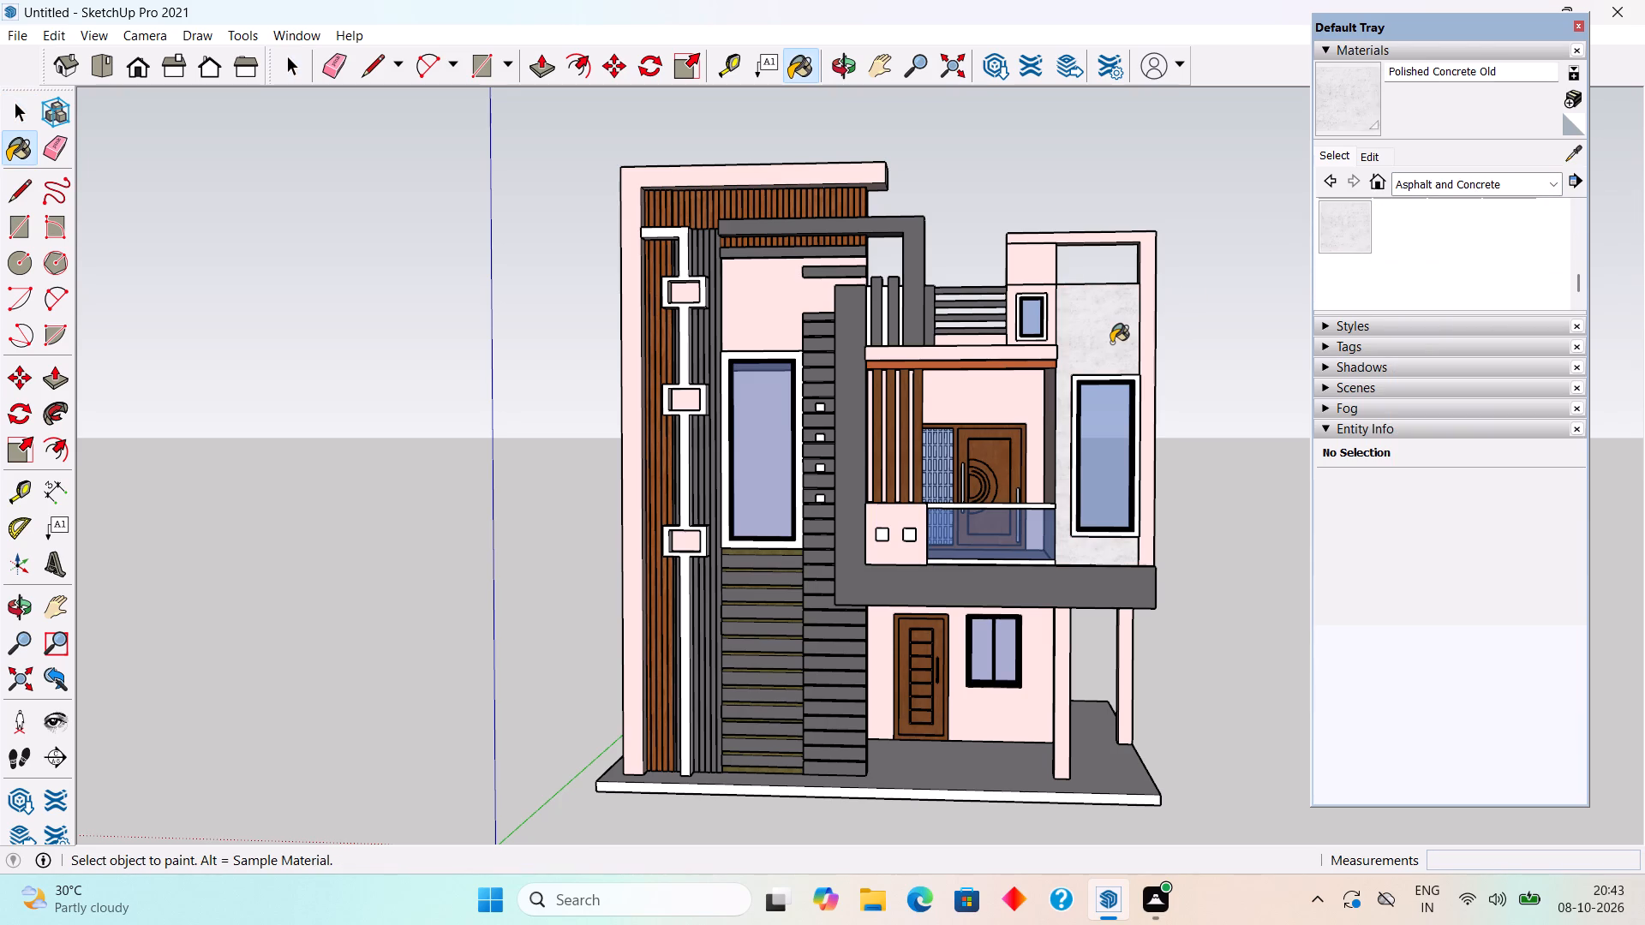
Examine the concrete finish on the wall beside the balcony, its texture settings and the overall front elevation.
{"action": "scroll", "coordinate": [1111, 343], "scroll_direction": "up", "scroll_amount": 2}
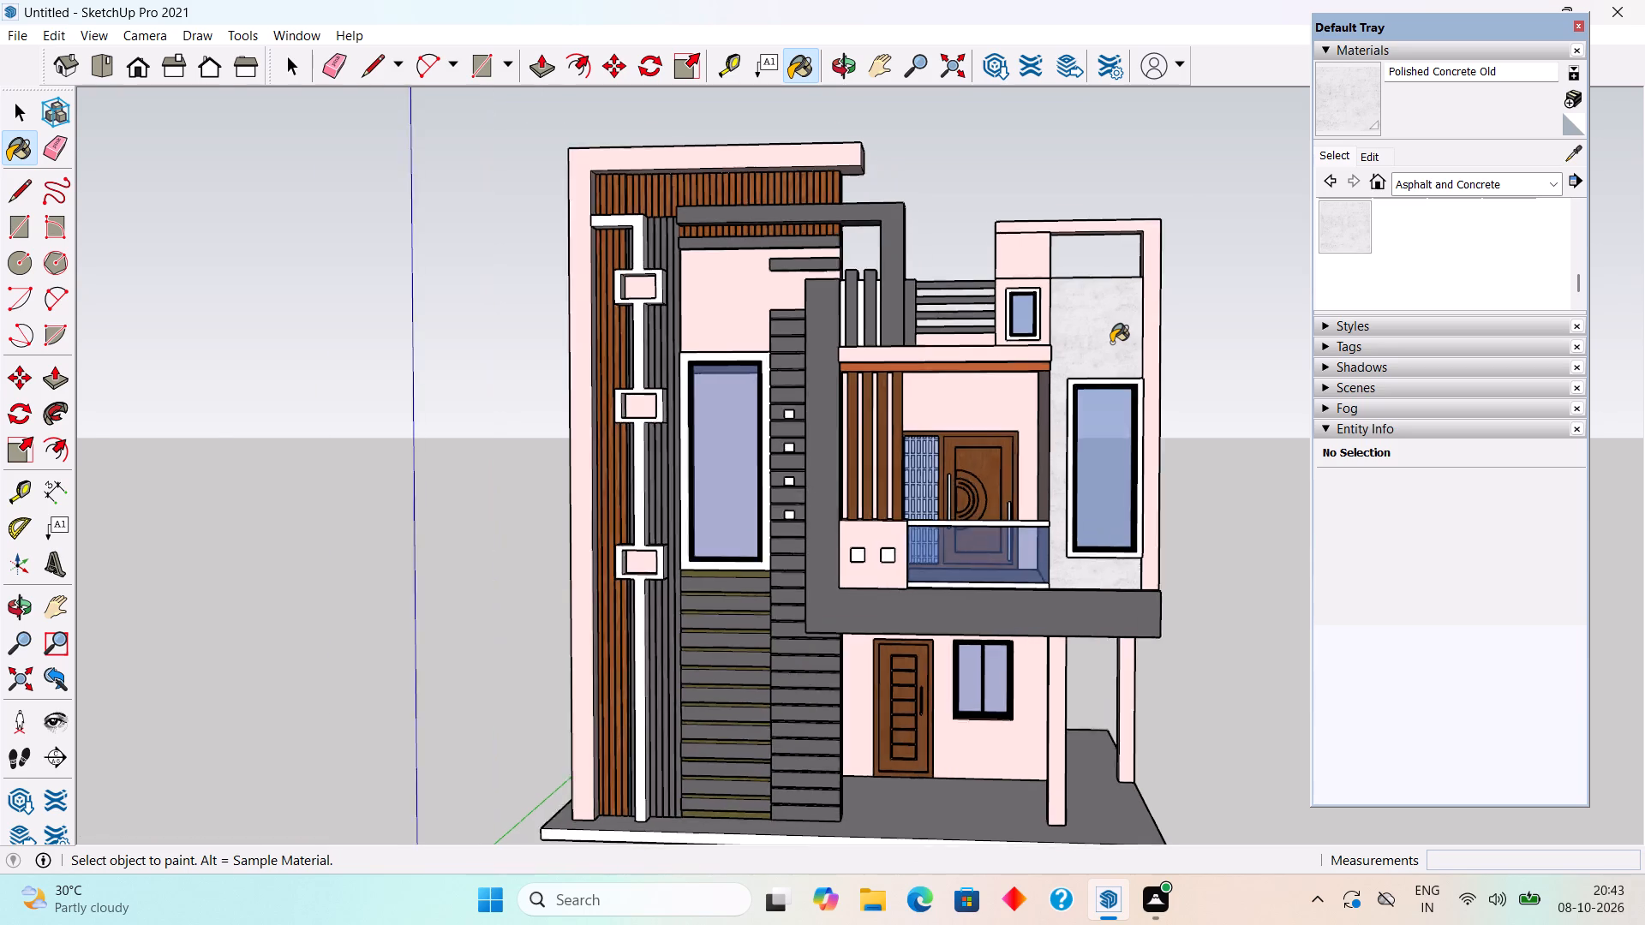
{"action": "scroll", "coordinate": [1111, 343], "scroll_direction": "up", "scroll_amount": 6}
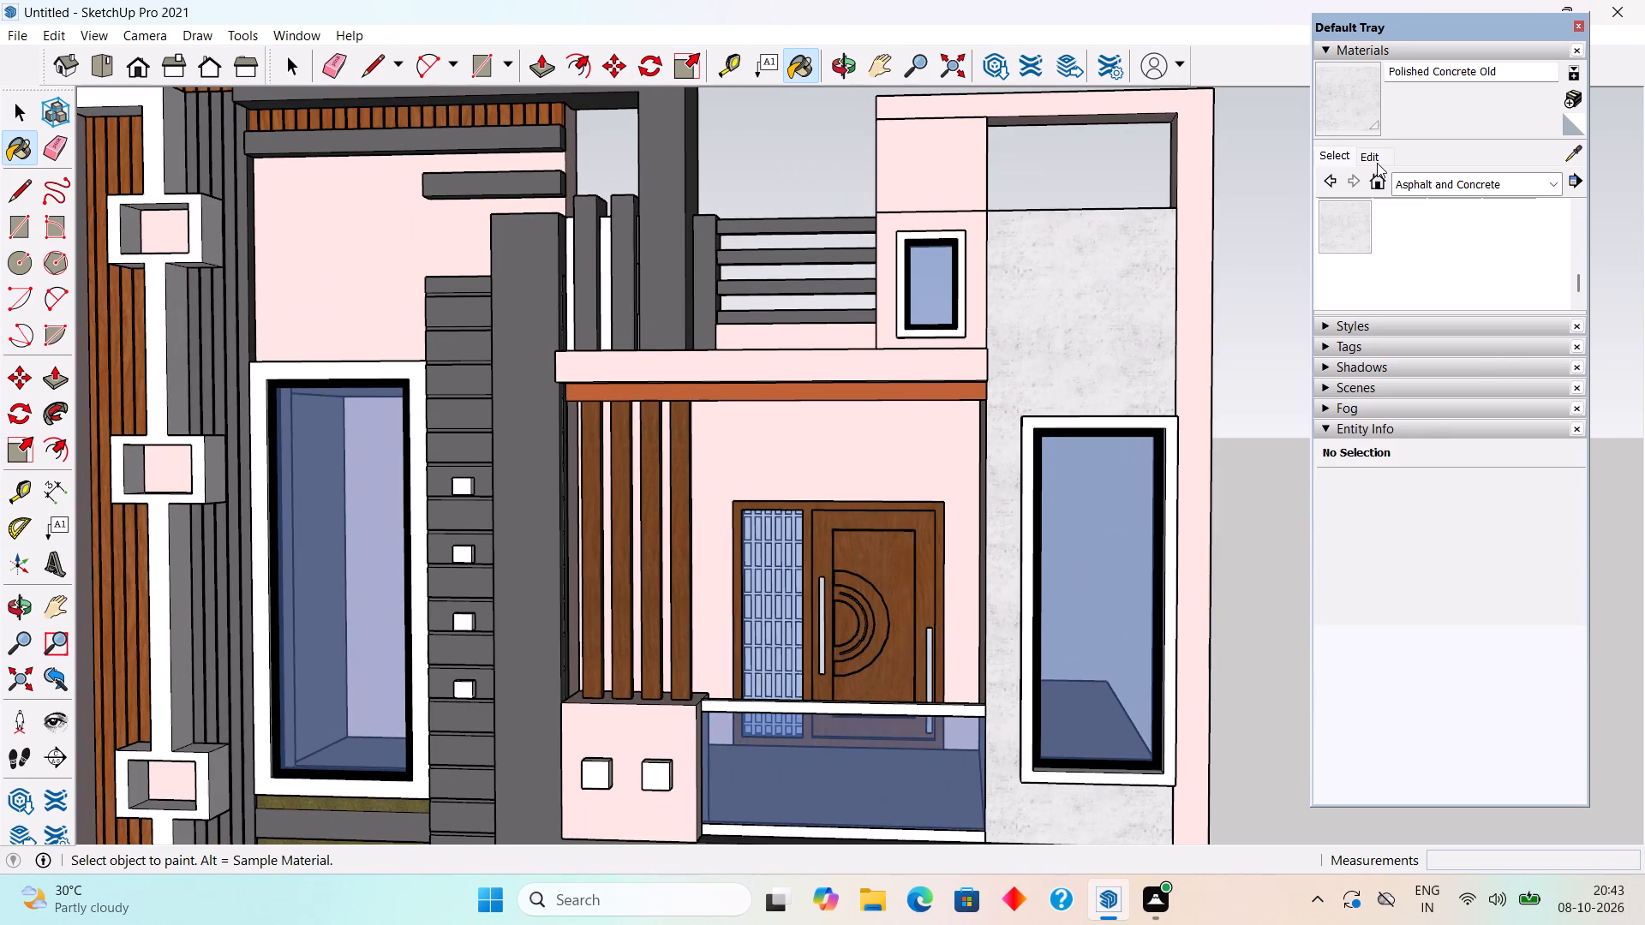
{"action": "left_click", "coordinate": [1375, 161]}
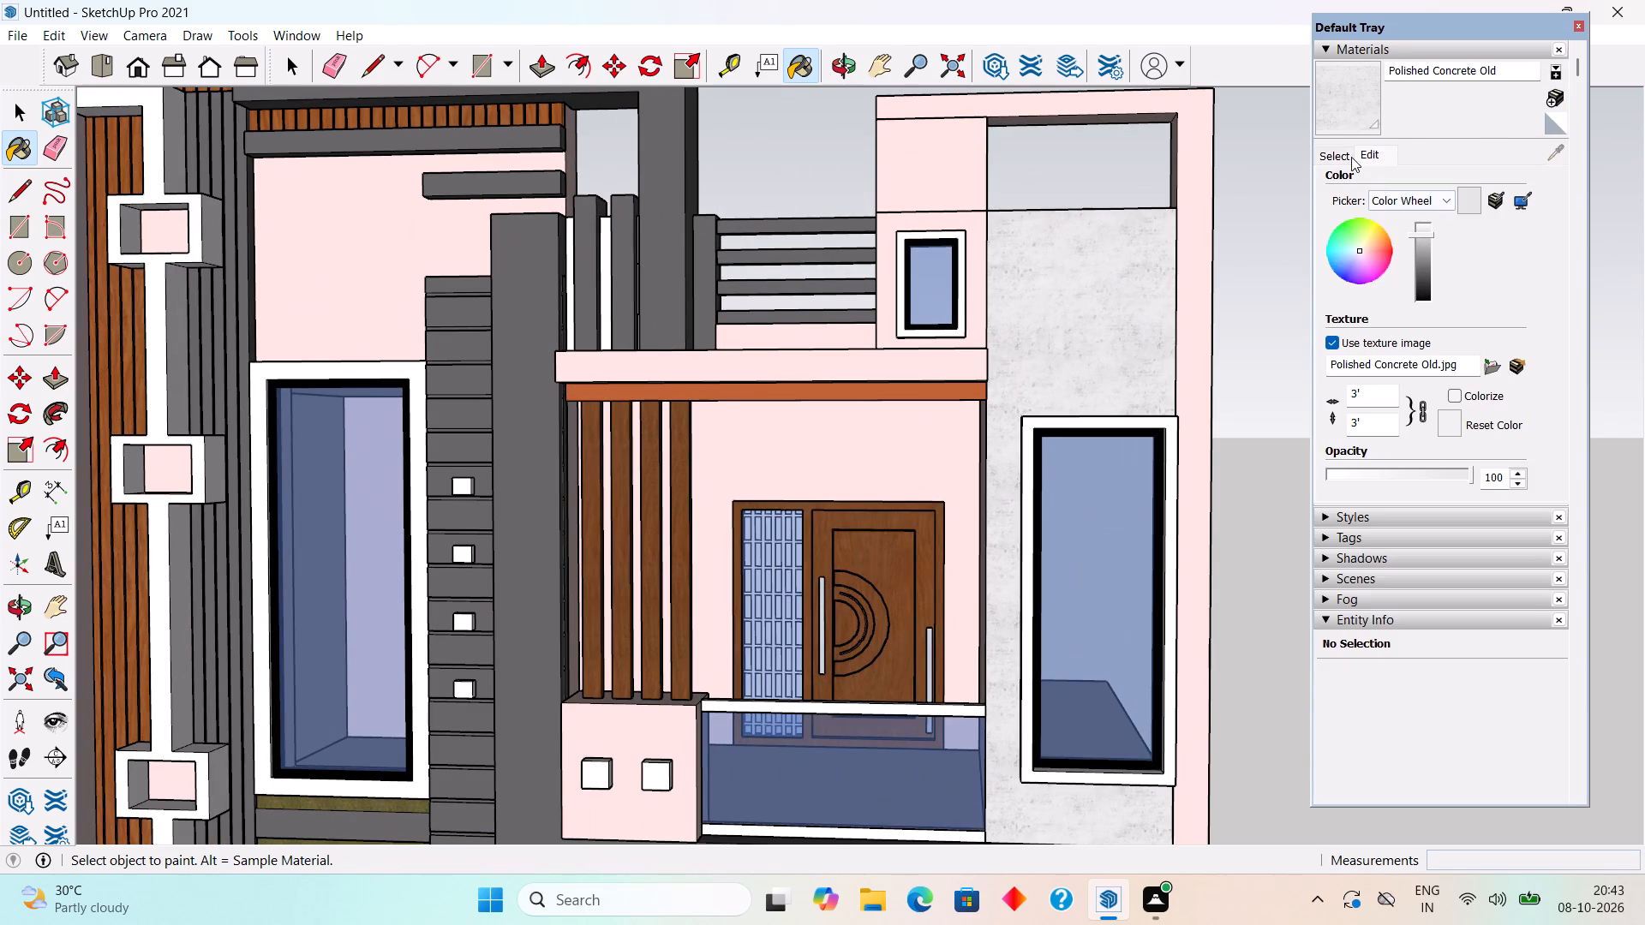
{"action": "left_click", "coordinate": [1351, 157]}
{"action": "scroll", "coordinate": [1352, 227], "scroll_direction": "down", "scroll_amount": 3}
{"action": "scroll", "coordinate": [980, 383], "scroll_direction": "down", "scroll_amount": 10}
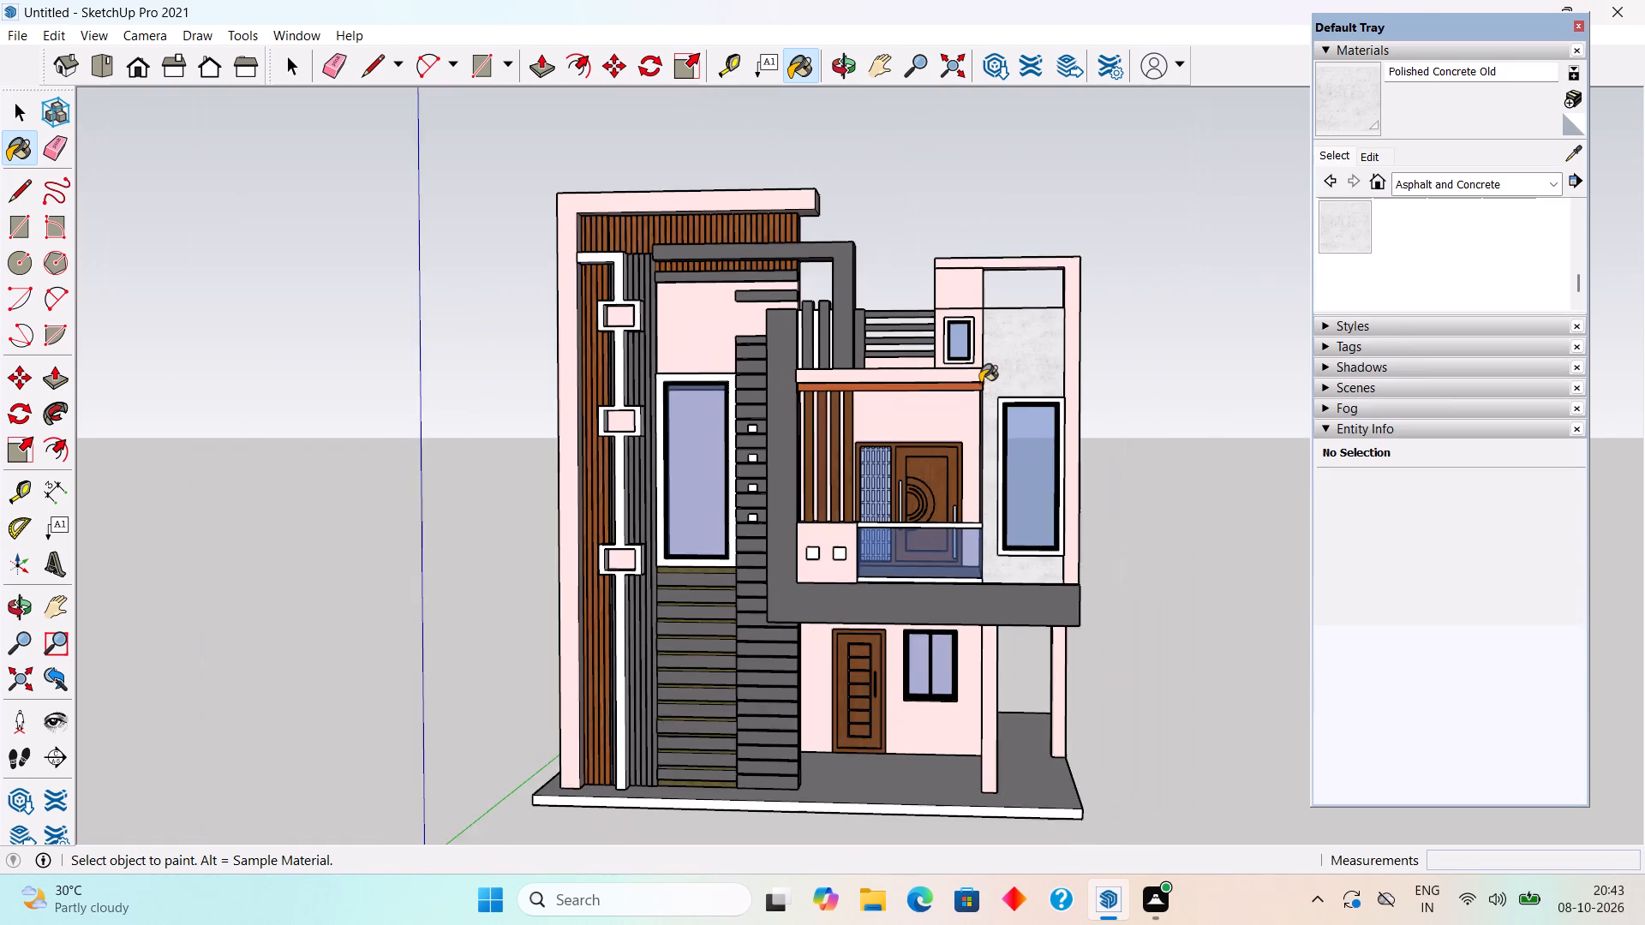
{"action": "scroll", "coordinate": [630, 639], "scroll_direction": "down", "scroll_amount": 1}
{"action": "scroll", "coordinate": [631, 643], "scroll_direction": "up", "scroll_amount": 2}
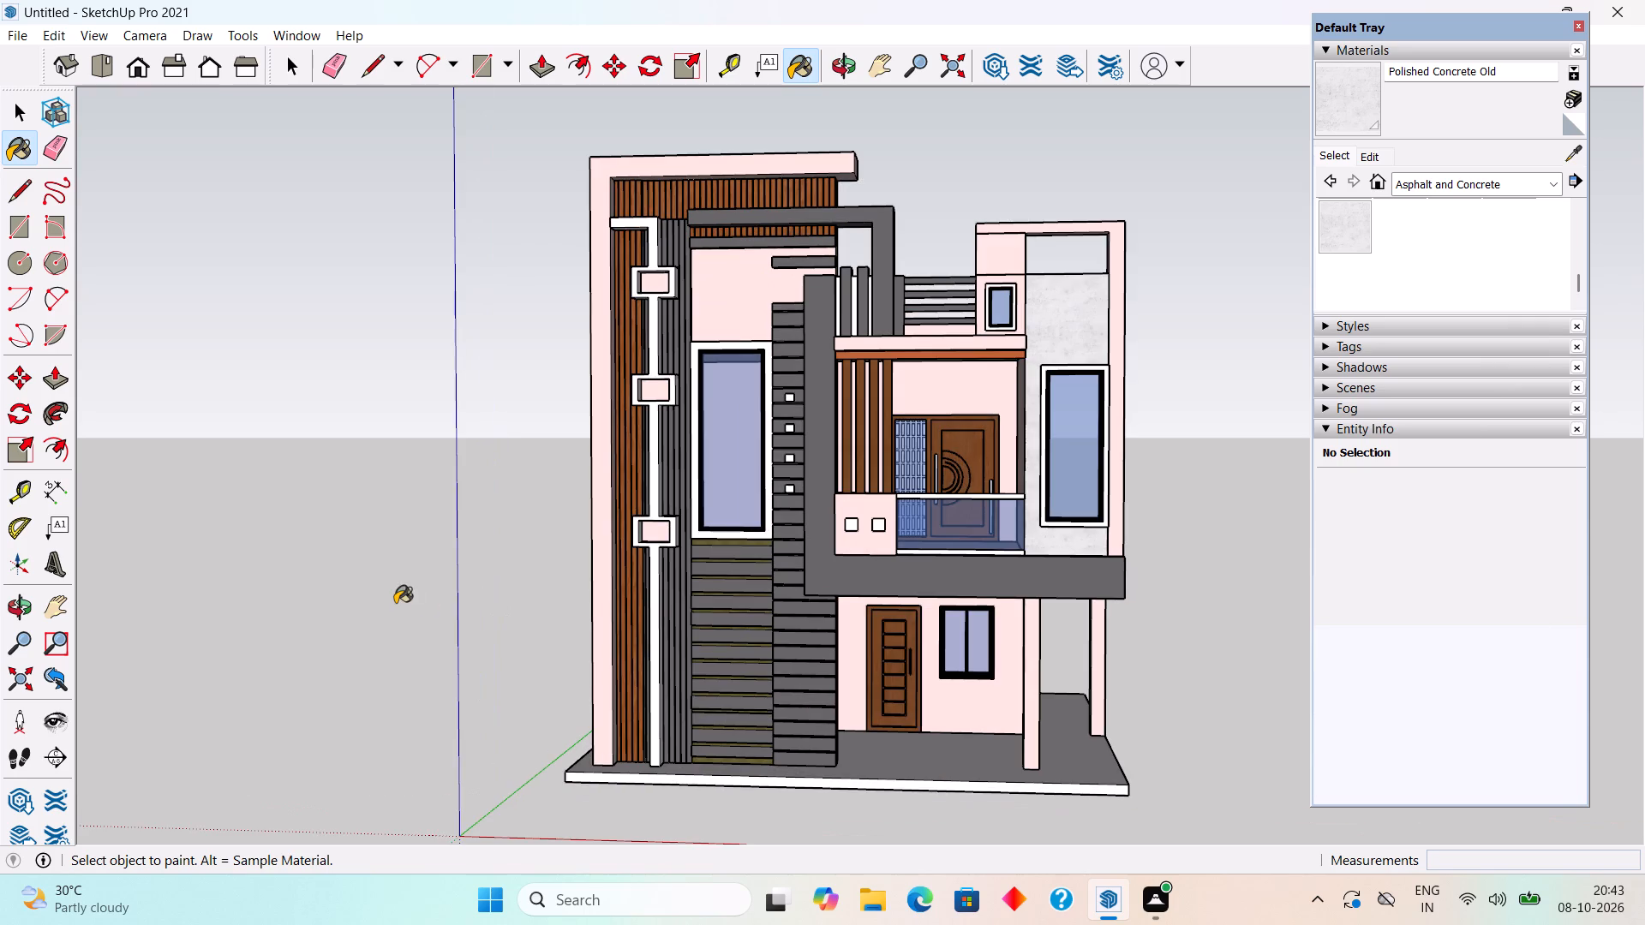
Examine the whole house elevation from the front and from the balcony side with its finishes applied.
{"action": "middle_click_drag", "start_coordinate": [395, 603], "coordinate": [454, 616]}
{"action": "scroll", "coordinate": [454, 616], "scroll_direction": "up", "scroll_amount": 1}
{"action": "scroll", "coordinate": [685, 625], "scroll_direction": "up", "scroll_amount": 1}
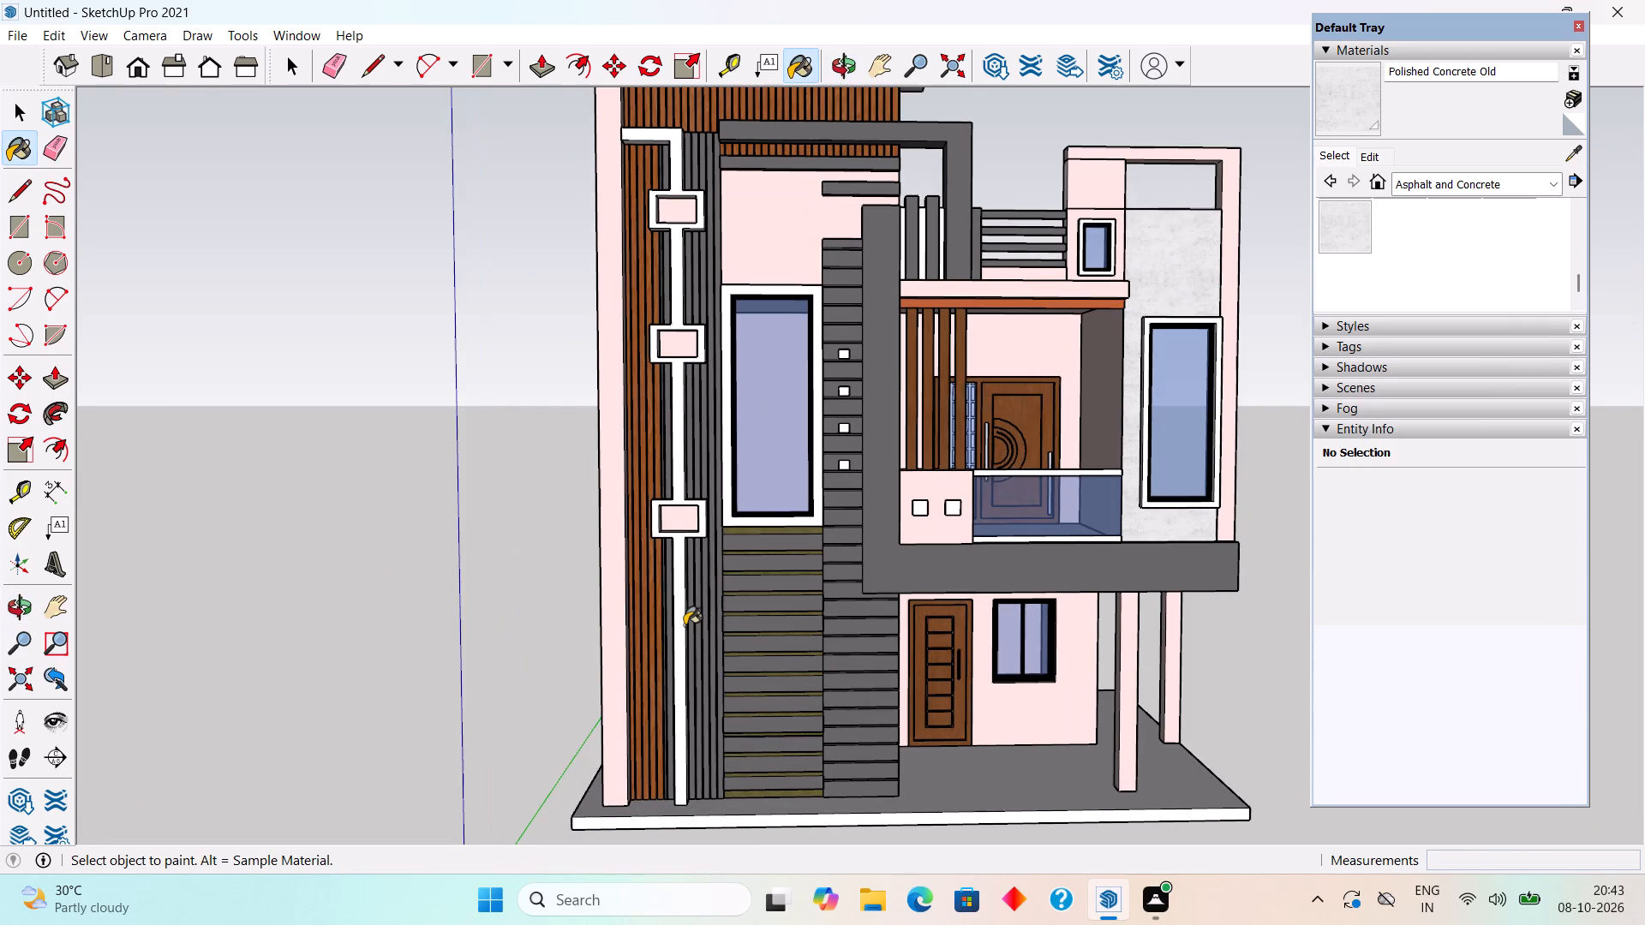
{"action": "middle_click_drag", "start_coordinate": [685, 625], "coordinate": [178, 566]}
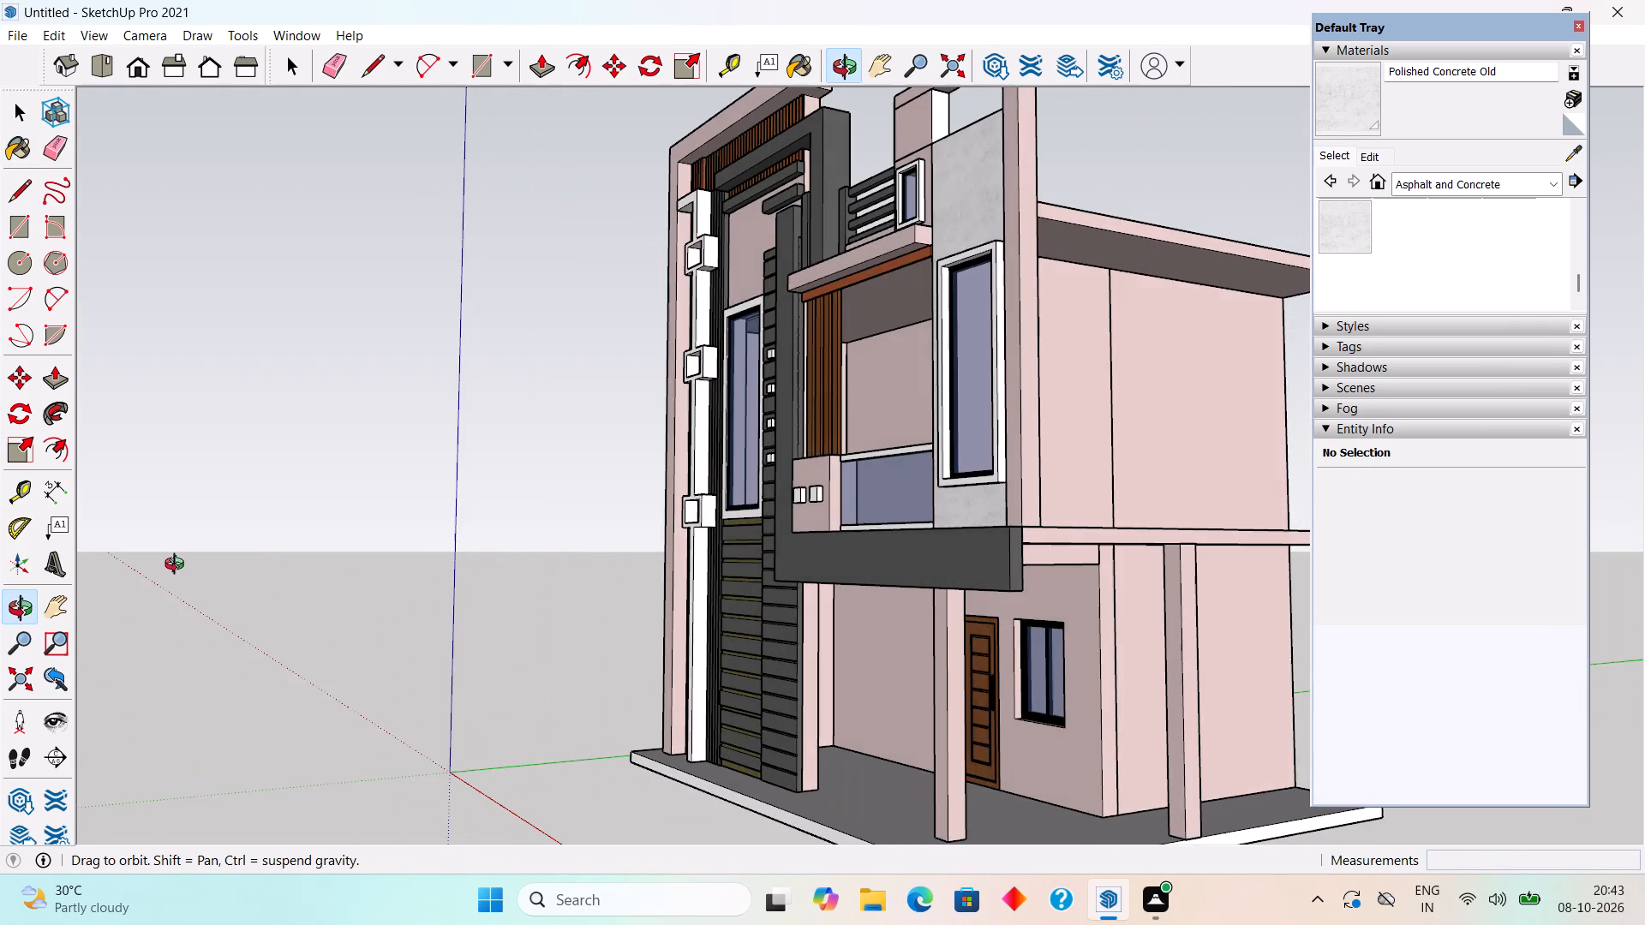
{"action": "middle_click_drag", "start_coordinate": [178, 566], "coordinate": [523, 668]}
{"action": "scroll", "coordinate": [523, 668], "scroll_direction": "down", "scroll_amount": 2}
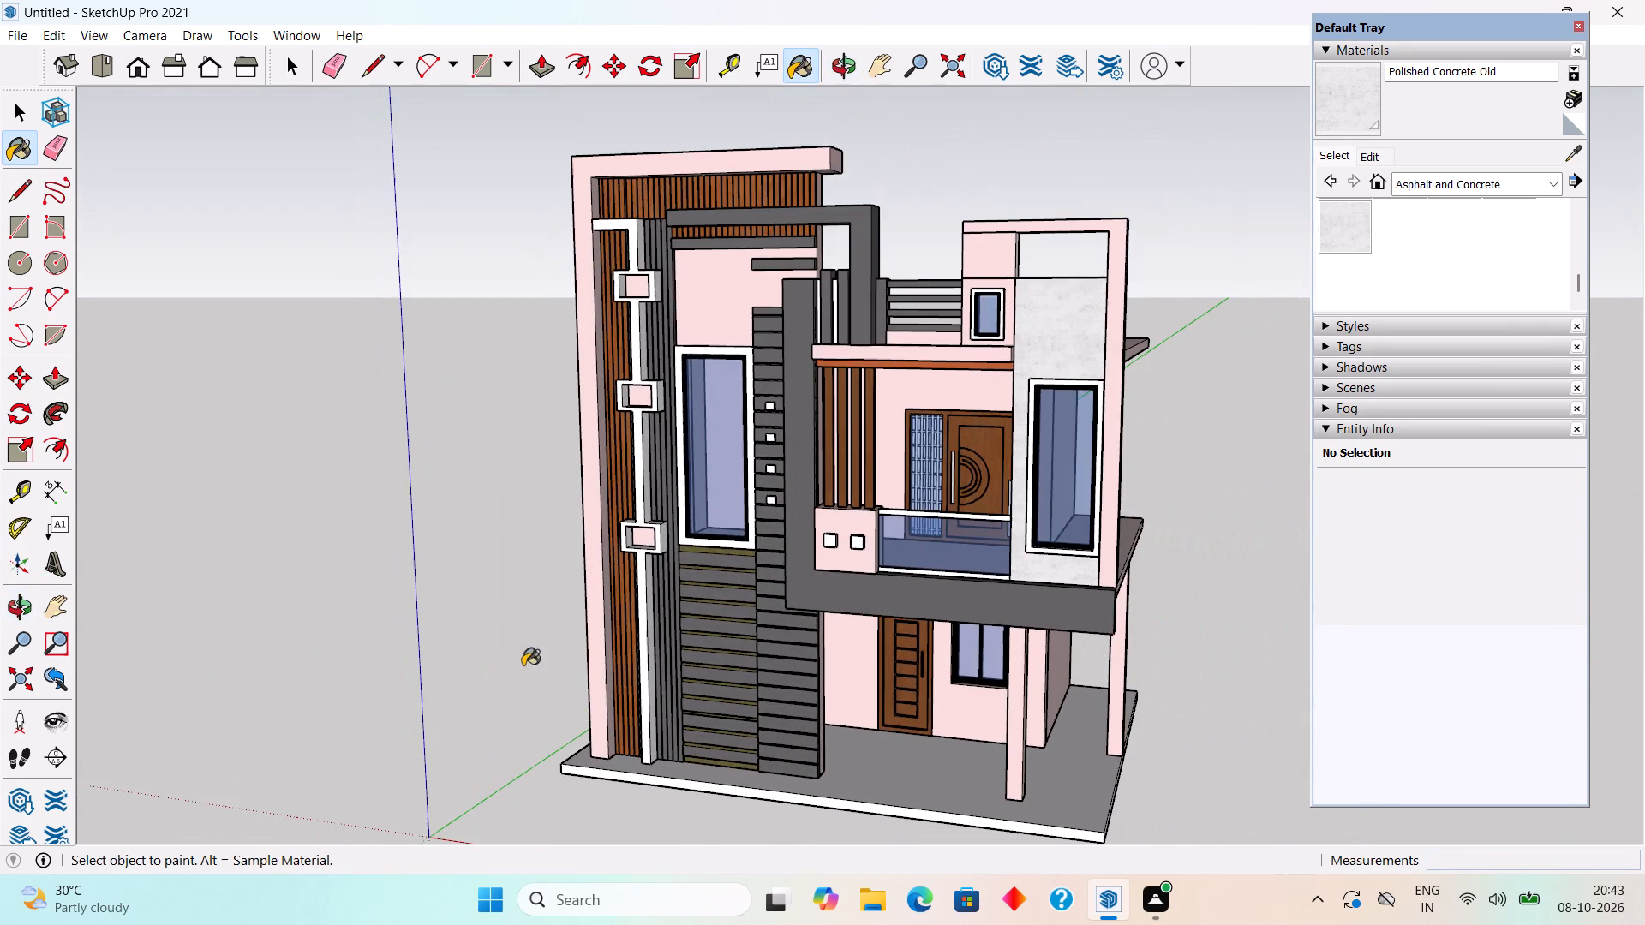
{"action": "scroll", "coordinate": [1068, 498], "scroll_direction": "down", "scroll_amount": 4}
{"action": "middle_click_drag", "start_coordinate": [1084, 749], "coordinate": [1151, 690]}
{"action": "scroll", "coordinate": [1156, 678], "scroll_direction": "up", "scroll_amount": 4}
{"action": "middle_click_drag", "start_coordinate": [1119, 761], "coordinate": [1235, 785]}
{"action": "scroll", "coordinate": [1235, 785], "scroll_direction": "down", "scroll_amount": 2}
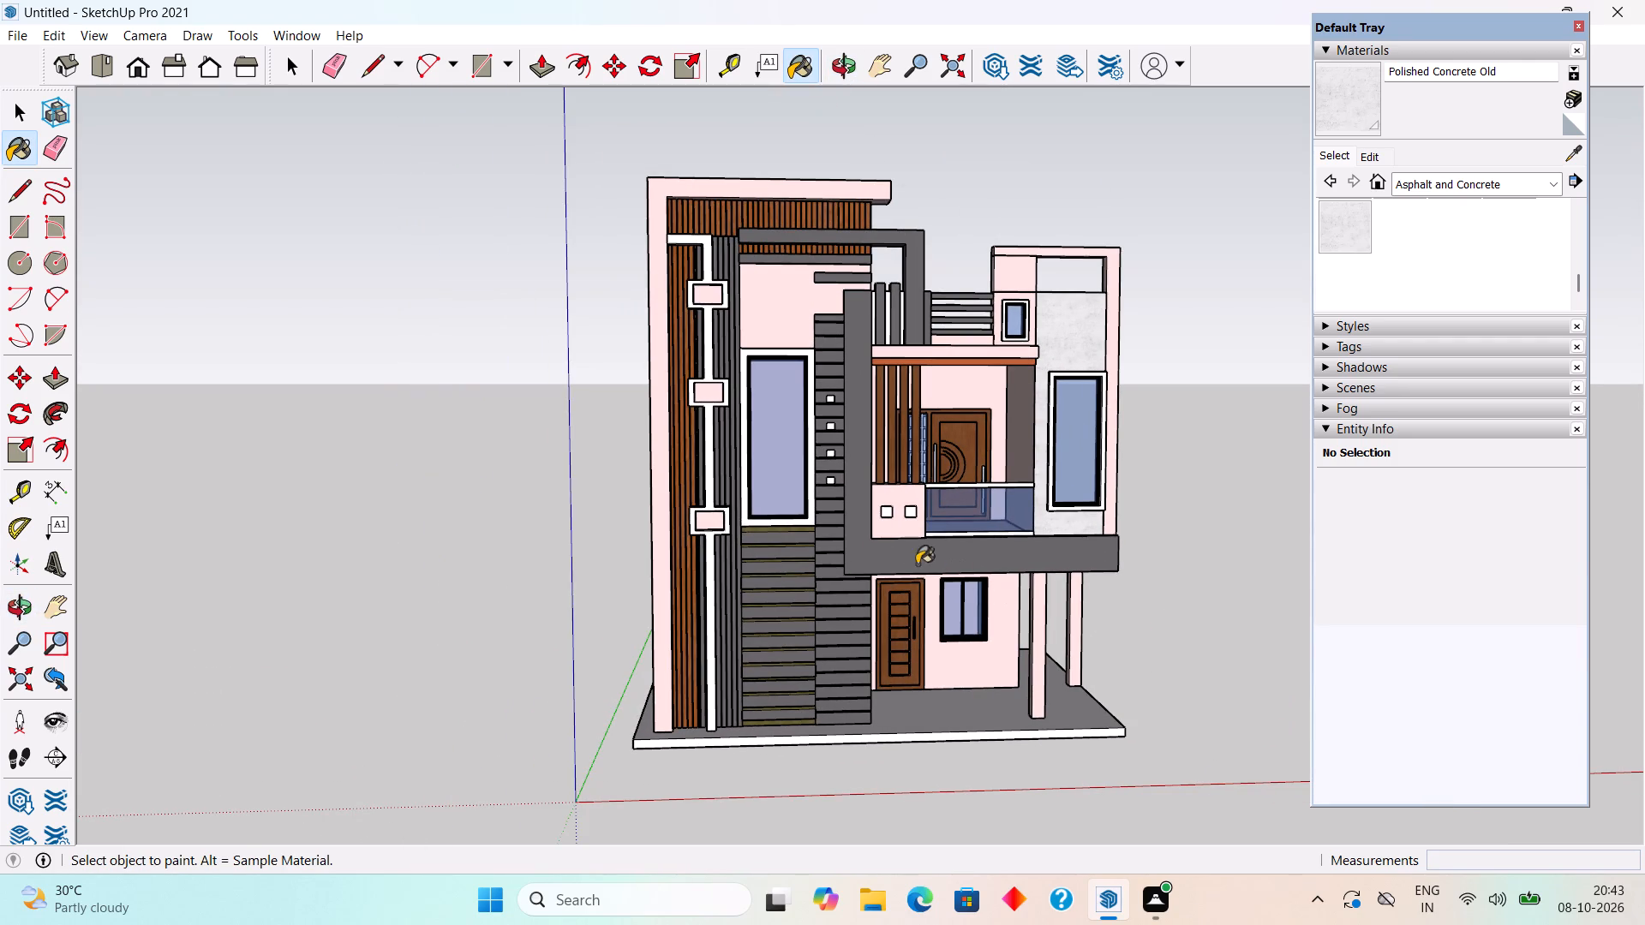
{"action": "scroll", "coordinate": [815, 534], "scroll_direction": "up", "scroll_amount": 4}
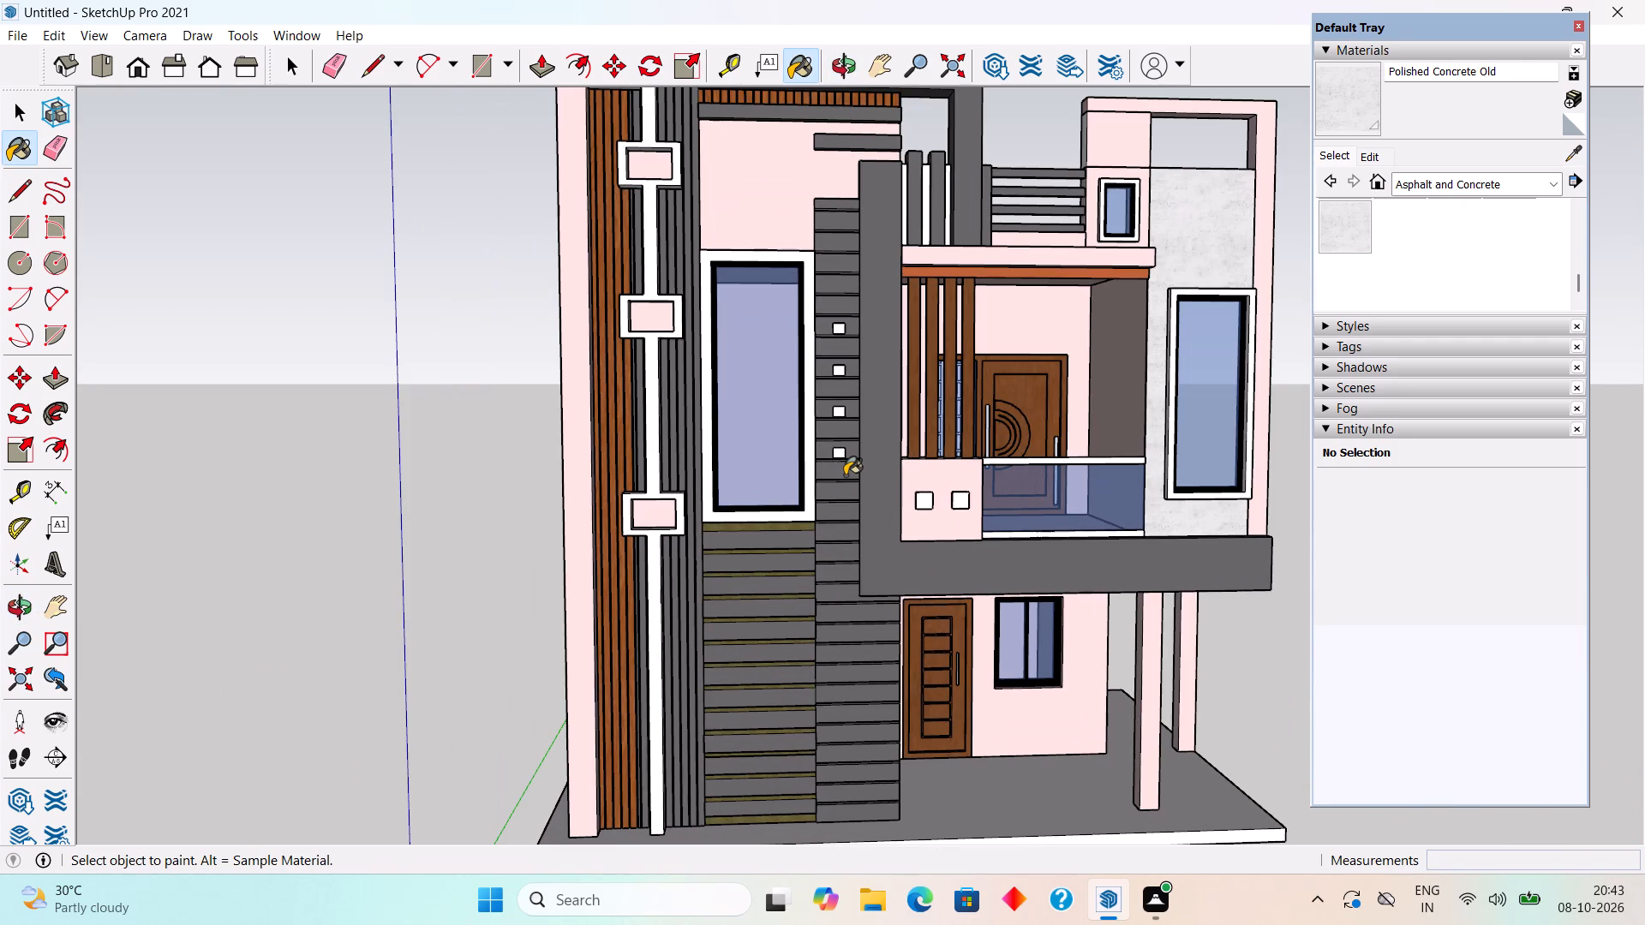
Scale the four small white blocks on the dark strip beside the tall window in depth and height, by about -3.30 and 1.13.
{"action": "key", "text": "space"}
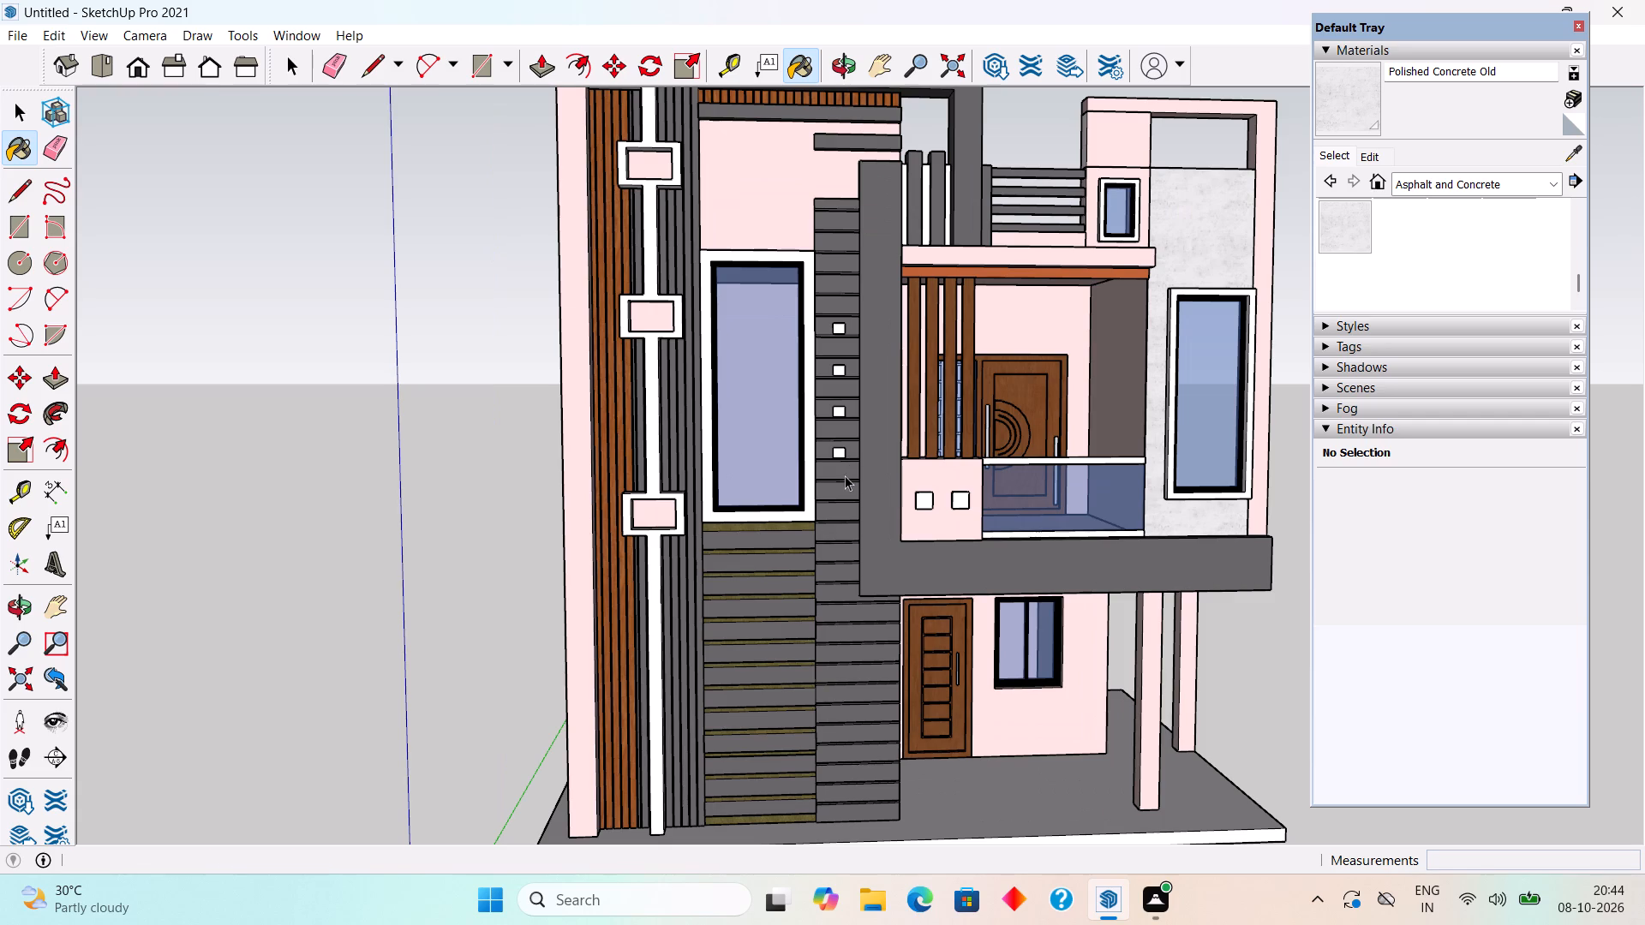
{"action": "scroll", "coordinate": [827, 427], "scroll_direction": "up", "scroll_amount": 5}
{"action": "left_click", "coordinate": [850, 406]}
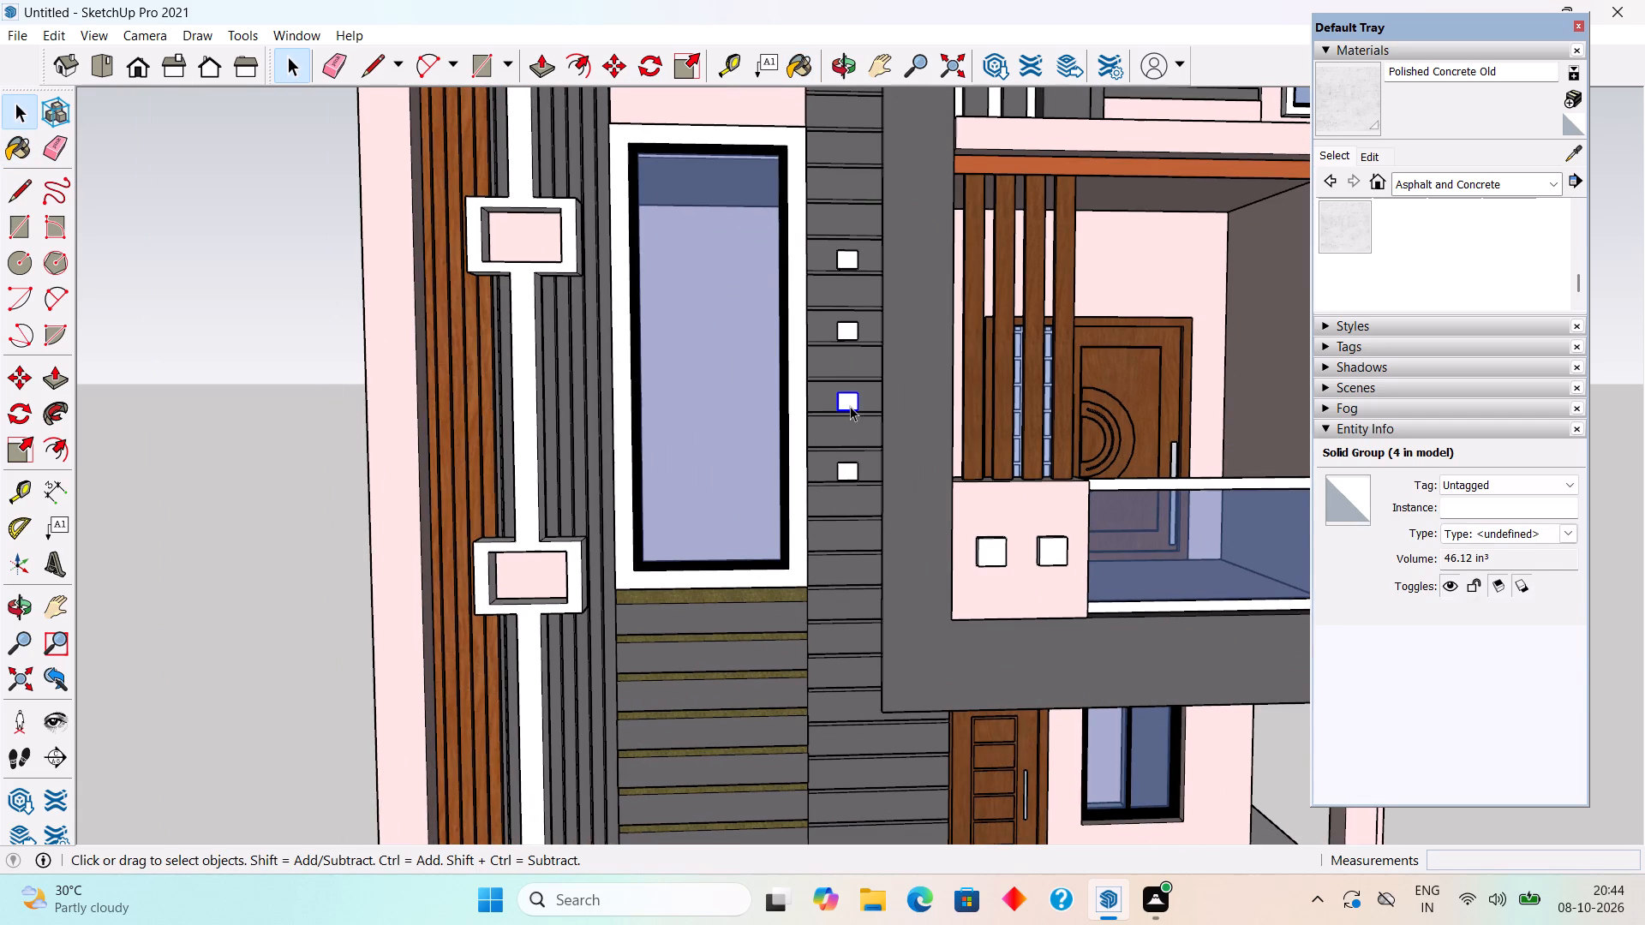
{"action": "left_click", "coordinate": [851, 324], "text": "shift"}
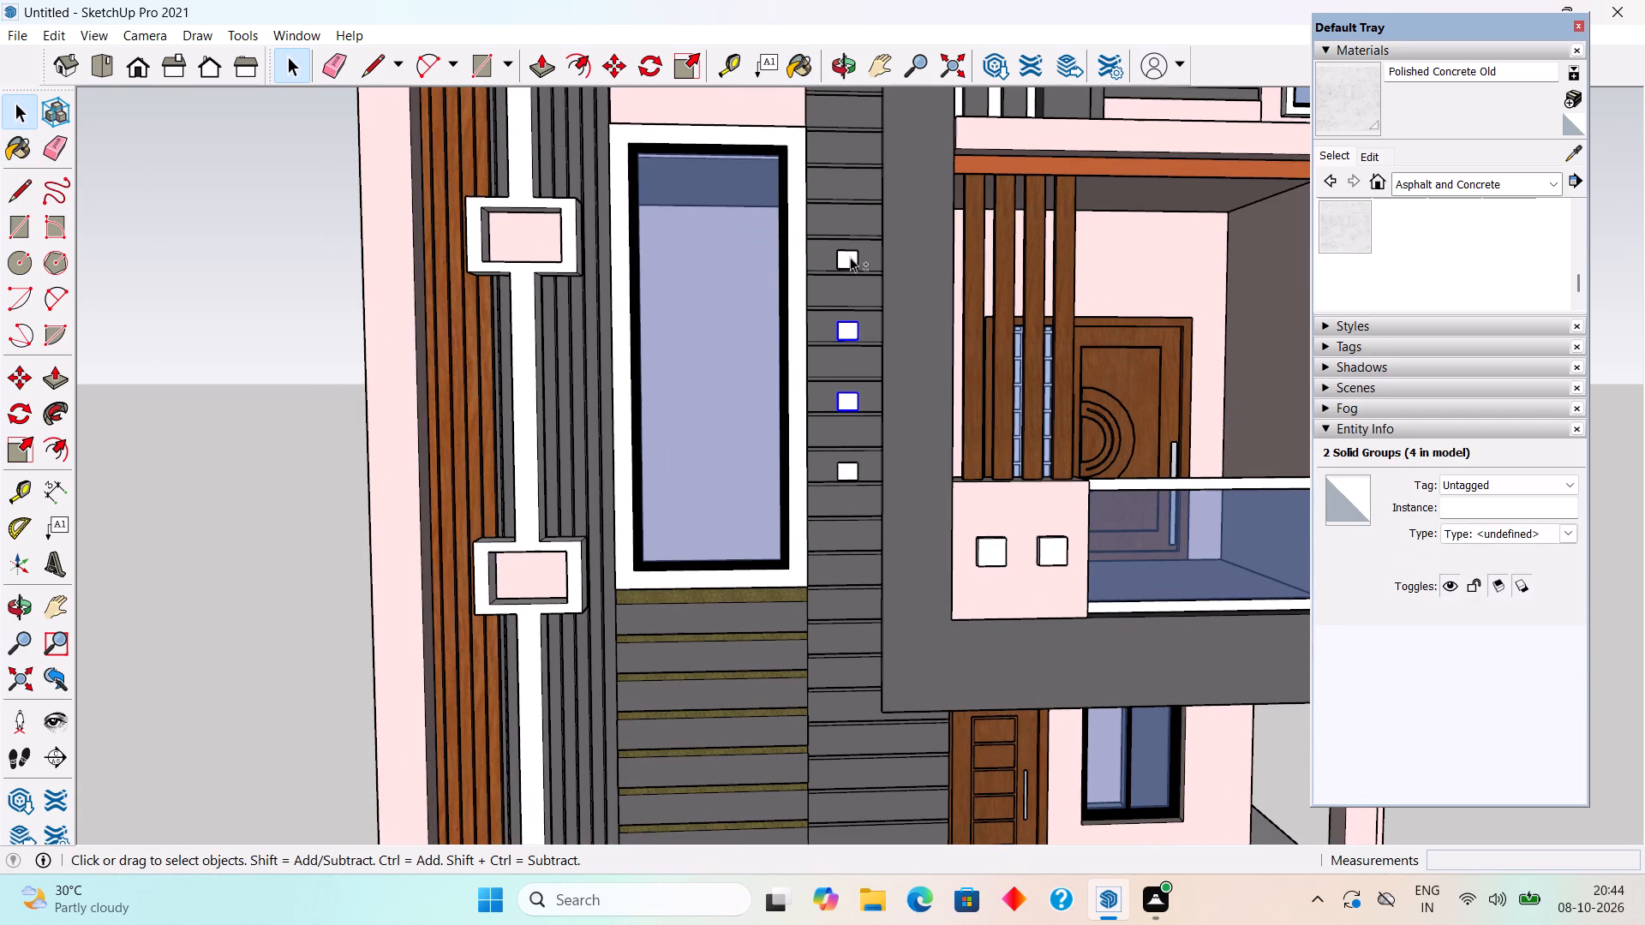
{"action": "left_click", "coordinate": [850, 254], "text": "shift"}
{"action": "left_click", "coordinate": [844, 473], "text": "shift"}
{"action": "key", "text": "s"}
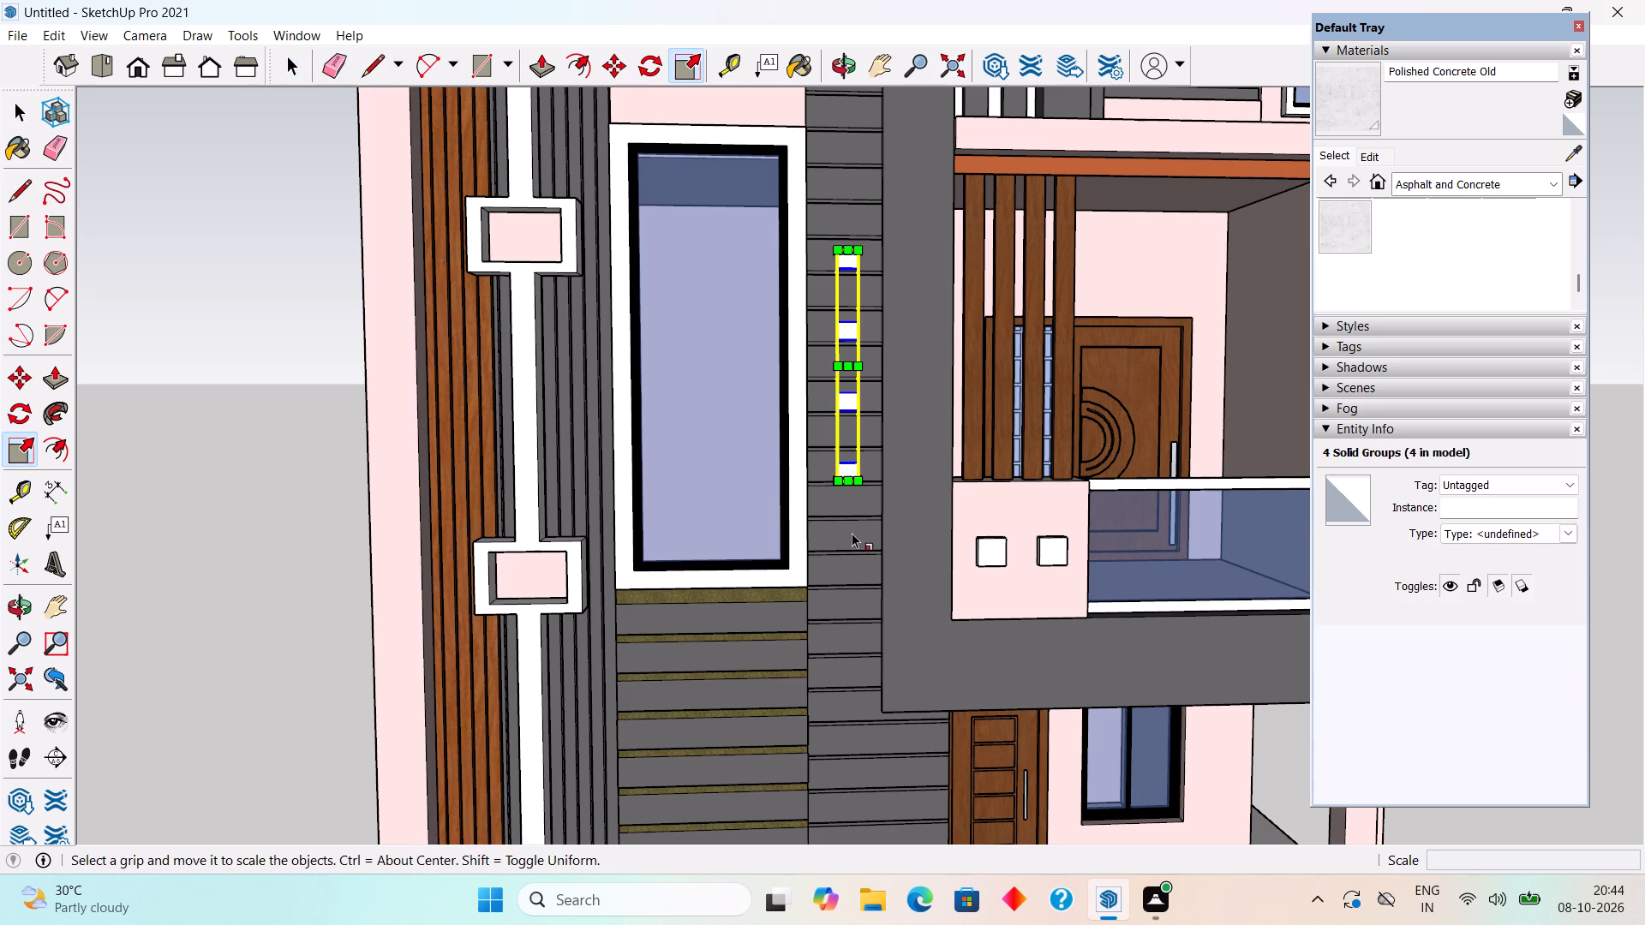
{"action": "scroll", "coordinate": [854, 537], "scroll_direction": "up", "scroll_amount": 10}
{"action": "middle_click_drag", "start_coordinate": [838, 388], "coordinate": [838, 309]}
{"action": "scroll", "coordinate": [837, 331], "scroll_direction": "up", "scroll_amount": 2}
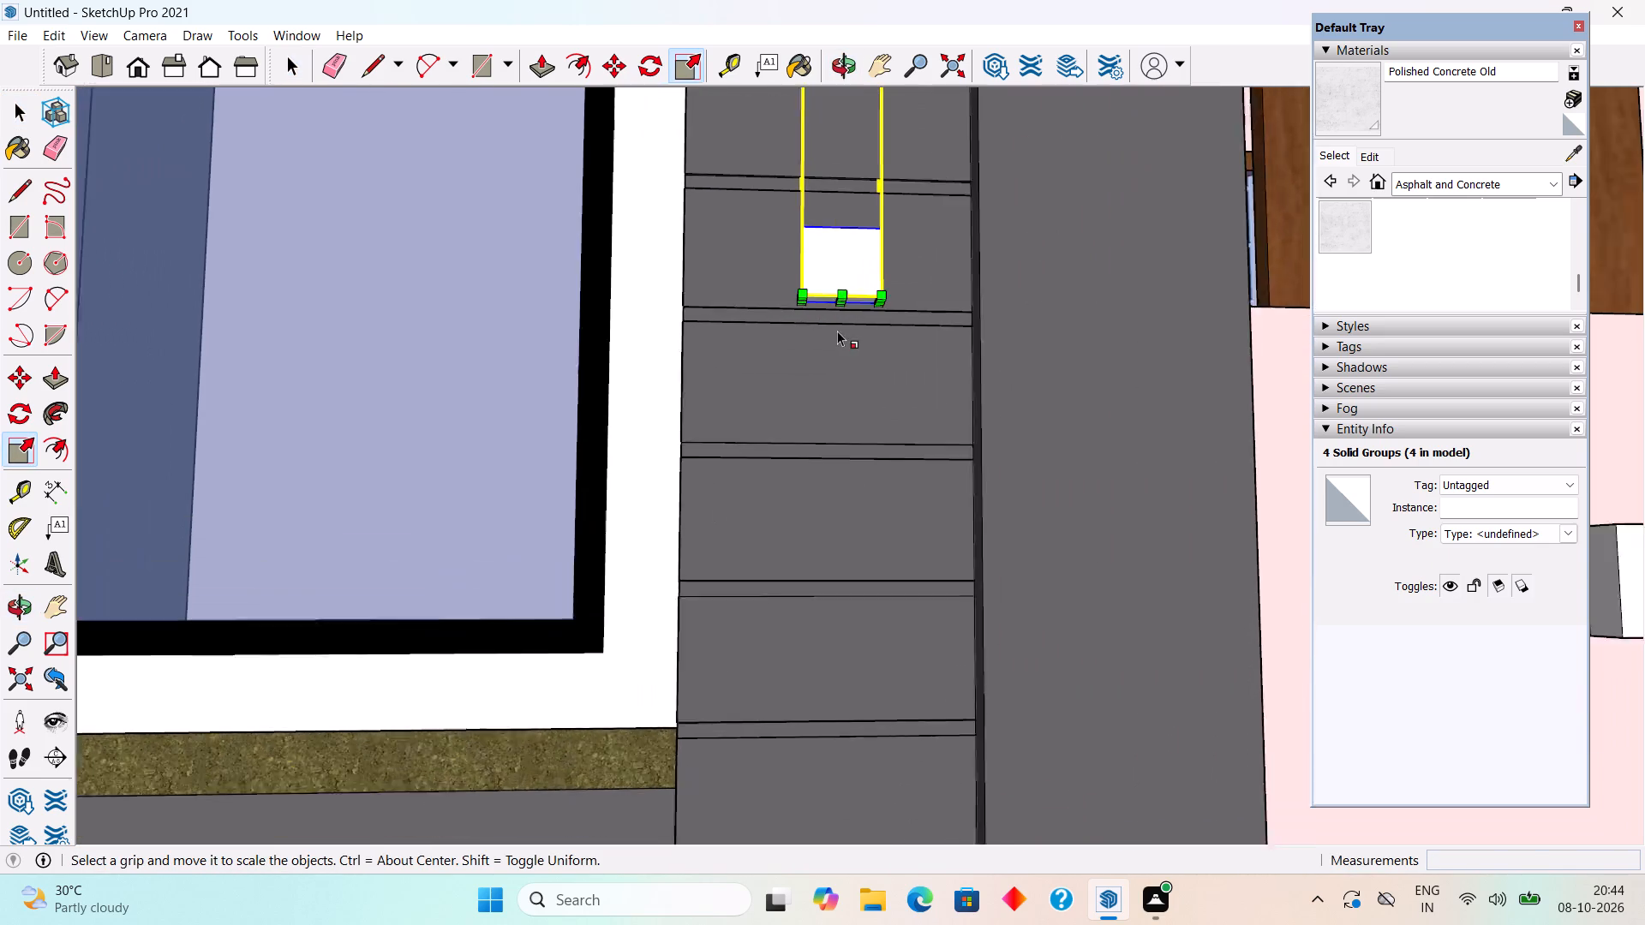
{"action": "scroll", "coordinate": [837, 331], "scroll_direction": "up", "scroll_amount": 2}
{"action": "left_click", "coordinate": [850, 303]}
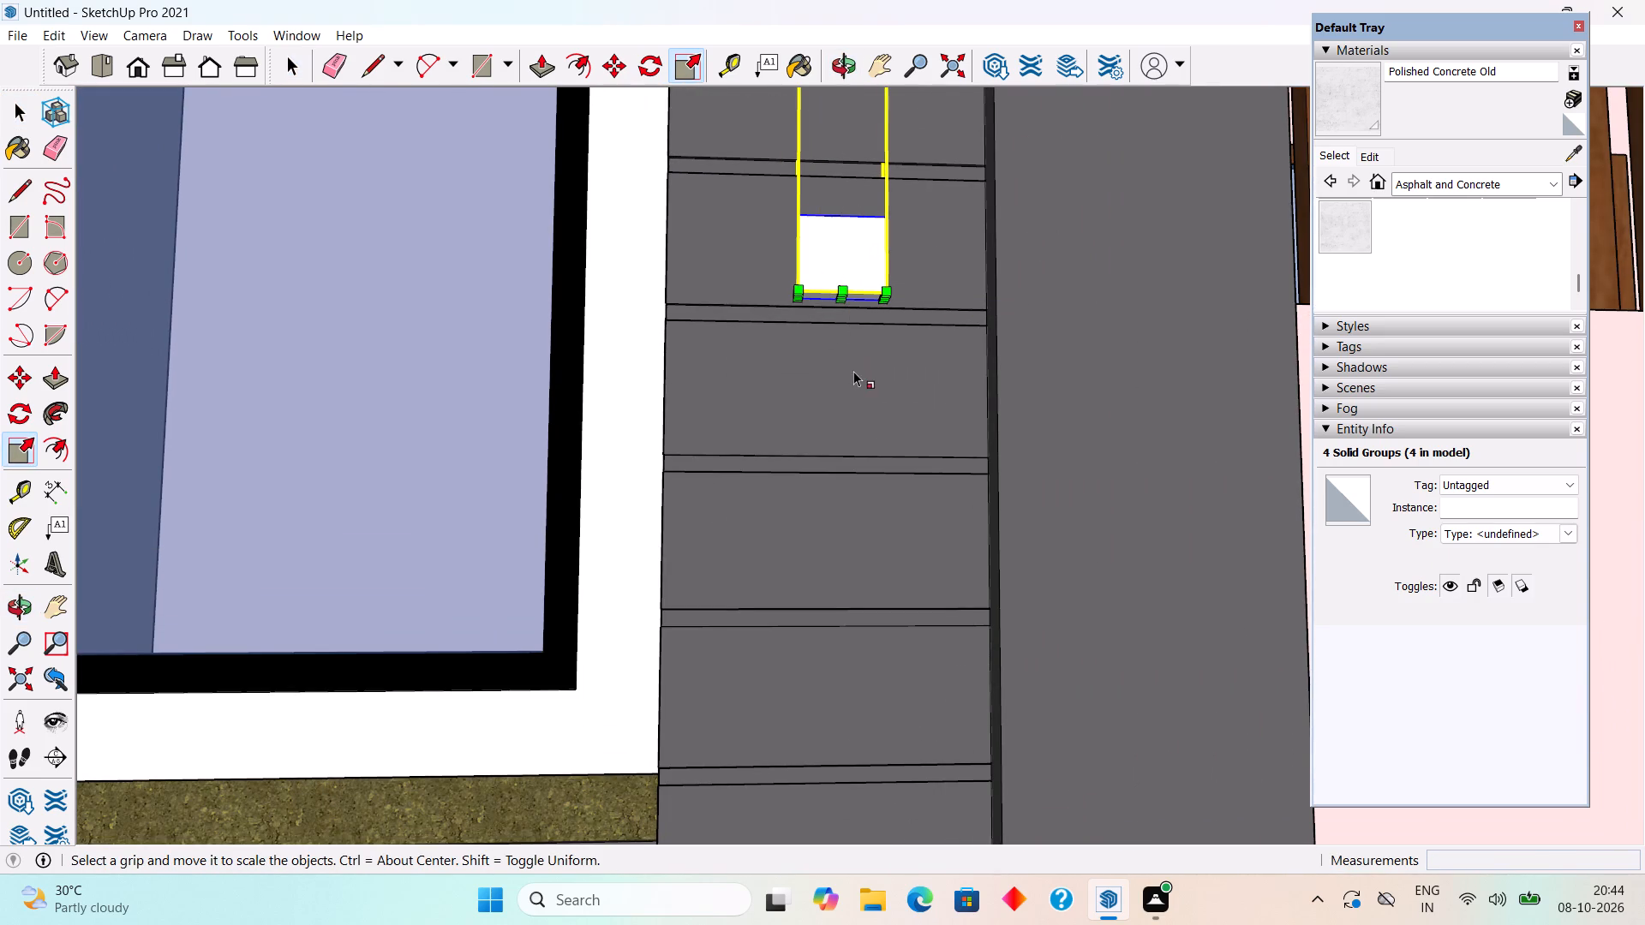
{"action": "scroll", "coordinate": [842, 302], "scroll_direction": "up", "scroll_amount": 10}
{"action": "left_click", "coordinate": [842, 302]}
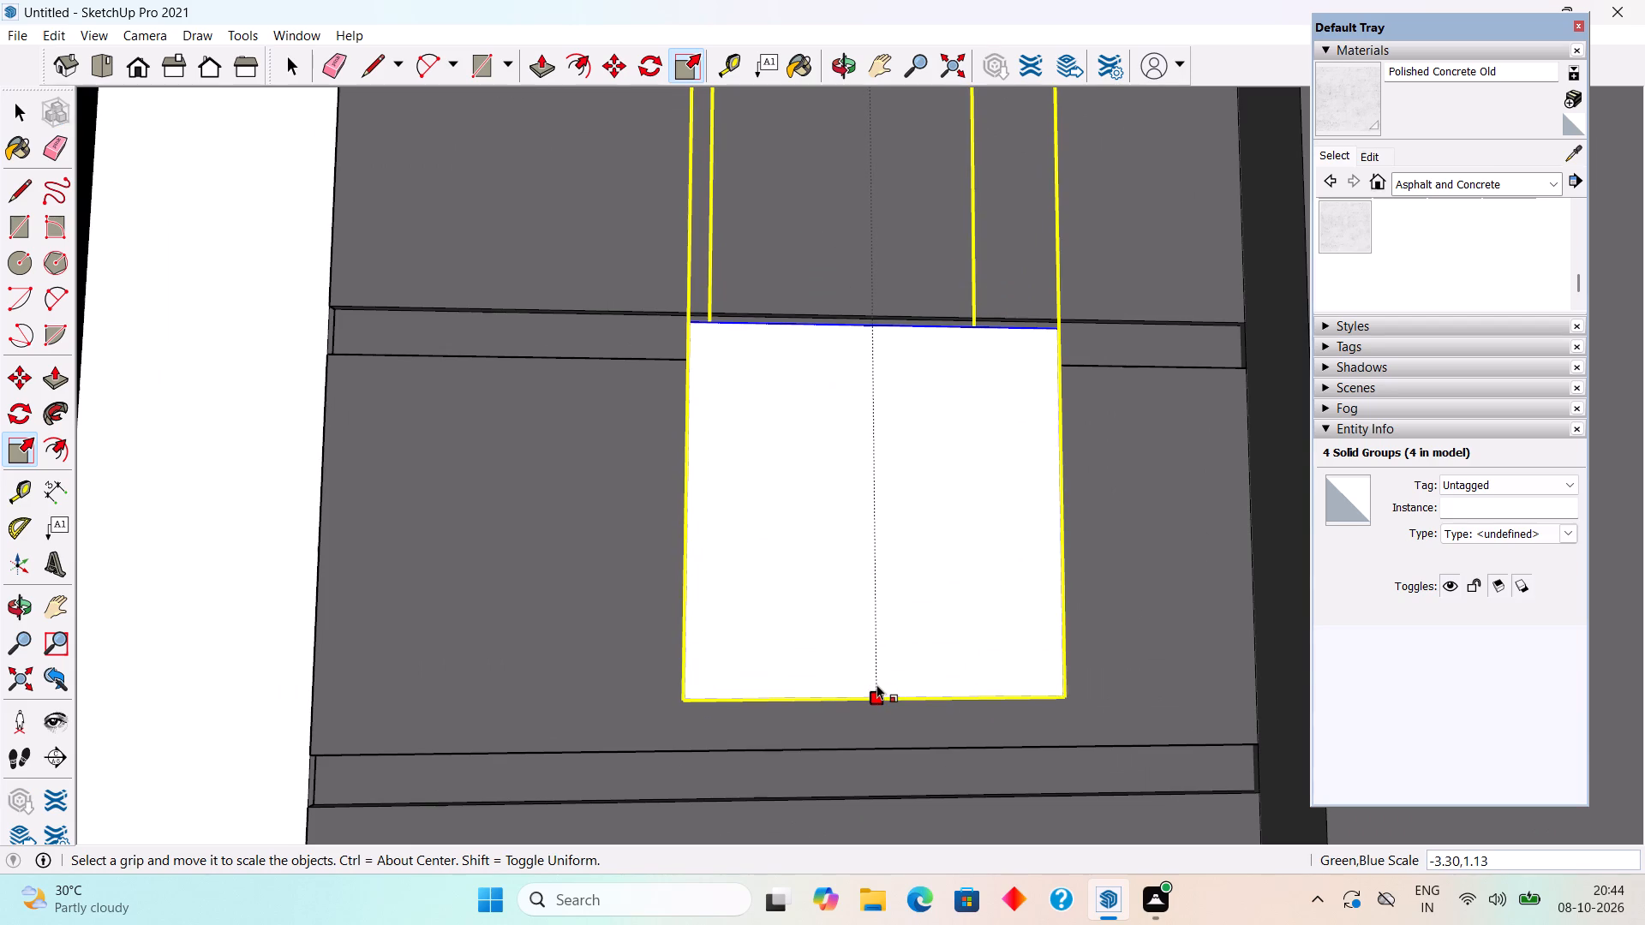
{"action": "left_click", "coordinate": [876, 688]}
{"action": "scroll", "coordinate": [876, 695], "scroll_direction": "down", "scroll_amount": 20}
{"action": "scroll", "coordinate": [876, 695], "scroll_direction": "down", "scroll_amount": 5}
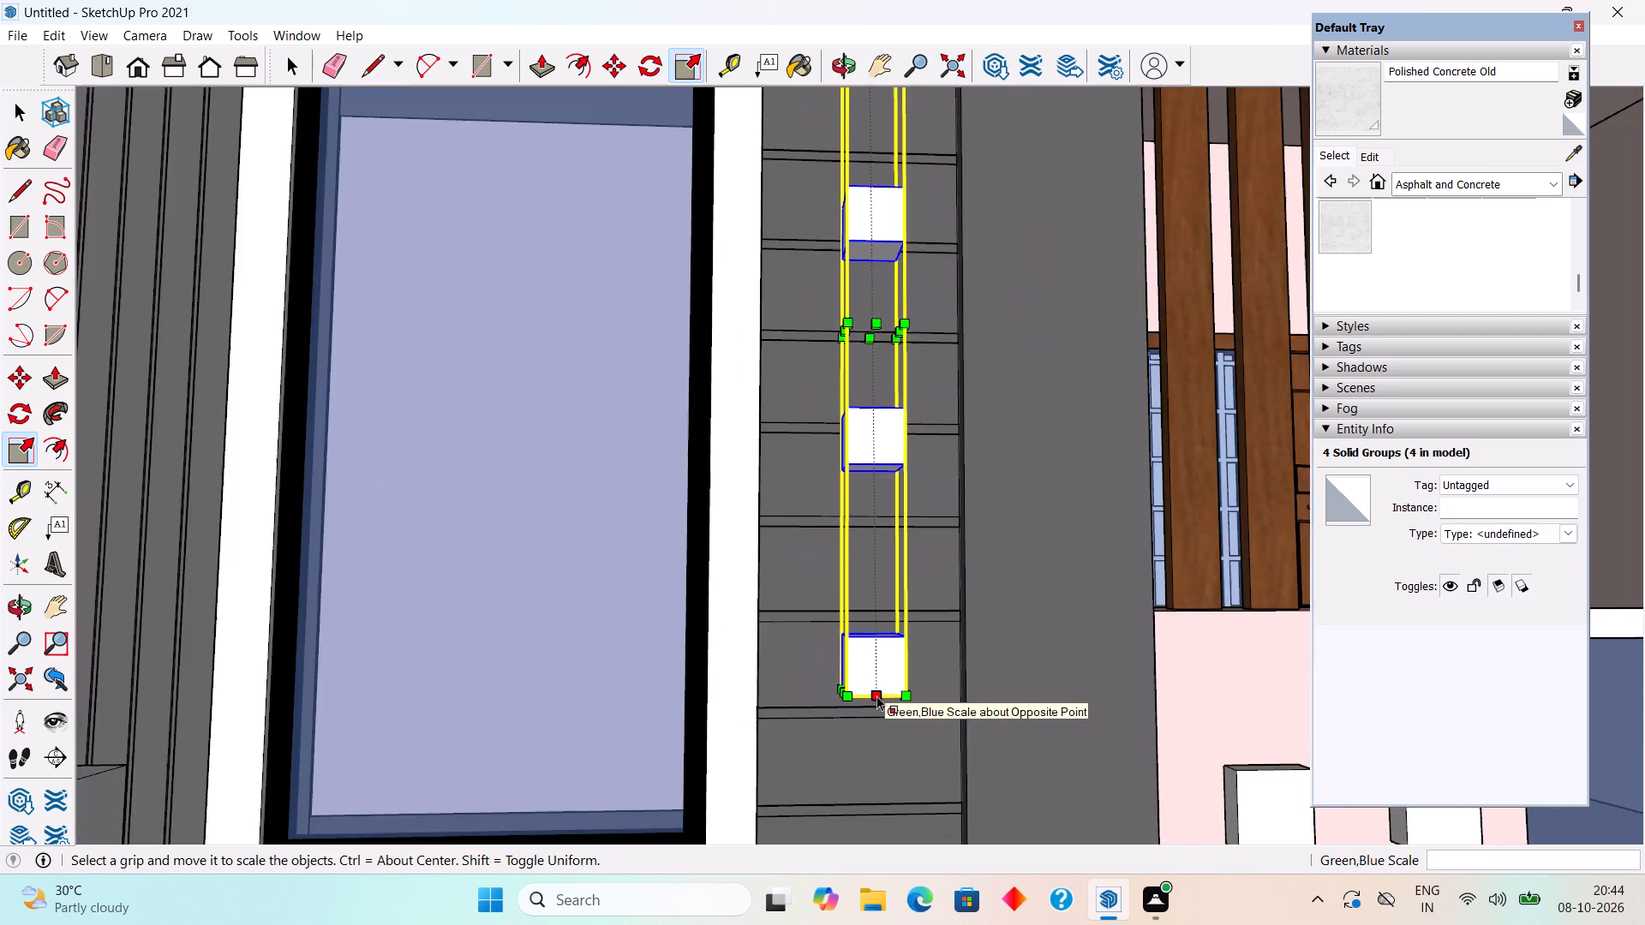
{"action": "scroll", "coordinate": [876, 695], "scroll_direction": "down", "scroll_amount": 8}
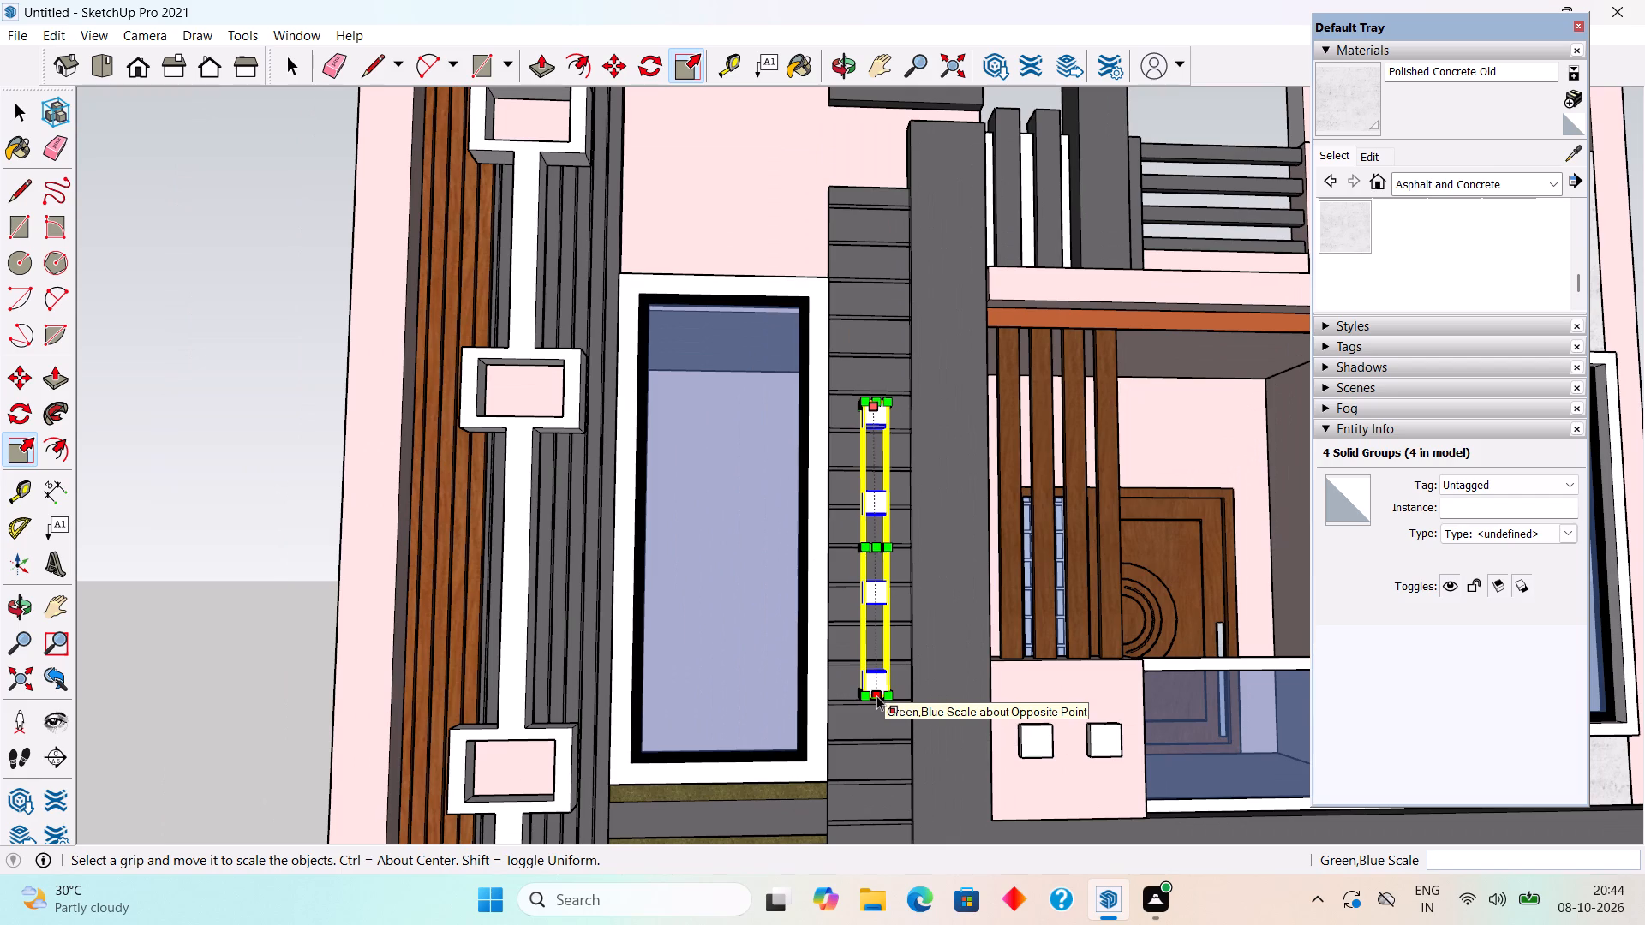
Scale the same four white blocks along the red axis by about 1.23 and clear the selection.
{"action": "middle_click_drag", "start_coordinate": [897, 578], "coordinate": [594, 635]}
{"action": "scroll", "coordinate": [731, 596], "scroll_direction": "up", "scroll_amount": 5}
{"action": "left_click", "coordinate": [764, 559]}
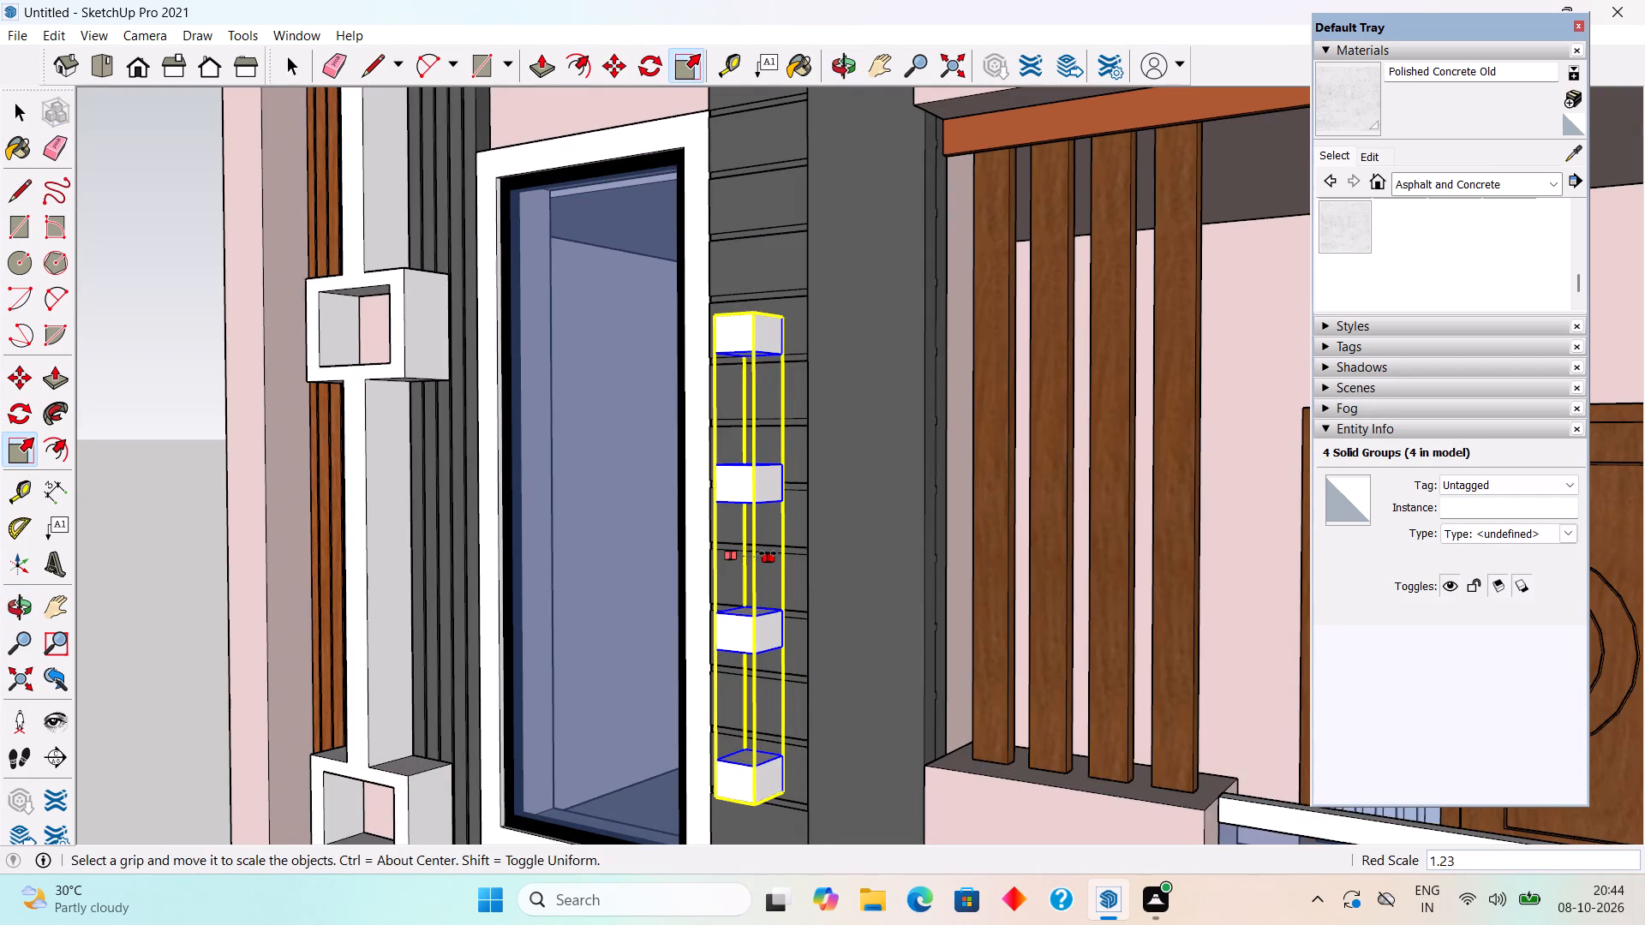
{"action": "left_click", "coordinate": [768, 553]}
{"action": "middle_click_drag", "start_coordinate": [722, 583], "coordinate": [1019, 486]}
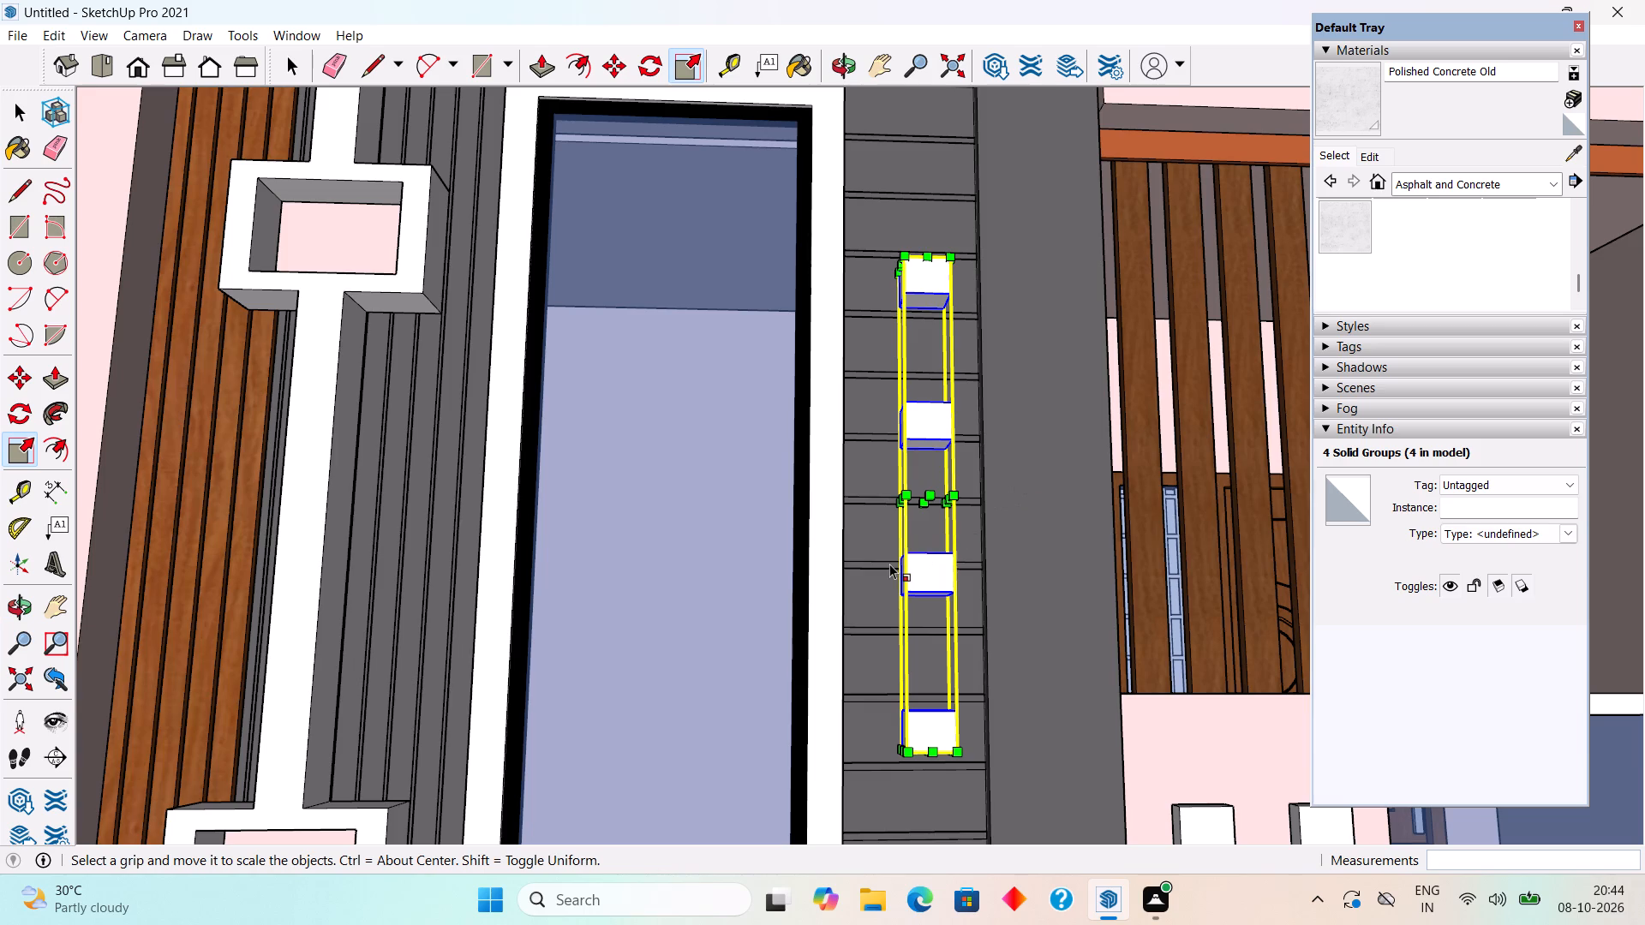
{"action": "scroll", "coordinate": [889, 564], "scroll_direction": "down", "scroll_amount": 10}
{"action": "key", "text": "space"}
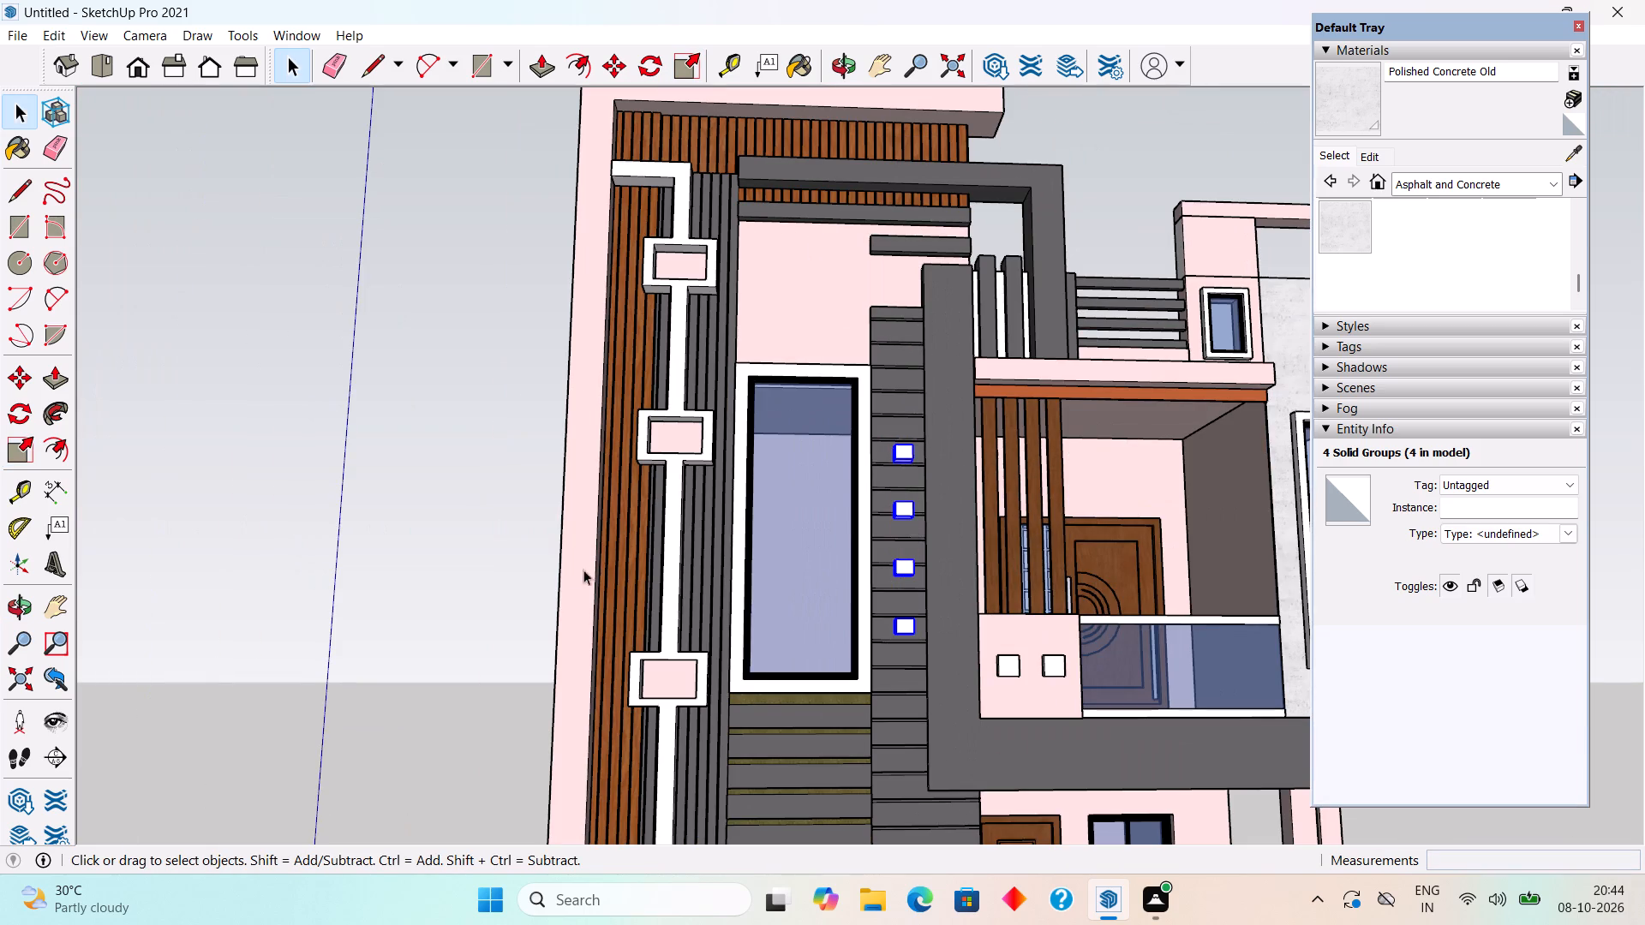
{"action": "left_click", "coordinate": [511, 548]}
Examine the resized white blocks within the whole front elevation, including the grooved cladding below the tall window.
{"action": "middle_click_drag", "start_coordinate": [873, 599], "coordinate": [890, 725]}
{"action": "scroll", "coordinate": [890, 725], "scroll_direction": "down", "scroll_amount": 4}
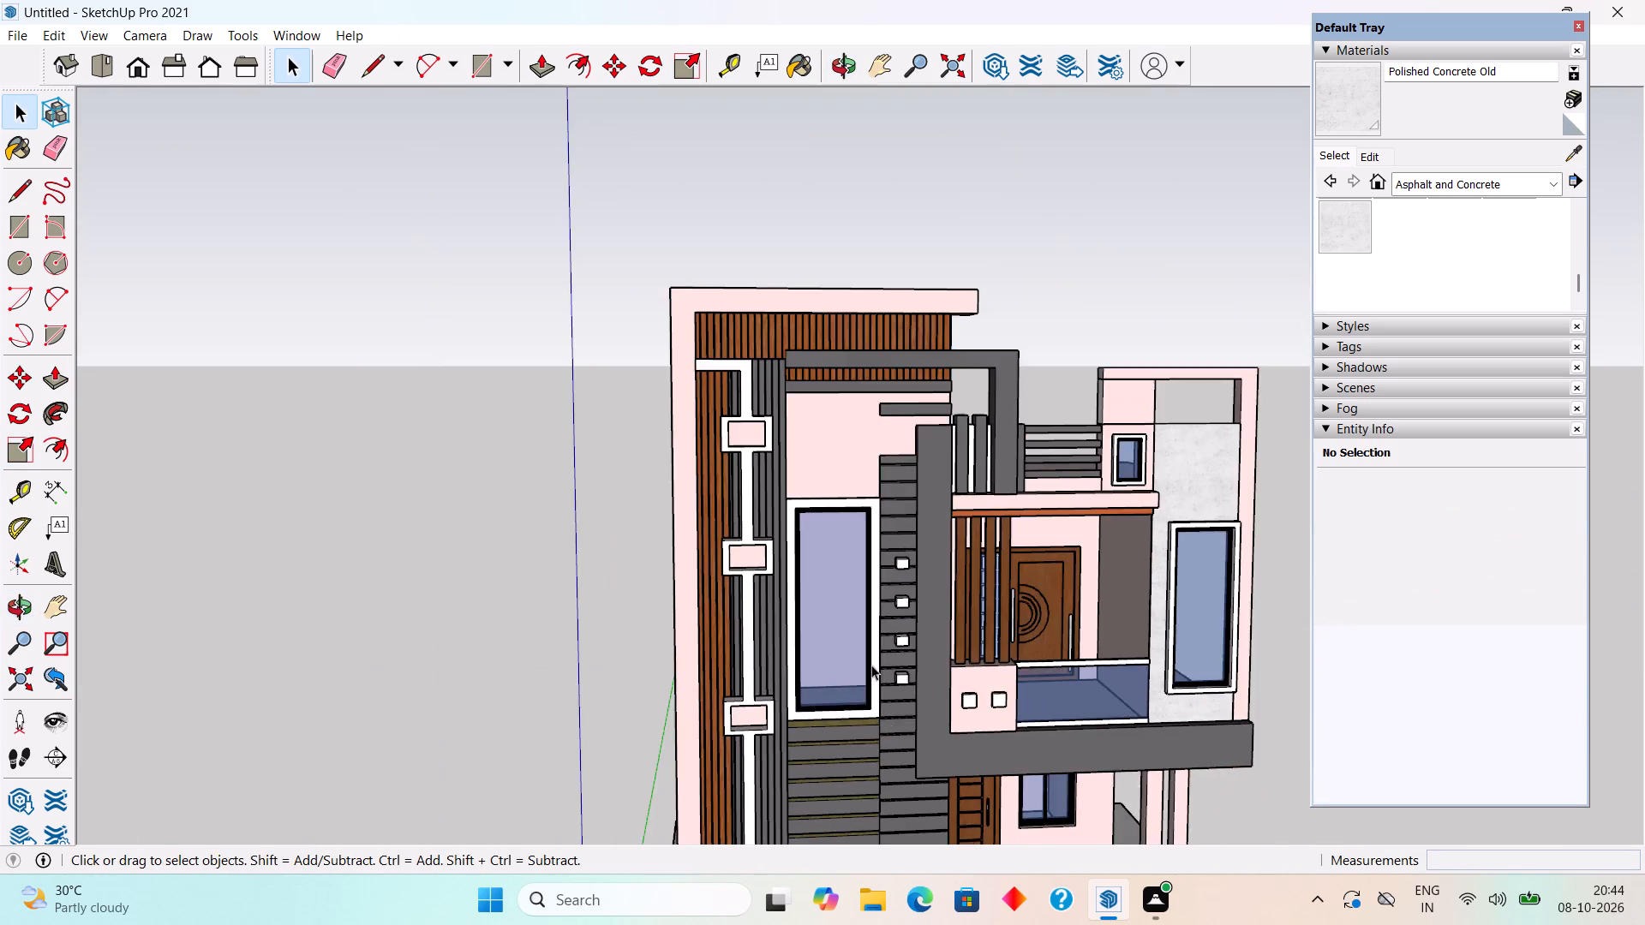
{"action": "scroll", "coordinate": [870, 659], "scroll_direction": "down", "scroll_amount": 9}
{"action": "scroll", "coordinate": [860, 820], "scroll_direction": "up", "scroll_amount": 5}
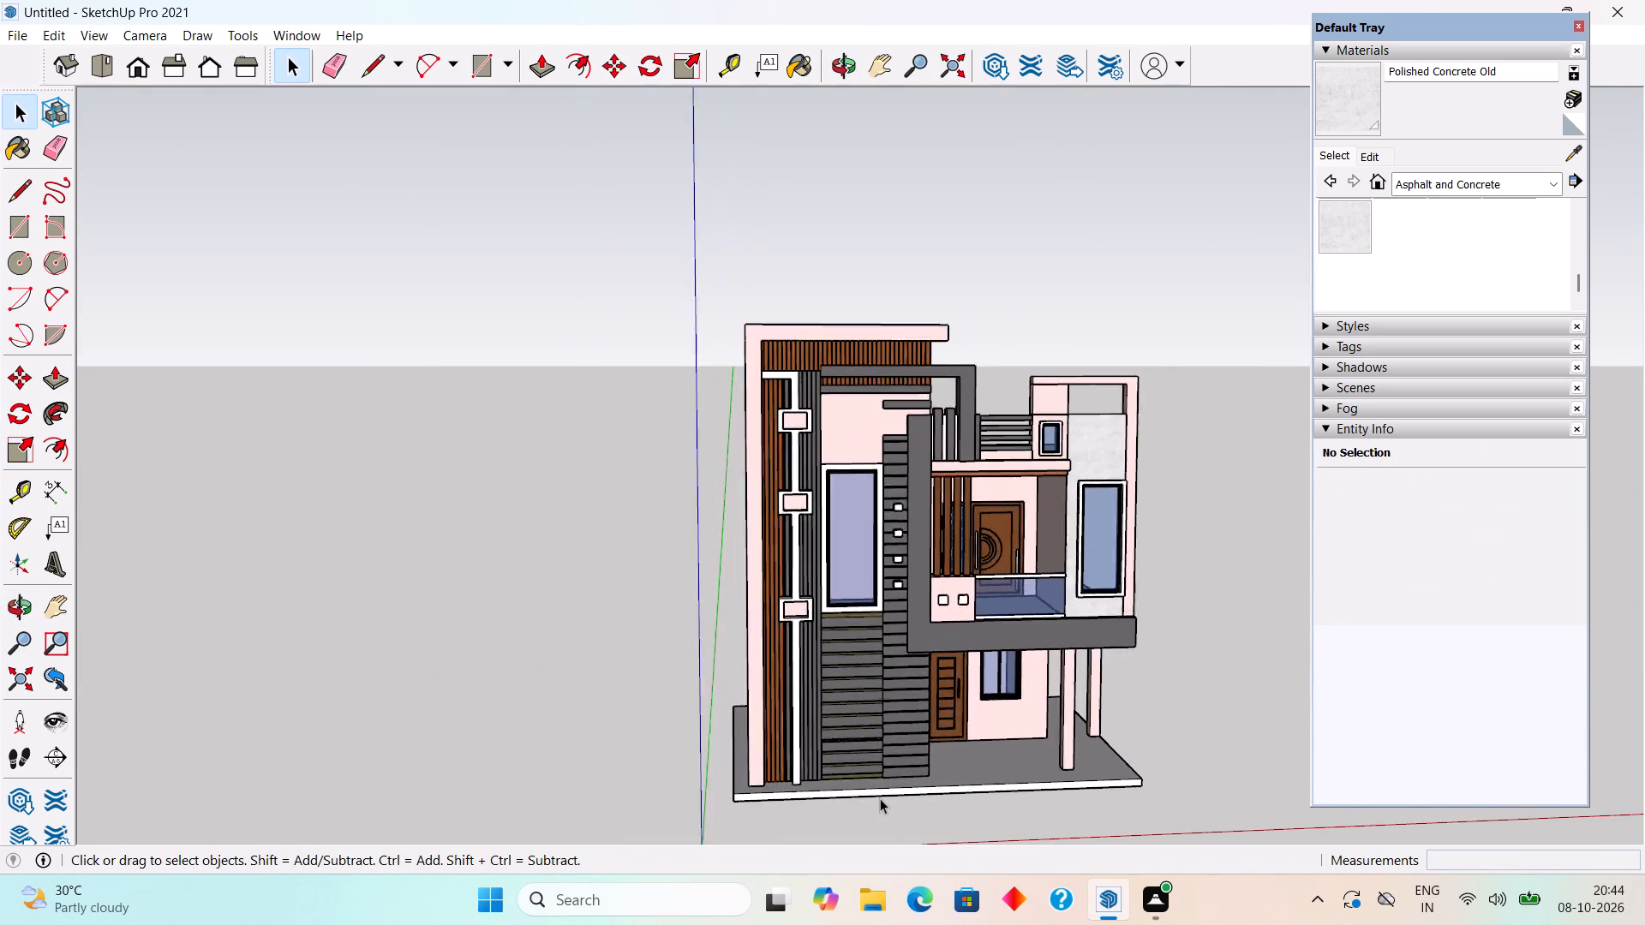
{"action": "scroll", "coordinate": [880, 798], "scroll_direction": "up", "scroll_amount": 3}
{"action": "middle_click_drag", "start_coordinate": [855, 797], "coordinate": [770, 786]}
{"action": "scroll", "coordinate": [770, 786], "scroll_direction": "up", "scroll_amount": 2}
{"action": "scroll", "coordinate": [770, 786], "scroll_direction": "down", "scroll_amount": 2}
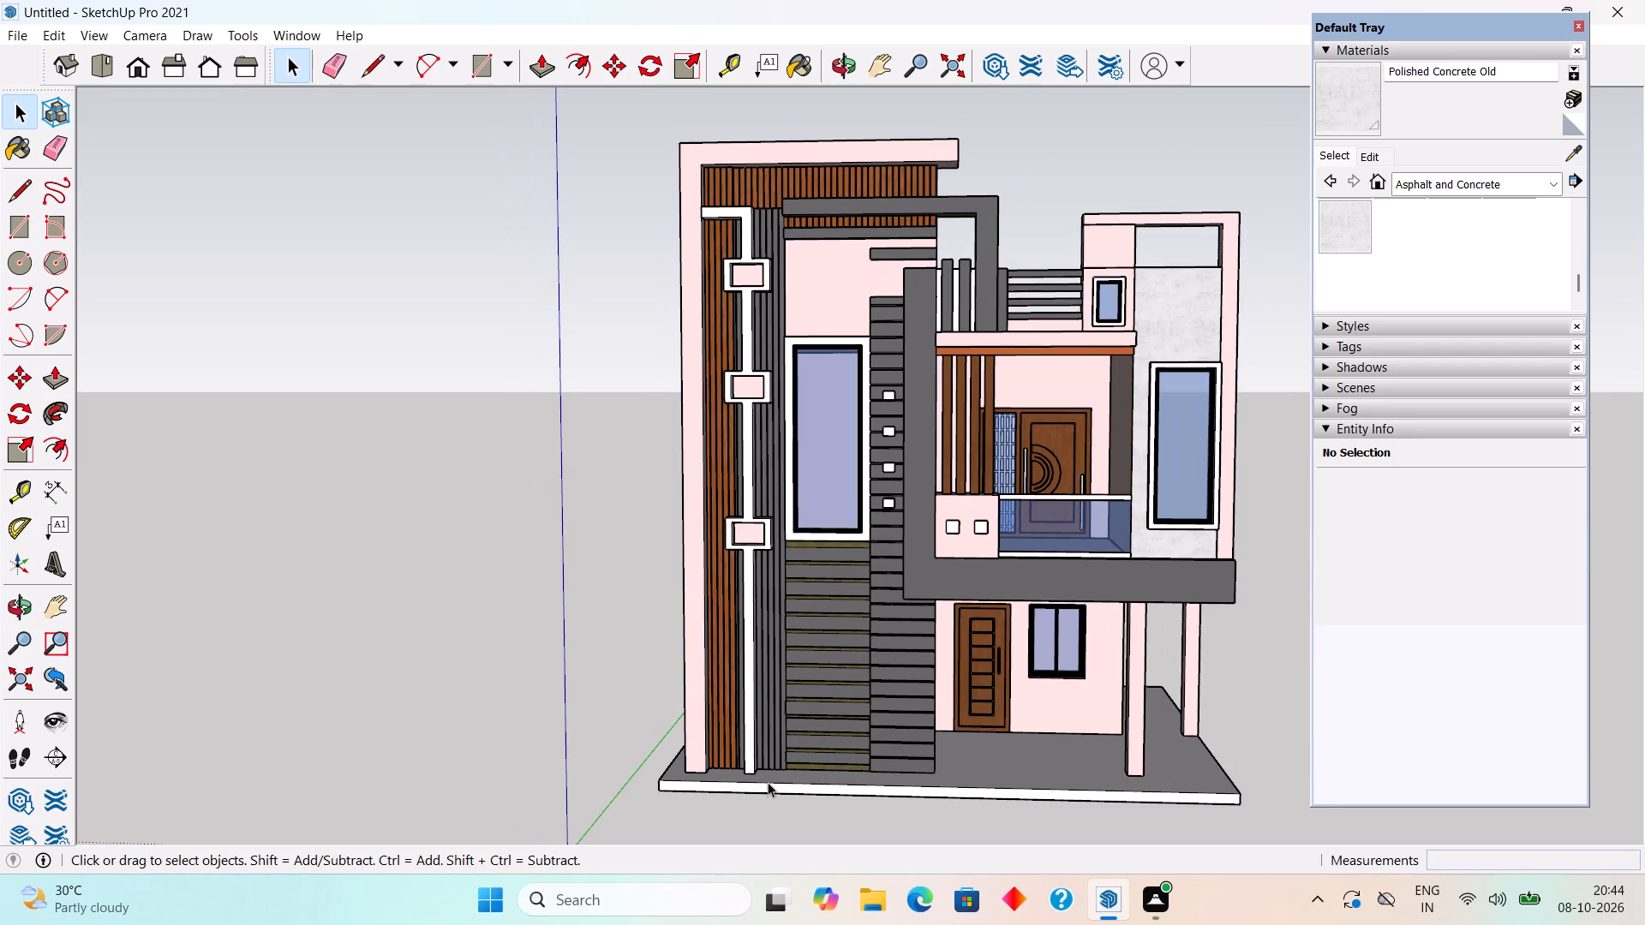
{"action": "scroll", "coordinate": [876, 753], "scroll_direction": "up", "scroll_amount": 4}
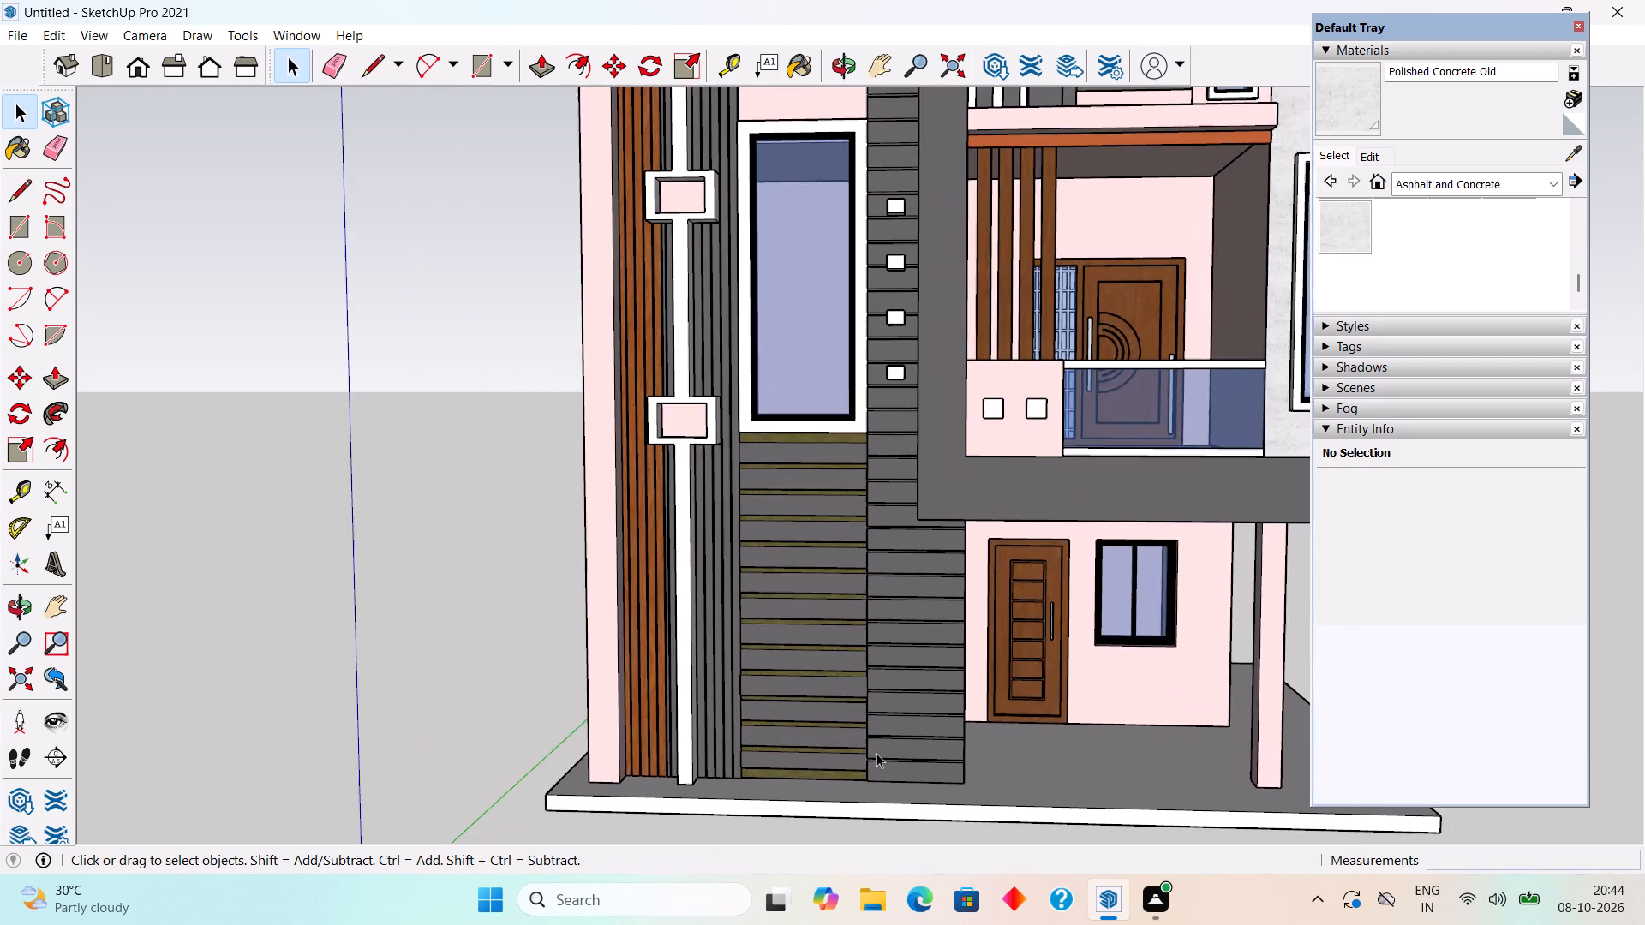
{"action": "scroll", "coordinate": [876, 753], "scroll_direction": "down", "scroll_amount": 3}
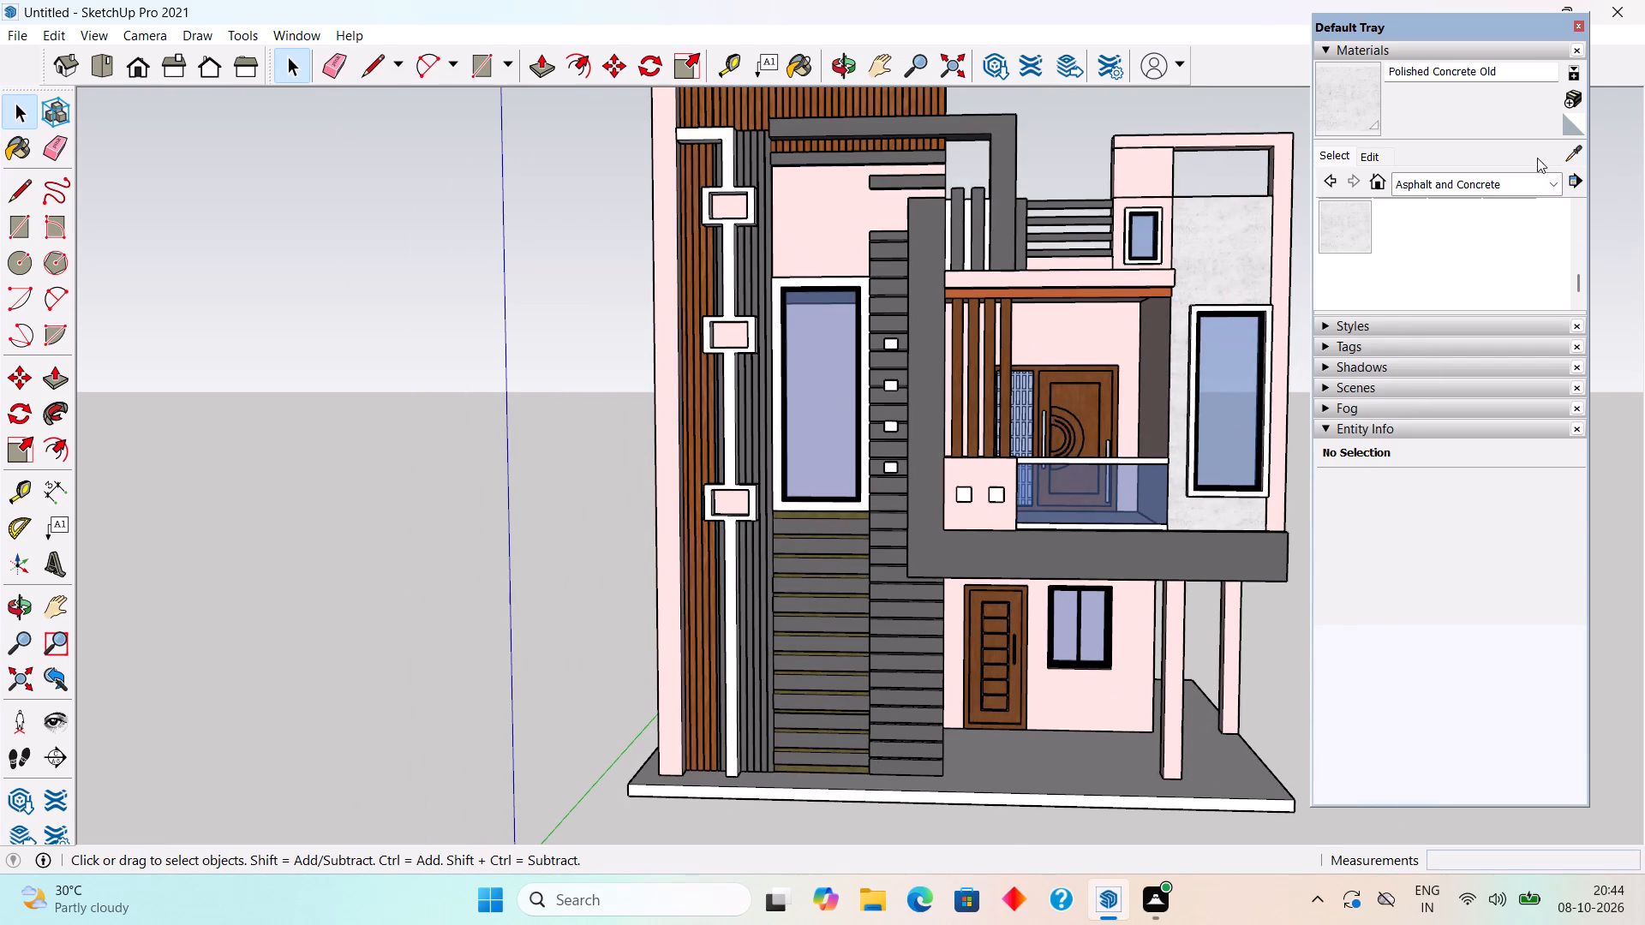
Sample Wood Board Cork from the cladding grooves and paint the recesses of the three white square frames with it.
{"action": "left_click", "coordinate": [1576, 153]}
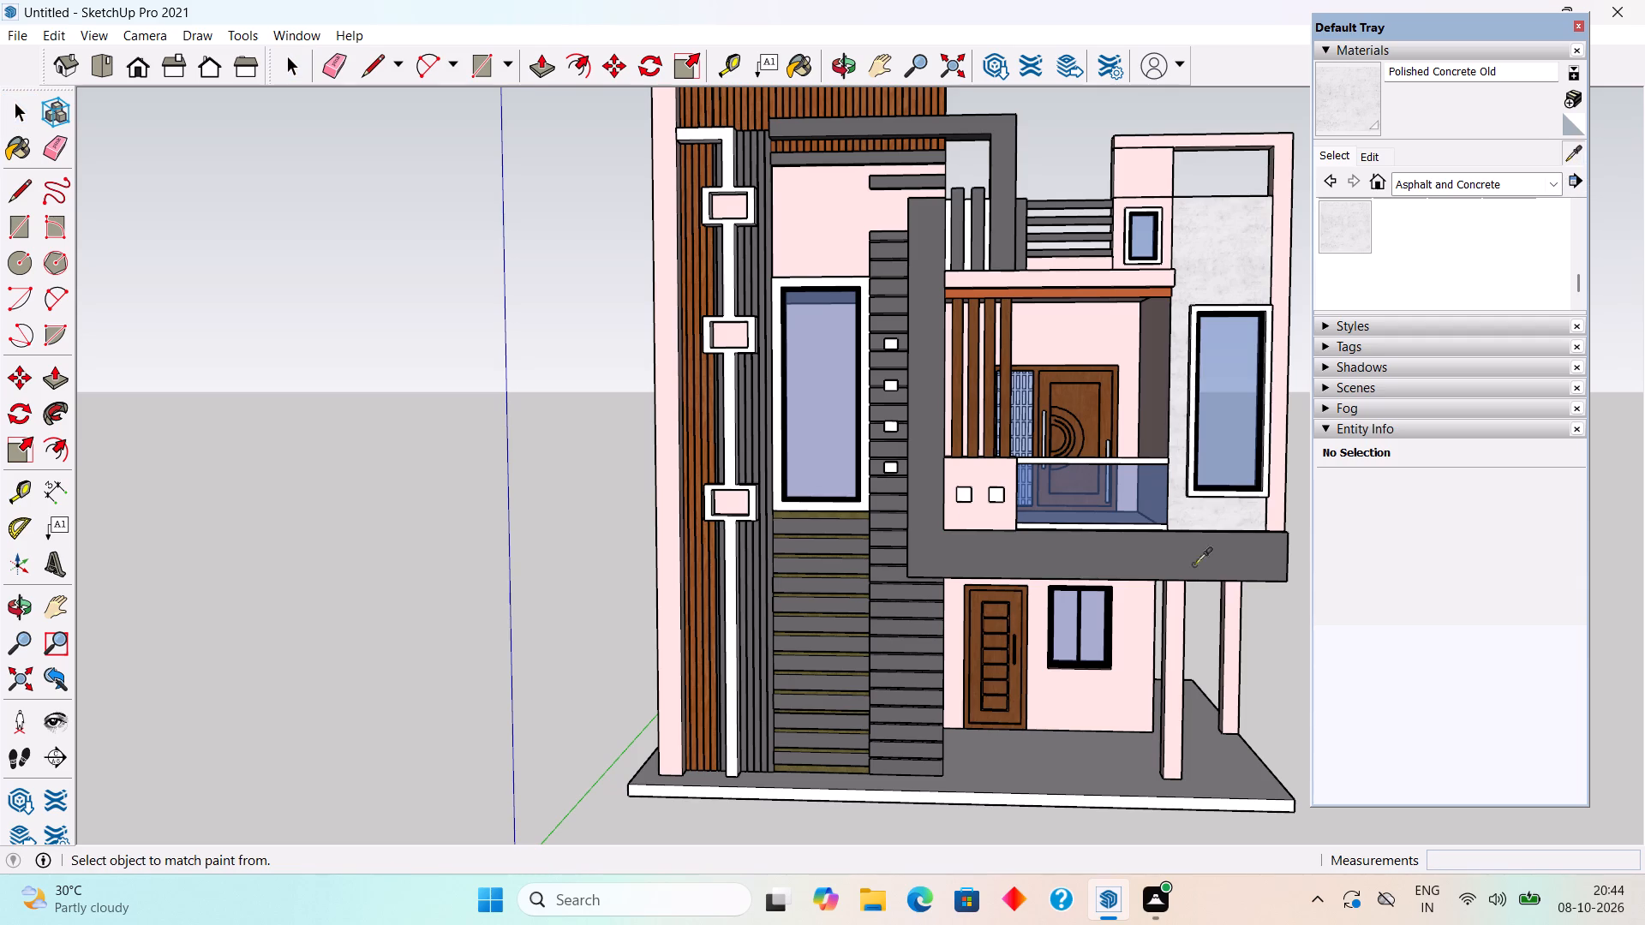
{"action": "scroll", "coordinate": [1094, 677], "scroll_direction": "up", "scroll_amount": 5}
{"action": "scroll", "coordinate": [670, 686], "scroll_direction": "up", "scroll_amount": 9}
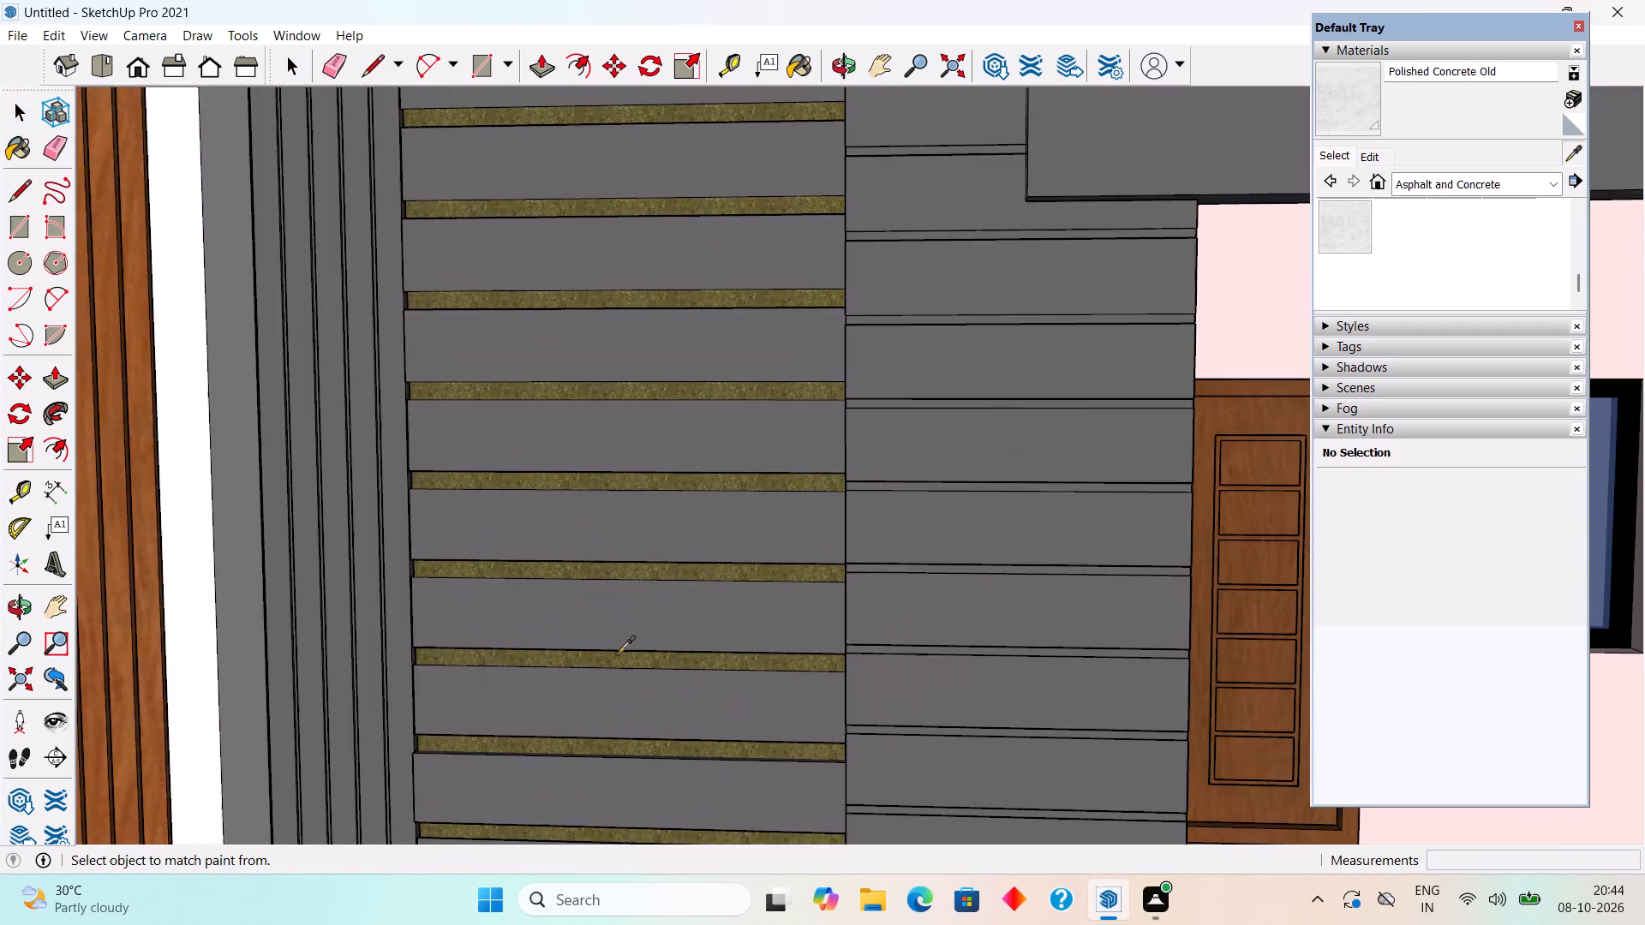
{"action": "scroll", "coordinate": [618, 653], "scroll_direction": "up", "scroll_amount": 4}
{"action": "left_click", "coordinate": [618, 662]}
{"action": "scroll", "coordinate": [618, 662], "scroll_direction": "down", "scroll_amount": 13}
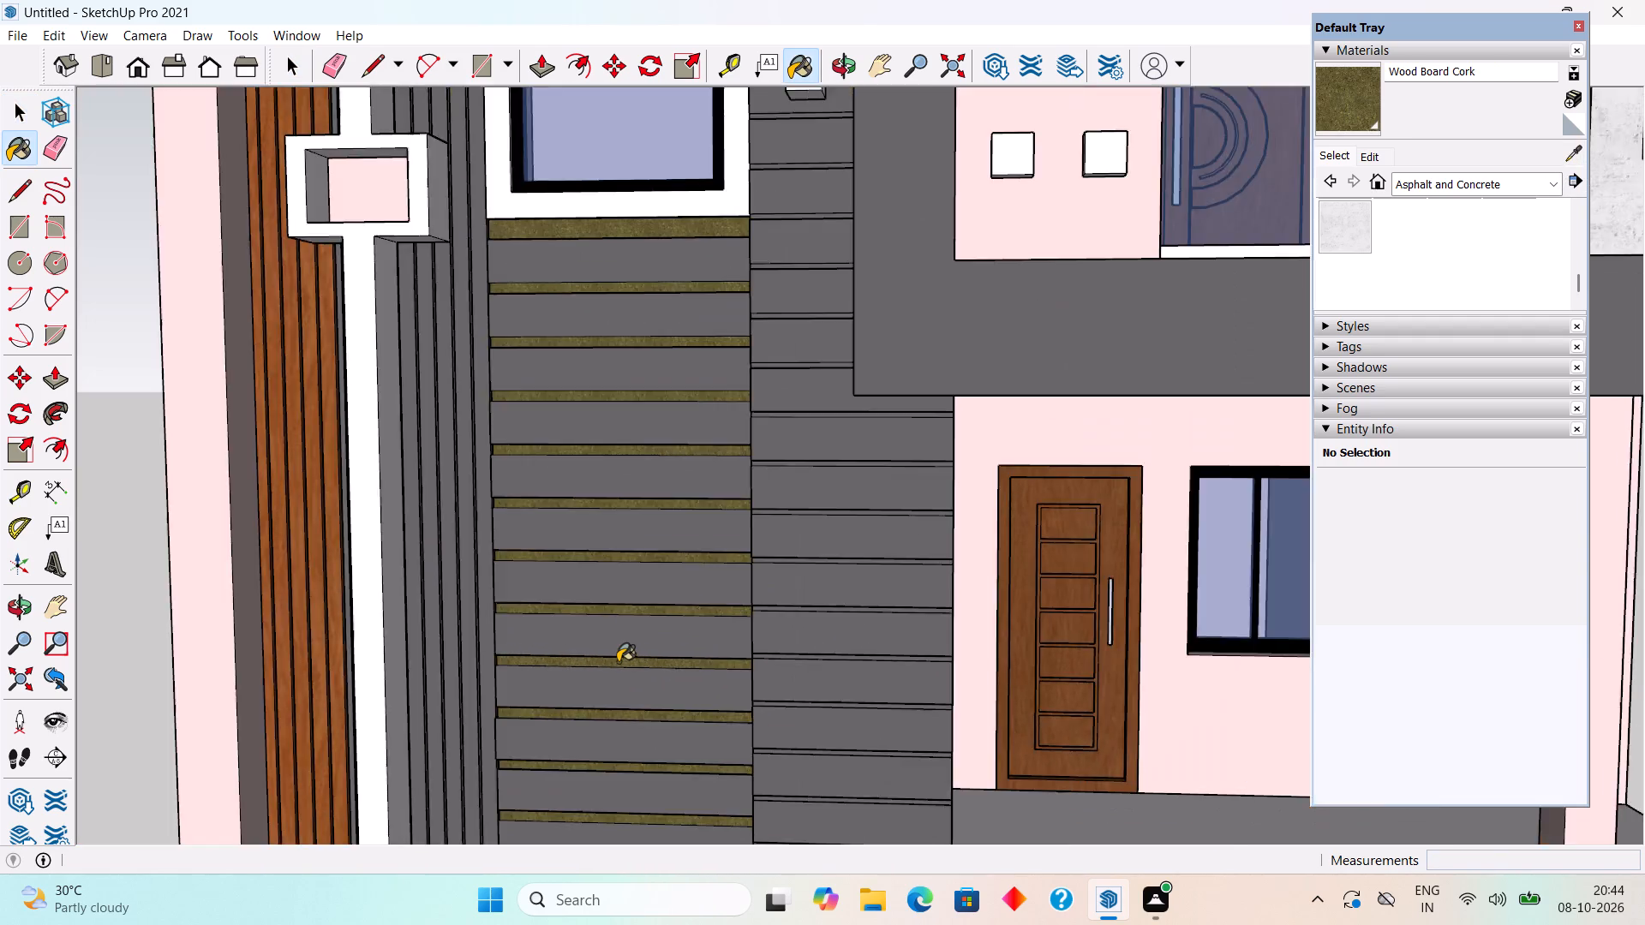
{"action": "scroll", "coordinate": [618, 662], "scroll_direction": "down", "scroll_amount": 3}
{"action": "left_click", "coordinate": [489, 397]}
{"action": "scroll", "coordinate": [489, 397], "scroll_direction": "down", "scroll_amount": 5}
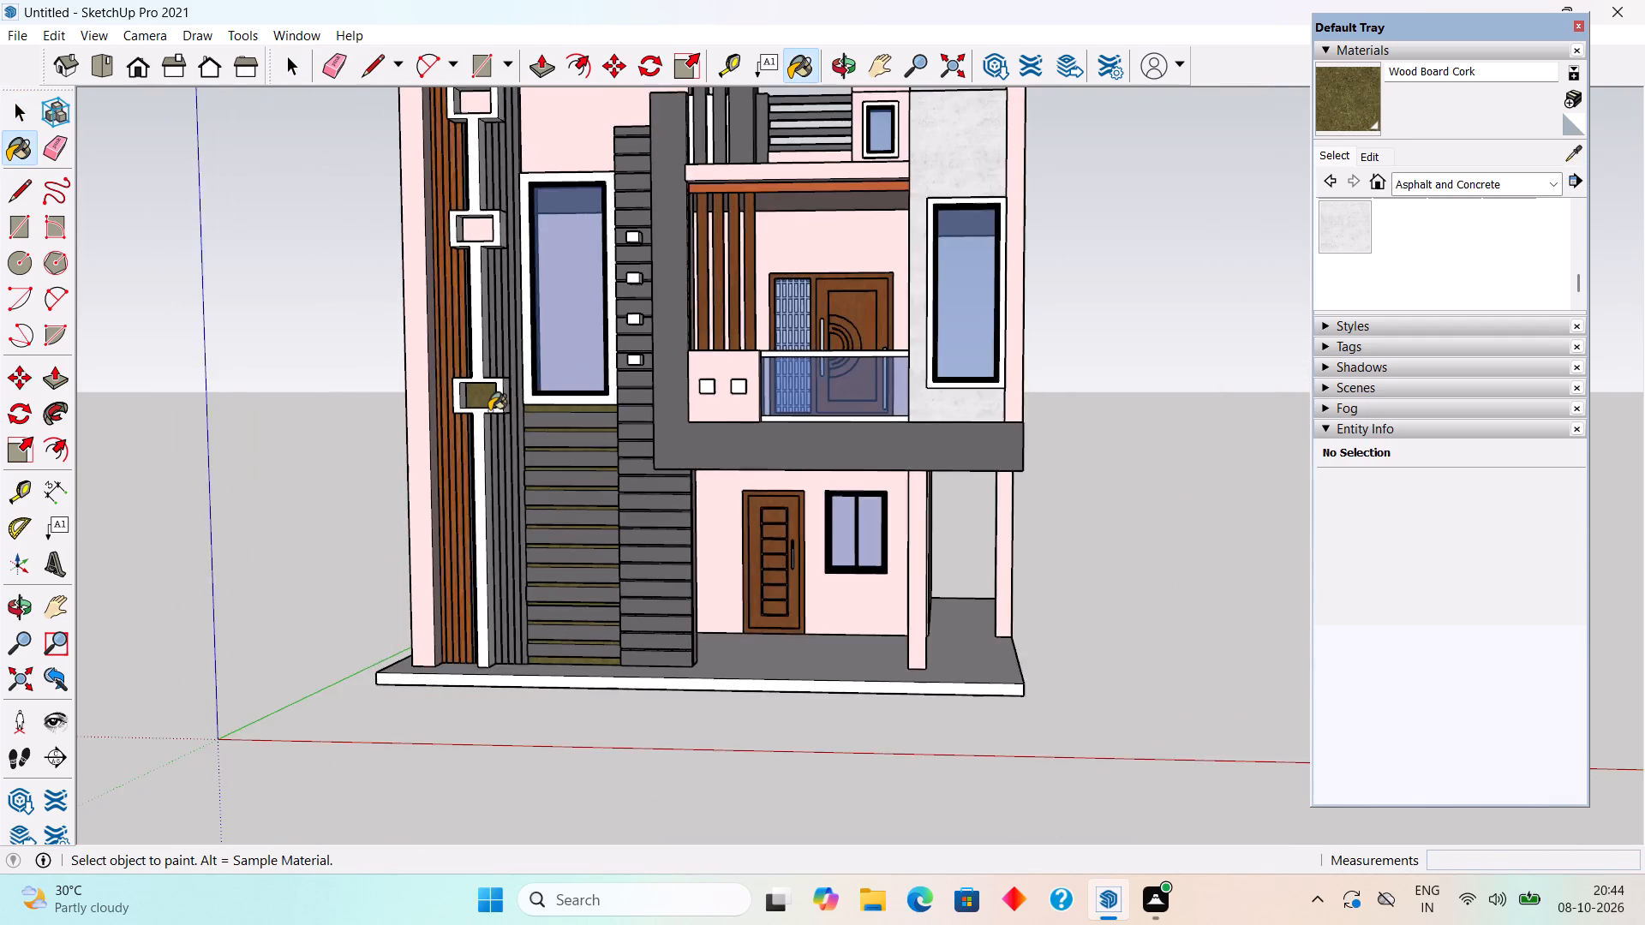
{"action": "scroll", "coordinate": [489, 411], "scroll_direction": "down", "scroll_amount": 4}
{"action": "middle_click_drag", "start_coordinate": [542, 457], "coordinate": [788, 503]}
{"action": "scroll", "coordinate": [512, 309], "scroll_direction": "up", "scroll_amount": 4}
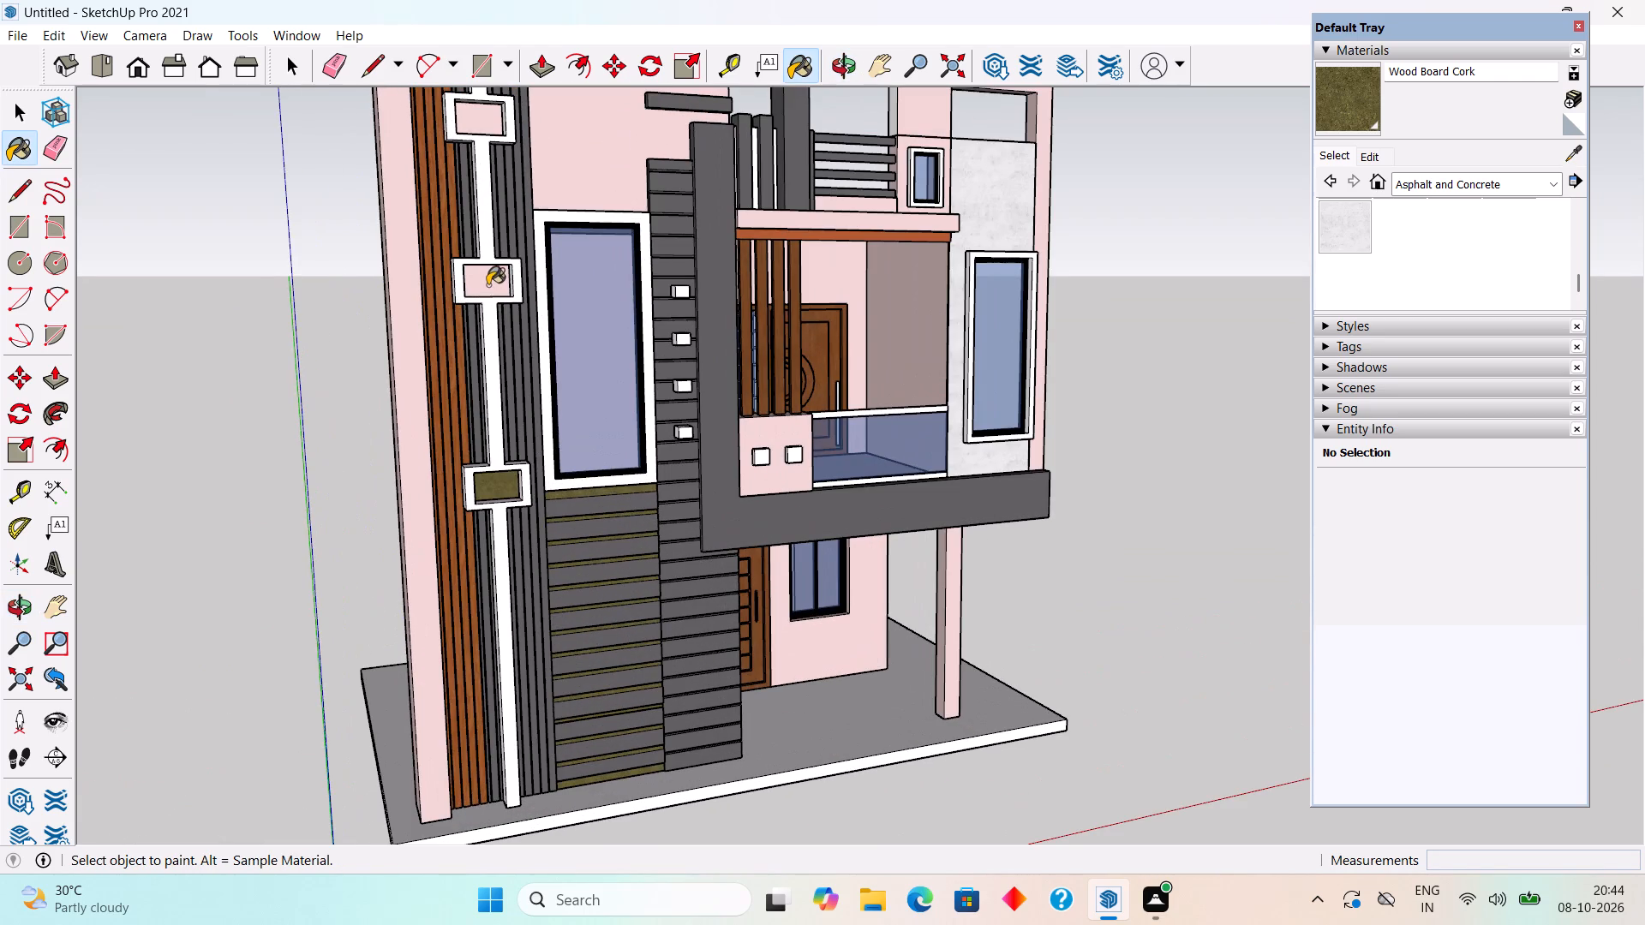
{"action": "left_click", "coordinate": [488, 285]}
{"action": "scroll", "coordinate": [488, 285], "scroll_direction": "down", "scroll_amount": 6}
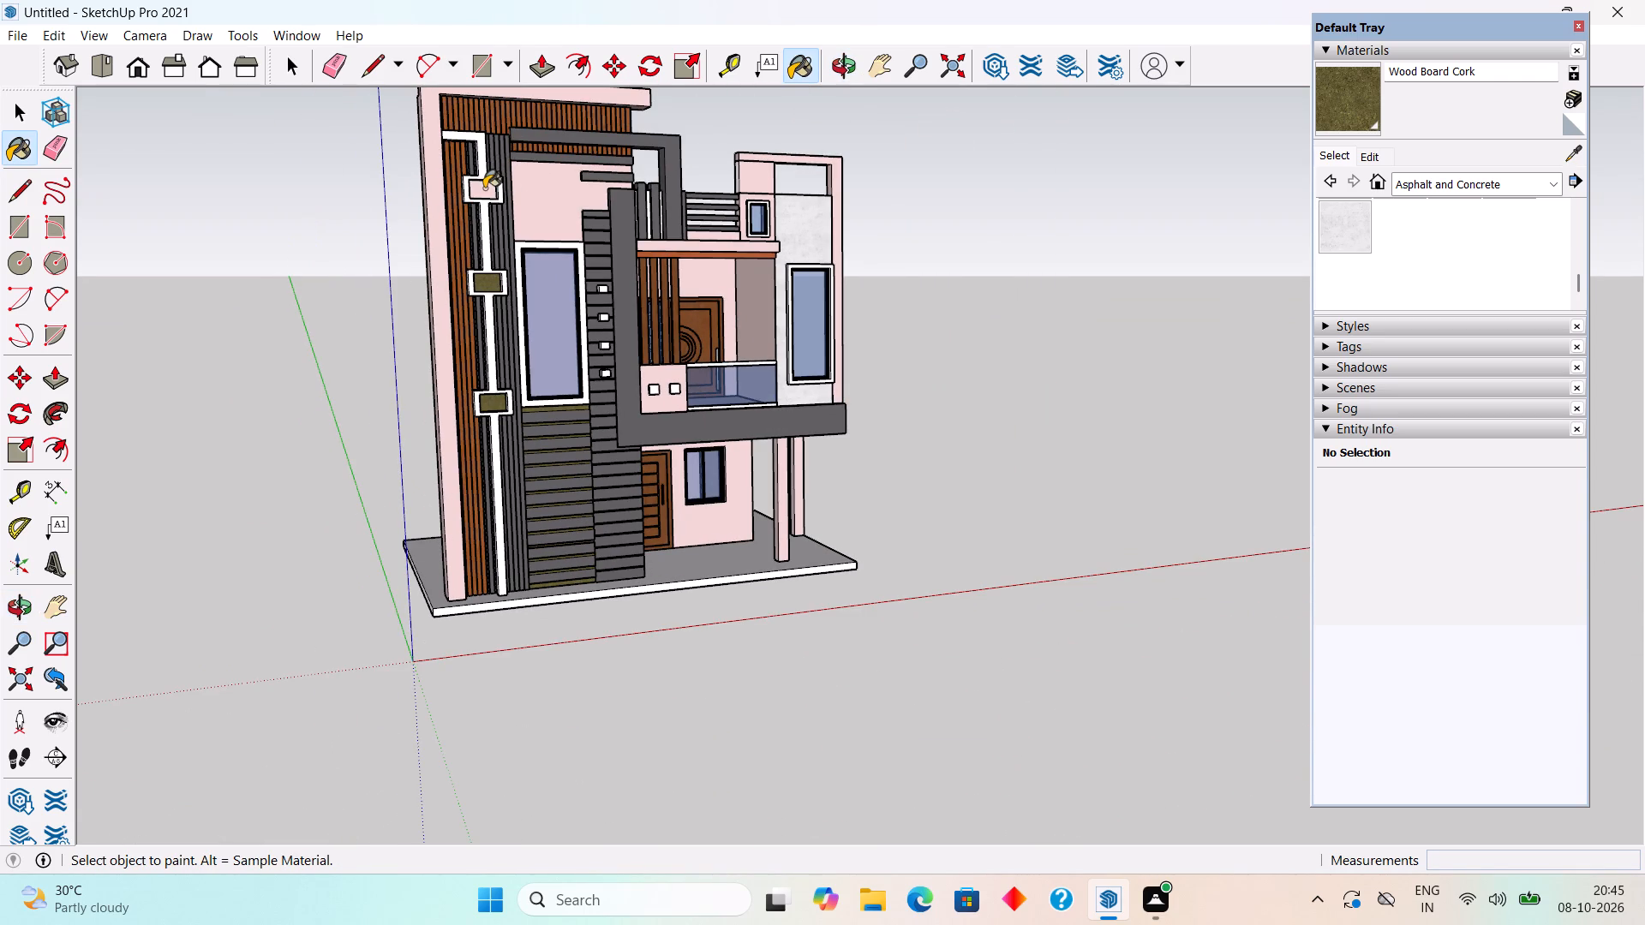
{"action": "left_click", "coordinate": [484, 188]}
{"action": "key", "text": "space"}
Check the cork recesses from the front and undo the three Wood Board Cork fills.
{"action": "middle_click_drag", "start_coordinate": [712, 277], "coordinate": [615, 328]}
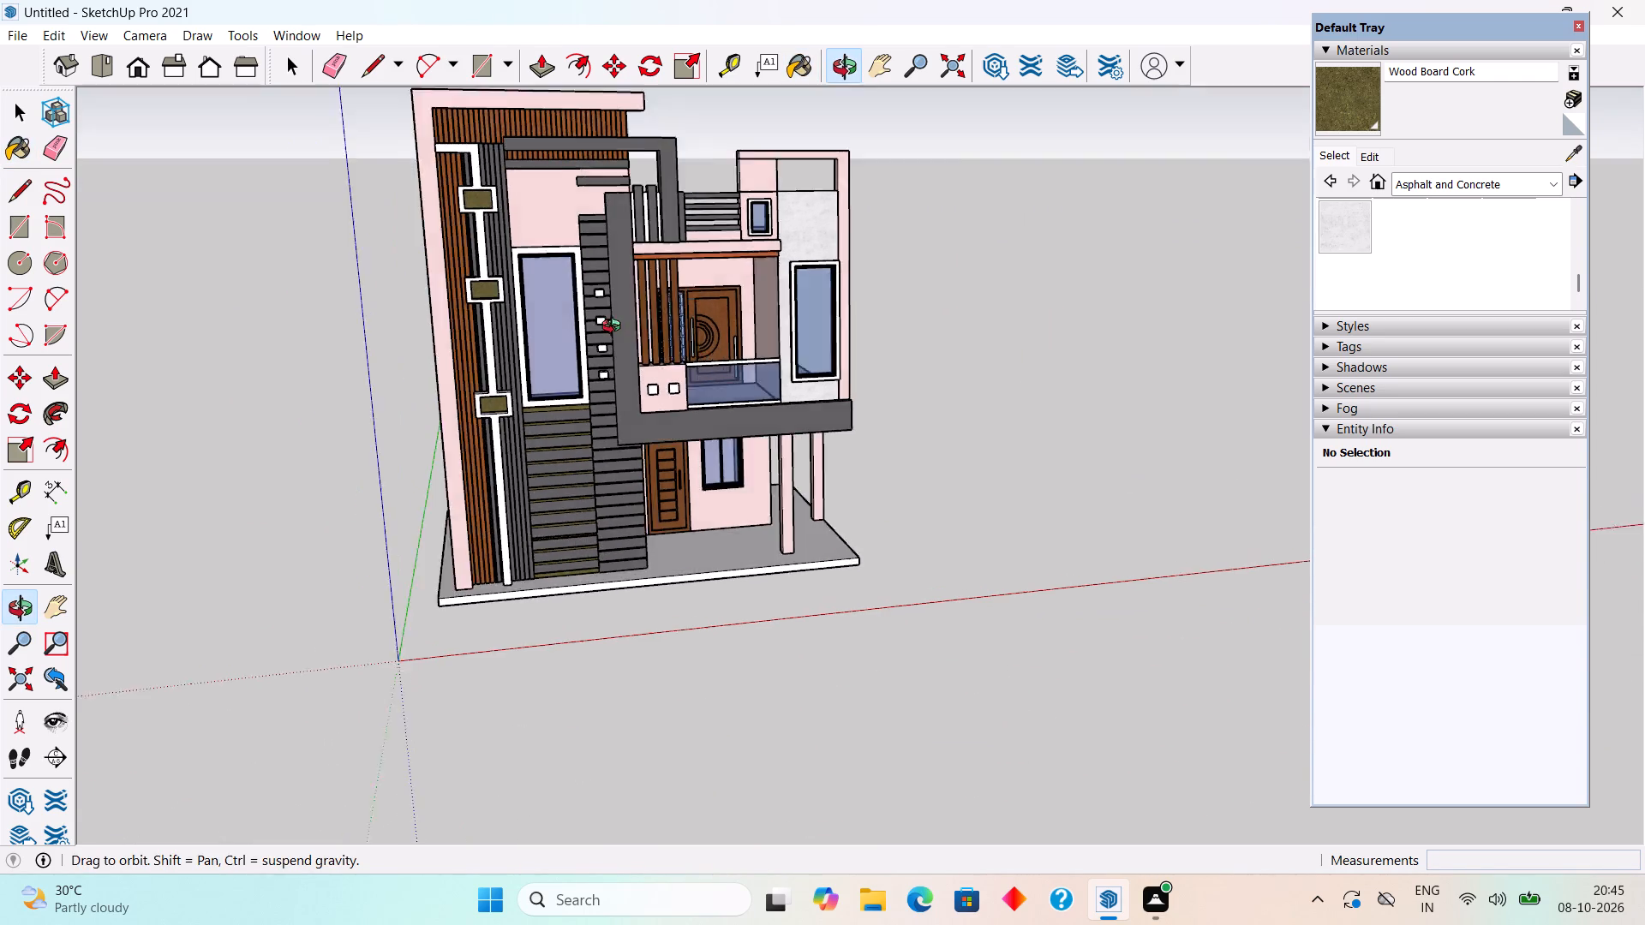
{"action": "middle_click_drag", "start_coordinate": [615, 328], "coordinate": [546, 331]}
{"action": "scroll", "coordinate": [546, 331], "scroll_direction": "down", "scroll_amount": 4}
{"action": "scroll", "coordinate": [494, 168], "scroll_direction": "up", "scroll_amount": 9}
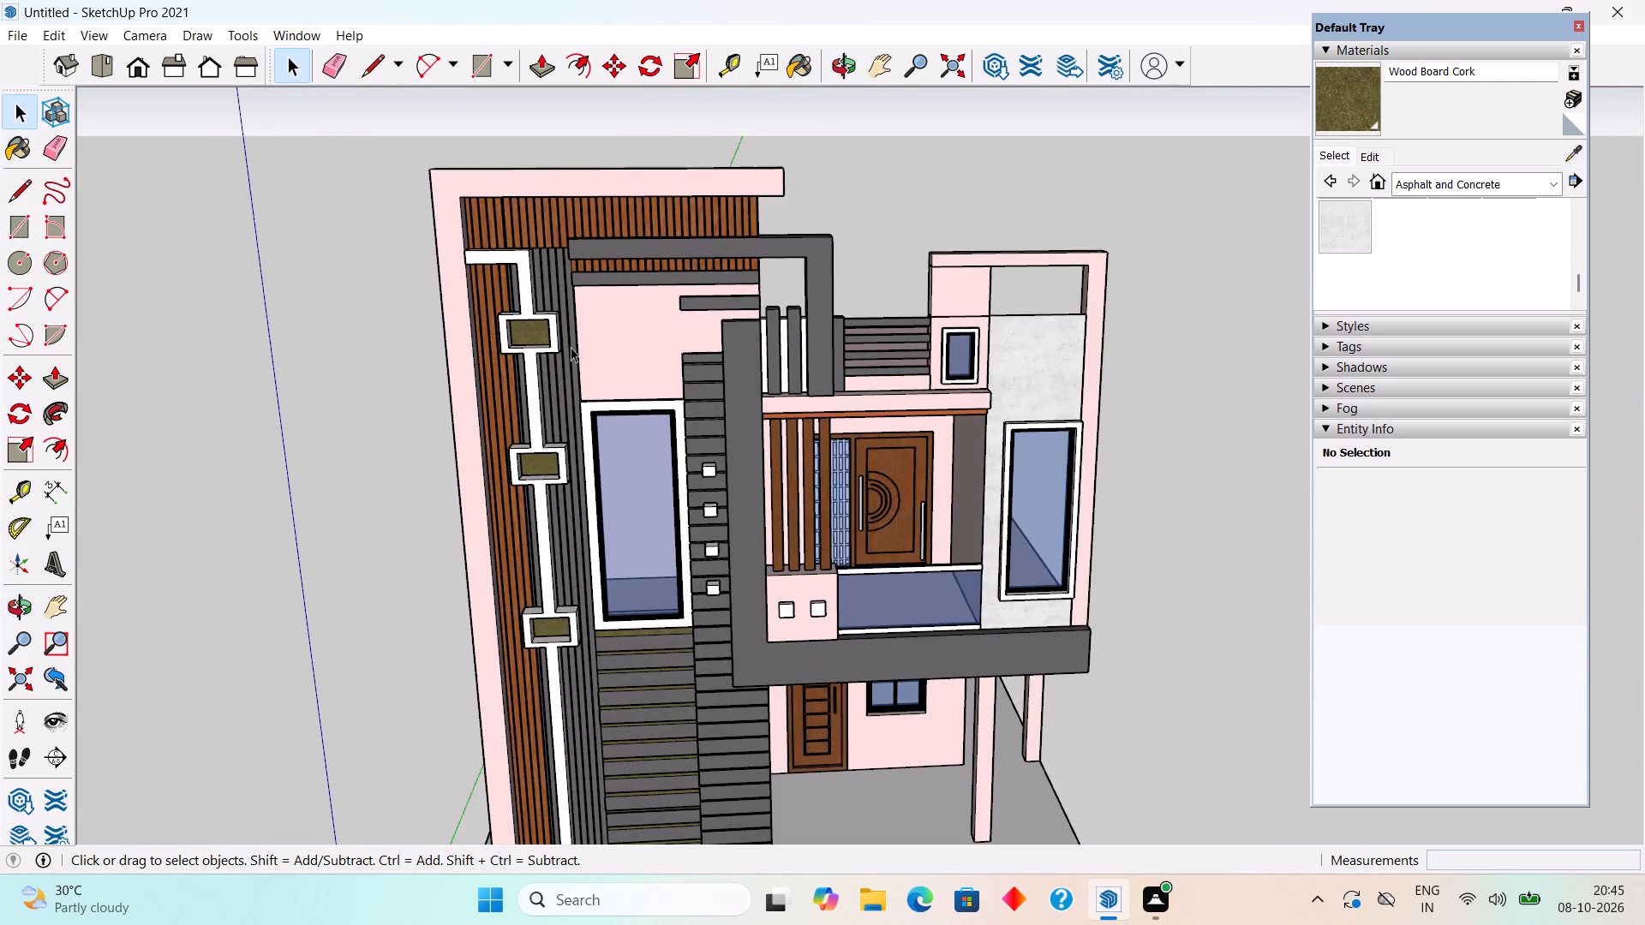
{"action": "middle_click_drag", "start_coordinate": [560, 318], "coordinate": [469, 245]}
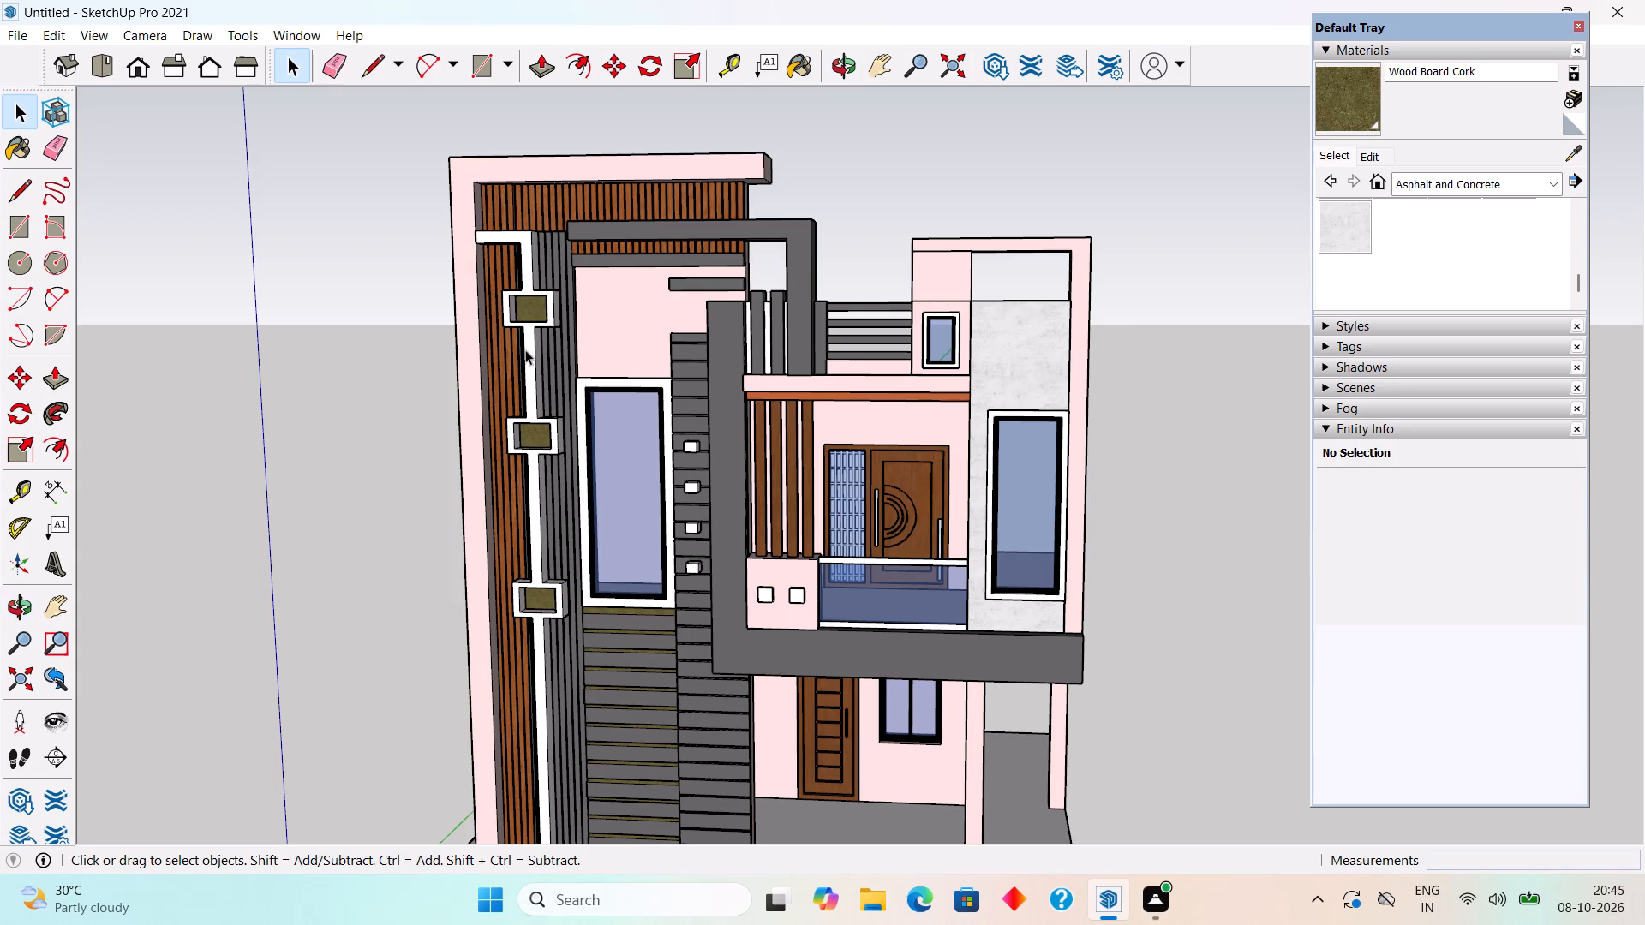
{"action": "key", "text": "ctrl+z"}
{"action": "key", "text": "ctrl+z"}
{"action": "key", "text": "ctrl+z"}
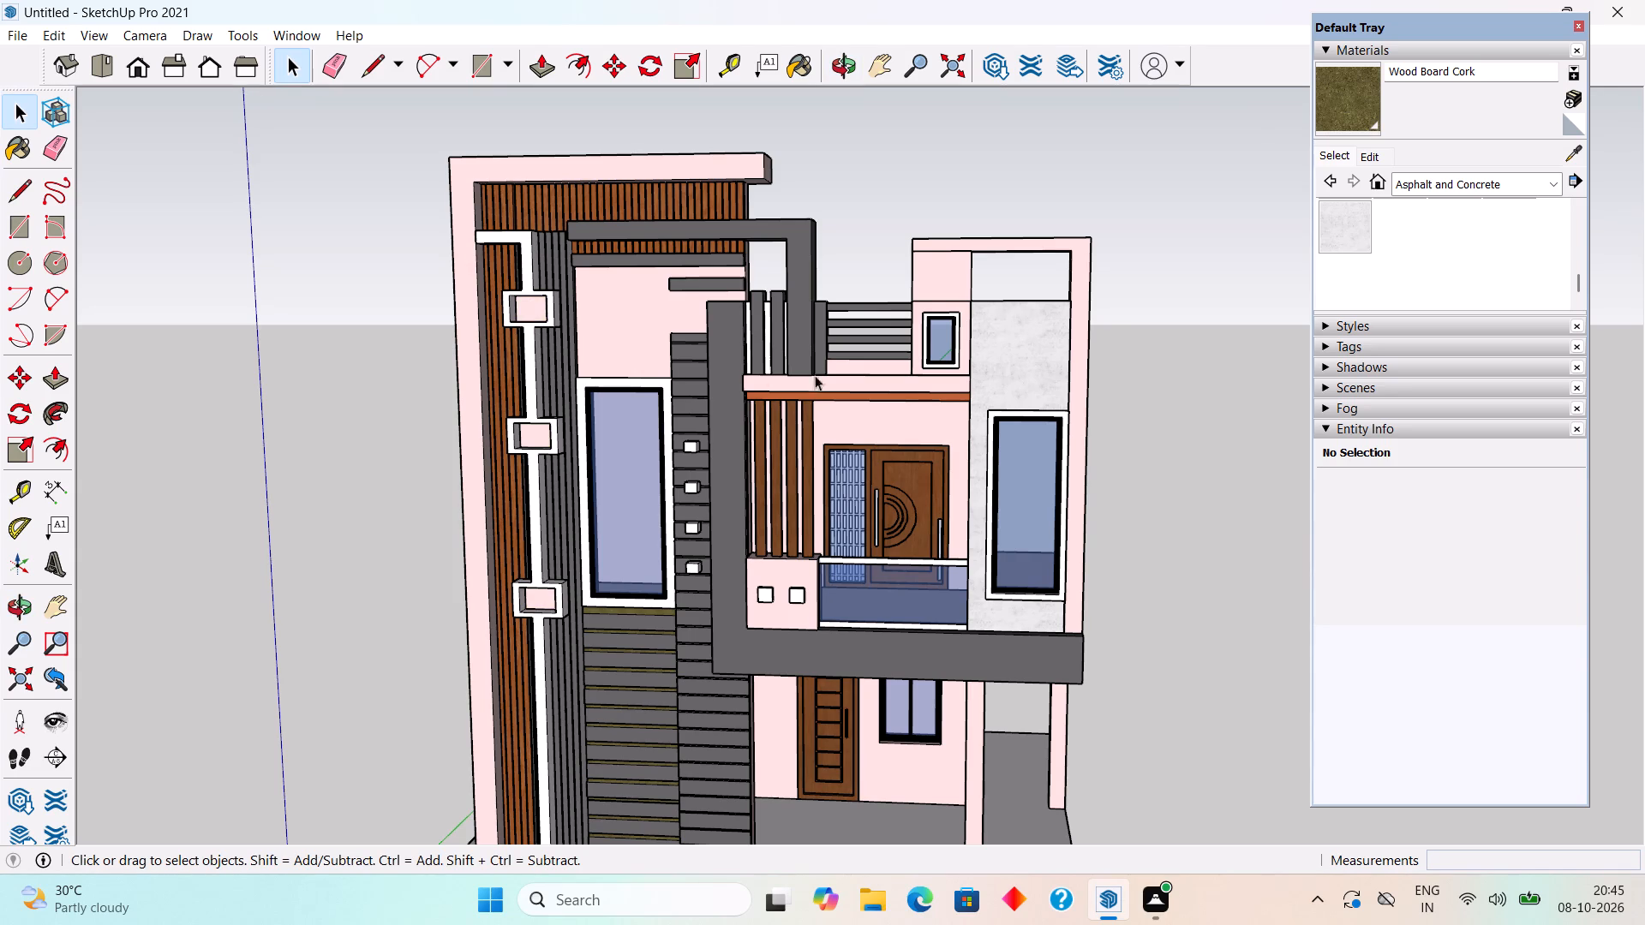
Paint the recesses of the three white square frames with Color E02 from the Colors collection.
{"action": "left_click", "coordinate": [1397, 183]}
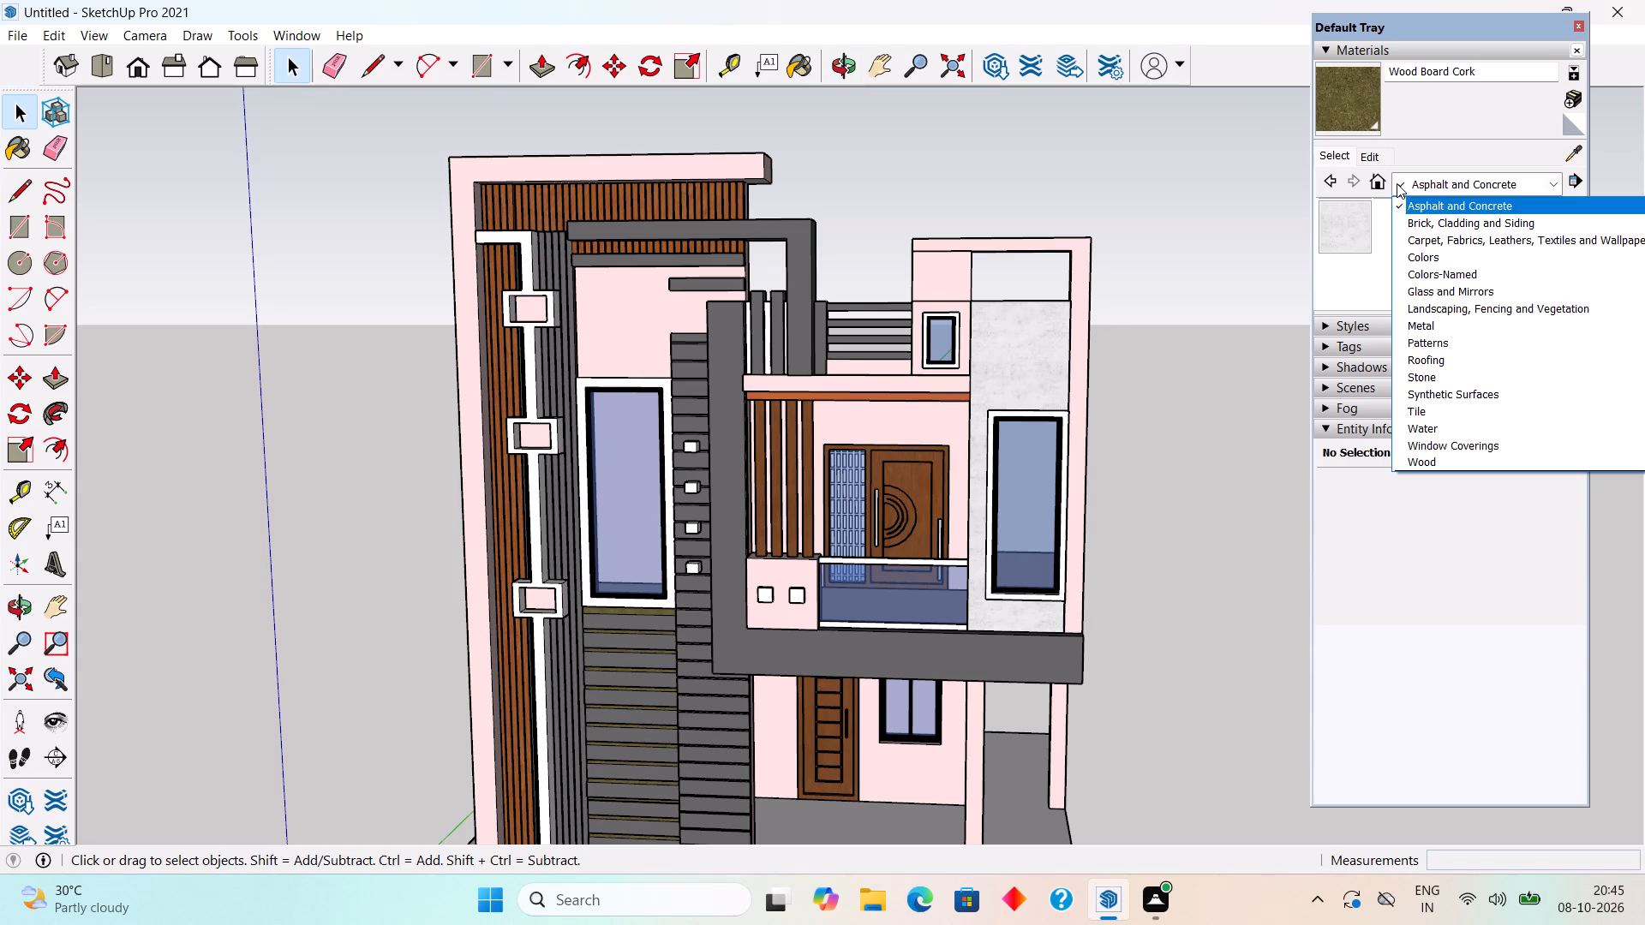
{"action": "left_click", "coordinate": [1421, 250]}
{"action": "scroll", "coordinate": [1438, 264], "scroll_direction": "down", "scroll_amount": 4}
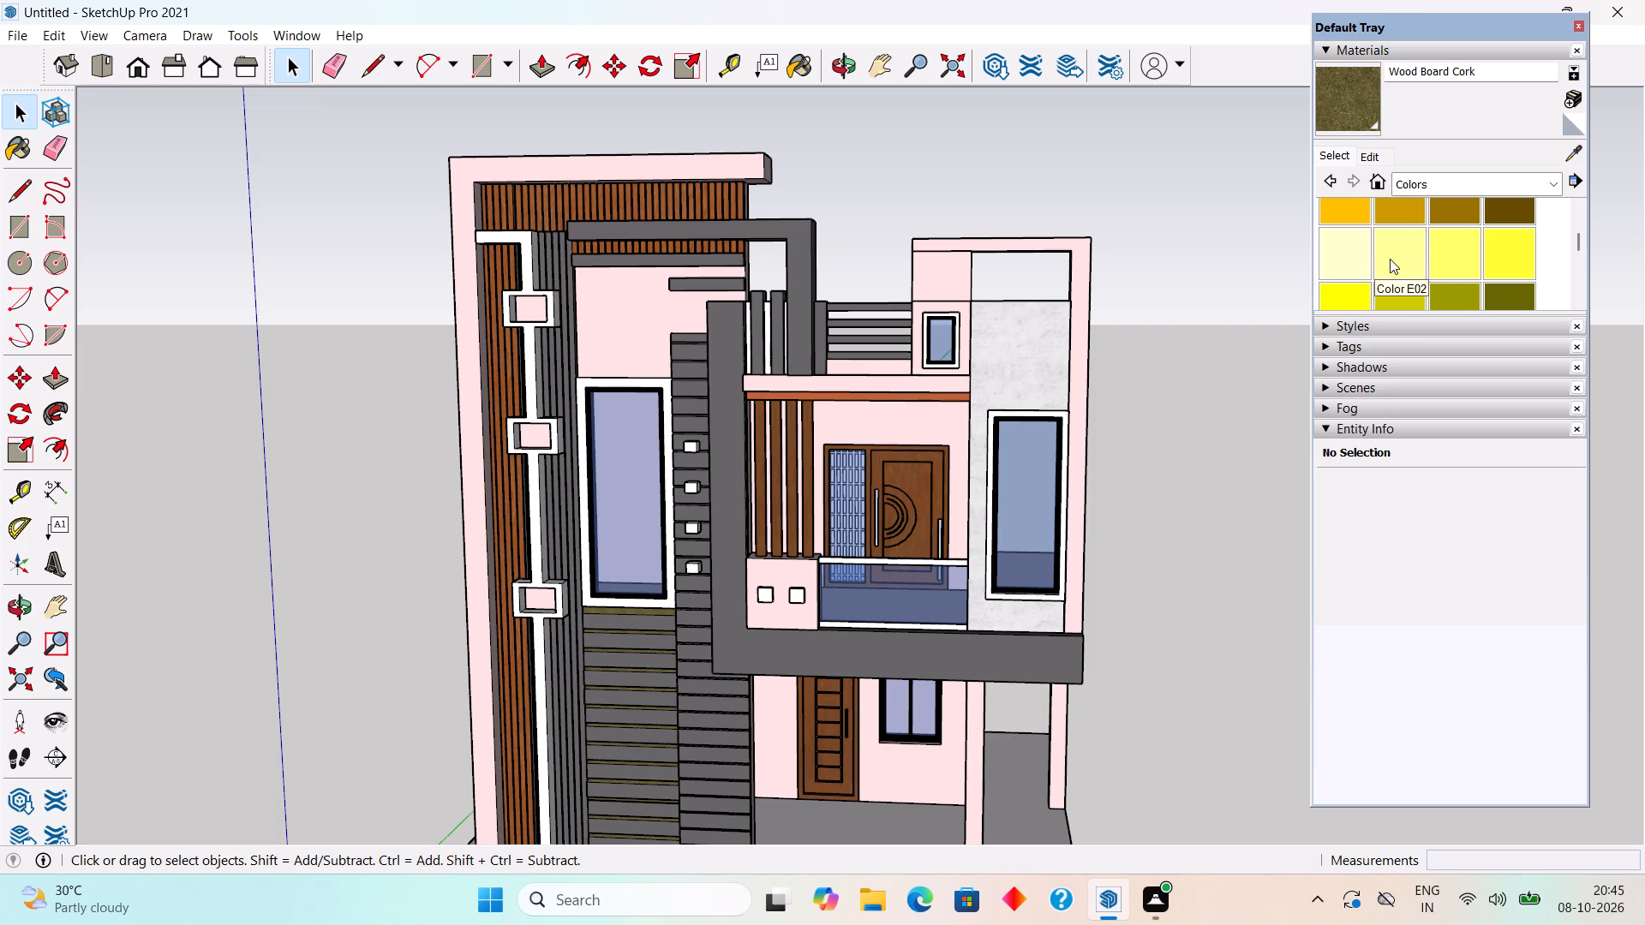
{"action": "left_click", "coordinate": [1390, 259]}
{"action": "scroll", "coordinate": [599, 308], "scroll_direction": "up", "scroll_amount": 3}
{"action": "left_click", "coordinate": [503, 304]}
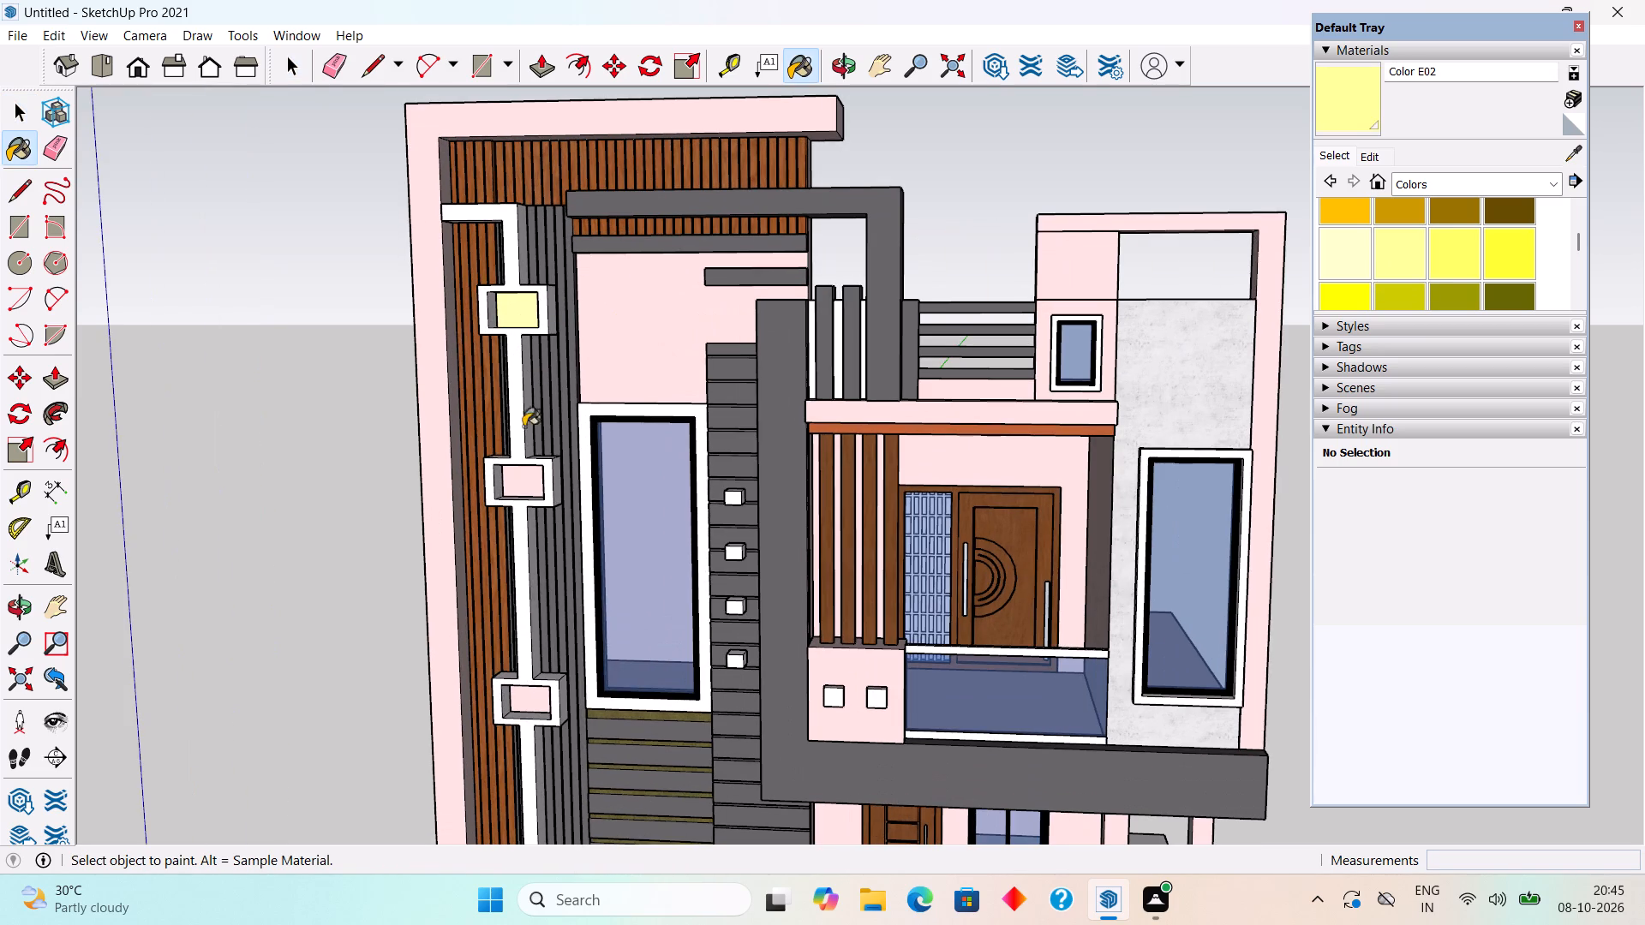
{"action": "left_click", "coordinate": [511, 476]}
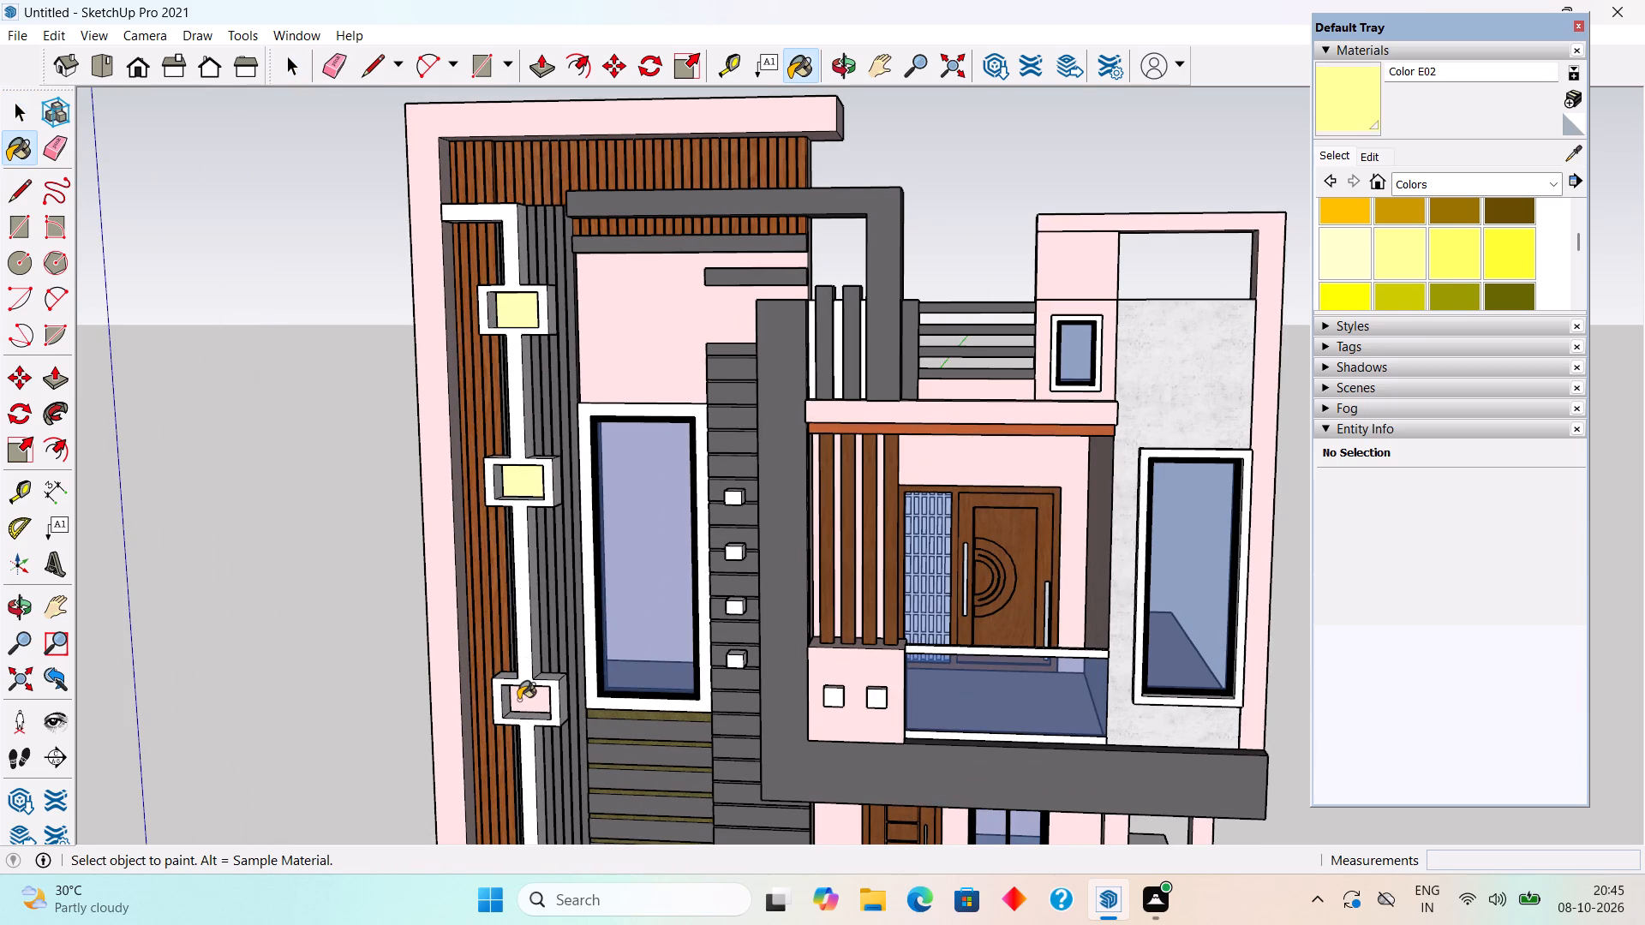
{"action": "left_click", "coordinate": [518, 700]}
{"action": "key", "text": "space"}
Examine the pale yellow recesses against the whole house from the front and both oblique sides.
{"action": "scroll", "coordinate": [552, 641], "scroll_direction": "down", "scroll_amount": 8}
{"action": "scroll", "coordinate": [548, 598], "scroll_direction": "up", "scroll_amount": 1}
{"action": "scroll", "coordinate": [548, 598], "scroll_direction": "down", "scroll_amount": 2}
{"action": "middle_click_drag", "start_coordinate": [727, 612], "coordinate": [765, 613]}
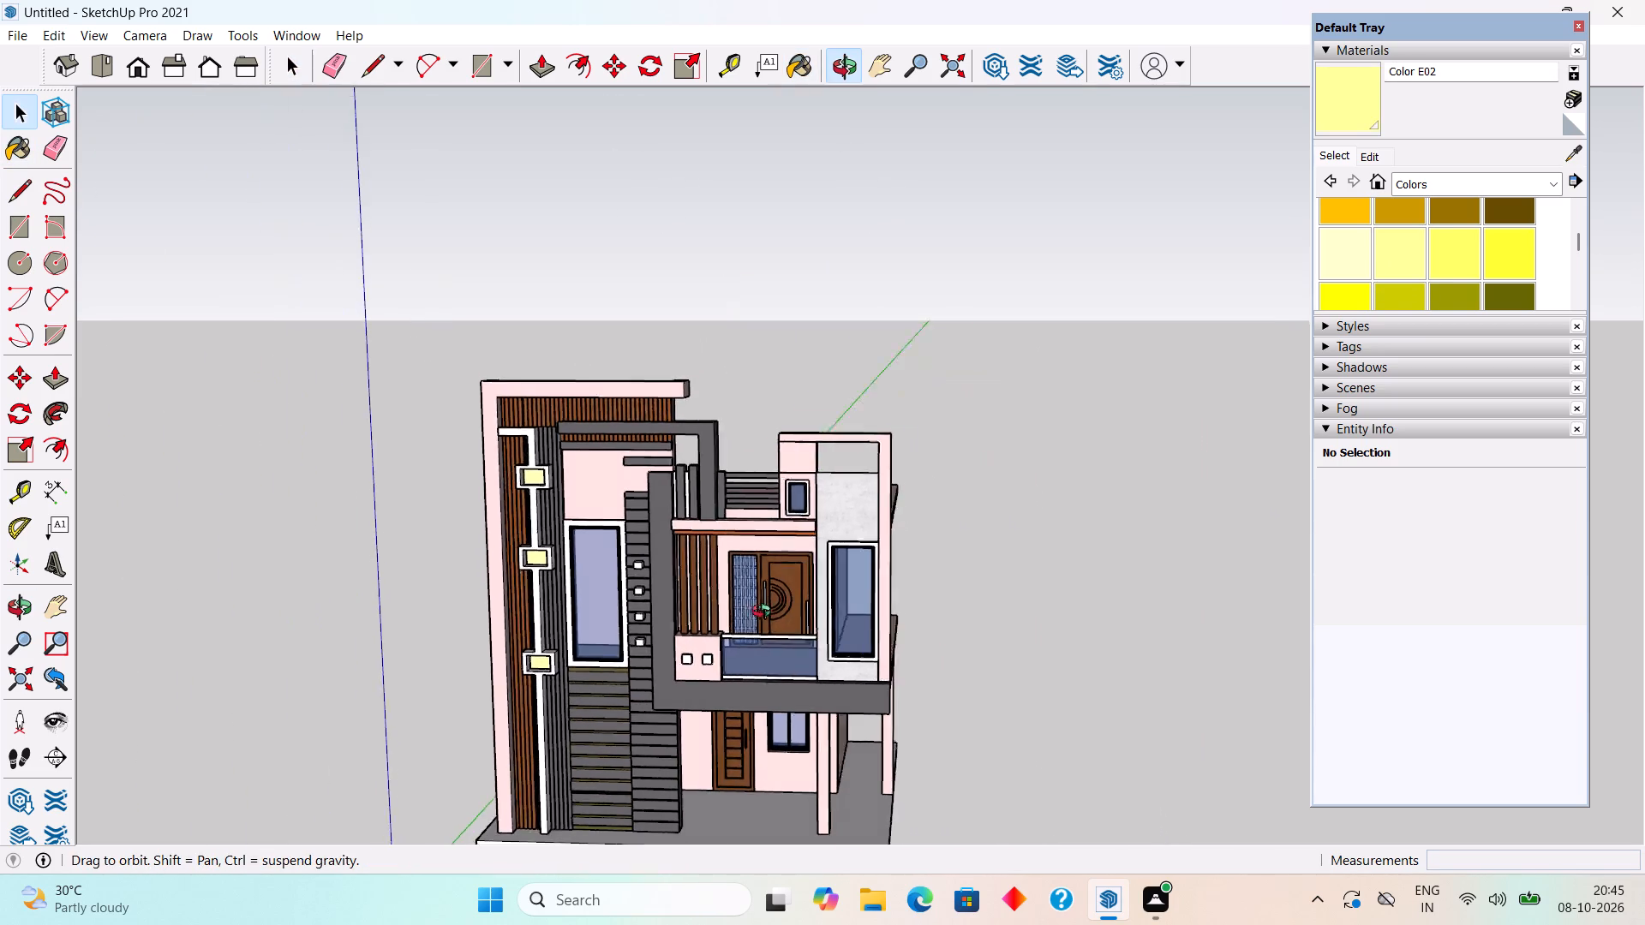
{"action": "middle_click_drag", "start_coordinate": [765, 613], "coordinate": [856, 525]}
{"action": "scroll", "coordinate": [856, 525], "scroll_direction": "down", "scroll_amount": 4}
{"action": "scroll", "coordinate": [849, 673], "scroll_direction": "up", "scroll_amount": 3}
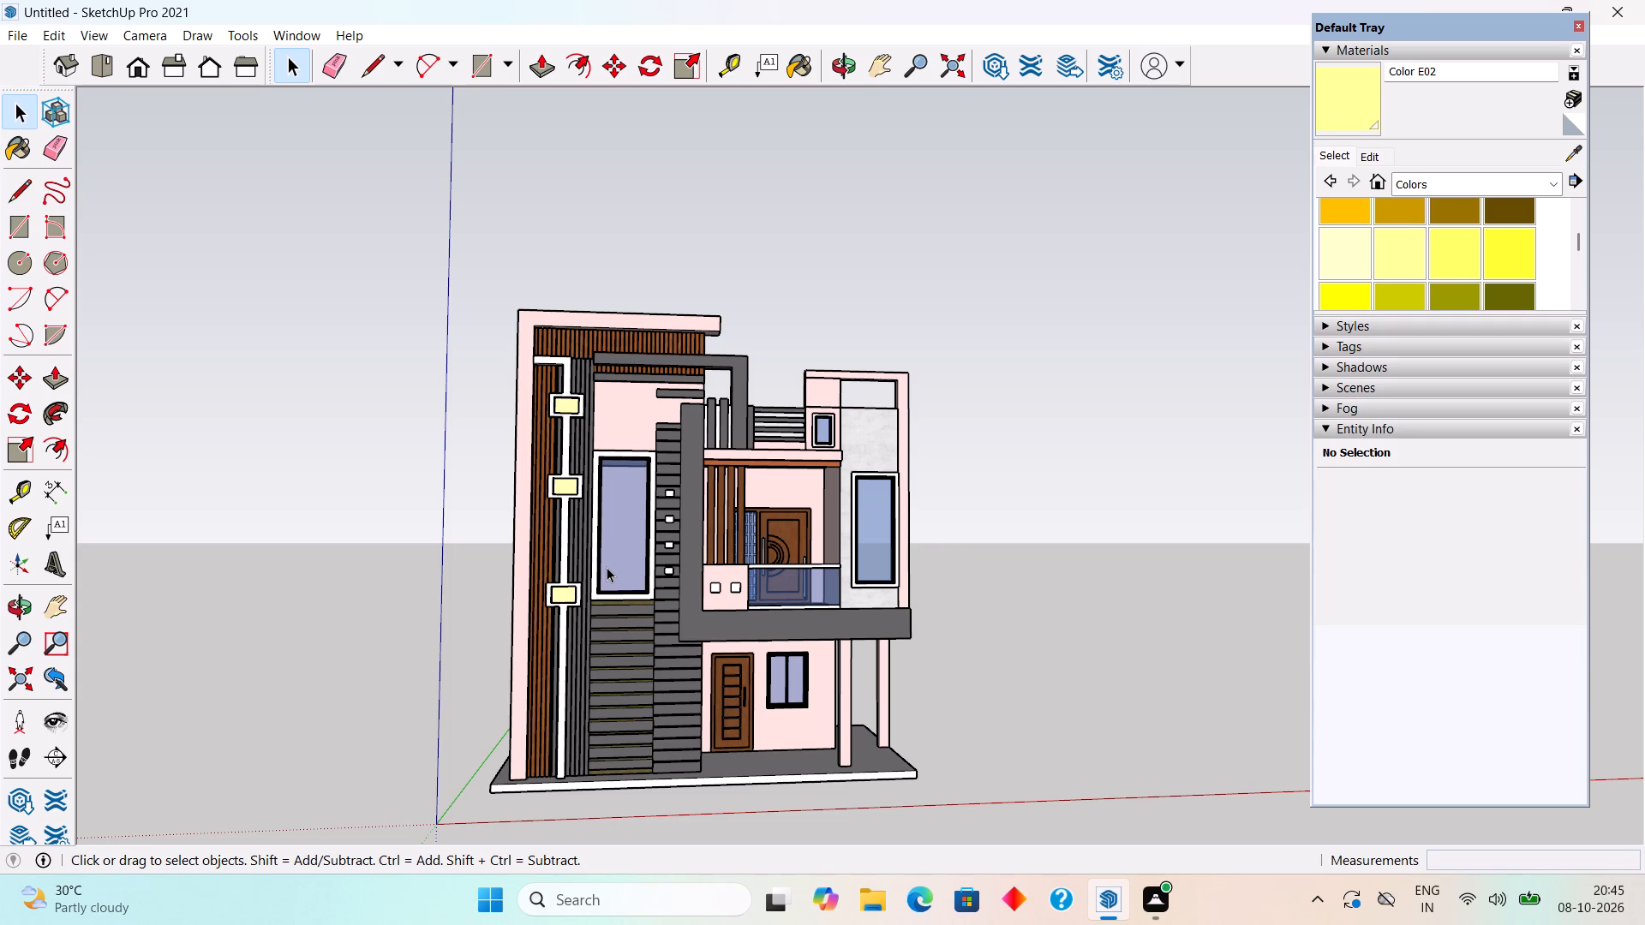
{"action": "scroll", "coordinate": [607, 567], "scroll_direction": "down", "scroll_amount": 5}
{"action": "scroll", "coordinate": [691, 643], "scroll_direction": "up", "scroll_amount": 4}
{"action": "scroll", "coordinate": [609, 707], "scroll_direction": "up", "scroll_amount": 3}
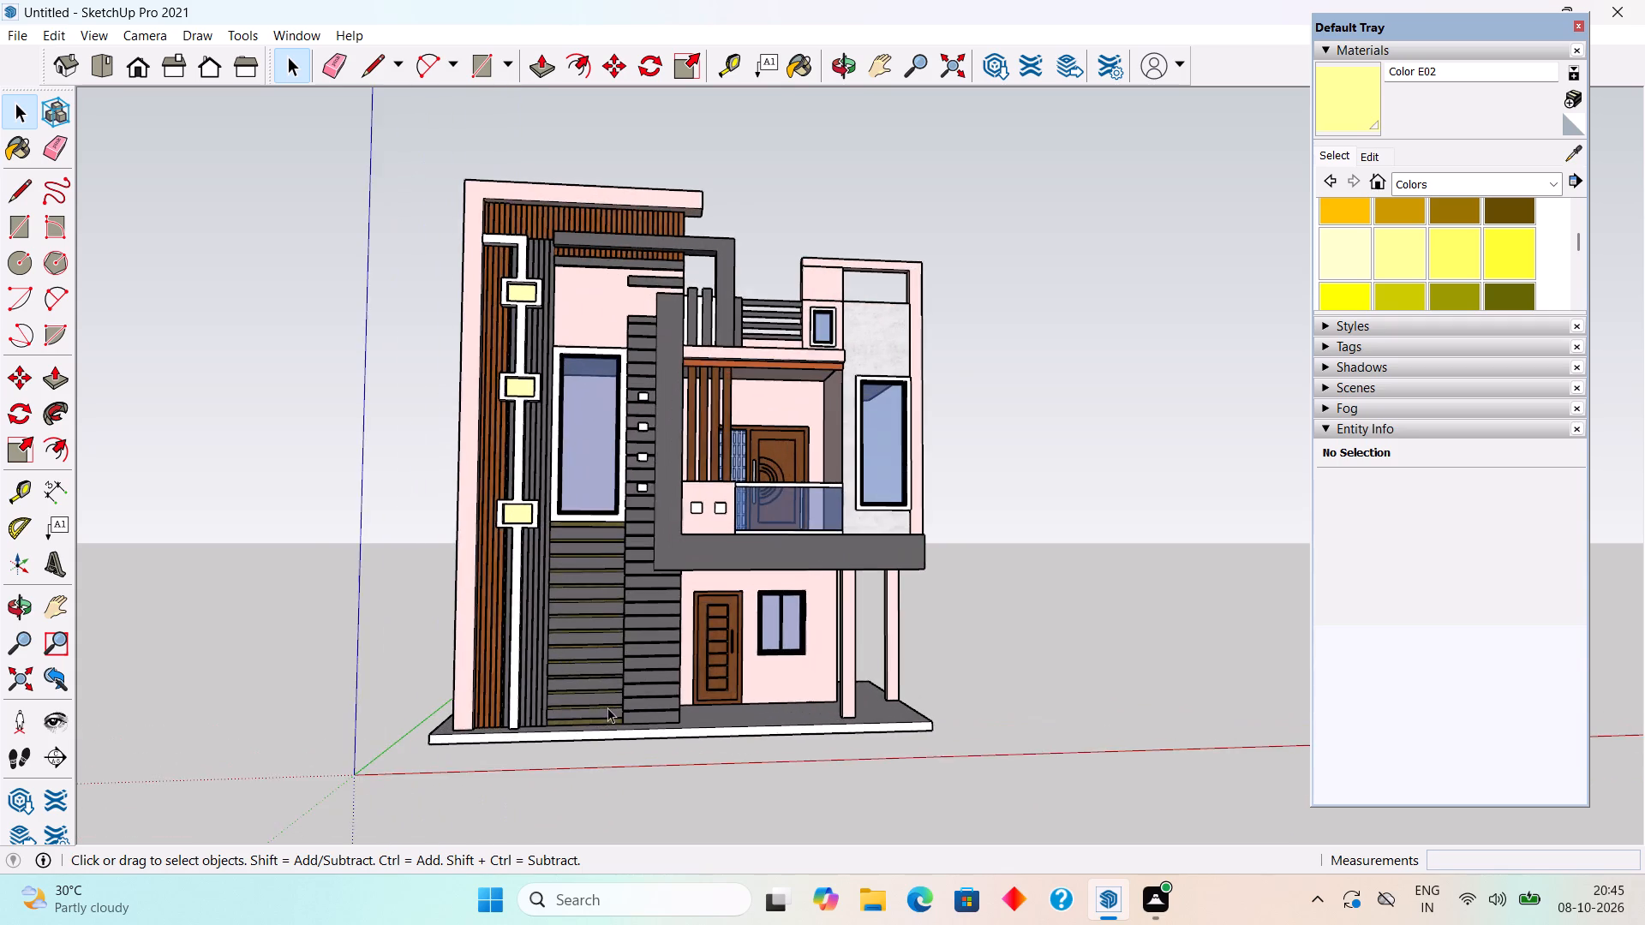
{"action": "middle_click_drag", "start_coordinate": [481, 712], "coordinate": [297, 771]}
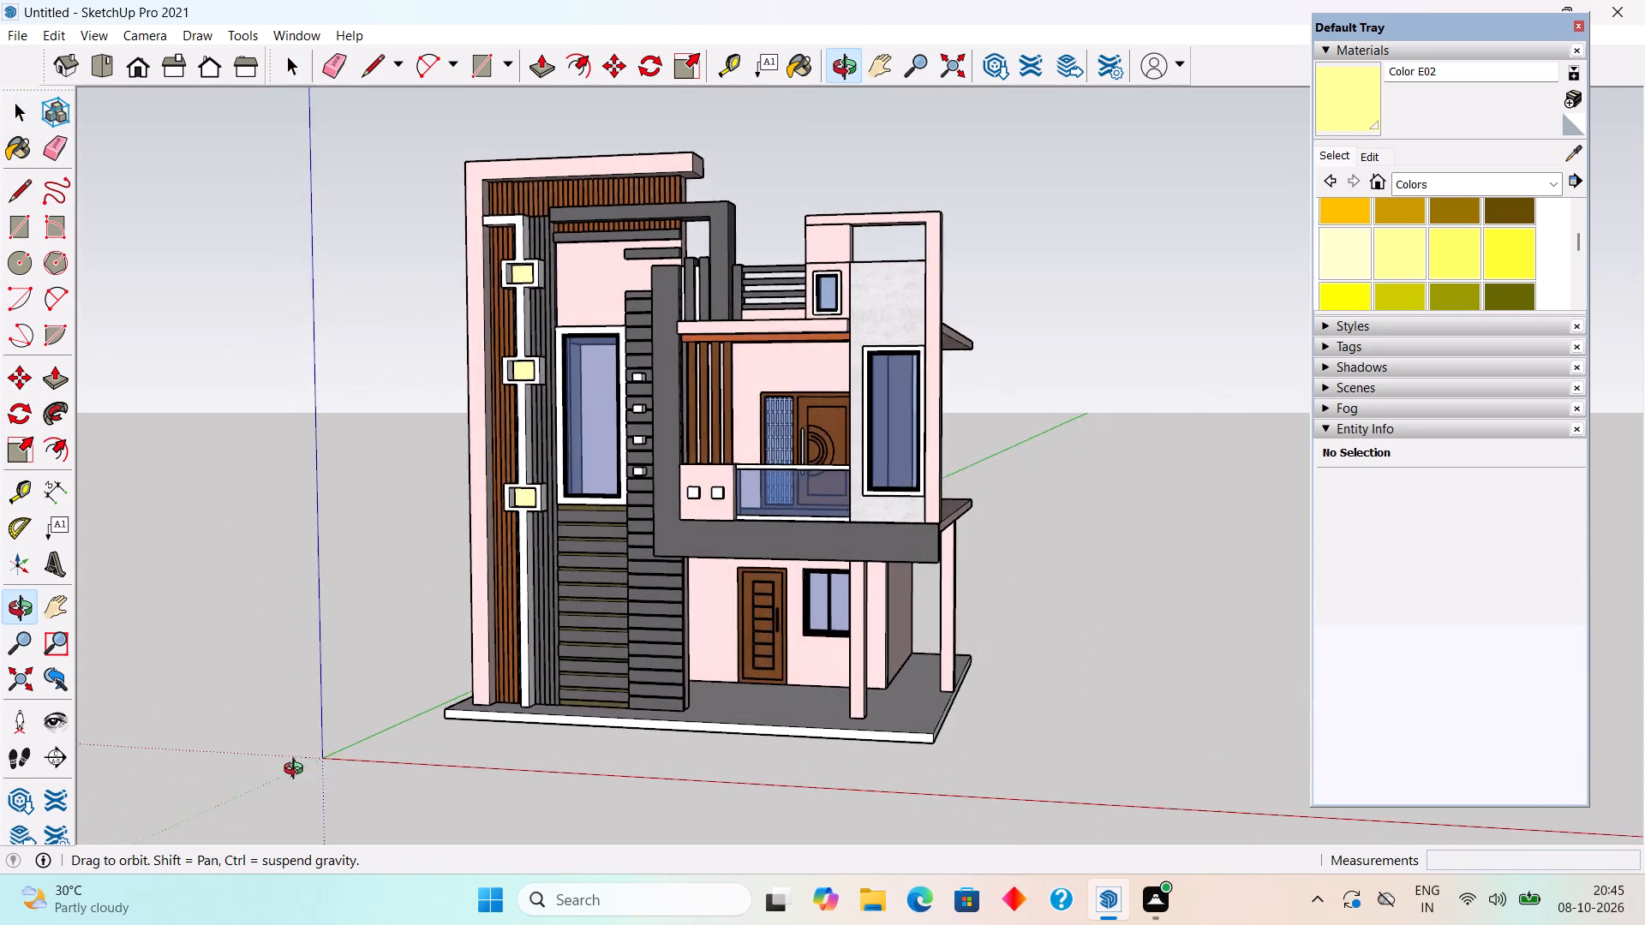
{"action": "middle_click_drag", "start_coordinate": [297, 771], "coordinate": [276, 731]}
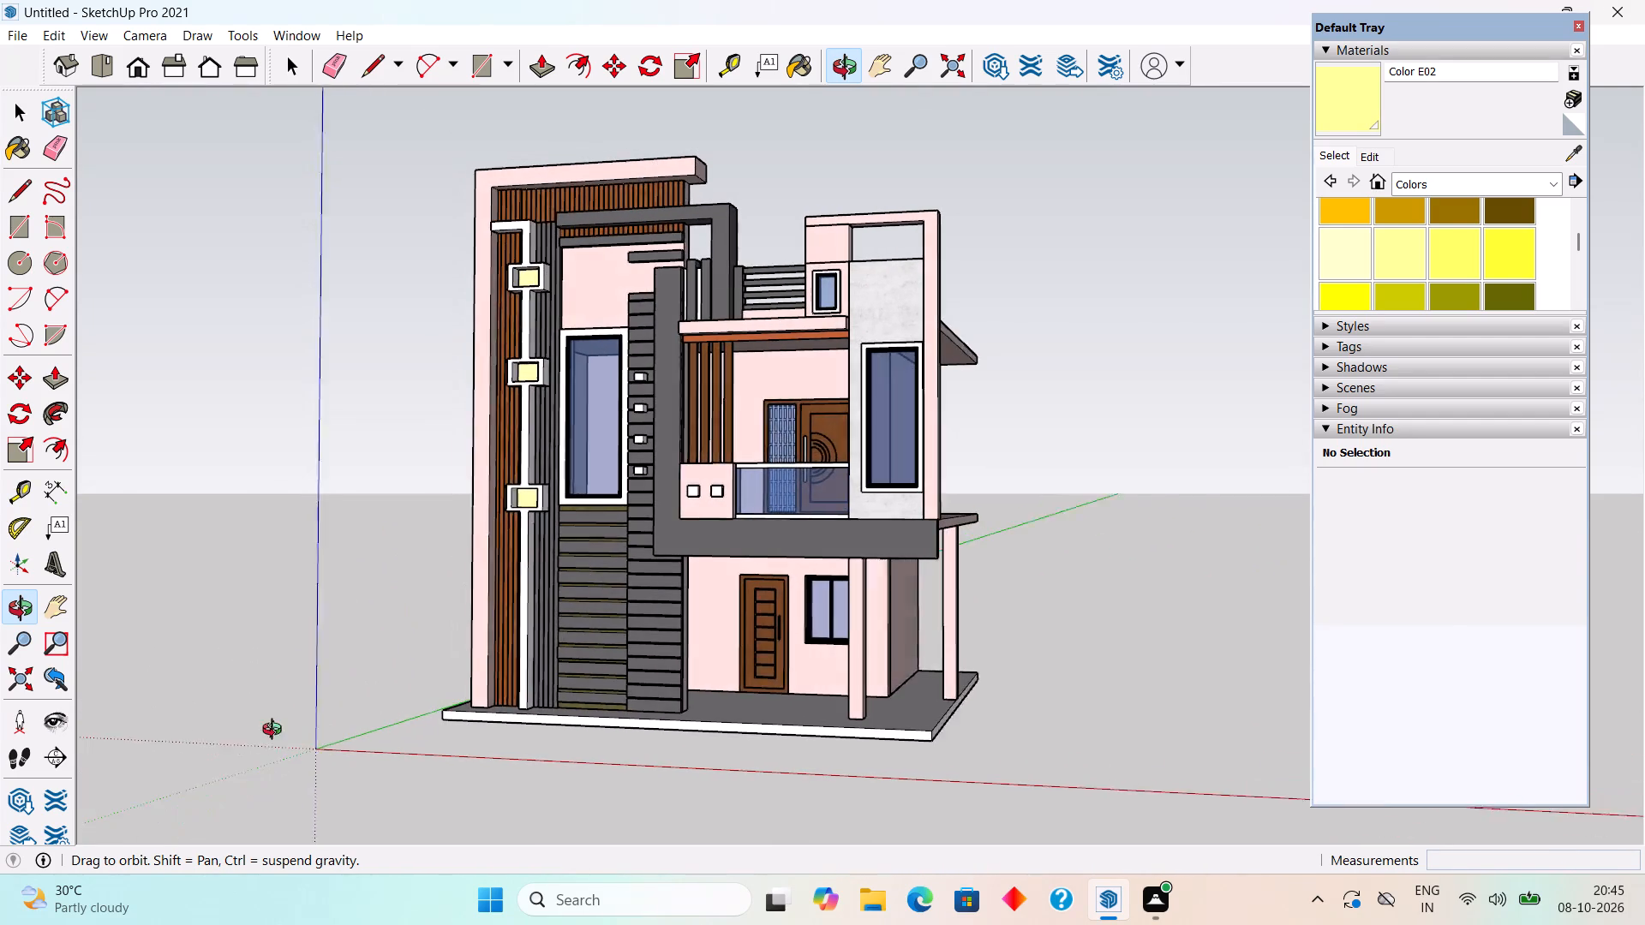
{"action": "middle_click_drag", "start_coordinate": [276, 731], "coordinate": [262, 731]}
{"action": "scroll", "coordinate": [563, 673], "scroll_direction": "up", "scroll_amount": 5}
{"action": "middle_click_drag", "start_coordinate": [556, 648], "coordinate": [560, 648]}
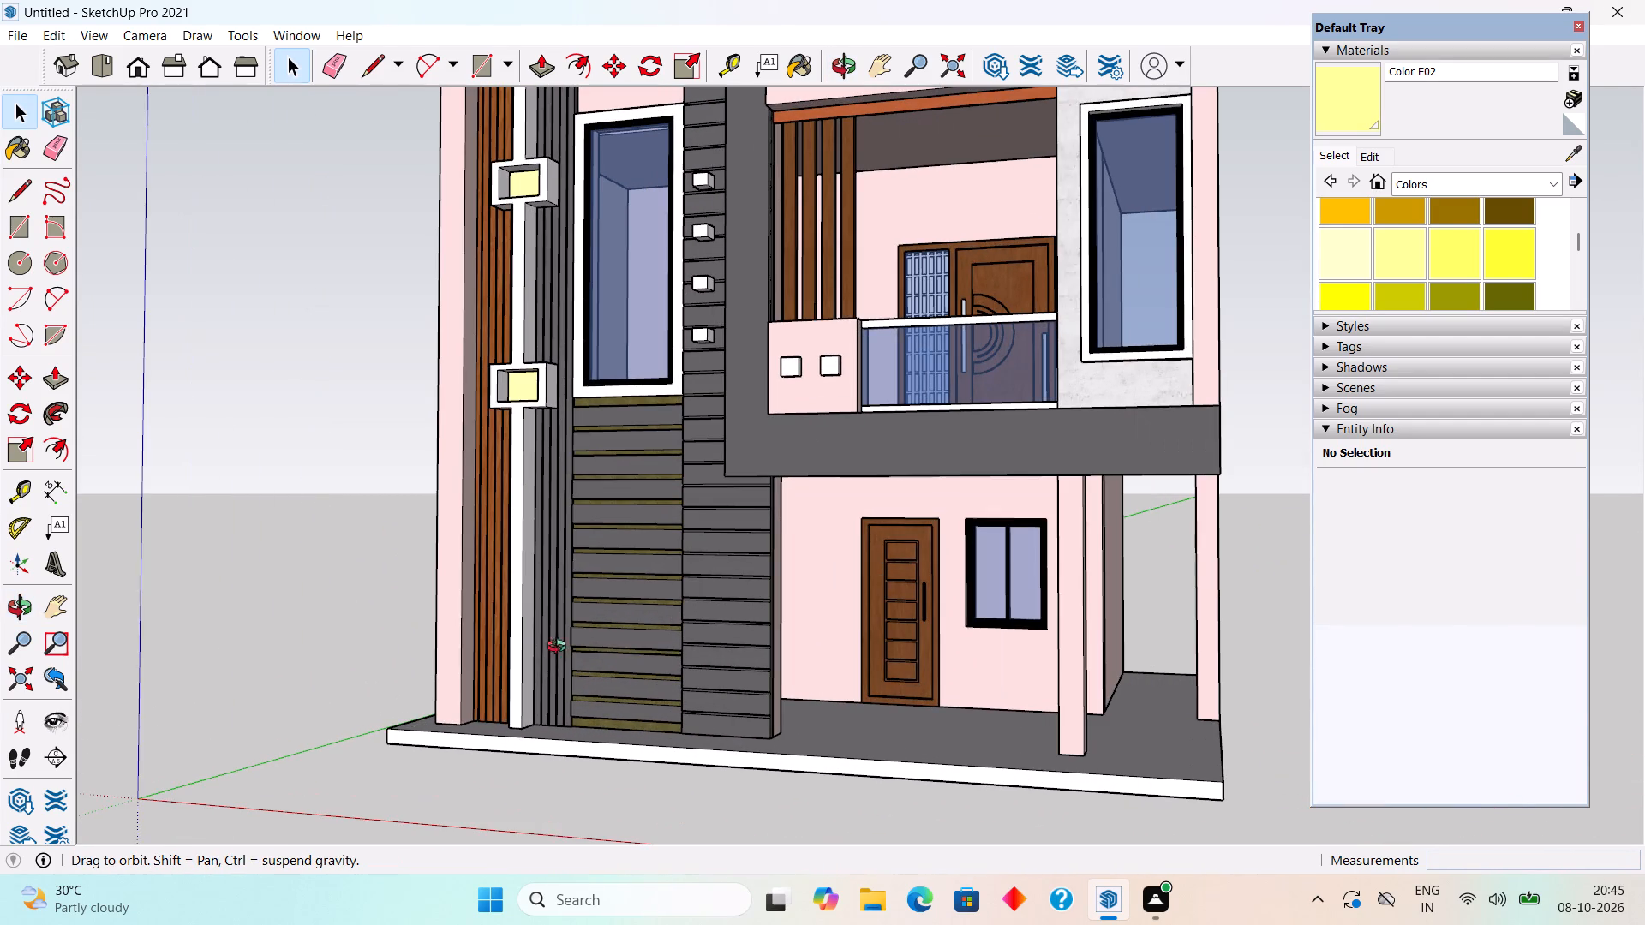
{"action": "middle_click_drag", "start_coordinate": [560, 648], "coordinate": [1061, 765]}
{"action": "scroll", "coordinate": [1061, 765], "scroll_direction": "down", "scroll_amount": 4}
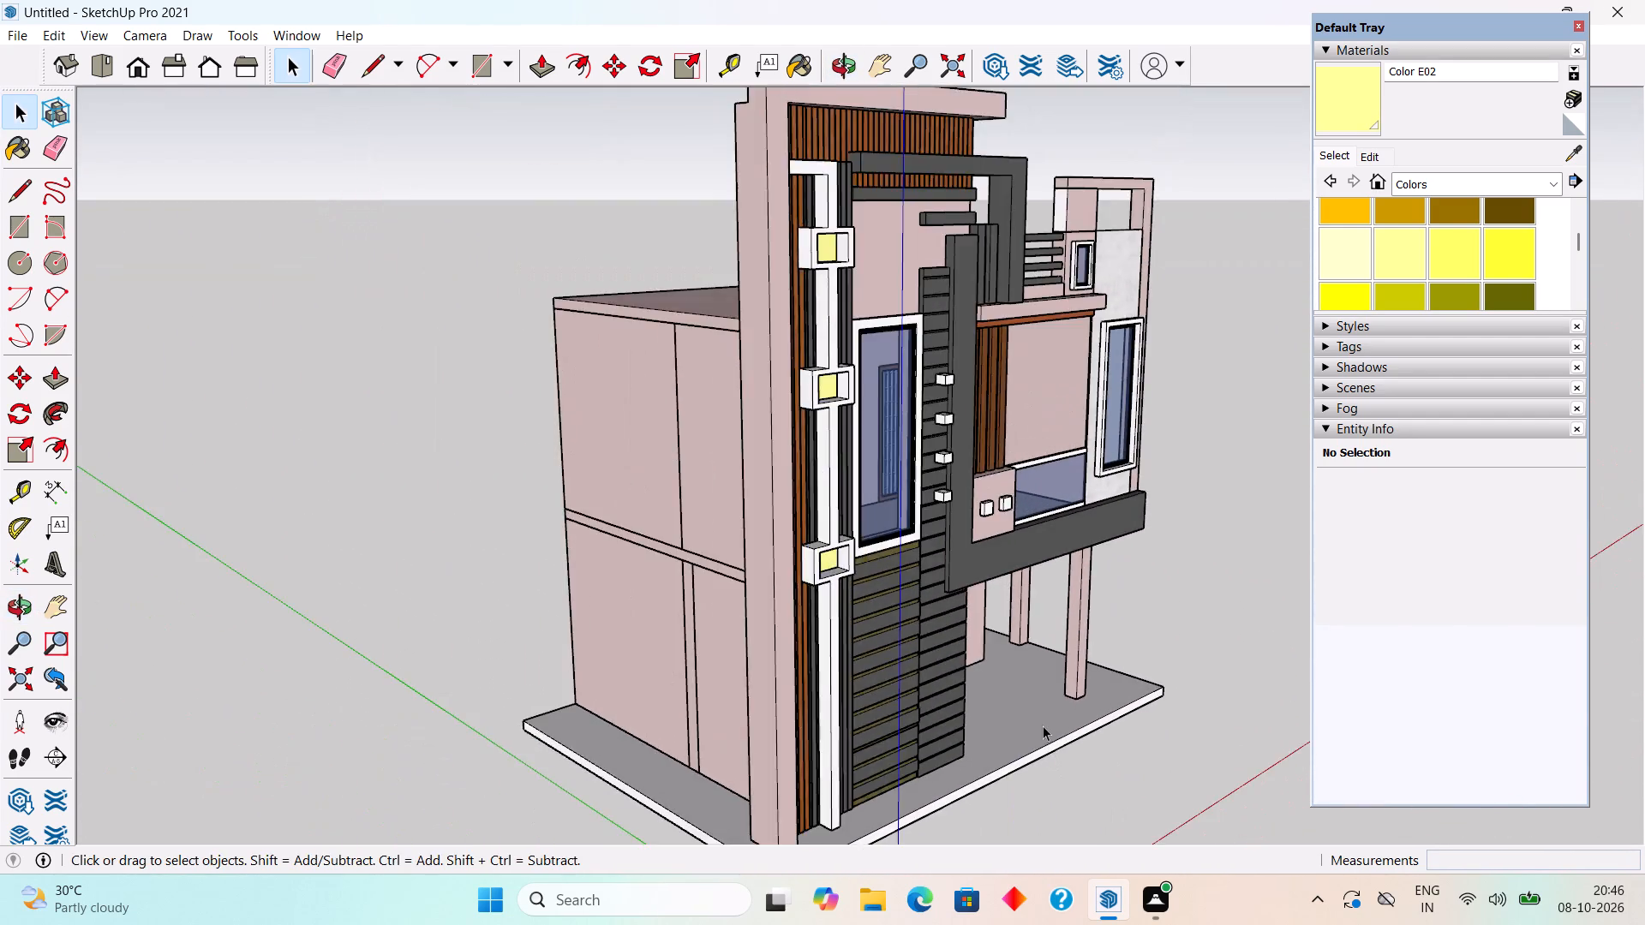
{"action": "scroll", "coordinate": [1043, 725], "scroll_direction": "down", "scroll_amount": 3}
{"action": "scroll", "coordinate": [1043, 725], "scroll_direction": "up", "scroll_amount": 1}
{"action": "scroll", "coordinate": [1043, 725], "scroll_direction": "down", "scroll_amount": 1}
{"action": "middle_click_drag", "start_coordinate": [1060, 729], "coordinate": [895, 675]}
{"action": "scroll", "coordinate": [912, 674], "scroll_direction": "down", "scroll_amount": 3}
{"action": "left_click", "coordinate": [1202, 614]}
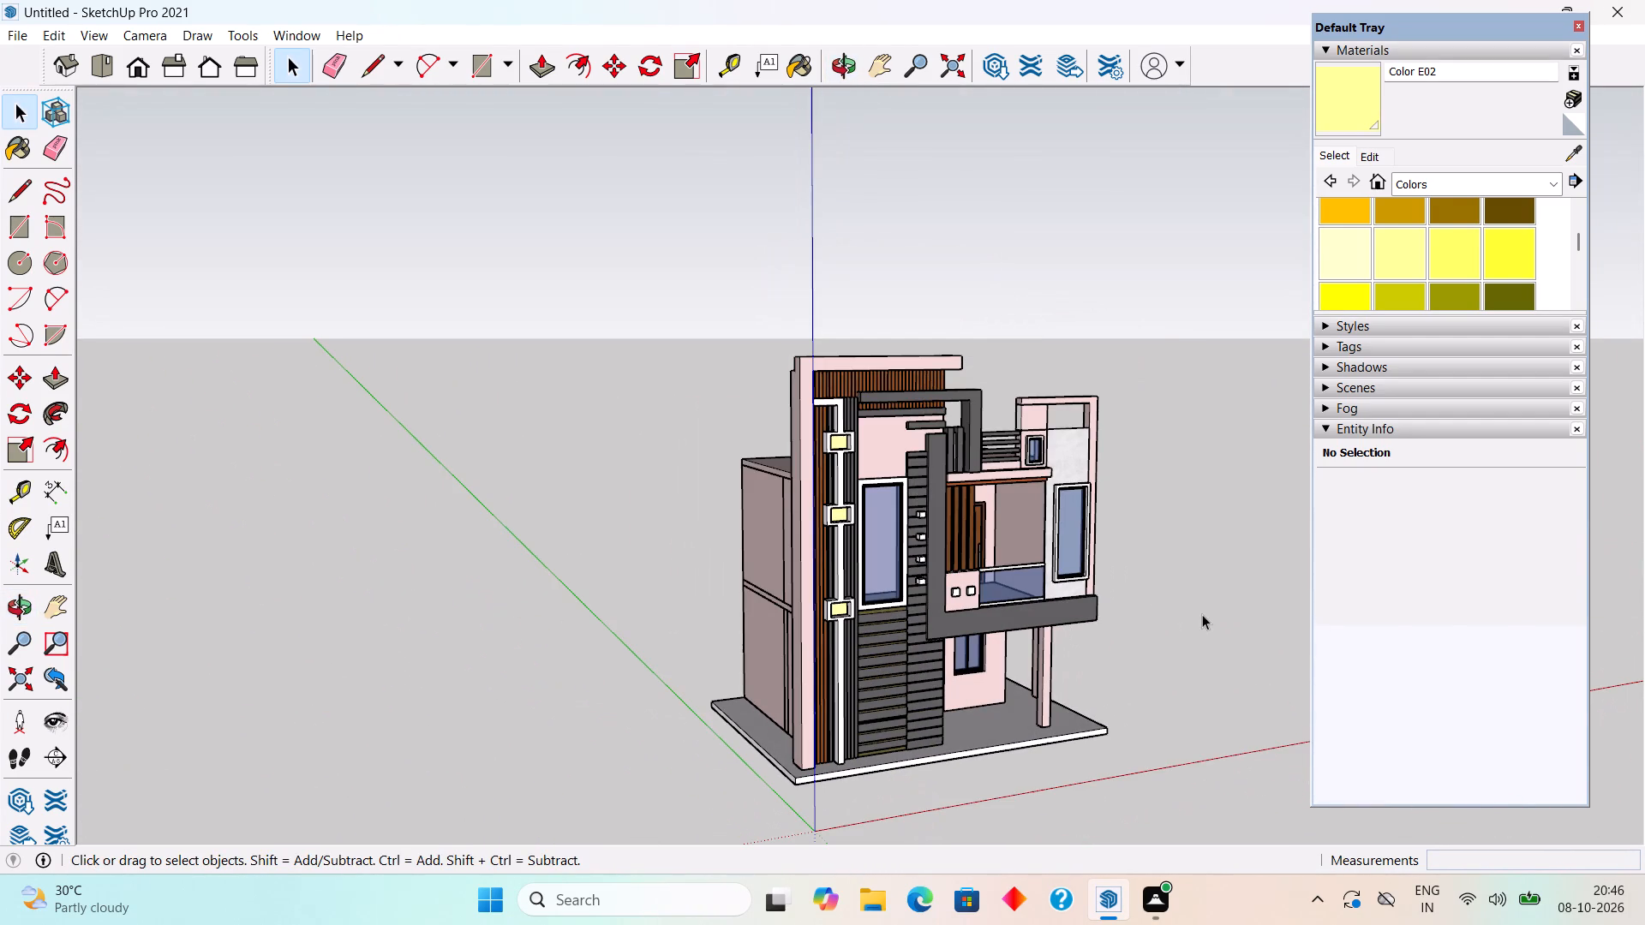
{"action": "middle_click_drag", "start_coordinate": [1087, 653], "coordinate": [833, 594]}
{"action": "scroll", "coordinate": [1034, 604], "scroll_direction": "up", "scroll_amount": 4}
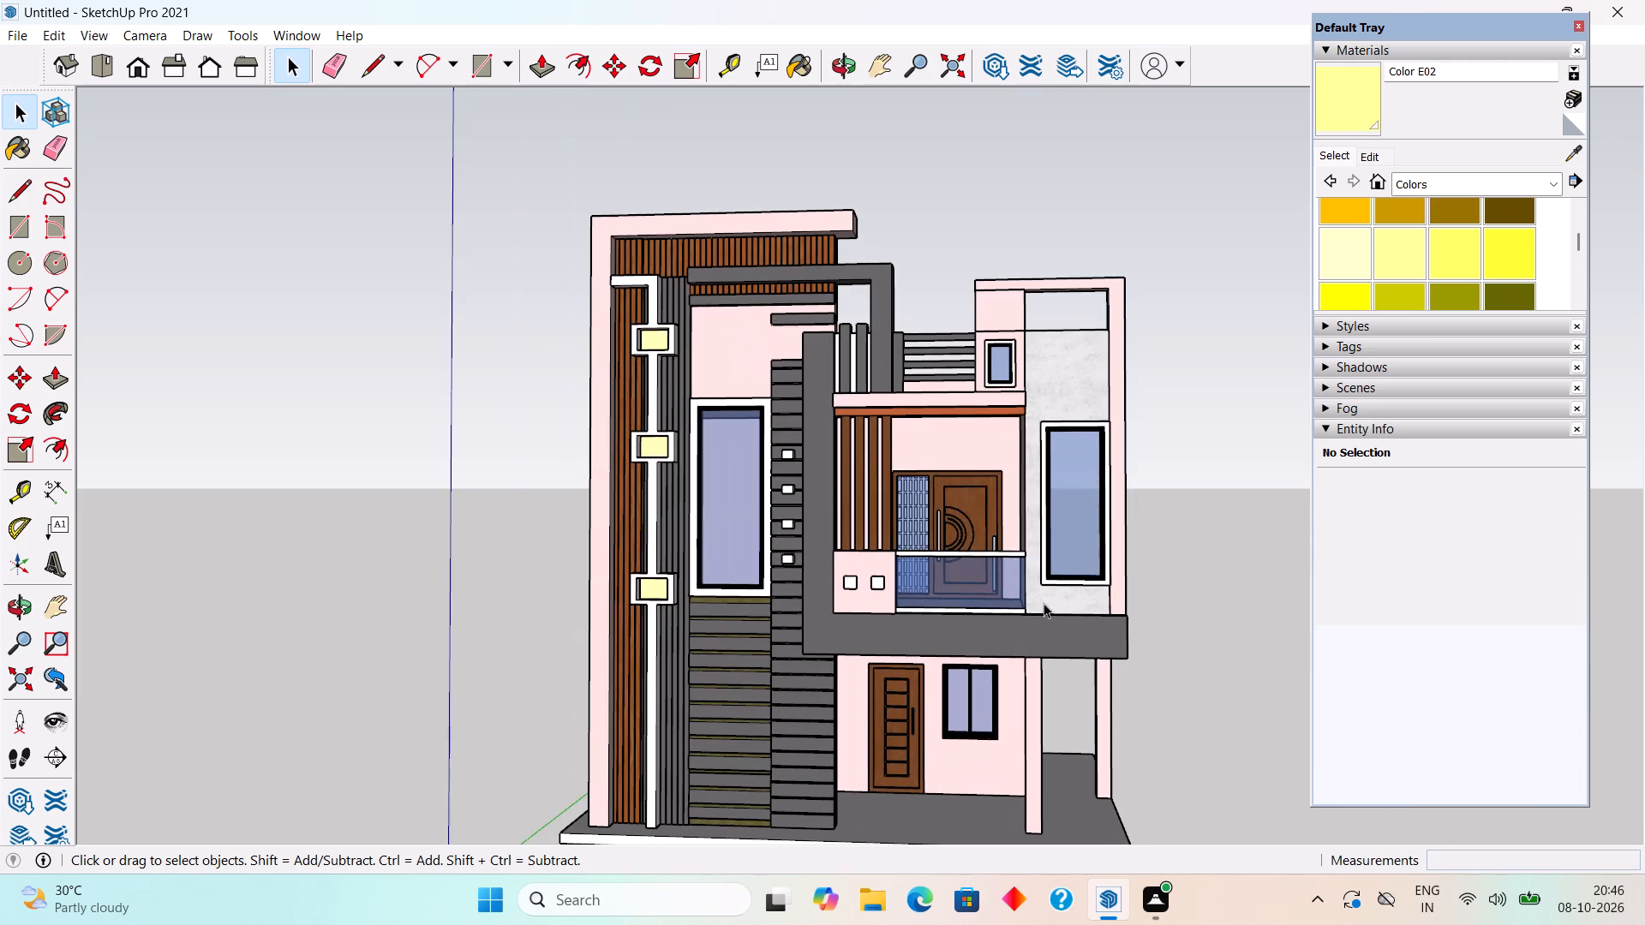
{"action": "middle_click_drag", "start_coordinate": [1058, 609], "coordinate": [1110, 578]}
{"action": "scroll", "coordinate": [1110, 578], "scroll_direction": "down", "scroll_amount": 2}
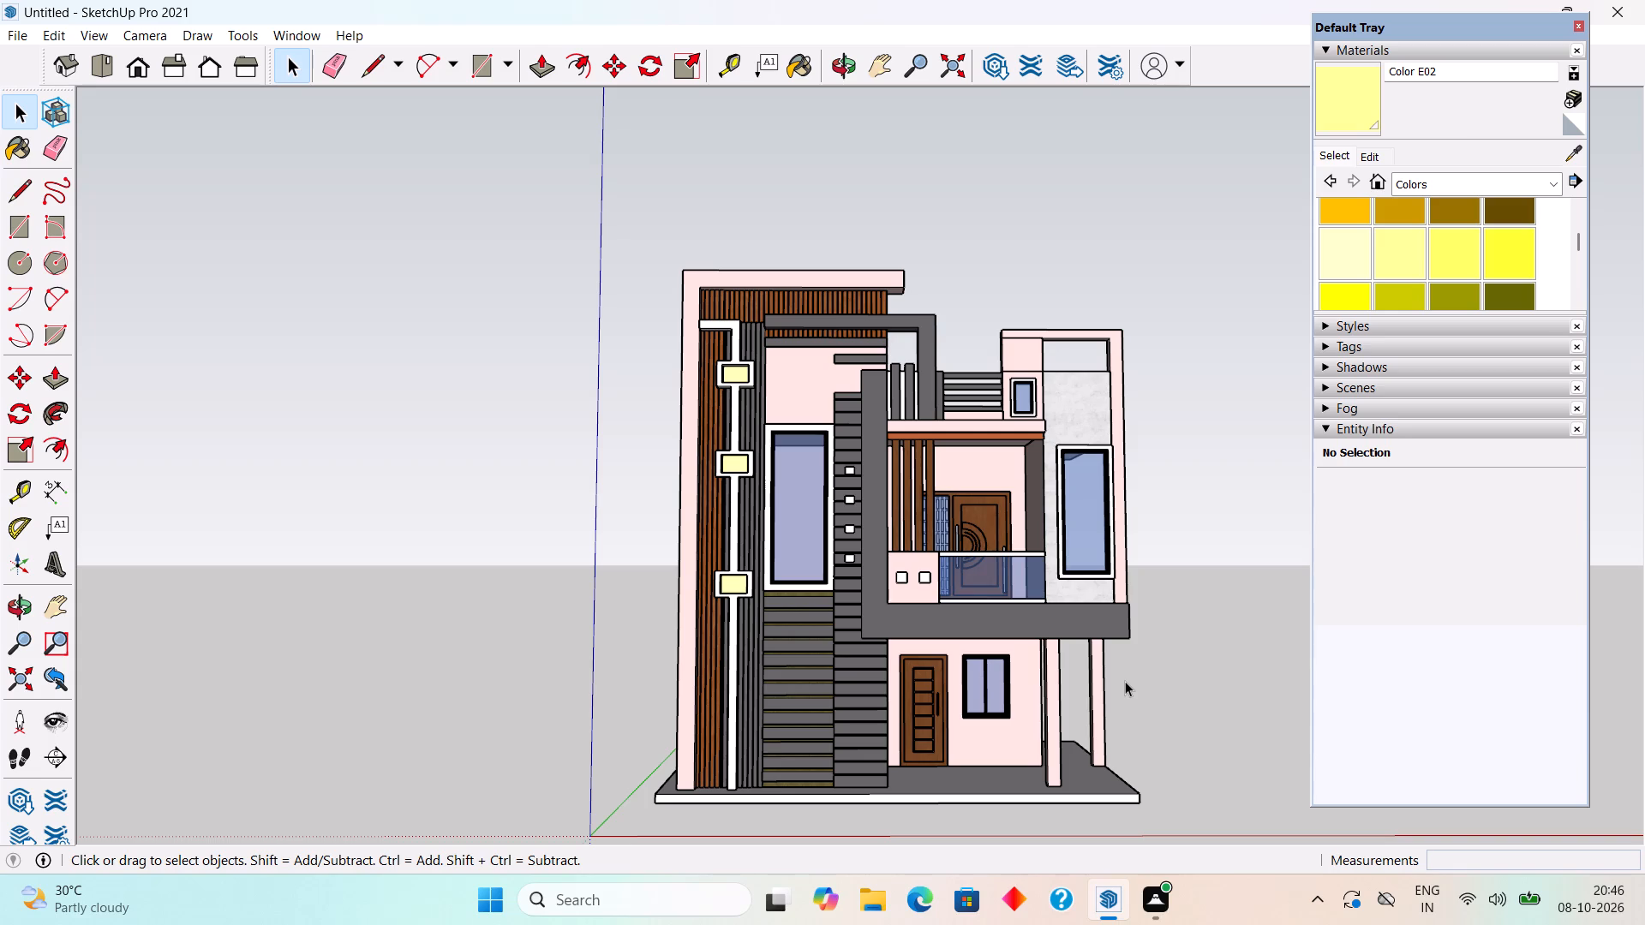
Paint the front face of the slab edge above the upper-floor balcony with white Color M00.
{"action": "scroll", "coordinate": [918, 385], "scroll_direction": "up", "scroll_amount": 5}
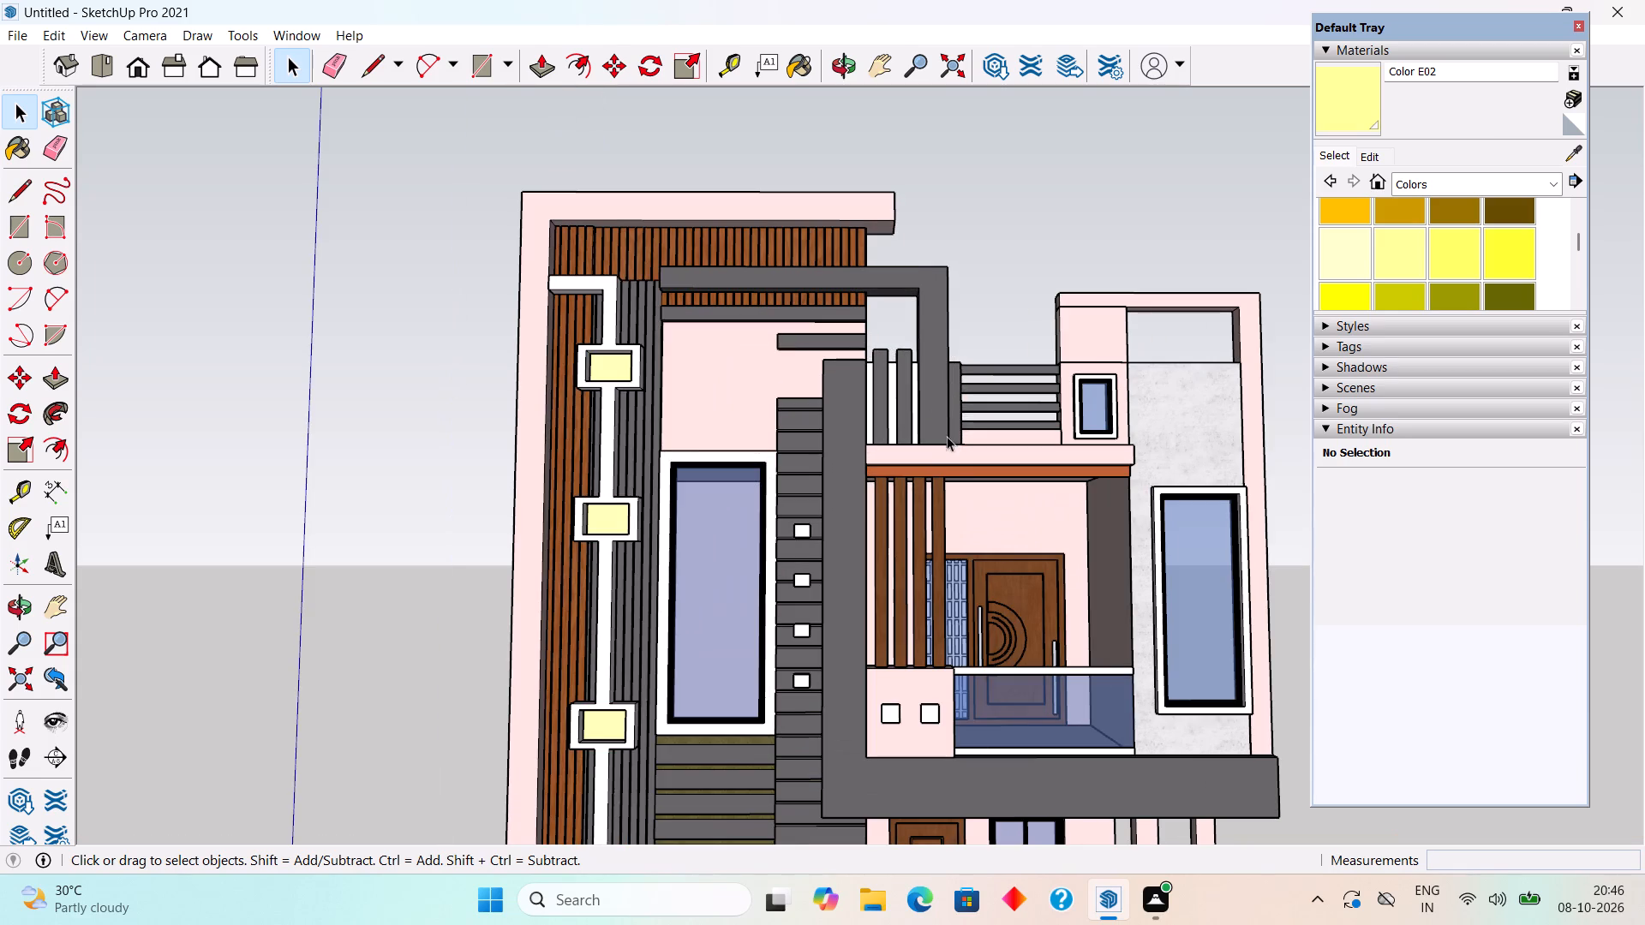
{"action": "scroll", "coordinate": [1396, 236], "scroll_direction": "down", "scroll_amount": 6}
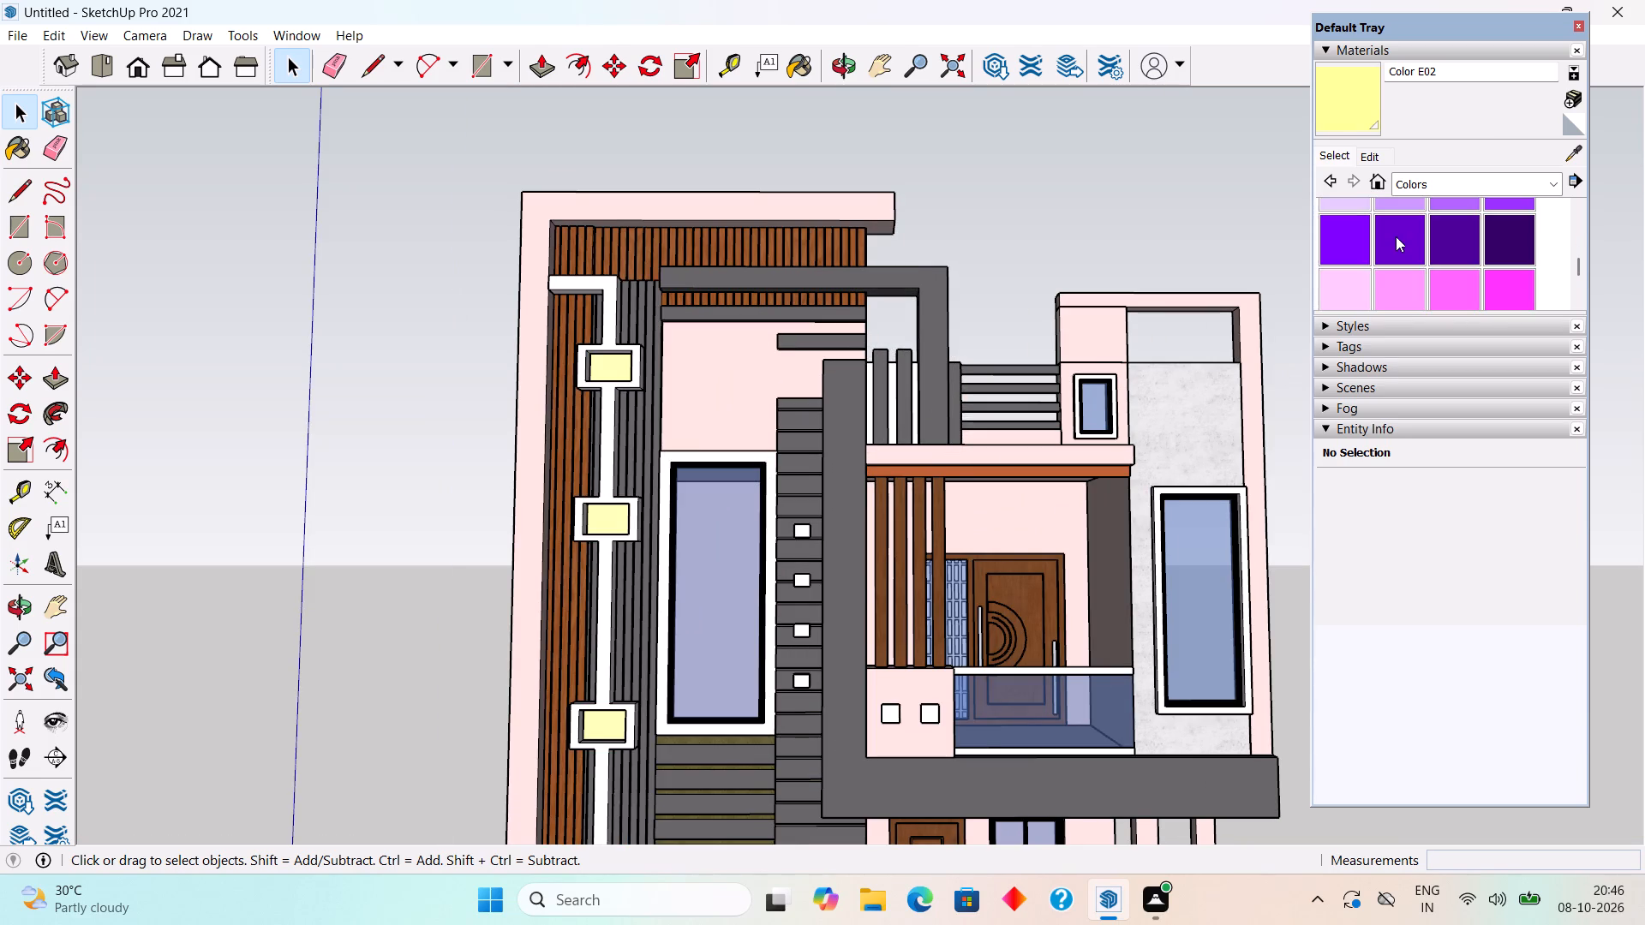
{"action": "scroll", "coordinate": [1396, 236], "scroll_direction": "down", "scroll_amount": 2}
{"action": "scroll", "coordinate": [1396, 236], "scroll_direction": "up", "scroll_amount": 3}
{"action": "scroll", "coordinate": [1396, 236], "scroll_direction": "down", "scroll_amount": 4}
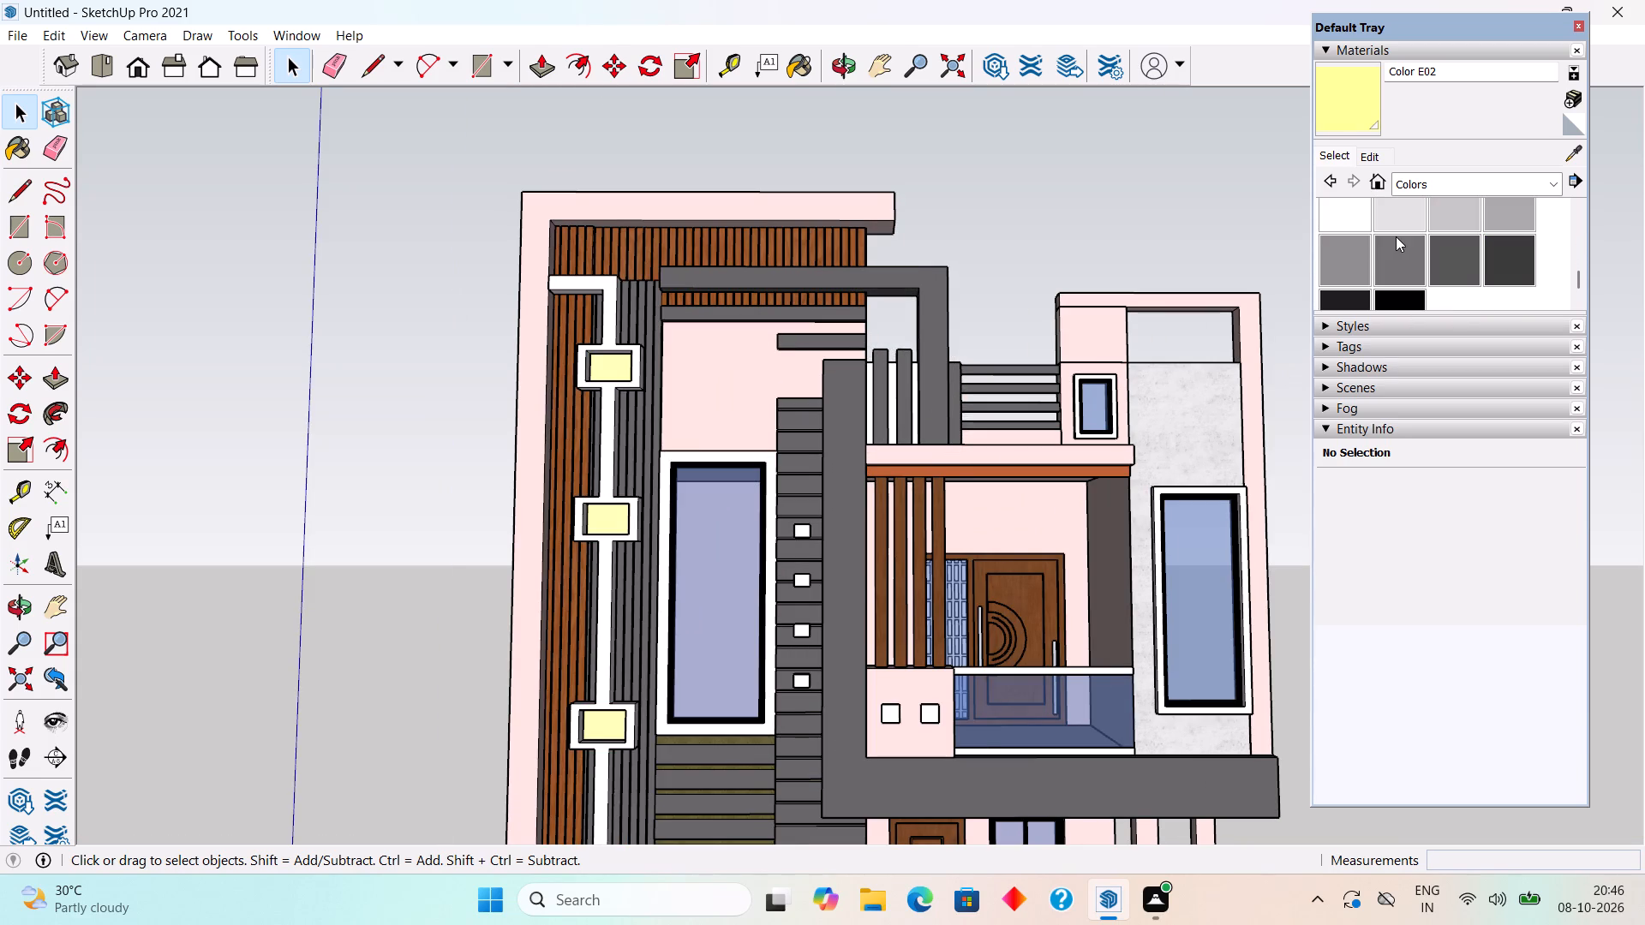
{"action": "left_click", "coordinate": [1364, 223]}
{"action": "scroll", "coordinate": [1104, 429], "scroll_direction": "up", "scroll_amount": 3}
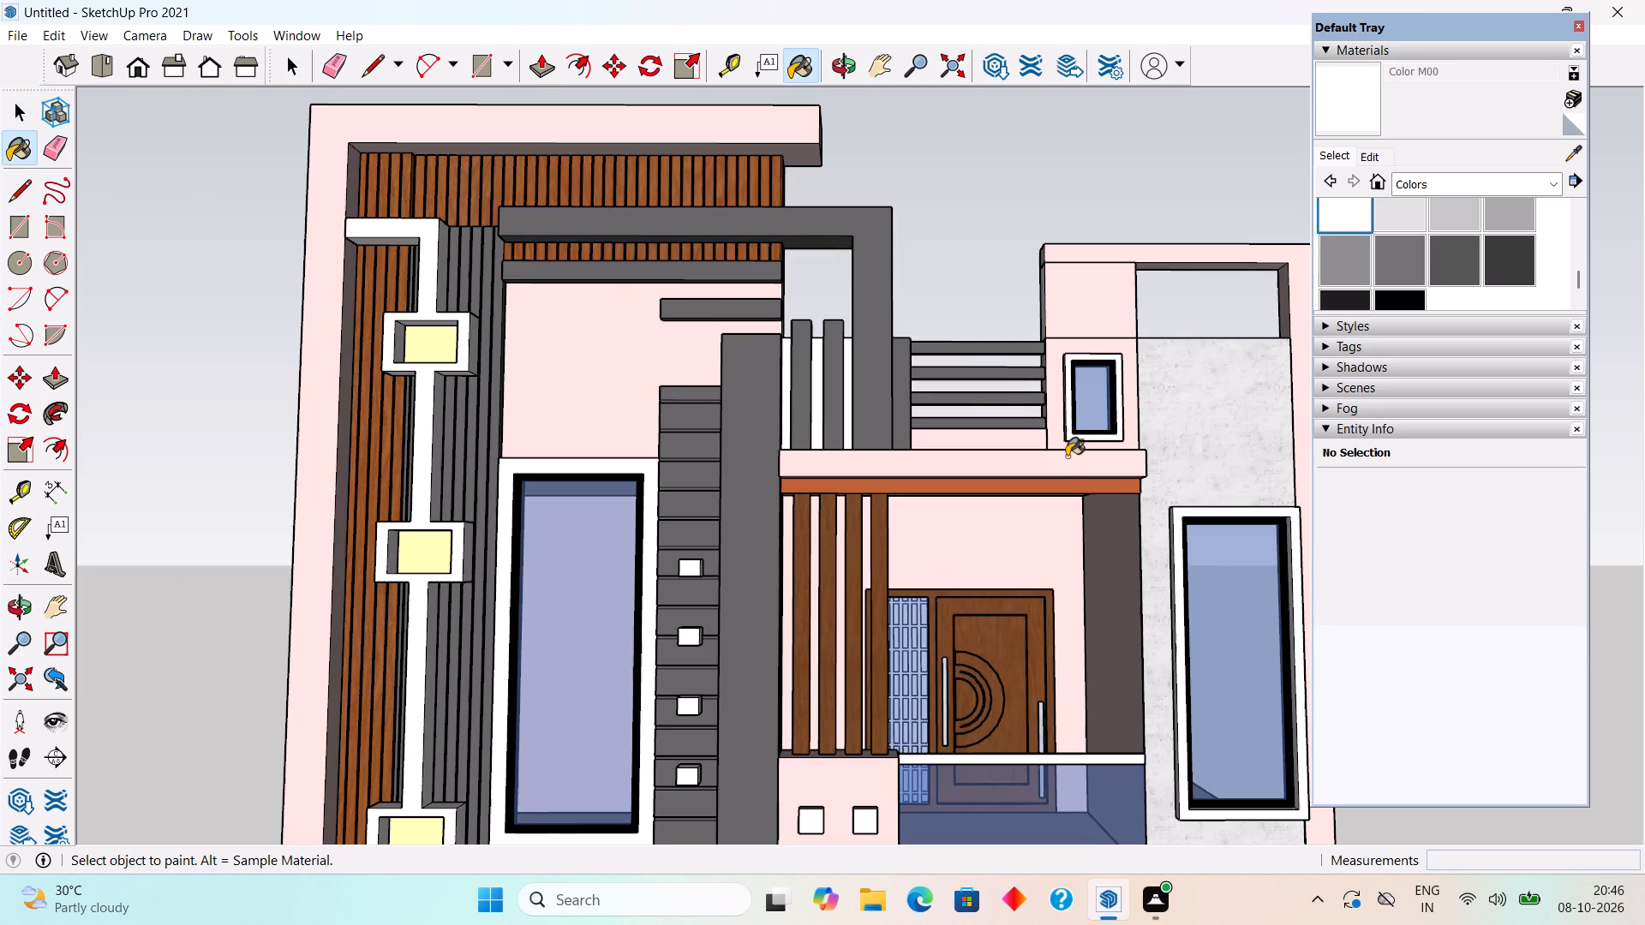
{"action": "left_click", "coordinate": [1067, 464]}
Paint the surround of the tall window in the concrete-textured wall beside the balcony with Color M00.
{"action": "scroll", "coordinate": [1067, 464], "scroll_direction": "down", "scroll_amount": 10}
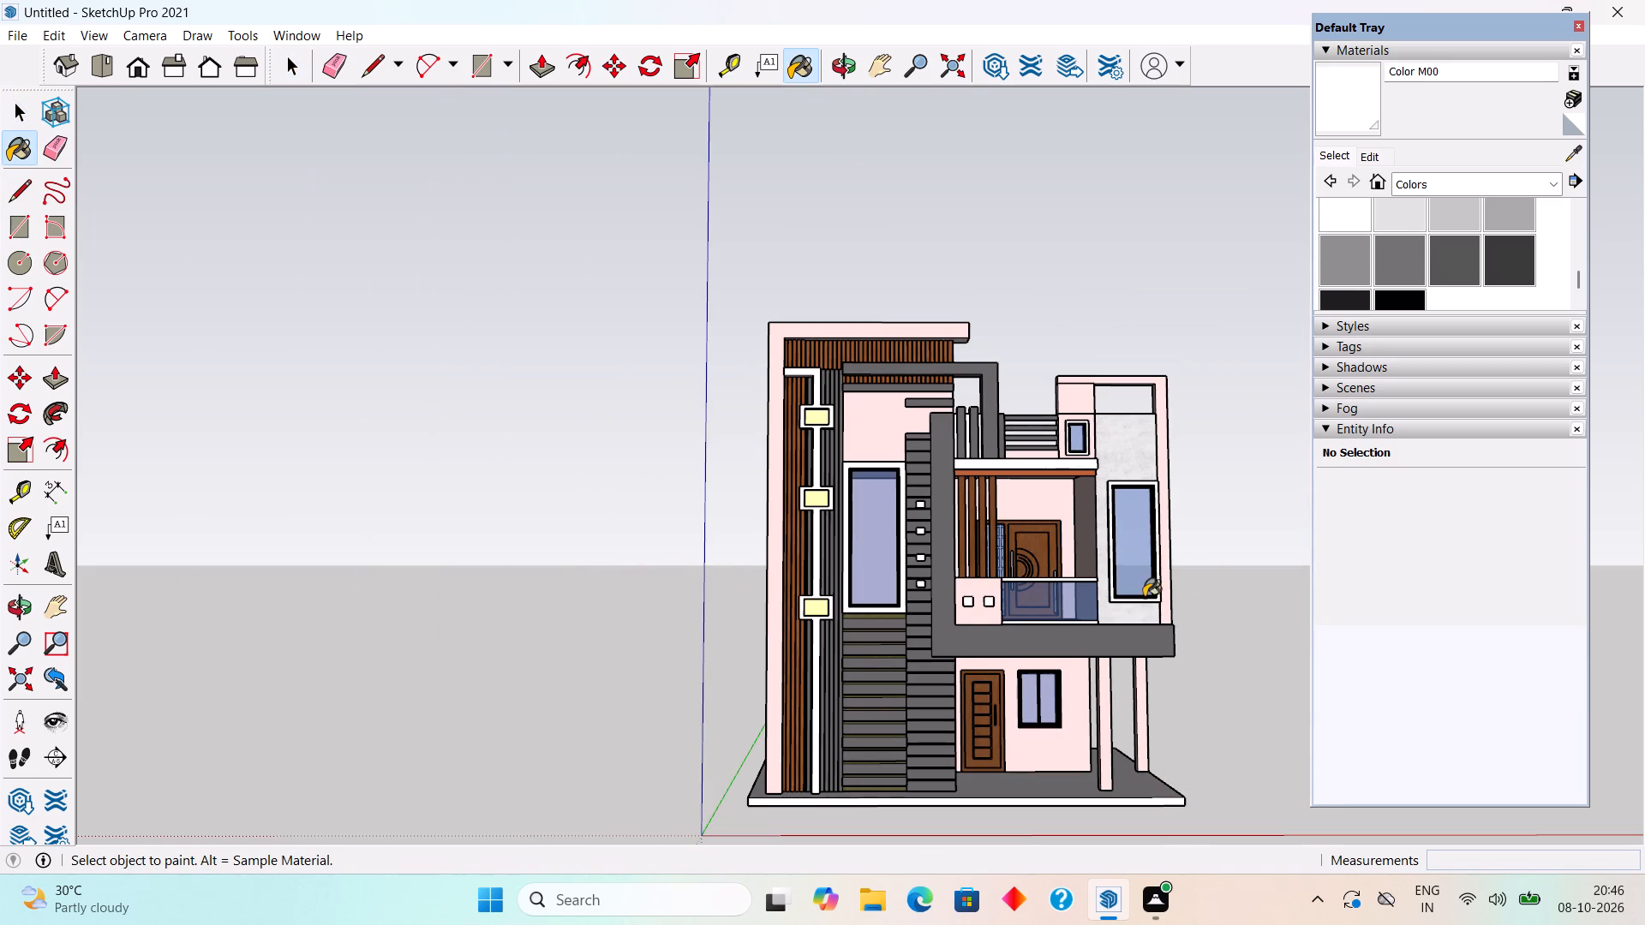
{"action": "scroll", "coordinate": [1141, 606], "scroll_direction": "up", "scroll_amount": 17}
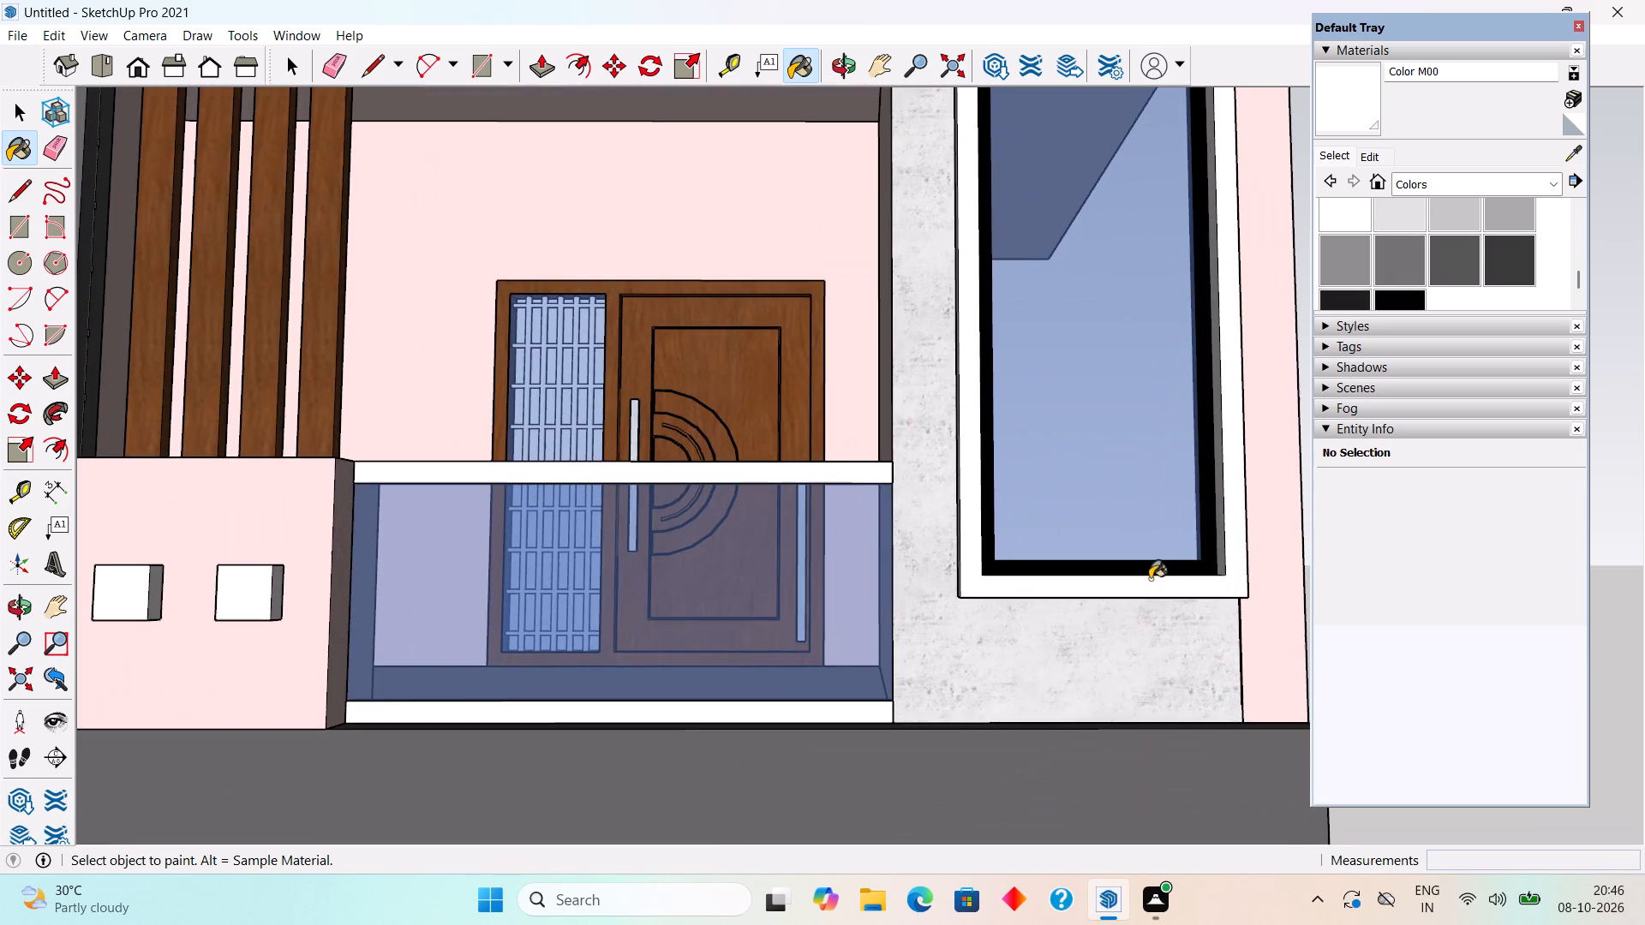
{"action": "left_click", "coordinate": [1151, 586]}
{"action": "key", "text": "space"}
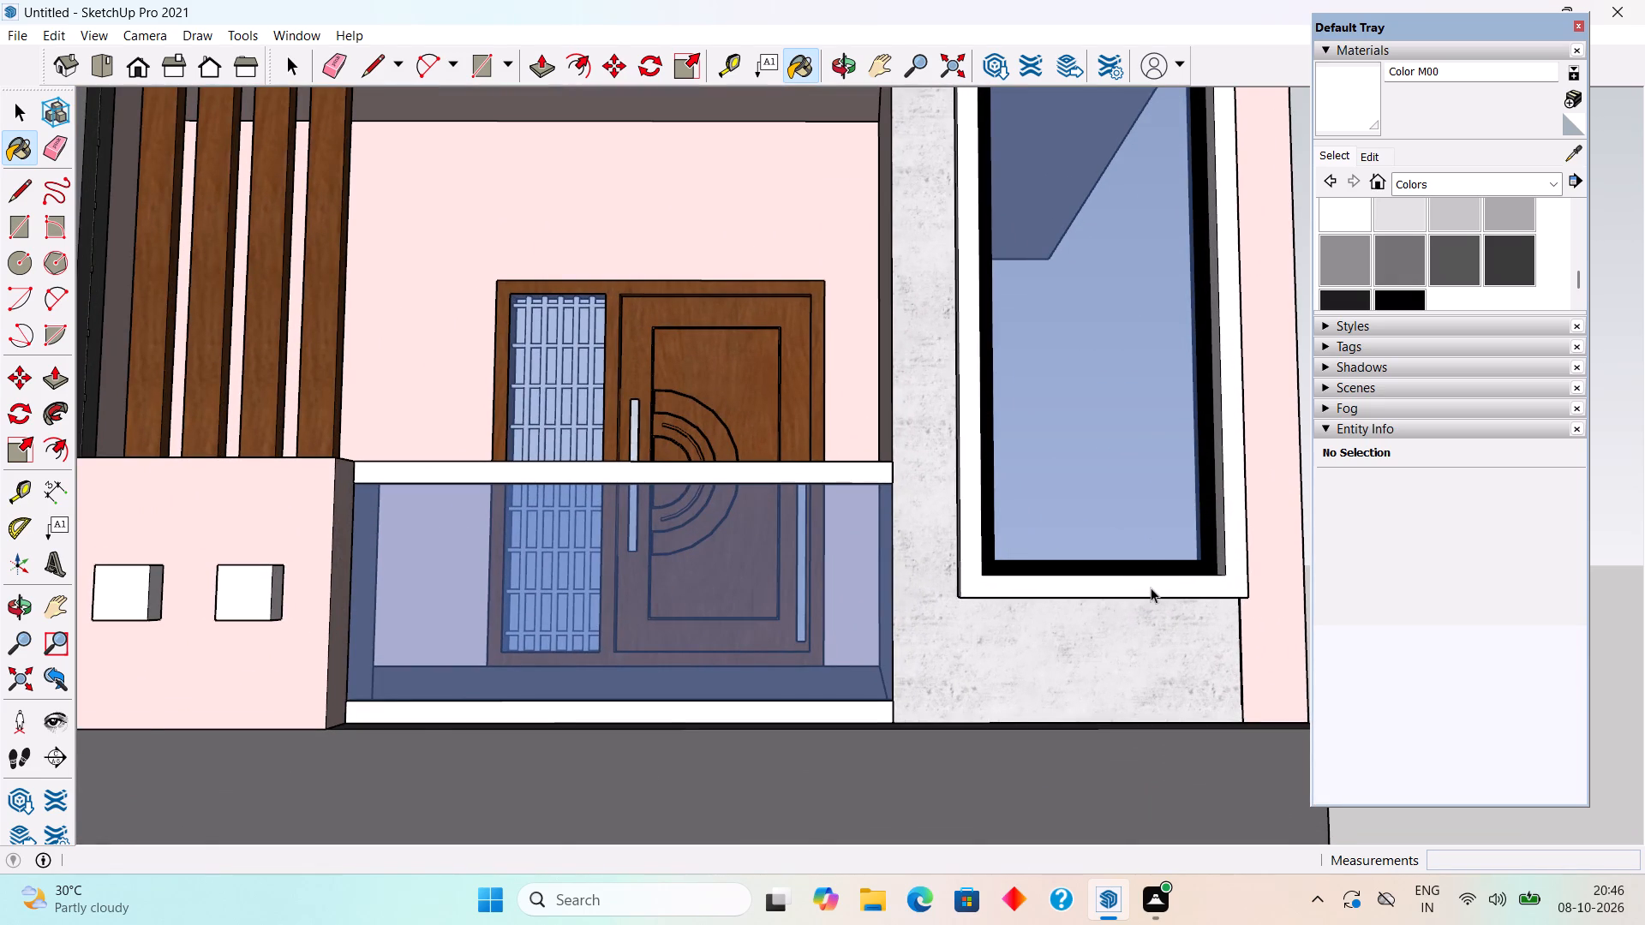
Sample Color E02 from a square frame recess and paint the white panel behind the vertical grey bars above the balcony slab with it.
{"action": "scroll", "coordinate": [1151, 588], "scroll_direction": "down", "scroll_amount": 15}
{"action": "scroll", "coordinate": [1205, 486], "scroll_direction": "down", "scroll_amount": 4}
{"action": "middle_click_drag", "start_coordinate": [1211, 470], "coordinate": [1199, 523]}
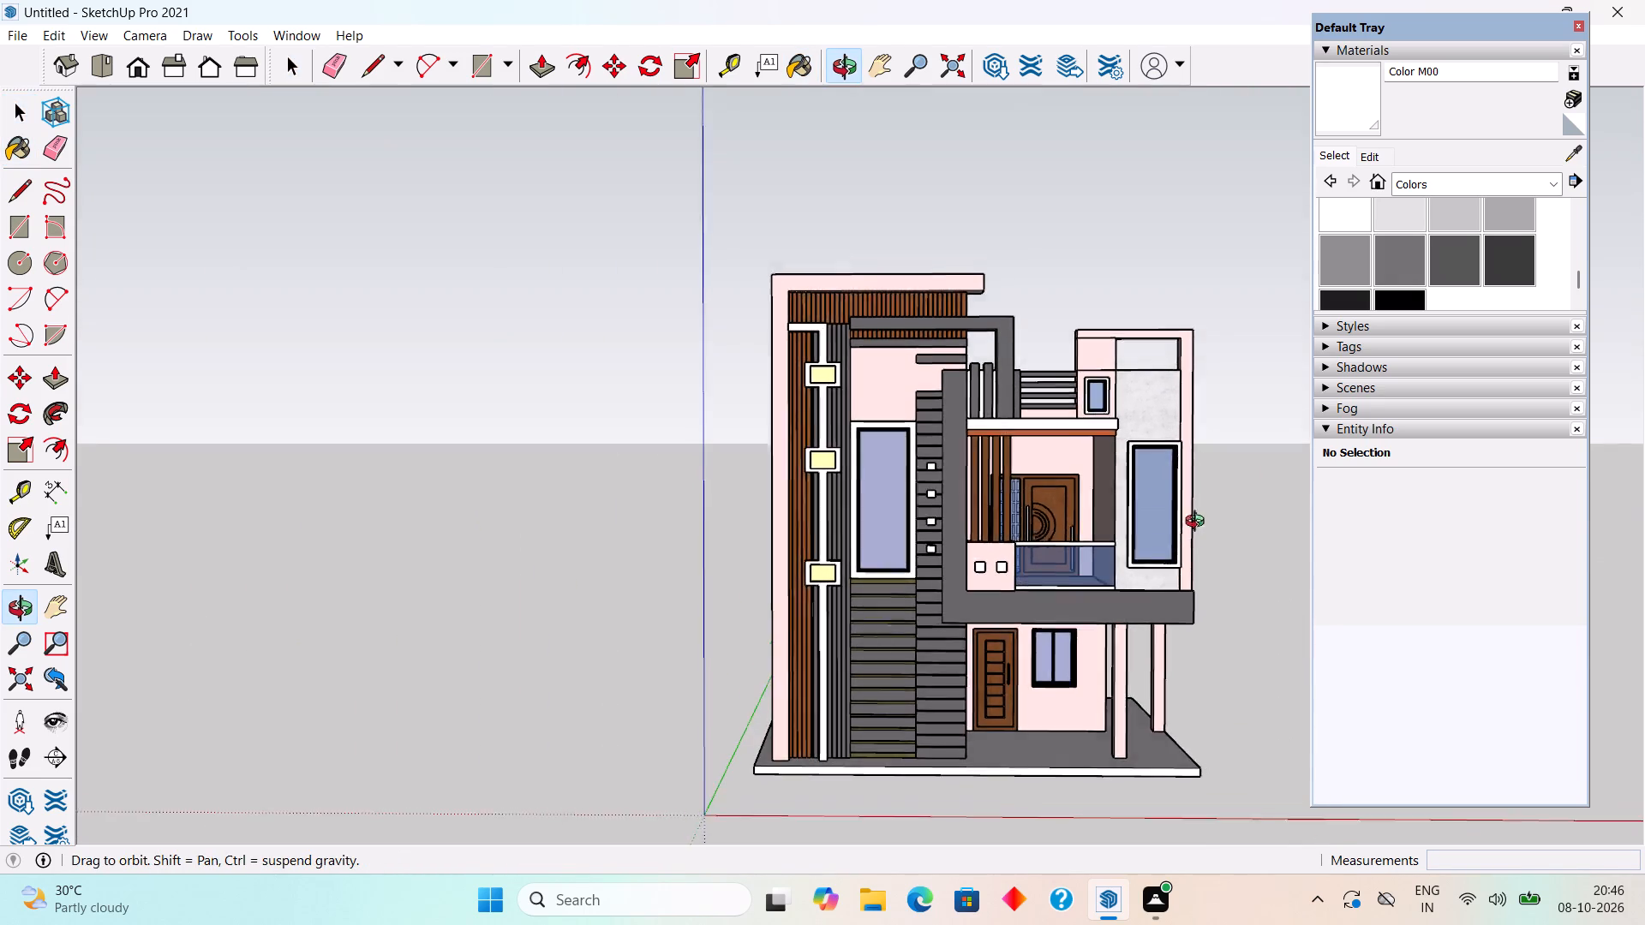
{"action": "middle_click_drag", "start_coordinate": [1199, 523], "coordinate": [1187, 576]}
{"action": "scroll", "coordinate": [1187, 576], "scroll_direction": "down", "scroll_amount": 1}
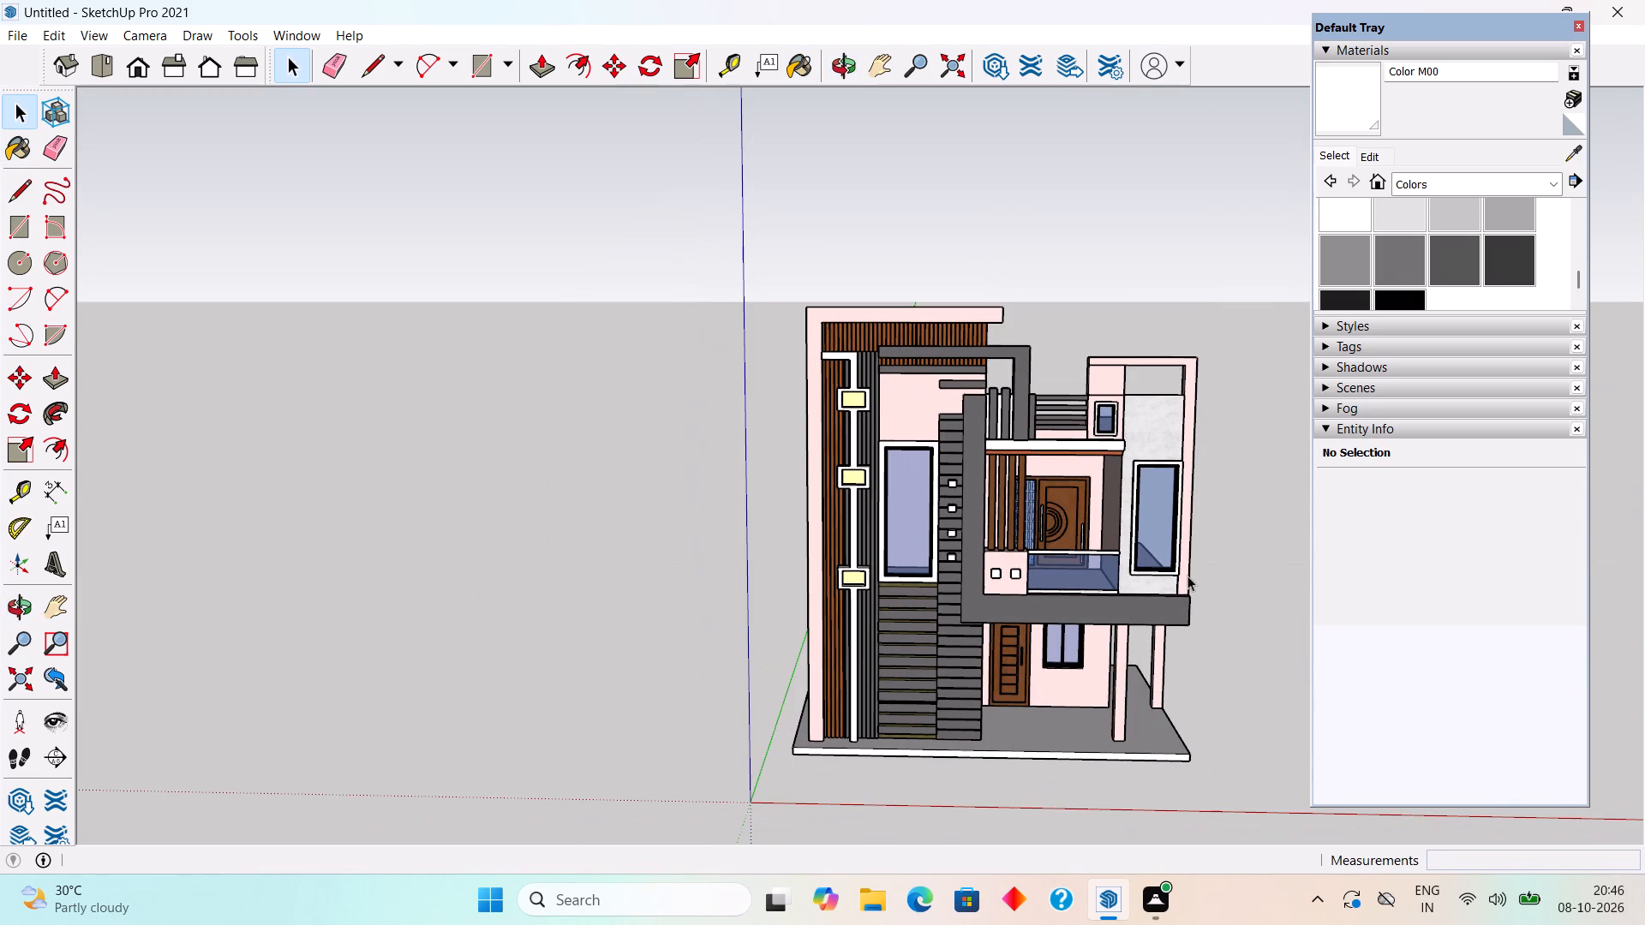
{"action": "scroll", "coordinate": [1028, 454], "scroll_direction": "up", "scroll_amount": 14}
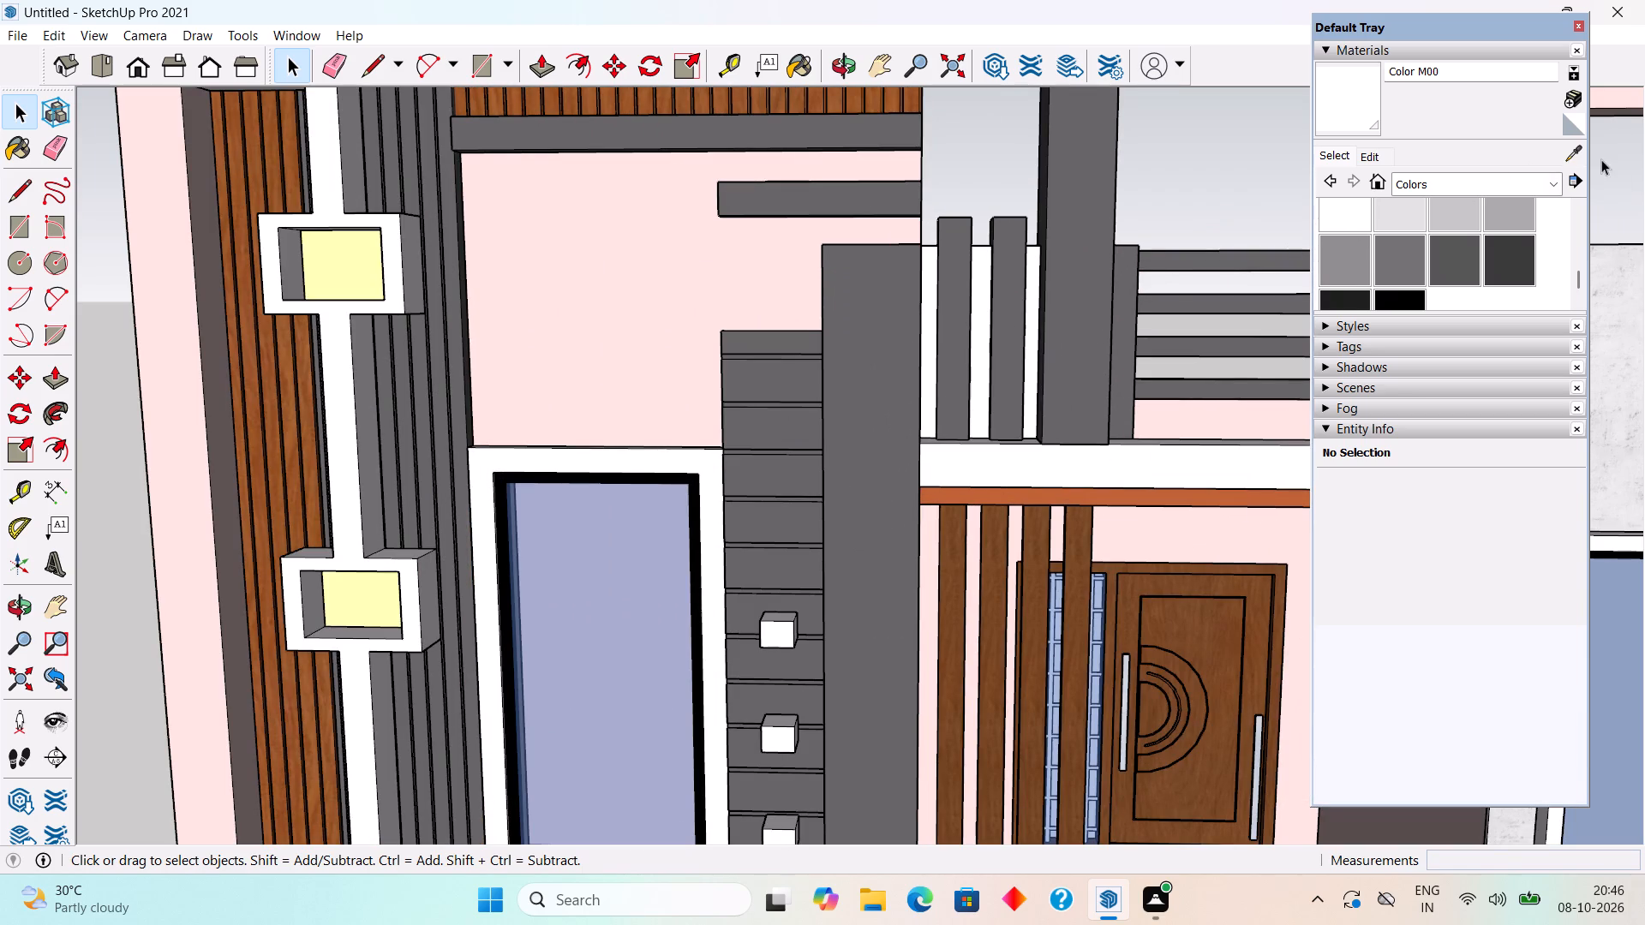
{"action": "left_click", "coordinate": [1572, 158]}
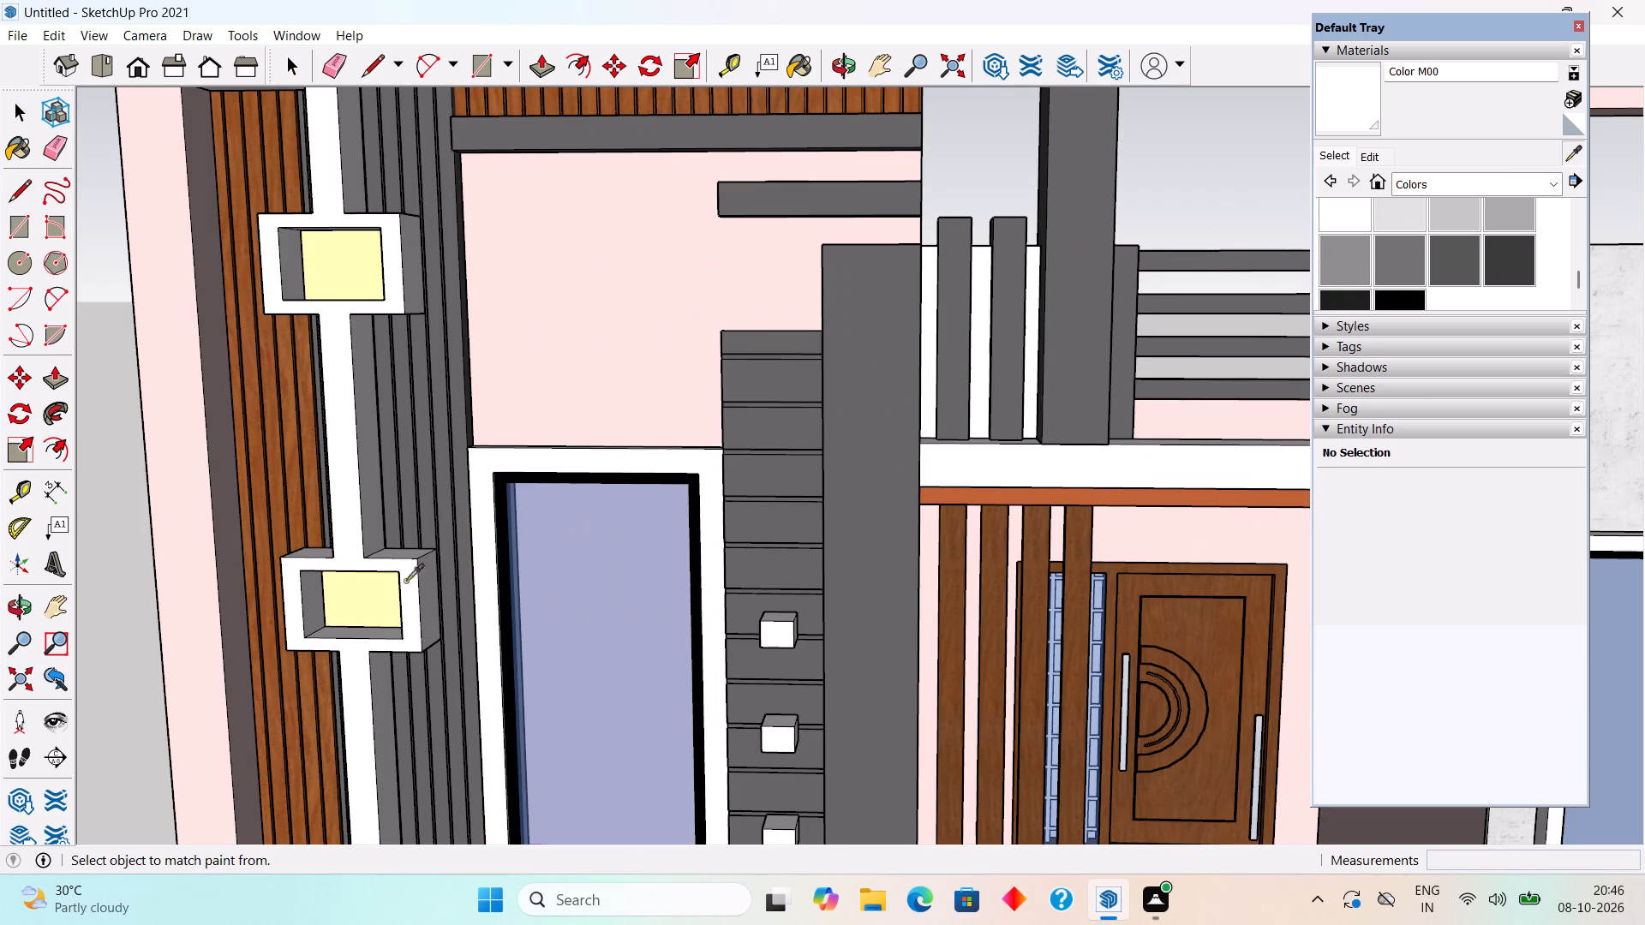
{"action": "left_click", "coordinate": [374, 603]}
{"action": "scroll", "coordinate": [998, 403], "scroll_direction": "up", "scroll_amount": 8}
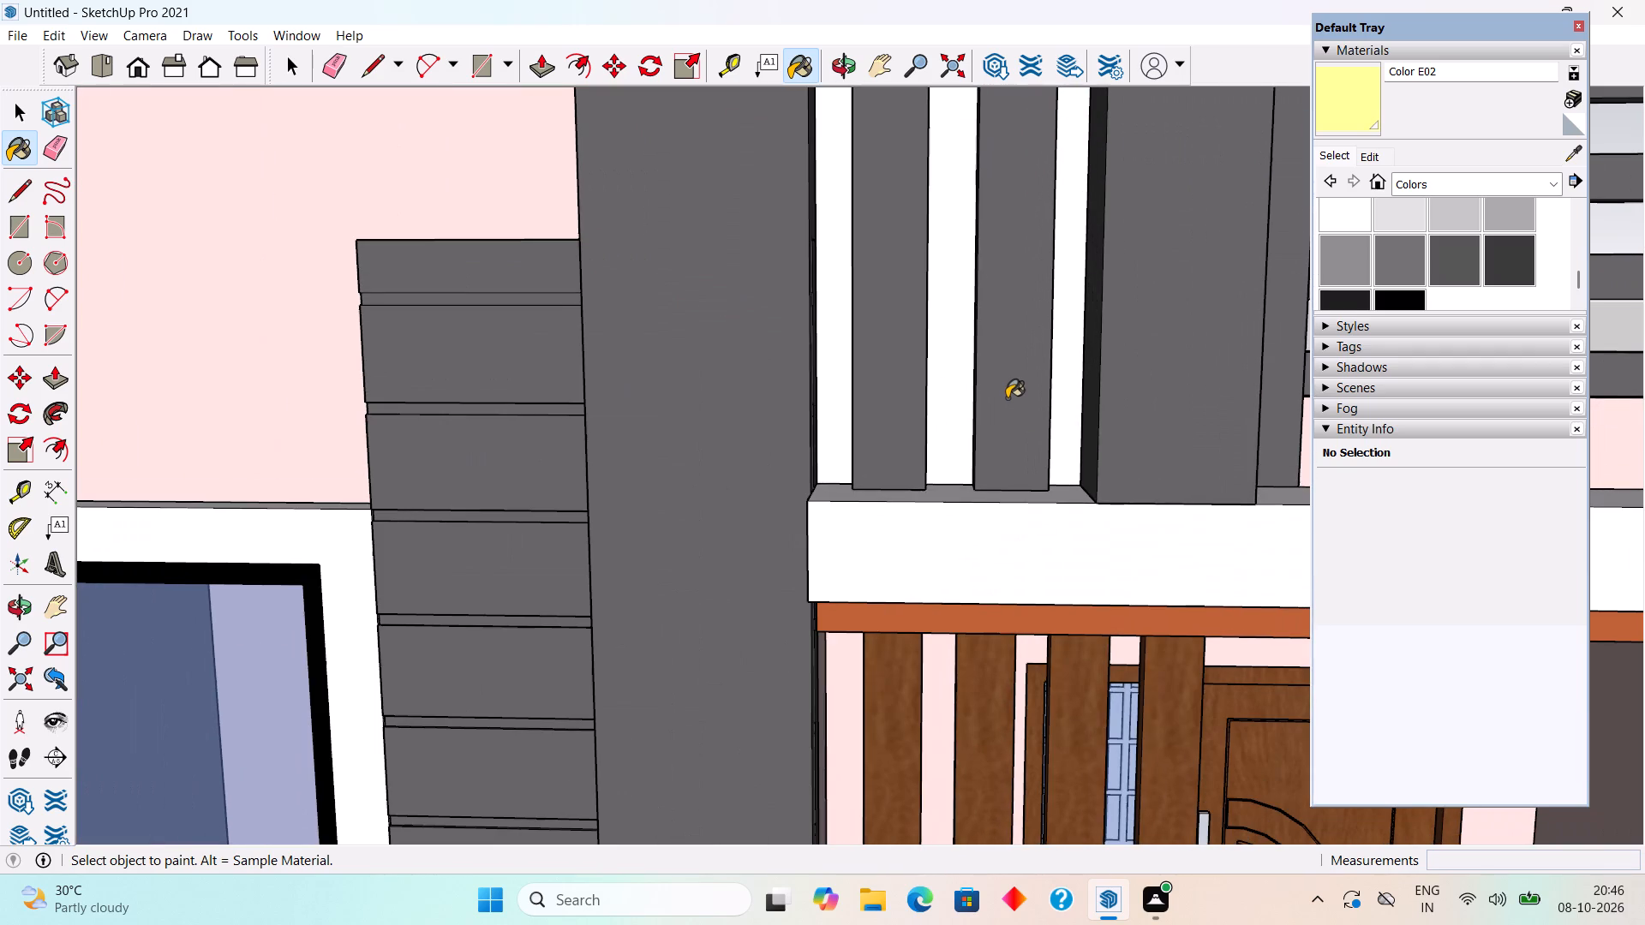
{"action": "key", "text": "space"}
{"action": "triple_click", "coordinate": [945, 402]}
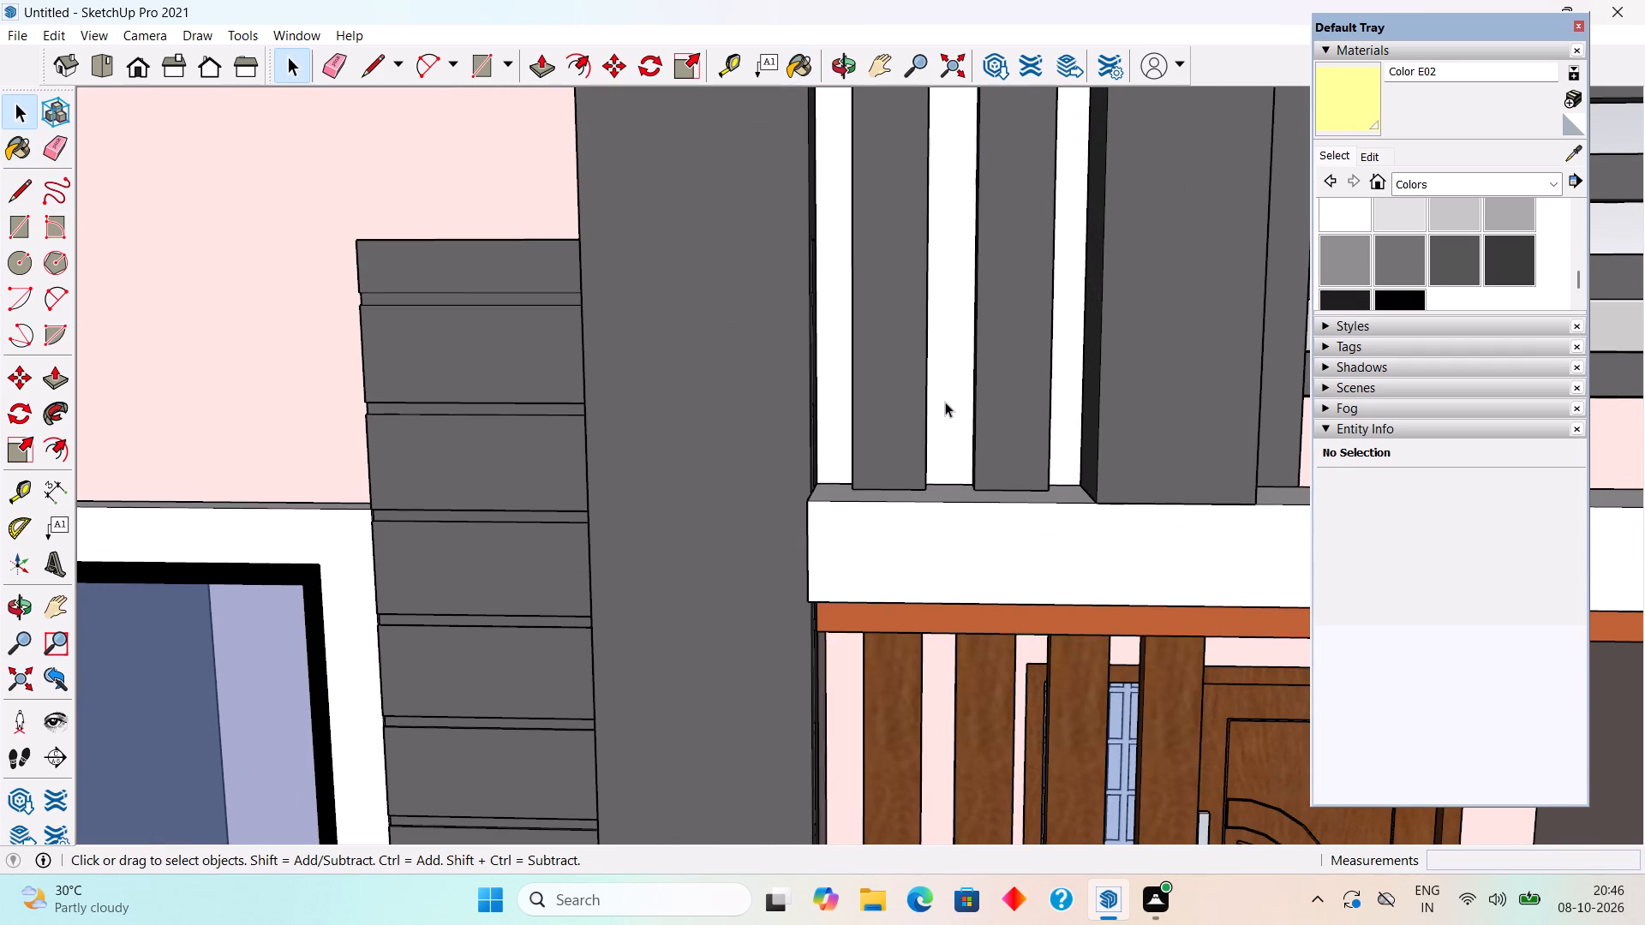
{"action": "scroll", "coordinate": [945, 402], "scroll_direction": "down", "scroll_amount": 7}
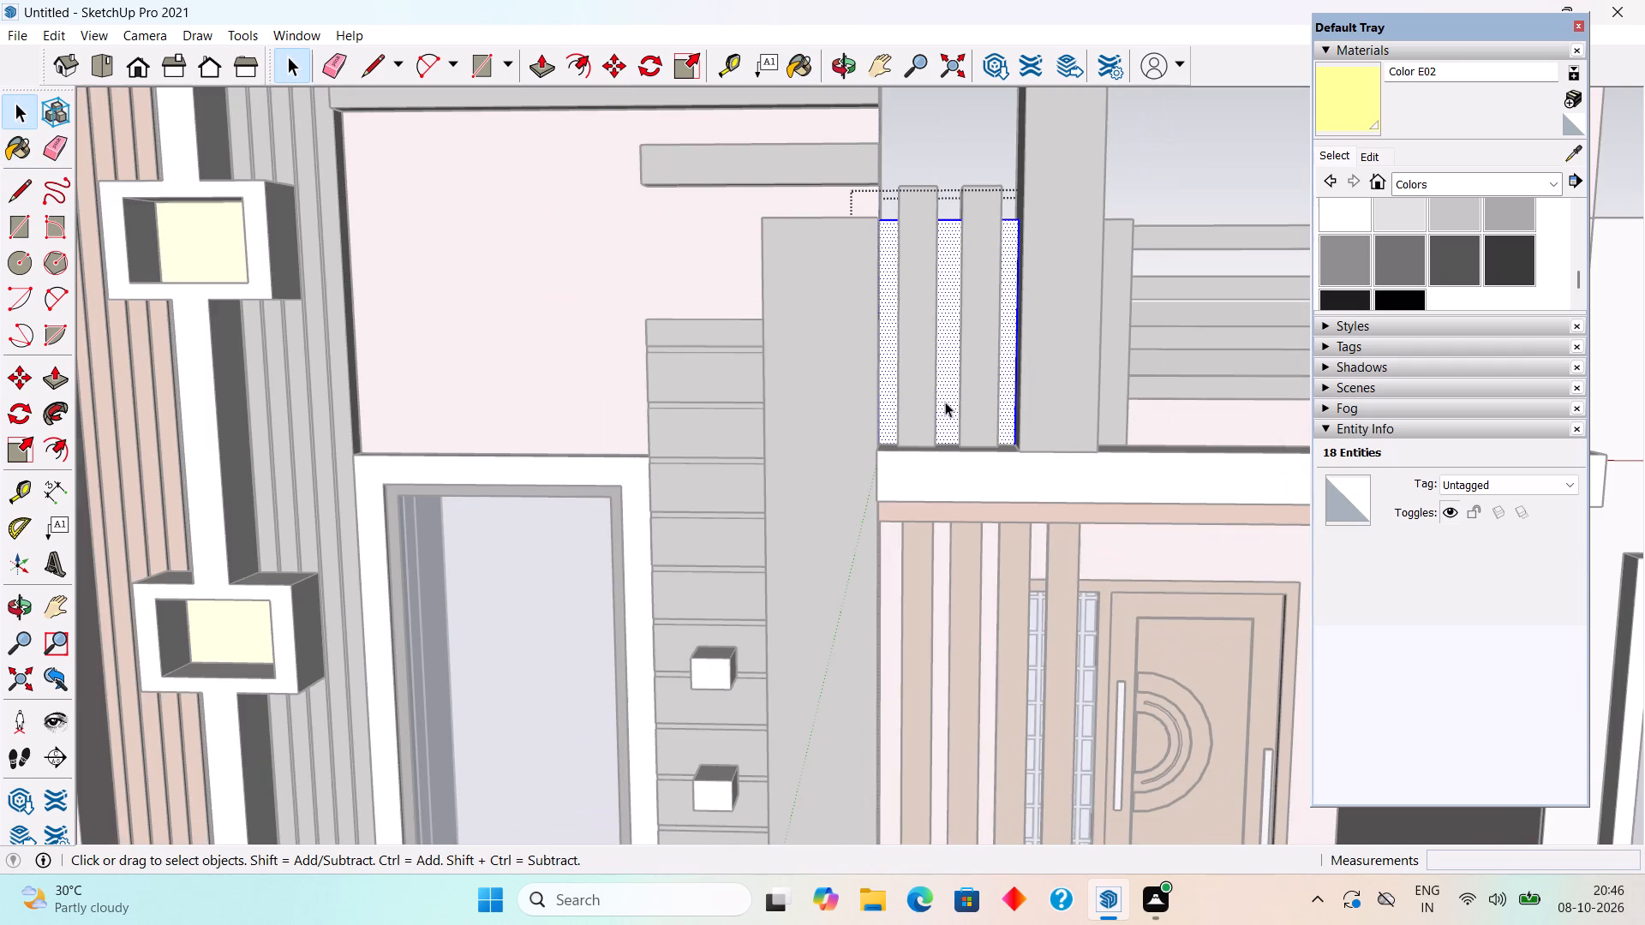
{"action": "left_click", "coordinate": [1365, 110]}
{"action": "scroll", "coordinate": [1032, 341], "scroll_direction": "up", "scroll_amount": 3}
{"action": "left_click", "coordinate": [999, 343]}
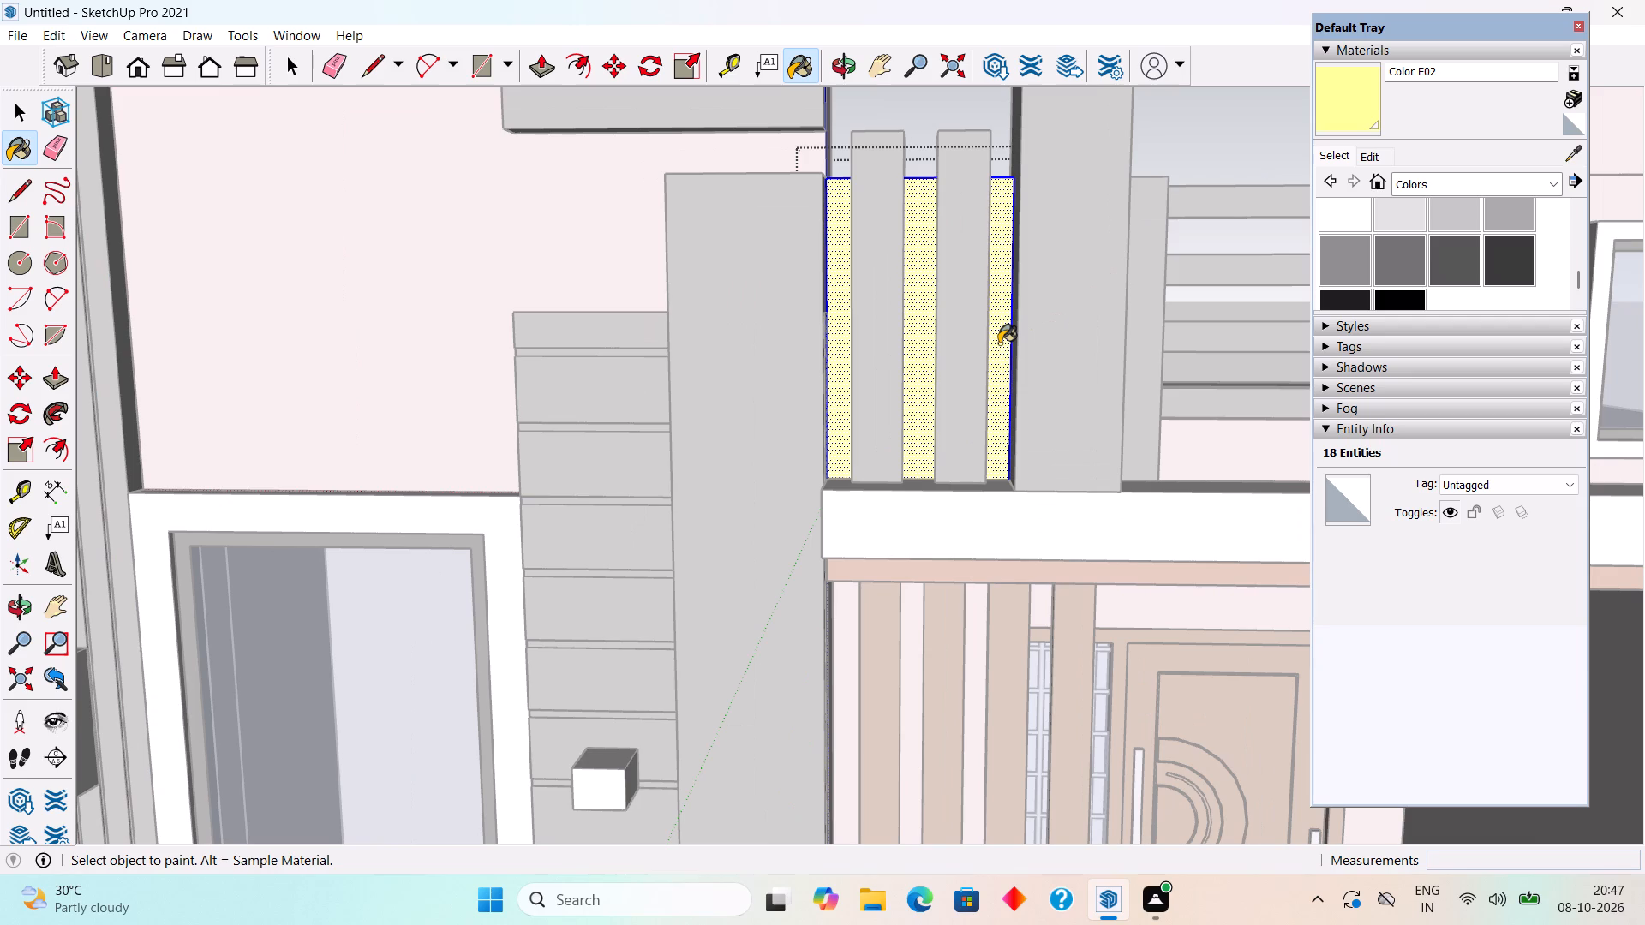
{"action": "key", "text": "space"}
{"action": "left_click", "coordinate": [1235, 170]}
Examine the yellow panel behind the grey bars and the white slab edge within the whole front elevation.
{"action": "scroll", "coordinate": [1235, 169], "scroll_direction": "down", "scroll_amount": 3}
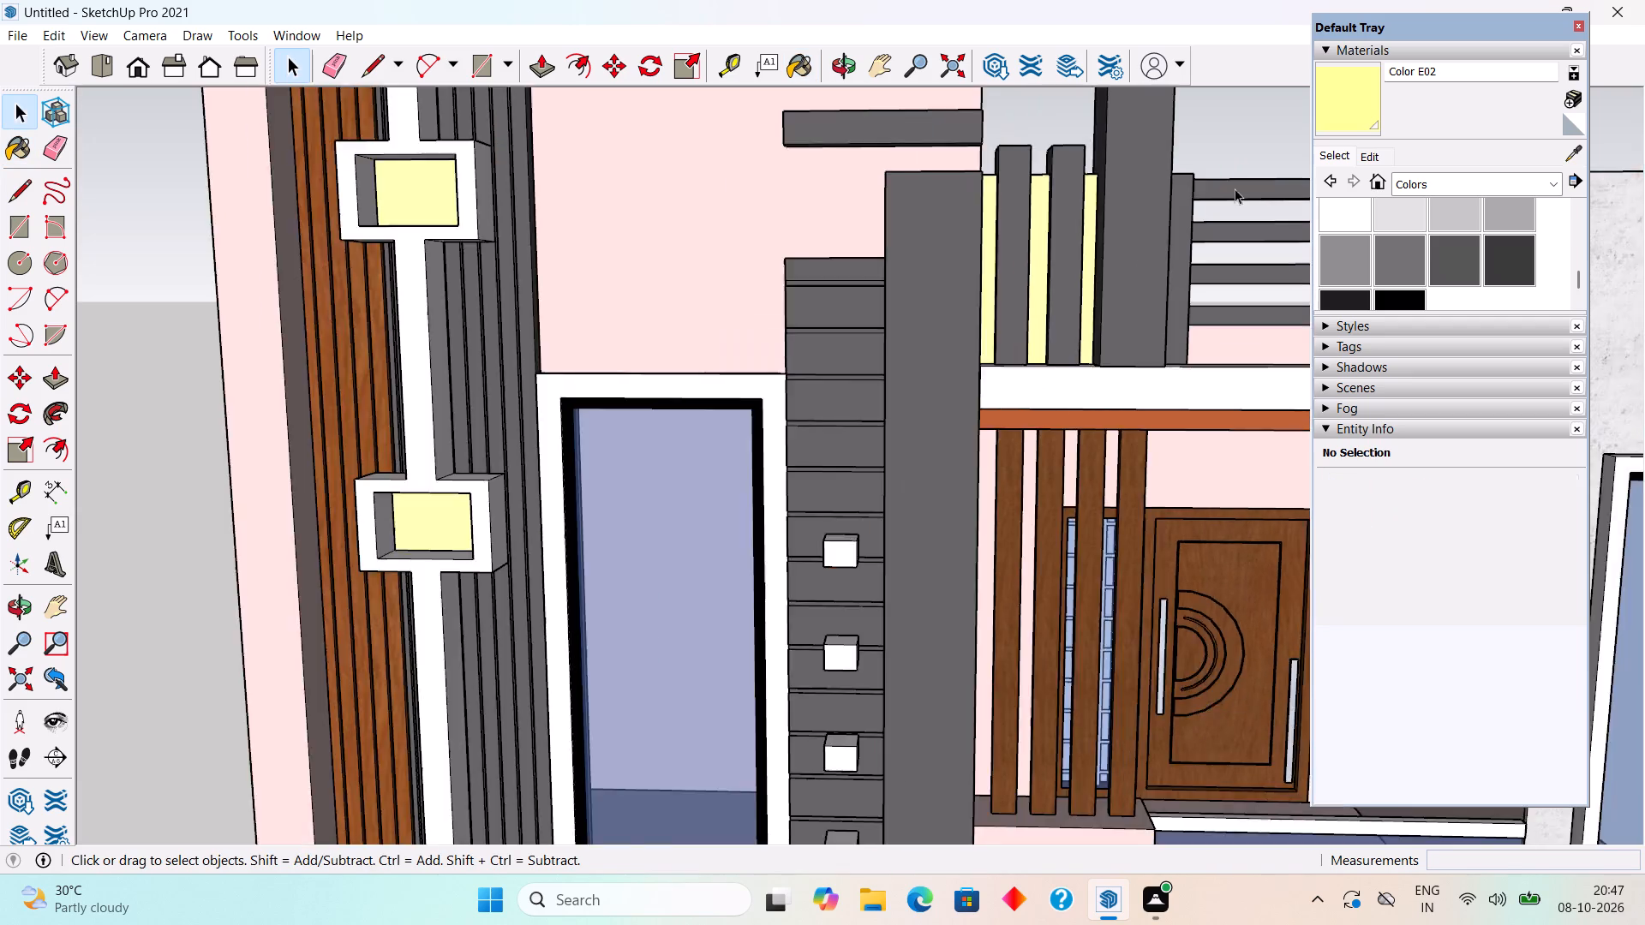
{"action": "scroll", "coordinate": [1235, 188], "scroll_direction": "down", "scroll_amount": 20}
{"action": "scroll", "coordinate": [1235, 188], "scroll_direction": "down", "scroll_amount": 1}
{"action": "scroll", "coordinate": [1280, 174], "scroll_direction": "up", "scroll_amount": 2}
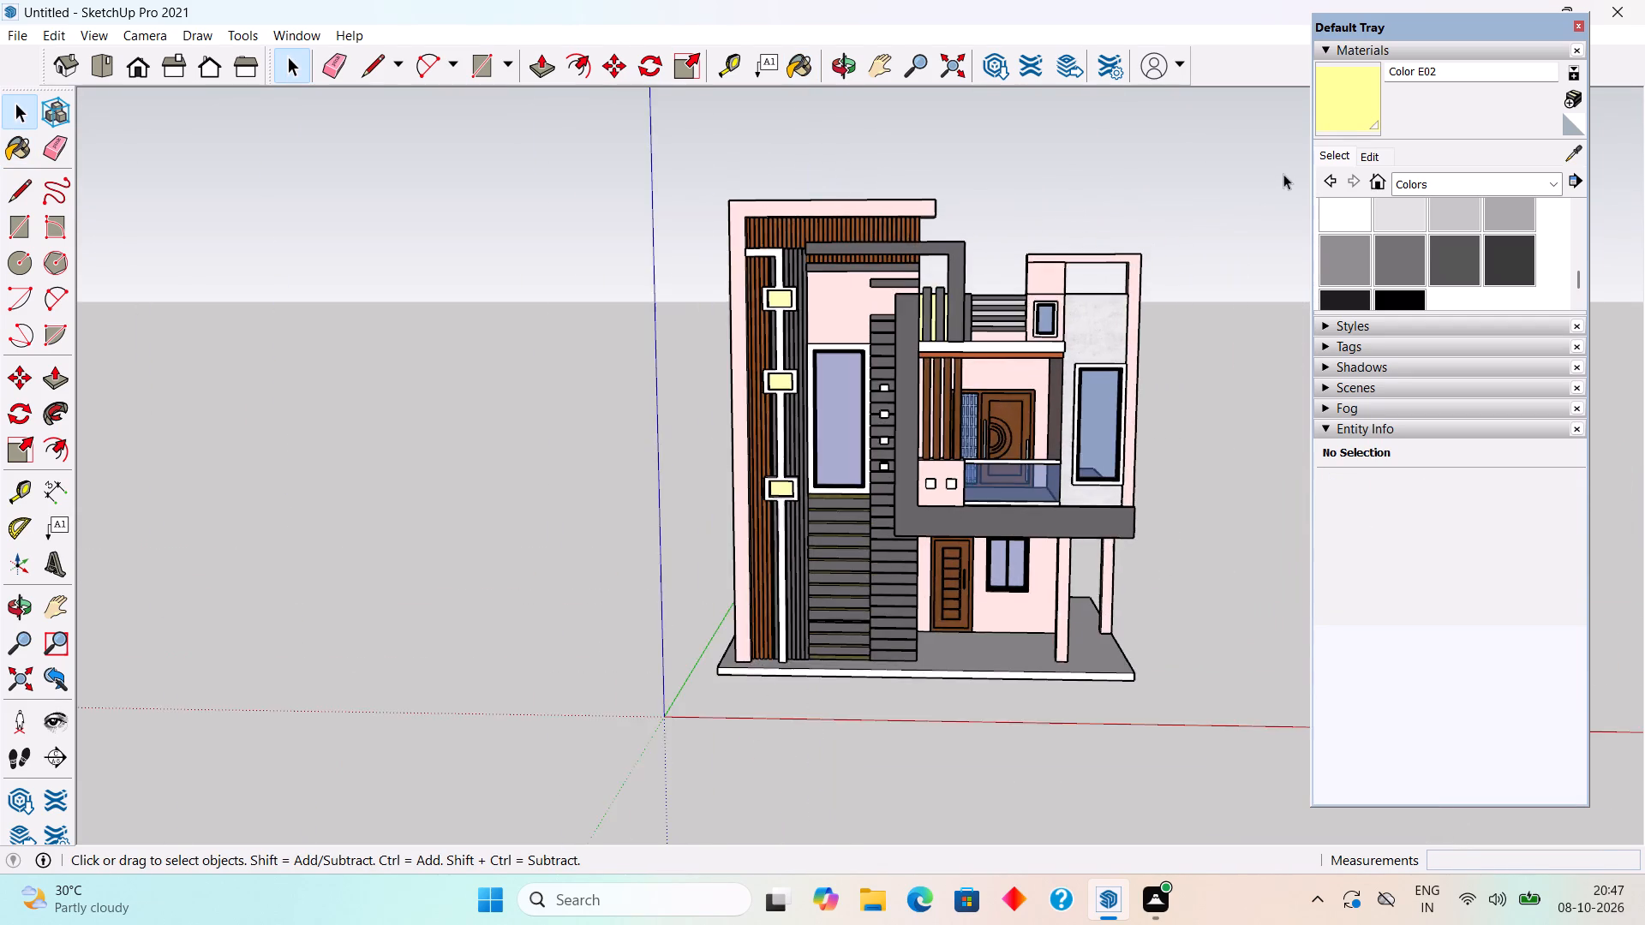
{"action": "scroll", "coordinate": [1283, 174], "scroll_direction": "up", "scroll_amount": 4}
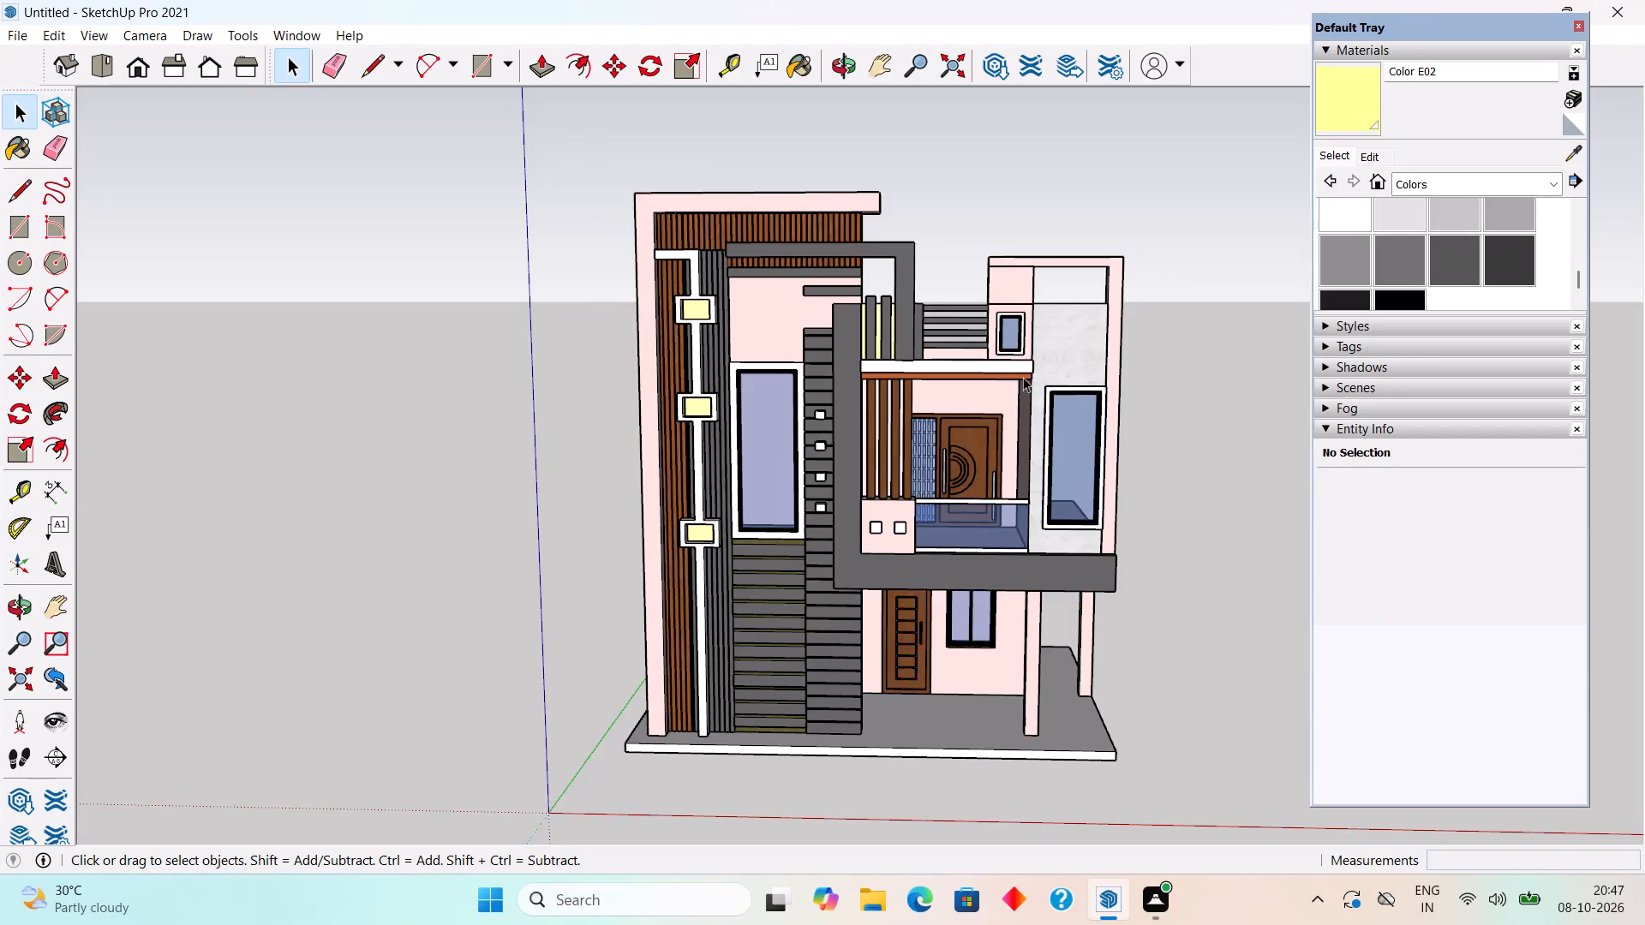
{"action": "scroll", "coordinate": [1014, 401], "scroll_direction": "down", "scroll_amount": 2}
{"action": "middle_click_drag", "start_coordinate": [1008, 542], "coordinate": [1009, 406]}
{"action": "scroll", "coordinate": [1009, 408], "scroll_direction": "up", "scroll_amount": 2}
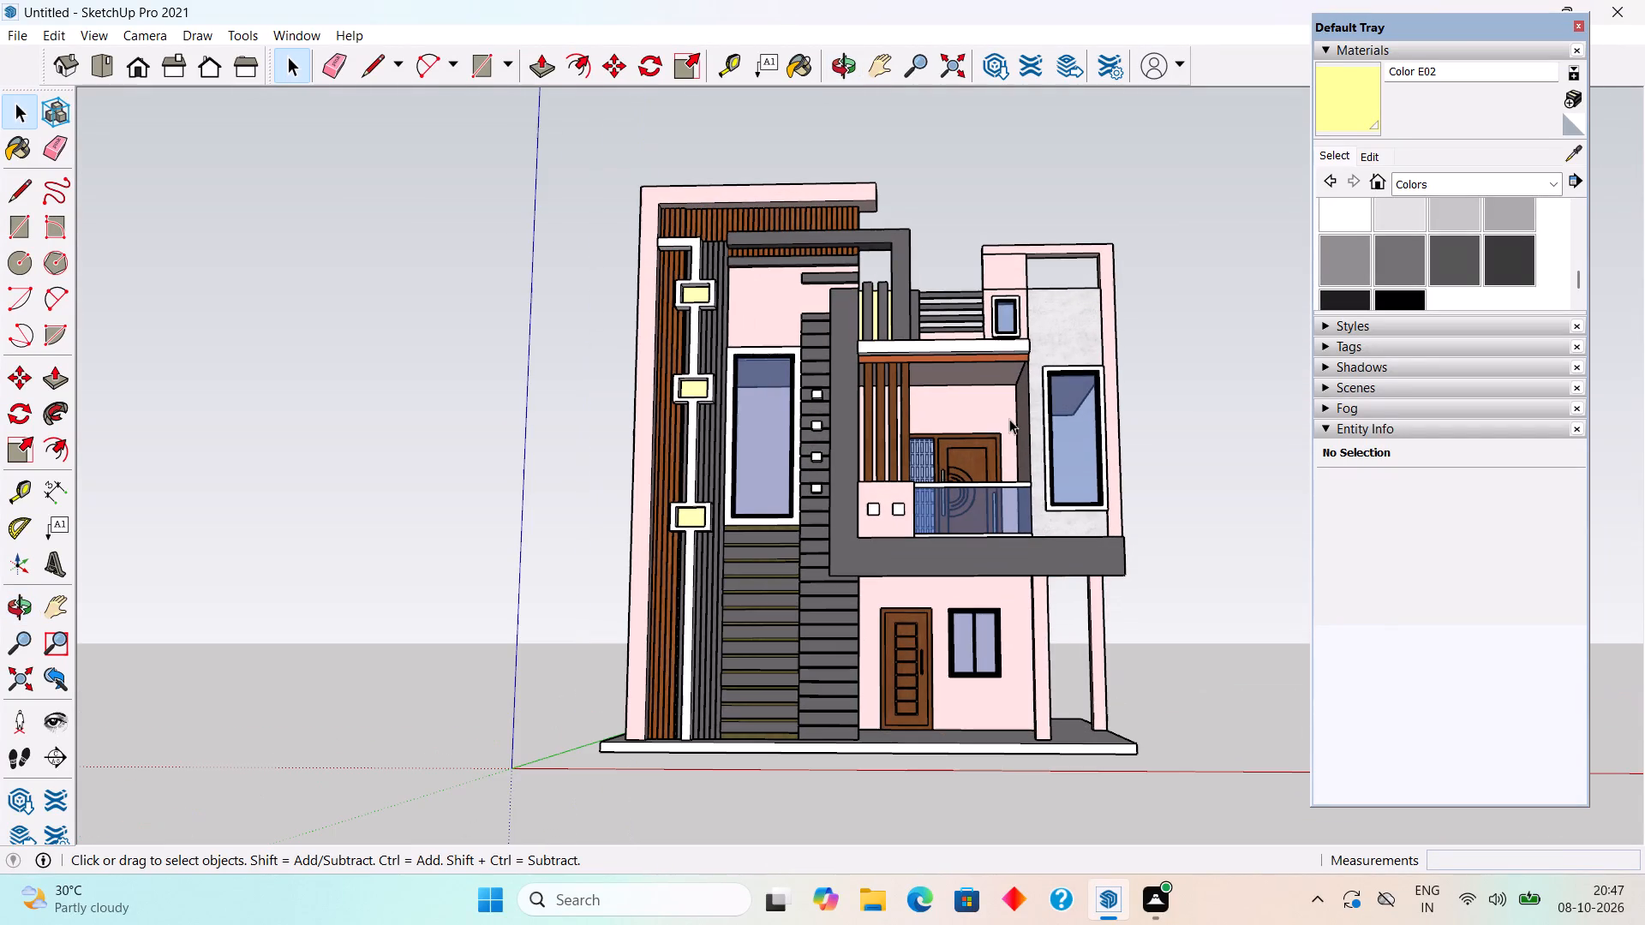
{"action": "scroll", "coordinate": [857, 389], "scroll_direction": "up", "scroll_amount": 4}
{"action": "scroll", "coordinate": [763, 280], "scroll_direction": "up", "scroll_amount": 1}
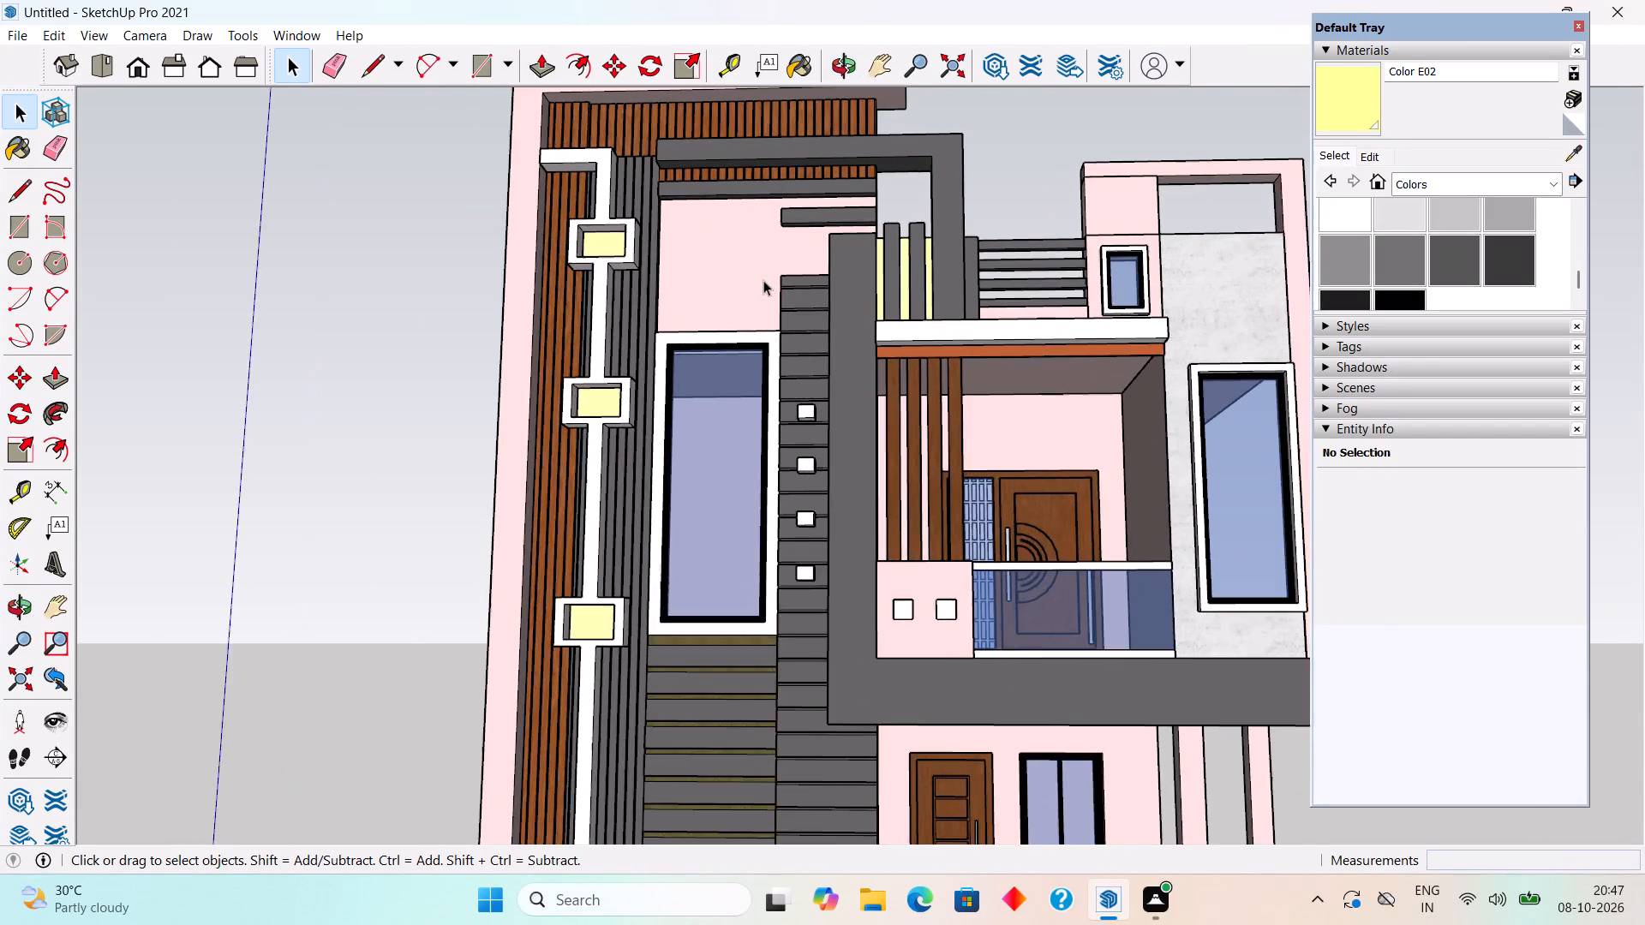
{"action": "scroll", "coordinate": [763, 280], "scroll_direction": "up", "scroll_amount": 1}
{"action": "scroll", "coordinate": [763, 280], "scroll_direction": "down", "scroll_amount": 8}
{"action": "middle_click_drag", "start_coordinate": [763, 280], "coordinate": [788, 409]}
{"action": "scroll", "coordinate": [762, 316], "scroll_direction": "down", "scroll_amount": 1}
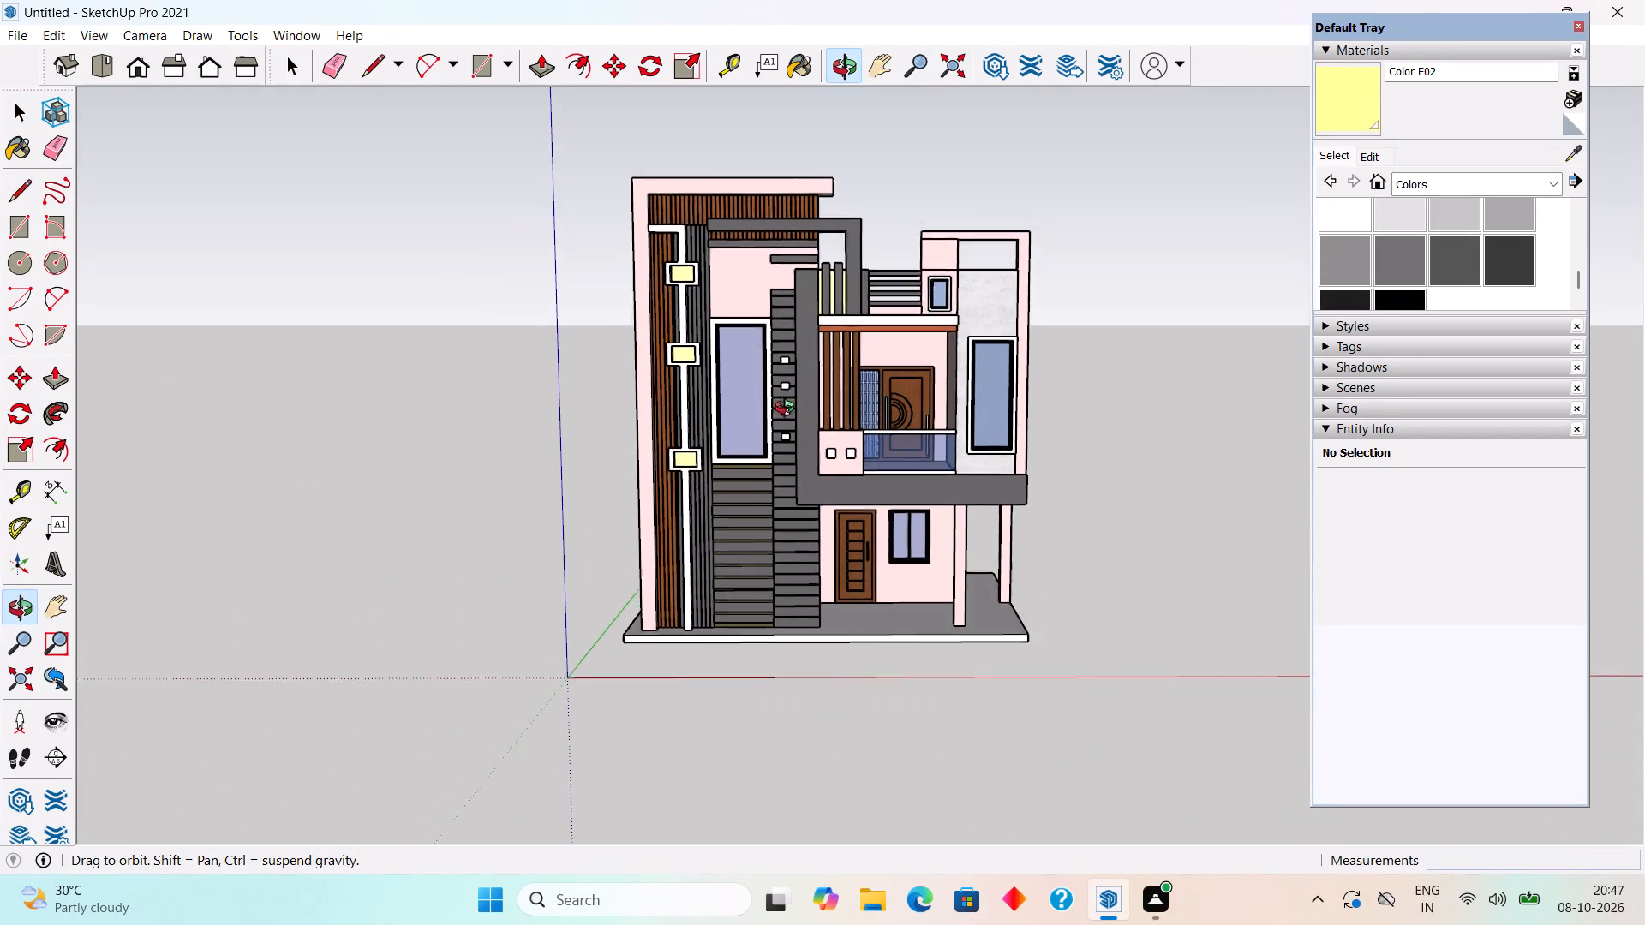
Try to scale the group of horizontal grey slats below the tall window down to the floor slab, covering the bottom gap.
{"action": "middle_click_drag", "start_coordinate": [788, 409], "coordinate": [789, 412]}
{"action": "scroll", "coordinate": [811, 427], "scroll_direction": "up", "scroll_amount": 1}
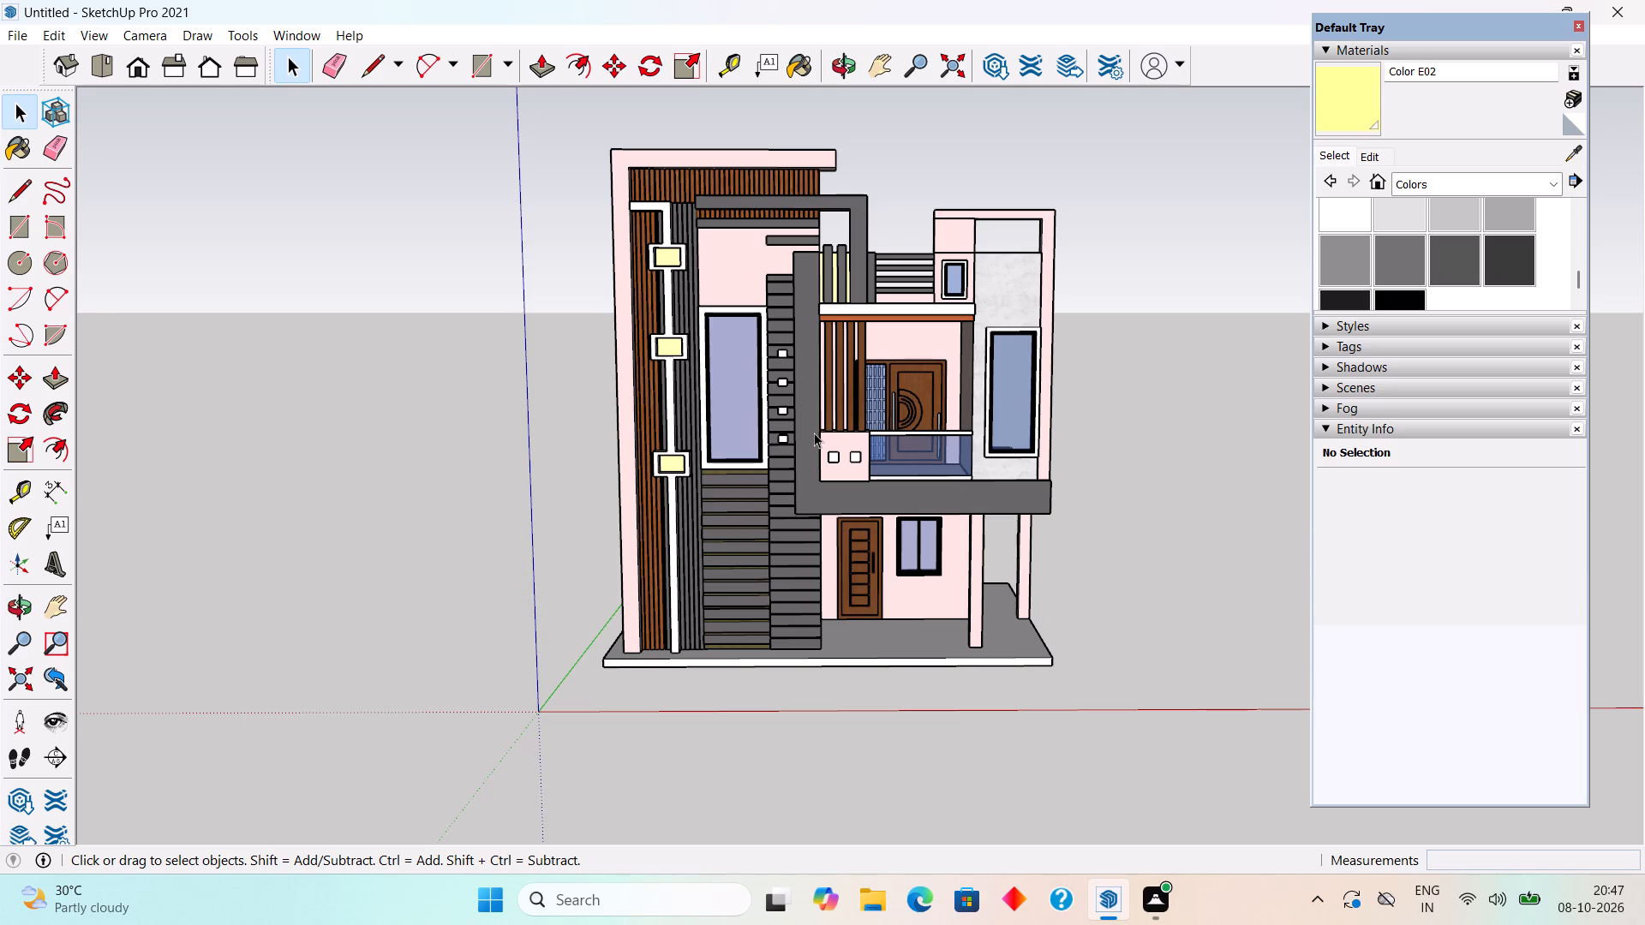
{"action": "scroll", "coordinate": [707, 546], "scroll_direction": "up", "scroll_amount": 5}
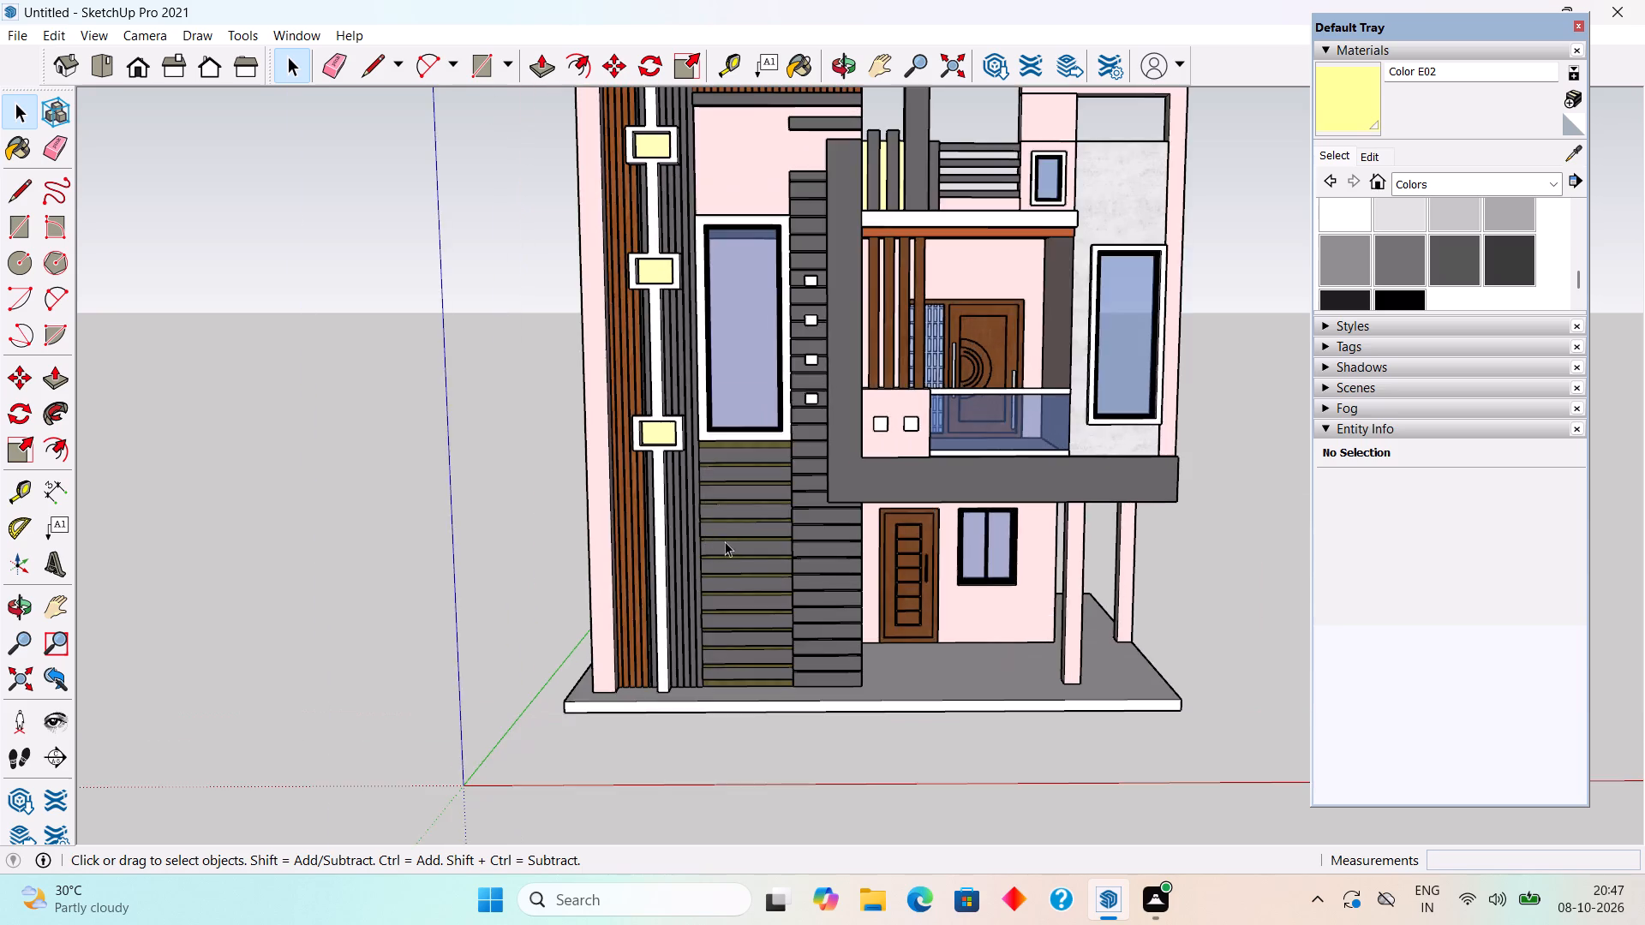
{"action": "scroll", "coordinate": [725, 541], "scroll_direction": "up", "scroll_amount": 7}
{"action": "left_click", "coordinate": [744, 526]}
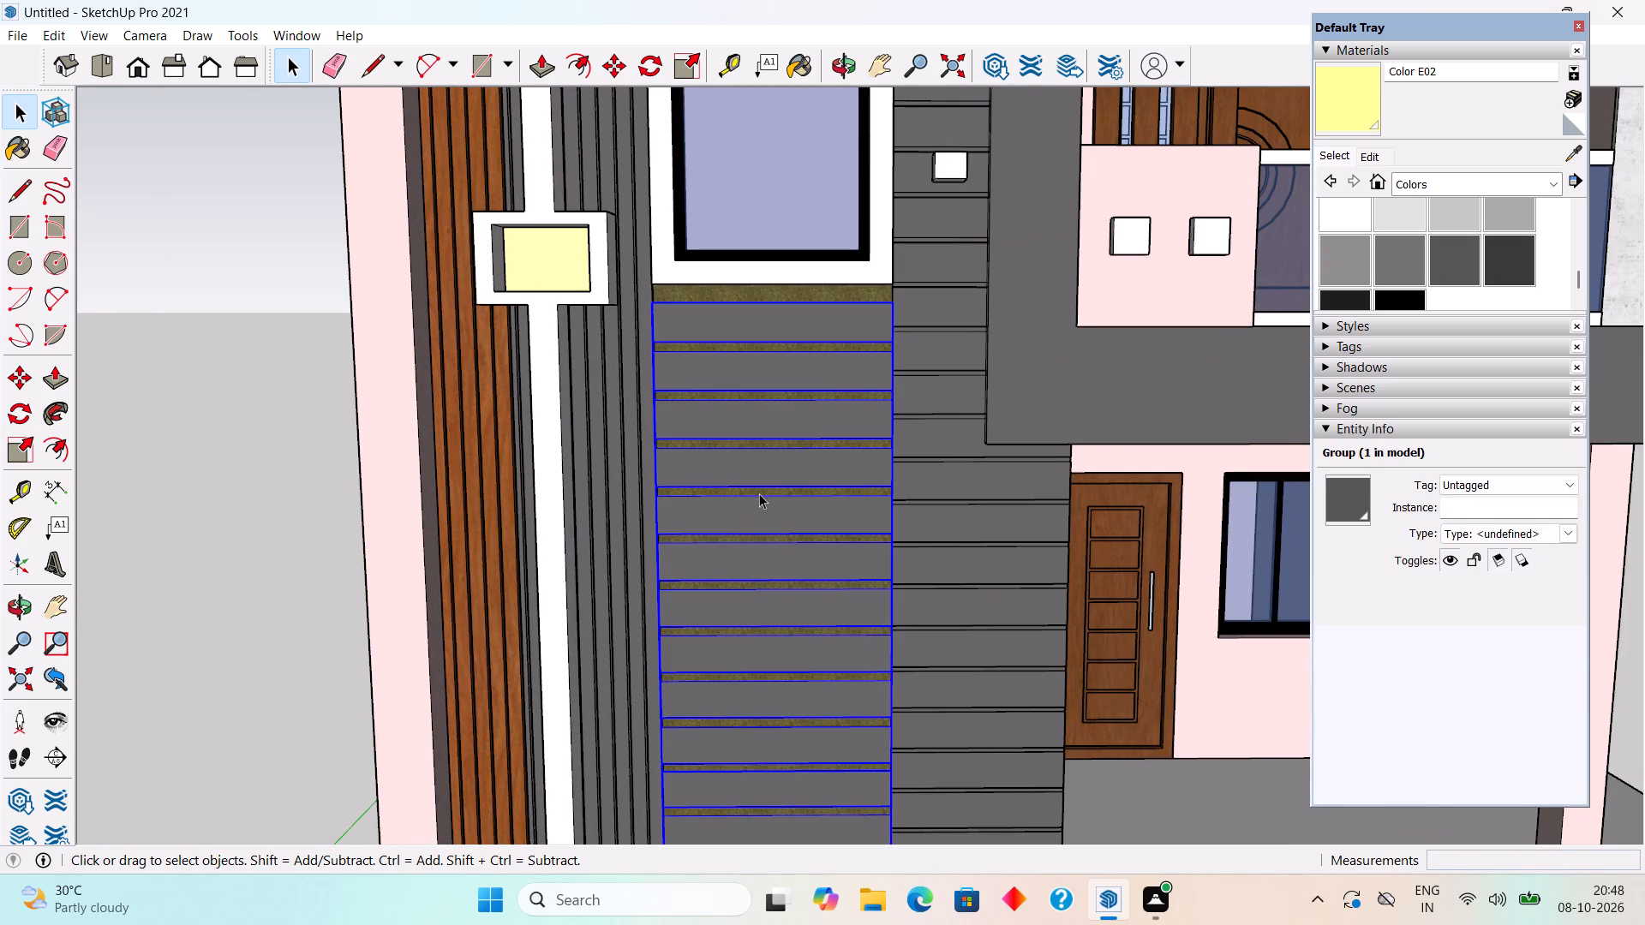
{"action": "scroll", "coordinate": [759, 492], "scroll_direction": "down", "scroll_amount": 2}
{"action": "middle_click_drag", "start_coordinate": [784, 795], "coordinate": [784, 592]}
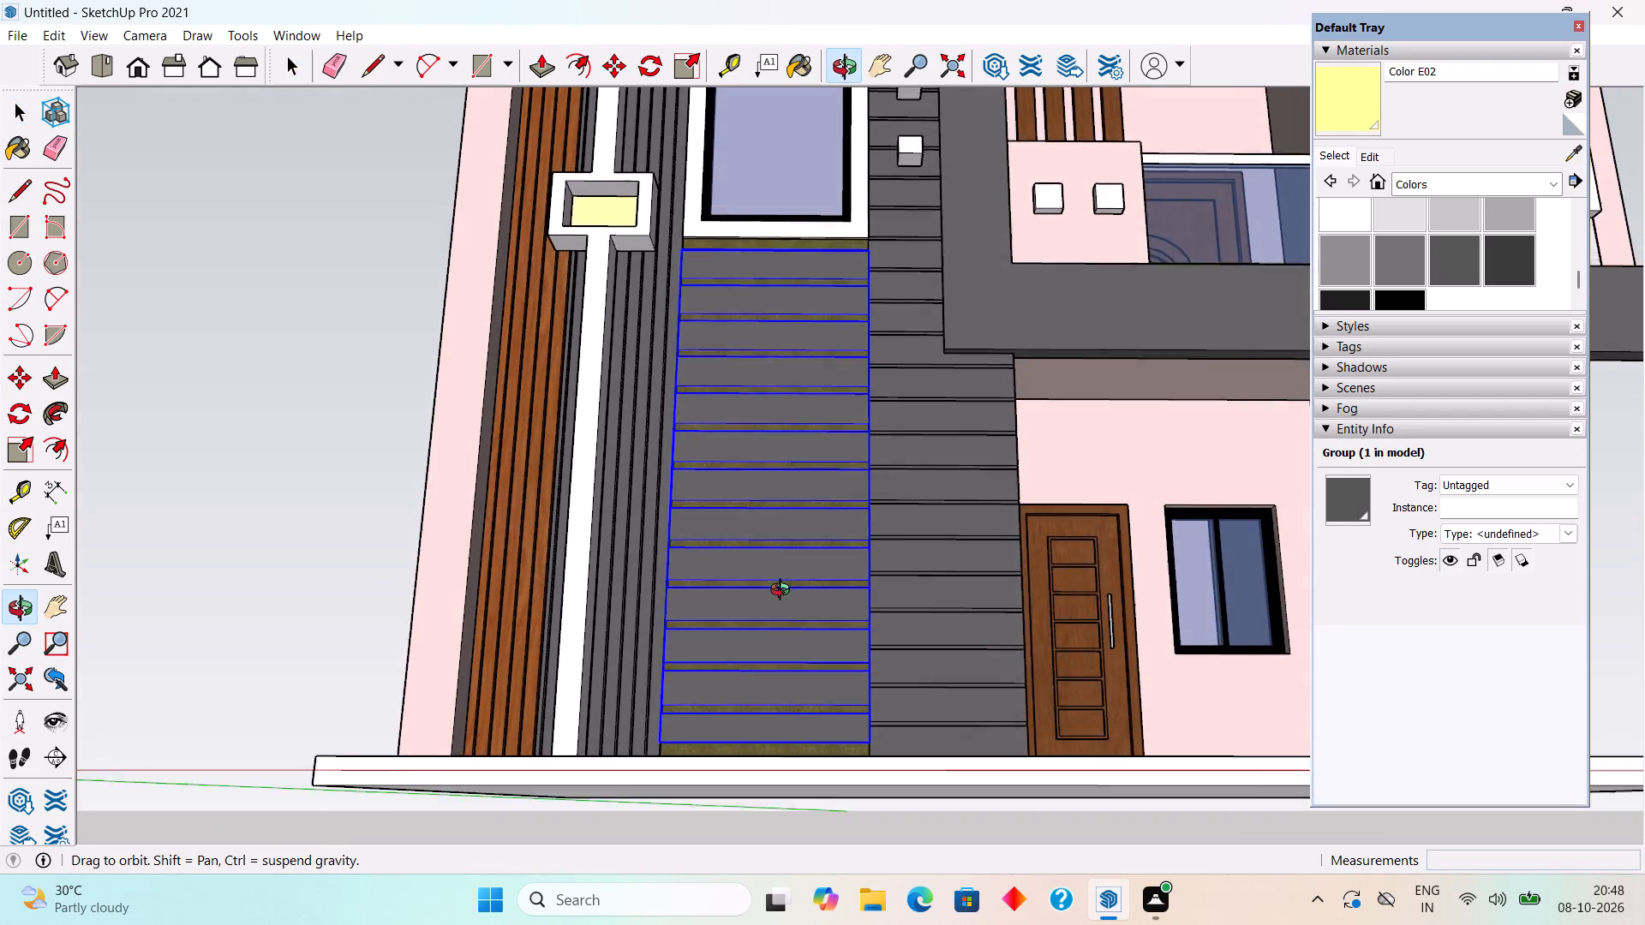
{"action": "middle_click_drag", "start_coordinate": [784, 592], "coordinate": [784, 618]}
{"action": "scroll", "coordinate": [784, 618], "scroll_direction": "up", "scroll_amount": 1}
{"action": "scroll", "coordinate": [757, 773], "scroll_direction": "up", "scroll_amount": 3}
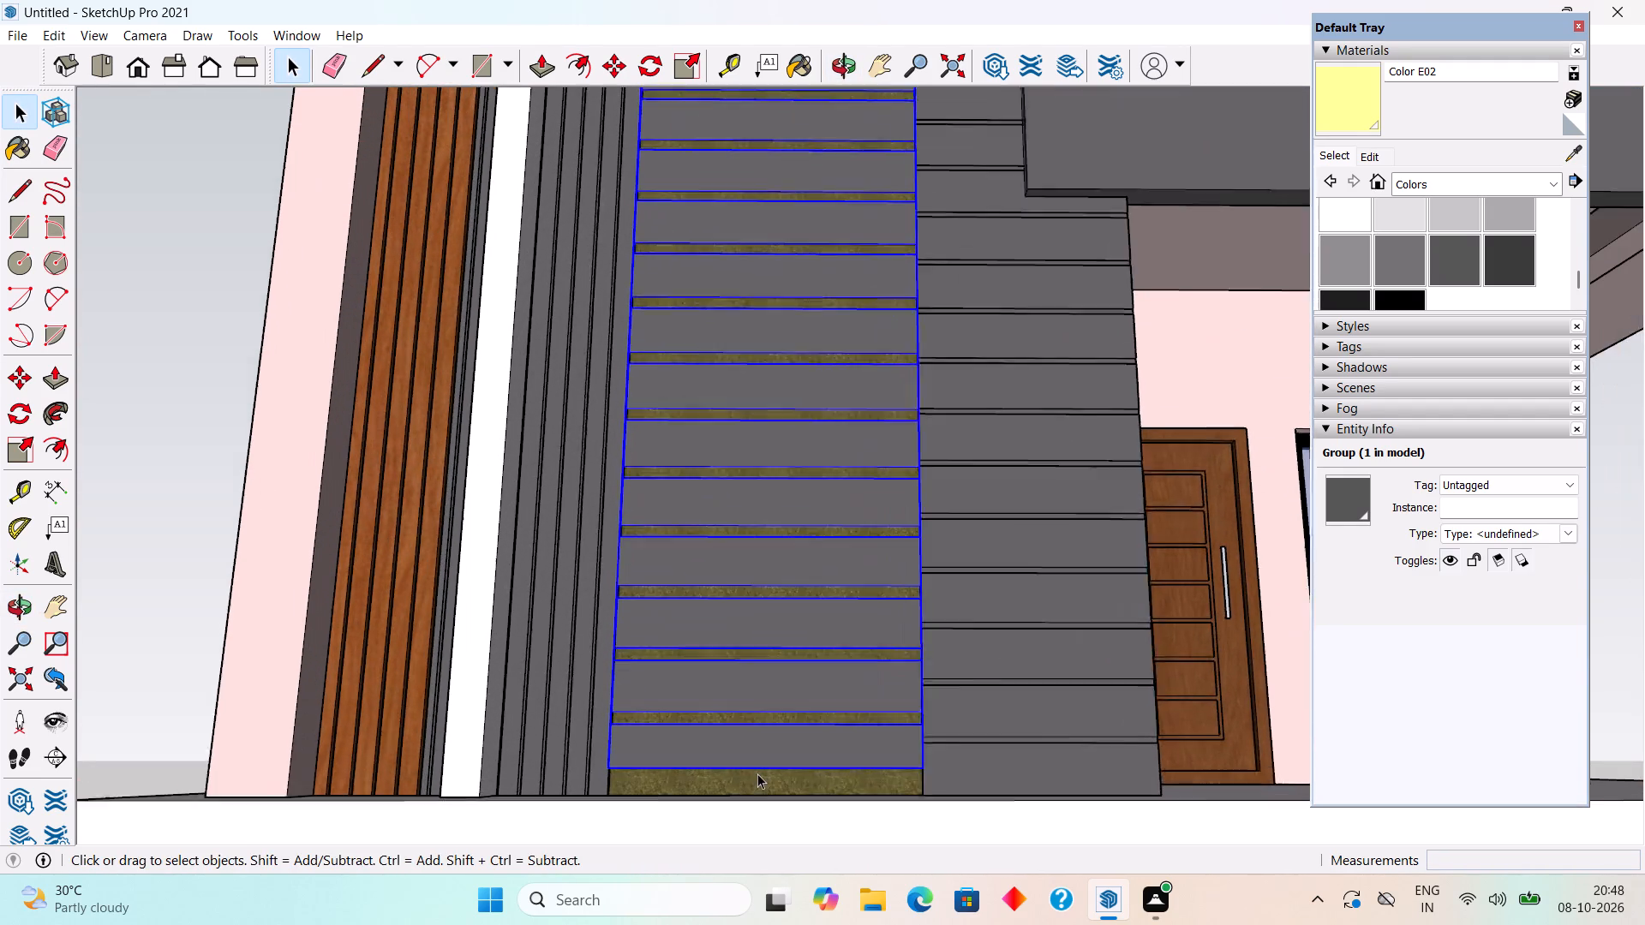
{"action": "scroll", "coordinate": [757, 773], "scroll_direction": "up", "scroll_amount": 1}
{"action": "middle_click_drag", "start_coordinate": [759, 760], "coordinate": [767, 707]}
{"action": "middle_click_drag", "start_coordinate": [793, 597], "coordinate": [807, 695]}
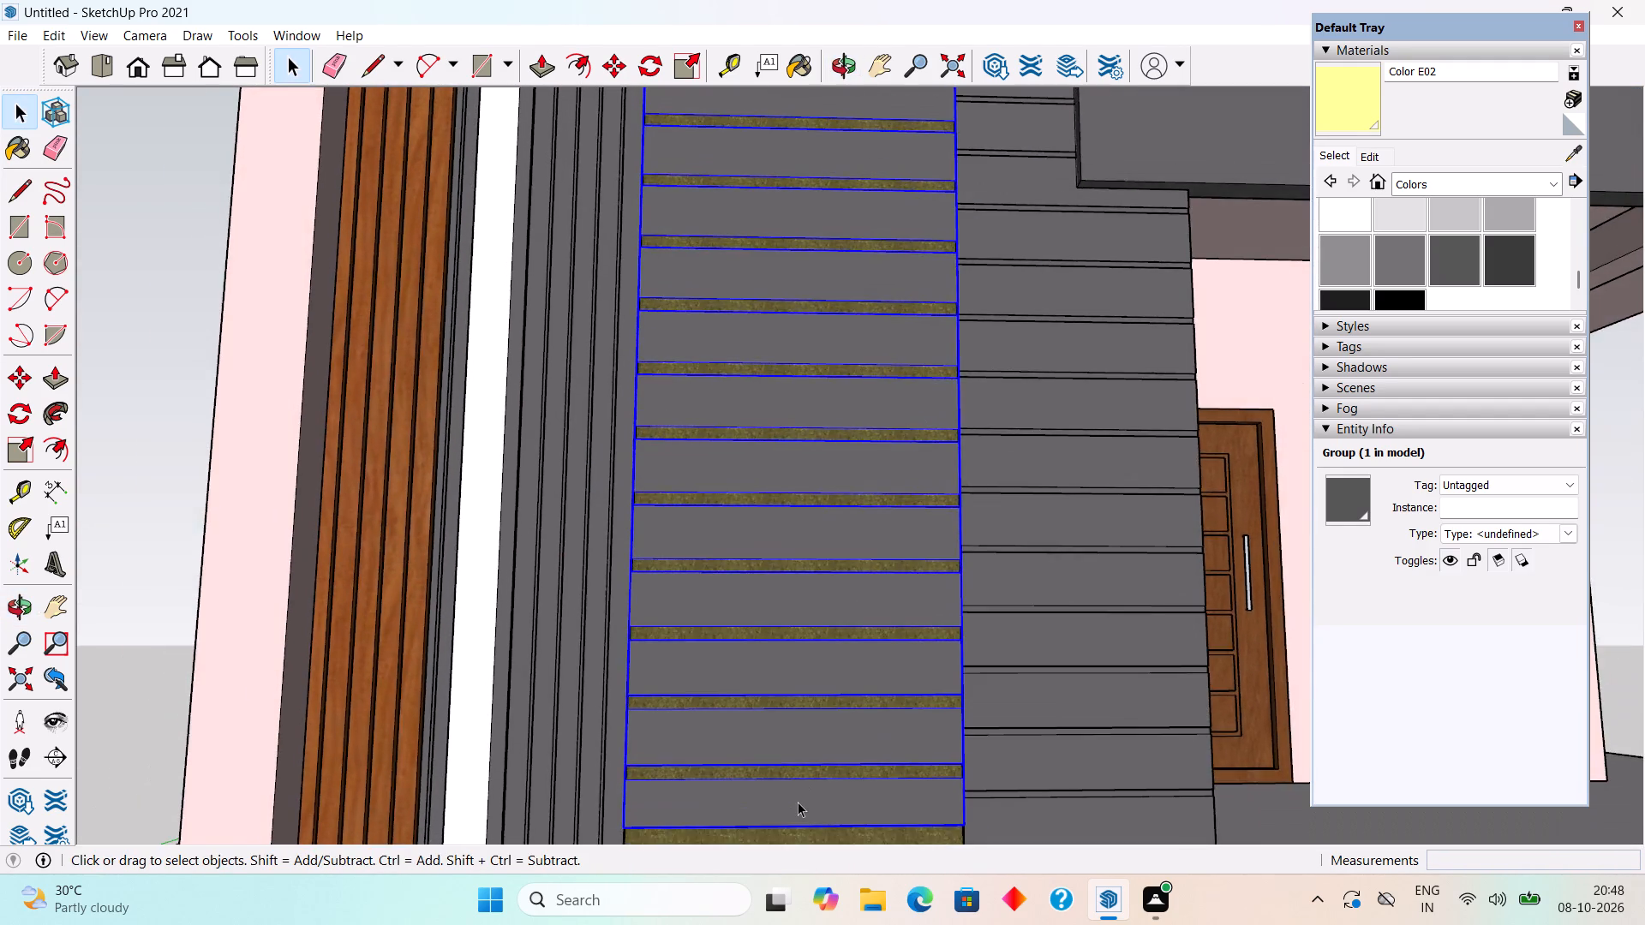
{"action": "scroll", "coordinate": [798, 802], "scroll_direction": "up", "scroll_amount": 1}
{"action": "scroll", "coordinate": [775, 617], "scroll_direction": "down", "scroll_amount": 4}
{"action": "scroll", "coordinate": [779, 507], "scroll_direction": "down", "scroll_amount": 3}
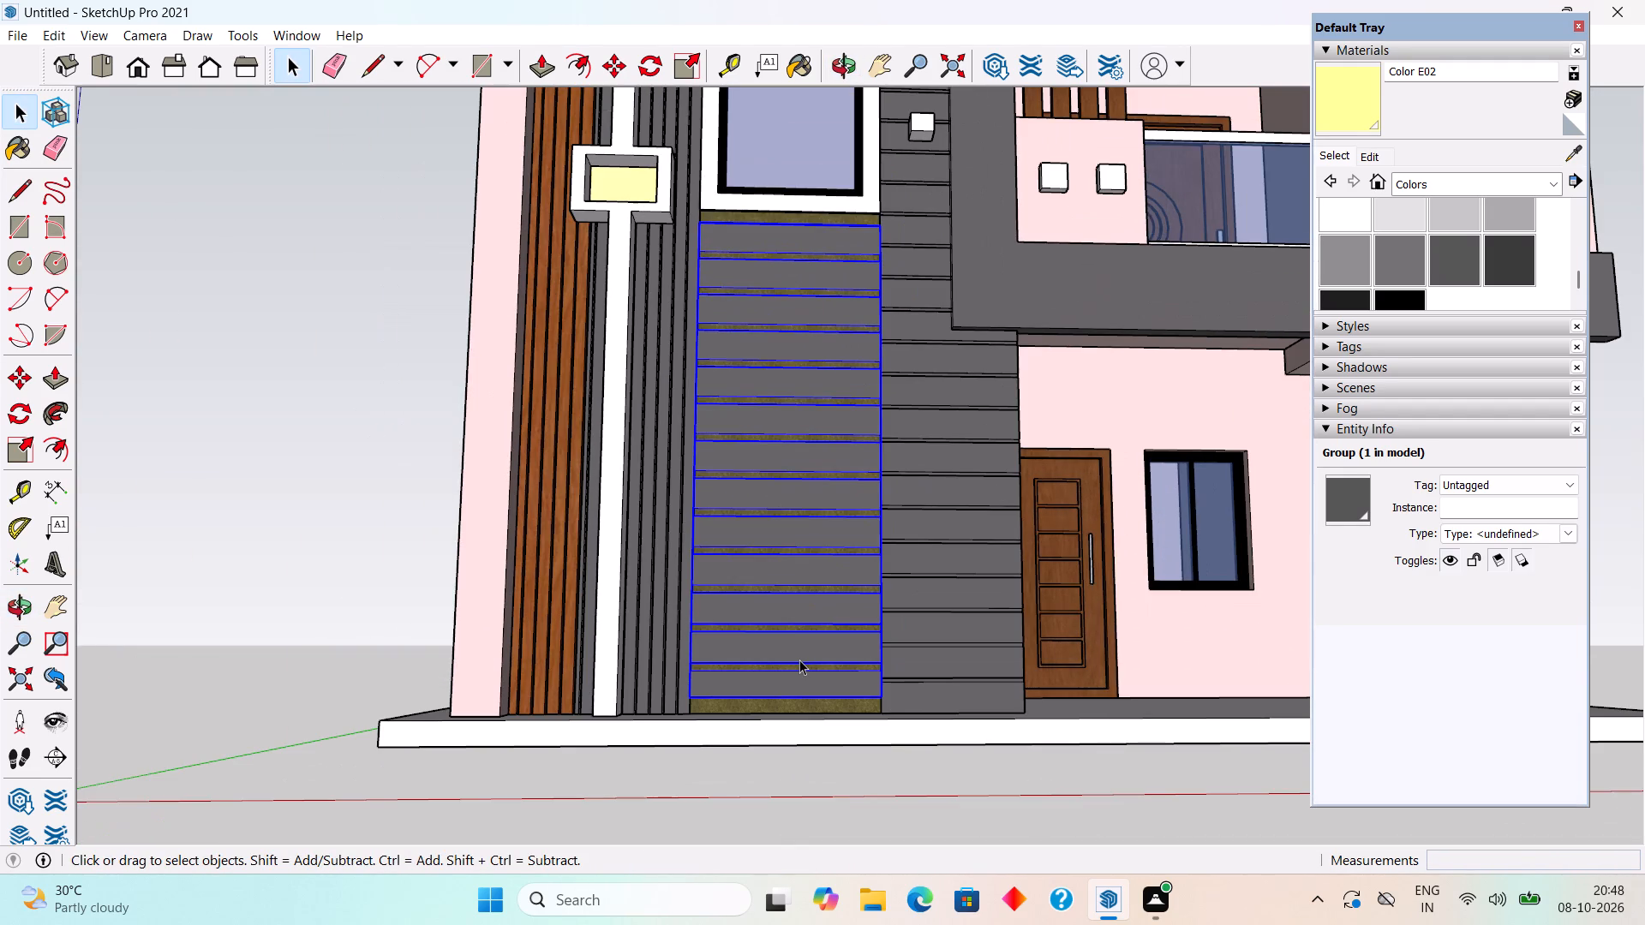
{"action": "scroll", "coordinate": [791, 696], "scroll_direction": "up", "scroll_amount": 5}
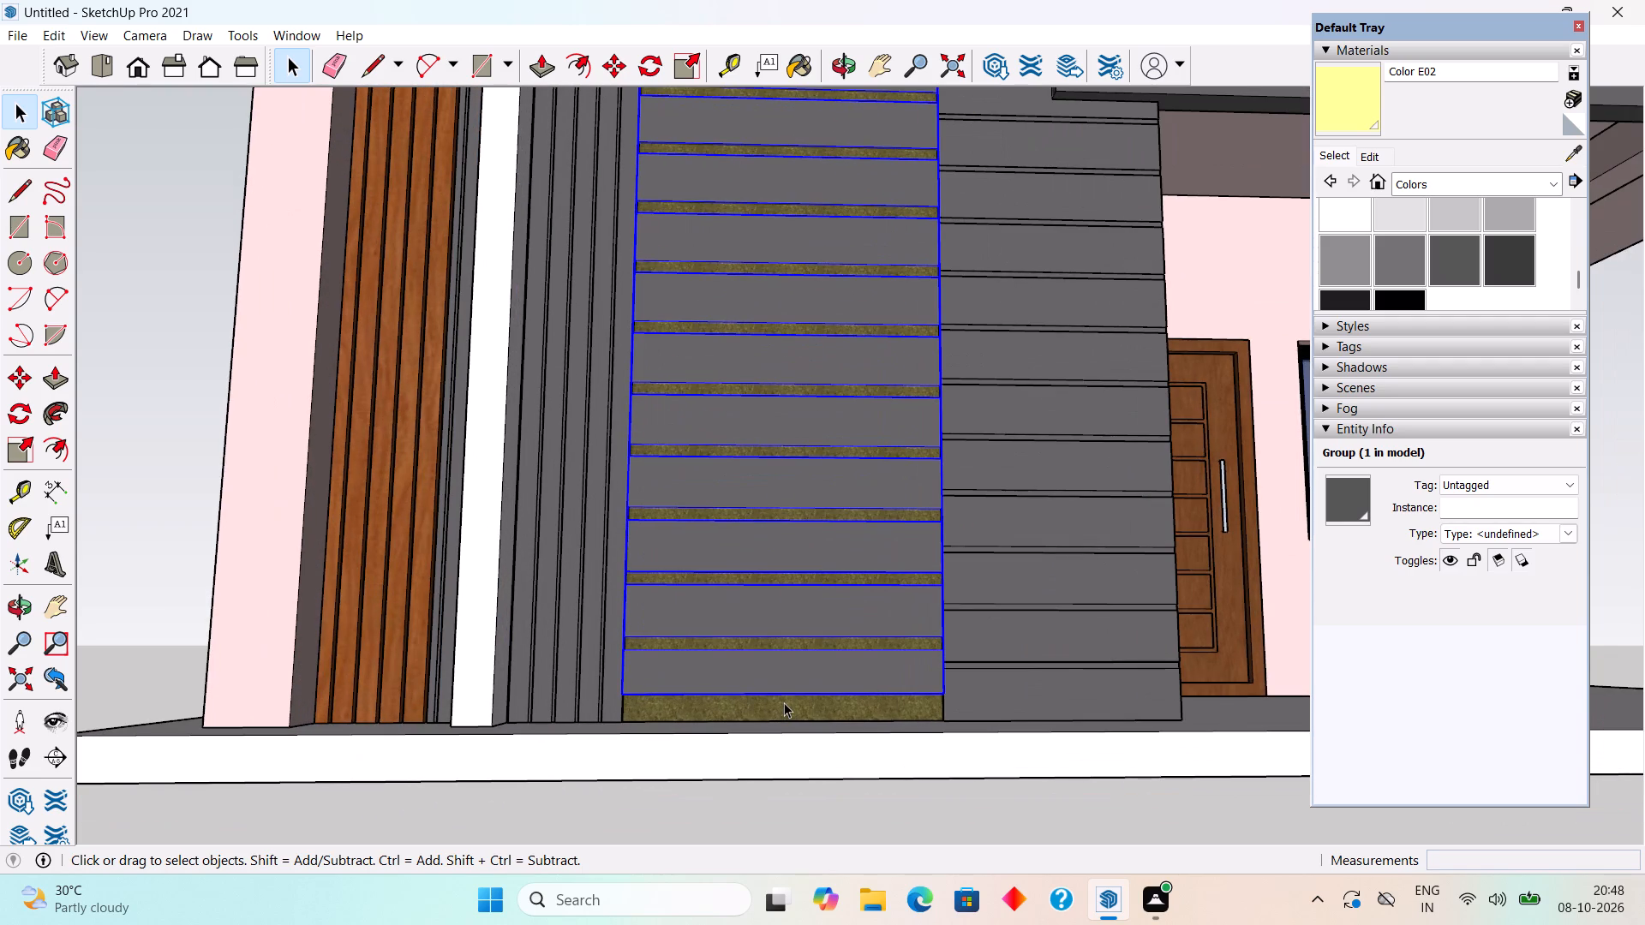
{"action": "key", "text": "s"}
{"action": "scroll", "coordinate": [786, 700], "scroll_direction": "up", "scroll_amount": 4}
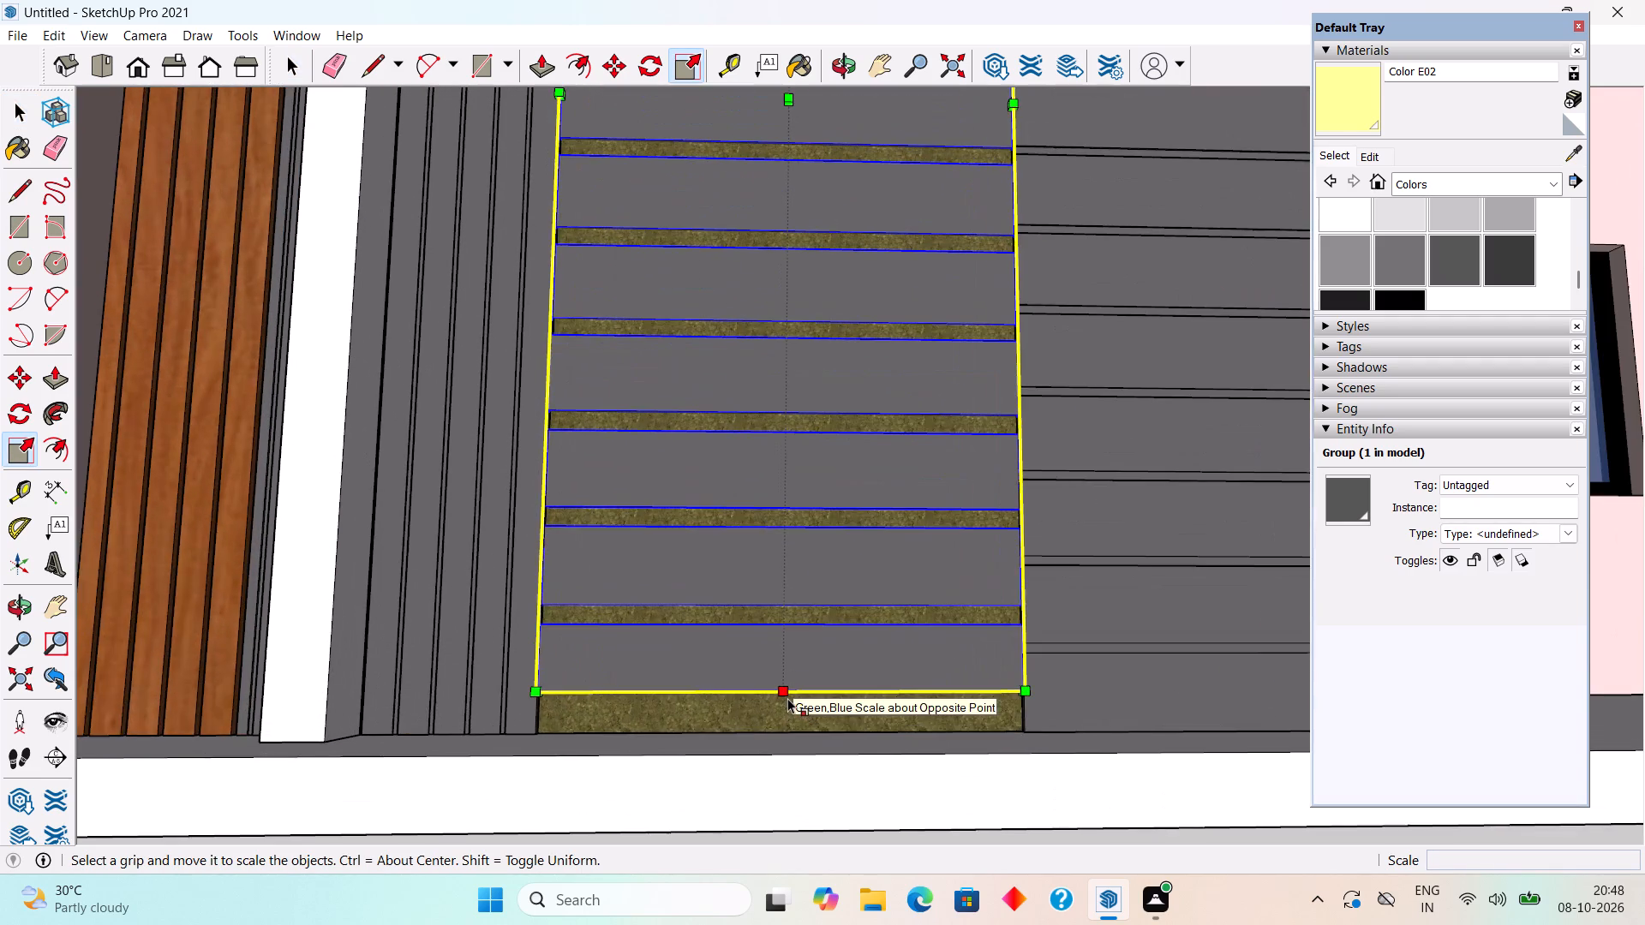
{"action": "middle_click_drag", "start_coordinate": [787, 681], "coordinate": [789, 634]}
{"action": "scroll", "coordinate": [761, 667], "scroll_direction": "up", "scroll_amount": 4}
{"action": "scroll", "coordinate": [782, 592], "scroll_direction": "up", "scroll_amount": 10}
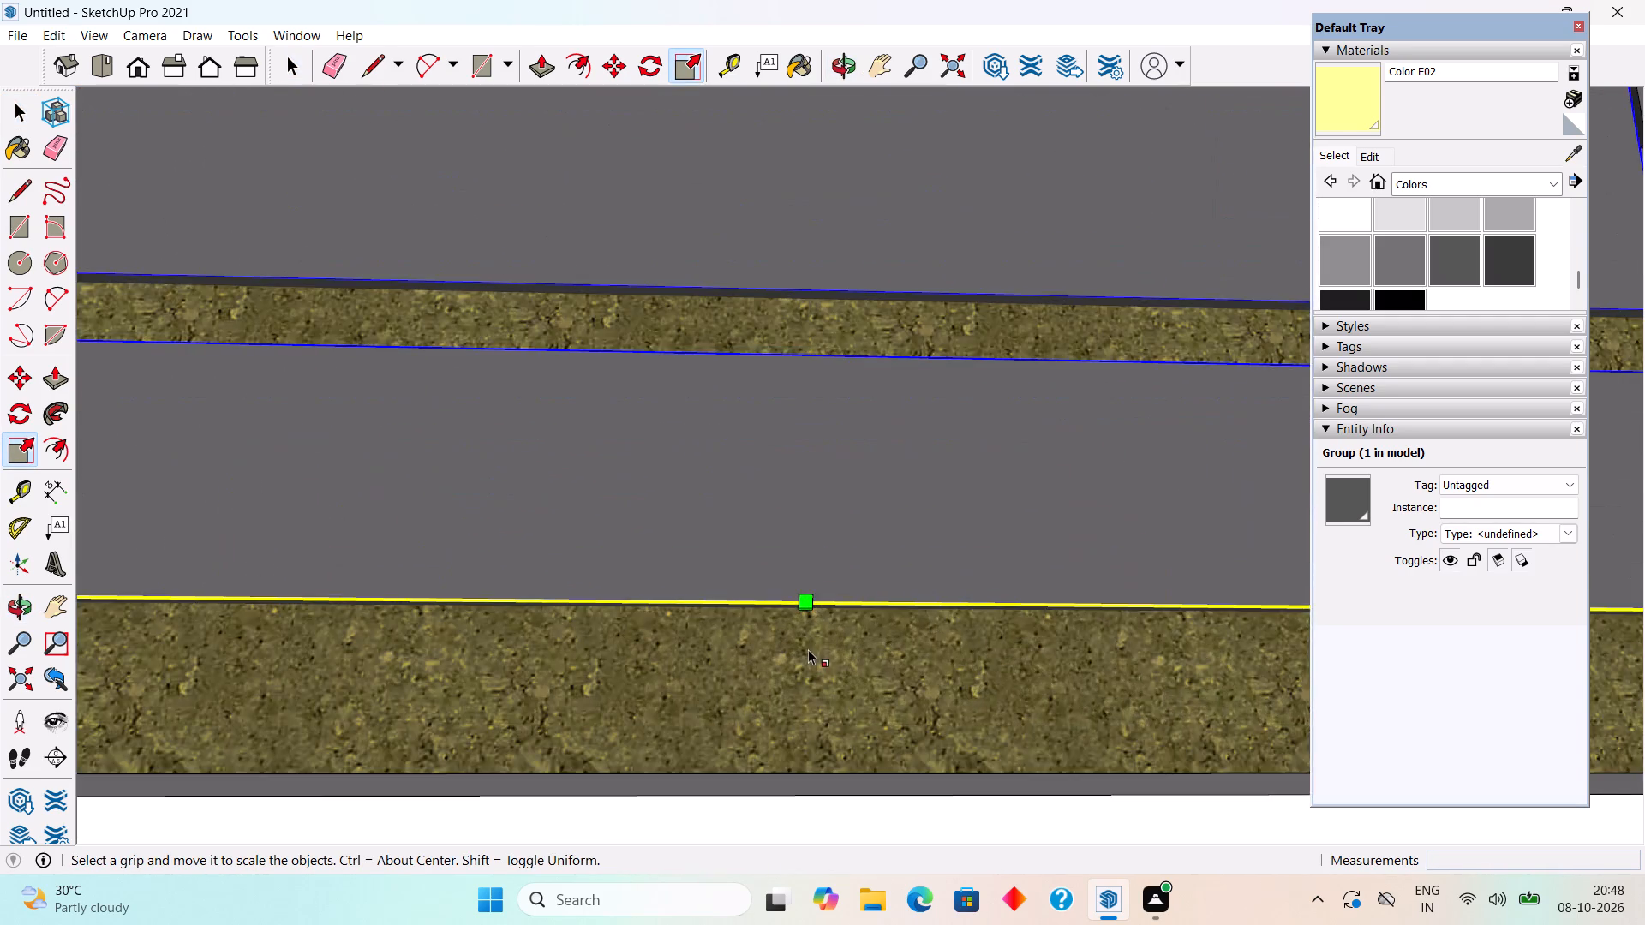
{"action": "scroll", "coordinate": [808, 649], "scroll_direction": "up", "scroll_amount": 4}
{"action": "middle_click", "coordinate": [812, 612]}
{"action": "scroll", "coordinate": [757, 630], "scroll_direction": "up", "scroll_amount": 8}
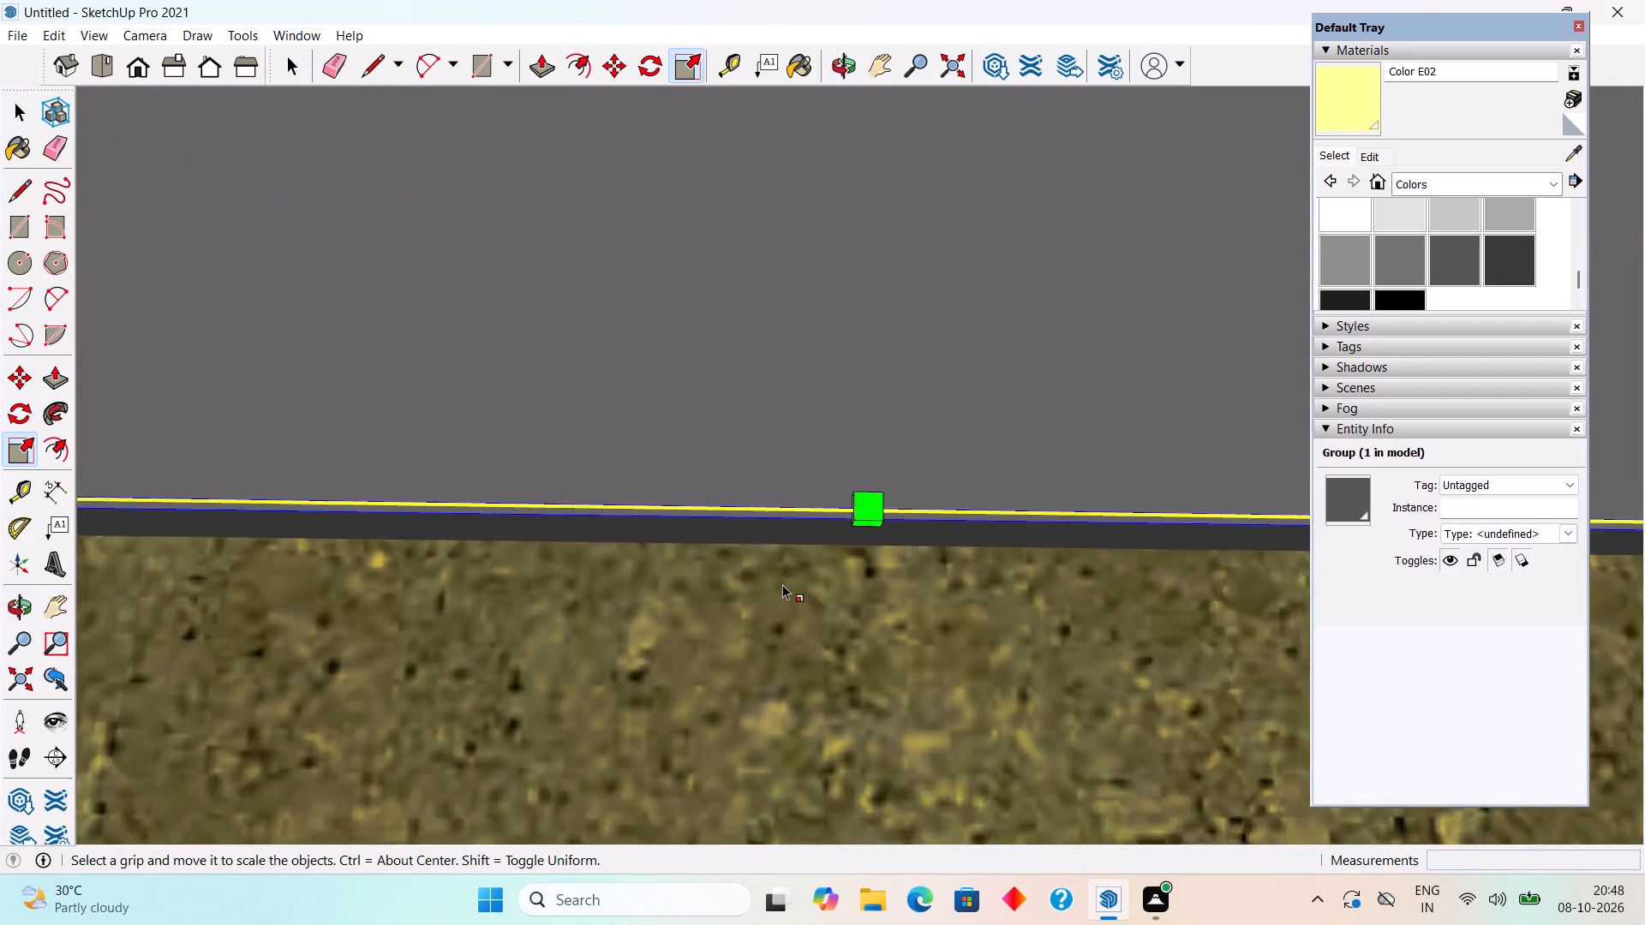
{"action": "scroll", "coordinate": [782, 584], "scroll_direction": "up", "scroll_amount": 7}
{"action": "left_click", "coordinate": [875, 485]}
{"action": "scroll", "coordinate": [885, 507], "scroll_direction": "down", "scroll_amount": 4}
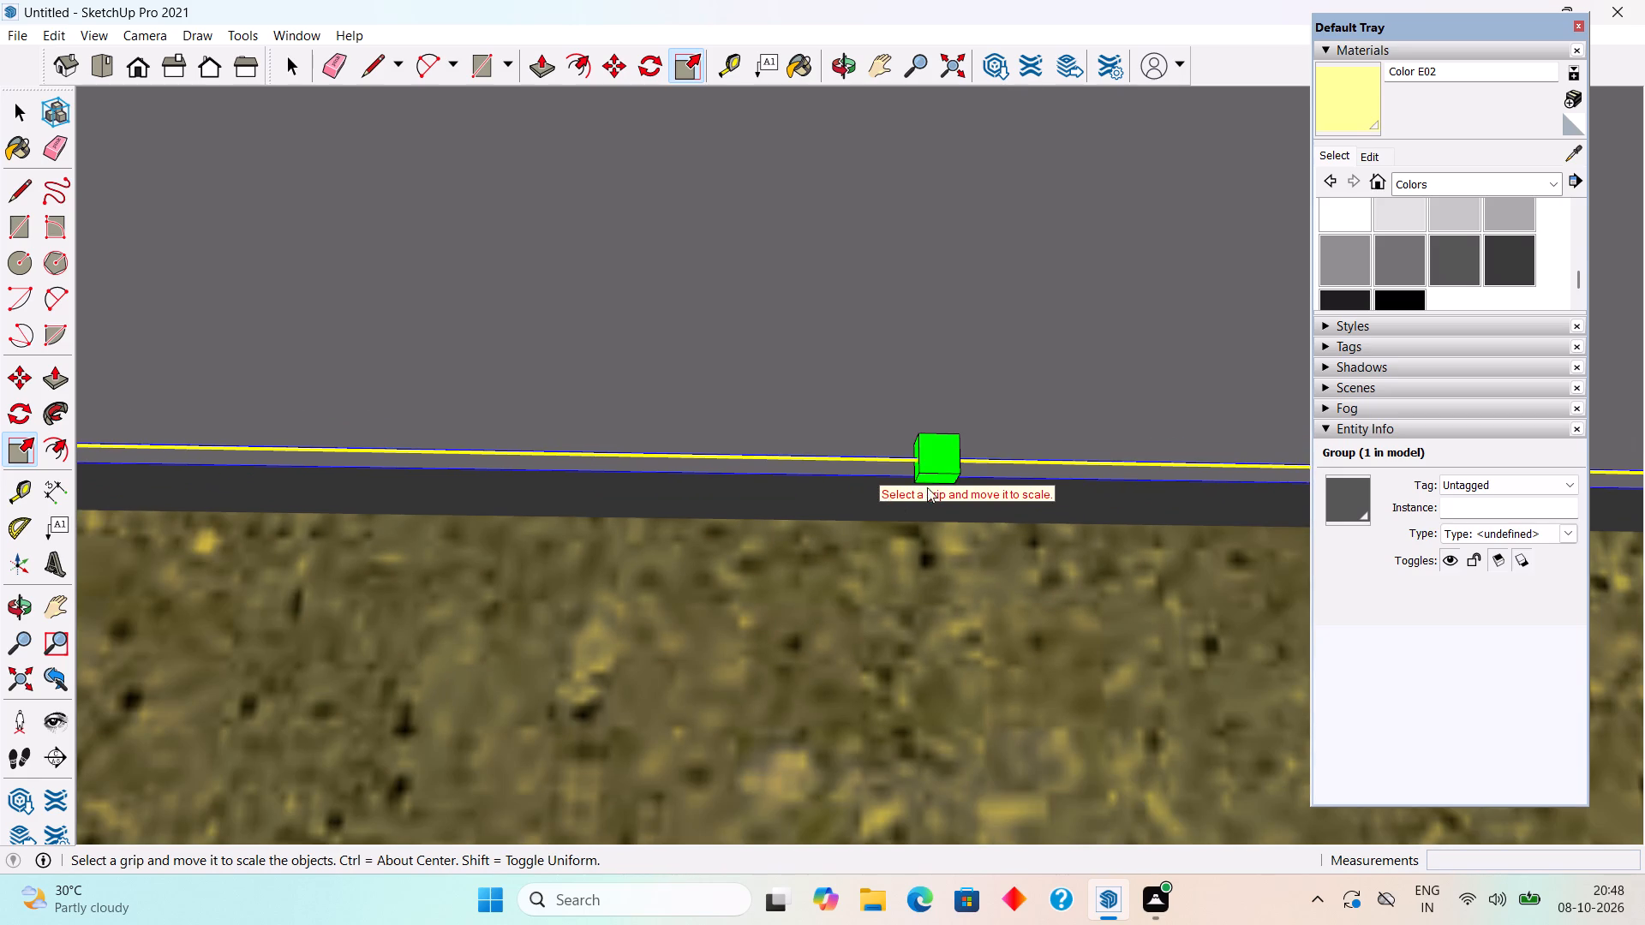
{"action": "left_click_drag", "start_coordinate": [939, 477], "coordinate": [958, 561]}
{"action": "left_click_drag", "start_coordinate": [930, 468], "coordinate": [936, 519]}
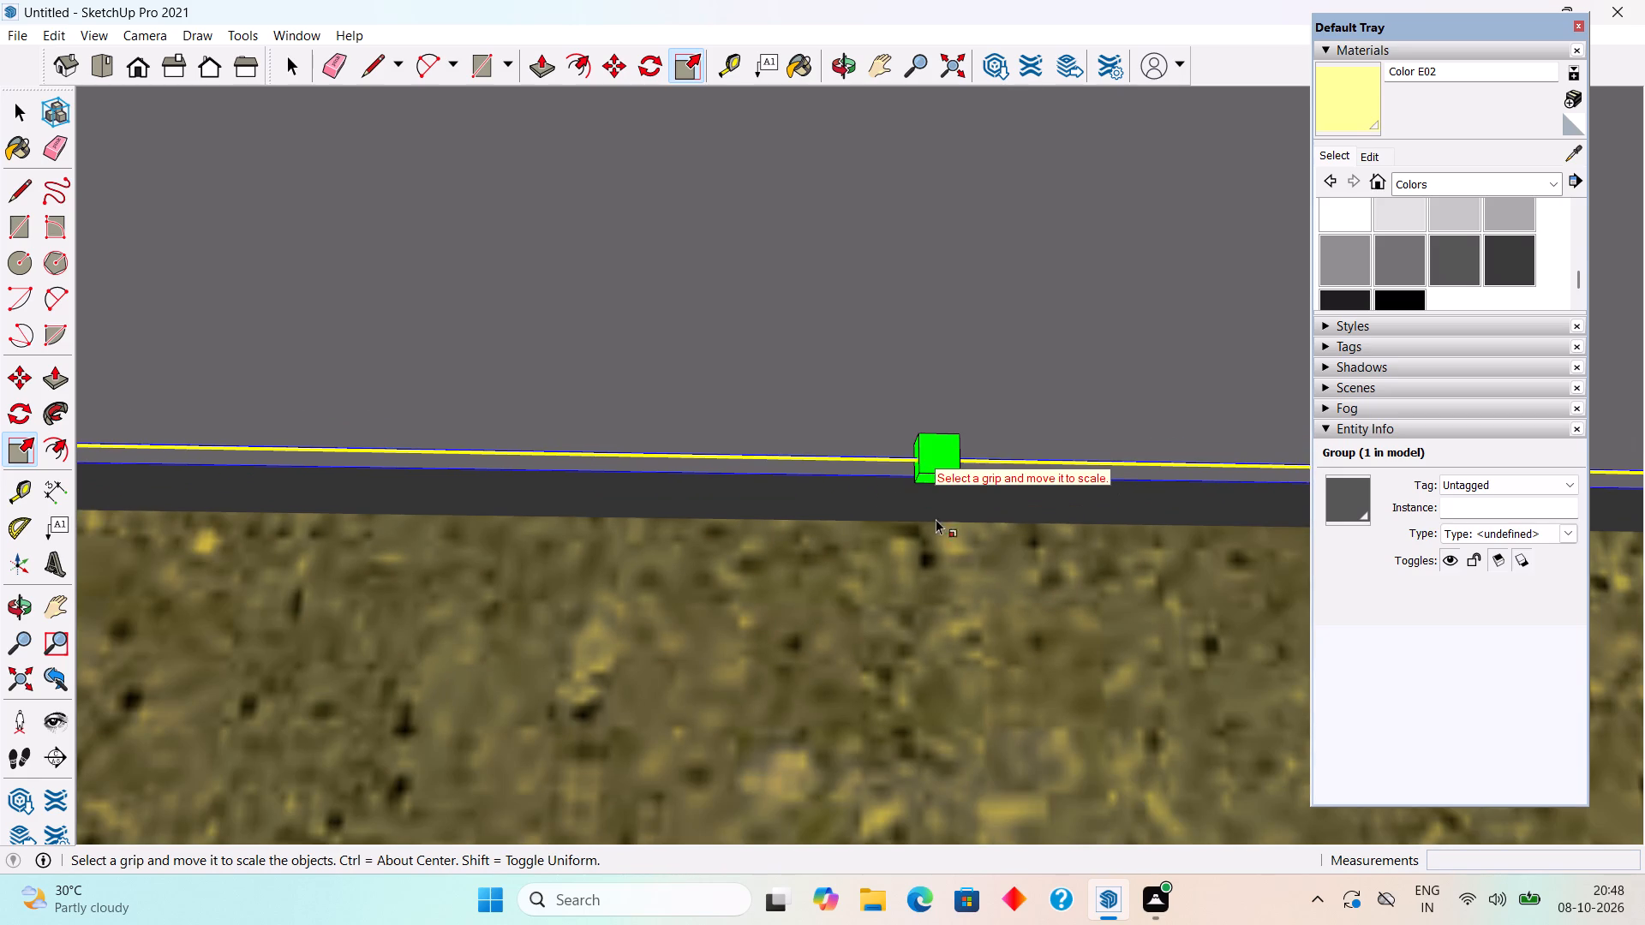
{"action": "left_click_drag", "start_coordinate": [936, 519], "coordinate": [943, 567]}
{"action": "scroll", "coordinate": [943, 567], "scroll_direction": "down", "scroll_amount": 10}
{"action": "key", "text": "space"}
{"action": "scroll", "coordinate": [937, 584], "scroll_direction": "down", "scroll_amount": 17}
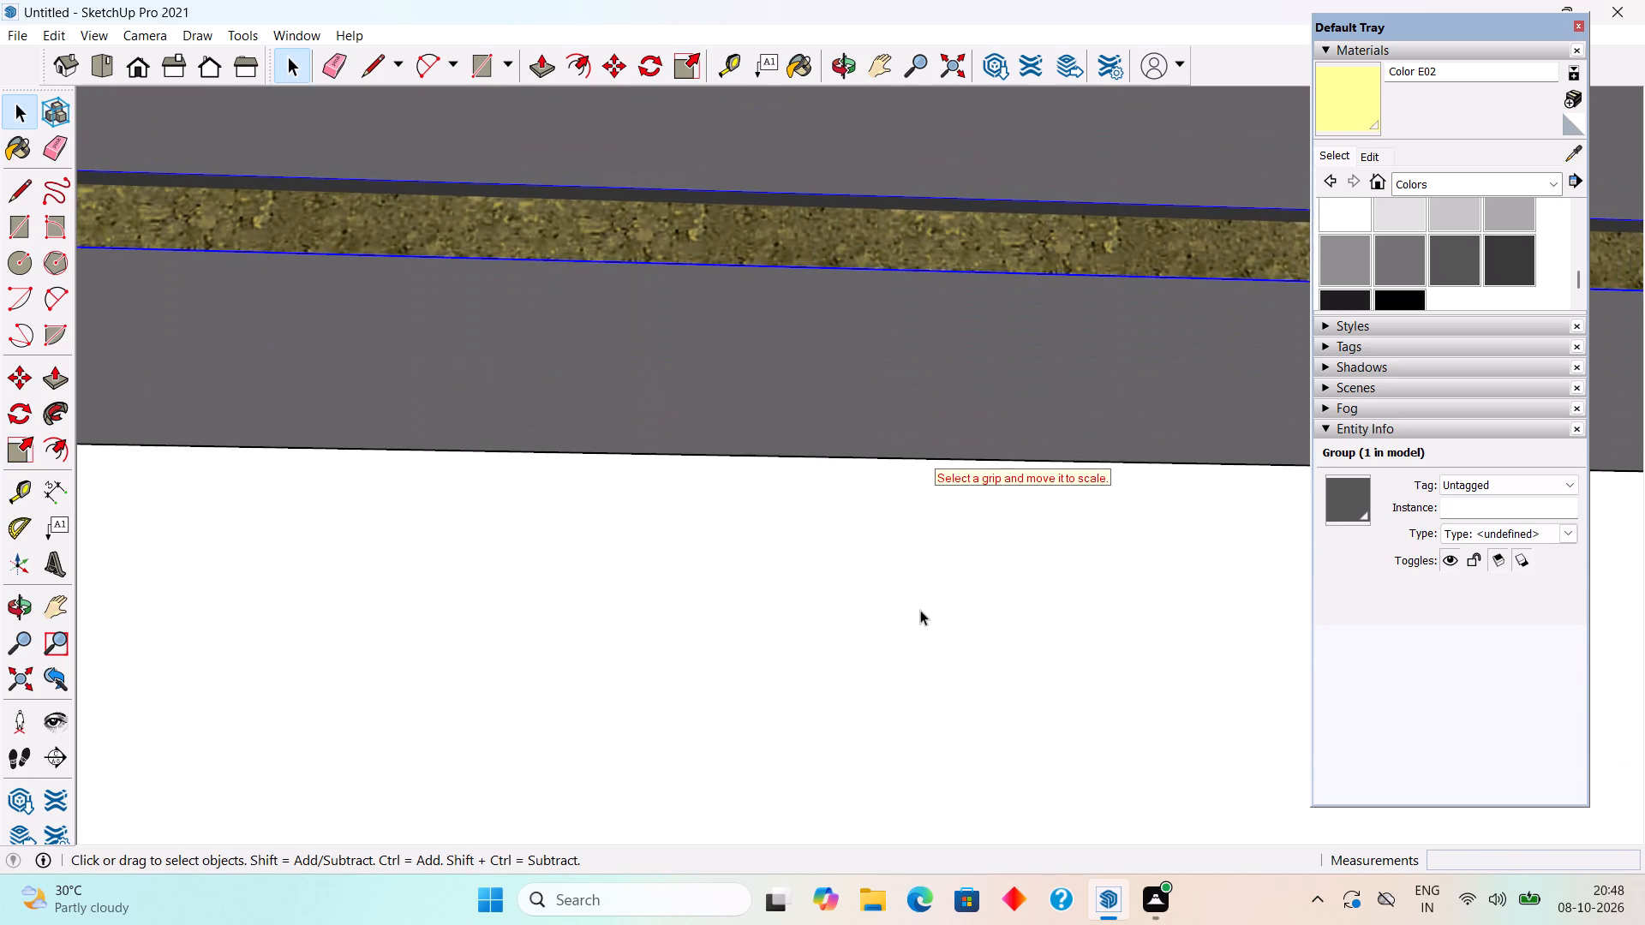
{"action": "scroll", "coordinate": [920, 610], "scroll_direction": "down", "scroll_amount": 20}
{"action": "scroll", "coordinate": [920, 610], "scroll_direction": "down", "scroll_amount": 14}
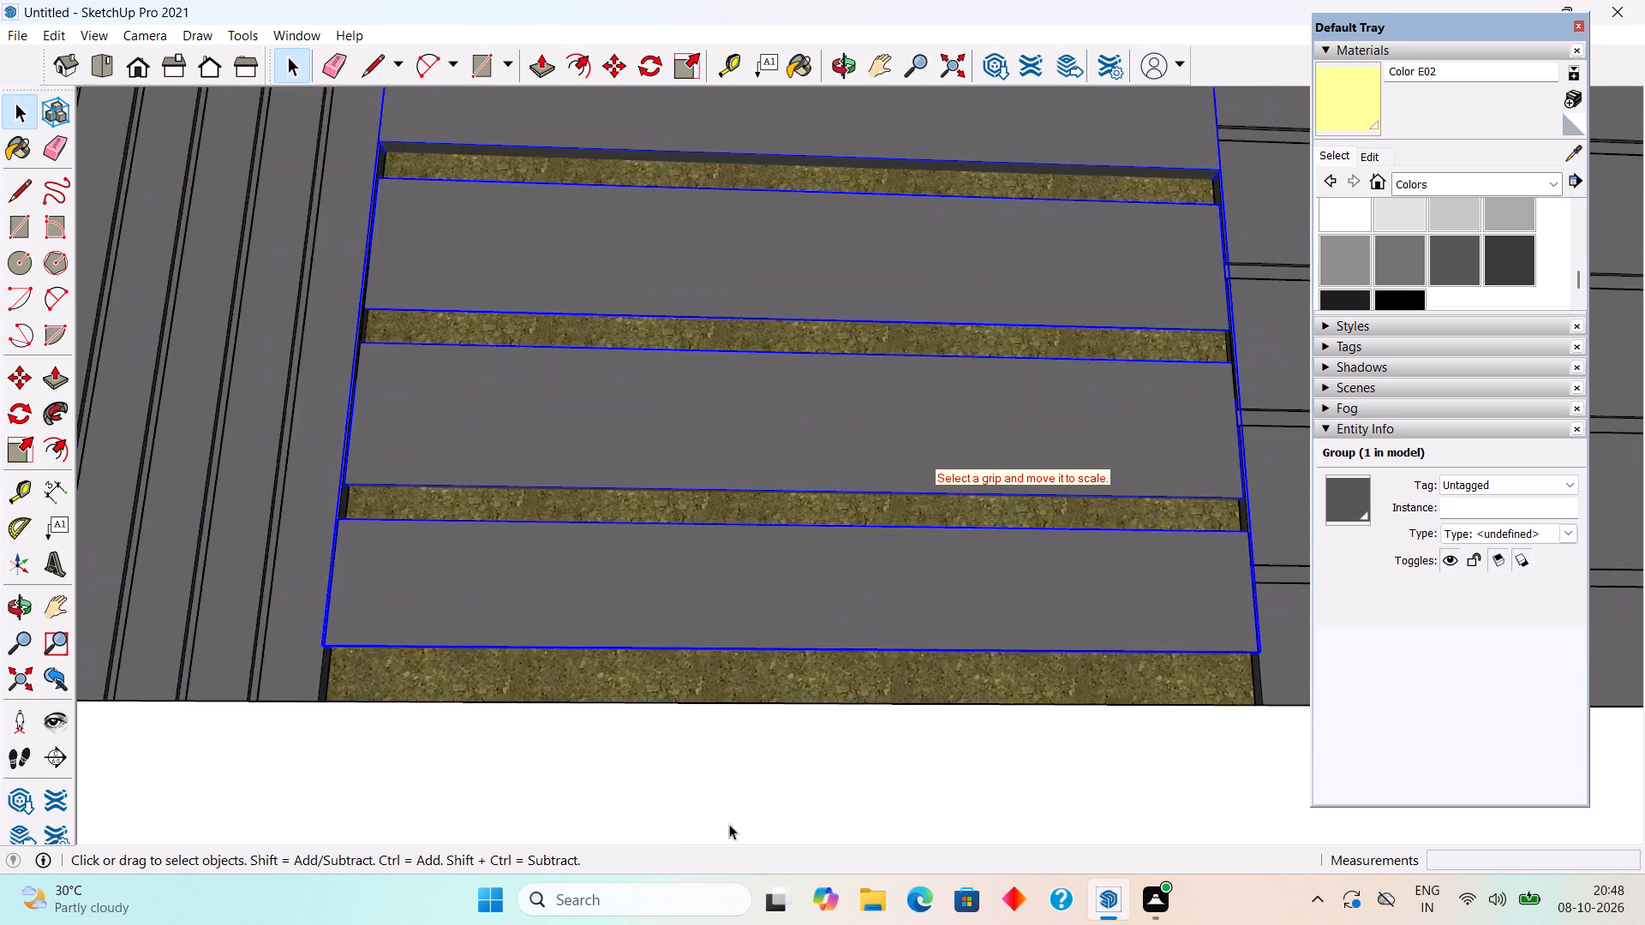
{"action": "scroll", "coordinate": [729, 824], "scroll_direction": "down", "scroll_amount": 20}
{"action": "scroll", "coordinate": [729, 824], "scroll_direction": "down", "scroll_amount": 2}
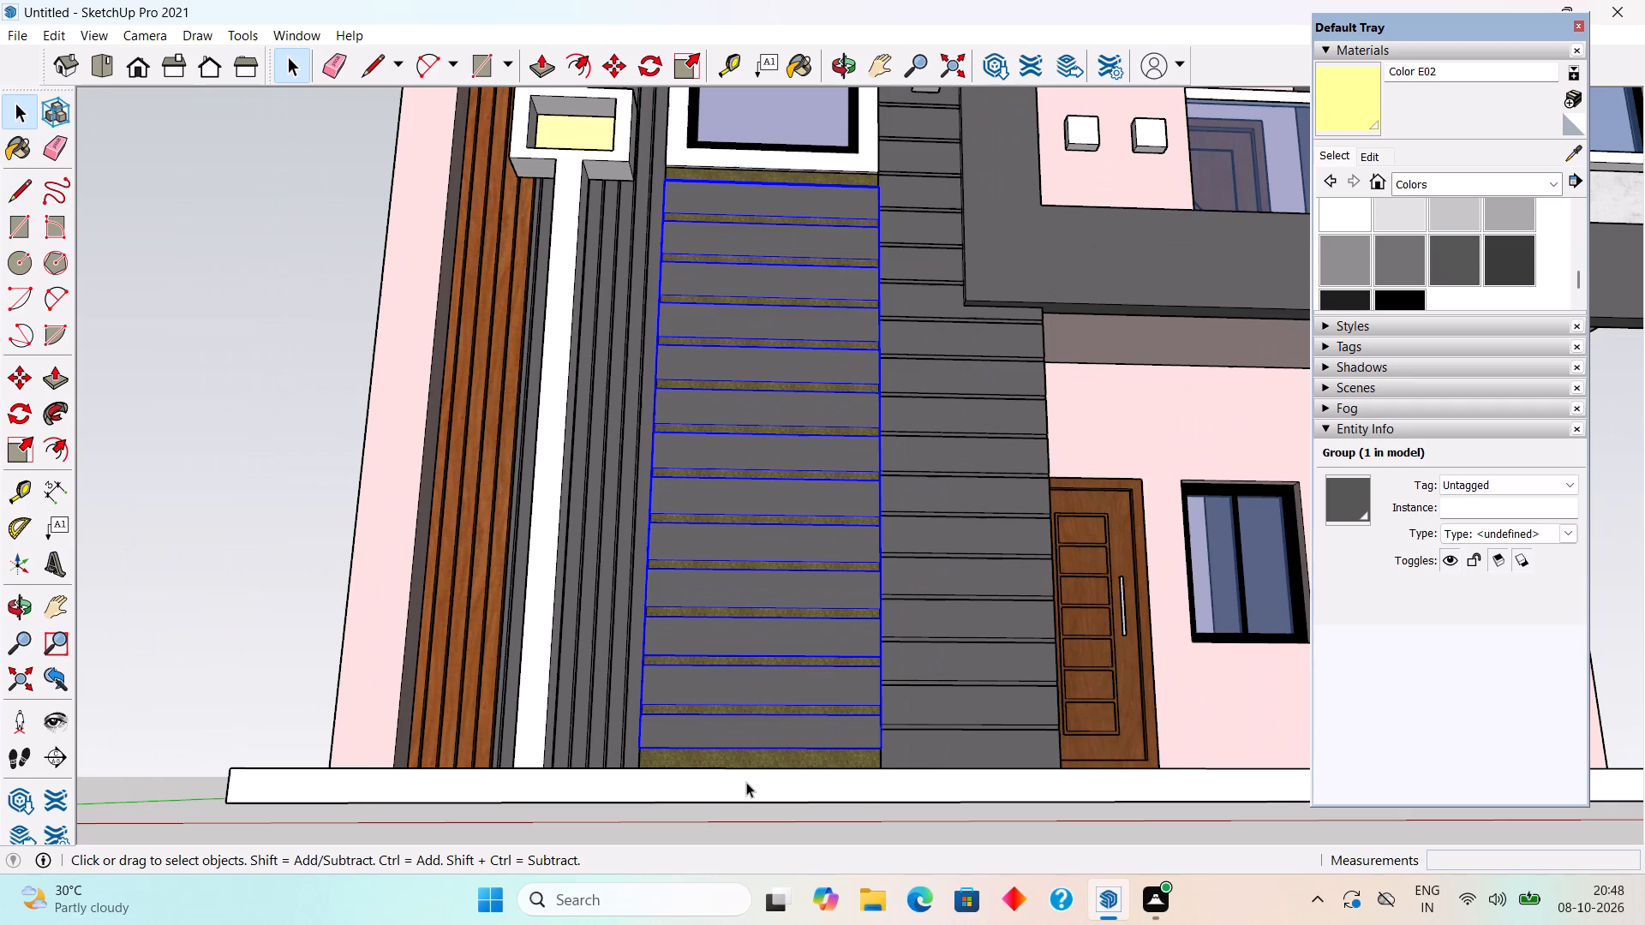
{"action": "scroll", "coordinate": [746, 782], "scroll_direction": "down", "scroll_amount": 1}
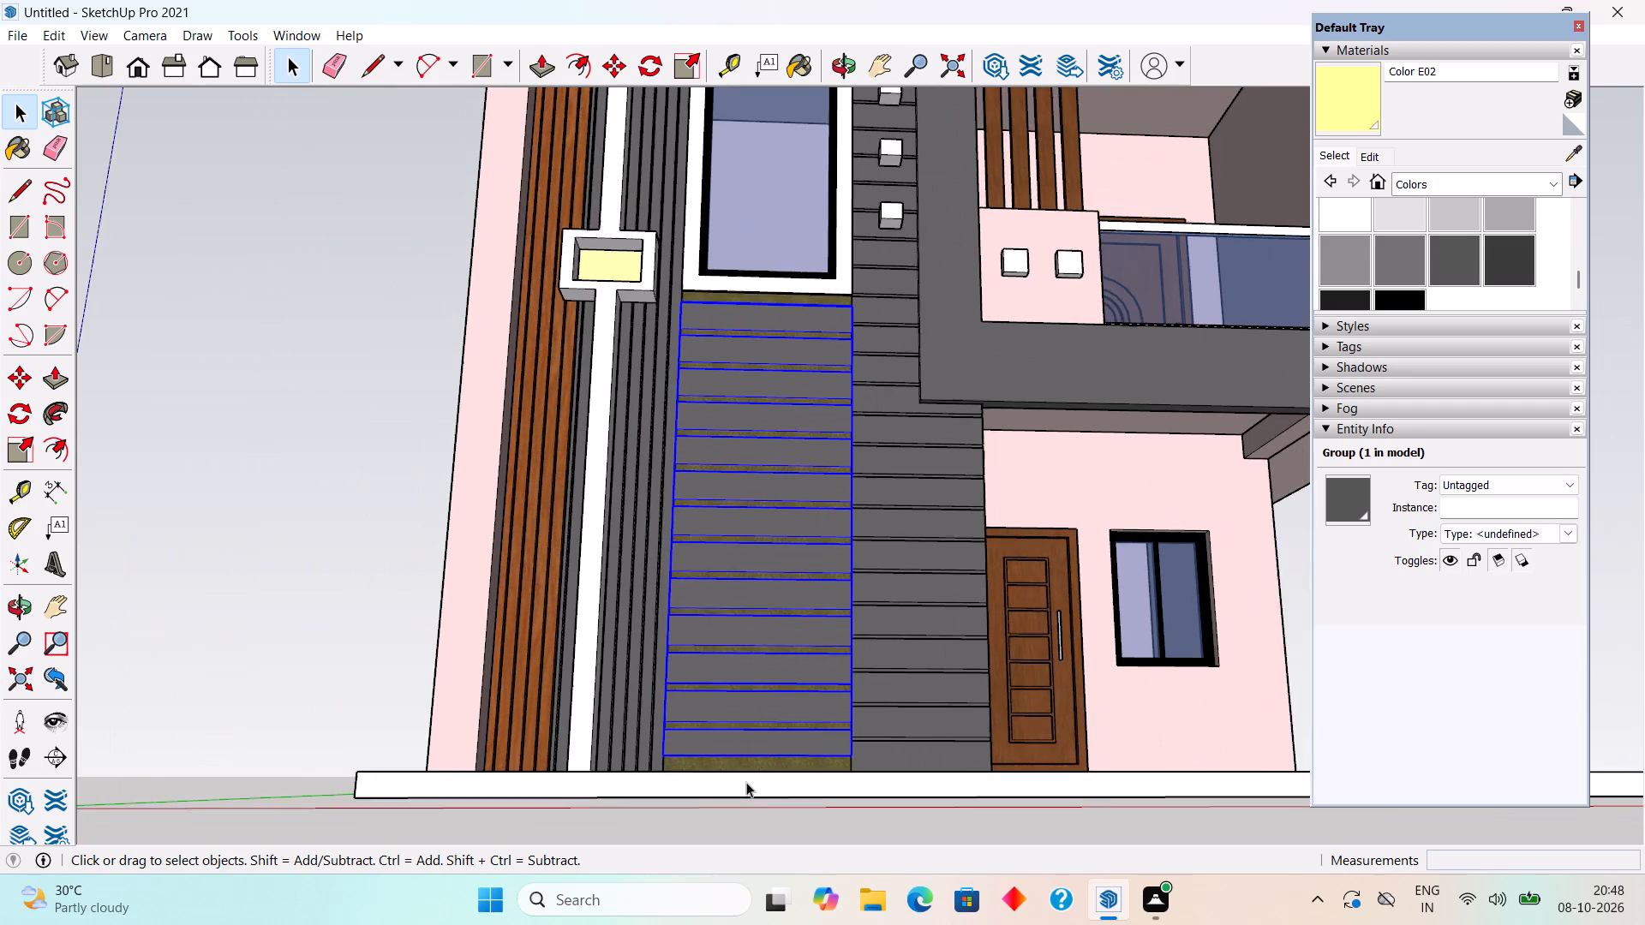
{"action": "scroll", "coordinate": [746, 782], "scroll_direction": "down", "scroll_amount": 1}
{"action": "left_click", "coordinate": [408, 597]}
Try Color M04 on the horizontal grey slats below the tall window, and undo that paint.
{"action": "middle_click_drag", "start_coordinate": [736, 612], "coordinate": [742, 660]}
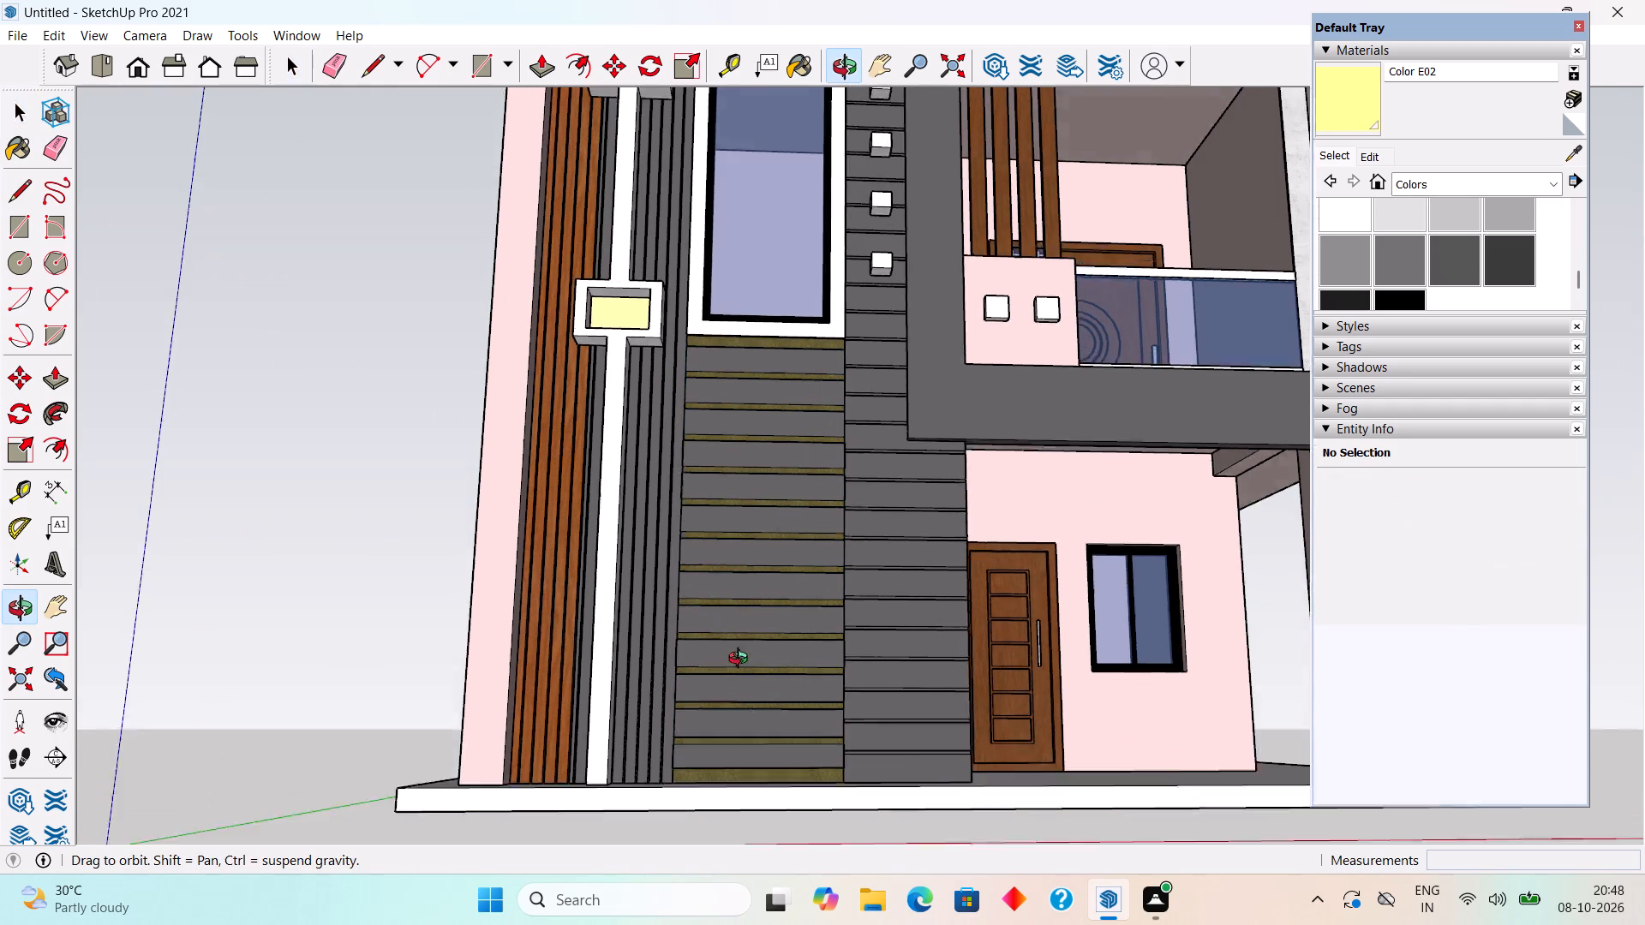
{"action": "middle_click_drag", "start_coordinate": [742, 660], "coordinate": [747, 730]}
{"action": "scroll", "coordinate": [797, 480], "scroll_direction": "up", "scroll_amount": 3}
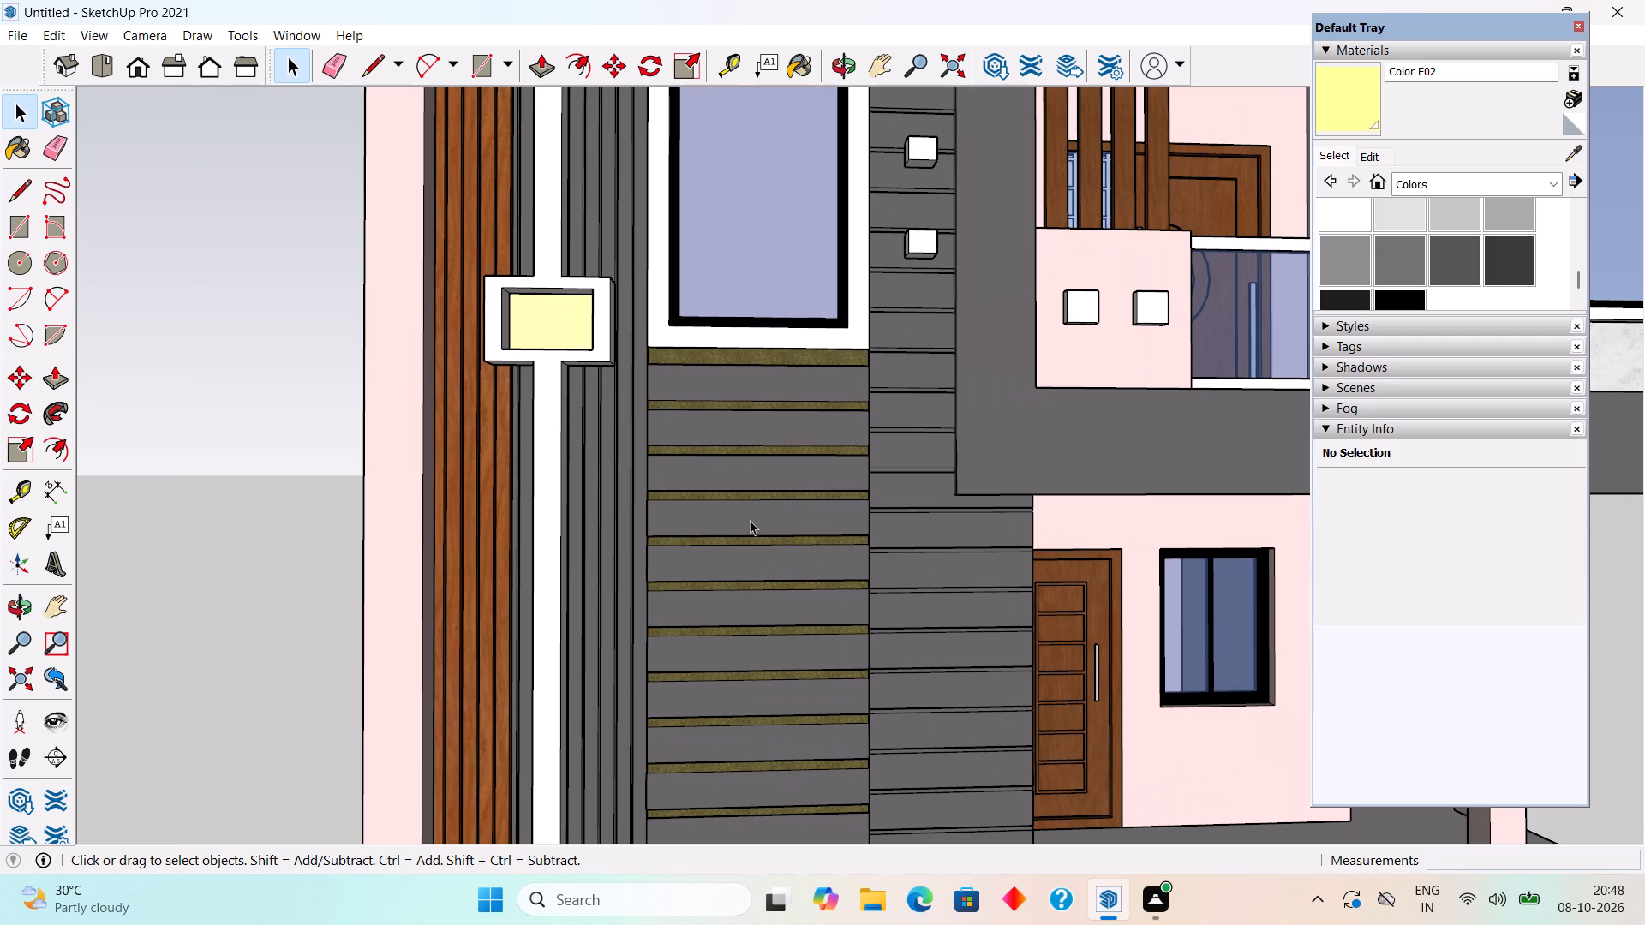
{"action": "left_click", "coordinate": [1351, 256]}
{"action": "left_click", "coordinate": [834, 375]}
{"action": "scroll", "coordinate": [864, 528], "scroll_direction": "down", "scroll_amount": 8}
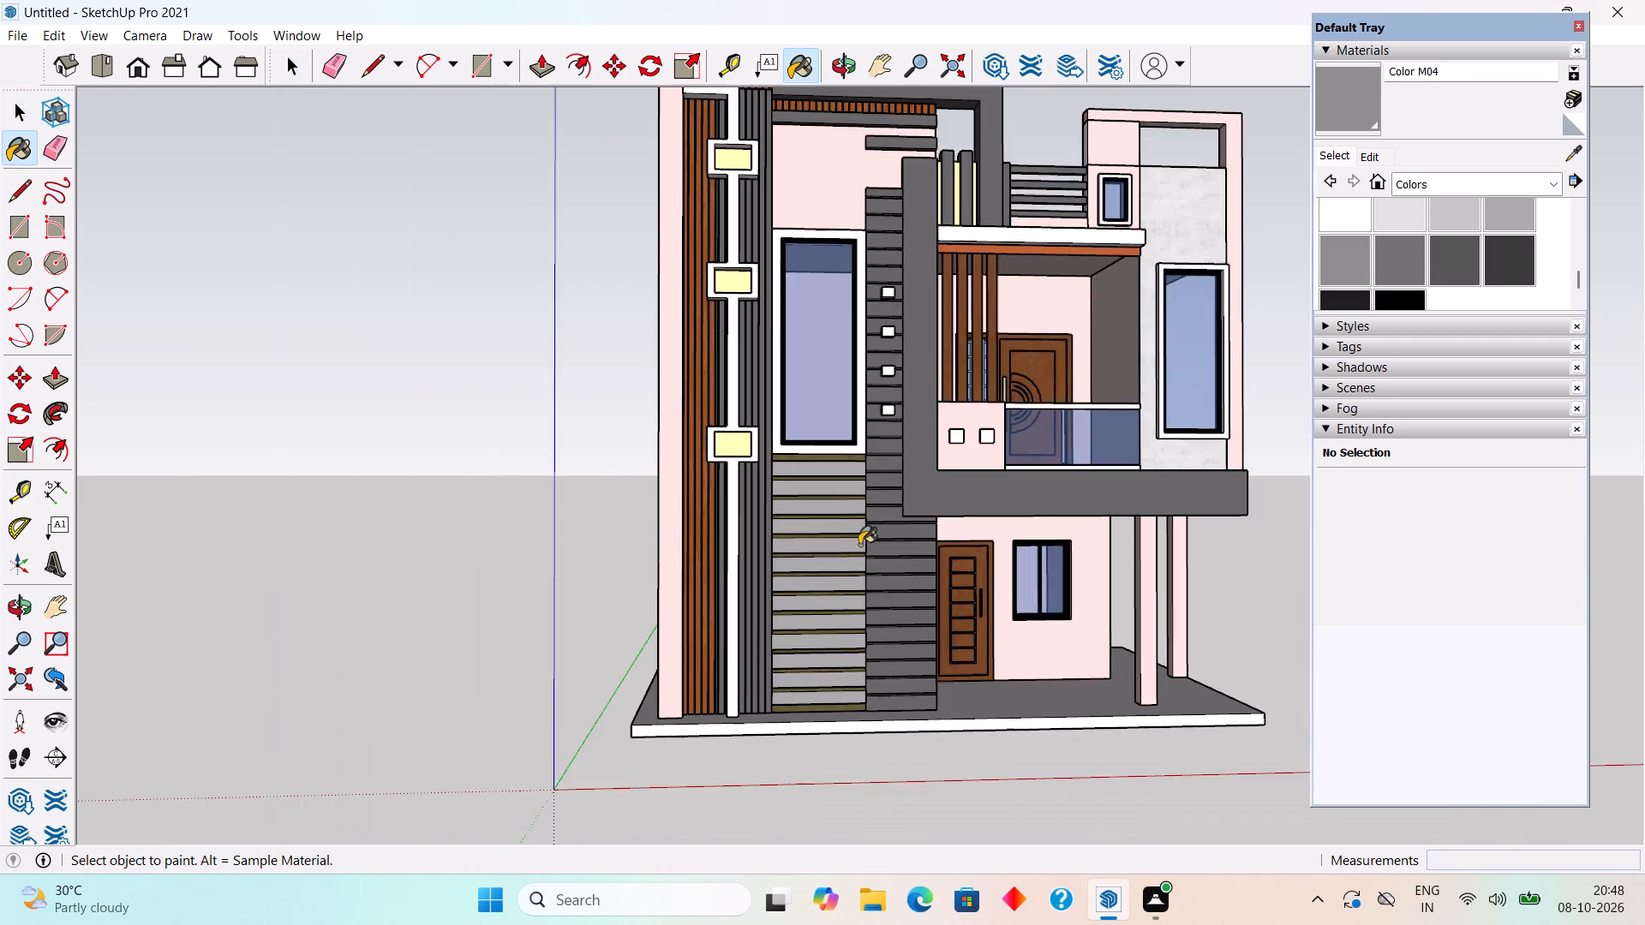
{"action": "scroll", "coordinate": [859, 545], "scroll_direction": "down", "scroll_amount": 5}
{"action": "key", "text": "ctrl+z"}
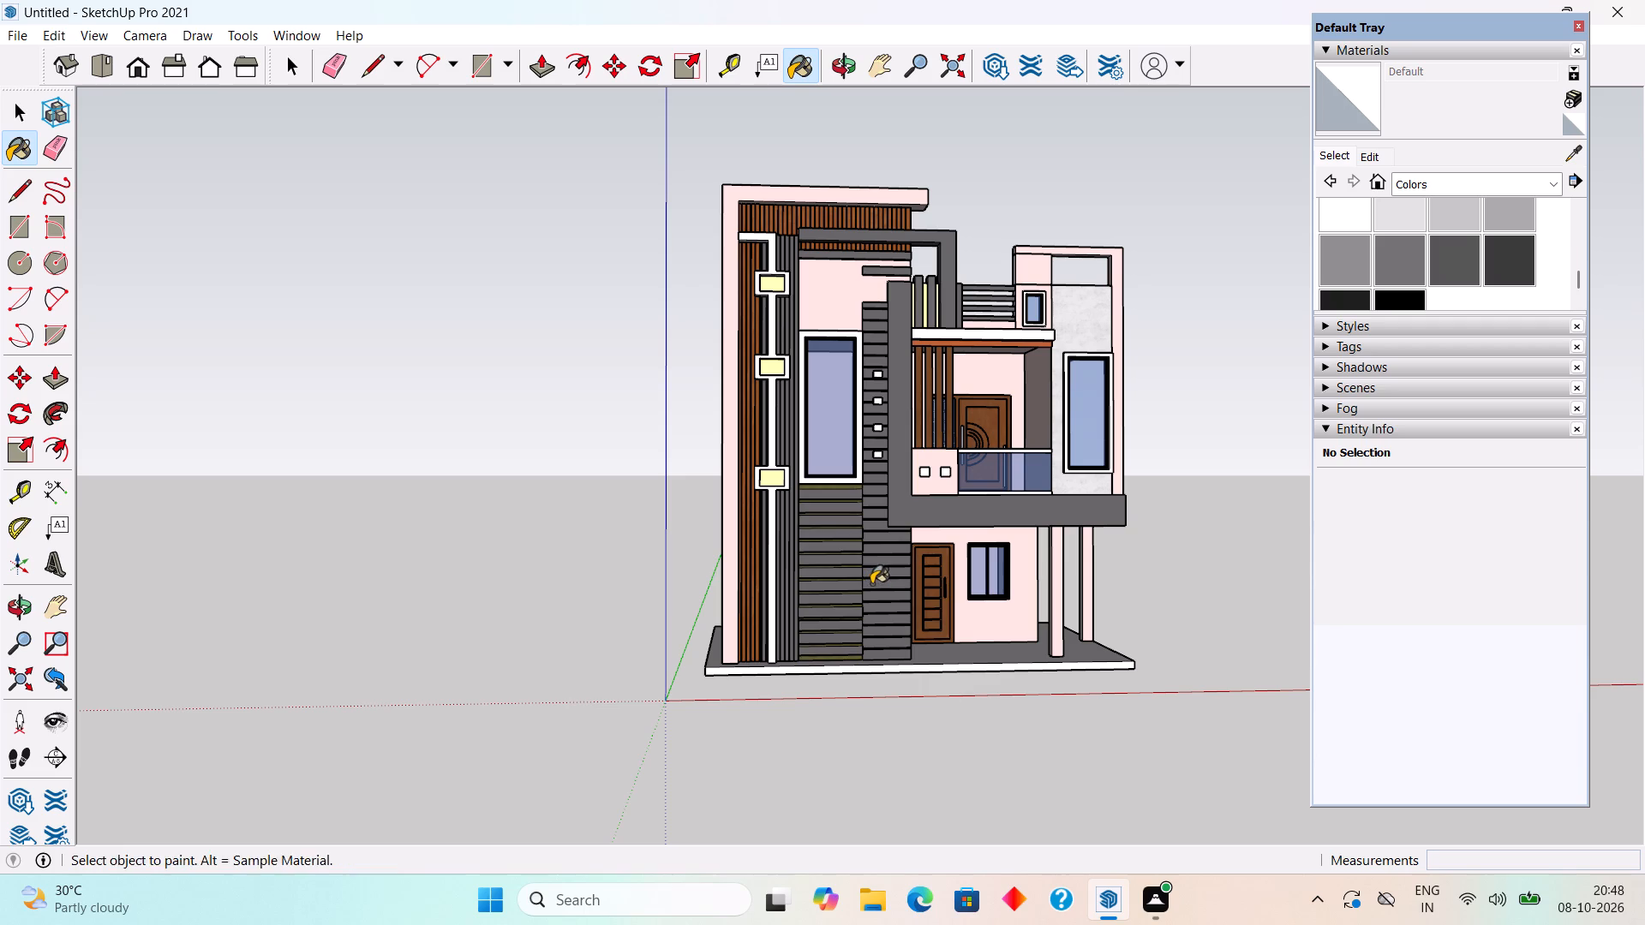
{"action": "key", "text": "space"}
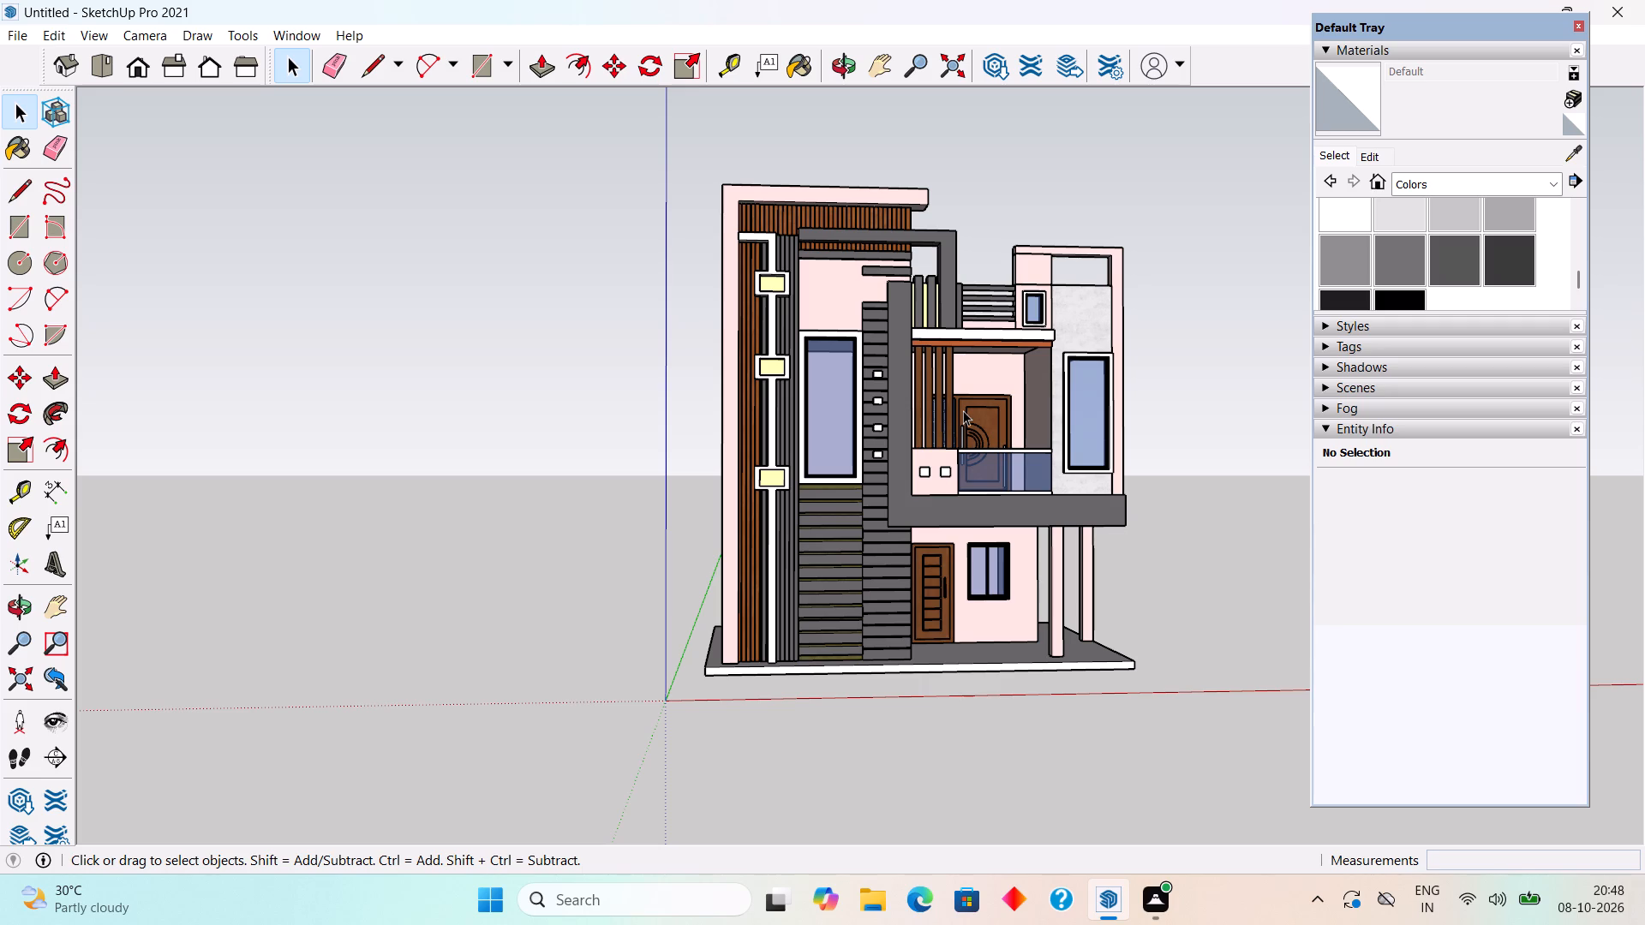
Examine the whole front elevation from the front and from both sides, checking its materials and facade details.
{"action": "scroll", "coordinate": [963, 410], "scroll_direction": "up", "scroll_amount": 5}
{"action": "scroll", "coordinate": [963, 410], "scroll_direction": "down", "scroll_amount": 4}
{"action": "middle_click_drag", "start_coordinate": [1043, 427], "coordinate": [851, 427]}
{"action": "scroll", "coordinate": [851, 427], "scroll_direction": "up", "scroll_amount": 3}
{"action": "middle_click_drag", "start_coordinate": [888, 492], "coordinate": [555, 542]}
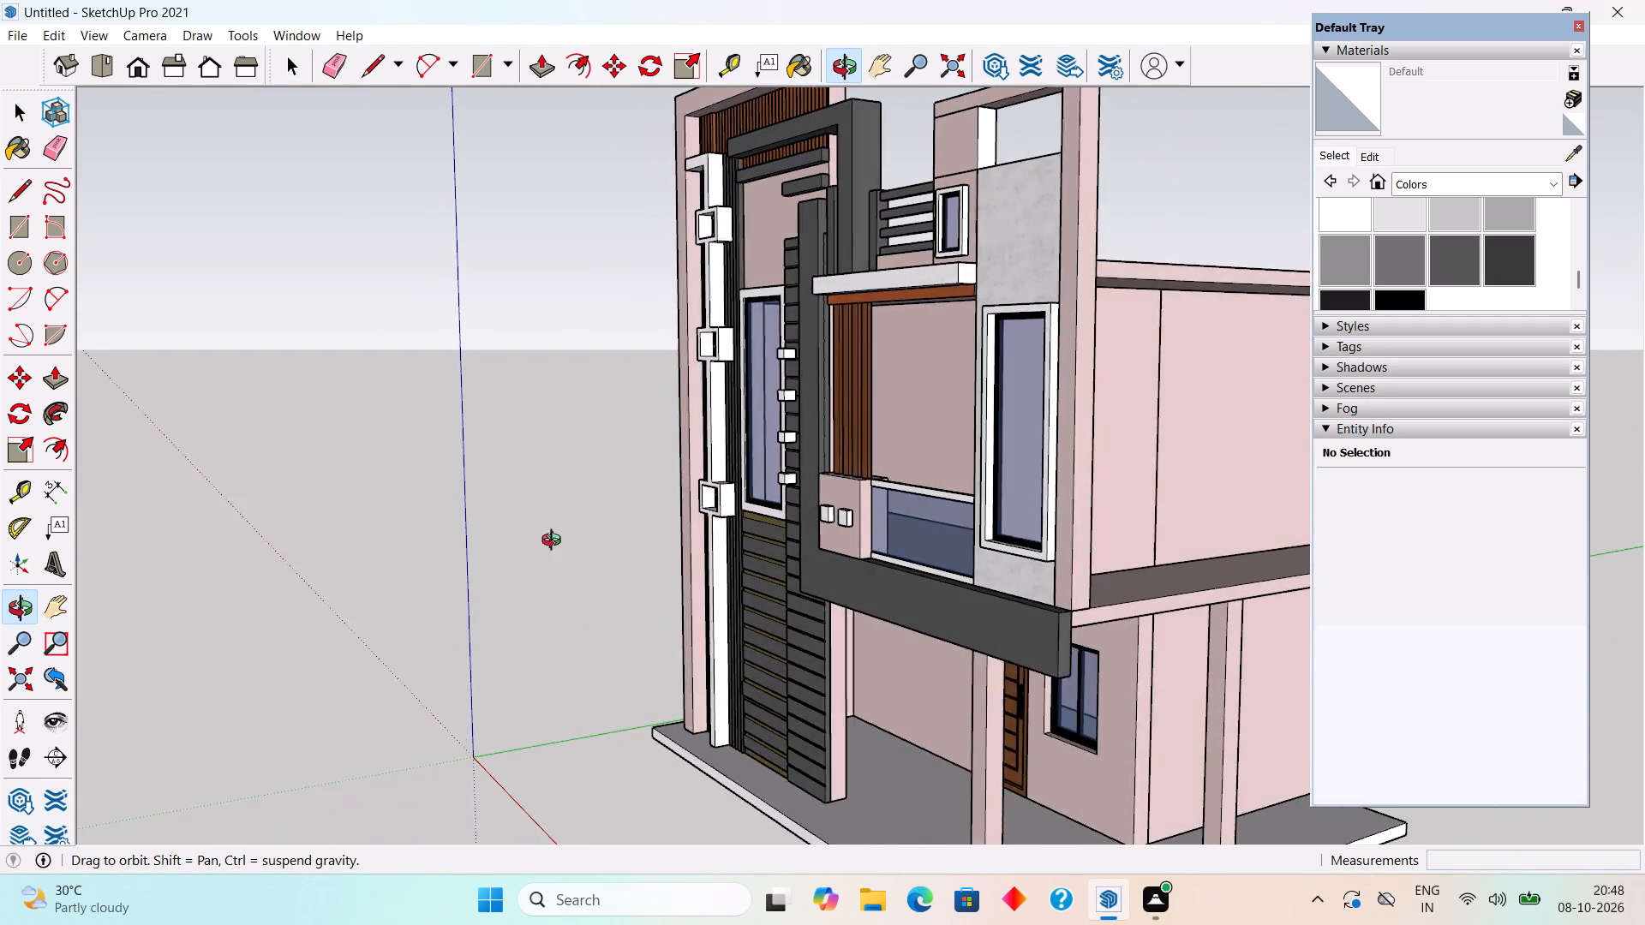
{"action": "middle_click_drag", "start_coordinate": [555, 542], "coordinate": [846, 644]}
{"action": "scroll", "coordinate": [846, 644], "scroll_direction": "down", "scroll_amount": 2}
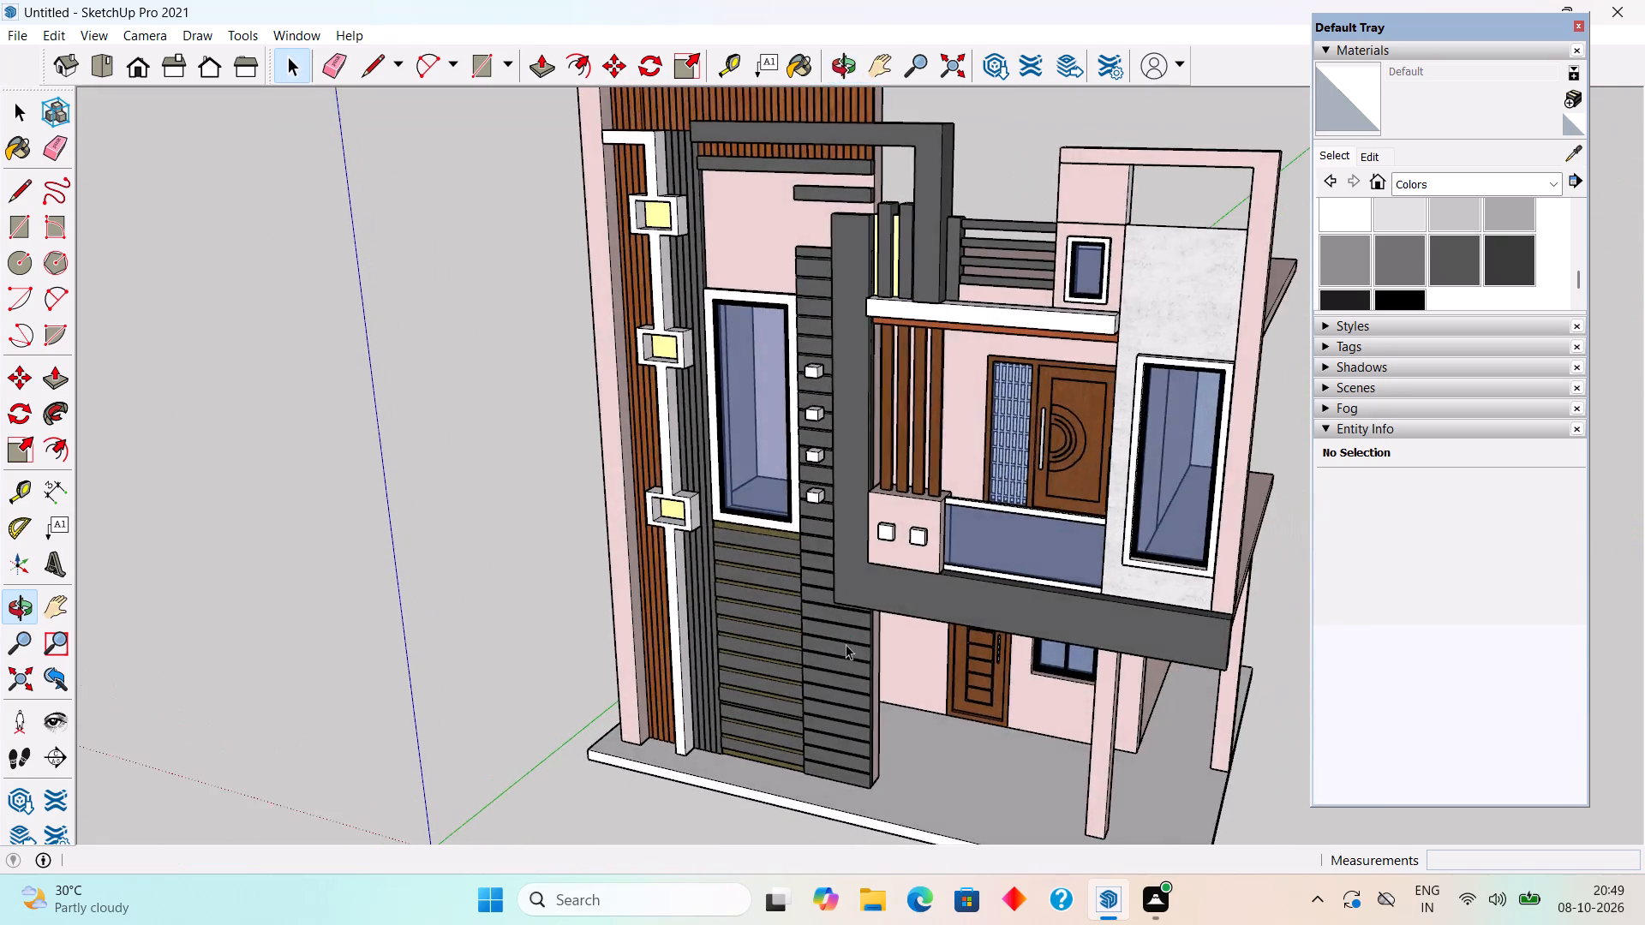
{"action": "scroll", "coordinate": [846, 644], "scroll_direction": "down", "scroll_amount": 3}
{"action": "scroll", "coordinate": [922, 813], "scroll_direction": "up", "scroll_amount": 4}
{"action": "middle_click_drag", "start_coordinate": [927, 751], "coordinate": [1065, 775]}
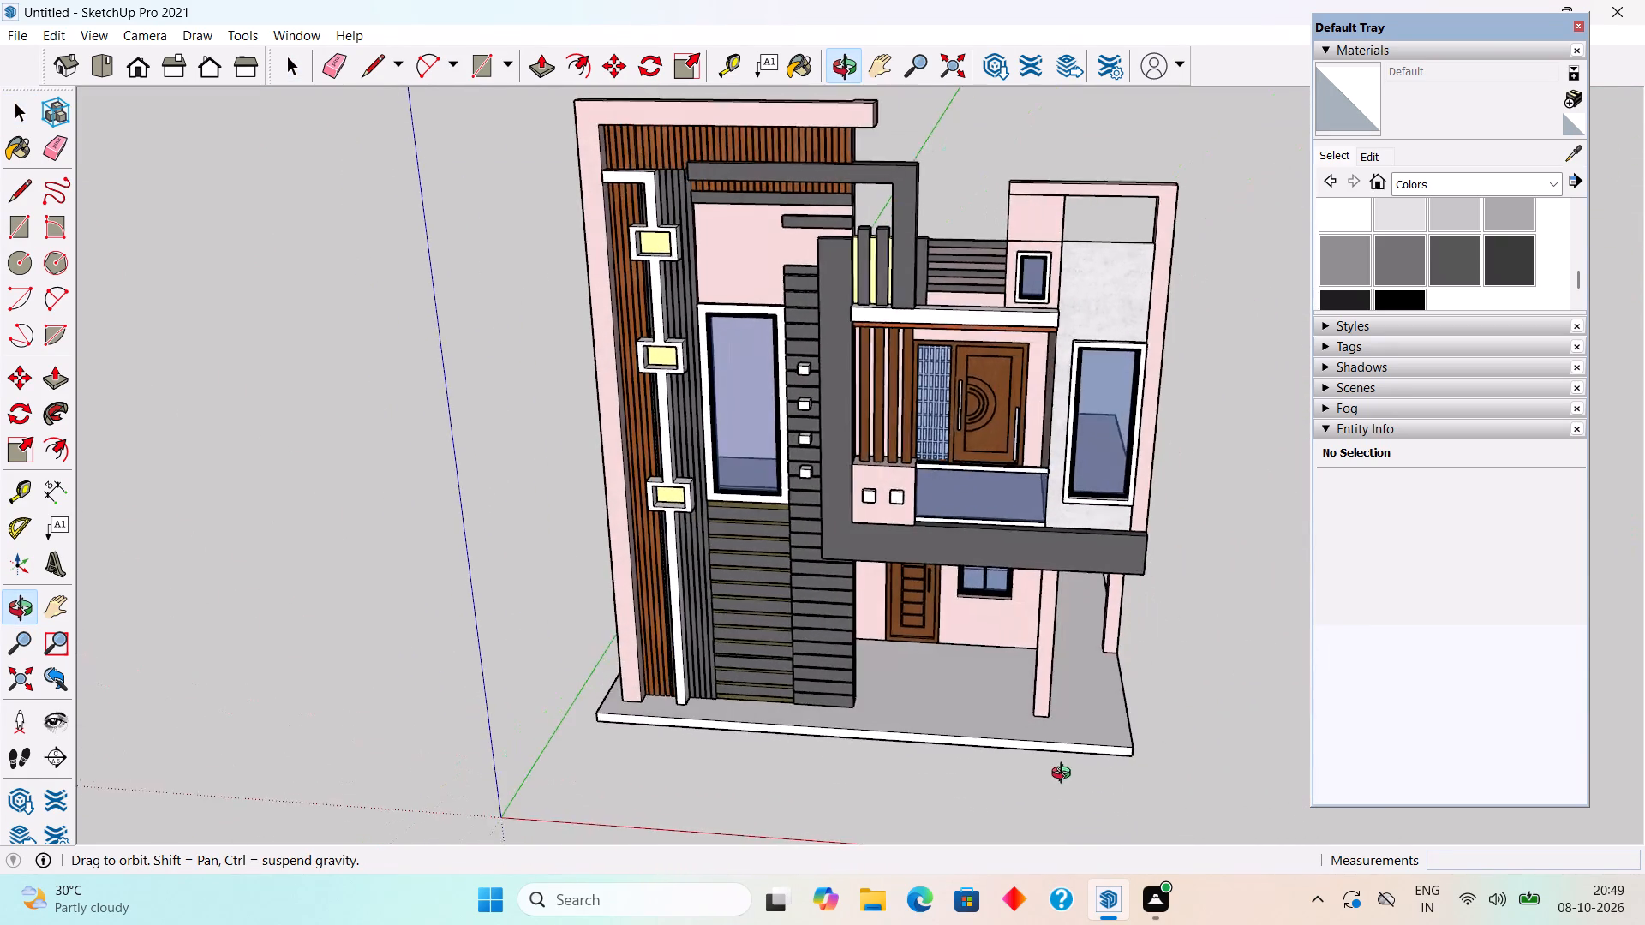
{"action": "middle_click_drag", "start_coordinate": [1065, 775], "coordinate": [1205, 712]}
{"action": "scroll", "coordinate": [1201, 708], "scroll_direction": "up", "scroll_amount": 1}
{"action": "scroll", "coordinate": [1187, 696], "scroll_direction": "down", "scroll_amount": 3}
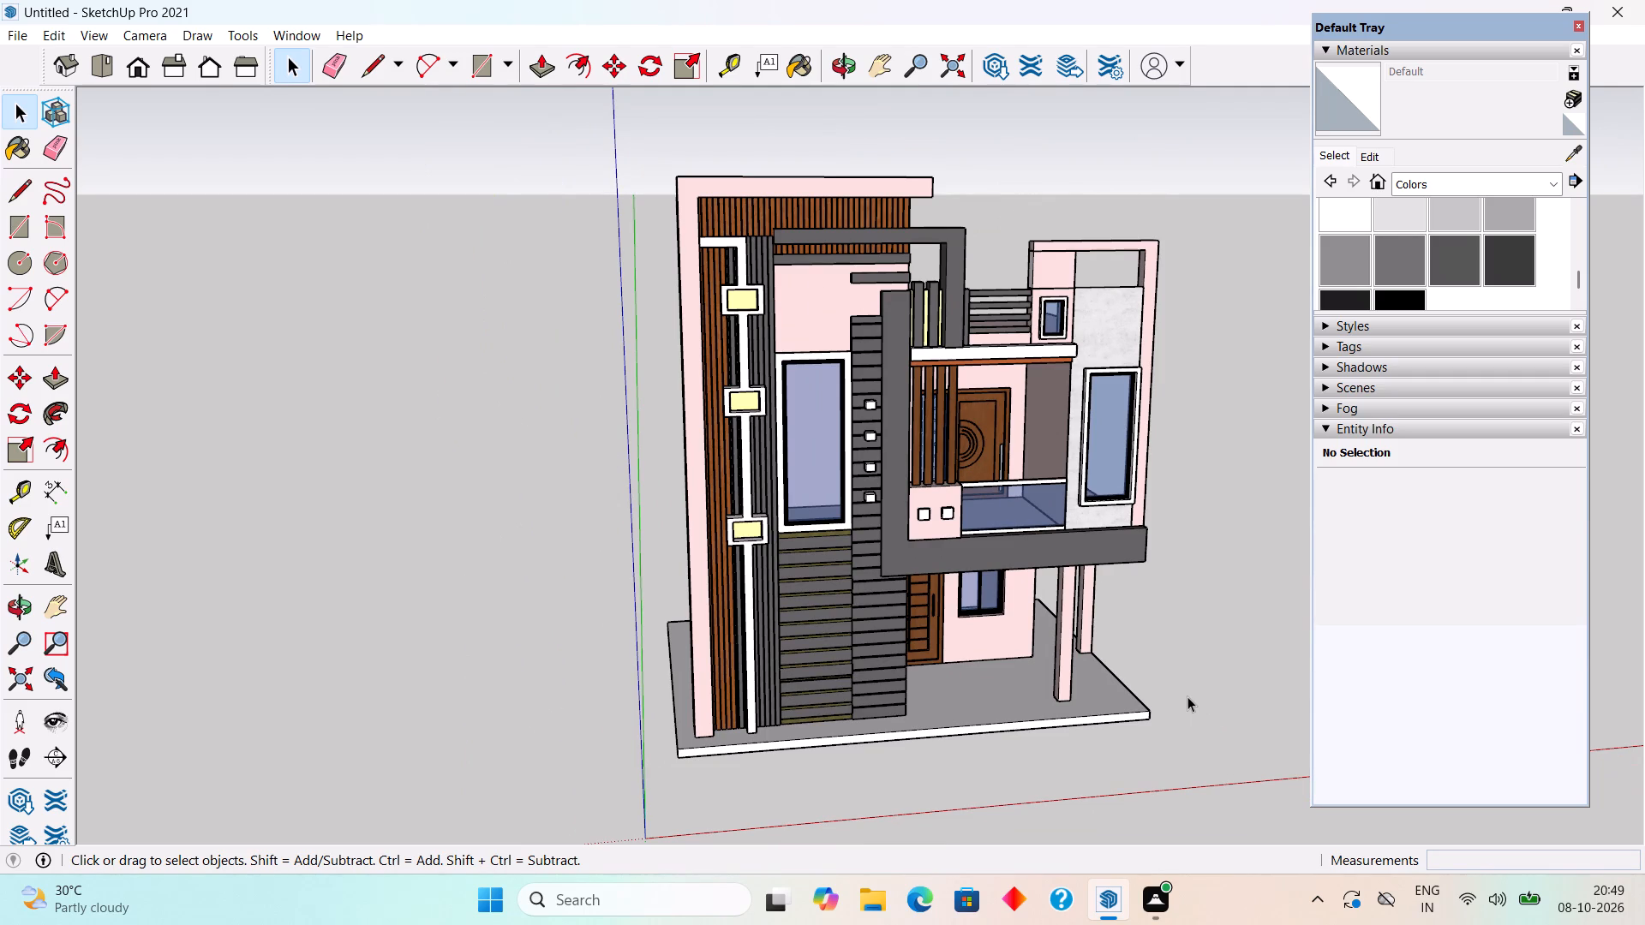
{"action": "scroll", "coordinate": [816, 643], "scroll_direction": "down", "scroll_amount": 5}
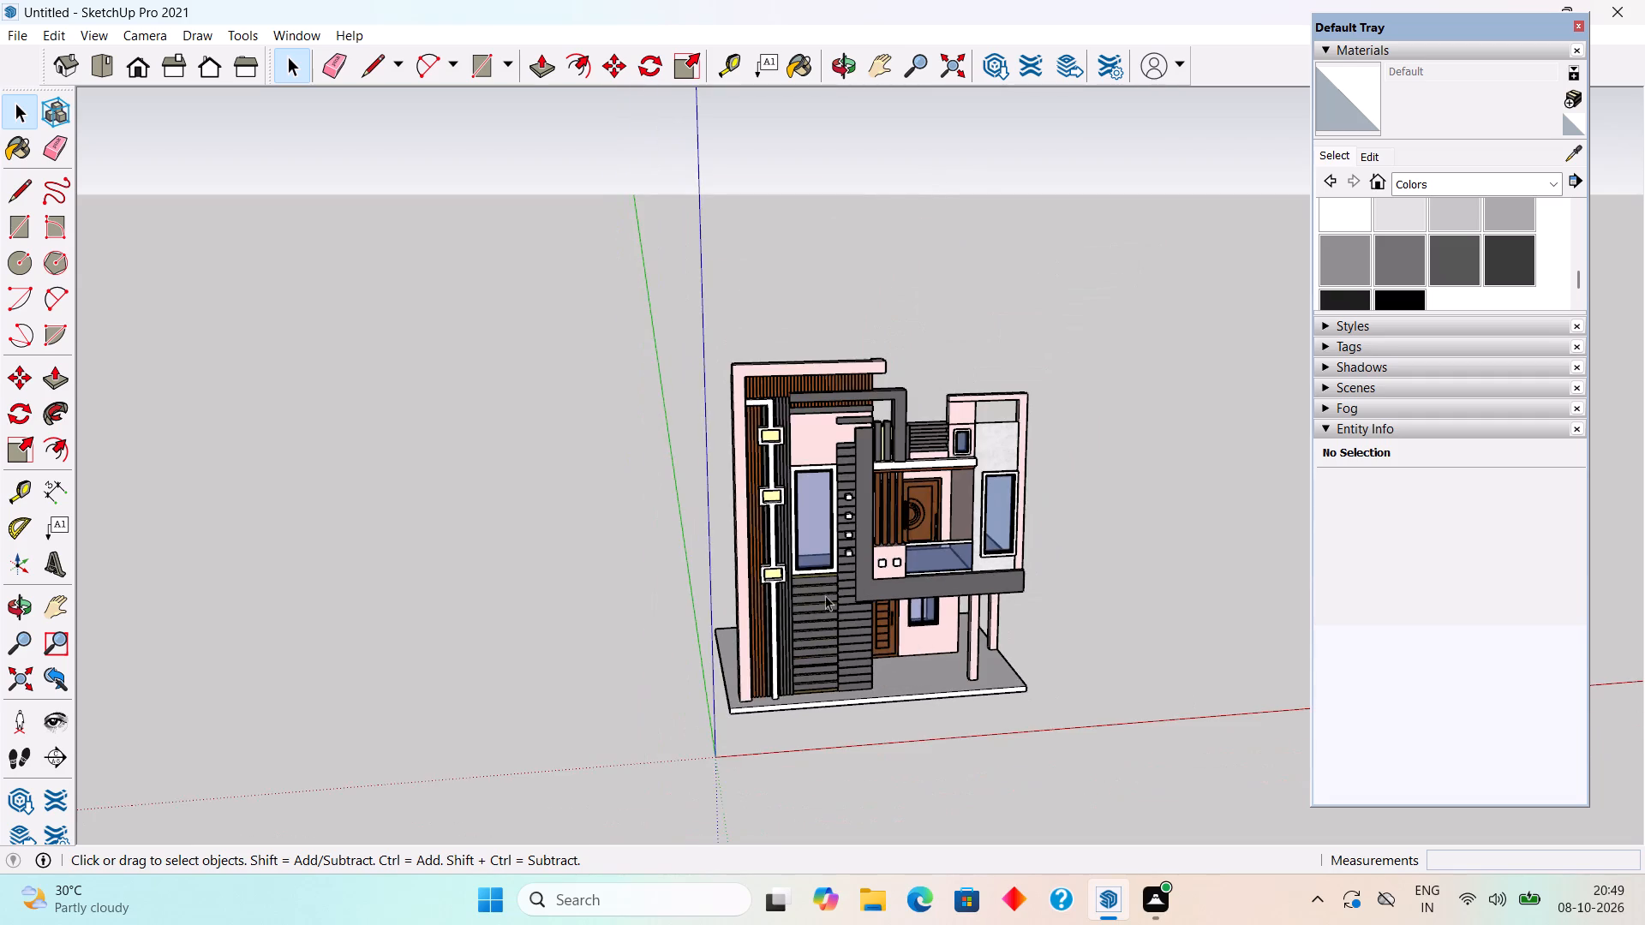
{"action": "middle_click_drag", "start_coordinate": [814, 590], "coordinate": [673, 535]}
{"action": "scroll", "coordinate": [927, 587], "scroll_direction": "up", "scroll_amount": 7}
{"action": "scroll", "coordinate": [943, 594], "scroll_direction": "down", "scroll_amount": 2}
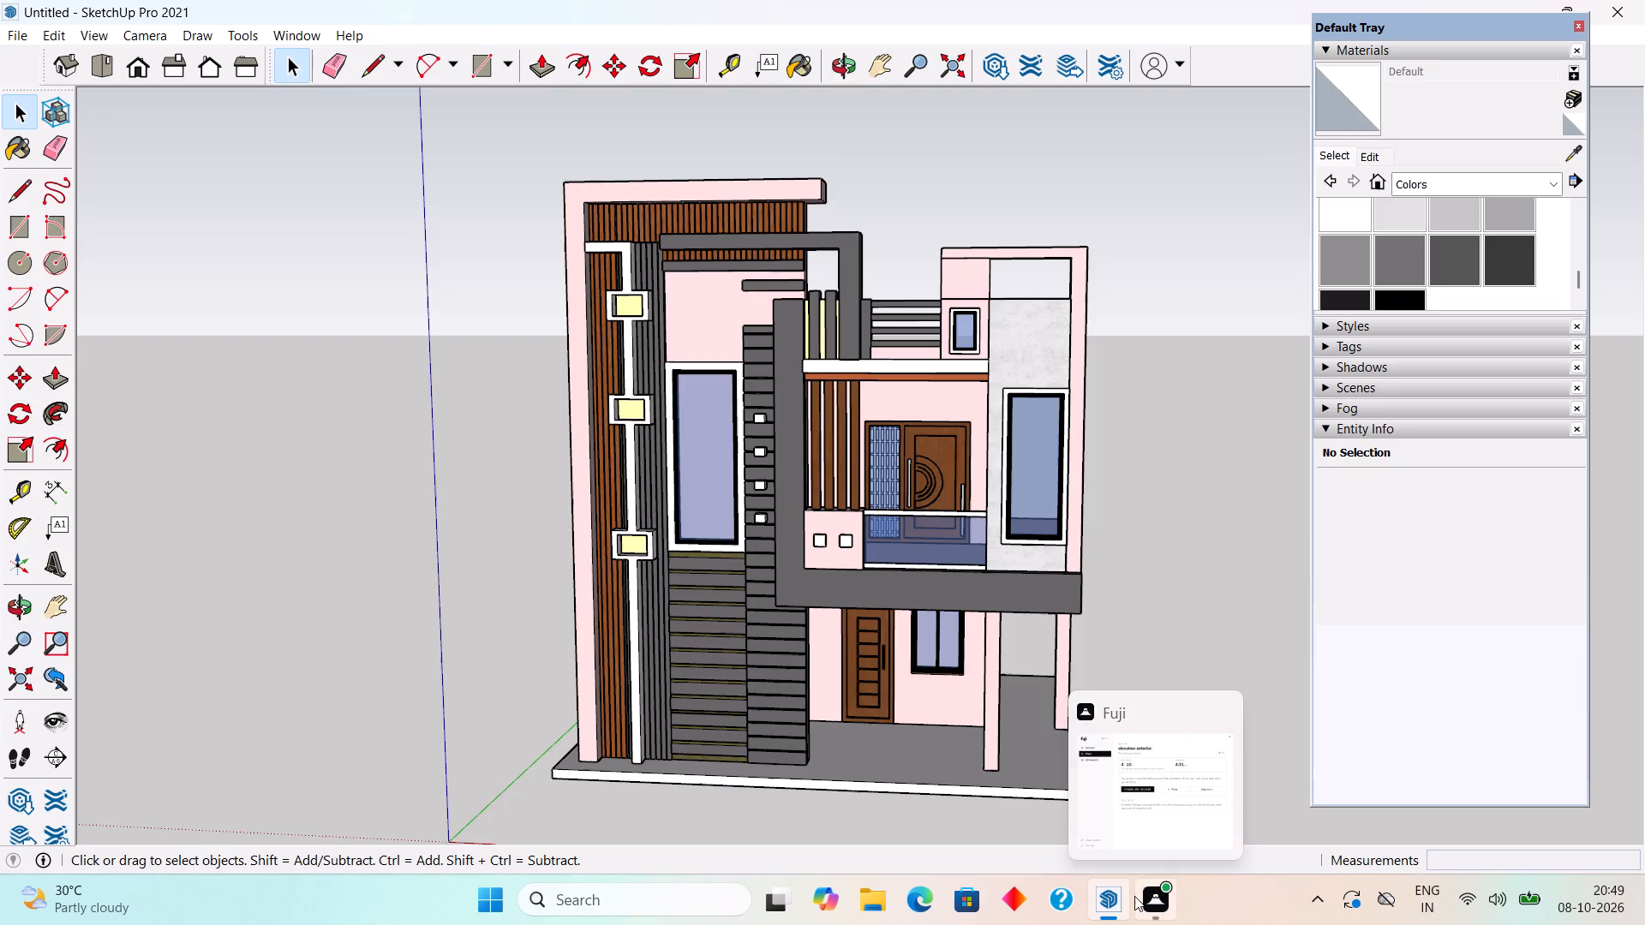
{"action": "scroll", "coordinate": [746, 561], "scroll_direction": "down", "scroll_amount": 6}
{"action": "middle_click_drag", "start_coordinate": [815, 615], "coordinate": [996, 641]}
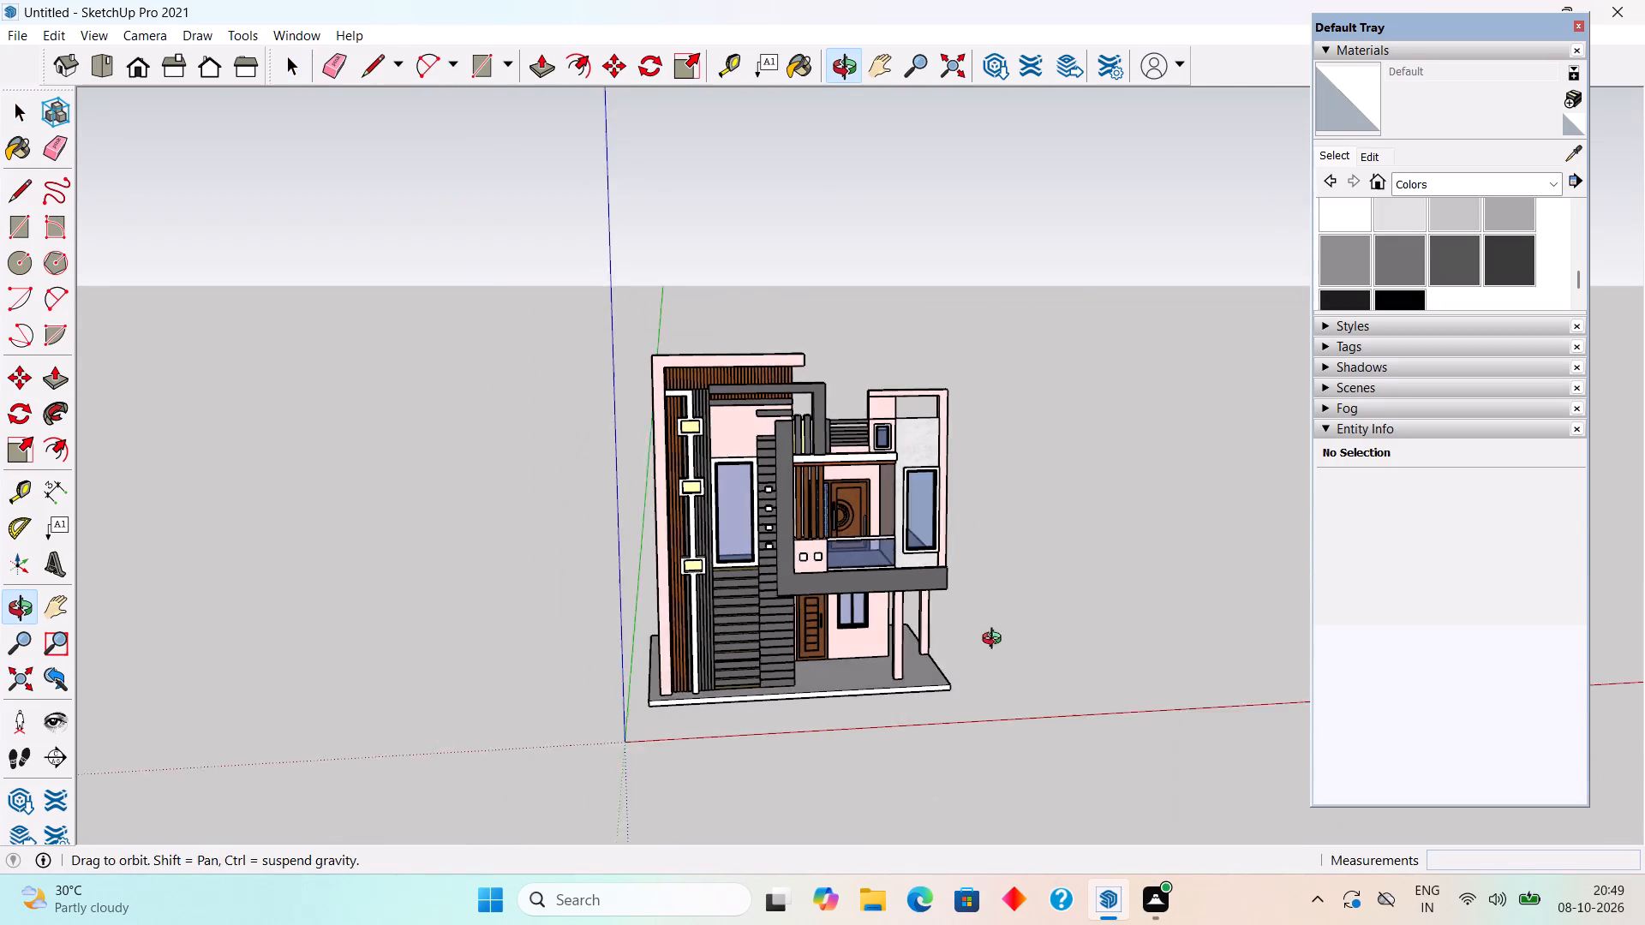
{"action": "middle_click_drag", "start_coordinate": [996, 641], "coordinate": [1009, 641]}
{"action": "scroll", "coordinate": [594, 593], "scroll_direction": "up", "scroll_amount": 6}
{"action": "scroll", "coordinate": [763, 597], "scroll_direction": "up", "scroll_amount": 4}
{"action": "middle_click_drag", "start_coordinate": [785, 597], "coordinate": [601, 595]}
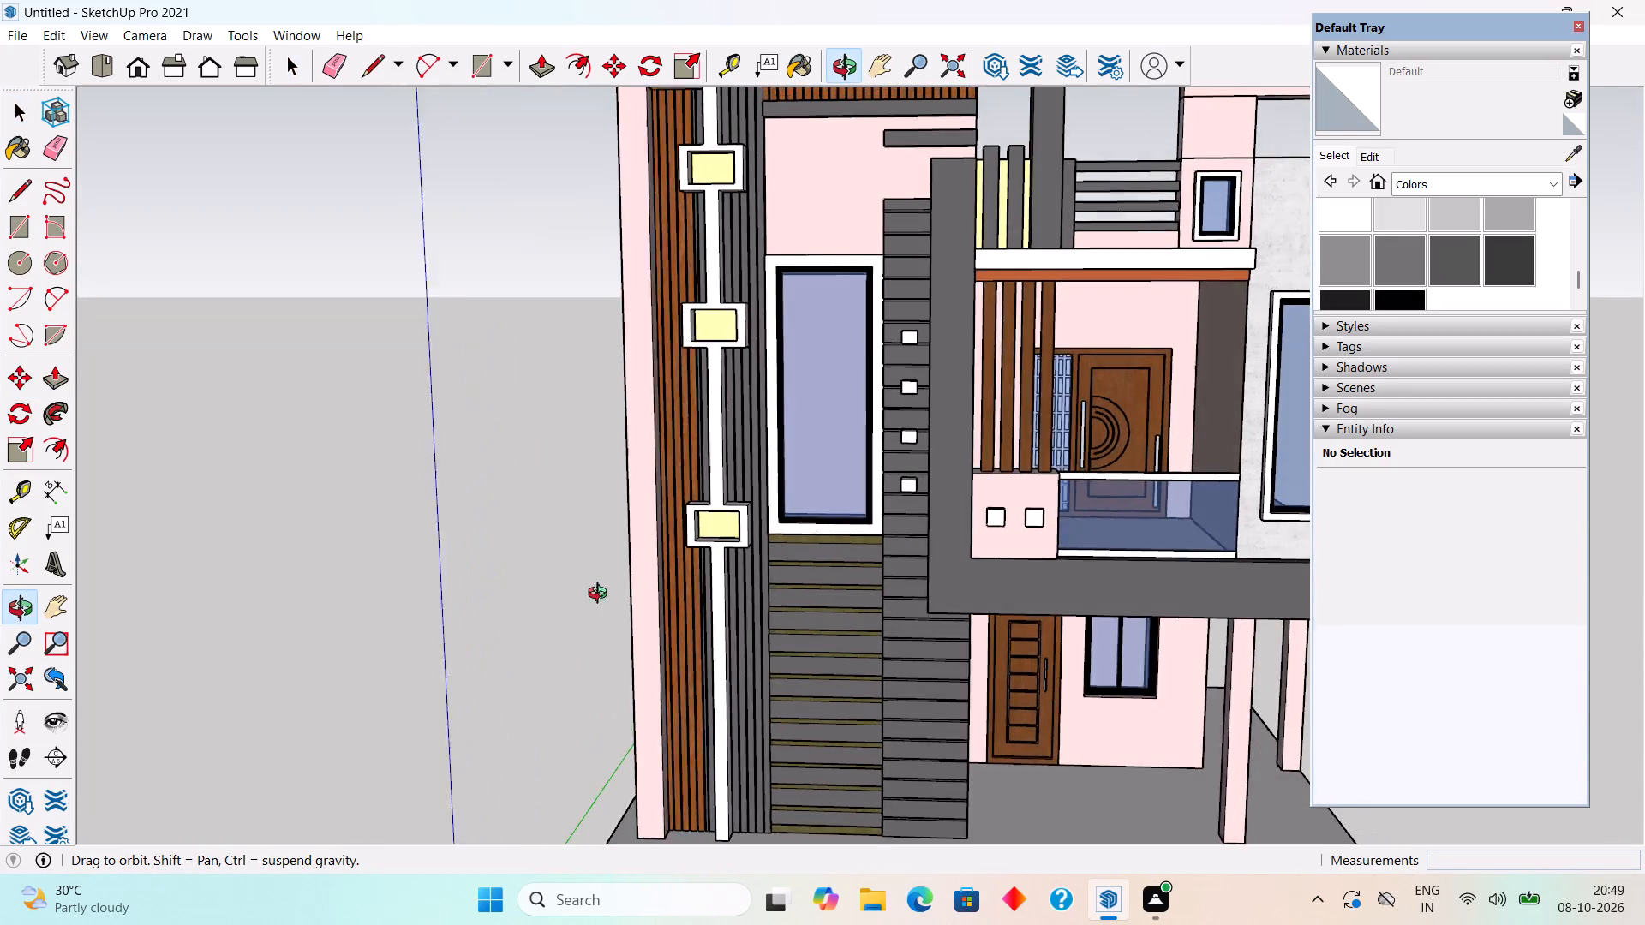
{"action": "middle_click_drag", "start_coordinate": [601, 595], "coordinate": [594, 605]}
{"action": "scroll", "coordinate": [594, 605], "scroll_direction": "down", "scroll_amount": 5}
{"action": "scroll", "coordinate": [667, 639], "scroll_direction": "up", "scroll_amount": 1}
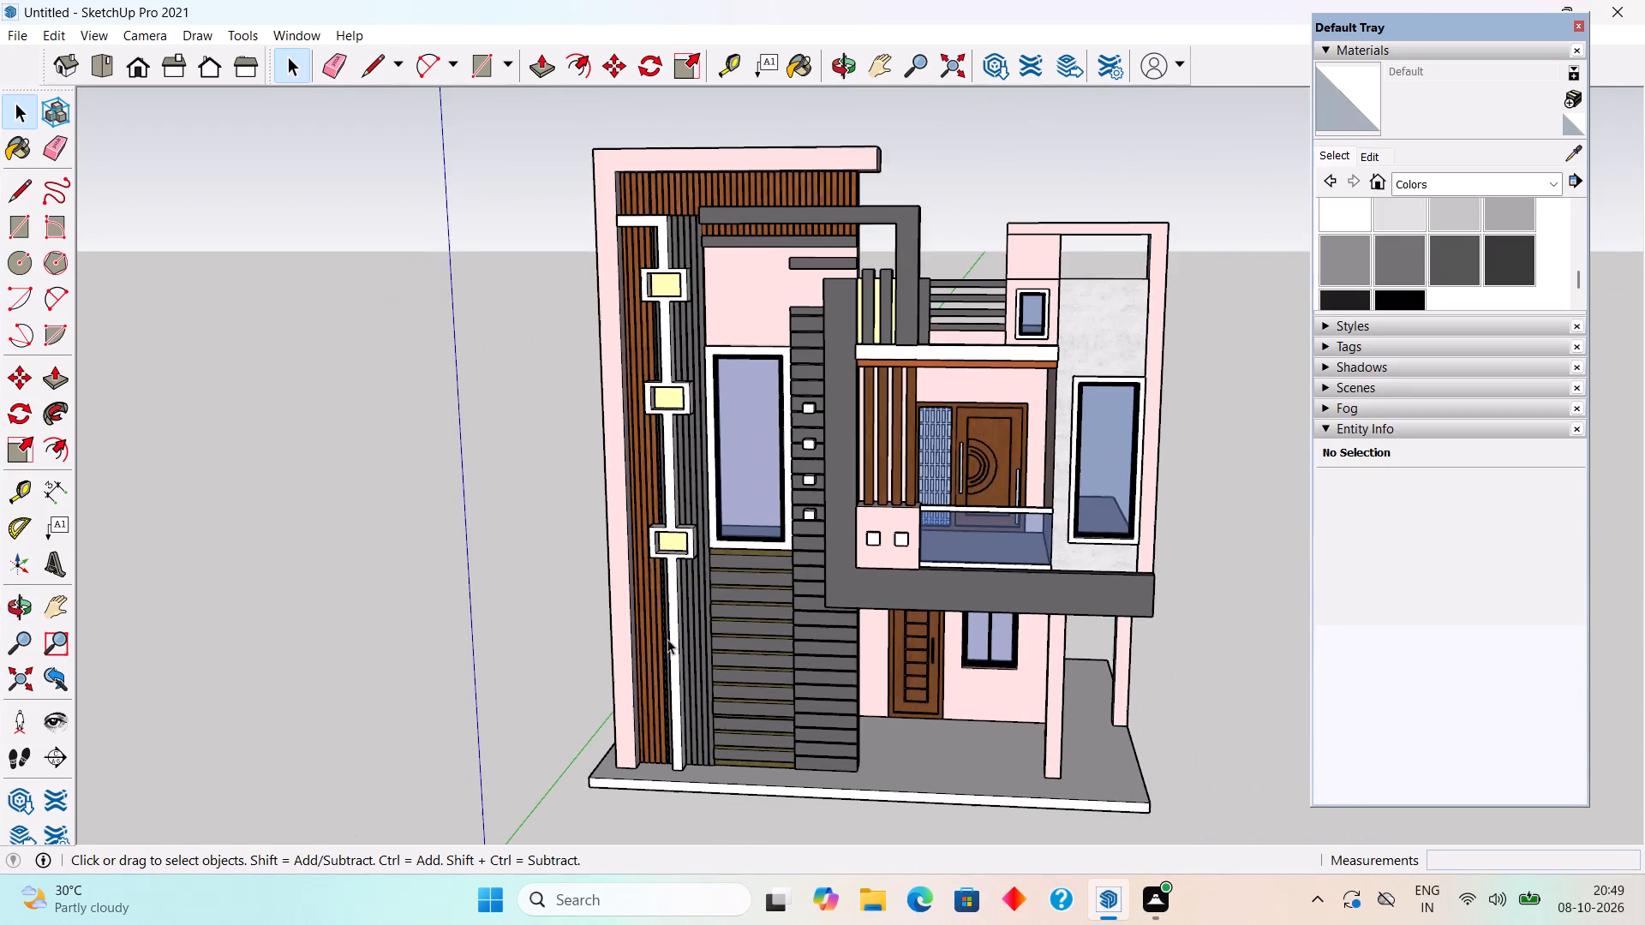
{"action": "scroll", "coordinate": [667, 639], "scroll_direction": "up", "scroll_amount": 1}
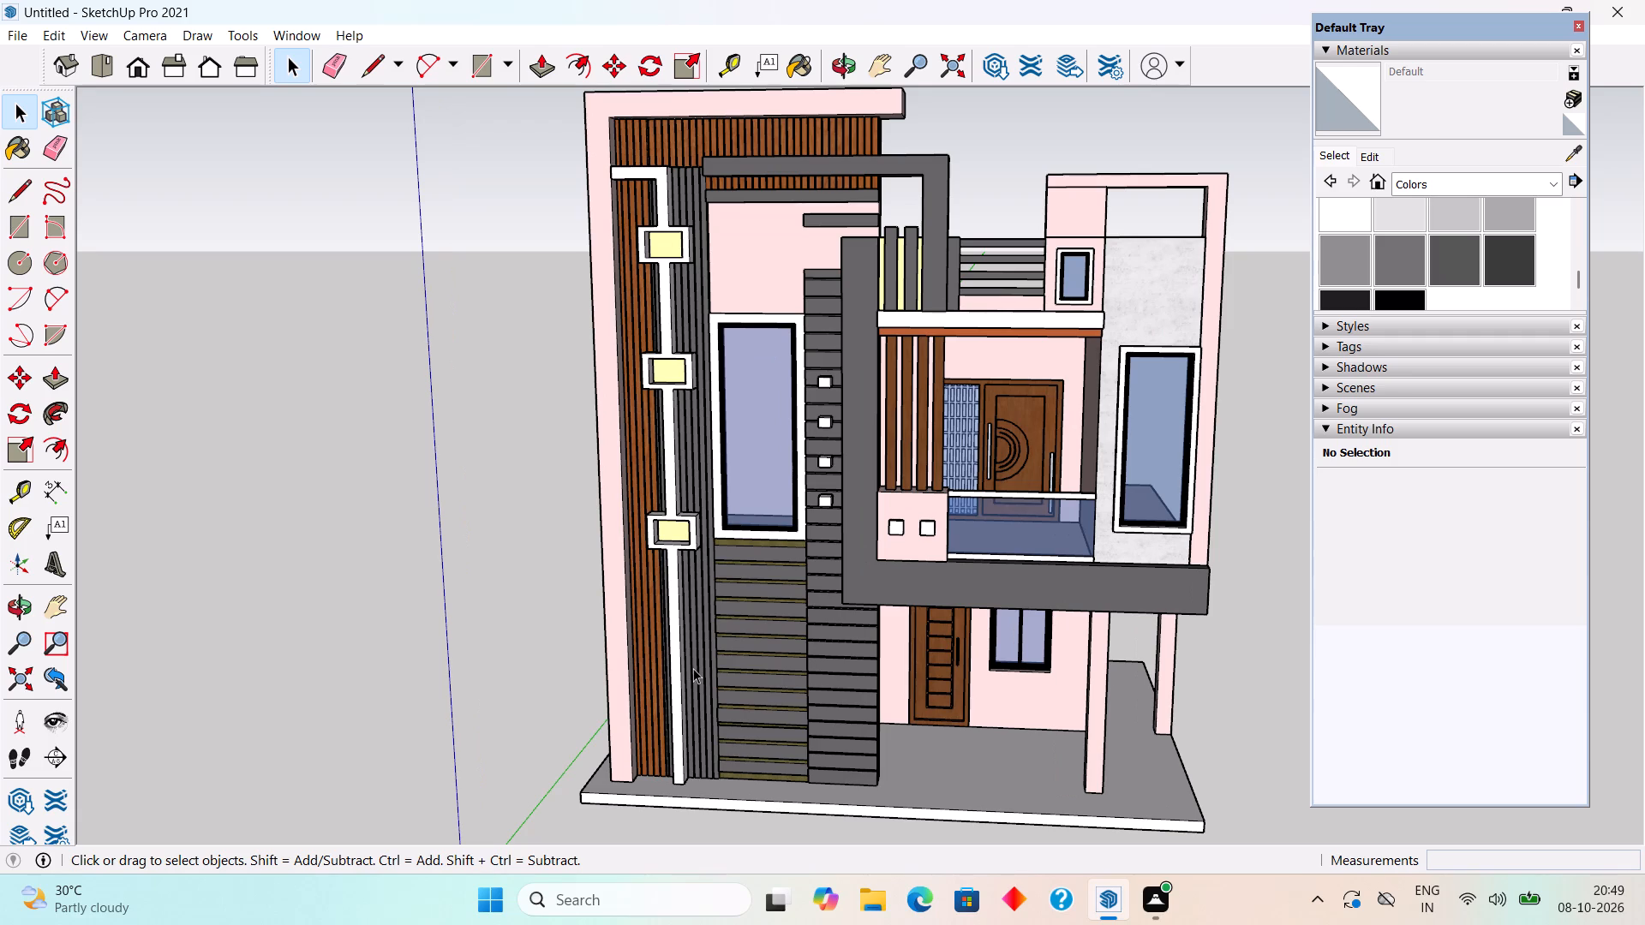
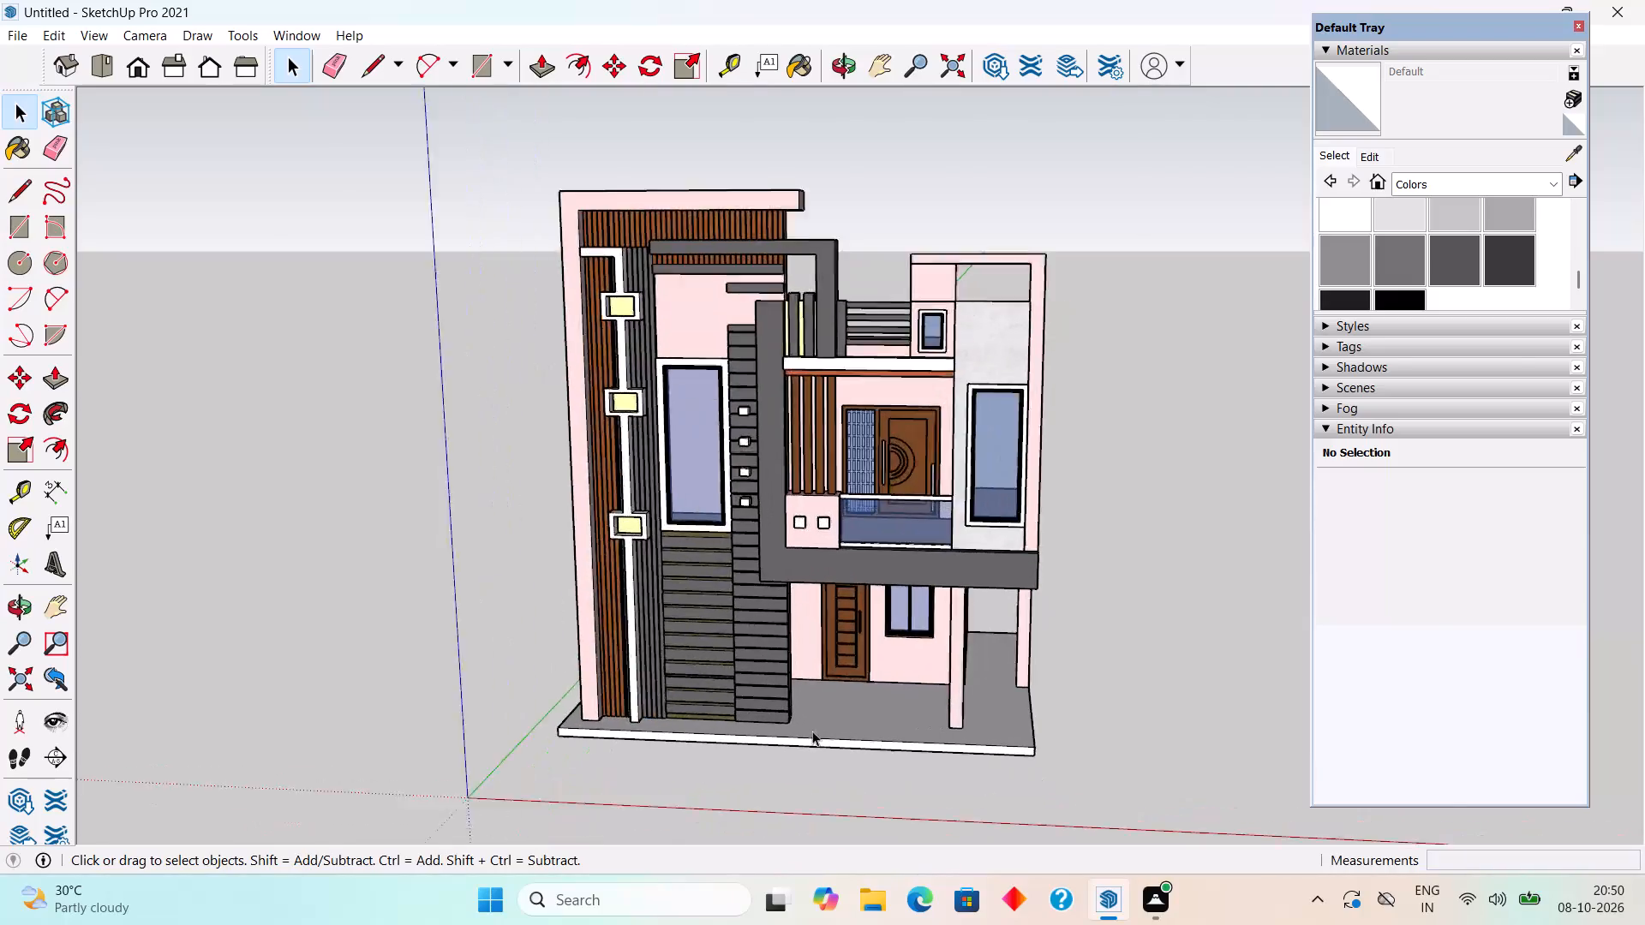
Examine the ground-floor slats, porch and slab edge, and the whole front elevation from the front and from the tall pillar's side.
{"action": "scroll", "coordinate": [868, 725], "scroll_direction": "up", "scroll_amount": 3}
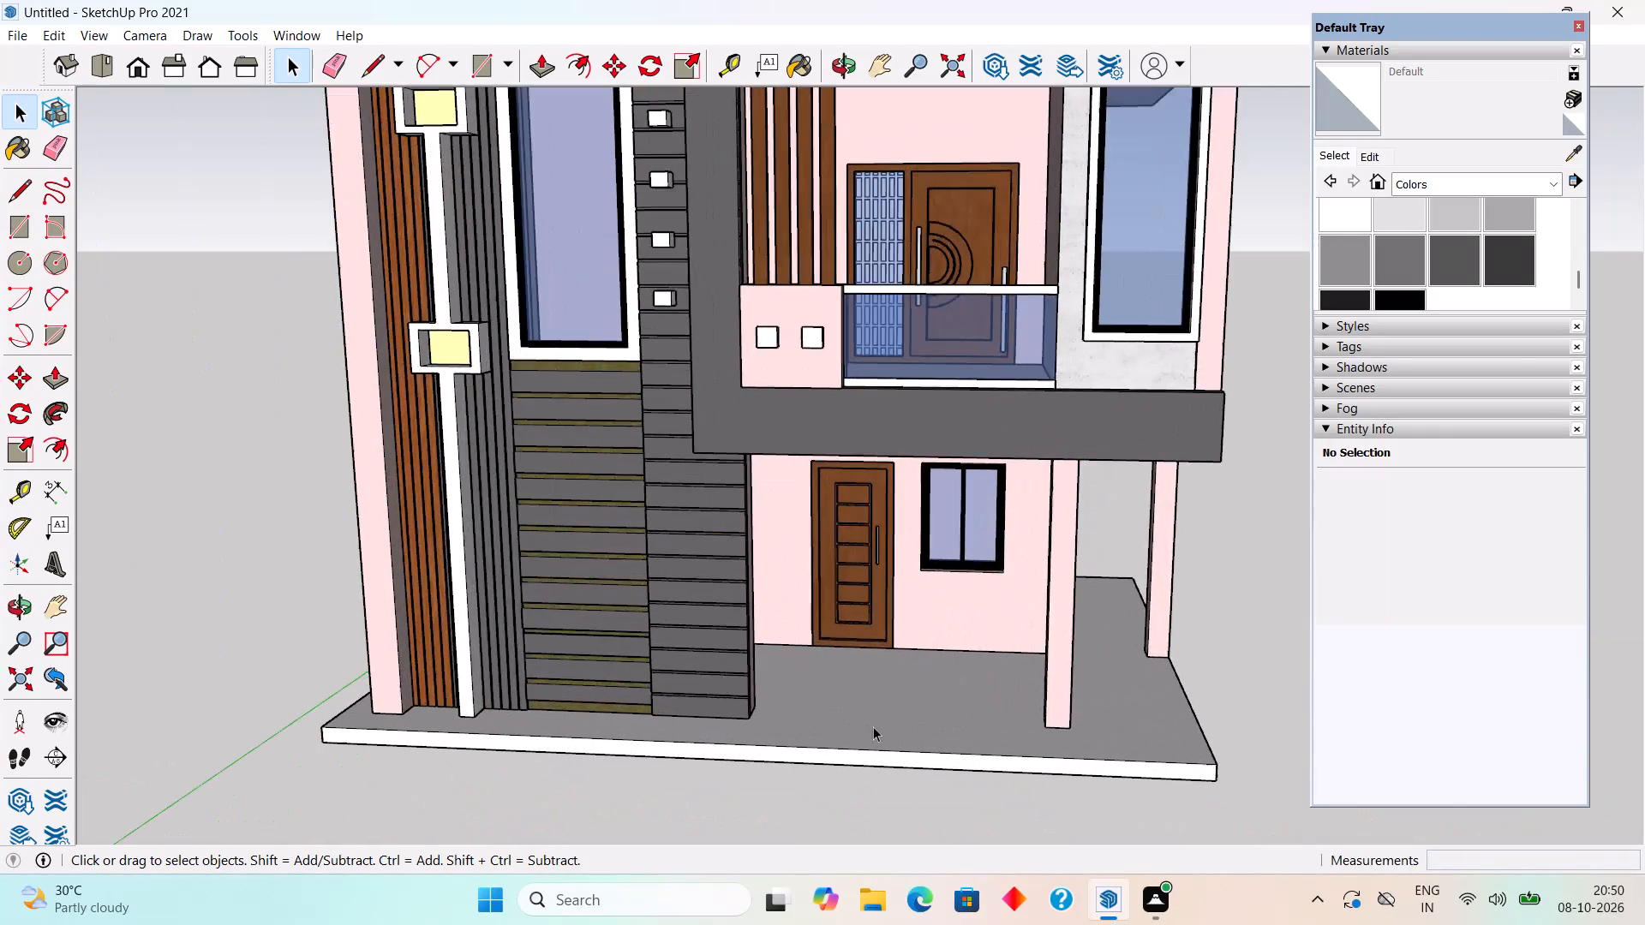
{"action": "scroll", "coordinate": [873, 726], "scroll_direction": "up", "scroll_amount": 1}
{"action": "scroll", "coordinate": [870, 729], "scroll_direction": "down", "scroll_amount": 10}
{"action": "scroll", "coordinate": [832, 779], "scroll_direction": "up", "scroll_amount": 1}
{"action": "middle_click_drag", "start_coordinate": [1059, 731], "coordinate": [1080, 726]}
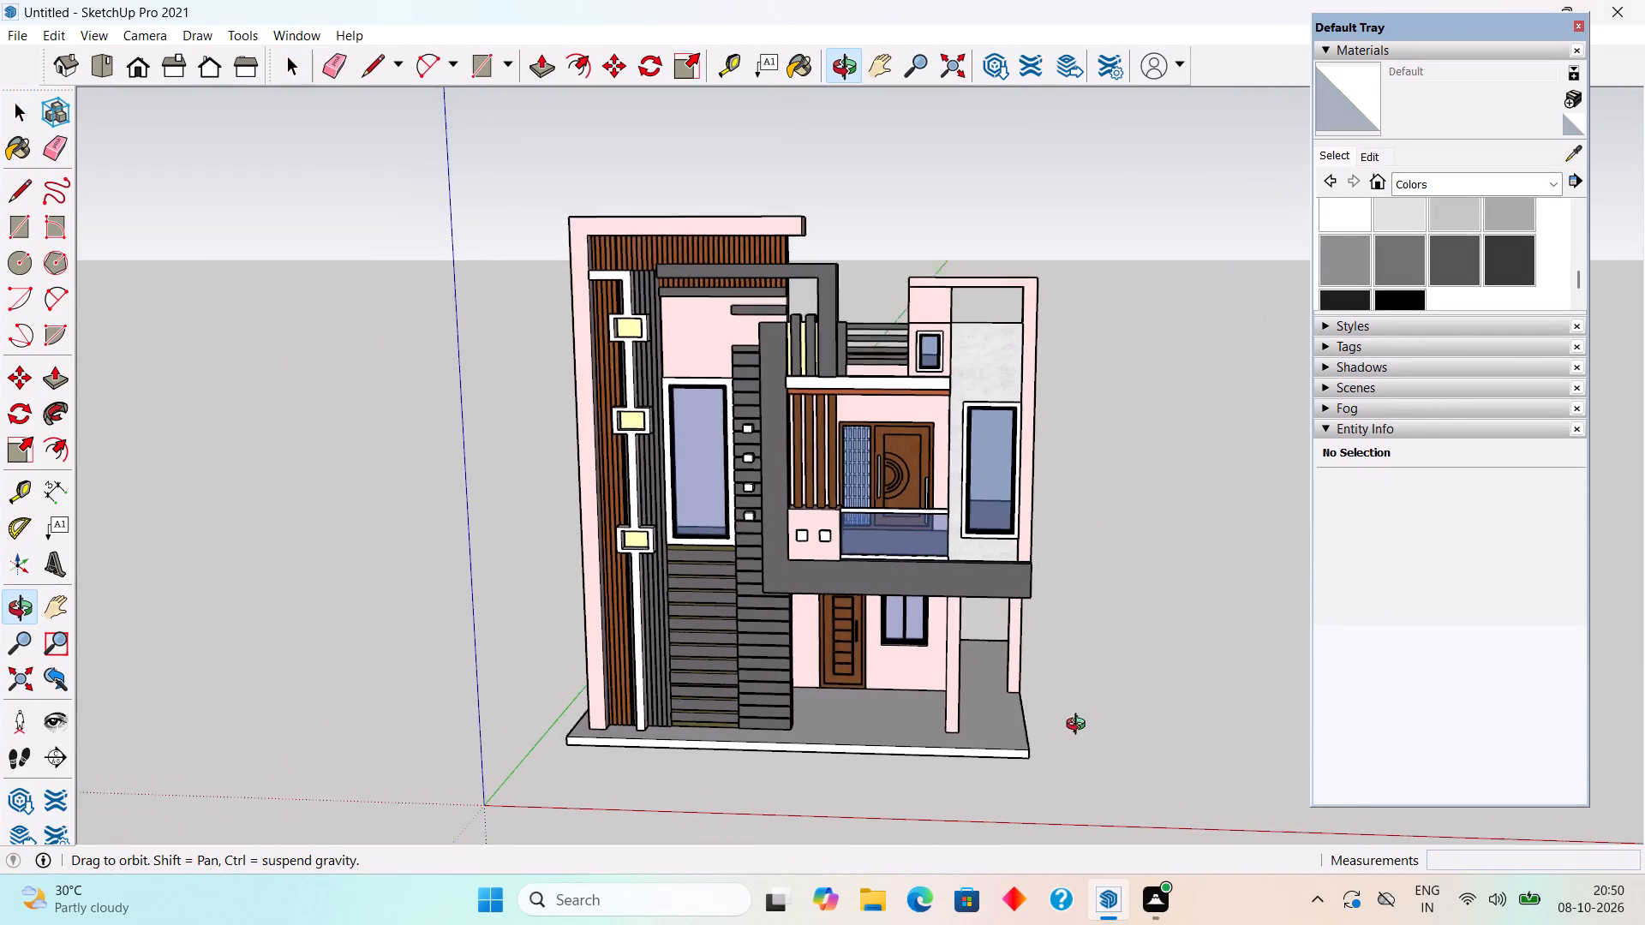
{"action": "middle_click_drag", "start_coordinate": [1080, 726], "coordinate": [1149, 700]}
{"action": "scroll", "coordinate": [1149, 700], "scroll_direction": "up", "scroll_amount": 3}
{"action": "middle_click_drag", "start_coordinate": [942, 810], "coordinate": [1016, 784]}
{"action": "scroll", "coordinate": [1016, 784], "scroll_direction": "up", "scroll_amount": 3}
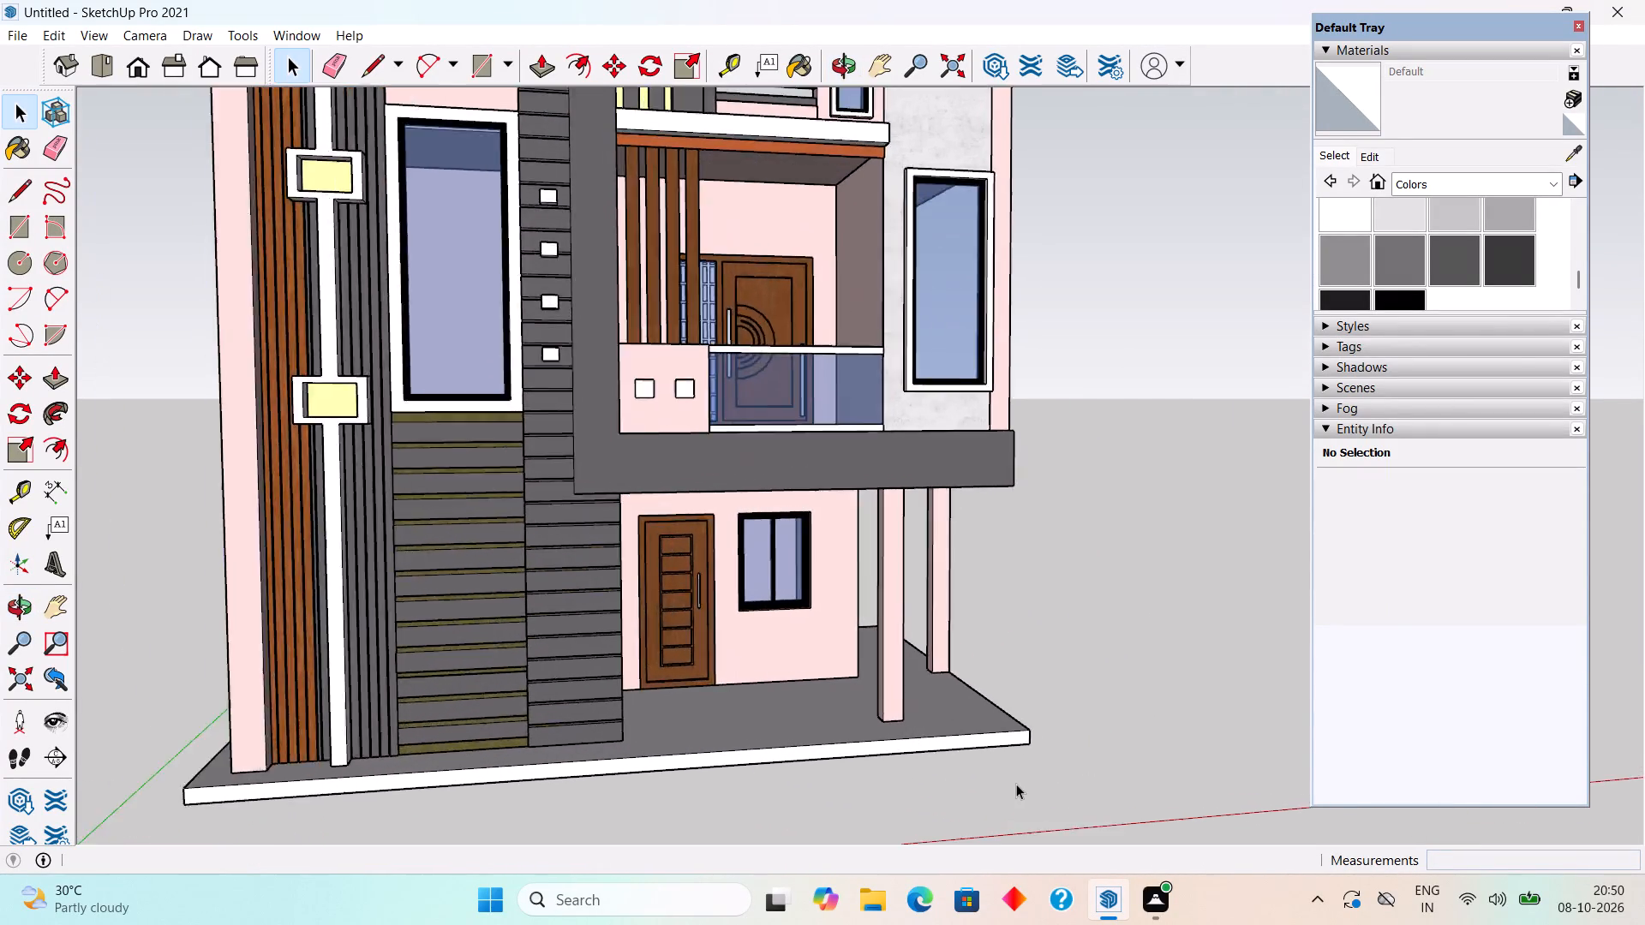
{"action": "scroll", "coordinate": [1016, 784], "scroll_direction": "down", "scroll_amount": 5}
{"action": "scroll", "coordinate": [810, 690], "scroll_direction": "down", "scroll_amount": 3}
{"action": "middle_click_drag", "start_coordinate": [870, 694], "coordinate": [928, 635]}
{"action": "scroll", "coordinate": [928, 635], "scroll_direction": "up", "scroll_amount": 2}
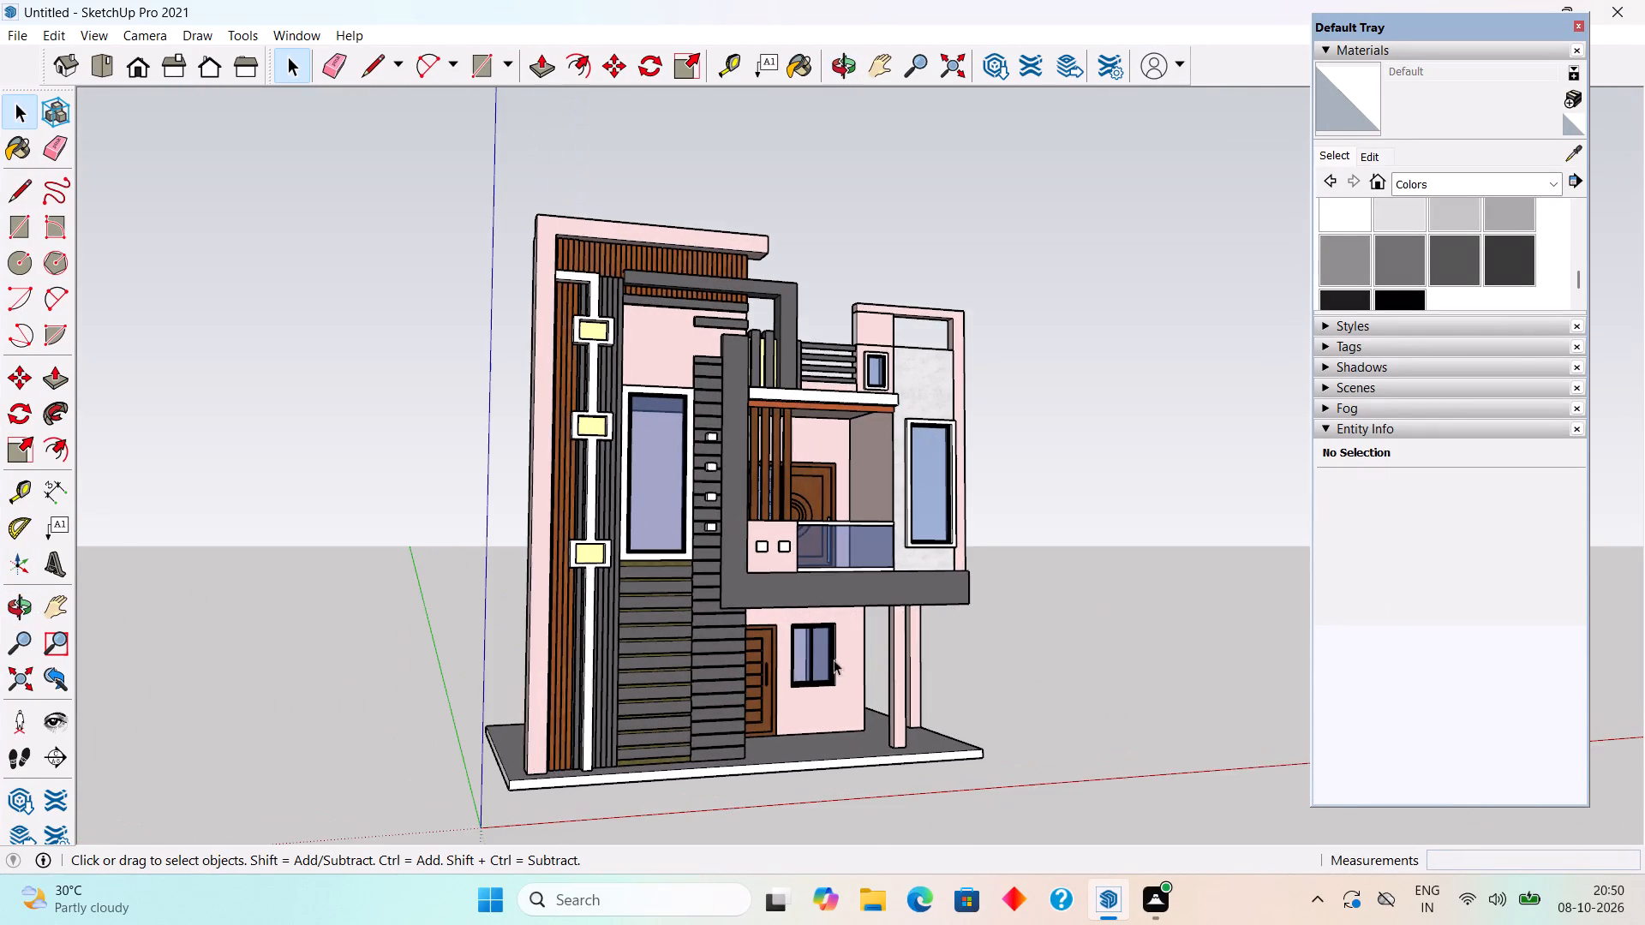
{"action": "scroll", "coordinate": [783, 659], "scroll_direction": "up", "scroll_amount": 3}
{"action": "middle_click_drag", "start_coordinate": [782, 659], "coordinate": [1116, 679]}
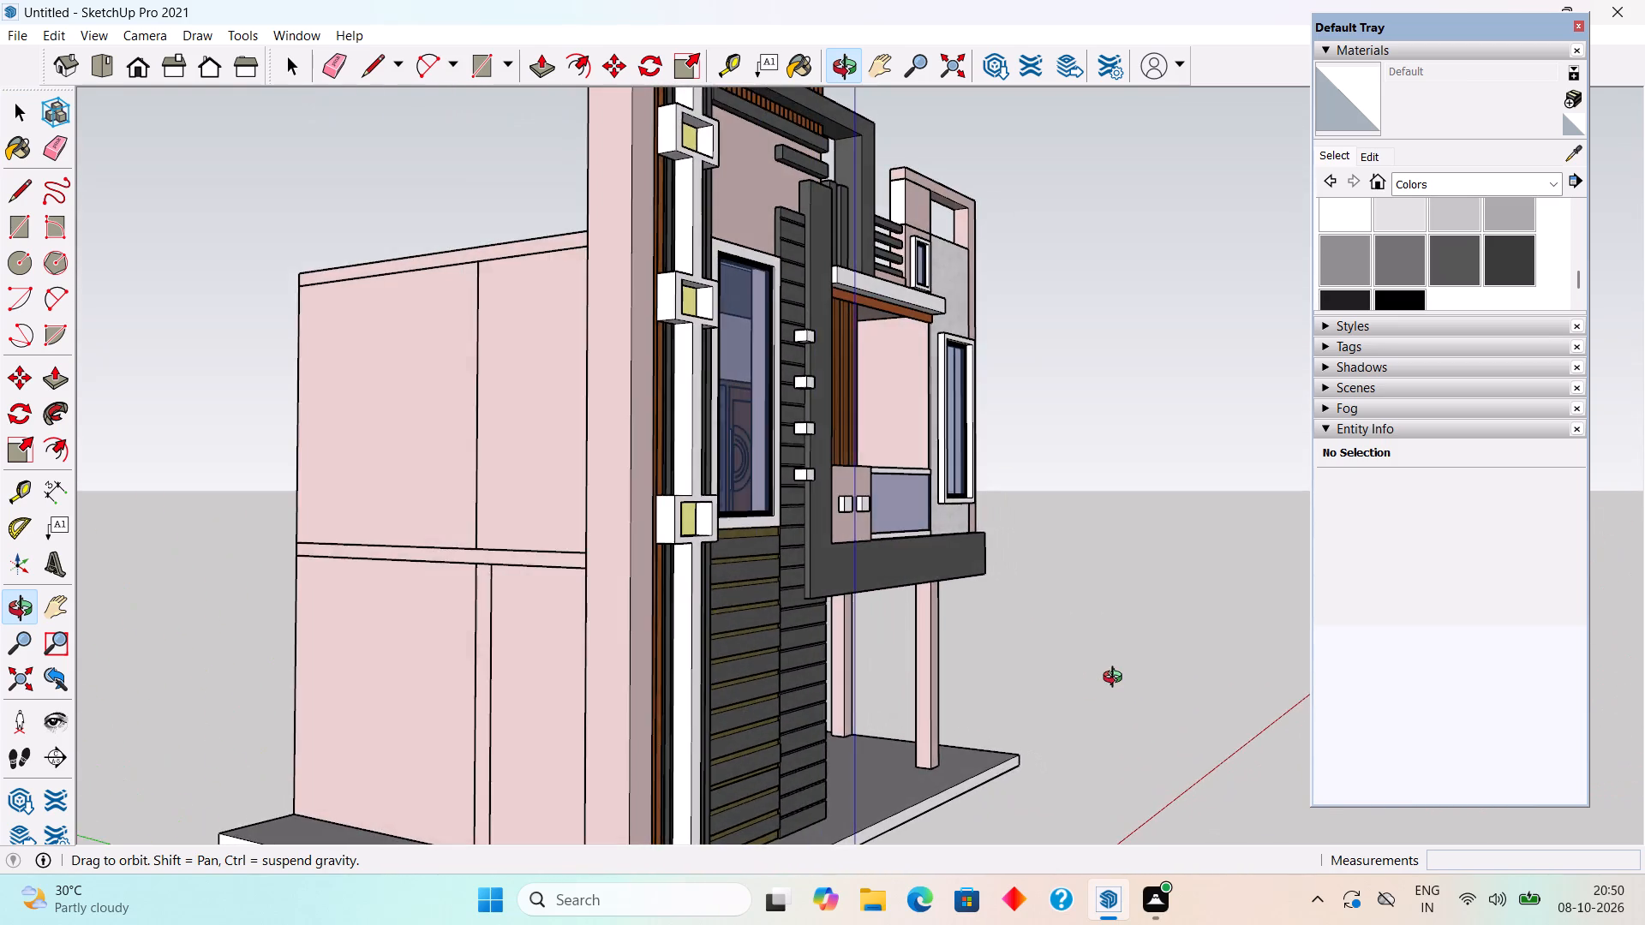
{"action": "middle_click_drag", "start_coordinate": [1116, 679], "coordinate": [995, 677]}
{"action": "scroll", "coordinate": [905, 693], "scroll_direction": "down", "scroll_amount": 4}
{"action": "scroll", "coordinate": [787, 676], "scroll_direction": "down", "scroll_amount": 3}
{"action": "middle_click_drag", "start_coordinate": [746, 692], "coordinate": [661, 769]}
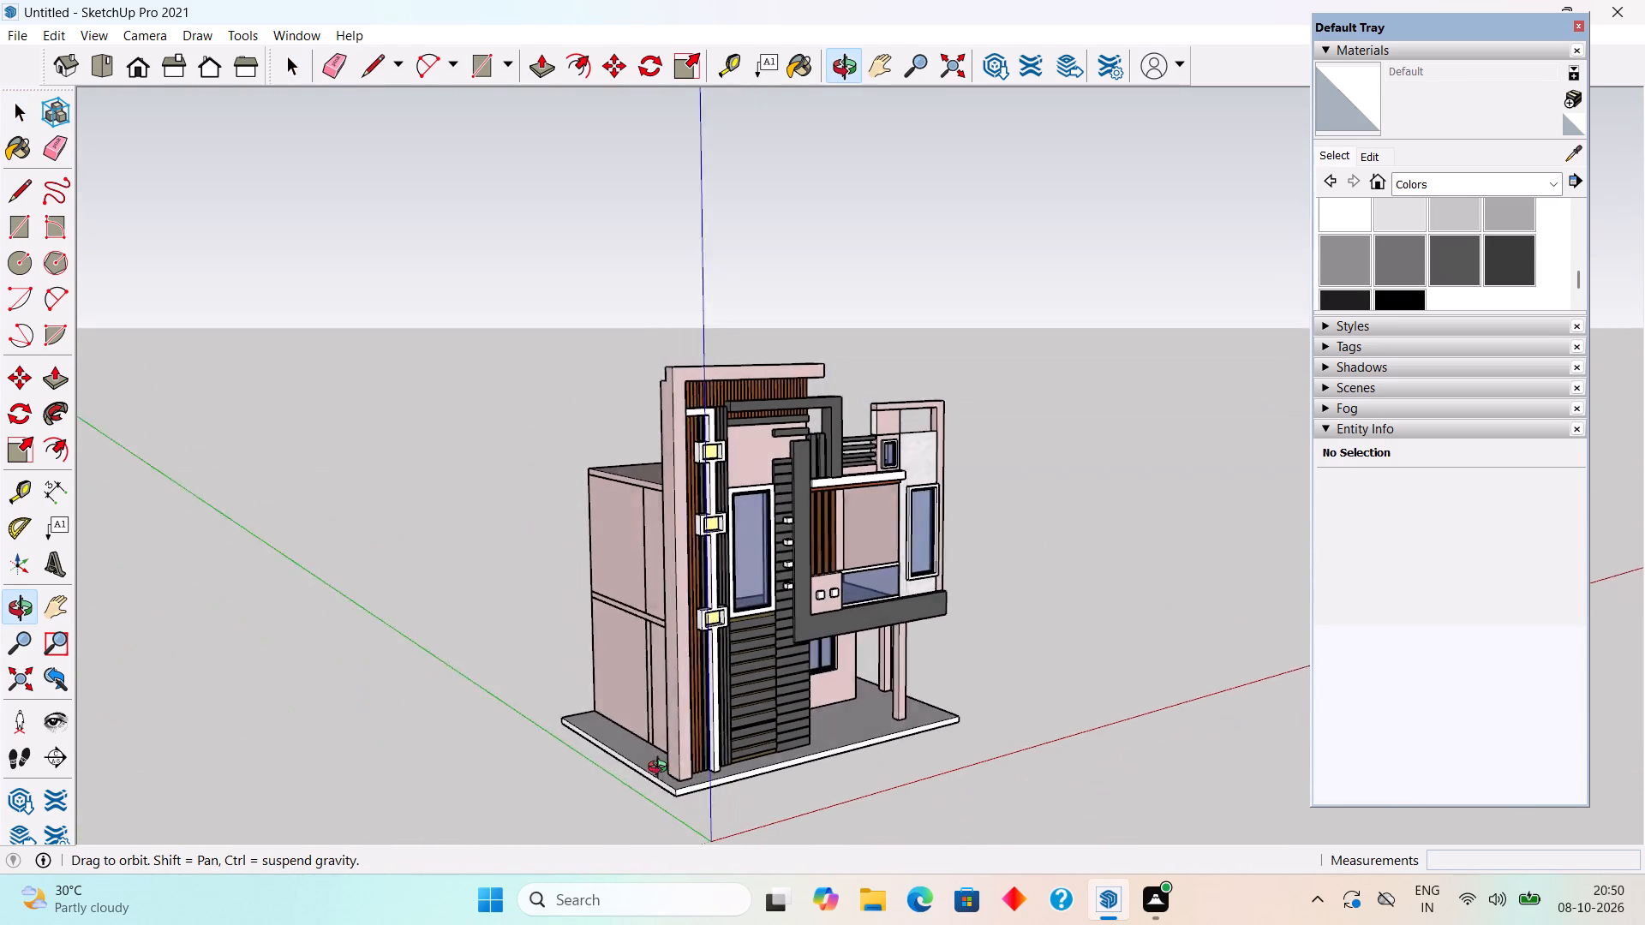
{"action": "middle_click_drag", "start_coordinate": [661, 769], "coordinate": [537, 840]}
{"action": "scroll", "coordinate": [846, 702], "scroll_direction": "up", "scroll_amount": 5}
{"action": "middle_click_drag", "start_coordinate": [913, 743], "coordinate": [738, 642]}
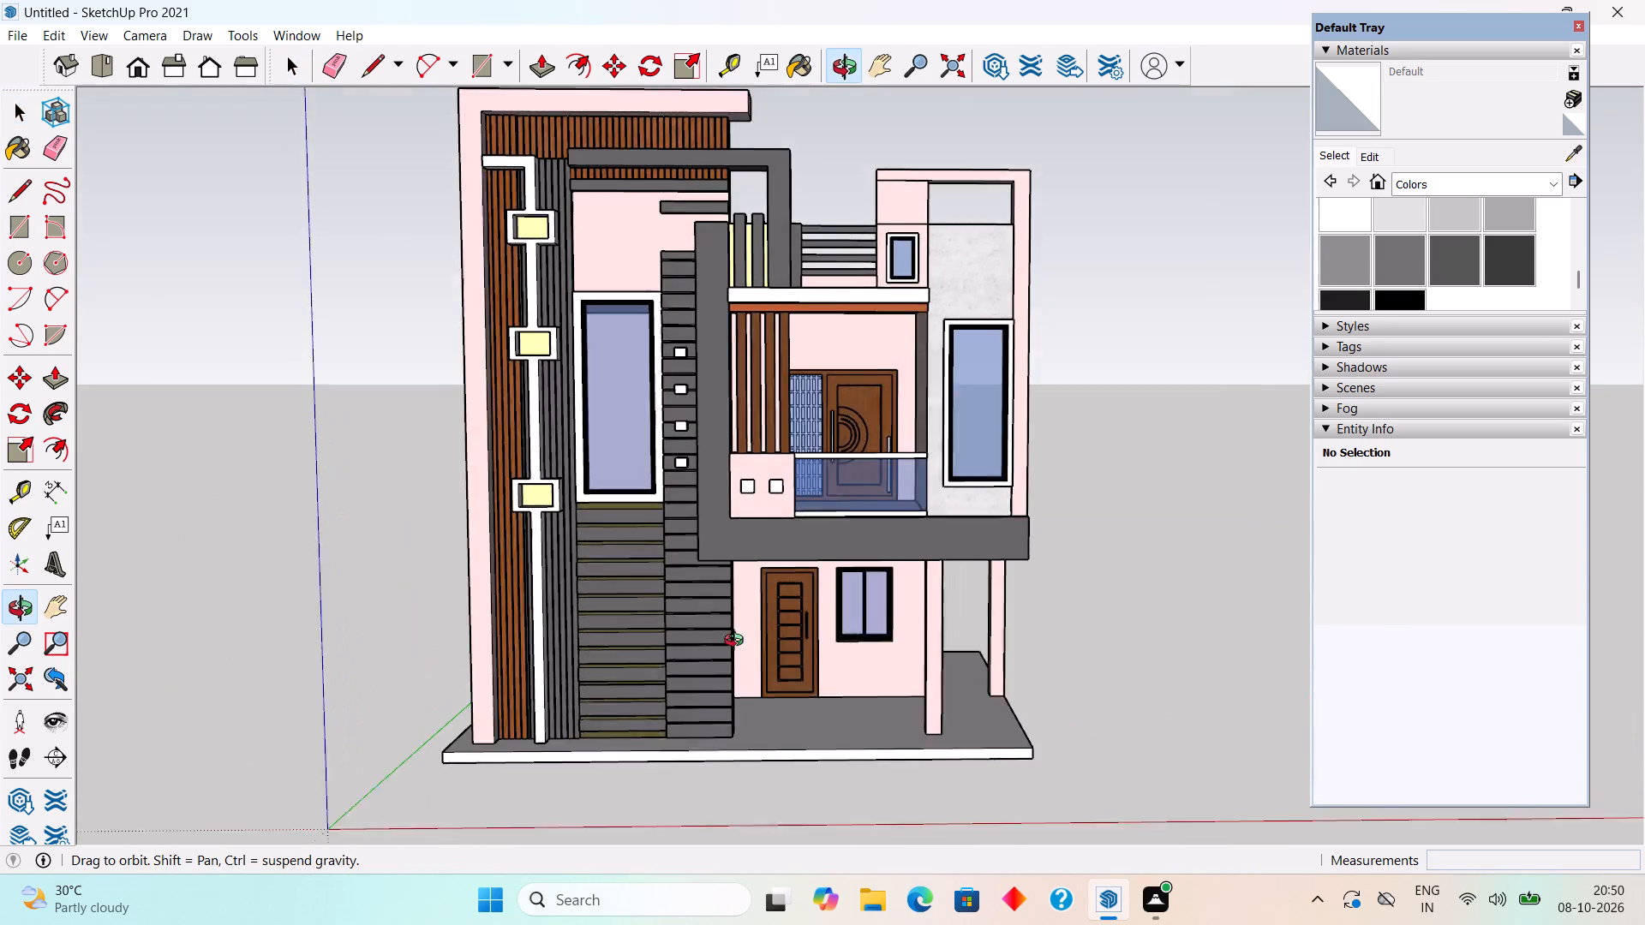
{"action": "middle_click_drag", "start_coordinate": [738, 642], "coordinate": [713, 667]}
{"action": "scroll", "coordinate": [710, 671], "scroll_direction": "up", "scroll_amount": 2}
{"action": "scroll", "coordinate": [710, 671], "scroll_direction": "down", "scroll_amount": 4}
{"action": "middle_click_drag", "start_coordinate": [917, 717], "coordinate": [918, 702]}
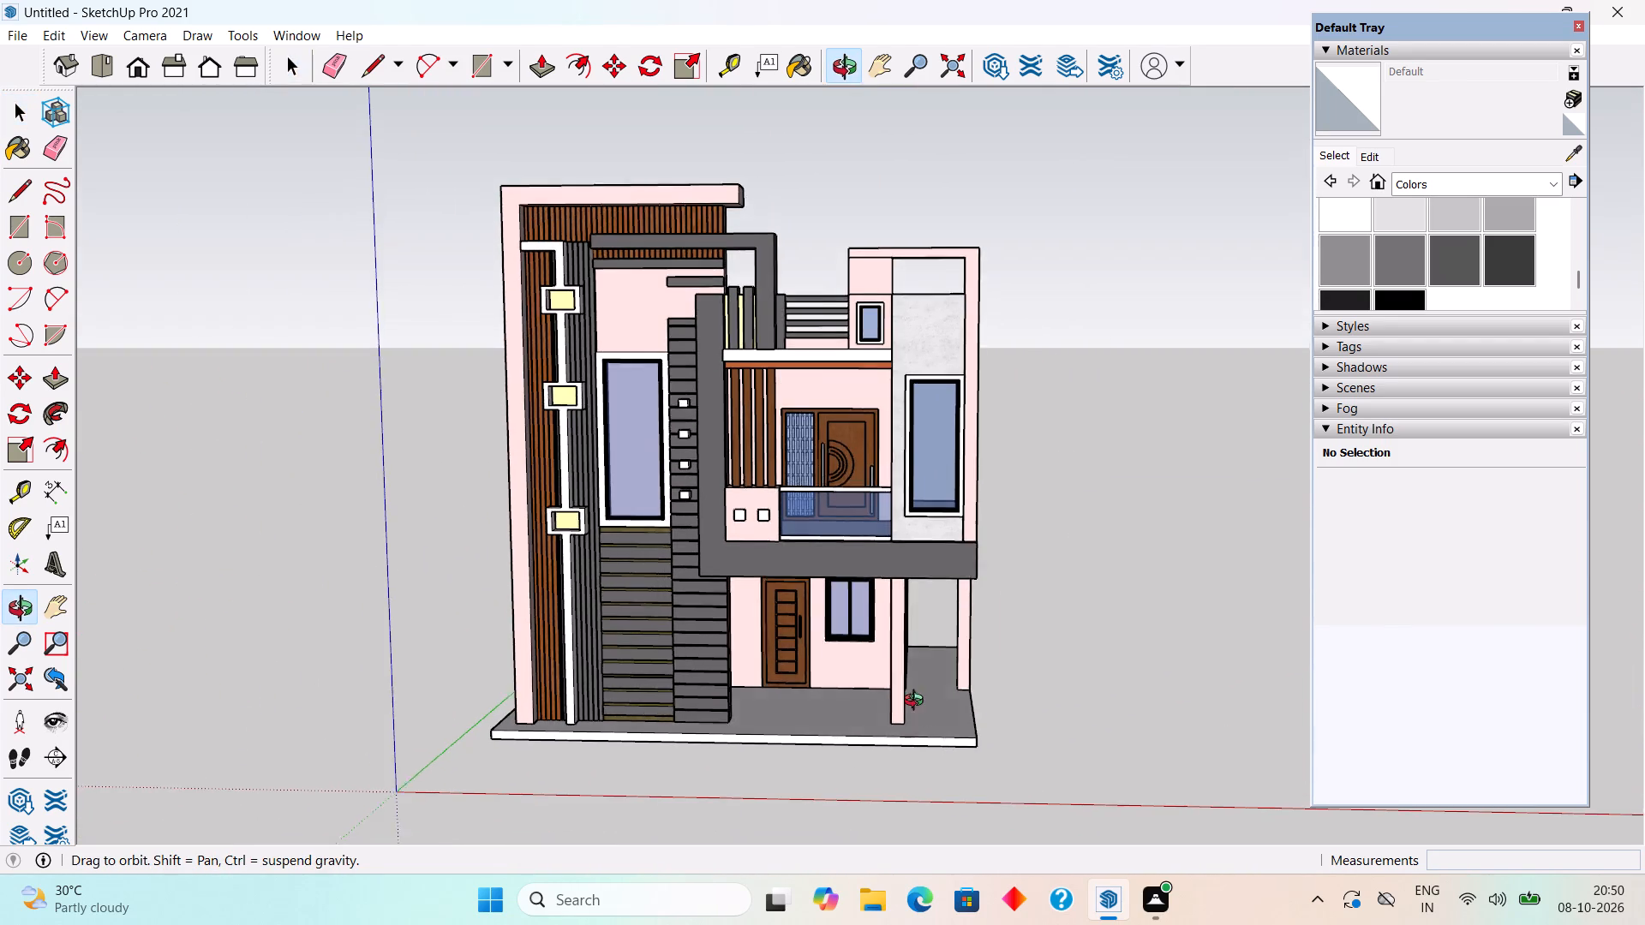
Examine the house from the porch side, and review the balcony, slats and window details across the front elevation.
{"action": "middle_click_drag", "start_coordinate": [918, 702], "coordinate": [410, 682]}
{"action": "scroll", "coordinate": [490, 652], "scroll_direction": "down", "scroll_amount": 3}
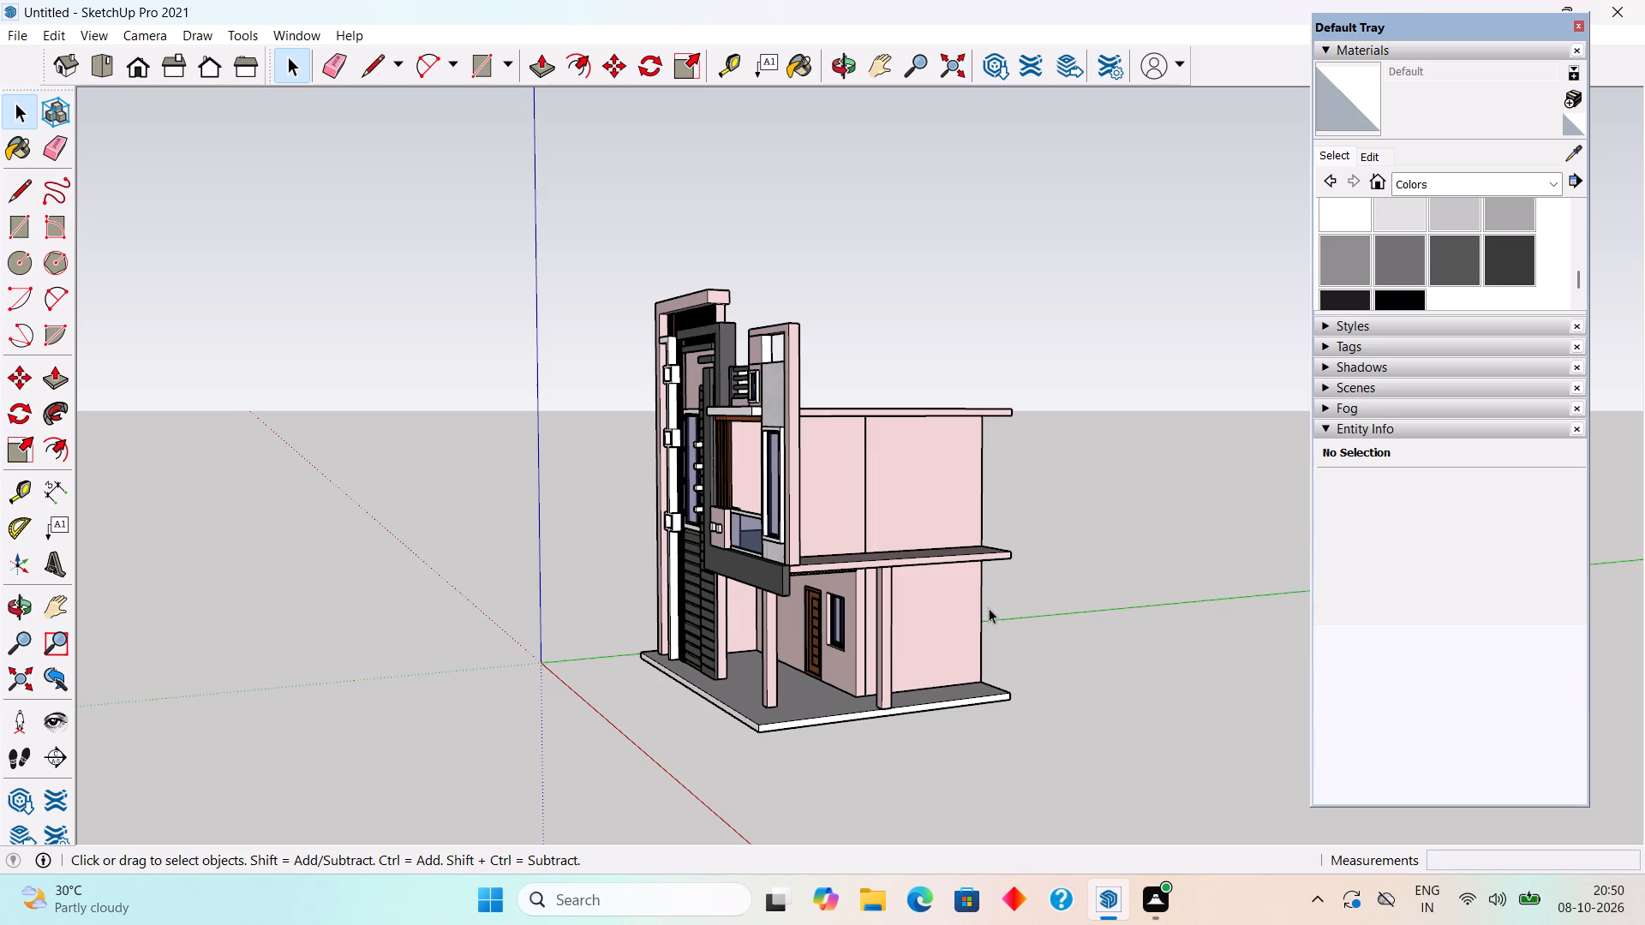
{"action": "scroll", "coordinate": [989, 608], "scroll_direction": "down", "scroll_amount": 5}
{"action": "scroll", "coordinate": [978, 632], "scroll_direction": "up", "scroll_amount": 3}
{"action": "scroll", "coordinate": [768, 556], "scroll_direction": "up", "scroll_amount": 2}
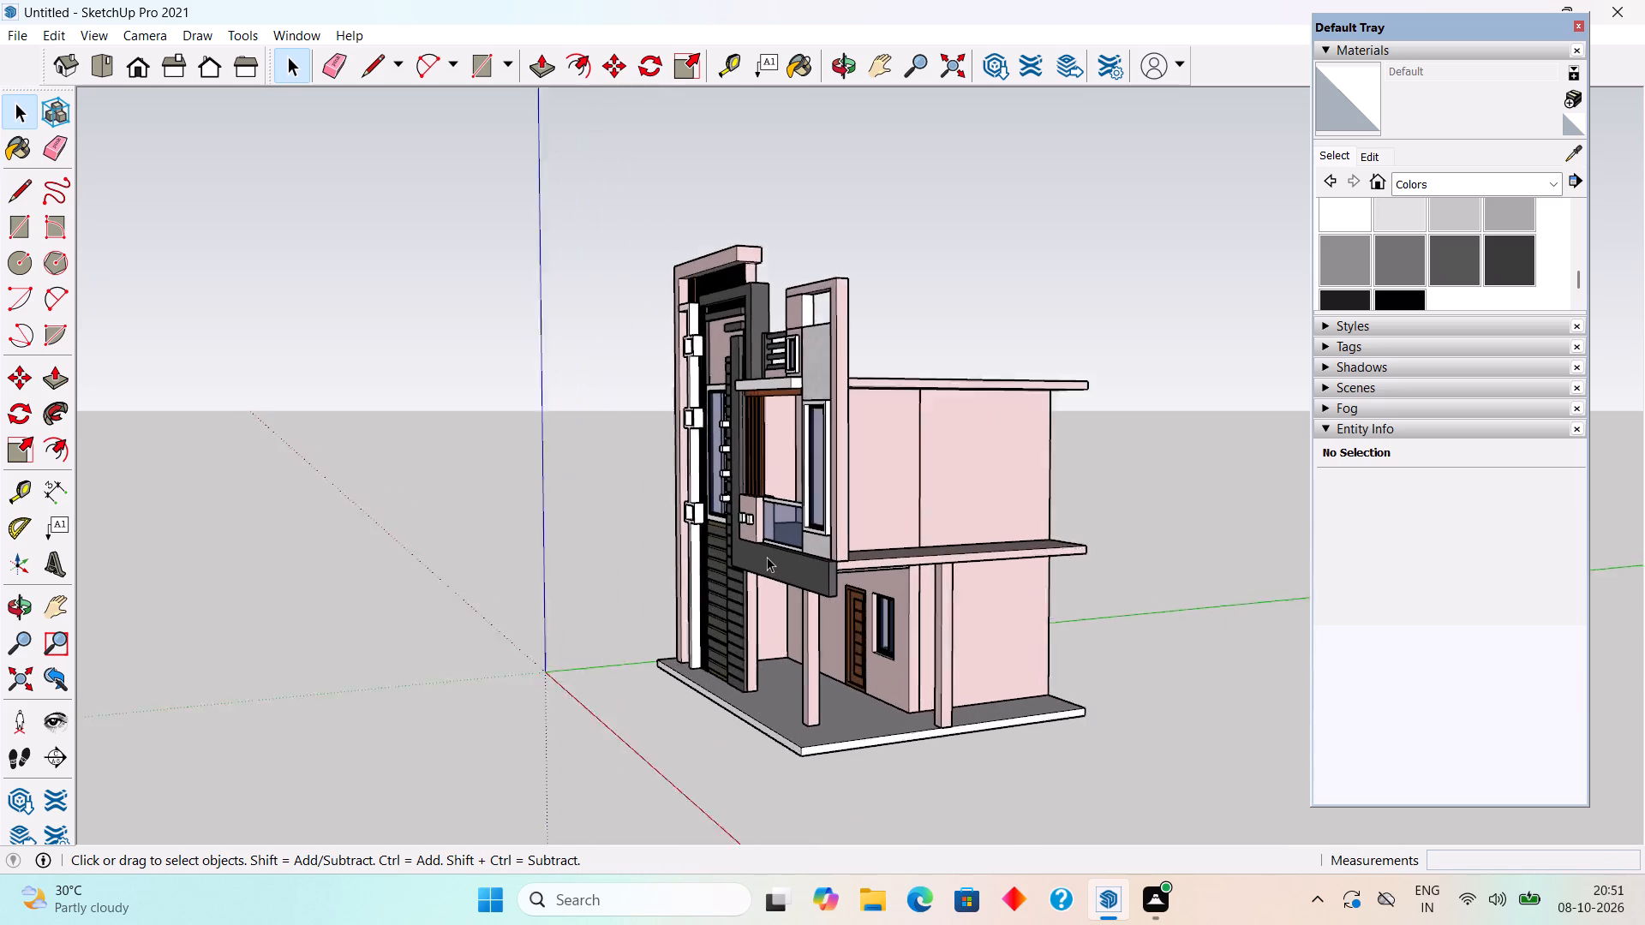
{"action": "scroll", "coordinate": [767, 557], "scroll_direction": "up", "scroll_amount": 2}
{"action": "middle_click_drag", "start_coordinate": [738, 555], "coordinate": [1098, 531]}
{"action": "scroll", "coordinate": [1095, 533], "scroll_direction": "down", "scroll_amount": 3}
{"action": "middle_click_drag", "start_coordinate": [952, 608], "coordinate": [1182, 638]}
{"action": "scroll", "coordinate": [1185, 637], "scroll_direction": "up", "scroll_amount": 1}
{"action": "scroll", "coordinate": [968, 378], "scroll_direction": "up", "scroll_amount": 3}
{"action": "scroll", "coordinate": [918, 442], "scroll_direction": "up", "scroll_amount": 3}
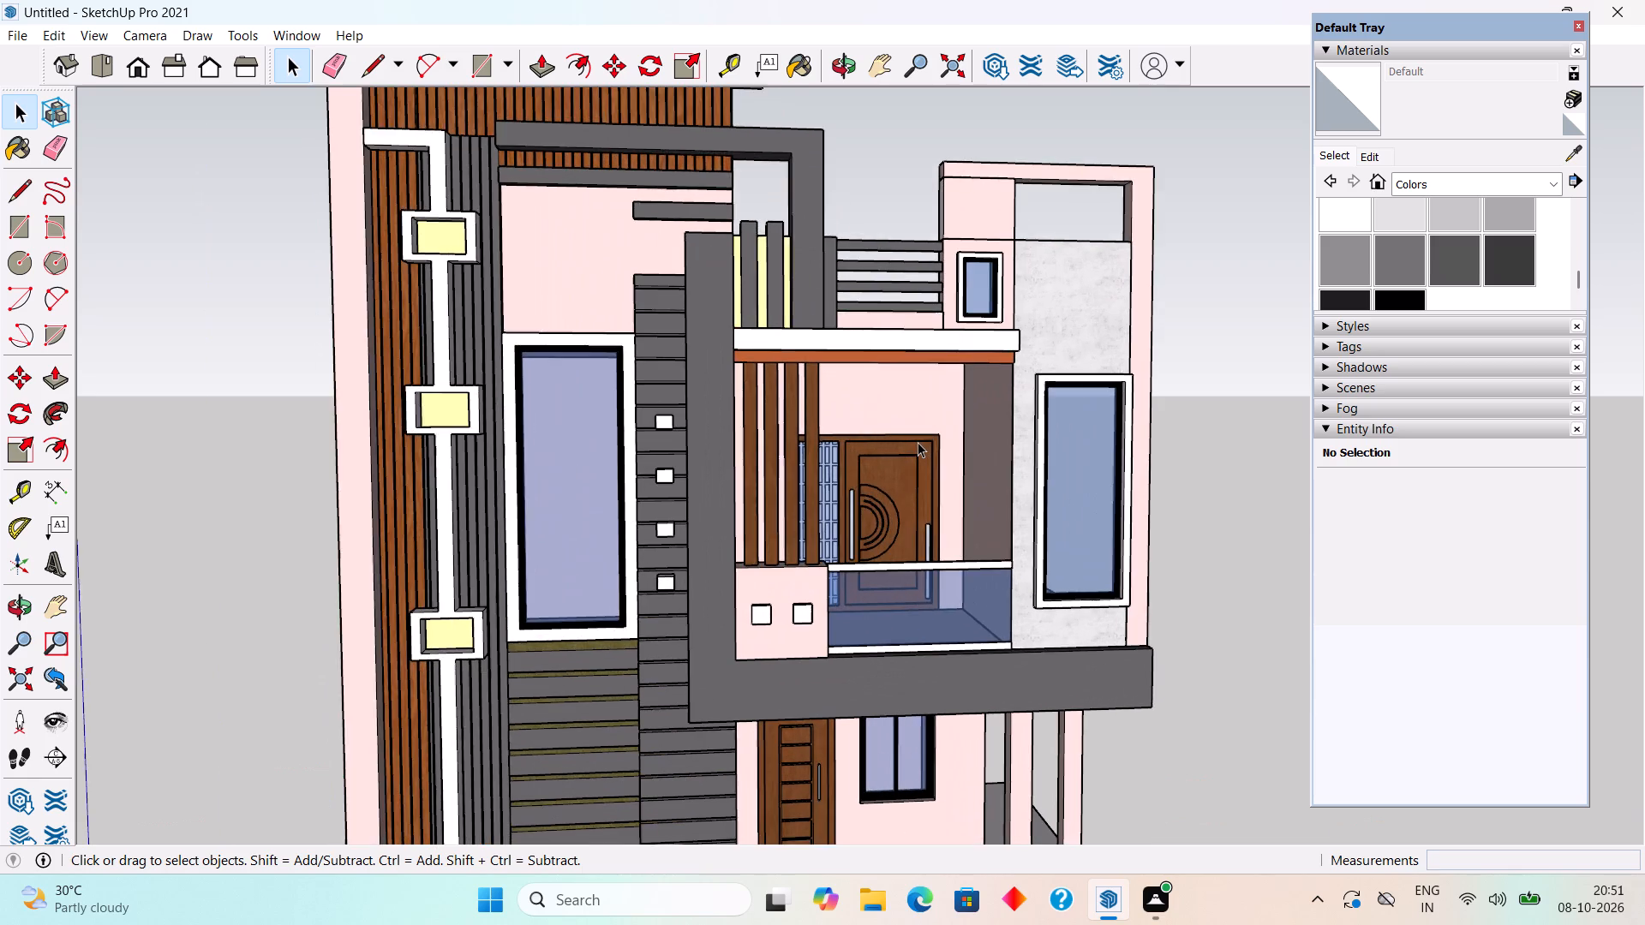
{"action": "scroll", "coordinate": [918, 442], "scroll_direction": "down", "scroll_amount": 2}
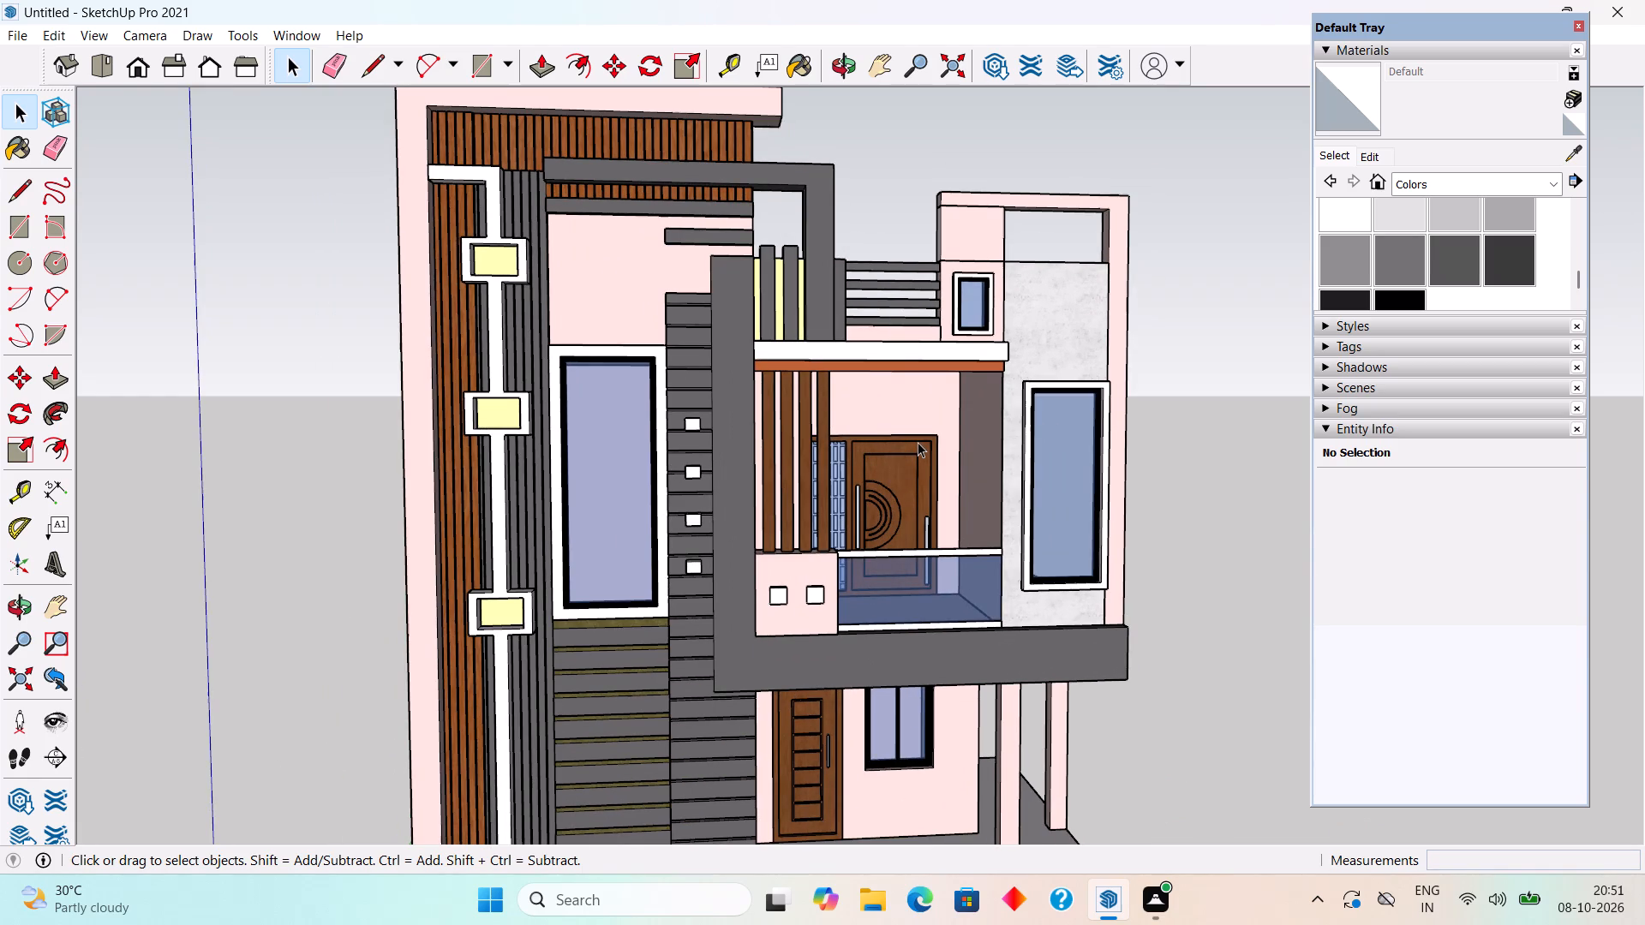
{"action": "scroll", "coordinate": [918, 442], "scroll_direction": "down", "scroll_amount": 1}
{"action": "middle_click_drag", "start_coordinate": [825, 458], "coordinate": [709, 466]}
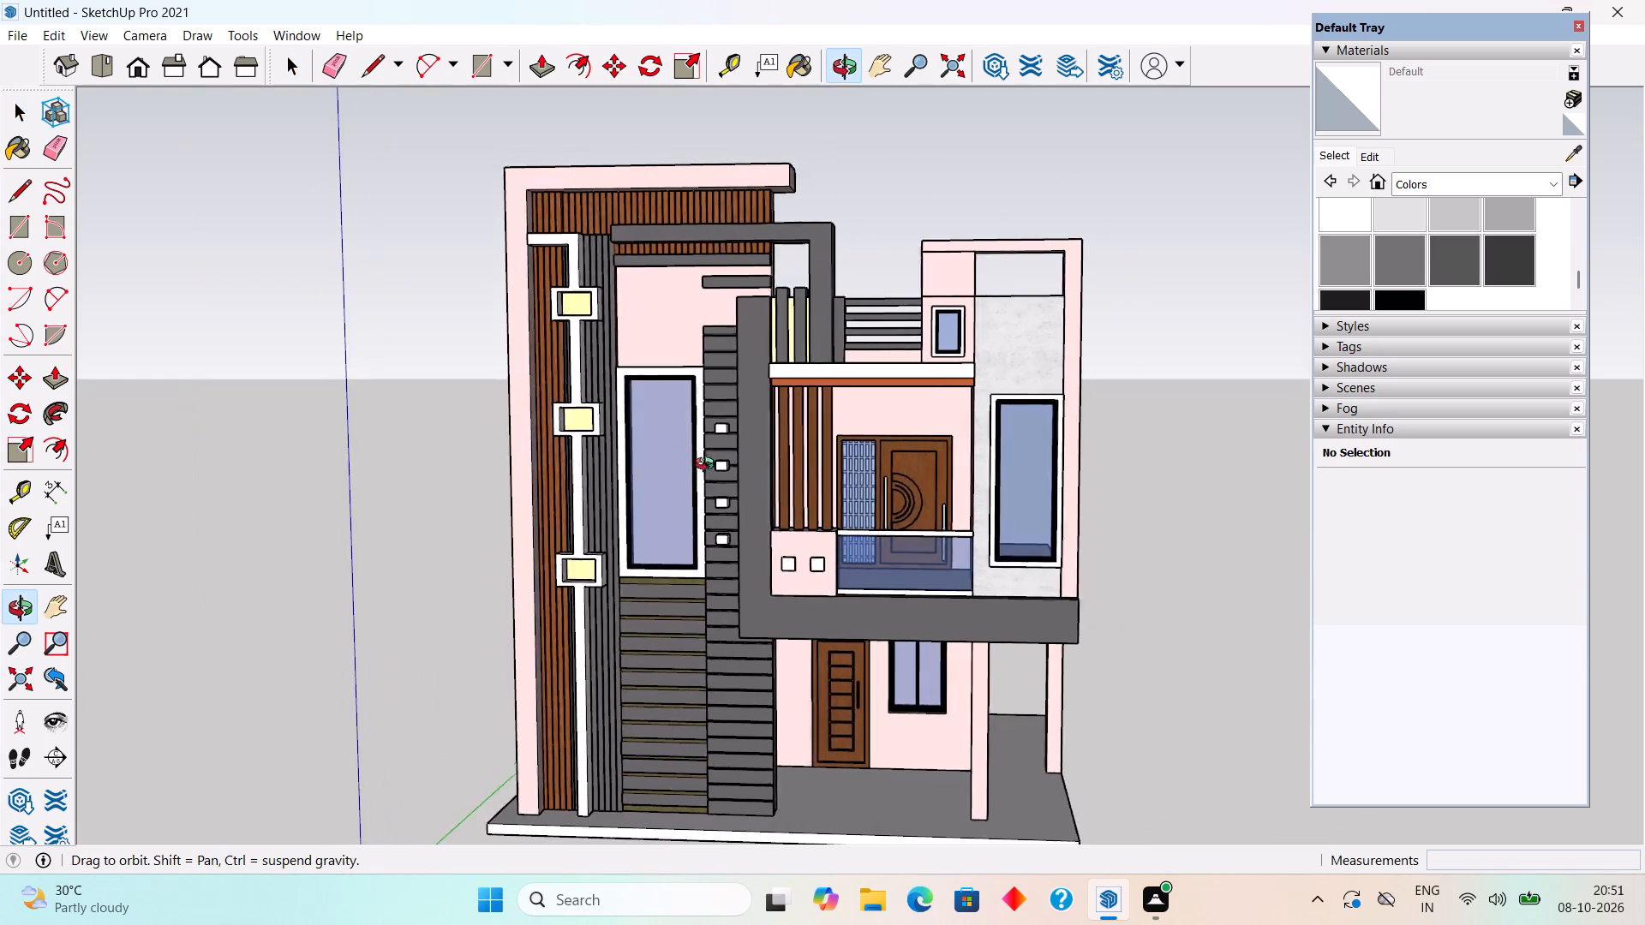
{"action": "middle_click_drag", "start_coordinate": [709, 466], "coordinate": [805, 505]}
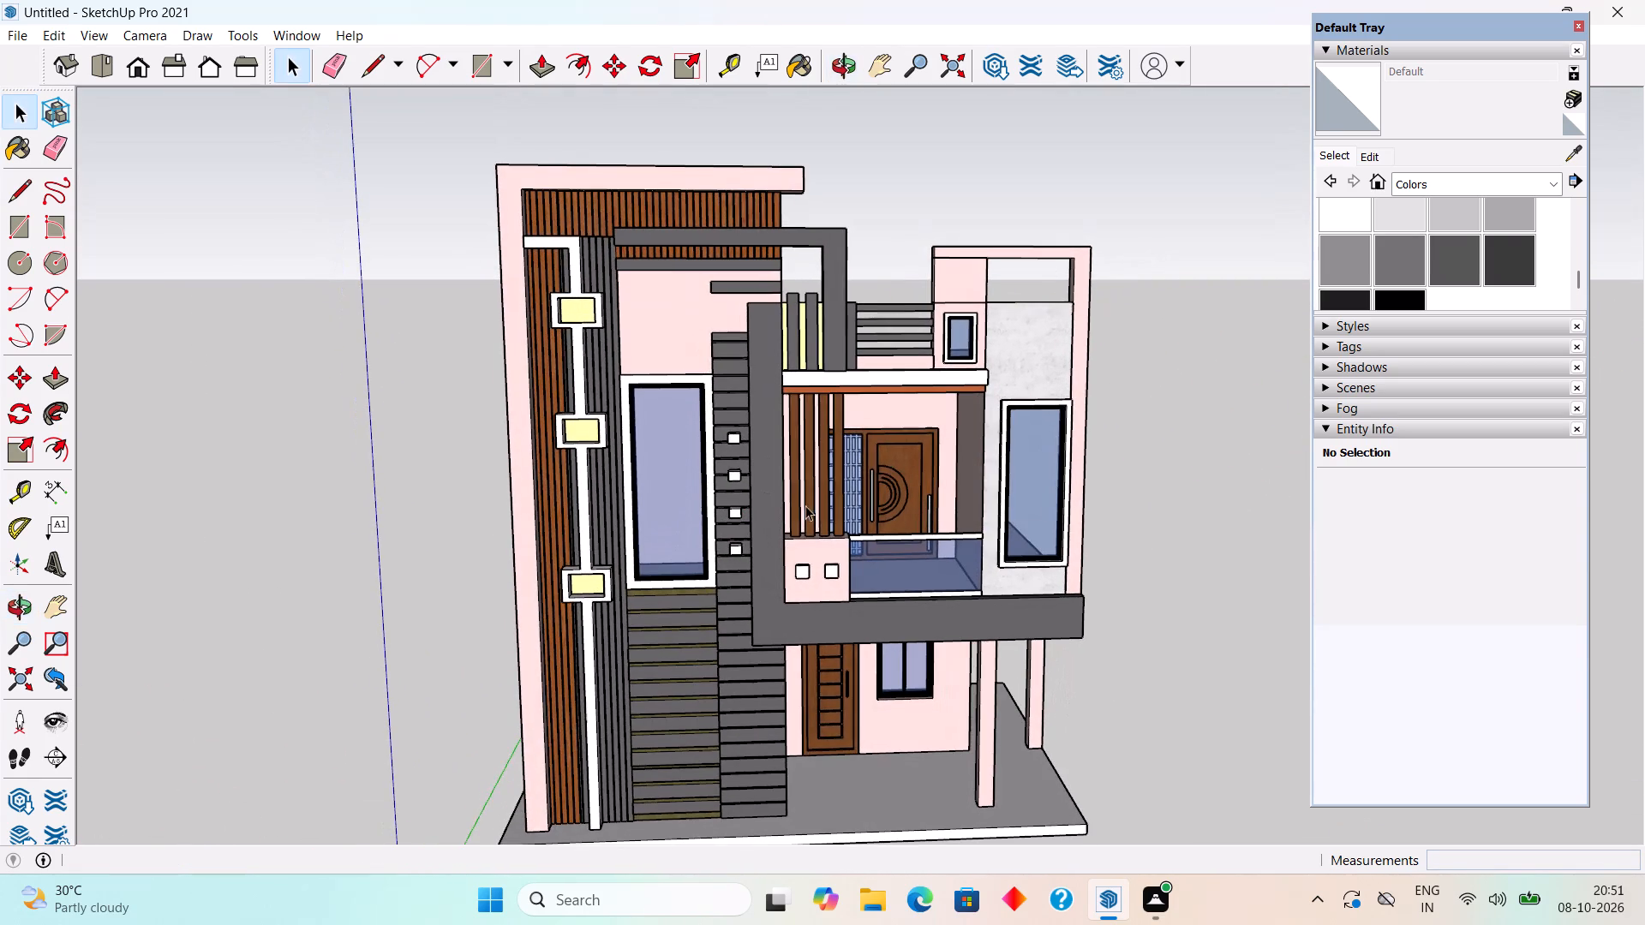
{"action": "middle_click_drag", "start_coordinate": [805, 505], "coordinate": [803, 505]}
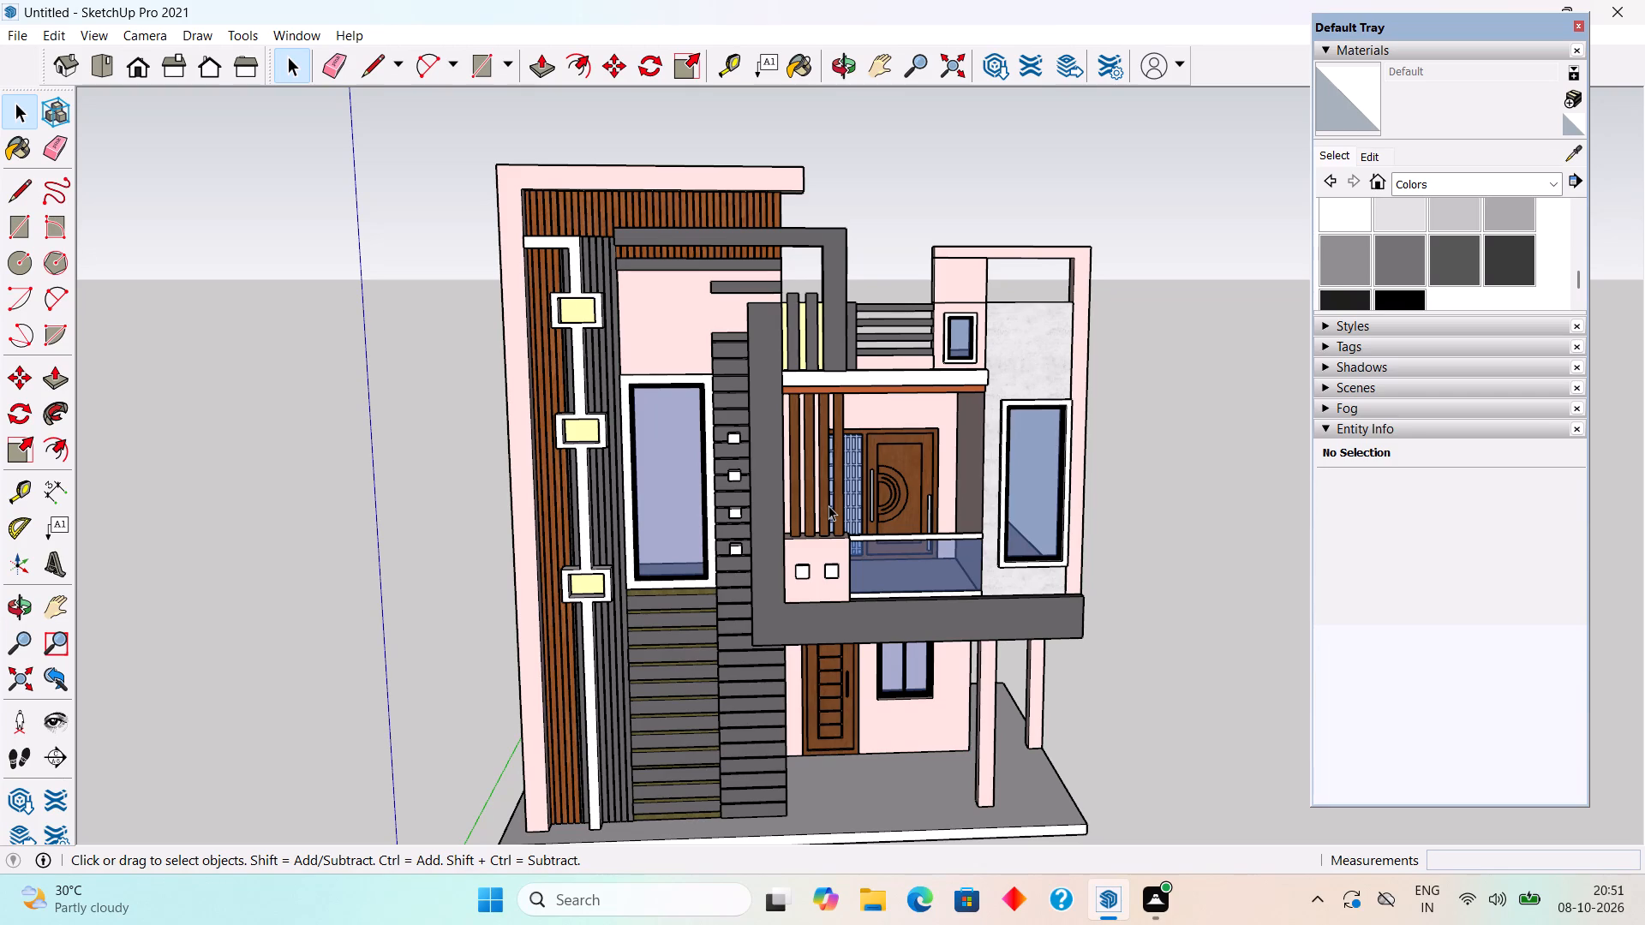
{"action": "scroll", "coordinate": [829, 505], "scroll_direction": "down", "scroll_amount": 5}
{"action": "scroll", "coordinate": [739, 470], "scroll_direction": "up", "scroll_amount": 3}
{"action": "scroll", "coordinate": [637, 526], "scroll_direction": "up", "scroll_amount": 3}
{"action": "scroll", "coordinate": [668, 514], "scroll_direction": "down", "scroll_amount": 3}
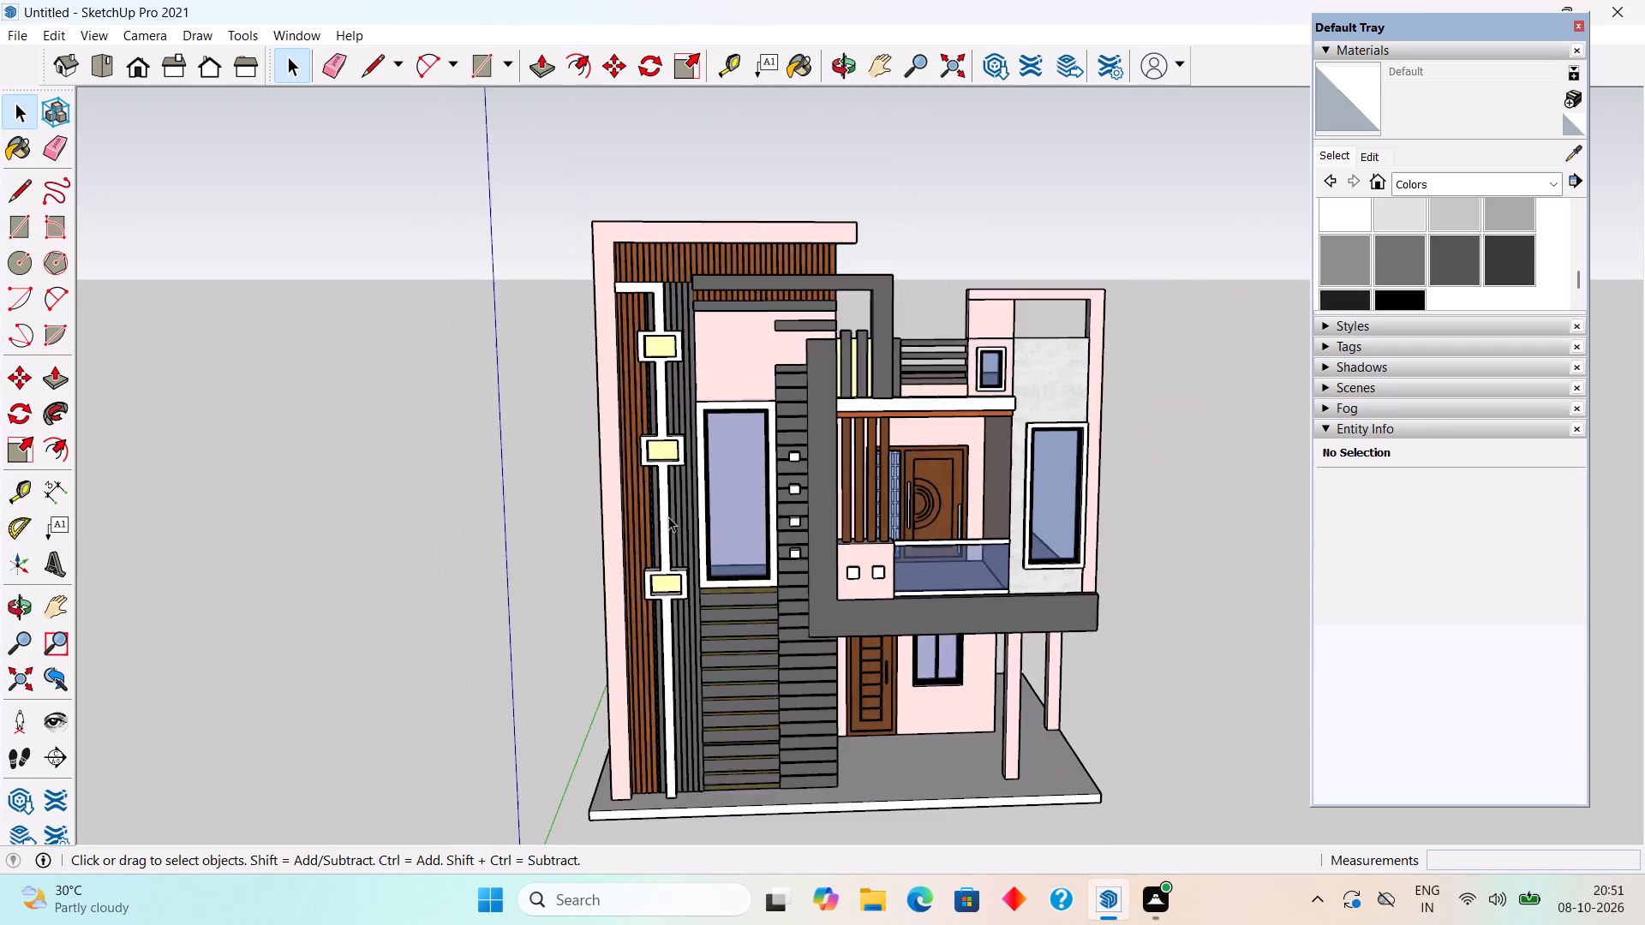
{"action": "scroll", "coordinate": [666, 479], "scroll_direction": "down", "scroll_amount": 6}
Push/Pull the white front edge face of the floor slab outward by 2'.
{"action": "scroll", "coordinate": [838, 673], "scroll_direction": "up", "scroll_amount": 5}
{"action": "scroll", "coordinate": [756, 651], "scroll_direction": "up", "scroll_amount": 4}
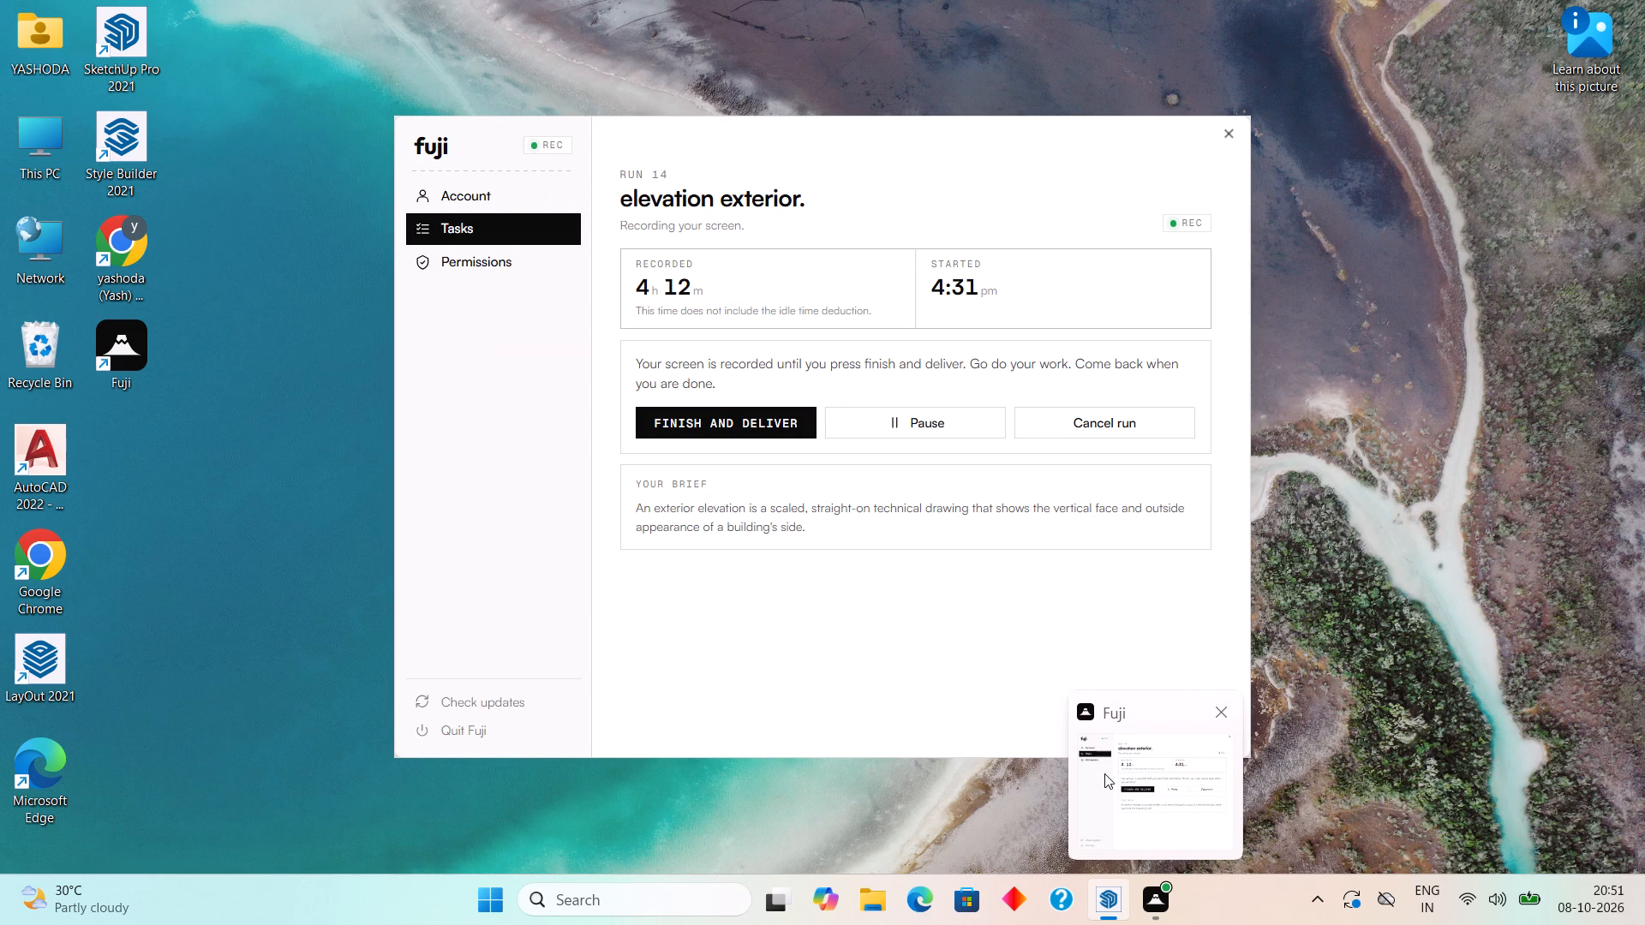
{"action": "scroll", "coordinate": [653, 707], "scroll_direction": "up", "scroll_amount": 8}
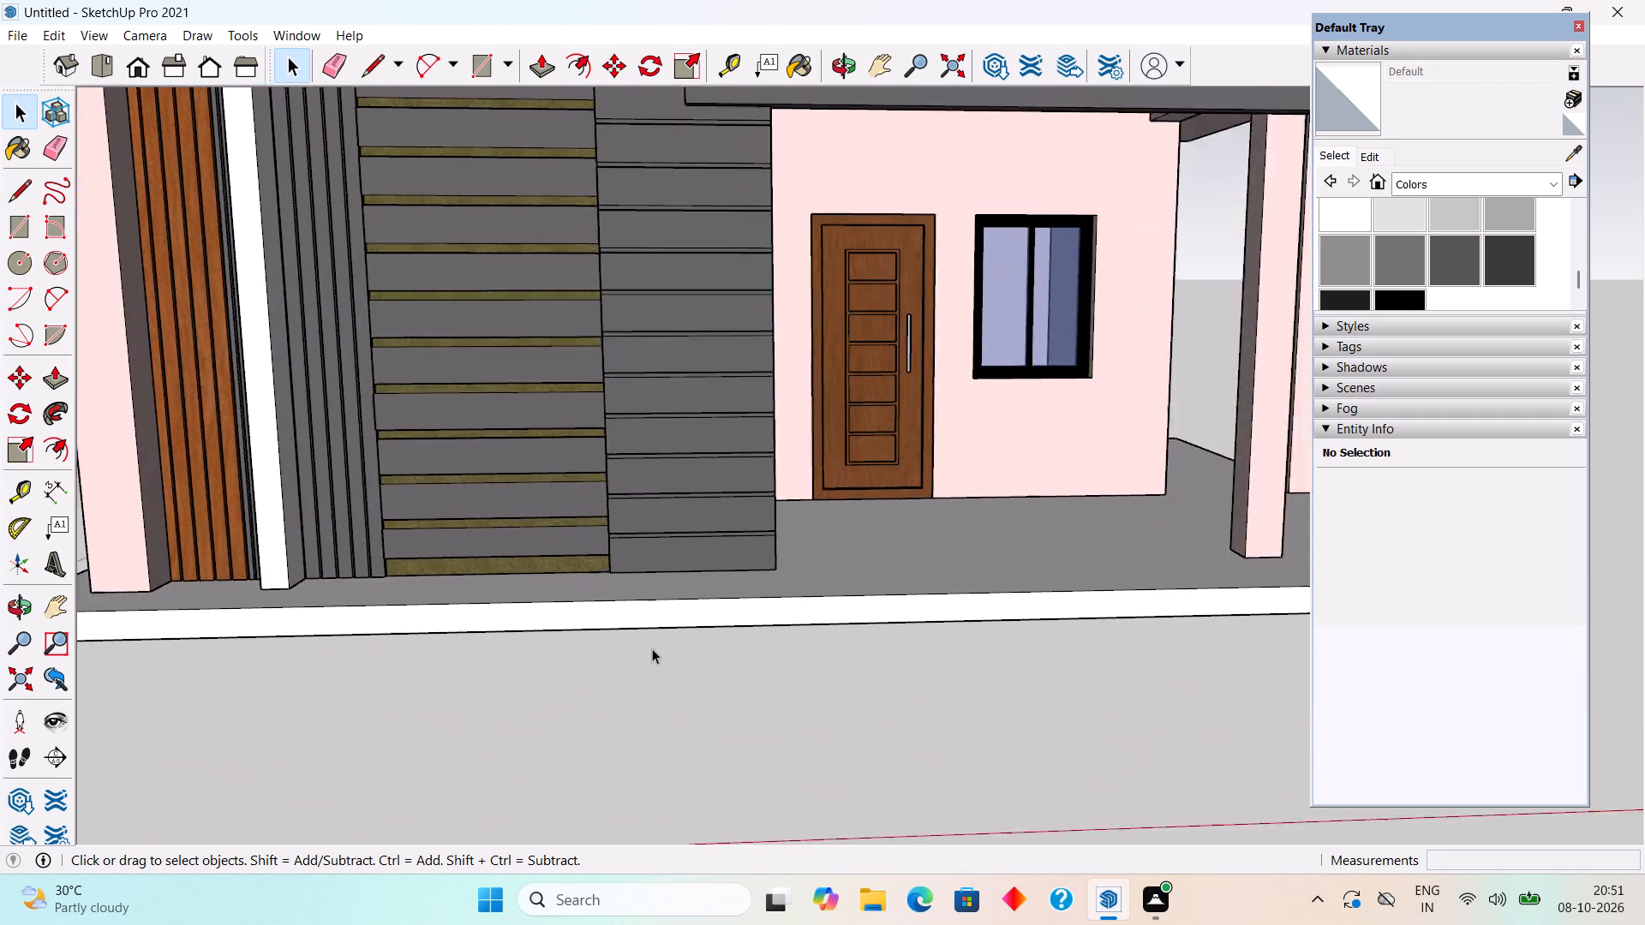
{"action": "scroll", "coordinate": [652, 648], "scroll_direction": "up", "scroll_amount": 3}
{"action": "triple_click", "coordinate": [661, 606]}
{"action": "key", "text": "p"}
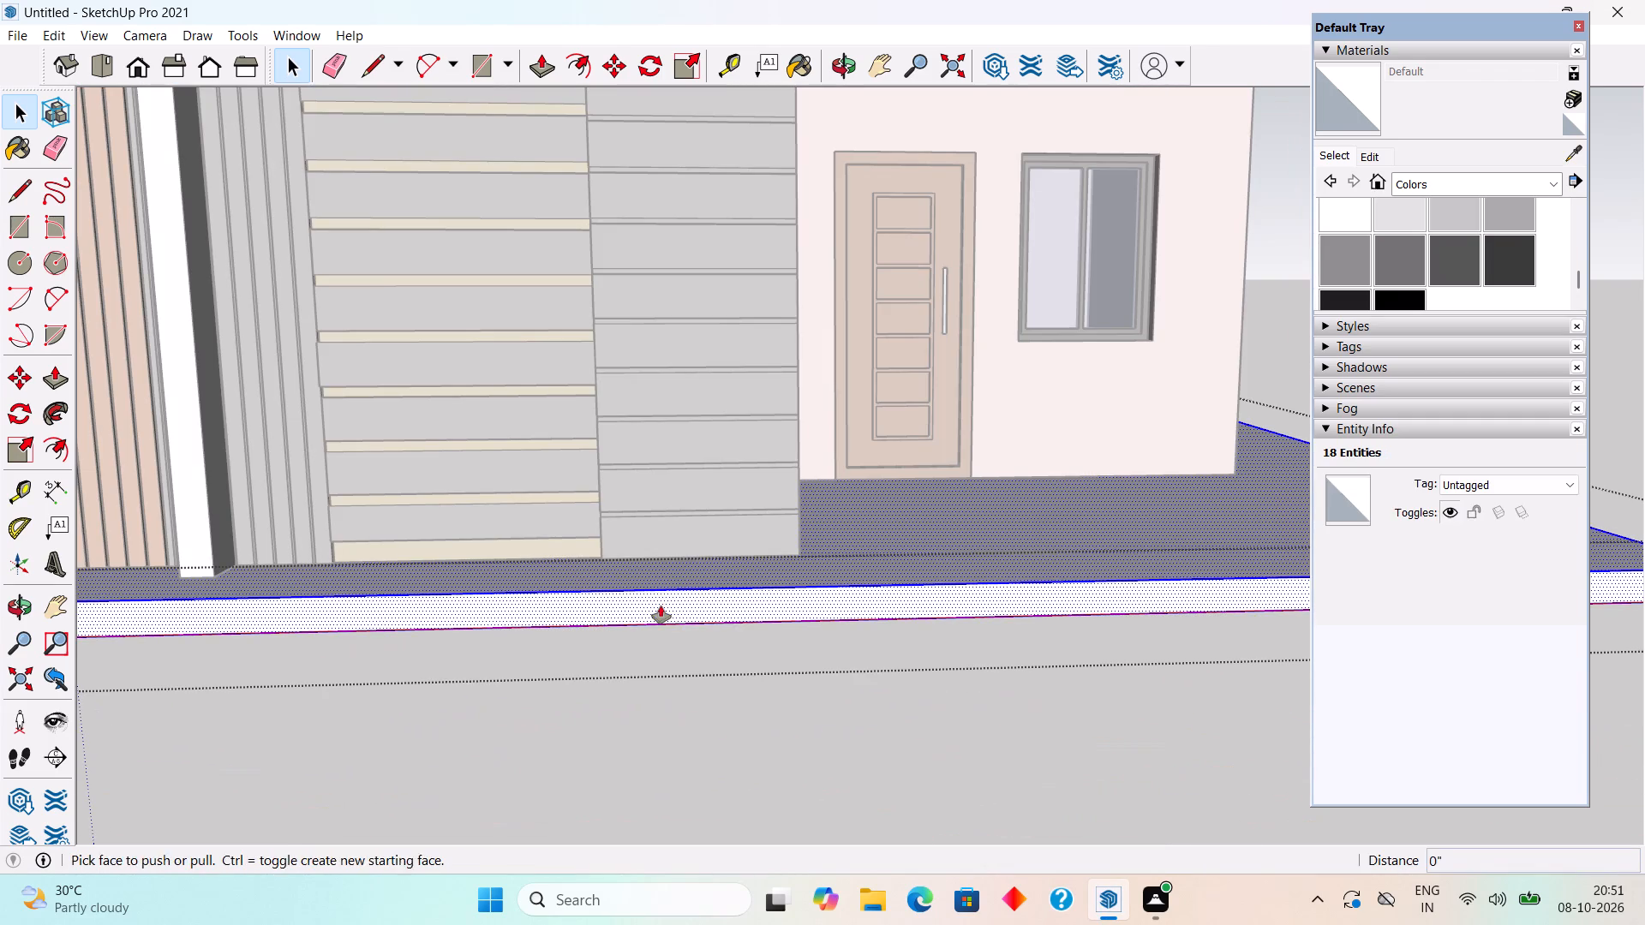
{"action": "left_click", "coordinate": [661, 606]}
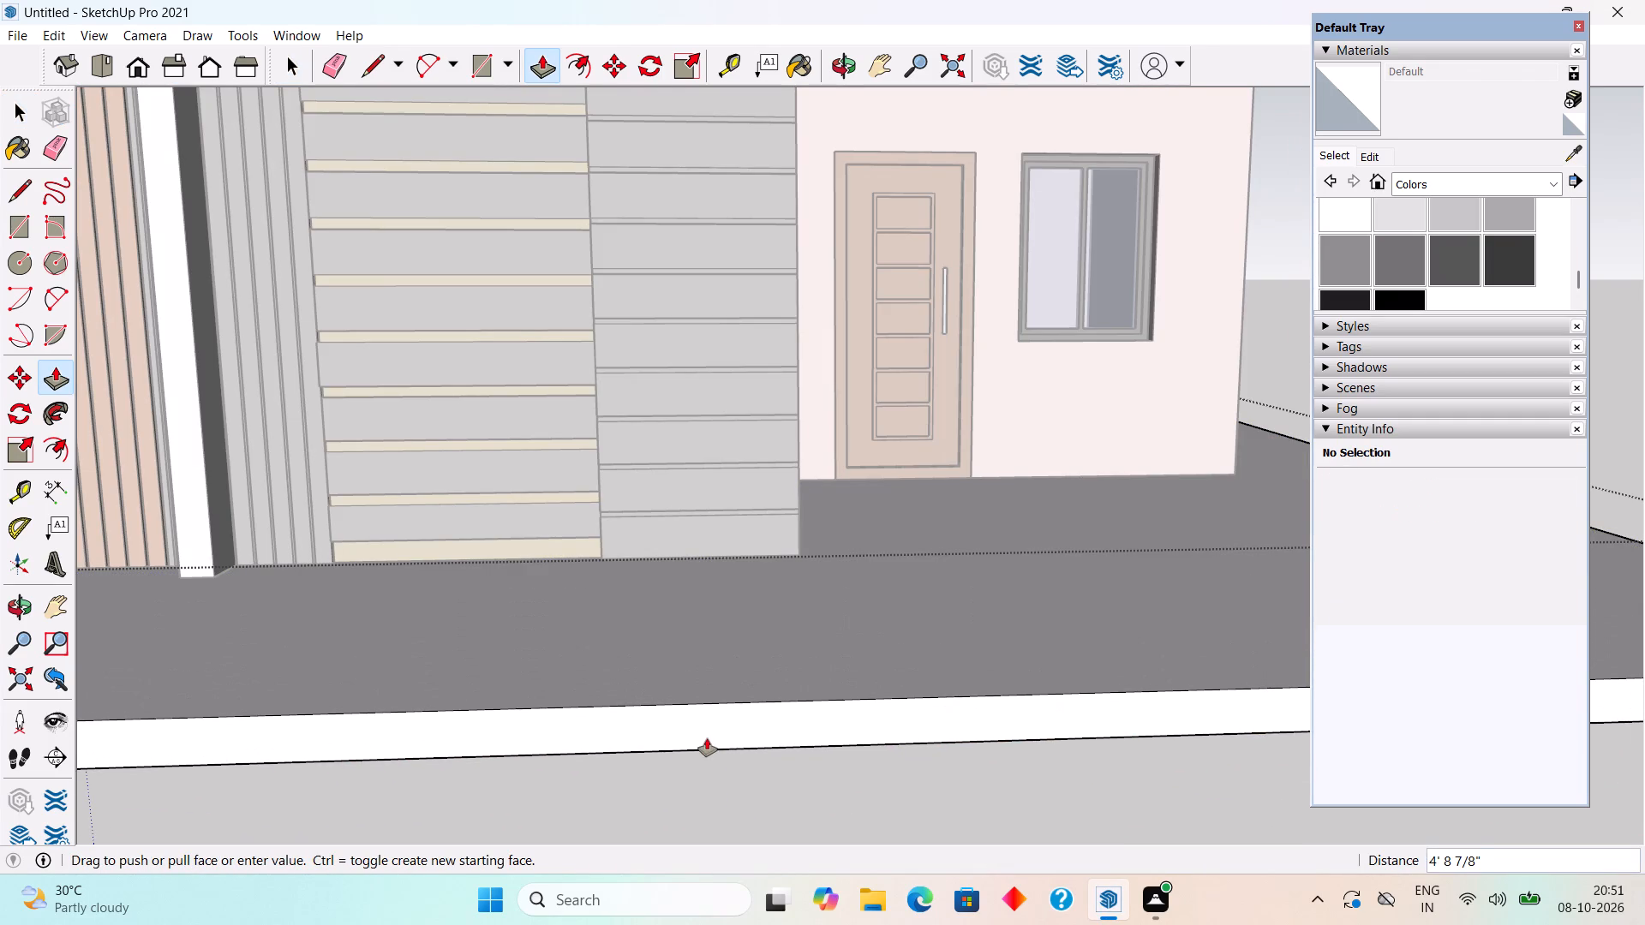
{"action": "type", "text": "2'"}
{"action": "key", "text": "Return"}
{"action": "key", "text": "space"}
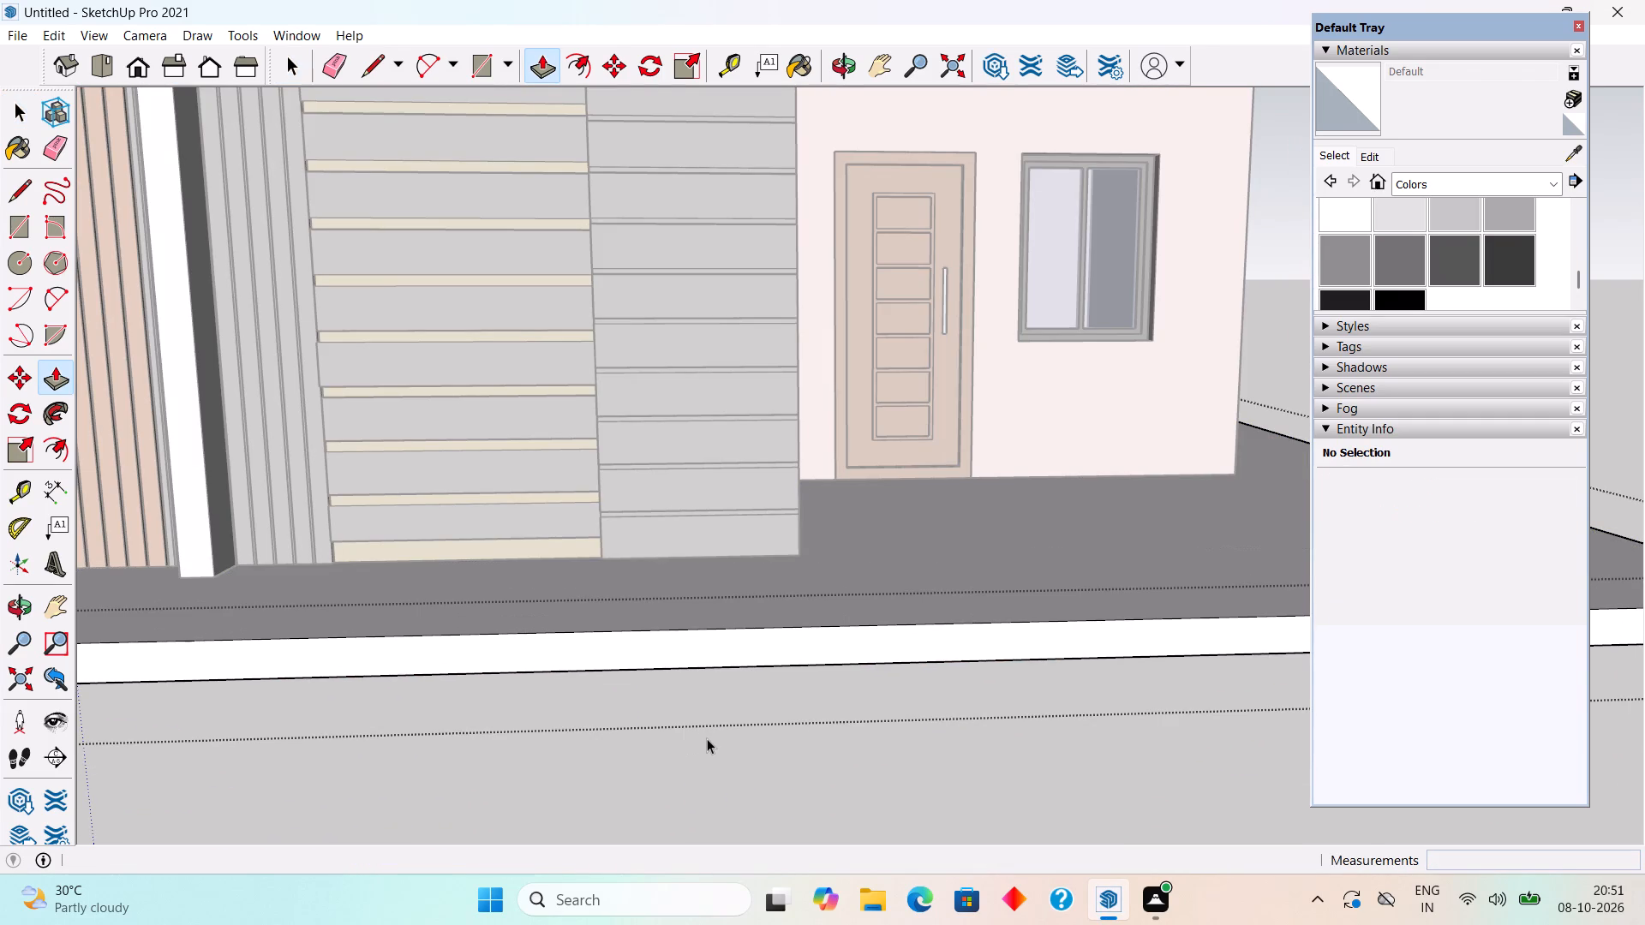
{"action": "scroll", "coordinate": [699, 695], "scroll_direction": "down", "scroll_amount": 14}
{"action": "left_click", "coordinate": [337, 524]}
Push/Pull the floor slab's side edge face next to the tall pillar and plain side wall outward by 2'.
{"action": "middle_click_drag", "start_coordinate": [488, 554], "coordinate": [675, 543]}
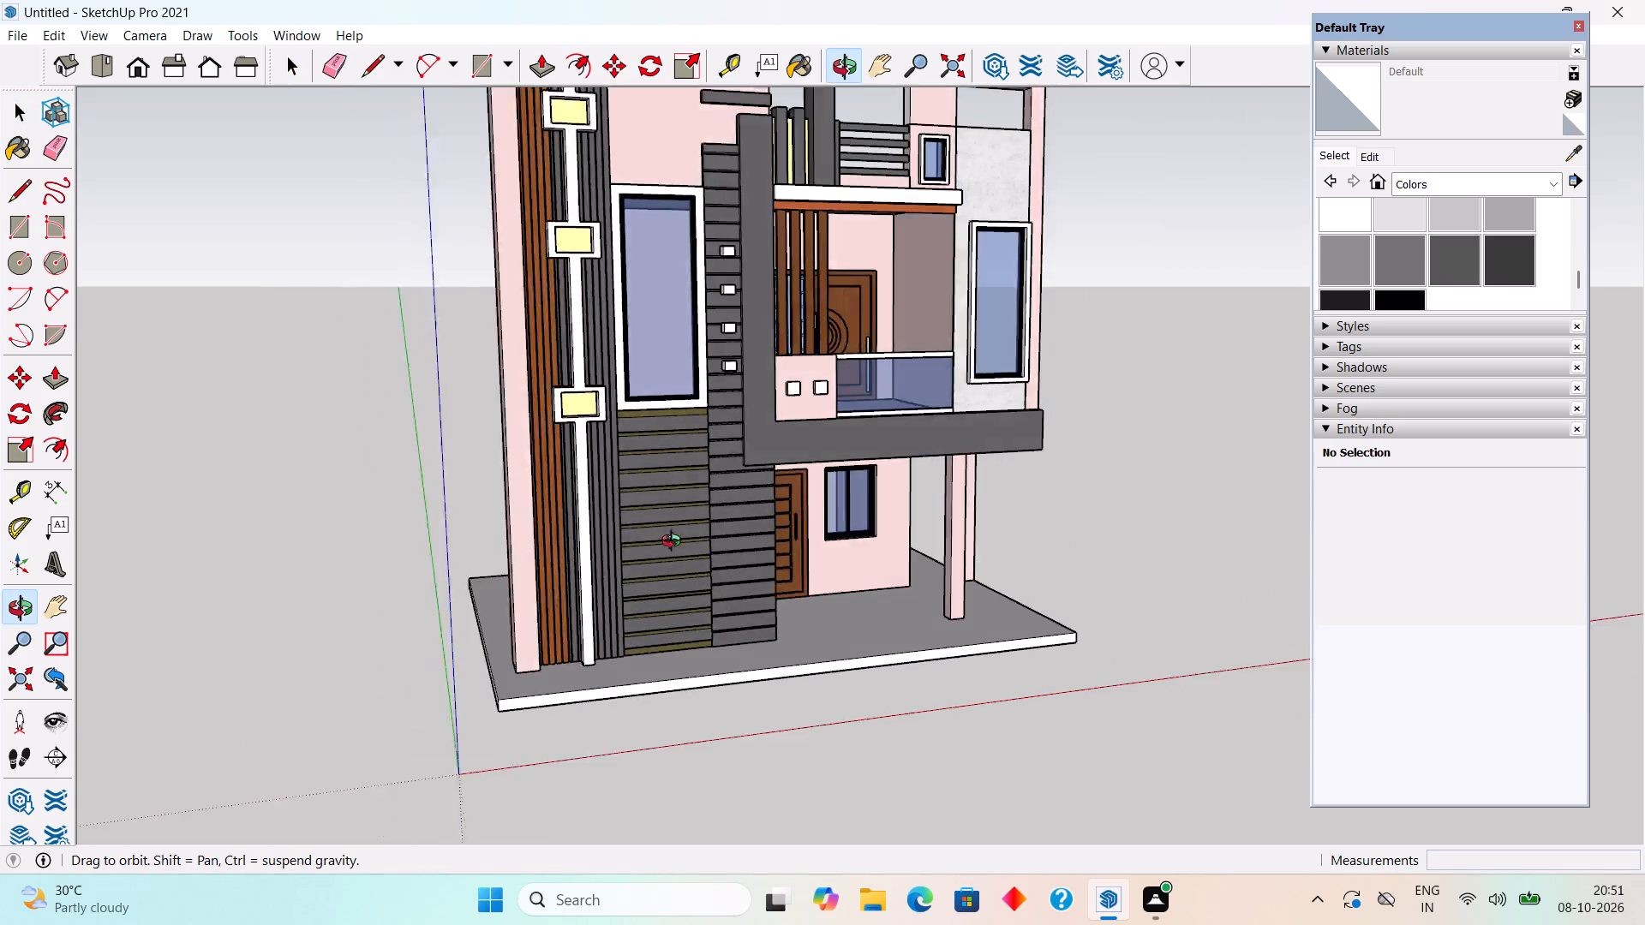
{"action": "middle_click_drag", "start_coordinate": [675, 543], "coordinate": [933, 547]}
{"action": "scroll", "coordinate": [663, 704], "scroll_direction": "up", "scroll_amount": 4}
{"action": "scroll", "coordinate": [642, 782], "scroll_direction": "up", "scroll_amount": 5}
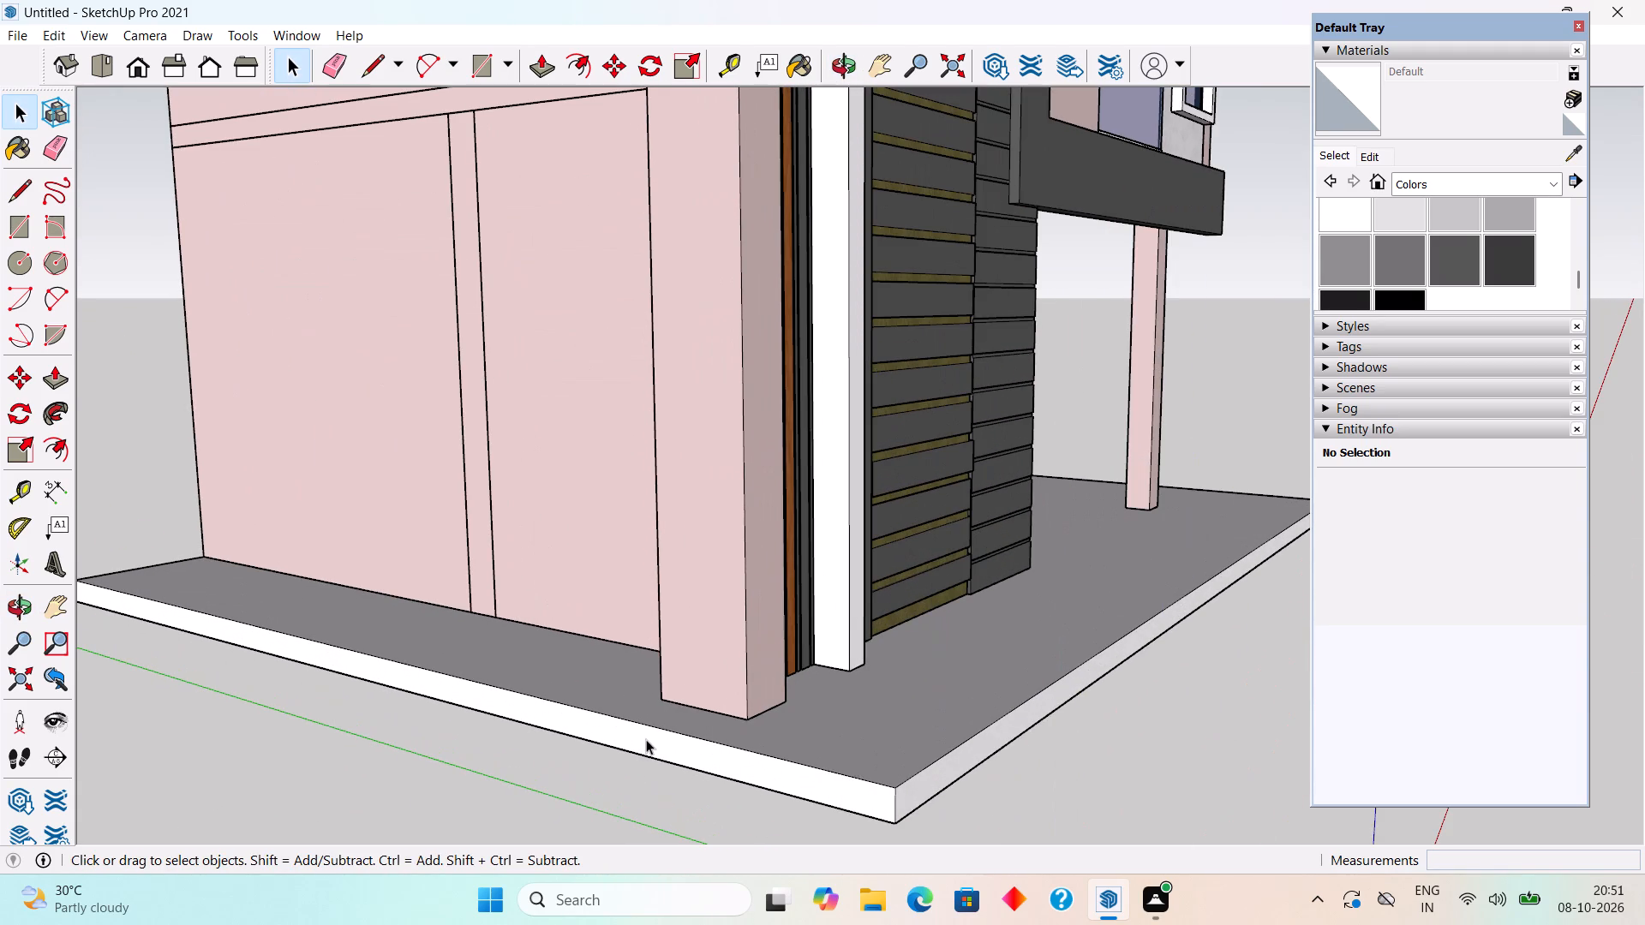
{"action": "left_click", "coordinate": [646, 739]}
{"action": "key", "text": "p"}
{"action": "left_click", "coordinate": [646, 739]}
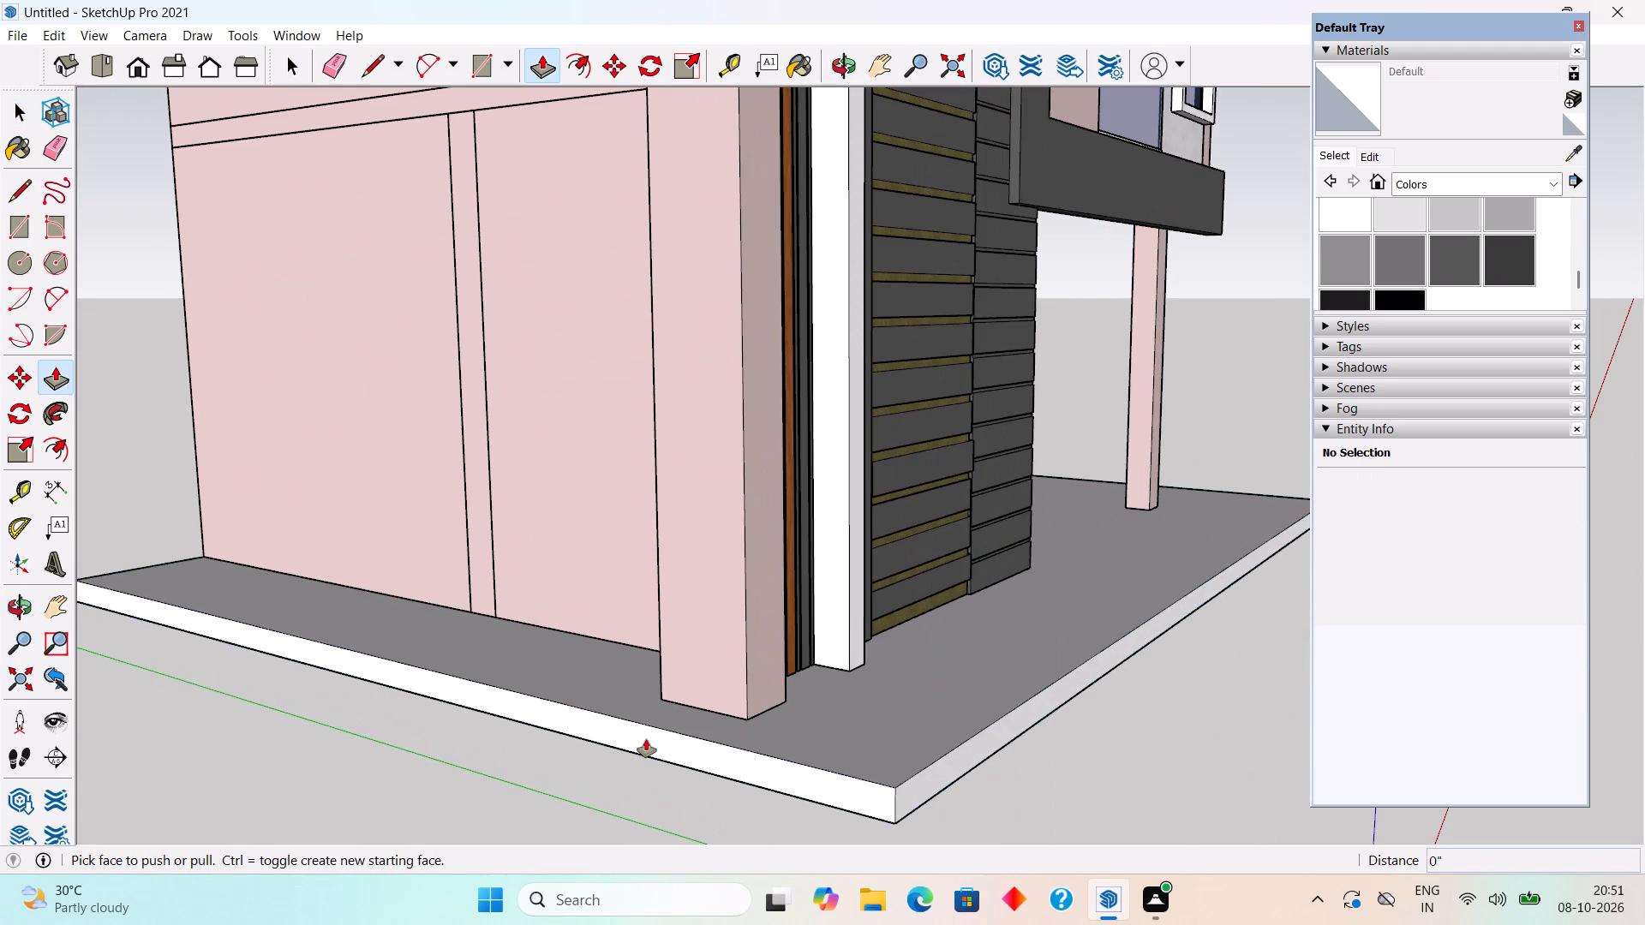
{"action": "key", "text": "space"}
{"action": "triple_click", "coordinate": [646, 739]}
{"action": "key", "text": "p"}
{"action": "left_click", "coordinate": [646, 739]}
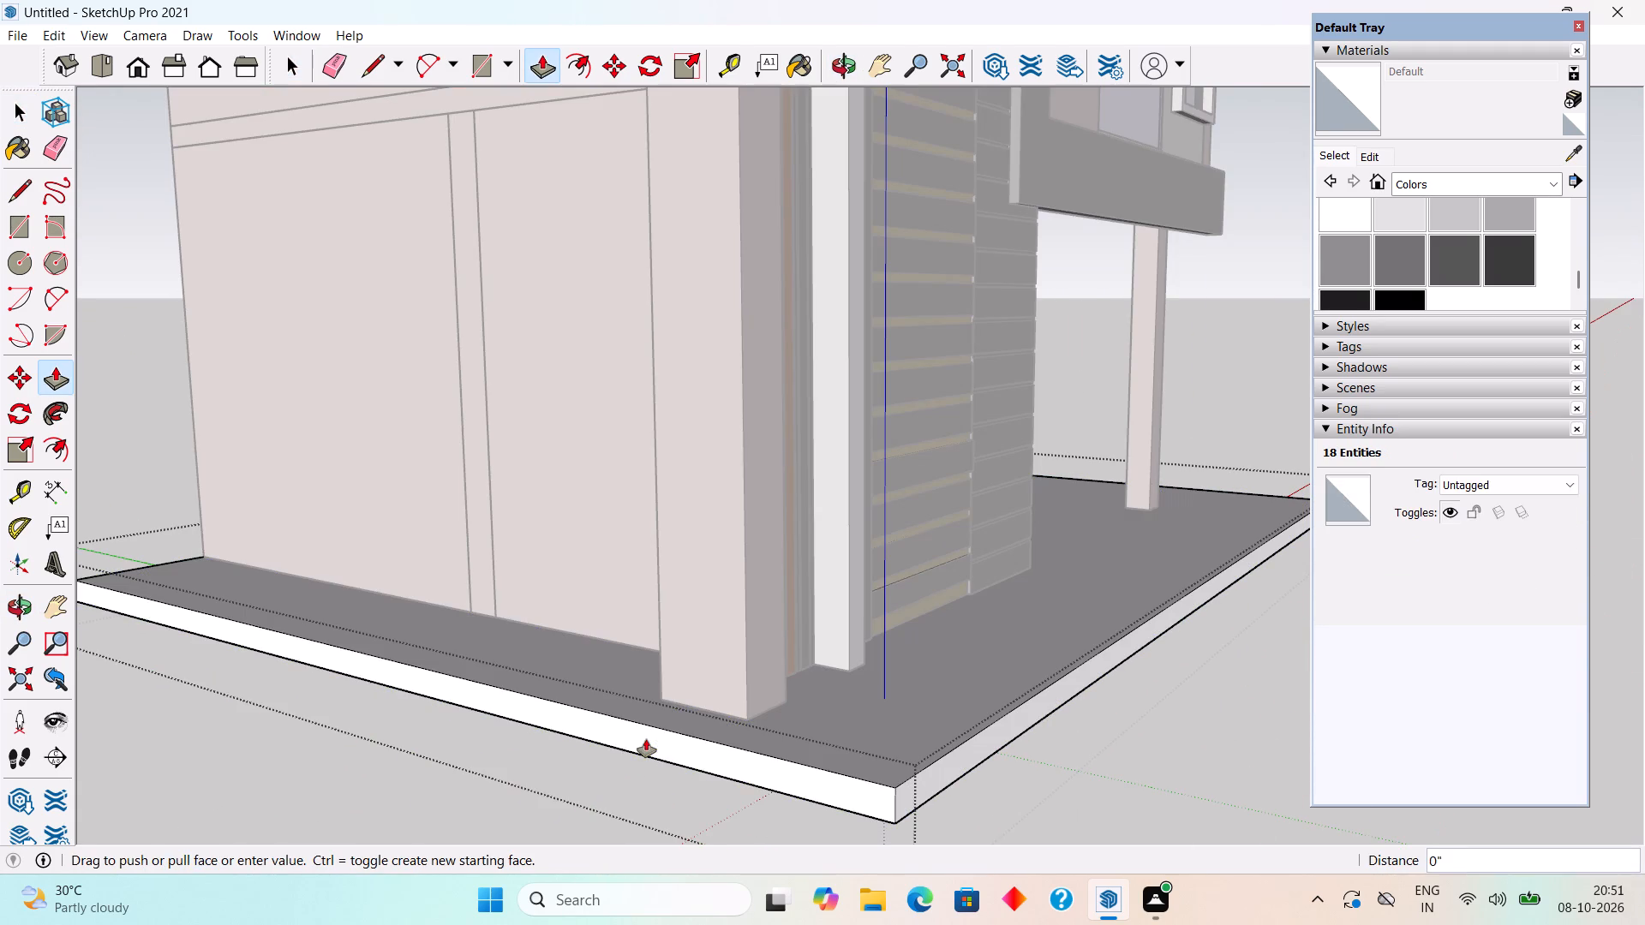
{"action": "type", "text": "2'"}
{"action": "key", "text": "Return"}
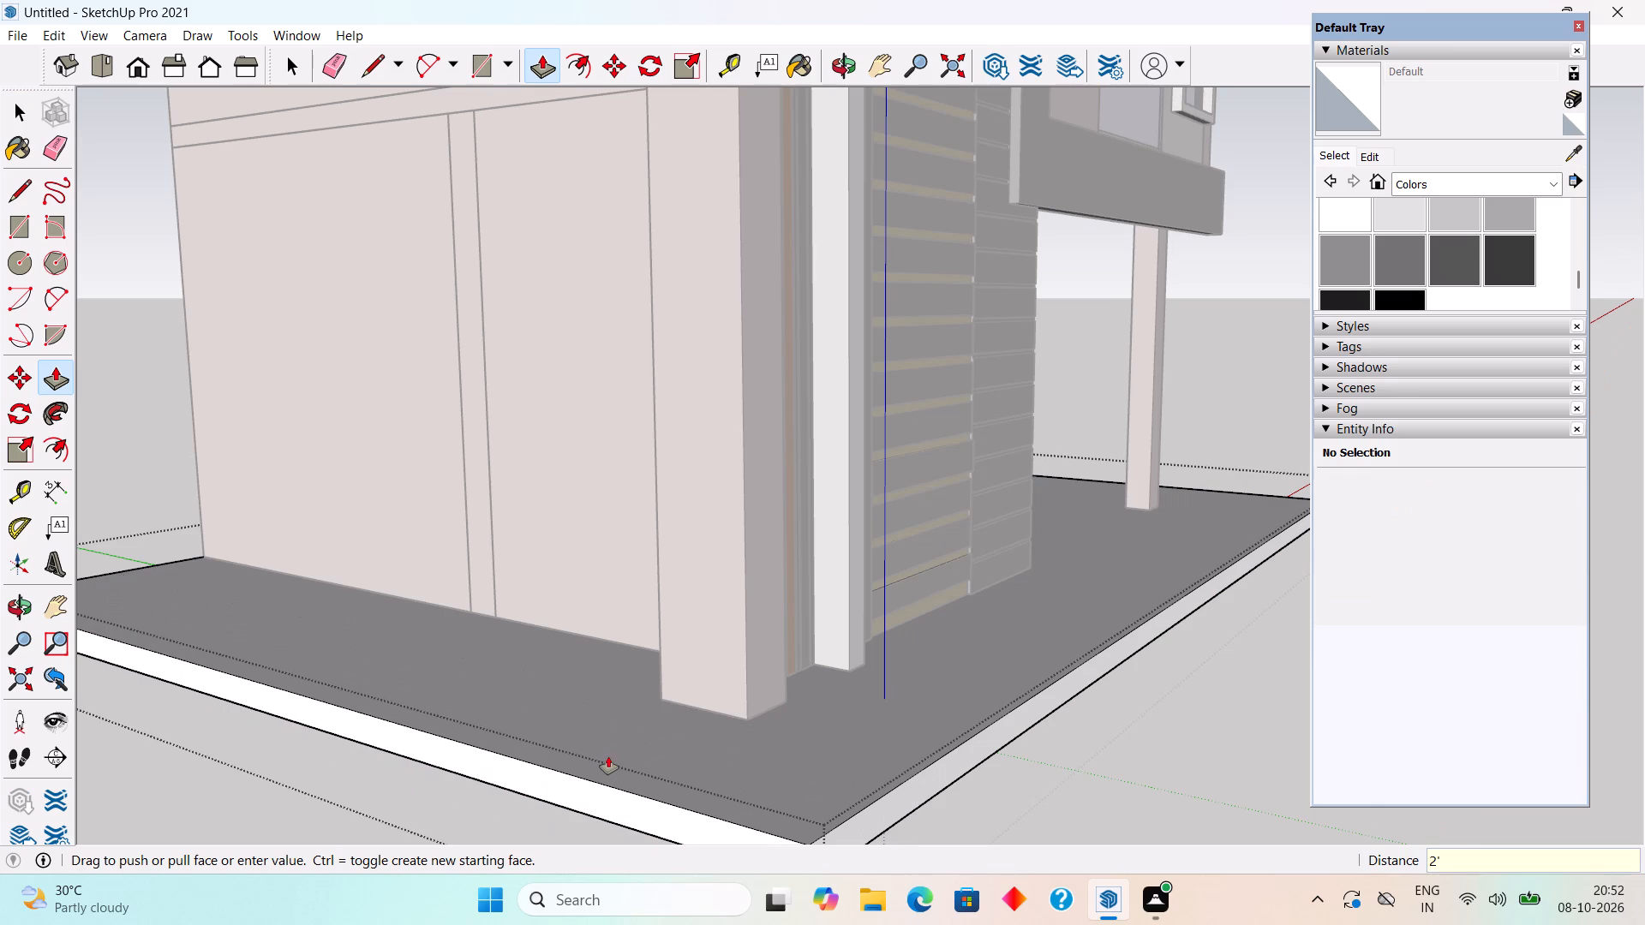
{"action": "key", "text": "space"}
{"action": "scroll", "coordinate": [605, 770], "scroll_direction": "down", "scroll_amount": 10}
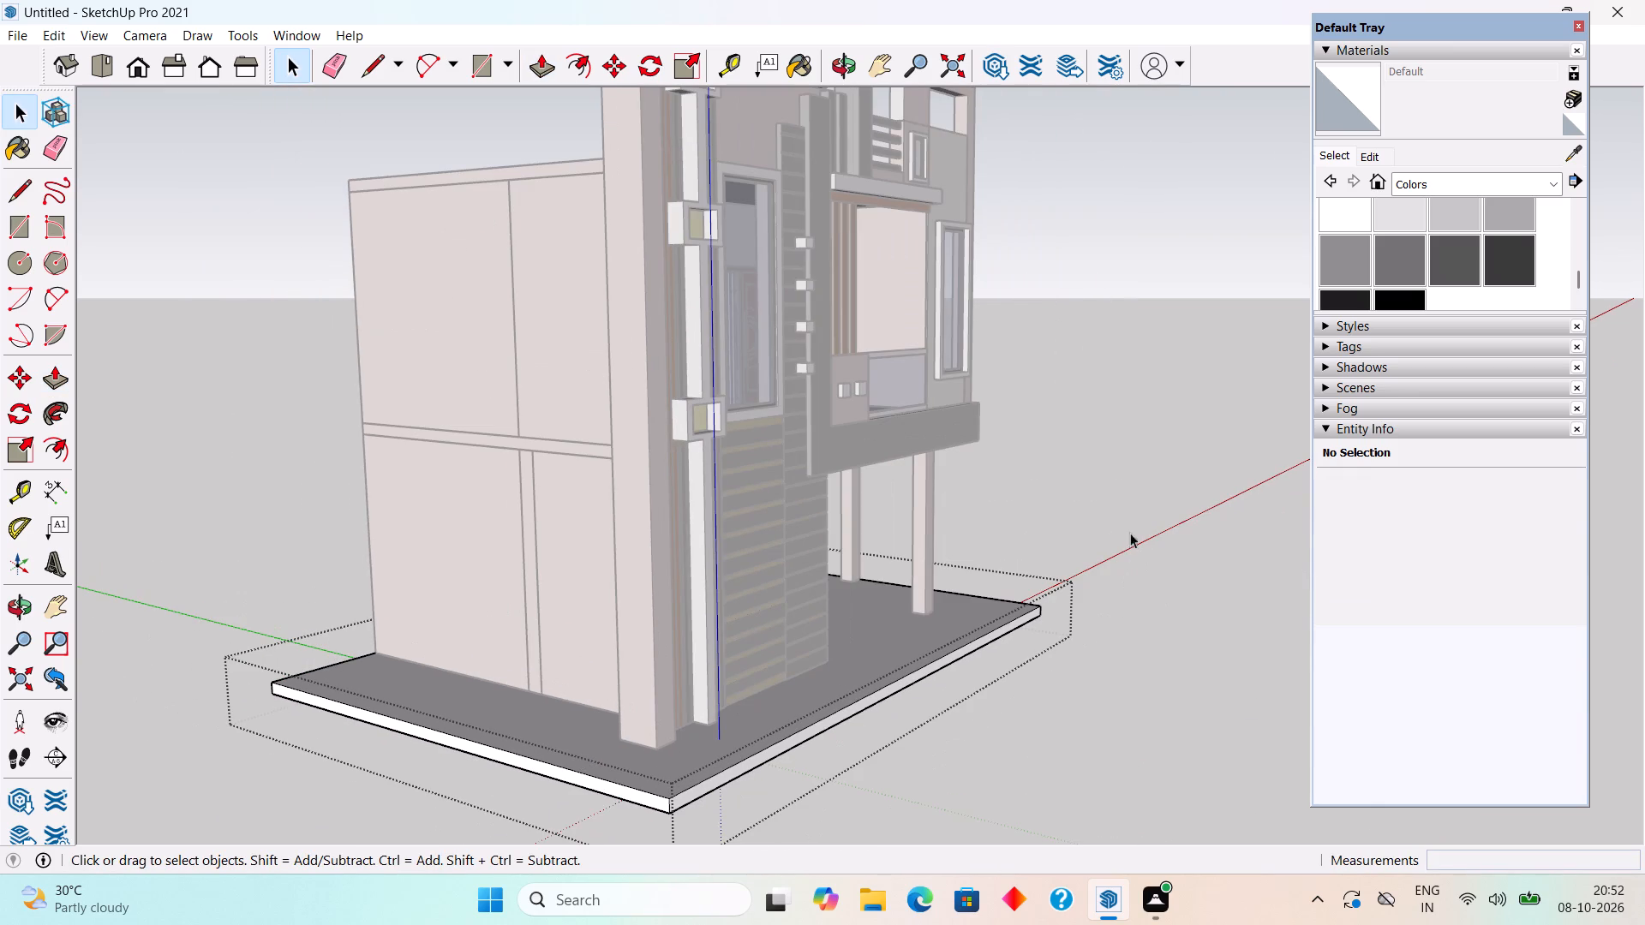
{"action": "left_click", "coordinate": [1167, 431]}
Place a guide on the floor slab 9" inward from its rear edge, on the porch side behind the columns.
{"action": "middle_click_drag", "start_coordinate": [916, 732], "coordinate": [417, 701]}
{"action": "scroll", "coordinate": [429, 697], "scroll_direction": "up", "scroll_amount": 2}
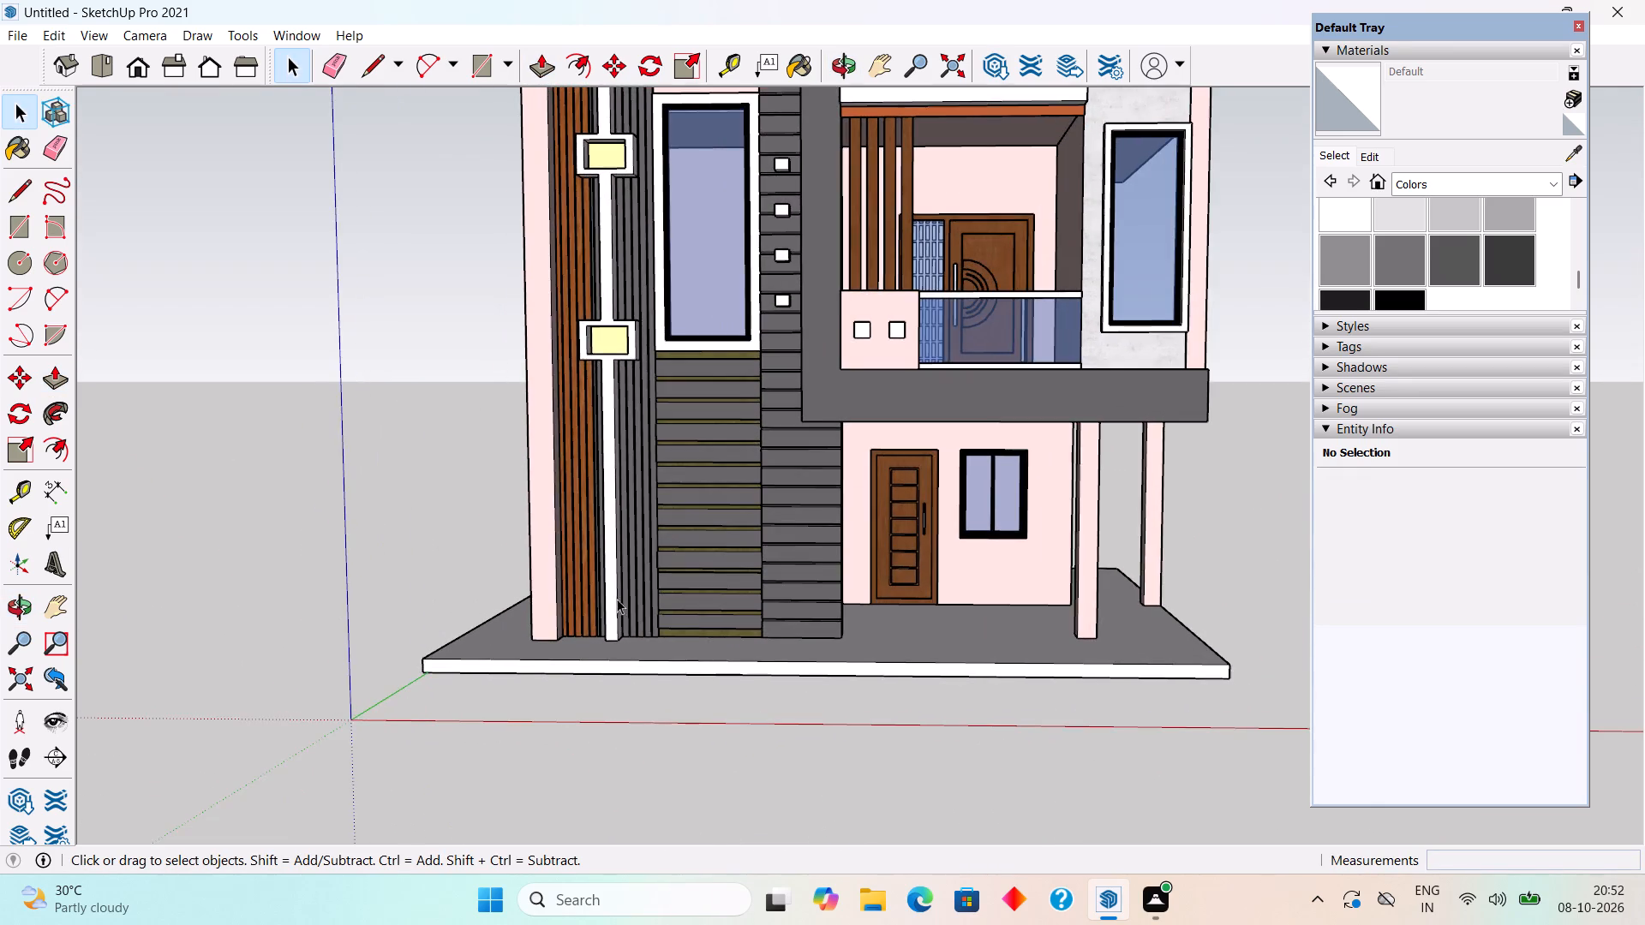
{"action": "scroll", "coordinate": [625, 594], "scroll_direction": "down", "scroll_amount": 2}
{"action": "middle_click_drag", "start_coordinate": [990, 649], "coordinate": [349, 637]}
{"action": "scroll", "coordinate": [349, 637], "scroll_direction": "down", "scroll_amount": 7}
{"action": "middle_click_drag", "start_coordinate": [1007, 571], "coordinate": [819, 803]}
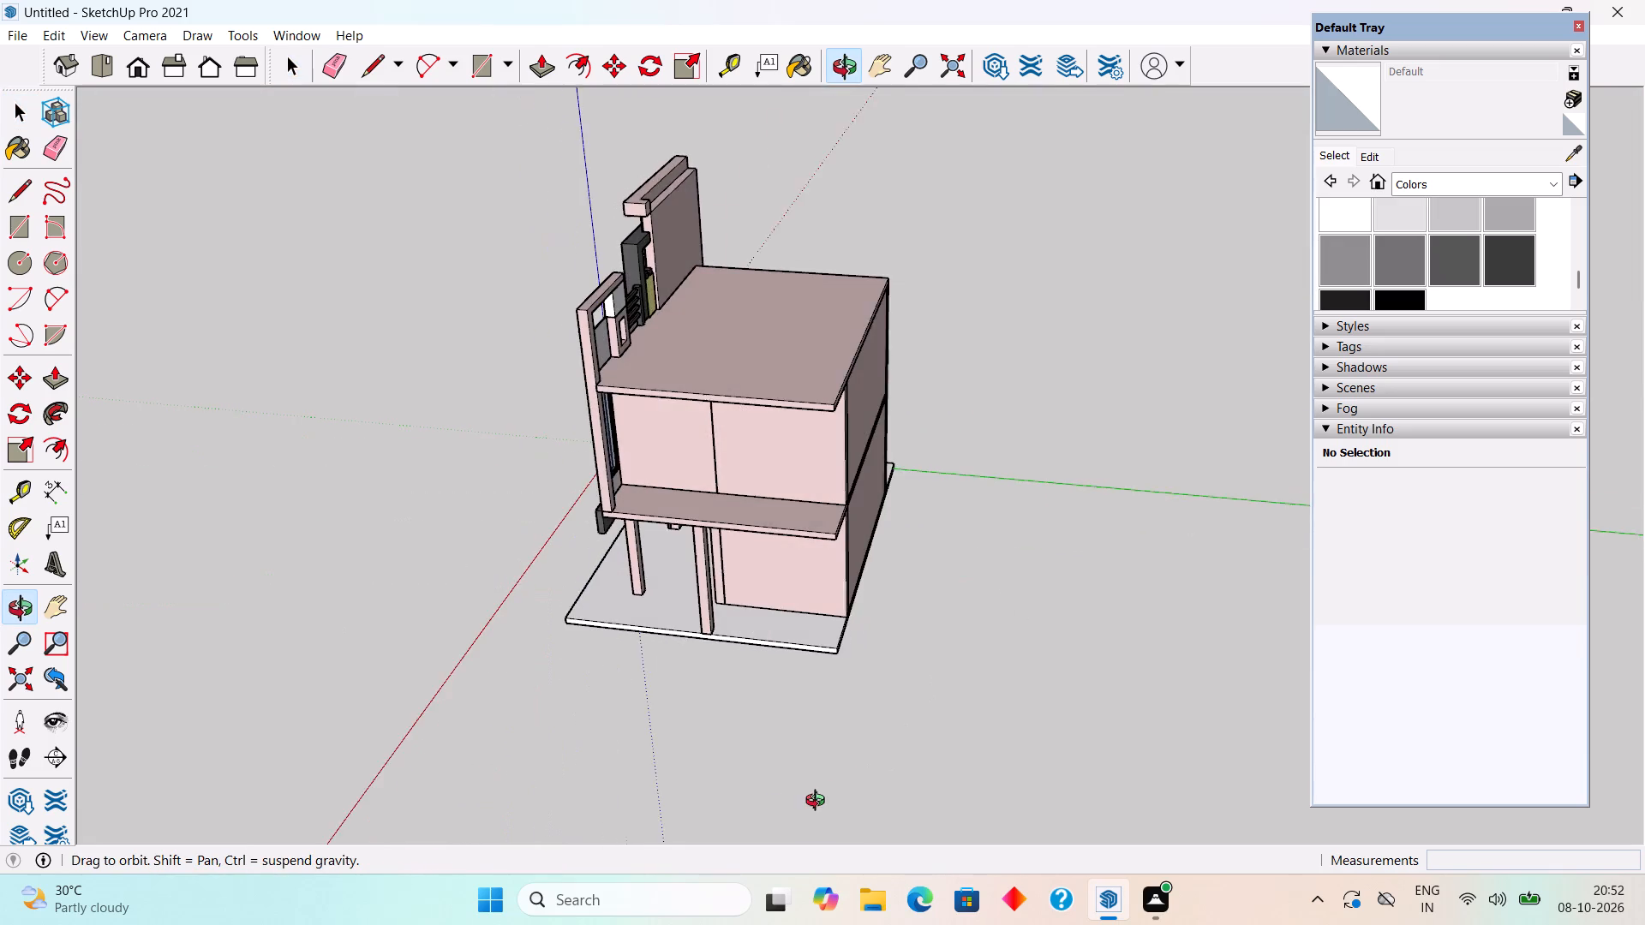
{"action": "middle_click_drag", "start_coordinate": [819, 803], "coordinate": [814, 803]}
{"action": "scroll", "coordinate": [813, 797], "scroll_direction": "up", "scroll_amount": 2}
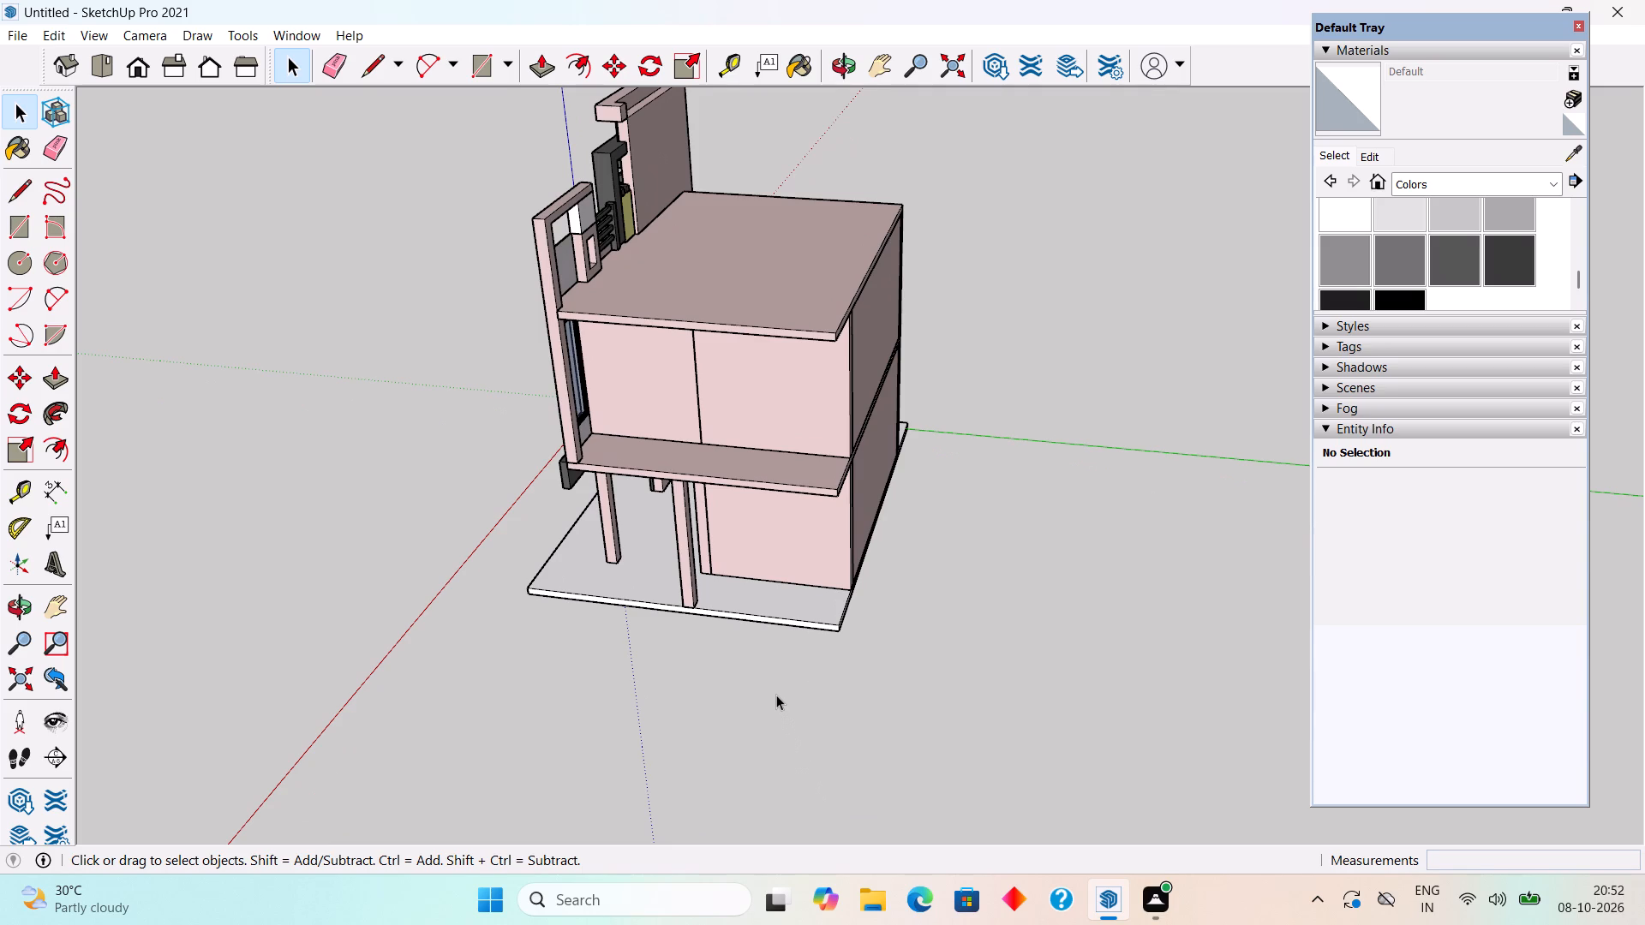
{"action": "scroll", "coordinate": [793, 589], "scroll_direction": "up", "scroll_amount": 3}
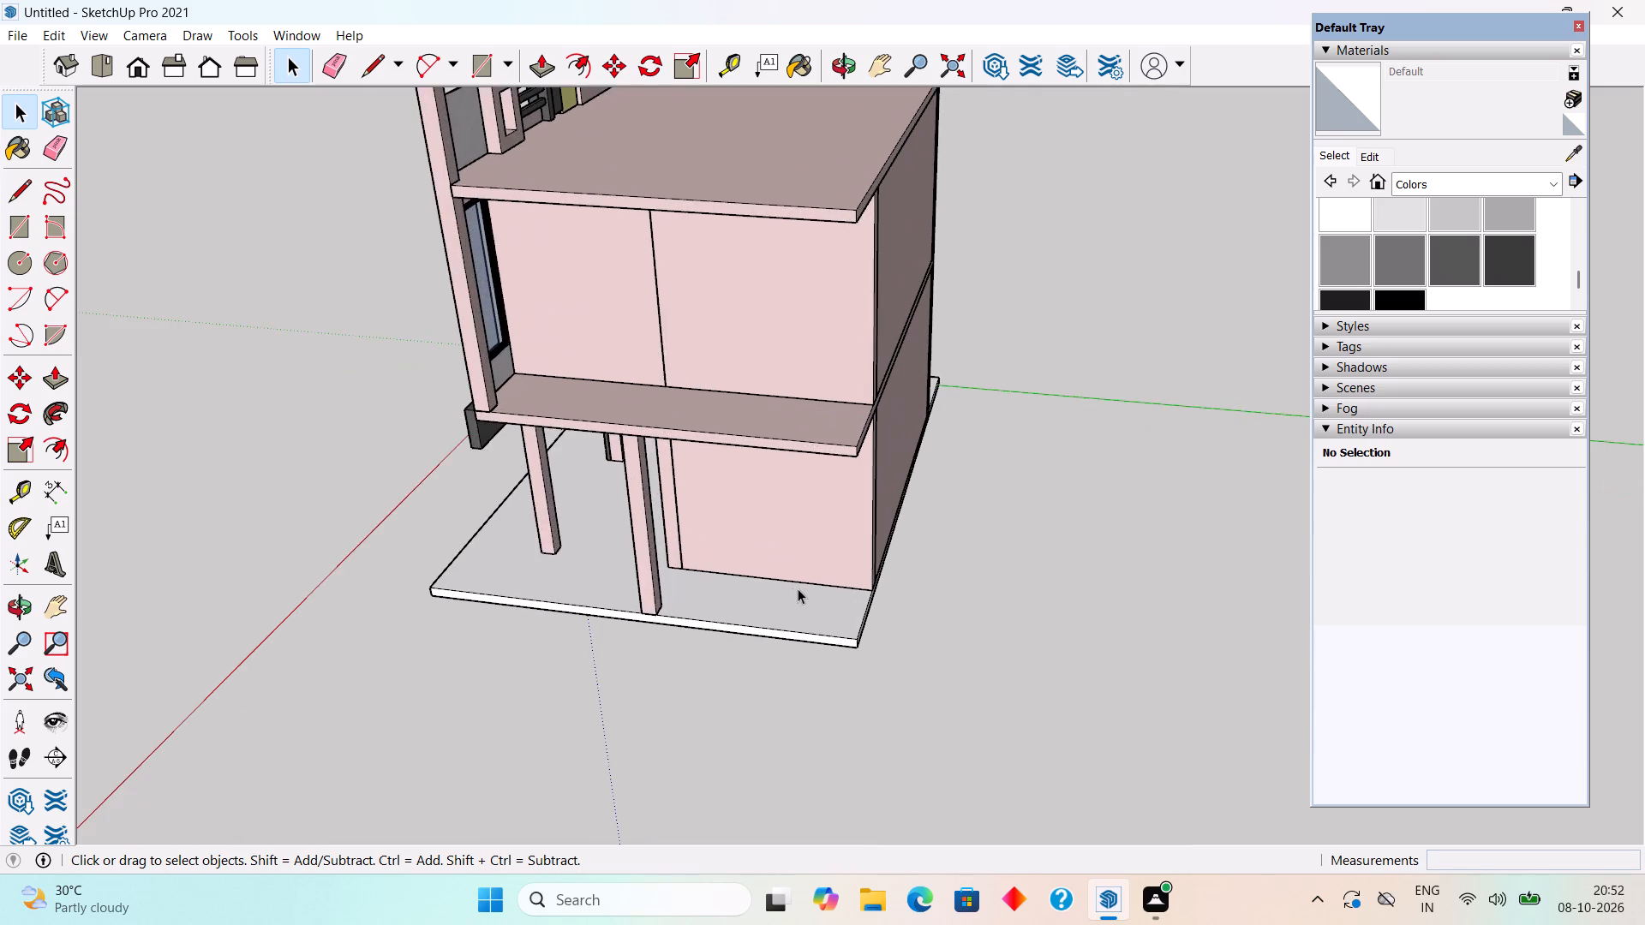
{"action": "scroll", "coordinate": [803, 591], "scroll_direction": "up", "scroll_amount": 4}
{"action": "scroll", "coordinate": [1137, 645], "scroll_direction": "up", "scroll_amount": 2}
{"action": "scroll", "coordinate": [817, 689], "scroll_direction": "up", "scroll_amount": 1}
{"action": "middle_click_drag", "start_coordinate": [817, 696], "coordinate": [937, 745]}
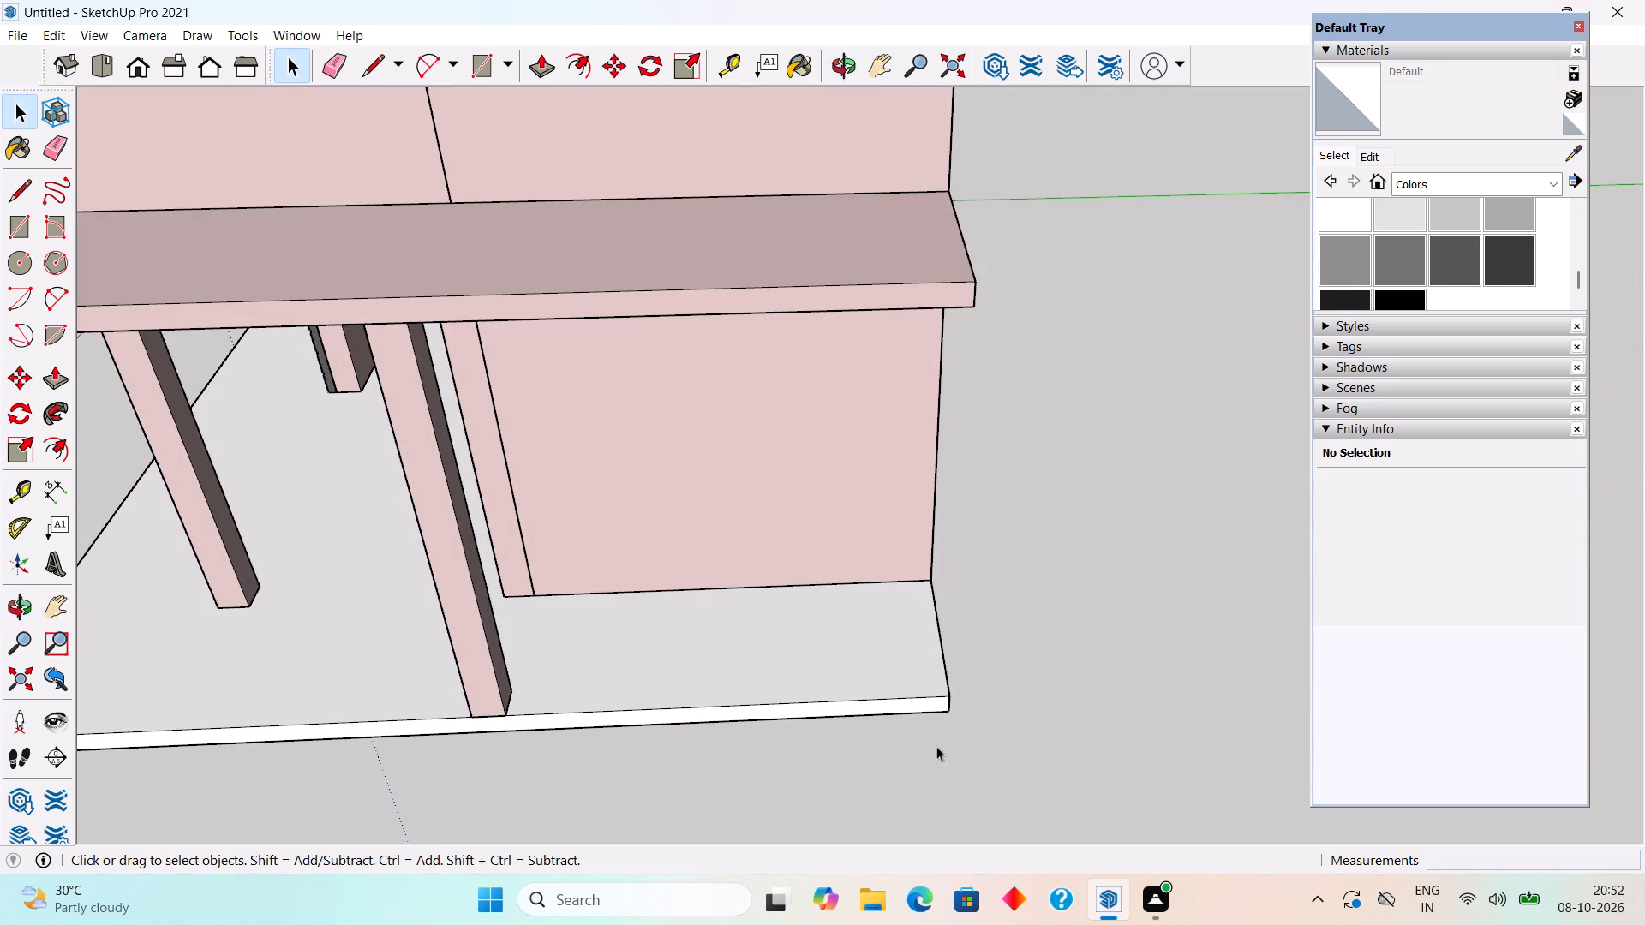
{"action": "key", "text": "t"}
{"action": "left_click", "coordinate": [935, 632]}
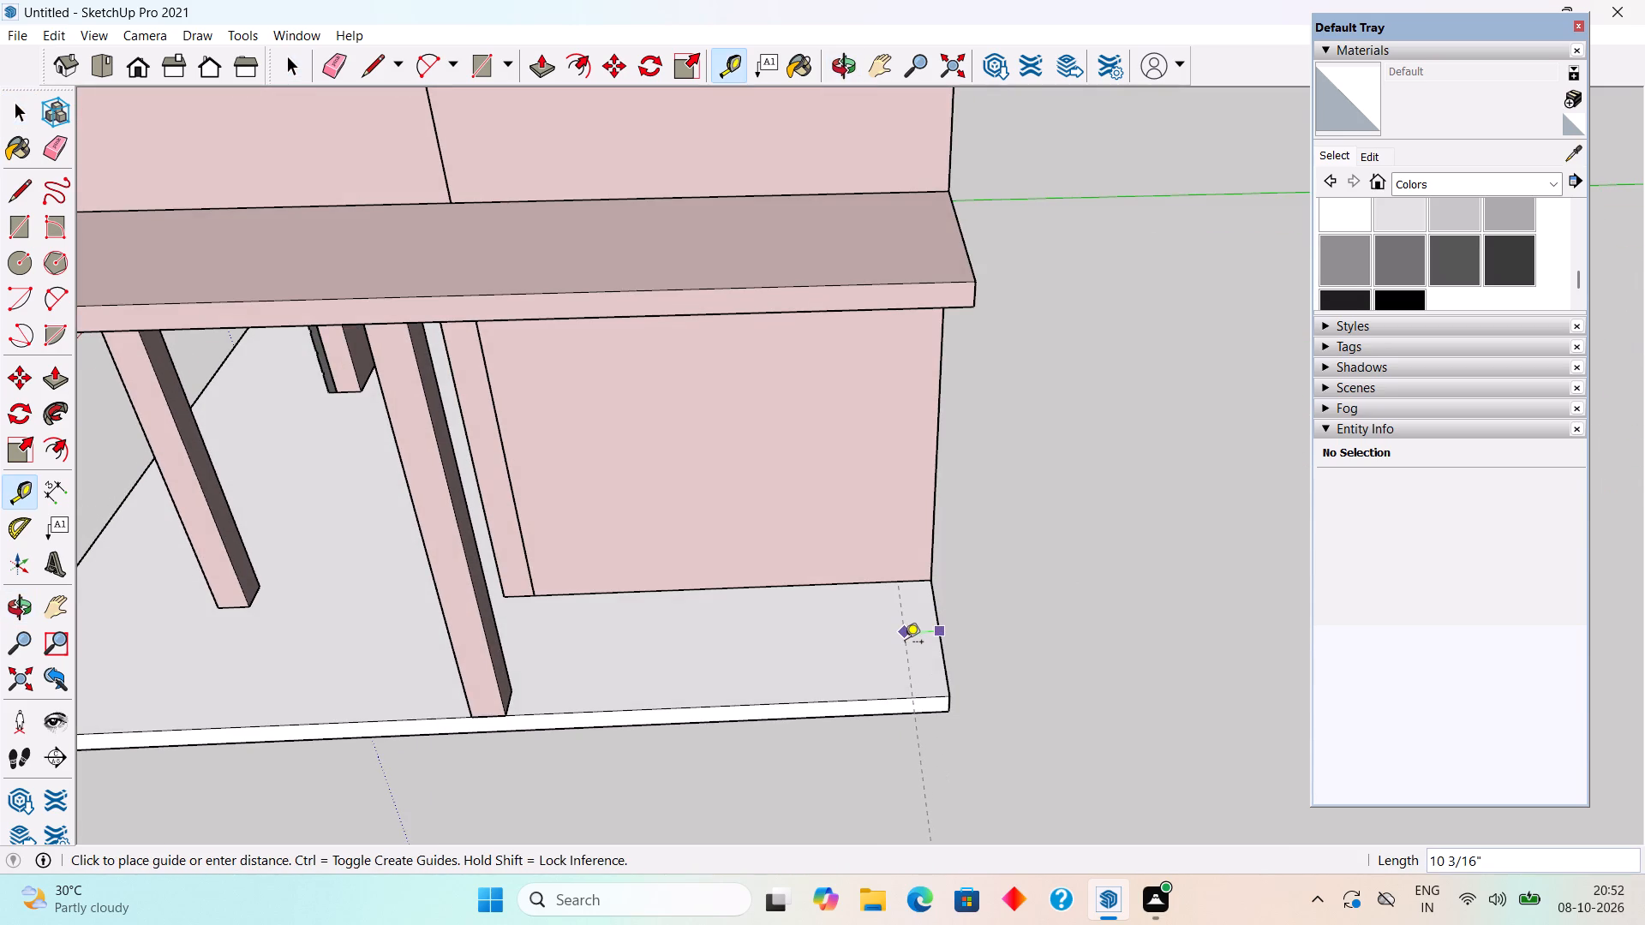
{"action": "type", "text": "9\""}
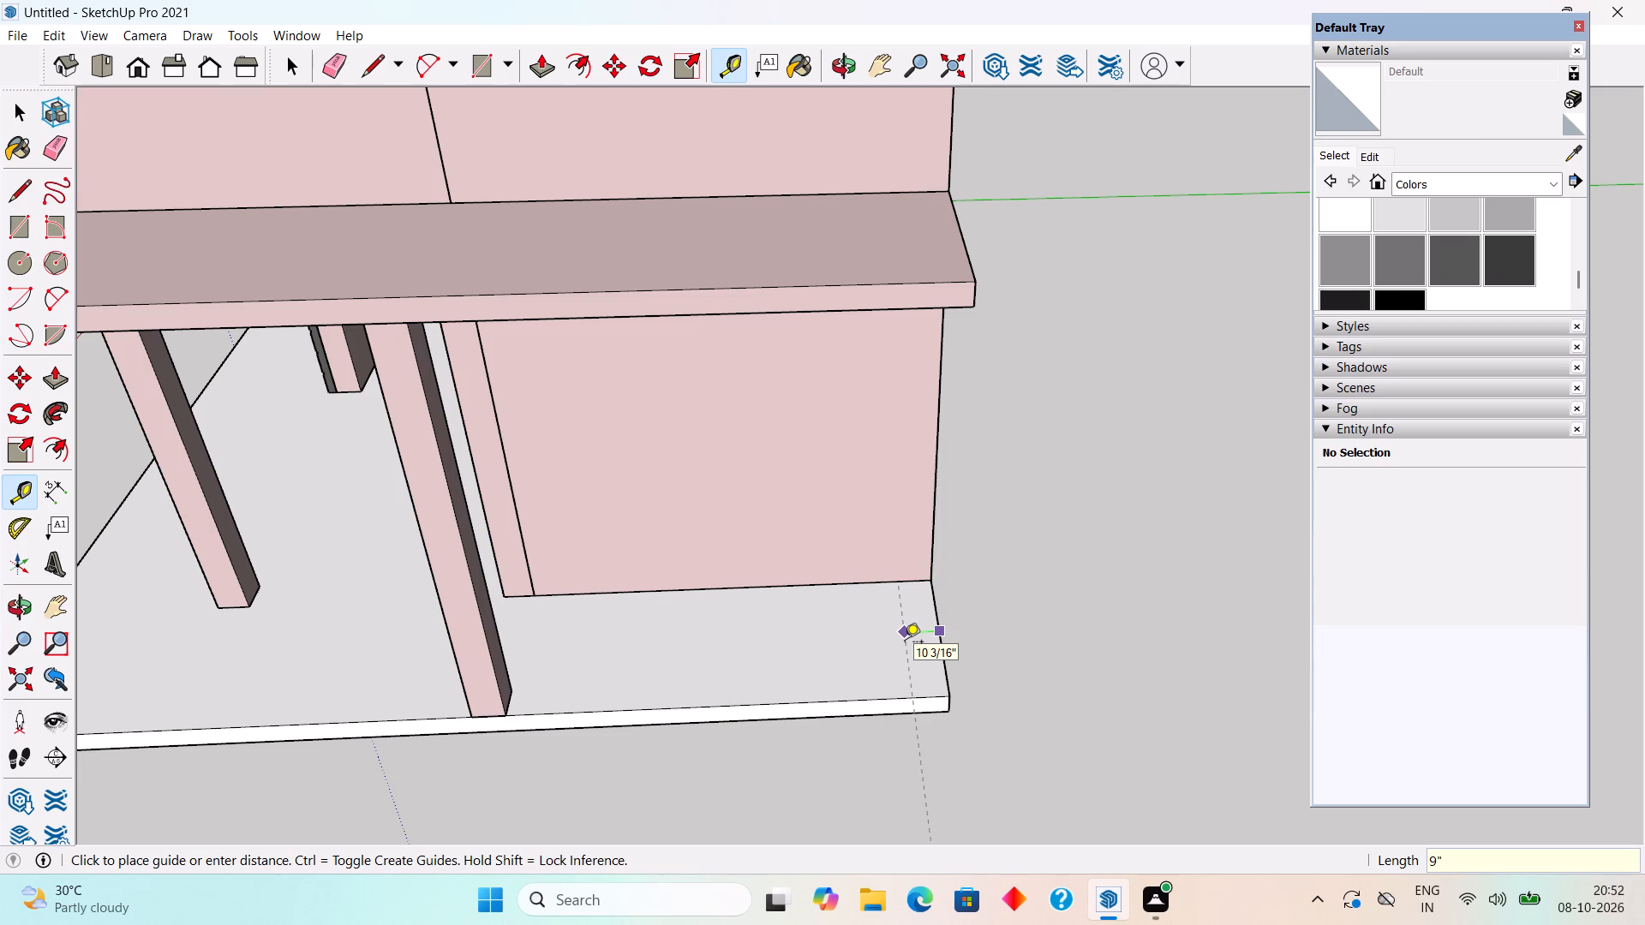
{"action": "key", "text": "Return"}
Draw a 4' by 9" rectangle at the slab's rear porch-side corner, and Push/Pull it up 3' plus another 2'.
{"action": "key", "text": "r"}
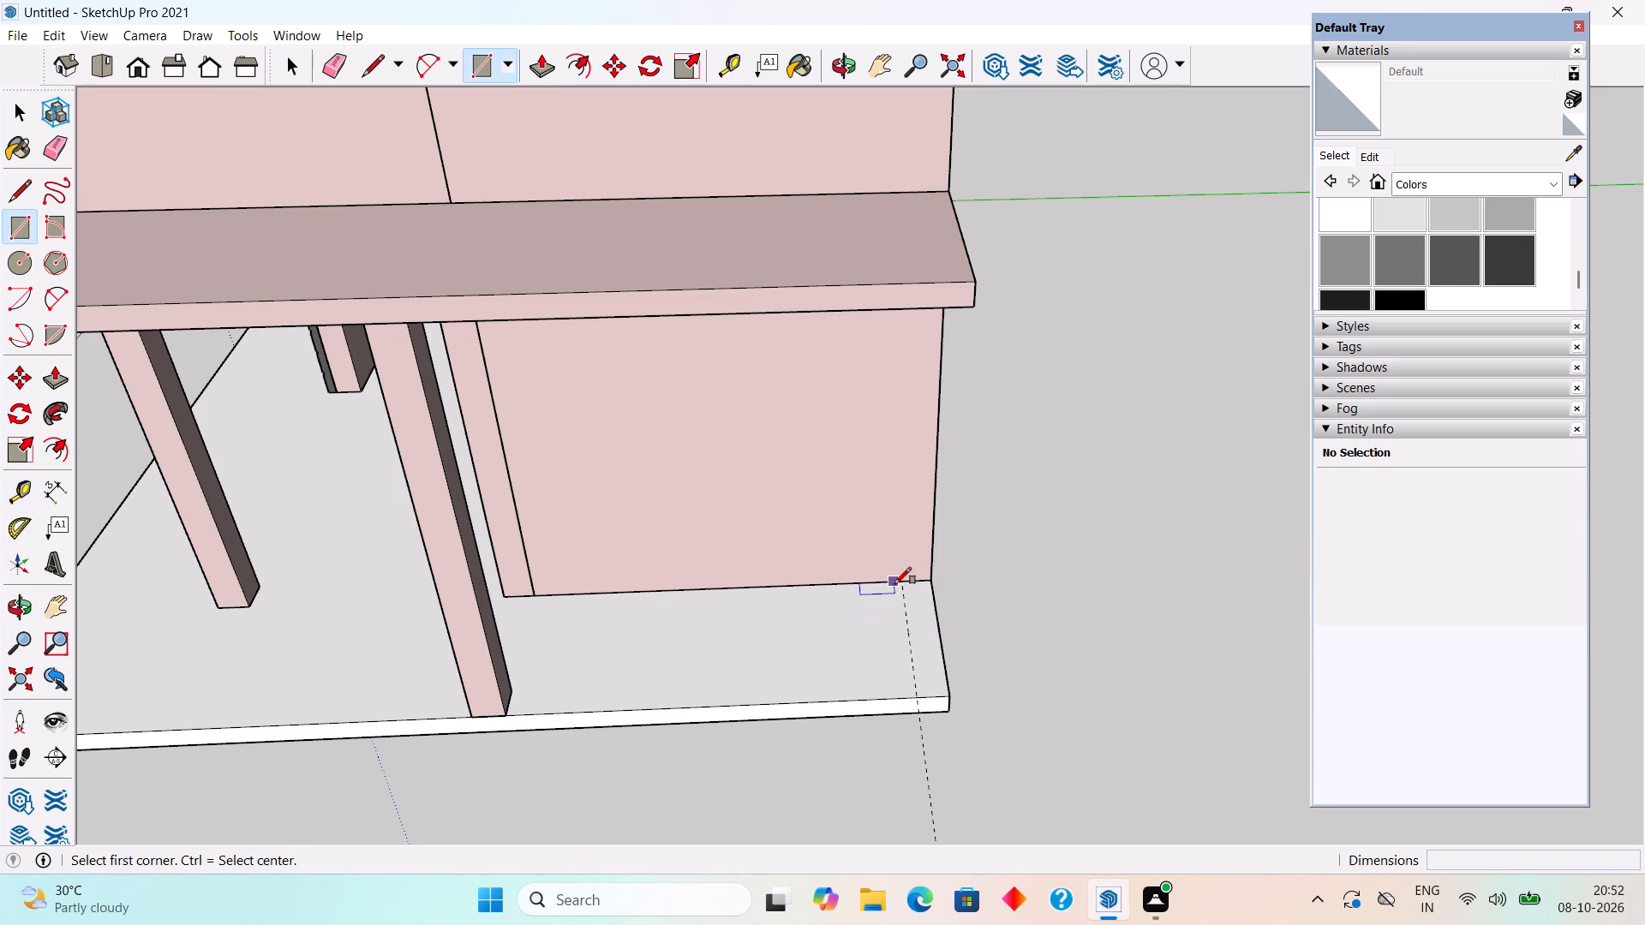
{"action": "left_click", "coordinate": [898, 582]}
{"action": "left_click", "coordinate": [948, 697]}
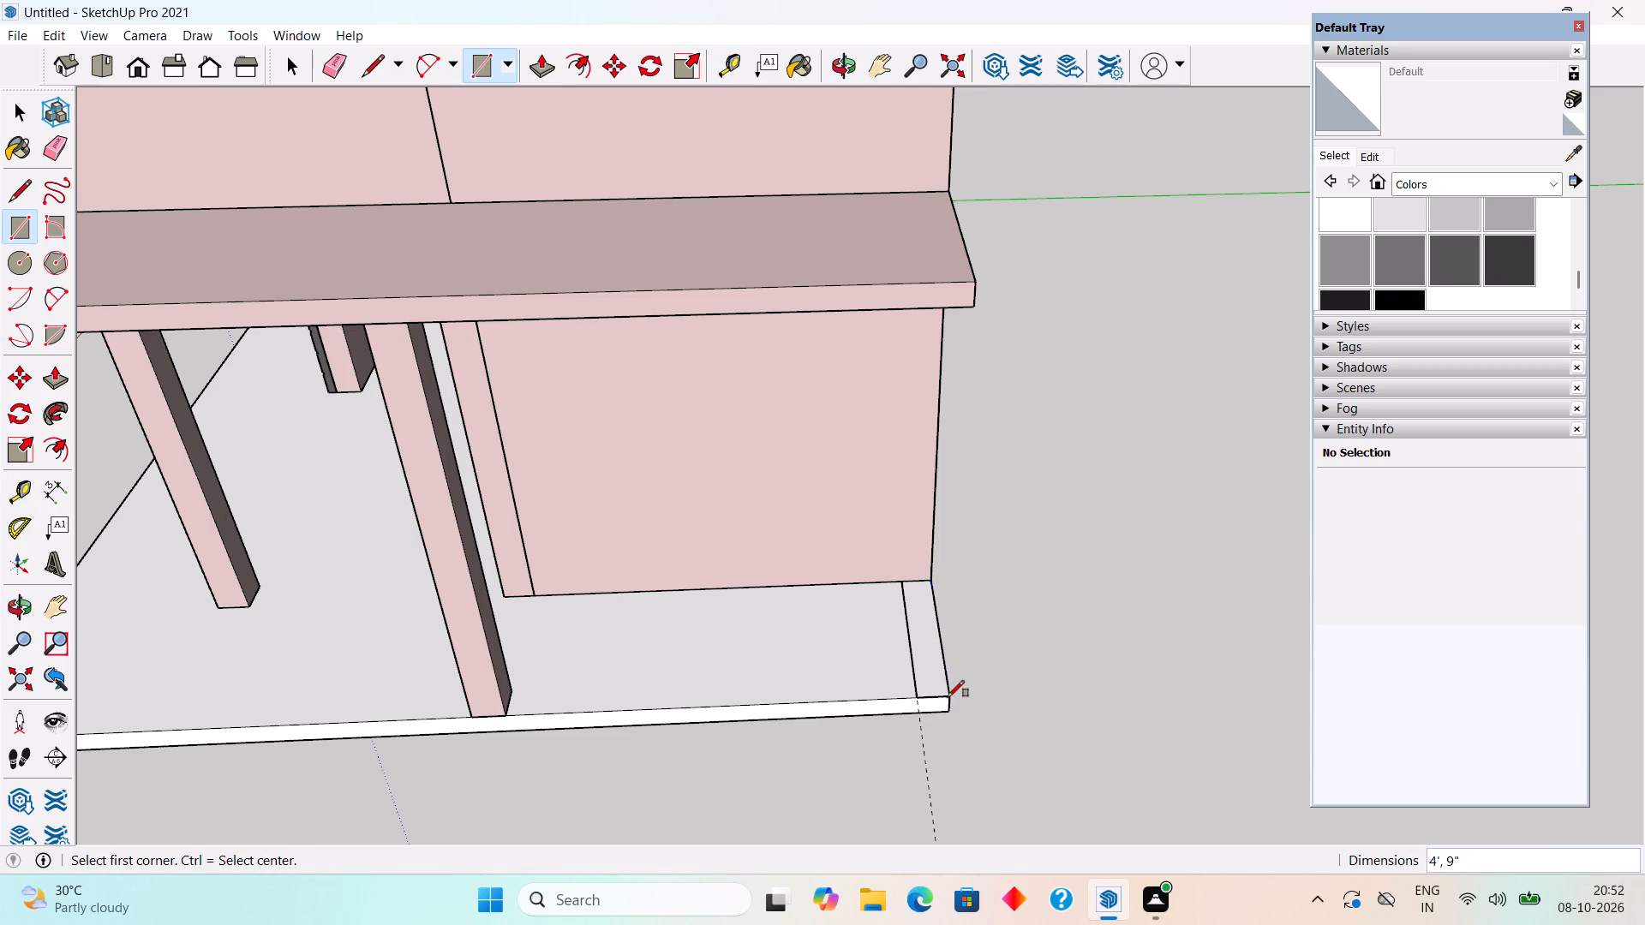
{"action": "key", "text": "p"}
{"action": "left_click", "coordinate": [942, 666]}
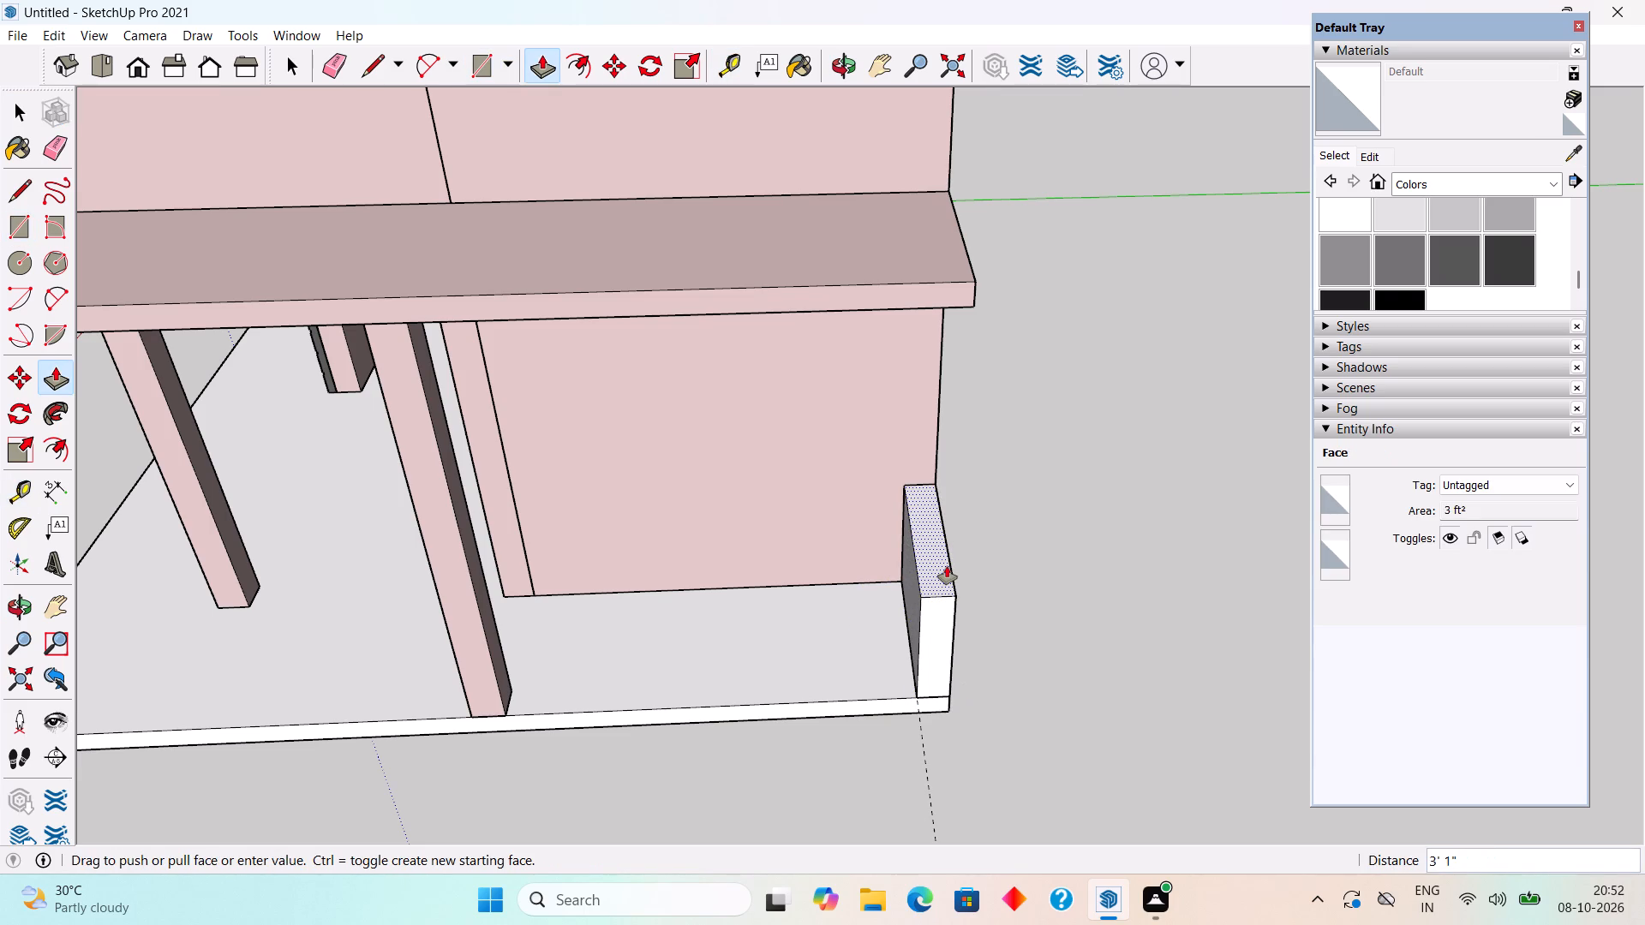
{"action": "type", "text": "3'"}
{"action": "key", "text": "Return"}
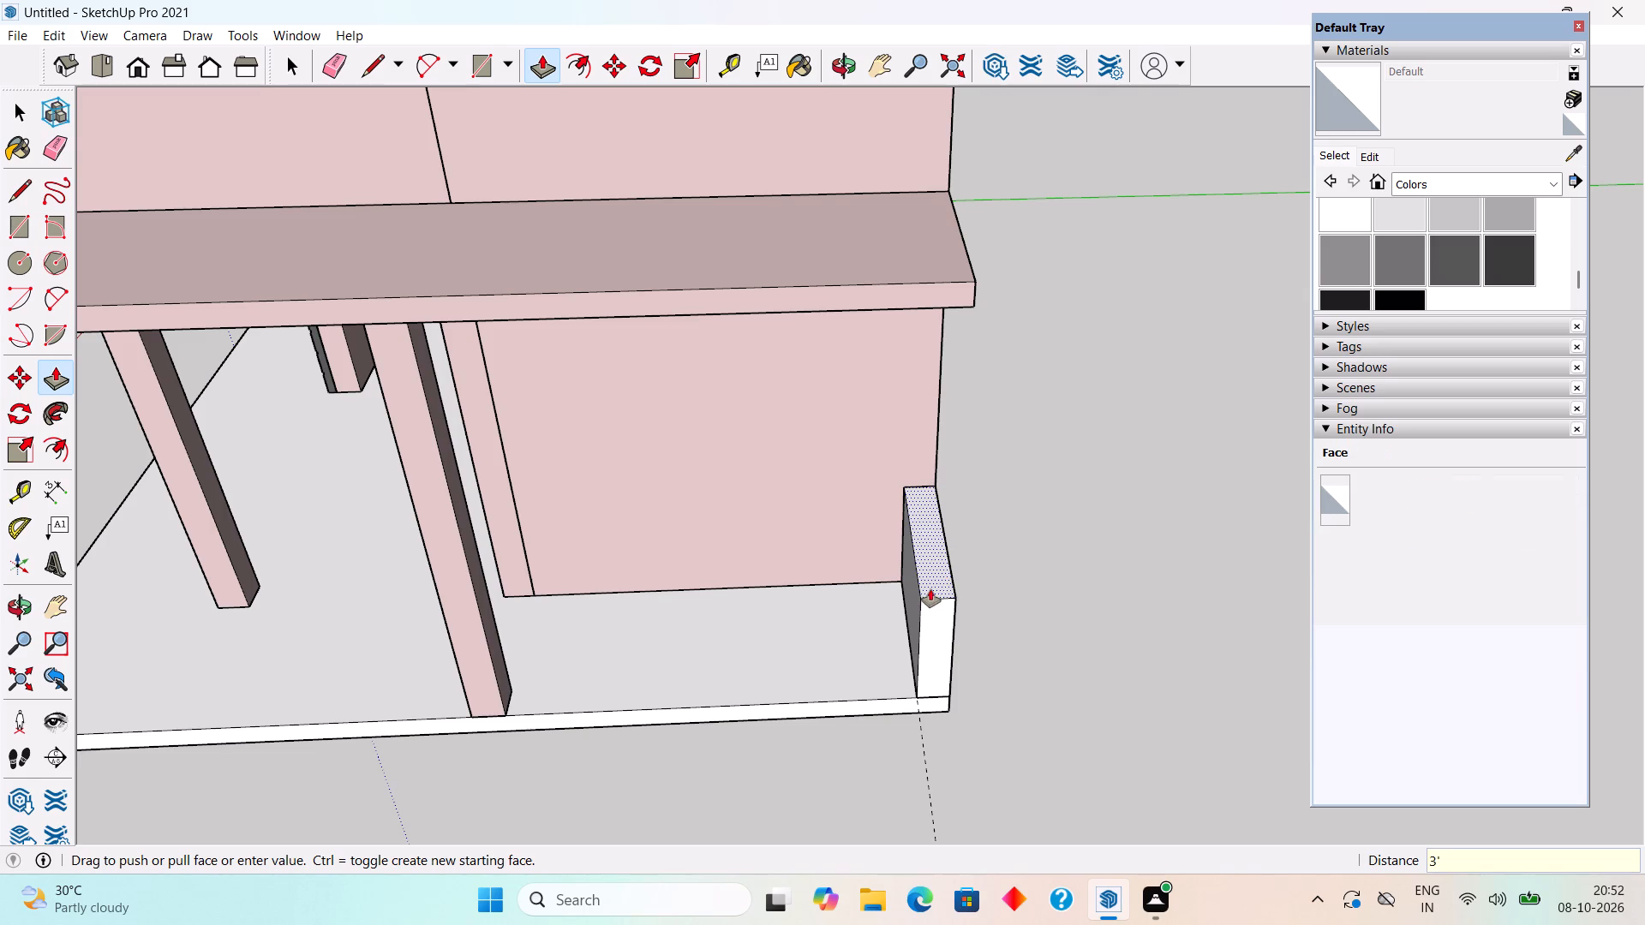
{"action": "left_click", "coordinate": [930, 589]}
{"action": "type", "text": "2'"}
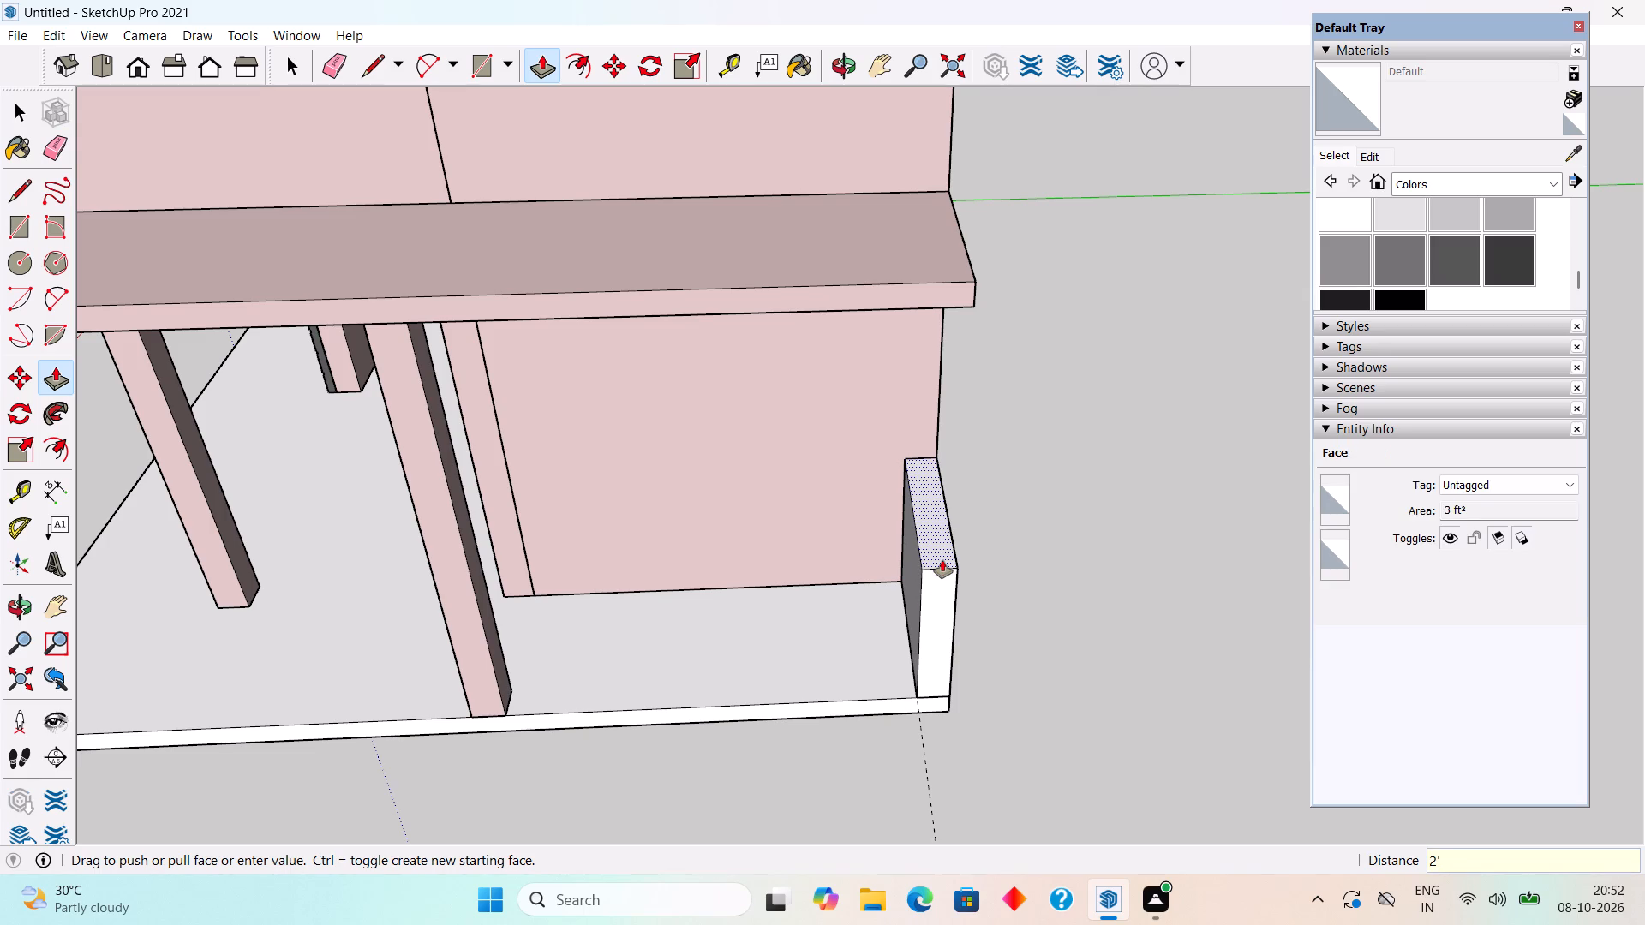
{"action": "key", "text": "Return"}
Make the new short rear wall, with all its connected faces and edges, into a group.
{"action": "key", "text": "space"}
{"action": "triple_click", "coordinate": [942, 560]}
{"action": "right_click", "coordinate": [942, 560]}
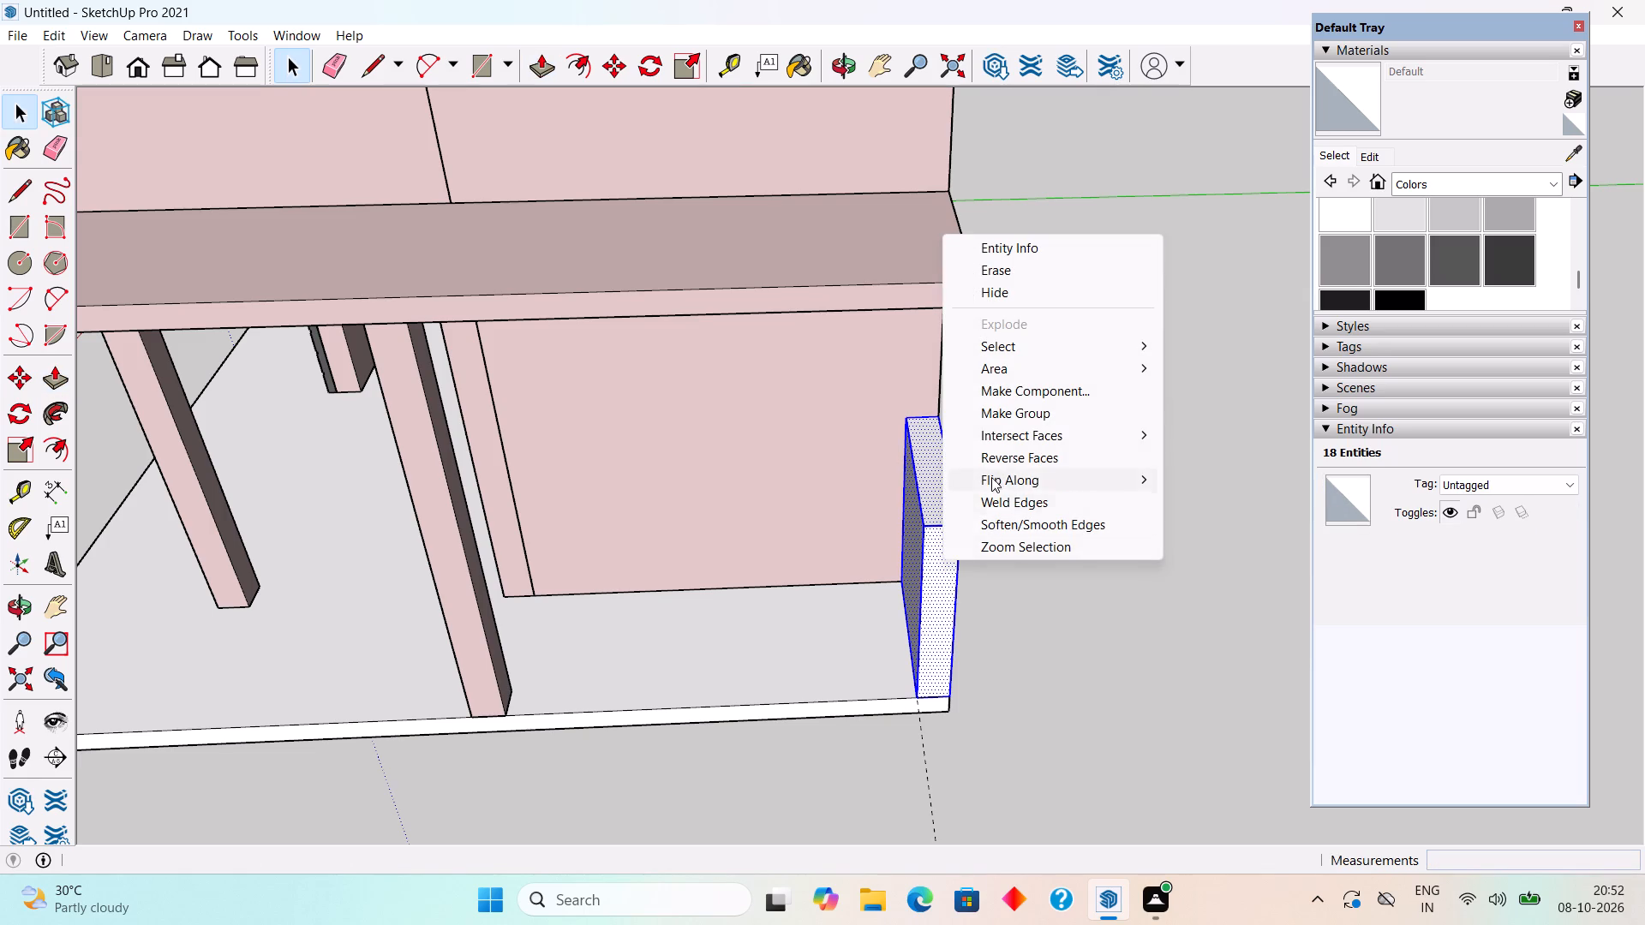
{"action": "left_click", "coordinate": [1004, 415]}
{"action": "middle_click_drag", "start_coordinate": [843, 602], "coordinate": [854, 505]}
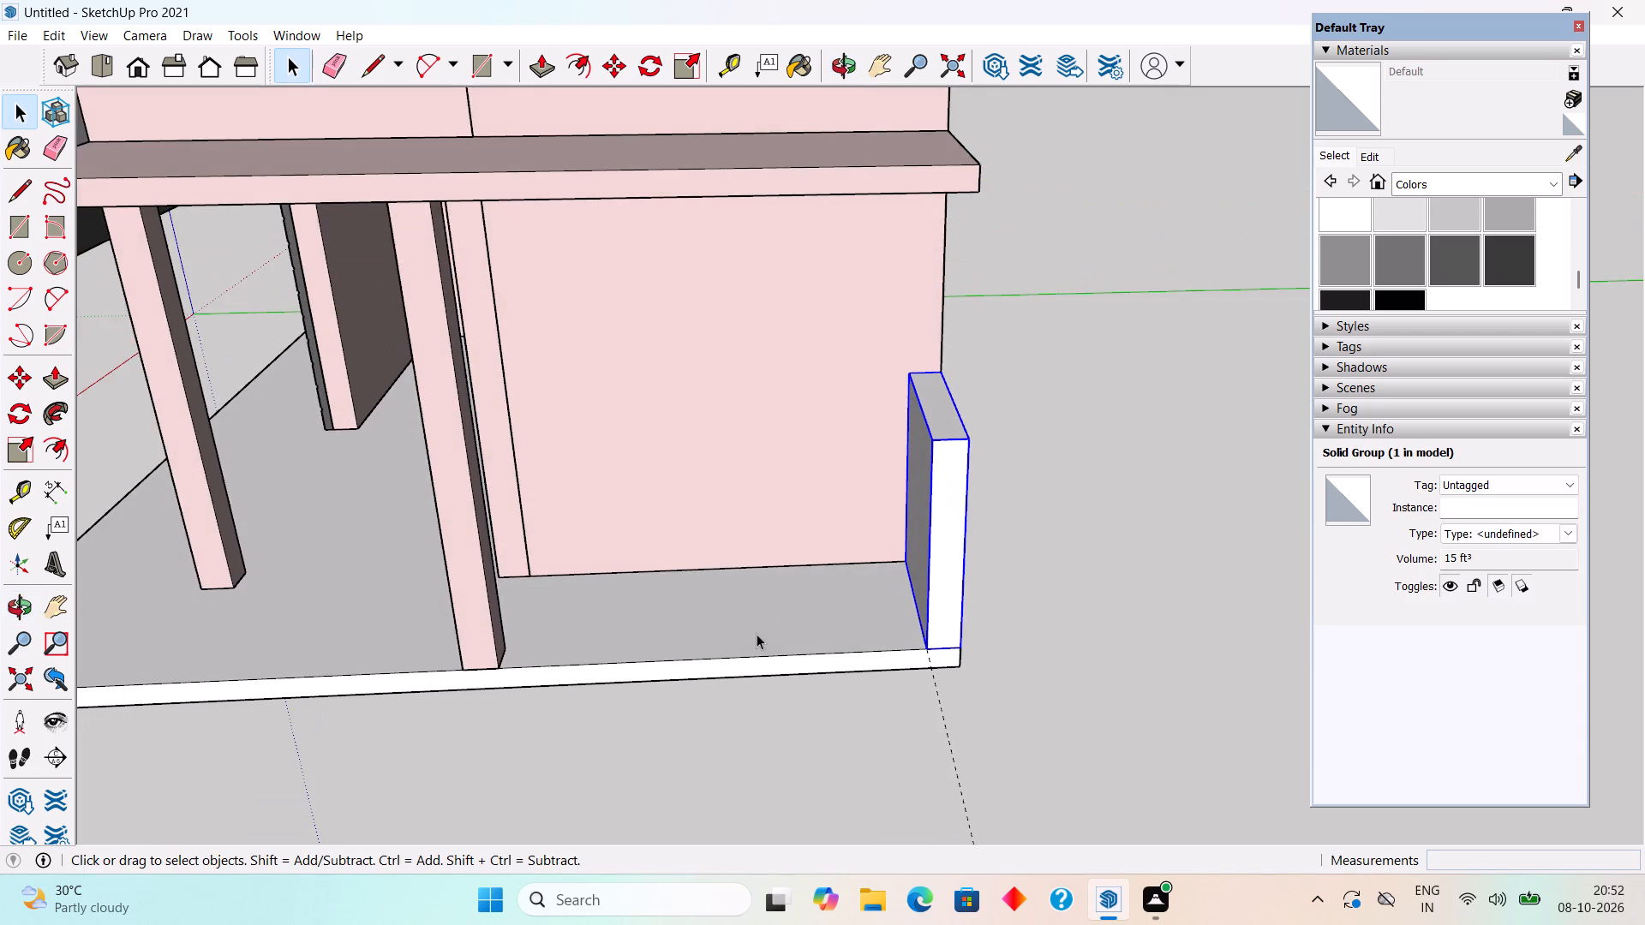
{"action": "scroll", "coordinate": [753, 640], "scroll_direction": "up", "scroll_amount": 4}
{"action": "left_click", "coordinate": [1229, 785]}
Place a guide on the floor slab 9" inward from its porch-side edge.
{"action": "middle_click_drag", "start_coordinate": [700, 575], "coordinate": [685, 700]}
{"action": "scroll", "coordinate": [685, 700], "scroll_direction": "down", "scroll_amount": 3}
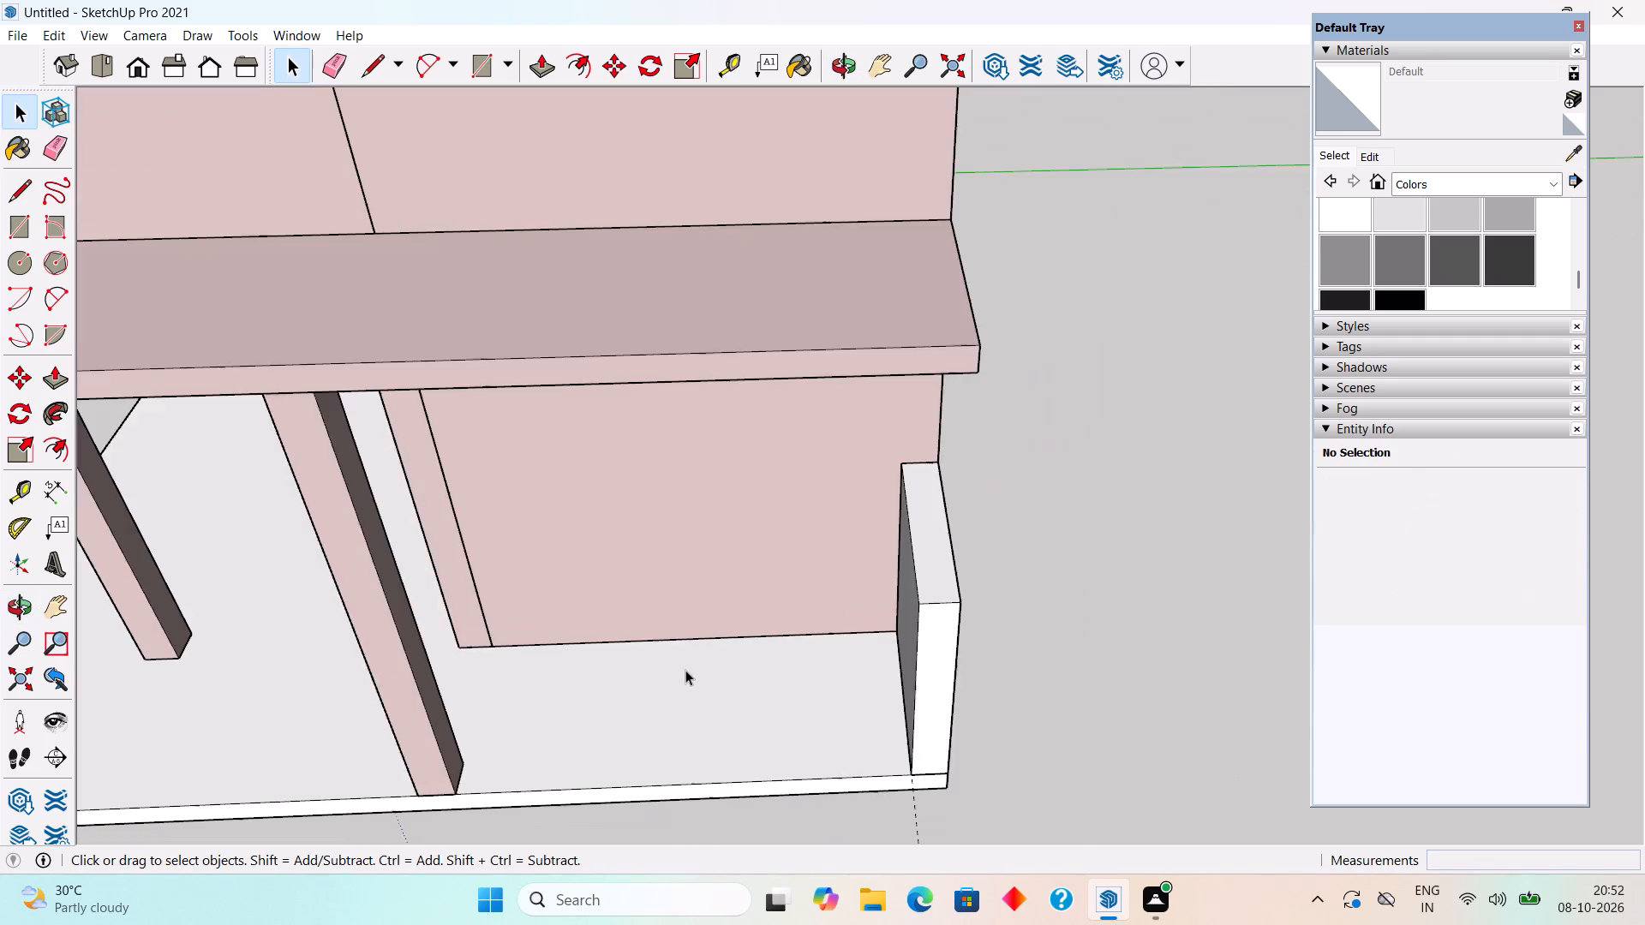
{"action": "scroll", "coordinate": [680, 617], "scroll_direction": "down", "scroll_amount": 5}
{"action": "scroll", "coordinate": [660, 743], "scroll_direction": "up", "scroll_amount": 5}
{"action": "key", "text": "t"}
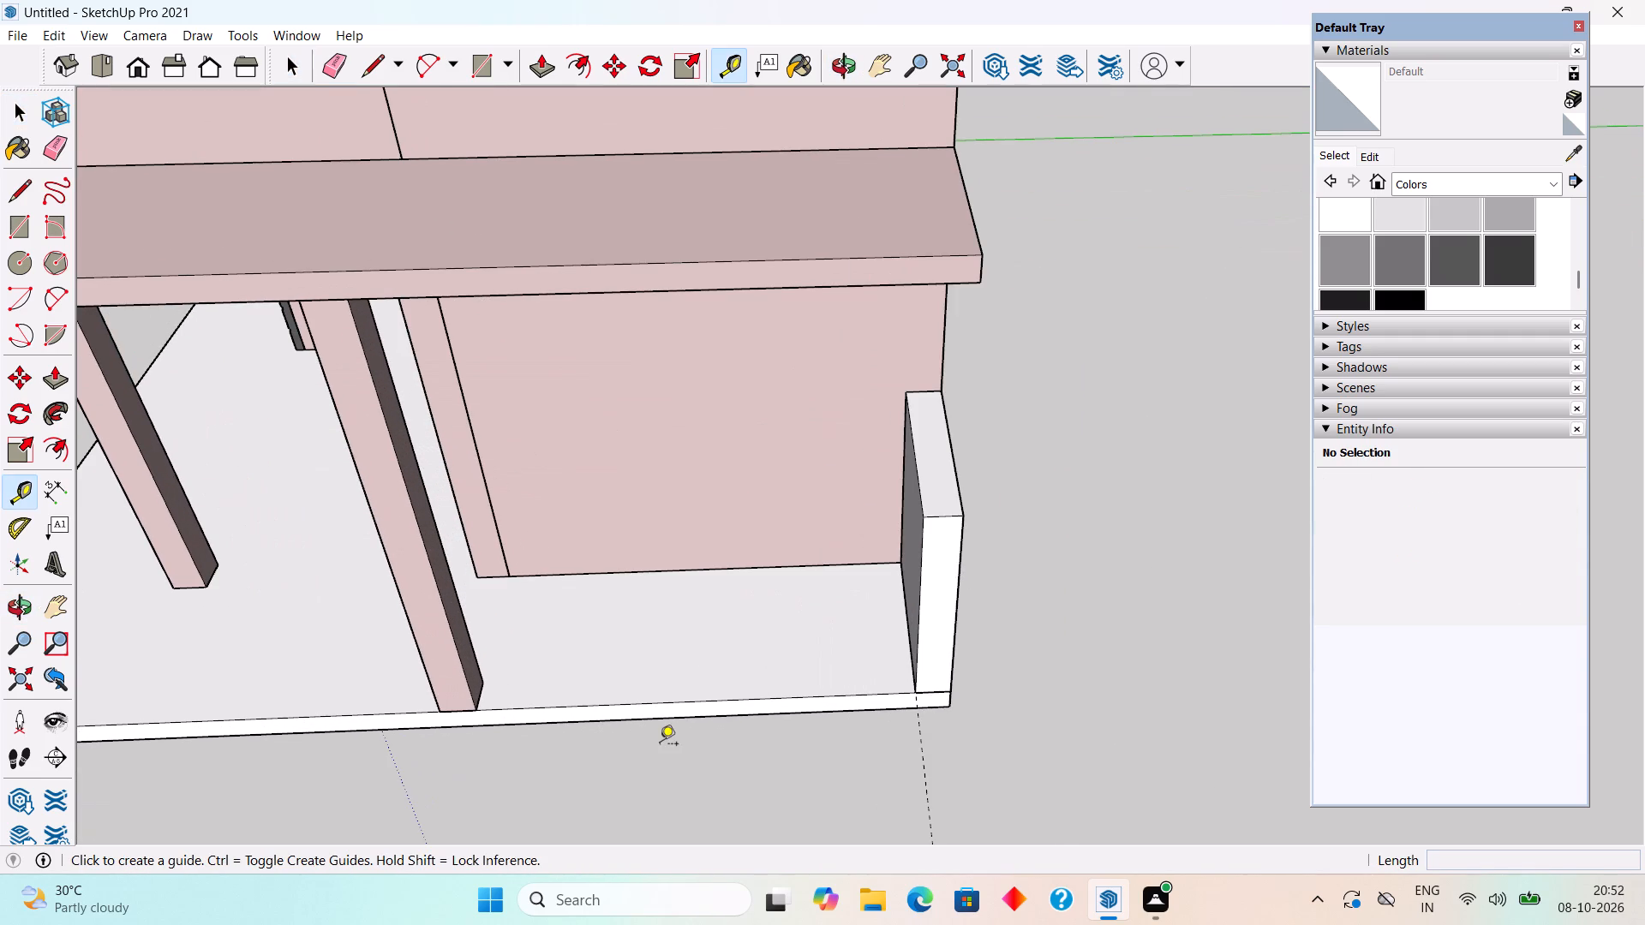
{"action": "left_click", "coordinate": [673, 704]}
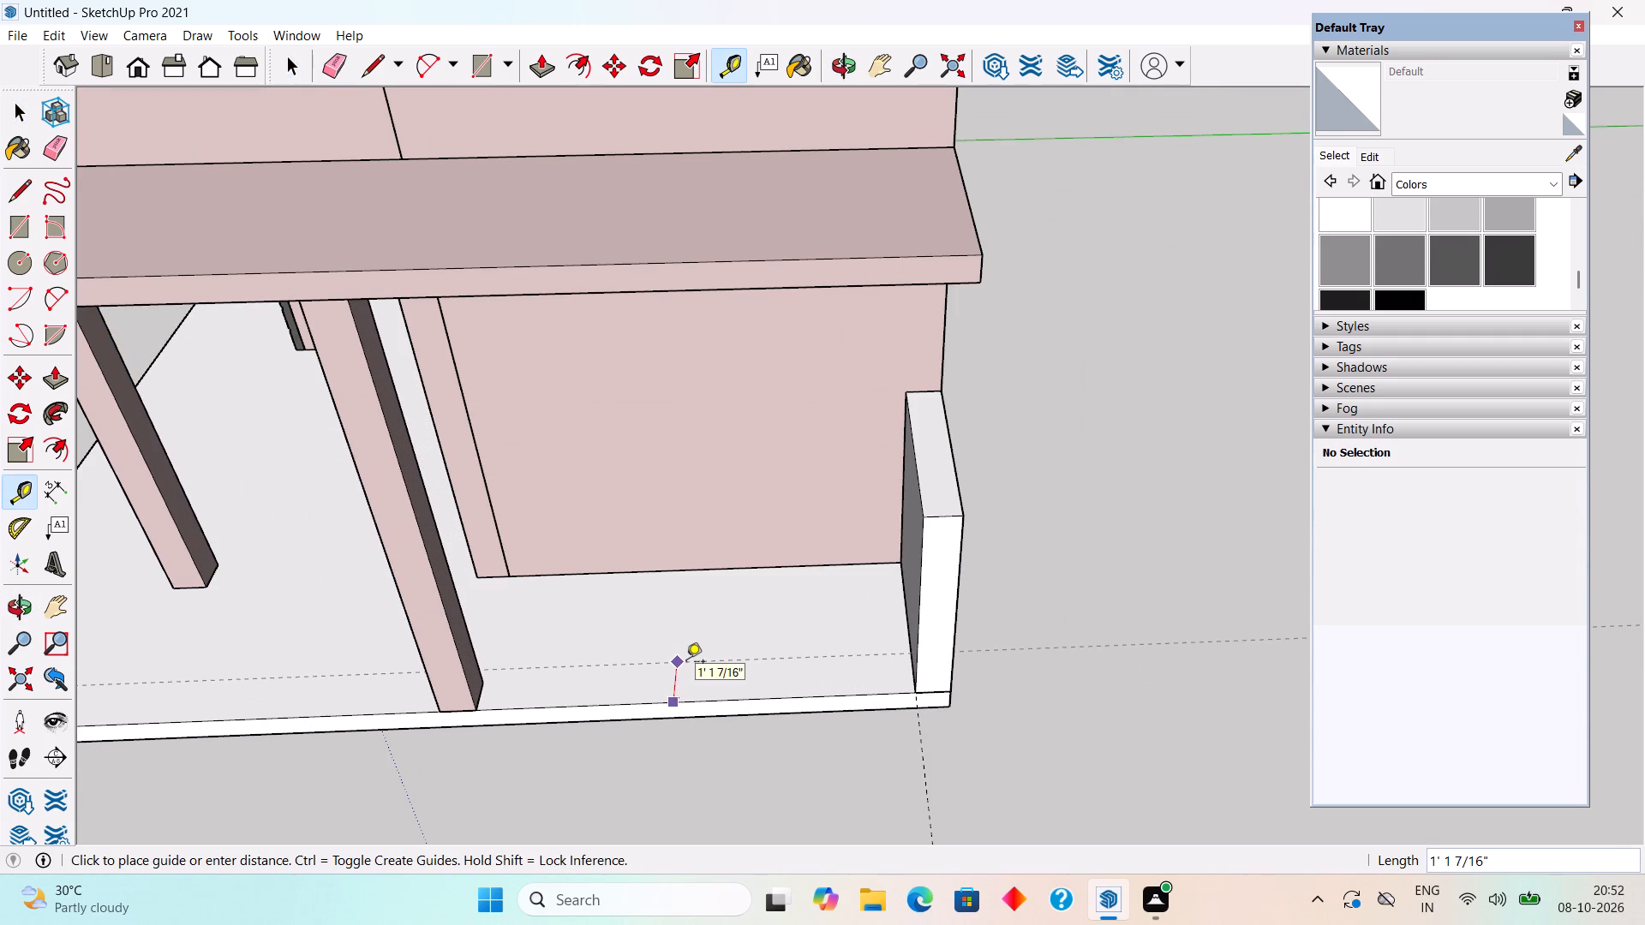
{"action": "type", "text": "9\""}
{"action": "key", "text": "Return"}
Draw a 9' 3" by 9" rectangle between the porch-side column and the rear wall, and Push/Pull it up 5' to match that wall.
{"action": "key", "text": "space"}
{"action": "type", "text": "r"}
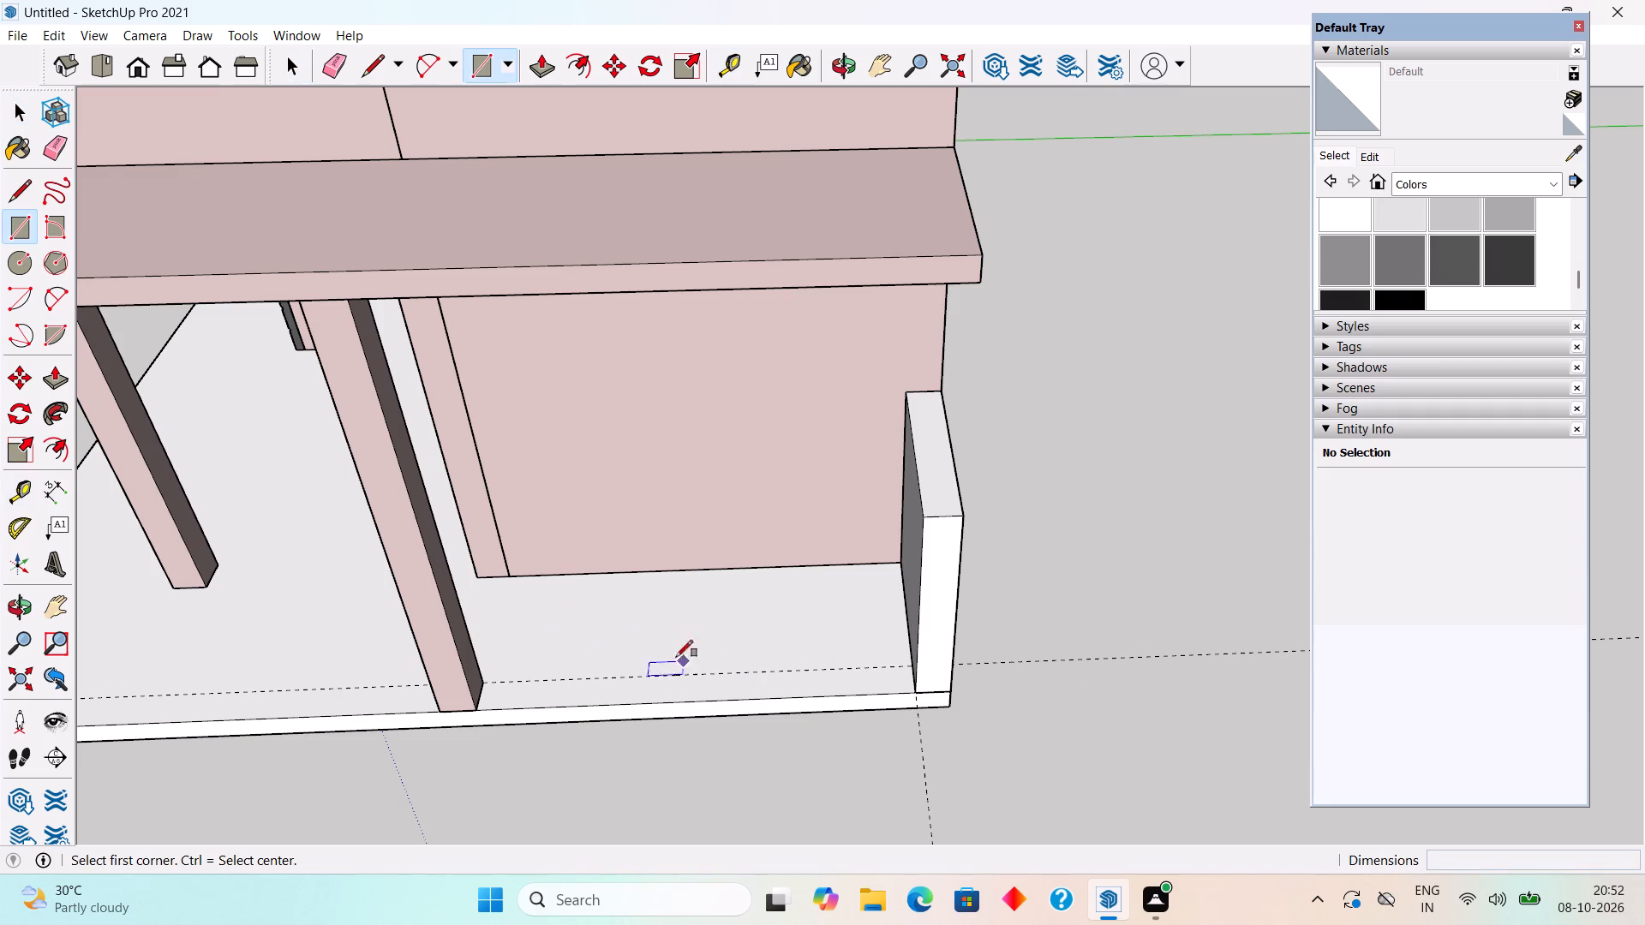
{"action": "left_click", "coordinate": [484, 682]}
{"action": "left_click", "coordinate": [918, 692]}
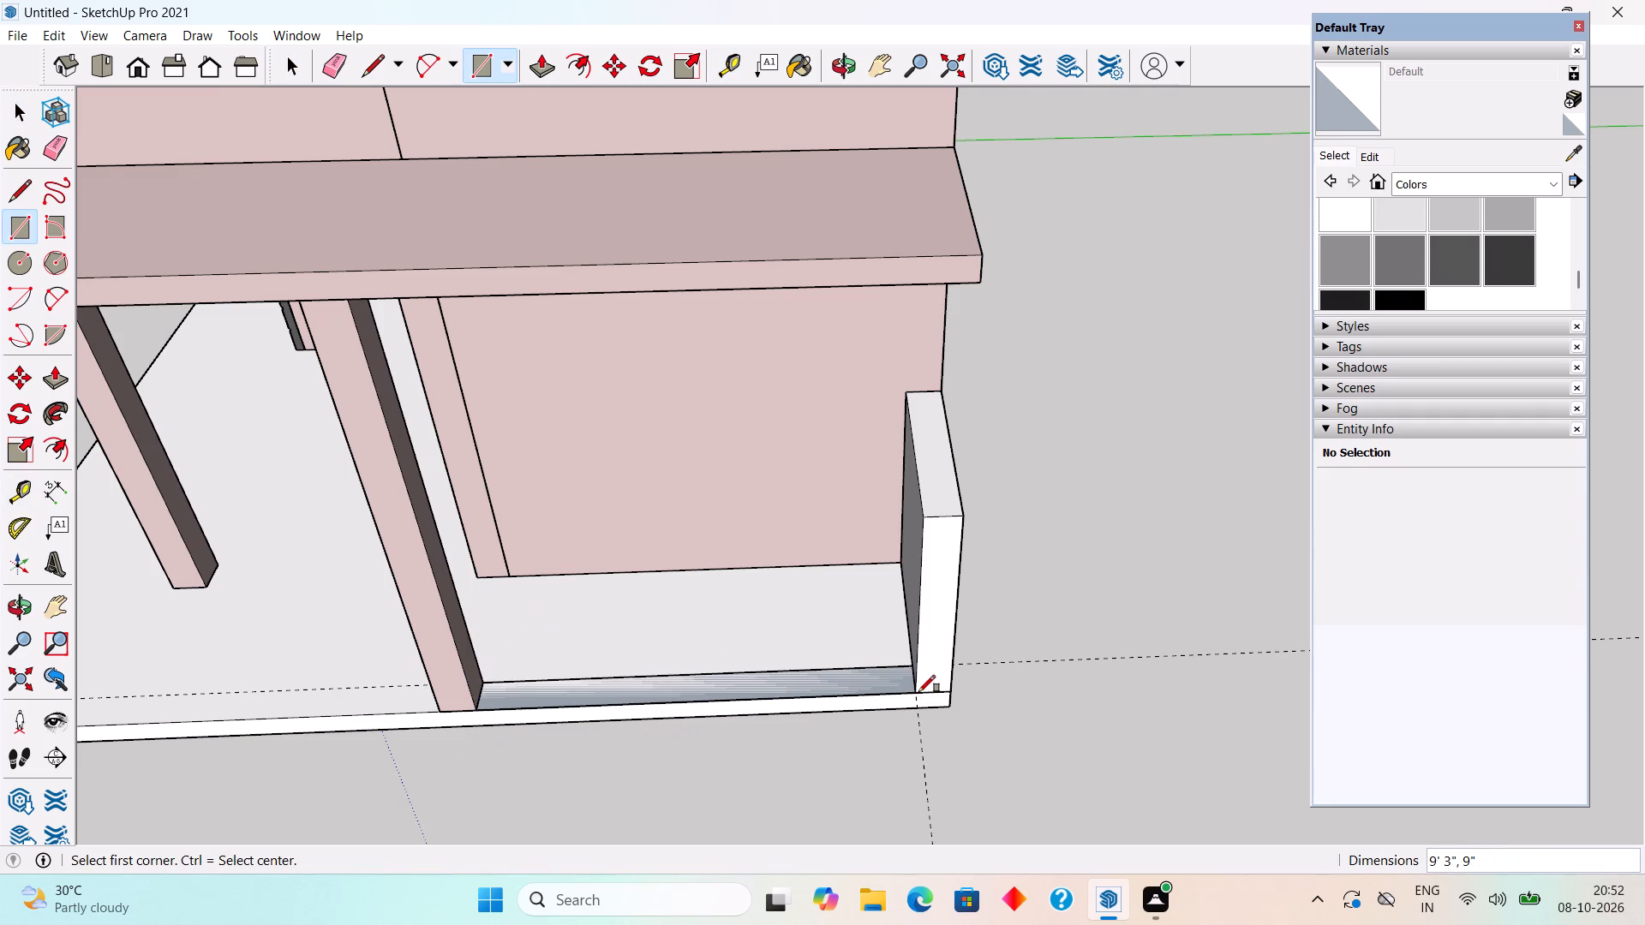
{"action": "key", "text": "p"}
{"action": "left_click", "coordinate": [836, 676]}
{"action": "left_click", "coordinate": [954, 510]}
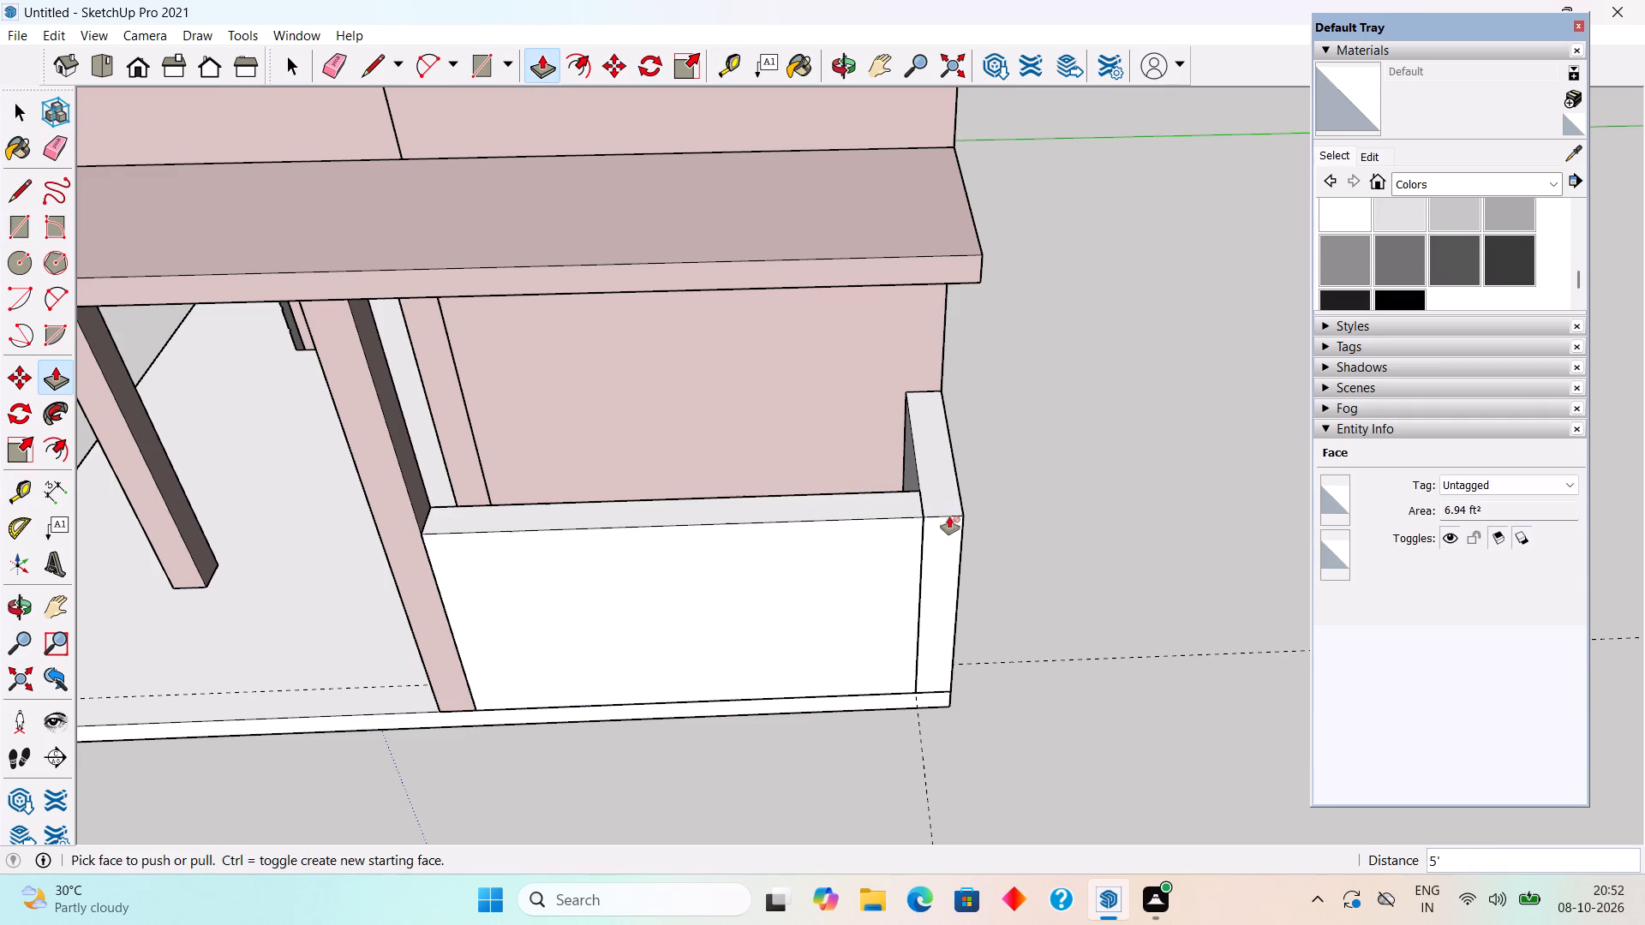
Make the new side wall between the column and the rear wall into a group.
{"action": "key", "text": "space"}
{"action": "triple_click", "coordinate": [865, 560]}
{"action": "right_click", "coordinate": [865, 560]}
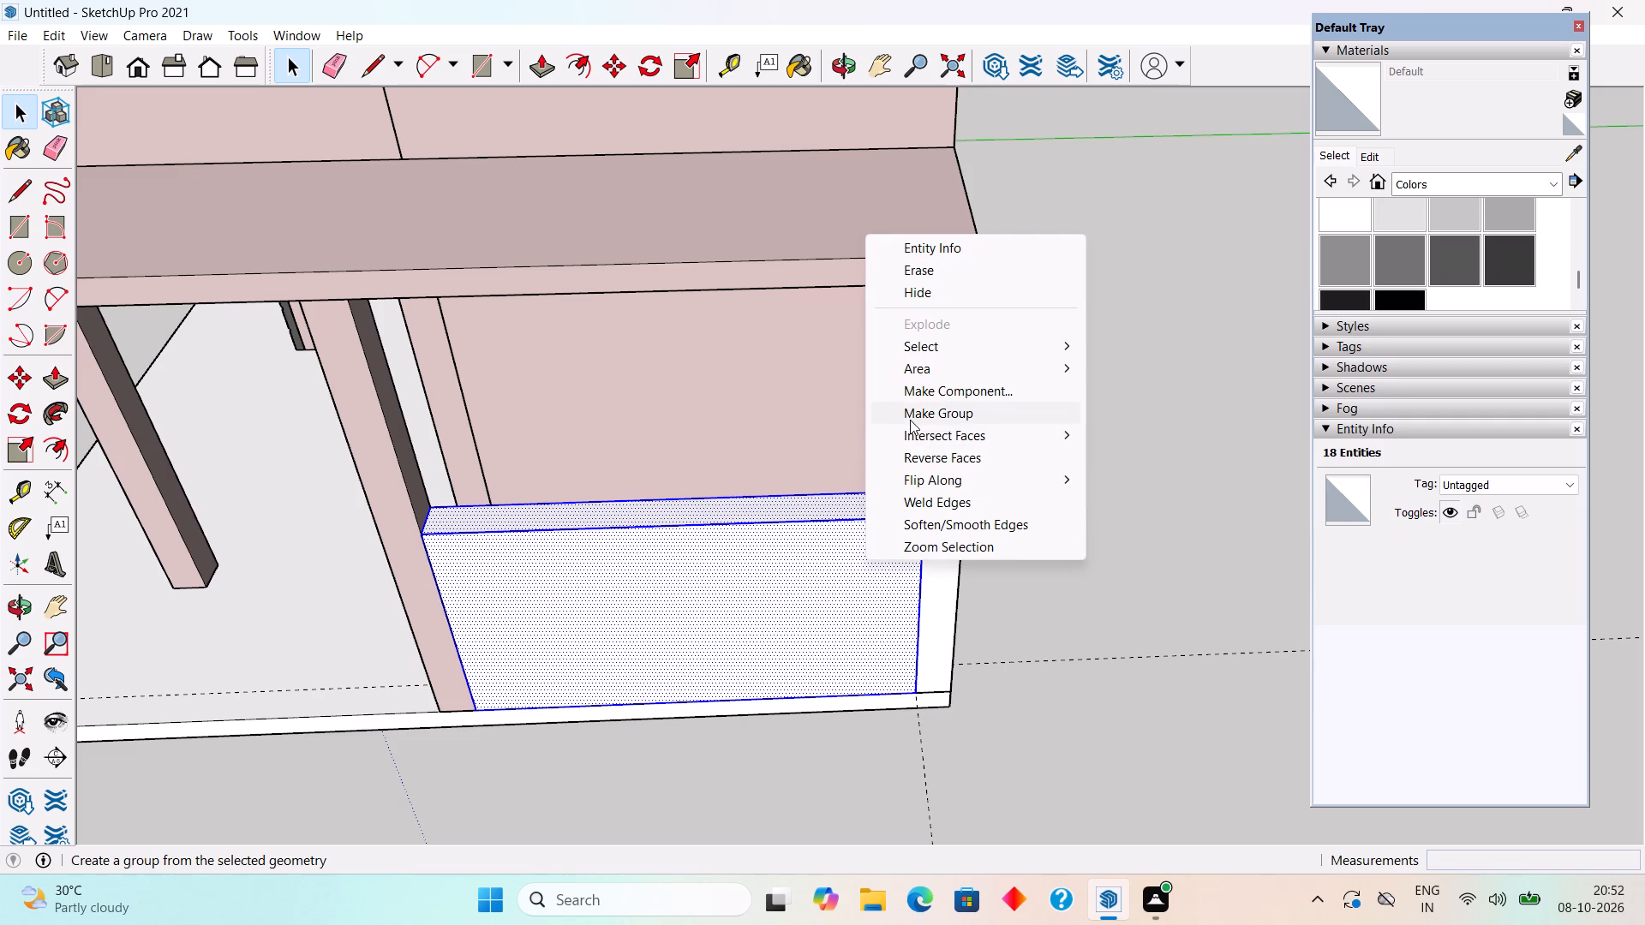
{"action": "left_click", "coordinate": [910, 420]}
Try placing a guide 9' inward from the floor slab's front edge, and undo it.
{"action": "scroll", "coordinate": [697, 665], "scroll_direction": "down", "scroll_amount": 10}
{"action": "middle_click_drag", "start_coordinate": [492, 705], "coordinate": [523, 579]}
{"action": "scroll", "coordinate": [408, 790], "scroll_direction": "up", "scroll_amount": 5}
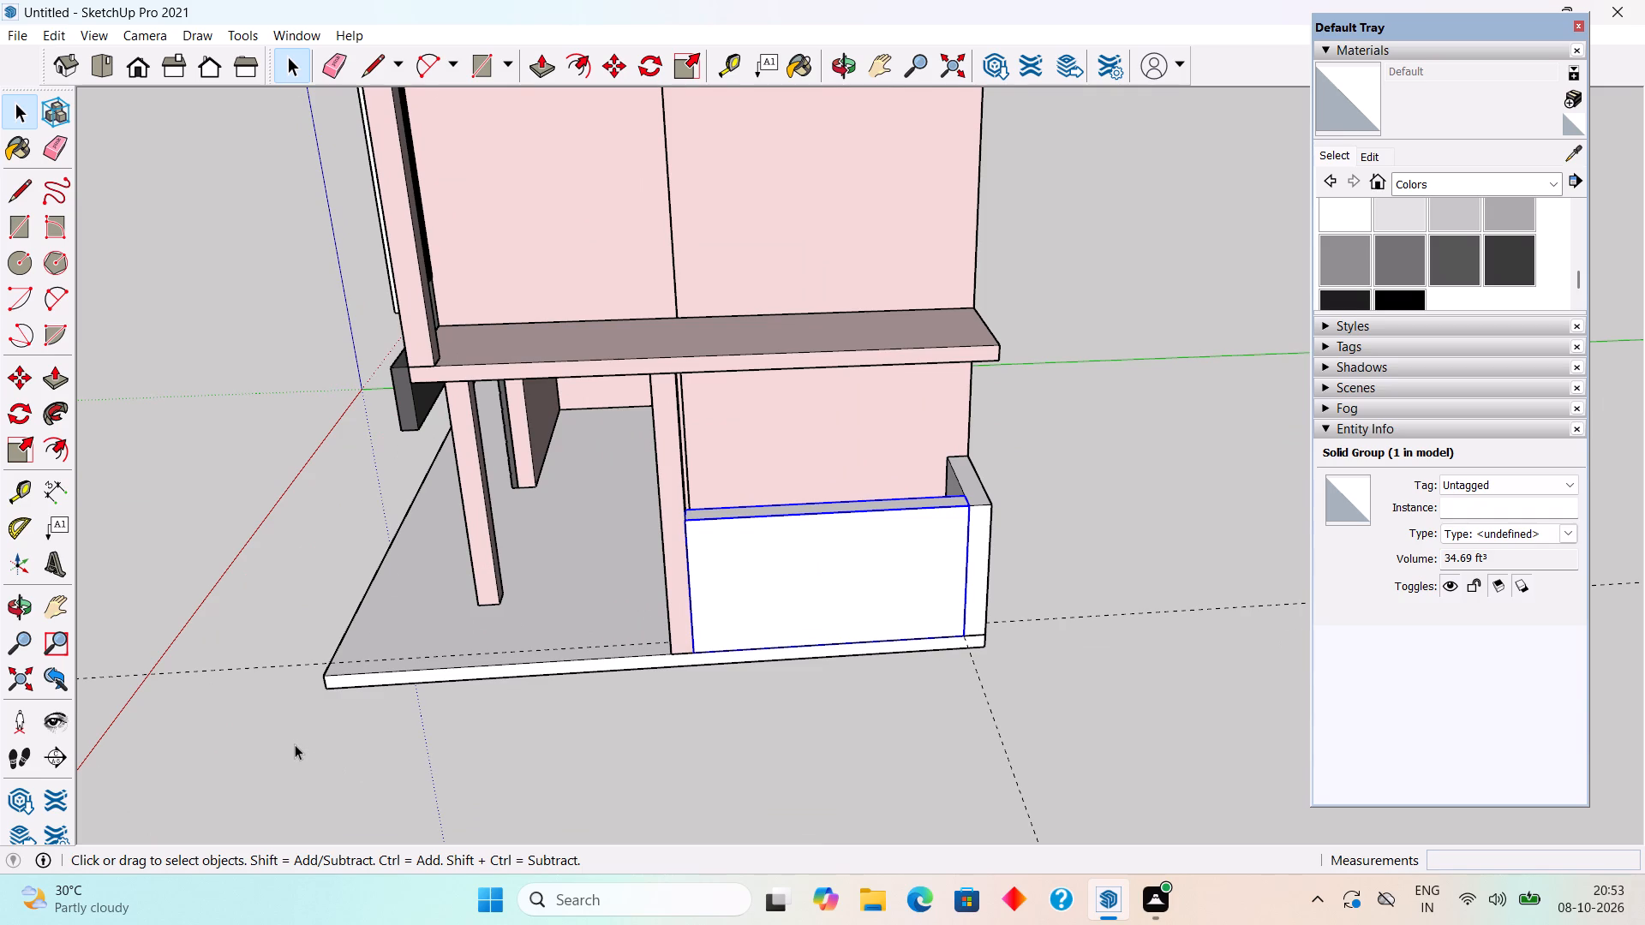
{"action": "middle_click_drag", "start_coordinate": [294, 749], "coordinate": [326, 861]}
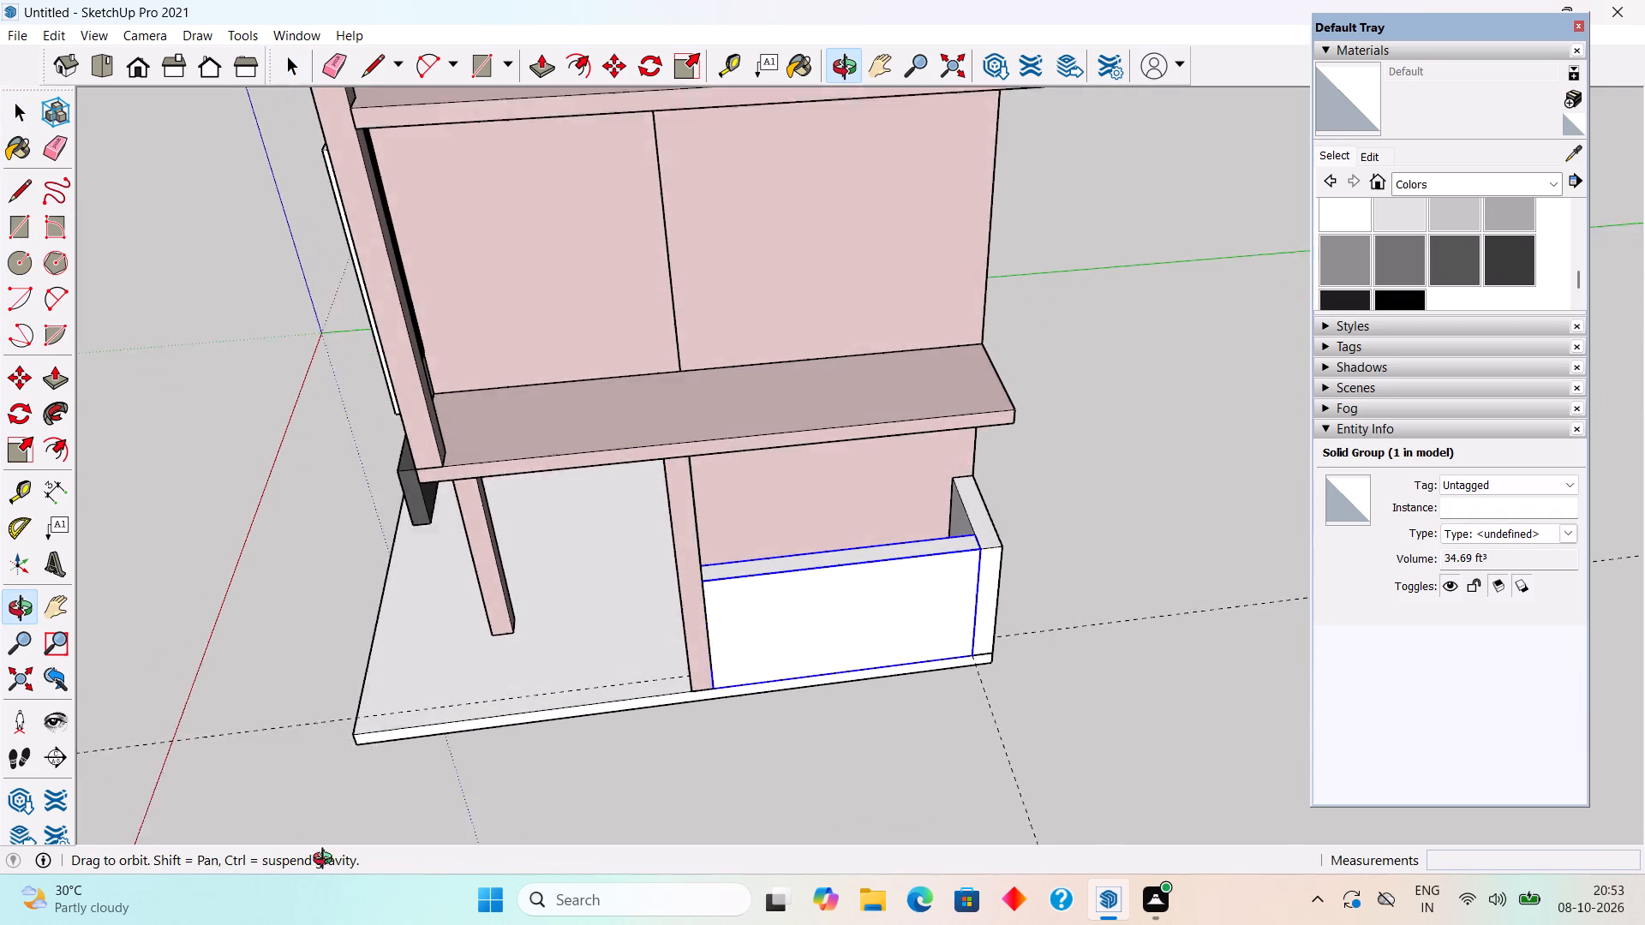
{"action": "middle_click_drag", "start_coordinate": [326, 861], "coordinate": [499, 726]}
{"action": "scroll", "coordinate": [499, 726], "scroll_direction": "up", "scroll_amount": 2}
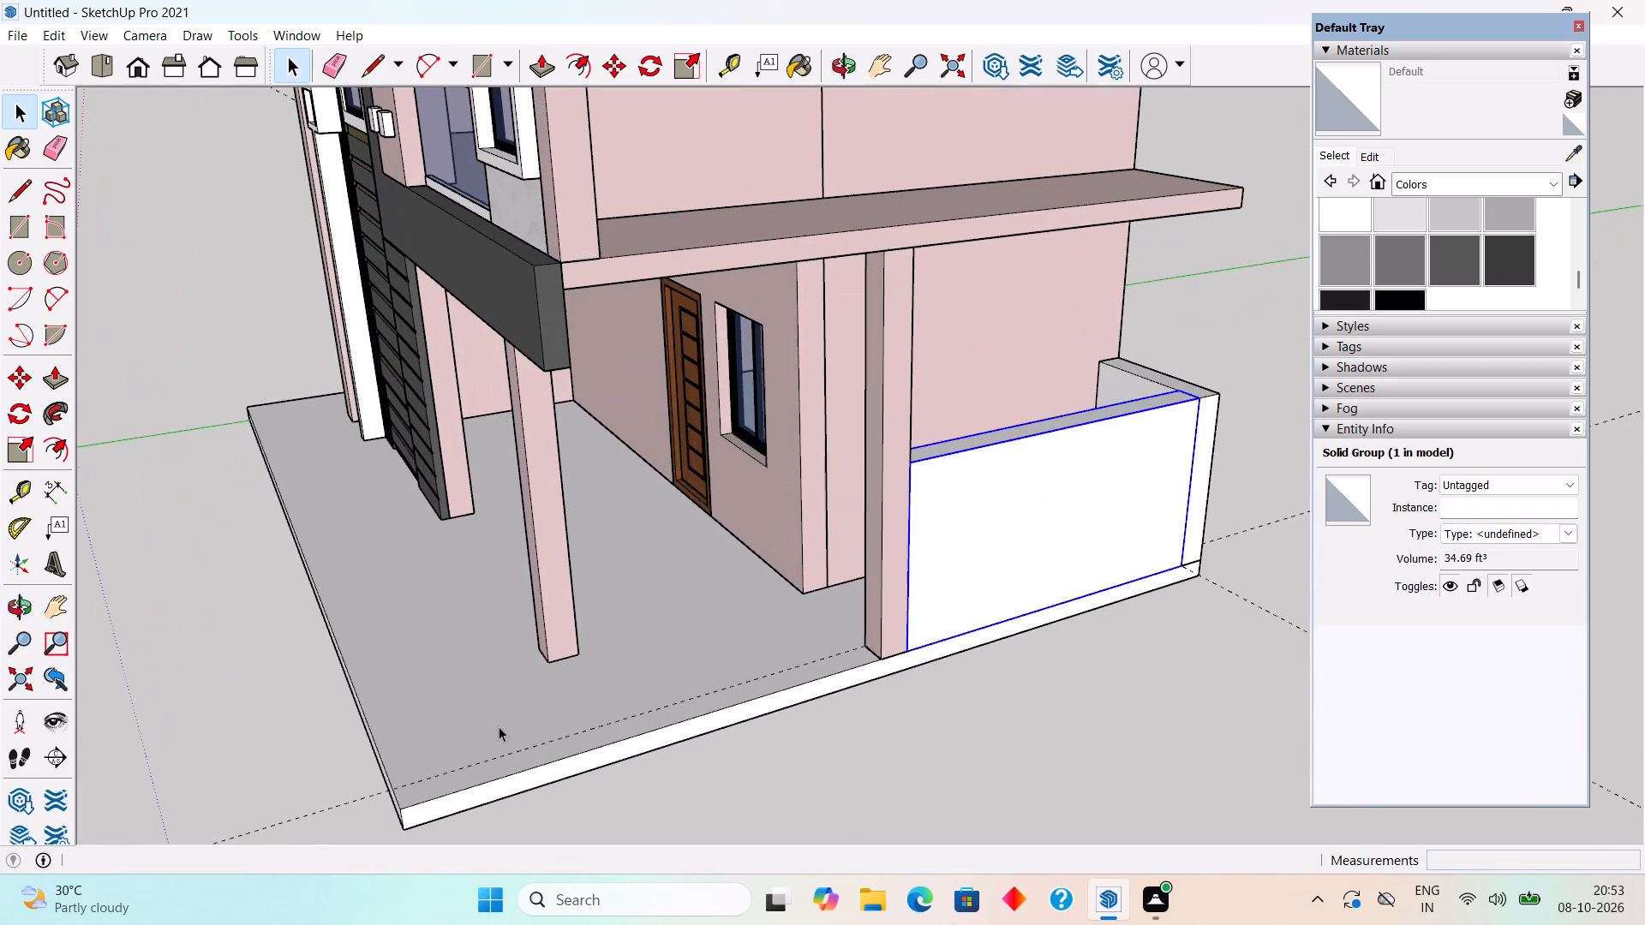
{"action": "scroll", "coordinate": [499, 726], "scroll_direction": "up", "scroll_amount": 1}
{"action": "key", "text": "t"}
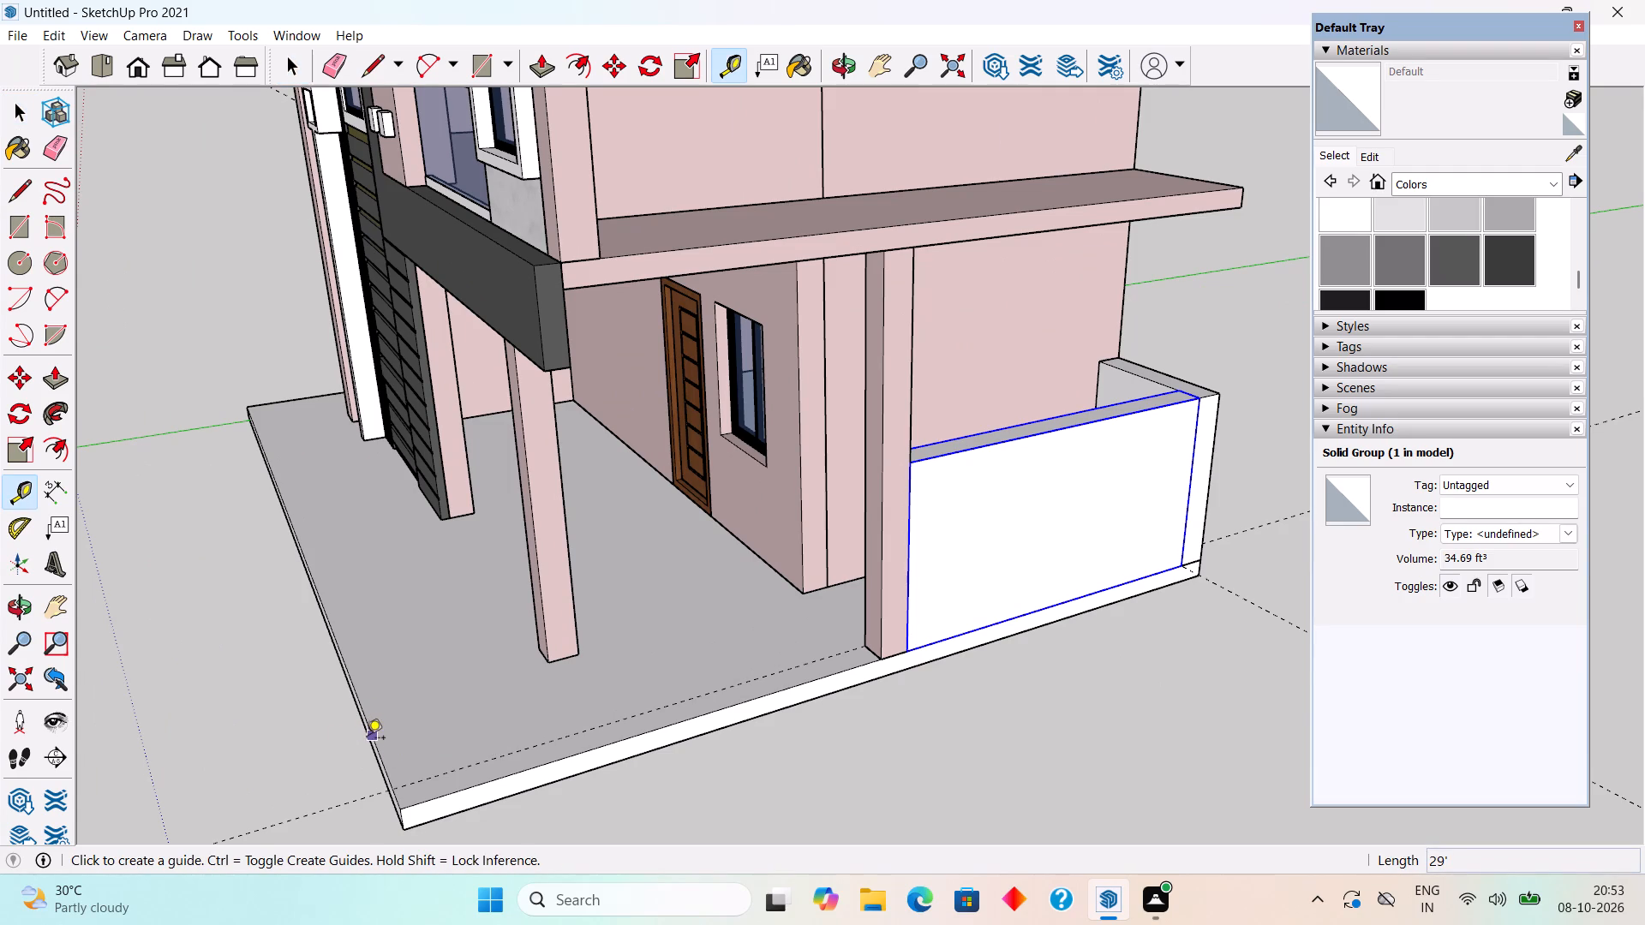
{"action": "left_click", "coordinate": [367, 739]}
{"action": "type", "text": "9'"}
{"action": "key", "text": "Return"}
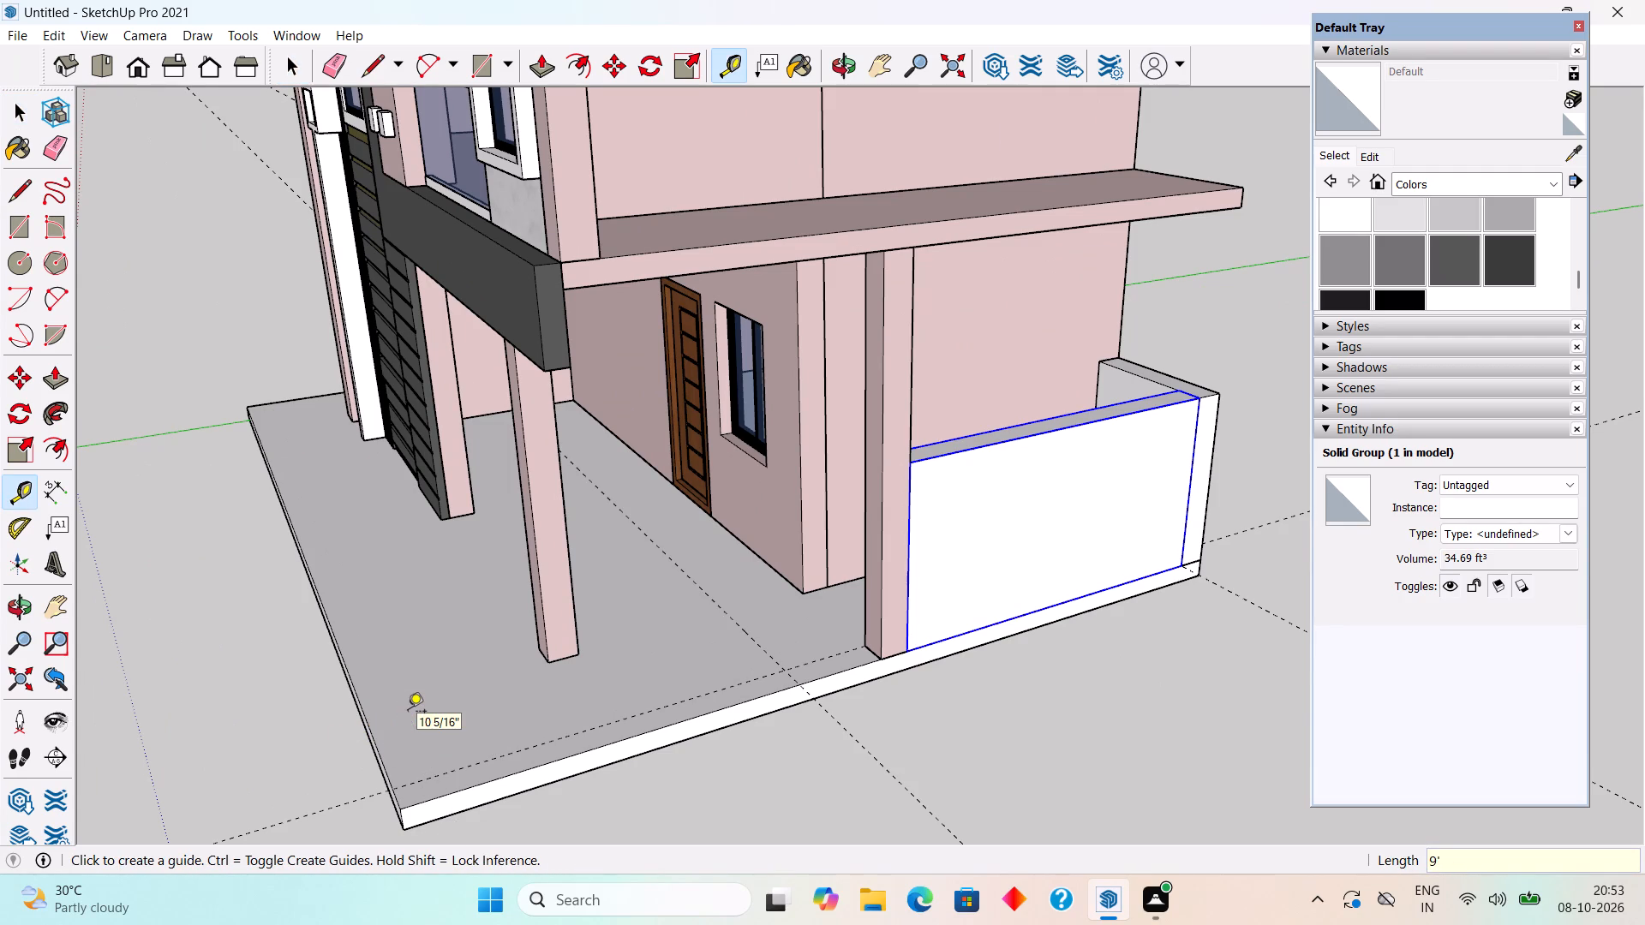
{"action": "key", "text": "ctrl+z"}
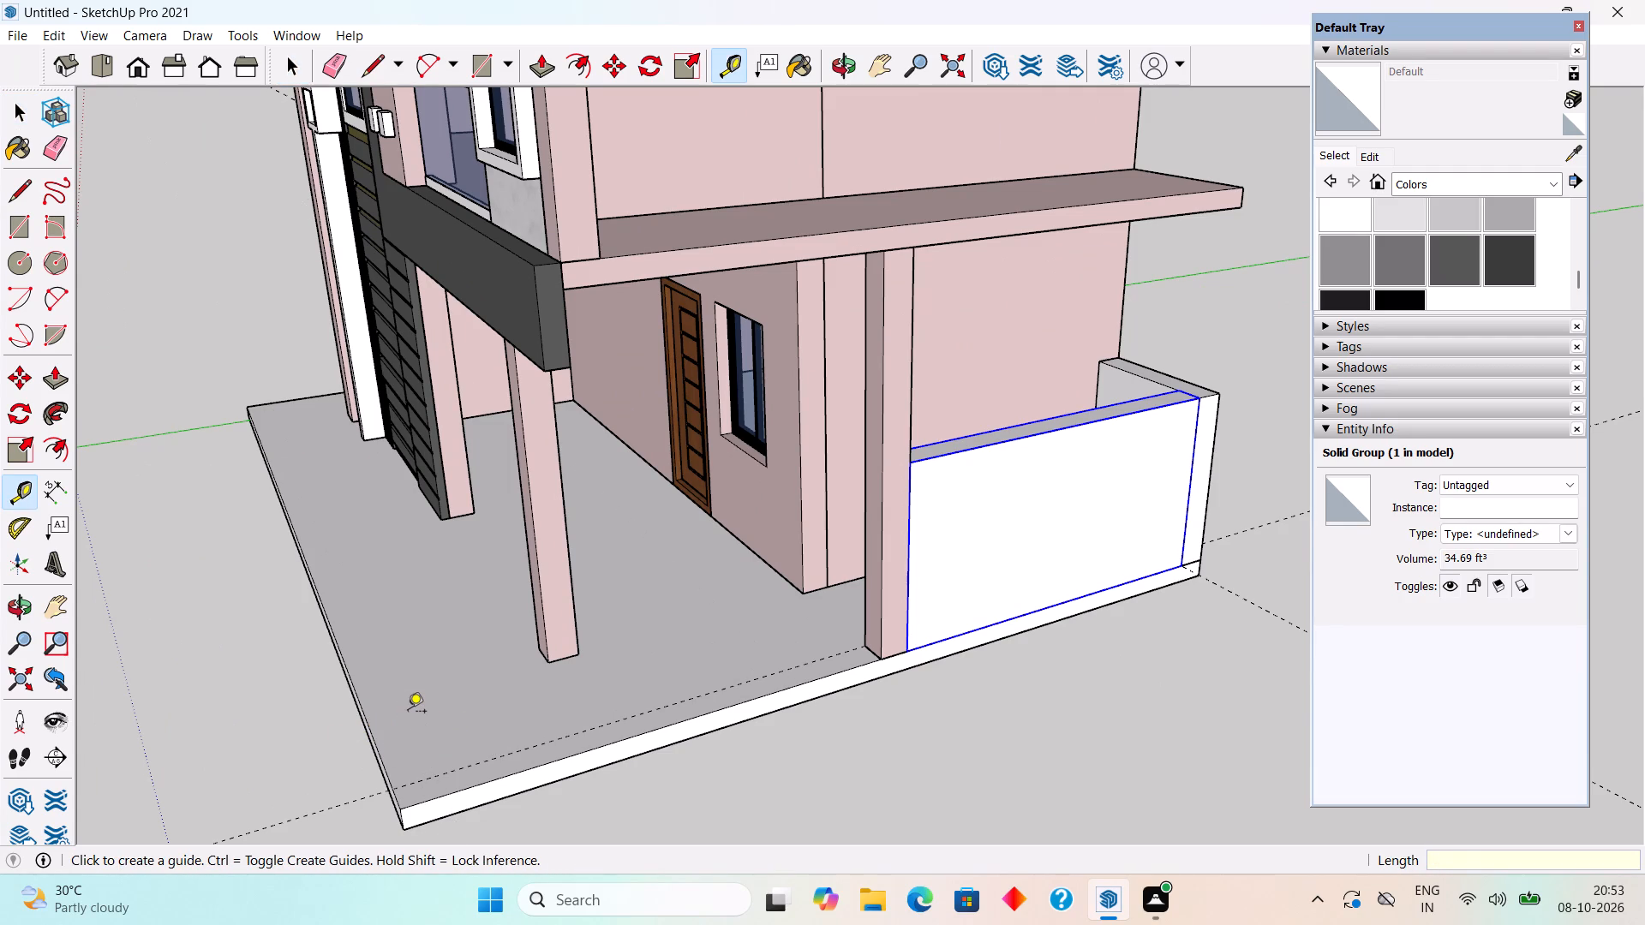
Place a guide on the floor slab 9" inward from its front edge.
{"action": "left_click", "coordinate": [381, 761]}
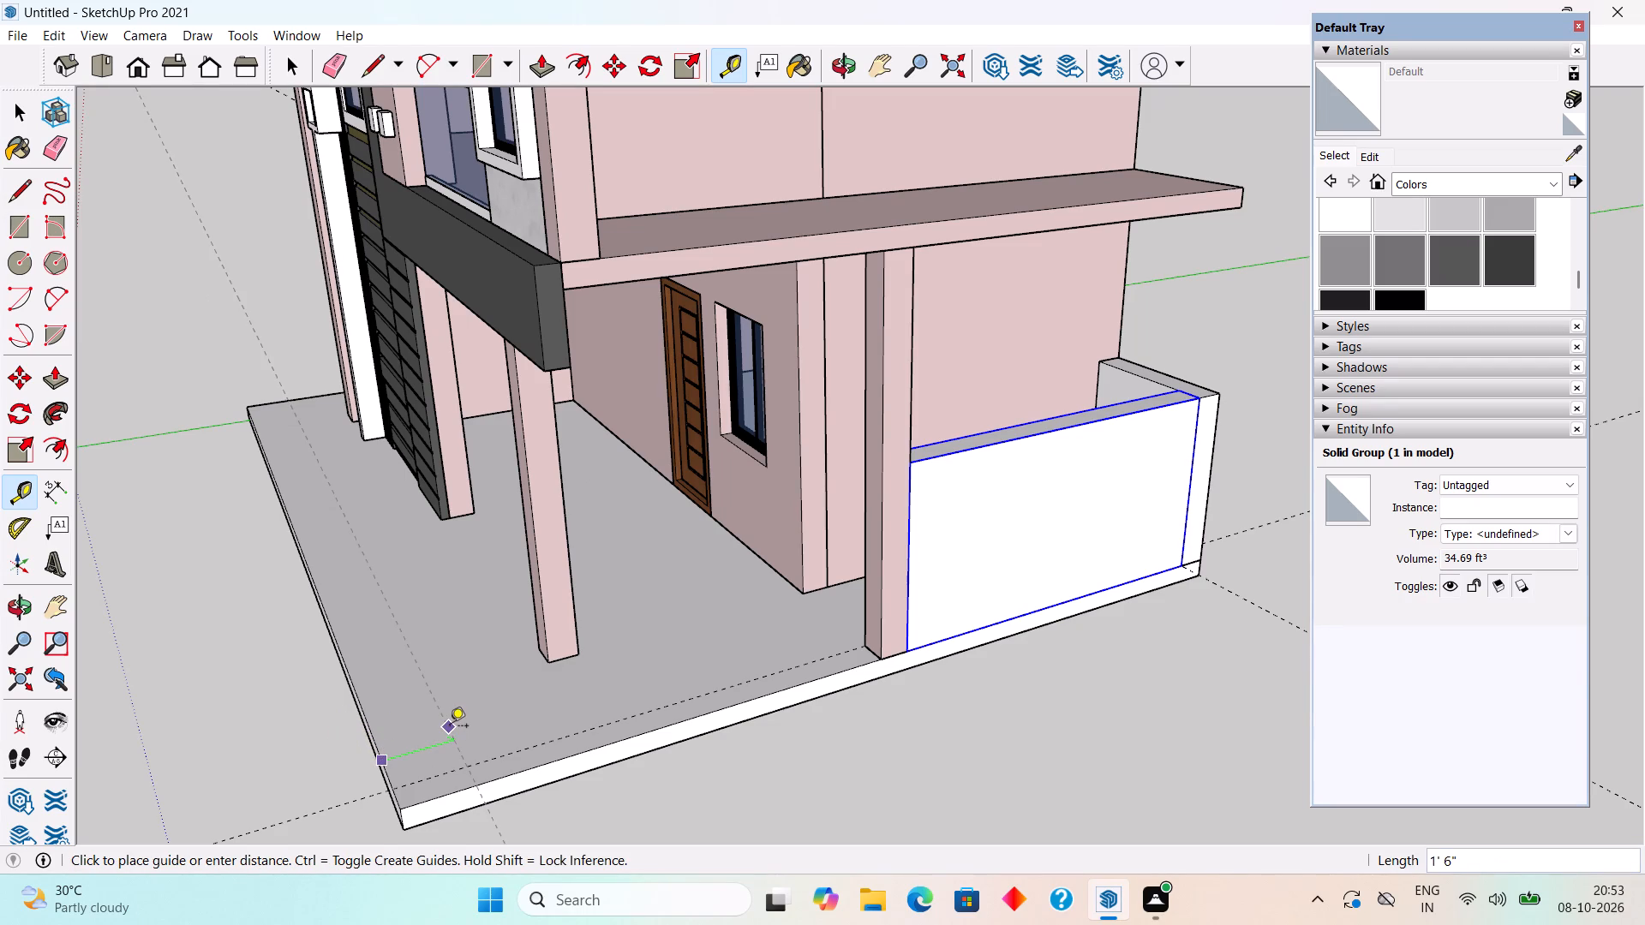
{"action": "type", "text": "9\""}
{"action": "key", "text": "Return"}
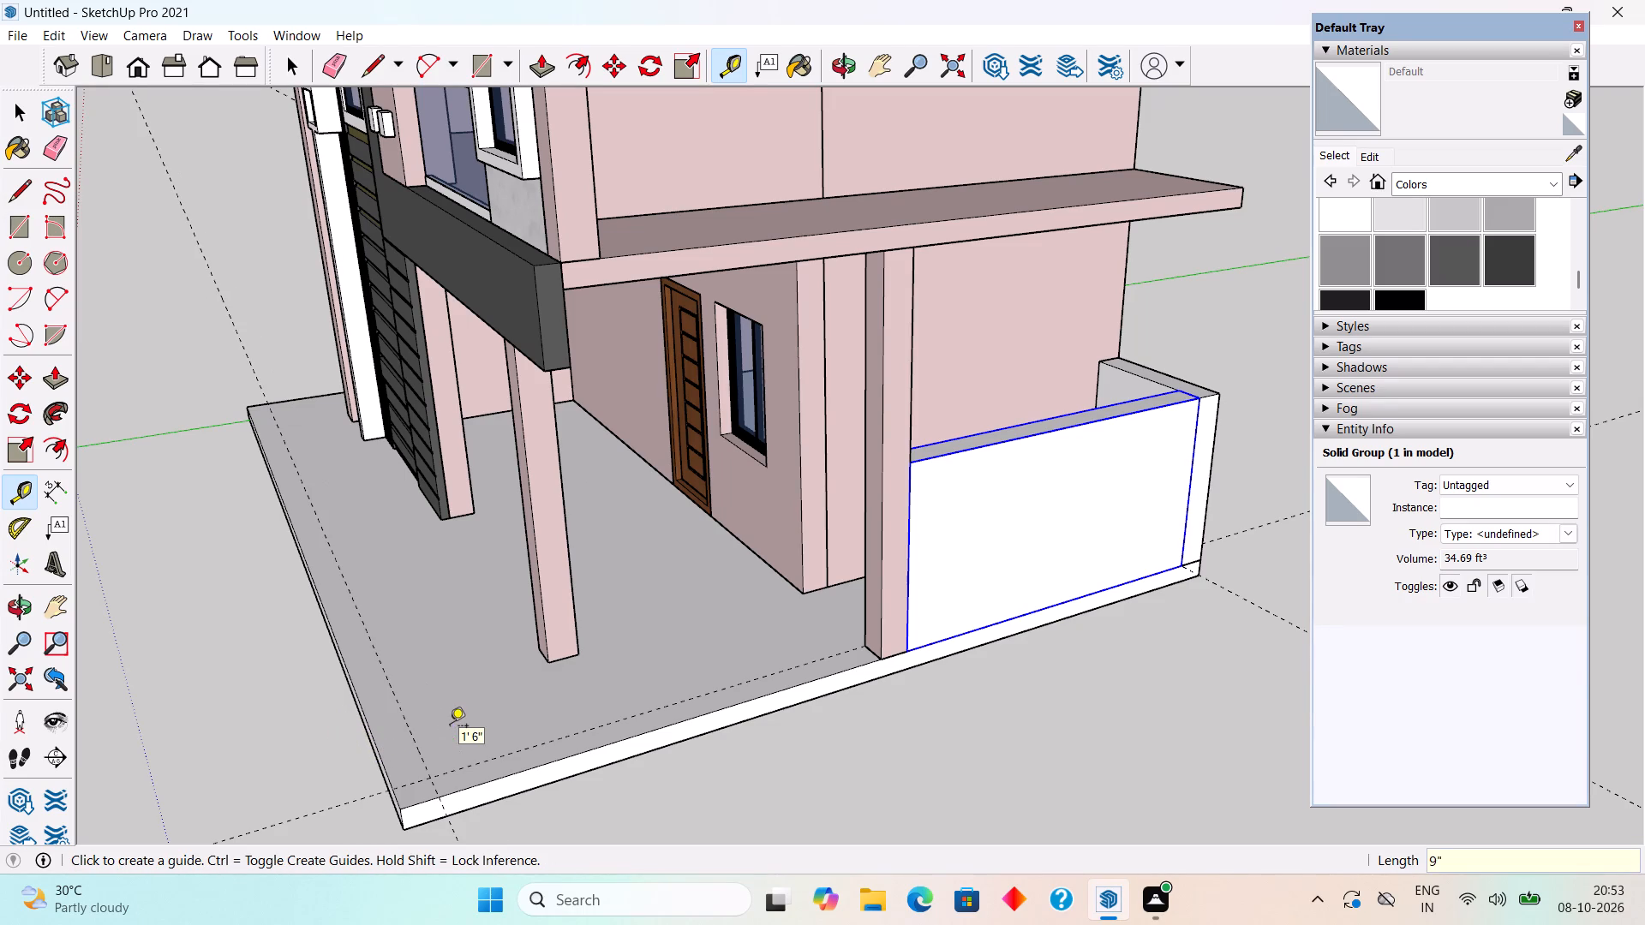
Draw a 10' 6" by 9" rectangle from the front guide intersection to the column, and Push/Pull it up 5' to match the neighbouring wall.
{"action": "key", "text": "r"}
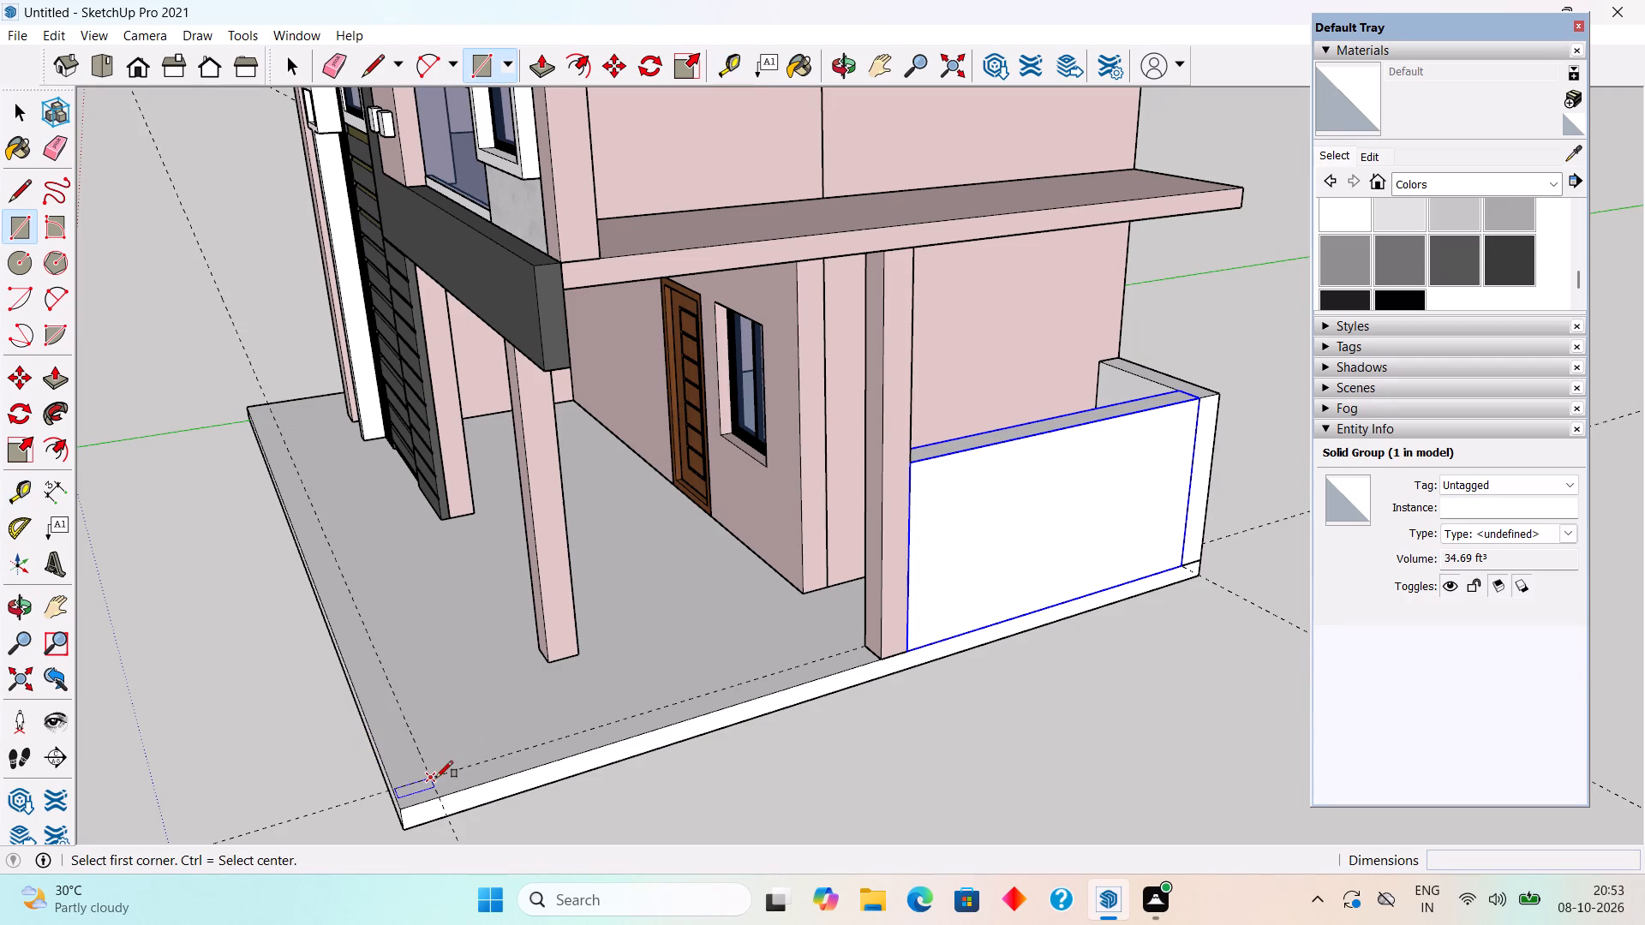
{"action": "left_click", "coordinate": [436, 778]}
{"action": "left_click", "coordinate": [882, 660]}
{"action": "key", "text": "p"}
{"action": "left_click", "coordinate": [842, 655]}
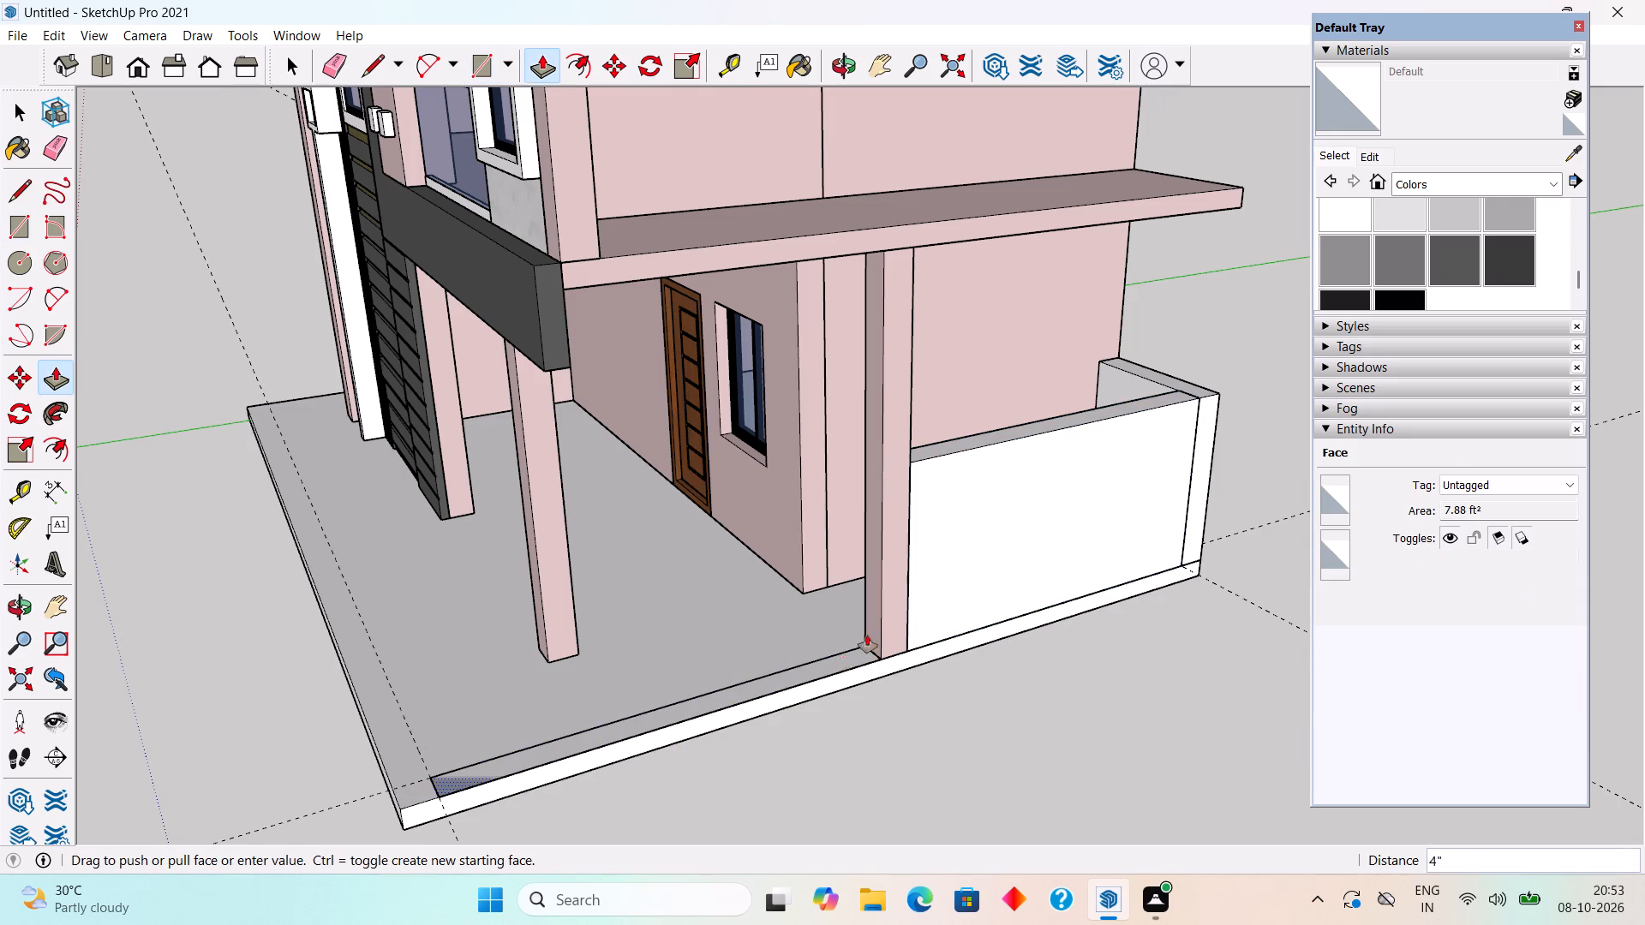
{"action": "left_click", "coordinate": [932, 458]}
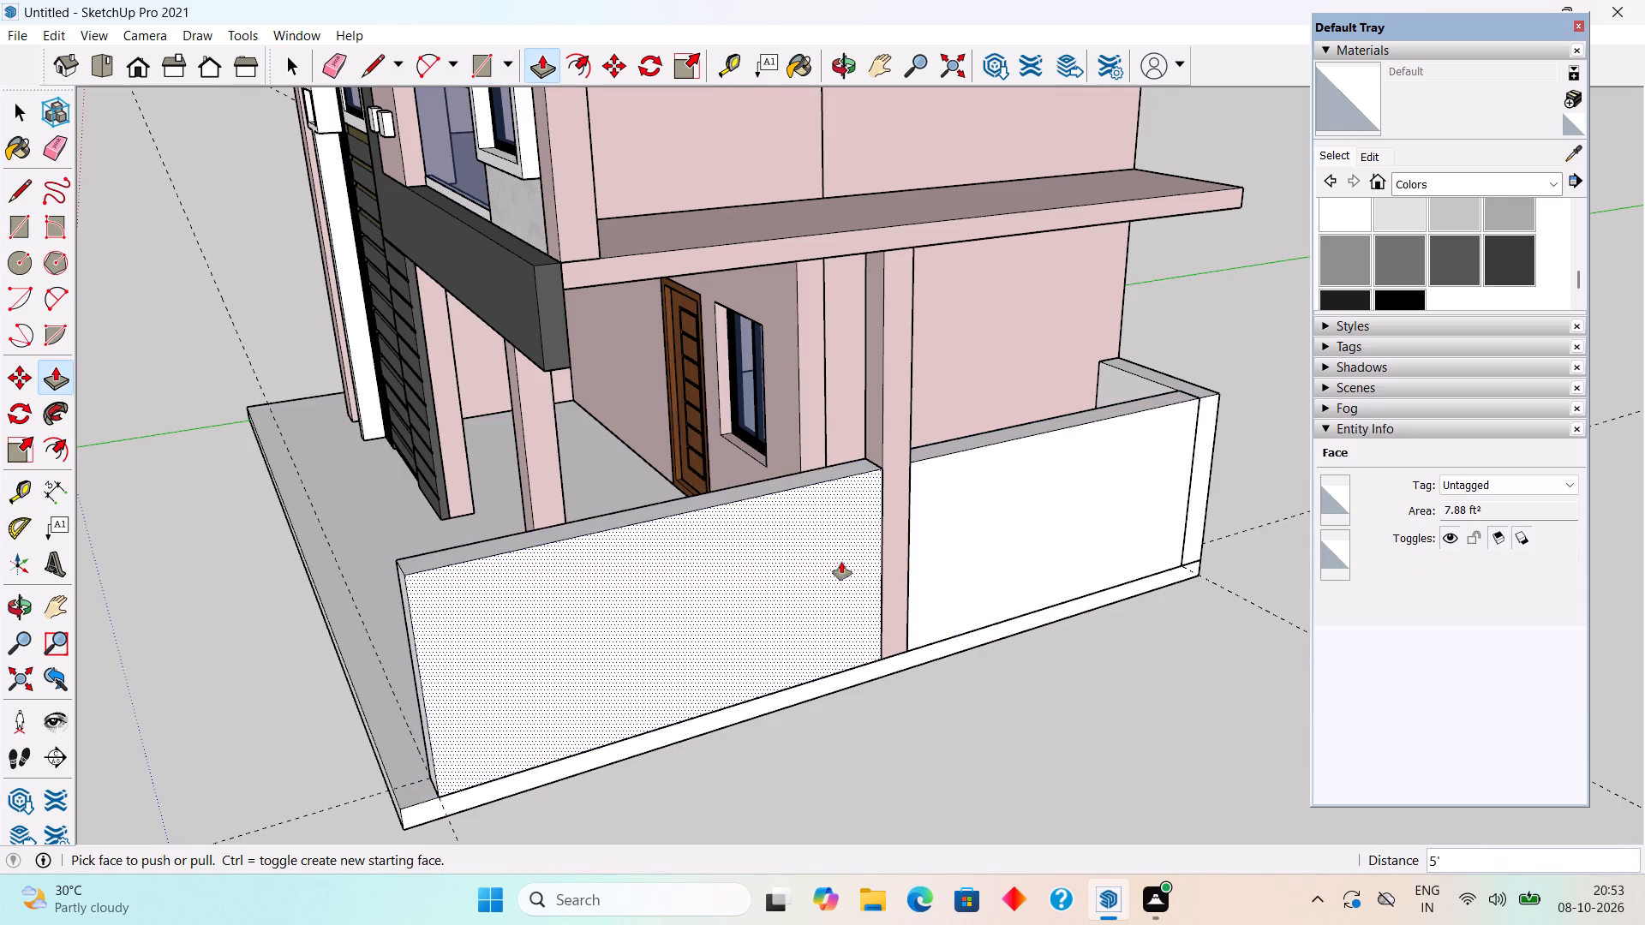
Make the new side wall between the front guide and the column into a group.
{"action": "key", "text": "space"}
{"action": "triple_click", "coordinate": [835, 564]}
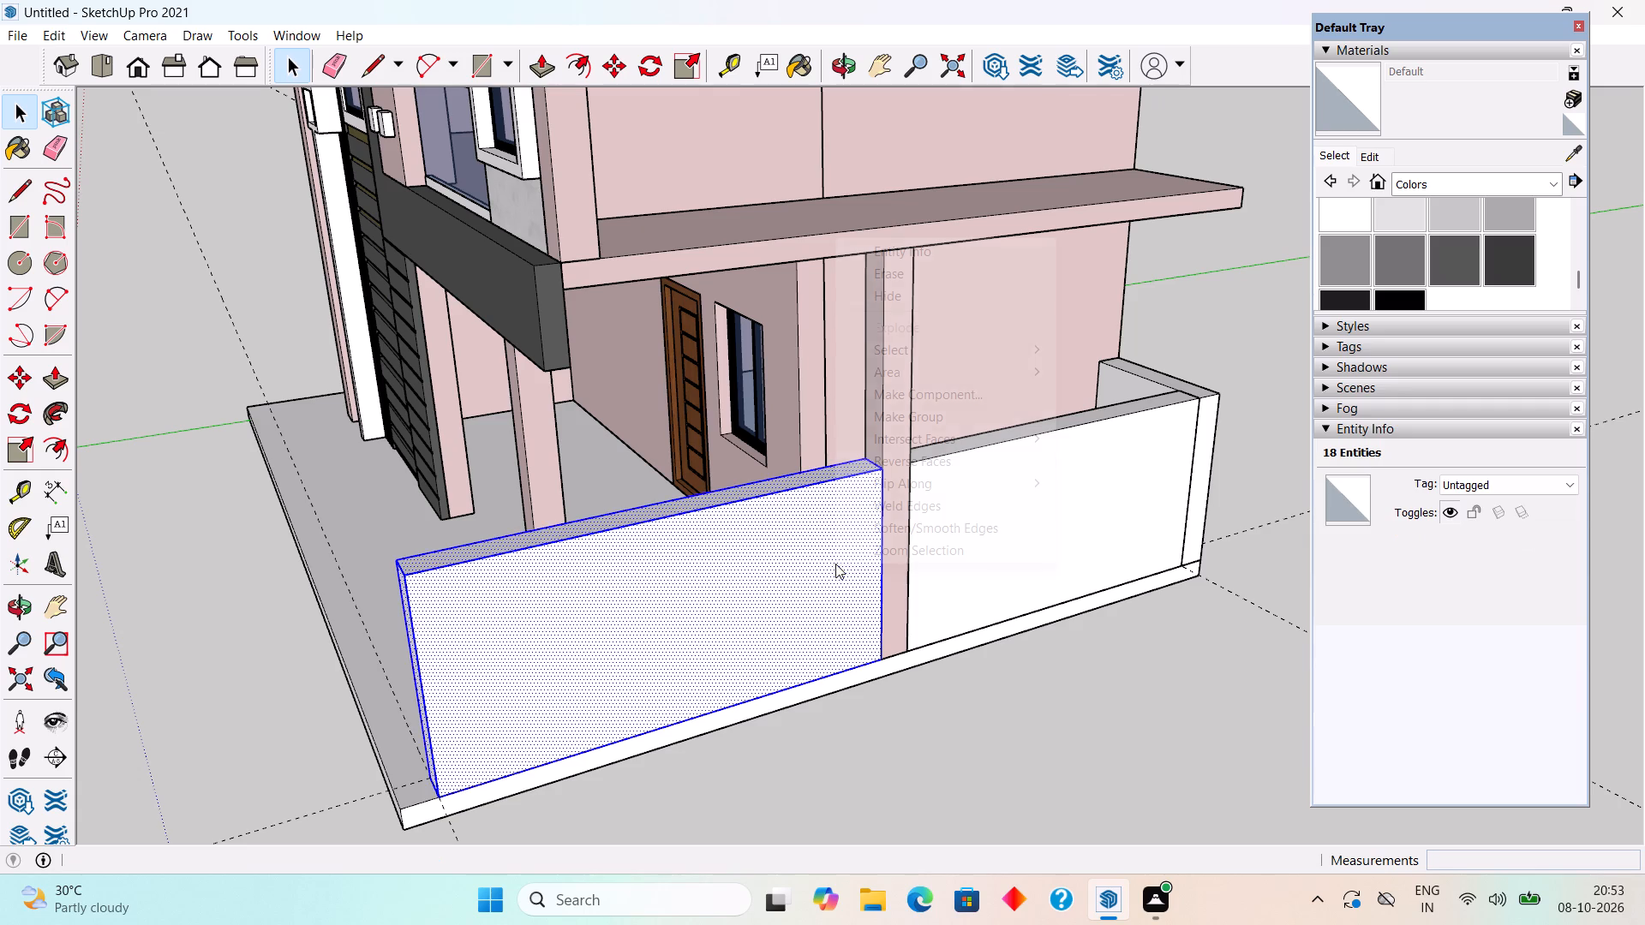
{"action": "right_click", "coordinate": [835, 564]}
{"action": "left_click", "coordinate": [906, 422]}
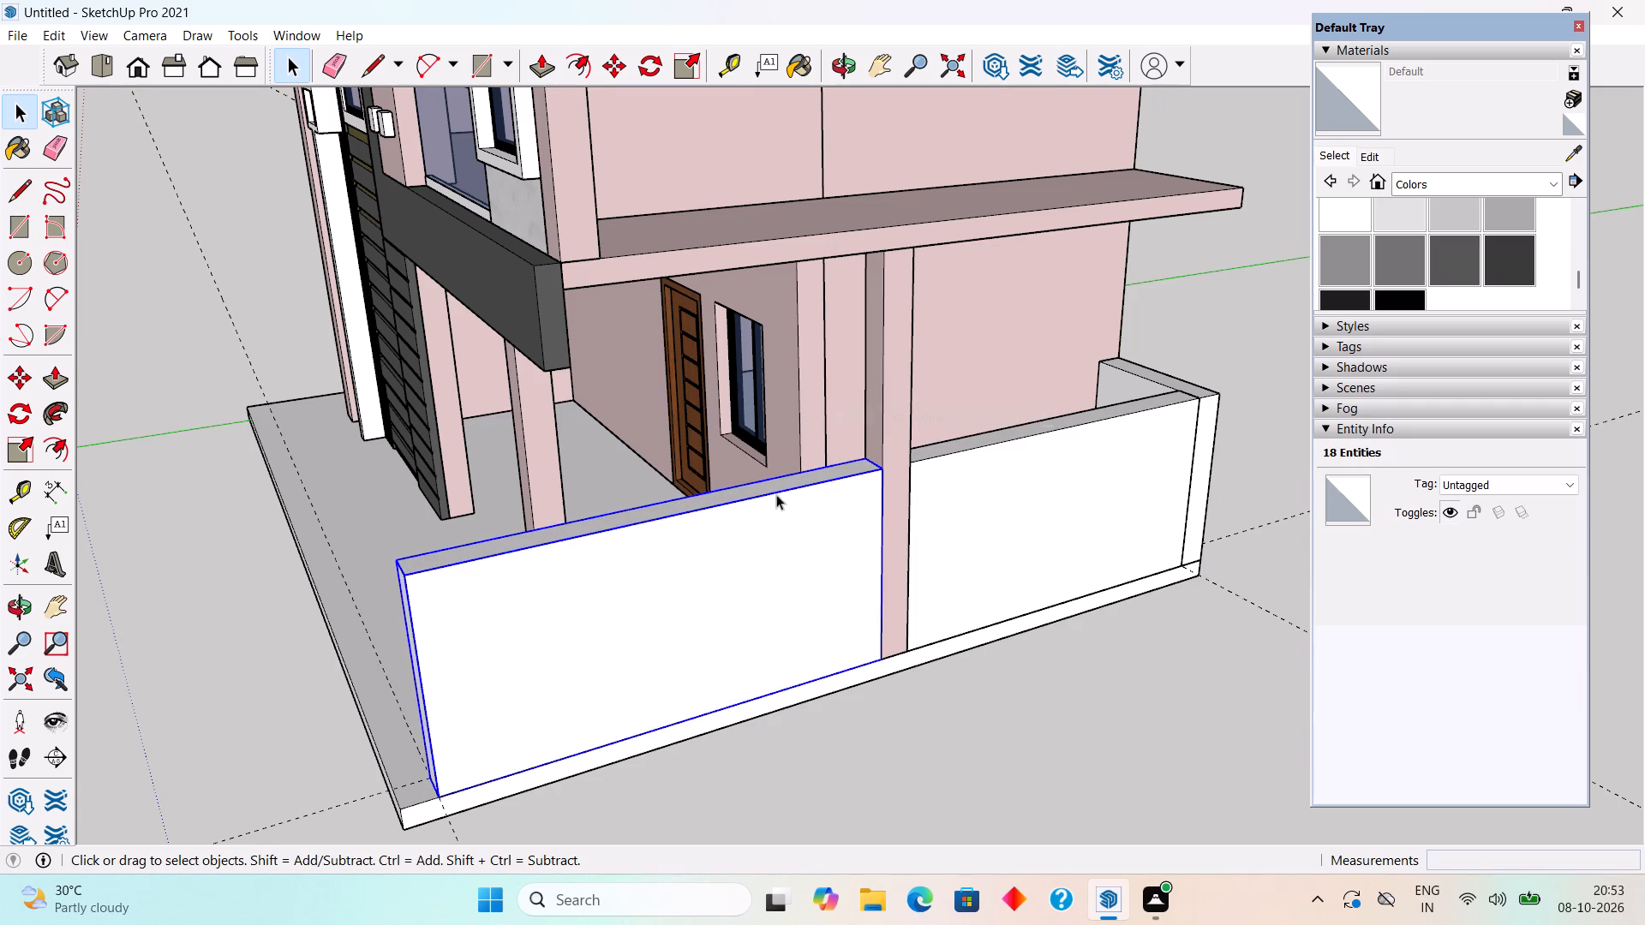
Open the front side wall's group and Push/Pull its top face down by 1'.
{"action": "triple_click", "coordinate": [740, 589]}
{"action": "key", "text": "p"}
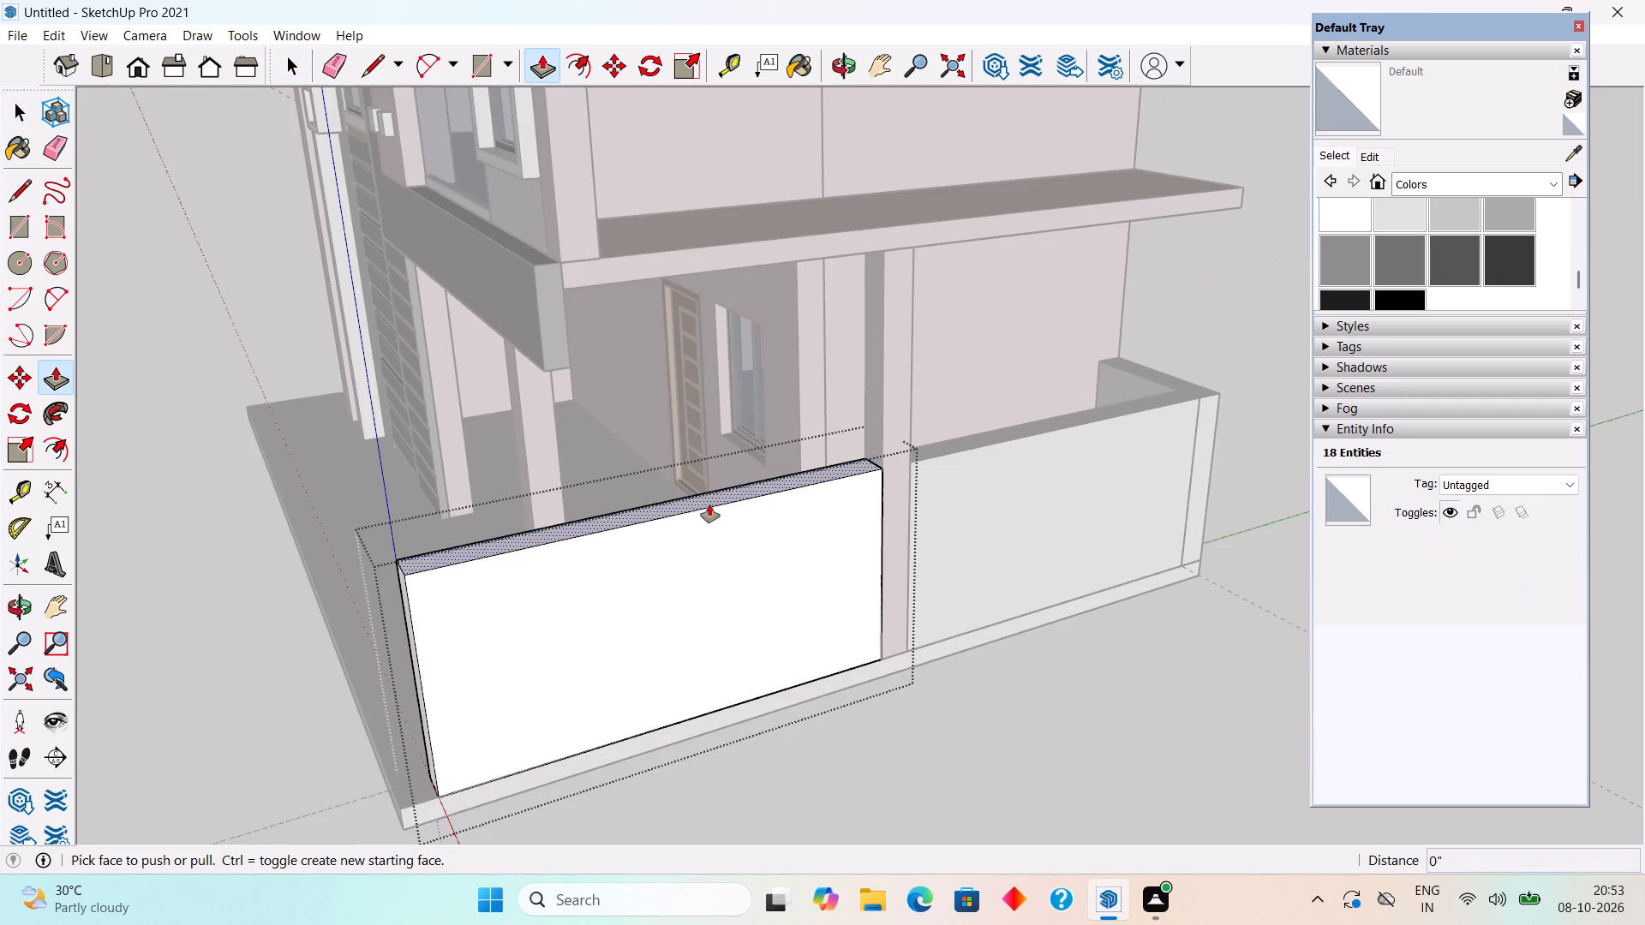
{"action": "left_click", "coordinate": [715, 495]}
{"action": "type", "text": "1'"}
{"action": "key", "text": "Return"}
{"action": "key", "text": "space"}
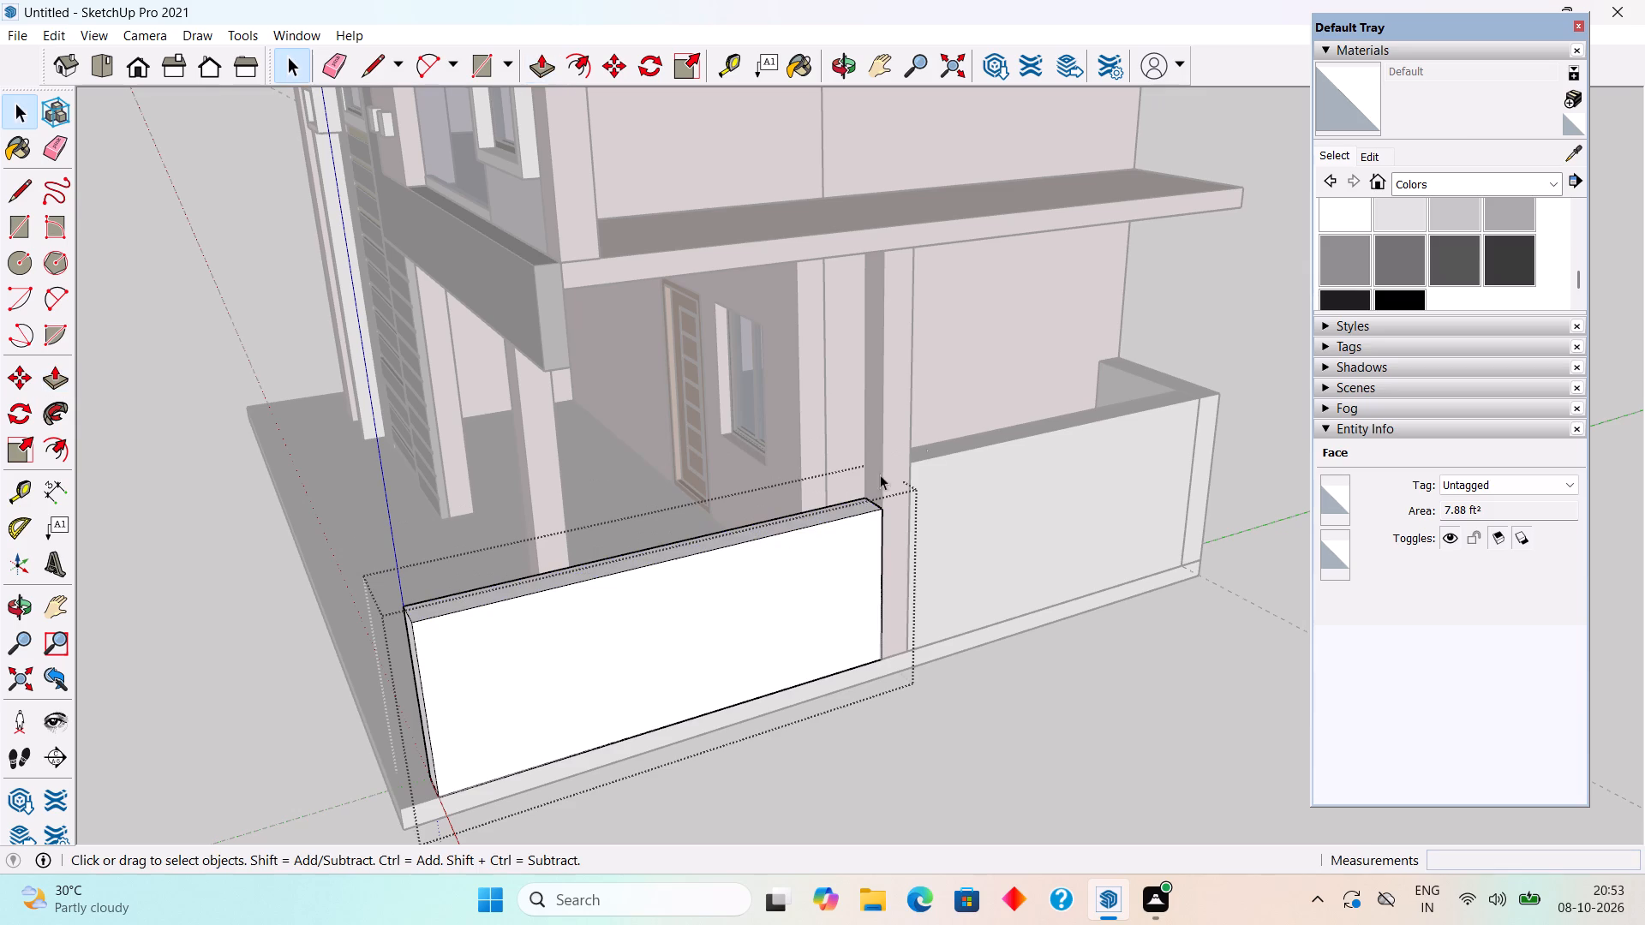
Open the side wall group behind the column and Push/Pull its top face down to the front side wall's height.
{"action": "triple_click", "coordinate": [1045, 481]}
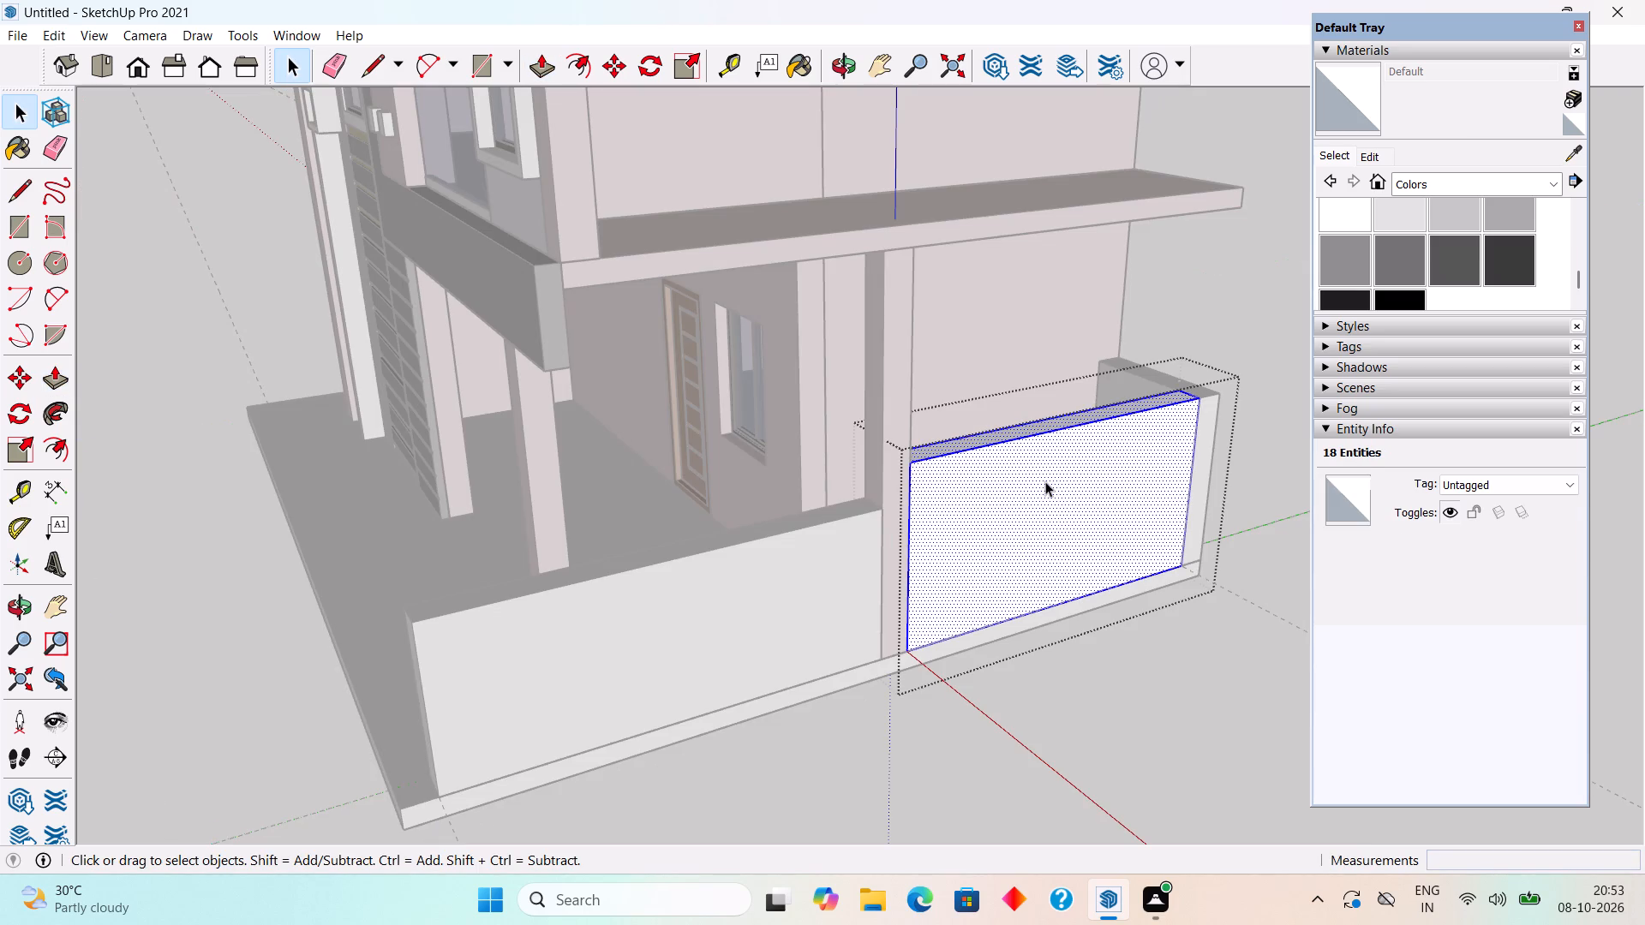
{"action": "key", "text": "p"}
{"action": "left_click", "coordinate": [1014, 427]}
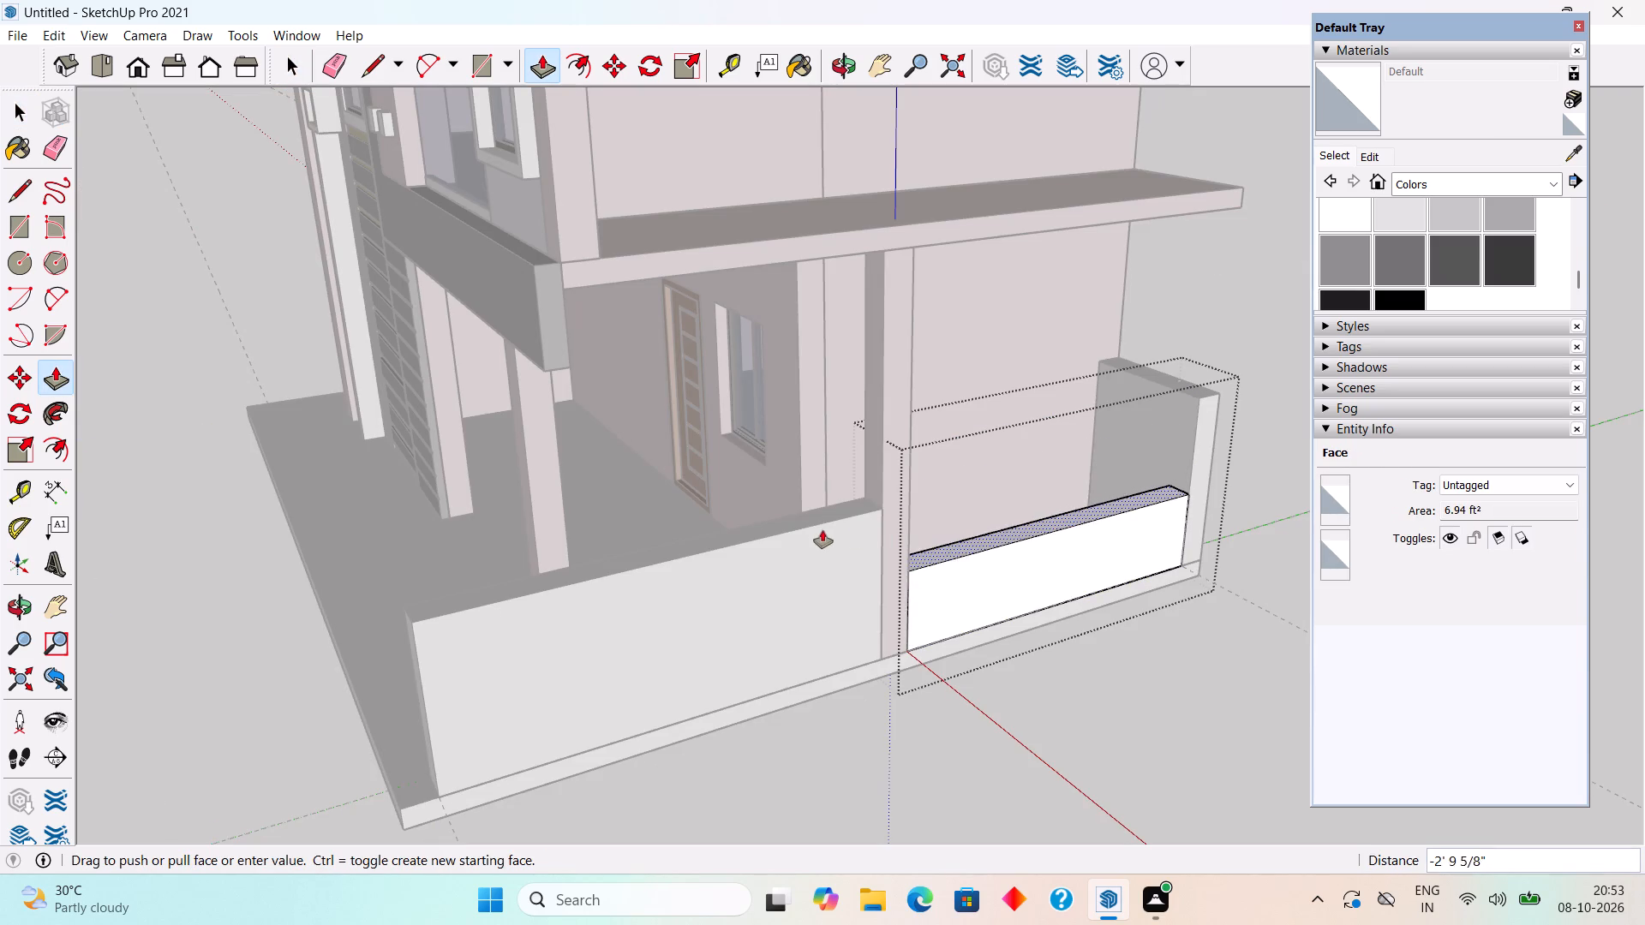
{"action": "left_click", "coordinate": [819, 520]}
{"action": "key", "text": "space"}
{"action": "left_click", "coordinate": [1014, 777]}
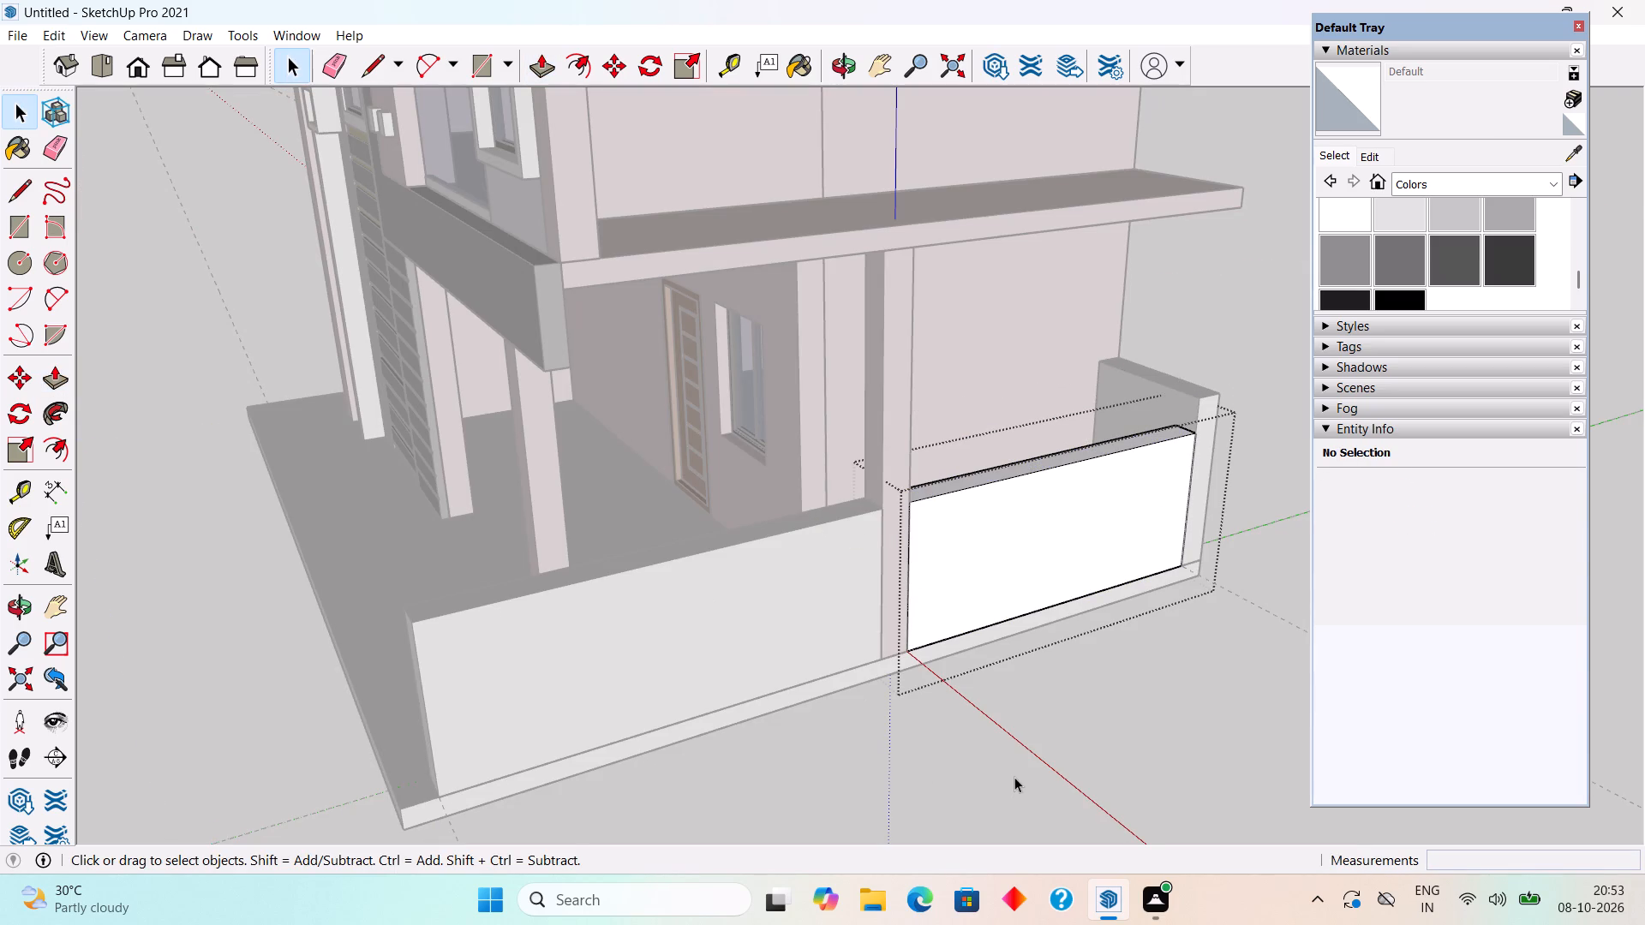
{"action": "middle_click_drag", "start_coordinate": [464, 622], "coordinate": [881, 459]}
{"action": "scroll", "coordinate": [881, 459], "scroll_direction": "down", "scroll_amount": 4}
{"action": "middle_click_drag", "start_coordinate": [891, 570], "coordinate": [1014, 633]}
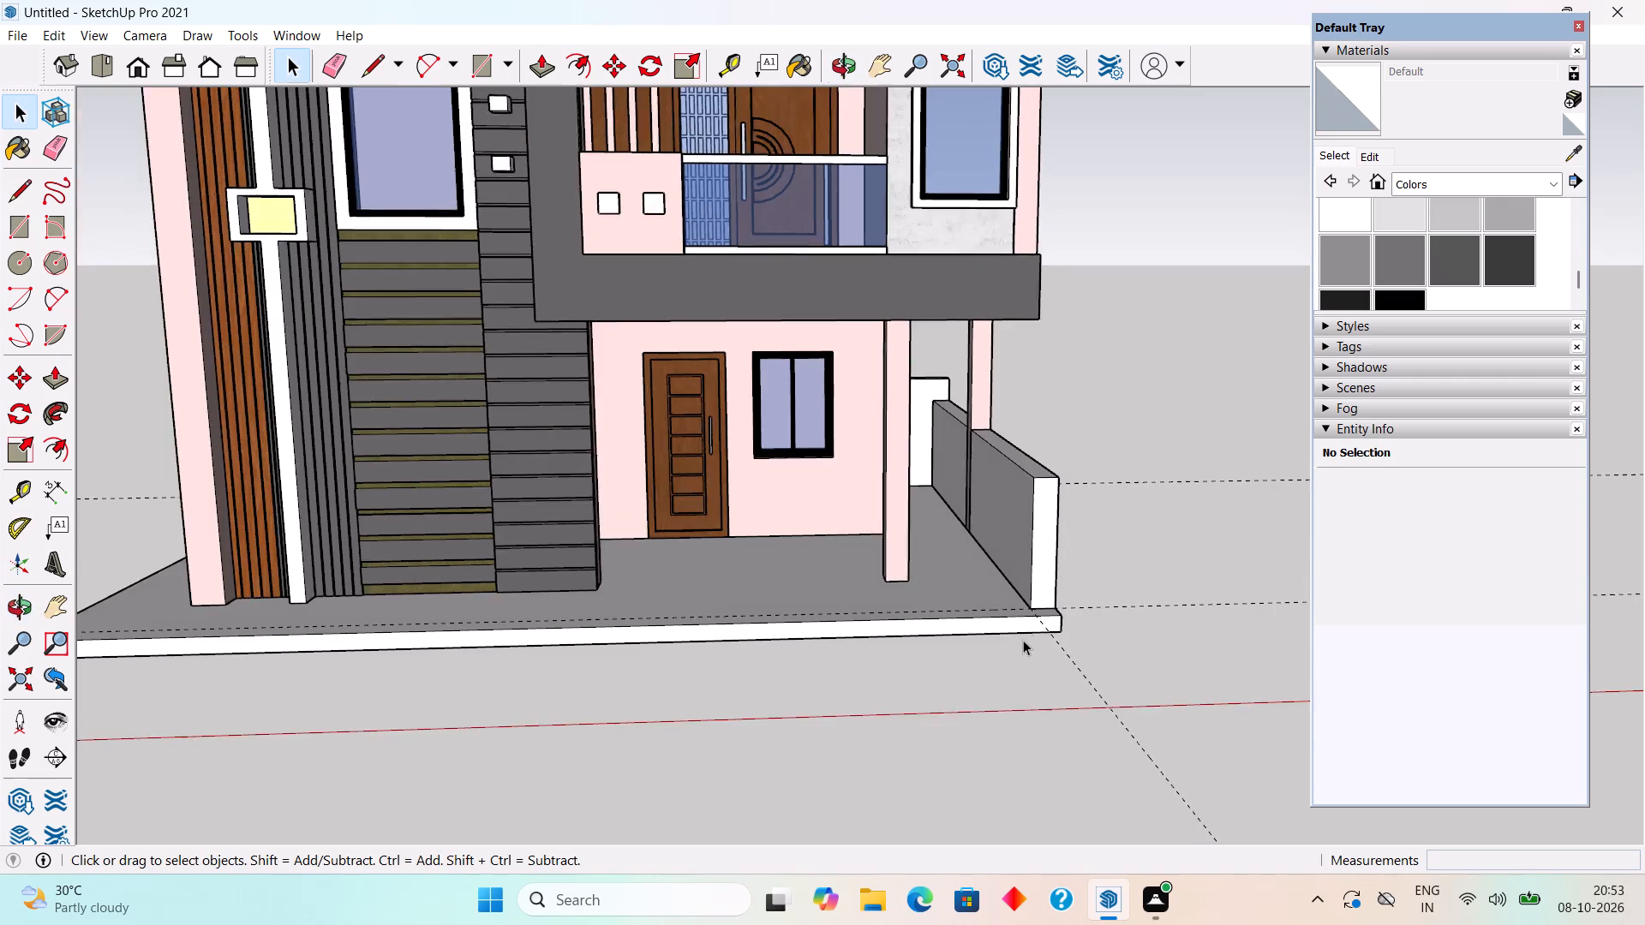
Draw a 9" by 9" square on the slab's front corner against the side wall's end, and Push/Pull it up 5'.
{"action": "scroll", "coordinate": [1022, 639], "scroll_direction": "up", "scroll_amount": 6}
{"action": "middle_click_drag", "start_coordinate": [1040, 592], "coordinate": [1035, 672]}
{"action": "scroll", "coordinate": [1056, 721], "scroll_direction": "up", "scroll_amount": 7}
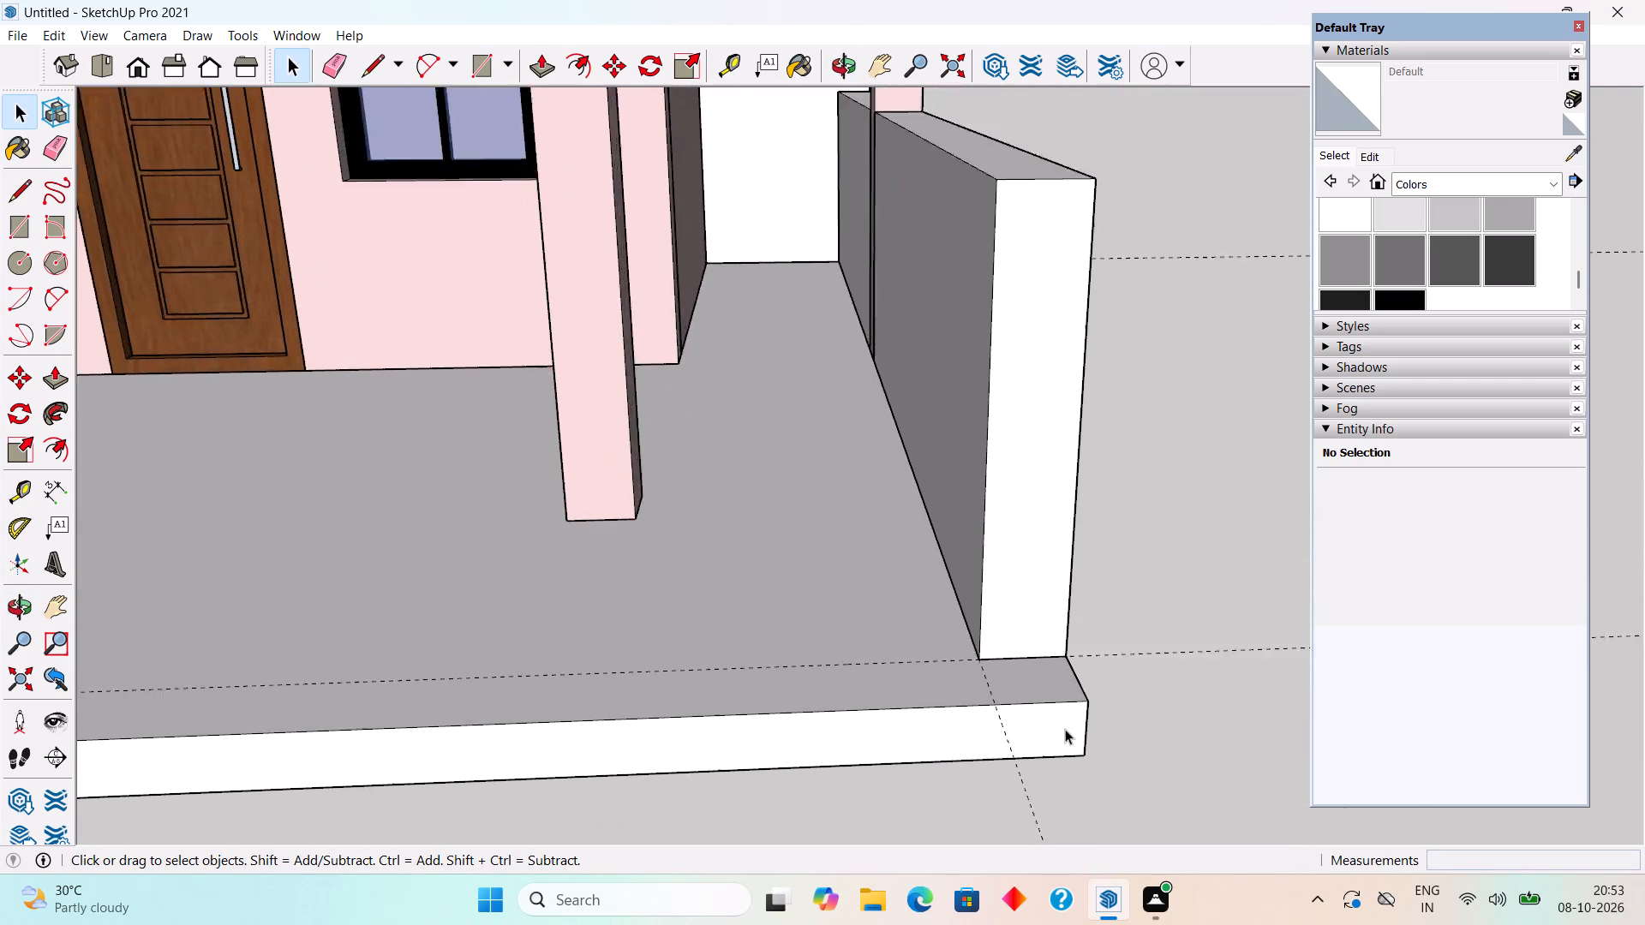
{"action": "scroll", "coordinate": [1065, 729], "scroll_direction": "up", "scroll_amount": 2}
{"action": "middle_click_drag", "start_coordinate": [1050, 779], "coordinate": [927, 793]}
{"action": "key", "text": "r"}
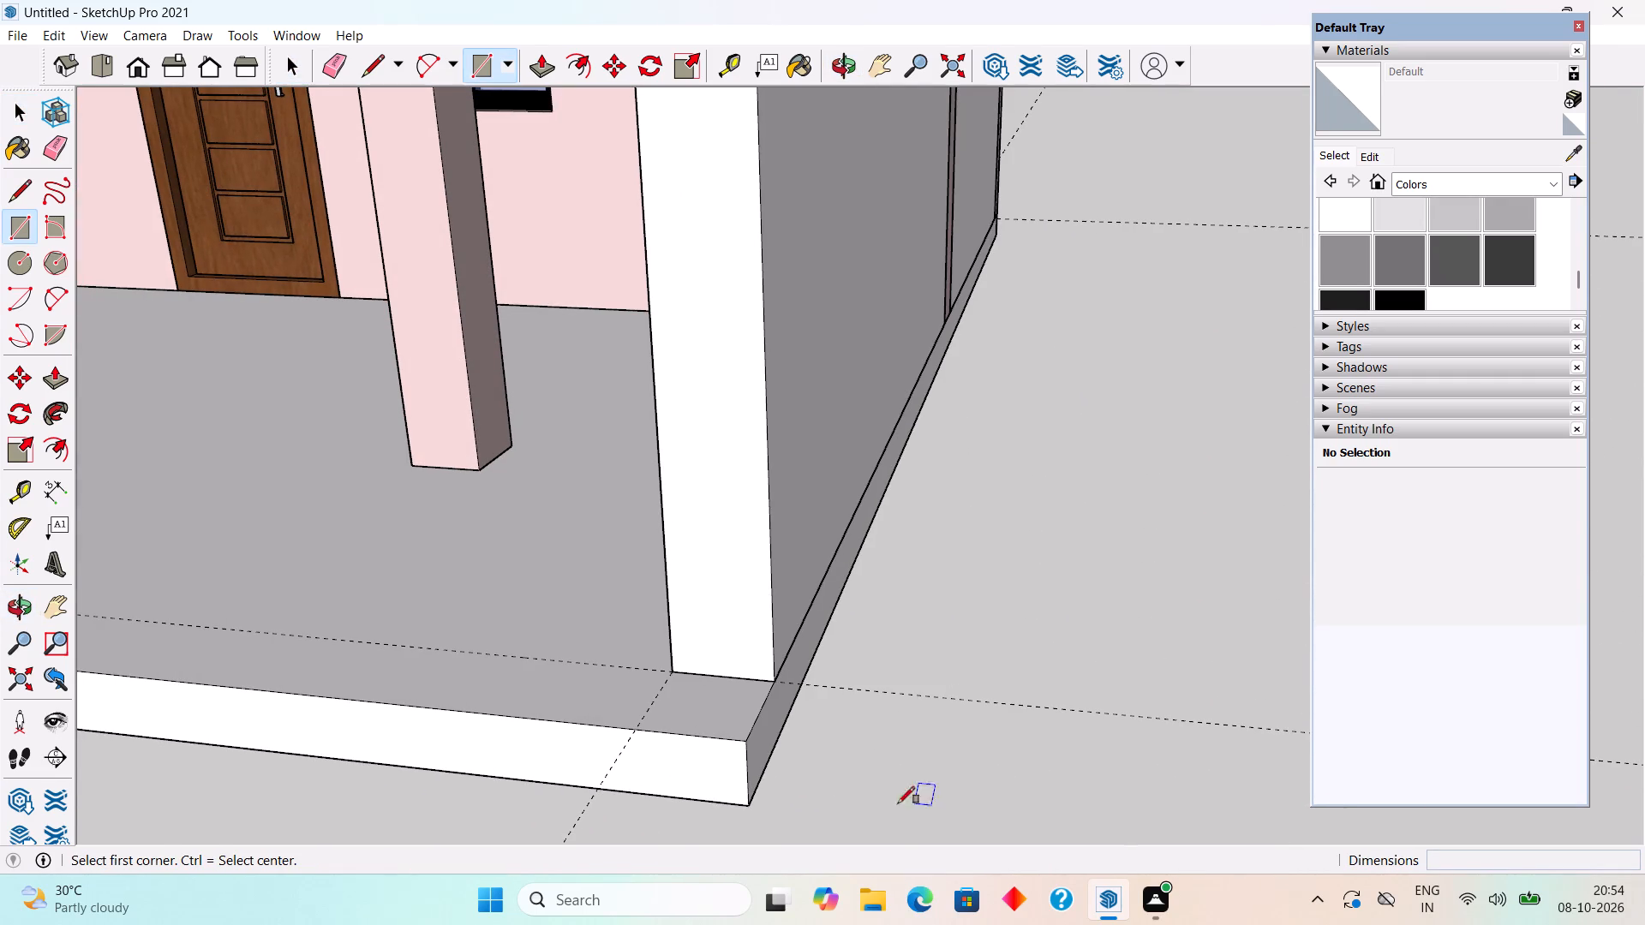
{"action": "left_click", "coordinate": [668, 672]}
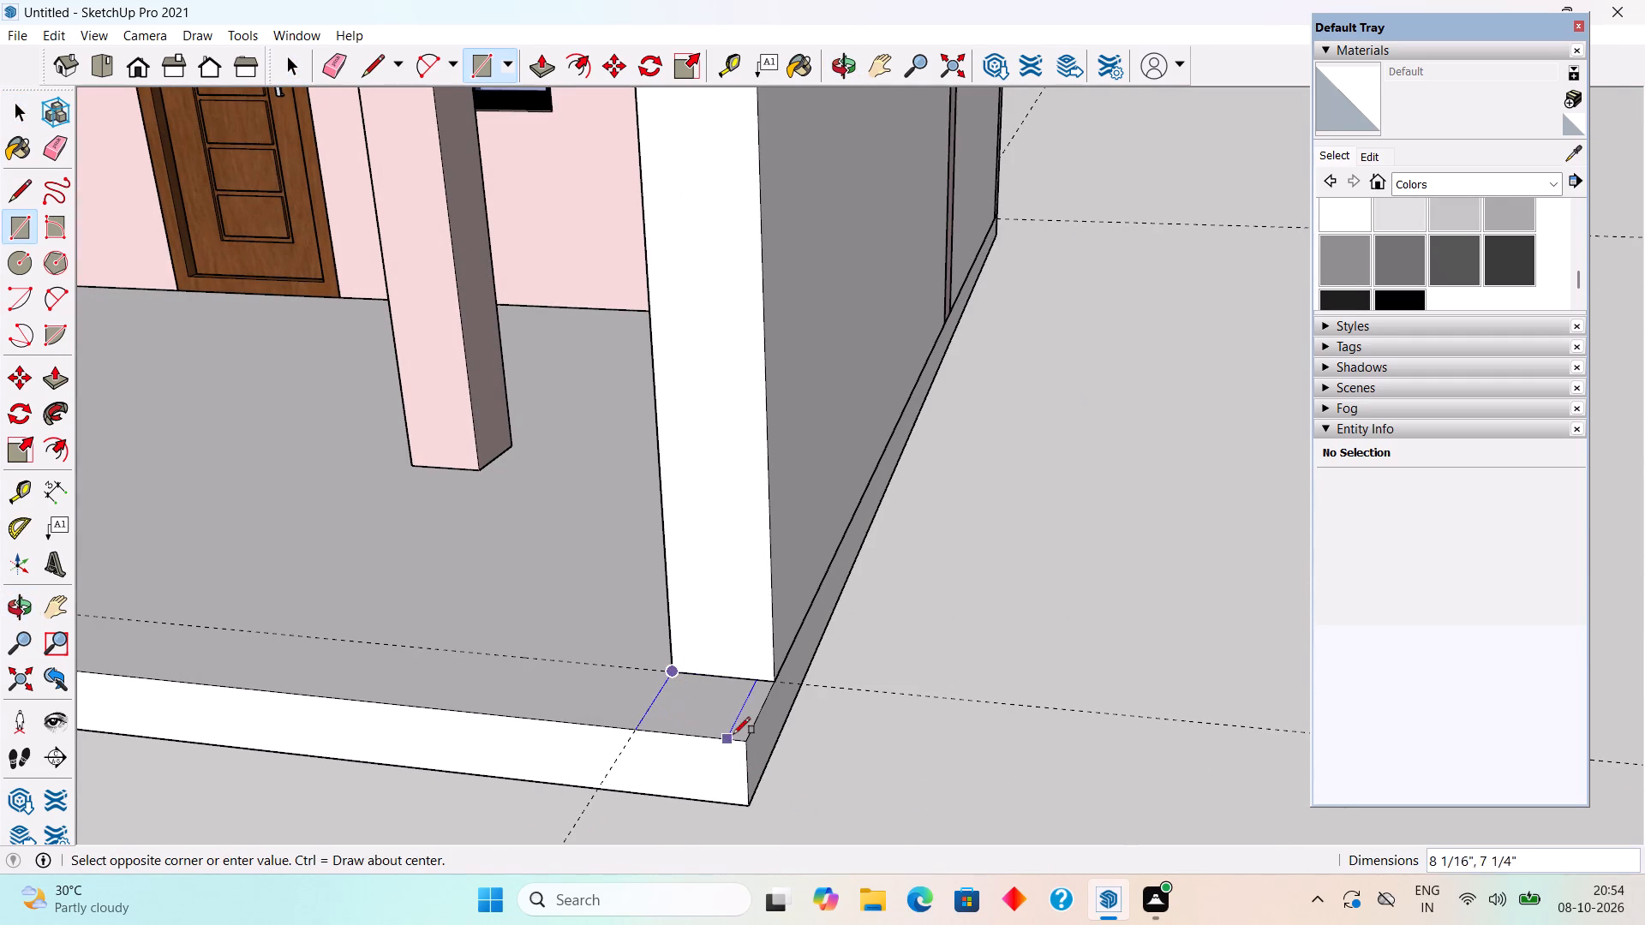
{"action": "left_click", "coordinate": [745, 743]}
{"action": "key", "text": "p"}
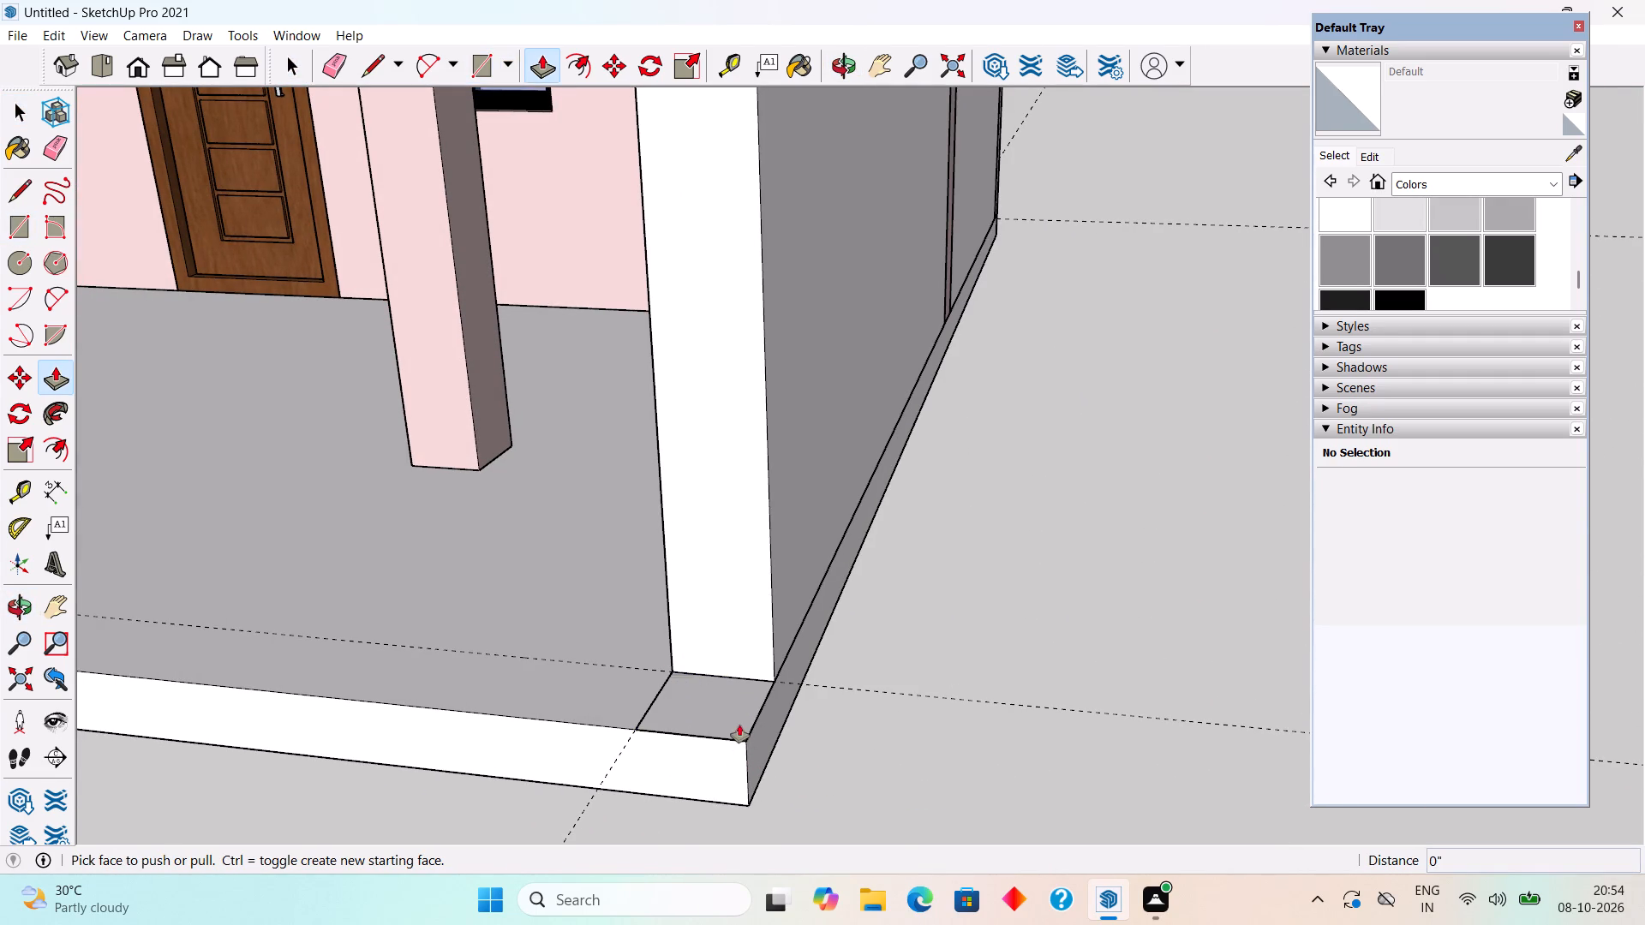
{"action": "left_click", "coordinate": [739, 725]}
{"action": "scroll", "coordinate": [748, 570], "scroll_direction": "down", "scroll_amount": 8}
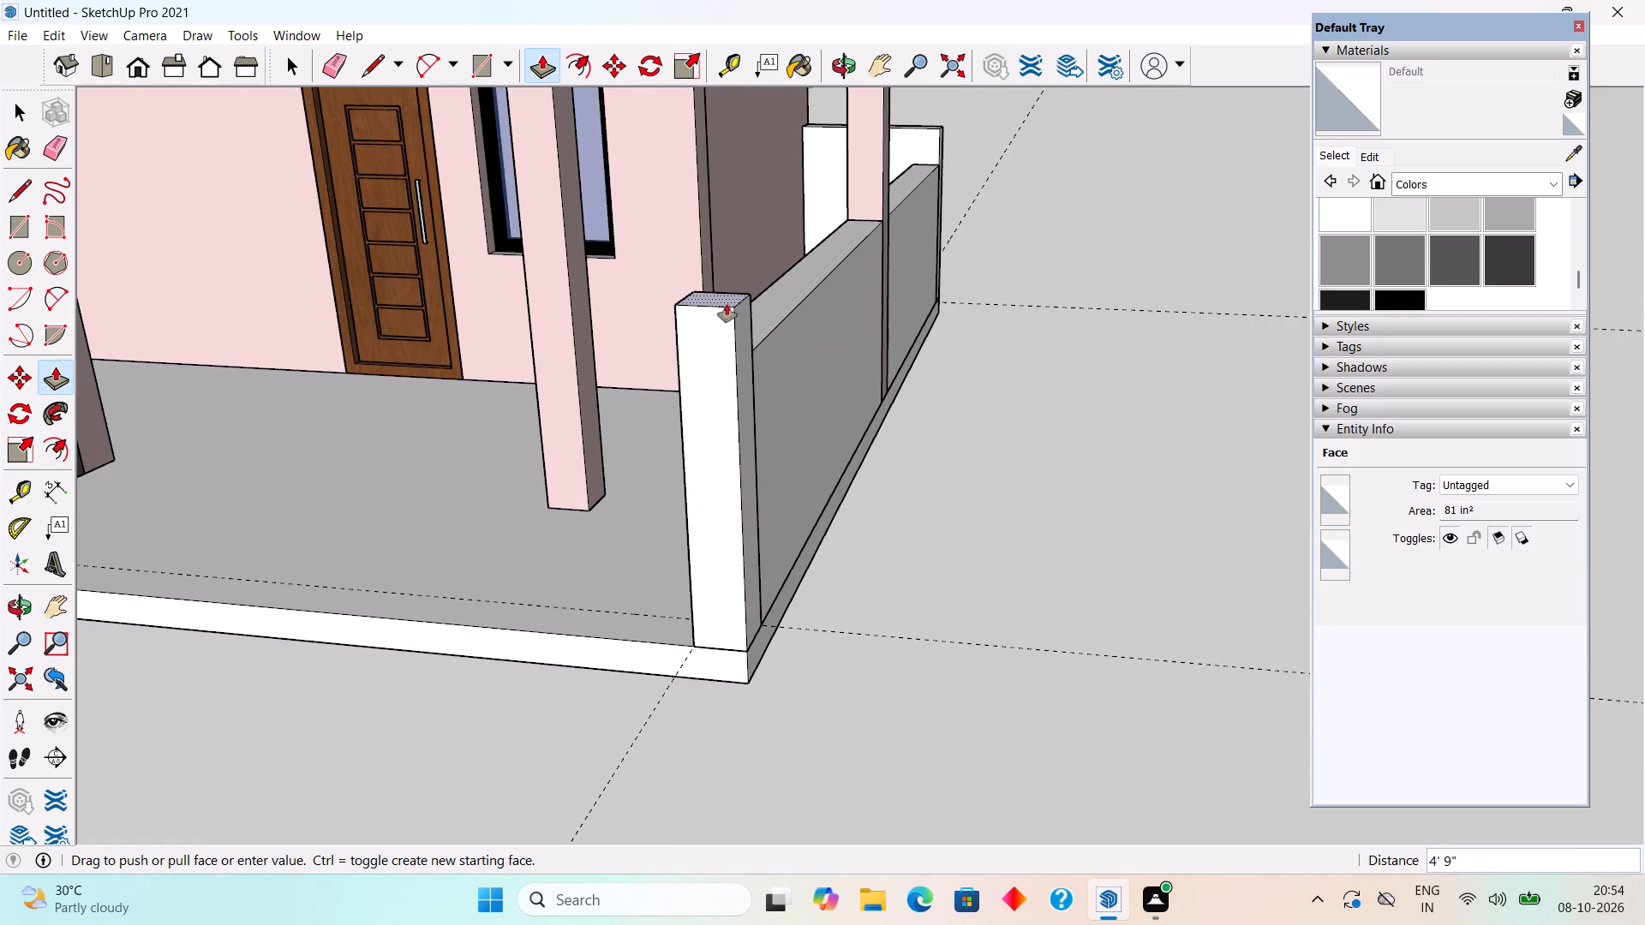
{"action": "type", "text": "5'"}
{"action": "key", "text": "Return"}
{"action": "key", "text": "space"}
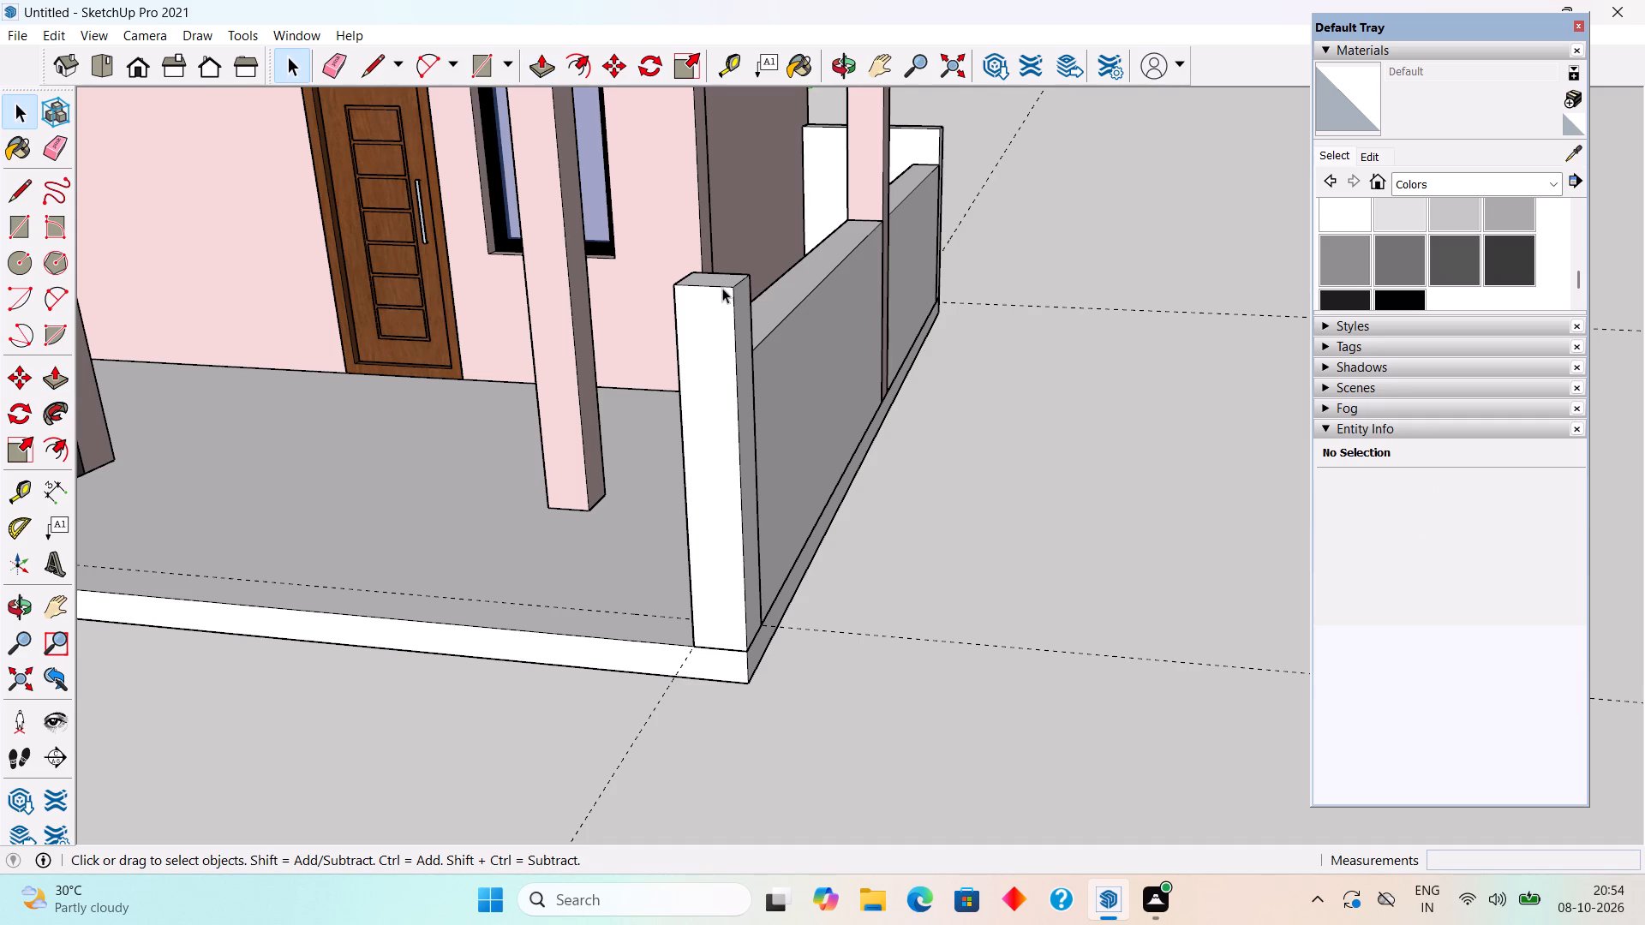
Offset the top face of the corner pillar outward by 2".
{"action": "middle_click_drag", "start_coordinate": [722, 288], "coordinate": [739, 361]}
{"action": "scroll", "coordinate": [749, 405], "scroll_direction": "up", "scroll_amount": 5}
{"action": "middle_click_drag", "start_coordinate": [675, 332], "coordinate": [704, 472]}
{"action": "left_click", "coordinate": [718, 434]}
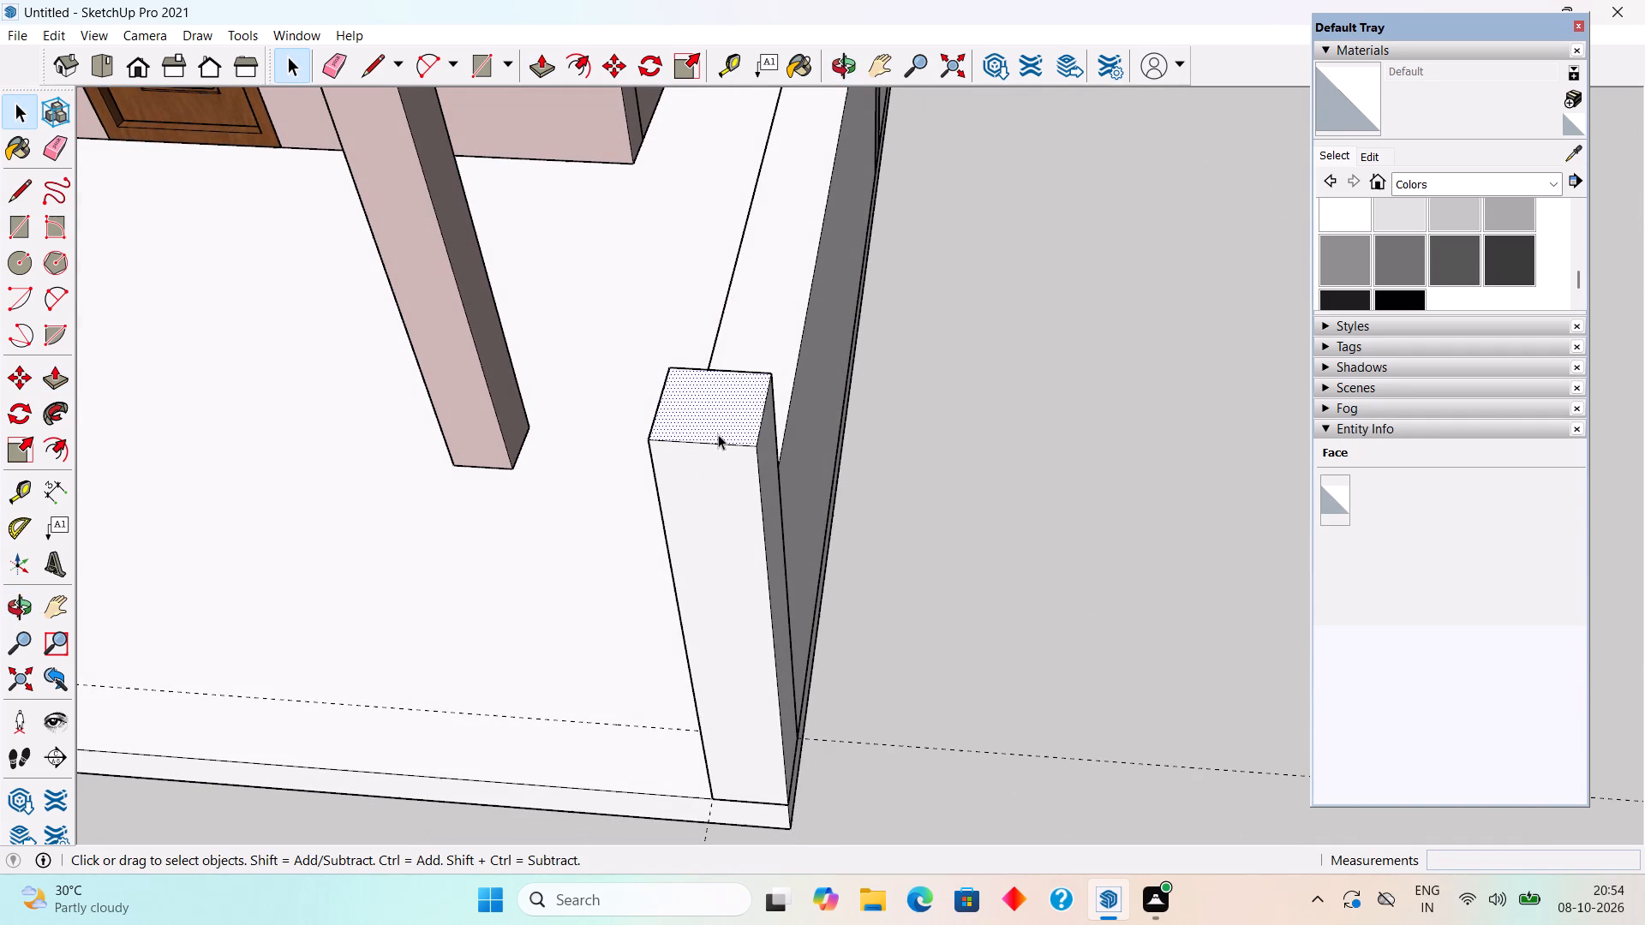
{"action": "key", "text": "f"}
{"action": "left_click", "coordinate": [718, 433]}
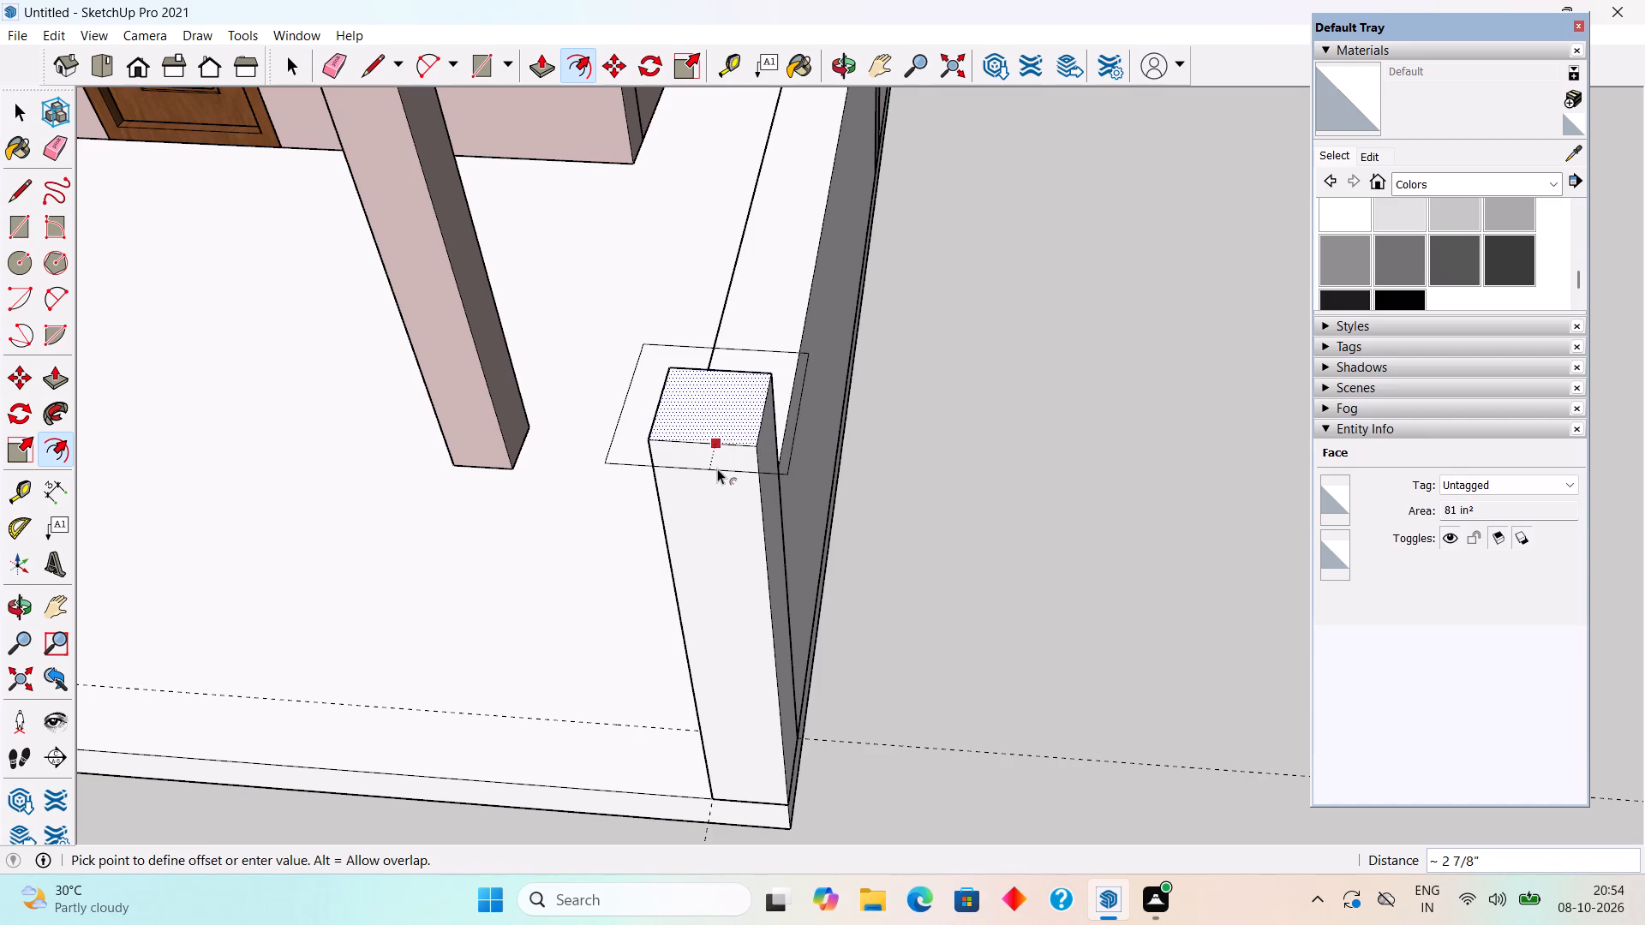
{"action": "type", "text": "2\""}
{"action": "key", "text": "Return"}
{"action": "key", "text": "space"}
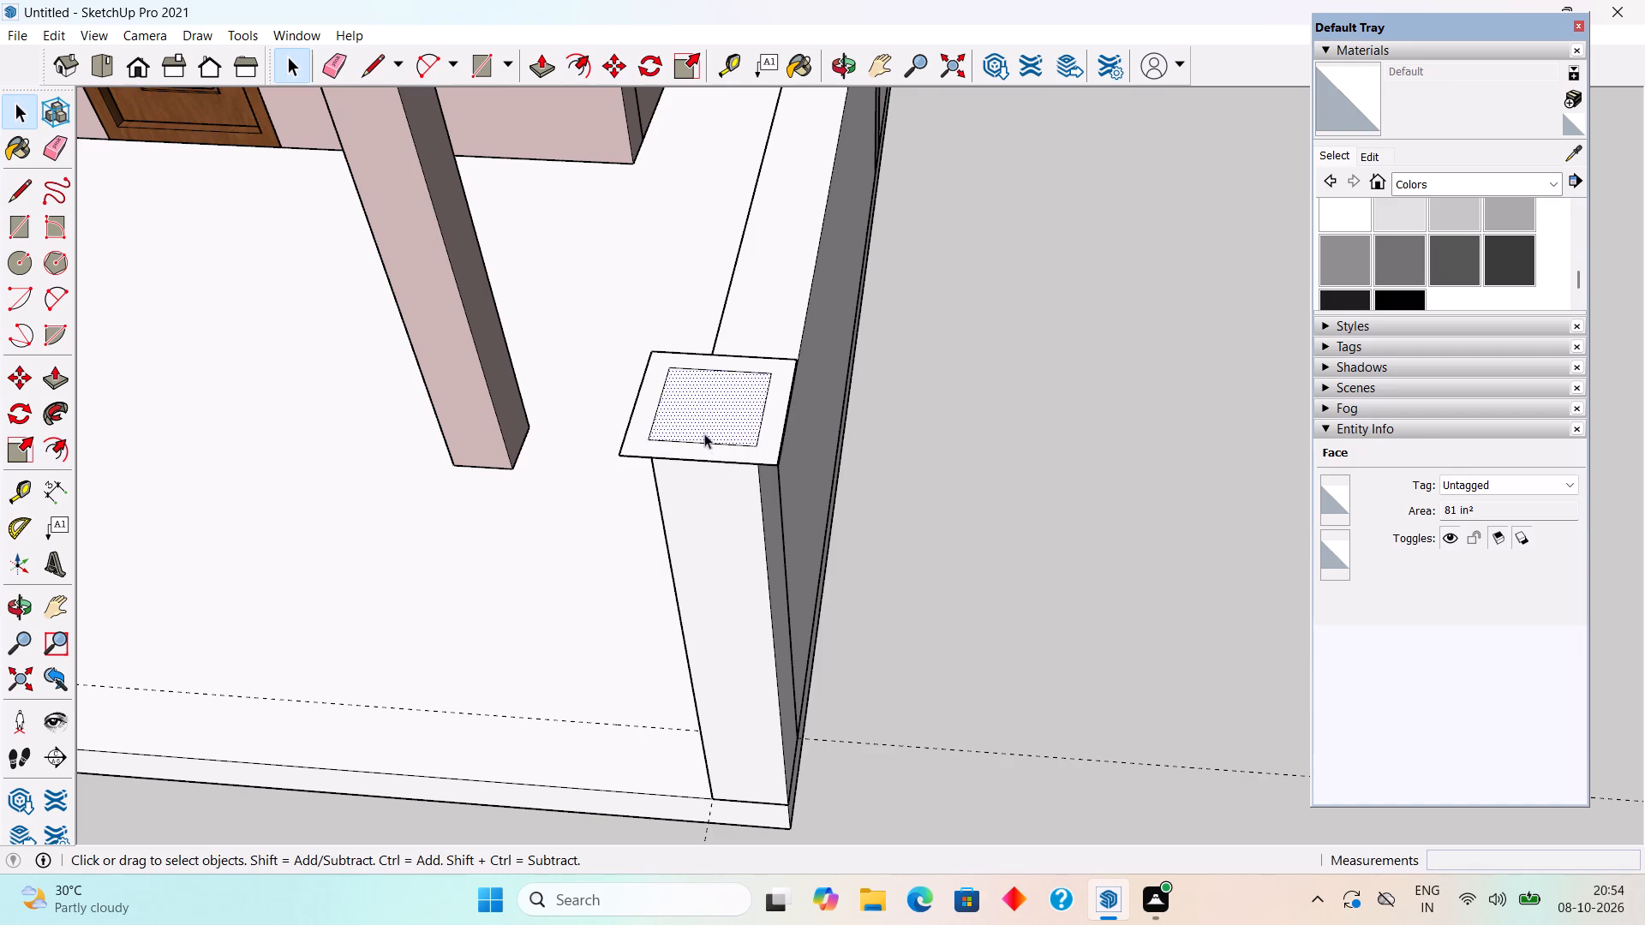
Push/Pull the offset rim on top of the corner pillar up 2".
{"action": "scroll", "coordinate": [701, 430], "scroll_direction": "up", "scroll_amount": 7}
{"action": "left_click", "coordinate": [716, 473]}
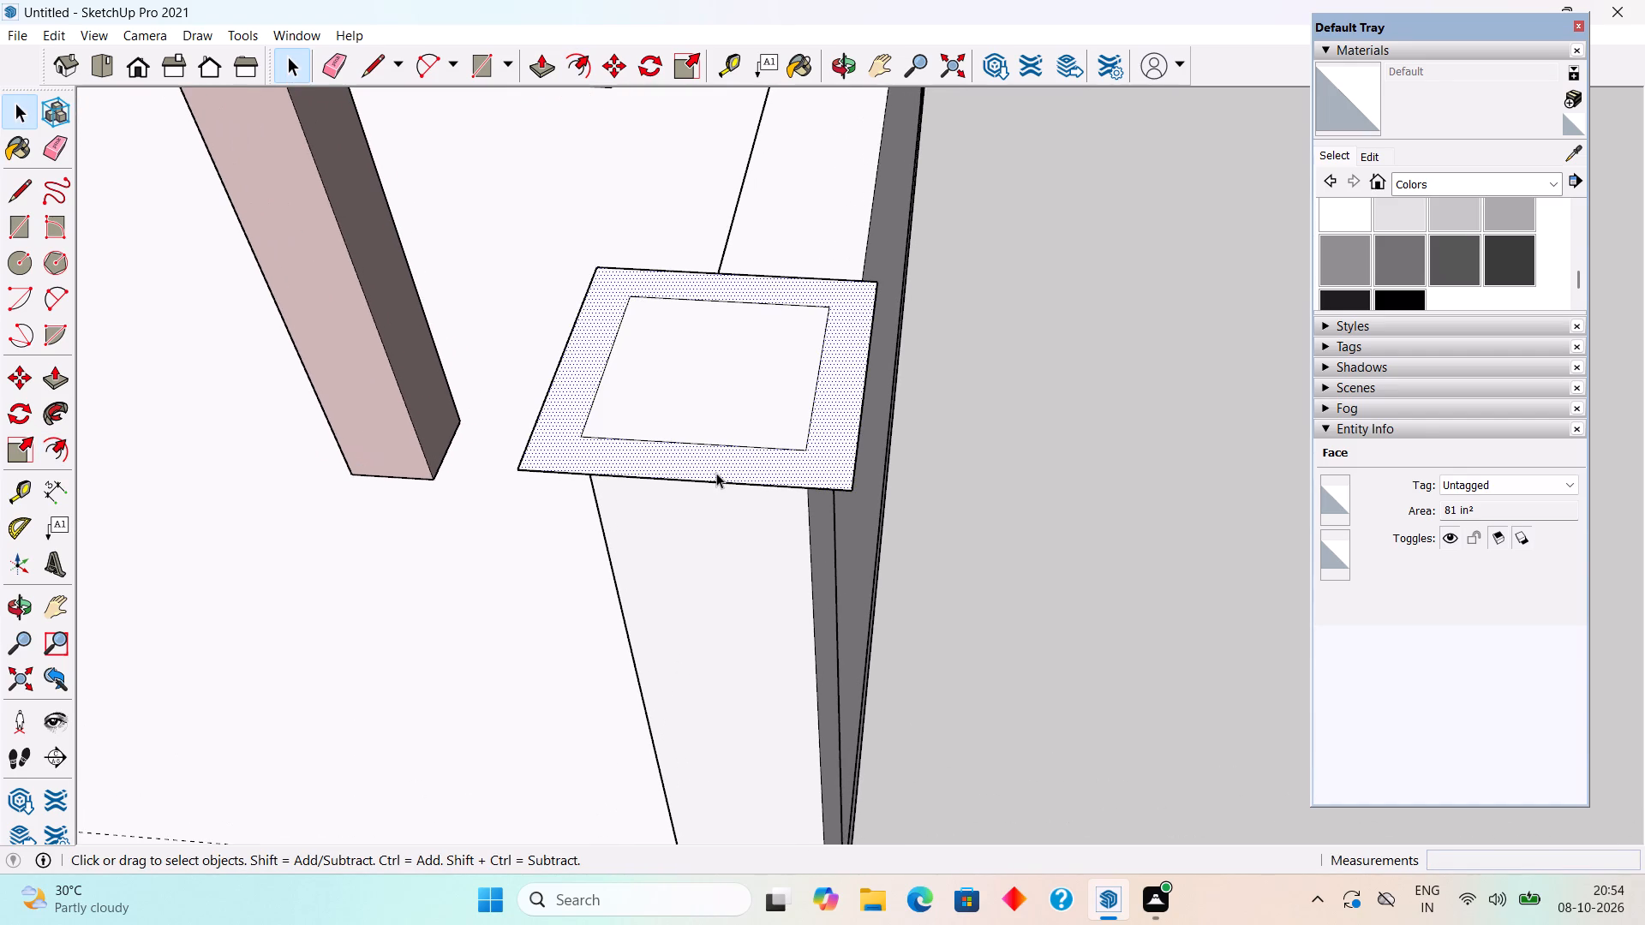
{"action": "key", "text": "p"}
{"action": "left_click", "coordinate": [716, 473]}
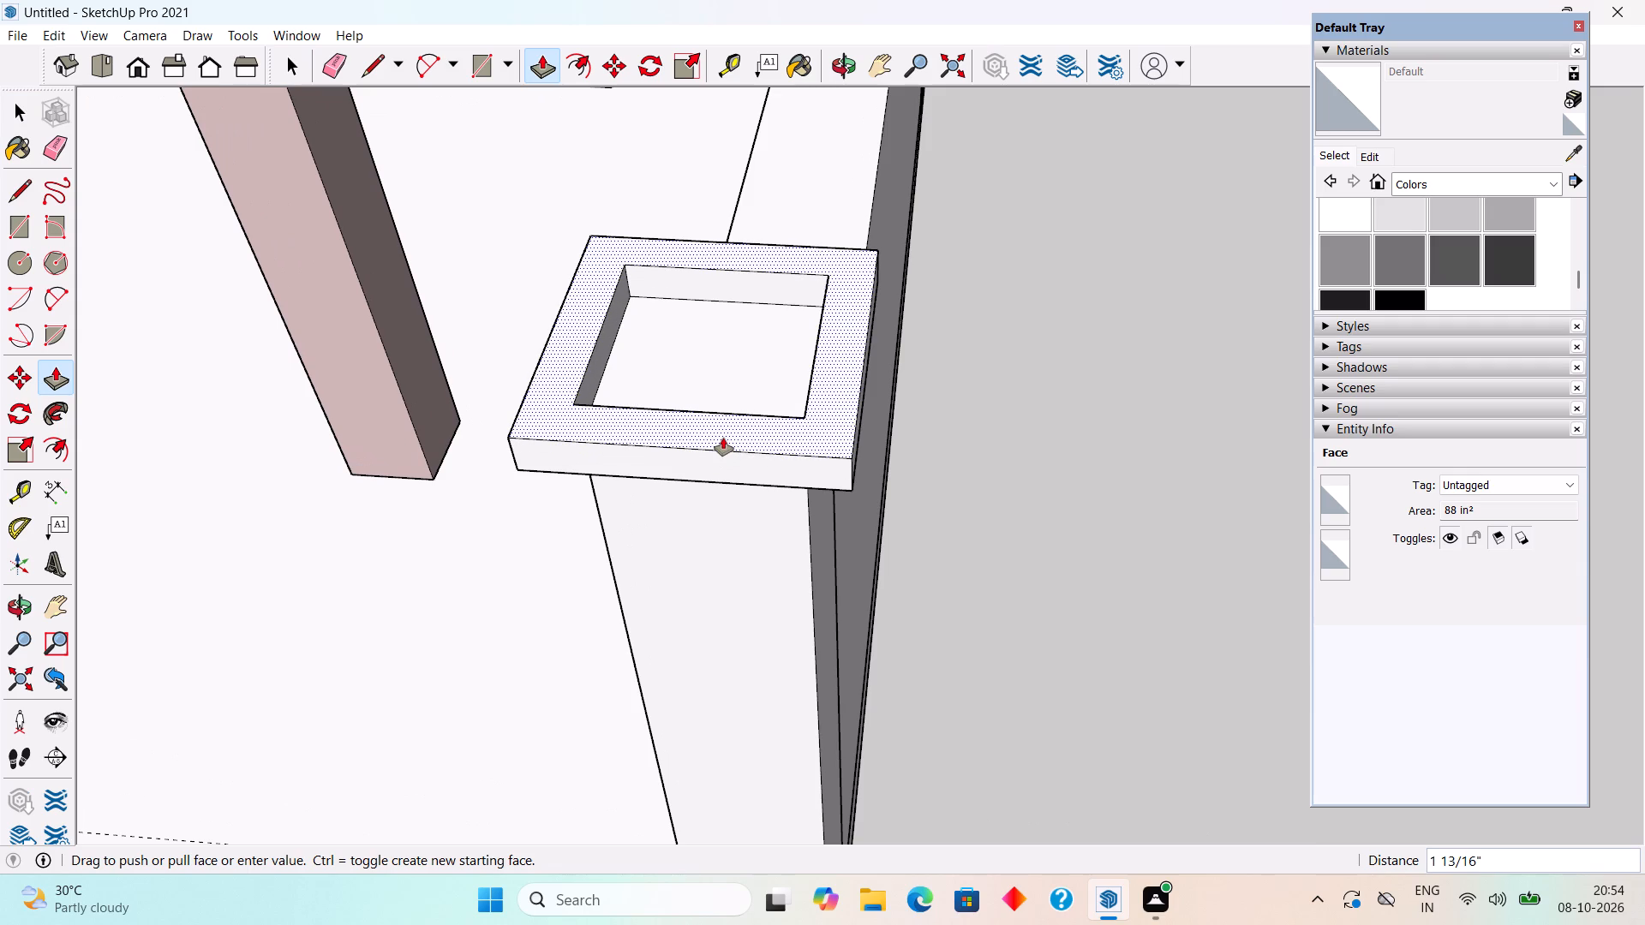
{"action": "type", "text": "2\""}
{"action": "key", "text": "Return"}
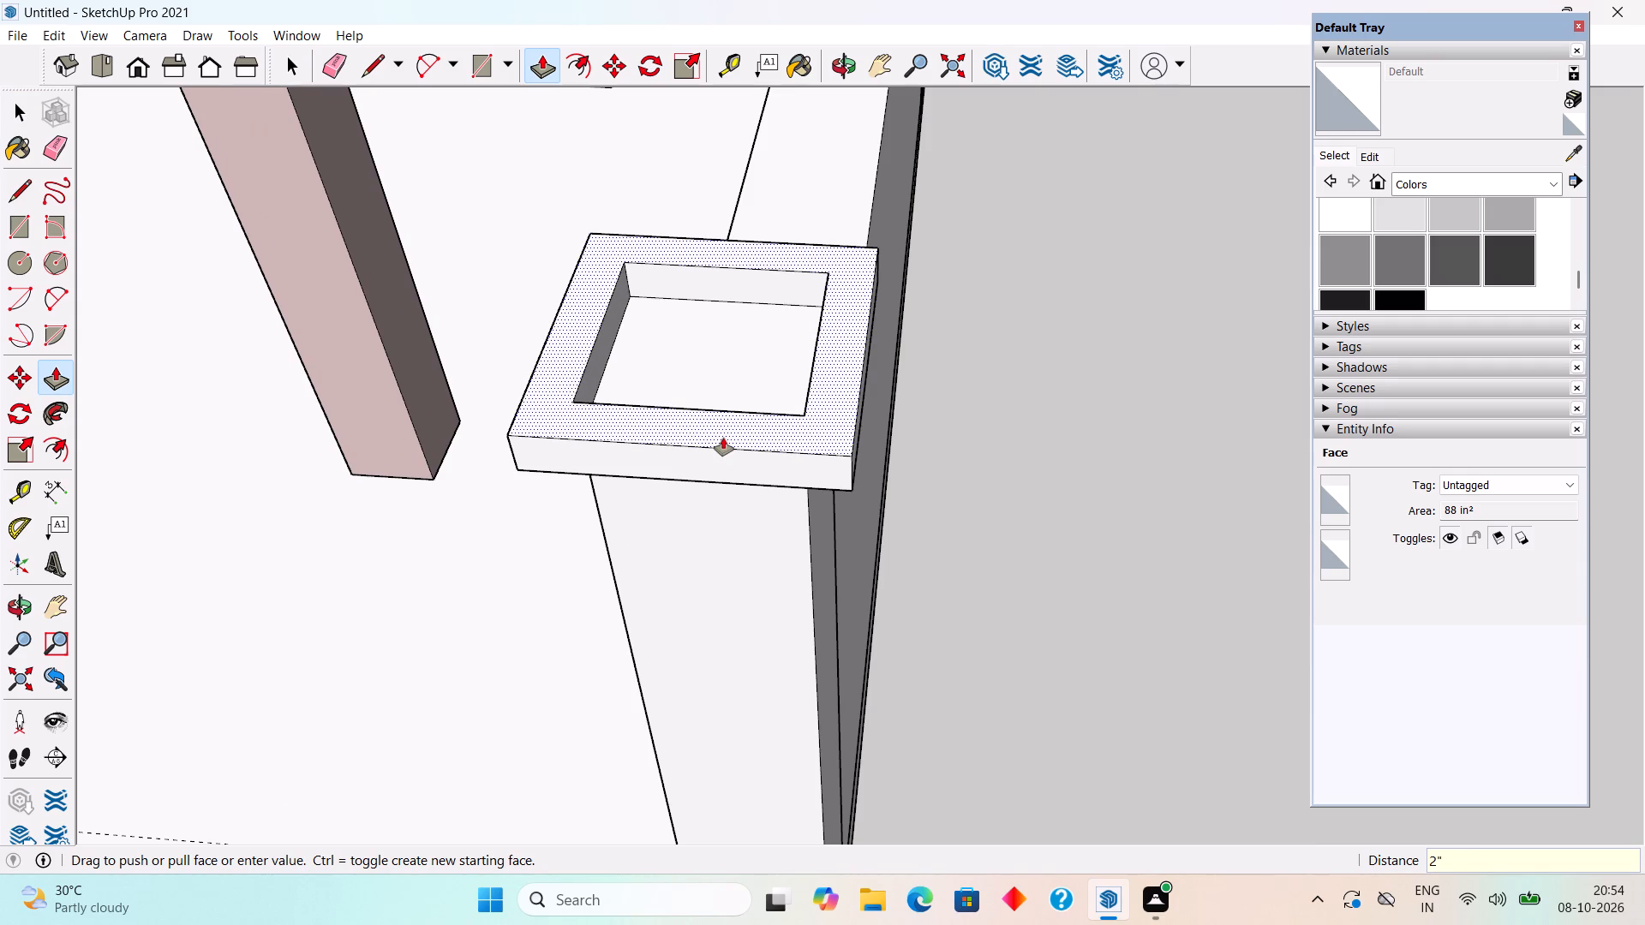
{"action": "key", "text": "space"}
Make the whole corner pillar with its cap rim into a group.
{"action": "left_click", "coordinate": [732, 545]}
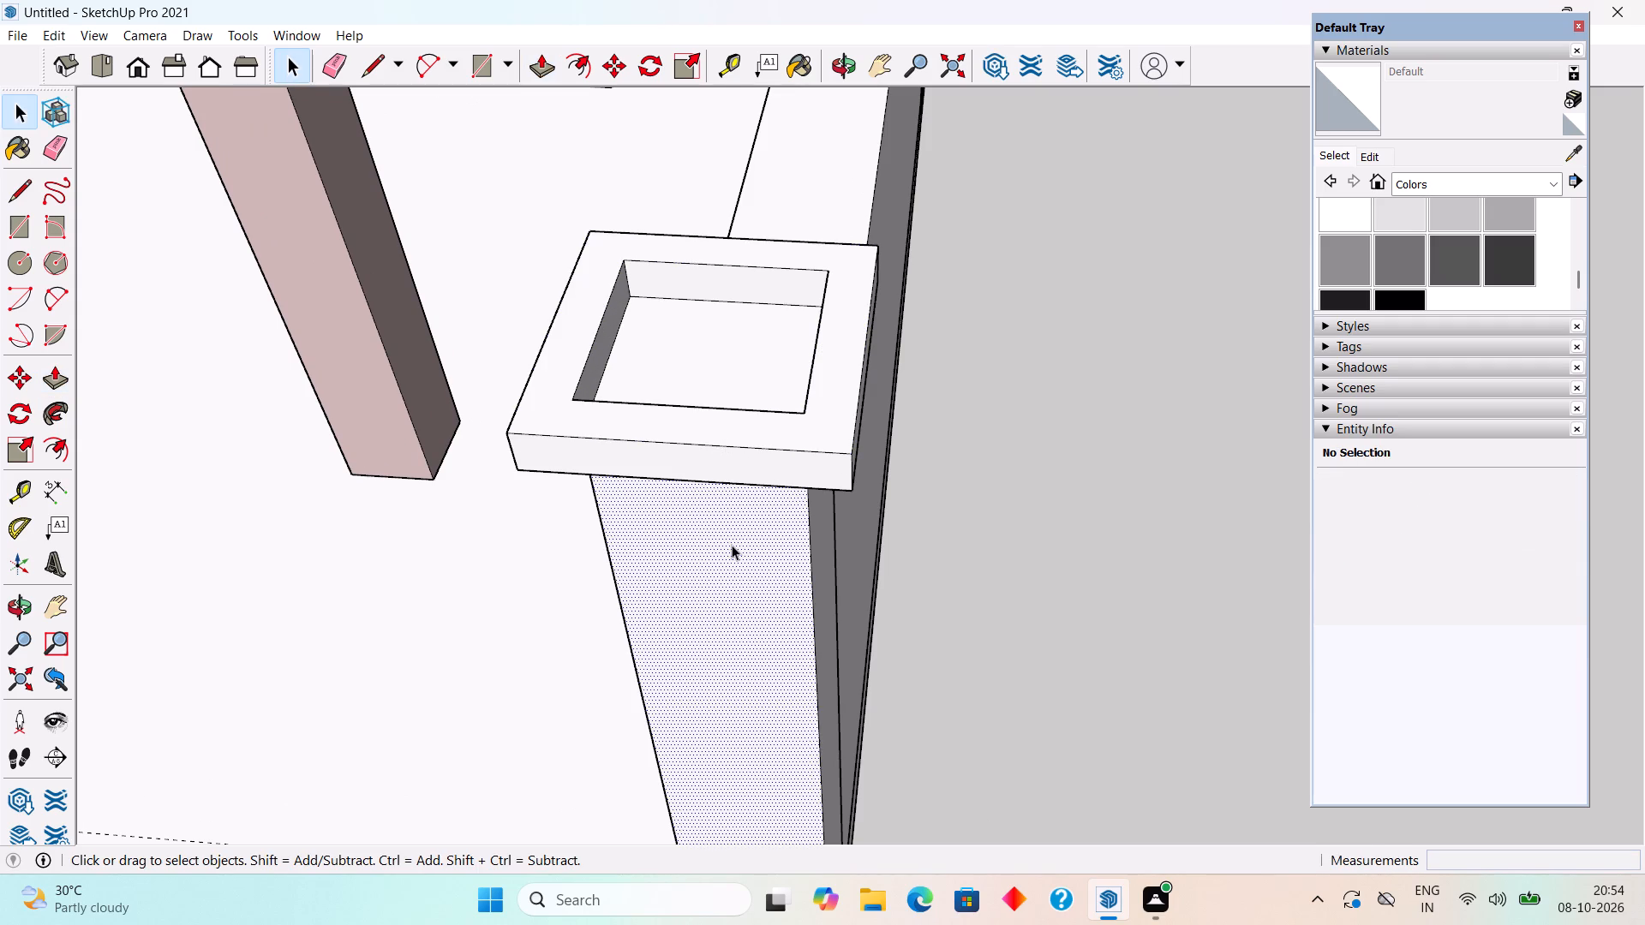
{"action": "double_click", "coordinate": [732, 545]}
{"action": "right_click", "coordinate": [732, 545]}
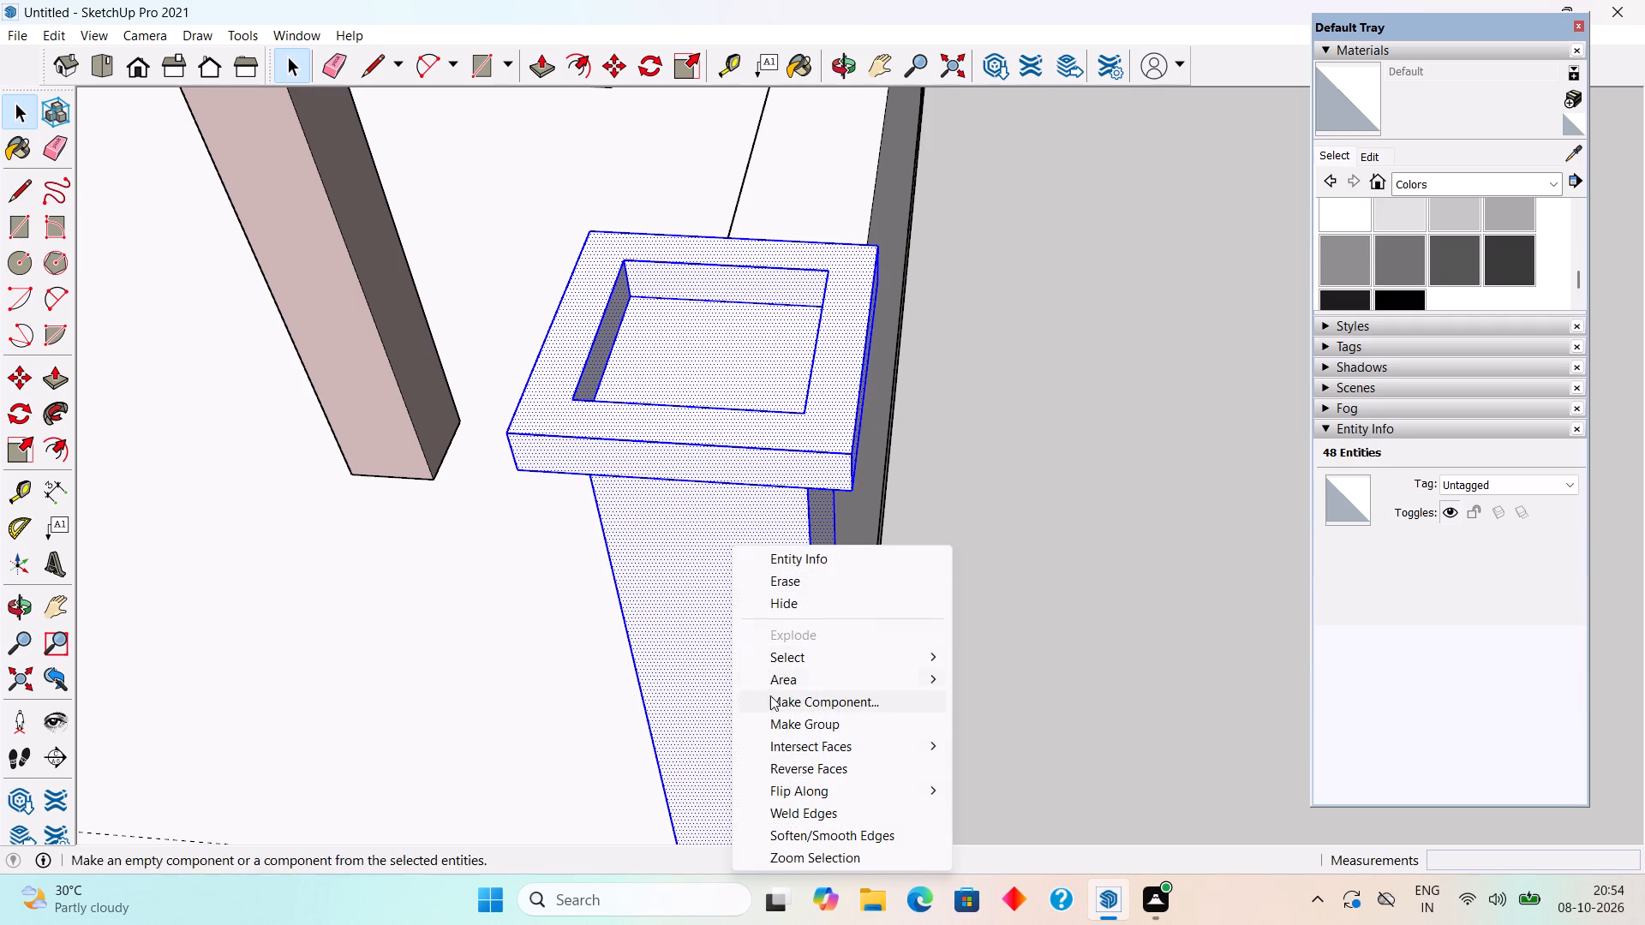
{"action": "left_click", "coordinate": [784, 725]}
{"action": "middle_click_drag", "start_coordinate": [863, 661], "coordinate": [589, 508]}
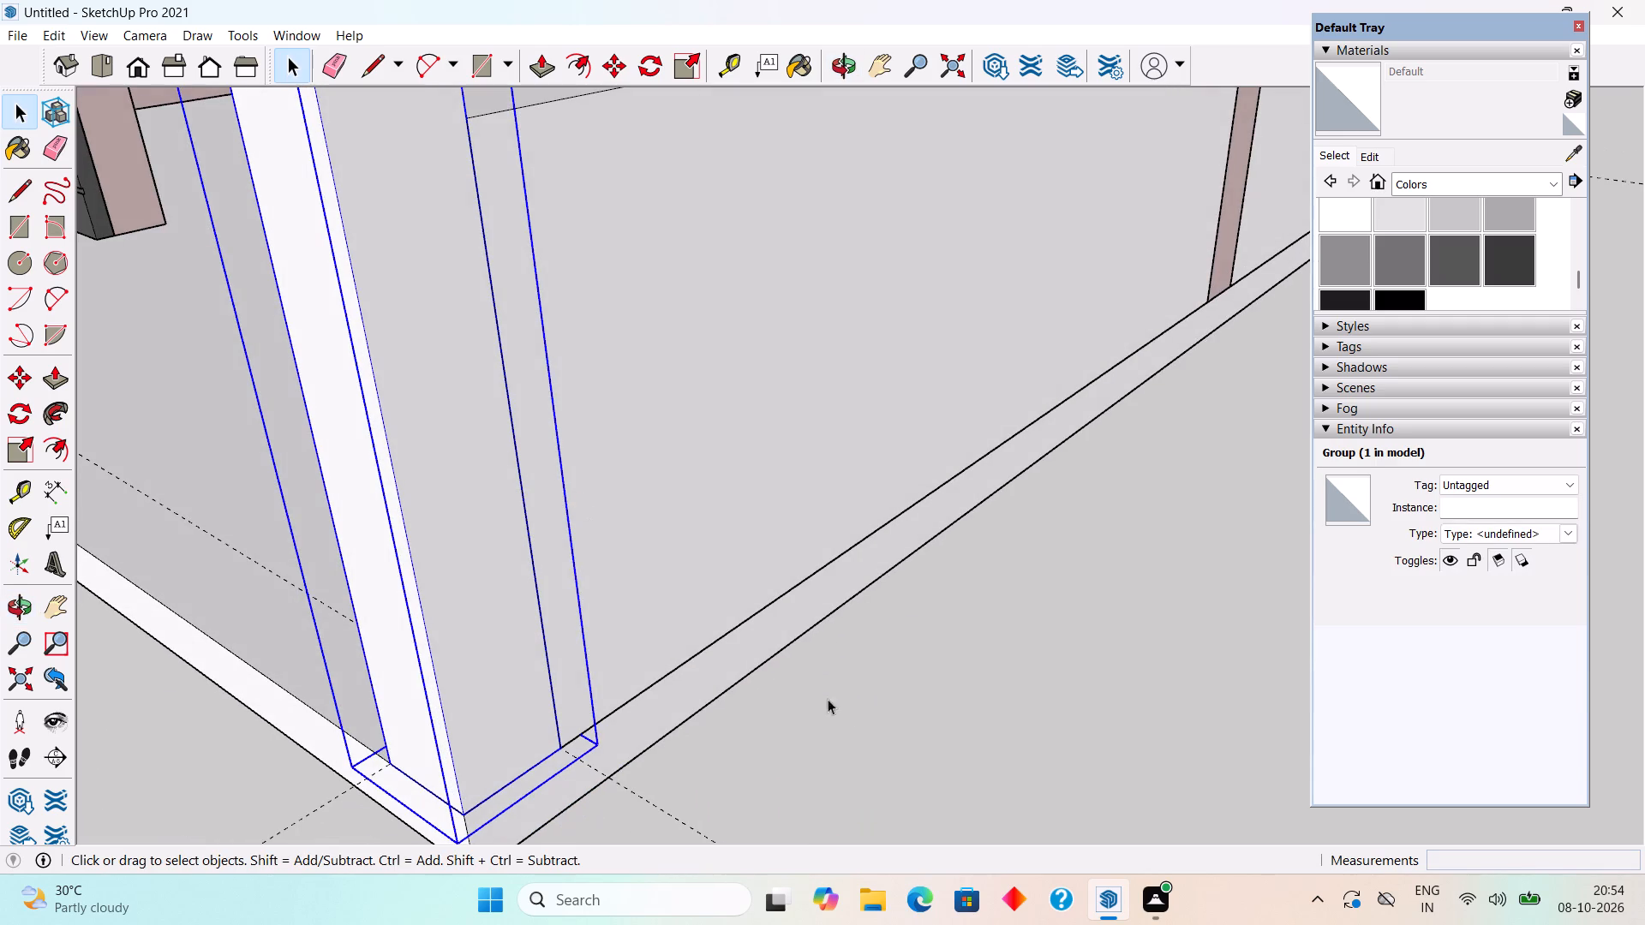
{"action": "left_click", "coordinate": [846, 709]}
Examine the corner pillar and side walls against the whole front of the house.
{"action": "middle_click_drag", "start_coordinate": [250, 721], "coordinate": [631, 652]}
{"action": "scroll", "coordinate": [631, 652], "scroll_direction": "down", "scroll_amount": 13}
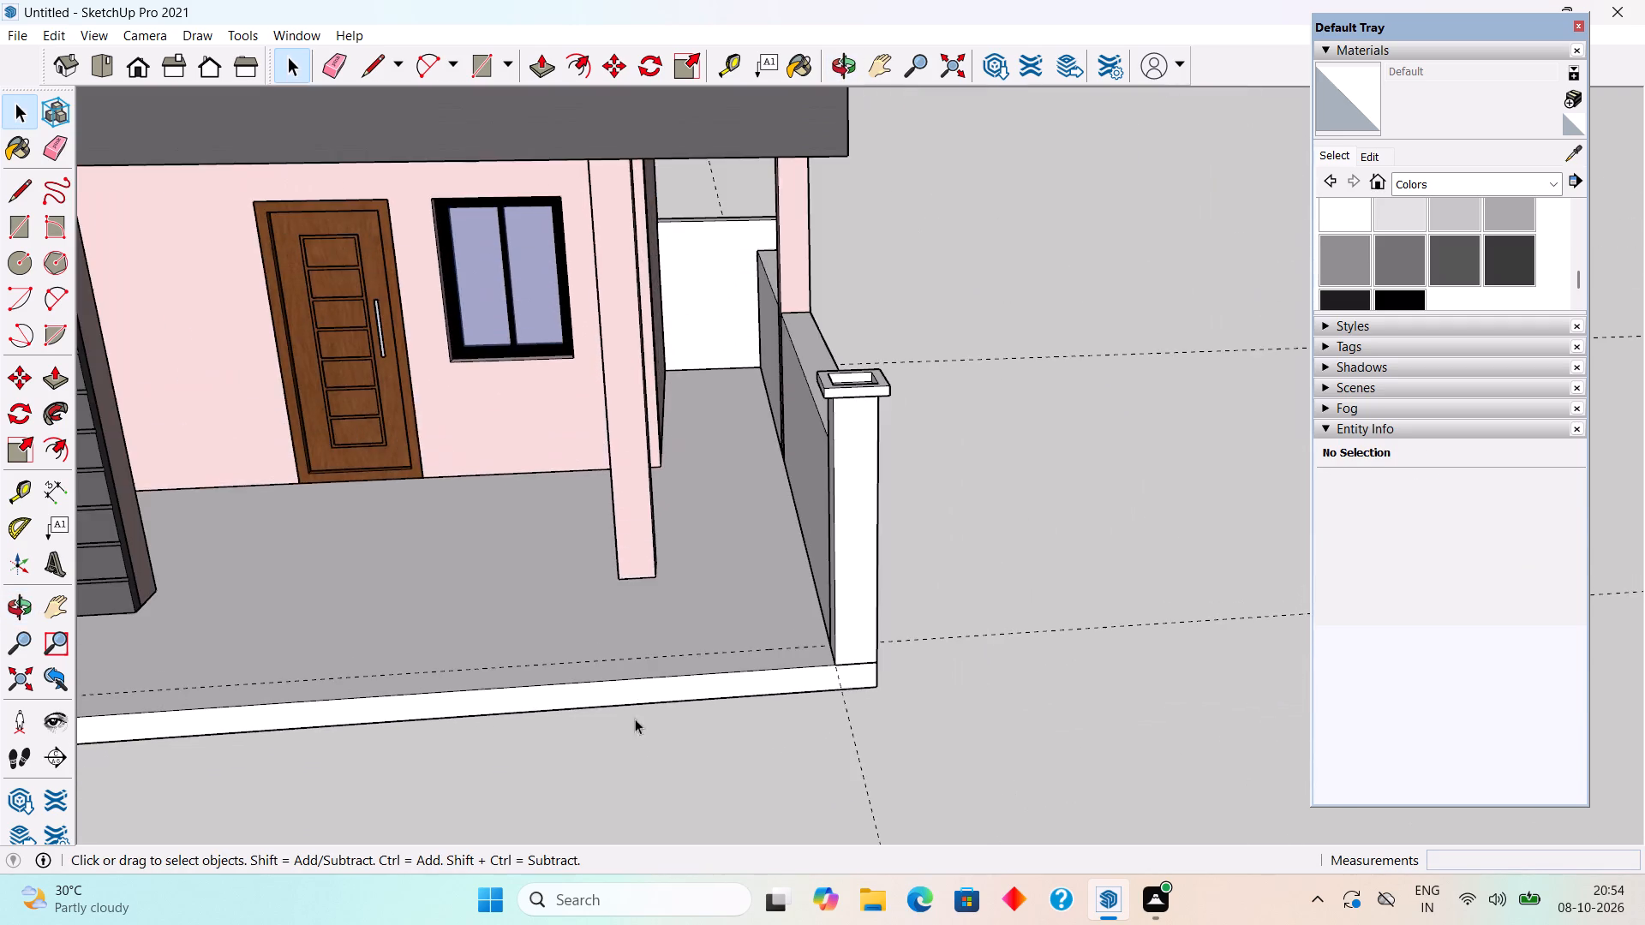
{"action": "middle_click_drag", "start_coordinate": [731, 666], "coordinate": [718, 517]}
{"action": "scroll", "coordinate": [710, 538], "scroll_direction": "down", "scroll_amount": 5}
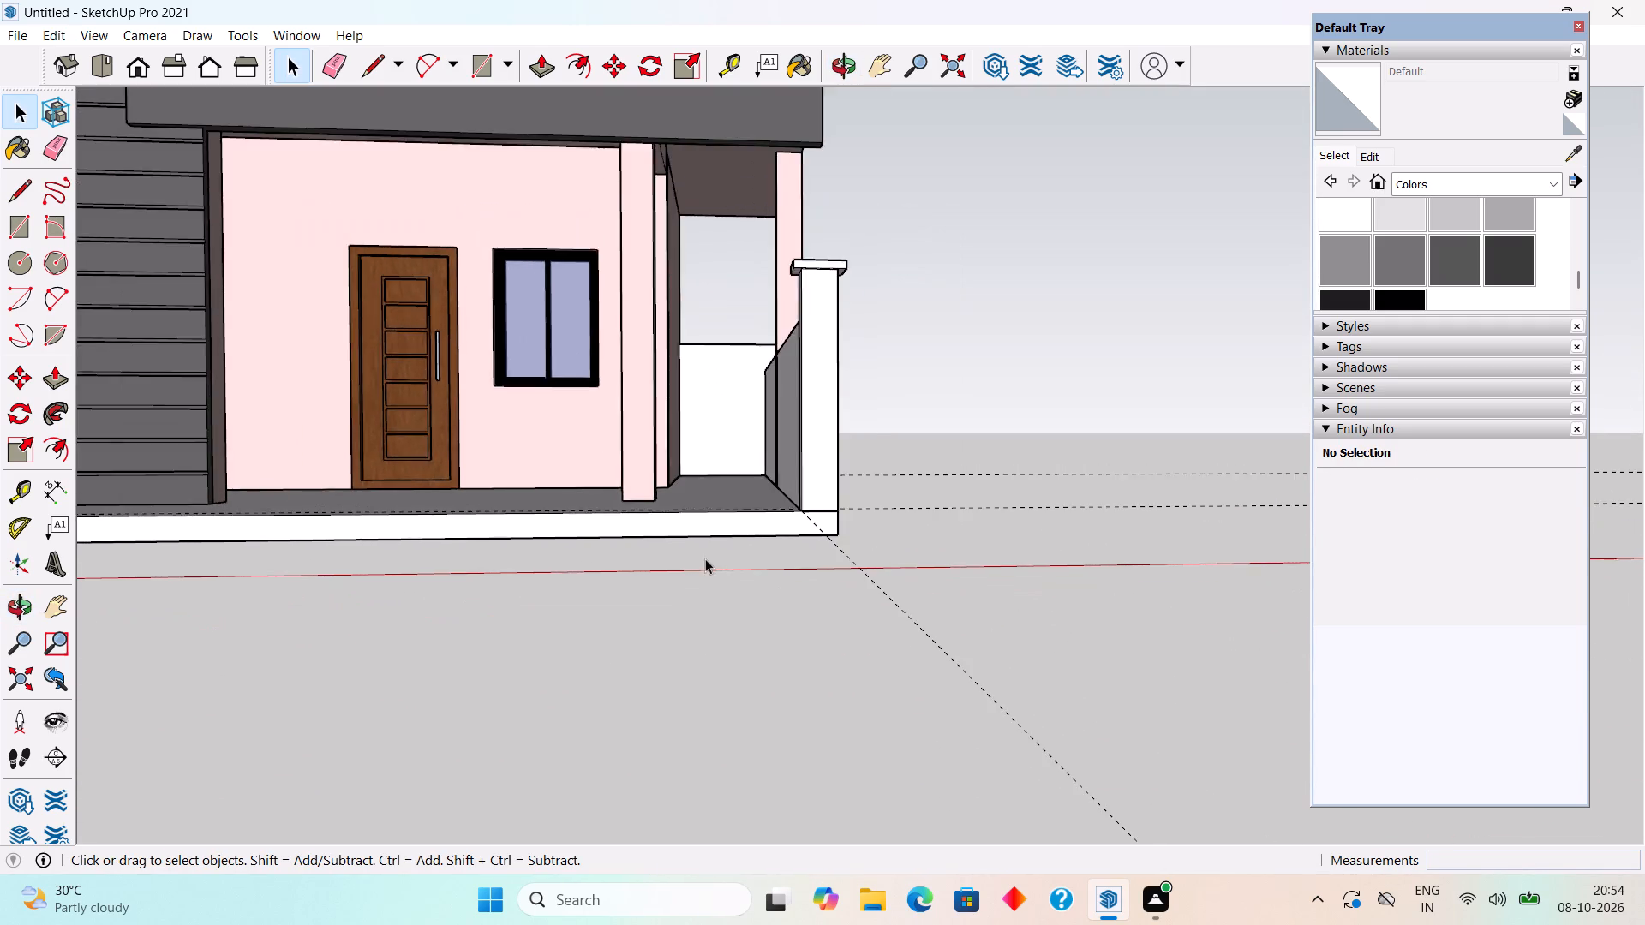
{"action": "scroll", "coordinate": [705, 558], "scroll_direction": "down", "scroll_amount": 2}
{"action": "middle_click_drag", "start_coordinate": [643, 507], "coordinate": [649, 568]}
{"action": "scroll", "coordinate": [649, 568], "scroll_direction": "down", "scroll_amount": 7}
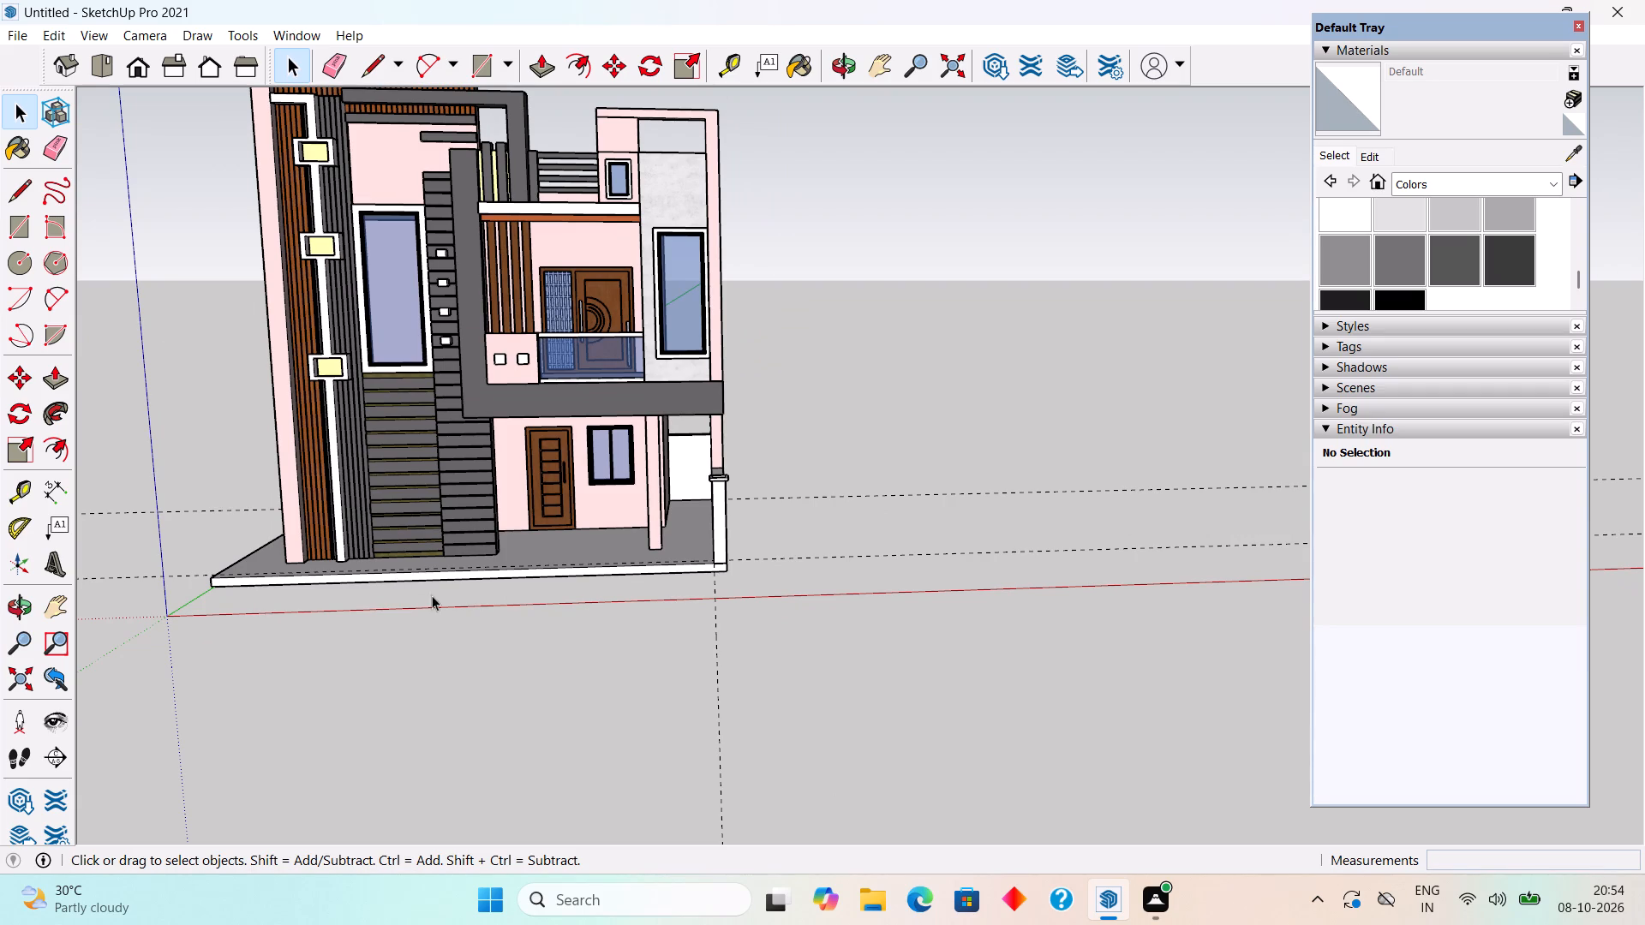
{"action": "middle_click_drag", "start_coordinate": [591, 576], "coordinate": [599, 601]}
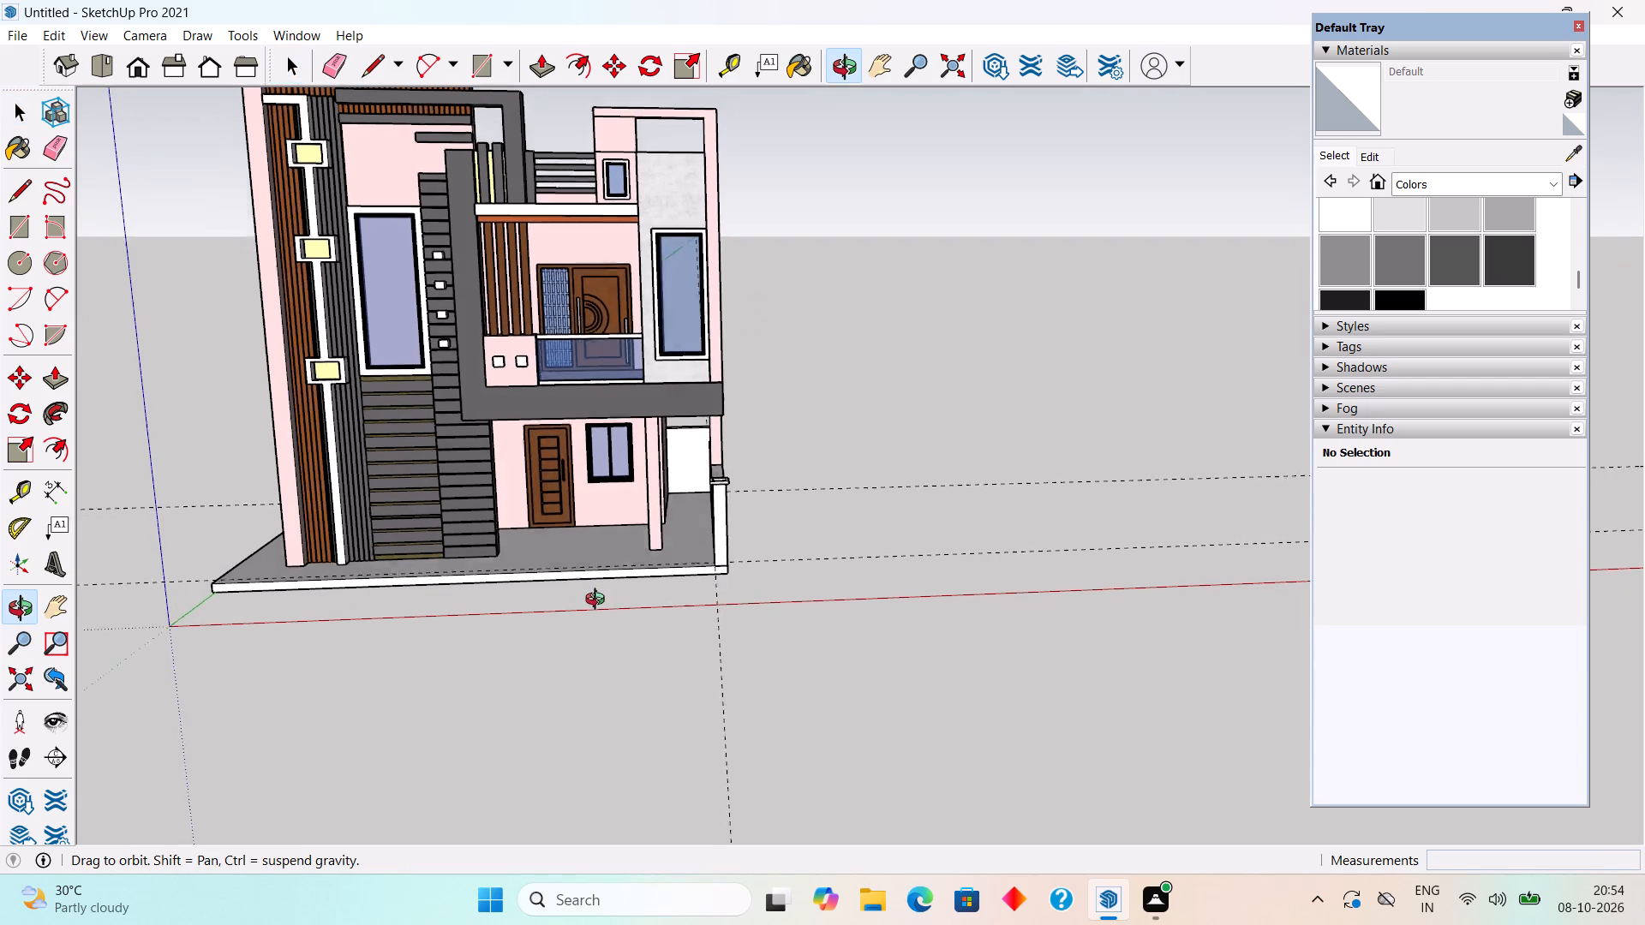
{"action": "middle_click_drag", "start_coordinate": [599, 601], "coordinate": [658, 624]}
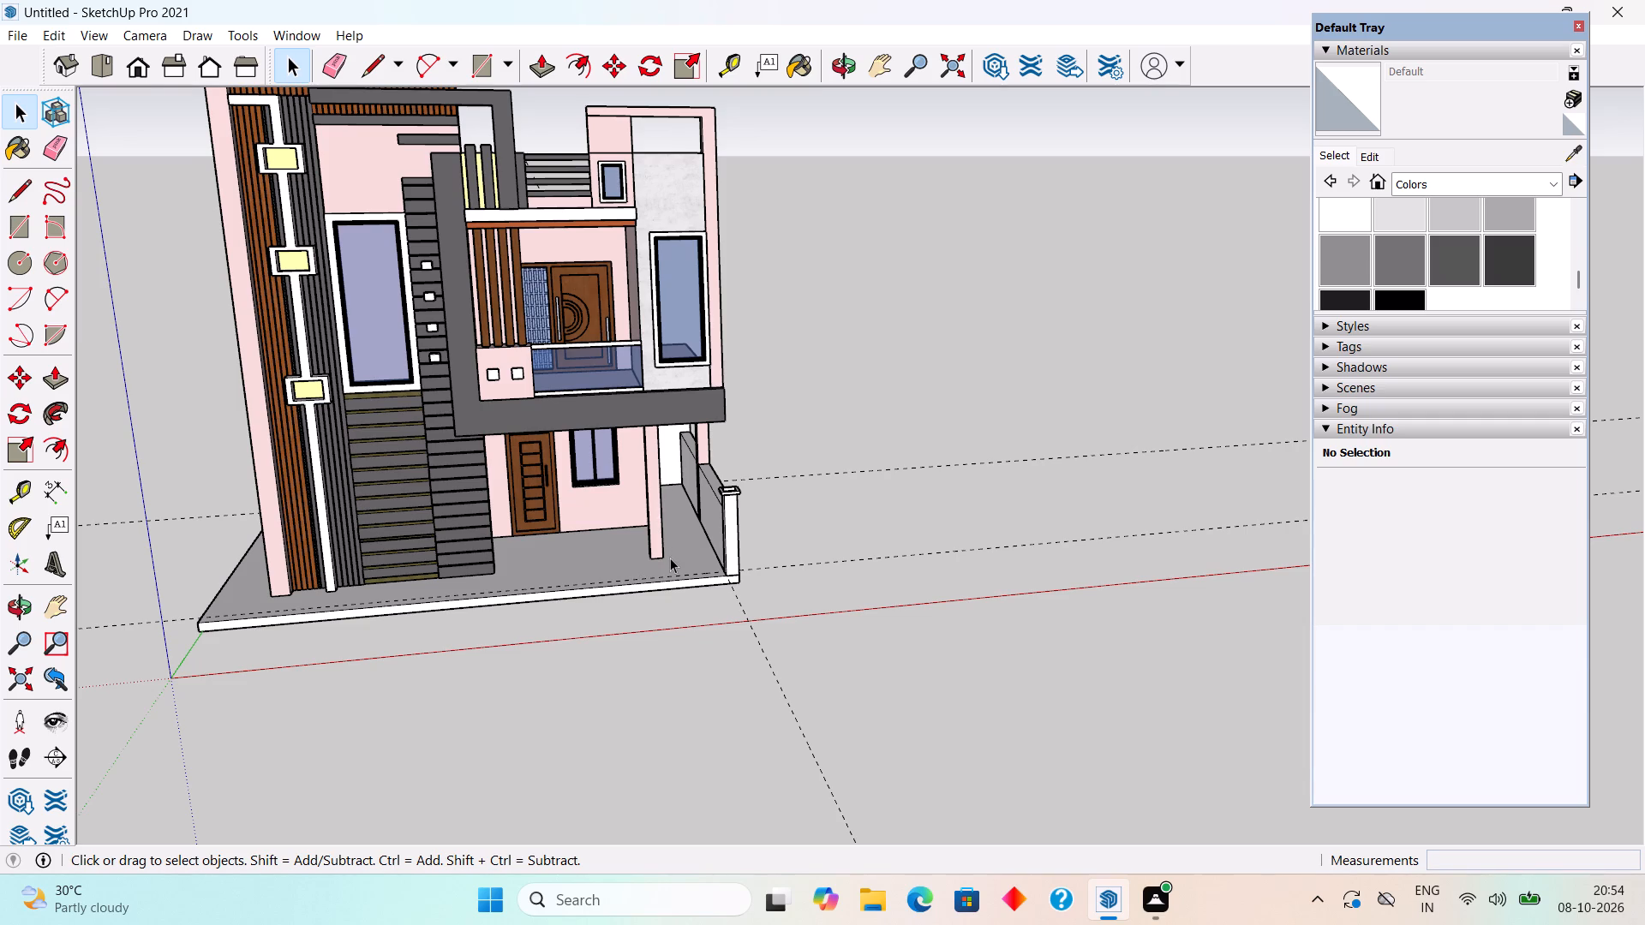
Place a guide line along the base edge of the porch column's door-facing side, running across the slab's front edge.
{"action": "scroll", "coordinate": [670, 558], "scroll_direction": "up", "scroll_amount": 2}
{"action": "middle_click_drag", "start_coordinate": [641, 594], "coordinate": [671, 745]}
{"action": "scroll", "coordinate": [589, 610], "scroll_direction": "up", "scroll_amount": 5}
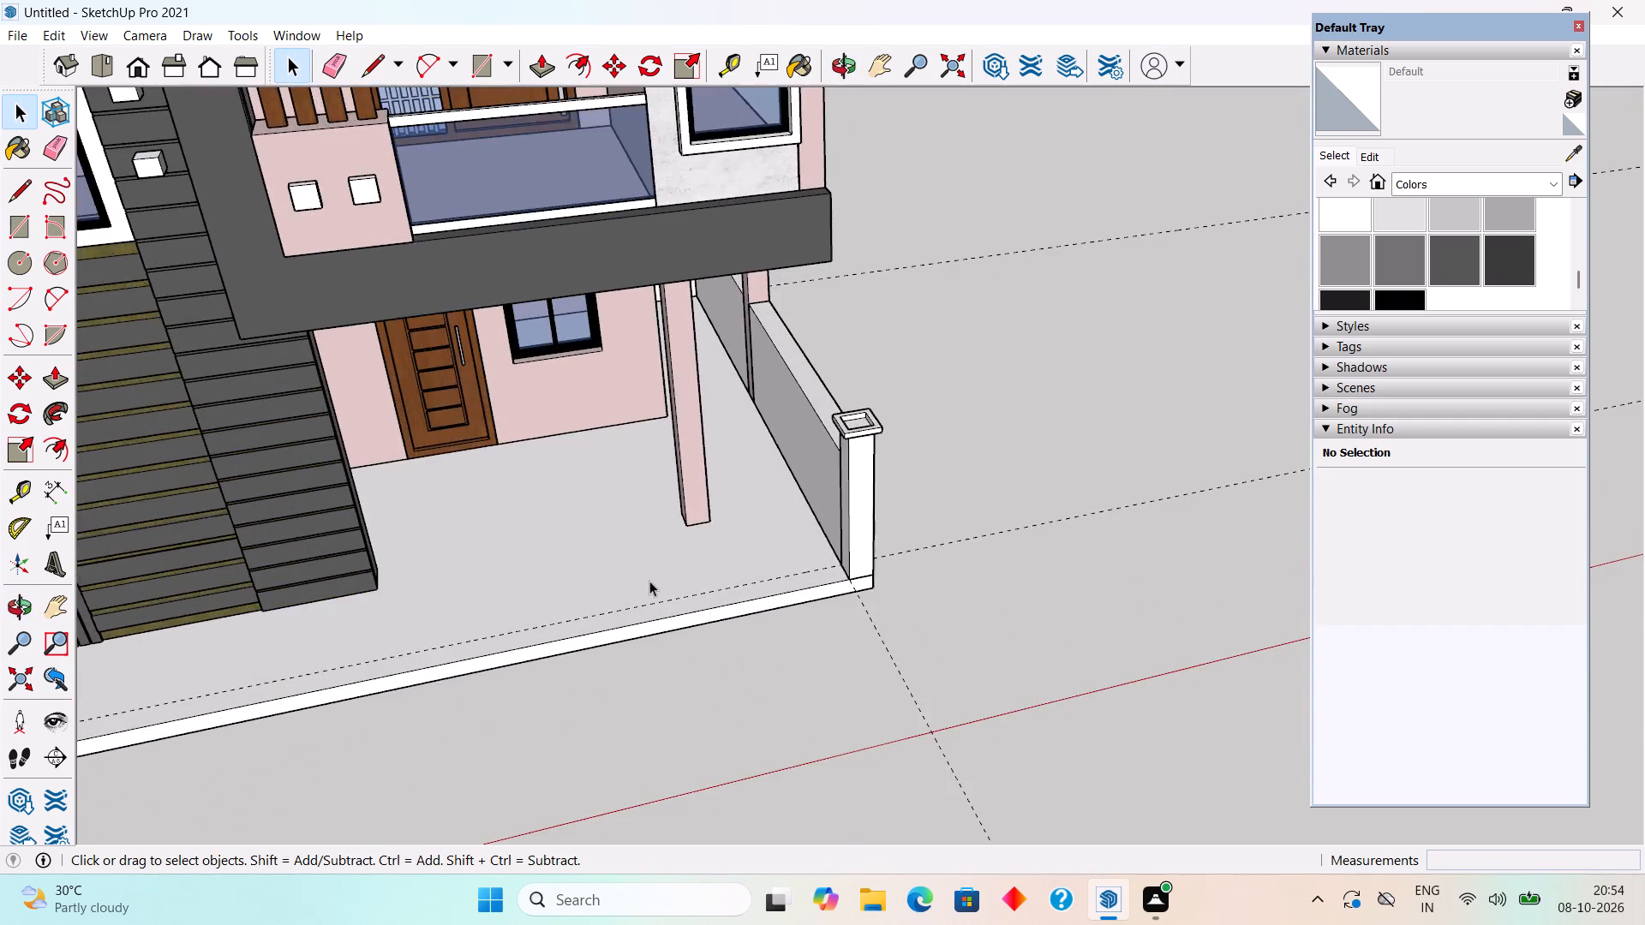
{"action": "scroll", "coordinate": [649, 580], "scroll_direction": "up", "scroll_amount": 10}
{"action": "key", "text": "t"}
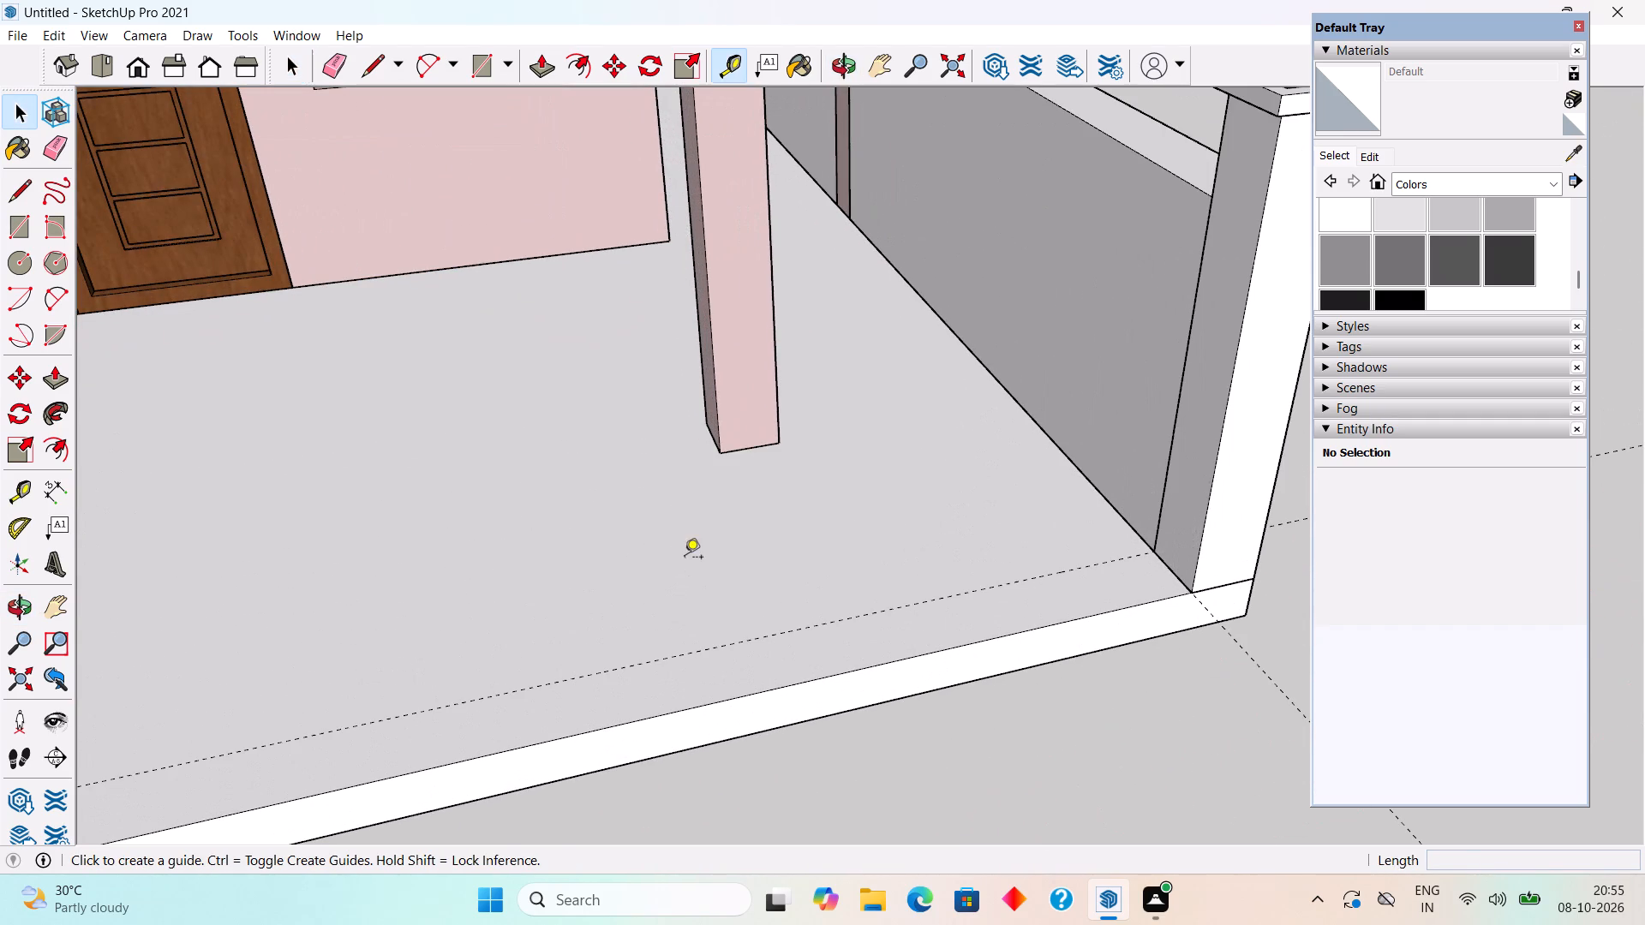
{"action": "double_click", "coordinate": [717, 452]}
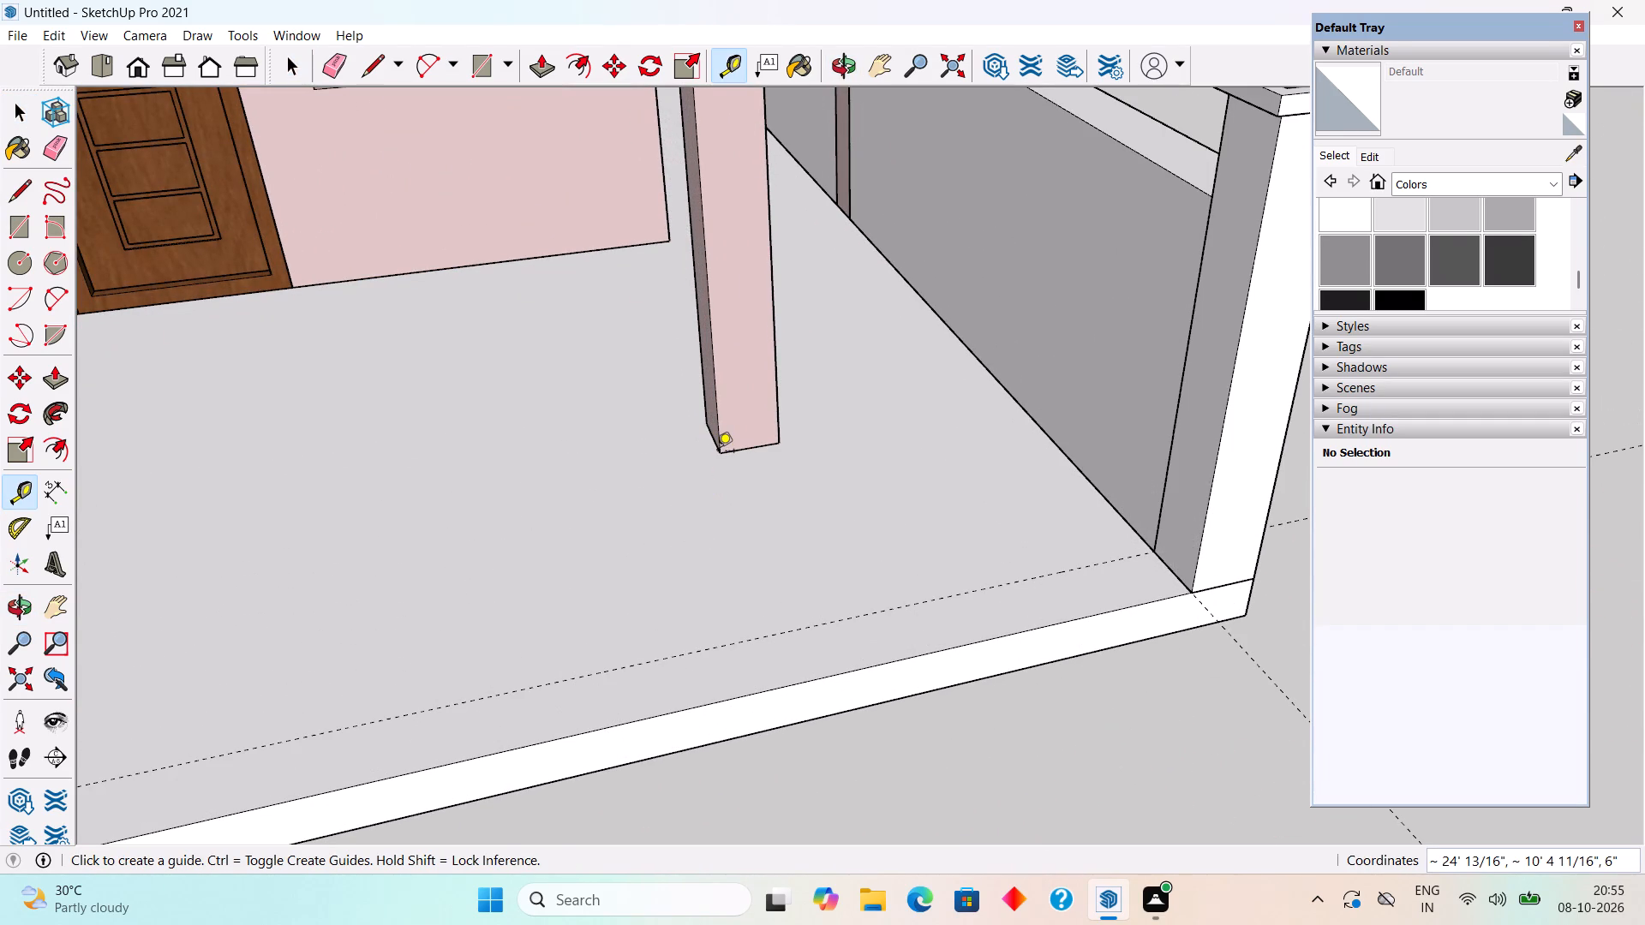
{"action": "scroll", "coordinate": [707, 457], "scroll_direction": "up", "scroll_amount": 7}
{"action": "scroll", "coordinate": [793, 382], "scroll_direction": "up", "scroll_amount": 4}
{"action": "key", "text": "ctrl+z"}
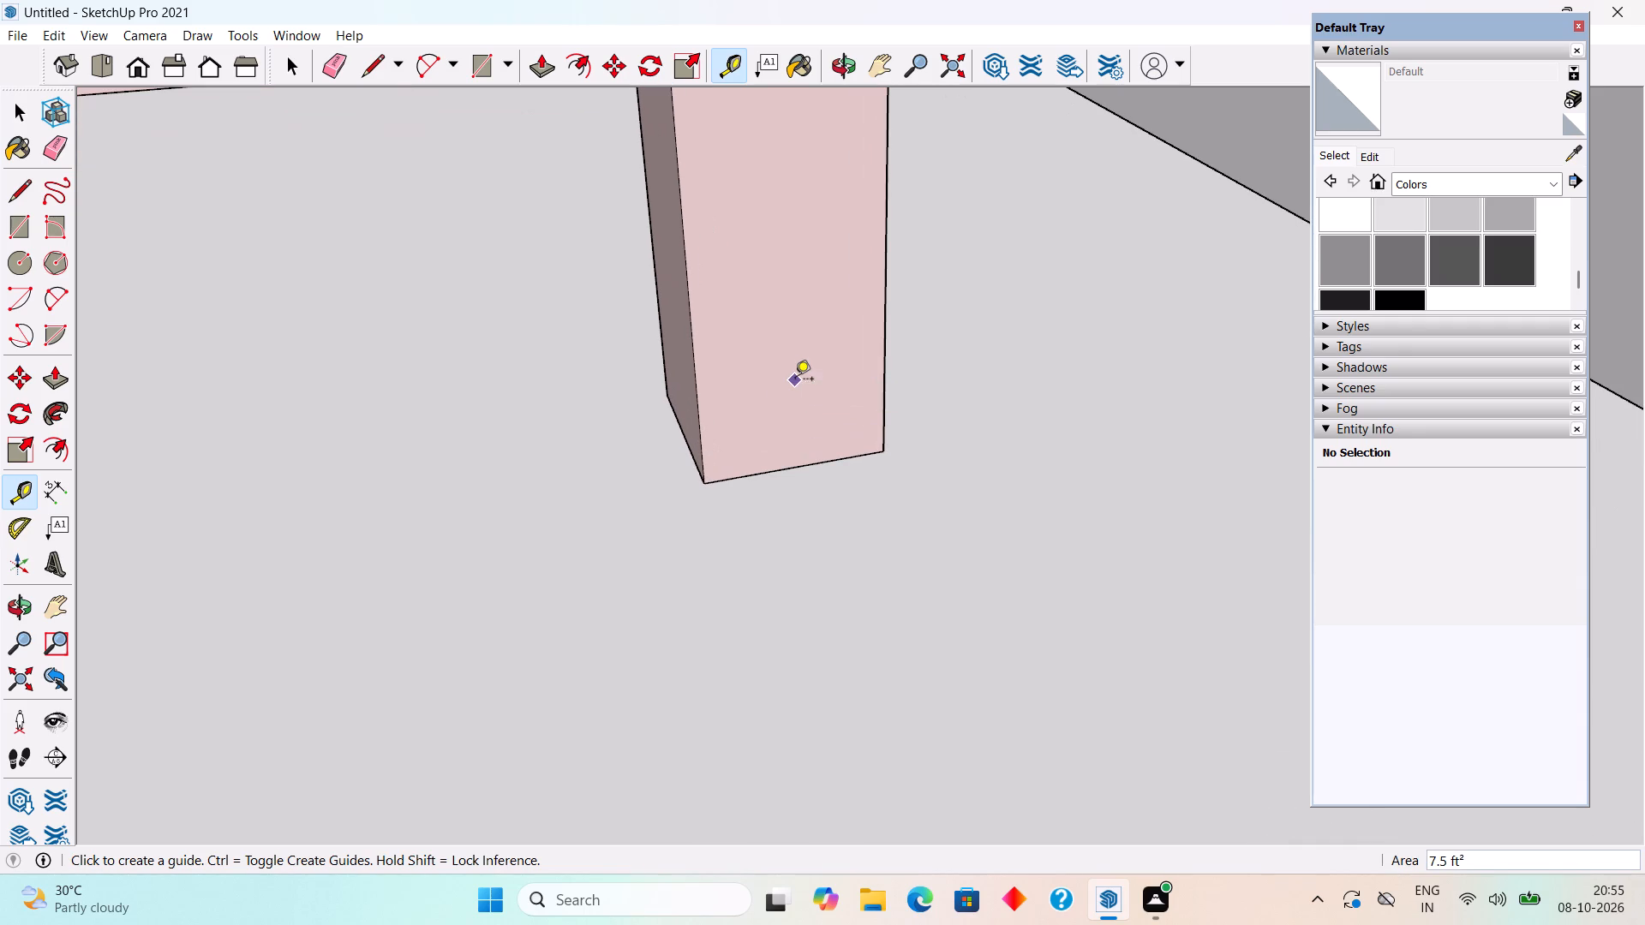
{"action": "double_click", "coordinate": [678, 420]}
{"action": "scroll", "coordinate": [678, 420], "scroll_direction": "down", "scroll_amount": 14}
{"action": "key", "text": "space"}
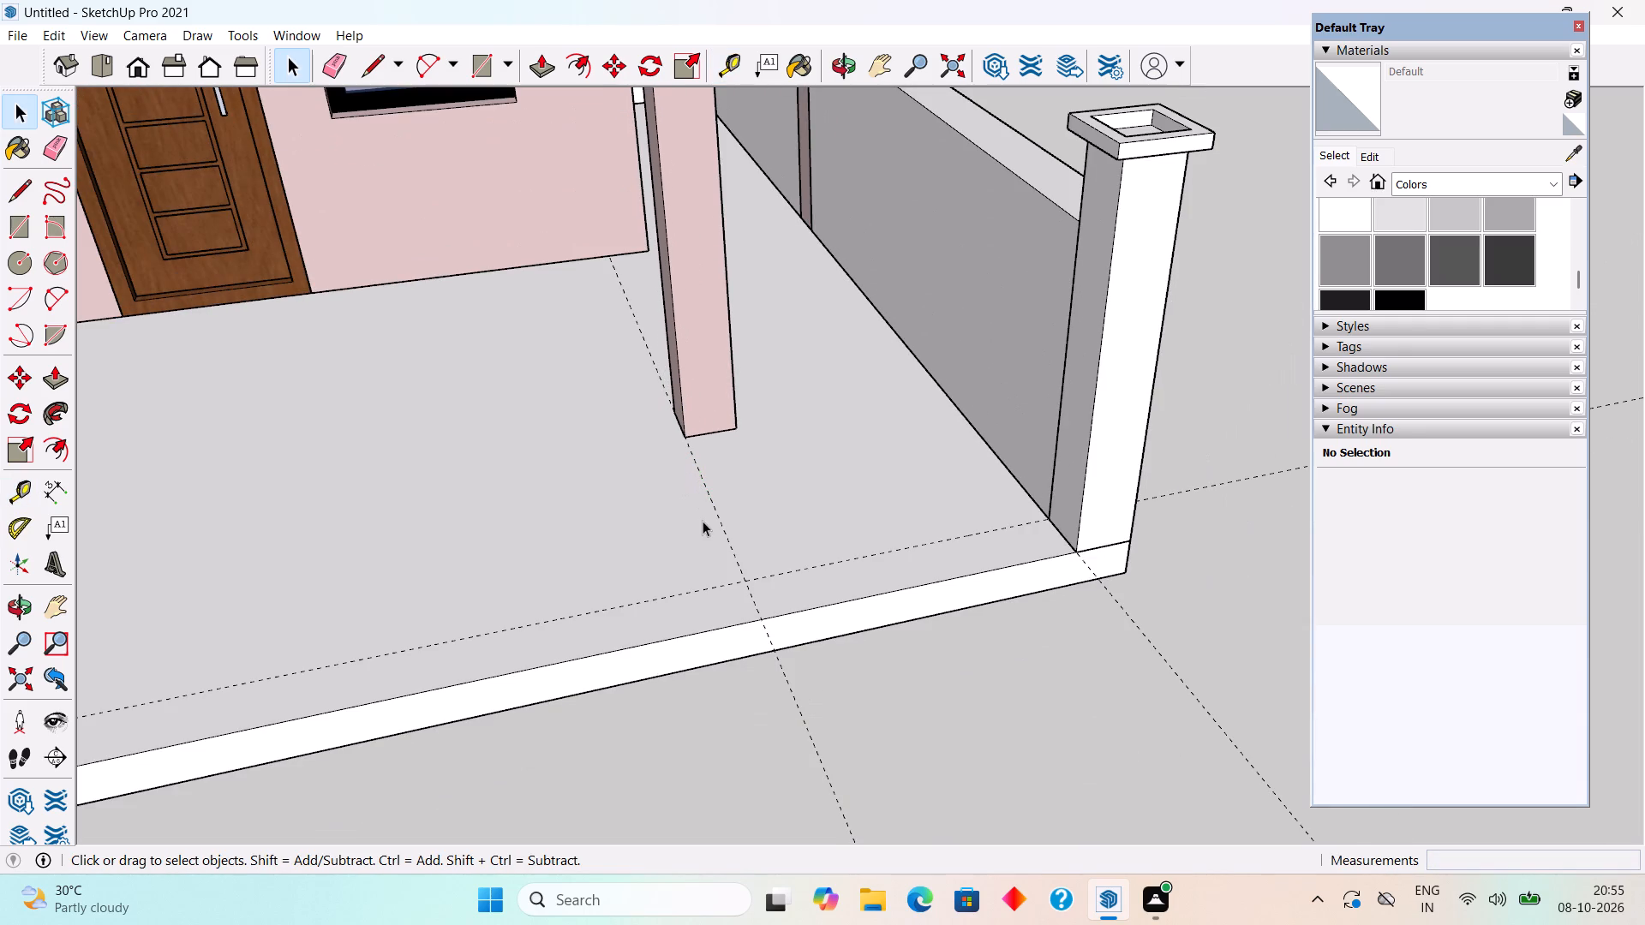
Place a guide 1' inward from the inner face of the side wall and corner pillar.
{"action": "key", "text": "t"}
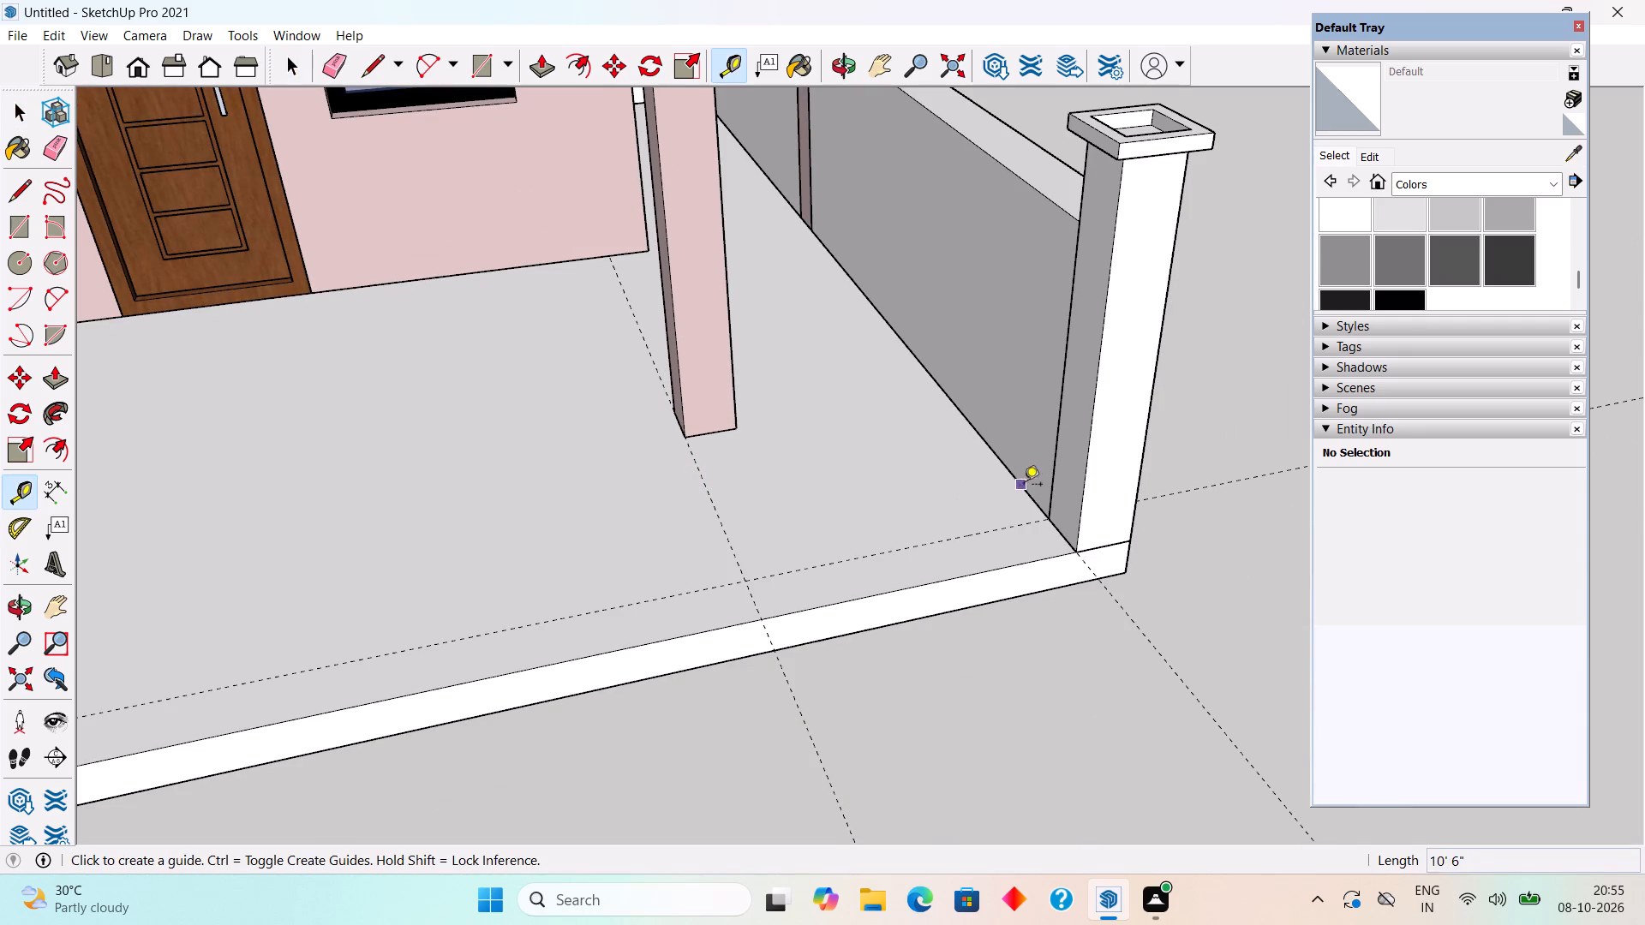
{"action": "scroll", "coordinate": [1064, 525], "scroll_direction": "up", "scroll_amount": 5}
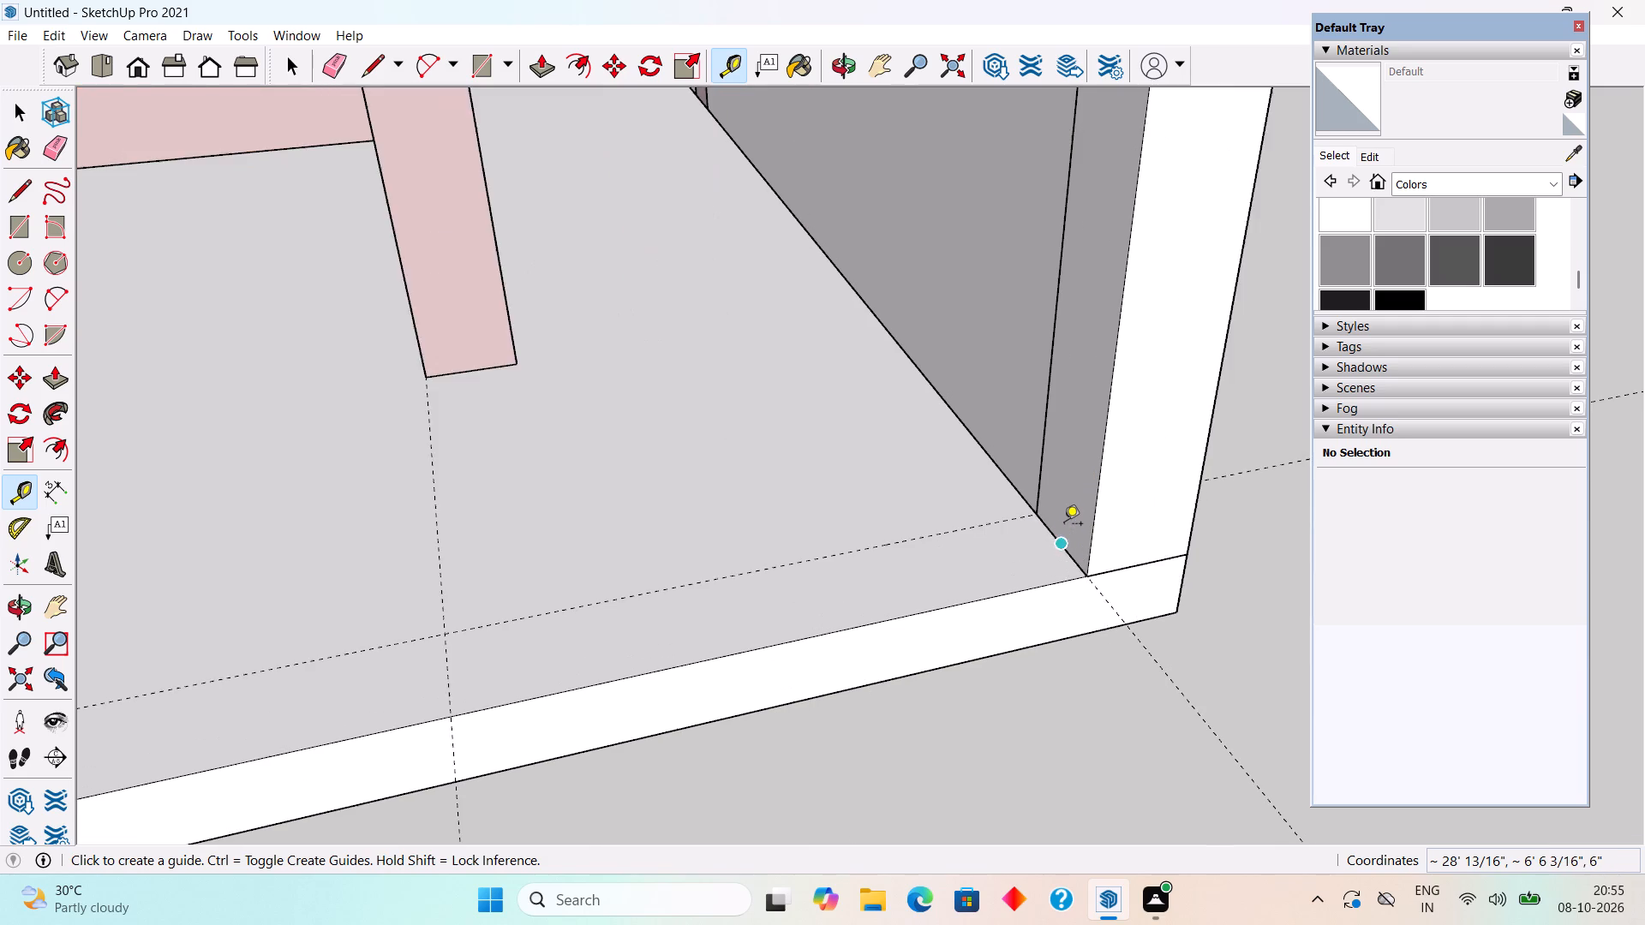
{"action": "scroll", "coordinate": [1064, 525], "scroll_direction": "up", "scroll_amount": 6}
{"action": "left_click", "coordinate": [1047, 537]}
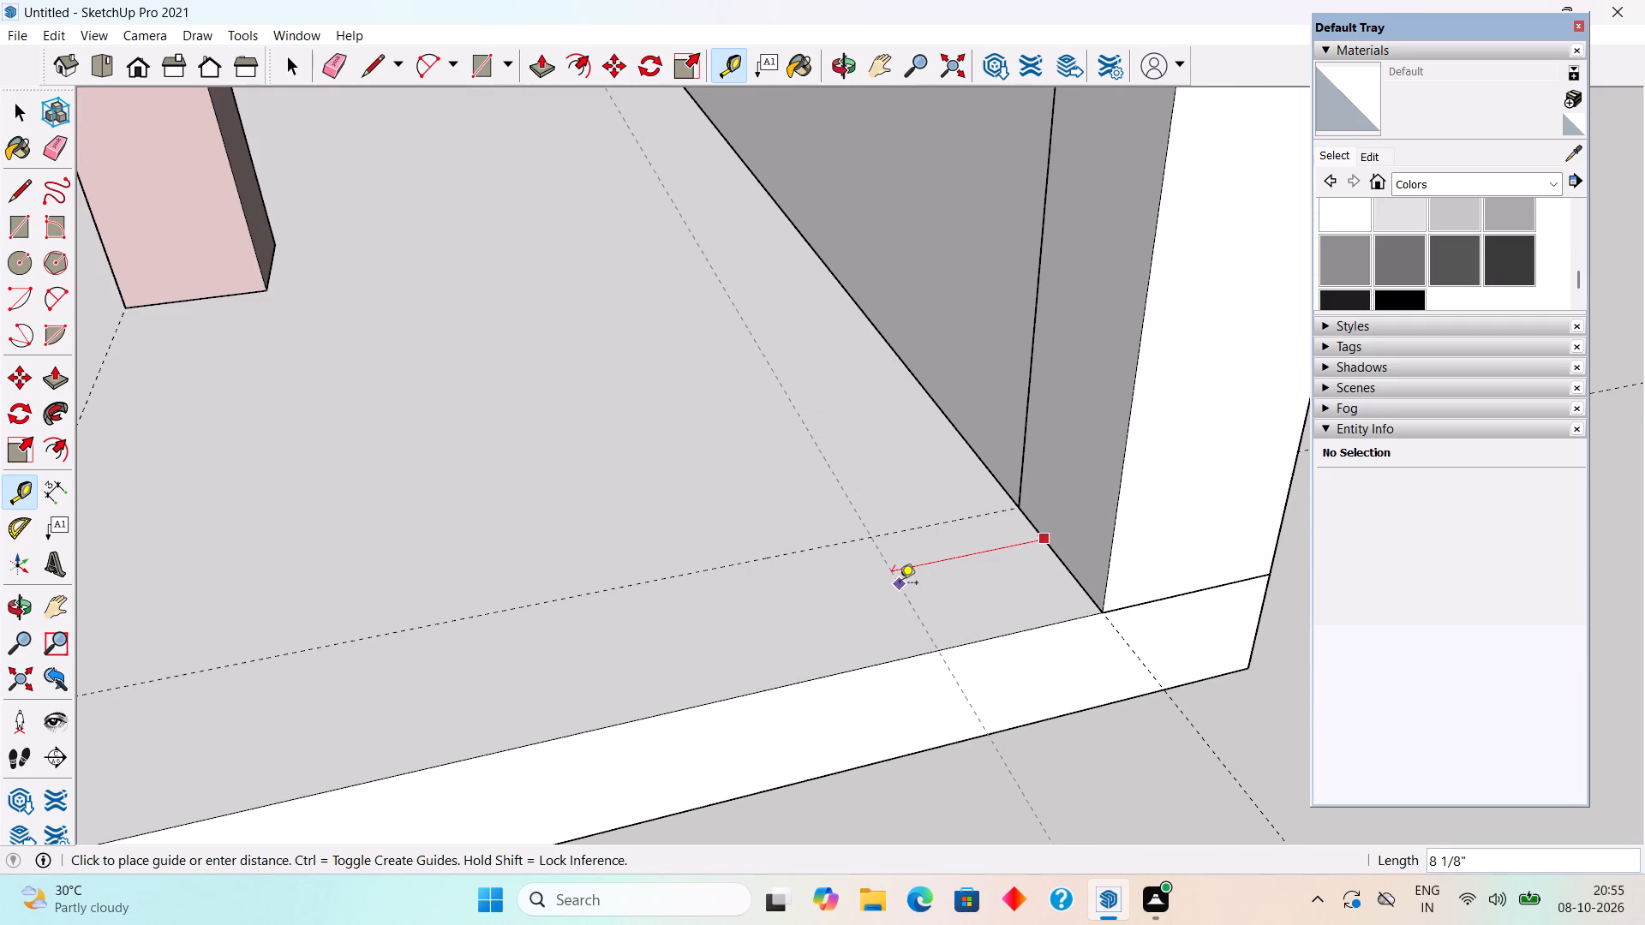
{"action": "type", "text": "1'"}
{"action": "key", "text": "Return"}
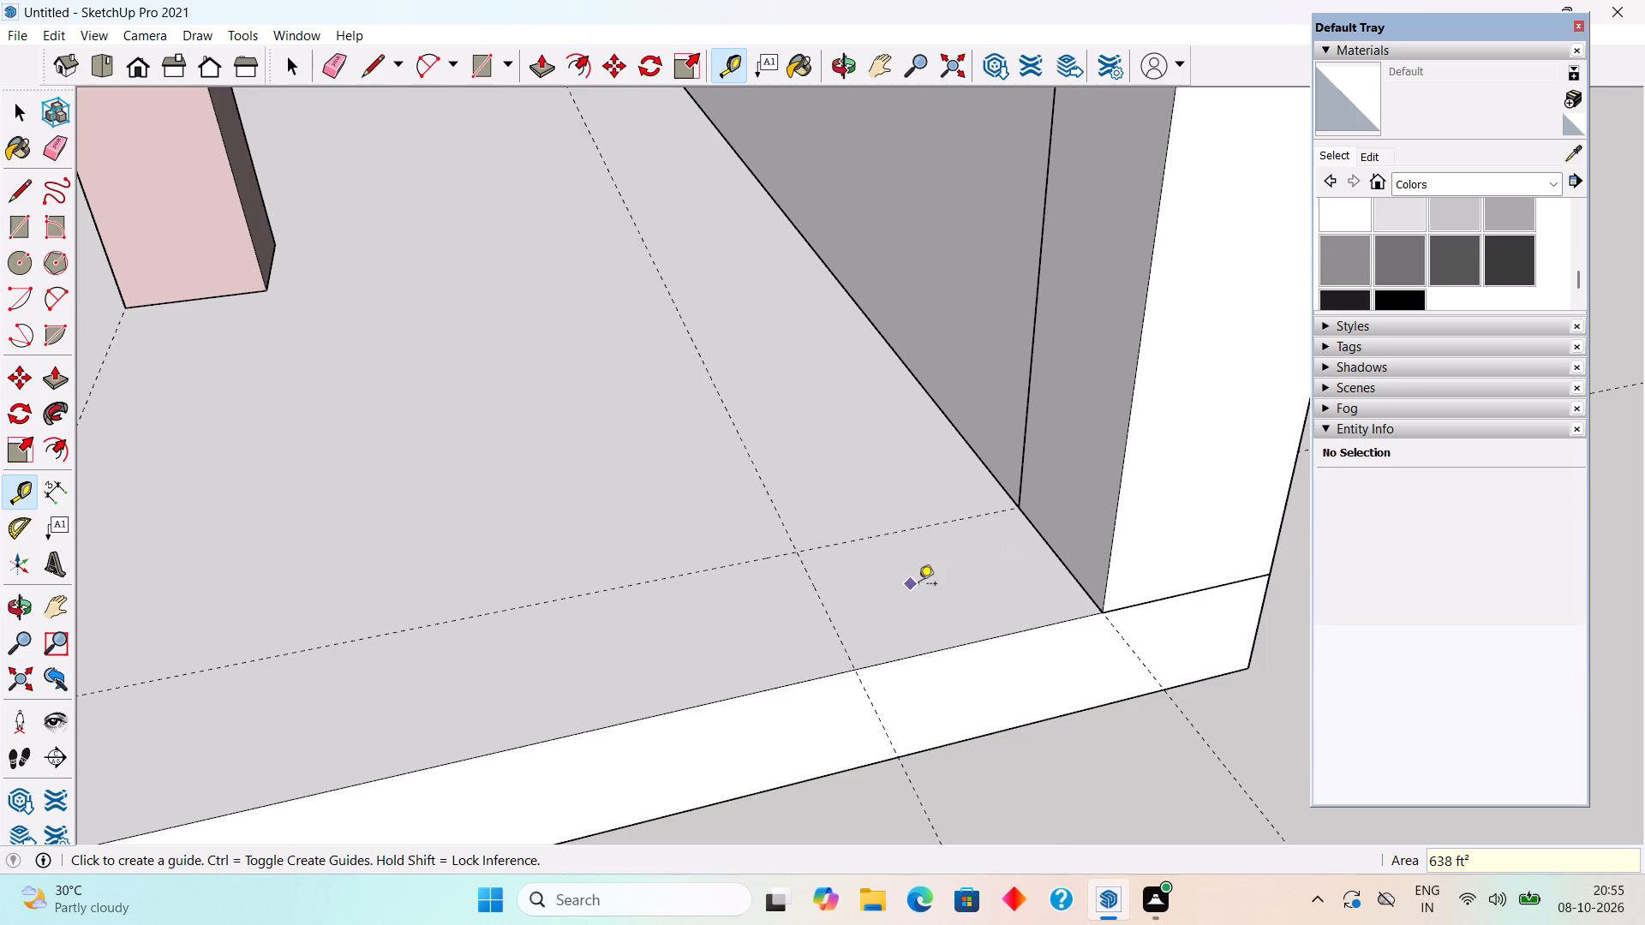
Place a parallel guide 3" from the front guide toward the slab's front edge.
{"action": "left_click", "coordinate": [924, 524]}
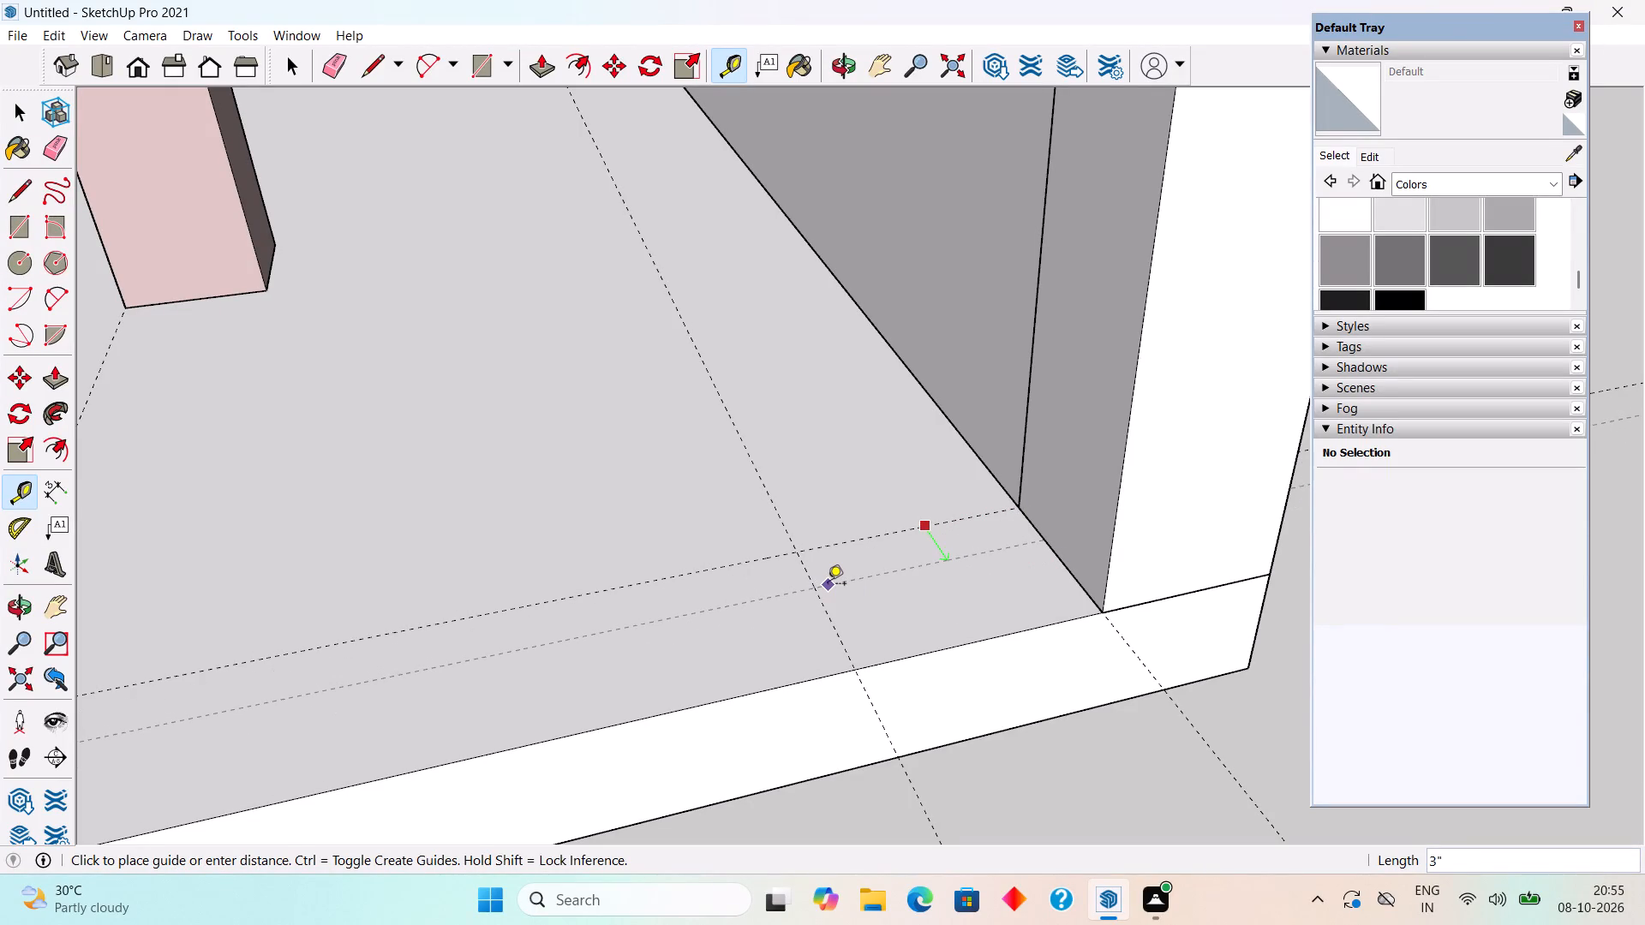
{"action": "left_click", "coordinate": [828, 585]}
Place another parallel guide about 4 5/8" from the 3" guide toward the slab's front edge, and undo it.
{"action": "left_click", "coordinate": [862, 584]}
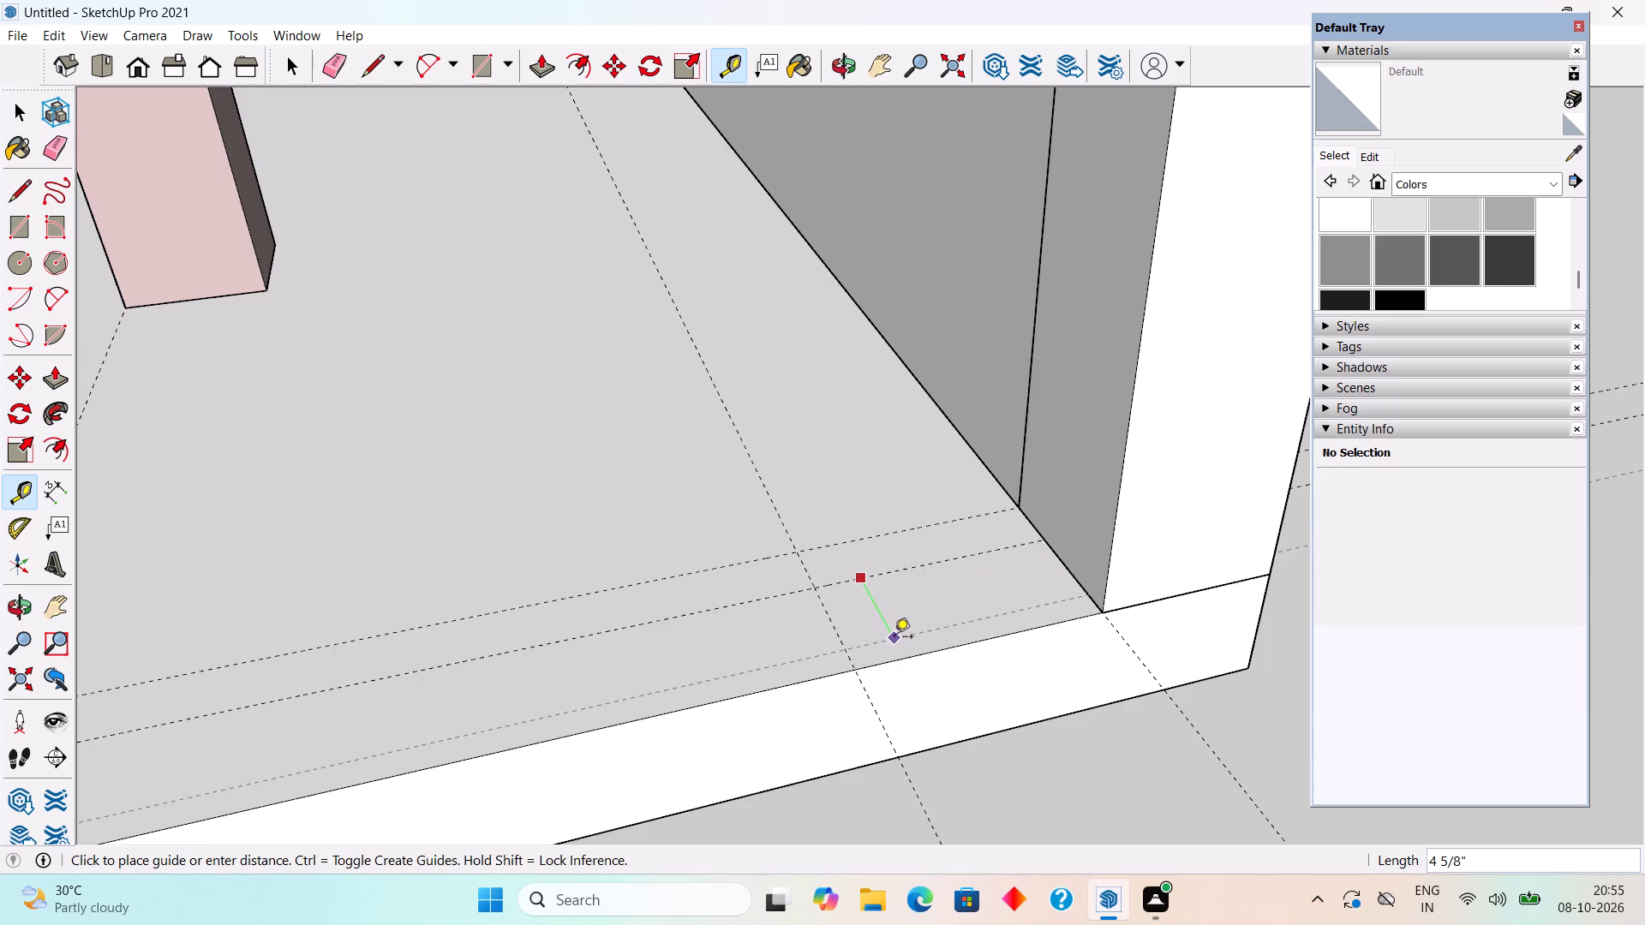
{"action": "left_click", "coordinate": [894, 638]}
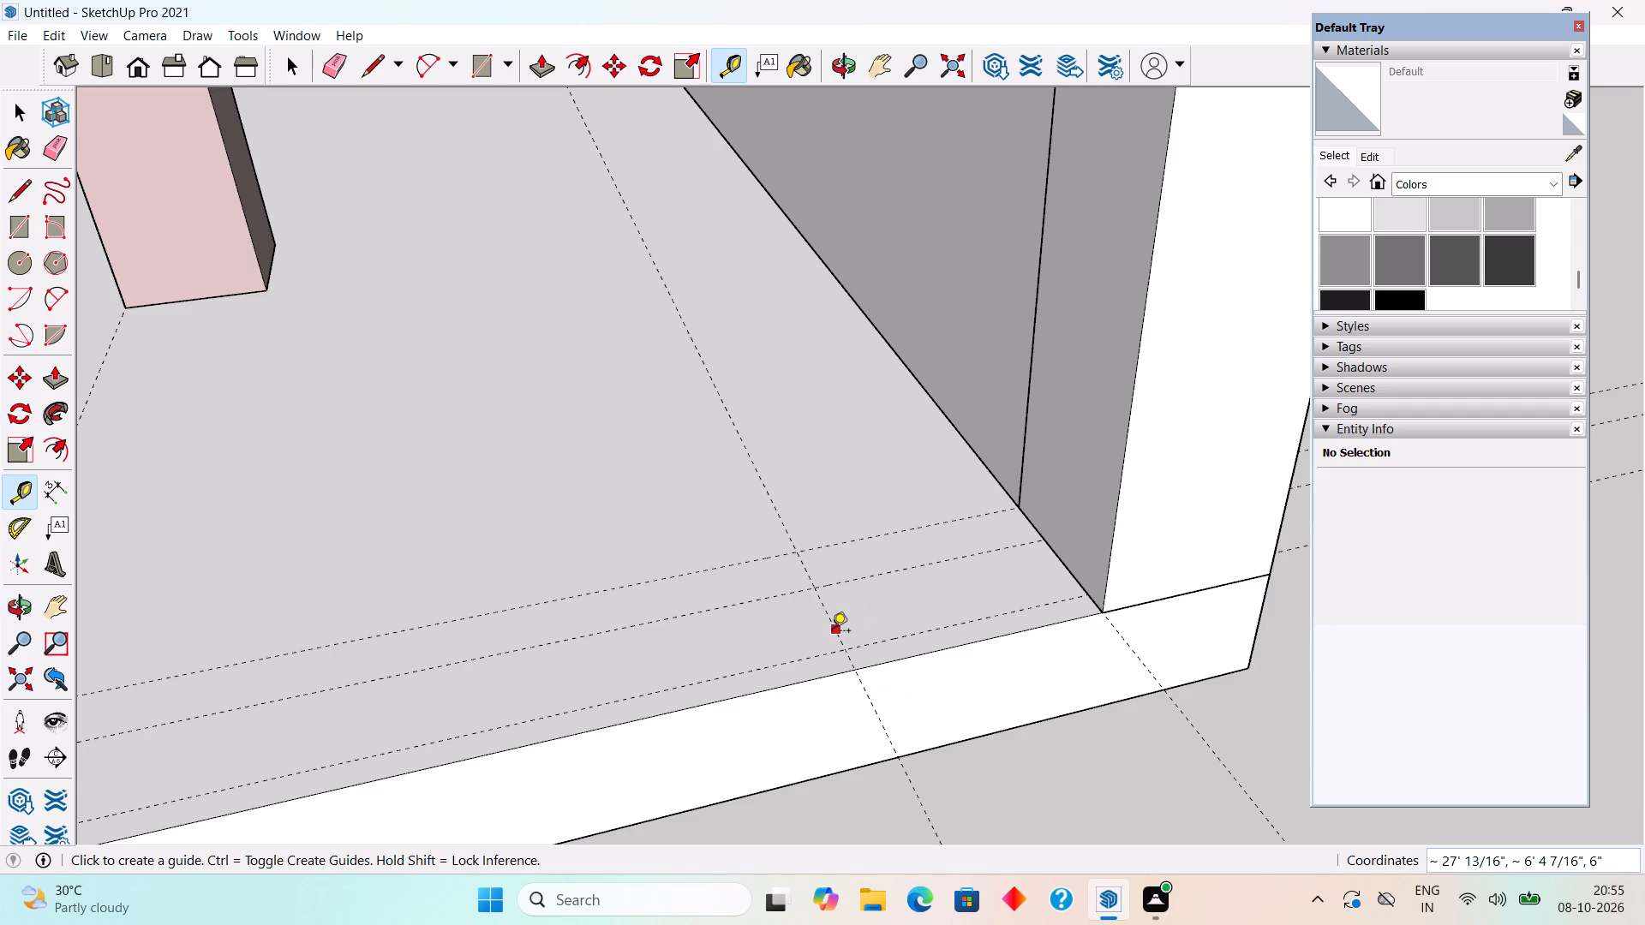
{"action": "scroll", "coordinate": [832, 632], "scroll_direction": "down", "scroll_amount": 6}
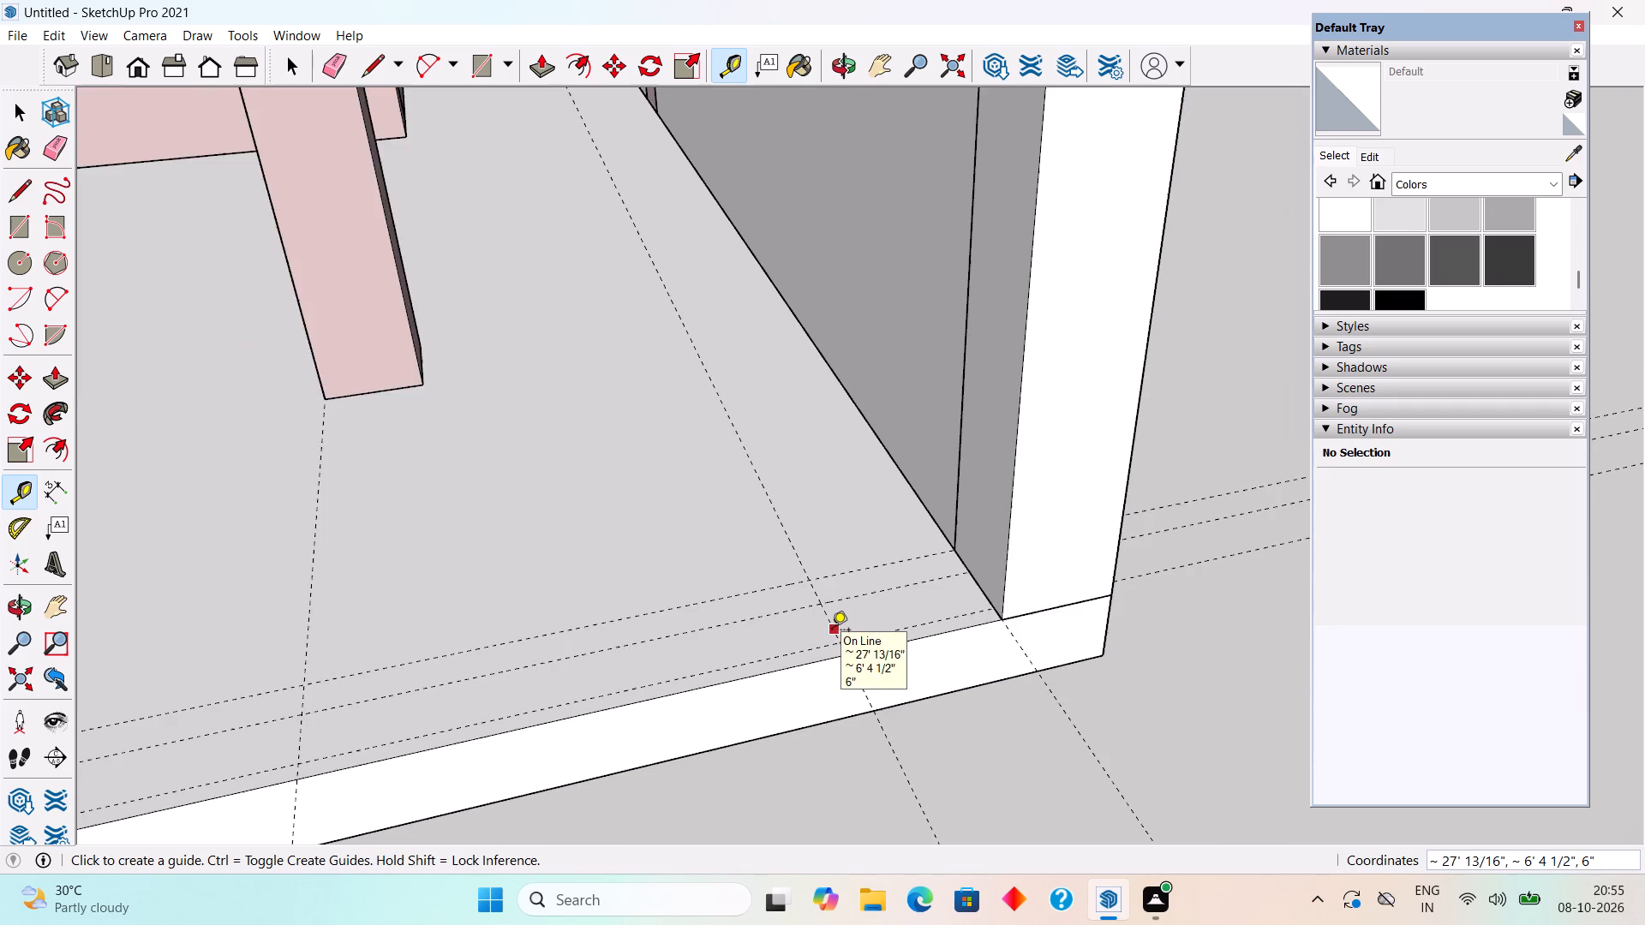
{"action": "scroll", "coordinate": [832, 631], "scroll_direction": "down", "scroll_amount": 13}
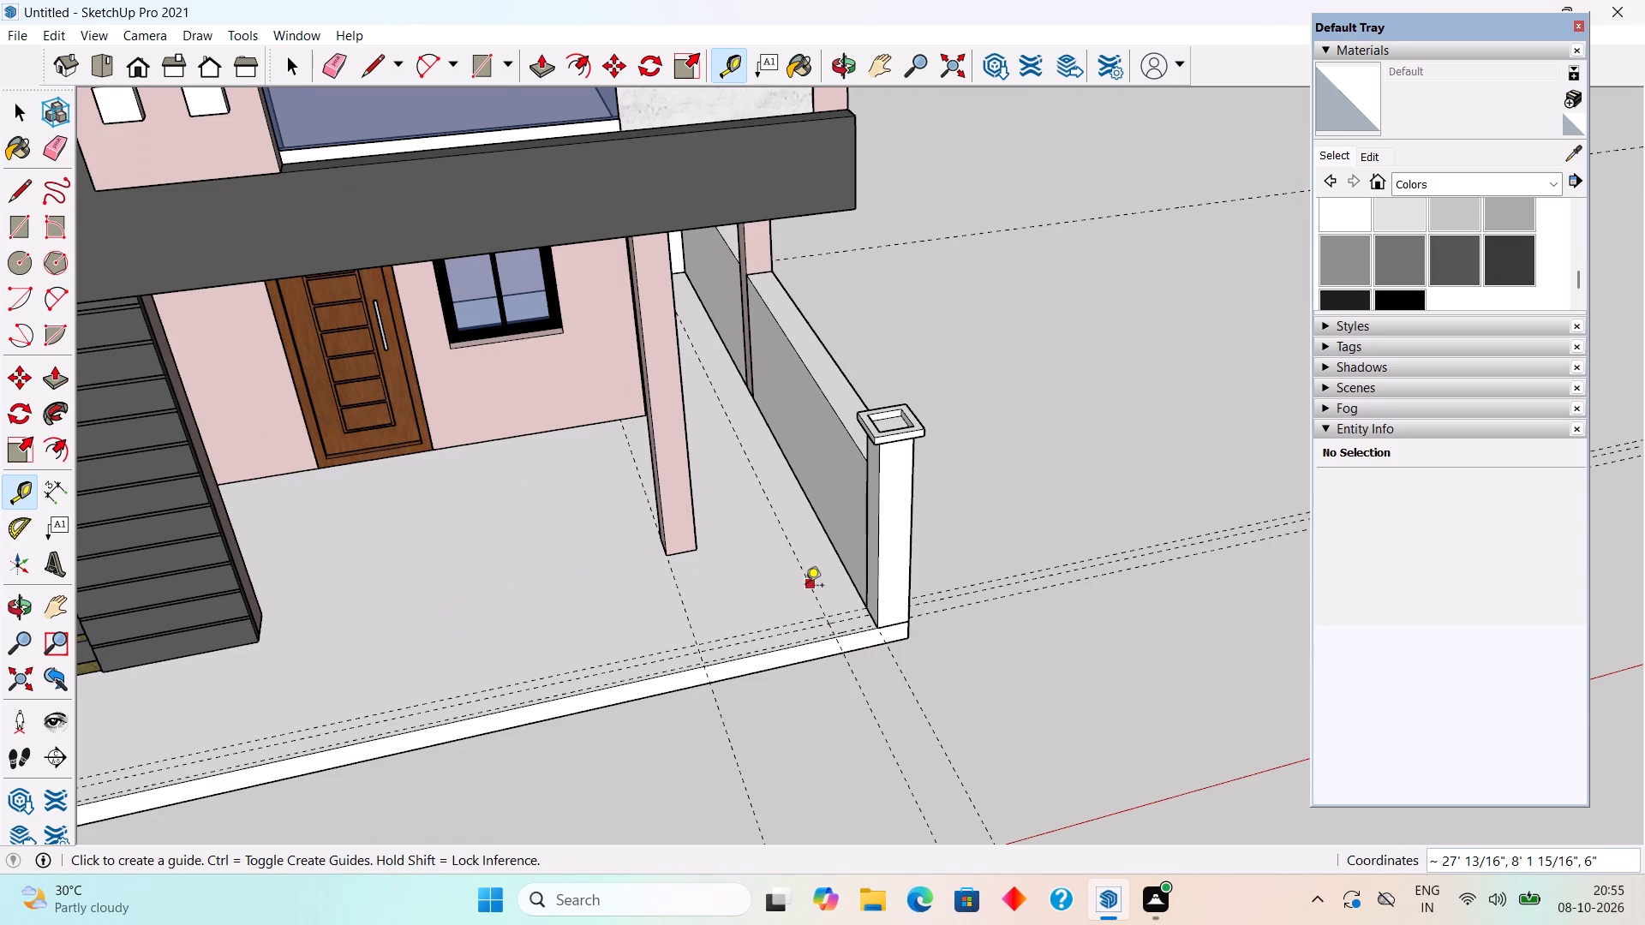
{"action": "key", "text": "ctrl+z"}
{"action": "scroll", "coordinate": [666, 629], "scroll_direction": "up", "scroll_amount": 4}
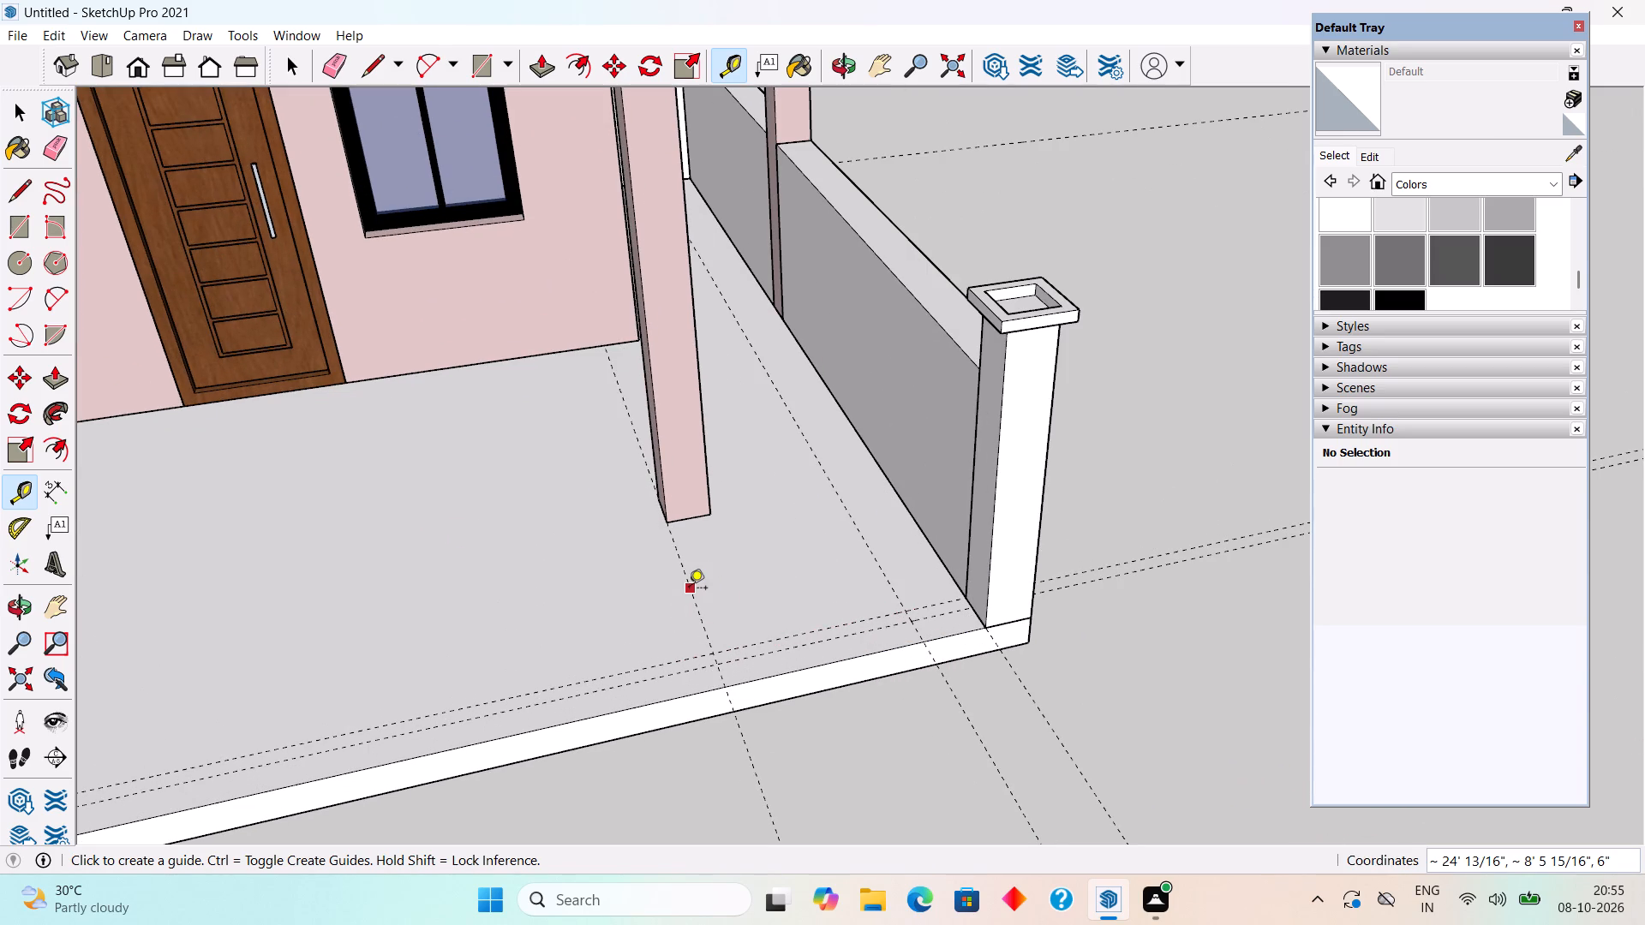
Place a guide parallel to the porch column's existing guide, through the column's front base corner nearest the side wall.
{"action": "left_click", "coordinate": [689, 589]}
{"action": "left_click", "coordinate": [715, 504]}
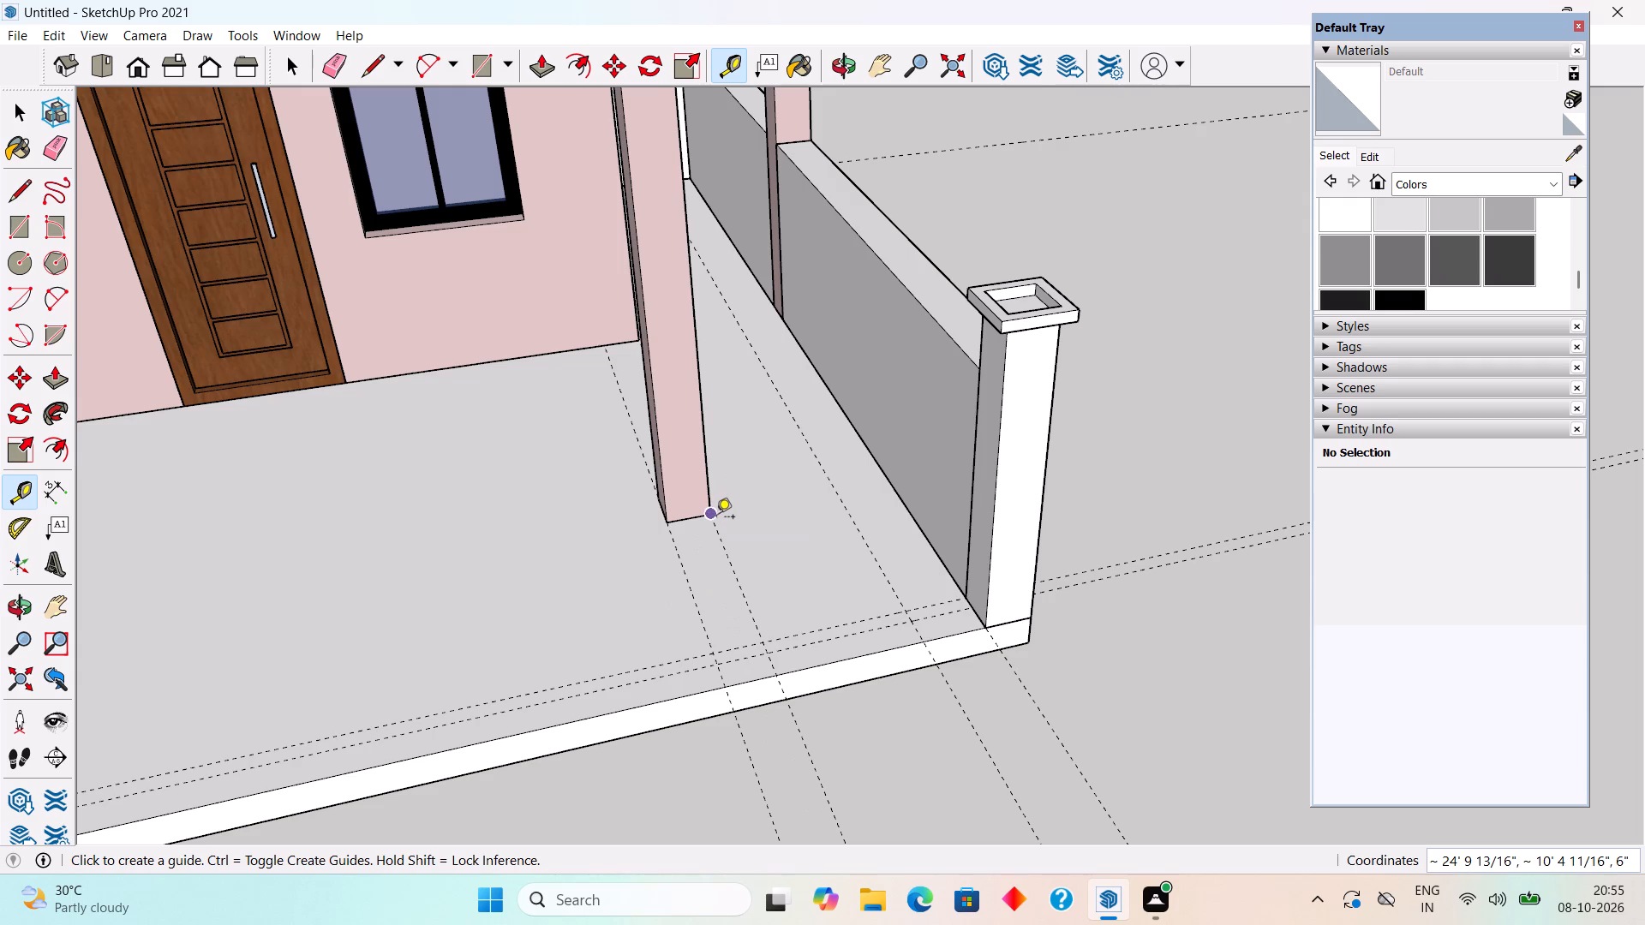
{"action": "key", "text": "space"}
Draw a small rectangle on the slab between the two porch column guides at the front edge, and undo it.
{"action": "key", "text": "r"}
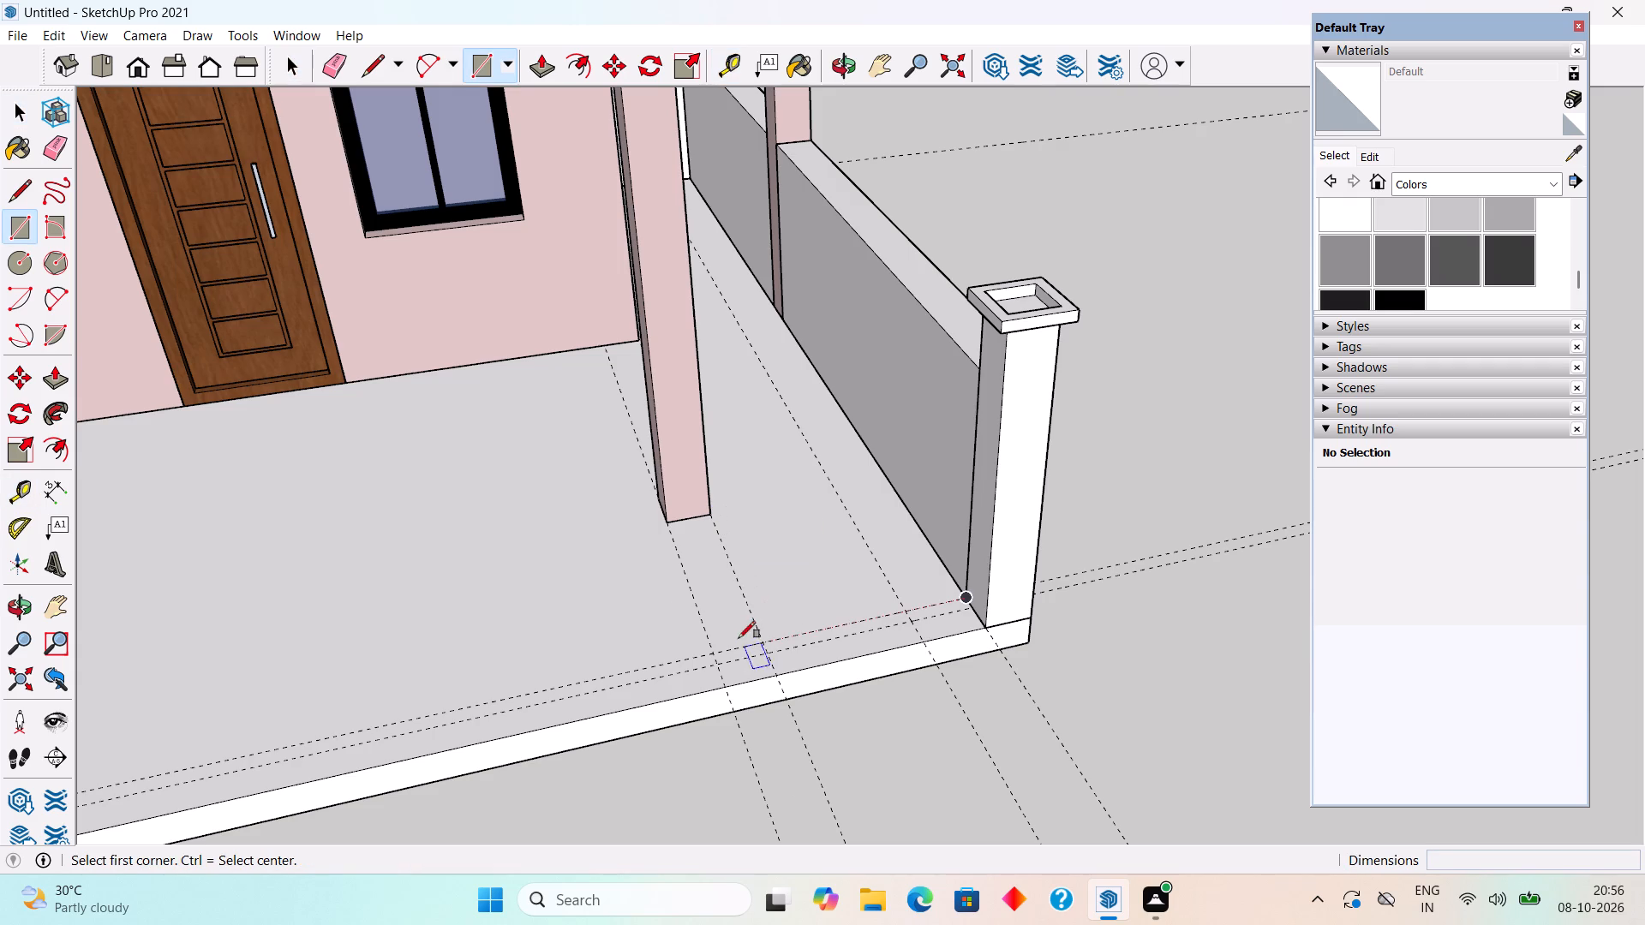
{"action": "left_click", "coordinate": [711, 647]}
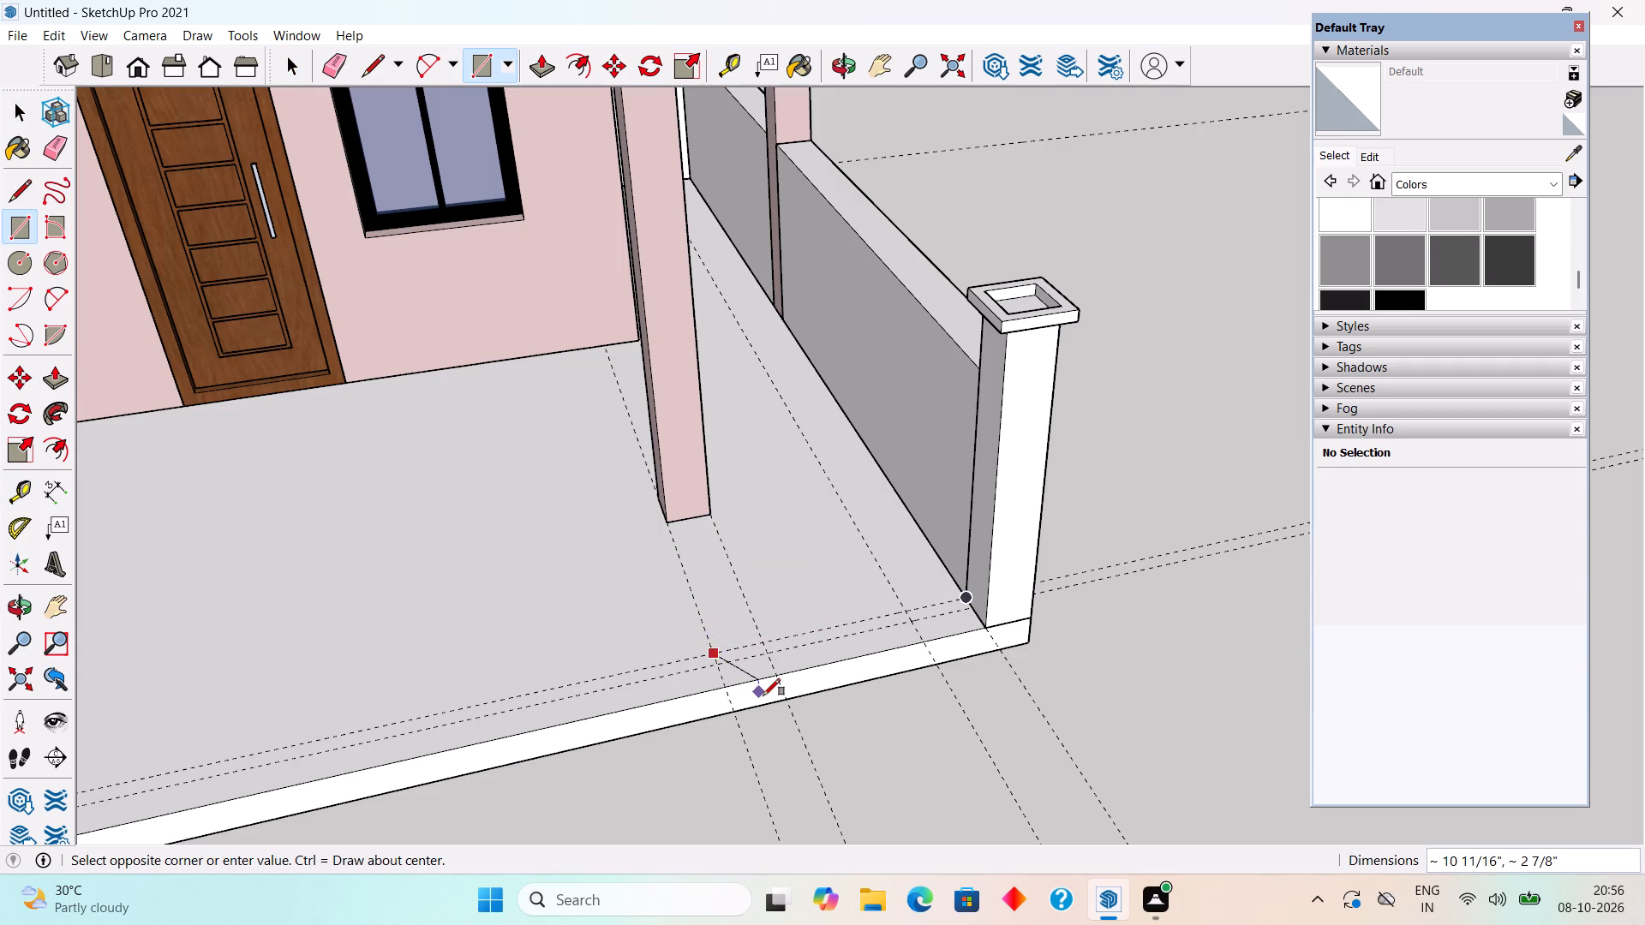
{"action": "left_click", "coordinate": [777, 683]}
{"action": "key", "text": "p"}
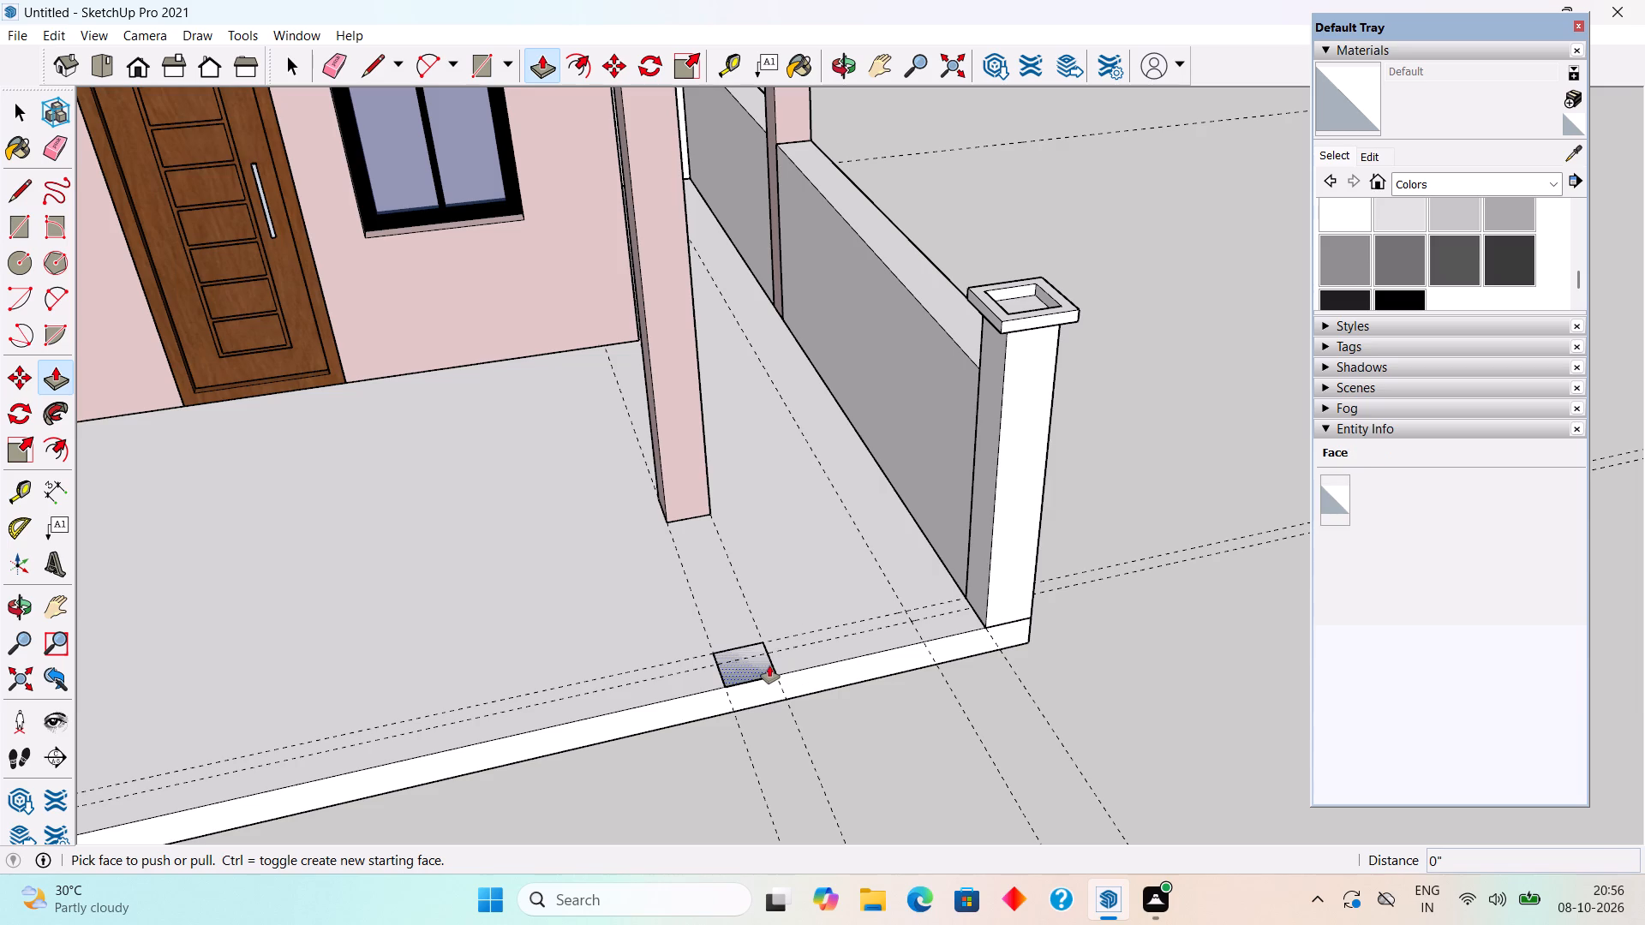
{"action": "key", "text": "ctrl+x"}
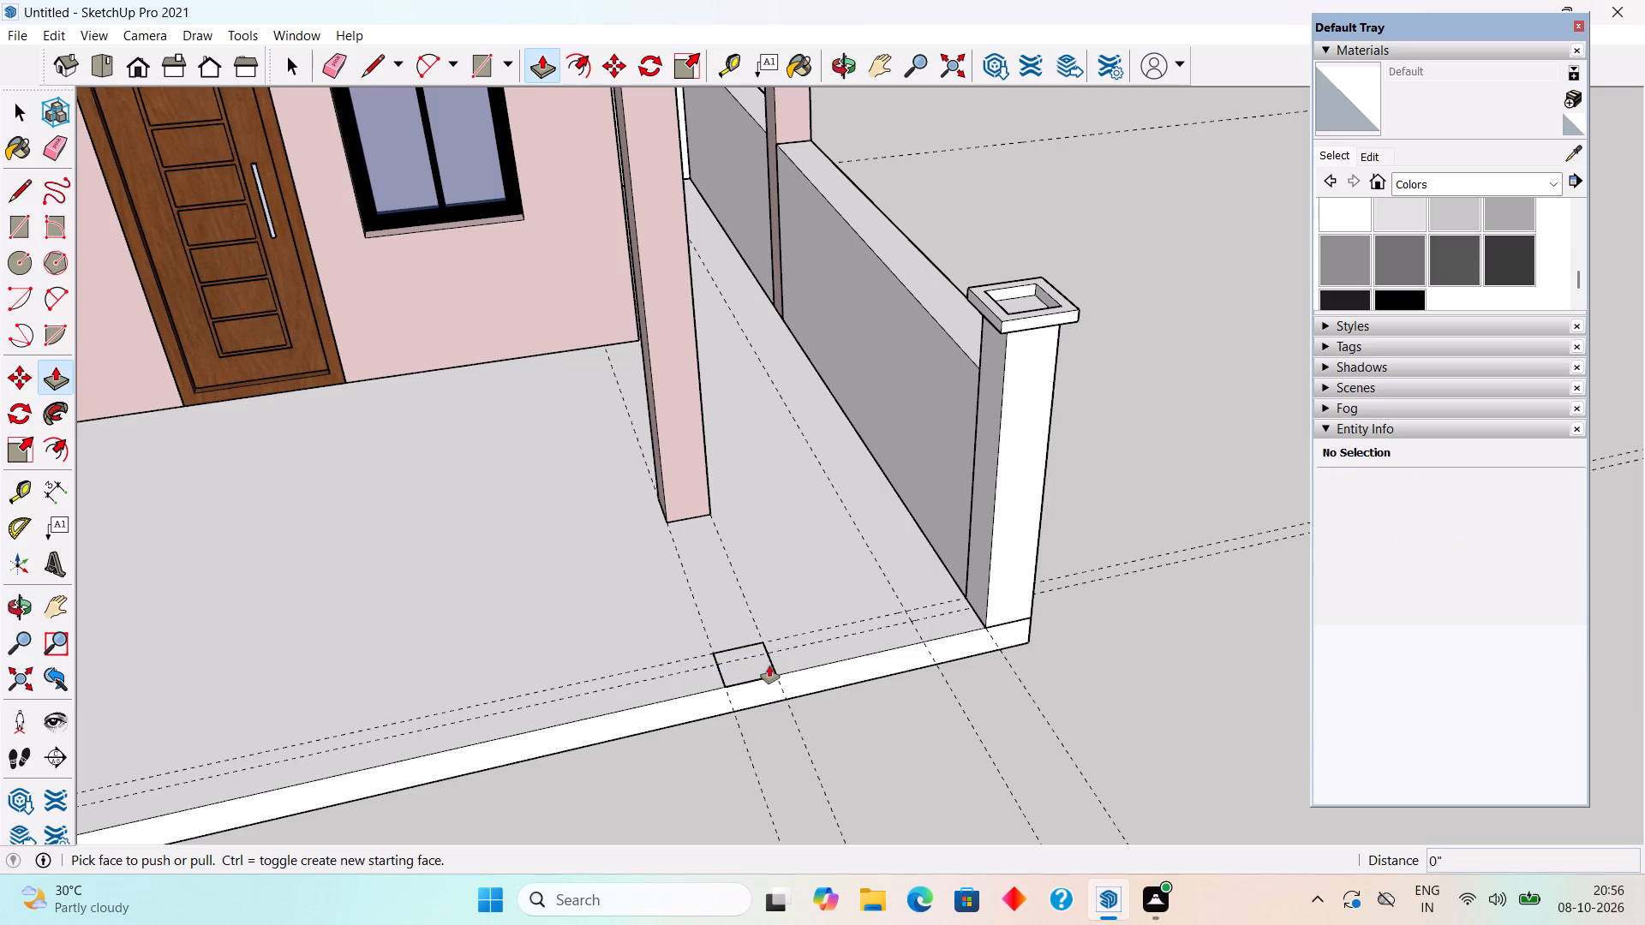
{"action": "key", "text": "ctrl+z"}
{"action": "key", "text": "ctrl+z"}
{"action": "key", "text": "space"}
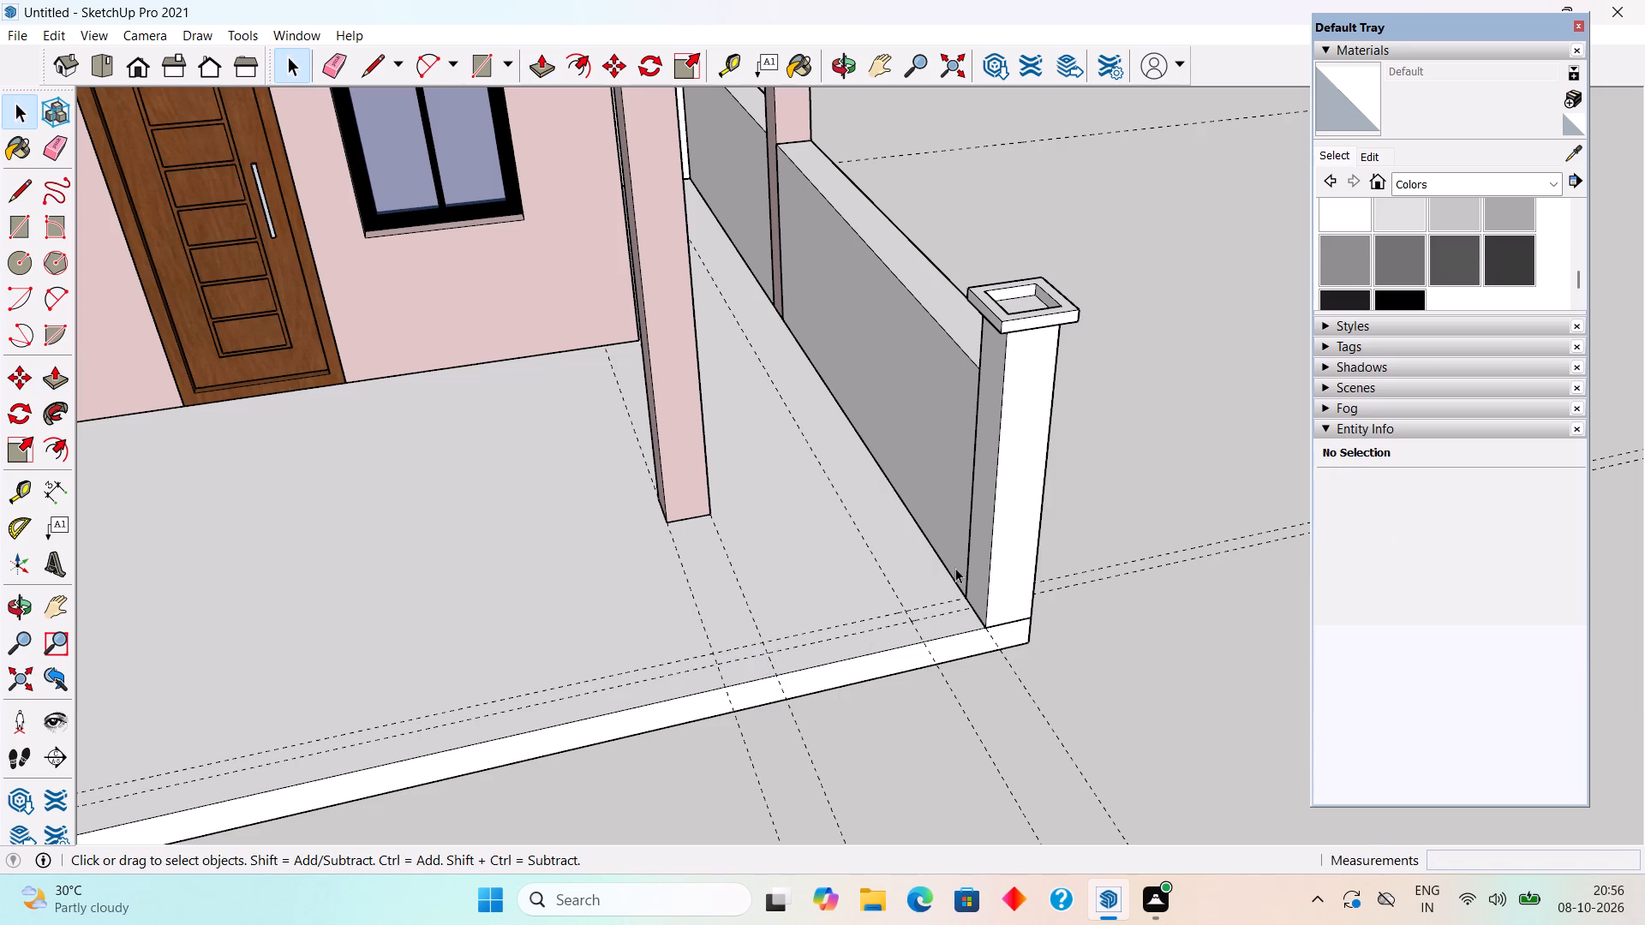
Make a group of the whole corner pillar including its cap.
{"action": "left_click", "coordinate": [990, 545]}
{"action": "triple_click", "coordinate": [1026, 544]}
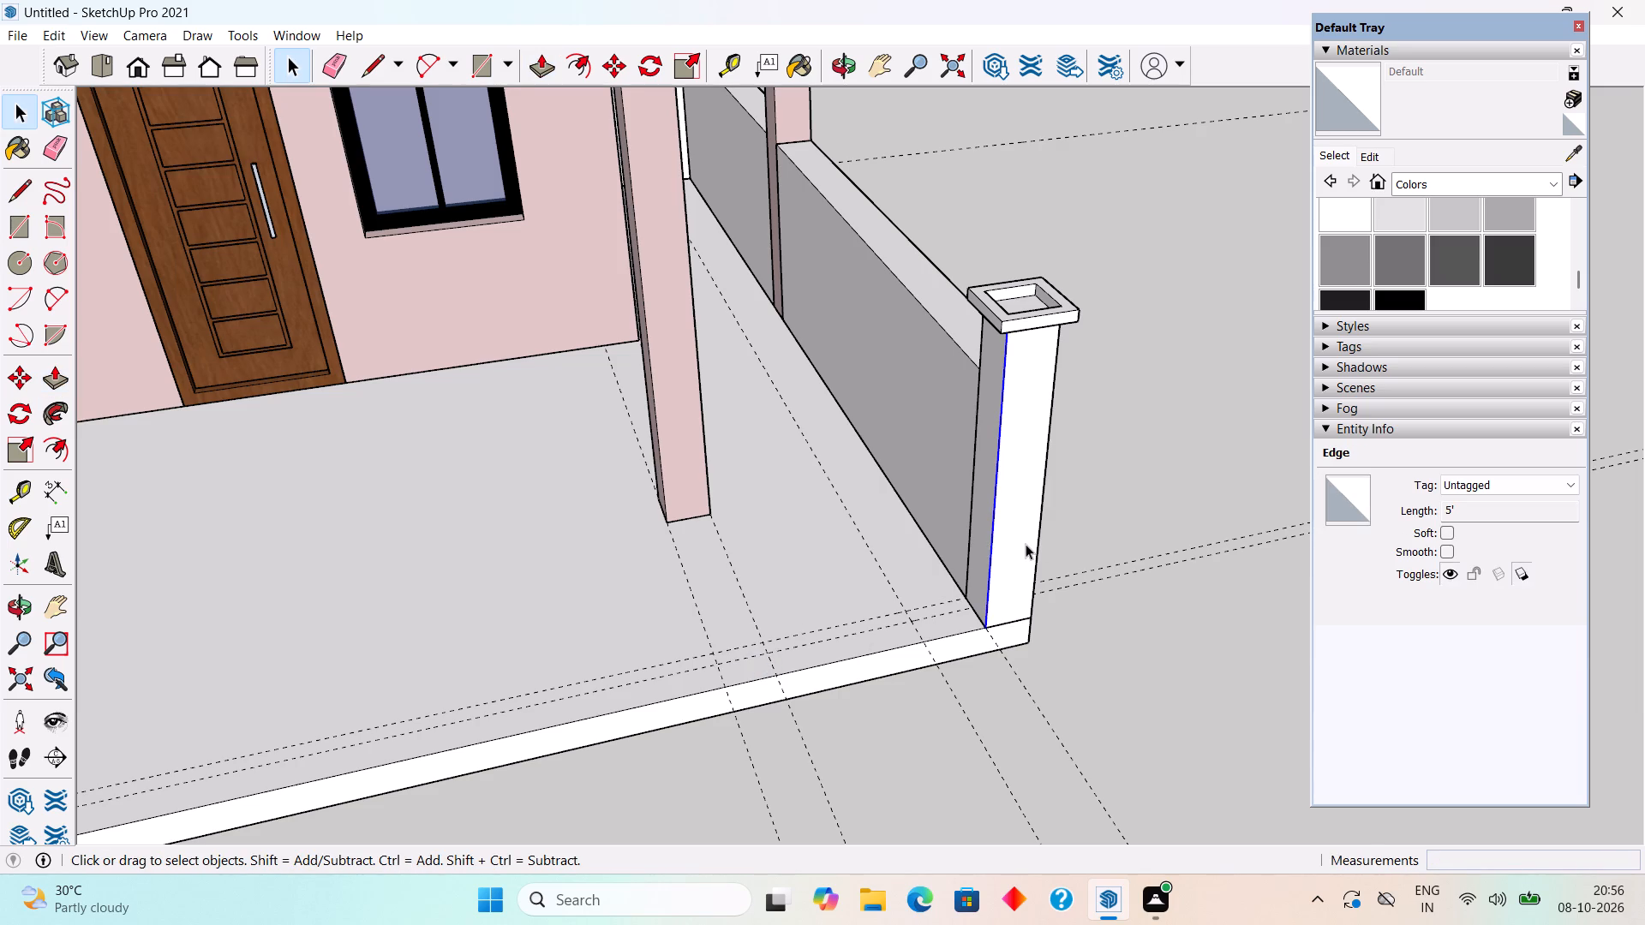
{"action": "right_click", "coordinate": [1025, 544]}
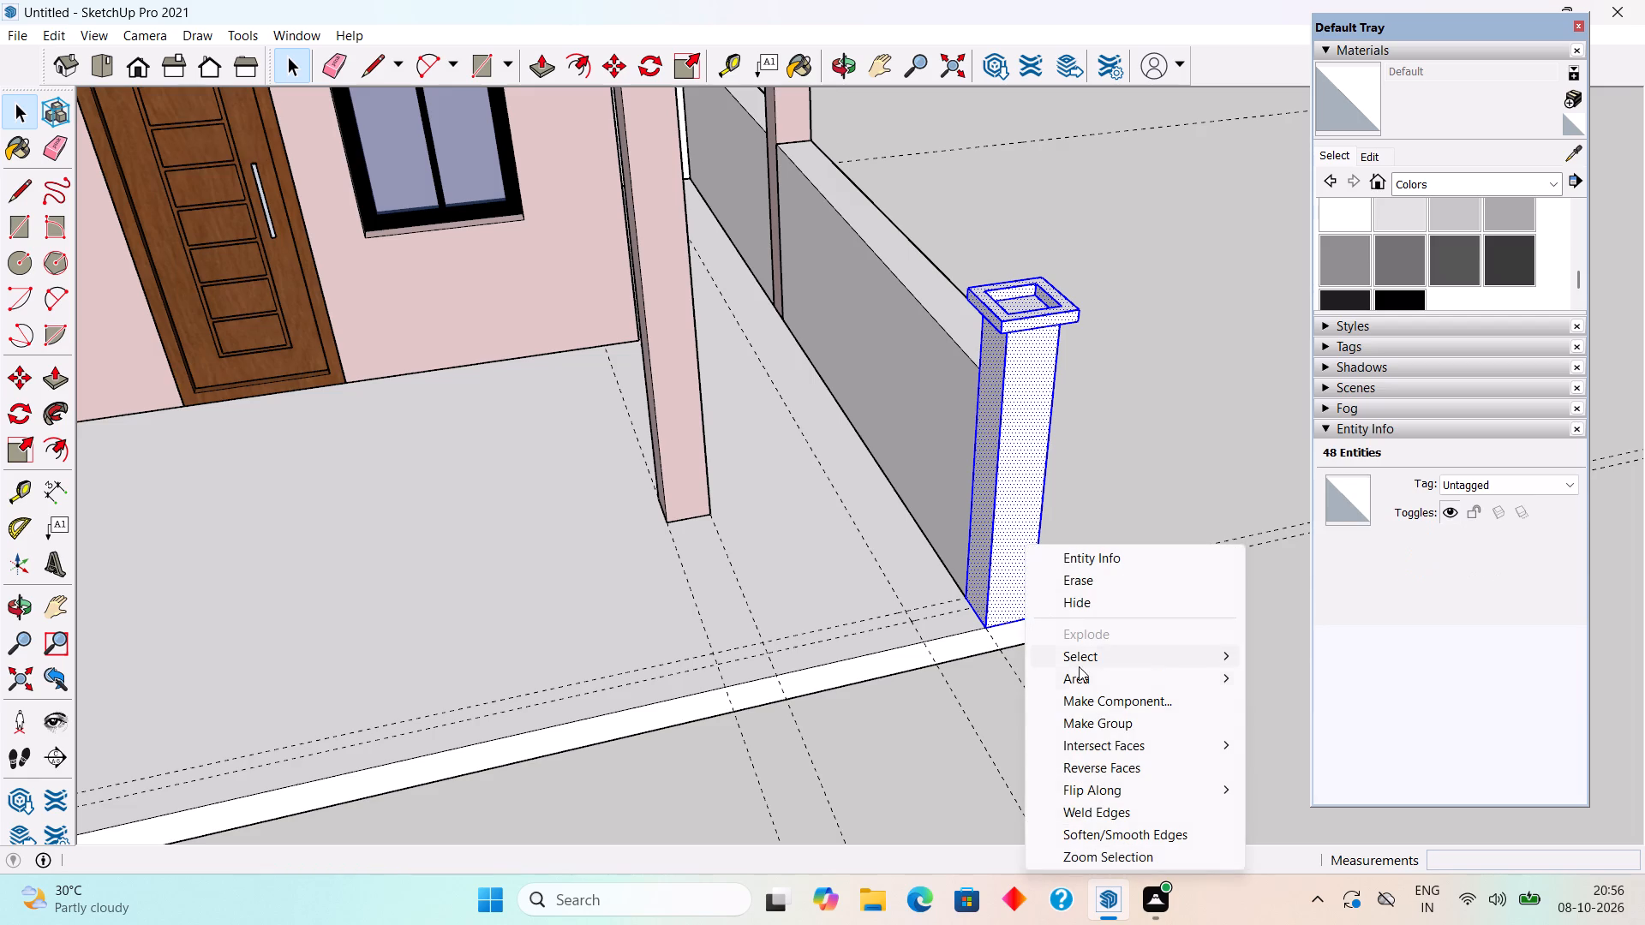
{"action": "left_click", "coordinate": [1100, 723]}
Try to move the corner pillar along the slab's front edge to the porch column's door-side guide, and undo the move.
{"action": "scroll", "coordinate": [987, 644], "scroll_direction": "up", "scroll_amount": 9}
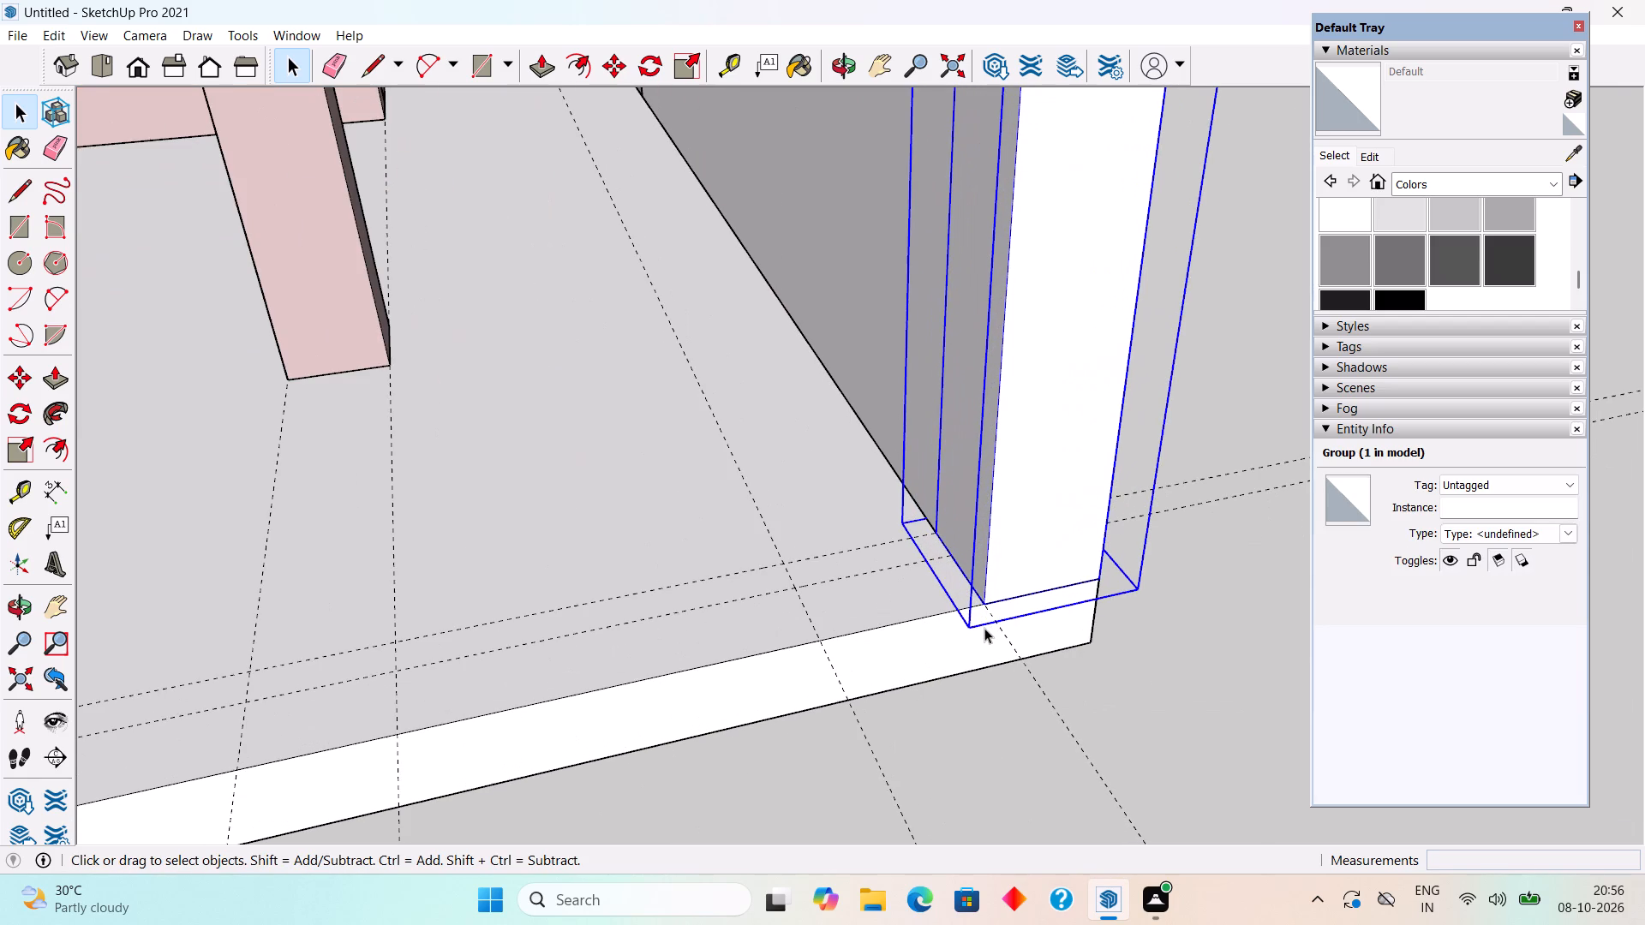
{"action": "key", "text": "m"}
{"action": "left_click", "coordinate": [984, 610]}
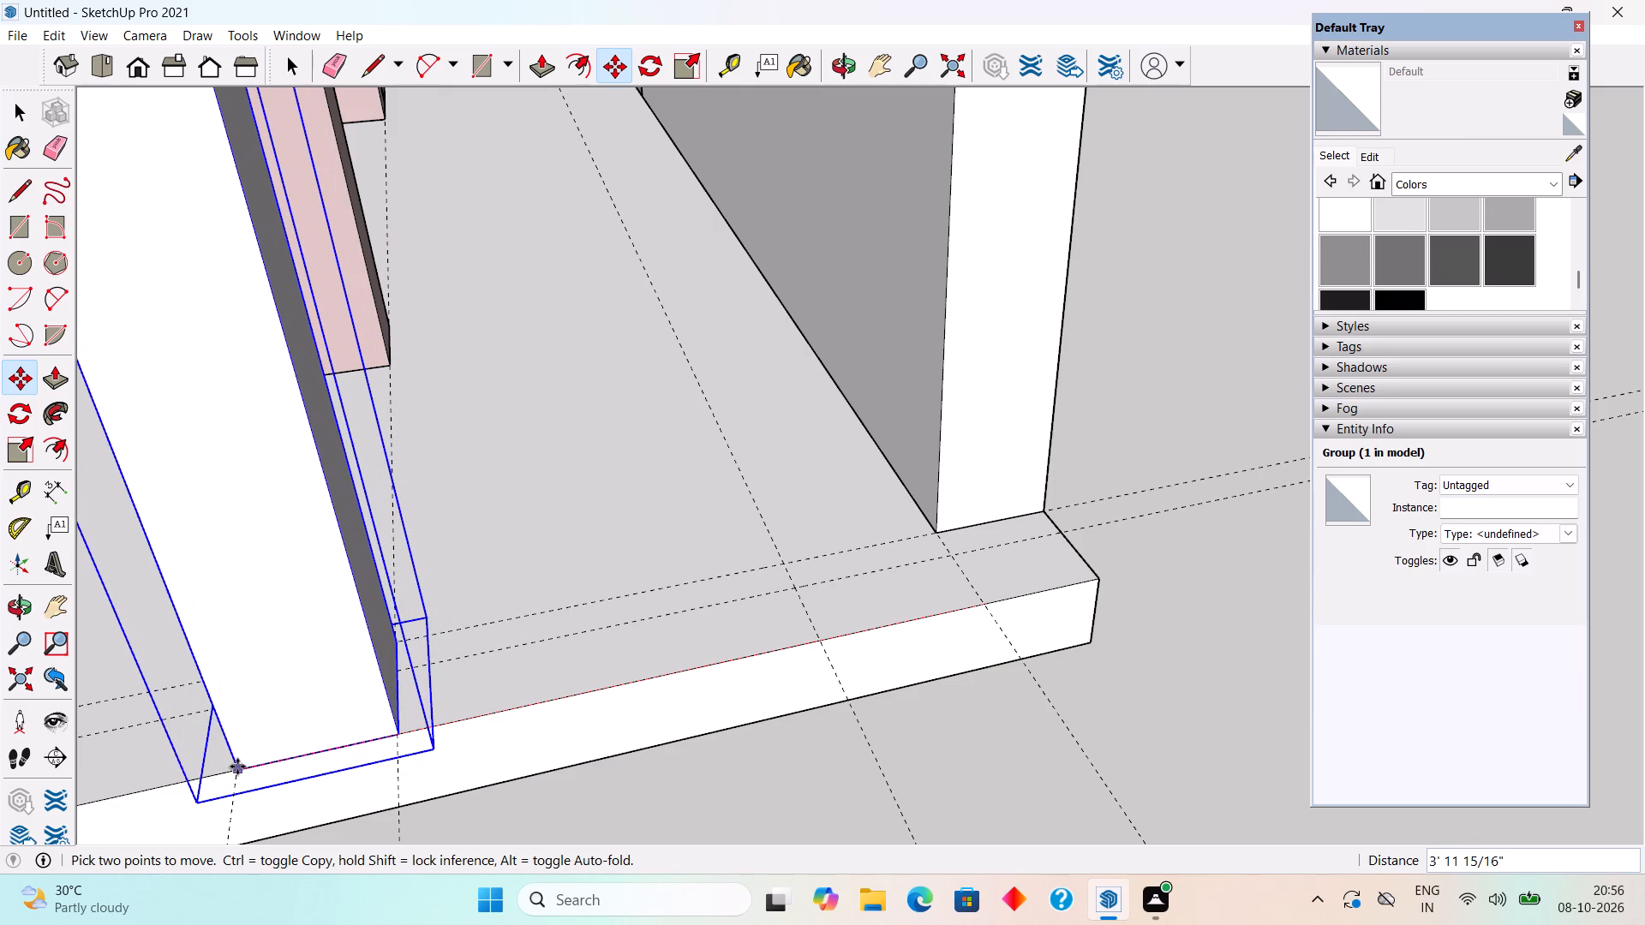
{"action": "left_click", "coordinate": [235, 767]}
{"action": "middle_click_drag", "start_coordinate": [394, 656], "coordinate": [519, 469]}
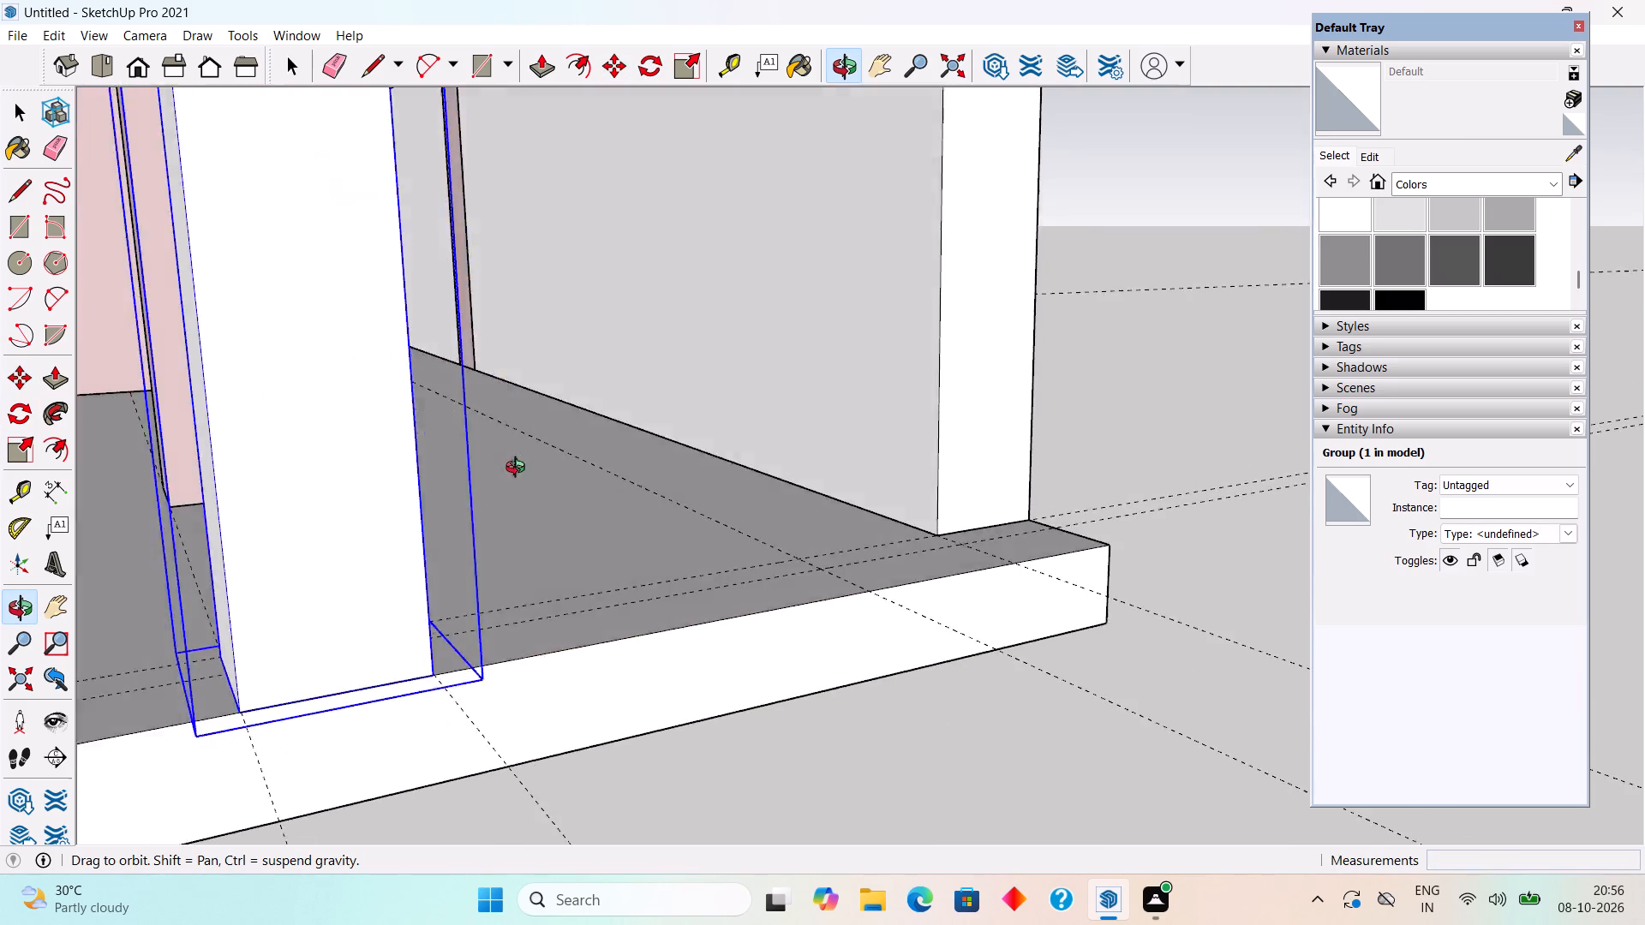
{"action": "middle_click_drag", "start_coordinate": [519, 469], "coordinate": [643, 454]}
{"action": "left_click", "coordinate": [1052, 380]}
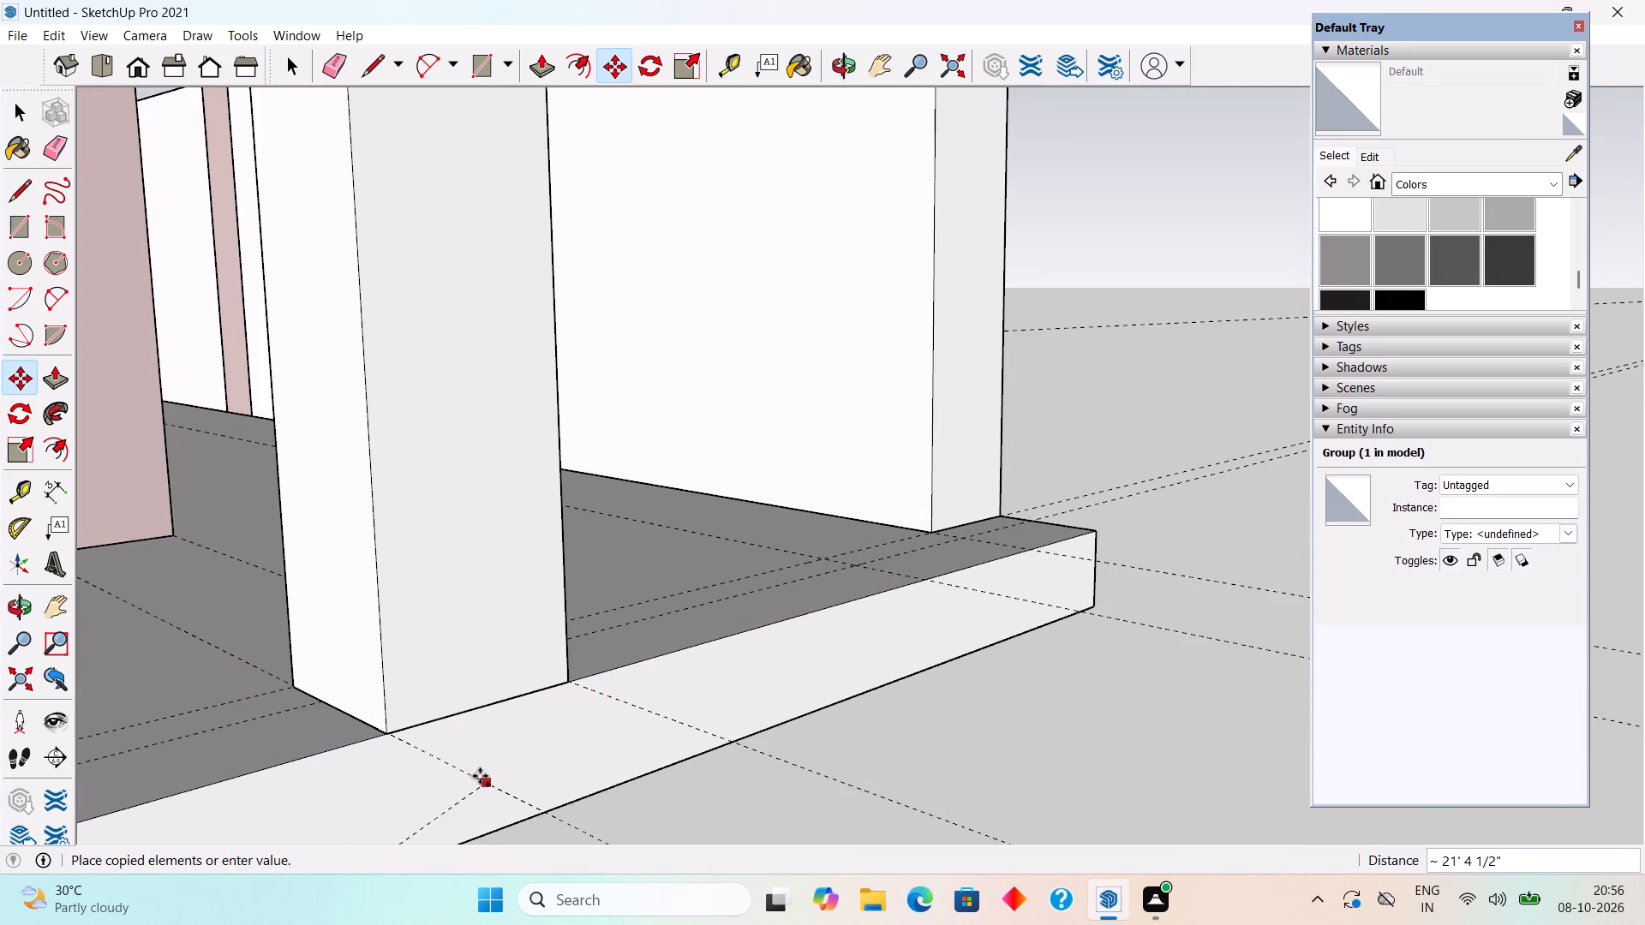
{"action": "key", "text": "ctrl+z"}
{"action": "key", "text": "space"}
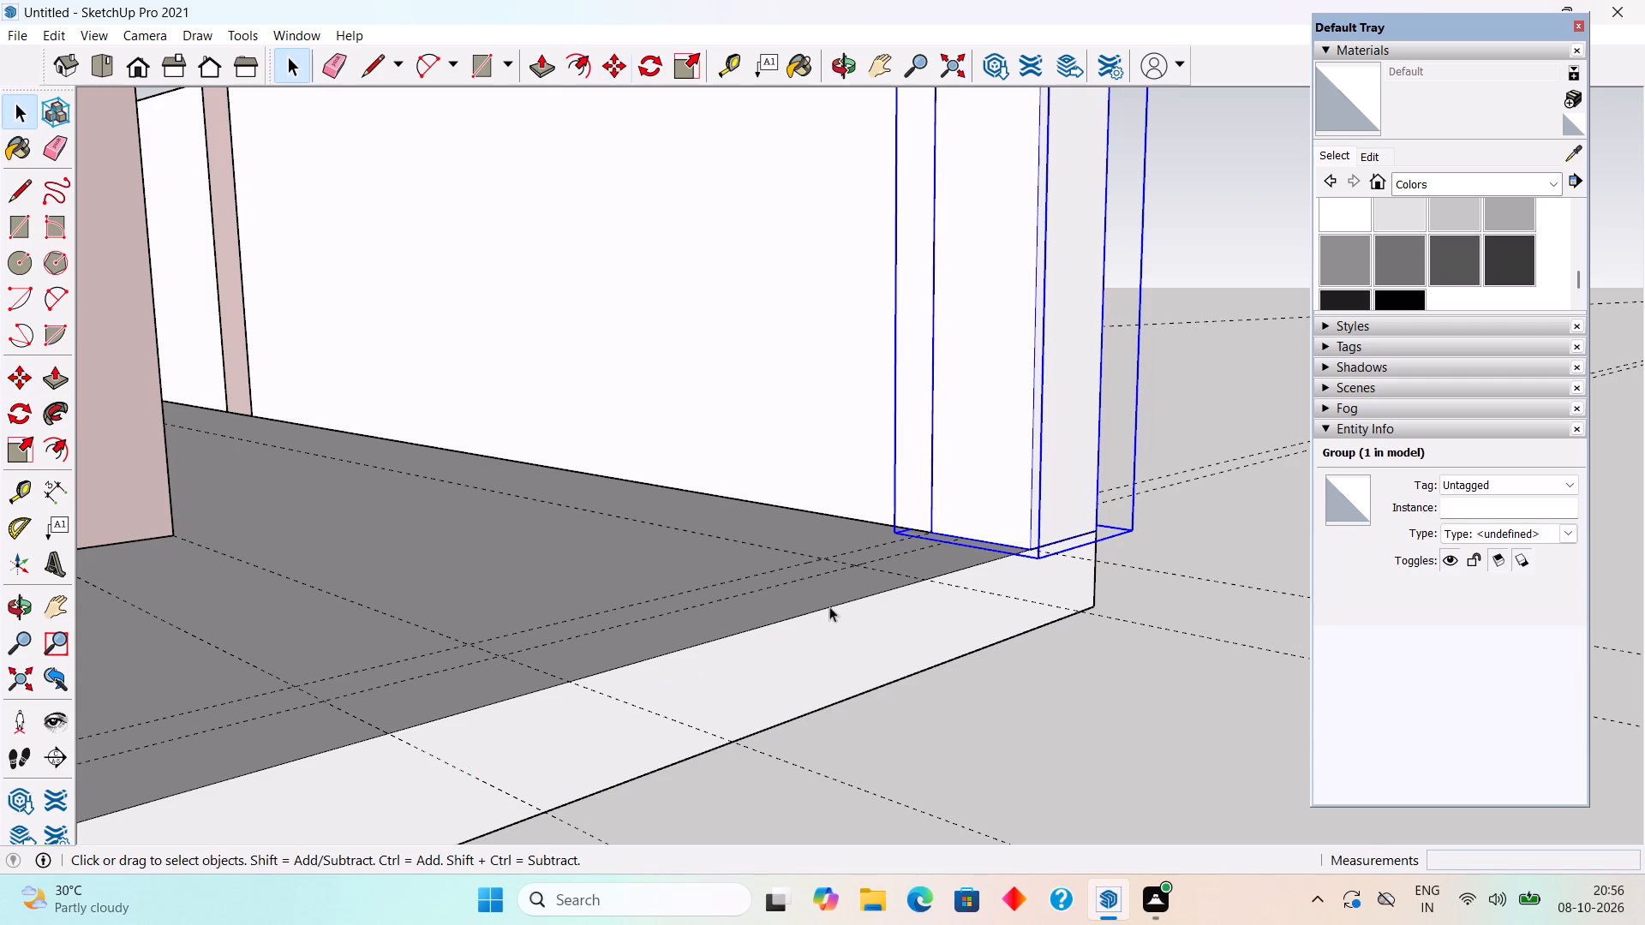
Copy the corner pillar 4' along the slab's front edge to the porch column's door-side guide.
{"action": "key", "text": "m"}
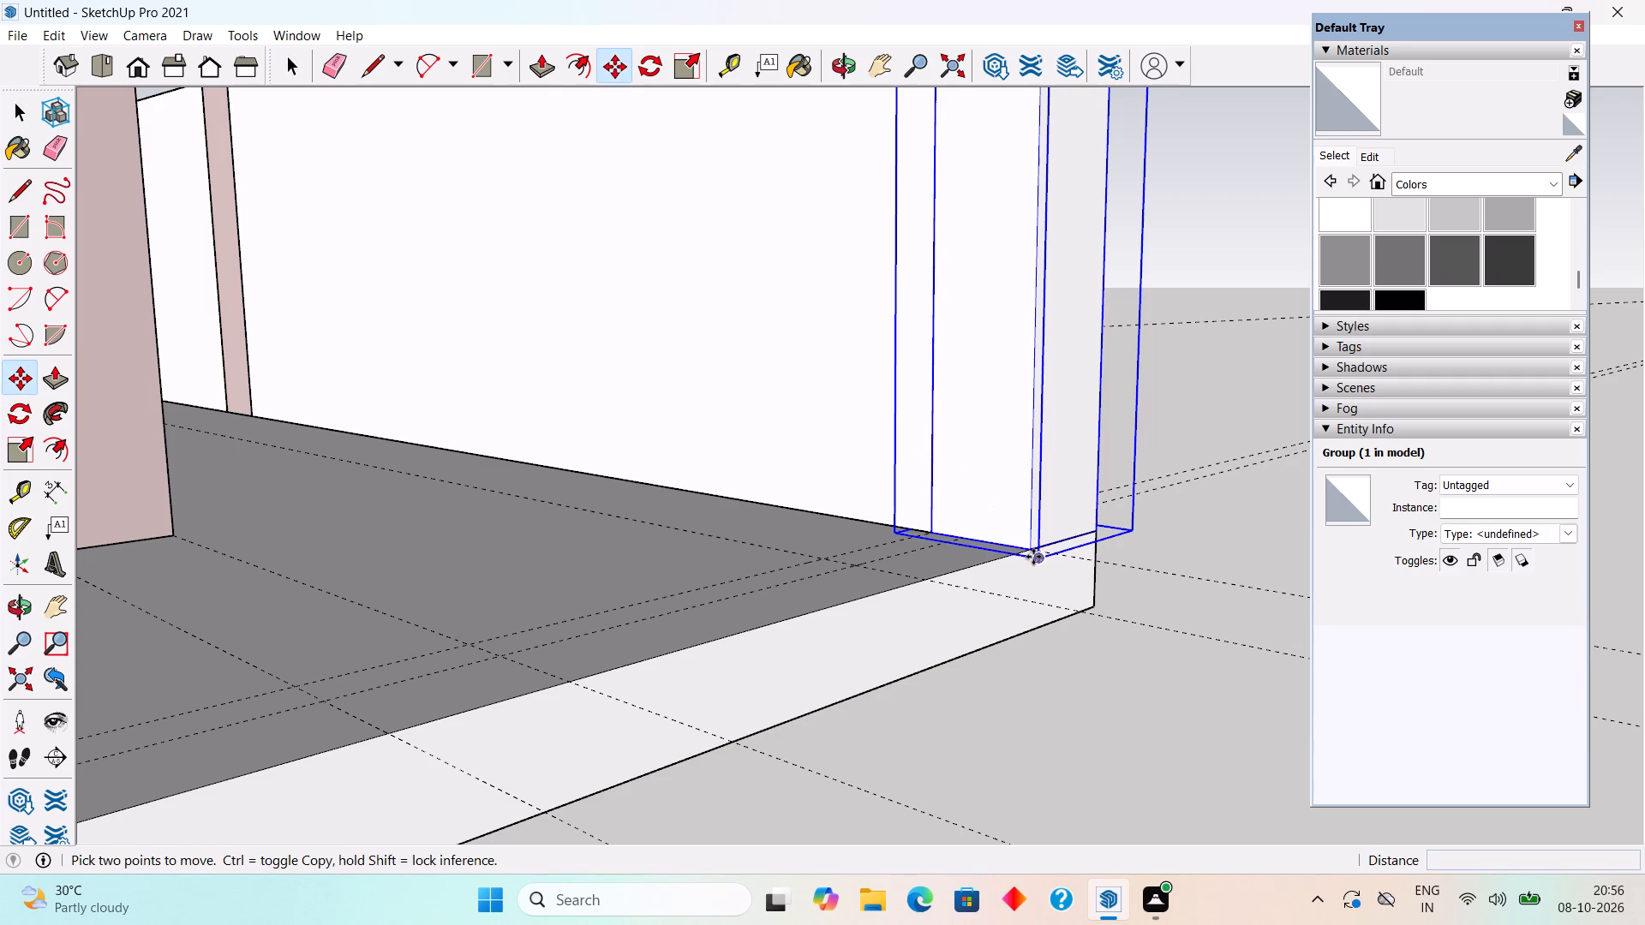
{"action": "left_click", "coordinate": [1032, 549]}
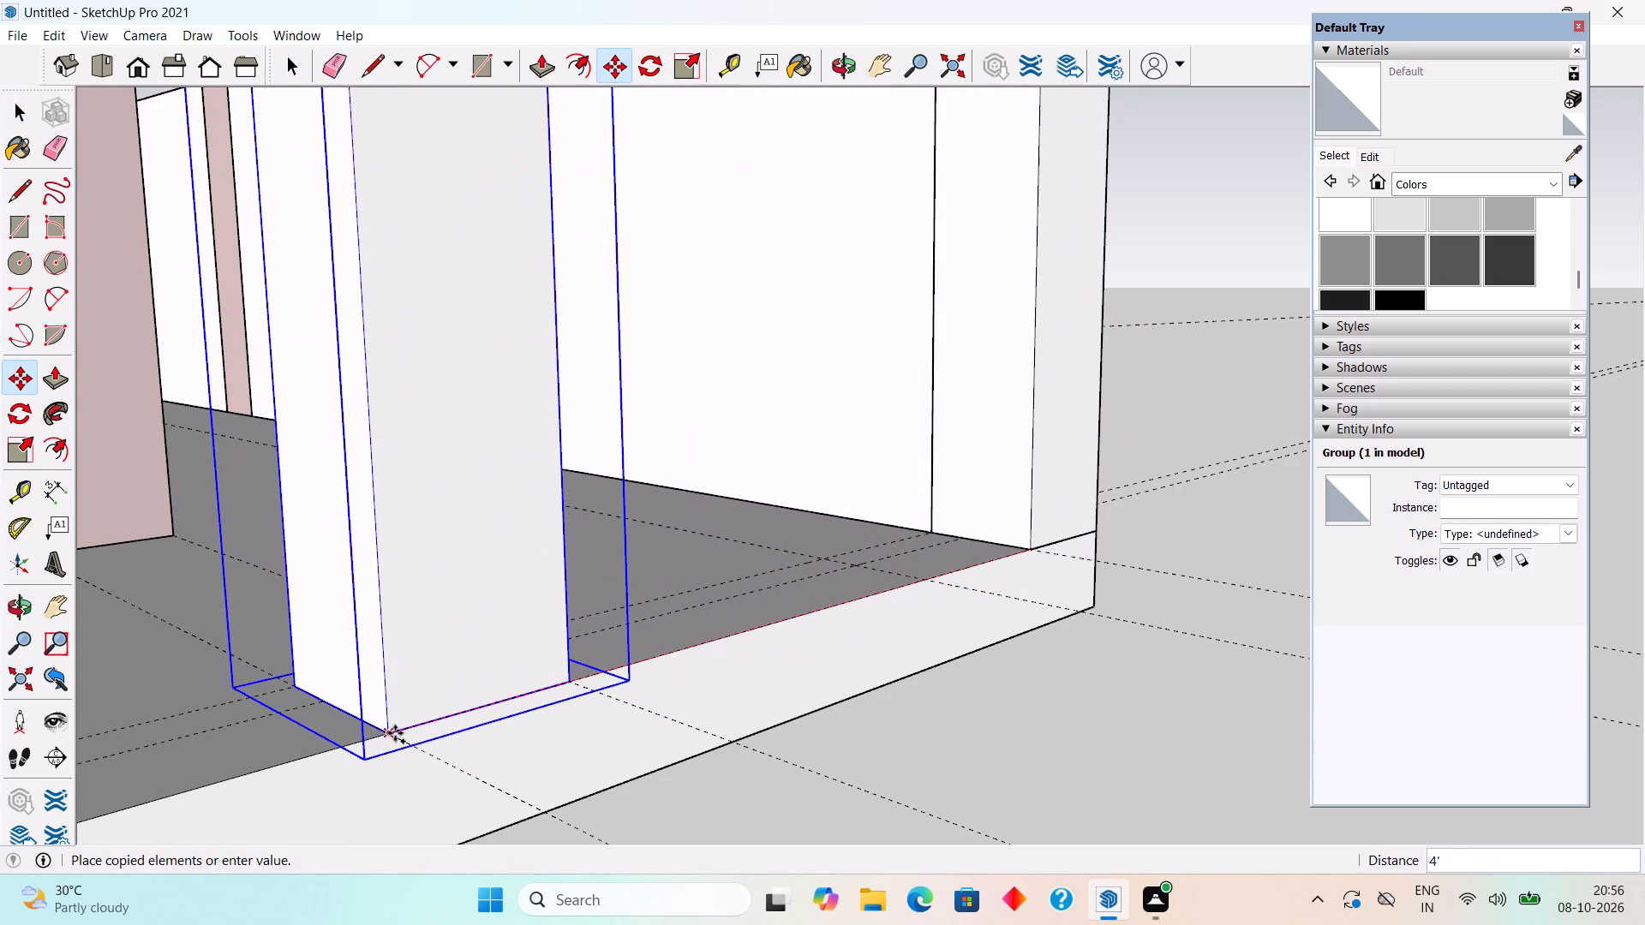
{"action": "left_click", "coordinate": [395, 733]}
{"action": "key", "text": "space"}
{"action": "left_click", "coordinate": [1142, 344]}
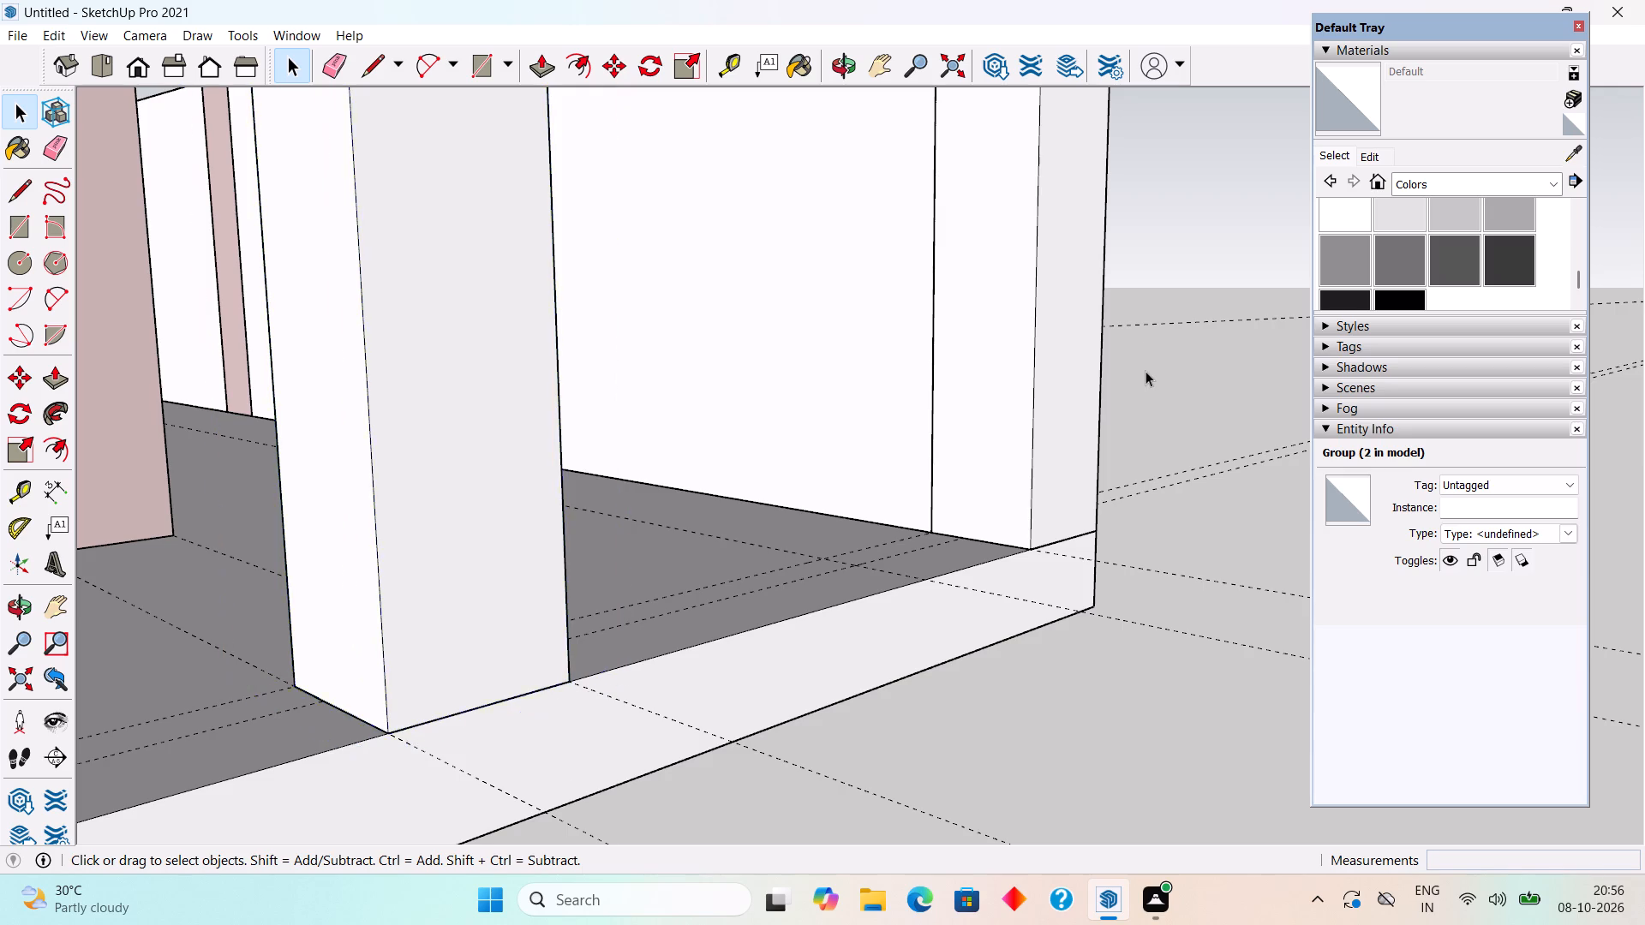
Examine the two front pillars and the side boundary wall from several angles.
{"action": "scroll", "coordinate": [1144, 377], "scroll_direction": "down", "scroll_amount": 11}
{"action": "middle_click_drag", "start_coordinate": [972, 468], "coordinate": [542, 528]}
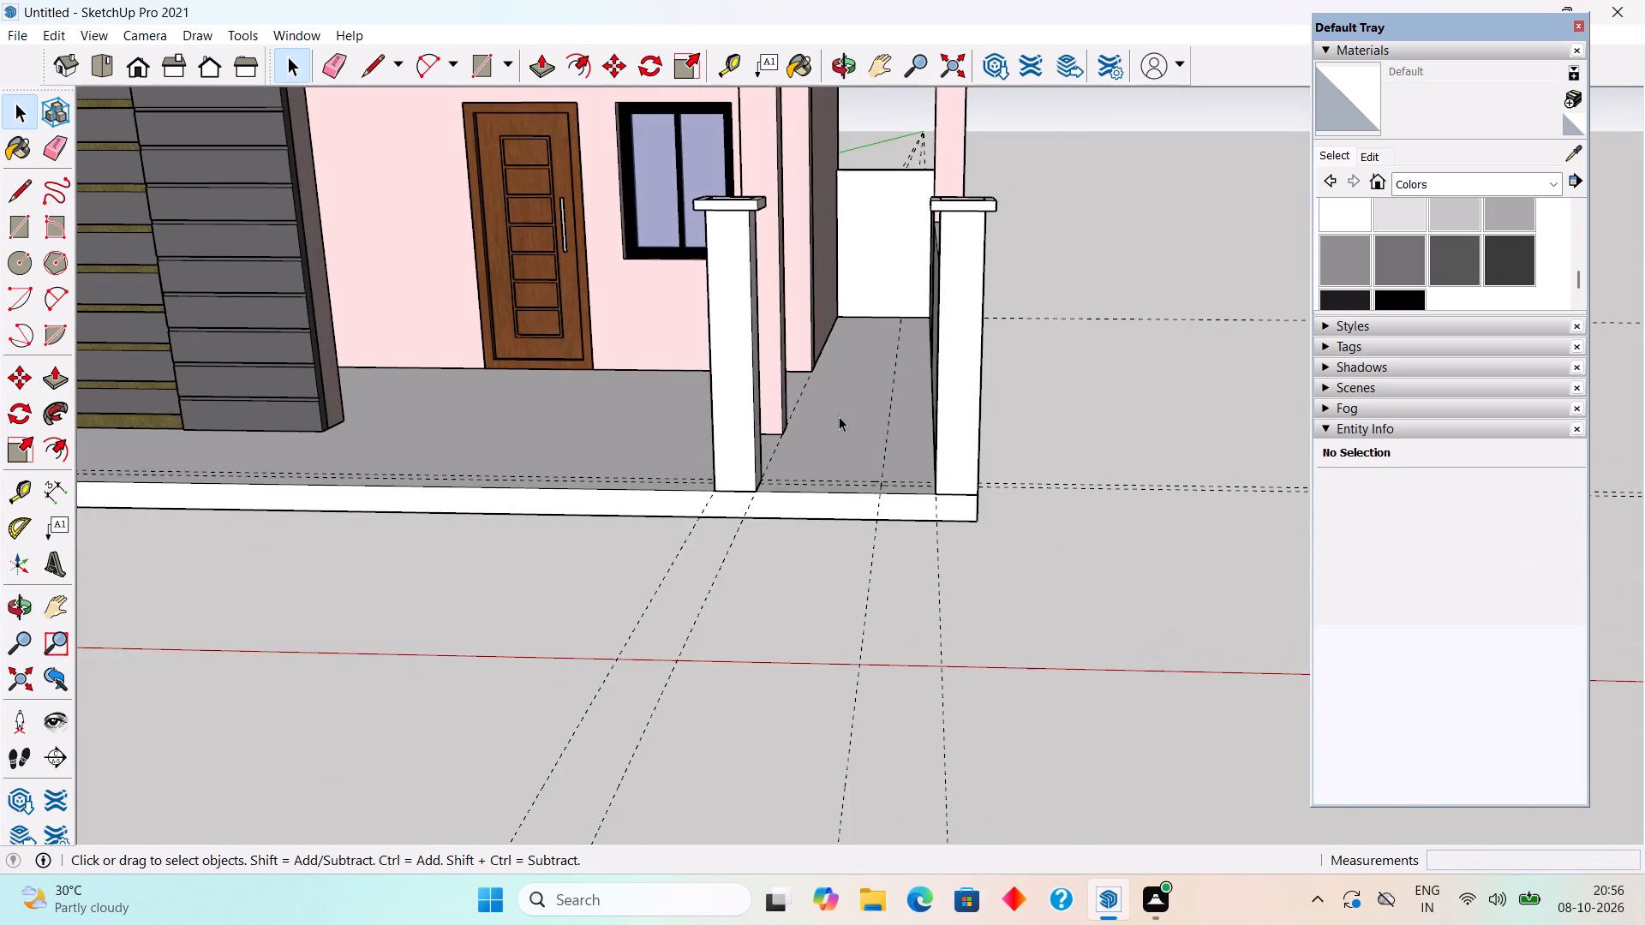
{"action": "scroll", "coordinate": [844, 414], "scroll_direction": "up", "scroll_amount": 4}
{"action": "scroll", "coordinate": [932, 451], "scroll_direction": "down", "scroll_amount": 5}
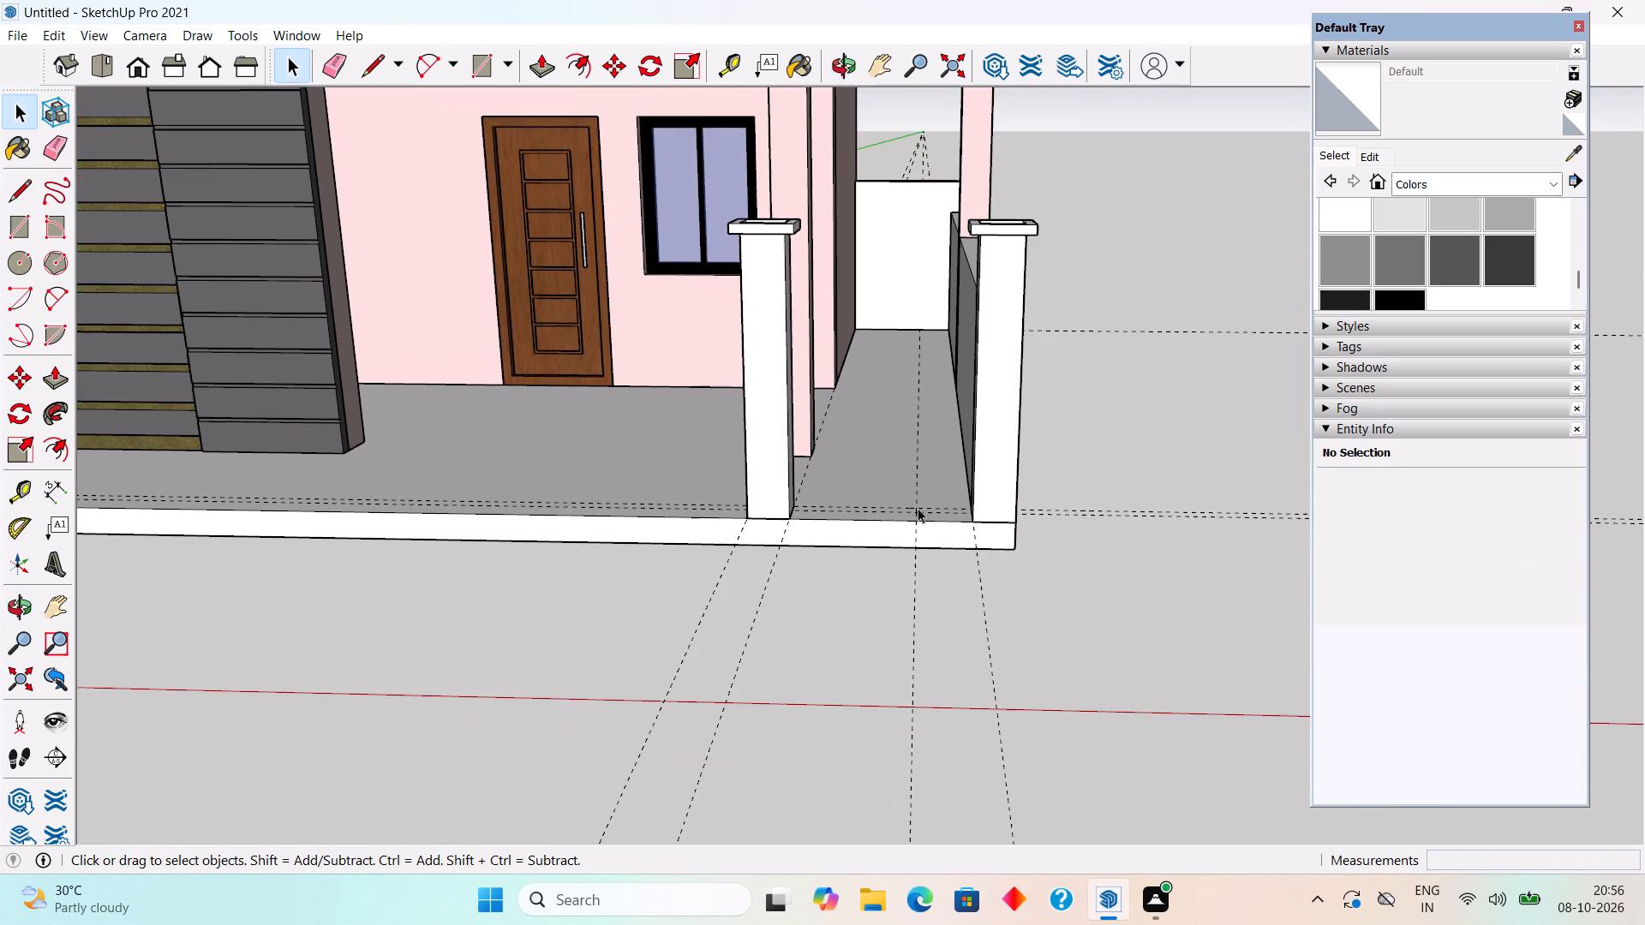
{"action": "middle_click_drag", "start_coordinate": [942, 414], "coordinate": [621, 473]}
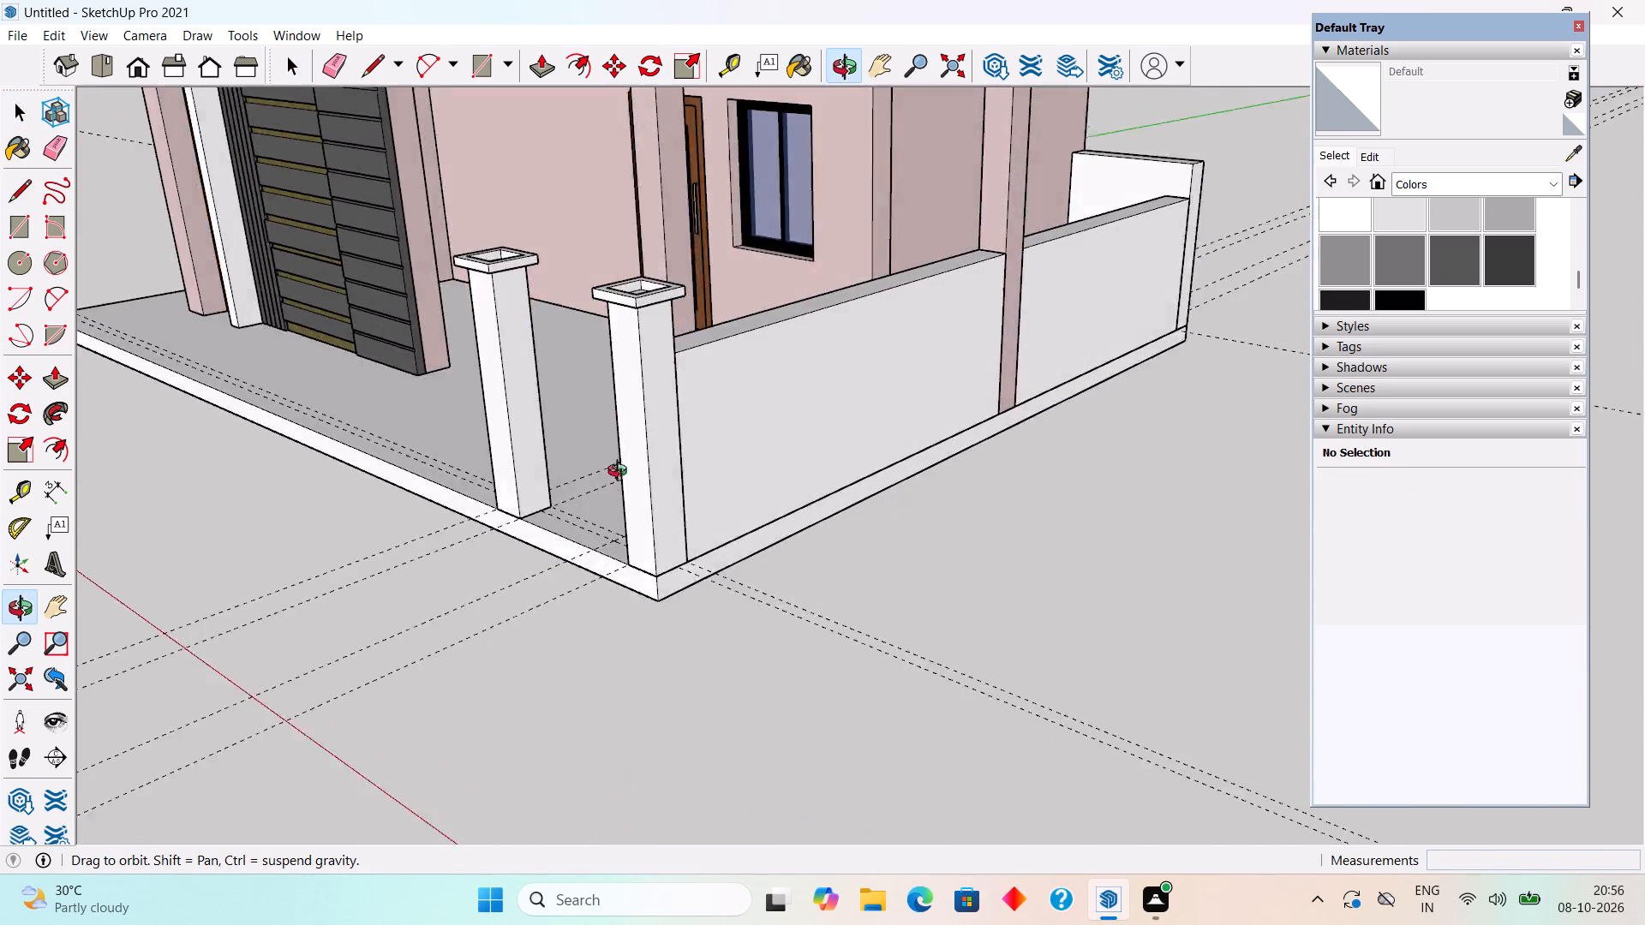
{"action": "middle_click_drag", "start_coordinate": [621, 473], "coordinate": [572, 492]}
{"action": "scroll", "coordinate": [572, 492], "scroll_direction": "down", "scroll_amount": 7}
{"action": "middle_click_drag", "start_coordinate": [775, 408], "coordinate": [994, 390]}
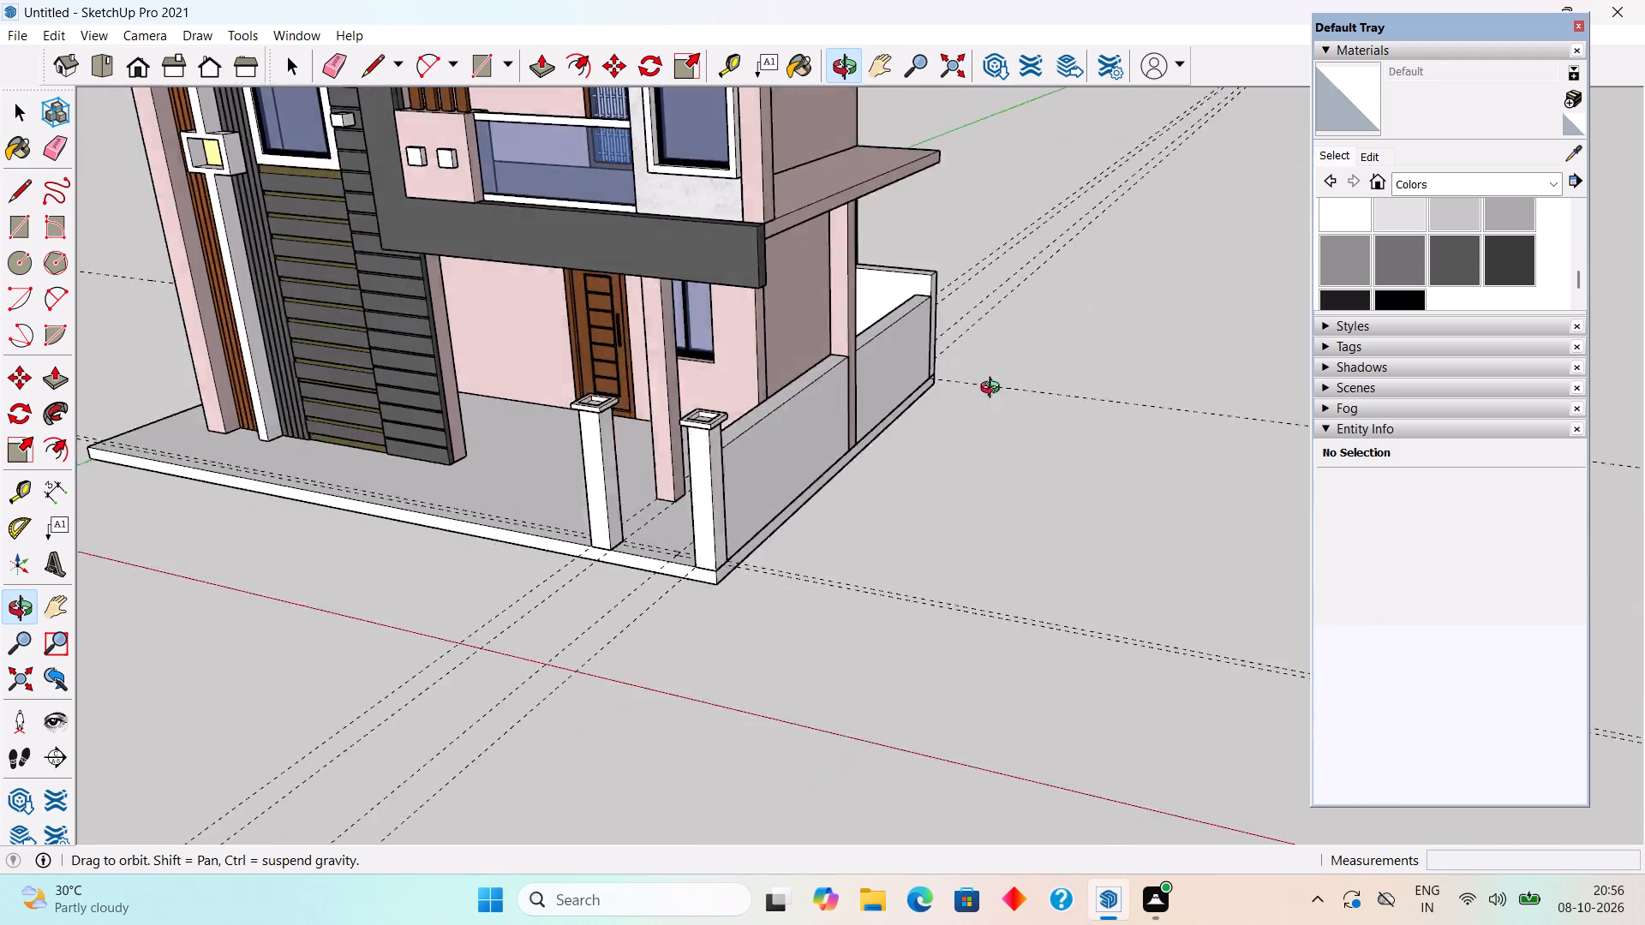
{"action": "middle_click_drag", "start_coordinate": [994, 390], "coordinate": [1238, 414]}
Move the corner pillar 1' inward along the slab's front edge to the guide beside the side wall.
{"action": "scroll", "coordinate": [959, 557], "scroll_direction": "up", "scroll_amount": 4}
{"action": "middle_click_drag", "start_coordinate": [850, 552], "coordinate": [849, 504]}
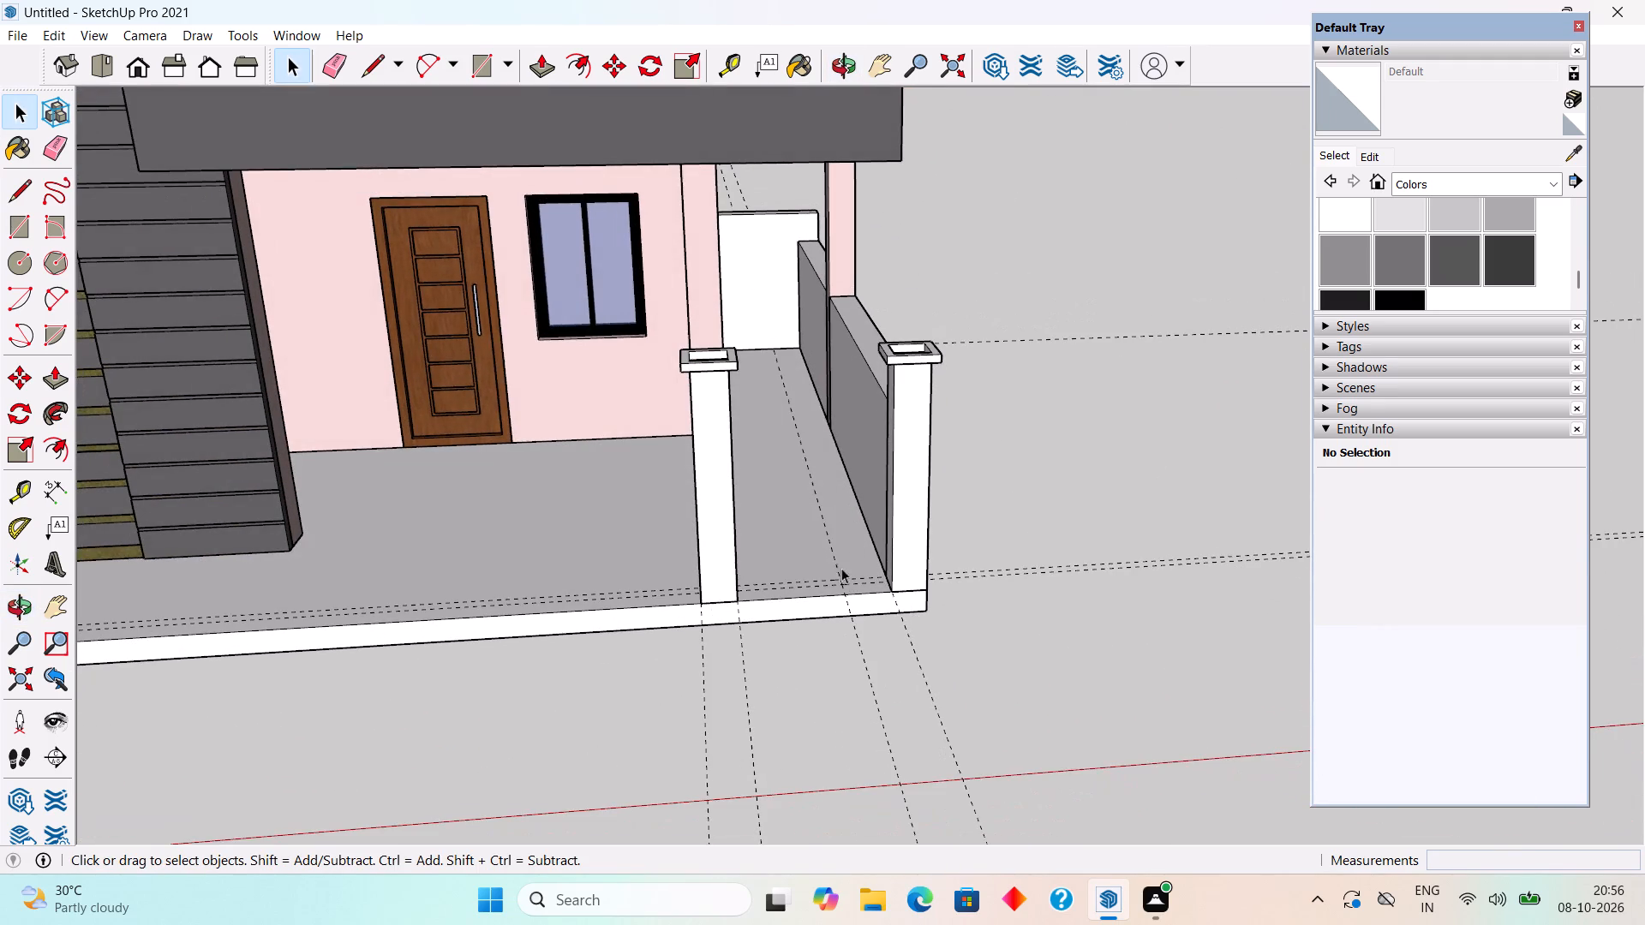
{"action": "scroll", "coordinate": [805, 580], "scroll_direction": "up", "scroll_amount": 3}
{"action": "middle_click_drag", "start_coordinate": [787, 606], "coordinate": [776, 660]}
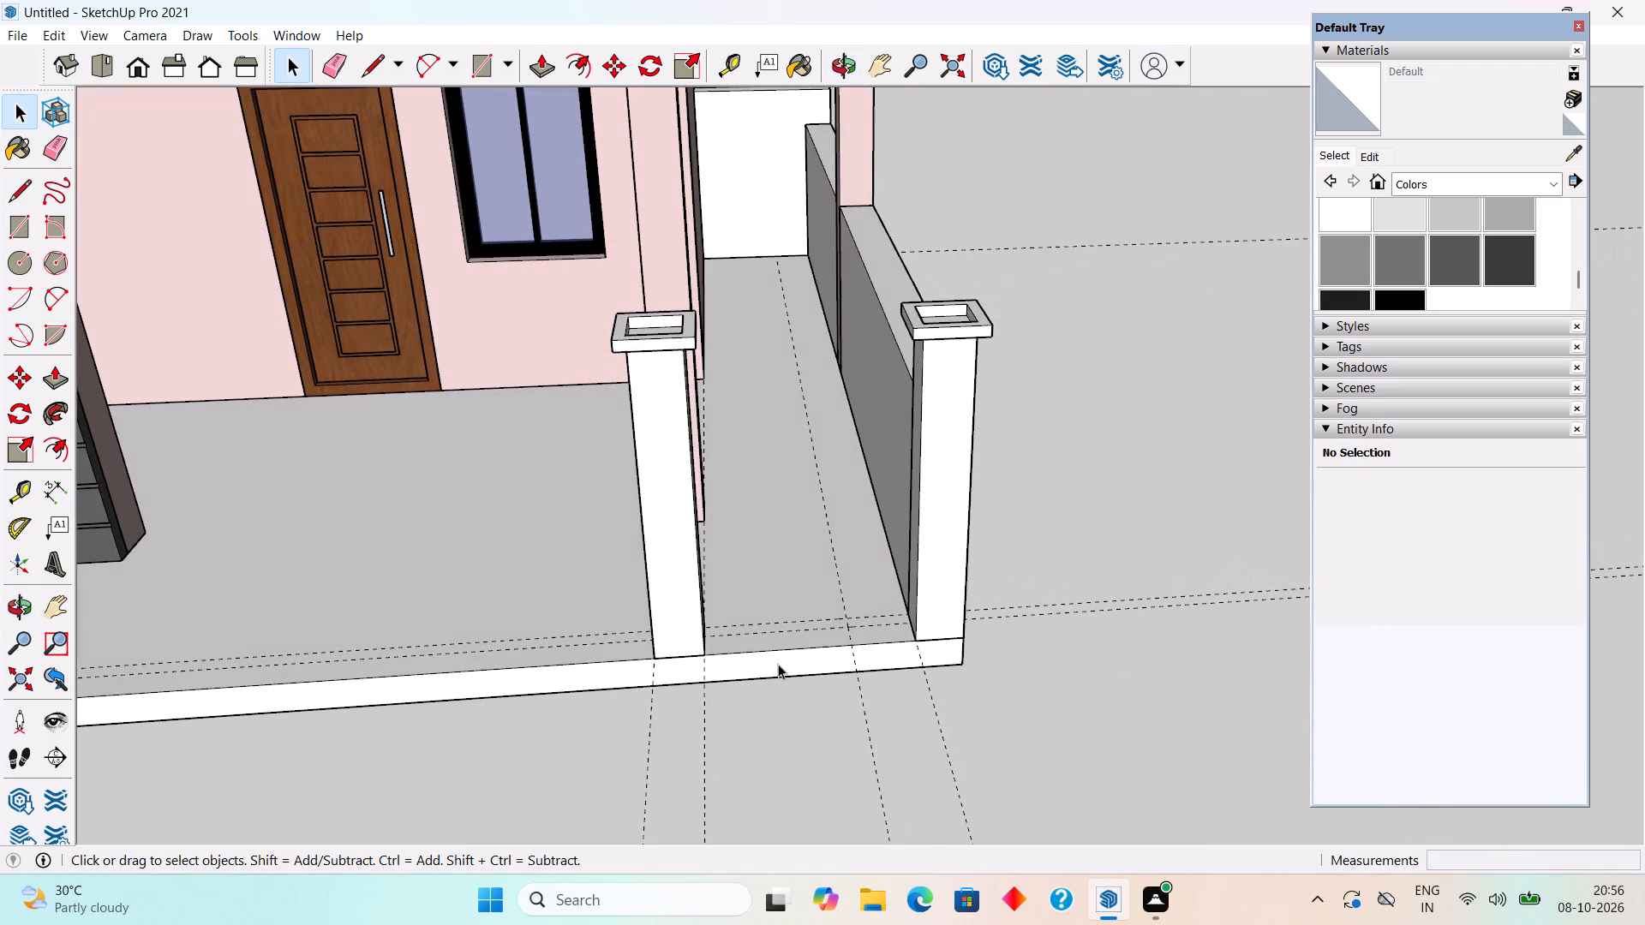
{"action": "left_click", "coordinate": [941, 594]}
{"action": "scroll", "coordinate": [940, 594], "scroll_direction": "up", "scroll_amount": 8}
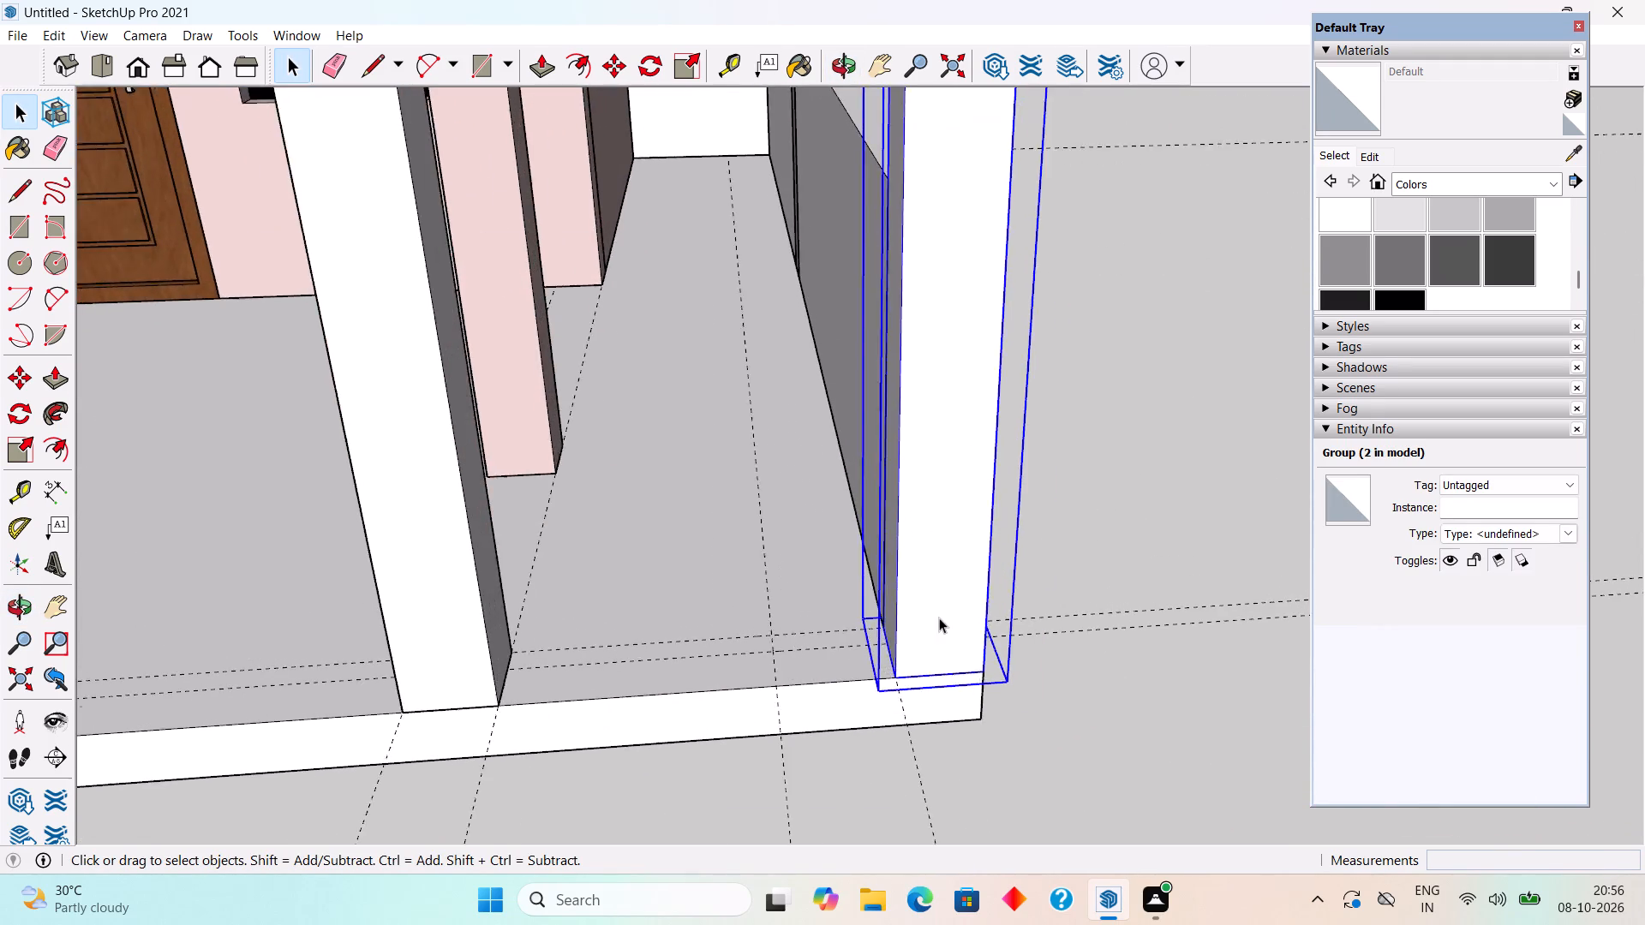
{"action": "scroll", "coordinate": [939, 618], "scroll_direction": "up", "scroll_amount": 3}
{"action": "key", "text": "m"}
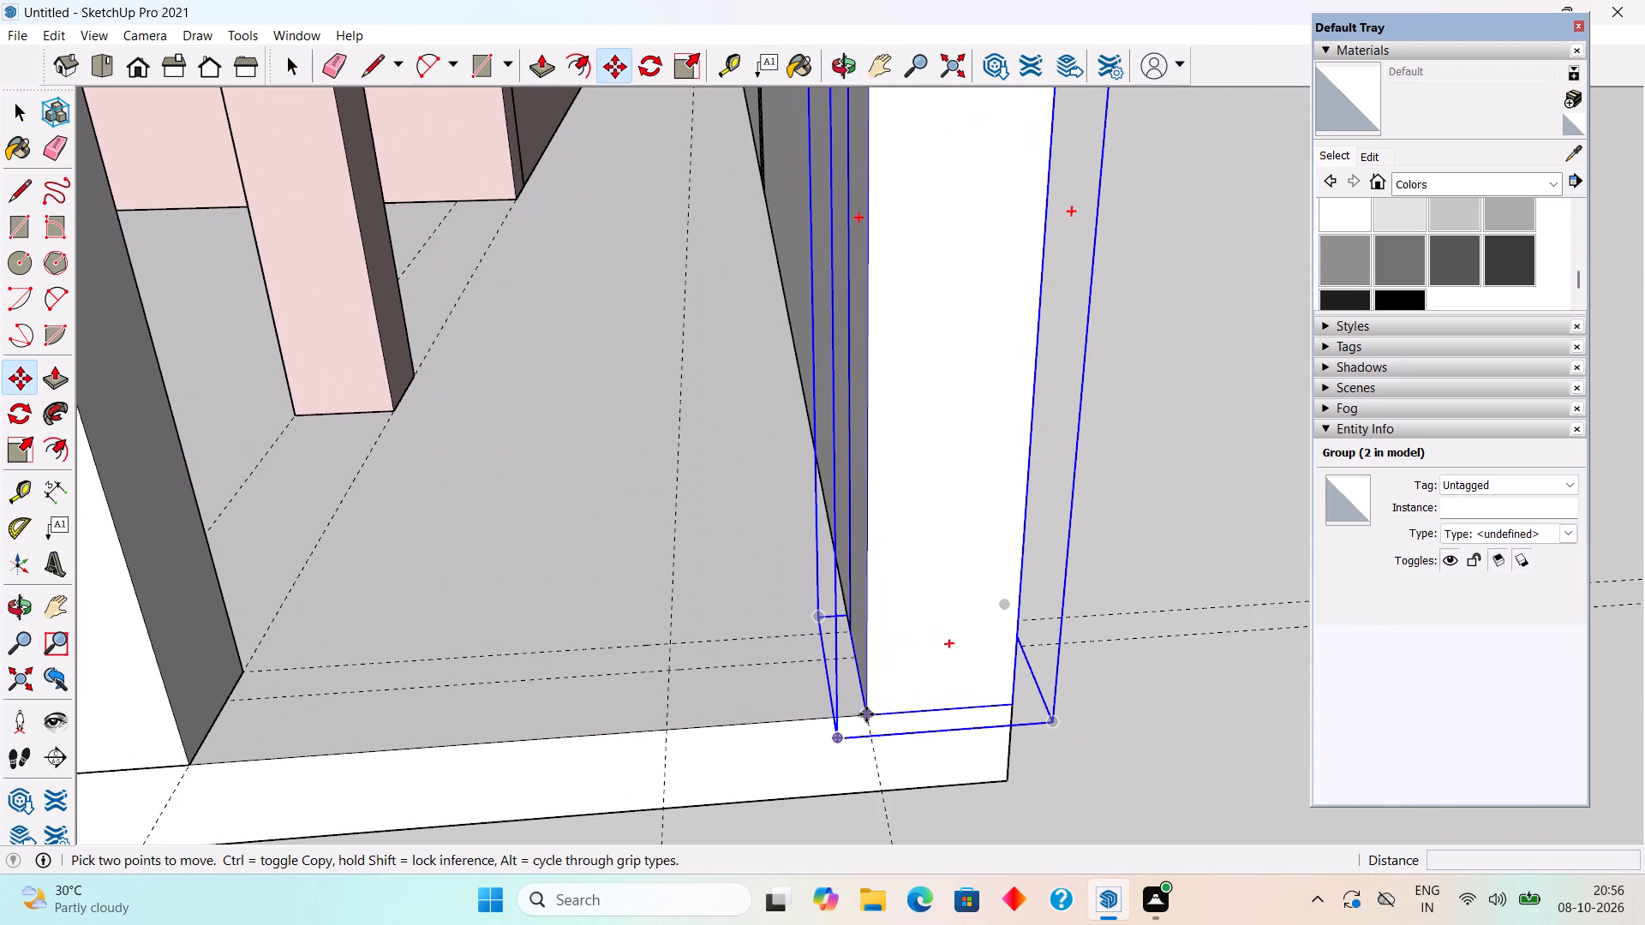
{"action": "left_click", "coordinate": [866, 714]}
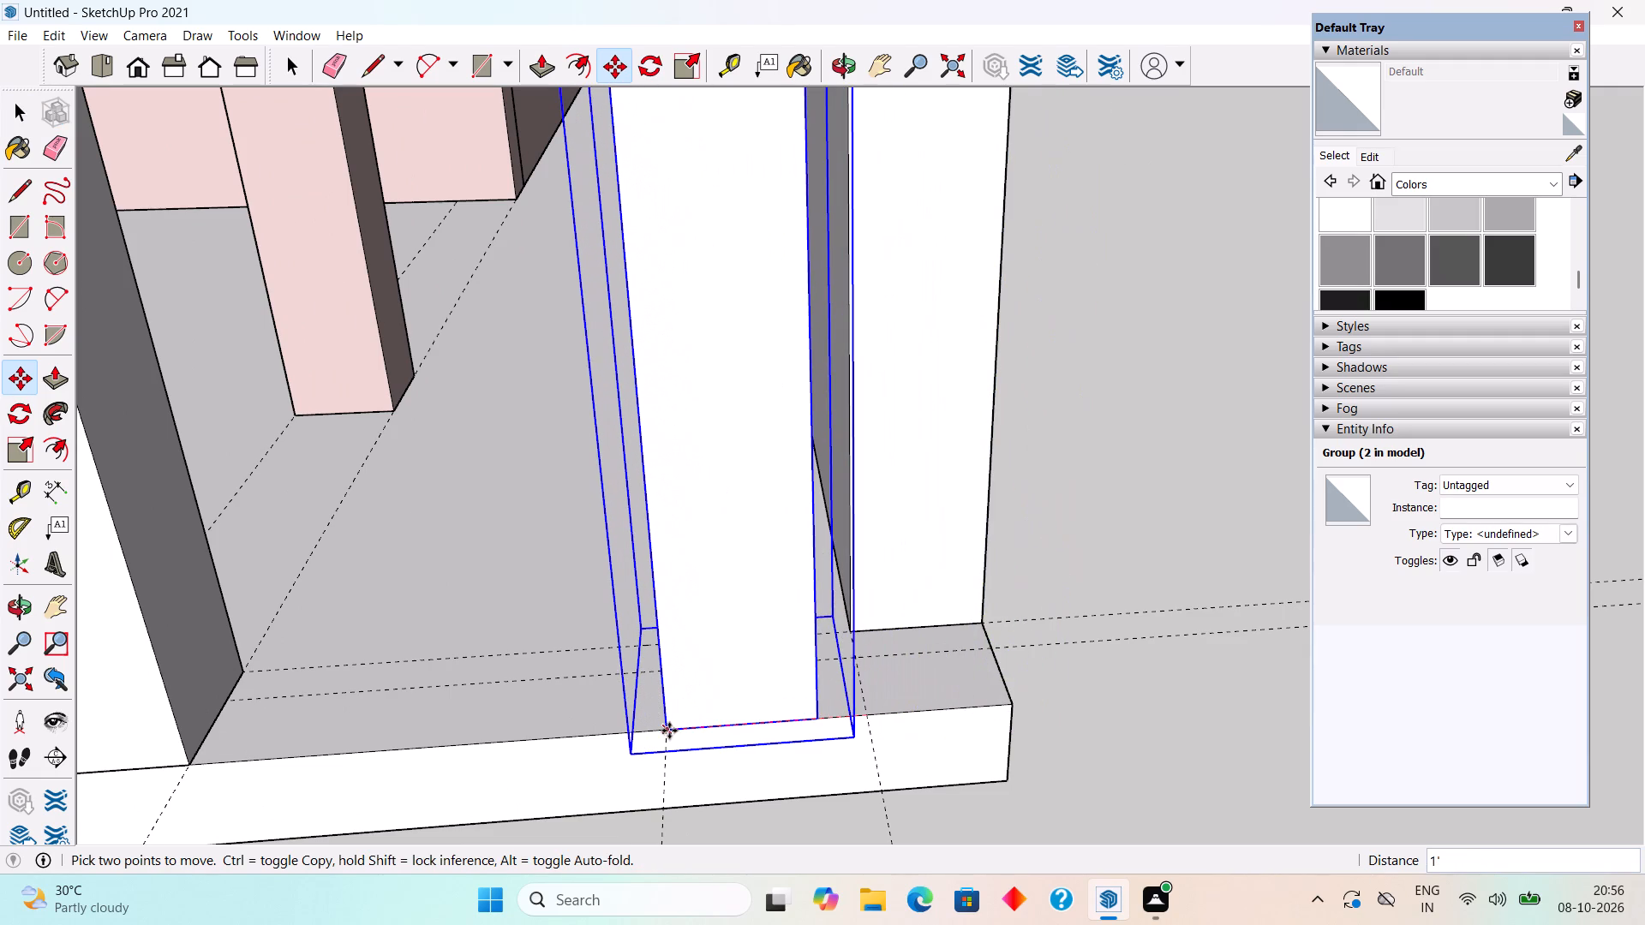
{"action": "left_click", "coordinate": [669, 731]}
{"action": "key", "text": "space"}
Delete the front section of the side boundary wall, between the moved pillar and the pink column on the slab's side edge.
{"action": "scroll", "coordinate": [1036, 528], "scroll_direction": "down", "scroll_amount": 9}
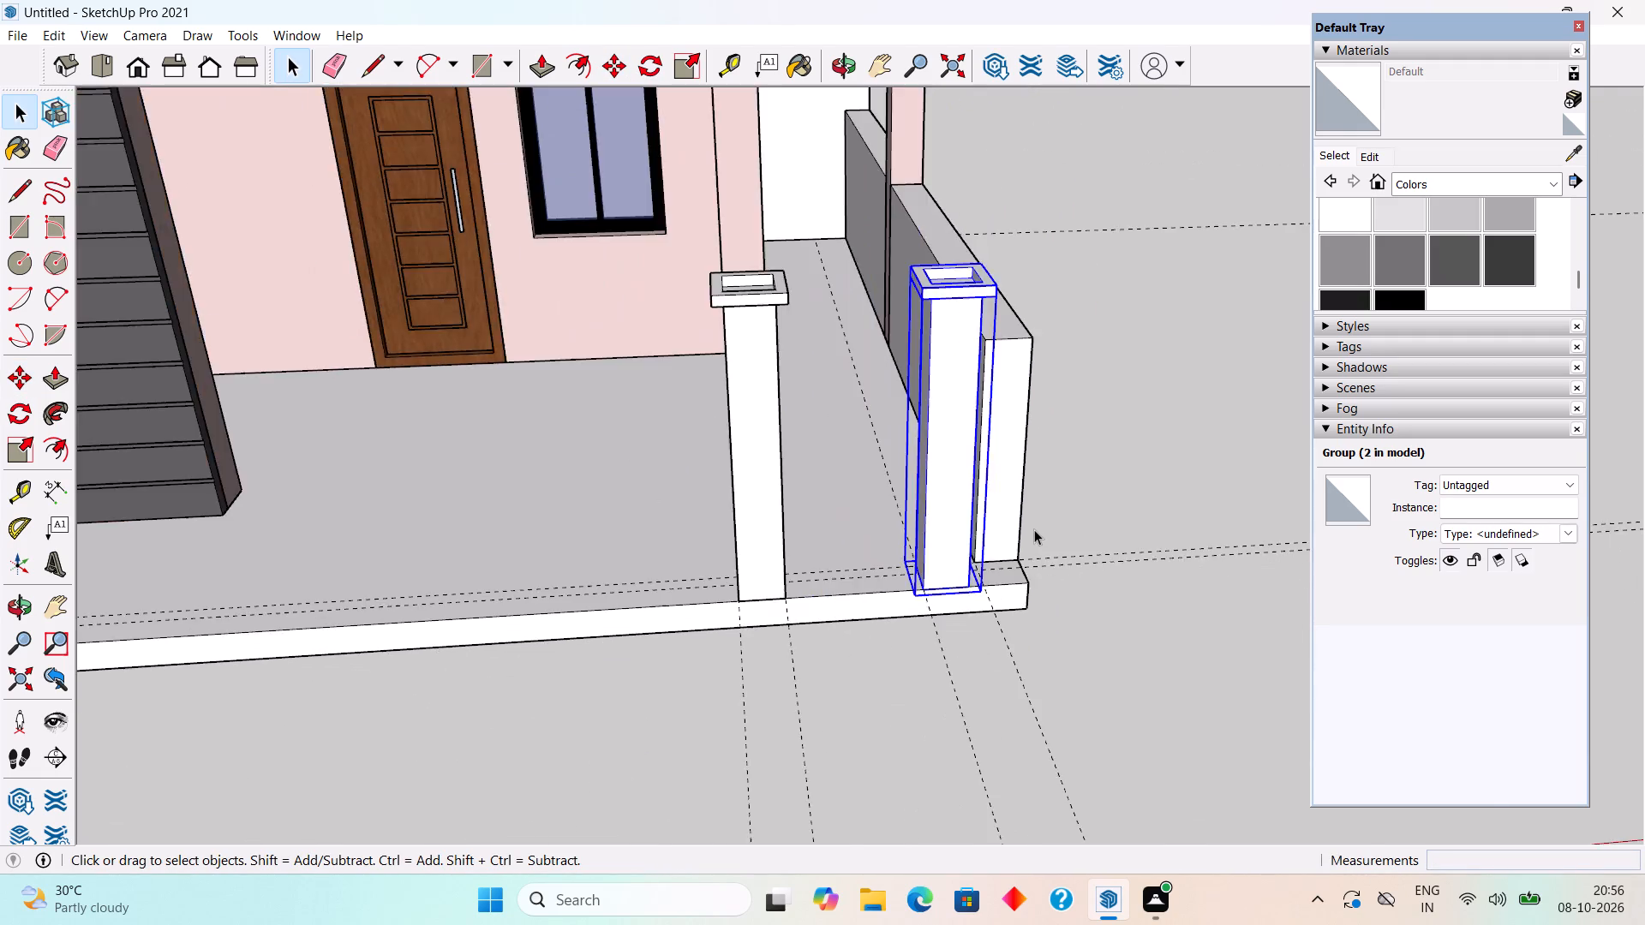
{"action": "scroll", "coordinate": [1034, 529], "scroll_direction": "down", "scroll_amount": 14}
{"action": "middle_click_drag", "start_coordinate": [1007, 521], "coordinate": [837, 380]}
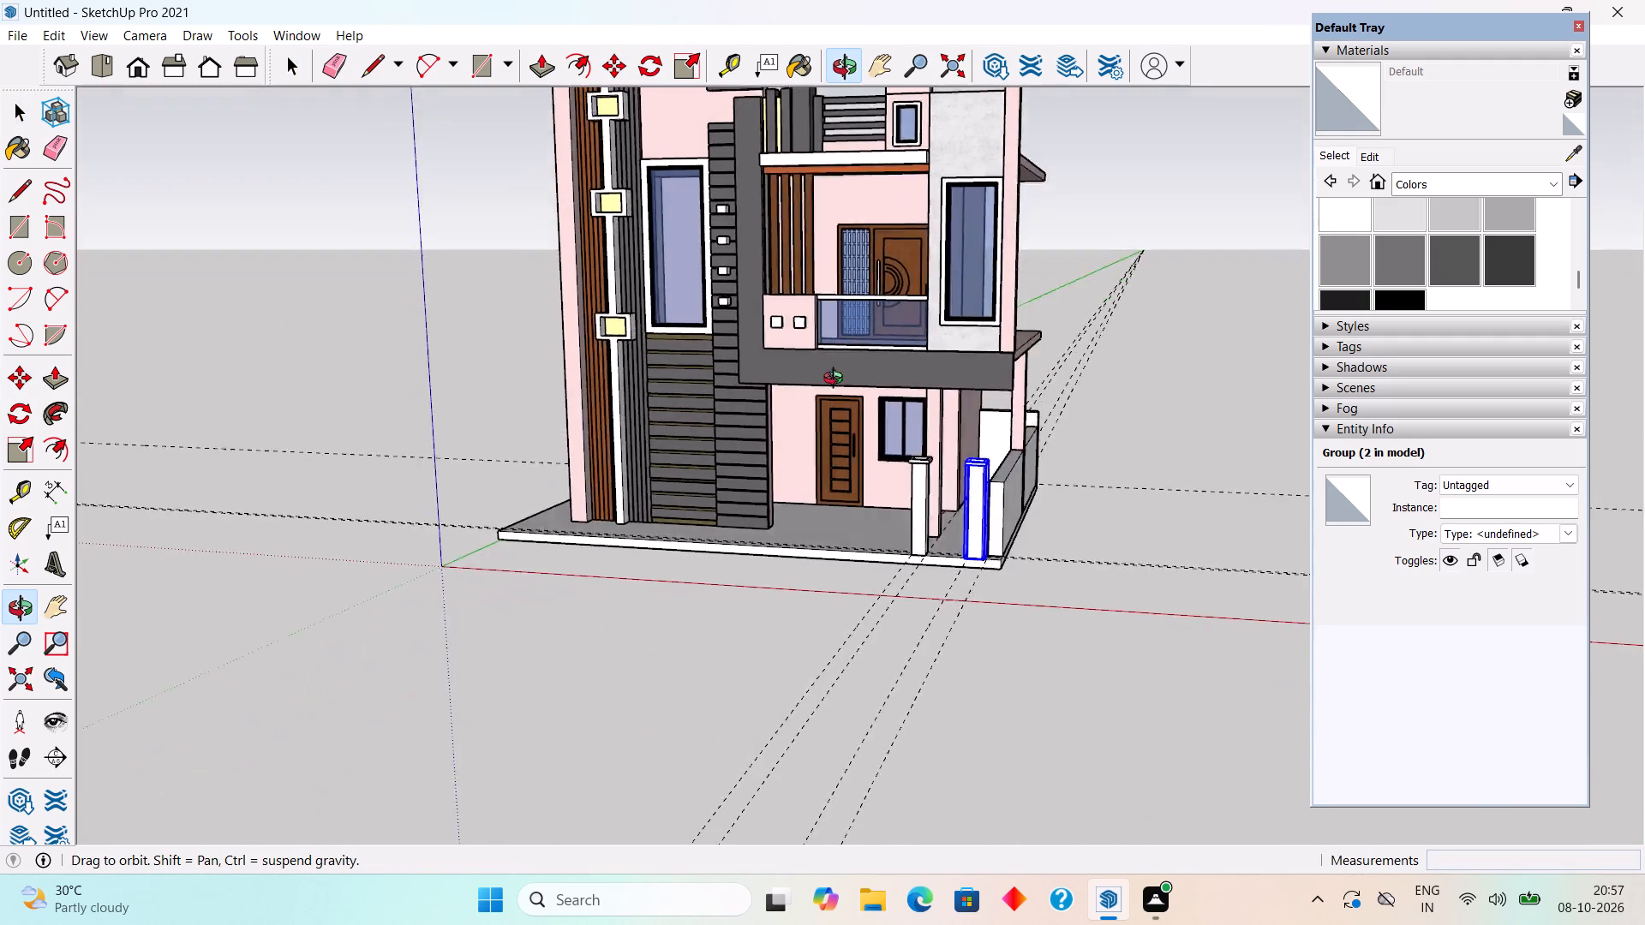
{"action": "middle_click_drag", "start_coordinate": [837, 380], "coordinate": [575, 343]}
{"action": "scroll", "coordinate": [922, 477], "scroll_direction": "up", "scroll_amount": 4}
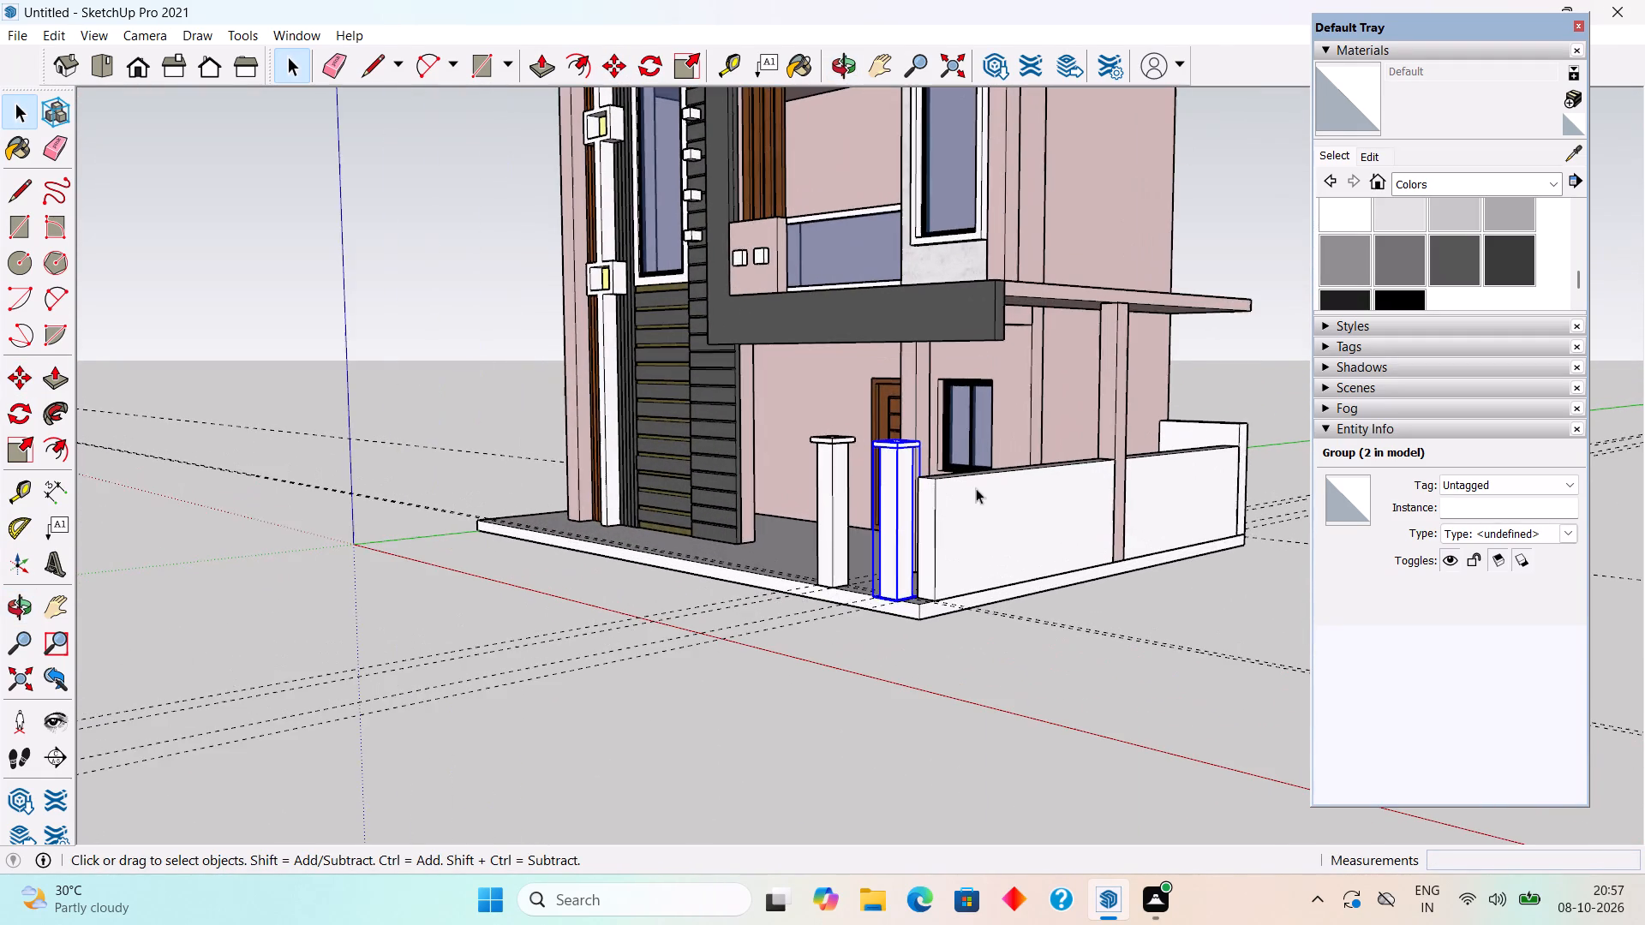
{"action": "middle_click_drag", "start_coordinate": [1066, 502], "coordinate": [891, 582]}
{"action": "scroll", "coordinate": [721, 594], "scroll_direction": "up", "scroll_amount": 5}
{"action": "scroll", "coordinate": [811, 543], "scroll_direction": "up", "scroll_amount": 3}
{"action": "left_click", "coordinate": [933, 611]}
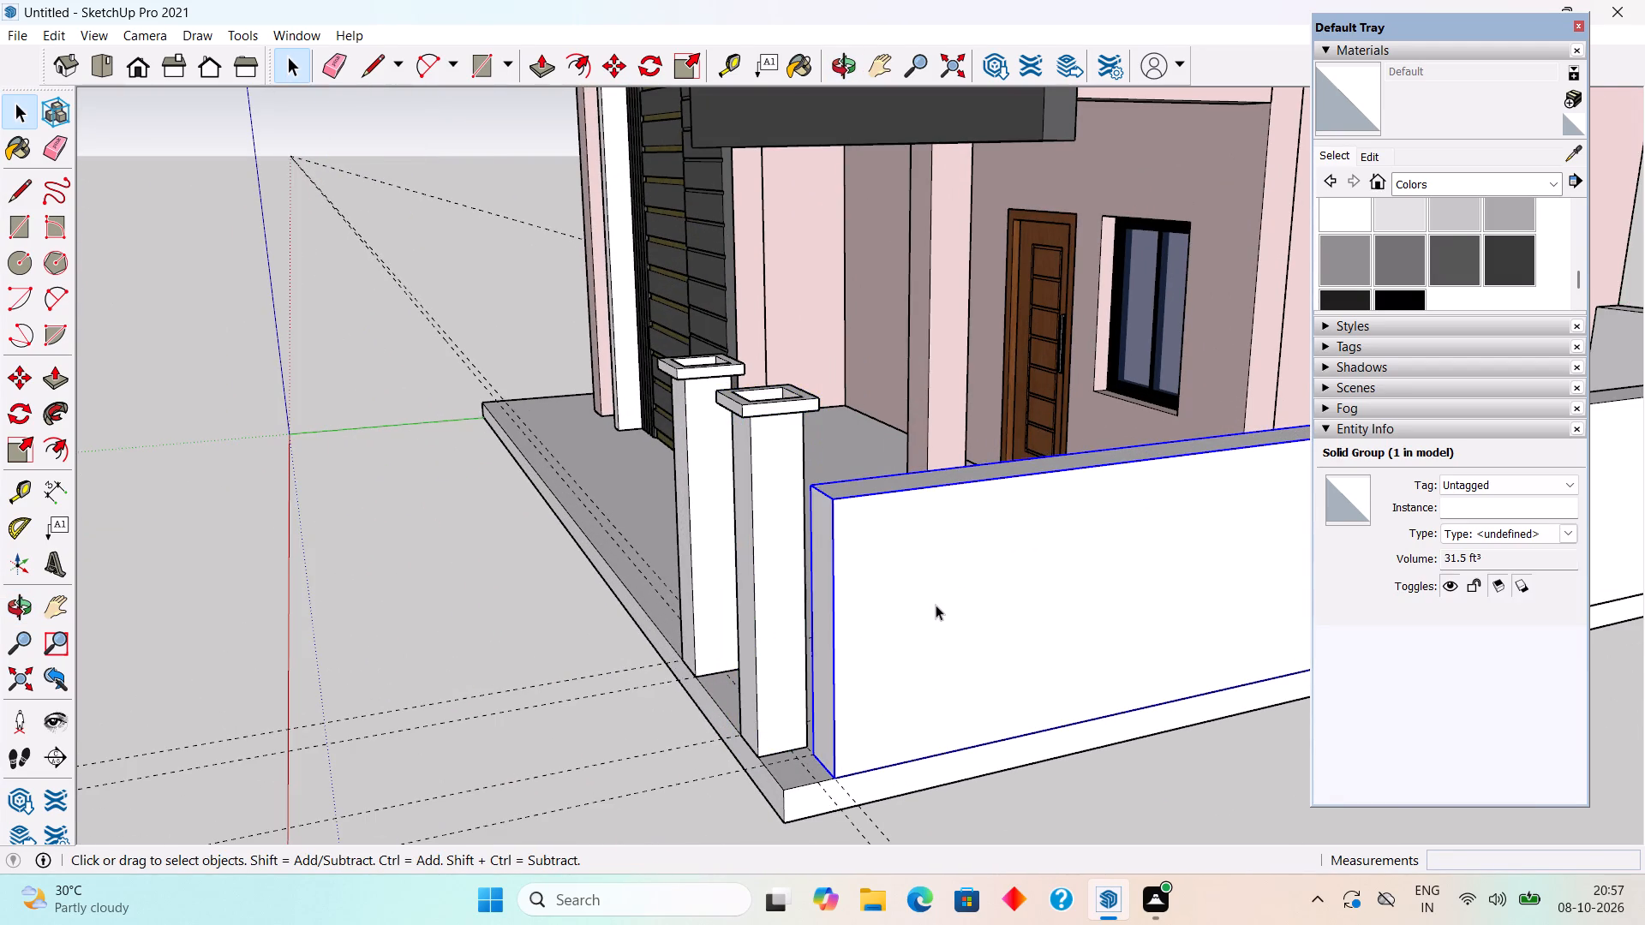
{"action": "key", "text": "Delete"}
Delete the rear section of the side boundary wall, between the pink column and the back wall.
{"action": "scroll", "coordinate": [936, 603], "scroll_direction": "down", "scroll_amount": 10}
{"action": "middle_click_drag", "start_coordinate": [1158, 581], "coordinate": [988, 647]}
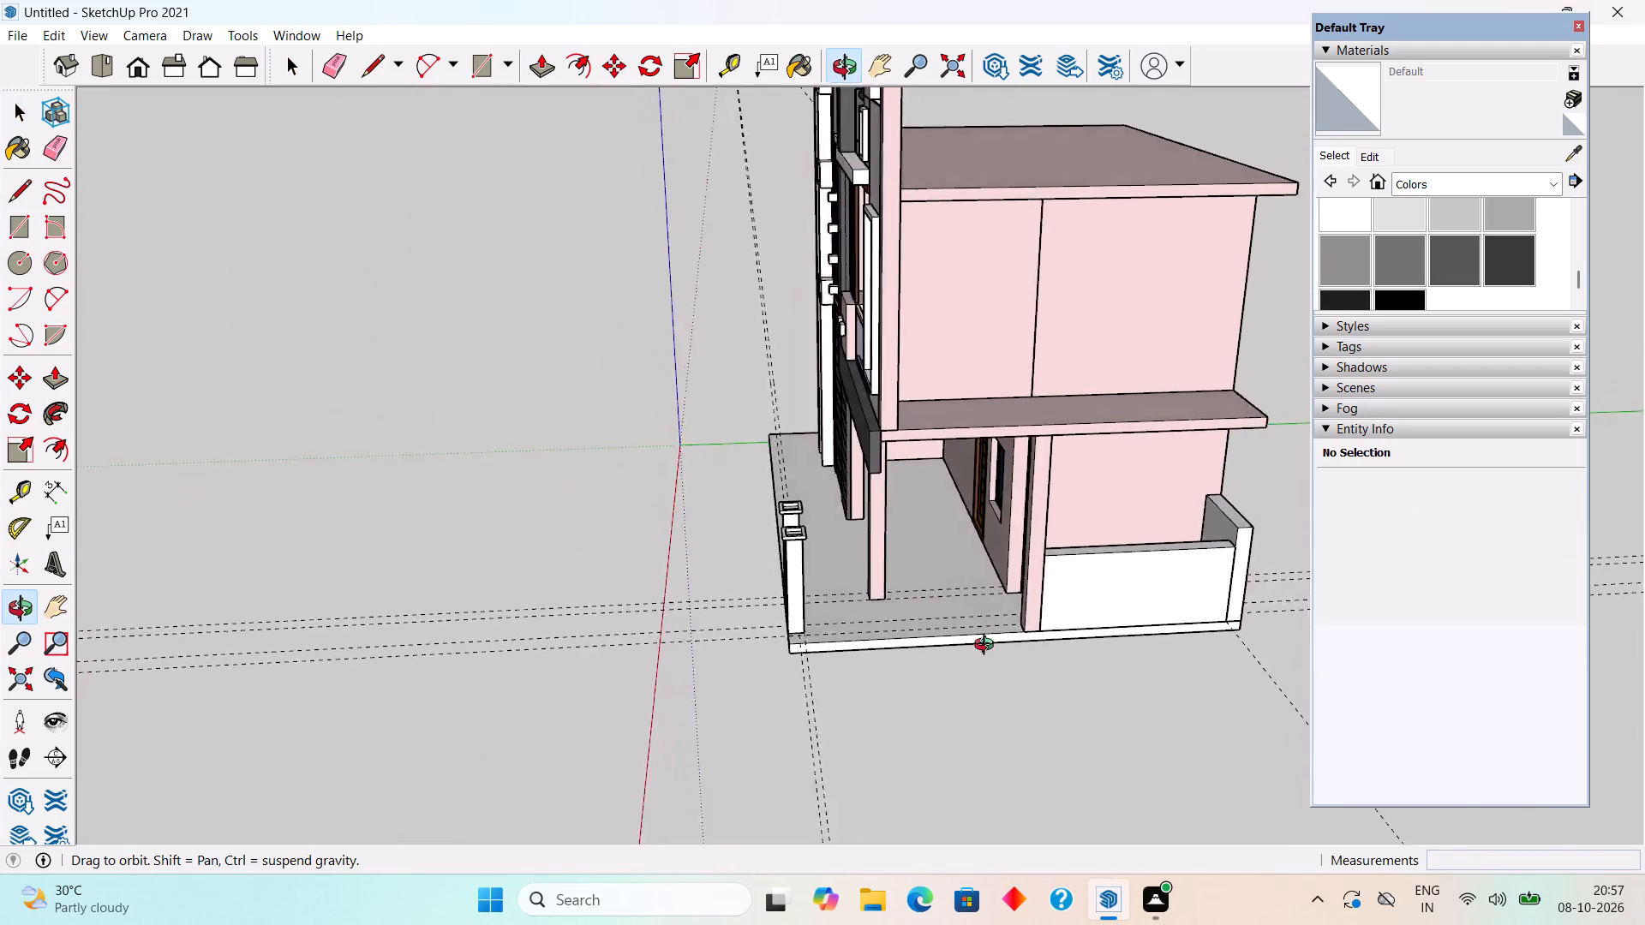
{"action": "middle_click_drag", "start_coordinate": [988, 647], "coordinate": [729, 671]}
{"action": "left_click", "coordinate": [938, 599]}
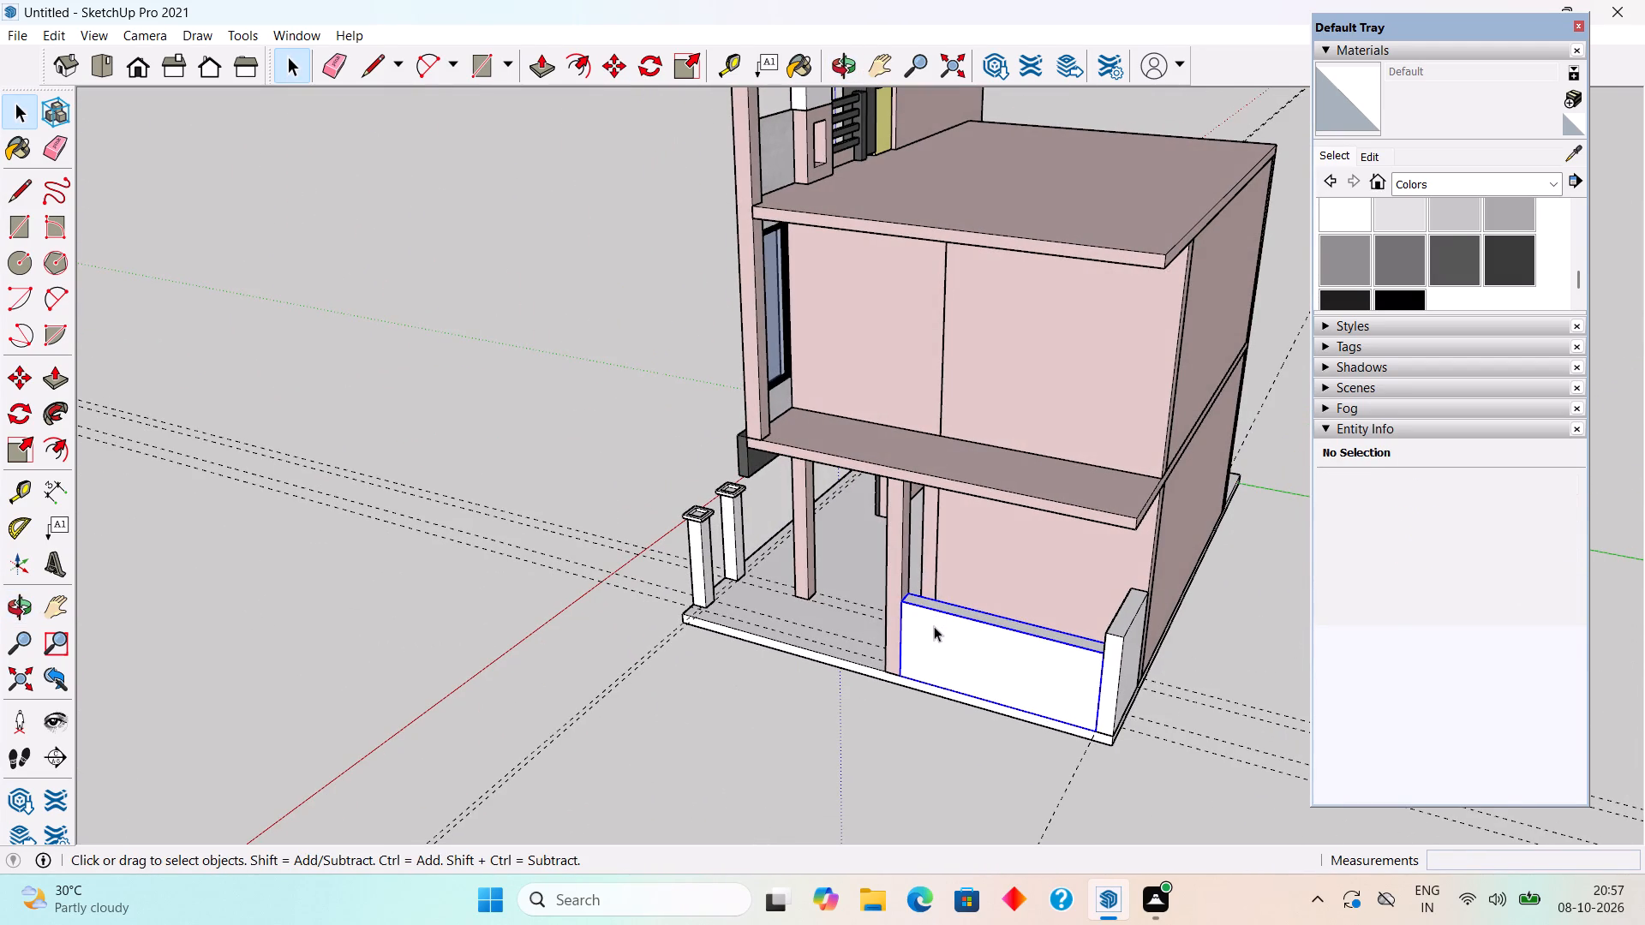
{"action": "key", "text": "Delete"}
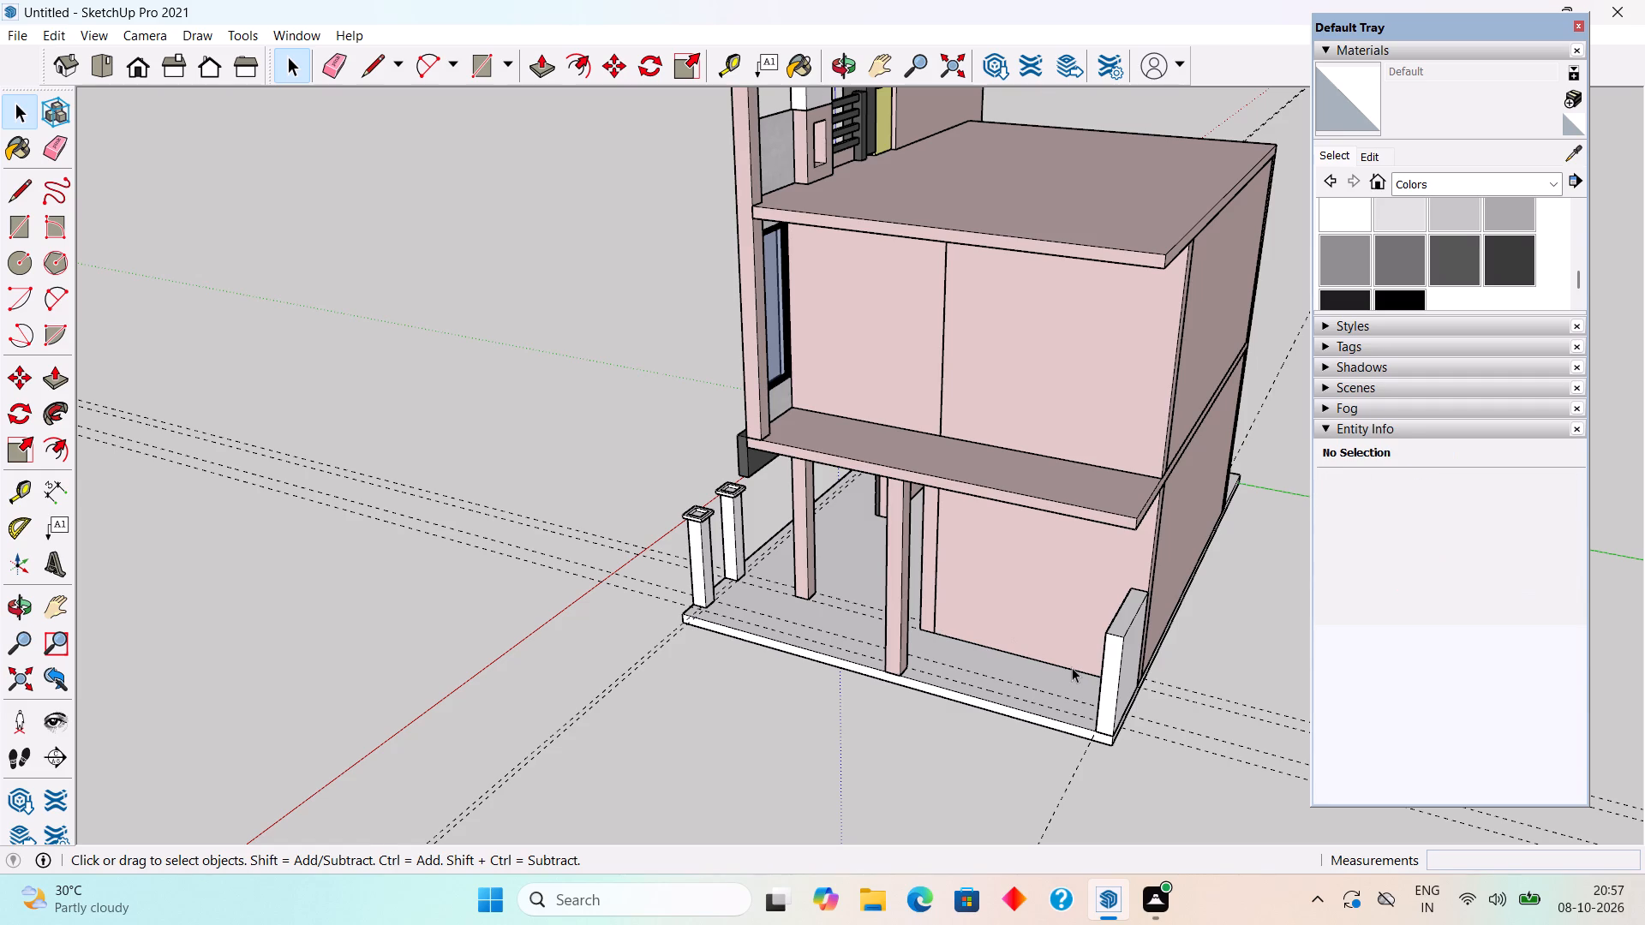
Move the pink column on the slab's side edge 1' inward to the guide.
{"action": "scroll", "coordinate": [1072, 667], "scroll_direction": "up", "scroll_amount": 3}
{"action": "scroll", "coordinate": [994, 671], "scroll_direction": "up", "scroll_amount": 4}
{"action": "scroll", "coordinate": [750, 644], "scroll_direction": "up", "scroll_amount": 5}
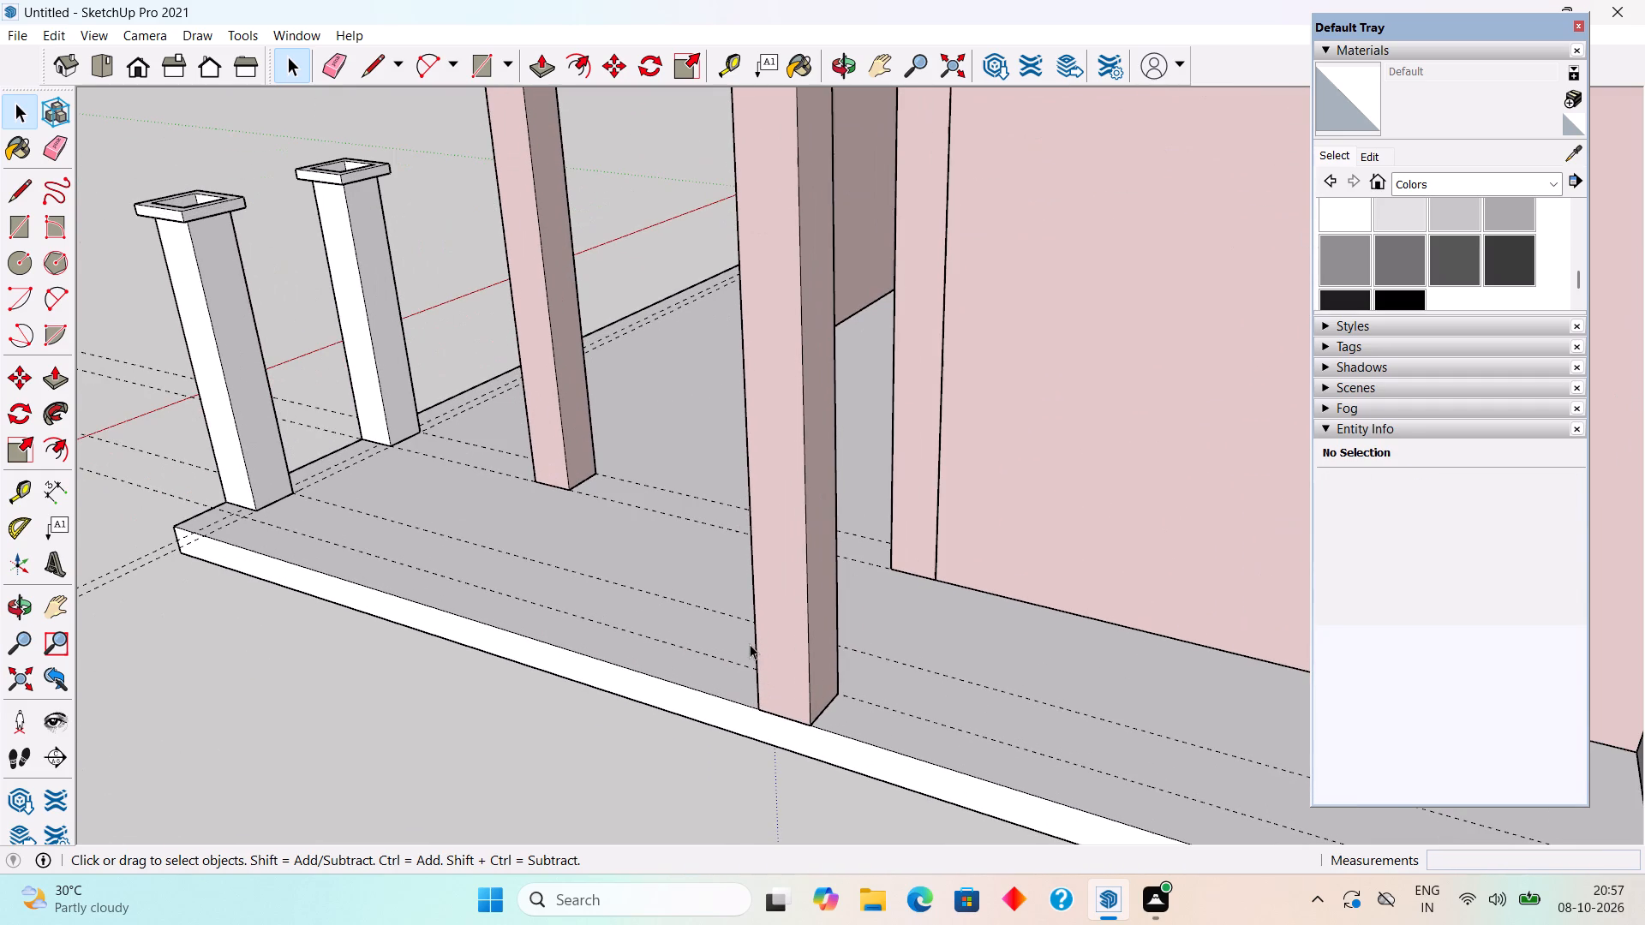
{"action": "middle_click_drag", "start_coordinate": [1092, 591], "coordinate": [852, 604]}
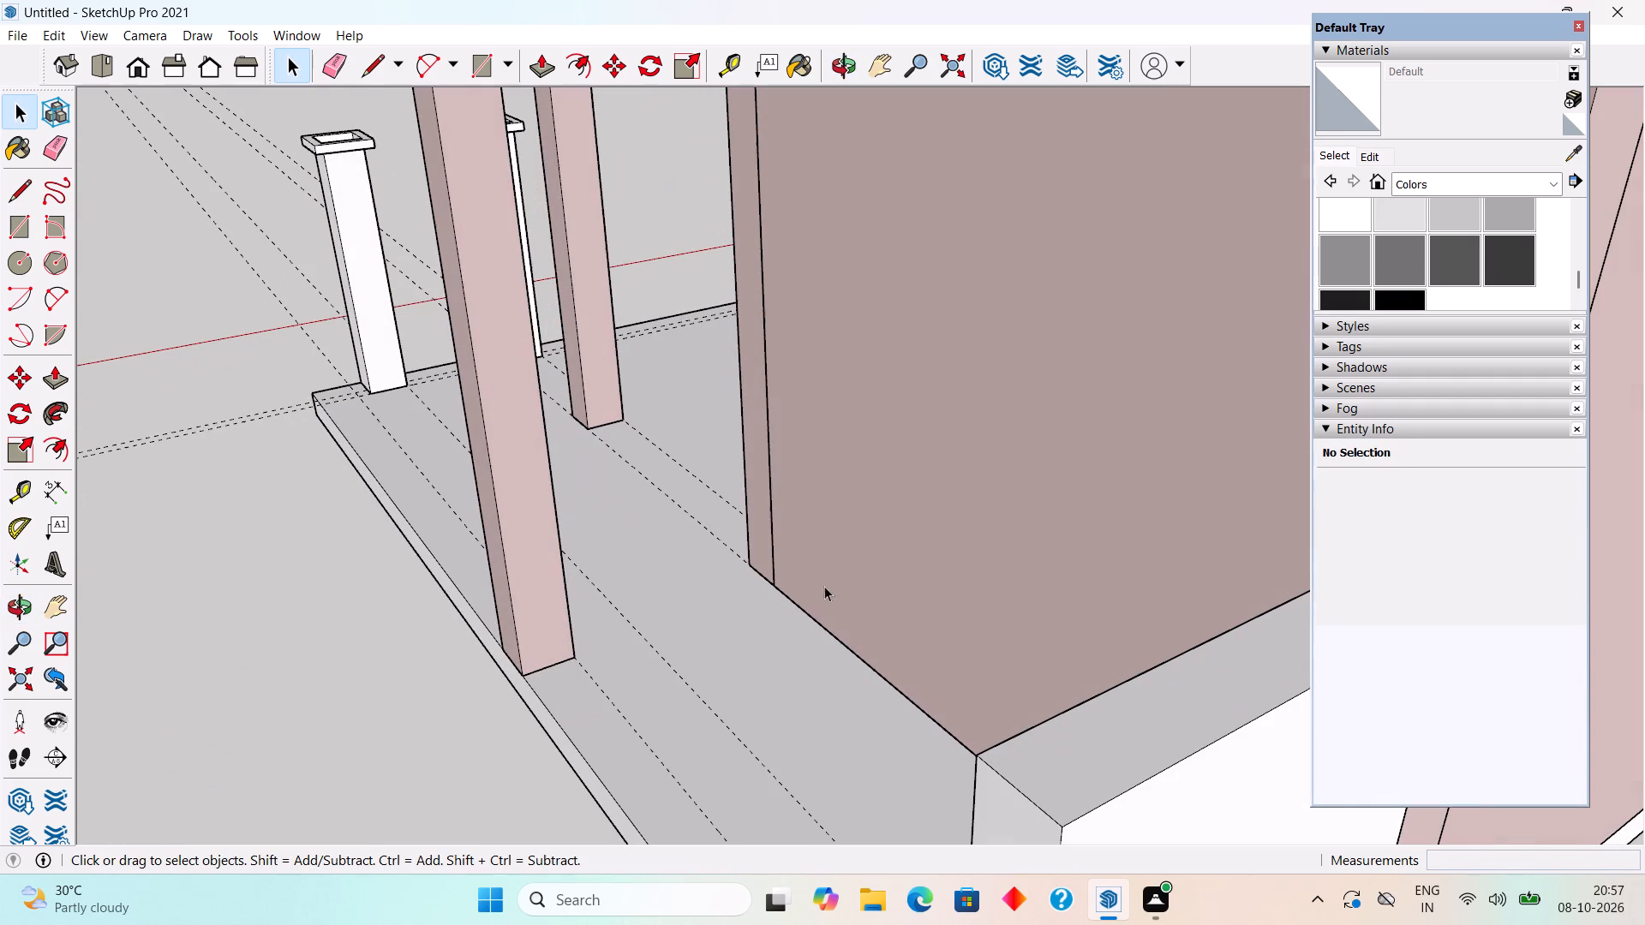
{"action": "left_click", "coordinate": [542, 579]}
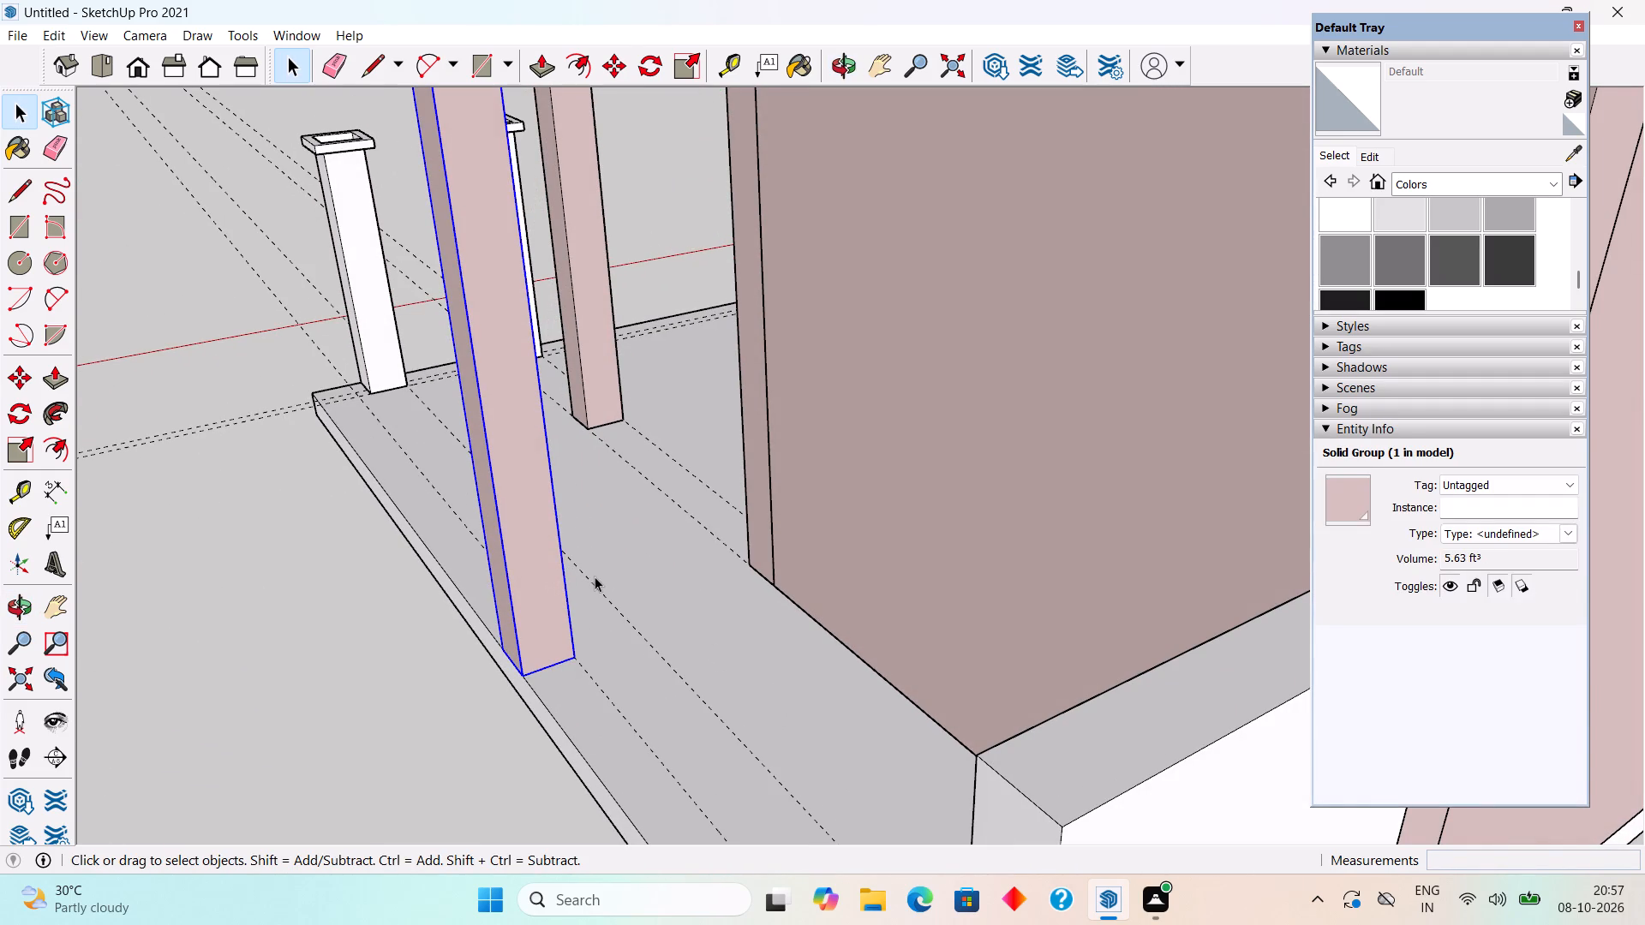
{"action": "key", "text": "m"}
{"action": "left_click", "coordinate": [574, 650]}
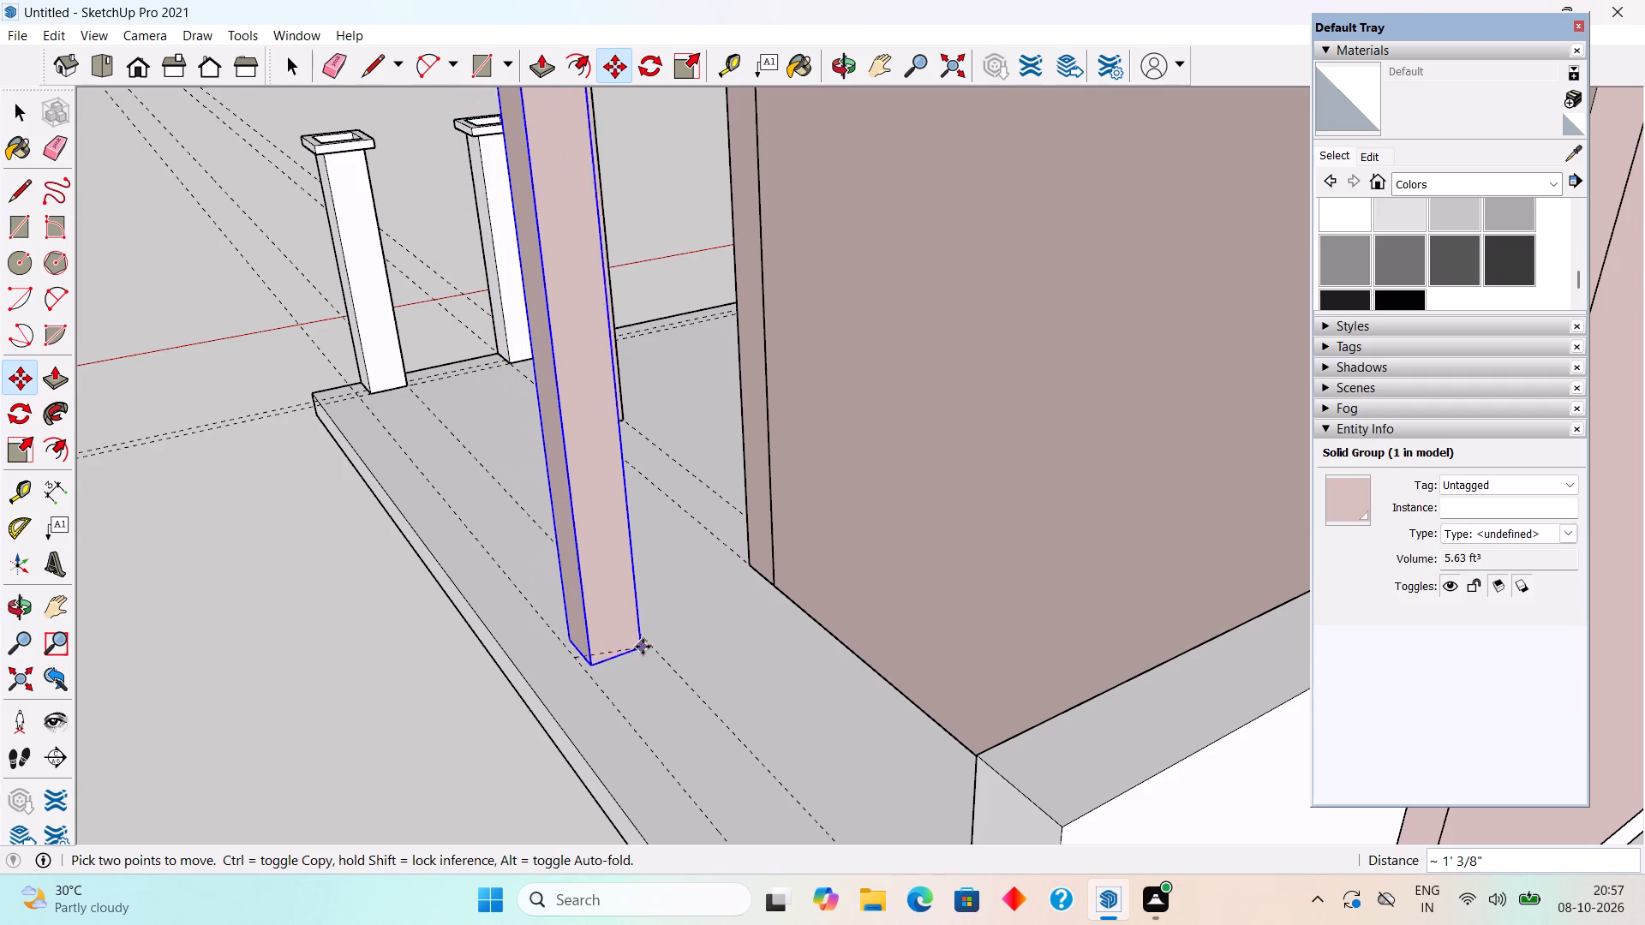
{"action": "left_click", "coordinate": [649, 639]}
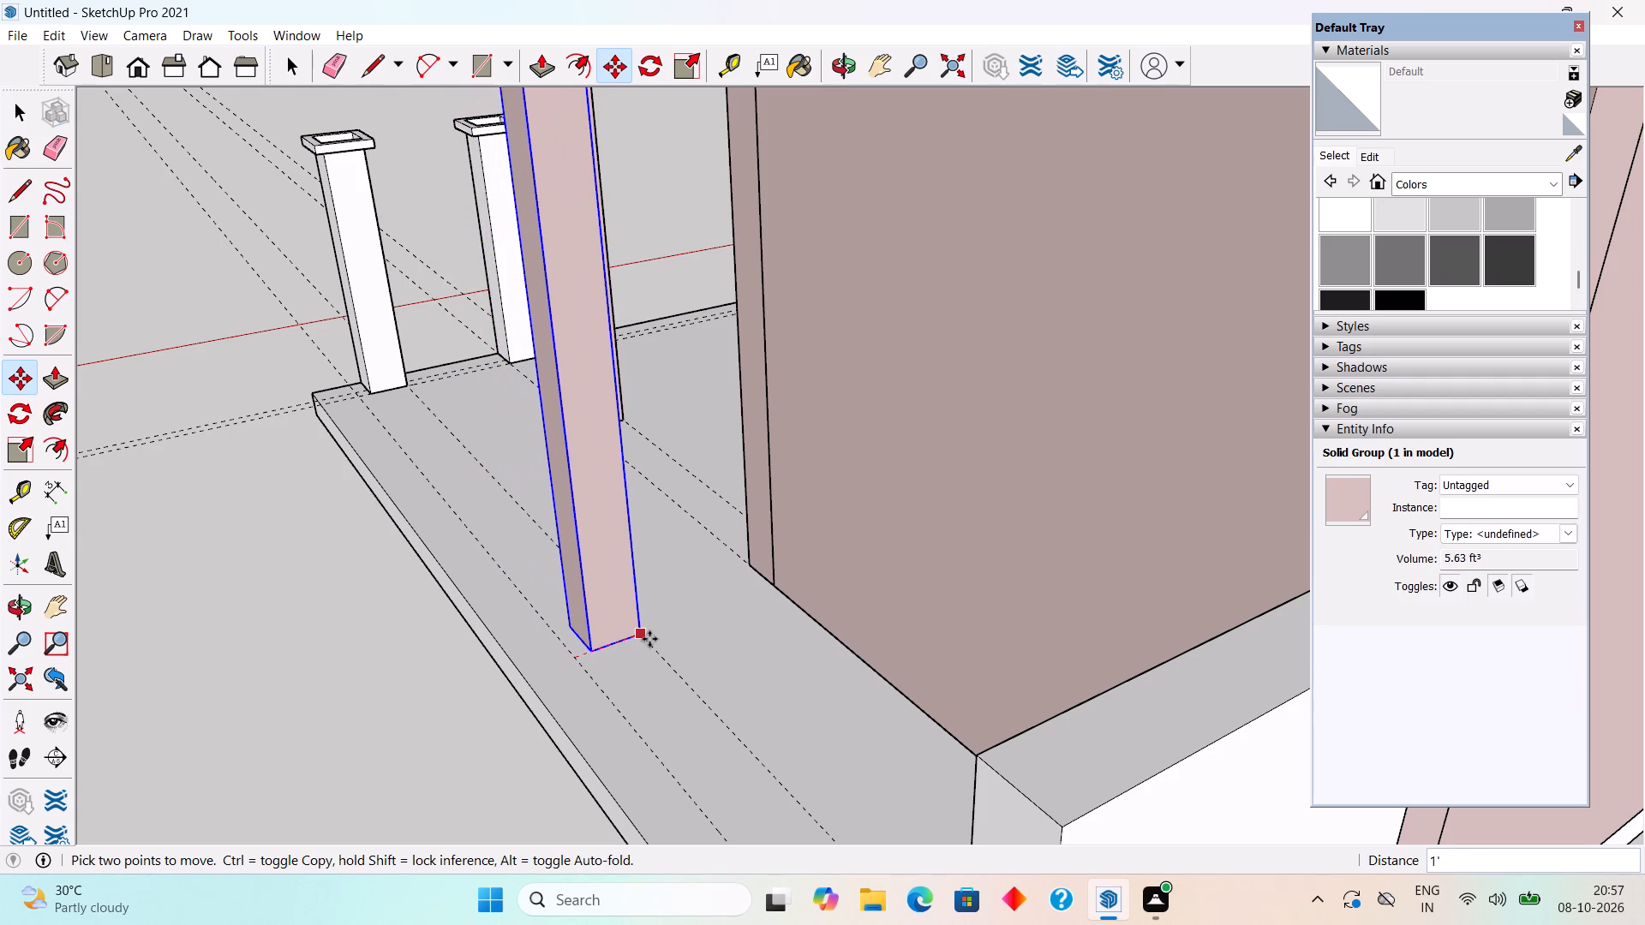
{"action": "key", "text": "space"}
Shorten the white back boundary wall by pushing its outer end face 1' inward from the slab's side edge.
{"action": "scroll", "coordinate": [647, 621], "scroll_direction": "down", "scroll_amount": 12}
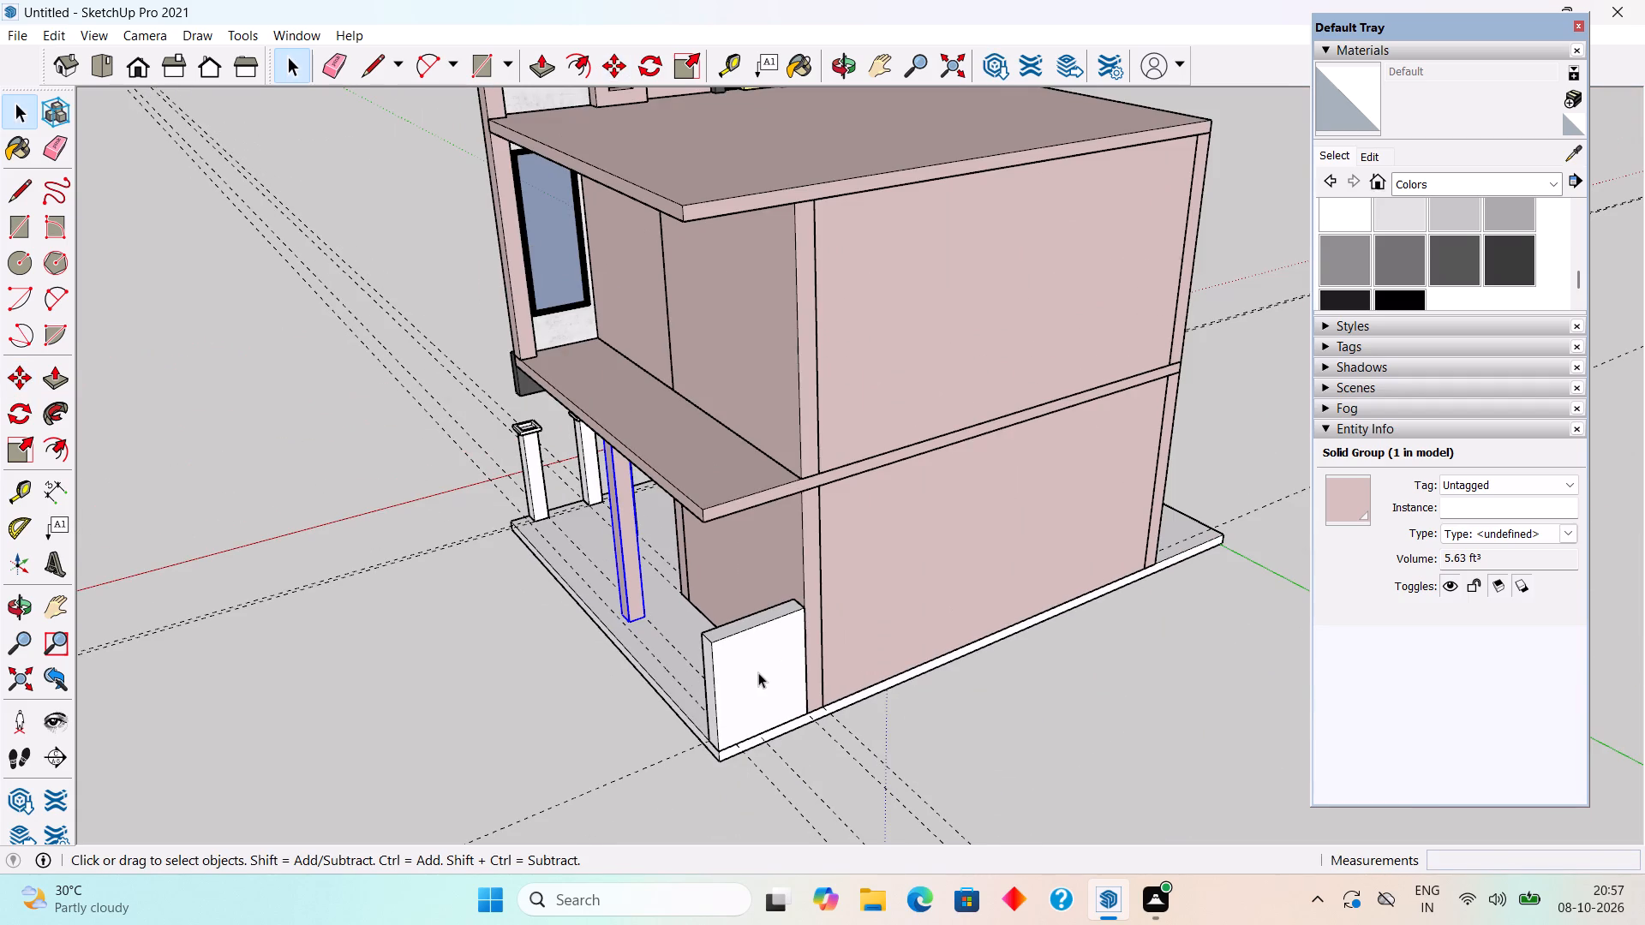
{"action": "triple_click", "coordinate": [758, 671]}
{"action": "scroll", "coordinate": [699, 710], "scroll_direction": "up", "scroll_amount": 6}
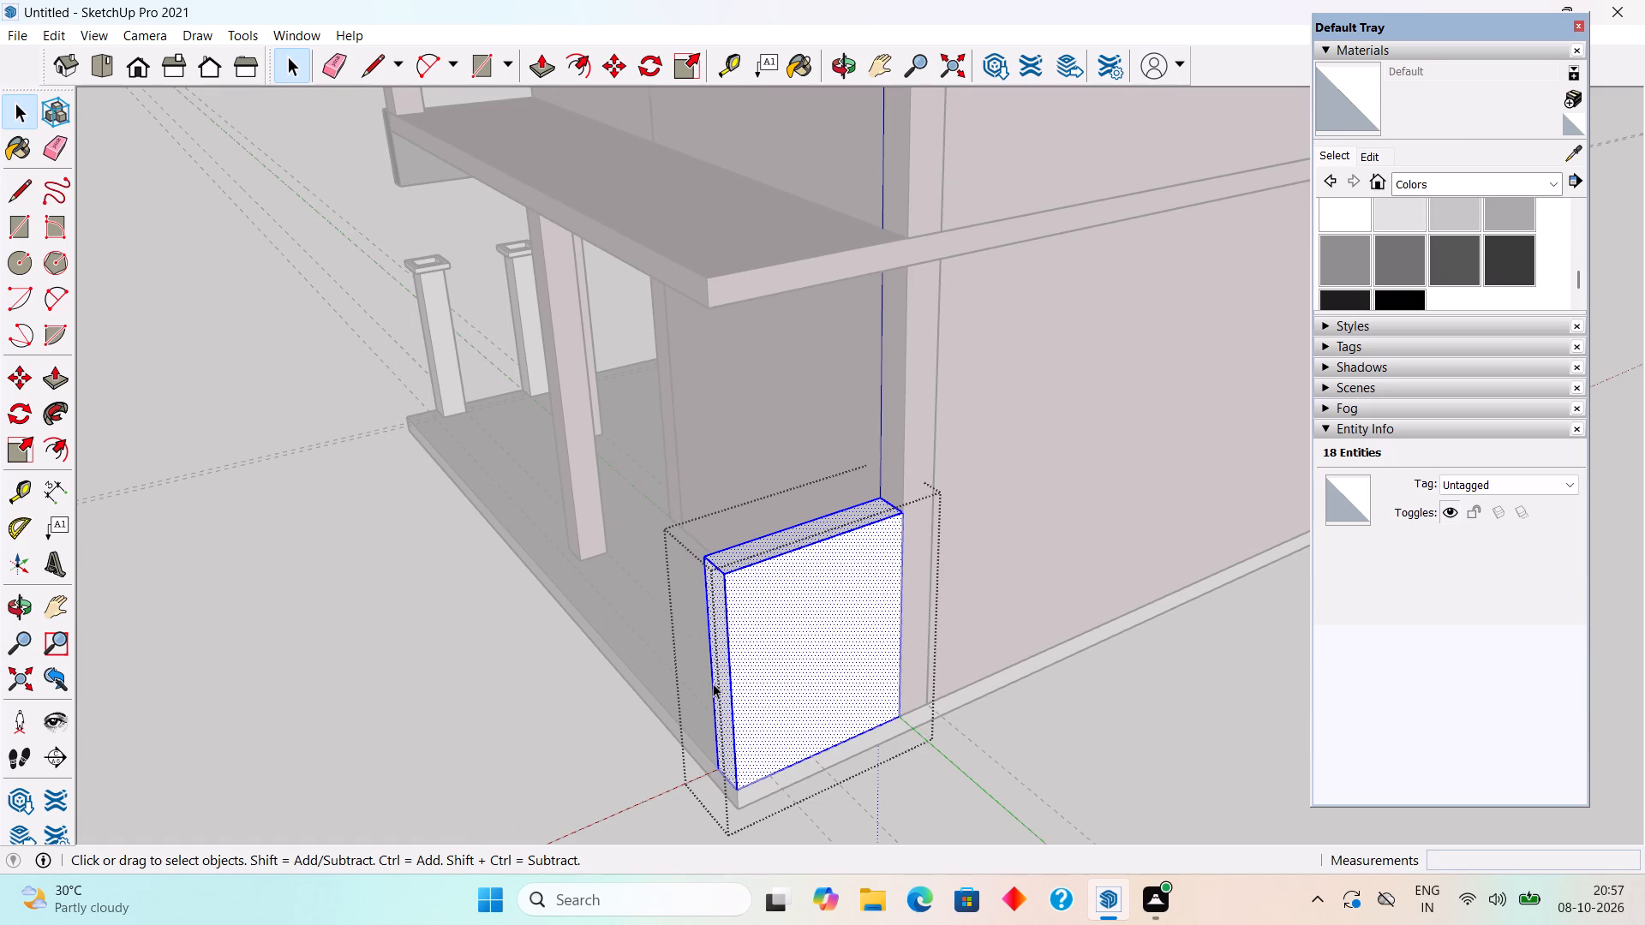
{"action": "key", "text": "p"}
{"action": "left_click", "coordinate": [718, 671]}
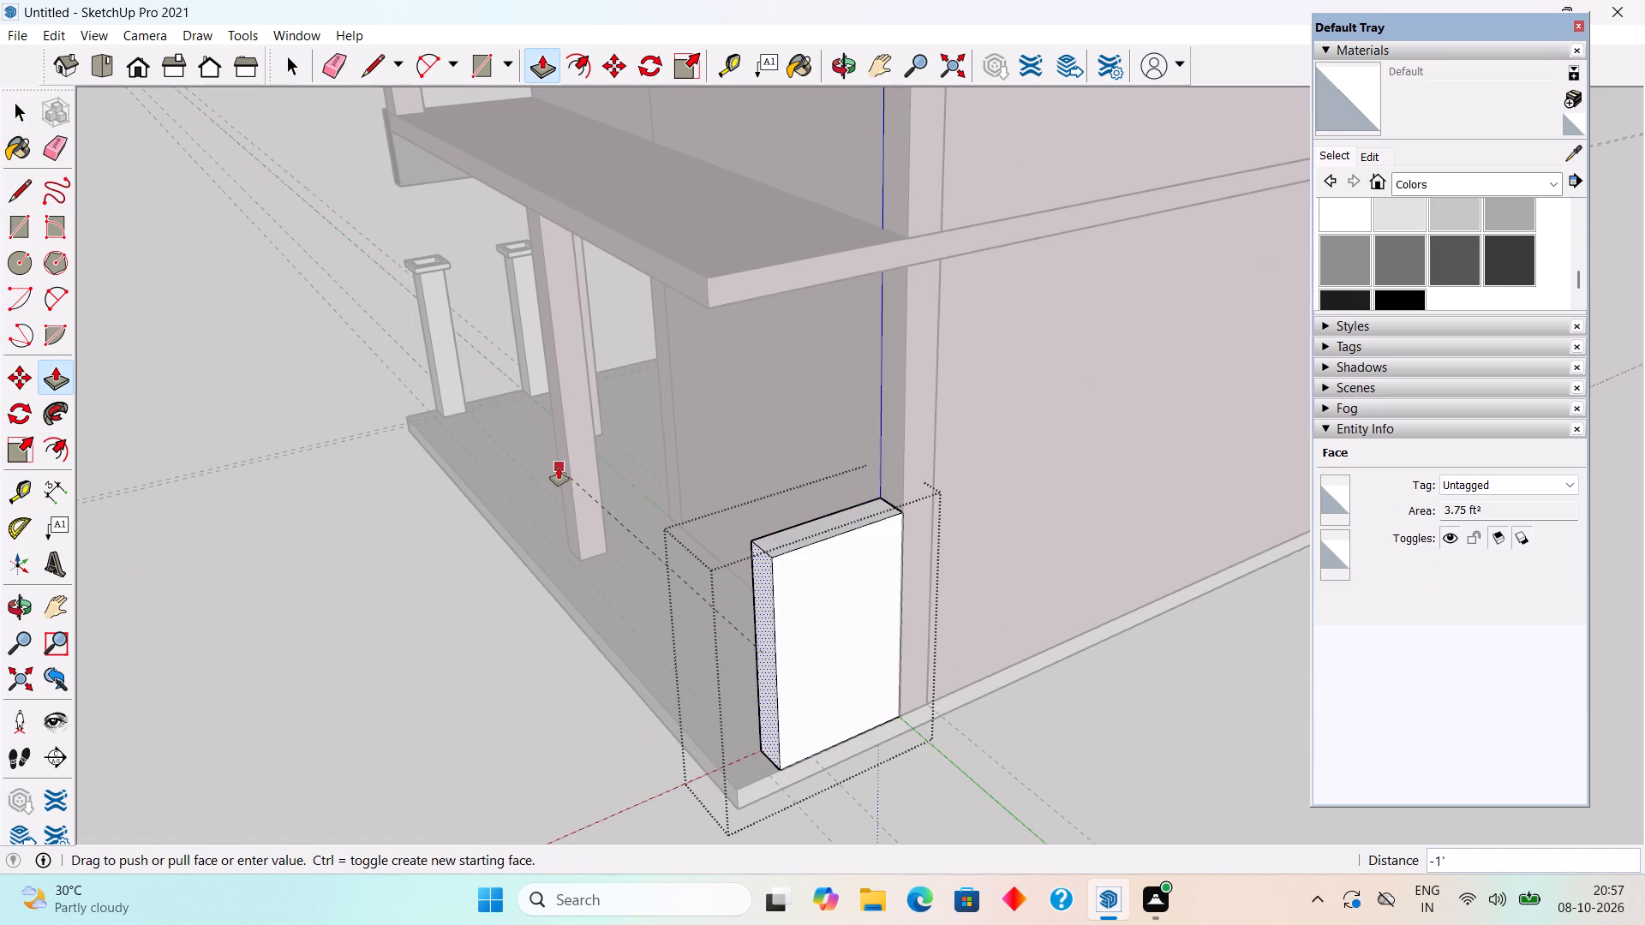
{"action": "left_click", "coordinate": [559, 468]}
{"action": "key", "text": "space"}
{"action": "left_click", "coordinate": [441, 565]}
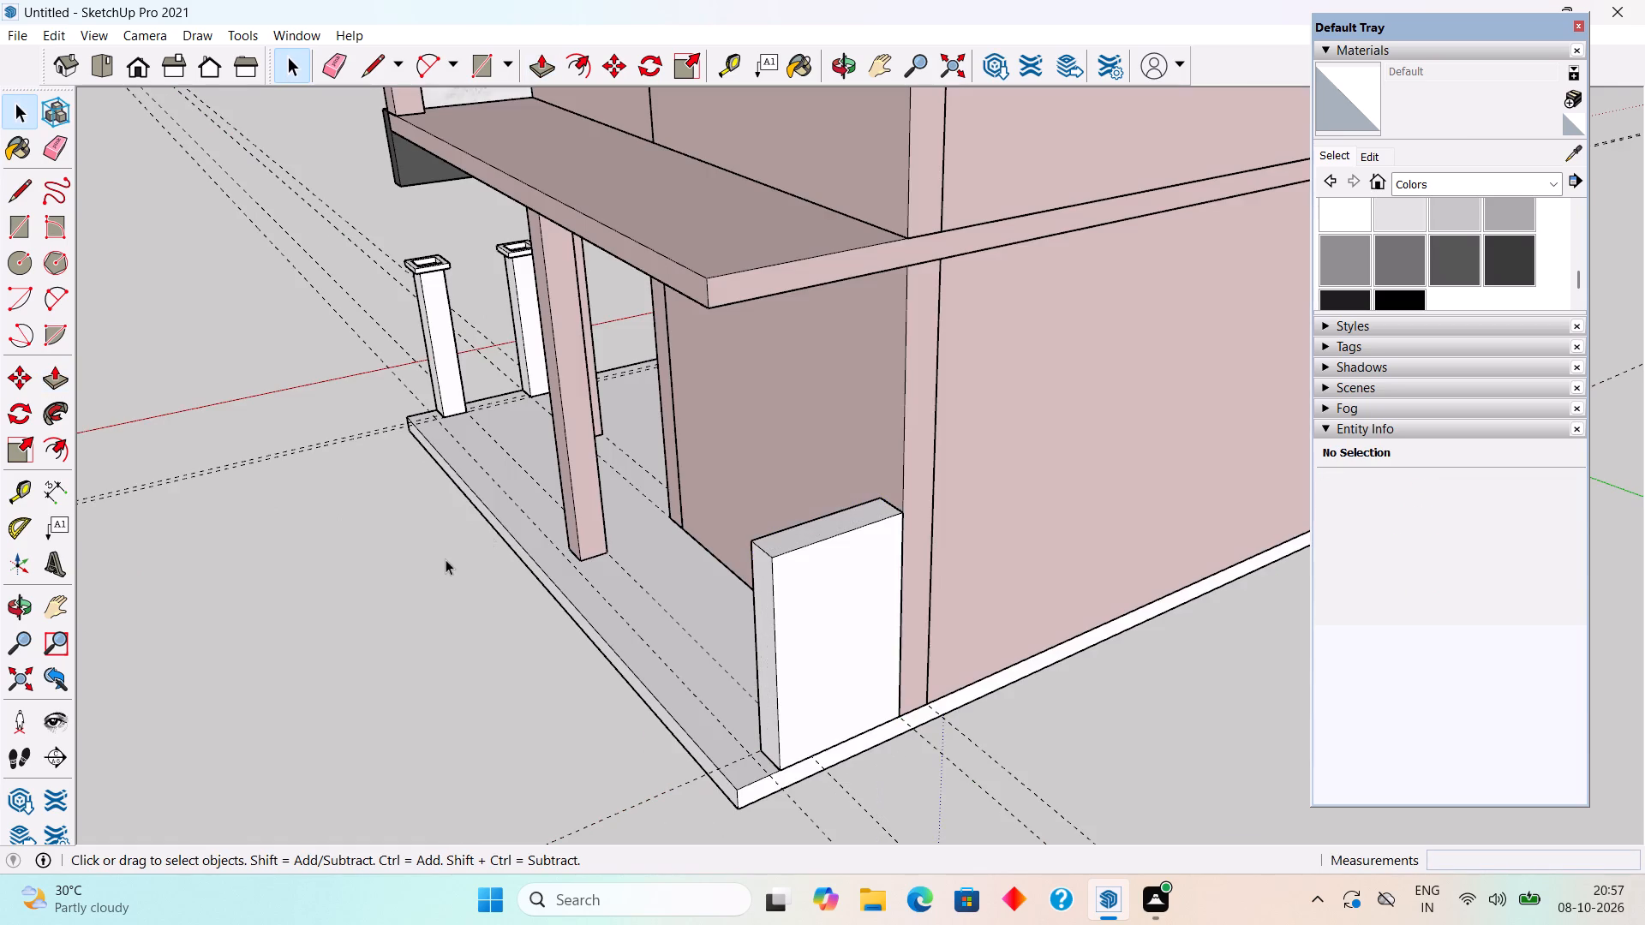
Place a guide 9" outward from the existing lengthwise guide, aligned with the moved corner pillar's outer base corner.
{"action": "middle_click_drag", "start_coordinate": [585, 498], "coordinate": [770, 521]}
{"action": "scroll", "coordinate": [502, 558], "scroll_direction": "up", "scroll_amount": 3}
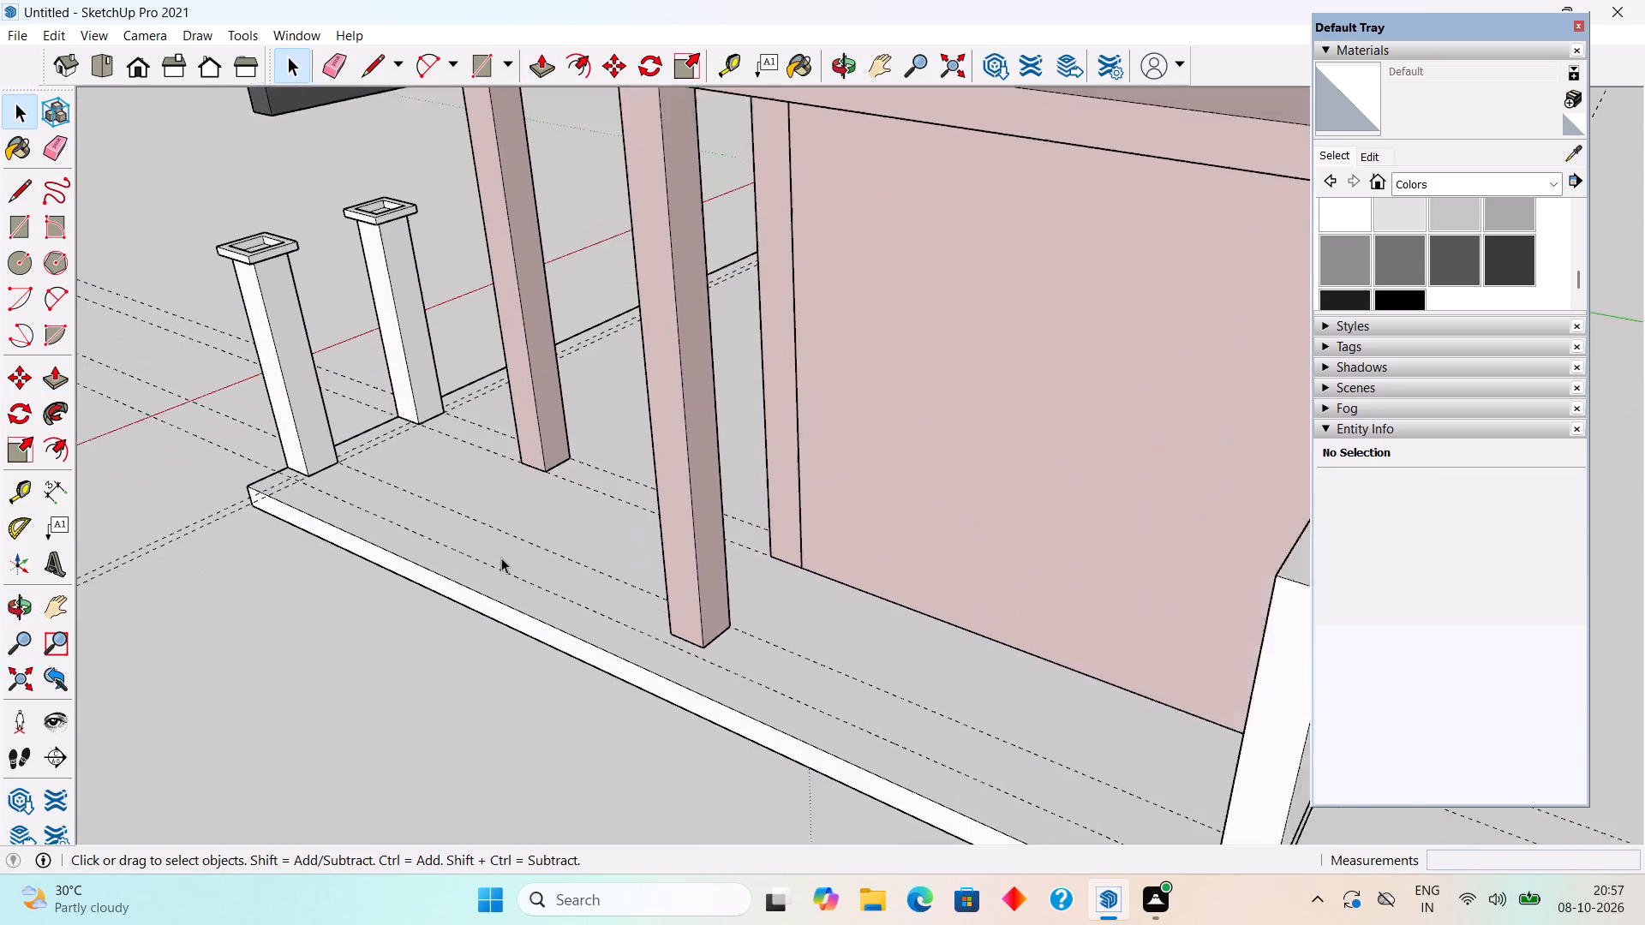
{"action": "scroll", "coordinate": [501, 558], "scroll_direction": "up", "scroll_amount": 4}
{"action": "middle_click_drag", "start_coordinate": [537, 562], "coordinate": [603, 582]}
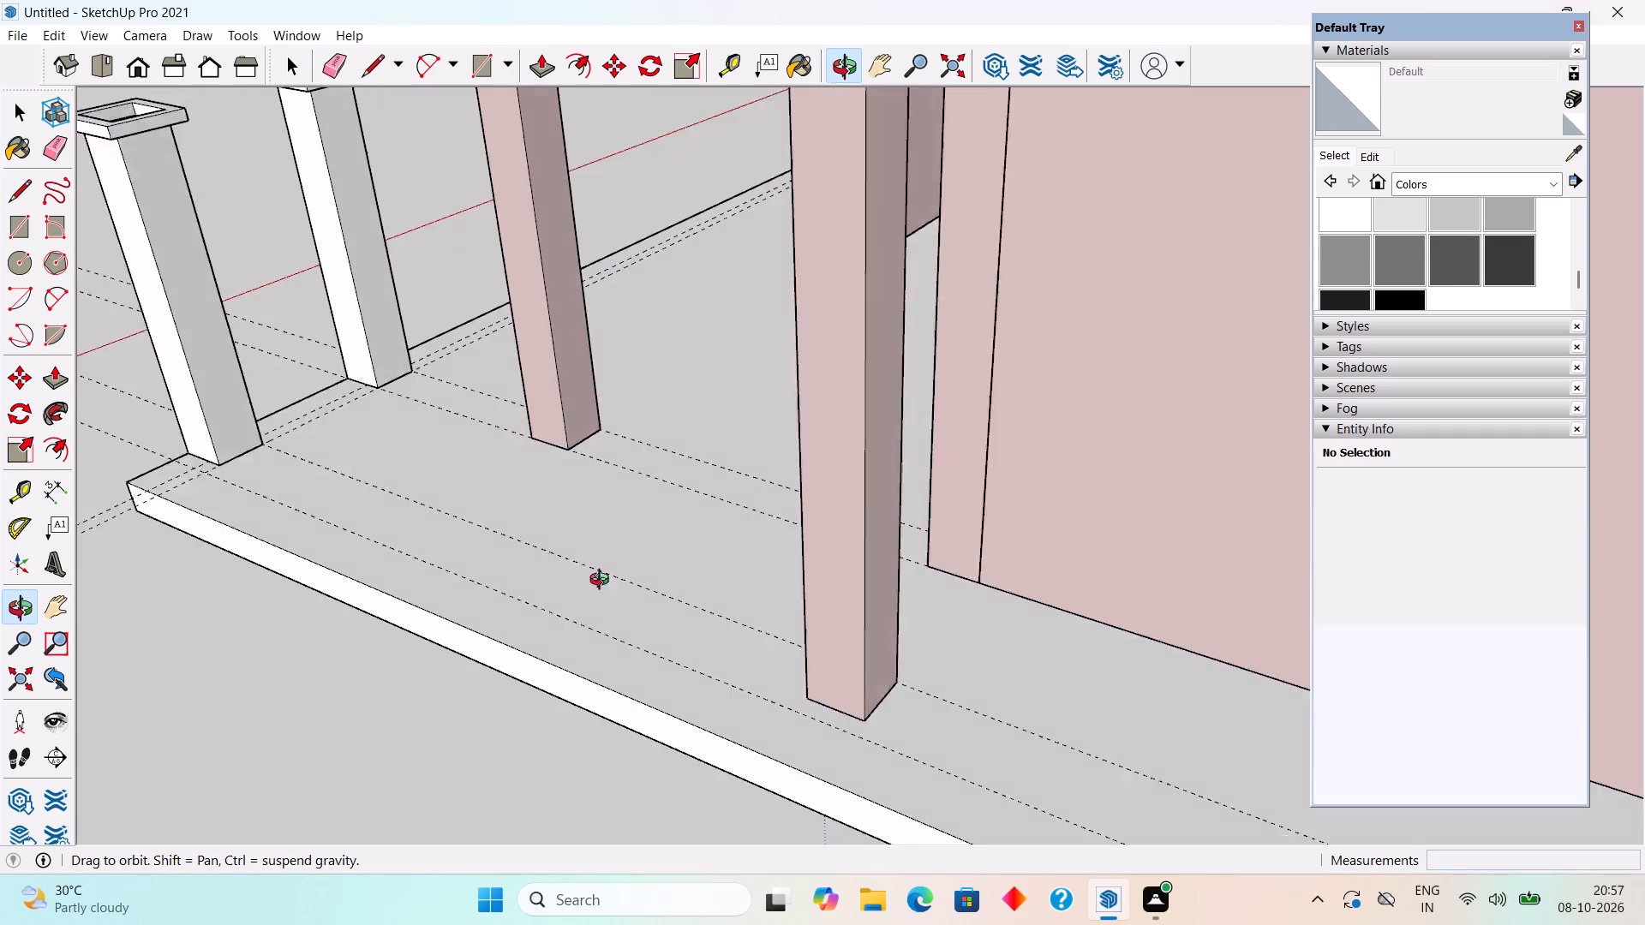
{"action": "middle_click_drag", "start_coordinate": [603, 582], "coordinate": [629, 585]}
{"action": "scroll", "coordinate": [618, 590], "scroll_direction": "up", "scroll_amount": 3}
{"action": "scroll", "coordinate": [618, 590], "scroll_direction": "down", "scroll_amount": 4}
{"action": "key", "text": "t"}
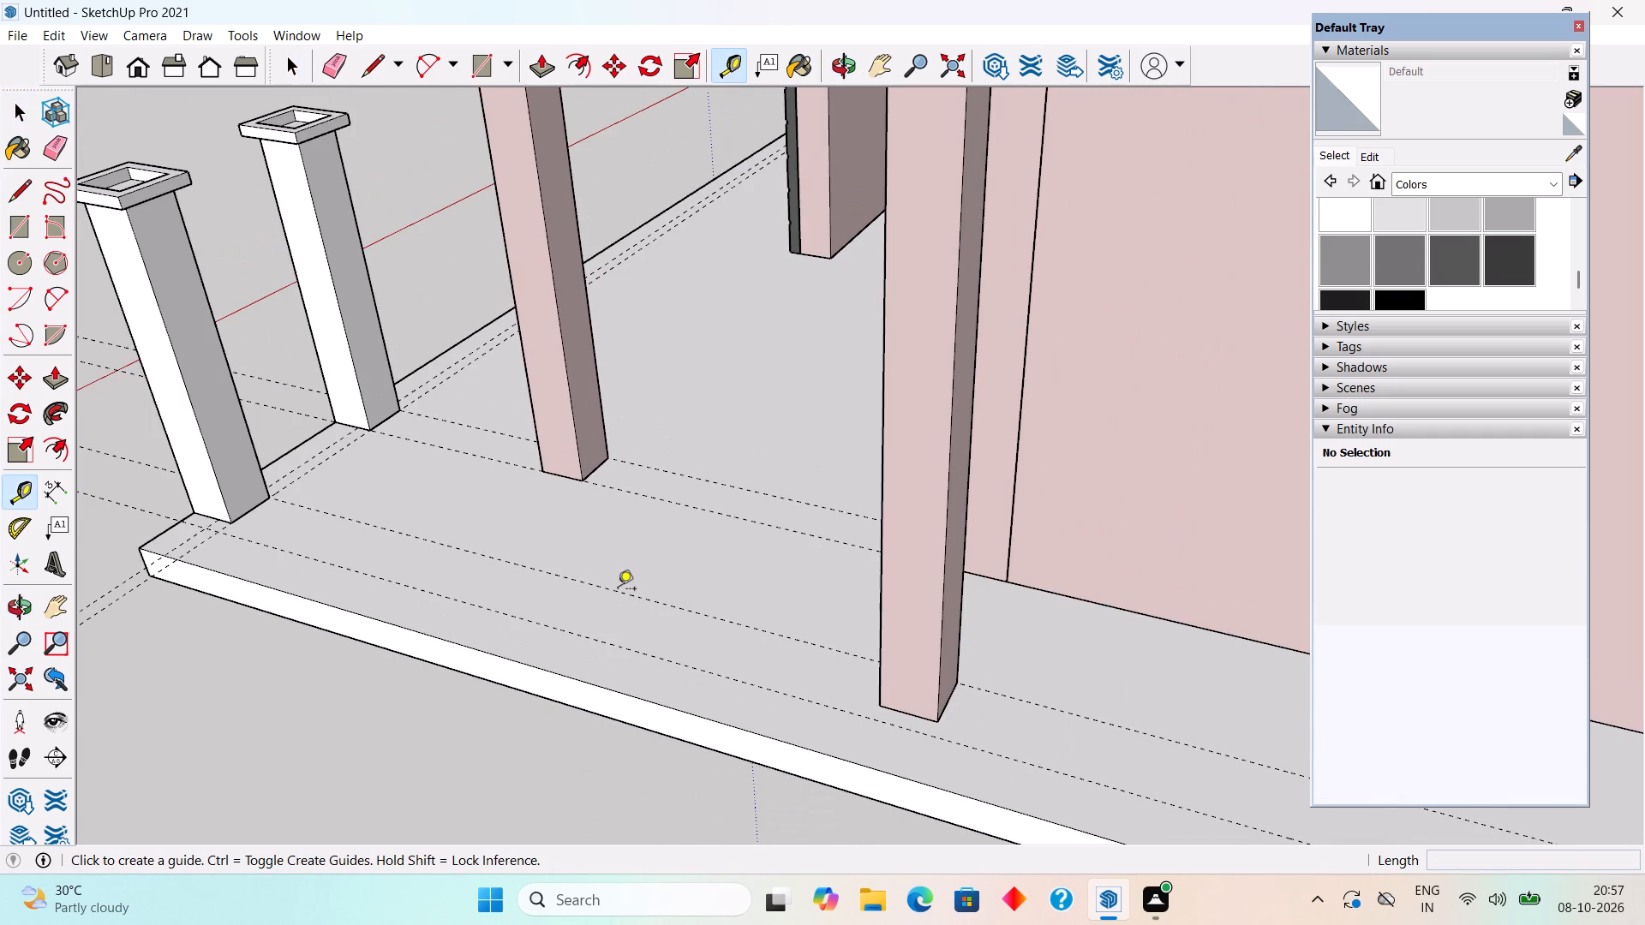
{"action": "left_click", "coordinate": [620, 591]}
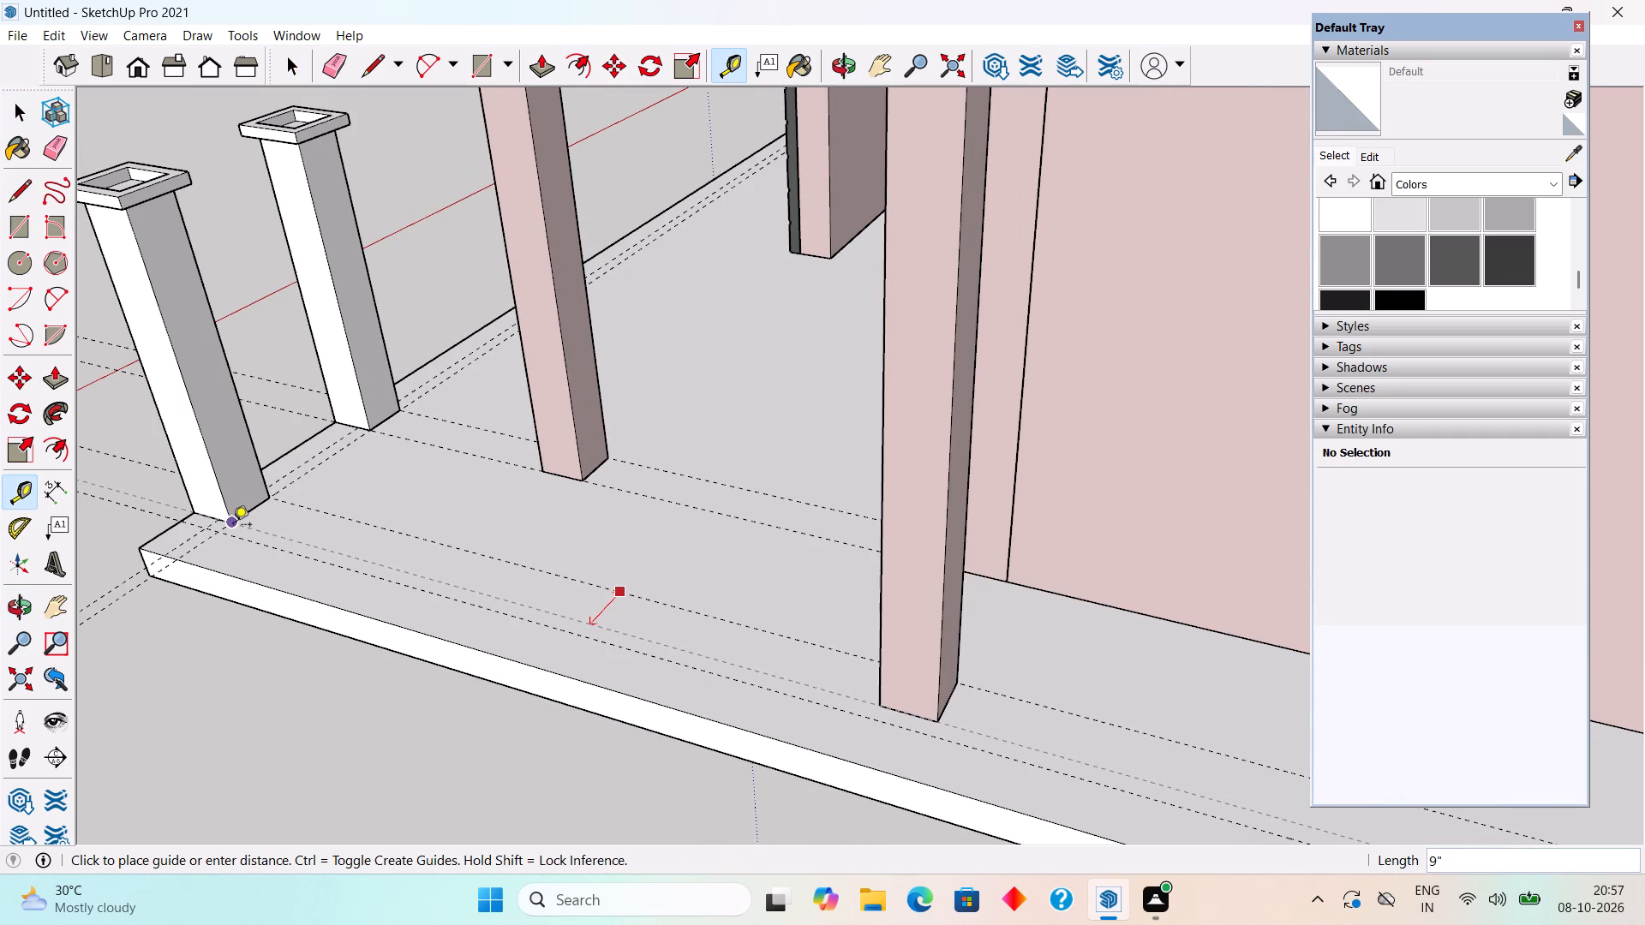
{"action": "left_click", "coordinate": [233, 526]}
{"action": "key", "text": "space"}
Draw a 10' 6" by 9" rectangle on the slab between the corner pillar and the moved pink column.
{"action": "middle_click_drag", "start_coordinate": [390, 519], "coordinate": [513, 547]}
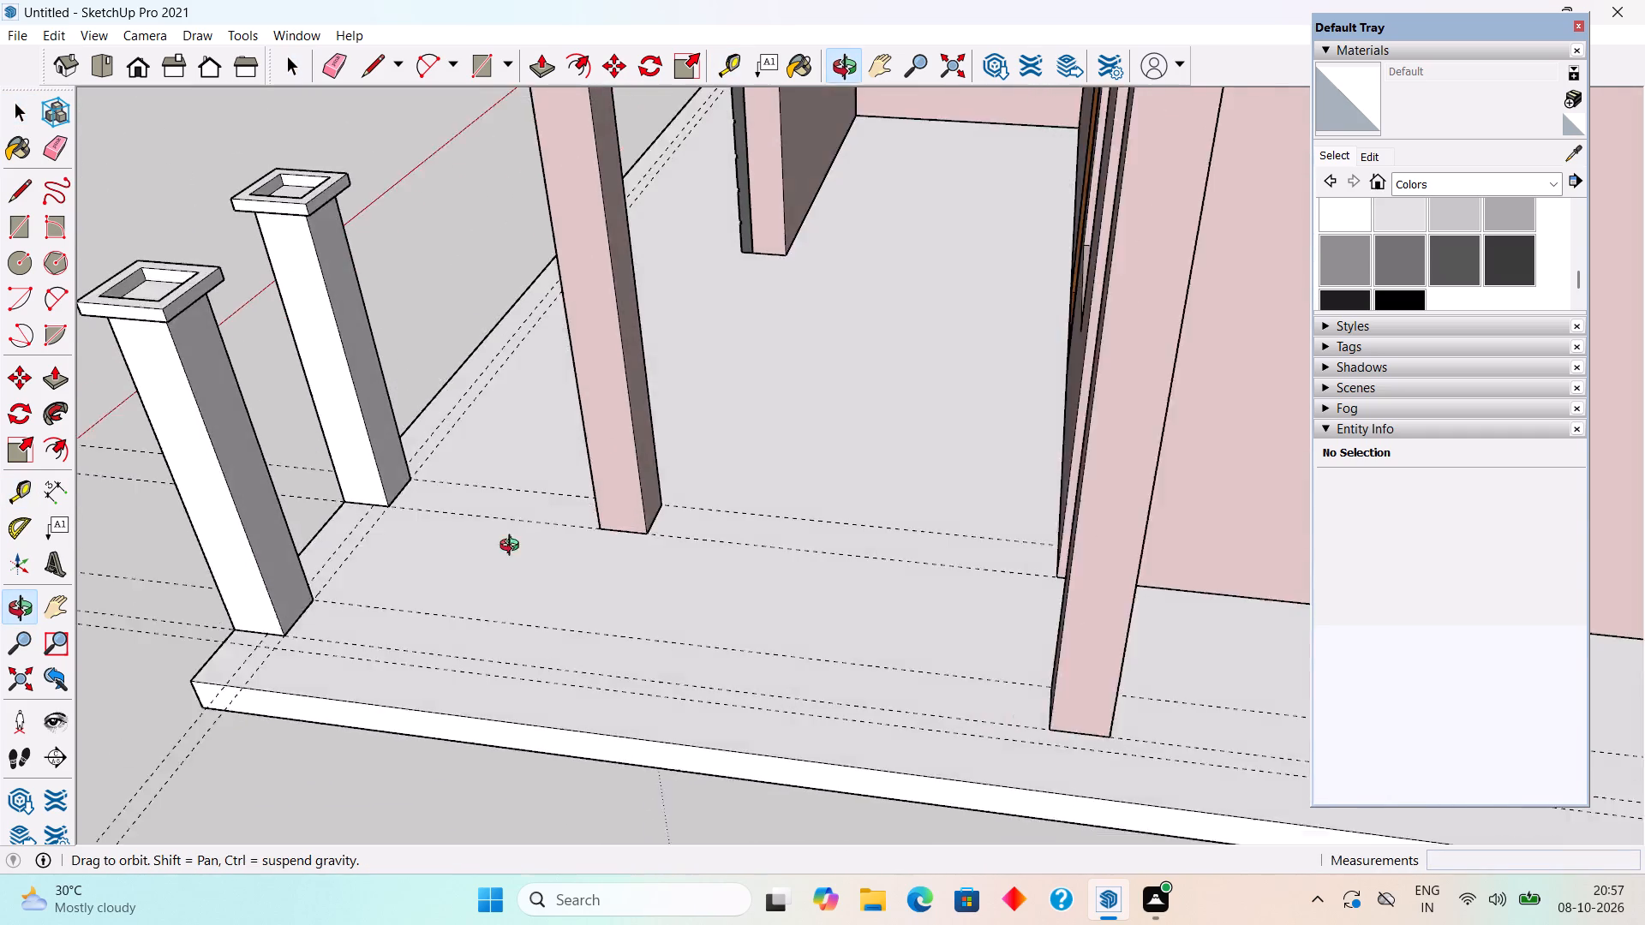
{"action": "middle_click_drag", "start_coordinate": [513, 547], "coordinate": [567, 535]}
{"action": "key", "text": "r"}
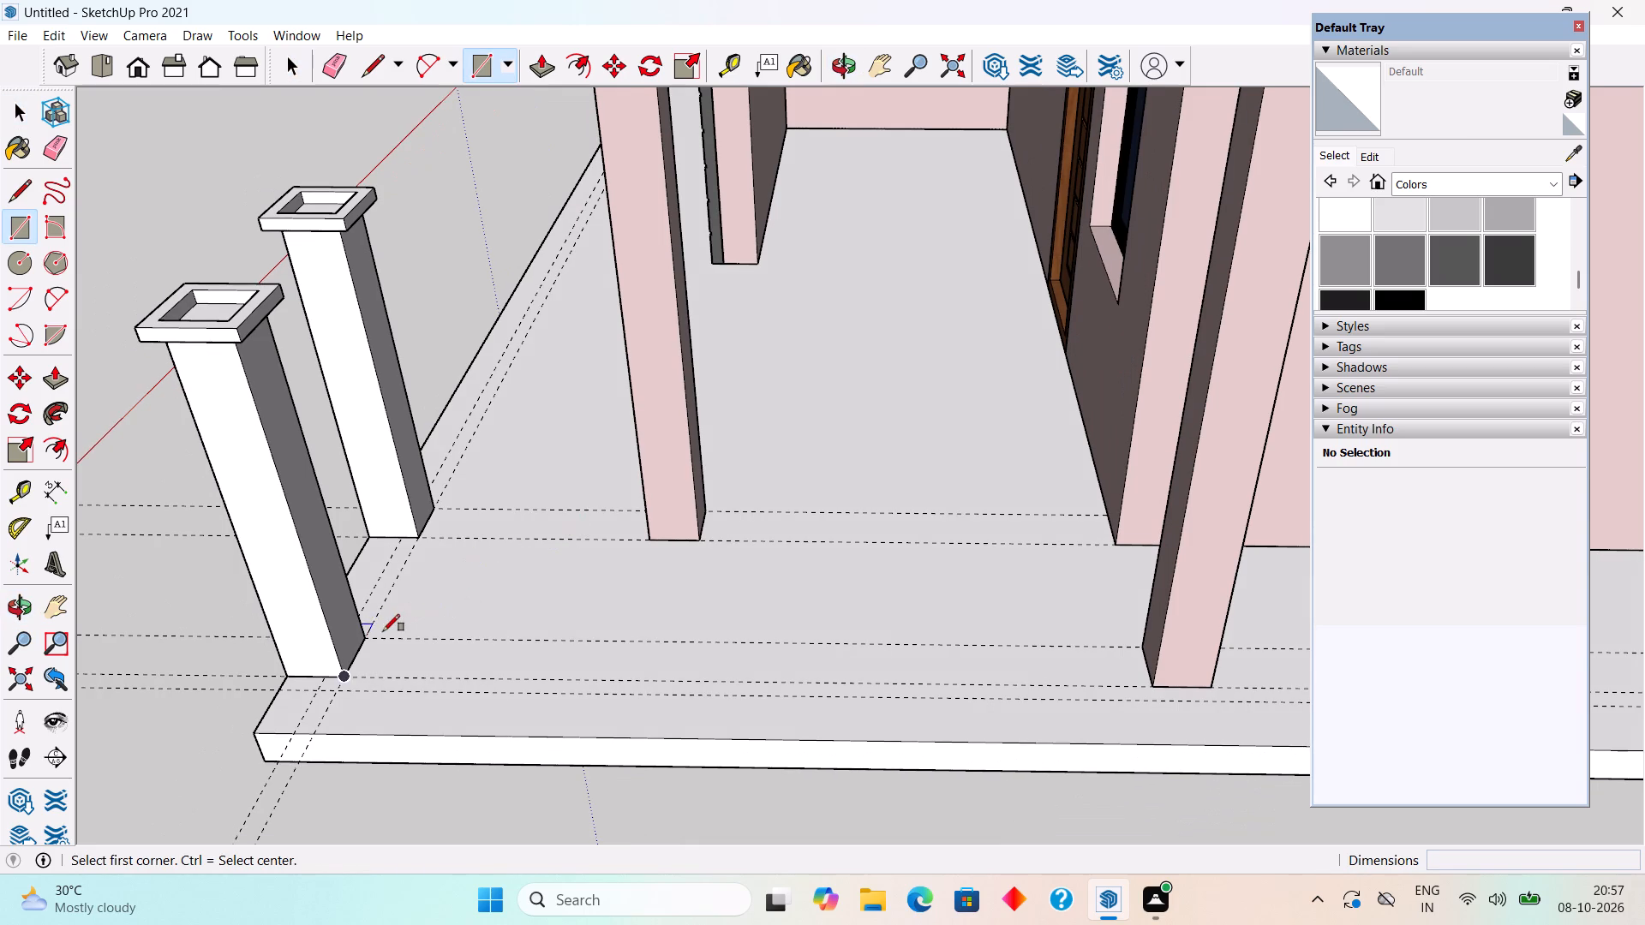
{"action": "left_click", "coordinate": [368, 637]}
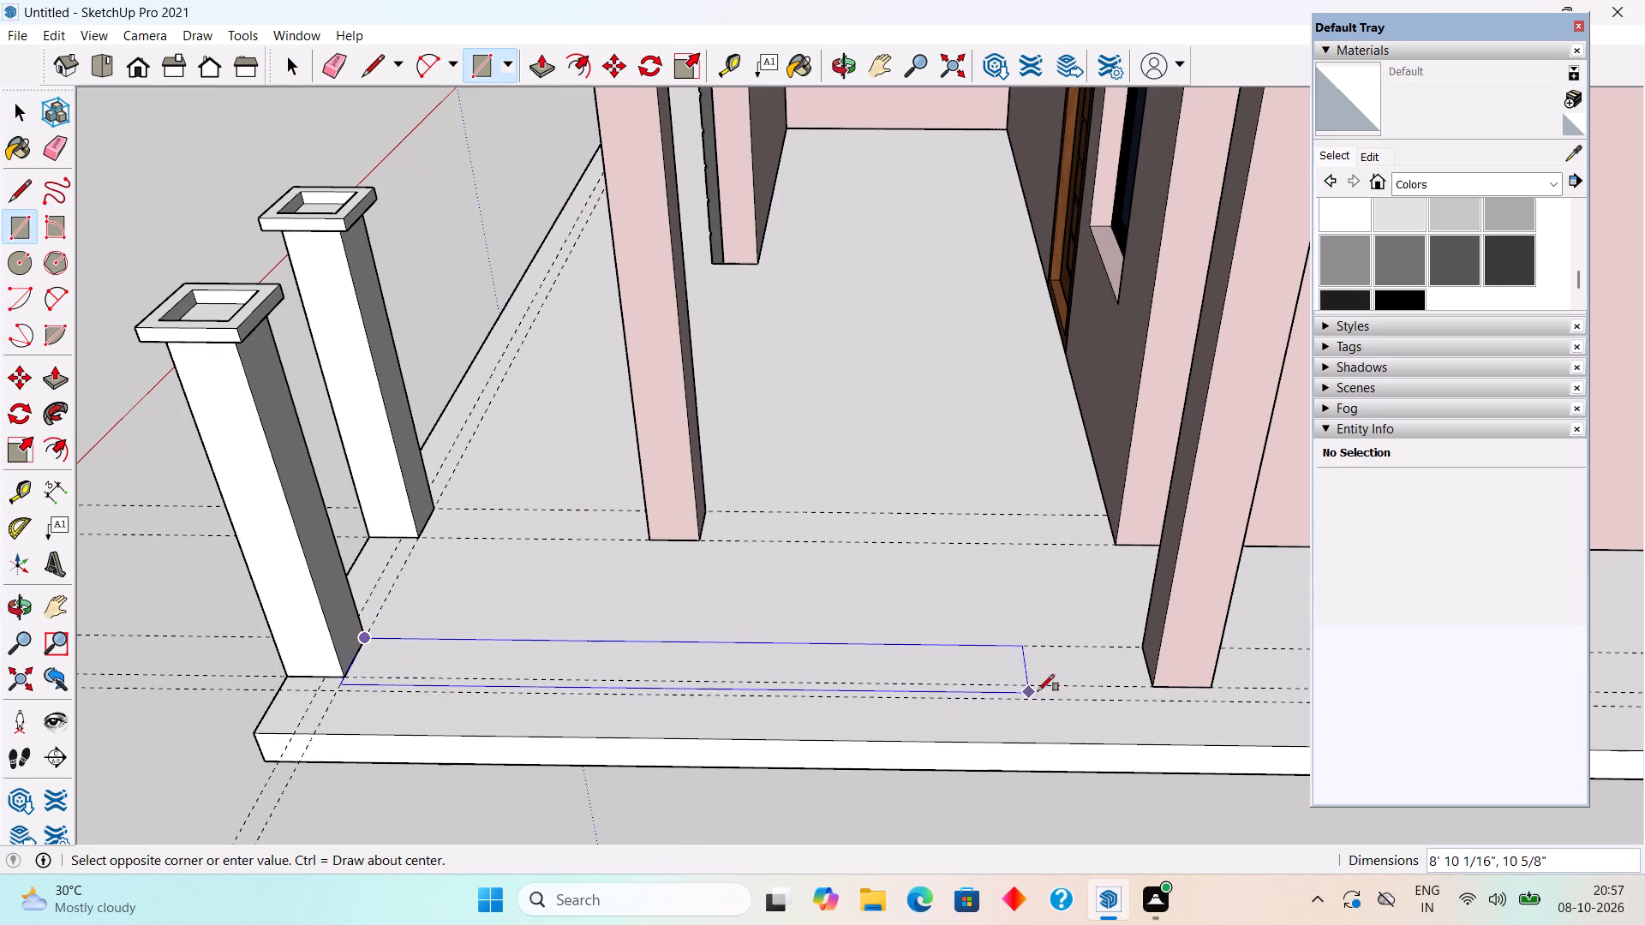
{"action": "left_click", "coordinate": [1153, 683]}
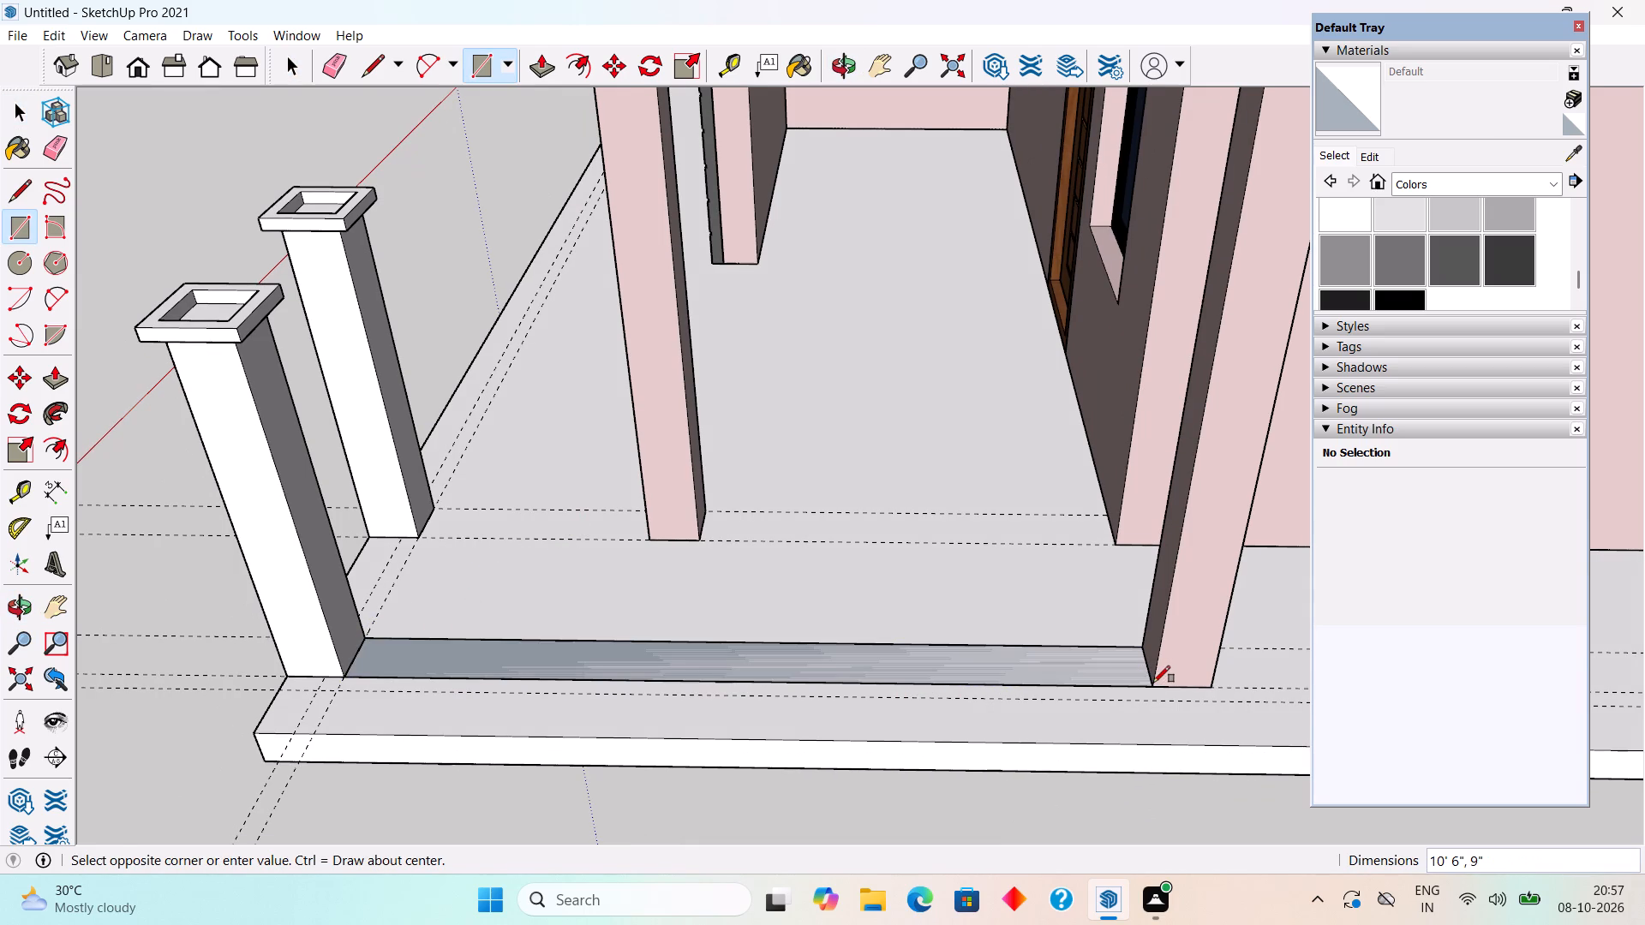
Extrude the rectangle between the corner pillar and the pink column 3.5' upward as a boundary wall.
{"action": "key", "text": "p"}
{"action": "left_click", "coordinate": [1143, 672]}
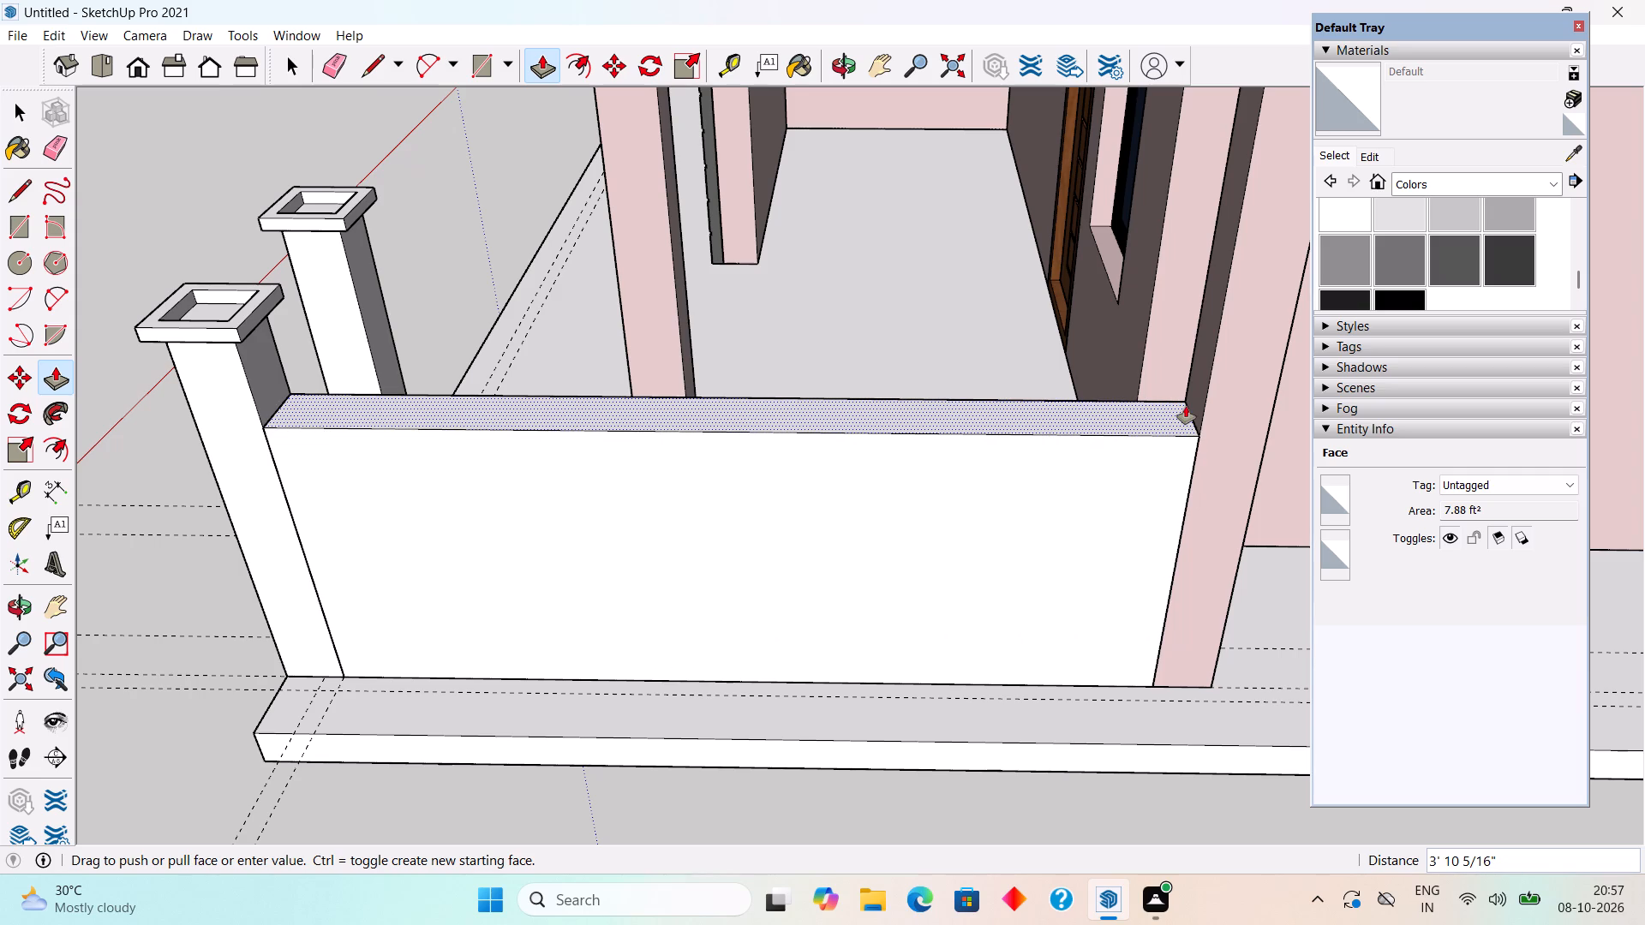
{"action": "key", "text": "period"}
{"action": "key", "text": "BackSpace"}
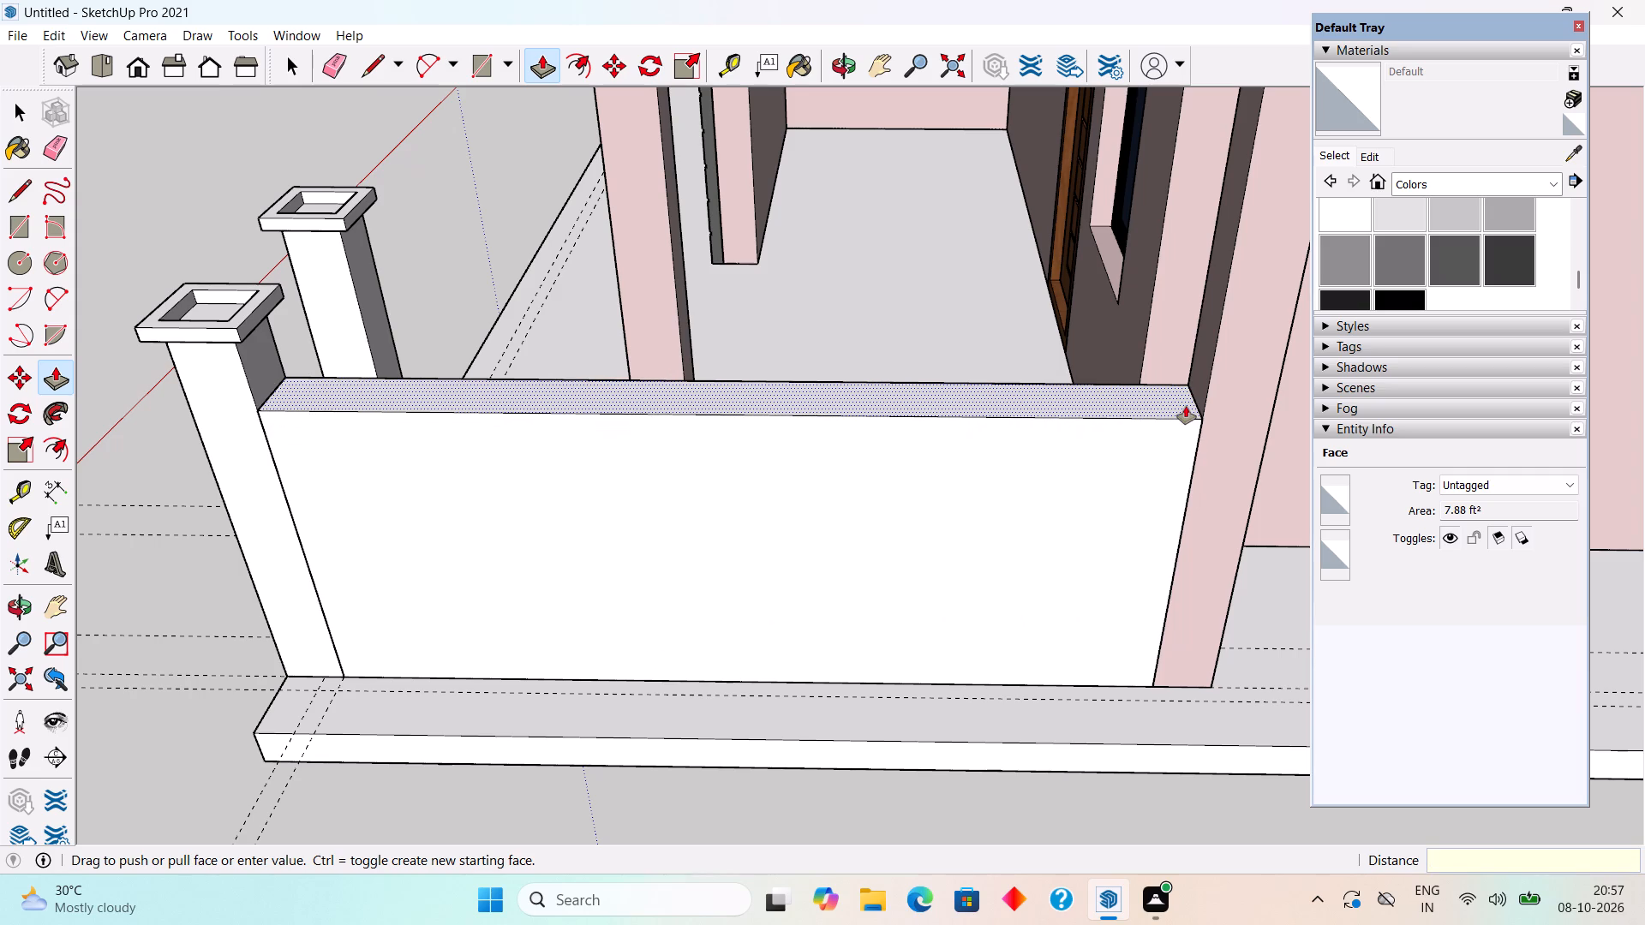
{"action": "type", "text": "3.5'"}
{"action": "key", "text": "Return"}
{"action": "key", "text": "space"}
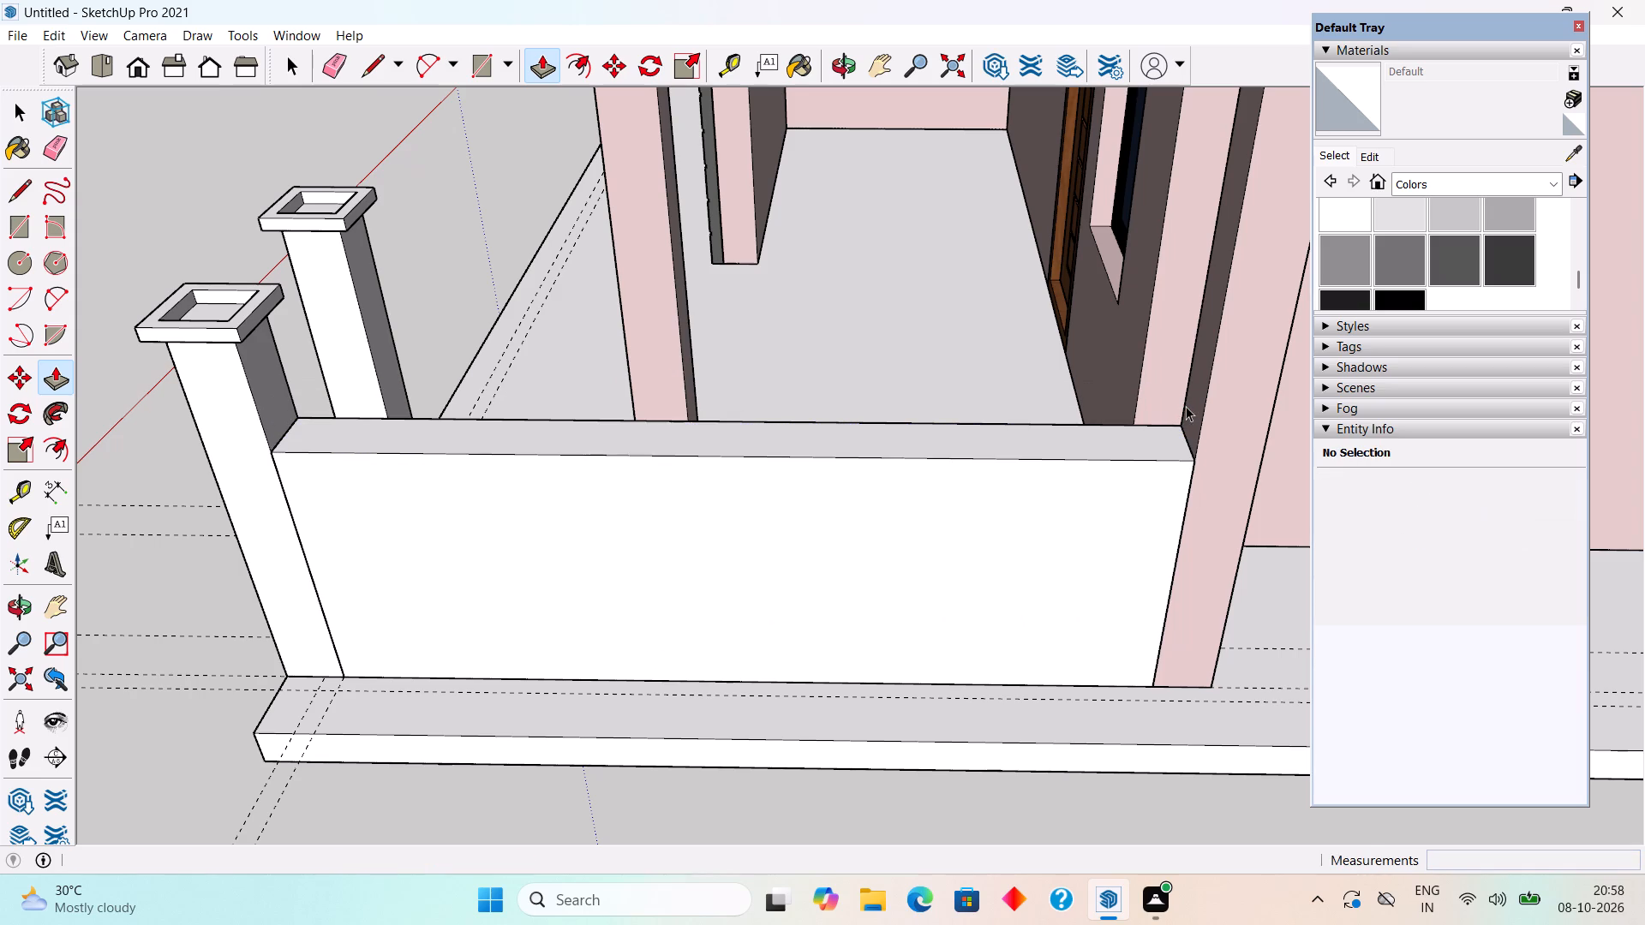
Group the whole new wall section between the corner pillar and the pink column.
{"action": "left_click", "coordinate": [1094, 546]}
{"action": "double_click", "coordinate": [1094, 546]}
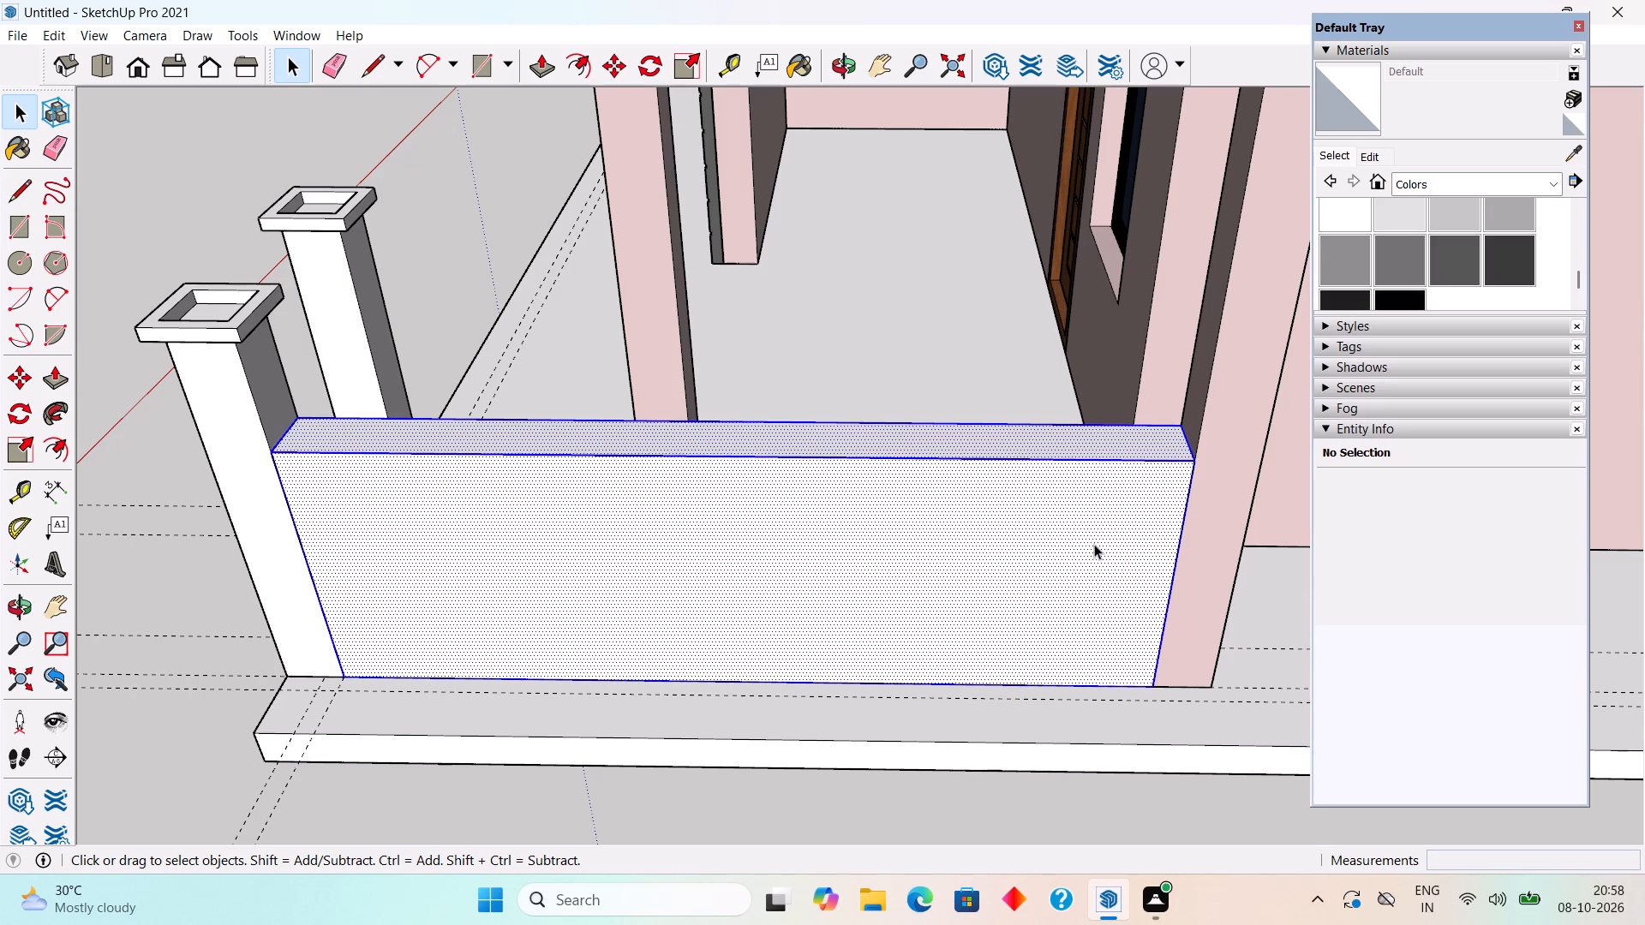
{"action": "right_click", "coordinate": [1094, 544]}
{"action": "left_click", "coordinate": [1152, 724]}
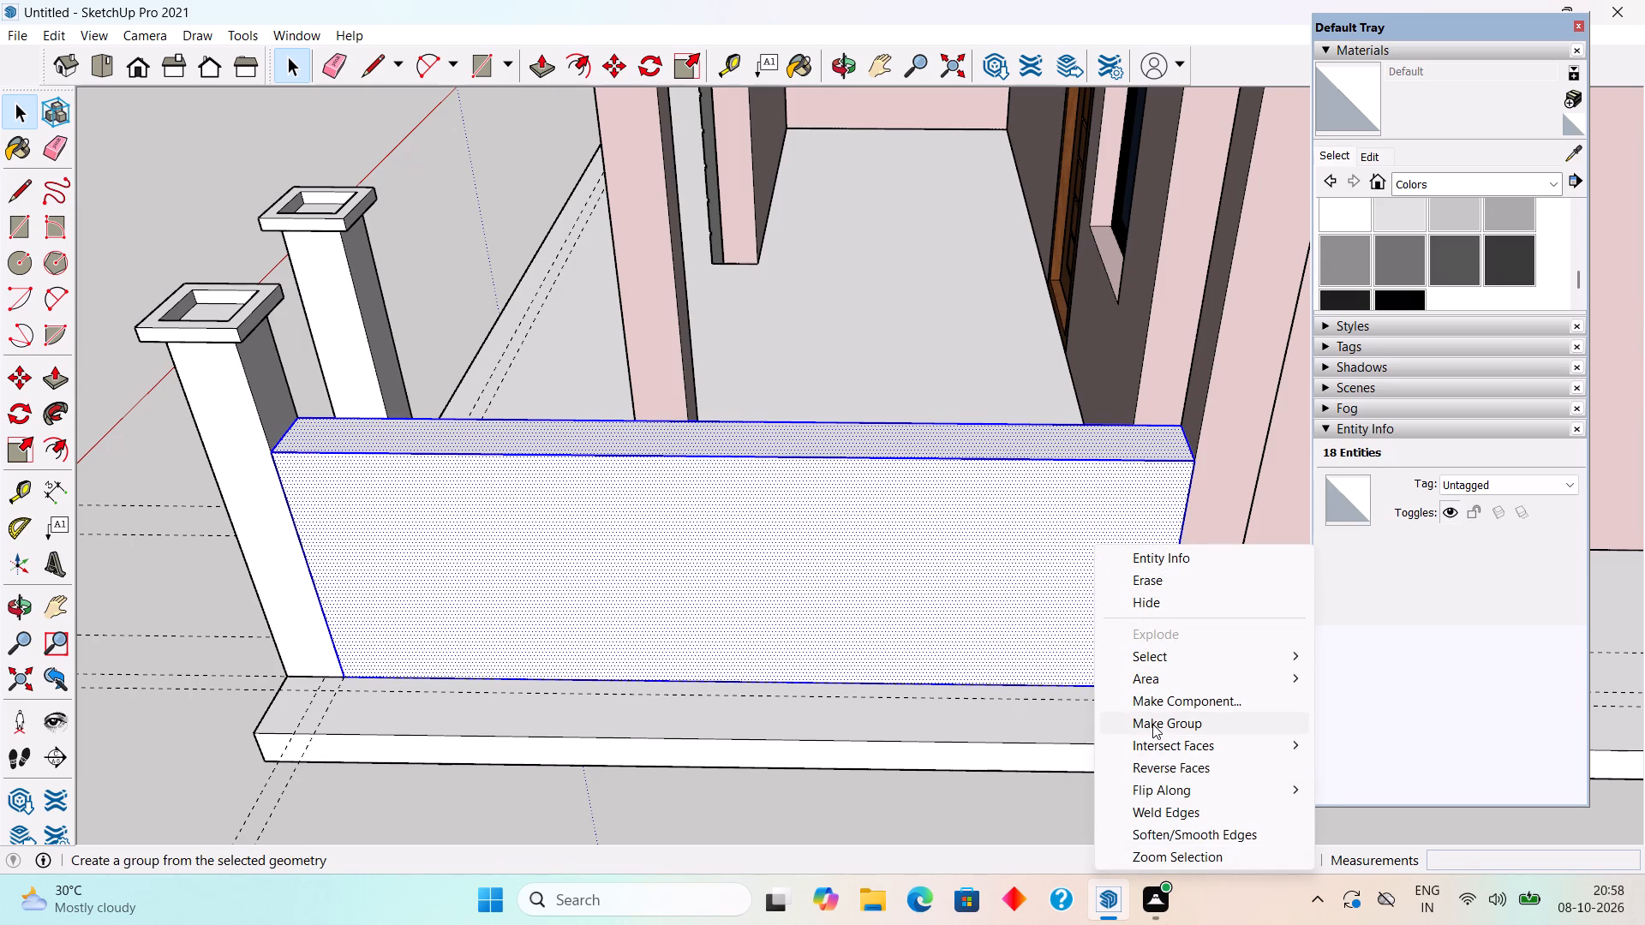
Draw a 9' 3" by 9" rectangle on the slab between the pink column and the white back wall.
{"action": "scroll", "coordinate": [1019, 640], "scroll_direction": "down", "scroll_amount": 10}
{"action": "middle_click_drag", "start_coordinate": [1141, 613], "coordinate": [952, 462]}
{"action": "scroll", "coordinate": [952, 462], "scroll_direction": "down", "scroll_amount": 2}
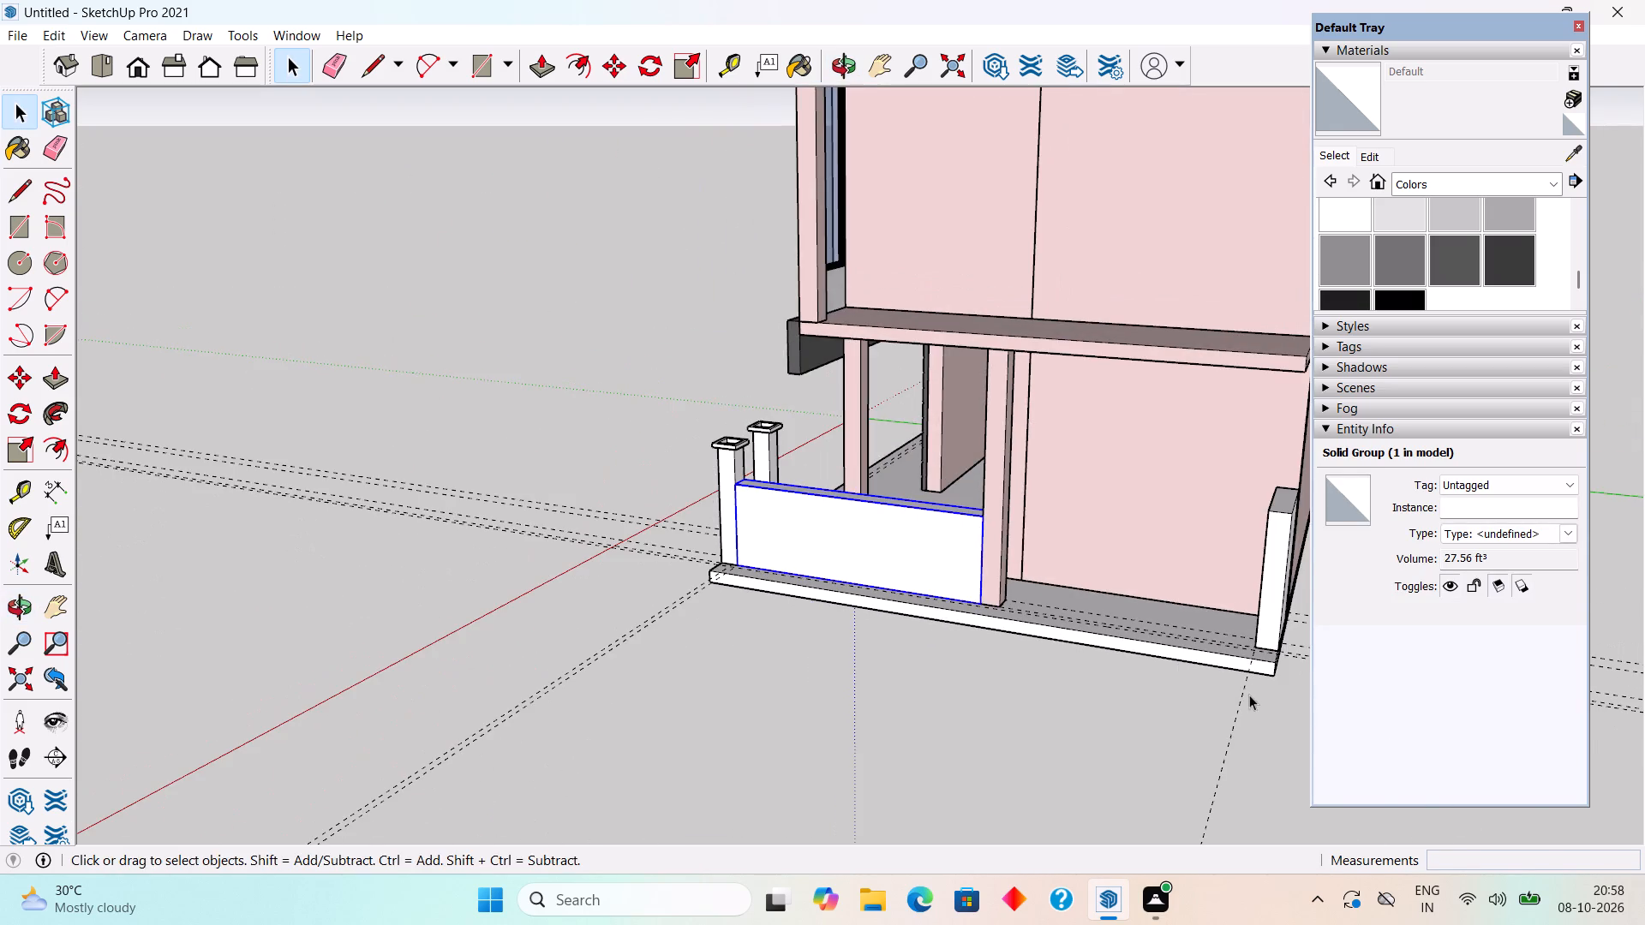
{"action": "middle_click_drag", "start_coordinate": [1249, 695], "coordinate": [1340, 731]}
{"action": "scroll", "coordinate": [1131, 671], "scroll_direction": "down", "scroll_amount": 5}
{"action": "scroll", "coordinate": [1316, 627], "scroll_direction": "up", "scroll_amount": 4}
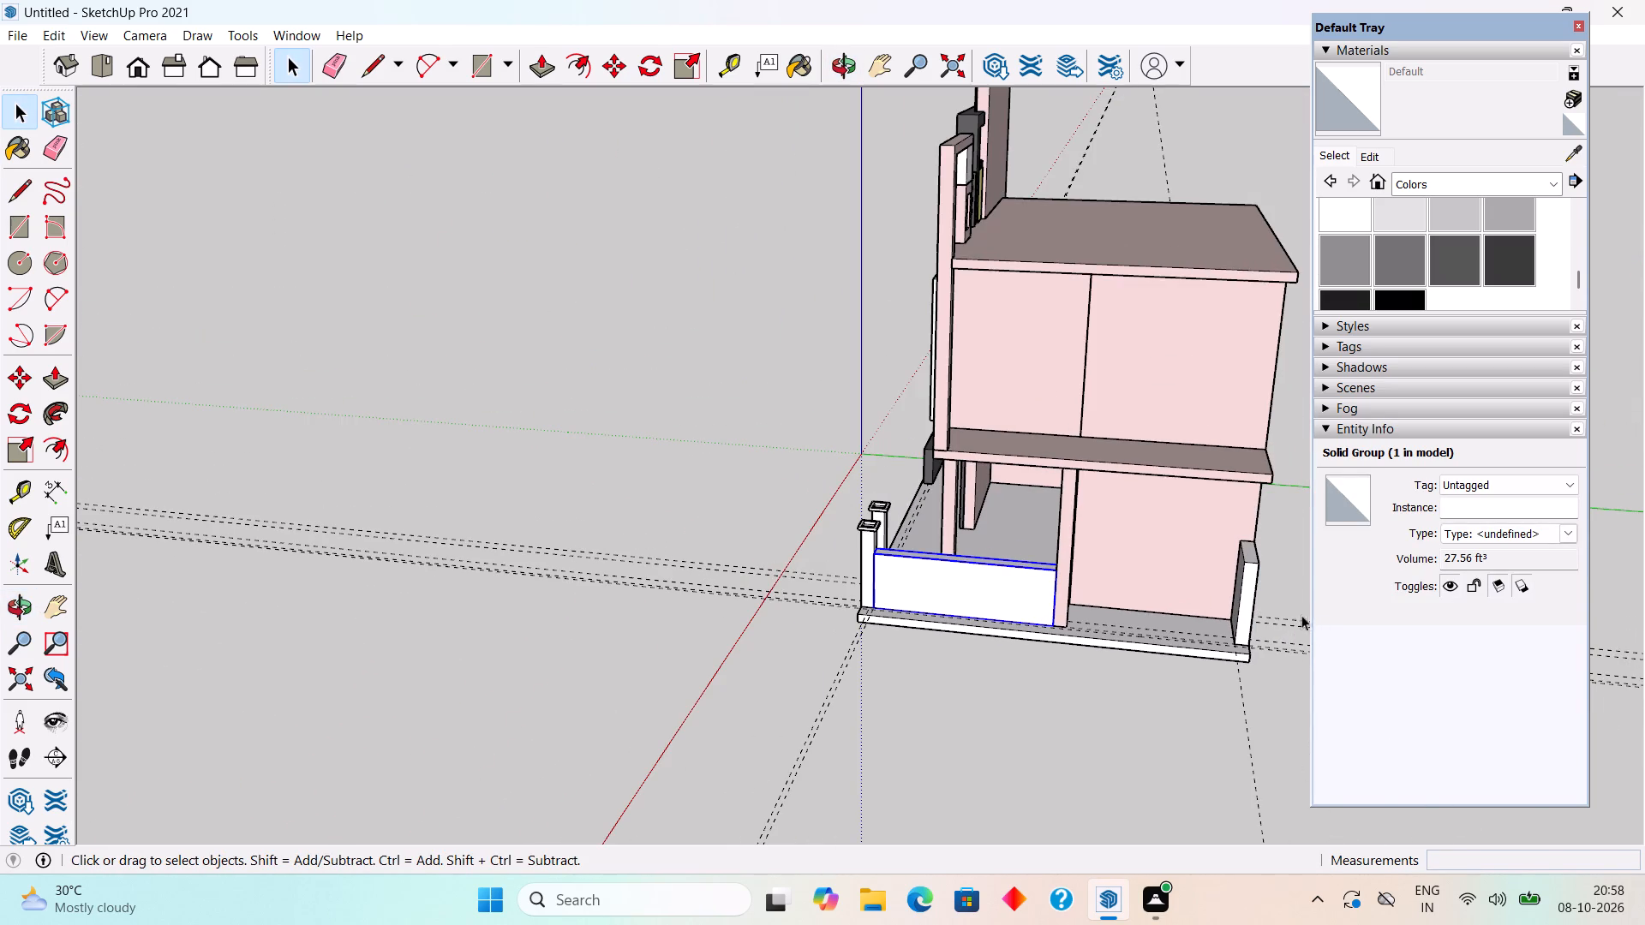
{"action": "scroll", "coordinate": [1281, 631], "scroll_direction": "up", "scroll_amount": 14}
{"action": "middle_click_drag", "start_coordinate": [1157, 718], "coordinate": [1156, 745]}
{"action": "scroll", "coordinate": [1156, 745], "scroll_direction": "up", "scroll_amount": 1}
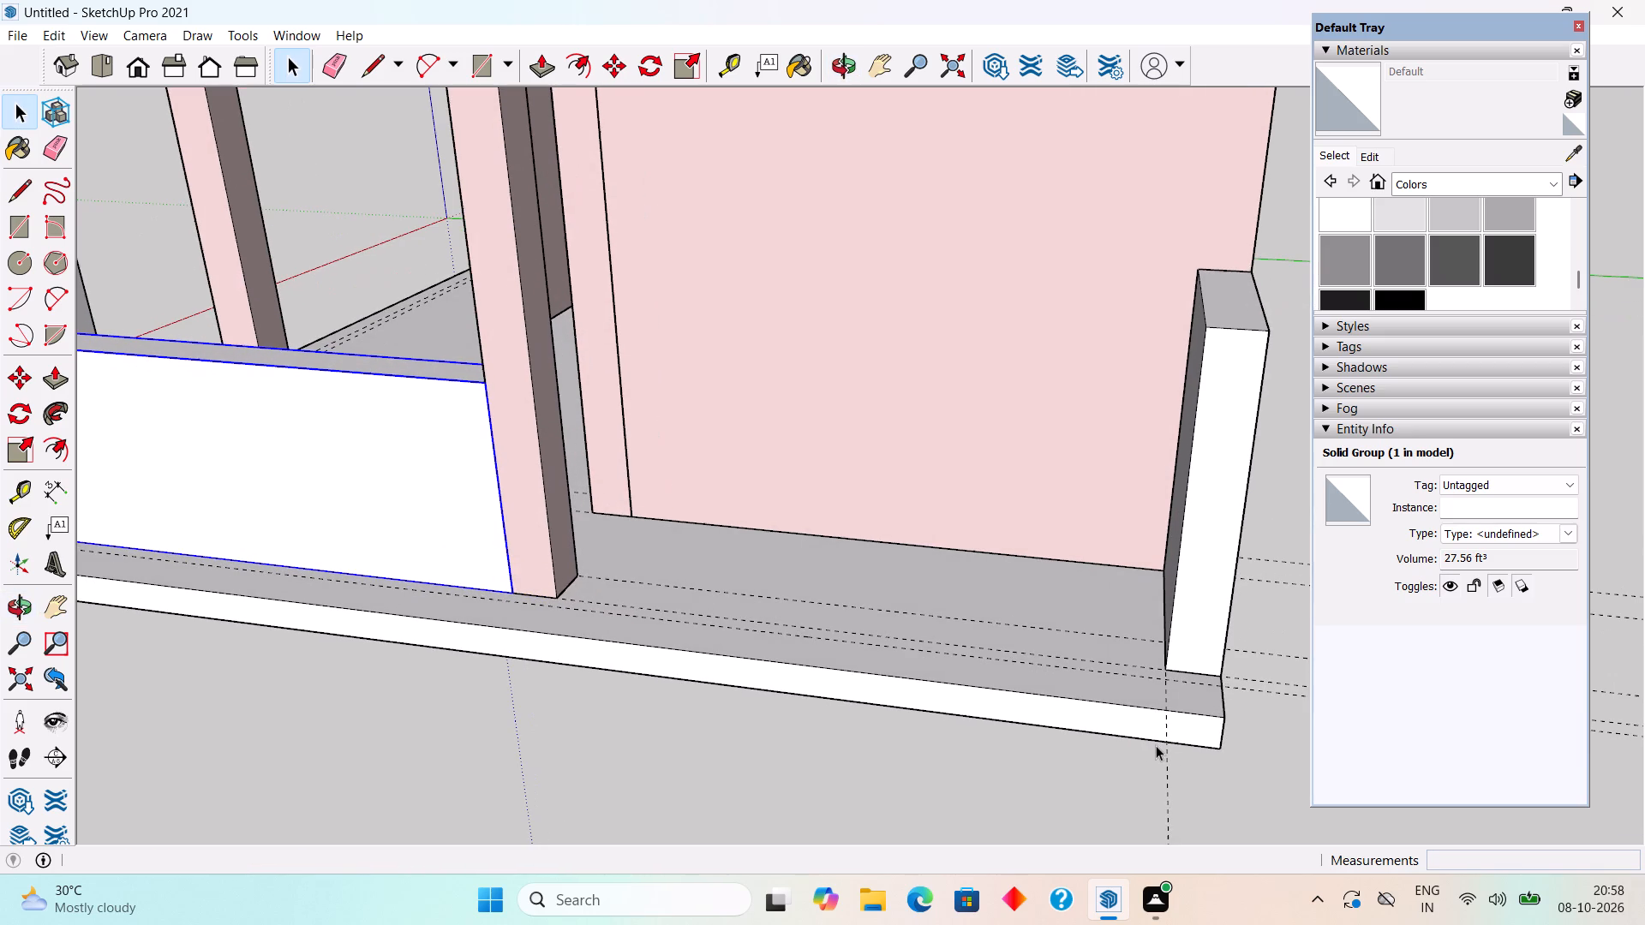
{"action": "key", "text": "r"}
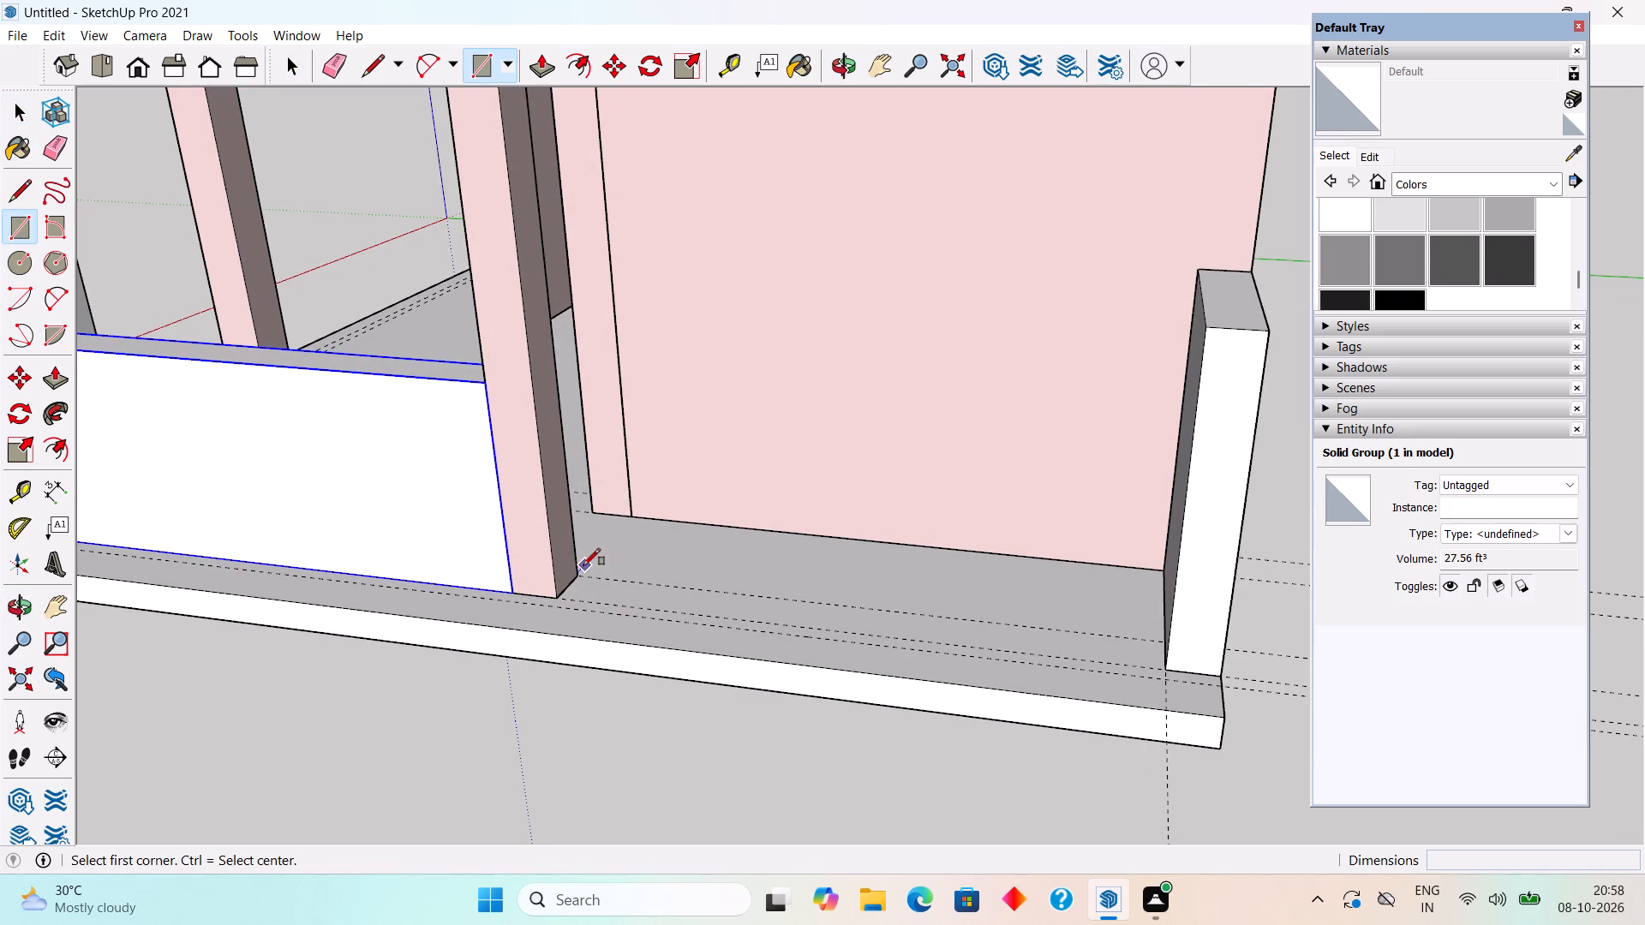
{"action": "left_click", "coordinate": [577, 572]}
{"action": "scroll", "coordinate": [1122, 661], "scroll_direction": "up", "scroll_amount": 5}
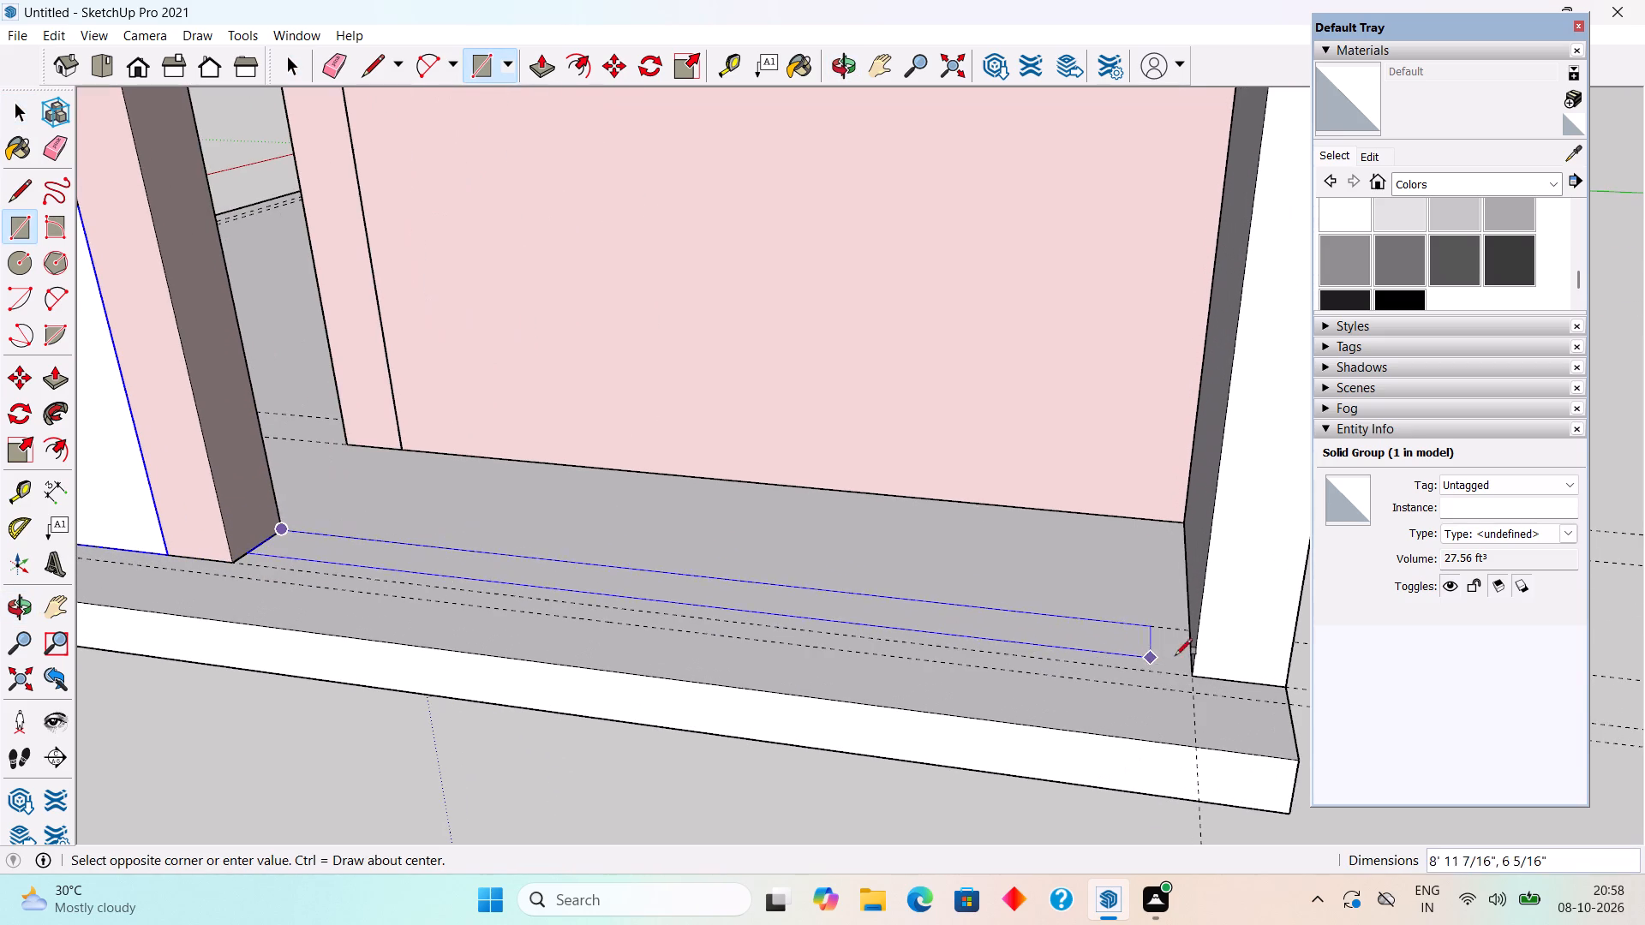
{"action": "left_click", "coordinate": [1189, 675]}
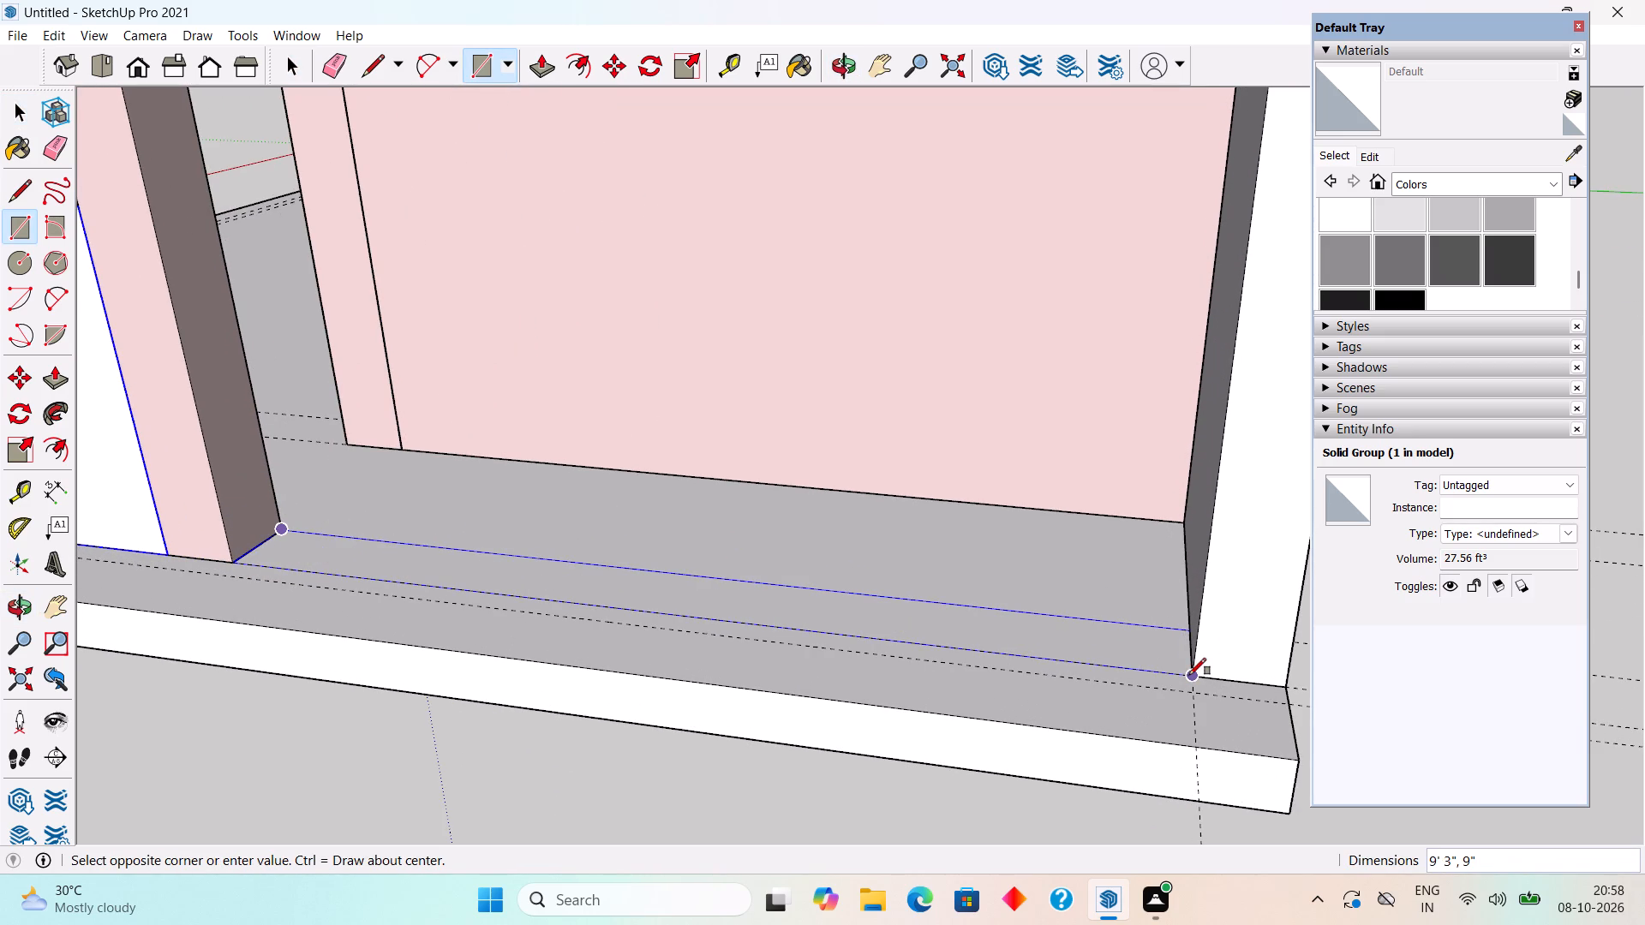
{"action": "key", "text": "space"}
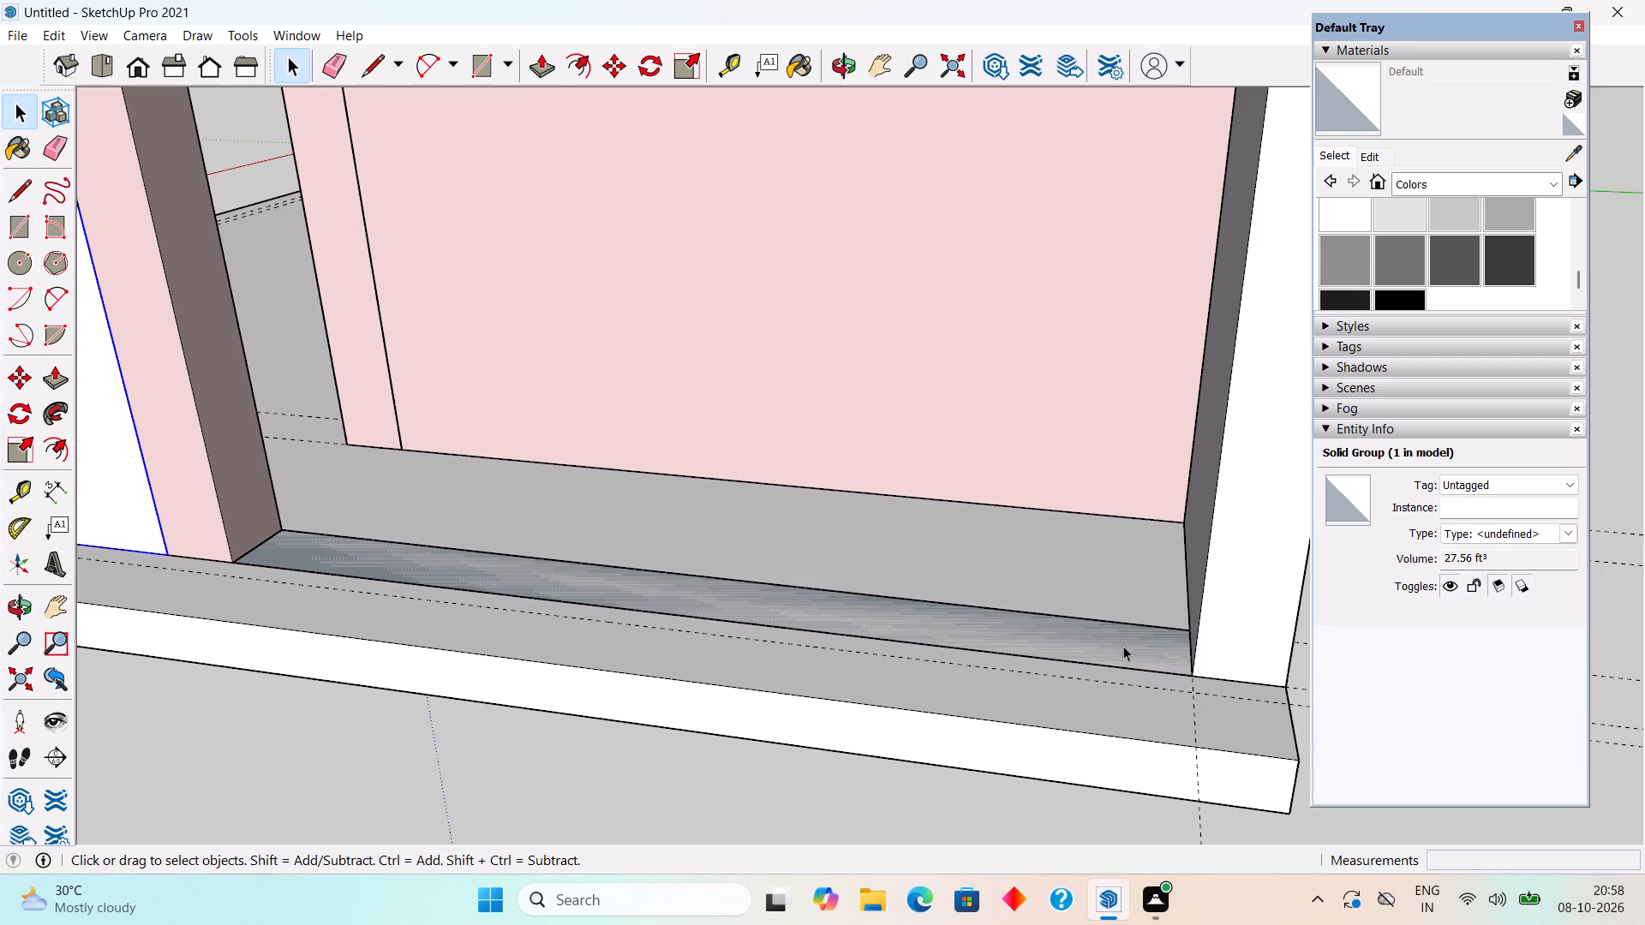
Extrude the rear rectangle 3' 6" upward, level with the top of the front wall section.
{"action": "key", "text": "p"}
{"action": "left_click", "coordinate": [1123, 646]}
{"action": "scroll", "coordinate": [1110, 587], "scroll_direction": "down", "scroll_amount": 9}
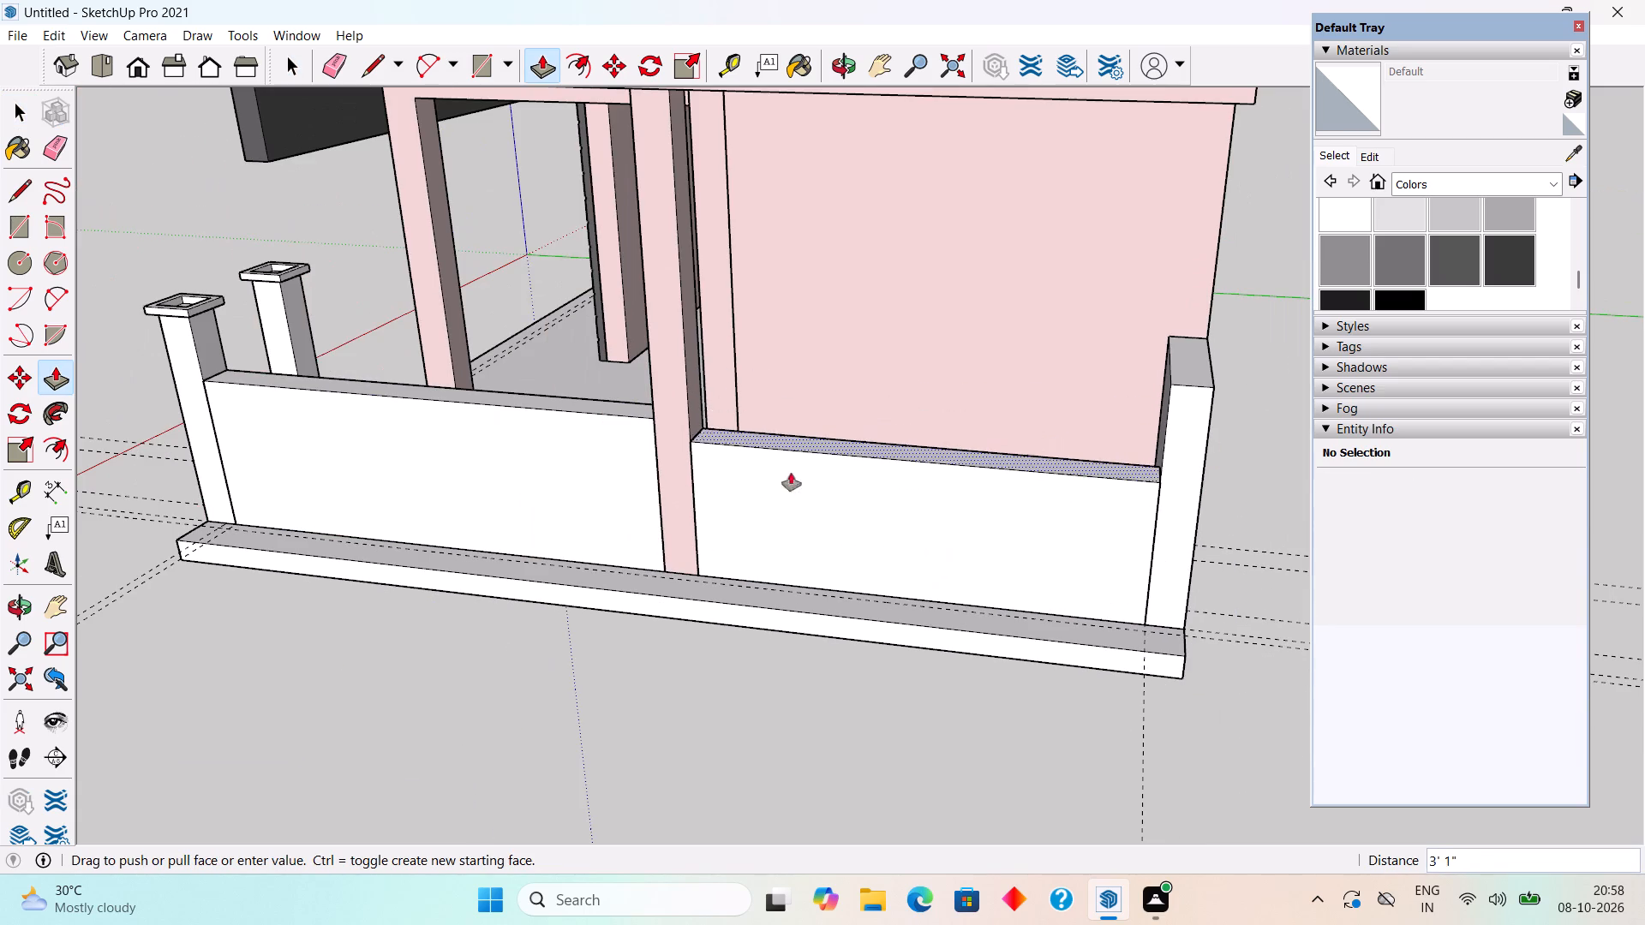
{"action": "left_click", "coordinate": [618, 415]}
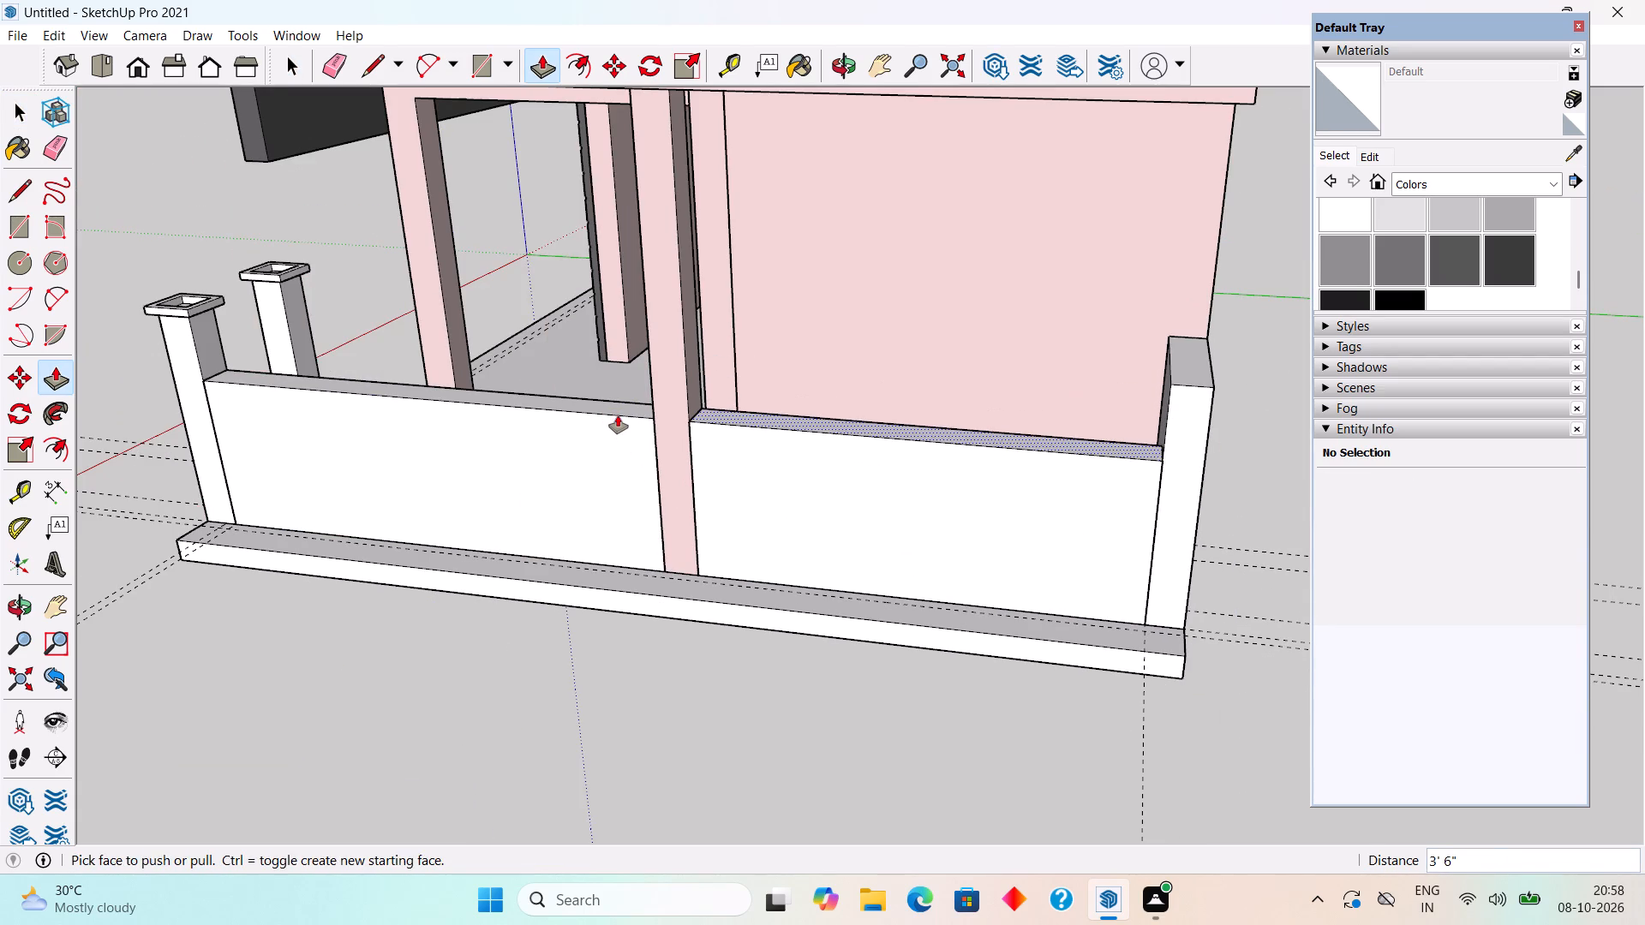
{"action": "key", "text": "space"}
Group the whole new wall section between the pink column and the back wall.
{"action": "triple_click", "coordinate": [765, 489]}
{"action": "right_click", "coordinate": [765, 489]}
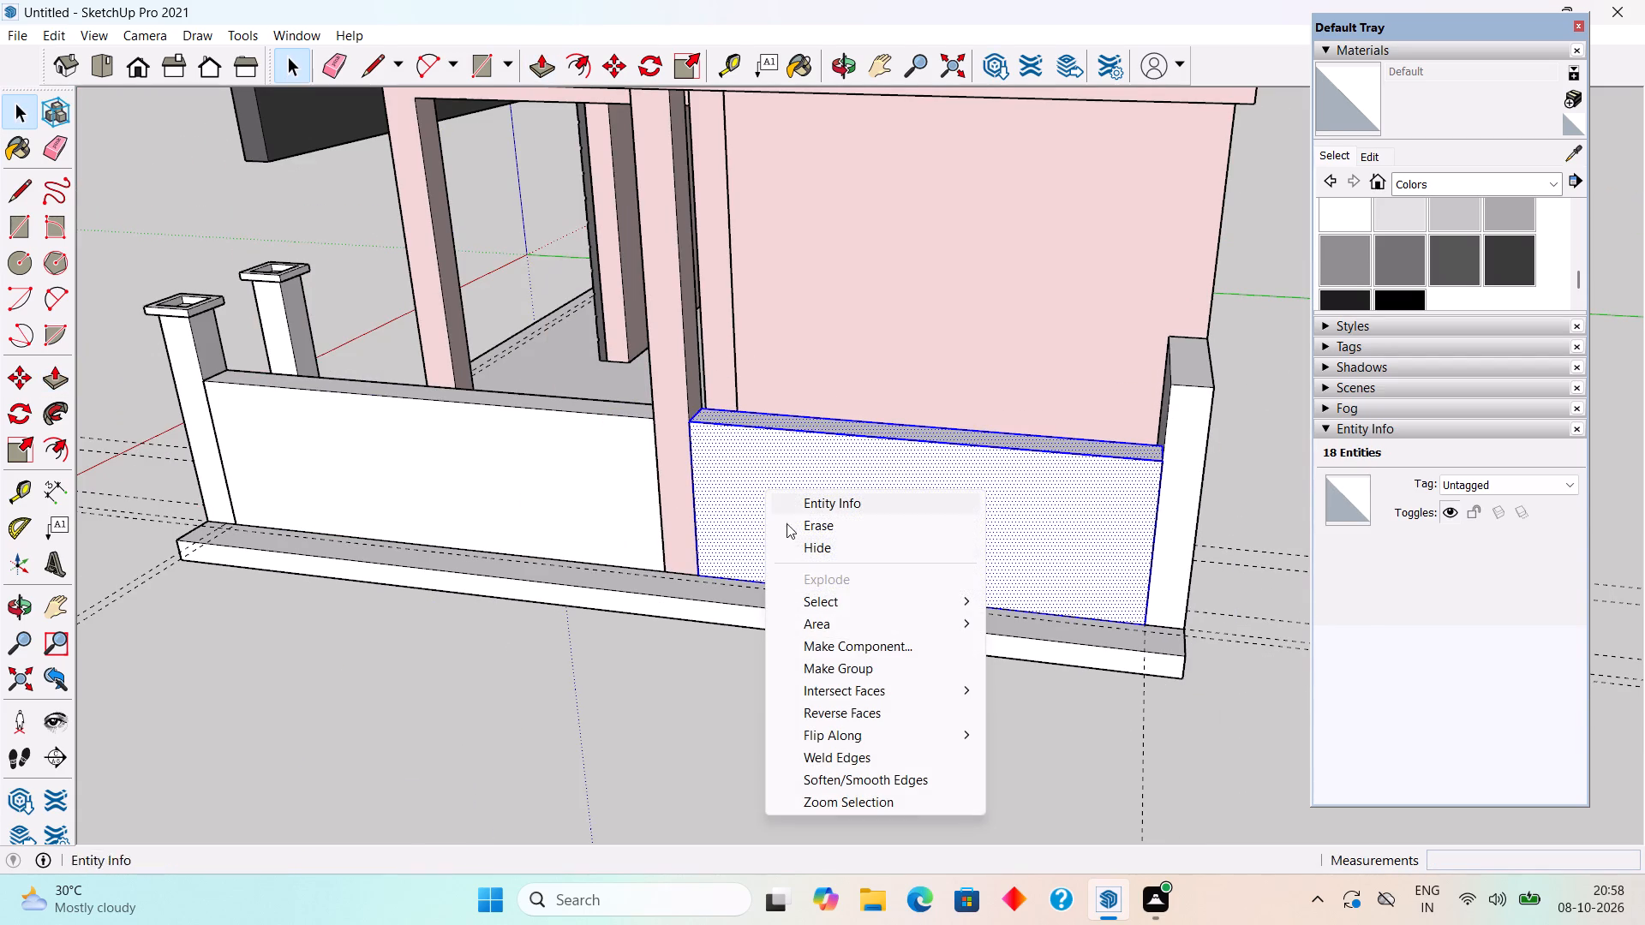
{"action": "left_click", "coordinate": [858, 662]}
Open the base slab group and push its side face inward to the outer faces of the new boundary walls.
{"action": "scroll", "coordinate": [874, 654], "scroll_direction": "up", "scroll_amount": 5}
{"action": "triple_click", "coordinate": [902, 617]}
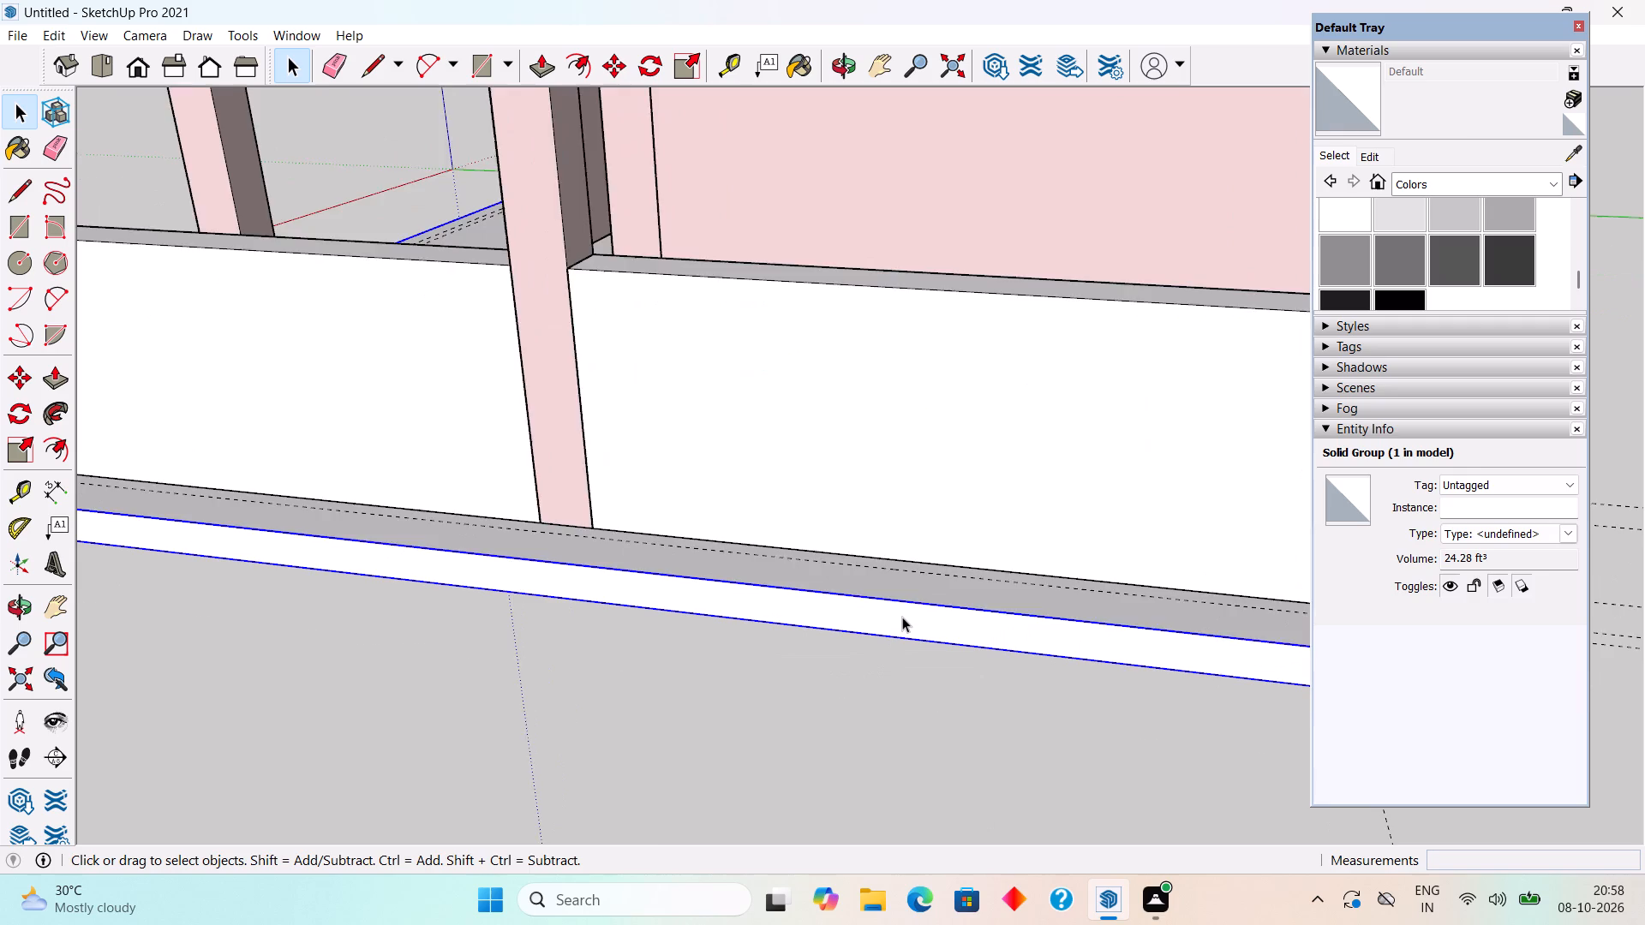
{"action": "key", "text": "p"}
{"action": "left_click", "coordinate": [902, 616]}
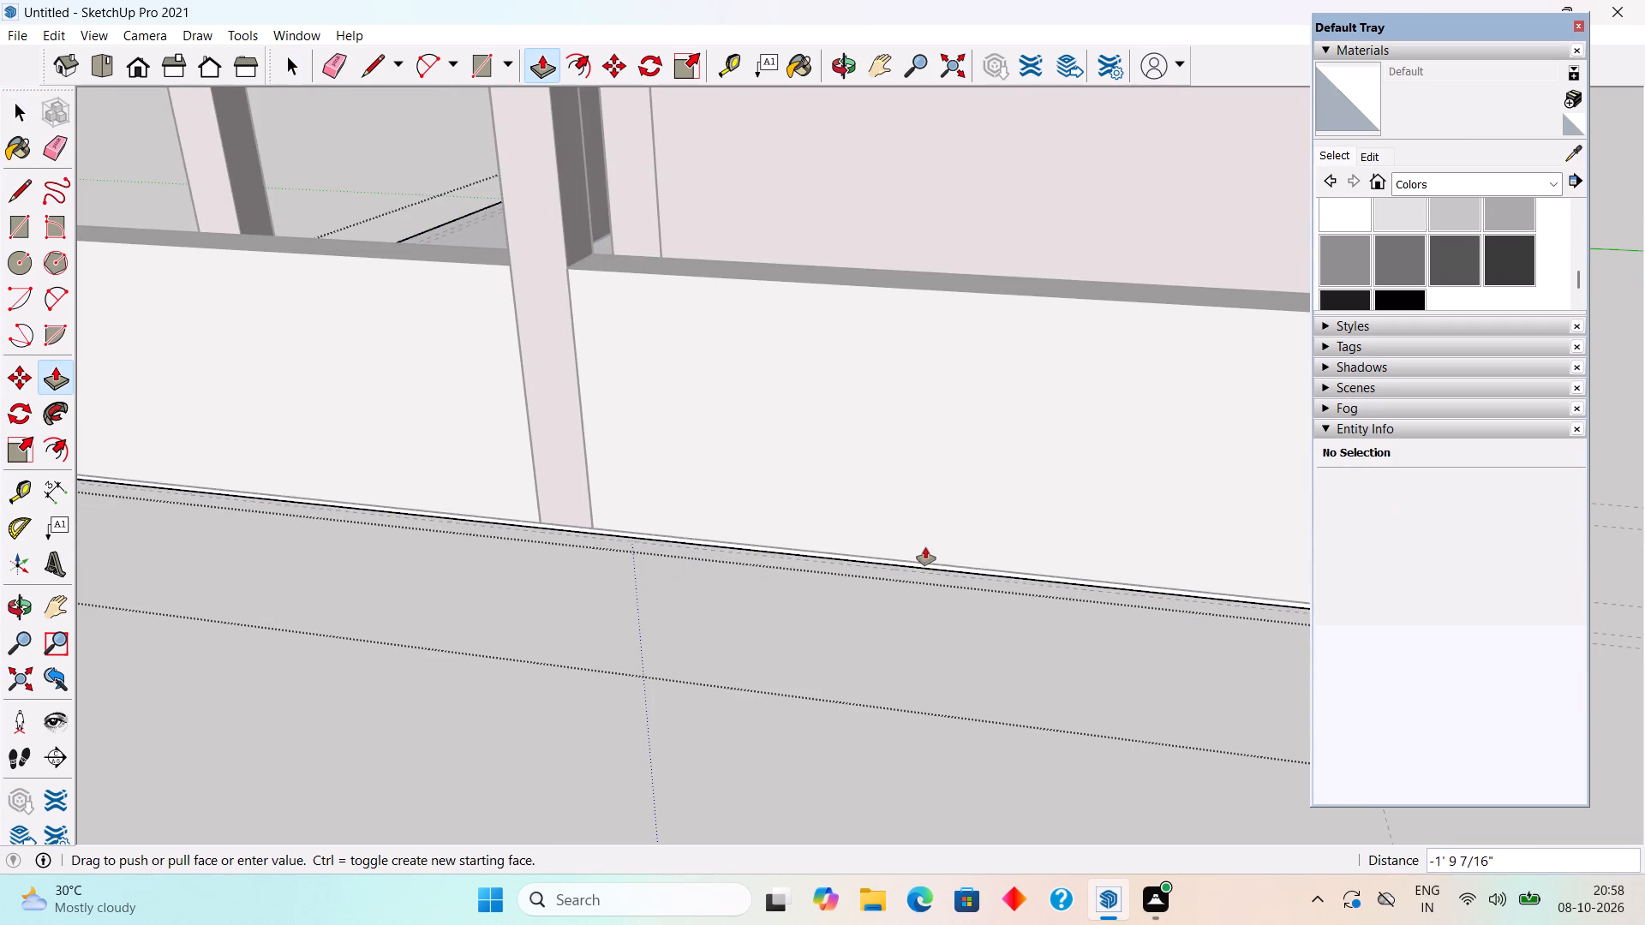
{"action": "left_click", "coordinate": [965, 551]}
{"action": "key", "text": "space"}
{"action": "scroll", "coordinate": [964, 551], "scroll_direction": "down", "scroll_amount": 10}
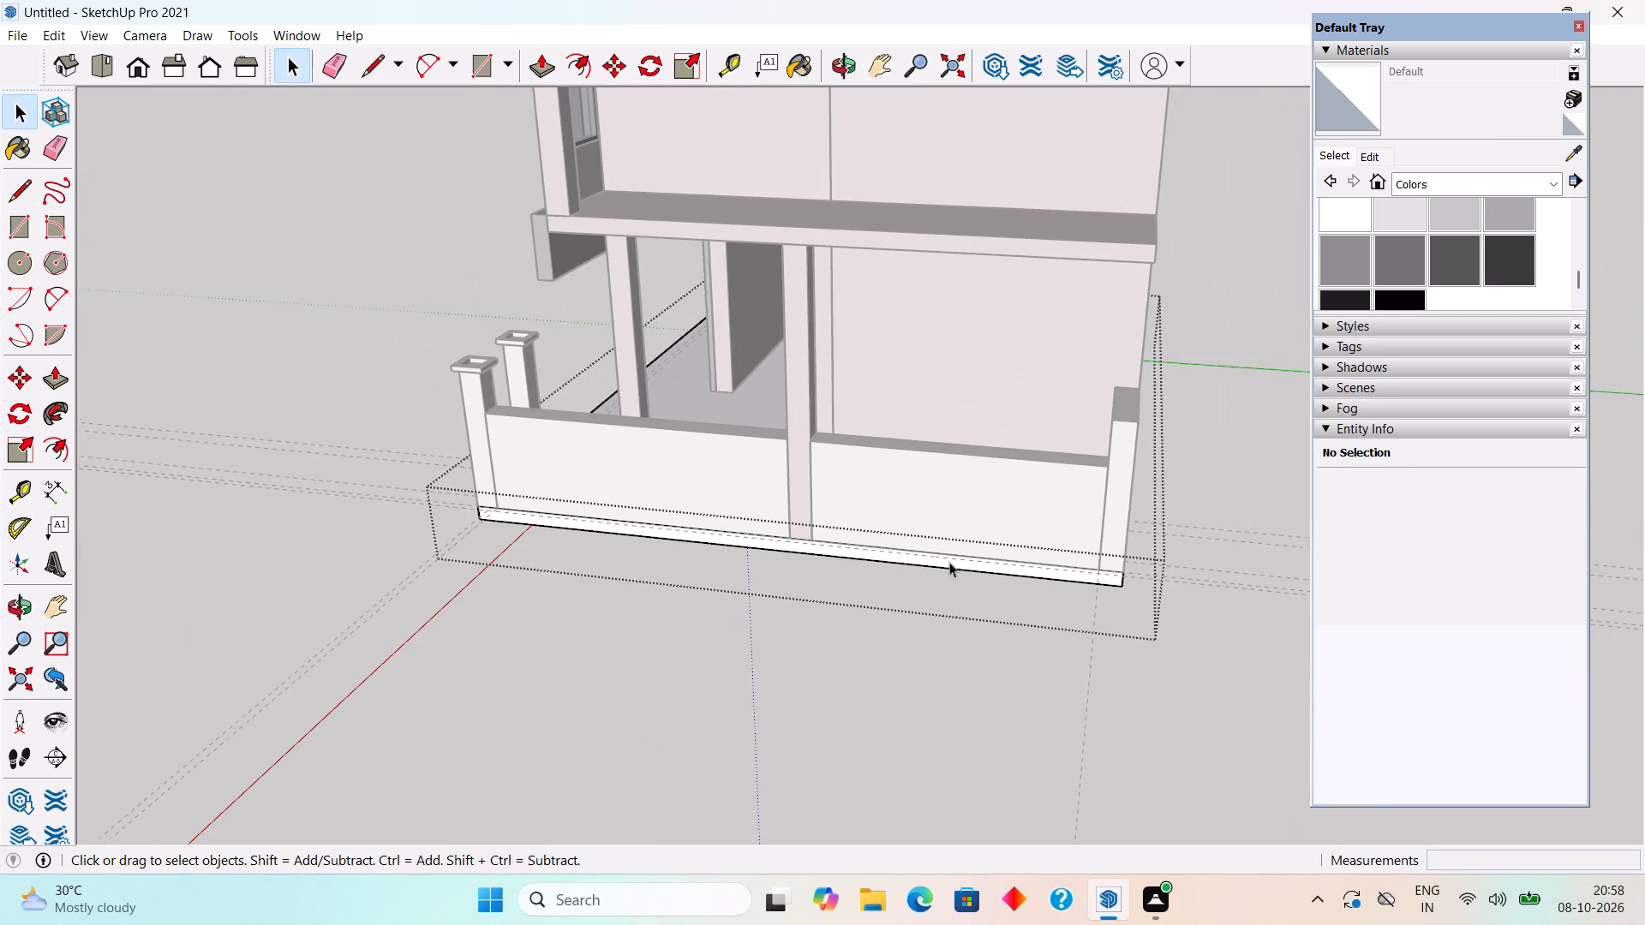
Place a guide 1.5" inward from the slab's front top edge, between the two gate pillars.
{"action": "left_click", "coordinate": [1197, 667]}
{"action": "middle_click_drag", "start_coordinate": [684, 622], "coordinate": [812, 629]}
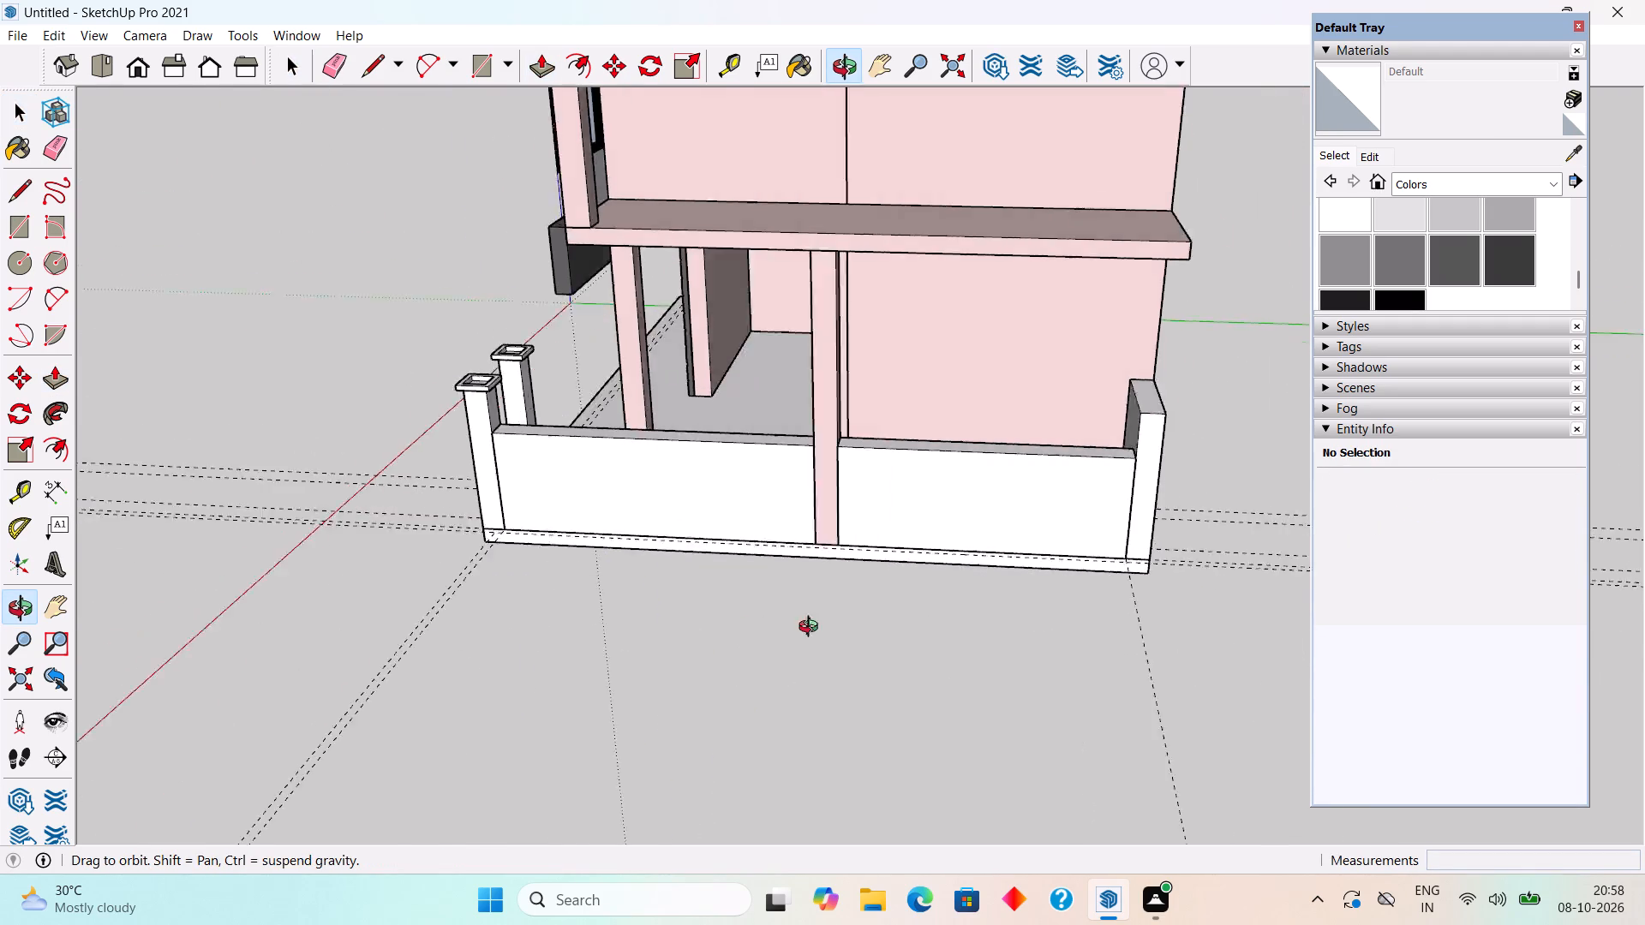
{"action": "middle_click_drag", "start_coordinate": [812, 629], "coordinate": [1132, 600]}
{"action": "scroll", "coordinate": [1131, 602], "scroll_direction": "down", "scroll_amount": 4}
{"action": "middle_click_drag", "start_coordinate": [900, 638], "coordinate": [1247, 547]}
{"action": "scroll", "coordinate": [995, 564], "scroll_direction": "up", "scroll_amount": 4}
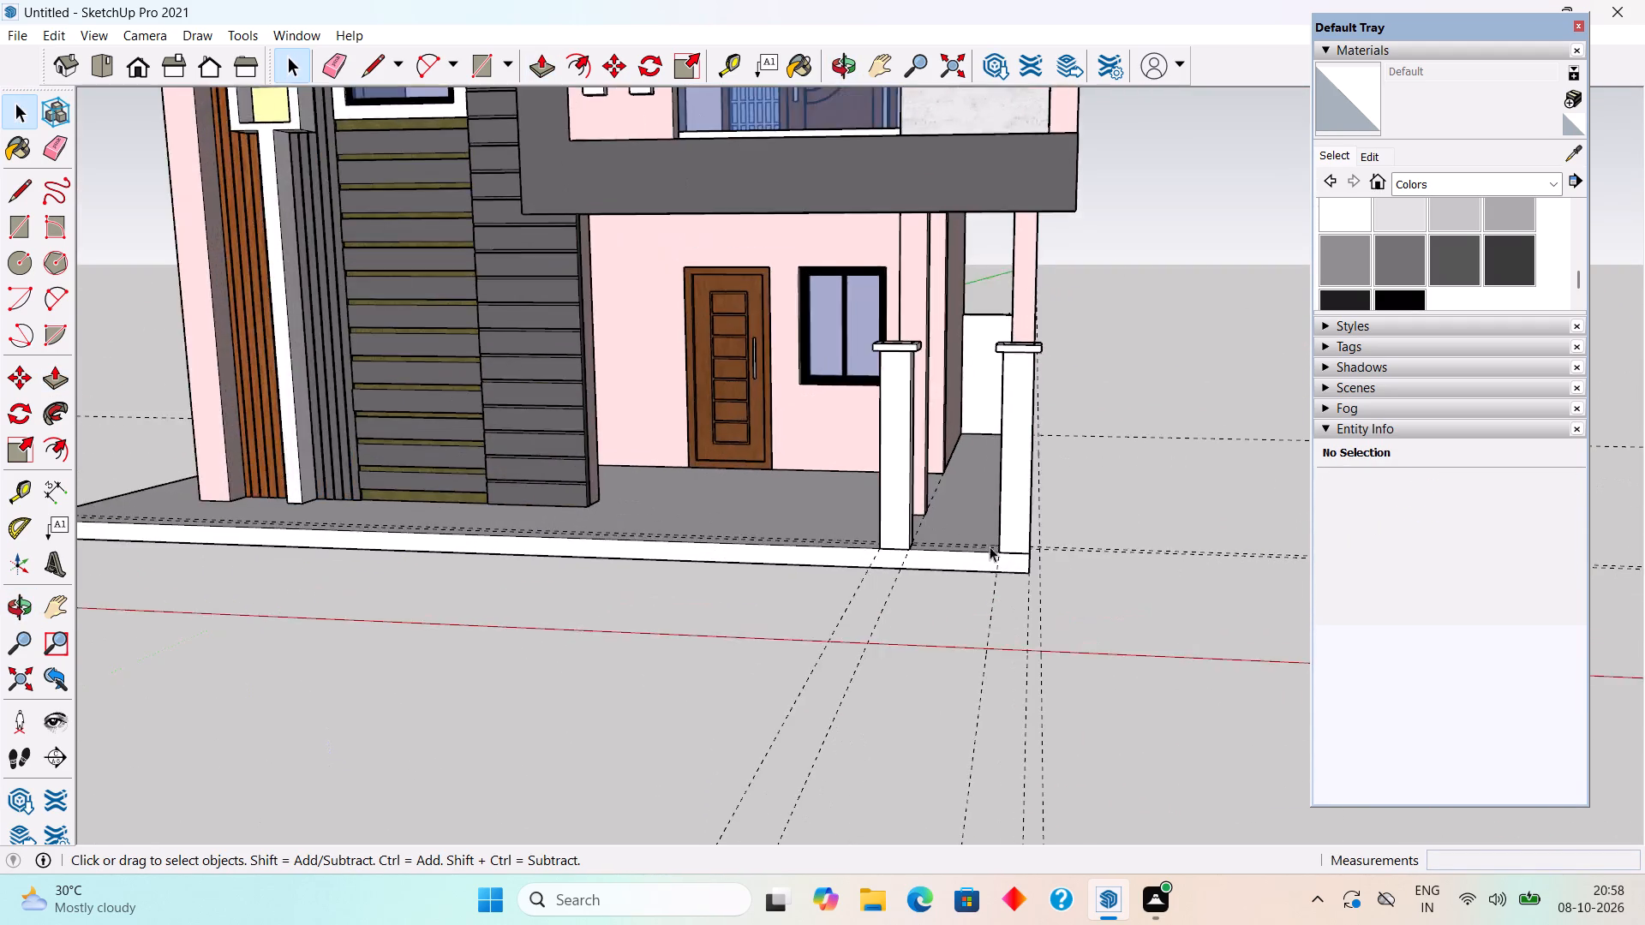
{"action": "scroll", "coordinate": [990, 546], "scroll_direction": "up", "scroll_amount": 4}
{"action": "middle_click_drag", "start_coordinate": [946, 511], "coordinate": [976, 695]}
{"action": "scroll", "coordinate": [1051, 821], "scroll_direction": "up", "scroll_amount": 10}
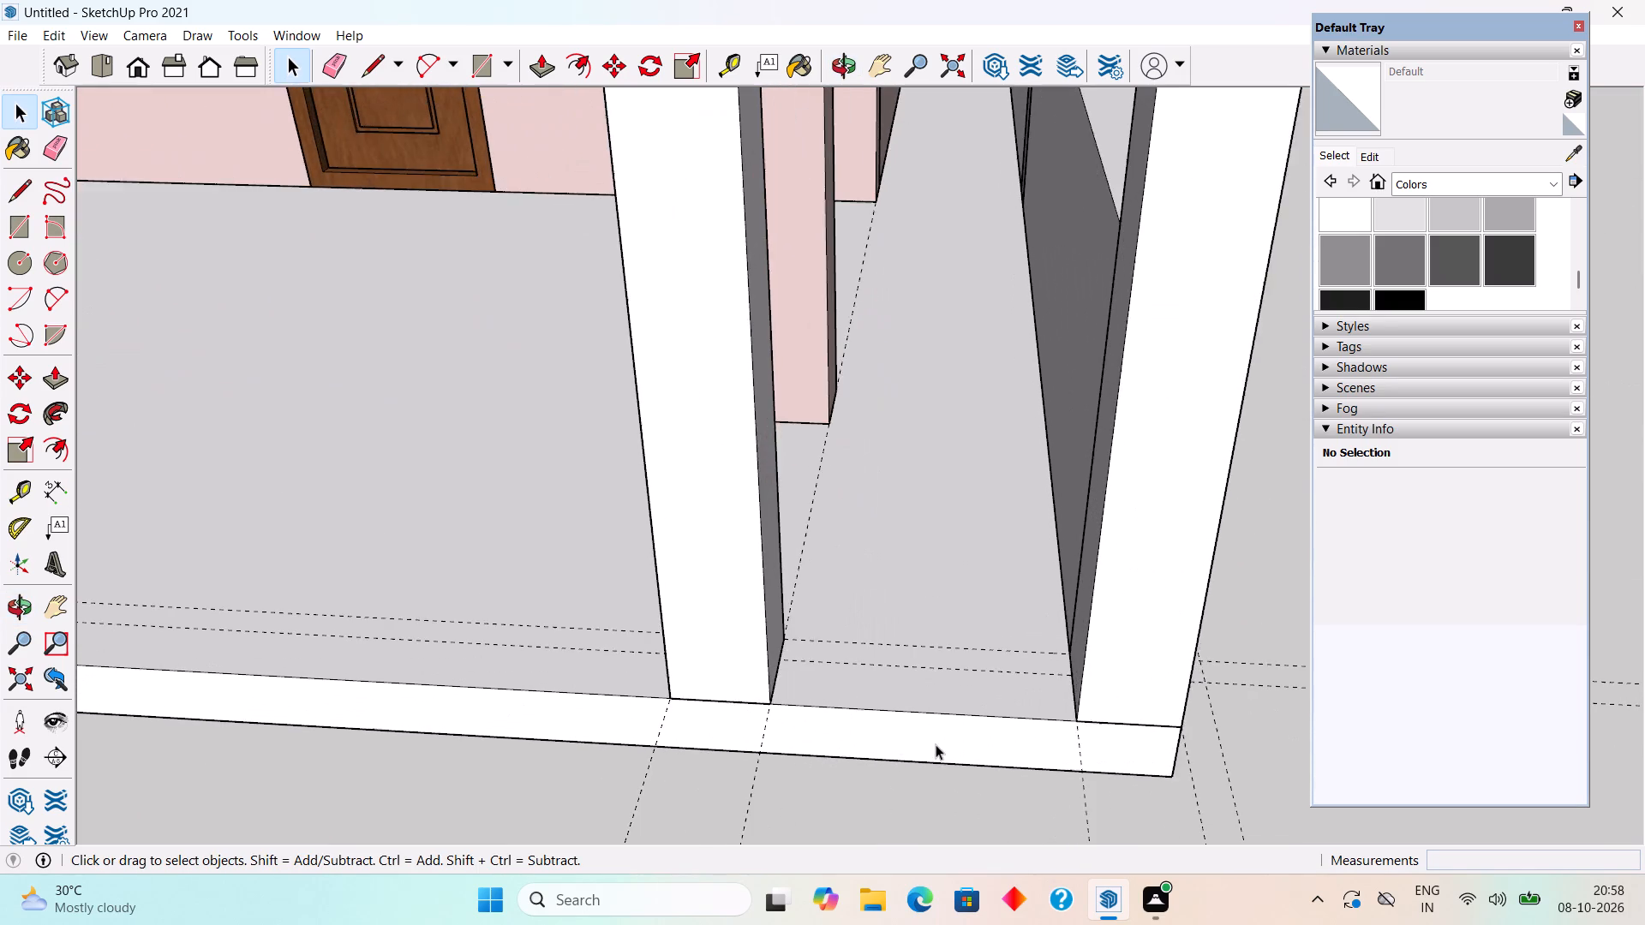
{"action": "scroll", "coordinate": [936, 744], "scroll_direction": "up", "scroll_amount": 5}
{"action": "scroll", "coordinate": [965, 663], "scroll_direction": "up", "scroll_amount": 3}
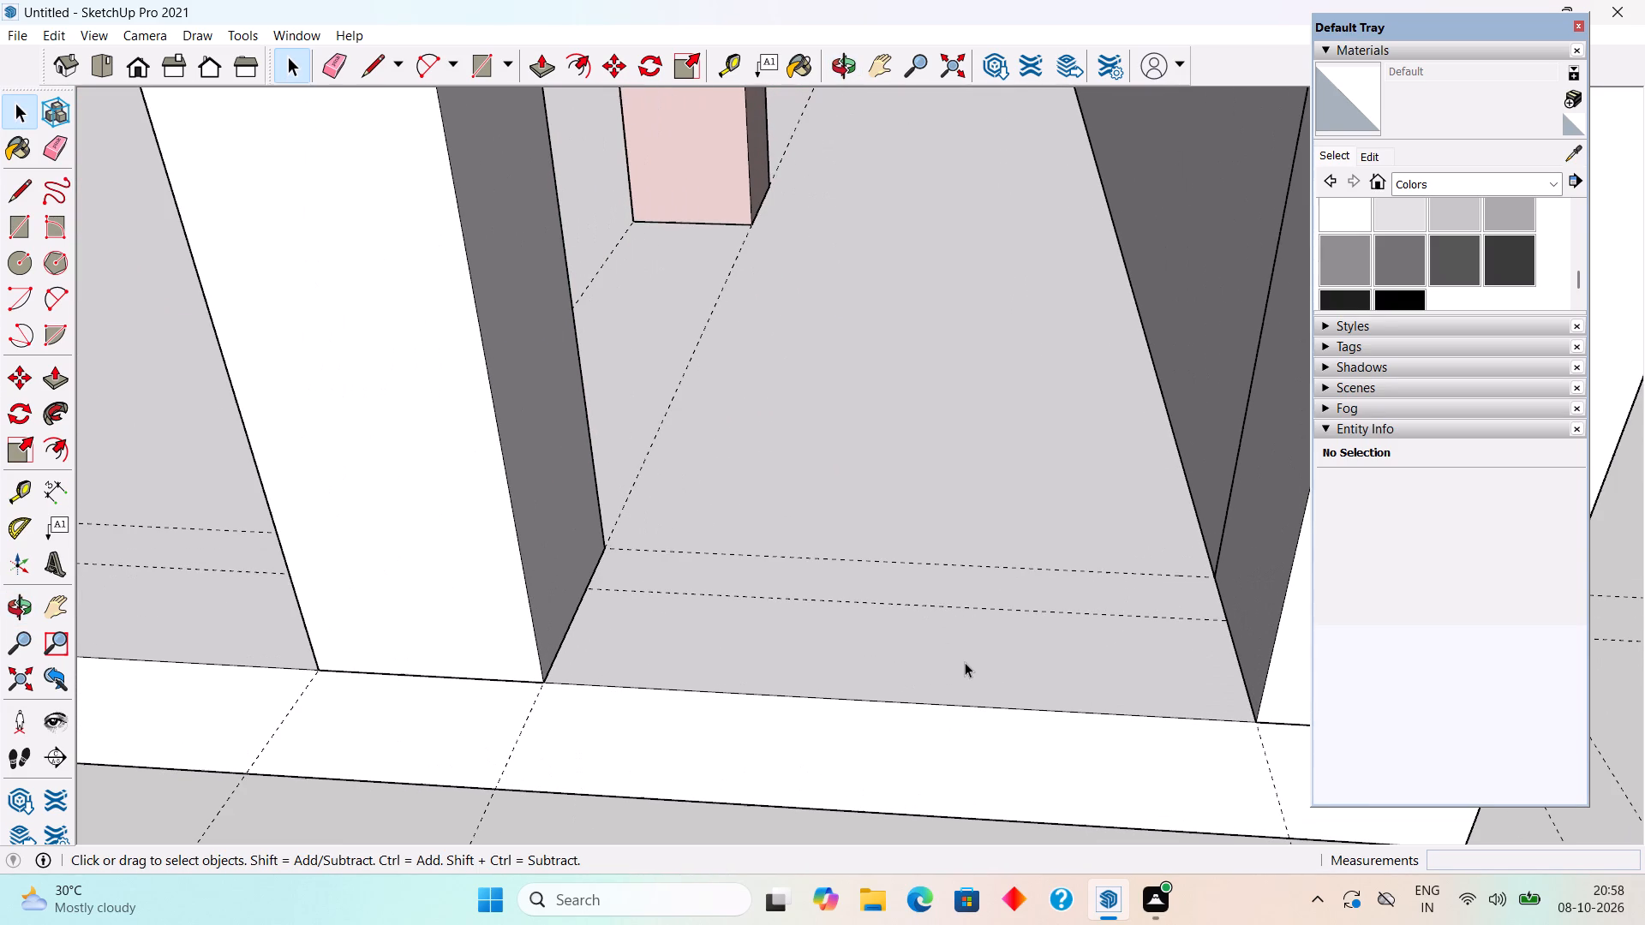
{"action": "key", "text": "t"}
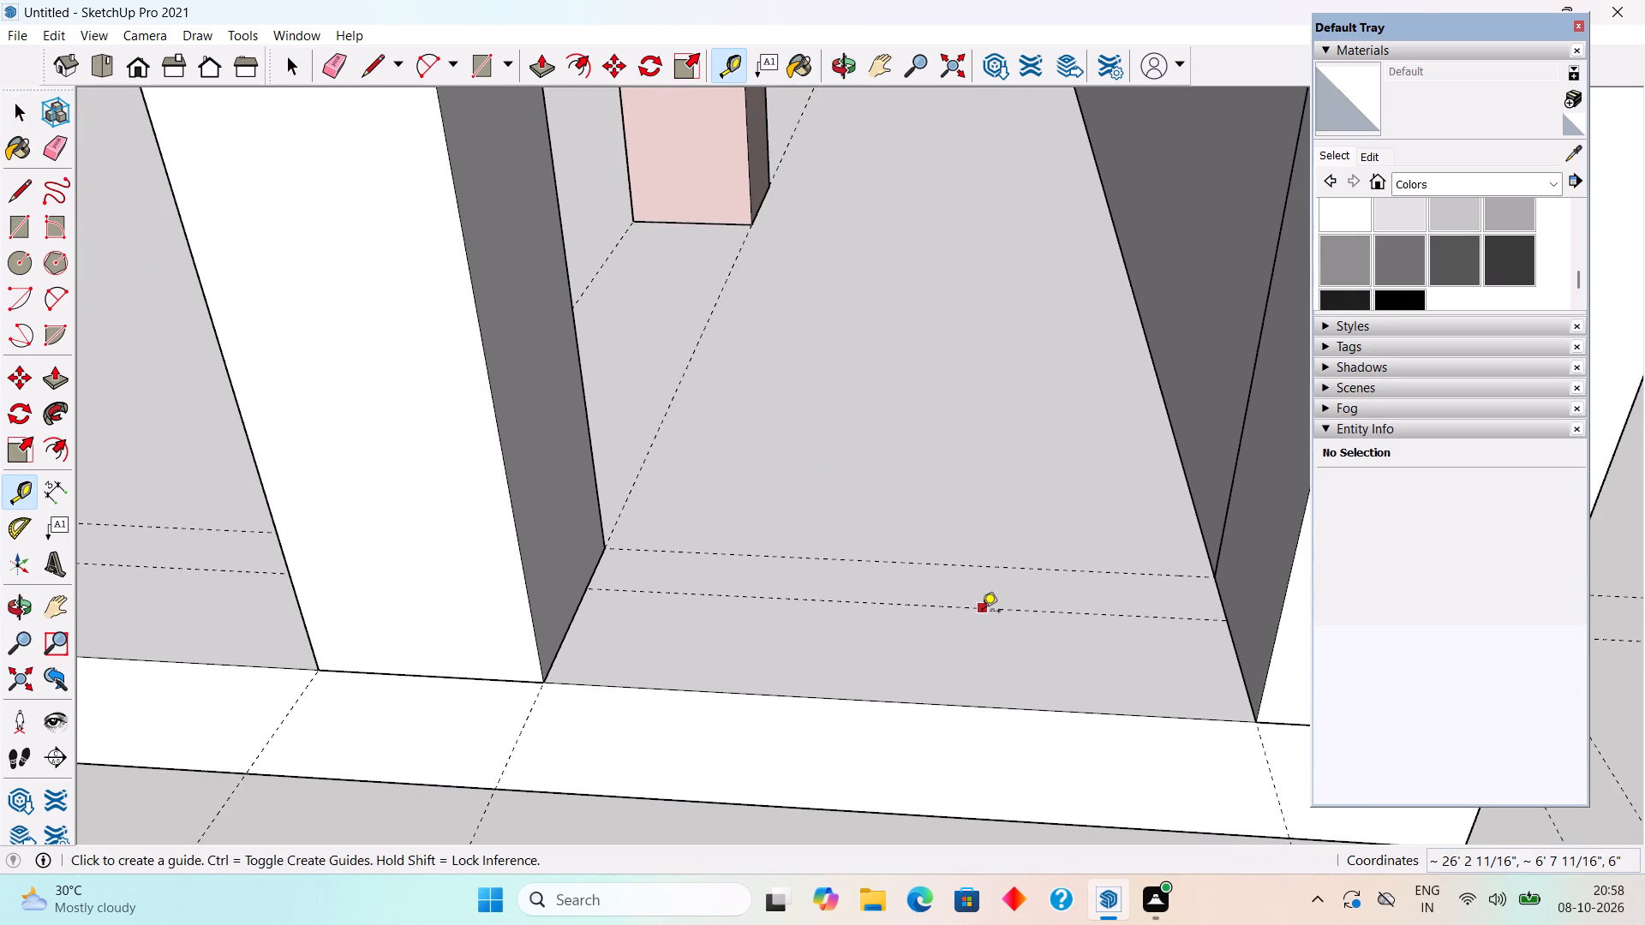
{"action": "left_click", "coordinate": [960, 710]}
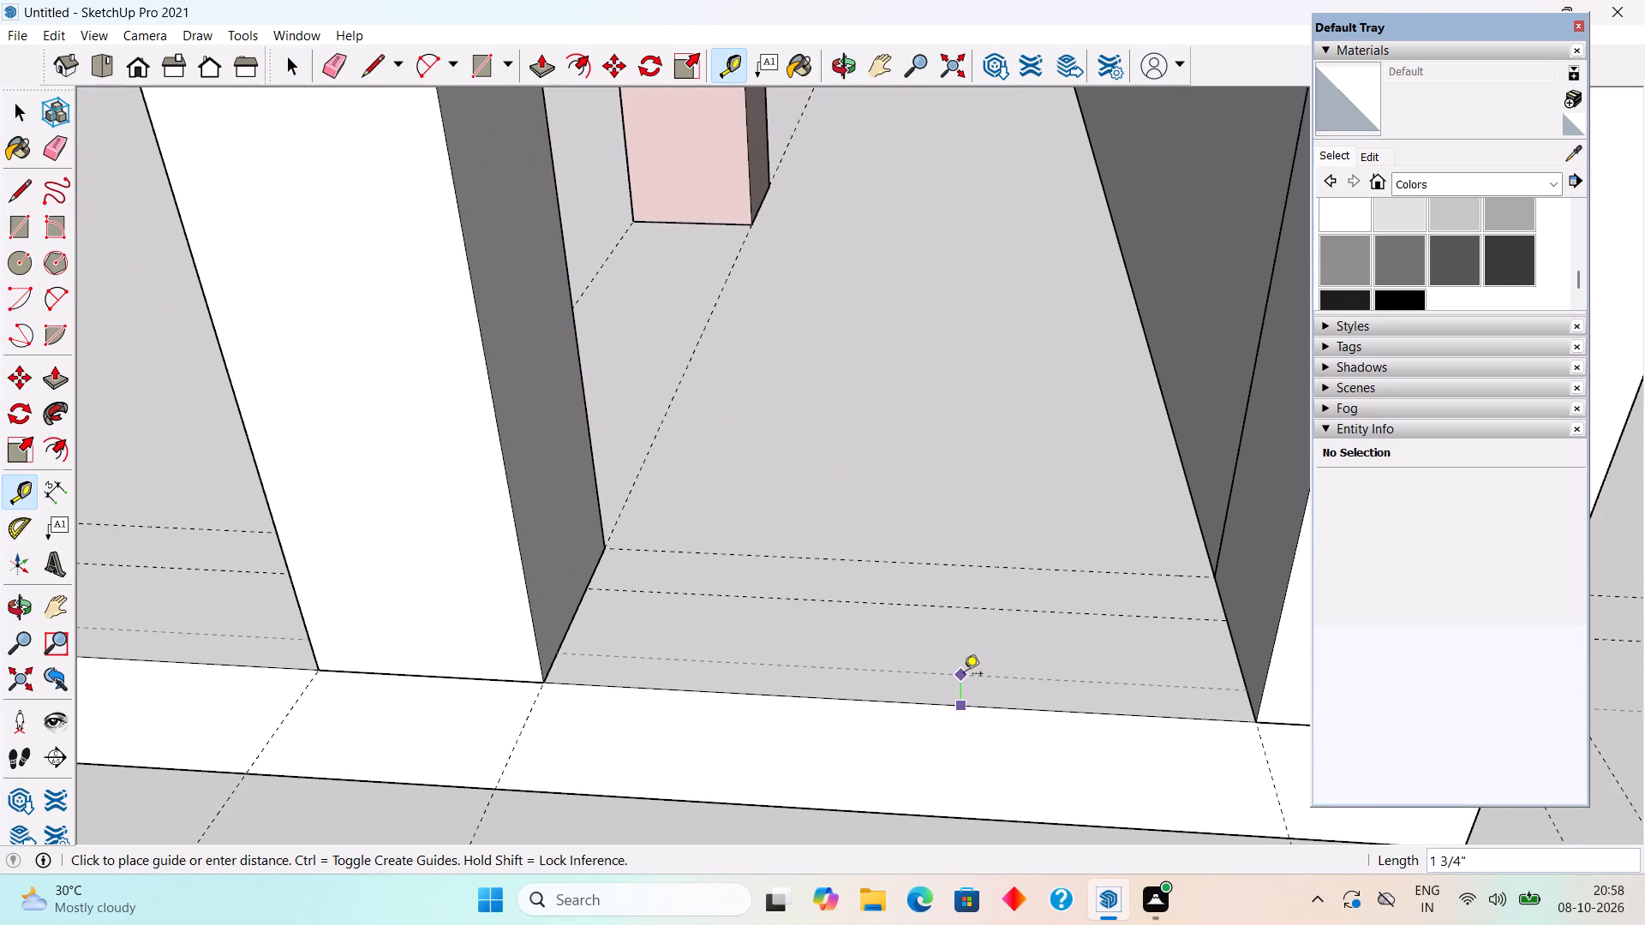
{"action": "type", "text": "1.5\""}
{"action": "key", "text": "Return"}
{"action": "key", "text": "space"}
Draw a 2' 3" by 4 1/2" rectangle on the slab between the two gate pillars, along the guides.
{"action": "type", "text": "r"}
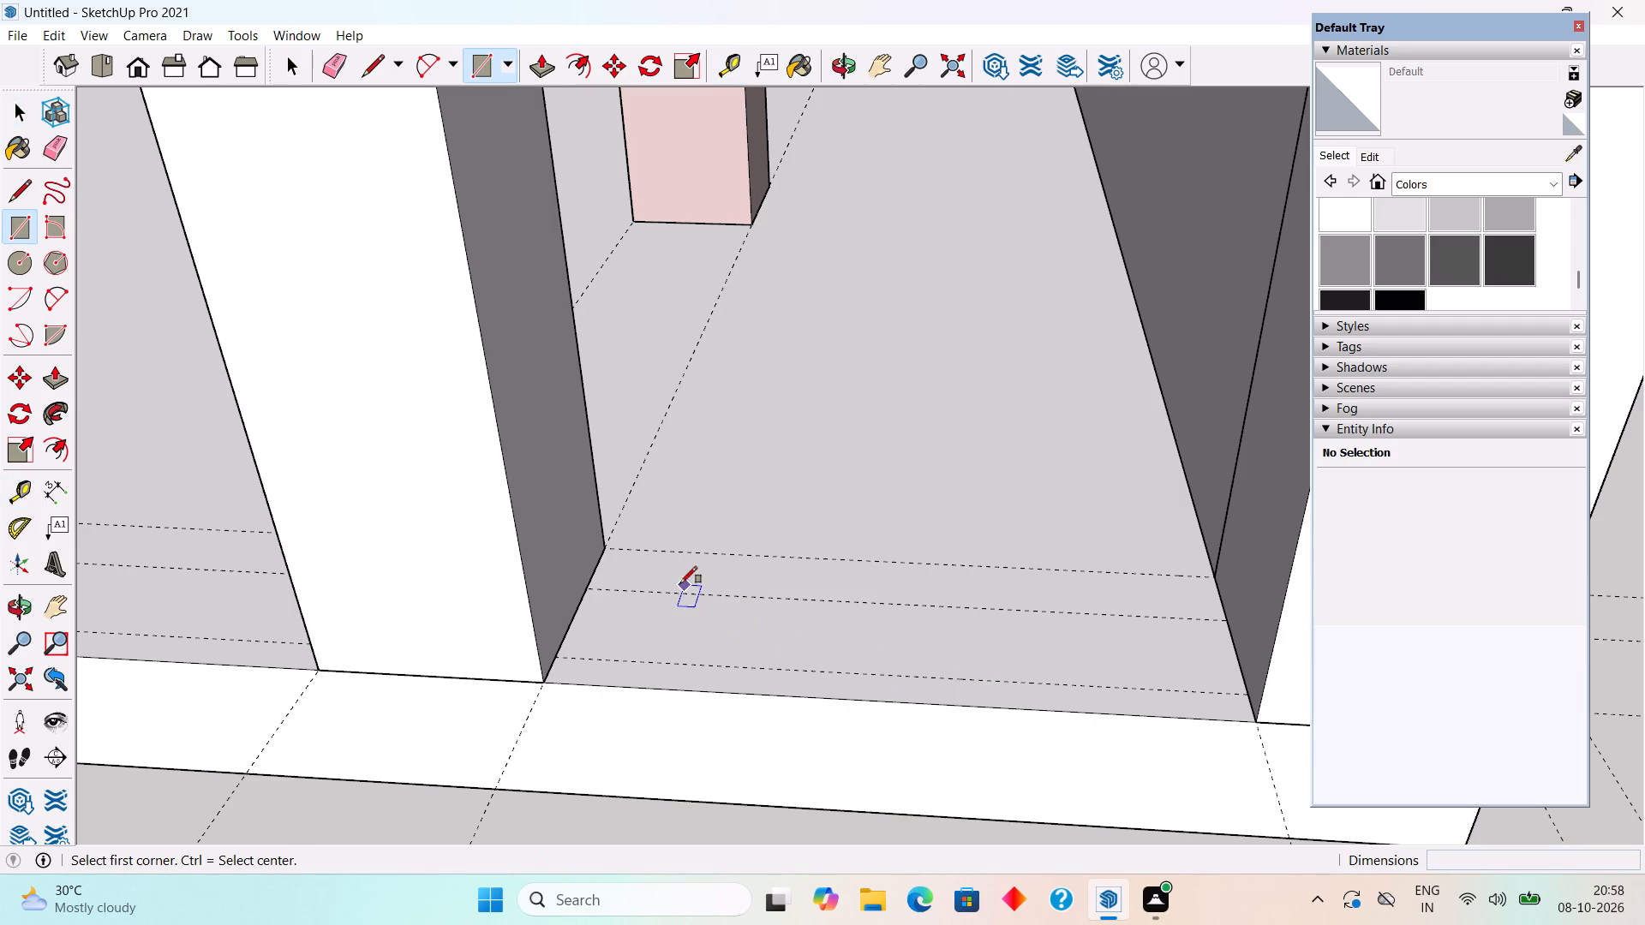
{"action": "left_click", "coordinate": [591, 590]}
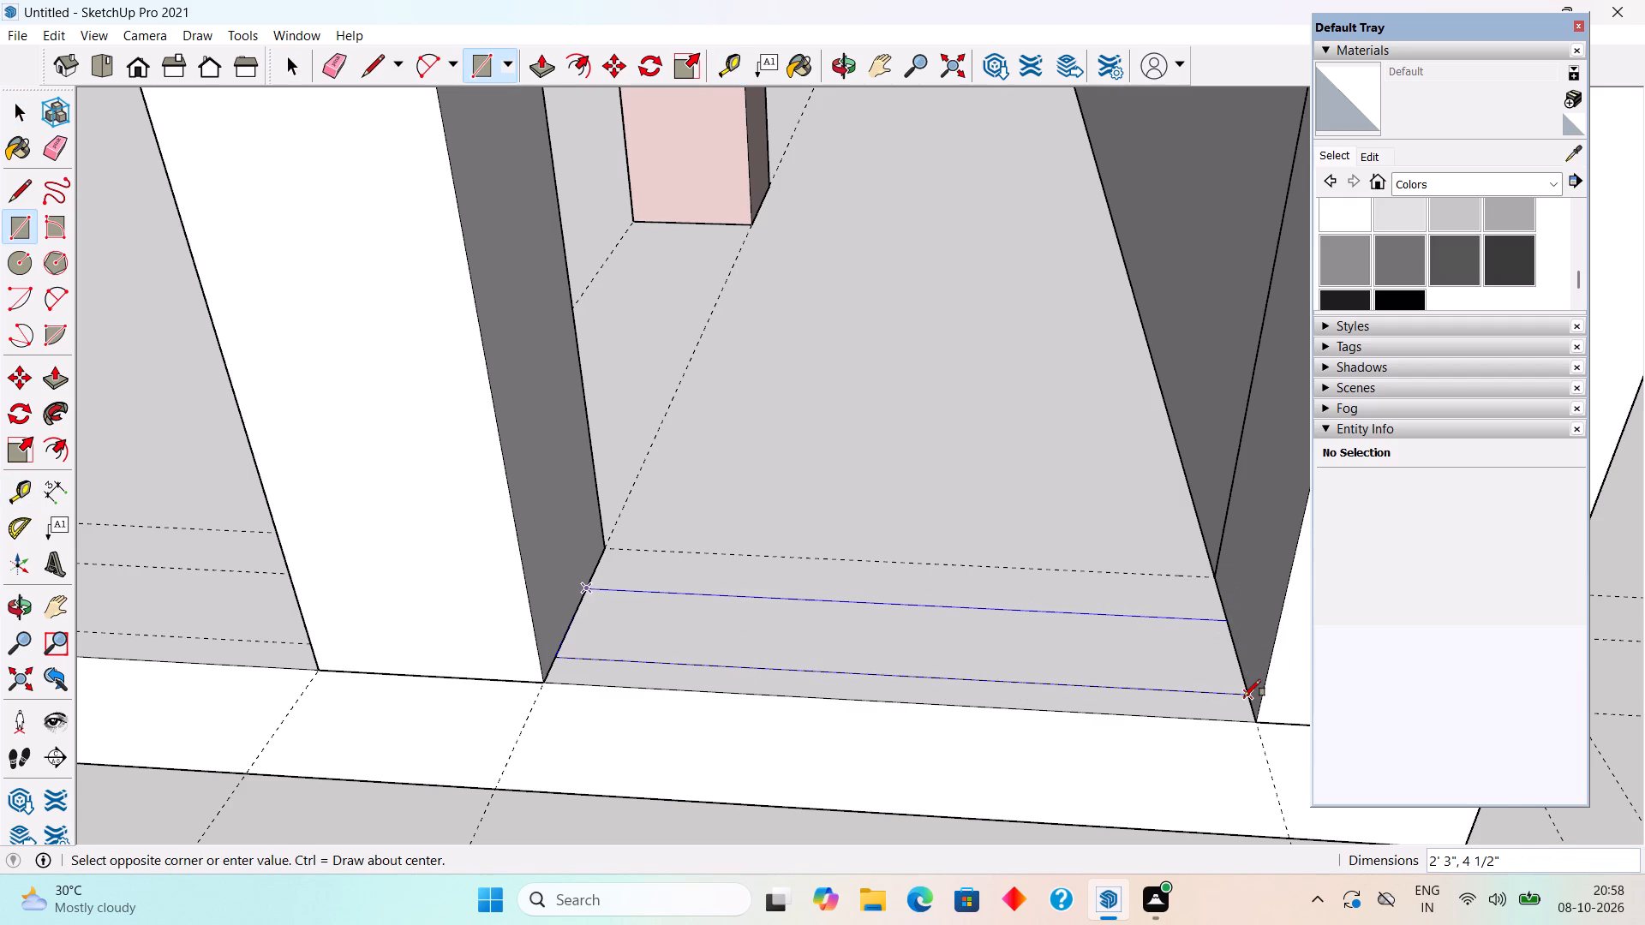
{"action": "left_click", "coordinate": [1244, 696]}
{"action": "key", "text": "space"}
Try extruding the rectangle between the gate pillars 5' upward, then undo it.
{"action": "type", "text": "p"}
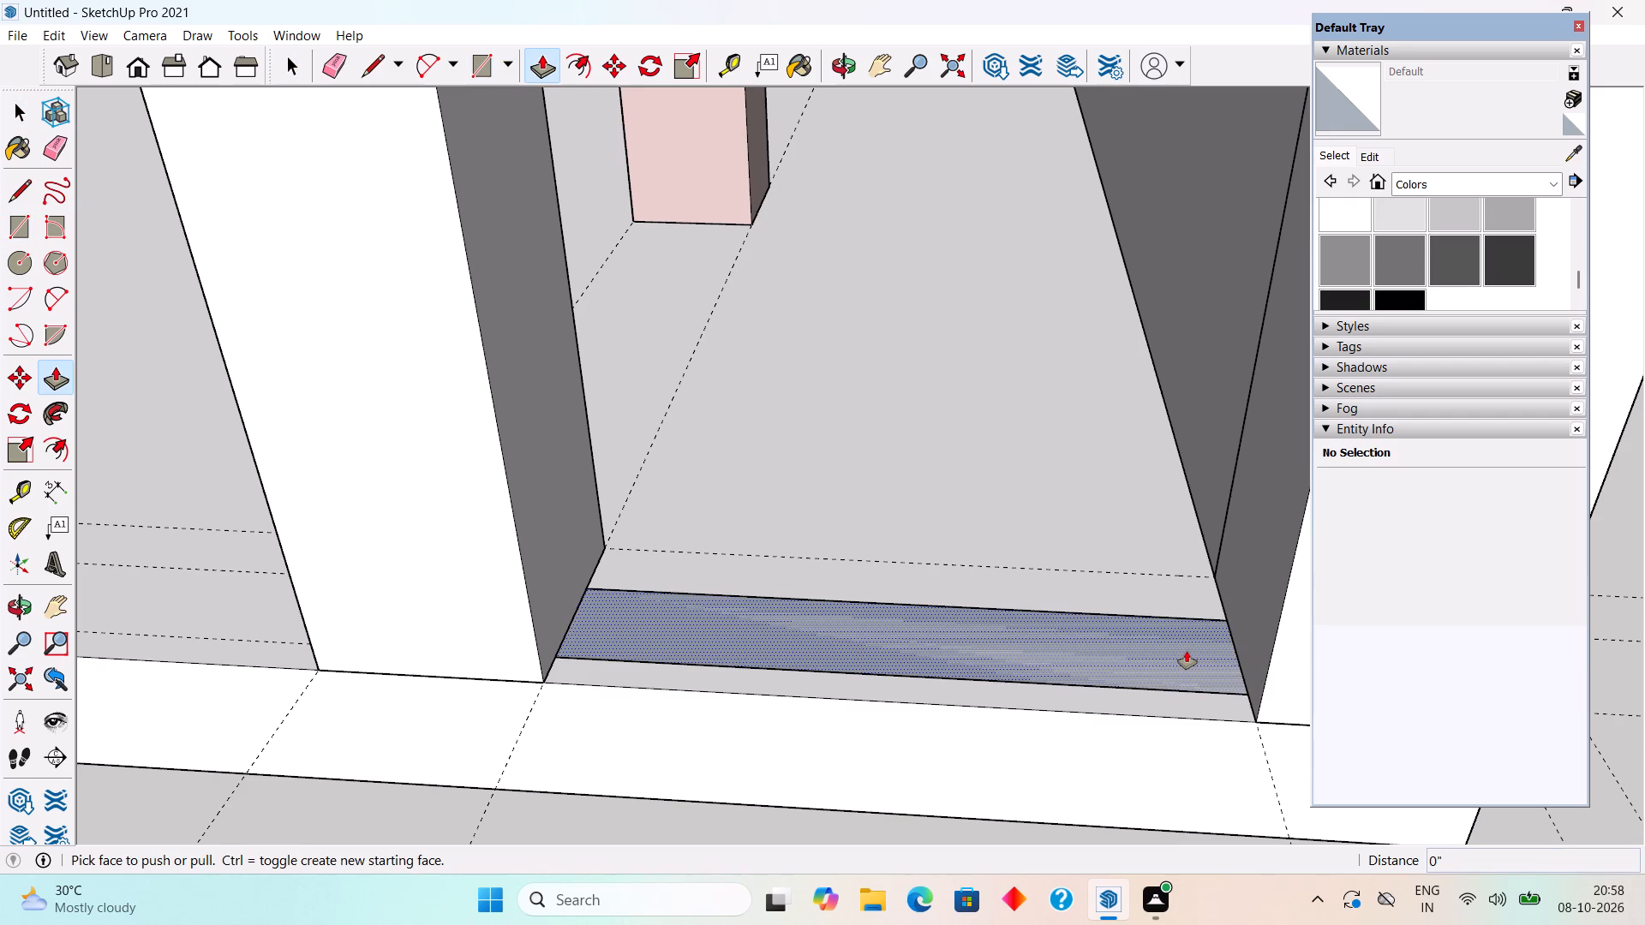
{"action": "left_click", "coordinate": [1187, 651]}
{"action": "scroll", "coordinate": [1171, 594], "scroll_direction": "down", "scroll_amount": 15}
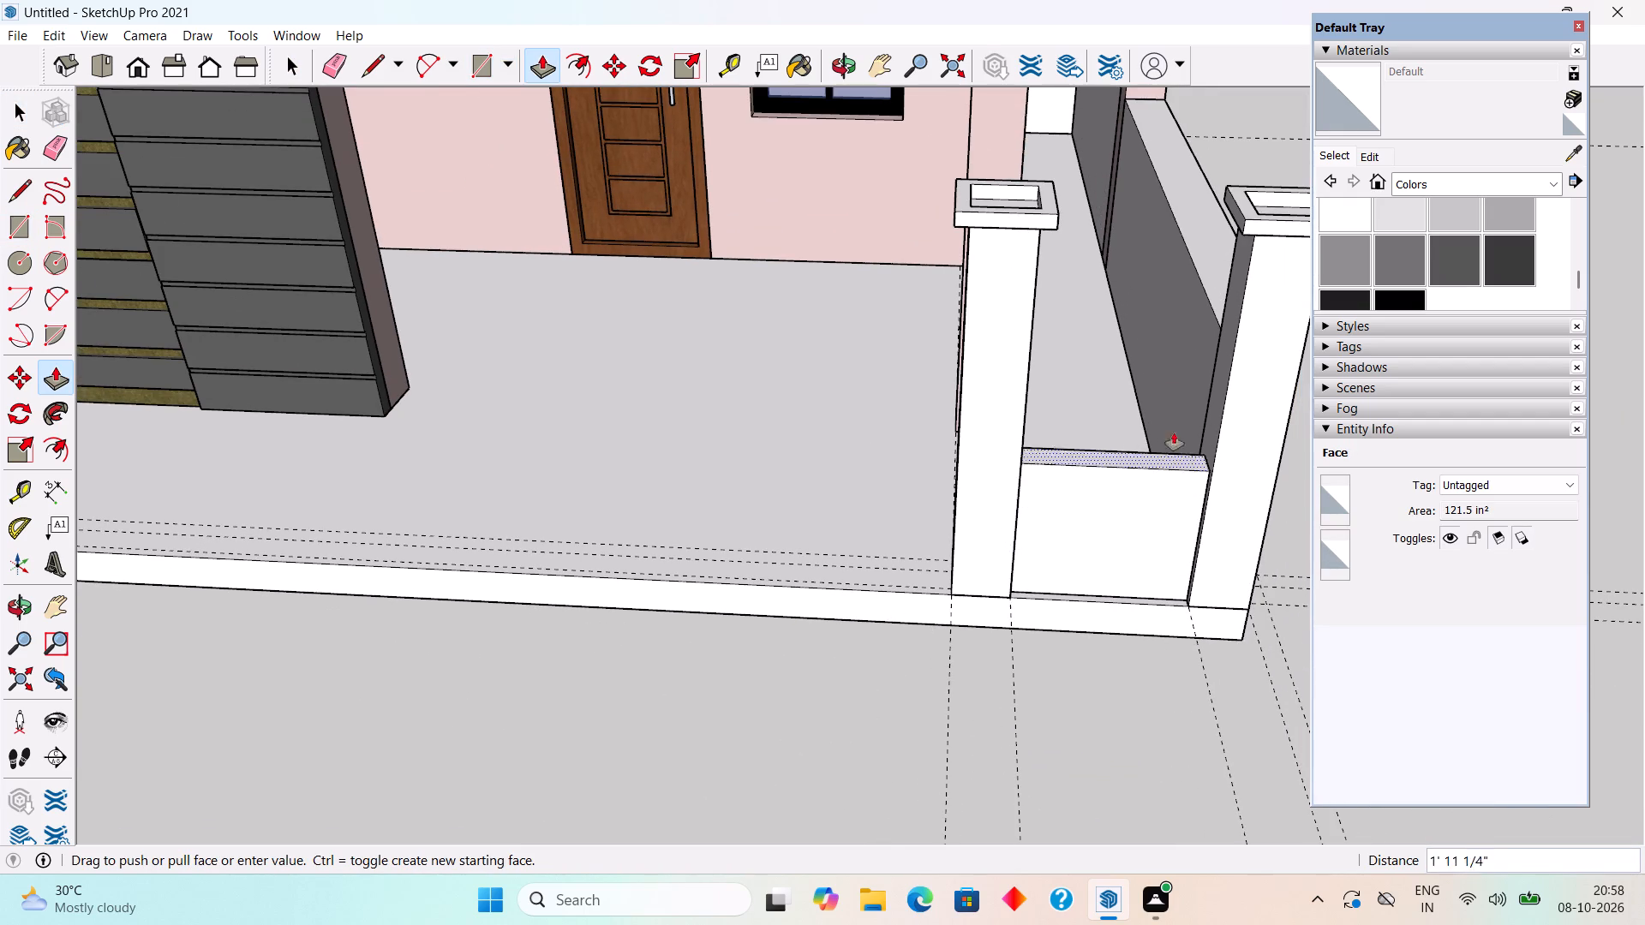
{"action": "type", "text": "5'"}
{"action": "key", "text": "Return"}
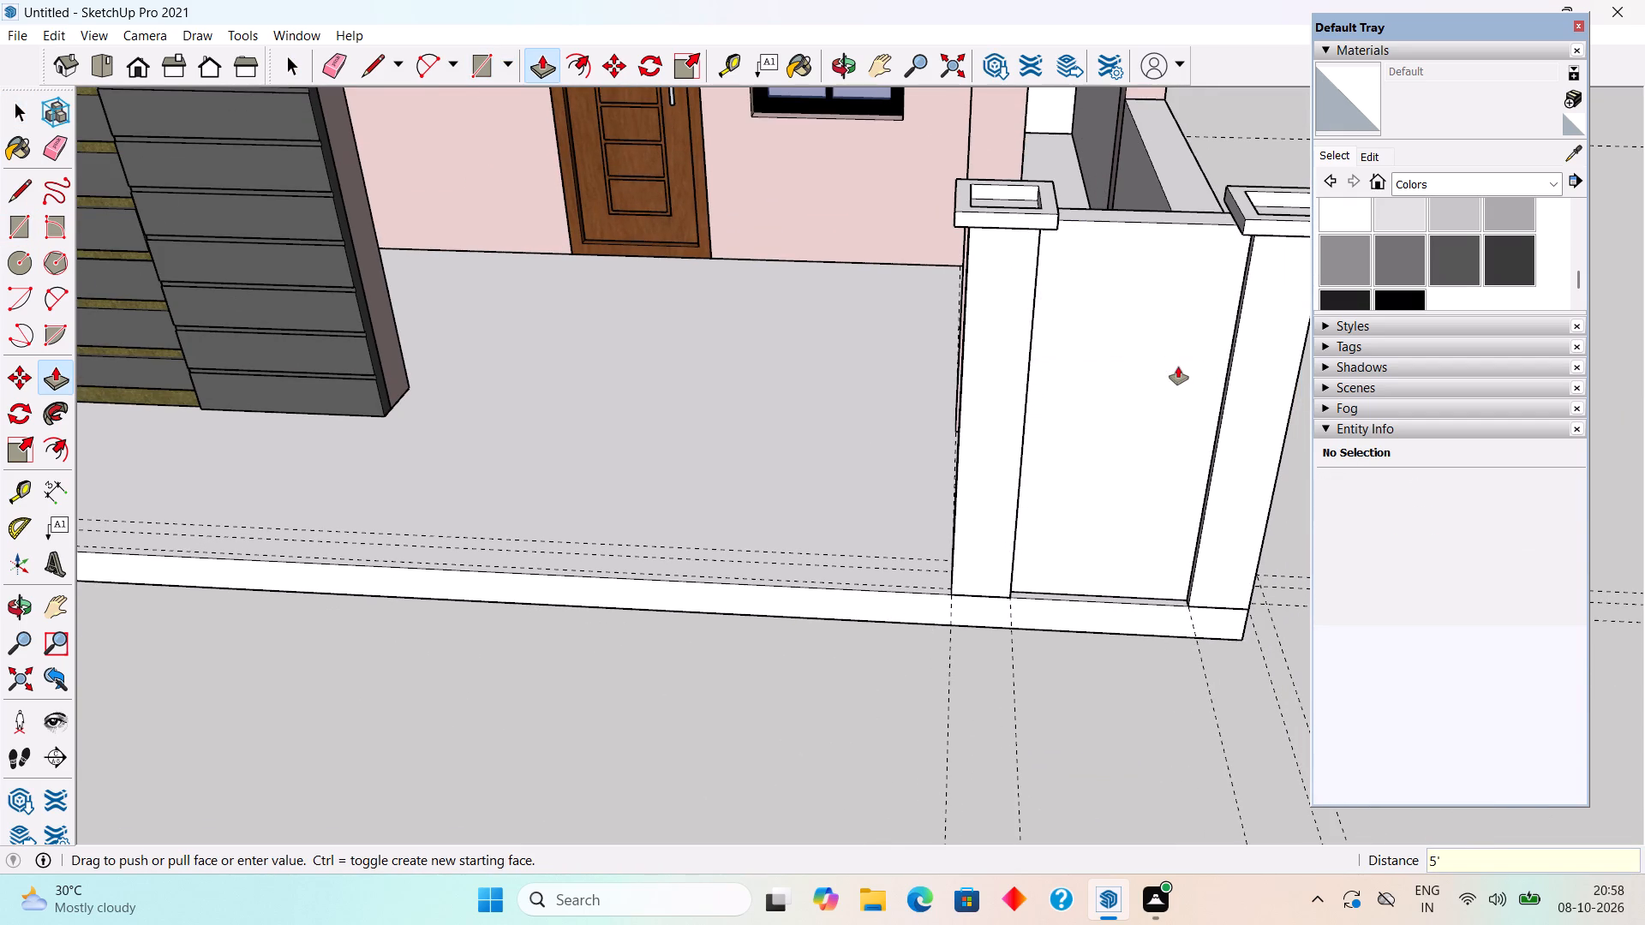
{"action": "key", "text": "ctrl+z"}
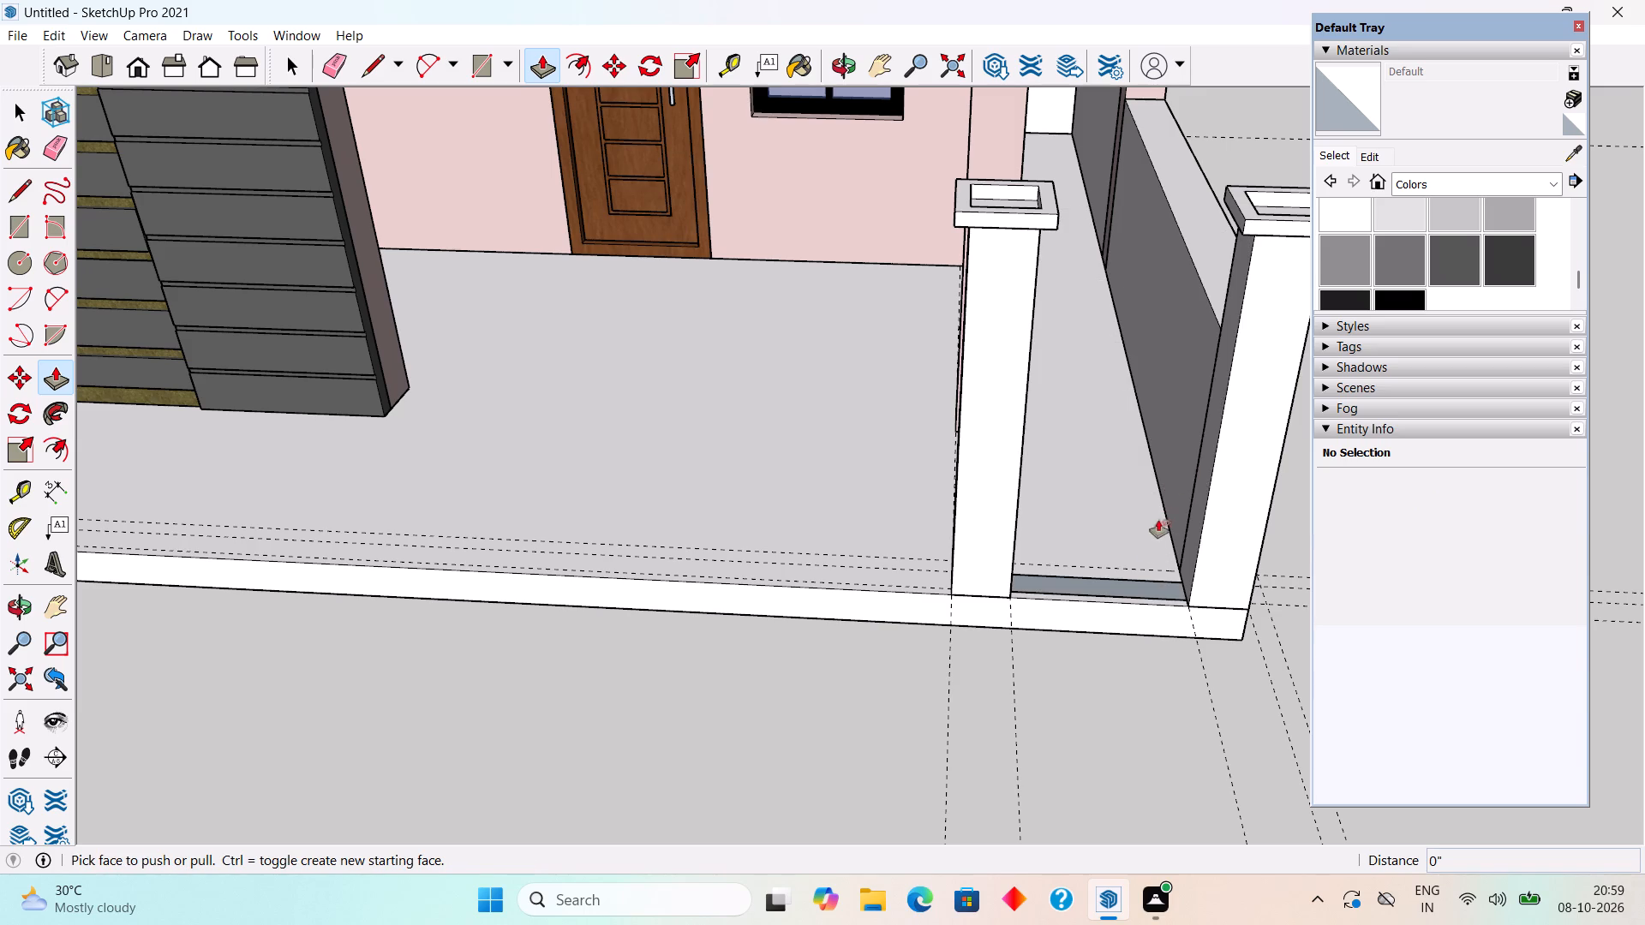
Extrude the rectangle between the gate pillars 4' upward into a wall panel.
{"action": "left_click", "coordinate": [1150, 593]}
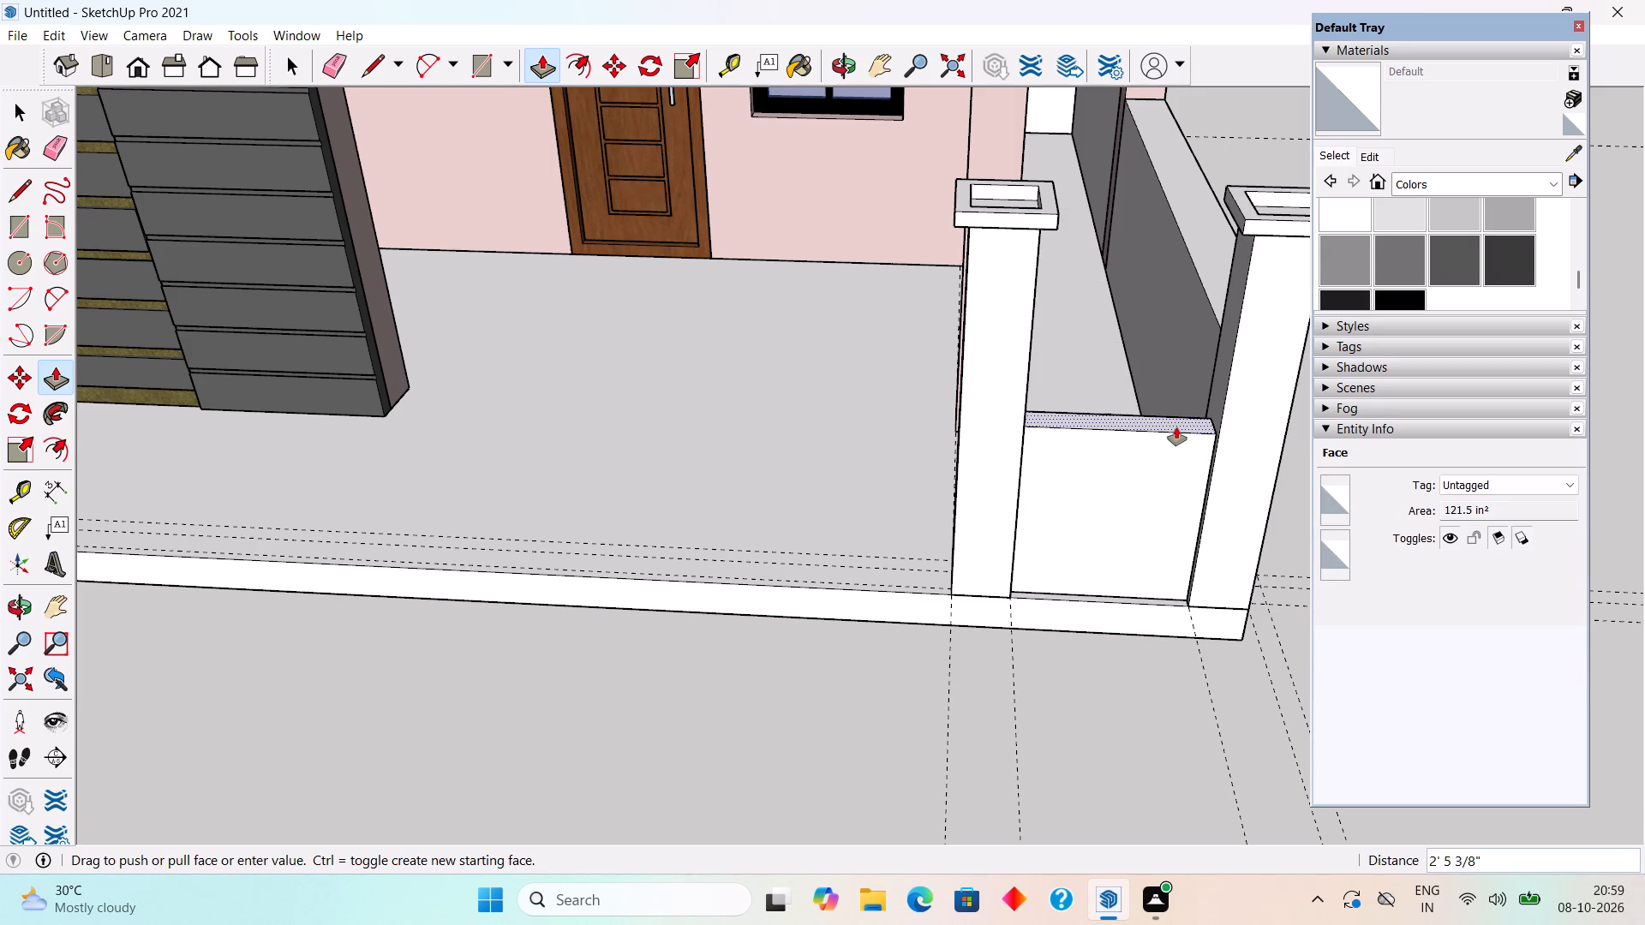
{"action": "type", "text": "4'"}
{"action": "key", "text": "Return"}
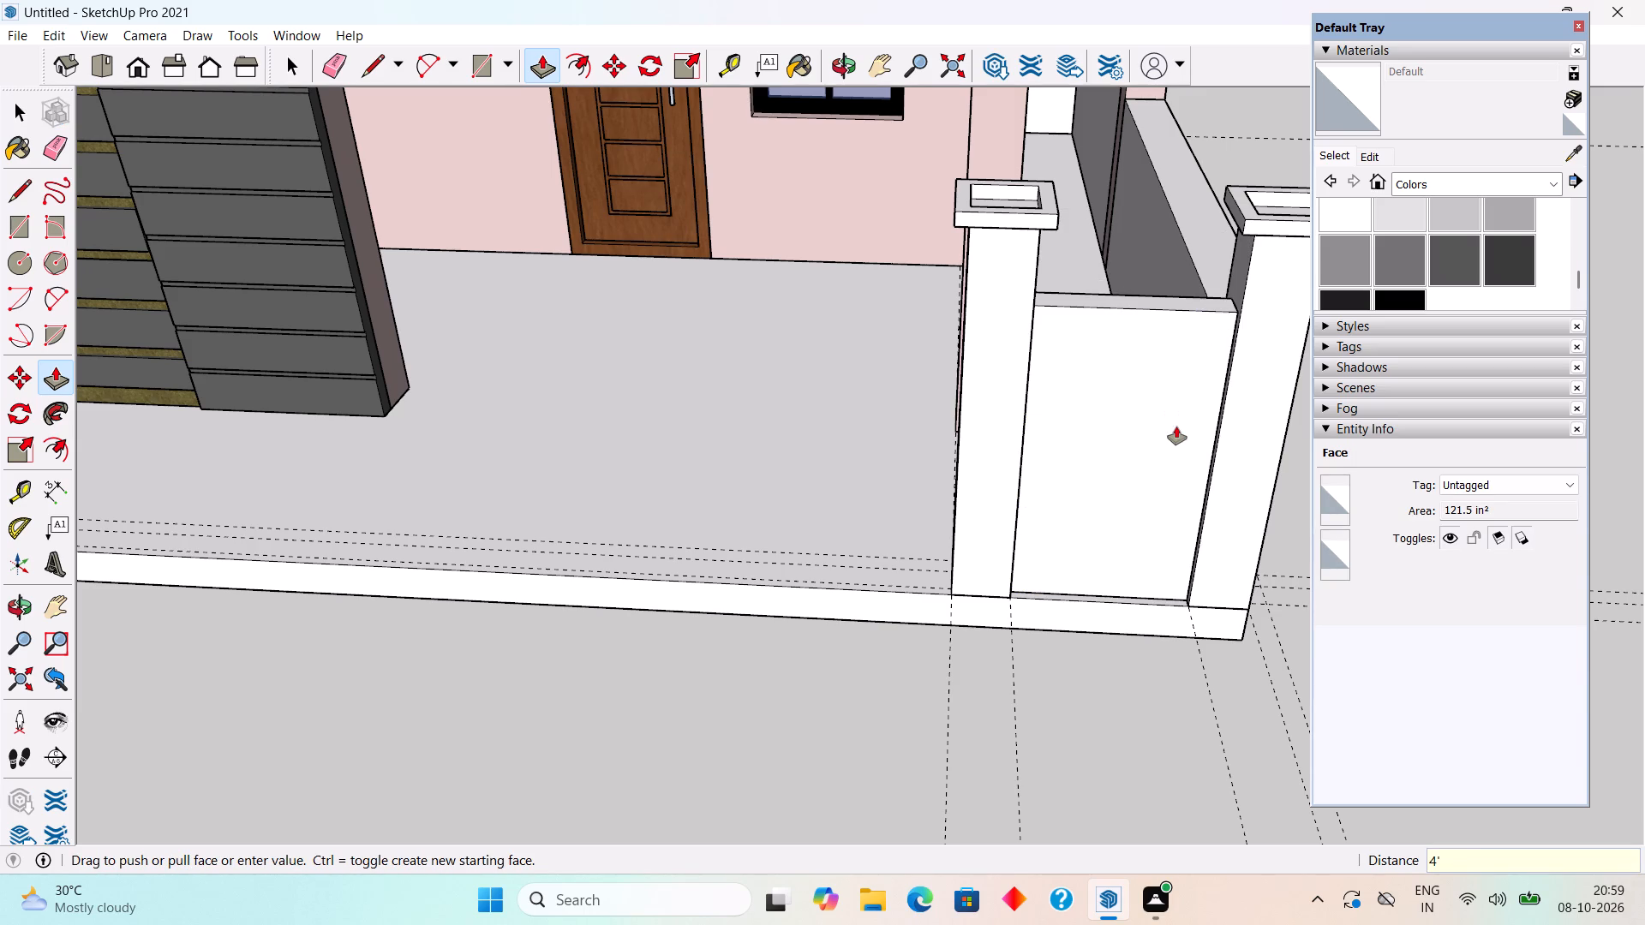
{"action": "key", "text": "space"}
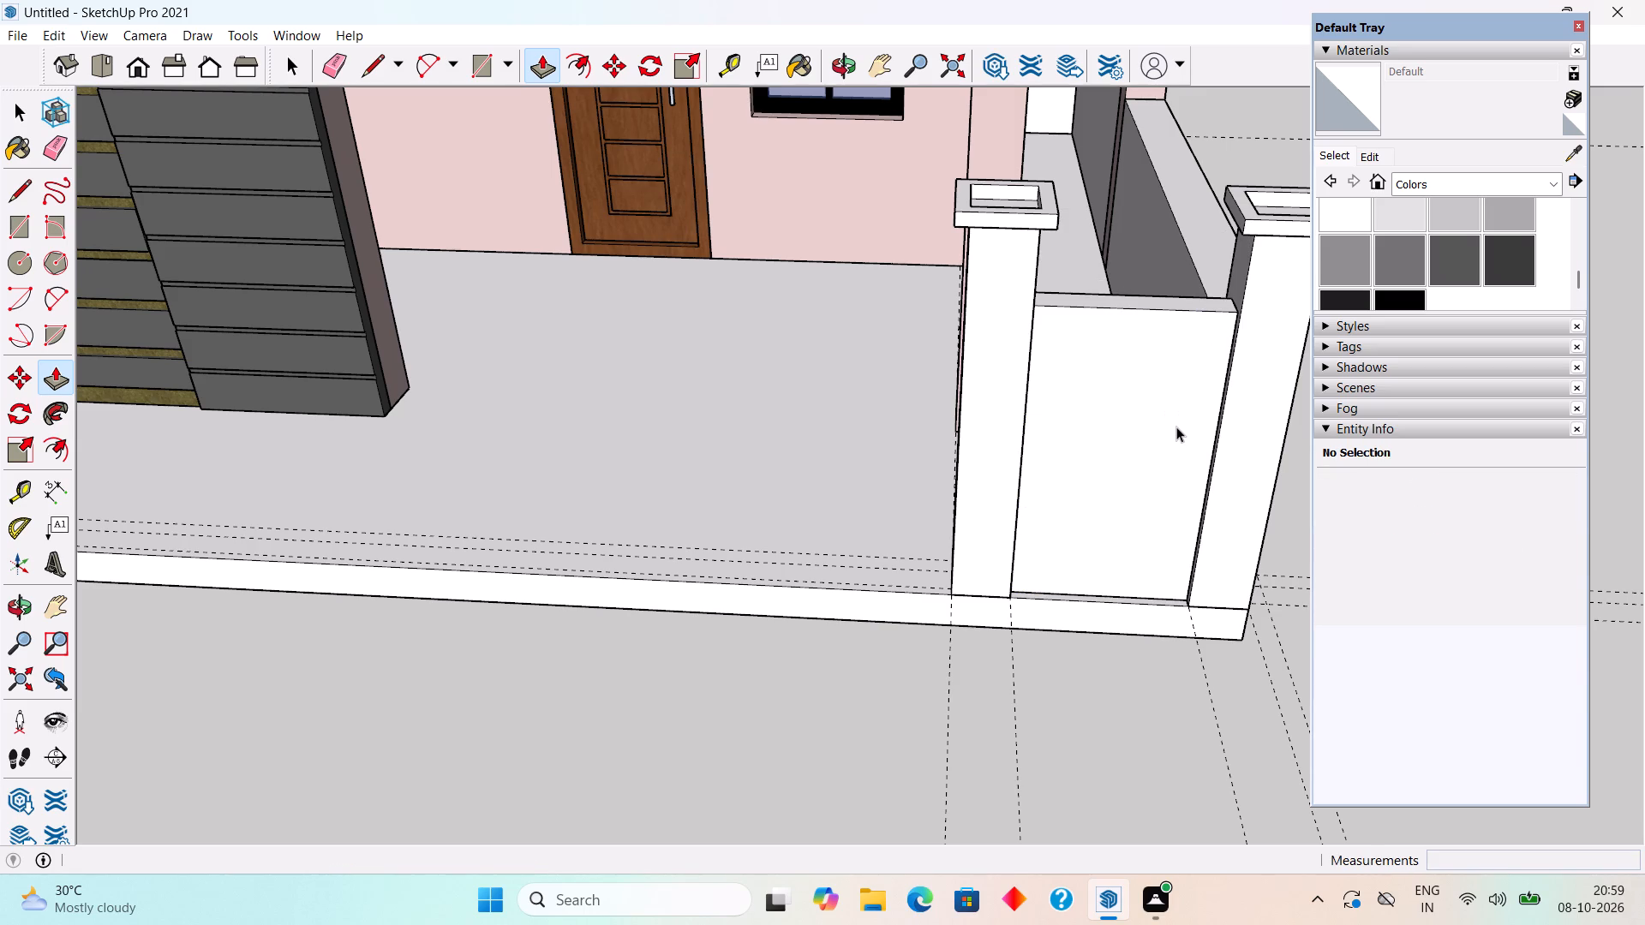
Group the whole new wall panel between the gate pillars.
{"action": "triple_click", "coordinate": [1176, 427]}
{"action": "right_click", "coordinate": [1177, 426]}
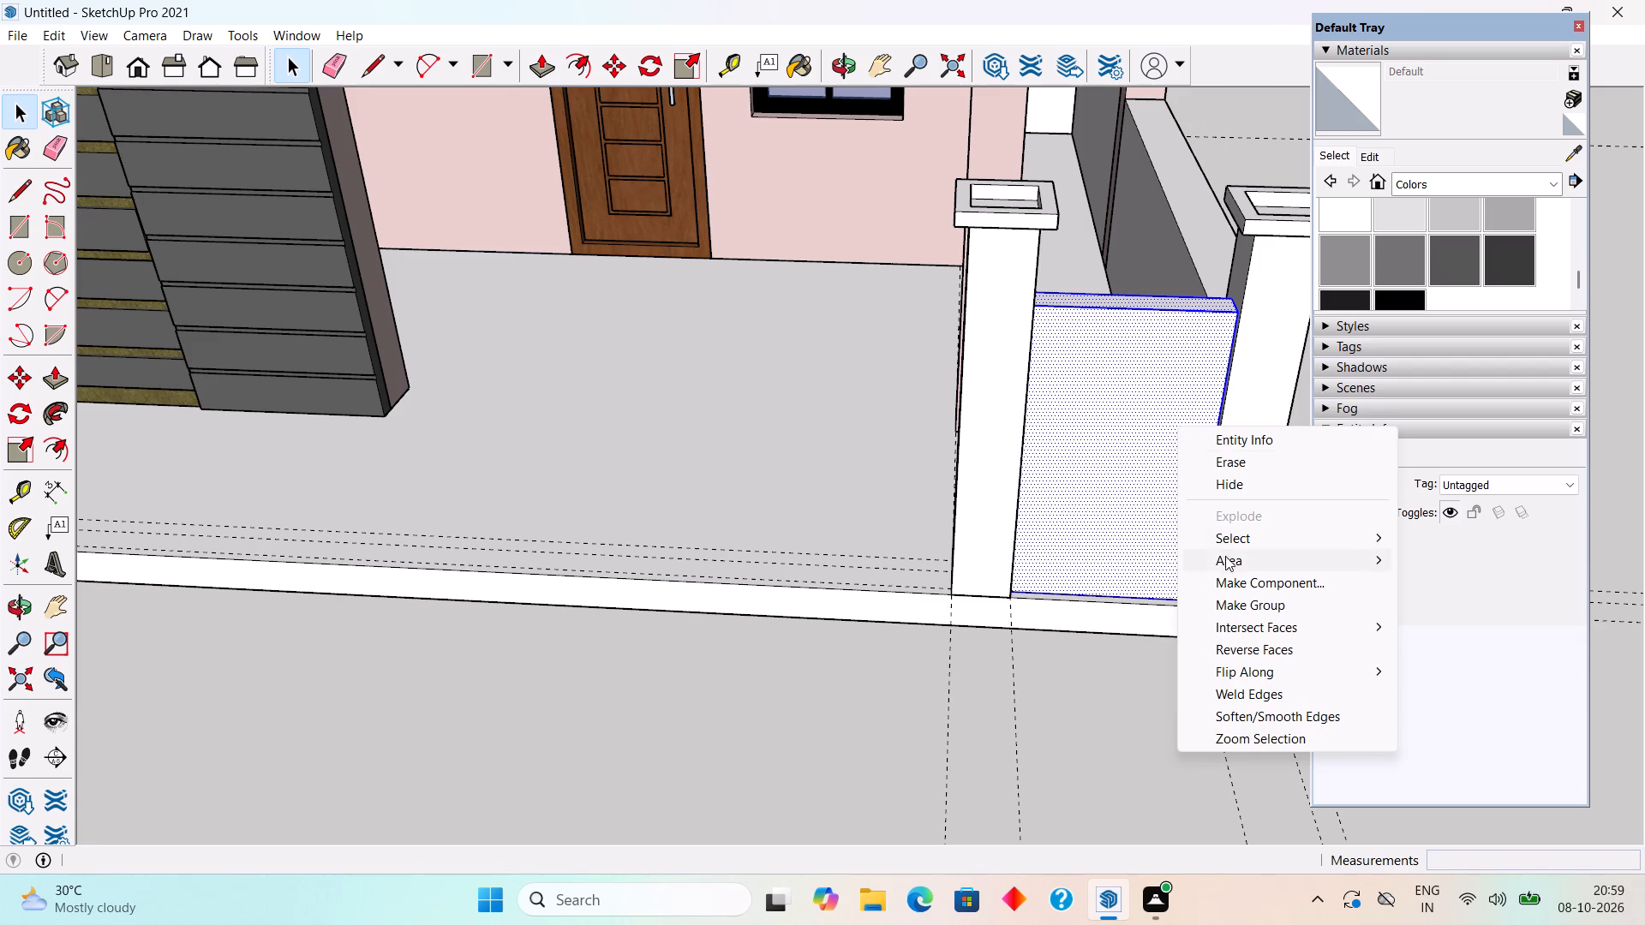
{"action": "left_click", "coordinate": [1235, 597]}
{"action": "left_click", "coordinate": [1195, 677]}
Place vertical guides along the front and back edges of the wall panel, running up the inner pillar face.
{"action": "scroll", "coordinate": [1196, 676], "scroll_direction": "down", "scroll_amount": 9}
{"action": "middle_click_drag", "start_coordinate": [1155, 633], "coordinate": [1151, 364]}
{"action": "scroll", "coordinate": [1160, 531], "scroll_direction": "up", "scroll_amount": 1}
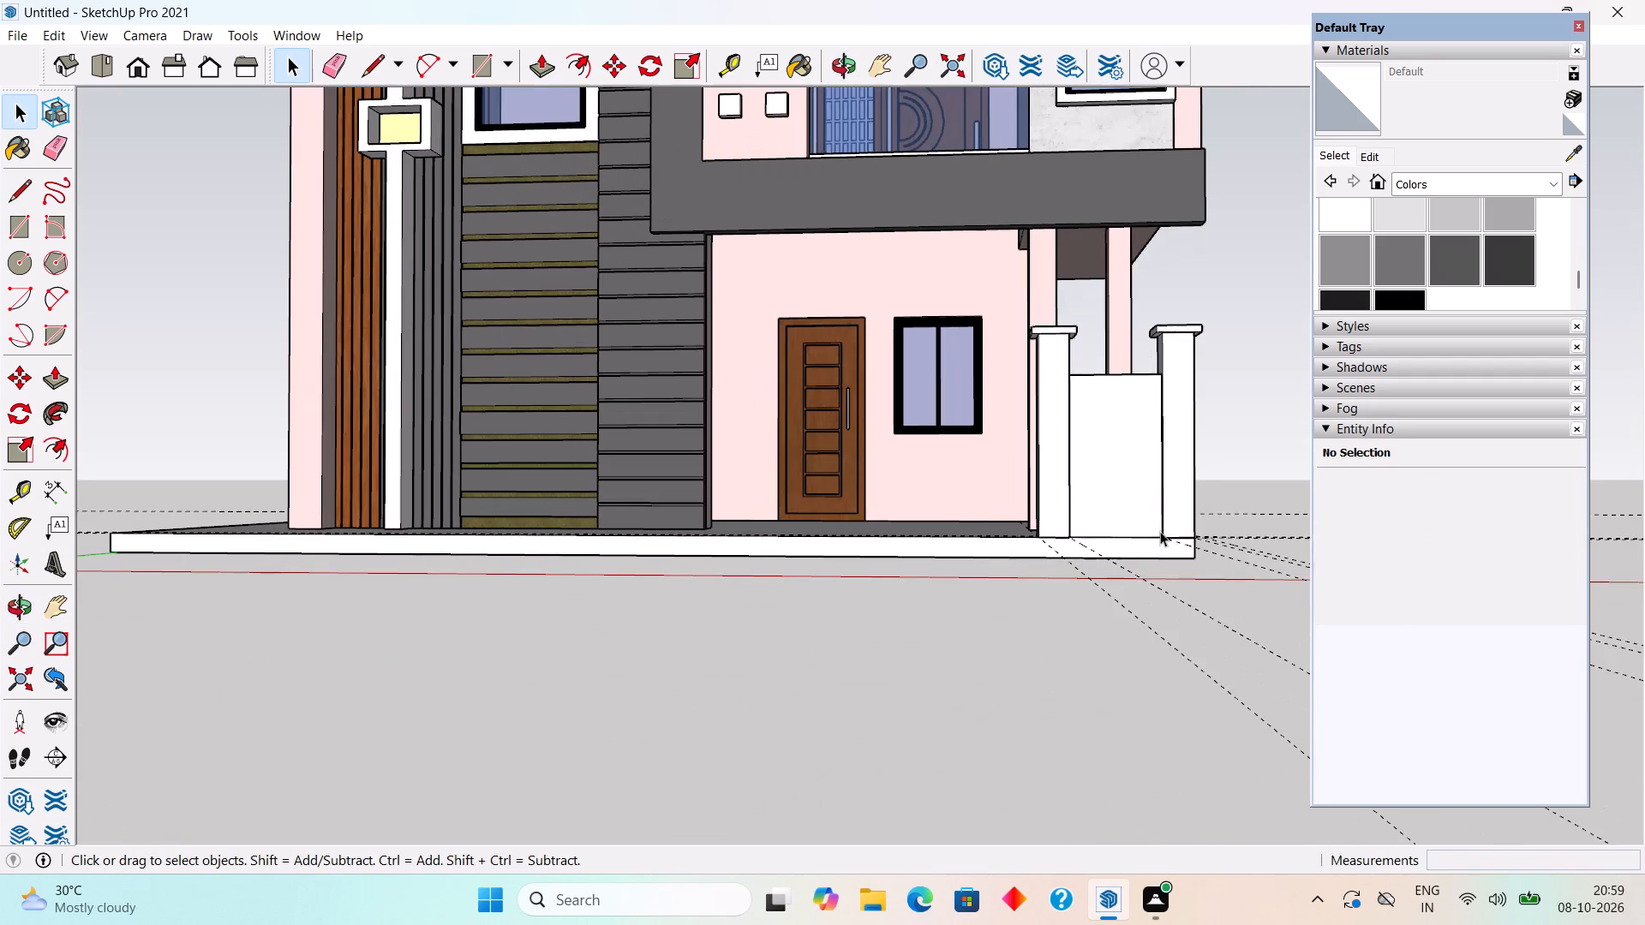
{"action": "middle_click_drag", "start_coordinate": [1153, 421], "coordinate": [993, 472]}
{"action": "scroll", "coordinate": [986, 462], "scroll_direction": "up", "scroll_amount": 4}
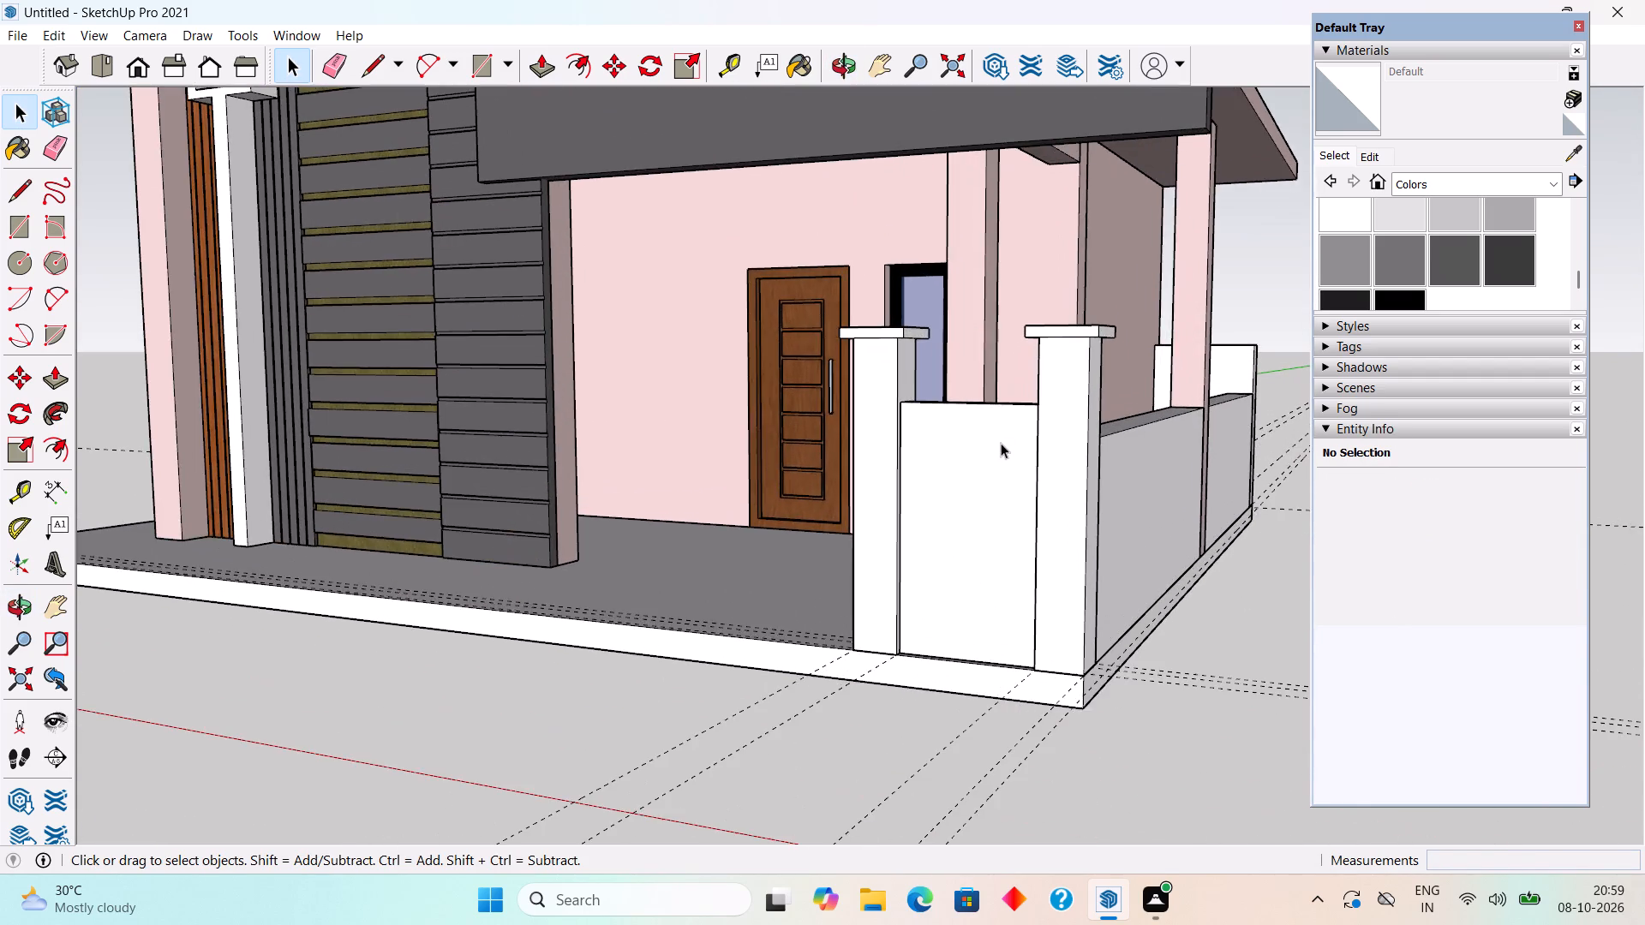
{"action": "middle_click_drag", "start_coordinate": [1000, 450], "coordinate": [955, 512]}
{"action": "scroll", "coordinate": [936, 518], "scroll_direction": "up", "scroll_amount": 9}
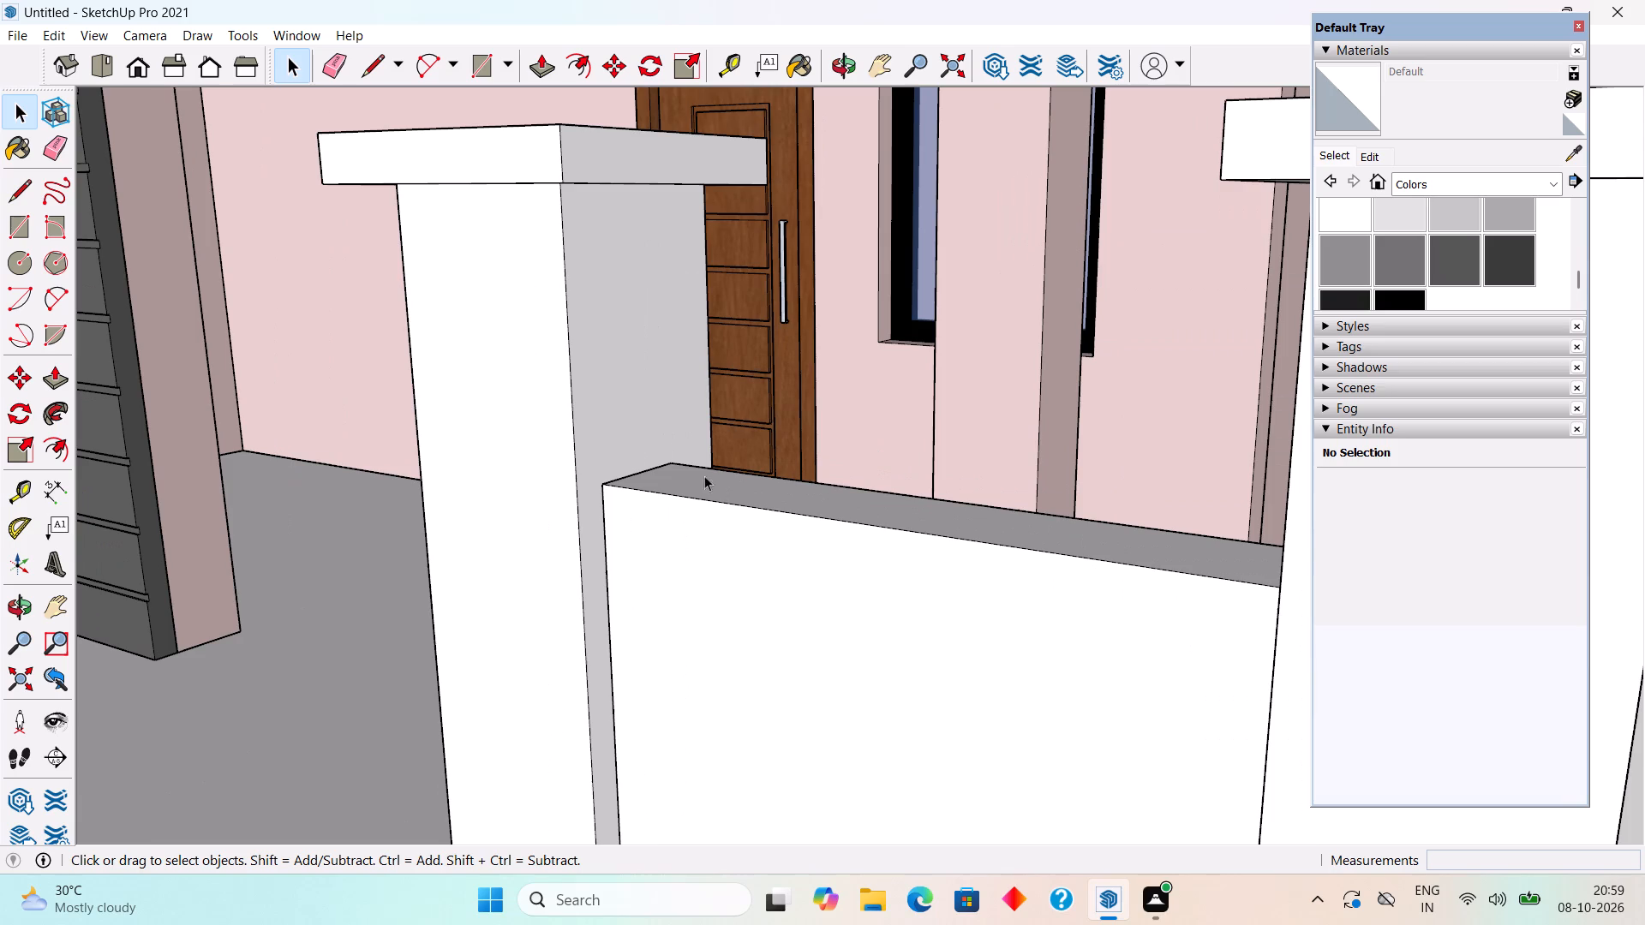
{"action": "middle_click_drag", "start_coordinate": [596, 436], "coordinate": [468, 492]}
{"action": "middle_click_drag", "start_coordinate": [725, 355], "coordinate": [656, 386]}
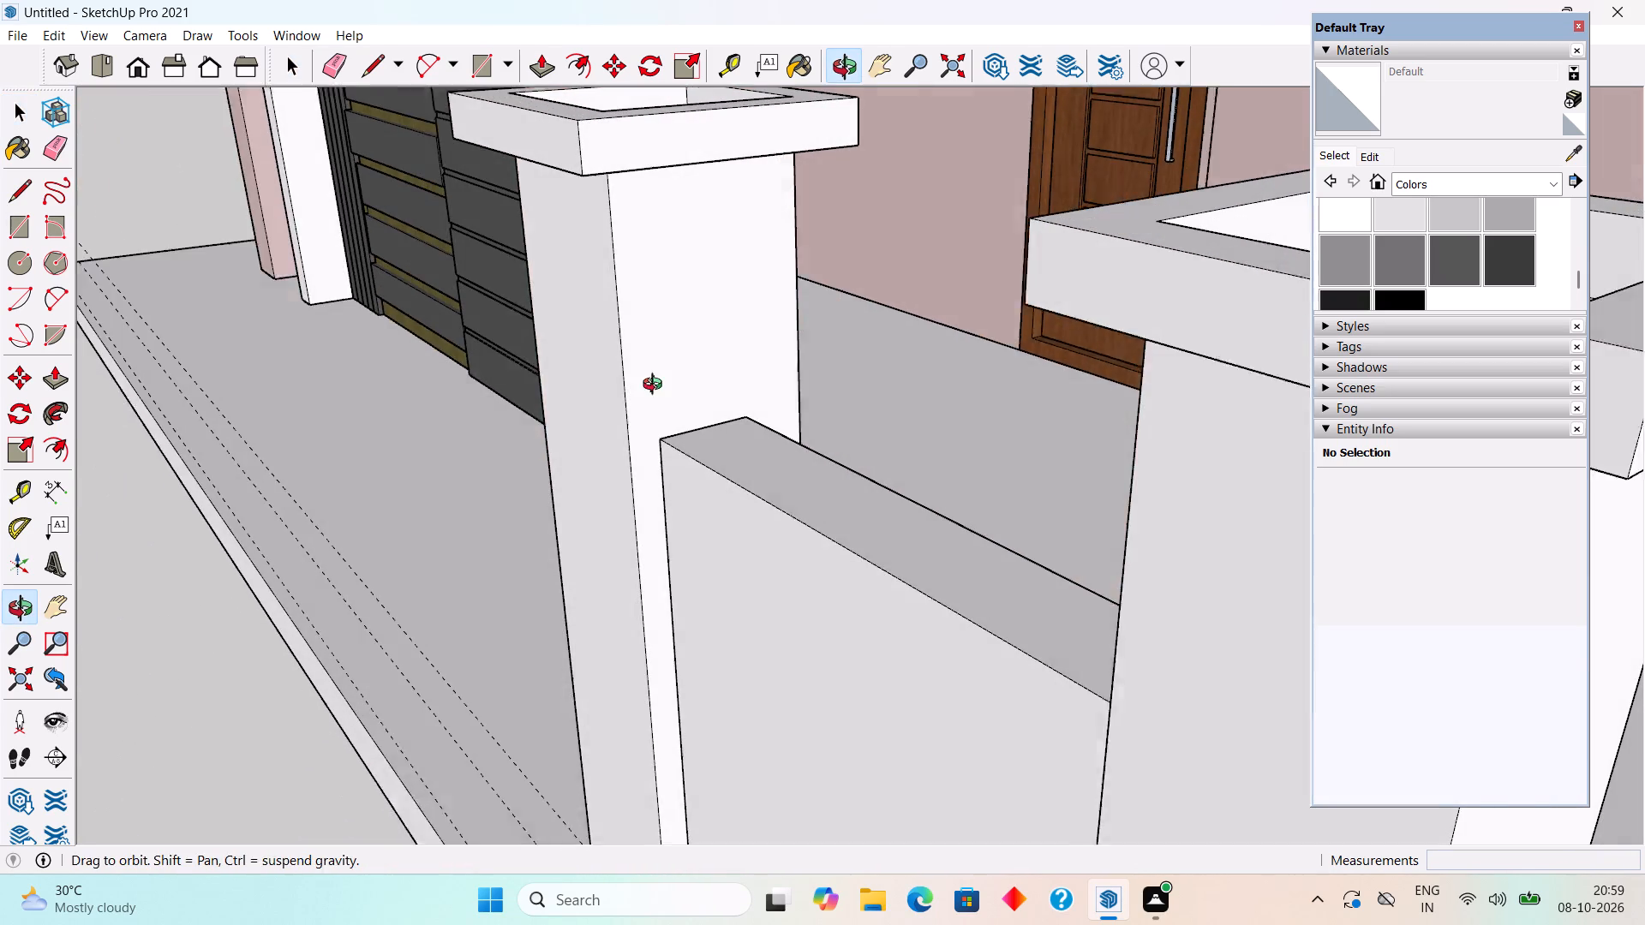
{"action": "middle_click_drag", "start_coordinate": [656, 386], "coordinate": [649, 386]}
{"action": "key", "text": "t"}
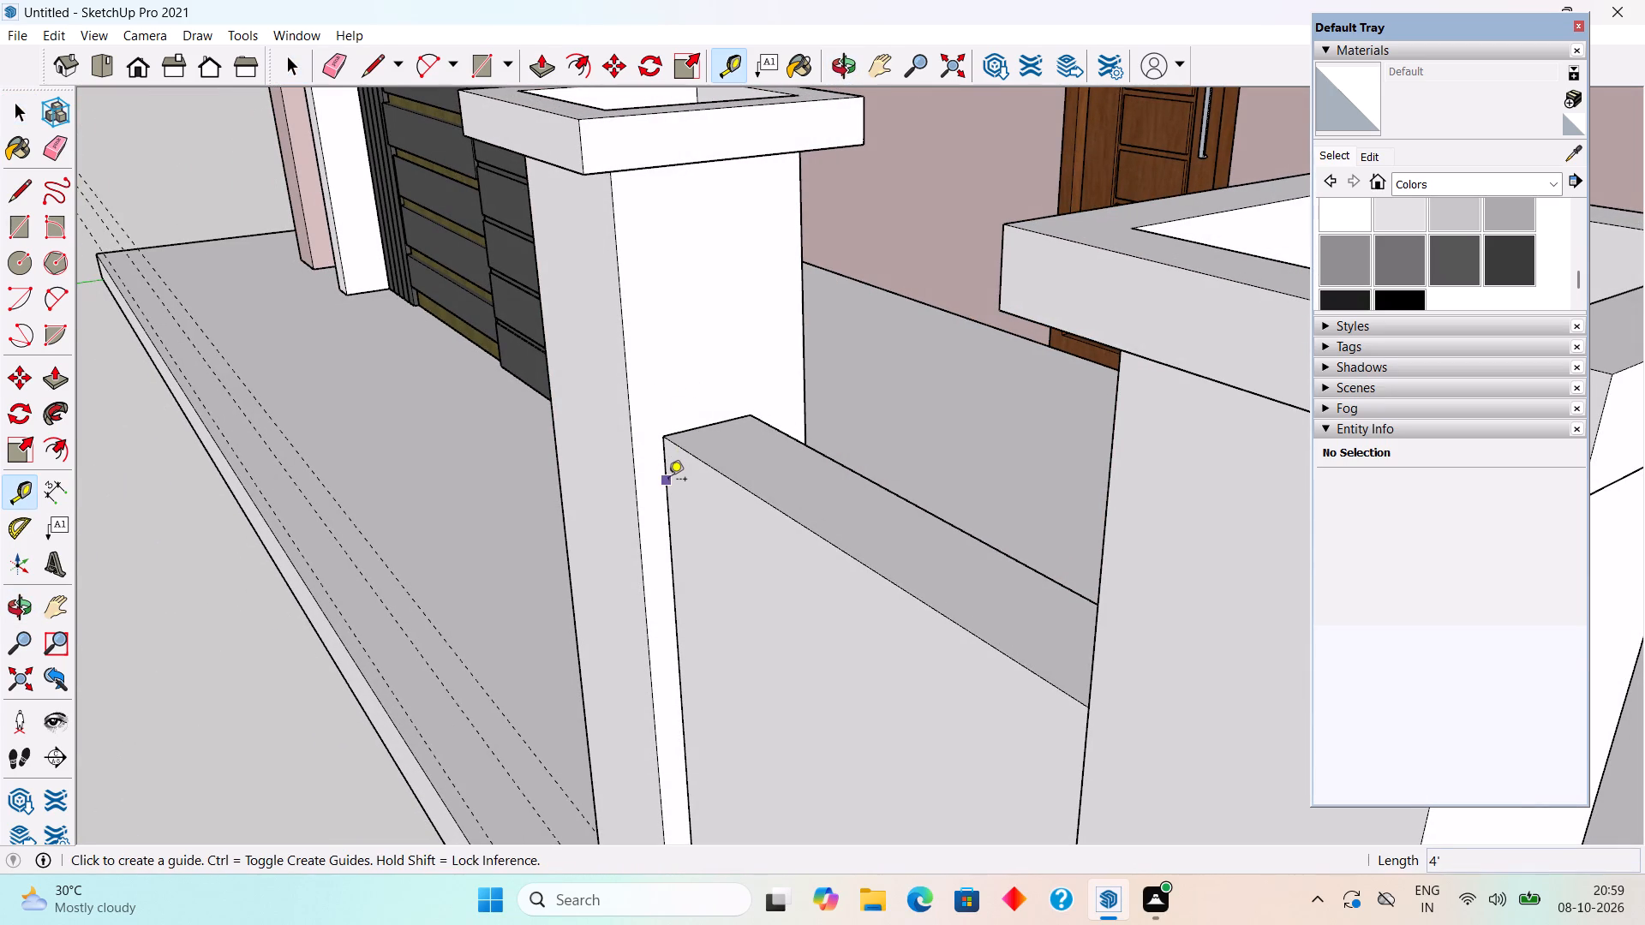
{"action": "double_click", "coordinate": [668, 480]}
{"action": "middle_click_drag", "start_coordinate": [874, 447], "coordinate": [851, 463]}
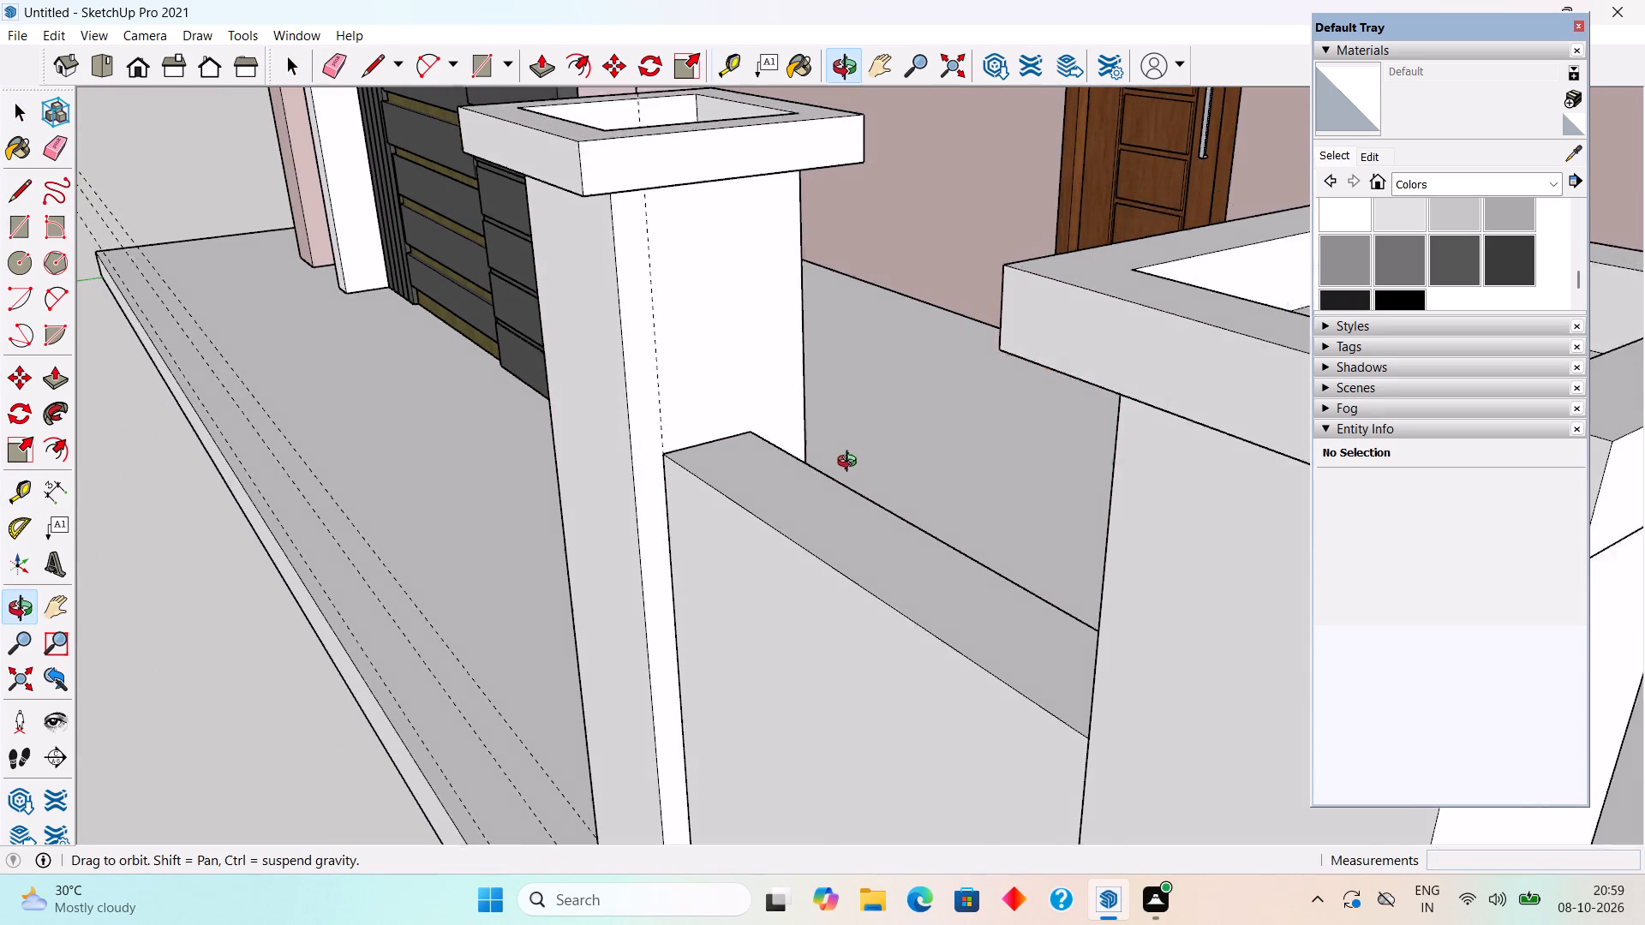
{"action": "middle_click_drag", "start_coordinate": [851, 463], "coordinate": [712, 438]}
{"action": "scroll", "coordinate": [712, 438], "scroll_direction": "down", "scroll_amount": 4}
{"action": "middle_click_drag", "start_coordinate": [419, 440], "coordinate": [362, 457]}
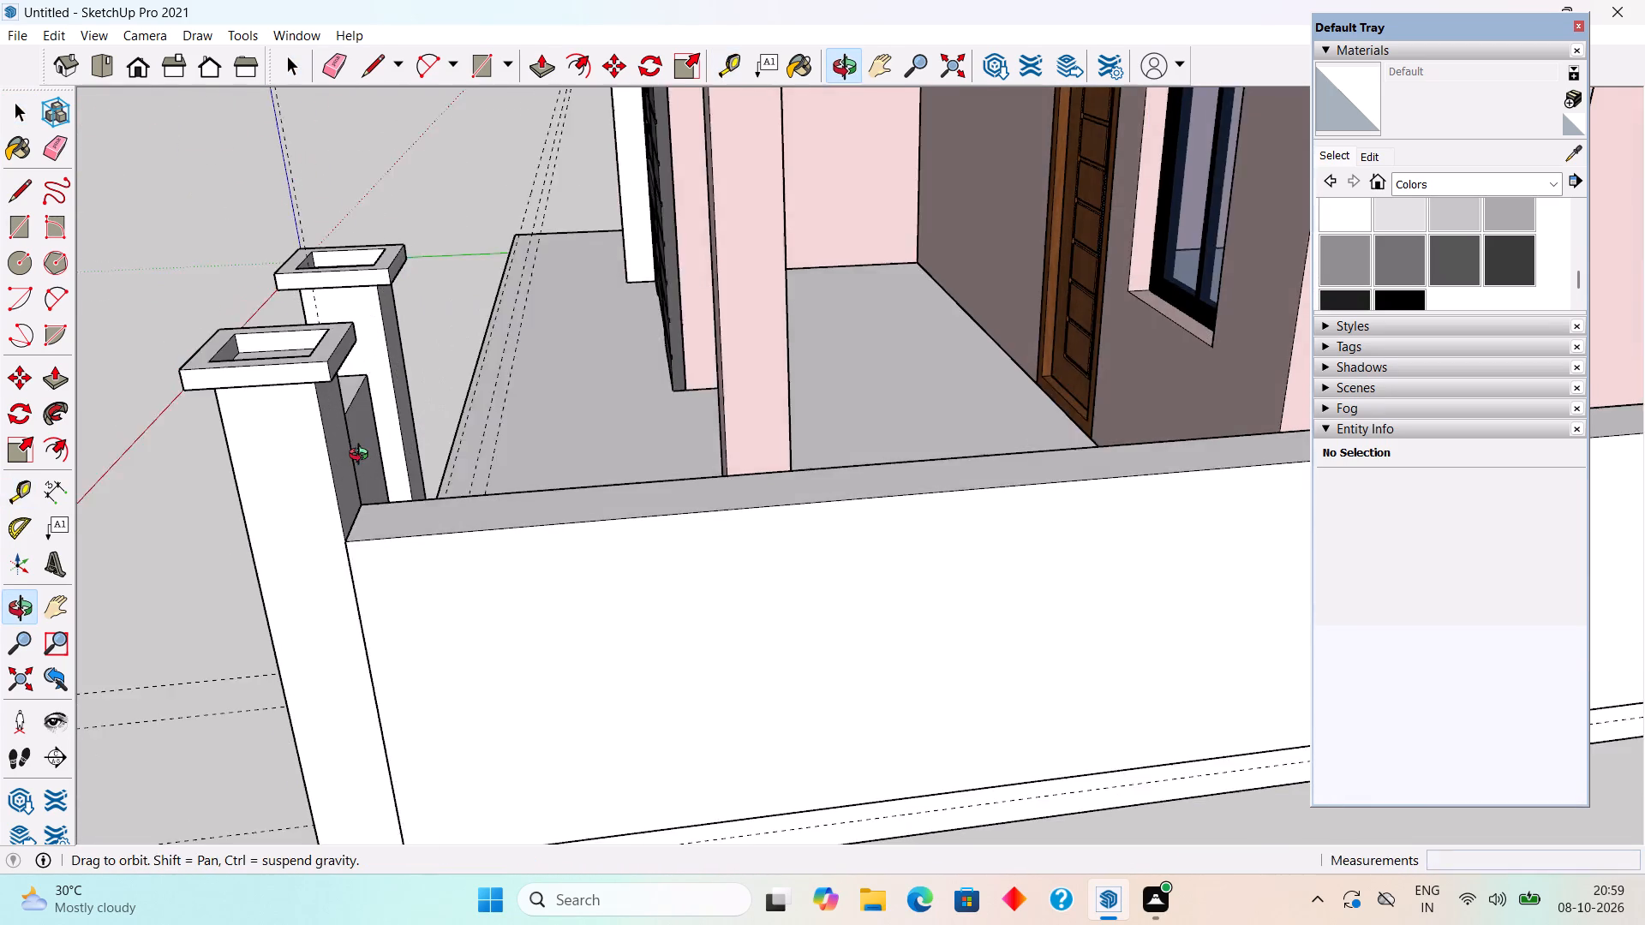
{"action": "middle_click_drag", "start_coordinate": [362, 457], "coordinate": [333, 464]}
{"action": "scroll", "coordinate": [373, 435], "scroll_direction": "up", "scroll_amount": 5}
{"action": "double_click", "coordinate": [366, 418]}
{"action": "scroll", "coordinate": [366, 415], "scroll_direction": "down", "scroll_amount": 4}
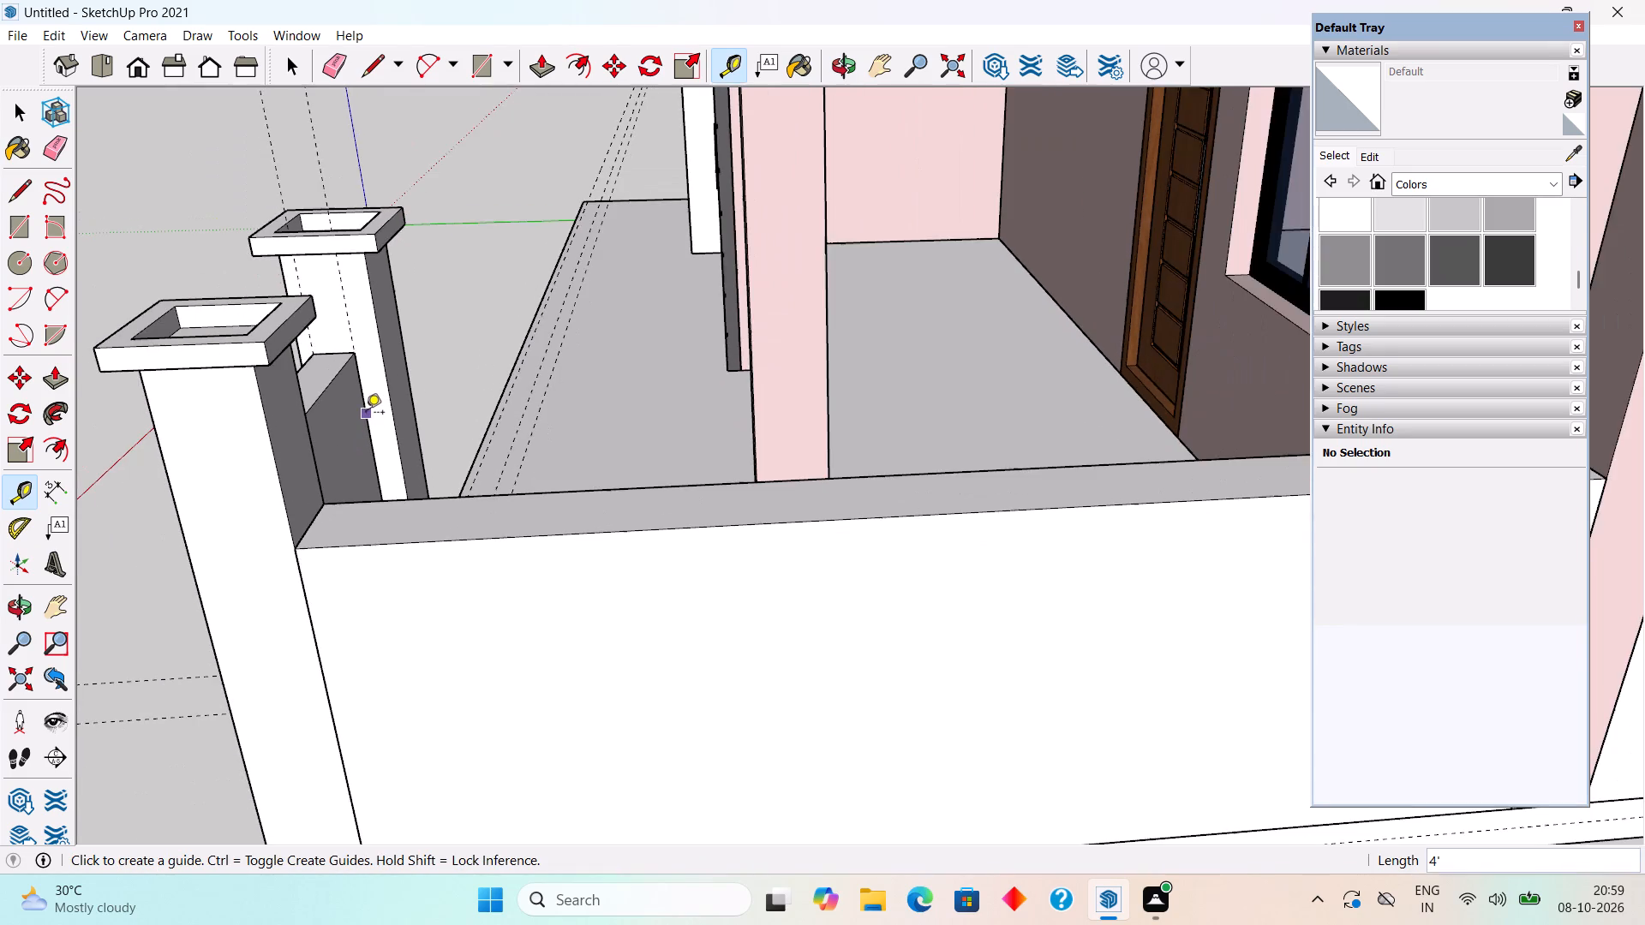
{"action": "middle_click_drag", "start_coordinate": [365, 436], "coordinate": [671, 378]}
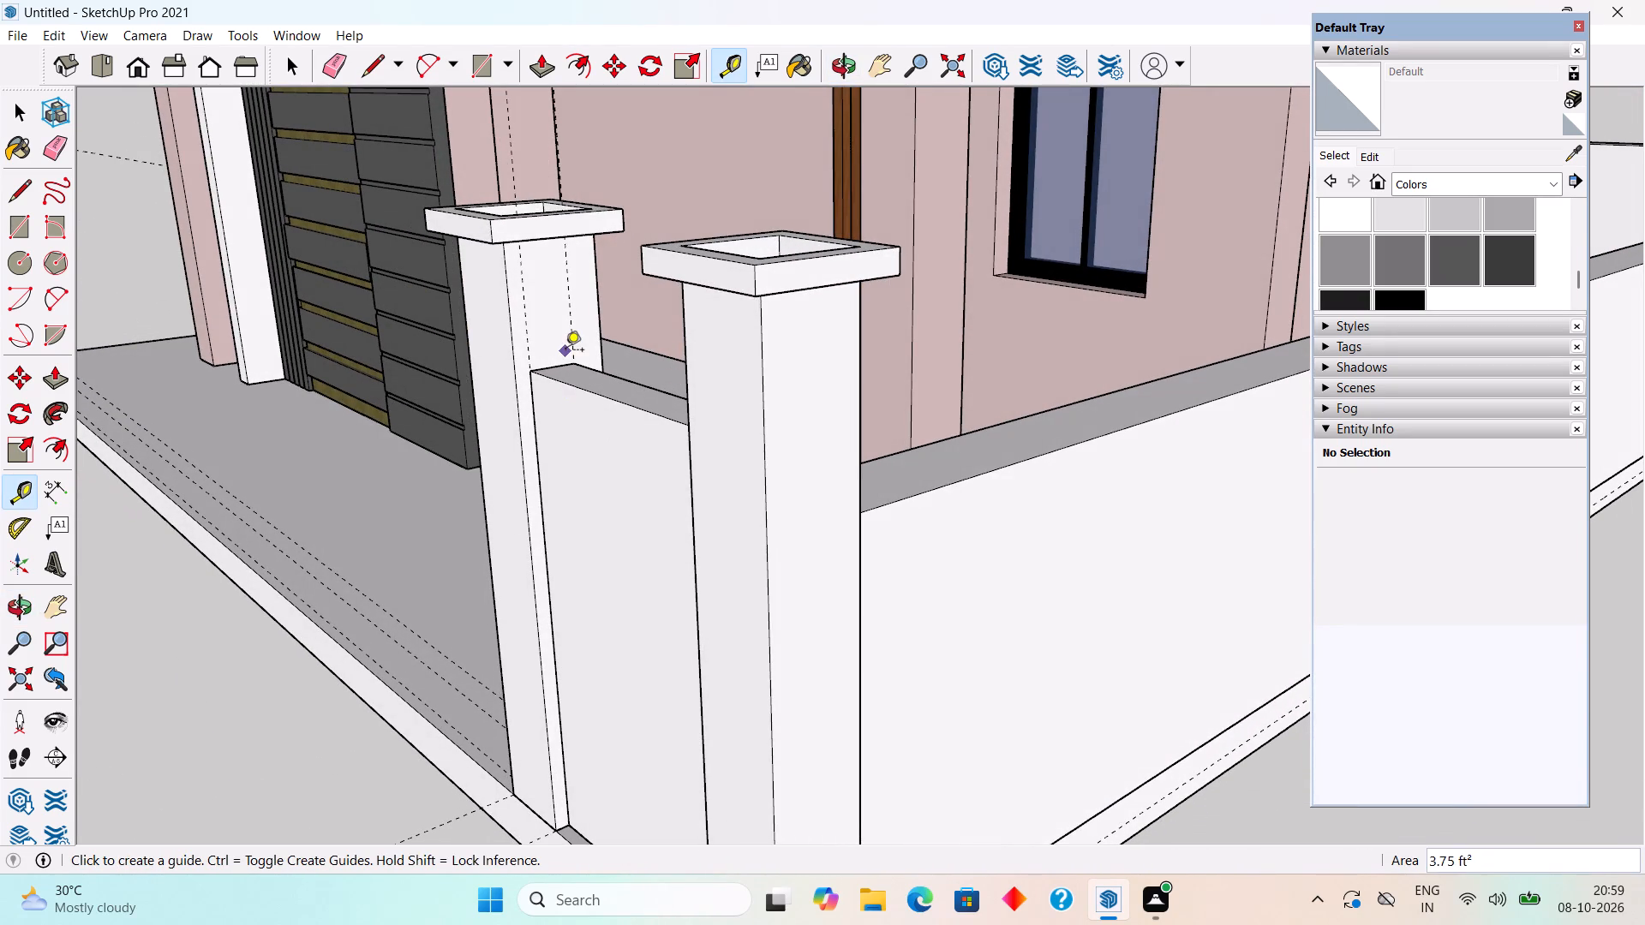
Draw a rectangle about 1 5/8" high by 4 1/2" wide between the guides on the pillar face, above the panel.
{"action": "key", "text": "space"}
{"action": "type", "text": "r"}
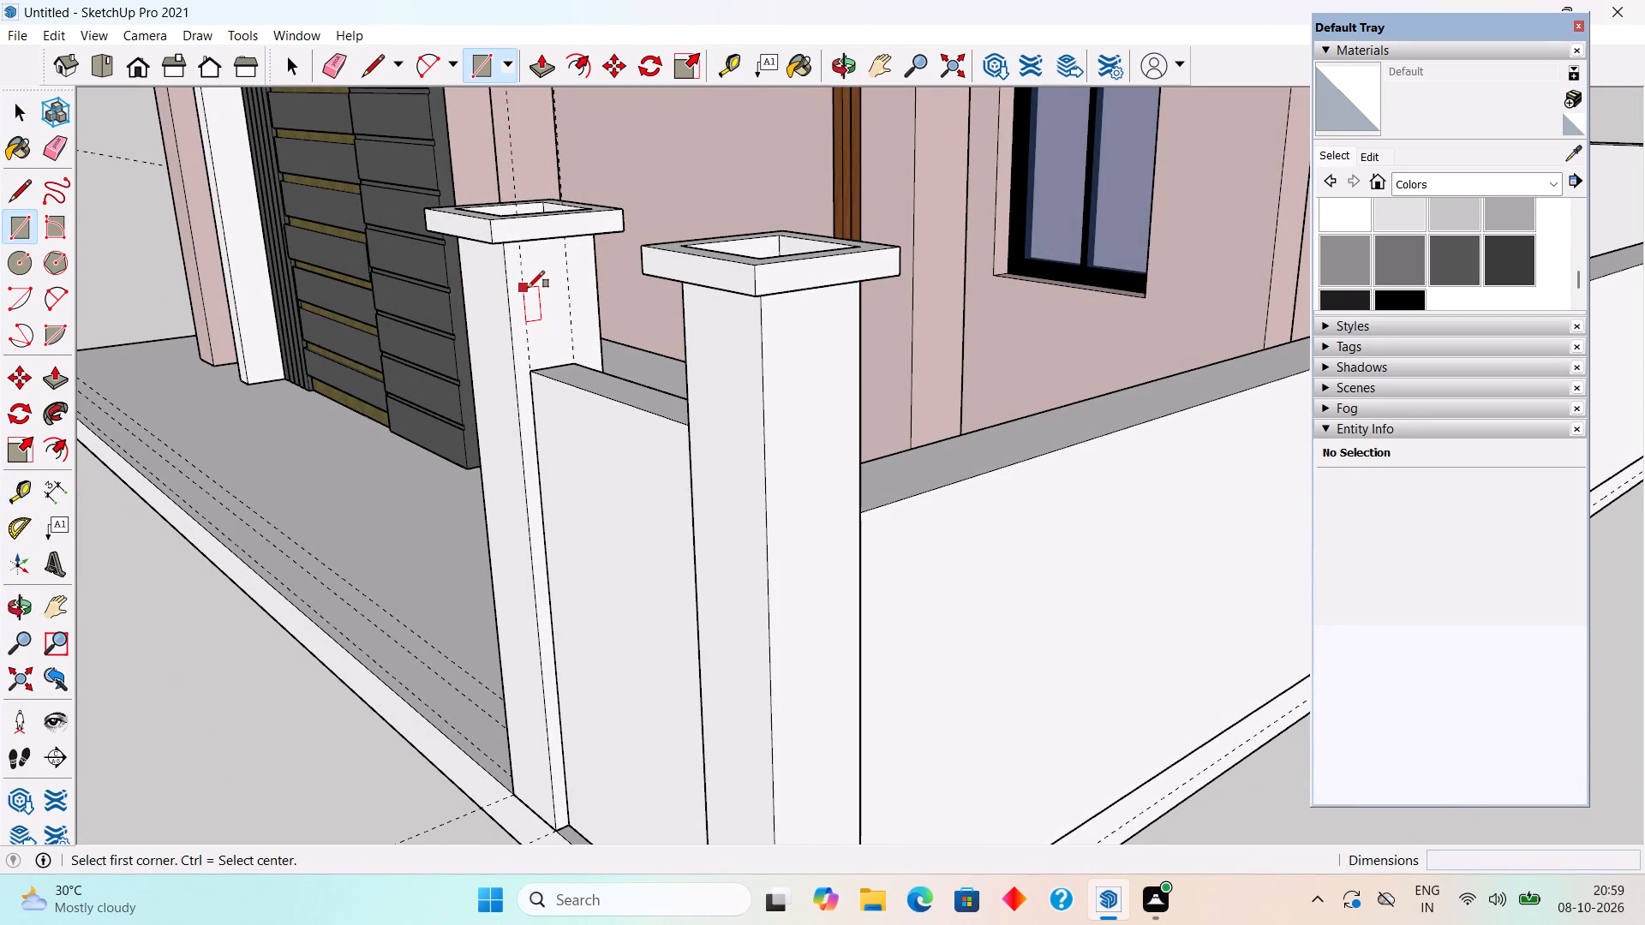
{"action": "left_click", "coordinate": [528, 288]}
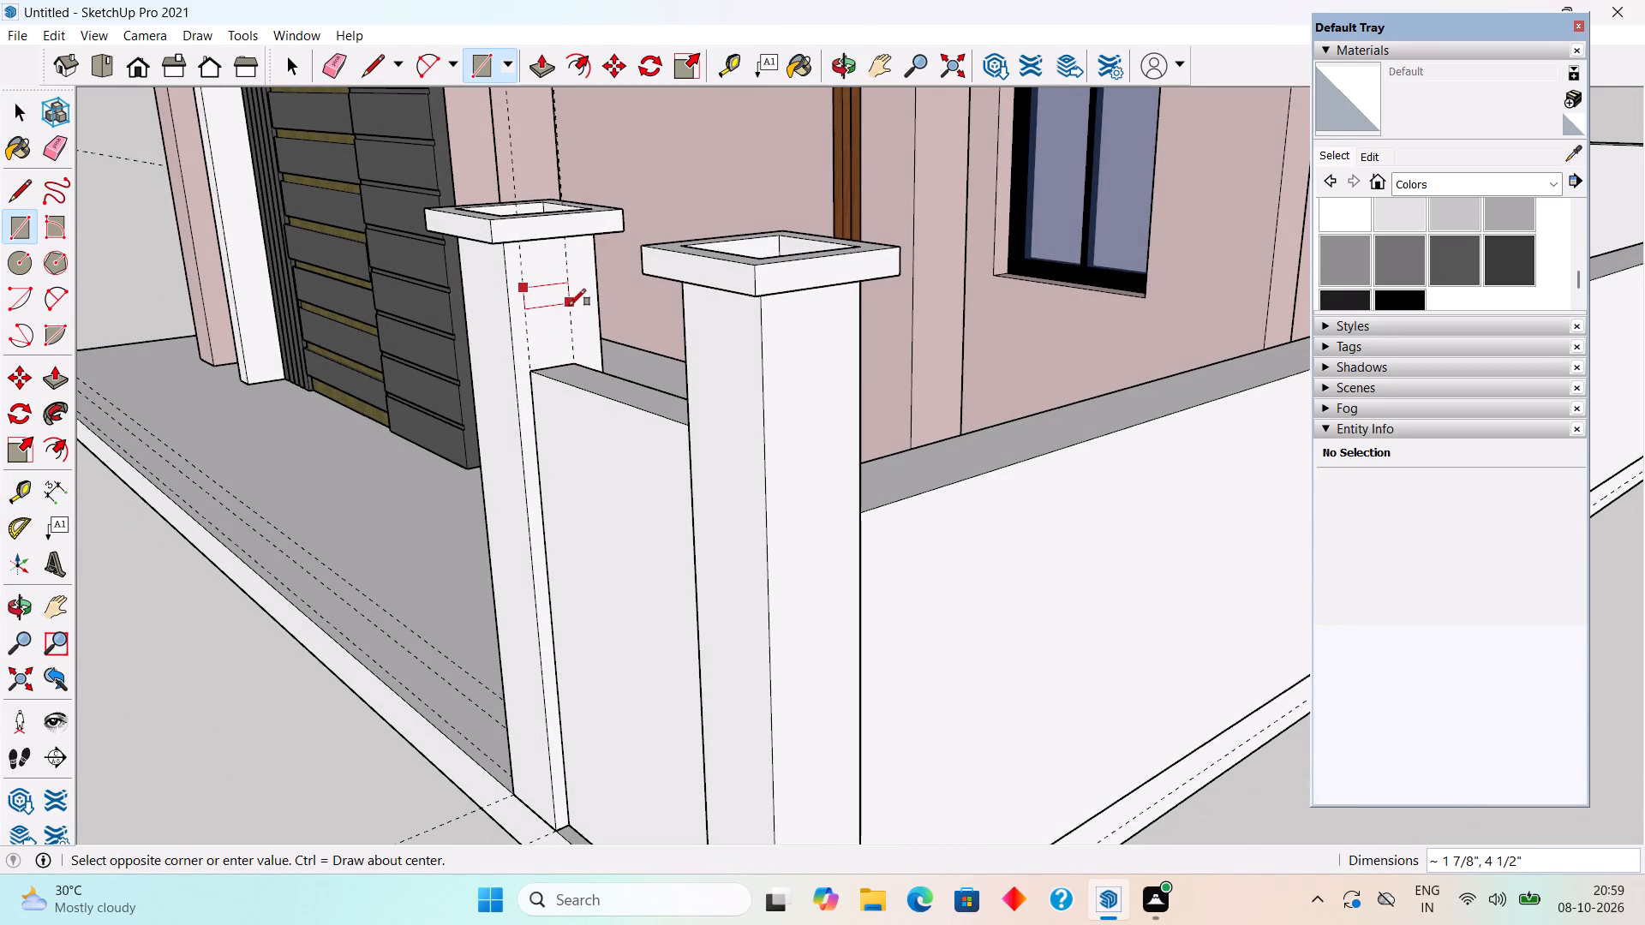
{"action": "left_click", "coordinate": [571, 300]}
{"action": "key", "text": "space"}
Extrude the small rectangle 2' 3" across to the opposite gate pillar as a horizontal bar.
{"action": "scroll", "coordinate": [572, 318], "scroll_direction": "down", "scroll_amount": 1}
{"action": "middle_click_drag", "start_coordinate": [608, 352], "coordinate": [668, 341]}
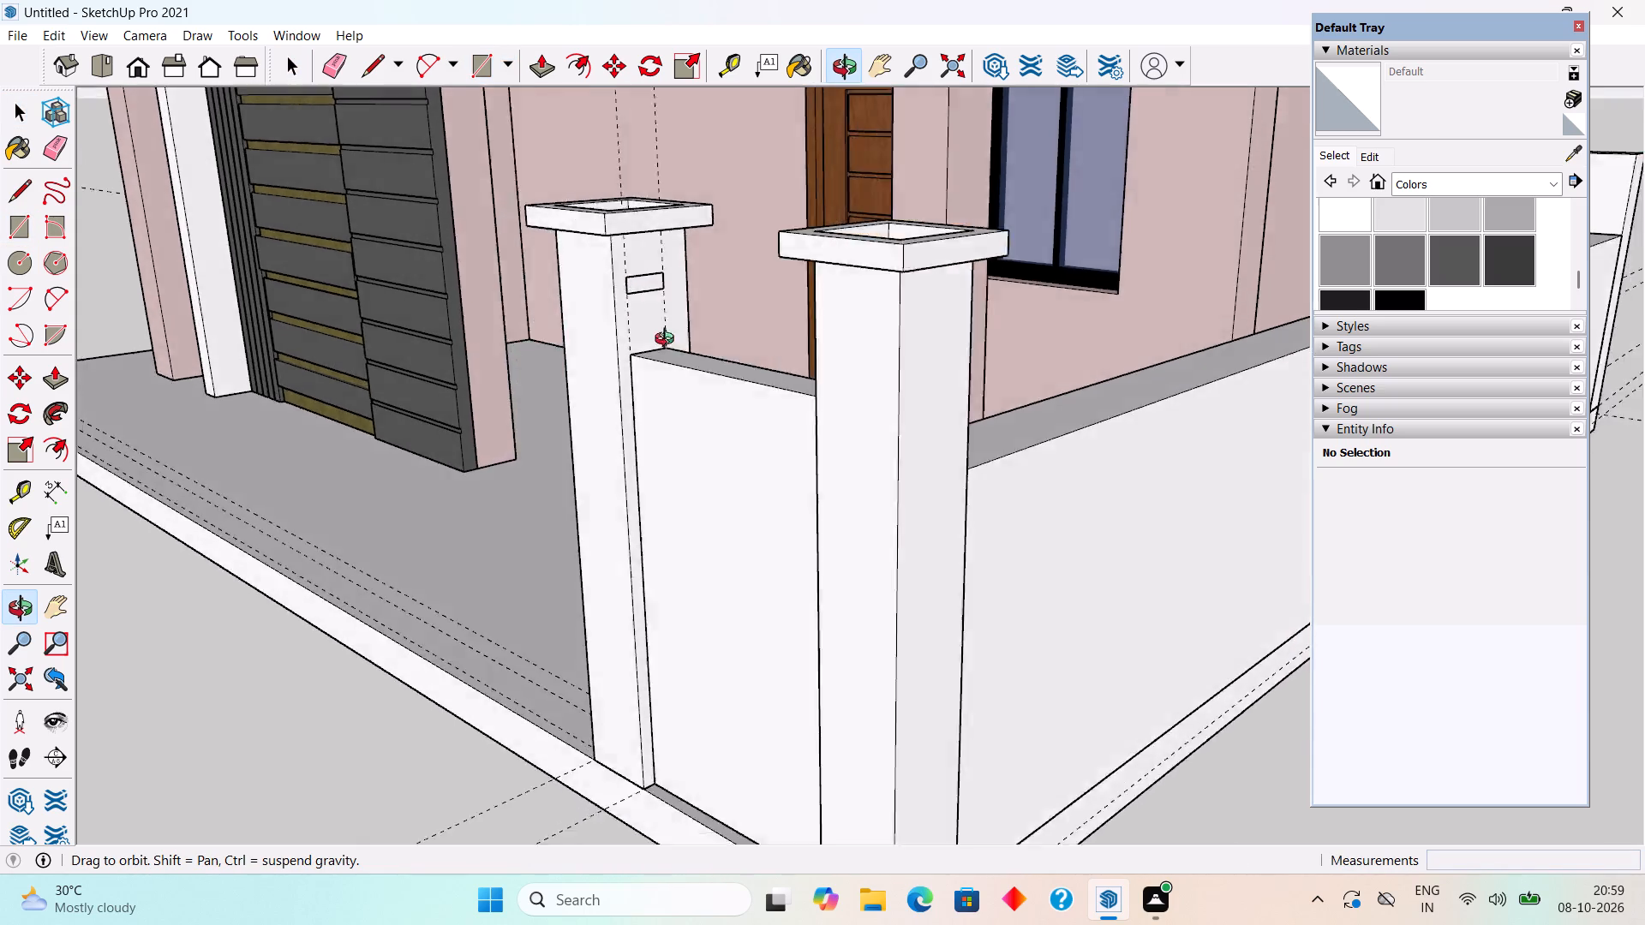
{"action": "middle_click_drag", "start_coordinate": [668, 341], "coordinate": [707, 333]}
{"action": "middle_click_drag", "start_coordinate": [817, 343], "coordinate": [826, 356]}
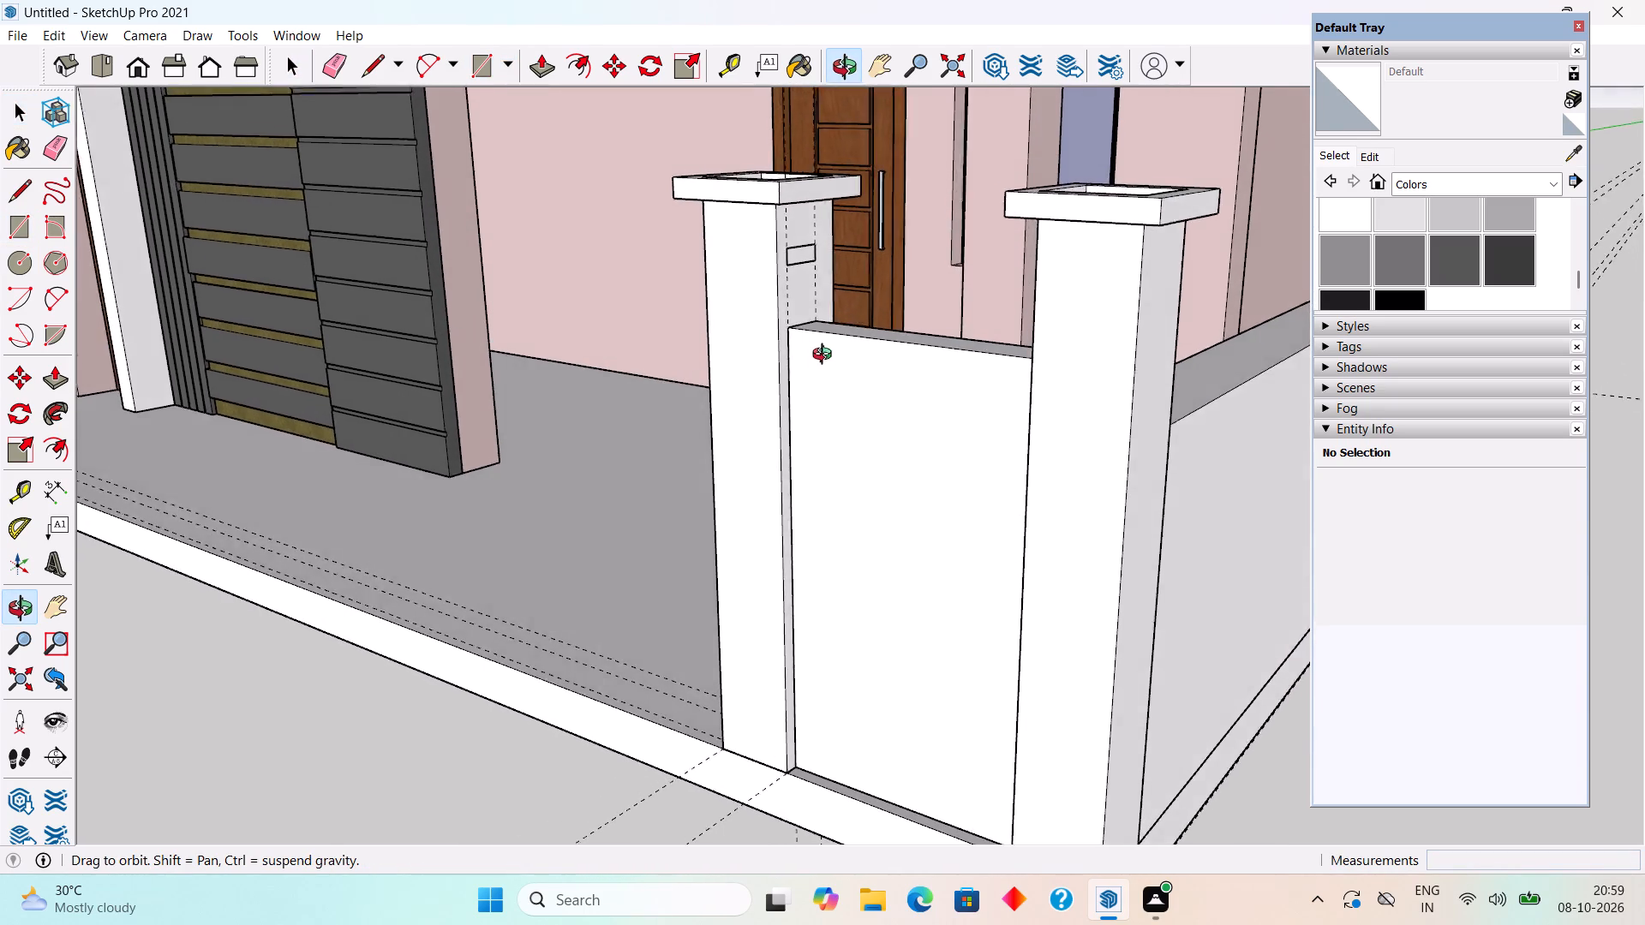
{"action": "middle_click_drag", "start_coordinate": [826, 356], "coordinate": [896, 385]}
{"action": "scroll", "coordinate": [1050, 385], "scroll_direction": "up", "scroll_amount": 3}
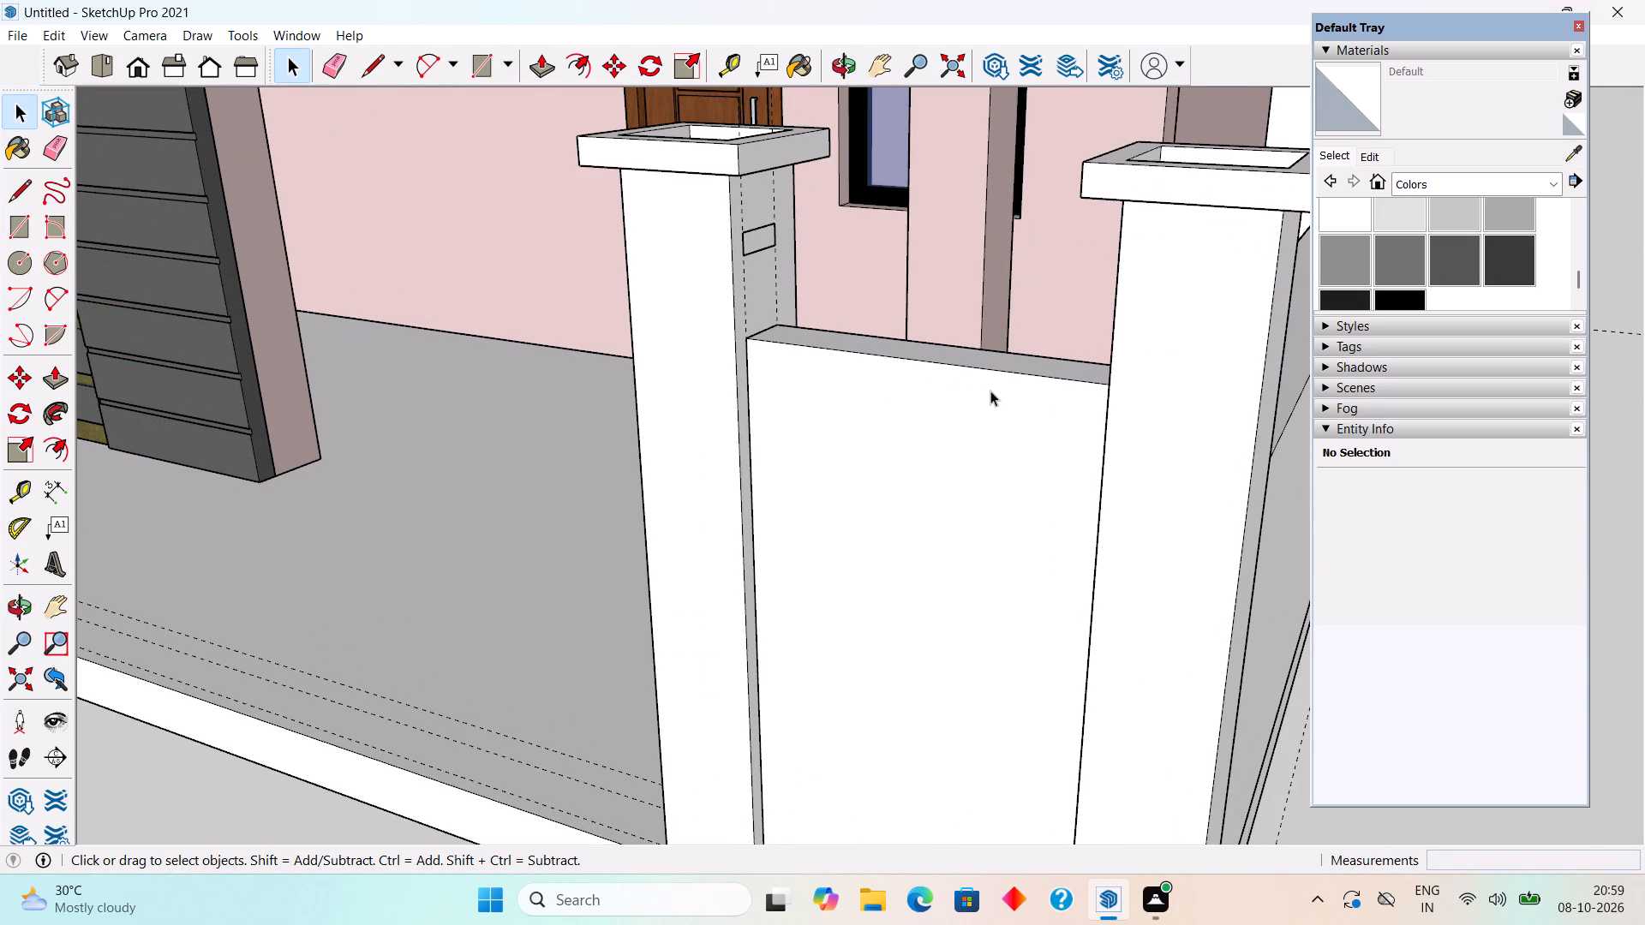
{"action": "key", "text": "p"}
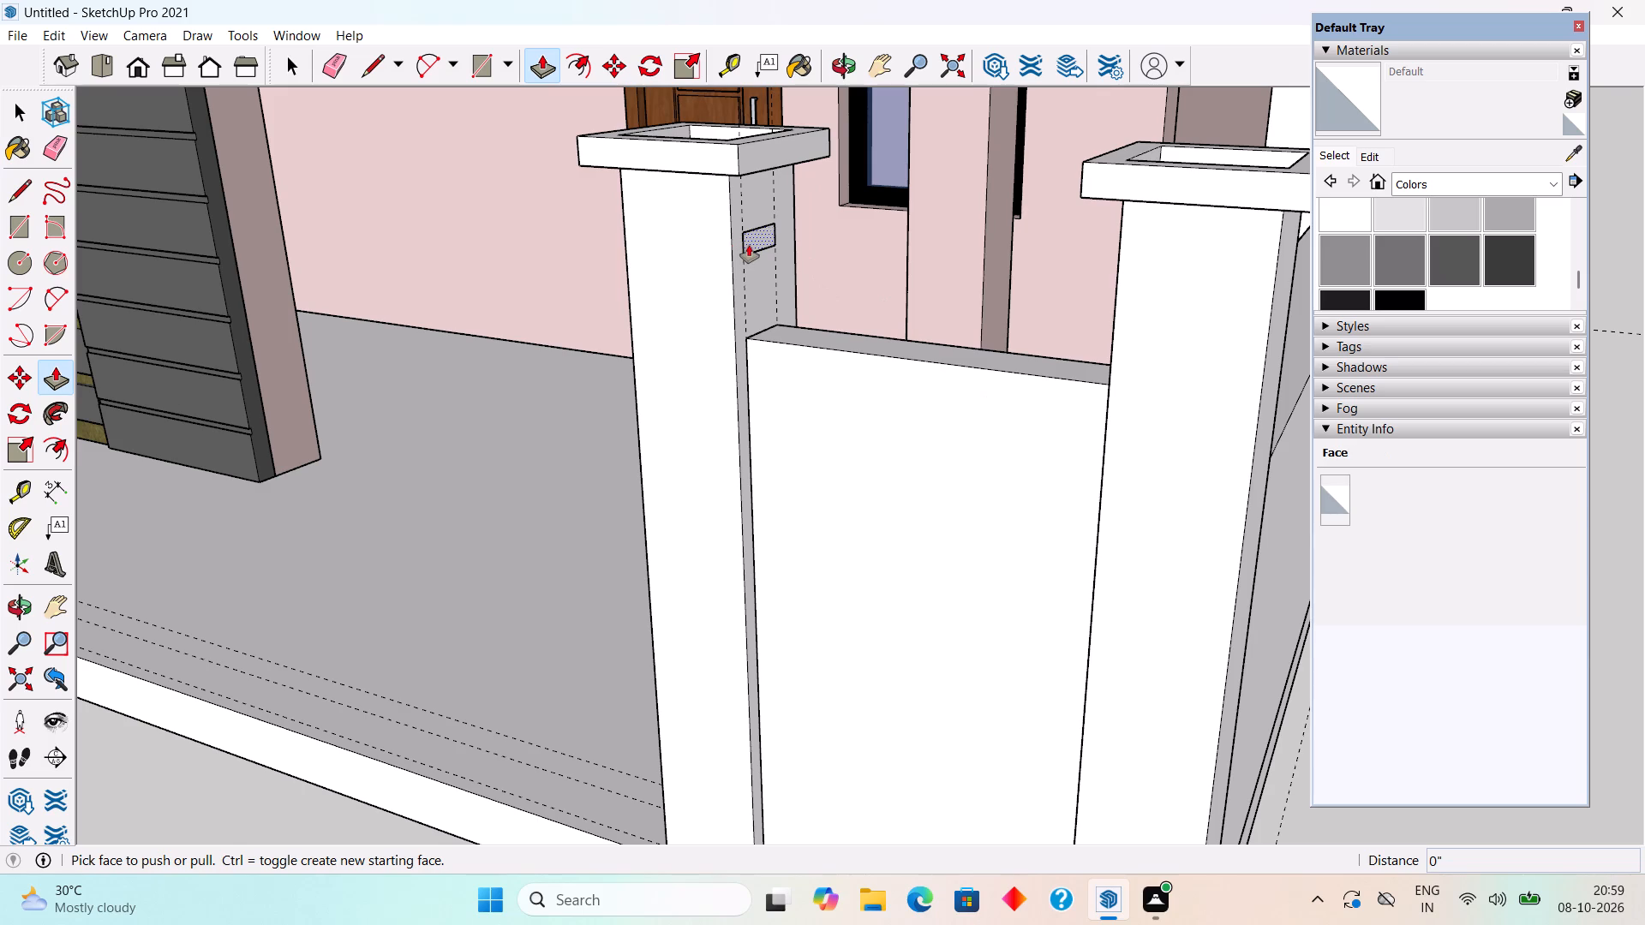
{"action": "left_click", "coordinate": [749, 245]}
{"action": "left_click", "coordinate": [1117, 314]}
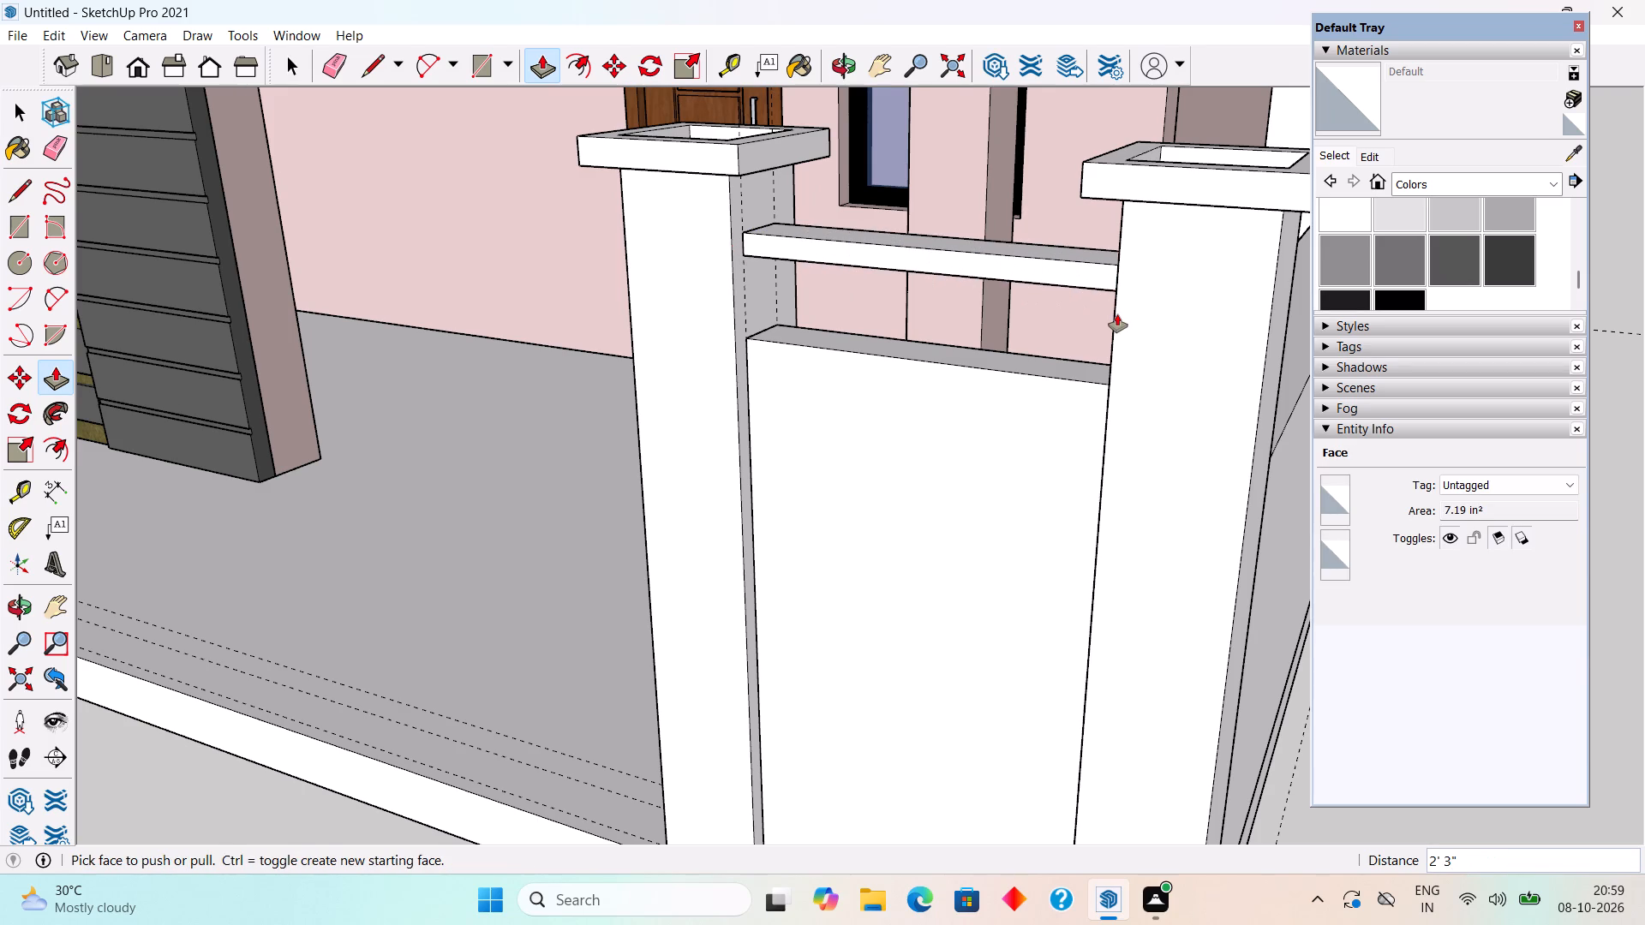
Group the whole horizontal bar between the two gate pillars.
{"action": "key", "text": "space"}
{"action": "triple_click", "coordinate": [899, 262]}
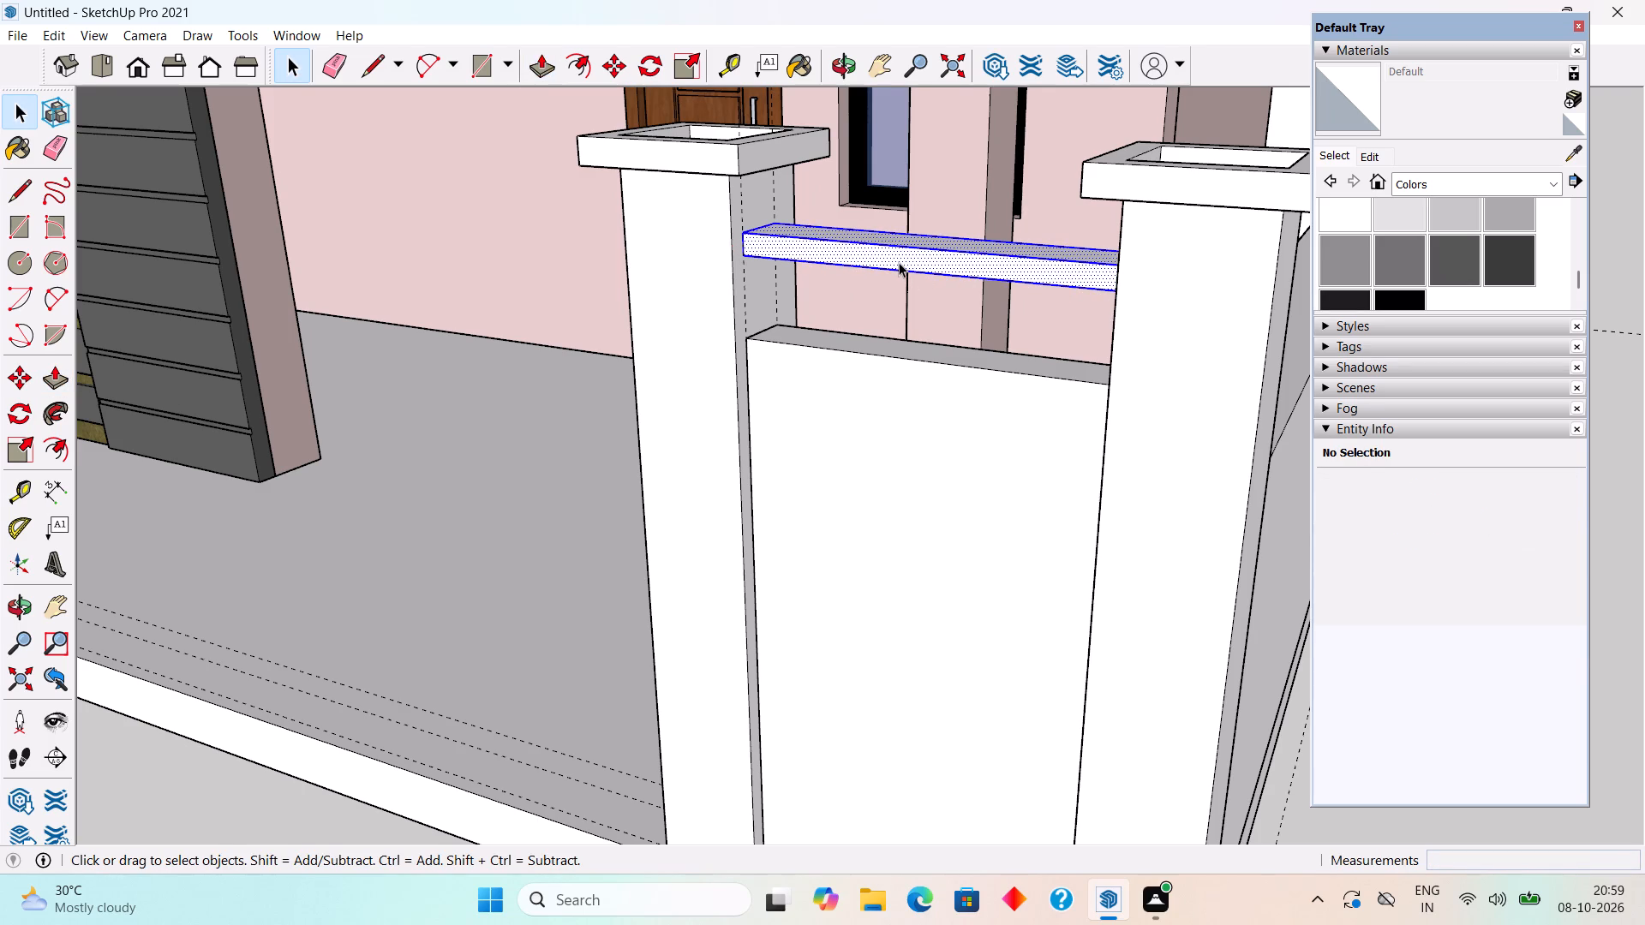
{"action": "right_click", "coordinate": [899, 262]}
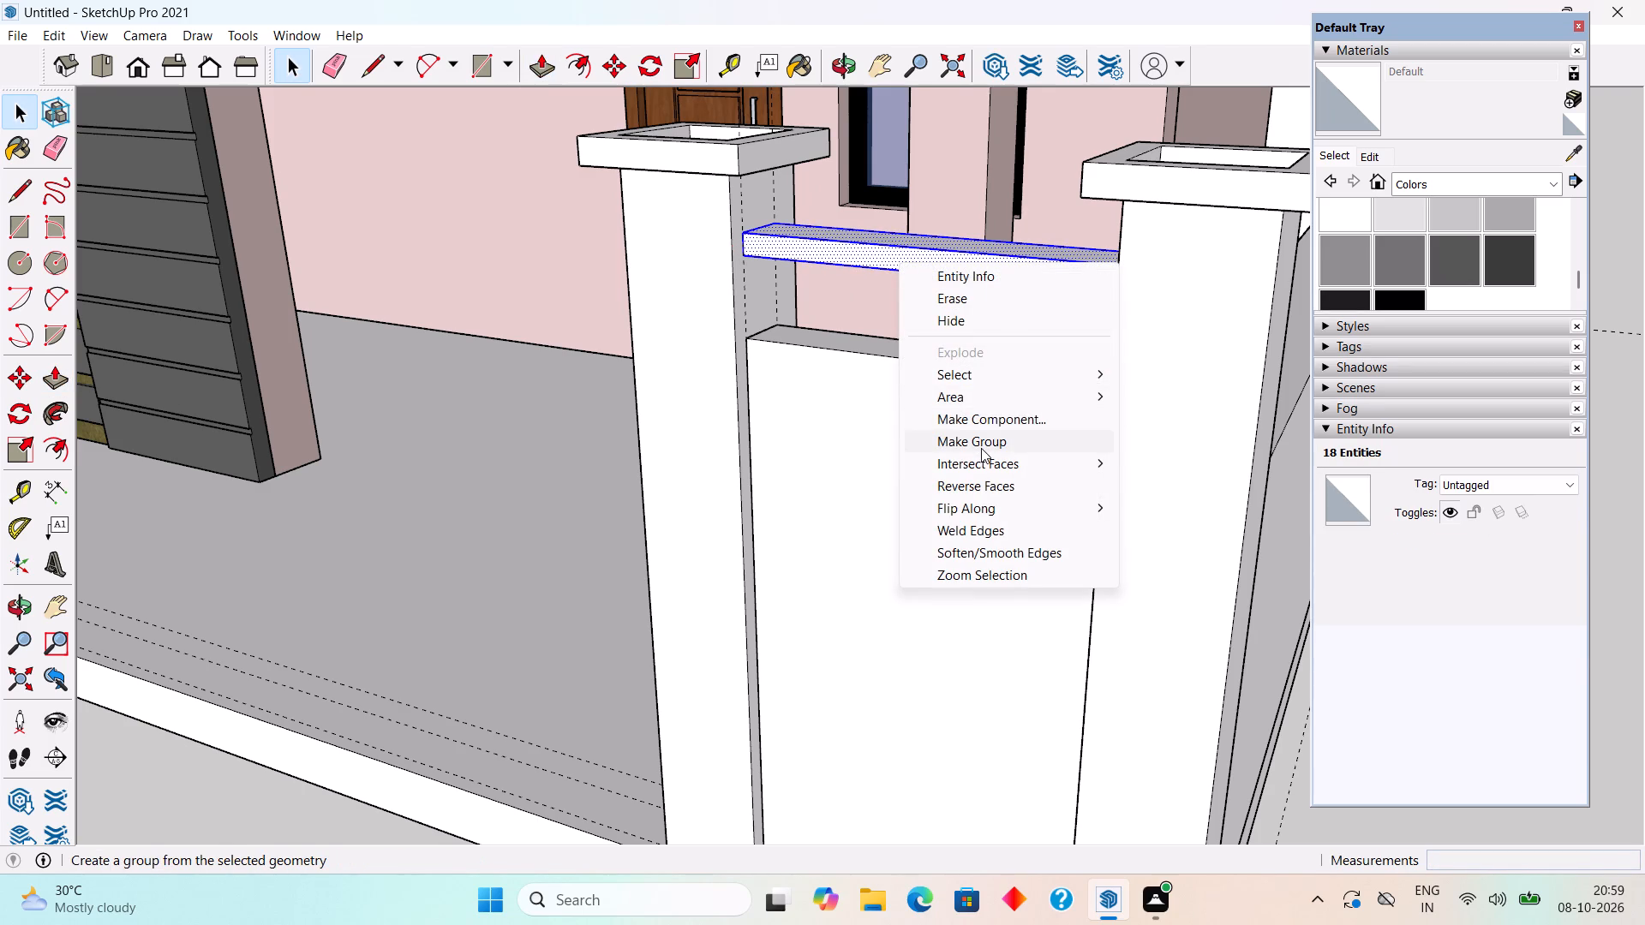
{"action": "left_click", "coordinate": [981, 448]}
{"action": "scroll", "coordinate": [919, 496], "scroll_direction": "down", "scroll_amount": 10}
{"action": "left_click", "coordinate": [1210, 691]}
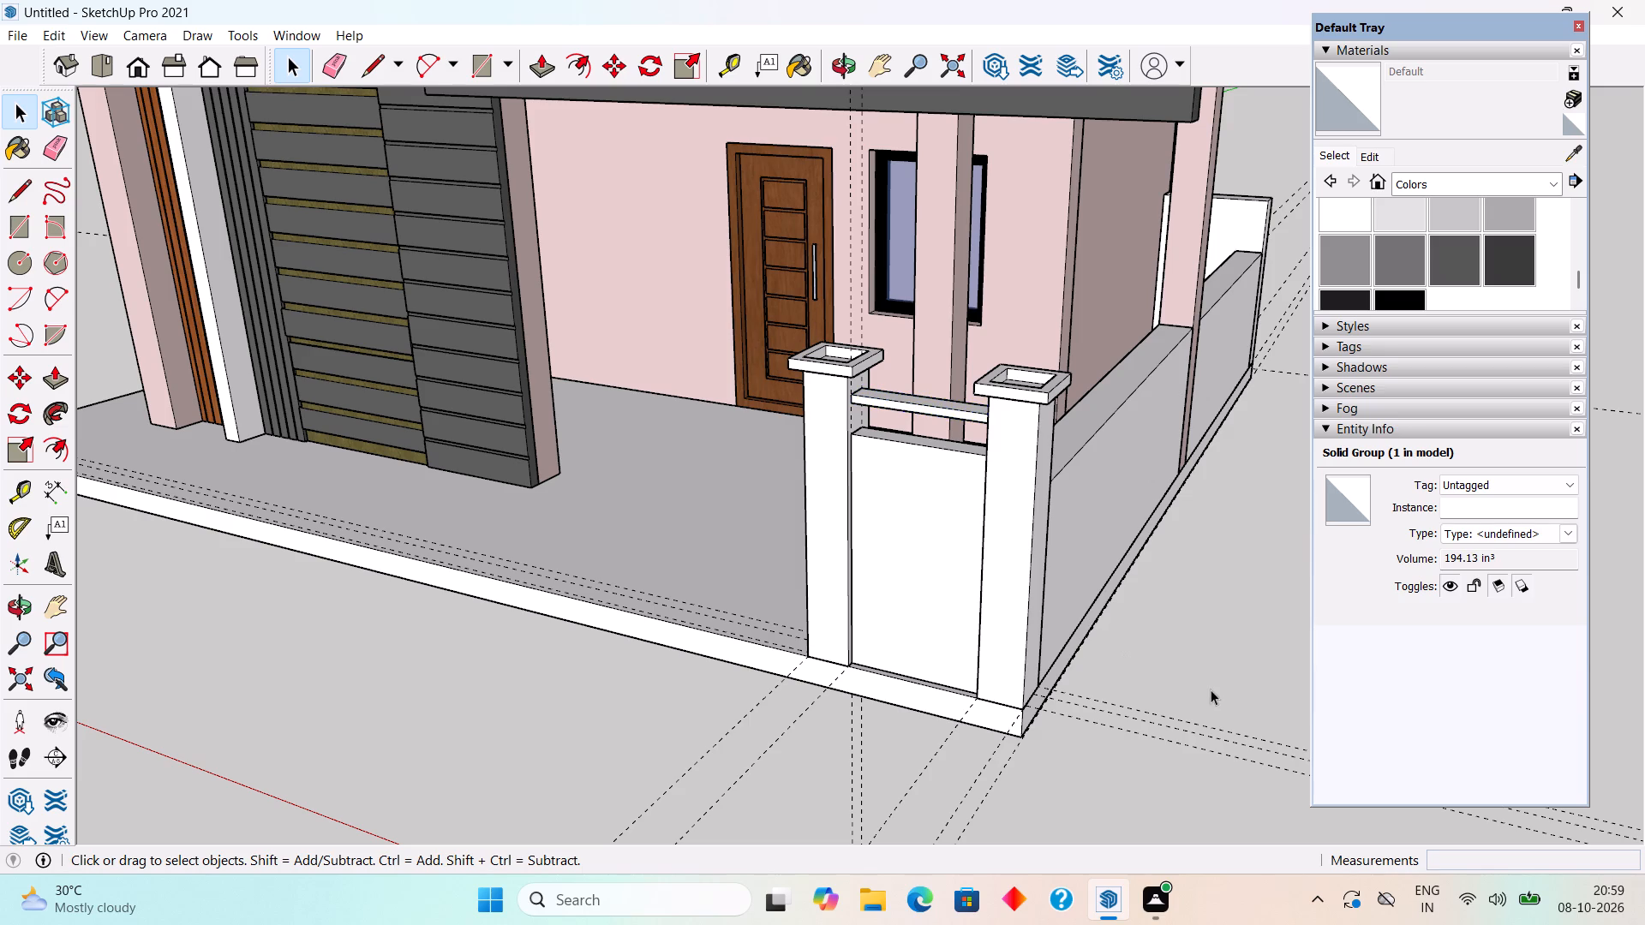
Move the grouped horizontal bar straight up 1 1/2" between the gate pillars.
{"action": "middle_click_drag", "start_coordinate": [880, 616], "coordinate": [1029, 498]}
{"action": "scroll", "coordinate": [1055, 269], "scroll_direction": "up", "scroll_amount": 5}
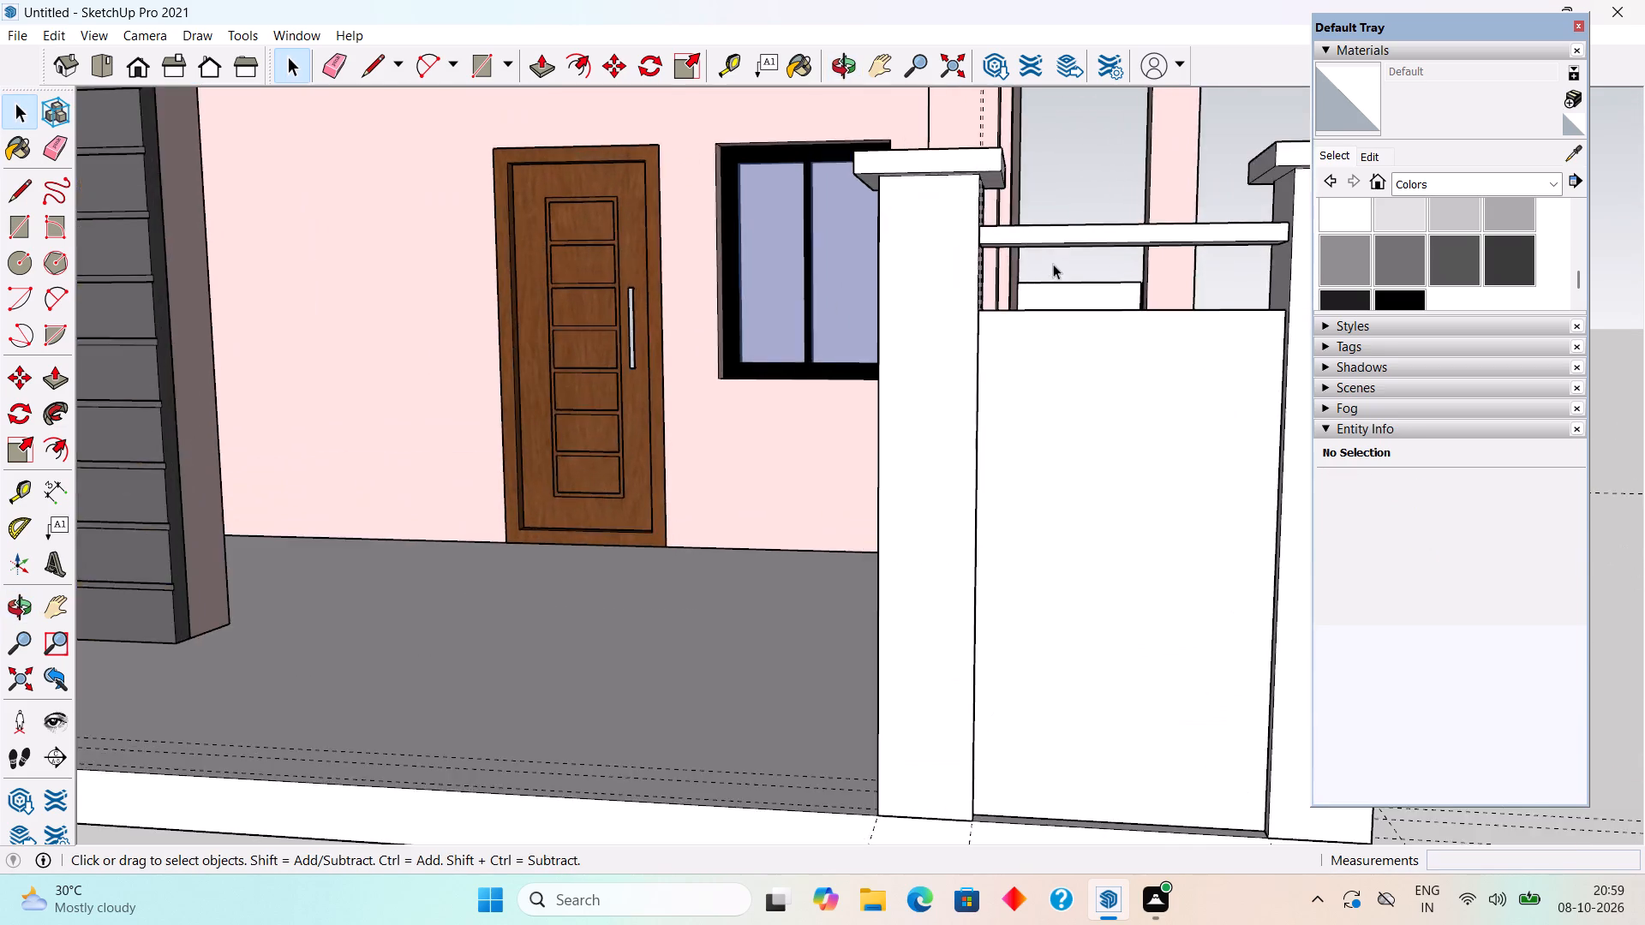
{"action": "scroll", "coordinate": [1053, 264], "scroll_direction": "up", "scroll_amount": 2}
{"action": "left_click", "coordinate": [1007, 212]}
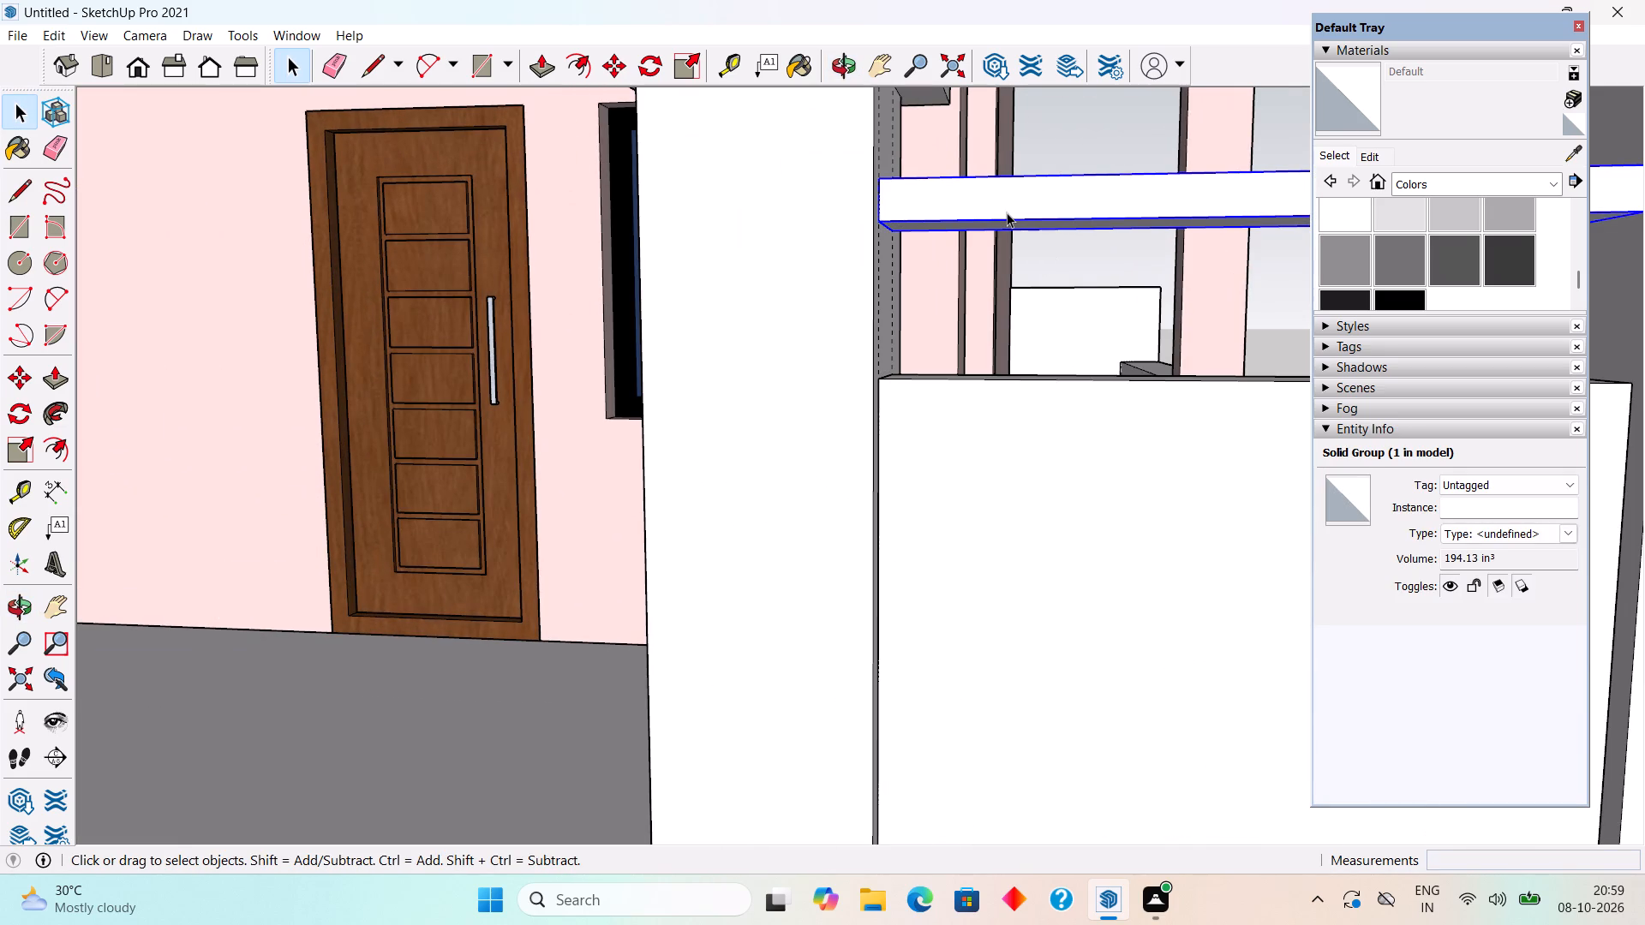
{"action": "key", "text": "m"}
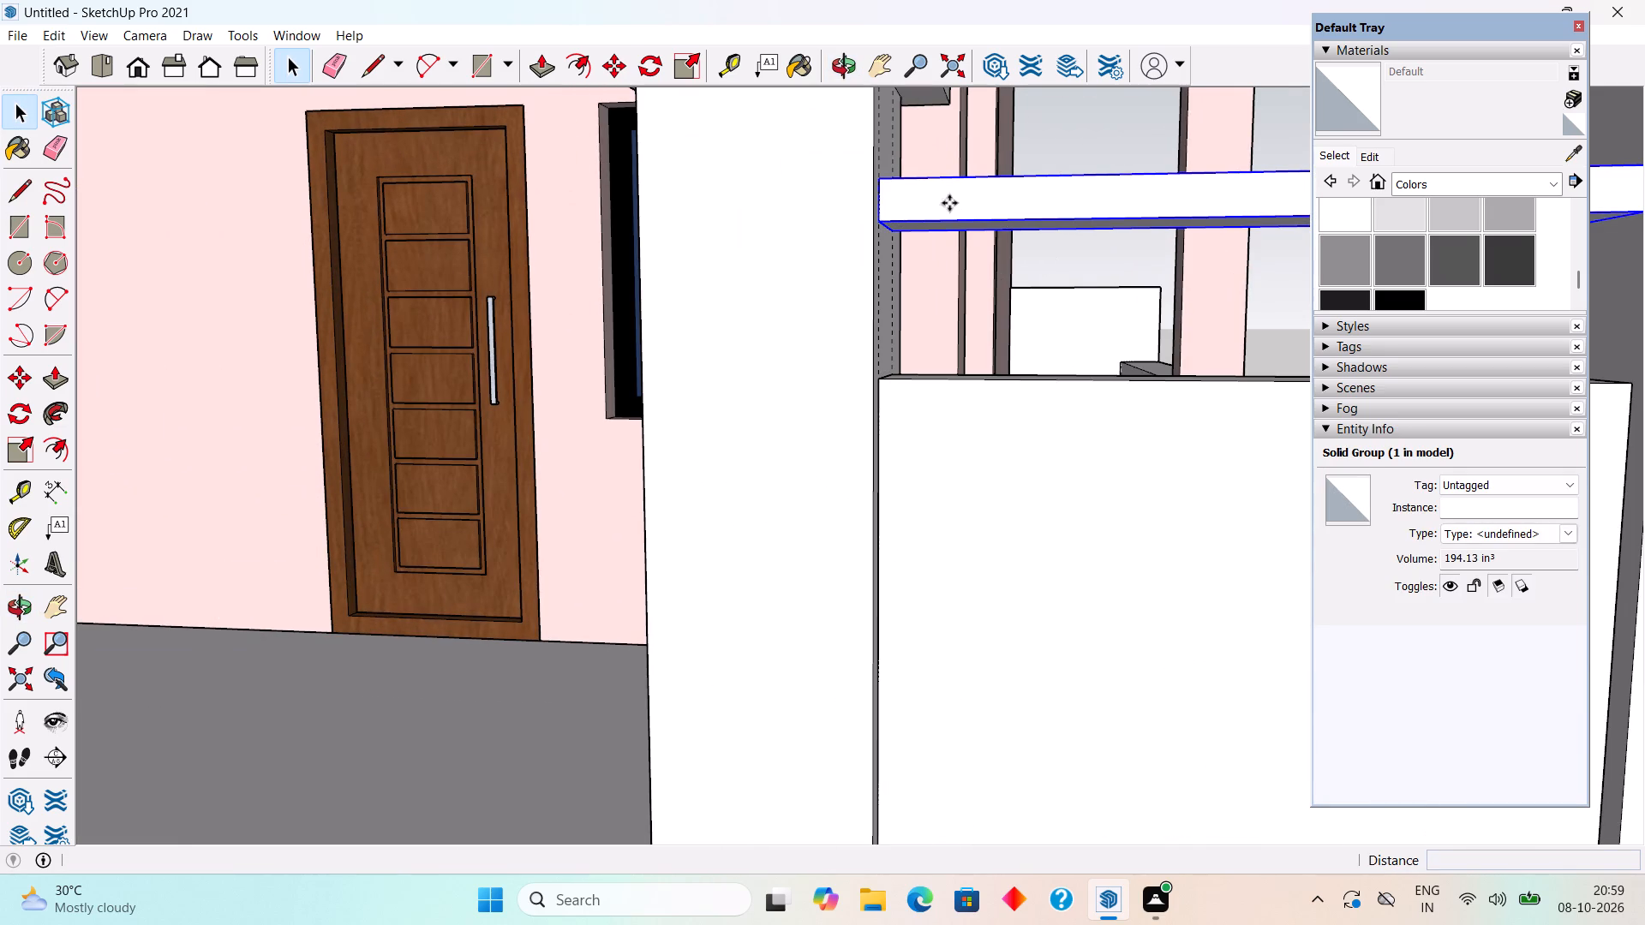
{"action": "left_click", "coordinate": [946, 202]}
{"action": "key", "text": "space"}
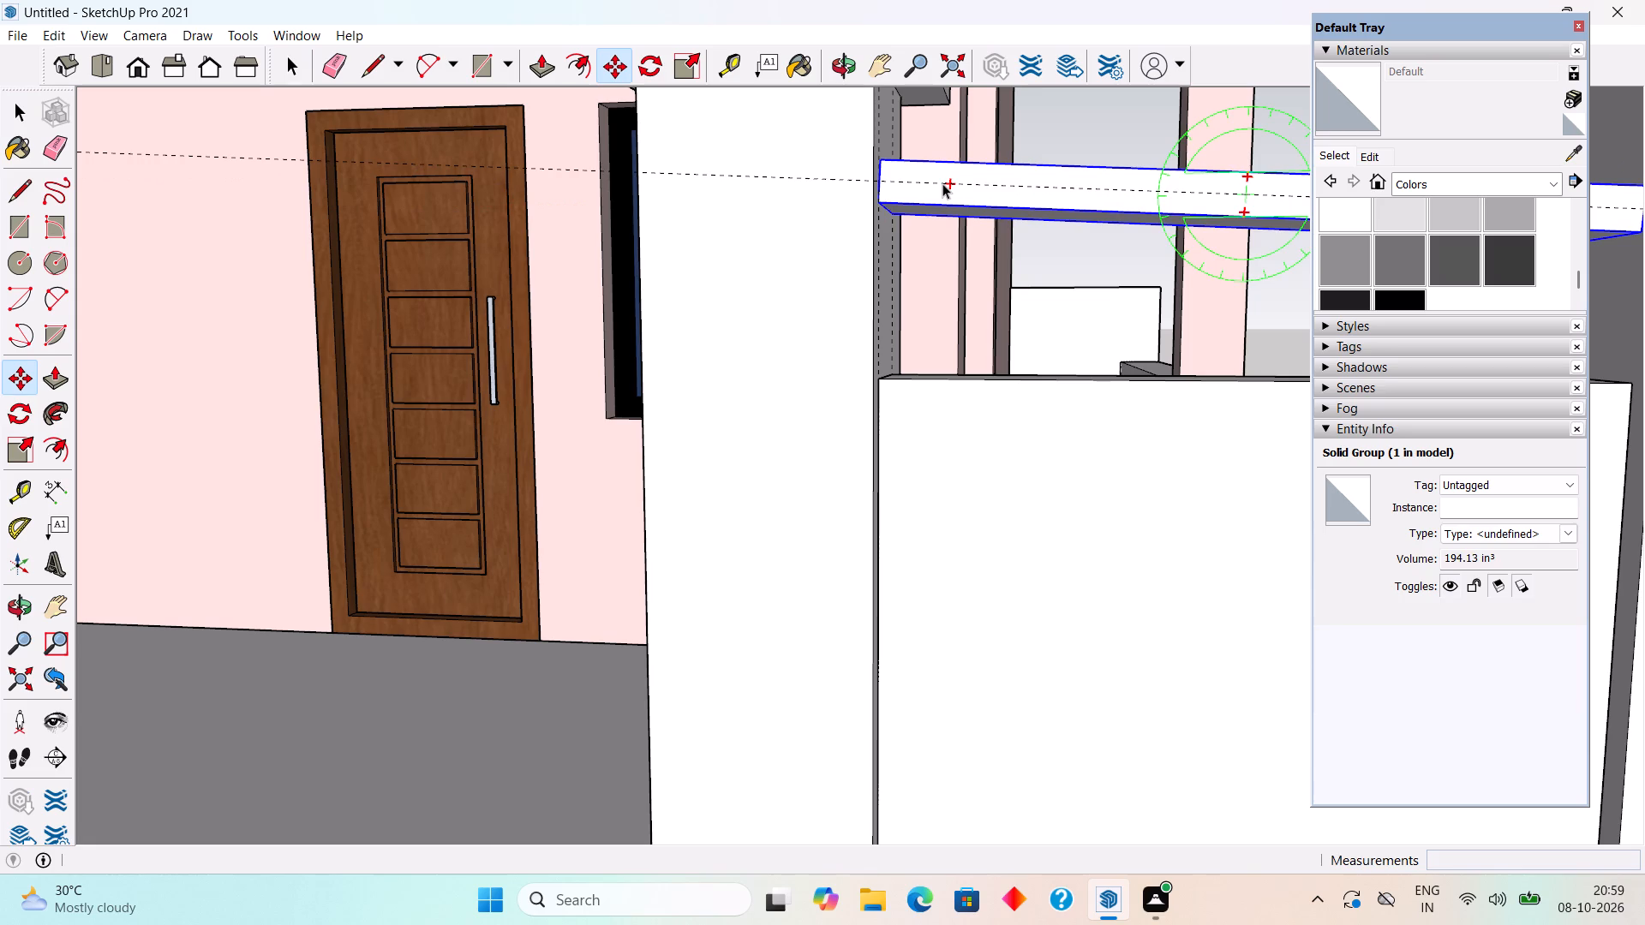
{"action": "type", "text": "m"}
{"action": "left_click", "coordinate": [912, 199]}
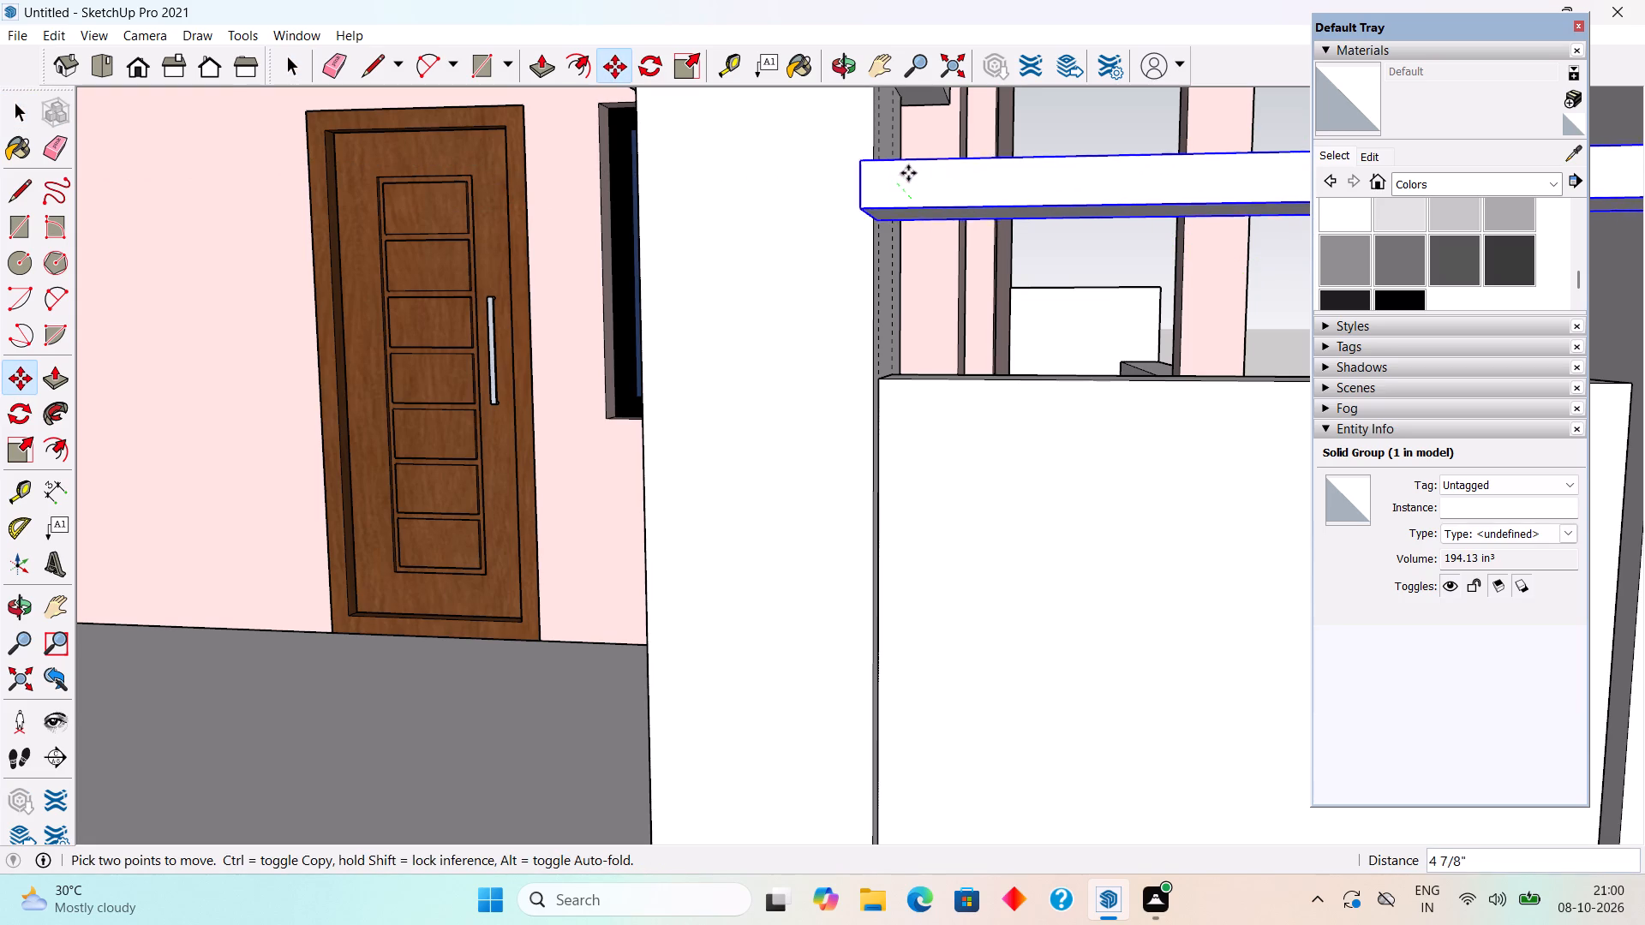
{"action": "left_click", "coordinate": [910, 158]}
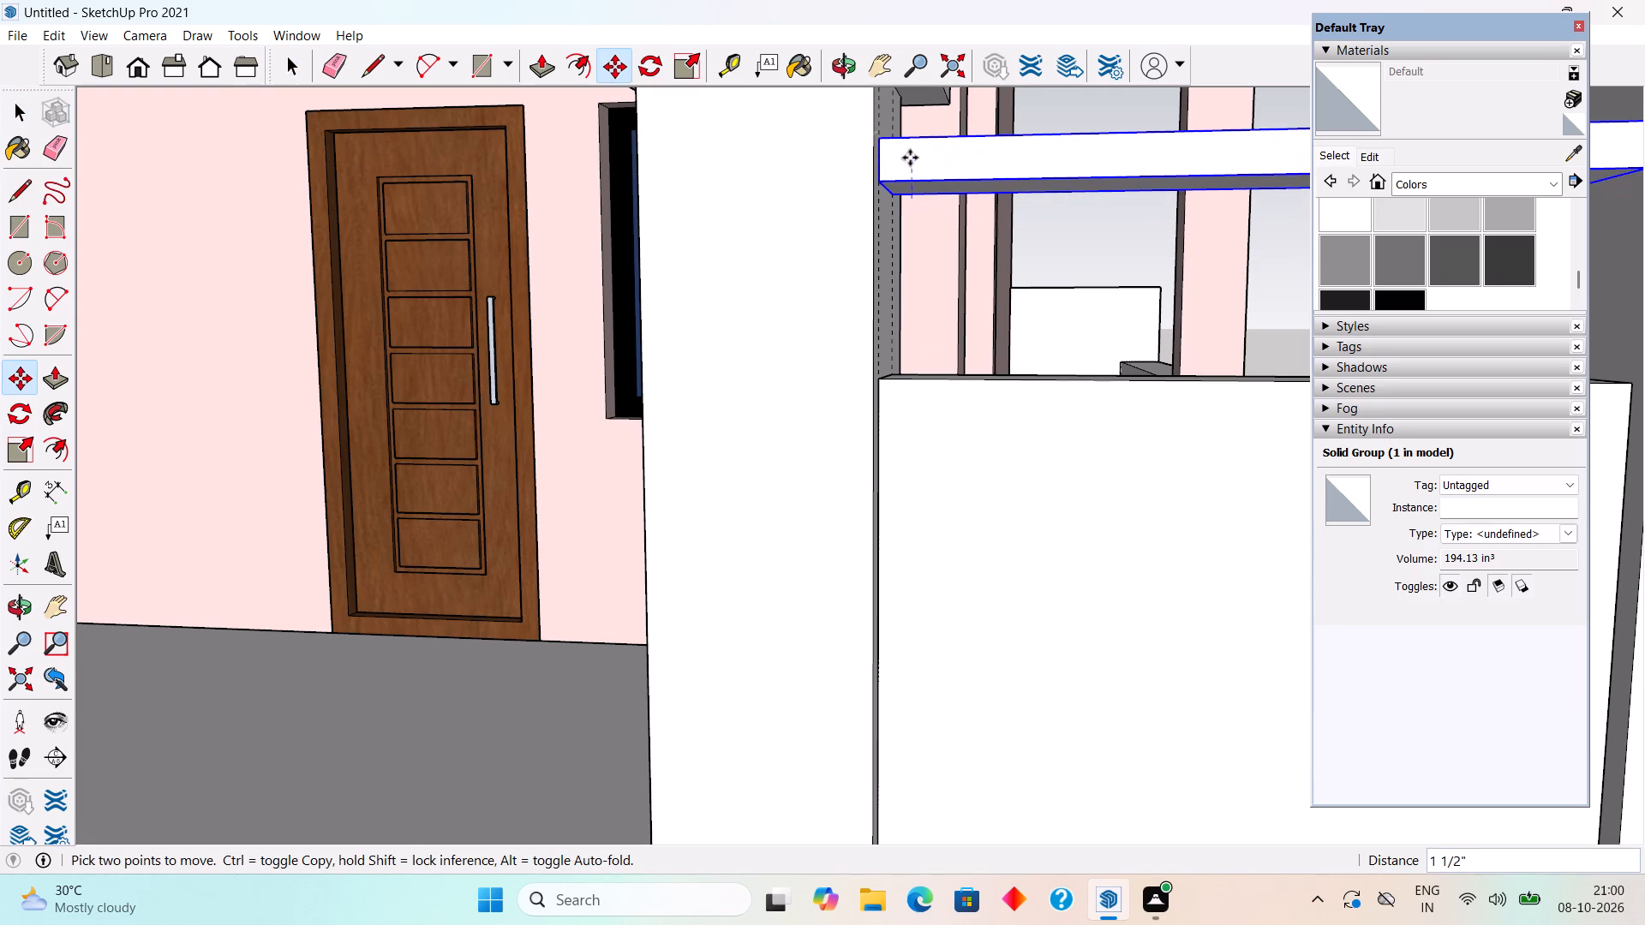
{"action": "key", "text": "space"}
Inside the wall panel group, raise the panel's top face about 3" toward the horizontal bar with Push/Pull.
{"action": "scroll", "coordinate": [1031, 342], "scroll_direction": "down", "scroll_amount": 9}
{"action": "middle_click_drag", "start_coordinate": [1037, 349], "coordinate": [1039, 430]}
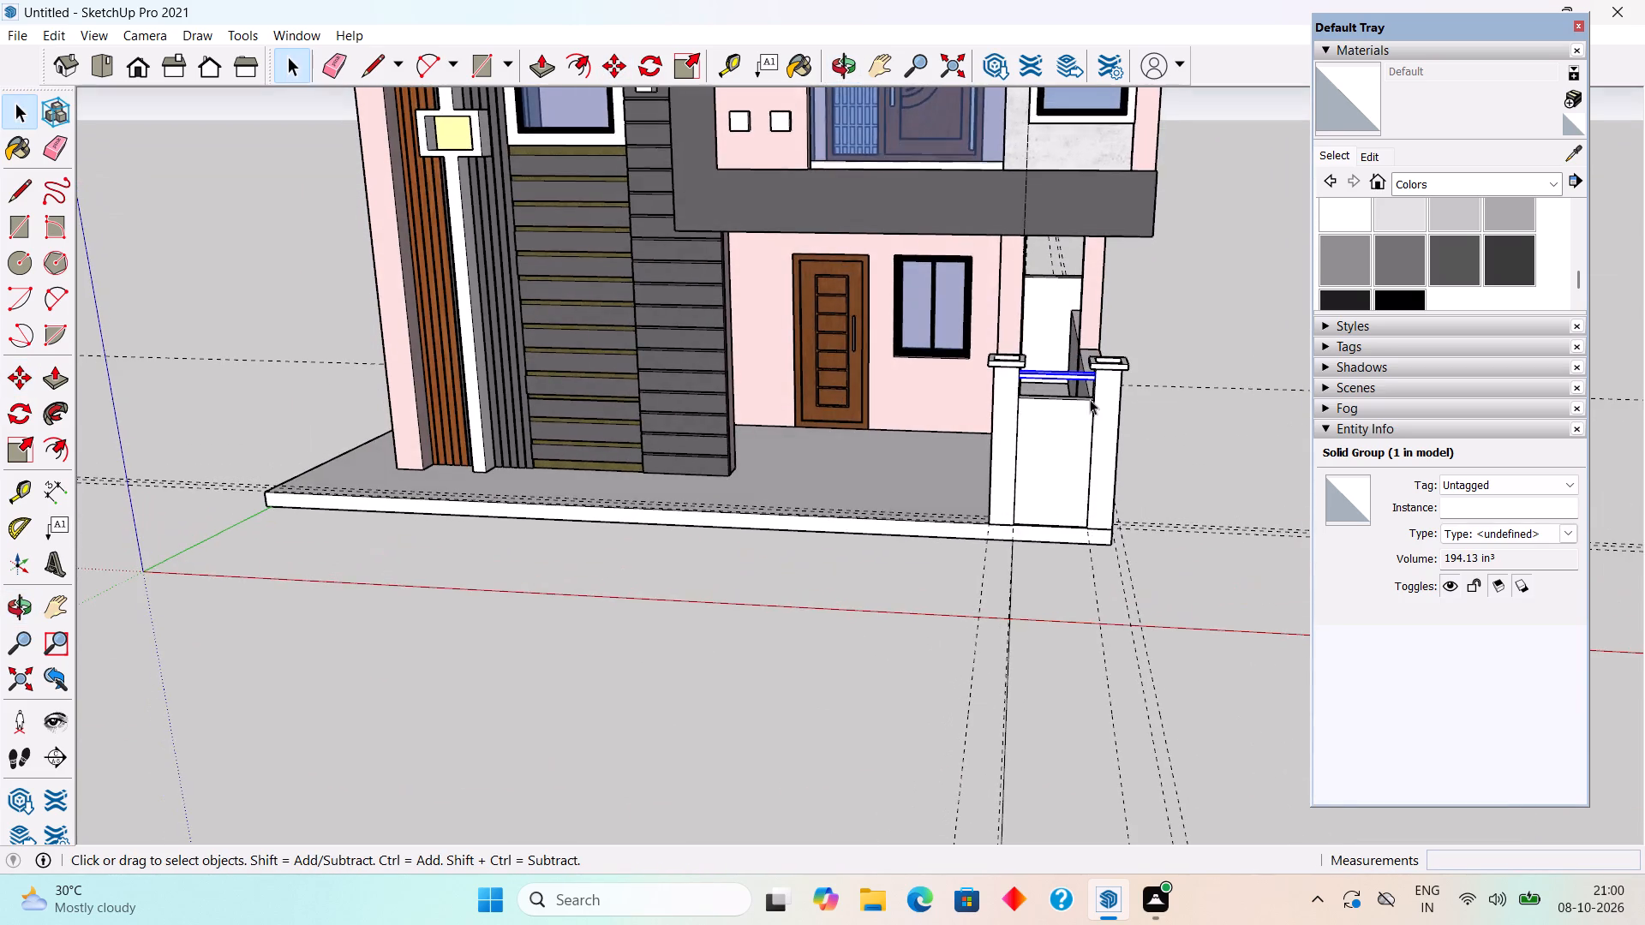
{"action": "scroll", "coordinate": [1108, 360], "scroll_direction": "up", "scroll_amount": 4}
{"action": "triple_click", "coordinate": [1050, 486]}
{"action": "scroll", "coordinate": [1056, 312], "scroll_direction": "up", "scroll_amount": 6}
{"action": "scroll", "coordinate": [1061, 400], "scroll_direction": "up", "scroll_amount": 1}
{"action": "scroll", "coordinate": [1055, 352], "scroll_direction": "down", "scroll_amount": 6}
{"action": "middle_click_drag", "start_coordinate": [1038, 450], "coordinate": [1028, 533]}
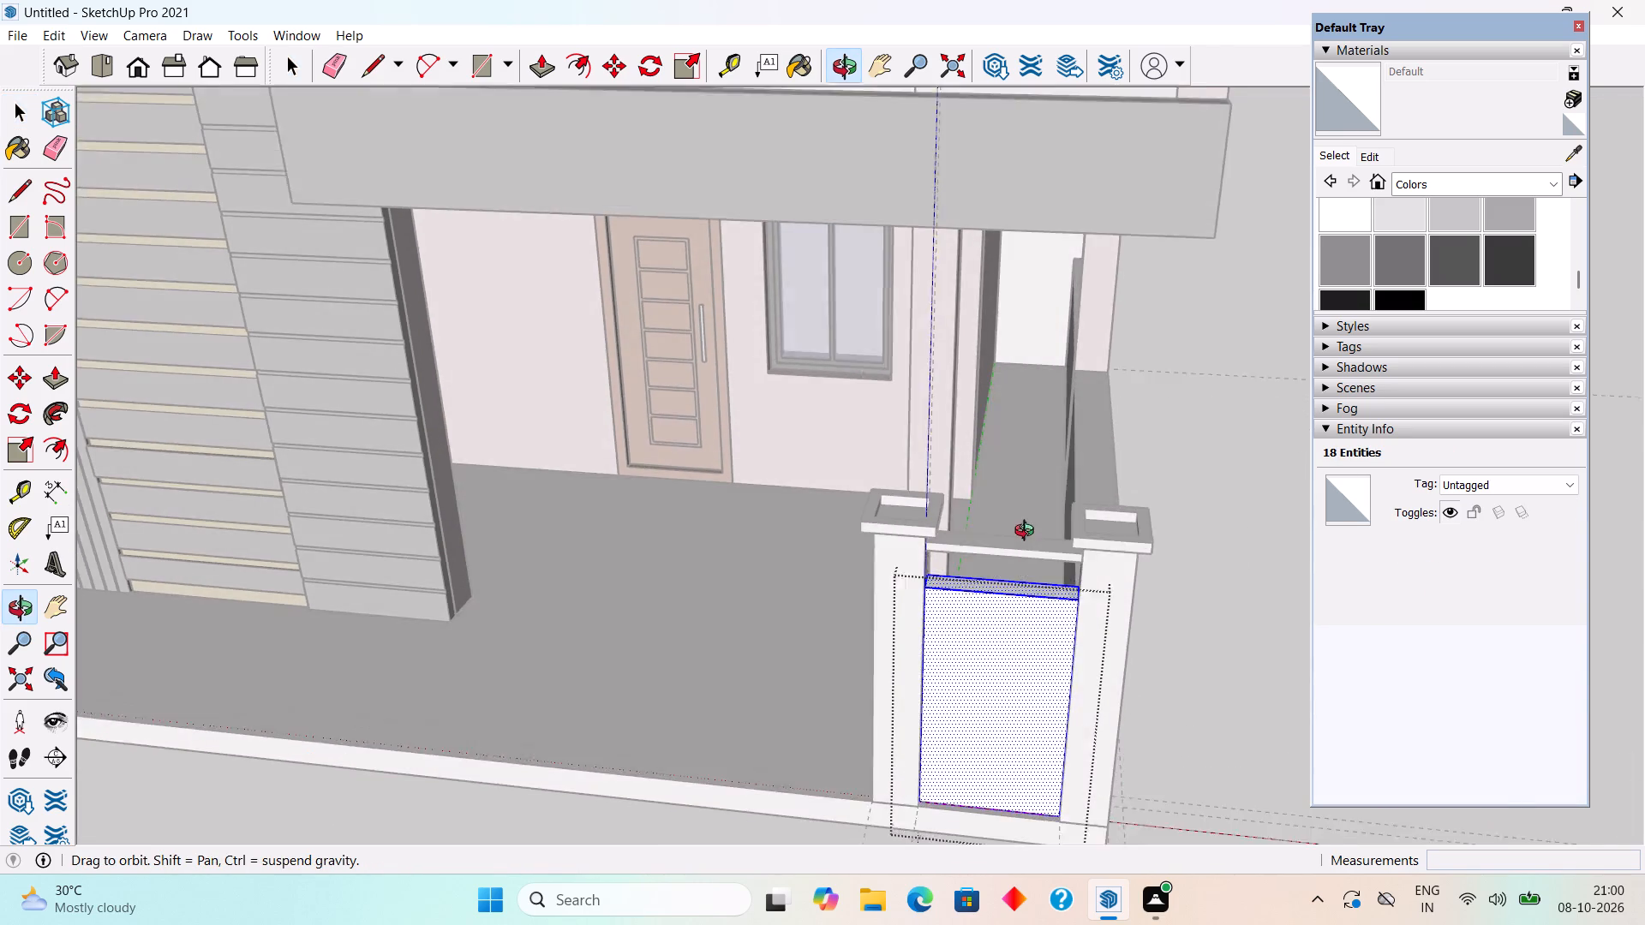
{"action": "middle_click_drag", "start_coordinate": [1028, 533], "coordinate": [1029, 542]}
{"action": "scroll", "coordinate": [1050, 668], "scroll_direction": "up", "scroll_amount": 12}
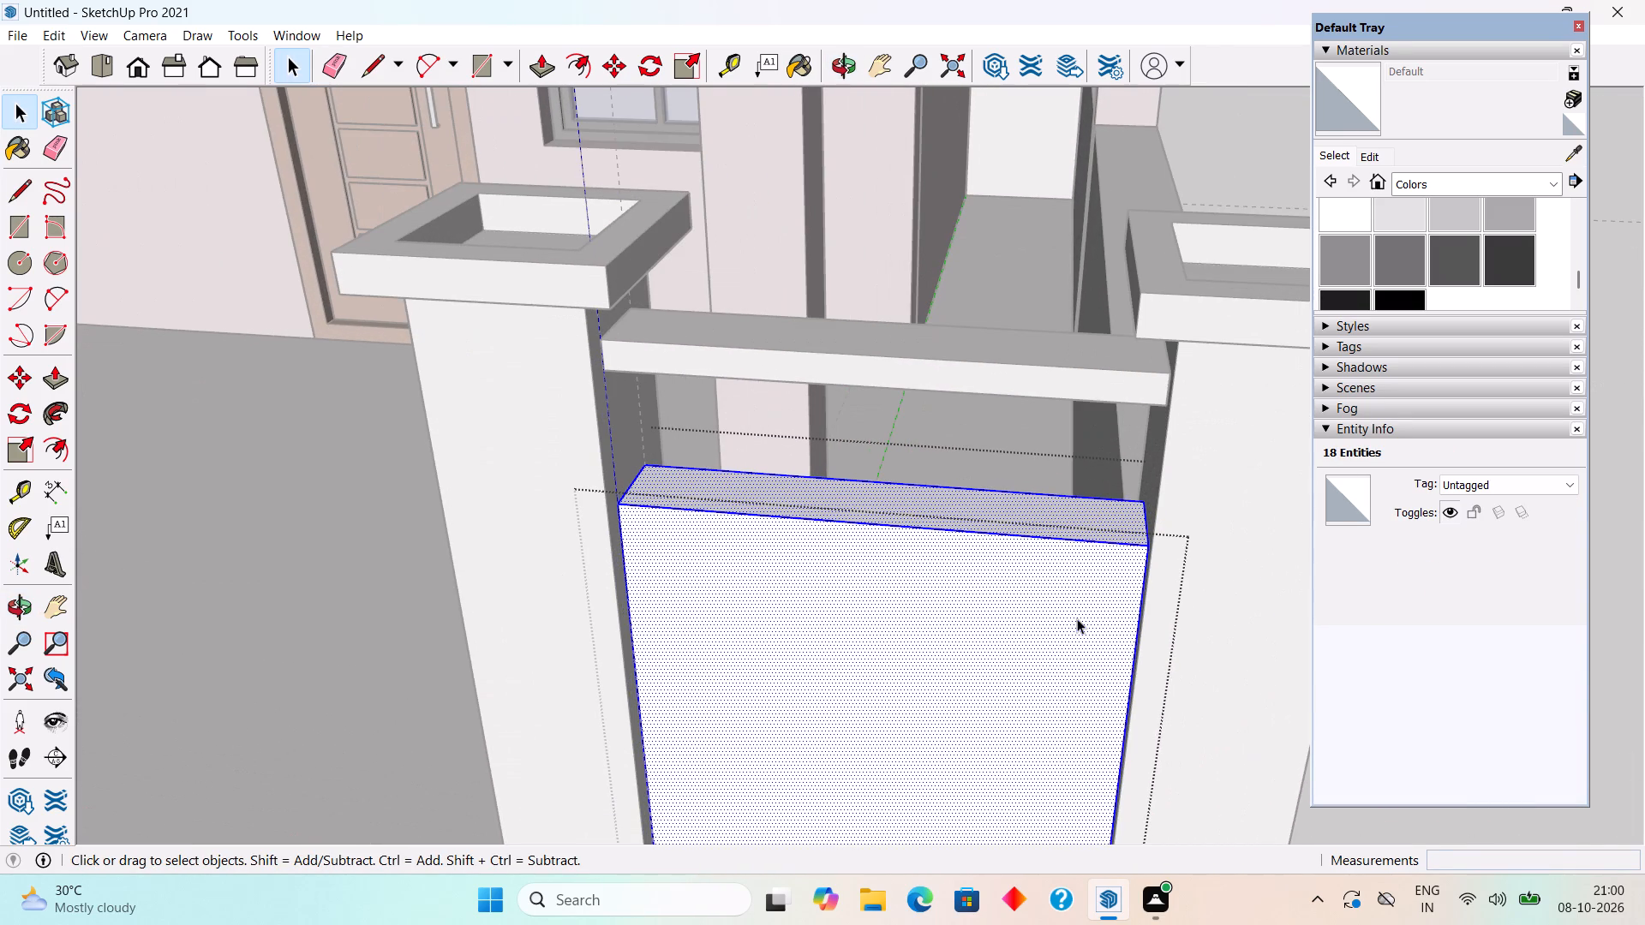
{"action": "key", "text": "p"}
{"action": "left_click", "coordinate": [1103, 517]}
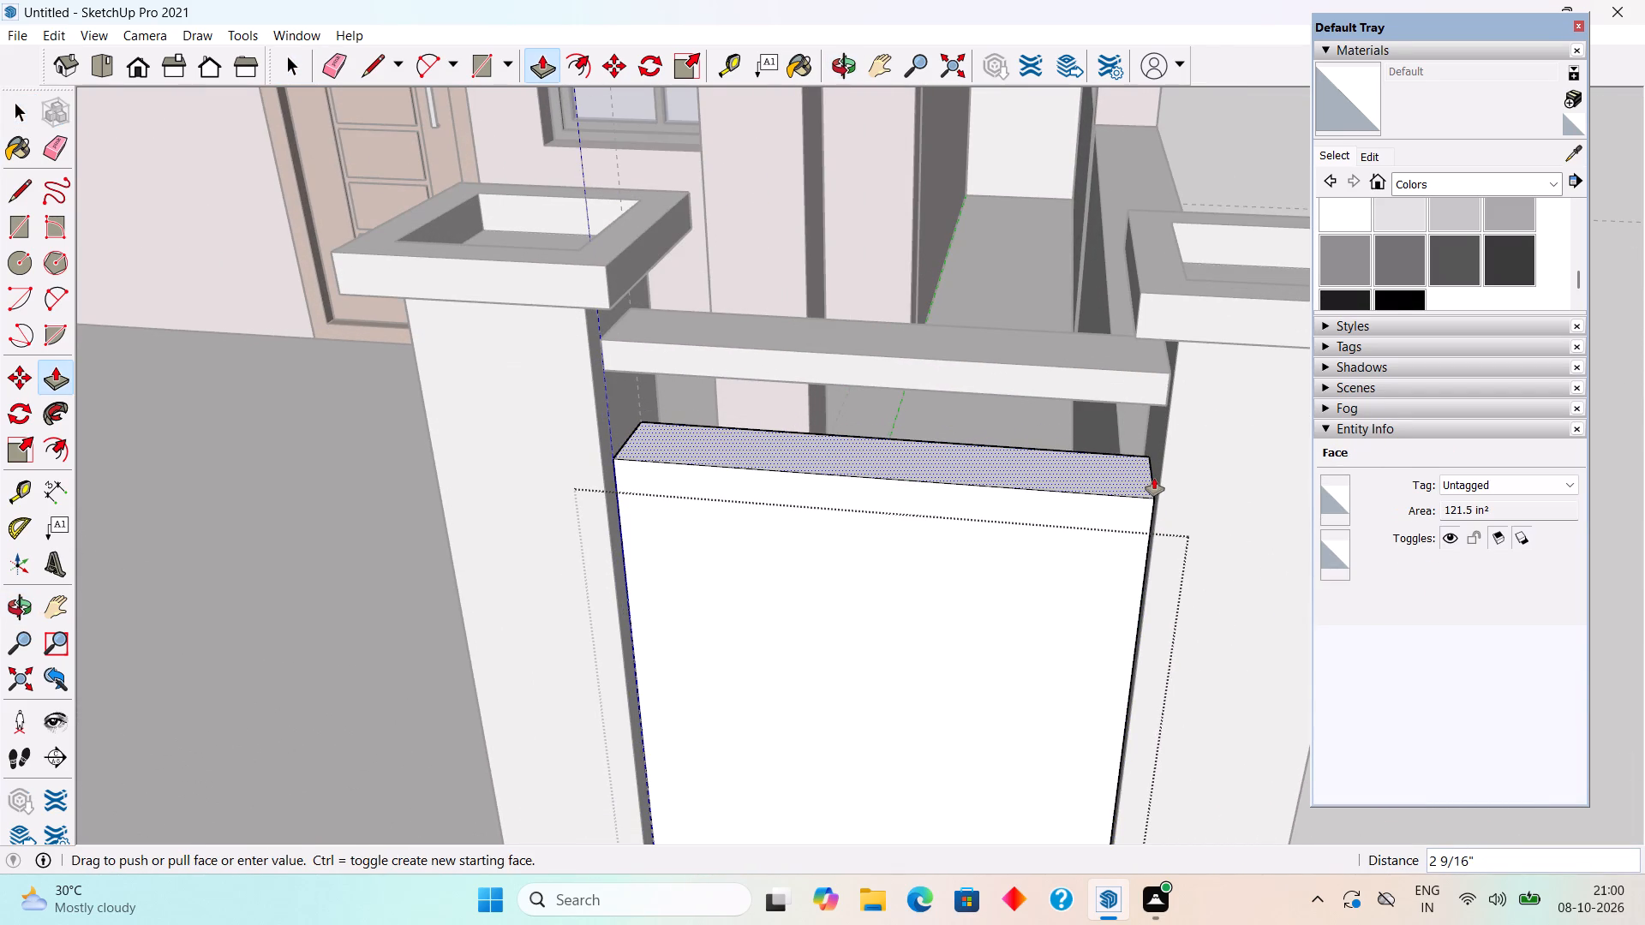
{"action": "left_click", "coordinate": [1163, 472]}
{"action": "key", "text": "space"}
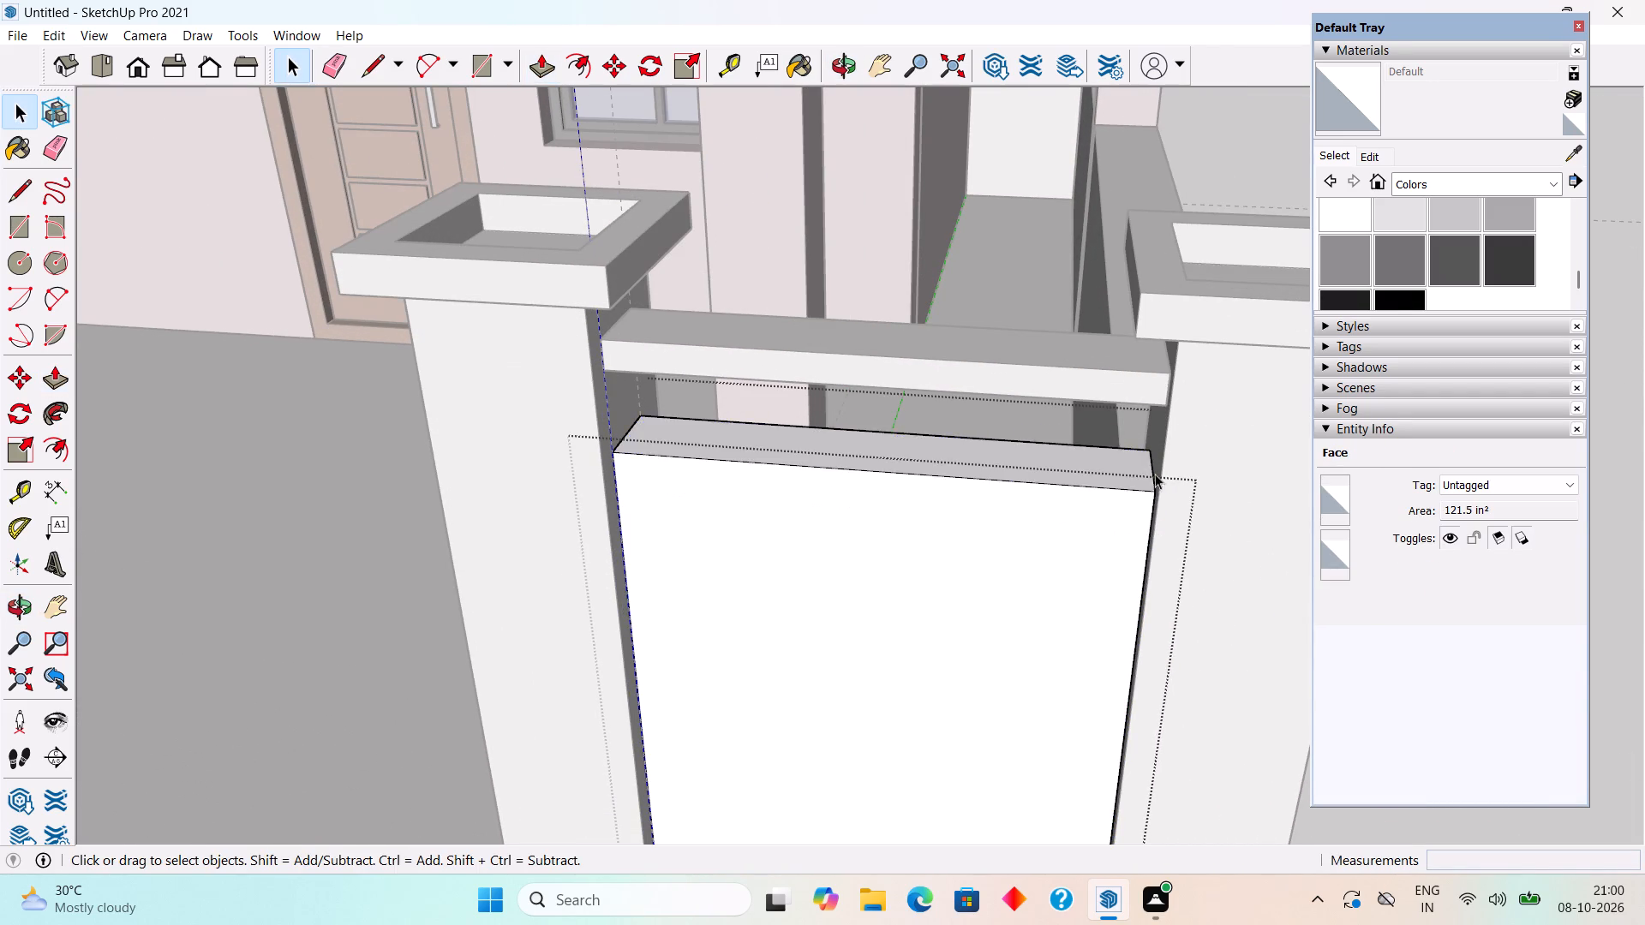
{"action": "scroll", "coordinate": [1152, 474], "scroll_direction": "down", "scroll_amount": 10}
{"action": "left_click", "coordinate": [1297, 281]}
Examine the gate pillars, wall panel and bar from the front, against the whole house elevation.
{"action": "middle_click_drag", "start_coordinate": [1210, 627], "coordinate": [1181, 361]}
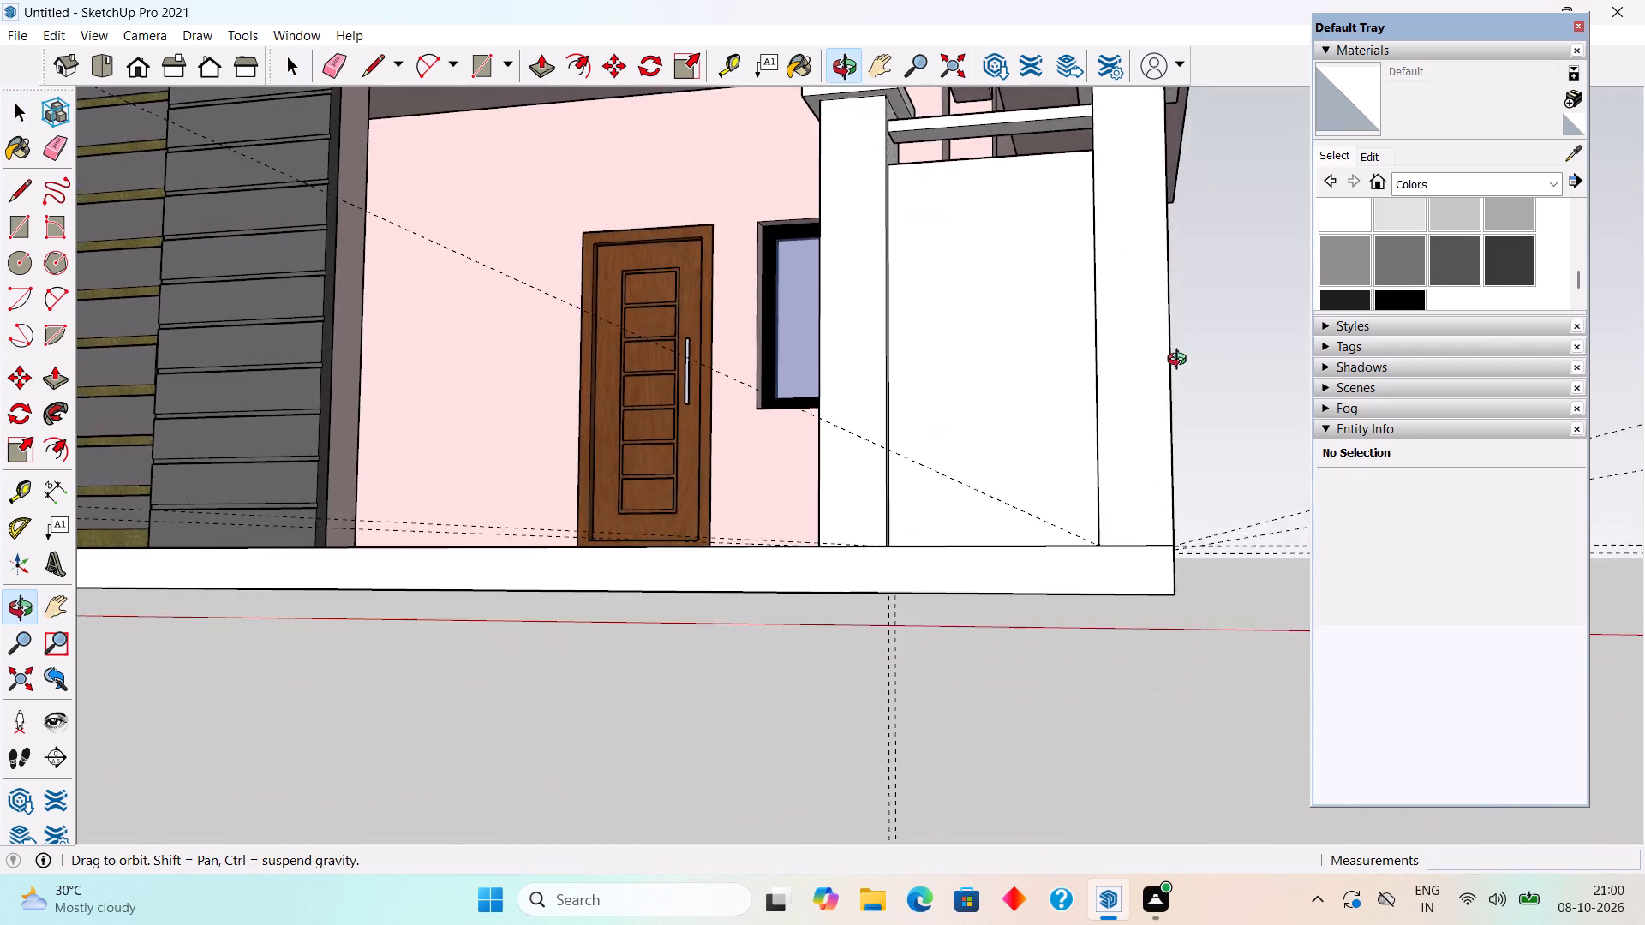
{"action": "middle_click_drag", "start_coordinate": [1181, 361], "coordinate": [1224, 439]}
{"action": "scroll", "coordinate": [1224, 439], "scroll_direction": "down", "scroll_amount": 6}
{"action": "middle_click_drag", "start_coordinate": [1039, 599], "coordinate": [1140, 604]}
{"action": "scroll", "coordinate": [1140, 604], "scroll_direction": "down", "scroll_amount": 6}
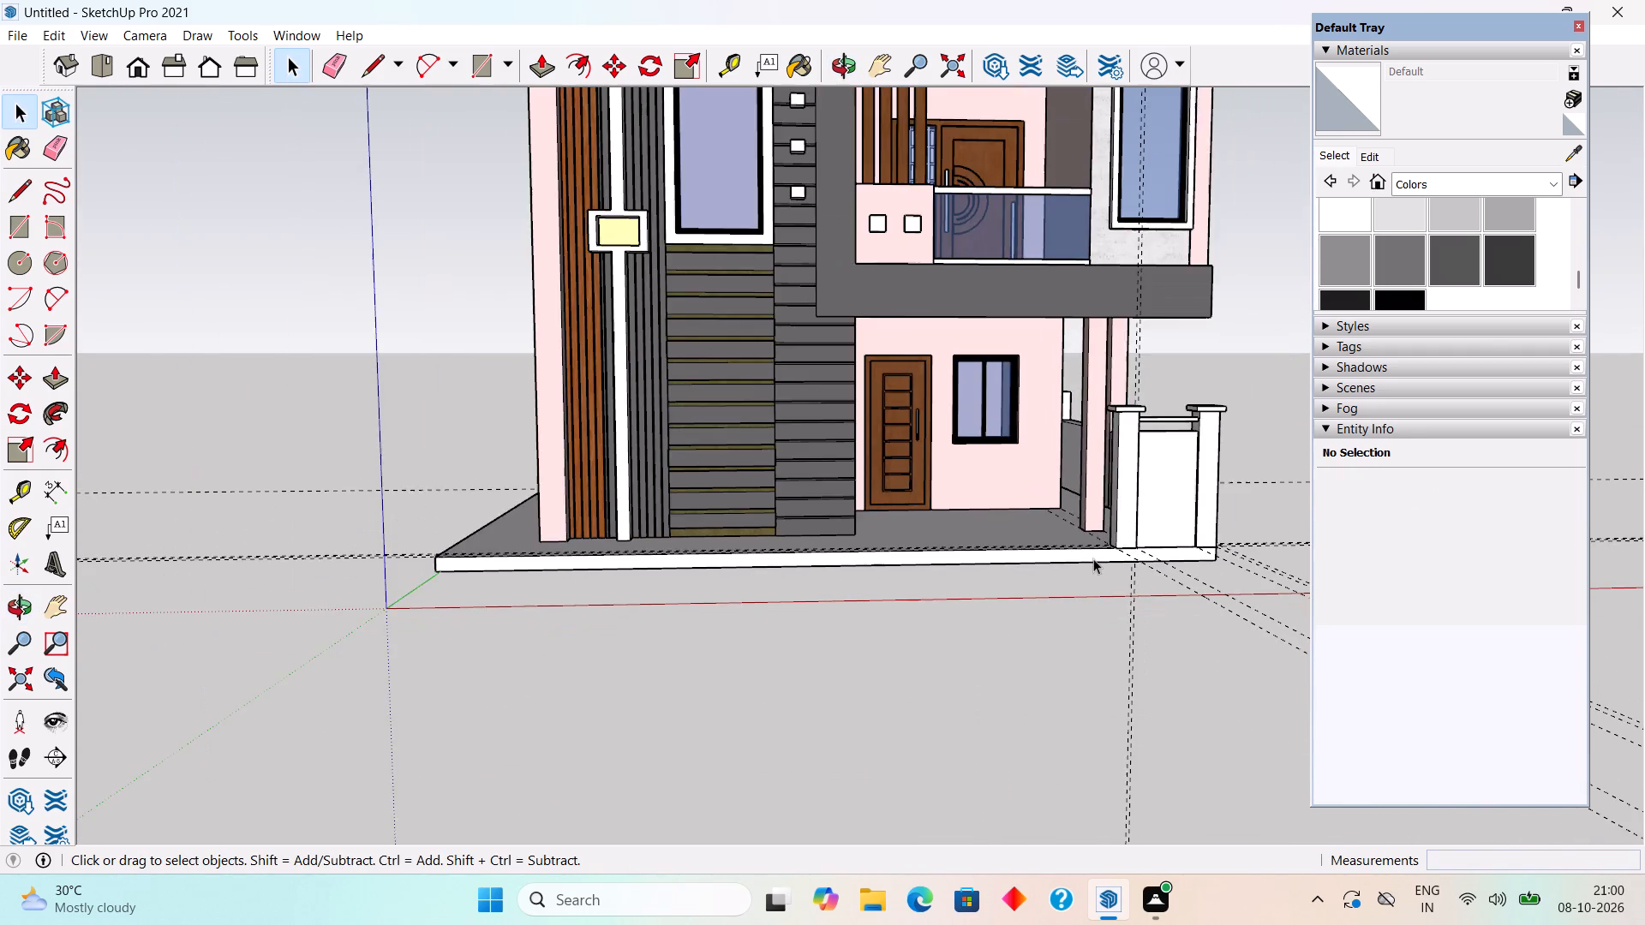
{"action": "scroll", "coordinate": [1092, 555], "scroll_direction": "down", "scroll_amount": 6}
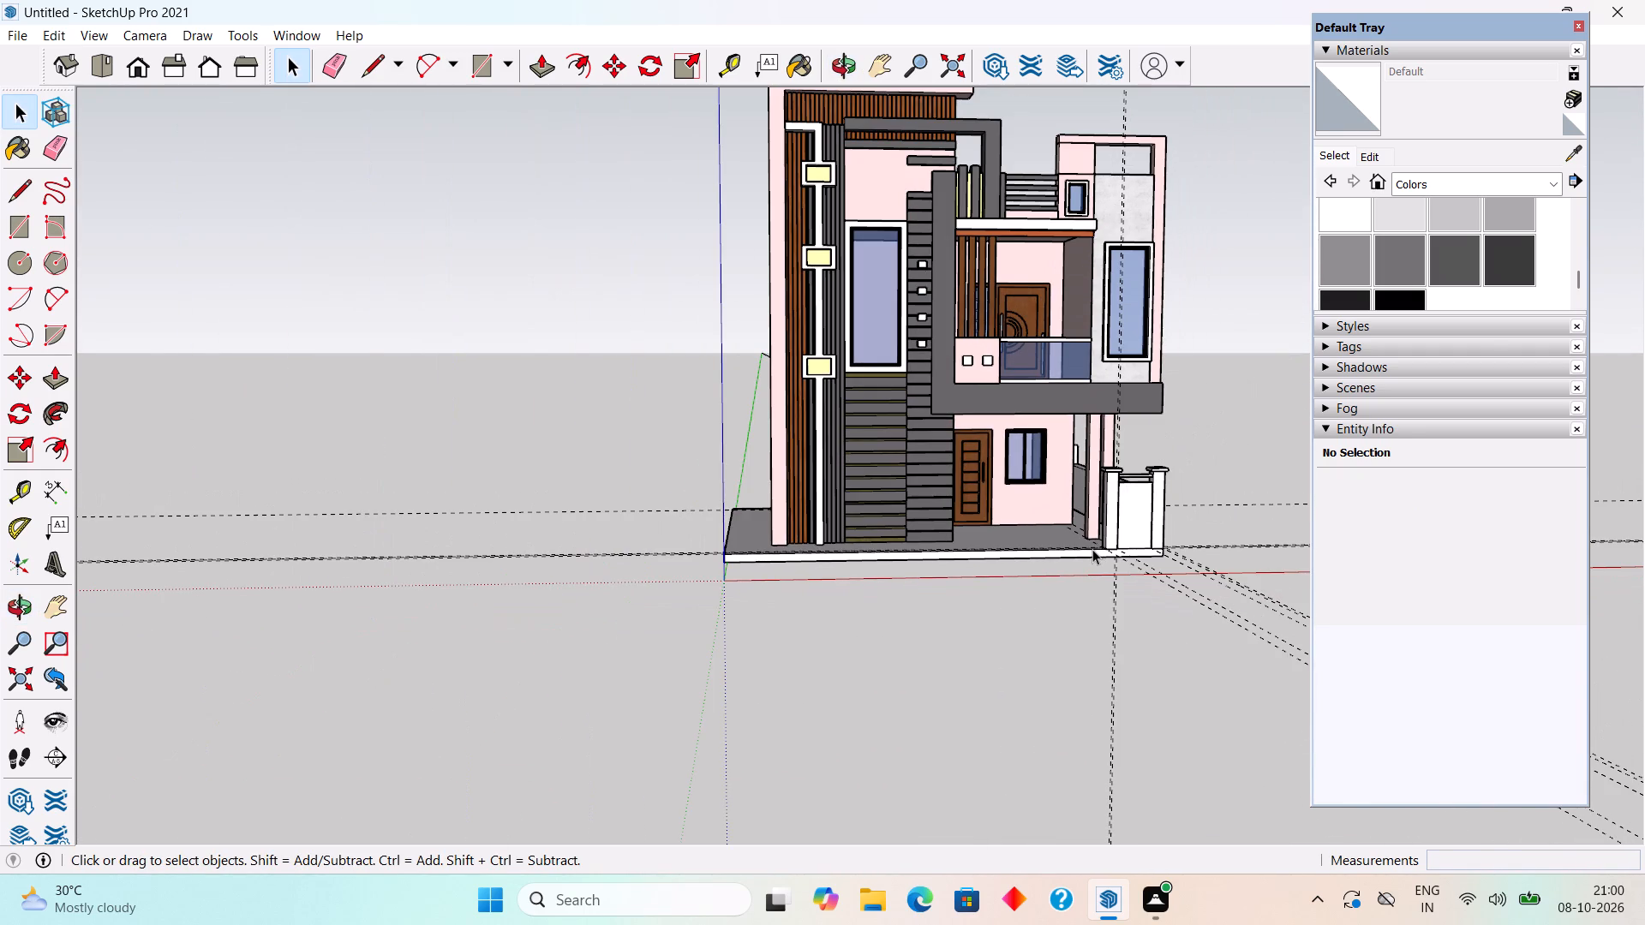
{"action": "scroll", "coordinate": [1092, 549], "scroll_direction": "down", "scroll_amount": 1}
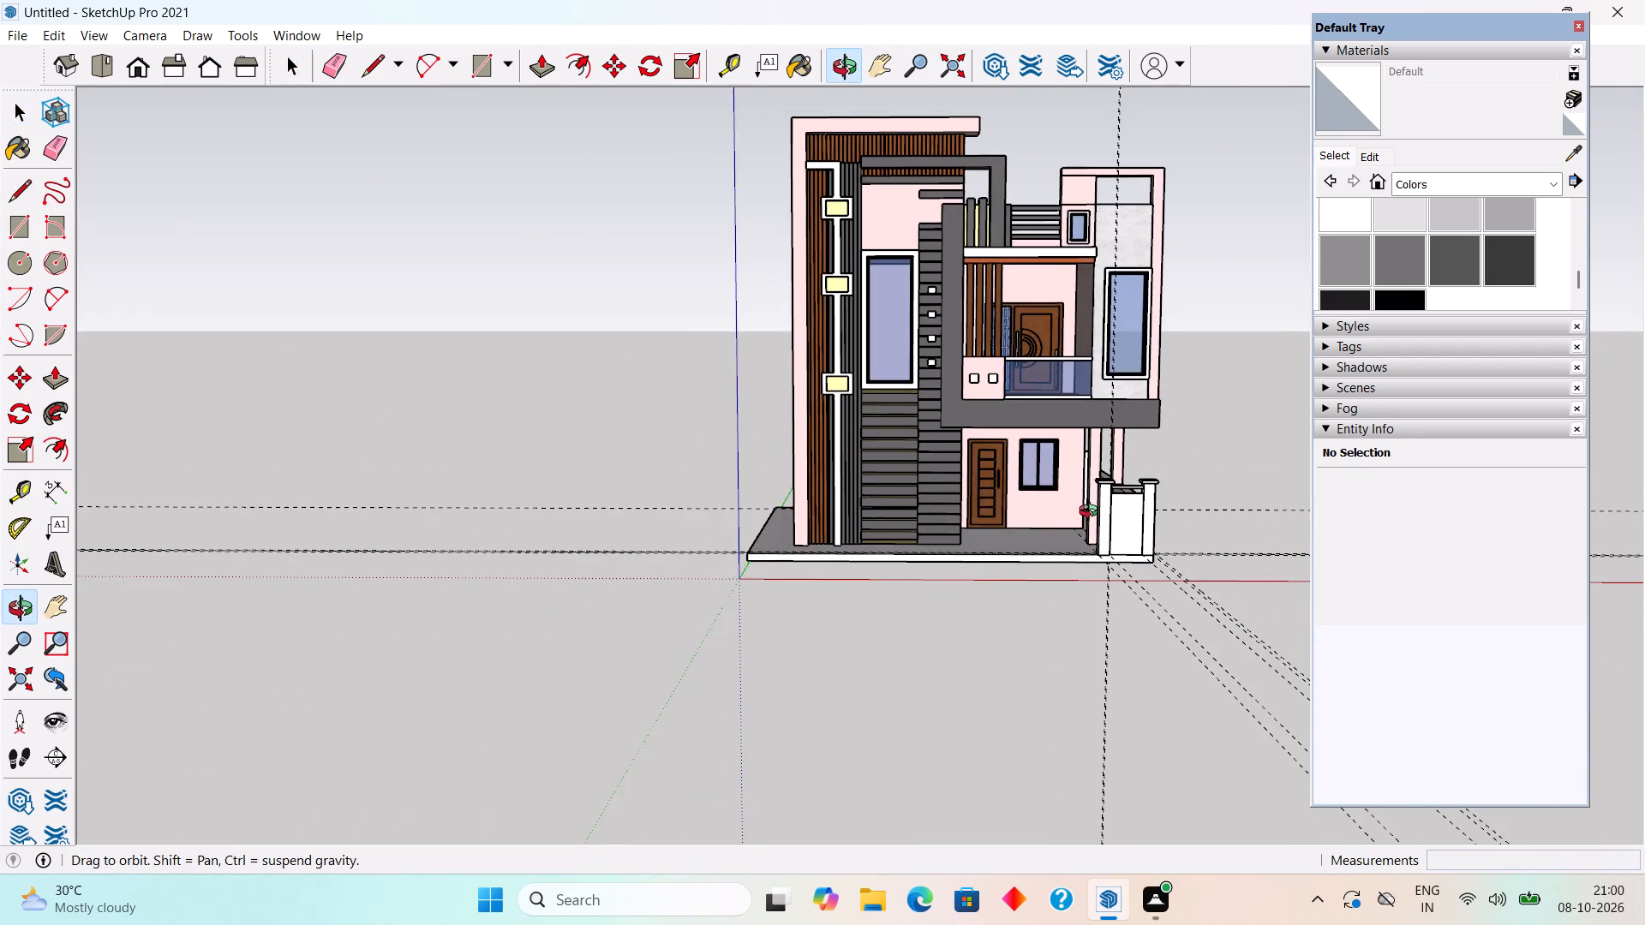
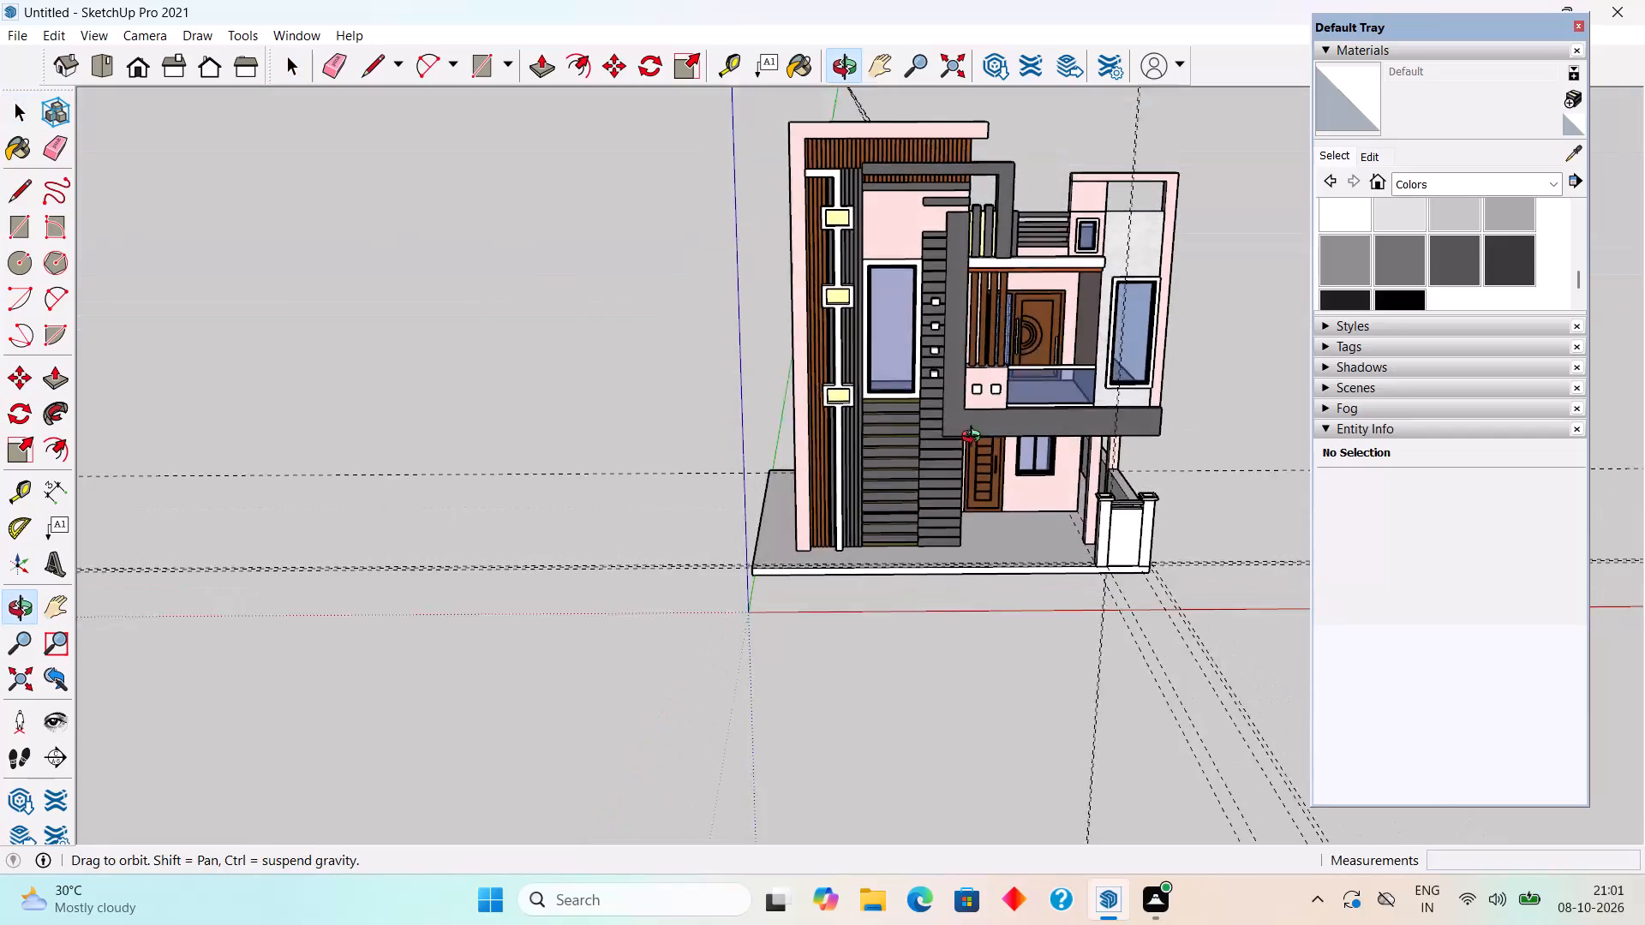
Examine the front boundary along the plinth, from the gate pillars across to the far corner, from several angles.
{"action": "scroll", "coordinate": [984, 463], "scroll_direction": "down", "scroll_amount": 2}
{"action": "scroll", "coordinate": [1010, 499], "scroll_direction": "up", "scroll_amount": 6}
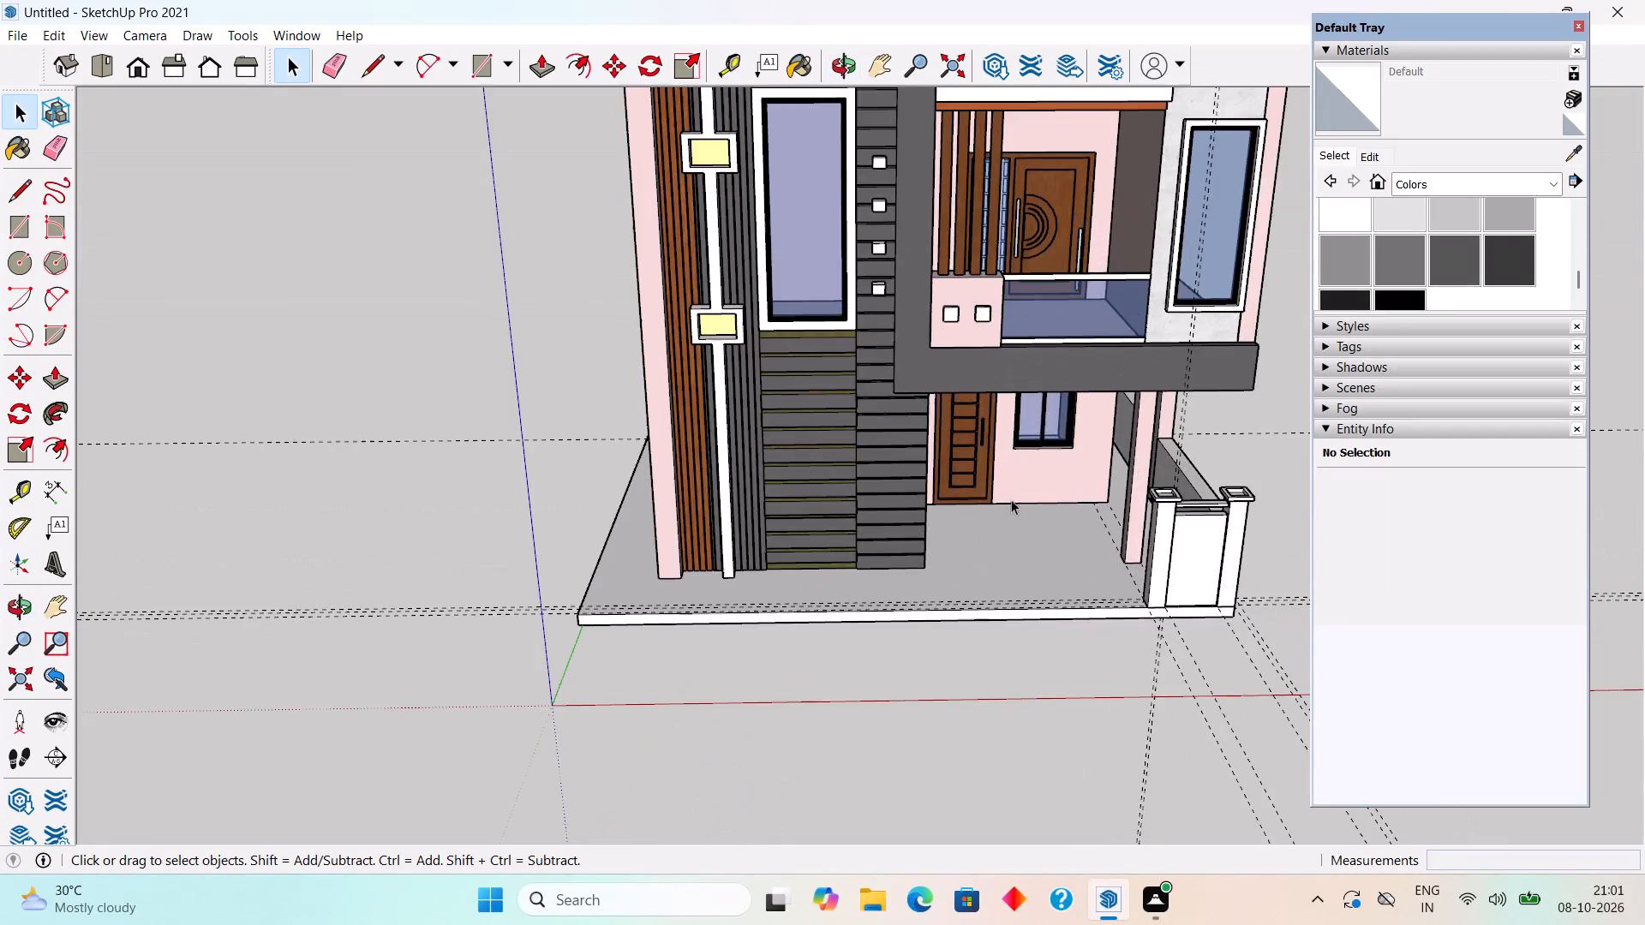
{"action": "scroll", "coordinate": [1108, 538], "scroll_direction": "up", "scroll_amount": 5}
{"action": "middle_click_drag", "start_coordinate": [1179, 524], "coordinate": [1014, 401]}
{"action": "scroll", "coordinate": [1014, 398], "scroll_direction": "up", "scroll_amount": 3}
{"action": "scroll", "coordinate": [1023, 385], "scroll_direction": "down", "scroll_amount": 3}
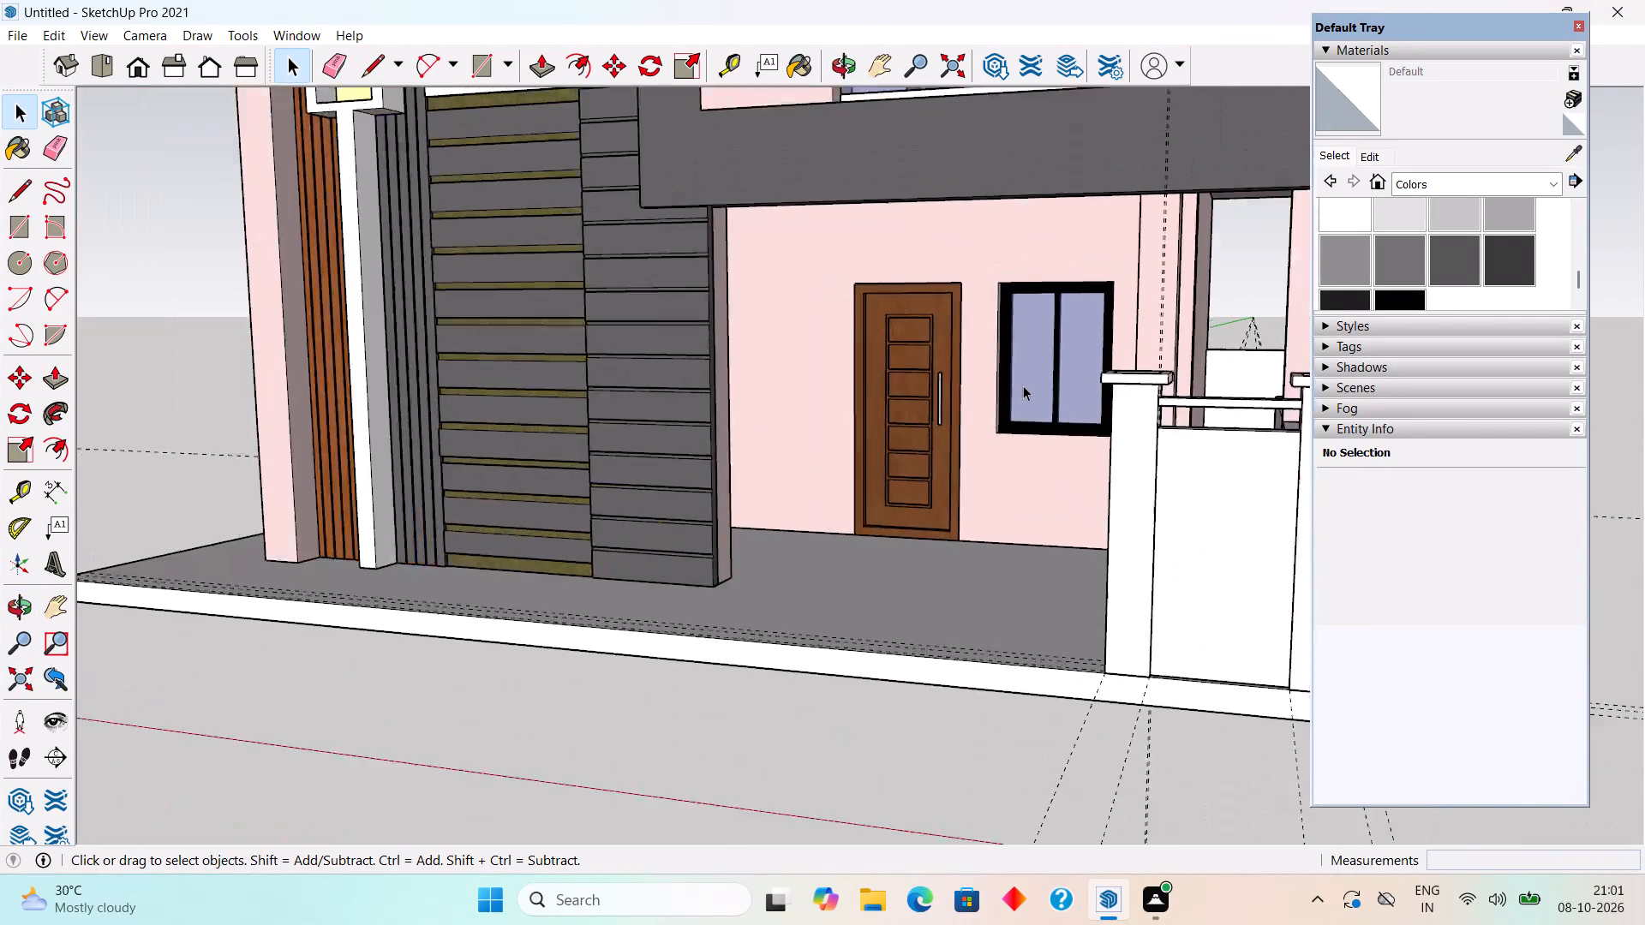
{"action": "scroll", "coordinate": [1023, 385], "scroll_direction": "down", "scroll_amount": 2}
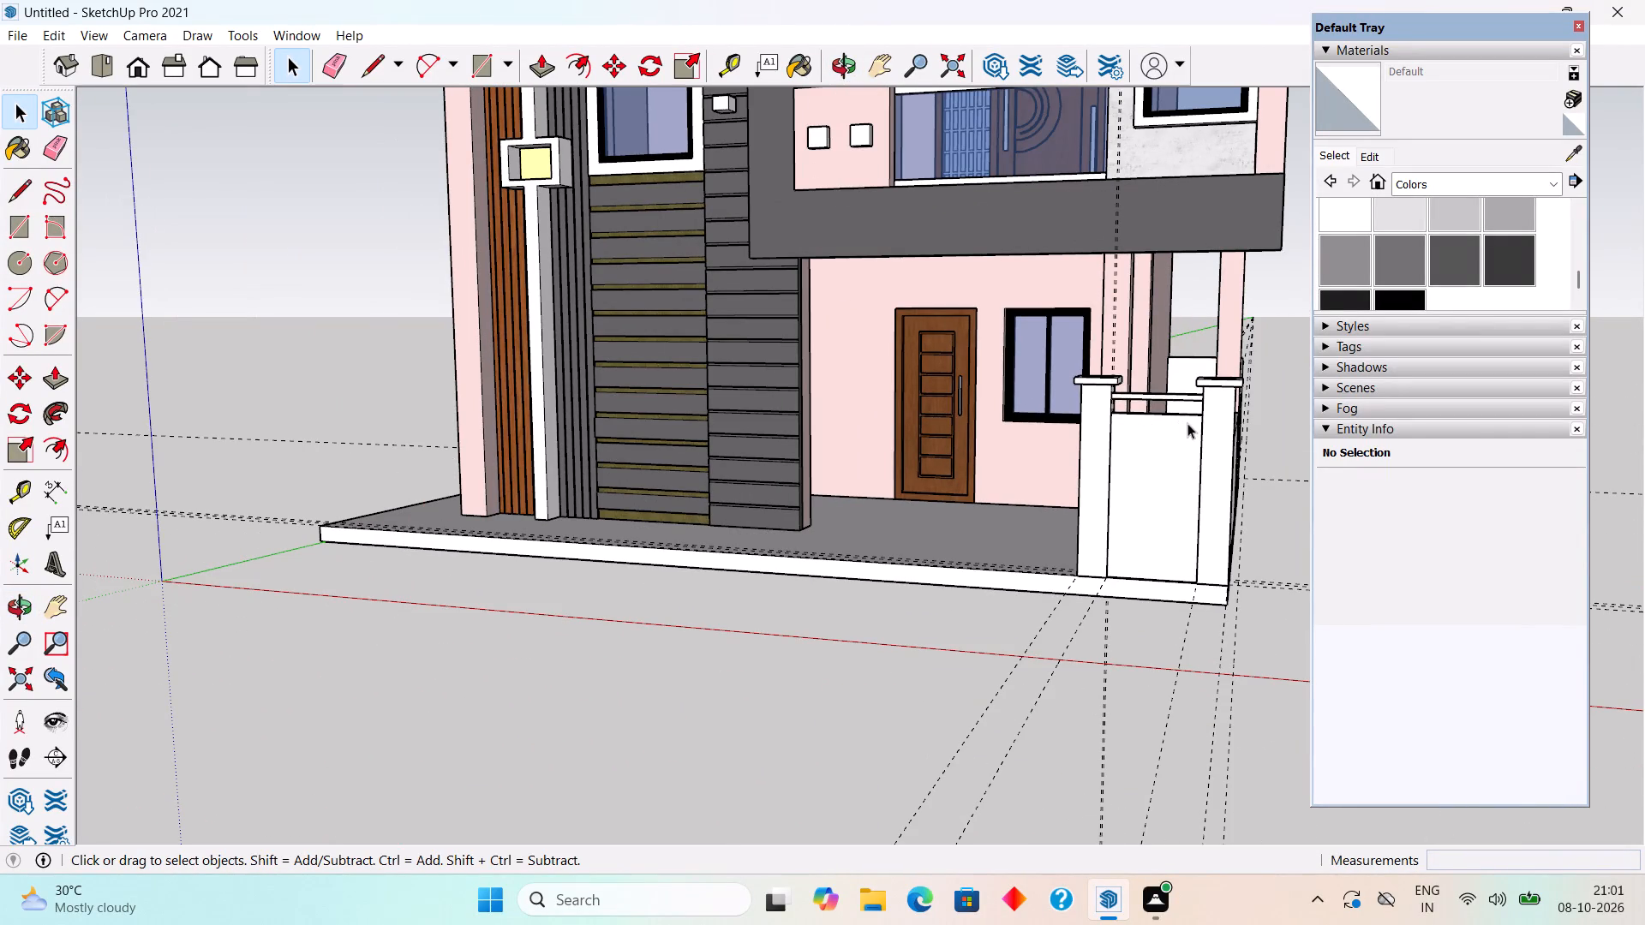
{"action": "scroll", "coordinate": [1187, 423], "scroll_direction": "down", "scroll_amount": 2}
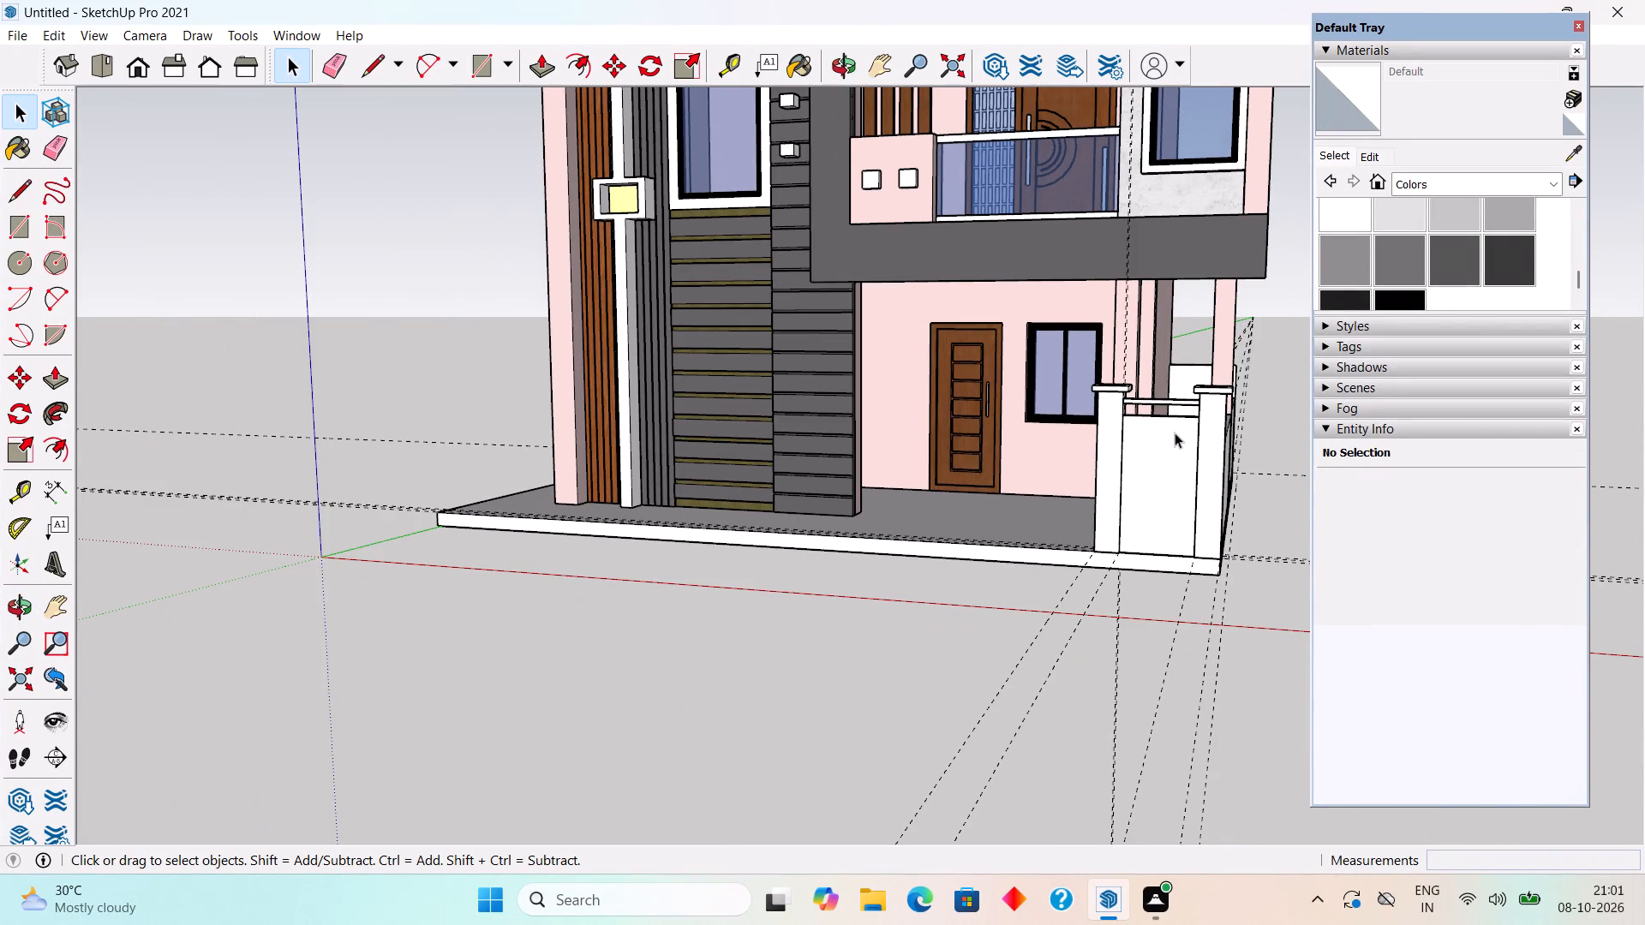
{"action": "middle_click_drag", "start_coordinate": [1026, 525], "coordinate": [1241, 585]}
{"action": "scroll", "coordinate": [1241, 585], "scroll_direction": "up", "scroll_amount": 2}
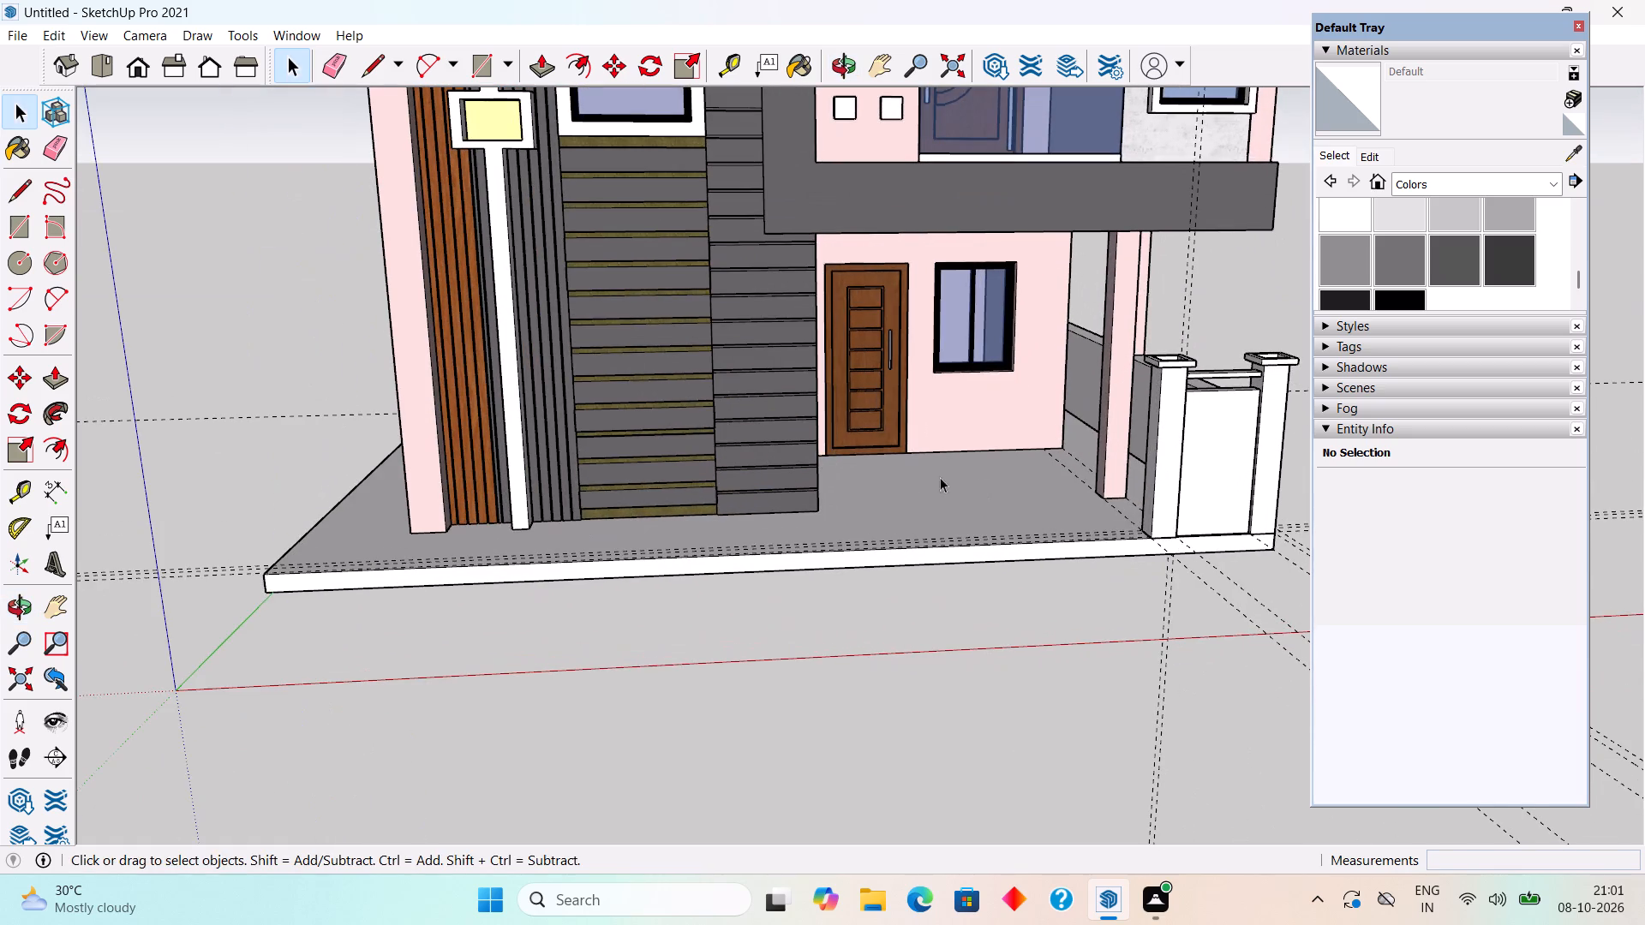
{"action": "middle_click_drag", "start_coordinate": [890, 526], "coordinate": [895, 593]}
{"action": "scroll", "coordinate": [898, 595], "scroll_direction": "down", "scroll_amount": 3}
{"action": "middle_click_drag", "start_coordinate": [866, 517], "coordinate": [865, 576]}
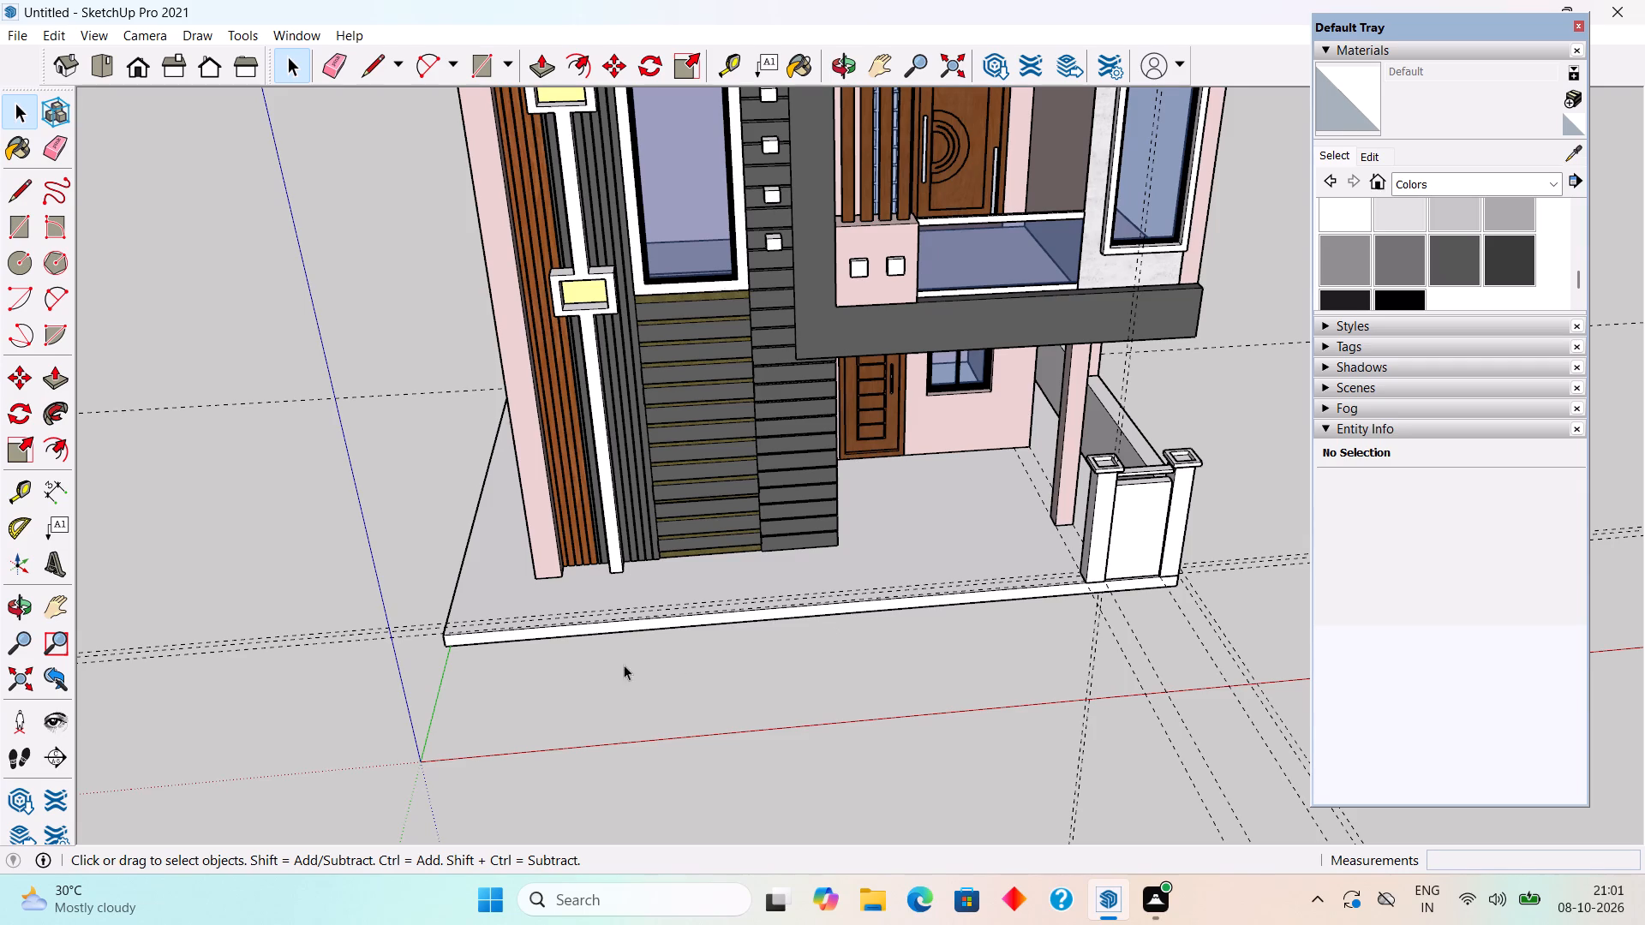
Copy the capped gate pillar nearest the door along the plinth's front edge to the opposite front corner.
{"action": "scroll", "coordinate": [464, 645], "scroll_direction": "up", "scroll_amount": 2}
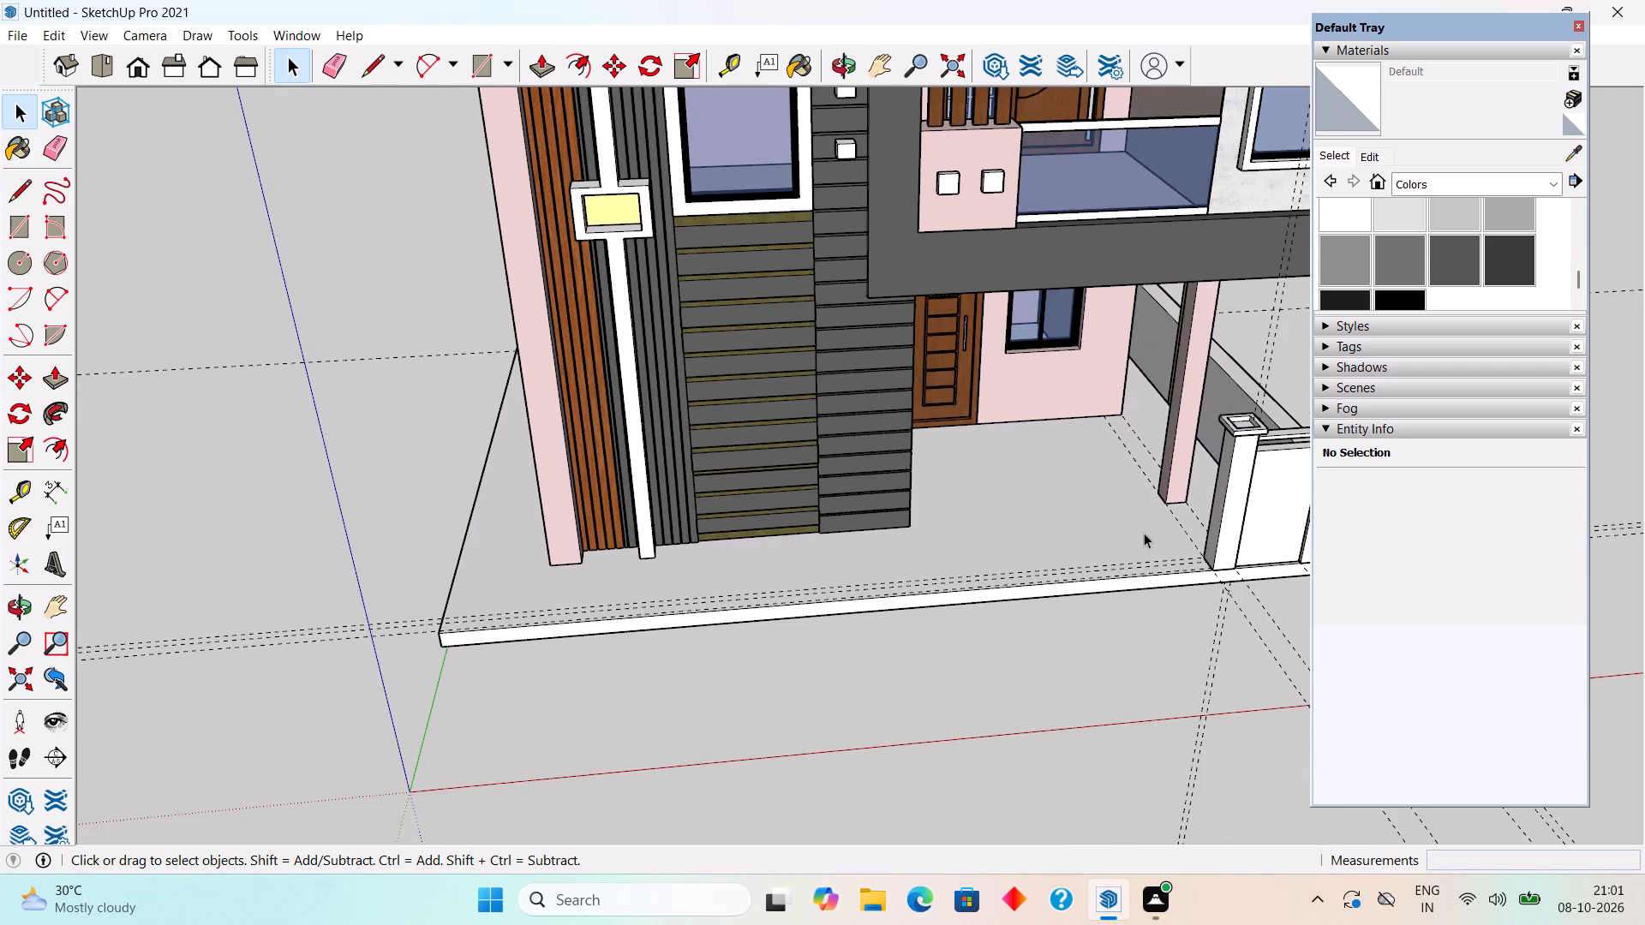
{"action": "left_click", "coordinate": [1218, 520]}
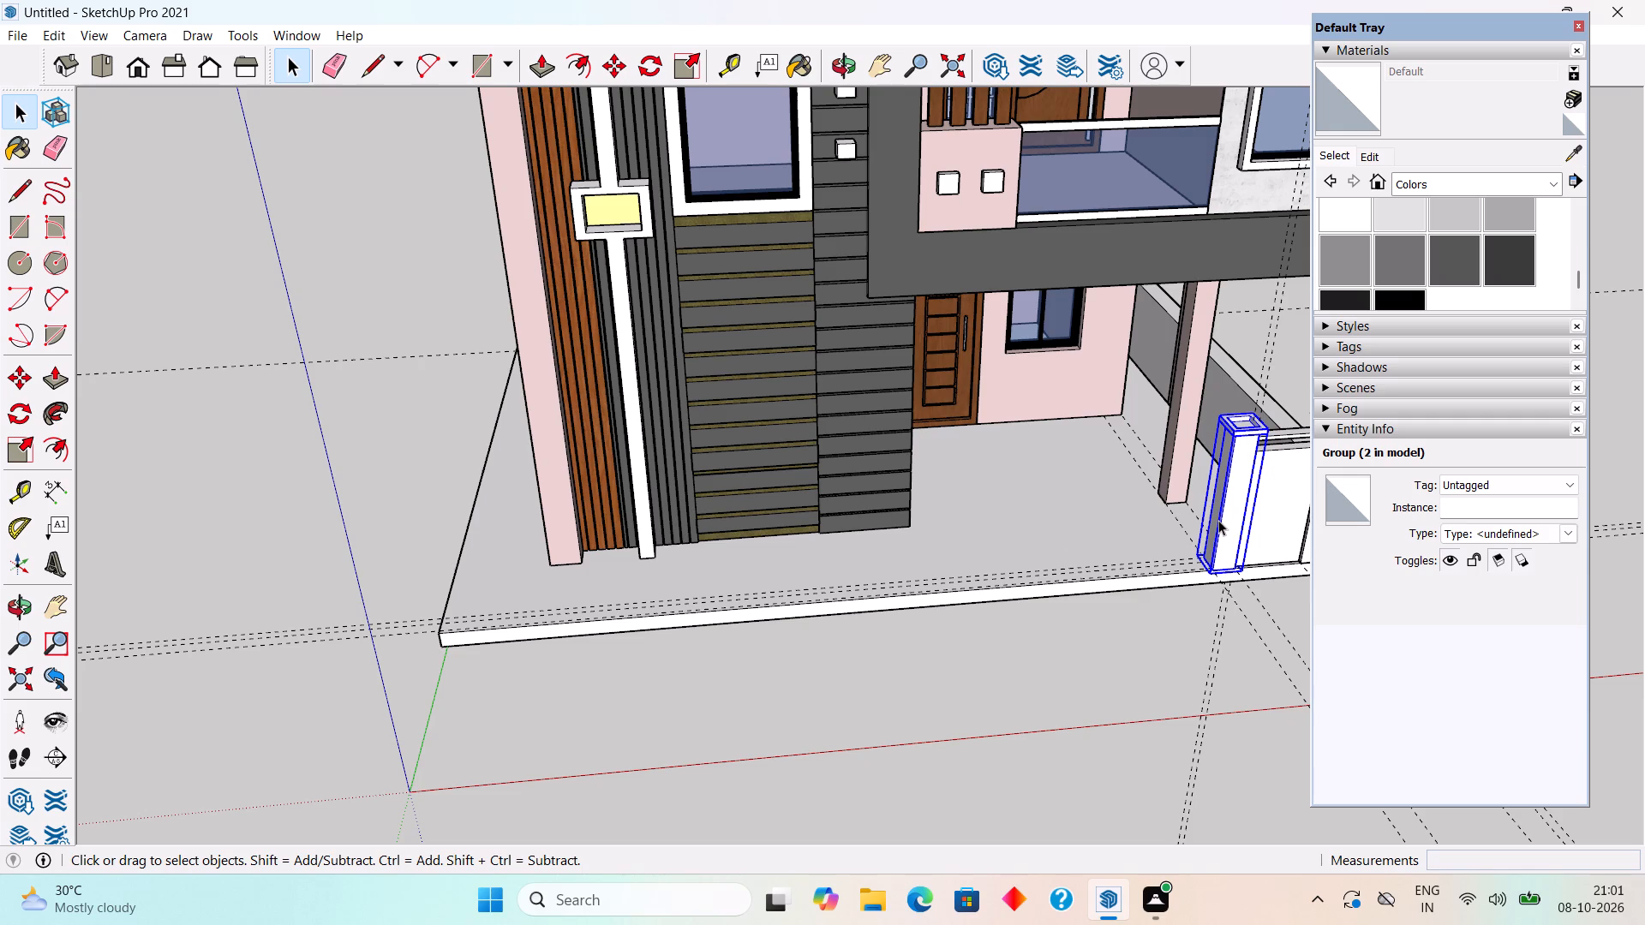
{"action": "key", "text": "m"}
{"action": "left_click", "coordinate": [1218, 520]}
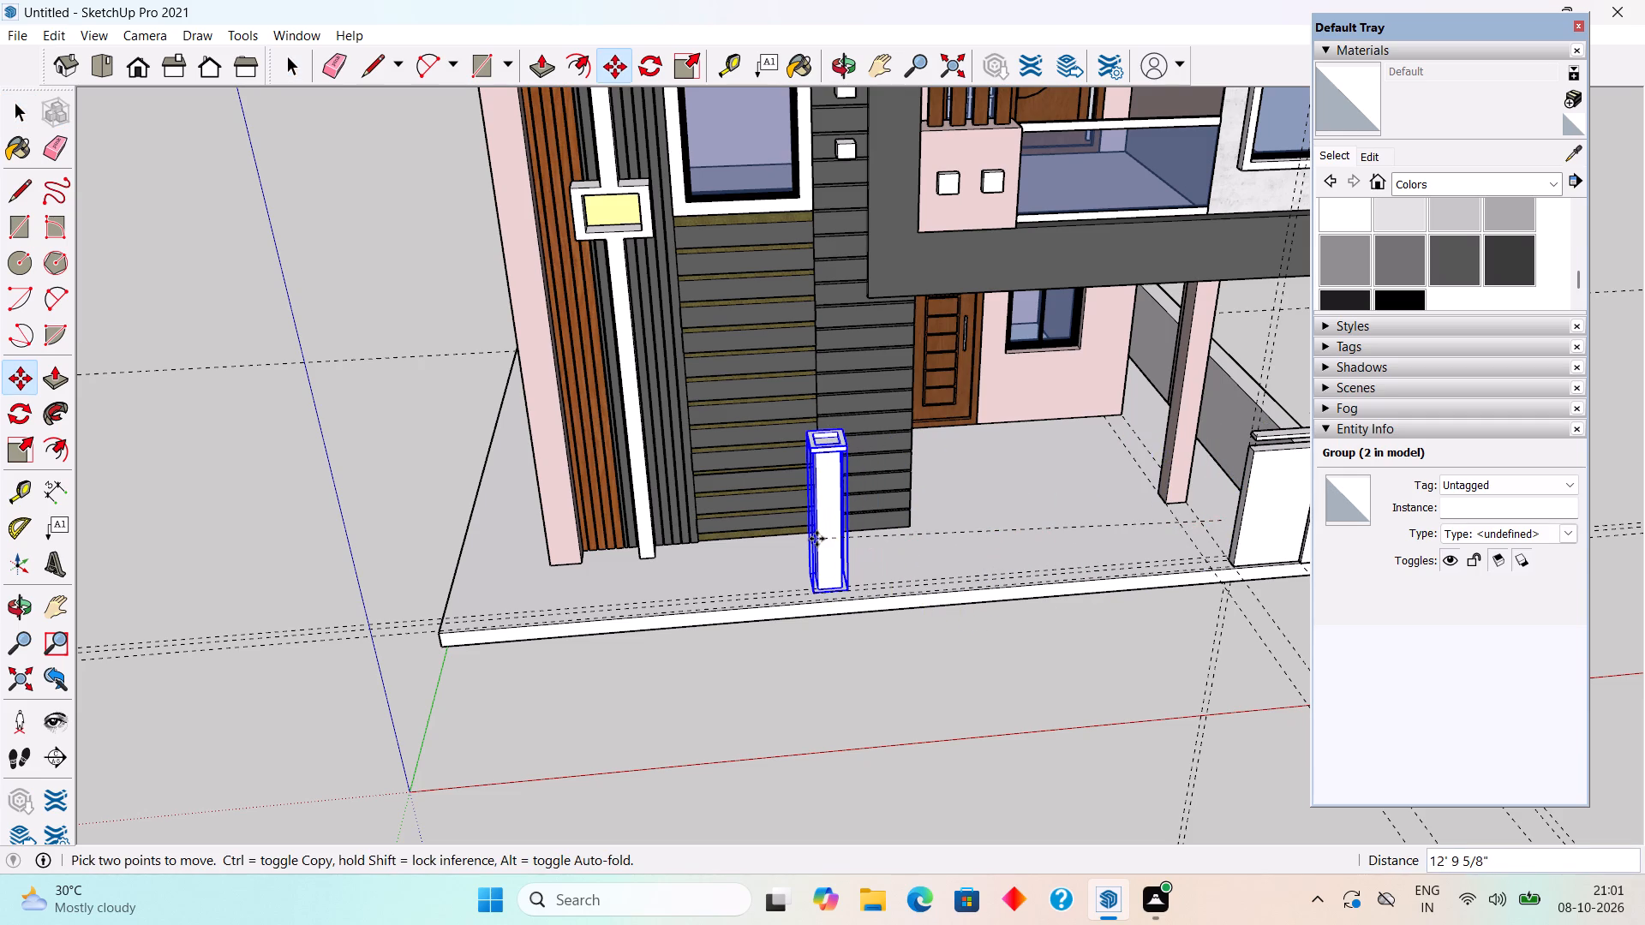
{"action": "scroll", "coordinate": [452, 632], "scroll_direction": "up", "scroll_amount": 9}
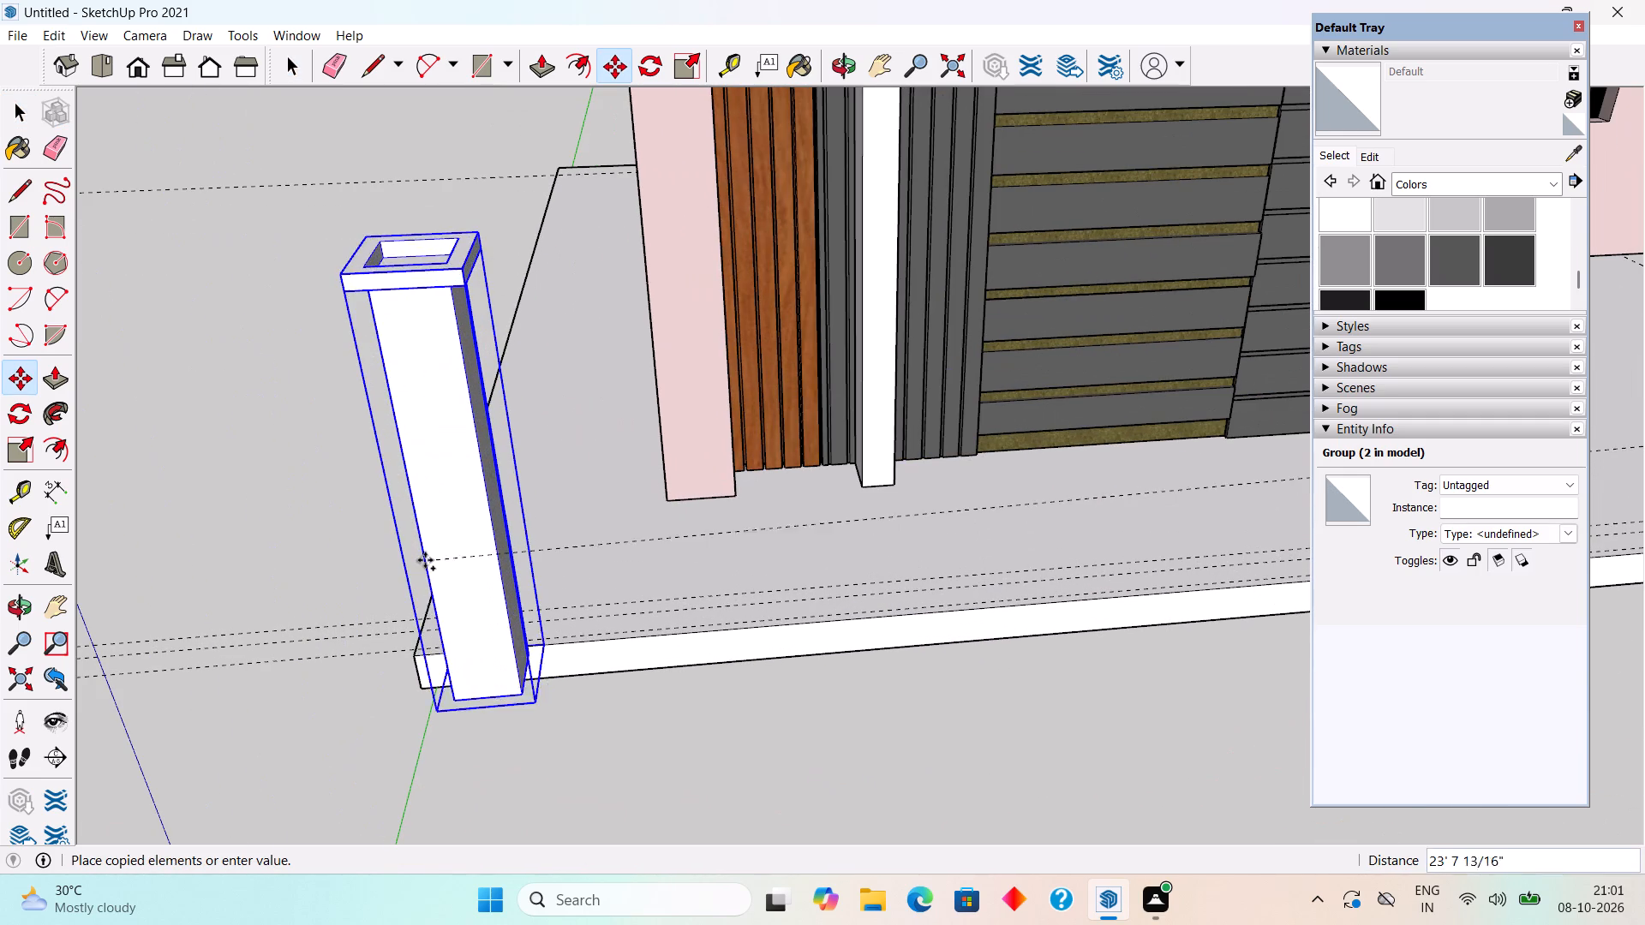
{"action": "left_click", "coordinate": [426, 511]}
Move the copied pillar by its base corner onto the plinth's front corner so it sits flush with both edges.
{"action": "scroll", "coordinate": [485, 672], "scroll_direction": "up", "scroll_amount": 5}
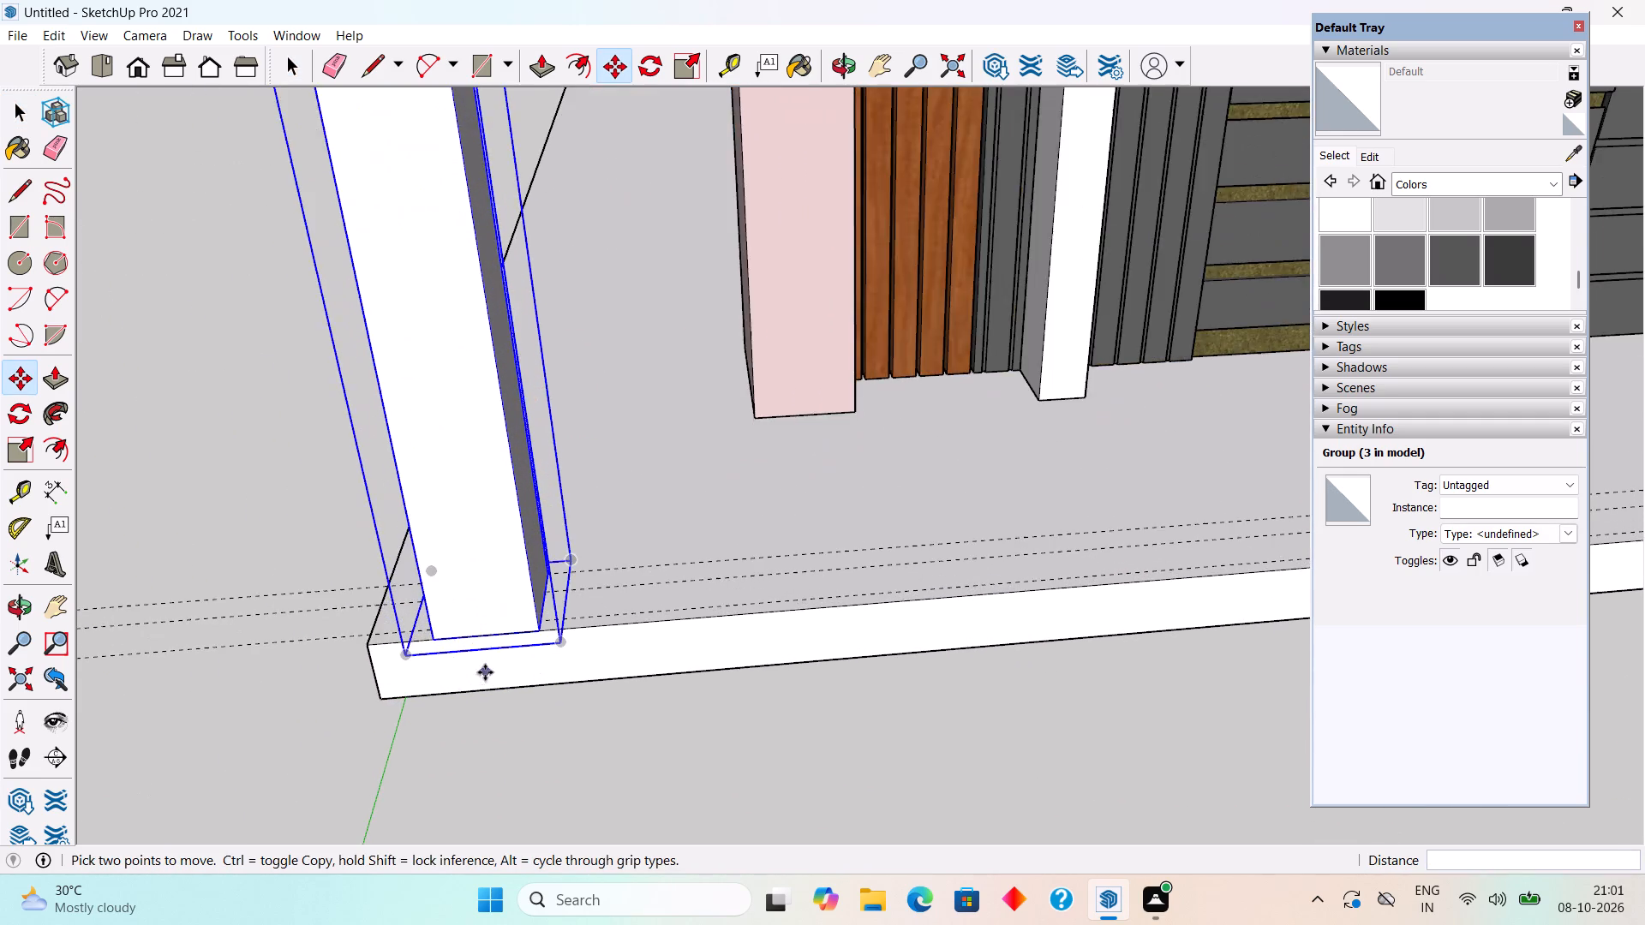
{"action": "middle_click_drag", "start_coordinate": [485, 672], "coordinate": [677, 582]}
{"action": "scroll", "coordinate": [667, 597], "scroll_direction": "up", "scroll_amount": 6}
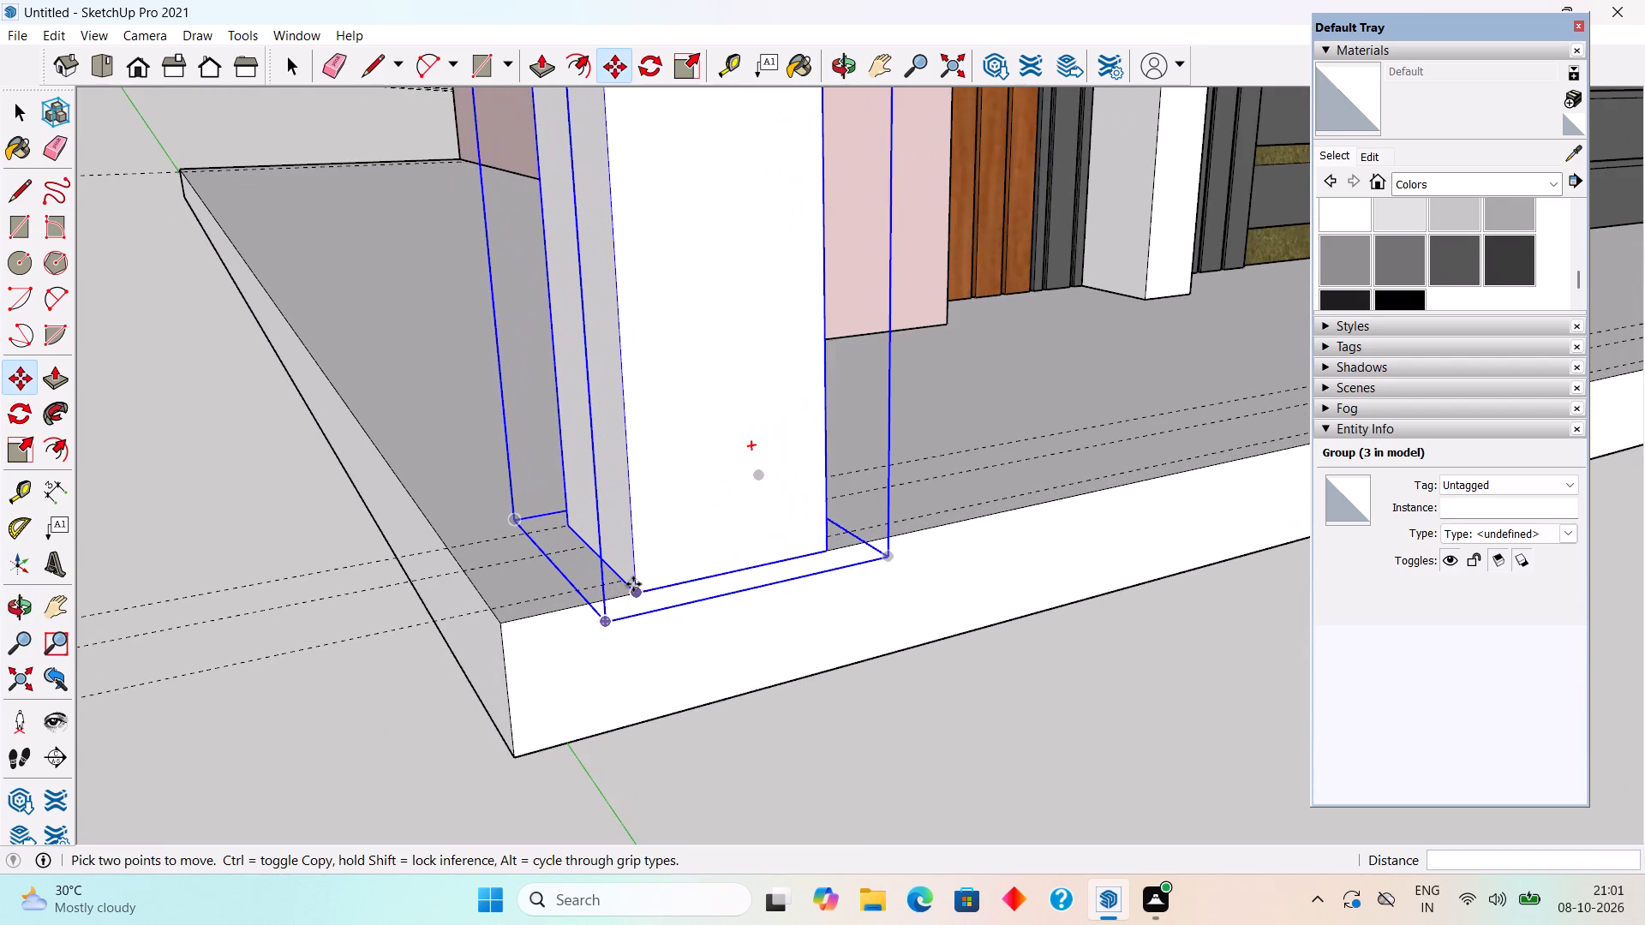
{"action": "left_click", "coordinate": [633, 584]}
{"action": "left_click", "coordinate": [499, 630]}
{"action": "key", "text": "space"}
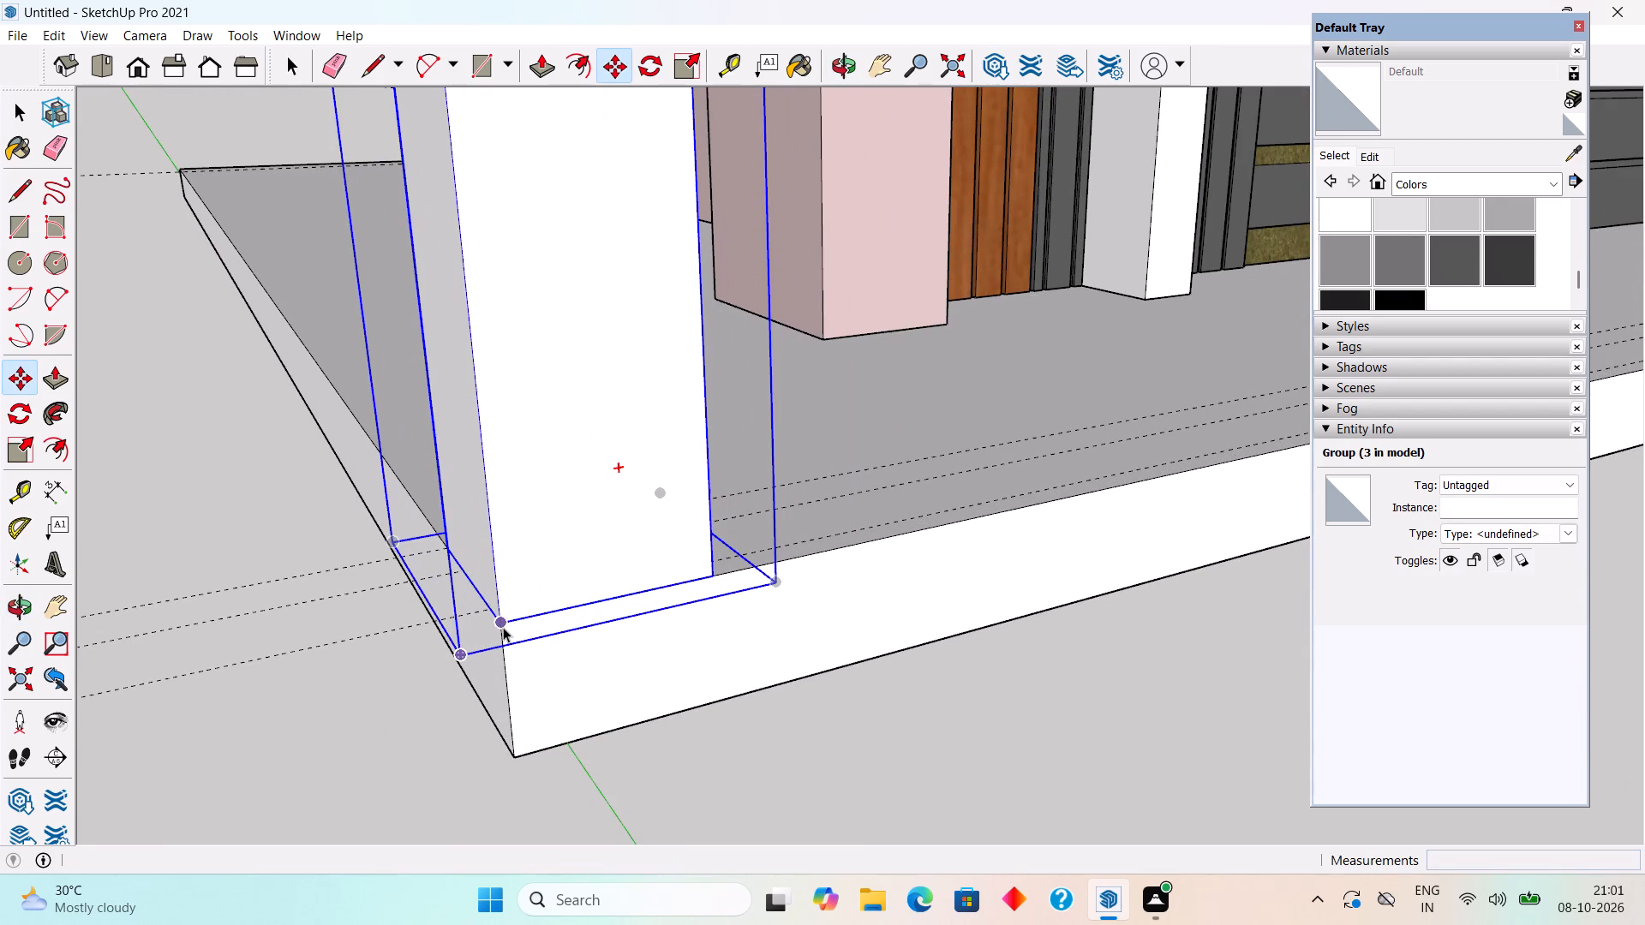
{"action": "scroll", "coordinate": [503, 626], "scroll_direction": "down", "scroll_amount": 10}
{"action": "left_click", "coordinate": [379, 571]}
{"action": "scroll", "coordinate": [819, 647], "scroll_direction": "down", "scroll_amount": 10}
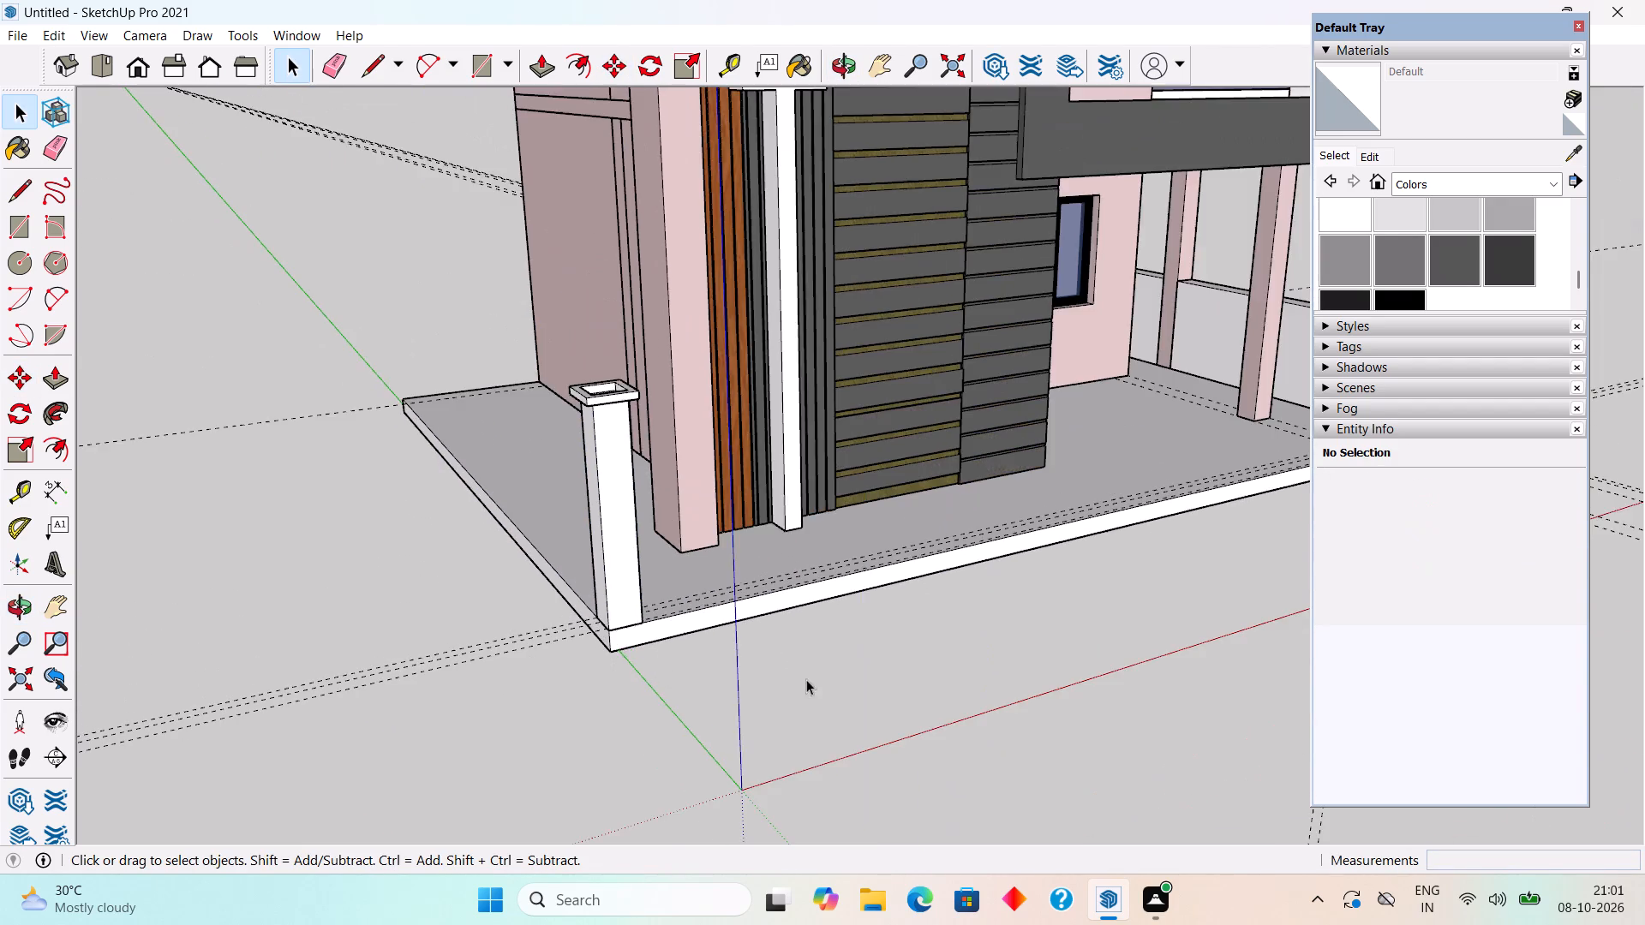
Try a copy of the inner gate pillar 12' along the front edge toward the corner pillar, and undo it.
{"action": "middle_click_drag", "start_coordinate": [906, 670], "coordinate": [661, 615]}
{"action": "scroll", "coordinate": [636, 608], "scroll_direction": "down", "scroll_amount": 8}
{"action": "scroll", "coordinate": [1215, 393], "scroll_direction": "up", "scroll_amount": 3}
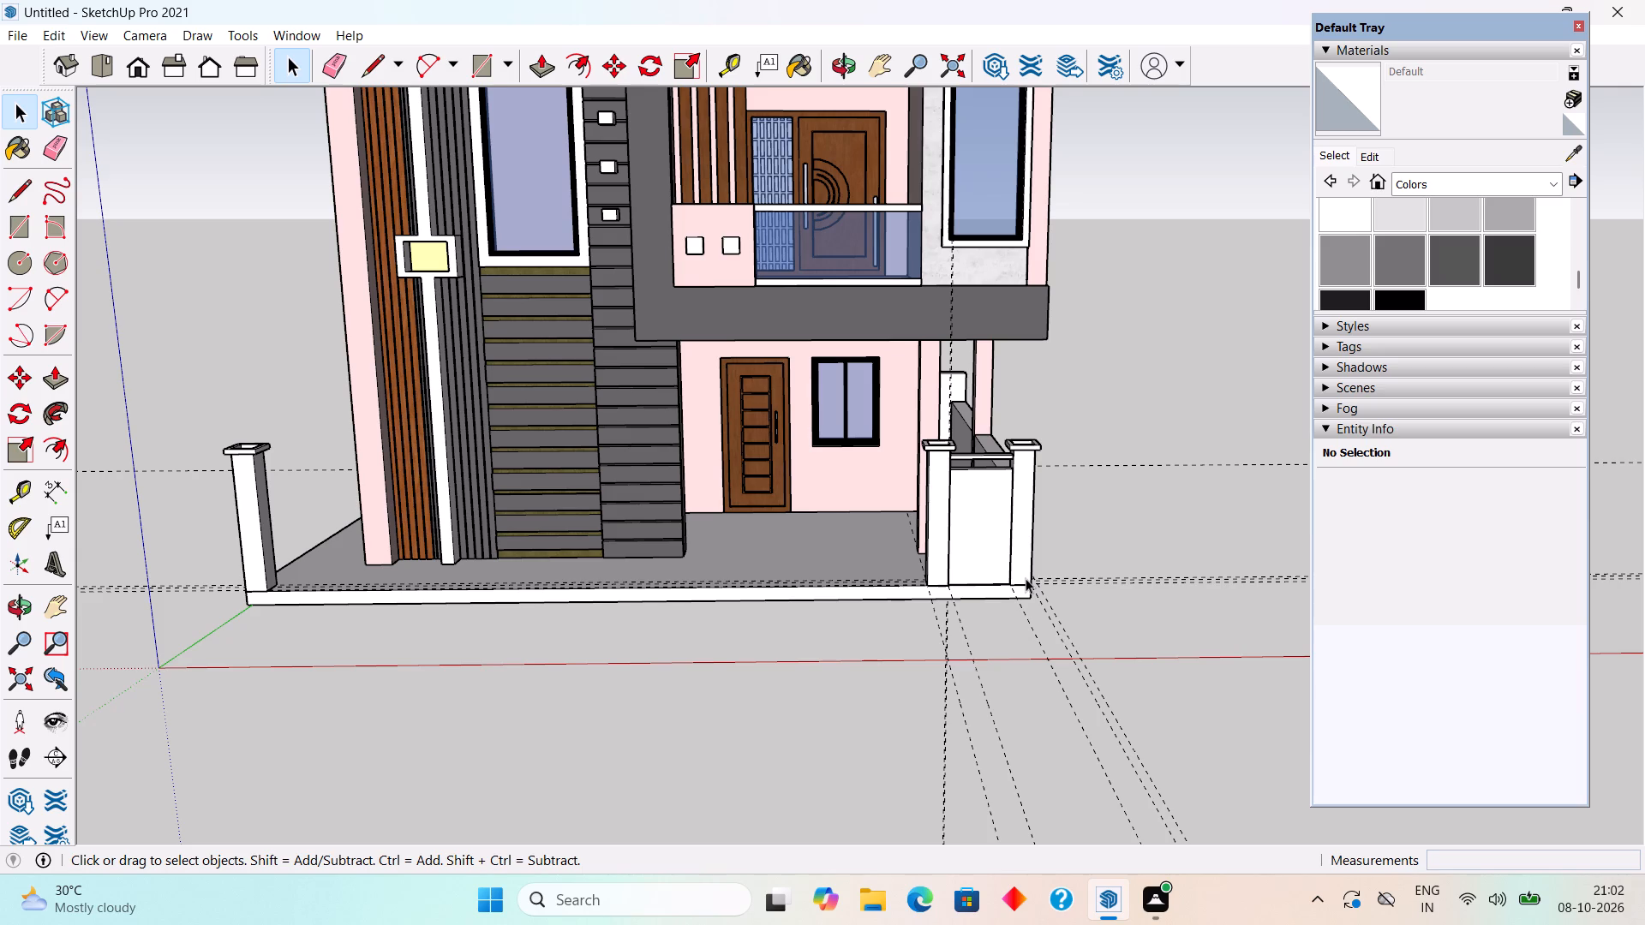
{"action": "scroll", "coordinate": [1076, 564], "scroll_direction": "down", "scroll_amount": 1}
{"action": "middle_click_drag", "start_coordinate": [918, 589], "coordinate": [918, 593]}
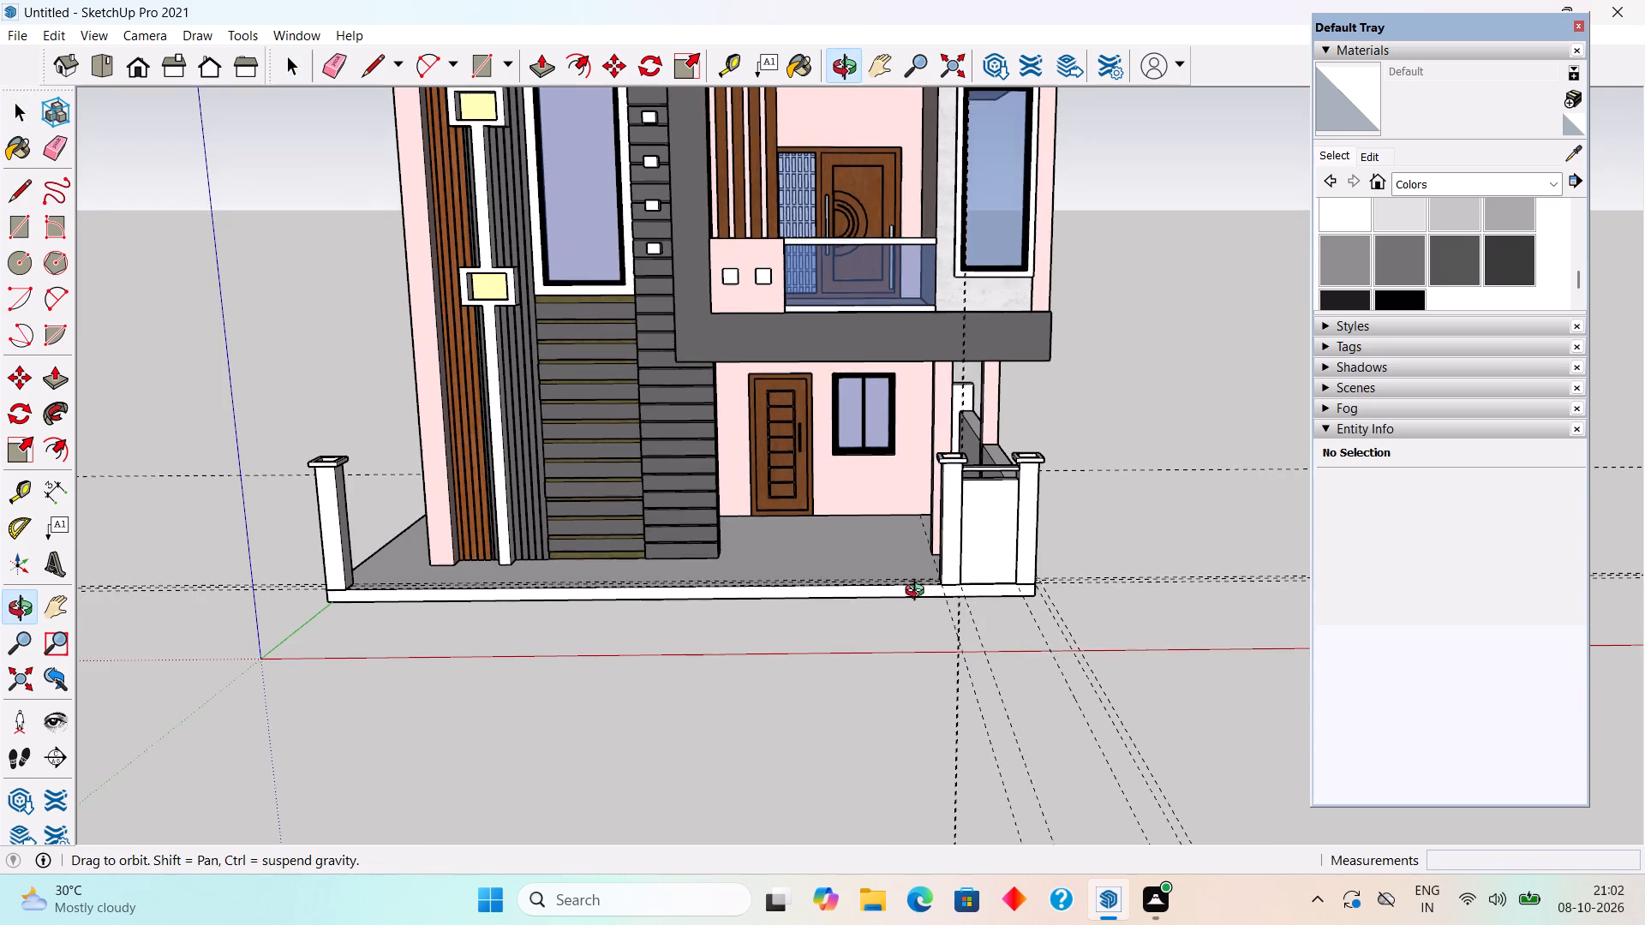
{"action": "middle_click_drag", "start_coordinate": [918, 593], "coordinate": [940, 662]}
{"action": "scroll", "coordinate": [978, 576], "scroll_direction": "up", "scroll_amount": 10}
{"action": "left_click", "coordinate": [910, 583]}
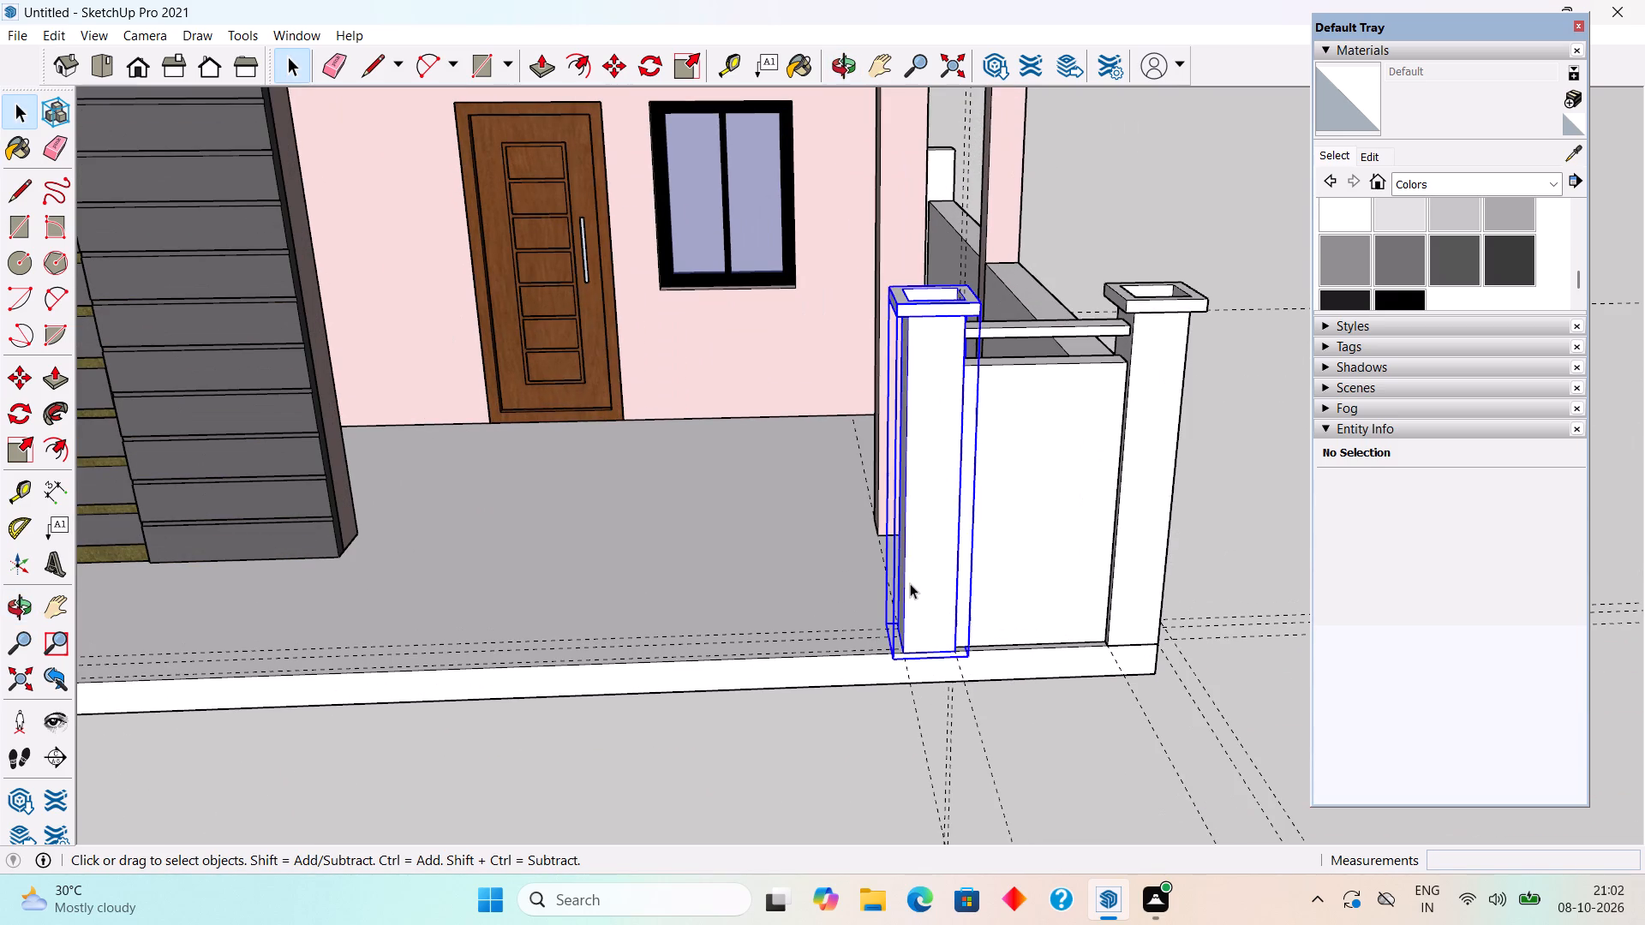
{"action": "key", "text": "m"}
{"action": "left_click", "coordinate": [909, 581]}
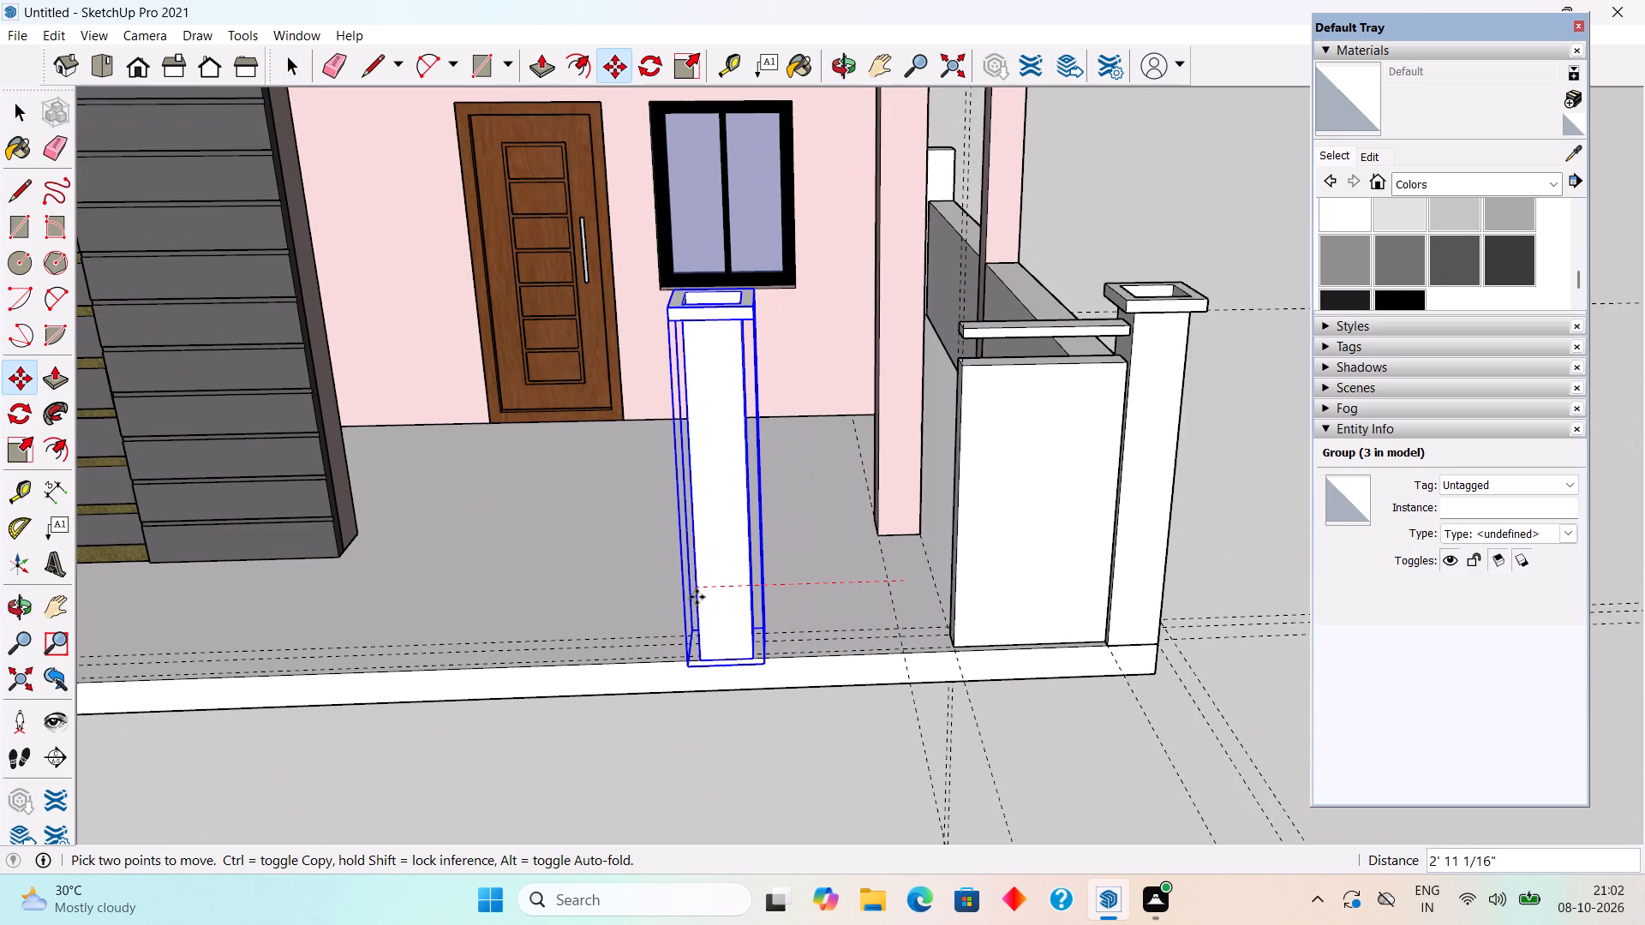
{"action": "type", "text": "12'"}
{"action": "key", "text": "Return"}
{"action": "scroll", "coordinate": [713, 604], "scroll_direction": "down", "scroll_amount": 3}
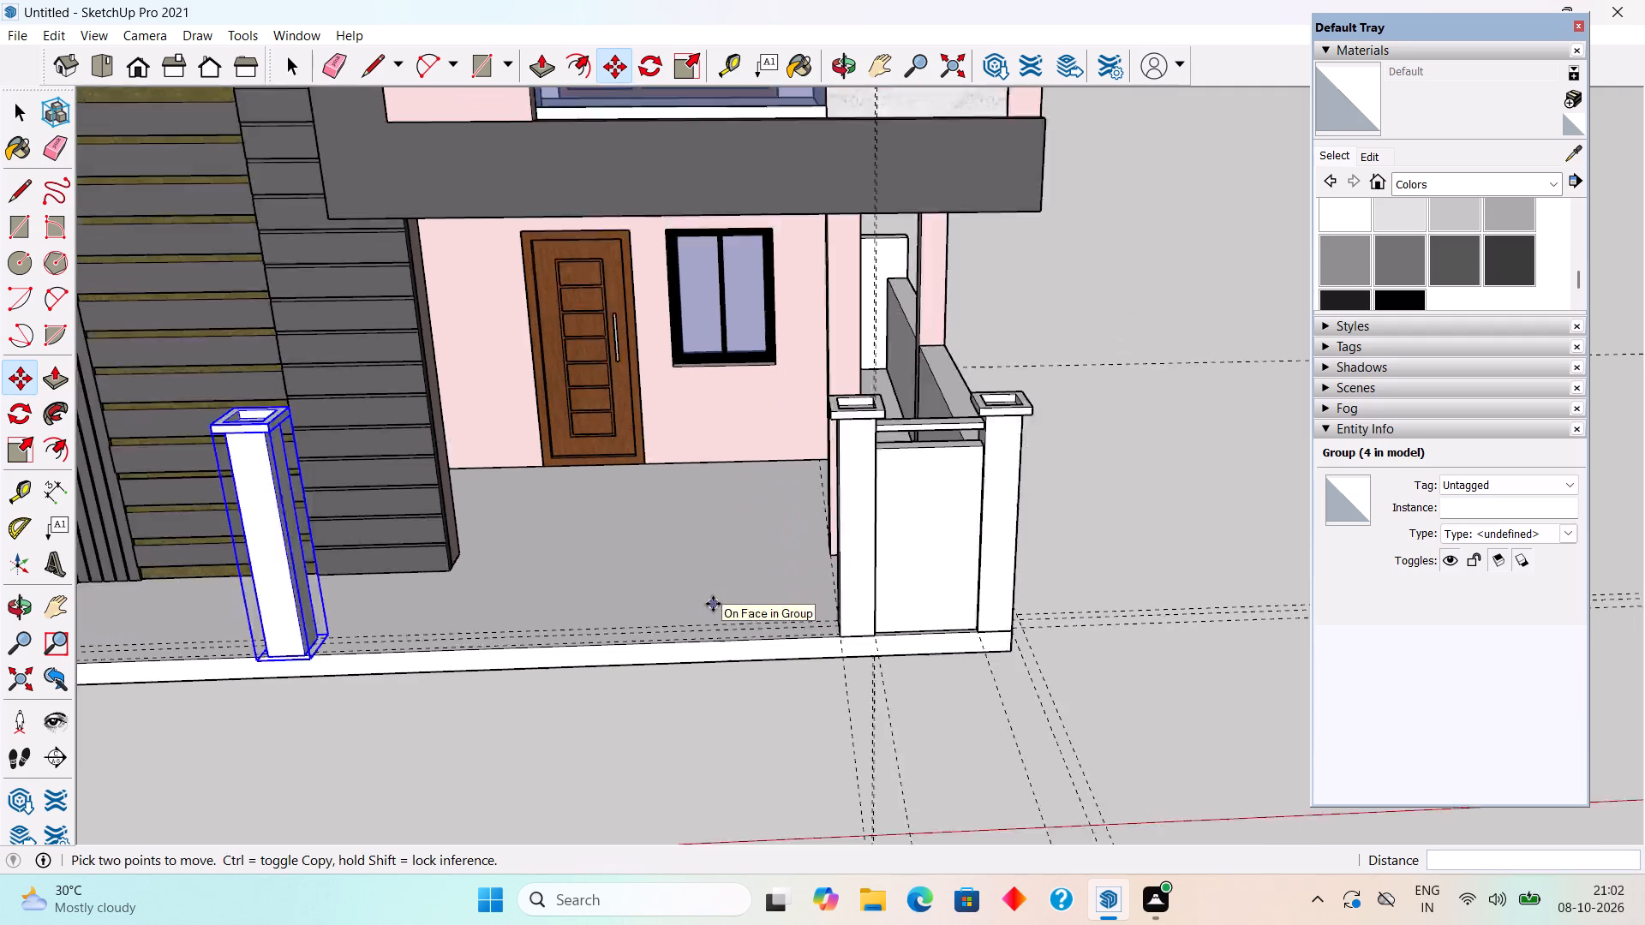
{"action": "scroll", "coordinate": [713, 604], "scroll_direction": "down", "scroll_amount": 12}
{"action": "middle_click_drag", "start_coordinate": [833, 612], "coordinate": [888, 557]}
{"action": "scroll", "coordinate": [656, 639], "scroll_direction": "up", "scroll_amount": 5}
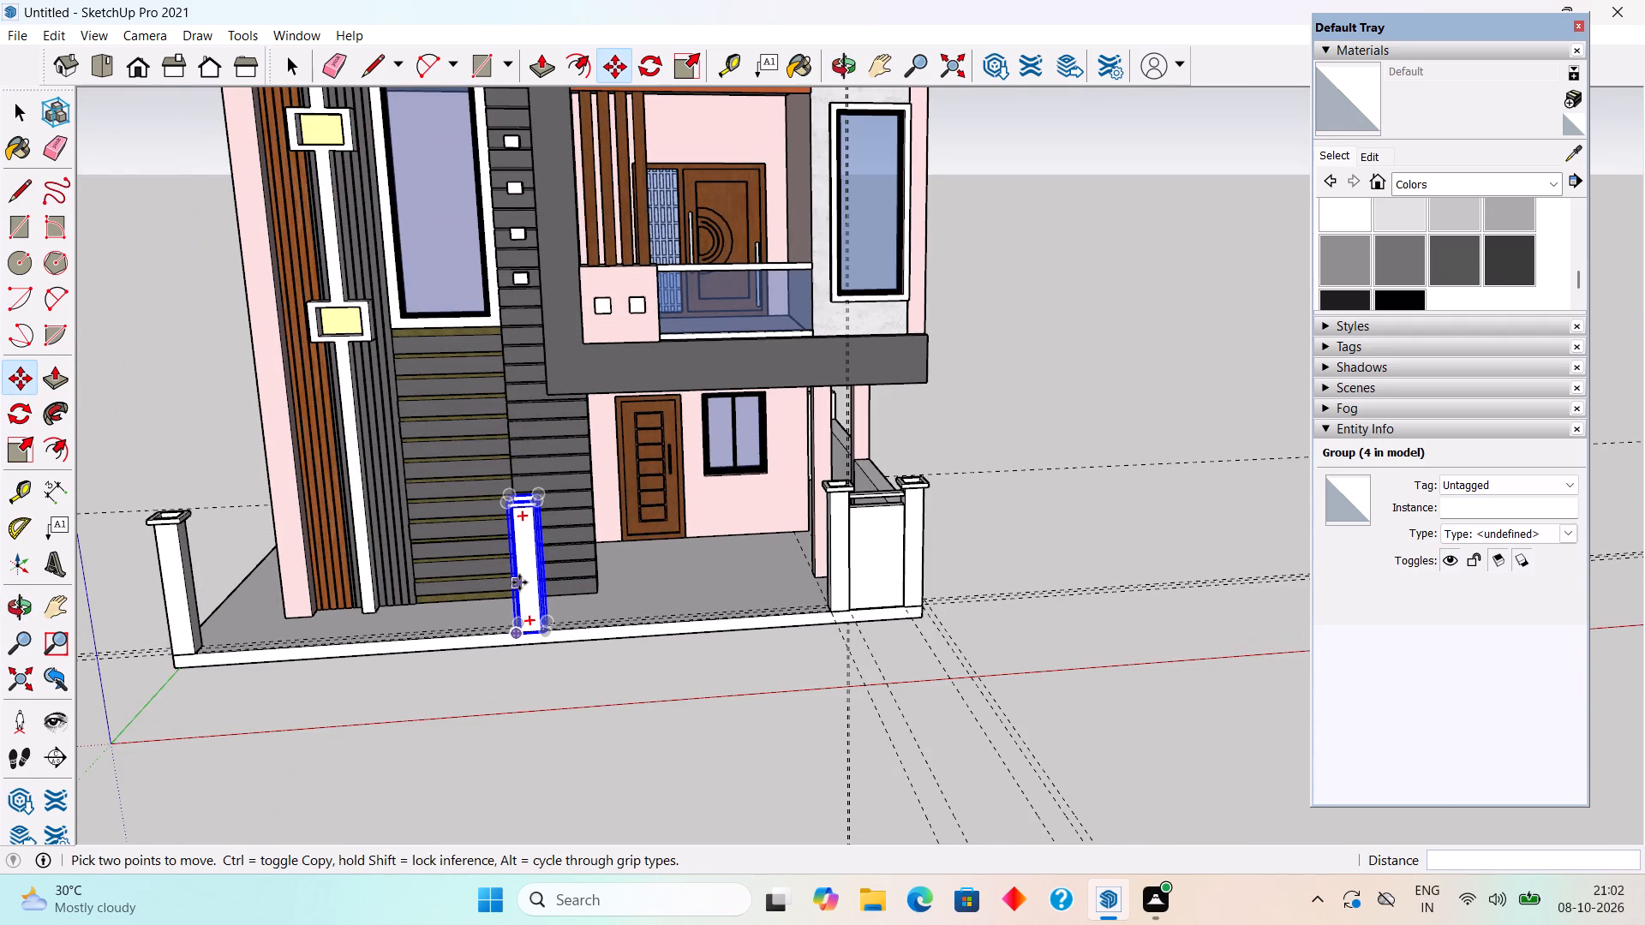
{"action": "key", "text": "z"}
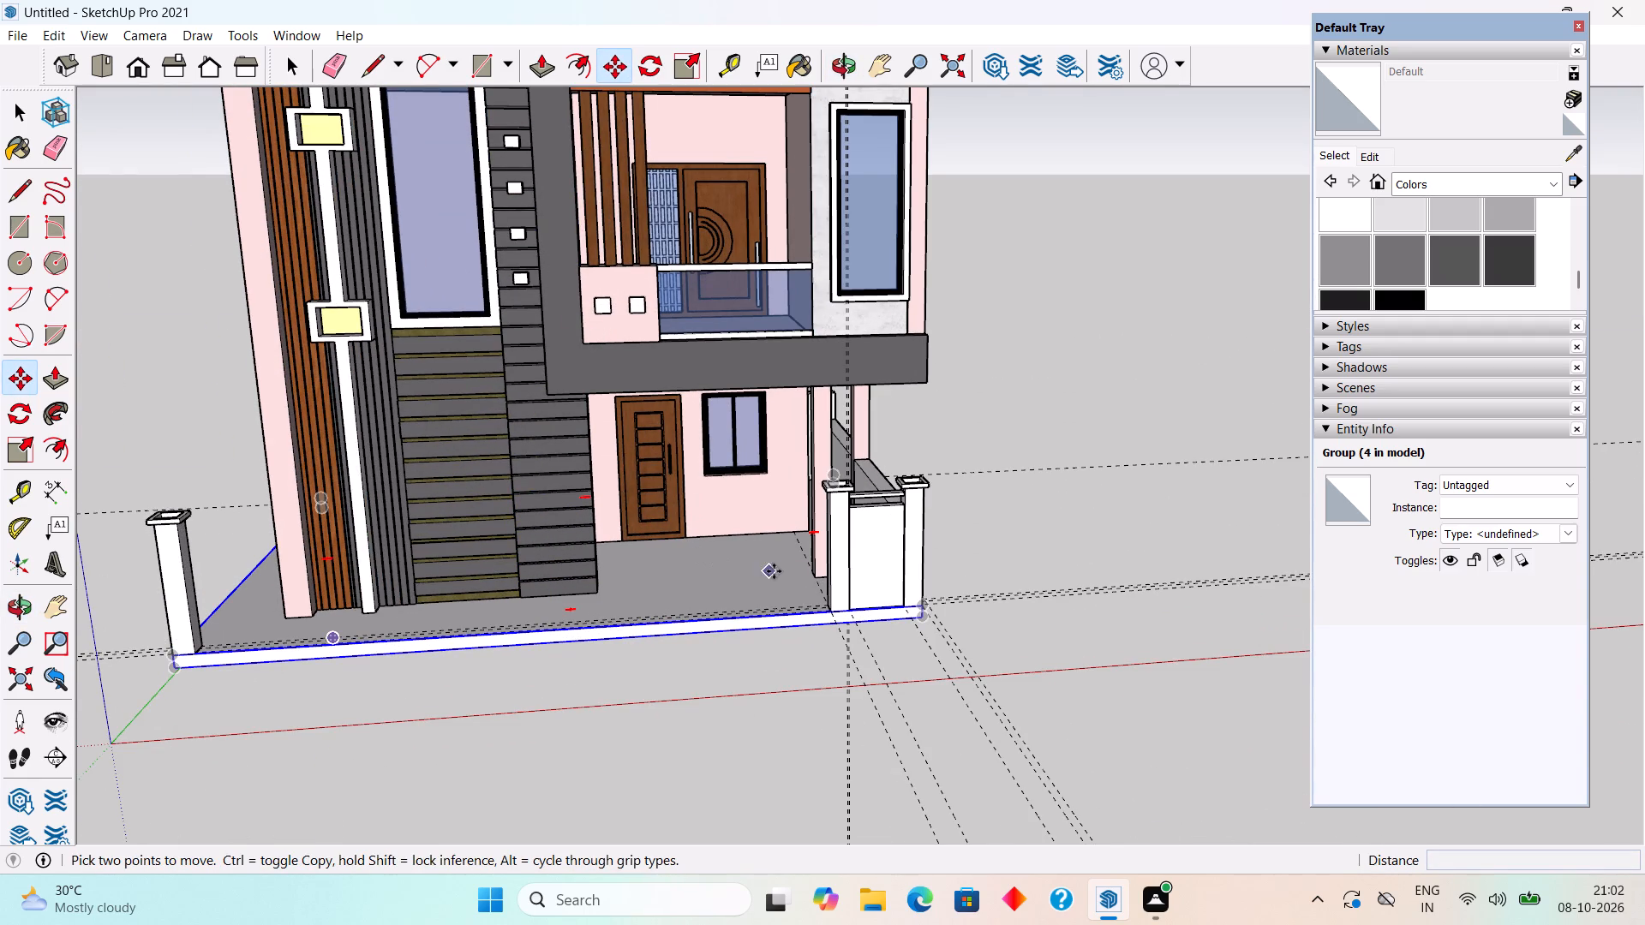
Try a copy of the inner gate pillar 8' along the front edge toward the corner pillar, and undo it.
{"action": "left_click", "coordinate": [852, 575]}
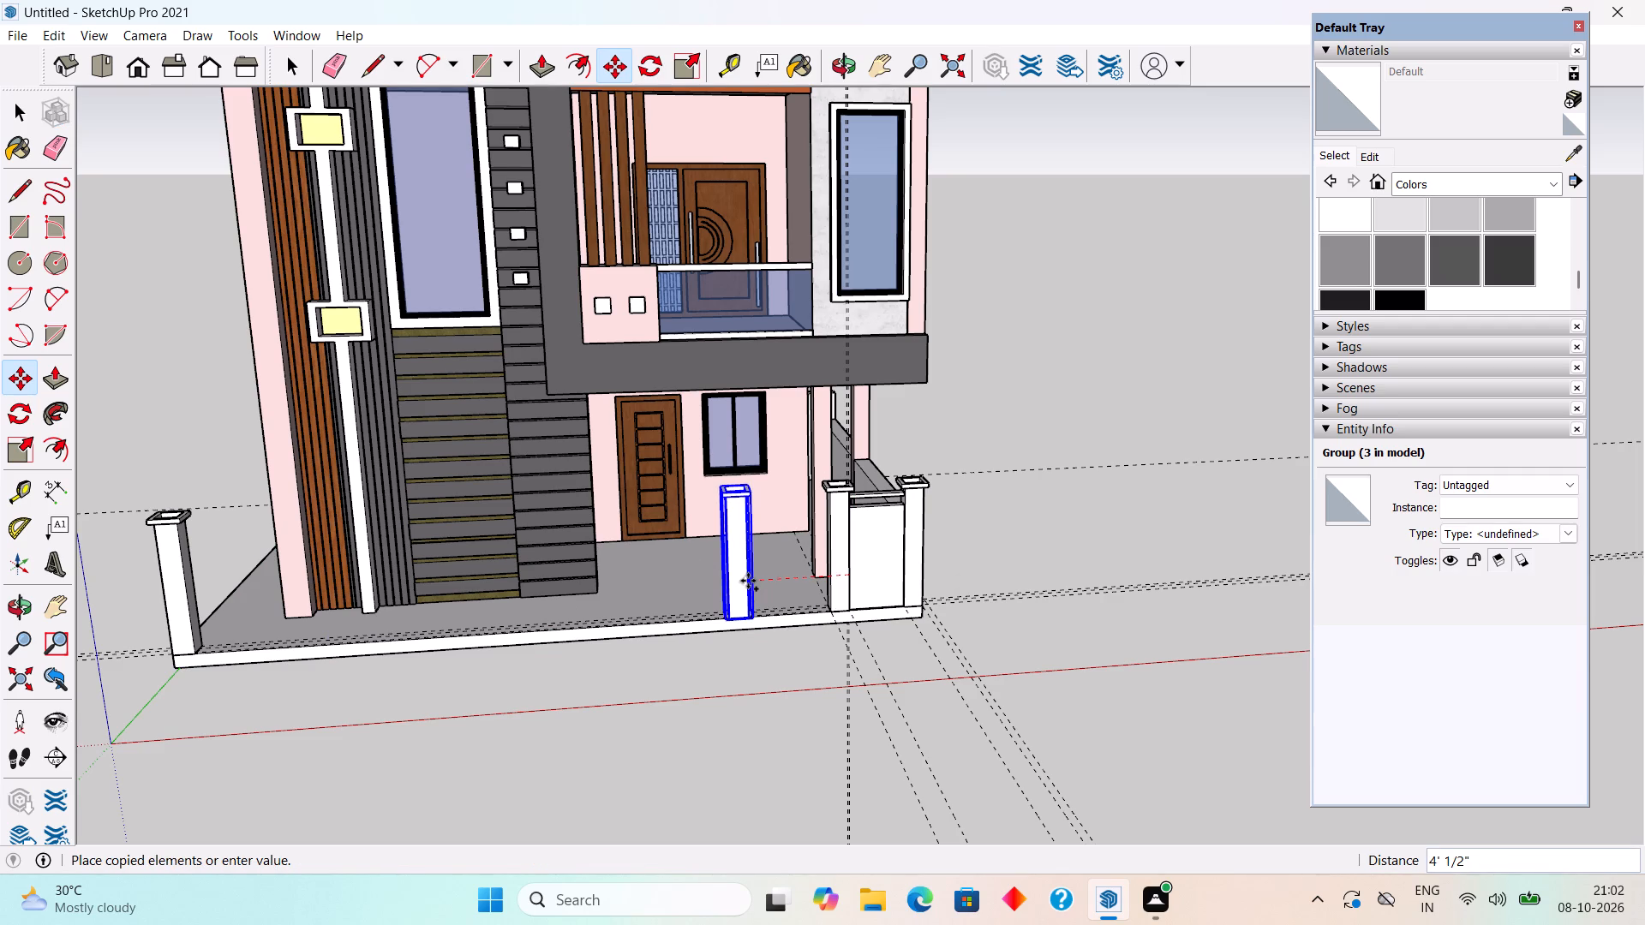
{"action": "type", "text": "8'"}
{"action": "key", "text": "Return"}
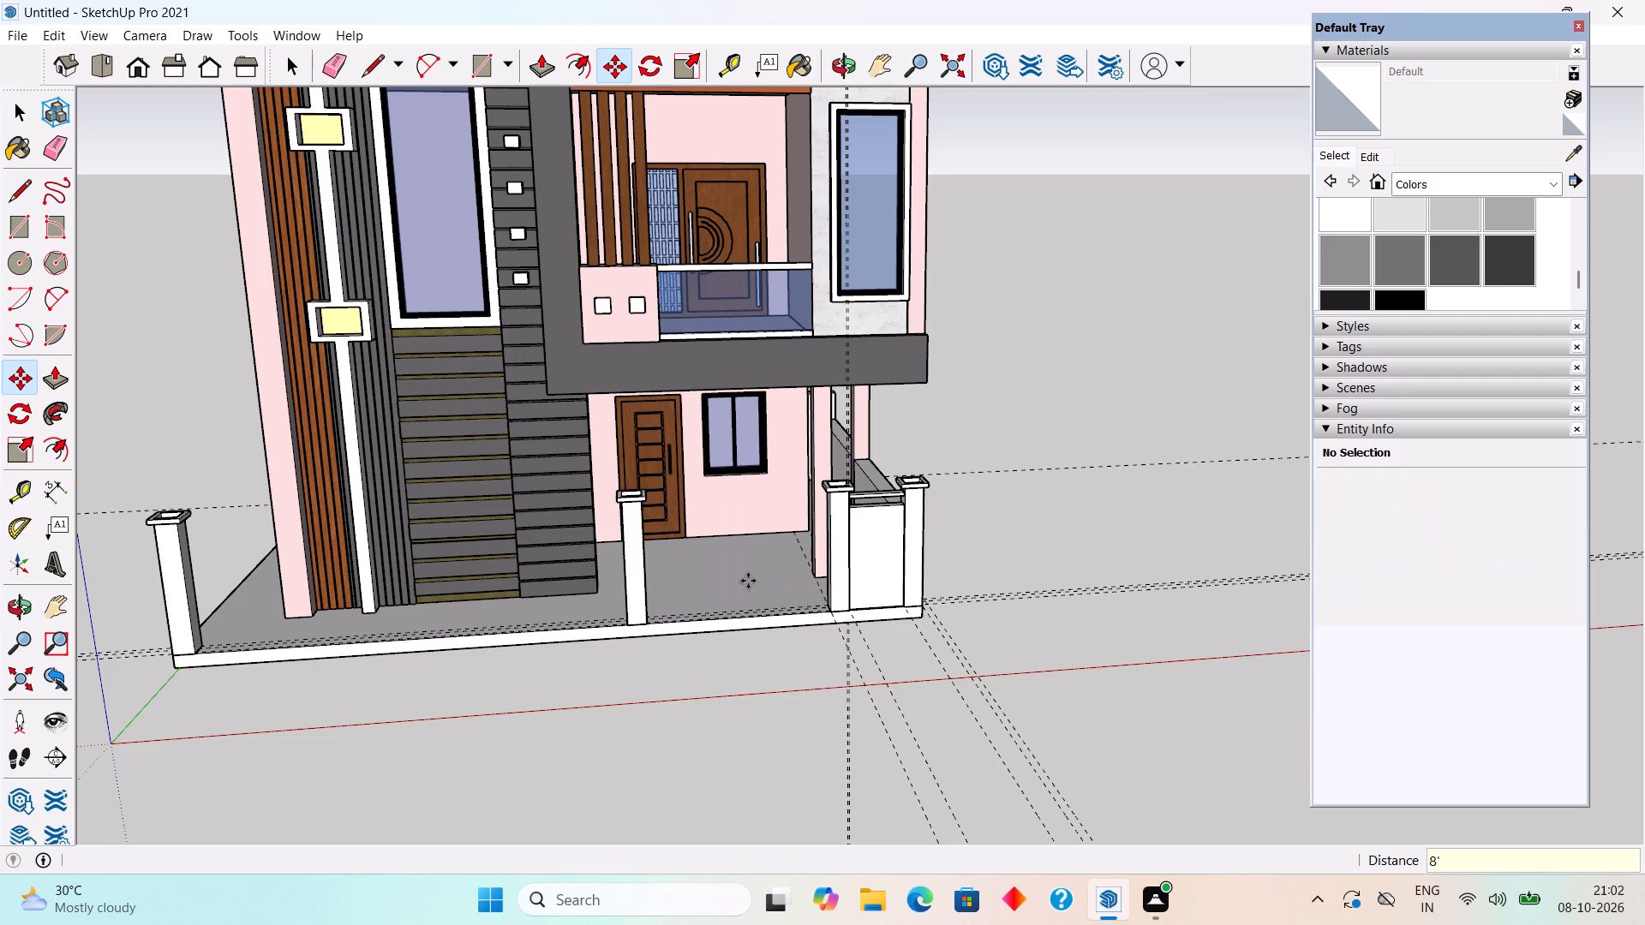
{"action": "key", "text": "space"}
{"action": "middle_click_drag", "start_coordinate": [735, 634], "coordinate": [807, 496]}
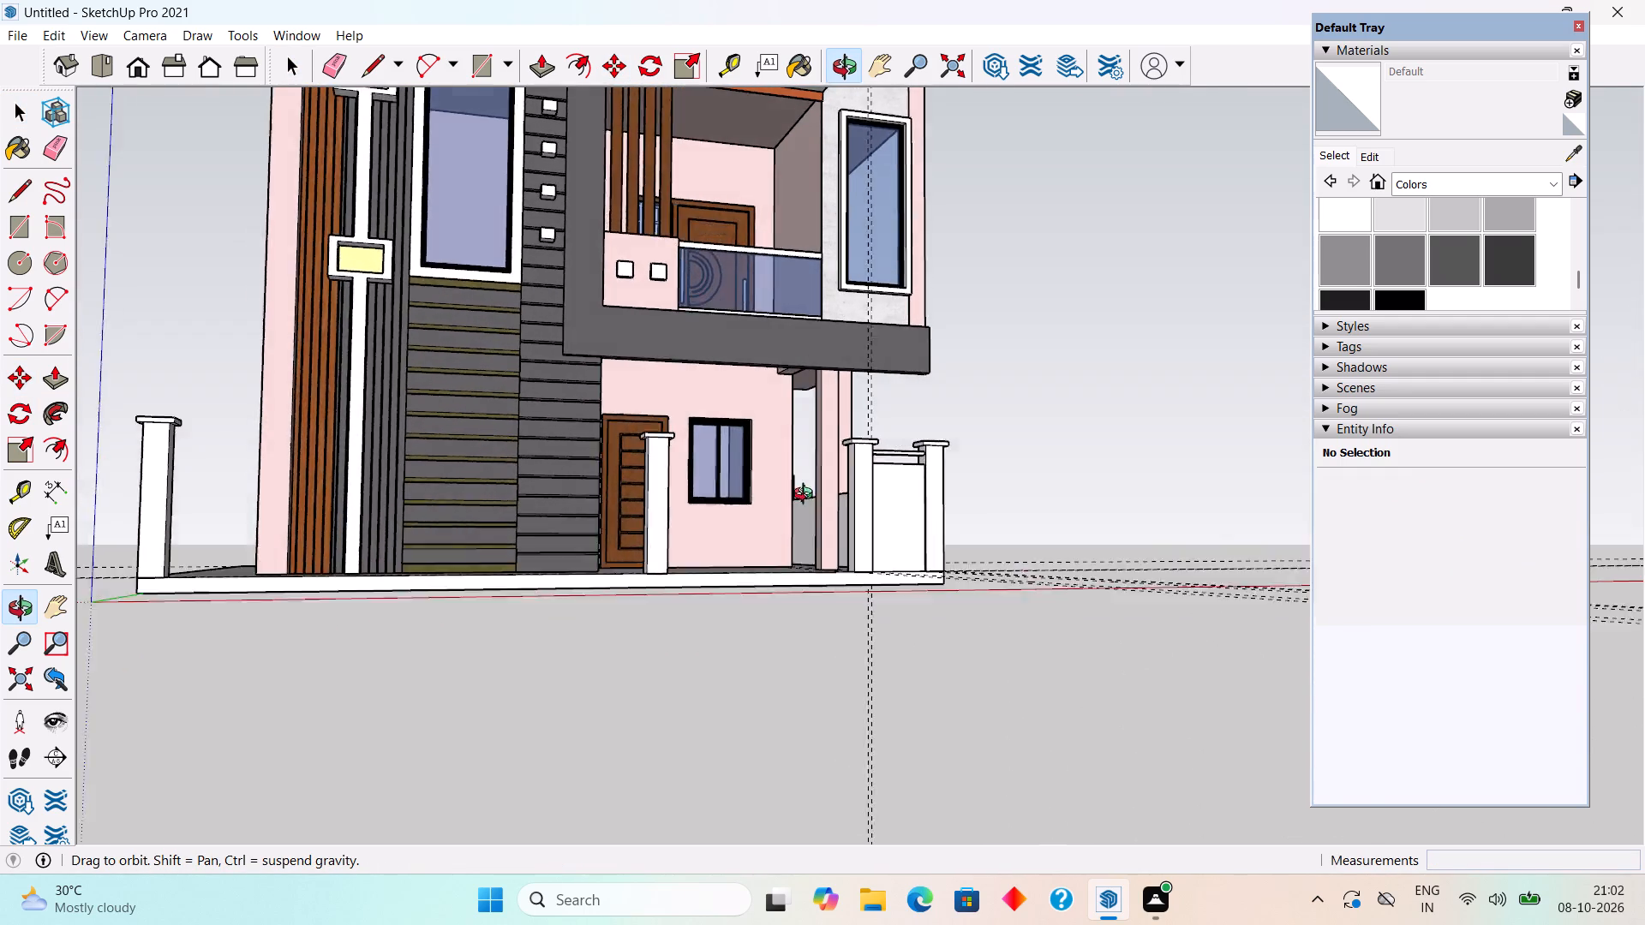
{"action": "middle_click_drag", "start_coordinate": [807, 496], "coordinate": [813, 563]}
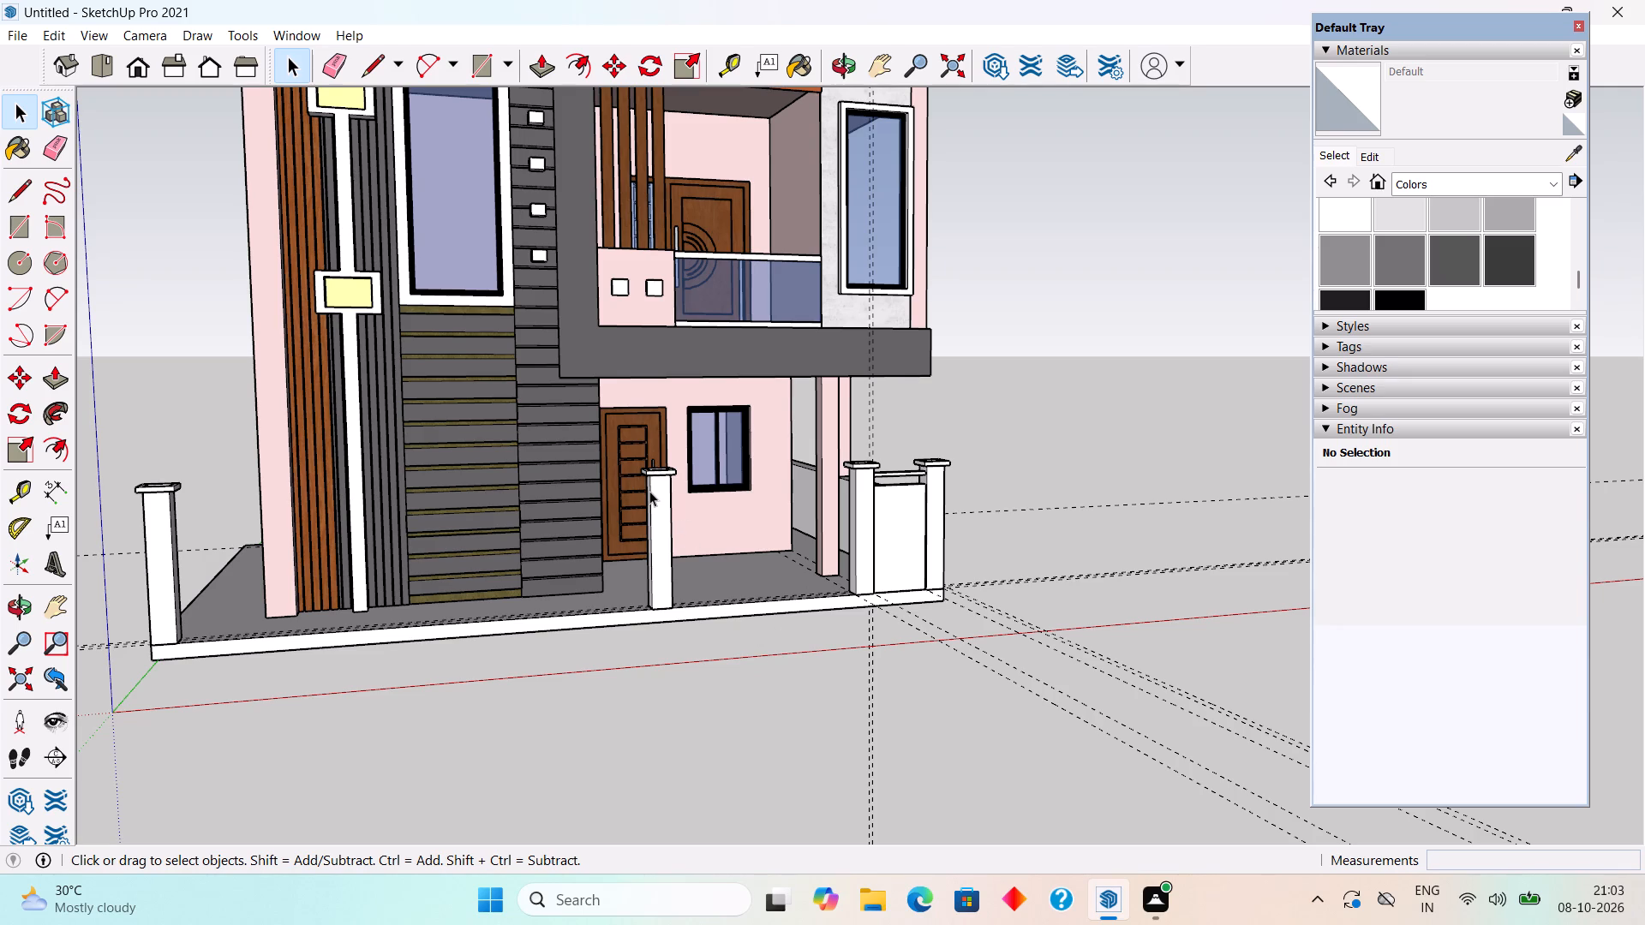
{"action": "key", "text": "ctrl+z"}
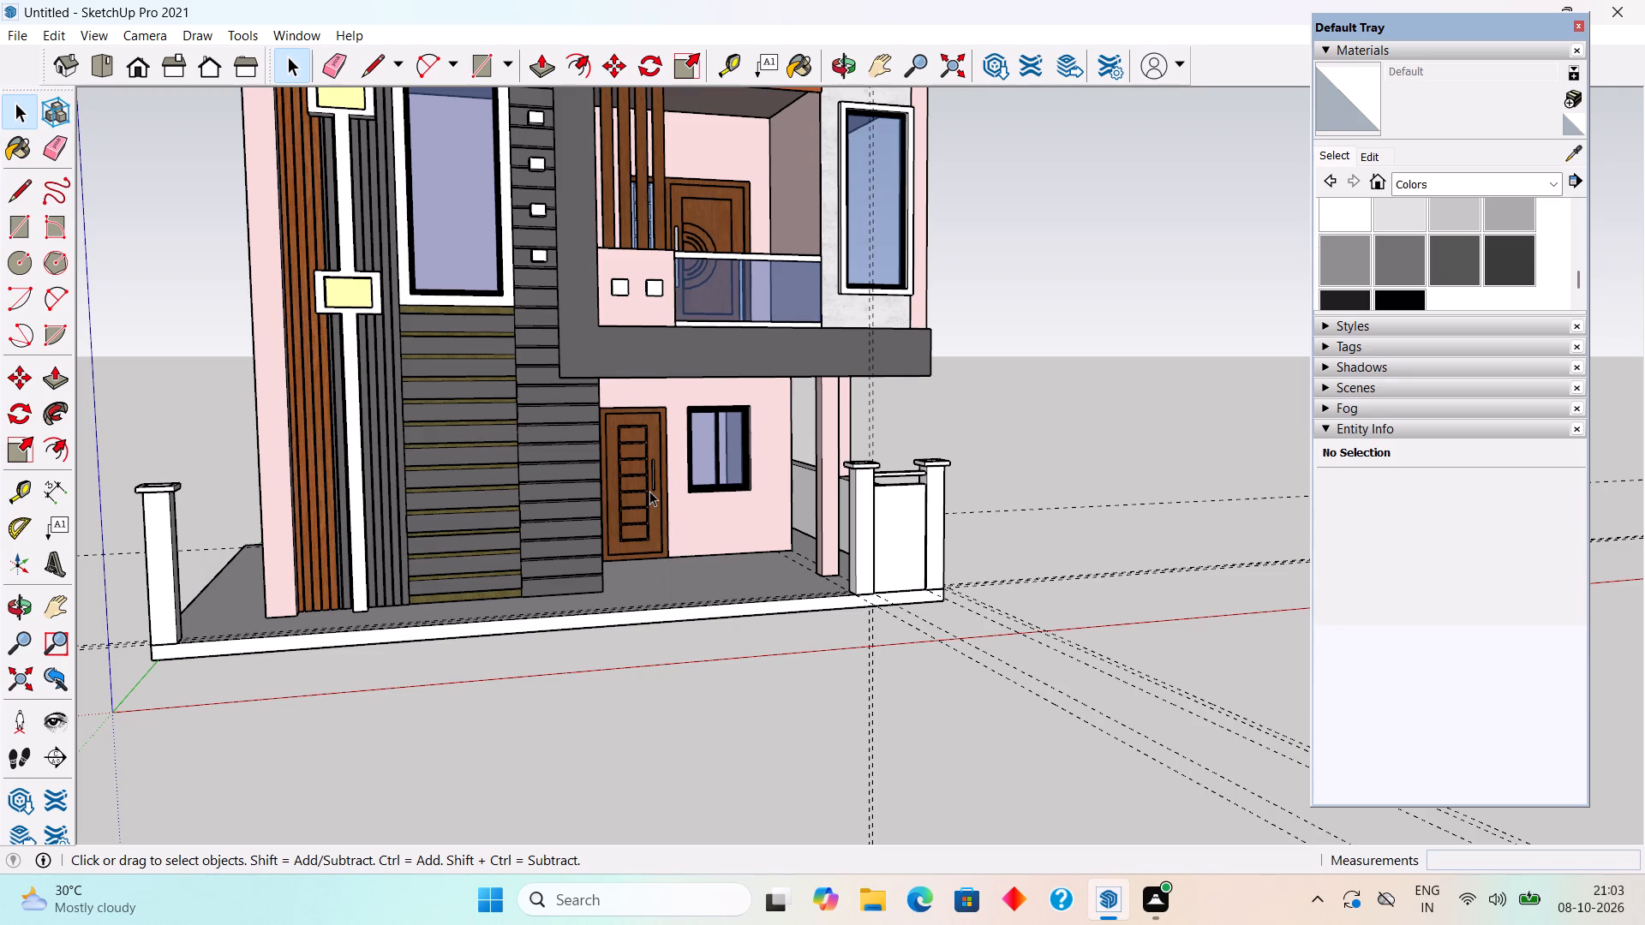
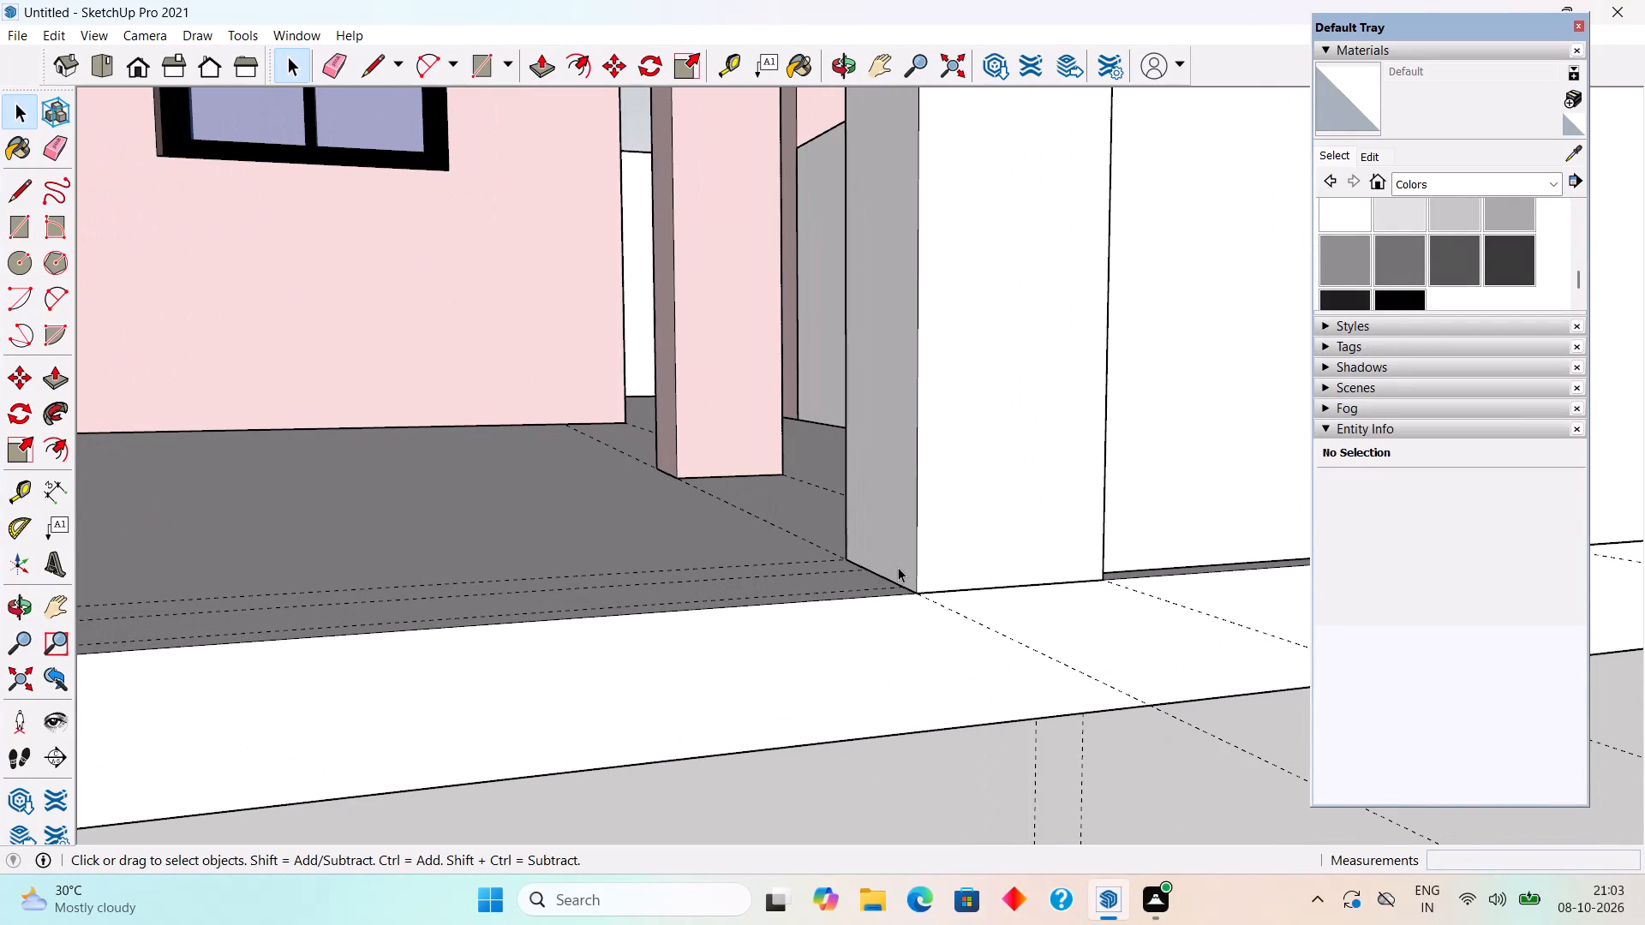
Place a guide 8' from the inner gate pillar's side, measured along the plinth toward the opposite corner pillar.
{"action": "key", "text": "t"}
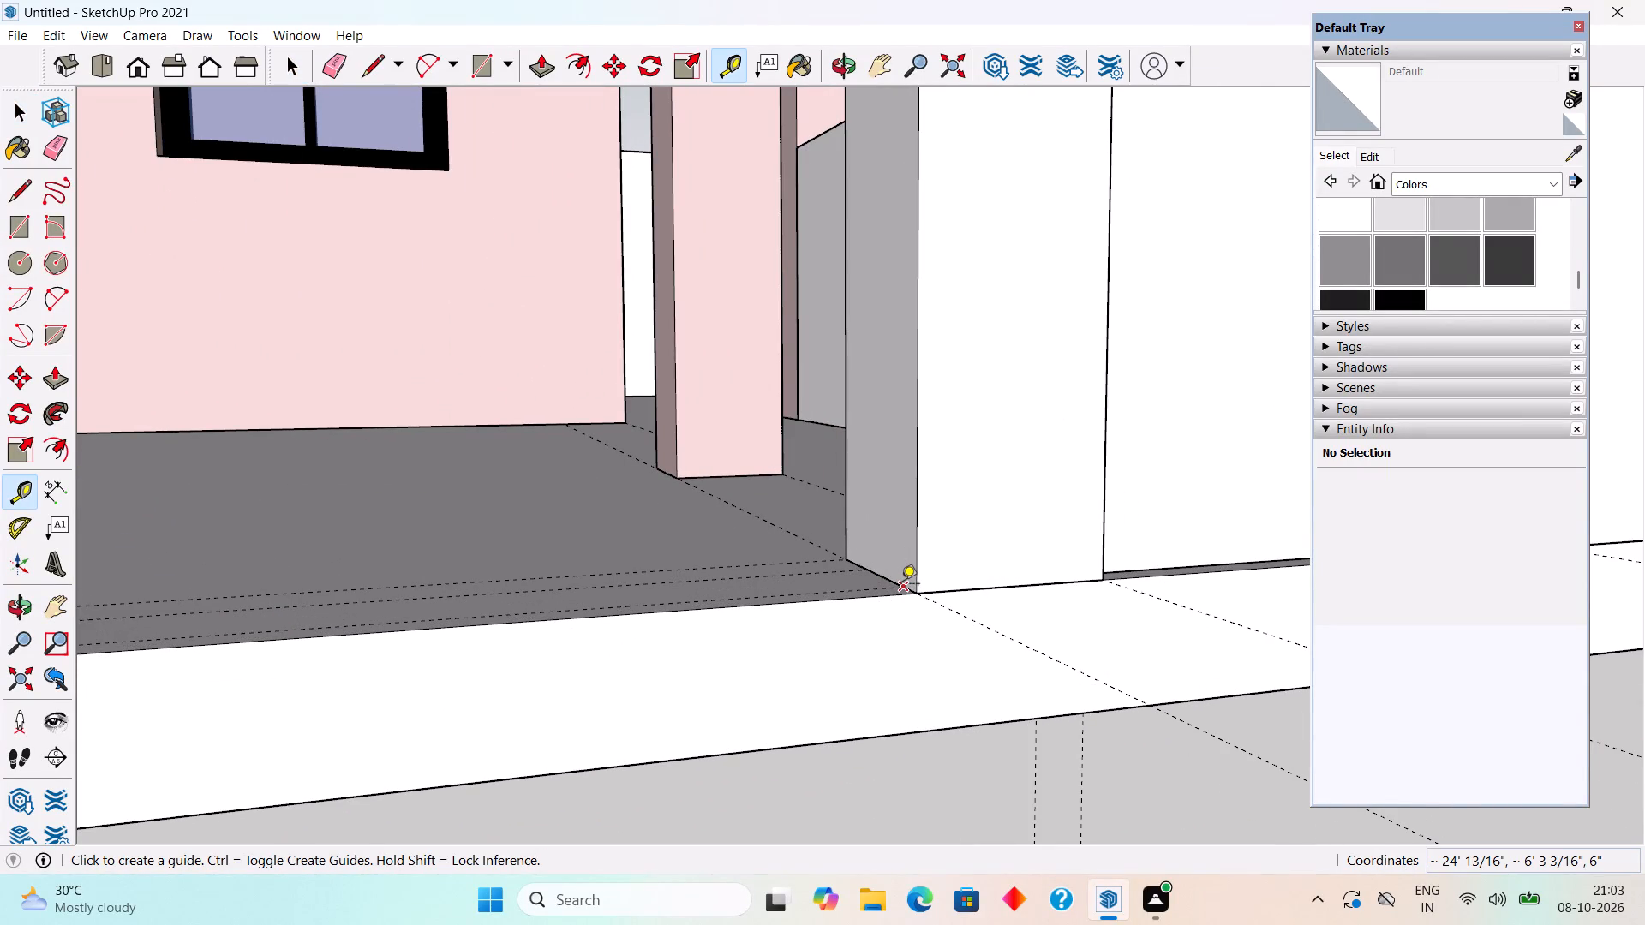
{"action": "left_click", "coordinate": [891, 580]}
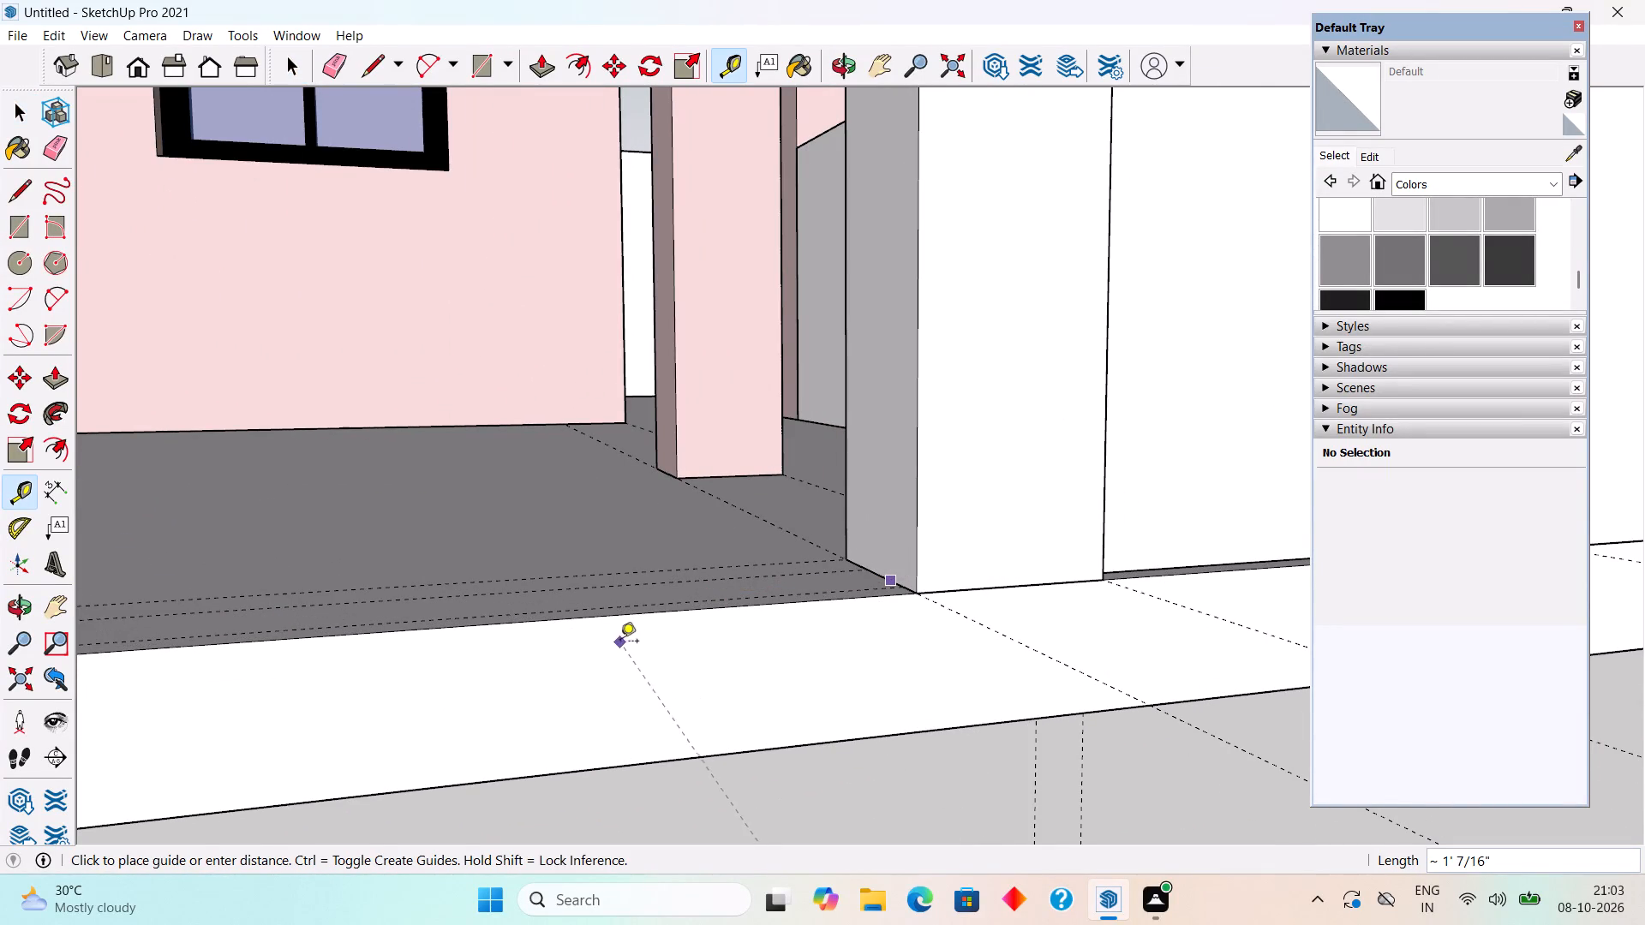
{"action": "type", "text": "8'"}
{"action": "key", "text": "Return"}
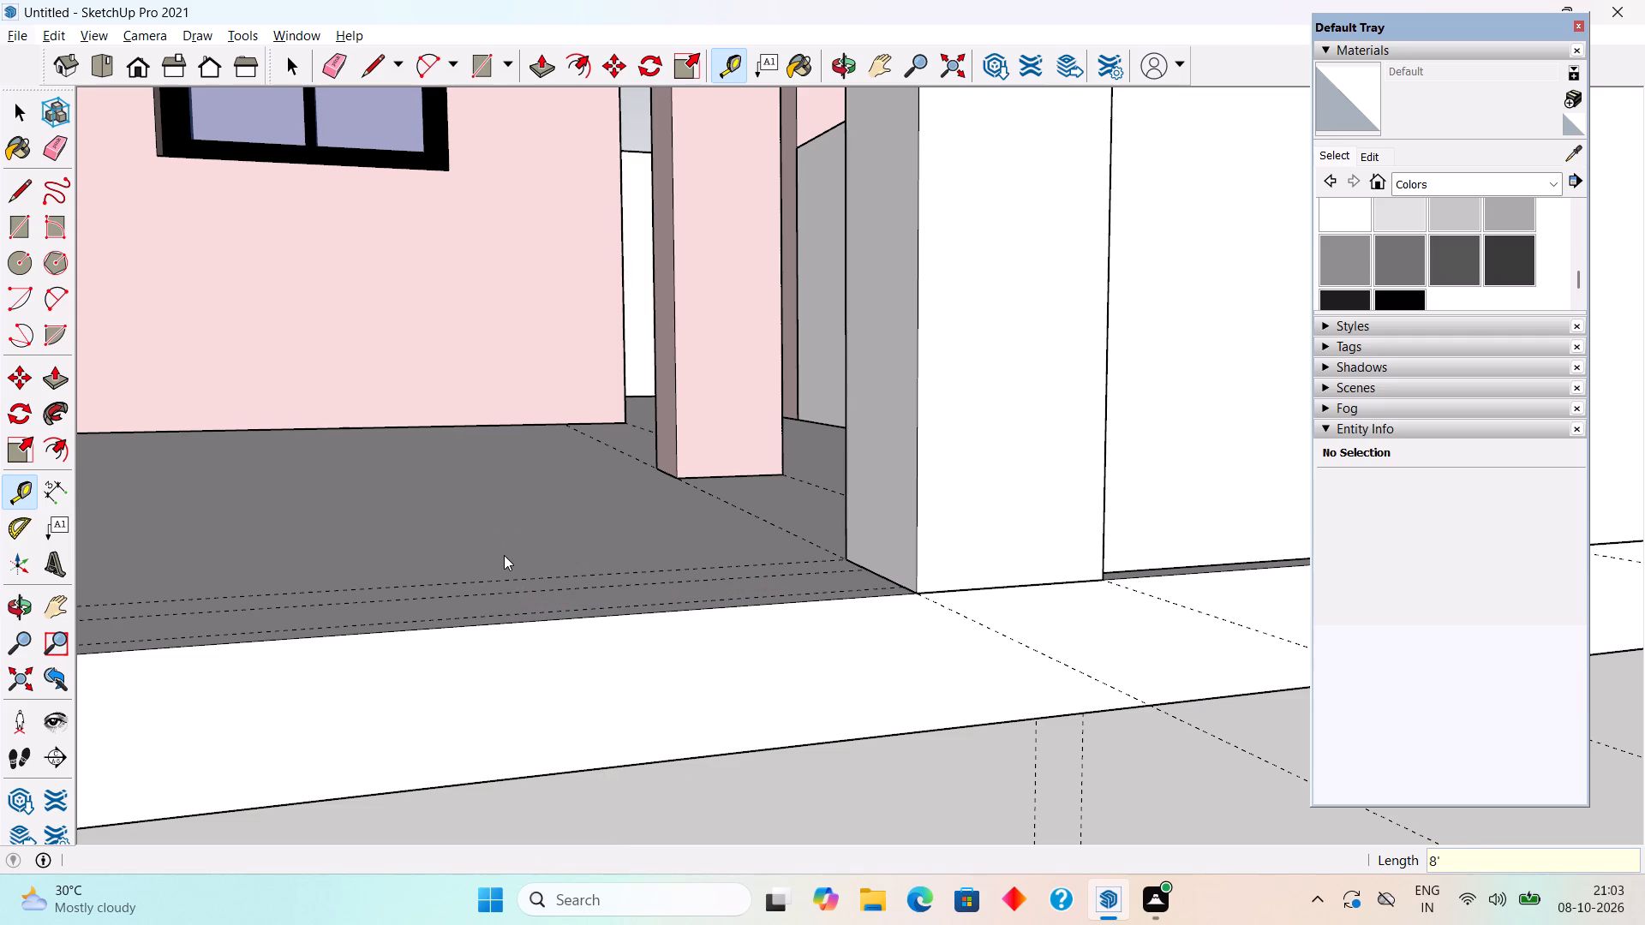
{"action": "key", "text": "space"}
{"action": "scroll", "coordinate": [504, 554], "scroll_direction": "down", "scroll_amount": 1}
{"action": "left_click", "coordinate": [504, 554]}
{"action": "scroll", "coordinate": [504, 553], "scroll_direction": "down", "scroll_amount": 16}
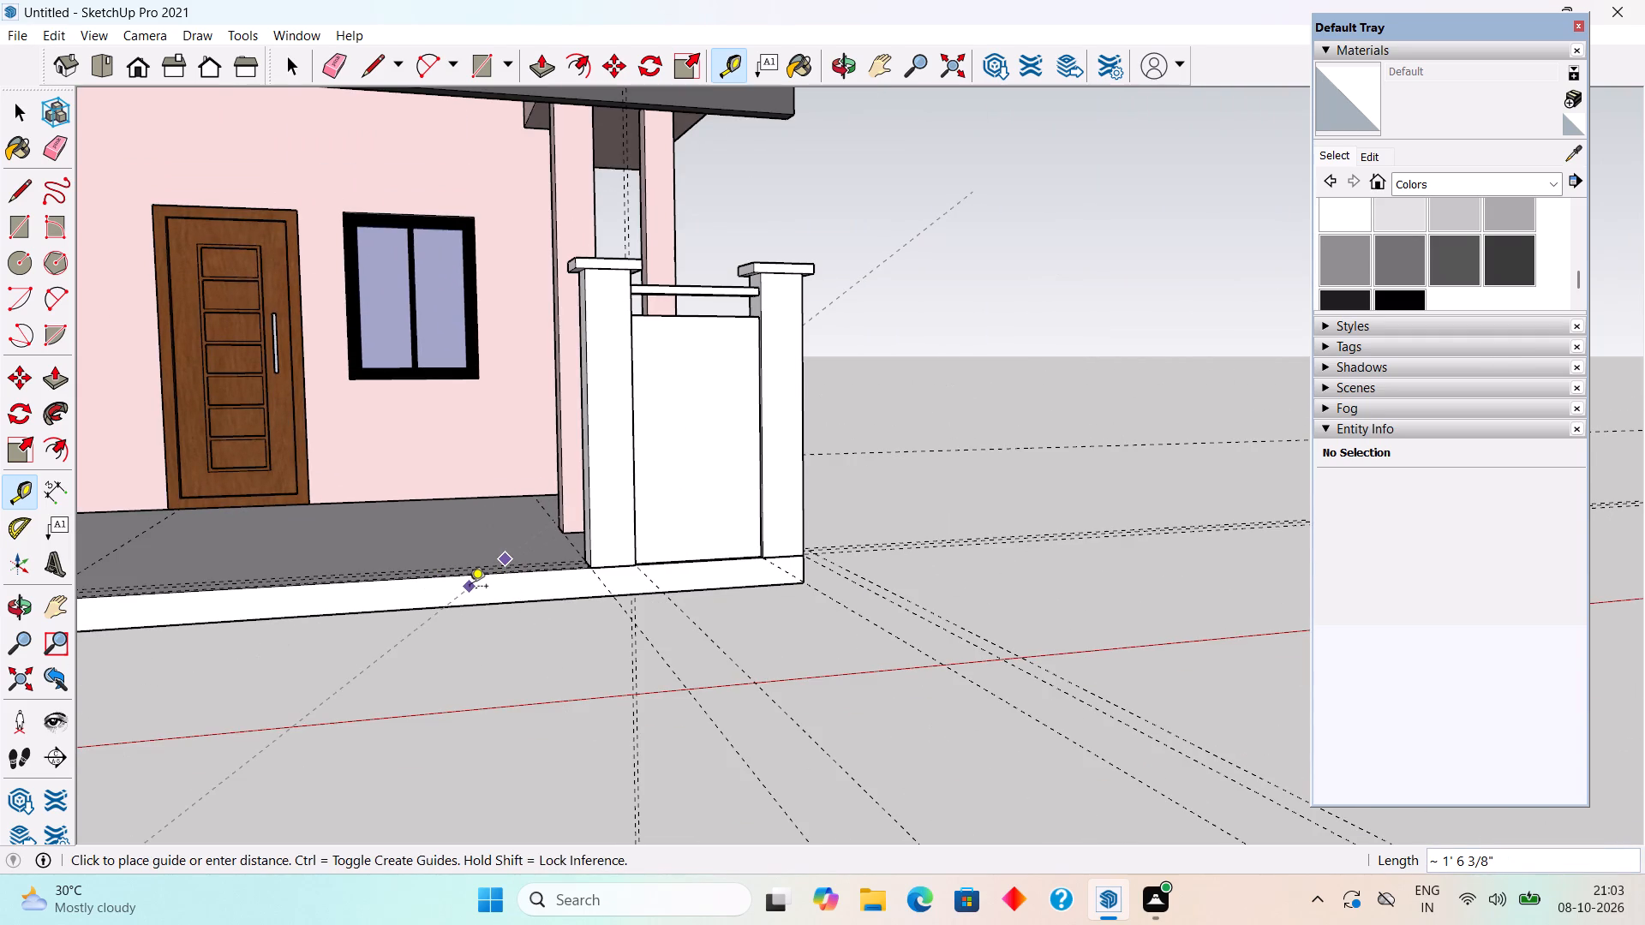
{"action": "key", "text": "space"}
Delete the two lengthwise guides closest to the plinth's front edge.
{"action": "scroll", "coordinate": [470, 588], "scroll_direction": "down", "scroll_amount": 9}
{"action": "middle_click_drag", "start_coordinate": [603, 679], "coordinate": [691, 673]}
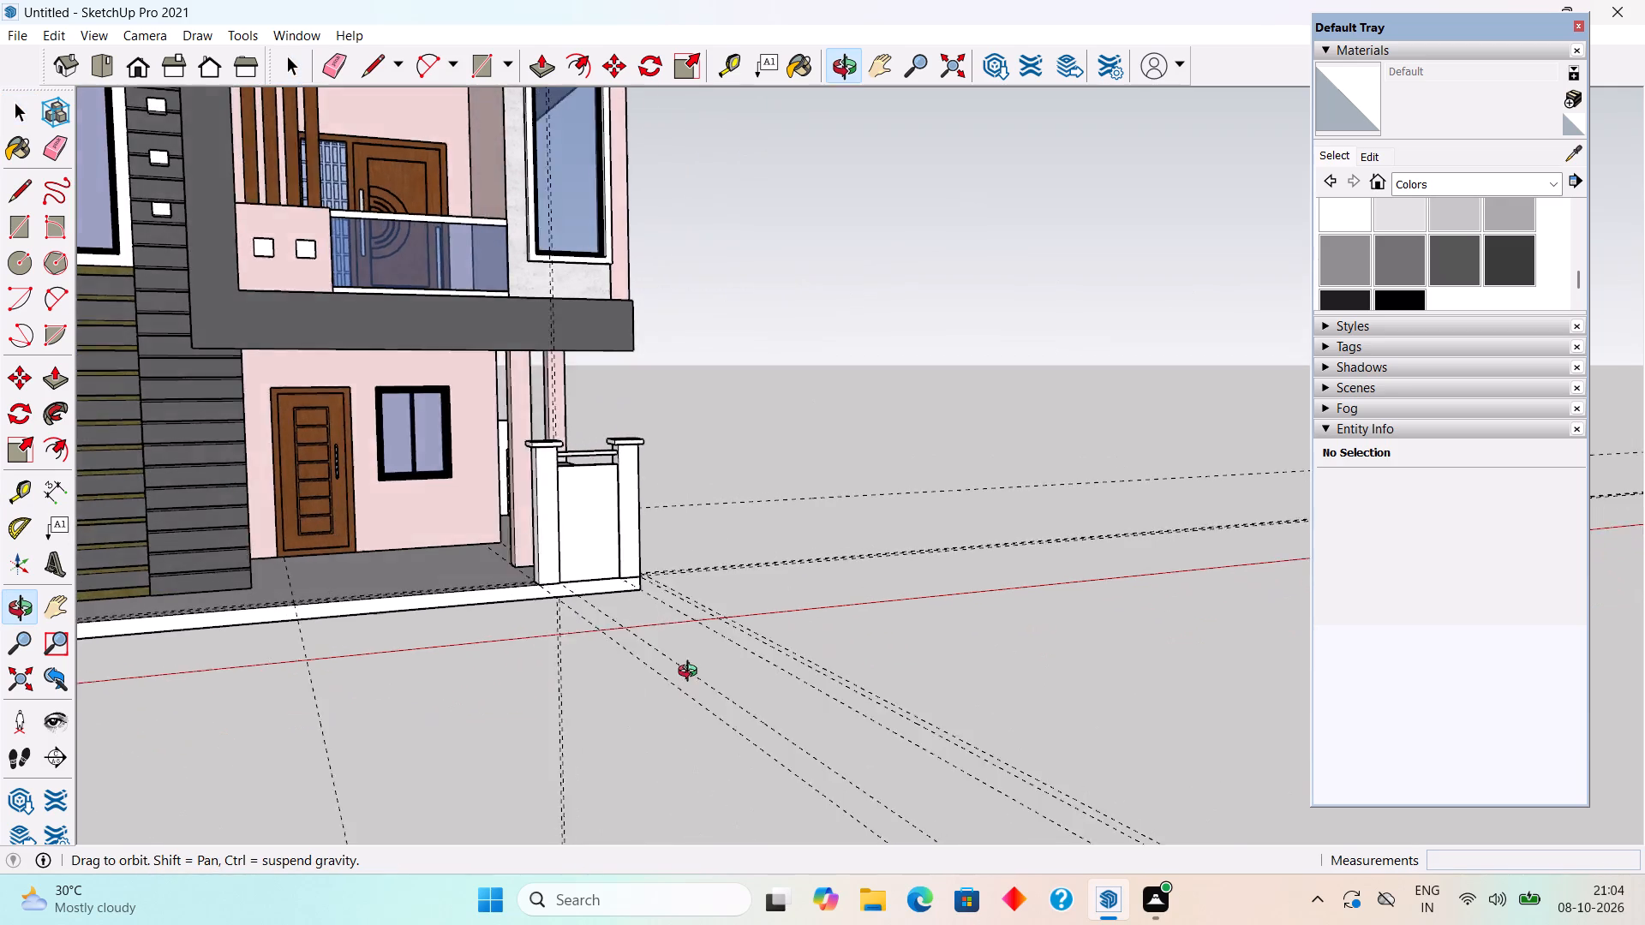
{"action": "middle_click_drag", "start_coordinate": [691, 673], "coordinate": [694, 695]}
{"action": "middle_click_drag", "start_coordinate": [290, 705], "coordinate": [321, 705]}
{"action": "scroll", "coordinate": [321, 705], "scroll_direction": "up", "scroll_amount": 1}
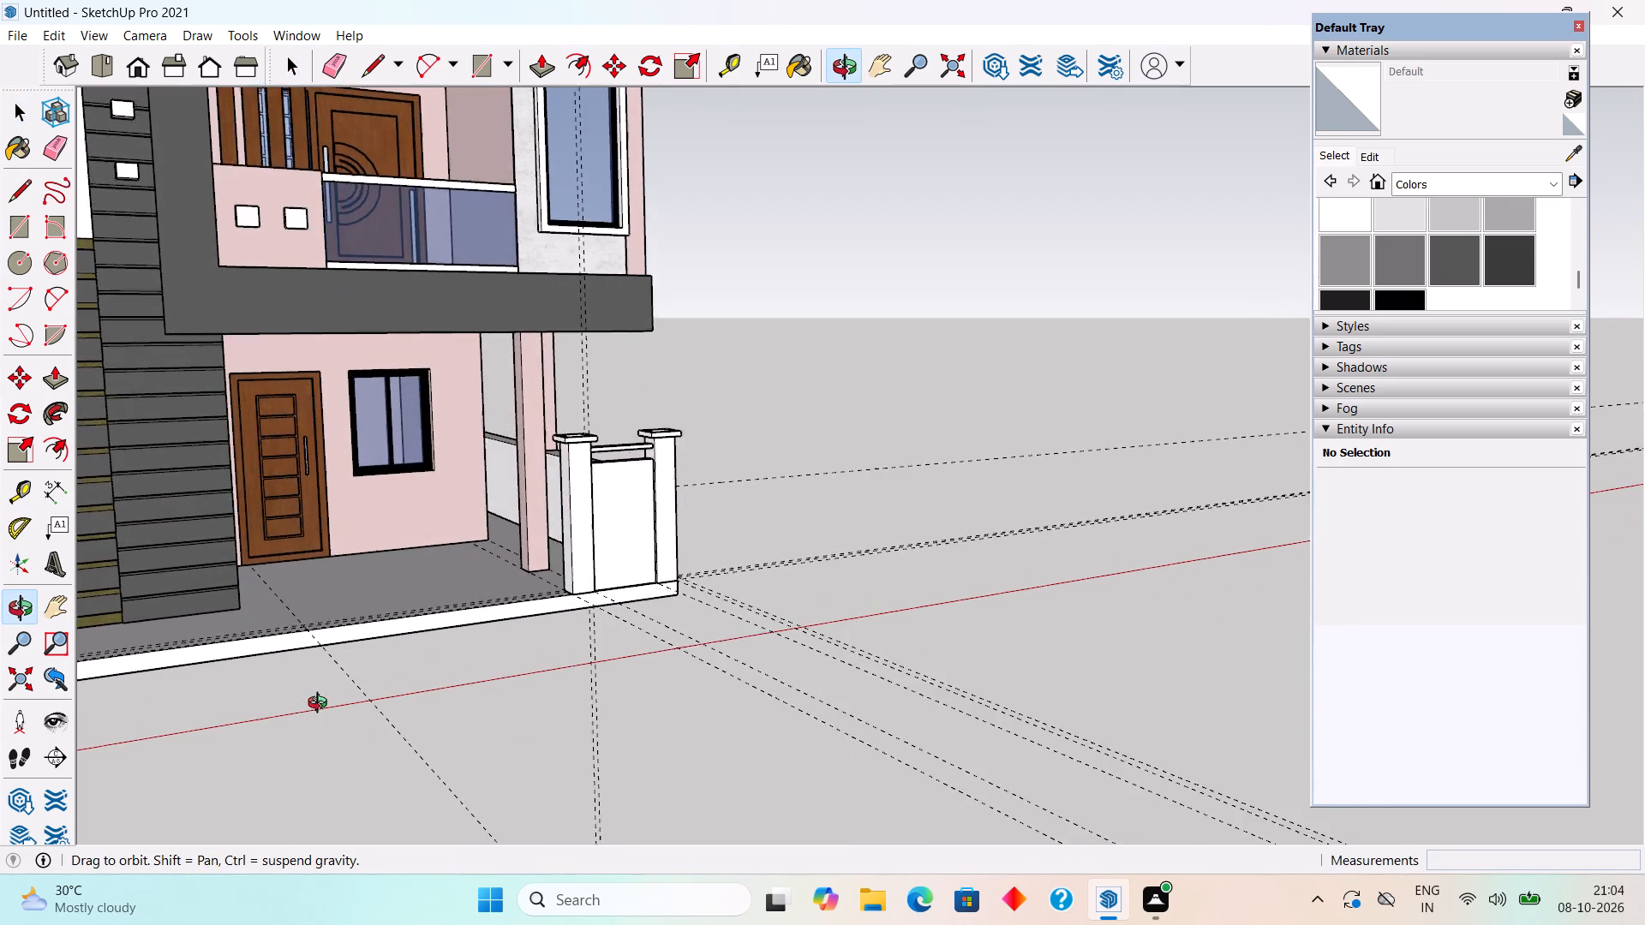
{"action": "middle_click_drag", "start_coordinate": [321, 705], "coordinate": [324, 700]}
{"action": "scroll", "coordinate": [321, 705], "scroll_direction": "up", "scroll_amount": 3}
{"action": "scroll", "coordinate": [391, 623], "scroll_direction": "up", "scroll_amount": 4}
{"action": "middle_click_drag", "start_coordinate": [420, 629], "coordinate": [288, 651]}
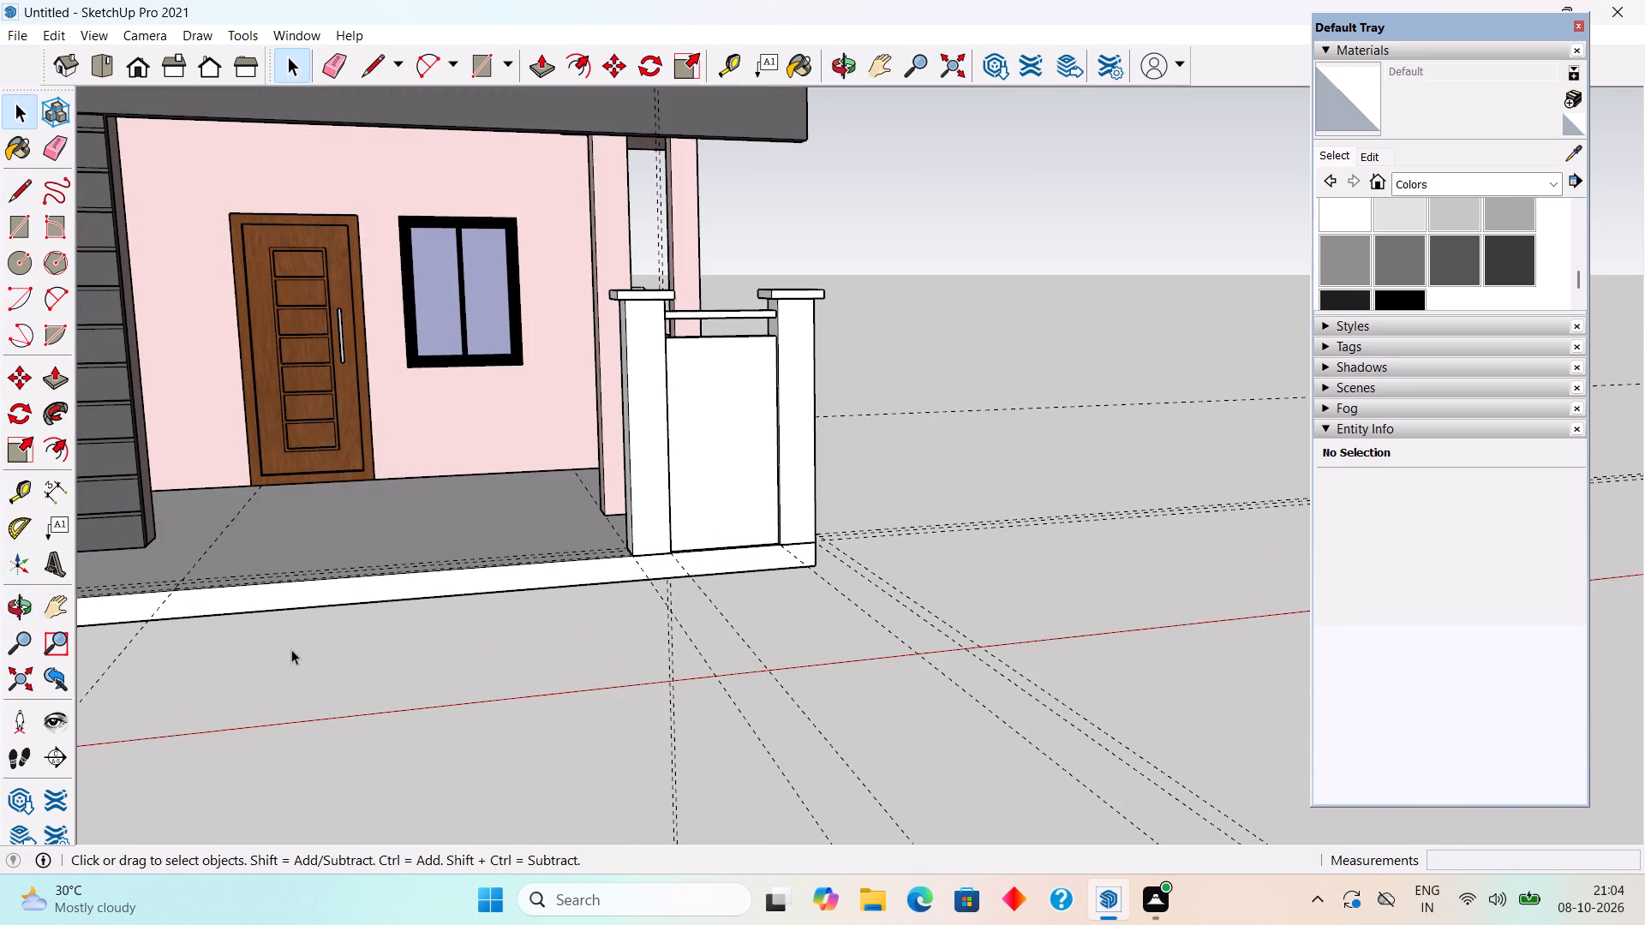
{"action": "scroll", "coordinate": [291, 649], "scroll_direction": "up", "scroll_amount": 1}
{"action": "scroll", "coordinate": [199, 604], "scroll_direction": "up", "scroll_amount": 4}
{"action": "middle_click_drag", "start_coordinate": [328, 443], "coordinate": [342, 522]}
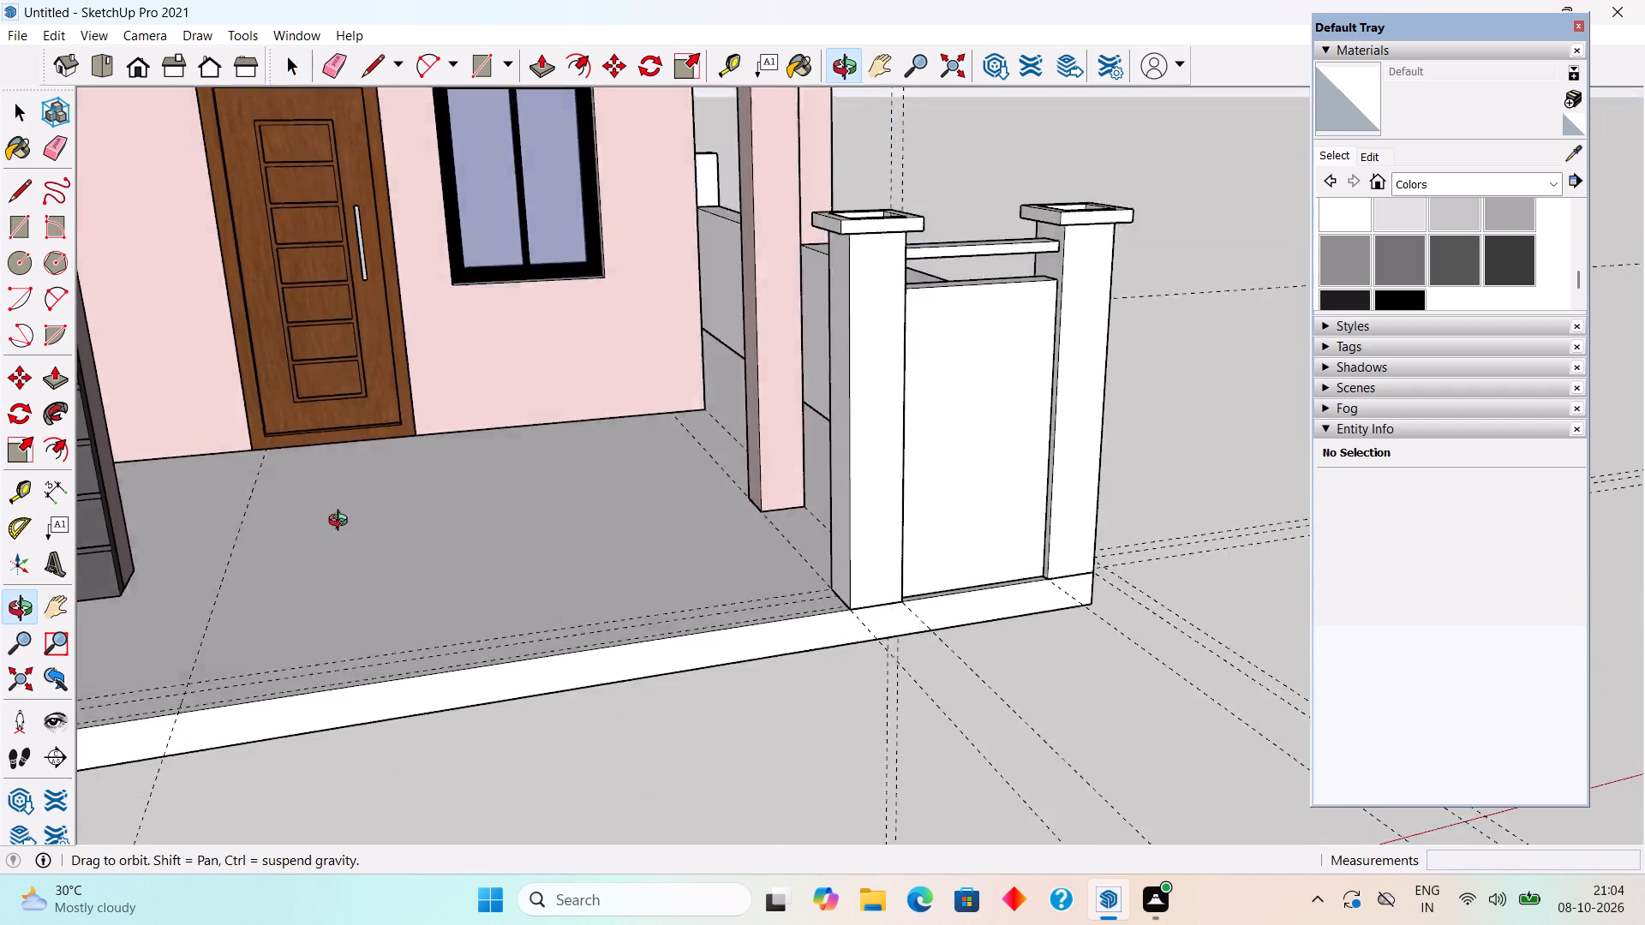
{"action": "middle_click_drag", "start_coordinate": [342, 522], "coordinate": [345, 558]}
{"action": "scroll", "coordinate": [345, 558], "scroll_direction": "down", "scroll_amount": 9}
{"action": "middle_click_drag", "start_coordinate": [323, 594], "coordinate": [322, 660]}
{"action": "scroll", "coordinate": [322, 672], "scroll_direction": "down", "scroll_amount": 1}
{"action": "scroll", "coordinate": [318, 732], "scroll_direction": "up", "scroll_amount": 9}
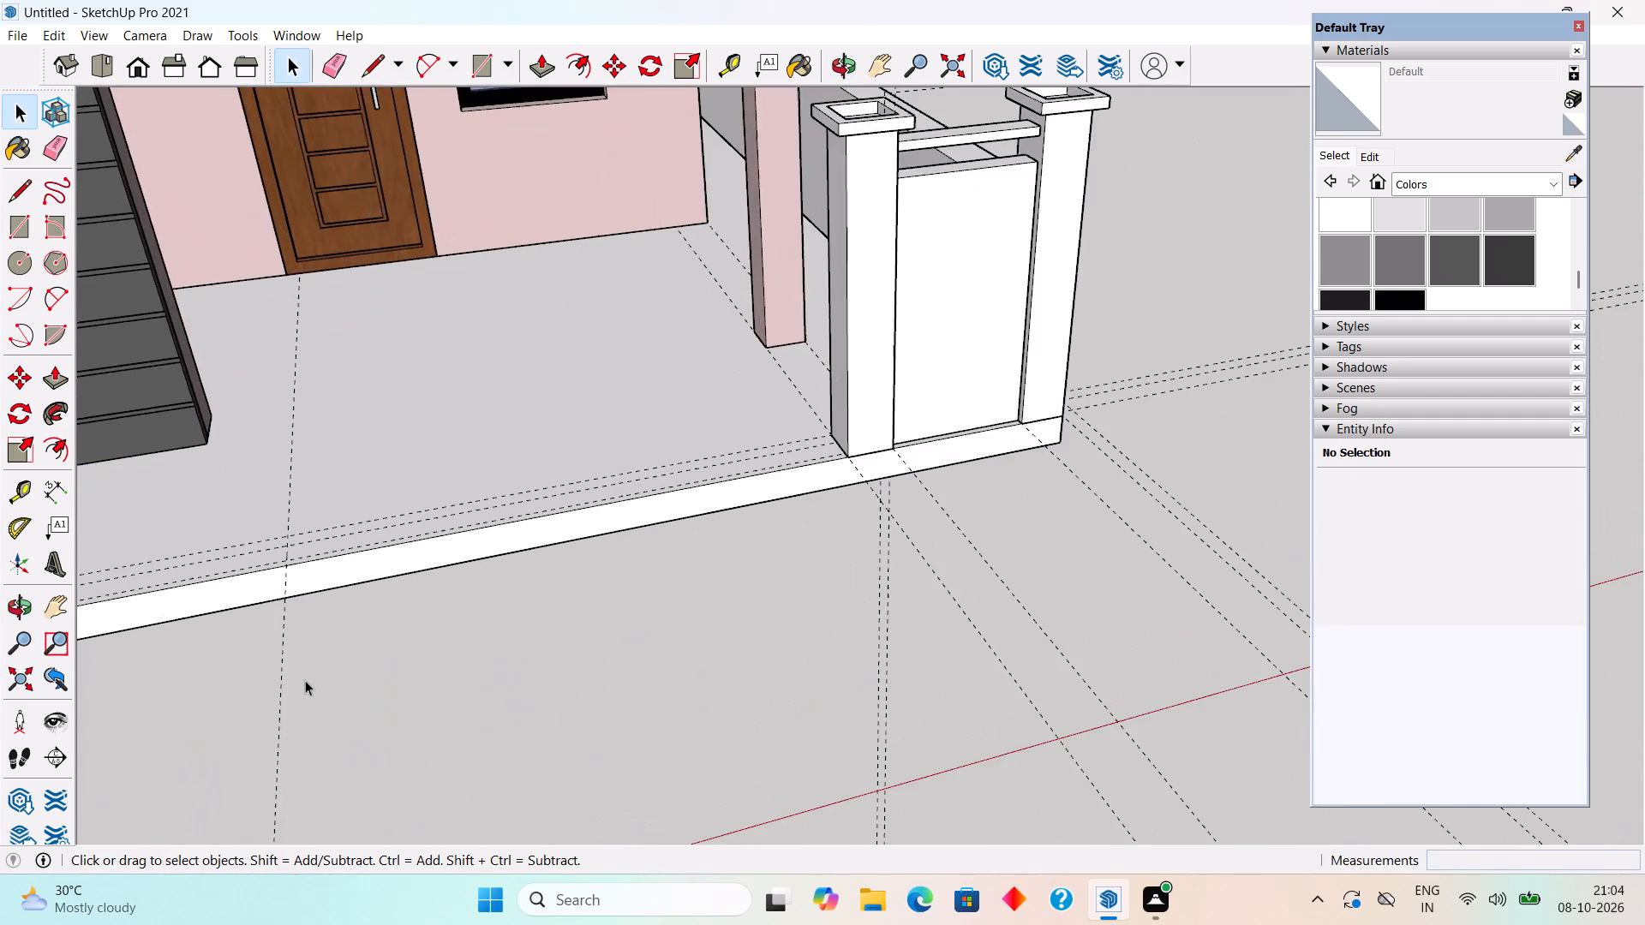
{"action": "scroll", "coordinate": [305, 680], "scroll_direction": "up", "scroll_amount": 7}
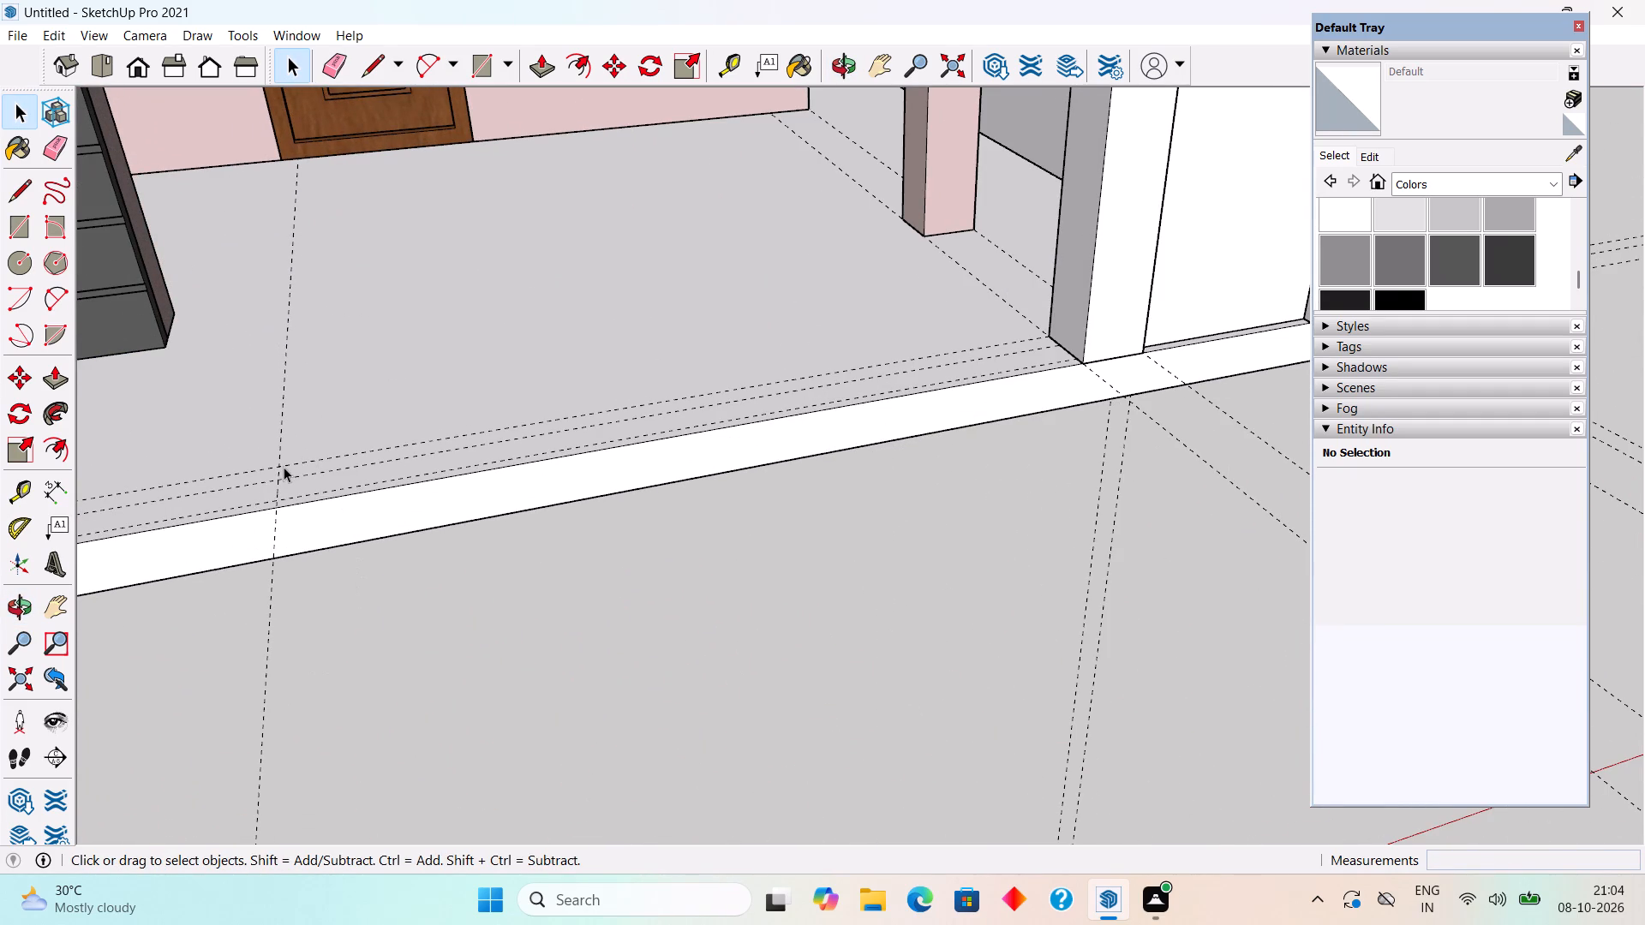
{"action": "left_click", "coordinate": [403, 460]}
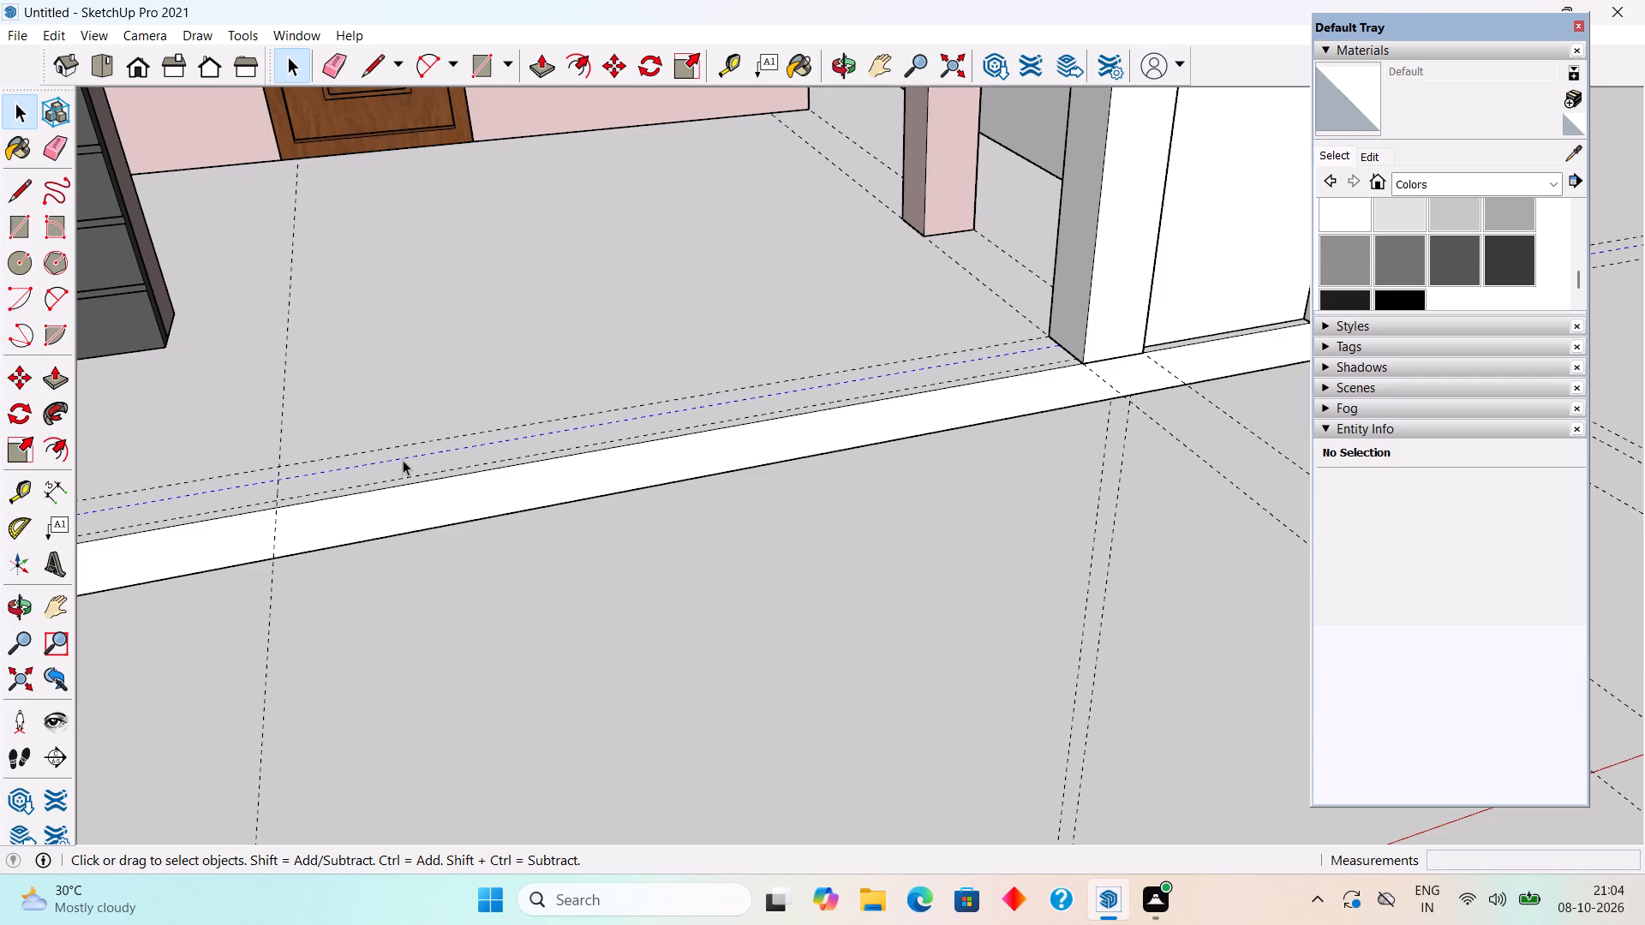
{"action": "key", "text": "Delete"}
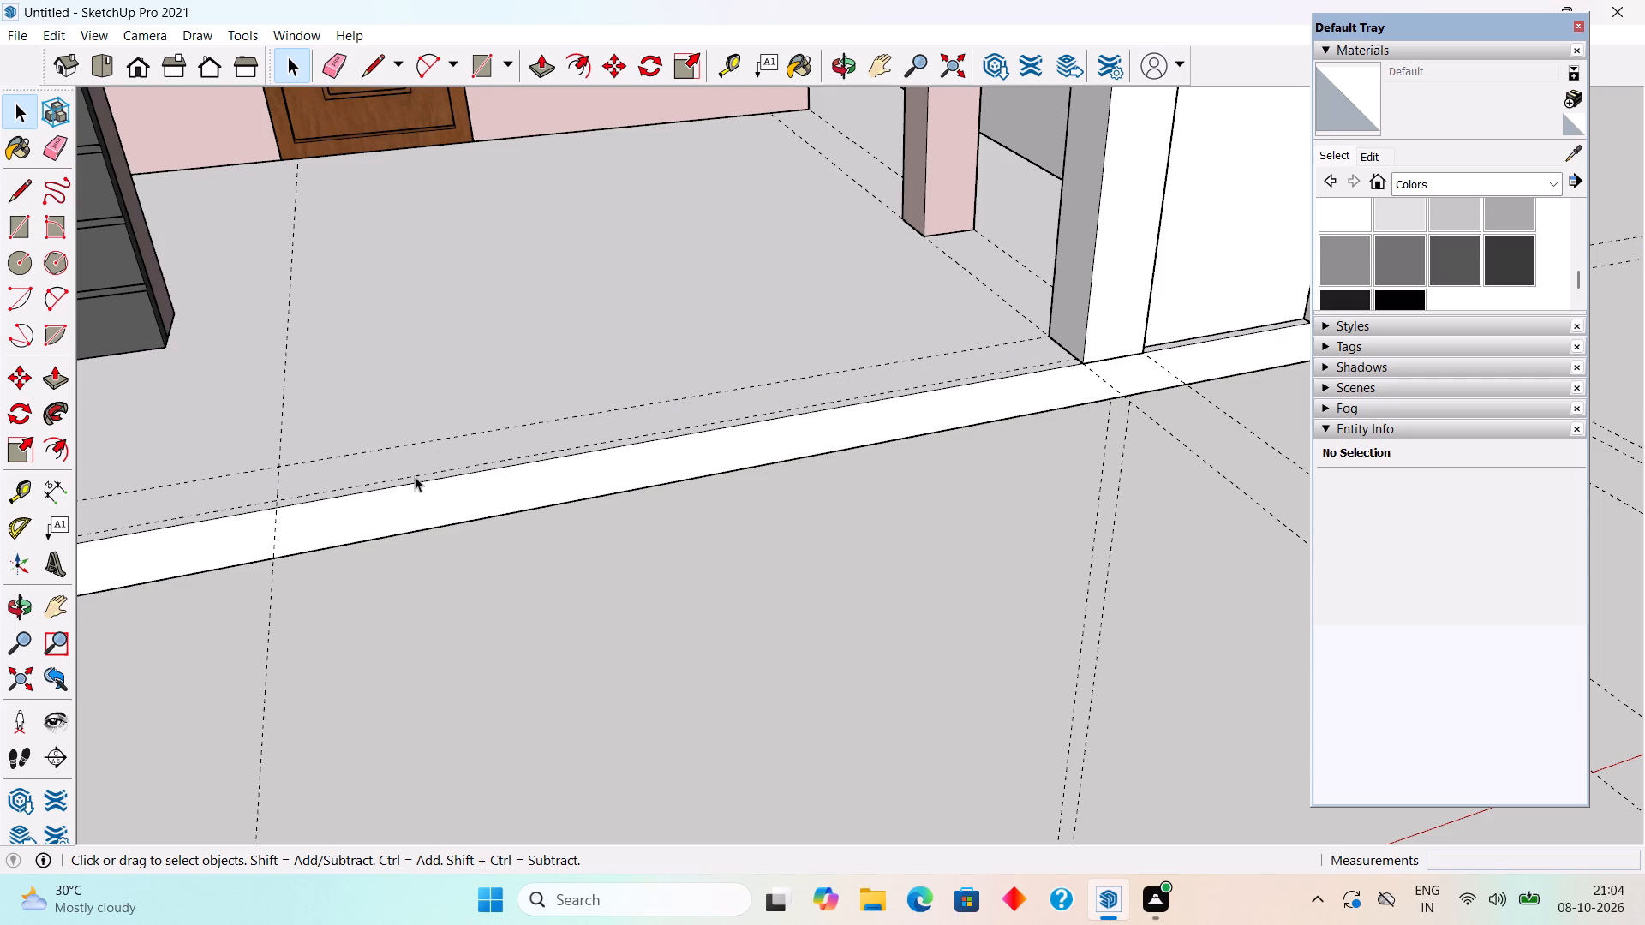
{"action": "left_click", "coordinate": [415, 476]}
{"action": "key", "text": "Delete"}
Place a second crosswise guide 6' from the 8' guide along the plinth, toward the corner pillar.
{"action": "scroll", "coordinate": [416, 470], "scroll_direction": "down", "scroll_amount": 14}
{"action": "middle_click_drag", "start_coordinate": [399, 474], "coordinate": [528, 447]}
{"action": "scroll", "coordinate": [528, 447], "scroll_direction": "down", "scroll_amount": 8}
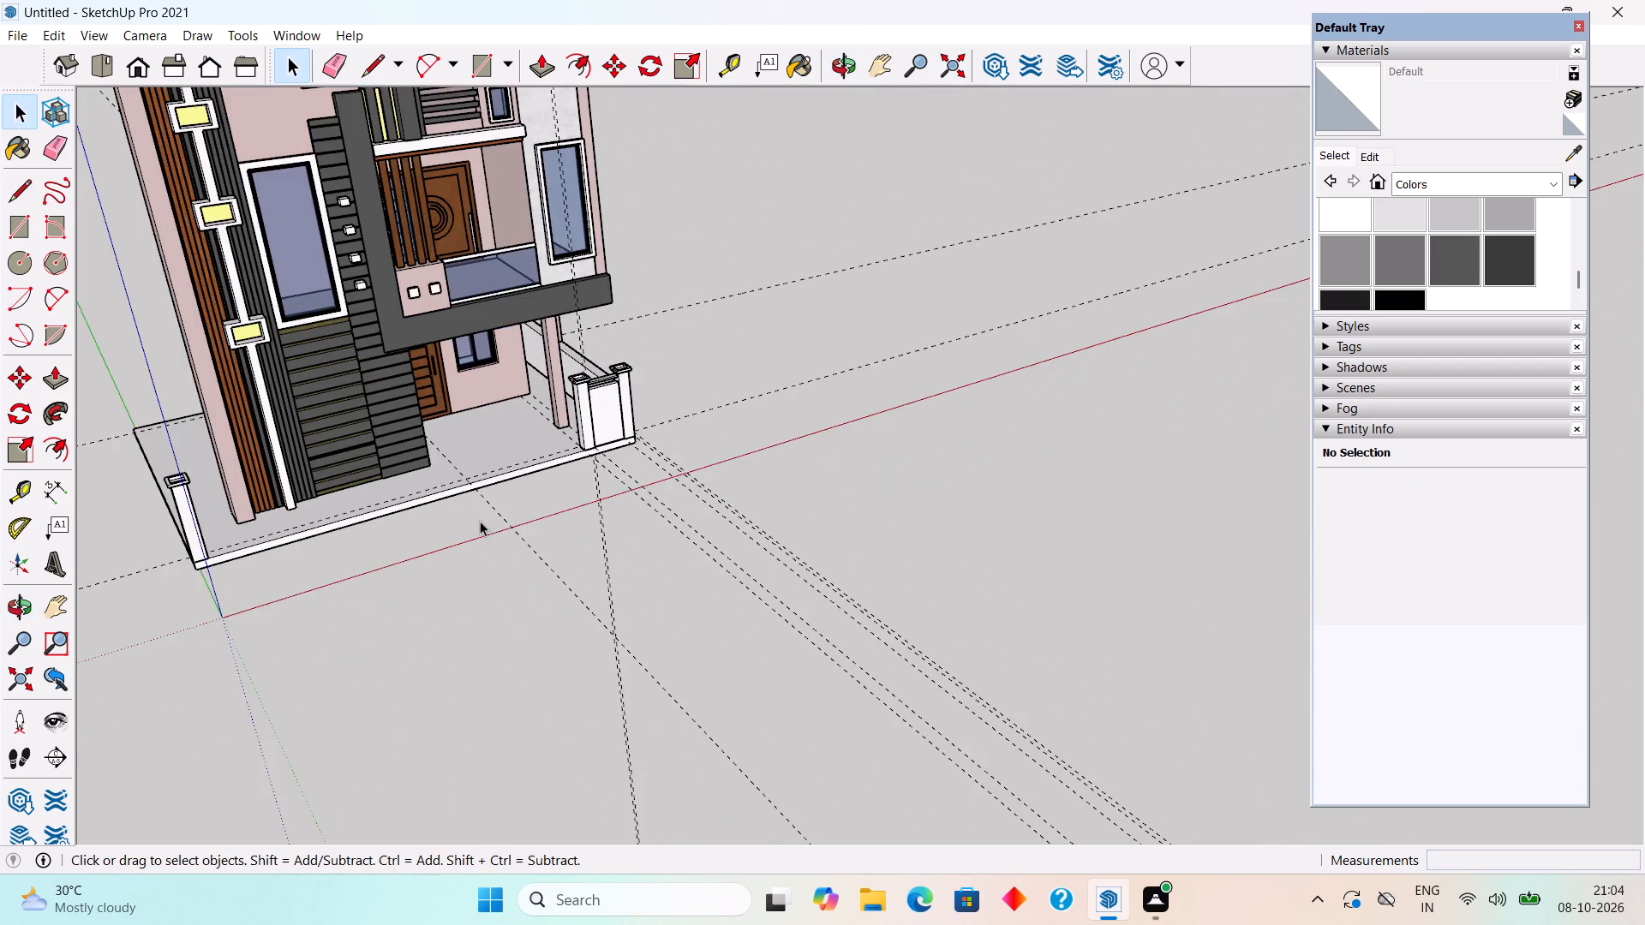
{"action": "middle_click_drag", "start_coordinate": [478, 521], "coordinate": [320, 536]}
{"action": "scroll", "coordinate": [229, 478], "scroll_direction": "up", "scroll_amount": 15}
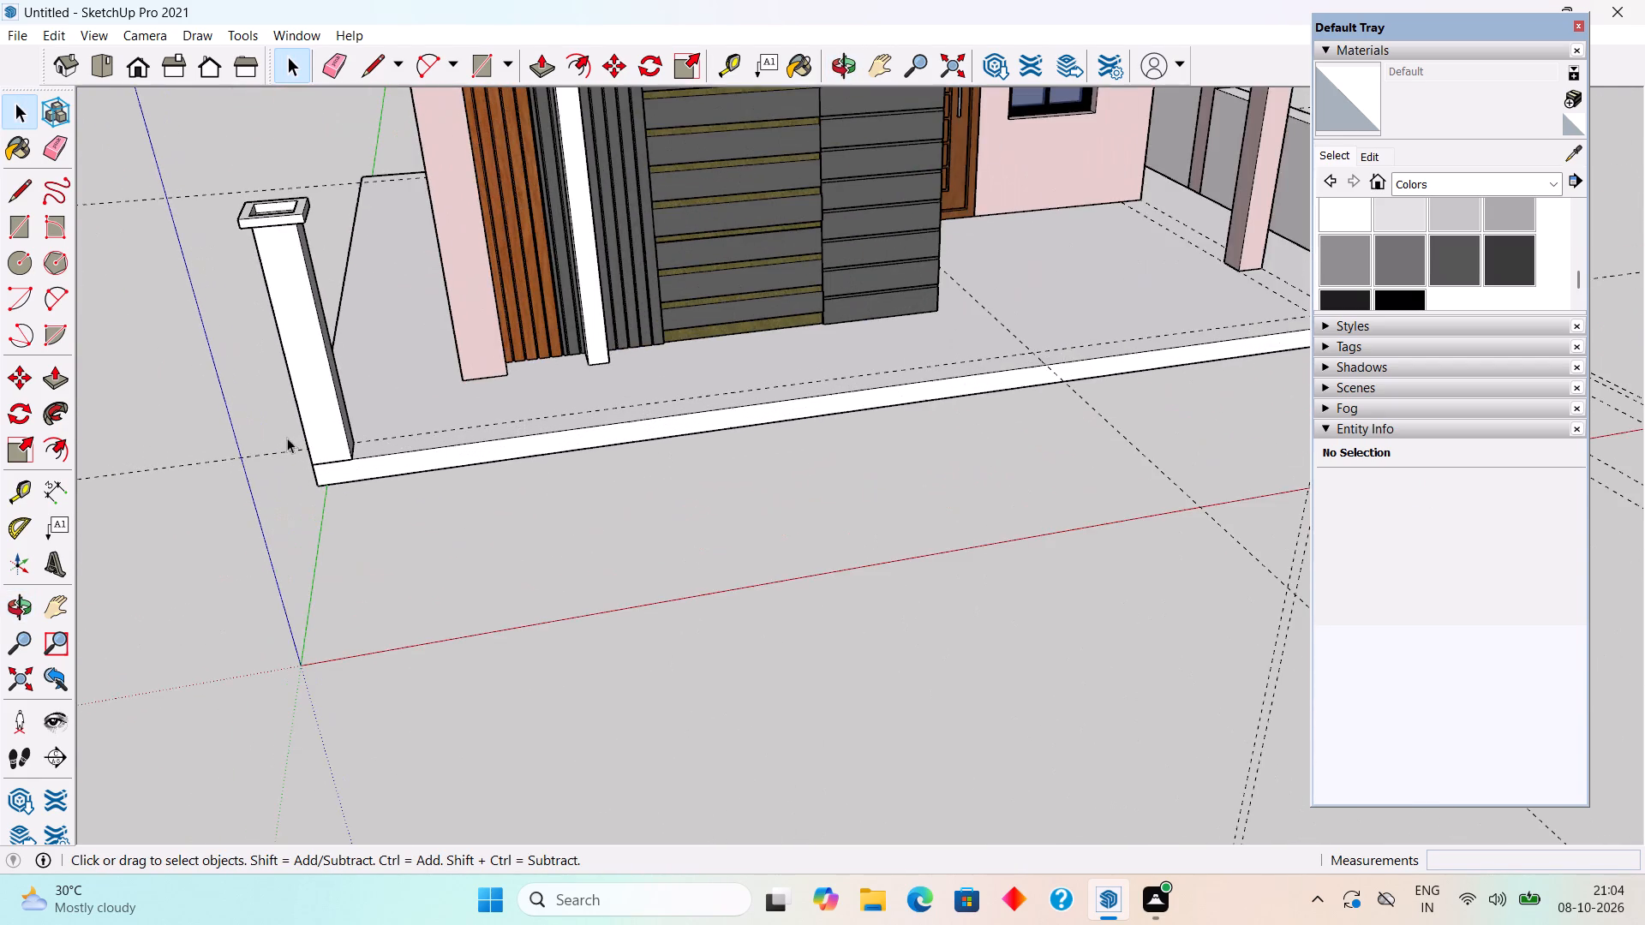
{"action": "middle_click_drag", "start_coordinate": [809, 454], "coordinate": [727, 552]}
{"action": "scroll", "coordinate": [963, 438], "scroll_direction": "up", "scroll_amount": 5}
{"action": "scroll", "coordinate": [1033, 426], "scroll_direction": "up", "scroll_amount": 3}
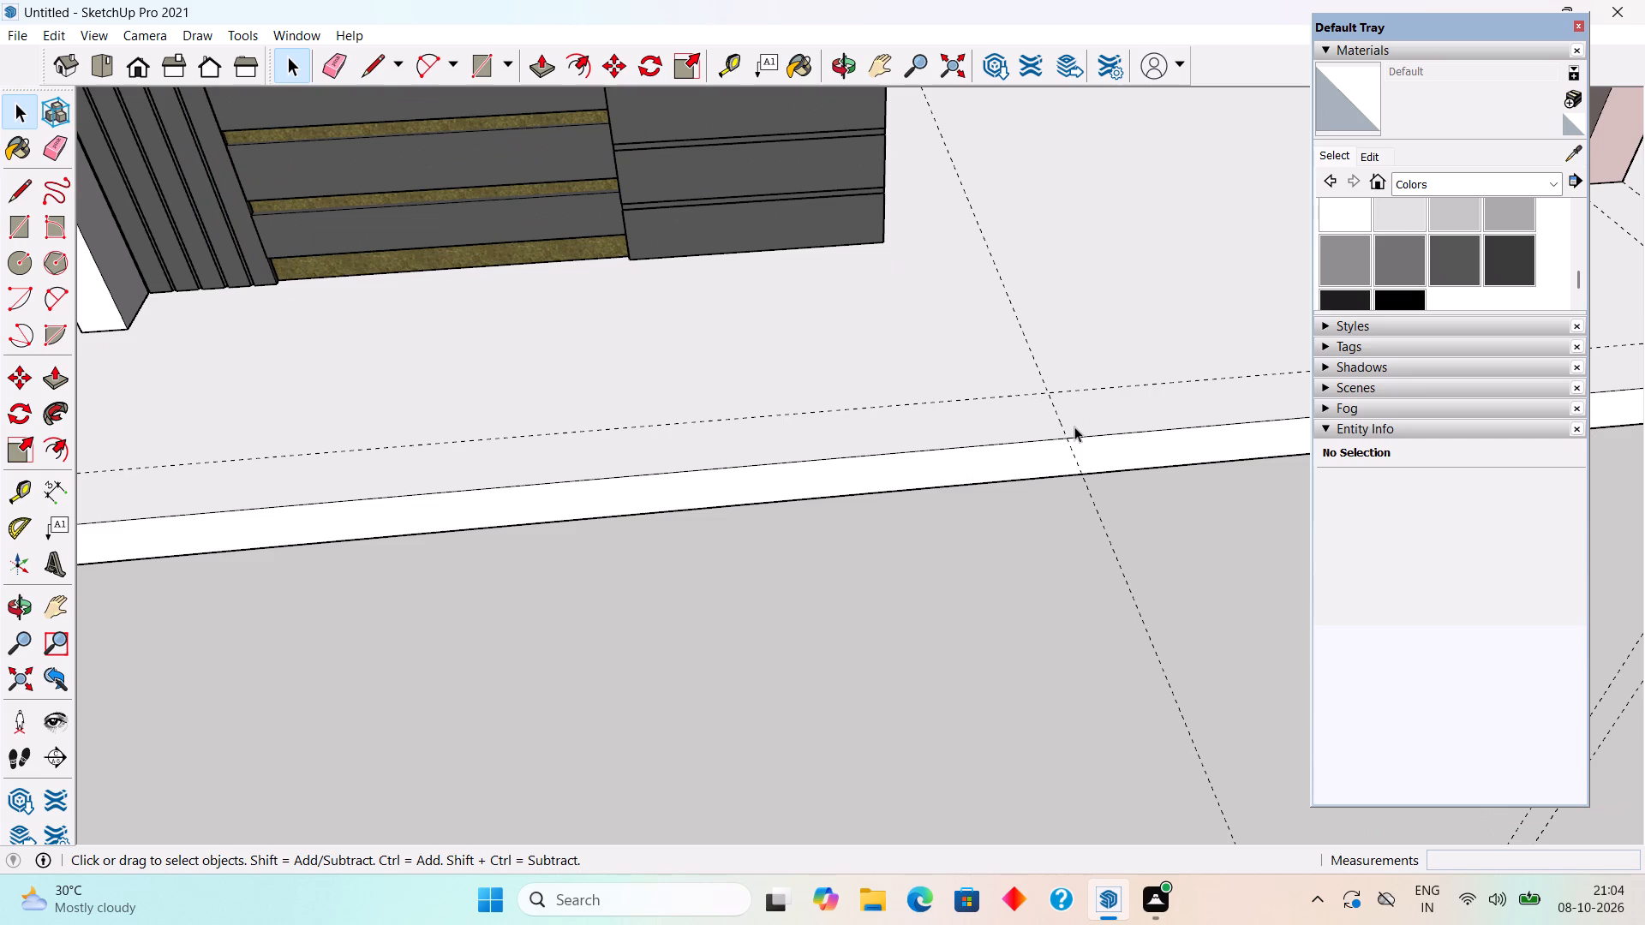
{"action": "key", "text": "r"}
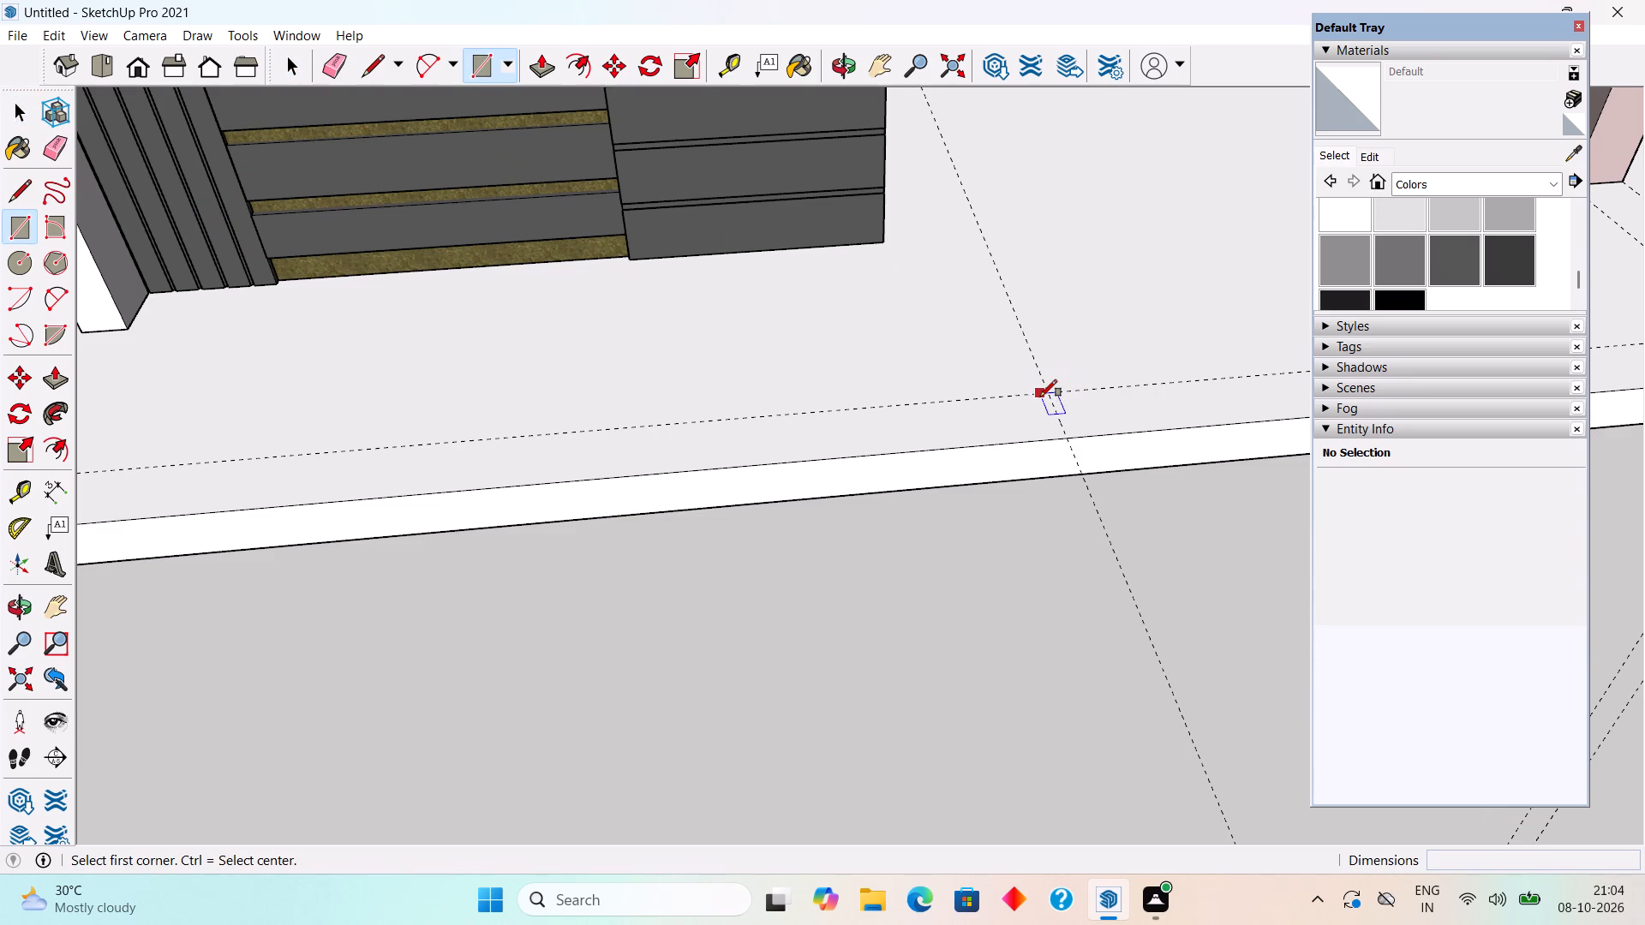
{"action": "key", "text": "space"}
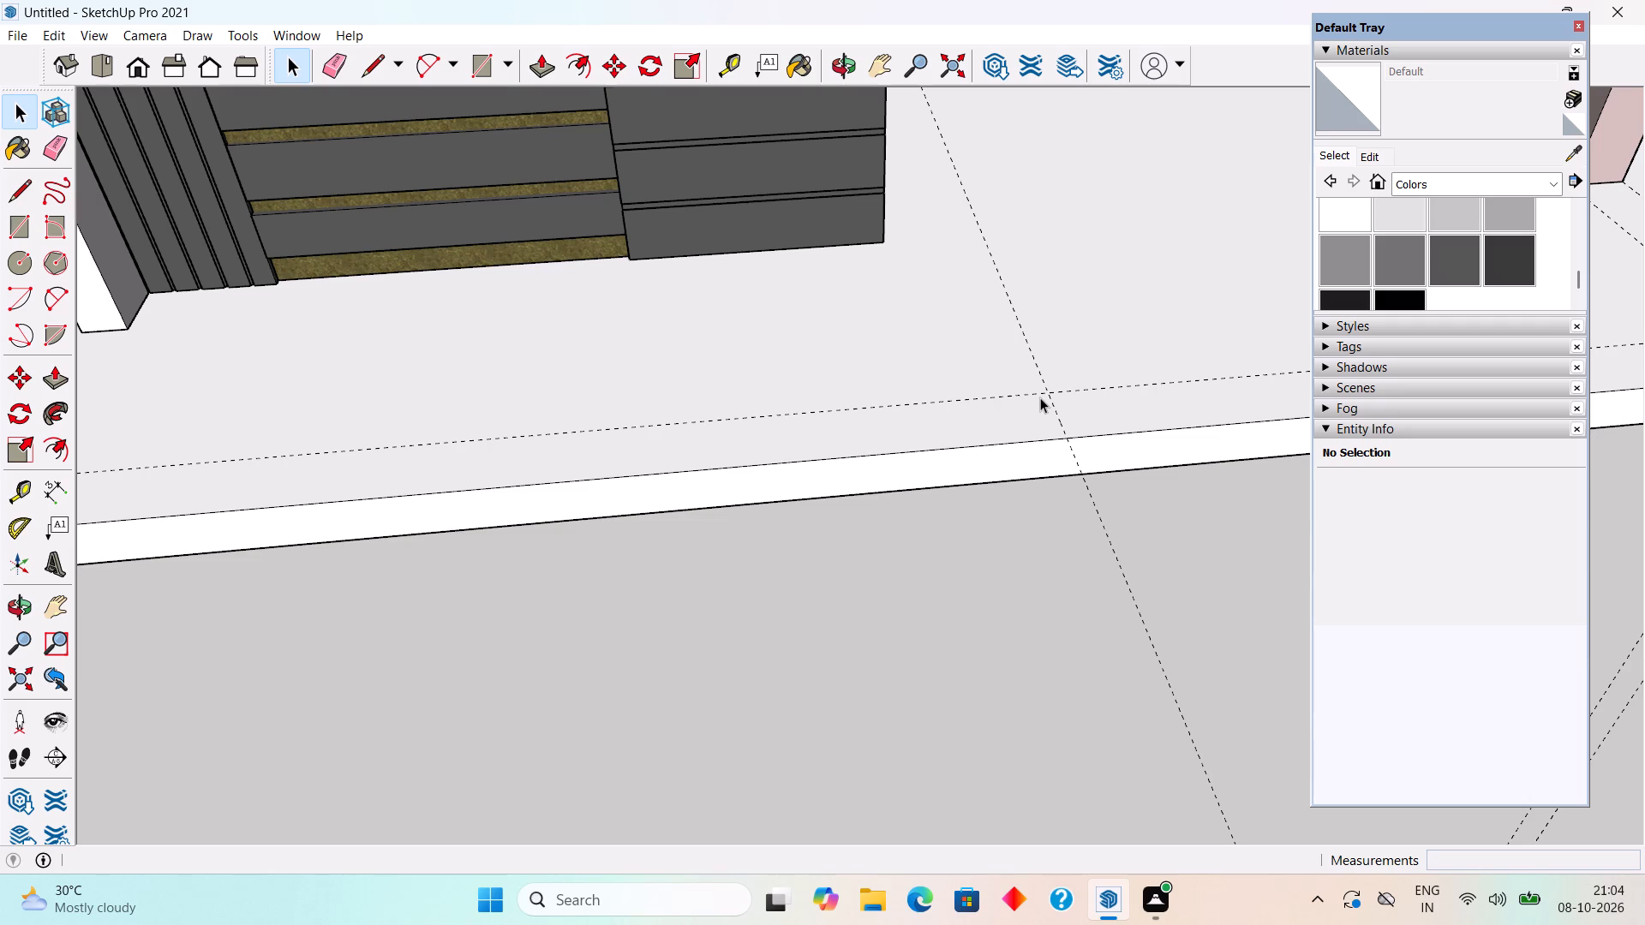
{"action": "key", "text": "t"}
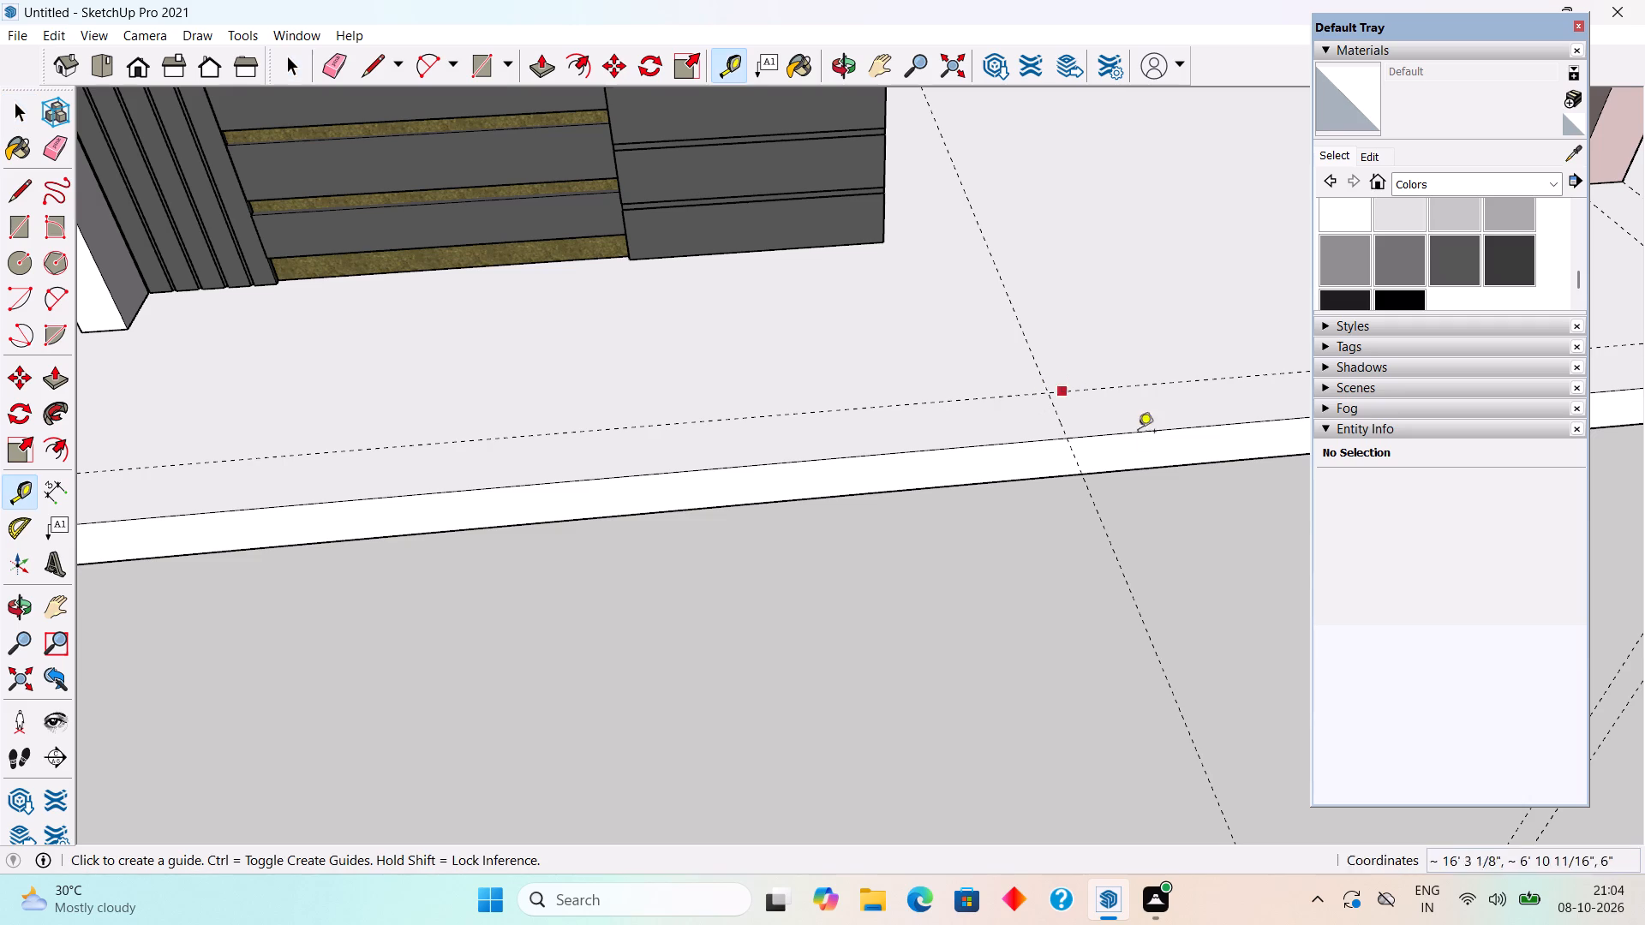
{"action": "left_click", "coordinate": [1063, 430]}
{"action": "type", "text": "6'"}
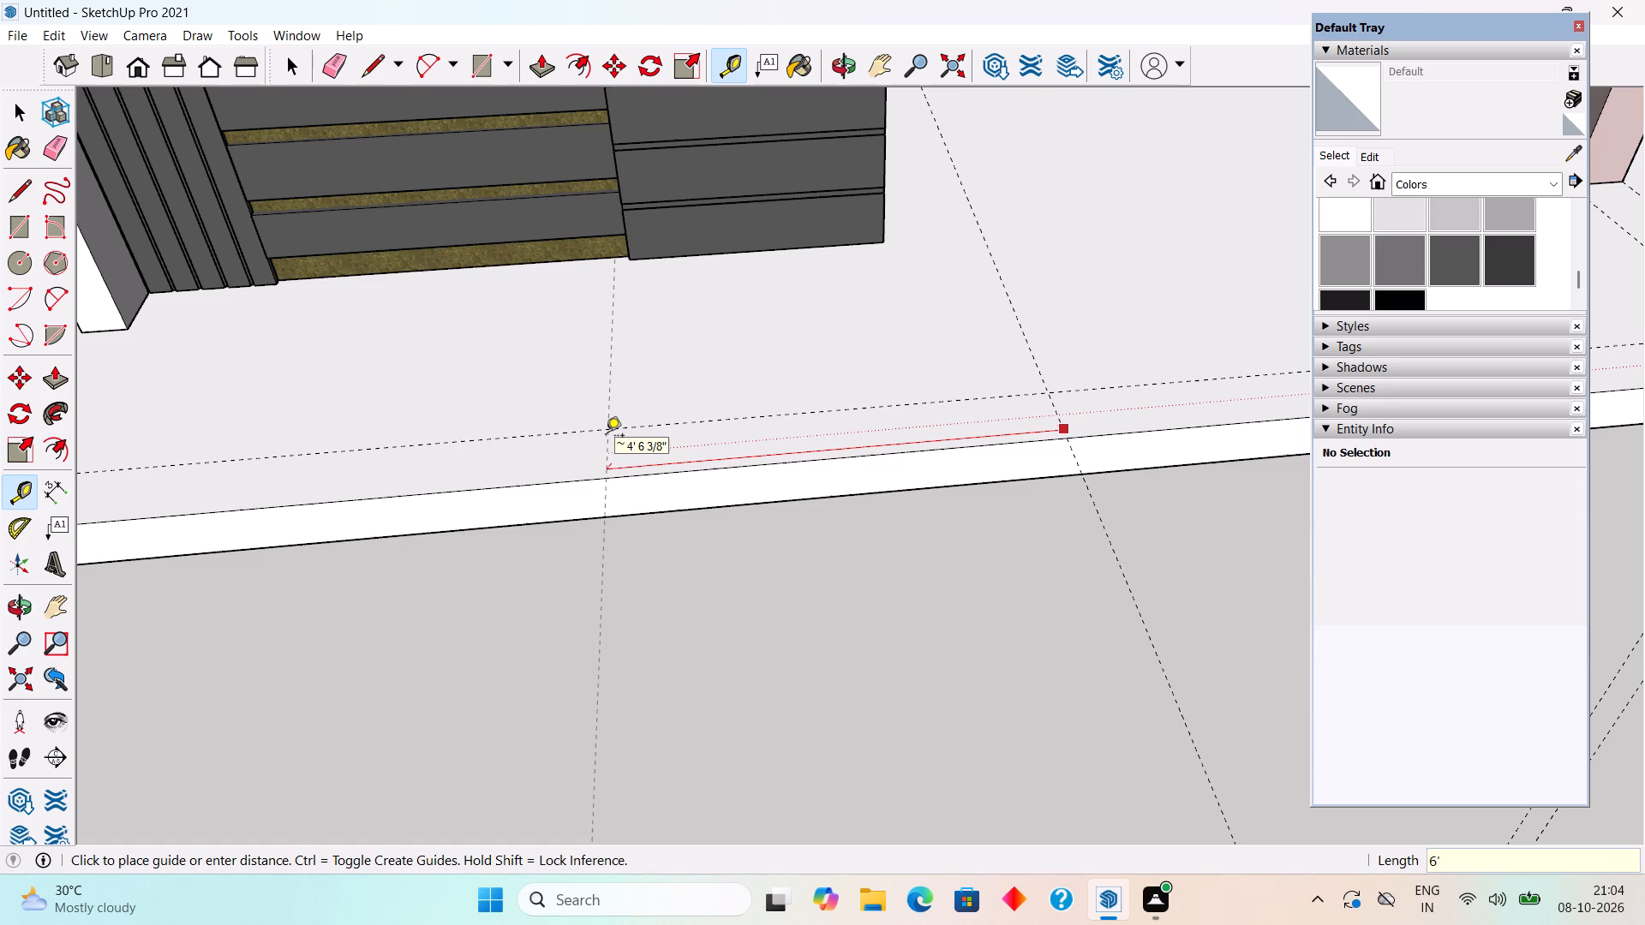
{"action": "key", "text": "Return"}
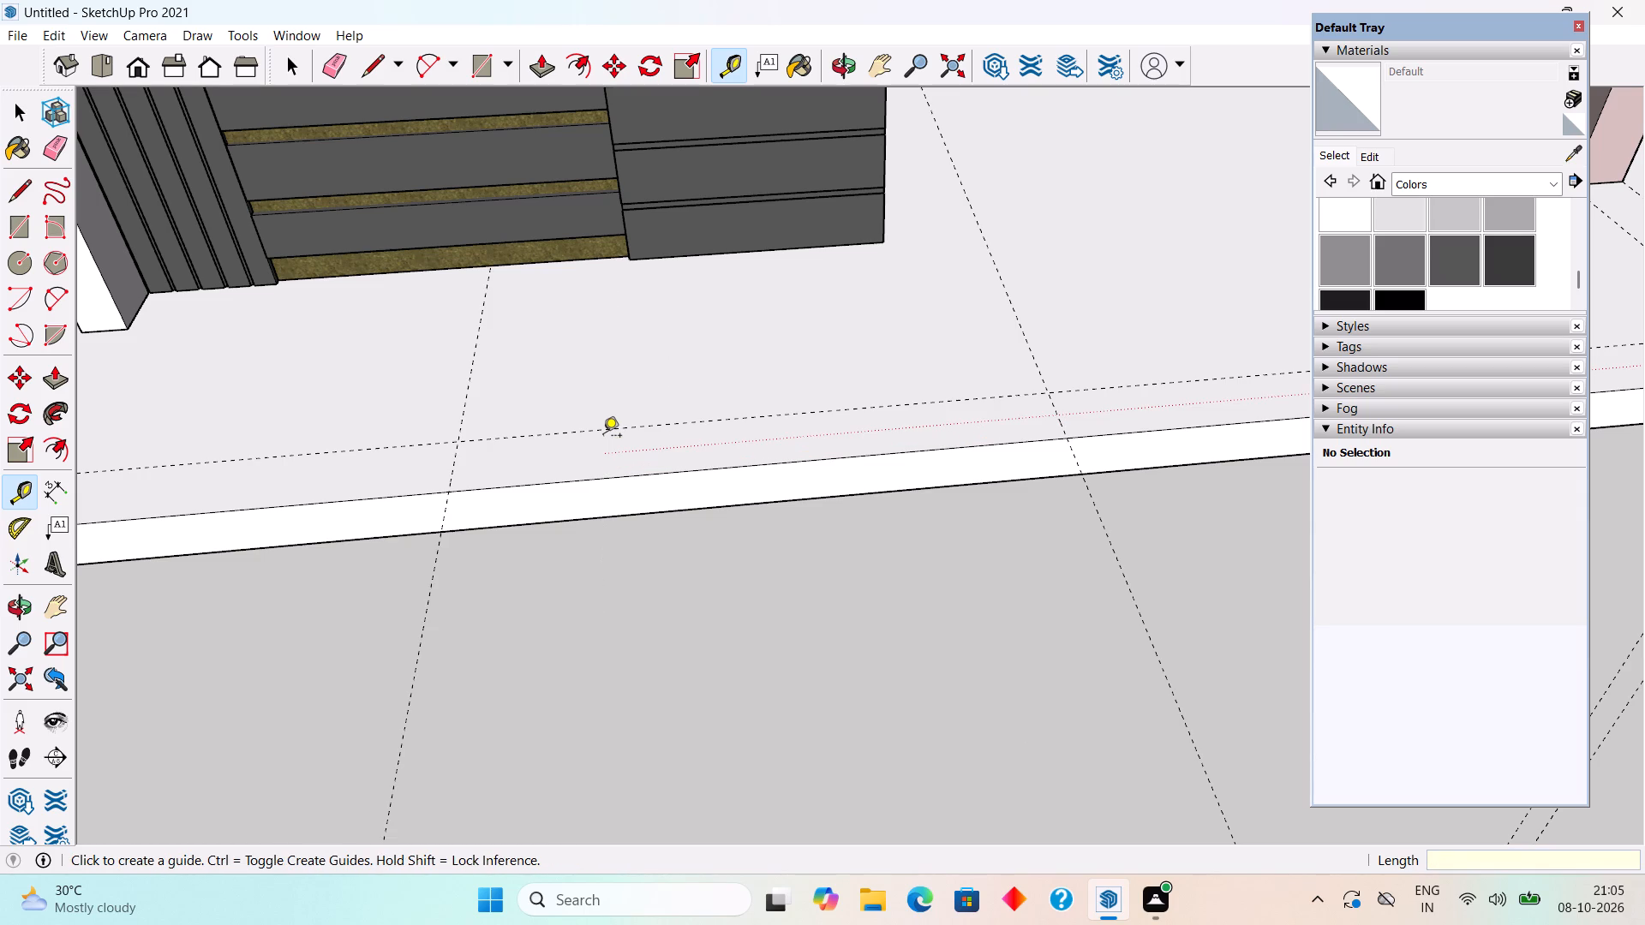
Draw a 6' by 9" rectangle on the plinth between the two crosswise guides, flush with the front edge.
{"action": "key", "text": "space"}
{"action": "type", "text": "r"}
{"action": "left_click", "coordinate": [460, 437]}
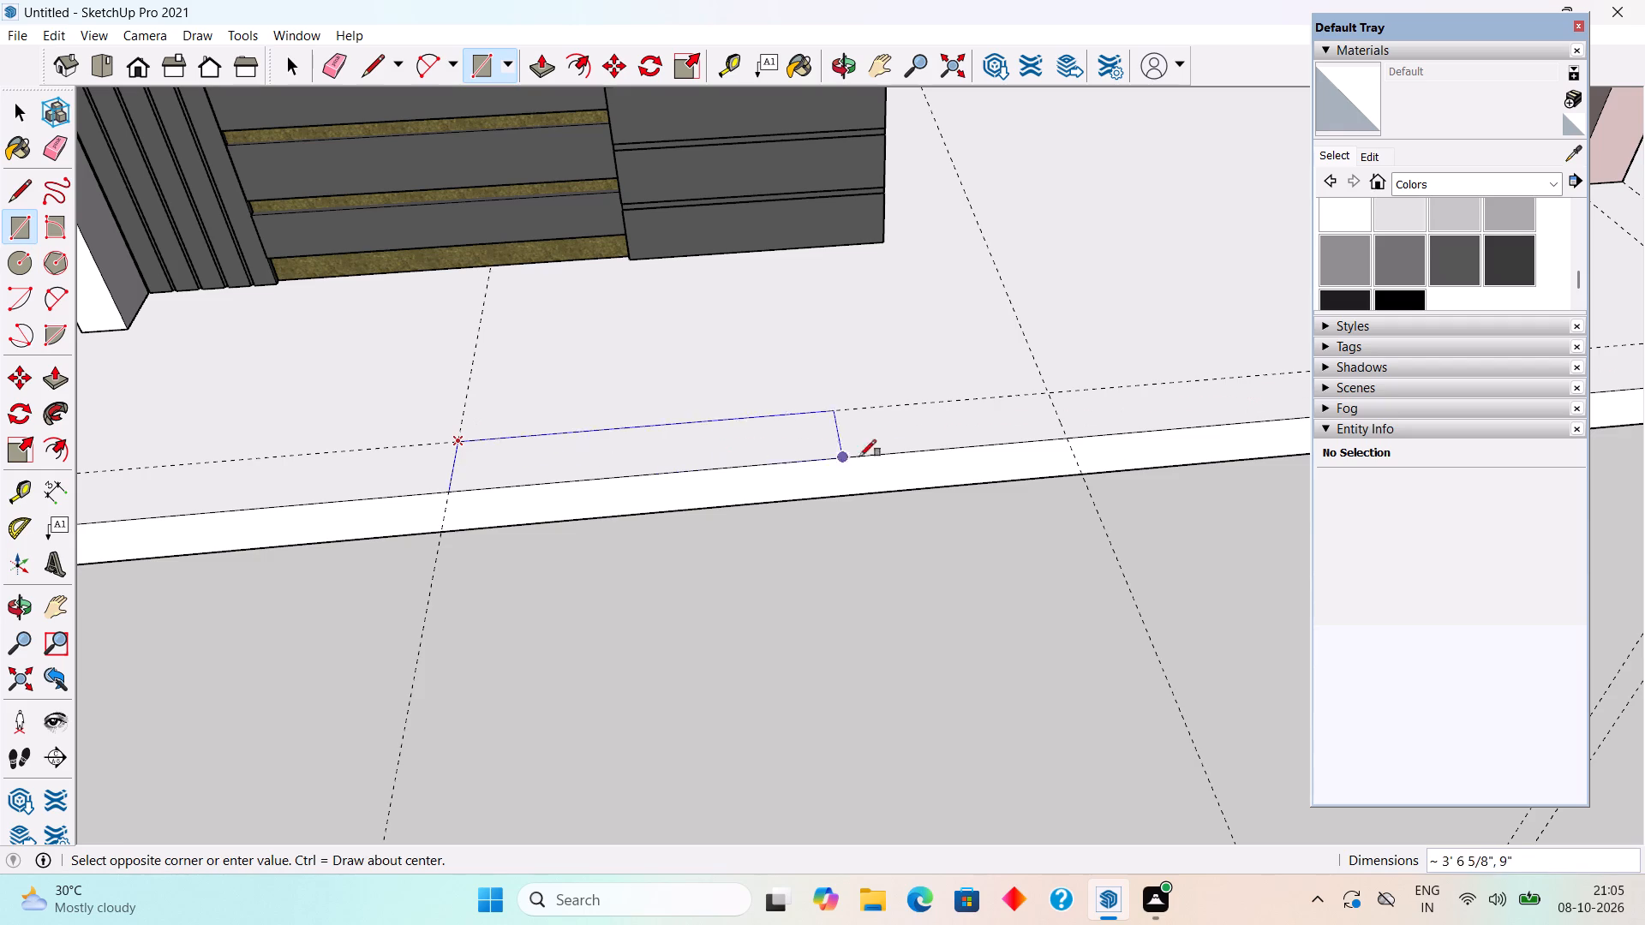
{"action": "left_click", "coordinate": [1069, 440]}
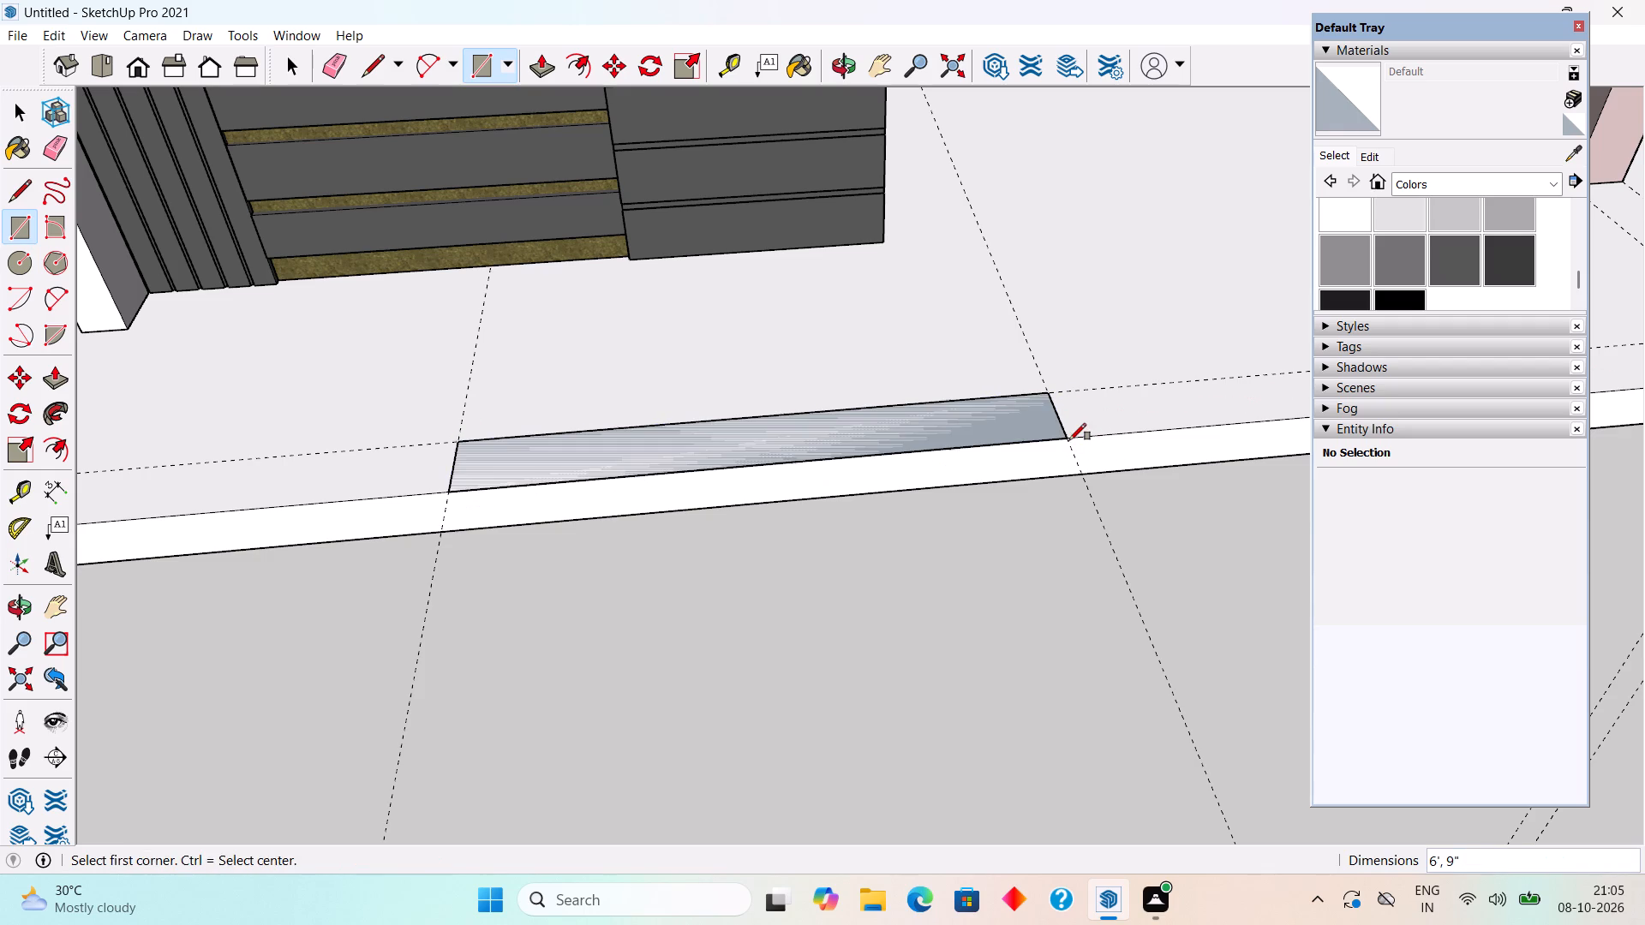
Push/Pull the 6' by 9" rectangle up 4' into a boundary wall panel.
{"action": "key", "text": "space"}
{"action": "type", "text": "p"}
{"action": "left_click", "coordinate": [1015, 425]}
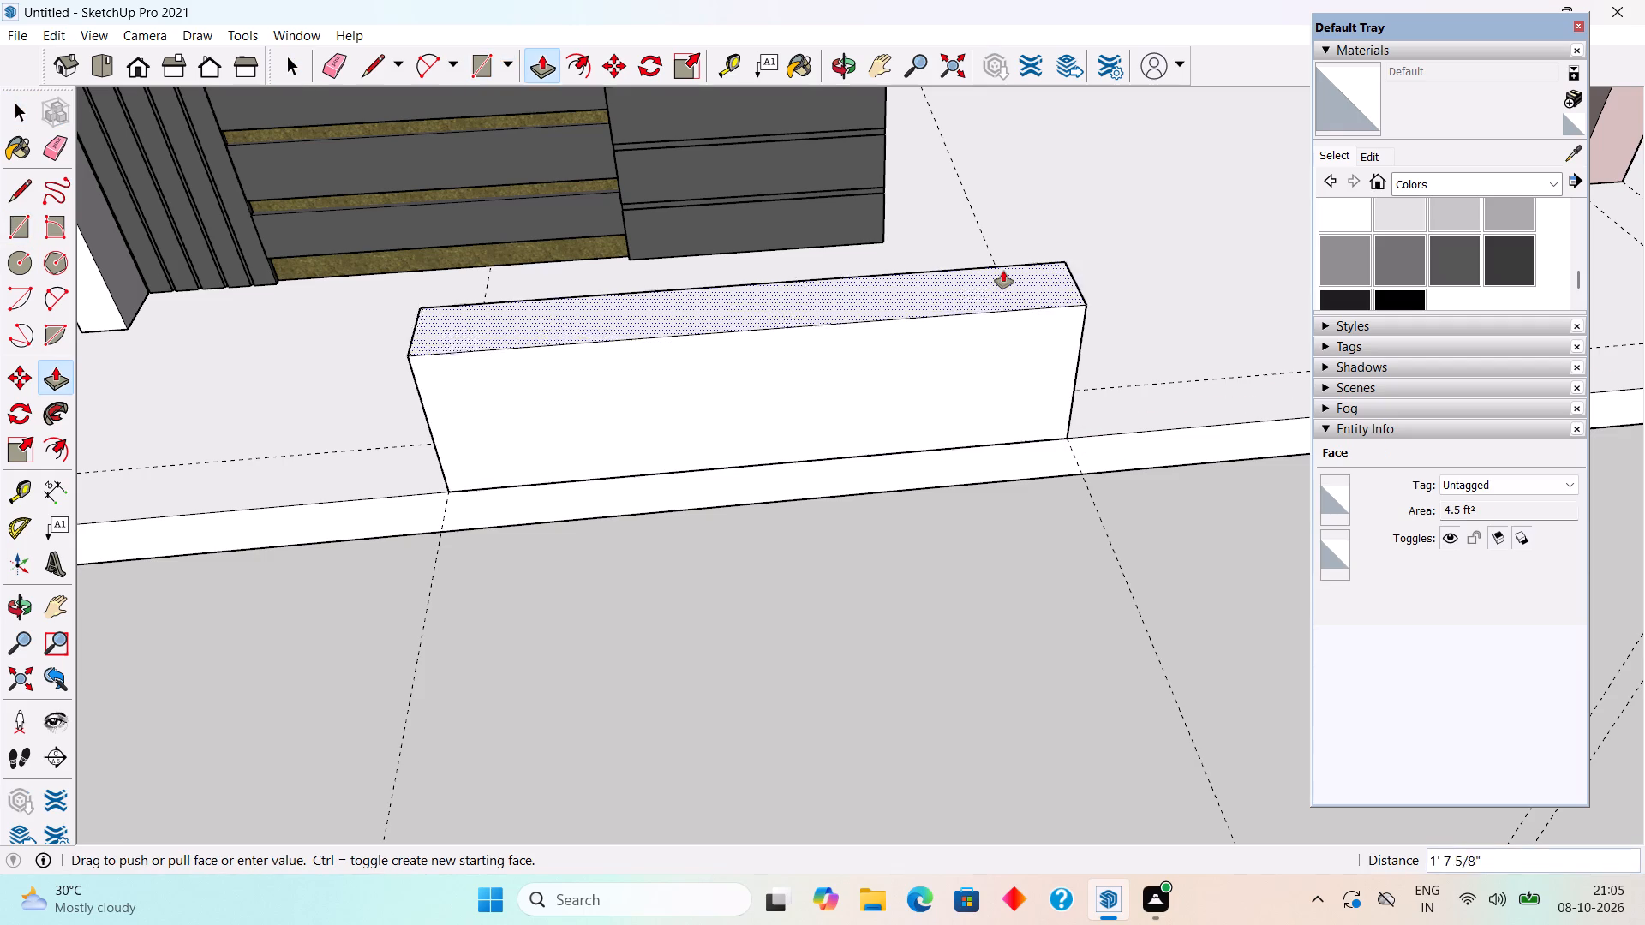
{"action": "type", "text": "4'"}
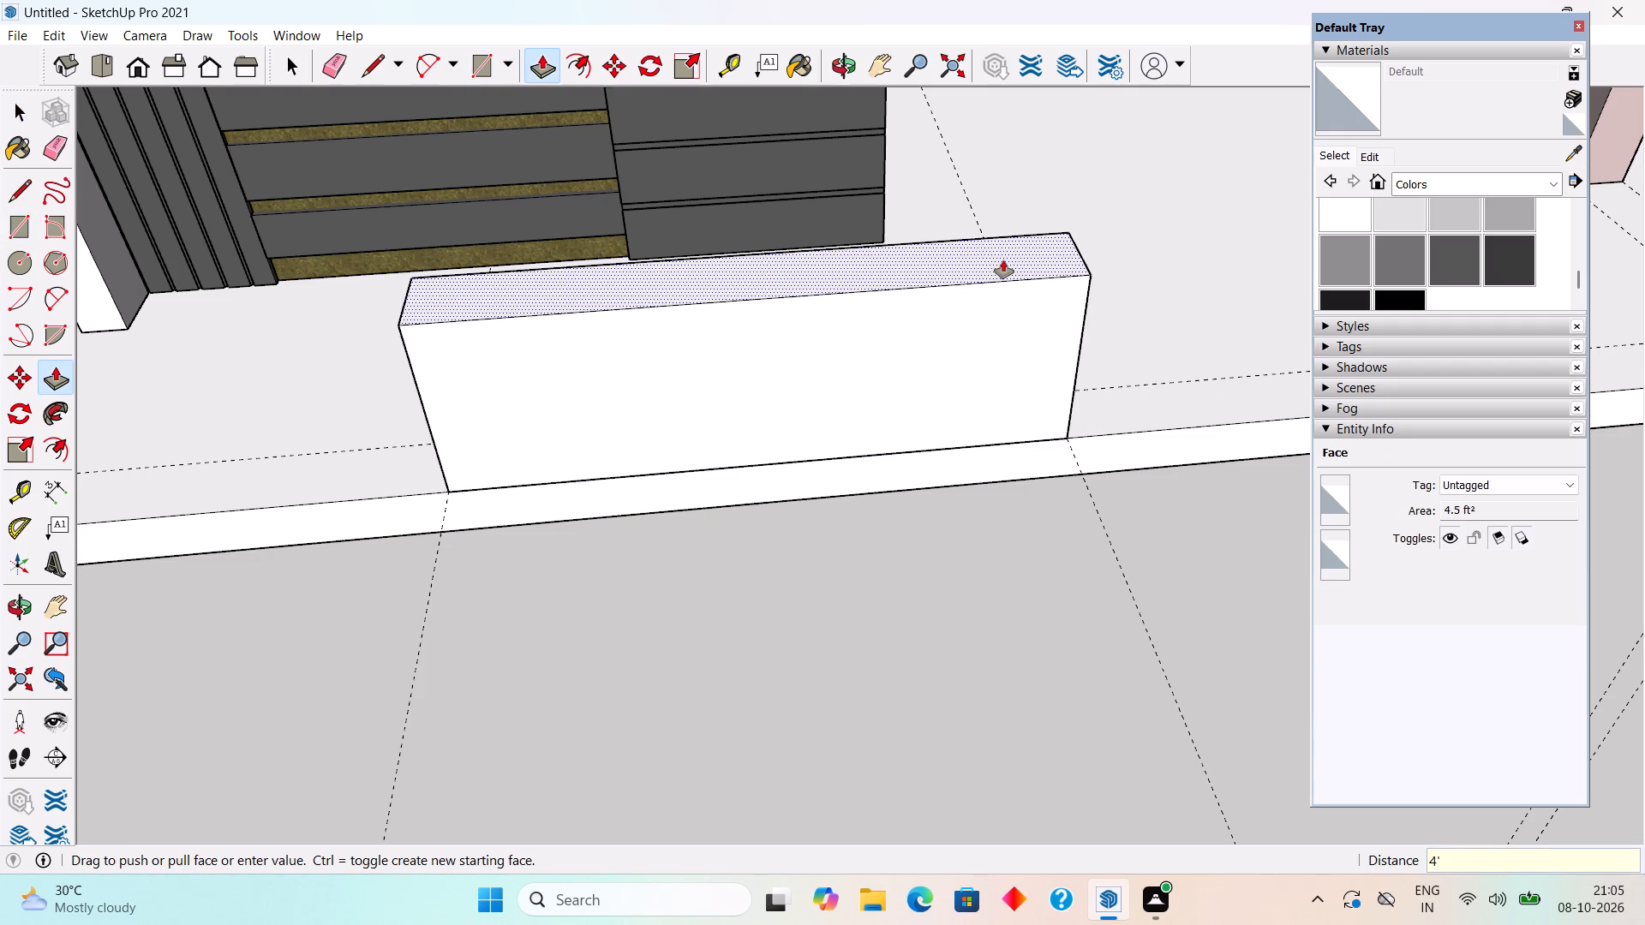
{"action": "key", "text": "Return"}
{"action": "key", "text": "space"}
Measure the inner gate pillar's height from its base to the cap.
{"action": "scroll", "coordinate": [988, 270], "scroll_direction": "down", "scroll_amount": 4}
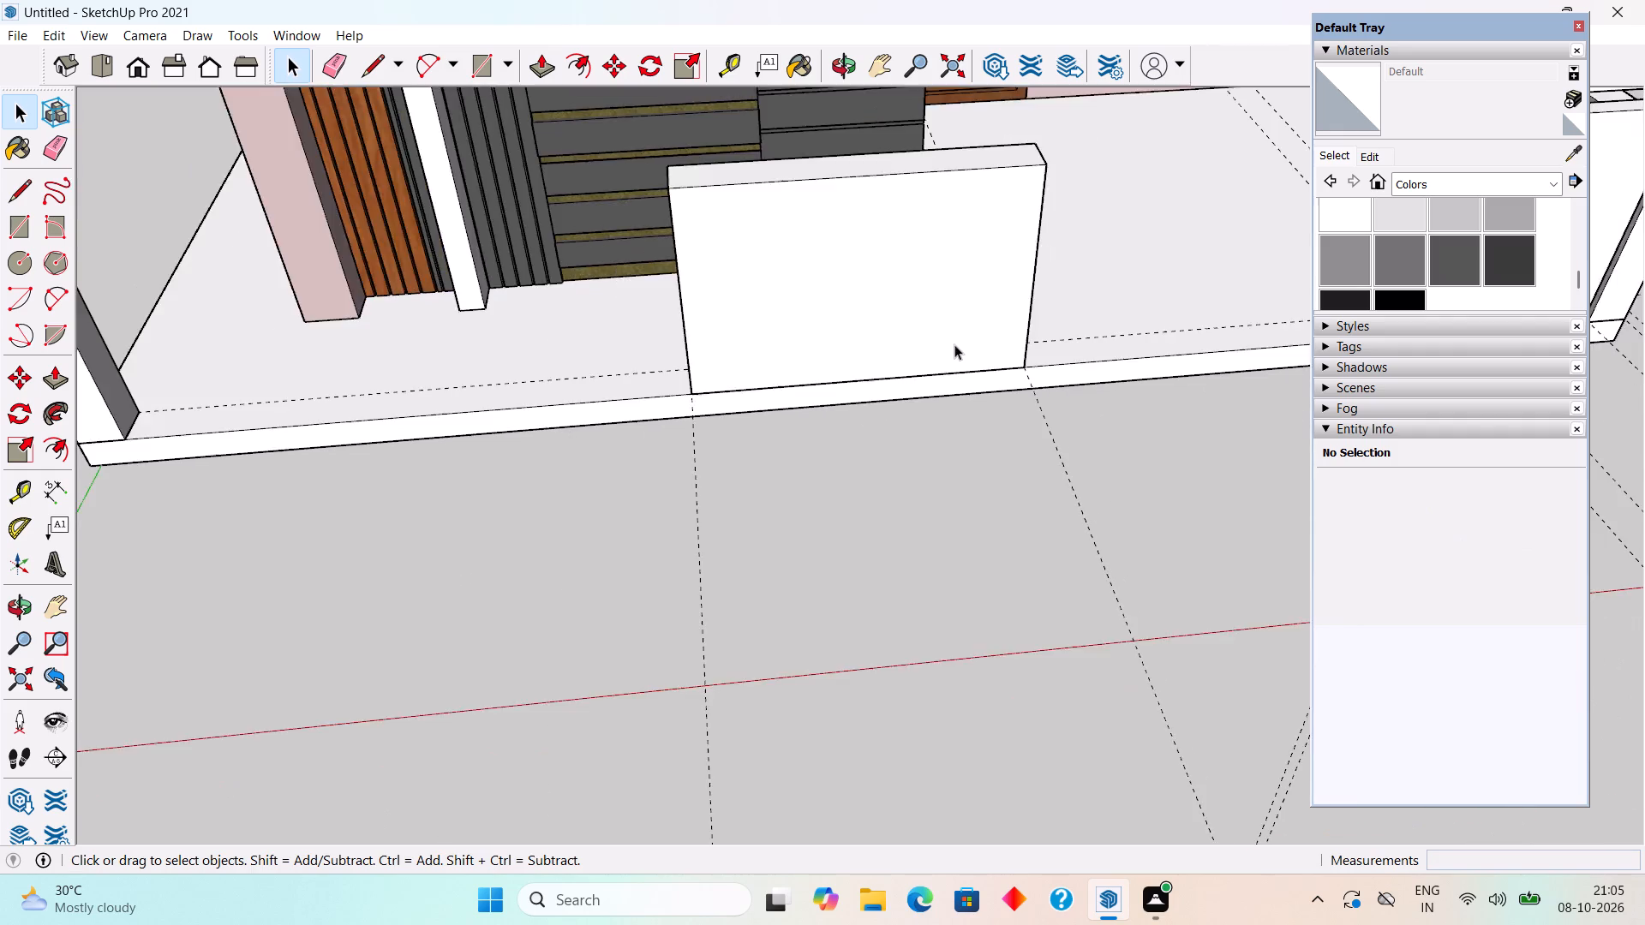
{"action": "scroll", "coordinate": [954, 344], "scroll_direction": "down", "scroll_amount": 11}
{"action": "middle_click_drag", "start_coordinate": [948, 307], "coordinate": [861, 184]}
{"action": "scroll", "coordinate": [861, 184], "scroll_direction": "down", "scroll_amount": 3}
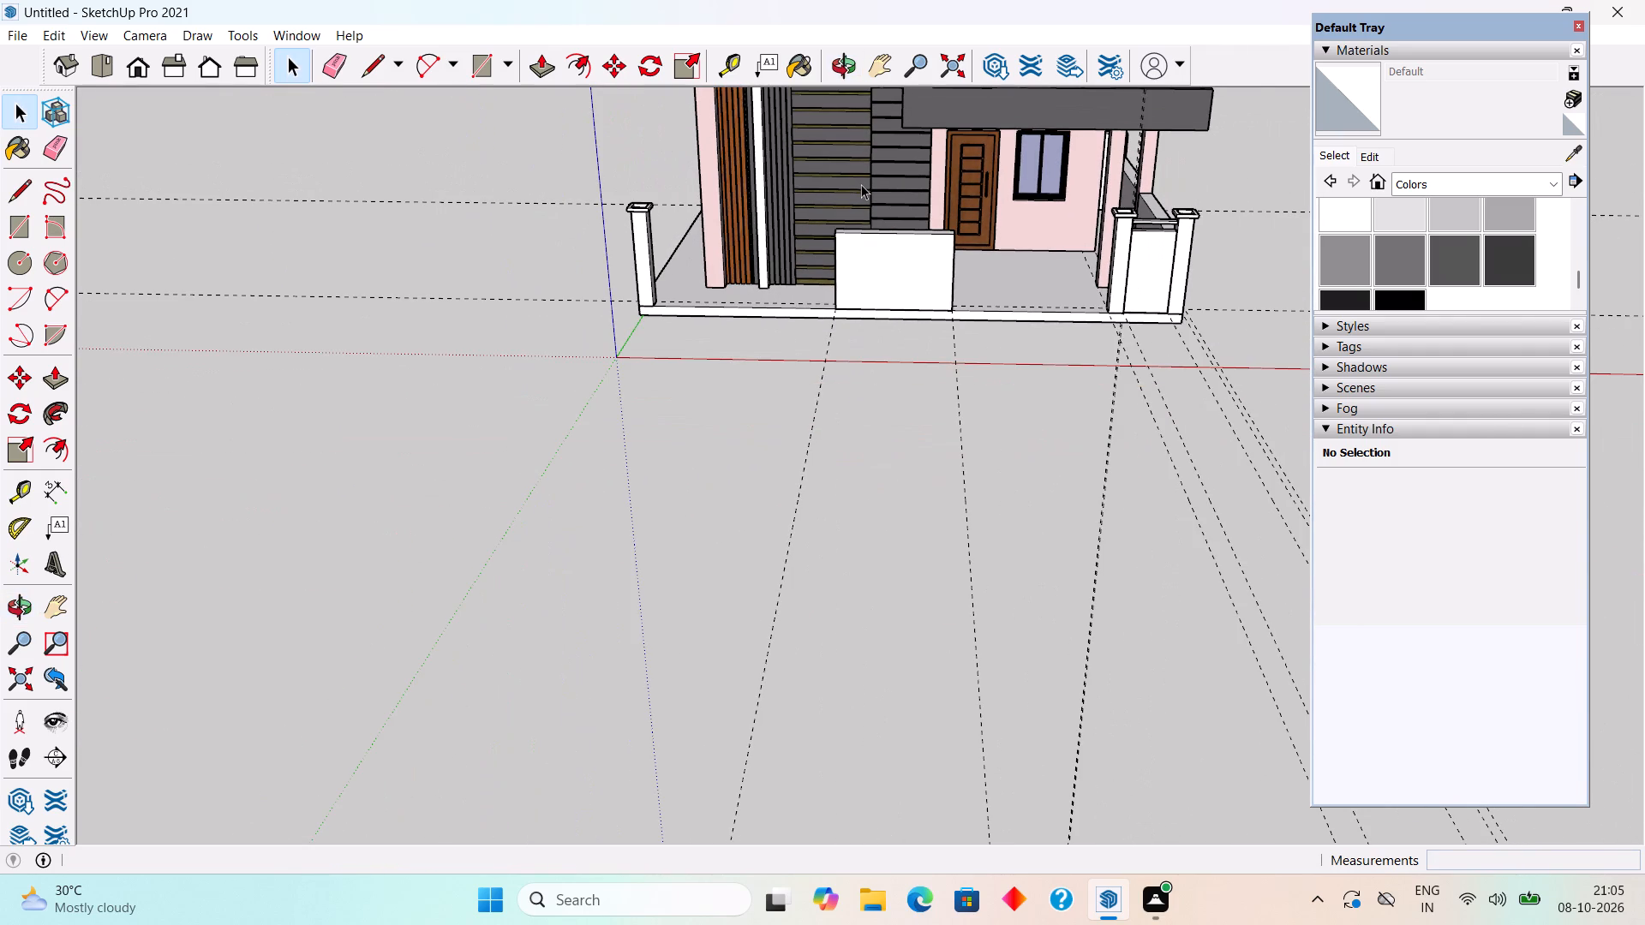
{"action": "scroll", "coordinate": [1195, 229], "scroll_direction": "up", "scroll_amount": 4}
{"action": "scroll", "coordinate": [1094, 243], "scroll_direction": "up", "scroll_amount": 1}
{"action": "middle_click_drag", "start_coordinate": [1075, 217], "coordinate": [1056, 167]}
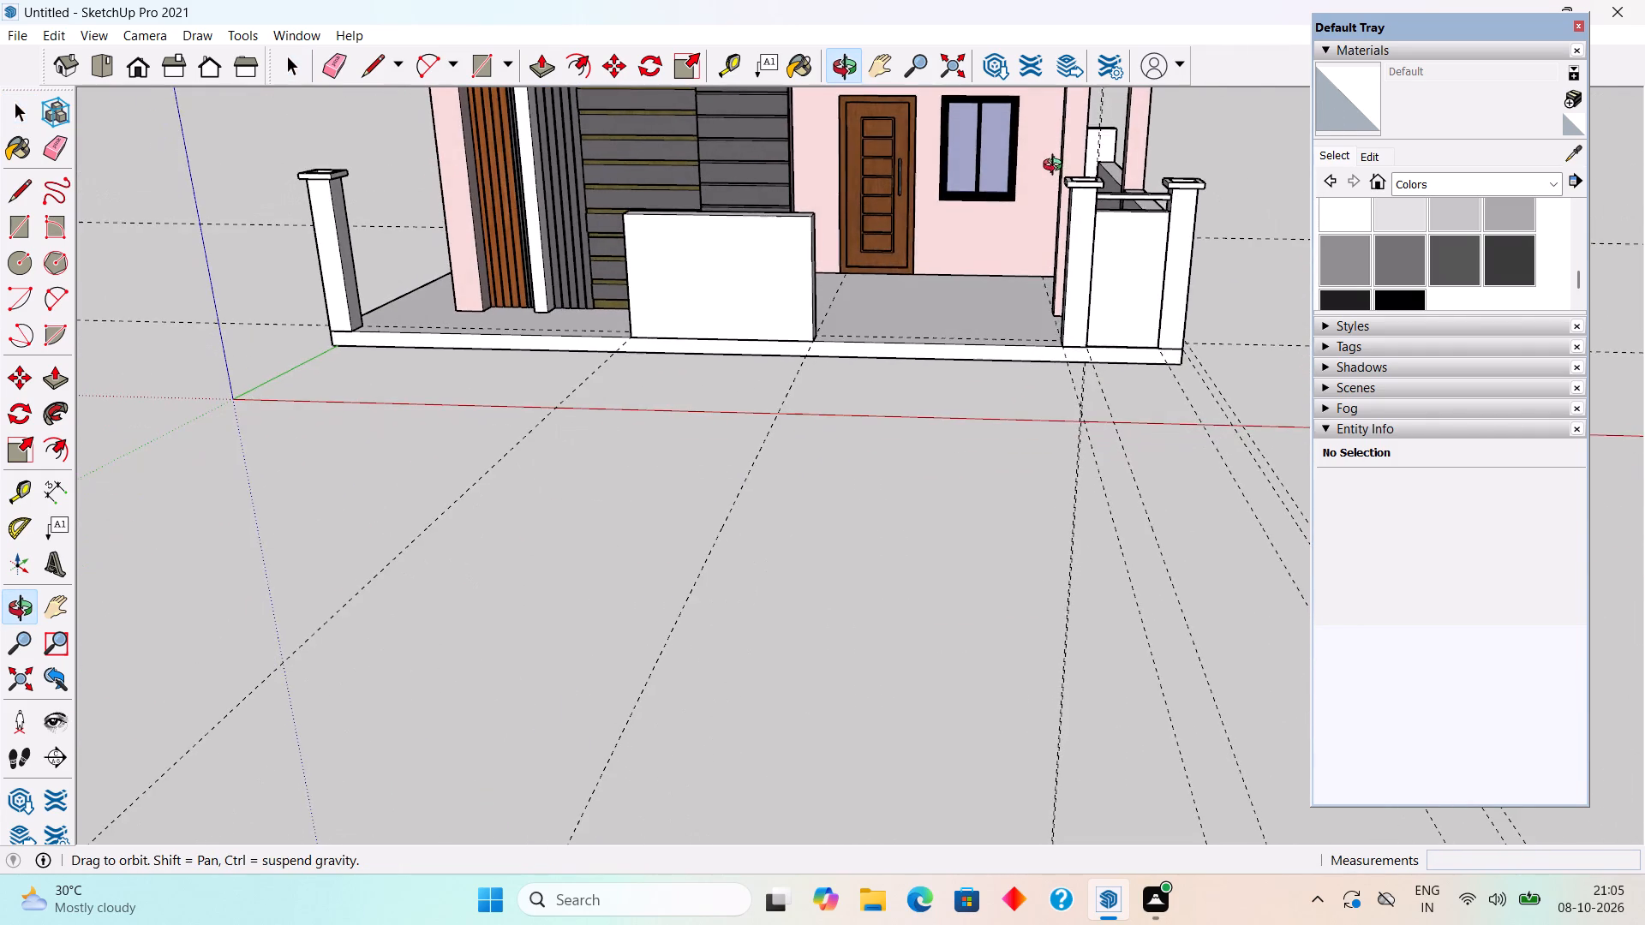
{"action": "middle_click_drag", "start_coordinate": [1056, 167], "coordinate": [1122, 155]}
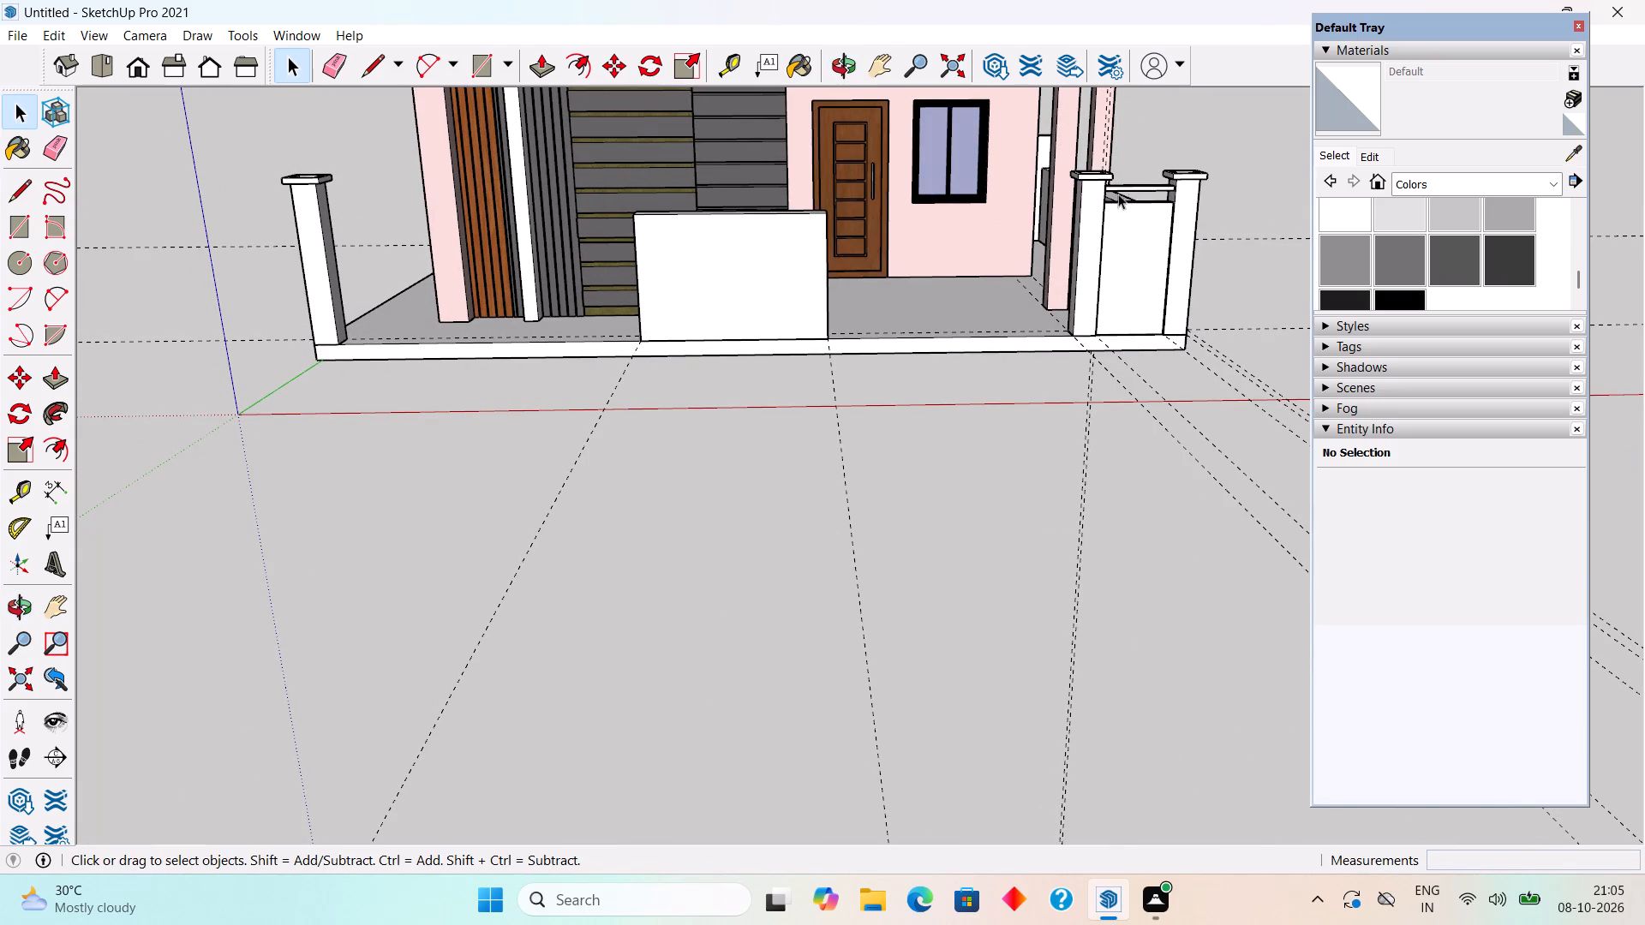
{"action": "scroll", "coordinate": [1093, 194], "scroll_direction": "up", "scroll_amount": 6}
{"action": "middle_click_drag", "start_coordinate": [1076, 156], "coordinate": [1037, 87]}
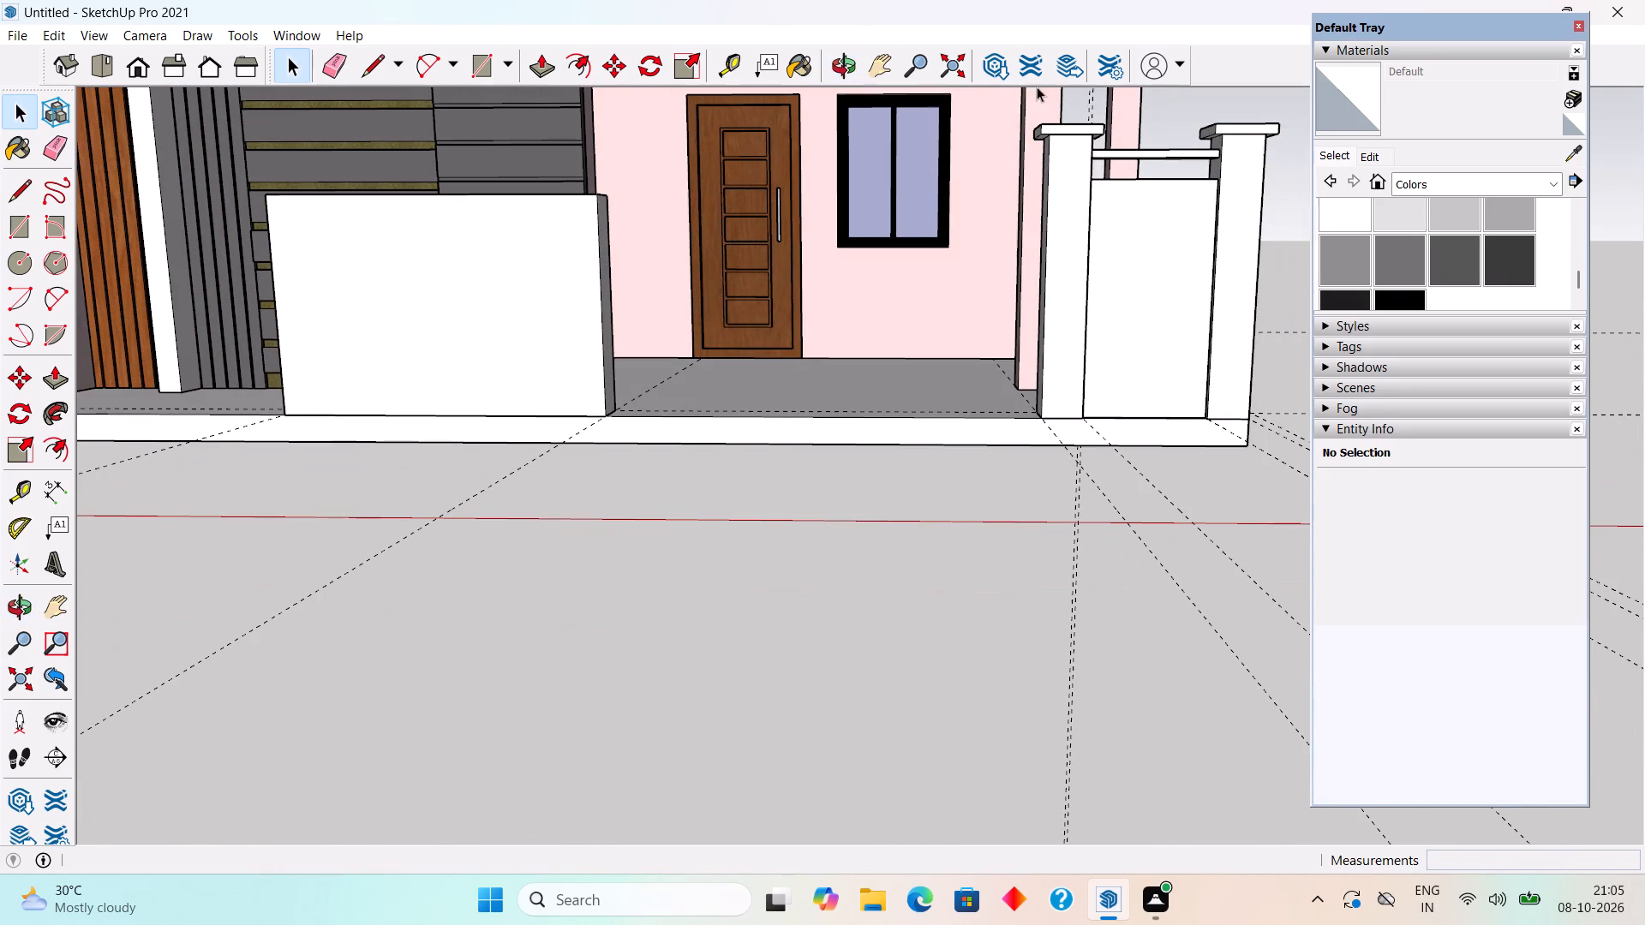
{"action": "key", "text": "t"}
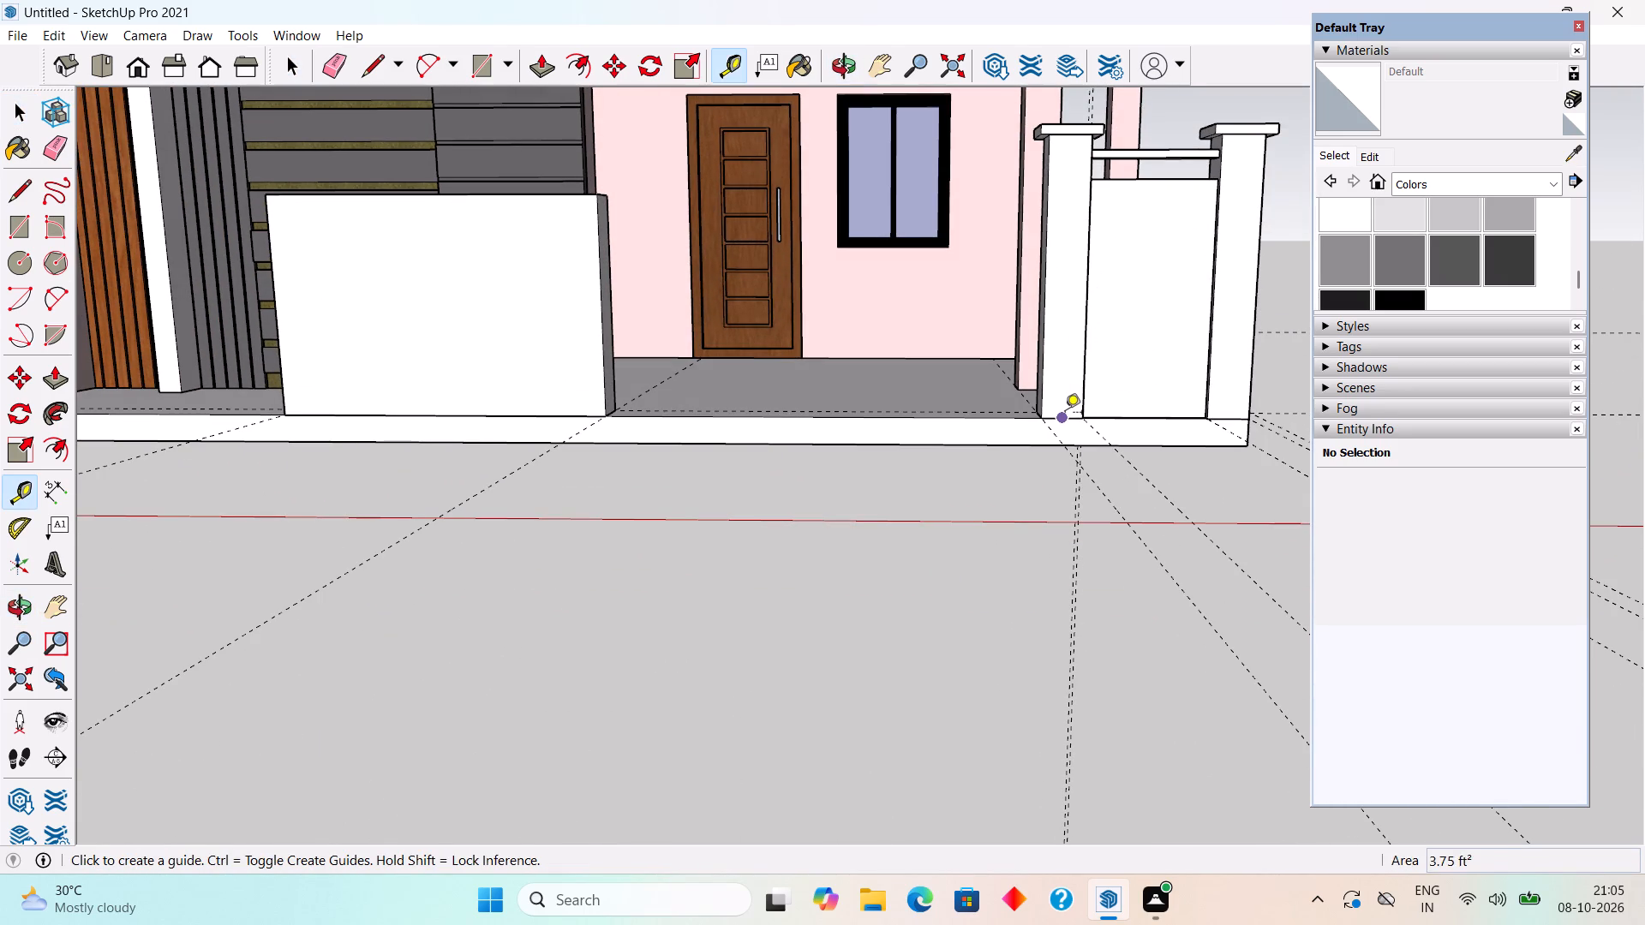
{"action": "scroll", "coordinate": [1073, 420], "scroll_direction": "up", "scroll_amount": 5}
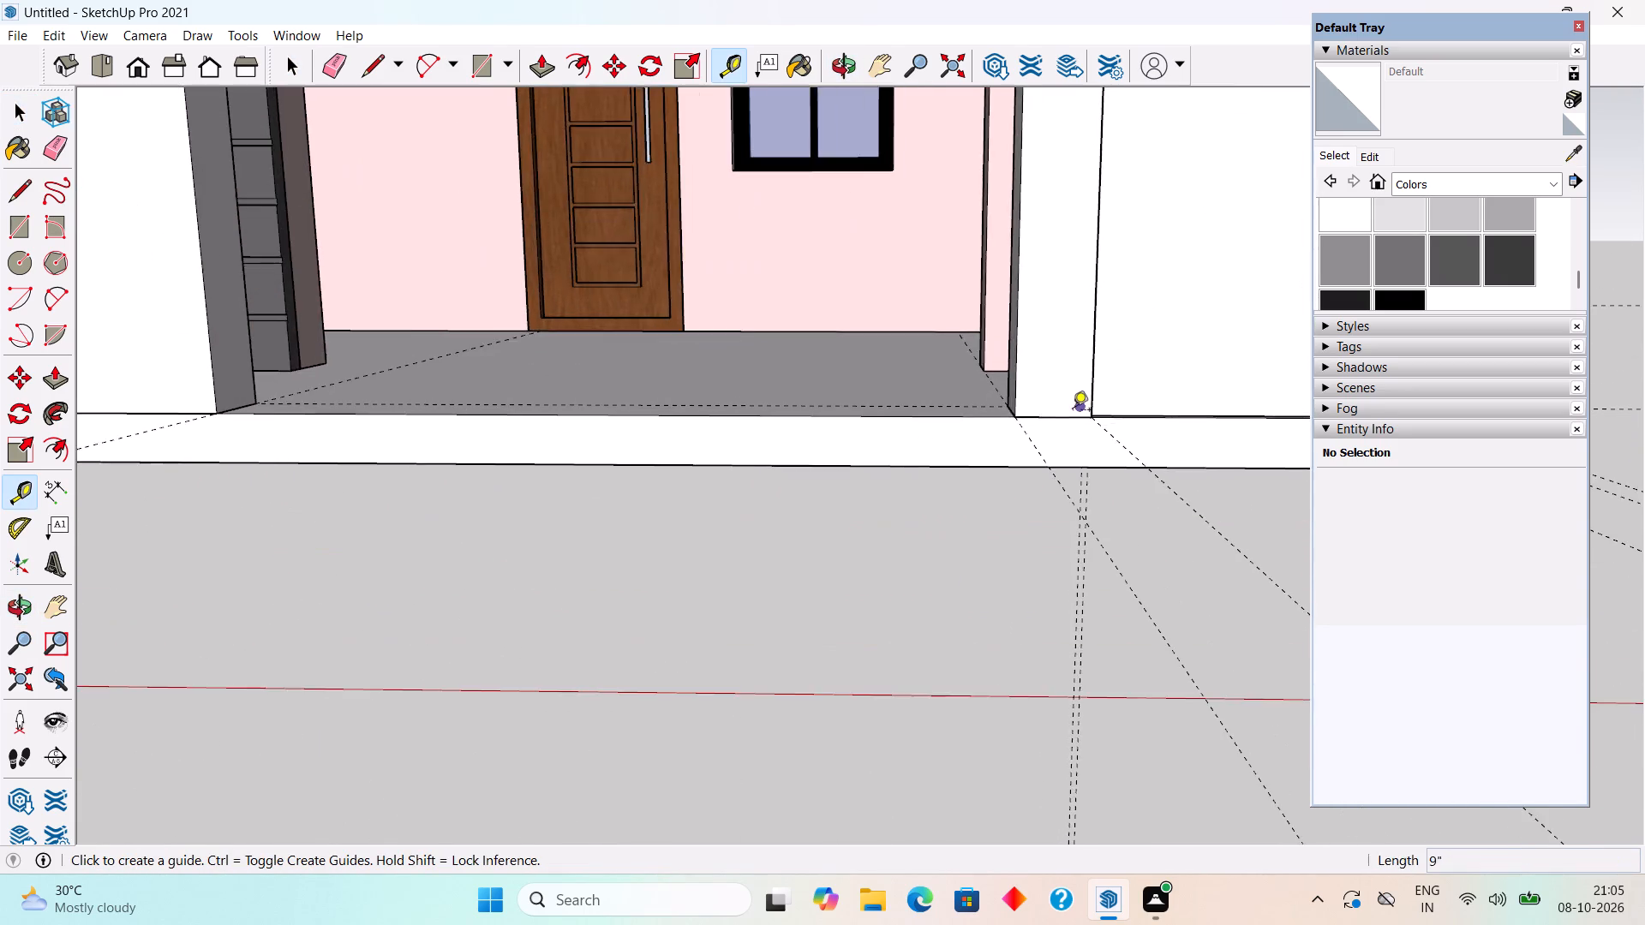
{"action": "scroll", "coordinate": [1073, 411], "scroll_direction": "up", "scroll_amount": 5}
{"action": "left_click", "coordinate": [1069, 423]}
{"action": "scroll", "coordinate": [1072, 409], "scroll_direction": "down", "scroll_amount": 16}
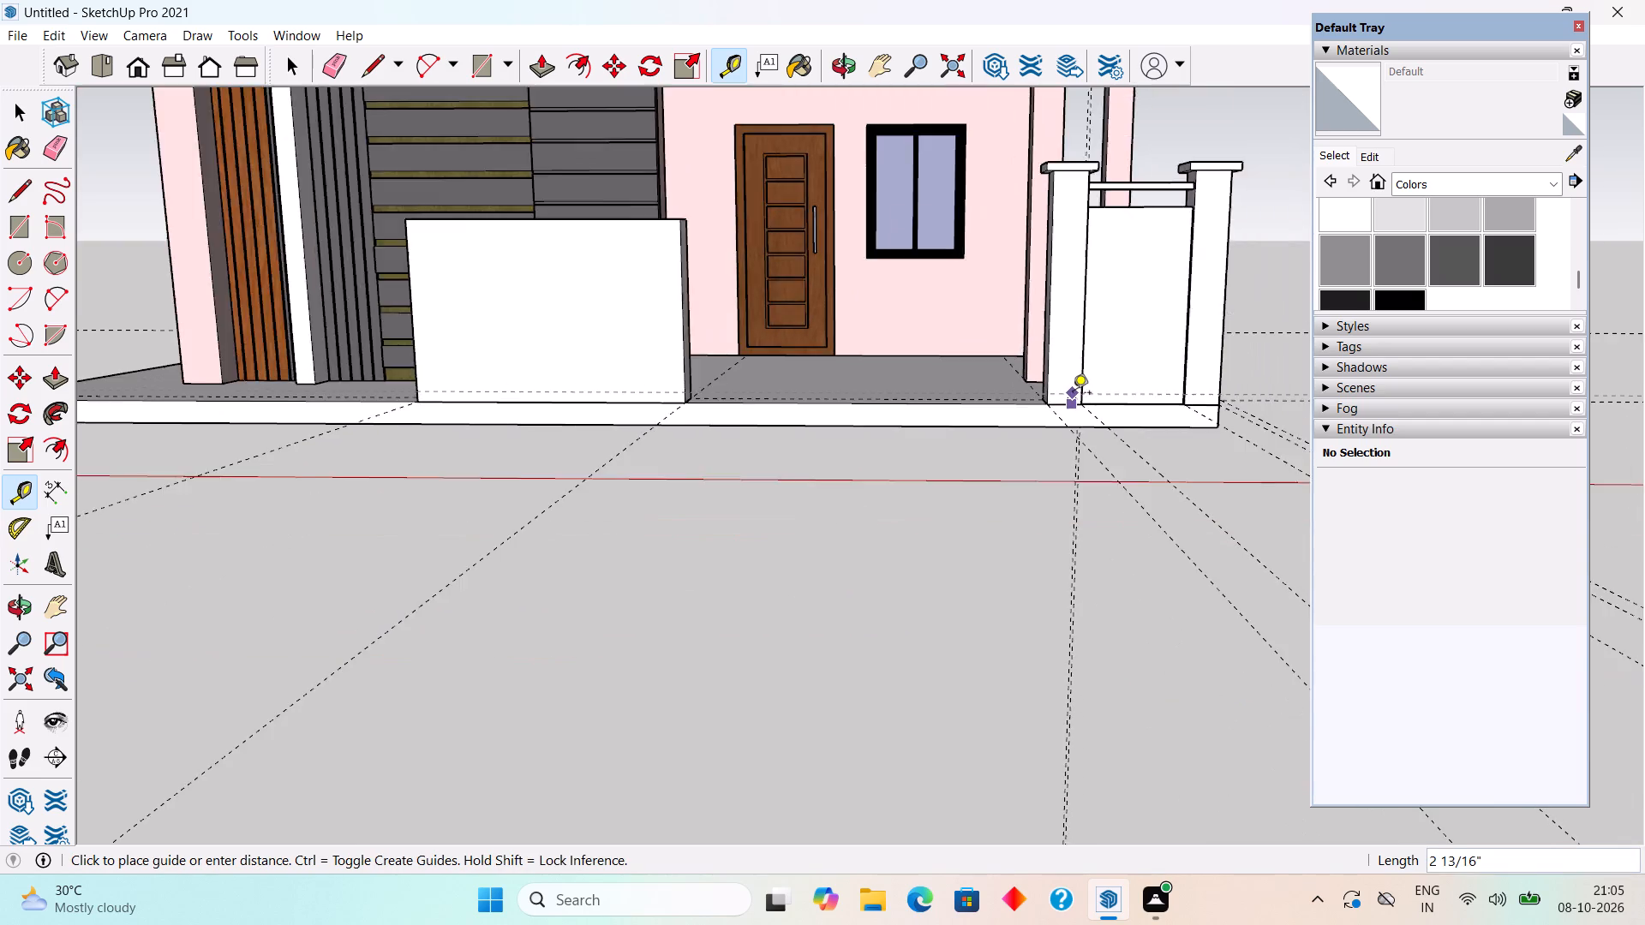
{"action": "scroll", "coordinate": [1072, 222], "scroll_direction": "up", "scroll_amount": 9}
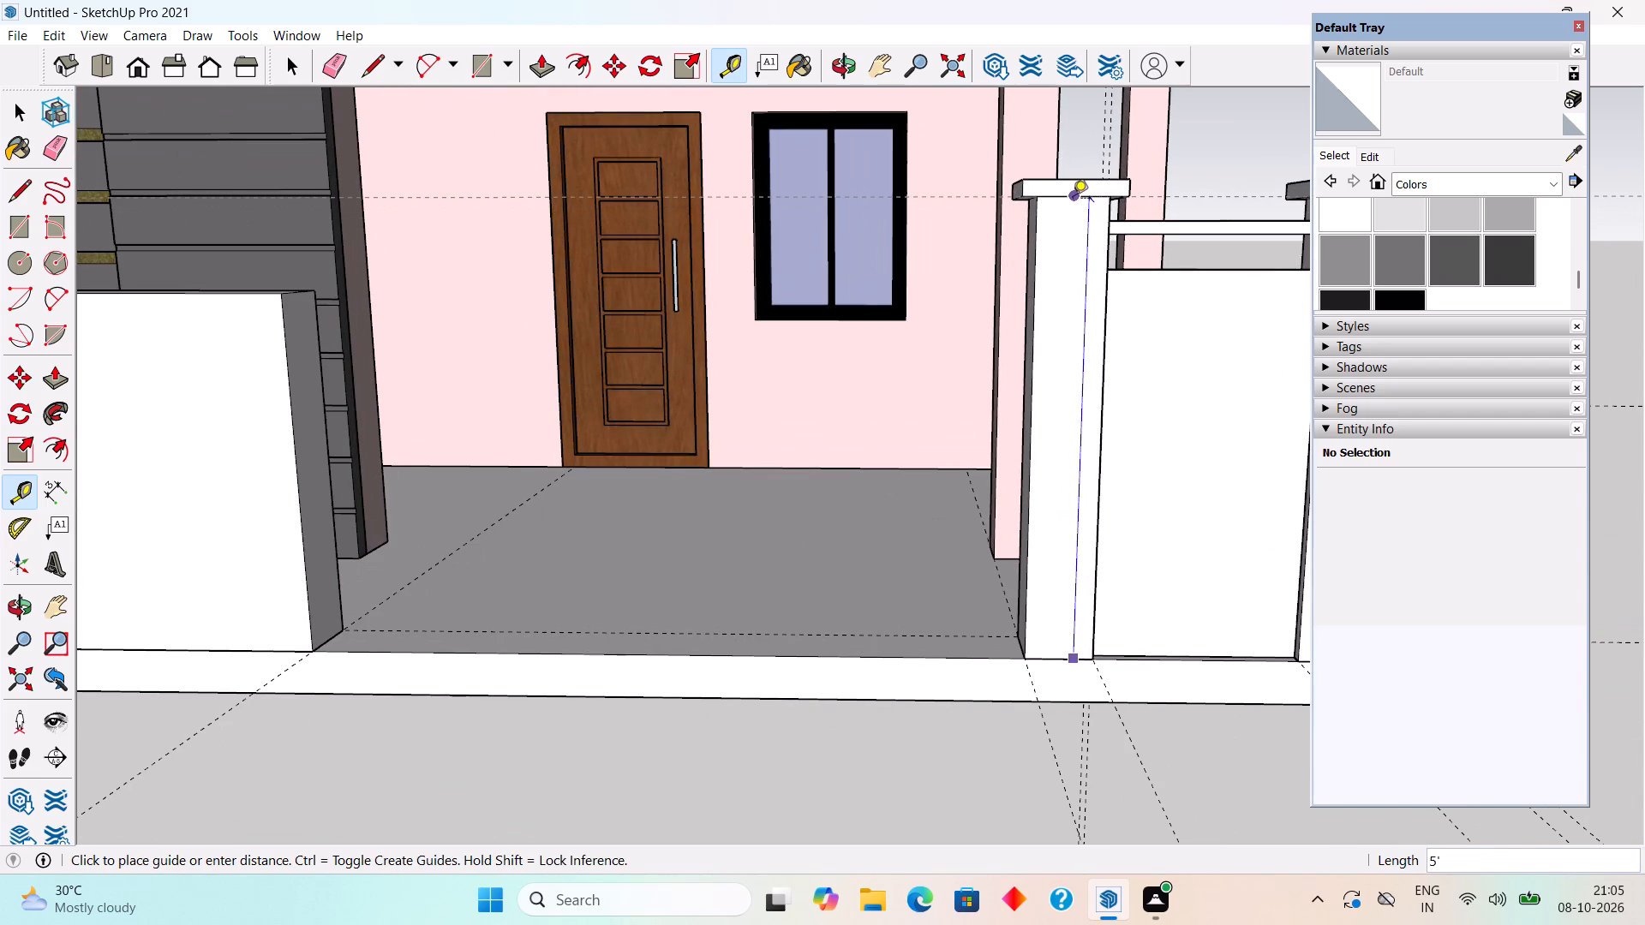
{"action": "key", "text": "space"}
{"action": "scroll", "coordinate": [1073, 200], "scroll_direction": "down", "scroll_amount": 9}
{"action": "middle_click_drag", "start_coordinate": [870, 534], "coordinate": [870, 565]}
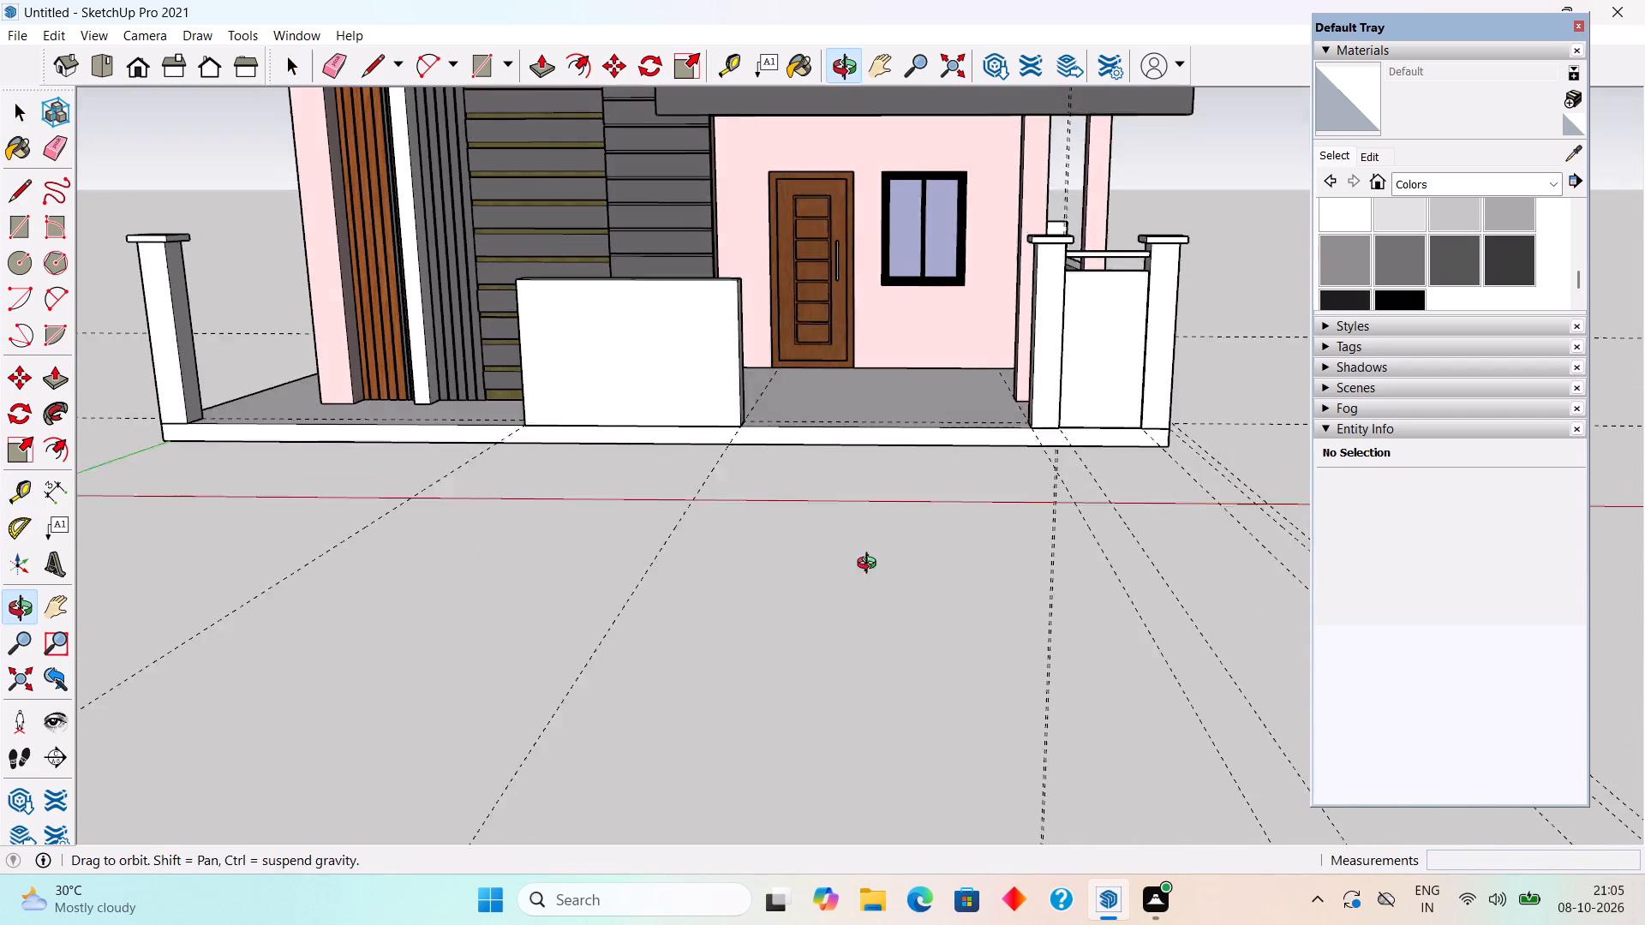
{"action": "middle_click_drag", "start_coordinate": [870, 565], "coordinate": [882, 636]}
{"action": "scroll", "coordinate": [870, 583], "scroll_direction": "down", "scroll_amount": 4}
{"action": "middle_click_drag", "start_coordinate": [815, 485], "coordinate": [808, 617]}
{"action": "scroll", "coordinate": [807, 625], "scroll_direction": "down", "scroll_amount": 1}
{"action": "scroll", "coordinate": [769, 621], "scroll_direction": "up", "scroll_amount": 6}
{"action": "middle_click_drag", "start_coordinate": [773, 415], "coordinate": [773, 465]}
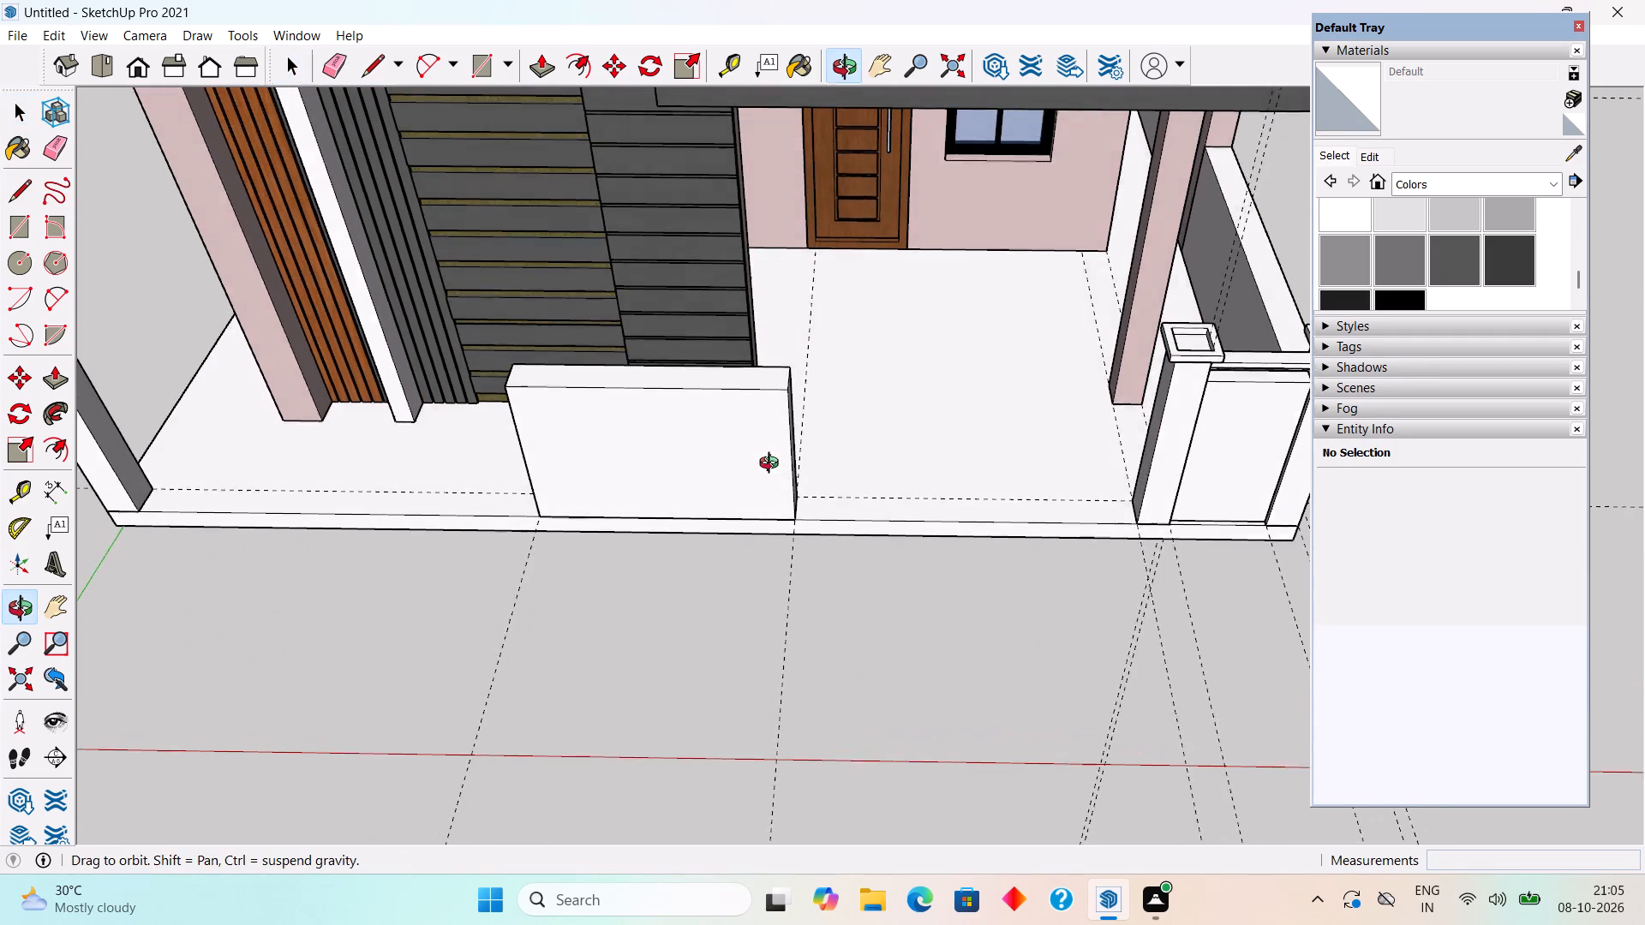
Push/Pull the top face of the 6' boundary wall panel up by 1'.
{"action": "middle_click_drag", "start_coordinate": [773, 465], "coordinate": [773, 466]}
{"action": "triple_click", "coordinate": [758, 469]}
{"action": "key", "text": "p"}
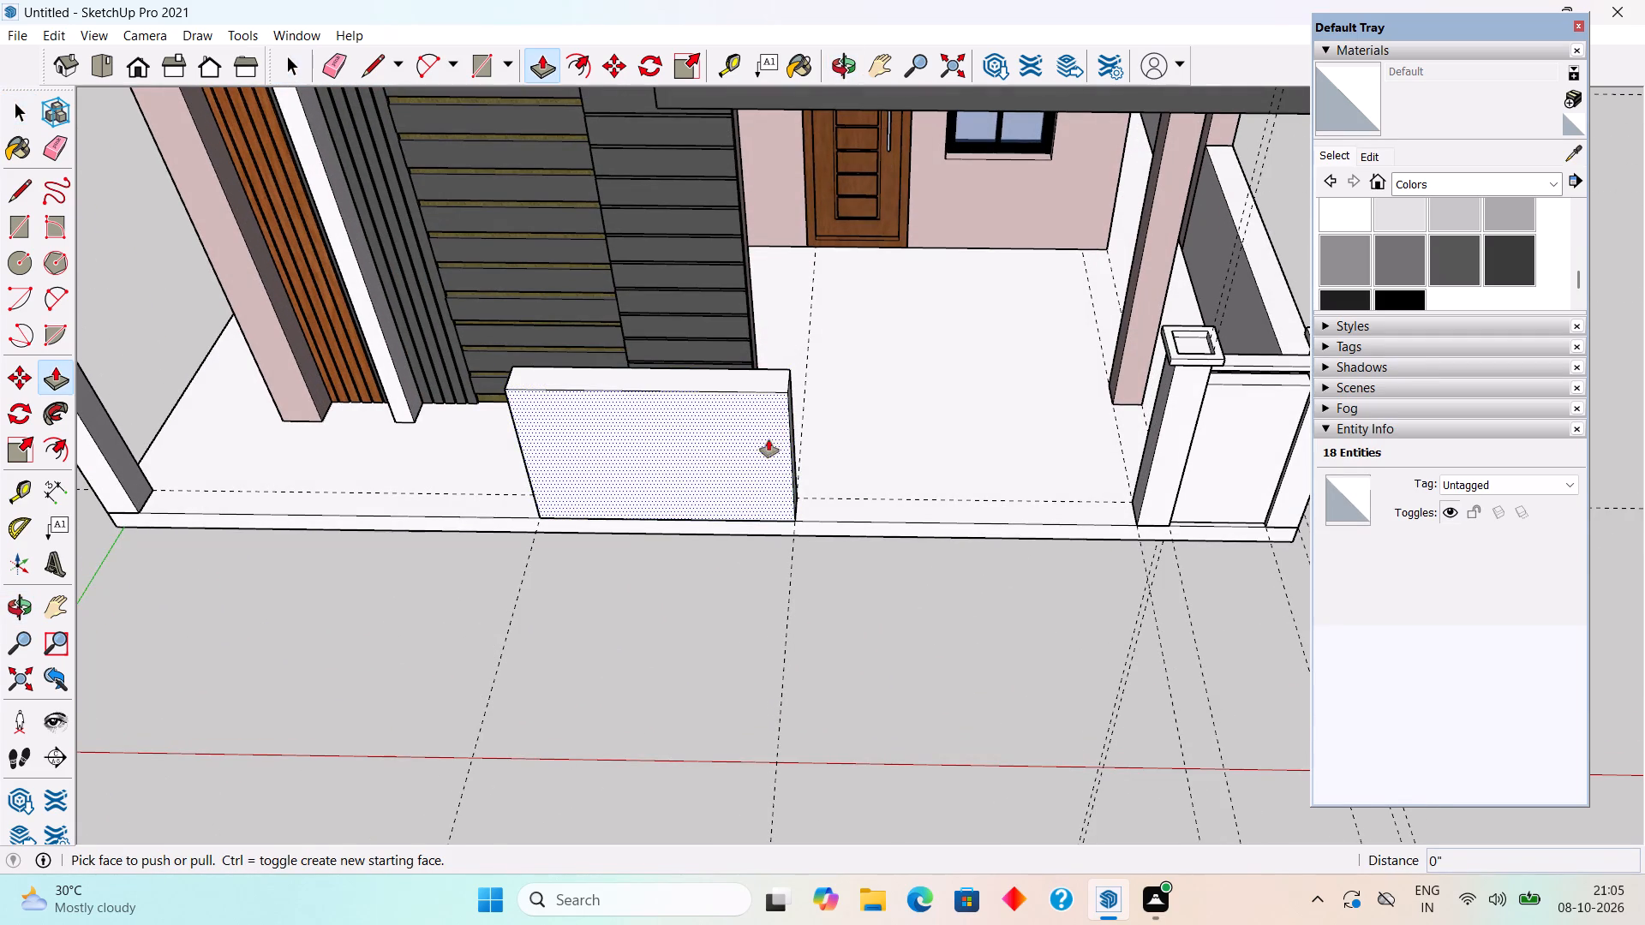
{"action": "left_click", "coordinate": [775, 382]}
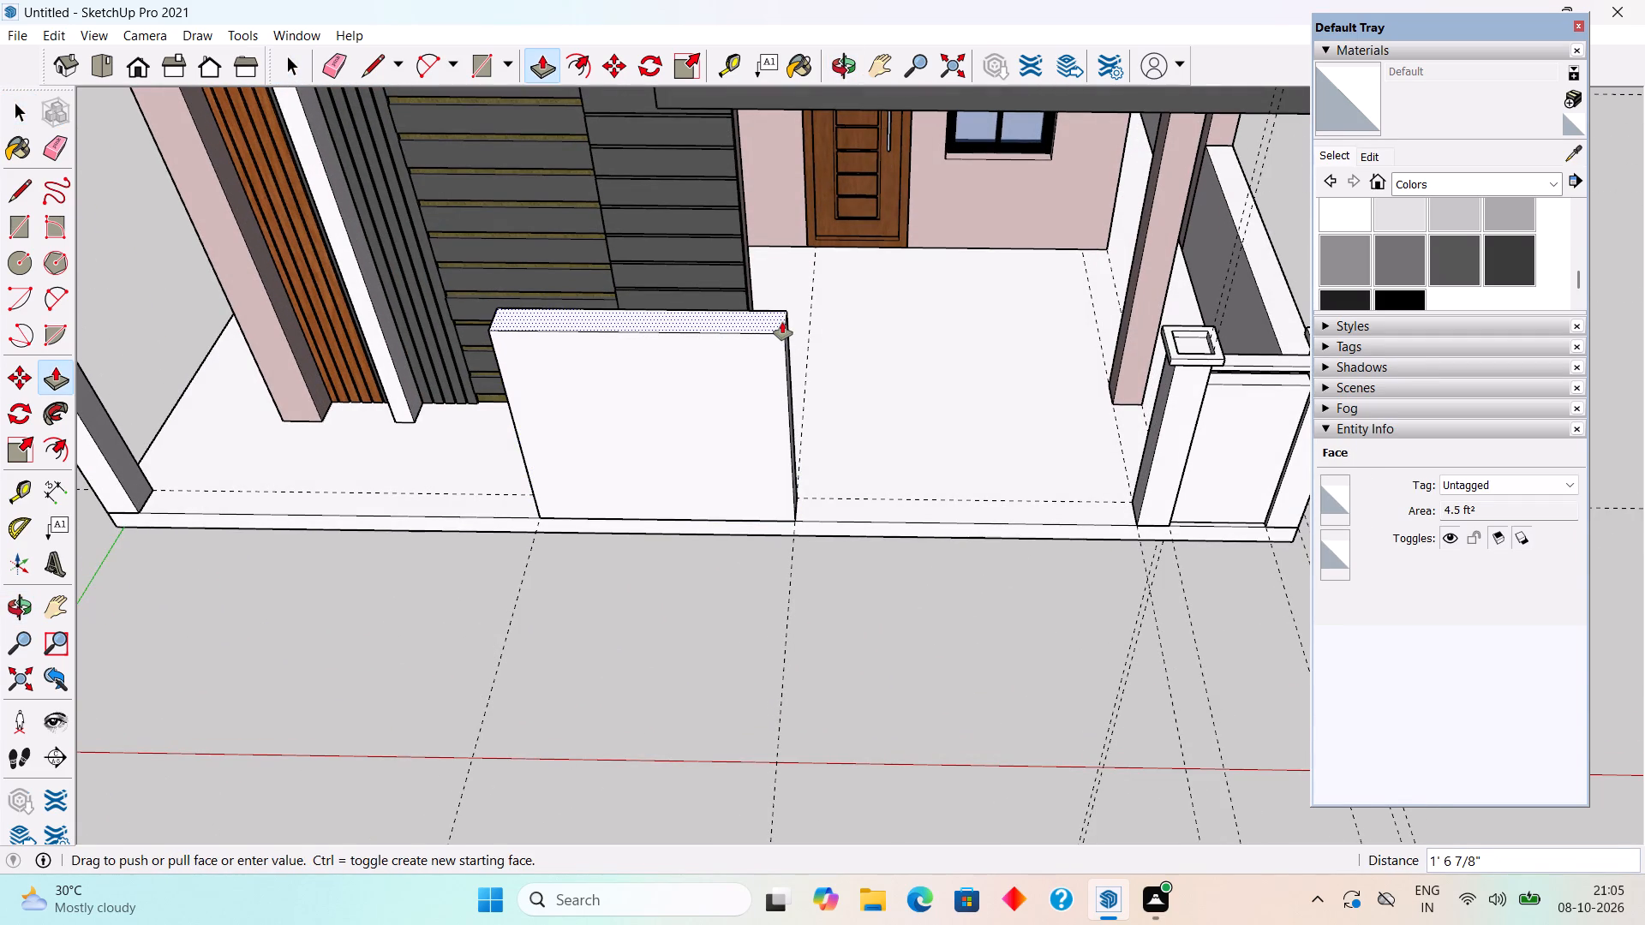
{"action": "type", "text": "1'"}
{"action": "key", "text": "Return"}
{"action": "key", "text": "space"}
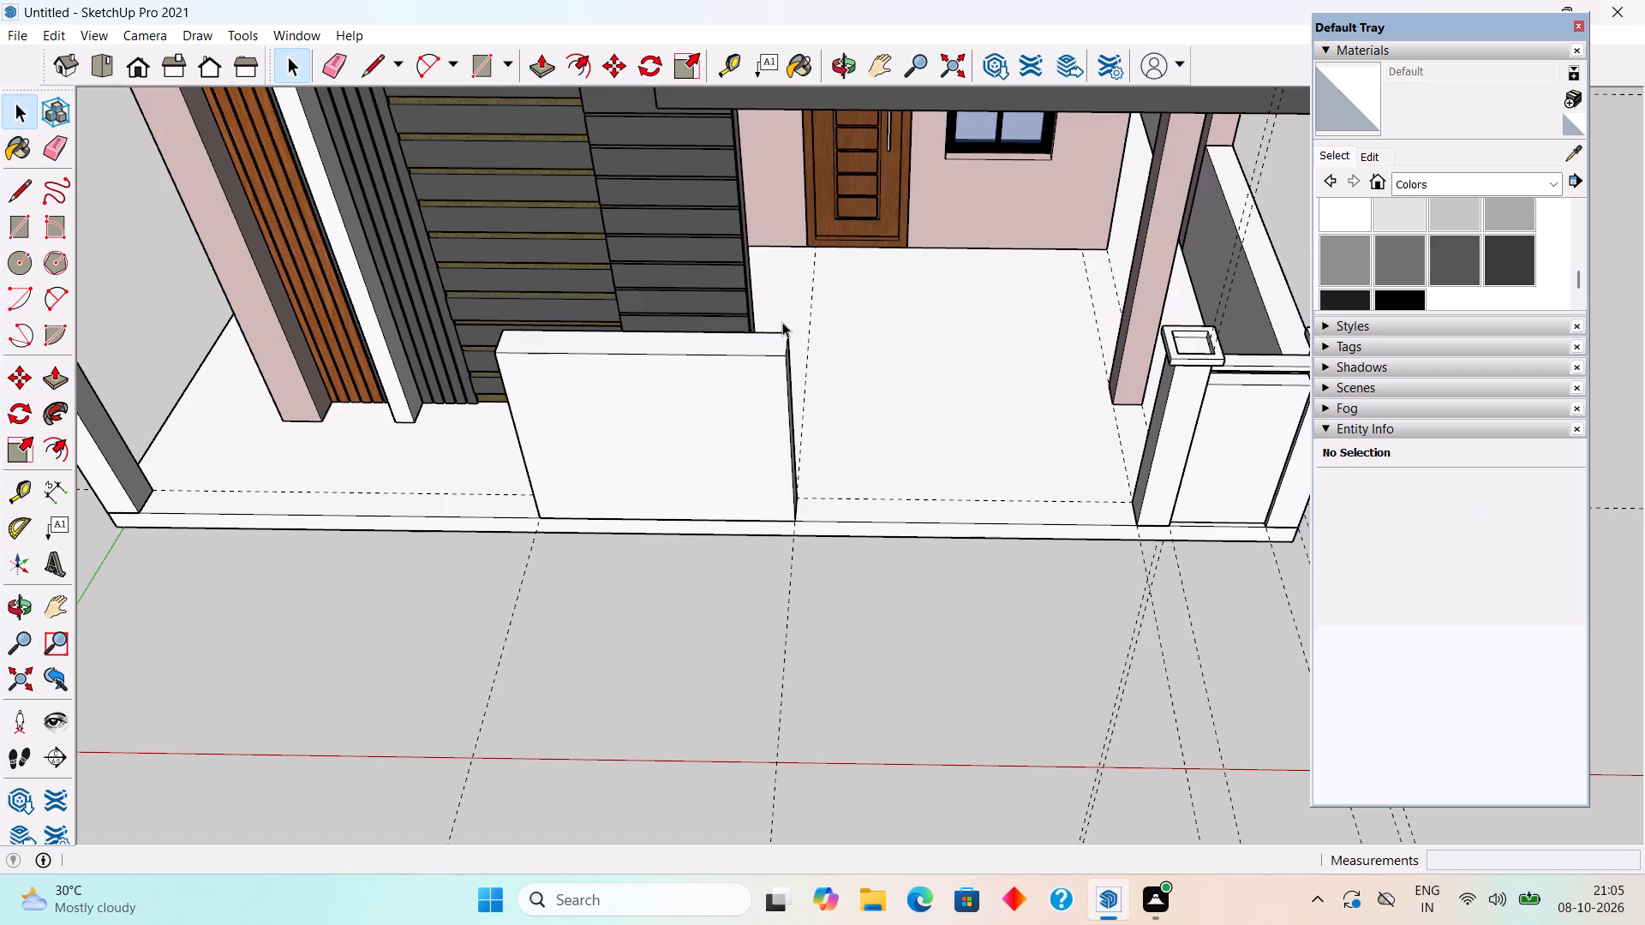
Select all the connected geometry of the boundary wall panel and make it a group.
{"action": "scroll", "coordinate": [833, 420], "scroll_direction": "down", "scroll_amount": 7}
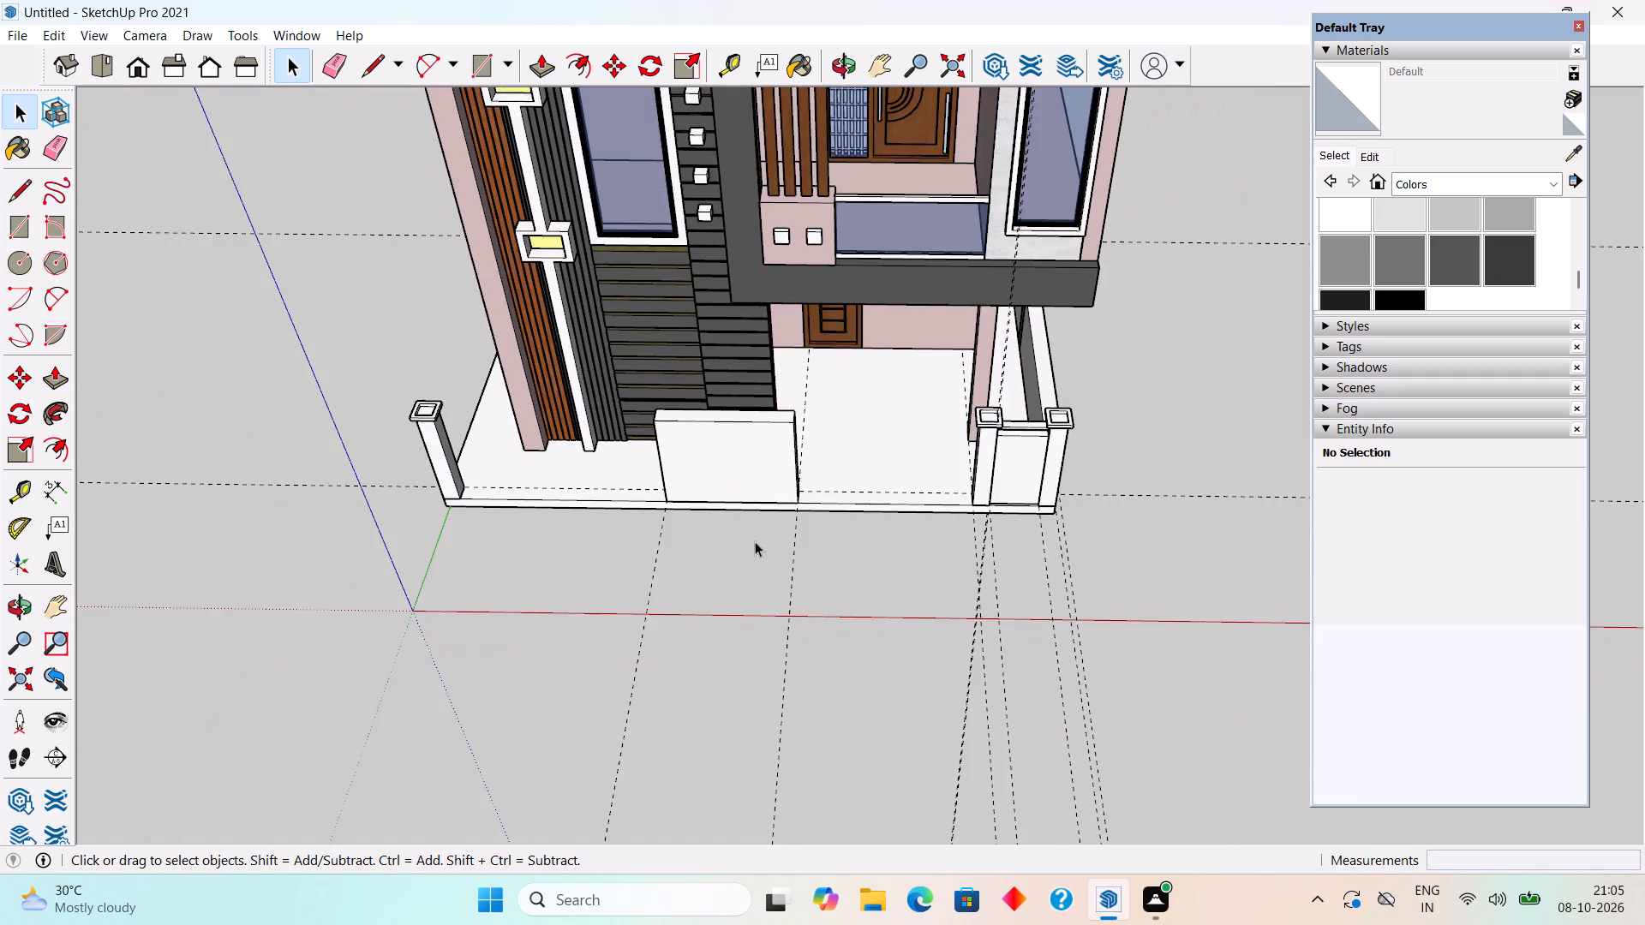
{"action": "middle_click_drag", "start_coordinate": [757, 509], "coordinate": [758, 330]}
{"action": "scroll", "coordinate": [758, 330], "scroll_direction": "up", "scroll_amount": 2}
{"action": "scroll", "coordinate": [763, 314], "scroll_direction": "down", "scroll_amount": 2}
{"action": "scroll", "coordinate": [843, 523], "scroll_direction": "up", "scroll_amount": 1}
{"action": "middle_click_drag", "start_coordinate": [869, 435], "coordinate": [870, 359]}
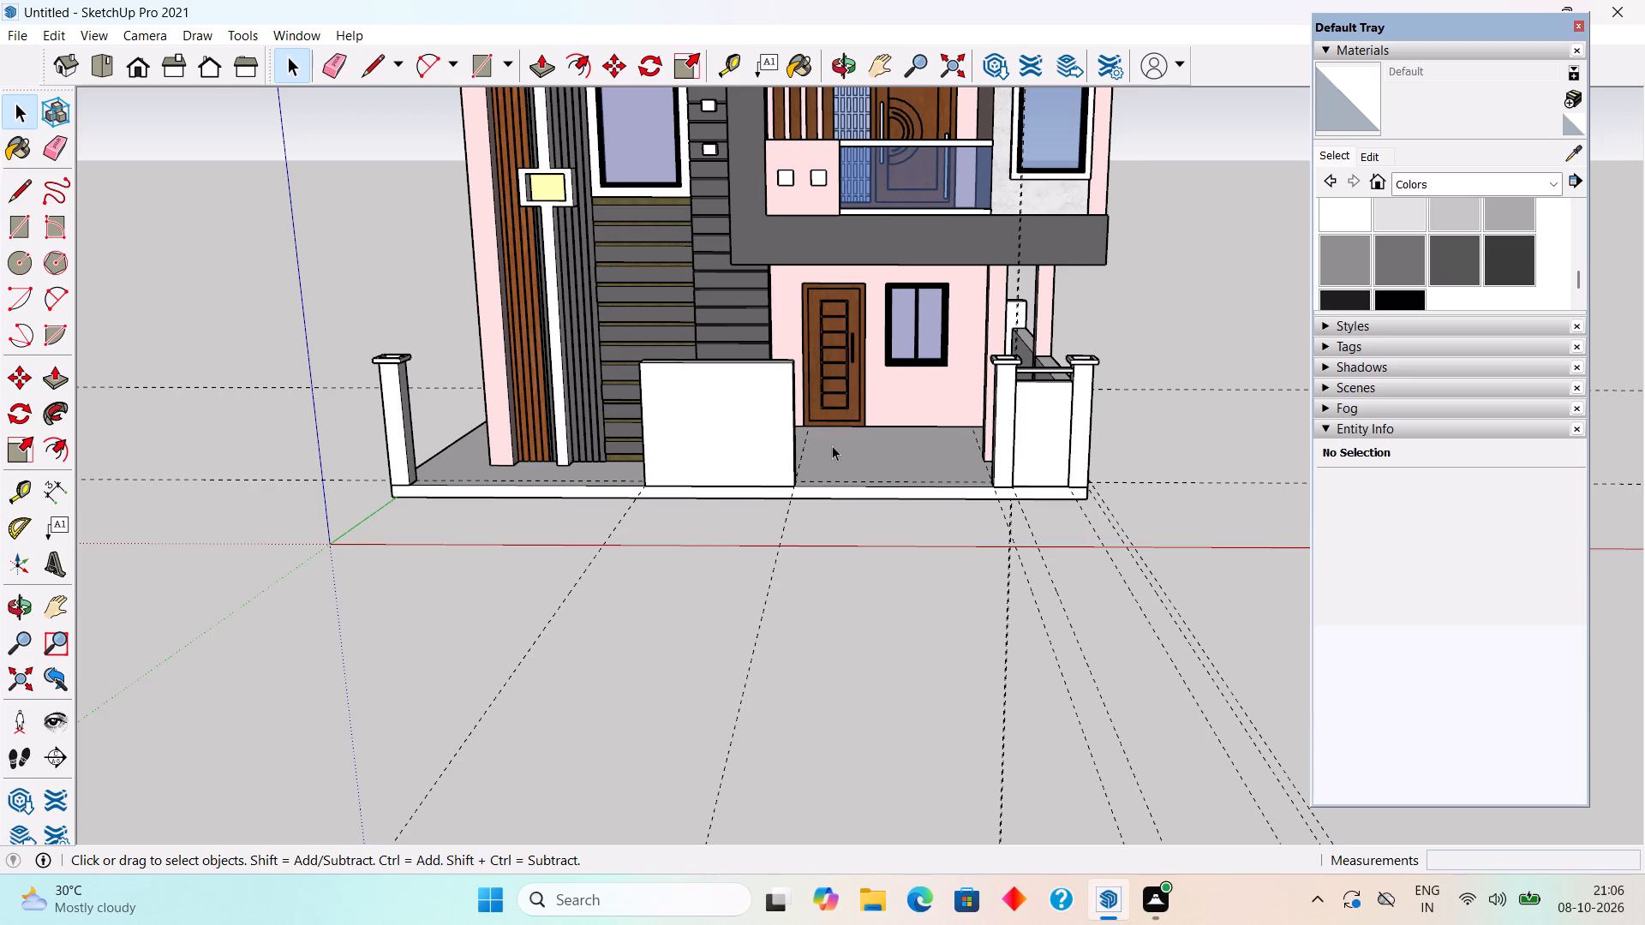
{"action": "triple_click", "coordinate": [718, 435]}
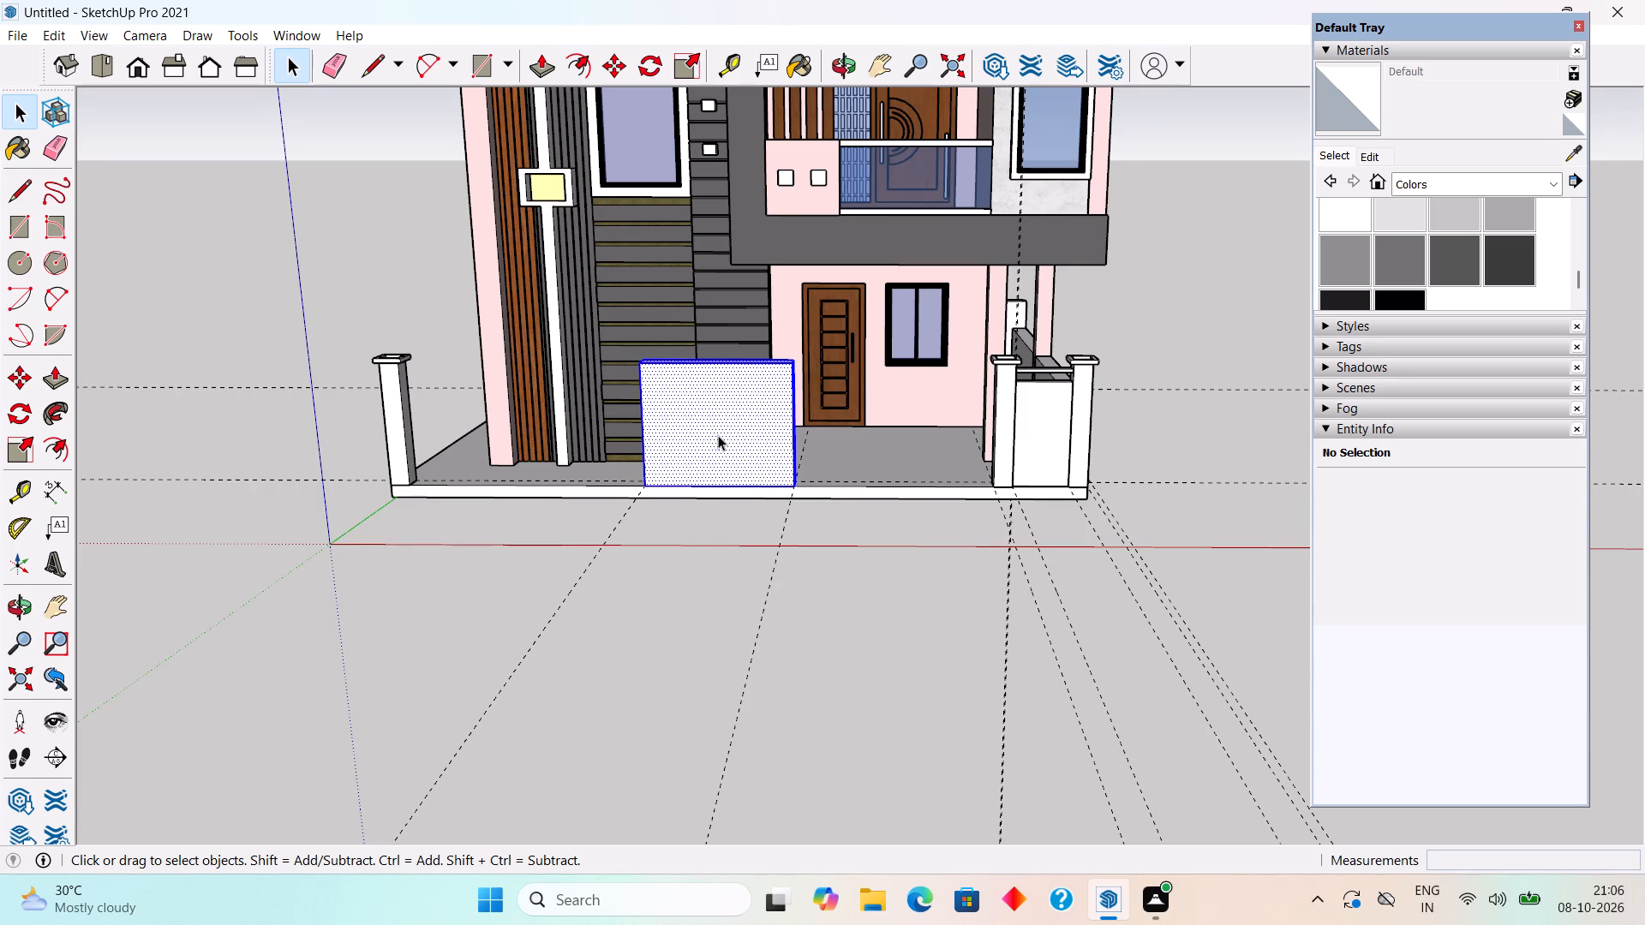
{"action": "right_click", "coordinate": [718, 435]}
{"action": "left_click", "coordinate": [834, 619]}
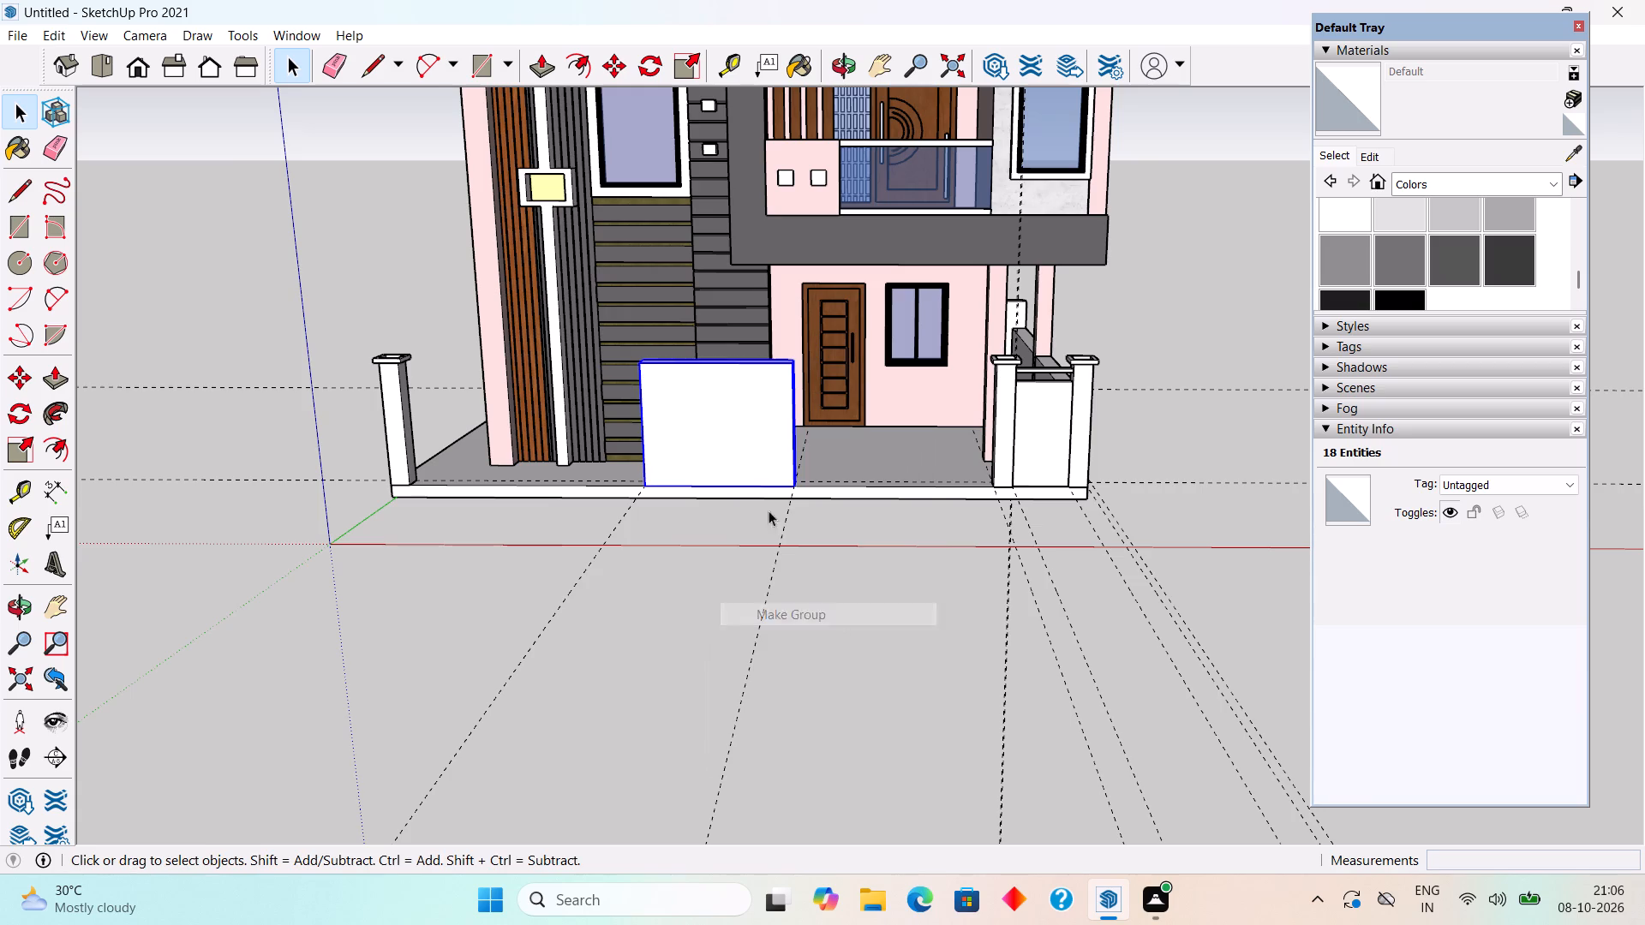
Open the boundary wall panel group for editing.
{"action": "scroll", "coordinate": [710, 438], "scroll_direction": "up", "scroll_amount": 4}
{"action": "left_click", "coordinate": [710, 437]}
{"action": "scroll", "coordinate": [723, 429], "scroll_direction": "up", "scroll_amount": 5}
{"action": "triple_click", "coordinate": [723, 428]}
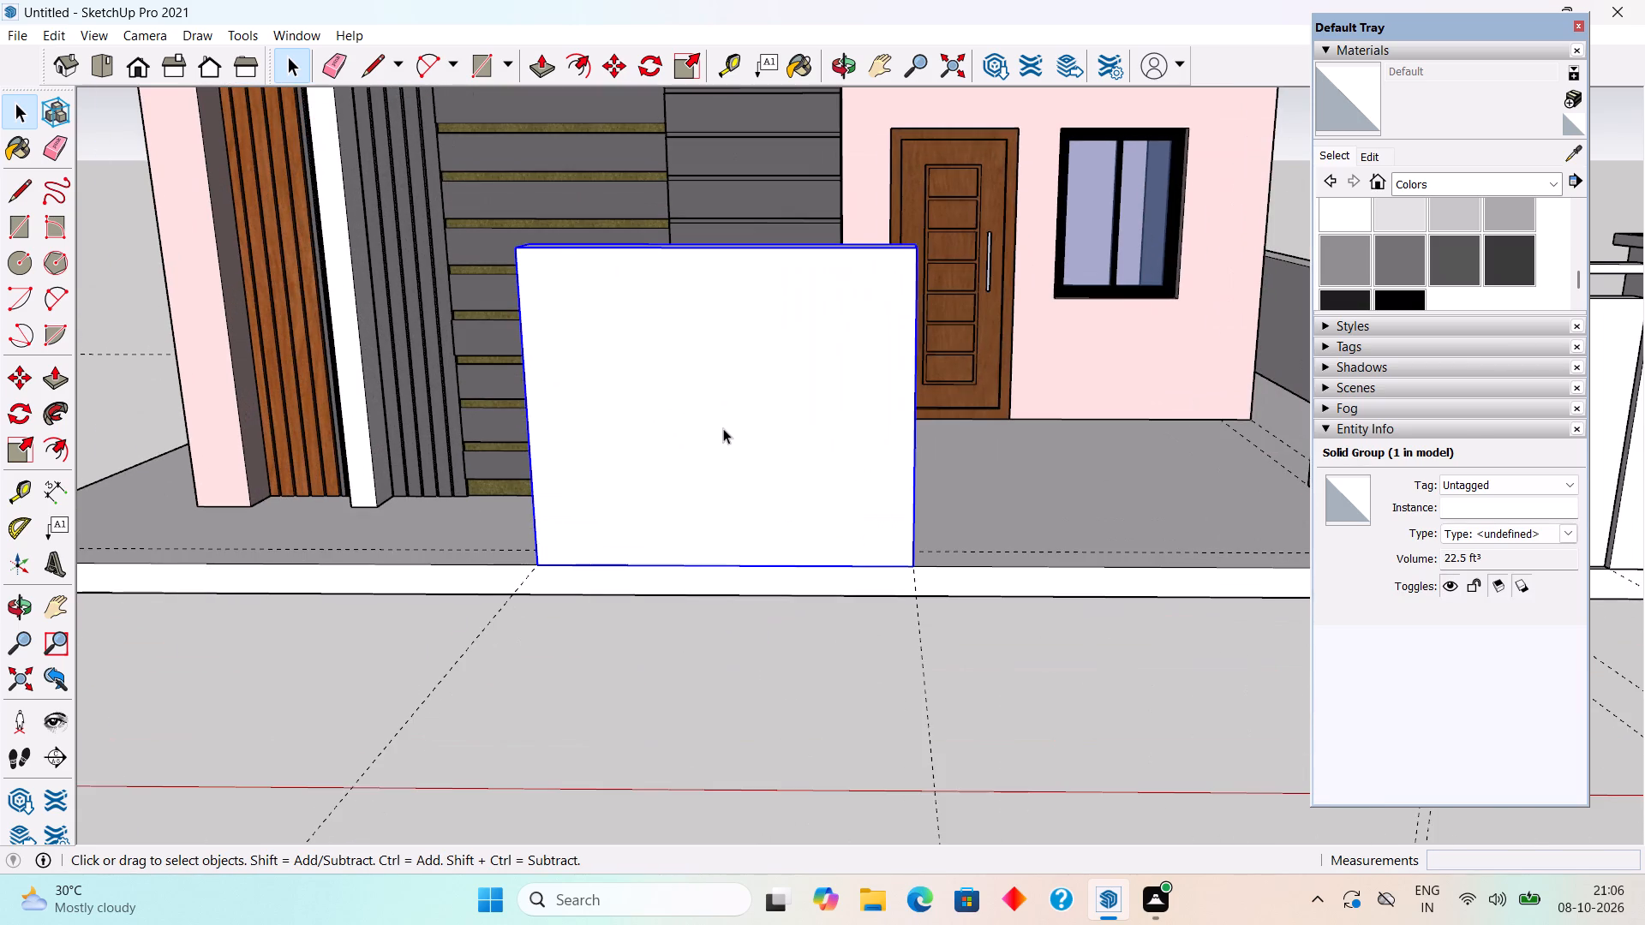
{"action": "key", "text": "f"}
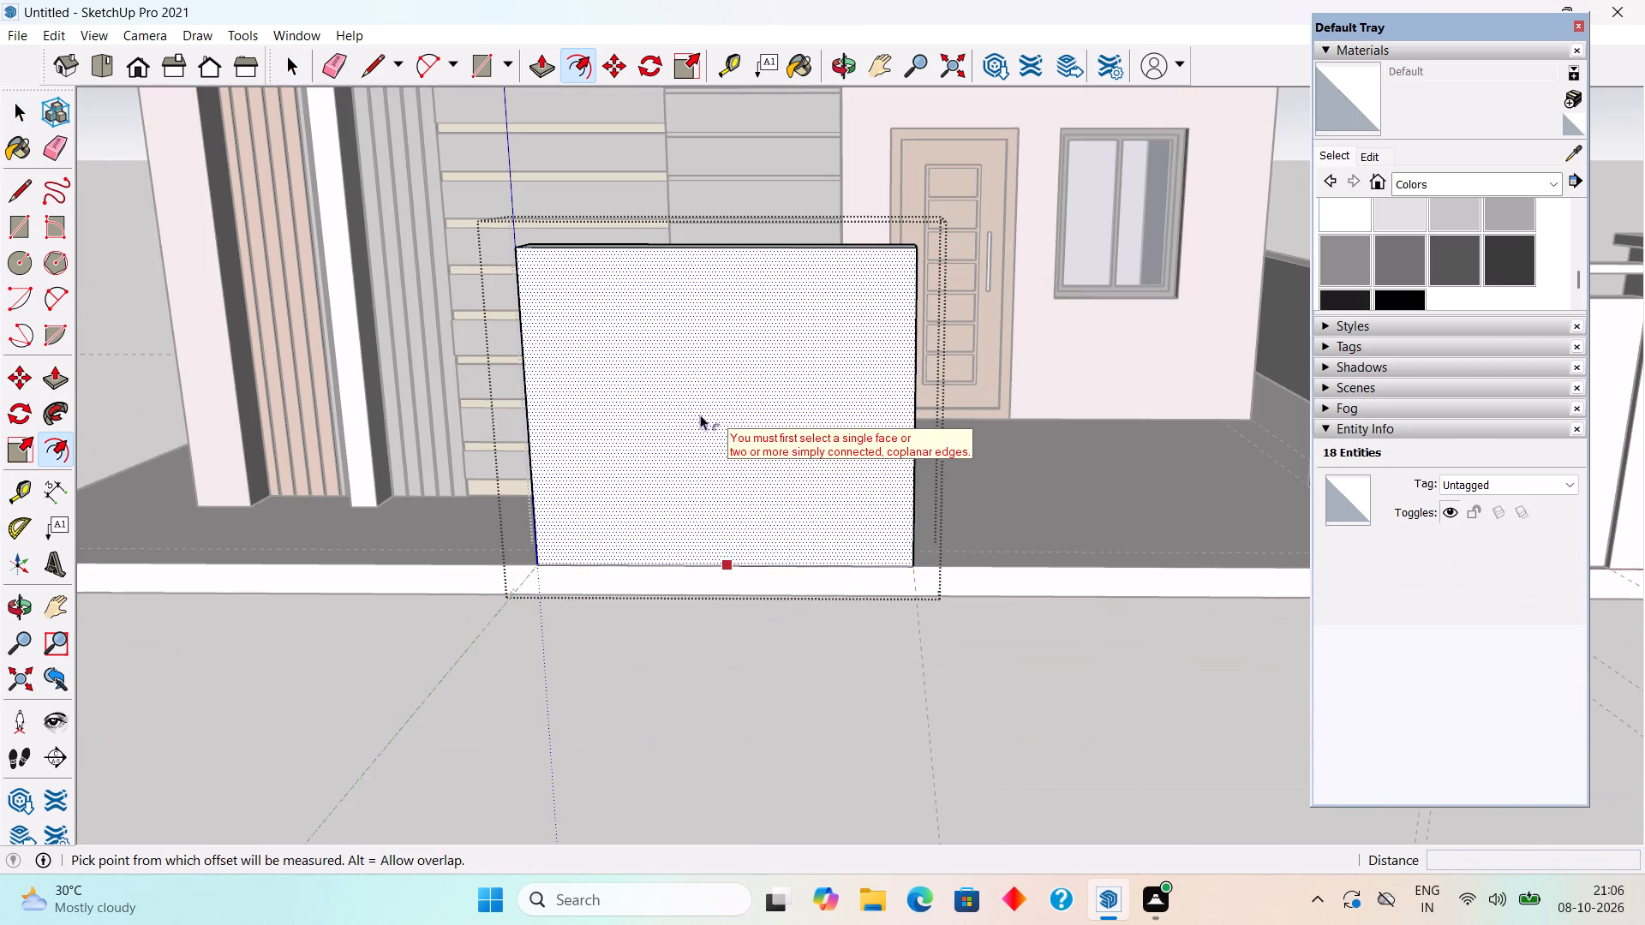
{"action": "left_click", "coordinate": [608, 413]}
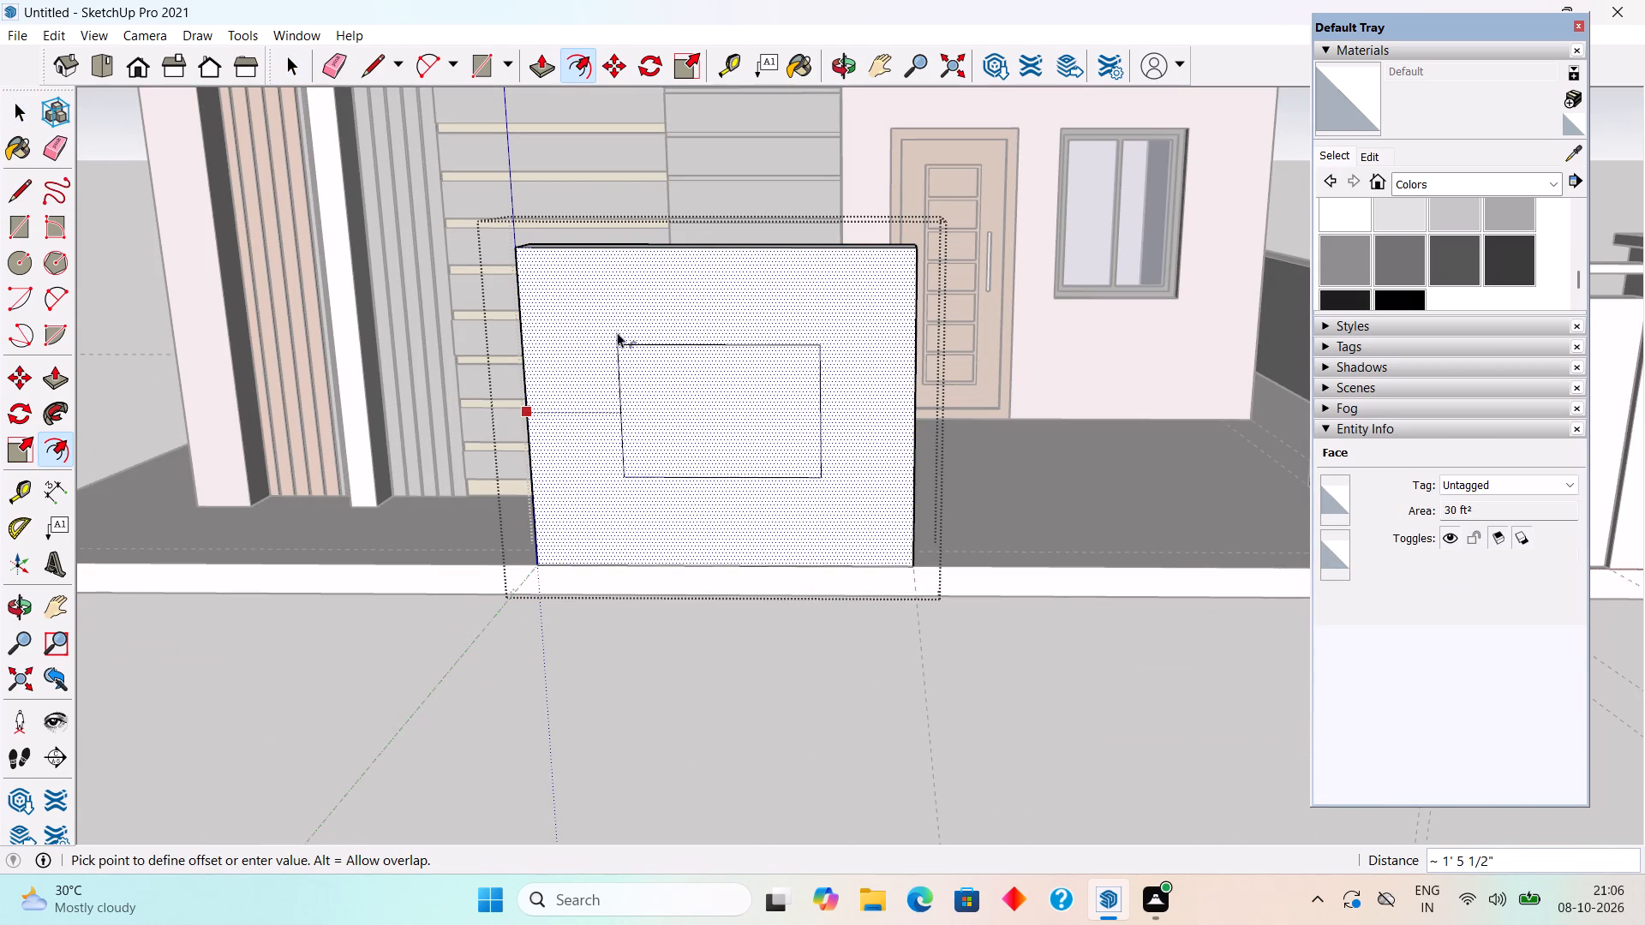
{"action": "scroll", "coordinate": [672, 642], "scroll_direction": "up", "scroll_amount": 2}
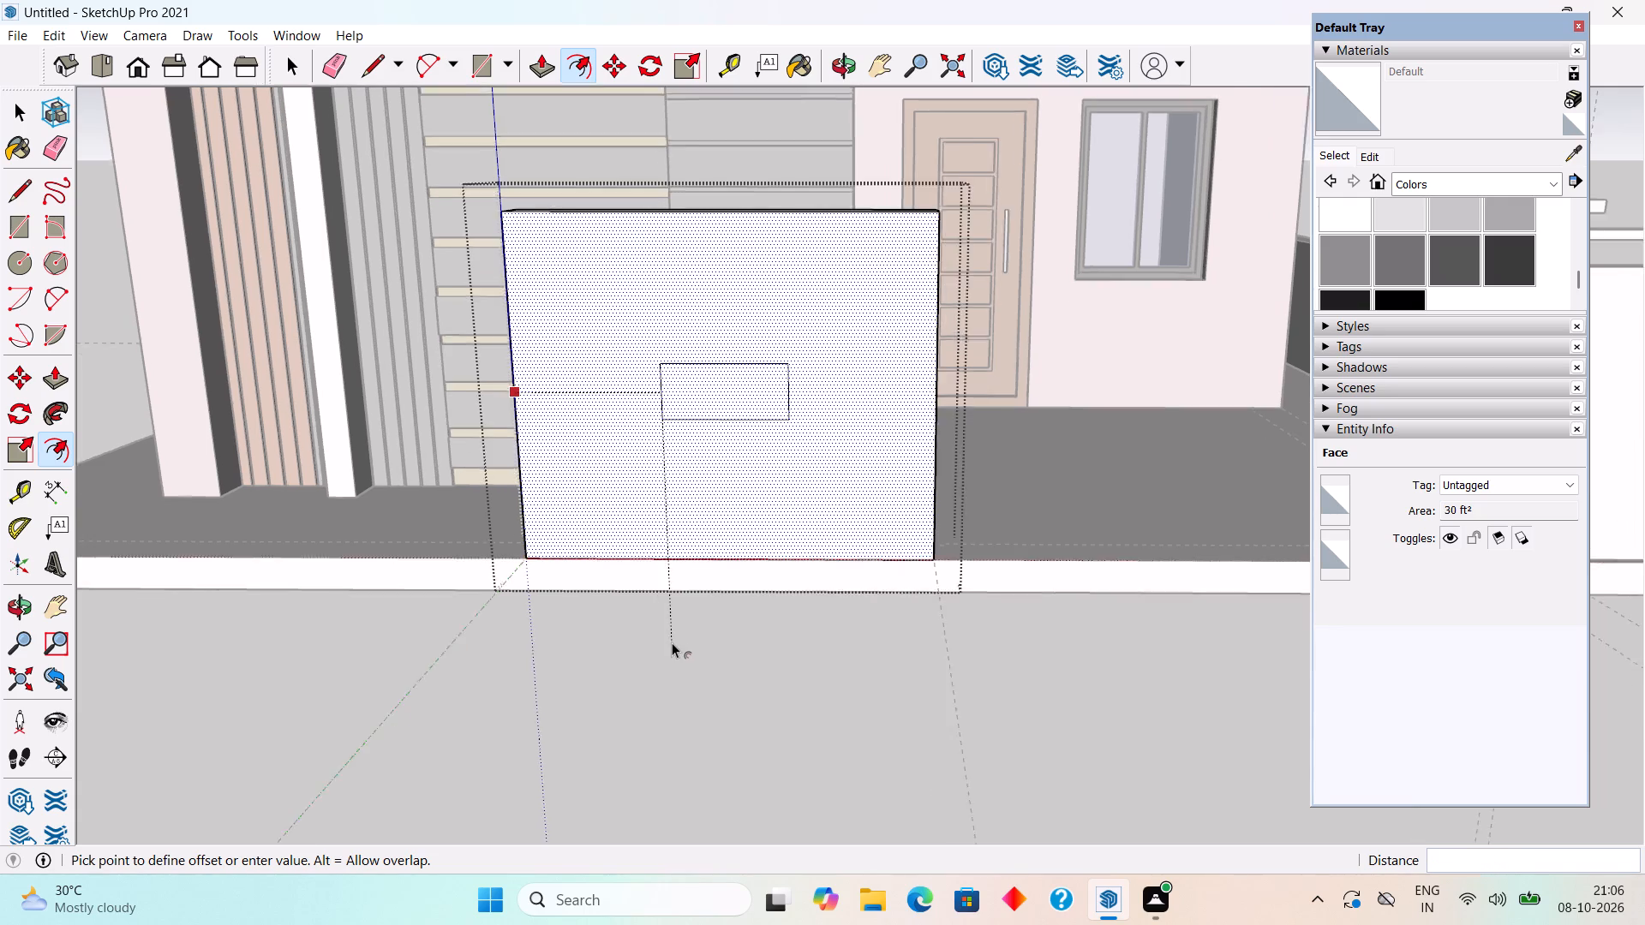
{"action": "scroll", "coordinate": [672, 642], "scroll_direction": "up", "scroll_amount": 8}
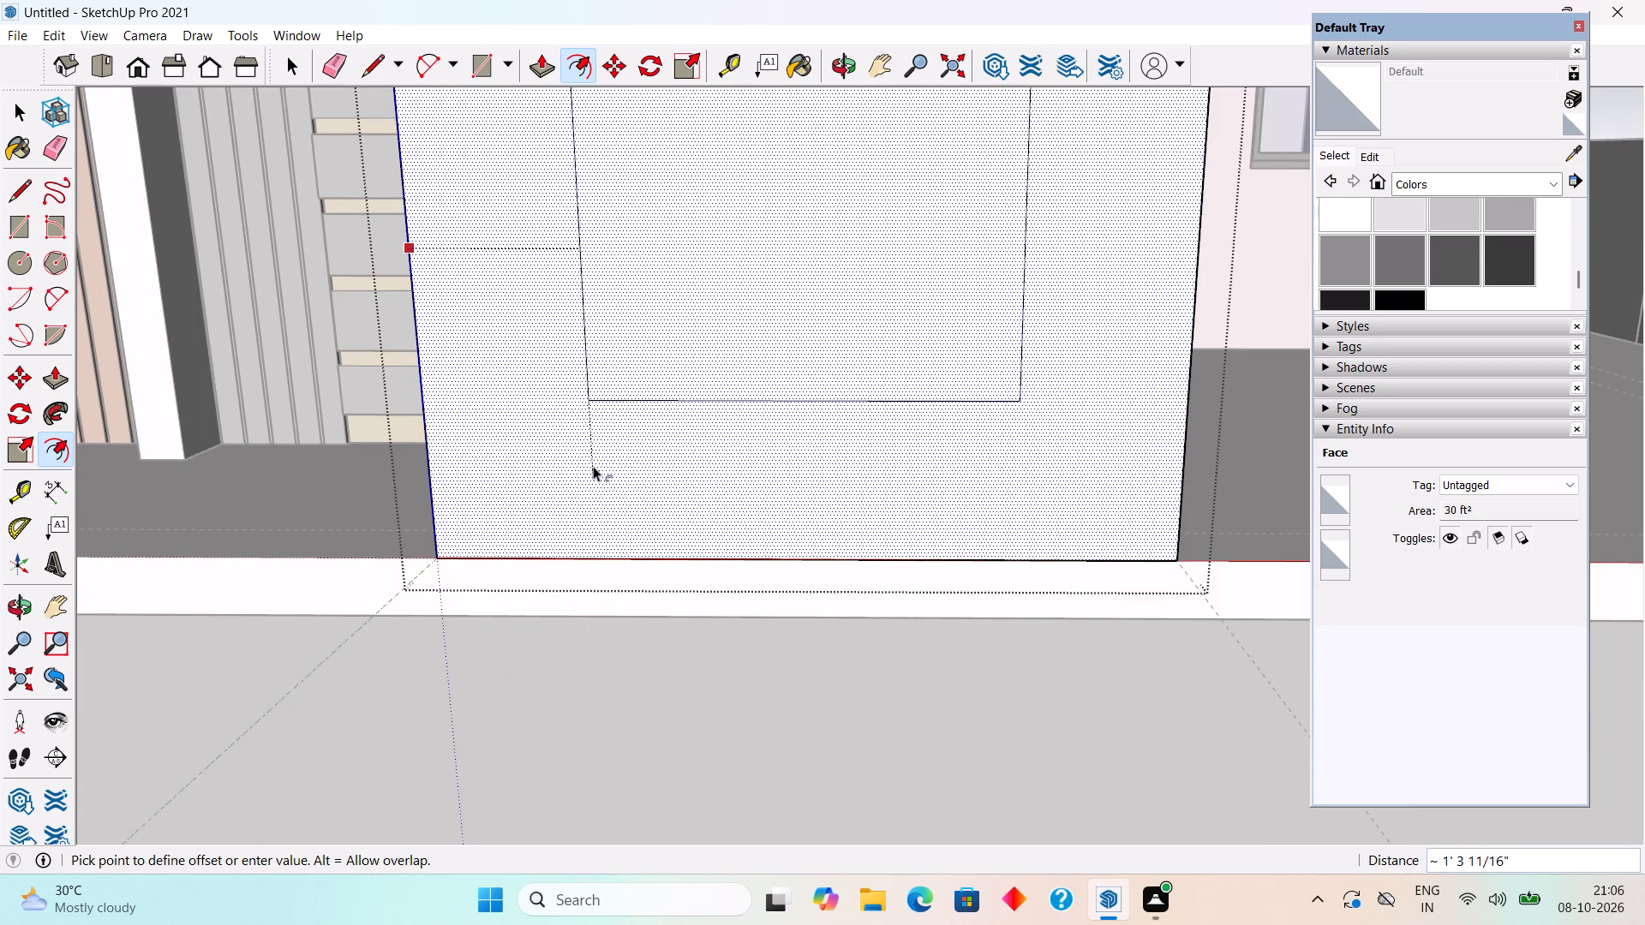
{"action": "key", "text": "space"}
Offset the outline of the panel's front face inward about 7" to form a border frame.
{"action": "type", "text": "f"}
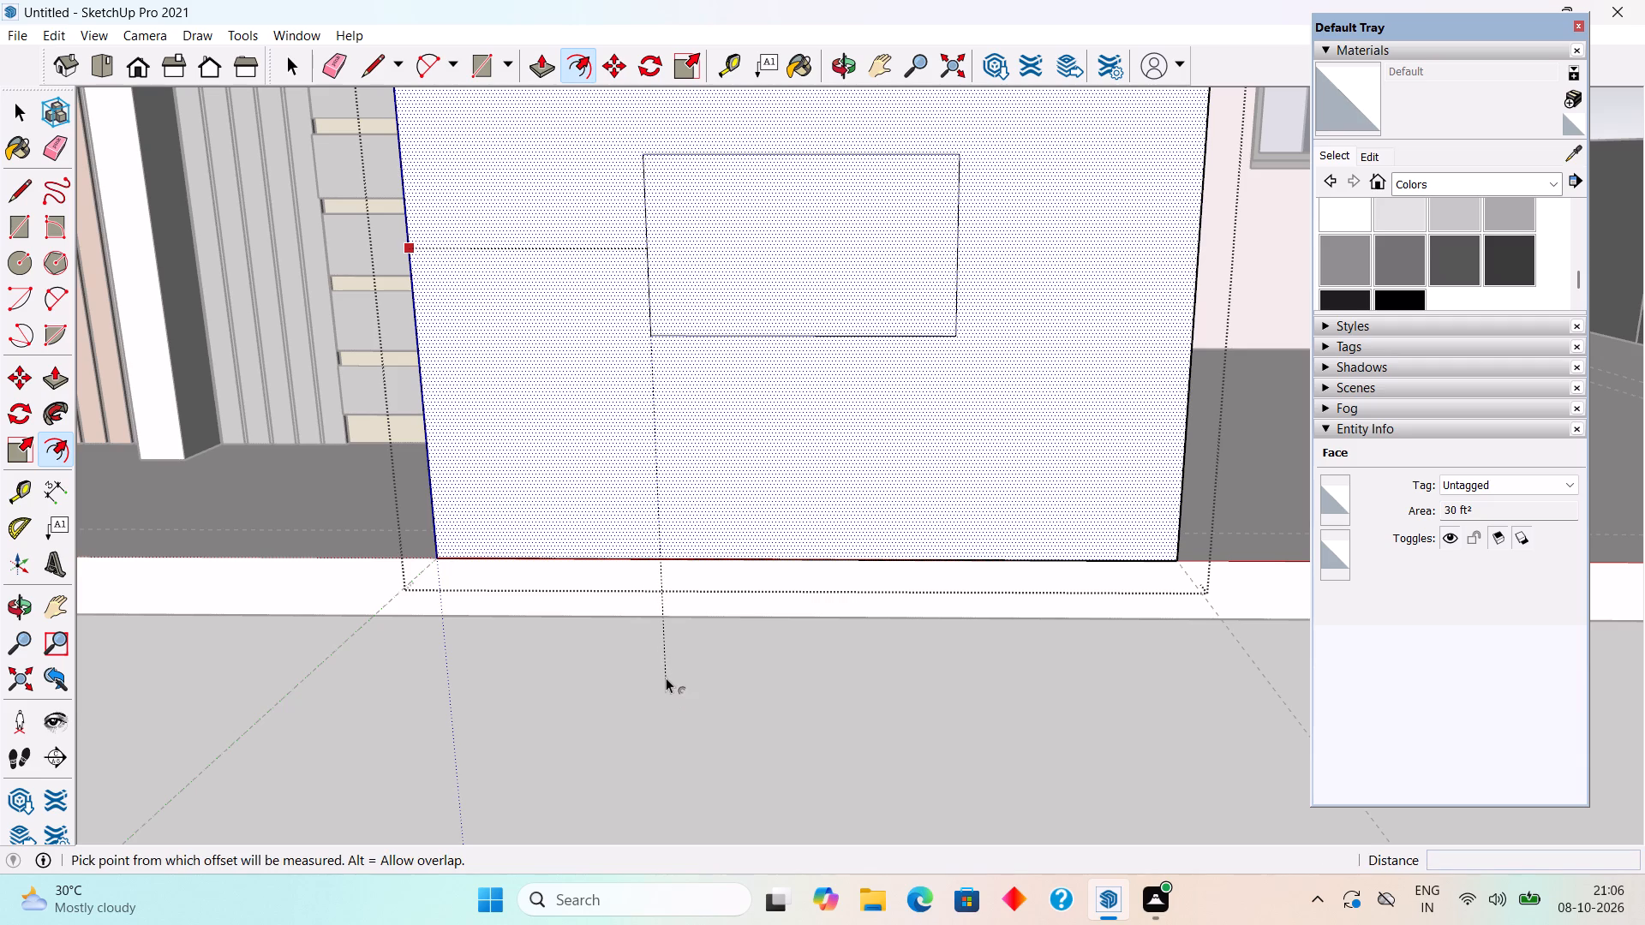
{"action": "left_click", "coordinate": [694, 594]}
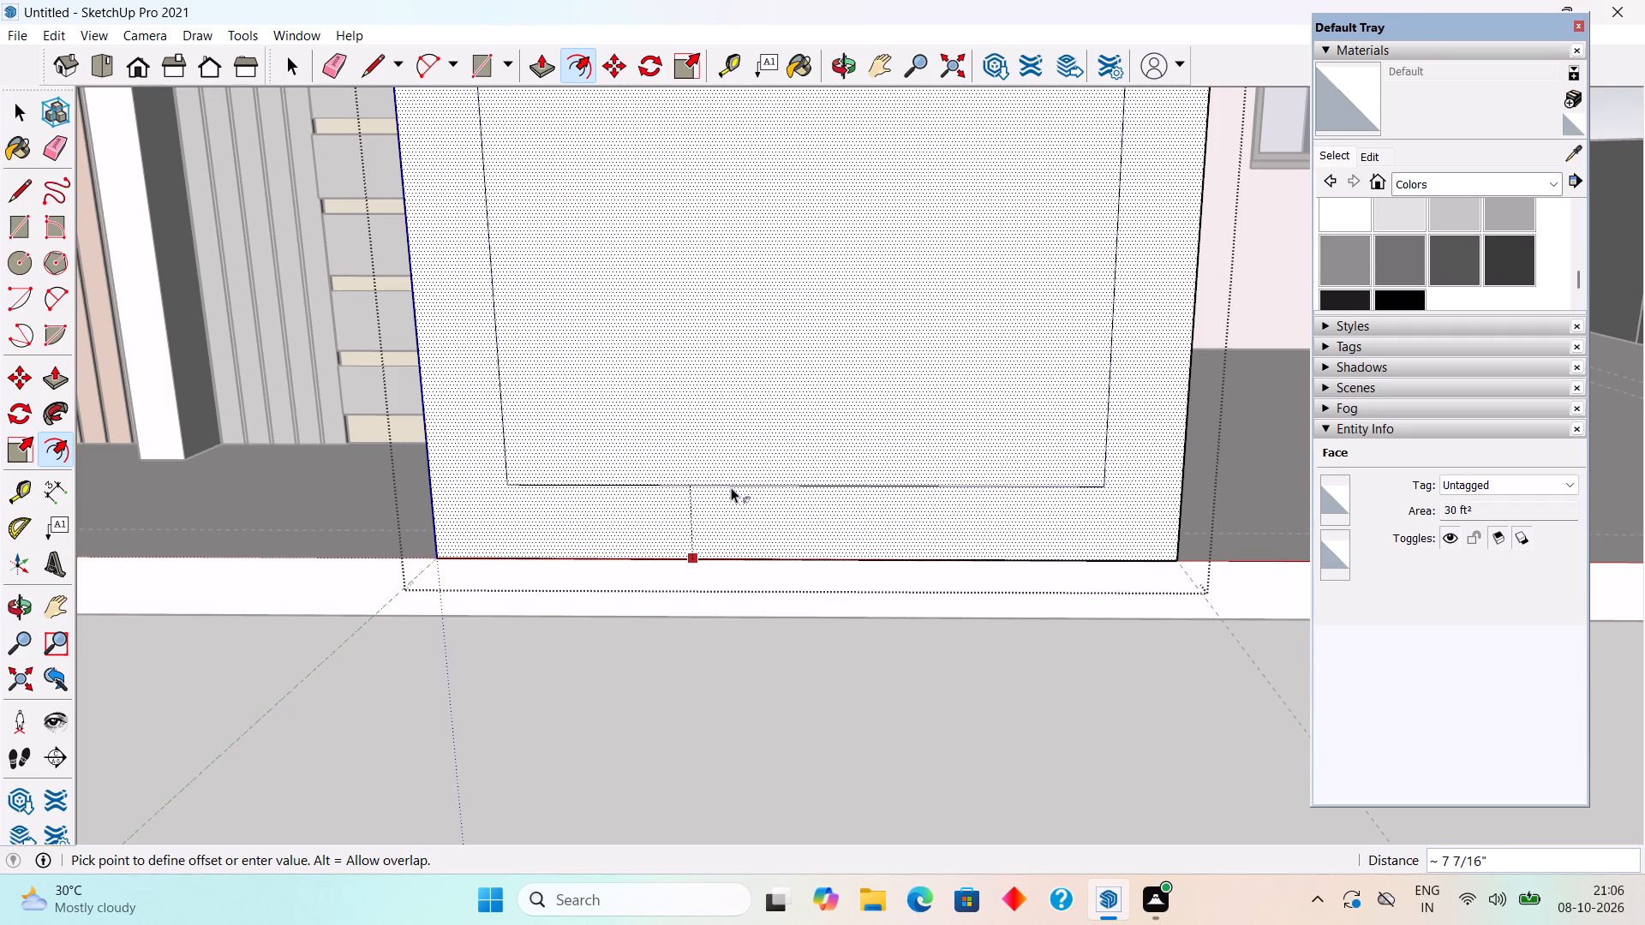
{"action": "left_click", "coordinate": [732, 492]}
{"action": "key", "text": "space"}
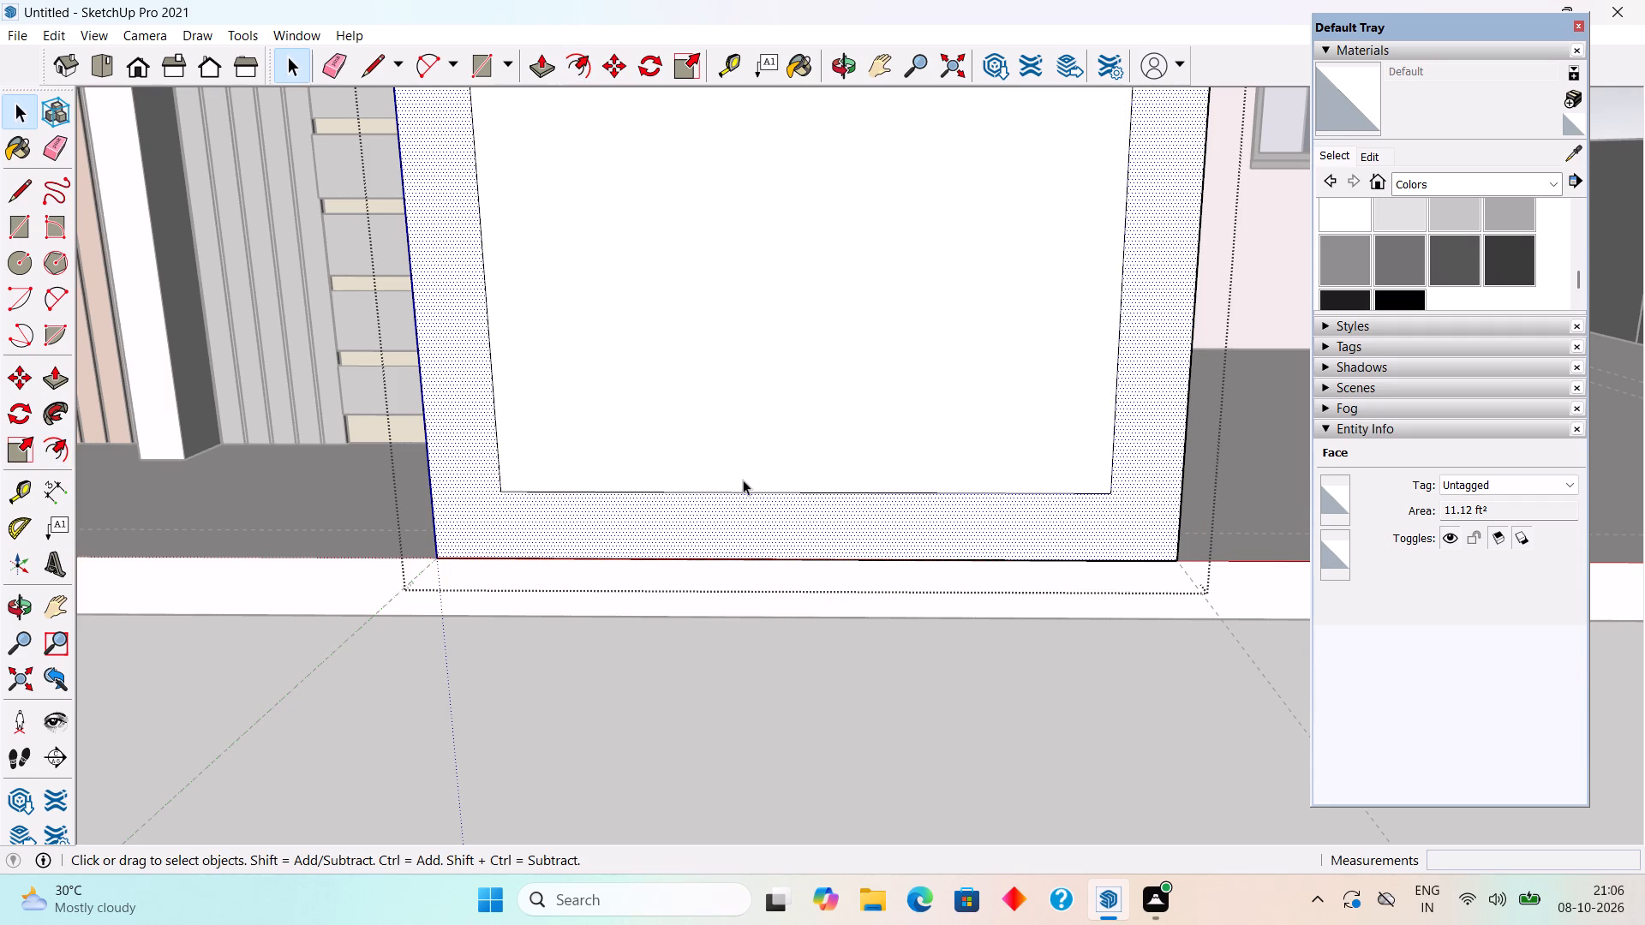
Push the panel's inner front face back about 6 1/8" into a recess and leave the group.
{"action": "left_click", "coordinate": [768, 421]}
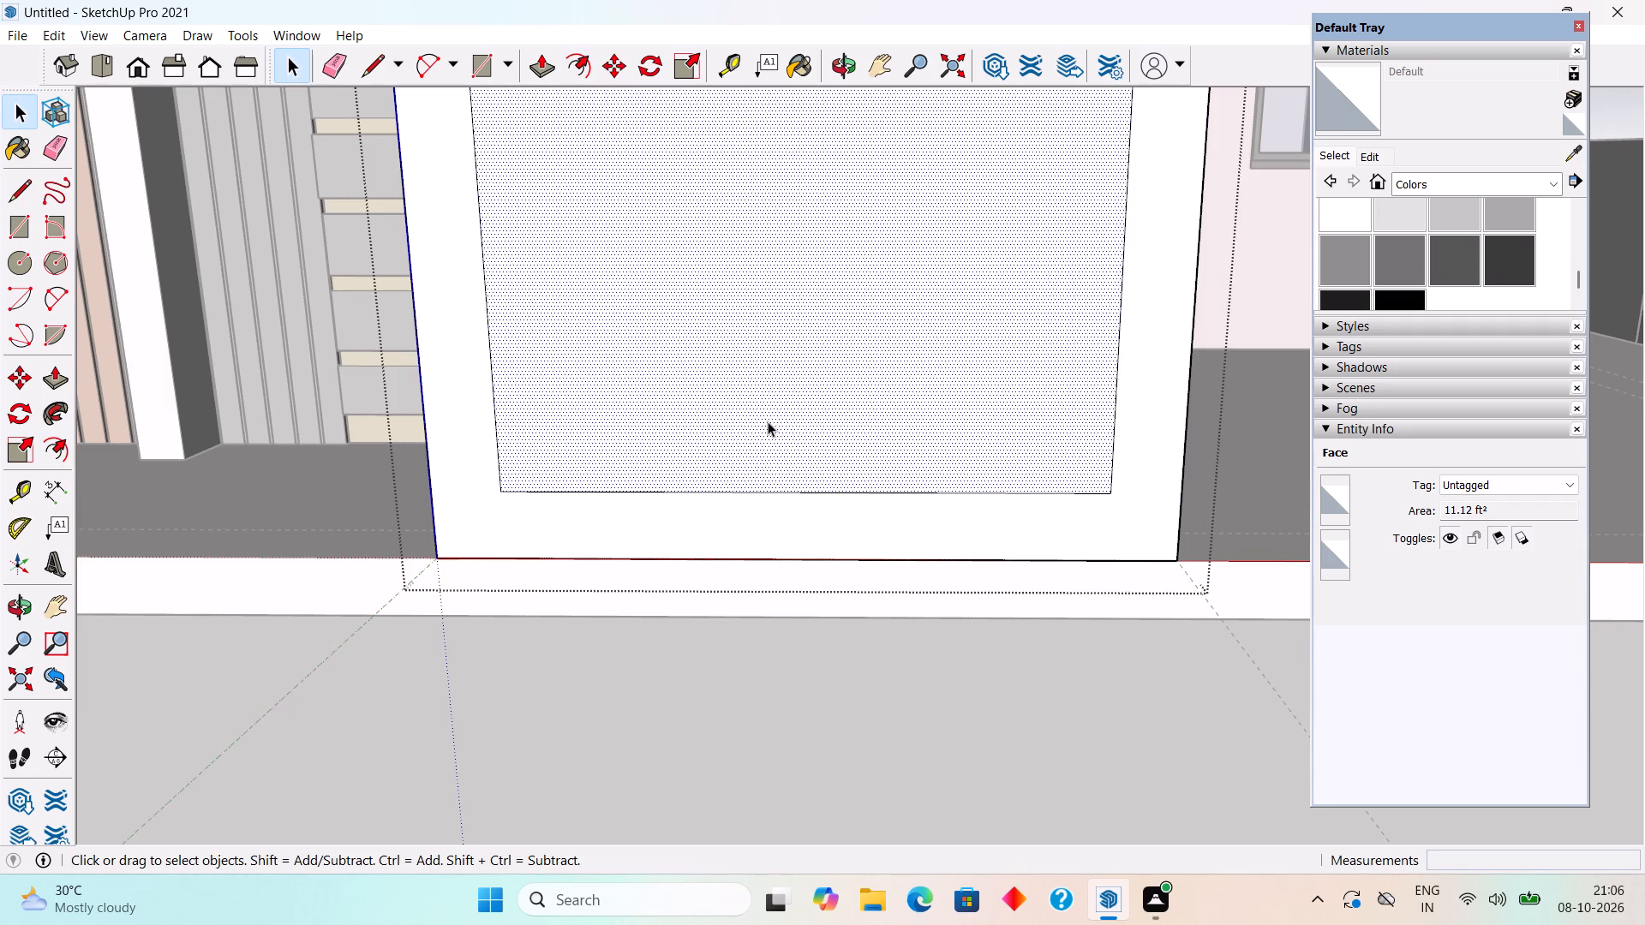
{"action": "key", "text": "p"}
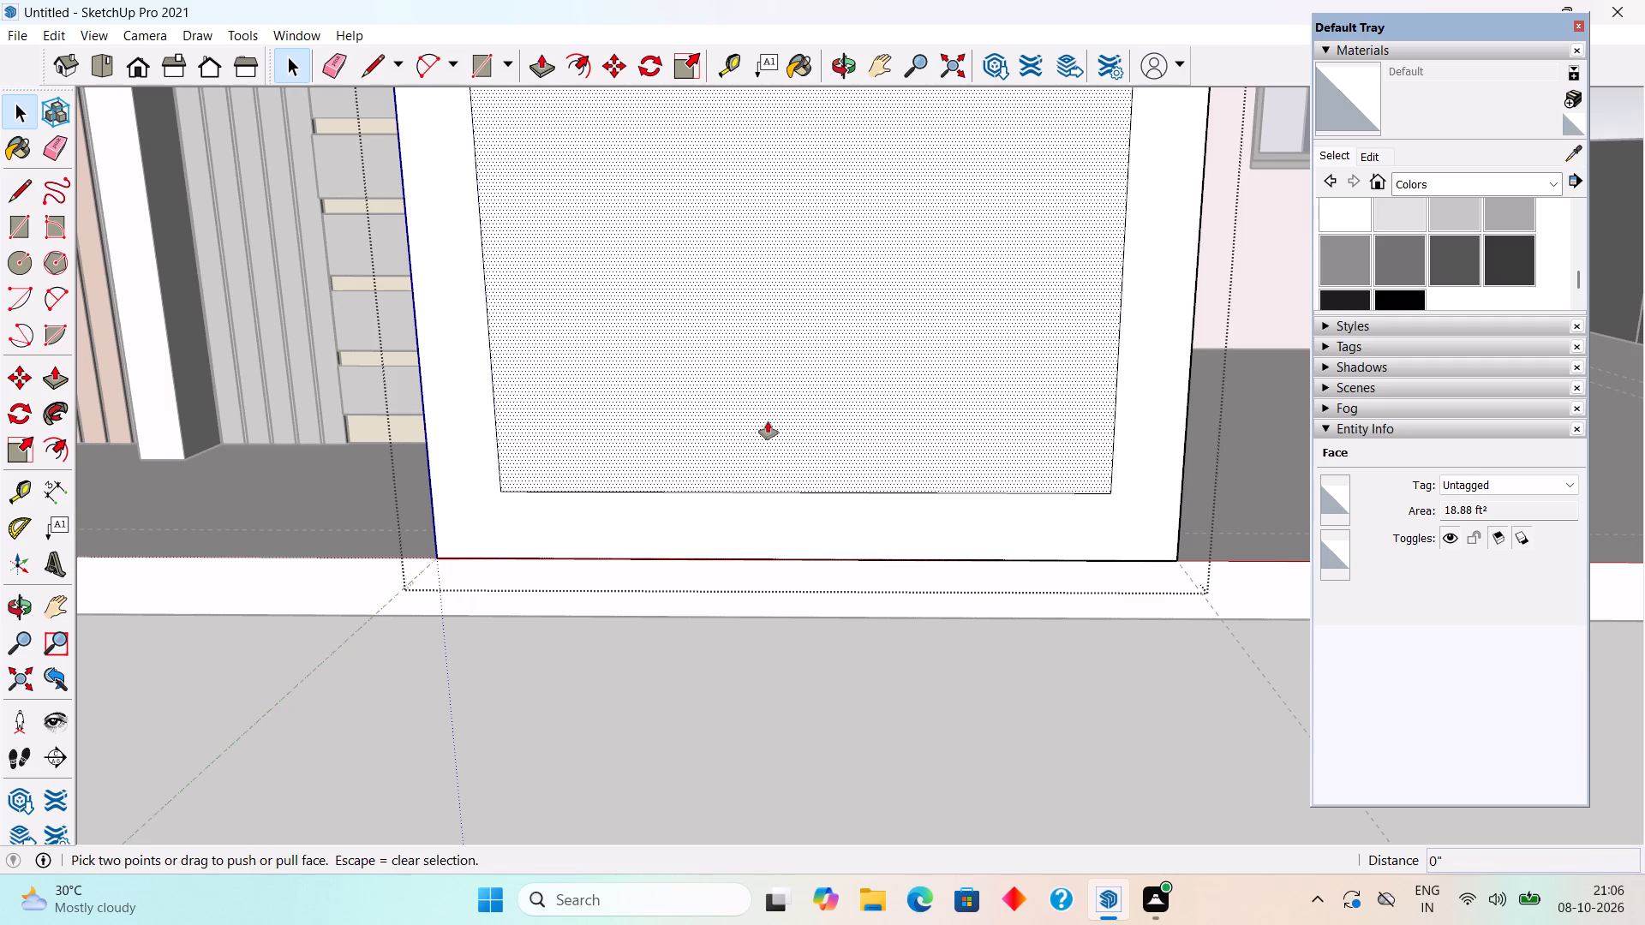
{"action": "left_click", "coordinate": [768, 421]}
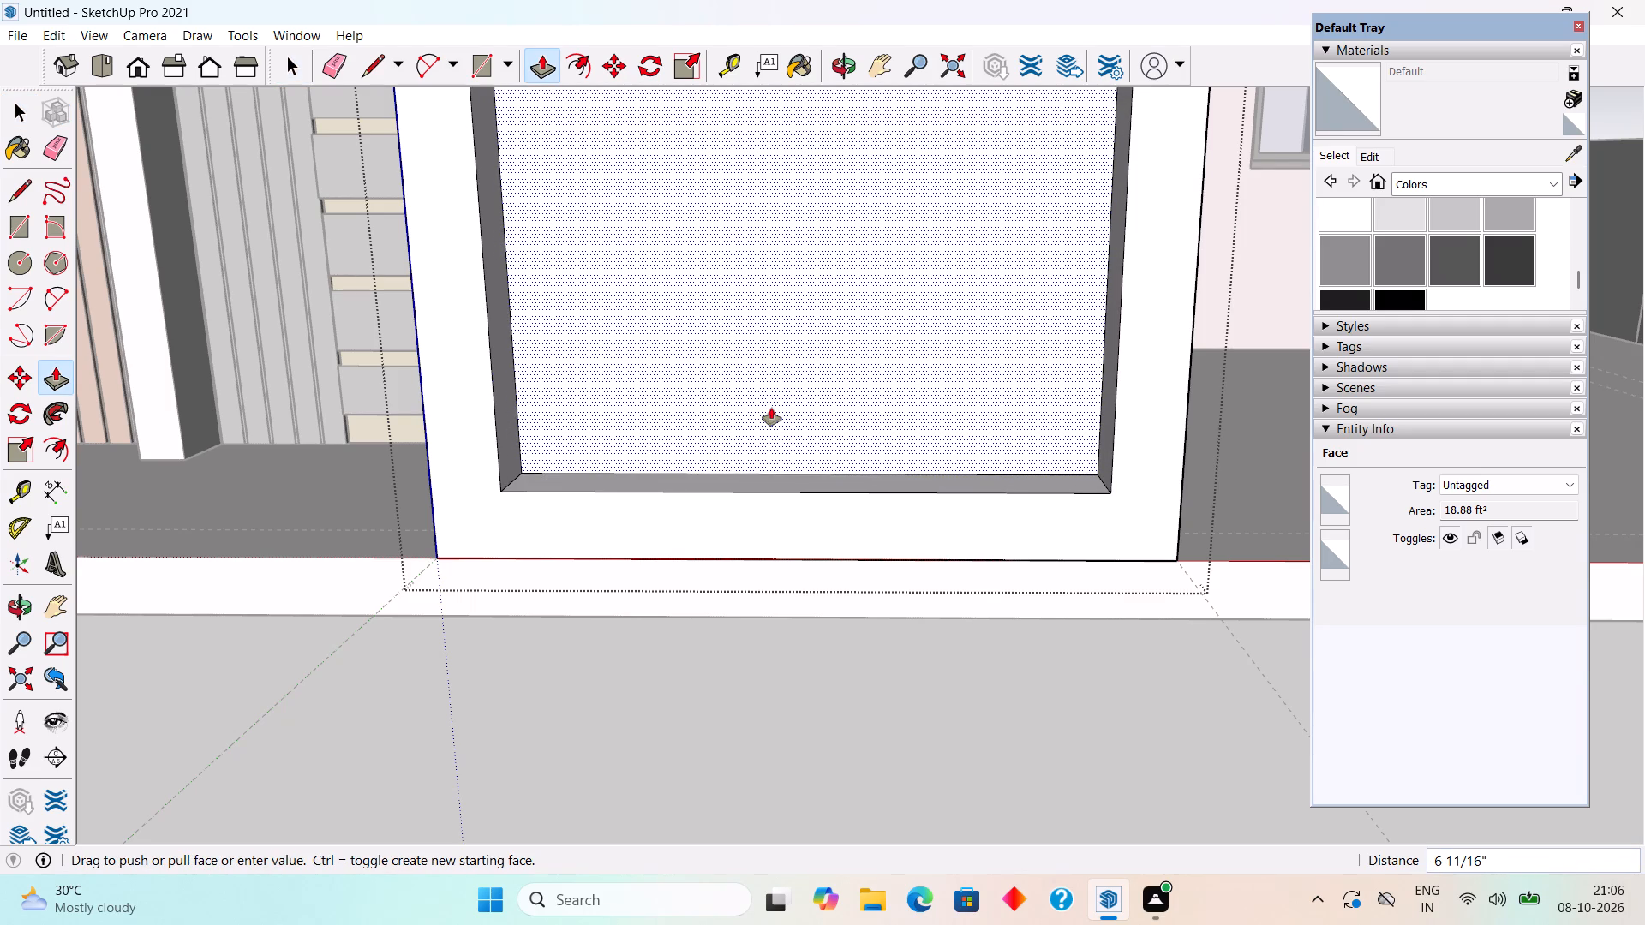
{"action": "left_click", "coordinate": [771, 408]}
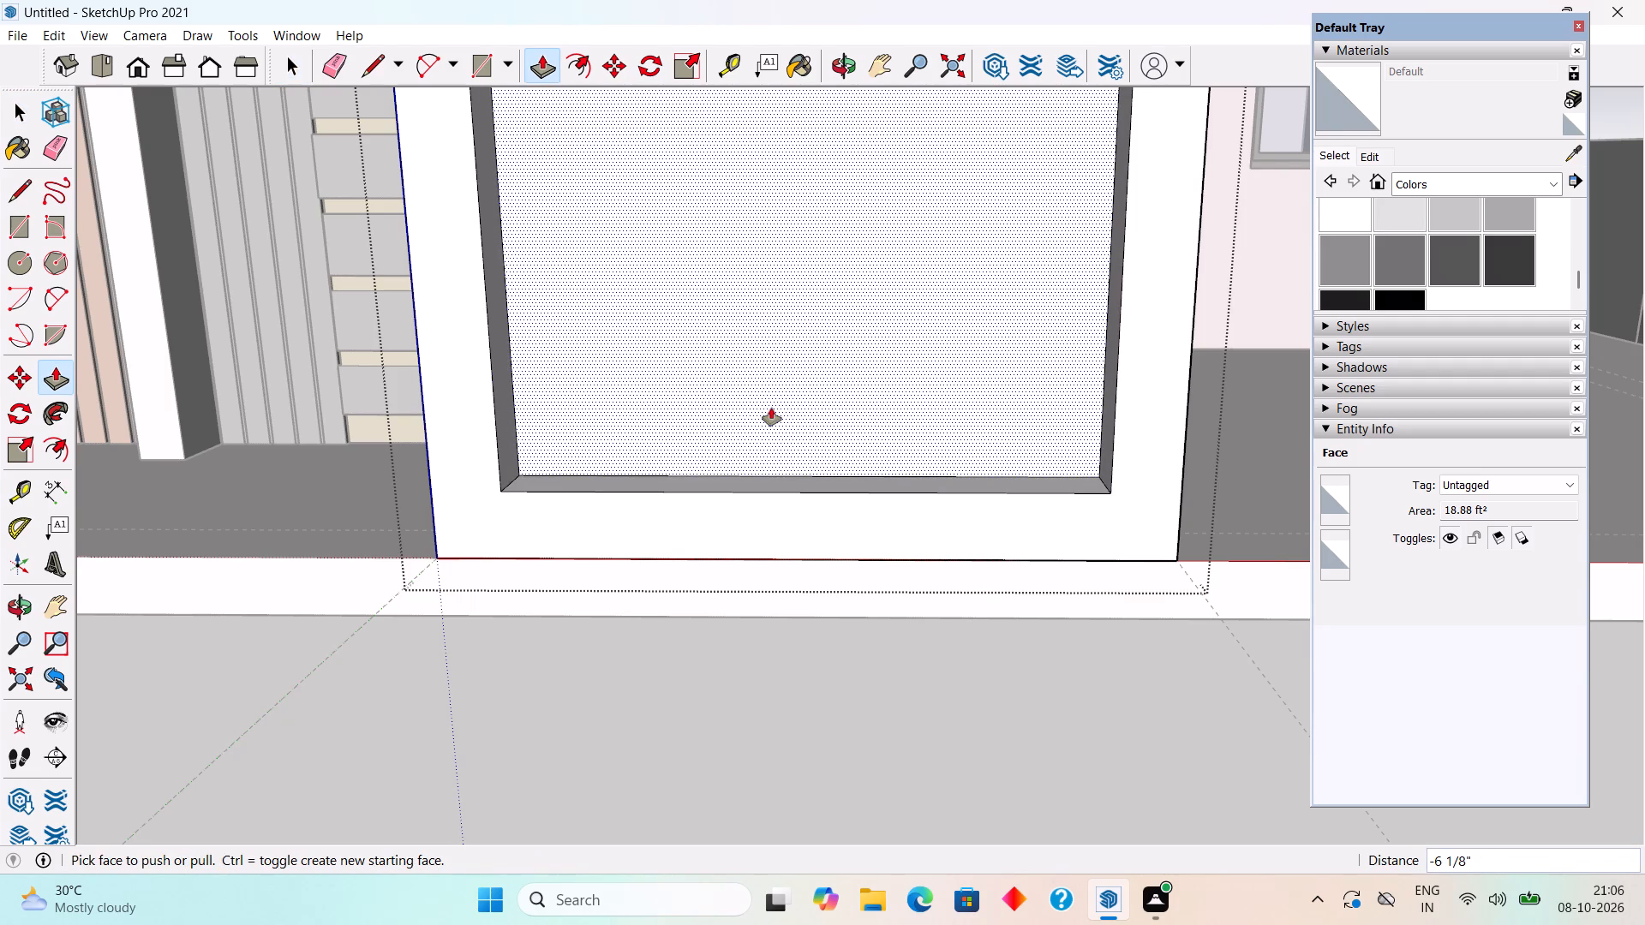
{"action": "key", "text": "space"}
{"action": "scroll", "coordinate": [771, 408], "scroll_direction": "down", "scroll_amount": 13}
{"action": "left_click", "coordinate": [244, 264]}
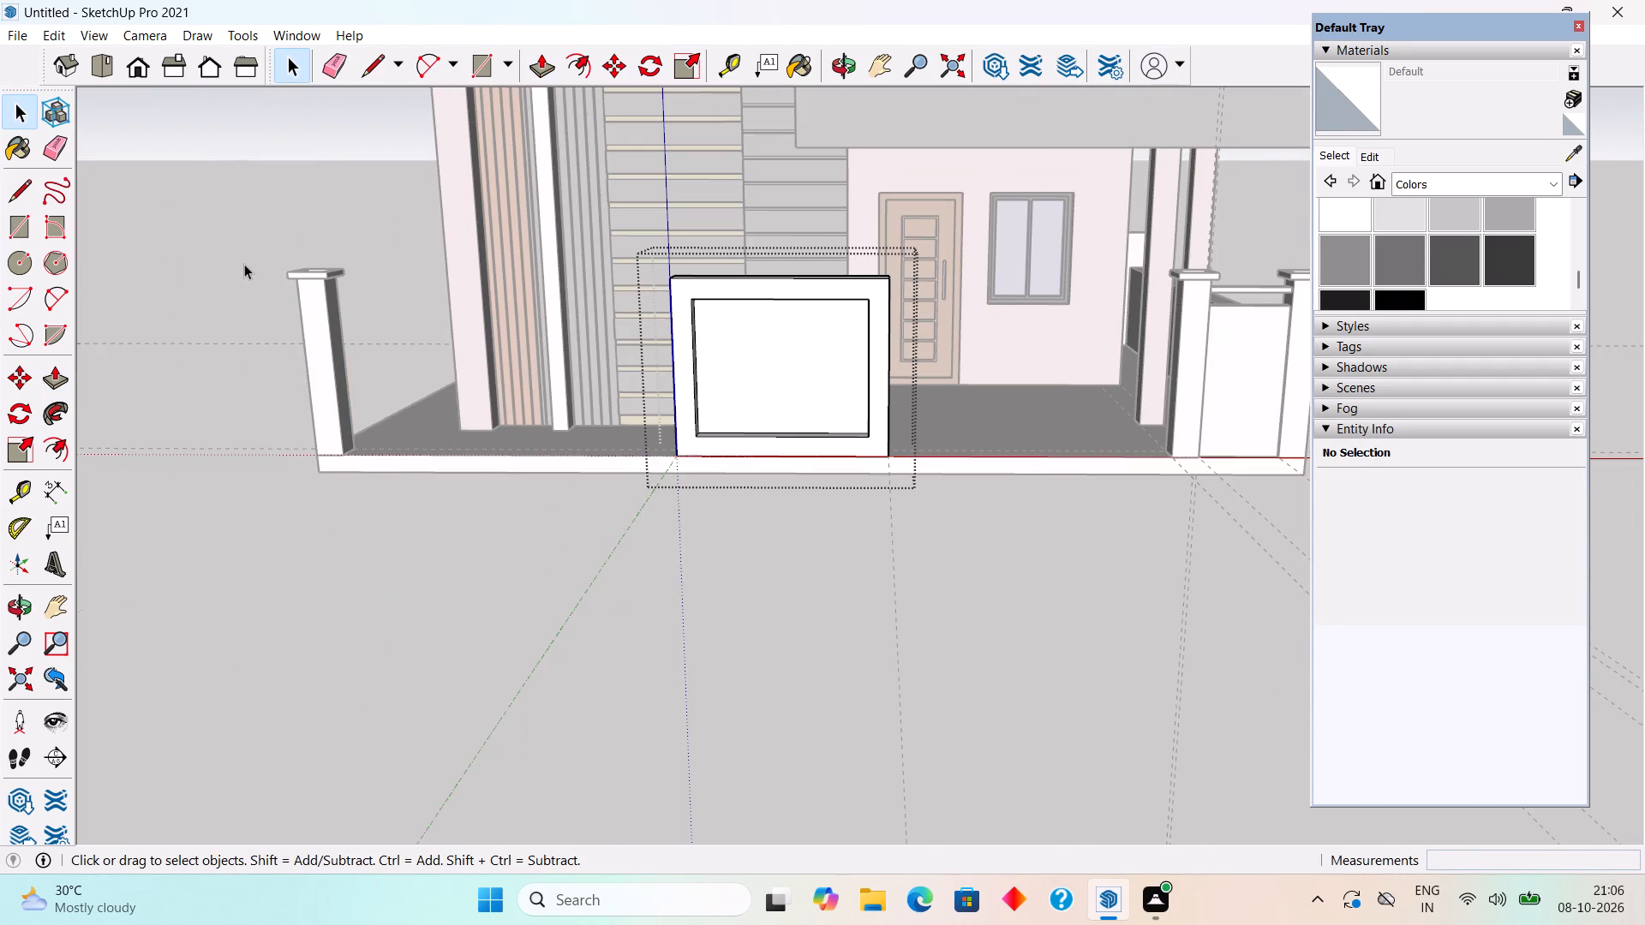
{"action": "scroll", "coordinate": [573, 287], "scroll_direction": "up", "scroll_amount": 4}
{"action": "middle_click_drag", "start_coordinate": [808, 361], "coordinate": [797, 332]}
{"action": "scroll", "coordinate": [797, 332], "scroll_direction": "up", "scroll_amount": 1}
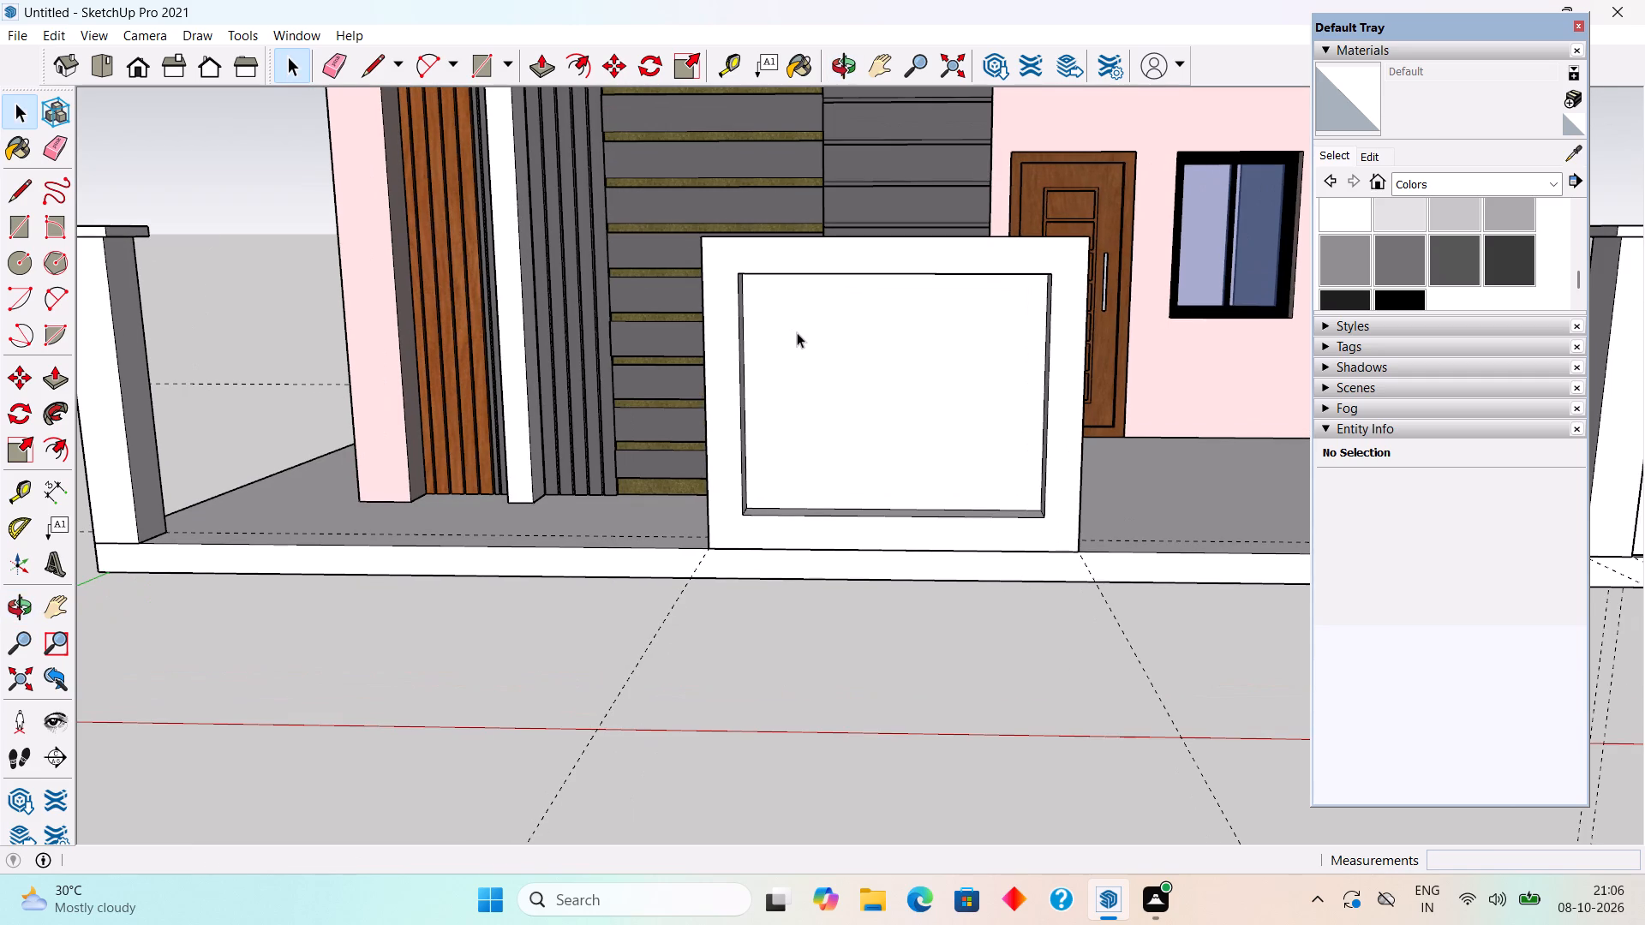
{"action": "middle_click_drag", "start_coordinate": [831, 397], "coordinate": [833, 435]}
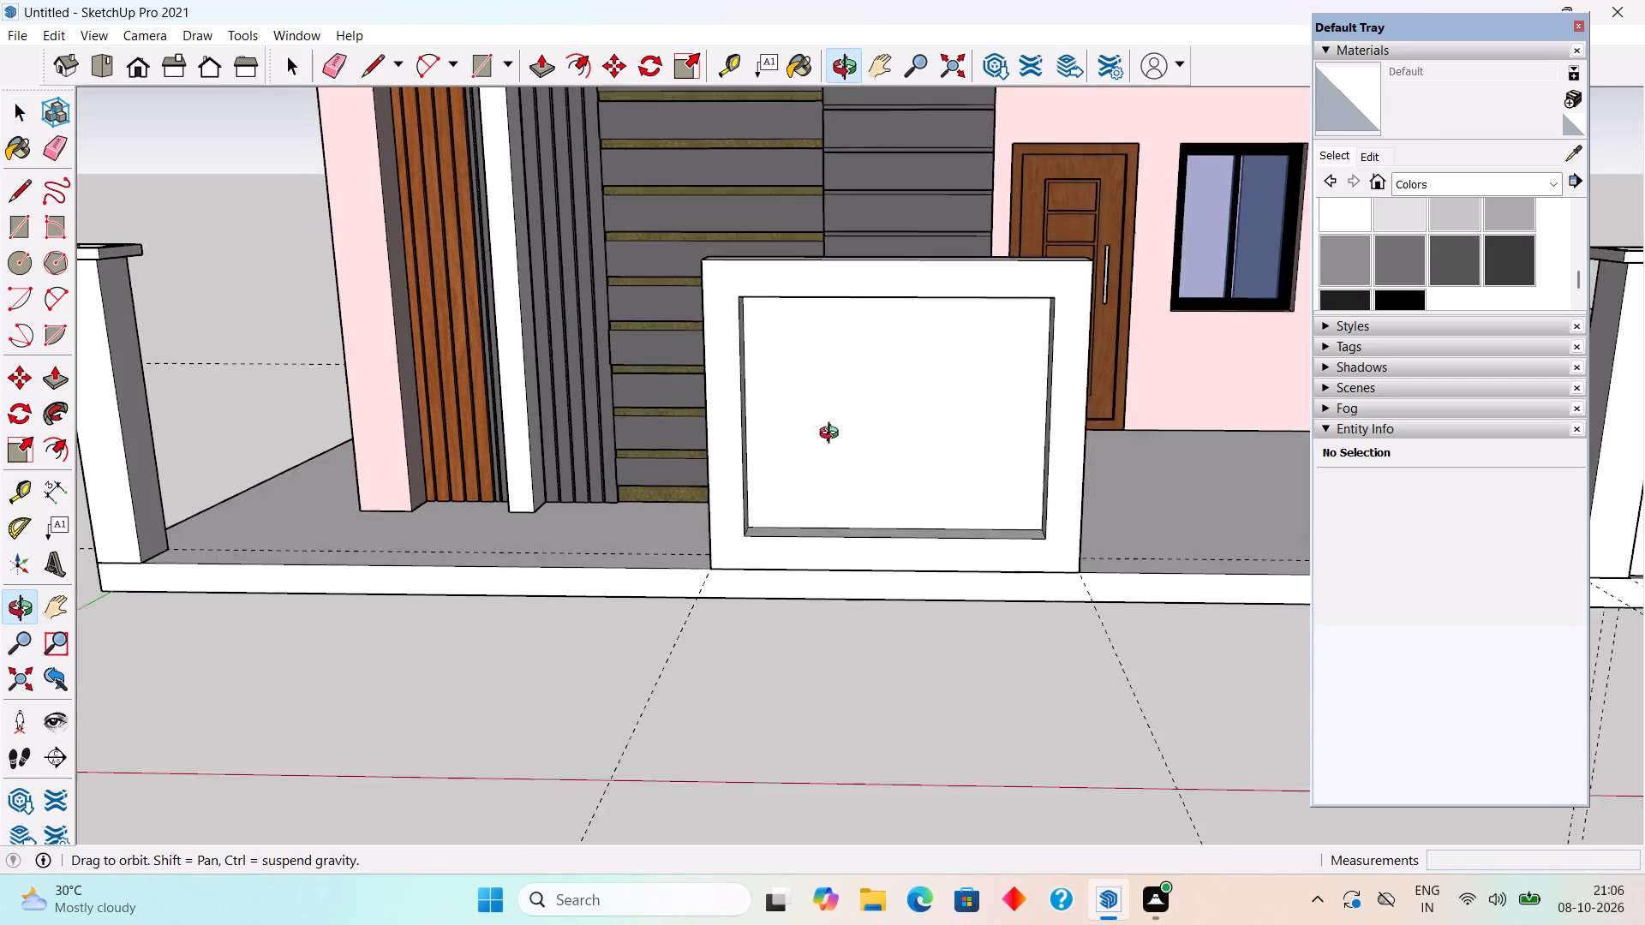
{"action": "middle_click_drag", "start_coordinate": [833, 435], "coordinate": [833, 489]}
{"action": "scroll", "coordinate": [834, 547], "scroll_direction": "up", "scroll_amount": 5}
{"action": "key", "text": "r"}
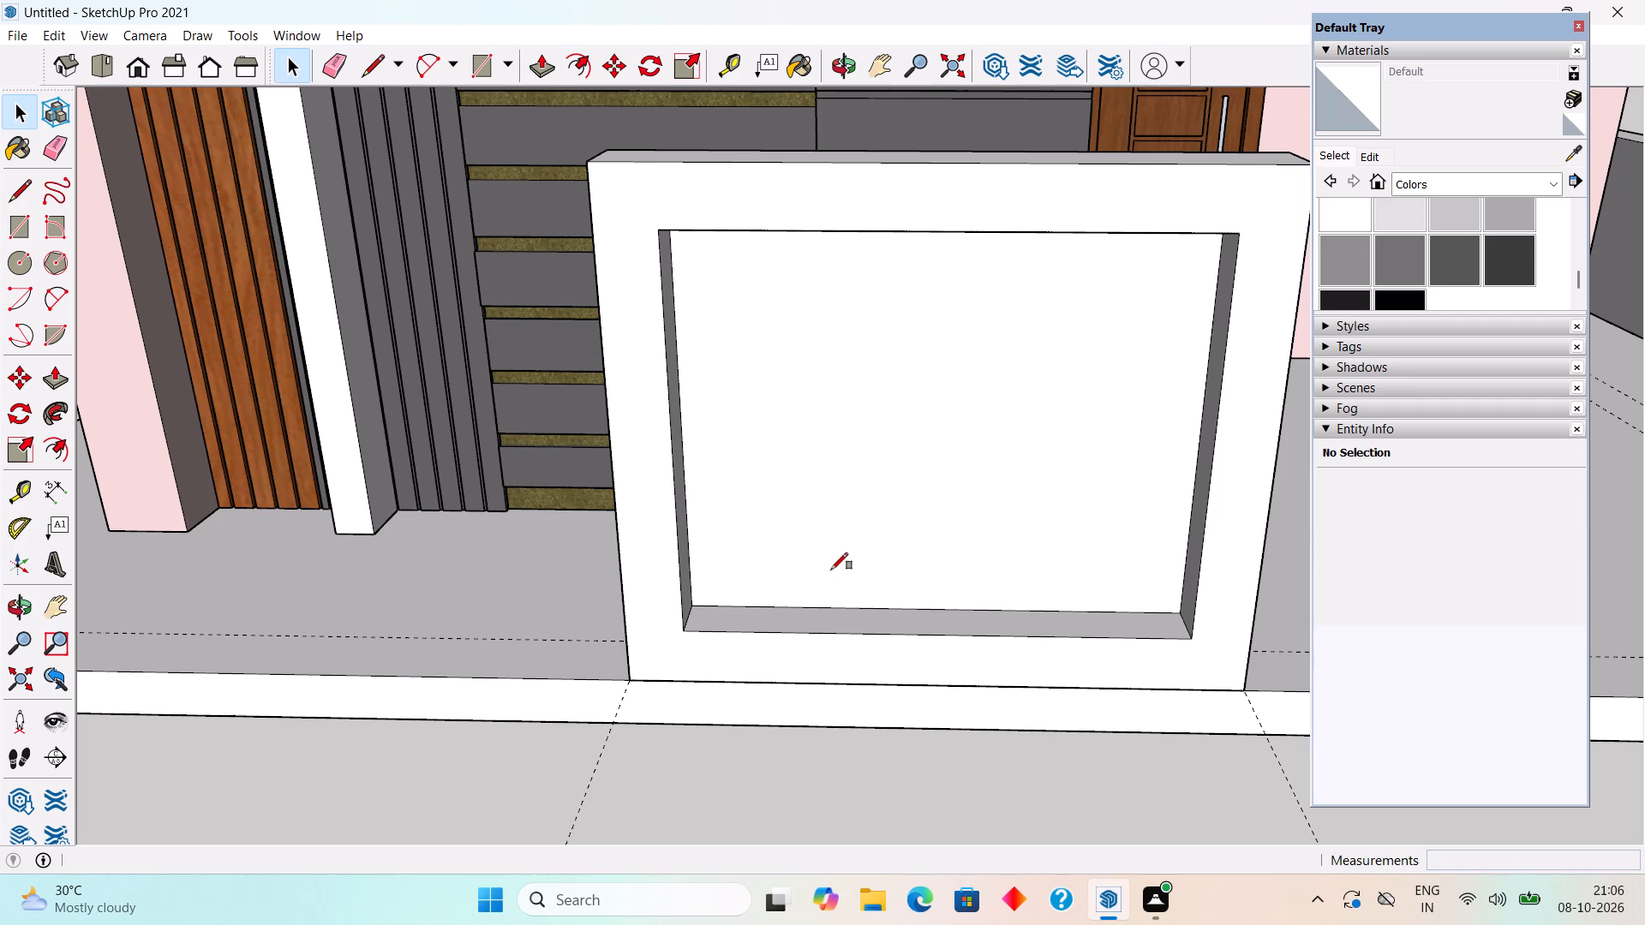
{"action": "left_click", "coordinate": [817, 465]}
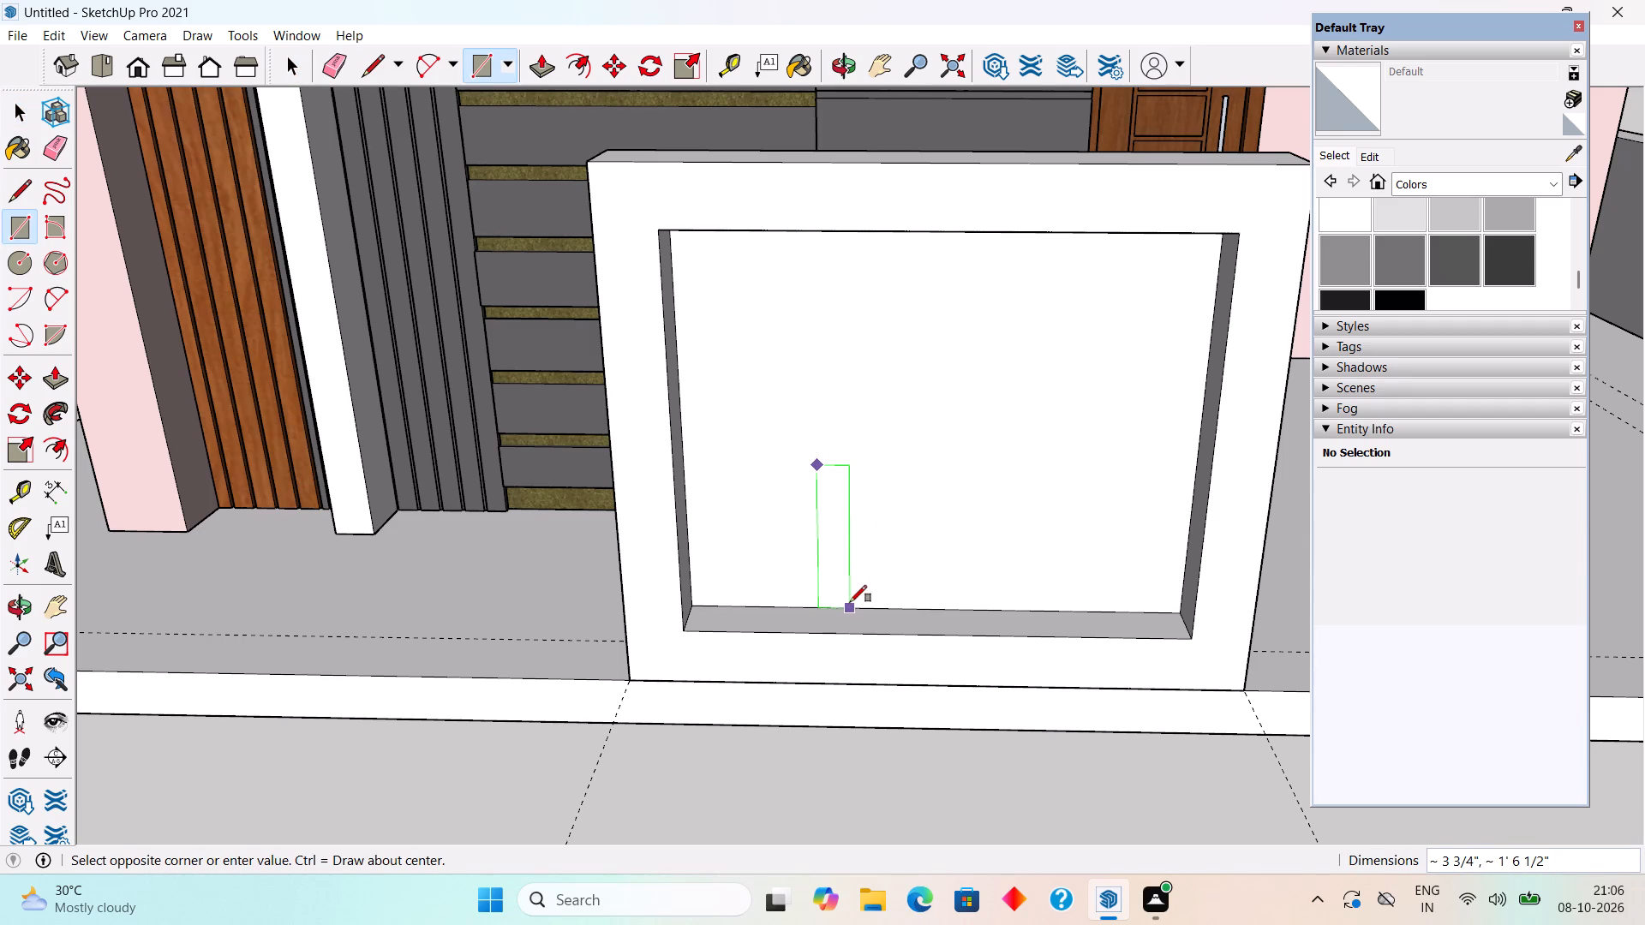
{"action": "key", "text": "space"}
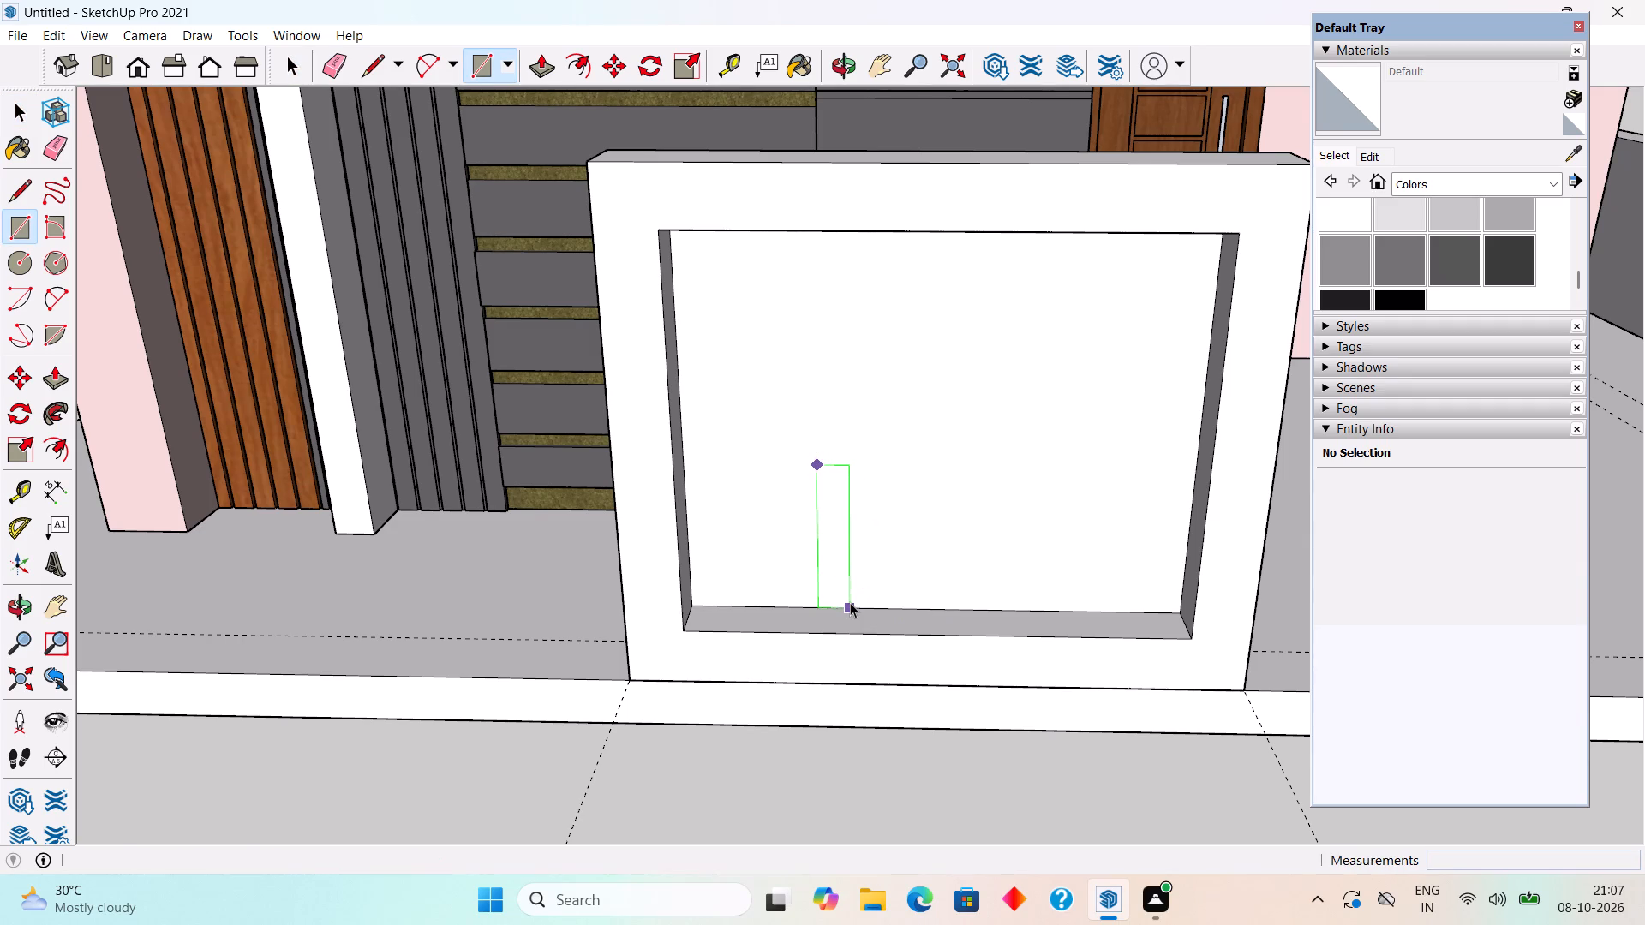
Draw an upright rectangle about 4 5/16" by 2' 1/8" on the recessed face, standing on the recess's lower edge.
{"action": "type", "text": "r"}
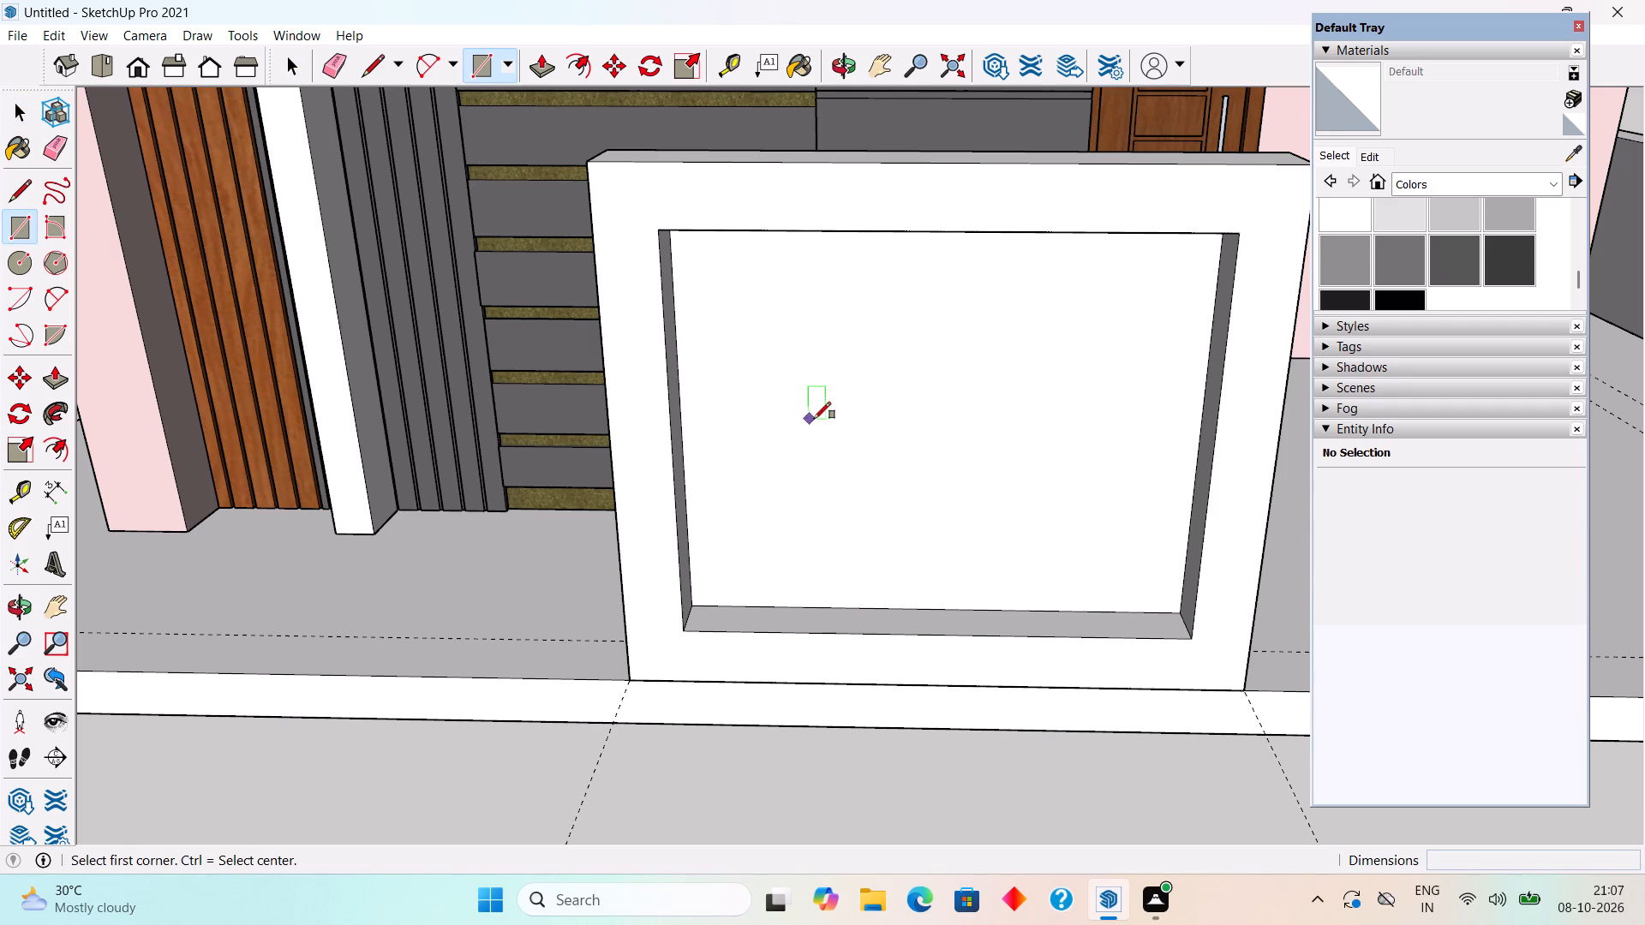
{"action": "left_click", "coordinate": [817, 419]}
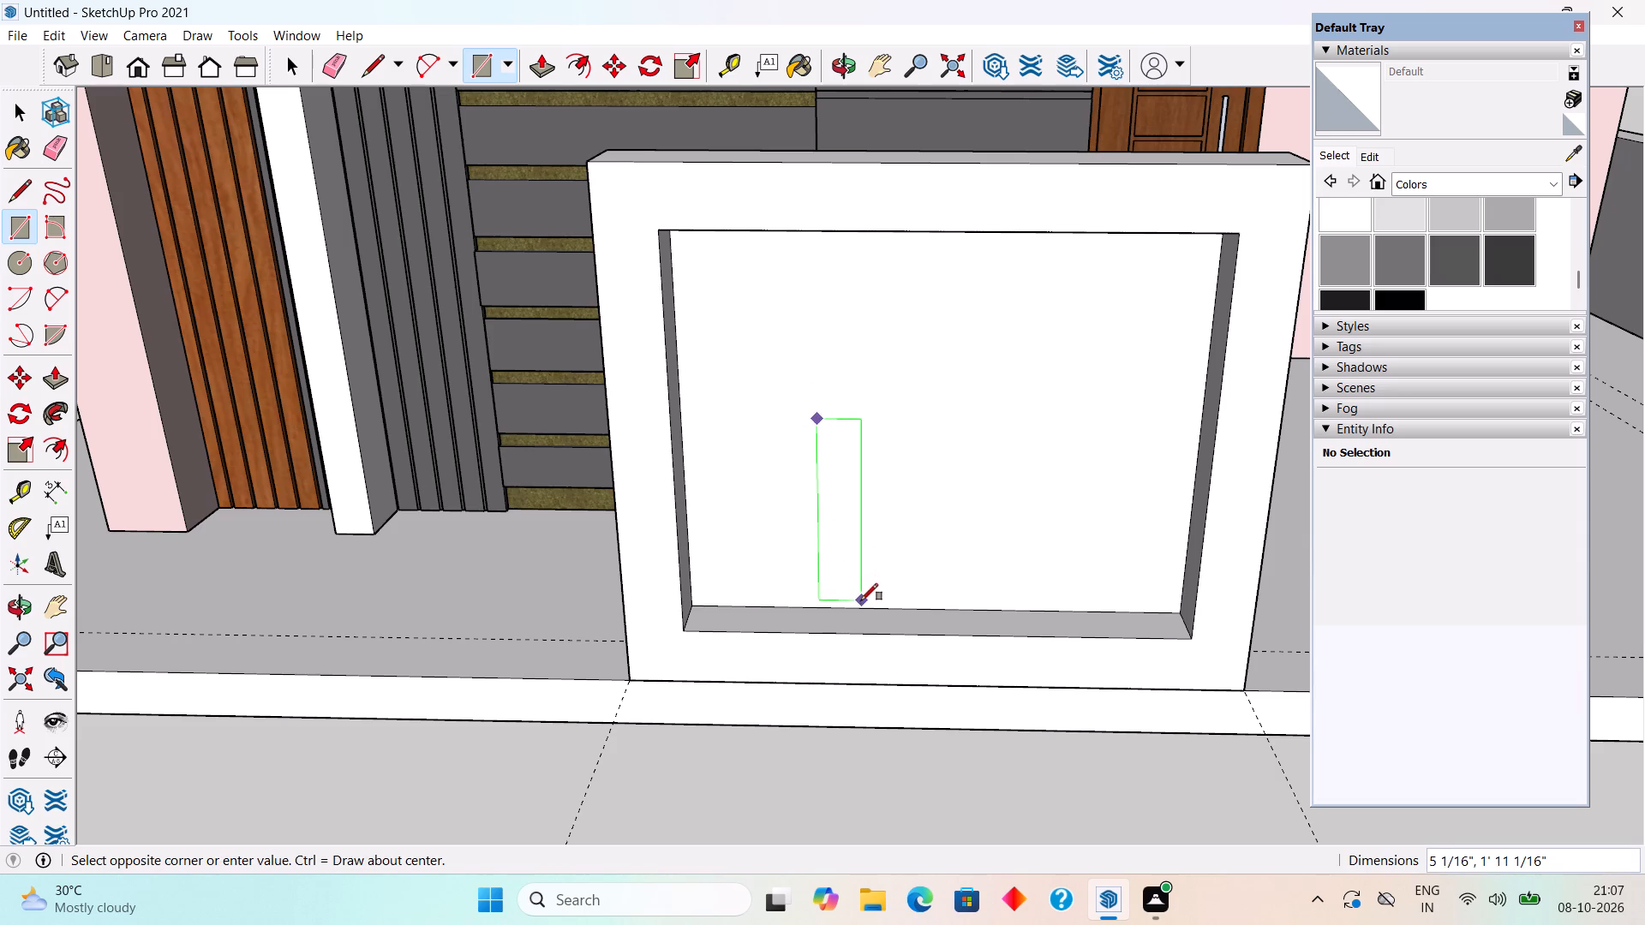
{"action": "left_click", "coordinate": [855, 603]}
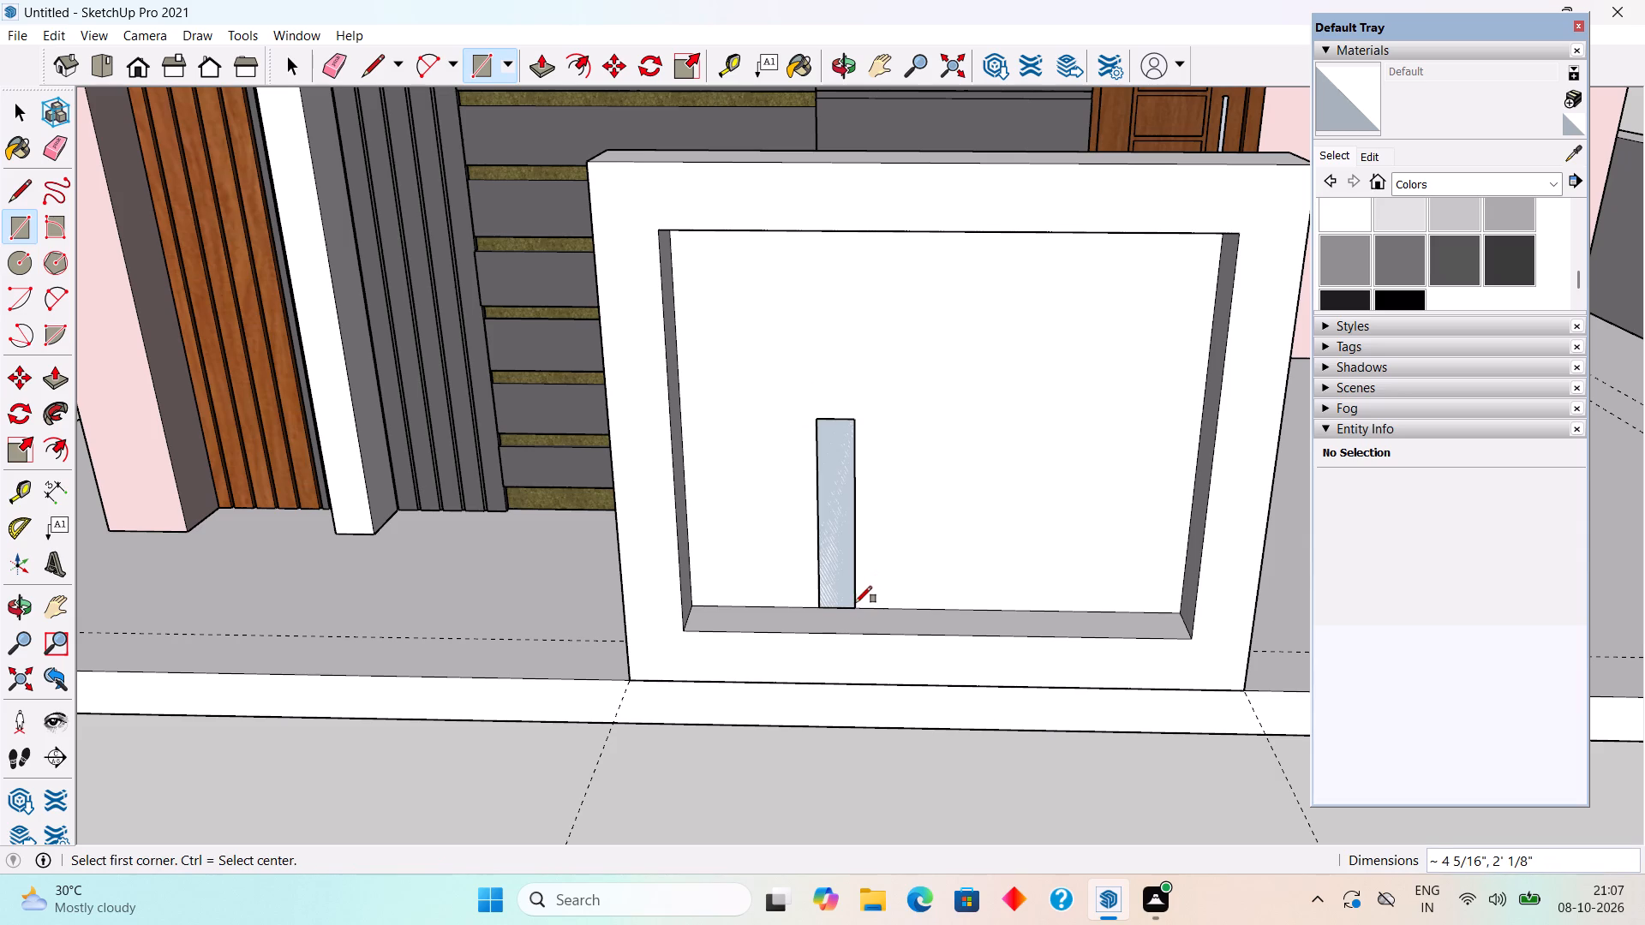
Push/Pull the upright rectangle out 6 1/8" into a small post flush with the panel's front frame.
{"action": "key", "text": "p"}
{"action": "left_click", "coordinate": [849, 571]}
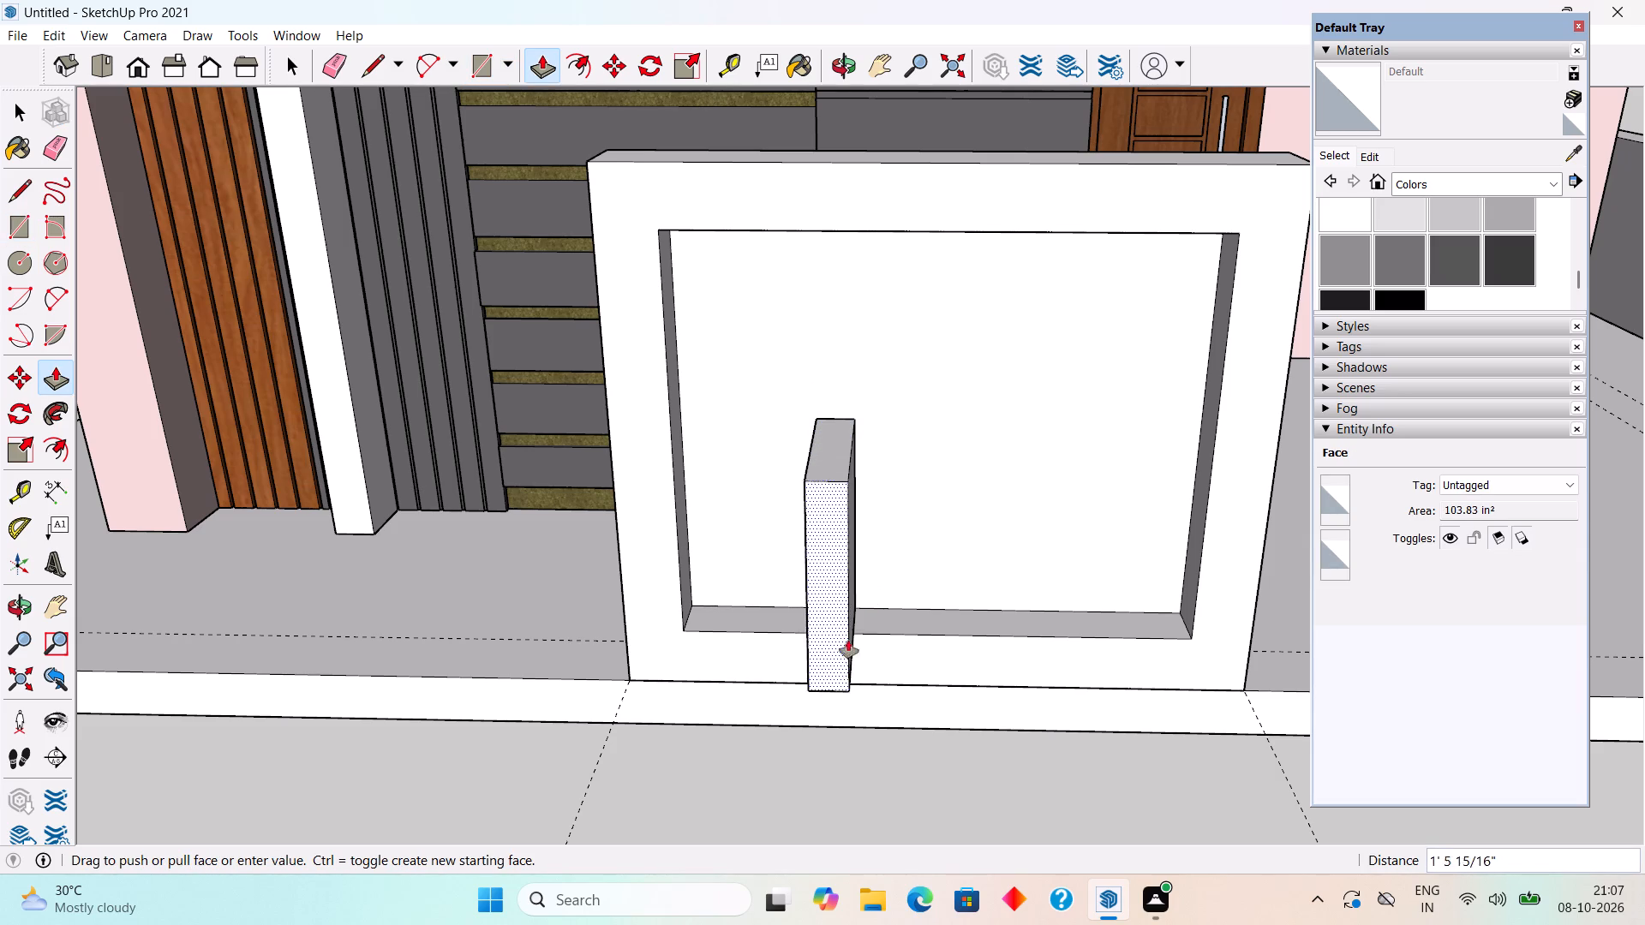
{"action": "left_click", "coordinate": [876, 630]}
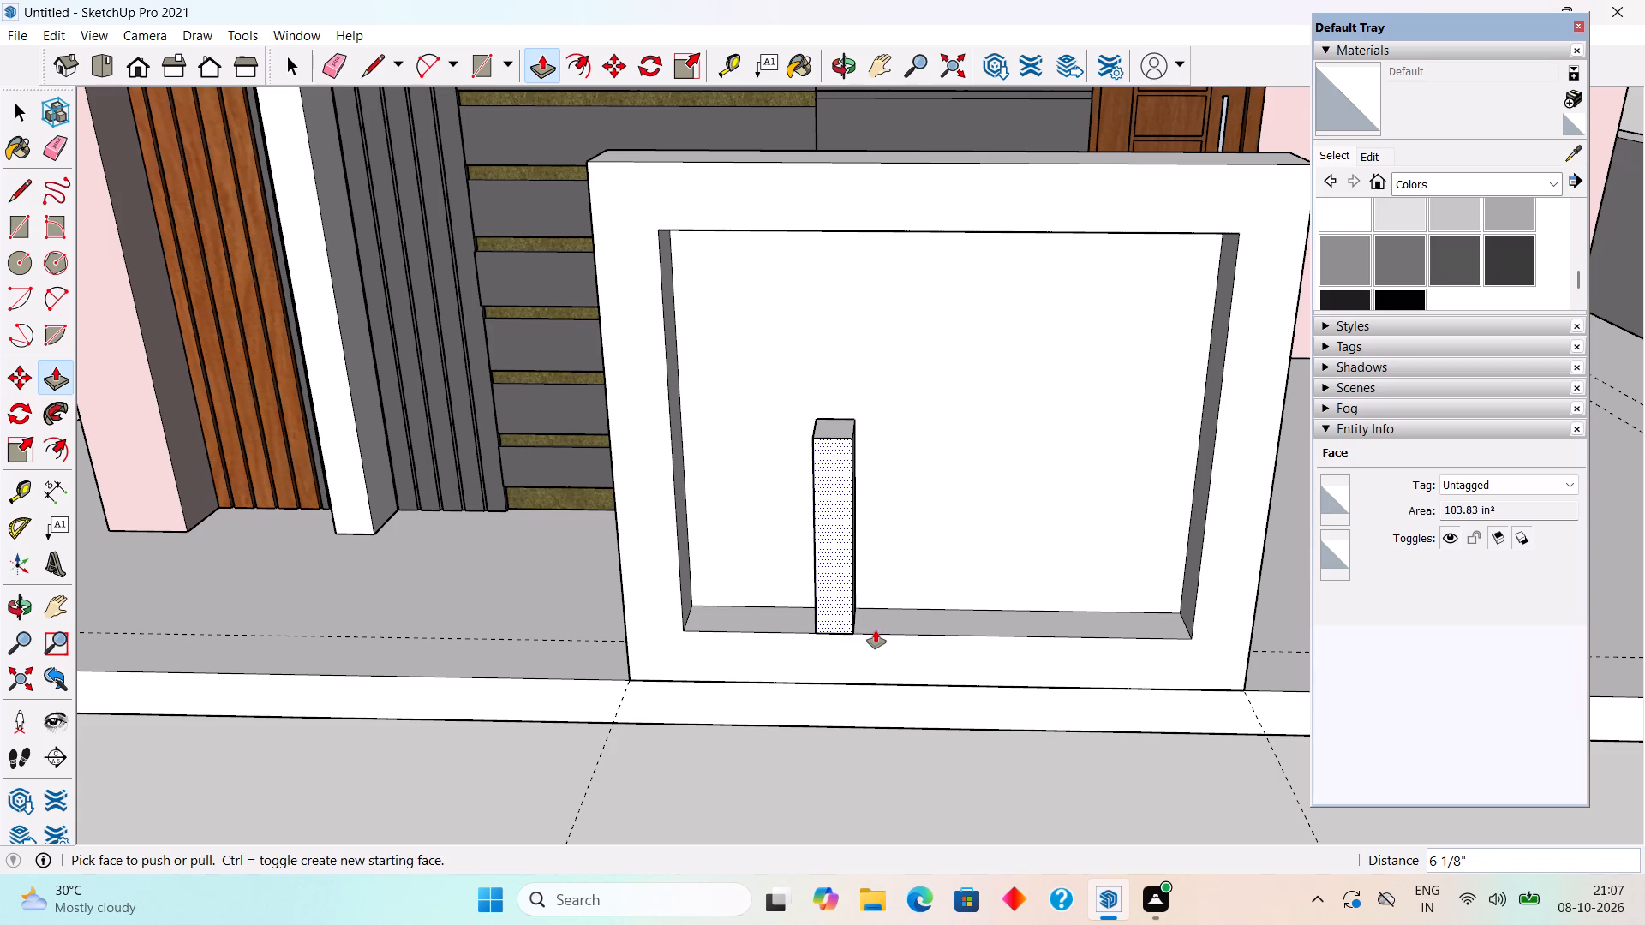
{"action": "key", "text": "space"}
Select the whole small post in the recess and make it a group.
{"action": "triple_click", "coordinate": [842, 585]}
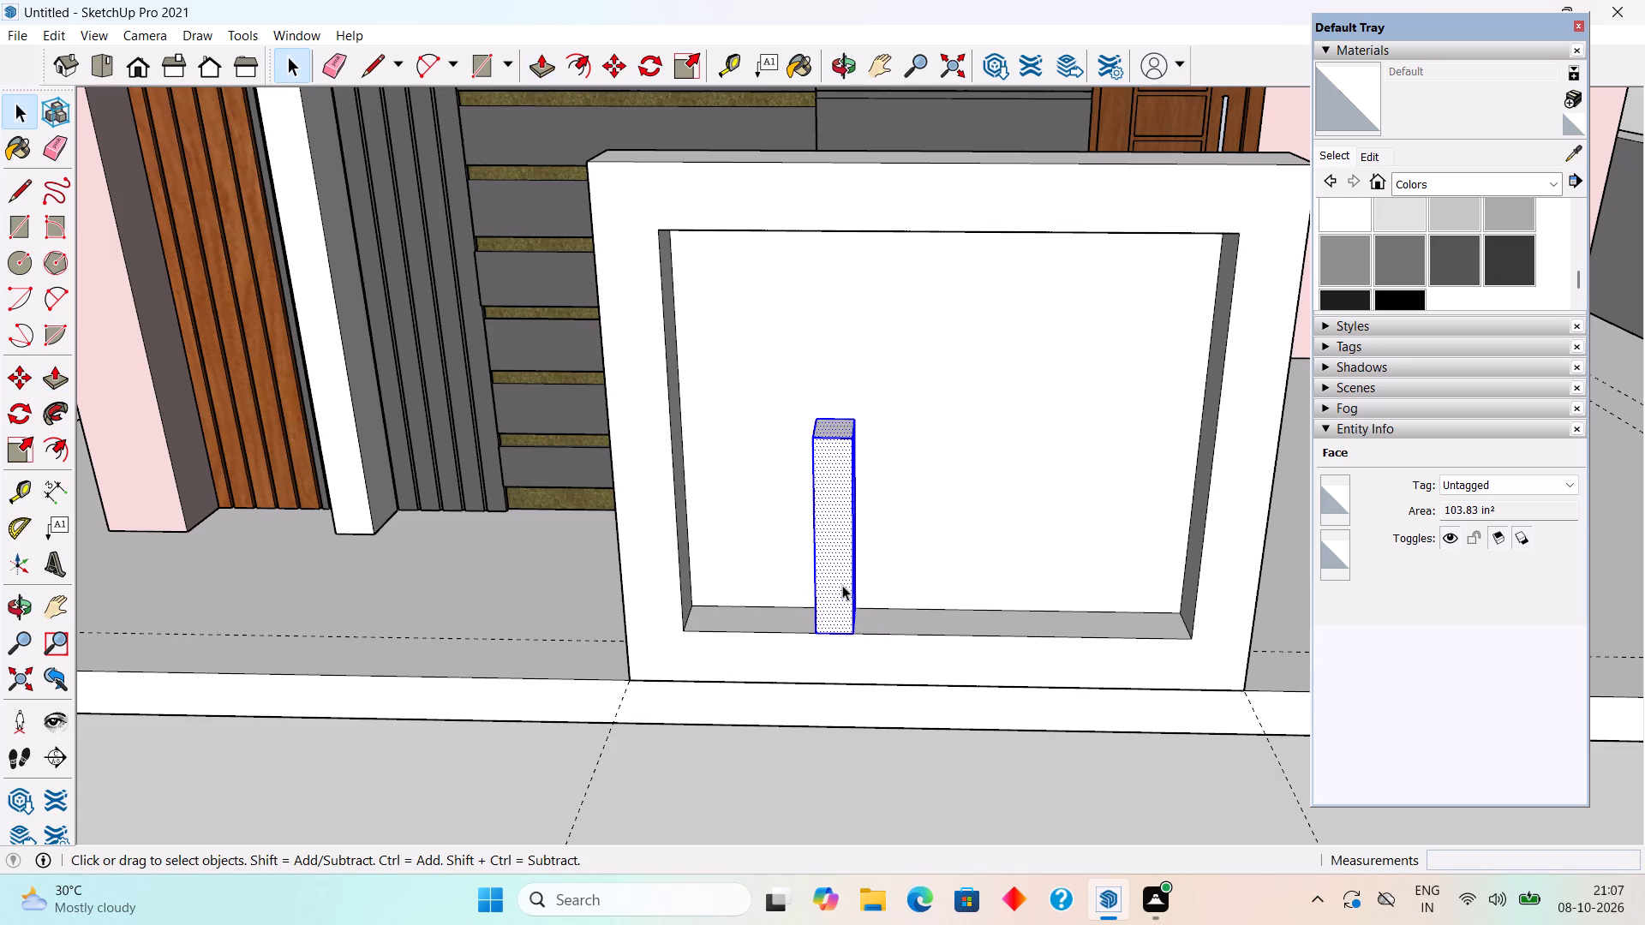
{"action": "right_click", "coordinate": [842, 585]}
{"action": "left_click", "coordinate": [907, 437]}
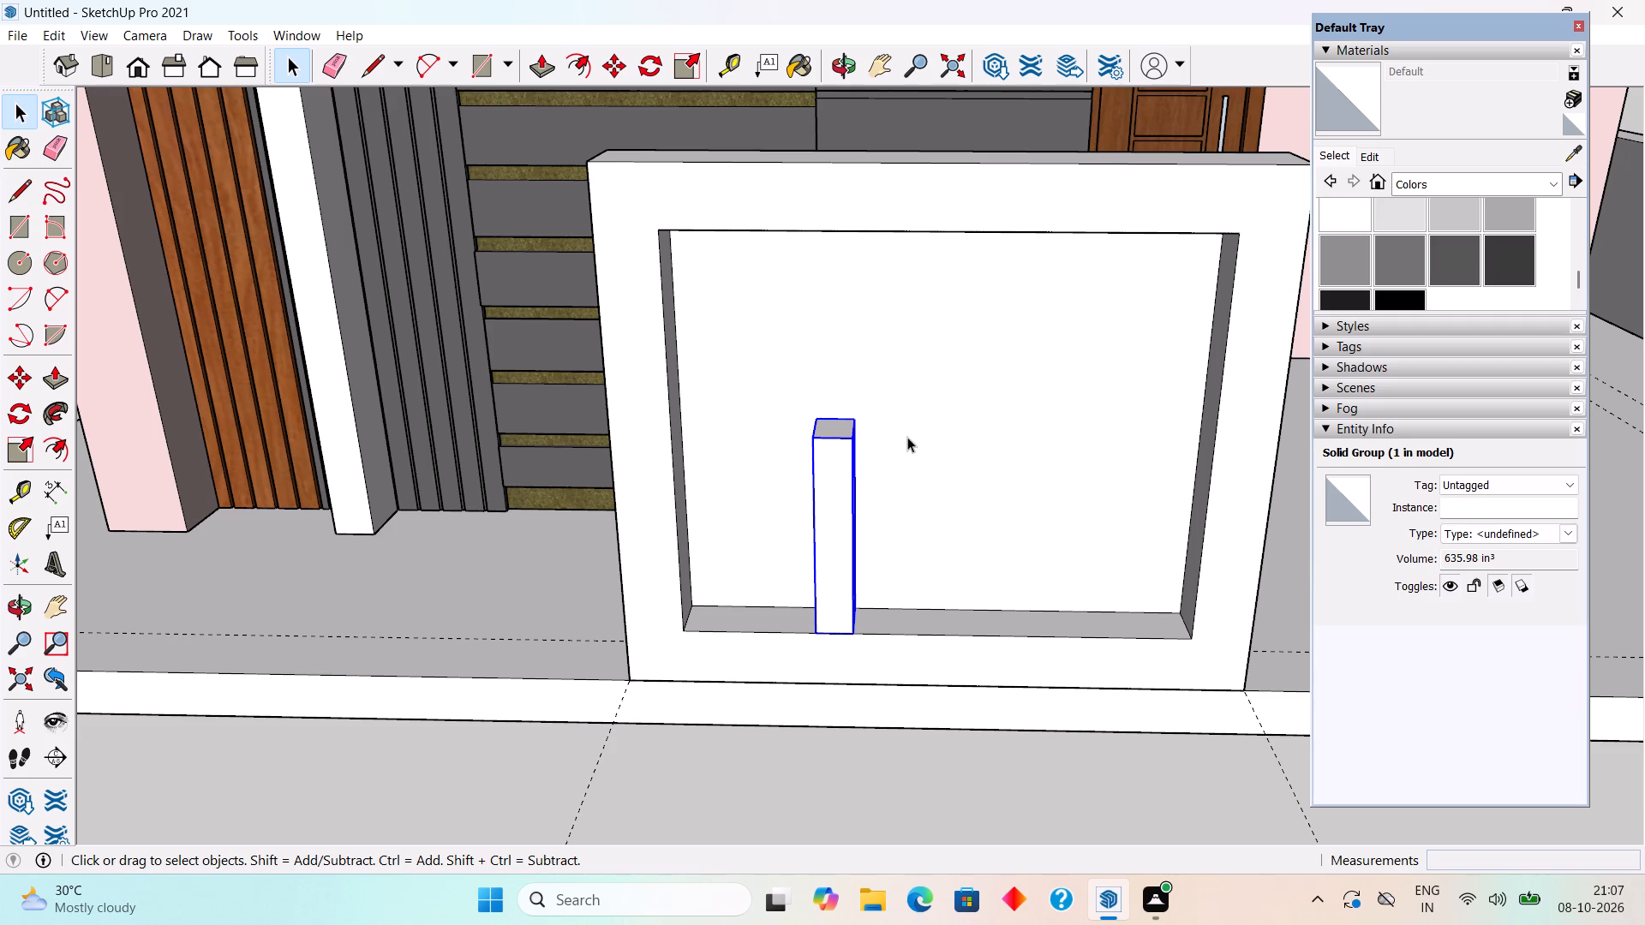
Copy the small post 1' sideways along the recess as an array of two copies.
{"action": "key", "text": "m"}
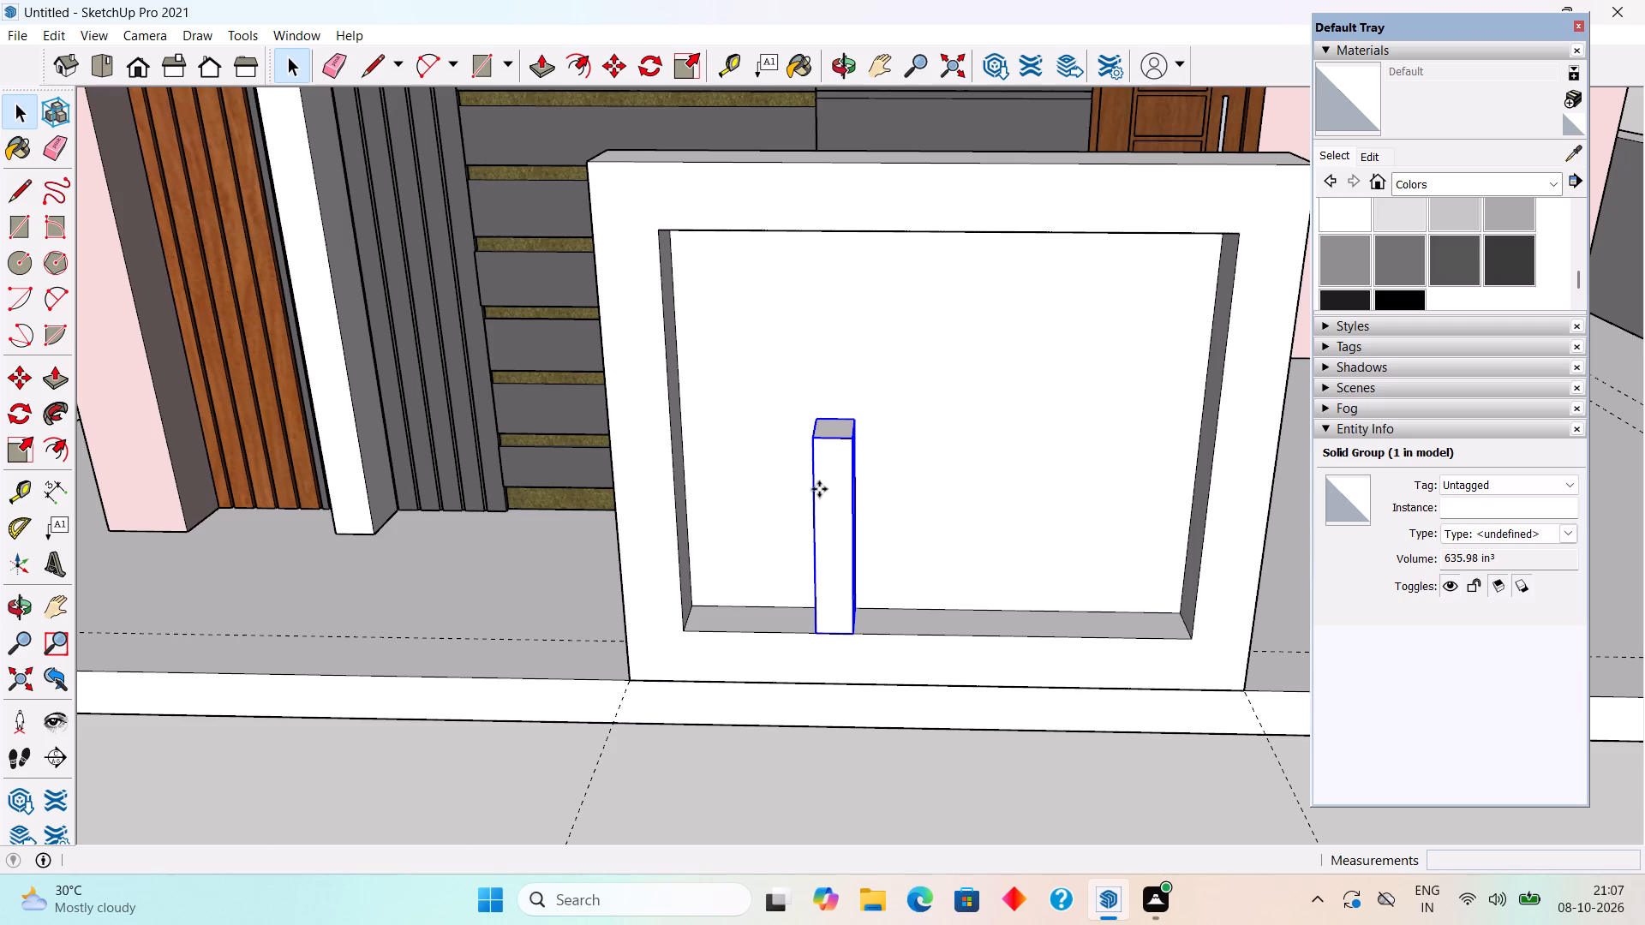
{"action": "left_click", "coordinate": [819, 489]}
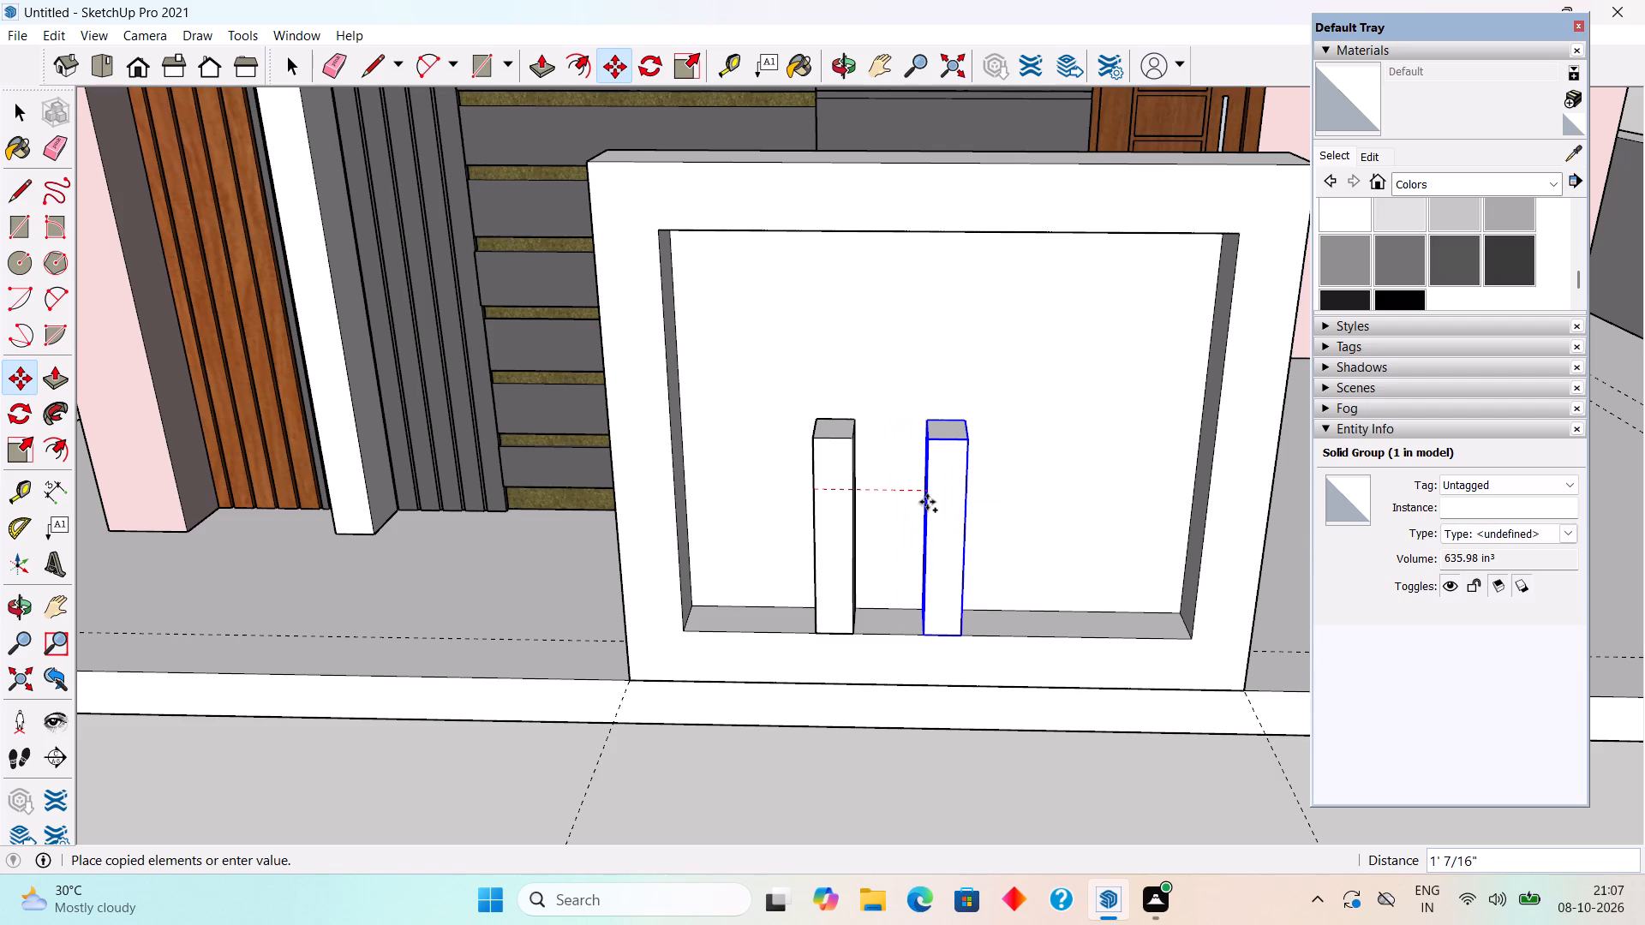
{"action": "type", "text": "1'"}
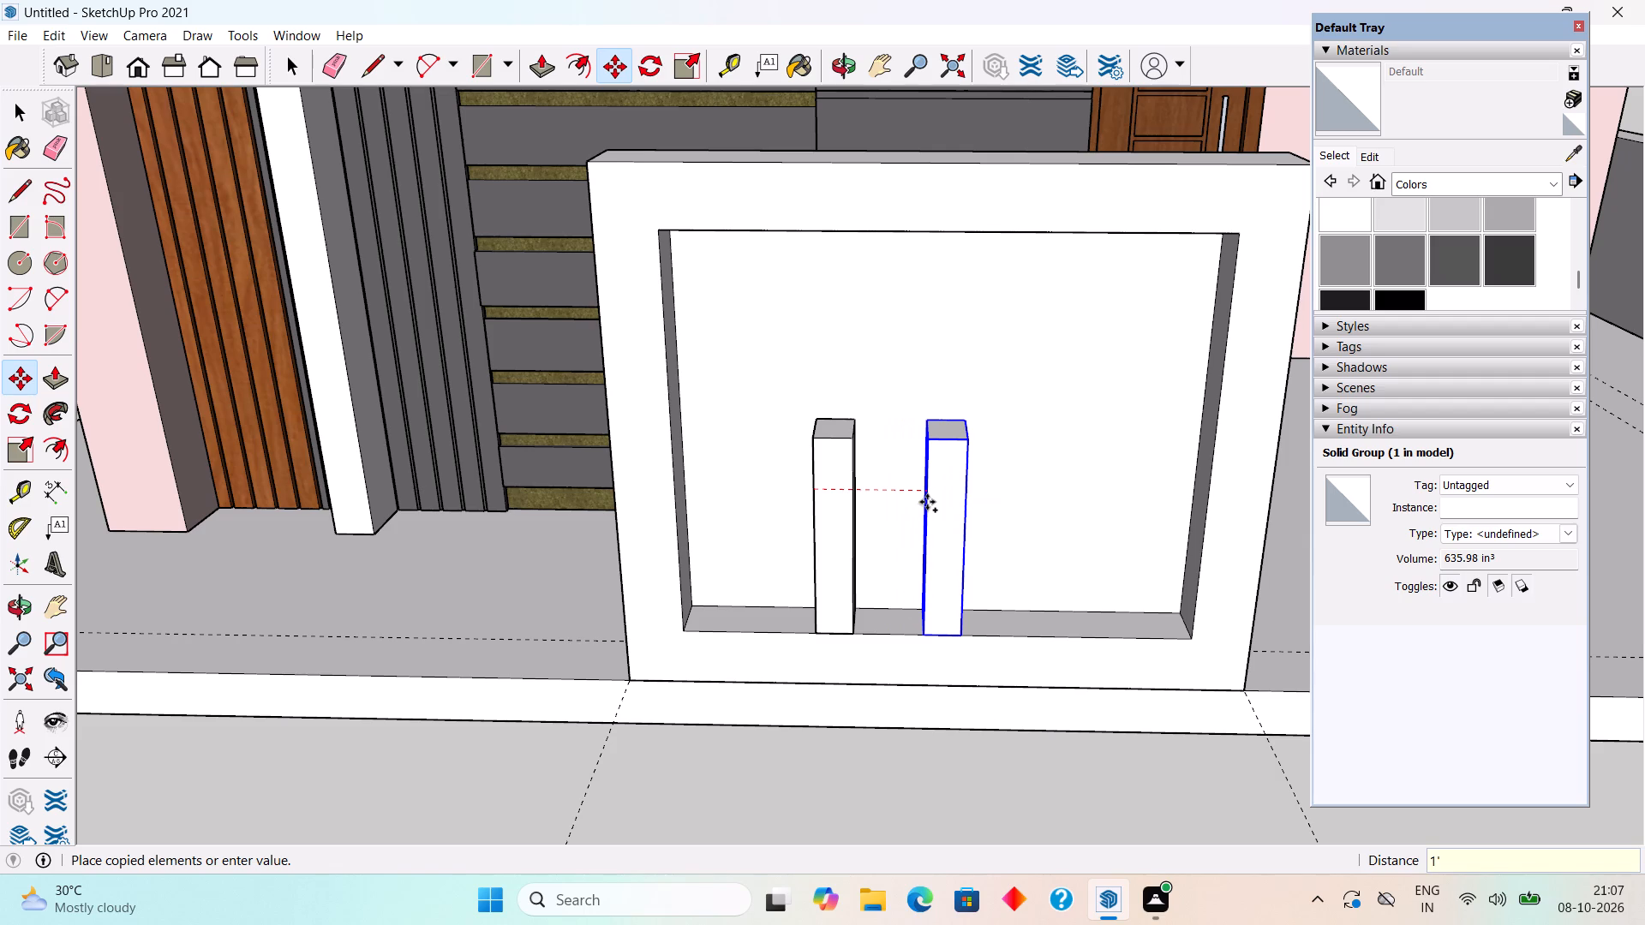
{"action": "key", "text": "Return"}
{"action": "type", "text": "x2"}
{"action": "key", "text": "Return"}
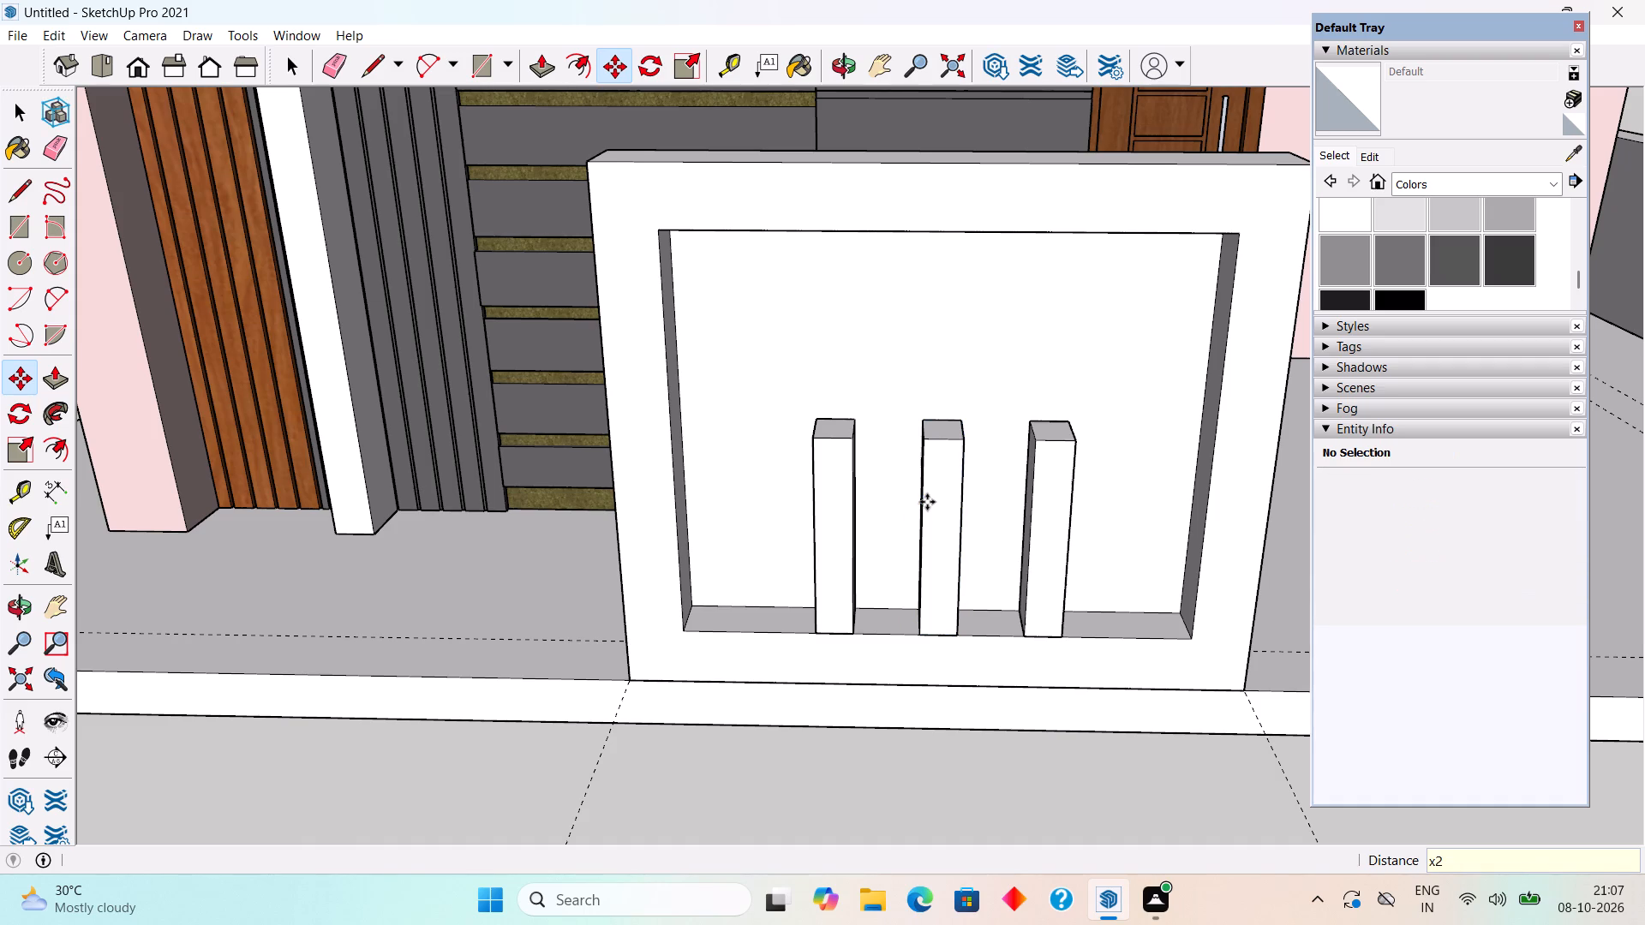
{"action": "key", "text": "space"}
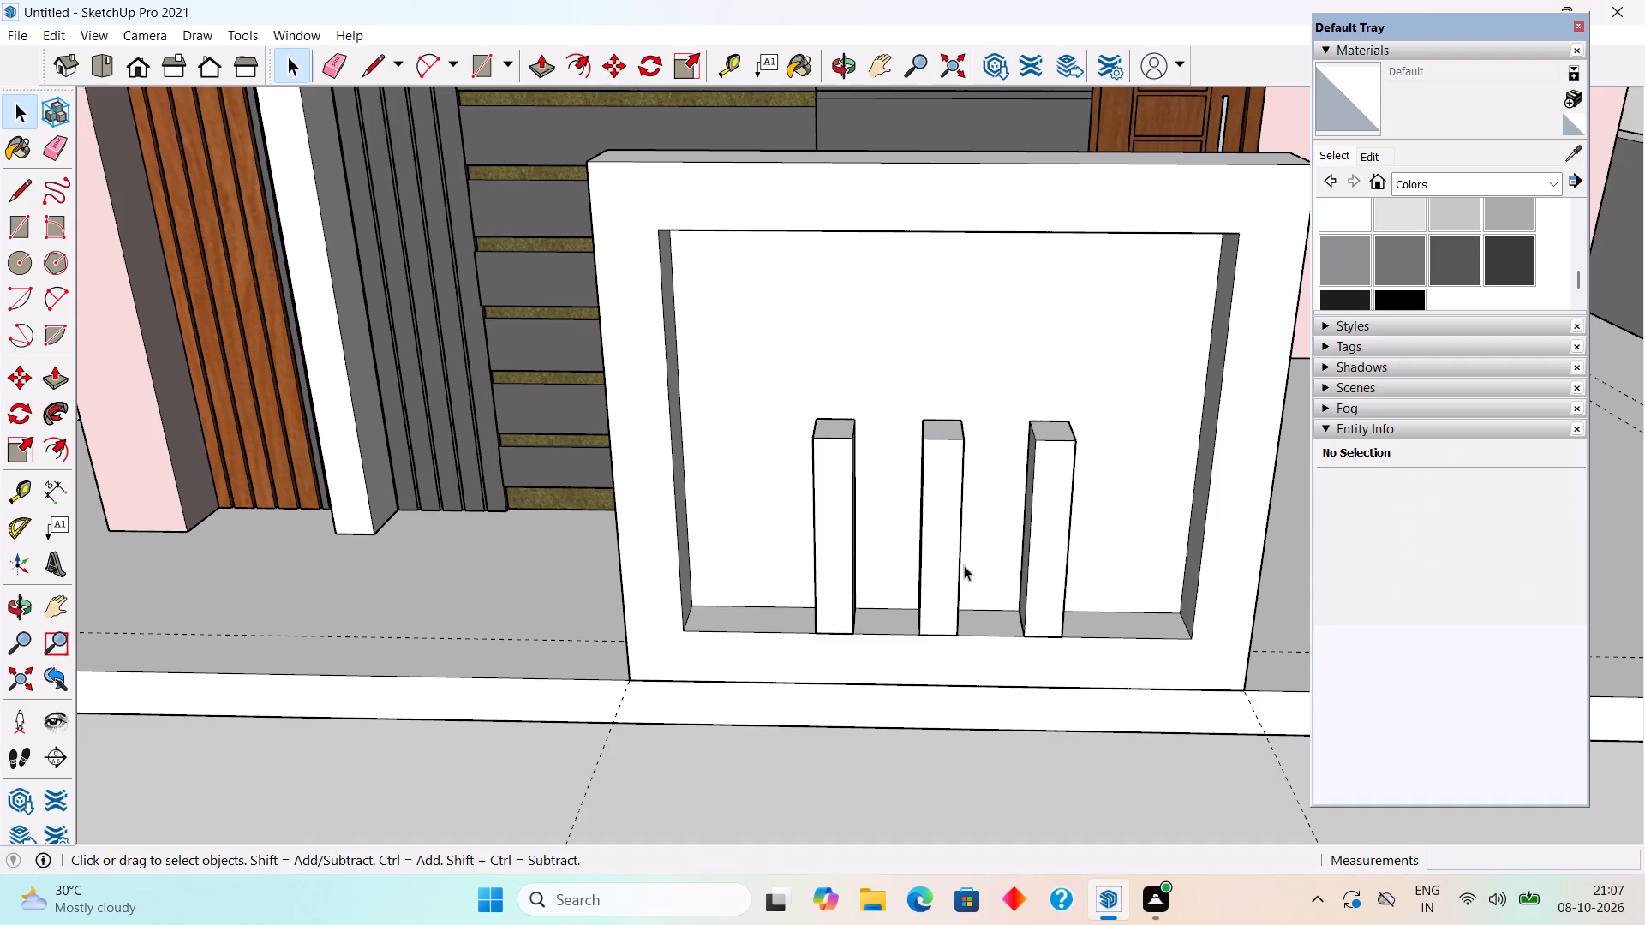
Open the original post's group and Push/Pull its top face up about 4 11/16".
{"action": "scroll", "coordinate": [964, 565], "scroll_direction": "up", "scroll_amount": 3}
{"action": "scroll", "coordinate": [959, 663], "scroll_direction": "up", "scroll_amount": 1}
{"action": "middle_click_drag", "start_coordinate": [959, 651], "coordinate": [959, 421]}
{"action": "scroll", "coordinate": [960, 421], "scroll_direction": "down", "scroll_amount": 3}
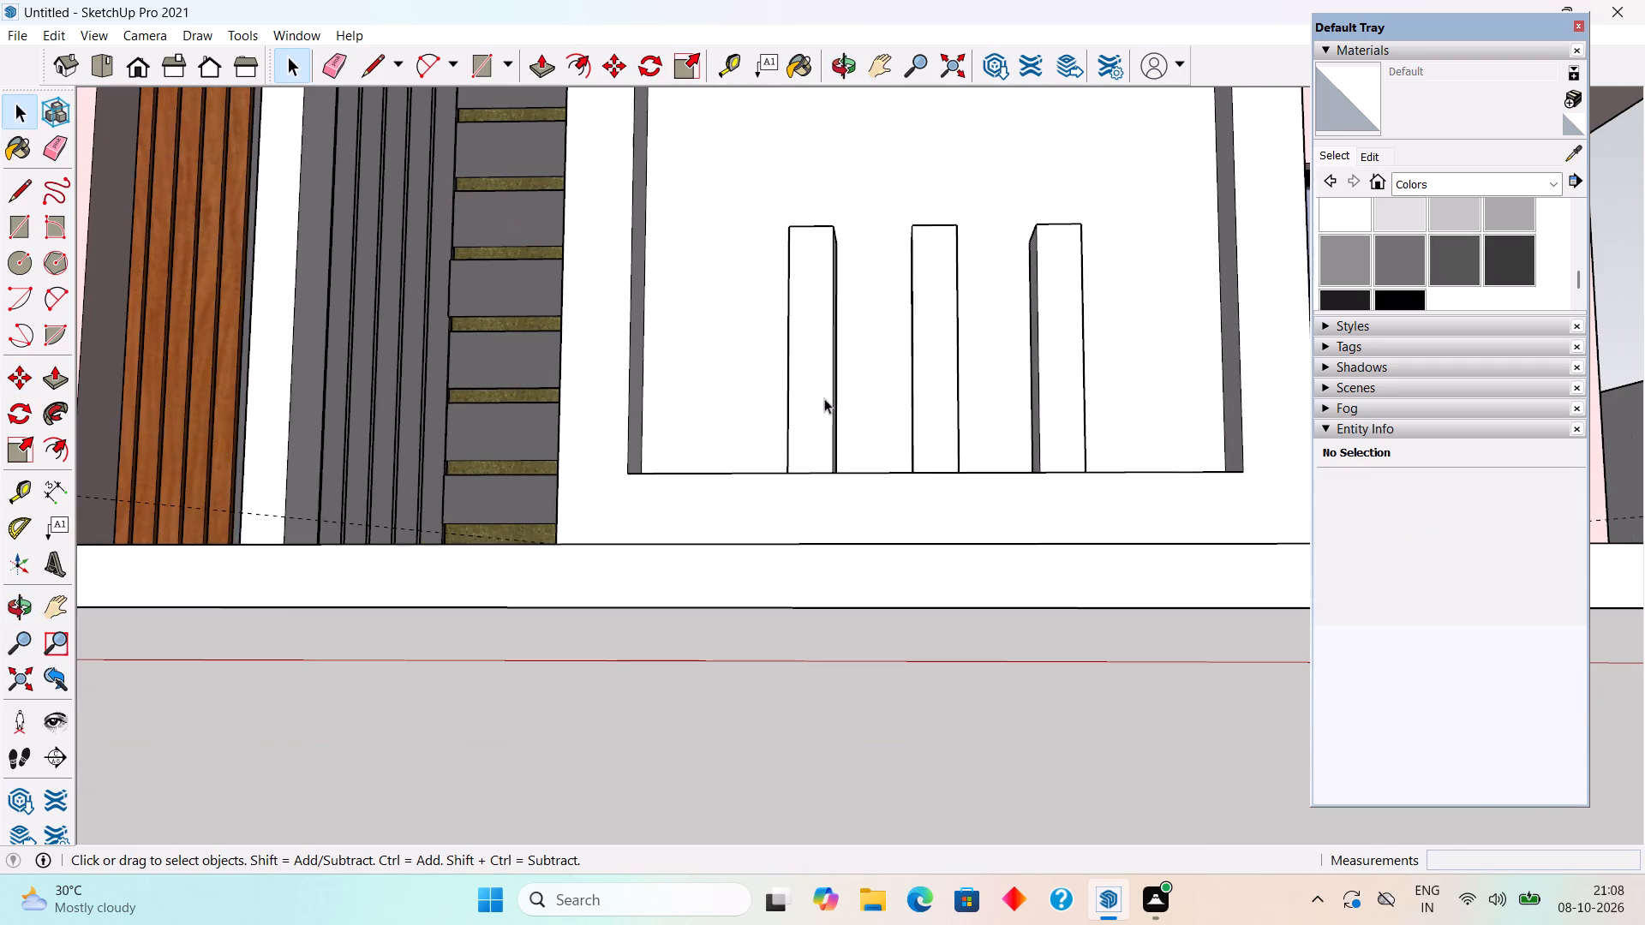
{"action": "middle_click_drag", "start_coordinate": [816, 429], "coordinate": [817, 606]}
{"action": "middle_click_drag", "start_coordinate": [815, 337], "coordinate": [798, 529]}
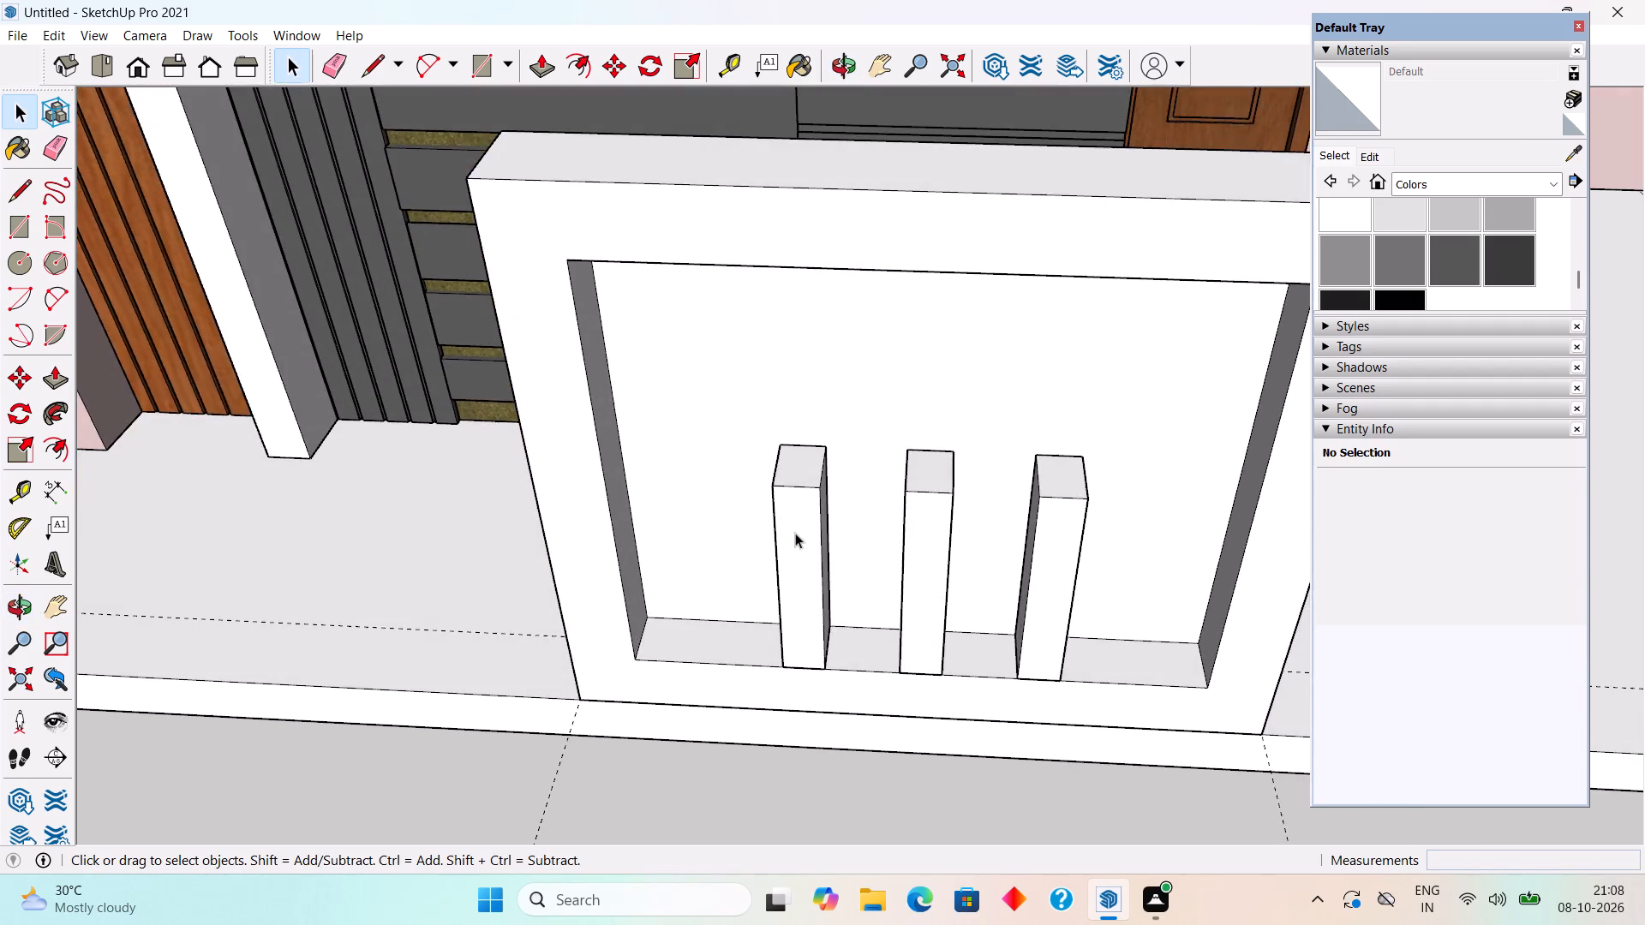
{"action": "scroll", "coordinate": [801, 473], "scroll_direction": "up", "scroll_amount": 5}
{"action": "left_click", "coordinate": [806, 471]}
{"action": "triple_click", "coordinate": [806, 471]}
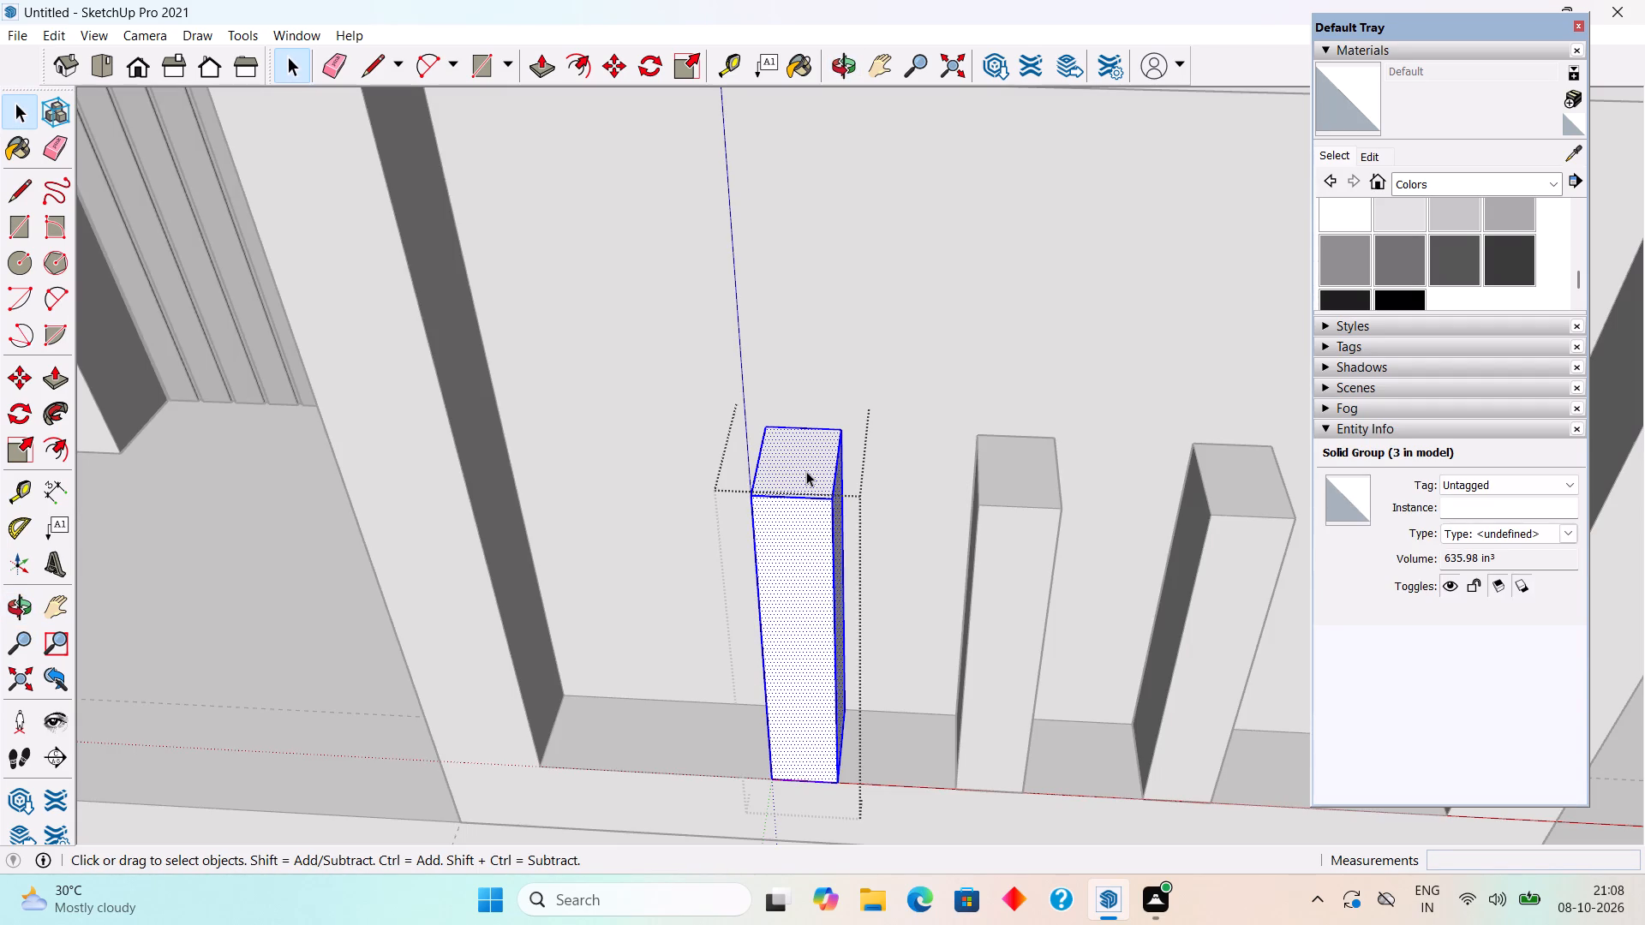
{"action": "key", "text": "p"}
{"action": "left_click", "coordinate": [806, 471]}
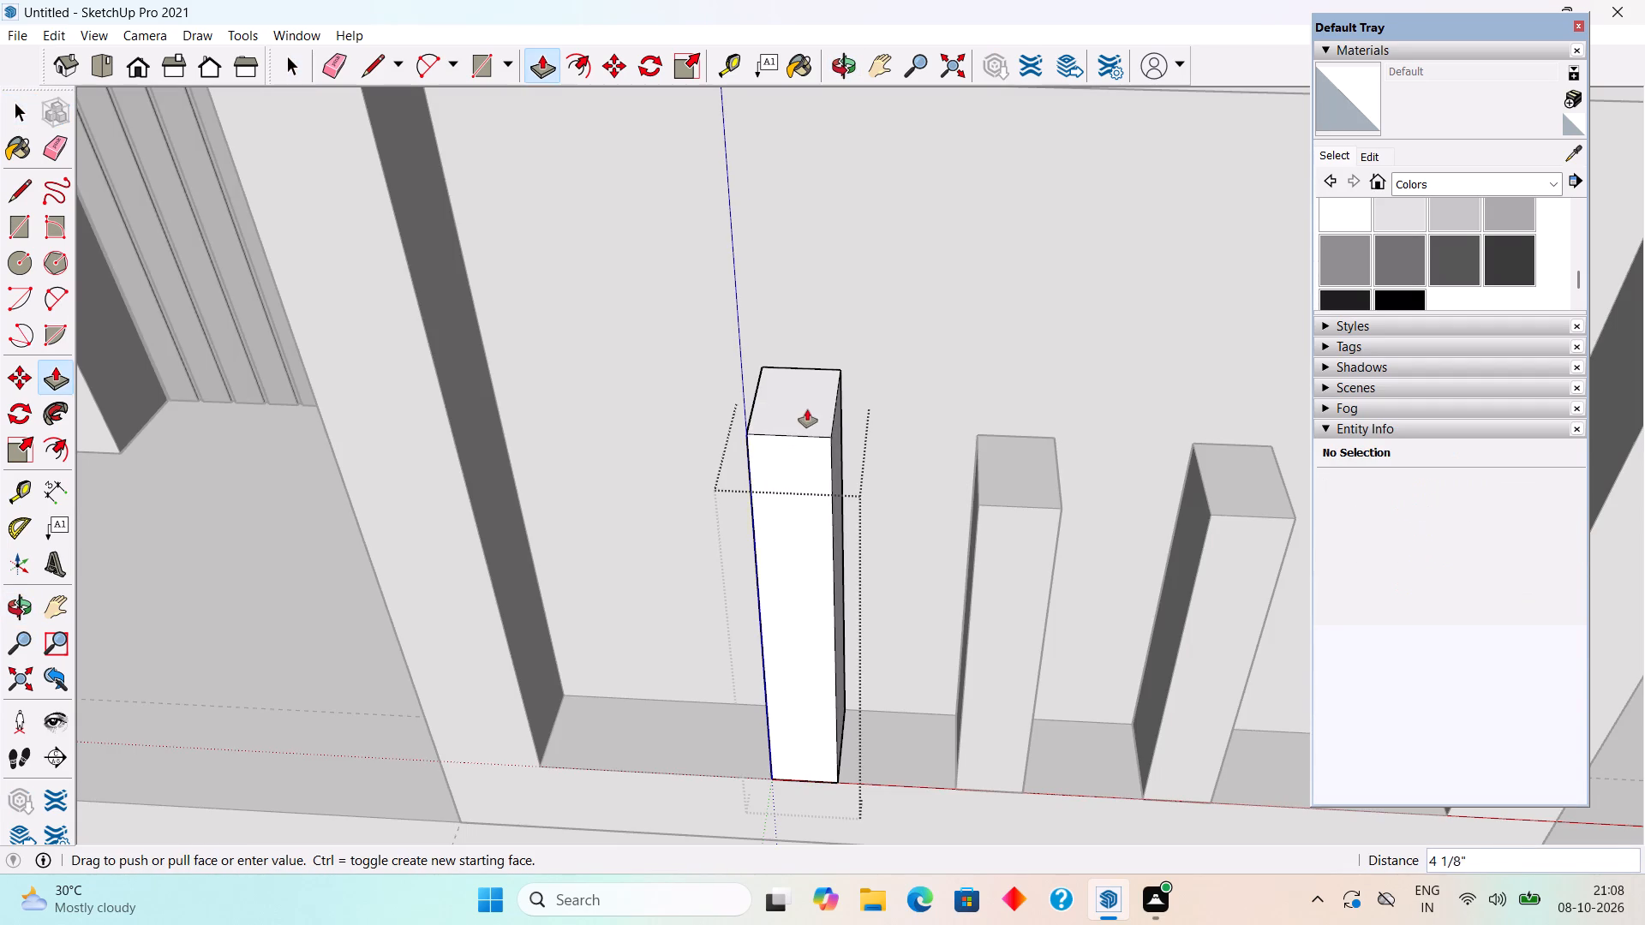
{"action": "left_click", "coordinate": [814, 400]}
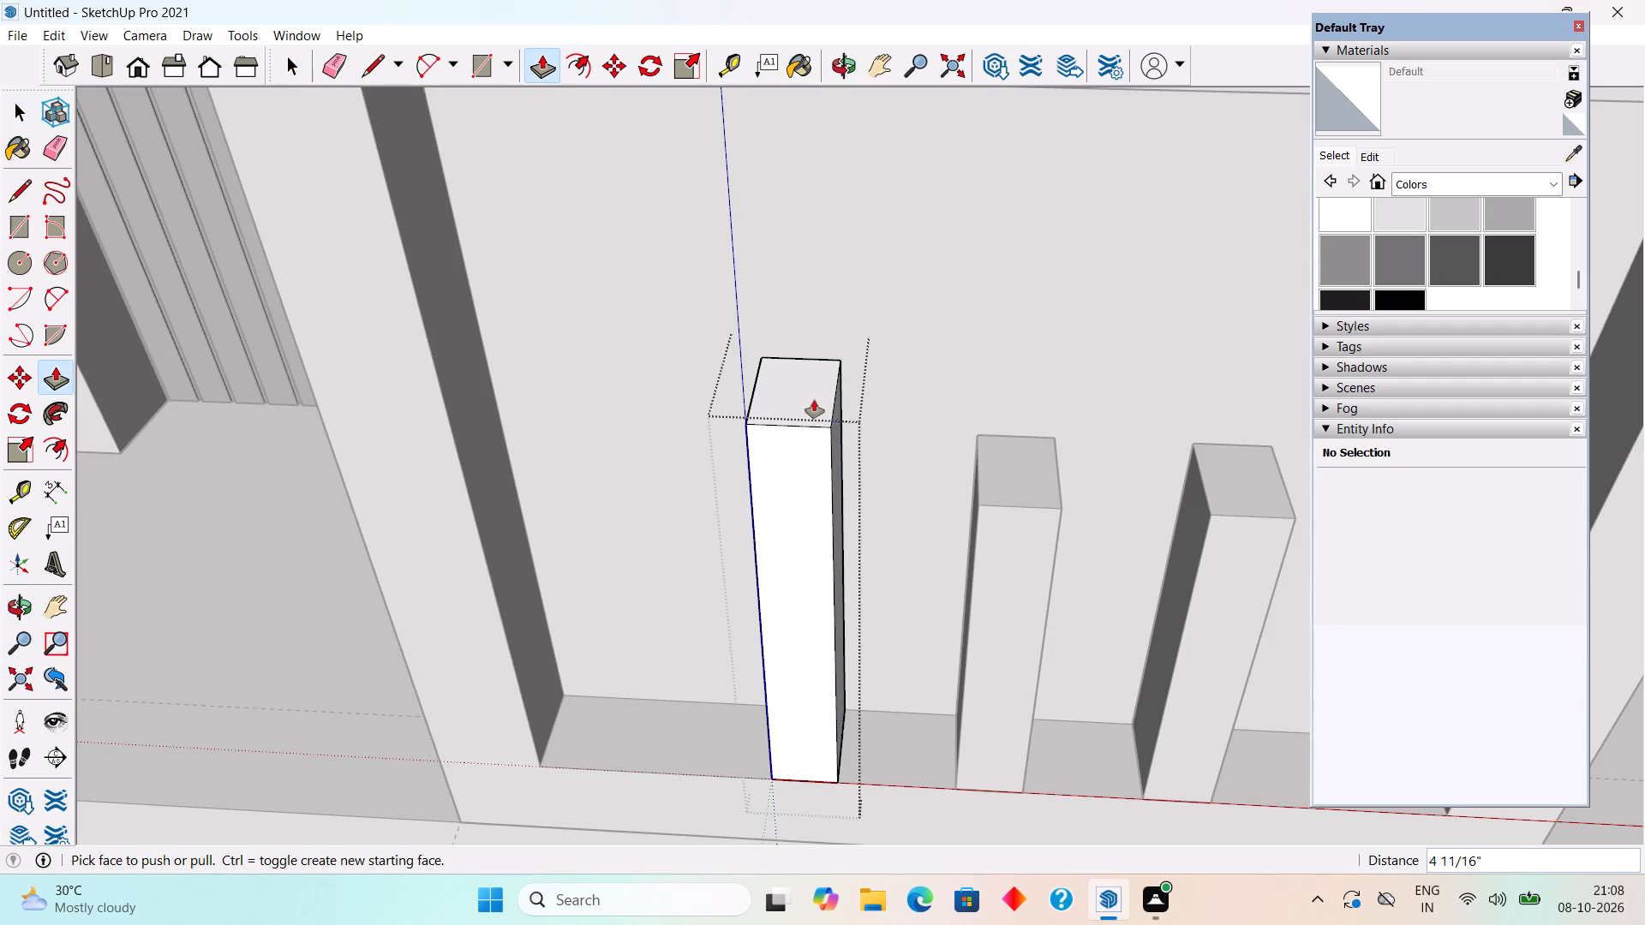
Push/Pull the tops of the two copied posts up to match the raised post's height, and leave group editing.
{"action": "key", "text": "space"}
{"action": "triple_click", "coordinate": [1003, 489]}
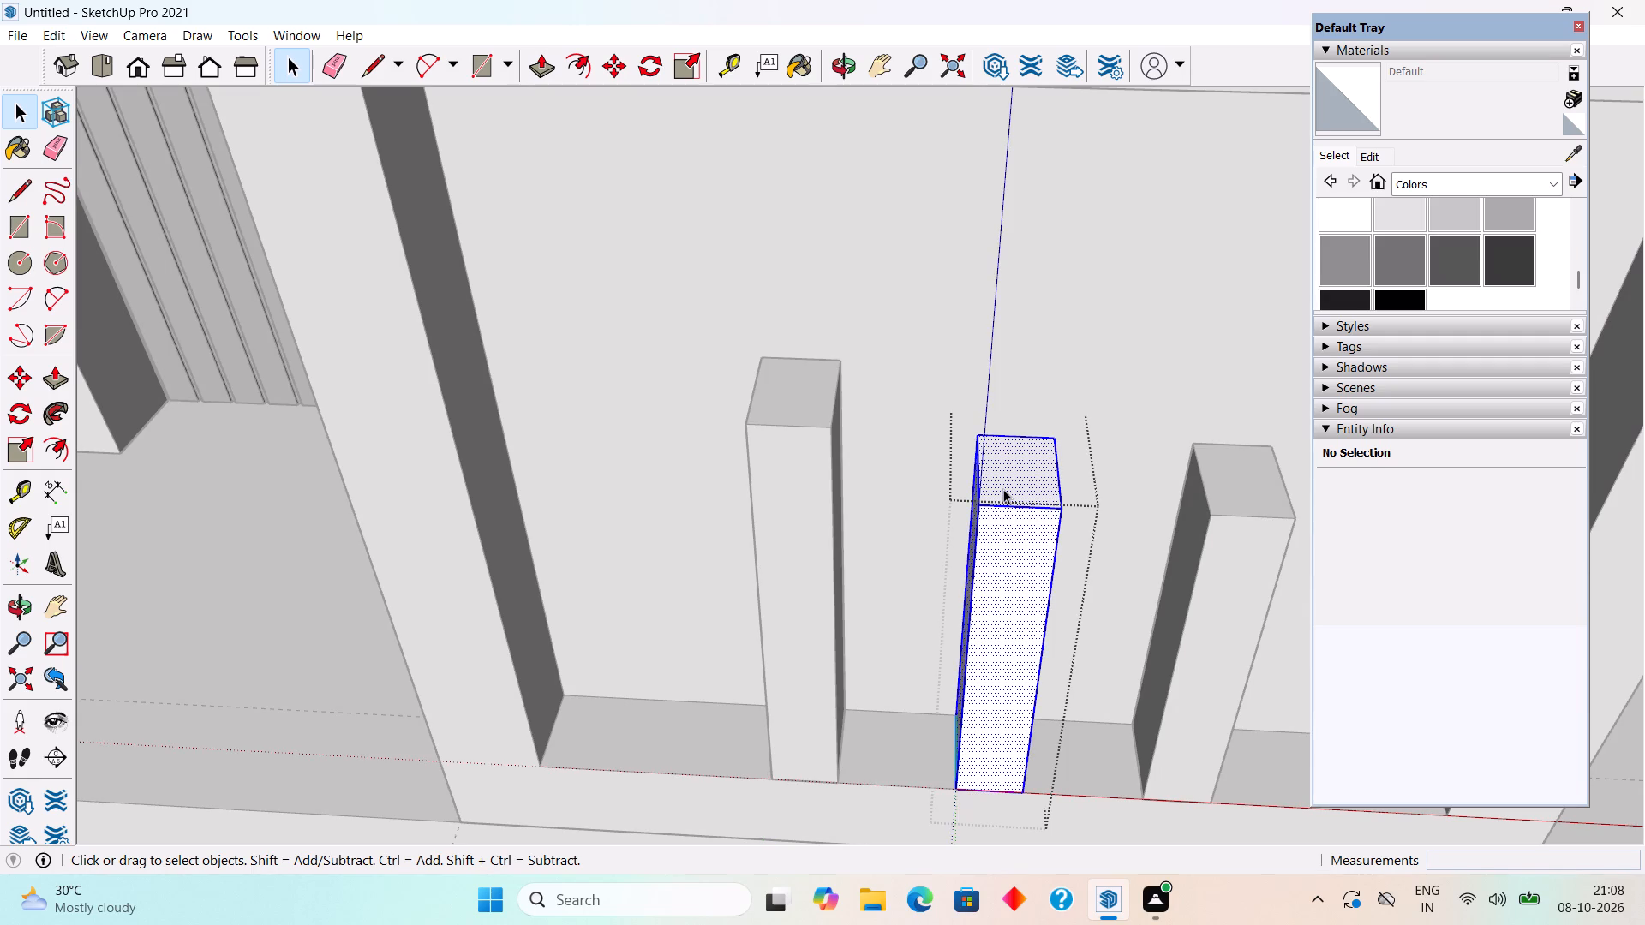
{"action": "key", "text": "p"}
{"action": "left_click", "coordinate": [1004, 489]}
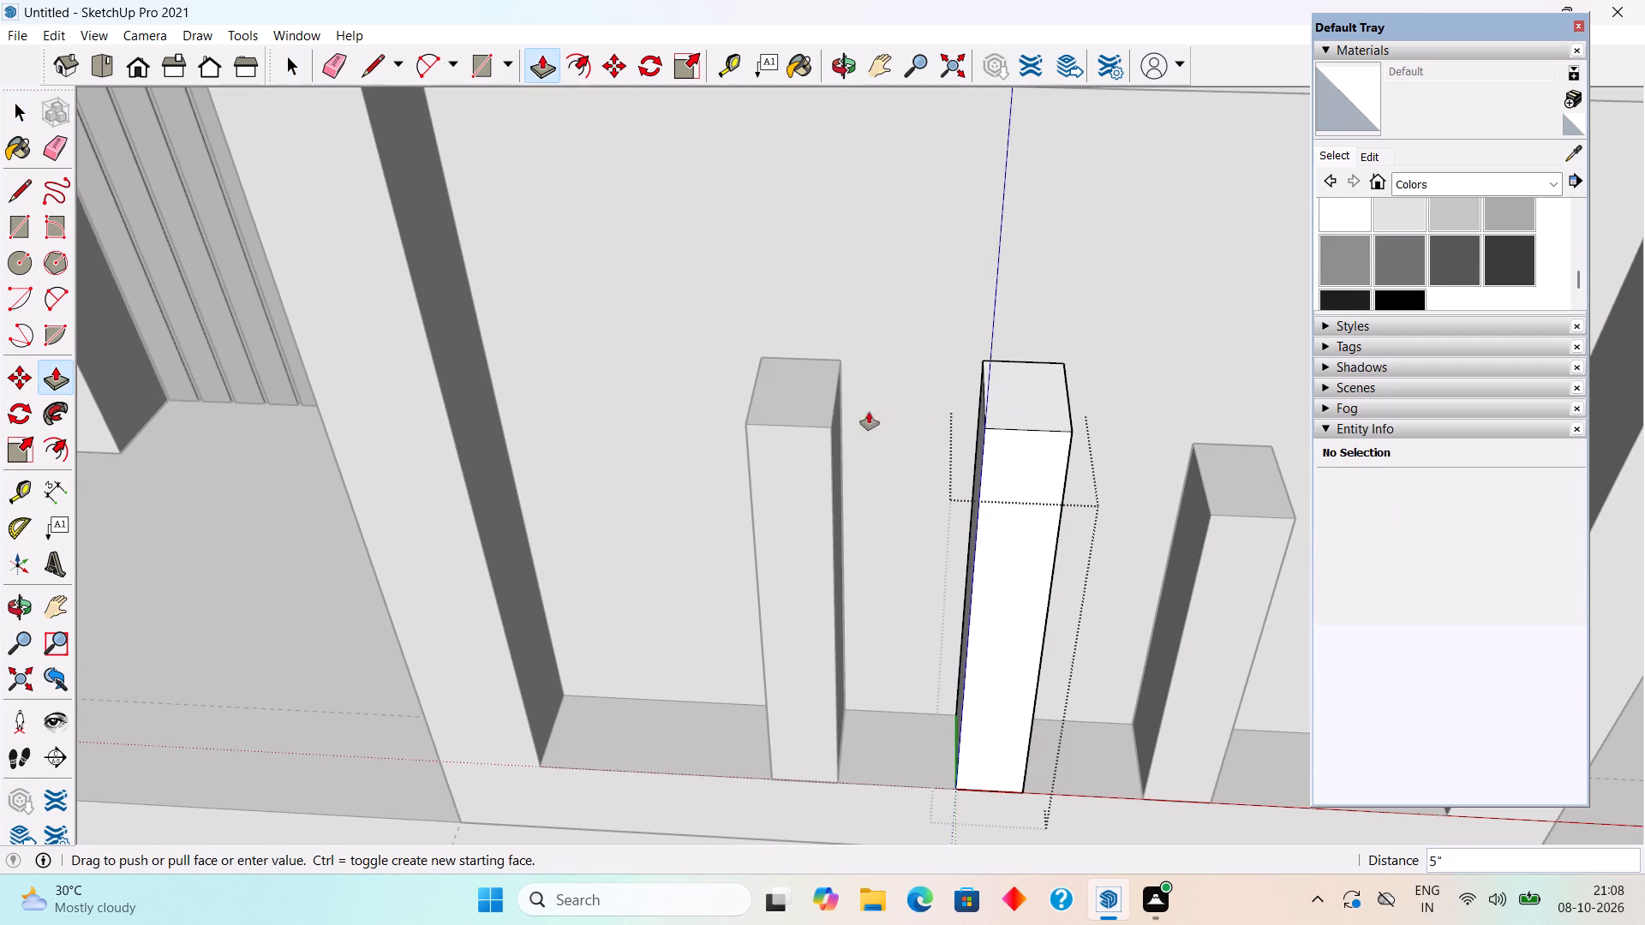
{"action": "left_click", "coordinate": [805, 406]}
{"action": "key", "text": "space"}
{"action": "triple_click", "coordinate": [1211, 547]}
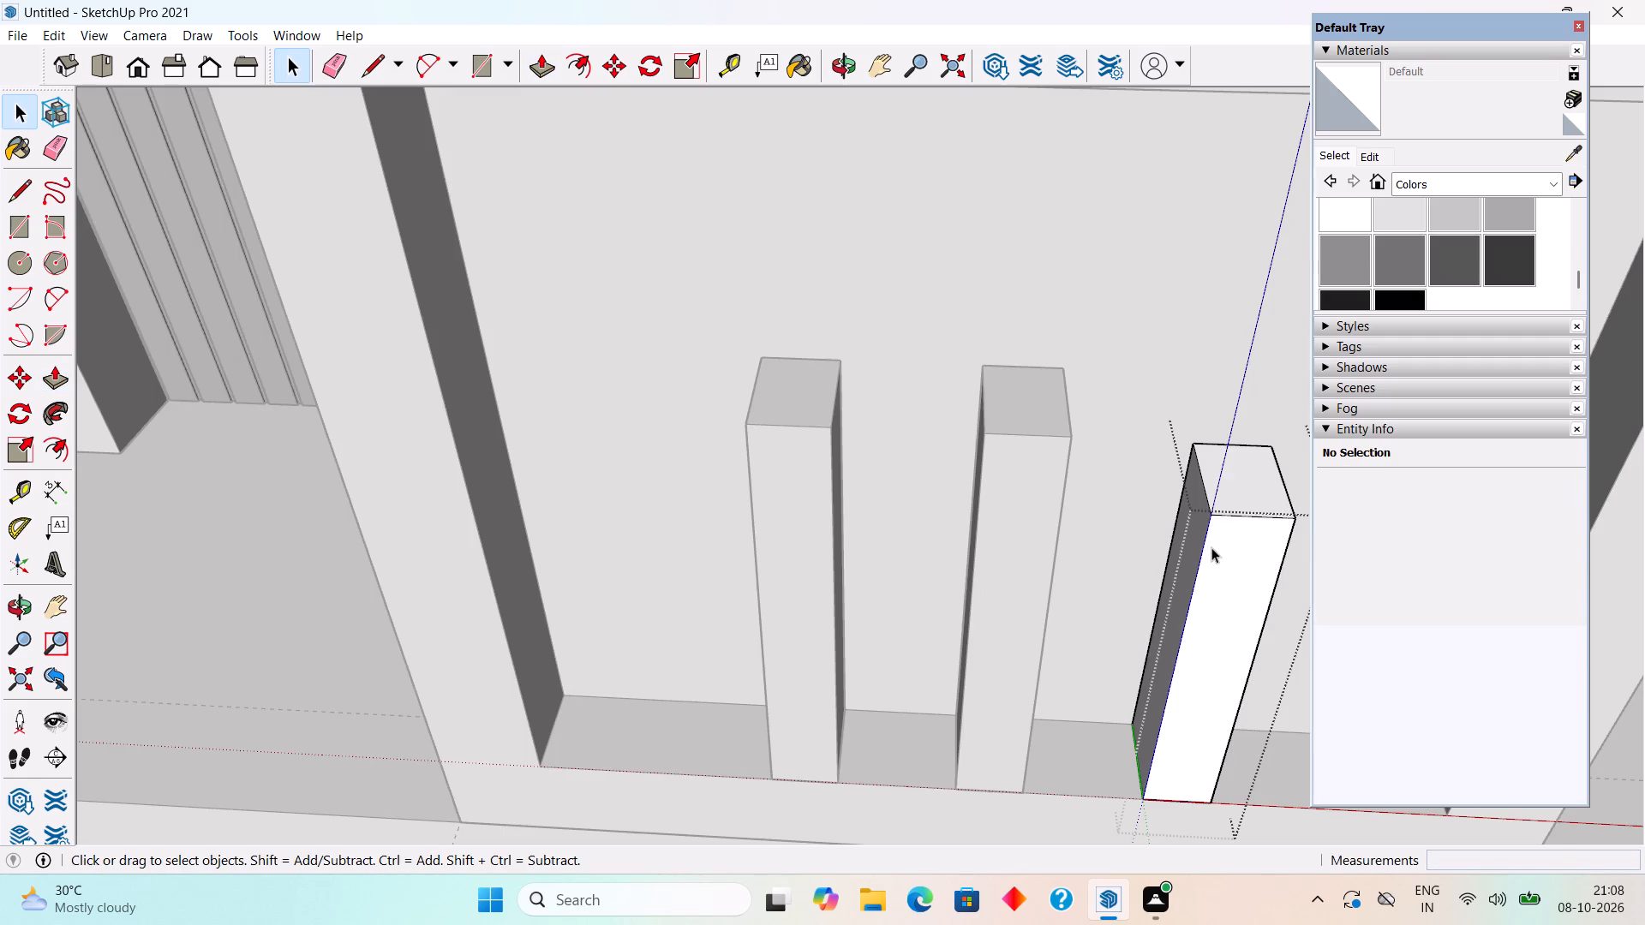
{"action": "key", "text": "p"}
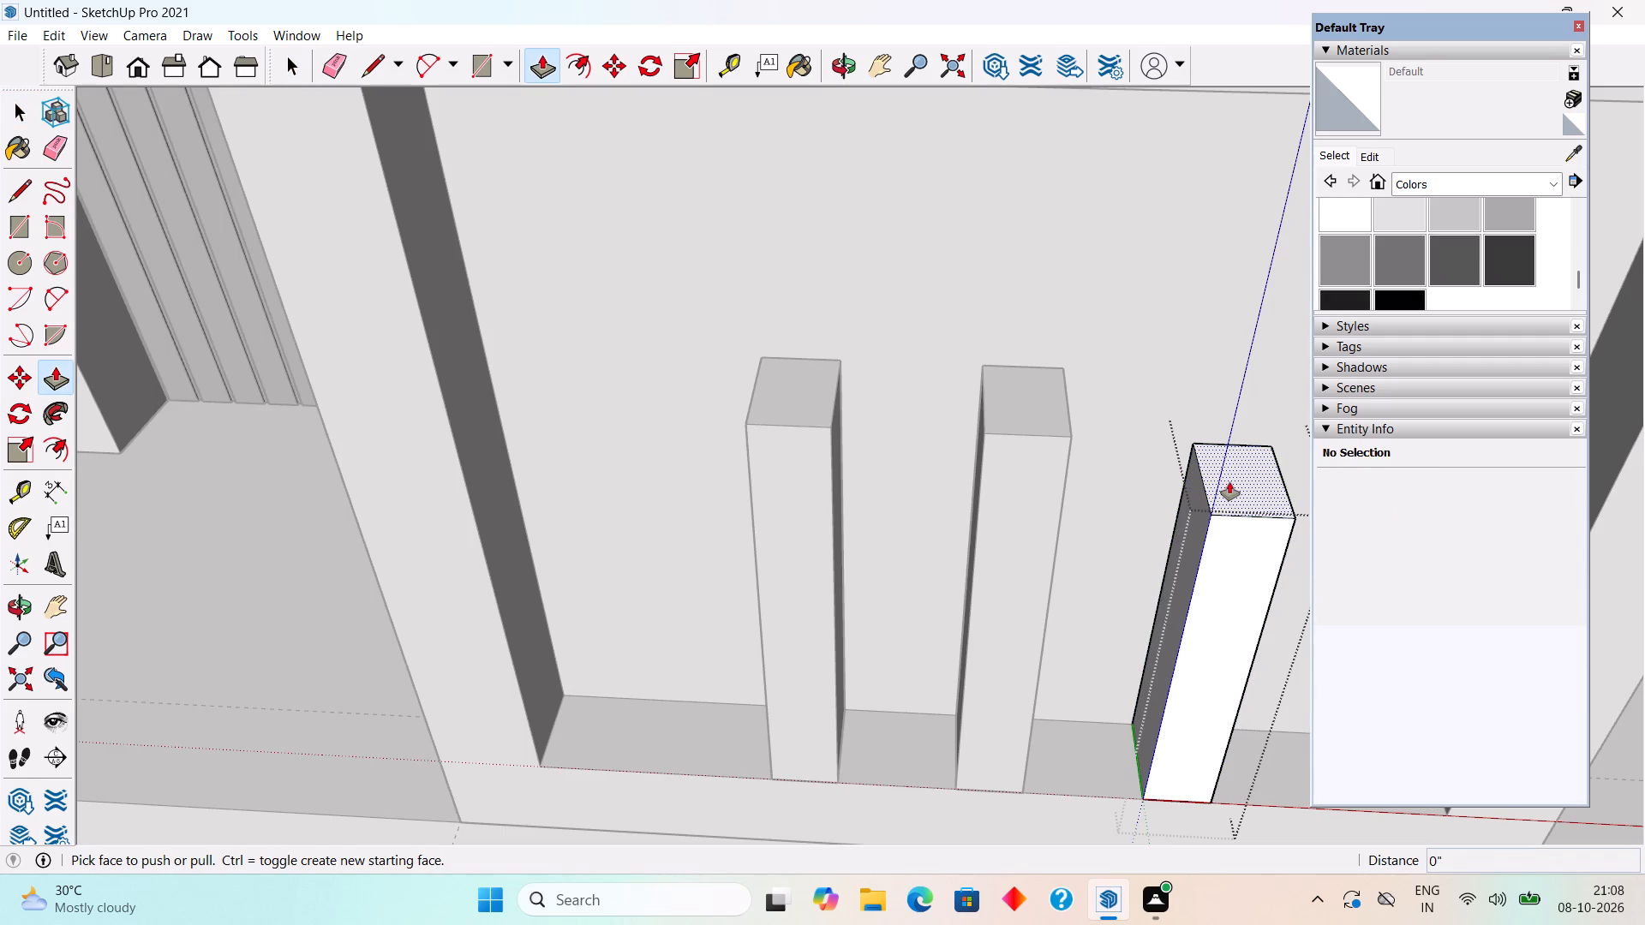
{"action": "left_click", "coordinate": [1229, 482]}
{"action": "left_click", "coordinate": [1064, 421]}
{"action": "key", "text": "space"}
{"action": "scroll", "coordinate": [1037, 454], "scroll_direction": "down", "scroll_amount": 3}
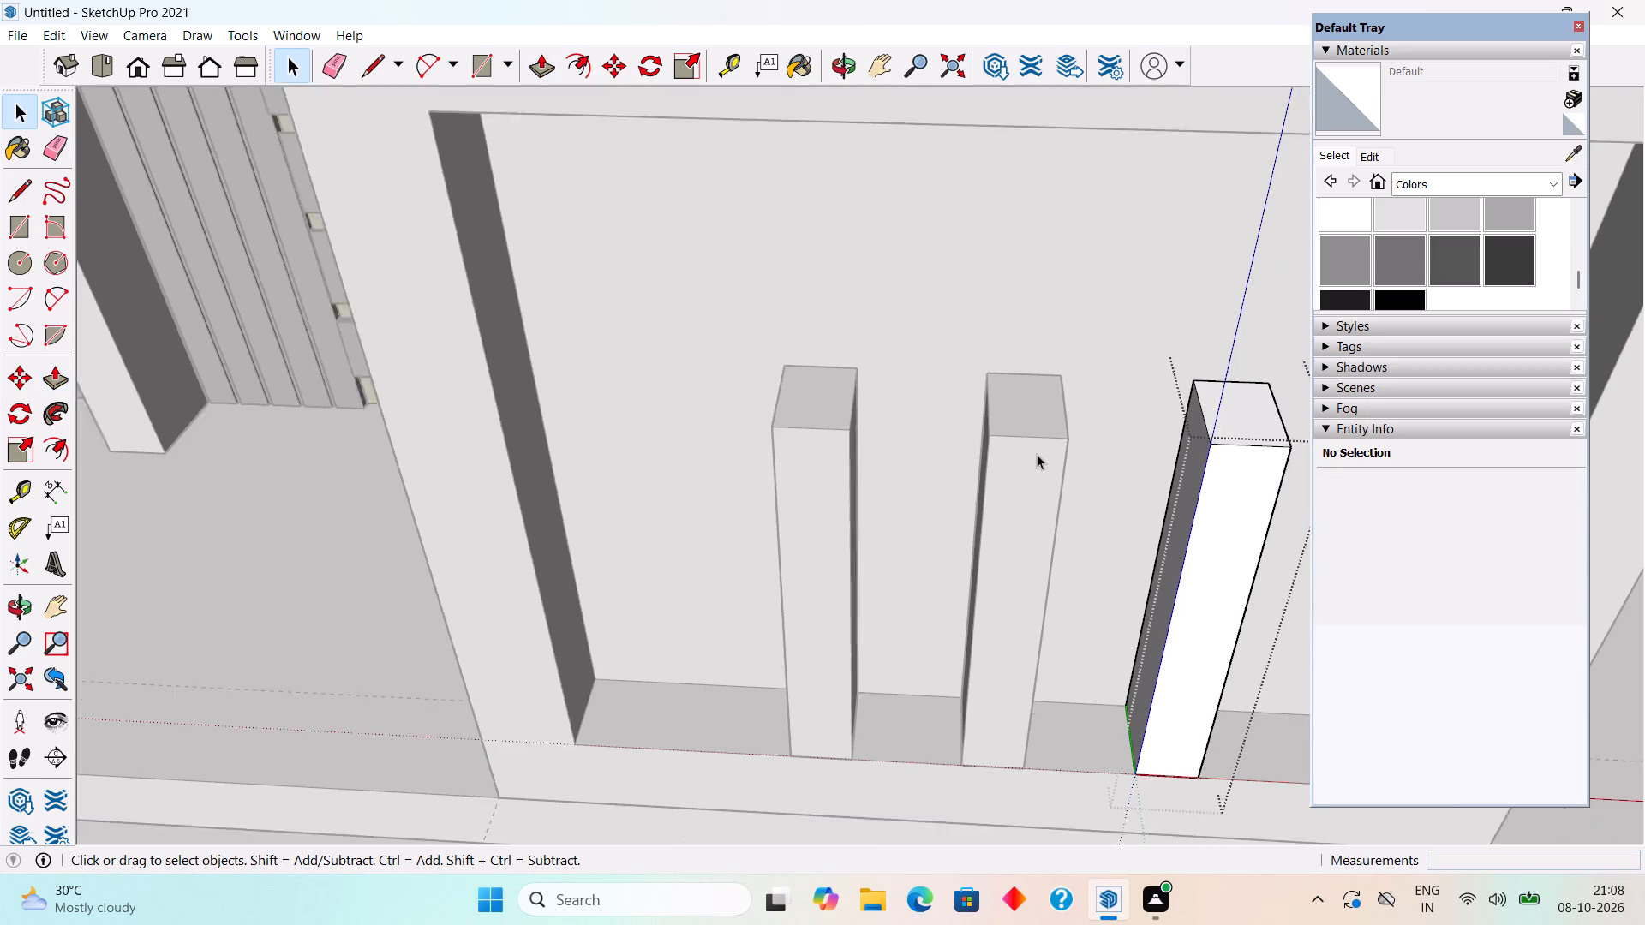
{"action": "scroll", "coordinate": [1037, 454], "scroll_direction": "down", "scroll_amount": 3}
{"action": "left_click", "coordinate": [999, 488]}
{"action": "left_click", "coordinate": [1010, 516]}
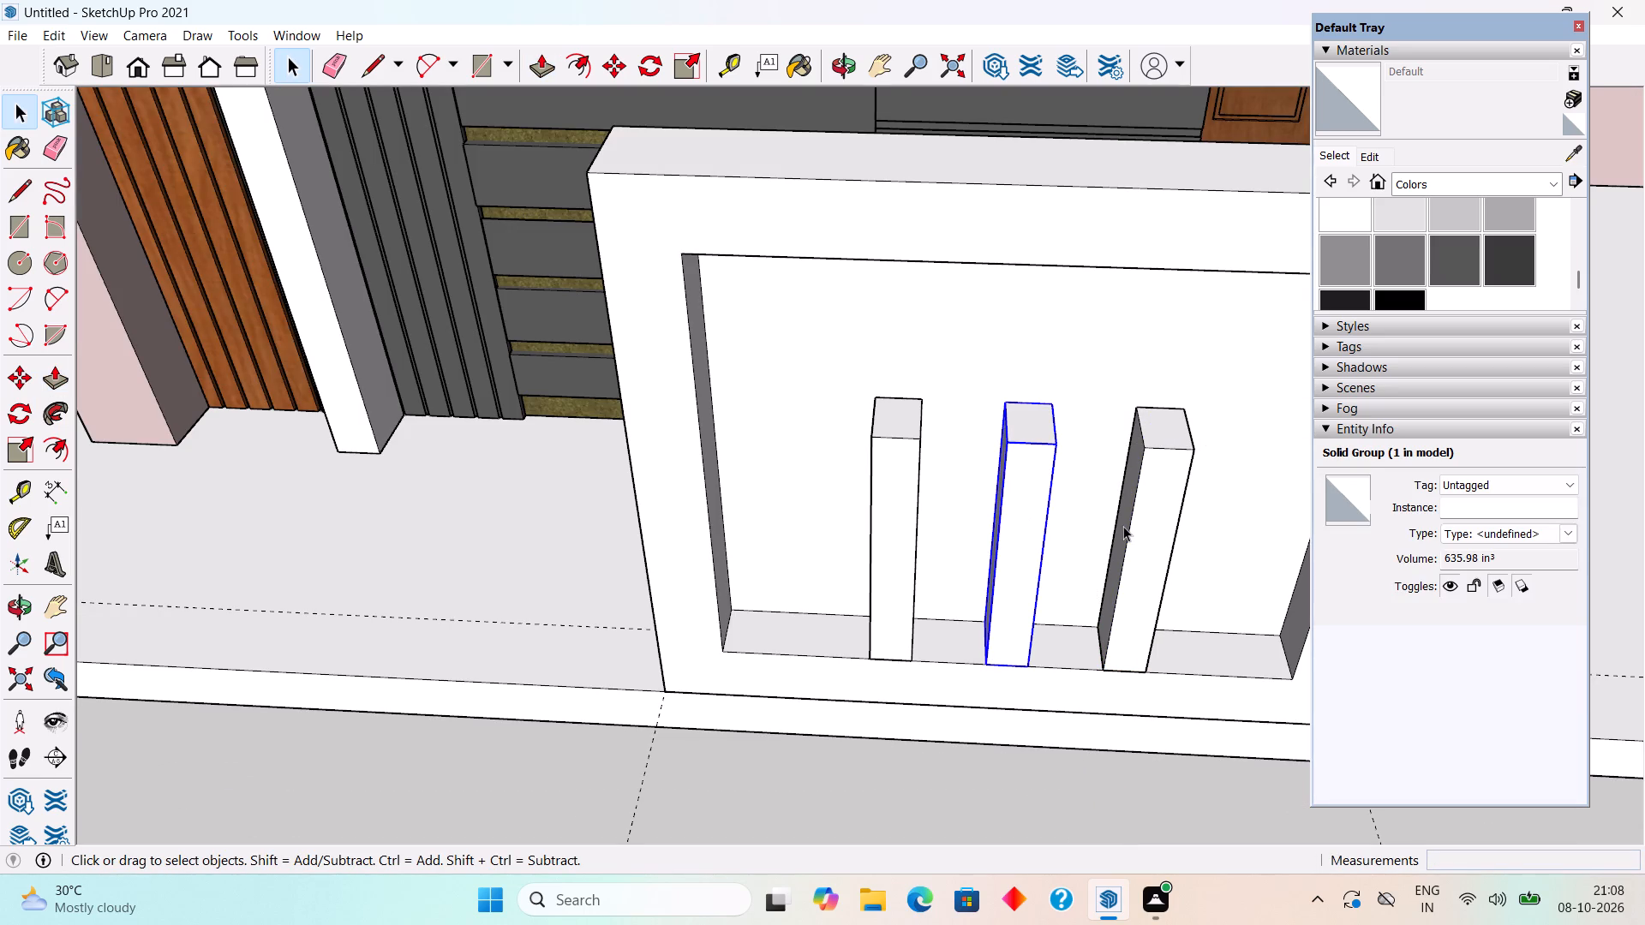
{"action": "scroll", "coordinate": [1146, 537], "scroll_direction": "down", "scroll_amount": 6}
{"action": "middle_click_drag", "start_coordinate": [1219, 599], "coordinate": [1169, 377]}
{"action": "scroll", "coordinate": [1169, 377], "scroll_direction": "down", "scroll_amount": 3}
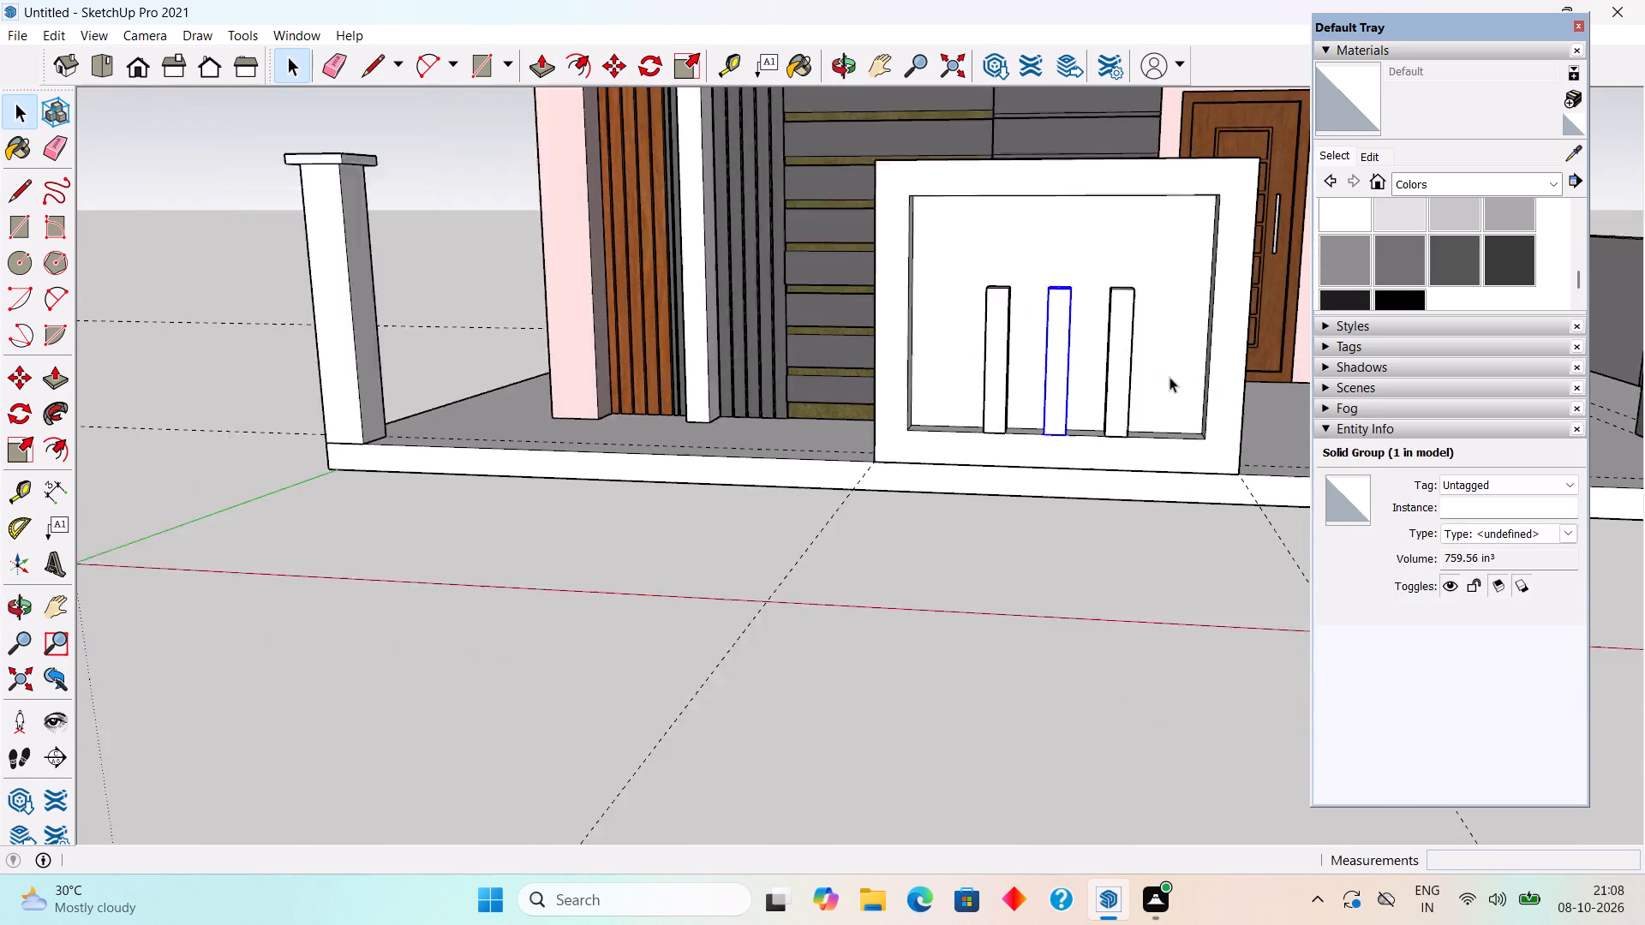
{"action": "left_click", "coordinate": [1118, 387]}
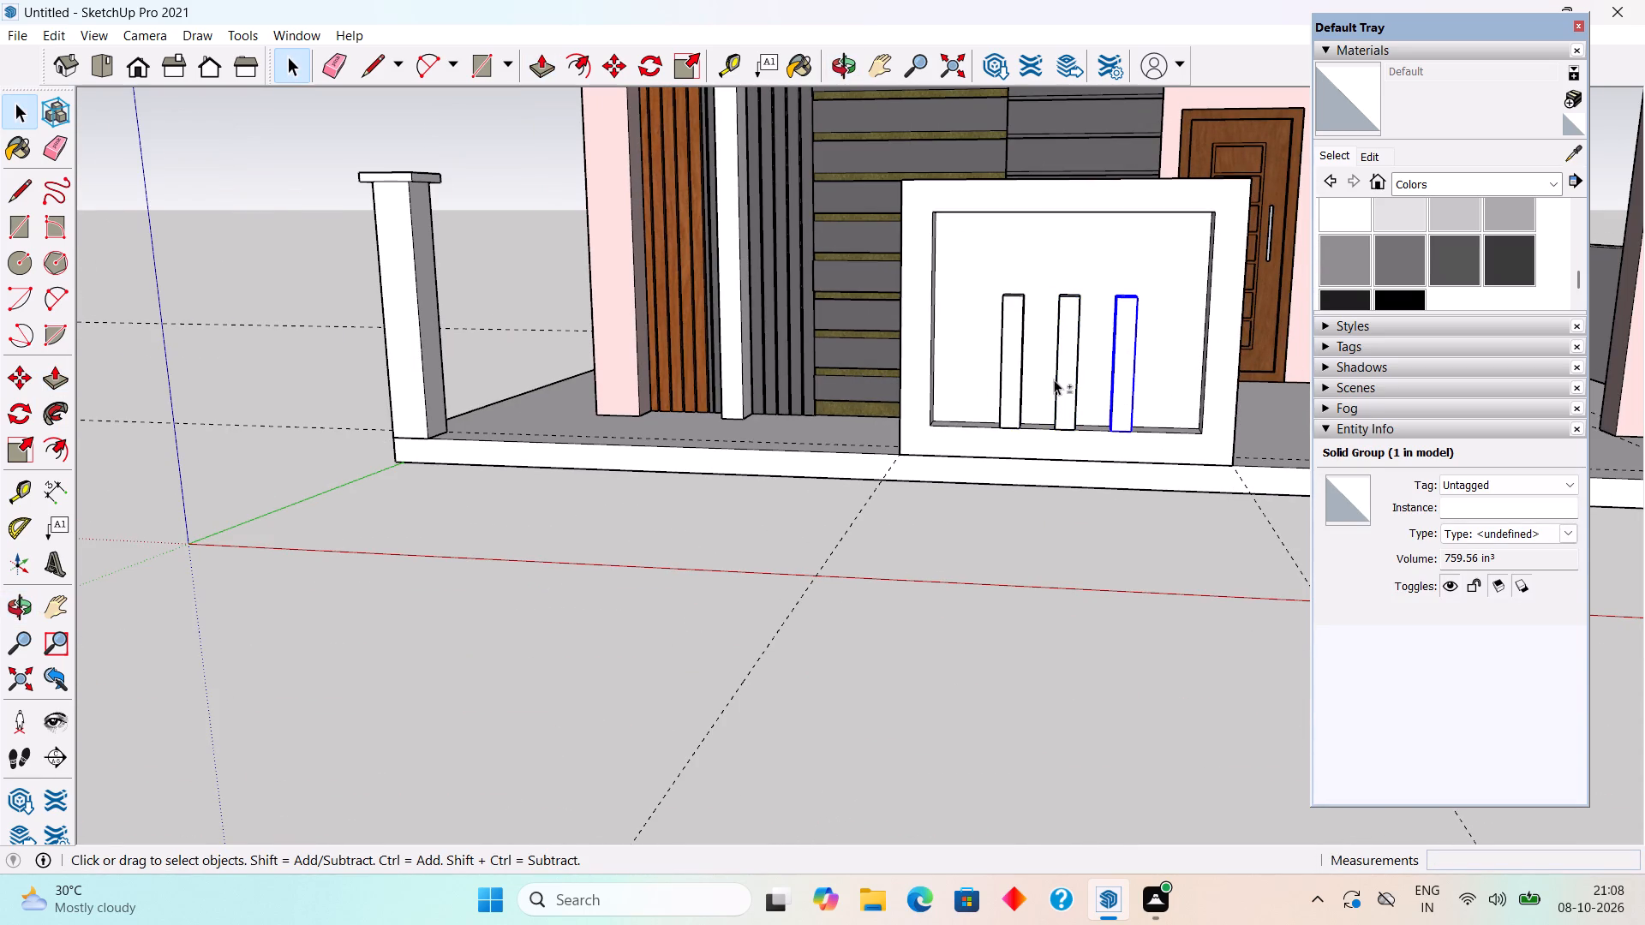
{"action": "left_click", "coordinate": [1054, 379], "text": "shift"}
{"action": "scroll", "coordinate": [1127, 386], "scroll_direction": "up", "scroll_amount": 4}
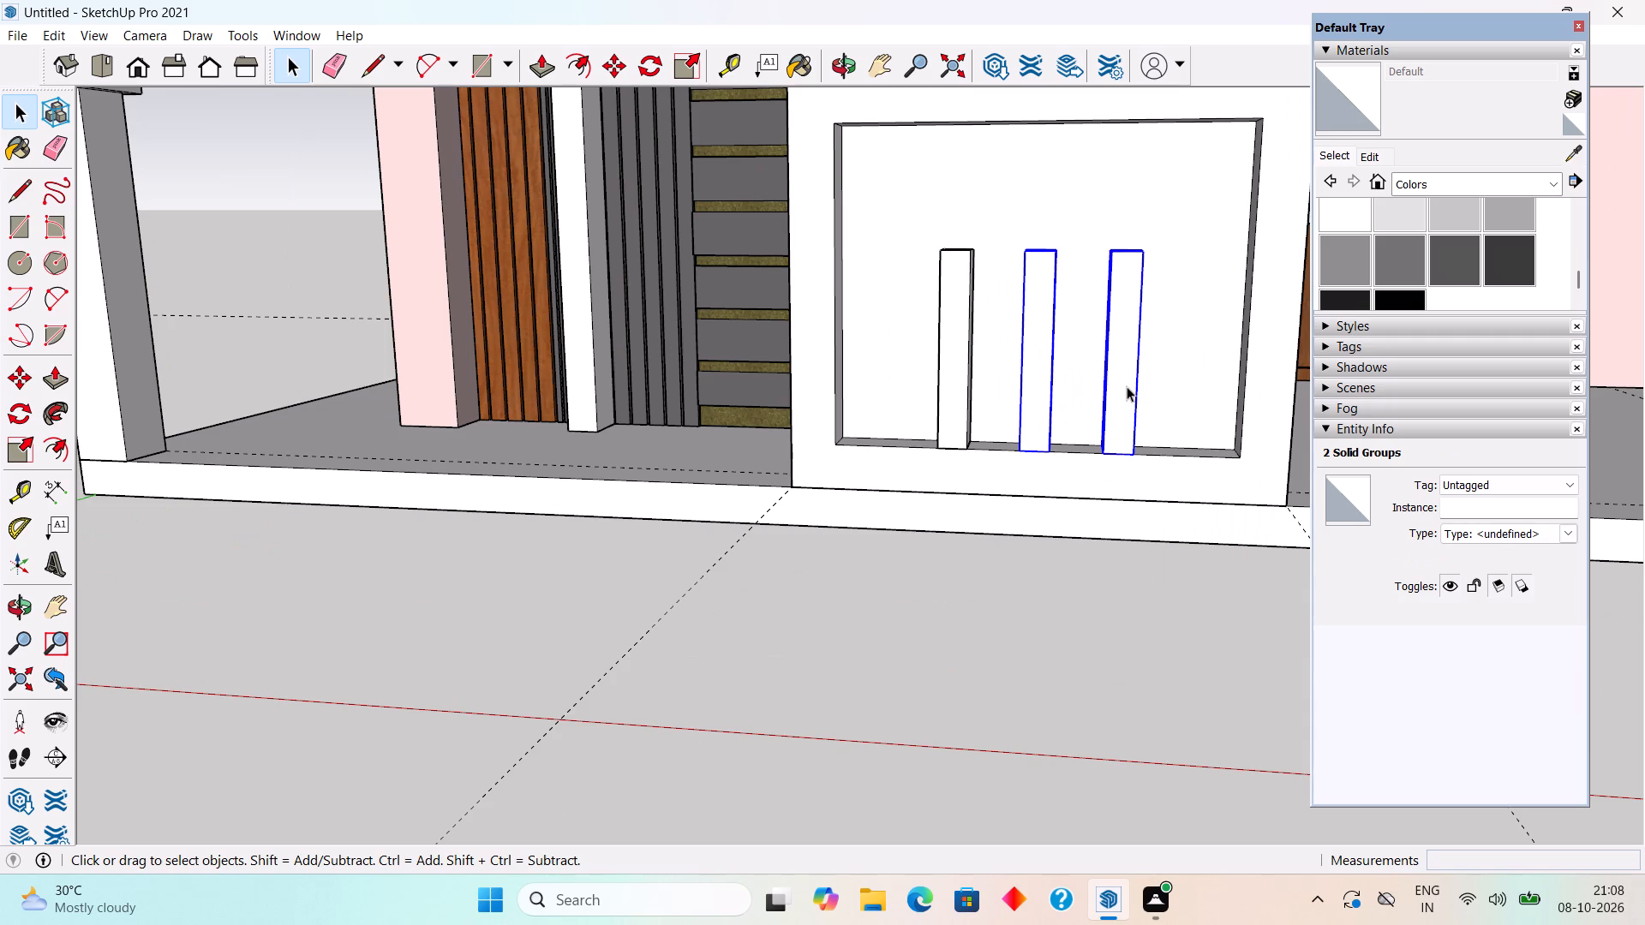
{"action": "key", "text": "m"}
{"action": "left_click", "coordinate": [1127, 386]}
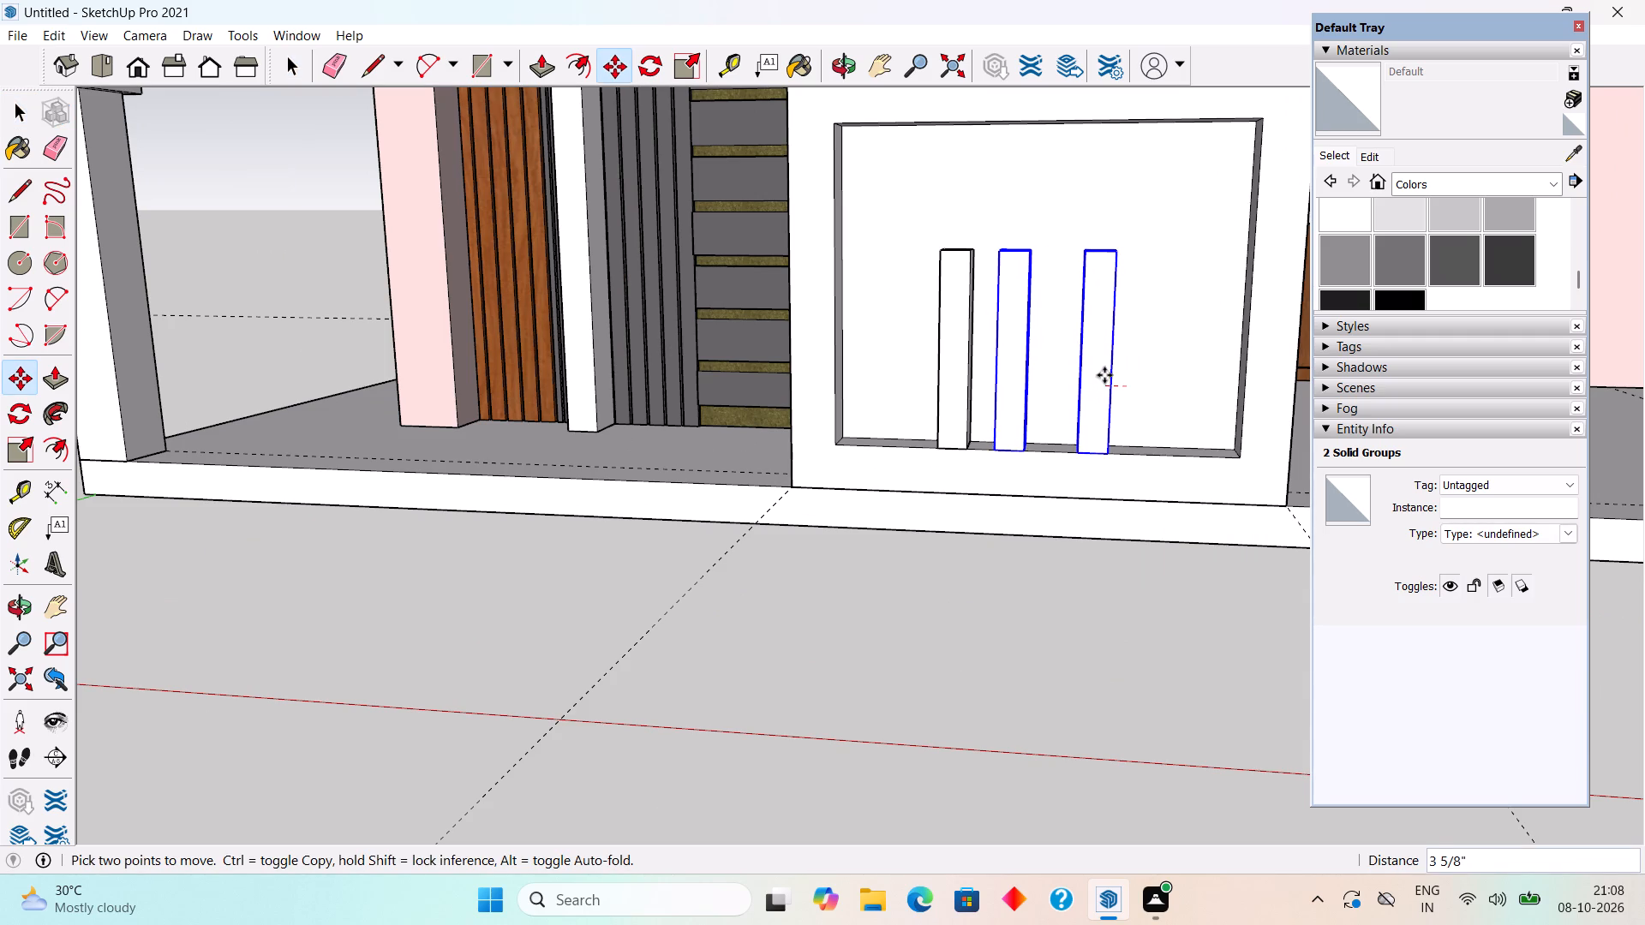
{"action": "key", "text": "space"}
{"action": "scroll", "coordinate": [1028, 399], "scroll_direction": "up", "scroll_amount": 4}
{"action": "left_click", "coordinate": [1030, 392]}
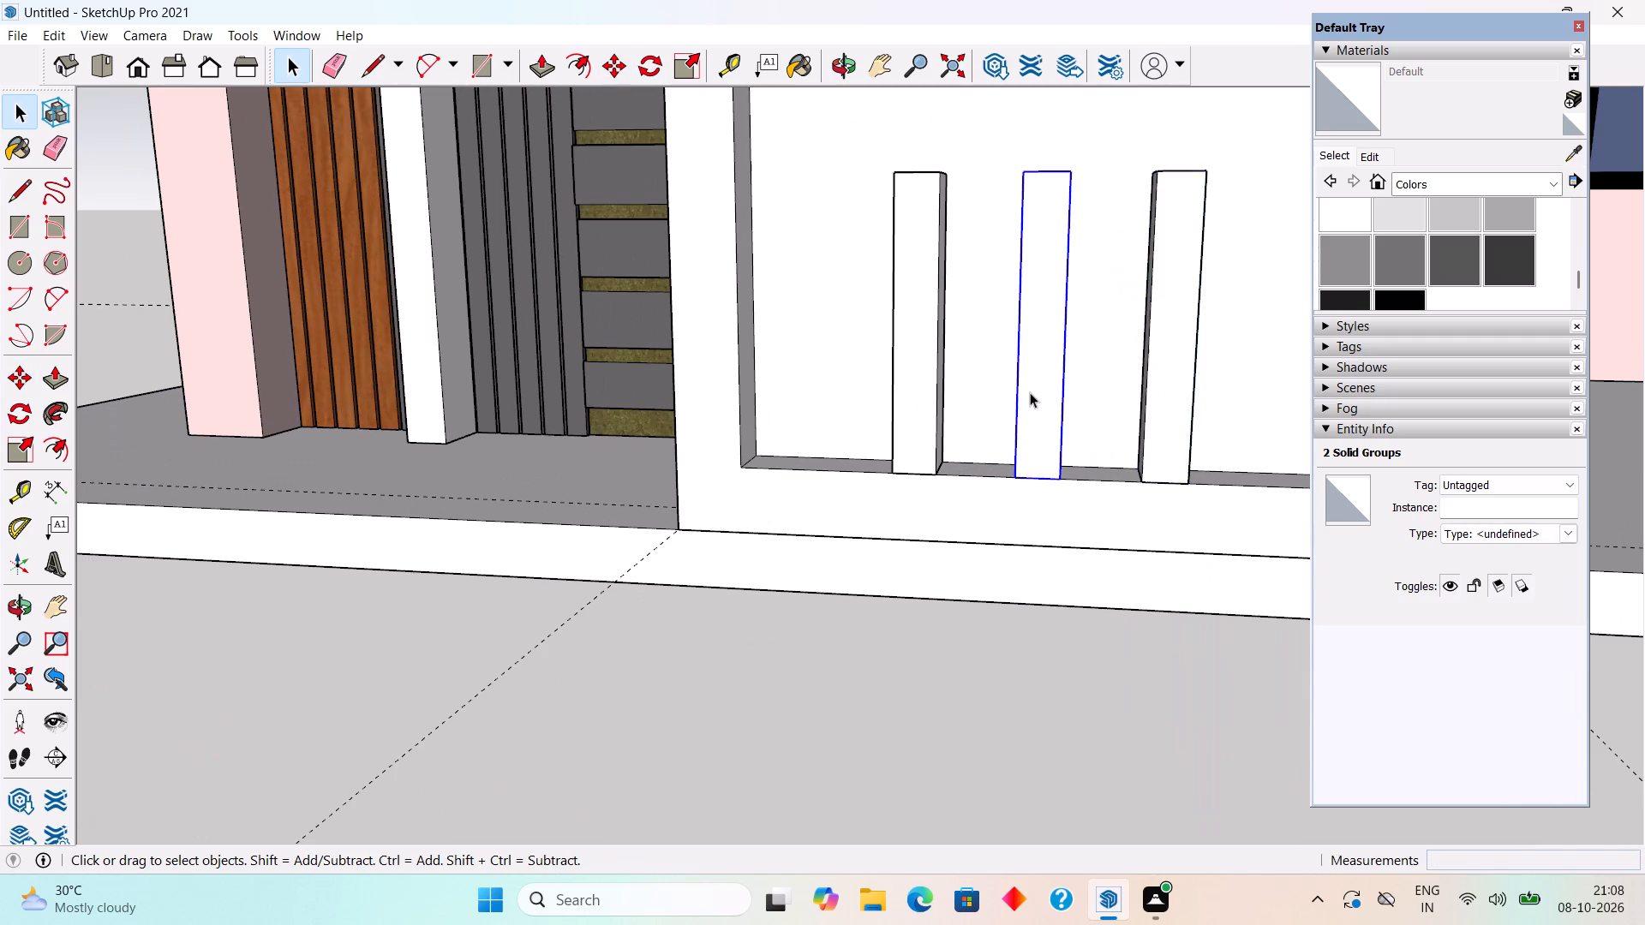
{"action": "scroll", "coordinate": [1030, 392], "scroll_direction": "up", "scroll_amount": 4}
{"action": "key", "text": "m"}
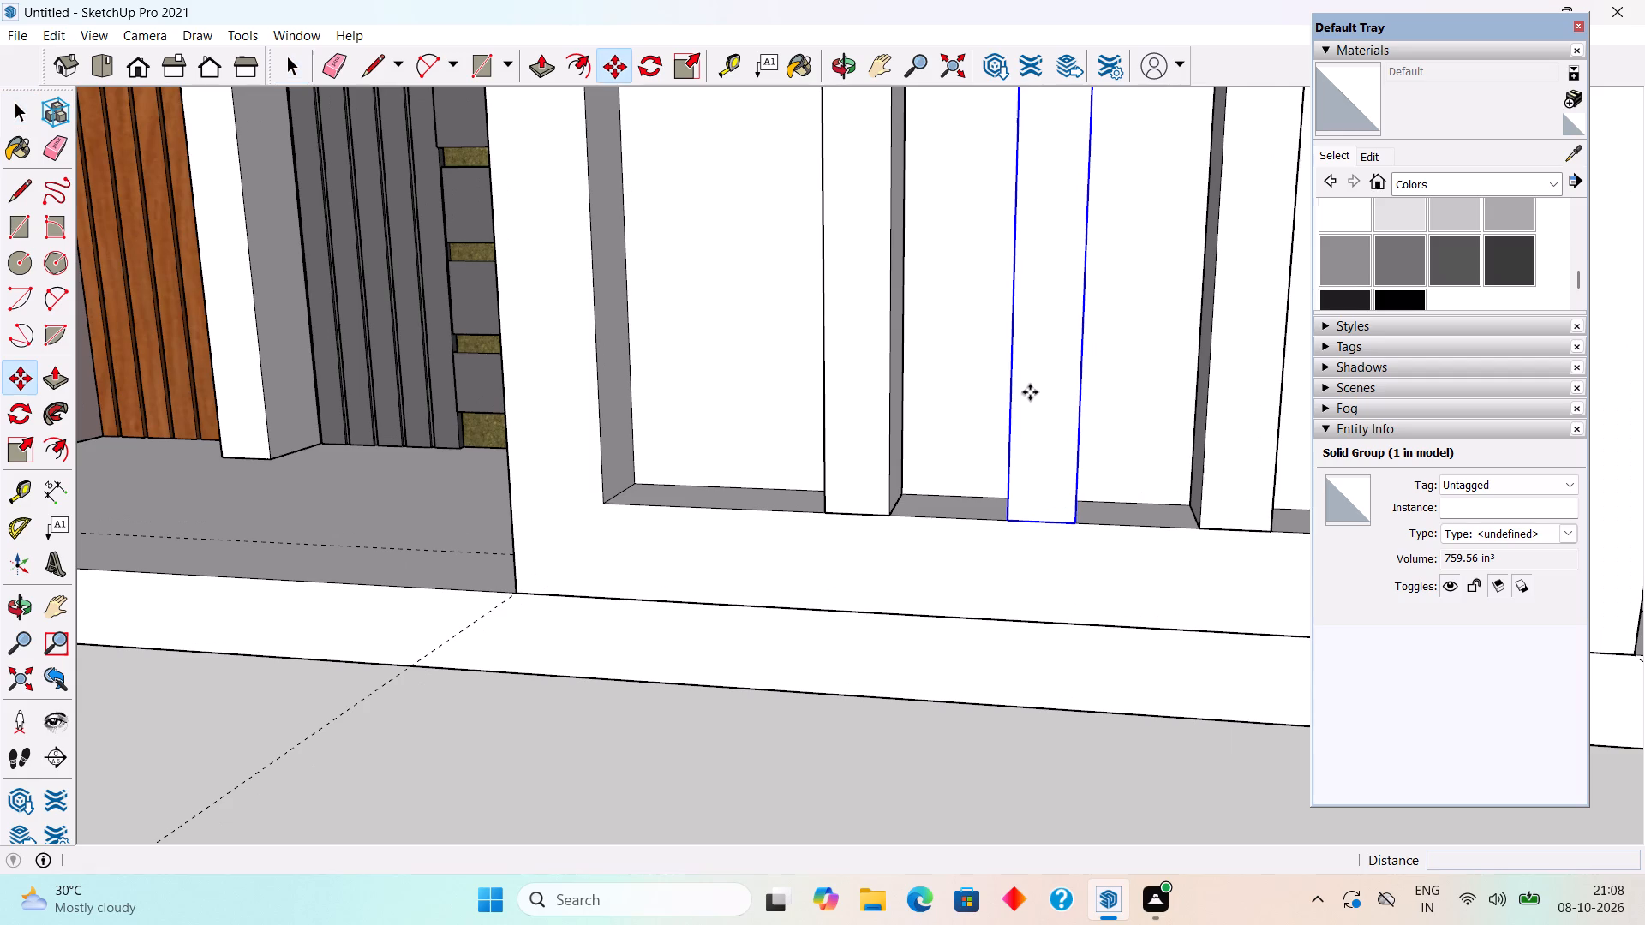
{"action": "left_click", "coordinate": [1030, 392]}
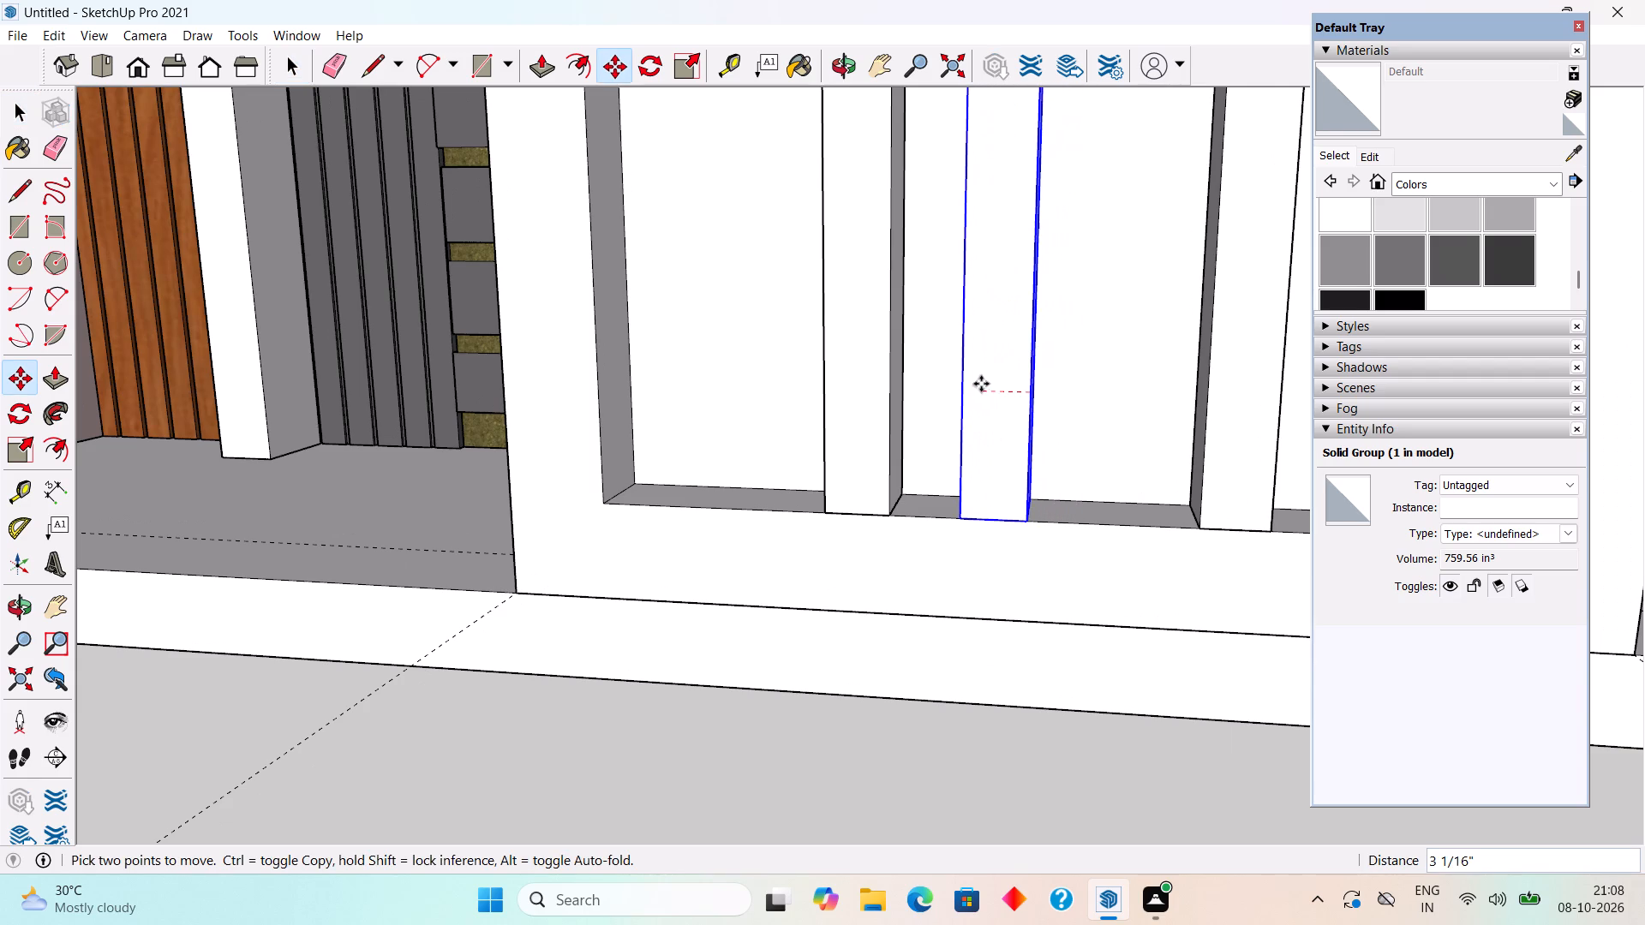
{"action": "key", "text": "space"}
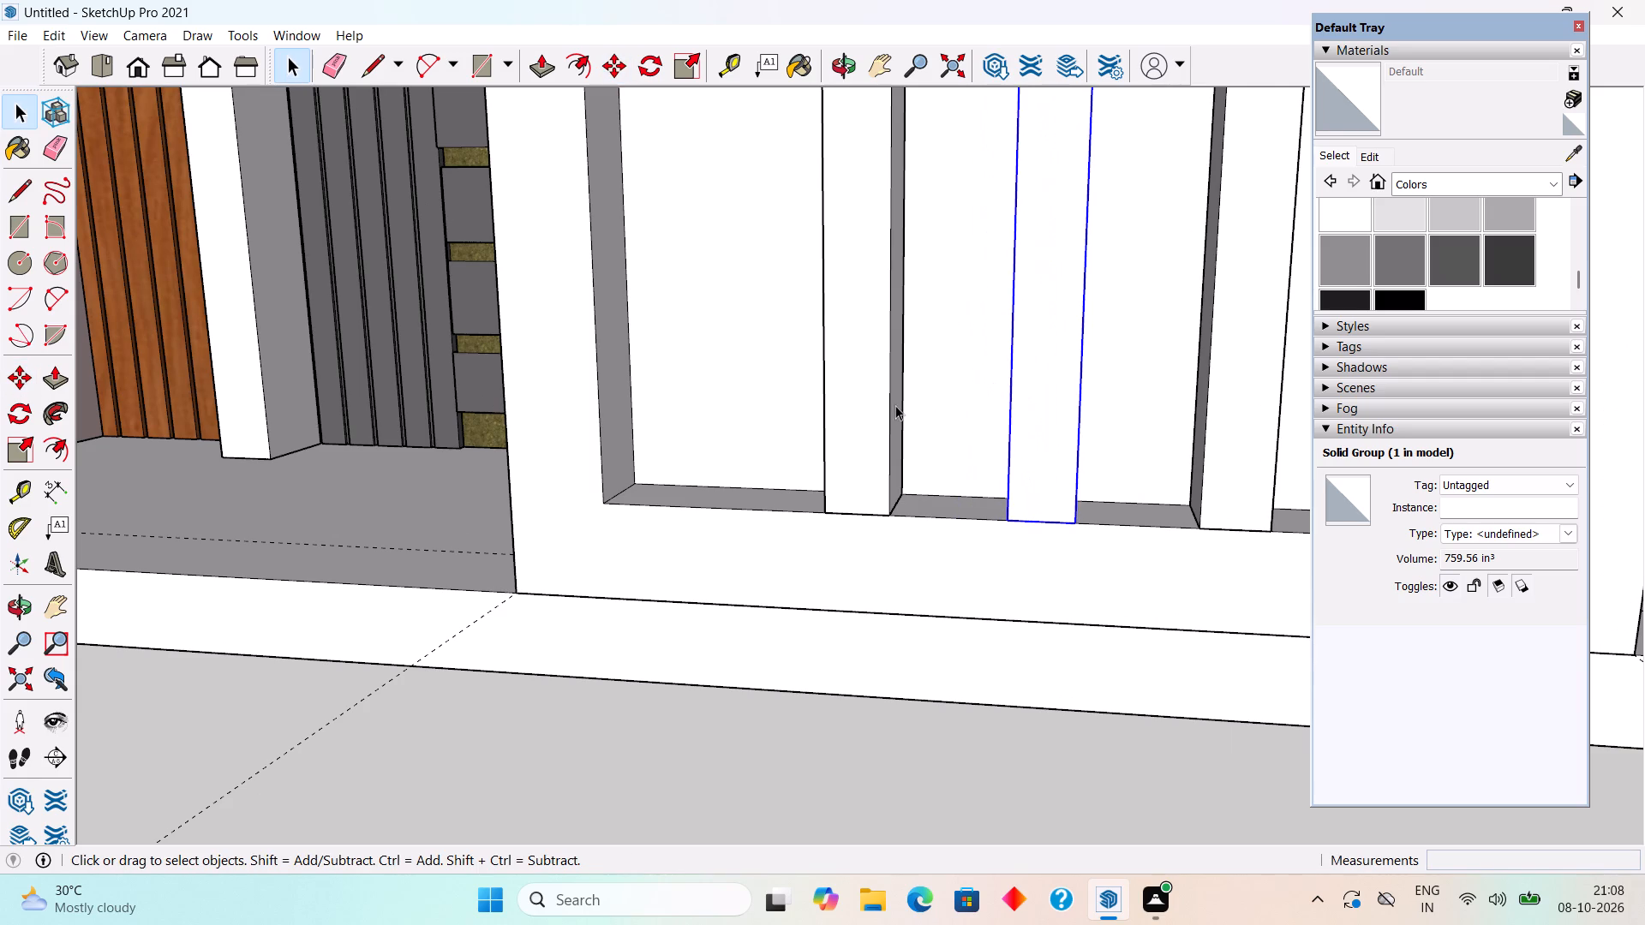
Move the recess's left-hand post 2" toward the middle post.
{"action": "left_click", "coordinate": [894, 405]}
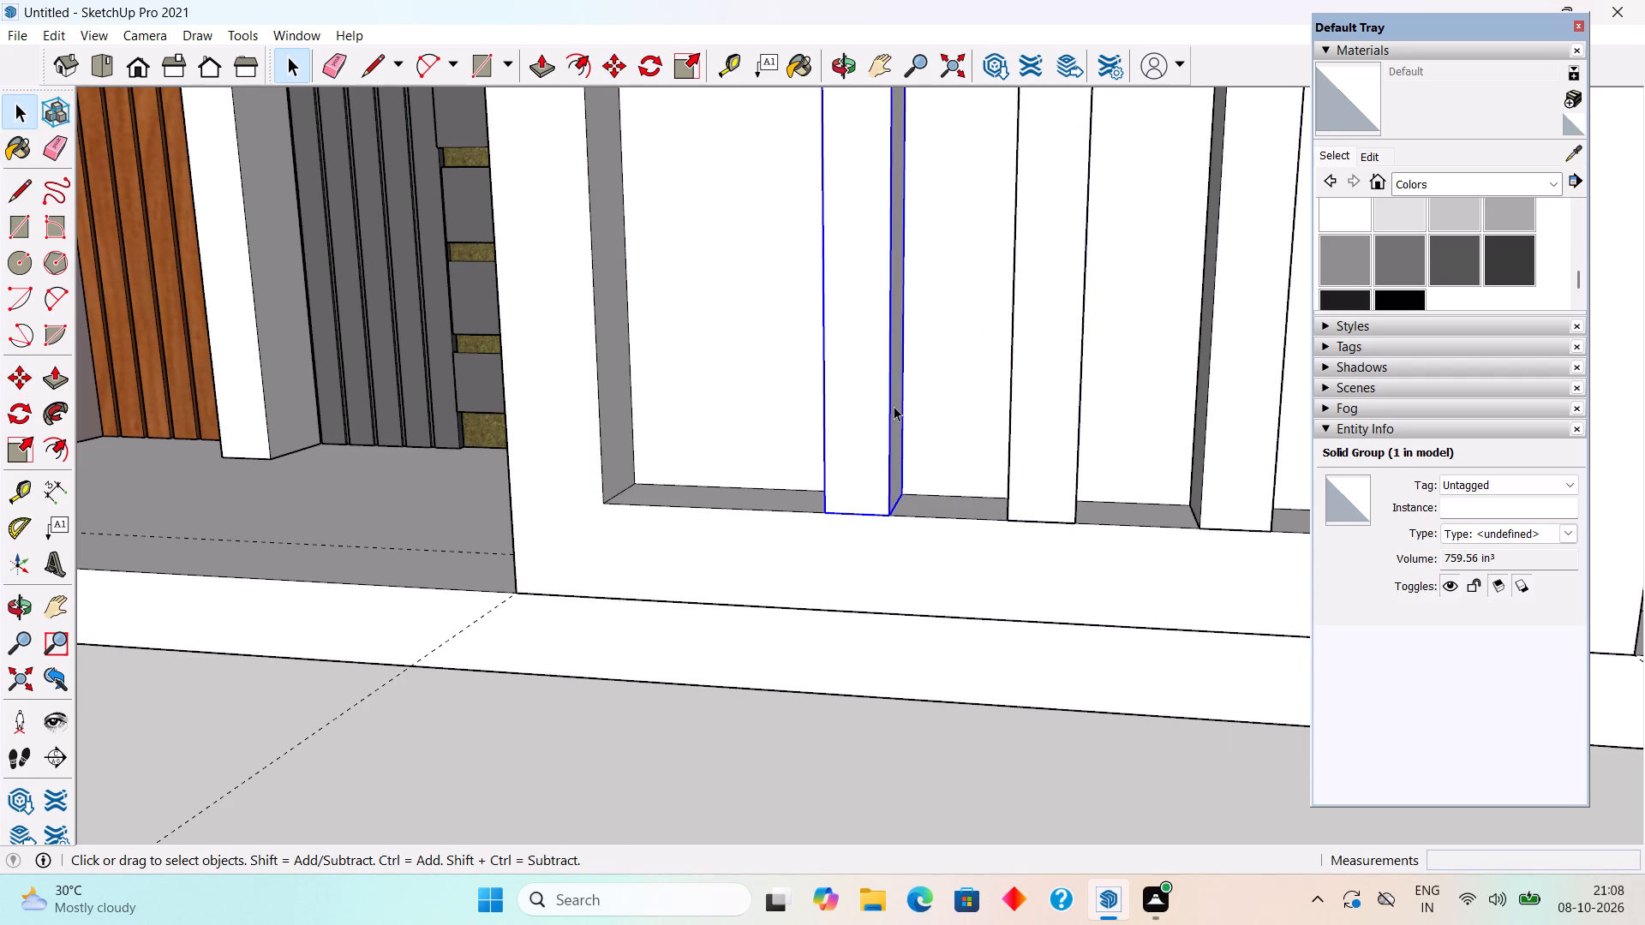
{"action": "key", "text": "m"}
{"action": "left_click", "coordinate": [894, 406]}
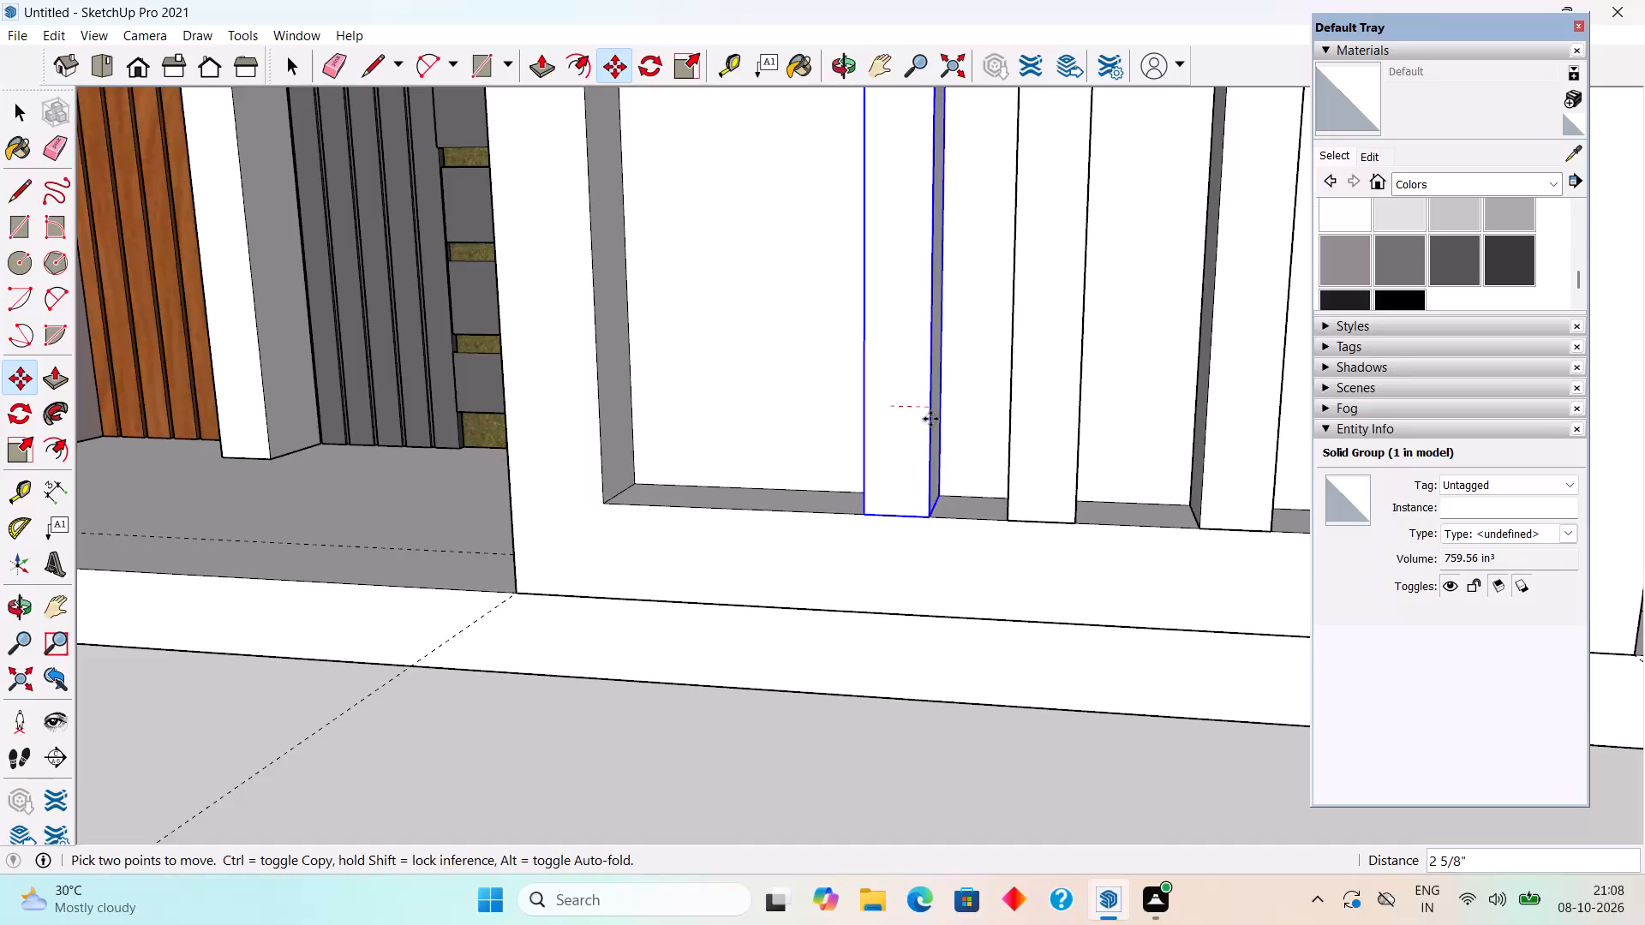
{"action": "type", "text": "2\""}
{"action": "key", "text": "Return"}
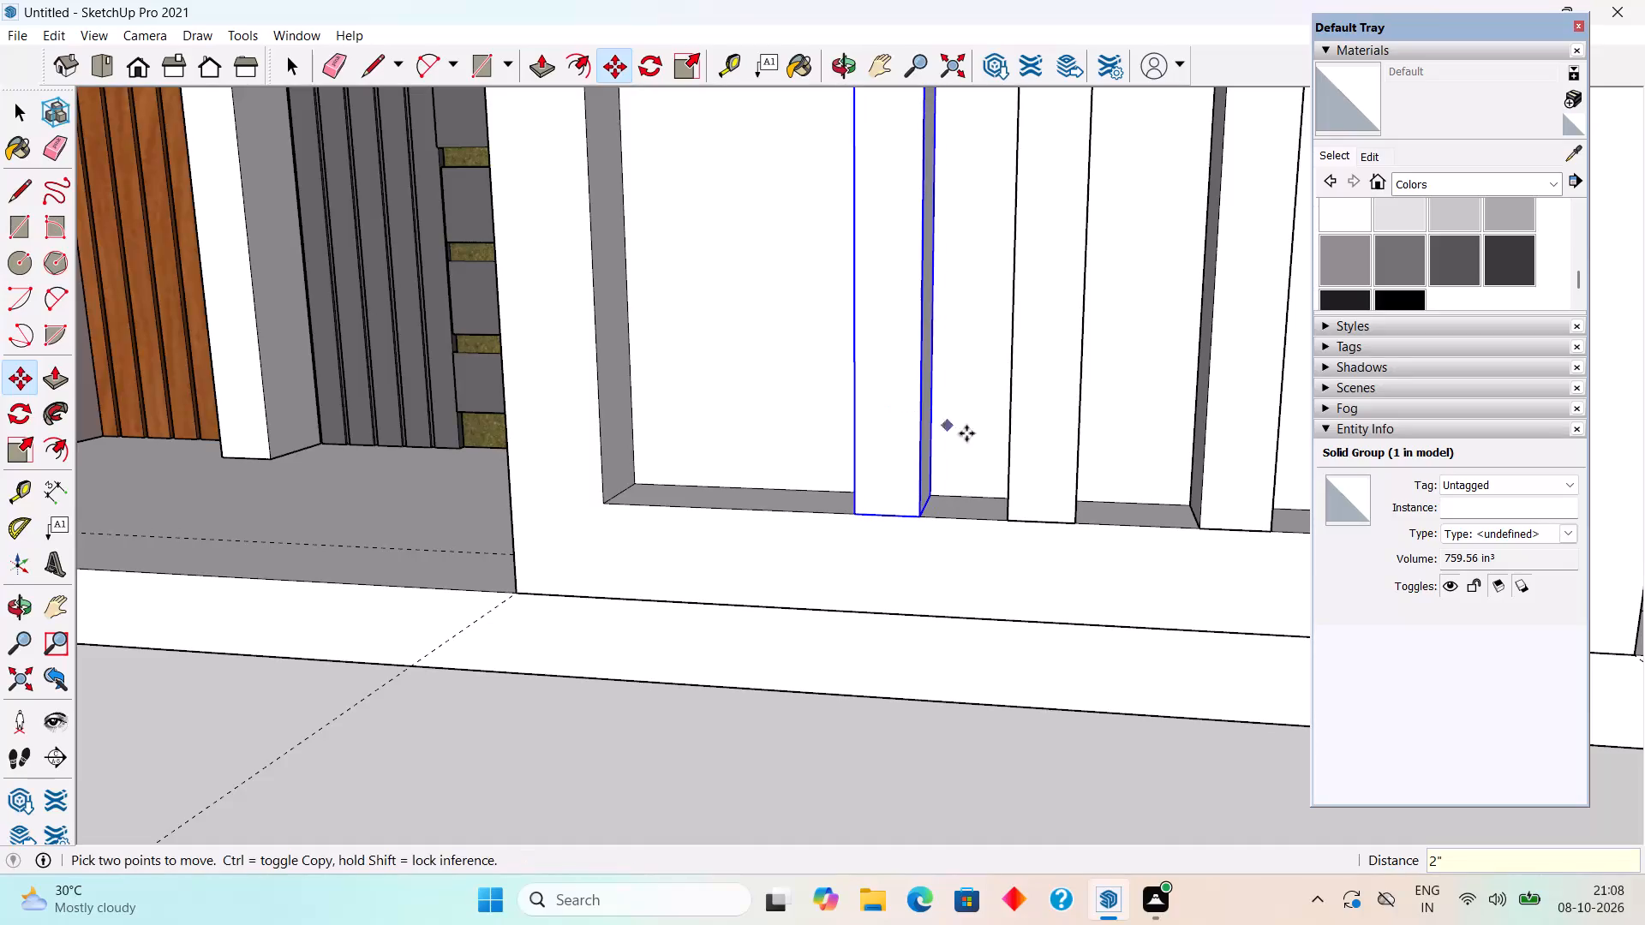
{"action": "left_click", "coordinate": [1247, 448]}
{"action": "key", "text": "space"}
Move the recess's right-hand post 2" toward the middle post and clear the selection.
{"action": "left_click", "coordinate": [1247, 448]}
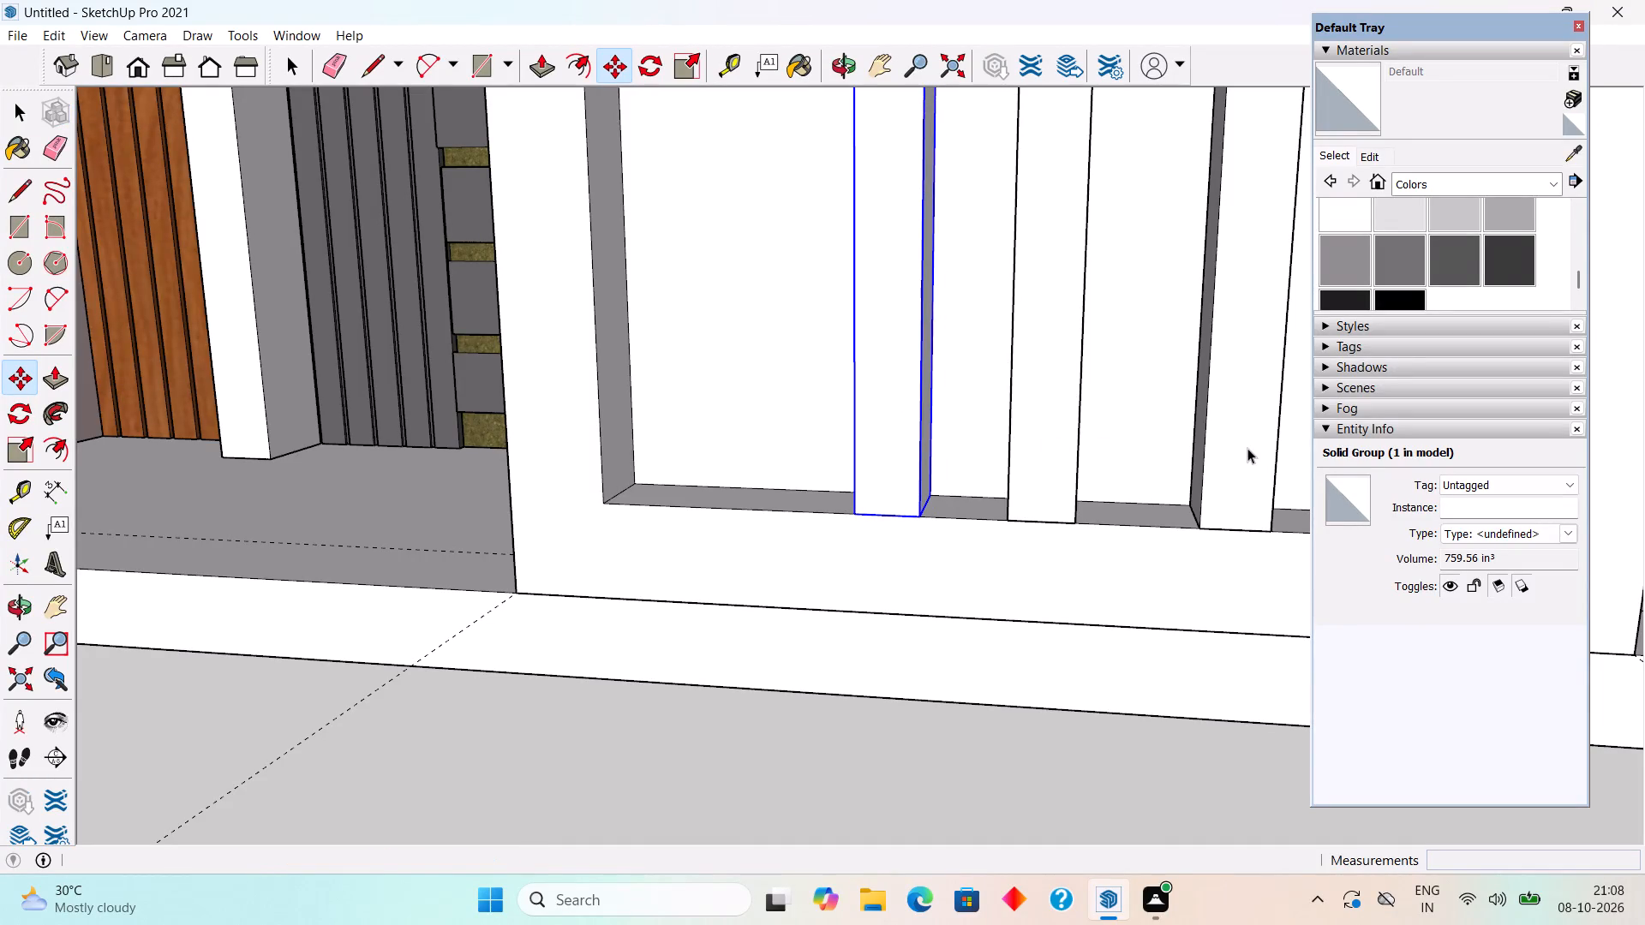
{"action": "key", "text": "m"}
{"action": "left_click", "coordinate": [1247, 448]}
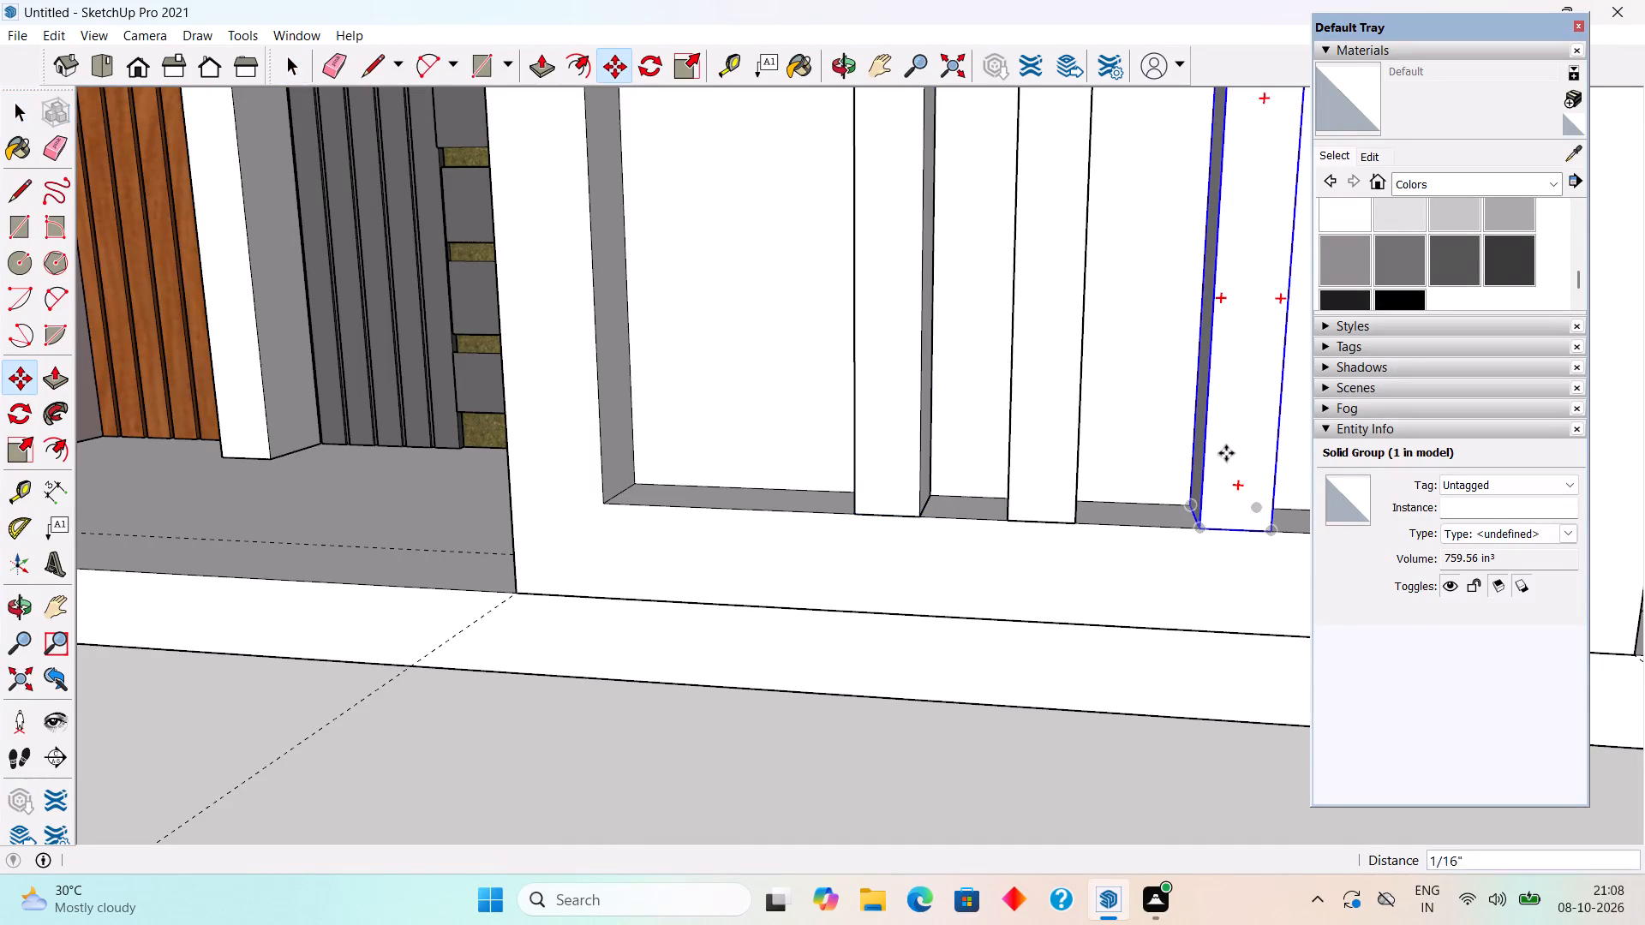
{"action": "type", "text": "2\""}
{"action": "key", "text": "Return"}
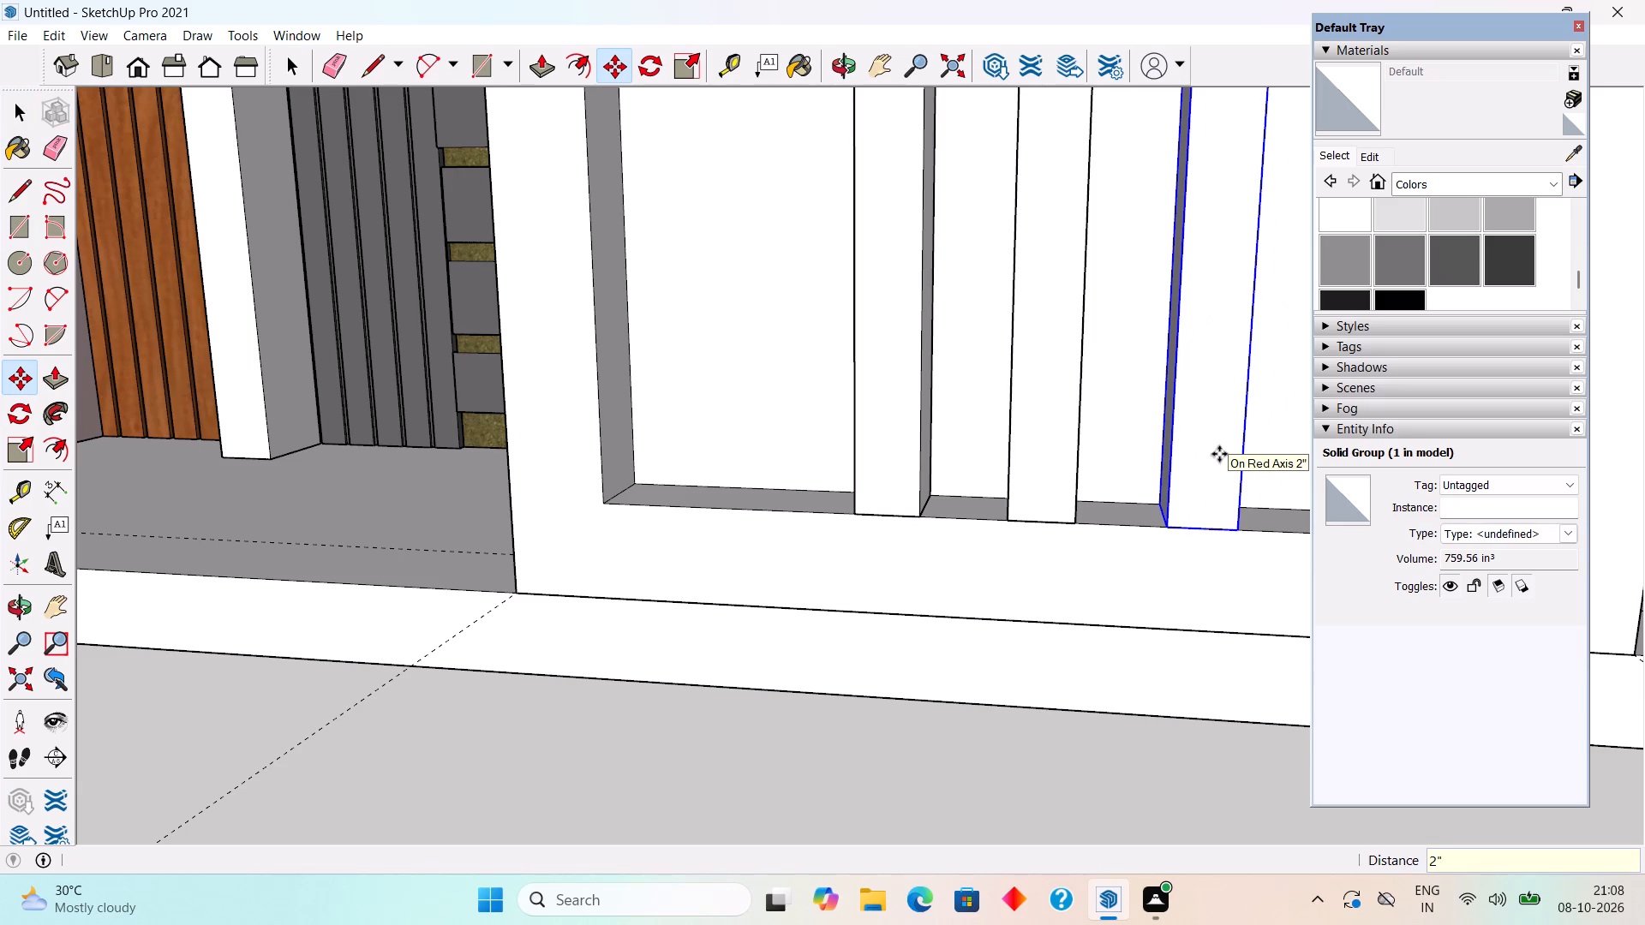
{"action": "key", "text": "space"}
{"action": "scroll", "coordinate": [1219, 454], "scroll_direction": "down", "scroll_amount": 20}
{"action": "scroll", "coordinate": [1219, 454], "scroll_direction": "down", "scroll_amount": 2}
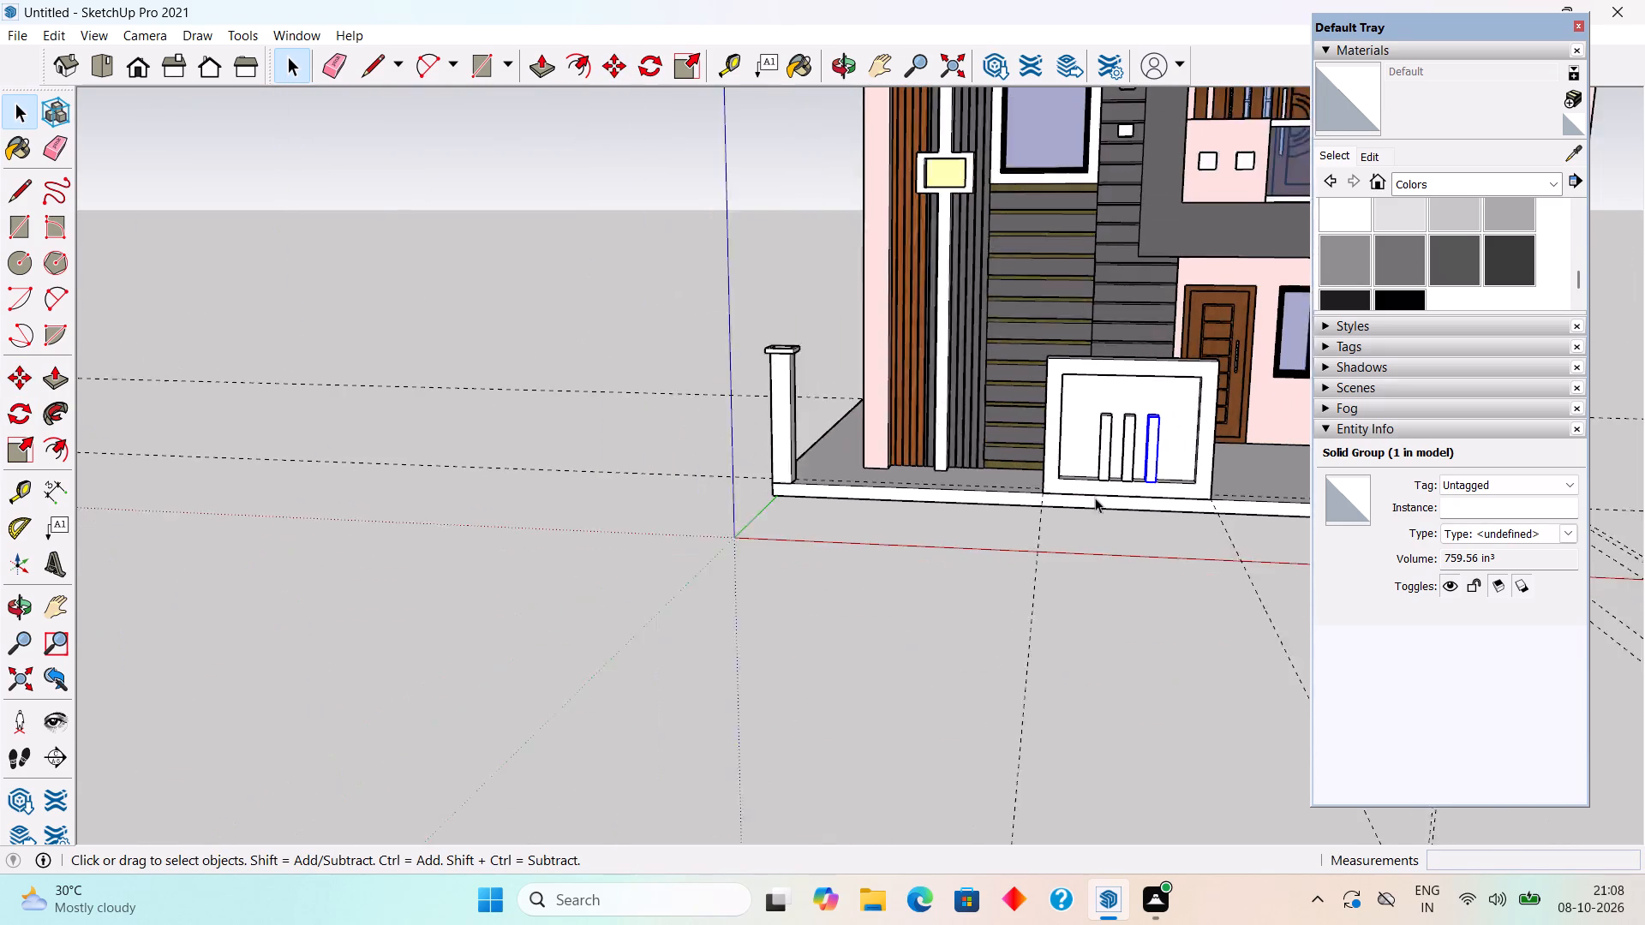
{"action": "left_click", "coordinate": [737, 310]}
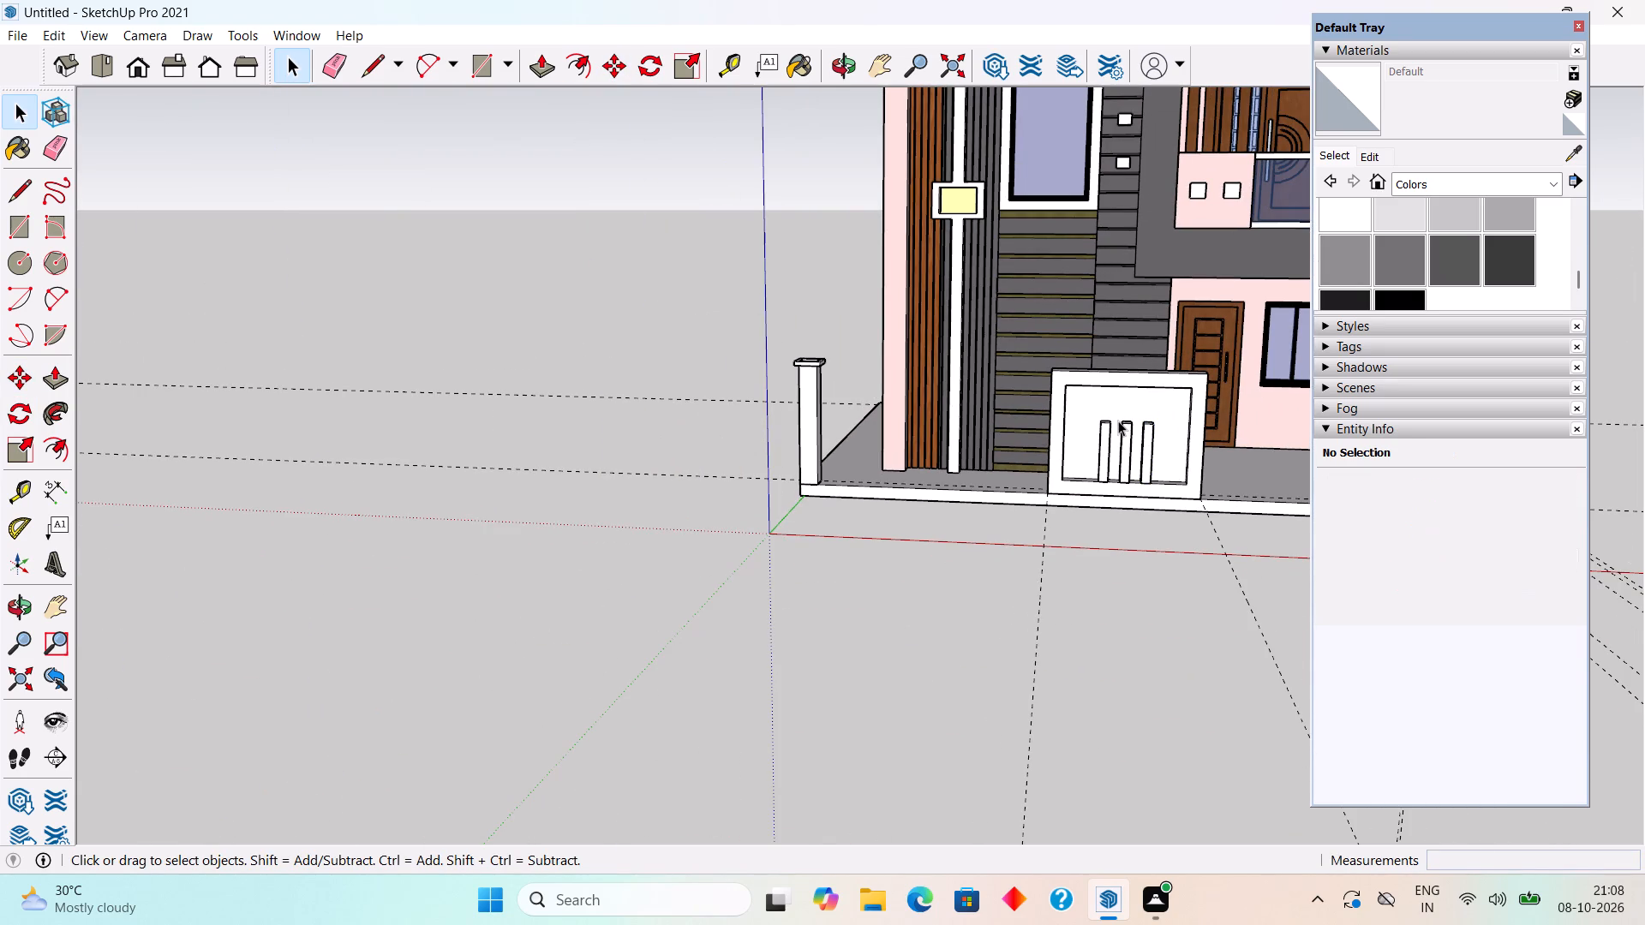
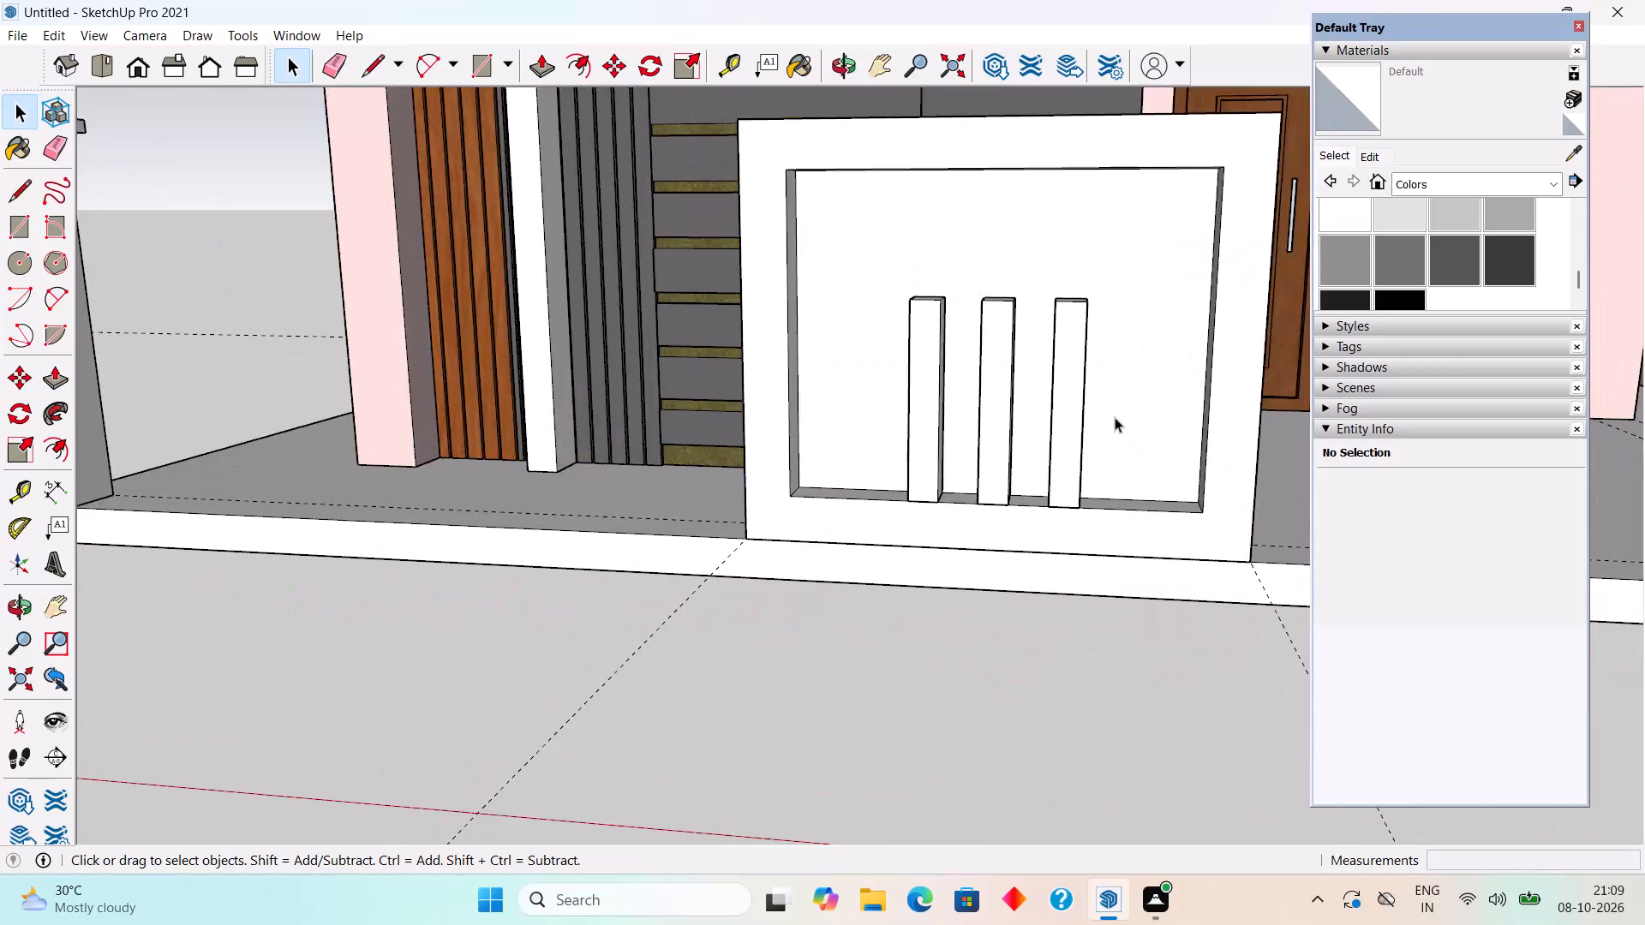
Push the side face of the leftmost upright bar in the front wall's recessed panel inward by 1".
{"action": "middle_click_drag", "start_coordinate": [990, 387], "coordinate": [917, 407]}
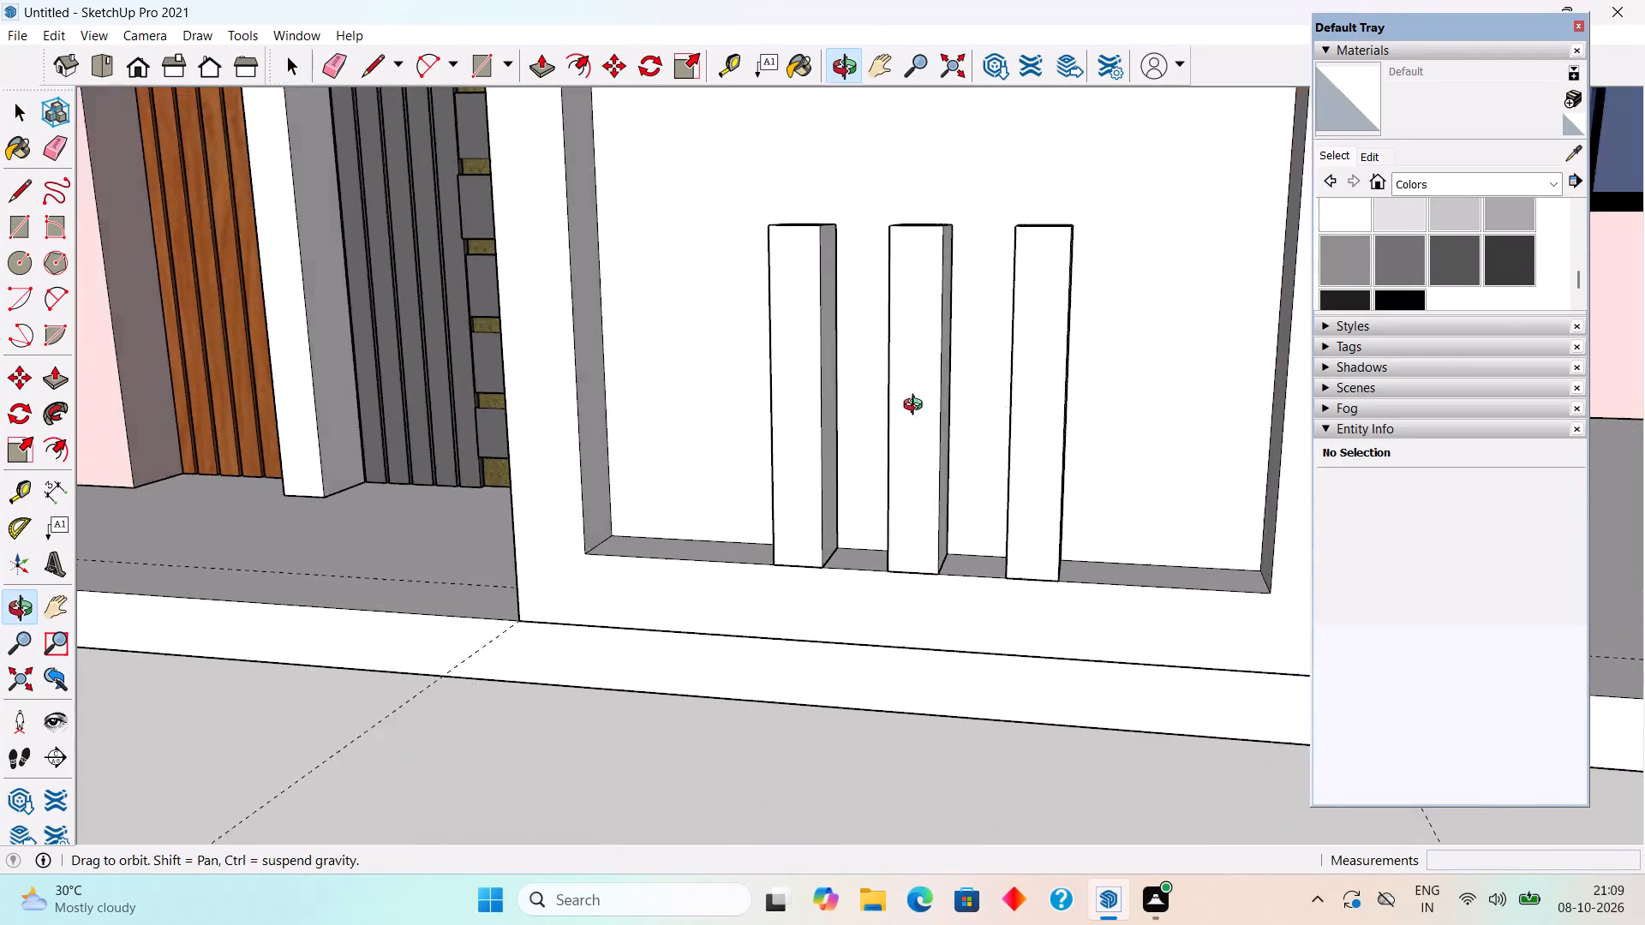
{"action": "middle_click_drag", "start_coordinate": [917, 407], "coordinate": [817, 421]}
{"action": "scroll", "coordinate": [756, 435], "scroll_direction": "up", "scroll_amount": 6}
{"action": "triple_click", "coordinate": [703, 418]}
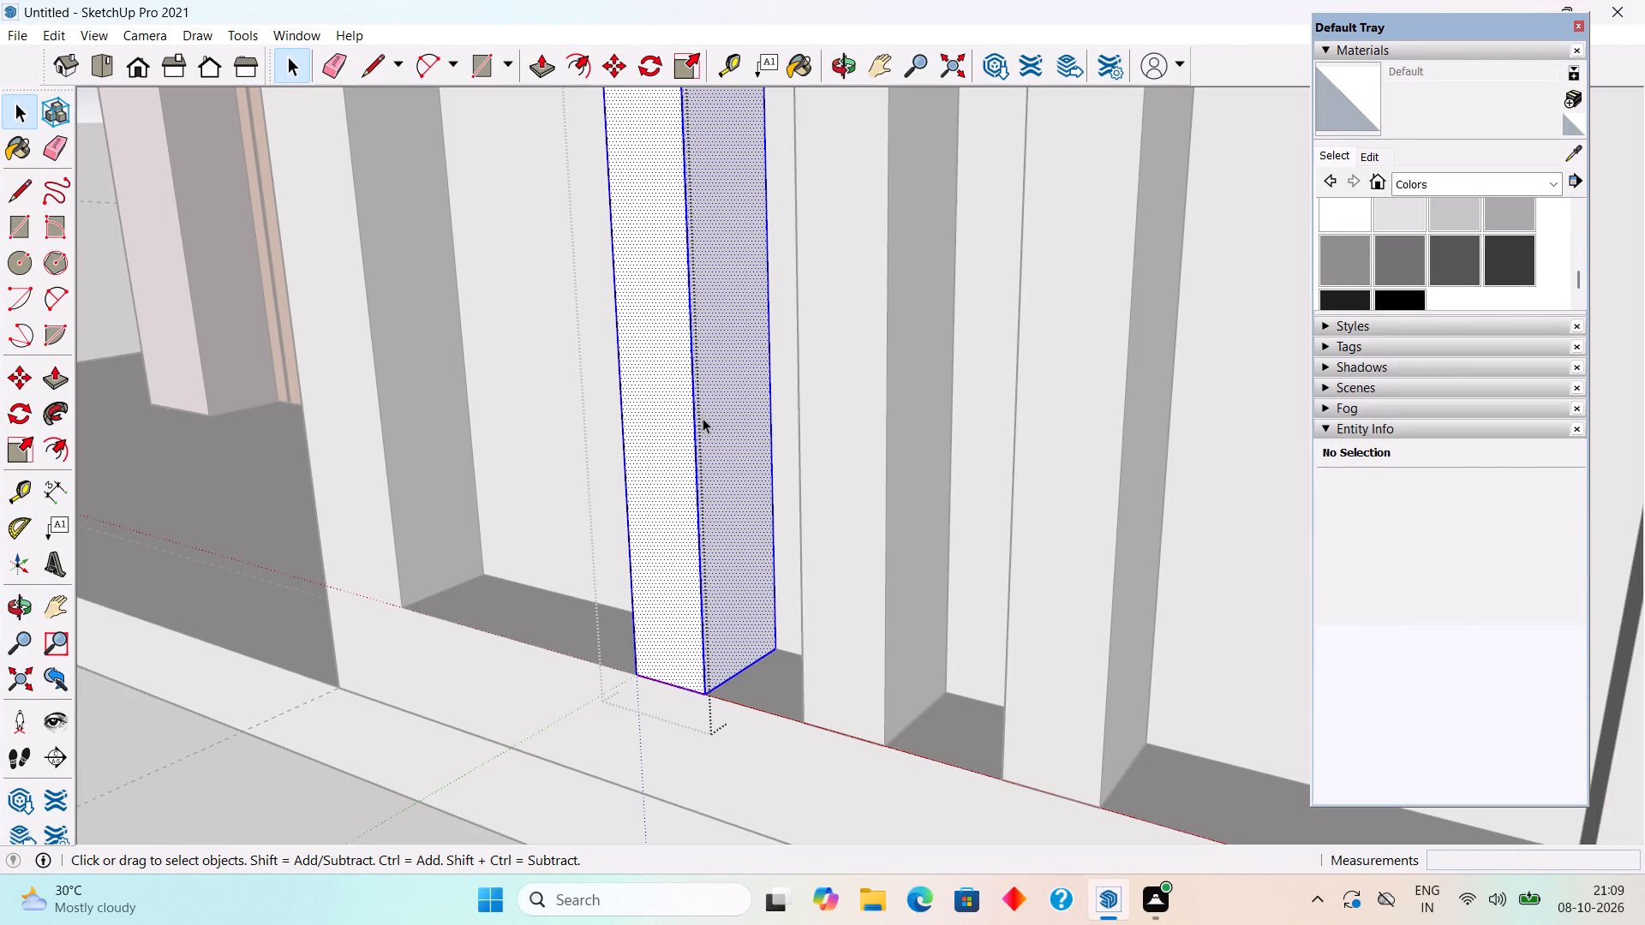
{"action": "key", "text": "p"}
{"action": "left_click", "coordinate": [726, 443]}
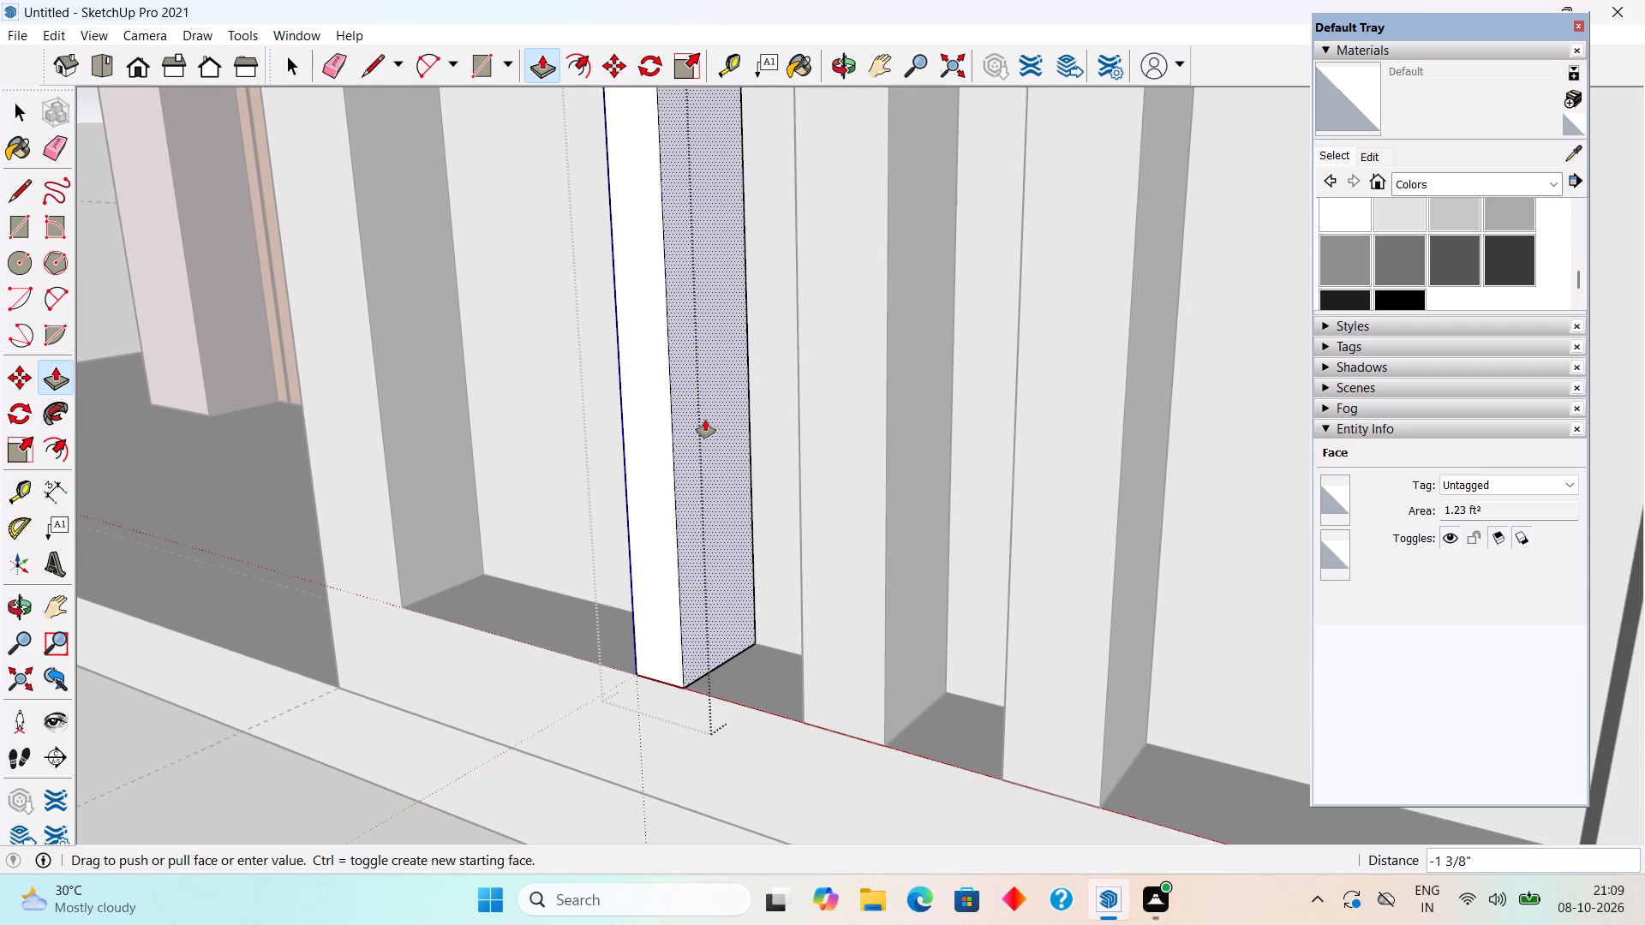
{"action": "type", "text": "1\""}
{"action": "key", "text": "Return"}
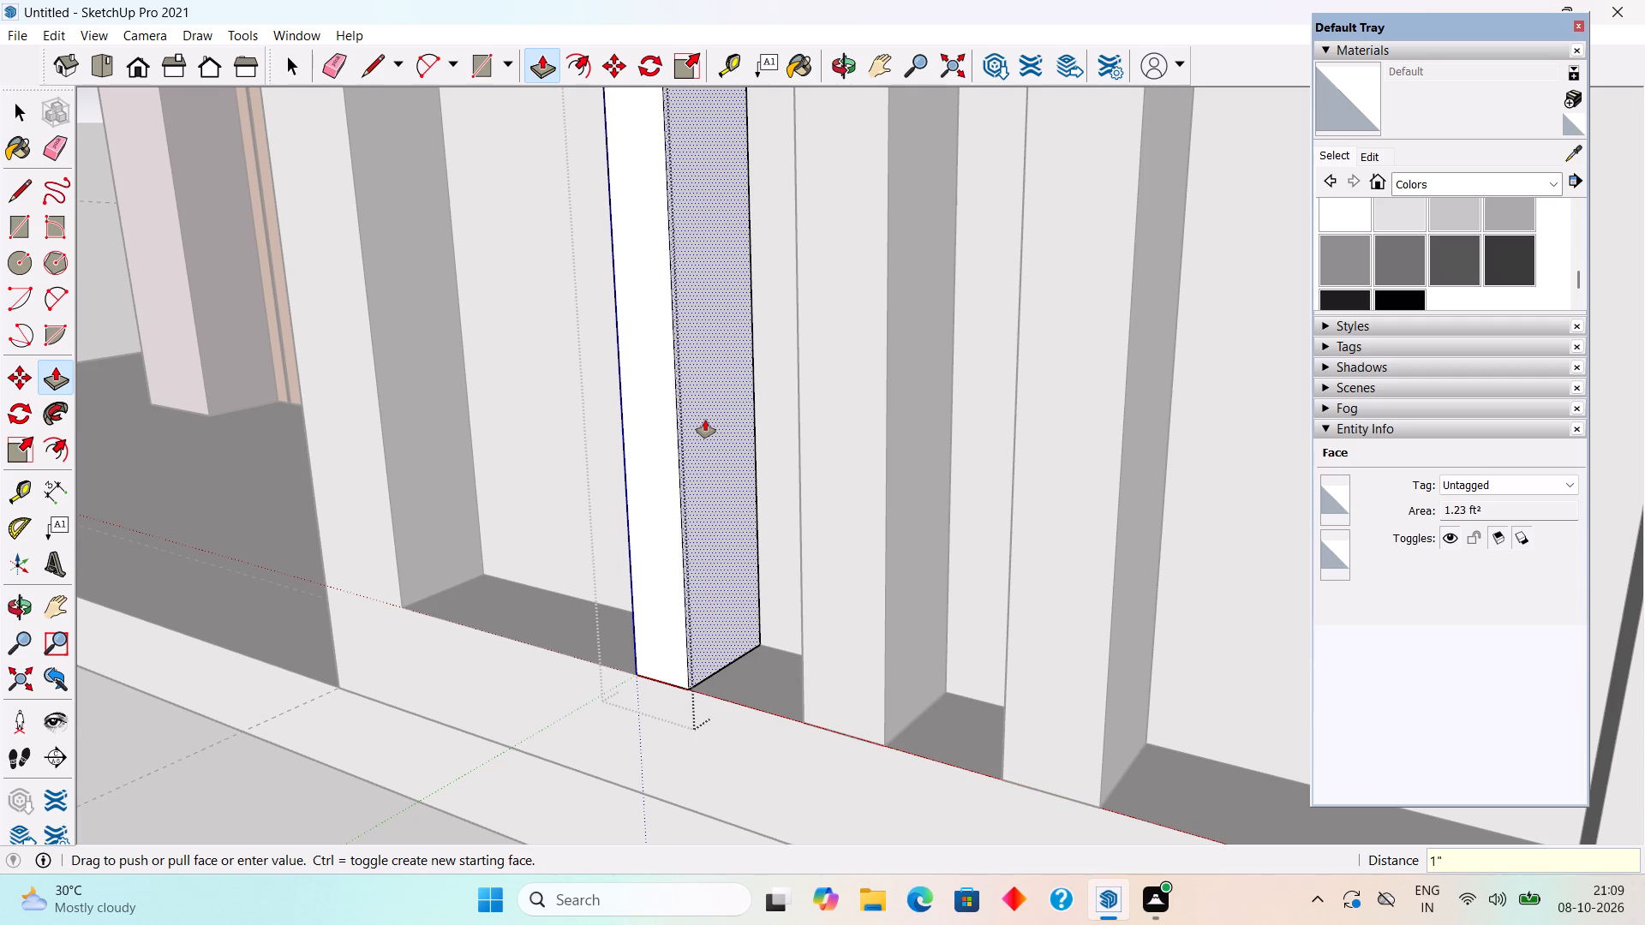
{"action": "key", "text": "space"}
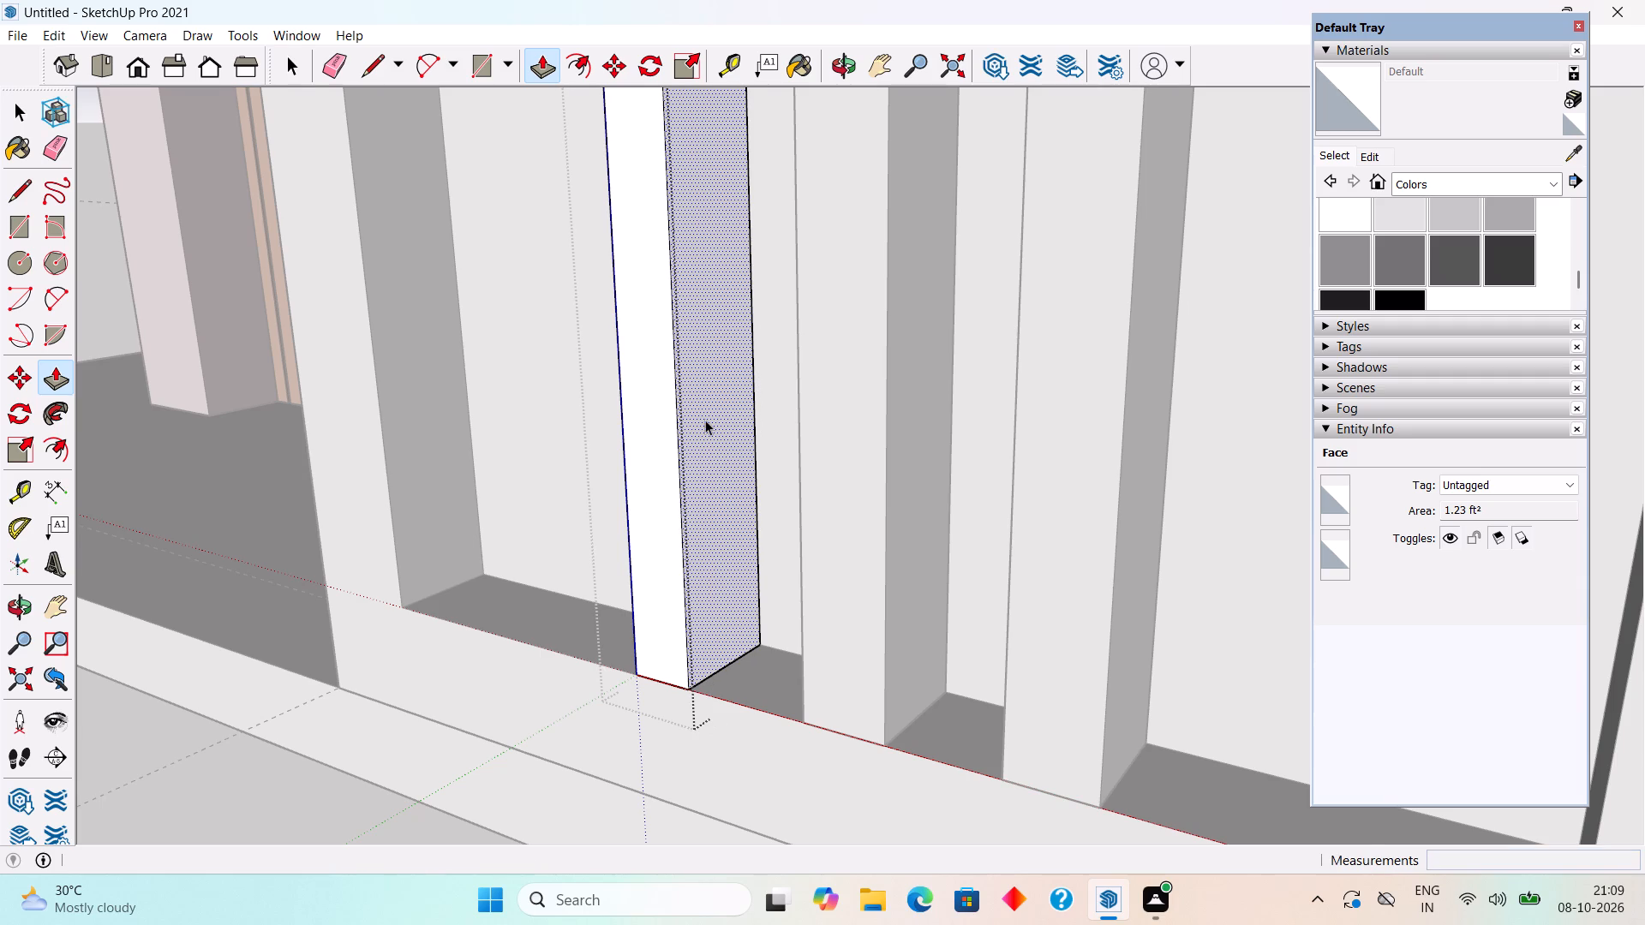
Push the side face of the middle upright bar in the recessed panel inward by 1".
{"action": "triple_click", "coordinate": [887, 501]}
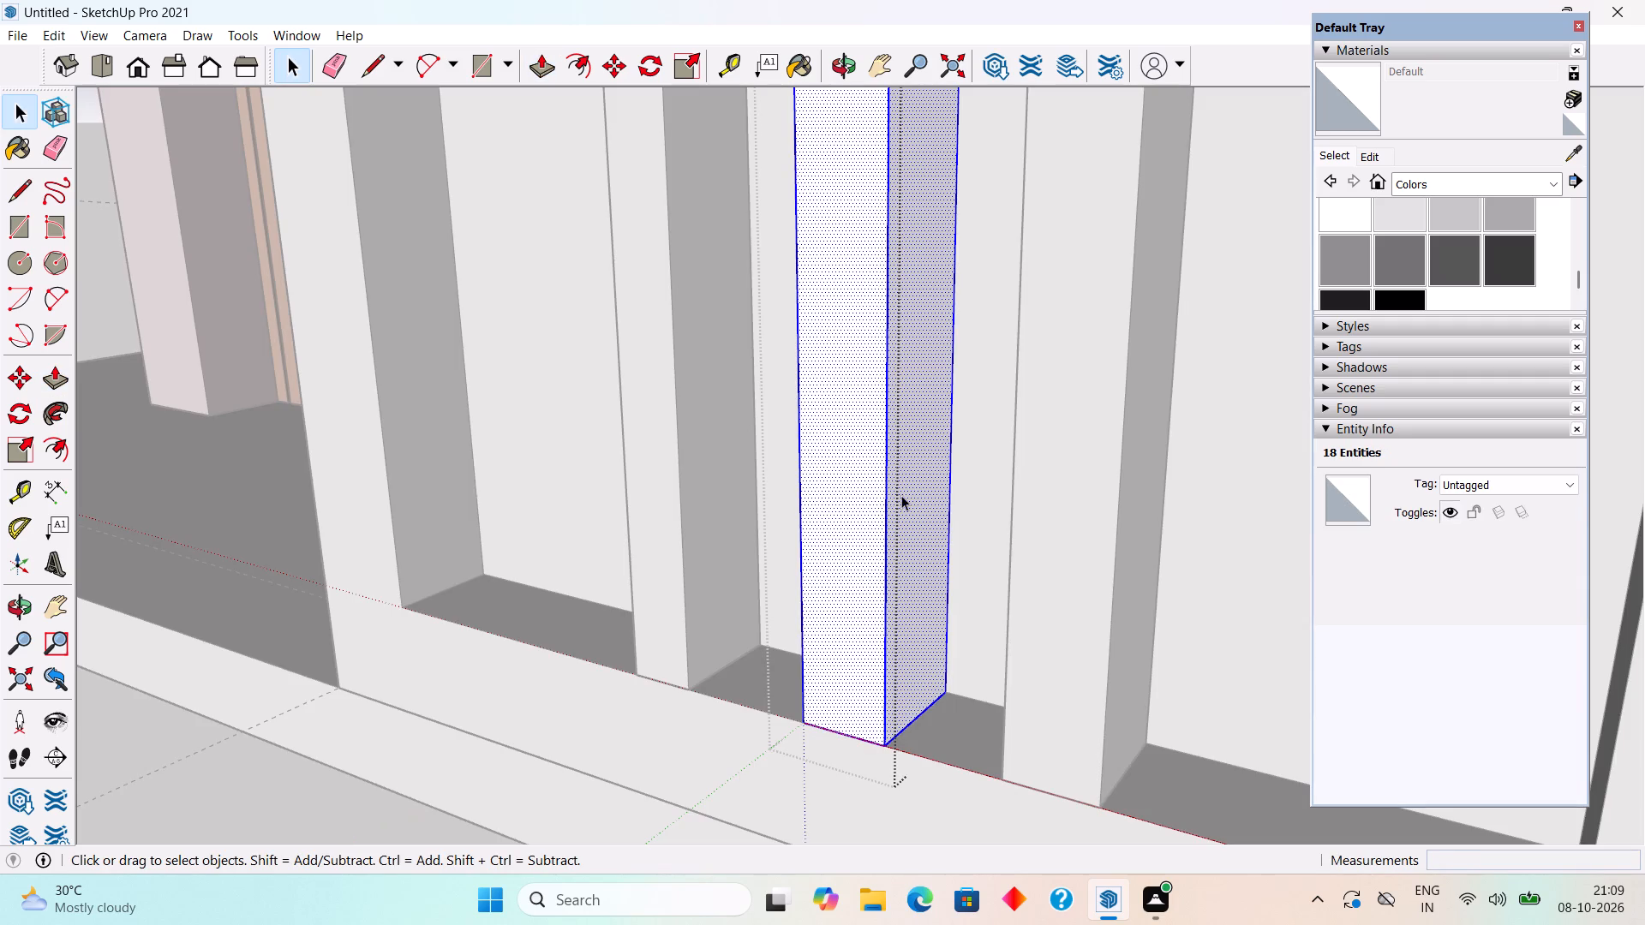
{"action": "key", "text": "p"}
{"action": "left_click", "coordinate": [909, 491]}
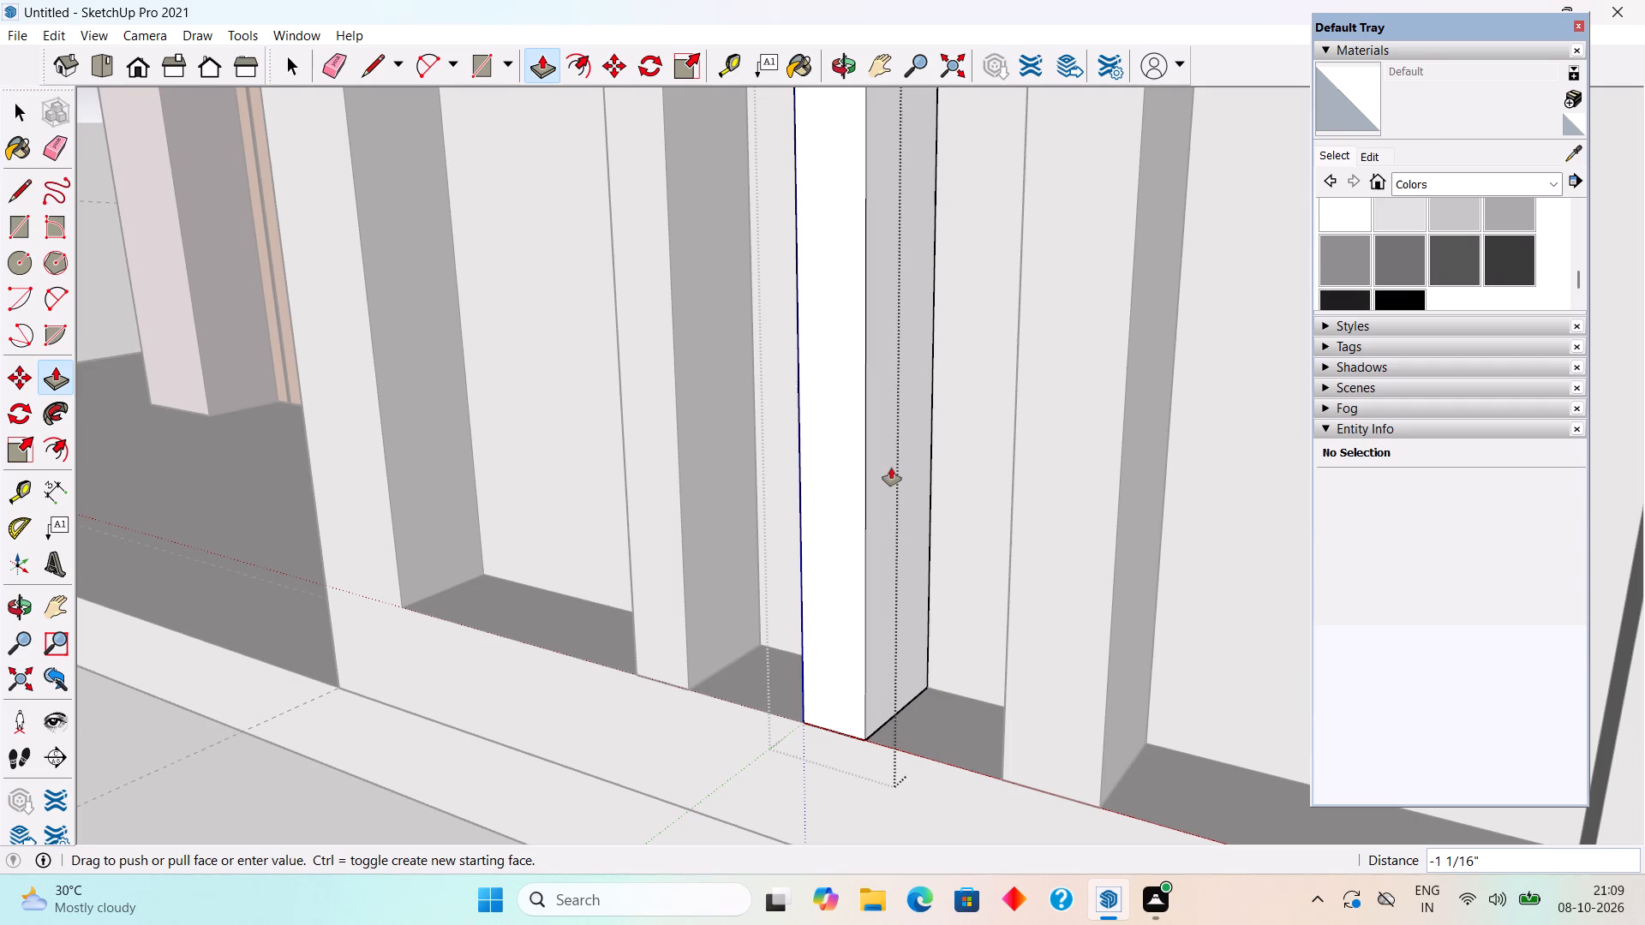
{"action": "type", "text": "1\""}
{"action": "key", "text": "Return"}
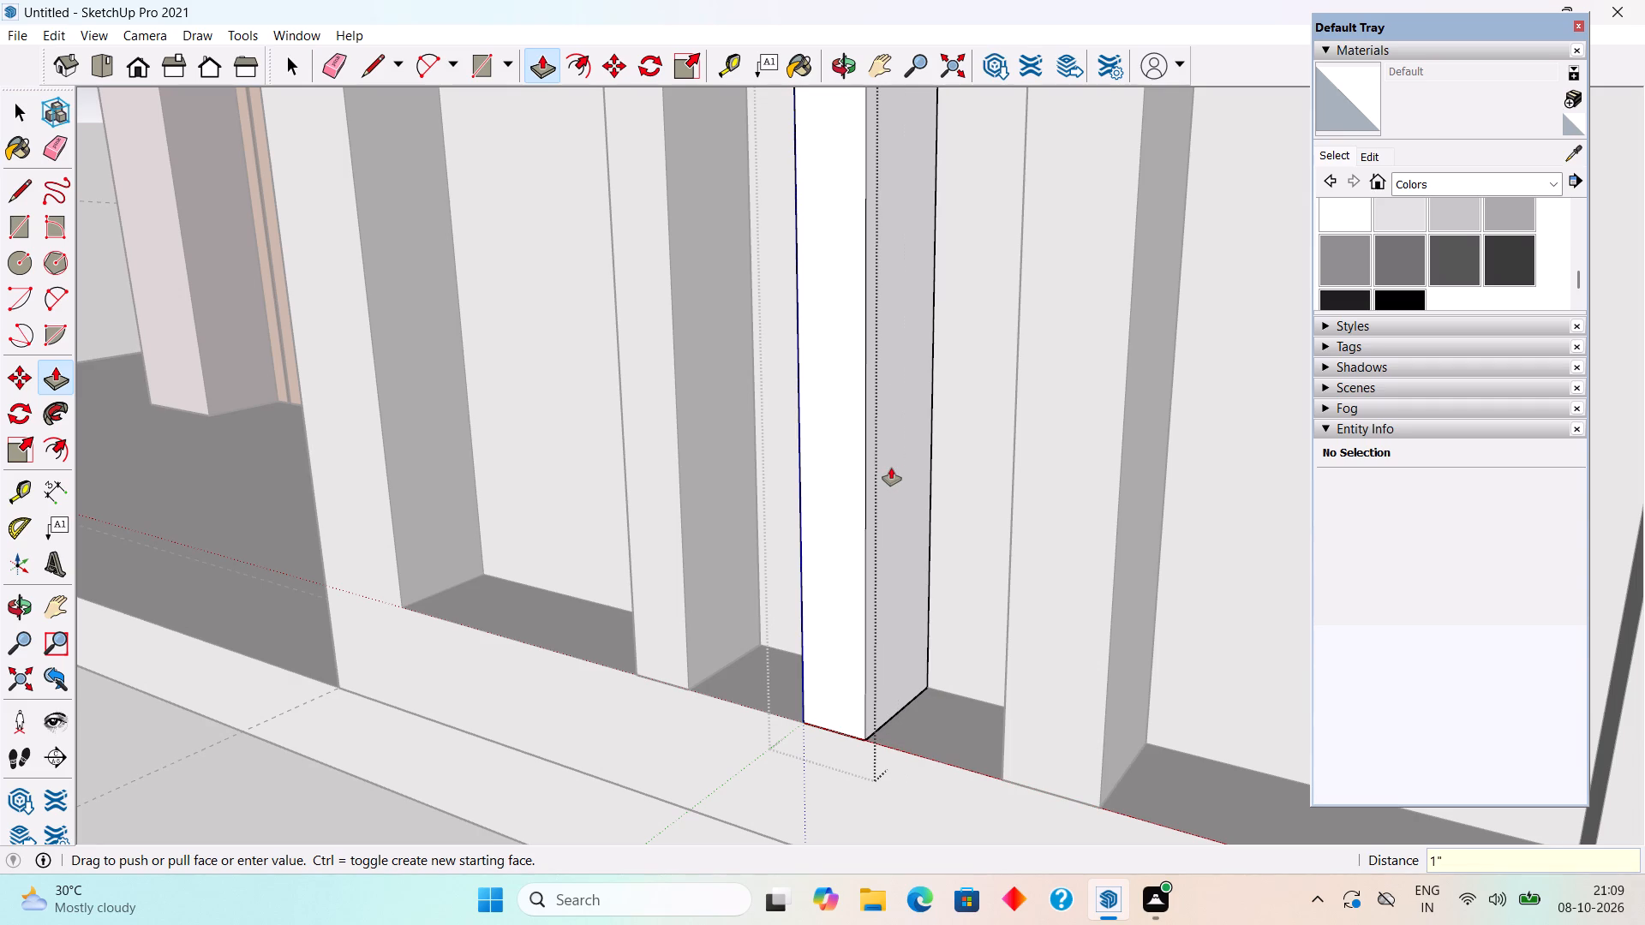
{"action": "key", "text": "space"}
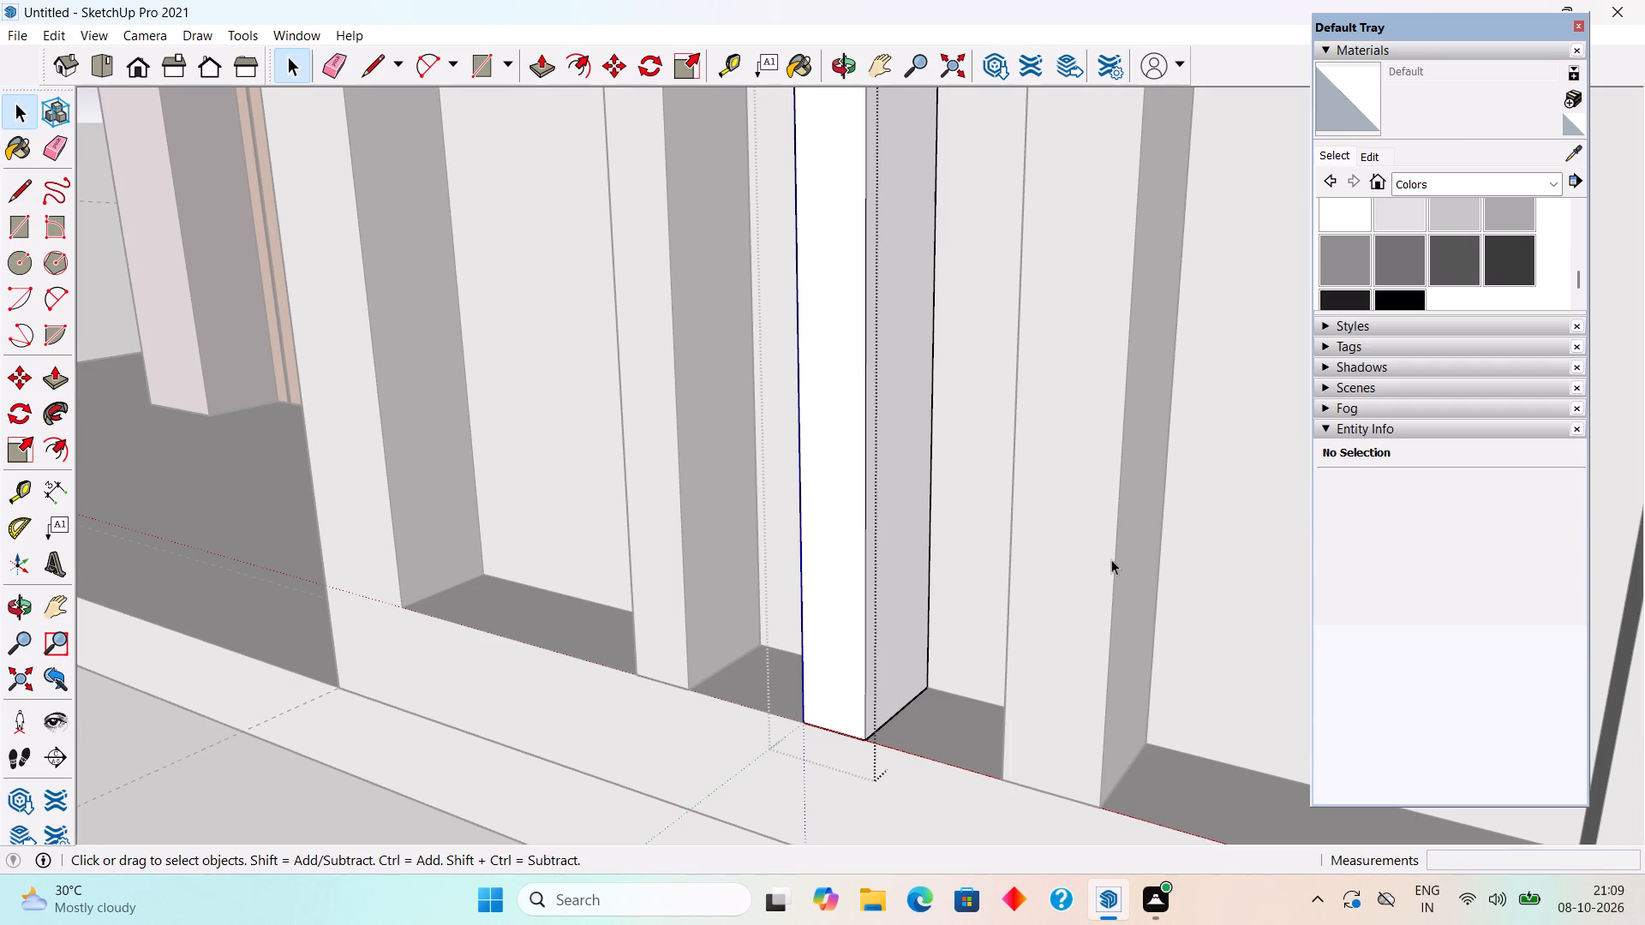
Push the side face of the rightmost upright bar inward by 1" and leave its group.
{"action": "triple_click", "coordinate": [1110, 560]}
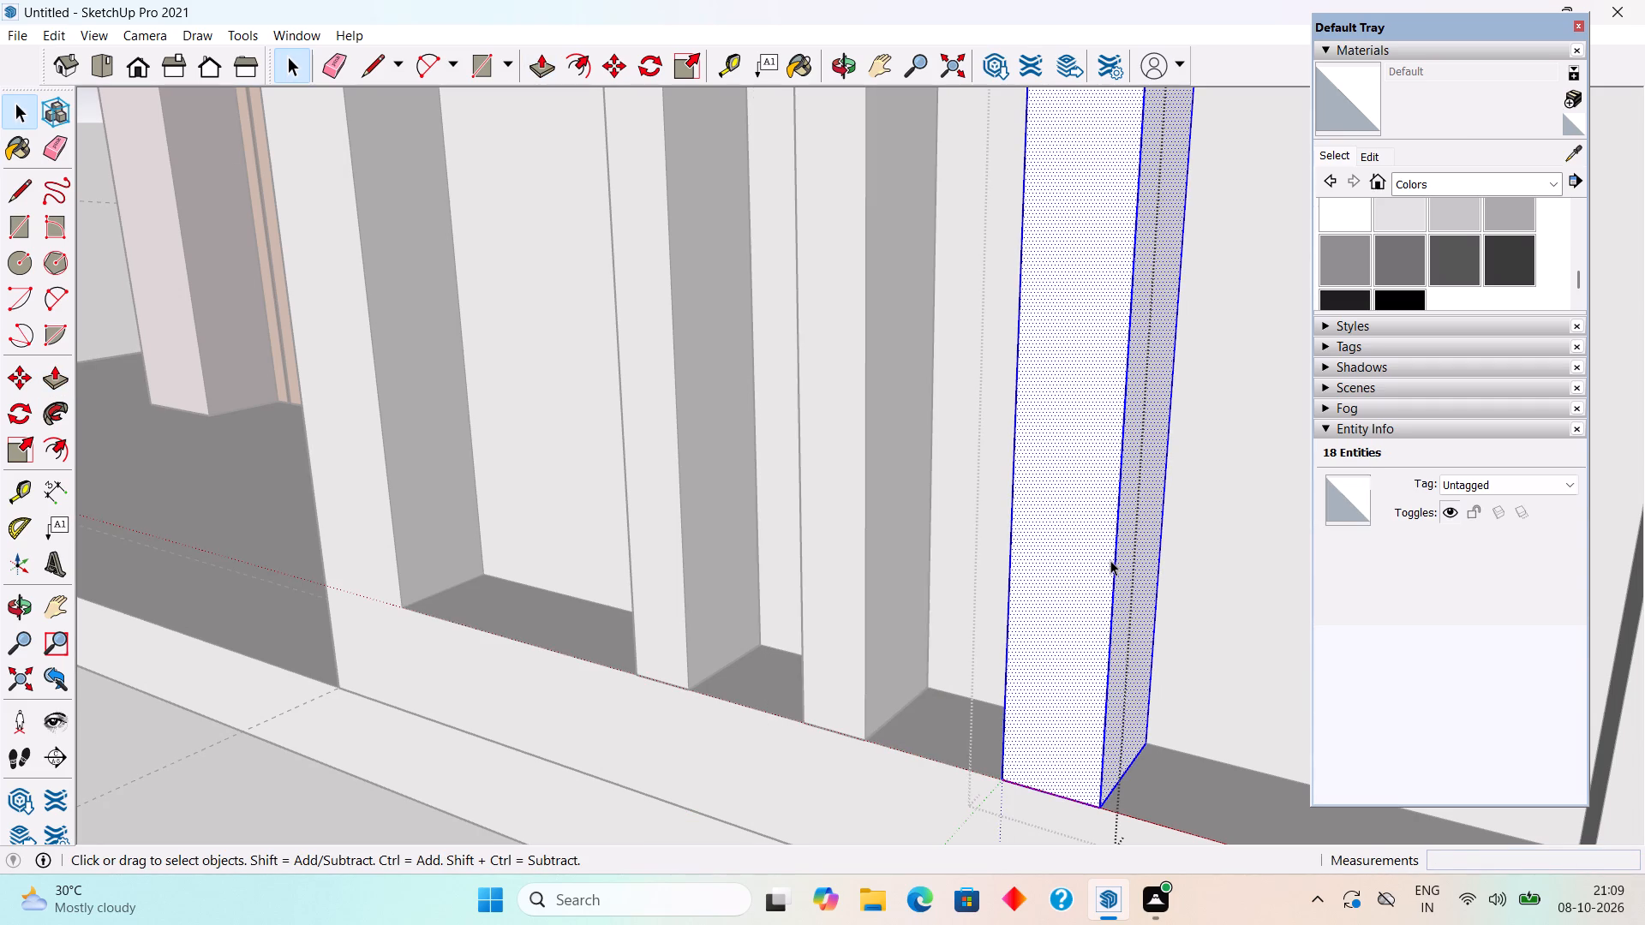
{"action": "key", "text": "p"}
{"action": "left_click", "coordinate": [1143, 570]}
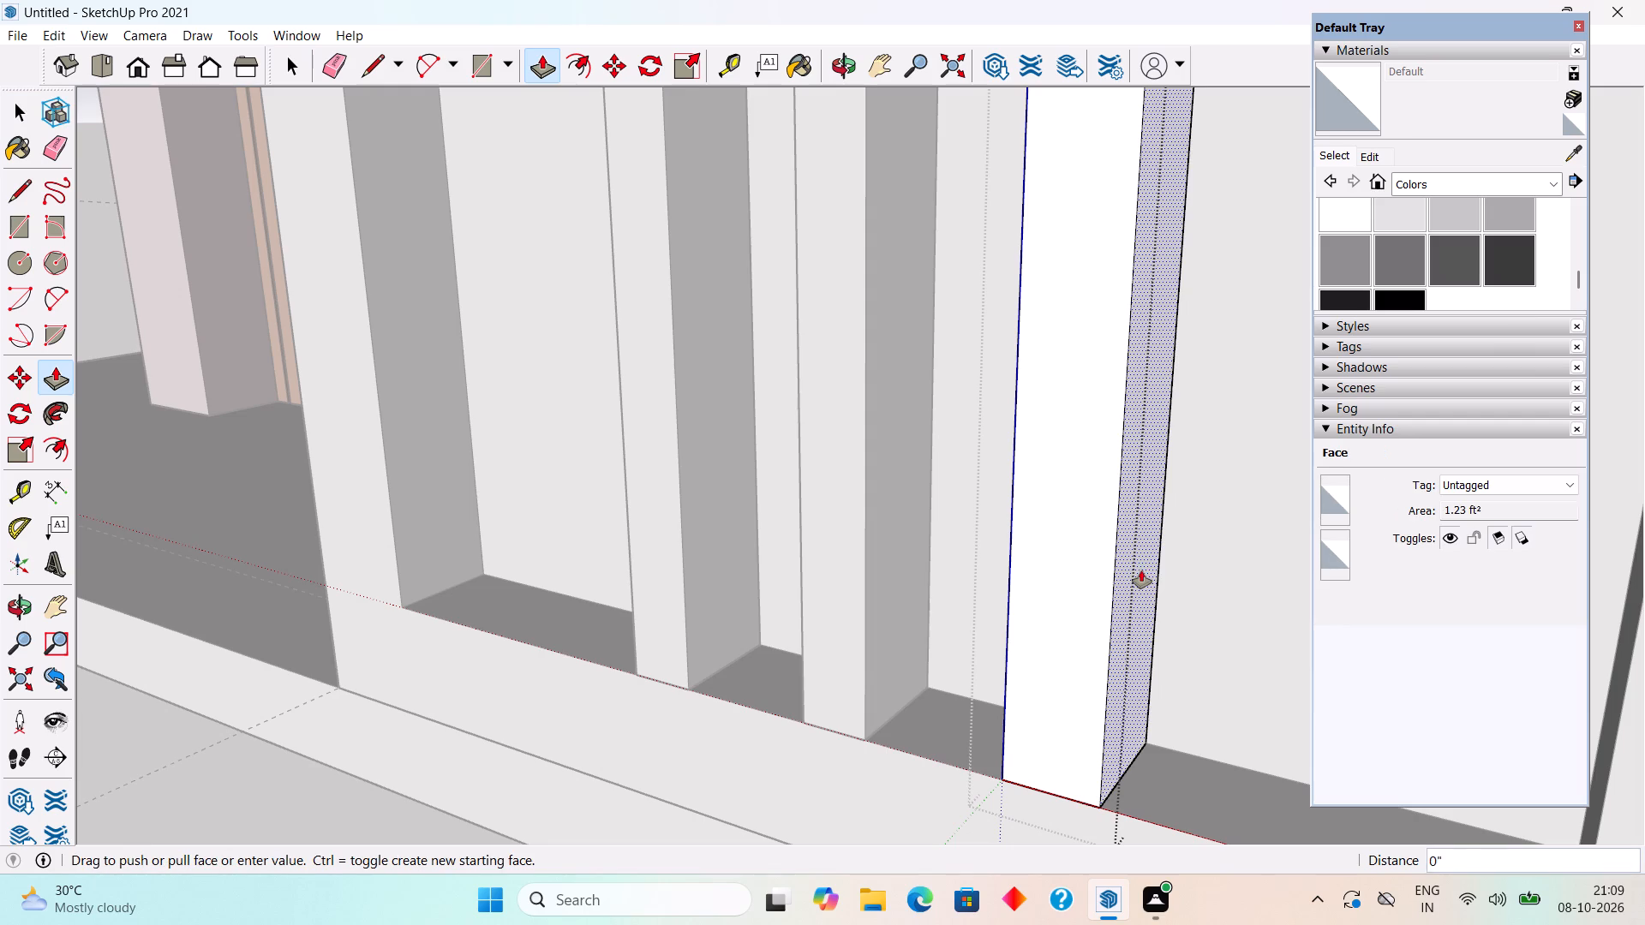
{"action": "type", "text": "1\""}
{"action": "key", "text": "Return"}
{"action": "key", "text": "space"}
{"action": "scroll", "coordinate": [1115, 572], "scroll_direction": "down", "scroll_amount": 14}
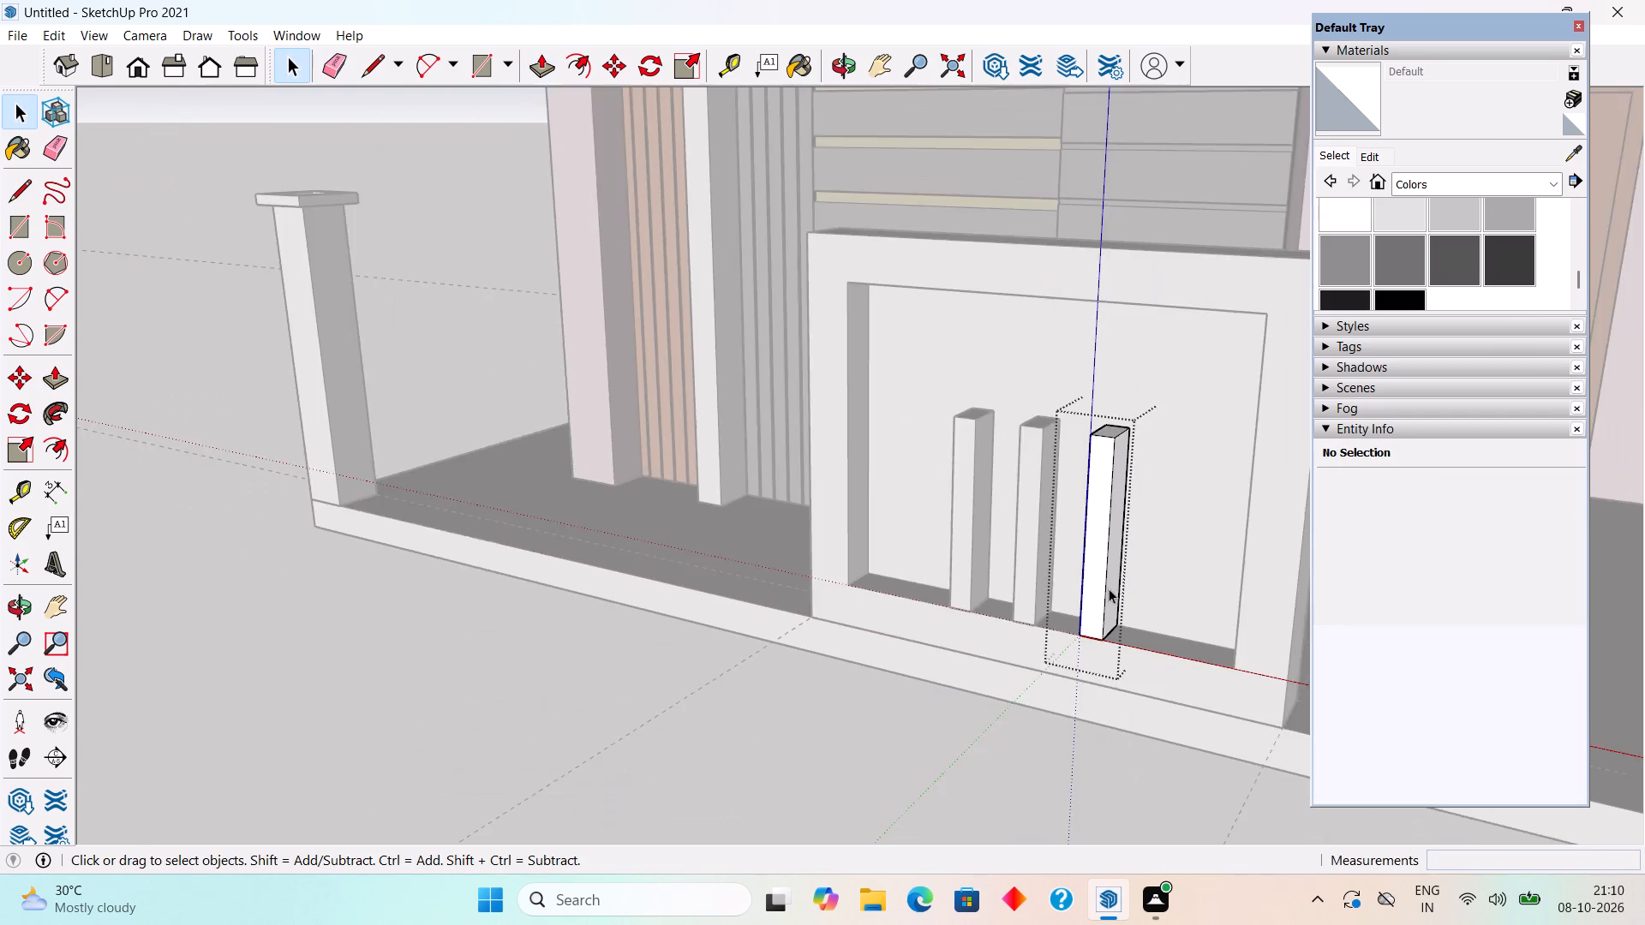
{"action": "scroll", "coordinate": [1109, 588], "scroll_direction": "down", "scroll_amount": 3}
{"action": "left_click", "coordinate": [453, 425]}
Move the leftmost upright bar about 7" along the red axis toward the recess's left edge.
{"action": "middle_click_drag", "start_coordinate": [1125, 532], "coordinate": [1281, 488]}
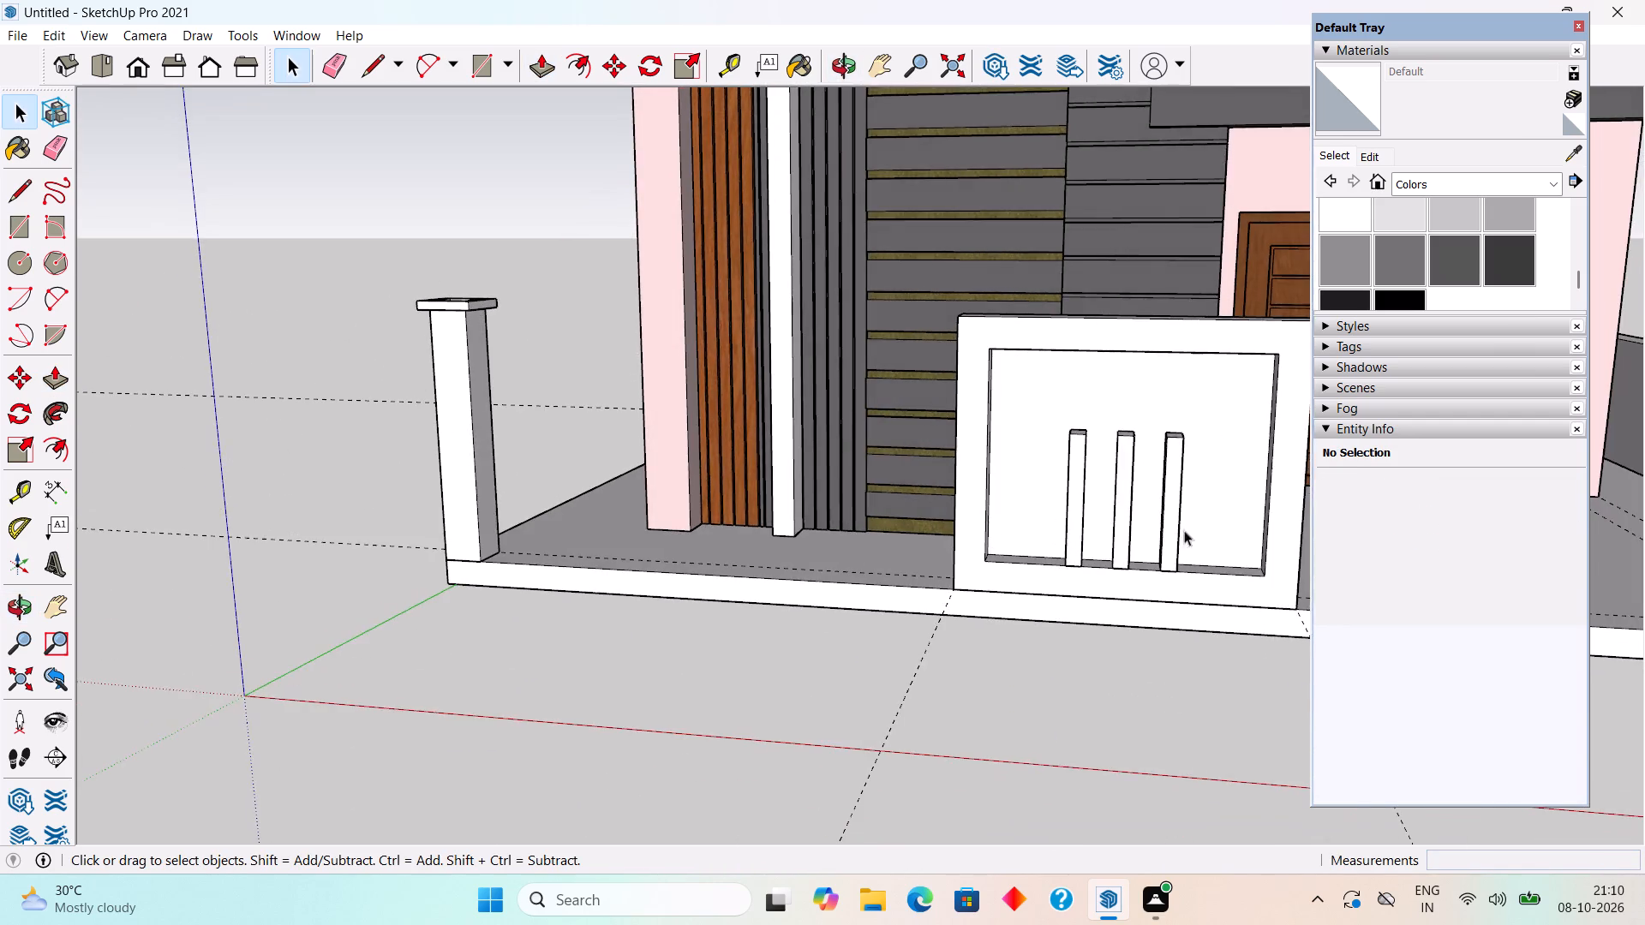
{"action": "scroll", "coordinate": [1175, 534], "scroll_direction": "up", "scroll_amount": 7}
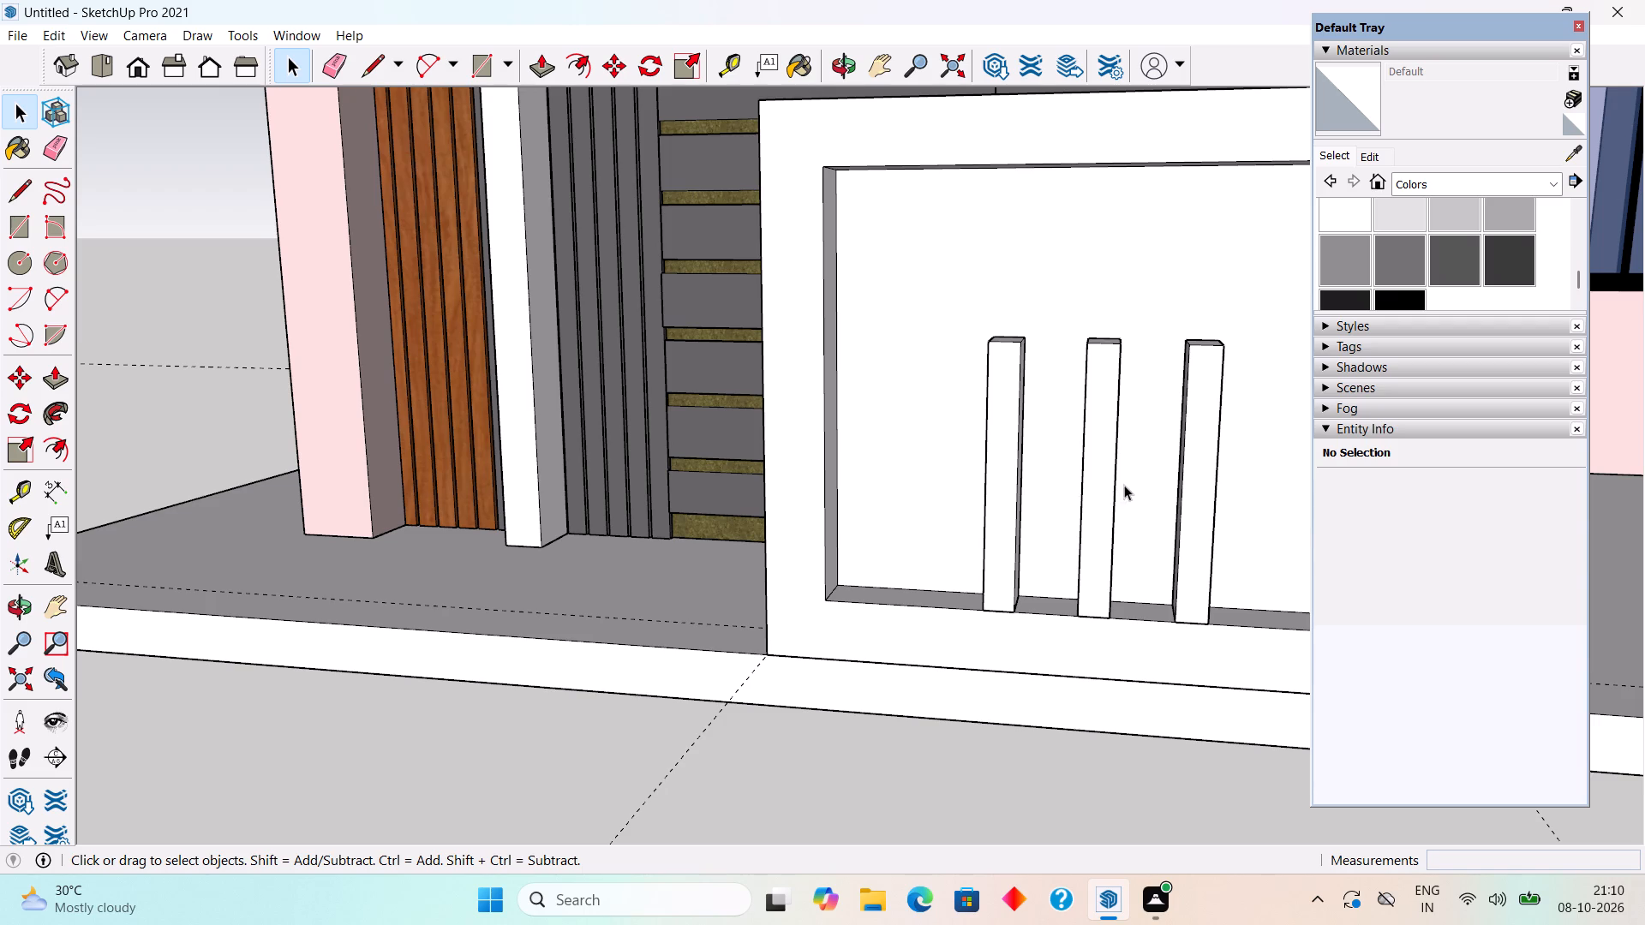
{"action": "left_click", "coordinate": [1014, 533]}
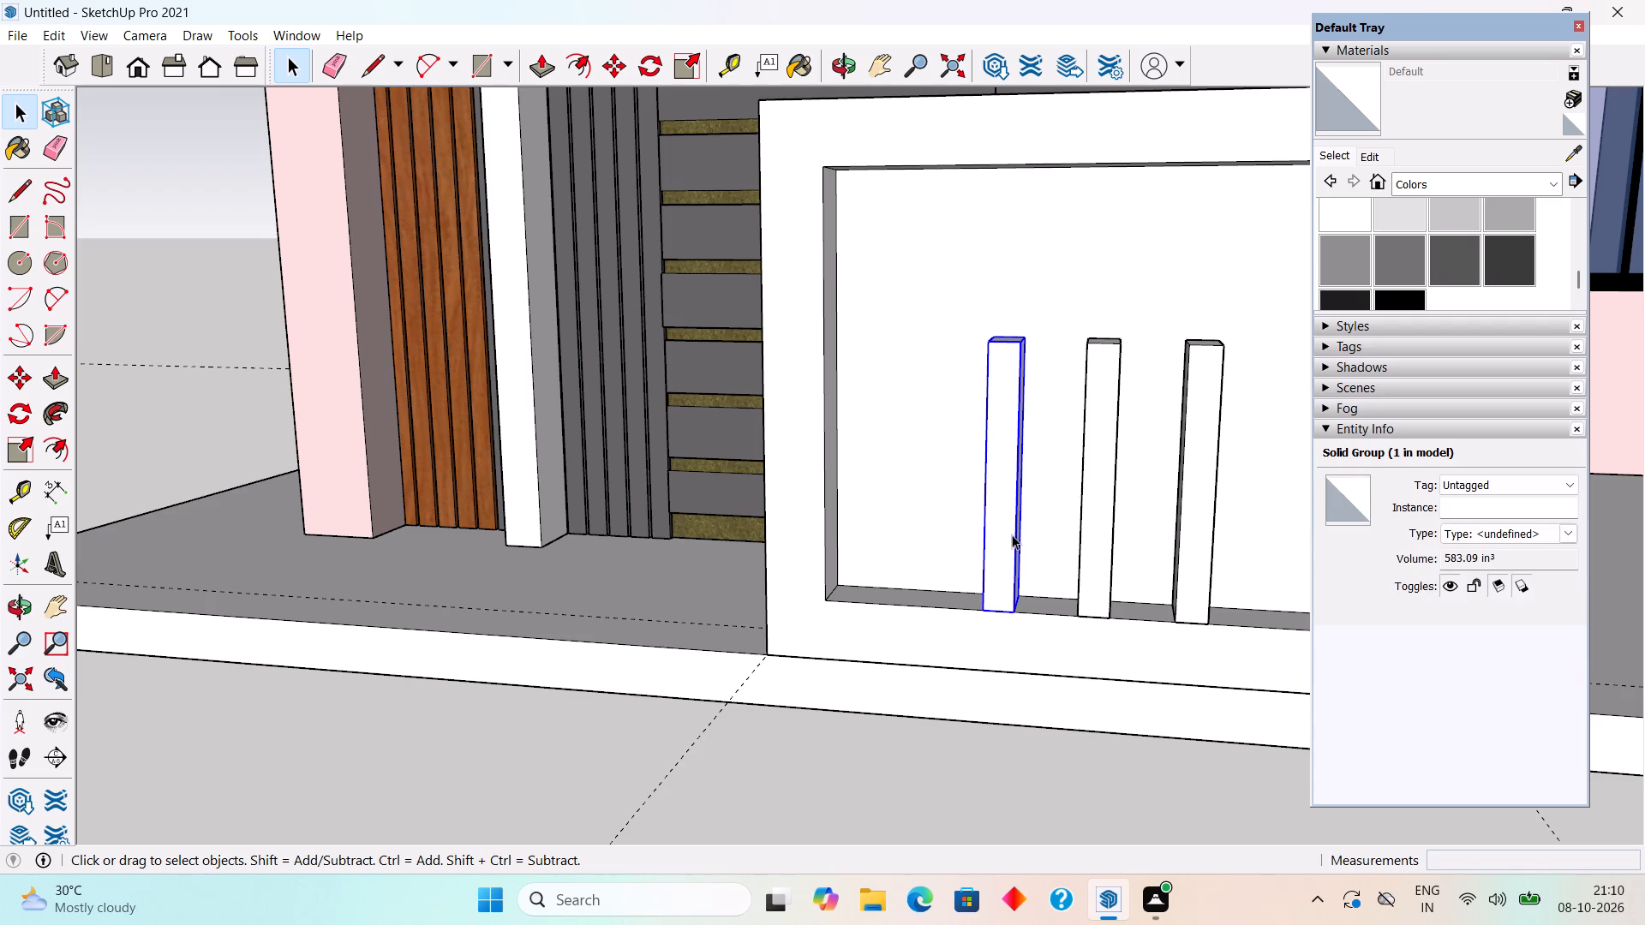
{"action": "key", "text": "m"}
{"action": "left_click", "coordinate": [1014, 534]}
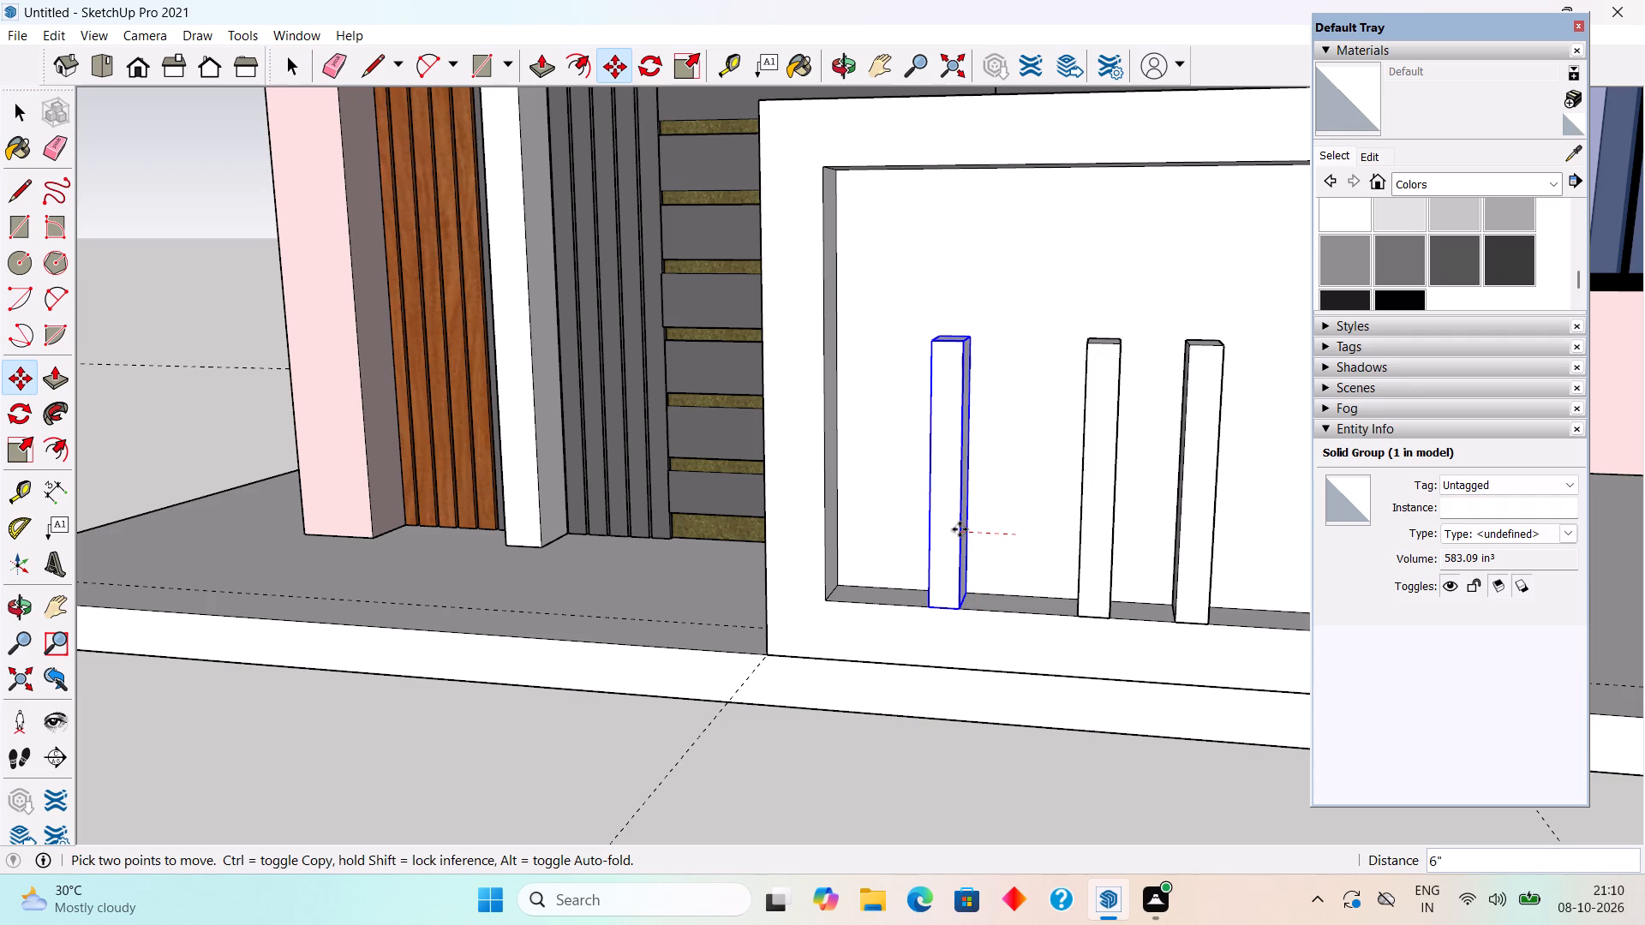
{"action": "left_click", "coordinate": [950, 527]}
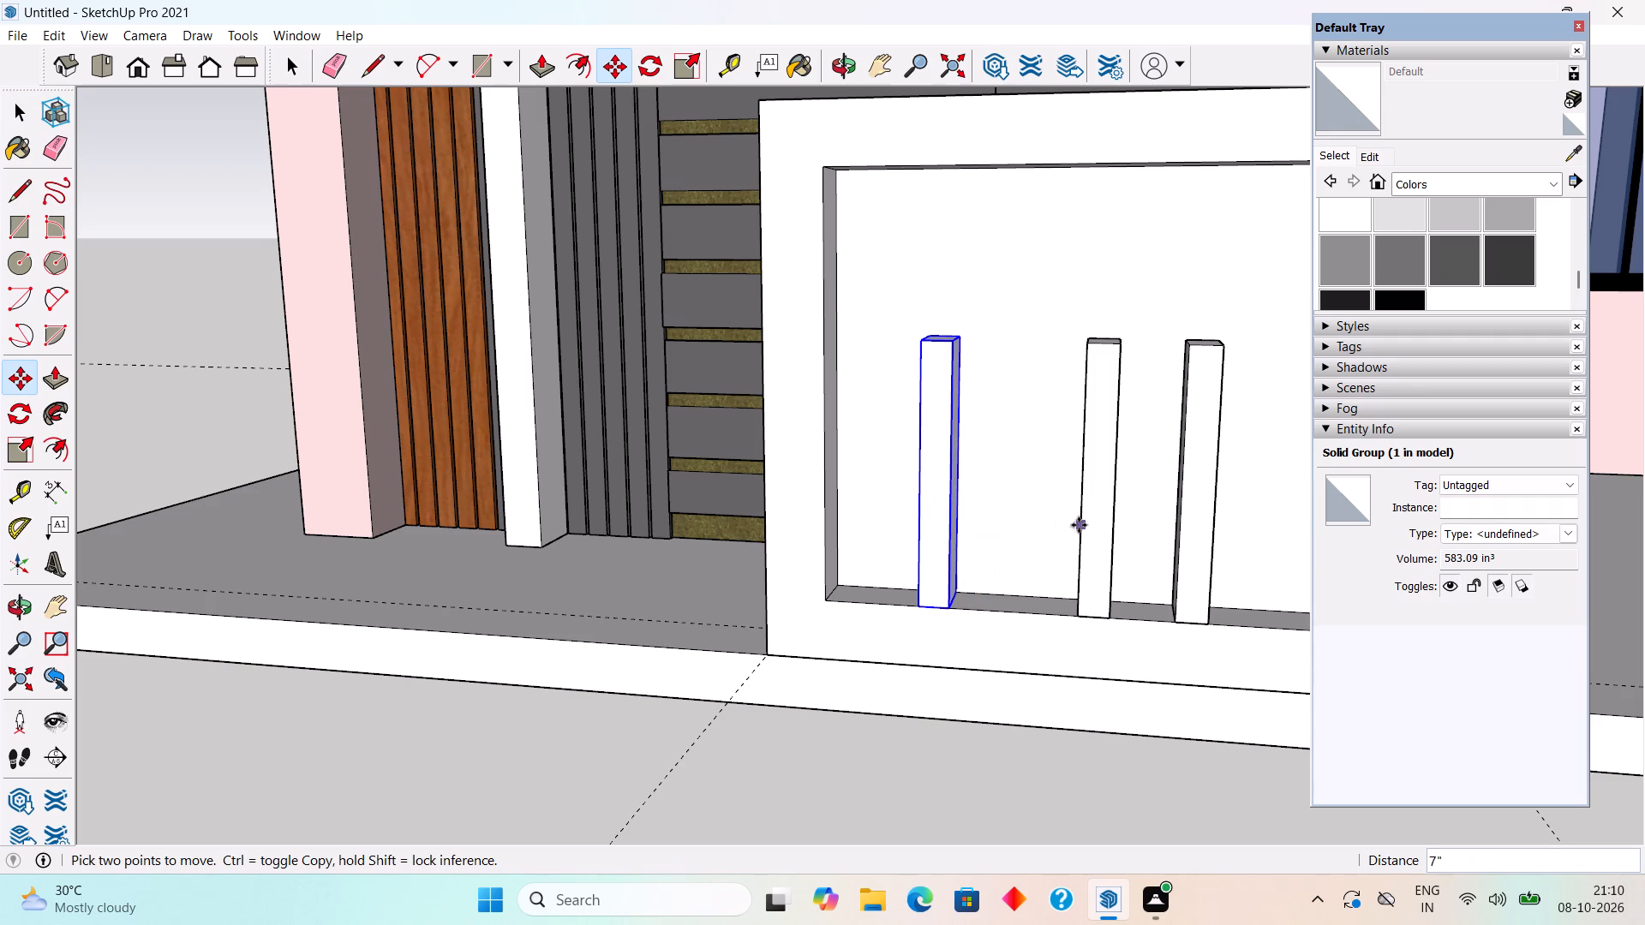
{"action": "left_click", "coordinate": [1089, 517]}
{"action": "key", "text": "space"}
Move the middle upright bar about 9 5/8" along the red axis toward the leftmost bar.
{"action": "left_click", "coordinate": [1089, 517]}
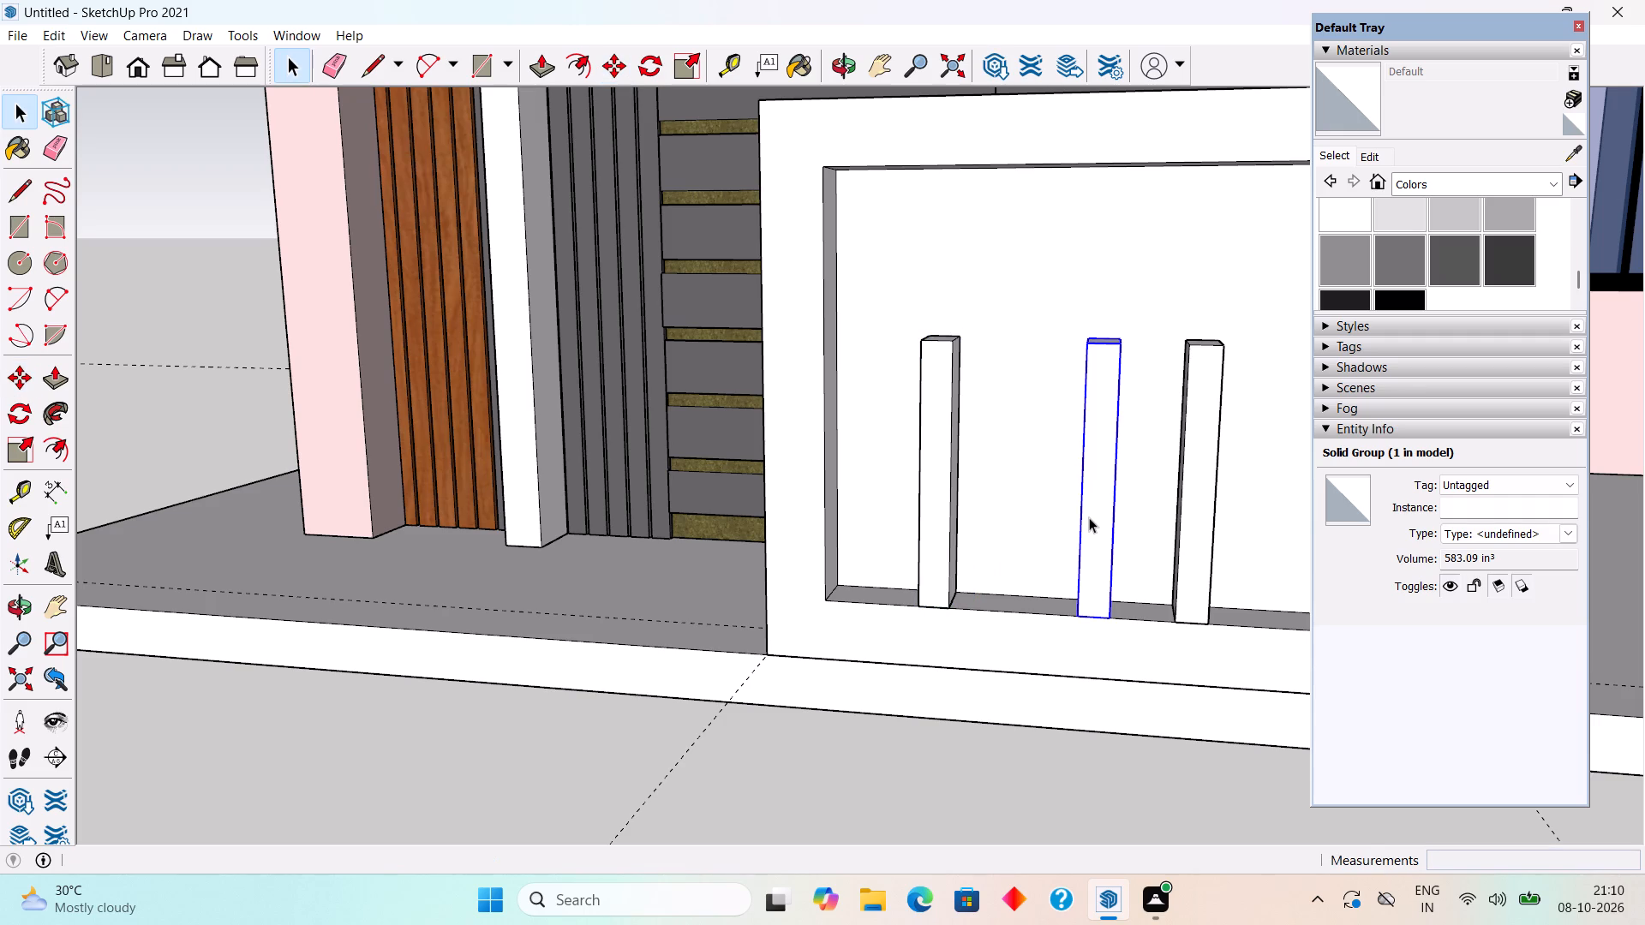
{"action": "key", "text": "m"}
{"action": "left_click", "coordinate": [1089, 517]}
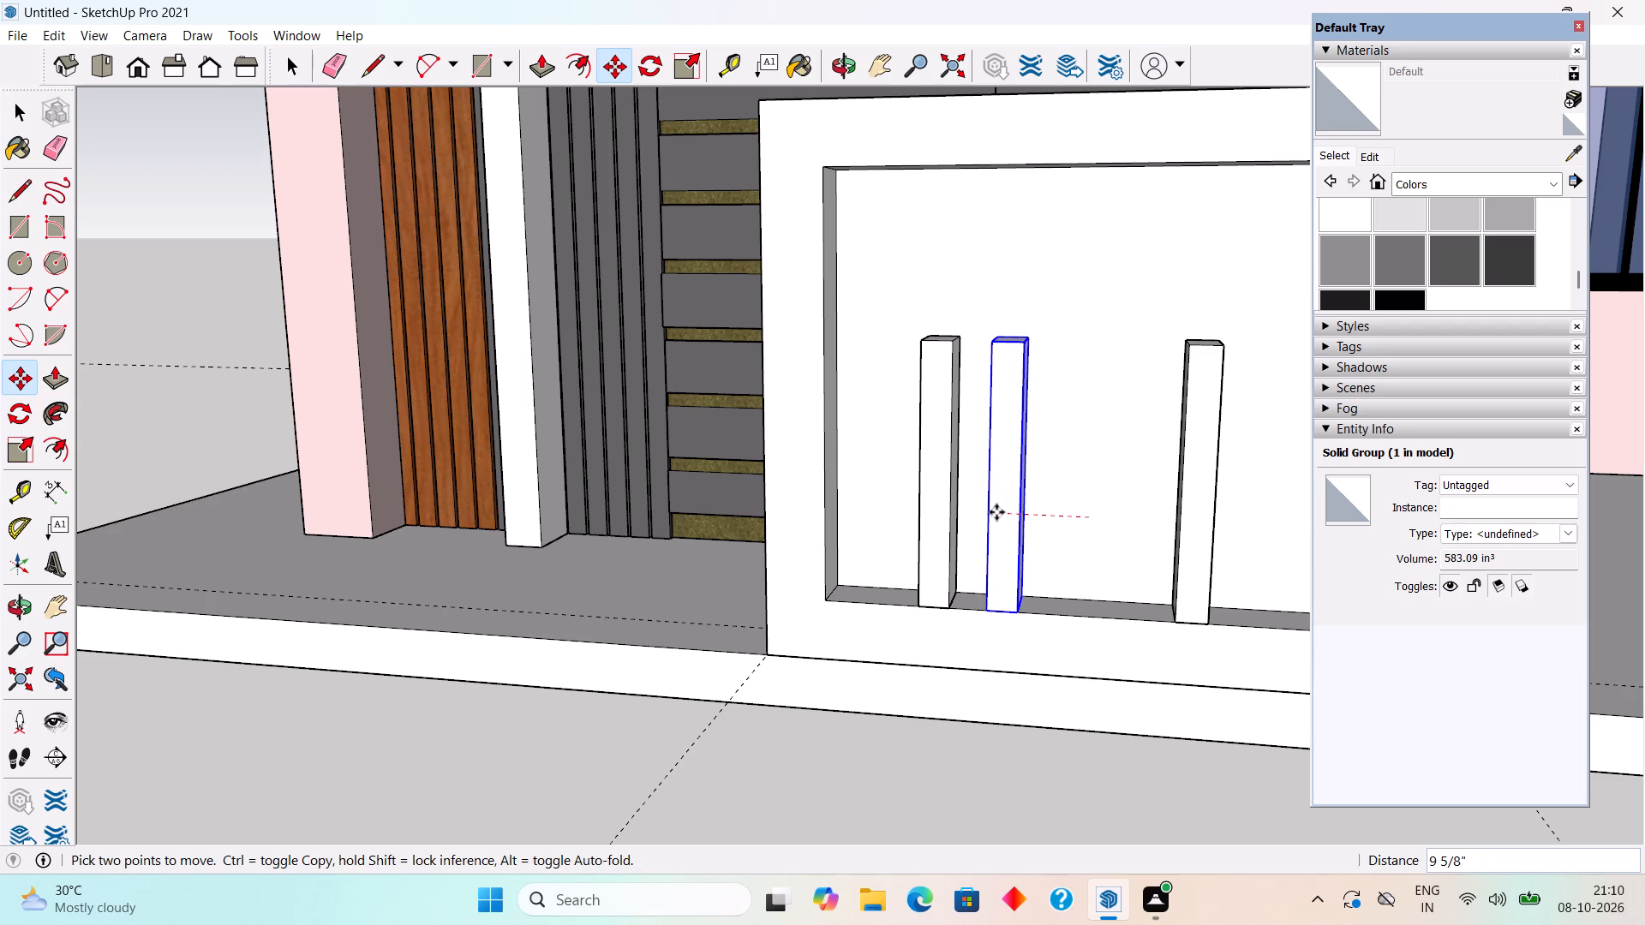
{"action": "left_click", "coordinate": [996, 512]}
{"action": "key", "text": "space"}
Move the rightmost upright bar about 1' 11/16" along the red axis toward the other two bars, spacing them evenly.
{"action": "left_click", "coordinate": [1181, 543]}
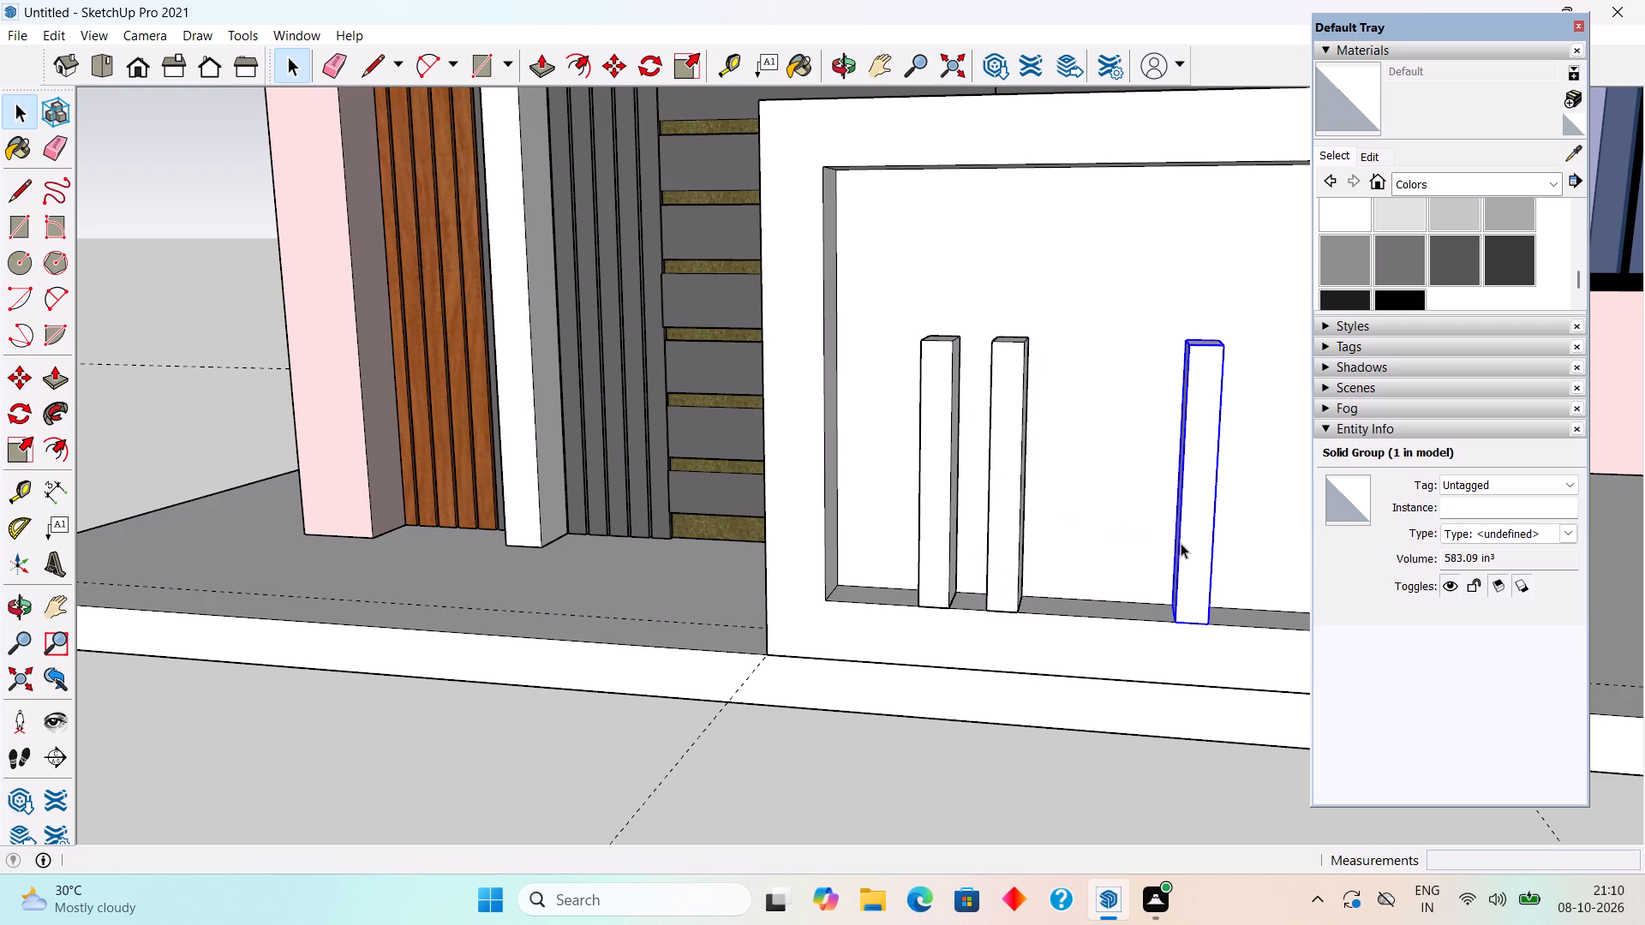
{"action": "key", "text": "m"}
{"action": "left_click", "coordinate": [1181, 543]}
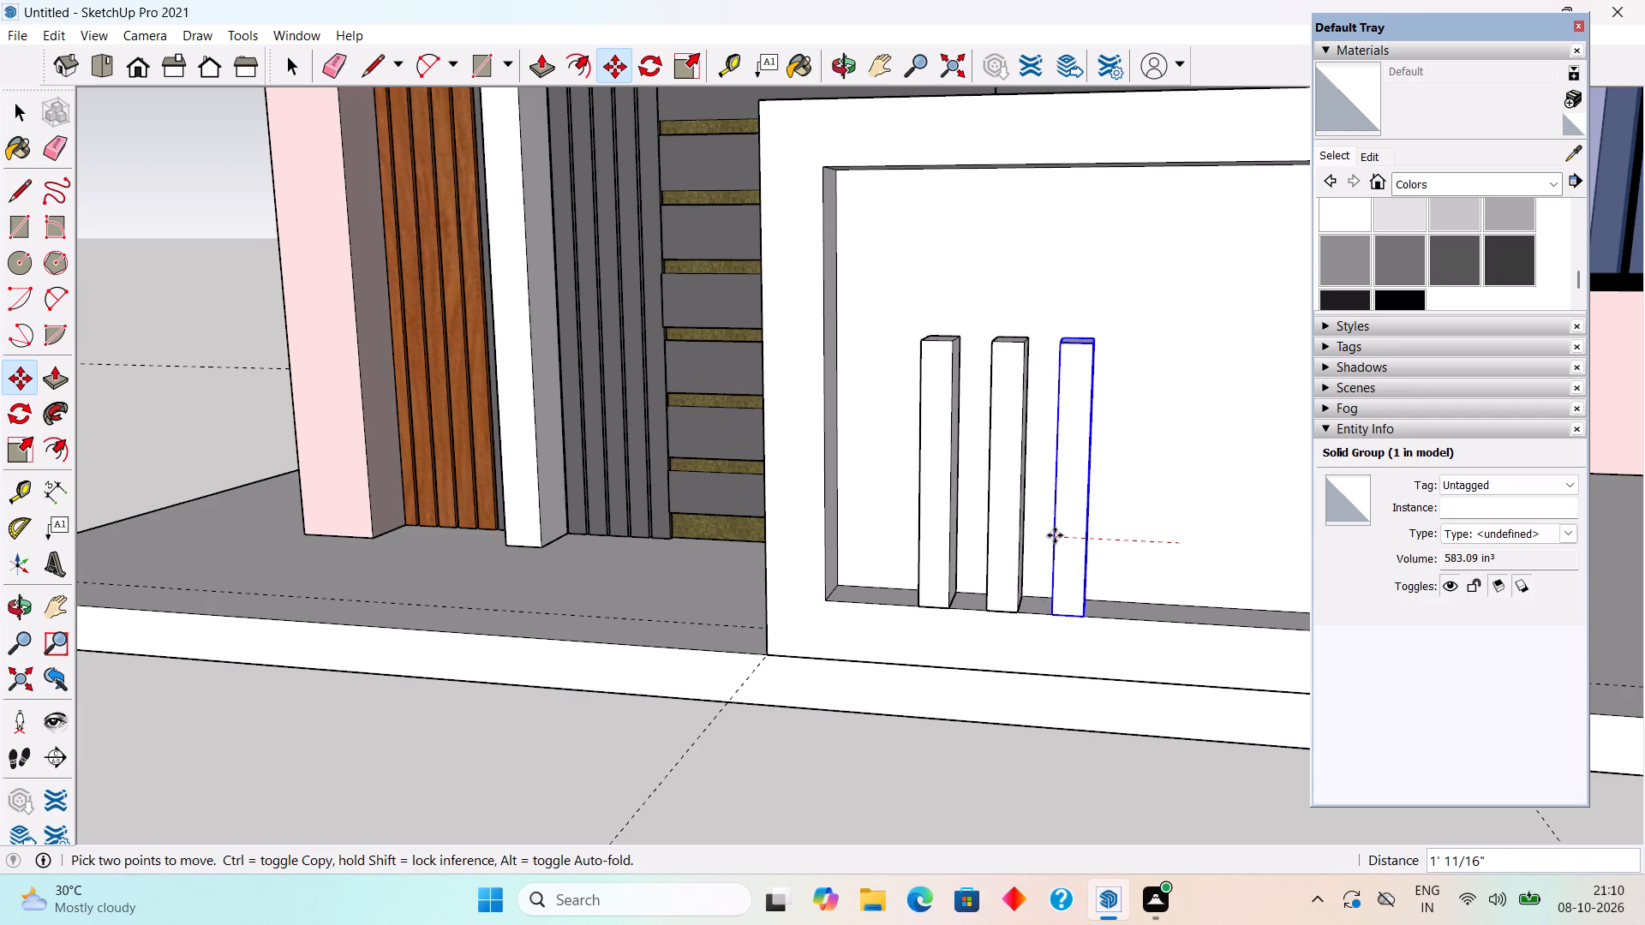
{"action": "left_click", "coordinate": [1055, 535]}
{"action": "key", "text": "space"}
{"action": "scroll", "coordinate": [1055, 535], "scroll_direction": "down", "scroll_amount": 10}
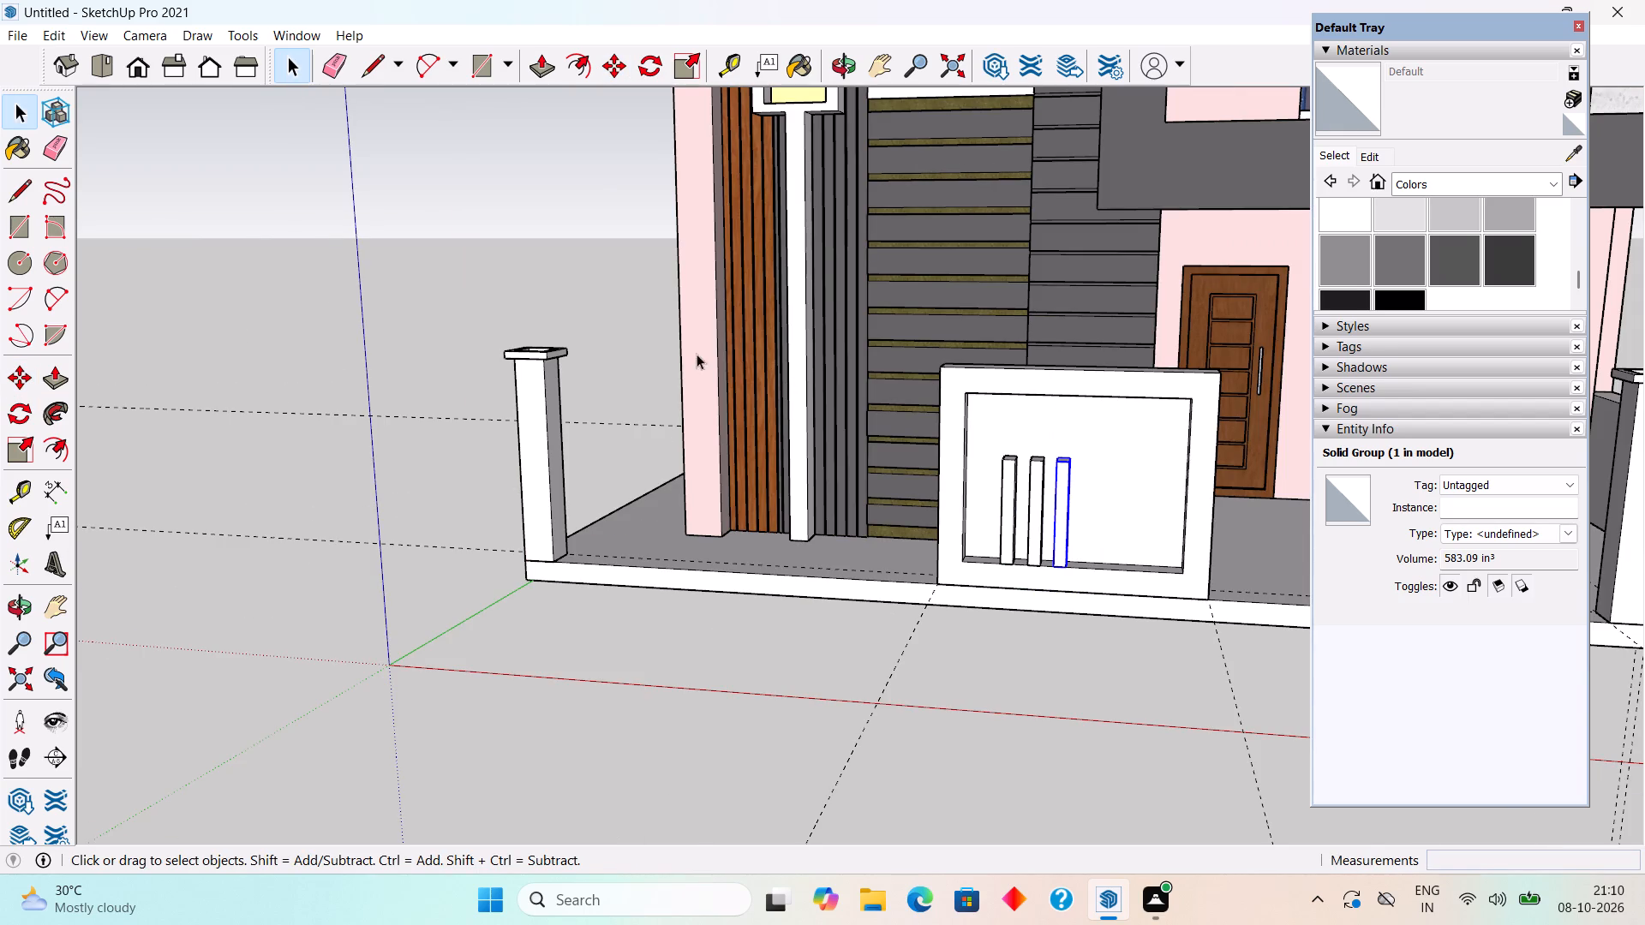
{"action": "left_click", "coordinate": [668, 346]}
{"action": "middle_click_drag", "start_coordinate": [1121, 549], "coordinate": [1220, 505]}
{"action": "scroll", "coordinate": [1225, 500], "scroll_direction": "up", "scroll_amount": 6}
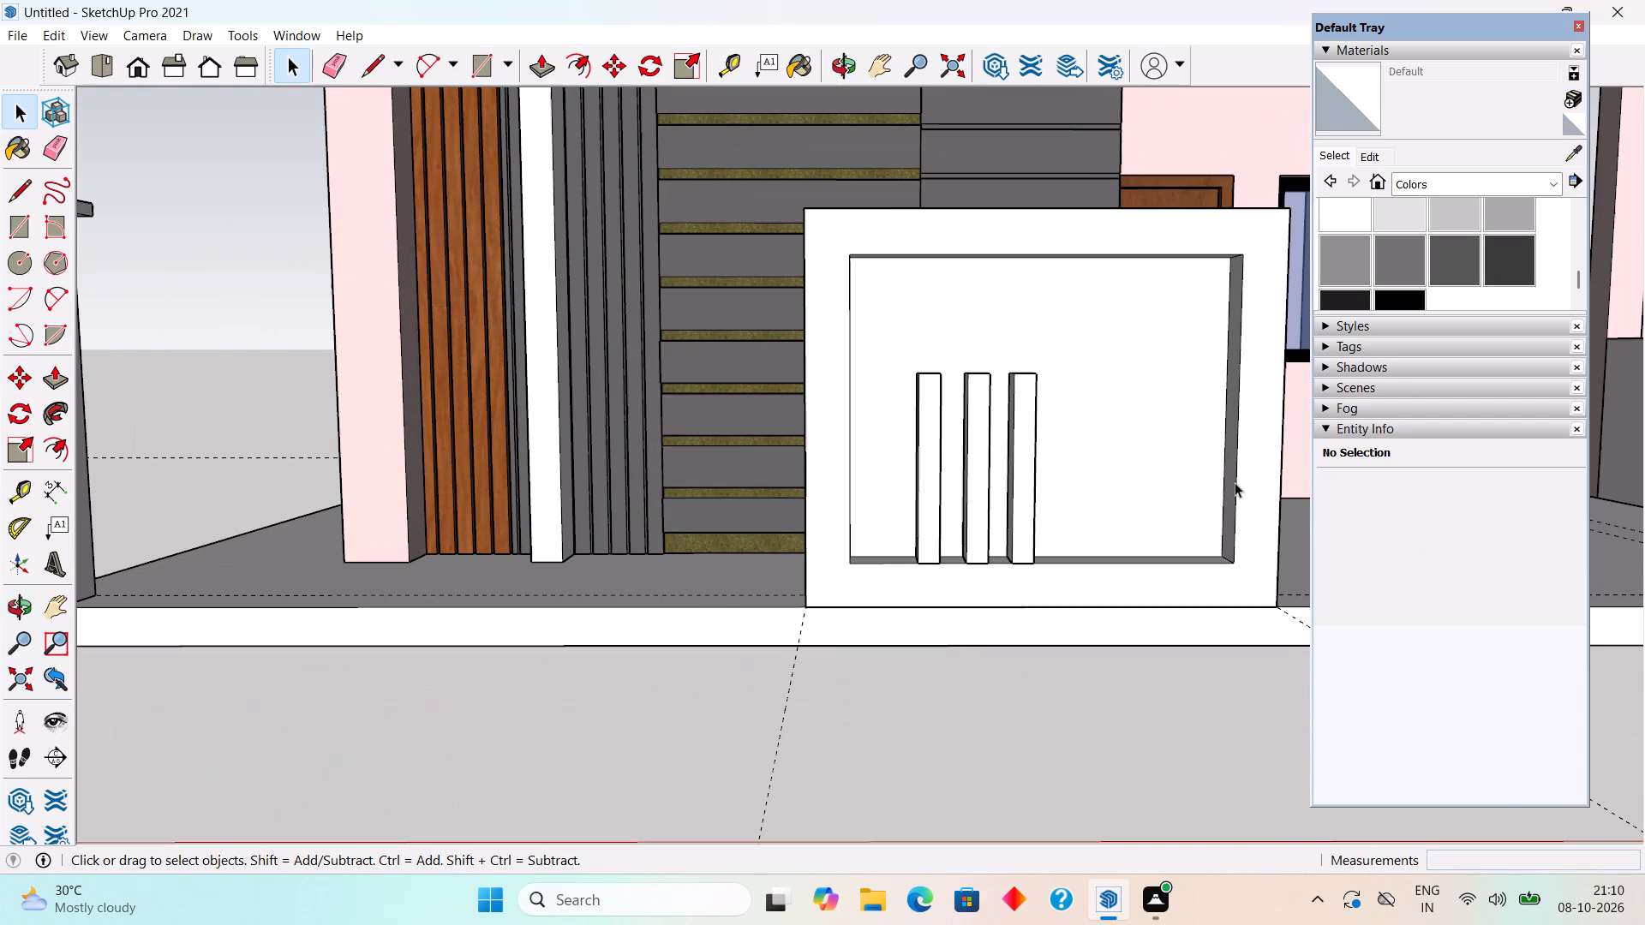
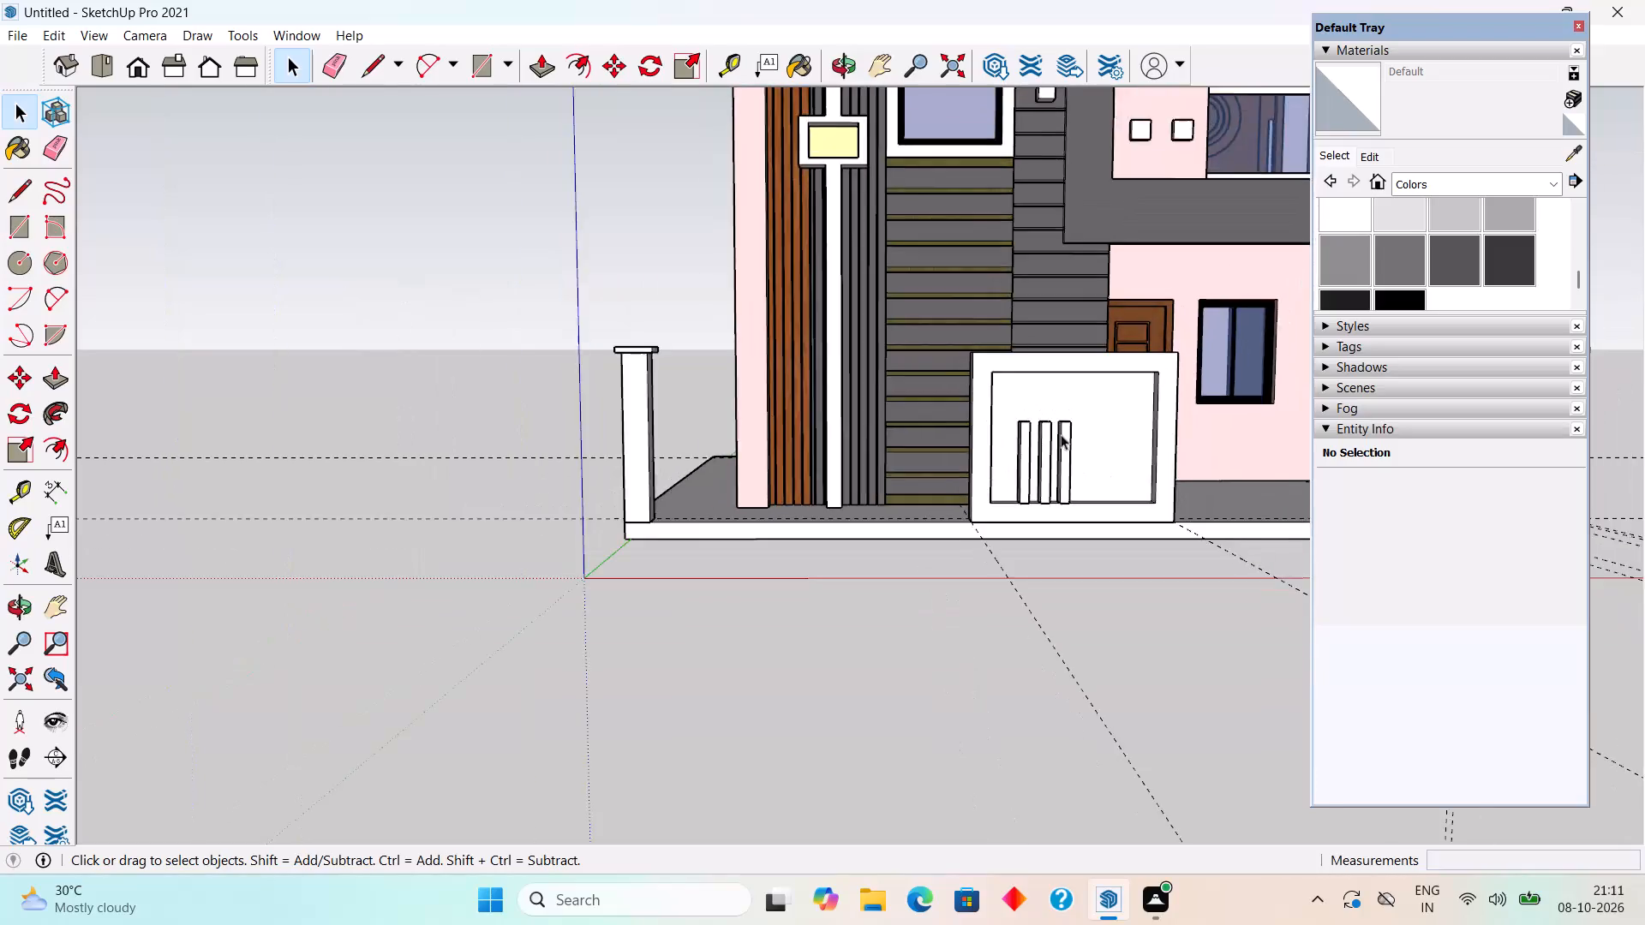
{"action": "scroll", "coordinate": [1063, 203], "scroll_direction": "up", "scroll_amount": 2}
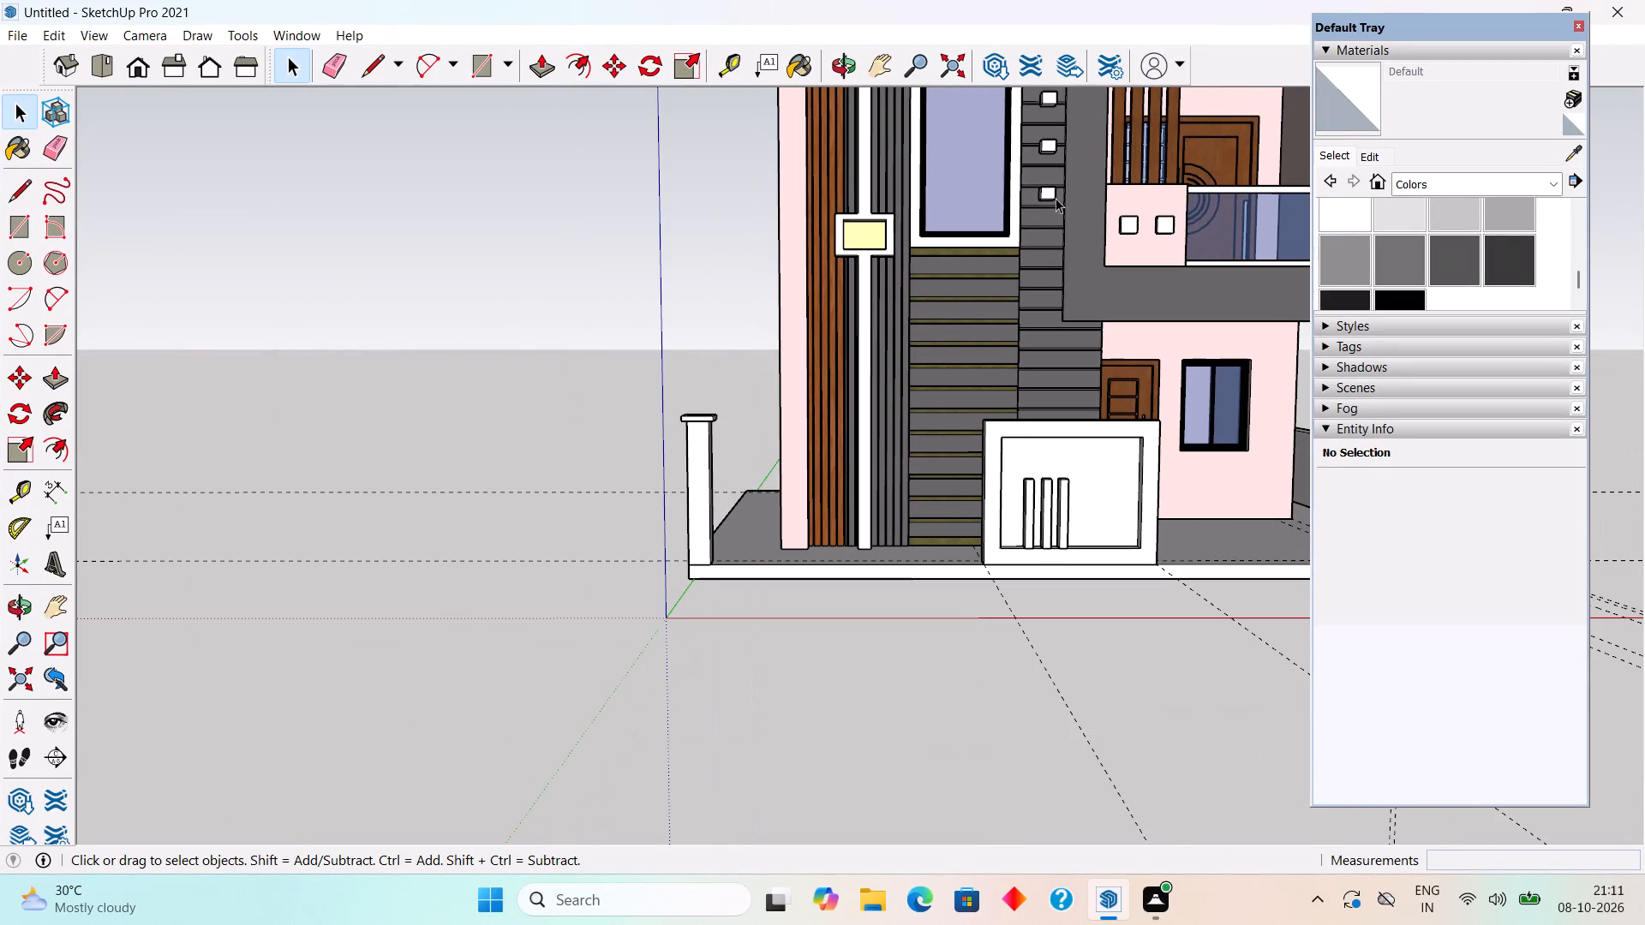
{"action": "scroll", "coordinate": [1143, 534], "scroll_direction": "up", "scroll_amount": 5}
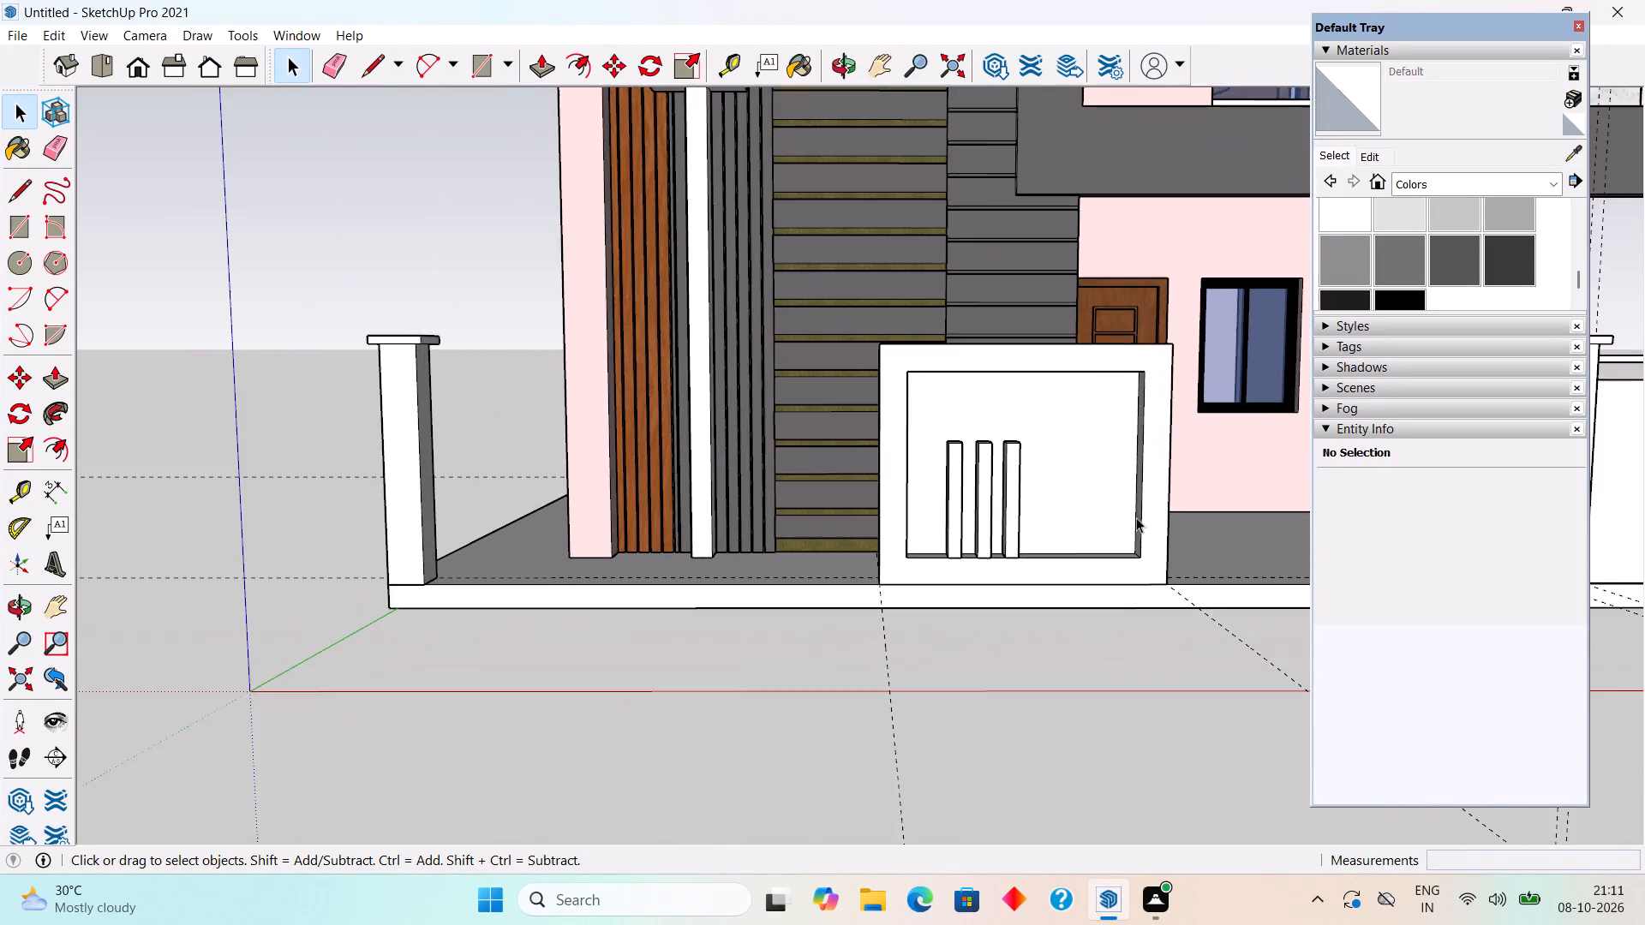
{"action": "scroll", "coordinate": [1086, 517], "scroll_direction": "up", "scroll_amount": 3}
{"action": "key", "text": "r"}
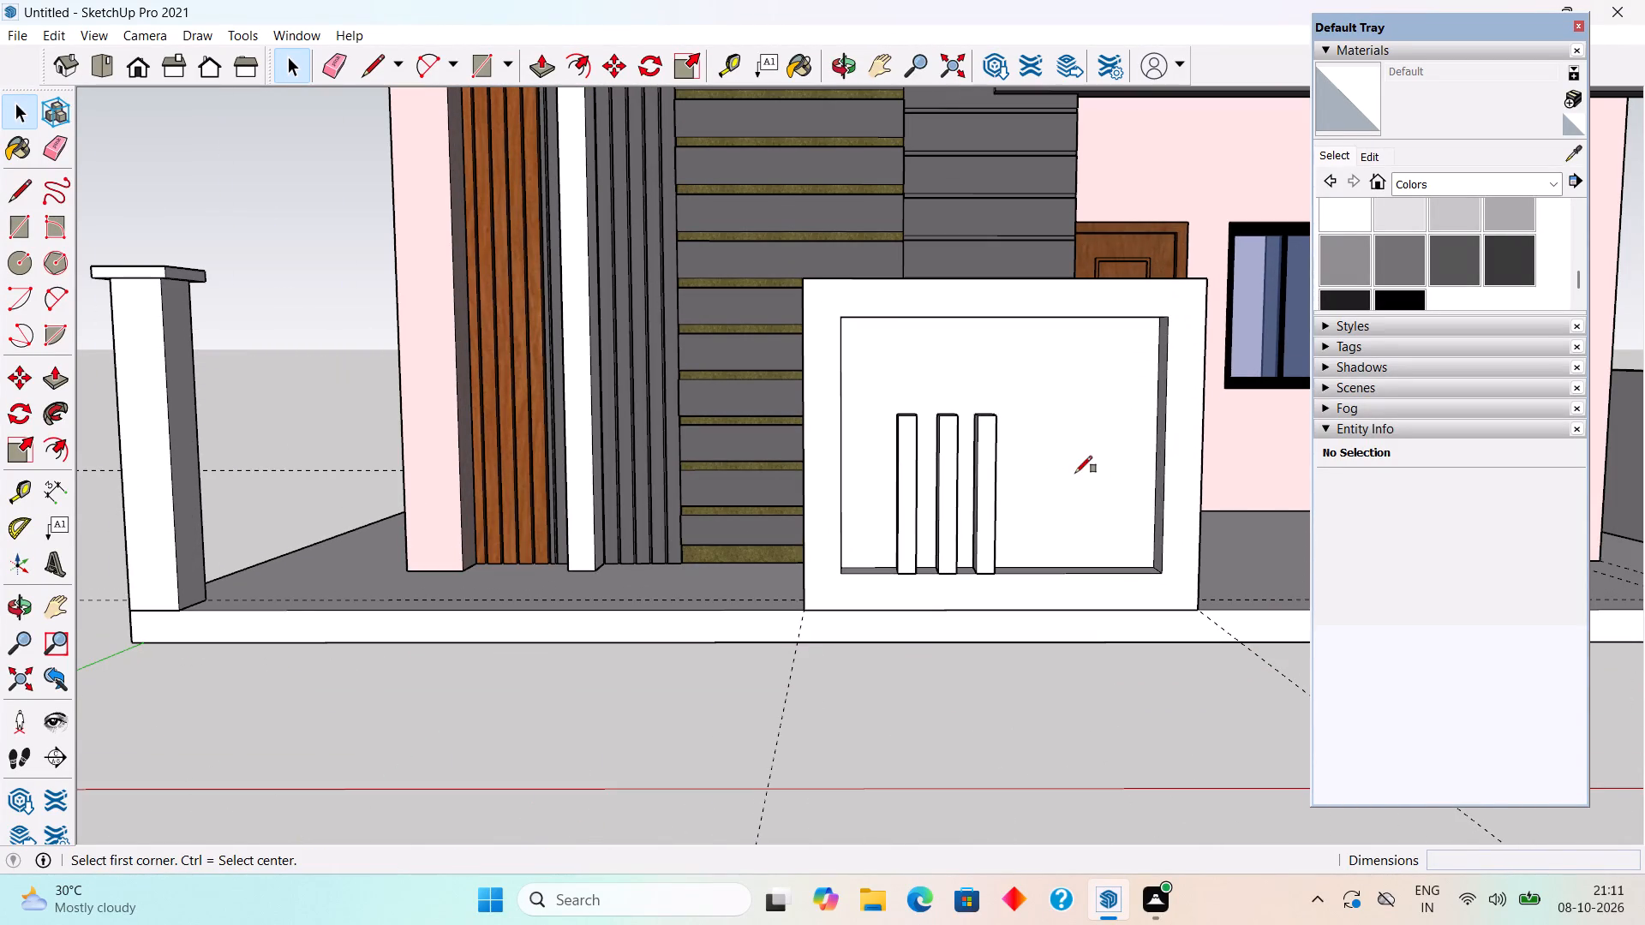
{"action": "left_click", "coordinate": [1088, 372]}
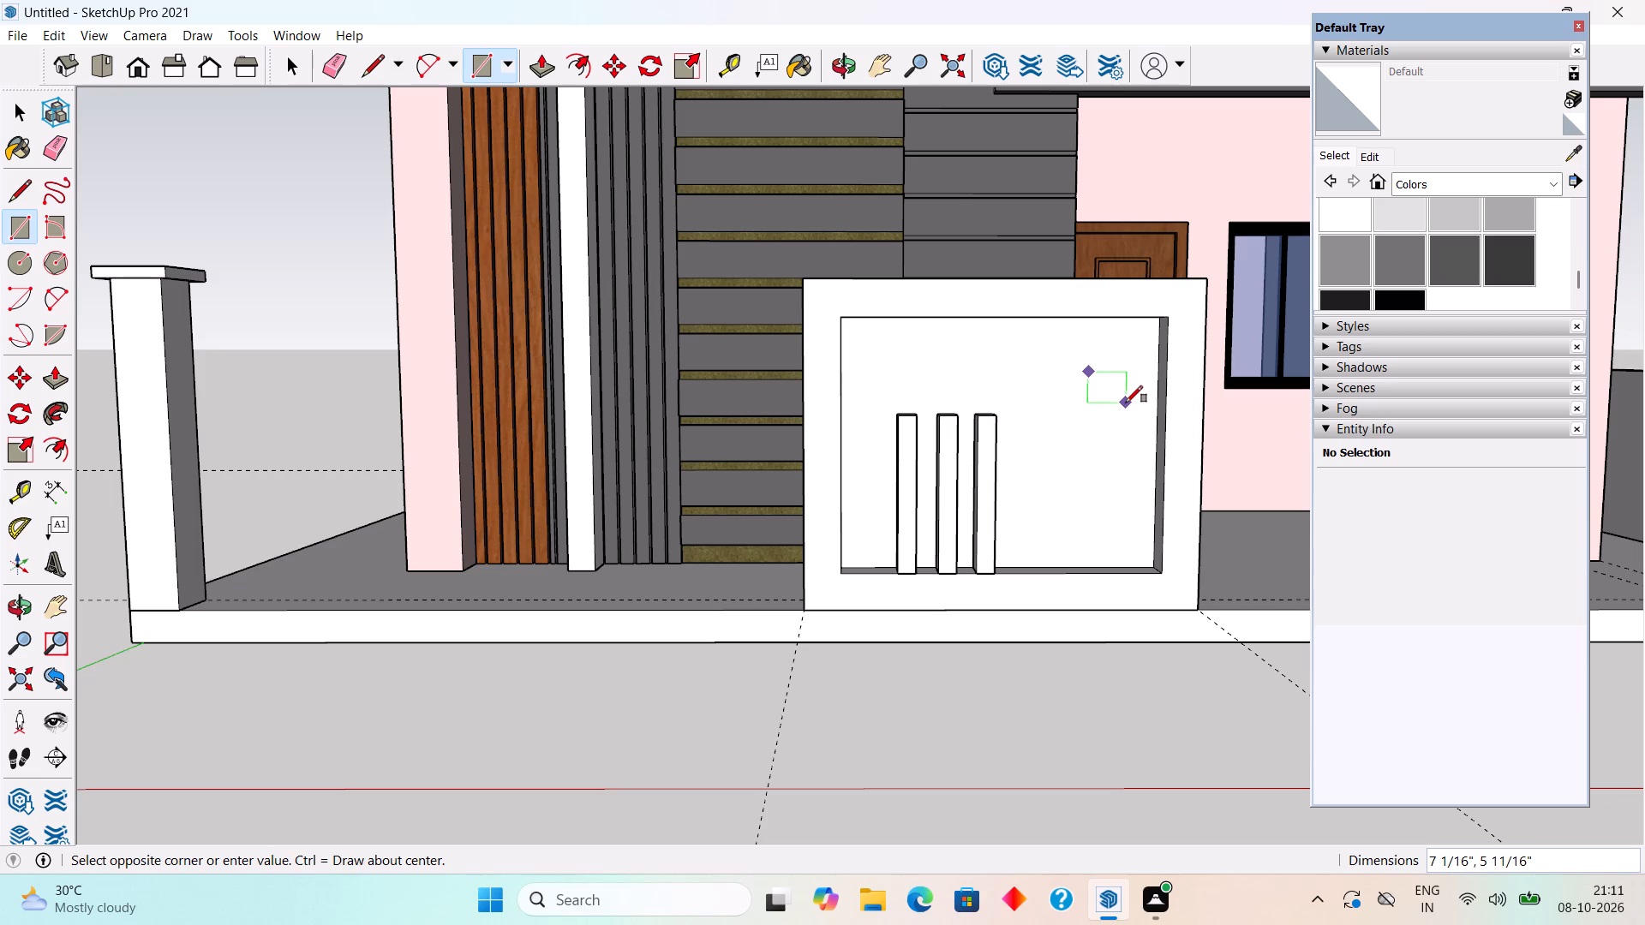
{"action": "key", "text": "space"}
Draw a square about 6 5/8" by 6 5/8" on the recess's back face, near its upper-right corner.
{"action": "type", "text": "r"}
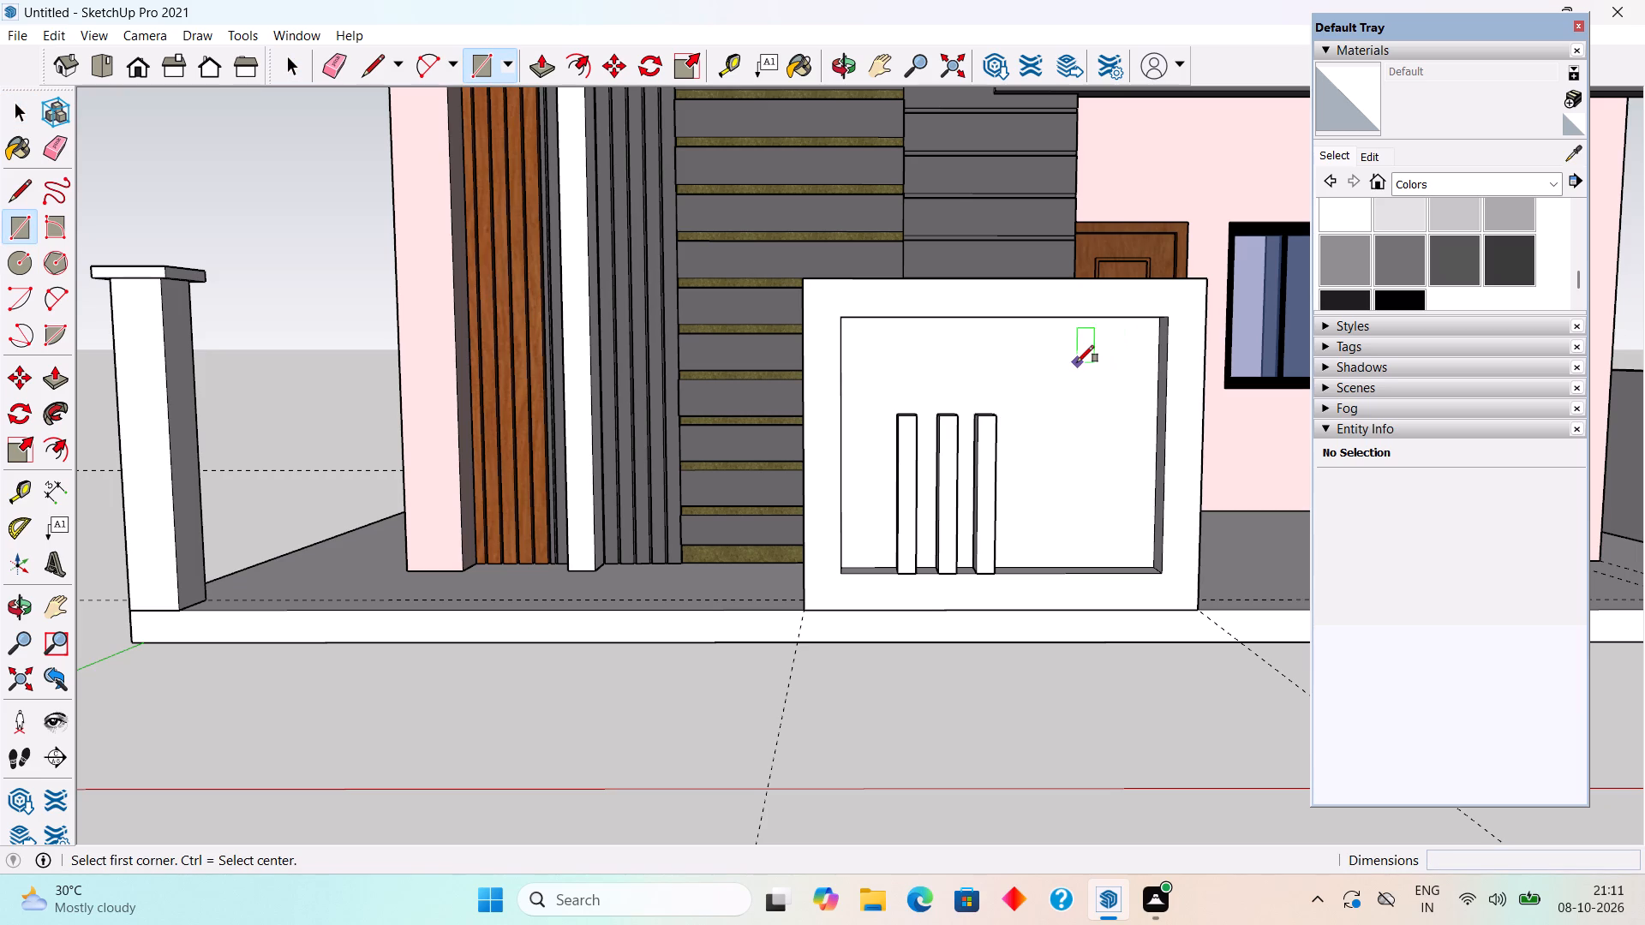
{"action": "left_click", "coordinate": [1082, 361]}
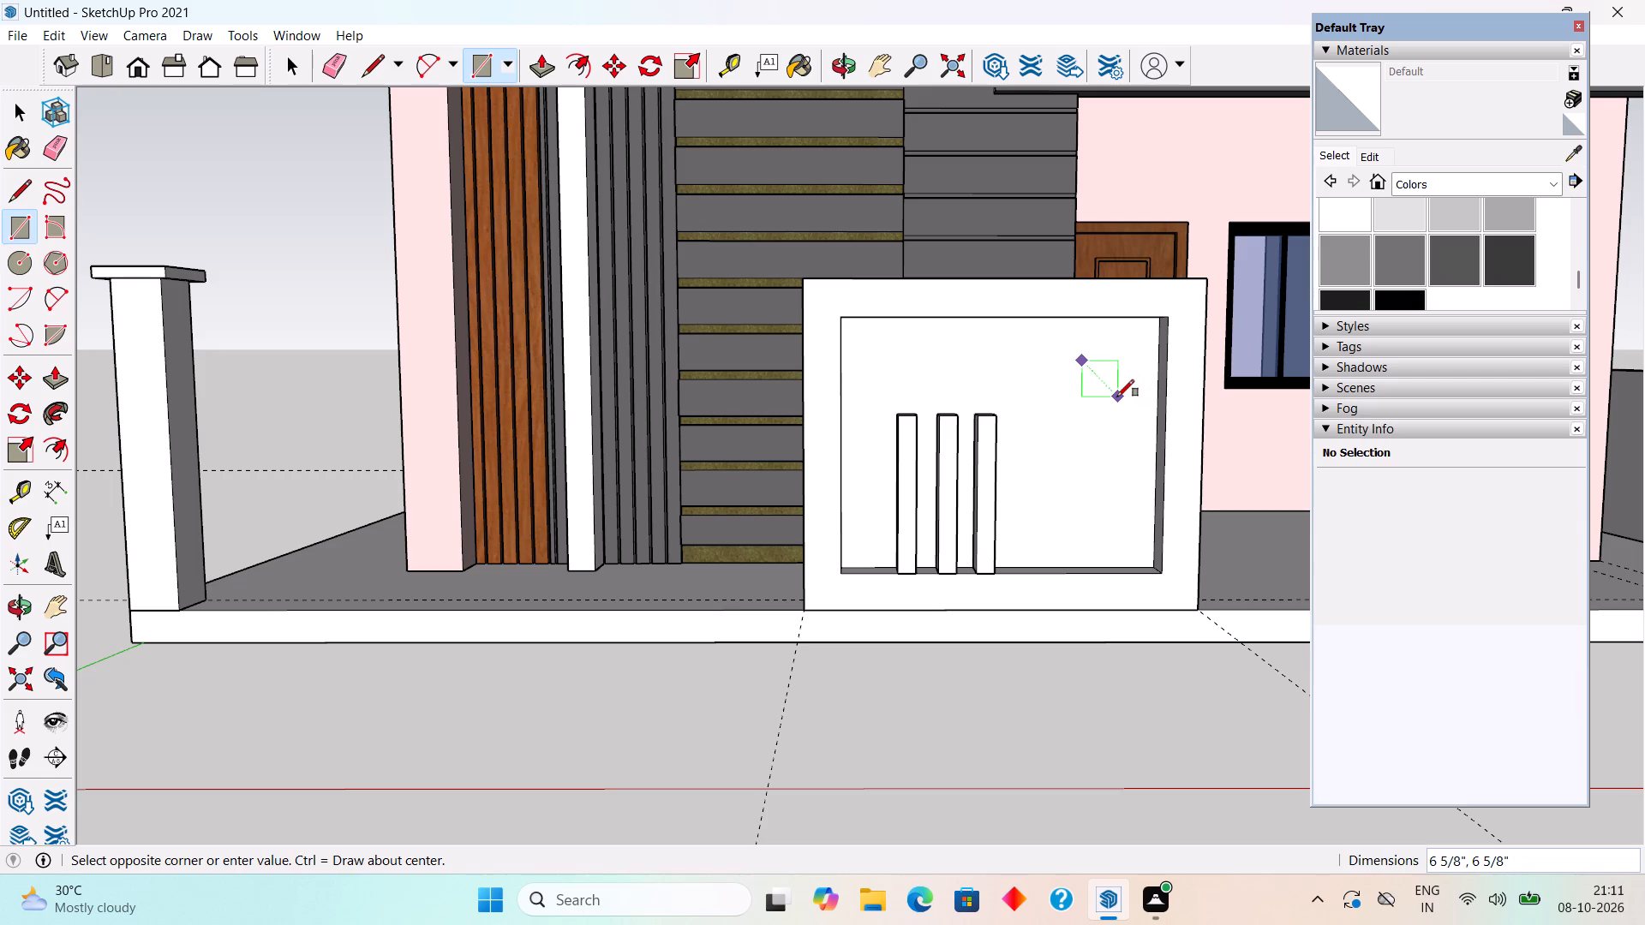
{"action": "left_click", "coordinate": [1117, 397]}
{"action": "key", "text": "space"}
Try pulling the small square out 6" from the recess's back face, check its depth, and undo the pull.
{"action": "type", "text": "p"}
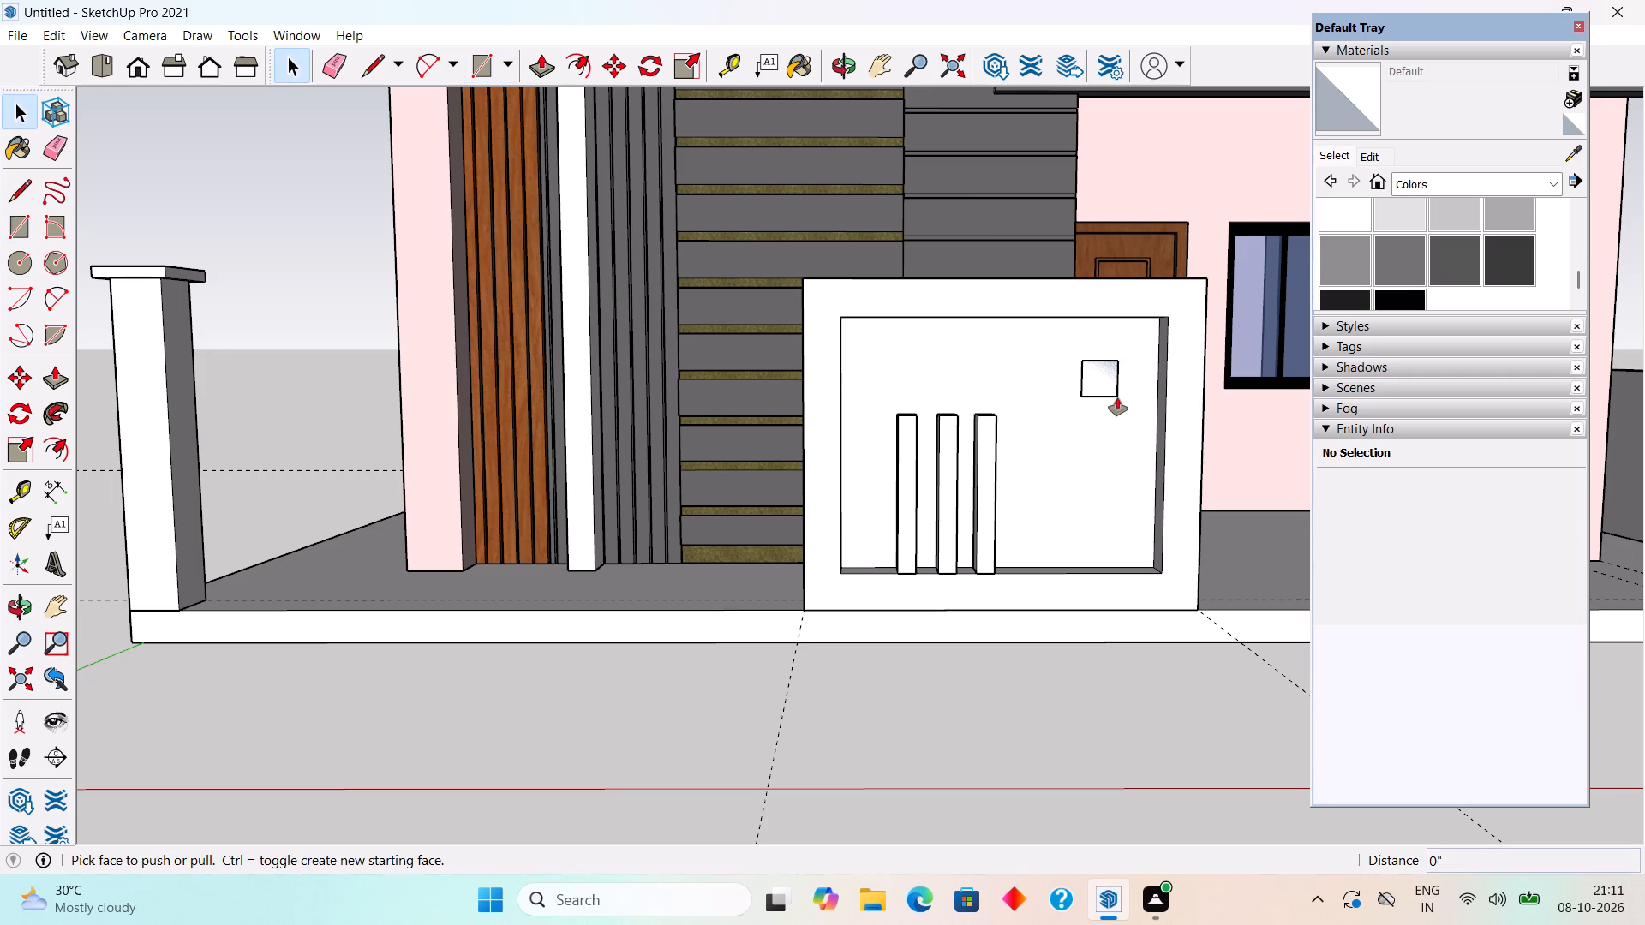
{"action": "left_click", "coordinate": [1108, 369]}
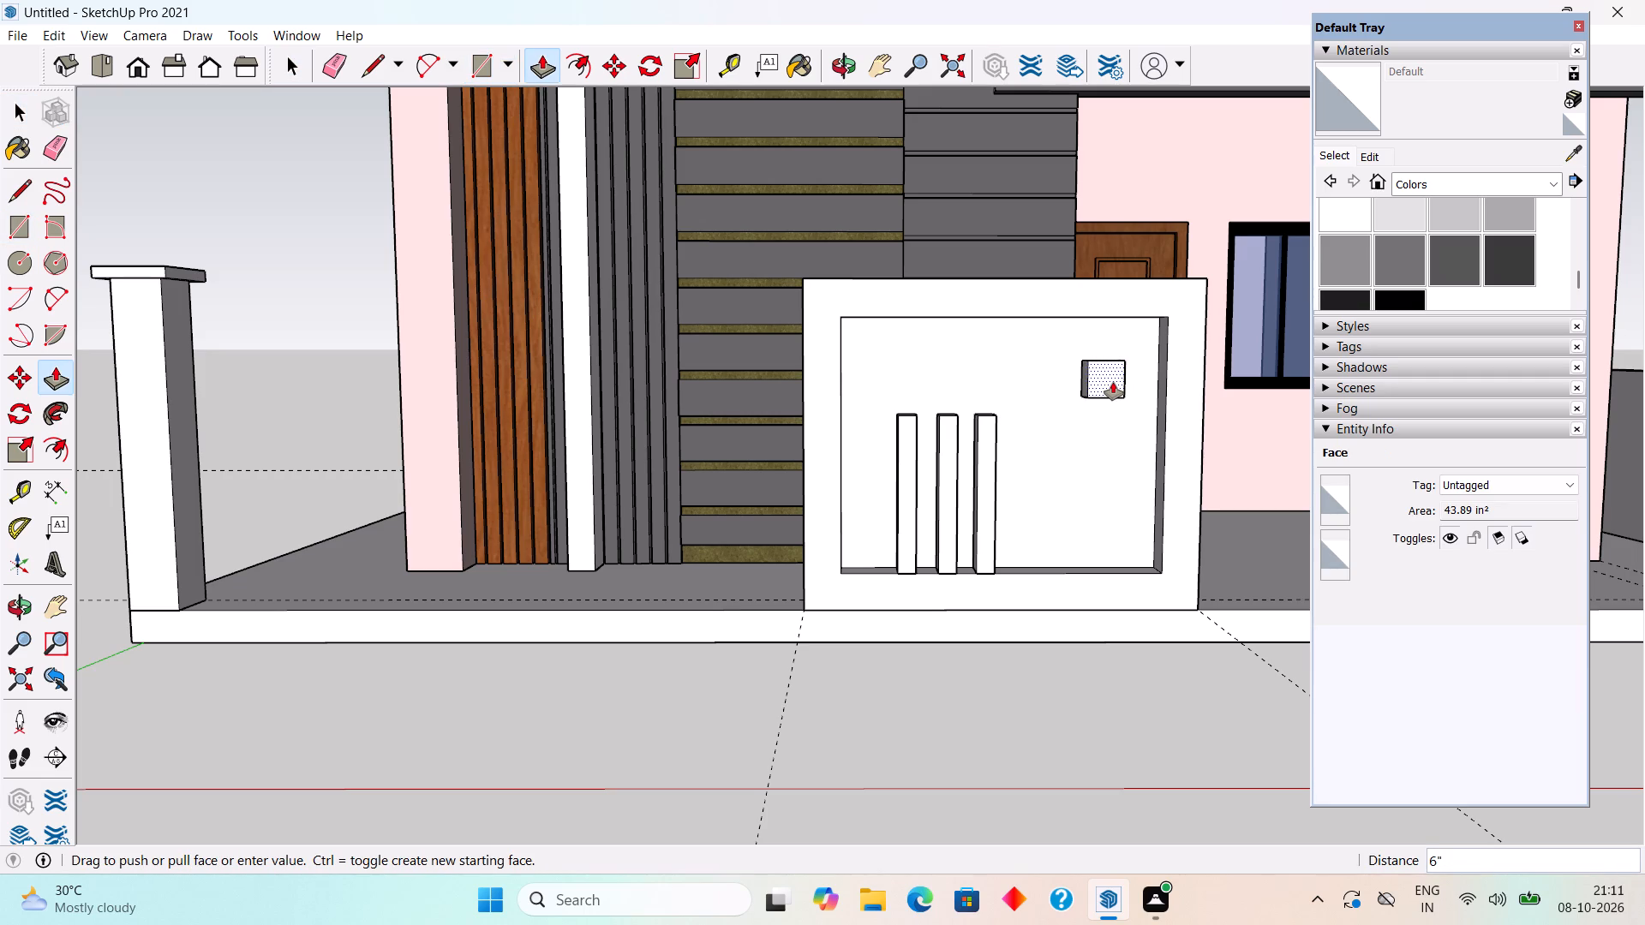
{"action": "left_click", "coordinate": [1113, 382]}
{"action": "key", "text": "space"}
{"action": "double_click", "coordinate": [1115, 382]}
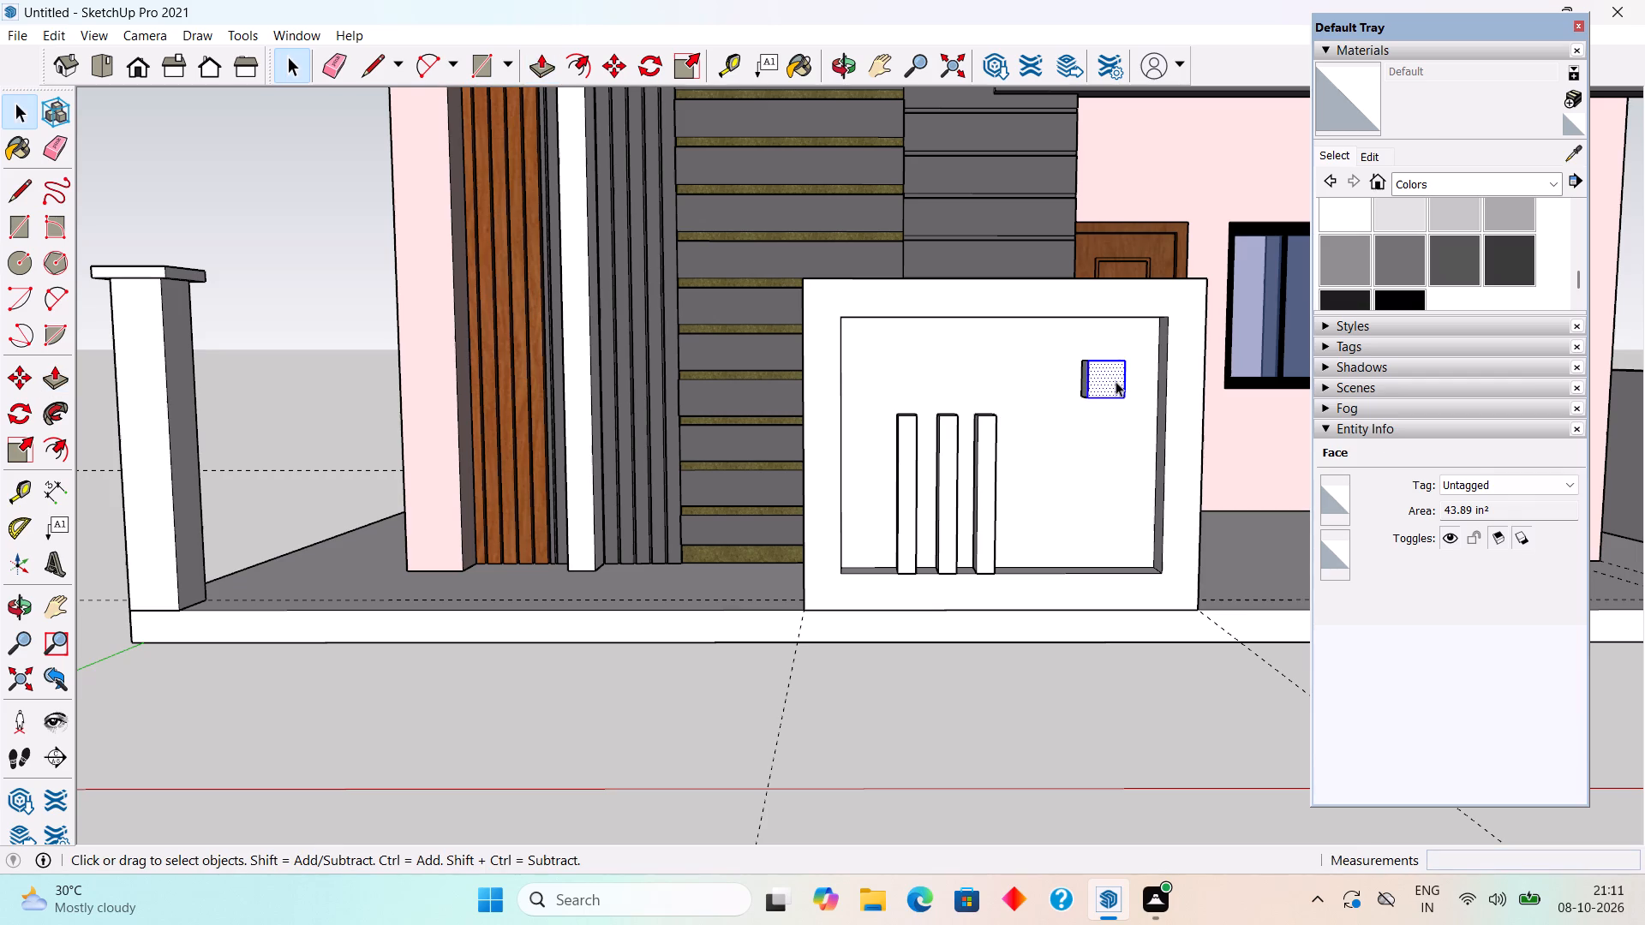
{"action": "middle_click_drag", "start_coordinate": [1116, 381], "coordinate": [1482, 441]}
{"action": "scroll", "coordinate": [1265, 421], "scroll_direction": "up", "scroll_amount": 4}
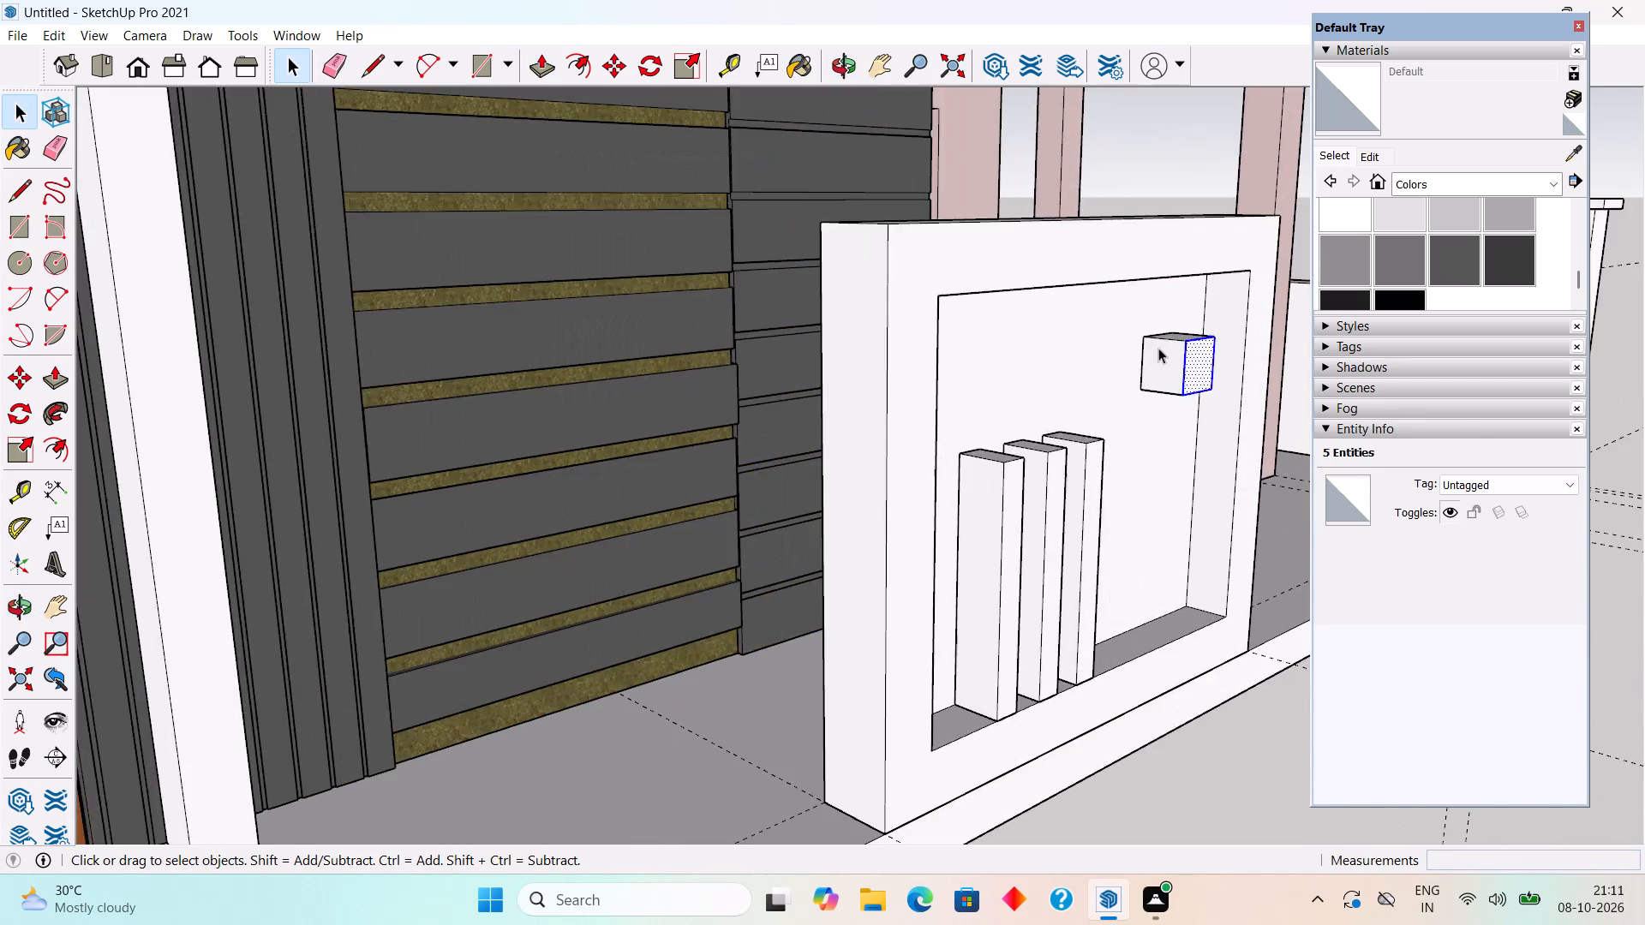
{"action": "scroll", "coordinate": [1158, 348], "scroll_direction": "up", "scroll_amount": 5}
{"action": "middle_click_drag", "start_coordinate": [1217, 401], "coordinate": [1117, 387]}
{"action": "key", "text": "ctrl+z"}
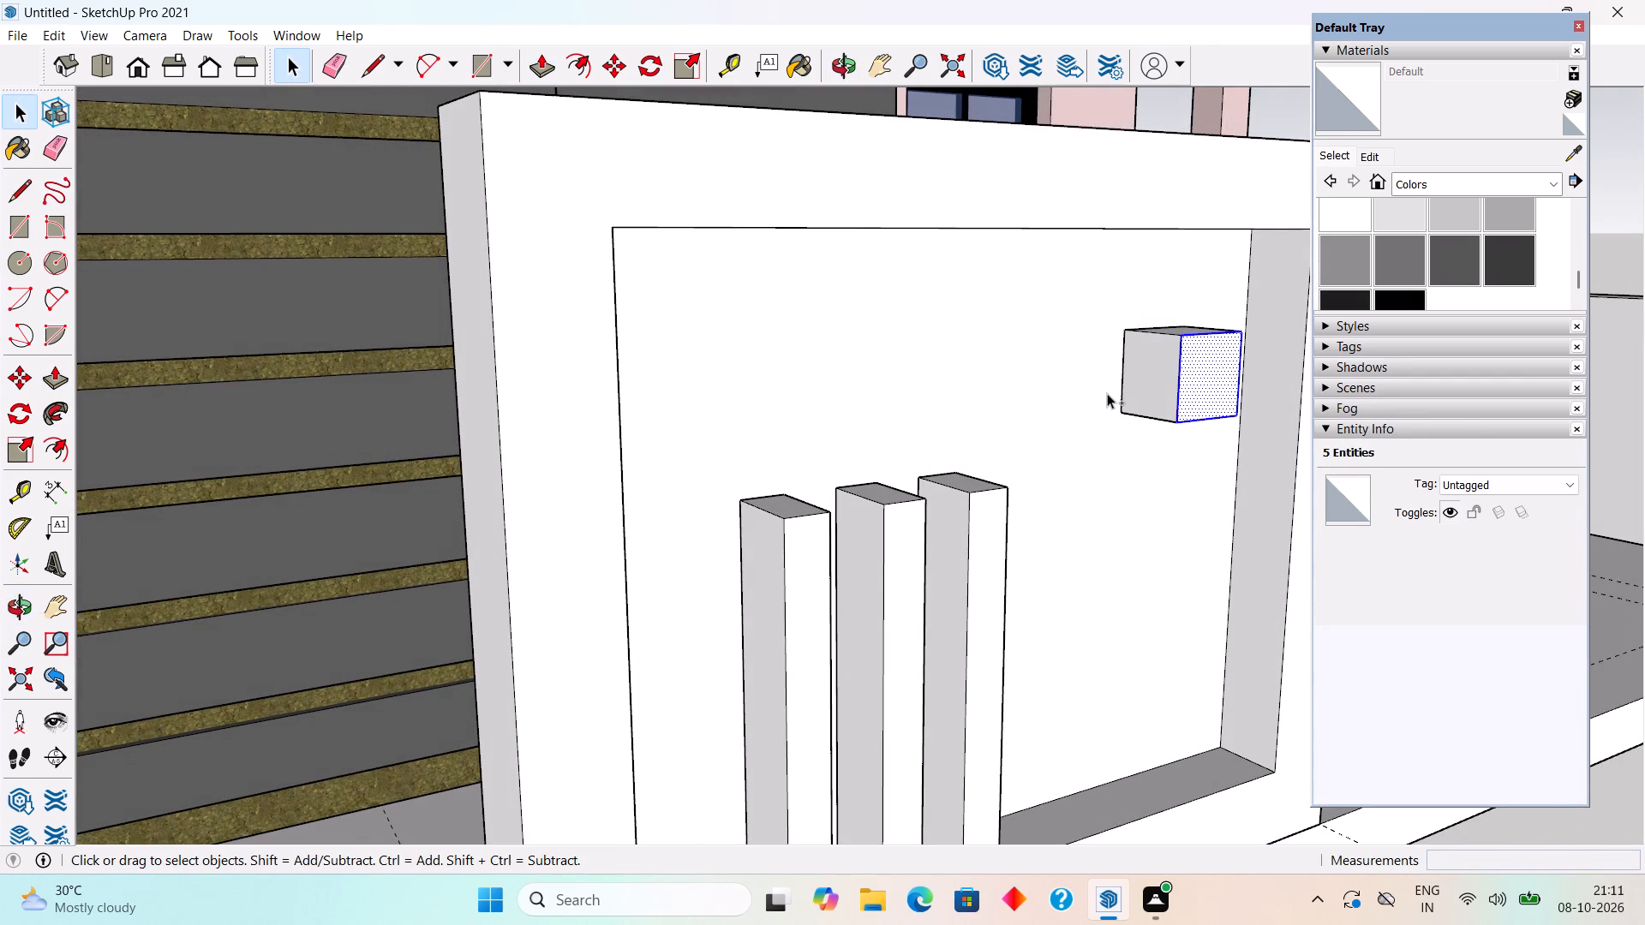
Pull the small square out 3" from the recess's back face to form a block.
{"action": "left_click", "coordinate": [1167, 372]}
{"action": "key", "text": "p"}
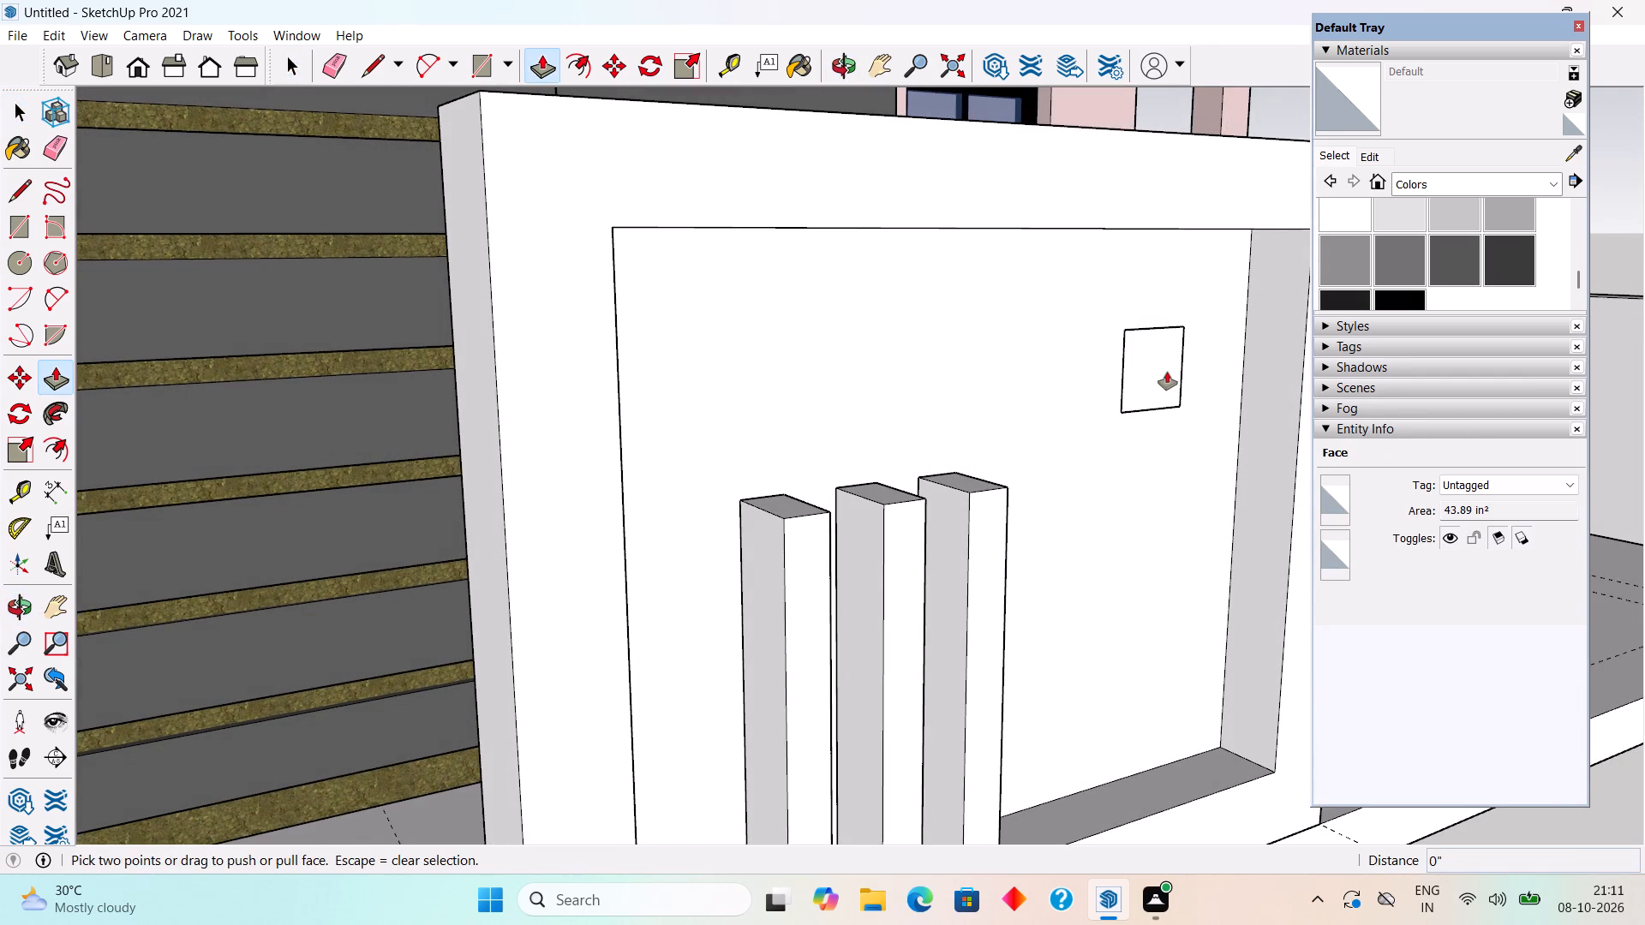
{"action": "left_click", "coordinate": [1167, 372]}
{"action": "type", "text": "3\""}
{"action": "key", "text": "Return"}
{"action": "key", "text": "space"}
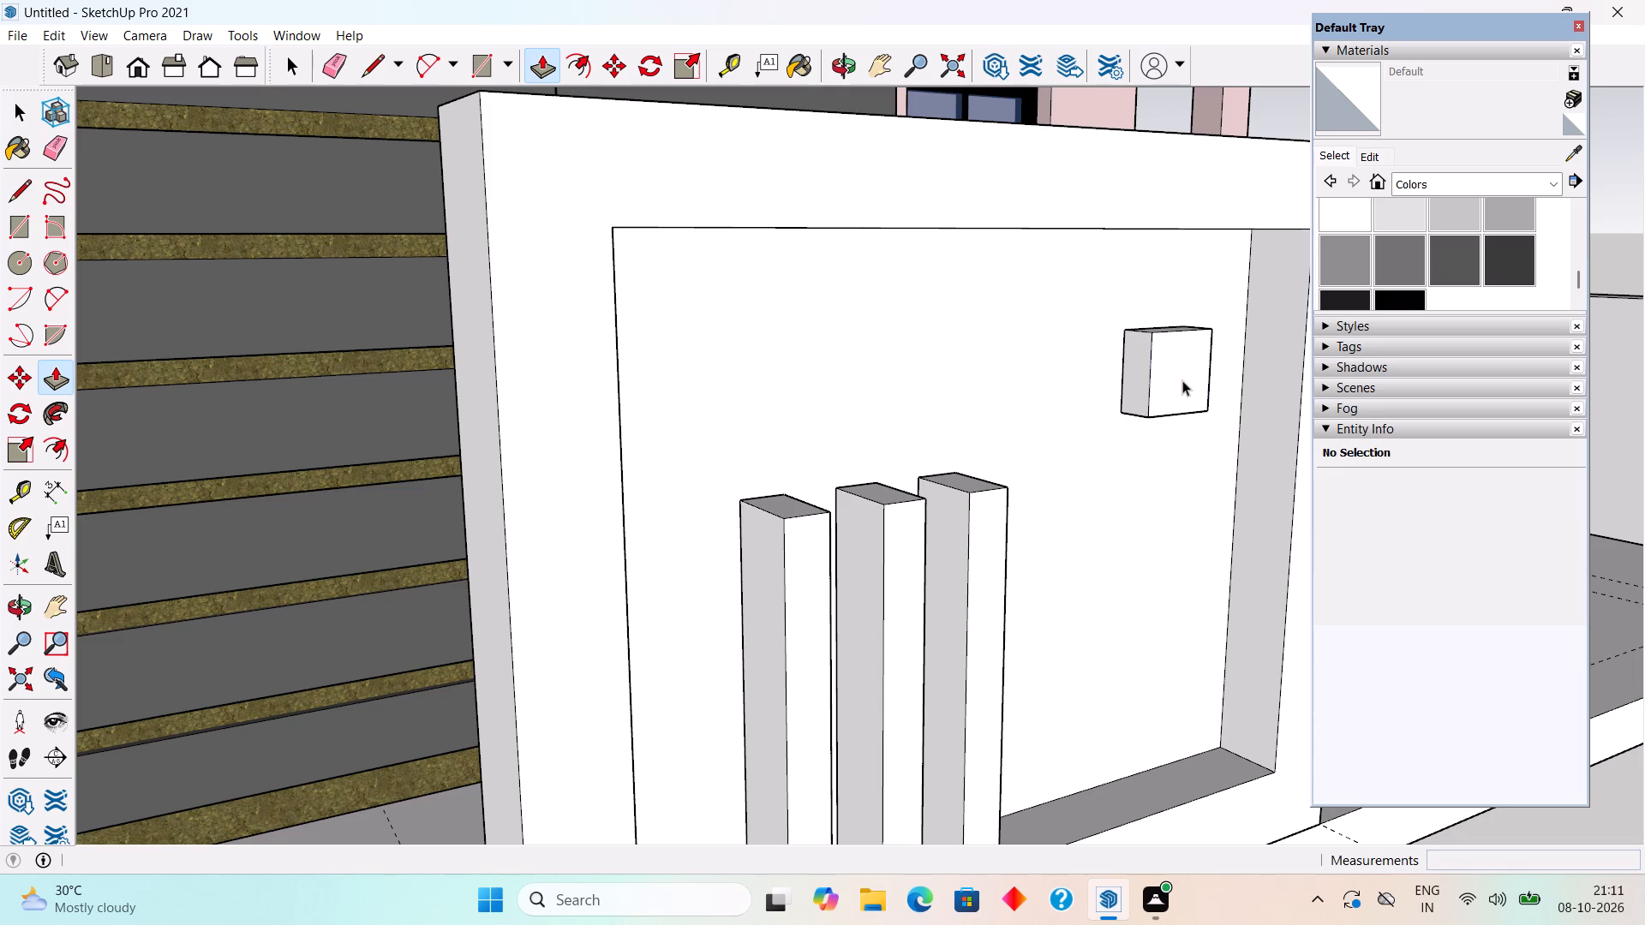
Make the whole small square block into a group.
{"action": "triple_click", "coordinate": [1182, 380]}
{"action": "right_click", "coordinate": [1182, 381]}
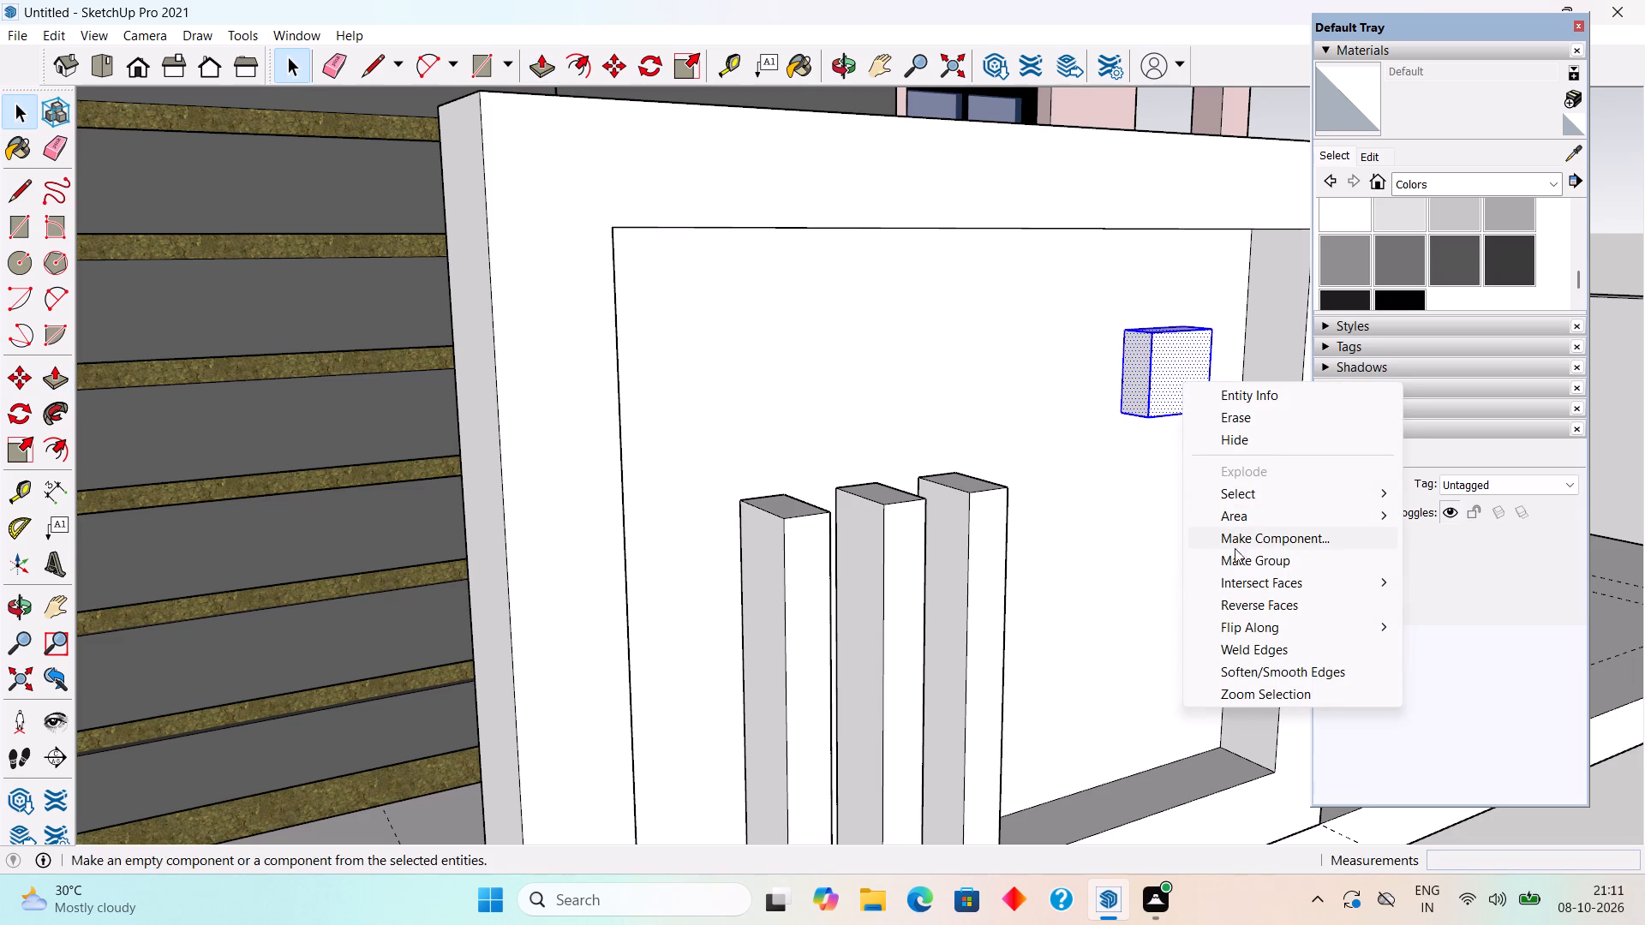
{"action": "left_click", "coordinate": [1240, 558]}
Copy the grouped block twice downward to form a vertical column of three, placing the first copy about 11 3/16" below the original.
{"action": "key", "text": "m"}
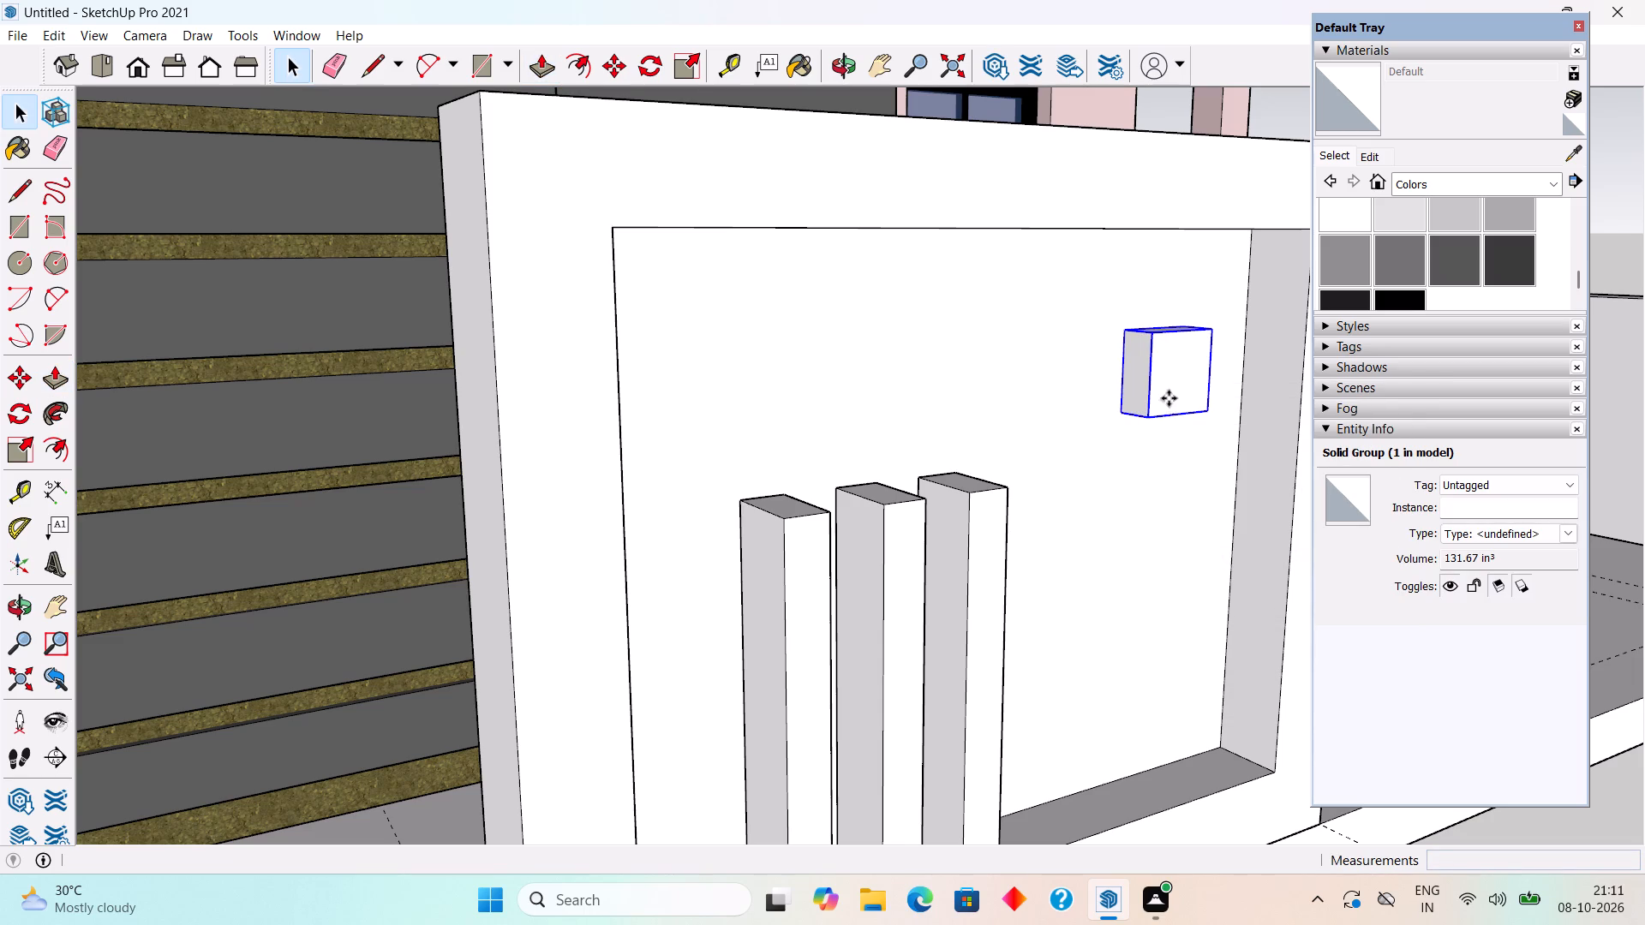
{"action": "left_click", "coordinate": [1169, 398]}
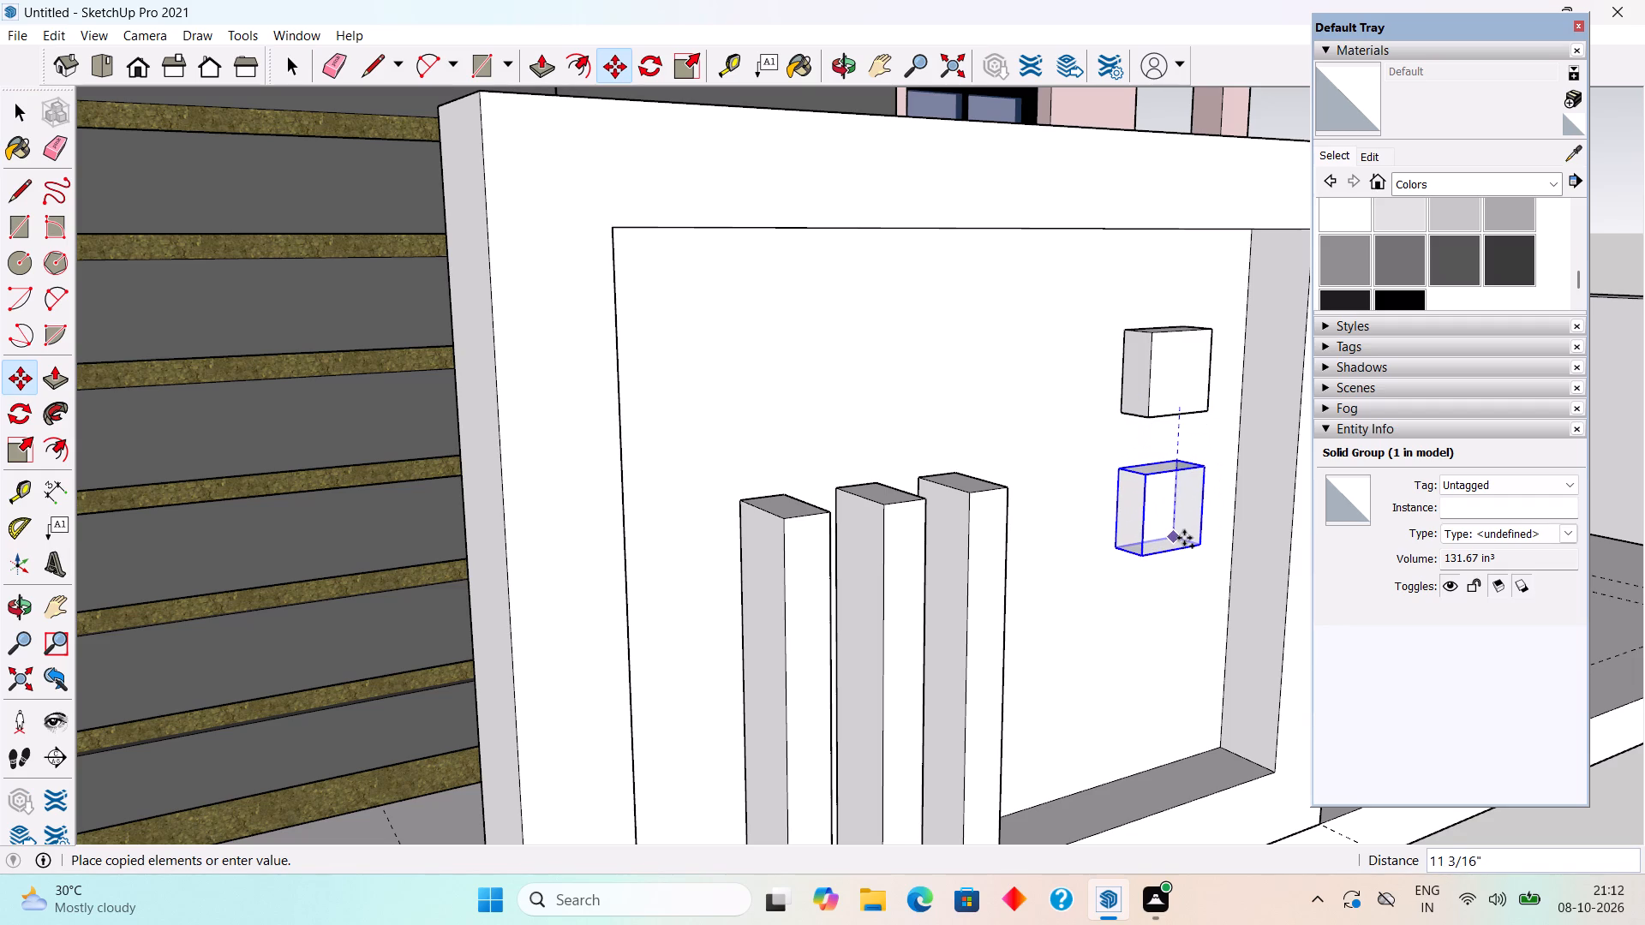
{"action": "left_click", "coordinate": [1184, 538]}
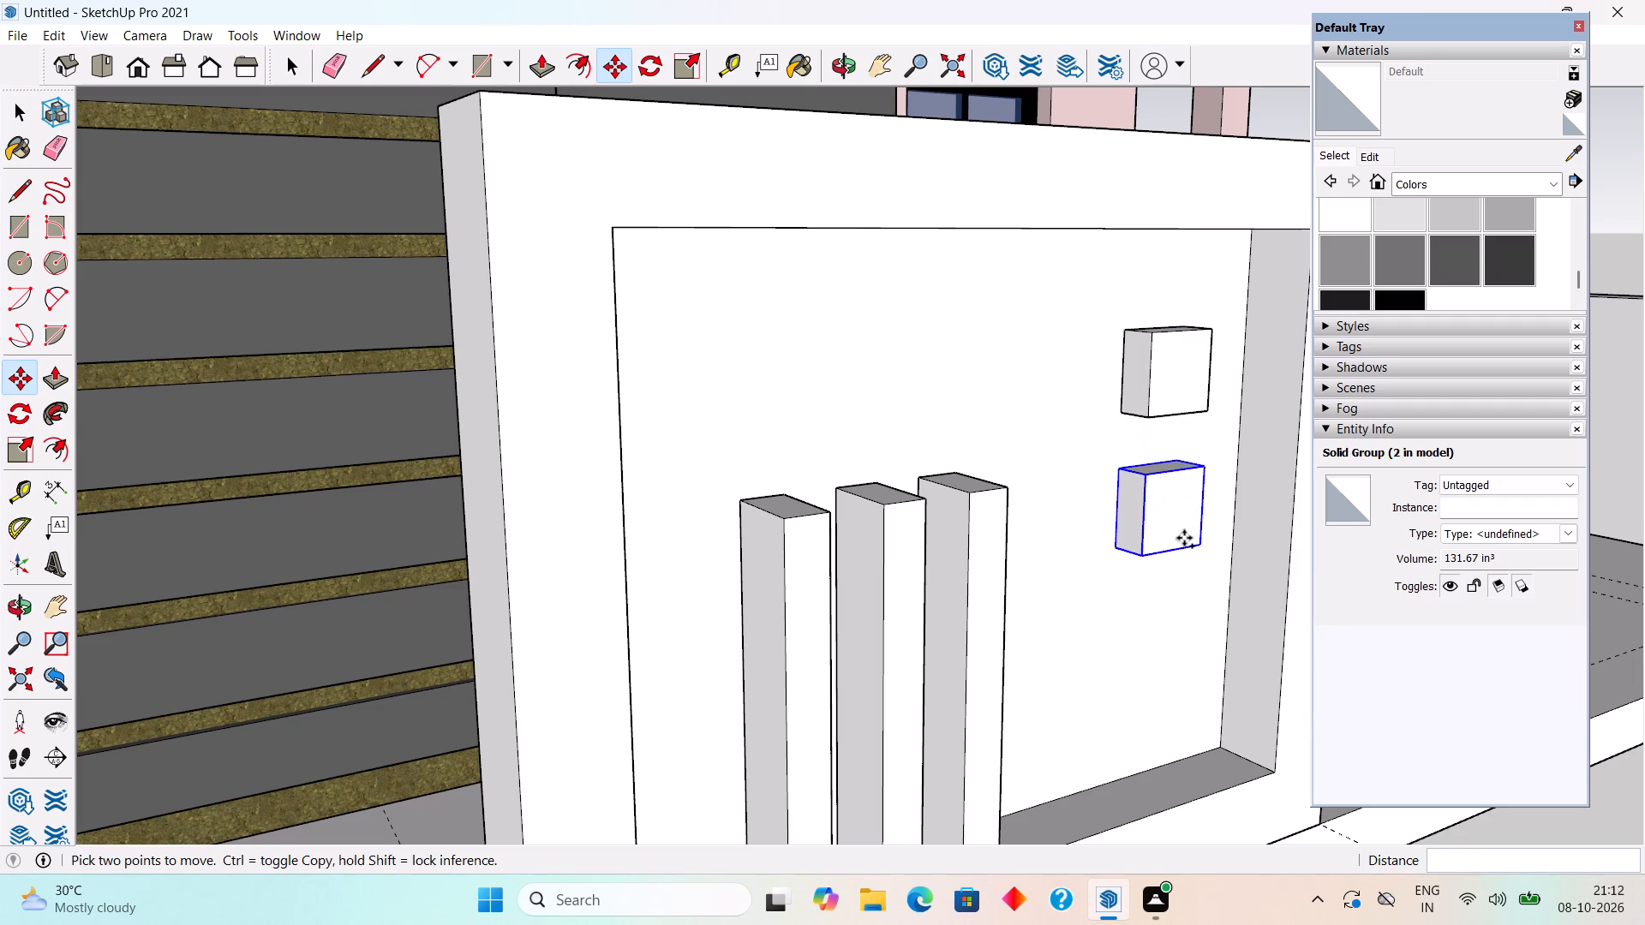
{"action": "left_click", "coordinate": [1184, 538], "text": "ctrl"}
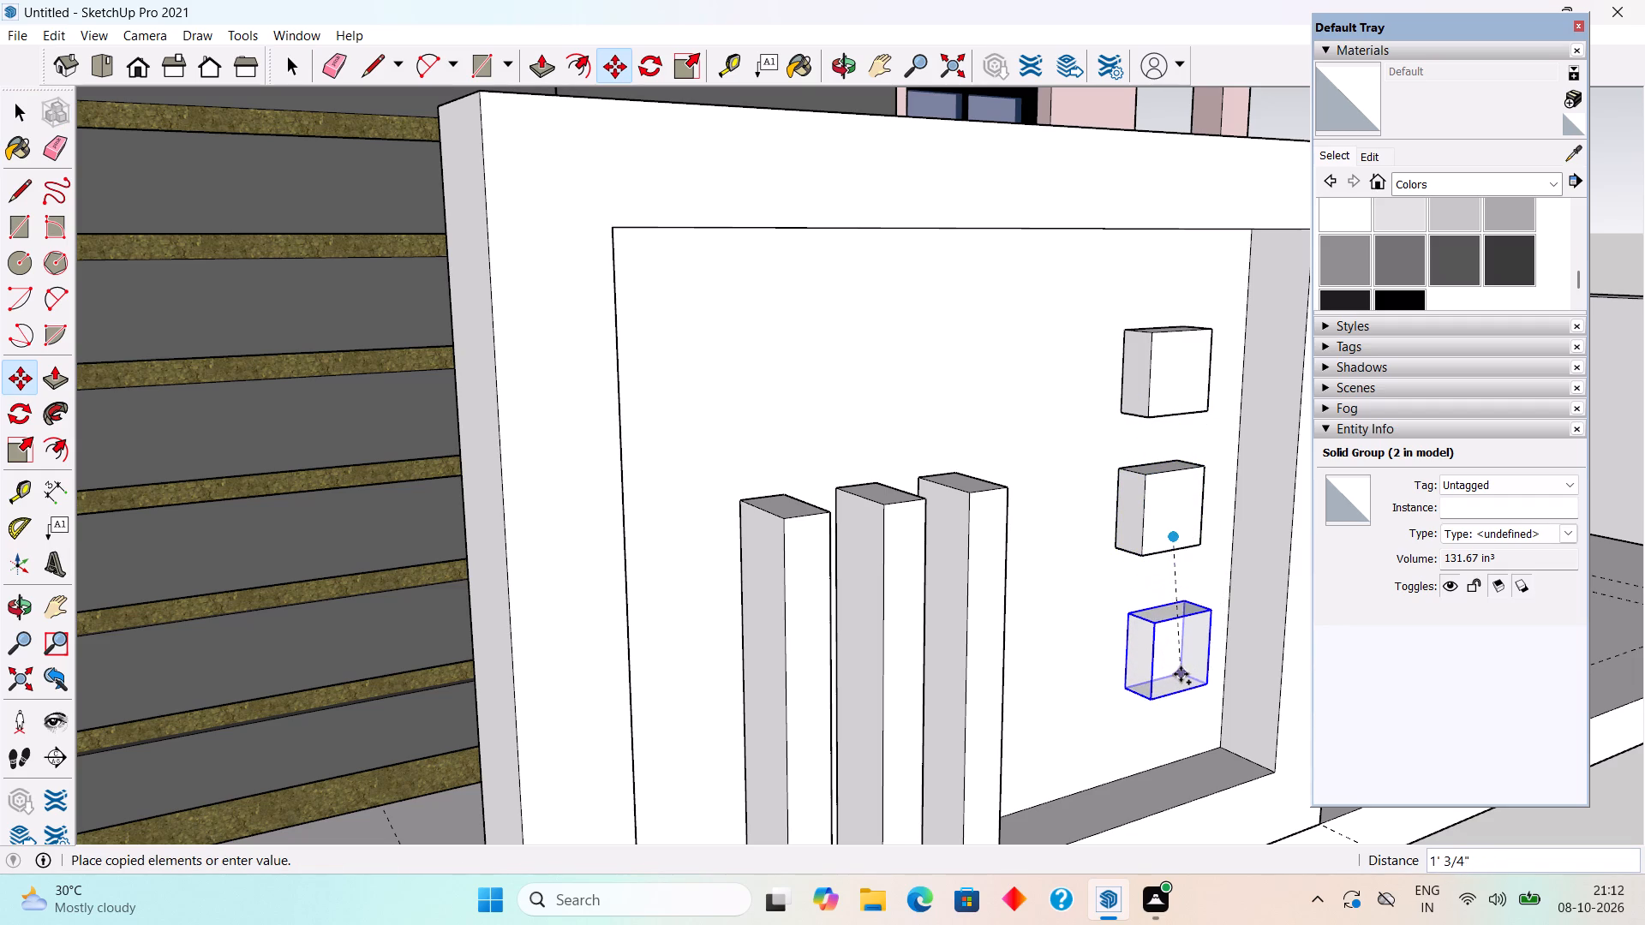
{"action": "left_click", "coordinate": [1176, 683]}
{"action": "key", "text": "space"}
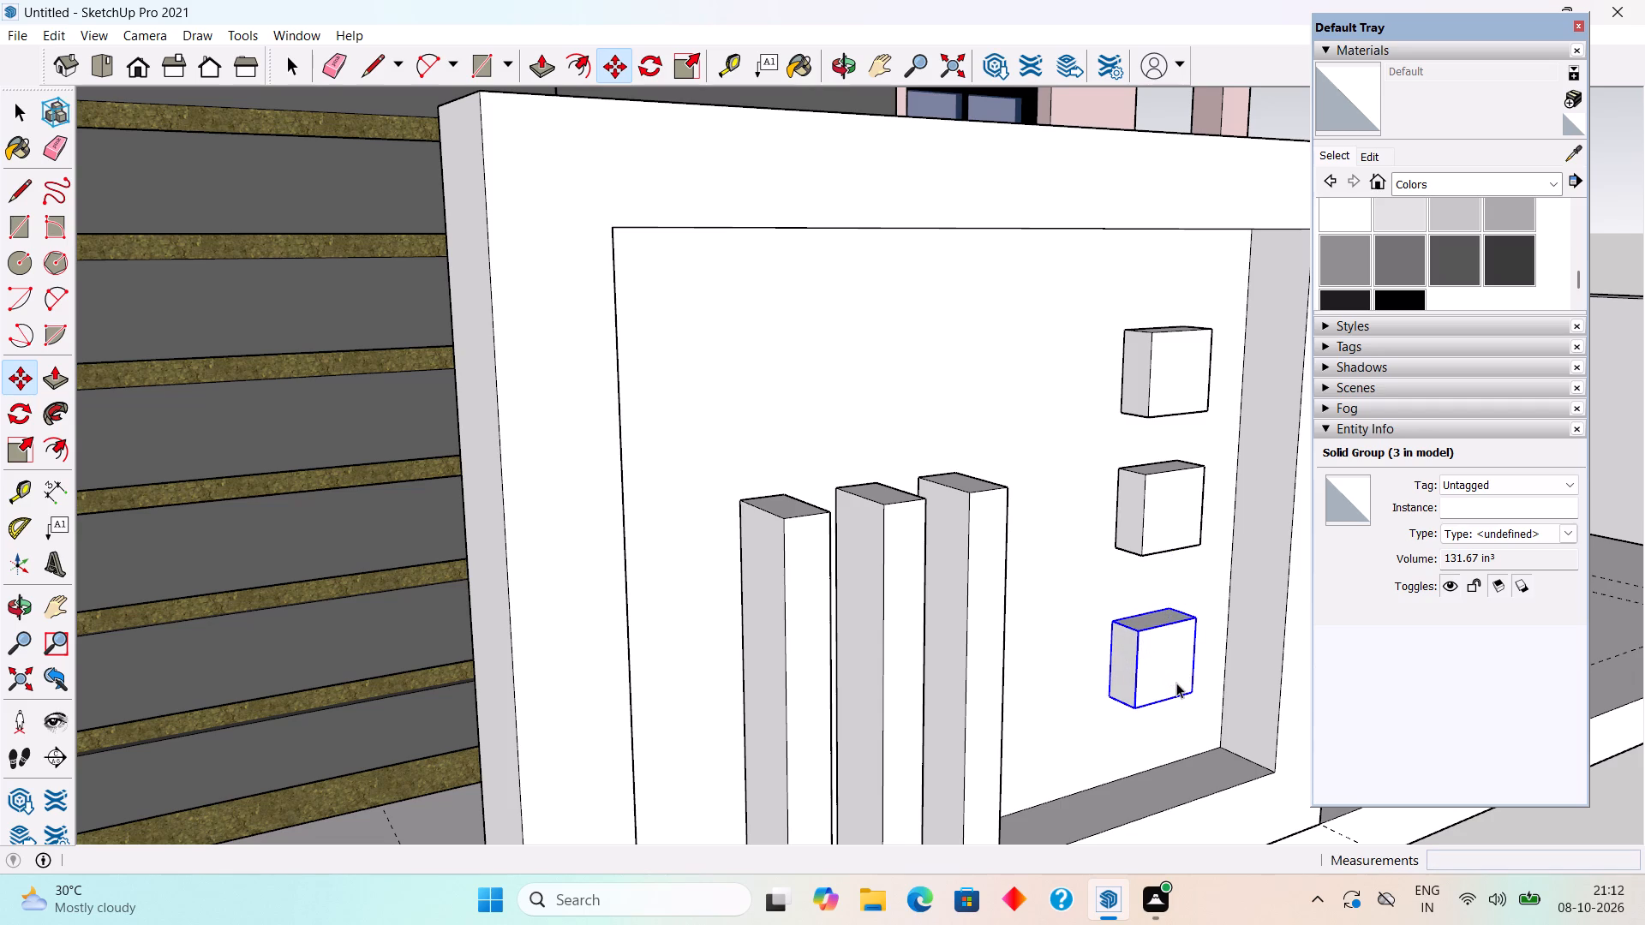
Examine the three blocks in the wall recess and how the boundary wall looks against the whole front elevation.
{"action": "scroll", "coordinate": [1176, 683], "scroll_direction": "down", "scroll_amount": 7}
{"action": "scroll", "coordinate": [1156, 619], "scroll_direction": "up", "scroll_amount": 1}
{"action": "scroll", "coordinate": [1156, 619], "scroll_direction": "down", "scroll_amount": 6}
{"action": "middle_click_drag", "start_coordinate": [1103, 604], "coordinate": [914, 537]}
{"action": "scroll", "coordinate": [916, 538], "scroll_direction": "down", "scroll_amount": 4}
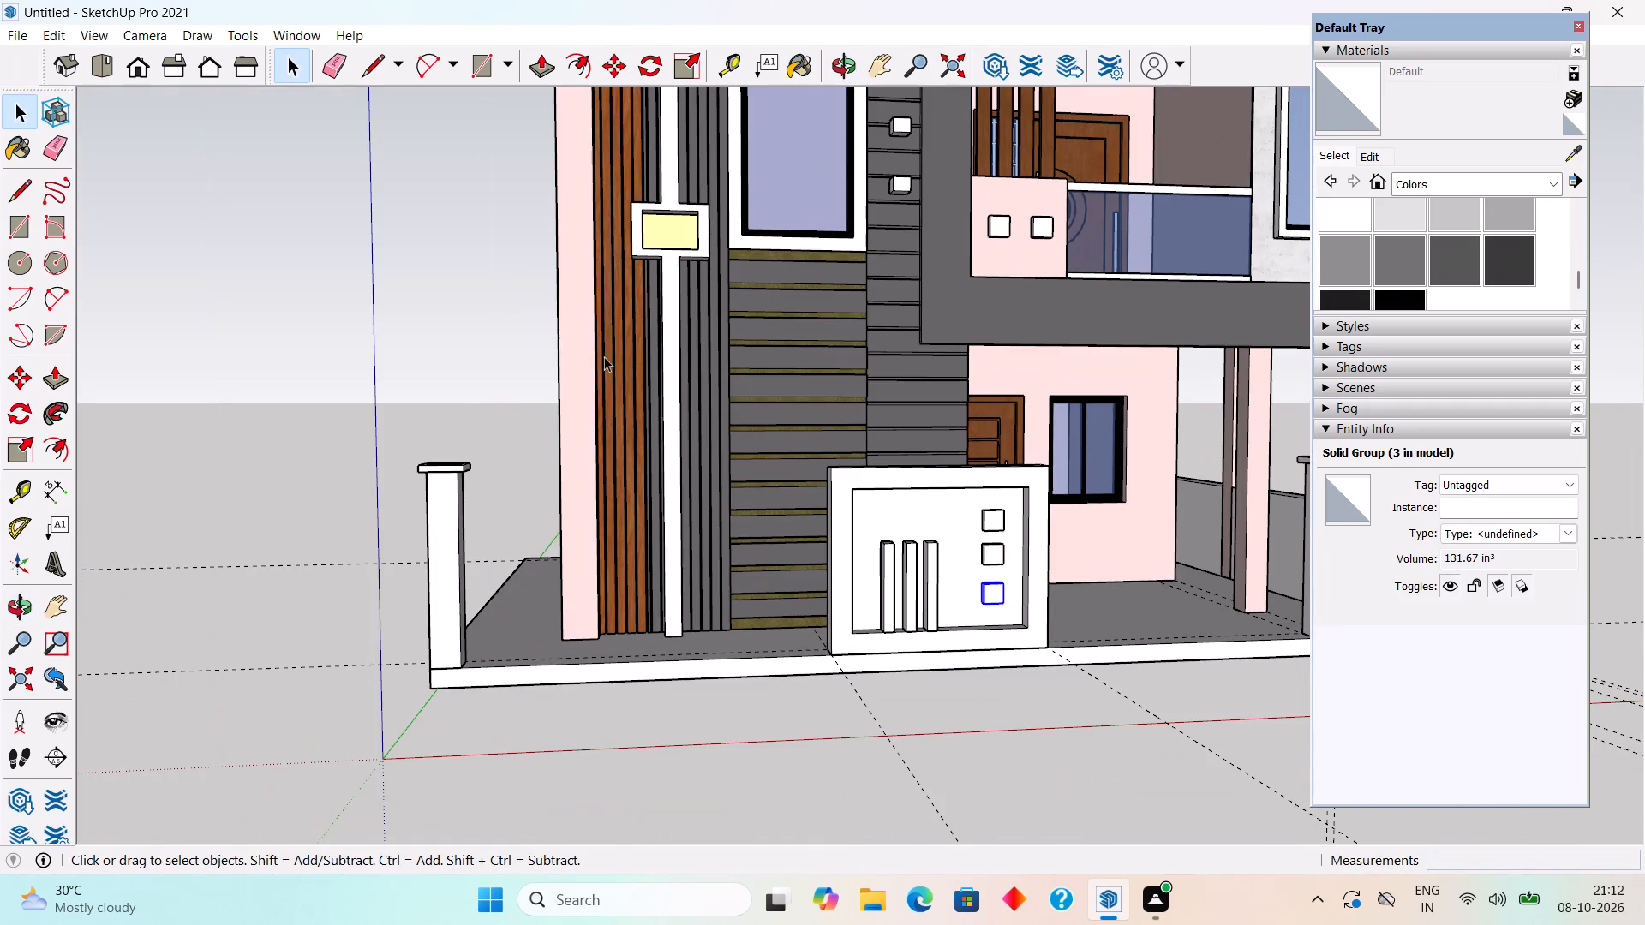
{"action": "left_click", "coordinate": [505, 316]}
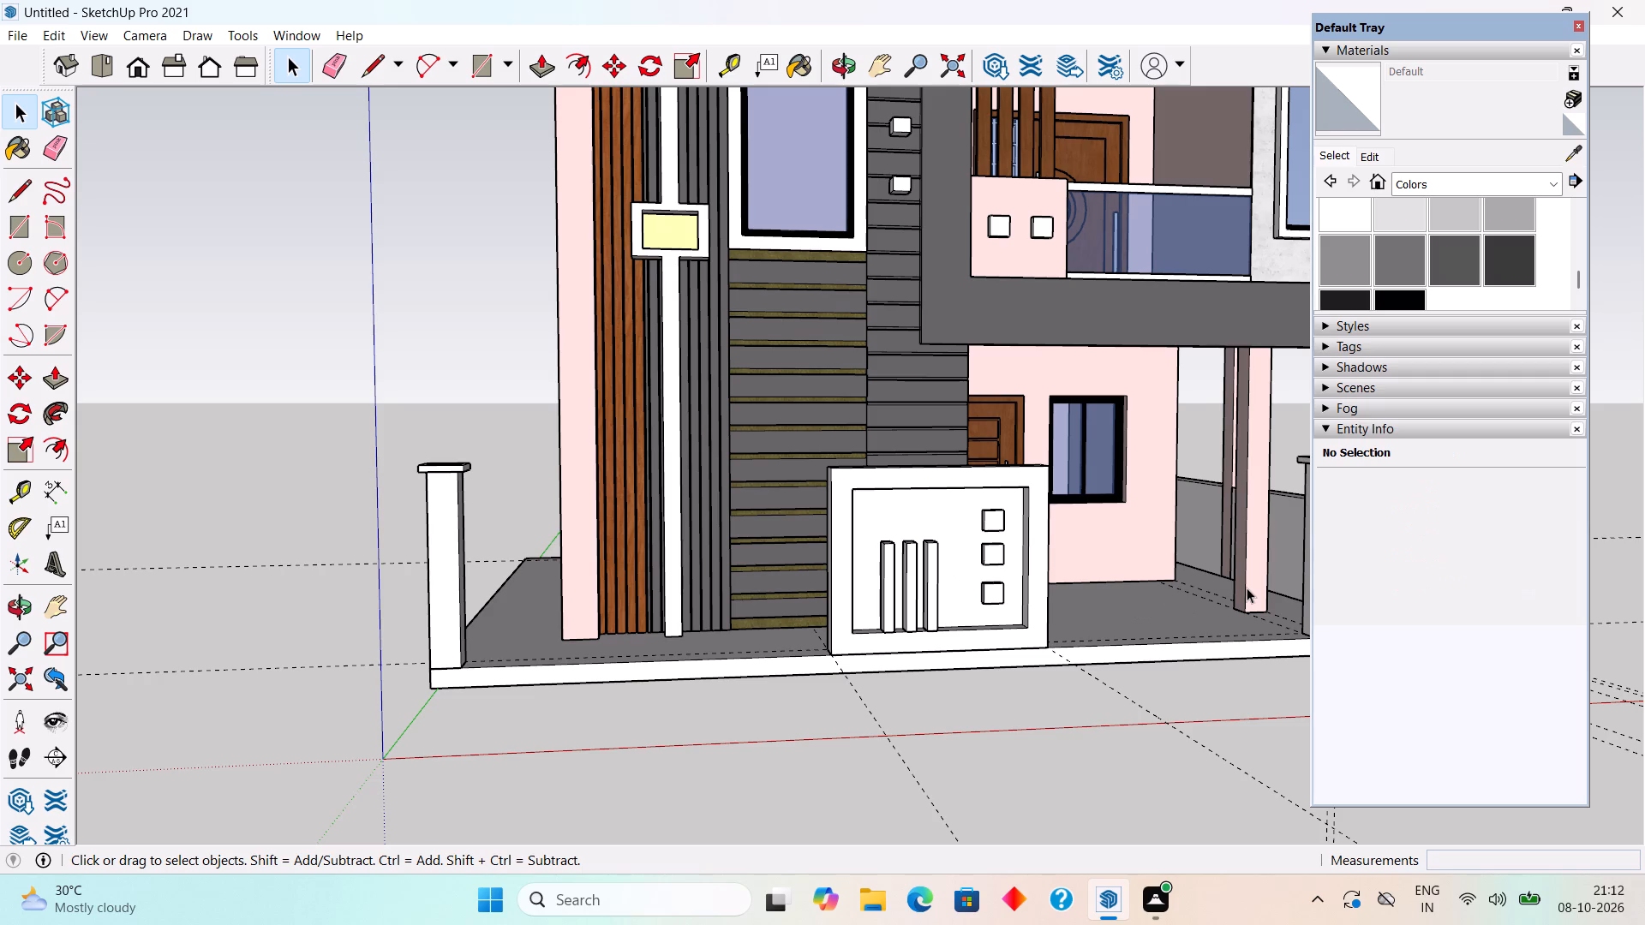
{"action": "scroll", "coordinate": [1059, 594], "scroll_direction": "down", "scroll_amount": 3}
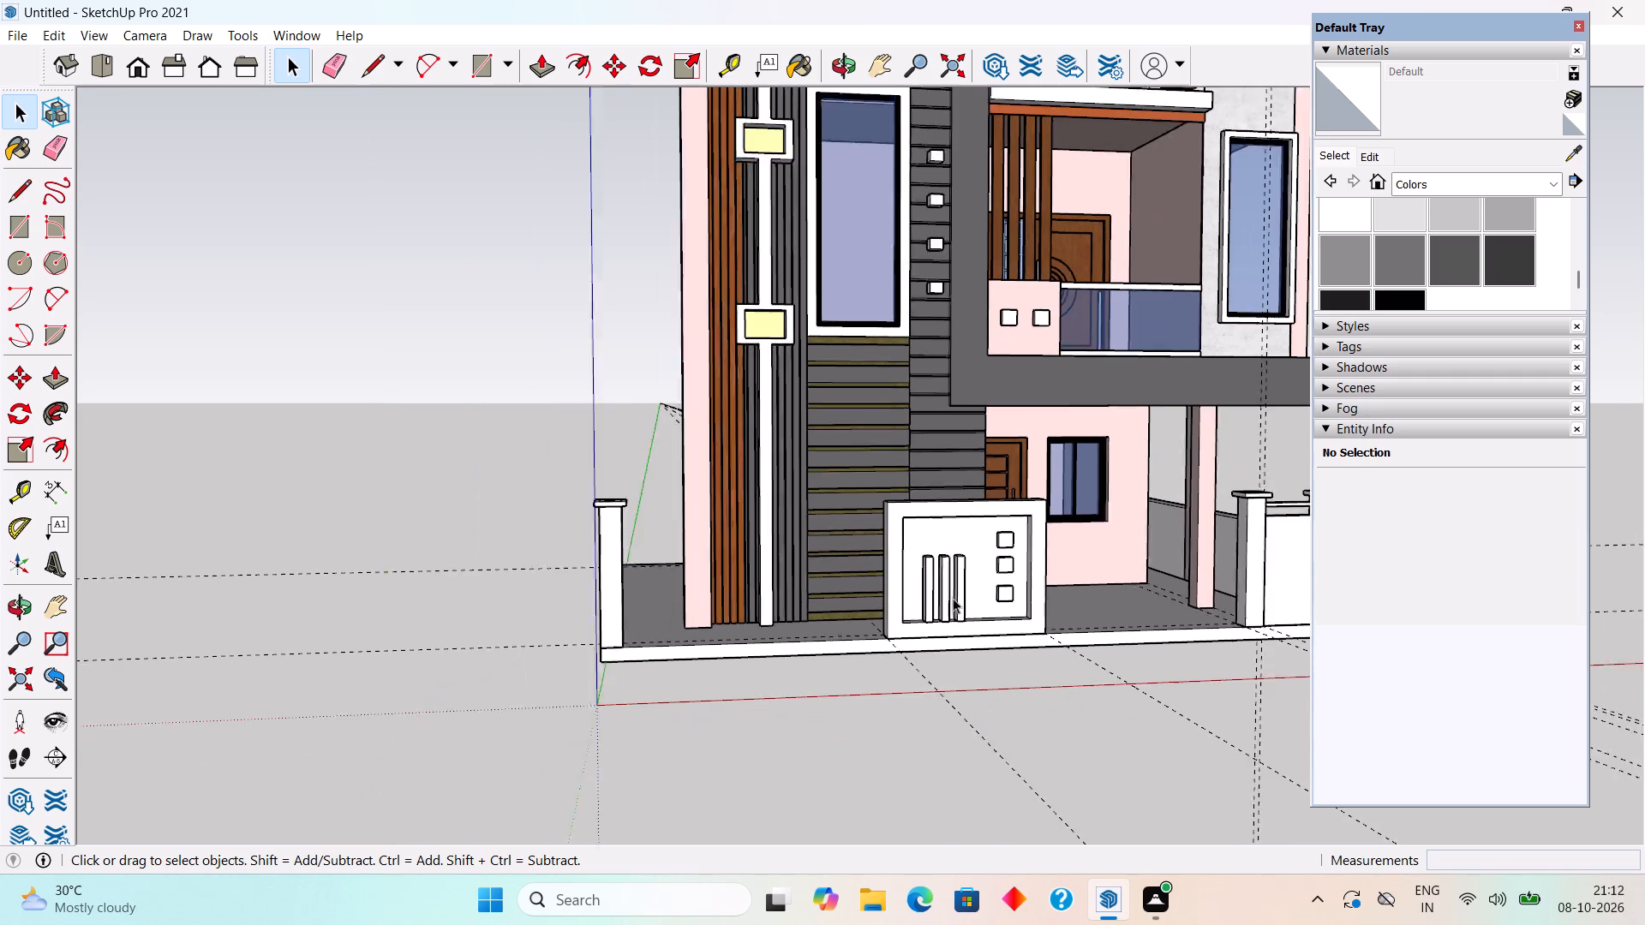
{"action": "scroll", "coordinate": [953, 598], "scroll_direction": "down", "scroll_amount": 1}
{"action": "scroll", "coordinate": [1072, 461], "scroll_direction": "down", "scroll_amount": 5}
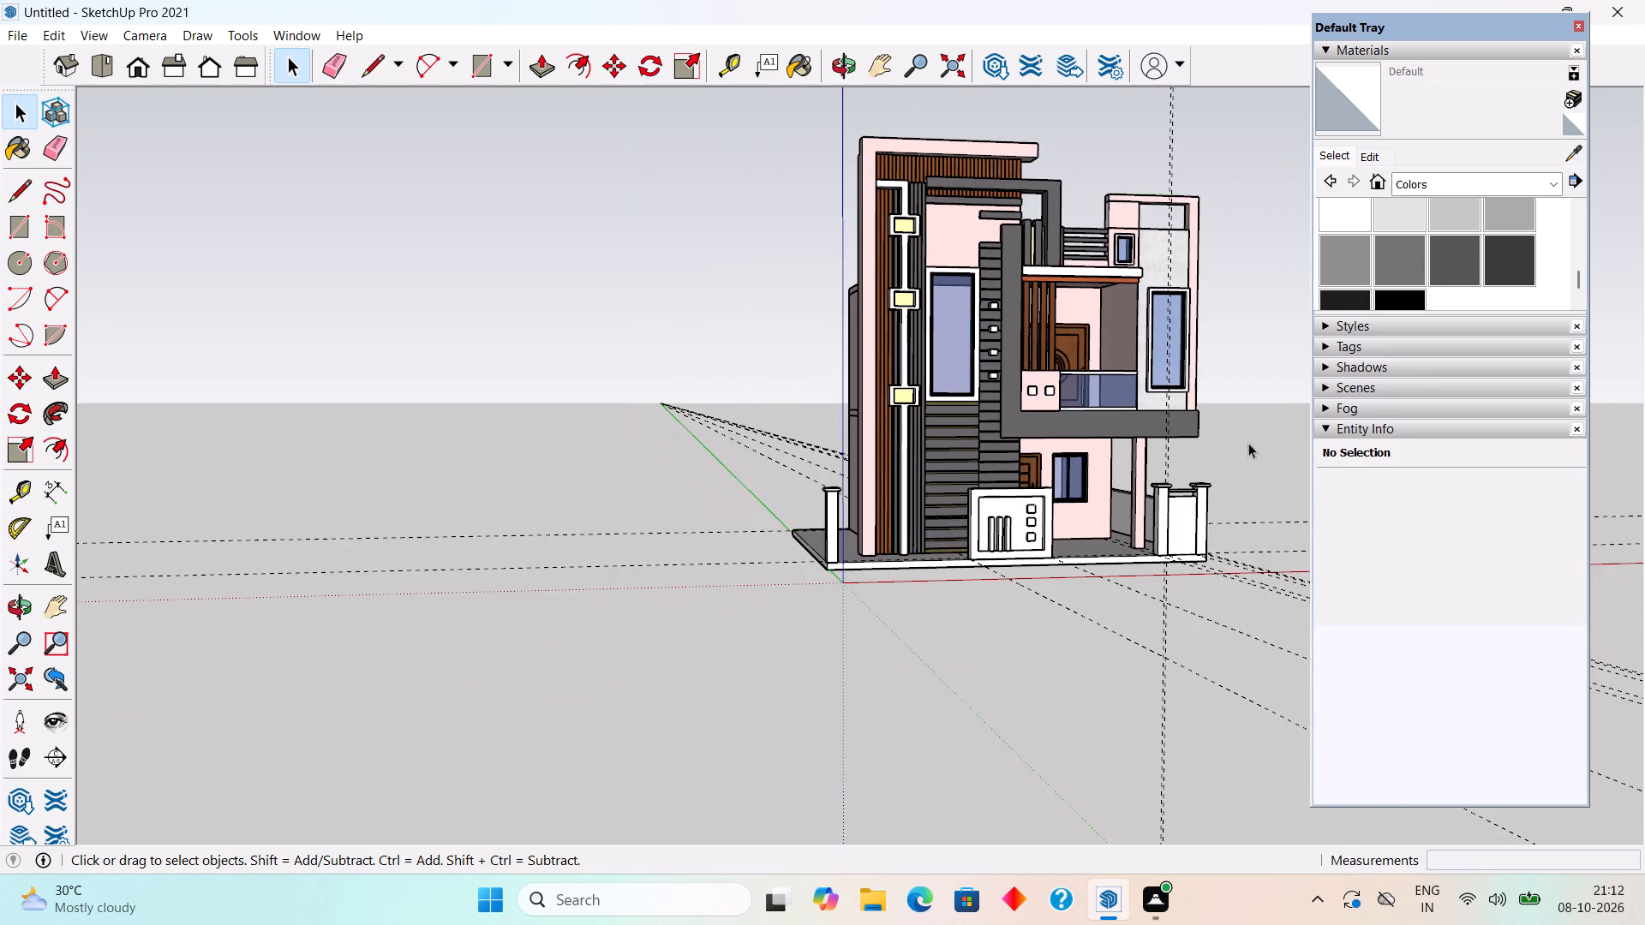
Draw an 8' by 5' upright rectangle across the gate opening, from the boundary wall's top corner to the base of the opposite pillar.
{"action": "scroll", "coordinate": [1248, 443], "scroll_direction": "up", "scroll_amount": 4}
{"action": "scroll", "coordinate": [1235, 528], "scroll_direction": "up", "scroll_amount": 1}
{"action": "middle_click_drag", "start_coordinate": [1229, 534], "coordinate": [1071, 537]}
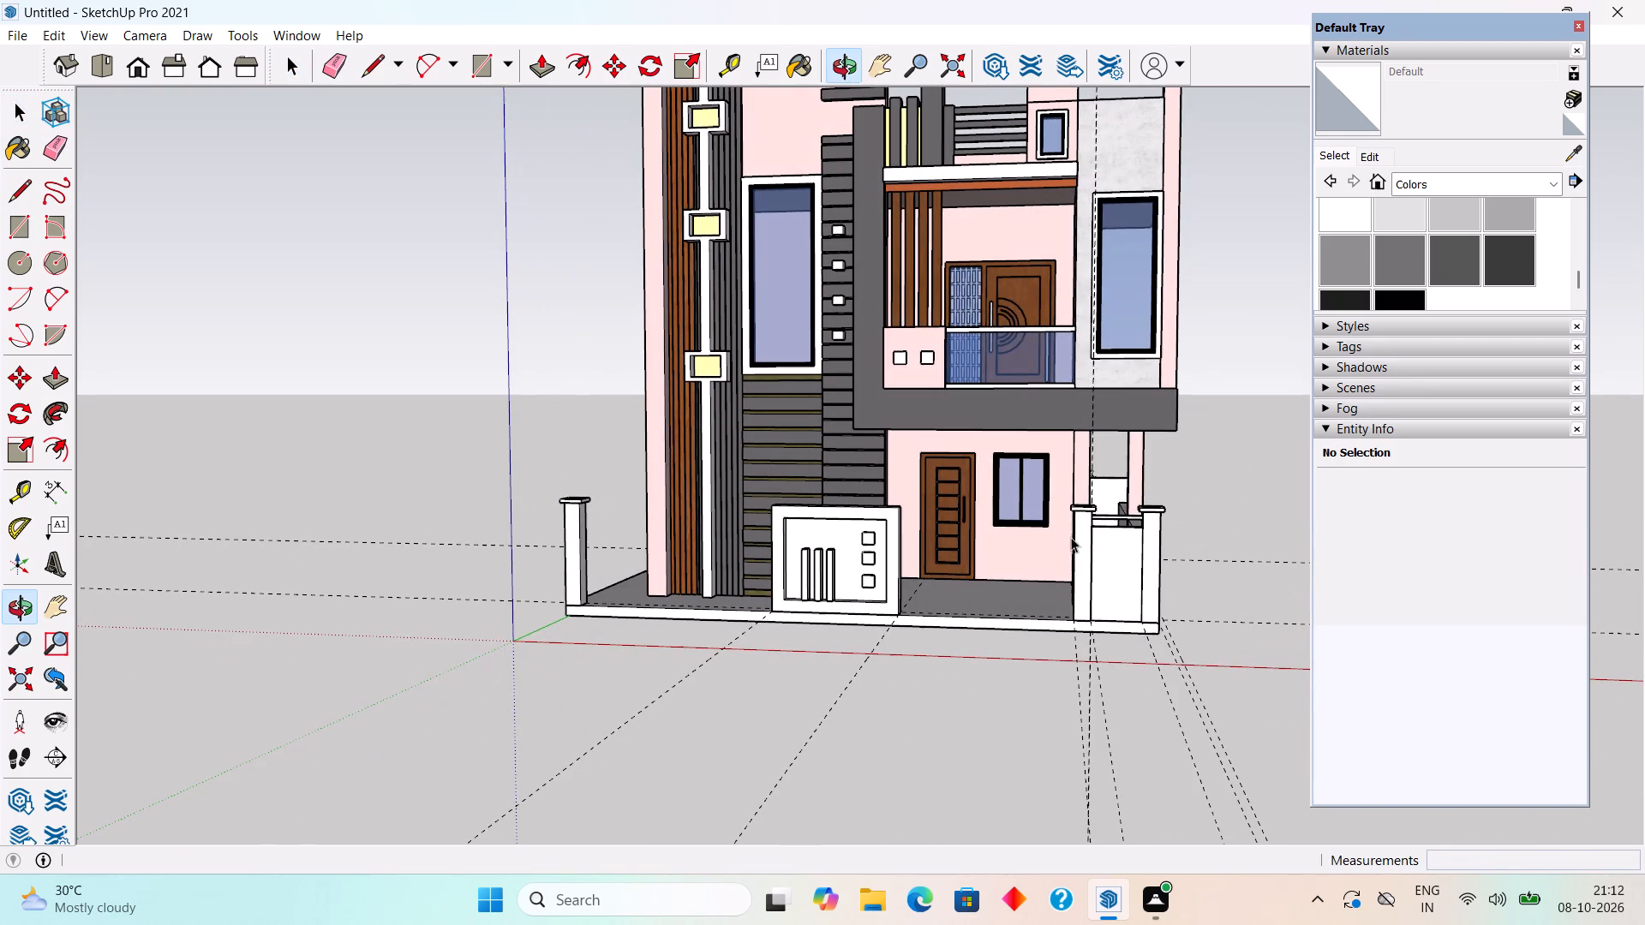
{"action": "scroll", "coordinate": [1151, 554], "scroll_direction": "up", "scroll_amount": 4}
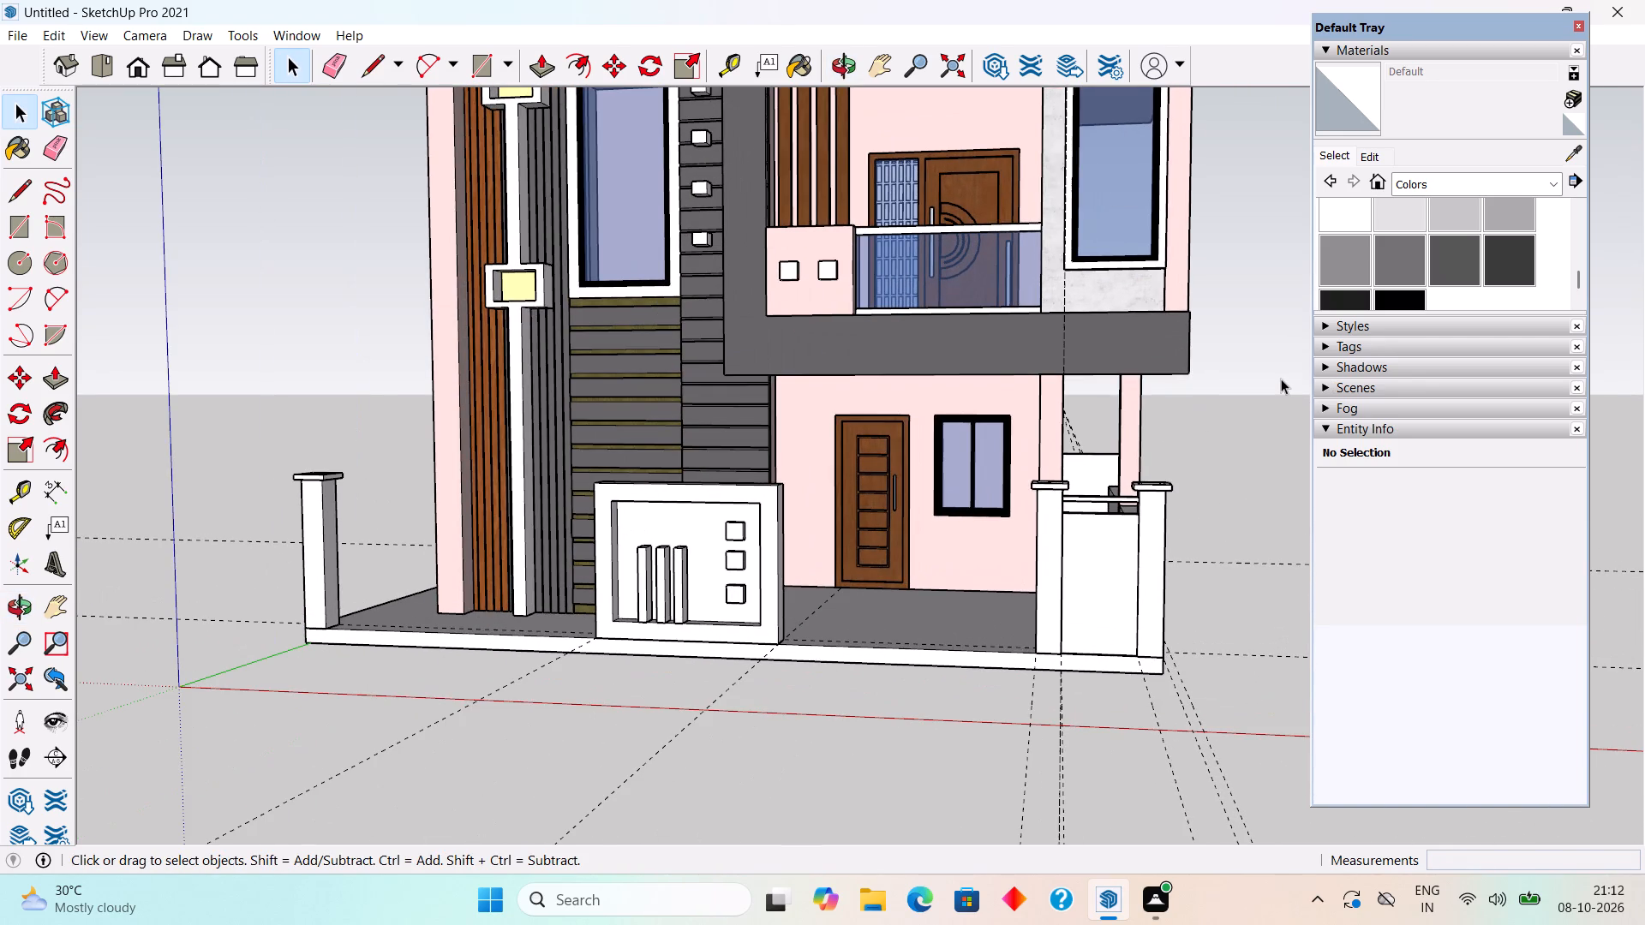
{"action": "scroll", "coordinate": [1187, 427], "scroll_direction": "up", "scroll_amount": 1}
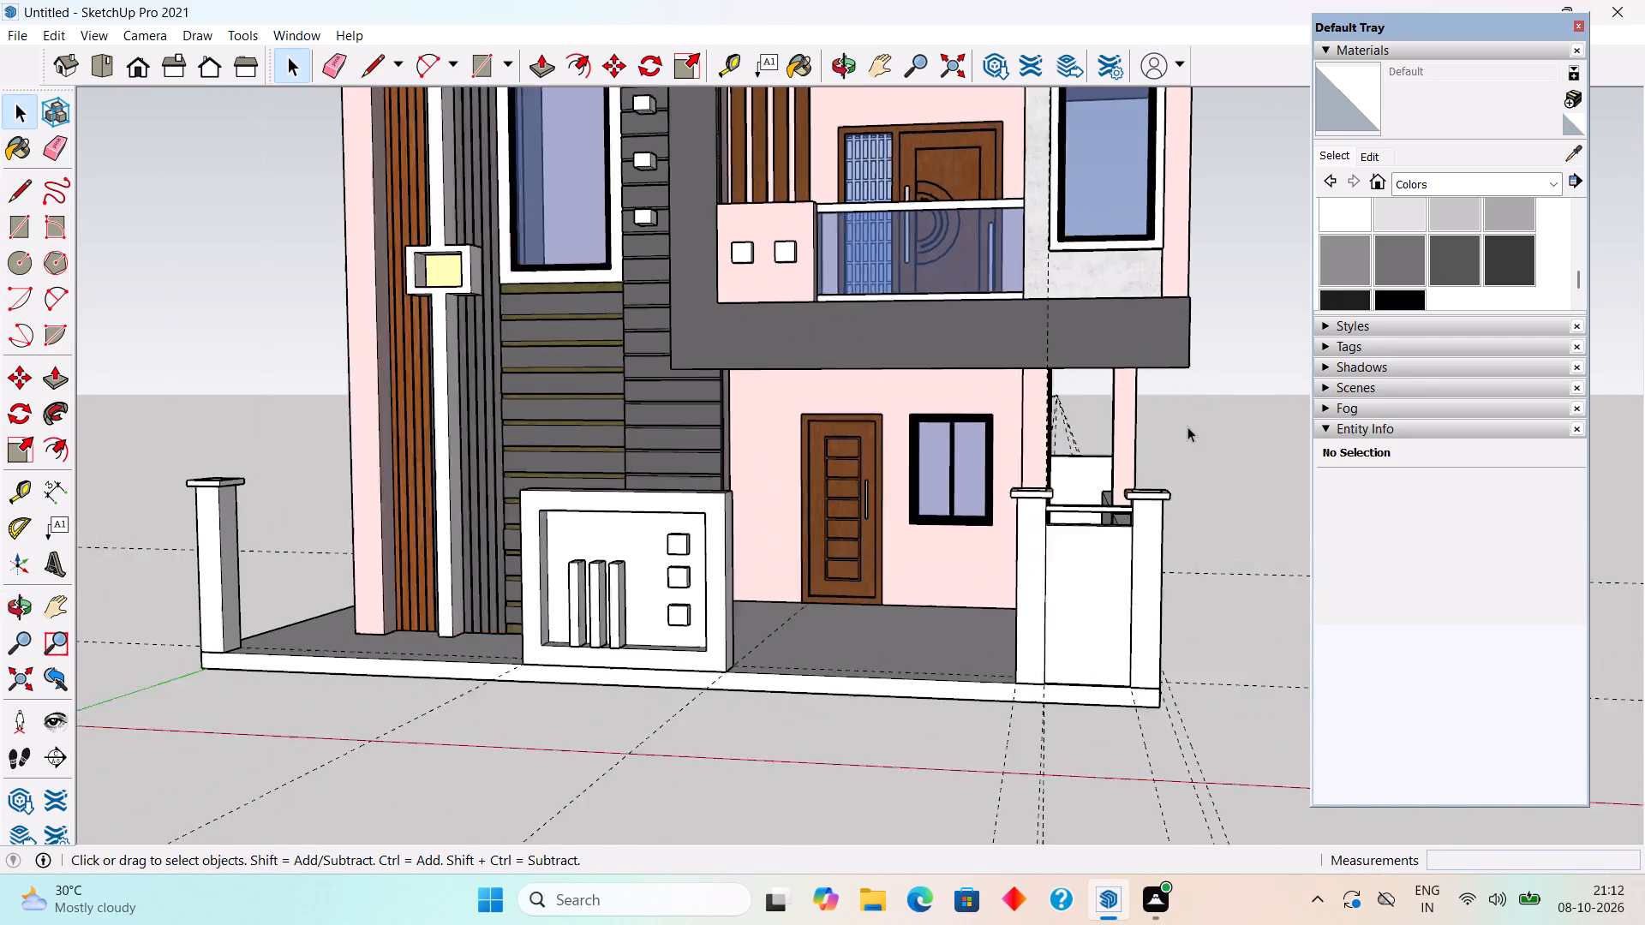
{"action": "scroll", "coordinate": [1187, 427], "scroll_direction": "up", "scroll_amount": 2}
{"action": "scroll", "coordinate": [546, 731], "scroll_direction": "up", "scroll_amount": 3}
{"action": "middle_click_drag", "start_coordinate": [541, 695], "coordinate": [595, 692]}
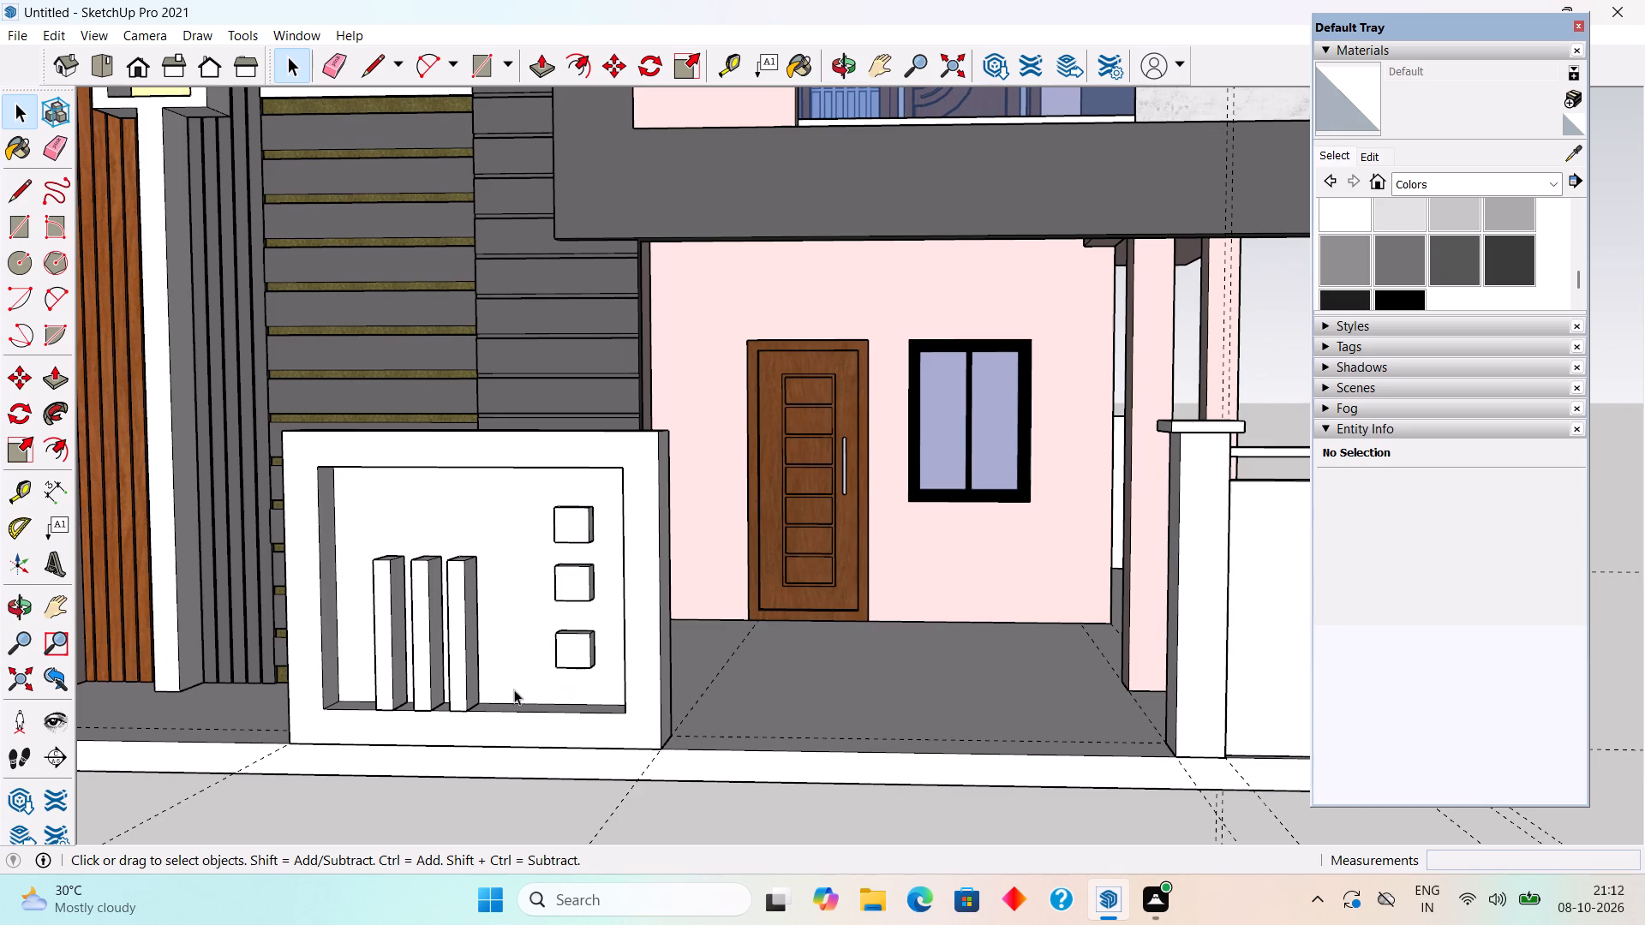
{"action": "key", "text": "r"}
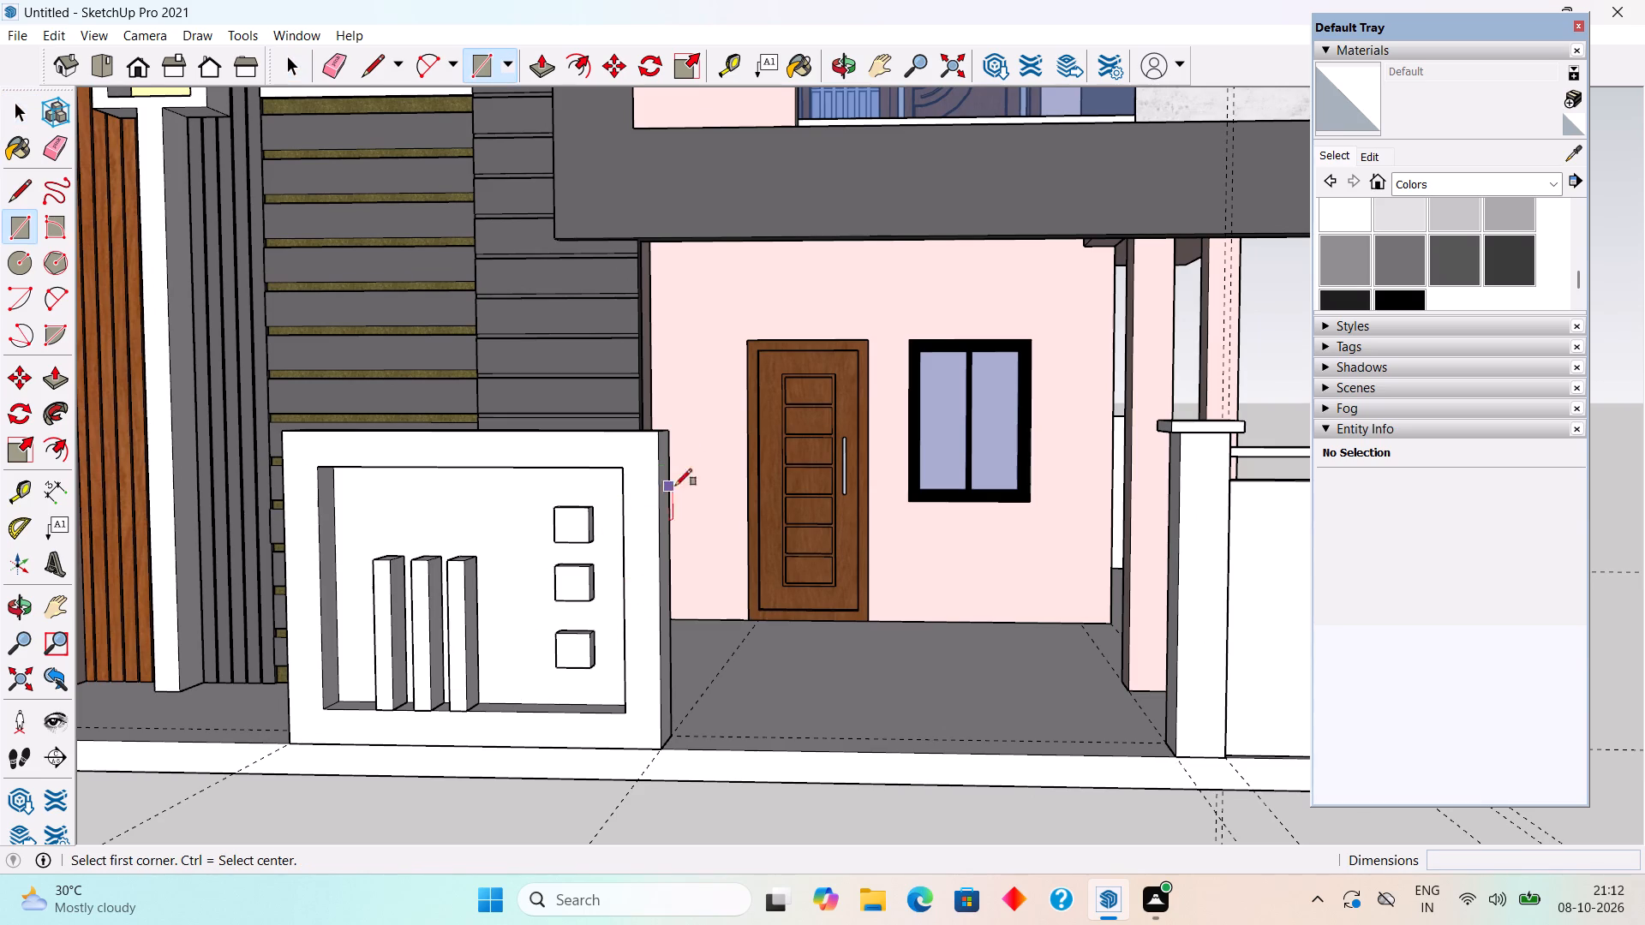
{"action": "left_click", "coordinate": [664, 440]}
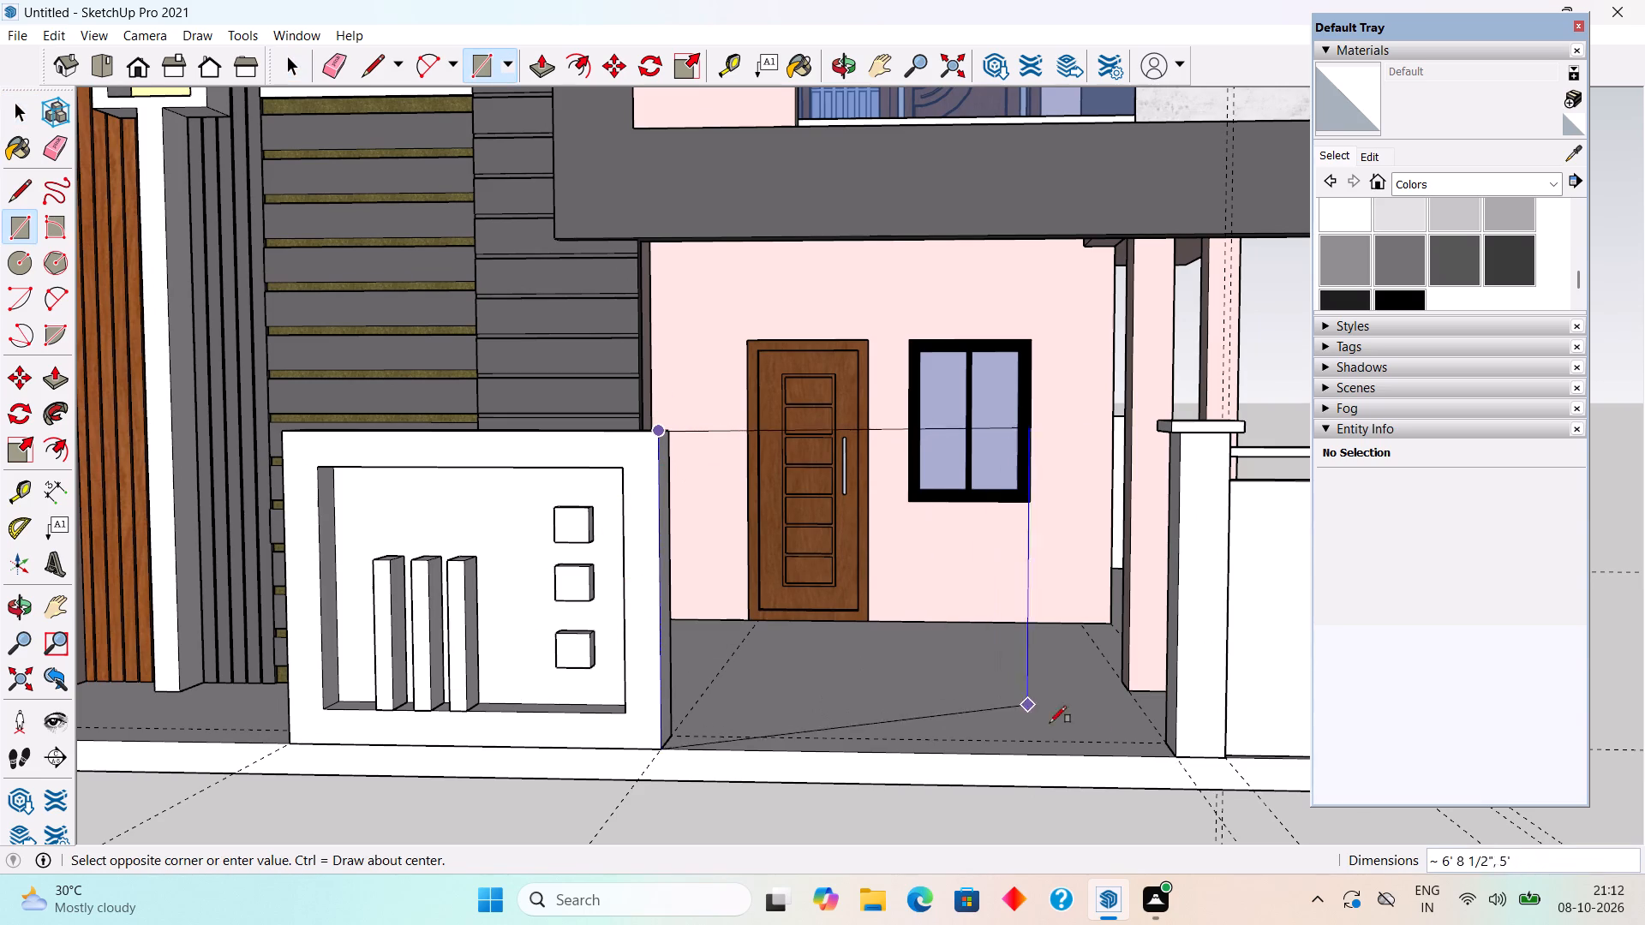
{"action": "left_click", "coordinate": [1181, 754]}
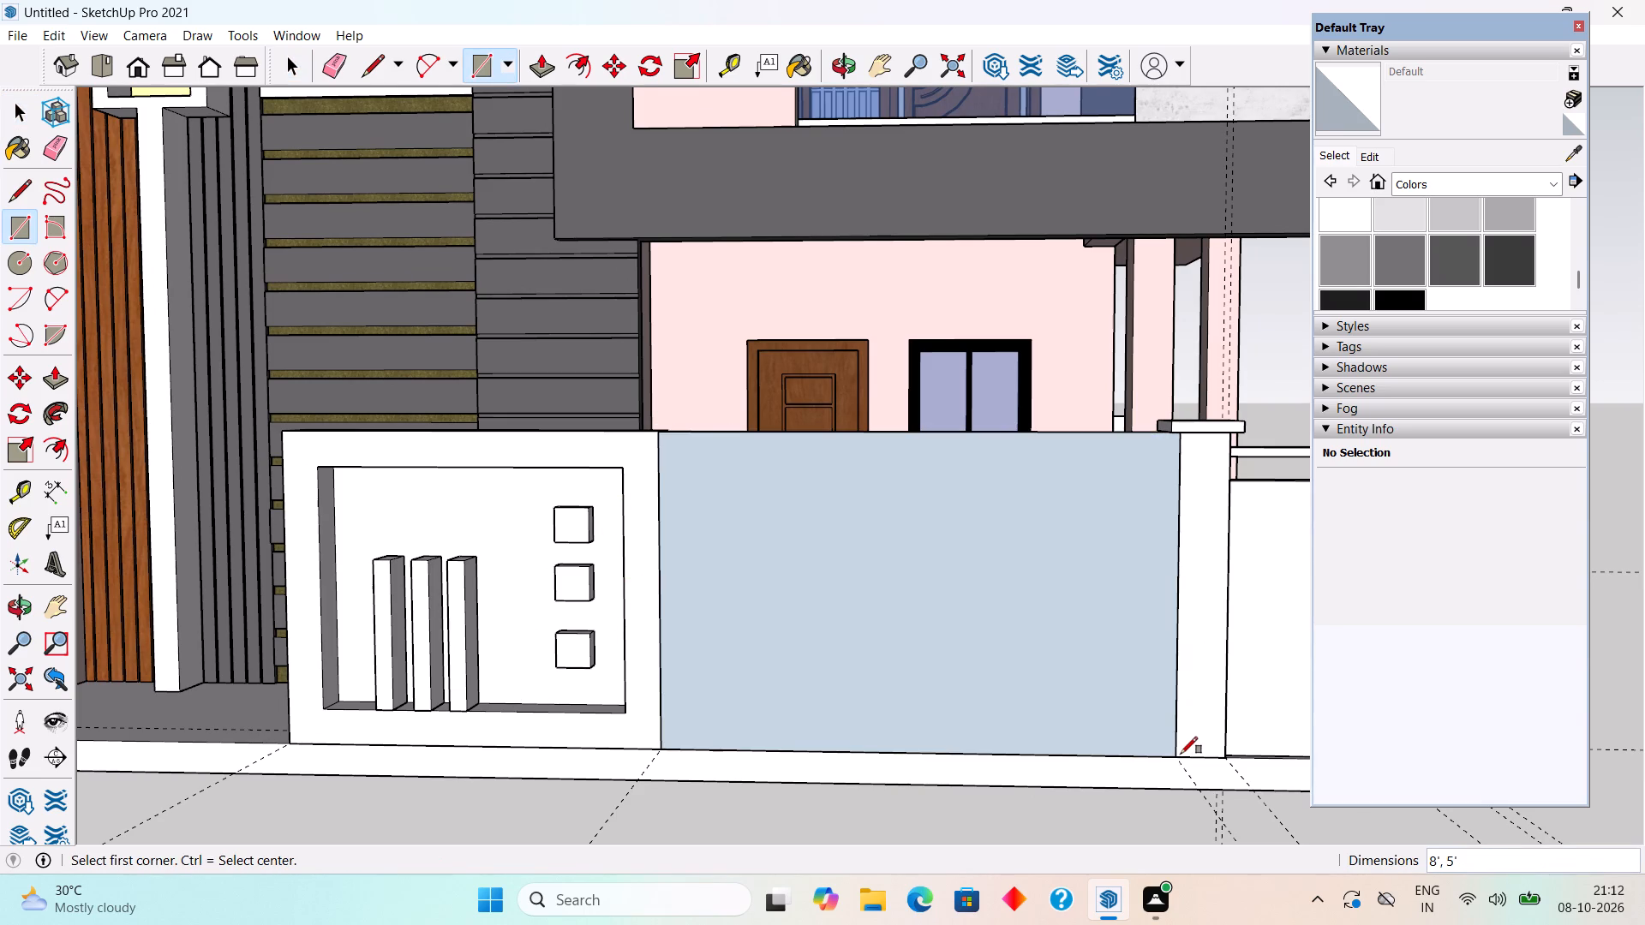
{"action": "key", "text": "space"}
Offset the gate rectangle's outline inward by 3".
{"action": "key", "text": "f"}
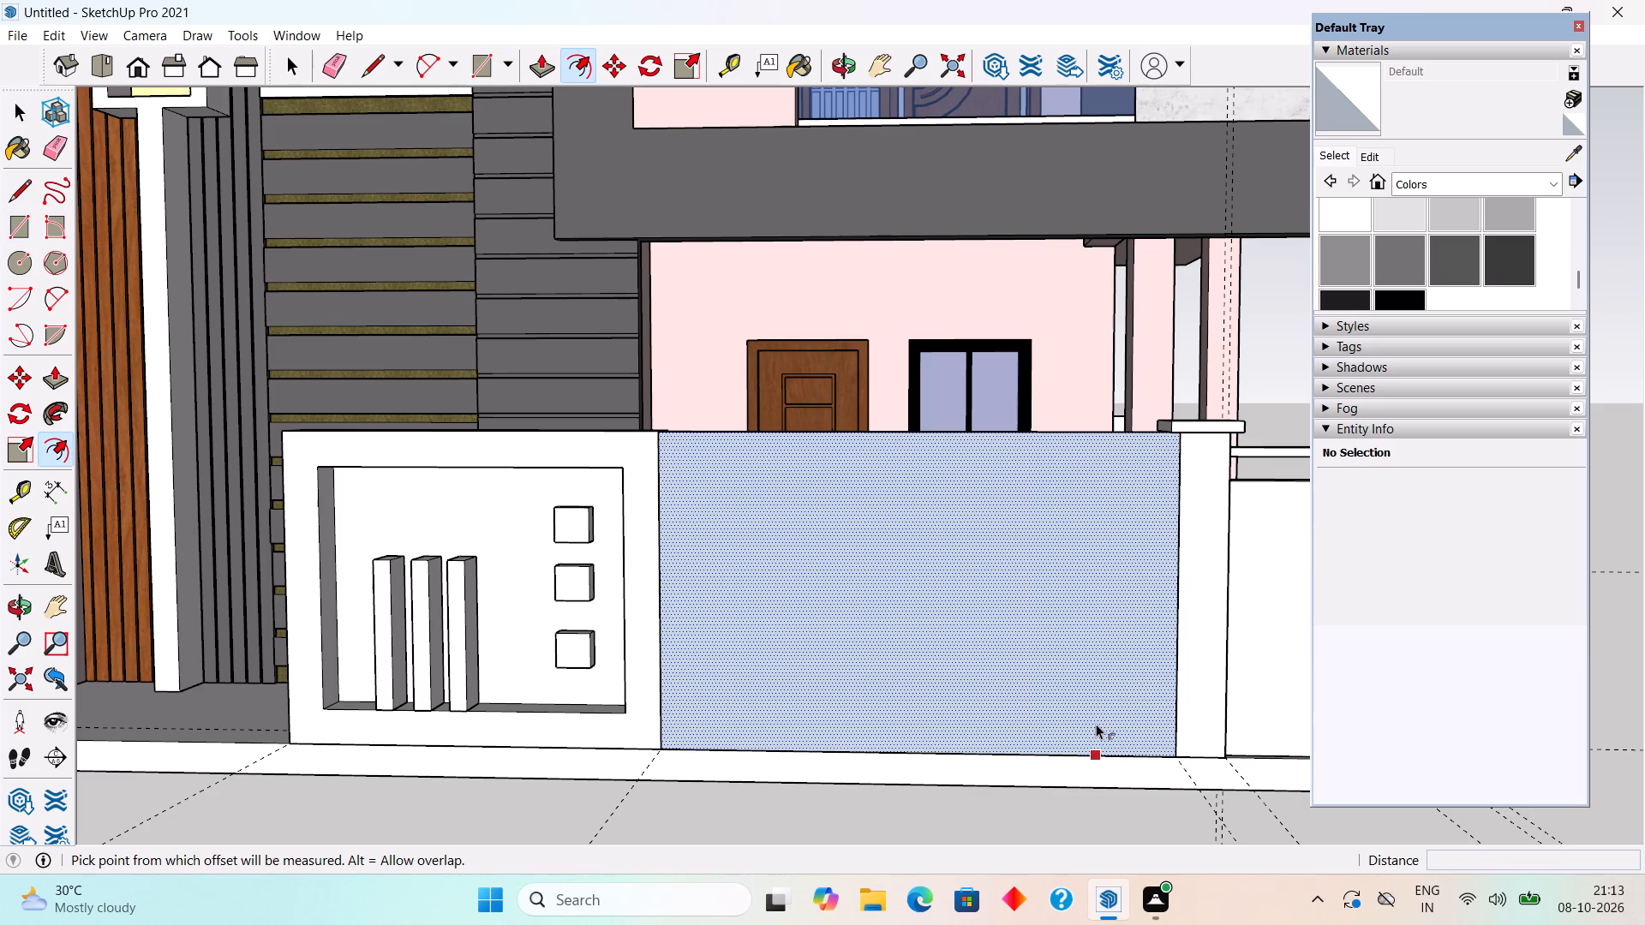
{"action": "left_click", "coordinate": [1096, 724]}
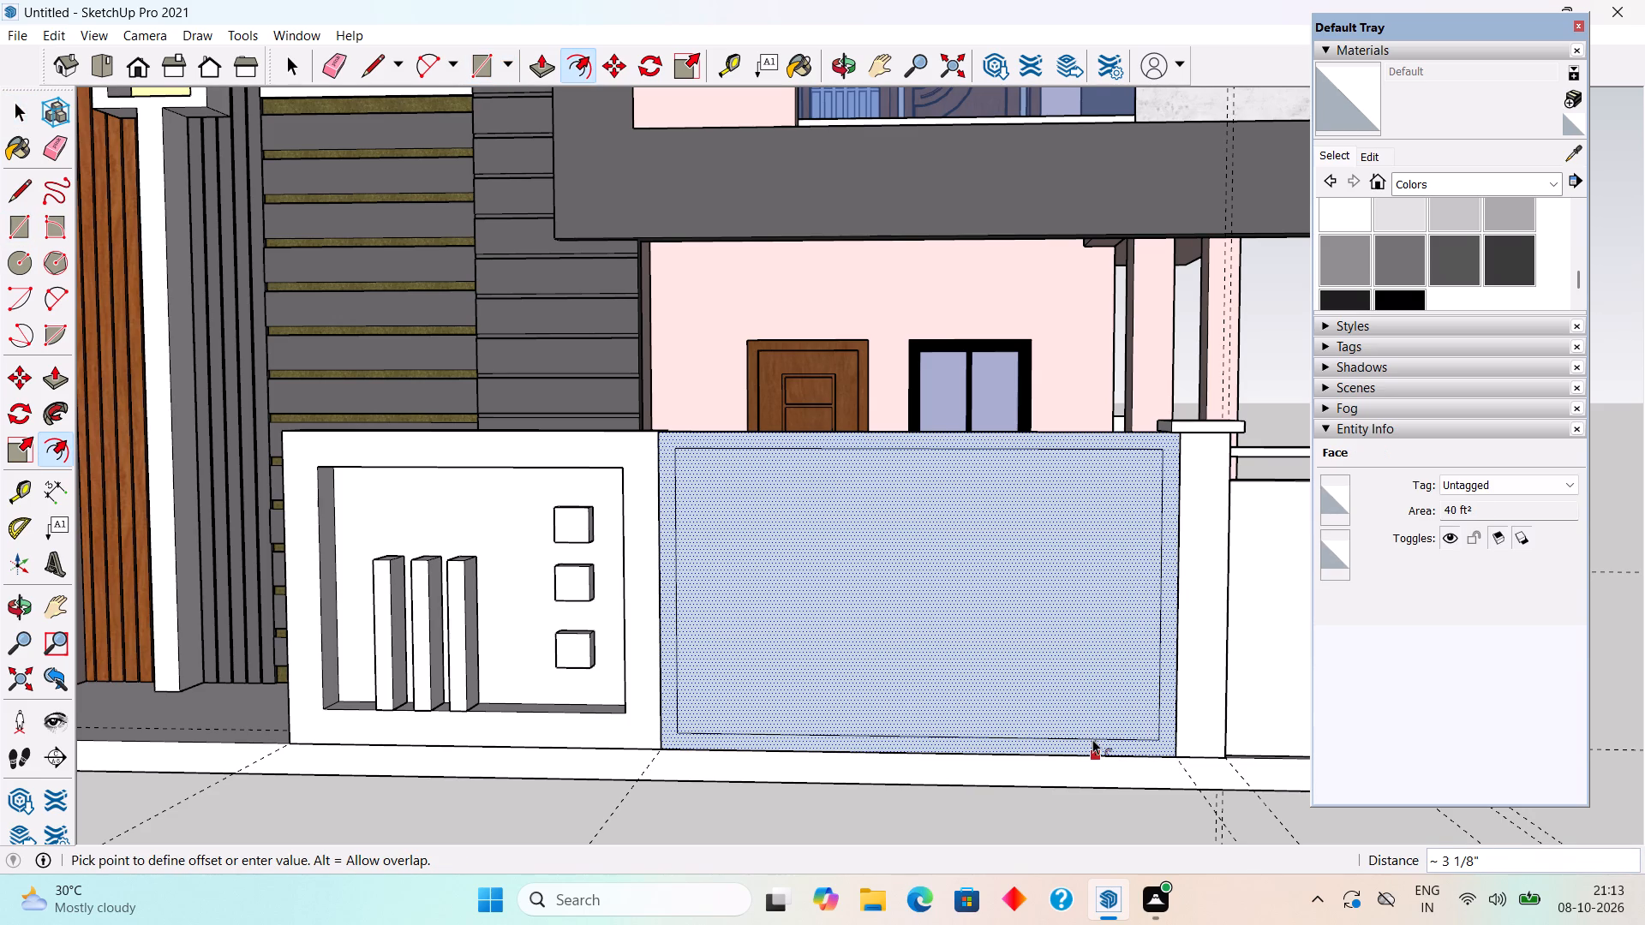
{"action": "type", "text": "3\""}
{"action": "key", "text": "Return"}
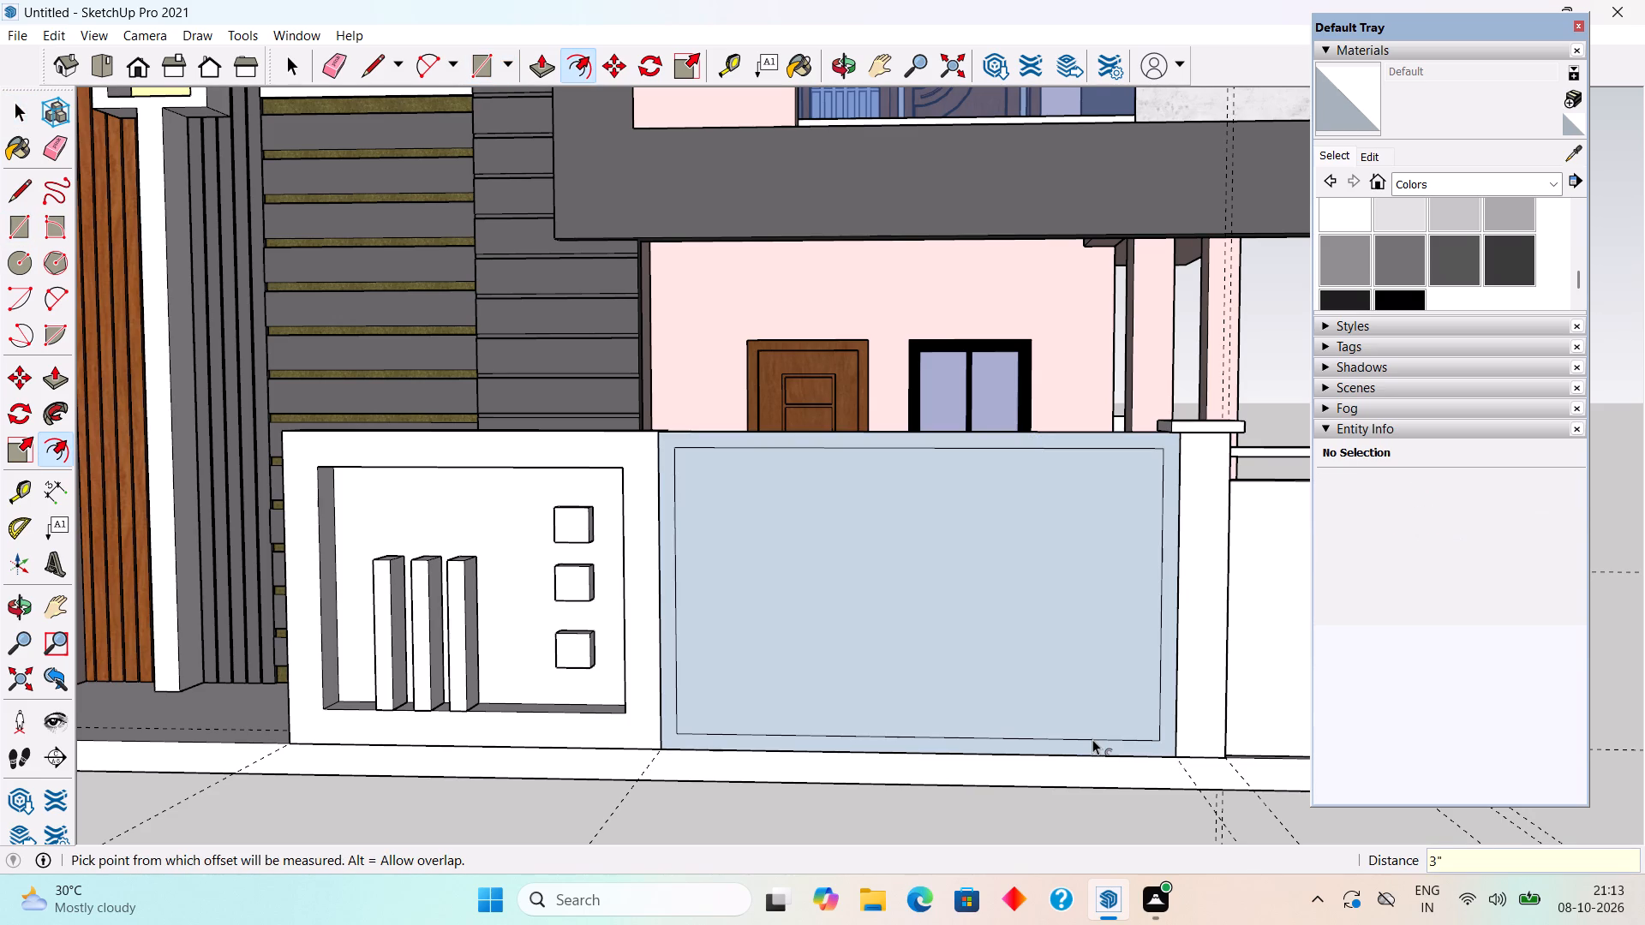
{"action": "key", "text": "space"}
Delete the inner face of the gate rectangle, leaving only the border frame.
{"action": "left_click", "coordinate": [1050, 677]}
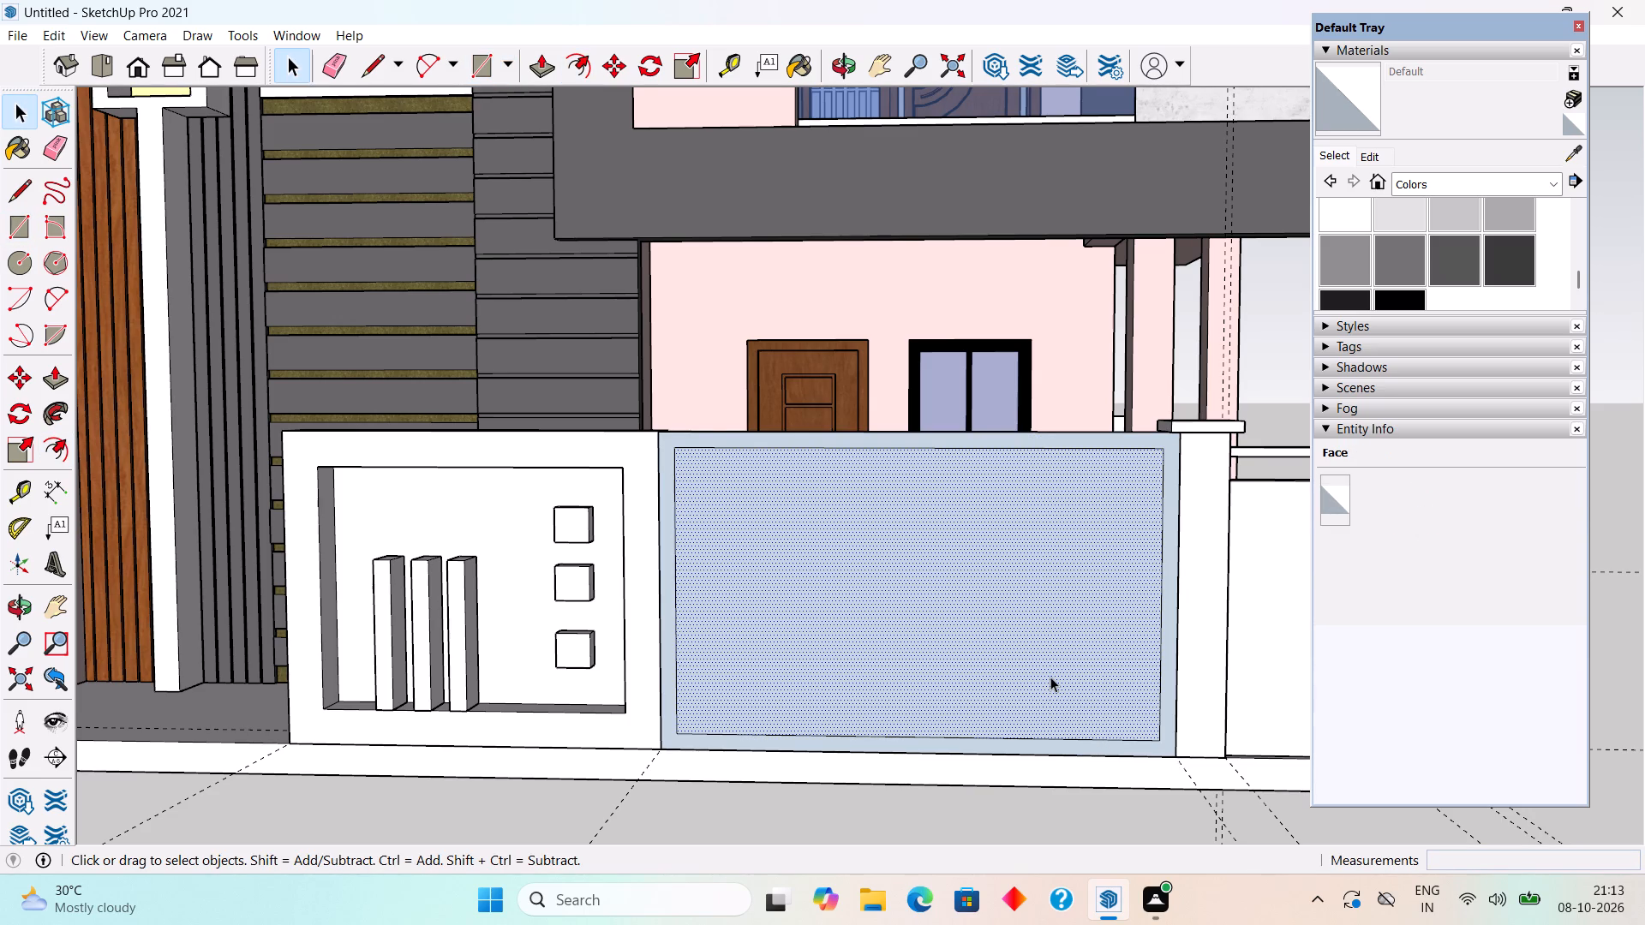
{"action": "key", "text": "Delete"}
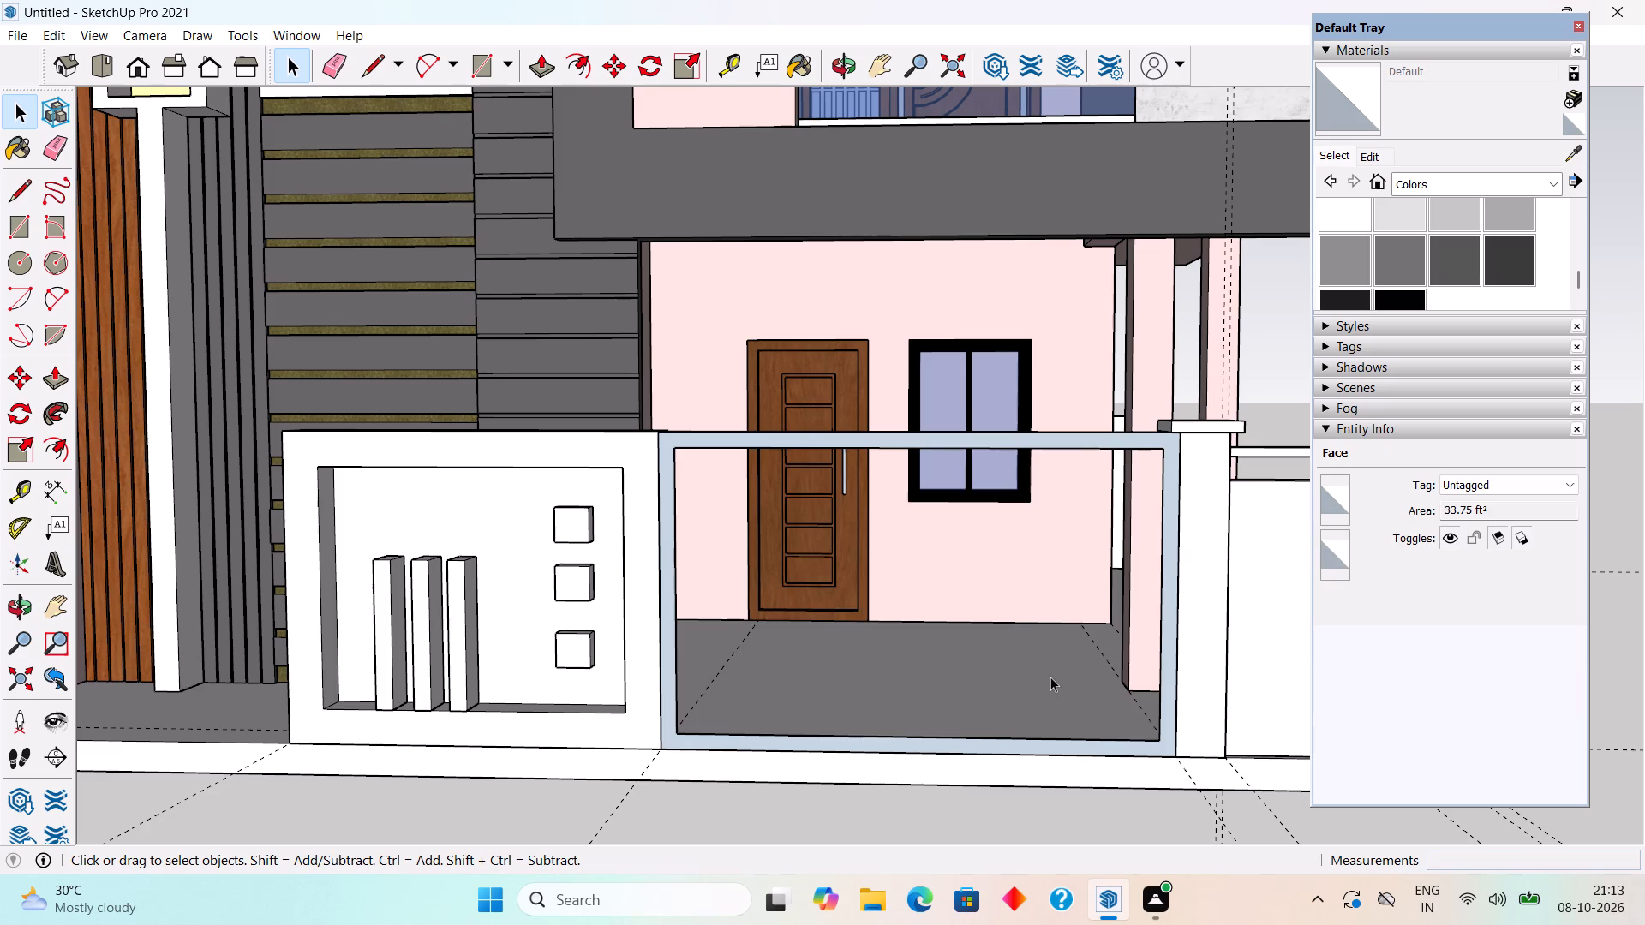
Extrude the gate's border frame 4" outward with Push/Pull.
{"action": "key", "text": "p"}
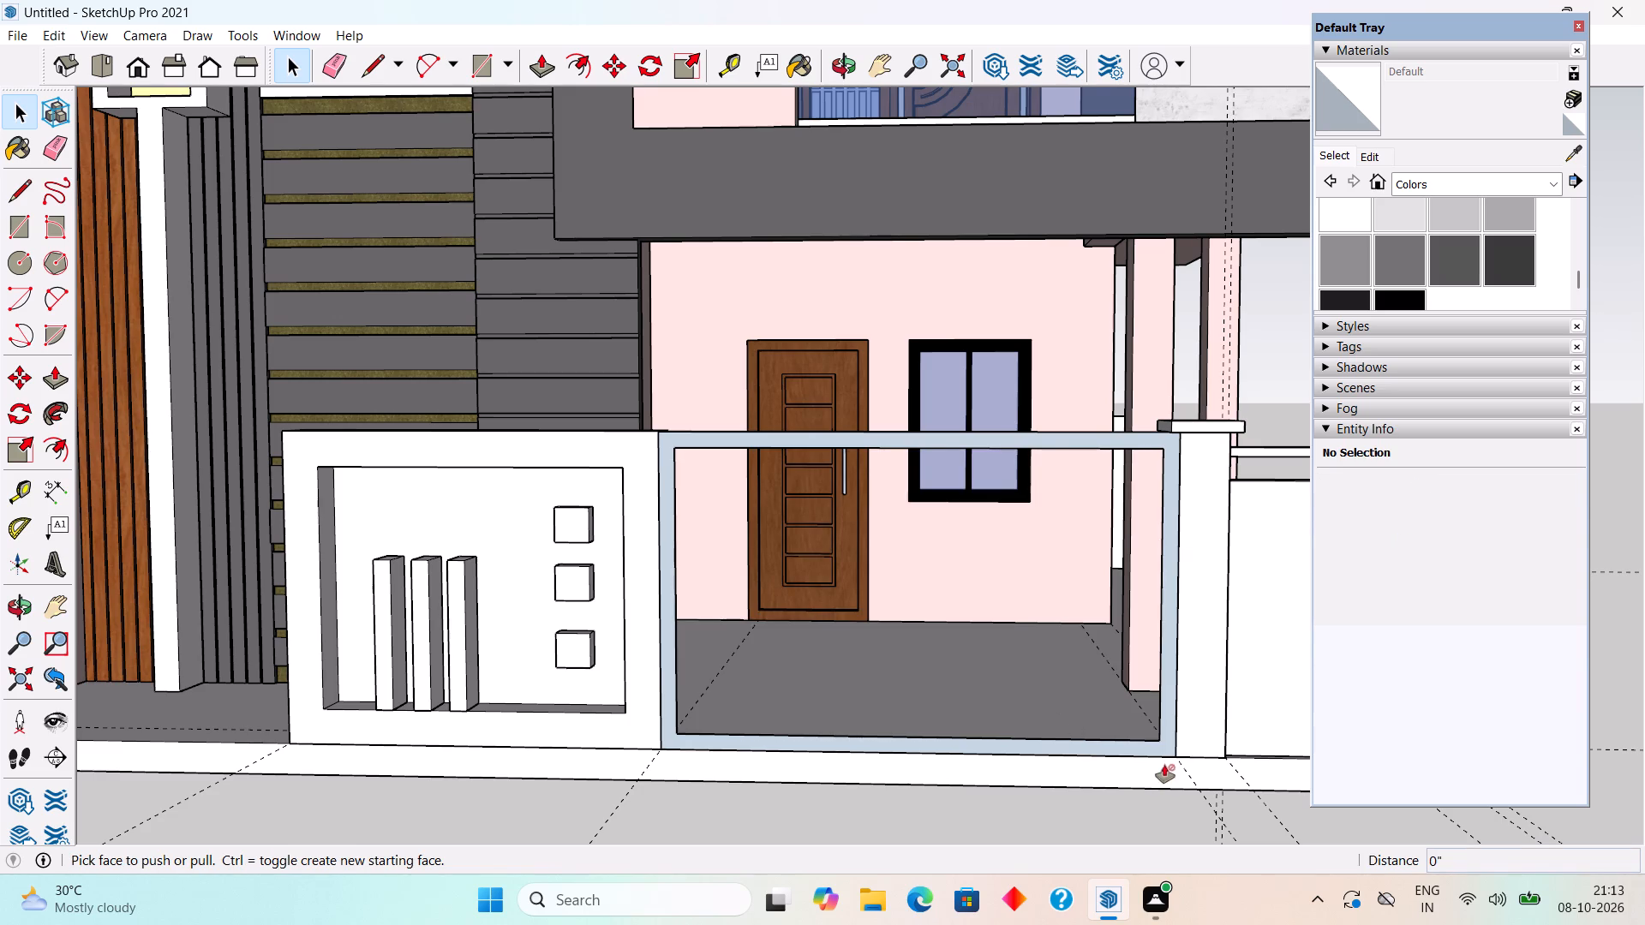
{"action": "left_click", "coordinate": [1167, 743]}
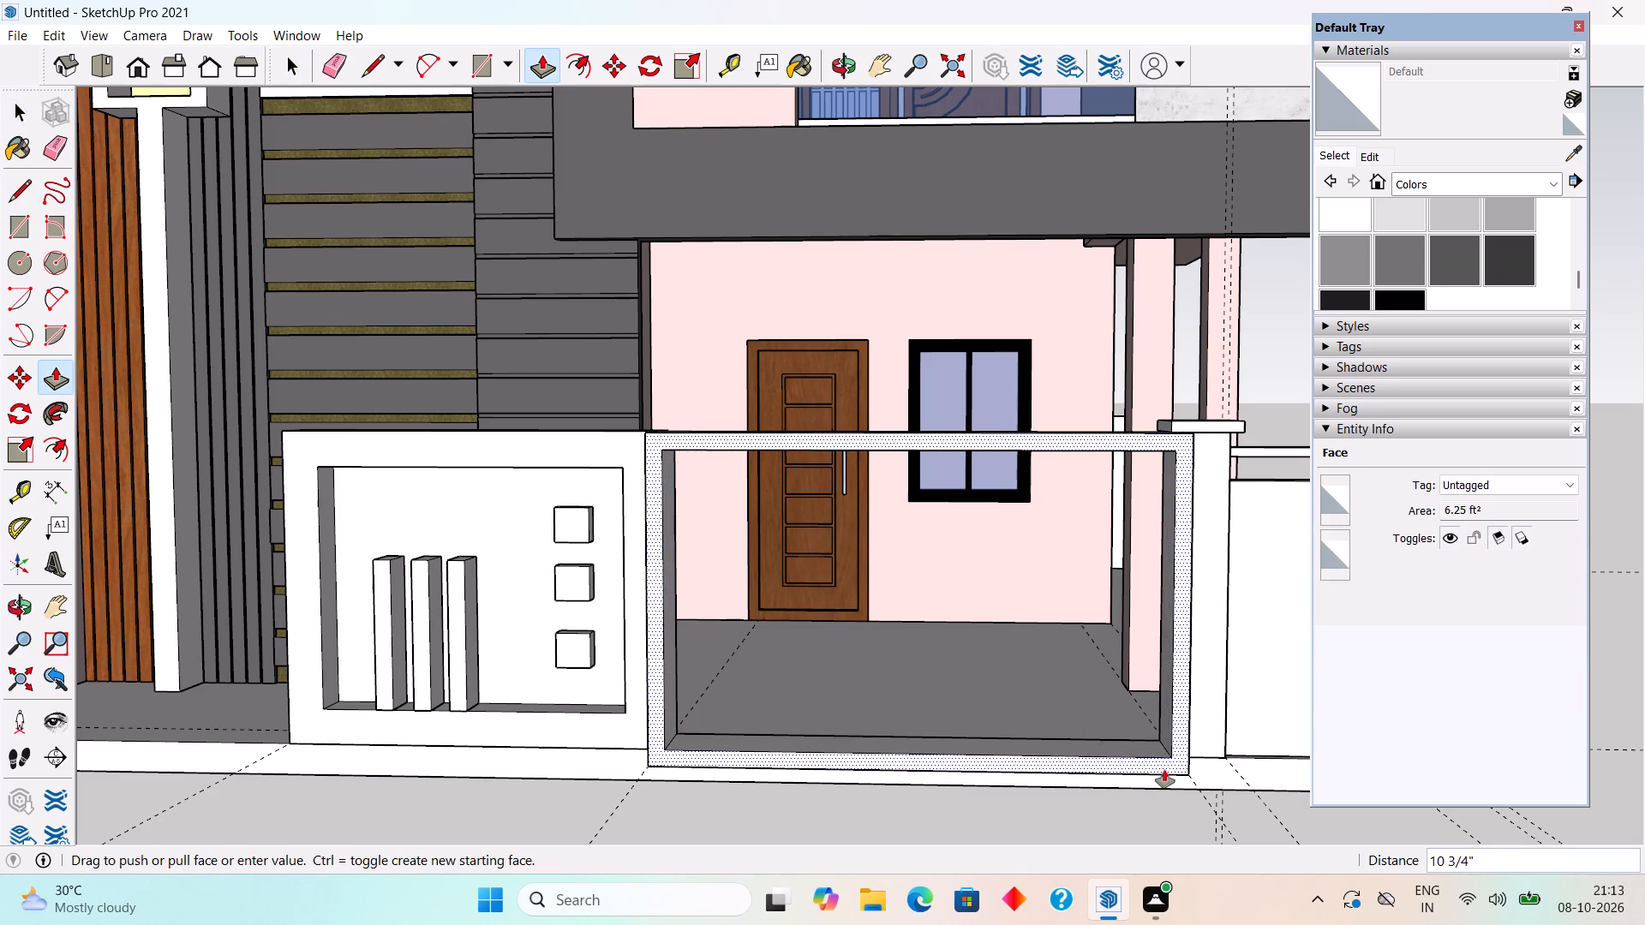
{"action": "type", "text": "4\""}
{"action": "key", "text": "Return"}
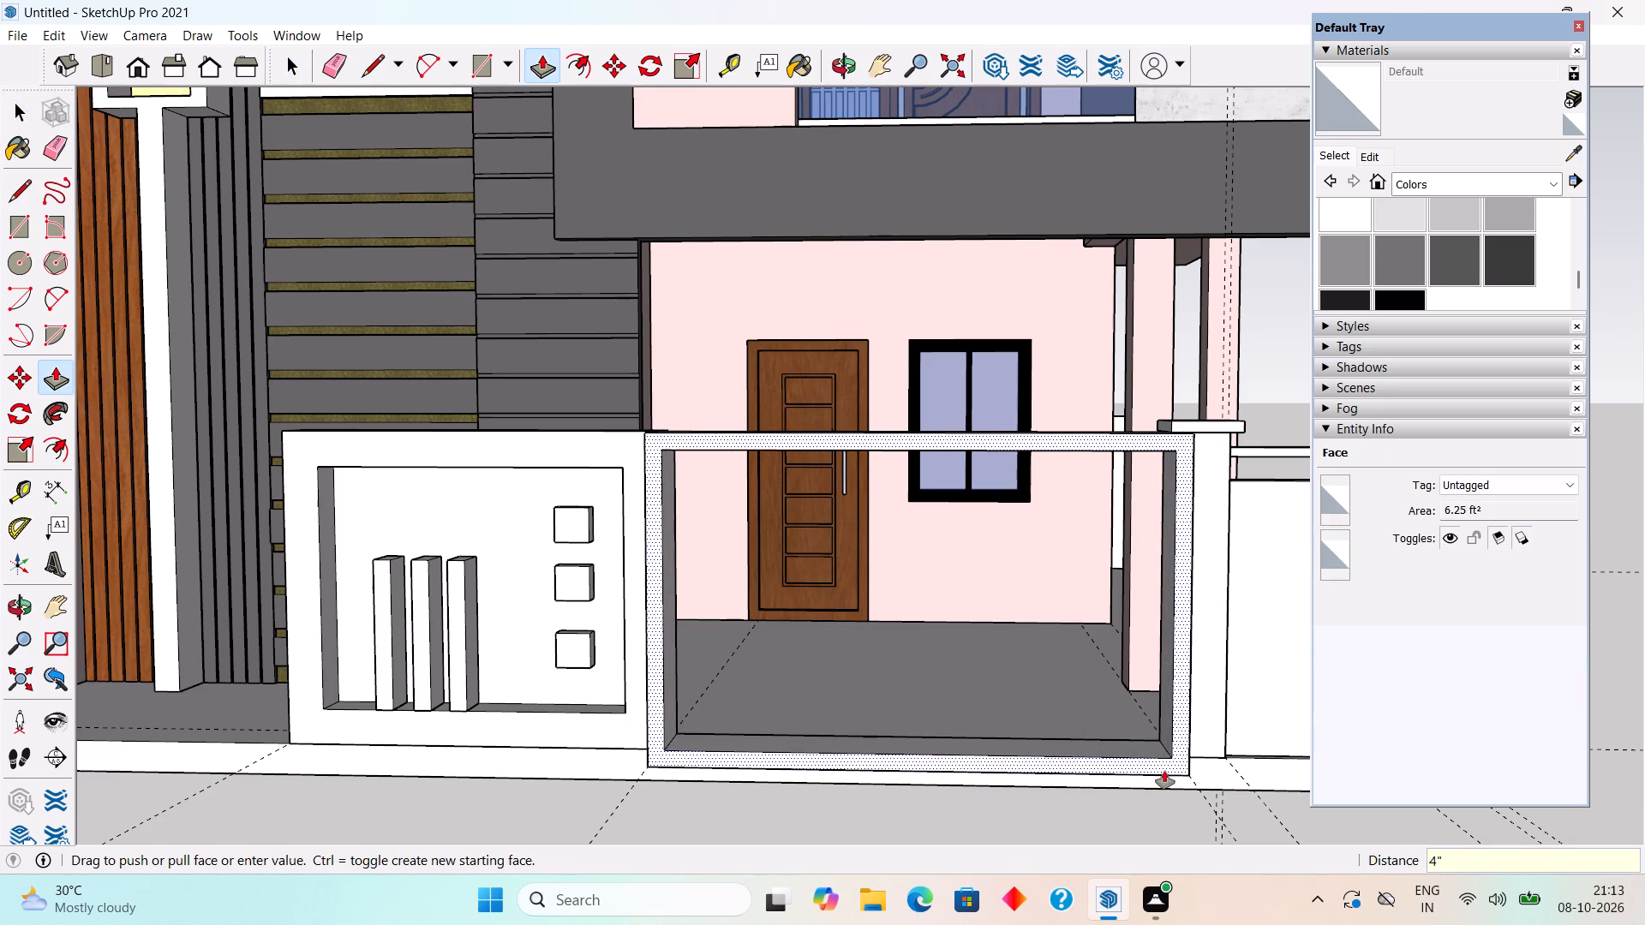
Select all of the extruded gate frame's geometry and make it a group.
{"action": "key", "text": "space"}
{"action": "triple_click", "coordinate": [1164, 756]}
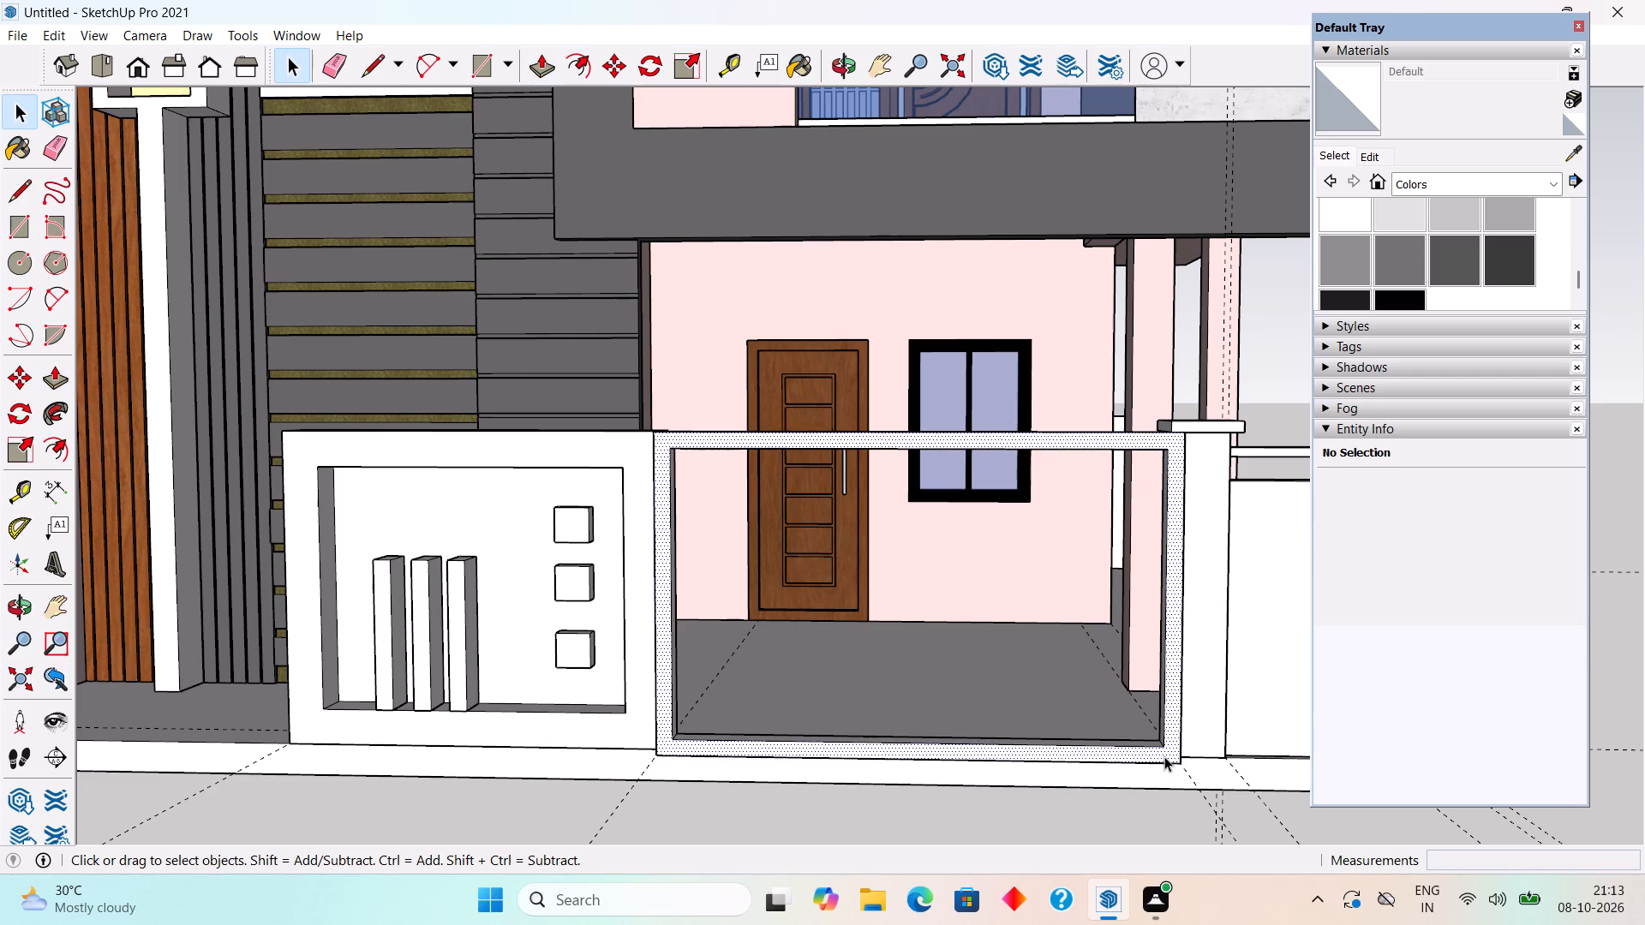
{"action": "right_click", "coordinate": [1164, 756]}
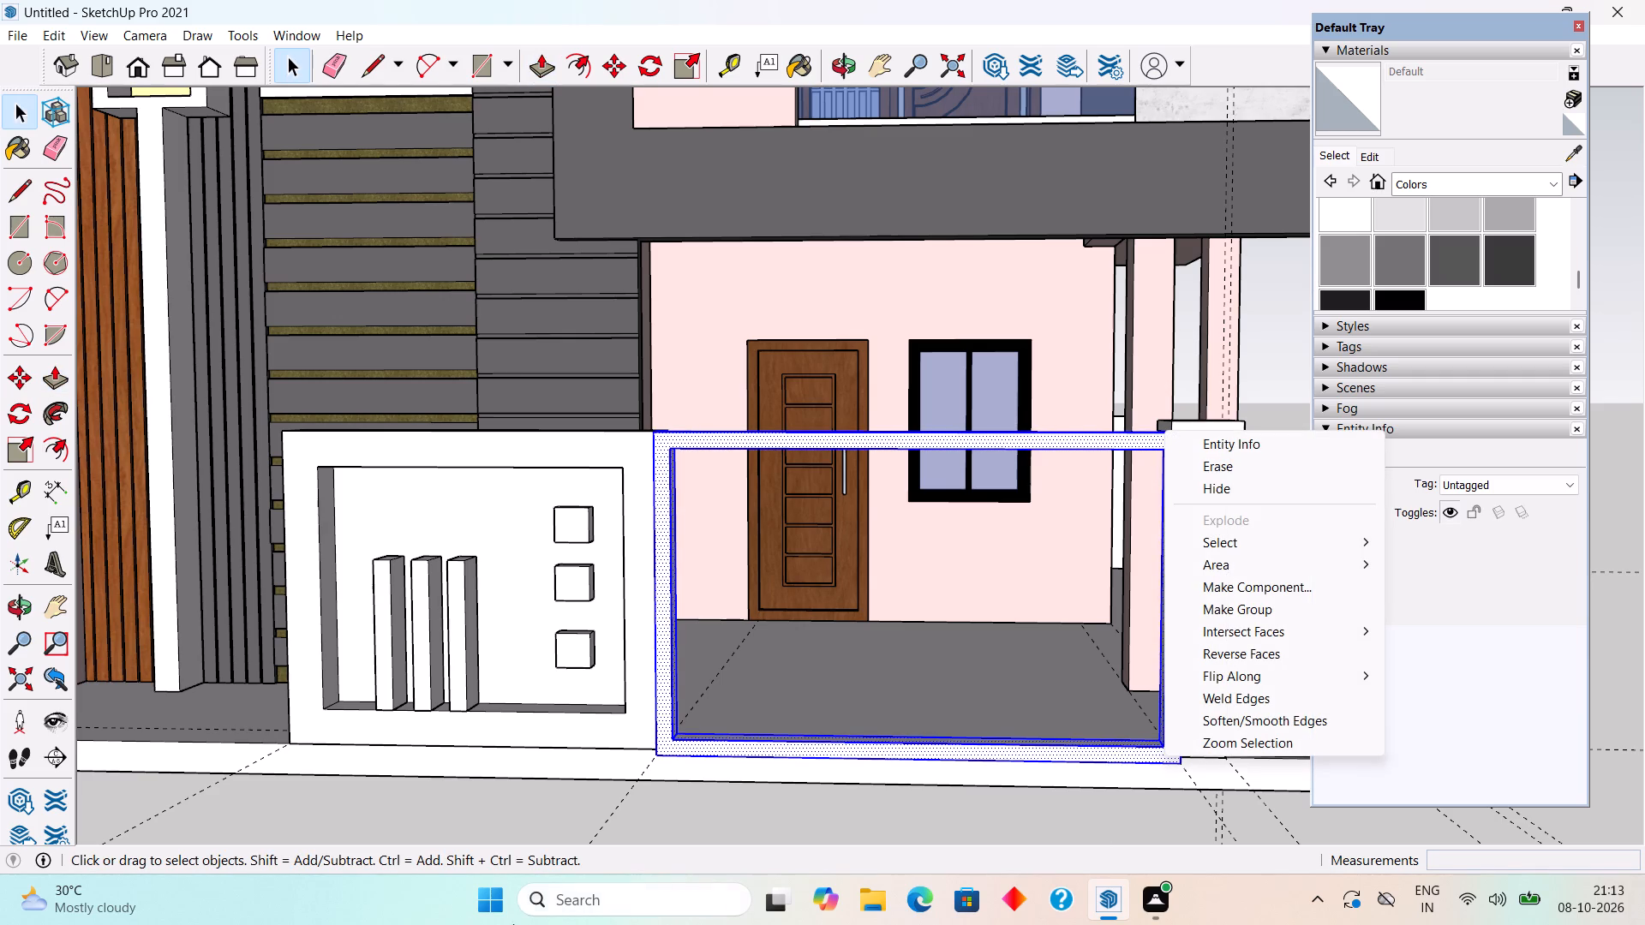
{"action": "left_click", "coordinate": [1227, 608]}
Move the gate frame group 4" back so its front sits flush with the front face of the adjoining pillar.
{"action": "middle_click_drag", "start_coordinate": [1180, 632], "coordinate": [967, 655]}
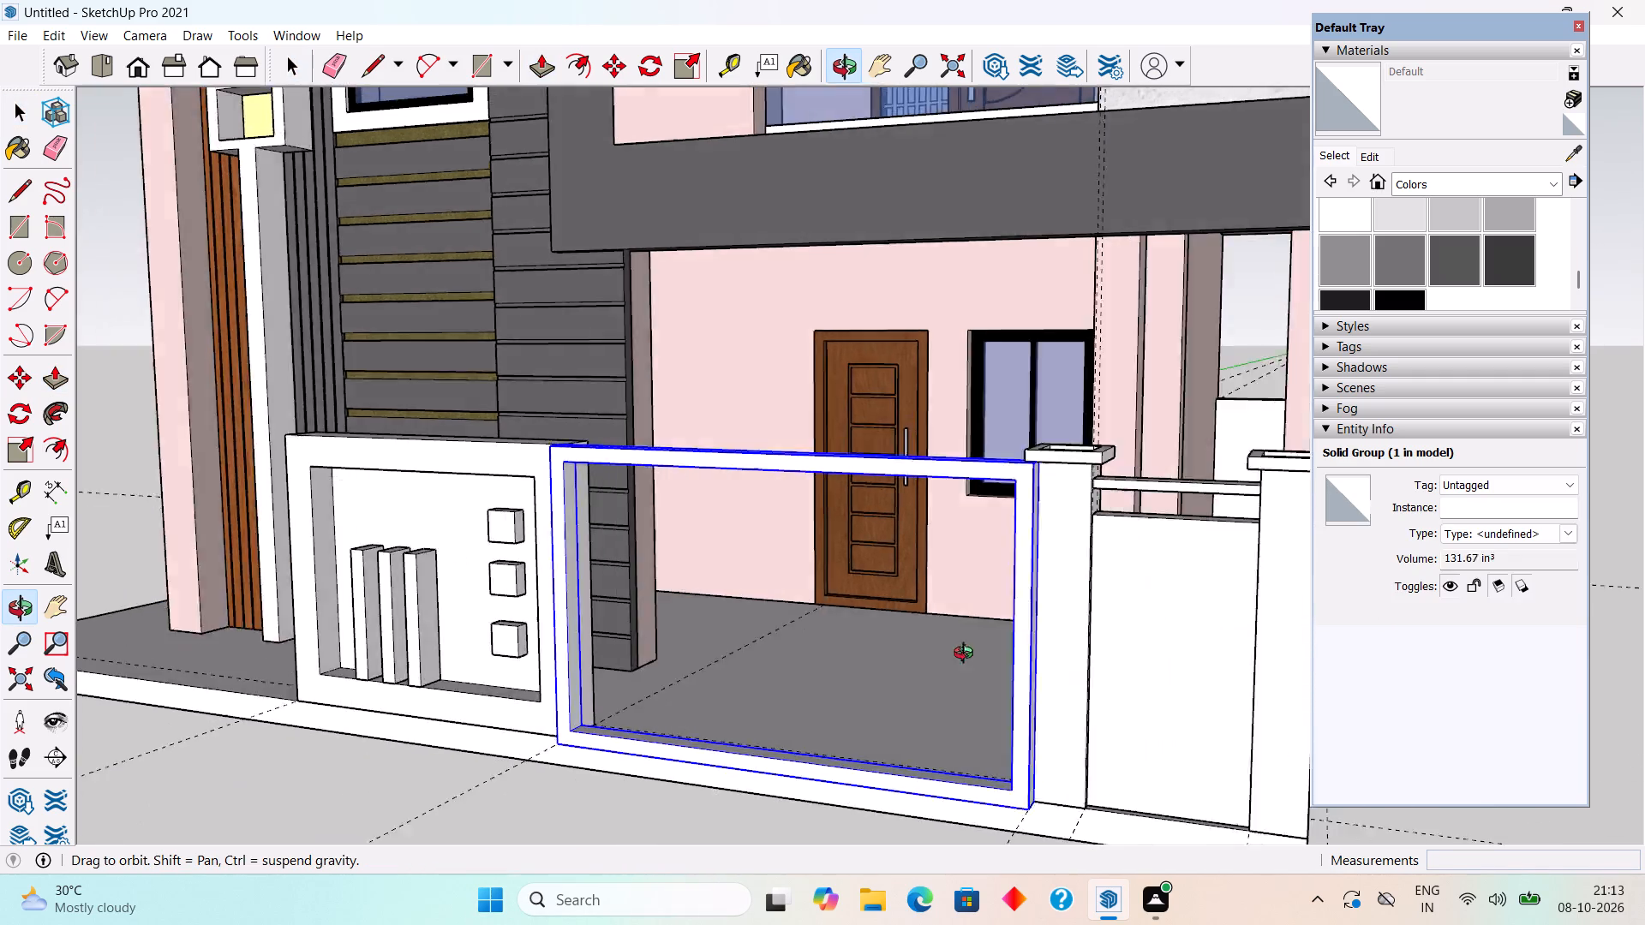
{"action": "middle_click_drag", "start_coordinate": [967, 655], "coordinate": [968, 719]}
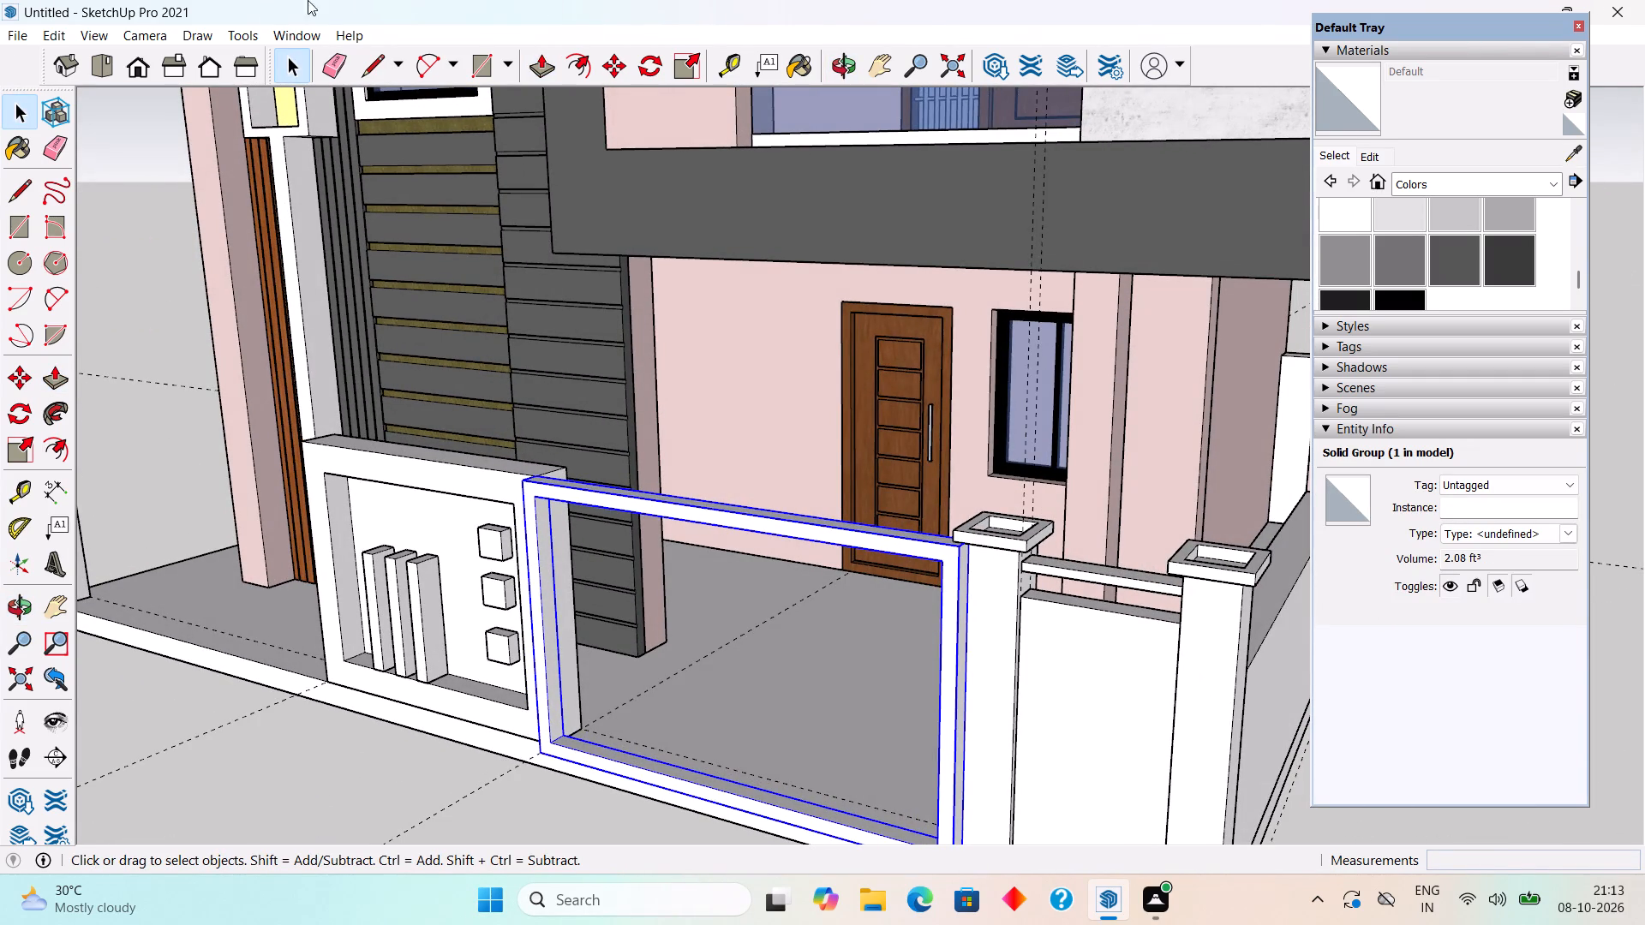
{"action": "scroll", "coordinate": [462, 0], "scroll_direction": "down", "scroll_amount": 6}
{"action": "scroll", "coordinate": [559, 703], "scroll_direction": "down", "scroll_amount": 11}
{"action": "scroll", "coordinate": [693, 765], "scroll_direction": "up", "scroll_amount": 15}
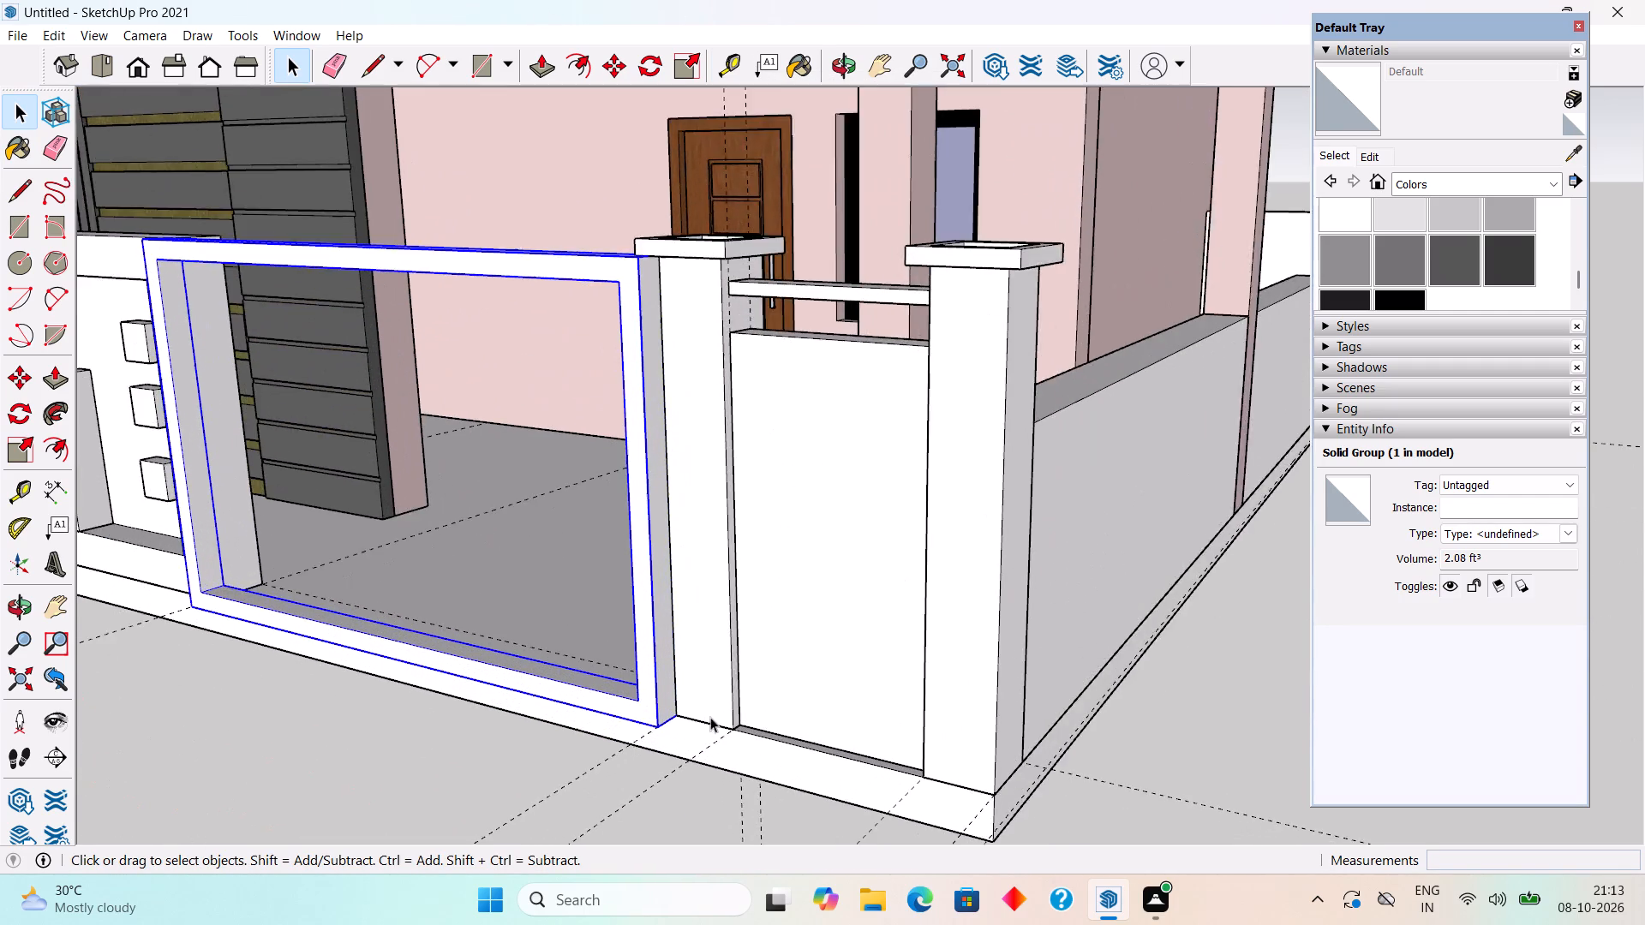
{"action": "scroll", "coordinate": [643, 718], "scroll_direction": "up", "scroll_amount": 3}
{"action": "key", "text": "m"}
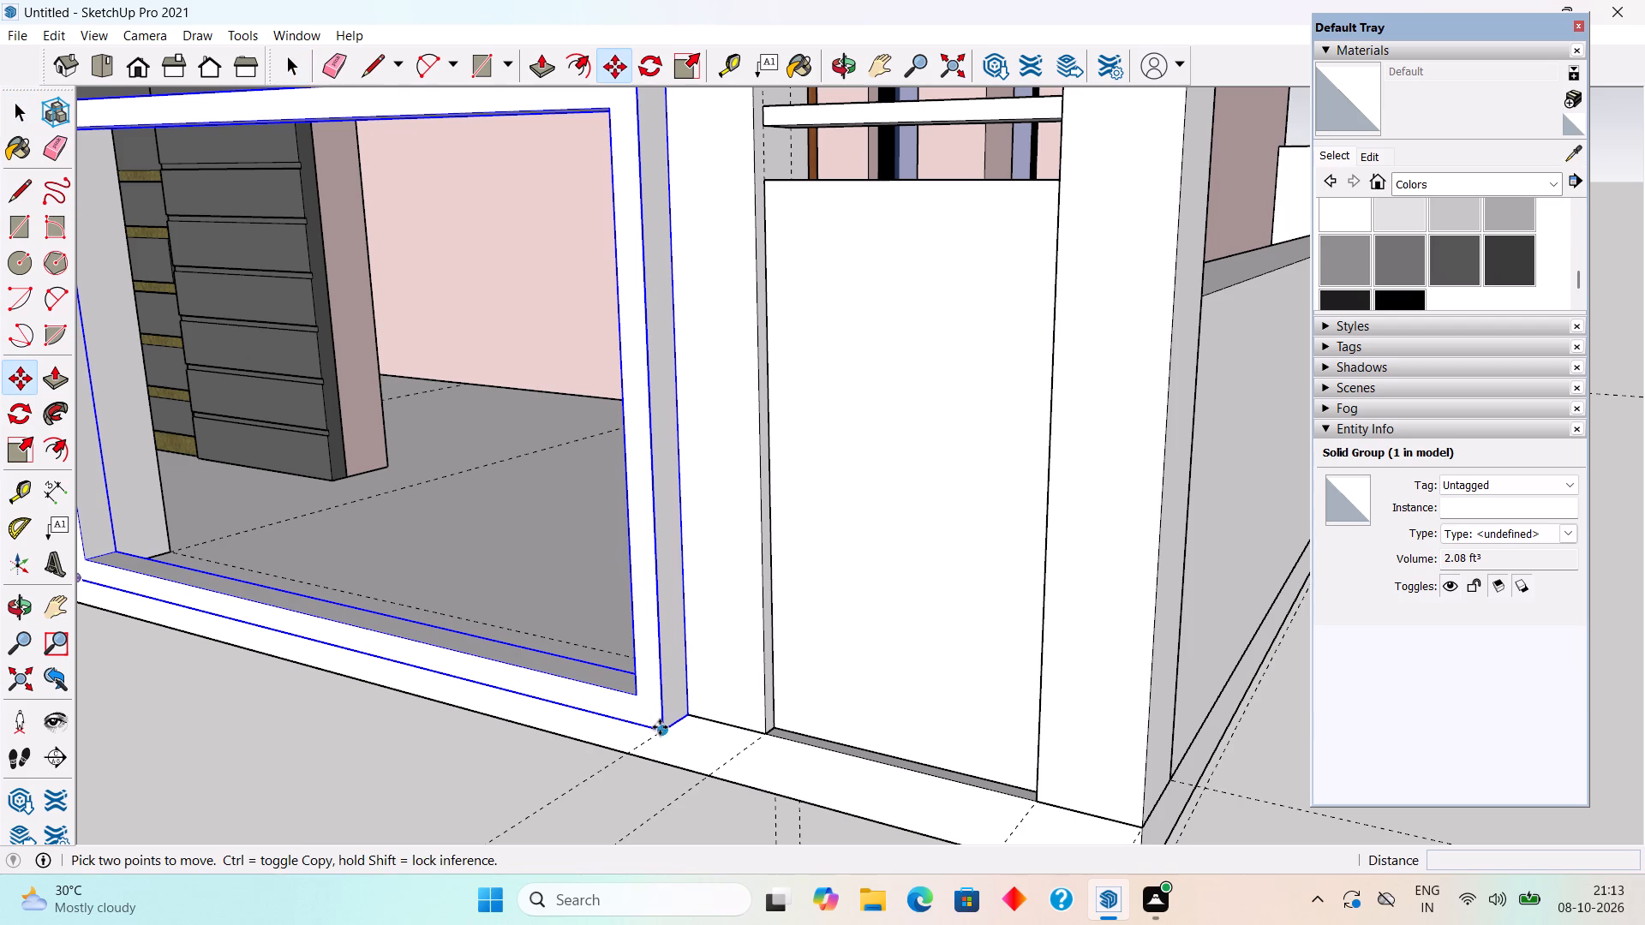
{"action": "left_click", "coordinate": [660, 727]}
{"action": "left_click", "coordinate": [686, 709]}
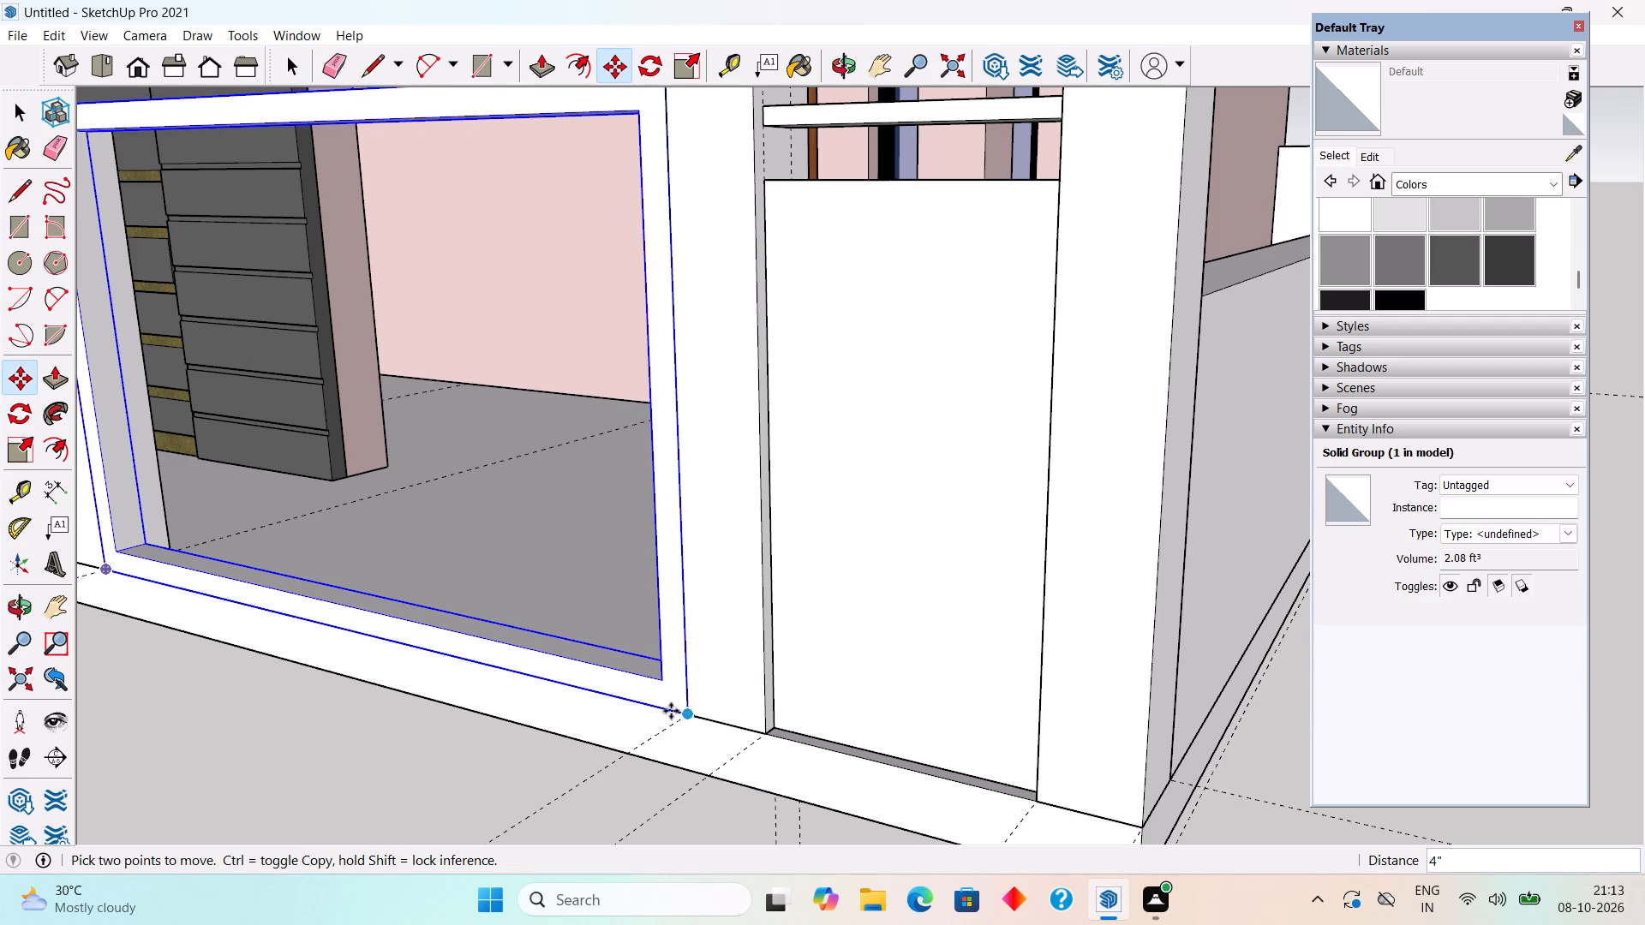
Move the gate frame group another 2" back into the opening, then deselect it.
{"action": "scroll", "coordinate": [404, 652], "scroll_direction": "down", "scroll_amount": 2}
{"action": "scroll", "coordinate": [83, 582], "scroll_direction": "up", "scroll_amount": 5}
{"action": "scroll", "coordinate": [162, 594], "scroll_direction": "up", "scroll_amount": 4}
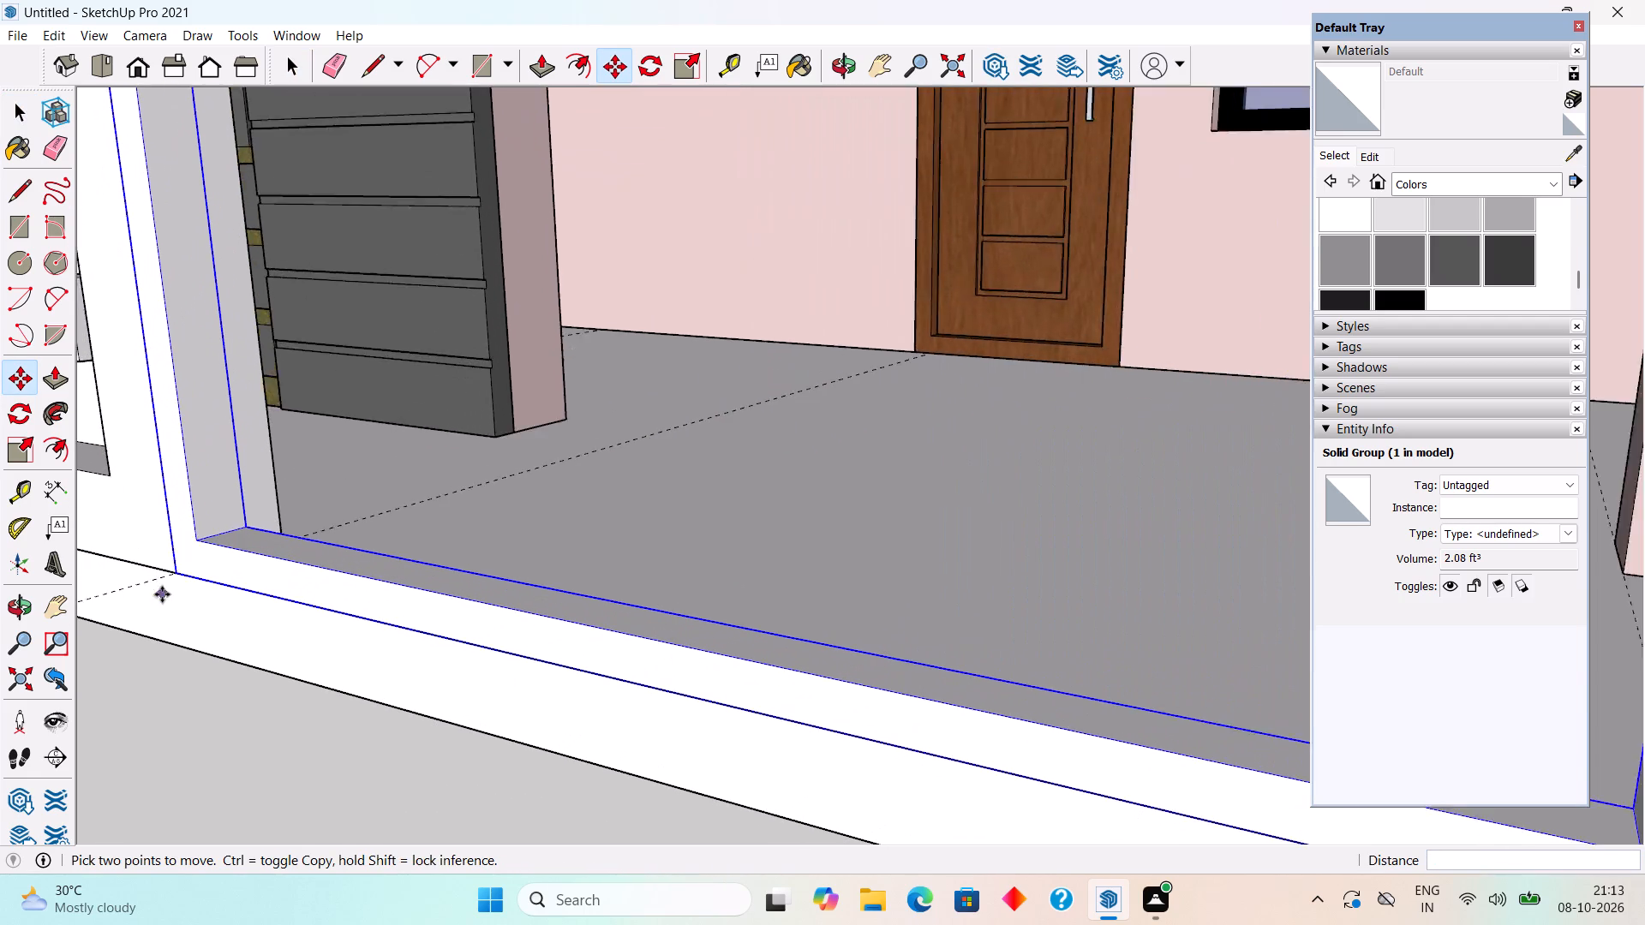
{"action": "scroll", "coordinate": [176, 585], "scroll_direction": "up", "scroll_amount": 4}
{"action": "left_click", "coordinate": [176, 570]}
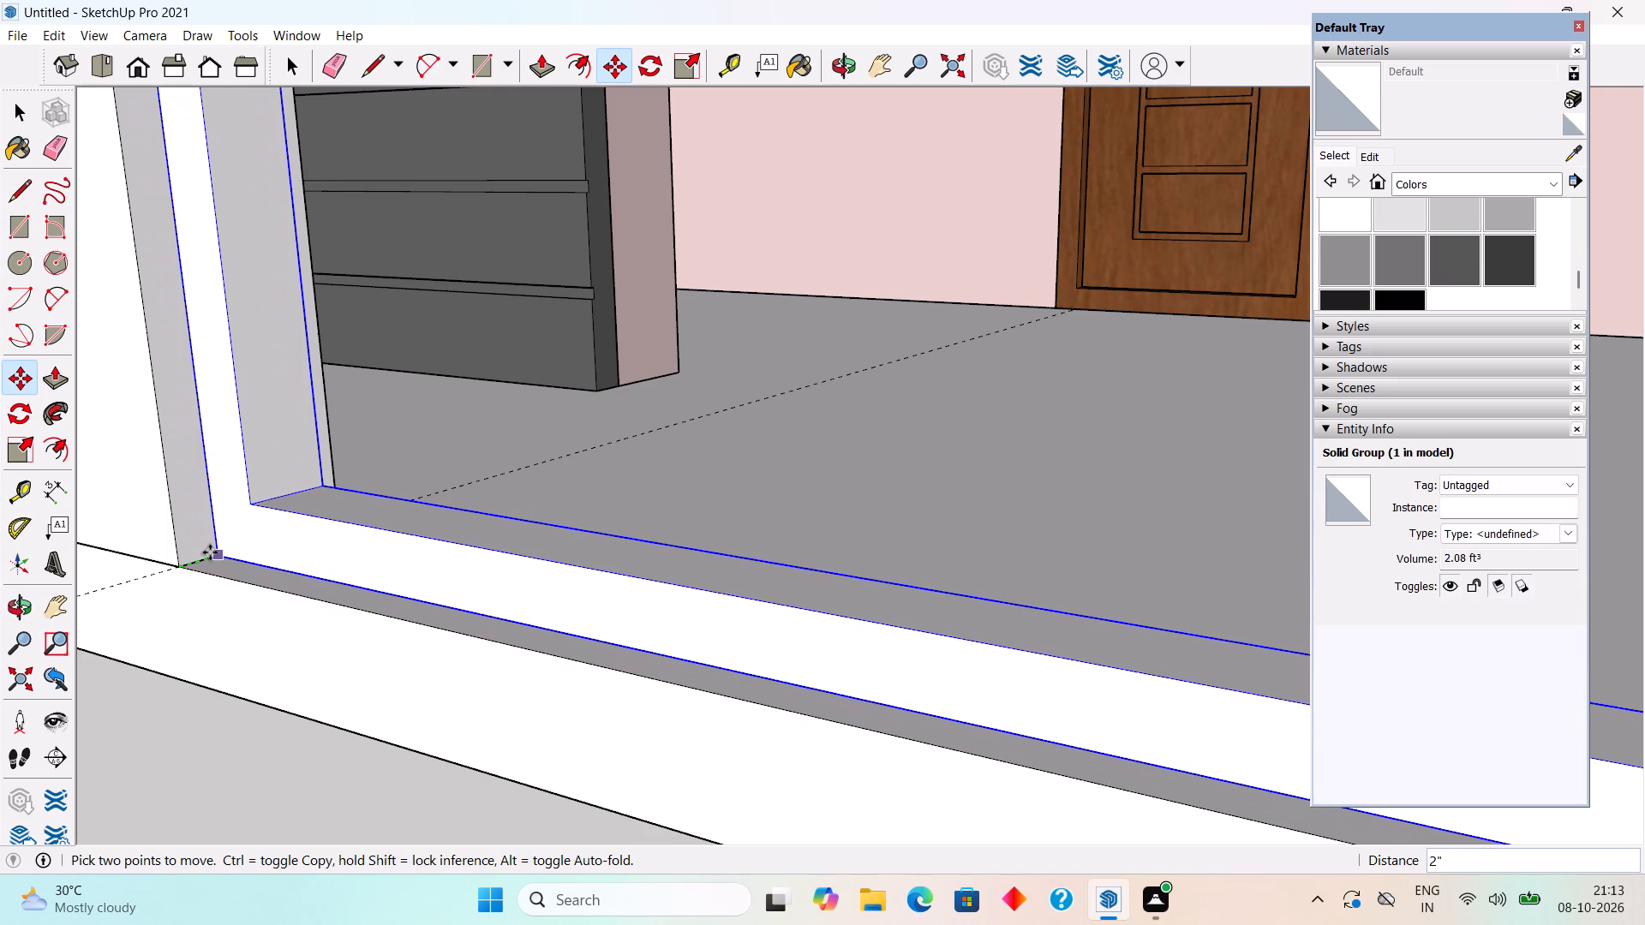
{"action": "left_click", "coordinate": [210, 552]}
{"action": "key", "text": "space"}
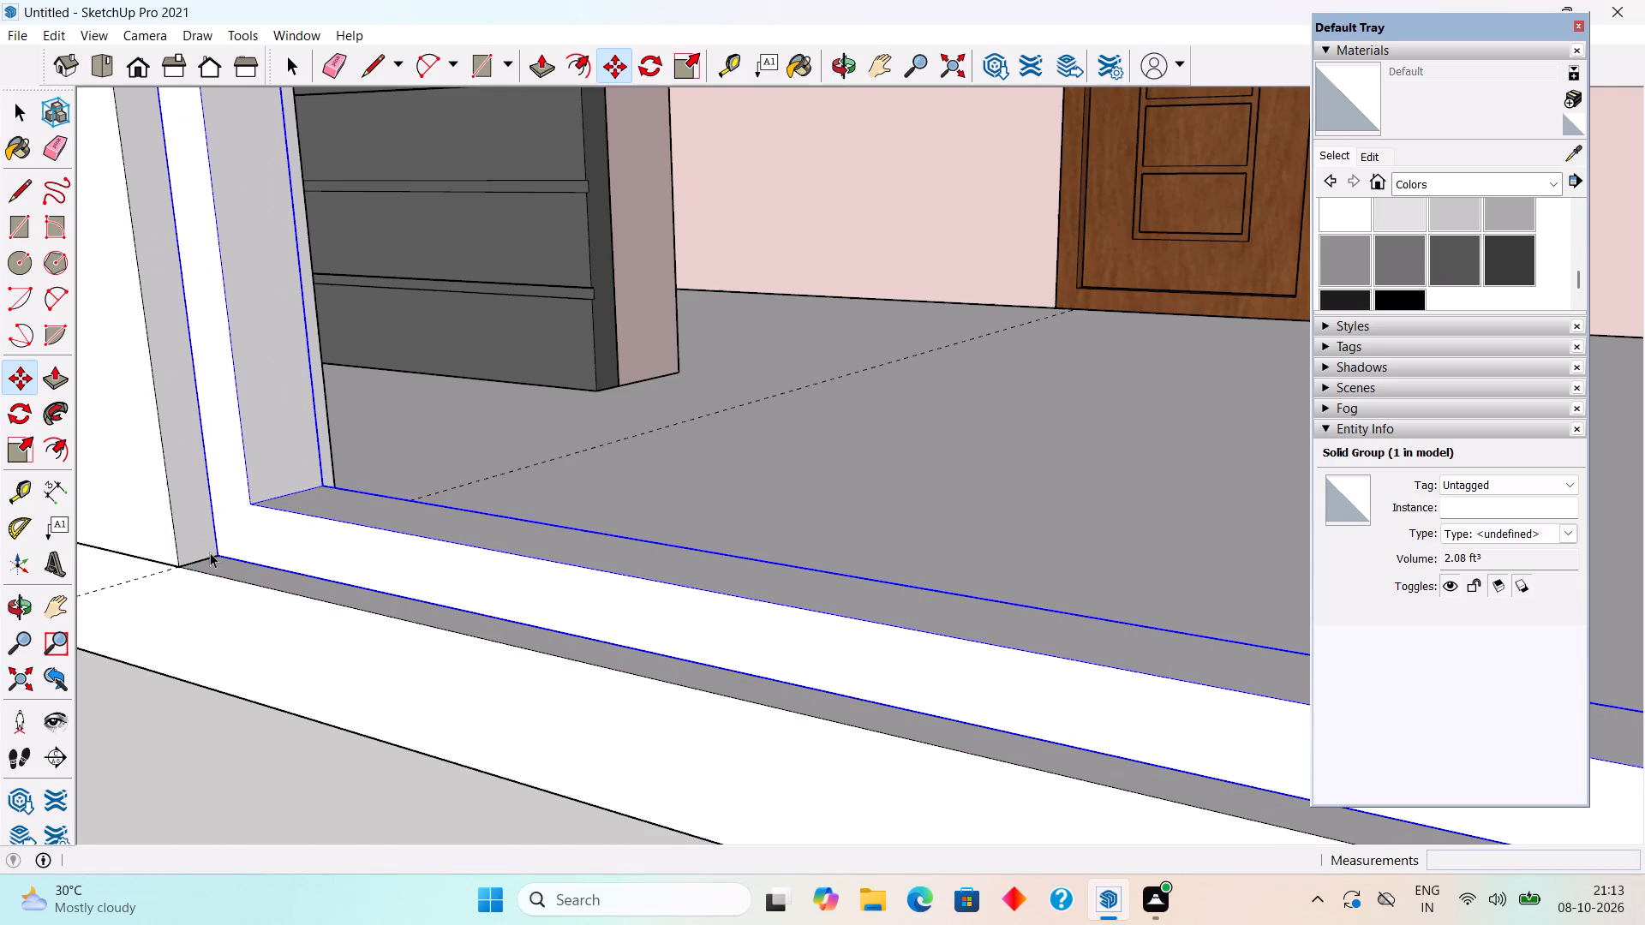
{"action": "scroll", "coordinate": [210, 552], "scroll_direction": "down", "scroll_amount": 20}
{"action": "scroll", "coordinate": [210, 552], "scroll_direction": "down", "scroll_amount": 3}
{"action": "middle_click_drag", "start_coordinate": [348, 642], "coordinate": [546, 642]}
{"action": "scroll", "coordinate": [545, 642], "scroll_direction": "down", "scroll_amount": 3}
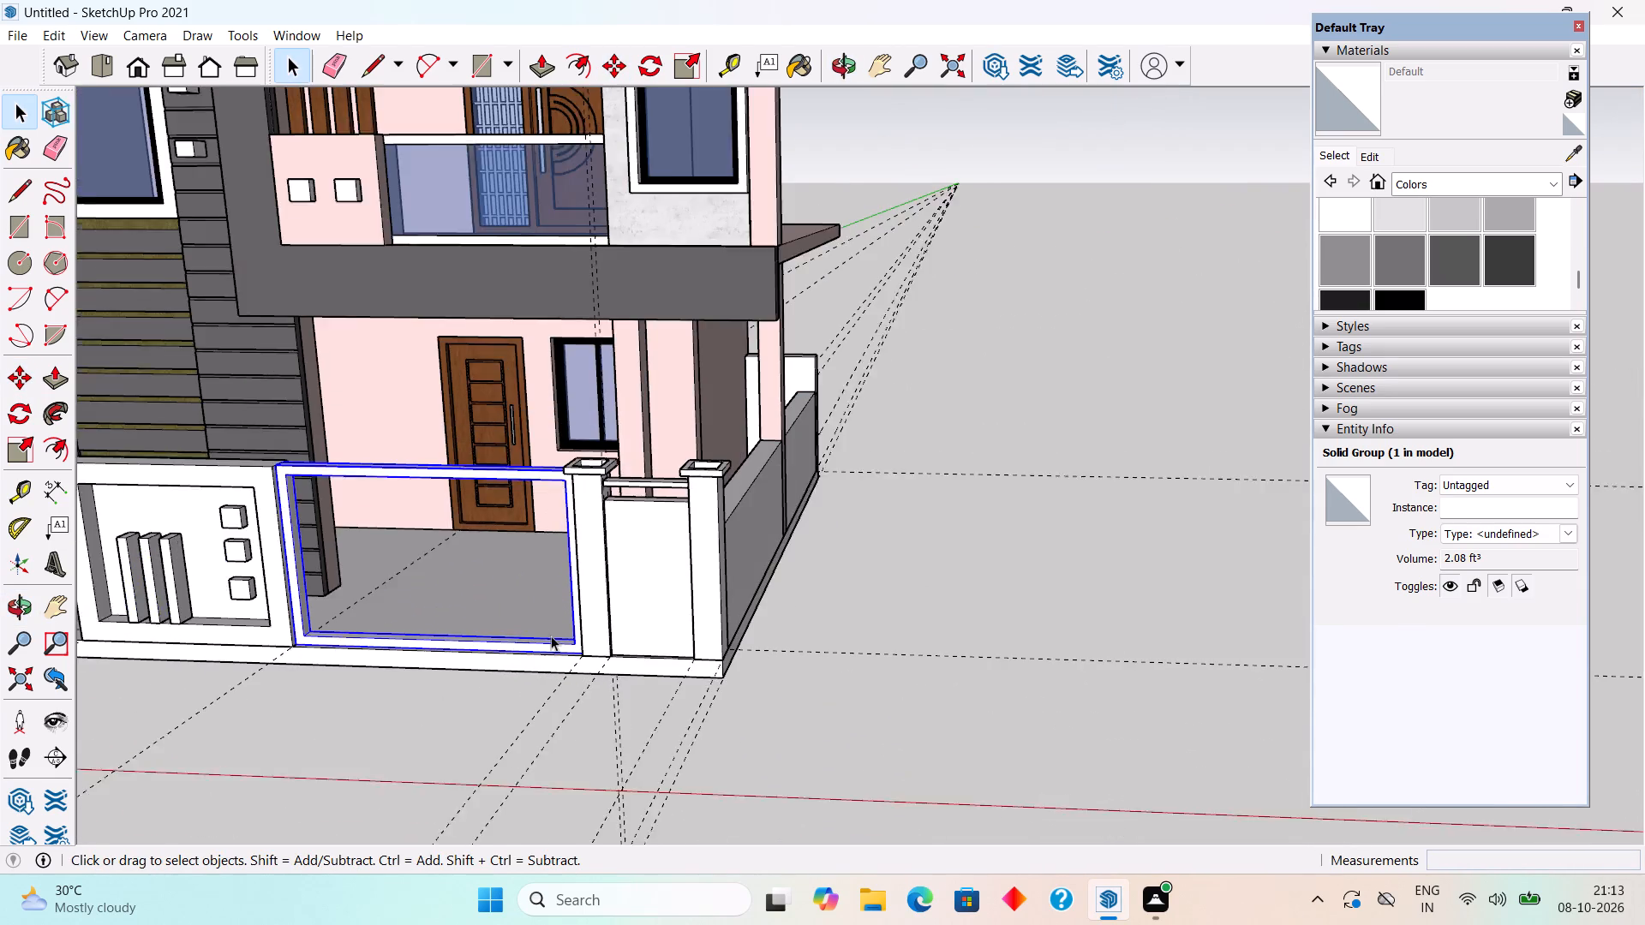
{"action": "scroll", "coordinate": [551, 636], "scroll_direction": "down", "scroll_amount": 1}
{"action": "left_click", "coordinate": [873, 670]}
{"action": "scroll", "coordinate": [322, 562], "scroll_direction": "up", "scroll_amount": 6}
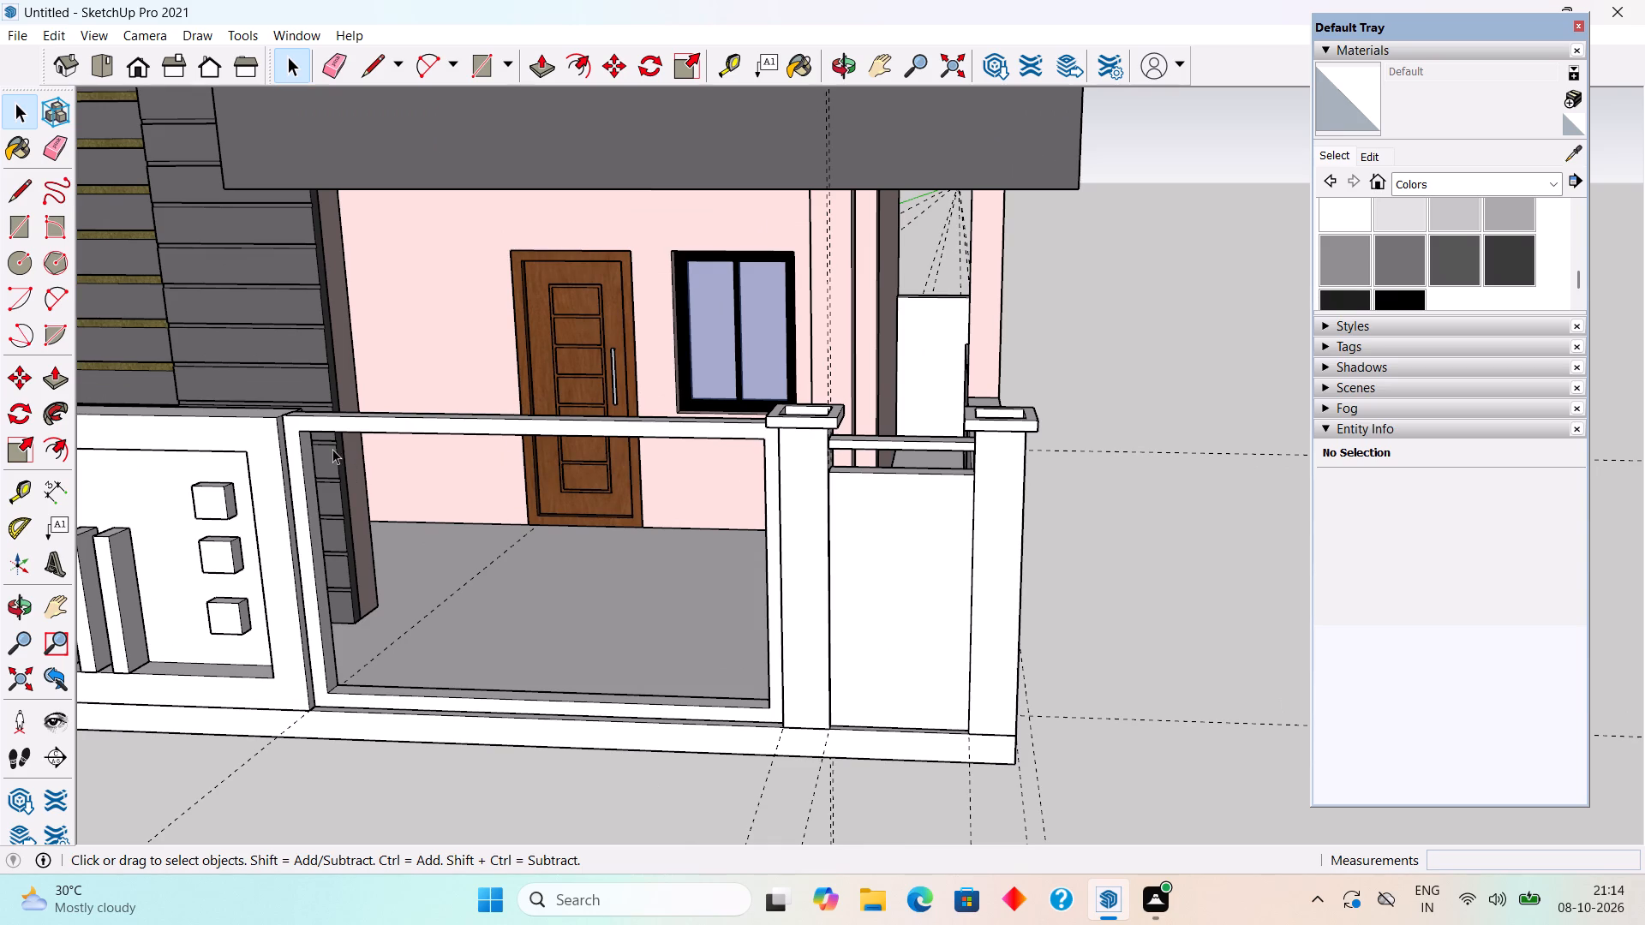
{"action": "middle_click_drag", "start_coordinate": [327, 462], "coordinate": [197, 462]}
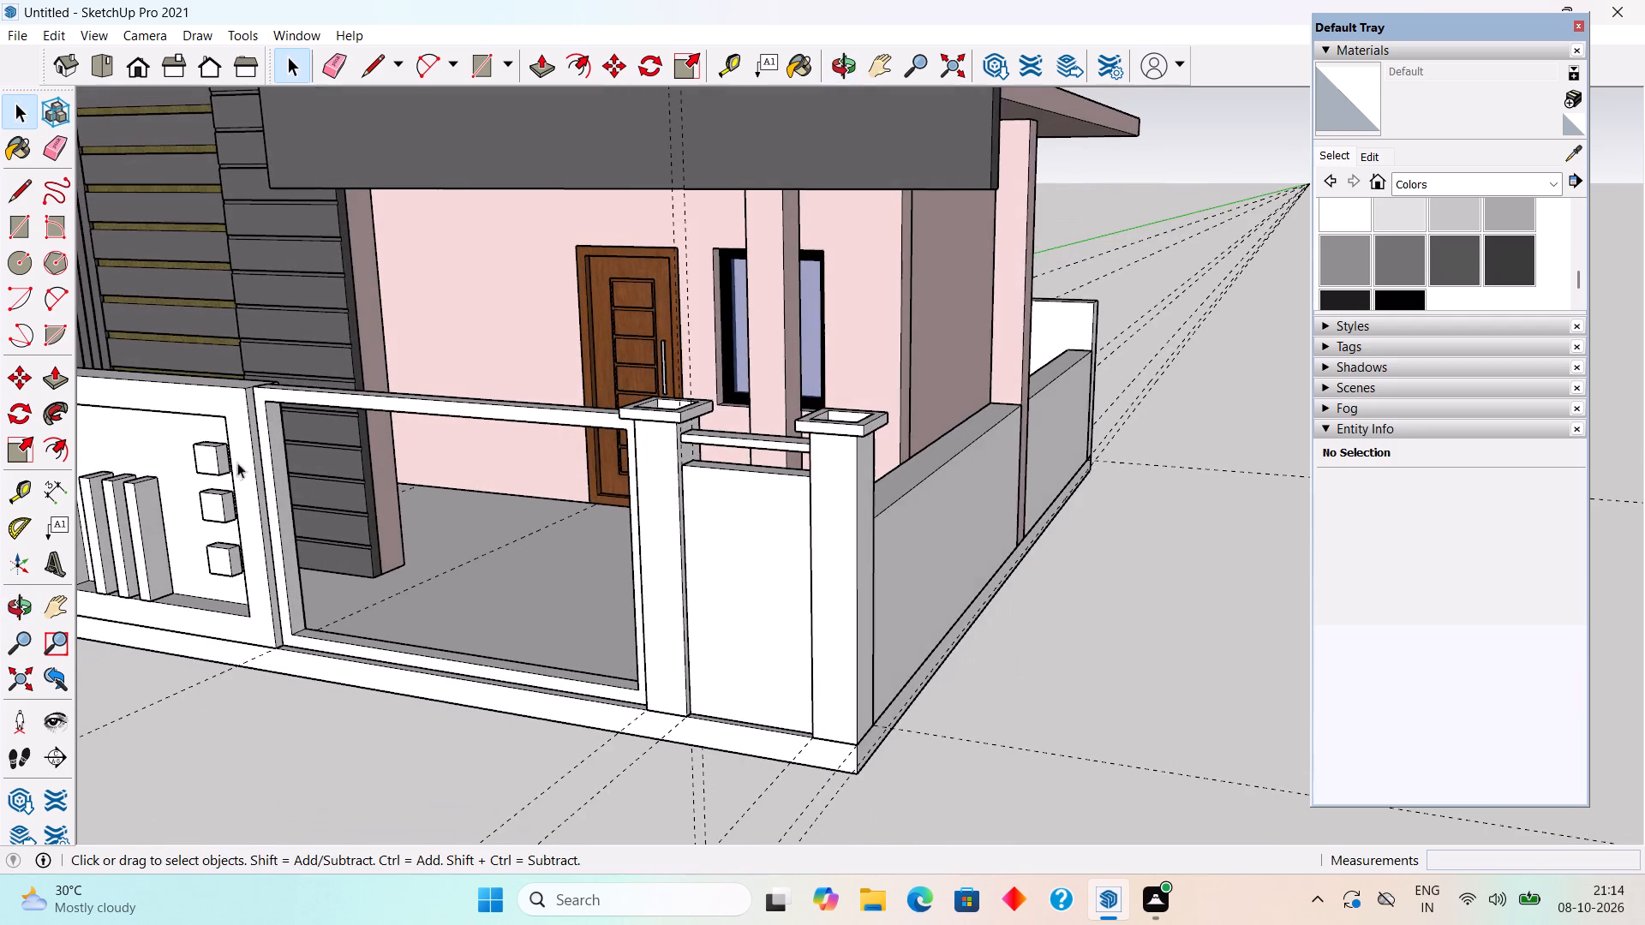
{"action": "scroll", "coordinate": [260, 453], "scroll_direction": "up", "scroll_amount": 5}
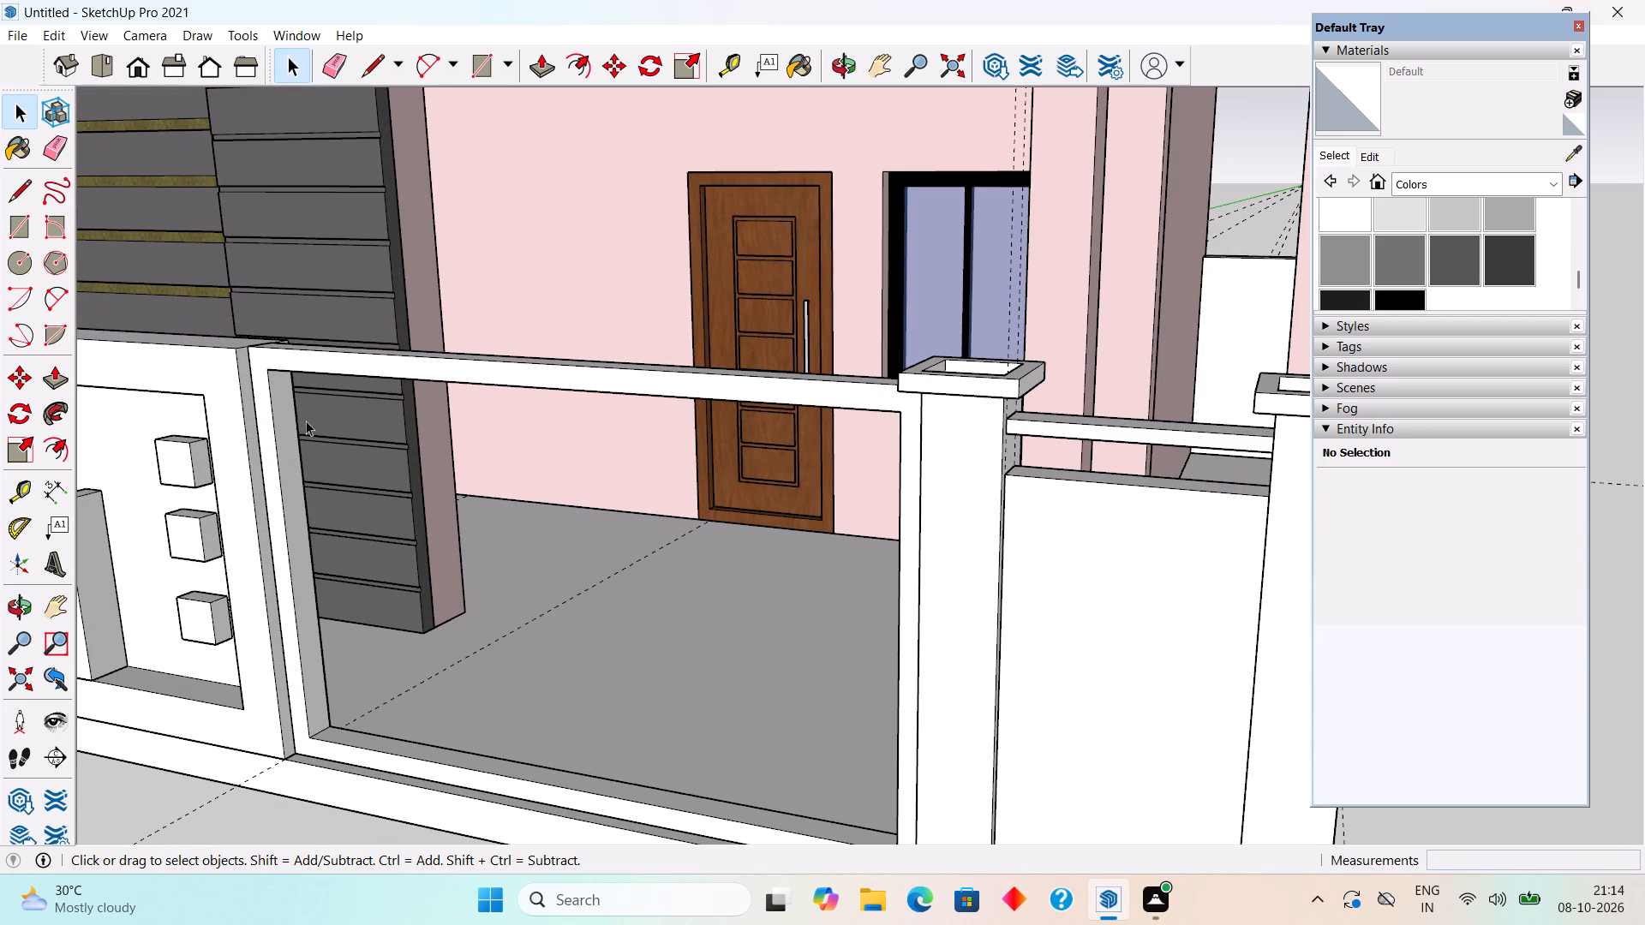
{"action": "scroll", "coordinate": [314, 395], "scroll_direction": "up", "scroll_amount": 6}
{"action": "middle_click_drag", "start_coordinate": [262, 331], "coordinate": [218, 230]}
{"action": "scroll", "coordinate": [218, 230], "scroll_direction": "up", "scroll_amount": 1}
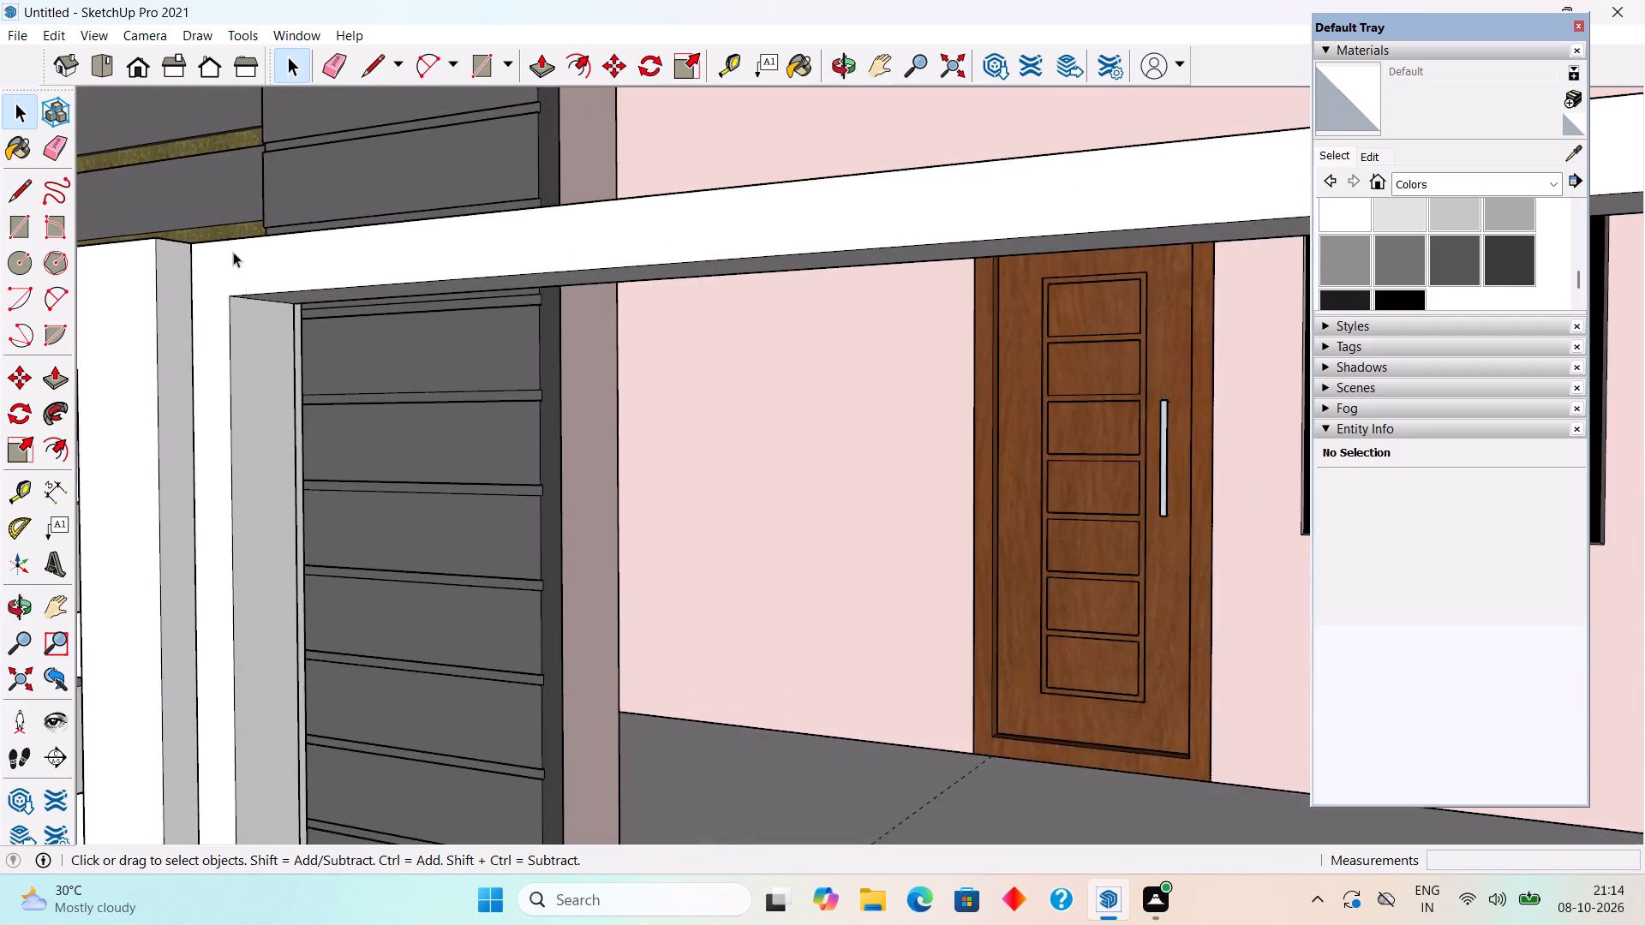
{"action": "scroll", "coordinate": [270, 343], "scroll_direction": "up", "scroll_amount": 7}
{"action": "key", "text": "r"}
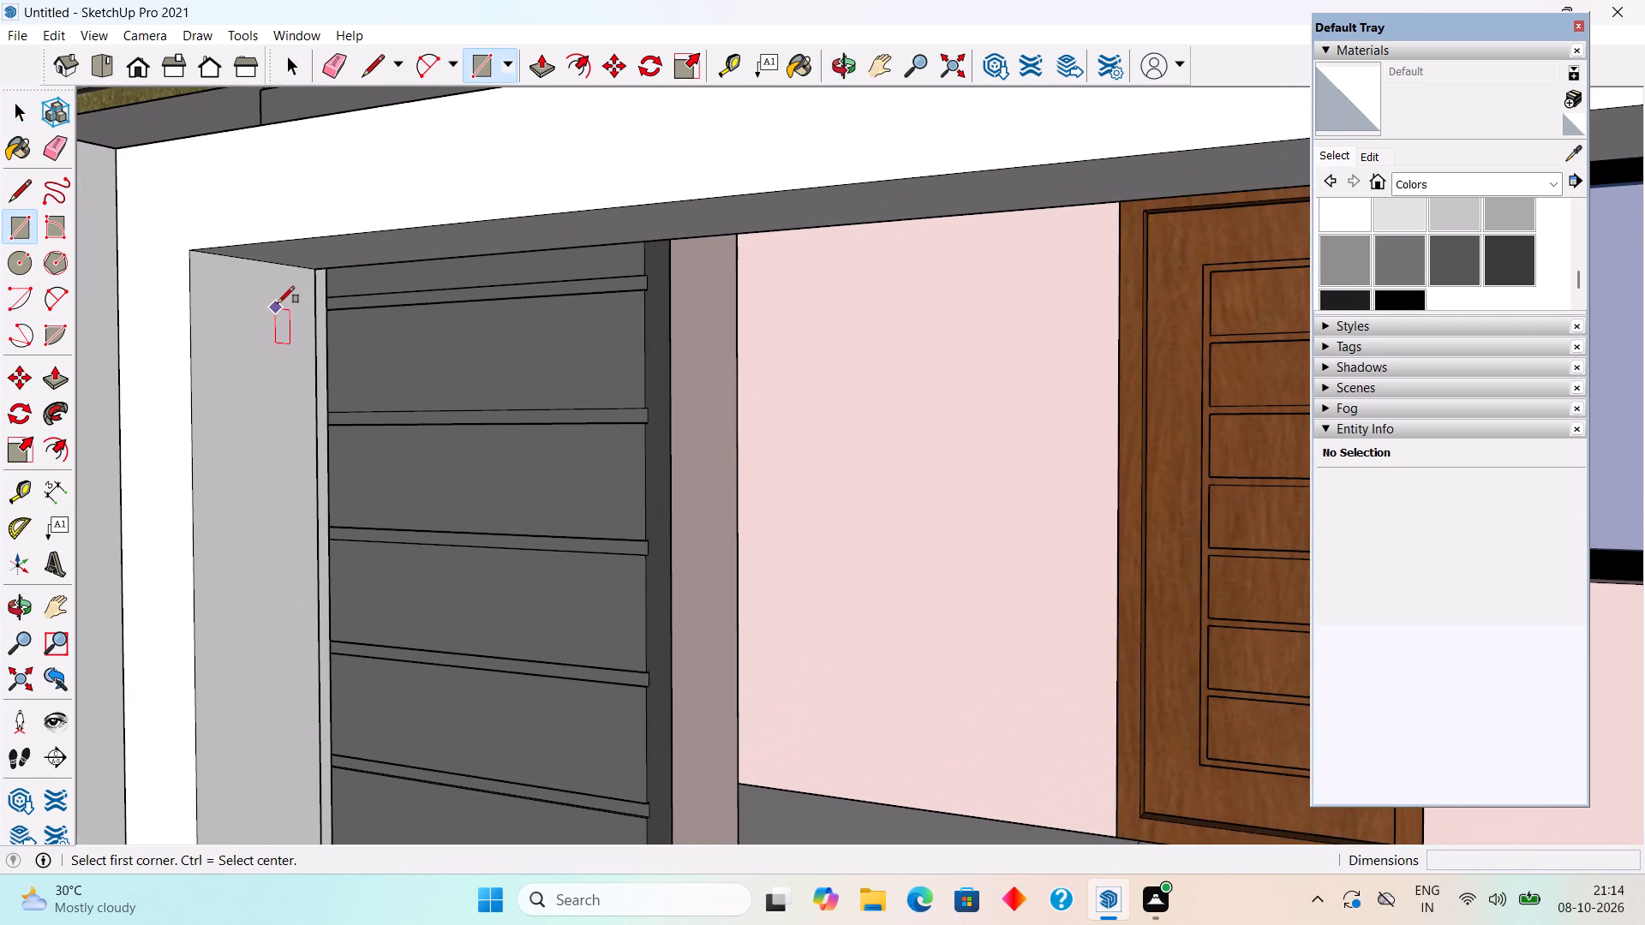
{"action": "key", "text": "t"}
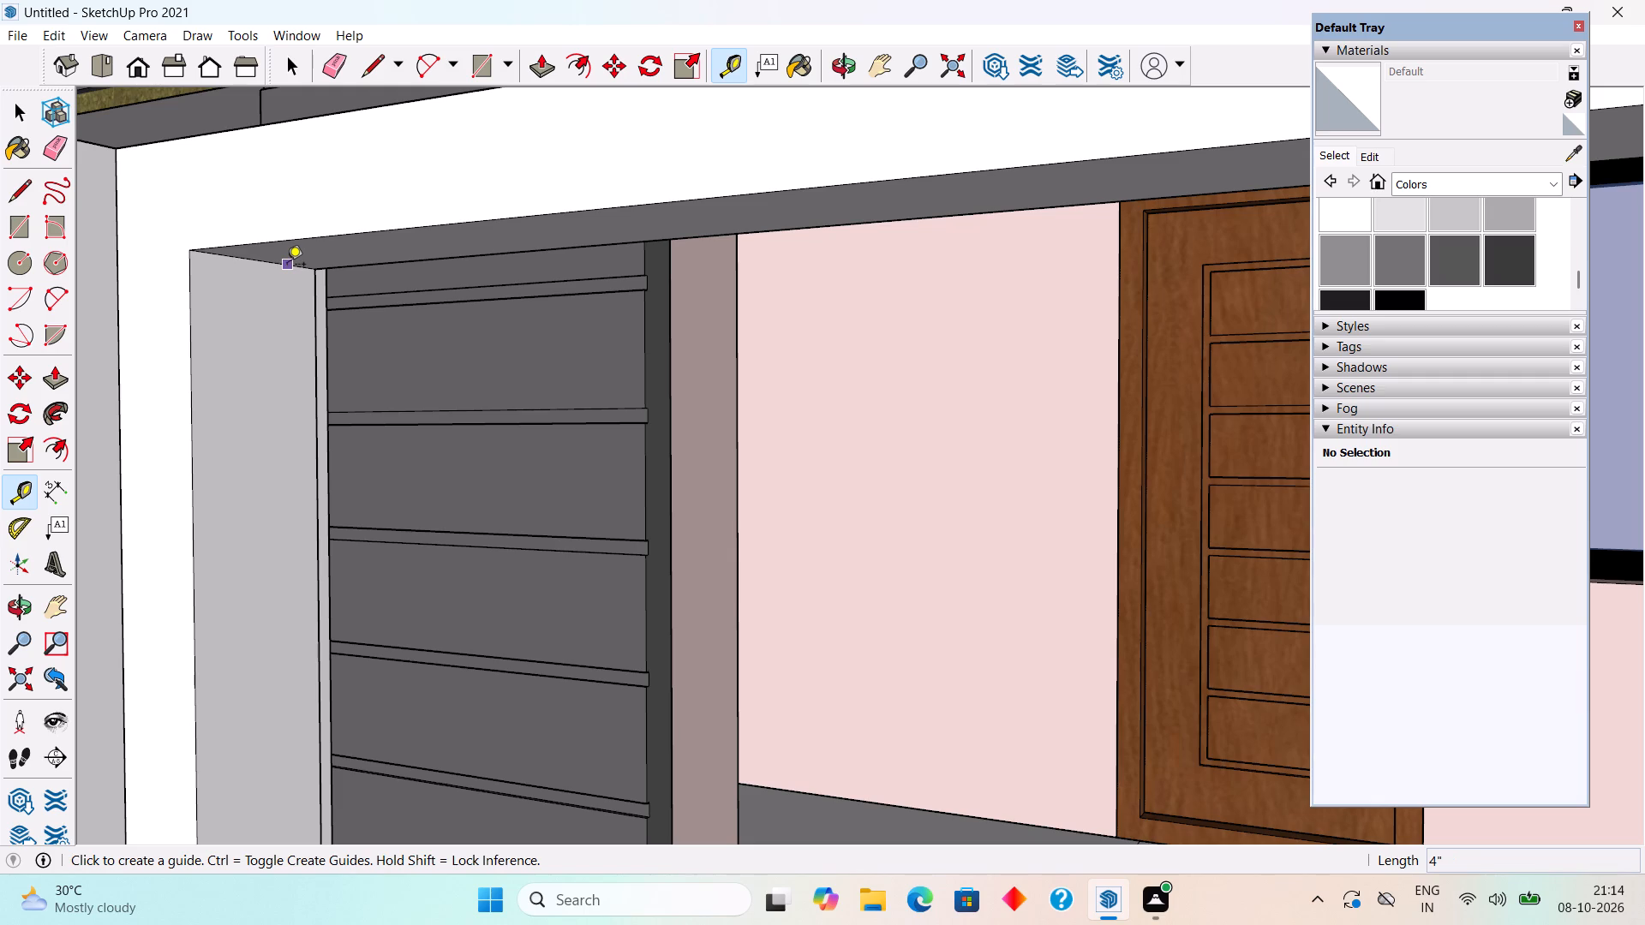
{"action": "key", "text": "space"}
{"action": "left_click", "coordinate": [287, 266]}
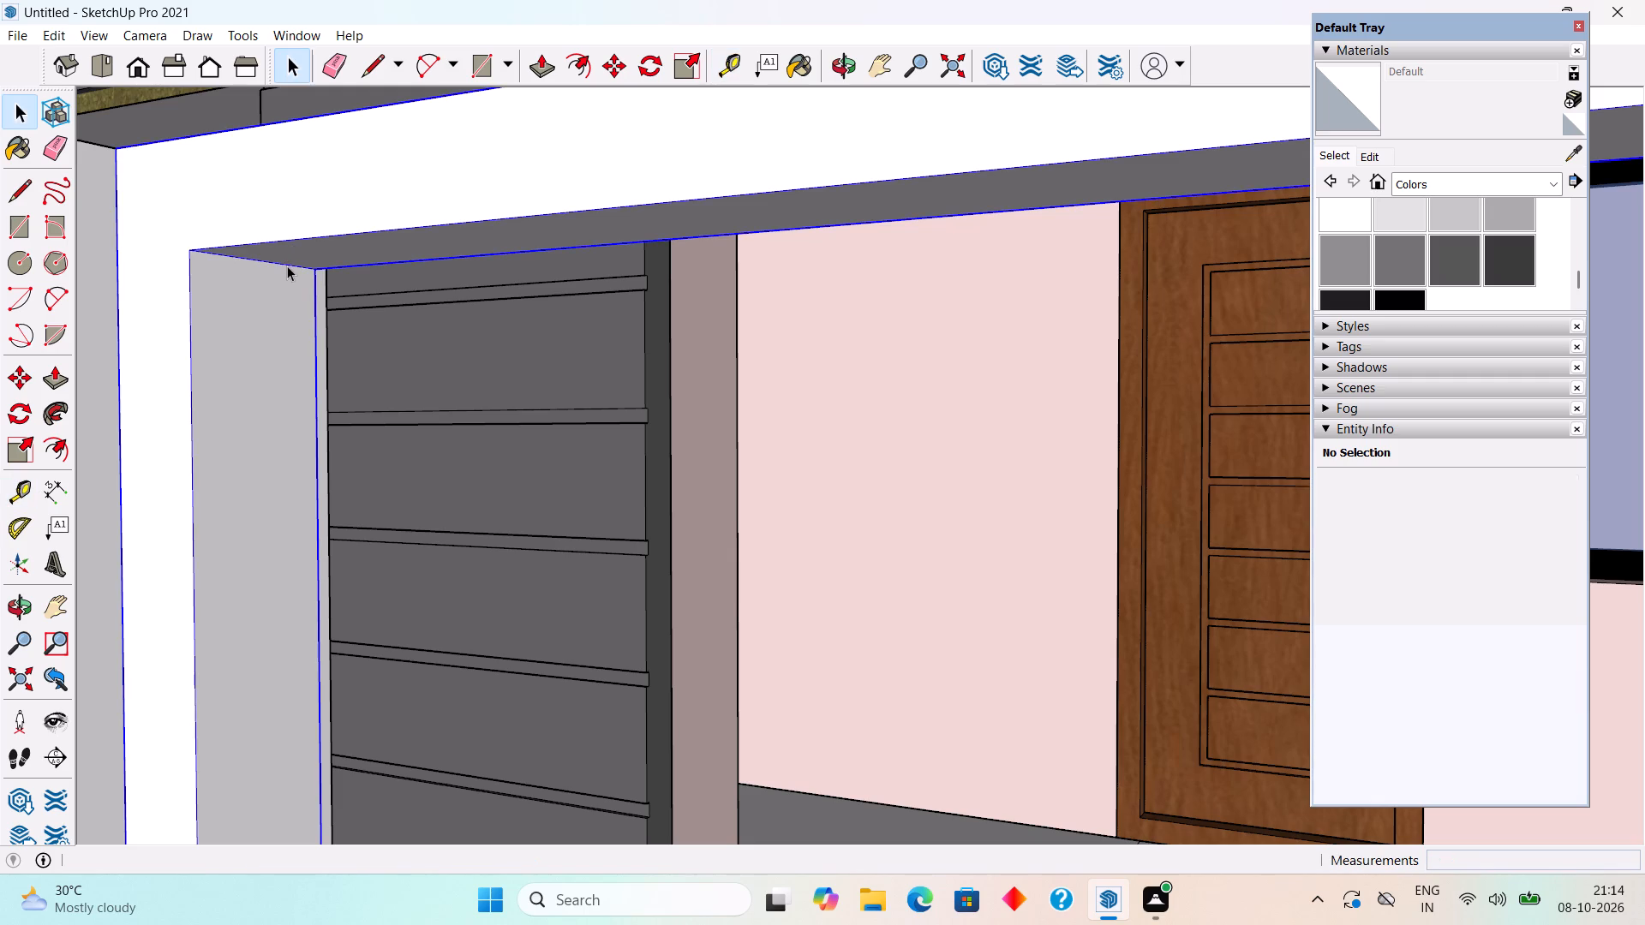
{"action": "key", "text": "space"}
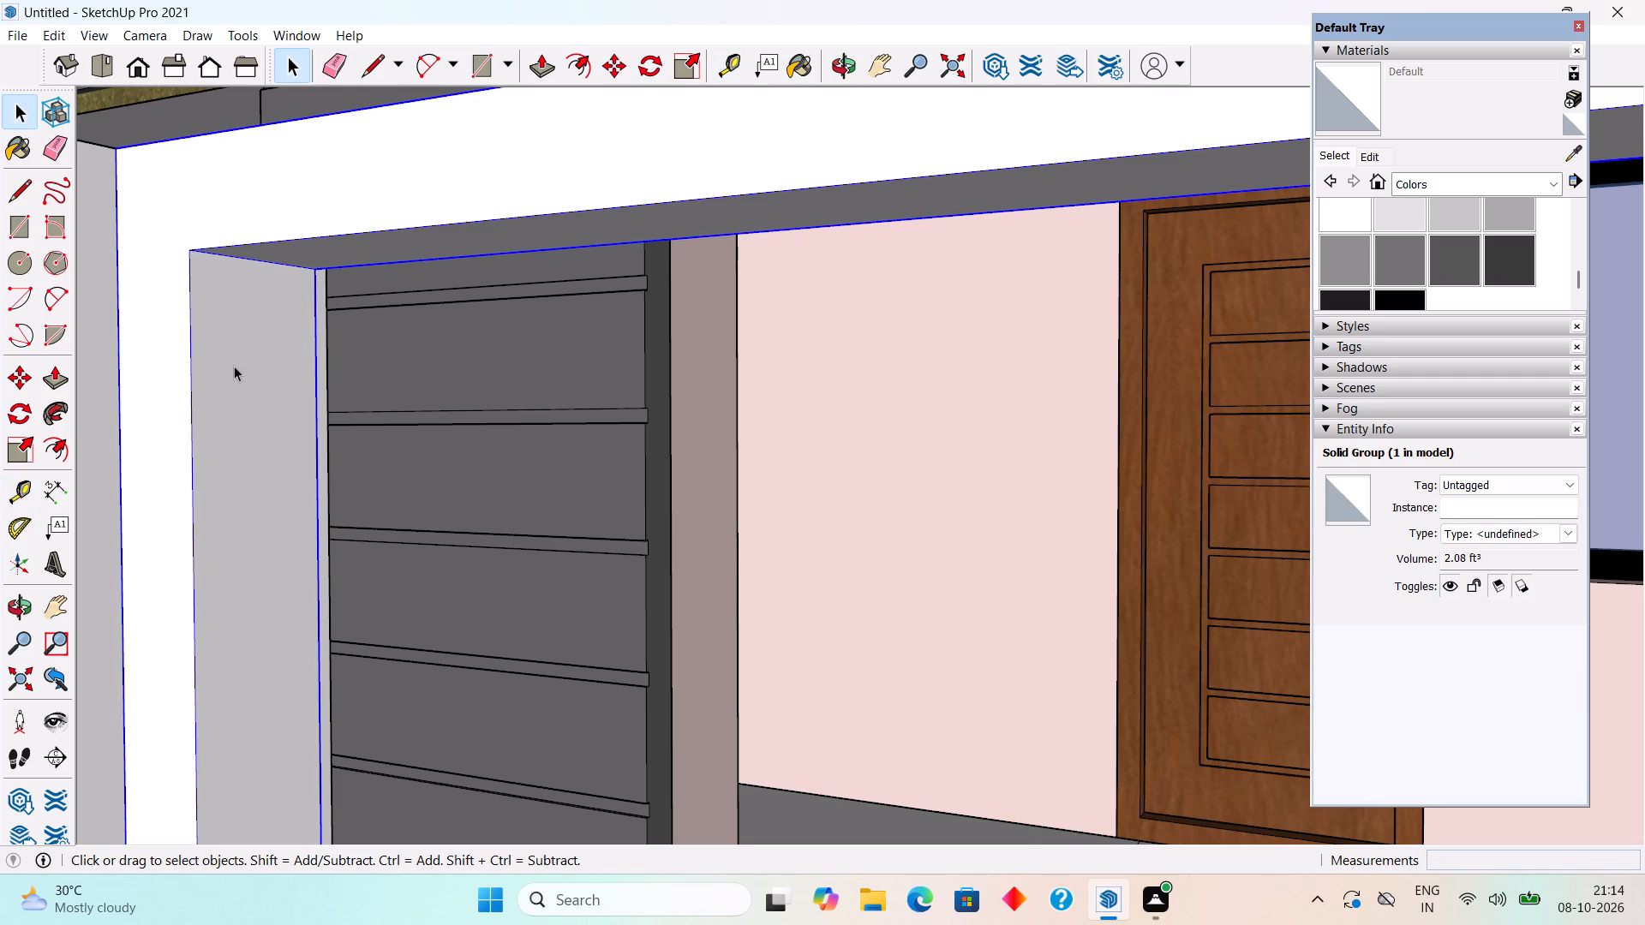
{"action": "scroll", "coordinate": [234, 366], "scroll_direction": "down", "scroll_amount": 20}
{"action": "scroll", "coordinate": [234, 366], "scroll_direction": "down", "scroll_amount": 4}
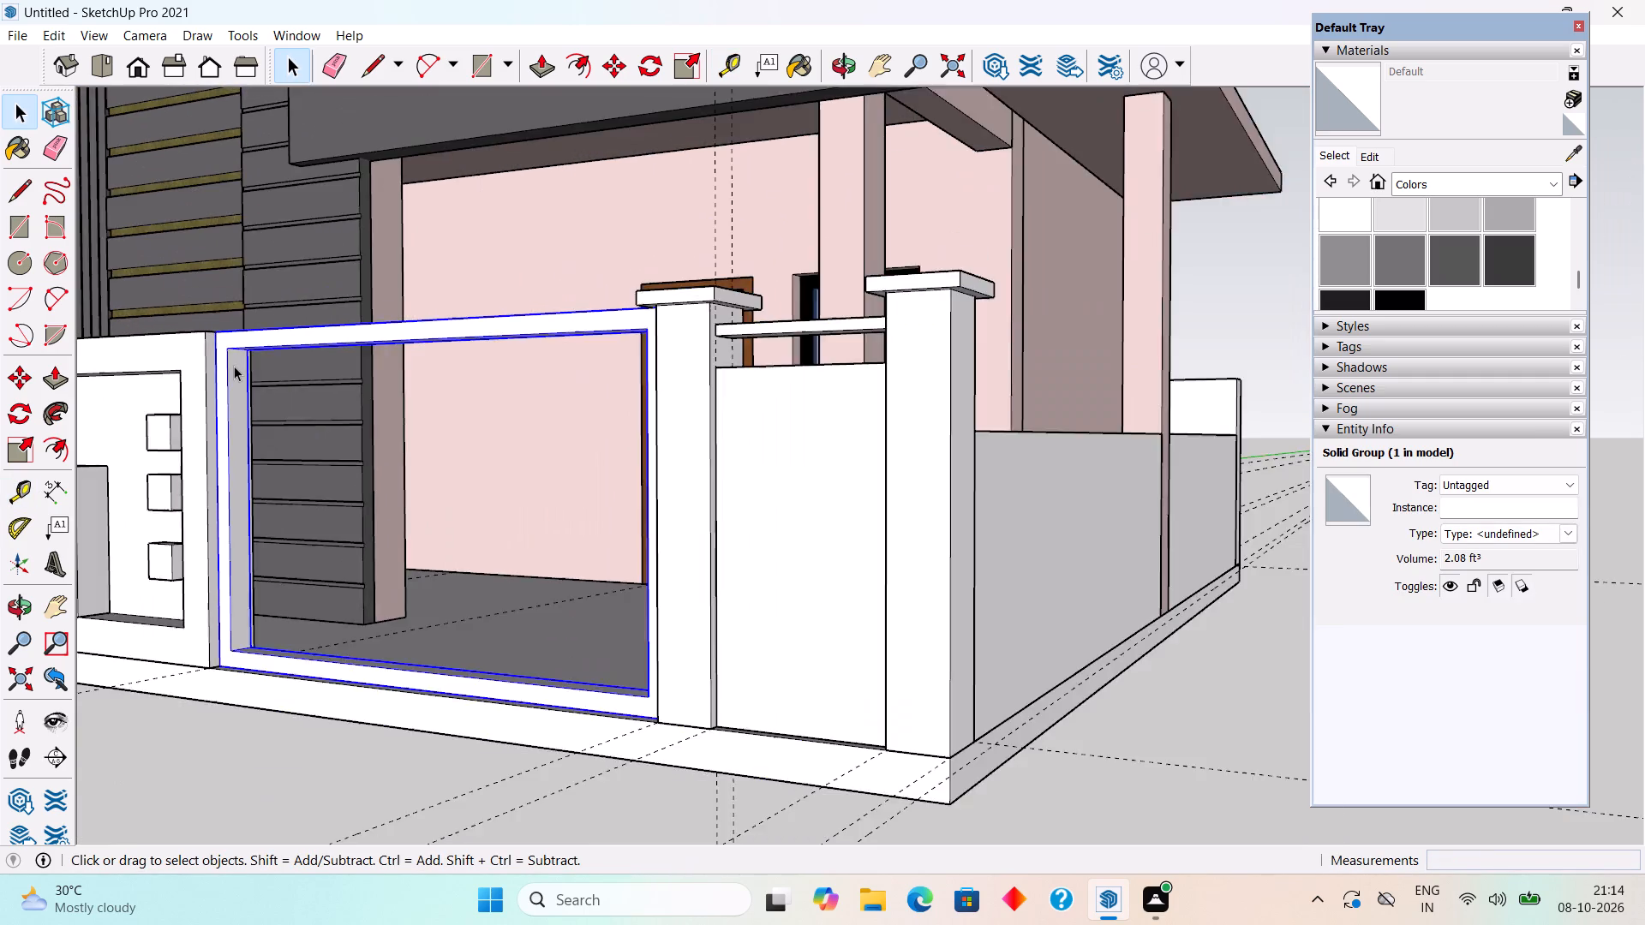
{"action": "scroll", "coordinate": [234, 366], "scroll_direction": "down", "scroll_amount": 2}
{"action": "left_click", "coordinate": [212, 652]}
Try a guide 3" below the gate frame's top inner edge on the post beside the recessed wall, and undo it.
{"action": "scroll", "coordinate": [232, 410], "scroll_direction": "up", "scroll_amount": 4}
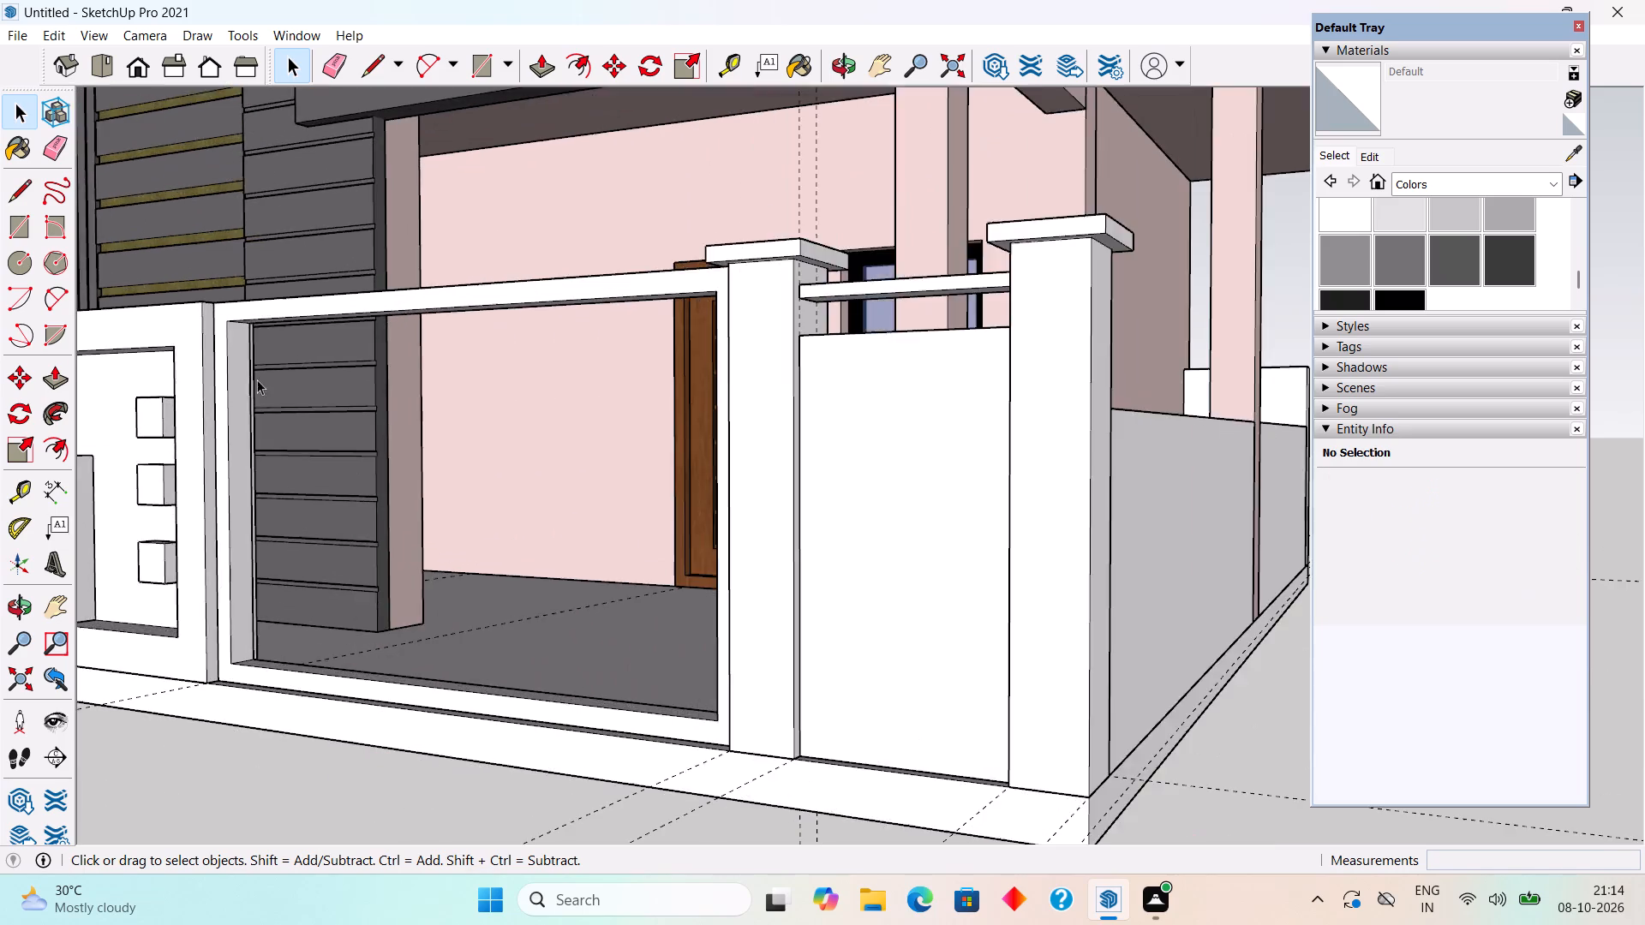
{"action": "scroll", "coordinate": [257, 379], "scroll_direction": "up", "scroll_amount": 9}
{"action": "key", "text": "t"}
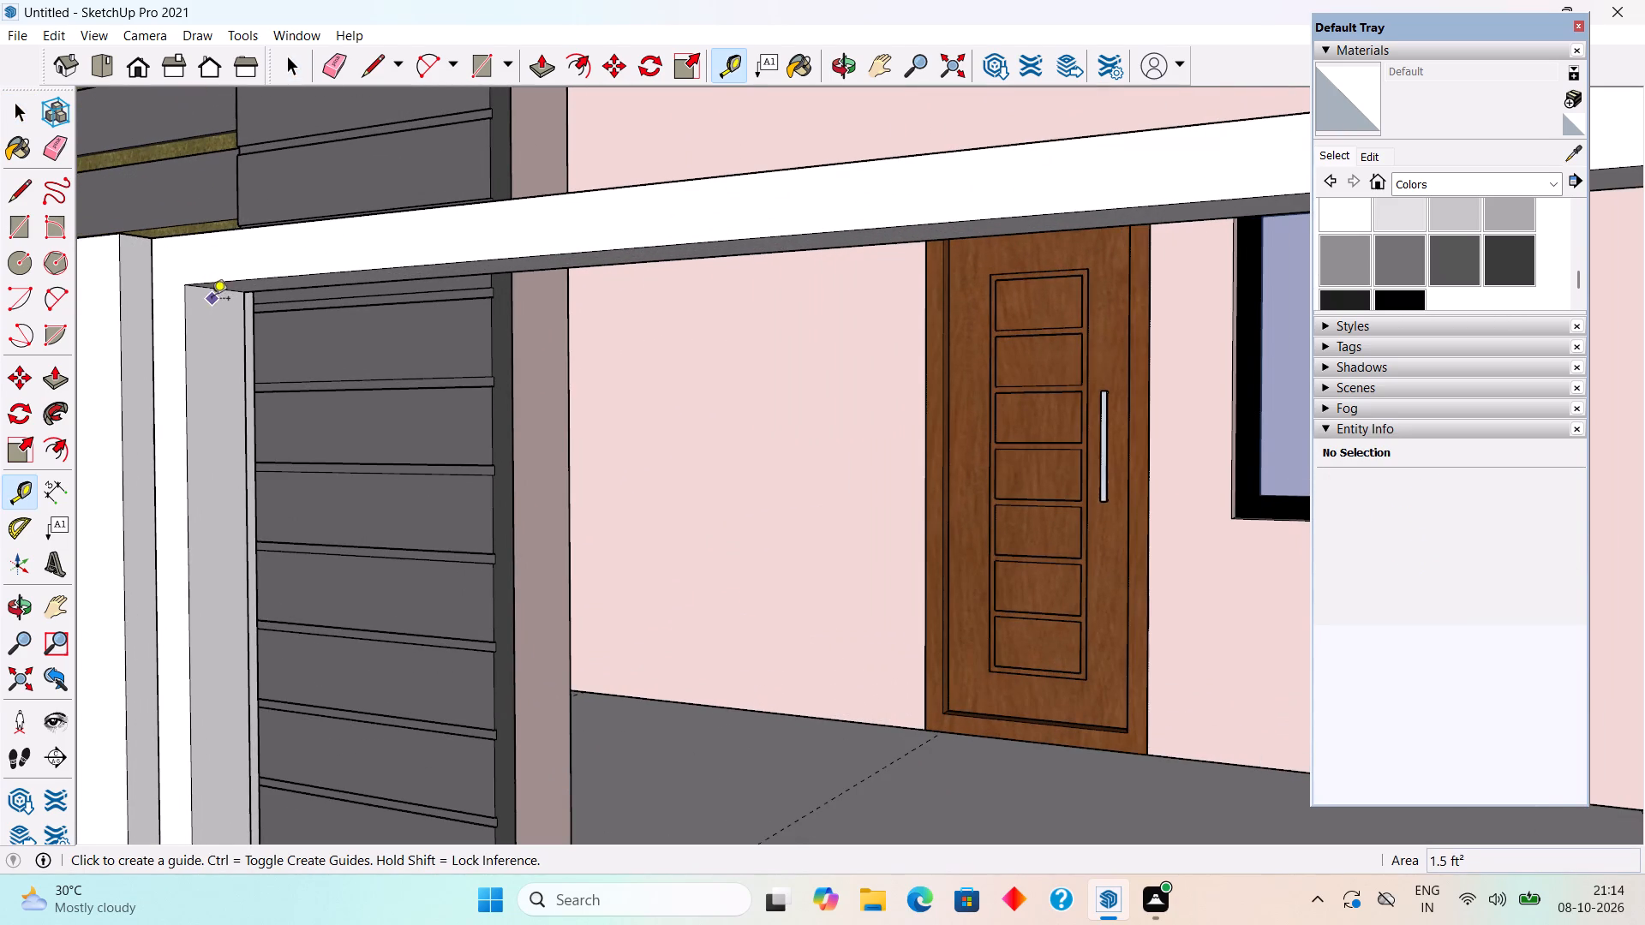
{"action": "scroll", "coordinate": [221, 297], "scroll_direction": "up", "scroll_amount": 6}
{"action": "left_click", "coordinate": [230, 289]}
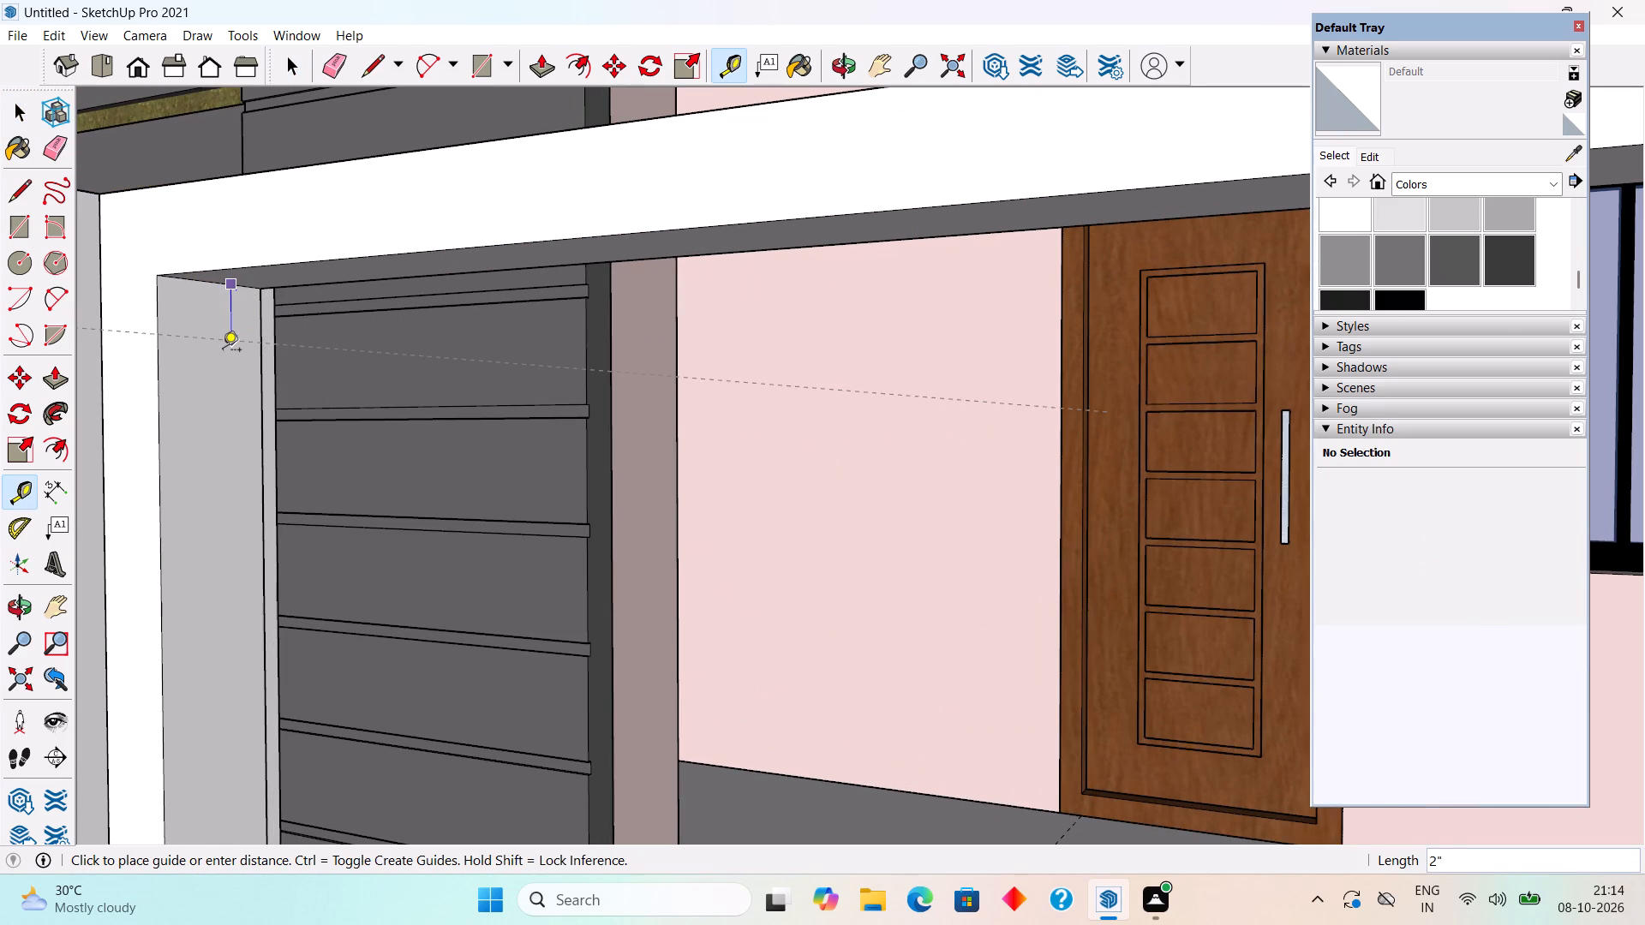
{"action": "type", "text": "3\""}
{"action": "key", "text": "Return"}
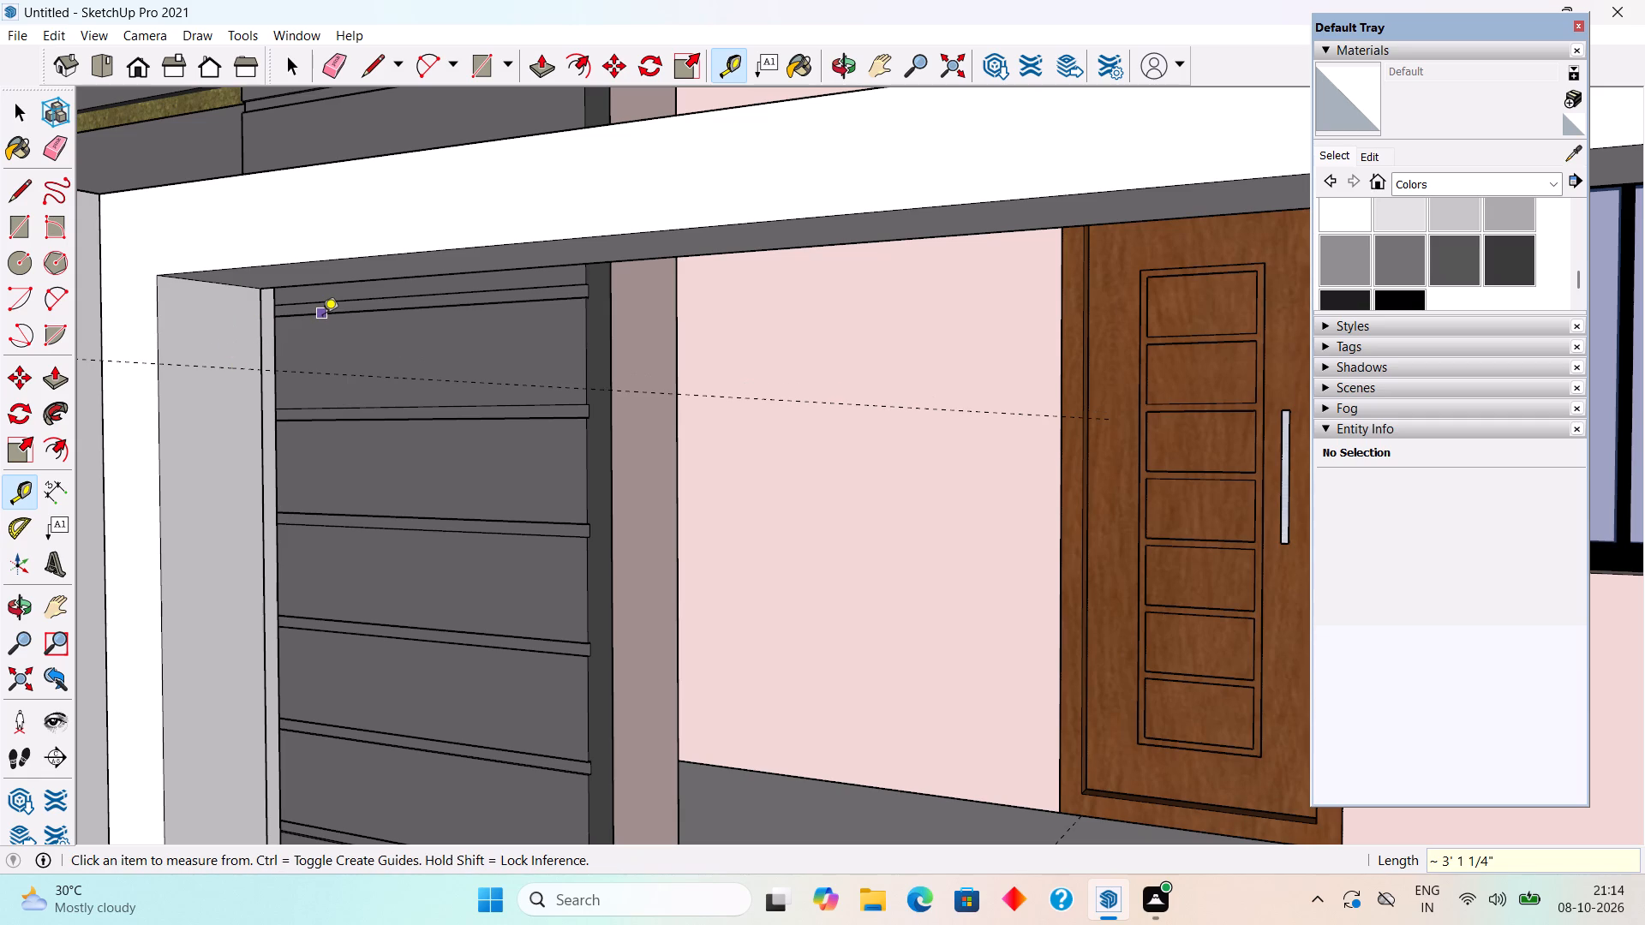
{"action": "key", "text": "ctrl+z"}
Place a guide 2" below the gate frame's top inner edge, on the post beside the recessed wall.
{"action": "left_click", "coordinate": [239, 286]}
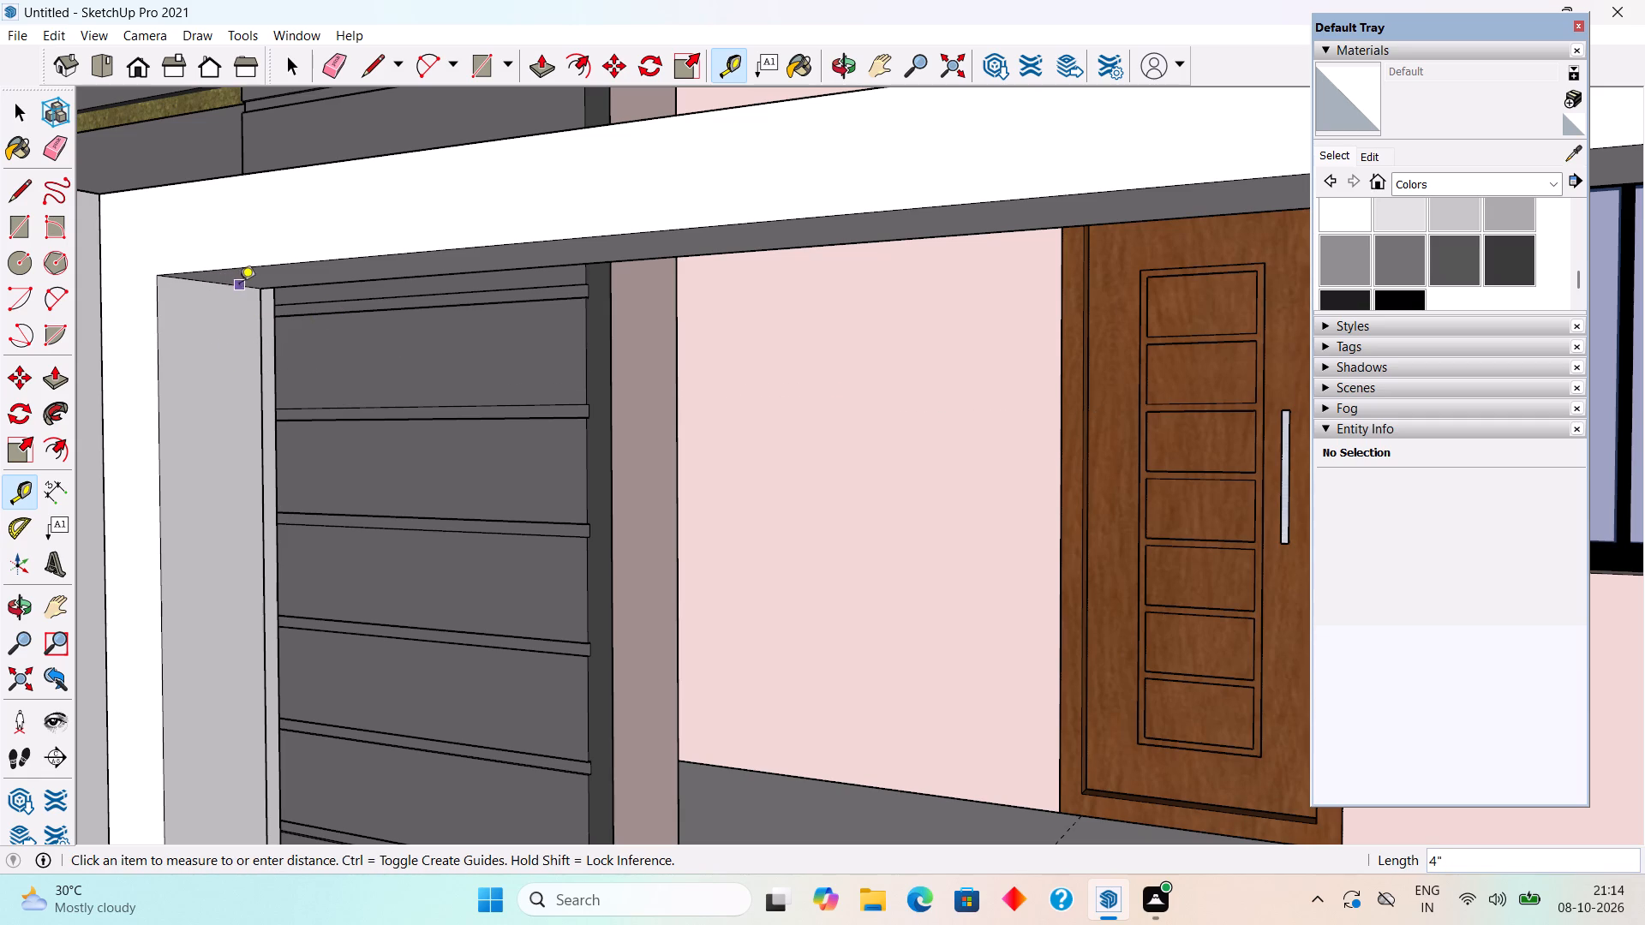
{"action": "key", "text": "space"}
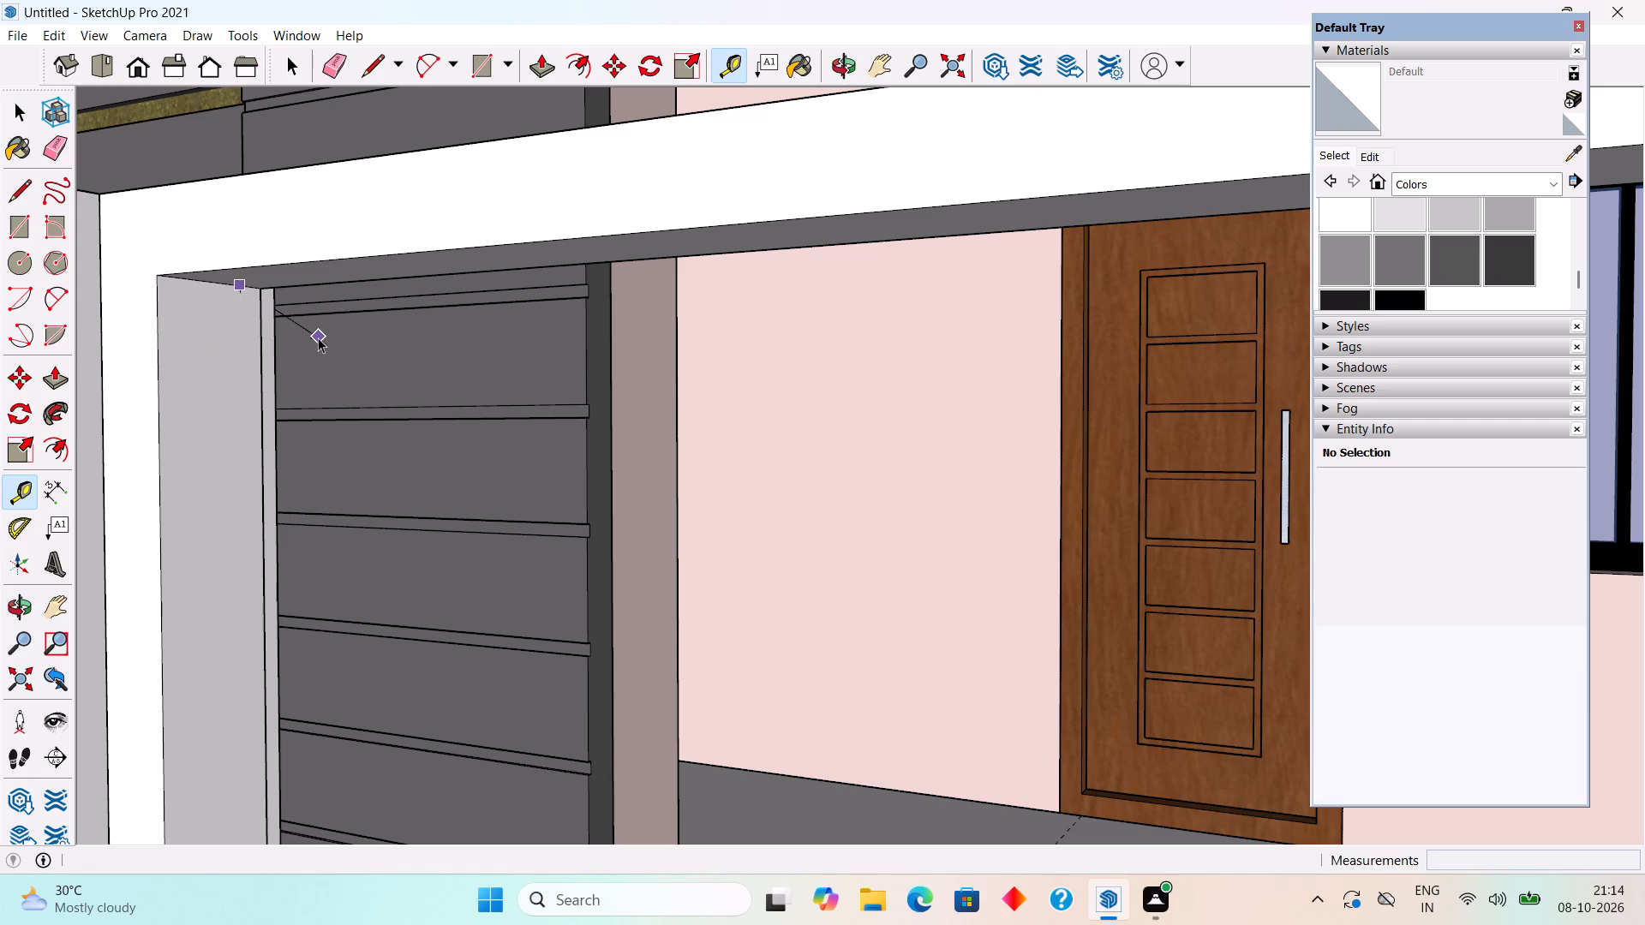
{"action": "type", "text": "t"}
{"action": "left_click", "coordinate": [245, 289]}
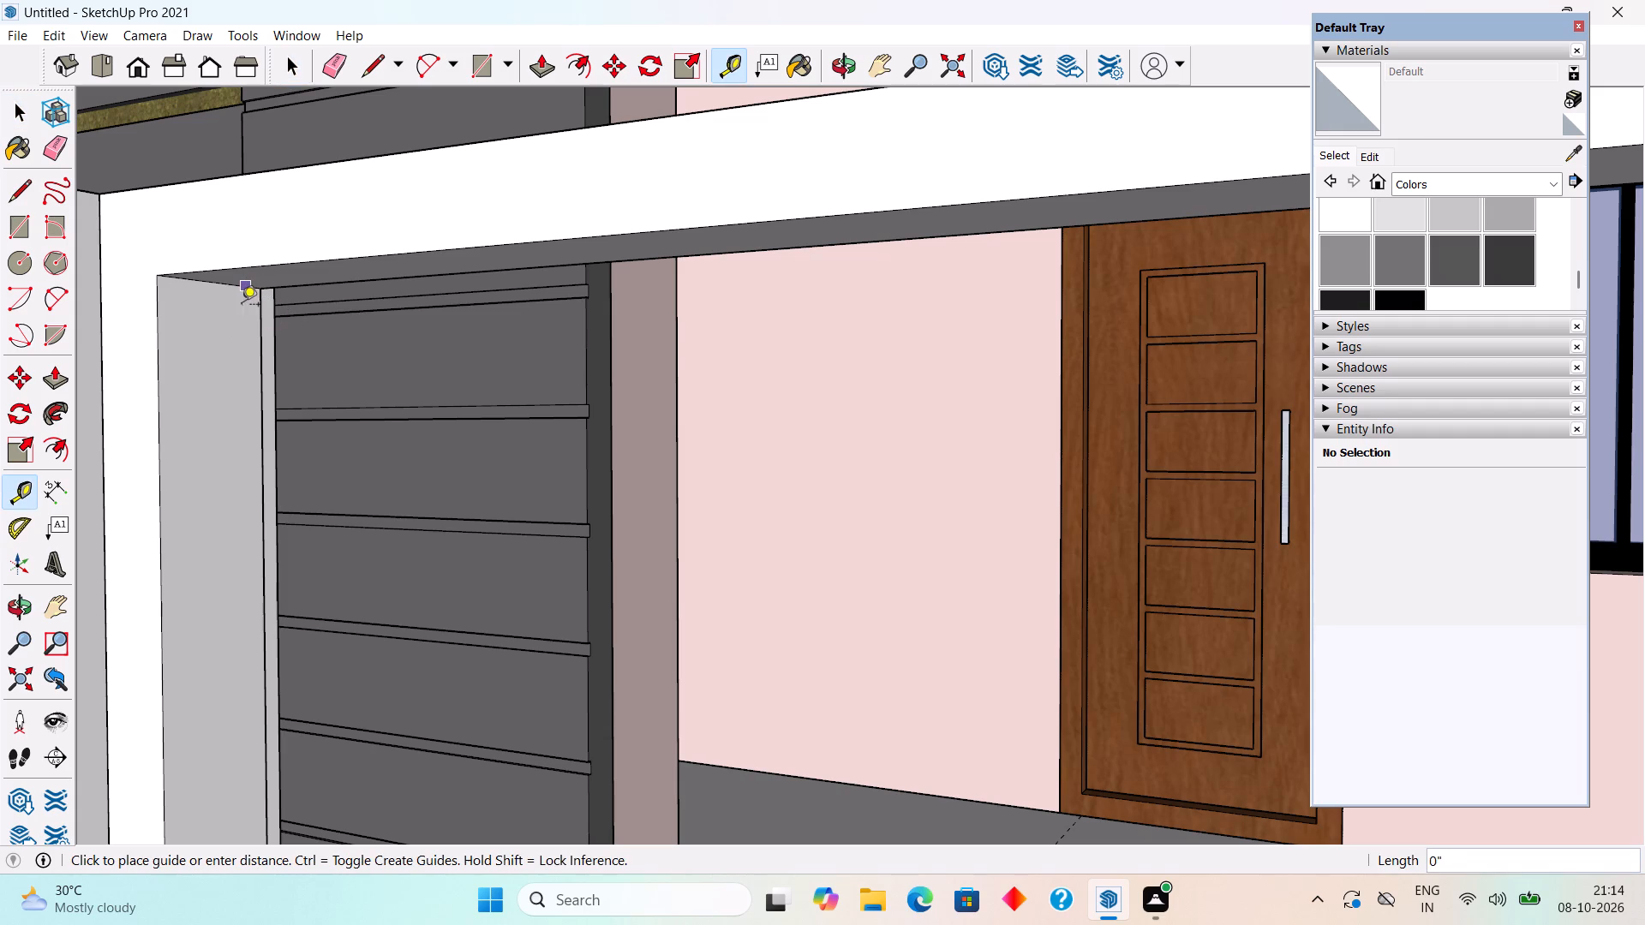
{"action": "type", "text": "2\""}
{"action": "key", "text": "Return"}
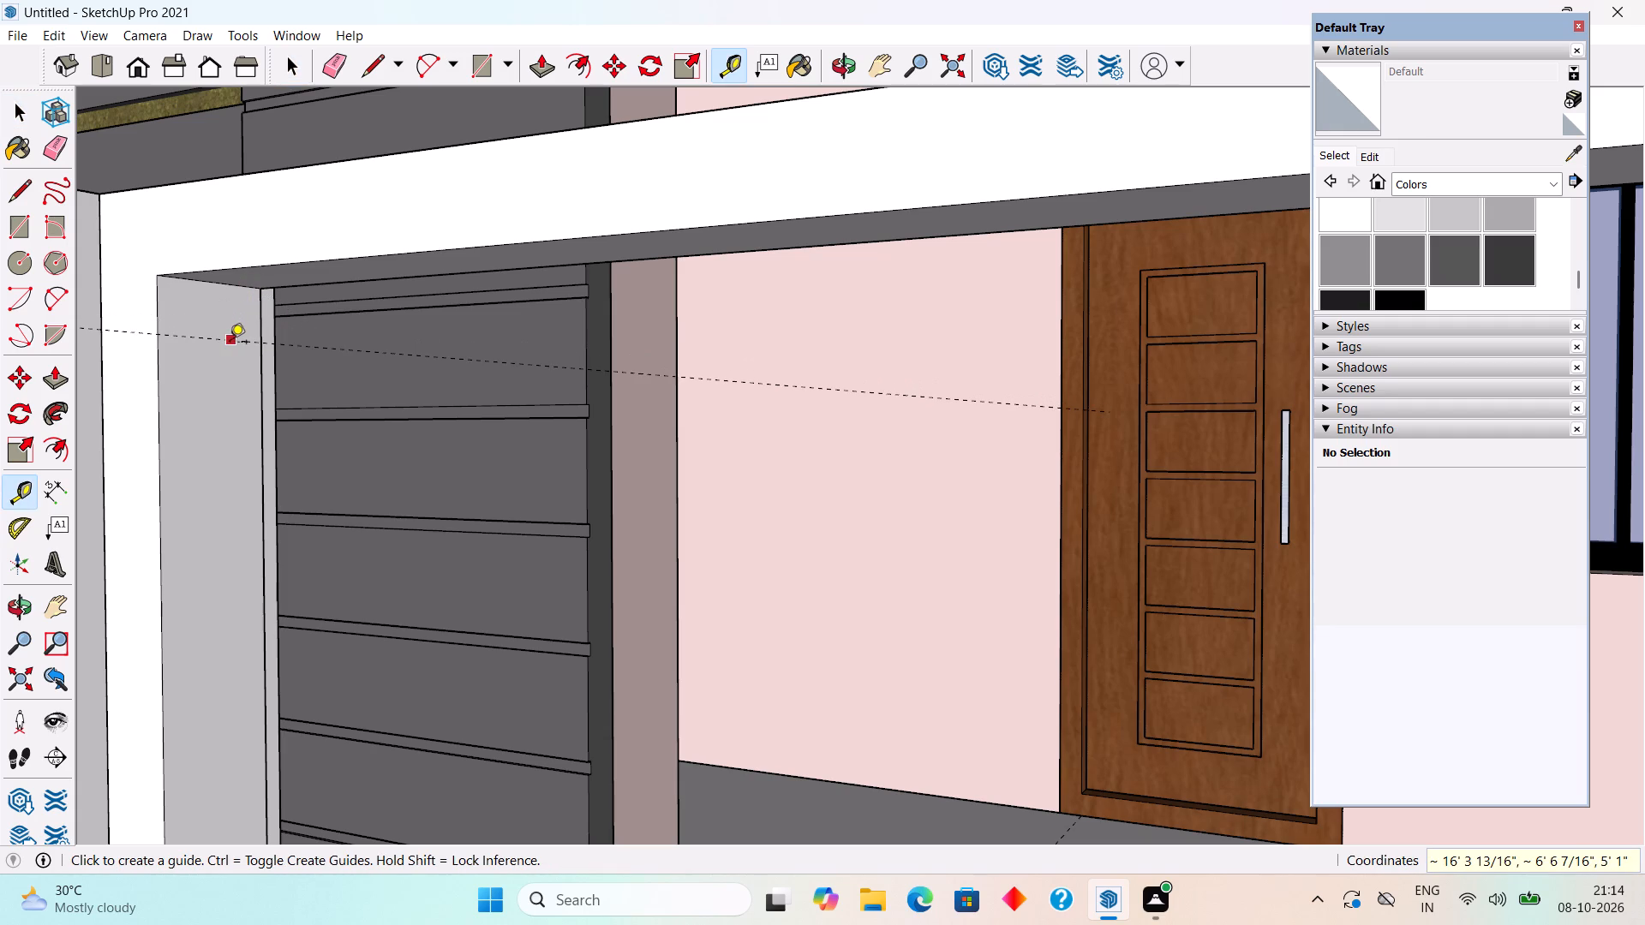
Place a second guide 4" below the first guide on the gate frame's post.
{"action": "left_click", "coordinate": [230, 343]}
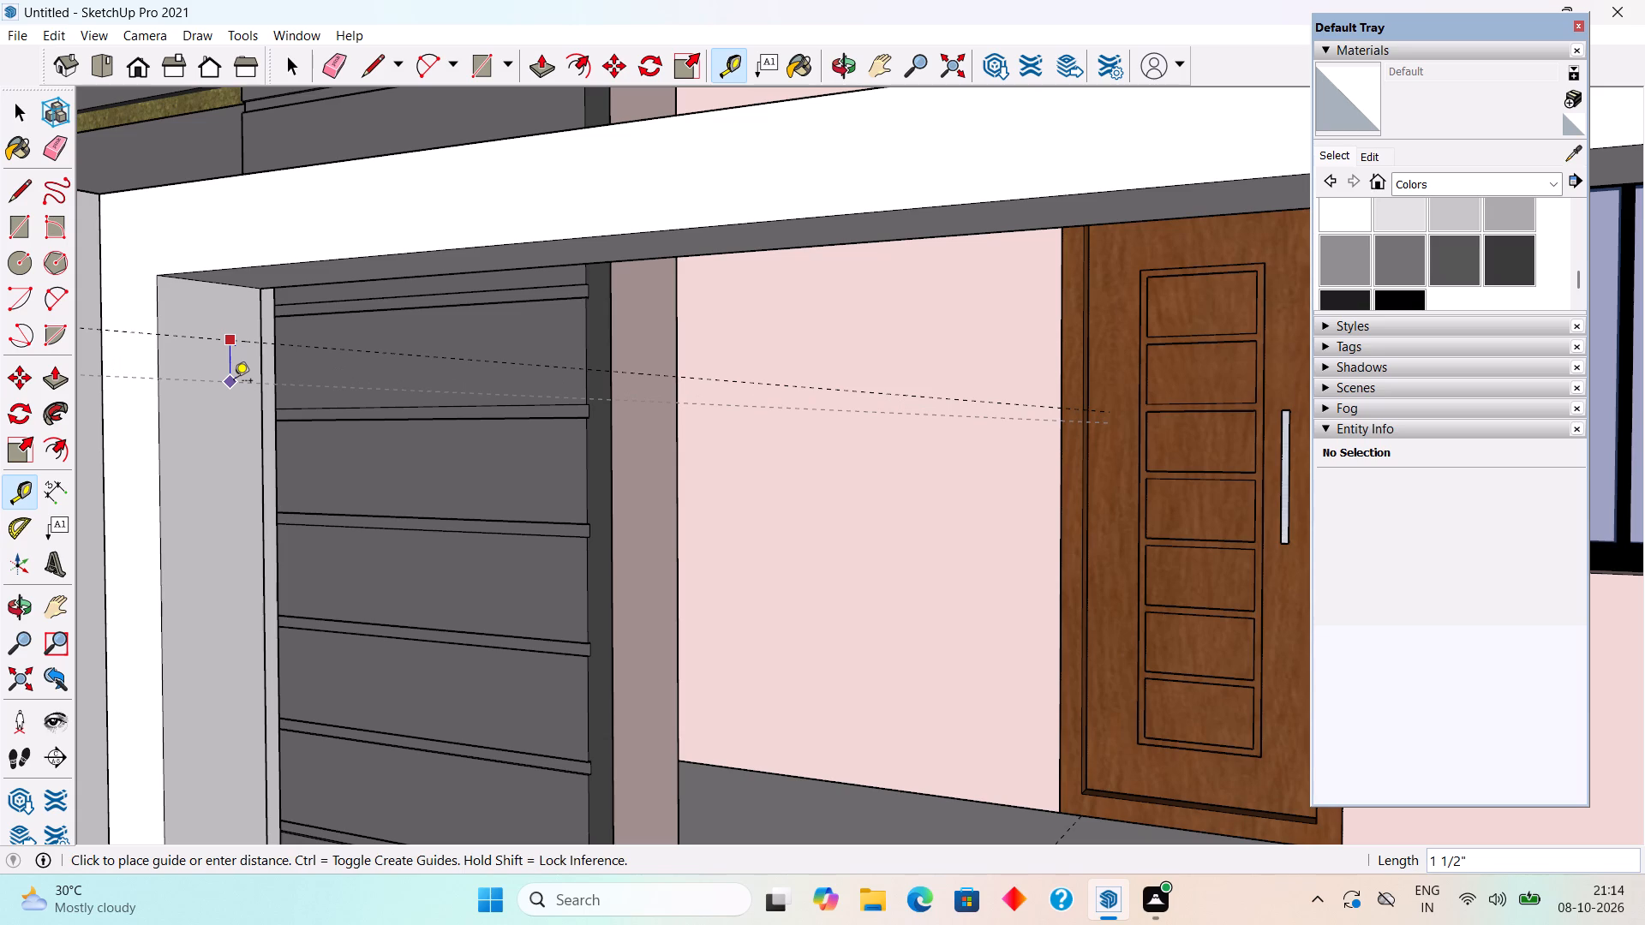
{"action": "type", "text": "4\""}
{"action": "key", "text": "Return"}
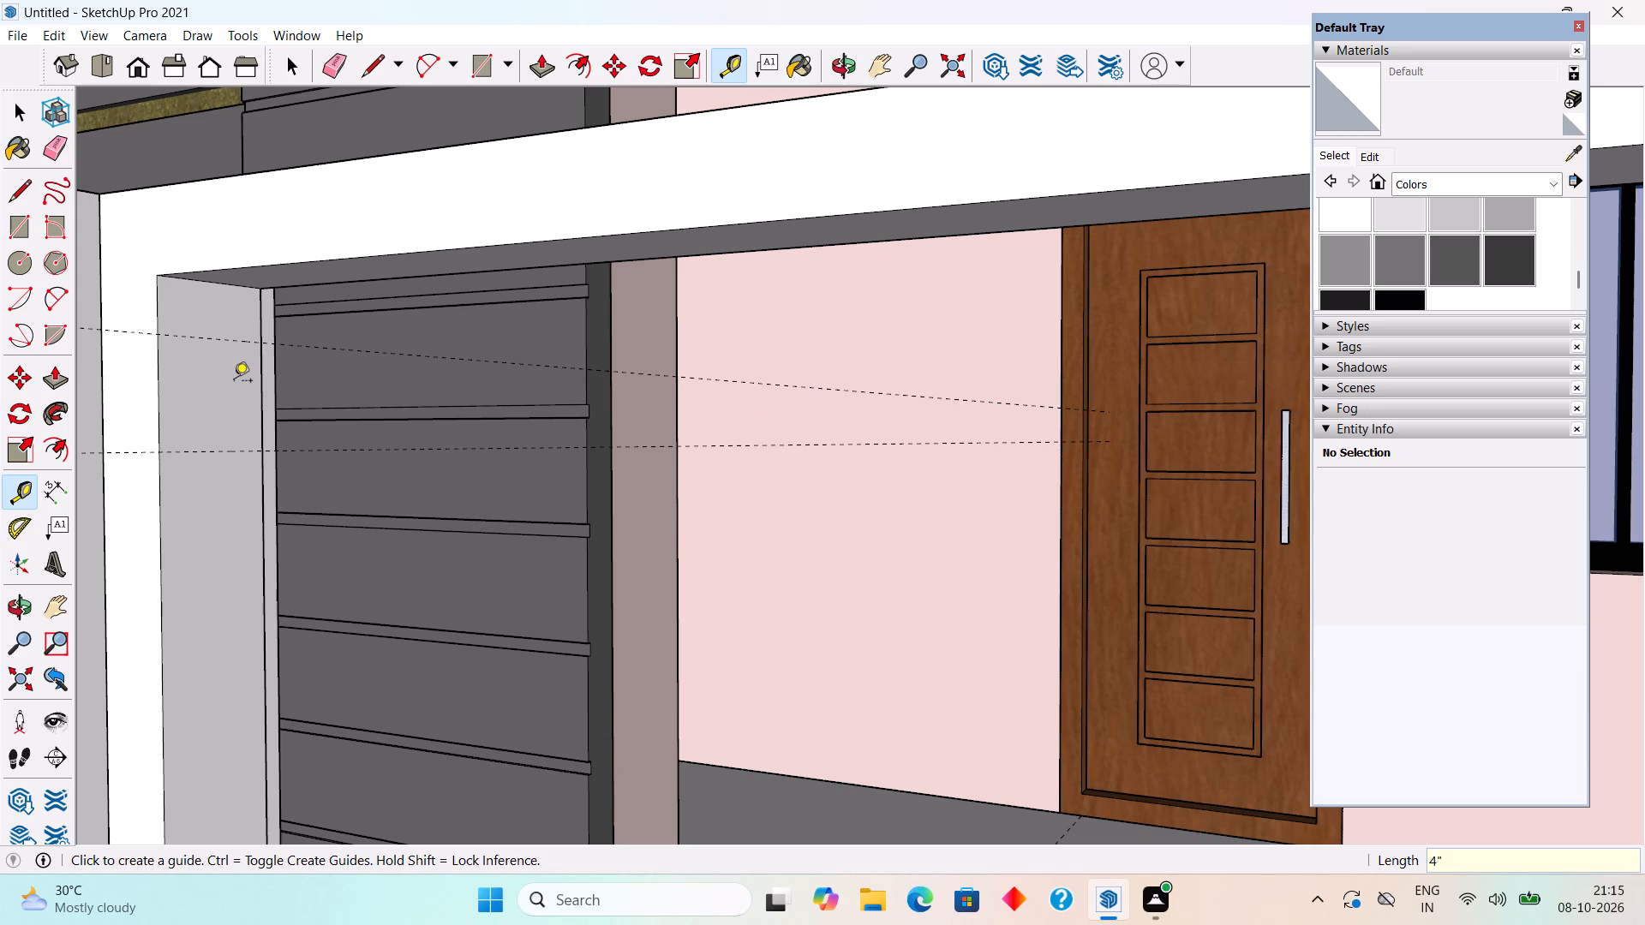
Draw a rectangle about 4" by 4" between the two guides, across the inner face of the gate frame's post beside the recessed wall.
{"action": "key", "text": "space"}
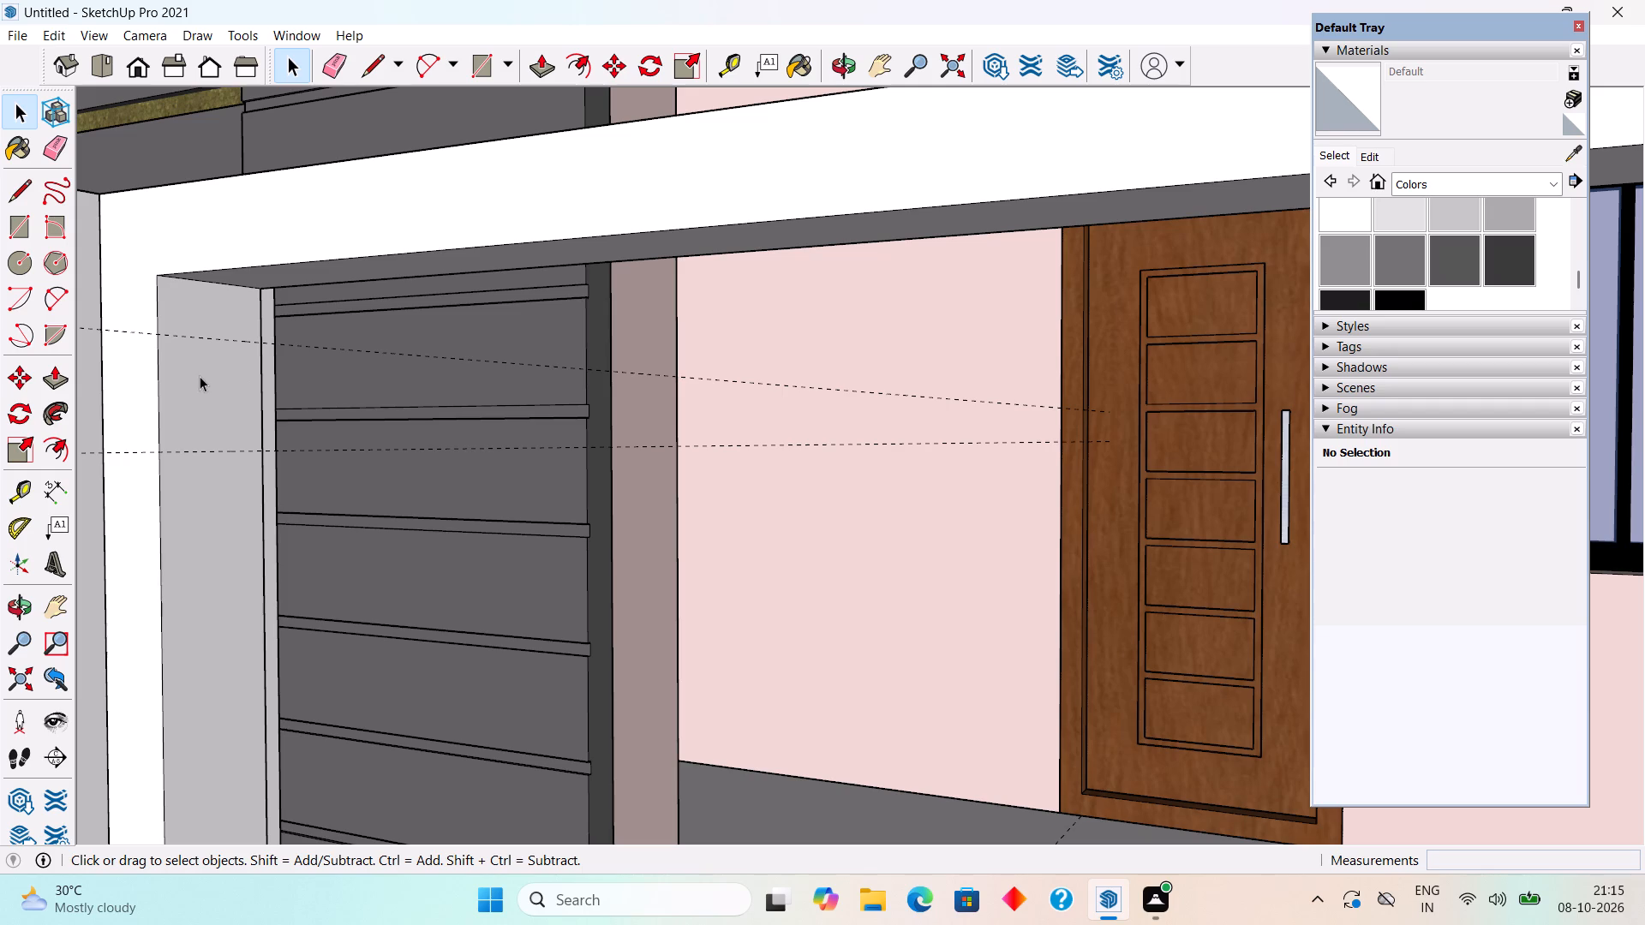
{"action": "scroll", "coordinate": [200, 376], "scroll_direction": "down", "scroll_amount": 4}
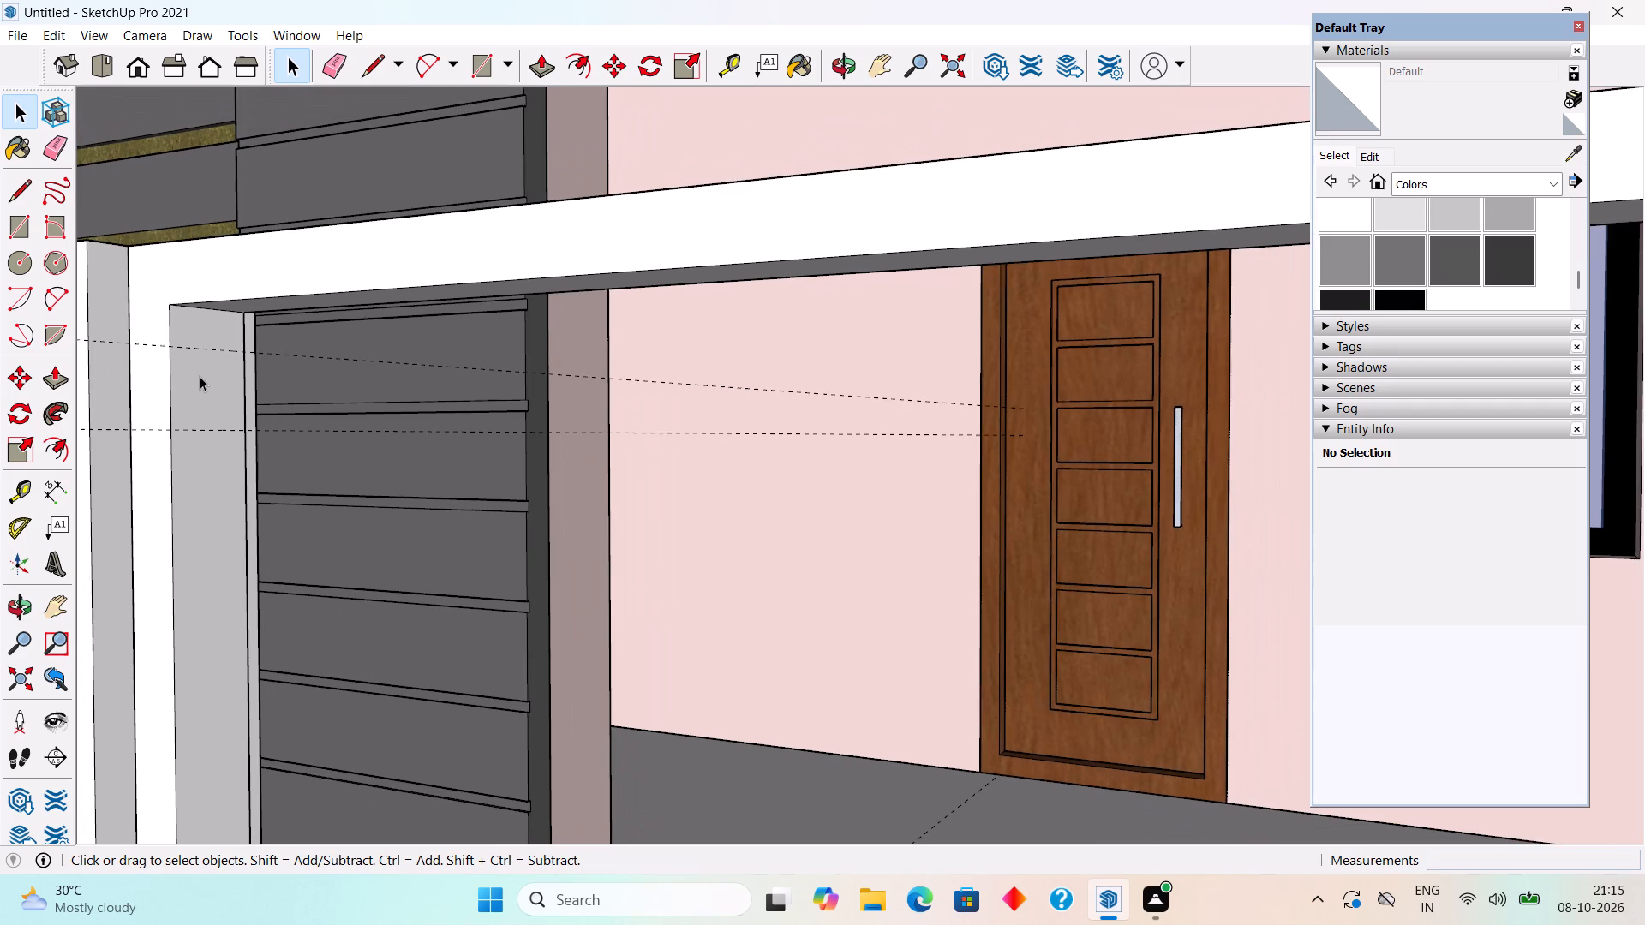
{"action": "key", "text": "r"}
{"action": "left_click", "coordinate": [173, 343]}
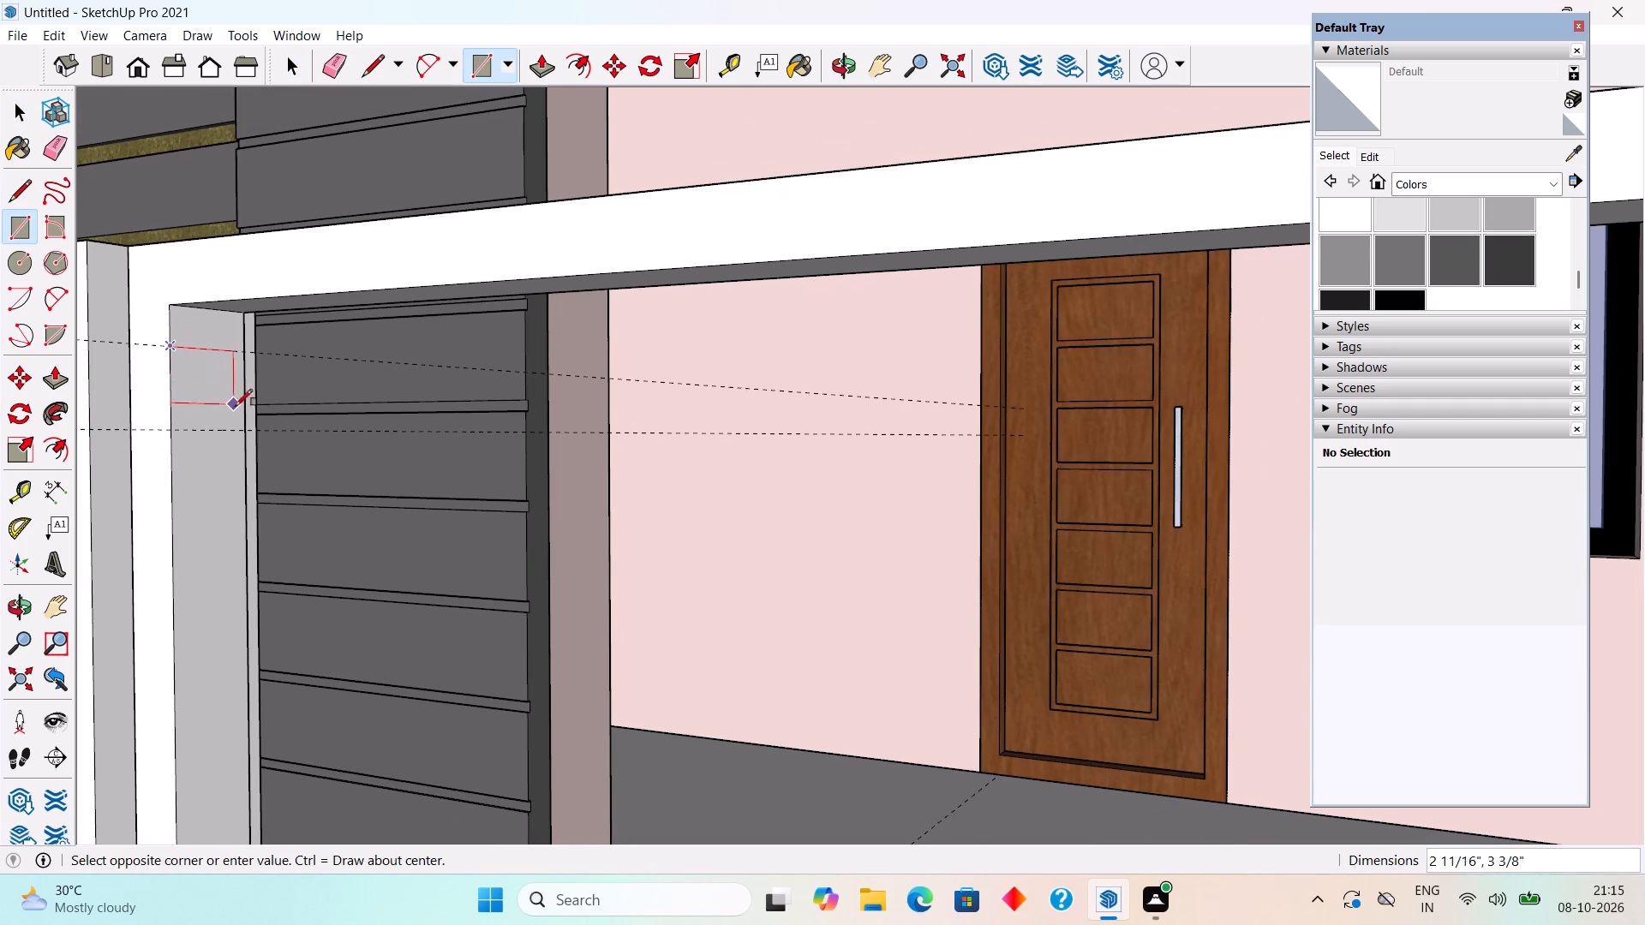
{"action": "left_click", "coordinate": [245, 428]}
{"action": "key", "text": "space"}
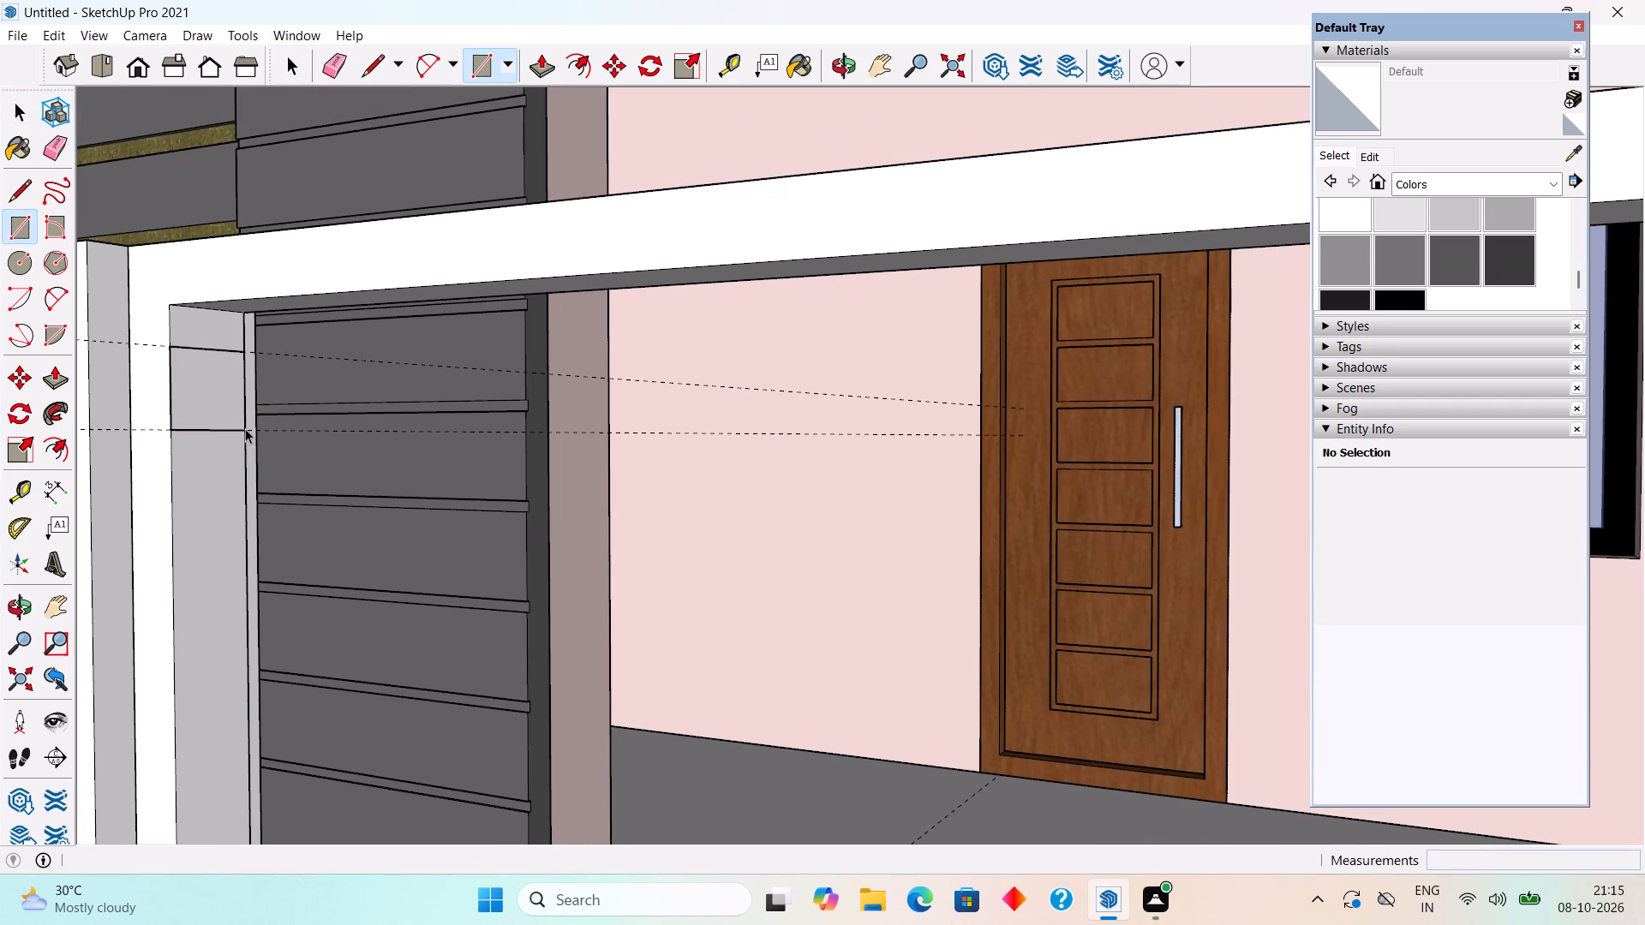
Extrude the rectangle 7' 6" across the gate opening to the opposite post of the frame, forming a horizontal bar.
{"action": "type", "text": "p"}
{"action": "left_click", "coordinate": [207, 416]}
{"action": "scroll", "coordinate": [458, 413], "scroll_direction": "down", "scroll_amount": 12}
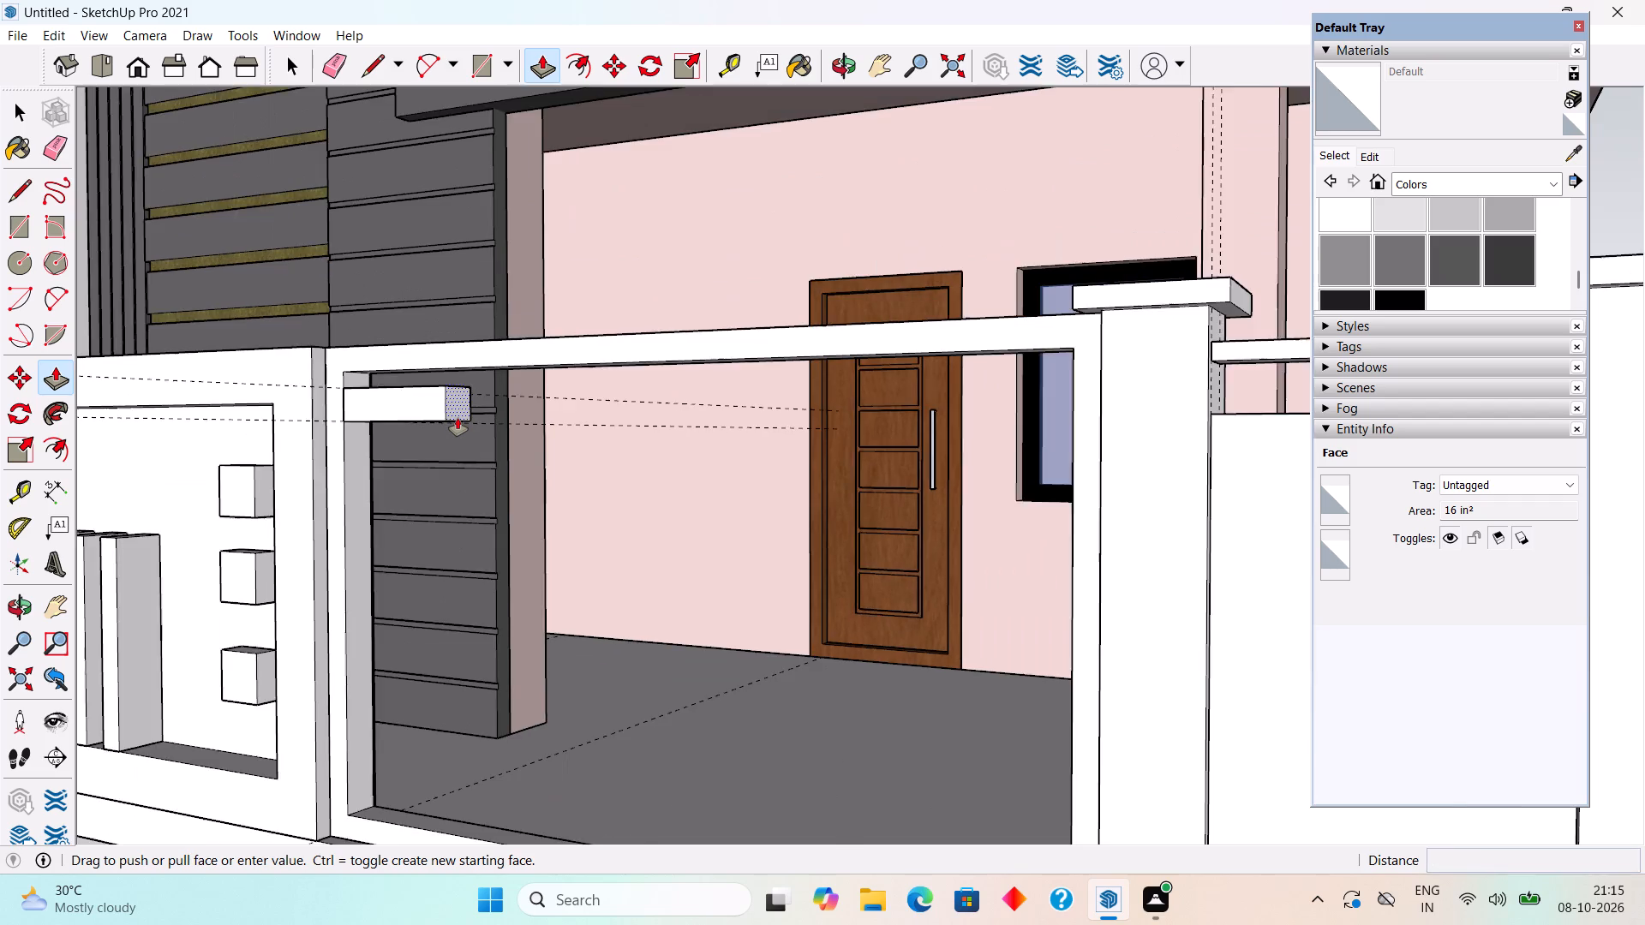
{"action": "scroll", "coordinate": [458, 418], "scroll_direction": "down", "scroll_amount": 4}
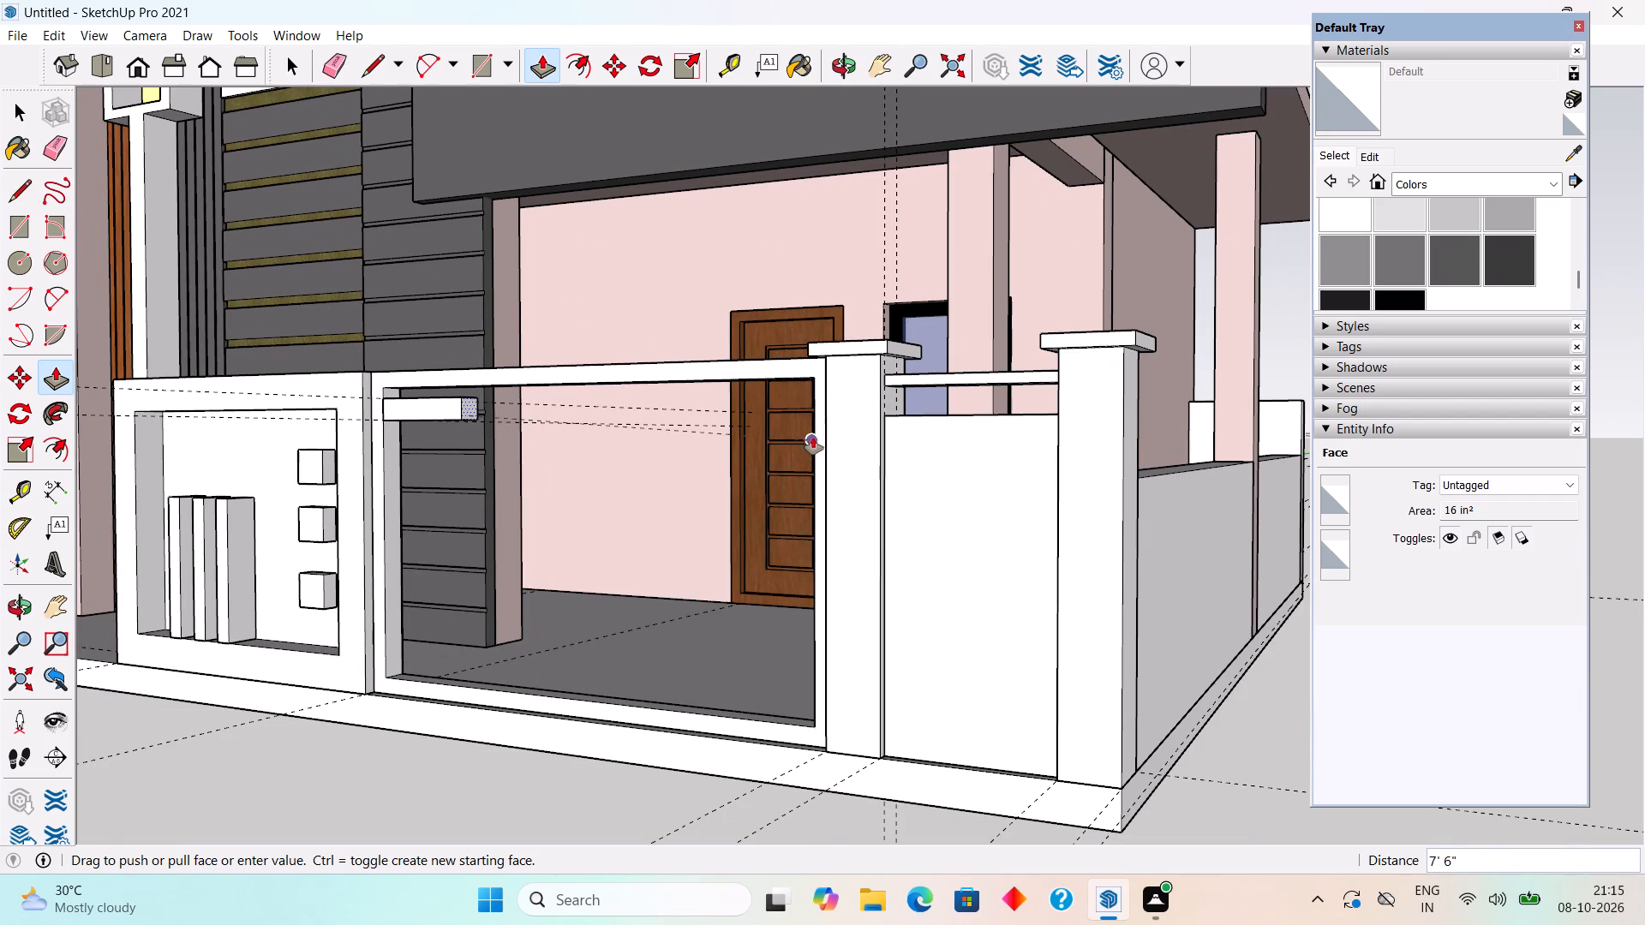
{"action": "left_click", "coordinate": [818, 431]}
{"action": "key", "text": "space"}
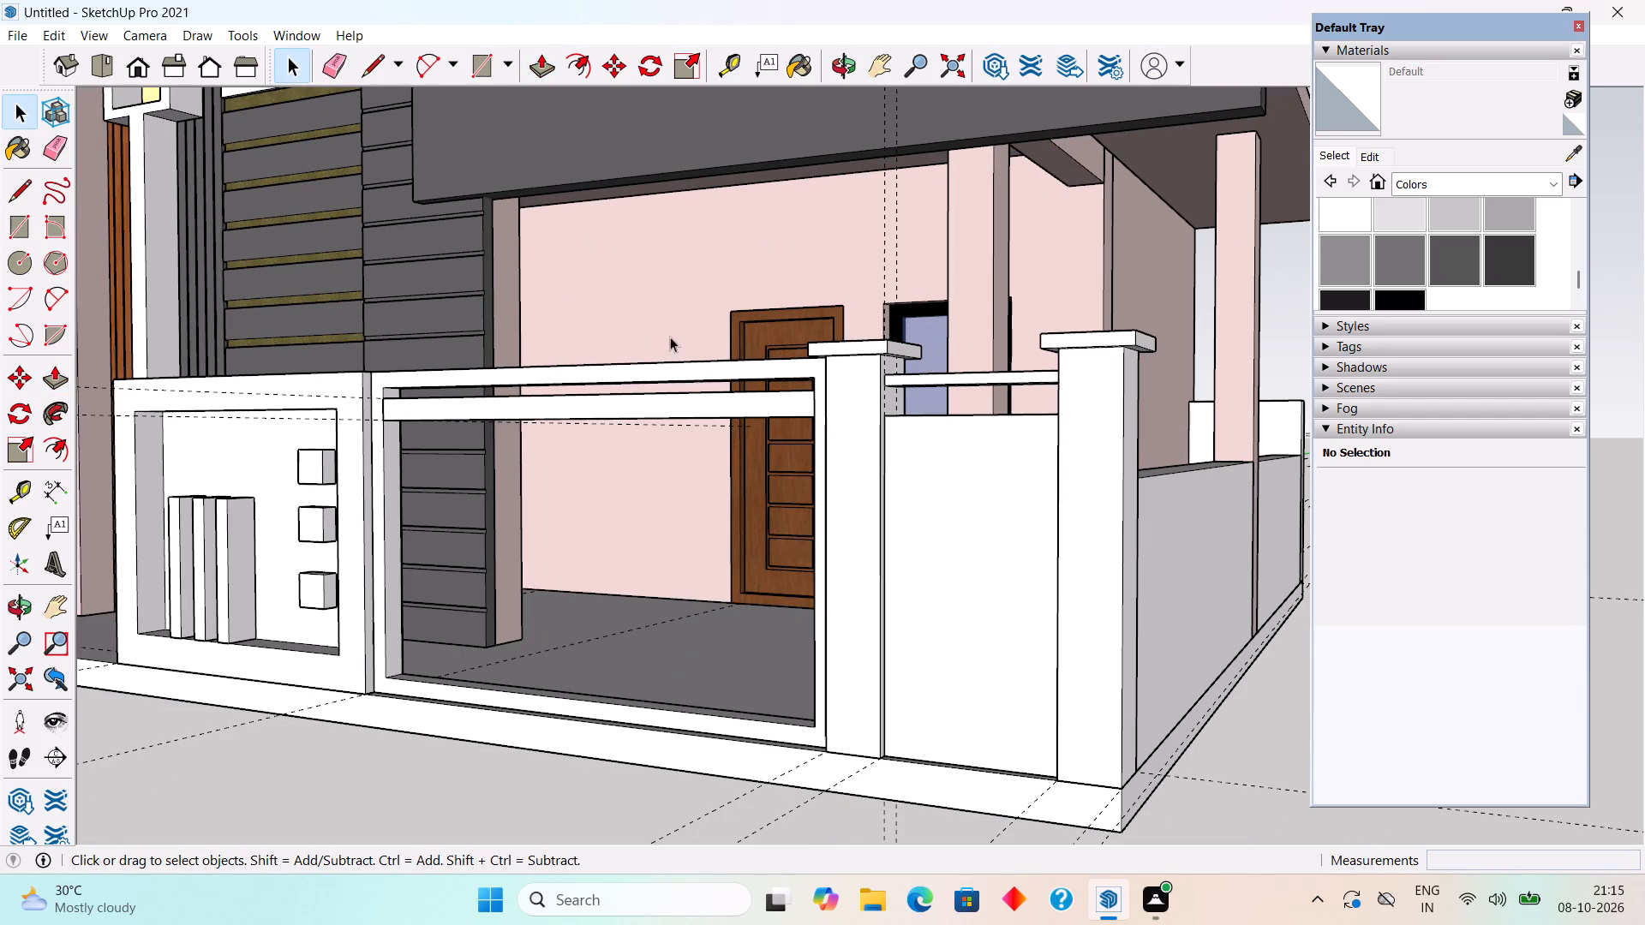
Raise the horizontal bar's top face by 1" towards the gate frame's top rail.
{"action": "middle_click_drag", "start_coordinate": [664, 353], "coordinate": [655, 413]}
{"action": "scroll", "coordinate": [519, 437], "scroll_direction": "up", "scroll_amount": 13}
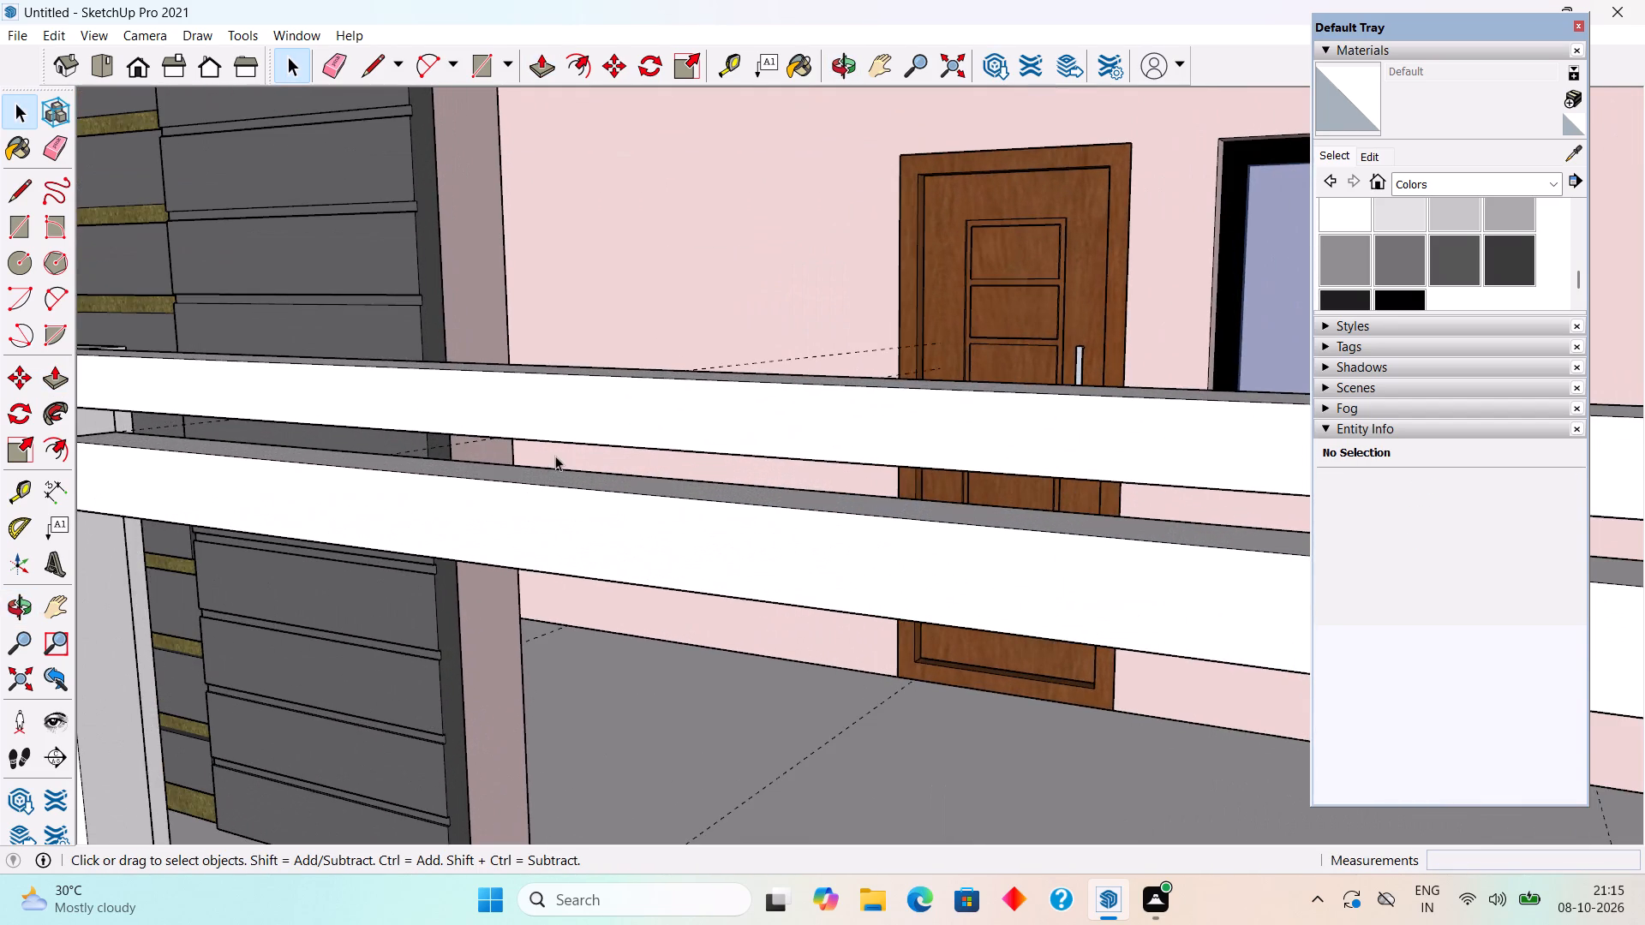
{"action": "middle_click_drag", "start_coordinate": [556, 464], "coordinate": [556, 504]}
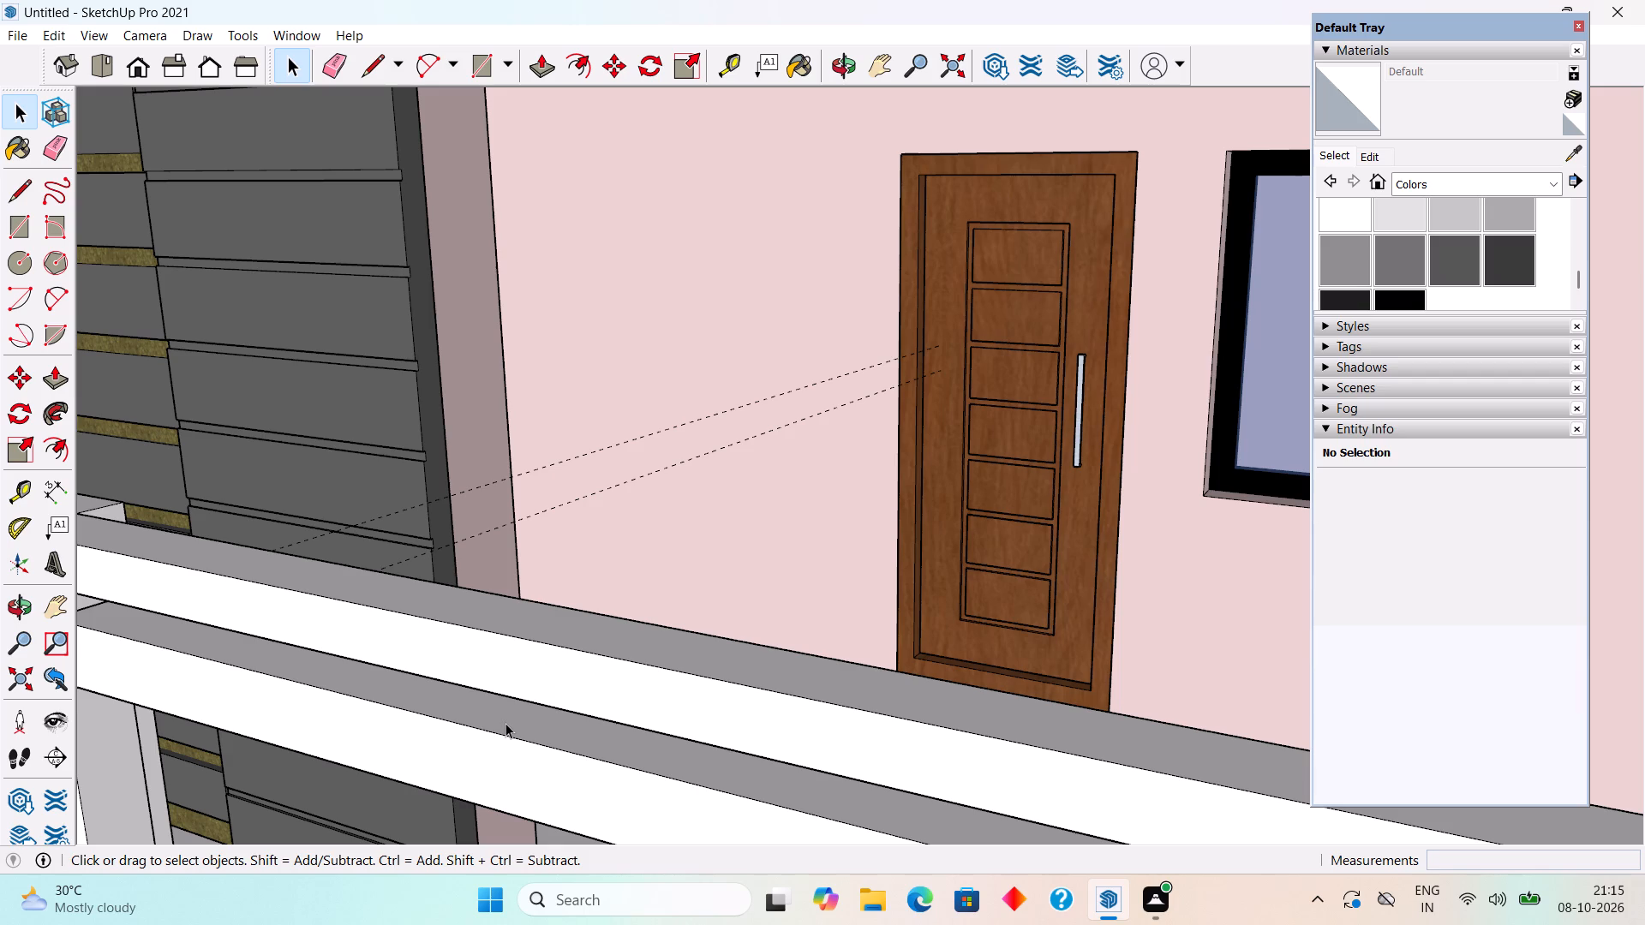
{"action": "left_click", "coordinate": [505, 723]}
{"action": "key", "text": "p"}
{"action": "left_click", "coordinate": [506, 724]}
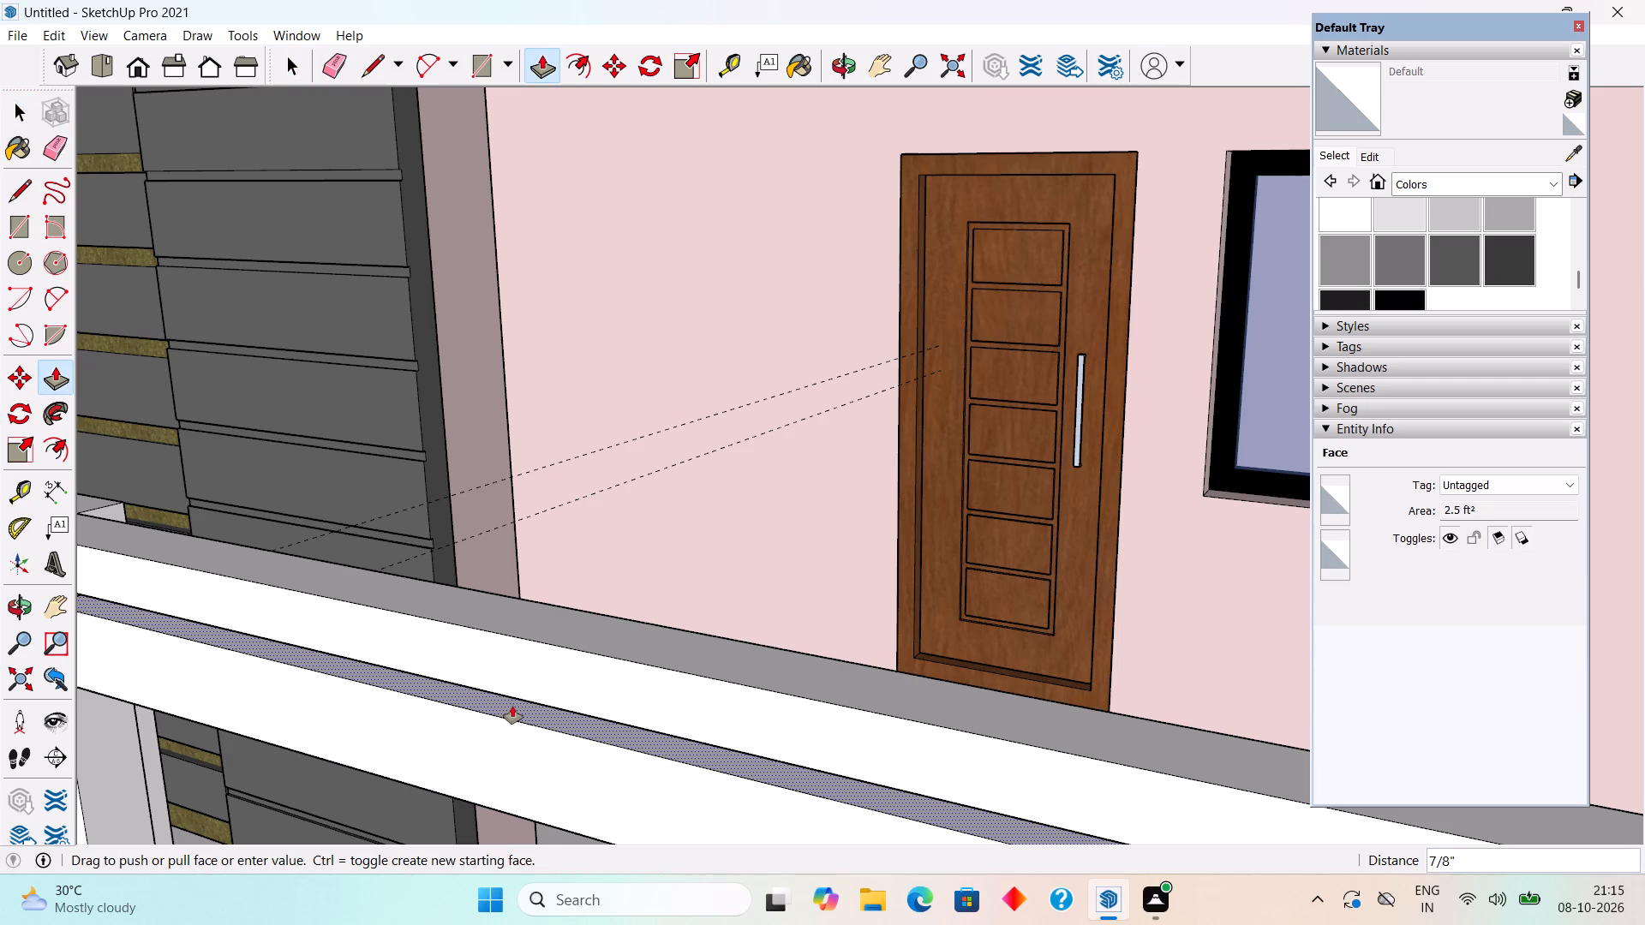
{"action": "type", "text": "1\""}
{"action": "key", "text": "Return"}
{"action": "key", "text": "space"}
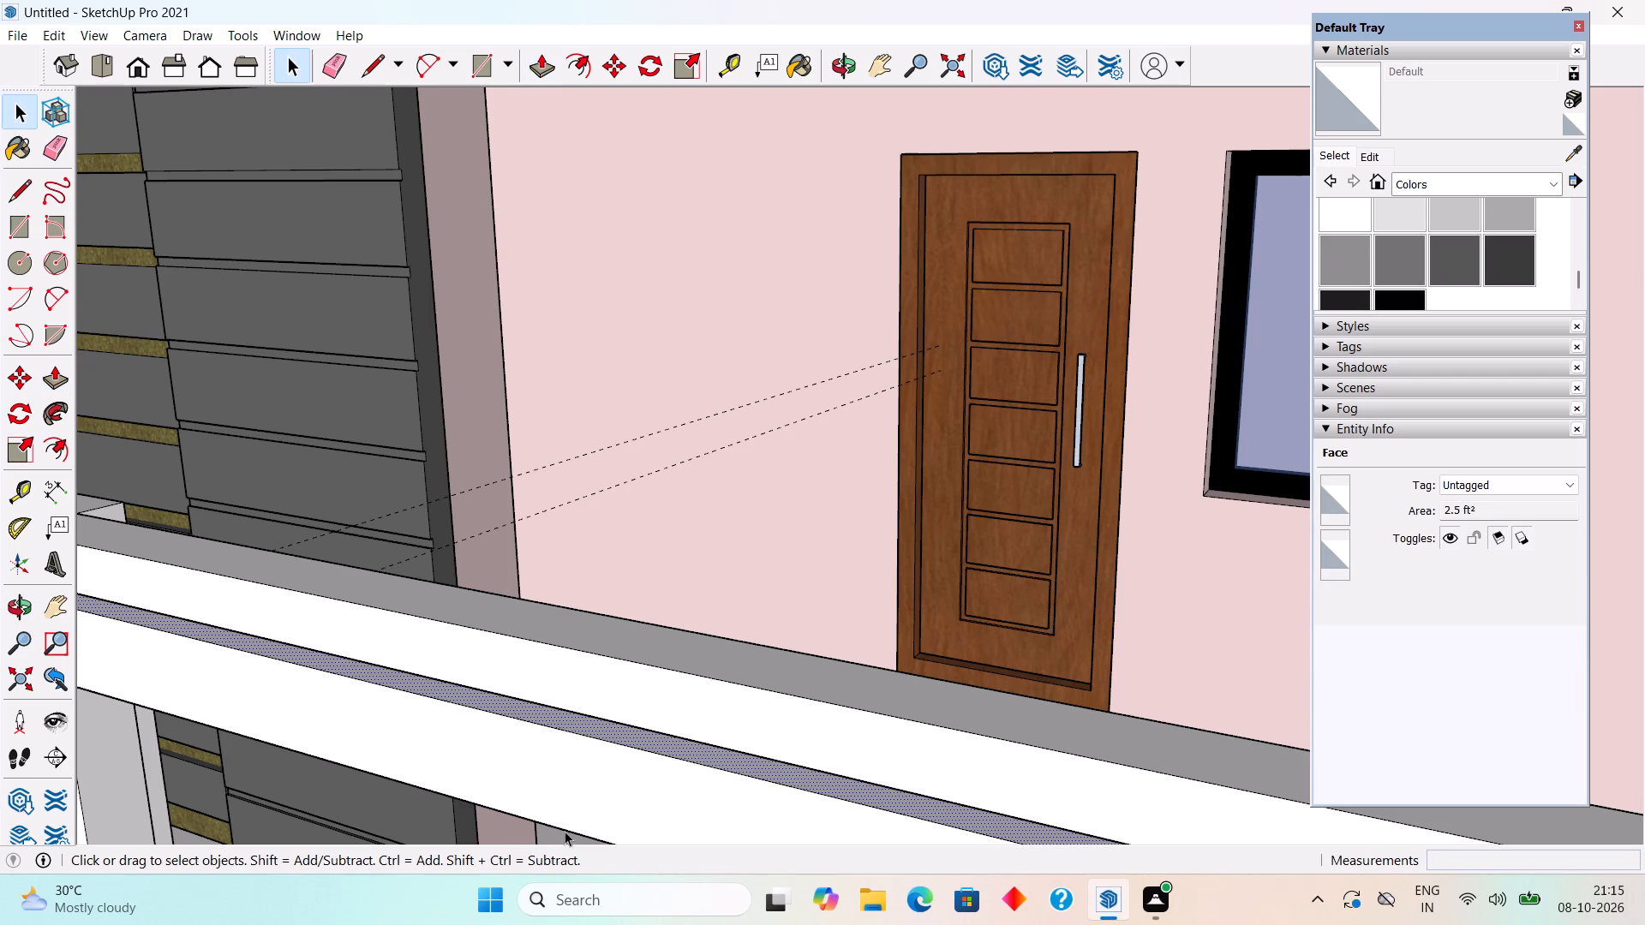
Raise the horizontal bar's top face by another 0.6".
{"action": "scroll", "coordinate": [608, 804], "scroll_direction": "down", "scroll_amount": 17}
{"action": "middle_click_drag", "start_coordinate": [650, 719], "coordinate": [787, 521]}
{"action": "scroll", "coordinate": [902, 647], "scroll_direction": "down", "scroll_amount": 5}
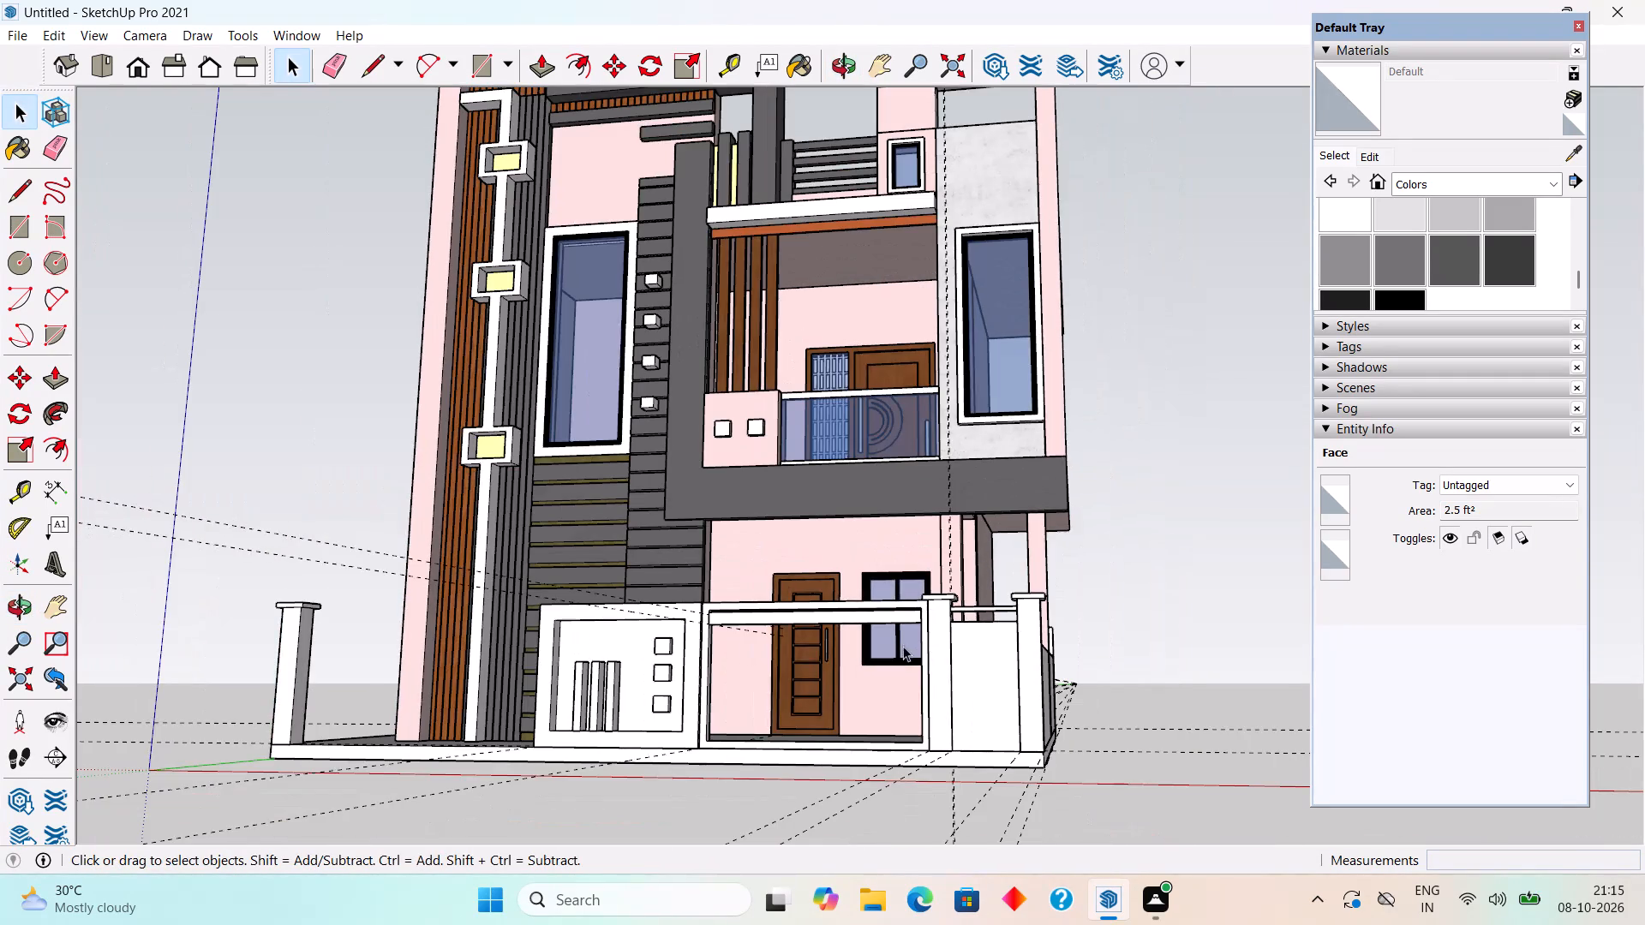
{"action": "middle_click_drag", "start_coordinate": [912, 739], "coordinate": [921, 774]}
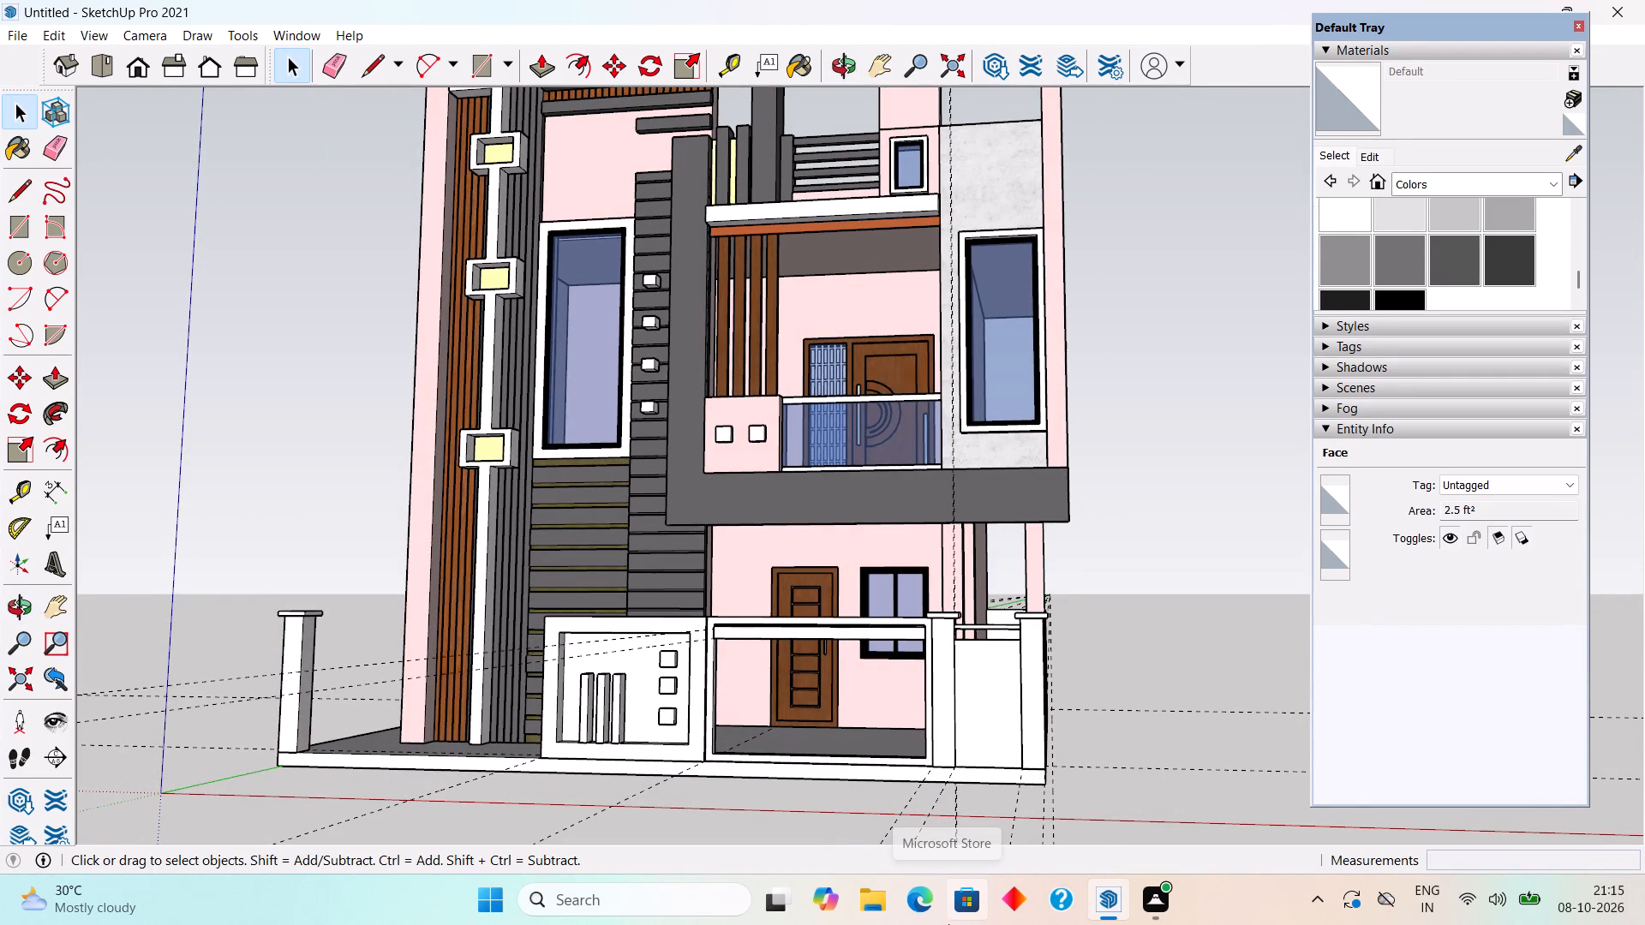
{"action": "scroll", "coordinate": [948, 924], "scroll_direction": "up", "scroll_amount": 3}
{"action": "scroll", "coordinate": [864, 862], "scroll_direction": "up", "scroll_amount": 13}
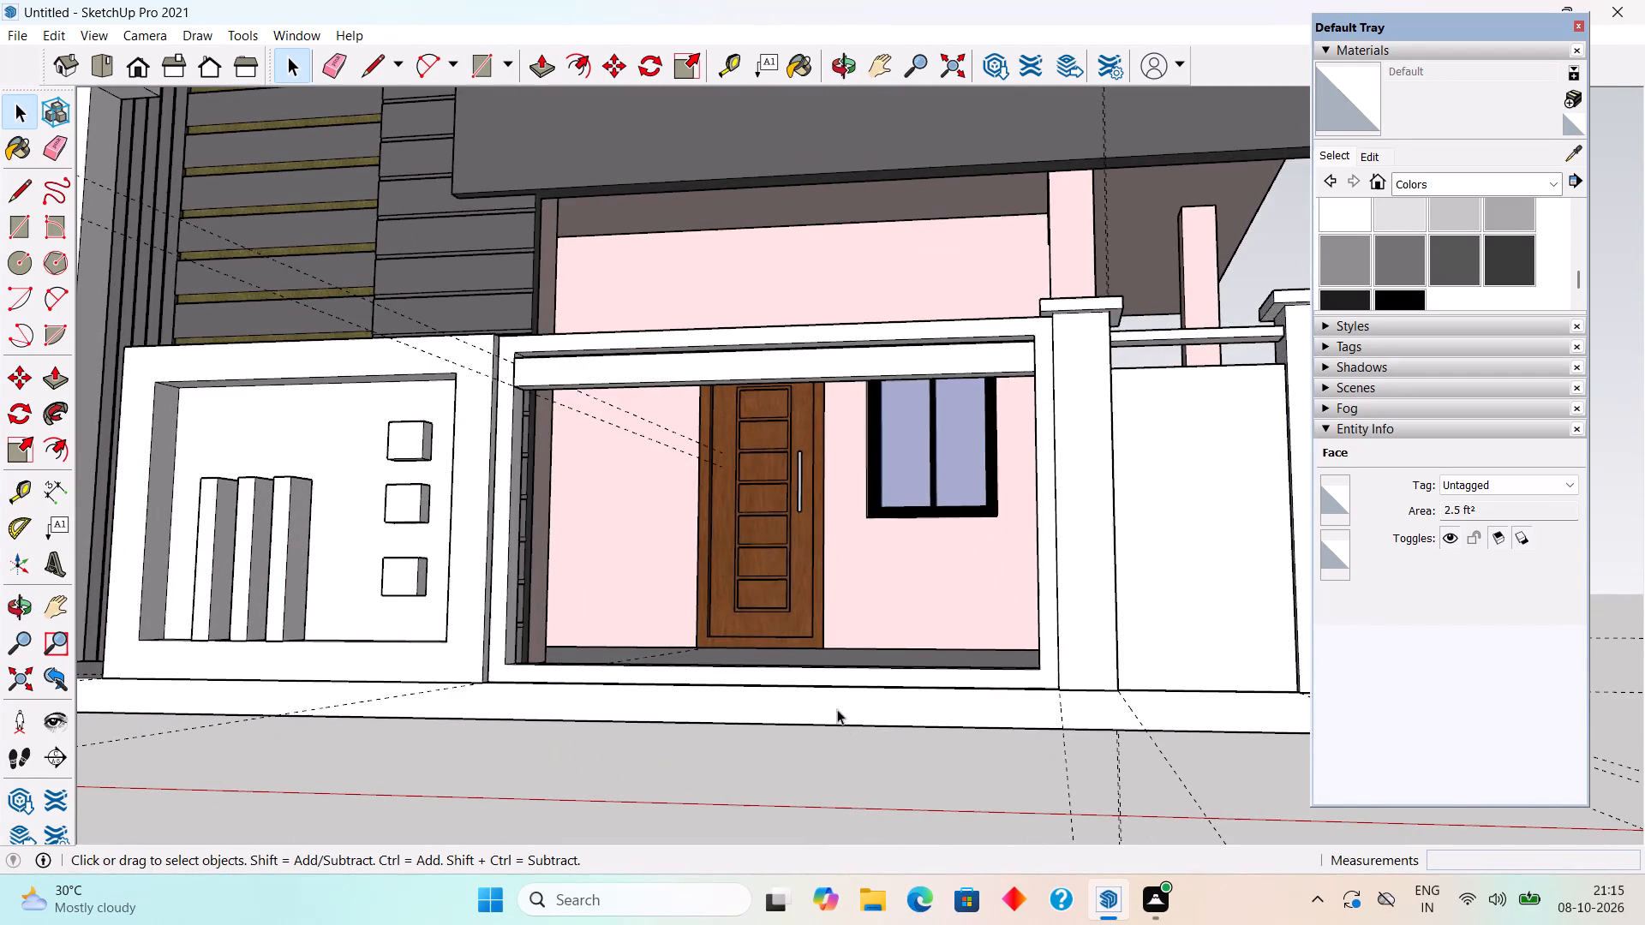
{"action": "middle_click_drag", "start_coordinate": [837, 716], "coordinate": [842, 777]}
{"action": "scroll", "coordinate": [815, 415], "scroll_direction": "up", "scroll_amount": 7}
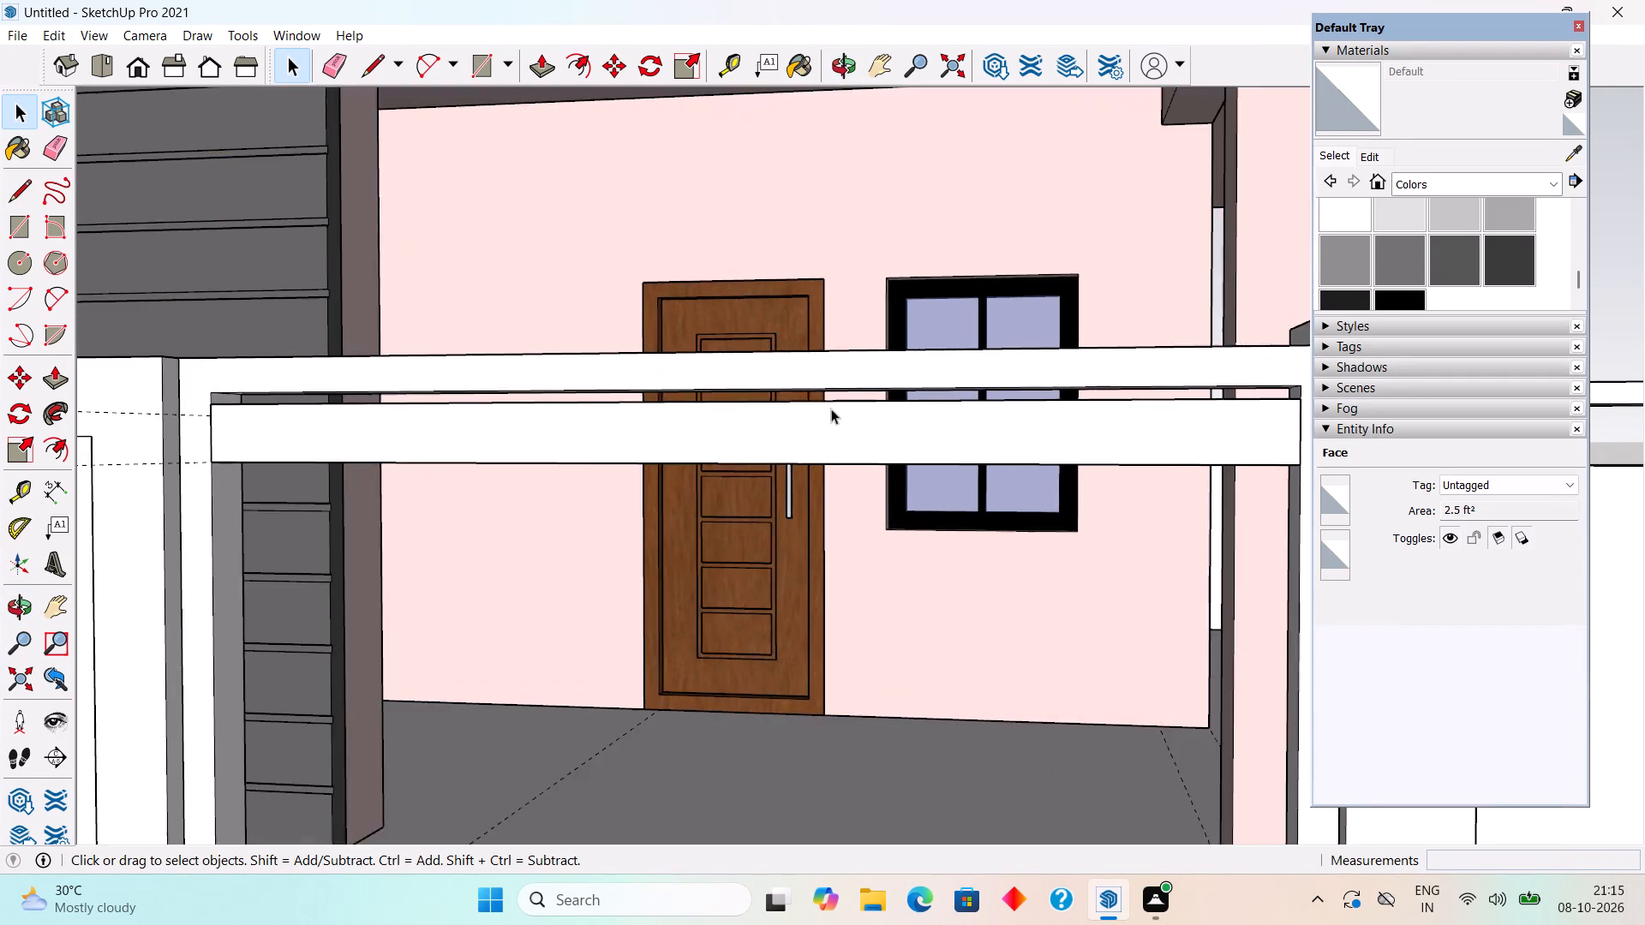
{"action": "scroll", "coordinate": [831, 409], "scroll_direction": "up", "scroll_amount": 4}
{"action": "middle_click_drag", "start_coordinate": [853, 397], "coordinate": [713, 406]}
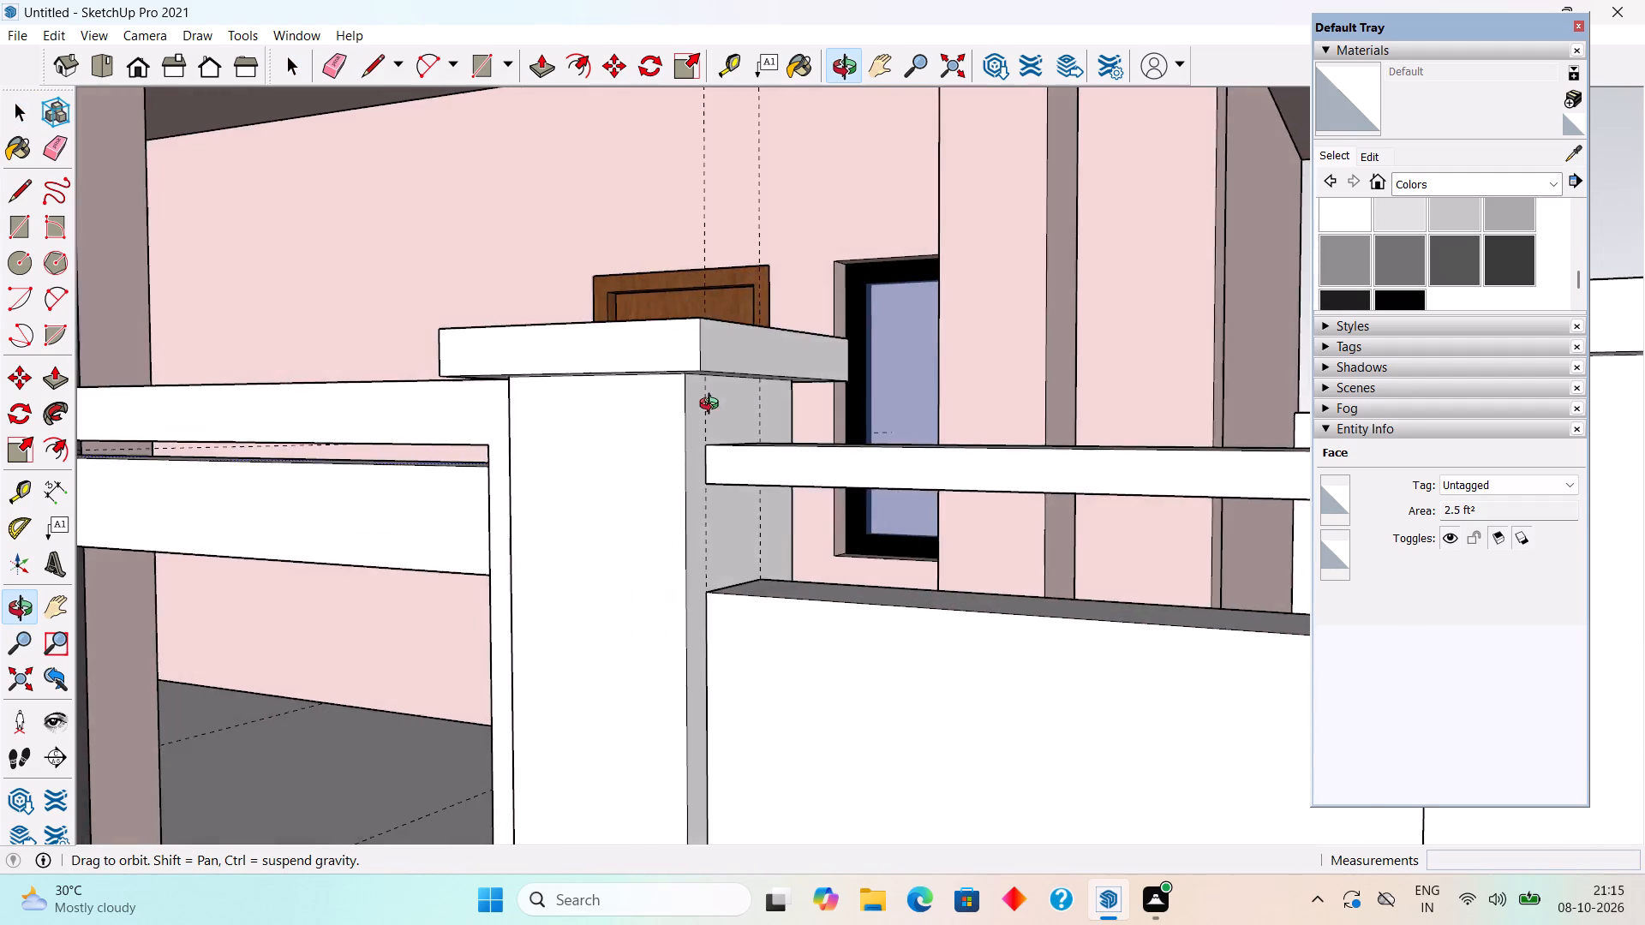
{"action": "middle_click_drag", "start_coordinate": [713, 406], "coordinate": [777, 398]}
{"action": "scroll", "coordinate": [776, 398], "scroll_direction": "down", "scroll_amount": 7}
{"action": "middle_click_drag", "start_coordinate": [786, 331], "coordinate": [737, 462]}
{"action": "scroll", "coordinate": [663, 541], "scroll_direction": "up", "scroll_amount": 20}
{"action": "scroll", "coordinate": [663, 541], "scroll_direction": "up", "scroll_amount": 2}
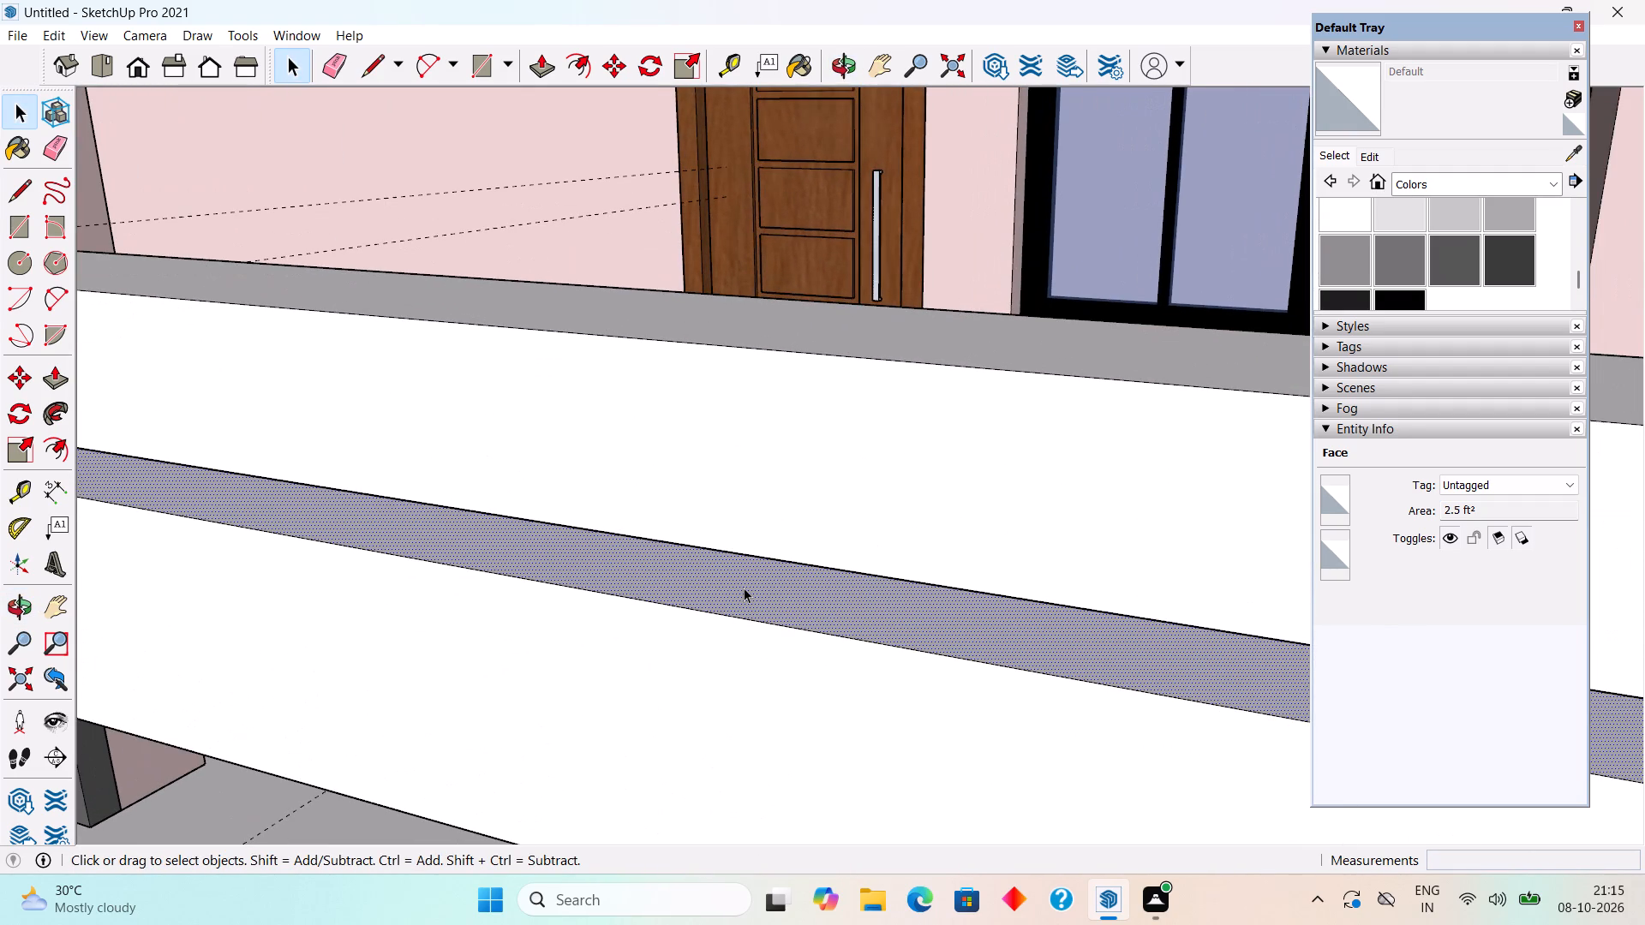
{"action": "left_click", "coordinate": [744, 588]}
{"action": "key", "text": "p"}
{"action": "left_click", "coordinate": [744, 588]}
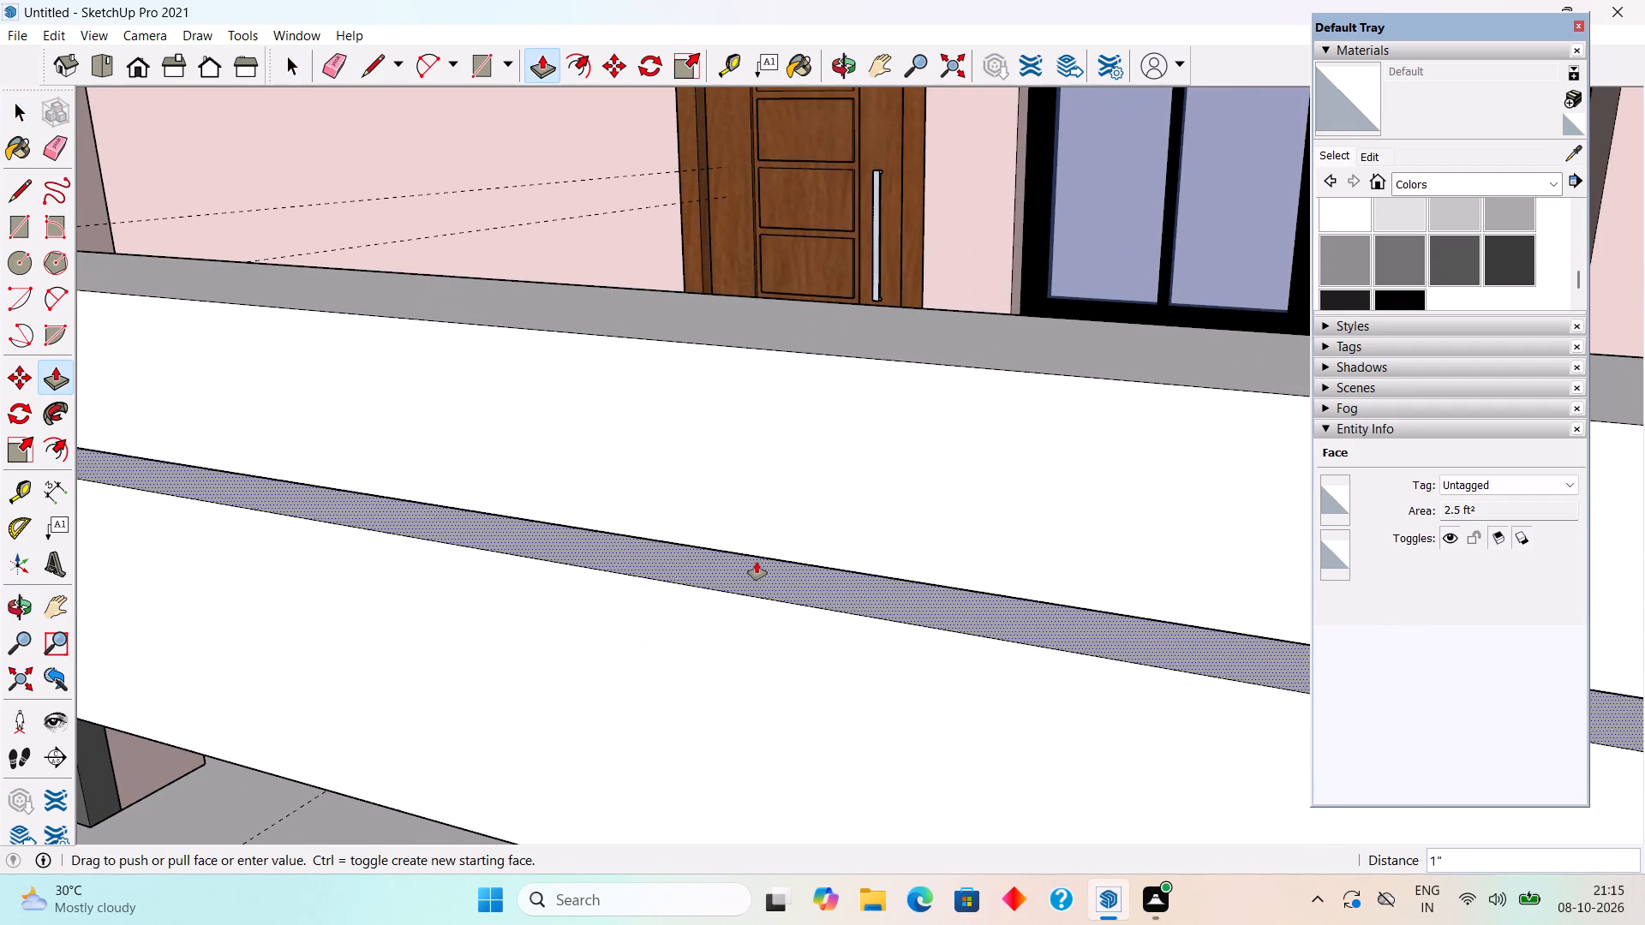
{"action": "type", "text": ".6\""}
{"action": "key", "text": "Return"}
{"action": "key", "text": "space"}
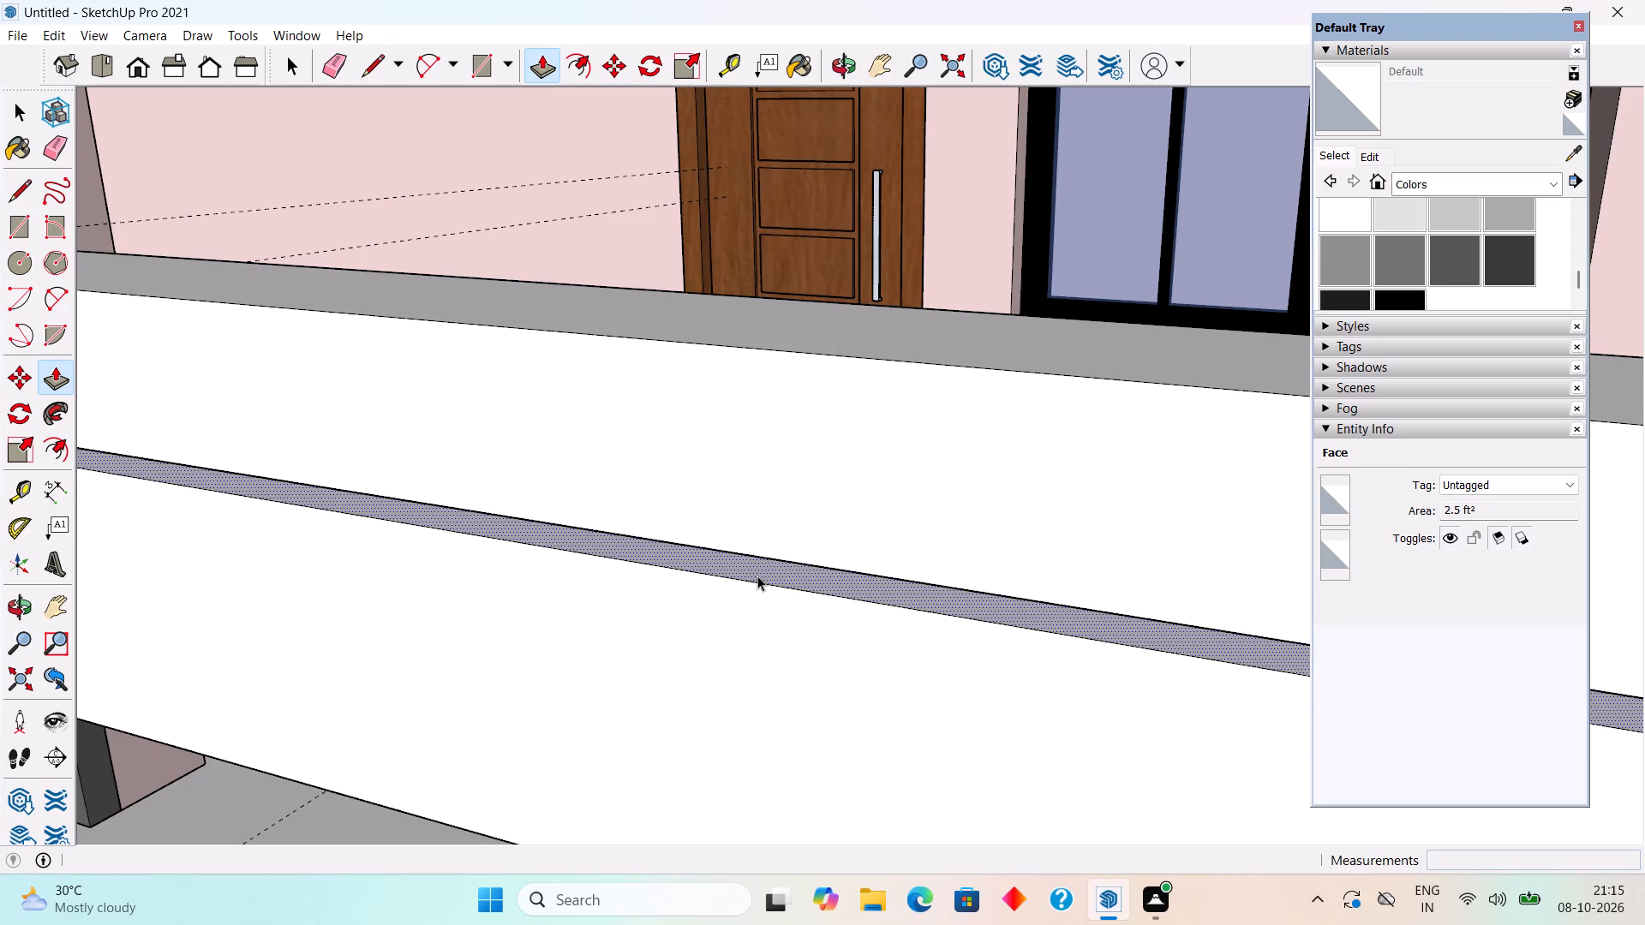
Select the whole horizontal bar with its connected faces and edges and make it a group.
{"action": "triple_click", "coordinate": [771, 626]}
{"action": "right_click", "coordinate": [772, 626]}
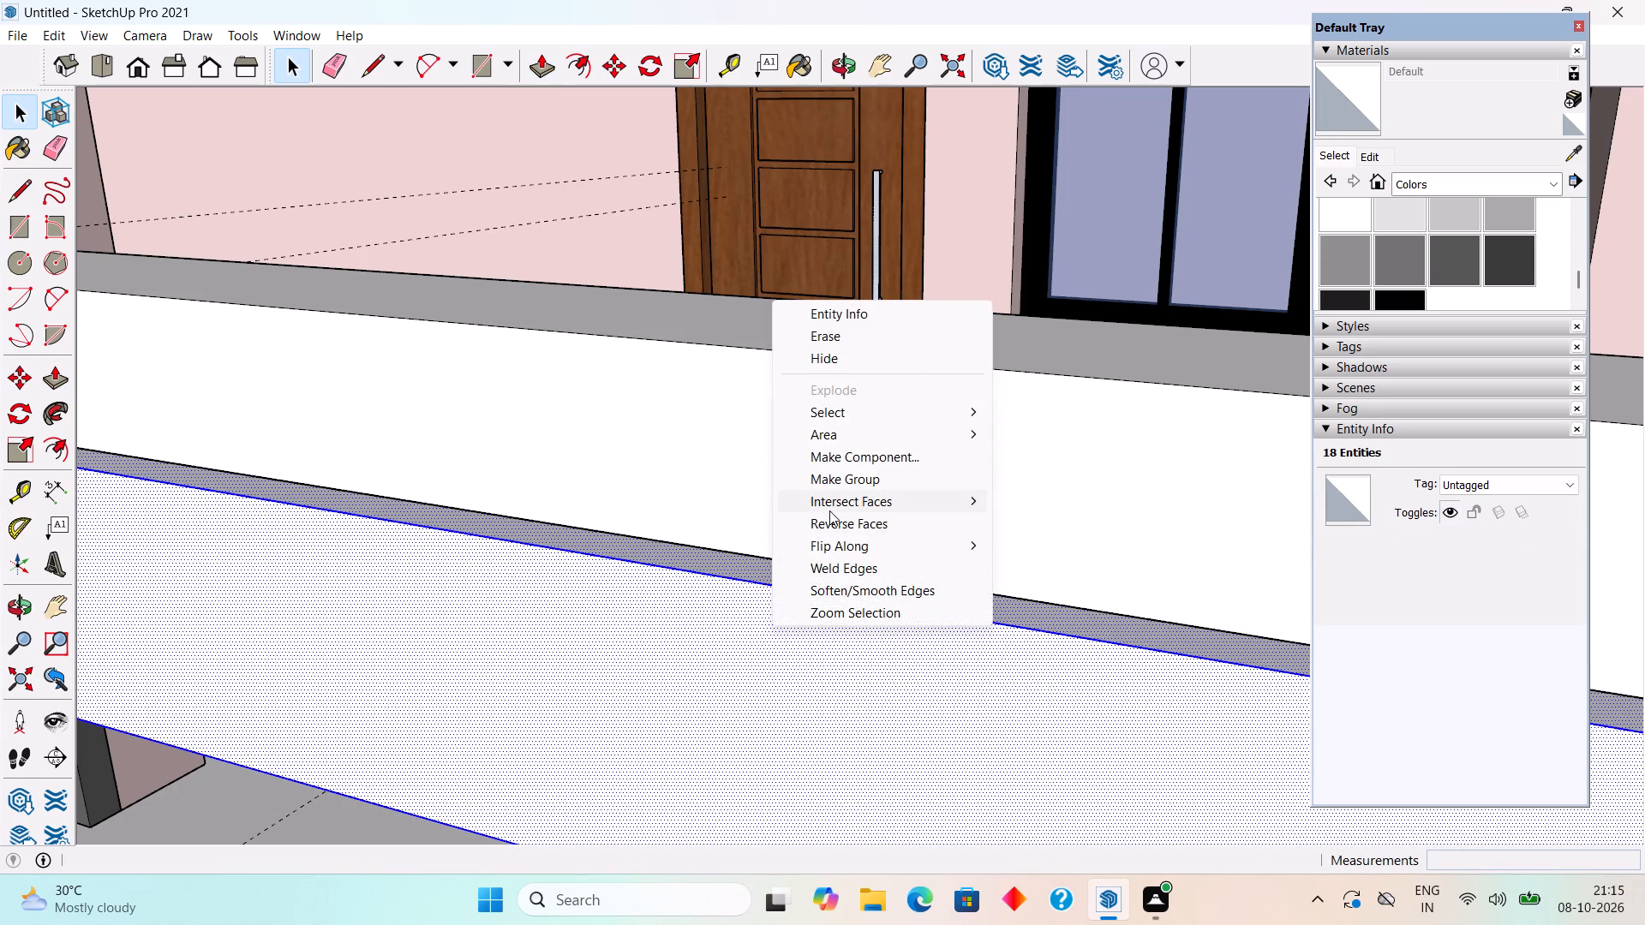
{"action": "left_click", "coordinate": [834, 479]}
Deselect the bar group and place a guide 0.6" above the gate frame's bottom inner edge, on the post beside the recessed wall.
{"action": "scroll", "coordinate": [835, 596], "scroll_direction": "down", "scroll_amount": 10}
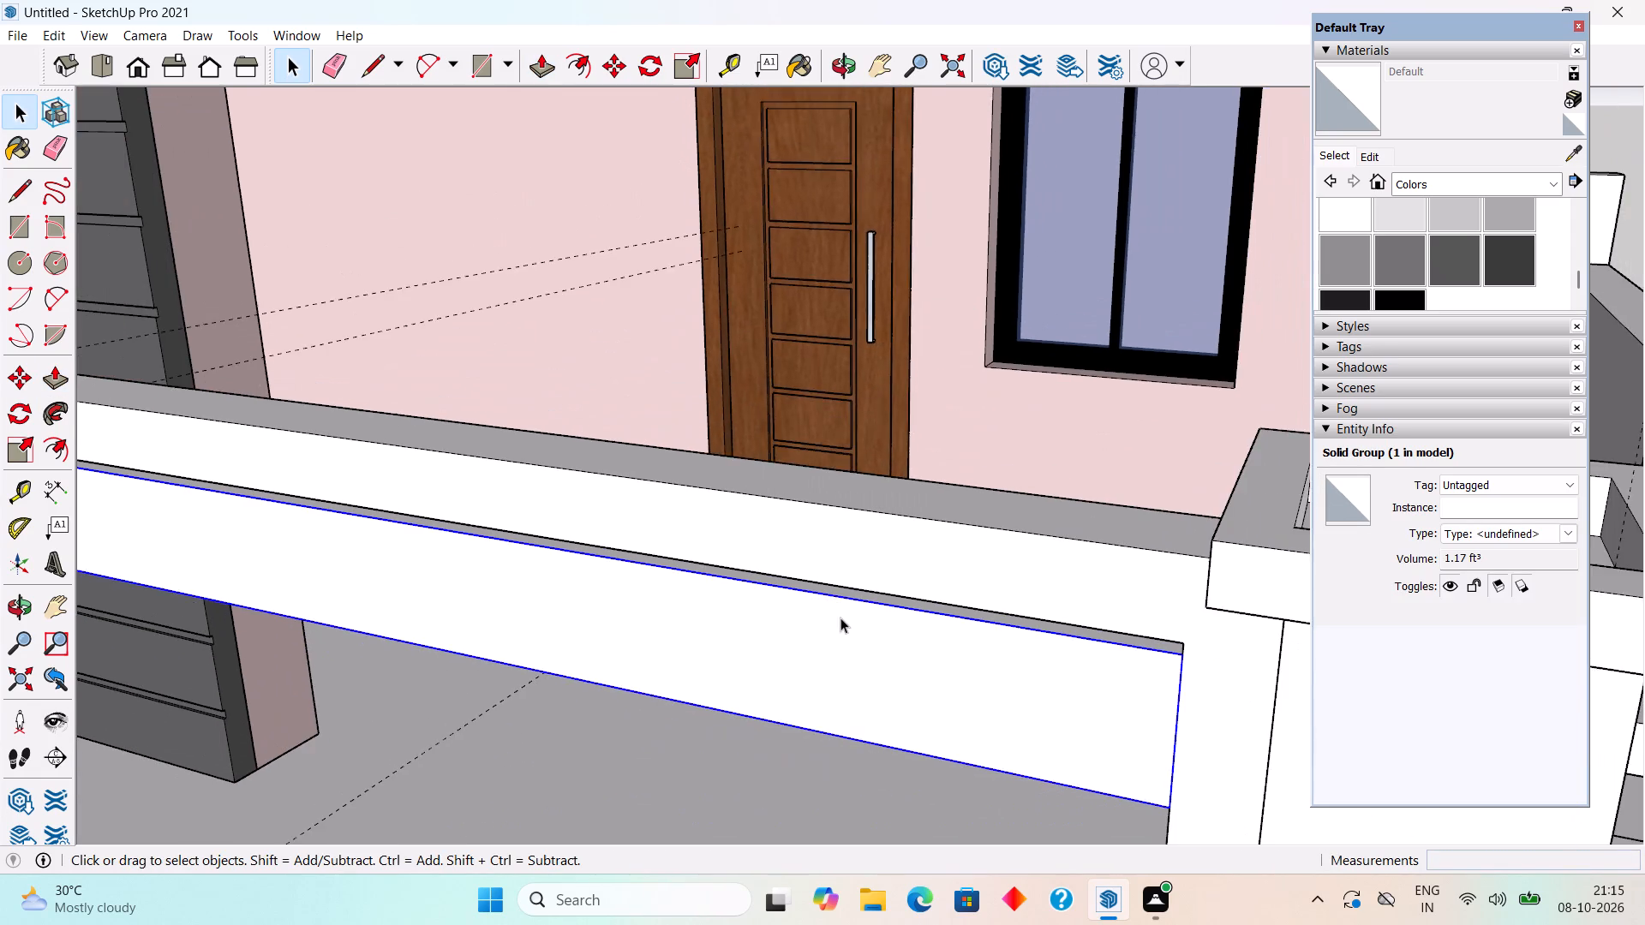
{"action": "middle_click_drag", "start_coordinate": [840, 618], "coordinate": [885, 539]}
{"action": "scroll", "coordinate": [885, 539], "scroll_direction": "down", "scroll_amount": 7}
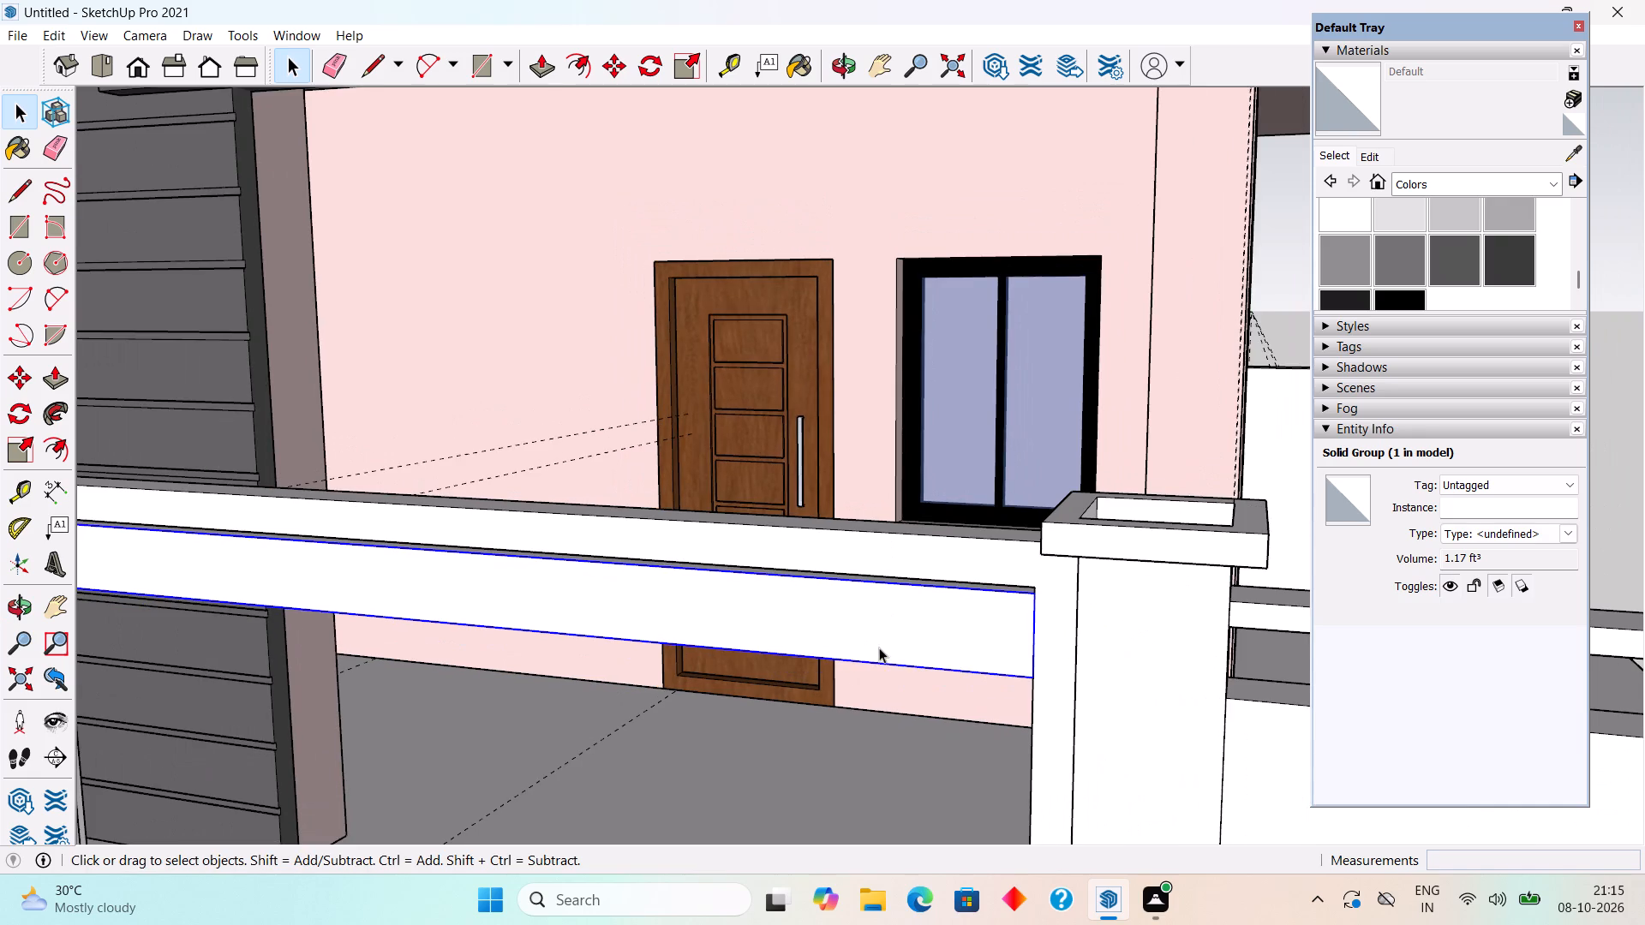
{"action": "scroll", "coordinate": [879, 647], "scroll_direction": "down", "scroll_amount": 10}
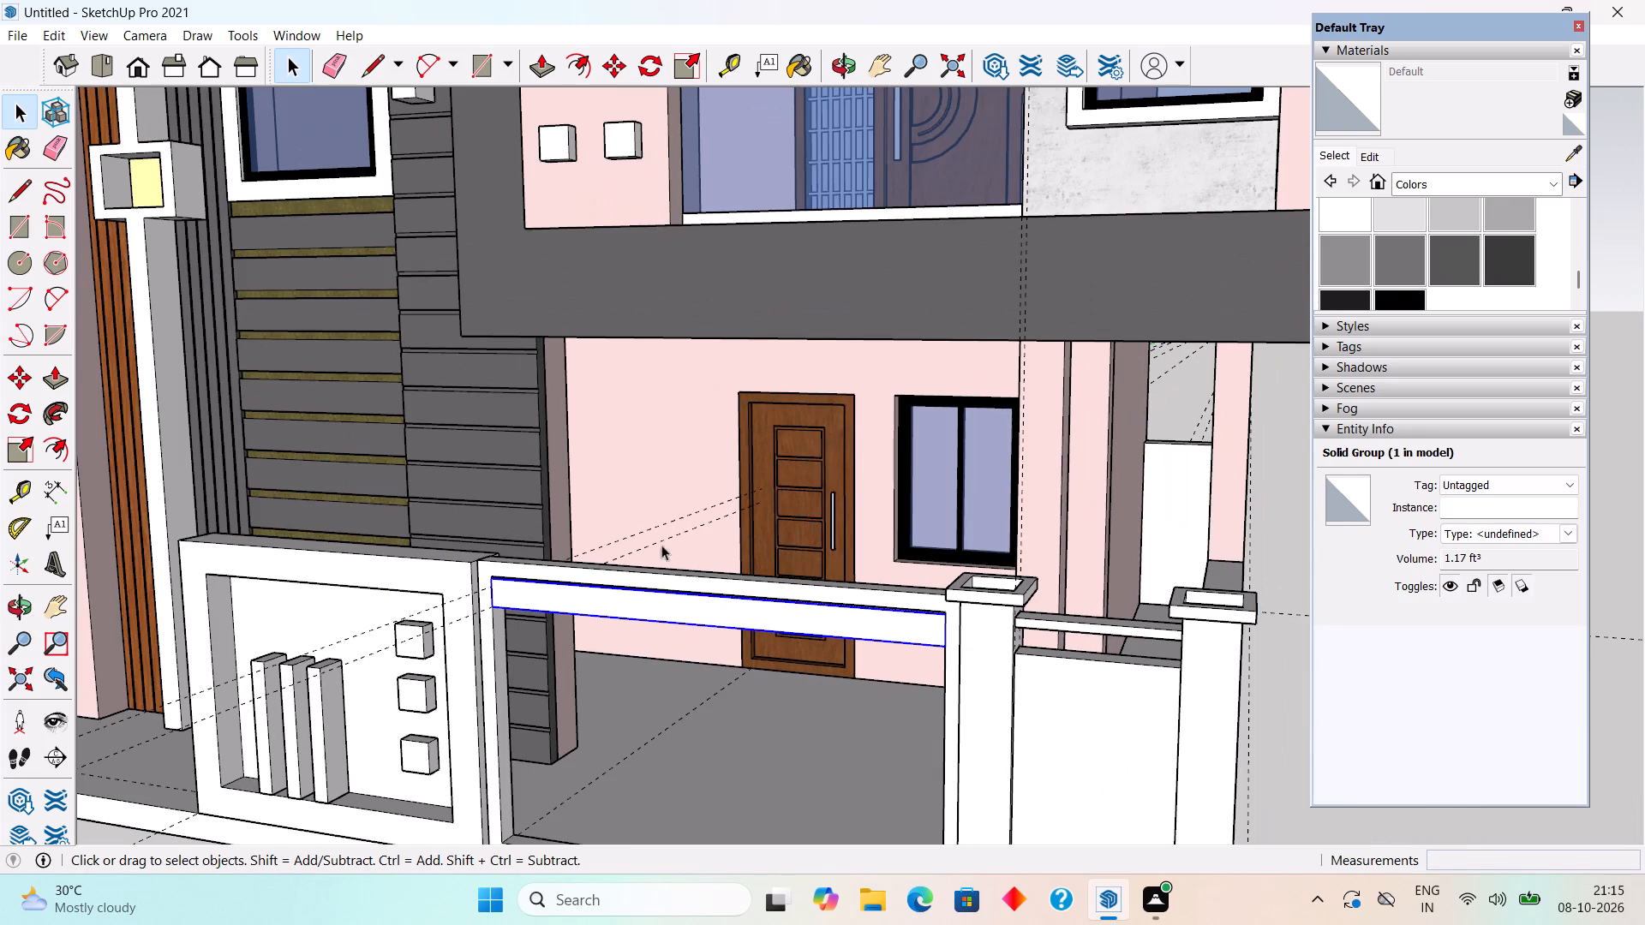
{"action": "scroll", "coordinate": [348, 544], "scroll_direction": "up", "scroll_amount": 5}
{"action": "scroll", "coordinate": [488, 649], "scroll_direction": "up", "scroll_amount": 5}
{"action": "scroll", "coordinate": [625, 558], "scroll_direction": "up", "scroll_amount": 8}
{"action": "scroll", "coordinate": [657, 558], "scroll_direction": "down", "scroll_amount": 5}
{"action": "middle_click_drag", "start_coordinate": [682, 607], "coordinate": [993, 559]}
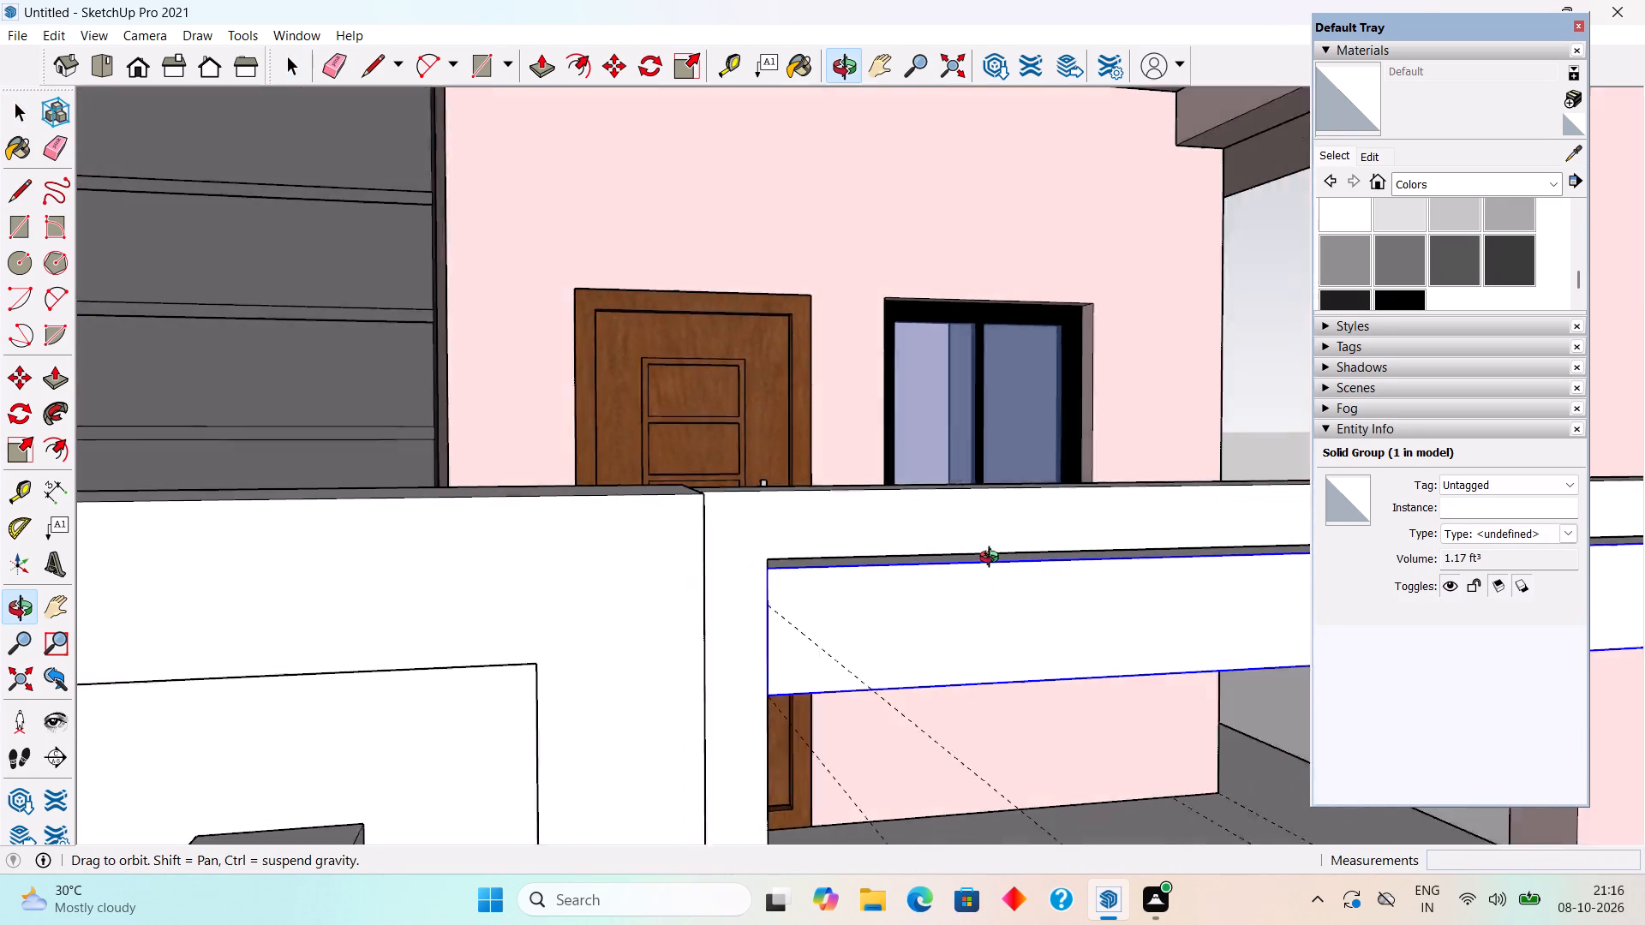
{"action": "middle_click_drag", "start_coordinate": [993, 559], "coordinate": [793, 498]}
{"action": "scroll", "coordinate": [793, 498], "scroll_direction": "down", "scroll_amount": 20}
{"action": "scroll", "coordinate": [793, 498], "scroll_direction": "down", "scroll_amount": 1}
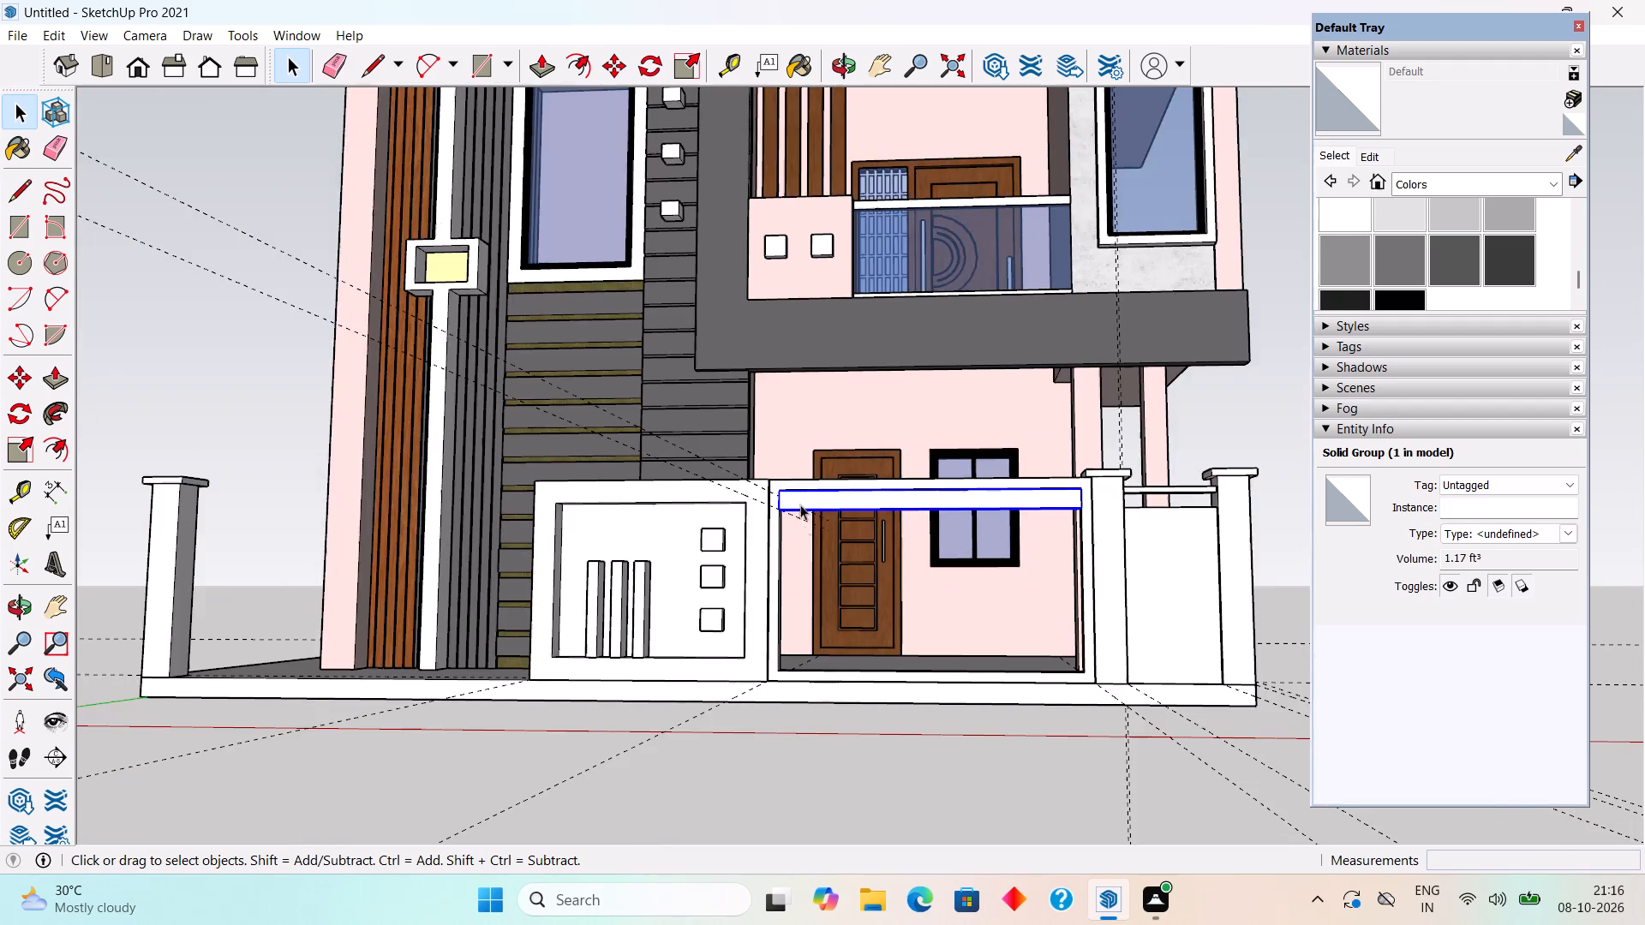
{"action": "scroll", "coordinate": [832, 684], "scroll_direction": "up", "scroll_amount": 14}
{"action": "scroll", "coordinate": [760, 629], "scroll_direction": "up", "scroll_amount": 2}
{"action": "middle_click_drag", "start_coordinate": [665, 633], "coordinate": [636, 641]}
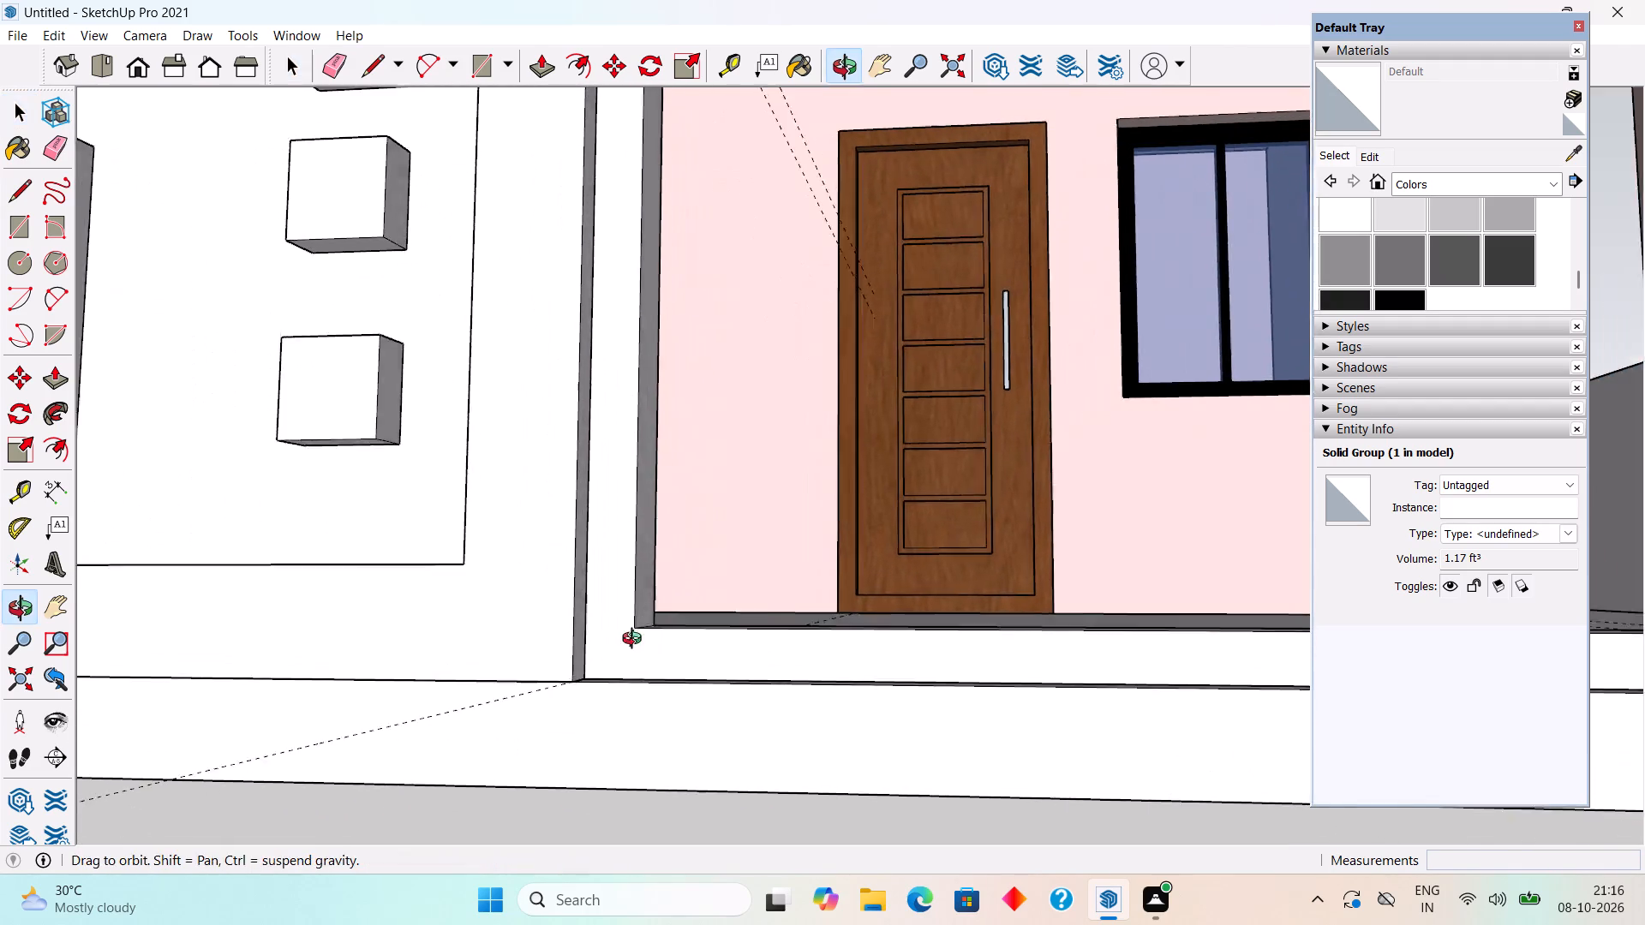
{"action": "middle_click_drag", "start_coordinate": [636, 641], "coordinate": [517, 709]}
{"action": "left_click_drag", "start_coordinate": [1360, 558], "coordinate": [1491, 604]}
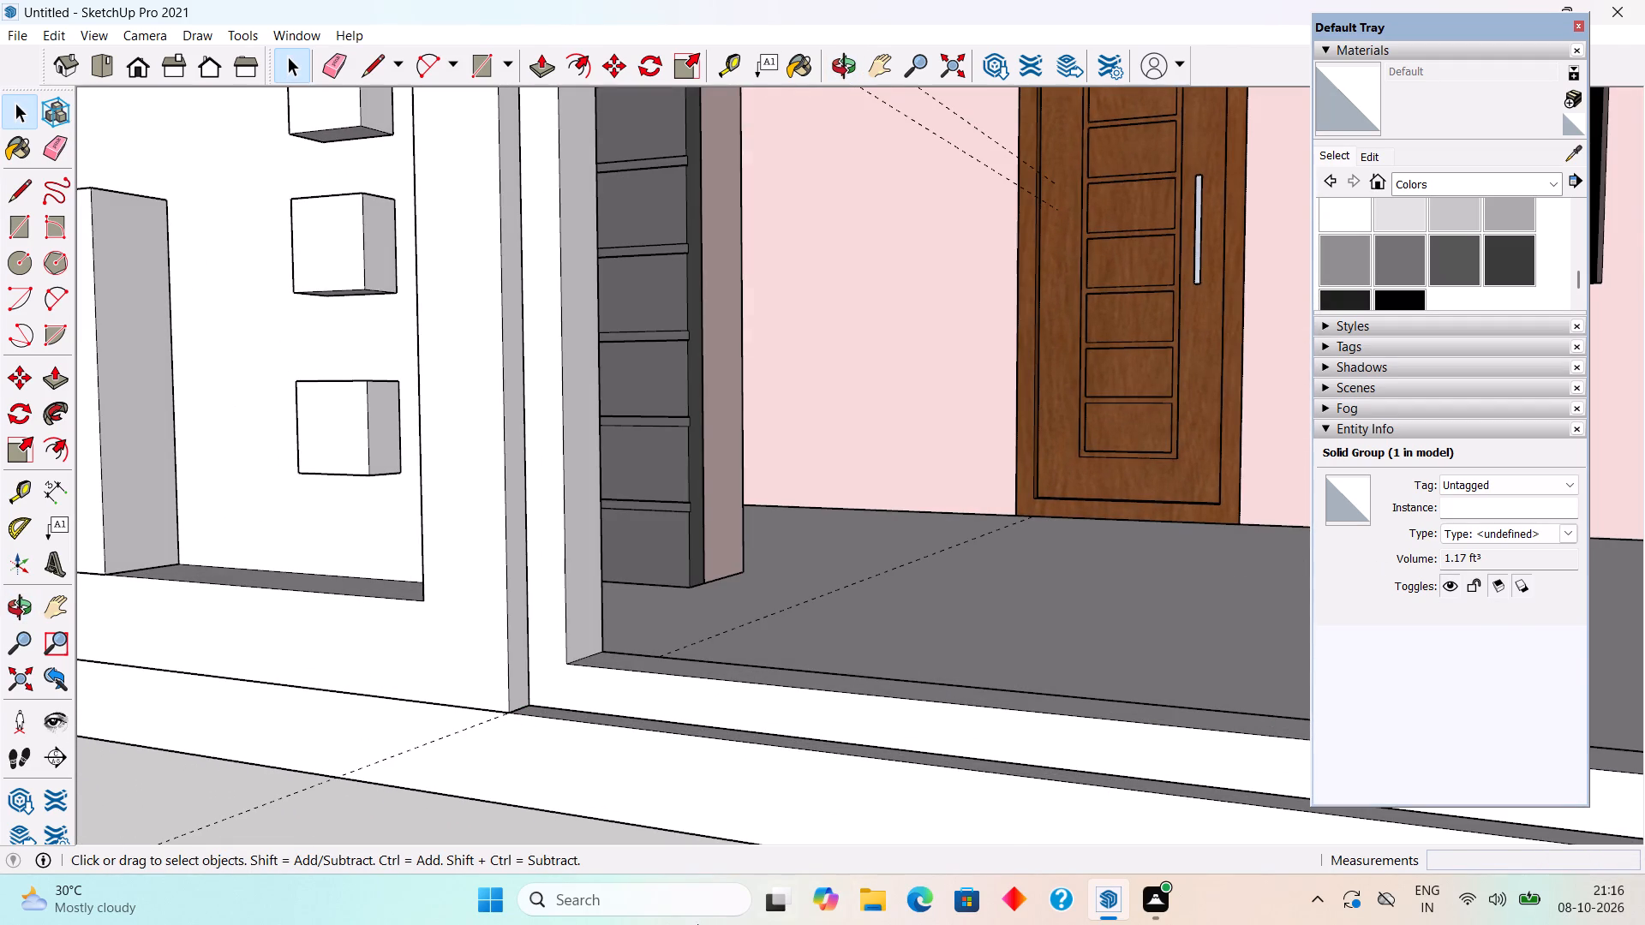
{"action": "scroll", "coordinate": [703, 643], "scroll_direction": "up", "scroll_amount": 10}
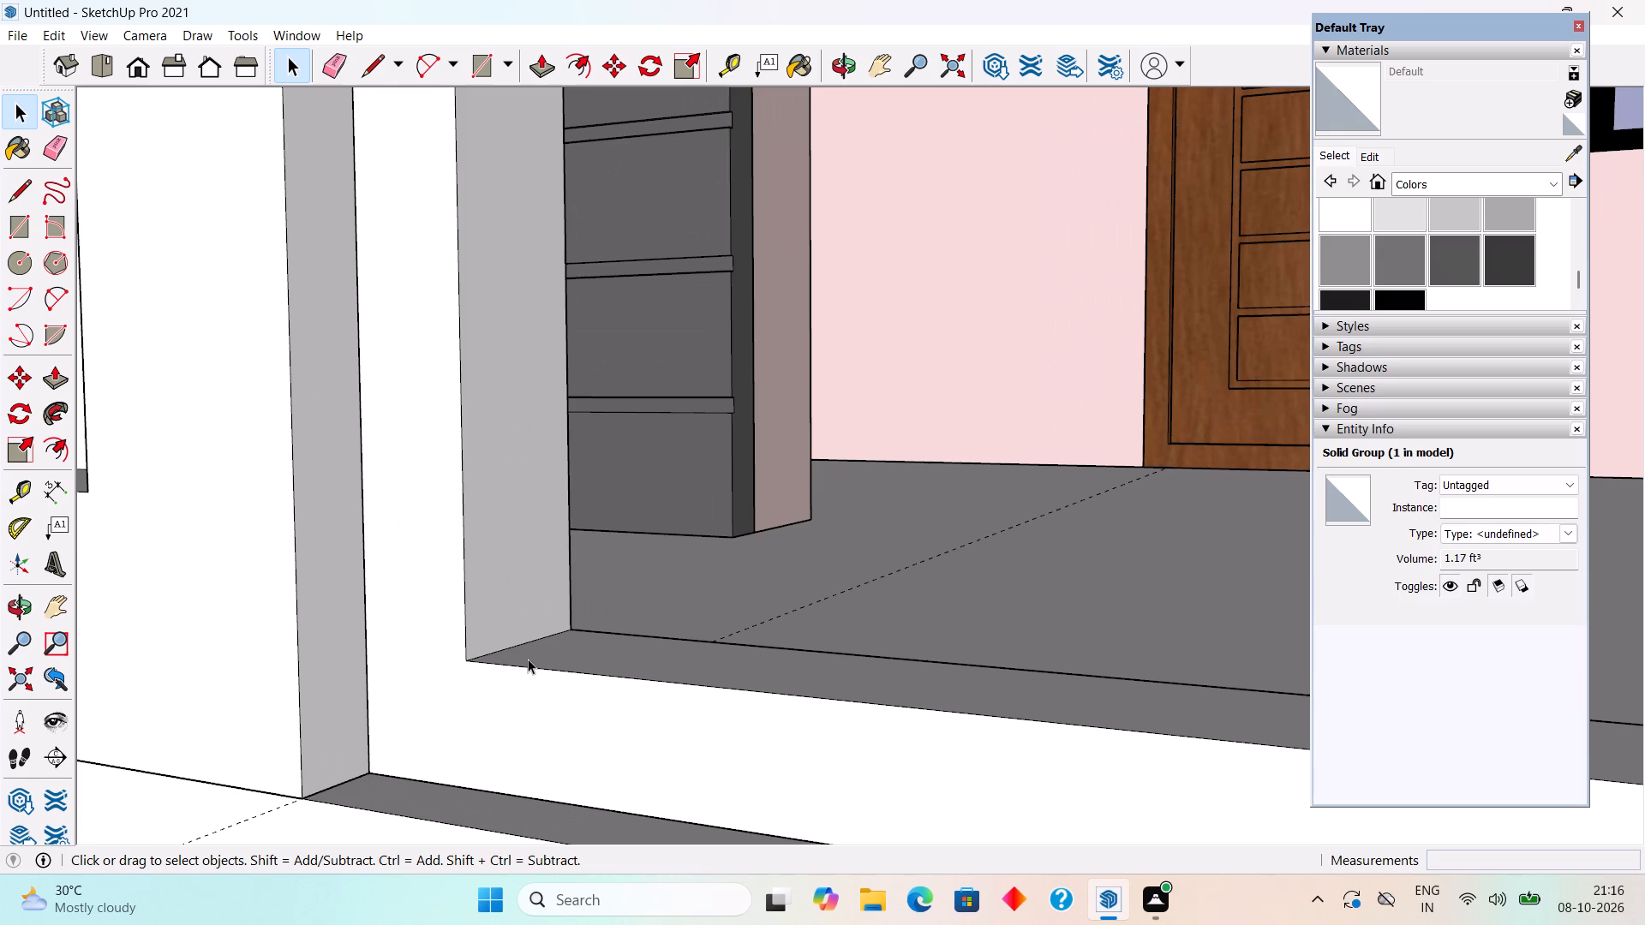
{"action": "key", "text": "t"}
{"action": "key", "text": "t"}
{"action": "key", "text": "space"}
{"action": "scroll", "coordinate": [611, 583], "scroll_direction": "down", "scroll_amount": 19}
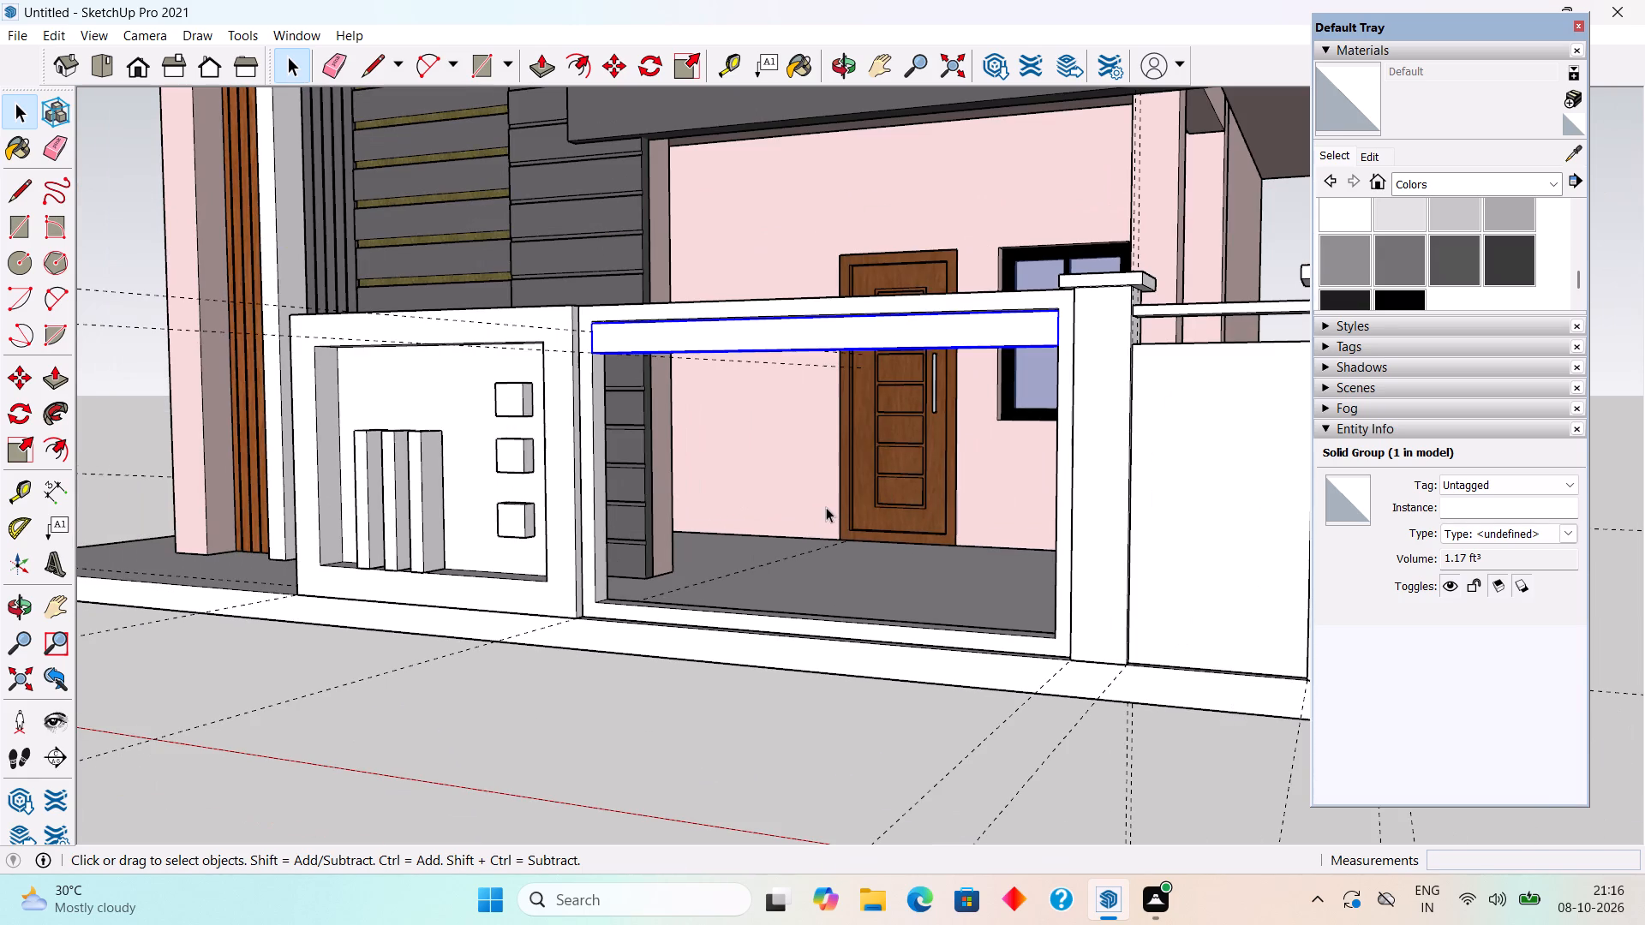
{"action": "left_click", "coordinate": [827, 507]}
{"action": "left_click", "coordinate": [436, 751]}
{"action": "scroll", "coordinate": [677, 542], "scroll_direction": "up", "scroll_amount": 4}
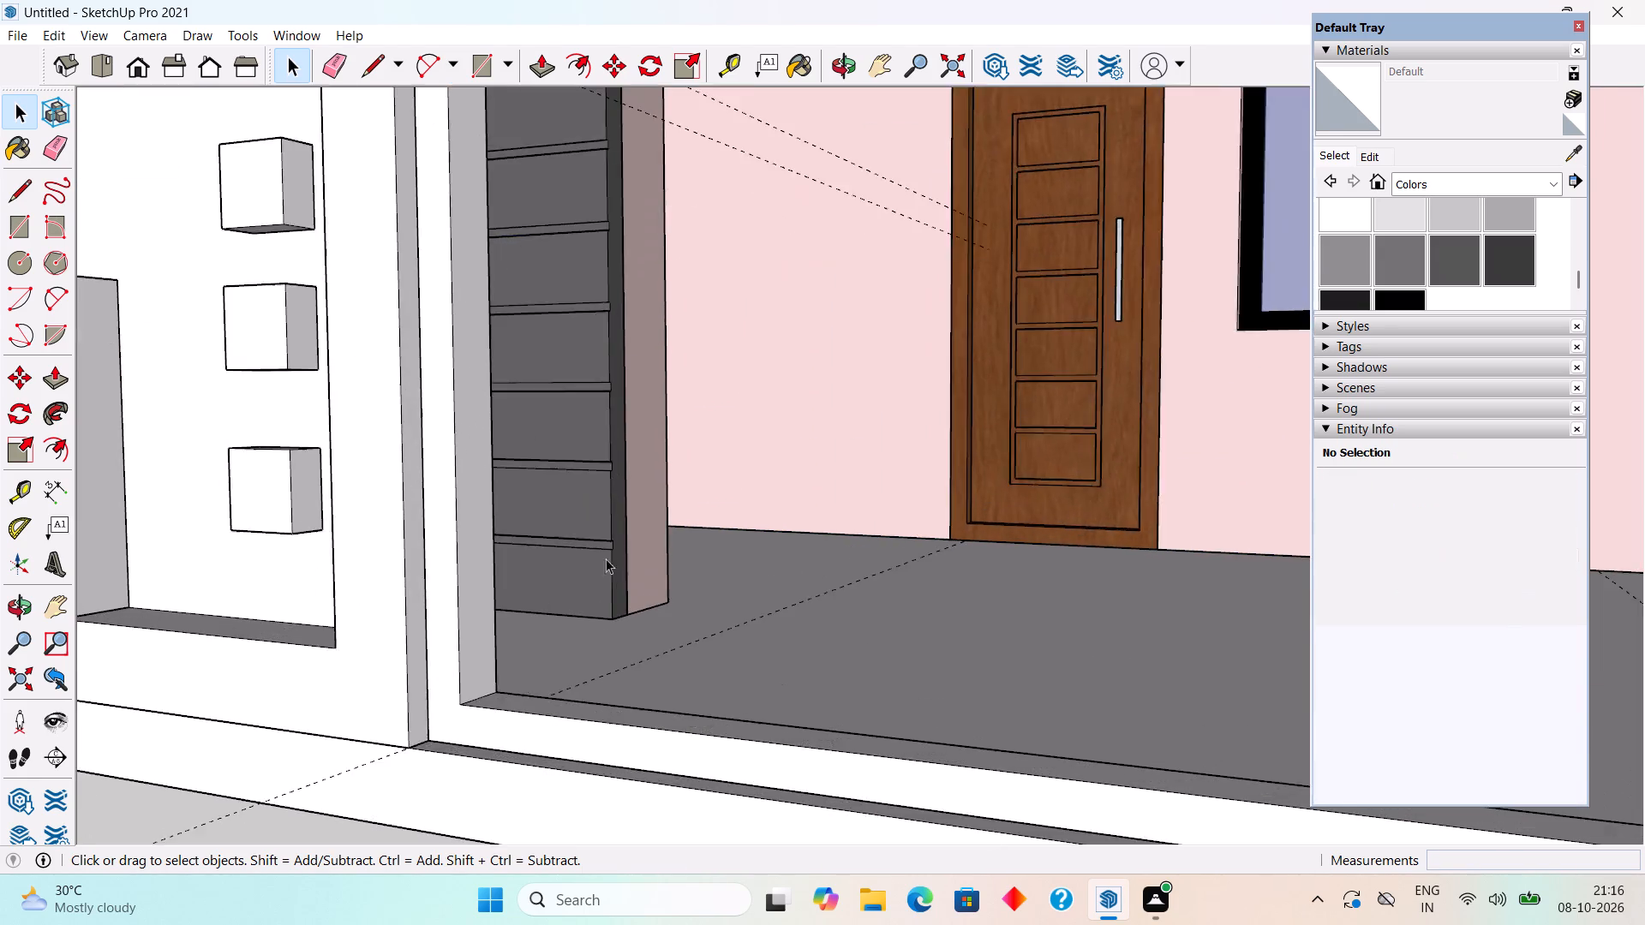
{"action": "scroll", "coordinate": [606, 558], "scroll_direction": "up", "scroll_amount": 4}
{"action": "key", "text": "t"}
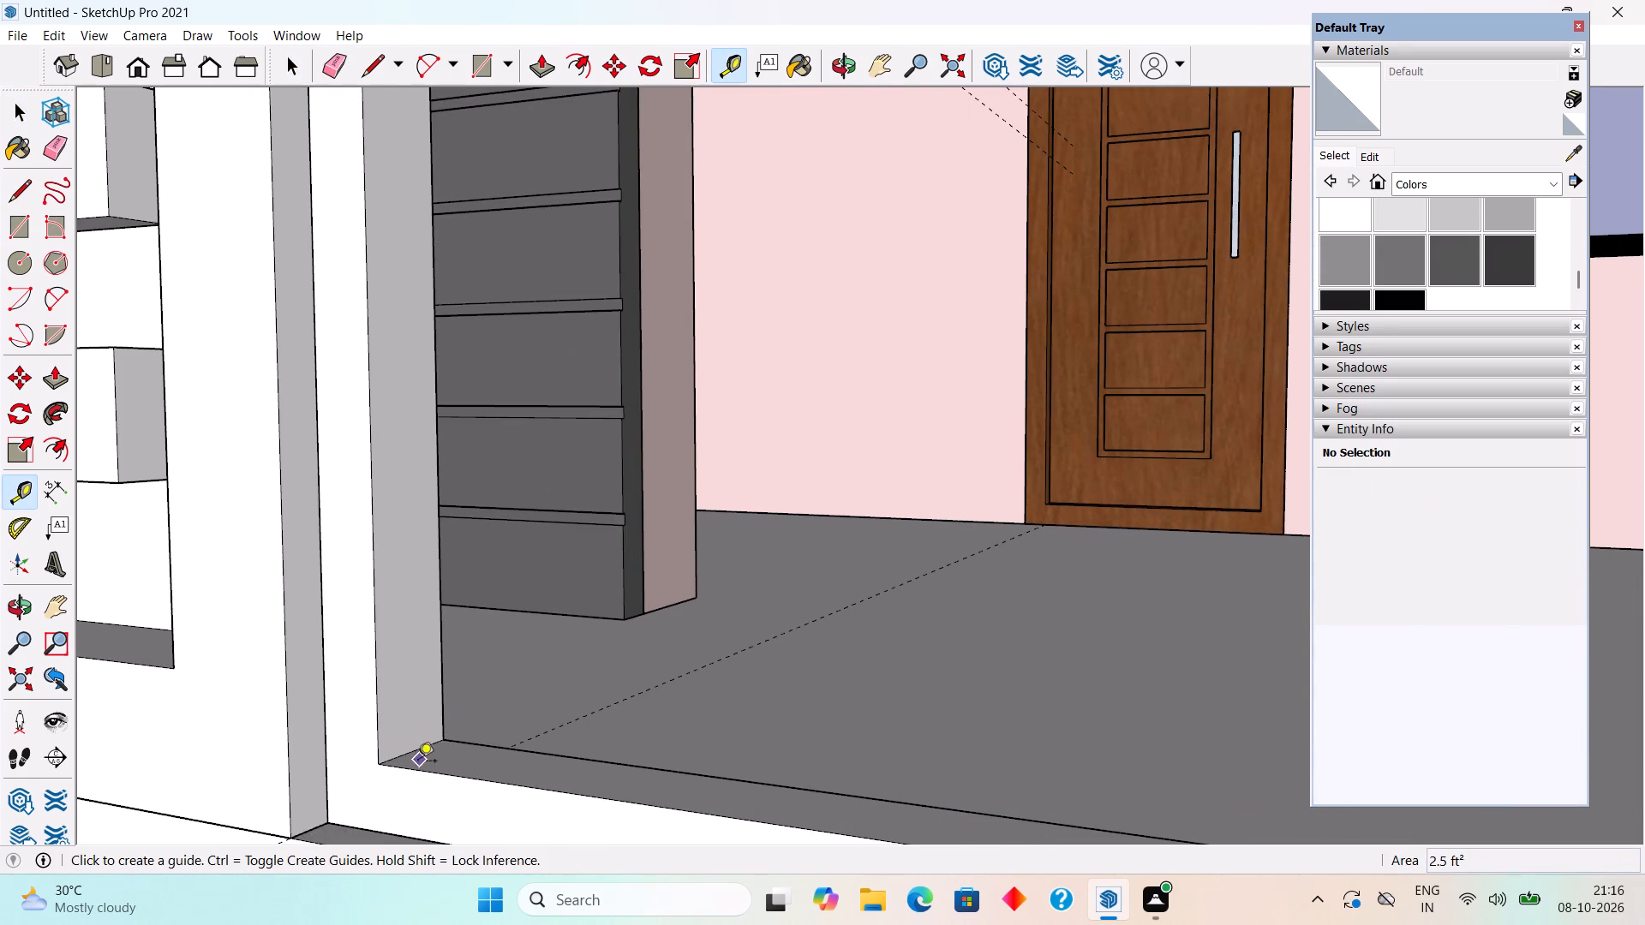
{"action": "left_click", "coordinate": [431, 748]}
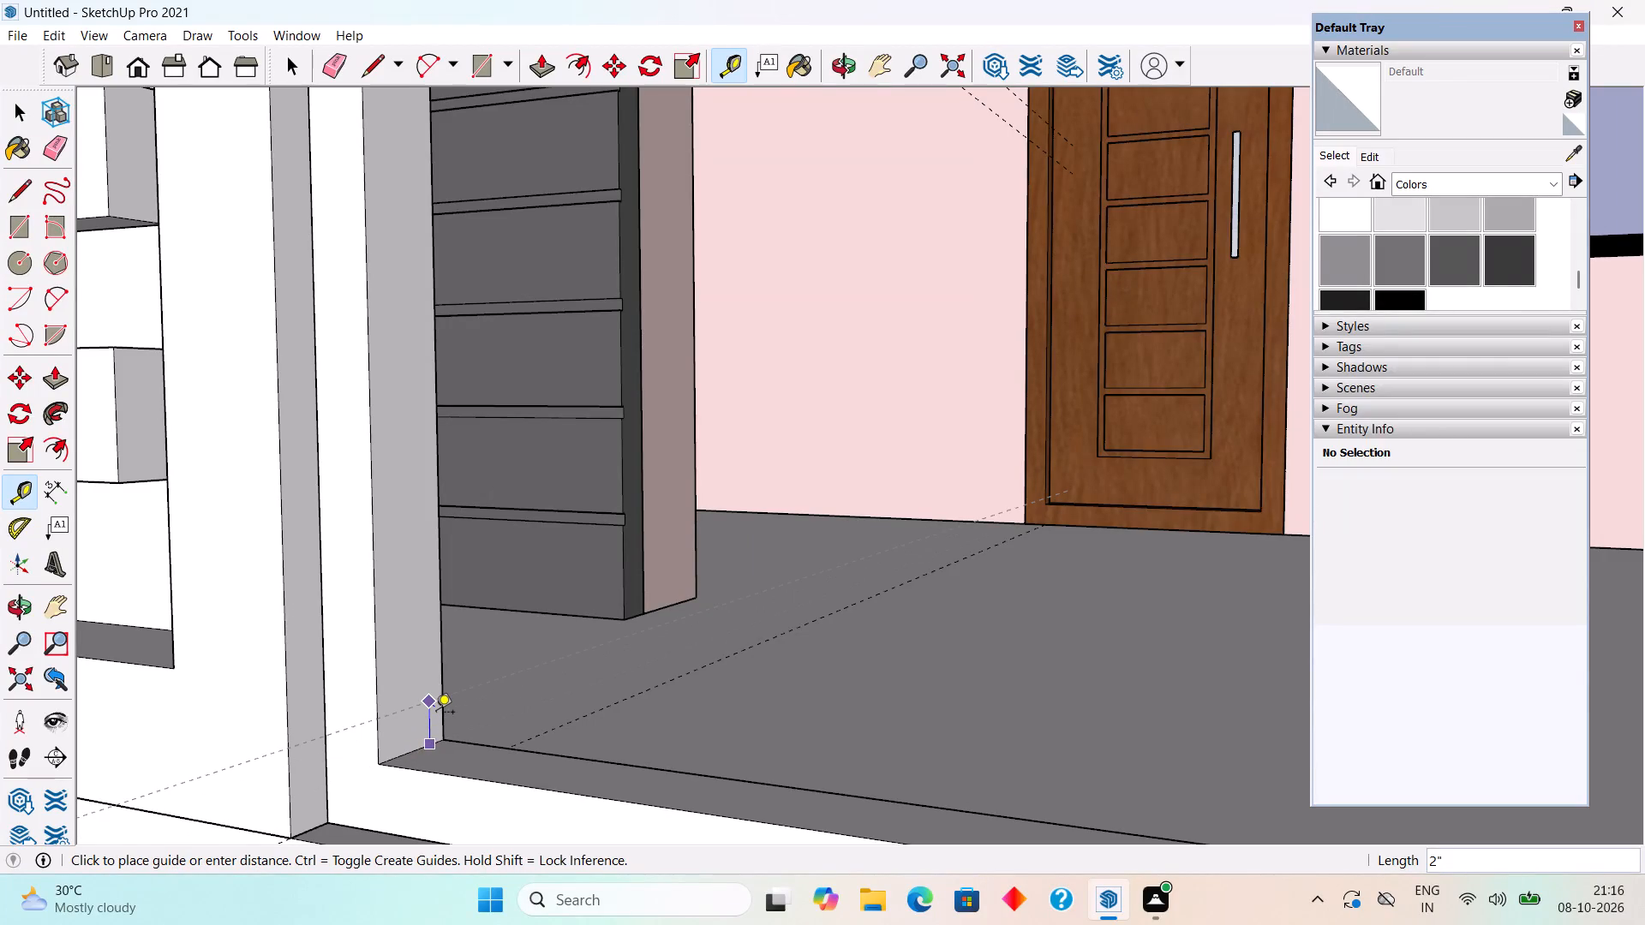
{"action": "type", "text": ".6\""}
{"action": "key", "text": "Return"}
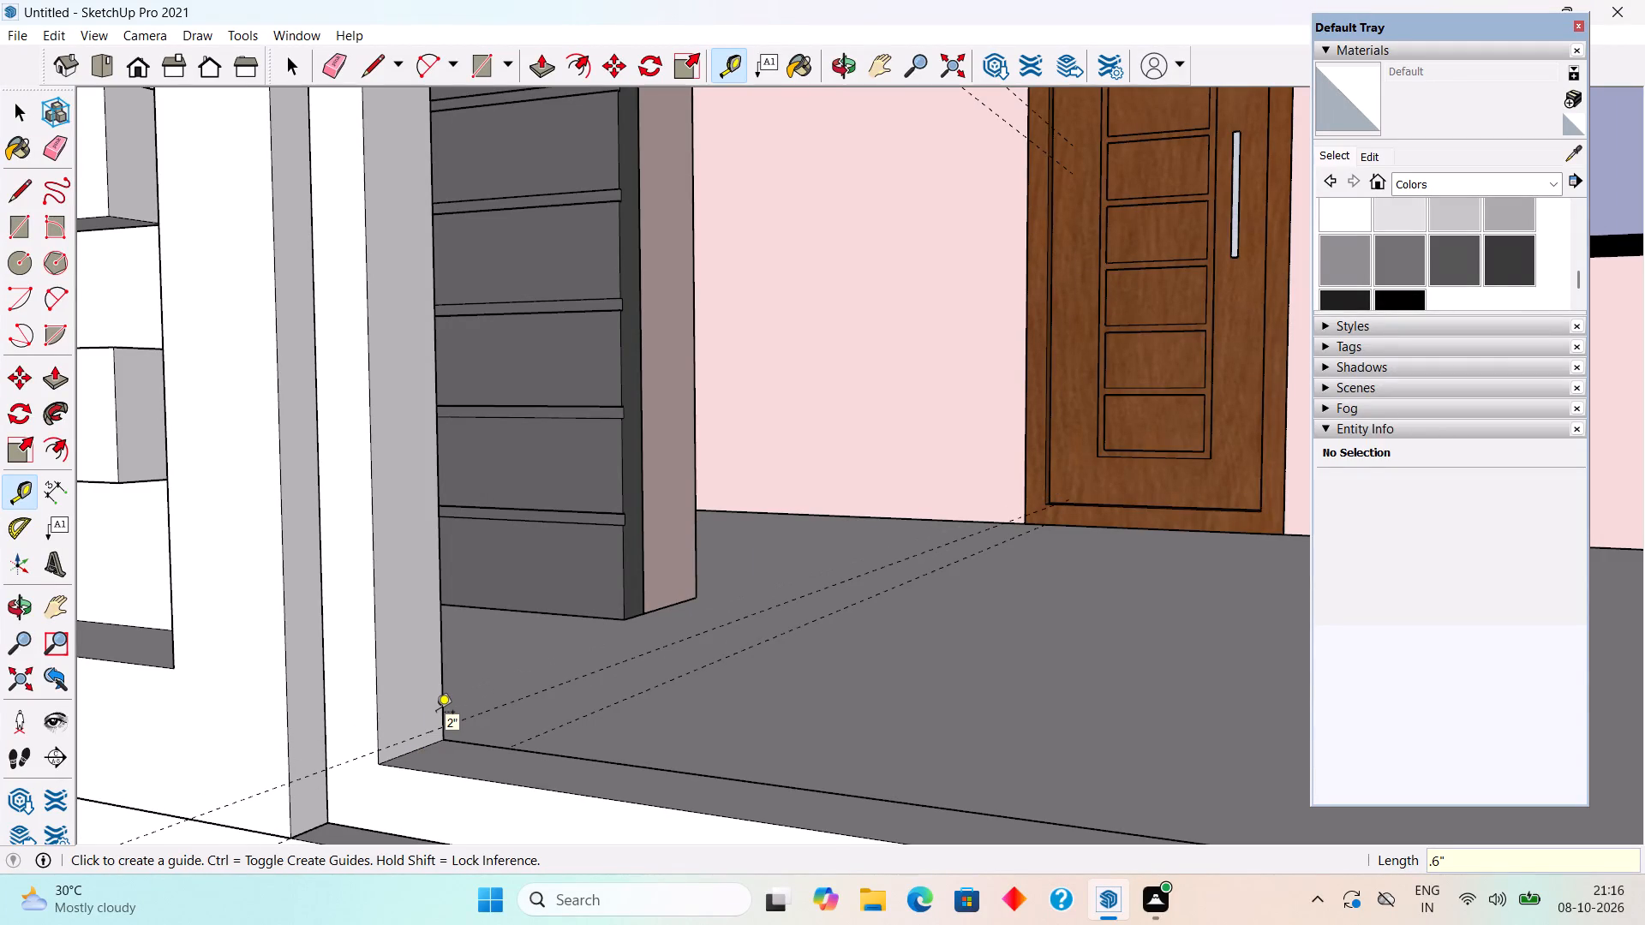
{"action": "key", "text": "space"}
{"action": "scroll", "coordinate": [389, 753], "scroll_direction": "down", "scroll_amount": 9}
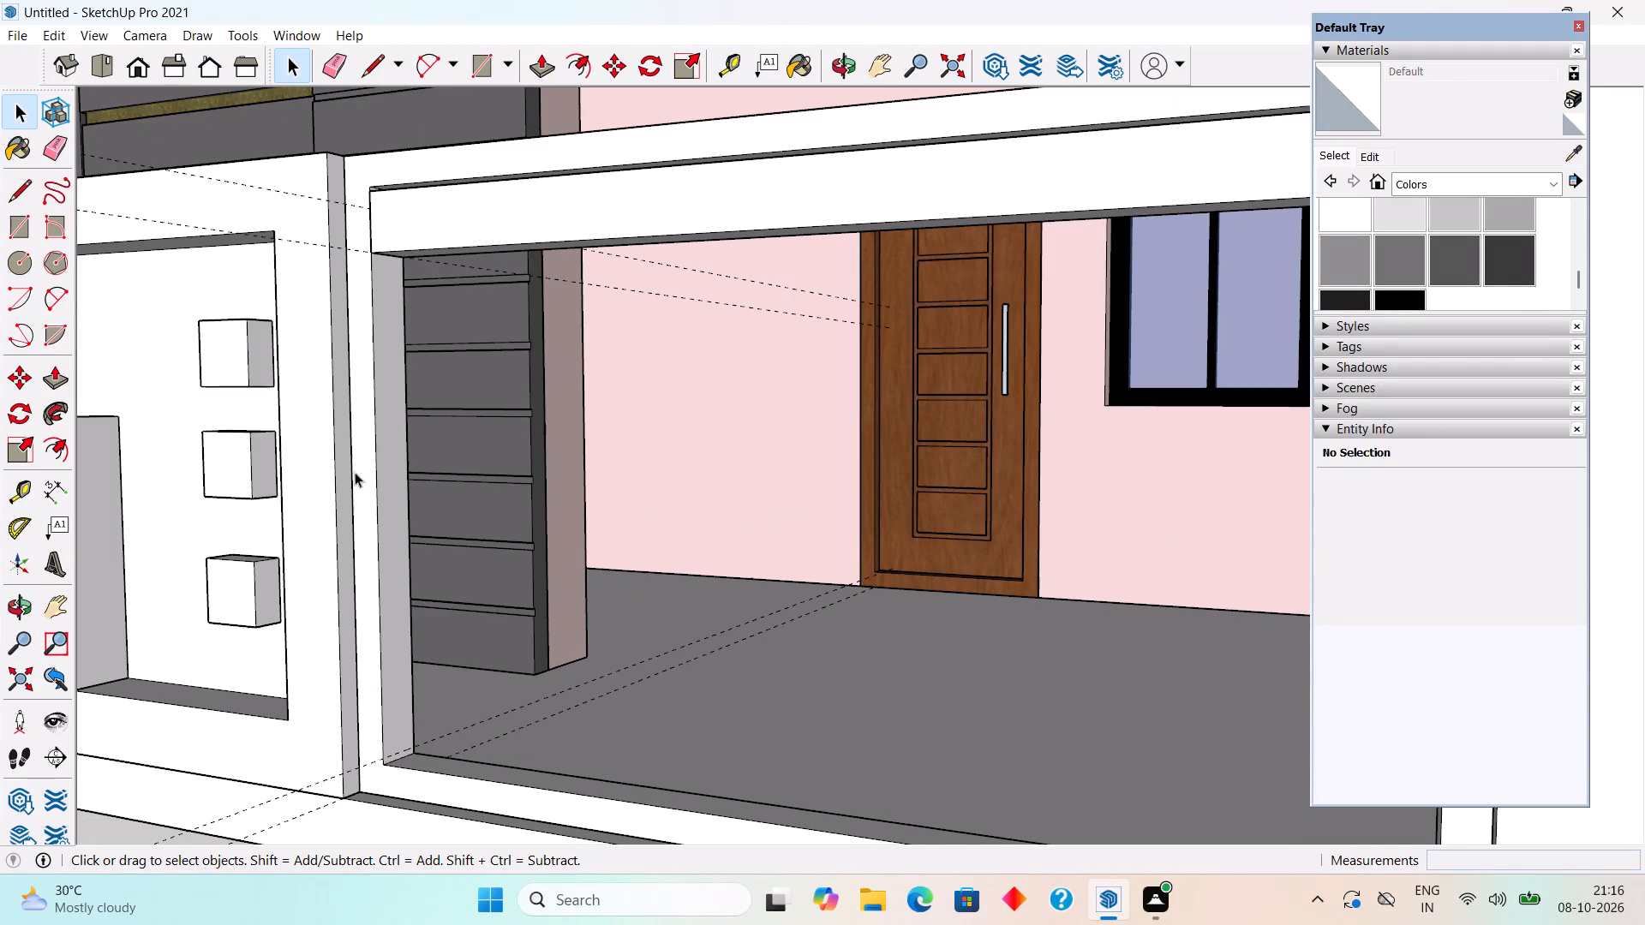
Copy the top horizontal bar group about 3' 11 3/8" straight down to the guide above the gate frame's bottom inner edge, and deselect it.
{"action": "left_click", "coordinate": [402, 235]}
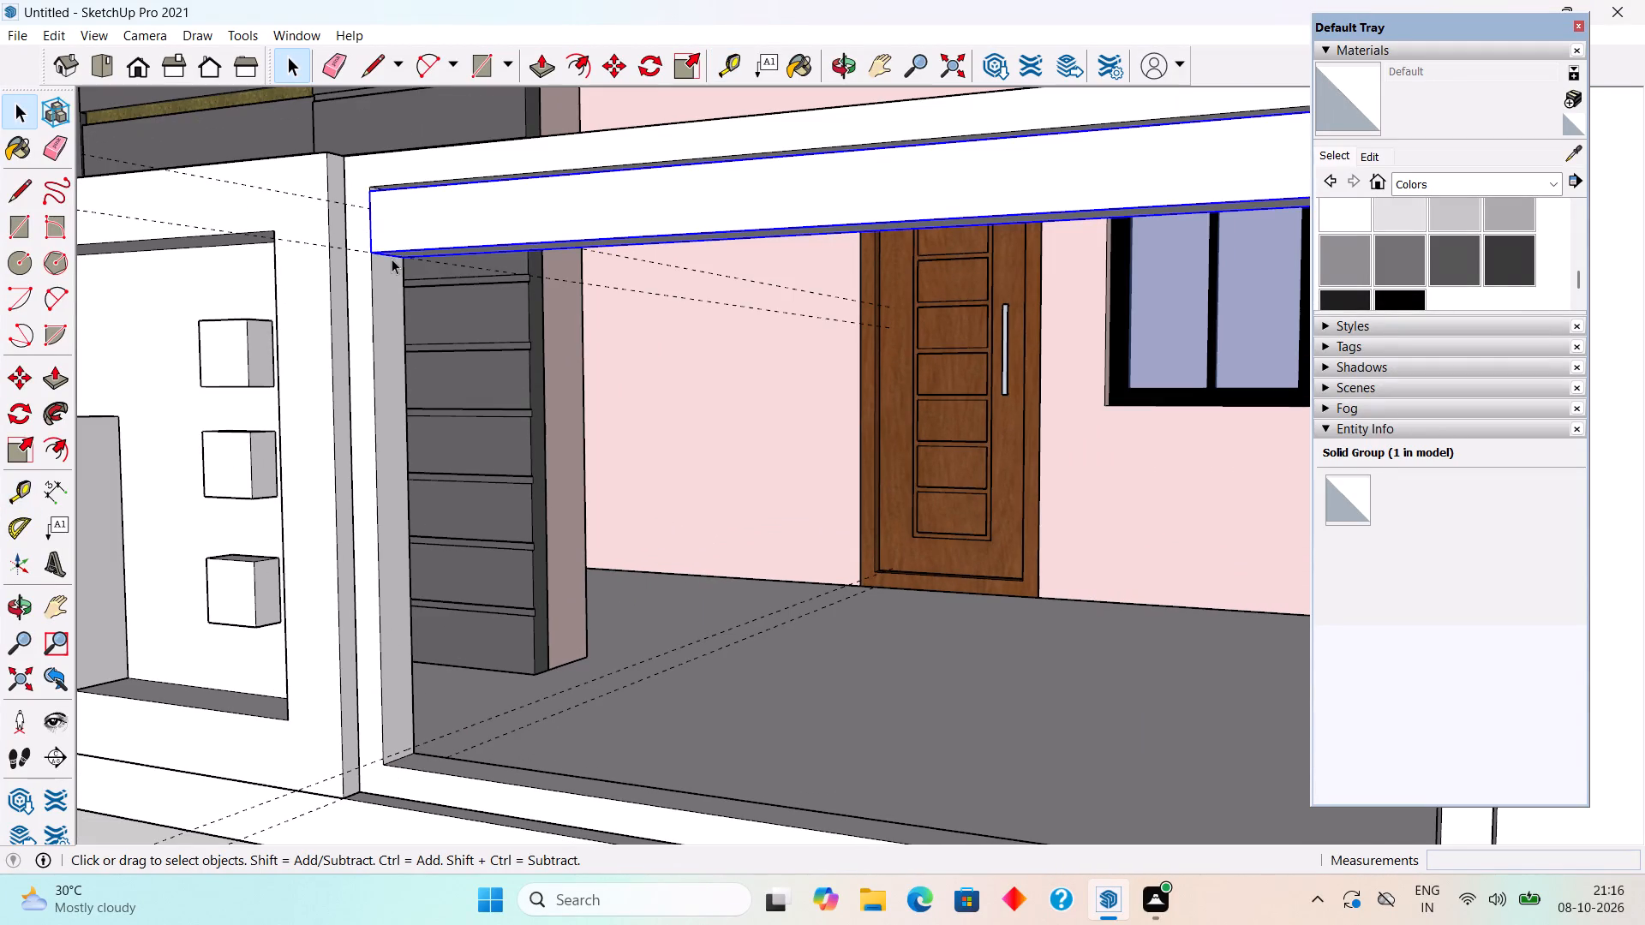
{"action": "key", "text": "m"}
{"action": "key", "text": "n"}
{"action": "left_click", "coordinate": [372, 252]}
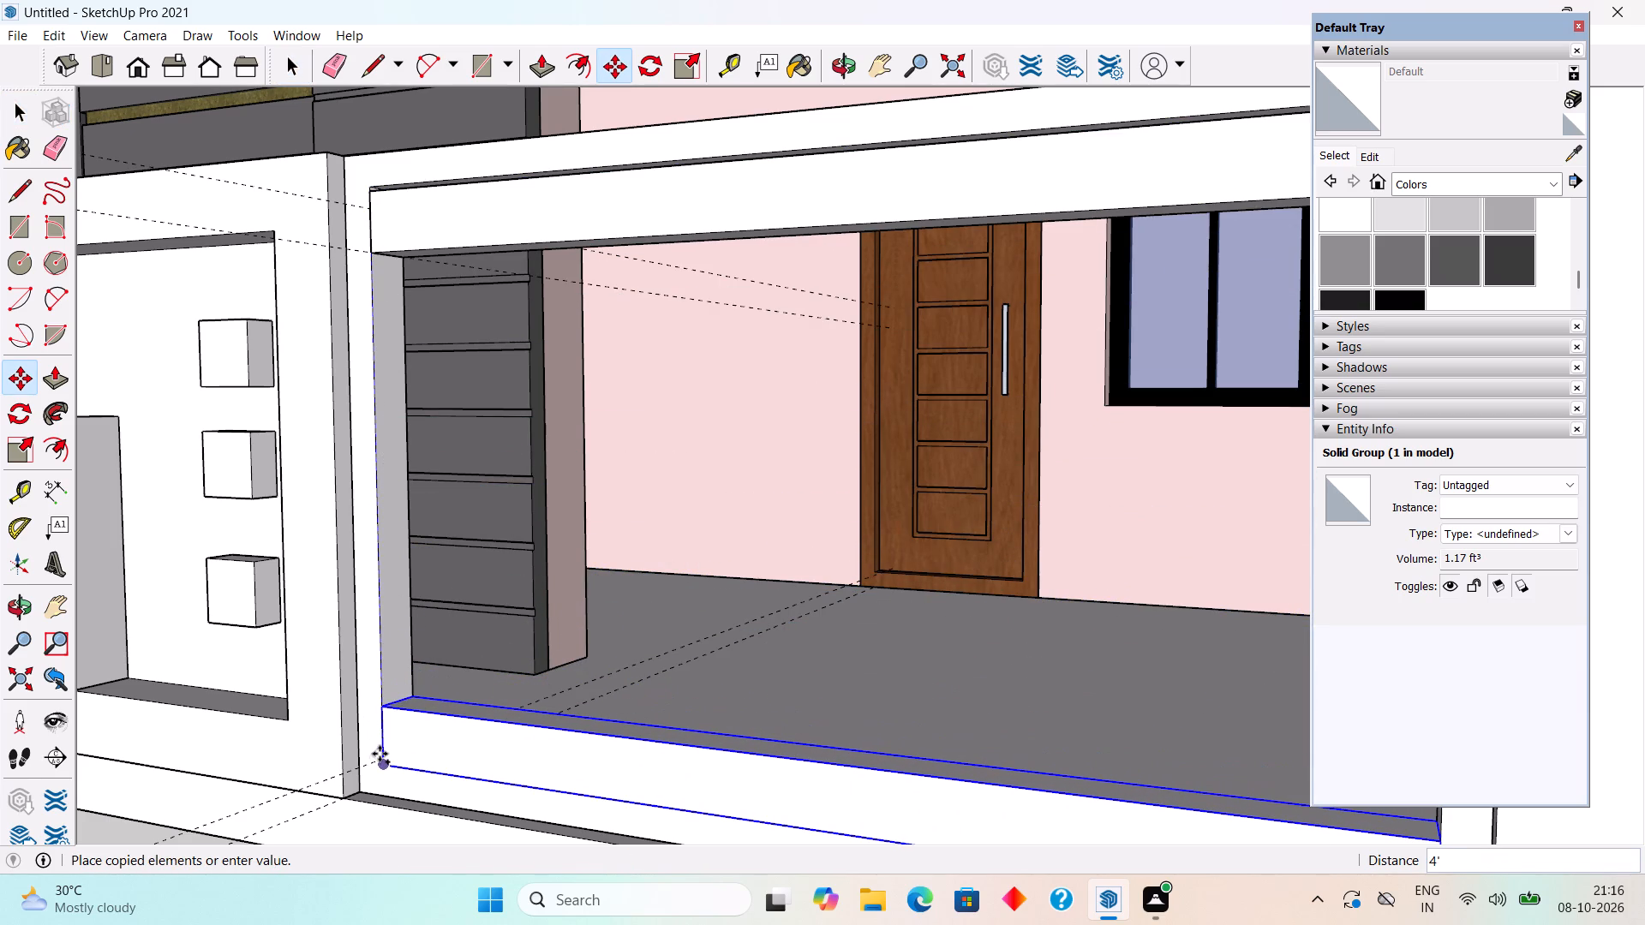
{"action": "scroll", "coordinate": [380, 753], "scroll_direction": "up", "scroll_amount": 5}
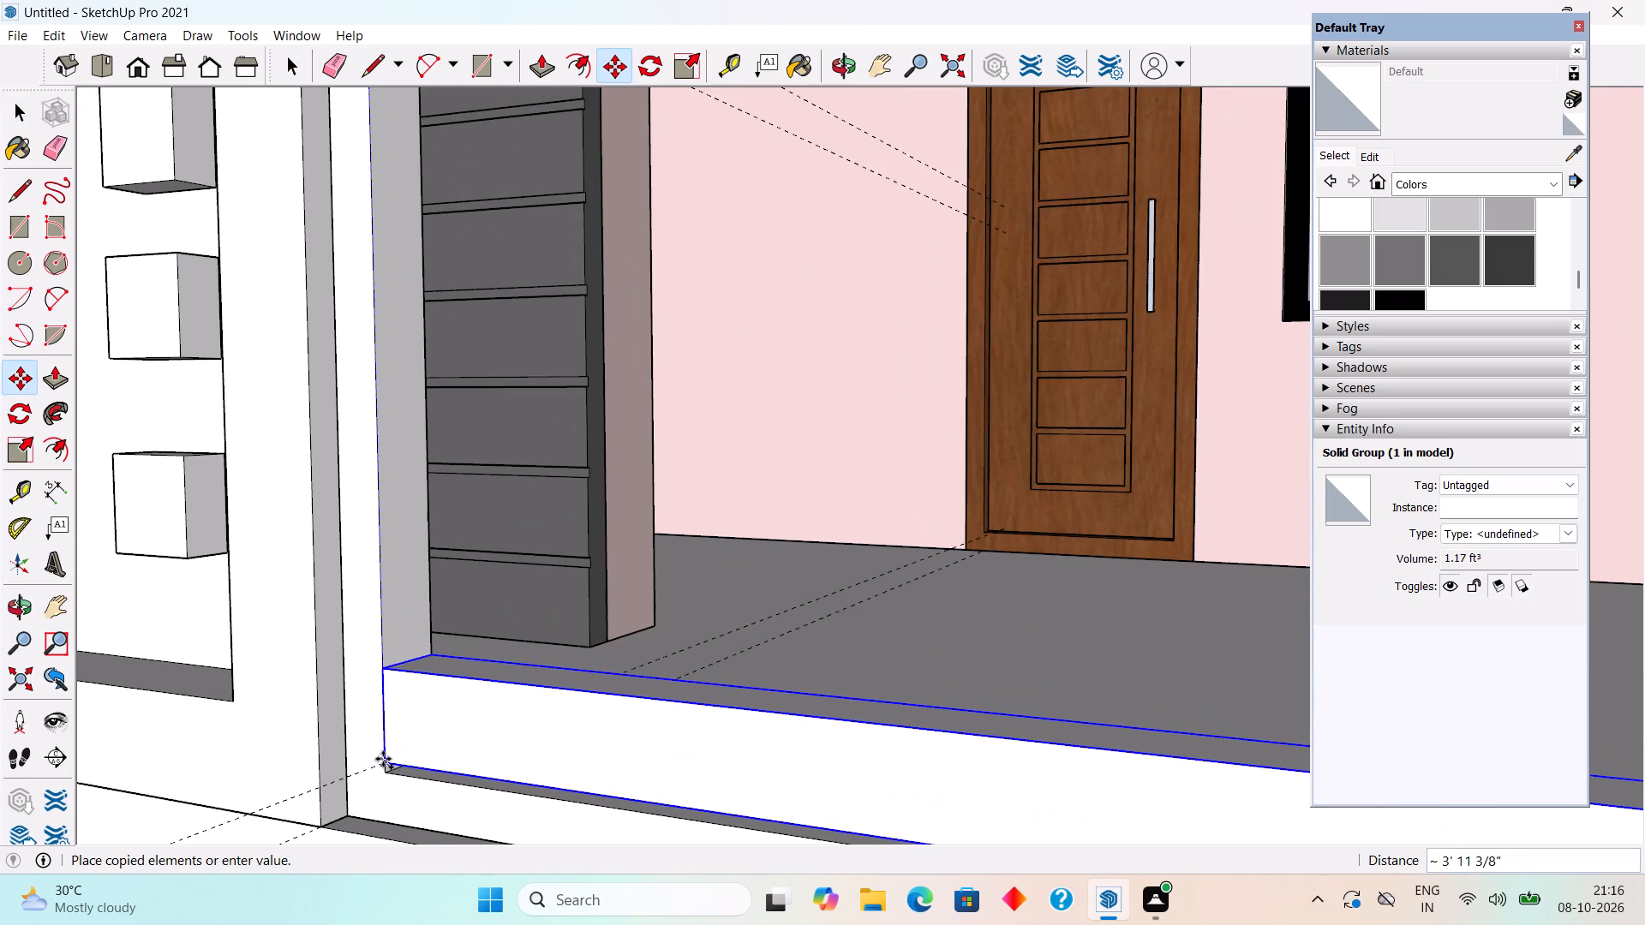
{"action": "left_click", "coordinate": [383, 759]}
{"action": "scroll", "coordinate": [399, 809], "scroll_direction": "up", "scroll_amount": 5}
{"action": "scroll", "coordinate": [416, 736], "scroll_direction": "up", "scroll_amount": 3}
{"action": "middle_click_drag", "start_coordinate": [416, 727], "coordinate": [507, 589]}
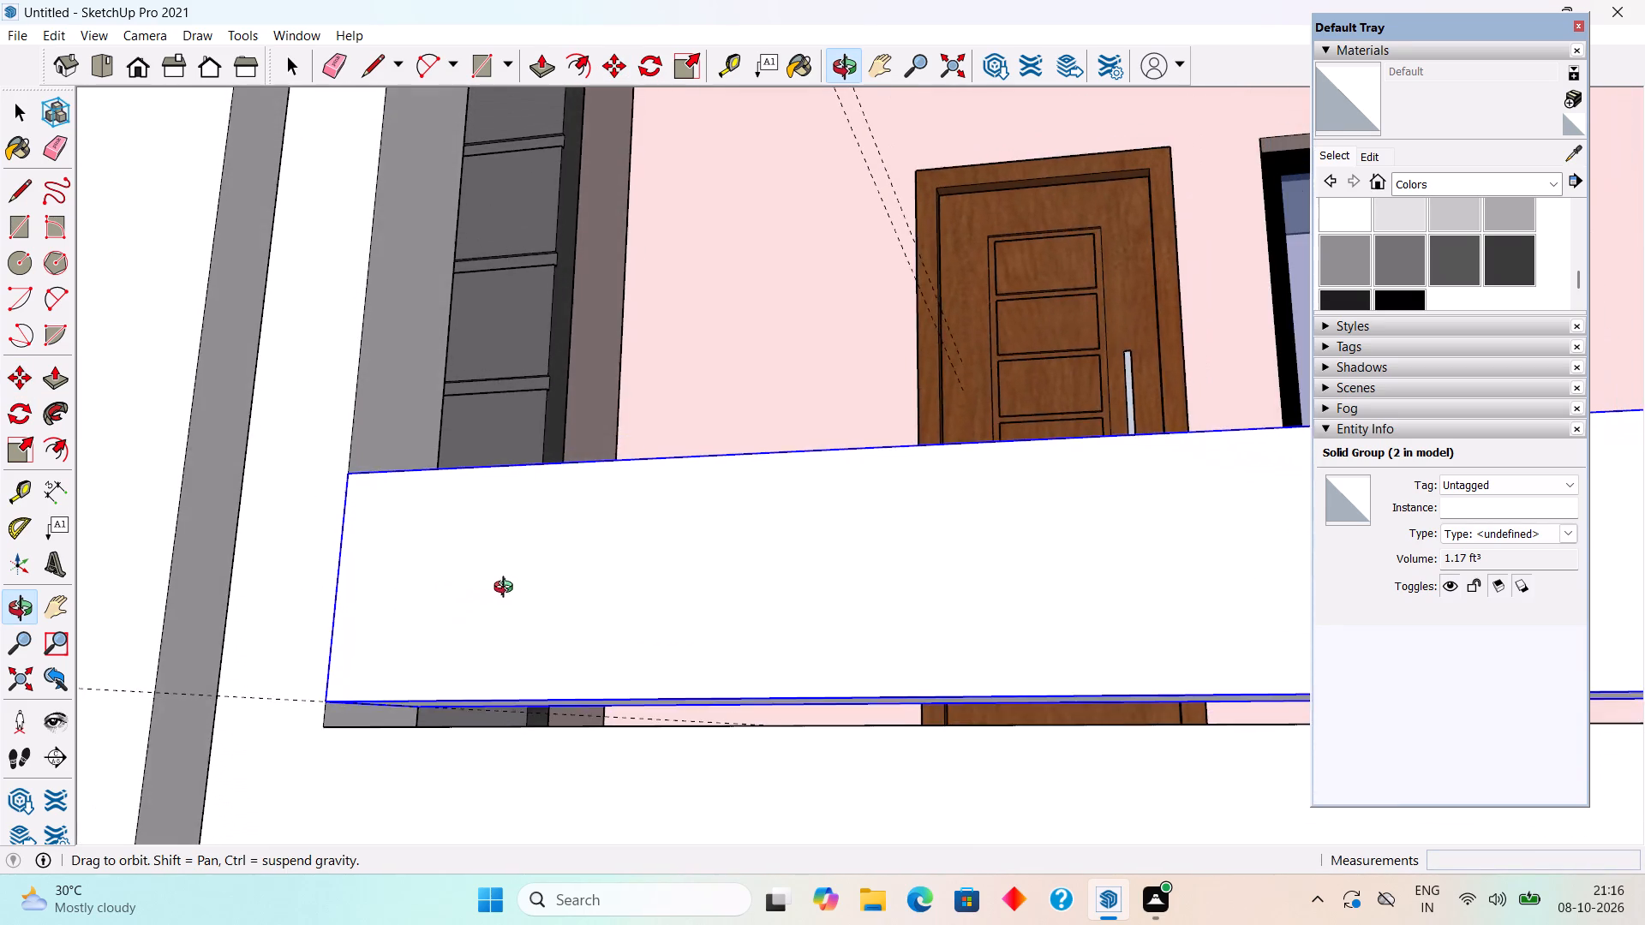
{"action": "middle_click_drag", "start_coordinate": [507, 589], "coordinate": [514, 636]}
{"action": "key", "text": "space"}
{"action": "scroll", "coordinate": [454, 770], "scroll_direction": "down", "scroll_amount": 16}
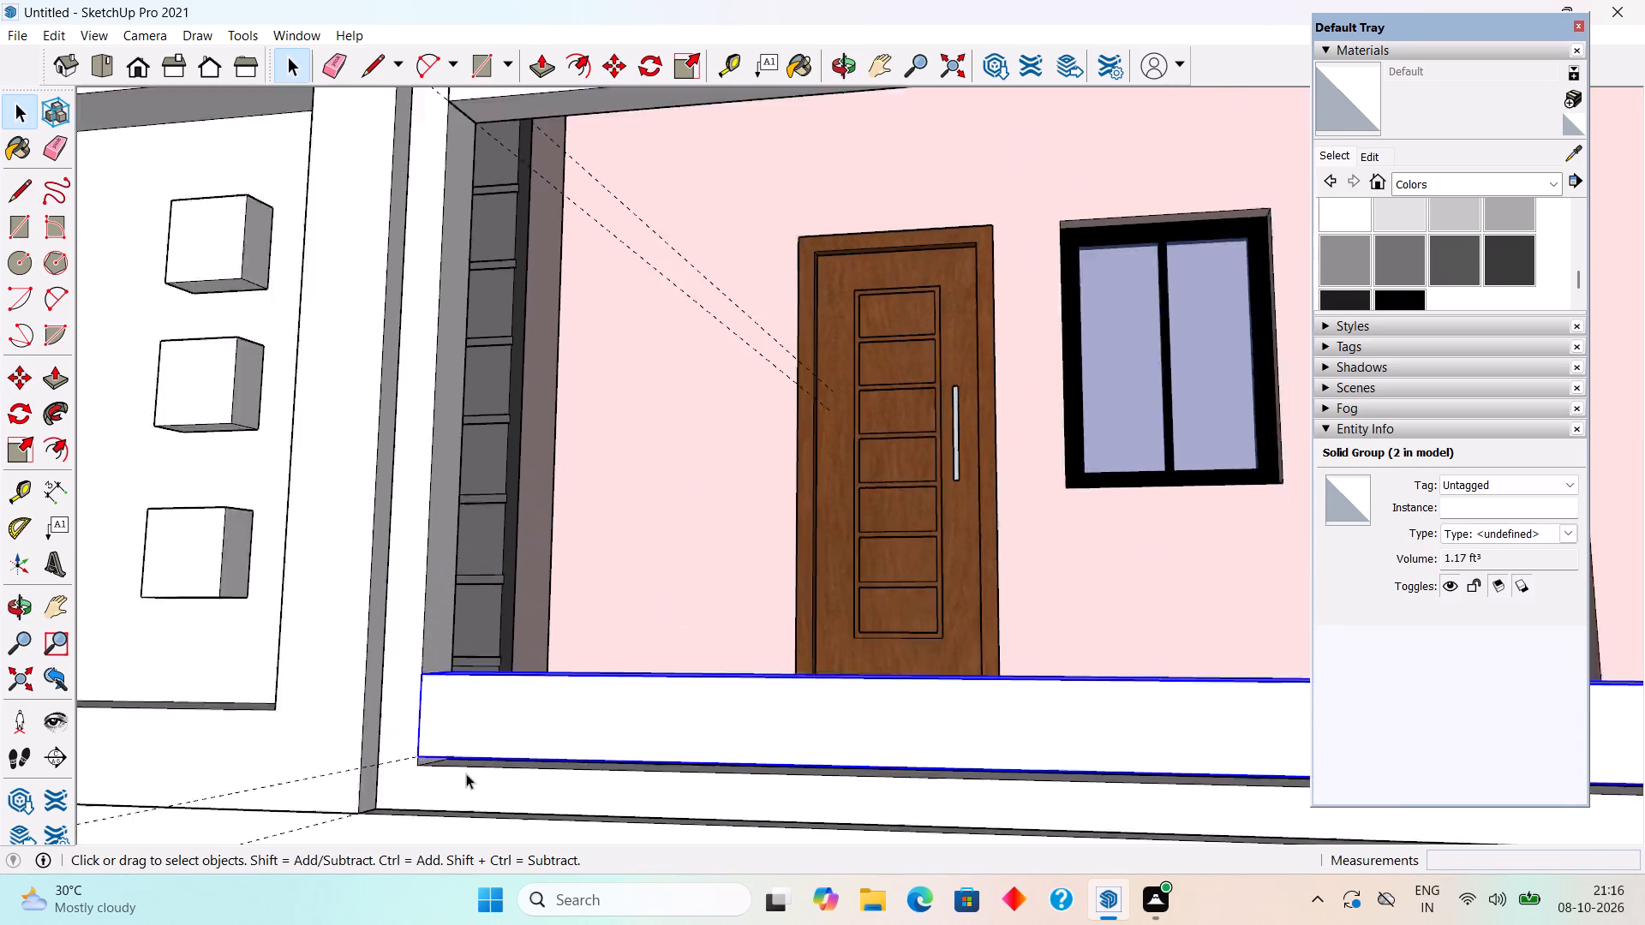
{"action": "scroll", "coordinate": [466, 773], "scroll_direction": "down", "scroll_amount": 8}
{"action": "scroll", "coordinate": [537, 594], "scroll_direction": "down", "scroll_amount": 5}
{"action": "middle_click_drag", "start_coordinate": [553, 616], "coordinate": [602, 707]}
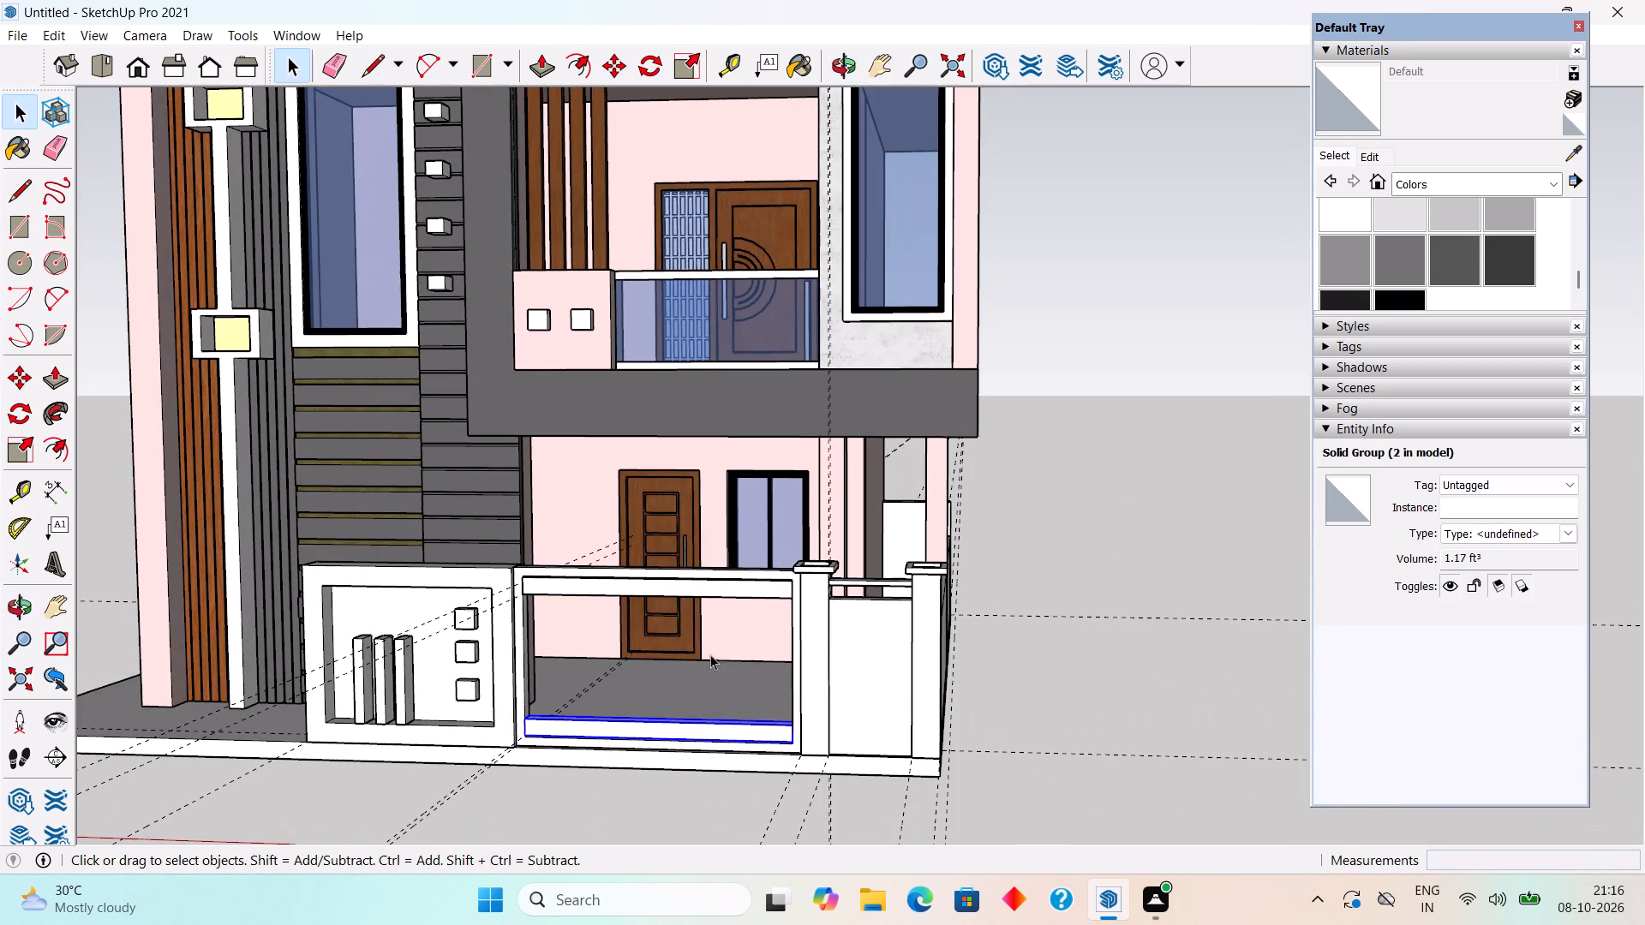
{"action": "left_click", "coordinate": [1051, 682]}
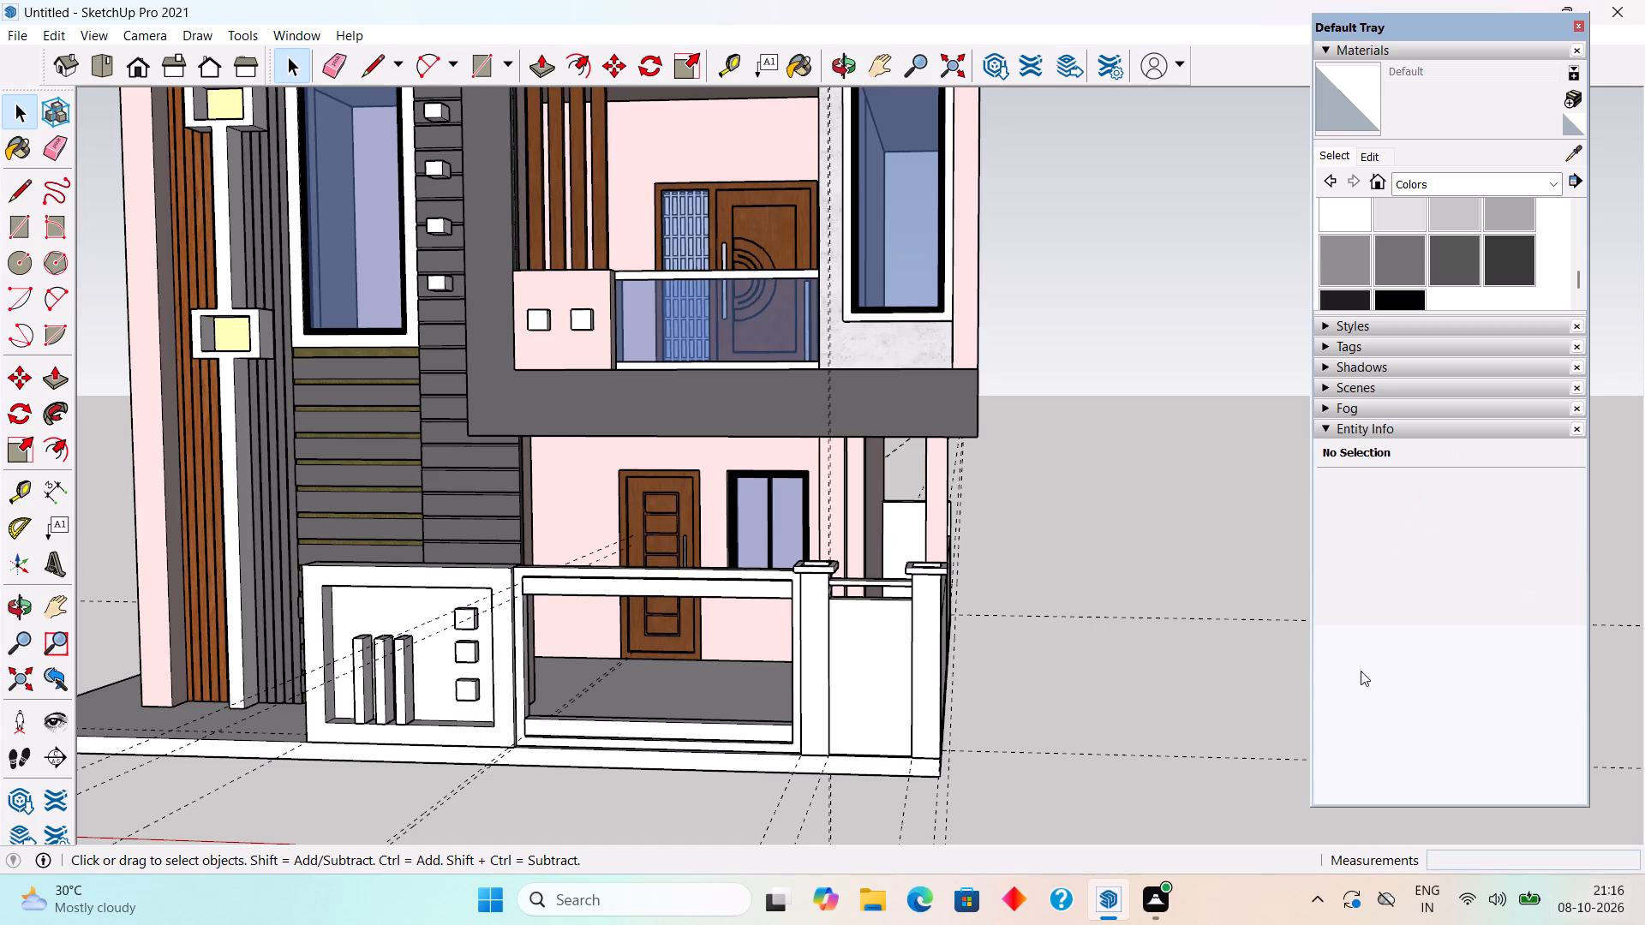
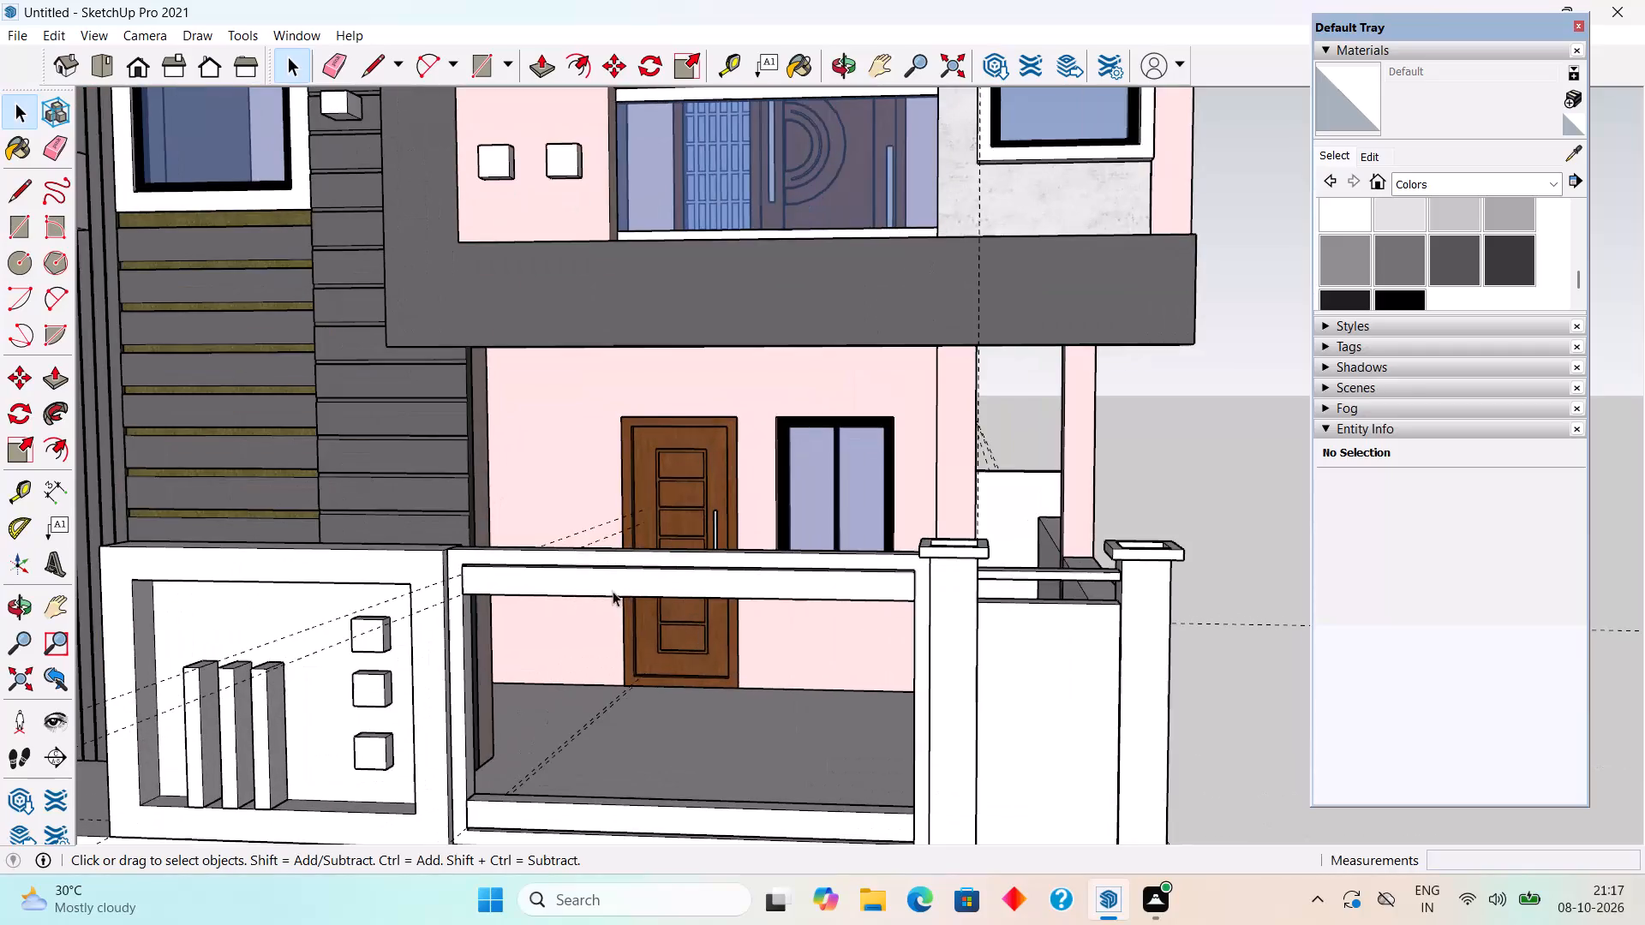
Place a guide 1" below the top bar's lower edge on the gate frame's post, and another 3" below that guide.
{"action": "middle_click_drag", "start_coordinate": [607, 552], "coordinate": [625, 422]}
{"action": "scroll", "coordinate": [652, 615], "scroll_direction": "up", "scroll_amount": 6}
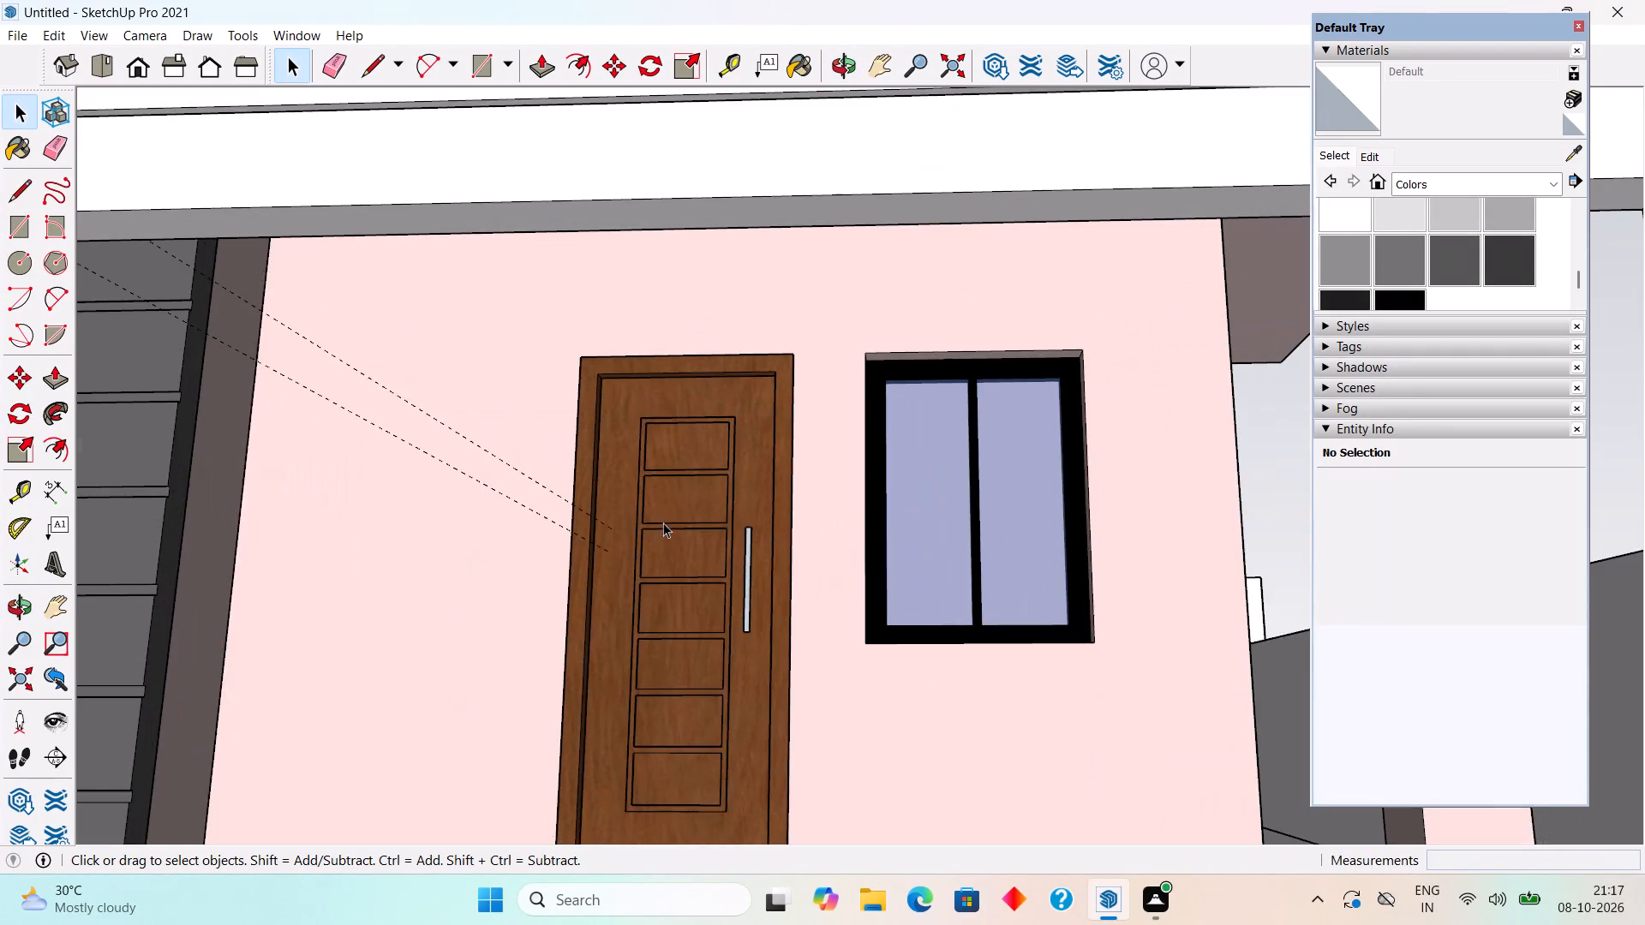
{"action": "scroll", "coordinate": [667, 504], "scroll_direction": "down", "scroll_amount": 5}
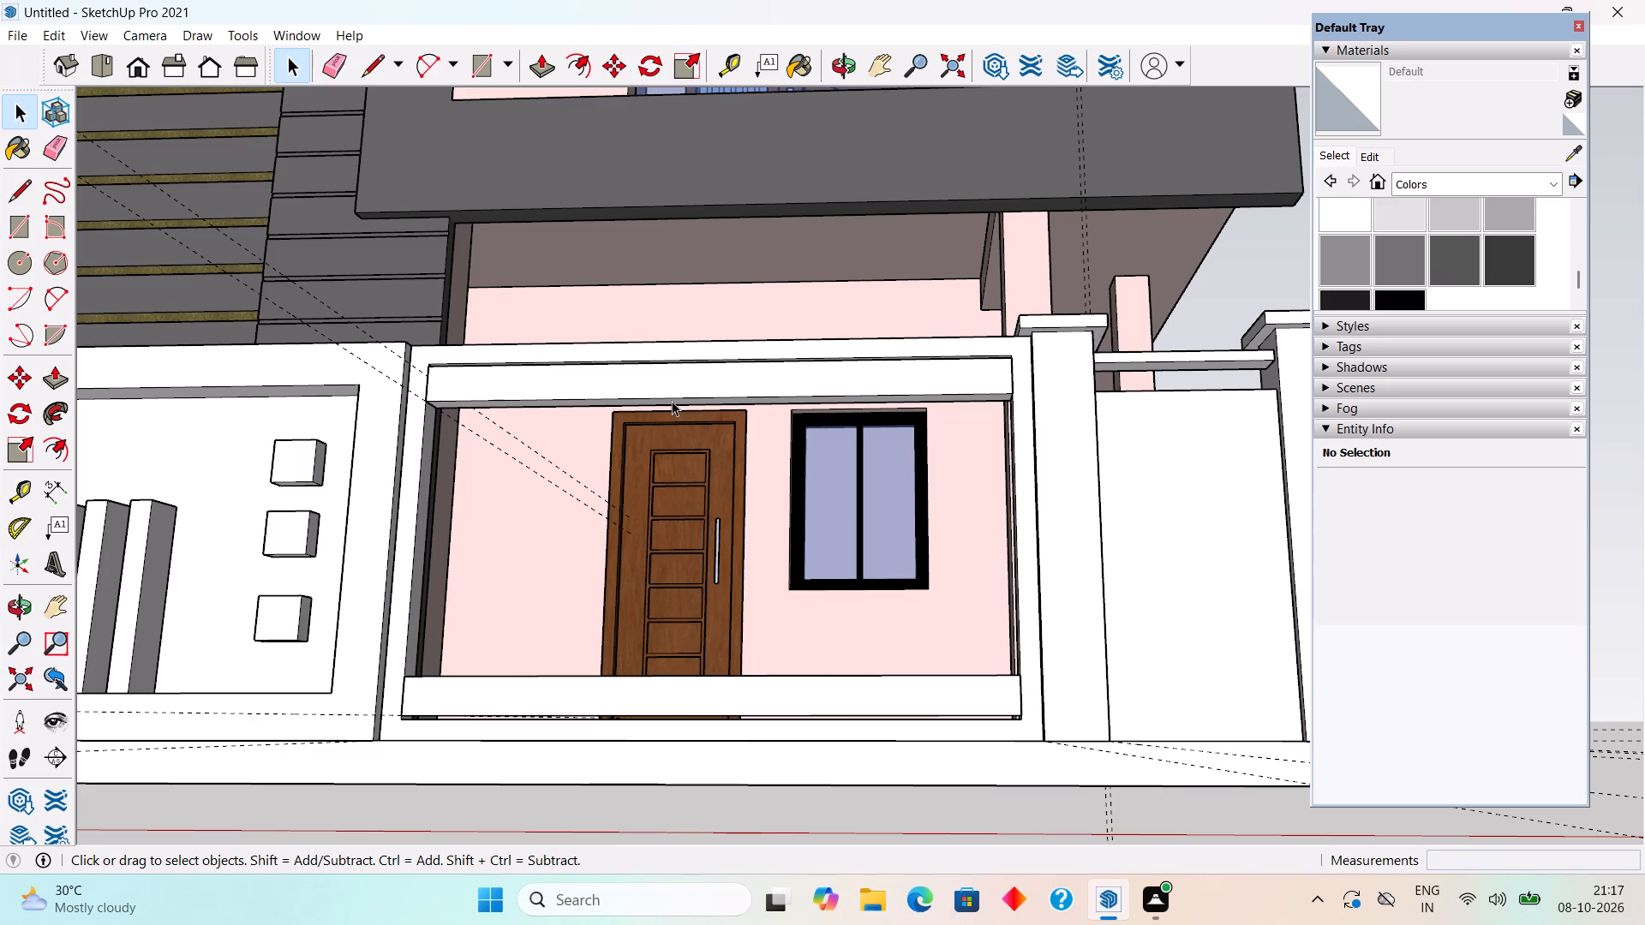
{"action": "scroll", "coordinate": [571, 476], "scroll_direction": "up", "scroll_amount": 3}
{"action": "middle_click_drag", "start_coordinate": [220, 382], "coordinate": [141, 382]}
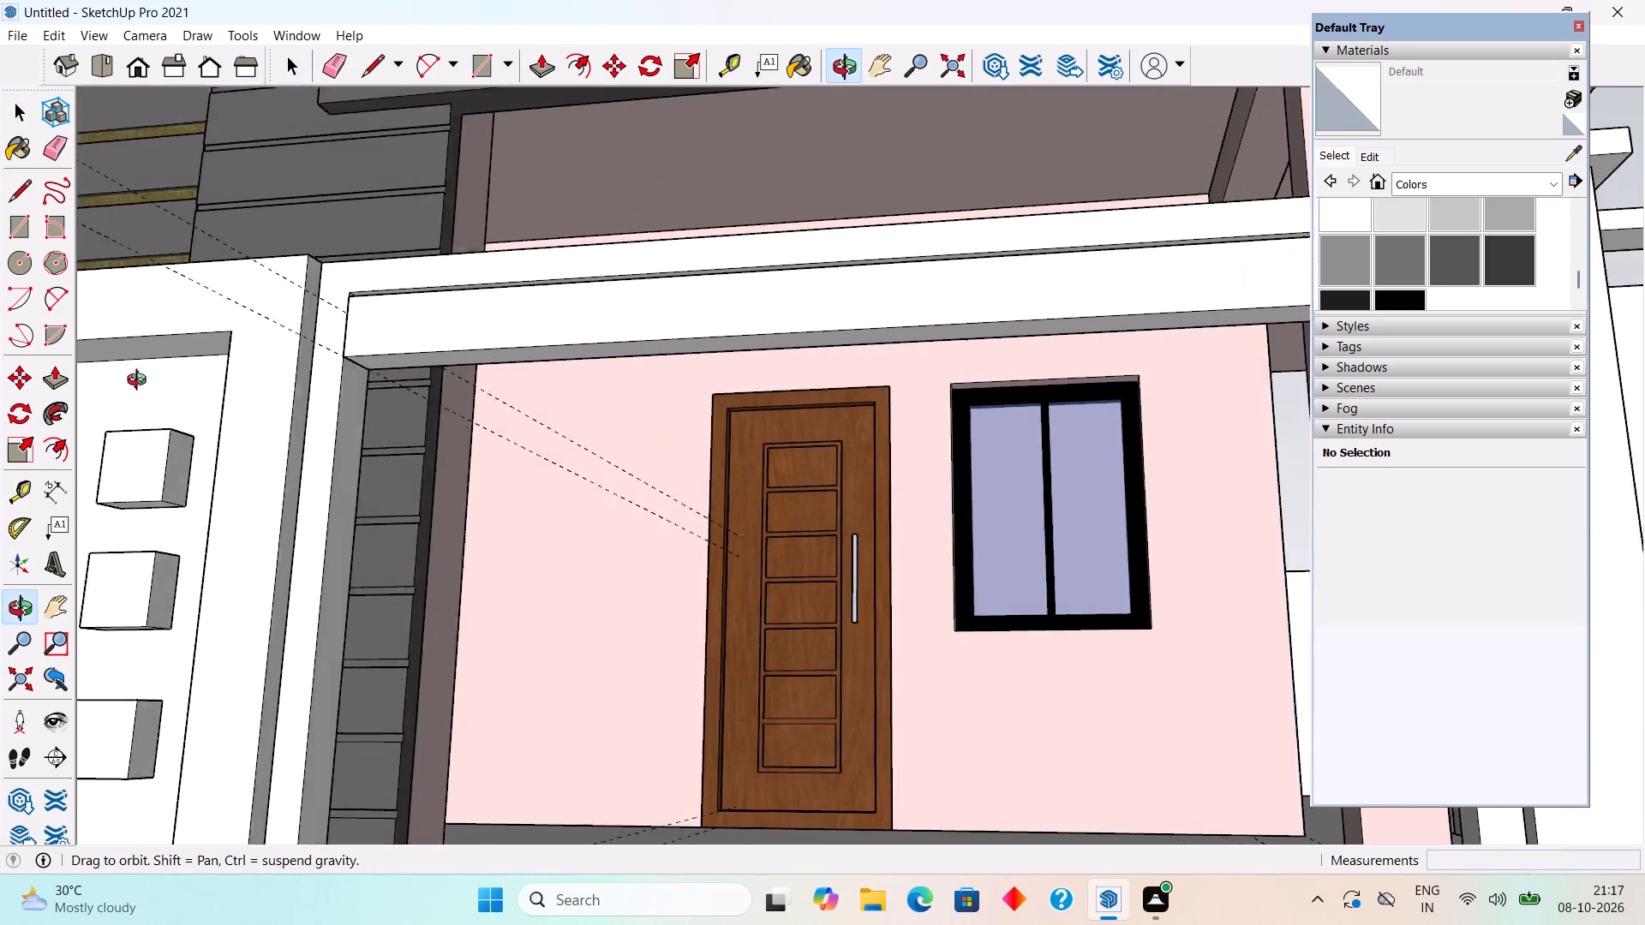
{"action": "middle_click_drag", "start_coordinate": [141, 382], "coordinate": [49, 421]}
{"action": "middle_click_drag", "start_coordinate": [418, 405], "coordinate": [342, 426]}
{"action": "scroll", "coordinate": [338, 427], "scroll_direction": "up", "scroll_amount": 4}
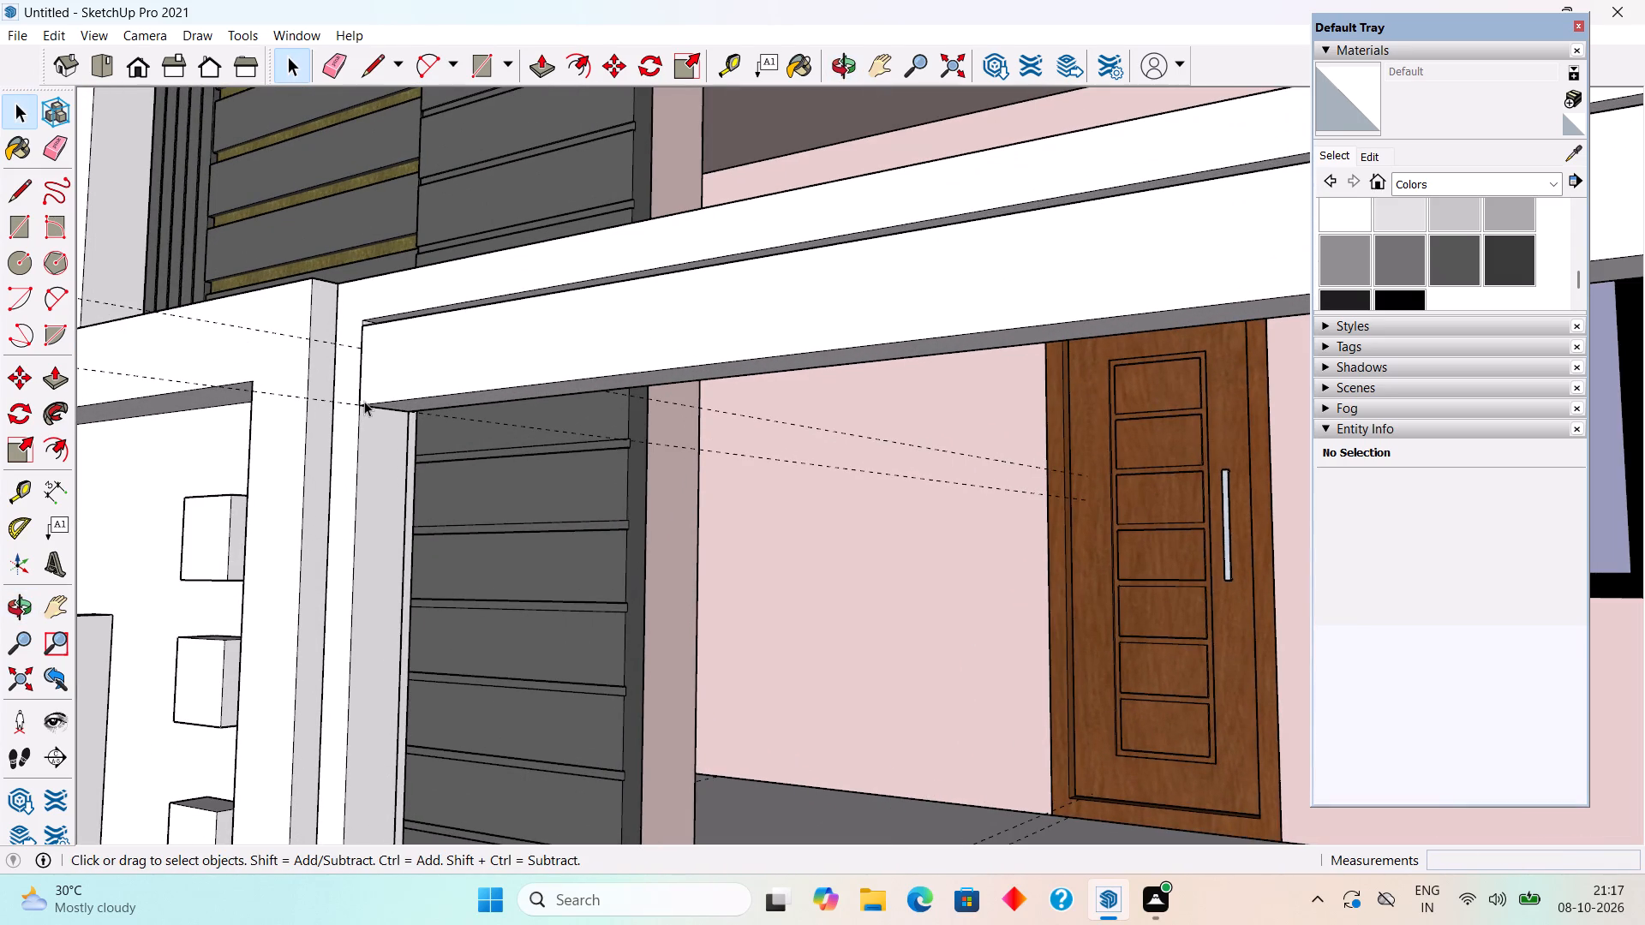
{"action": "key", "text": "t"}
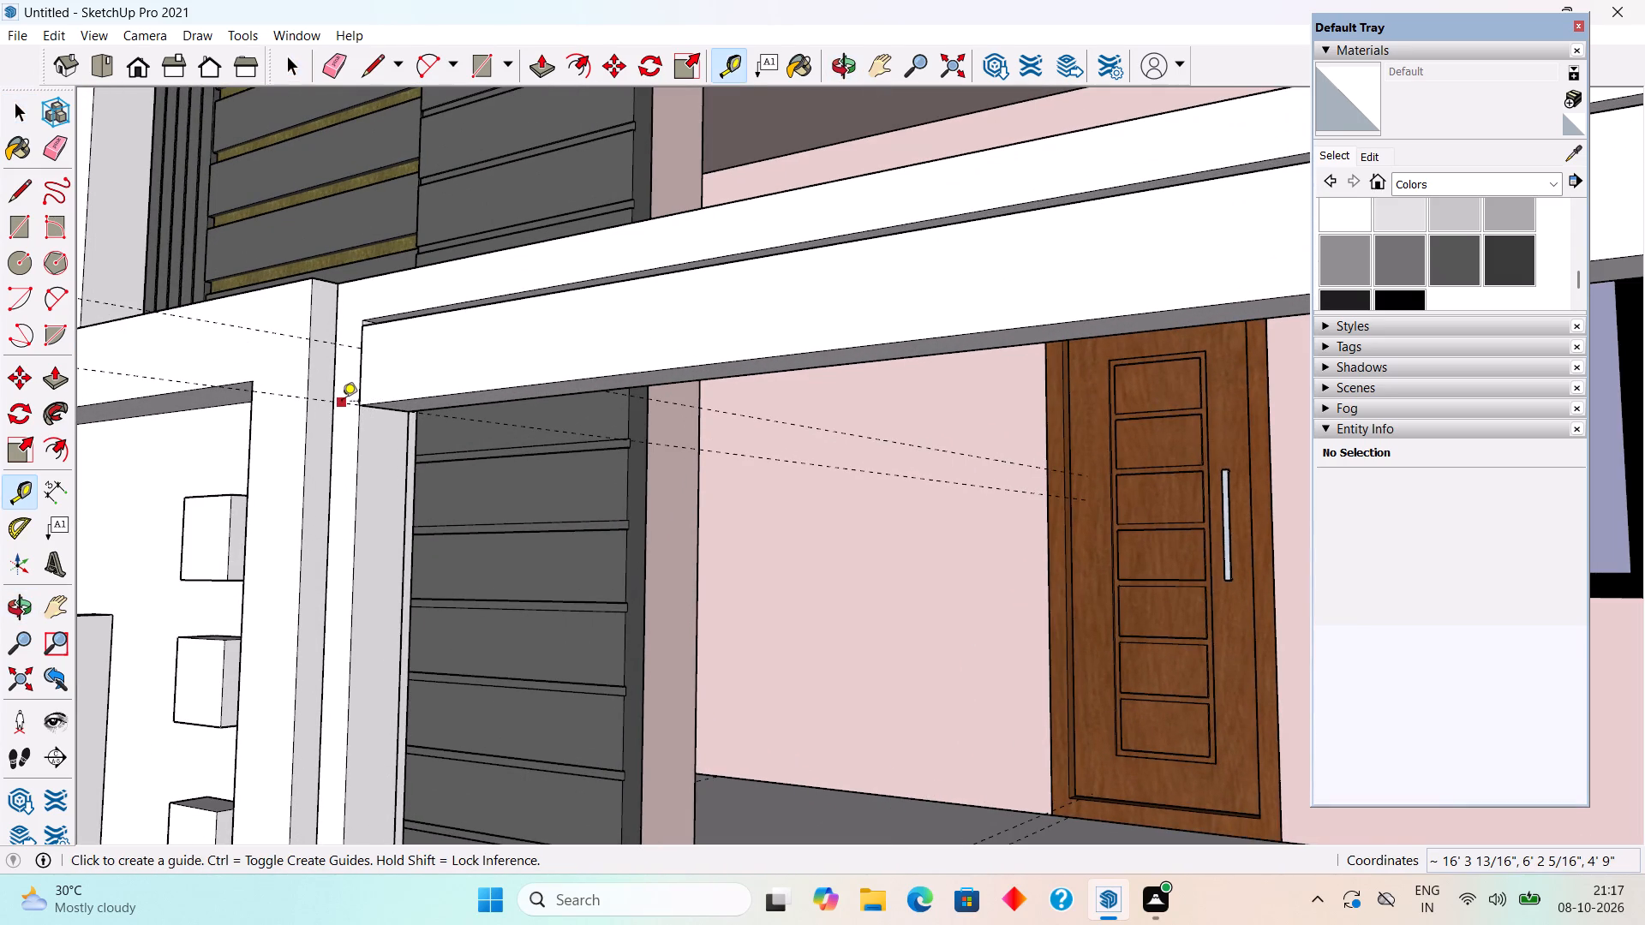
{"action": "left_click", "coordinate": [342, 403]}
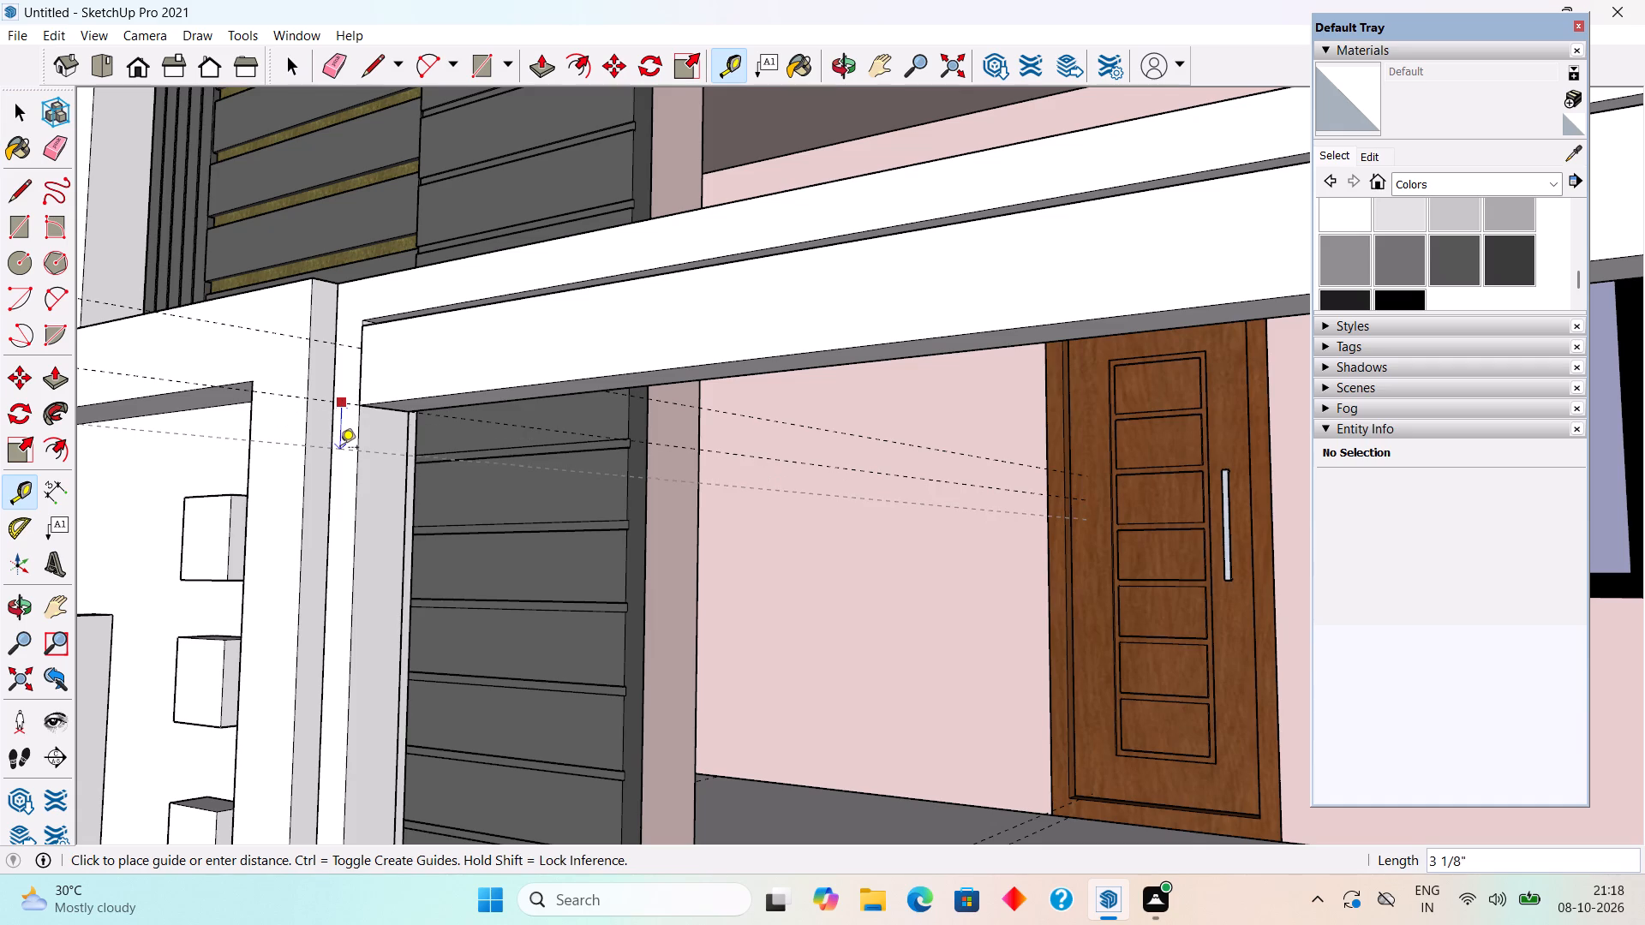
{"action": "type", "text": "1\""}
{"action": "key", "text": "Return"}
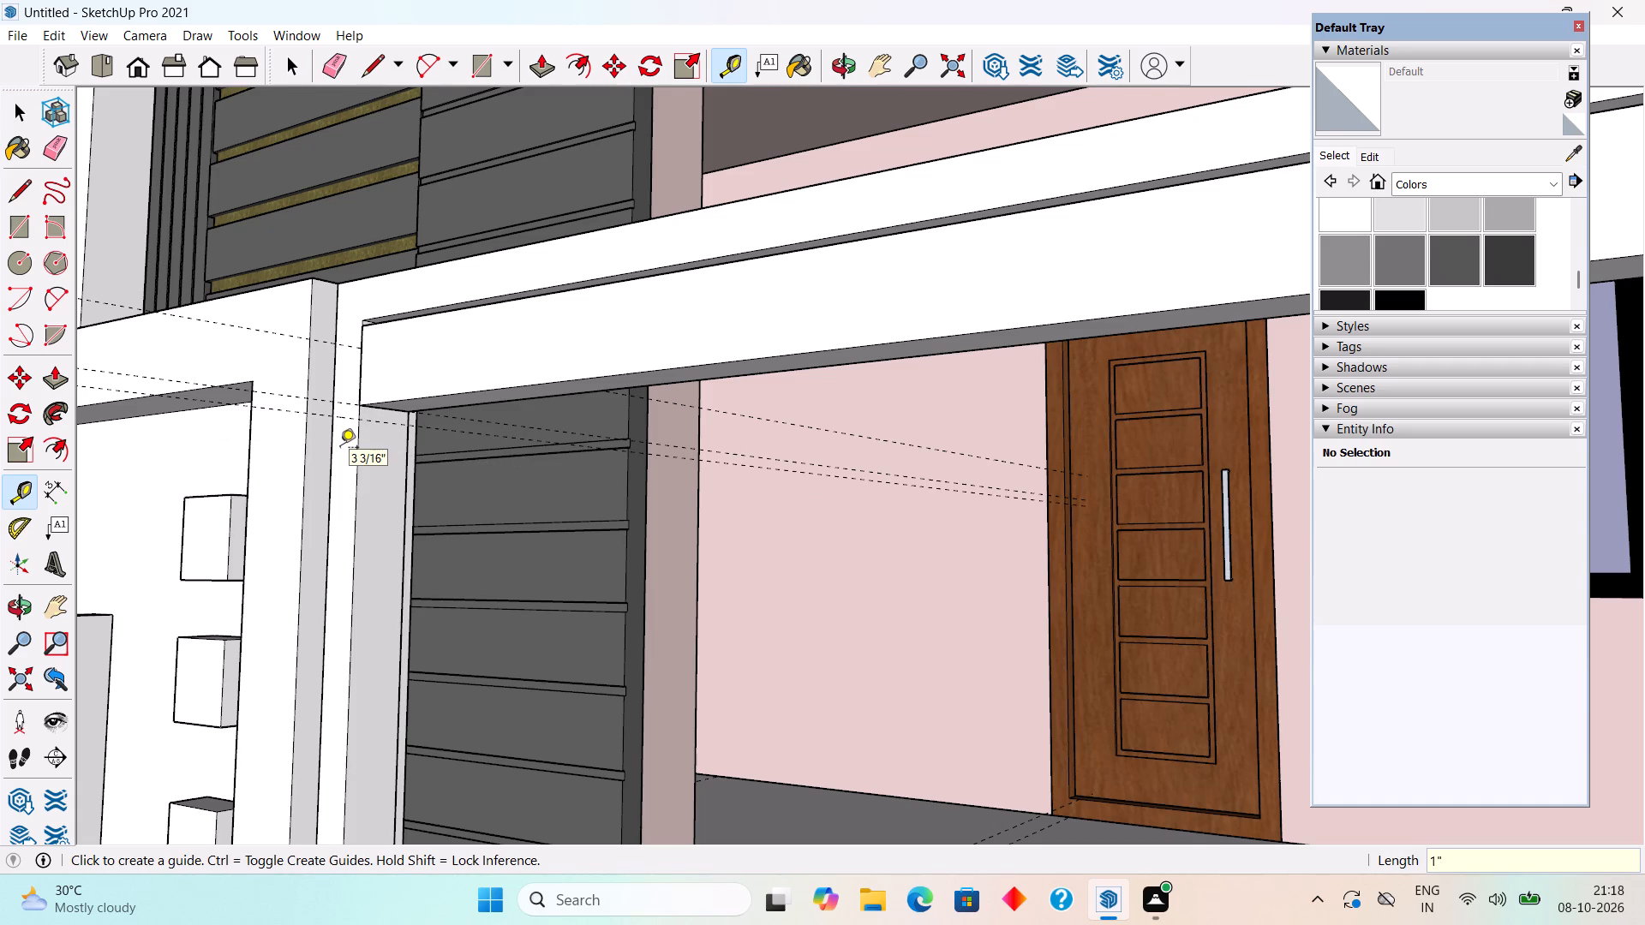
{"action": "left_click", "coordinate": [386, 423]}
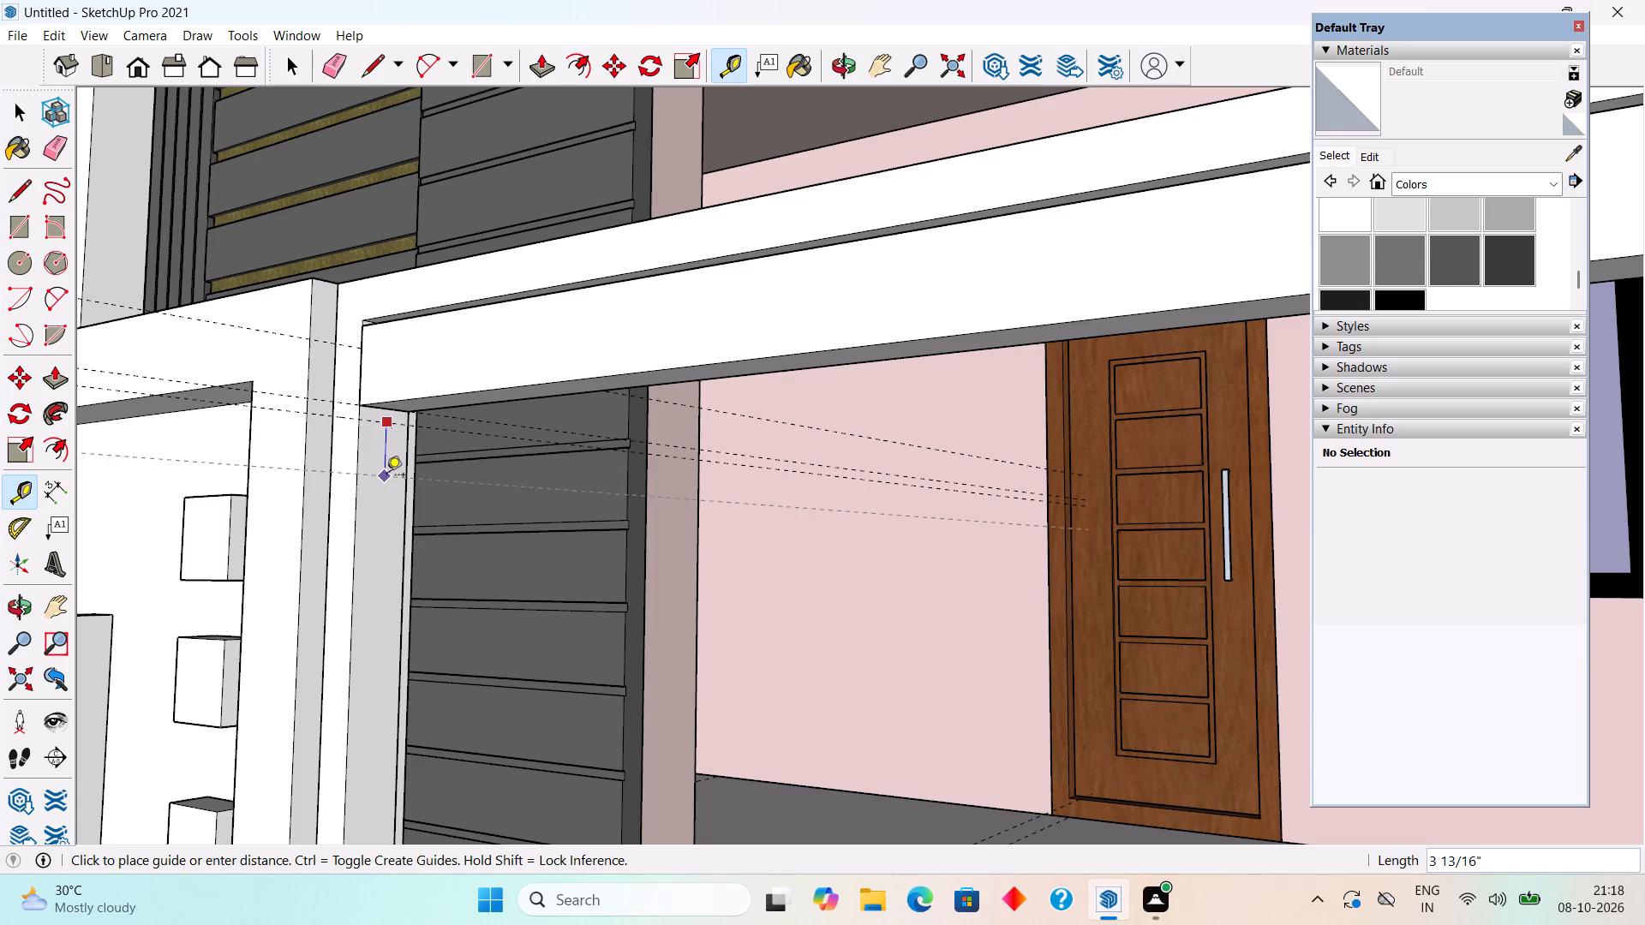
{"action": "type", "text": "3\""}
{"action": "key", "text": "Return"}
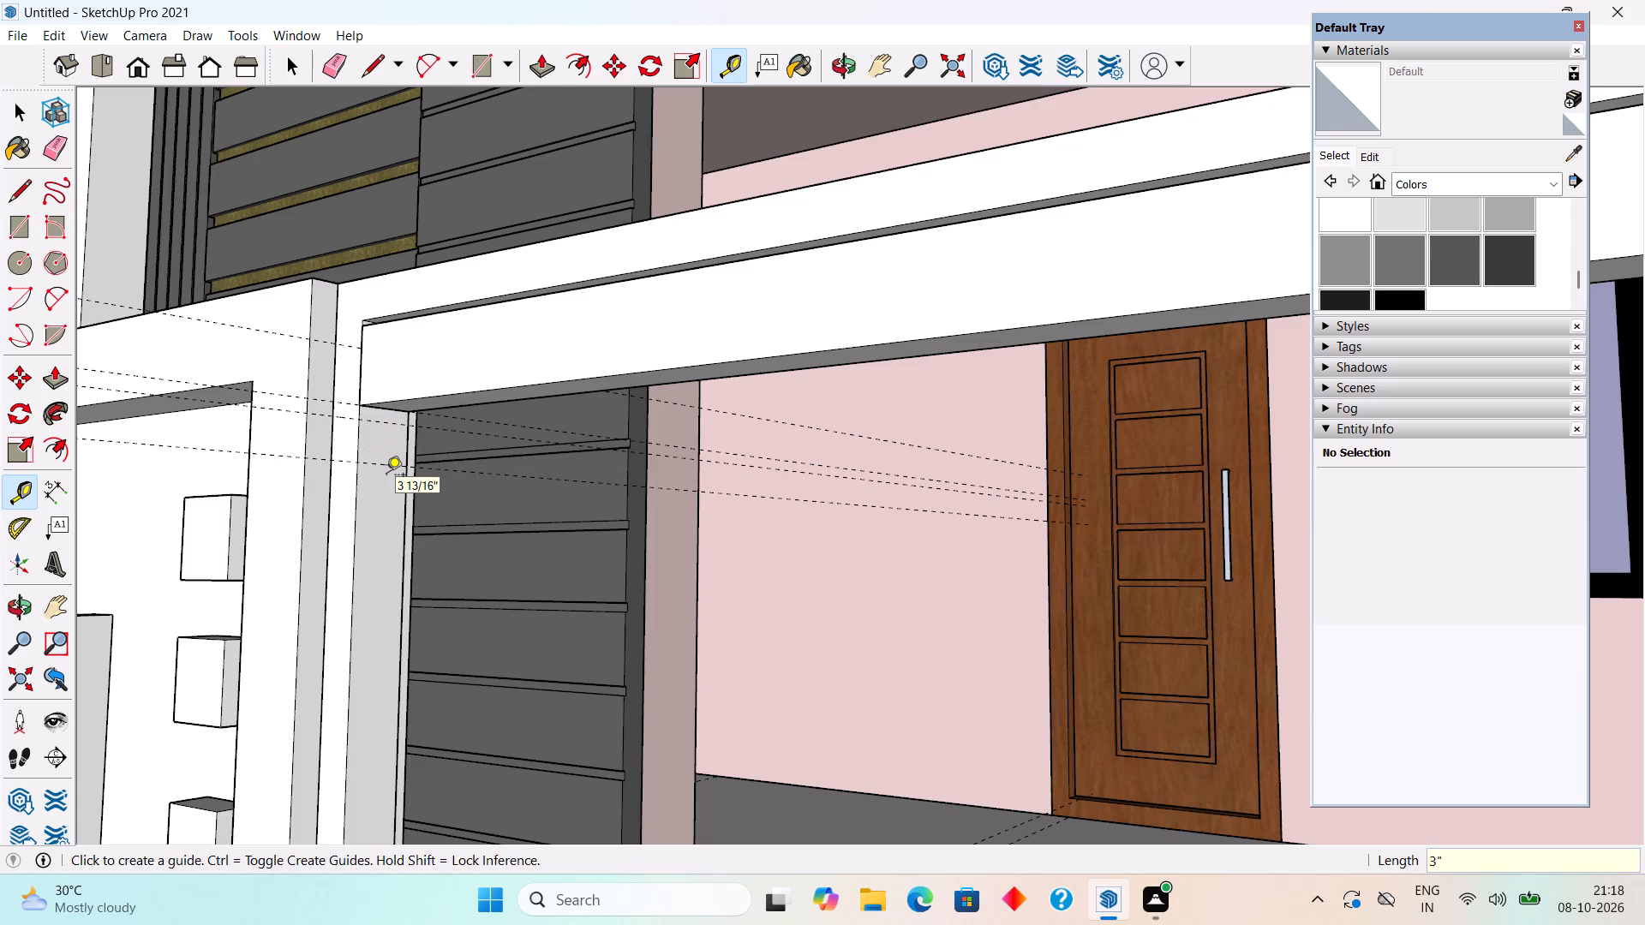
Draw a 3" by 4" rectangle between the two guides on the post's inner face and extrude it 7' 6" to the opposite post.
{"action": "key", "text": "r"}
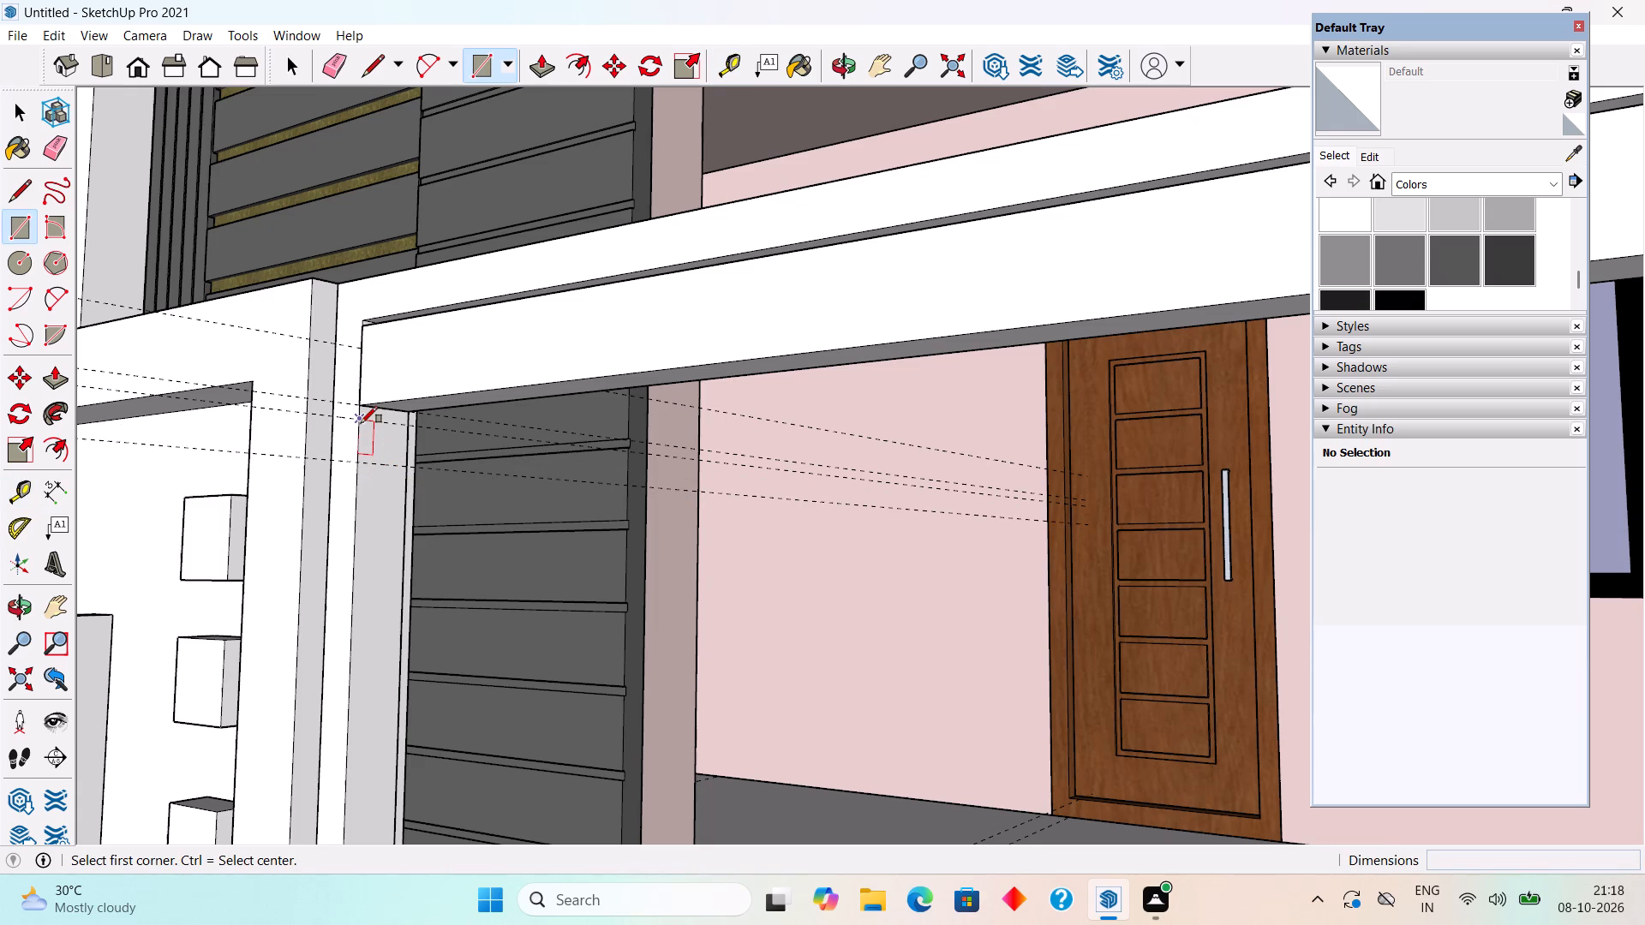
{"action": "left_click", "coordinate": [361, 422]}
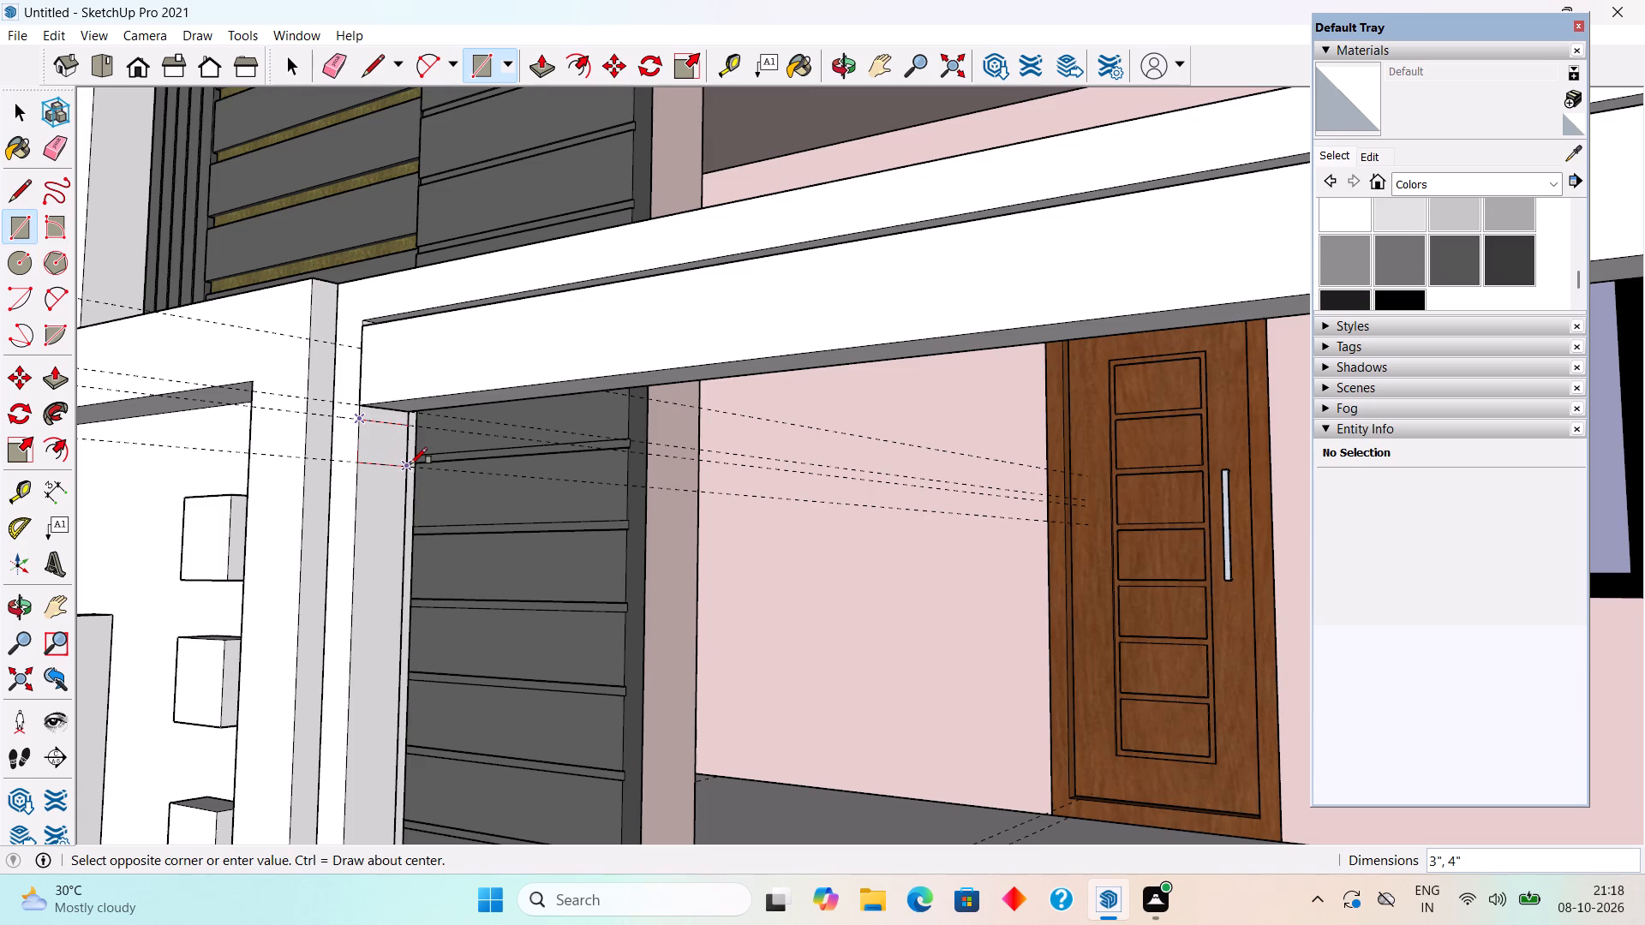
{"action": "left_click", "coordinate": [410, 464]}
{"action": "key", "text": "space"}
{"action": "key", "text": "p"}
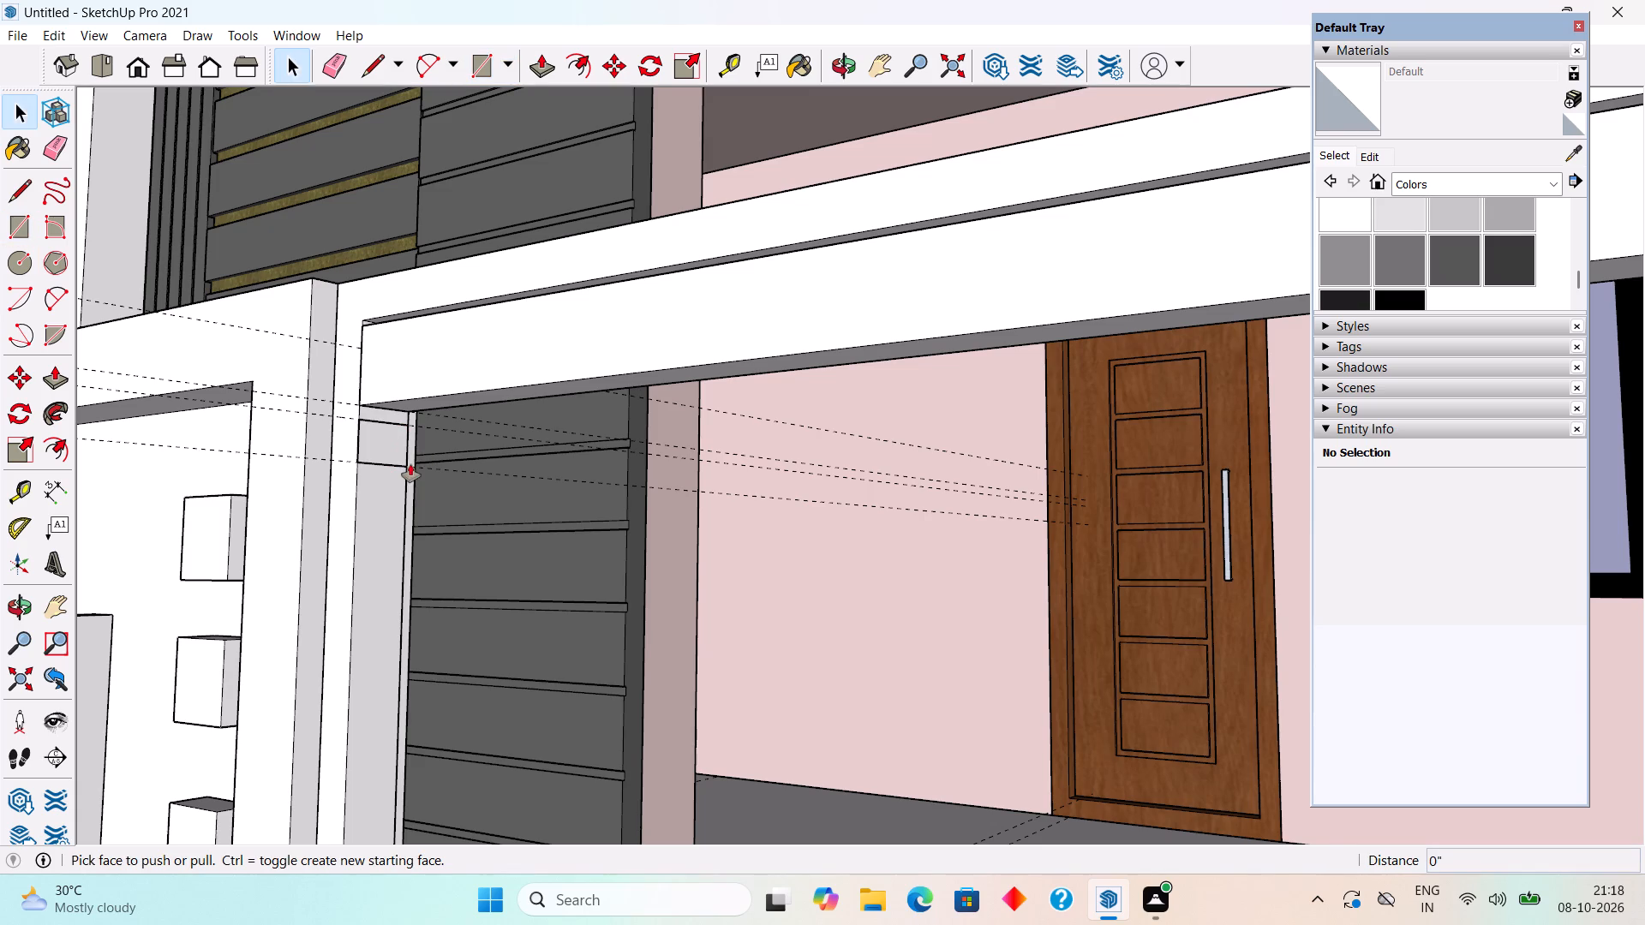
{"action": "left_click", "coordinate": [402, 440]}
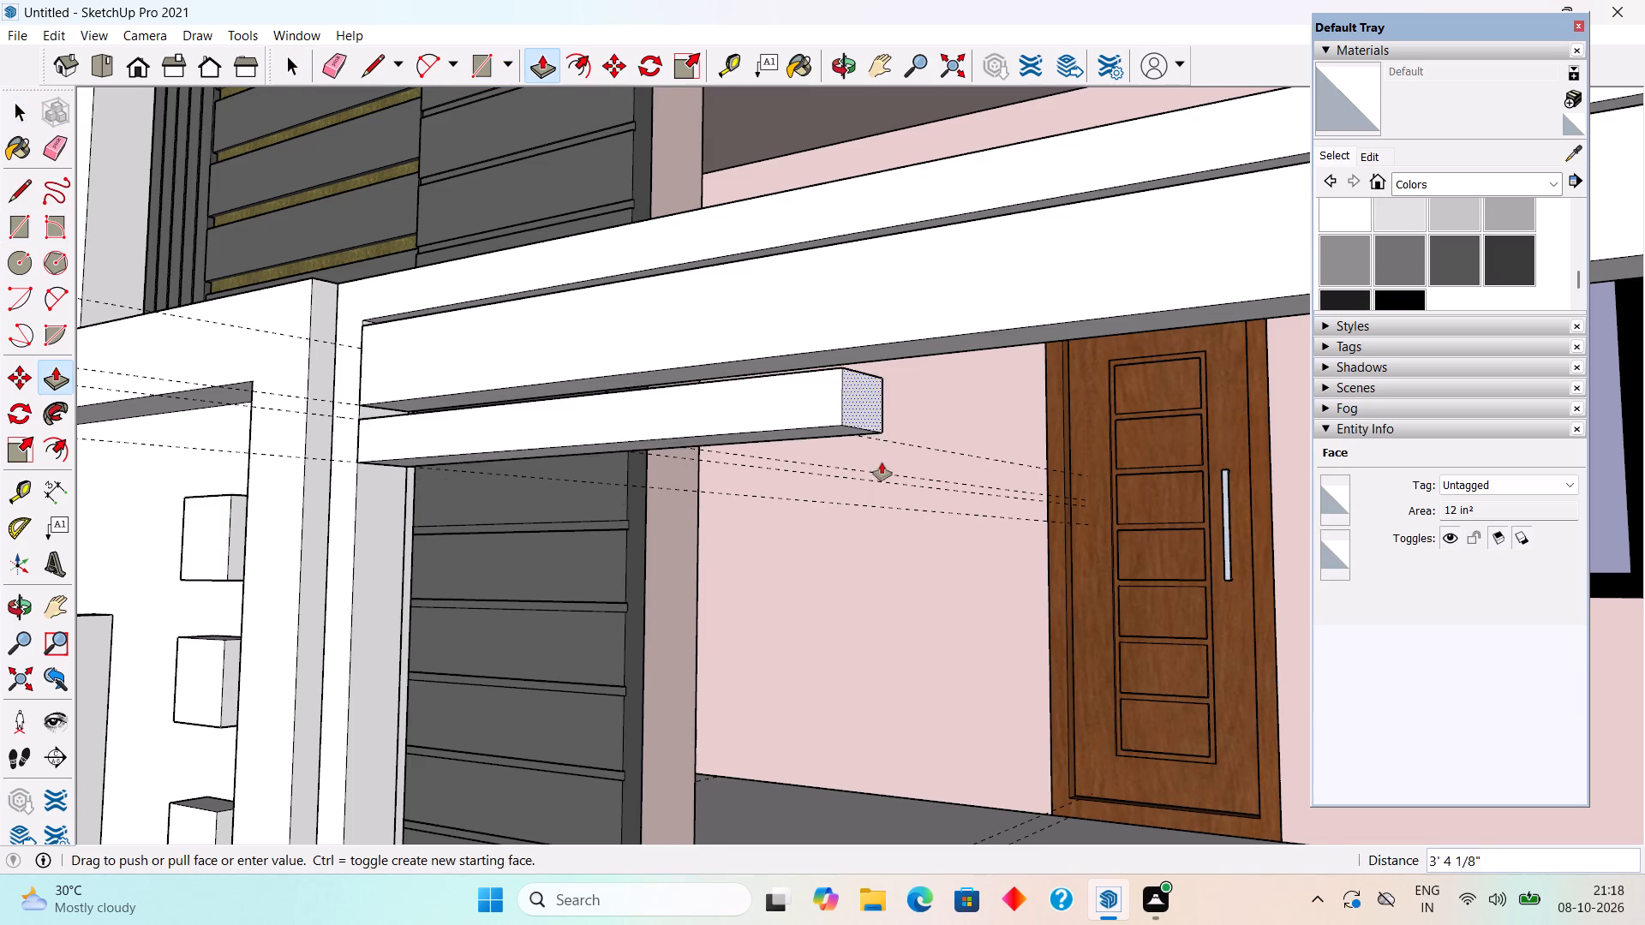
{"action": "scroll", "coordinate": [882, 462], "scroll_direction": "down", "scroll_amount": 8}
{"action": "scroll", "coordinate": [1053, 444], "scroll_direction": "up", "scroll_amount": 3}
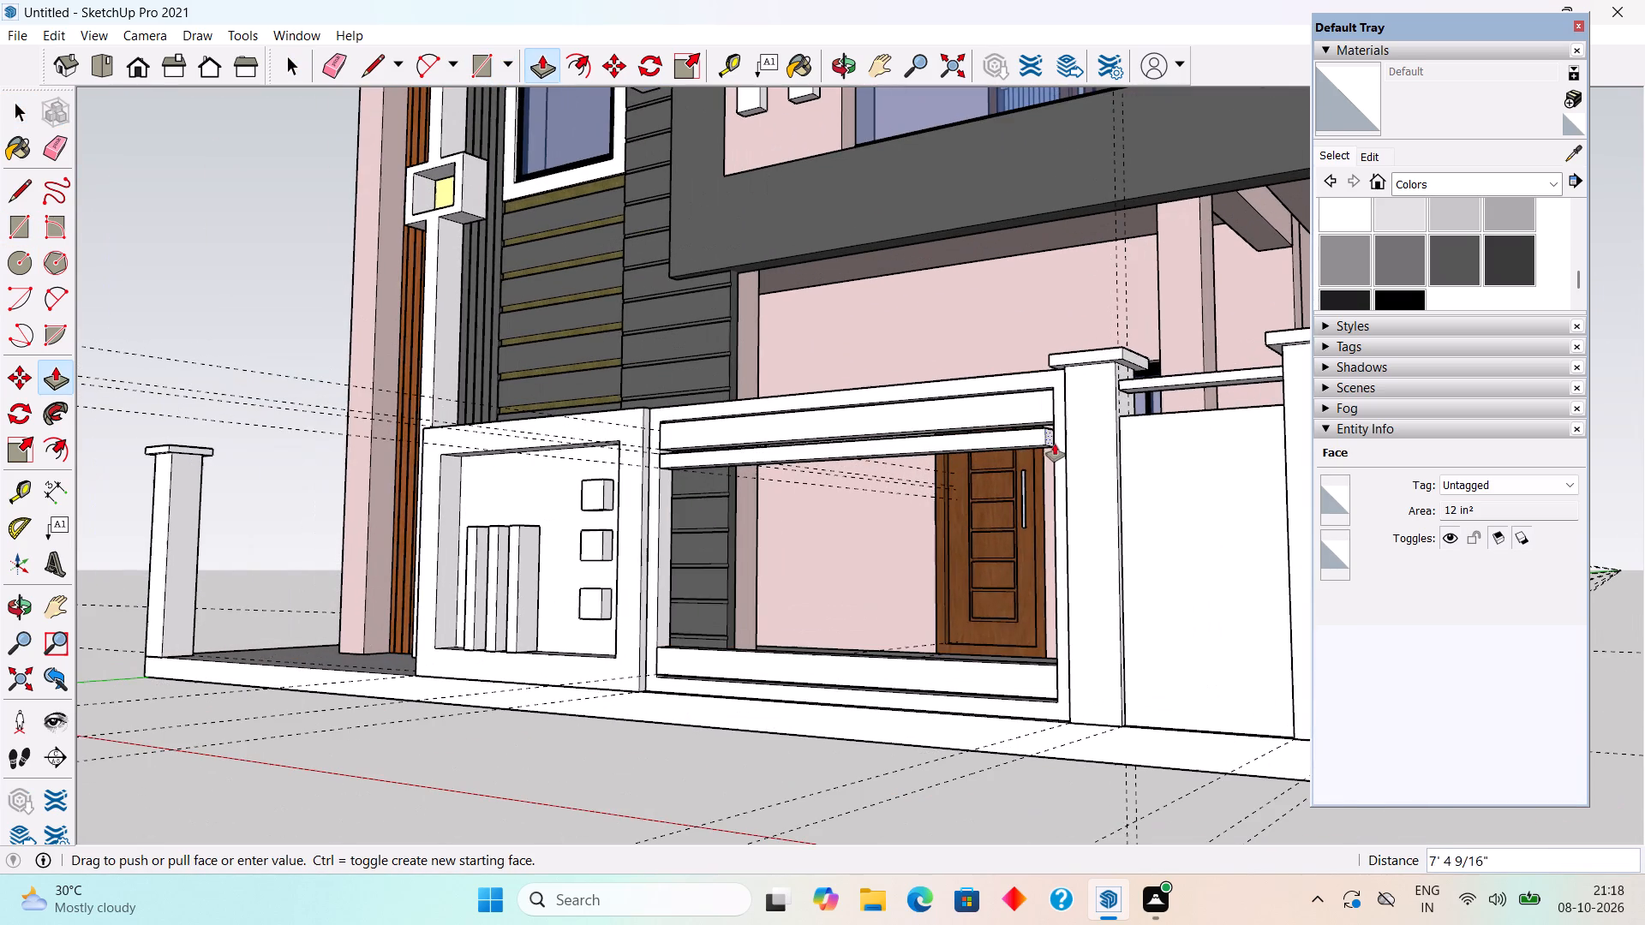
{"action": "left_click", "coordinate": [1056, 452]}
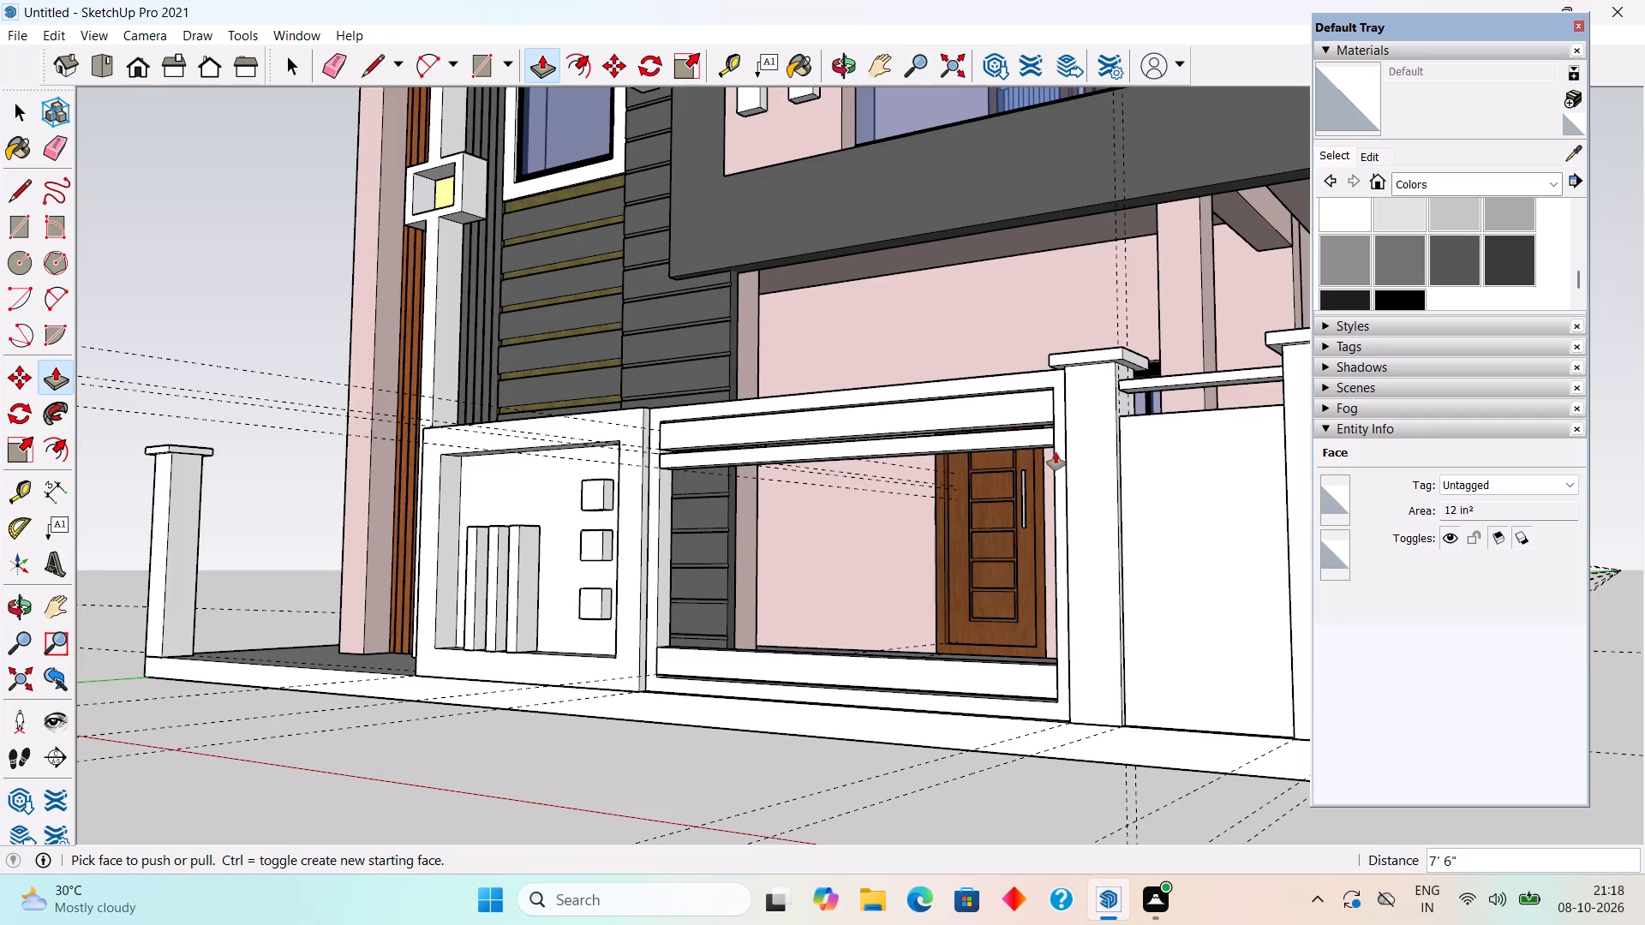
Select the whole new 3" slat with its connected geometry, make it a group, and deselect it.
{"action": "key", "text": "space"}
{"action": "triple_click", "coordinate": [979, 438]}
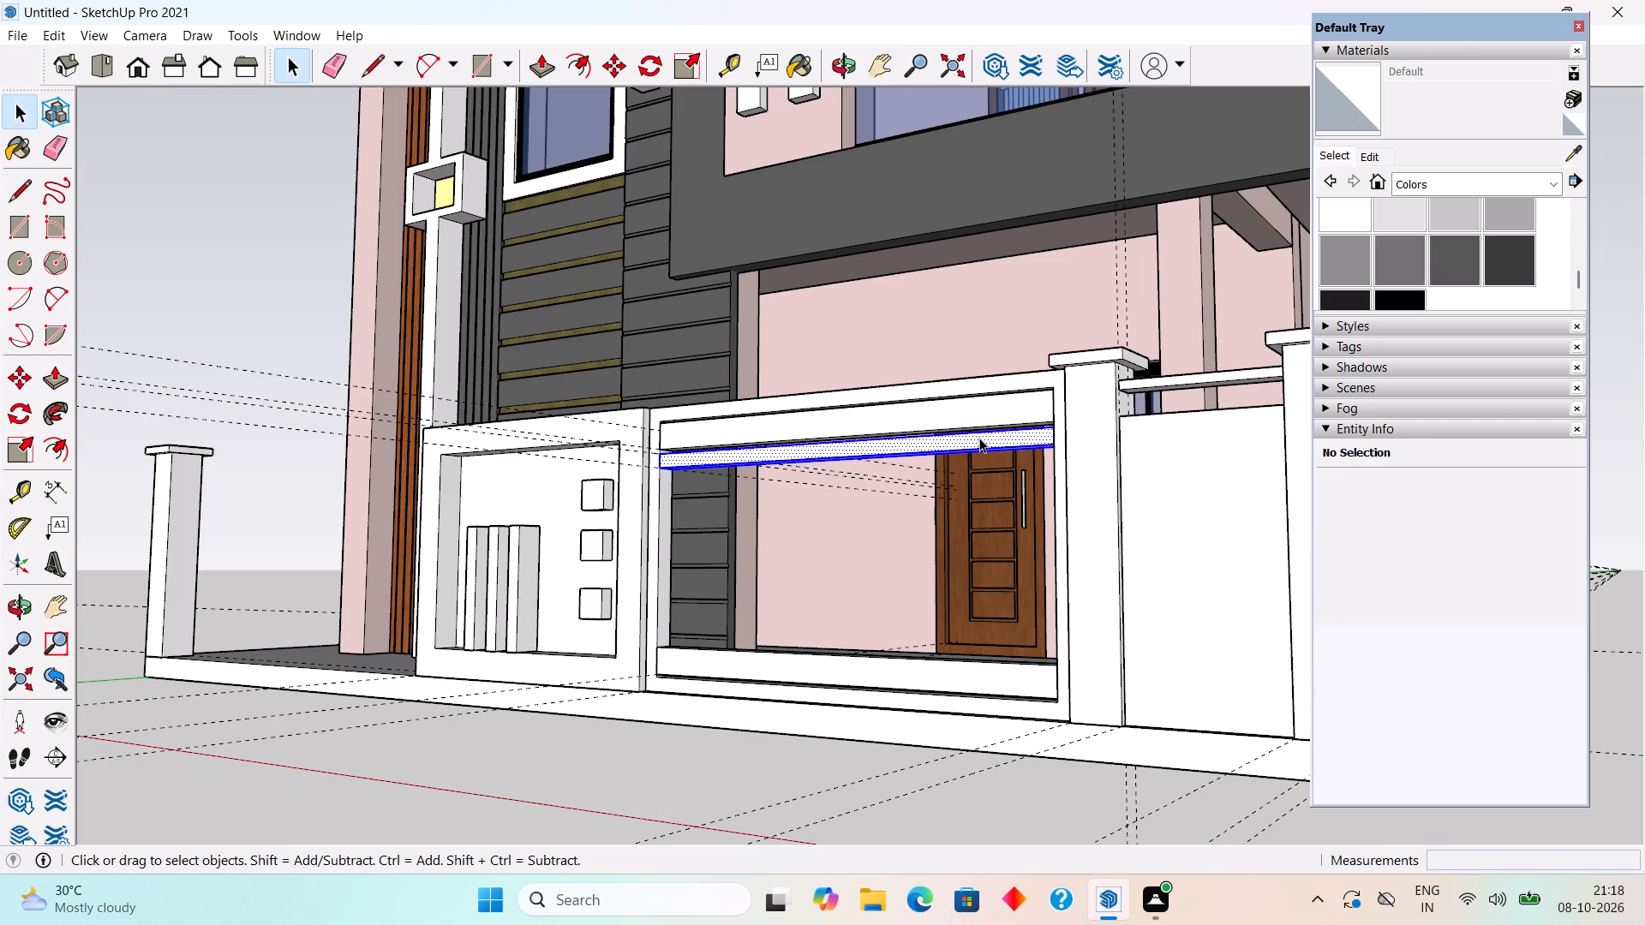
{"action": "right_click", "coordinate": [979, 438]}
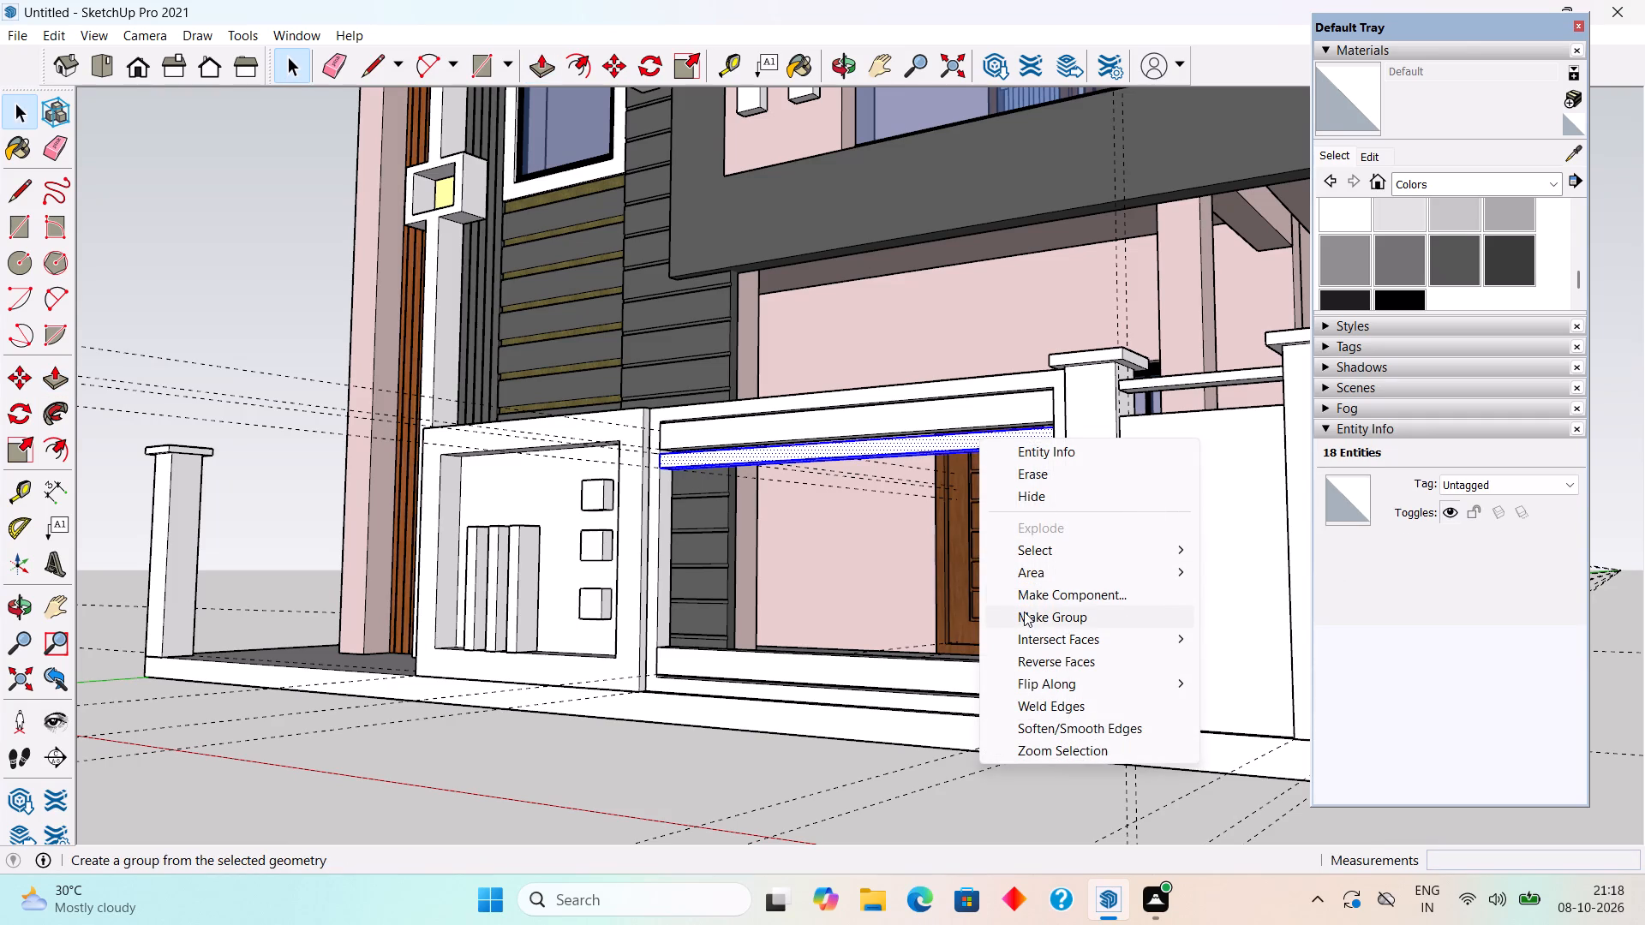
{"action": "left_click", "coordinate": [1024, 612]}
{"action": "left_click", "coordinate": [280, 443]}
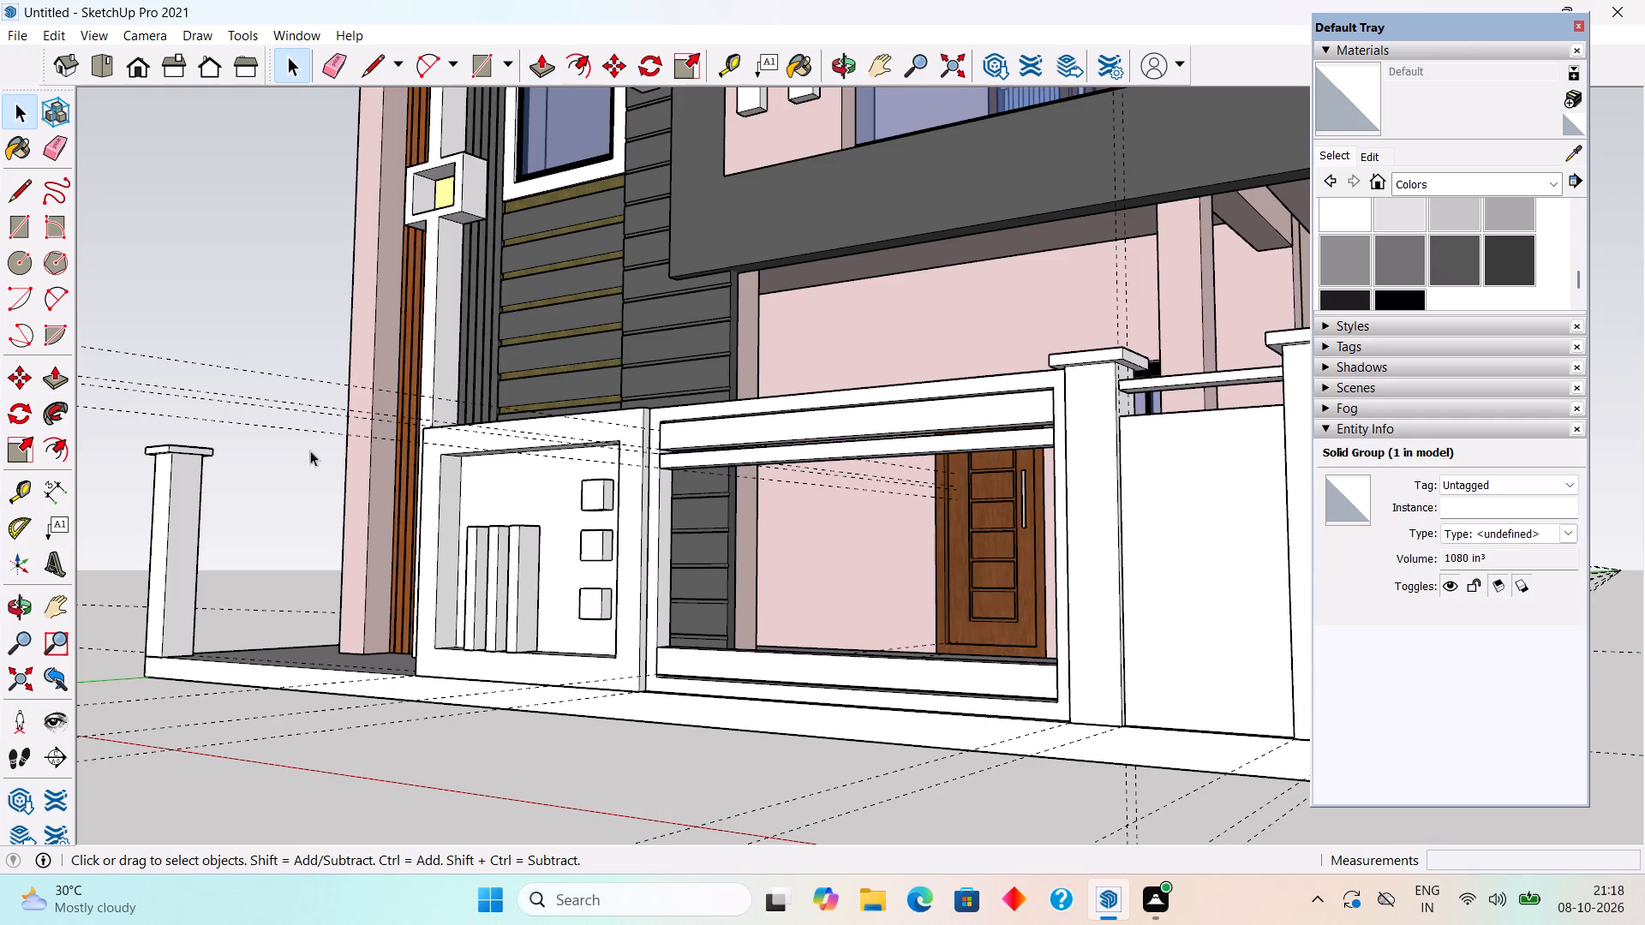
Copy the slat group 4" straight down and repeat it as an array of six copies.
{"action": "scroll", "coordinate": [653, 451], "scroll_direction": "up", "scroll_amount": 9}
{"action": "left_click", "coordinate": [655, 443]}
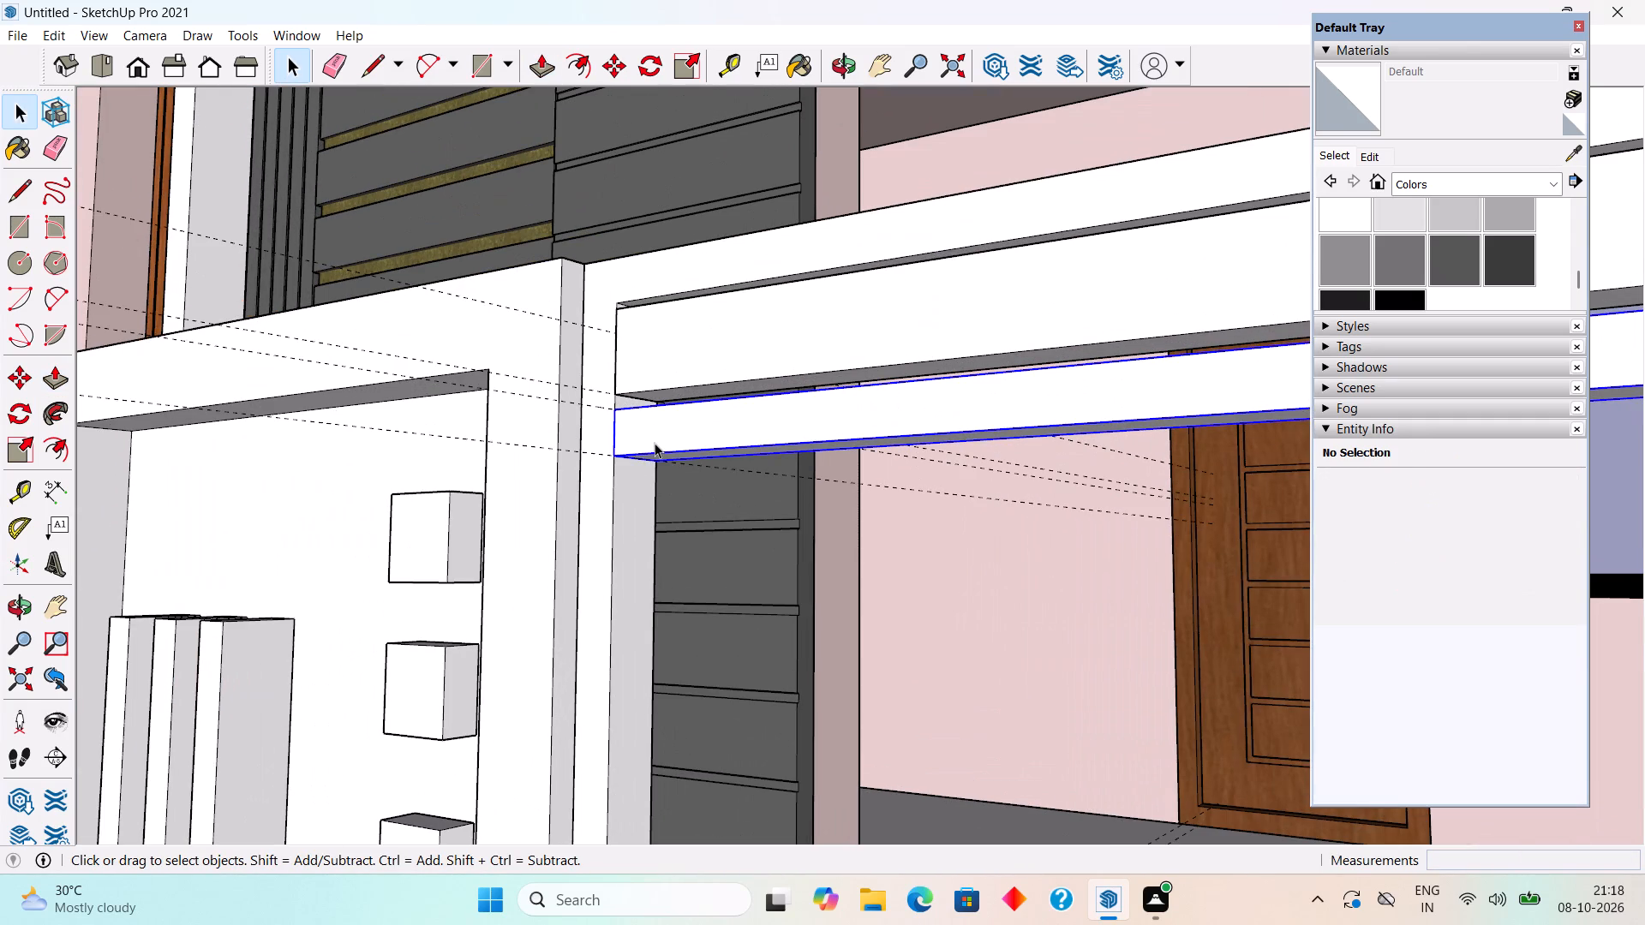
{"action": "key", "text": "m"}
{"action": "left_click", "coordinate": [655, 443]}
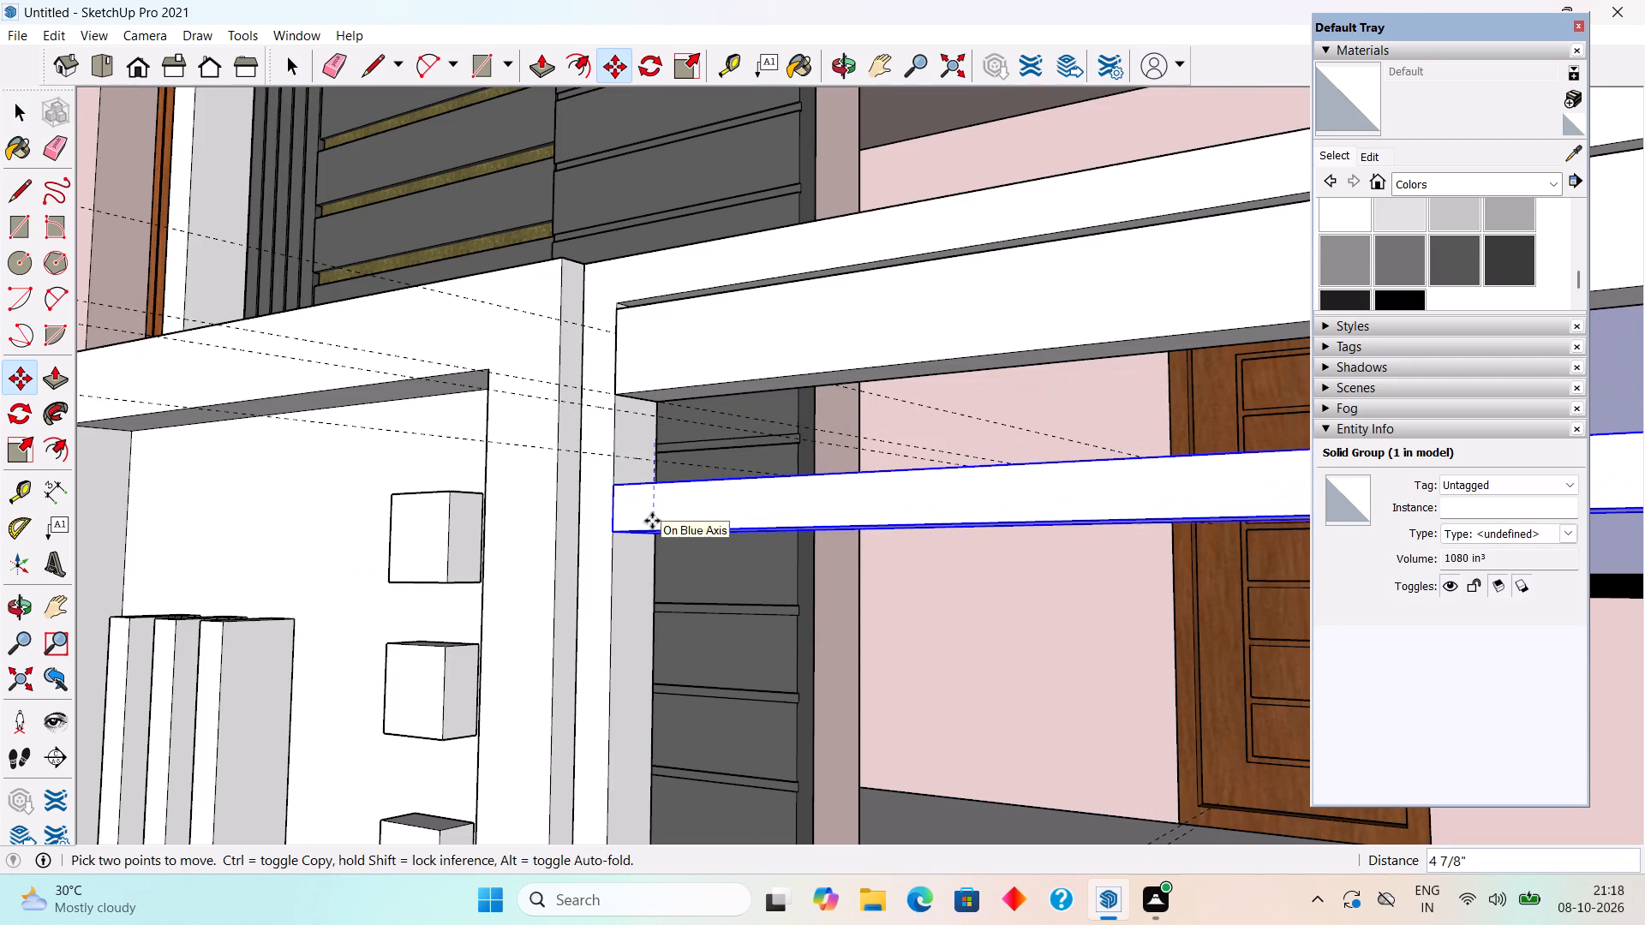
{"action": "key", "text": "4"}
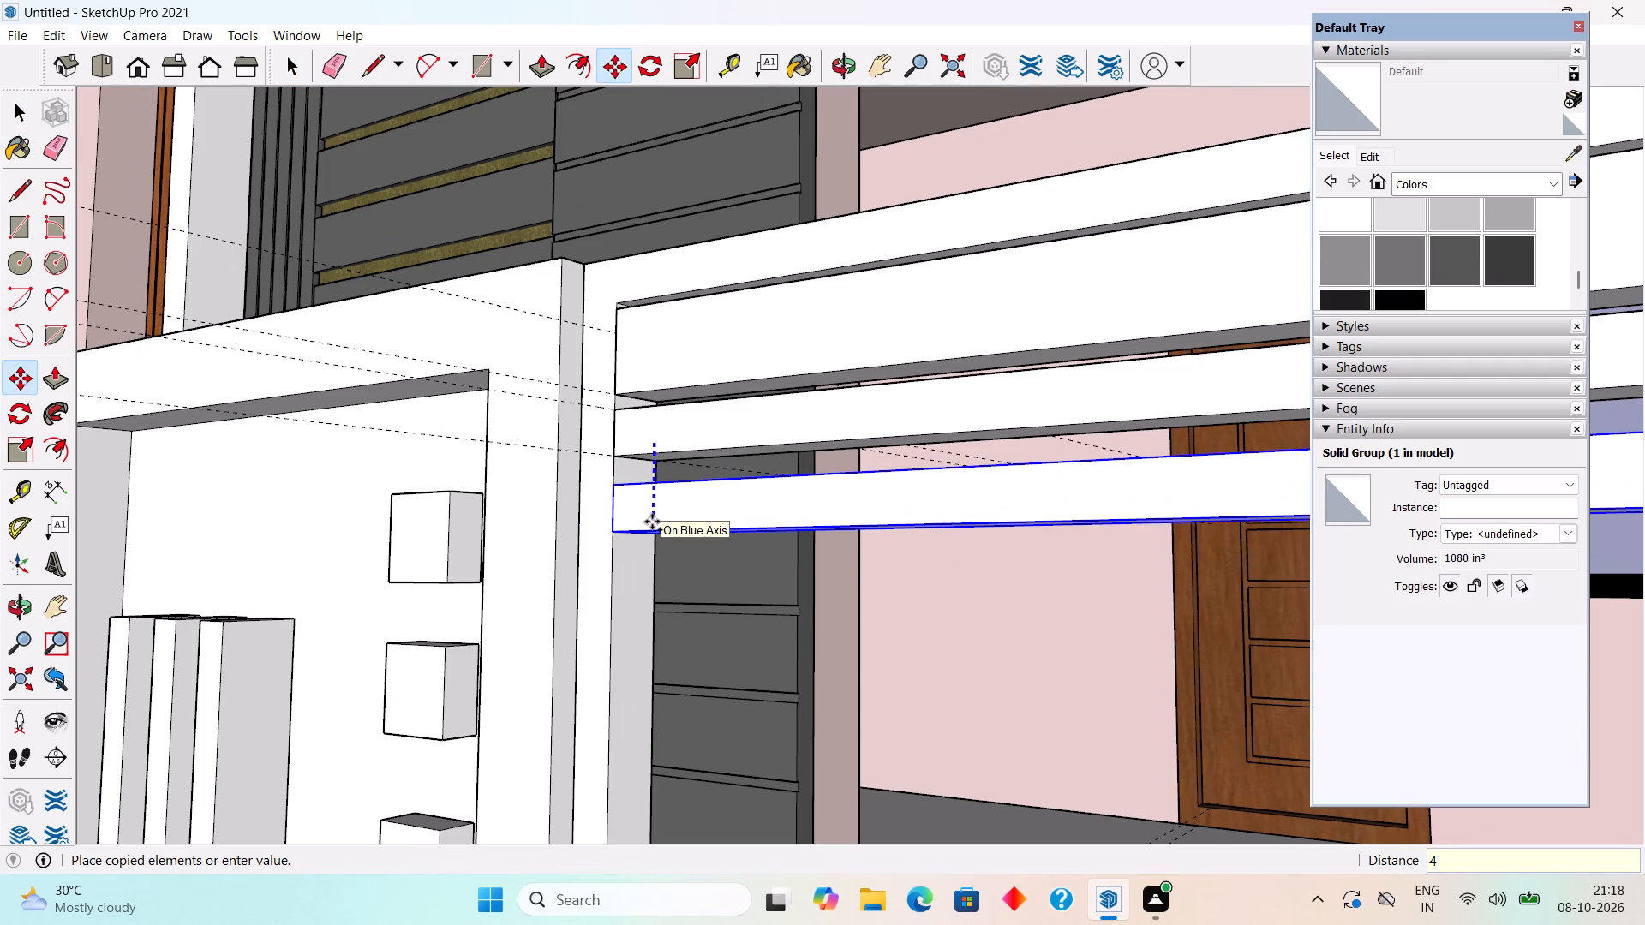
{"action": "key", "text": "shift+quotedbl"}
{"action": "key", "text": "Return"}
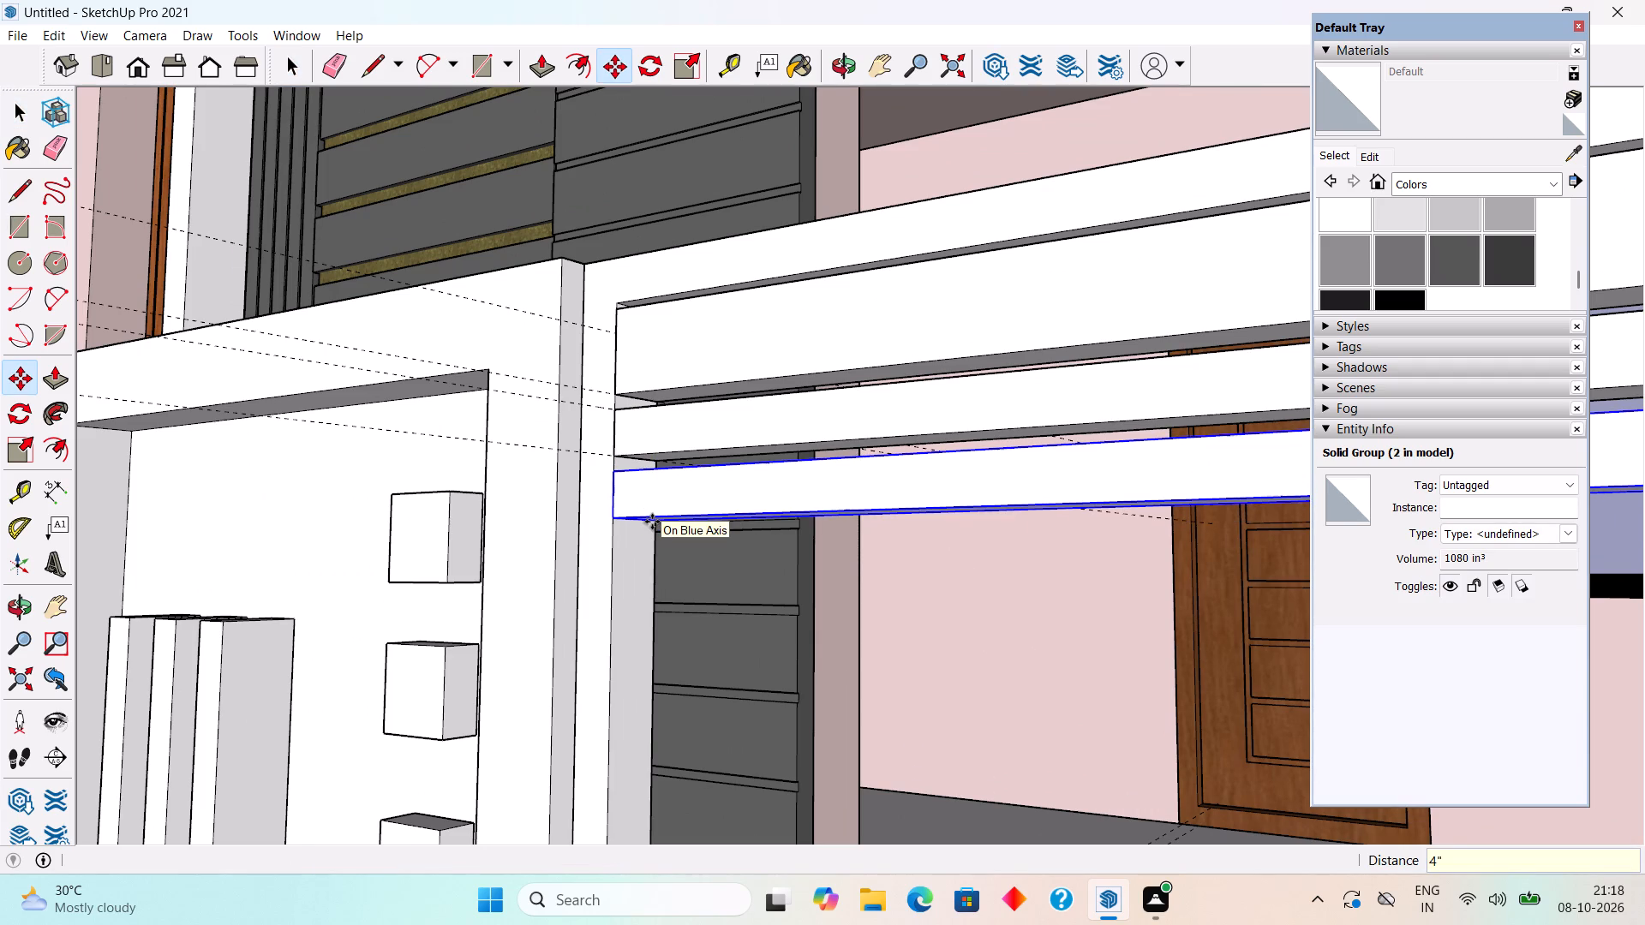
{"action": "type", "text": "x1"}
{"action": "key", "text": "BackSpace"}
{"action": "key", "text": "6"}
{"action": "key", "text": "Return"}
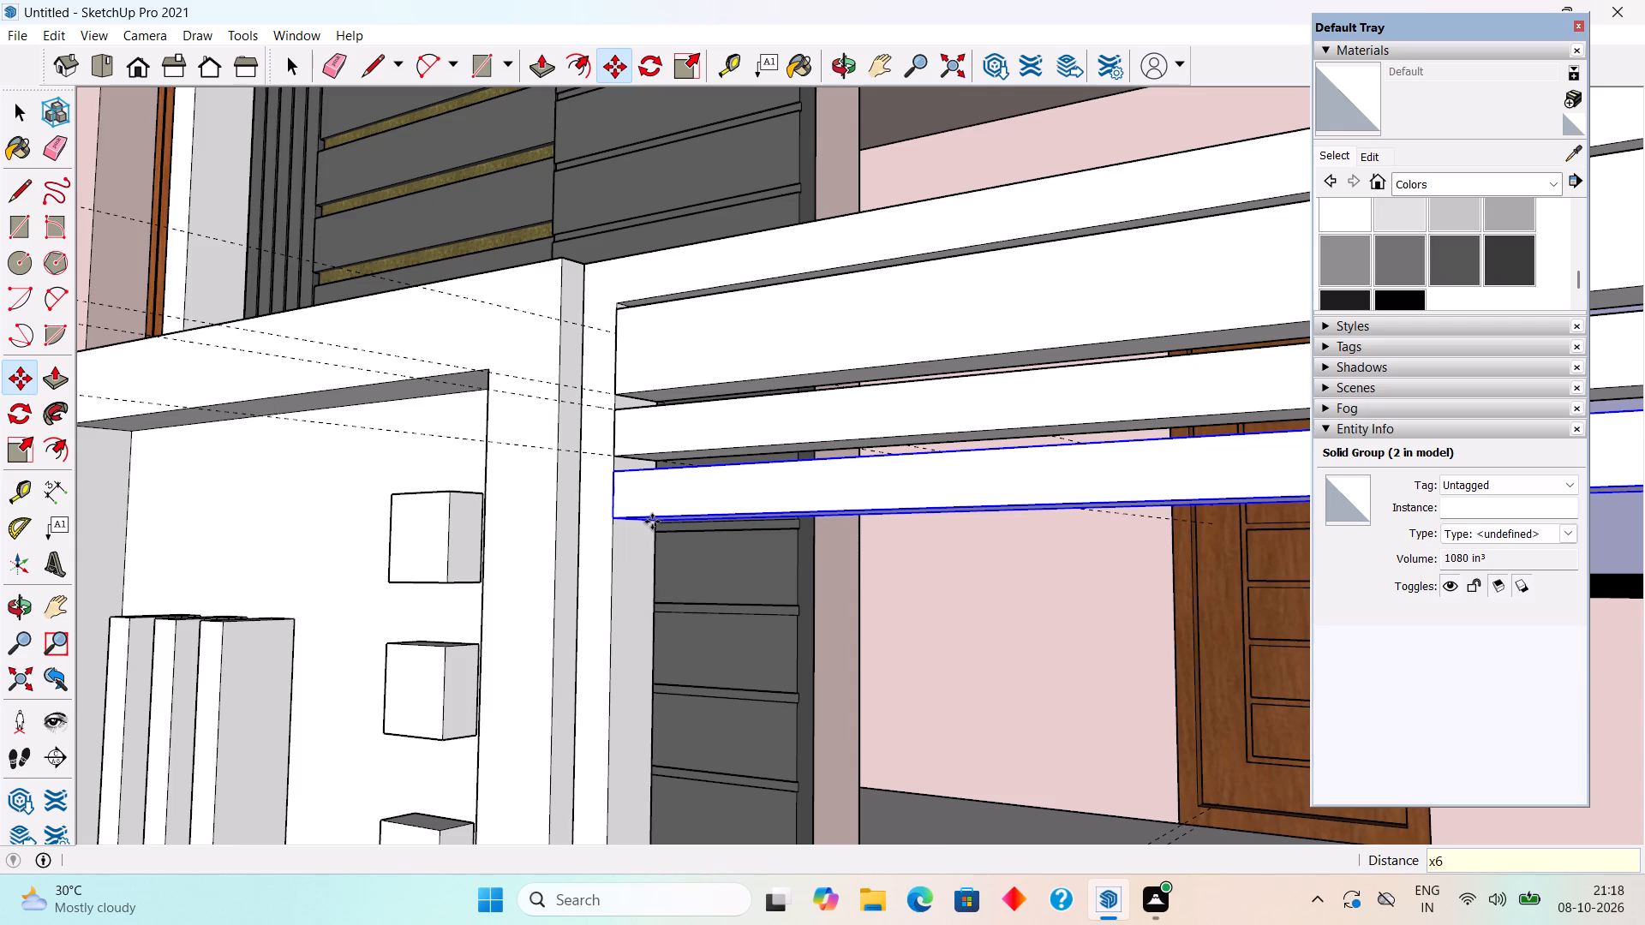
{"action": "key", "text": "space"}
Copy the lowest slat 4" straight down and repeat it as an array of four copies.
{"action": "scroll", "coordinate": [652, 522], "scroll_direction": "down", "scroll_amount": 10}
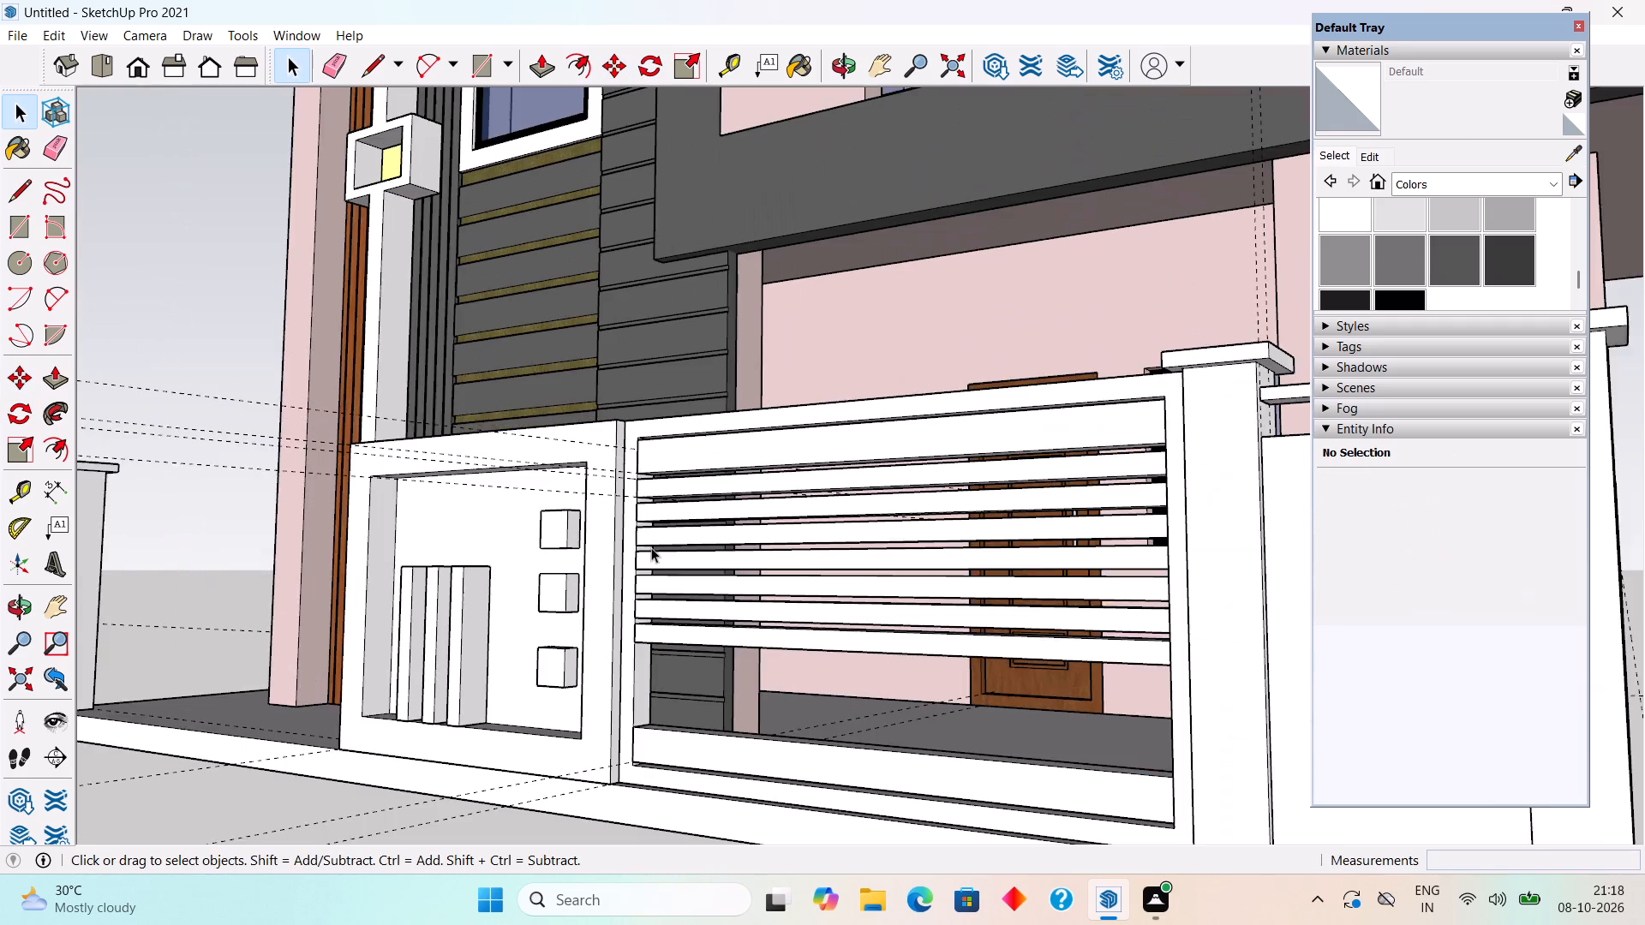
{"action": "scroll", "coordinate": [651, 547], "scroll_direction": "down", "scroll_amount": 1}
{"action": "scroll", "coordinate": [764, 726], "scroll_direction": "up", "scroll_amount": 4}
{"action": "scroll", "coordinate": [888, 760], "scroll_direction": "up", "scroll_amount": 4}
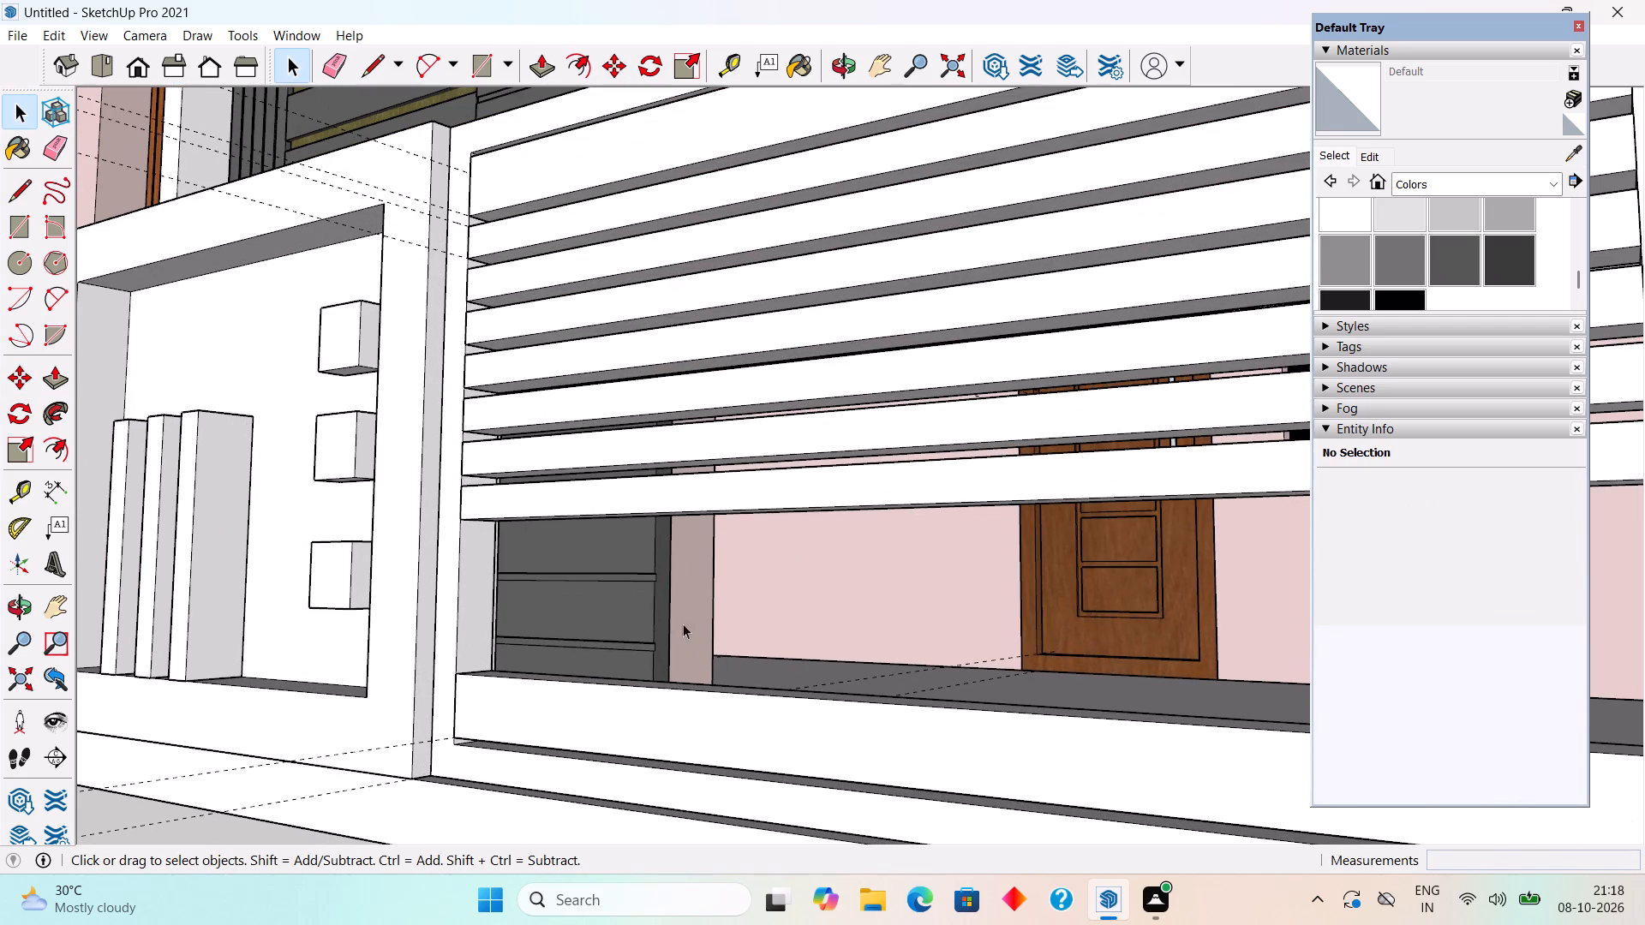
{"action": "left_click", "coordinate": [483, 499]}
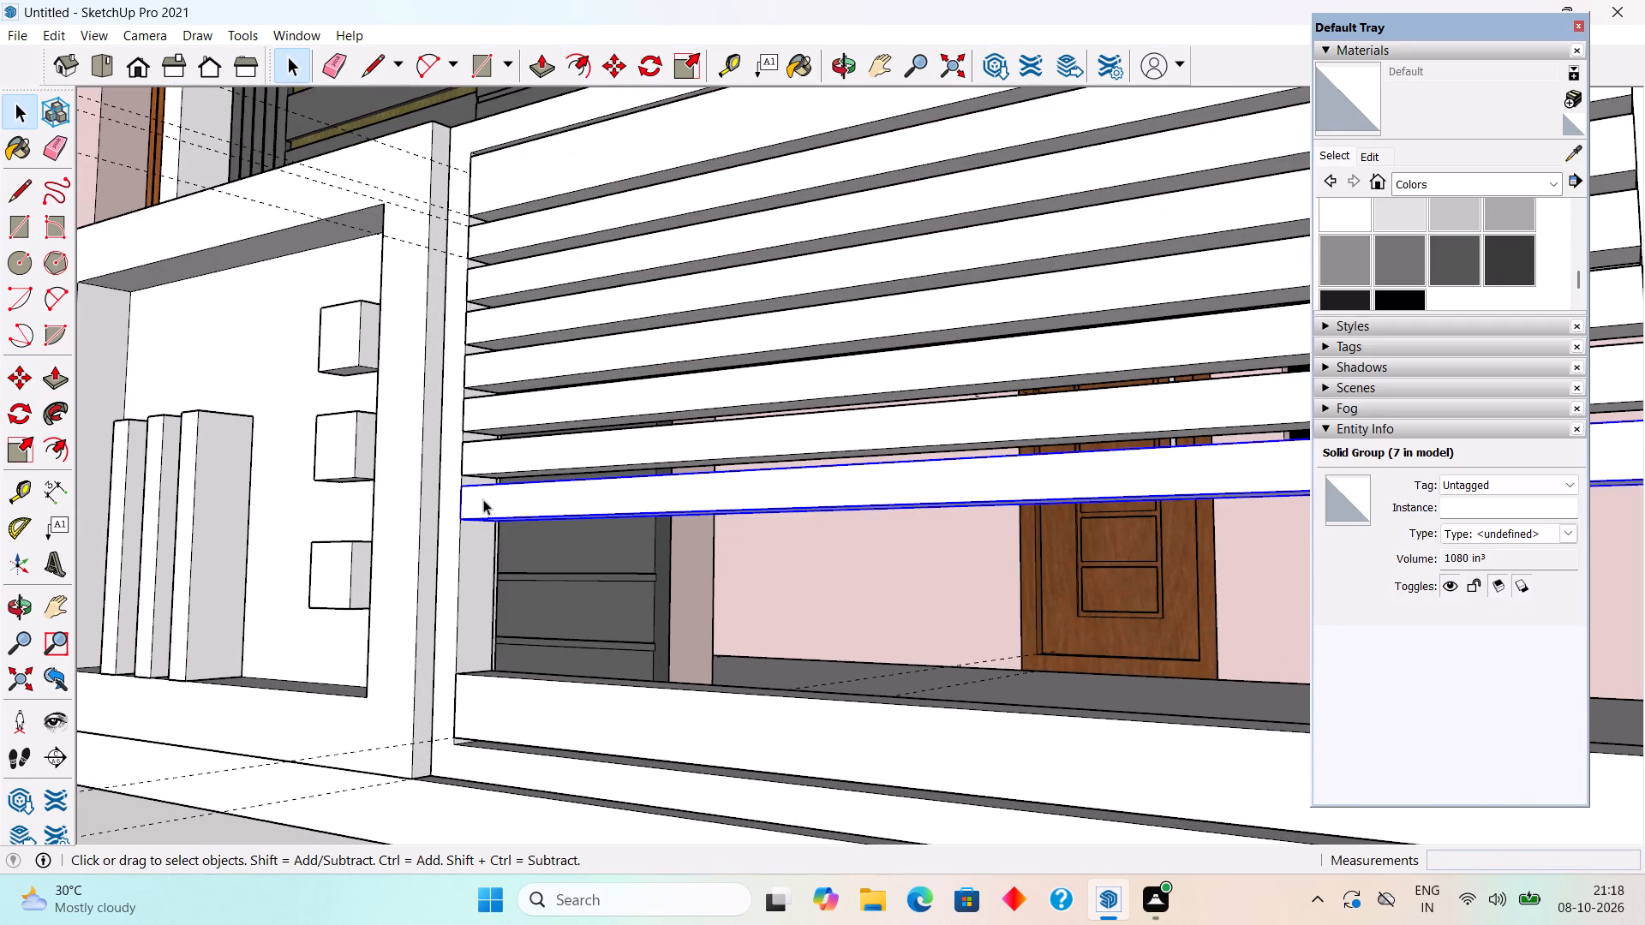
{"action": "key", "text": "m"}
{"action": "left_click", "coordinate": [483, 499]}
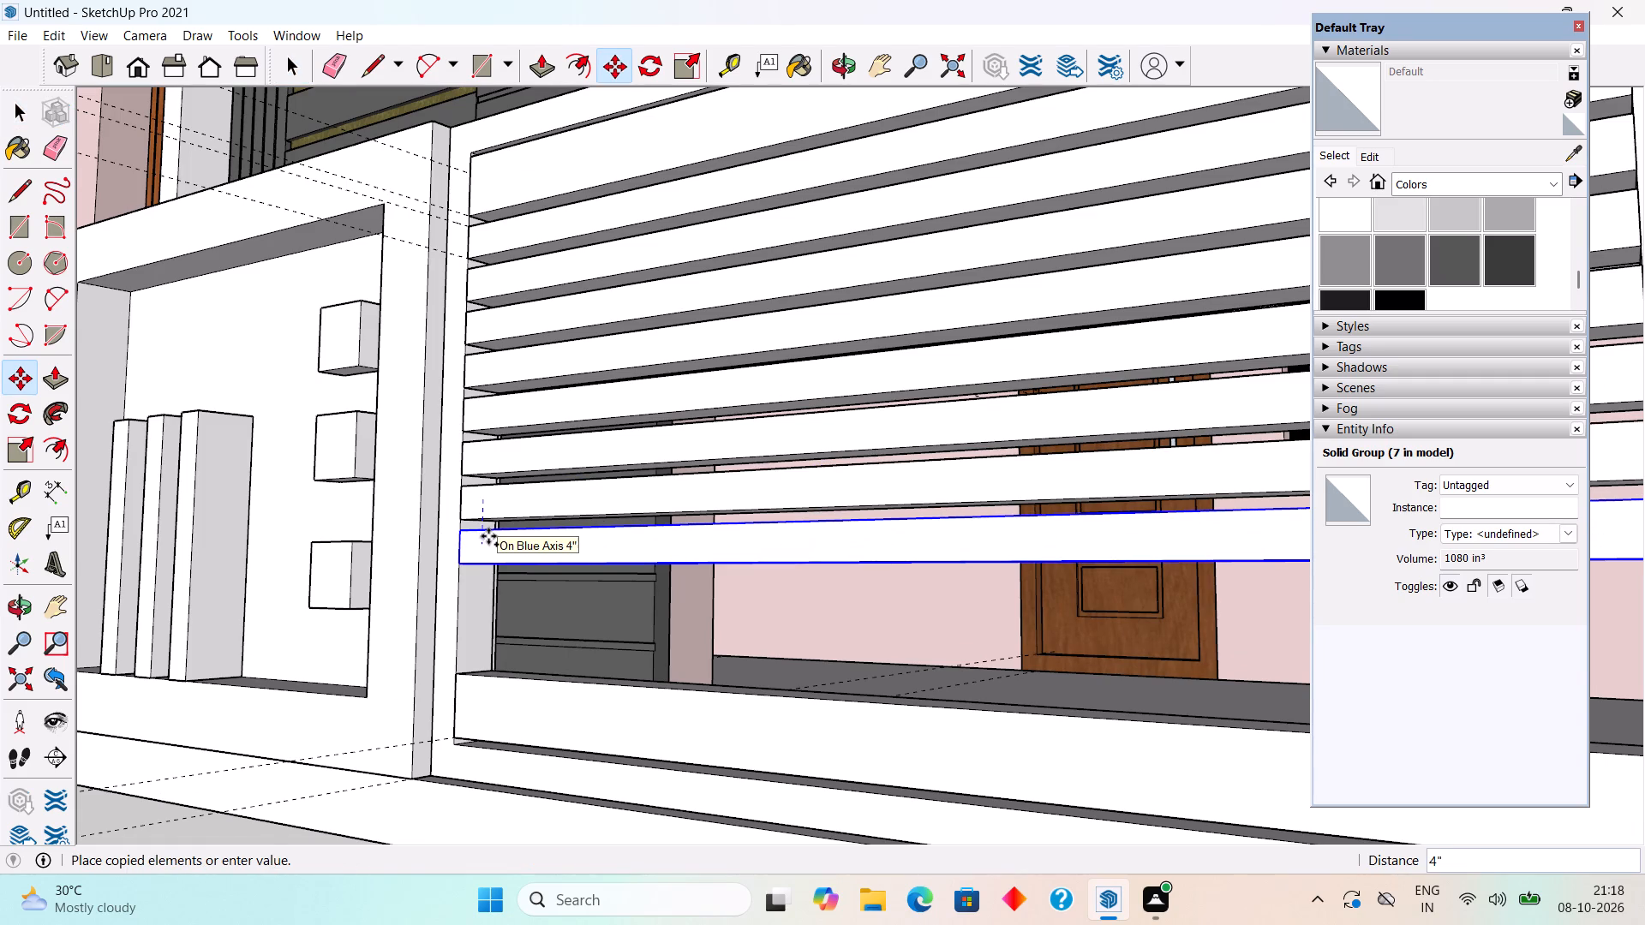
{"action": "type", "text": "4\""}
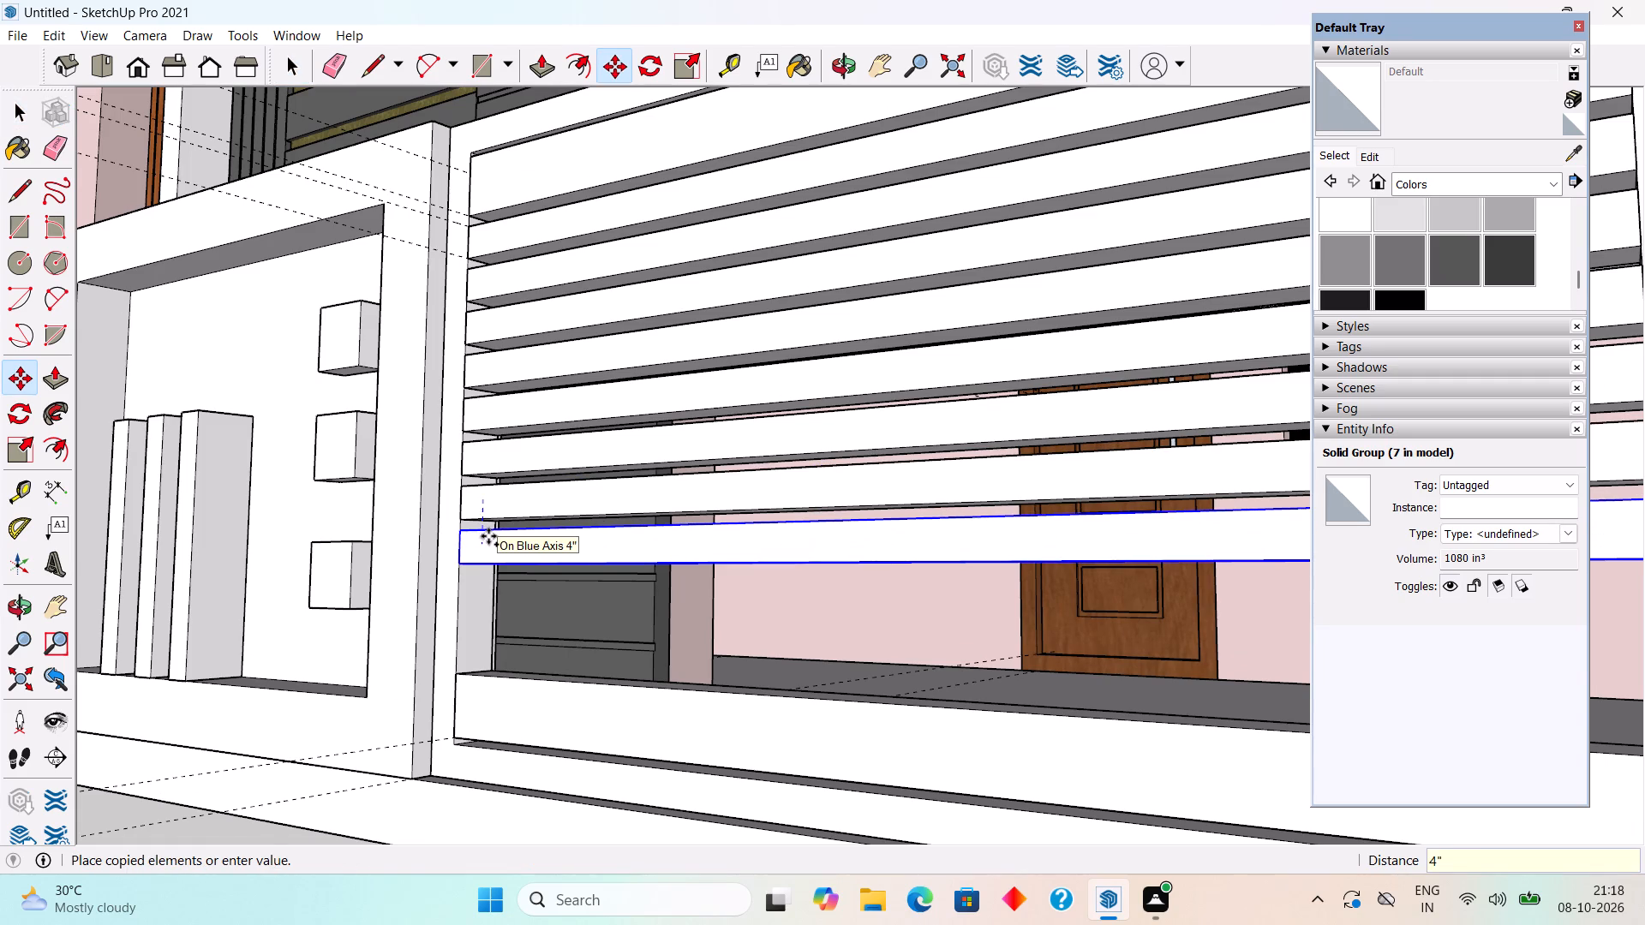
{"action": "key", "text": "Return"}
{"action": "key", "text": "x"}
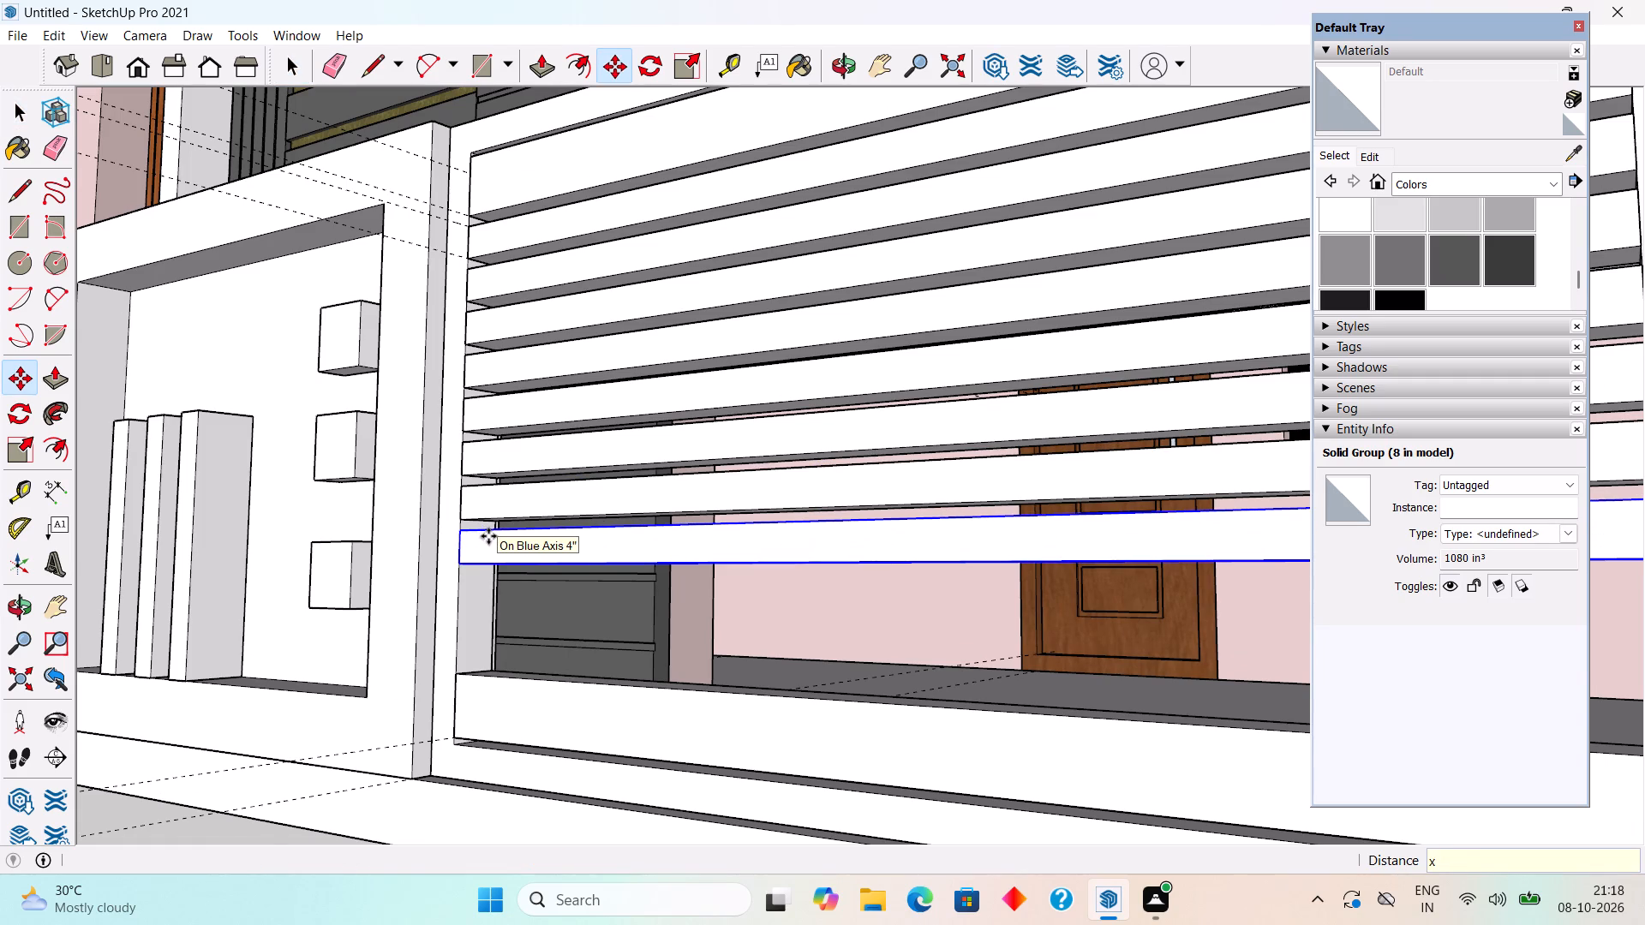
{"action": "key", "text": "4"}
{"action": "key", "text": "Return"}
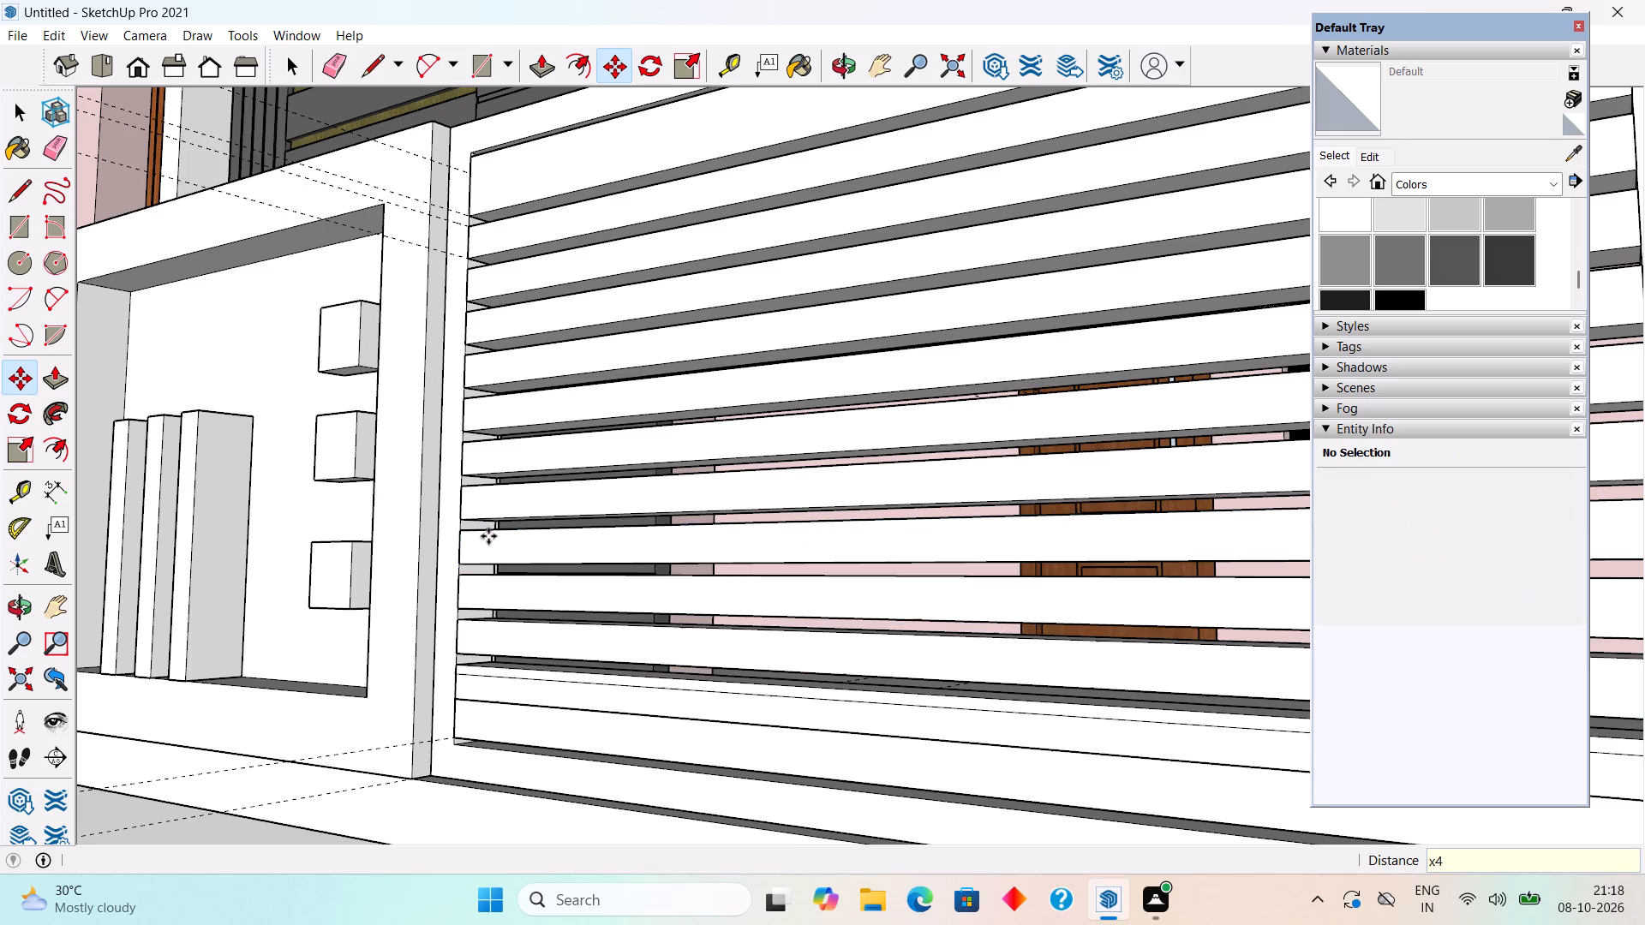
{"action": "key", "text": "space"}
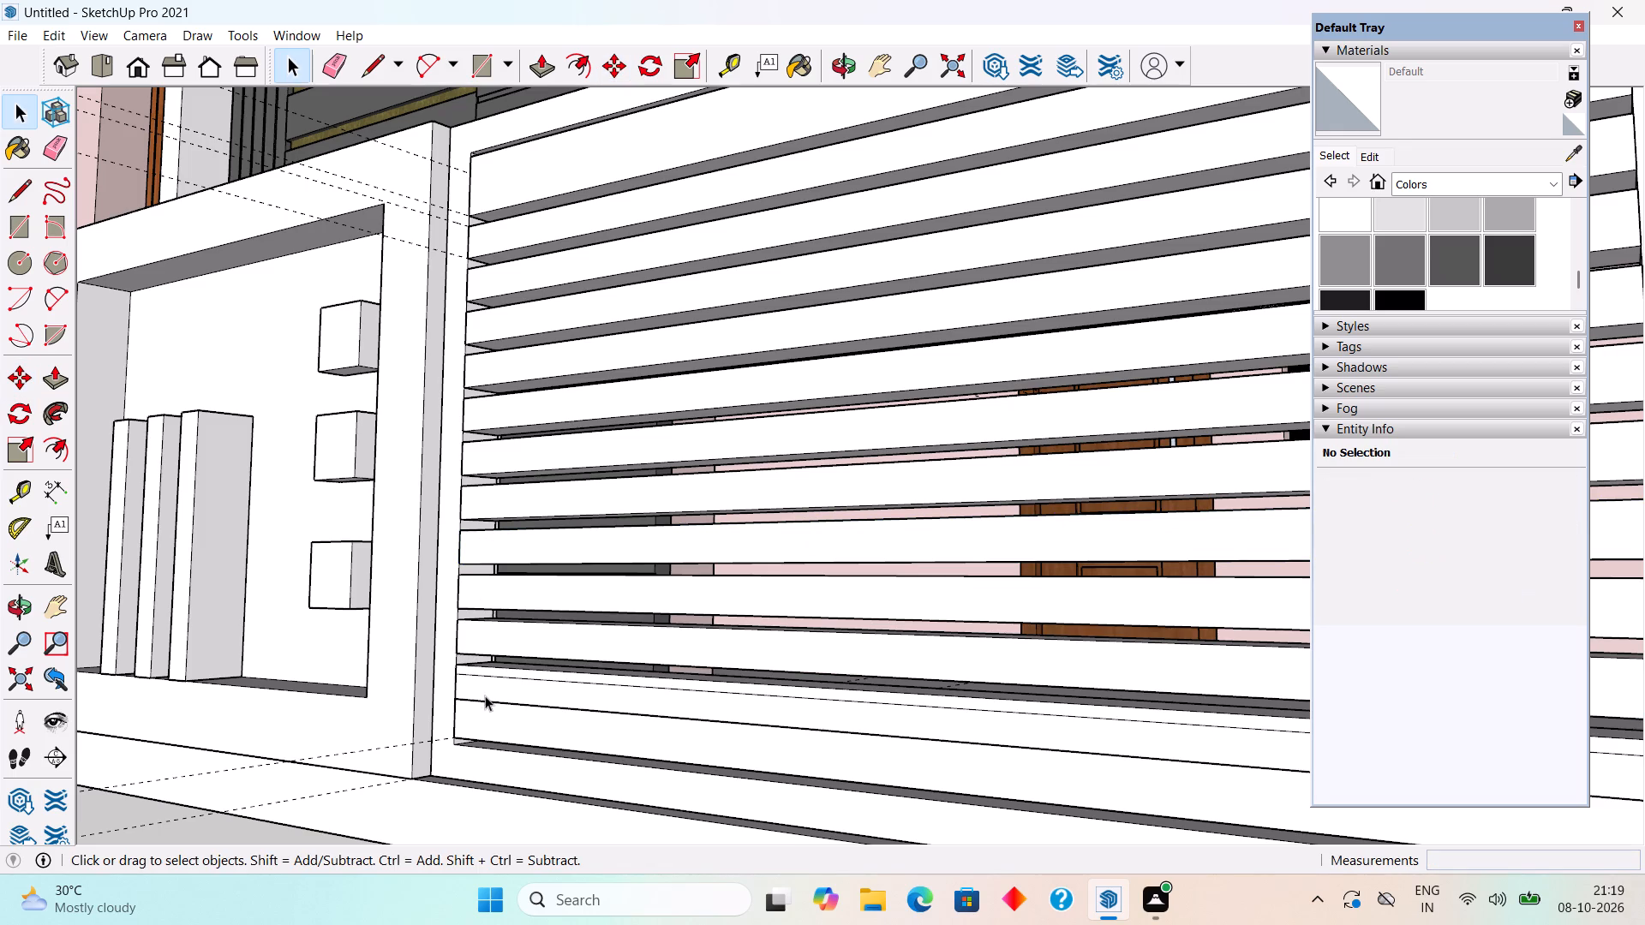
Delete the lowest slat copy that overlaps the gate's bottom bar.
{"action": "left_click", "coordinate": [486, 695]}
{"action": "key", "text": "Delete"}
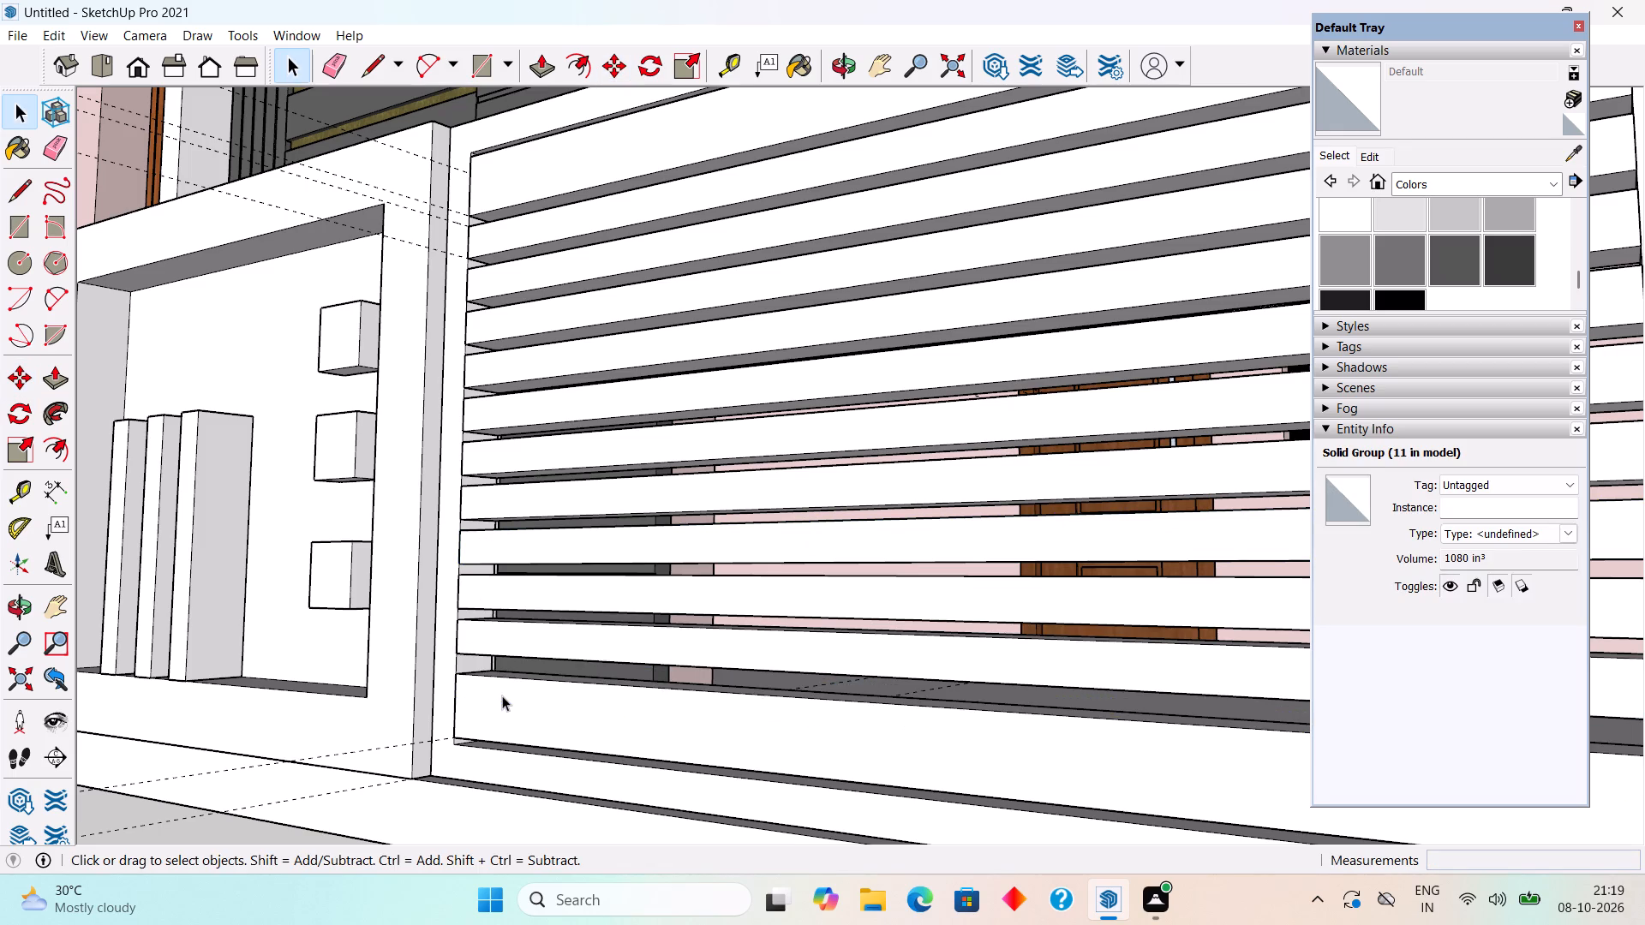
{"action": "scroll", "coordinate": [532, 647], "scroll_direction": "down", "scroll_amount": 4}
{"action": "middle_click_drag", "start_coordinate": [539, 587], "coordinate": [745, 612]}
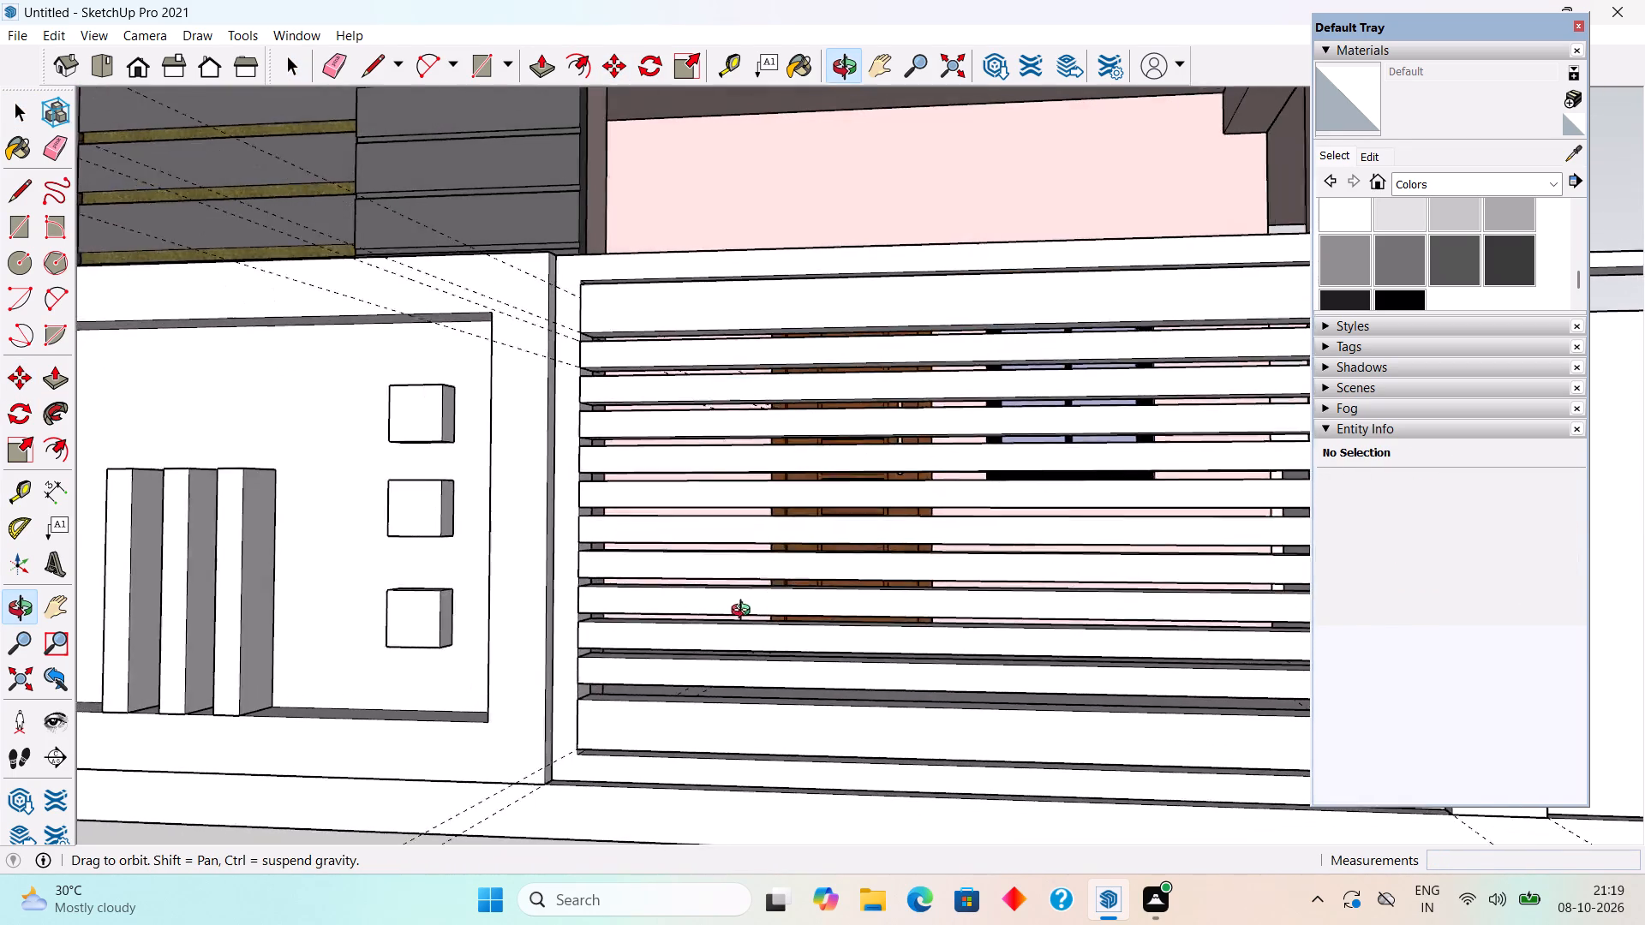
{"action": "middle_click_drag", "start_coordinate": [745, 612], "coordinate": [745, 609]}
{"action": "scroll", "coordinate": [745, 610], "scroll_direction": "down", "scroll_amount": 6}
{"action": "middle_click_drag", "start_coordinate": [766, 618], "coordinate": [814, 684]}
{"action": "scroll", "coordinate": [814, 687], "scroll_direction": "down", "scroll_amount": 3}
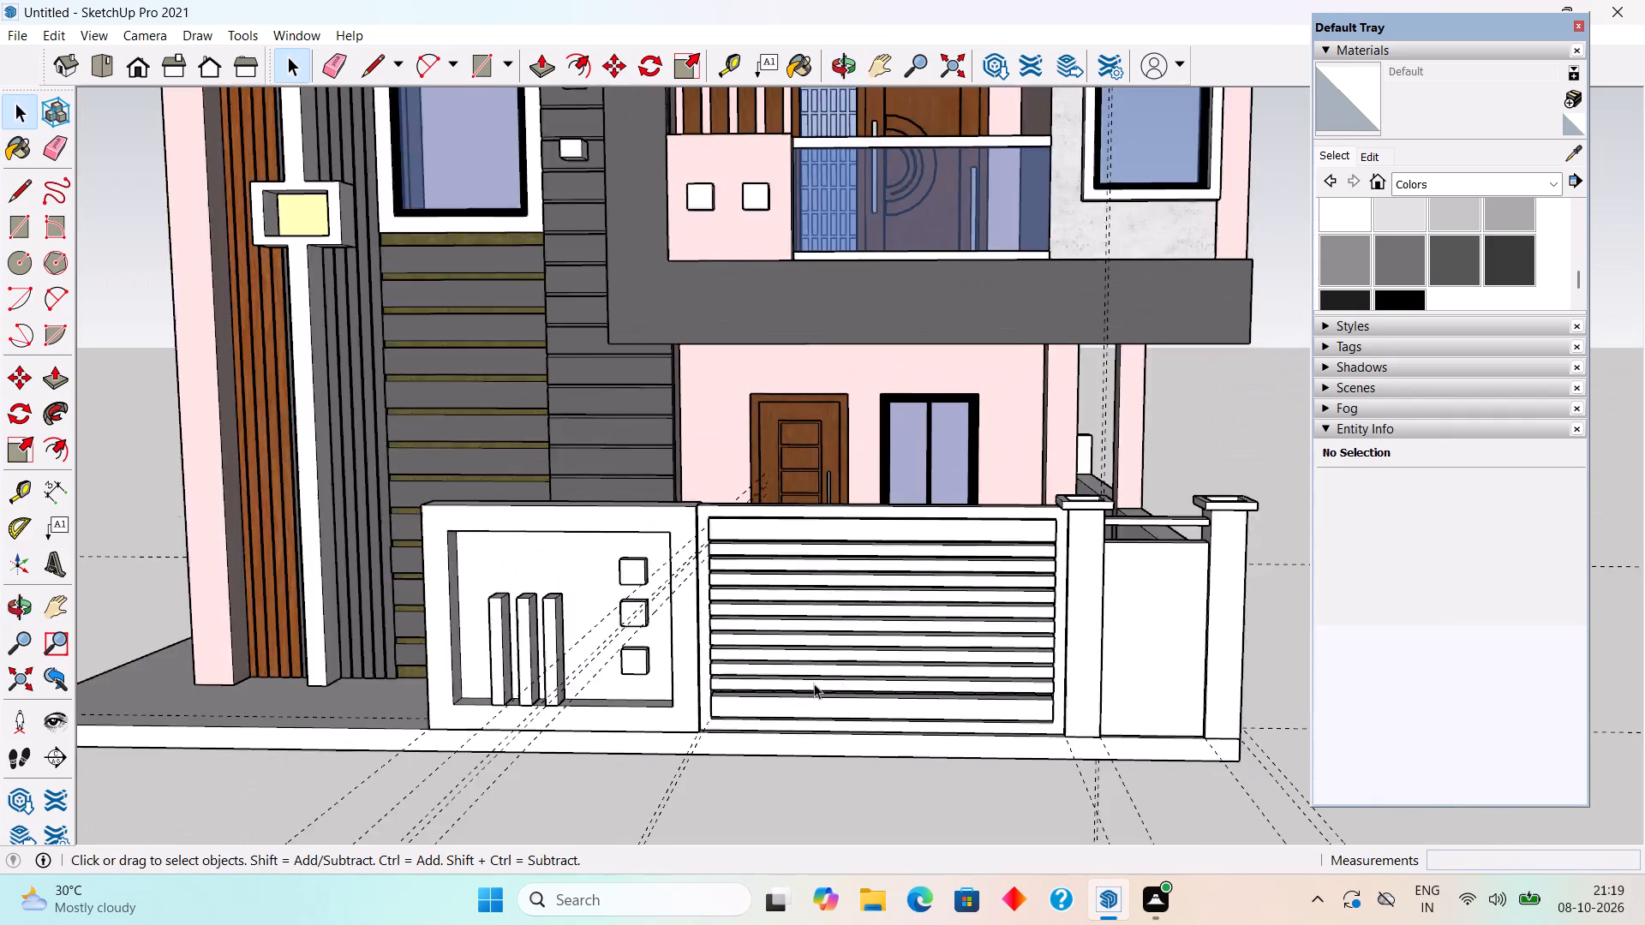
Delete all the construction guides from the model.
{"action": "scroll", "coordinate": [814, 683], "scroll_direction": "down", "scroll_amount": 3}
{"action": "middle_click_drag", "start_coordinate": [832, 737], "coordinate": [923, 719]}
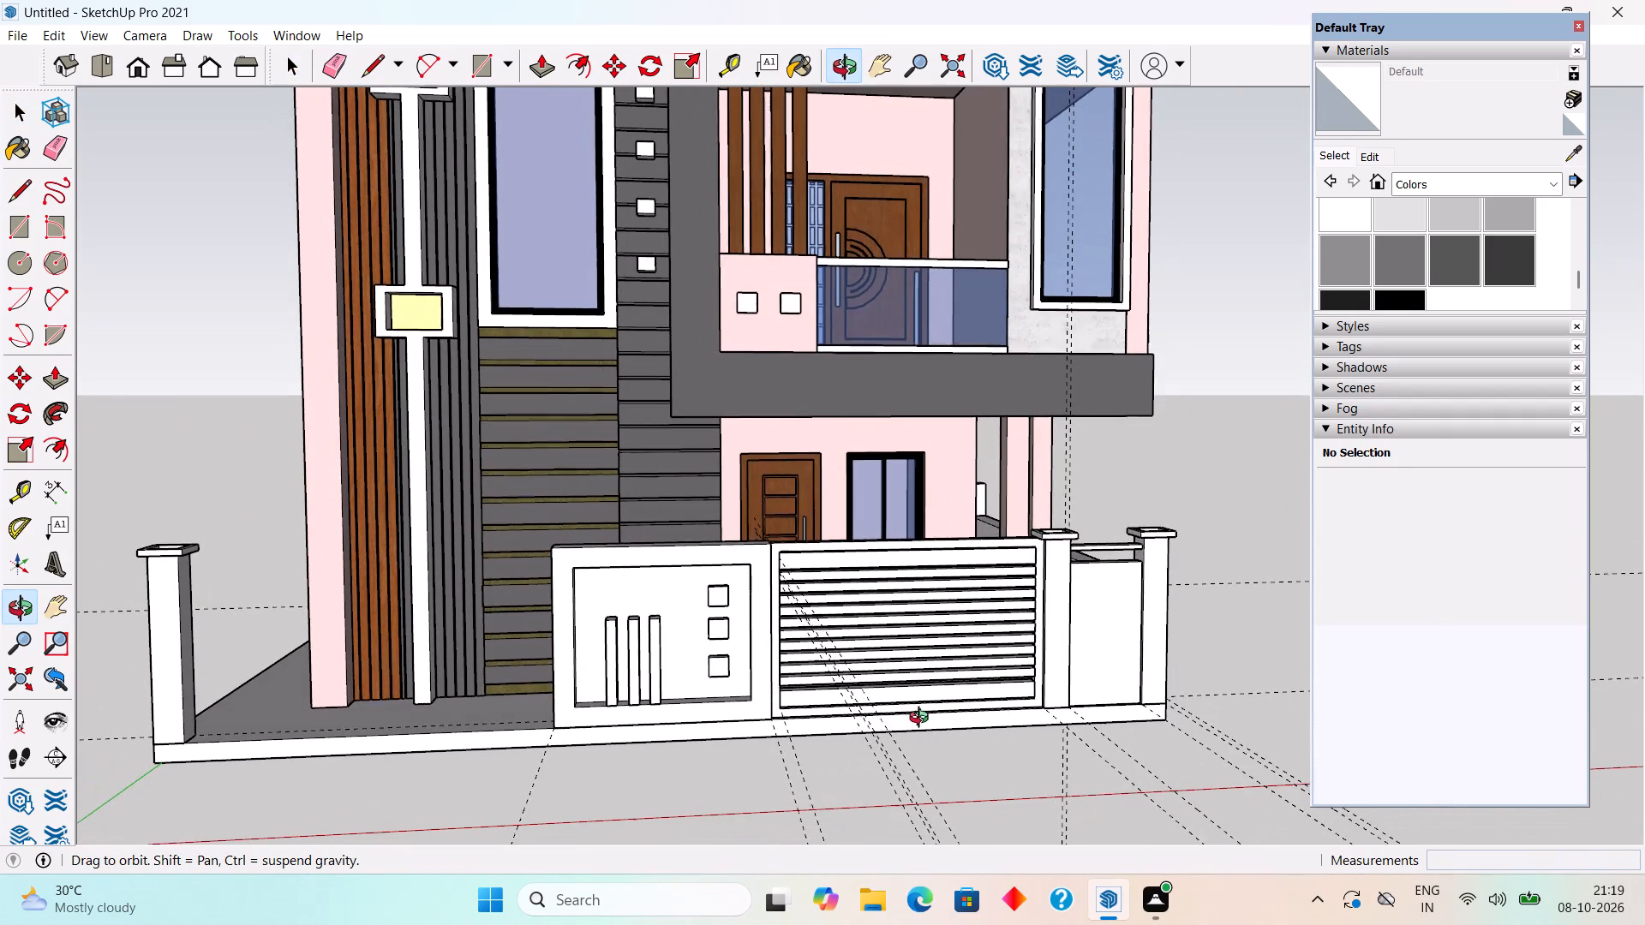
{"action": "middle_click_drag", "start_coordinate": [923, 719], "coordinate": [918, 723]}
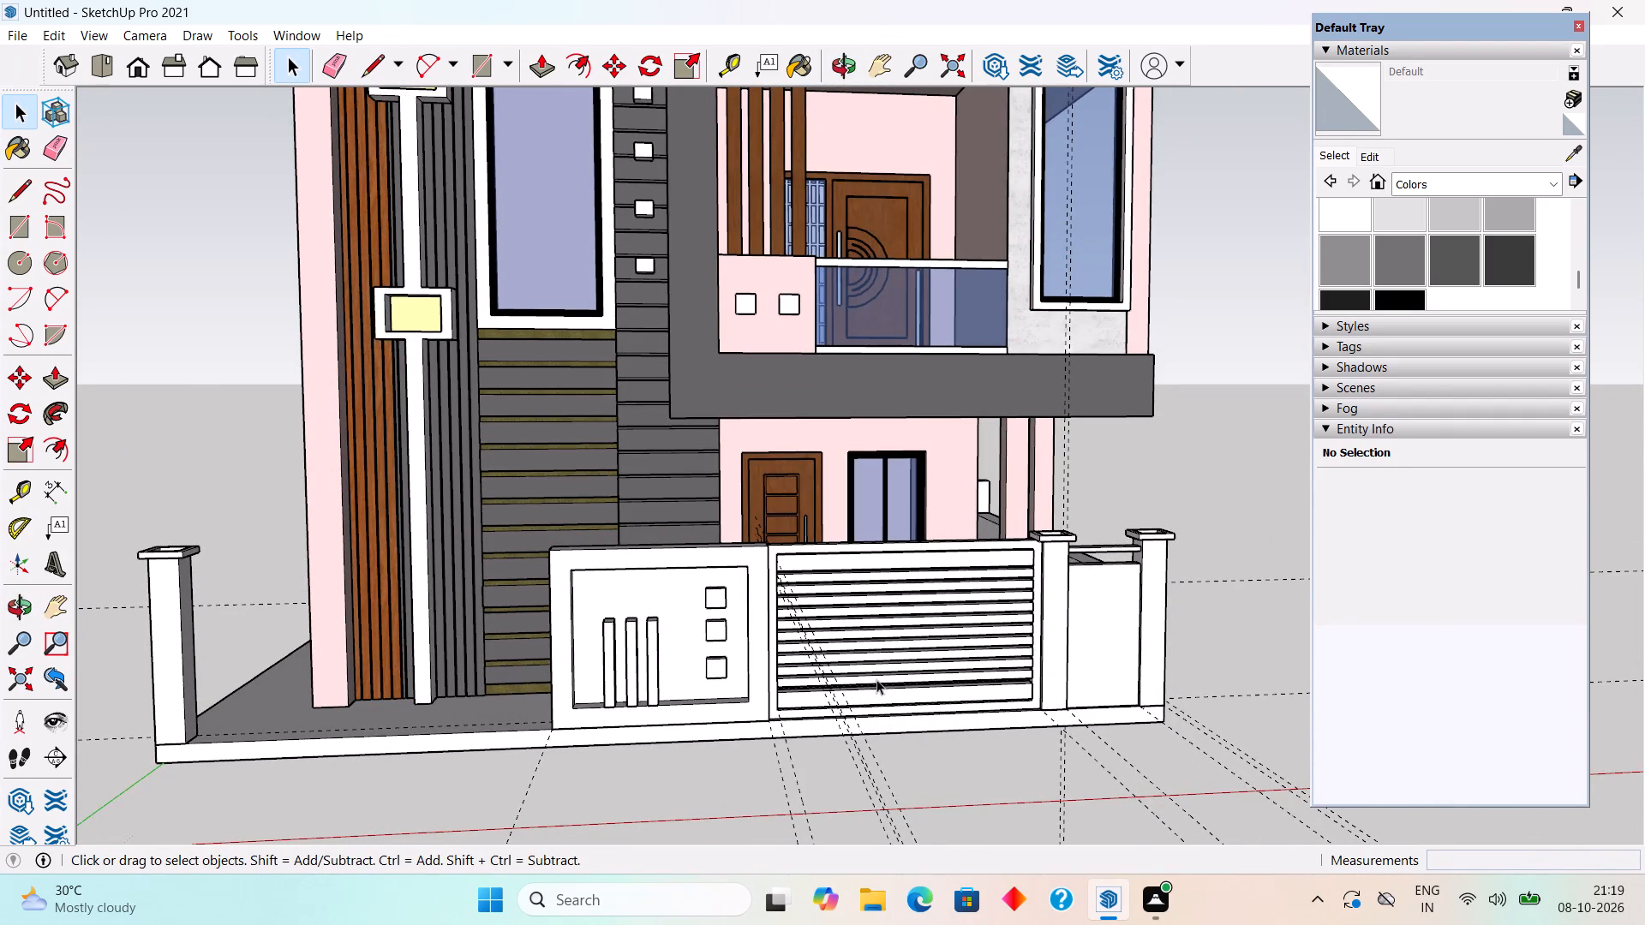
{"action": "scroll", "coordinate": [876, 679], "scroll_direction": "down", "scroll_amount": 4}
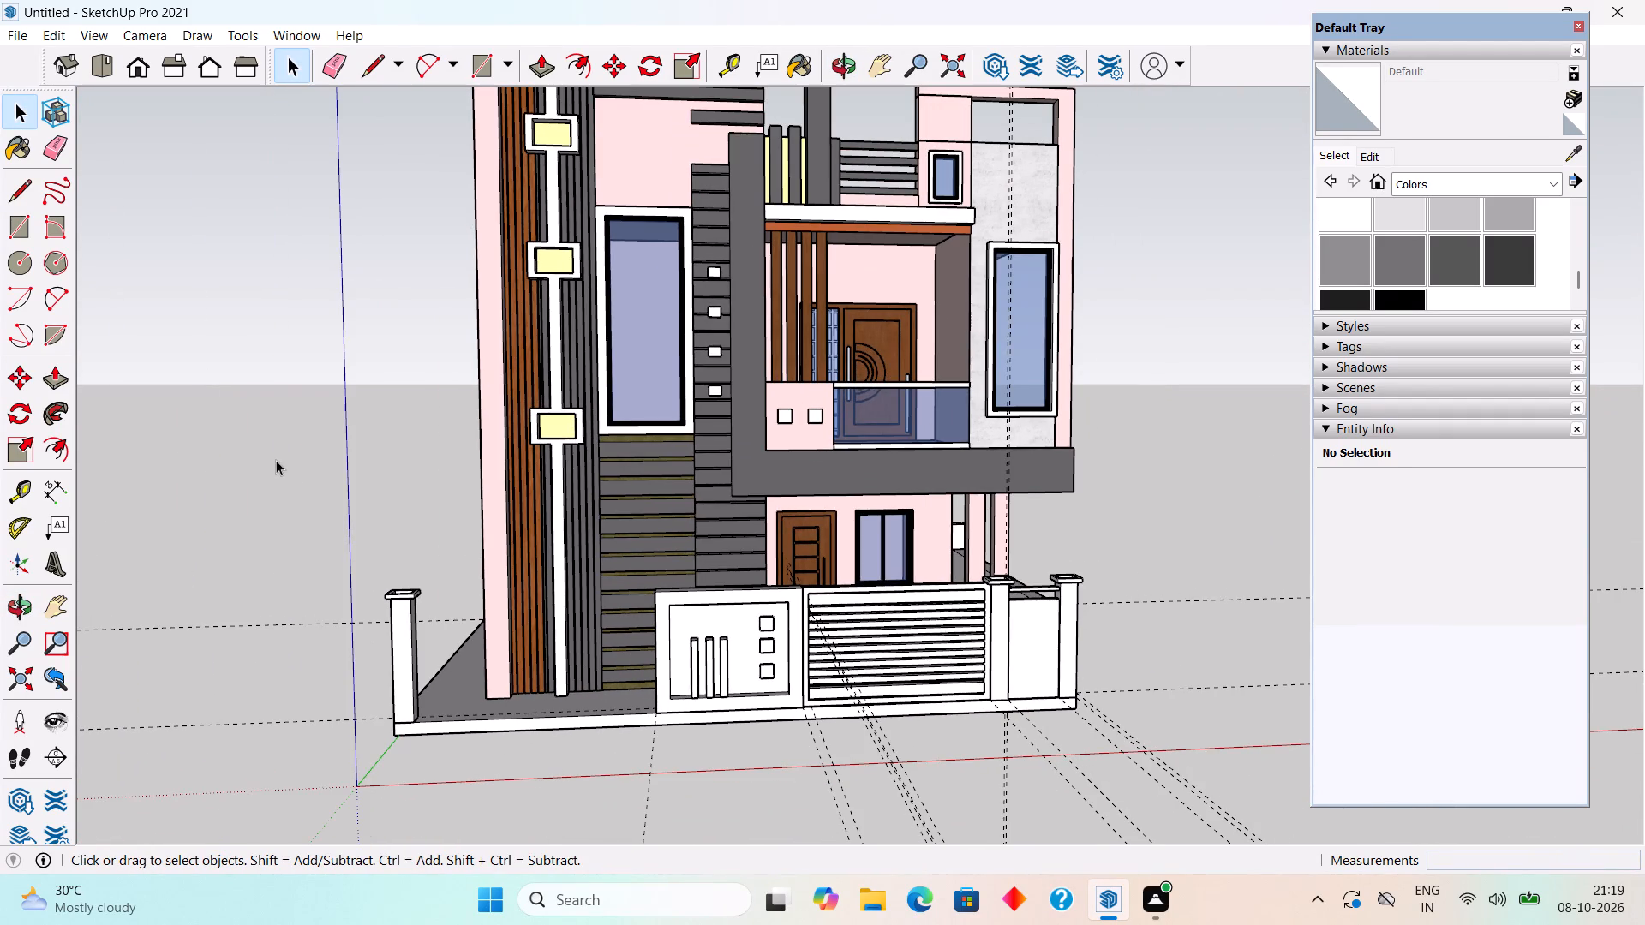
{"action": "left_click", "coordinate": [63, 37]}
{"action": "left_click", "coordinate": [127, 228]}
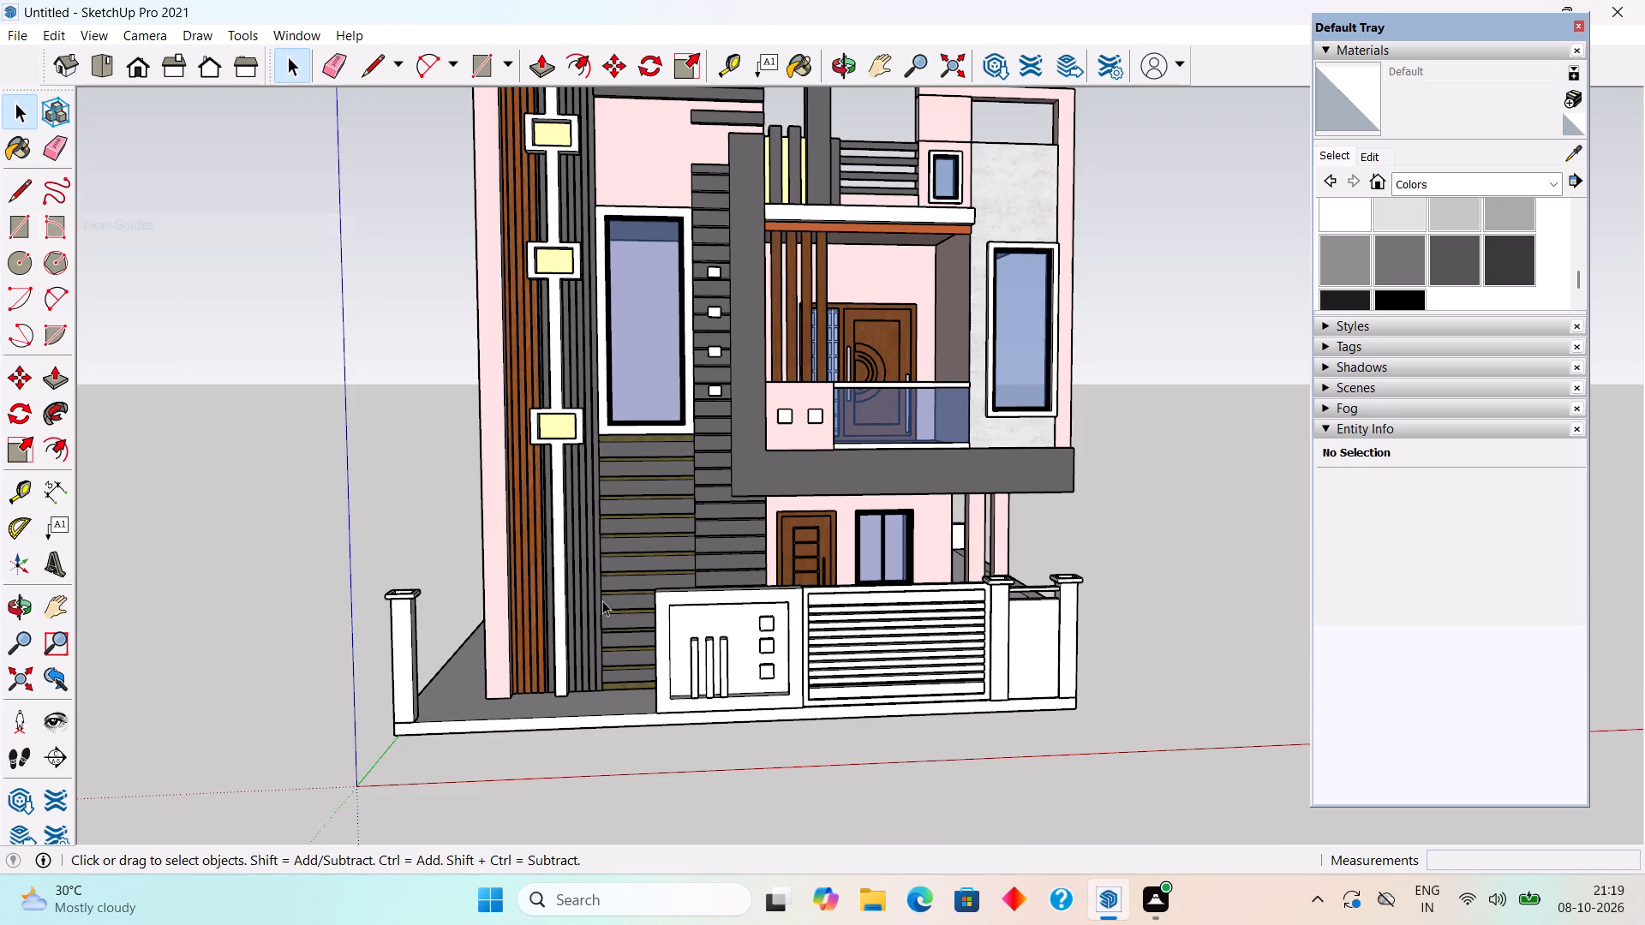
Open the lowest slat group of the gate for editing.
{"action": "middle_click_drag", "start_coordinate": [685, 632], "coordinate": [618, 627]}
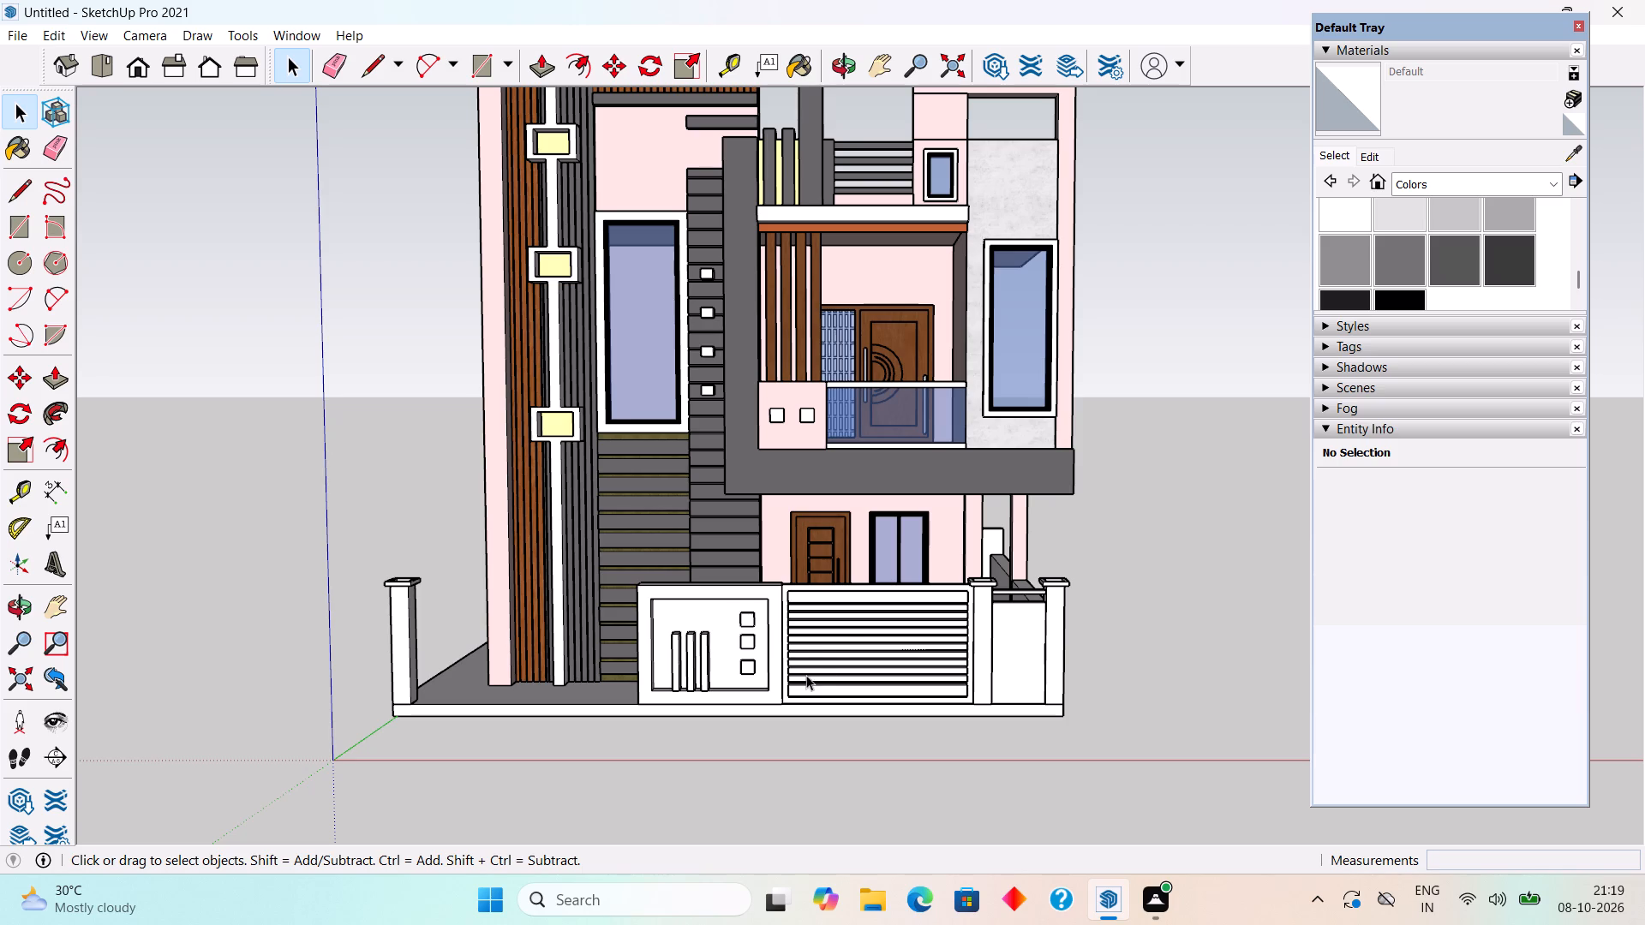
{"action": "scroll", "coordinate": [817, 683], "scroll_direction": "up", "scroll_amount": 17}
{"action": "middle_click_drag", "start_coordinate": [853, 639], "coordinate": [823, 419]}
{"action": "triple_click", "coordinate": [786, 597]}
{"action": "scroll", "coordinate": [786, 597], "scroll_direction": "up", "scroll_amount": 5}
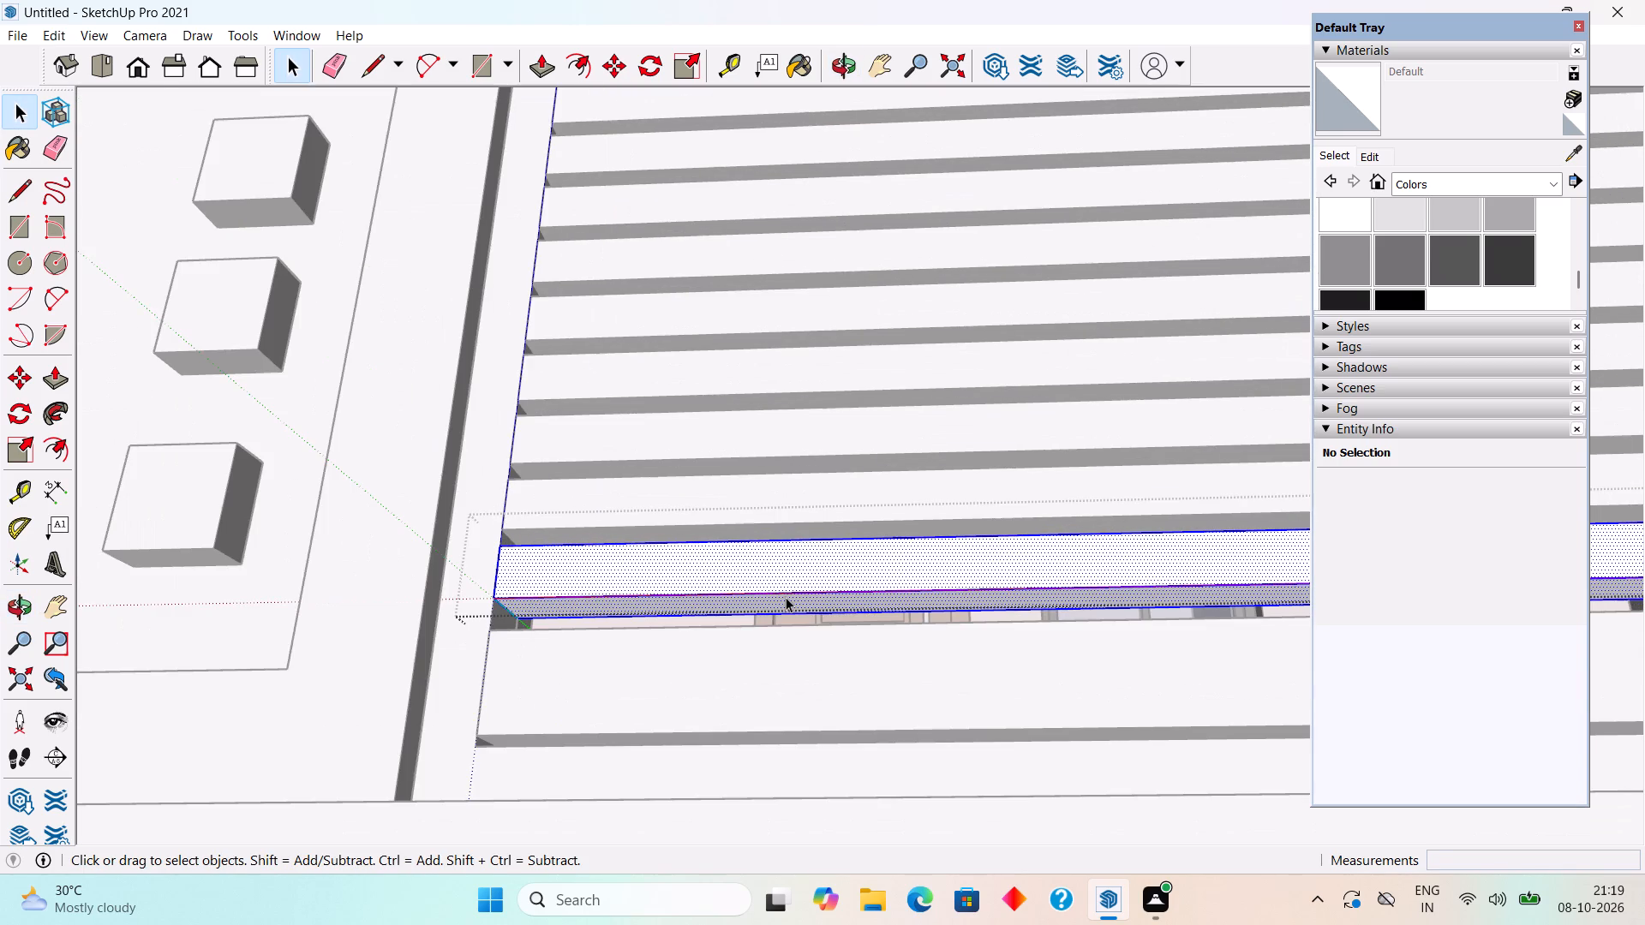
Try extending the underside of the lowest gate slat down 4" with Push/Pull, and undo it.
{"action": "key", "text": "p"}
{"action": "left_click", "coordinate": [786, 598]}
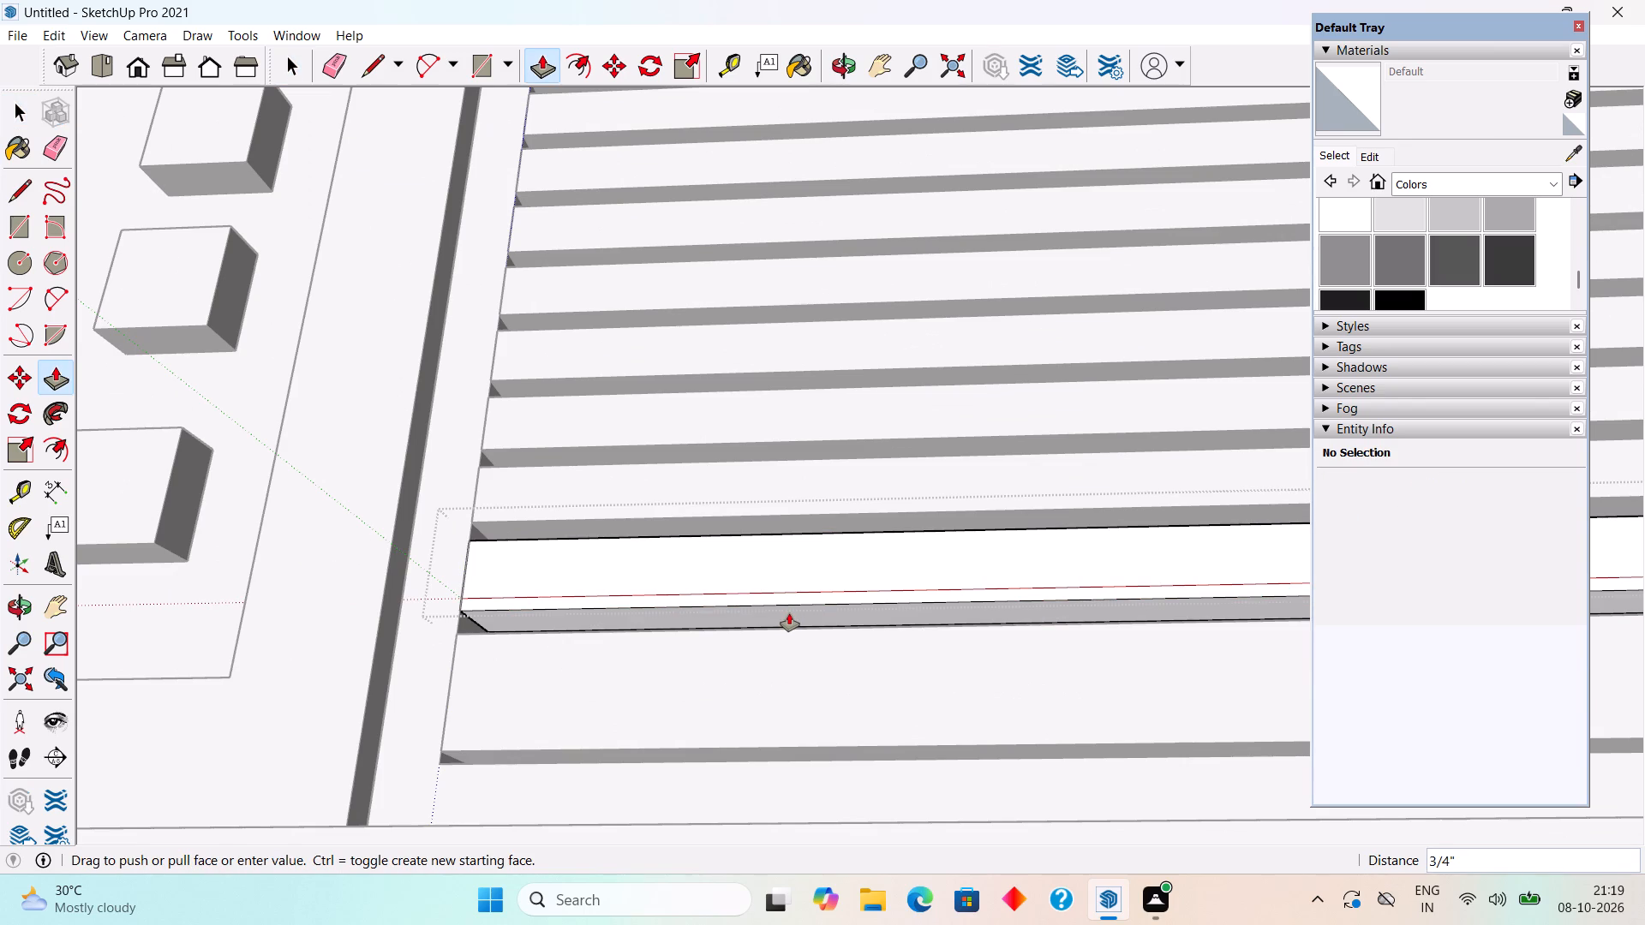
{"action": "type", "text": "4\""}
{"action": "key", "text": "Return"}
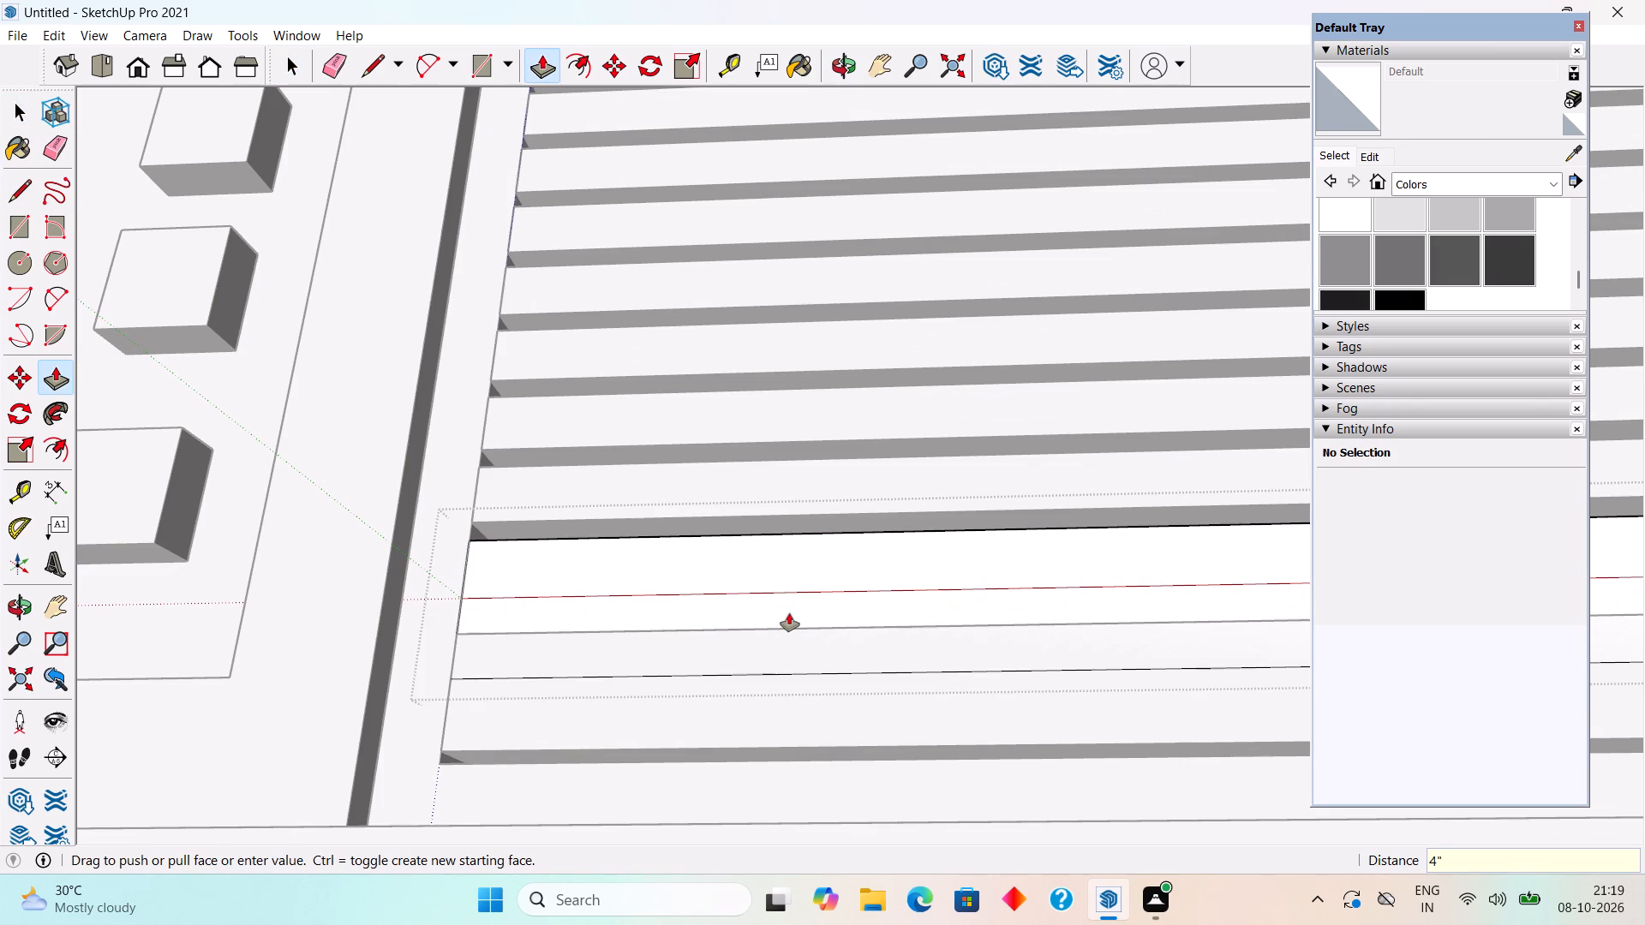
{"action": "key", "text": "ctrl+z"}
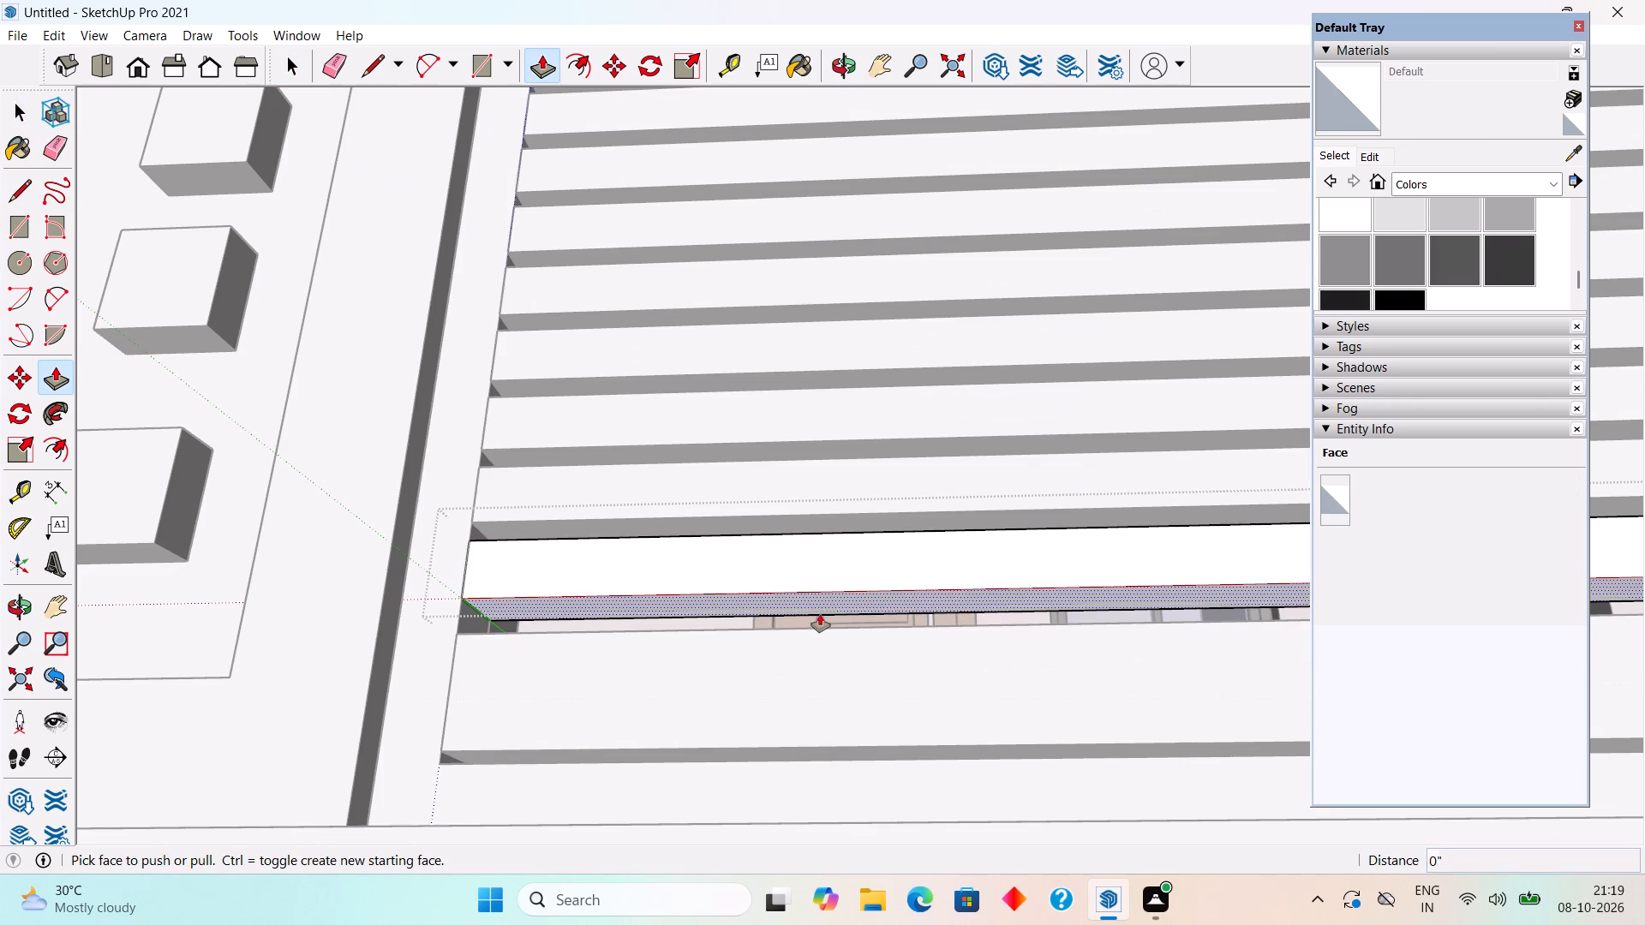
Extend the underside of the lowest gate slat down 1" with Push/Pull and leave its group.
{"action": "left_click", "coordinate": [820, 614]}
{"action": "type", "text": "1\""}
{"action": "key", "text": "Return"}
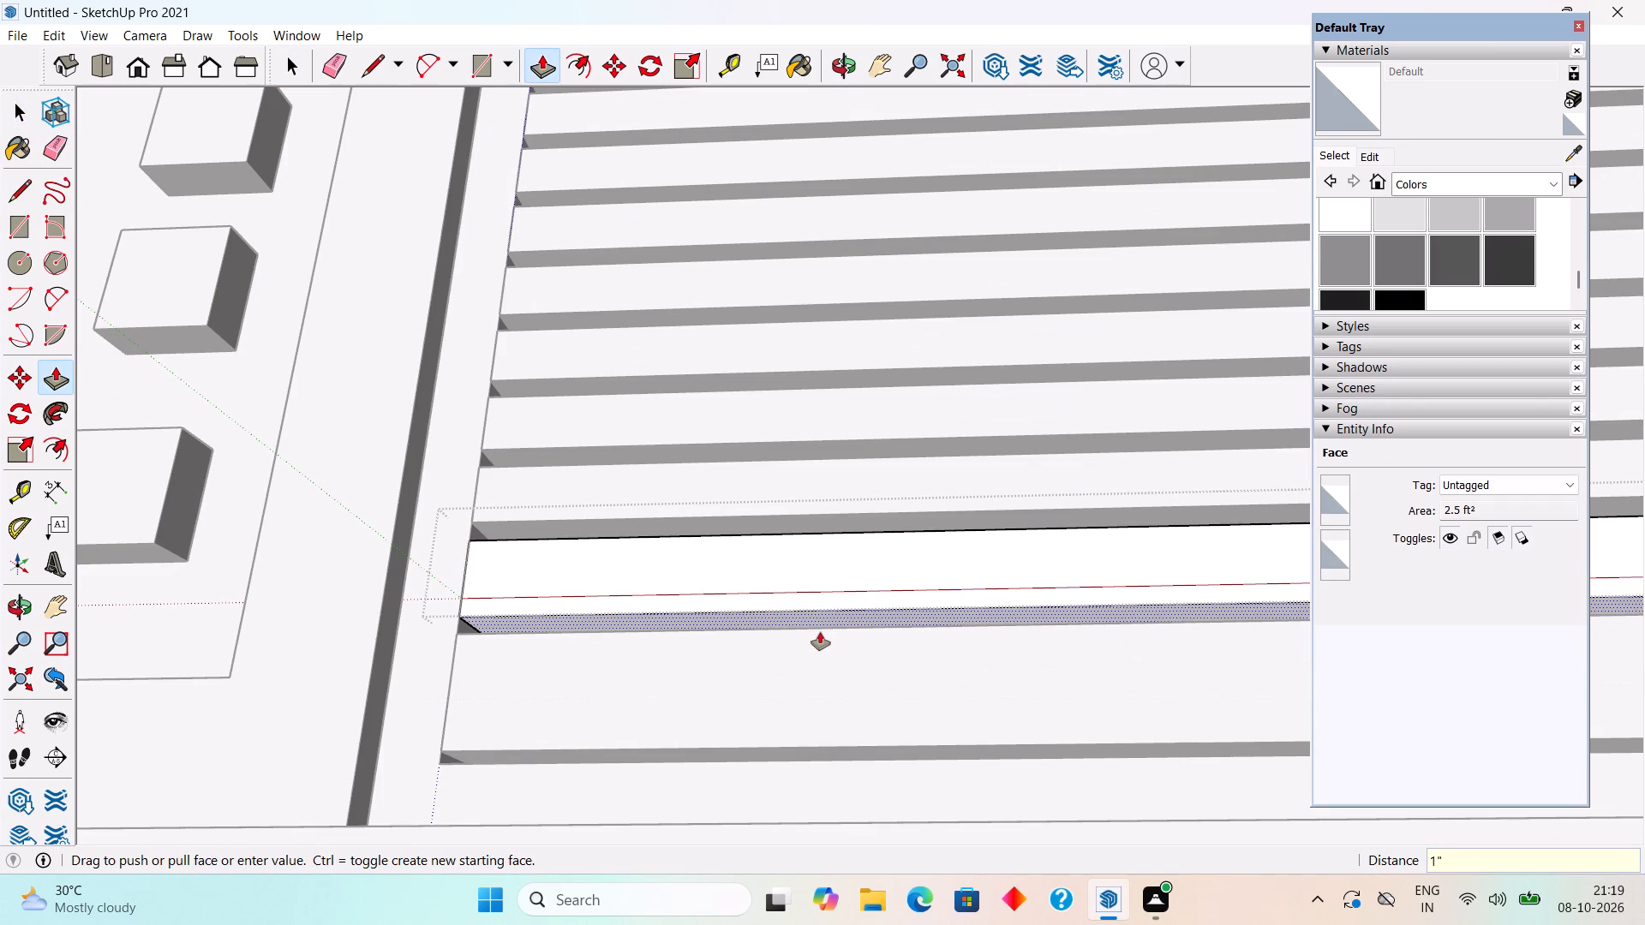
{"action": "key", "text": "space"}
{"action": "scroll", "coordinate": [780, 496], "scroll_direction": "down", "scroll_amount": 14}
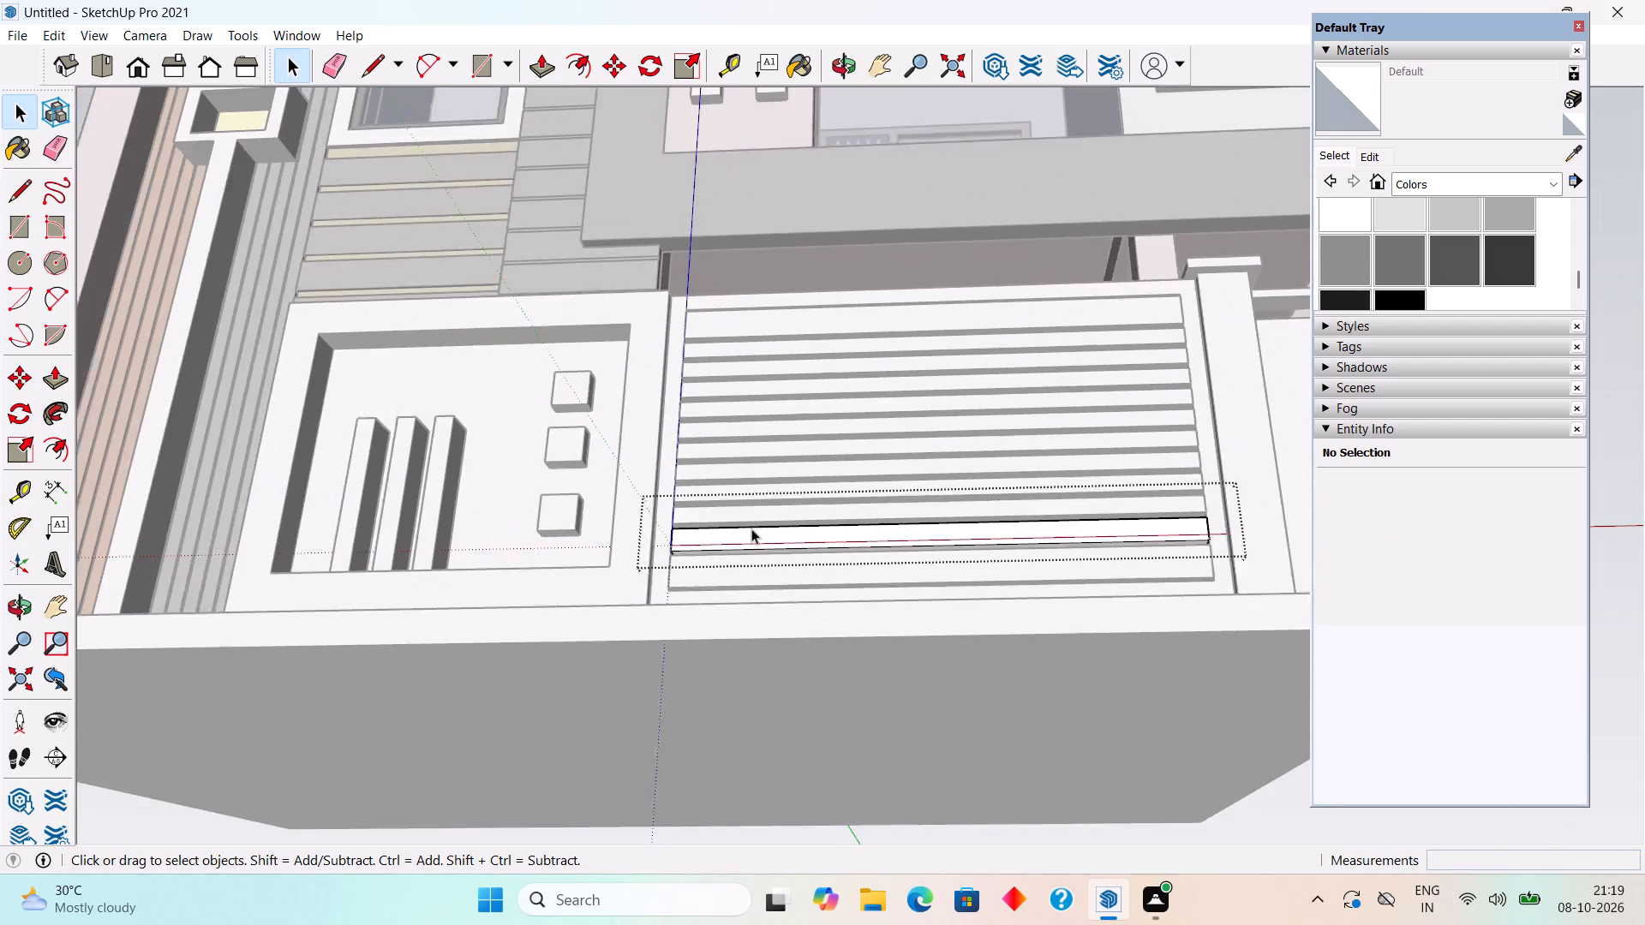
{"action": "middle_click_drag", "start_coordinate": [732, 528], "coordinate": [732, 674]}
{"action": "scroll", "coordinate": [732, 674], "scroll_direction": "down", "scroll_amount": 1}
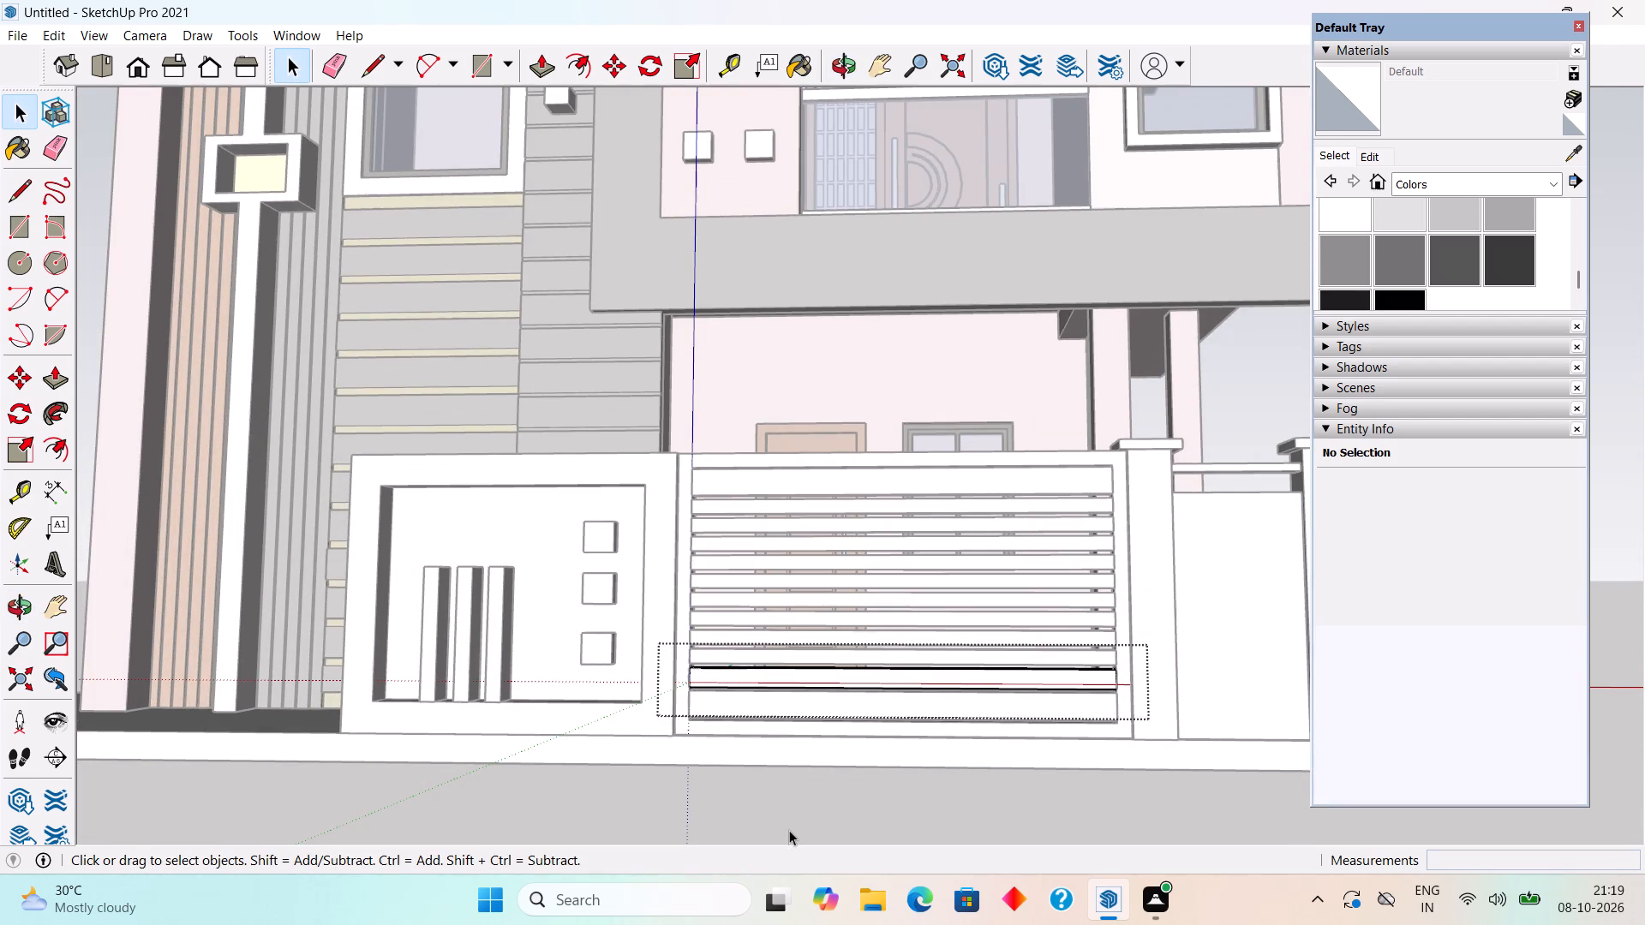
{"action": "left_click", "coordinate": [789, 830]}
Examine the gate, the front boundary wall and the whole front elevation from several angles.
{"action": "middle_click_drag", "start_coordinate": [775, 653], "coordinate": [775, 724]}
{"action": "scroll", "coordinate": [775, 724], "scroll_direction": "down", "scroll_amount": 4}
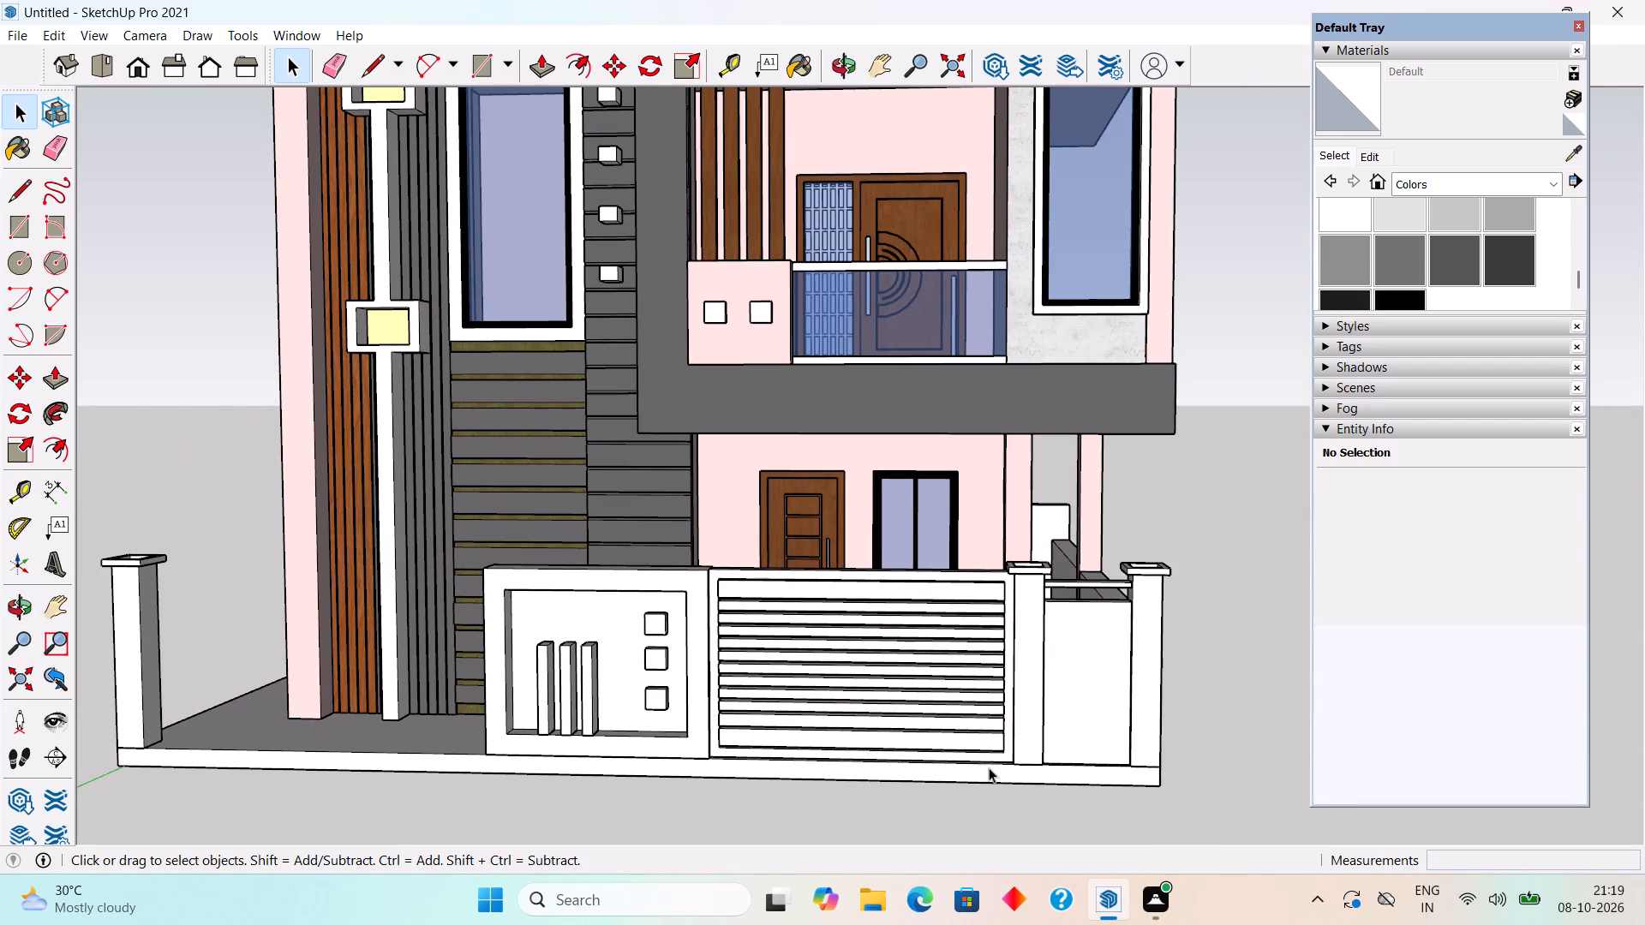
{"action": "scroll", "coordinate": [954, 746], "scroll_direction": "down", "scroll_amount": 1}
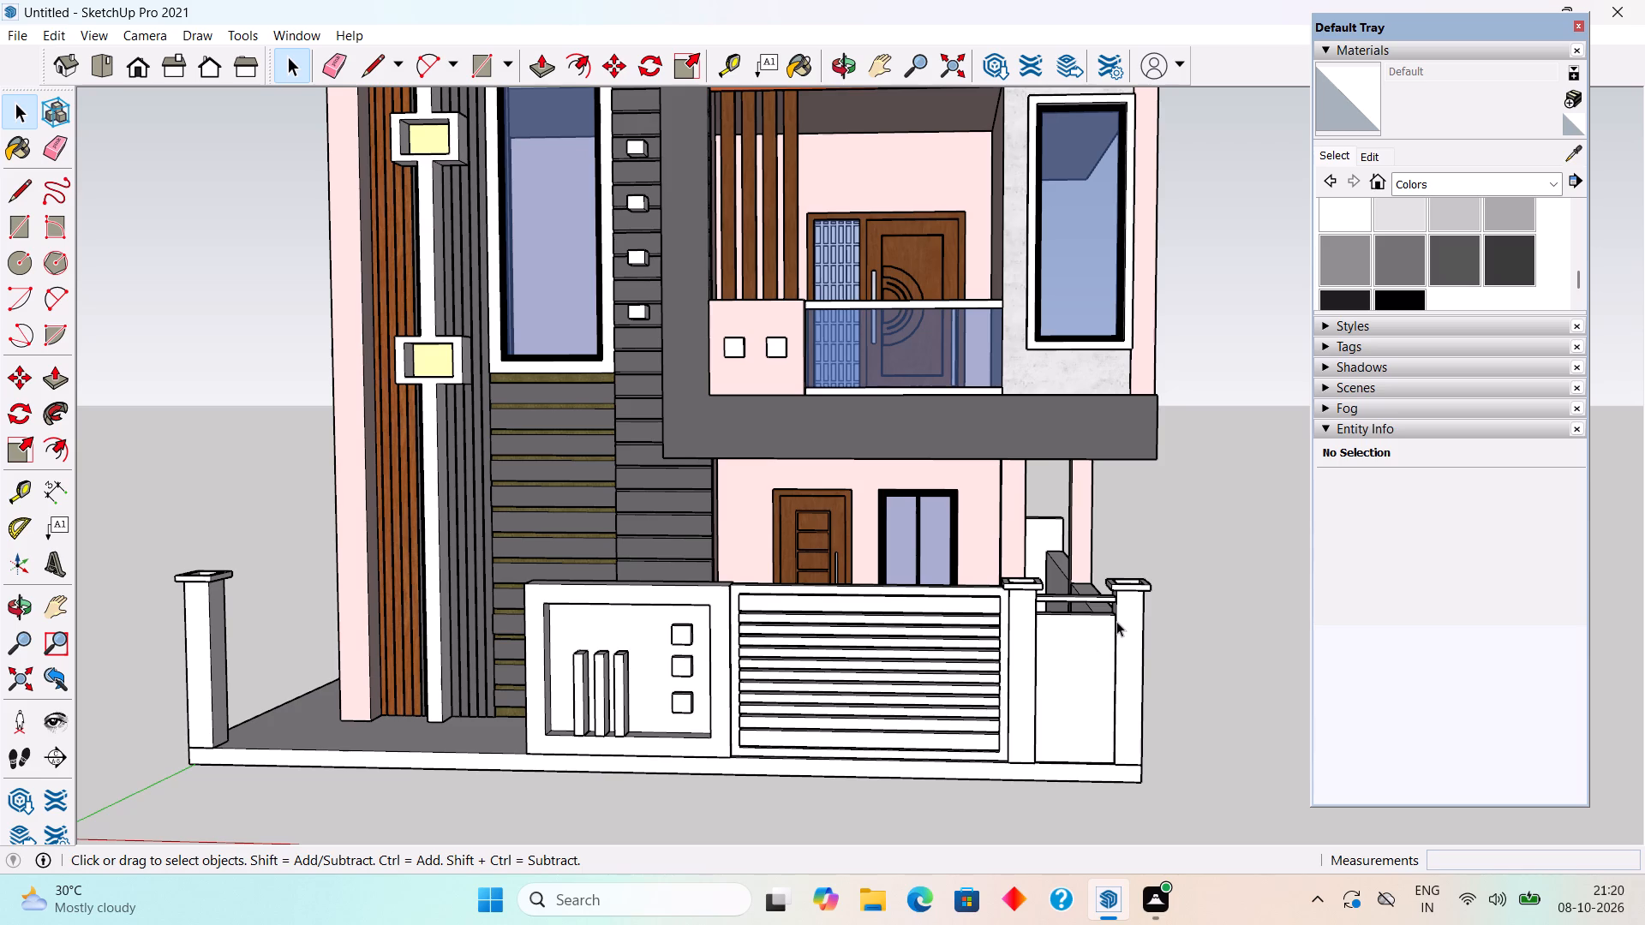
{"action": "middle_click", "coordinate": [577, 663]}
{"action": "scroll", "coordinate": [577, 663], "scroll_direction": "down", "scroll_amount": 3}
{"action": "middle_click_drag", "start_coordinate": [570, 707], "coordinate": [677, 727]}
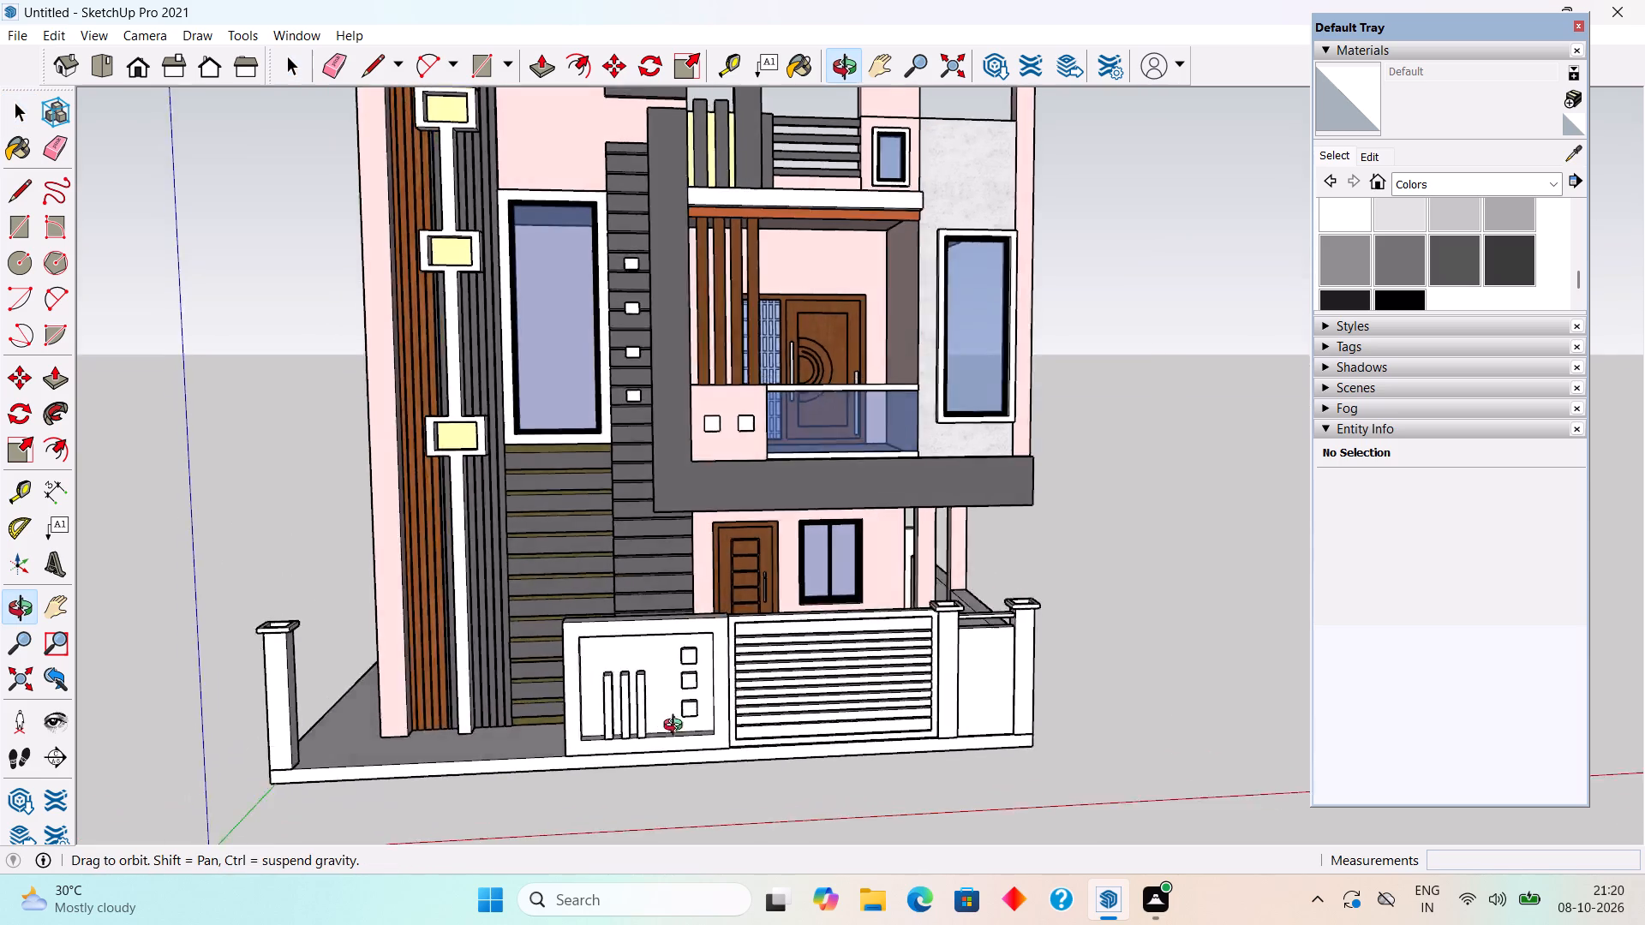
{"action": "middle_click_drag", "start_coordinate": [677, 727], "coordinate": [789, 642]}
{"action": "scroll", "coordinate": [739, 609], "scroll_direction": "down", "scroll_amount": 7}
{"action": "middle_click_drag", "start_coordinate": [675, 640], "coordinate": [664, 715]}
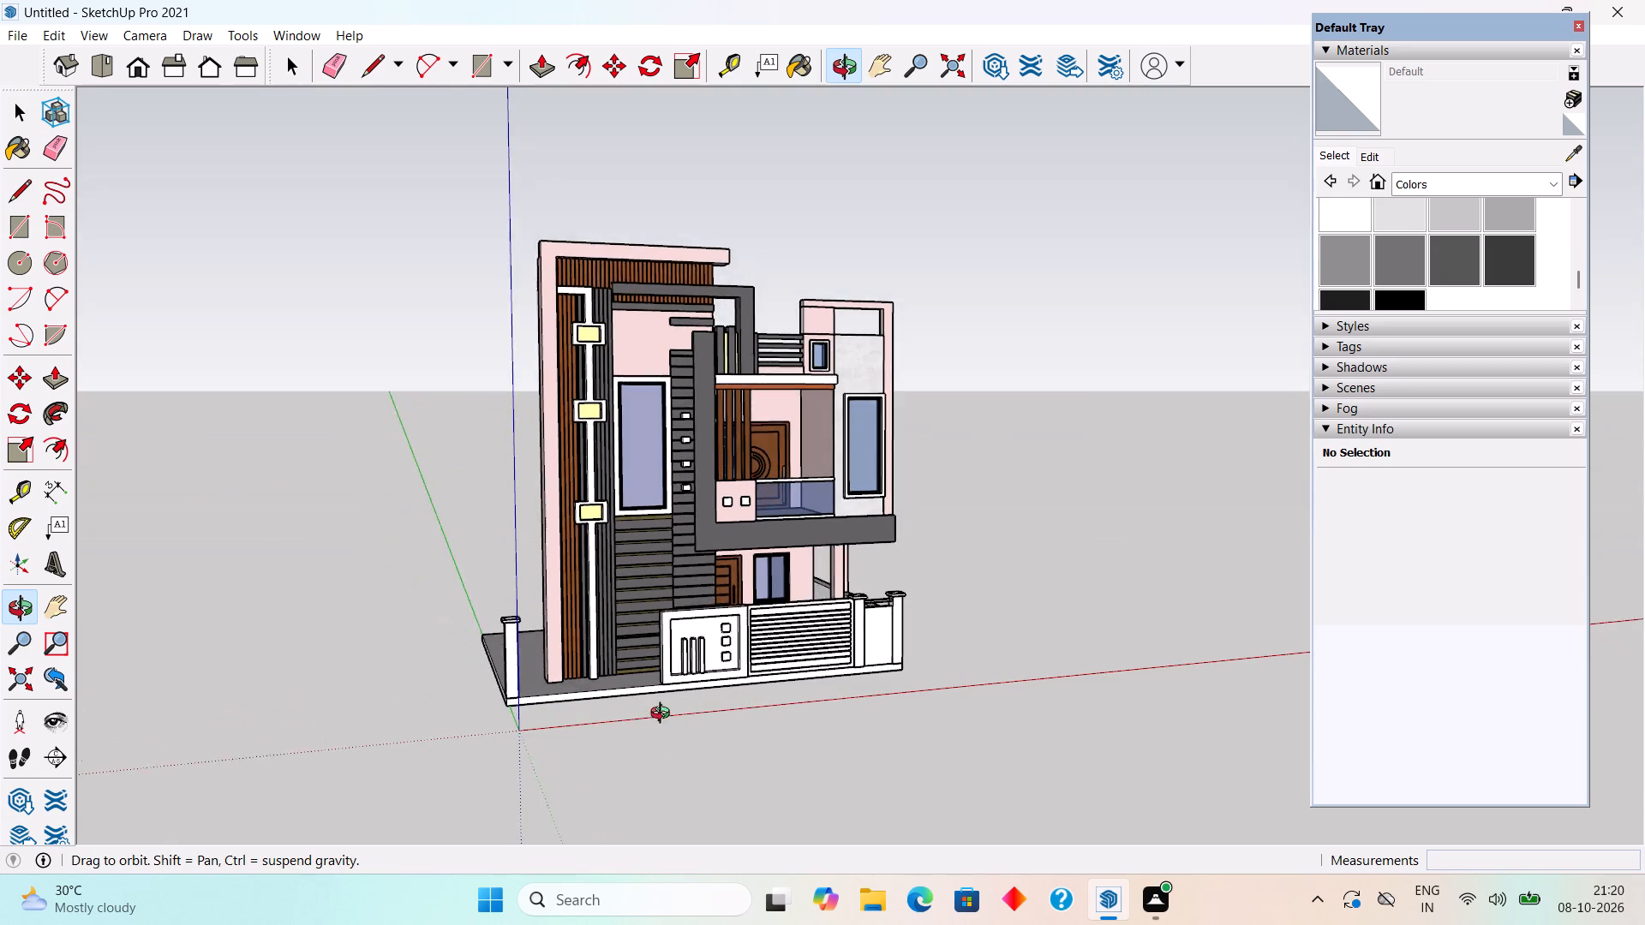
{"action": "middle_click_drag", "start_coordinate": [664, 715], "coordinate": [664, 718]}
{"action": "scroll", "coordinate": [631, 765], "scroll_direction": "up", "scroll_amount": 4}
{"action": "scroll", "coordinate": [577, 704], "scroll_direction": "up", "scroll_amount": 4}
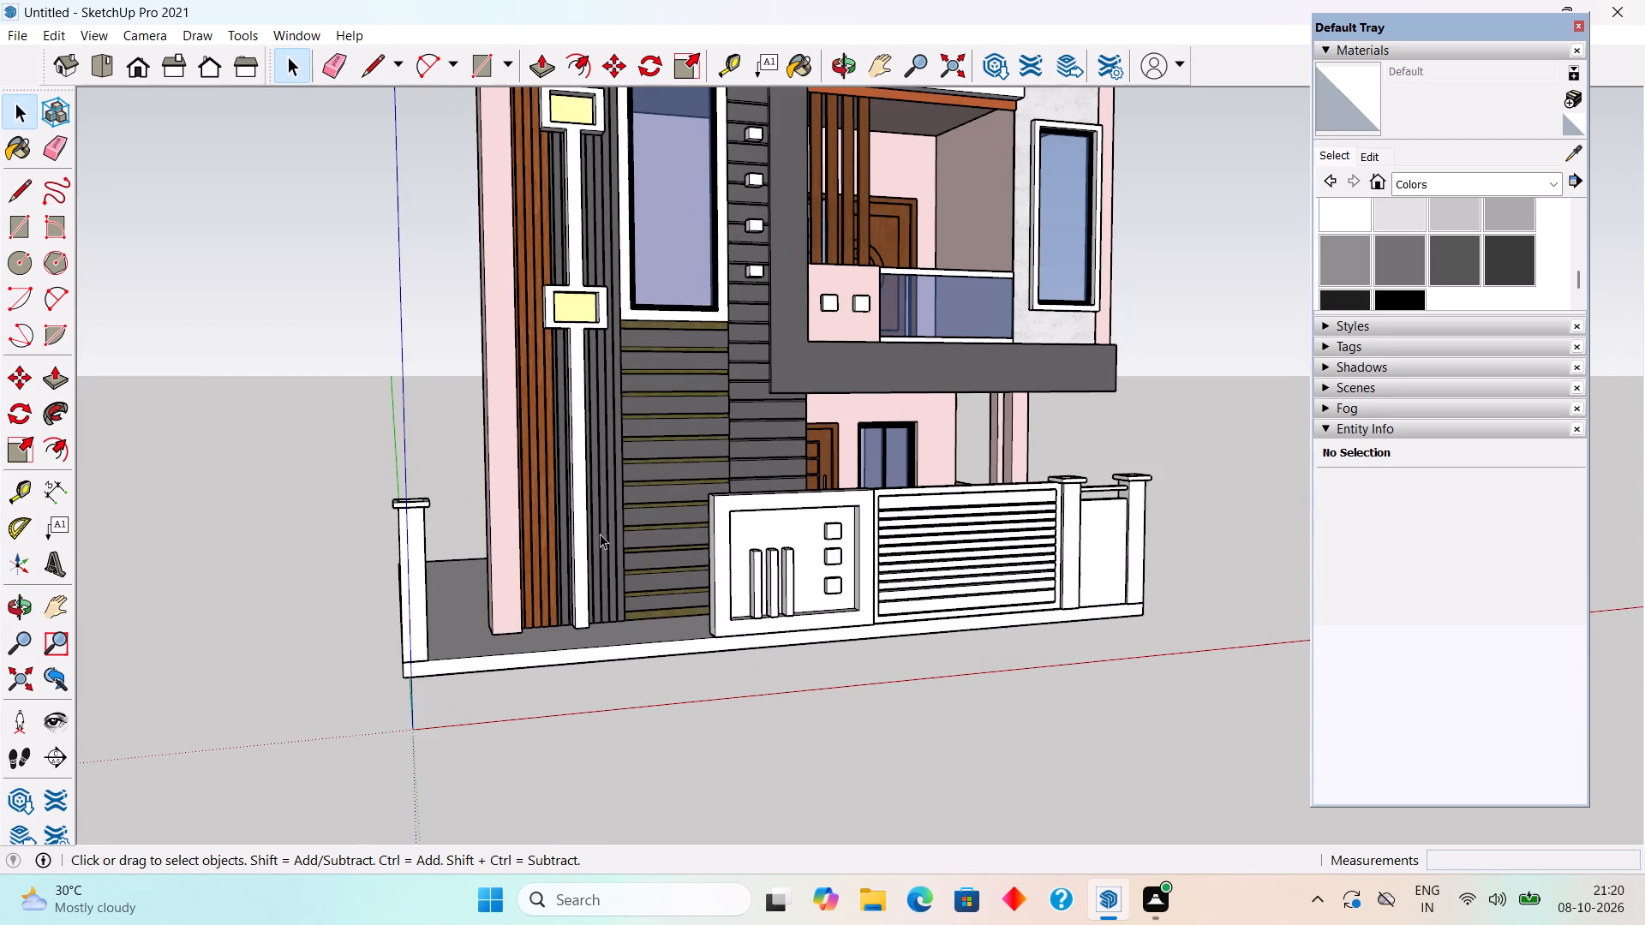
Place a guide 9" behind the plinth's front edge, through the back corner of the decorative wall panel's open end.
{"action": "middle_click_drag", "start_coordinate": [612, 615], "coordinate": [623, 723]}
{"action": "scroll", "coordinate": [621, 726], "scroll_direction": "up", "scroll_amount": 5}
{"action": "middle_click_drag", "start_coordinate": [703, 664], "coordinate": [730, 738]}
{"action": "scroll", "coordinate": [734, 738], "scroll_direction": "up", "scroll_amount": 3}
{"action": "key", "text": "t"}
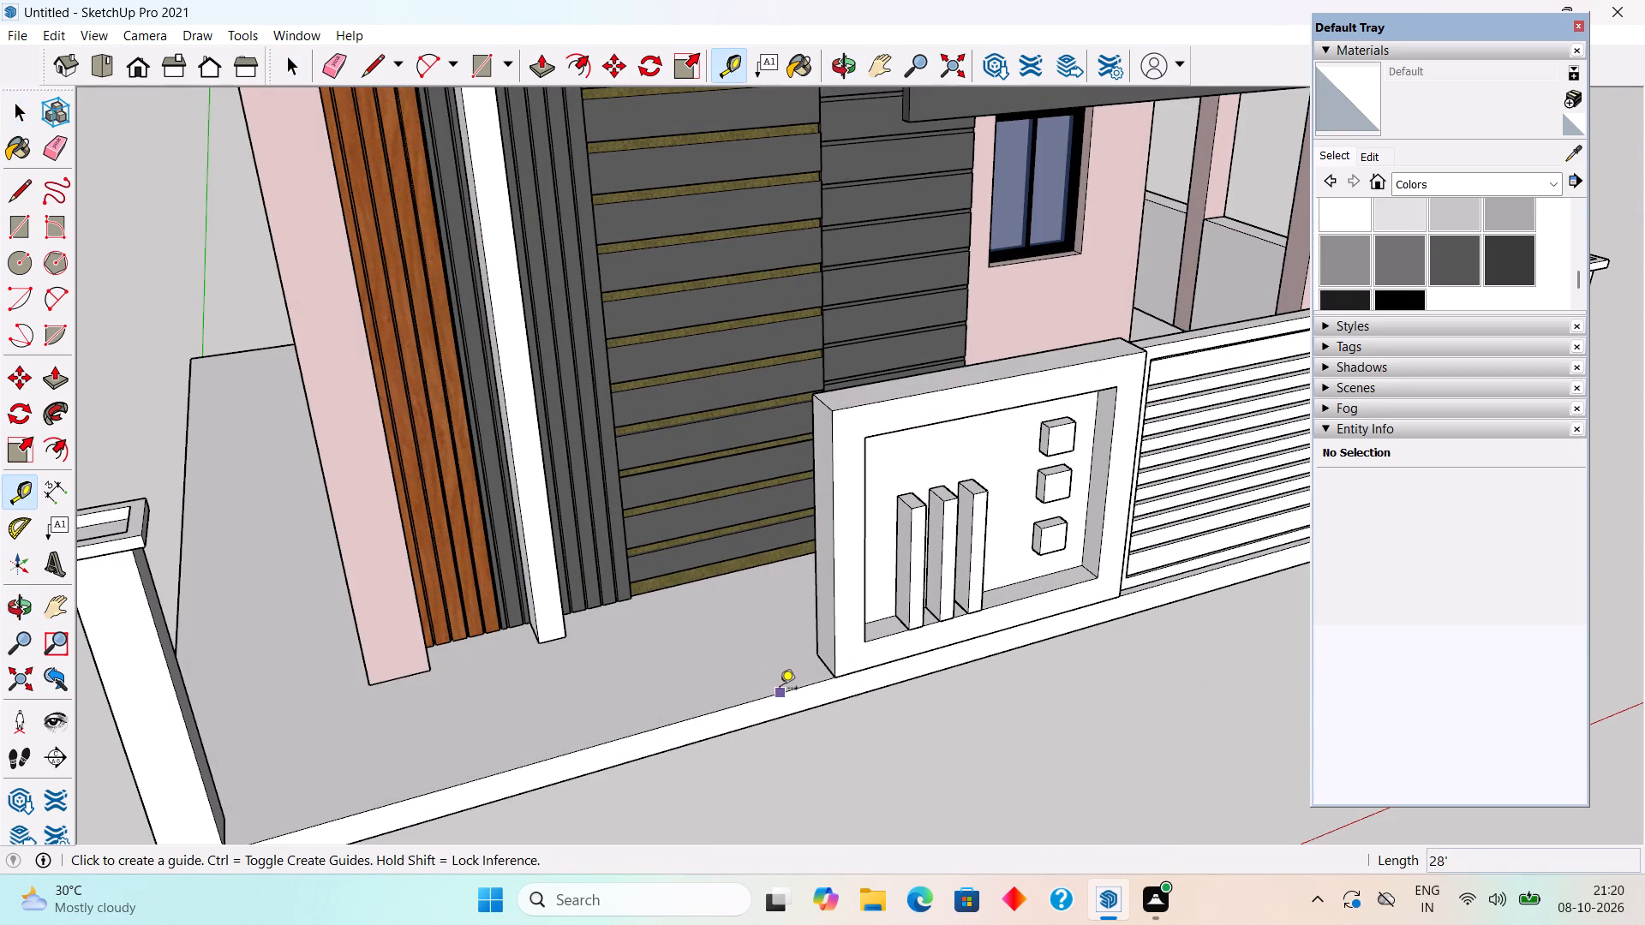
{"action": "left_click", "coordinate": [781, 691]}
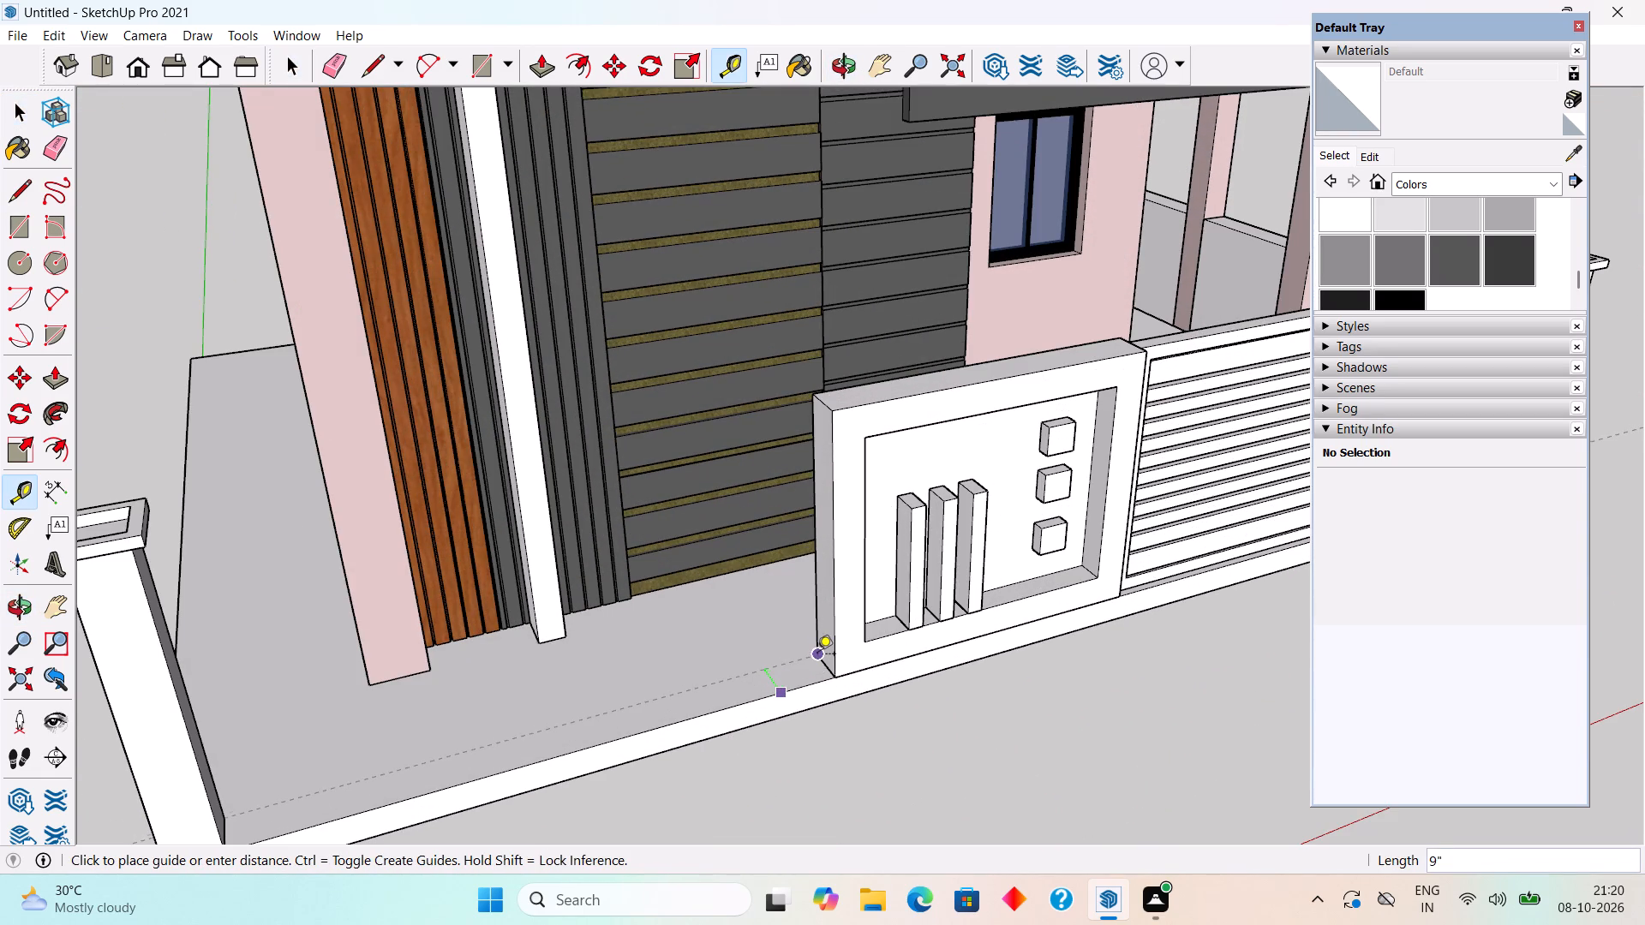
{"action": "left_click", "coordinate": [818, 655]}
{"action": "key", "text": "space"}
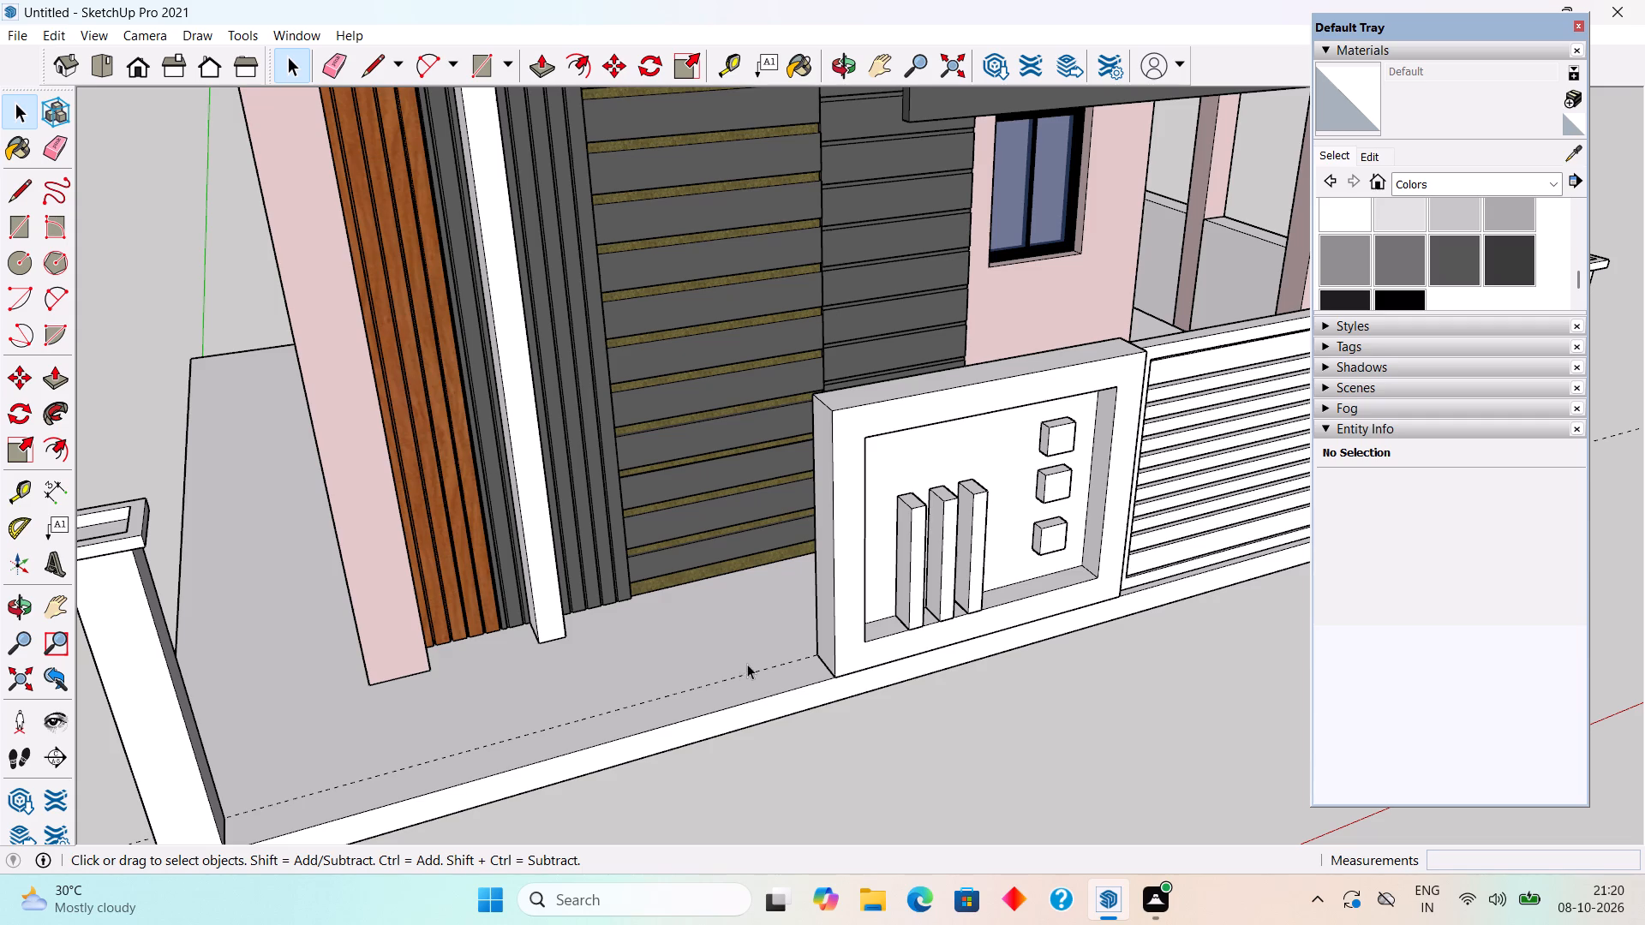
Inside the decorative wall panel's group, extend its open end face 8" along the plinth with Push/Pull, and leave the group.
{"action": "triple_click", "coordinate": [828, 643]}
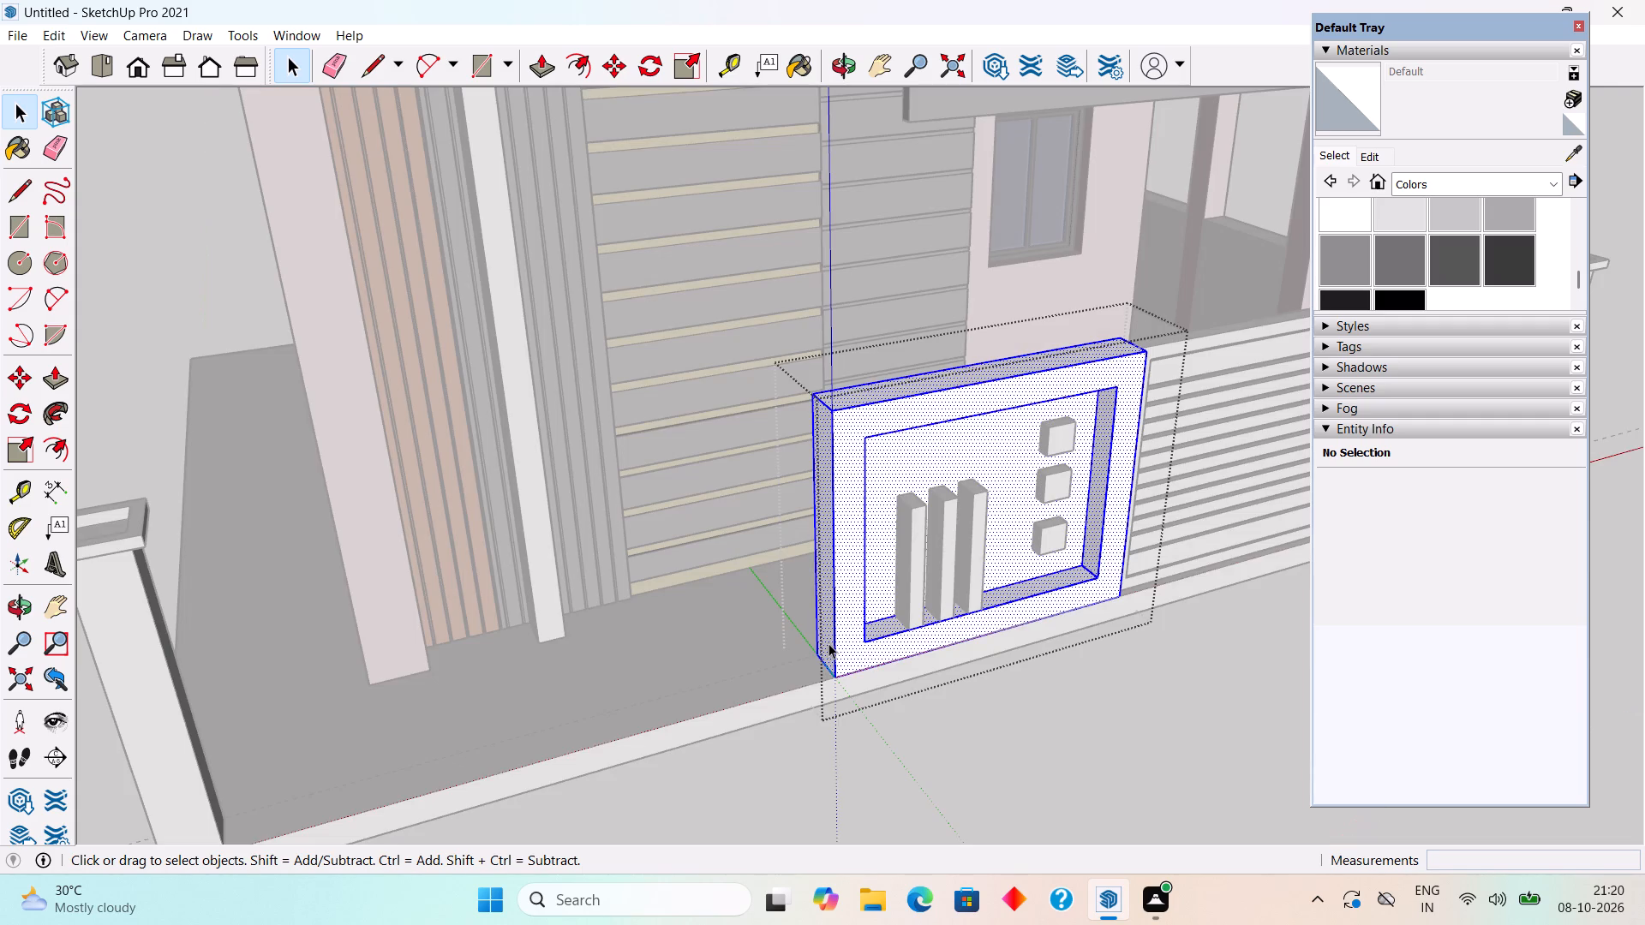
{"action": "left_click", "coordinate": [828, 643]}
{"action": "key", "text": "p"}
{"action": "left_click", "coordinate": [828, 643]}
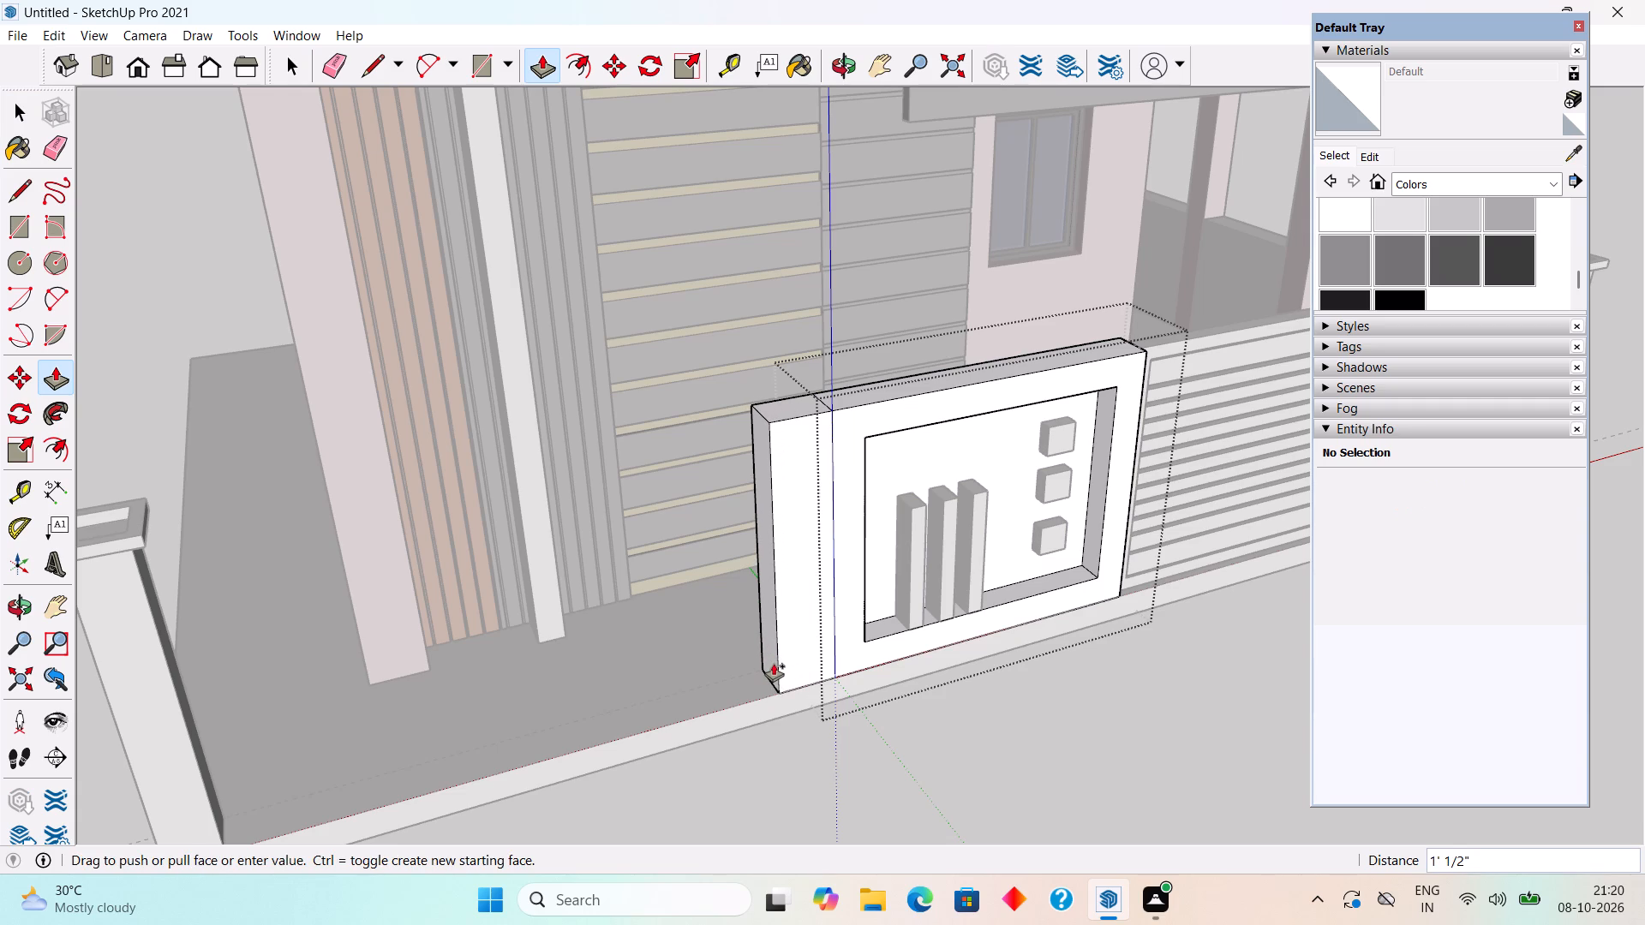
{"action": "type", "text": "8\""}
{"action": "key", "text": "Return"}
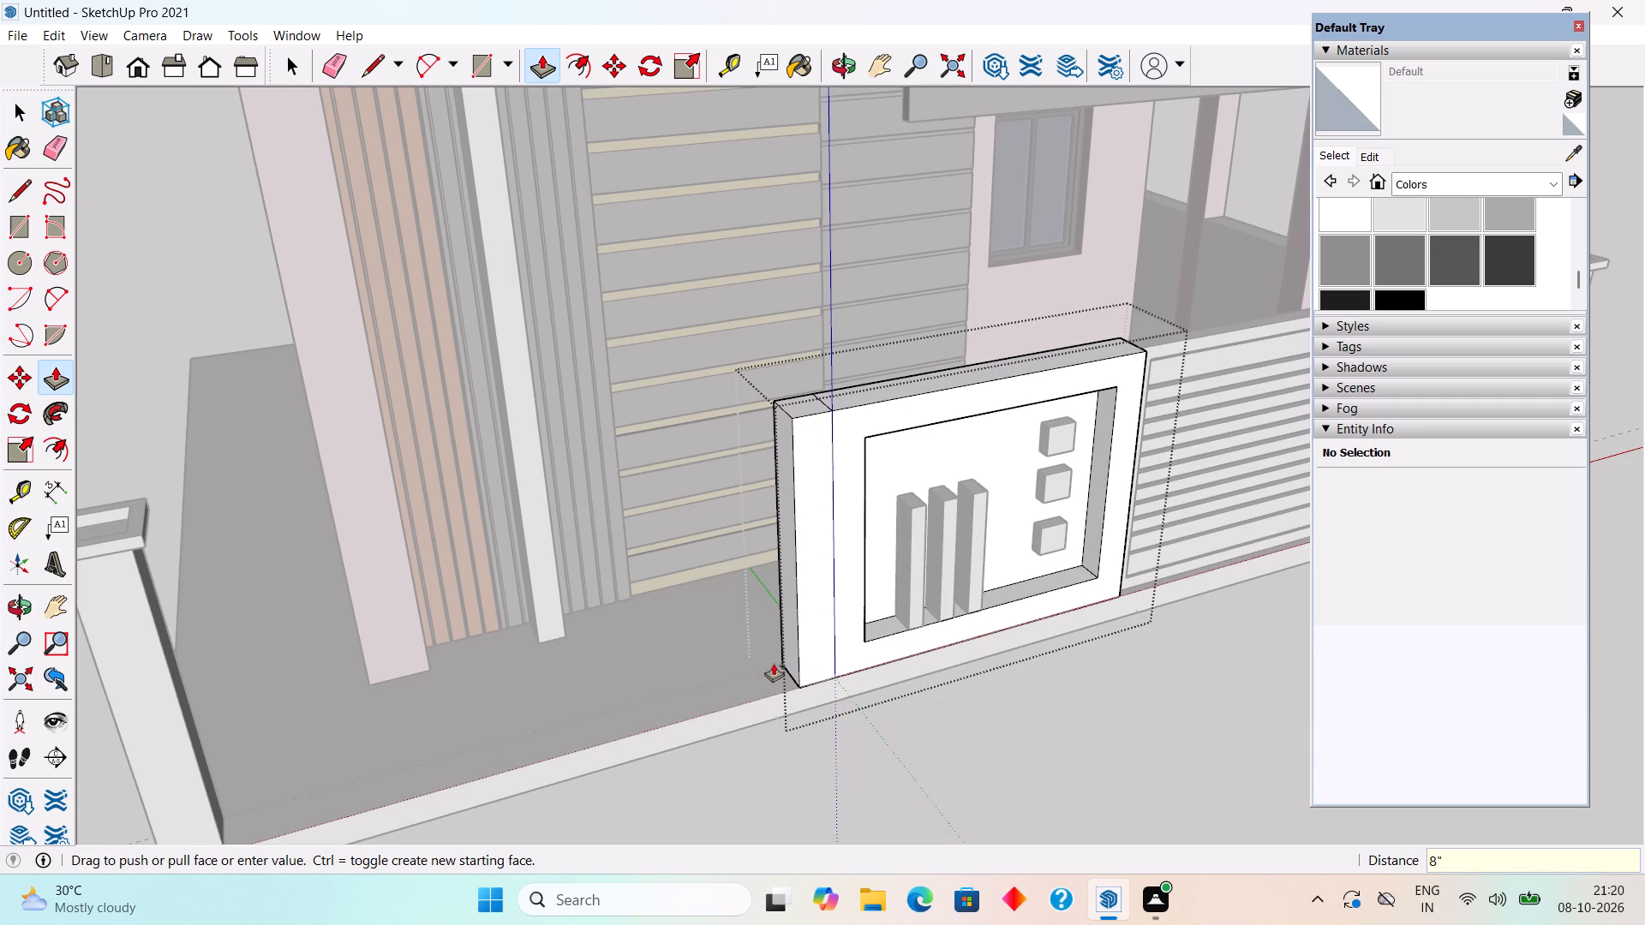
{"action": "key", "text": "space"}
{"action": "left_click", "coordinate": [755, 740]}
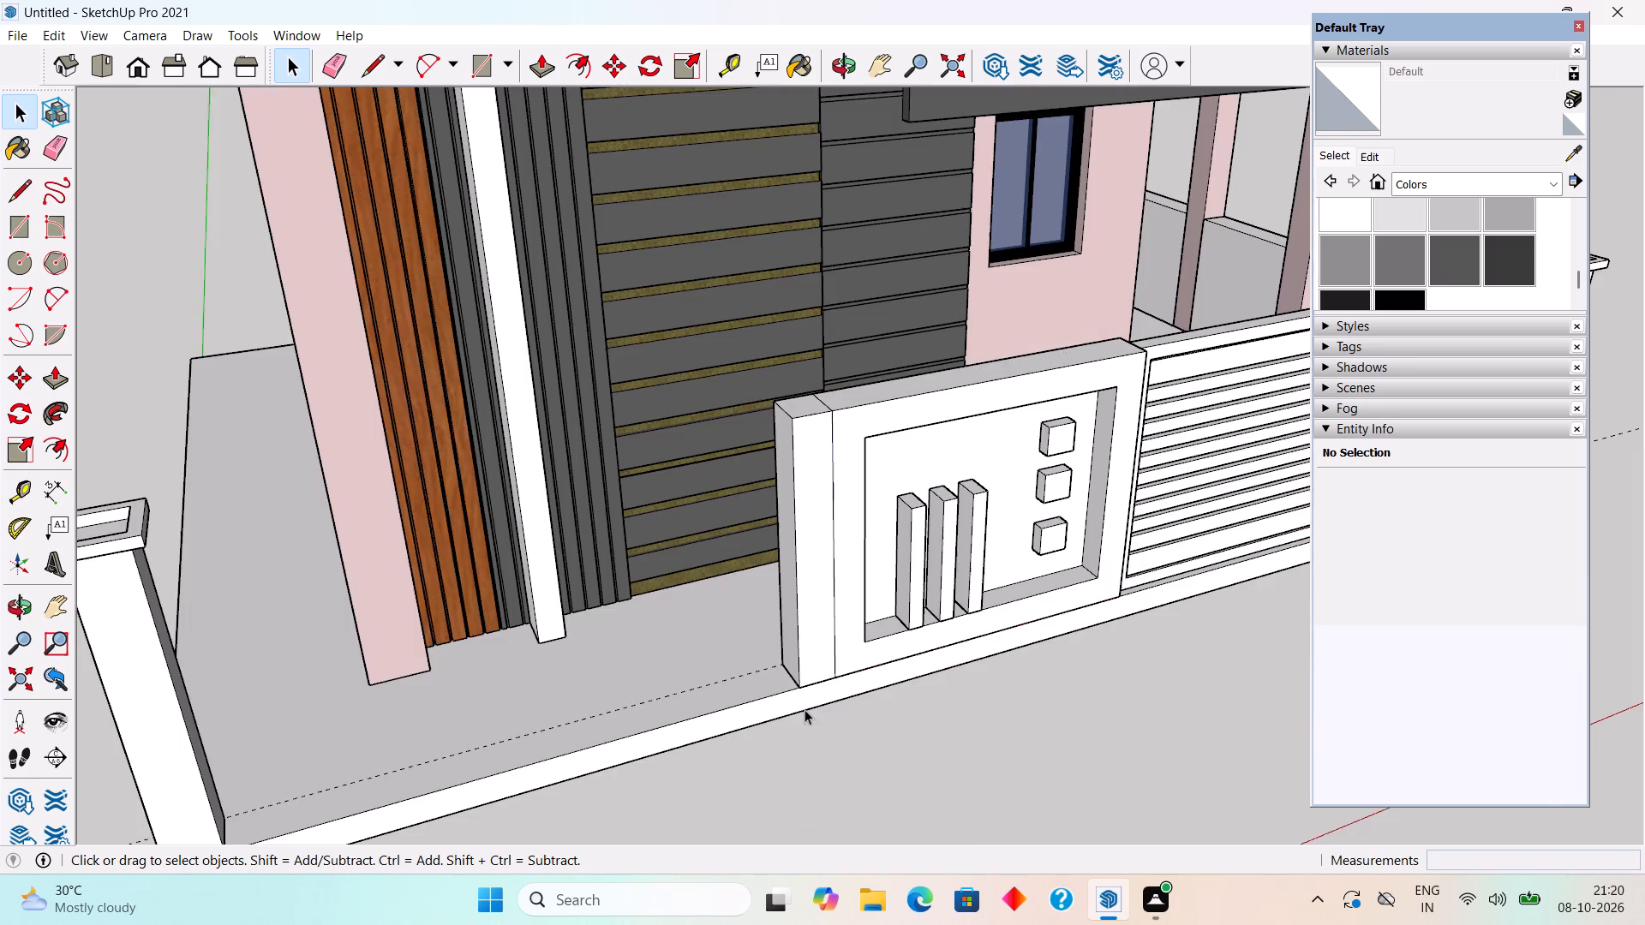
Place a guide on the plinth 1.5' from the wall panel's extended end face, parallel to that face.
{"action": "middle_click_drag", "start_coordinate": [805, 709], "coordinate": [727, 709]}
{"action": "scroll", "coordinate": [720, 705], "scroll_direction": "up", "scroll_amount": 5}
{"action": "key", "text": "t"}
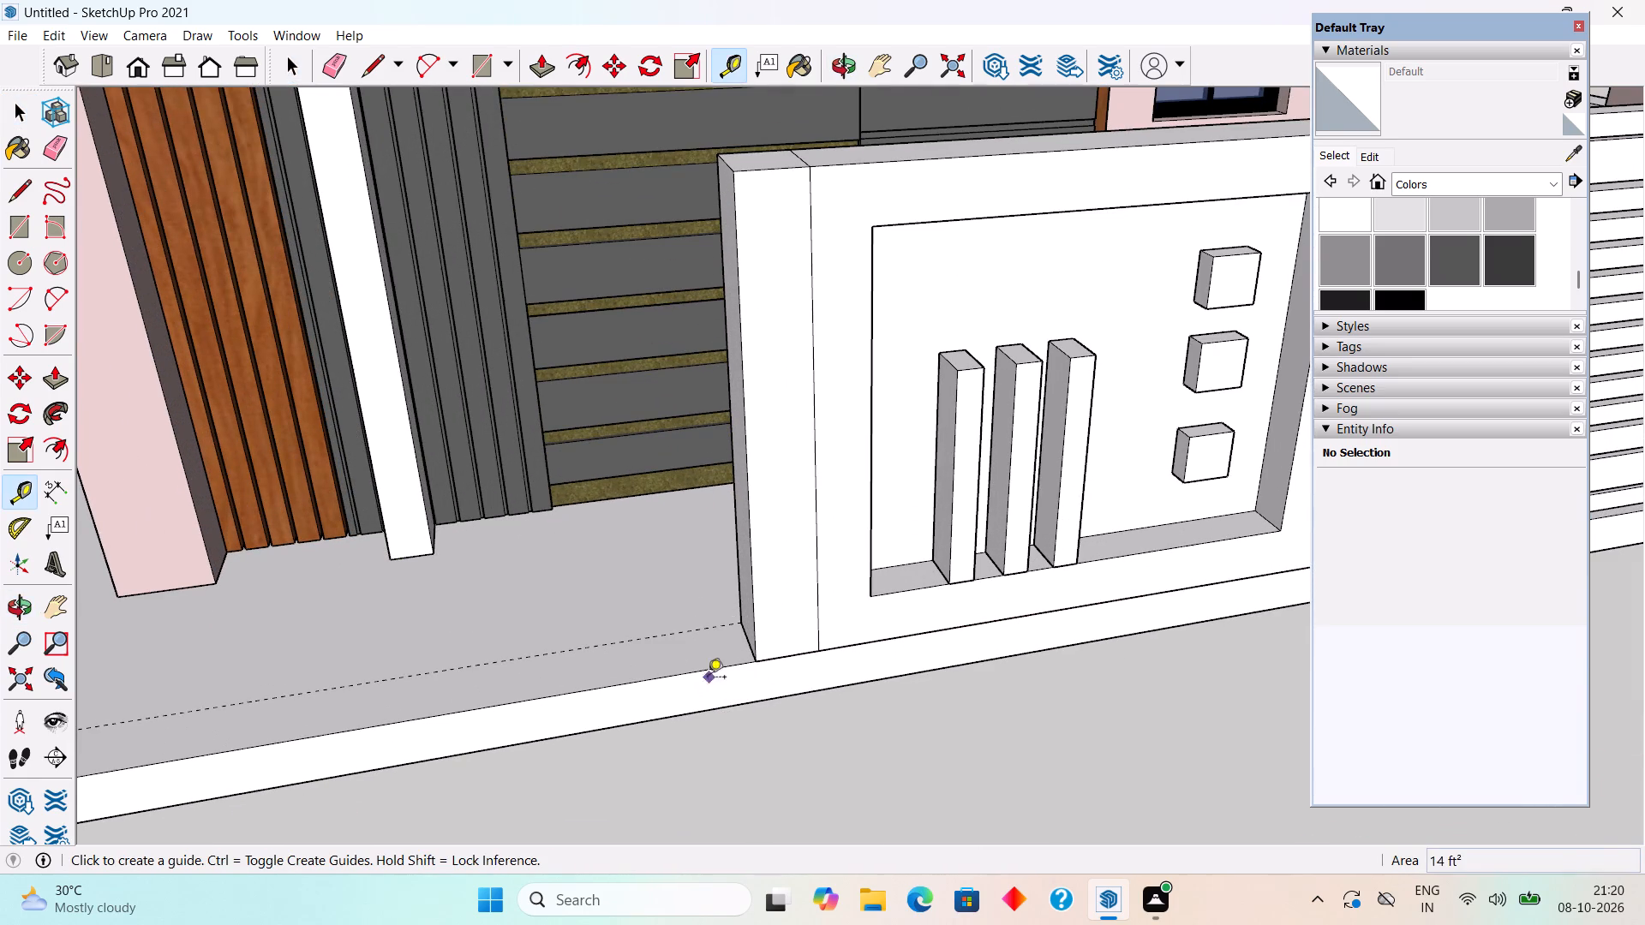
{"action": "scroll", "coordinate": [743, 633], "scroll_direction": "up", "scroll_amount": 4}
{"action": "left_click", "coordinate": [745, 632]}
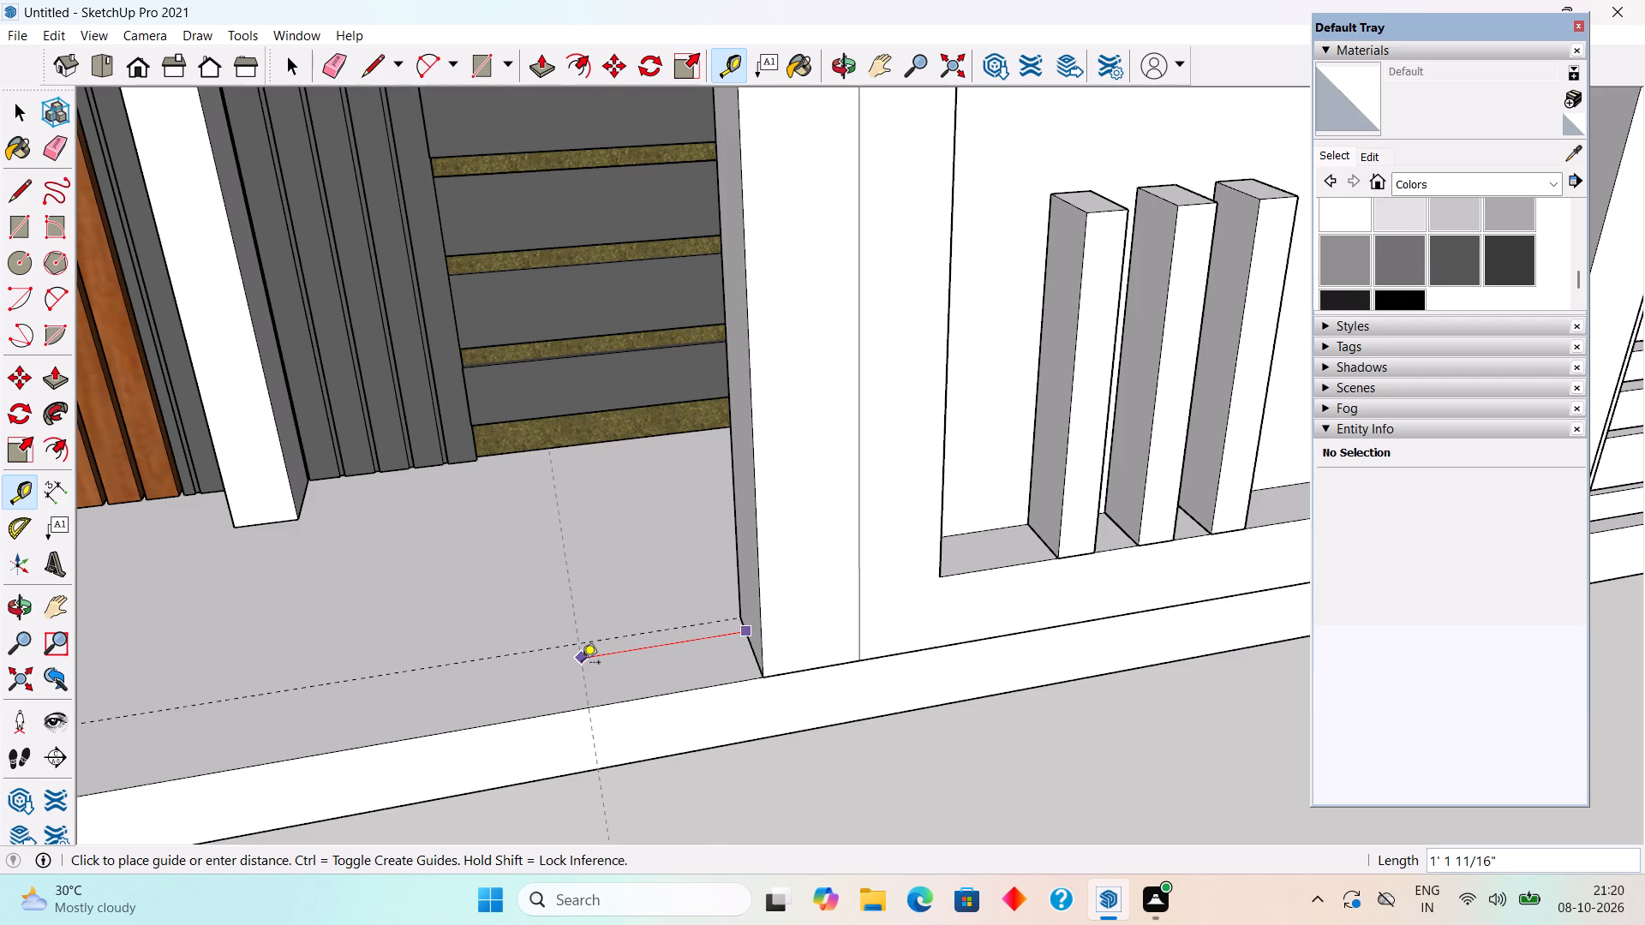
{"action": "type", "text": "1.5'"}
{"action": "key", "text": "Return"}
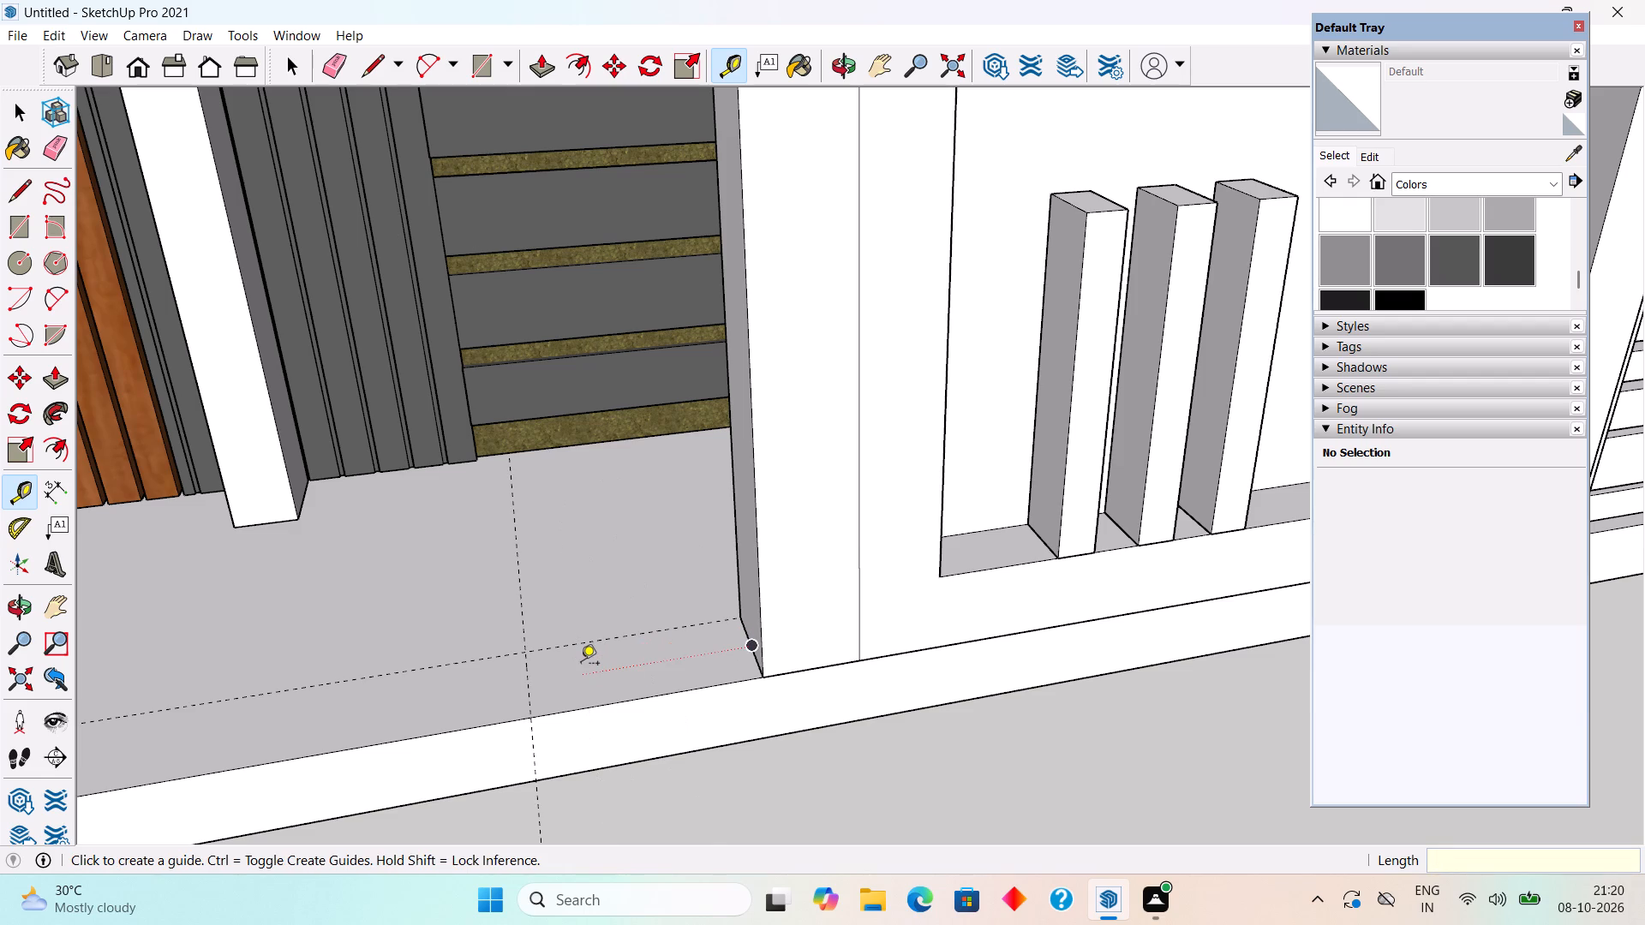
Draw a 1' 6" by 9" rectangle from the guide intersection to the wall panel's front corner and pull it up 5' into a pillar.
{"action": "key", "text": "r"}
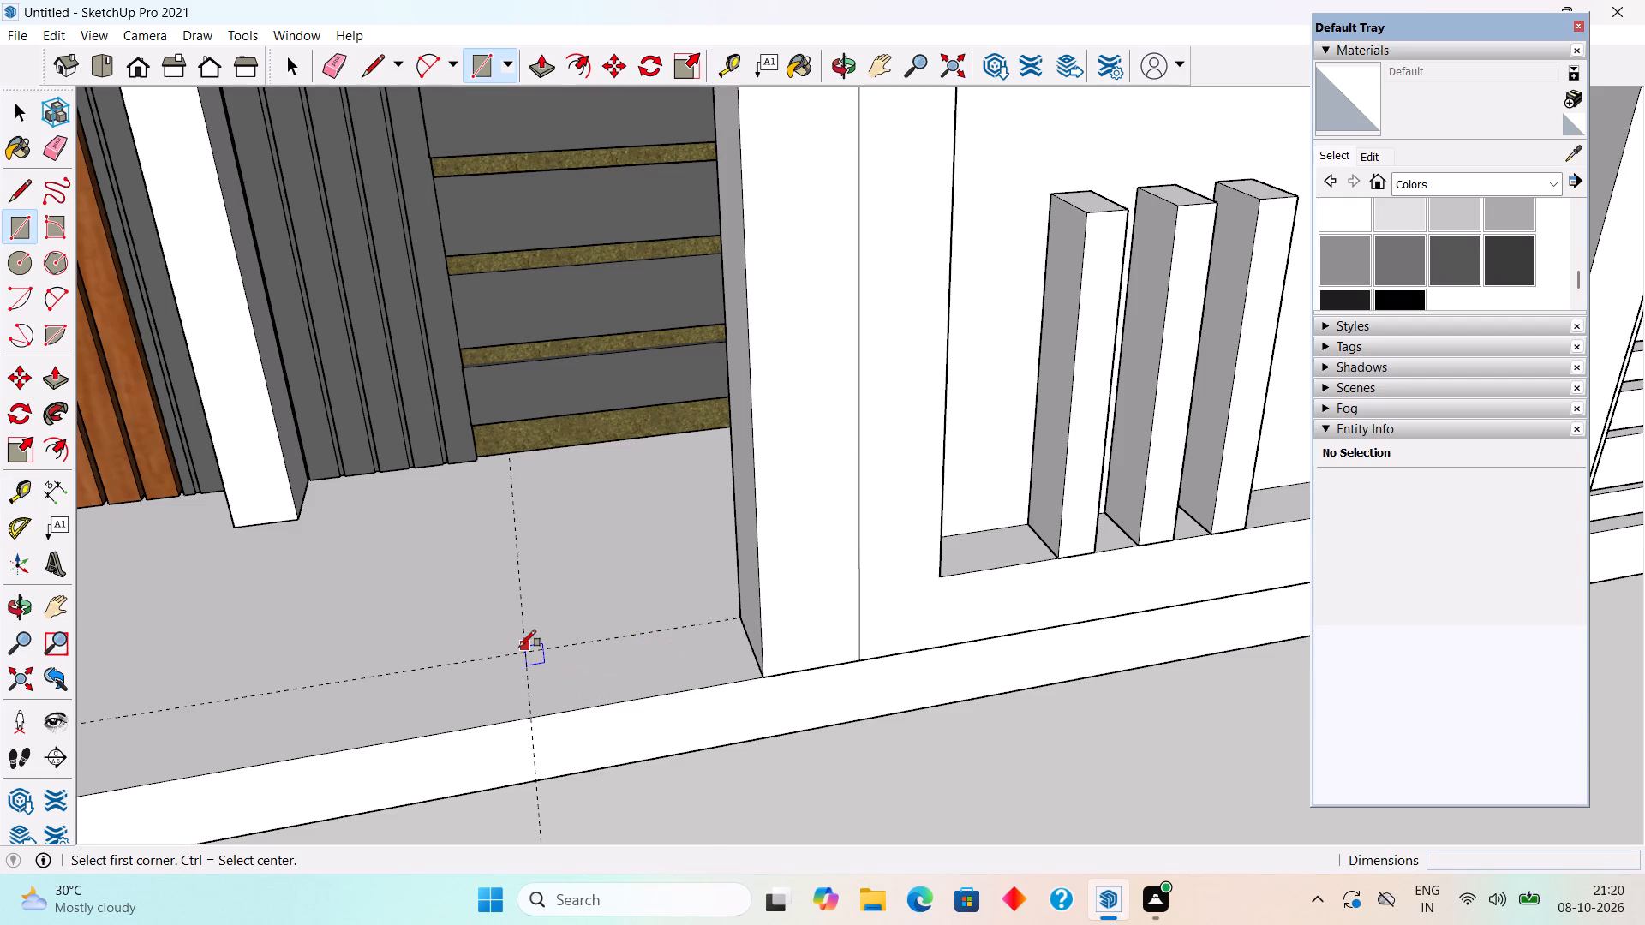
{"action": "left_click", "coordinate": [525, 647]}
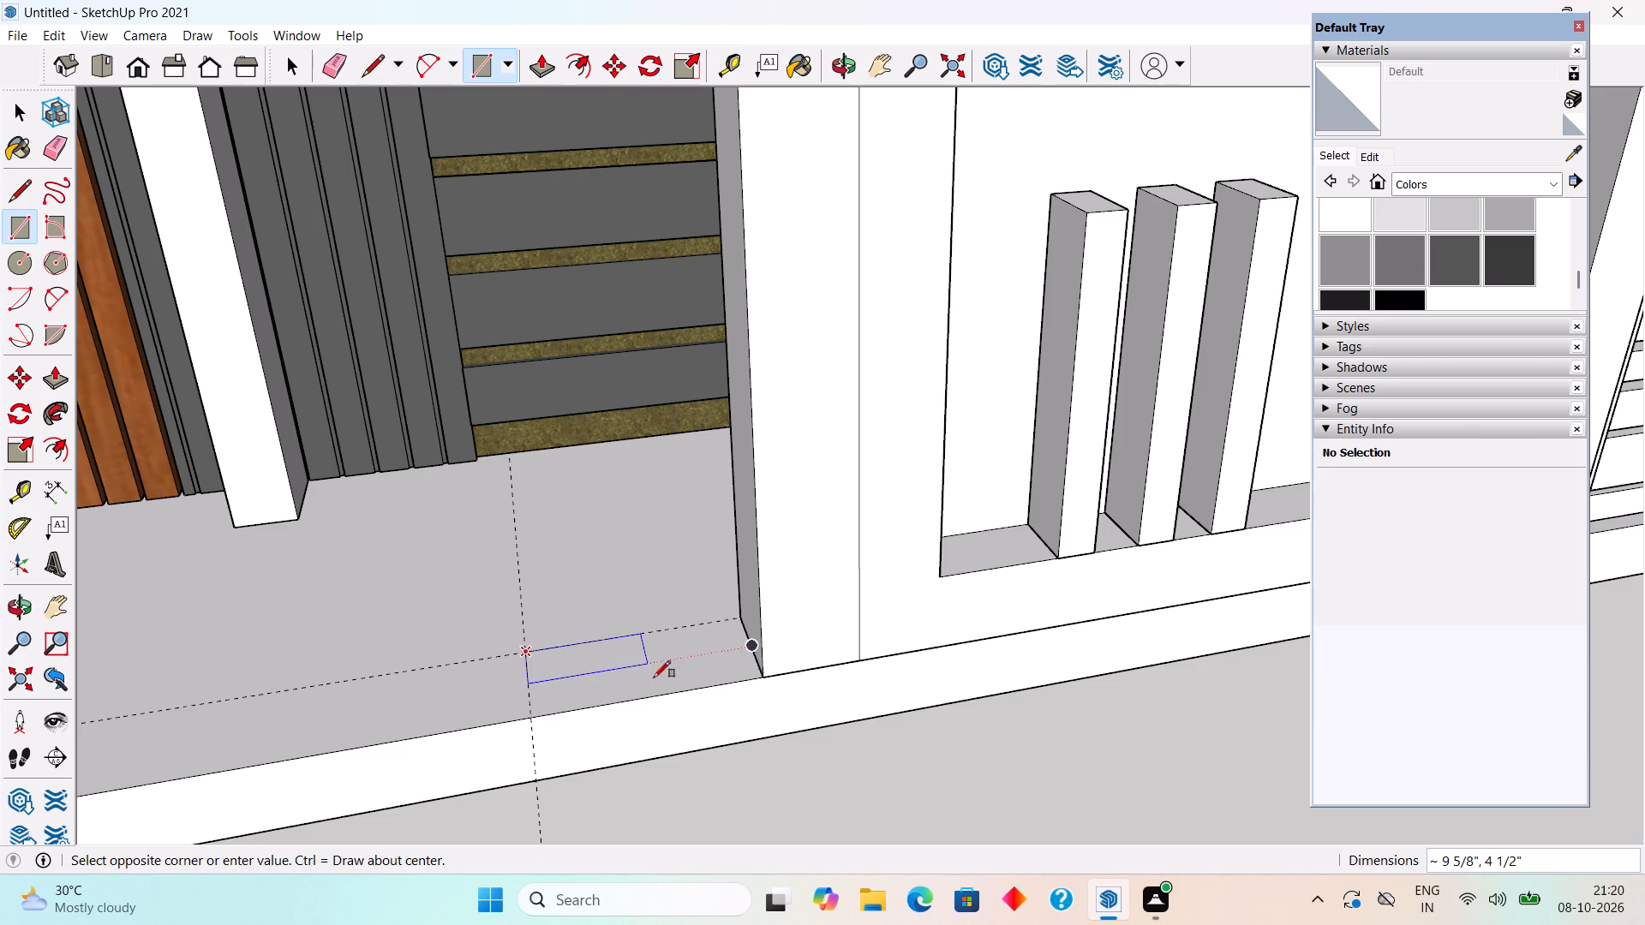
{"action": "left_click", "coordinate": [766, 676]}
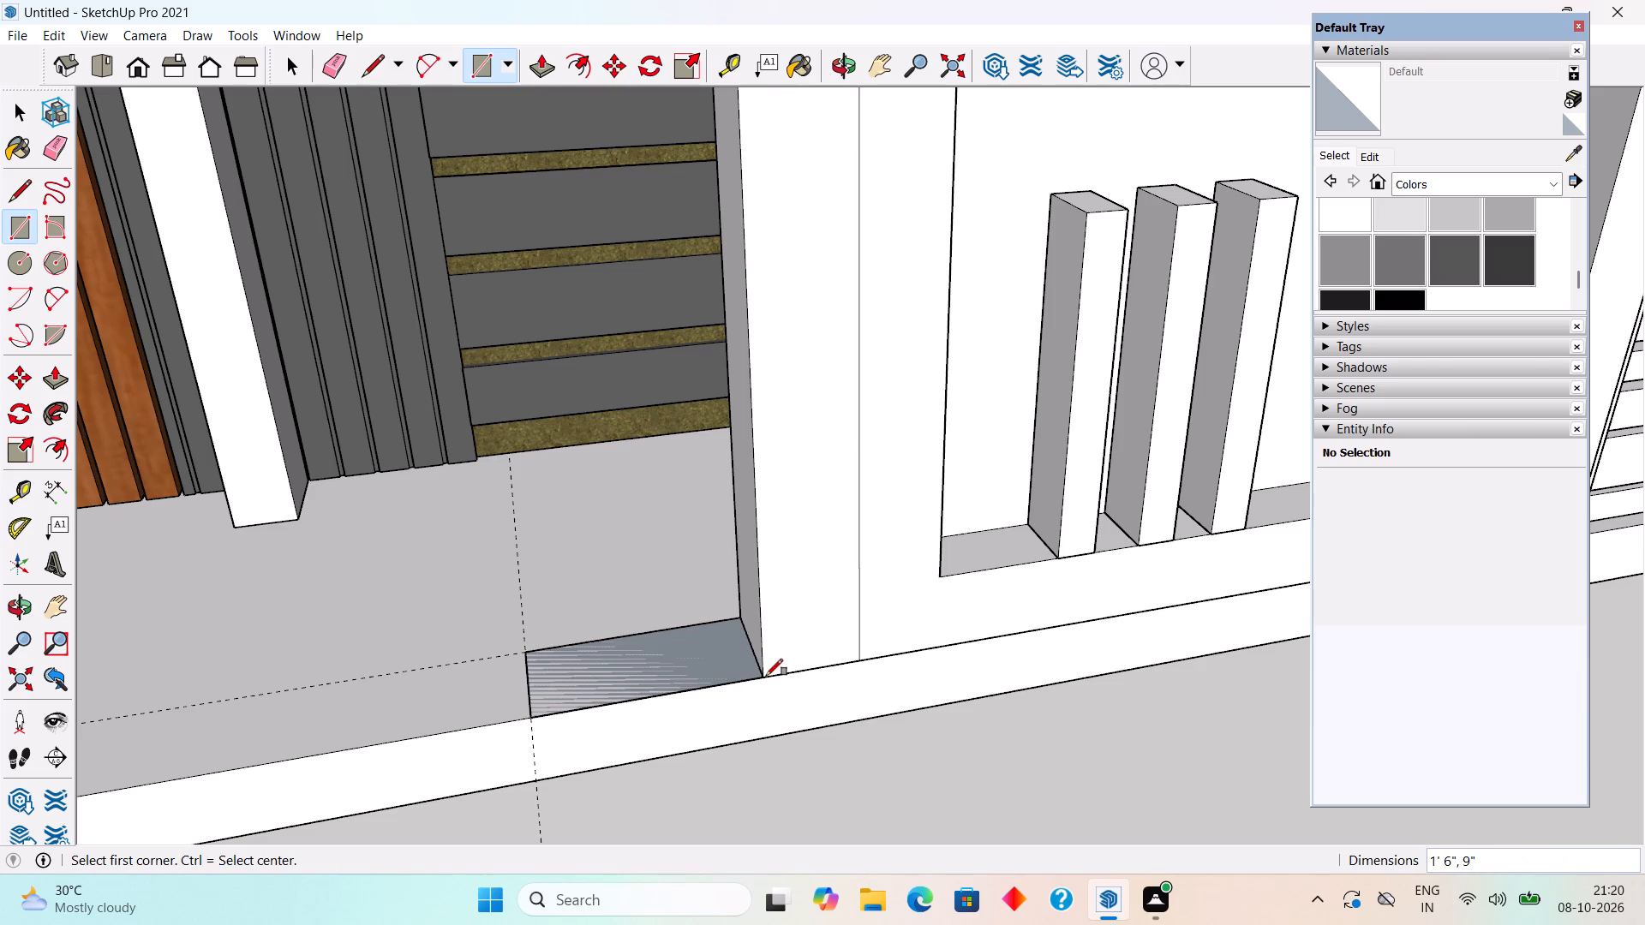
{"action": "key", "text": "p"}
{"action": "left_click", "coordinate": [734, 671]}
{"action": "scroll", "coordinate": [737, 623], "scroll_direction": "down", "scroll_amount": 15}
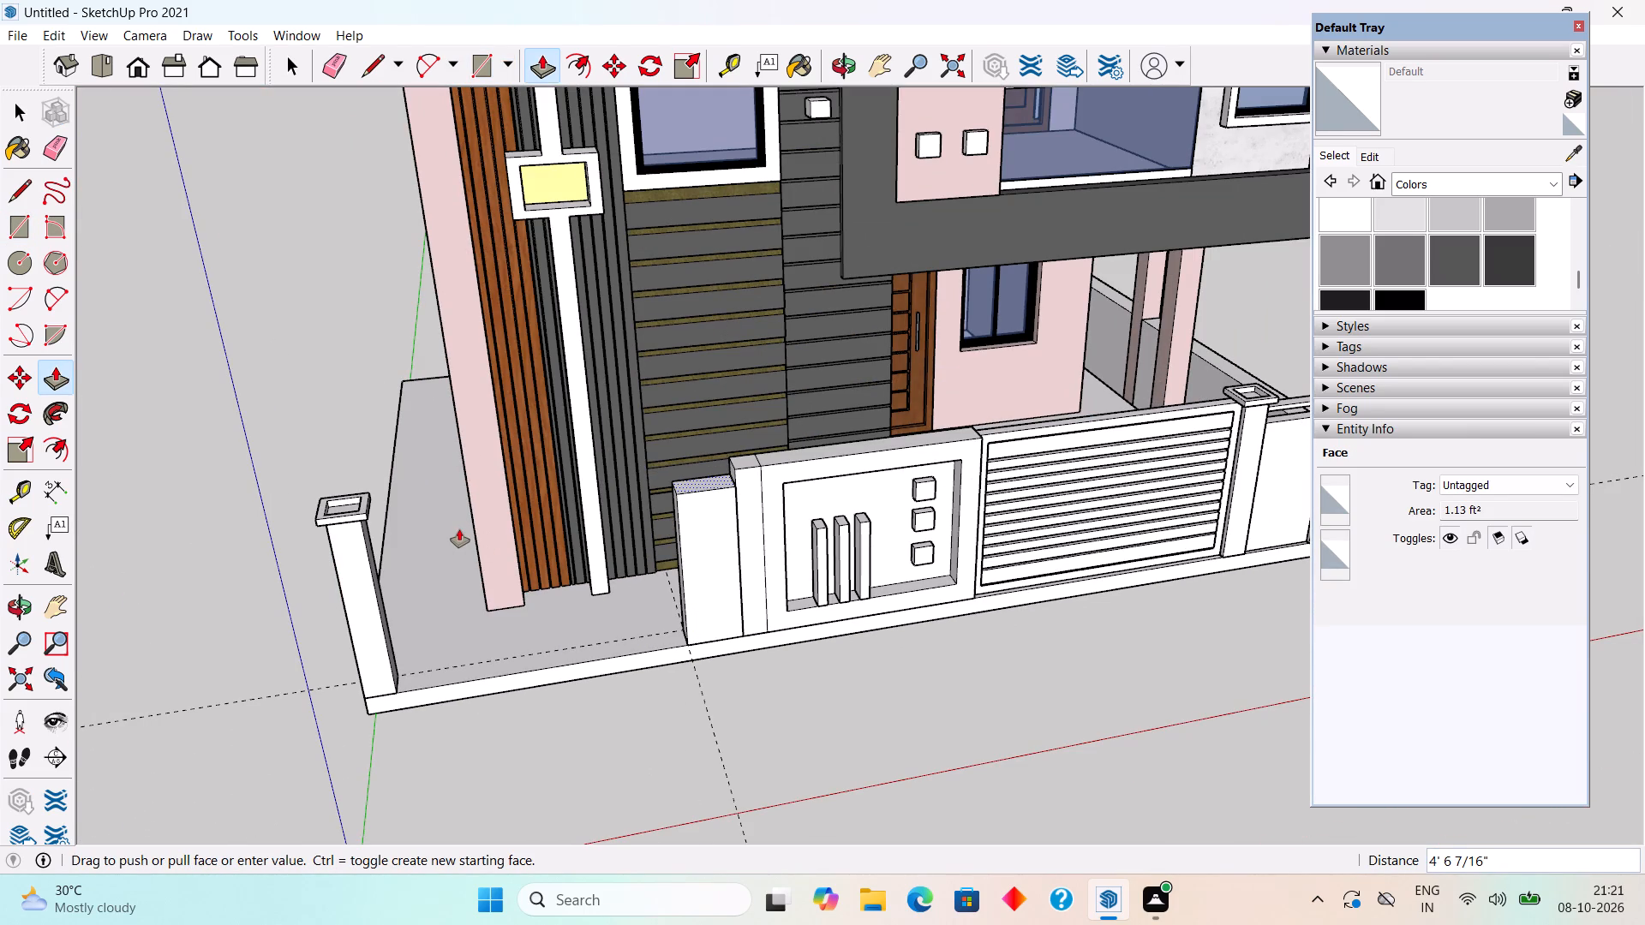
{"action": "left_click", "coordinate": [365, 522]}
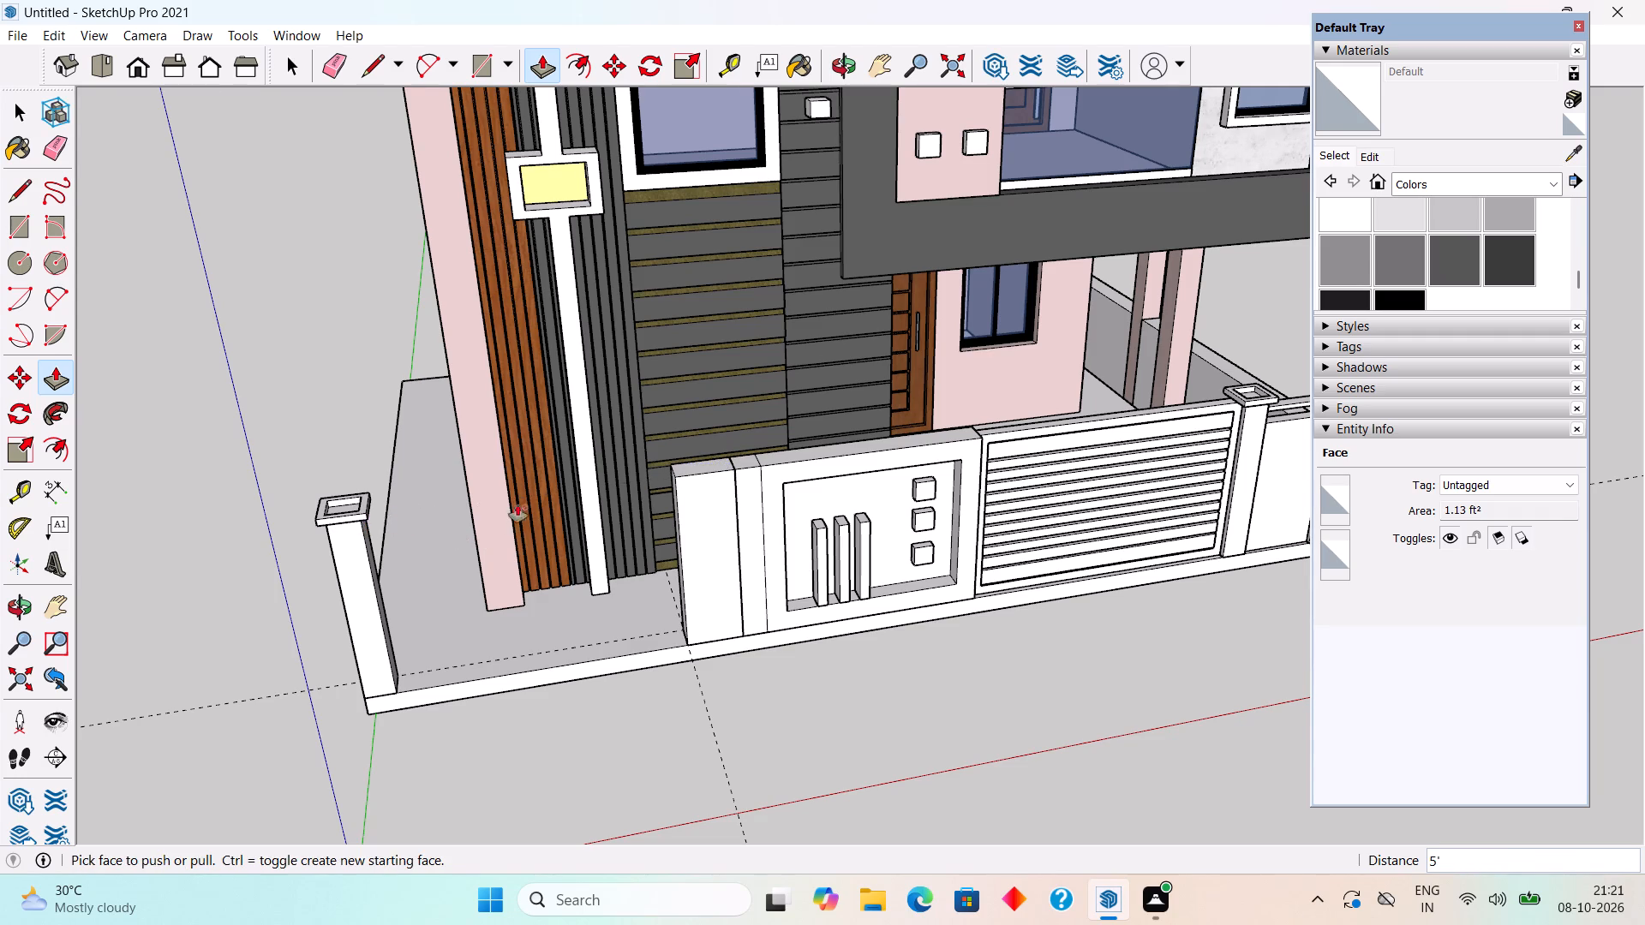
Raise the top face of the new pillar beside the wall panel by .6" with Push/Pull.
{"action": "middle_click_drag", "start_coordinate": [536, 528], "coordinate": [547, 665]}
{"action": "scroll", "coordinate": [619, 554], "scroll_direction": "up", "scroll_amount": 4}
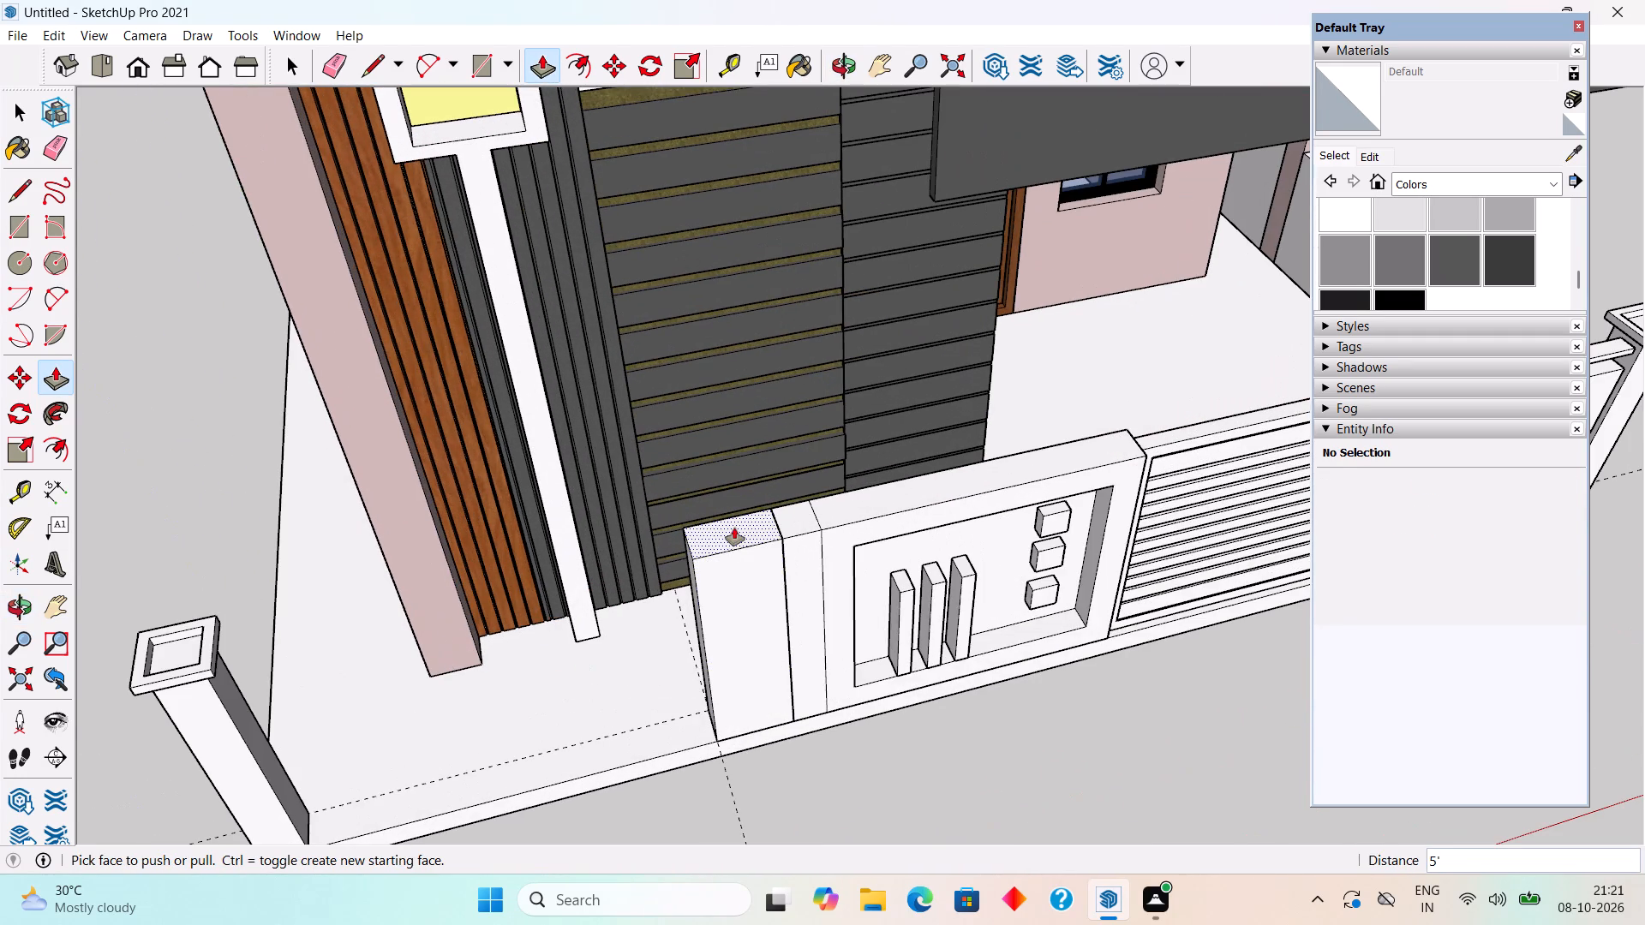
{"action": "left_click", "coordinate": [734, 528]}
{"action": "type", "text": ".6\""}
{"action": "key", "text": "Return"}
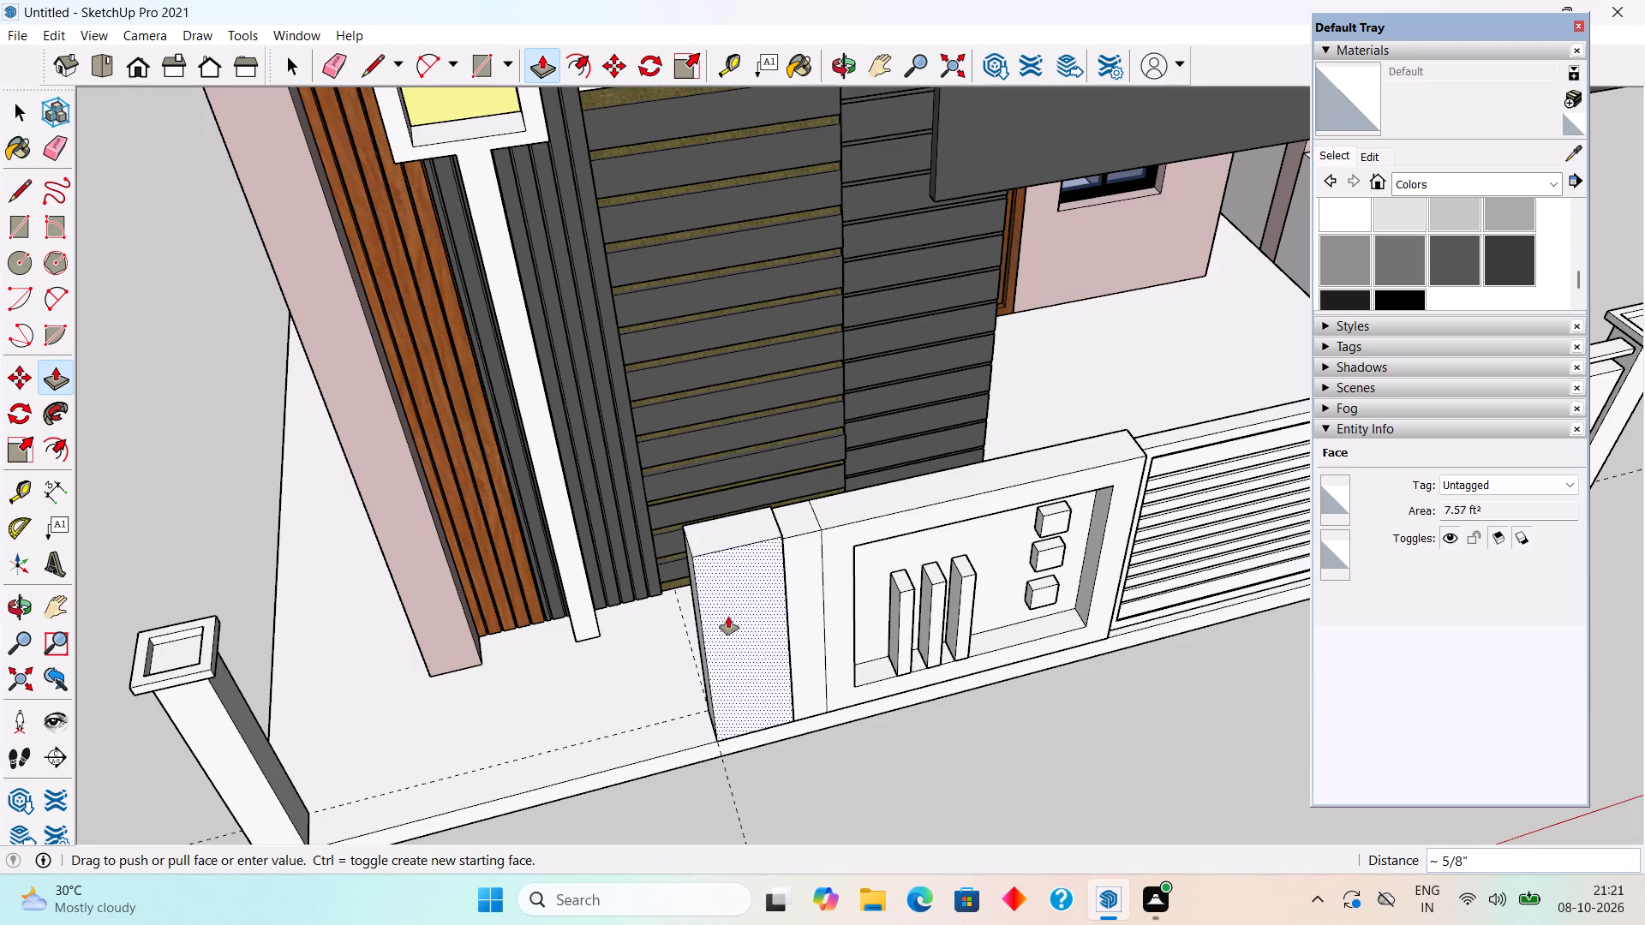
{"action": "key", "text": "space"}
{"action": "middle_click_drag", "start_coordinate": [763, 743], "coordinate": [751, 636]}
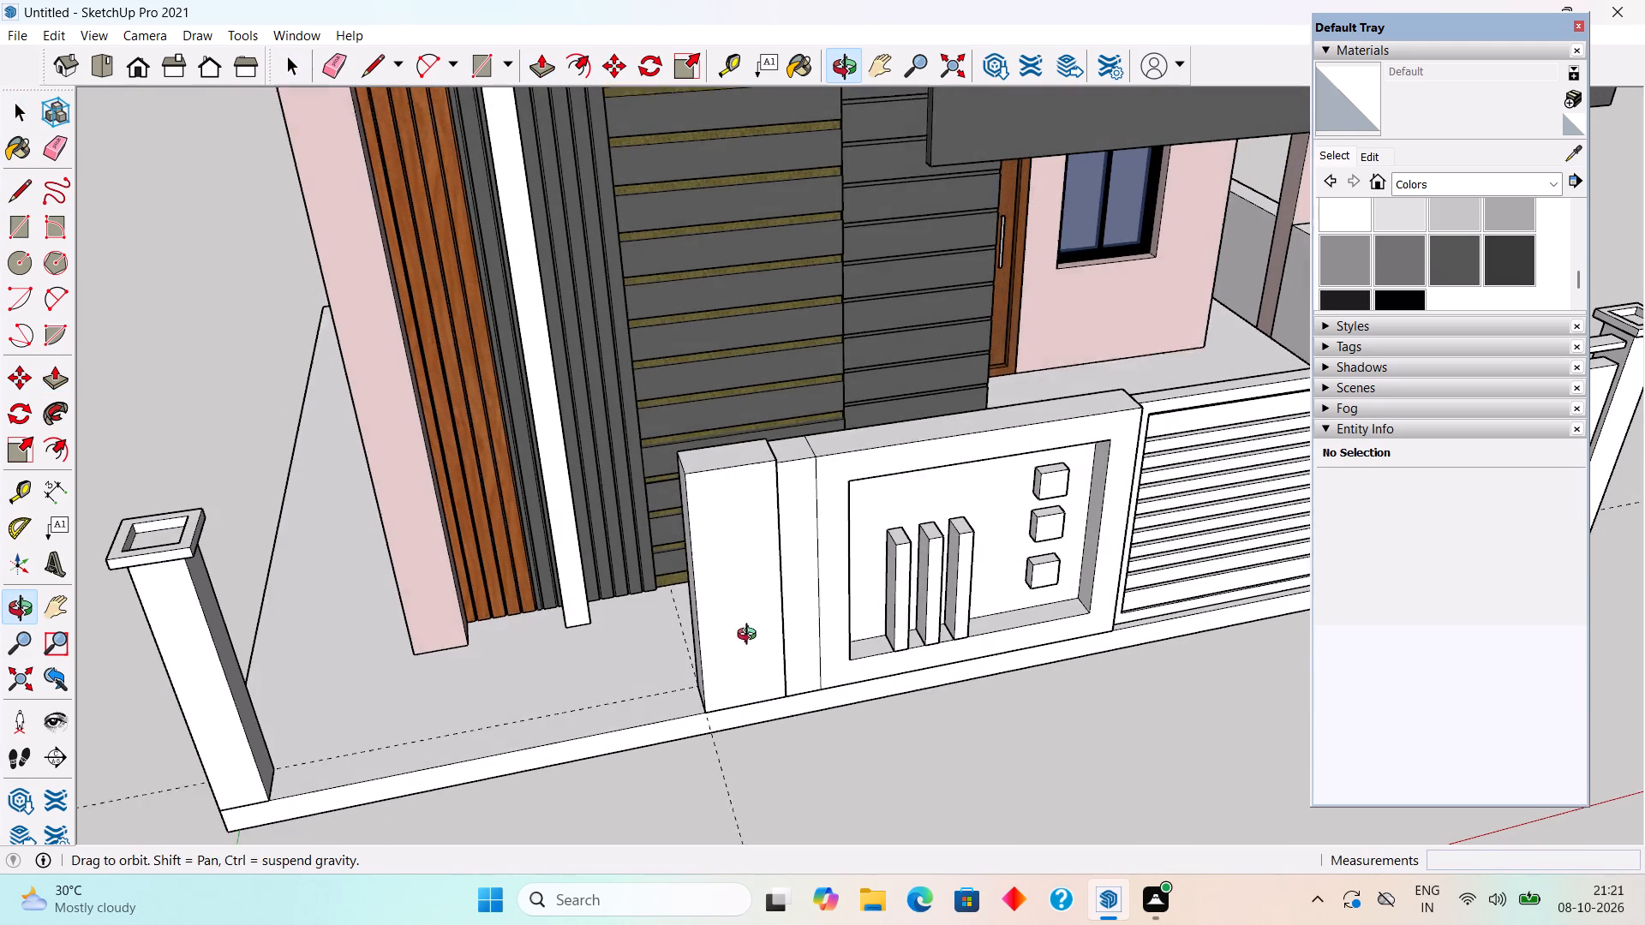
Place two vertical guides on the pillar's front face, each 5" in from one of its side edges.
{"action": "middle_click_drag", "start_coordinate": [751, 636], "coordinate": [750, 635]}
{"action": "key", "text": "r"}
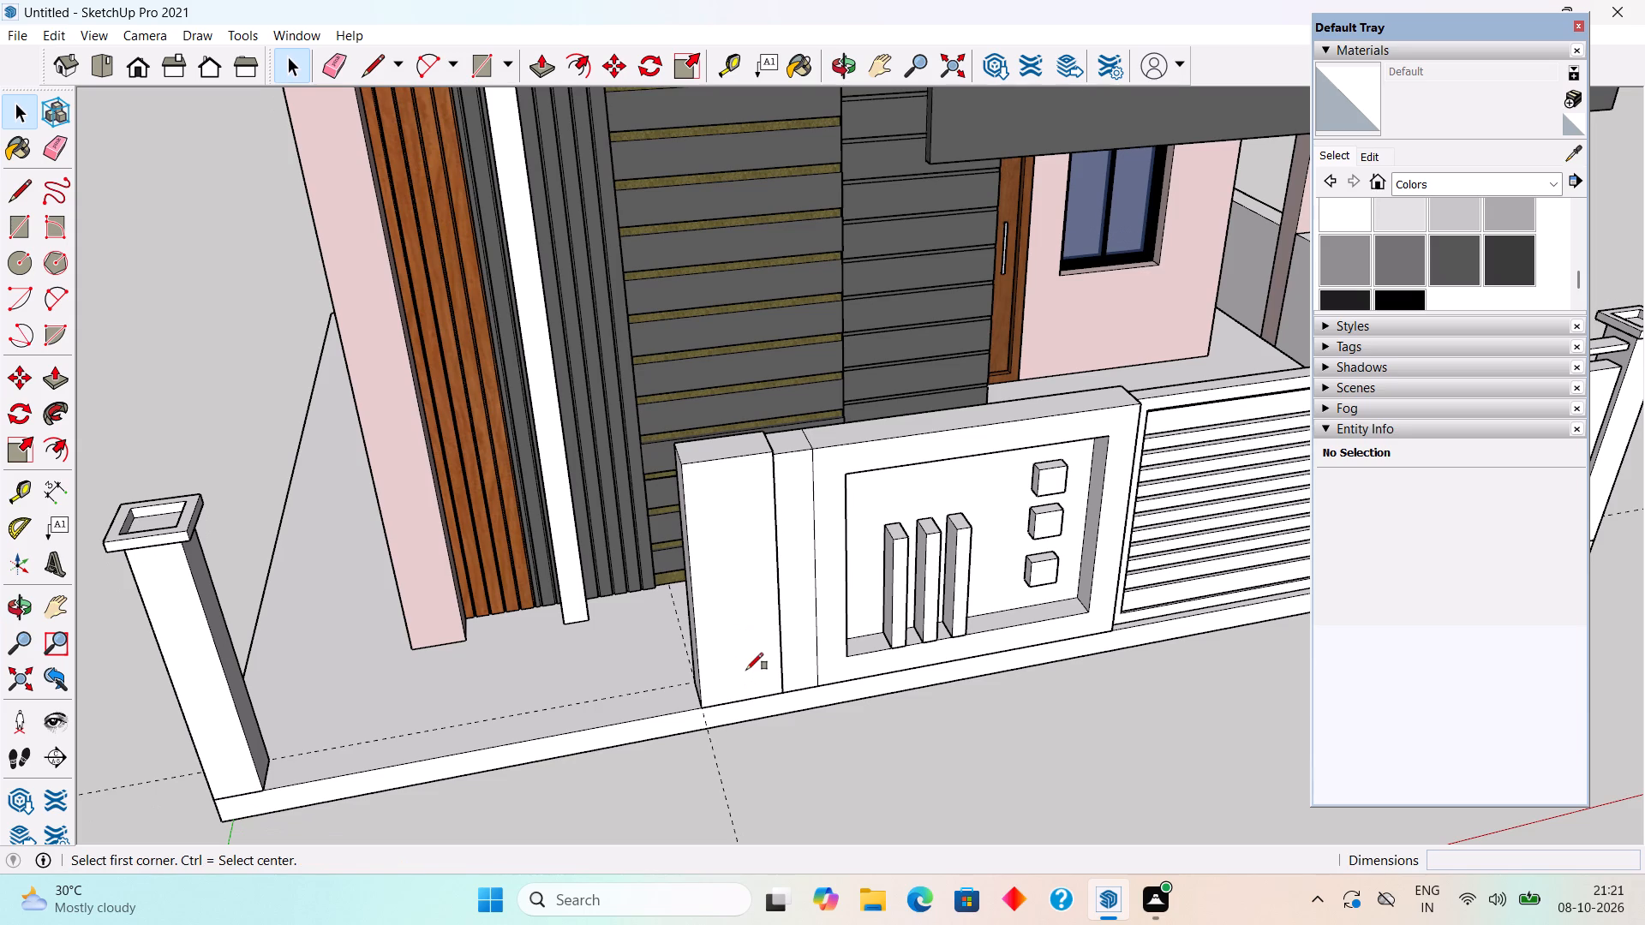
{"action": "scroll", "coordinate": [724, 641], "scroll_direction": "up", "scroll_amount": 4}
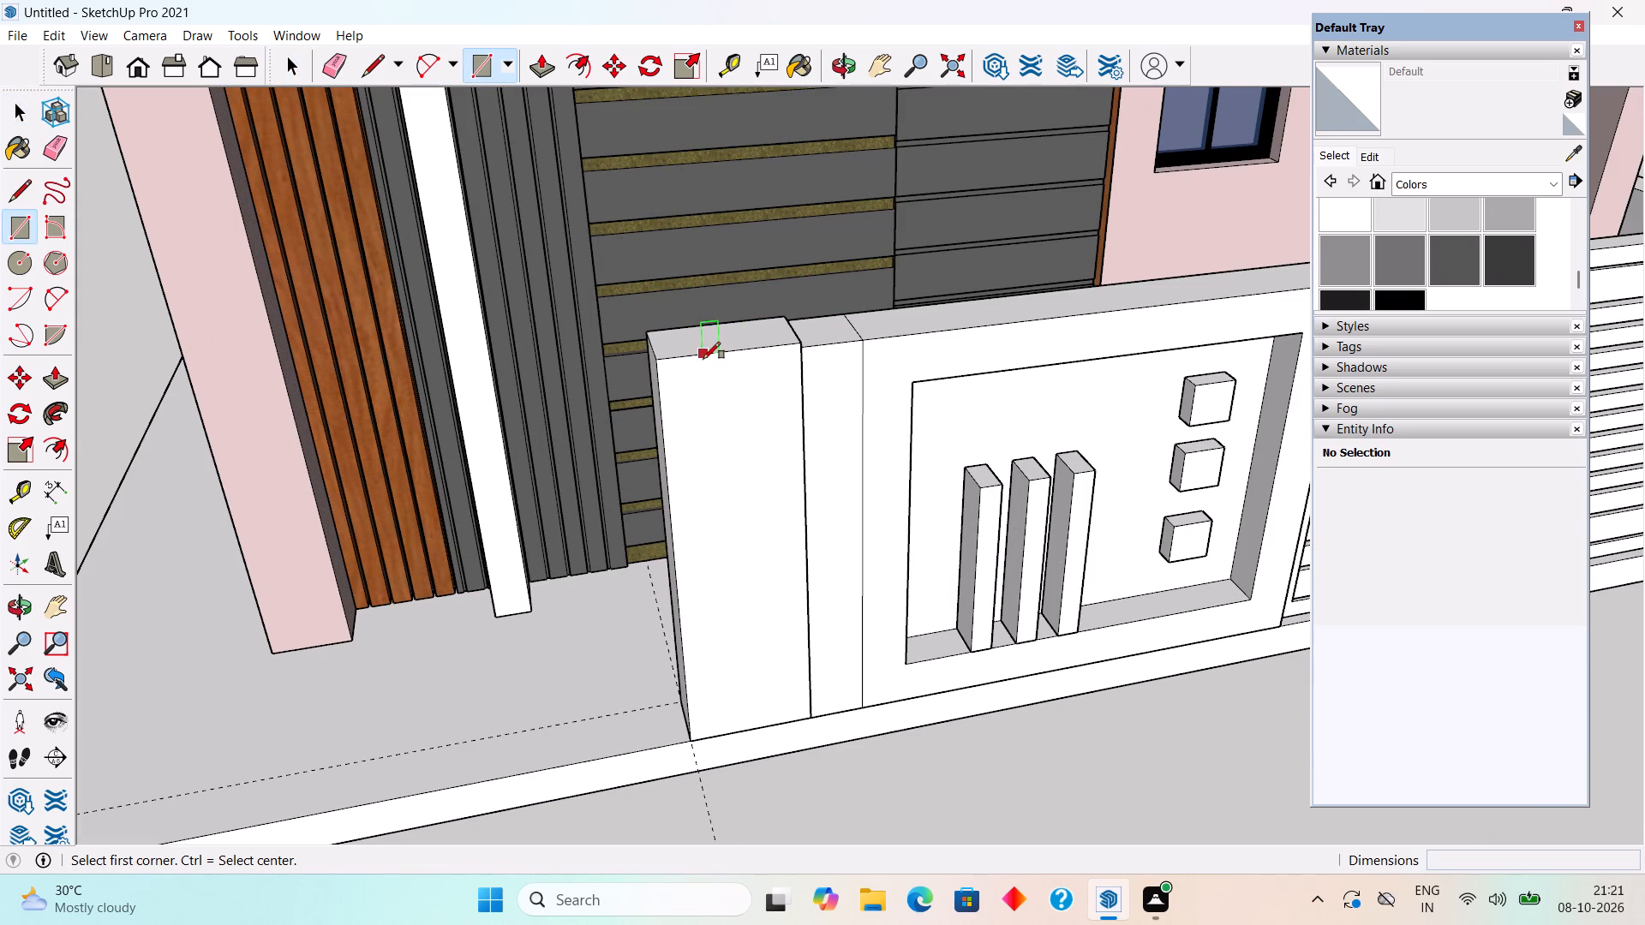
{"action": "key", "text": "t"}
{"action": "left_click", "coordinate": [670, 473]}
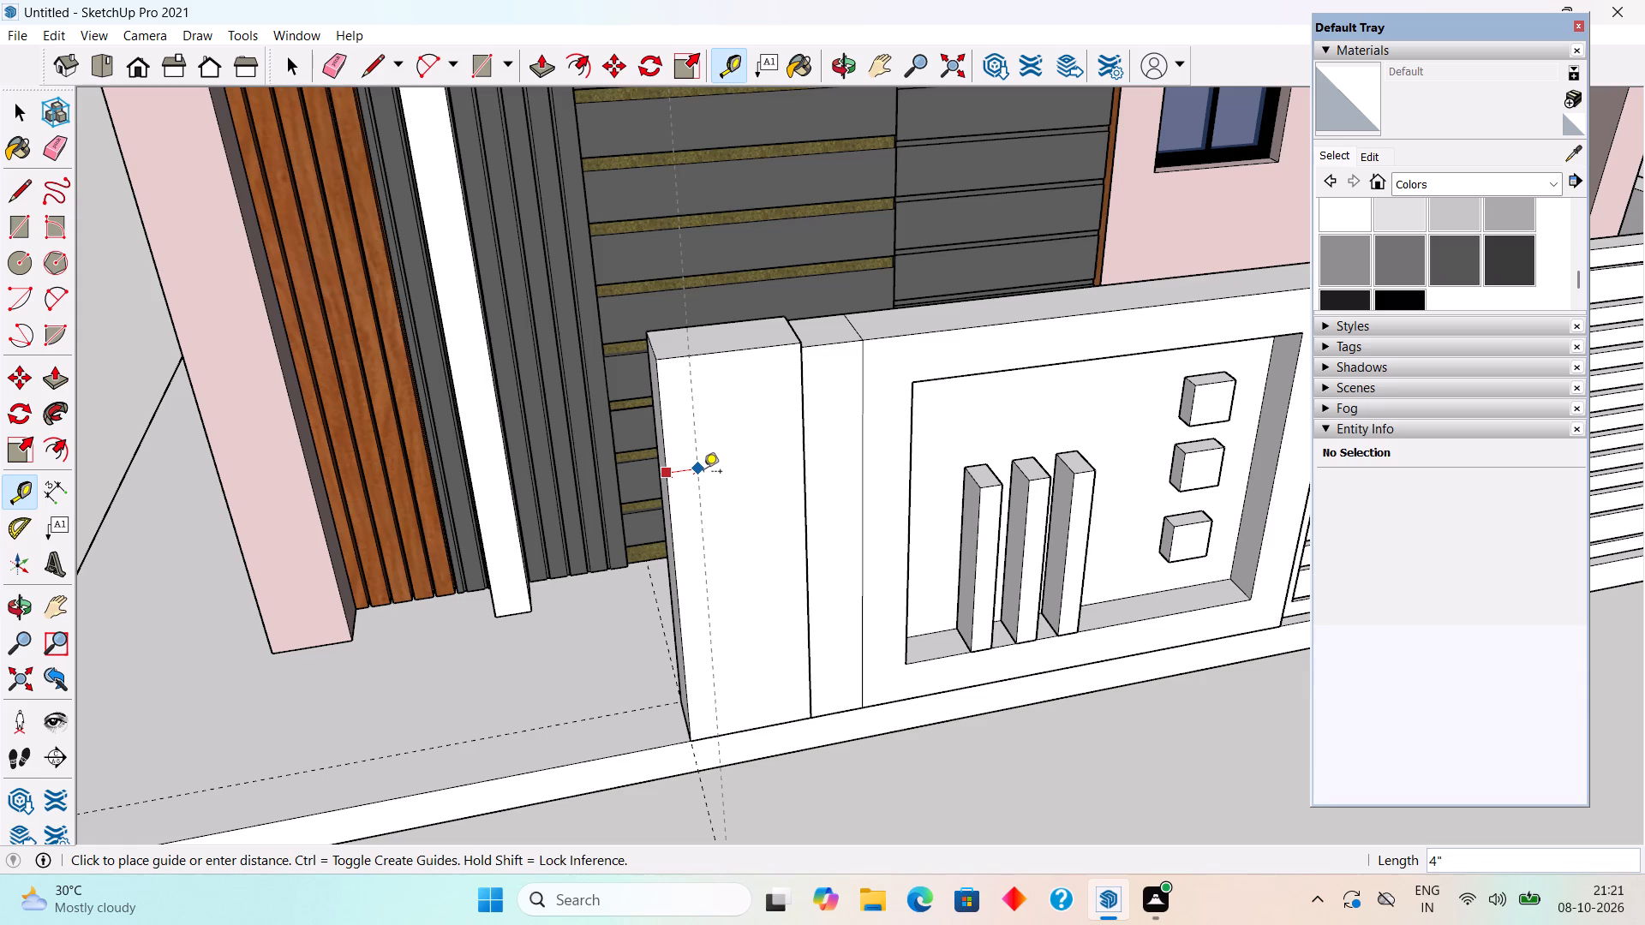
{"action": "type", "text": "5\""}
{"action": "key", "text": "Return"}
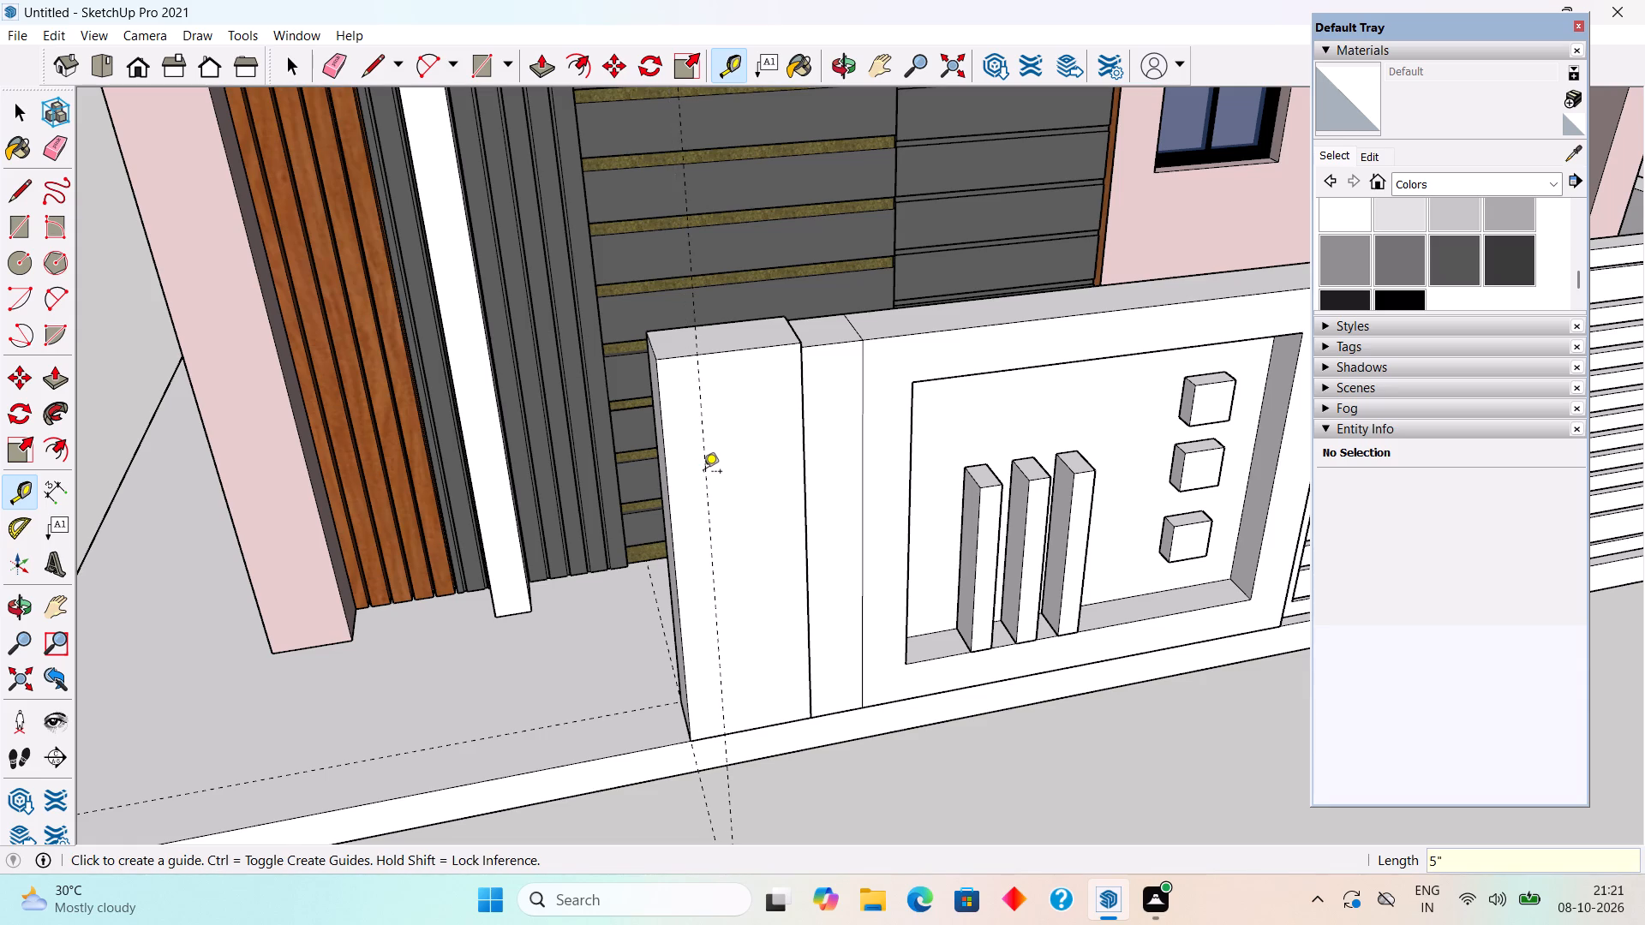
{"action": "left_click", "coordinate": [804, 471]}
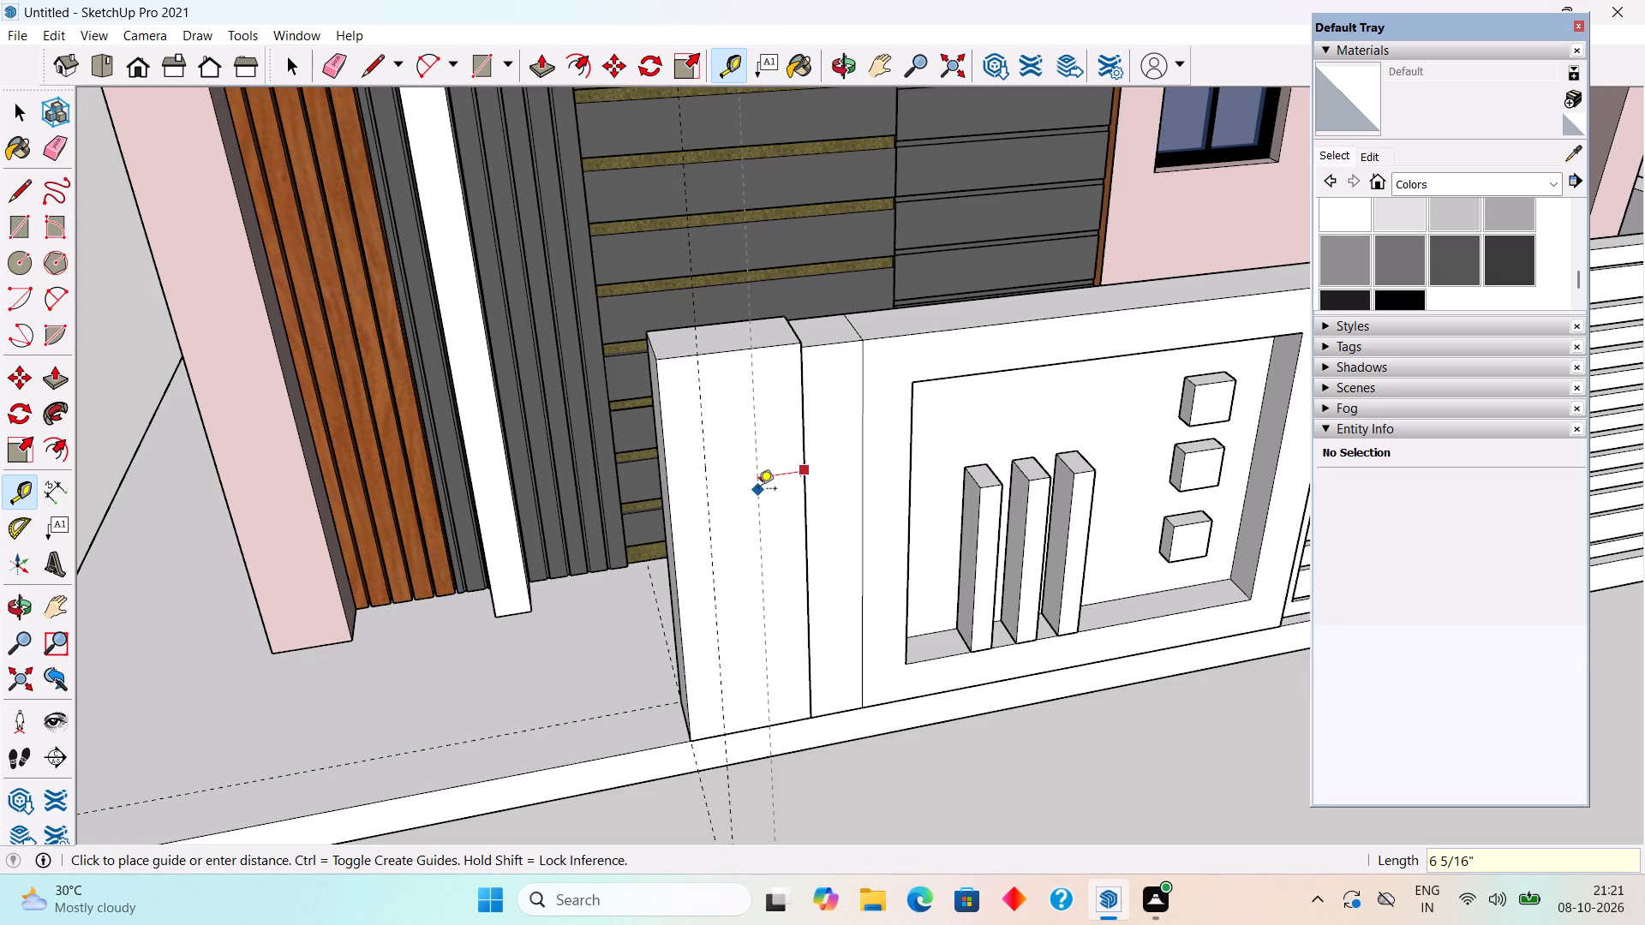
{"action": "type", "text": "5\""}
{"action": "key", "text": "Return"}
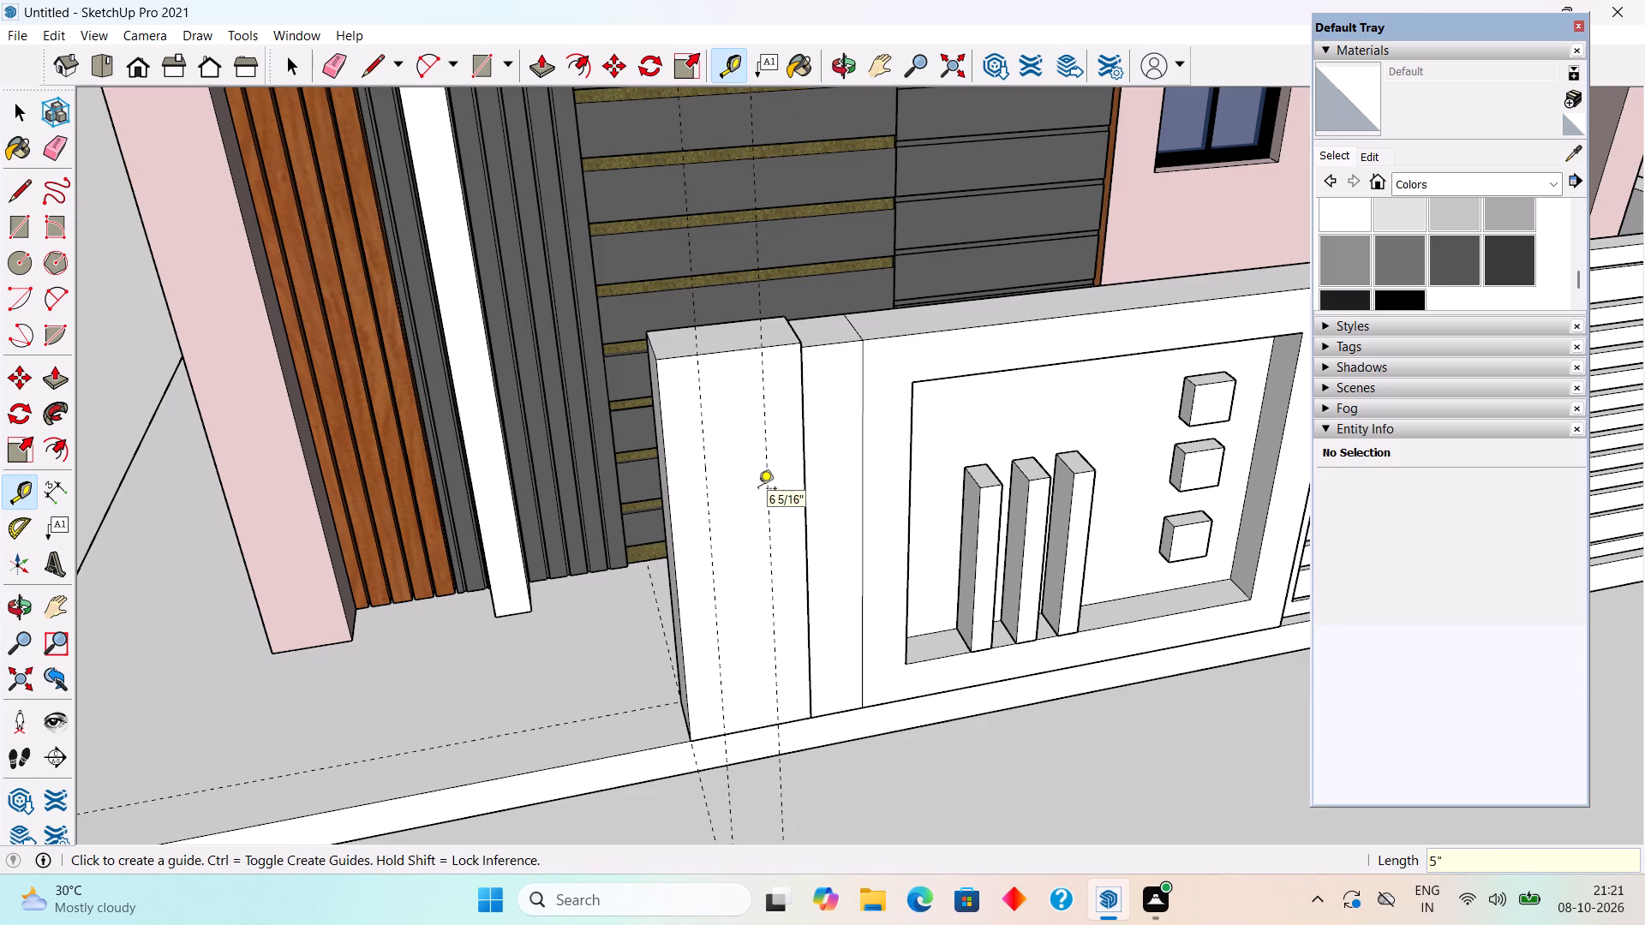
Select all the faces and edges of the pillar beside the wall panel and make them a group.
{"action": "type", "text": "r"}
{"action": "key", "text": "space"}
{"action": "left_click", "coordinate": [745, 494]}
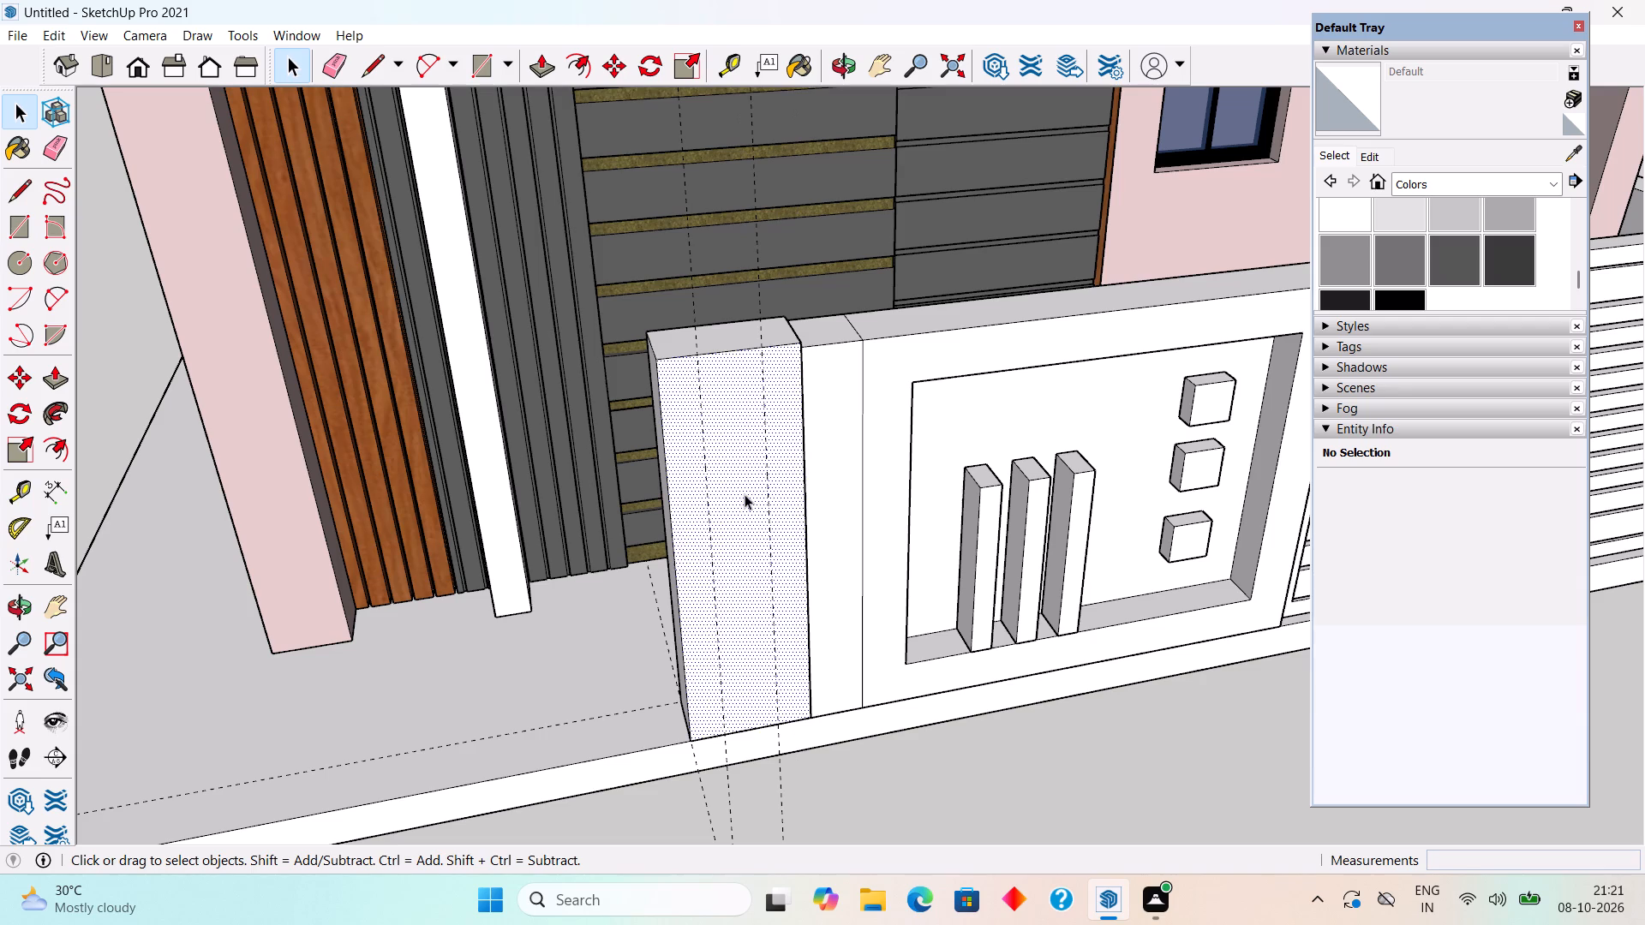
{"action": "triple_click", "coordinate": [745, 494]}
{"action": "right_click", "coordinate": [745, 494]}
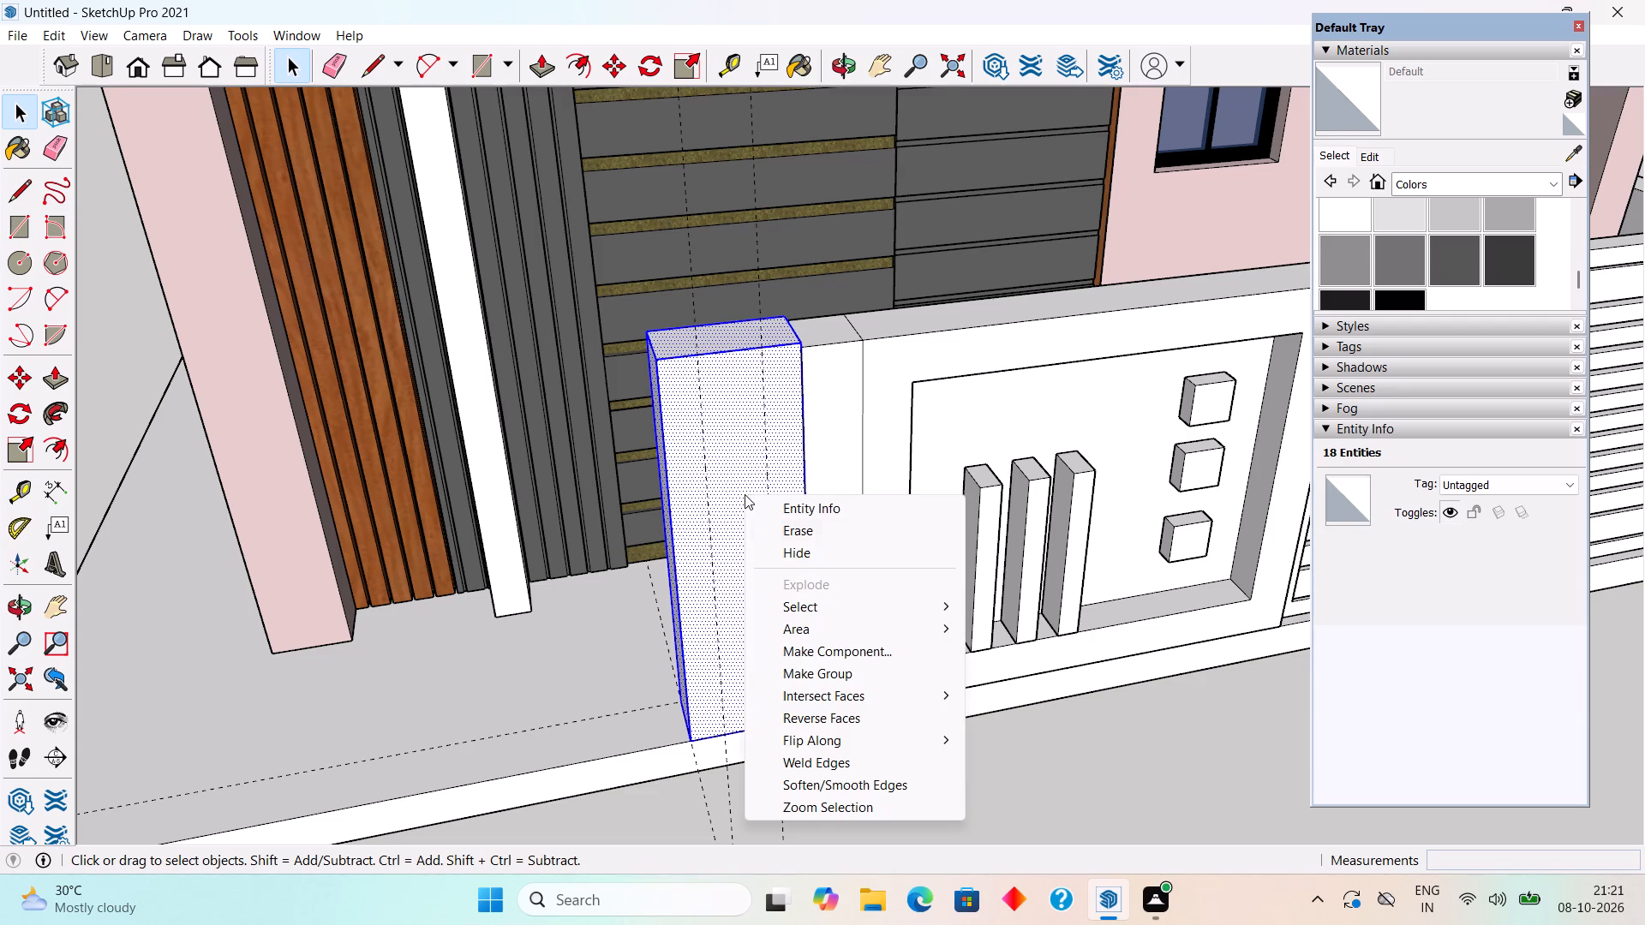
{"action": "left_click", "coordinate": [806, 670]}
{"action": "left_click", "coordinate": [852, 758]}
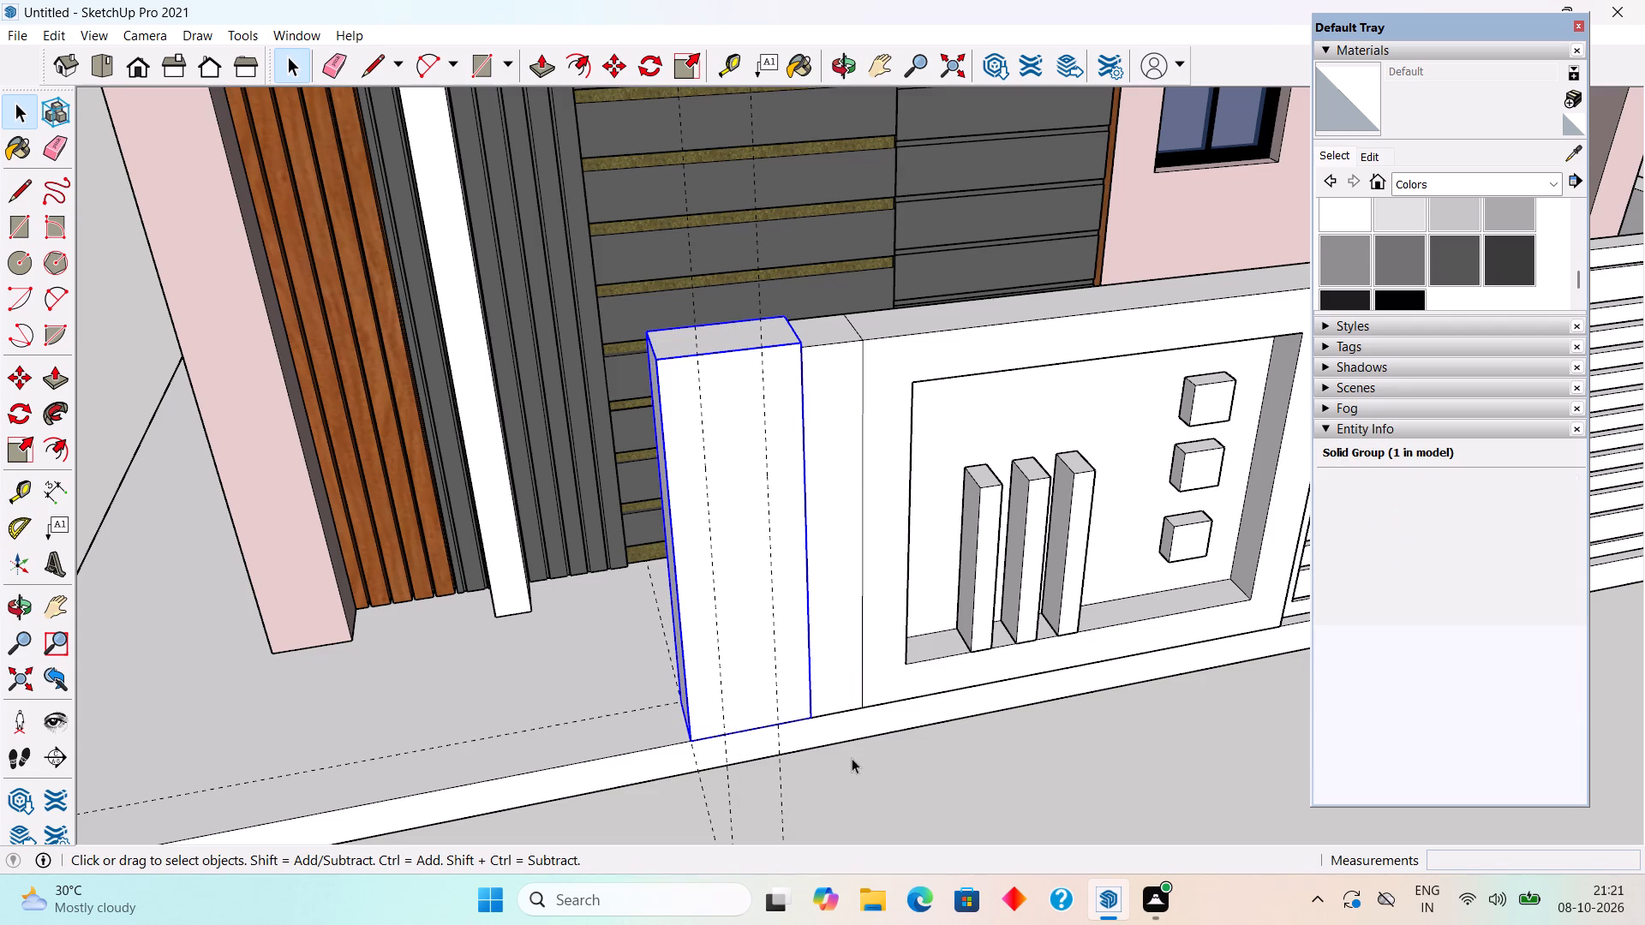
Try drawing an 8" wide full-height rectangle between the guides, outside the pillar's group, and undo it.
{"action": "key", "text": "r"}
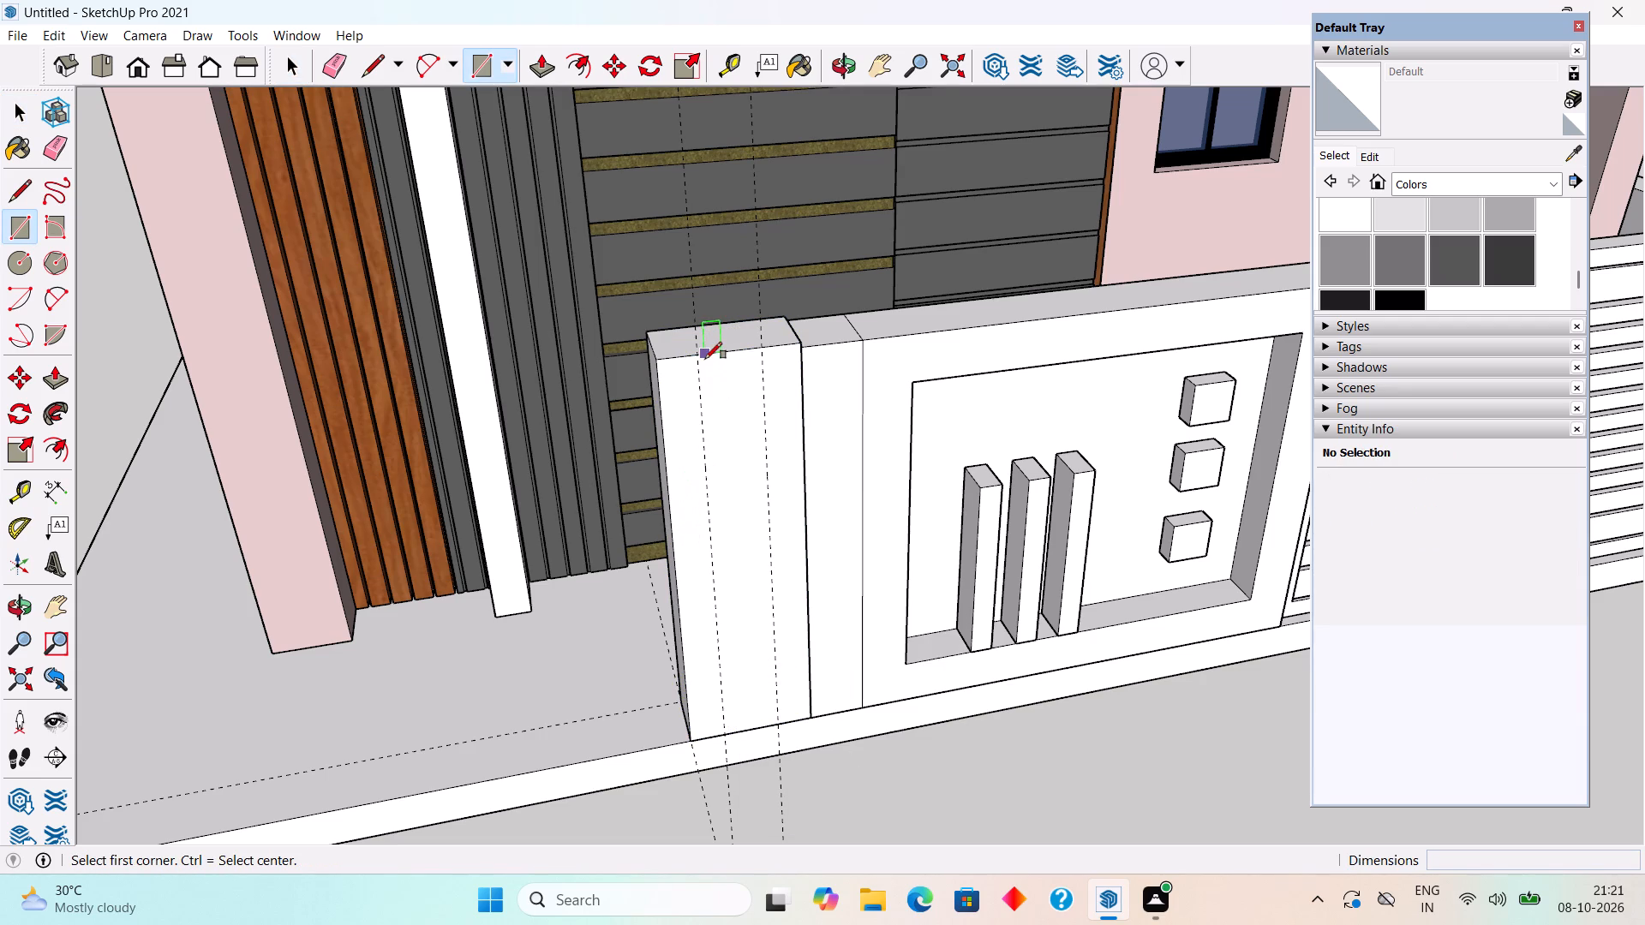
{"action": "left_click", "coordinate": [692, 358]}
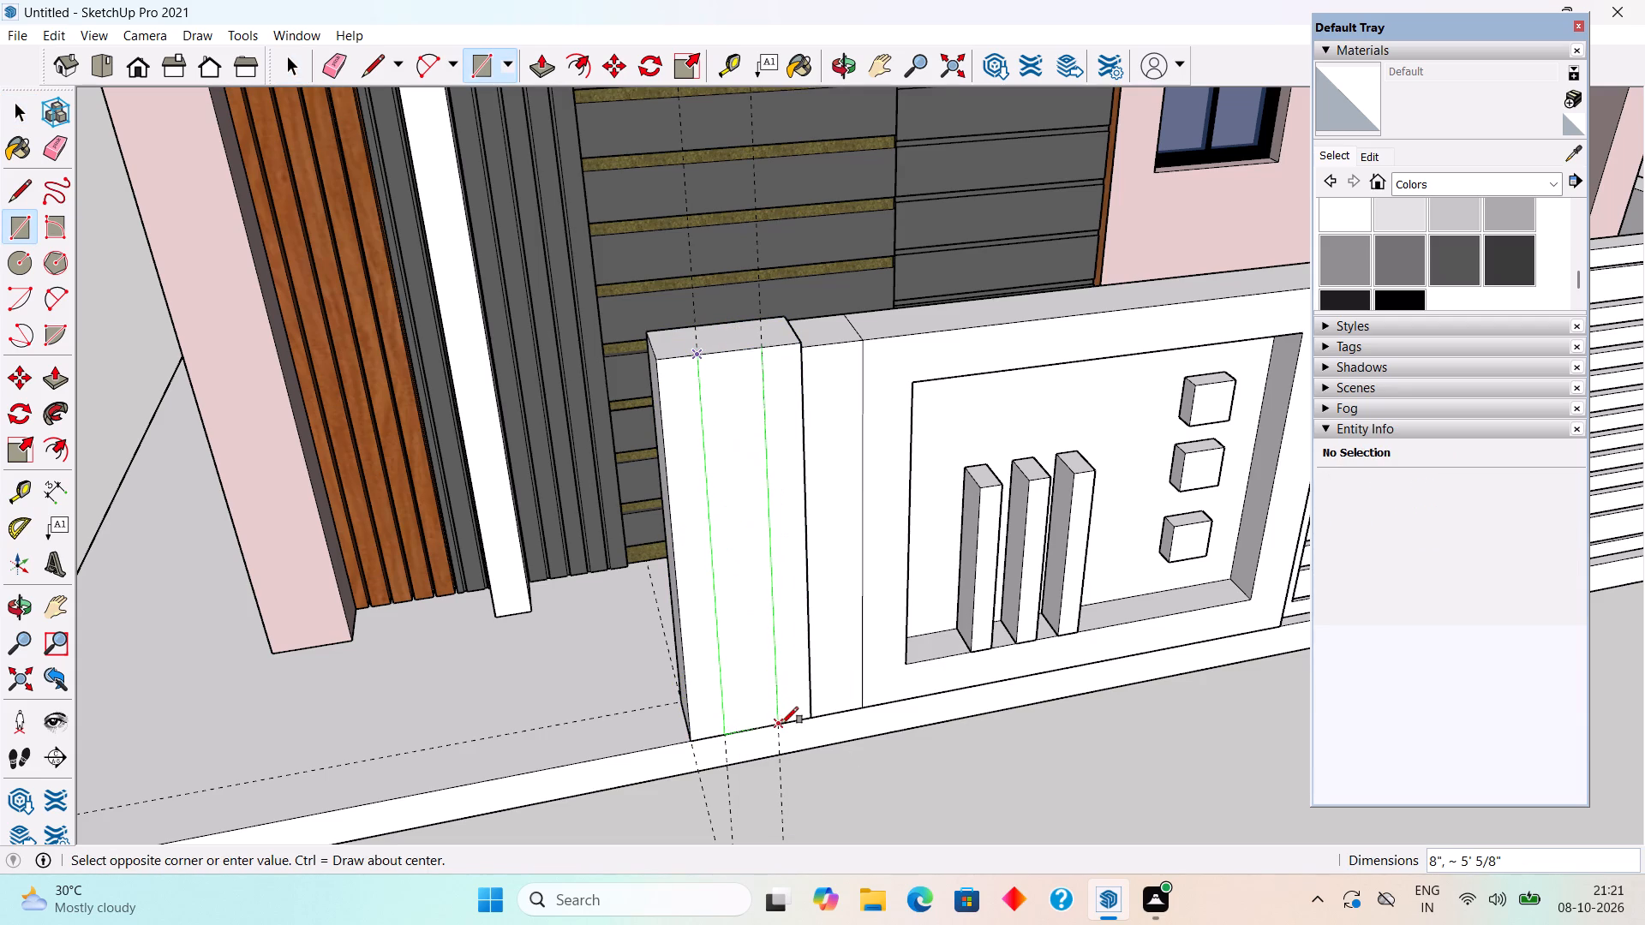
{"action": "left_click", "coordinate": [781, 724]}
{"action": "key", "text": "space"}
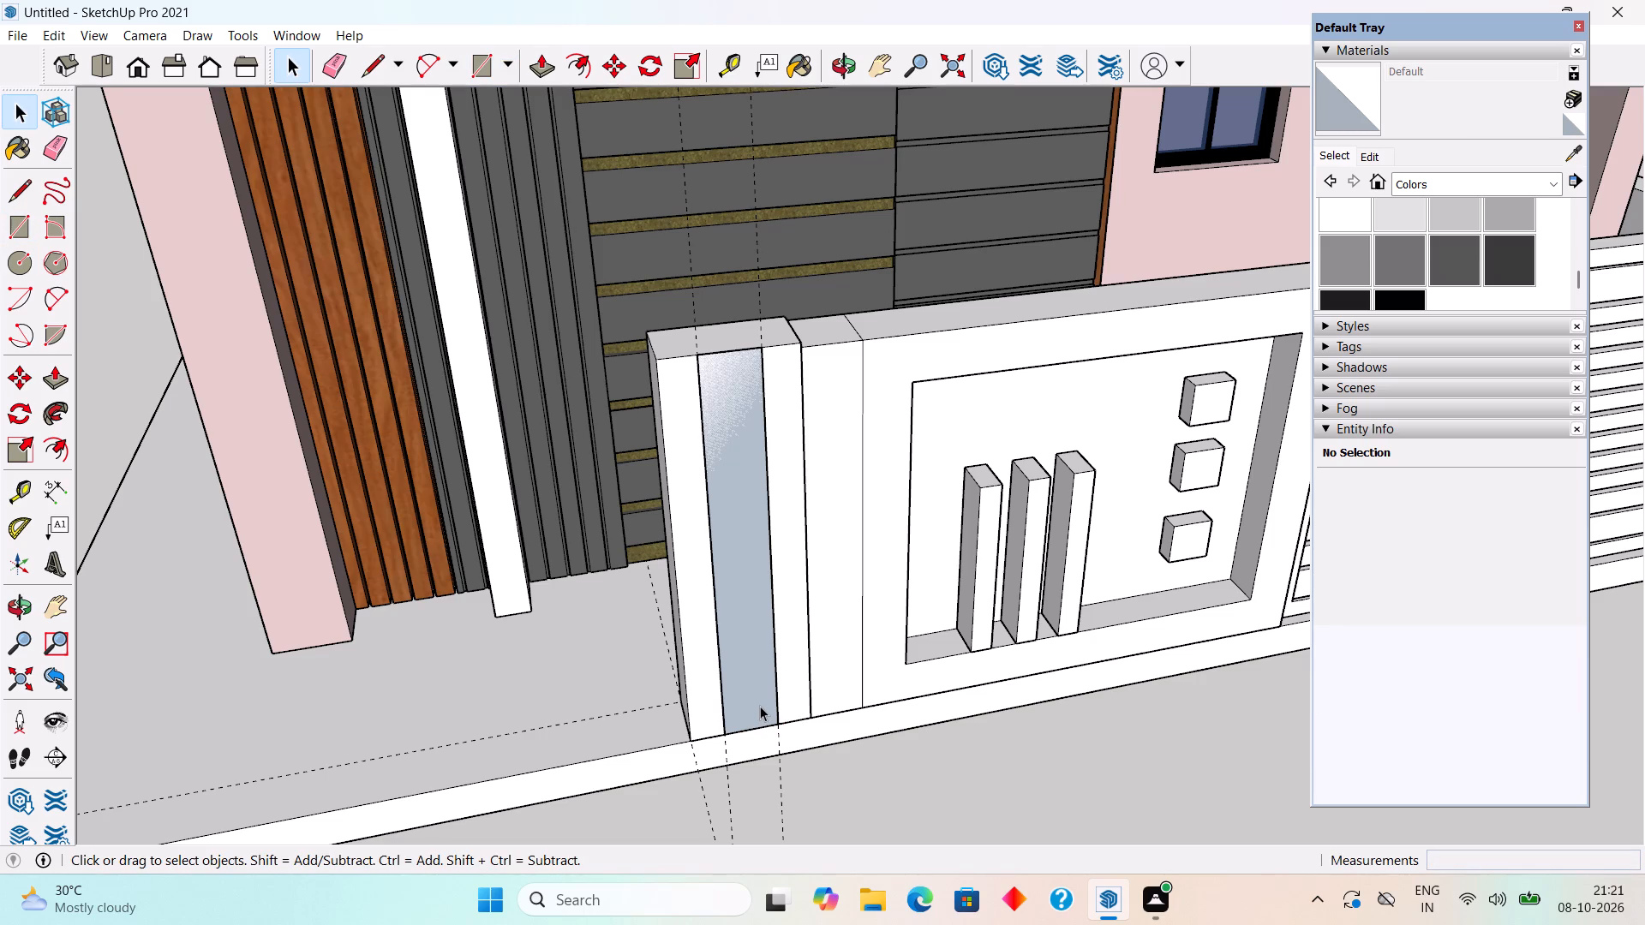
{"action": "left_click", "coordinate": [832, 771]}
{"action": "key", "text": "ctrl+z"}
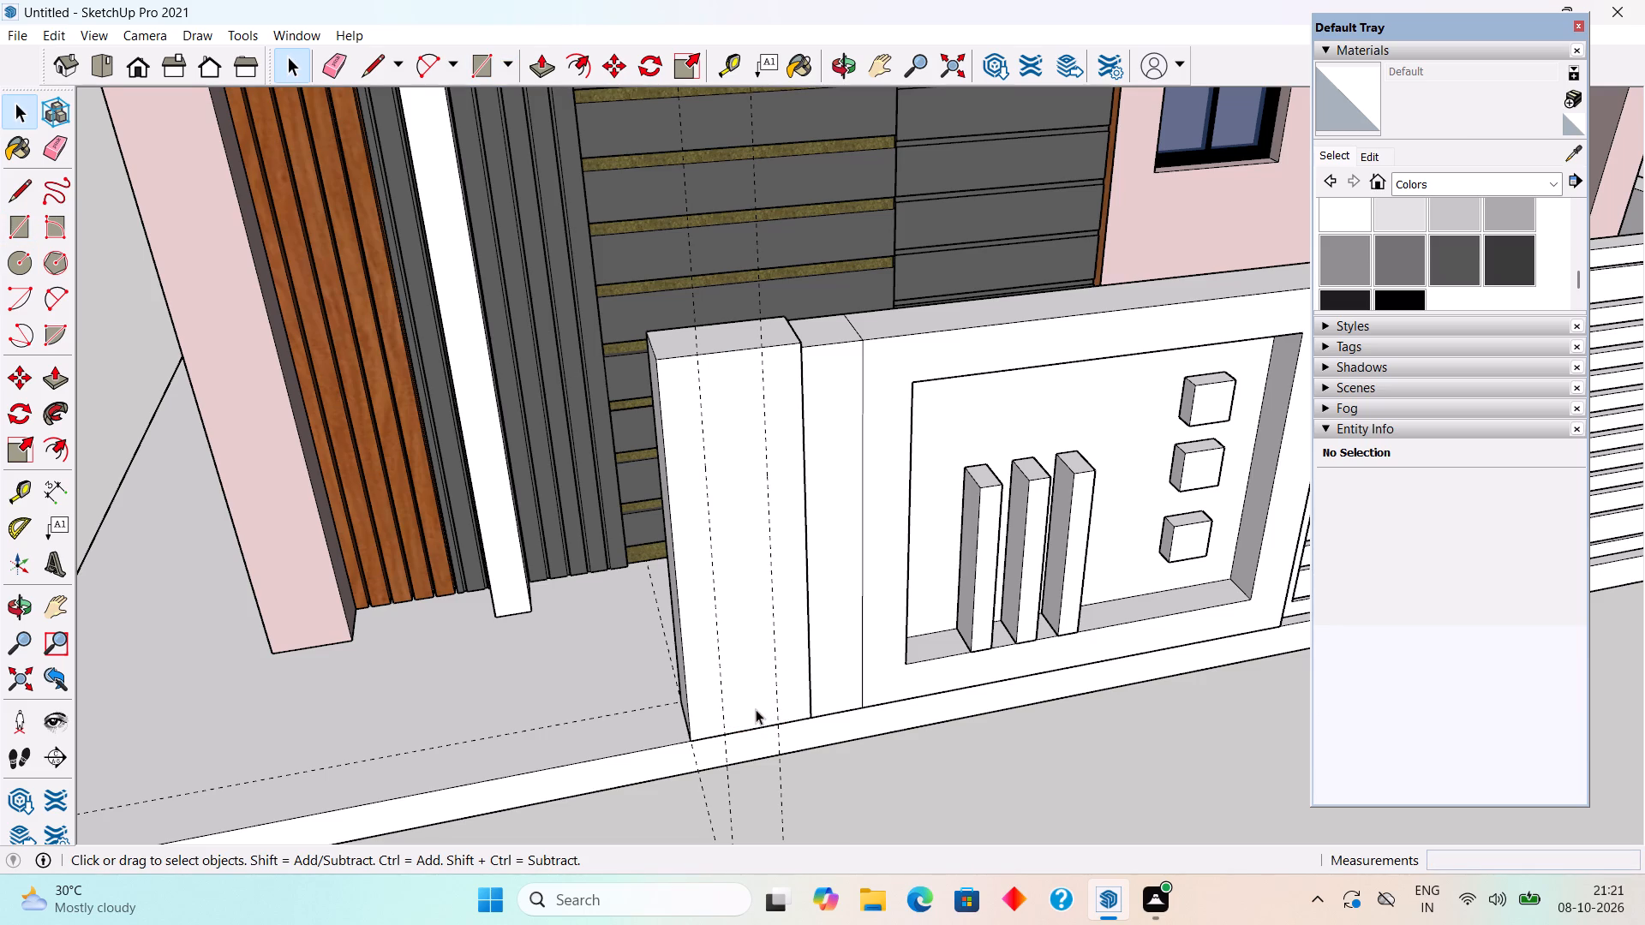
Inside the pillar's group, draw a full-height rectangle between the two guides on the front face, and leave the group.
{"action": "triple_click", "coordinate": [756, 709]}
{"action": "key", "text": "r"}
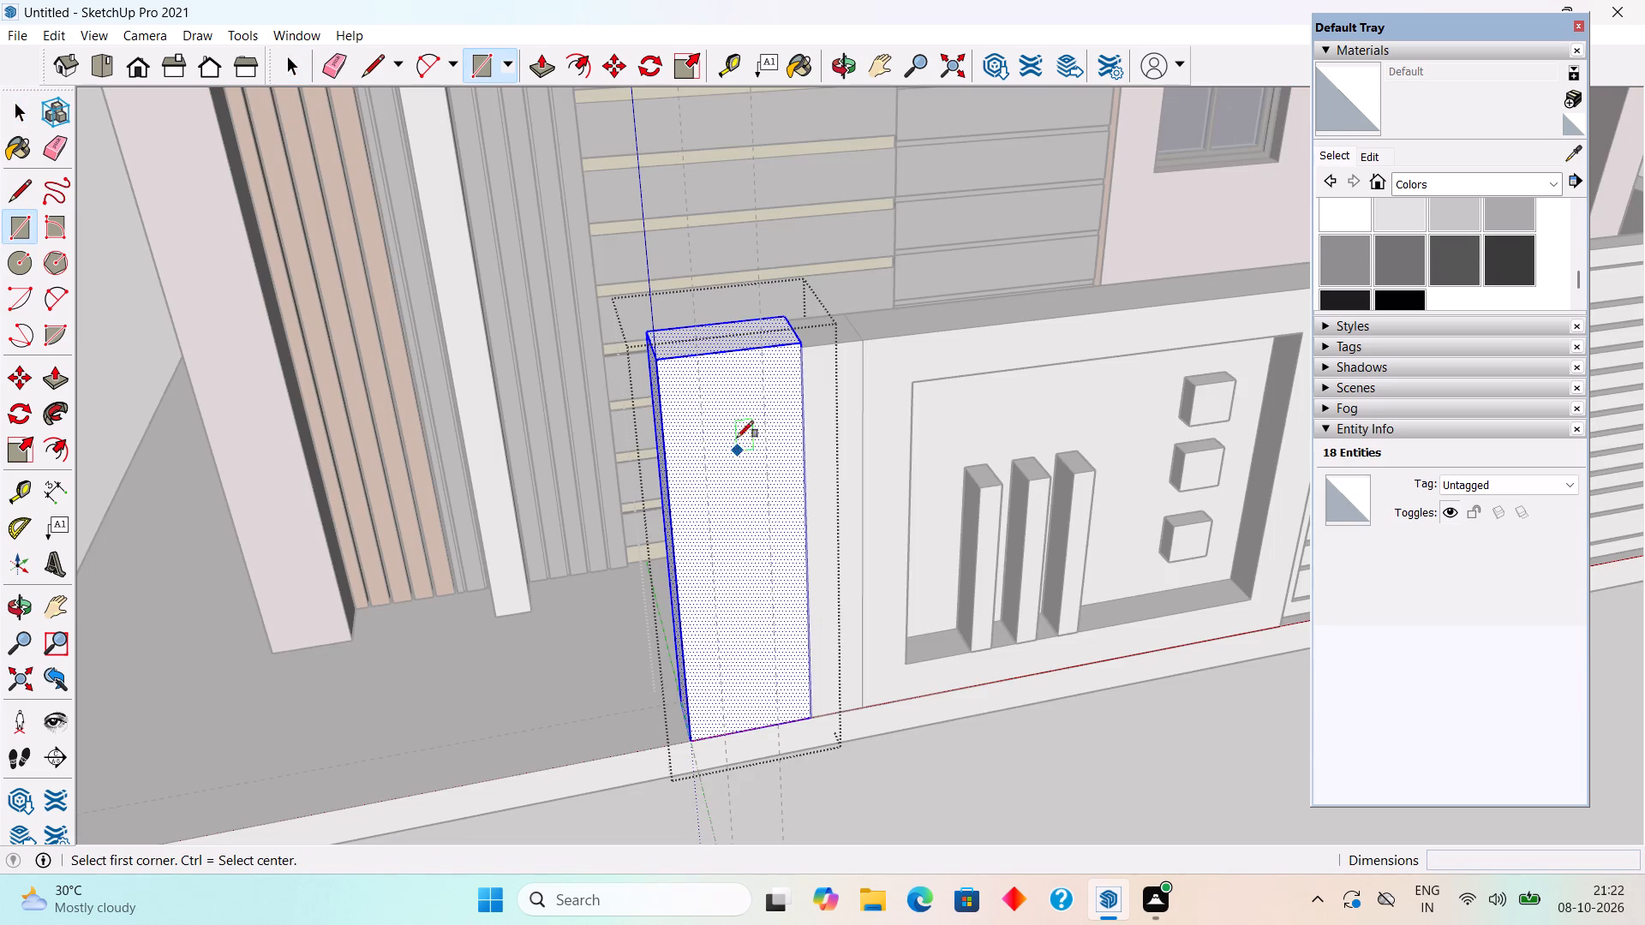
{"action": "left_click", "coordinate": [698, 358]}
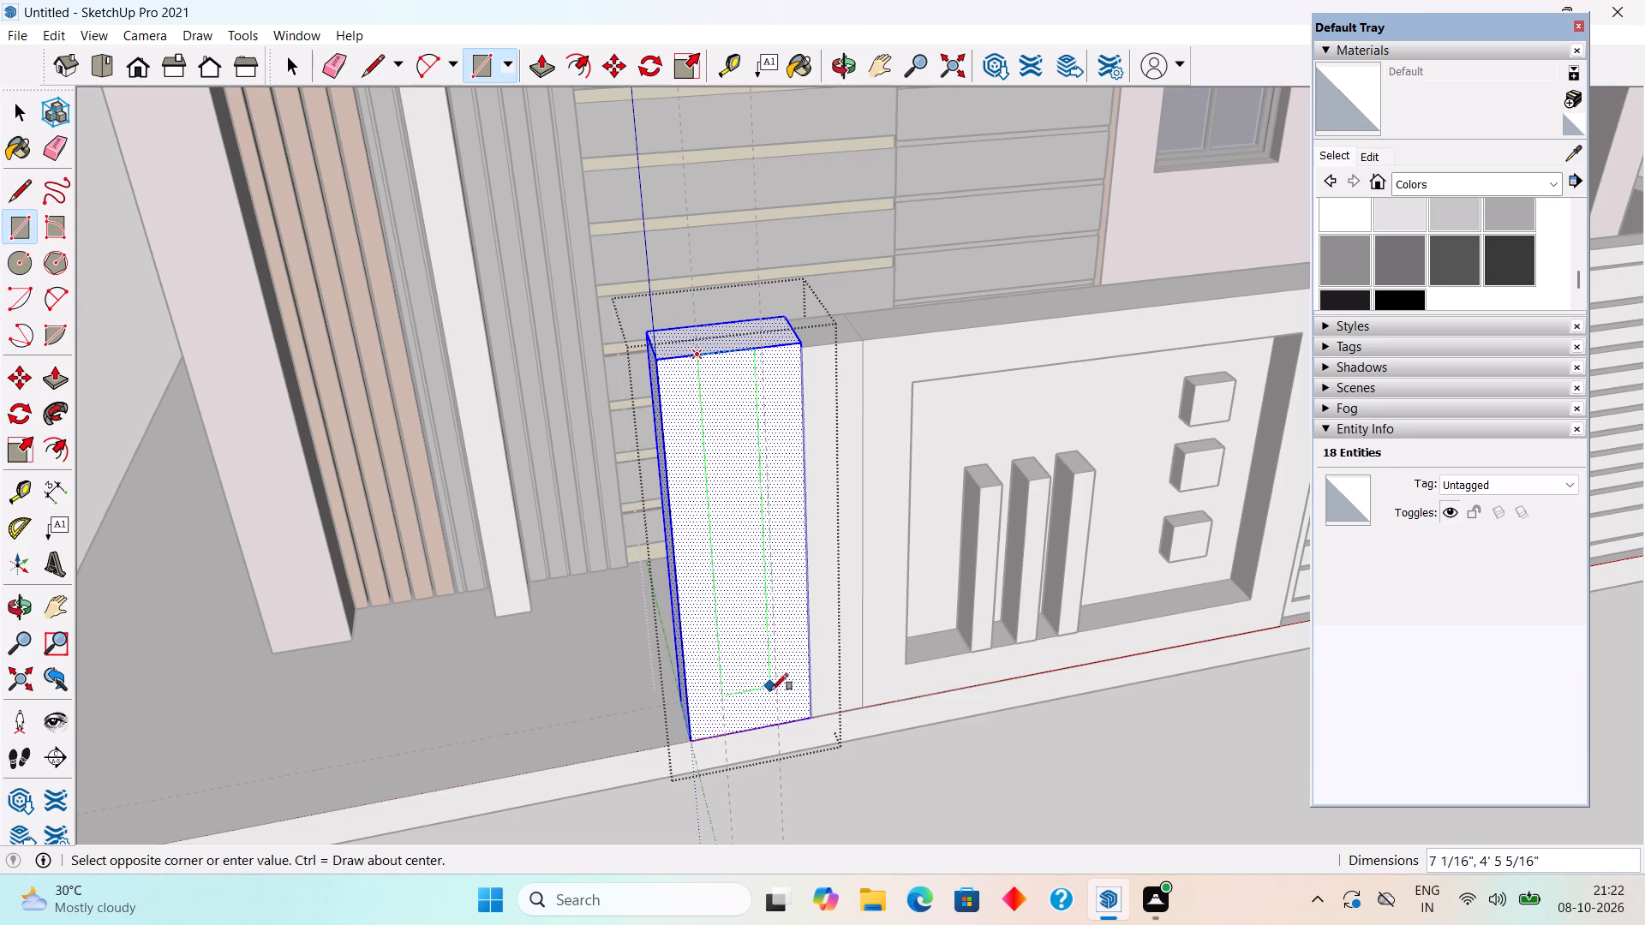
{"action": "left_click", "coordinate": [777, 723]}
{"action": "key", "text": "space"}
{"action": "left_click", "coordinate": [869, 813]}
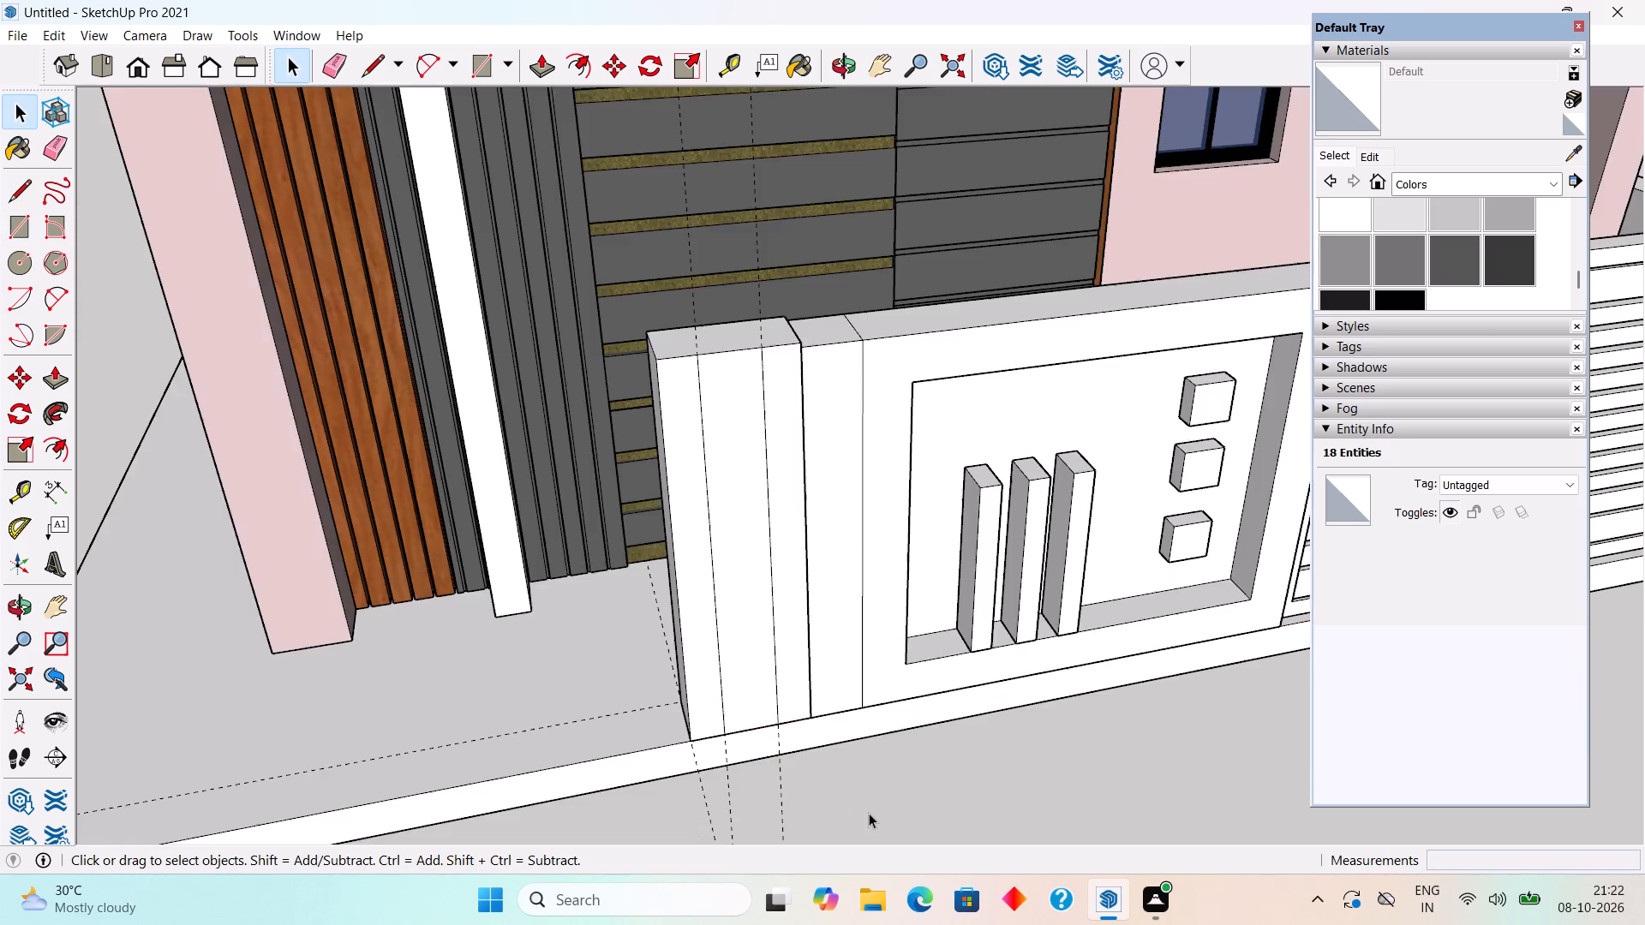
Inside the pillar's group, lower the top face about 5/8" with Push/Pull to match the wall panel's top.
{"action": "scroll", "coordinate": [869, 813], "scroll_direction": "down", "scroll_amount": 5}
{"action": "middle_click_drag", "start_coordinate": [856, 755], "coordinate": [795, 603]}
{"action": "scroll", "coordinate": [777, 588], "scroll_direction": "down", "scroll_amount": 6}
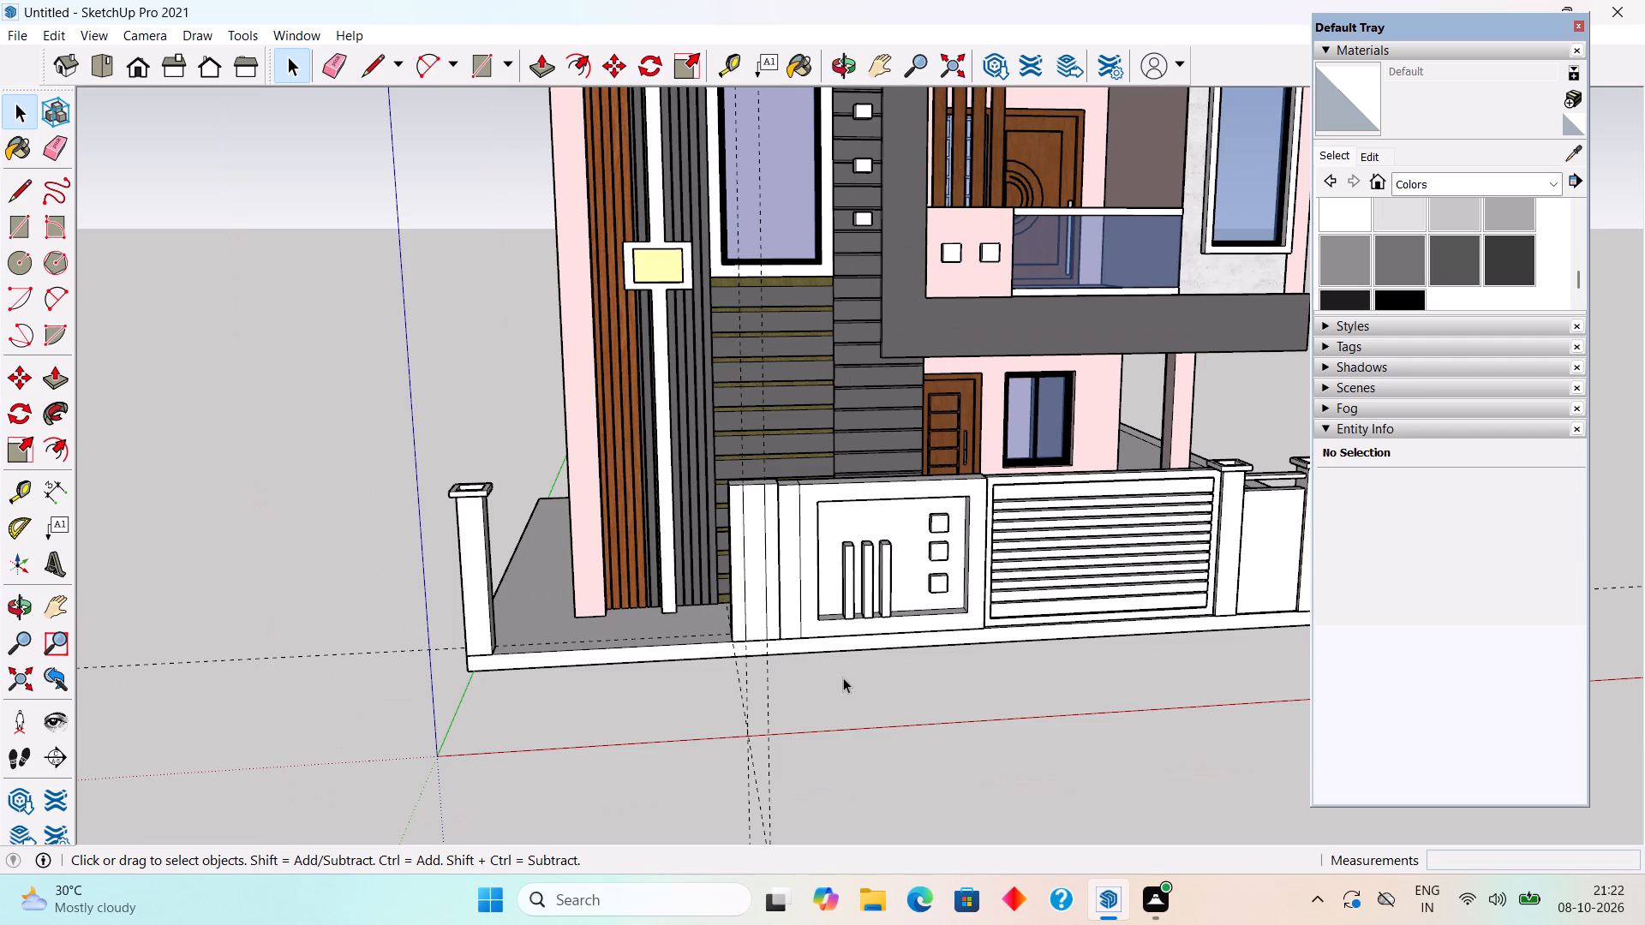
{"action": "middle_click_drag", "start_coordinate": [905, 546], "coordinate": [872, 677]}
{"action": "scroll", "coordinate": [872, 677], "scroll_direction": "down", "scroll_amount": 3}
{"action": "scroll", "coordinate": [763, 464], "scroll_direction": "up", "scroll_amount": 3}
{"action": "scroll", "coordinate": [820, 625], "scroll_direction": "up", "scroll_amount": 14}
{"action": "double_click", "coordinate": [758, 592]}
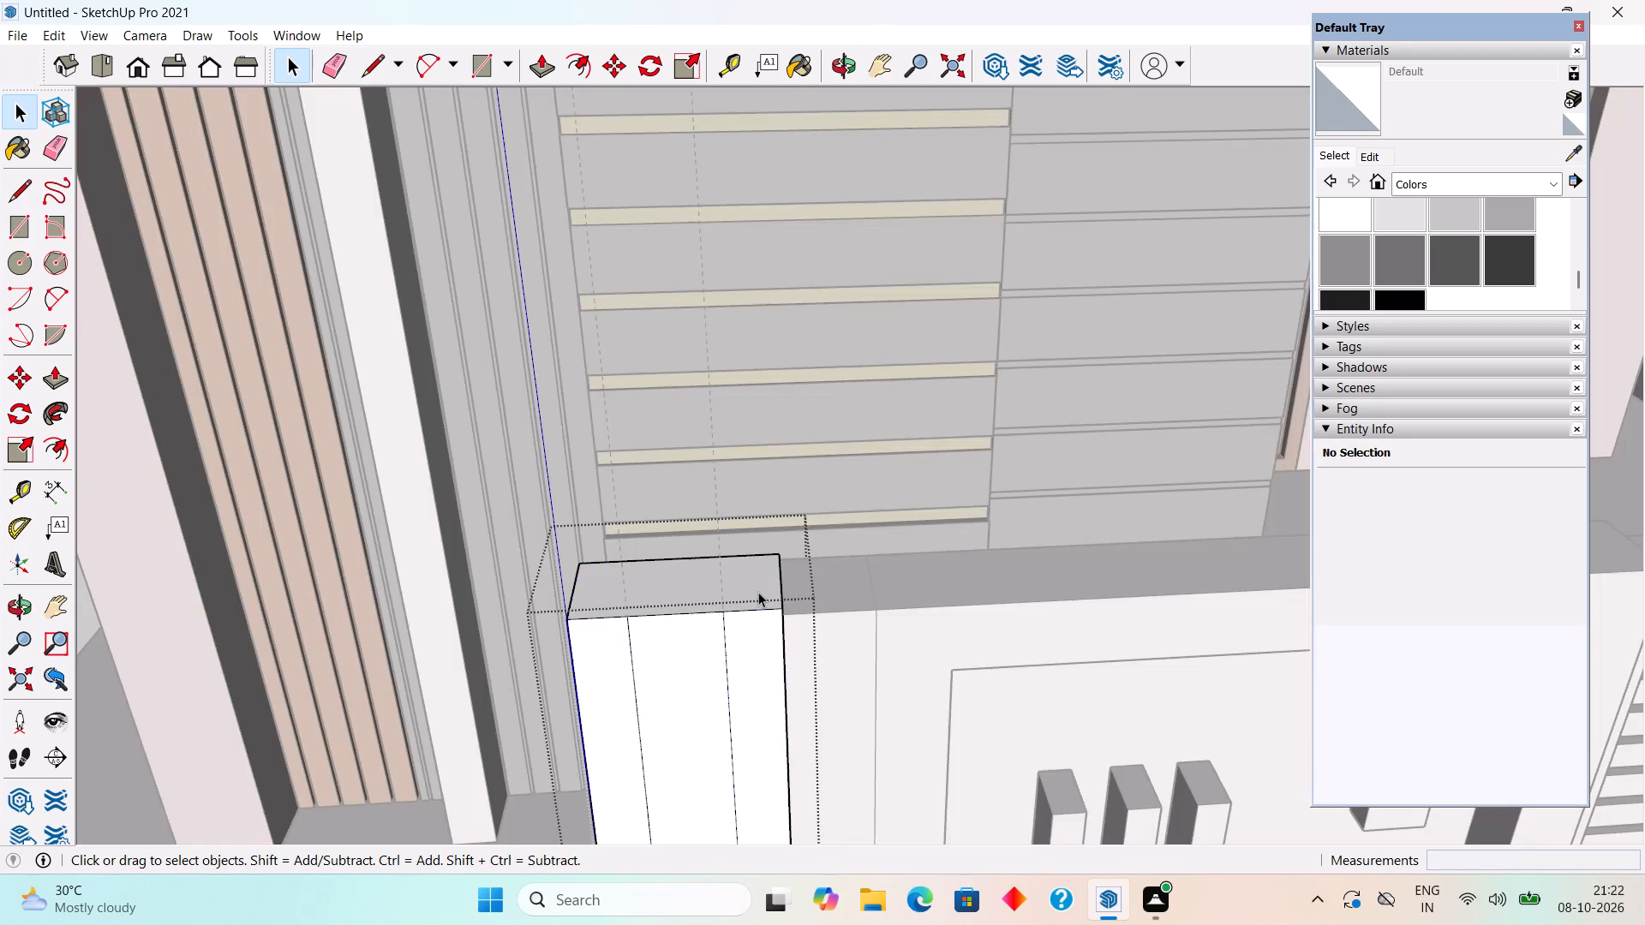
{"action": "left_click", "coordinate": [758, 592]}
{"action": "key", "text": "p"}
{"action": "left_click", "coordinate": [758, 592]}
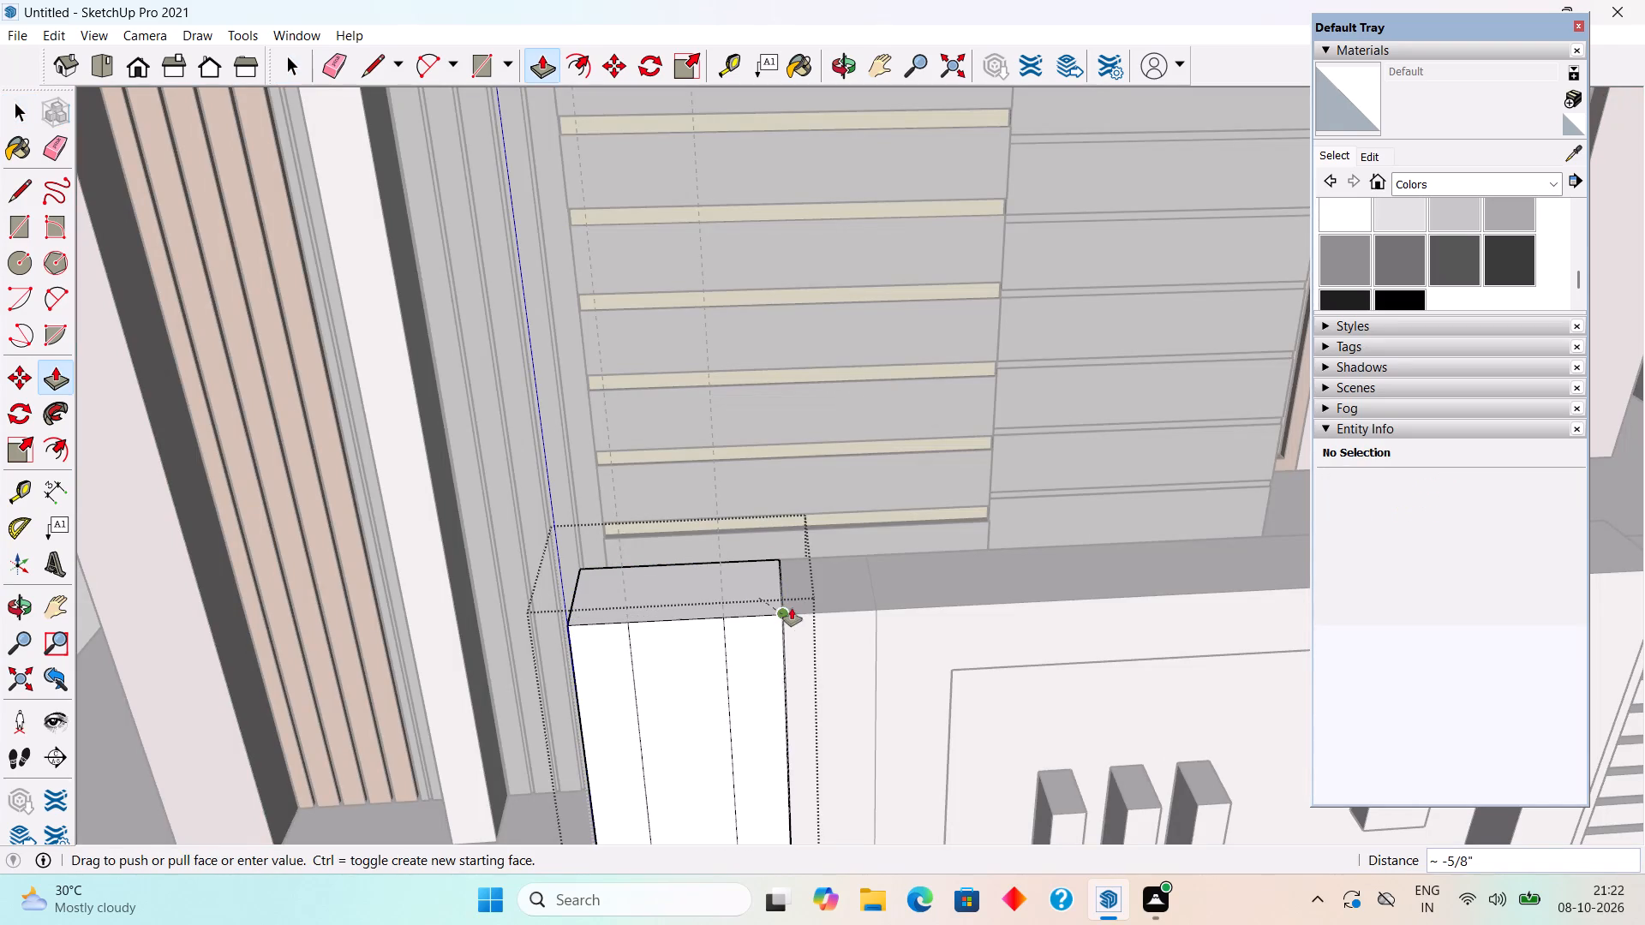
{"action": "left_click", "coordinate": [798, 612]}
{"action": "key", "text": "space"}
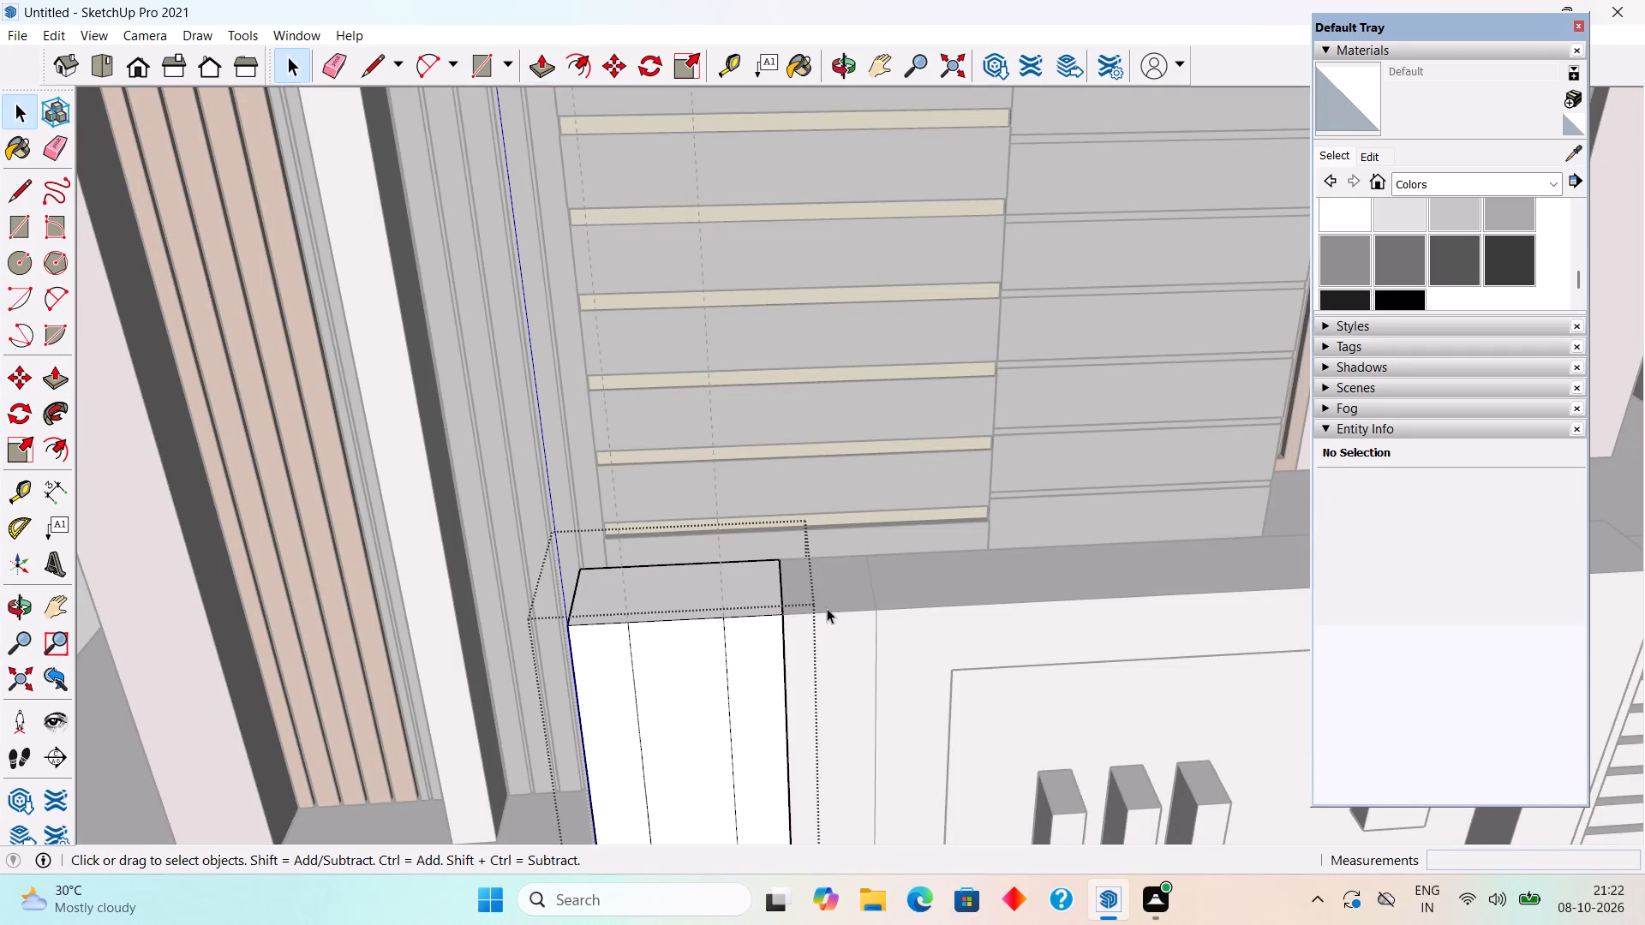
Inside the wall panel's group, push the top face of the extended end strip down 8", and leave the group.
{"action": "triple_click", "coordinate": [833, 615]}
{"action": "key", "text": "p"}
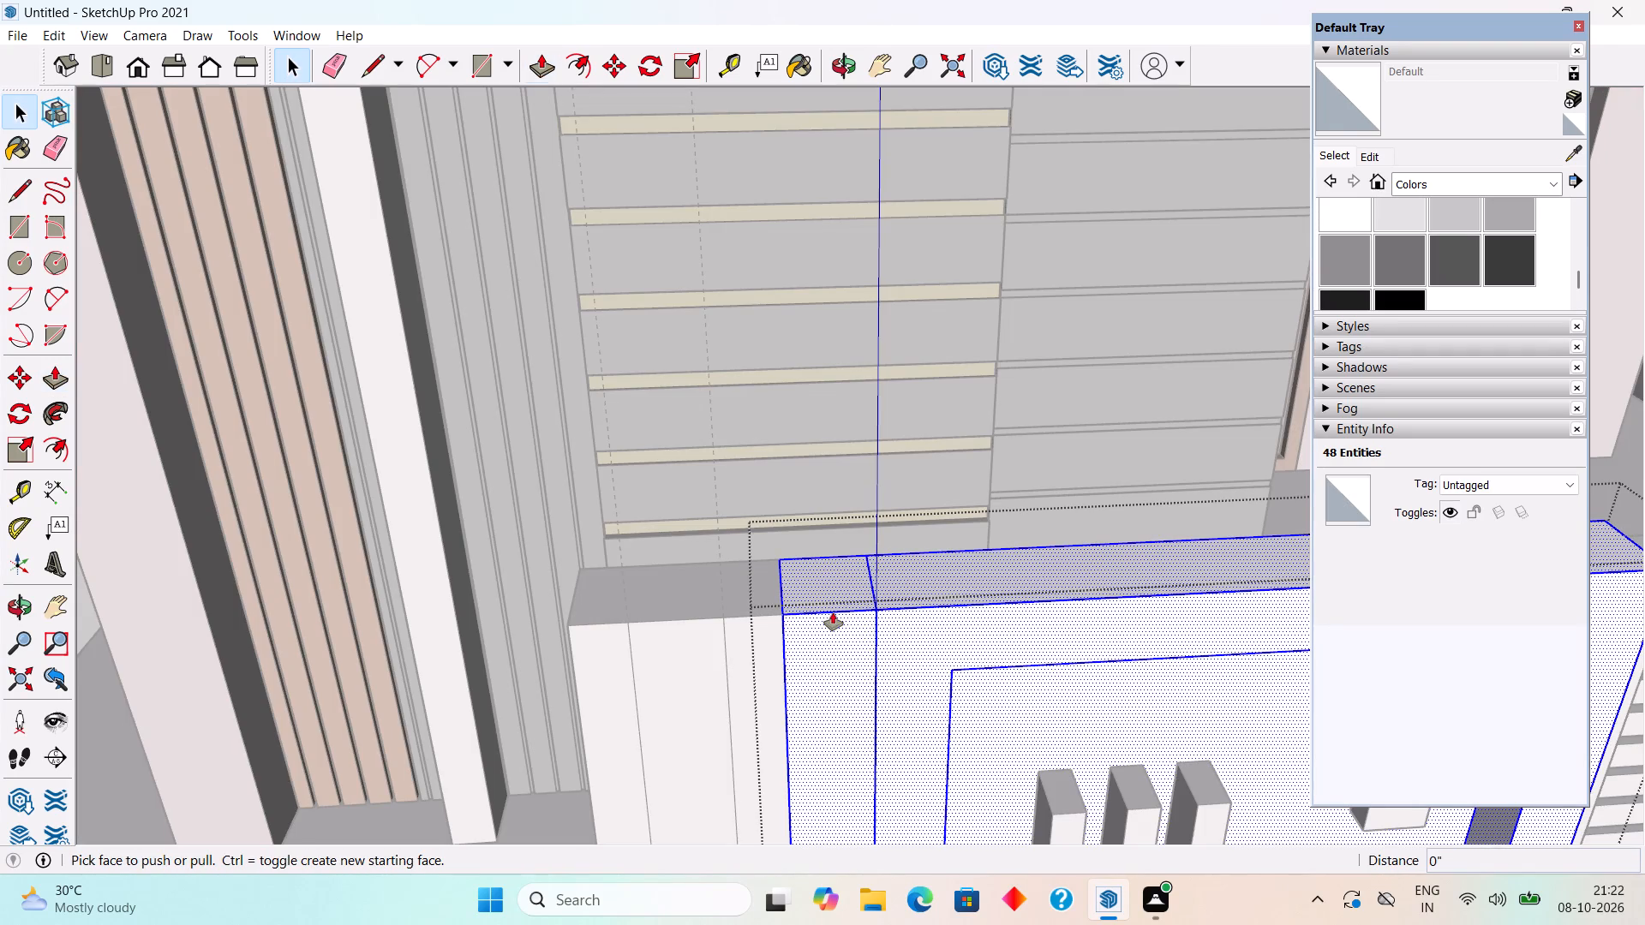
{"action": "left_click", "coordinate": [836, 591]}
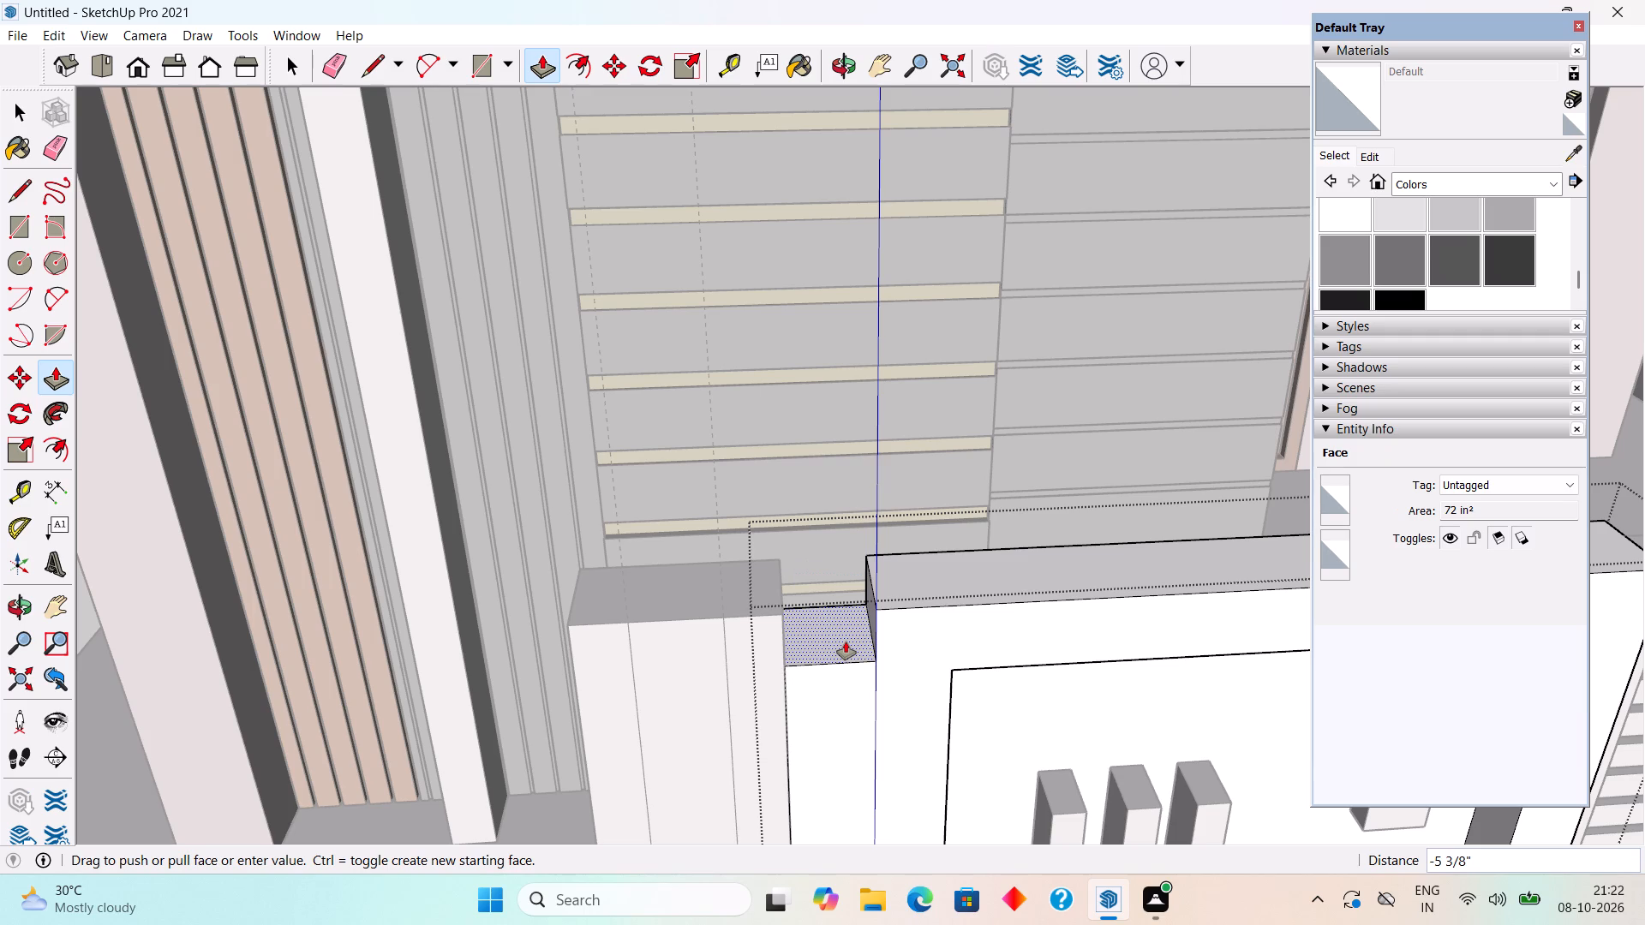
{"action": "type", "text": "8\""}
{"action": "key", "text": "Return"}
{"action": "key", "text": "space"}
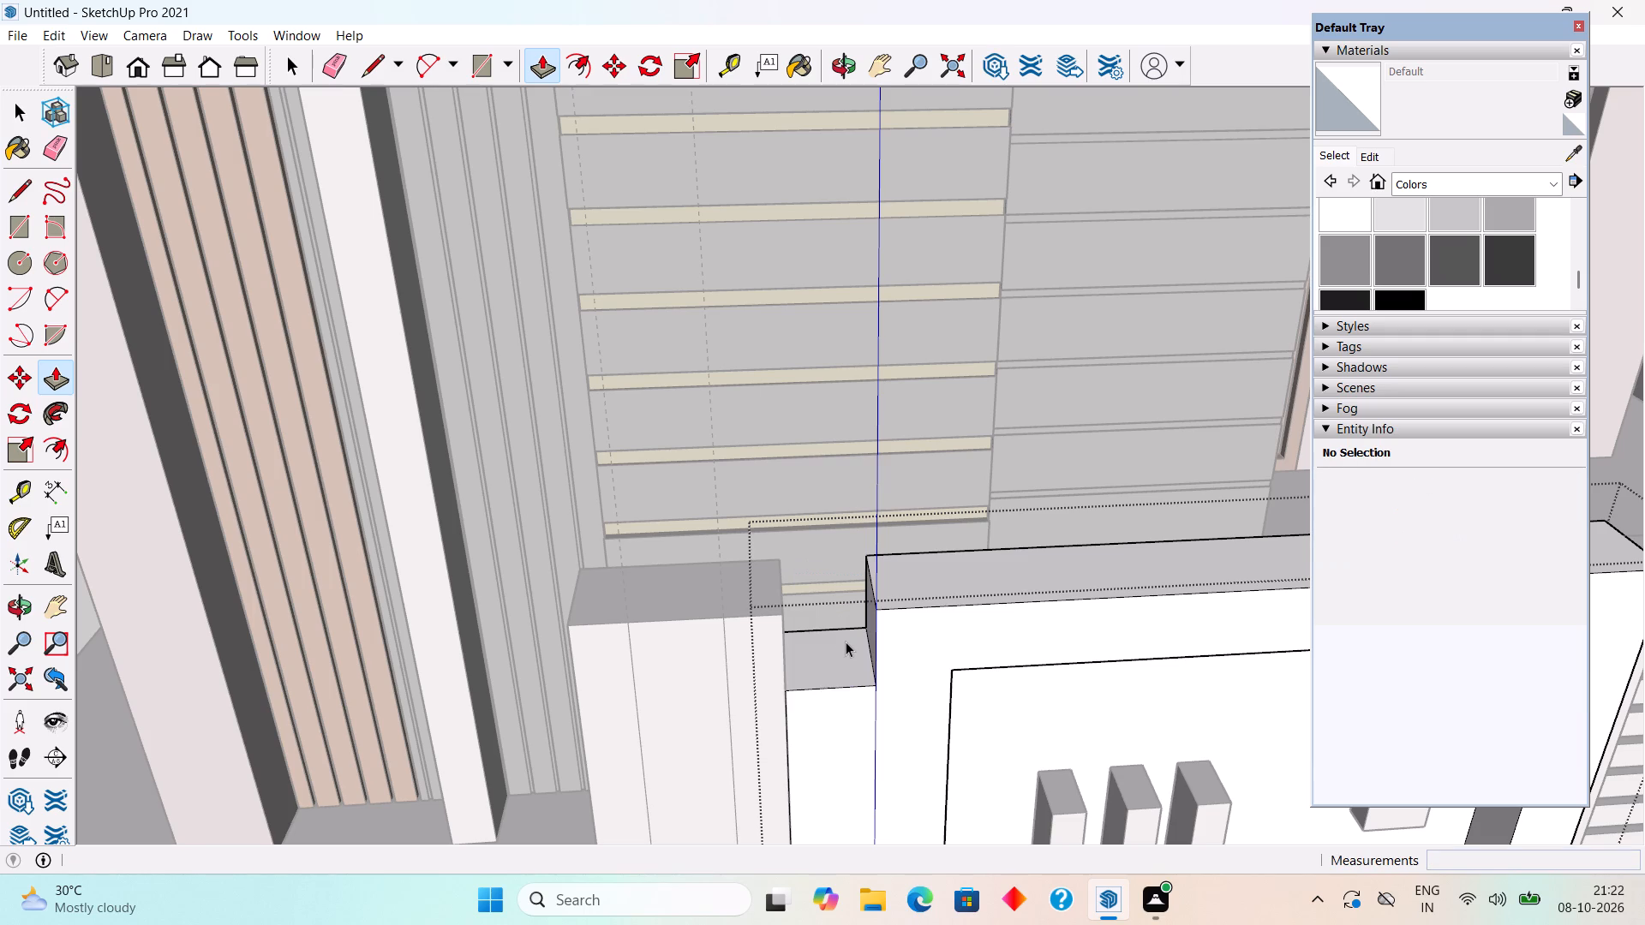
{"action": "scroll", "coordinate": [846, 640], "scroll_direction": "down", "scroll_amount": 14}
{"action": "middle_click_drag", "start_coordinate": [864, 732], "coordinate": [837, 564]}
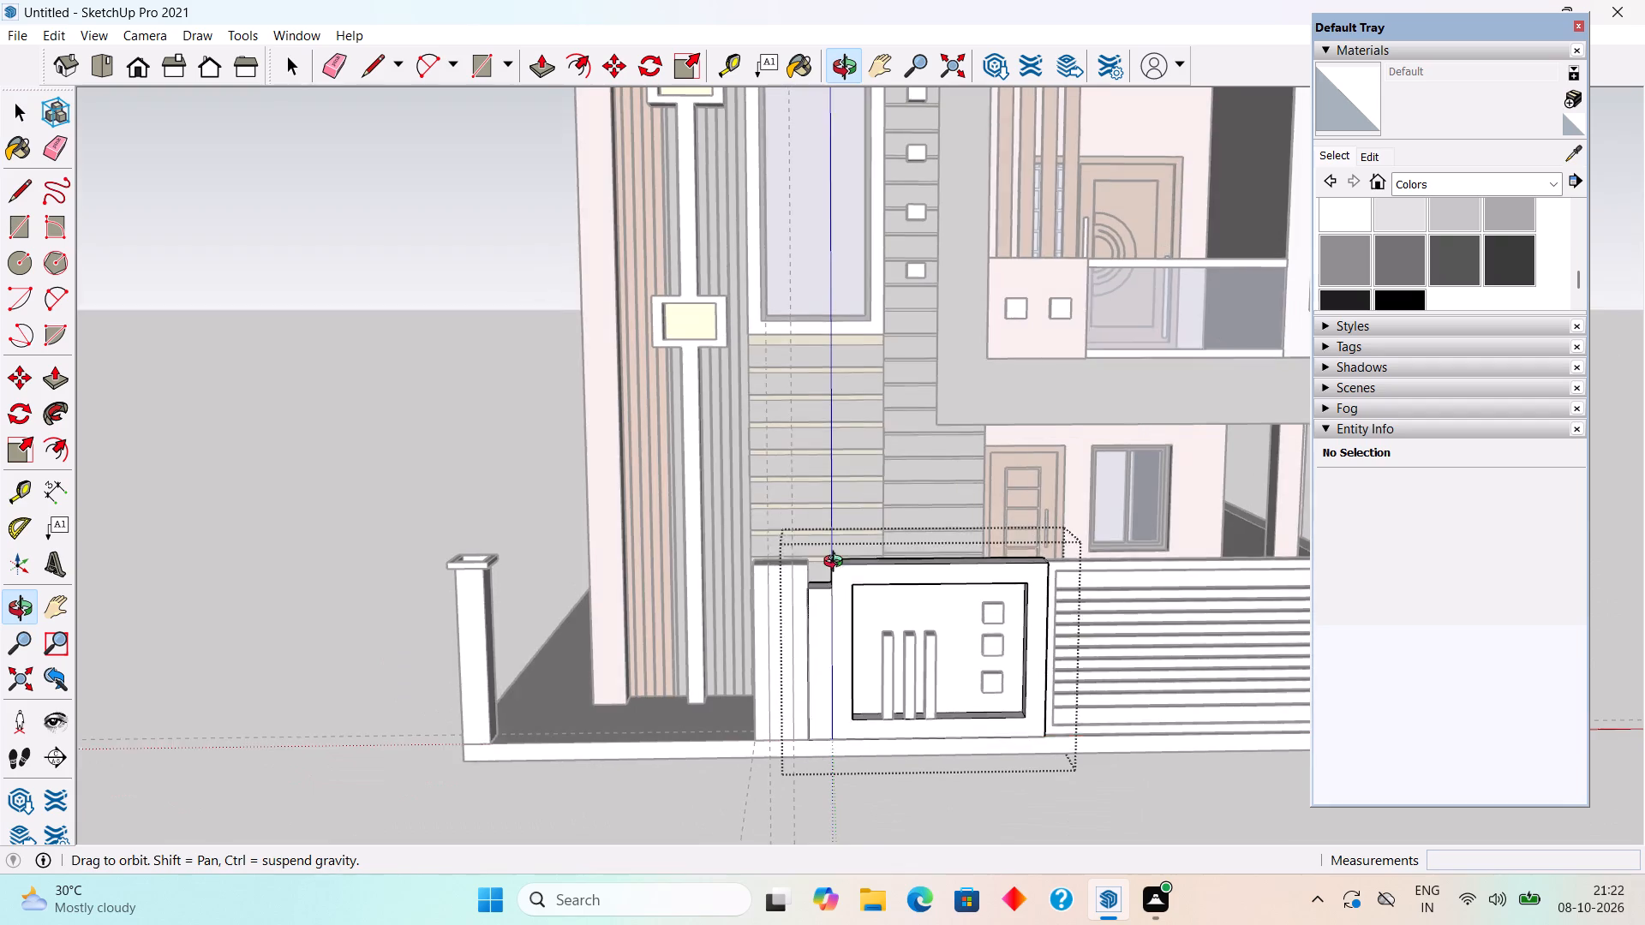
{"action": "middle_click_drag", "start_coordinate": [837, 564], "coordinate": [836, 548]}
{"action": "left_click", "coordinate": [549, 435]}
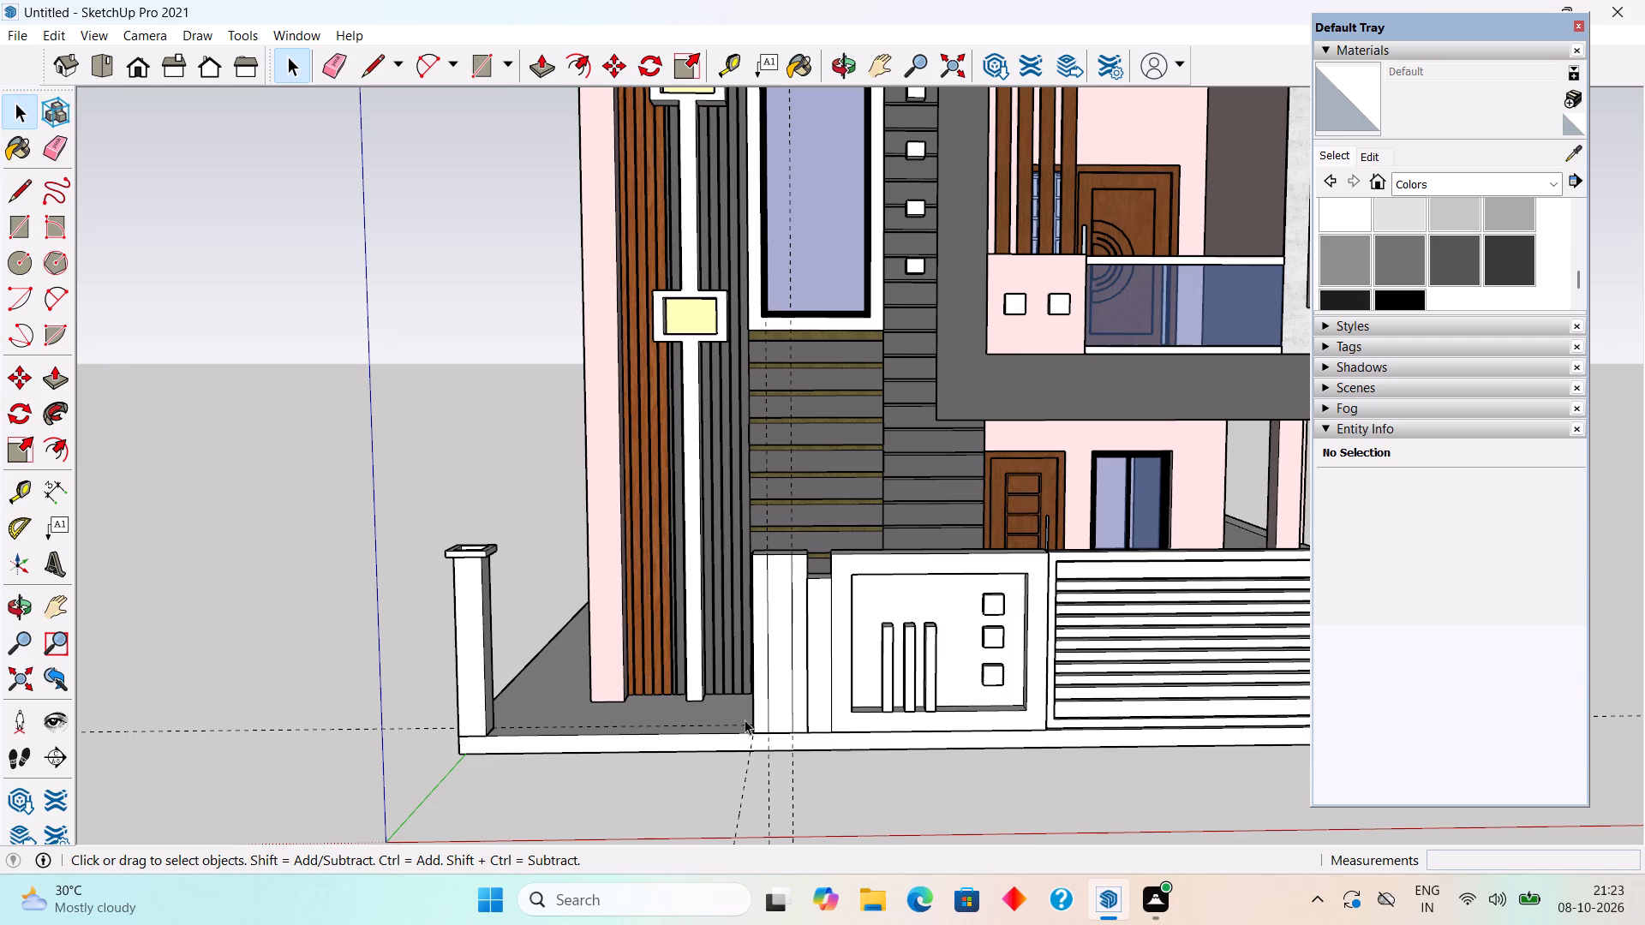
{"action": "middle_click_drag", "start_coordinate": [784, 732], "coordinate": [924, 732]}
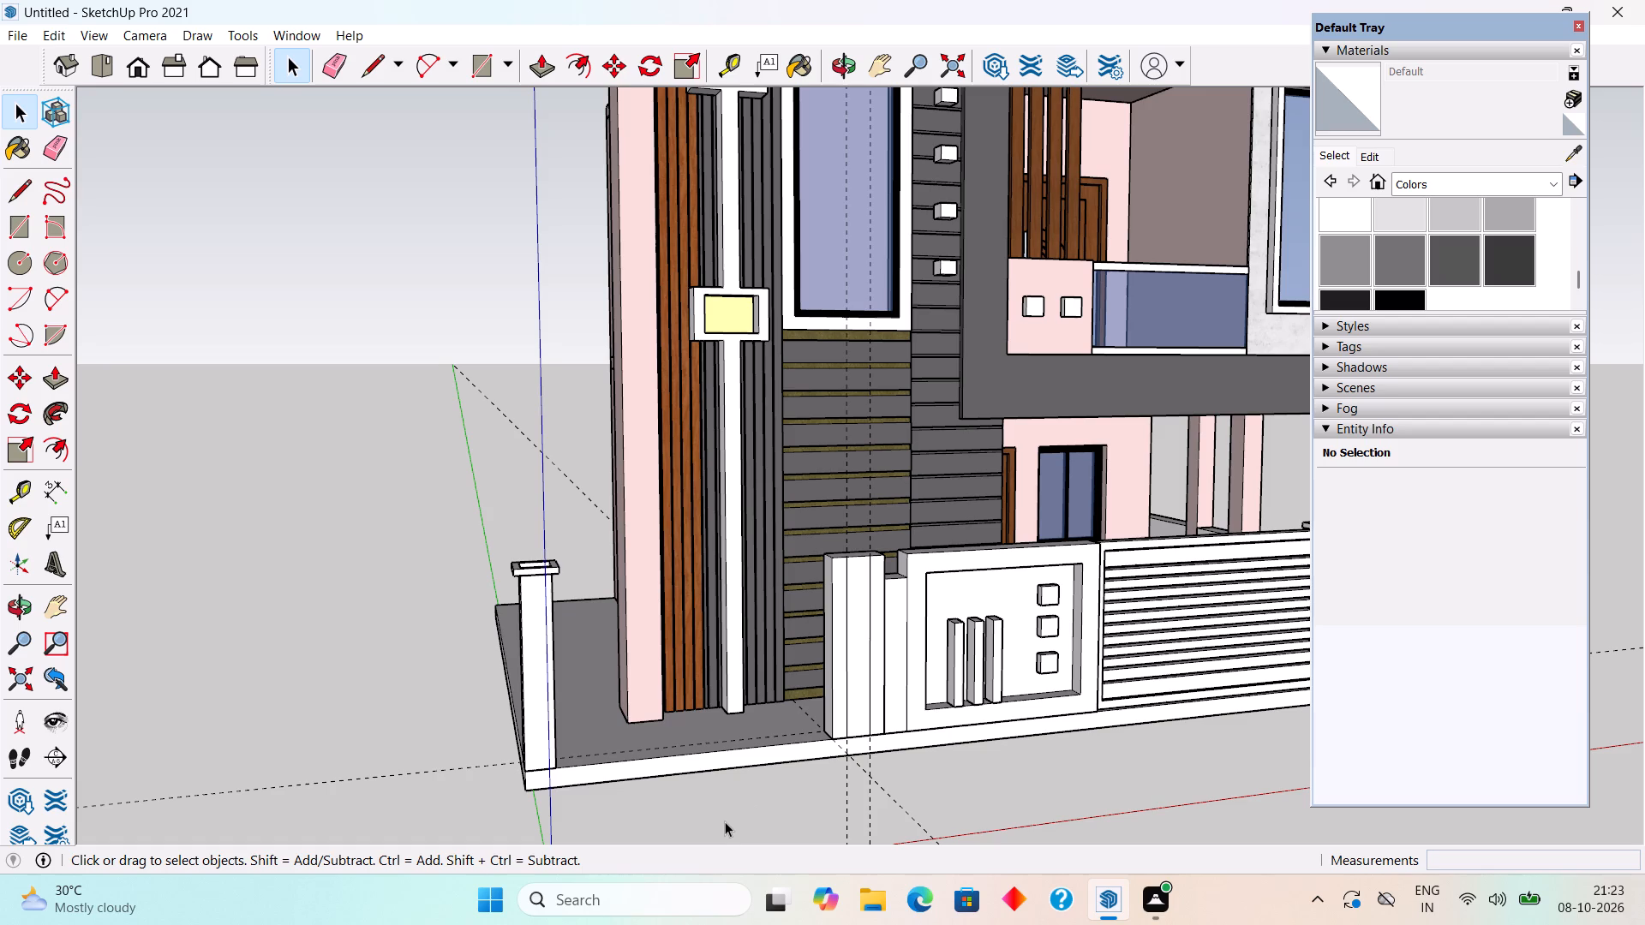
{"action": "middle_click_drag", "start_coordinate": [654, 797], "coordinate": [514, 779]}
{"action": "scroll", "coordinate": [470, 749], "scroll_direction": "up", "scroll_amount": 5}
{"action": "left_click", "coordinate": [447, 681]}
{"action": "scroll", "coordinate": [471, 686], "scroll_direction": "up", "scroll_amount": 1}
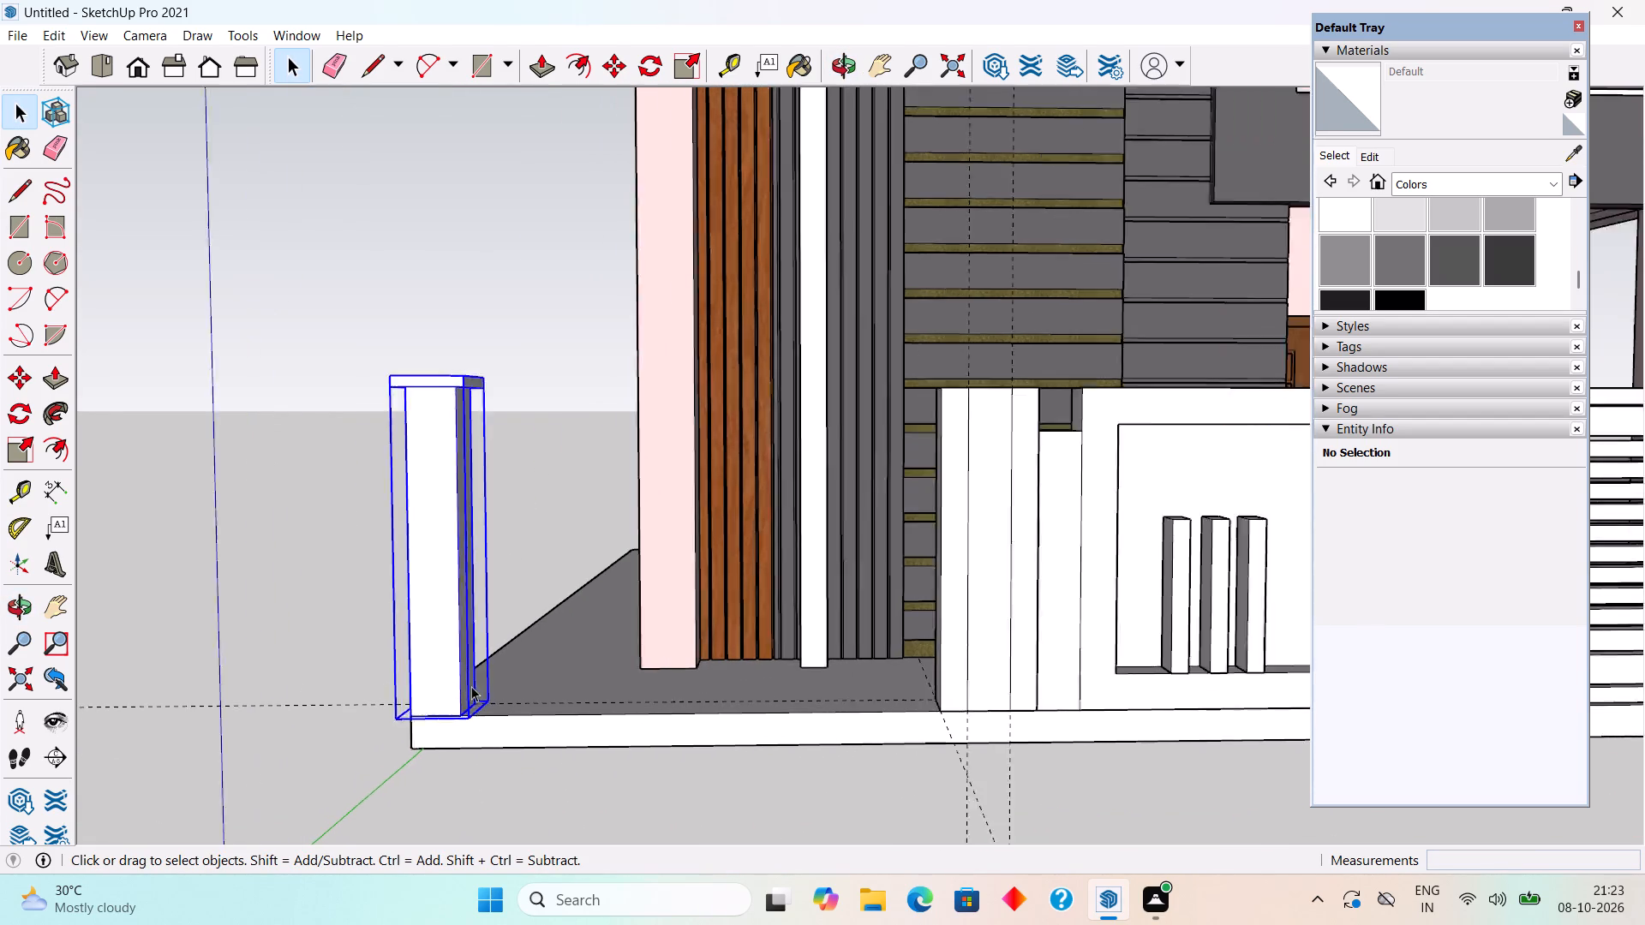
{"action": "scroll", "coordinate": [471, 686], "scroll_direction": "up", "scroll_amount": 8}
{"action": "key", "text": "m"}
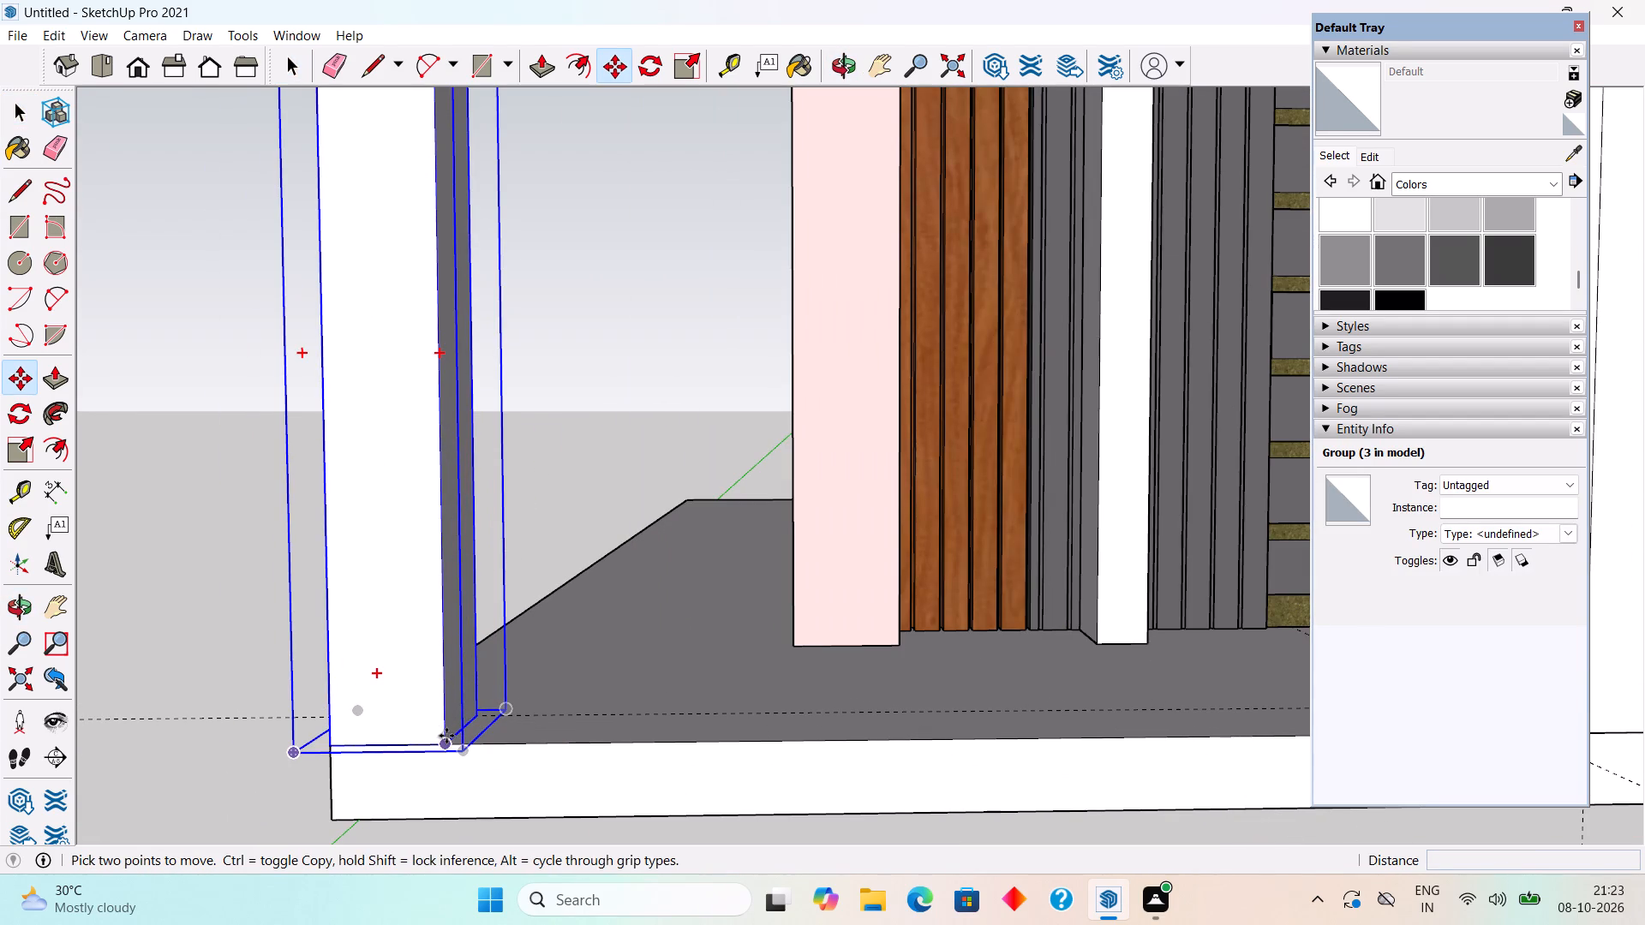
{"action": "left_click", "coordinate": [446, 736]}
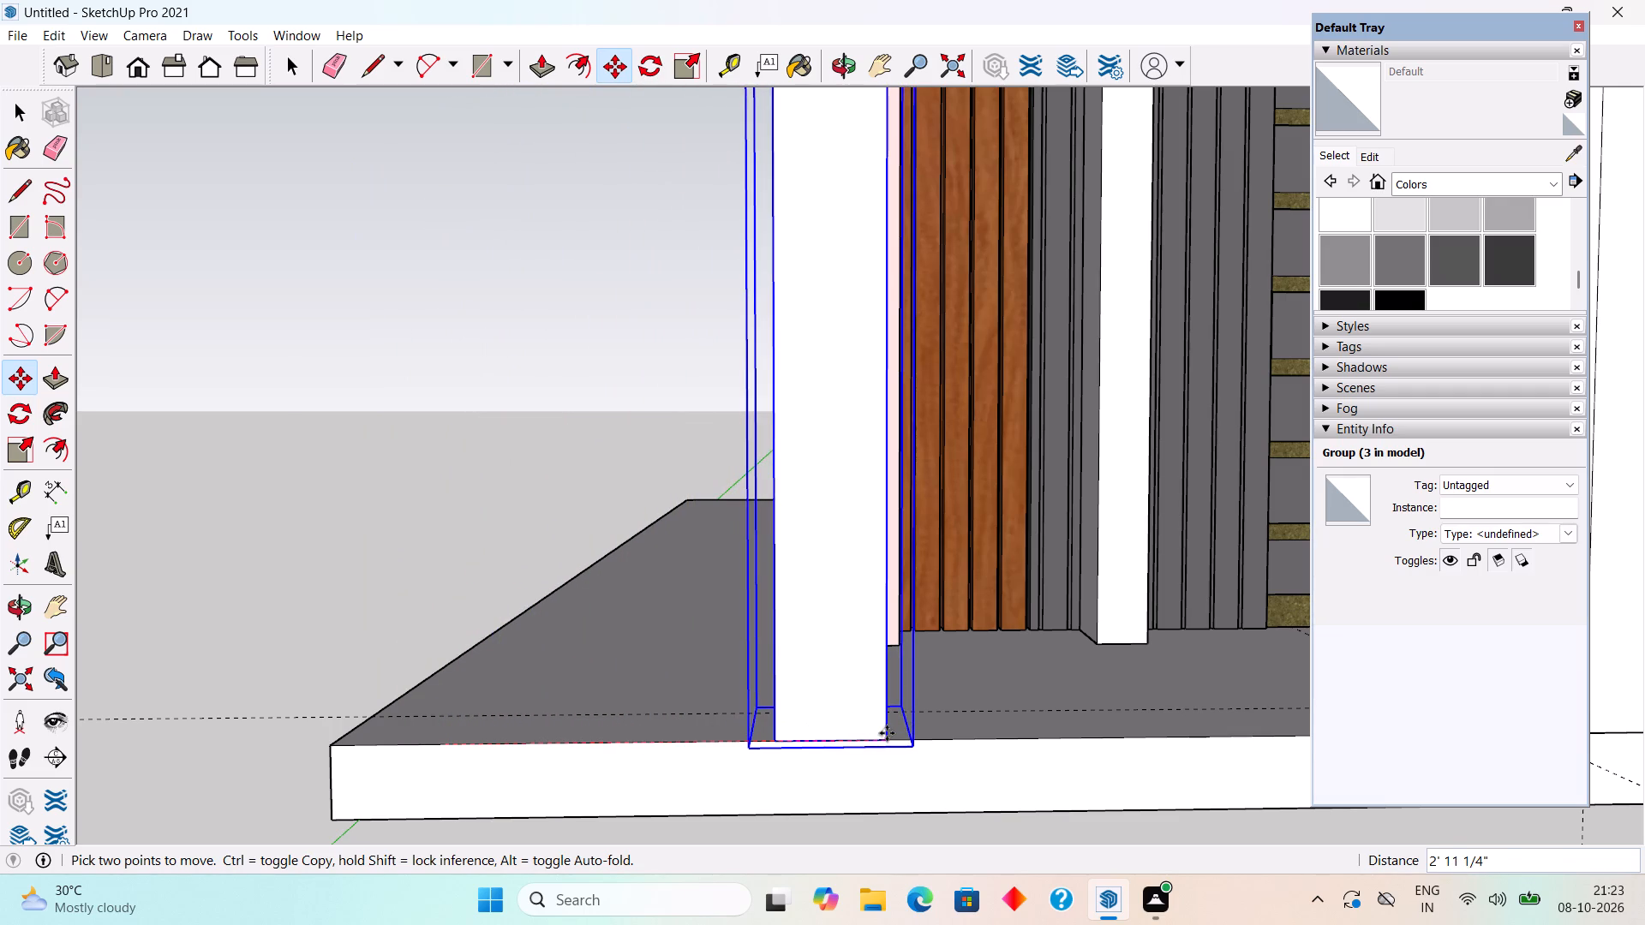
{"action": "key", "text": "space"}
Place a guide along the bottom side edge of the pink column, running across the front plinth, and clear the selection.
{"action": "scroll", "coordinate": [806, 653], "scroll_direction": "up", "scroll_amount": 3}
{"action": "scroll", "coordinate": [806, 653], "scroll_direction": "down", "scroll_amount": 4}
{"action": "middle_click_drag", "start_coordinate": [782, 647], "coordinate": [961, 708]}
{"action": "scroll", "coordinate": [871, 678], "scroll_direction": "up", "scroll_amount": 3}
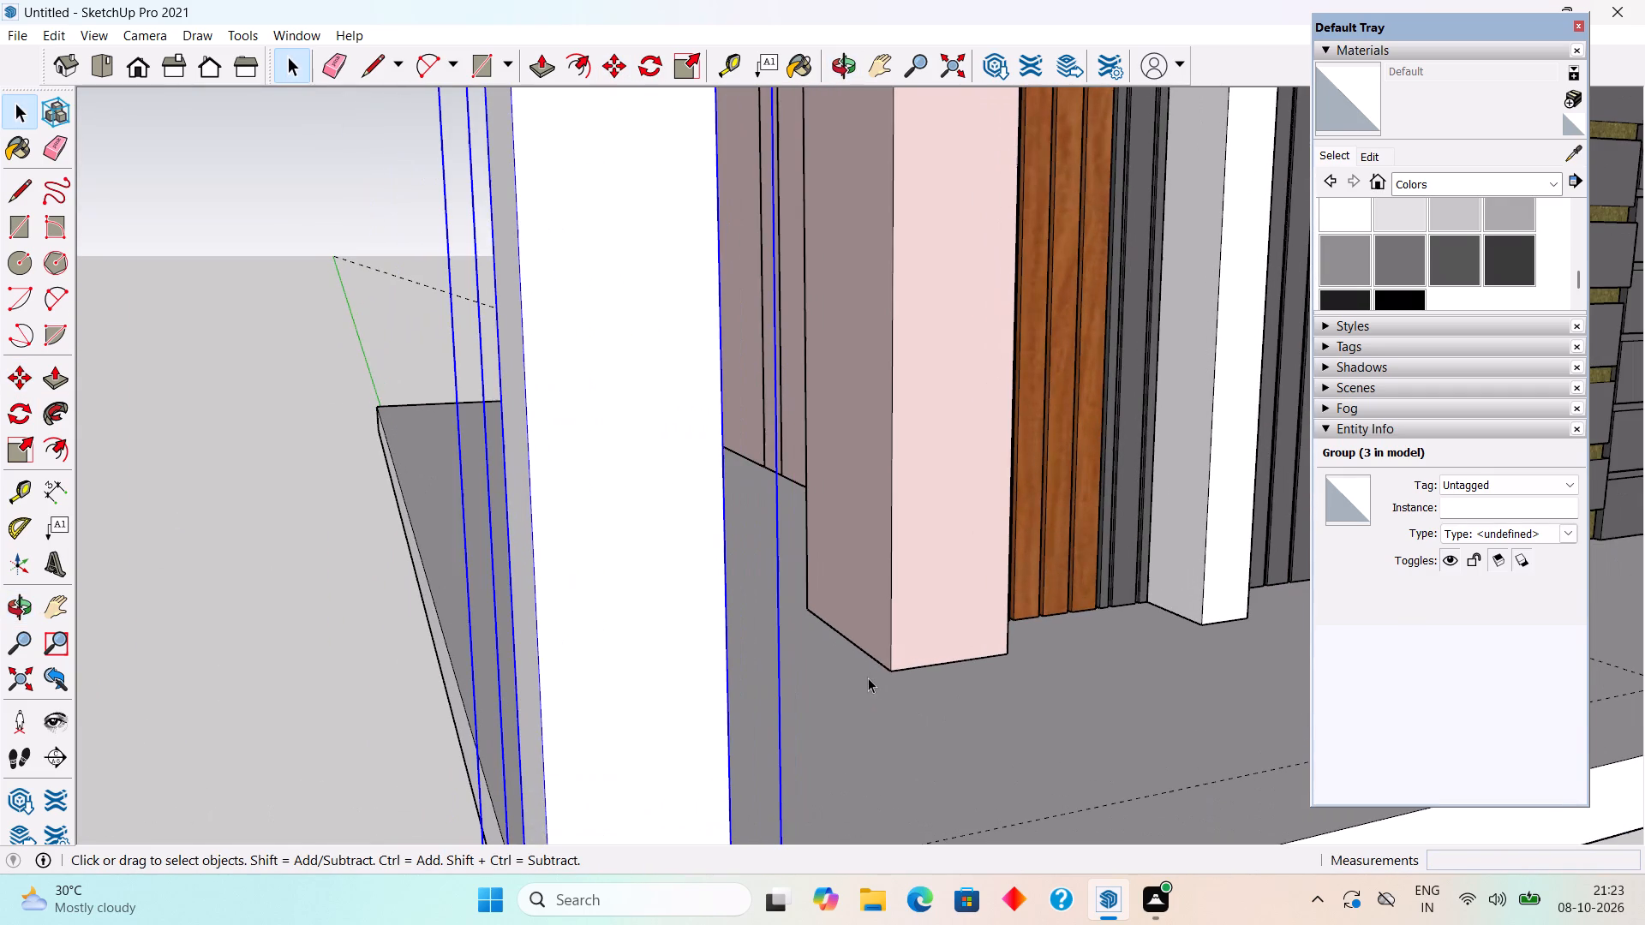
{"action": "key", "text": "t"}
{"action": "double_click", "coordinate": [850, 646]}
{"action": "scroll", "coordinate": [907, 669], "scroll_direction": "down", "scroll_amount": 3}
{"action": "scroll", "coordinate": [907, 669], "scroll_direction": "up", "scroll_amount": 1}
{"action": "scroll", "coordinate": [907, 669], "scroll_direction": "down", "scroll_amount": 2}
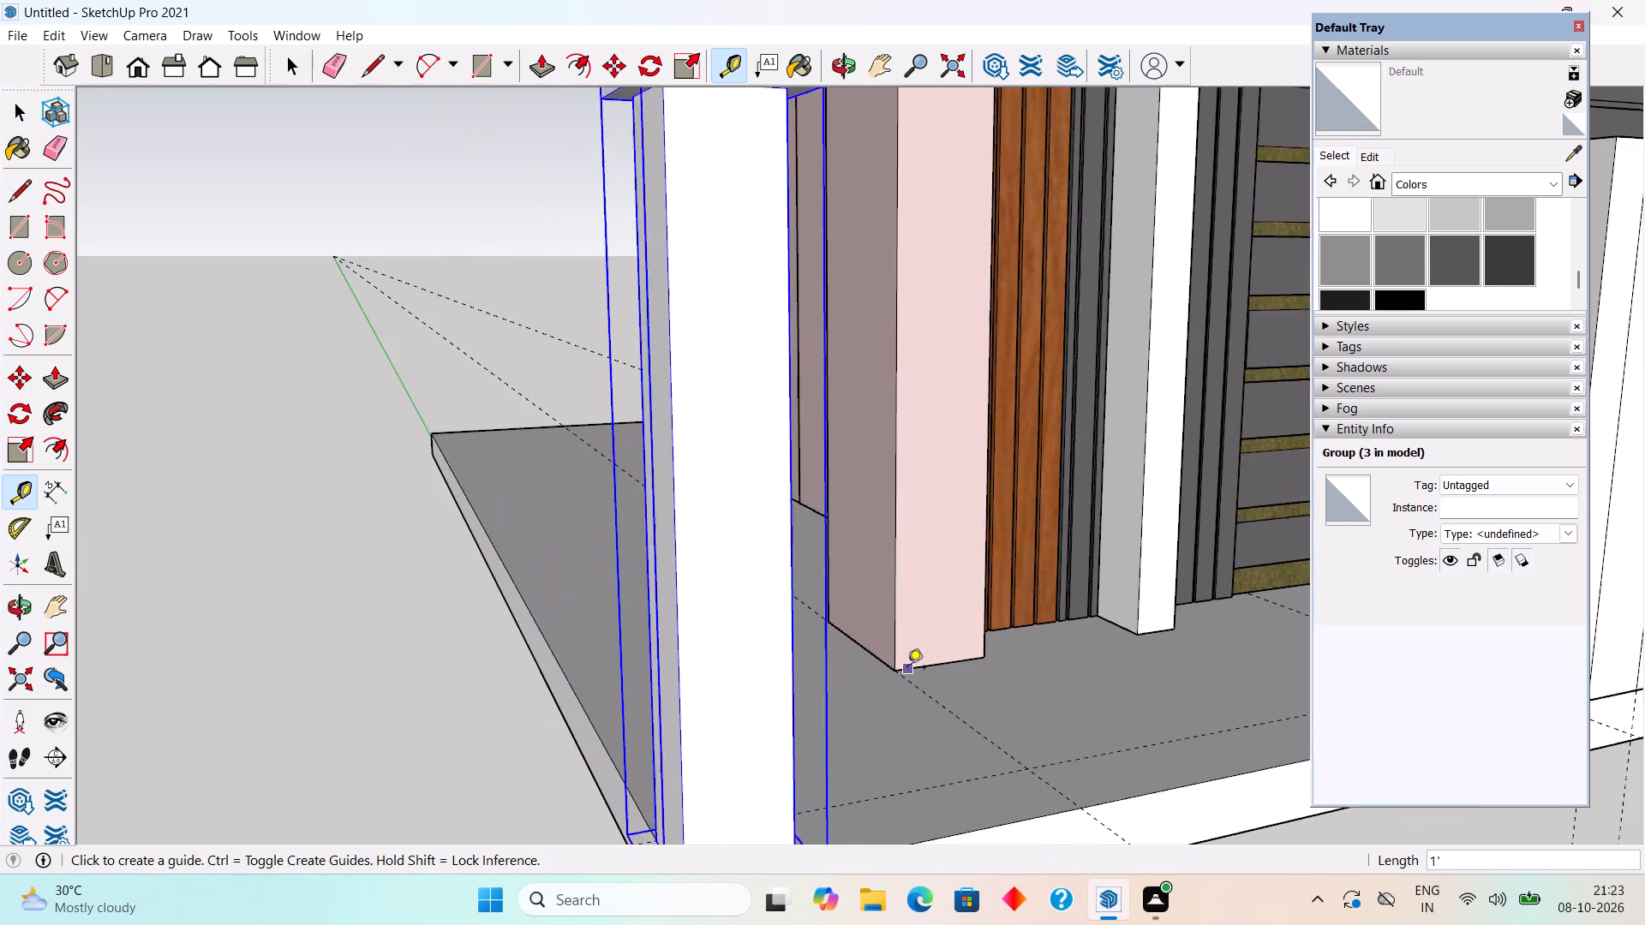
{"action": "scroll", "coordinate": [907, 669], "scroll_direction": "down", "scroll_amount": 4}
{"action": "key", "text": "space"}
{"action": "middle_click_drag", "start_coordinate": [1007, 739], "coordinate": [836, 733]}
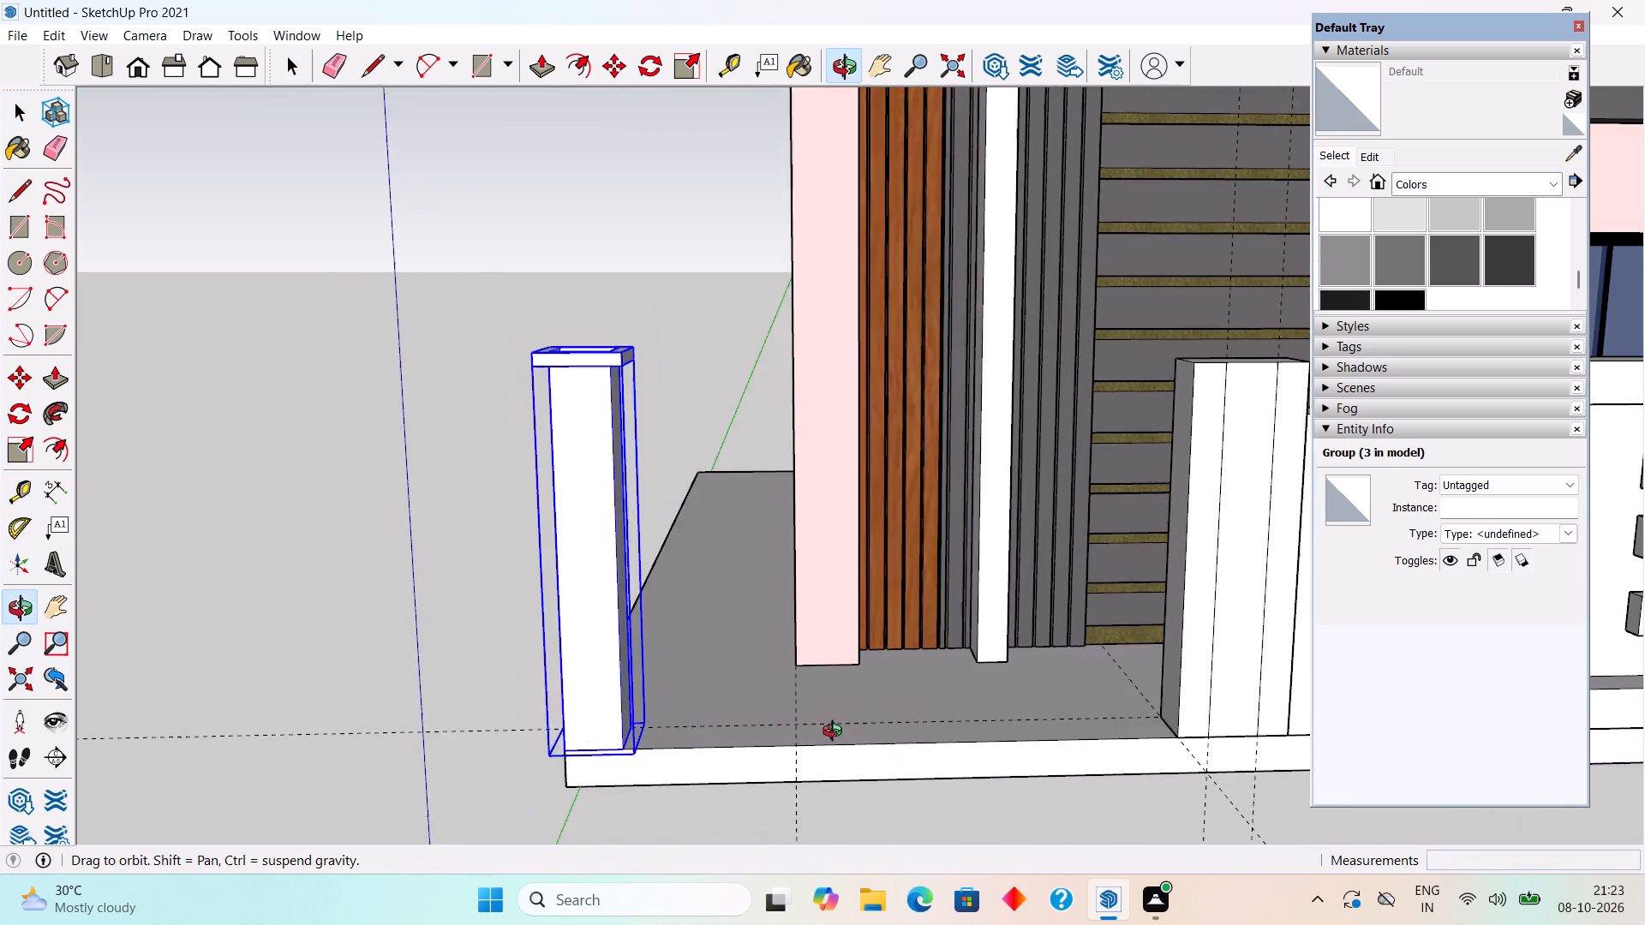
{"action": "middle_click_drag", "start_coordinate": [836, 733], "coordinate": [824, 733]}
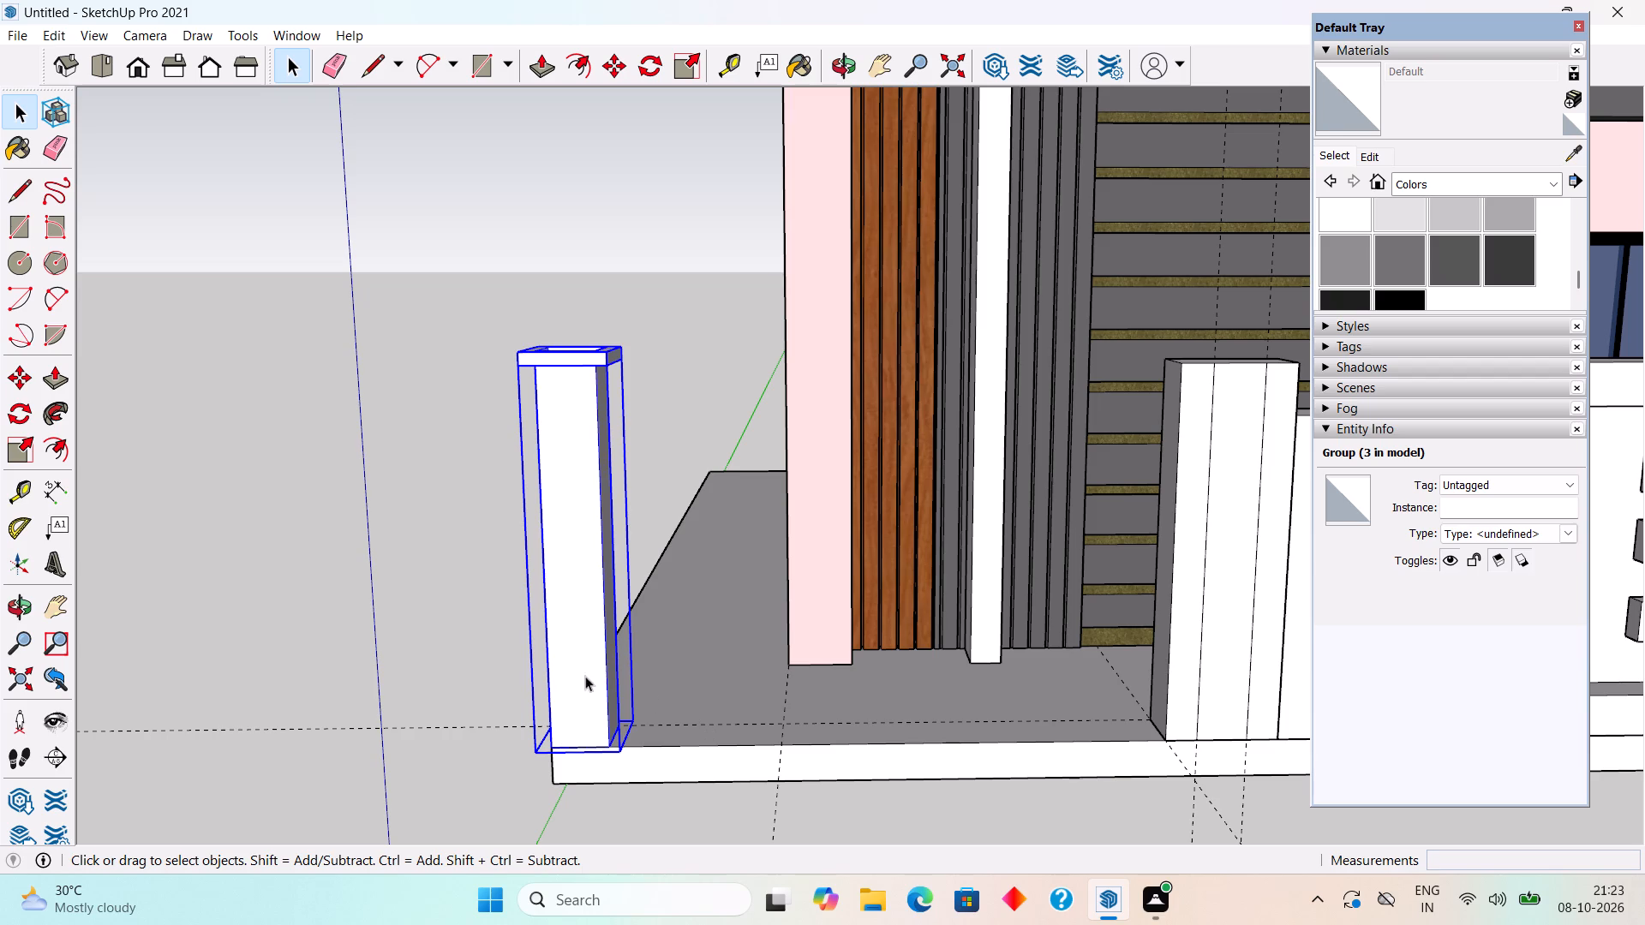
{"action": "left_click", "coordinate": [463, 592]}
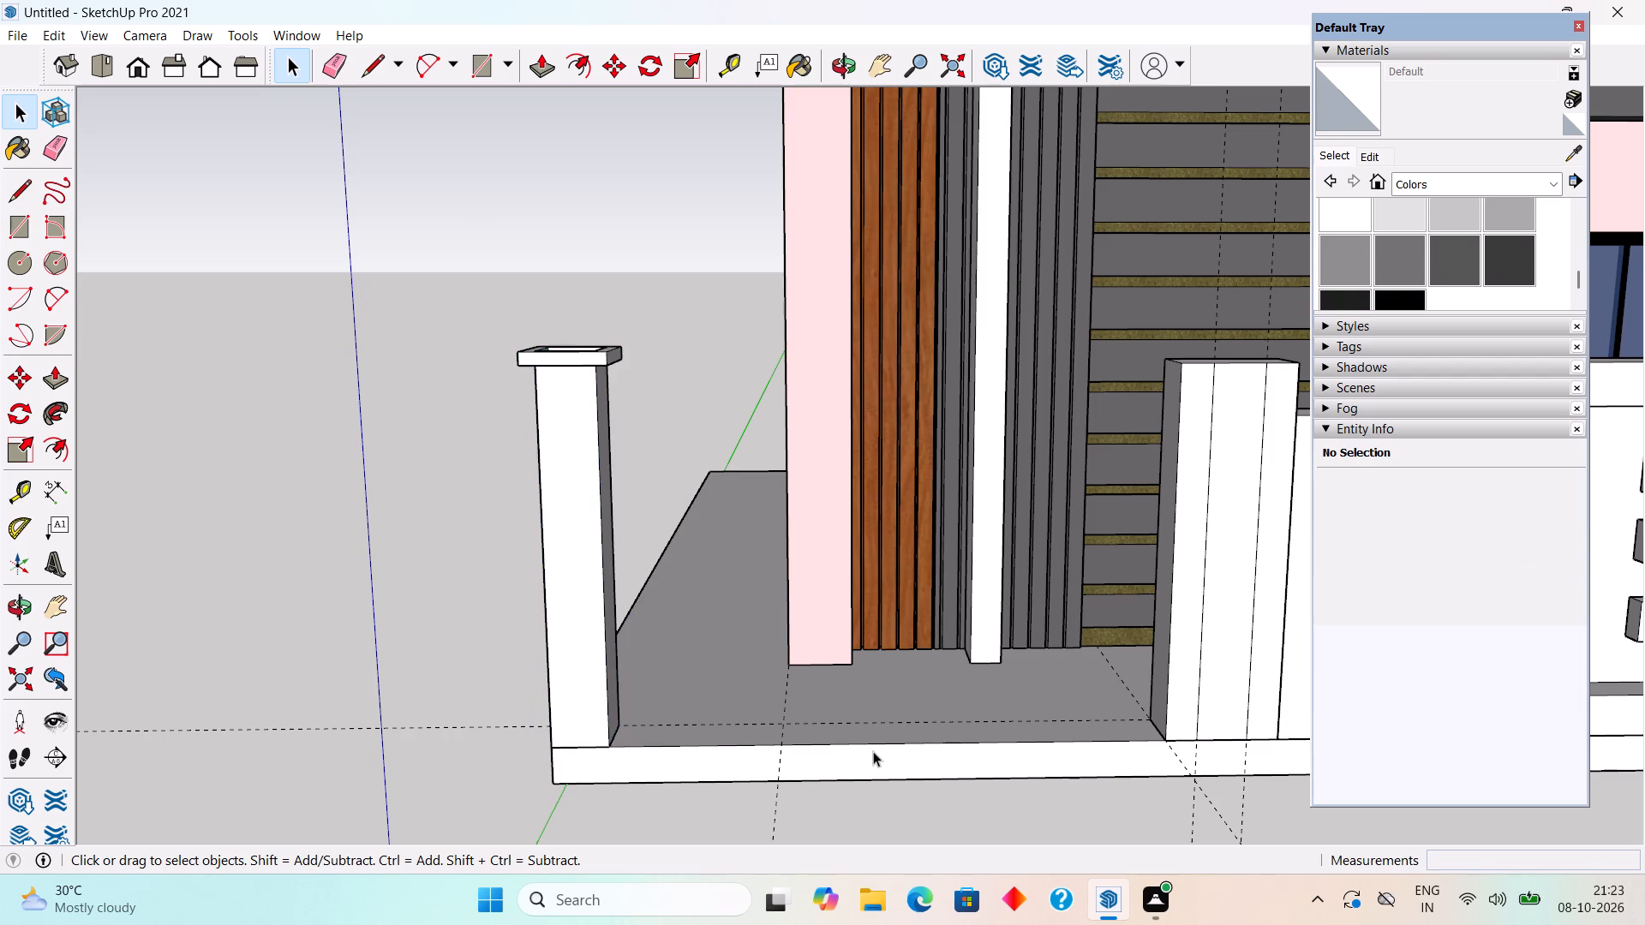
Place a guide 1" behind the front top edge of the plinth, across the opening beside the end pillar.
{"action": "scroll", "coordinate": [873, 751], "scroll_direction": "down", "scroll_amount": 8}
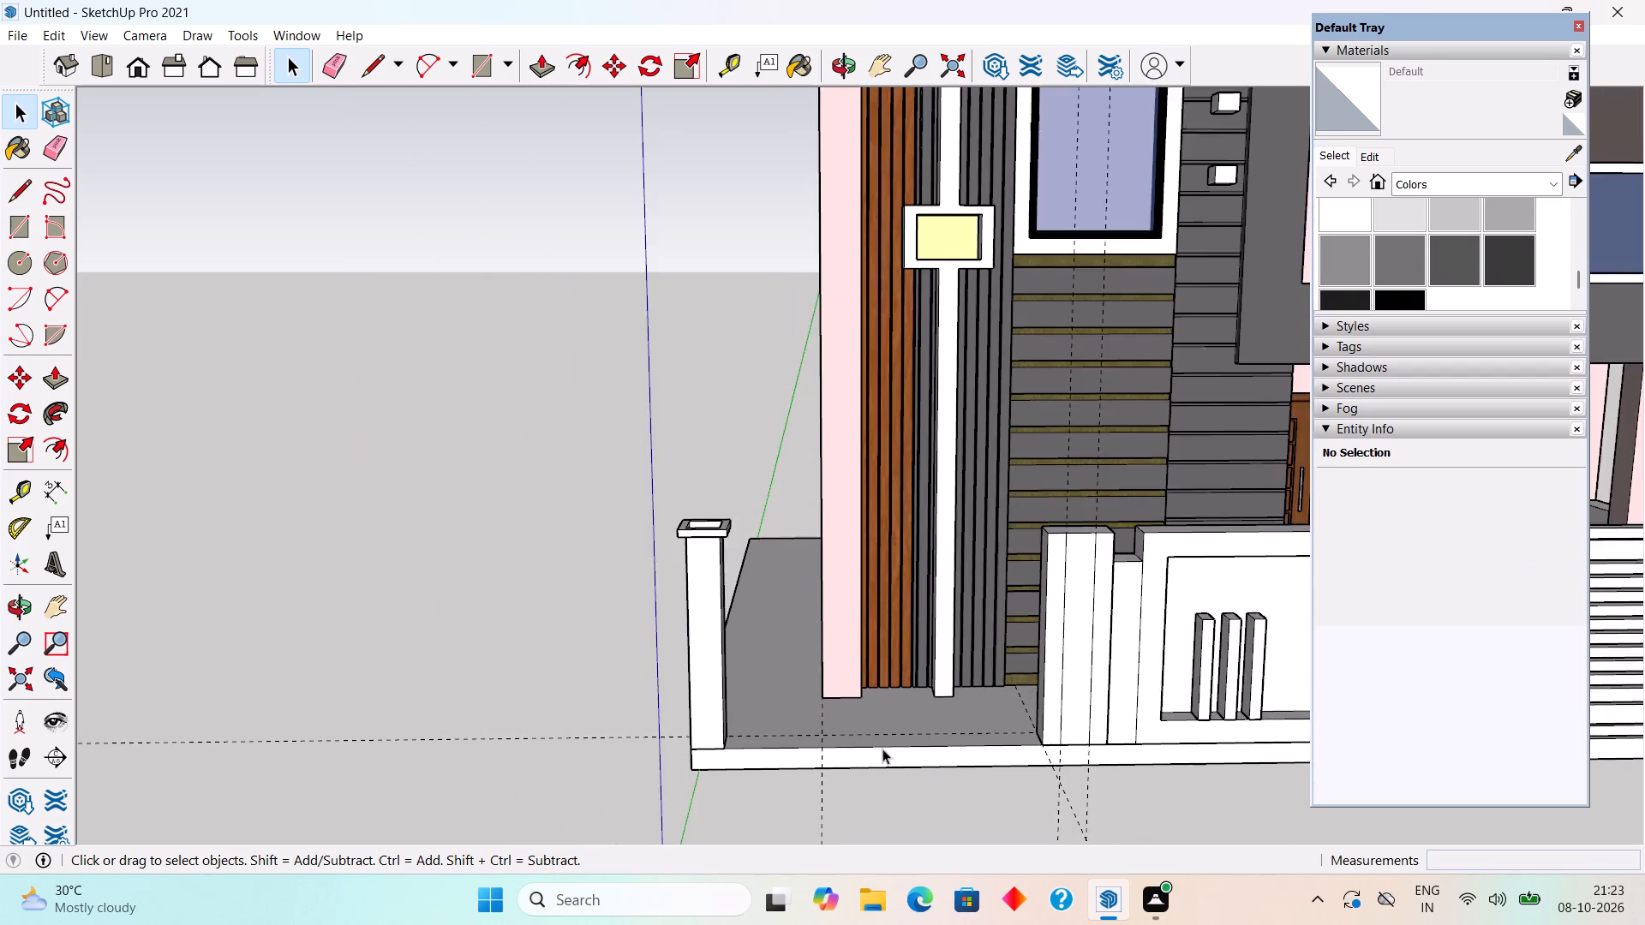
{"action": "scroll", "coordinate": [882, 749], "scroll_direction": "down", "scroll_amount": 13}
{"action": "scroll", "coordinate": [1124, 763], "scroll_direction": "up", "scroll_amount": 4}
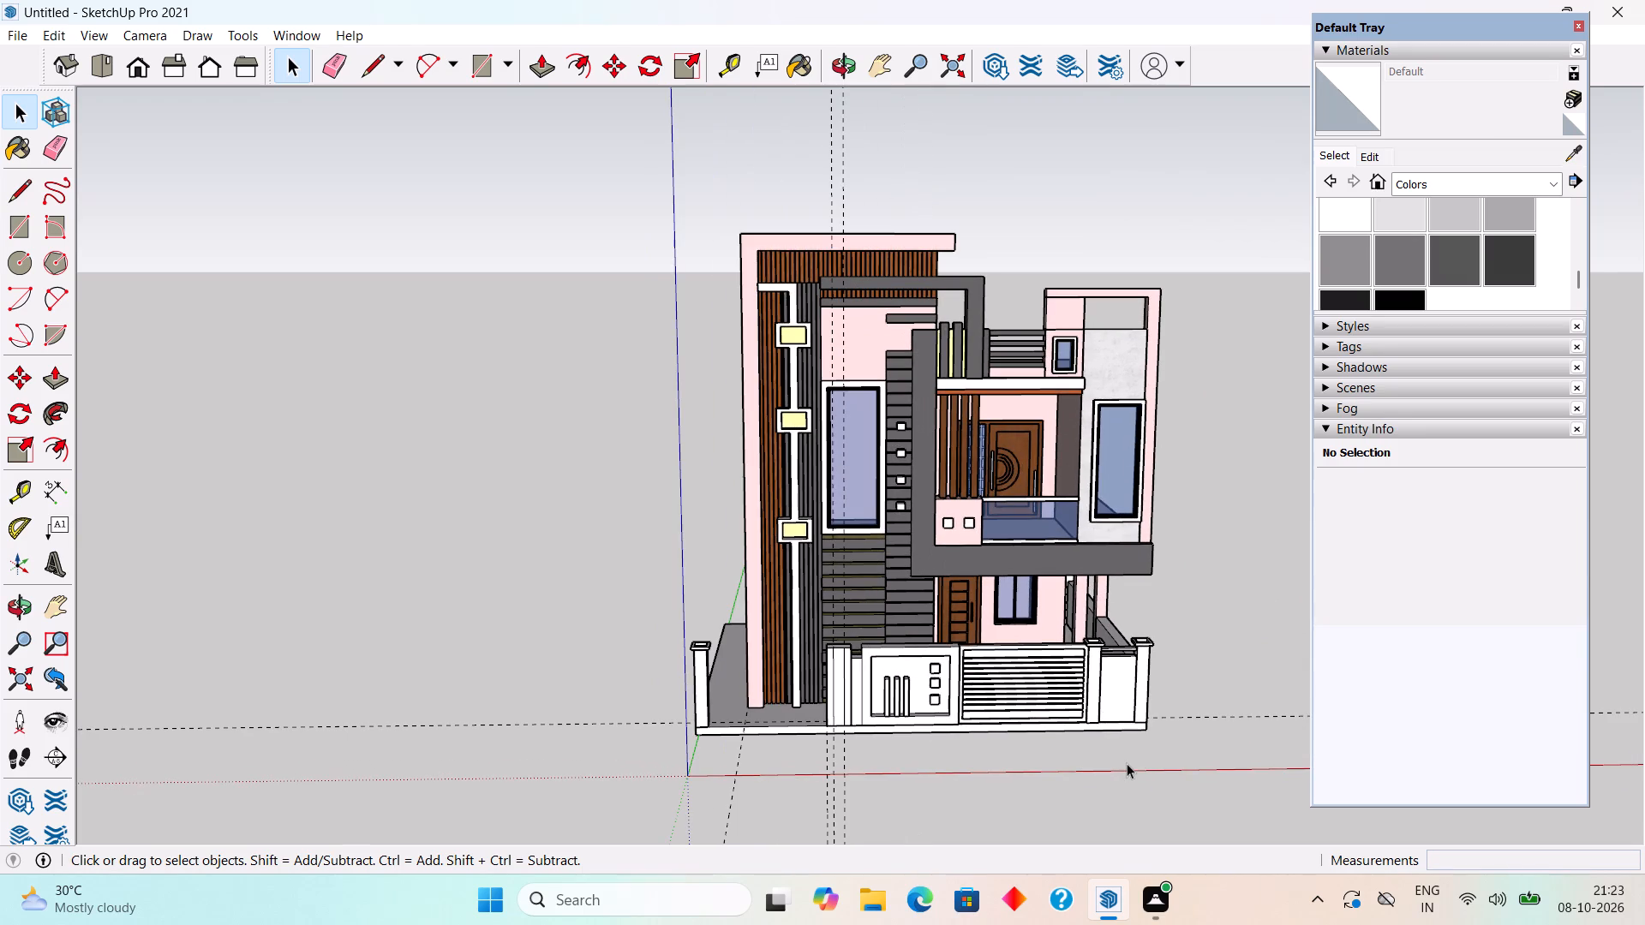
{"action": "scroll", "coordinate": [766, 700], "scroll_direction": "up", "scroll_amount": 7}
{"action": "scroll", "coordinate": [745, 613], "scroll_direction": "down", "scroll_amount": 6}
{"action": "middle_click_drag", "start_coordinate": [858, 544], "coordinate": [876, 674]}
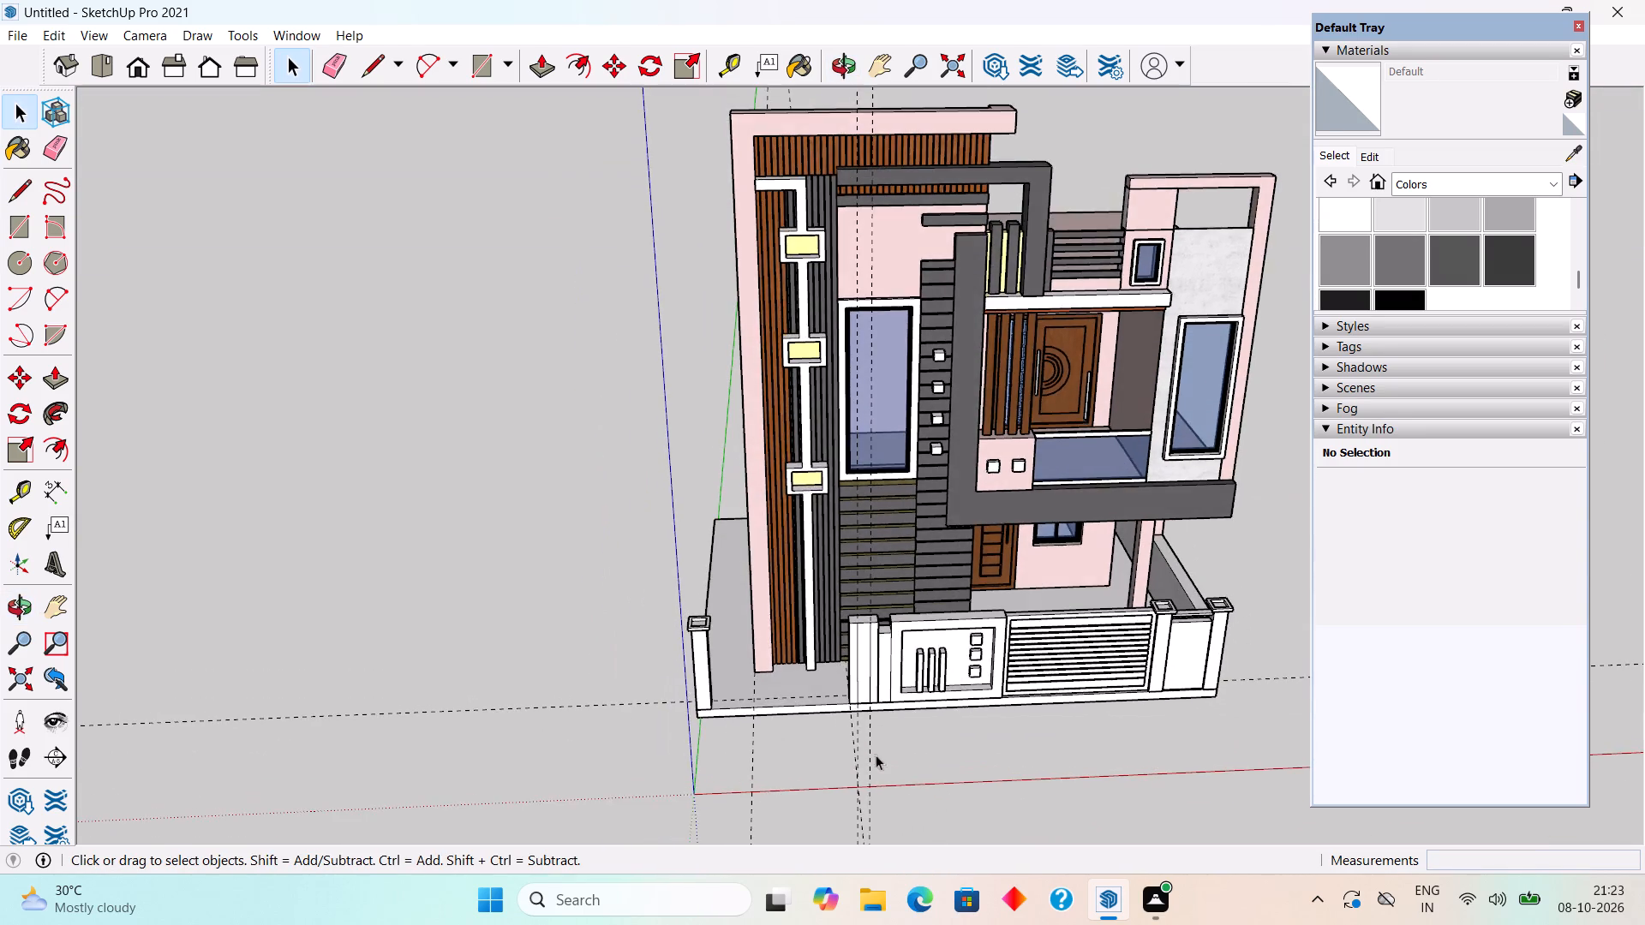
{"action": "scroll", "coordinate": [840, 783], "scroll_direction": "up", "scroll_amount": 10}
{"action": "middle_click_drag", "start_coordinate": [769, 636], "coordinate": [769, 703]}
{"action": "scroll", "coordinate": [793, 627], "scroll_direction": "up", "scroll_amount": 3}
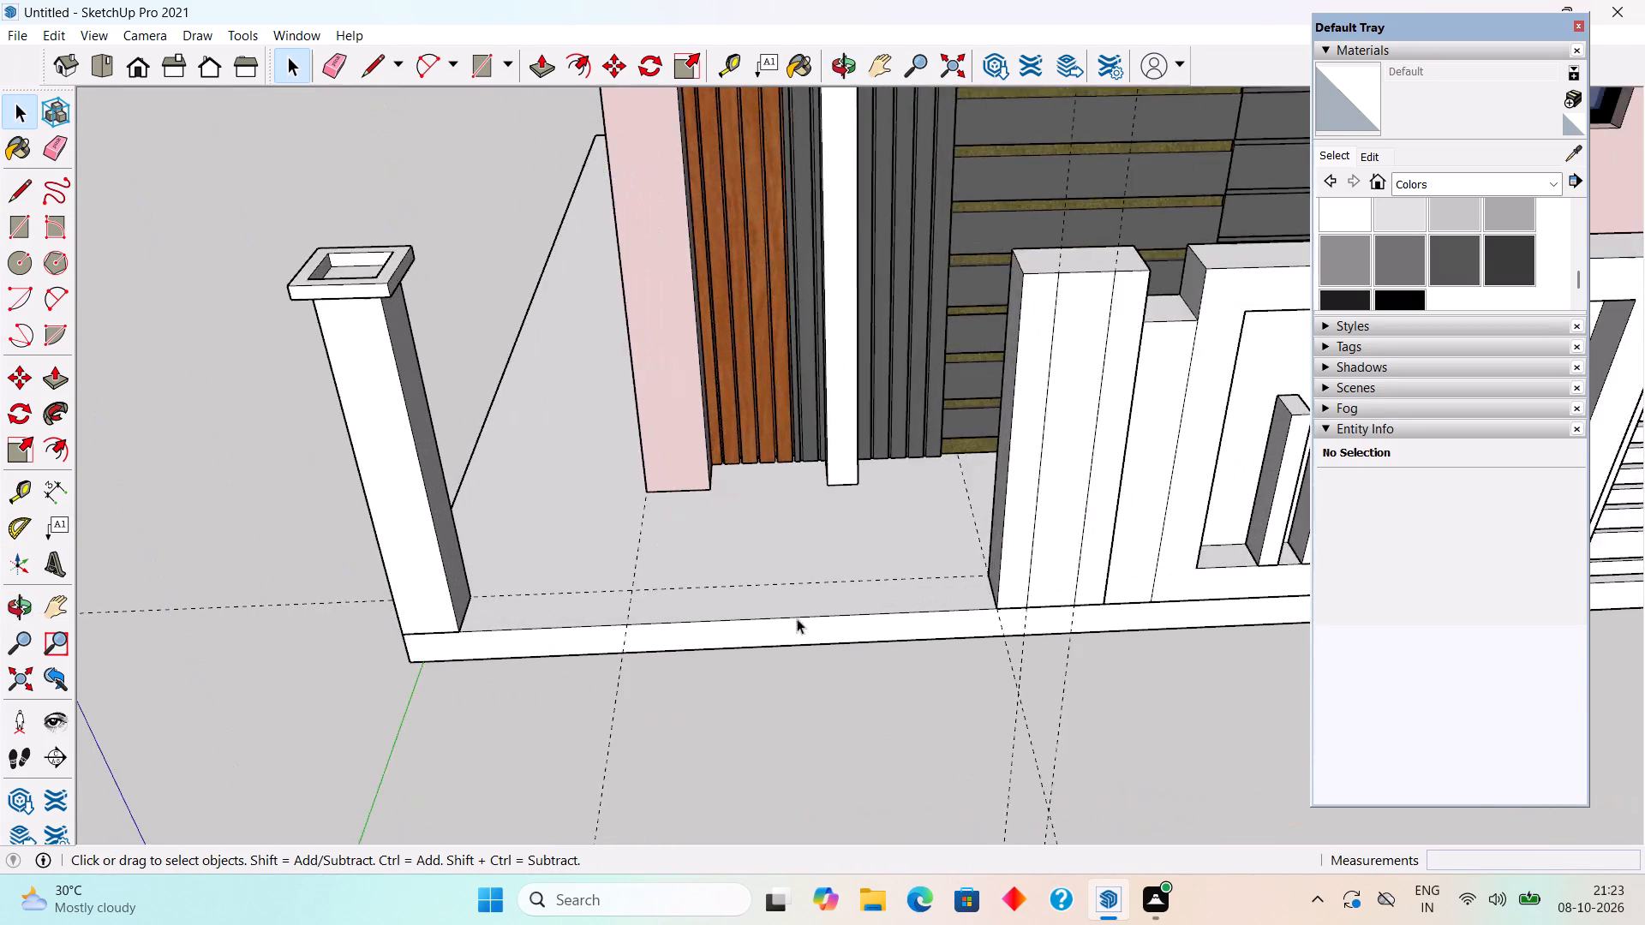
{"action": "scroll", "coordinate": [797, 618], "scroll_direction": "up", "scroll_amount": 6}
{"action": "key", "text": "t"}
{"action": "left_click", "coordinate": [797, 621]}
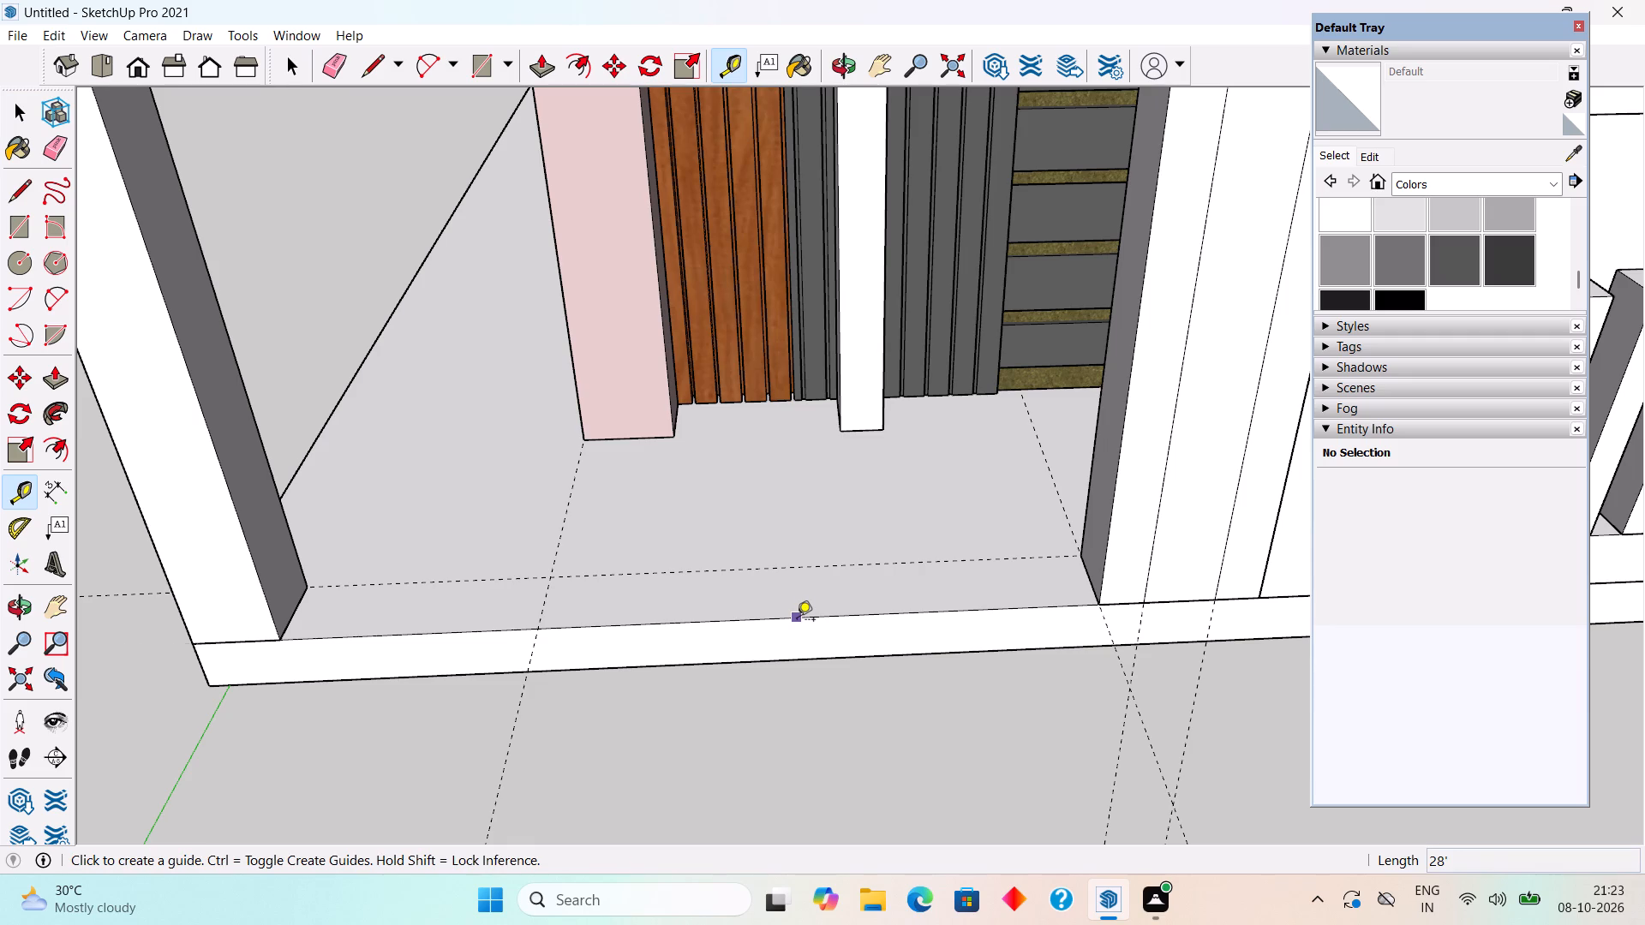
{"action": "type", "text": "1\""}
{"action": "key", "text": "Return"}
{"action": "key", "text": "space"}
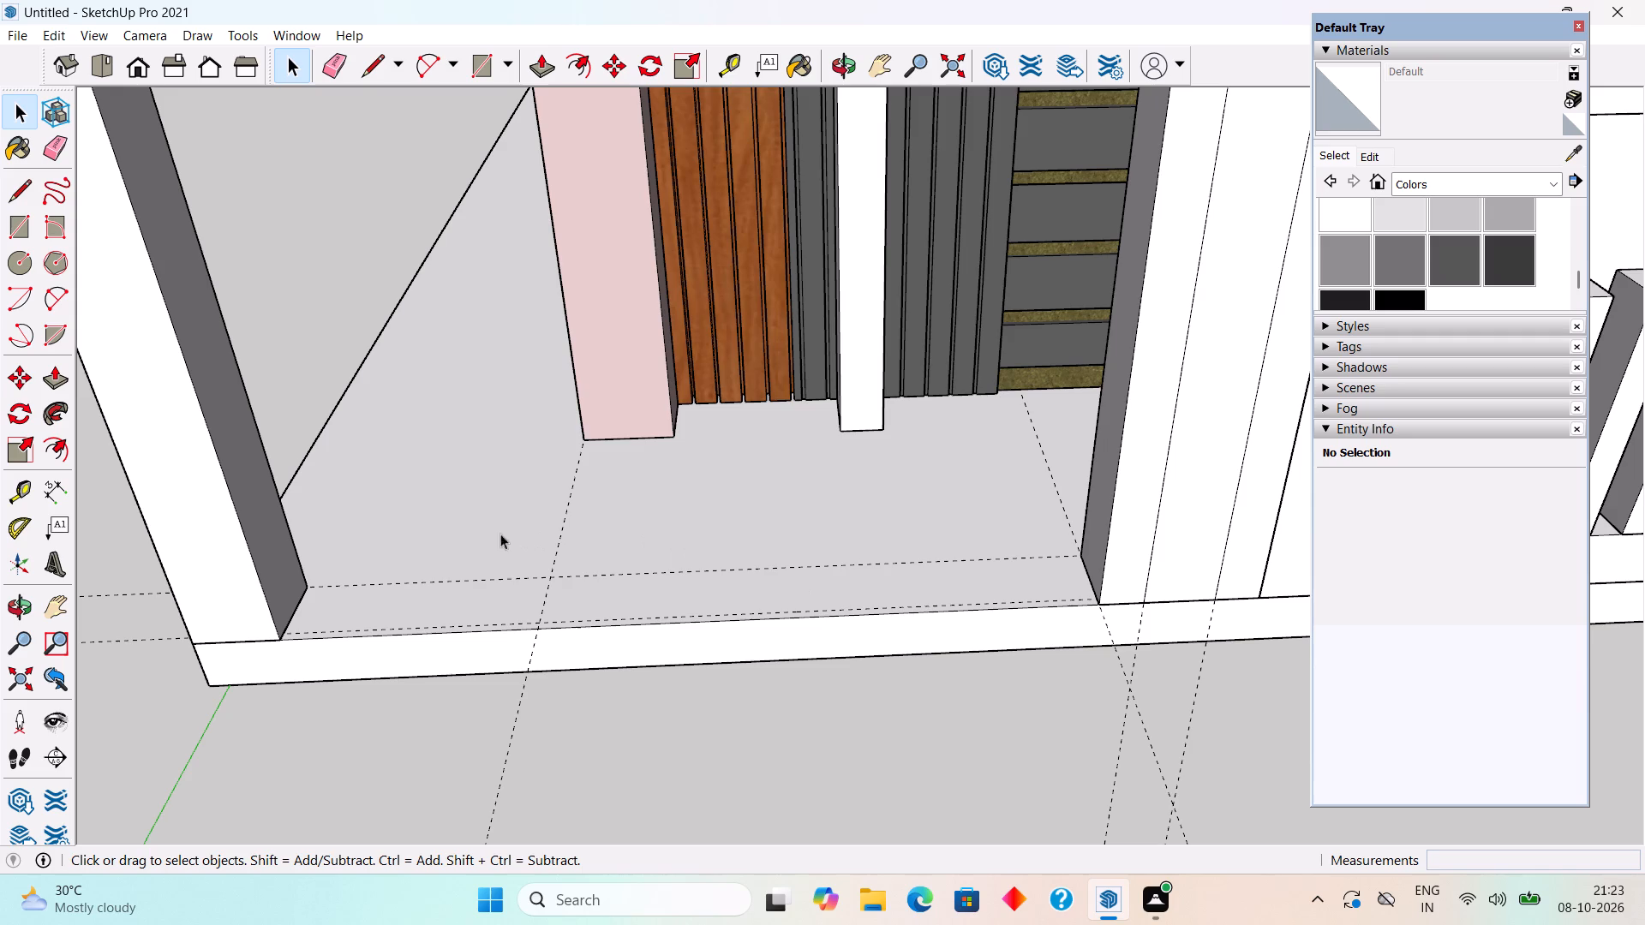
Move the capped end pillar 1.5' along the red axis into the opening, and clear the selection.
{"action": "left_click", "coordinate": [287, 576]}
{"action": "key", "text": "m"}
{"action": "left_click", "coordinate": [287, 576]}
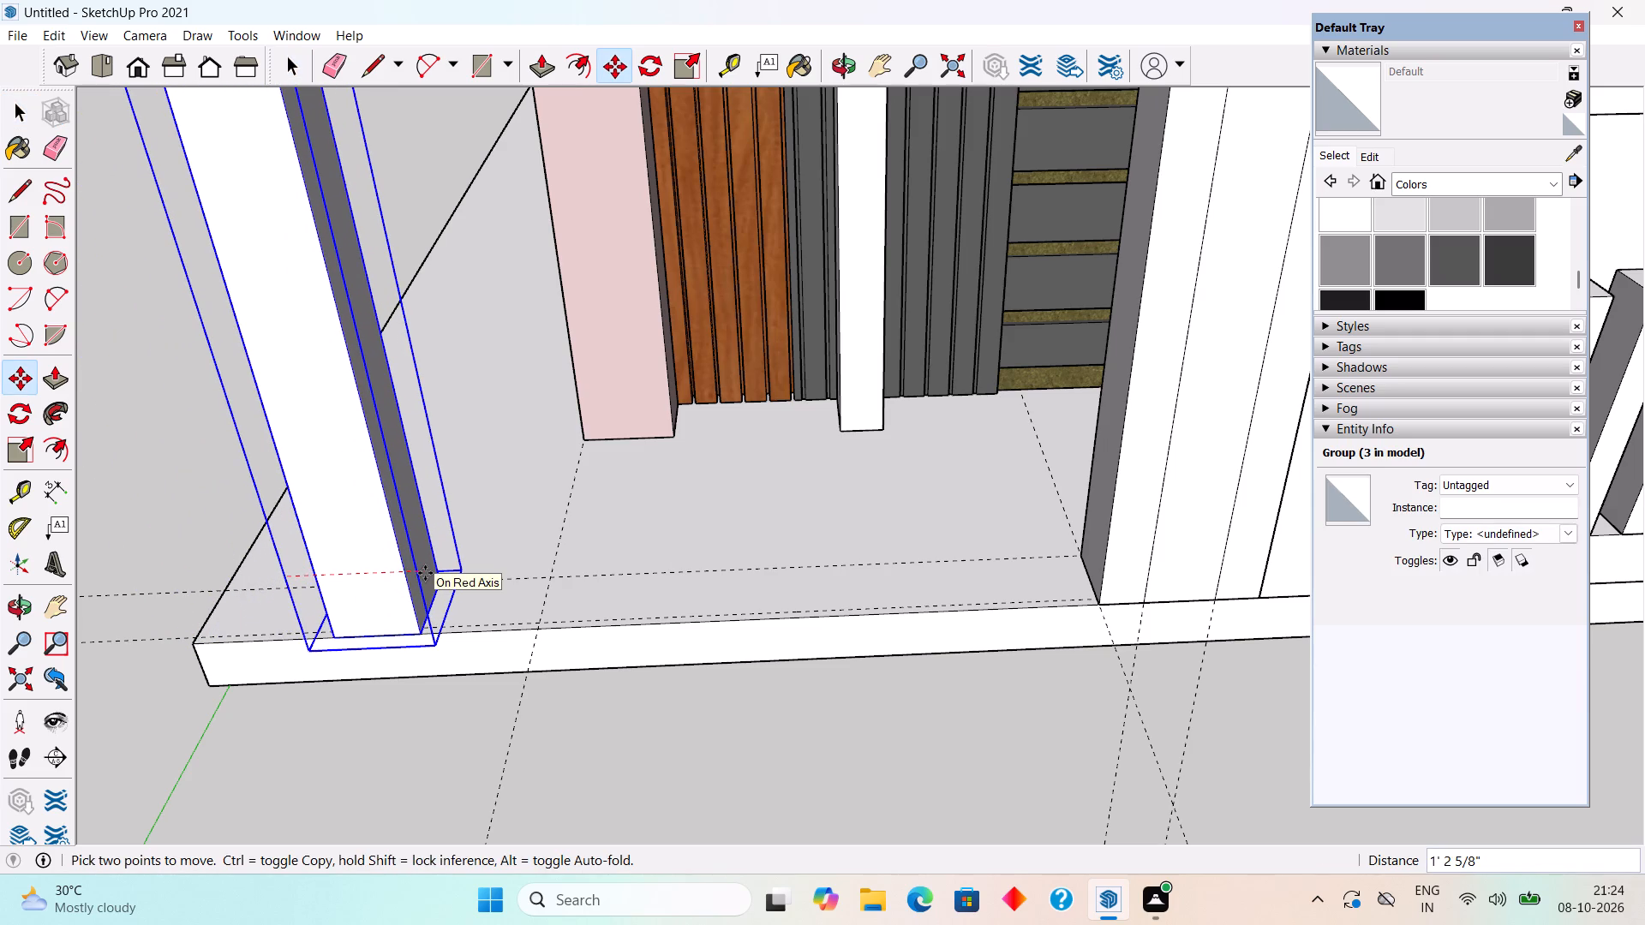
{"action": "type", "text": "1.5'"}
{"action": "key", "text": "Return"}
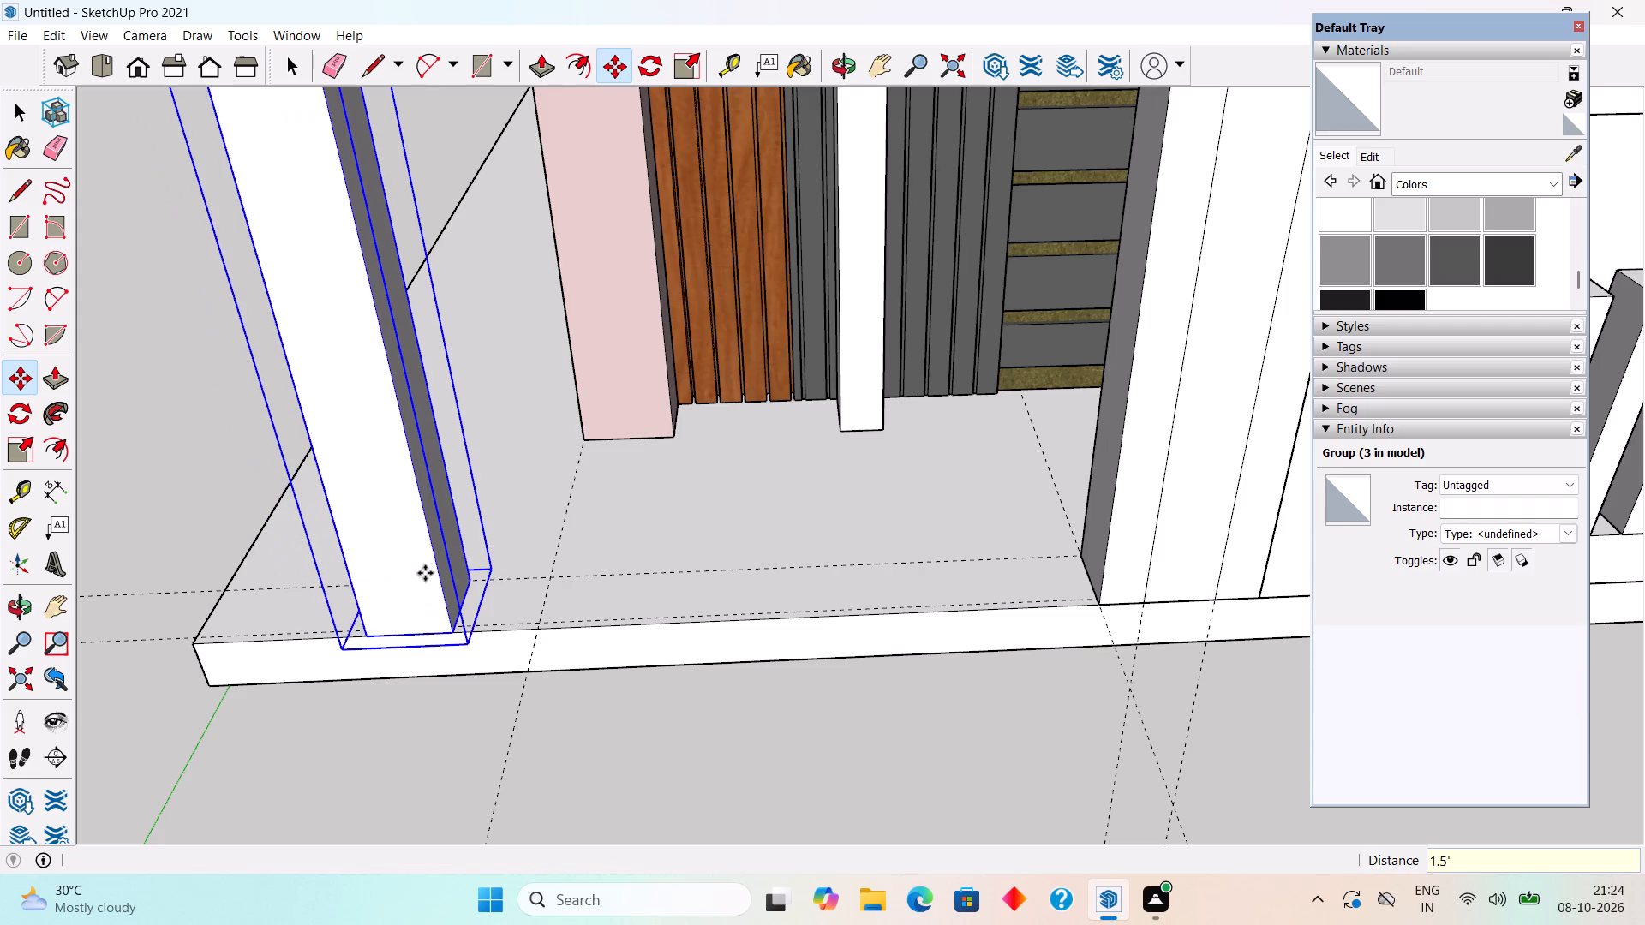
{"action": "key", "text": "space"}
{"action": "left_click", "coordinate": [624, 684]}
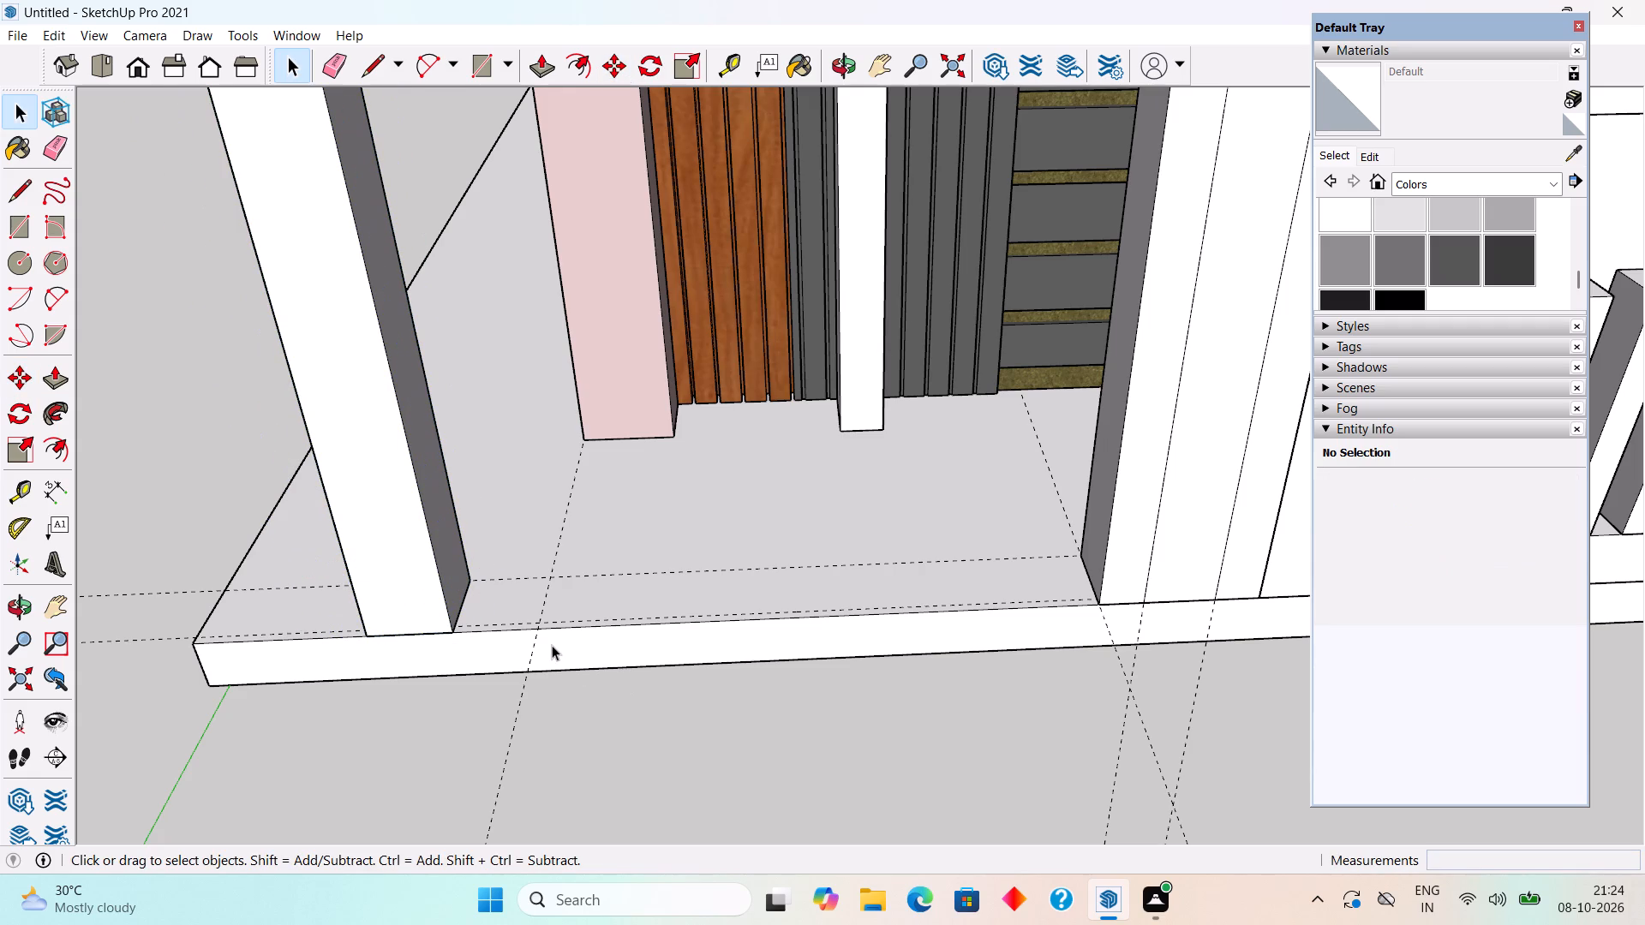
Delete the guide running from the pink column's bottom edge across the front plinth.
{"action": "left_click", "coordinate": [508, 752]}
{"action": "key", "text": "Delete"}
Place a guide 3.1' from the end pillar's inner bottom edge, crossing the plinth in the opening.
{"action": "key", "text": "t"}
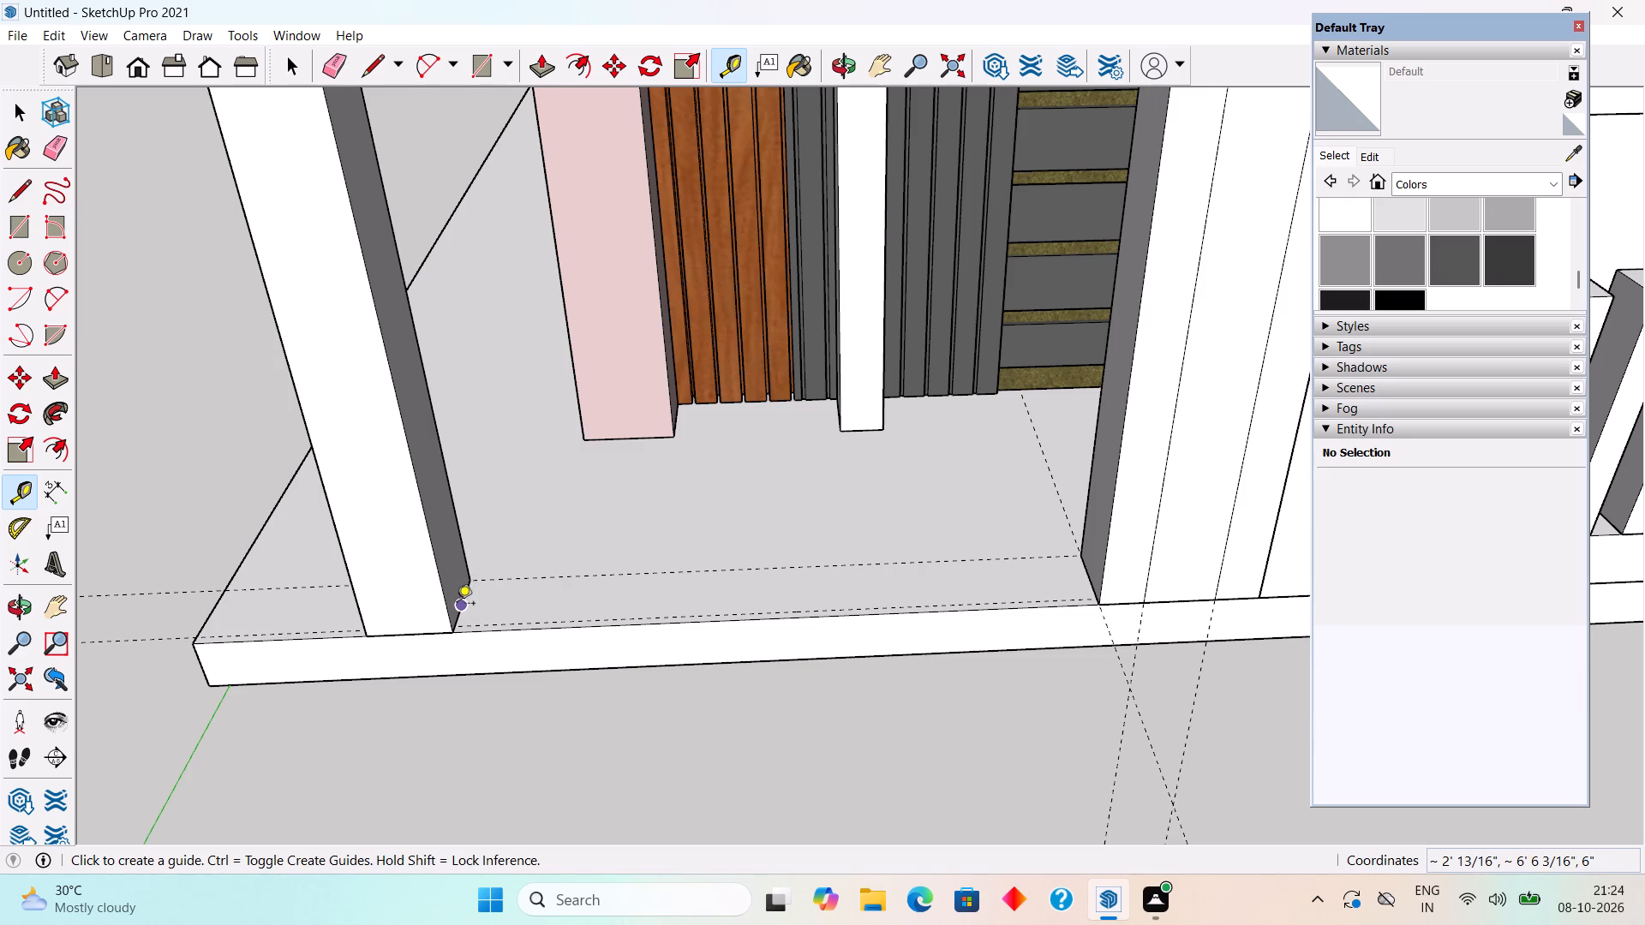
{"action": "scroll", "coordinate": [458, 624], "scroll_direction": "up", "scroll_amount": 9}
{"action": "left_click", "coordinate": [457, 610]}
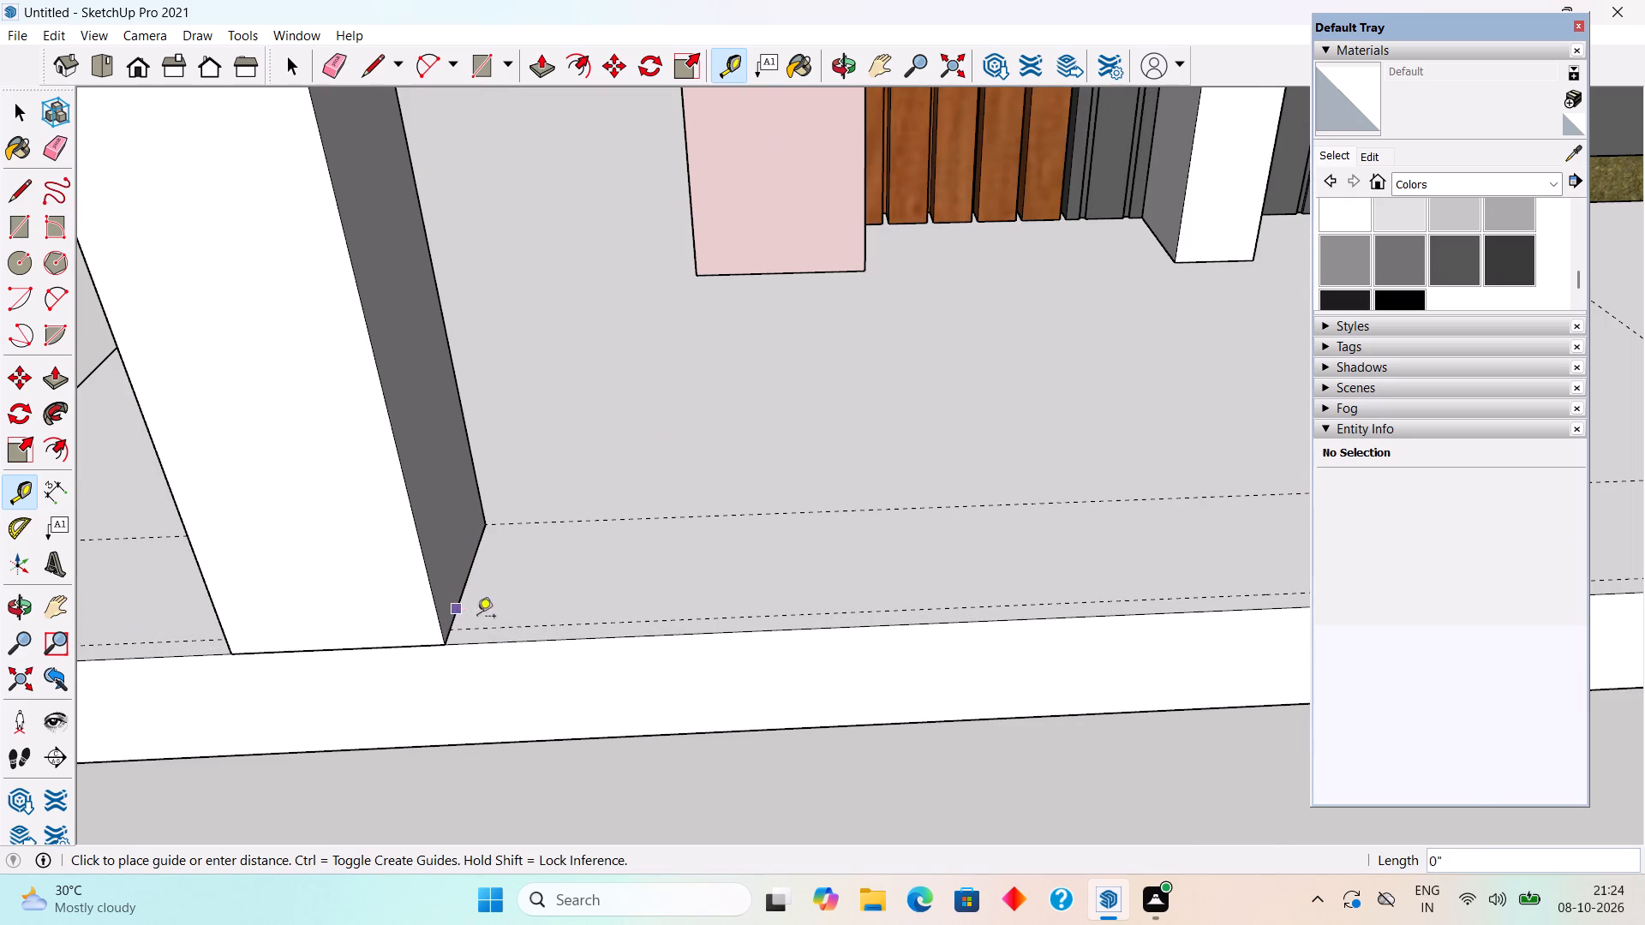
{"action": "scroll", "coordinate": [774, 650], "scroll_direction": "down", "scroll_amount": 11}
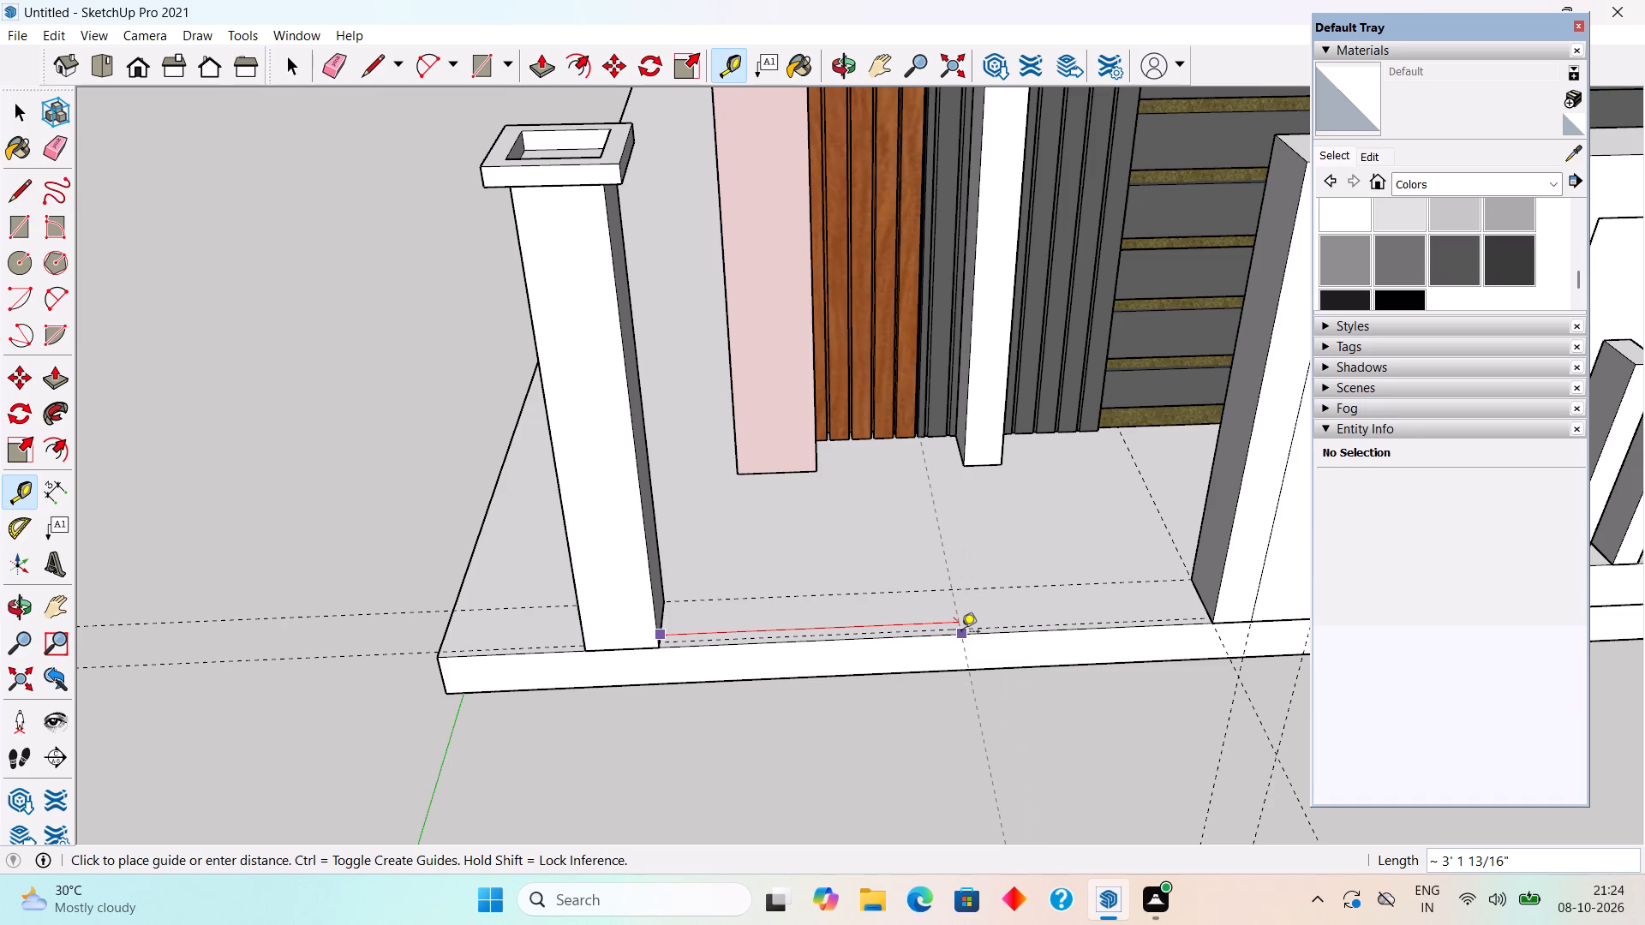
{"action": "type", "text": "3.1"}
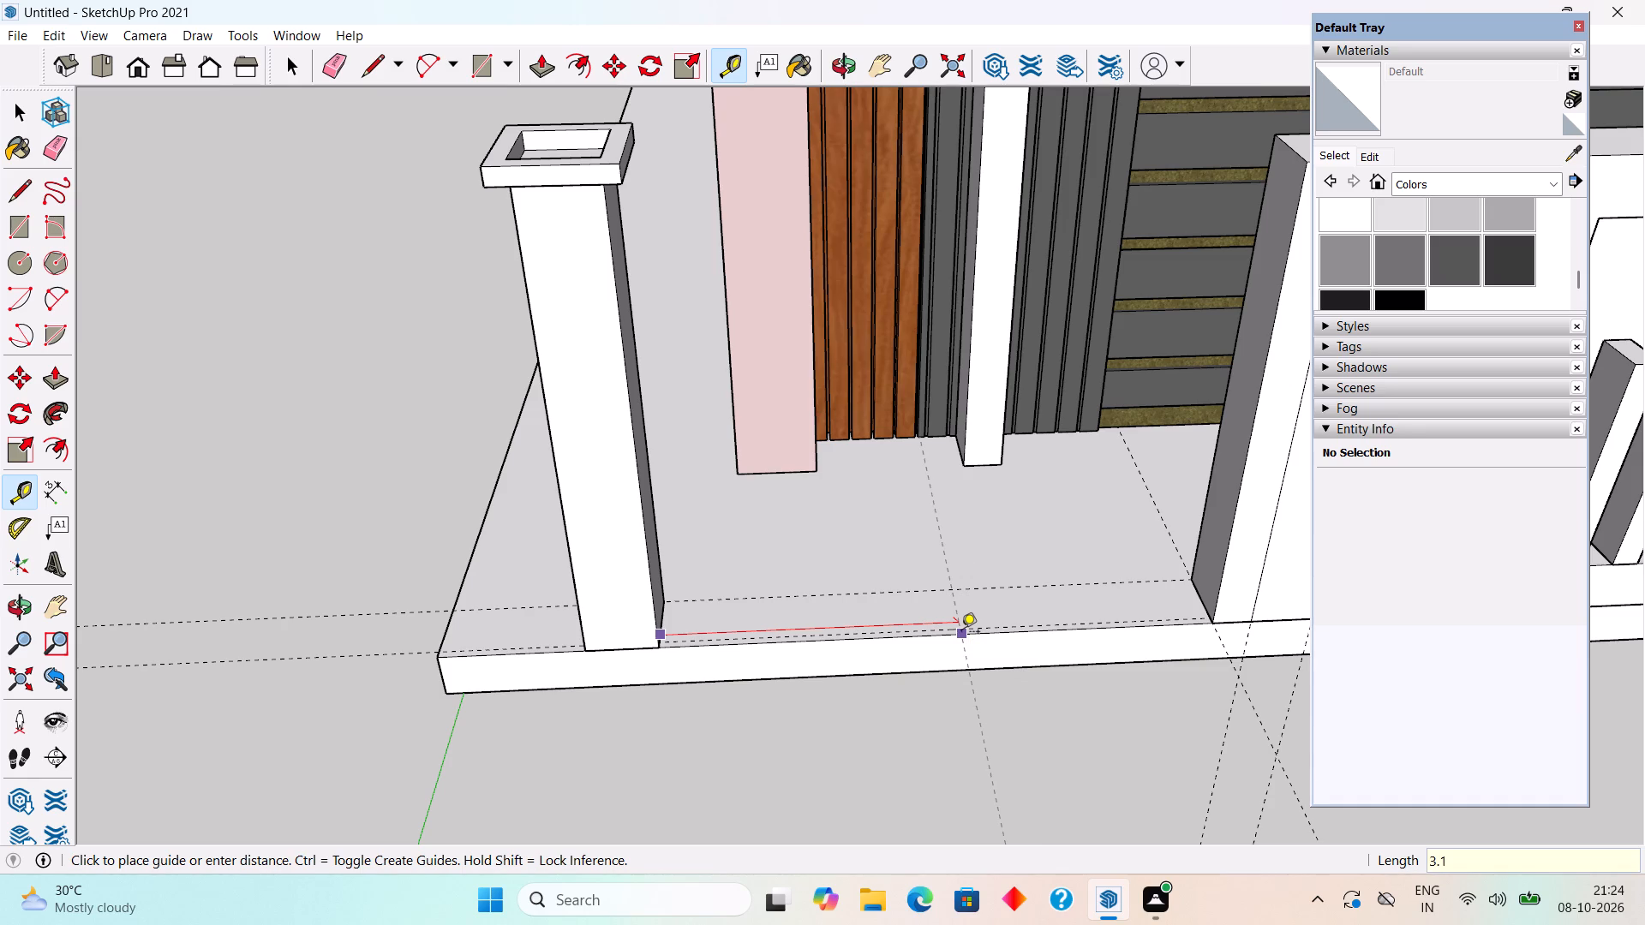
{"action": "key", "text": "shift+quotedbl"}
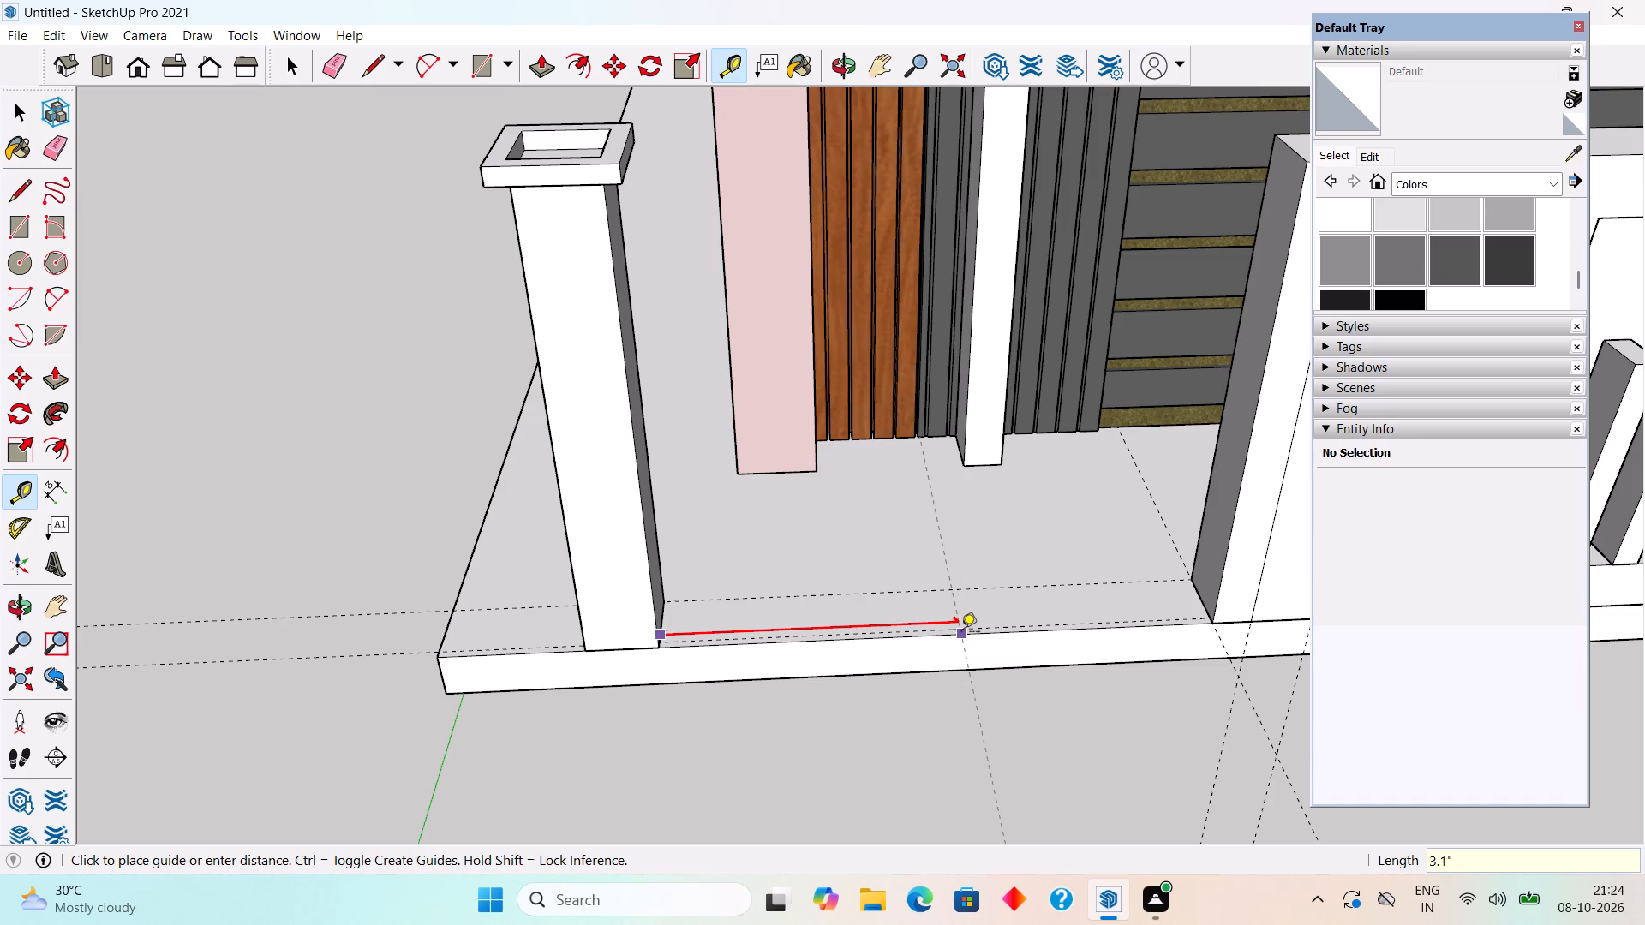
{"action": "key", "text": "BackSpace"}
{"action": "key", "text": "apostrophe"}
{"action": "key", "text": "Return"}
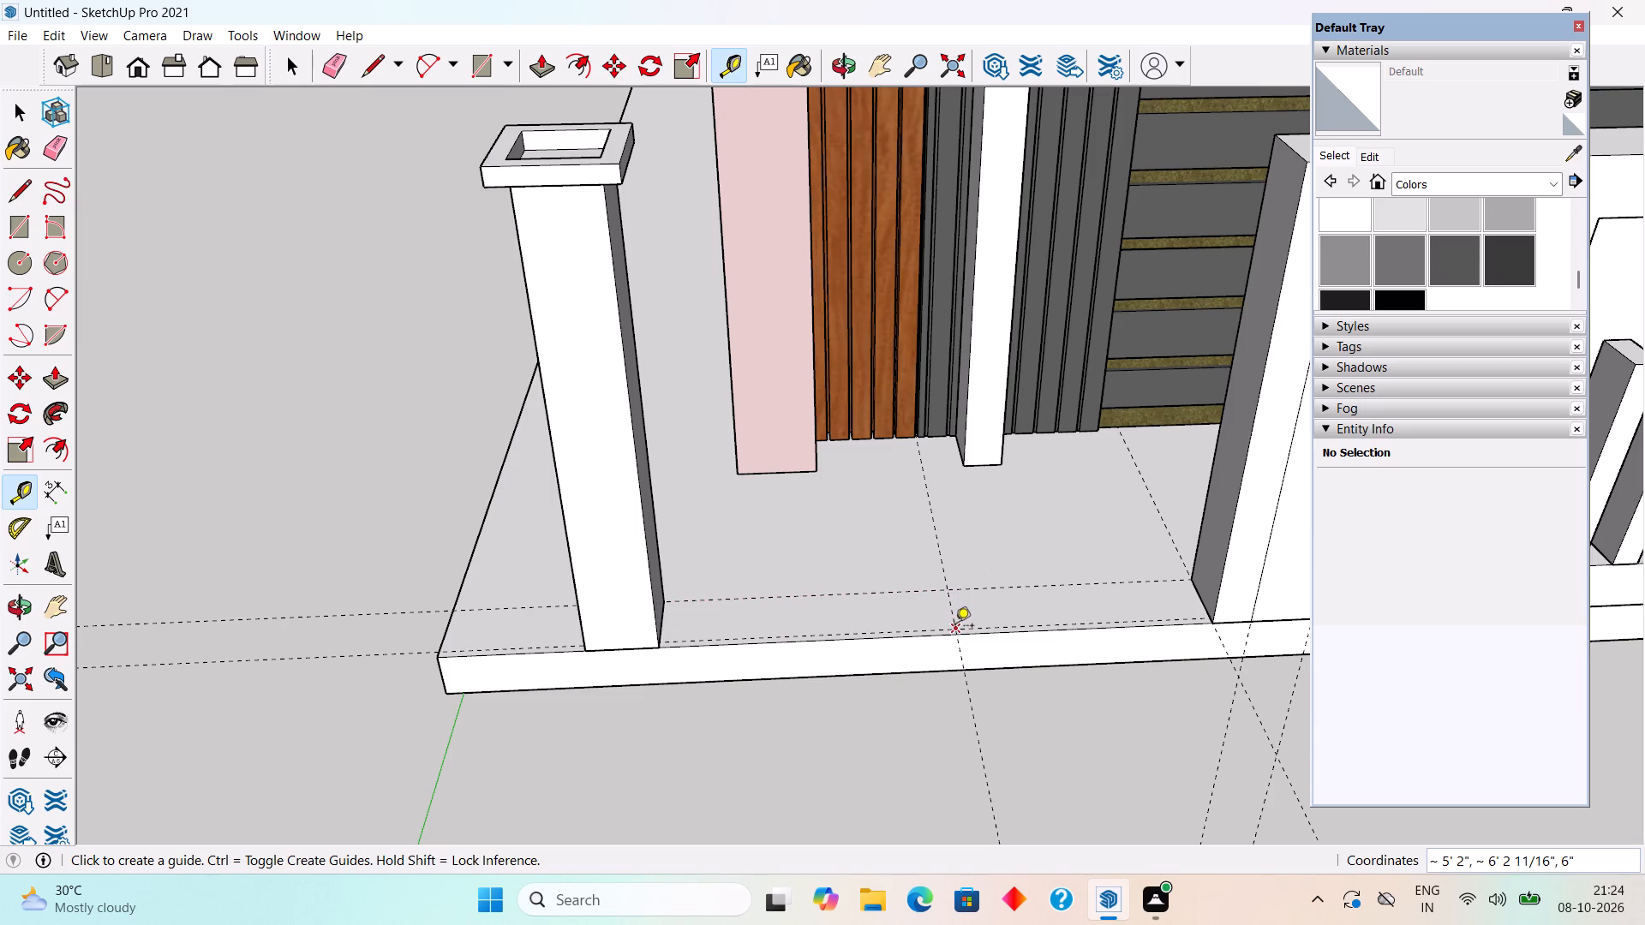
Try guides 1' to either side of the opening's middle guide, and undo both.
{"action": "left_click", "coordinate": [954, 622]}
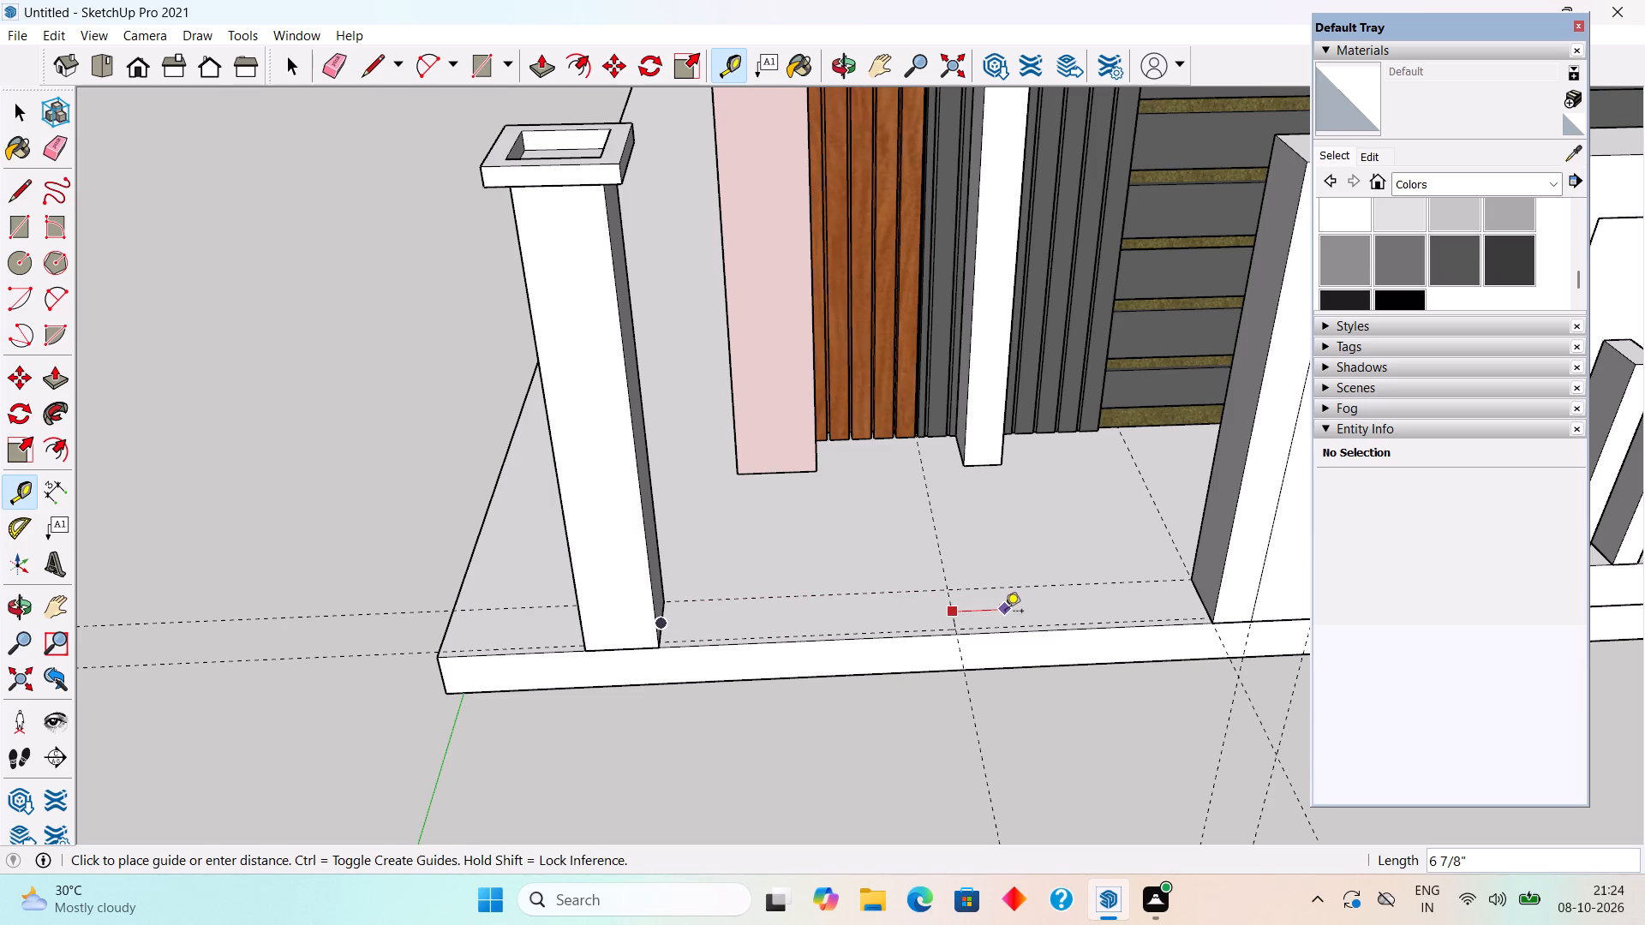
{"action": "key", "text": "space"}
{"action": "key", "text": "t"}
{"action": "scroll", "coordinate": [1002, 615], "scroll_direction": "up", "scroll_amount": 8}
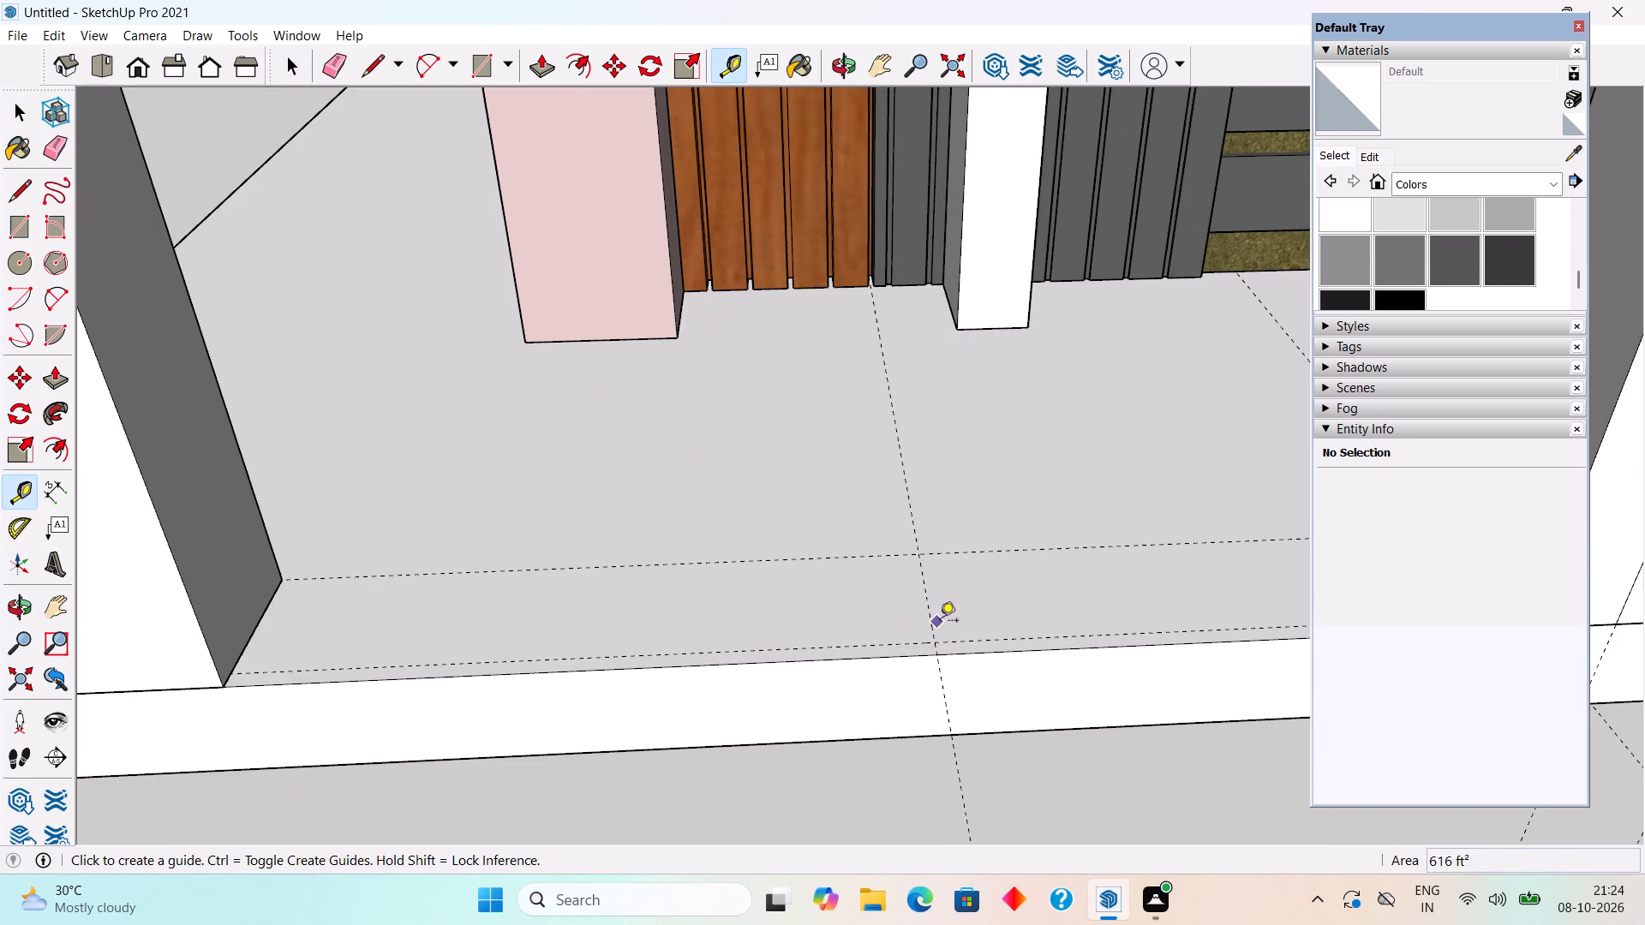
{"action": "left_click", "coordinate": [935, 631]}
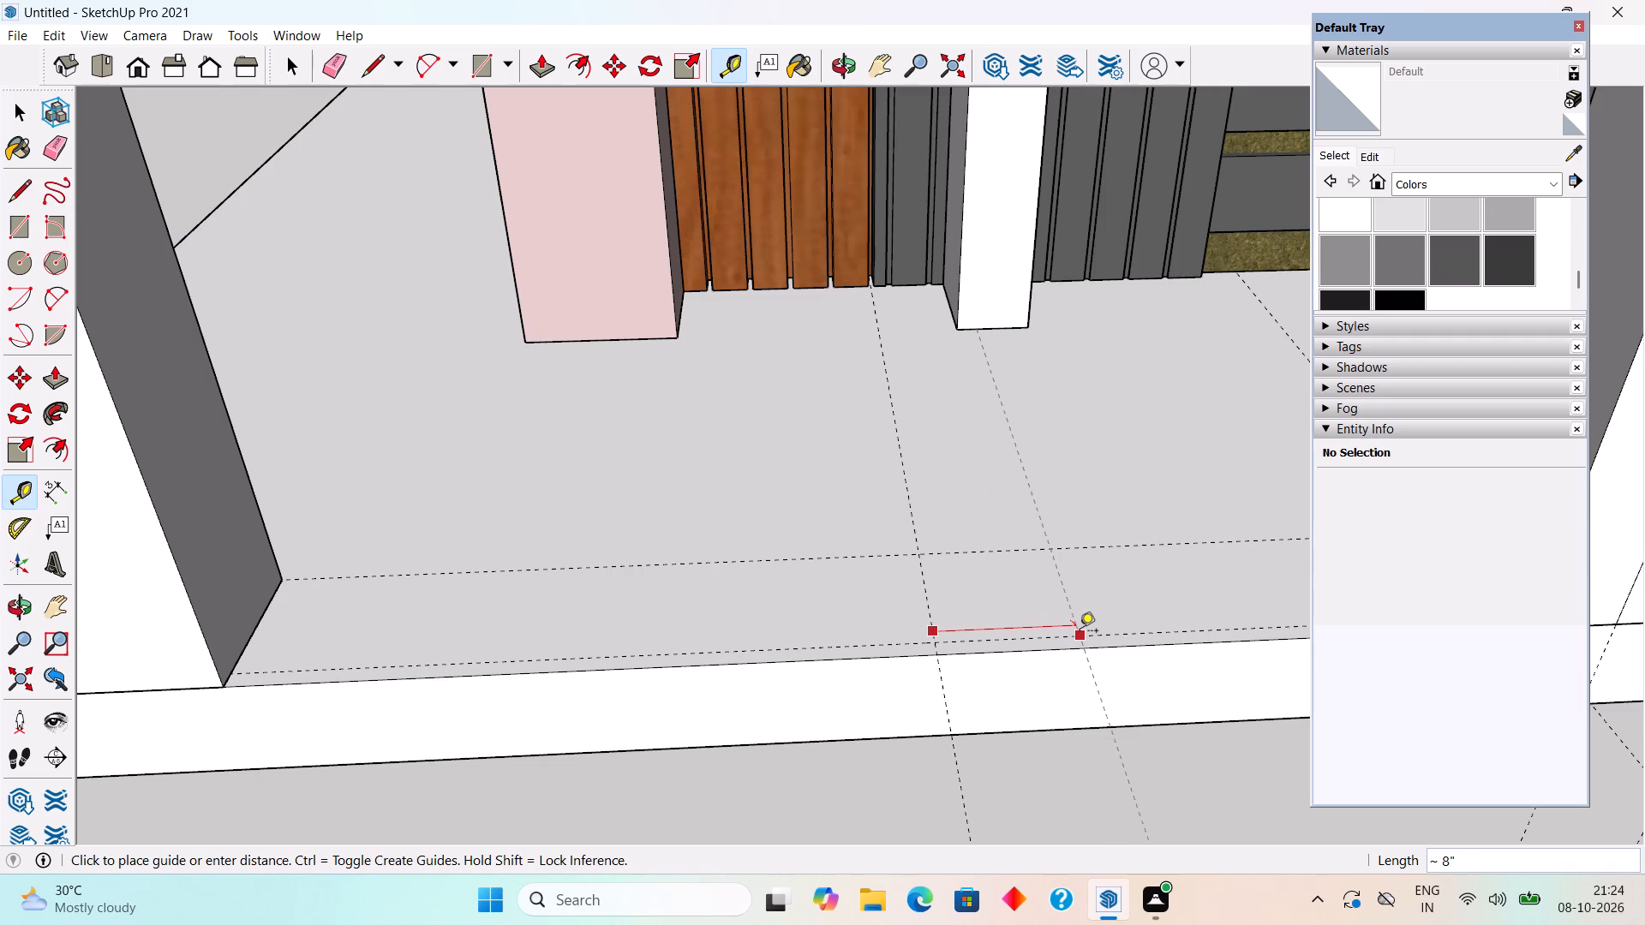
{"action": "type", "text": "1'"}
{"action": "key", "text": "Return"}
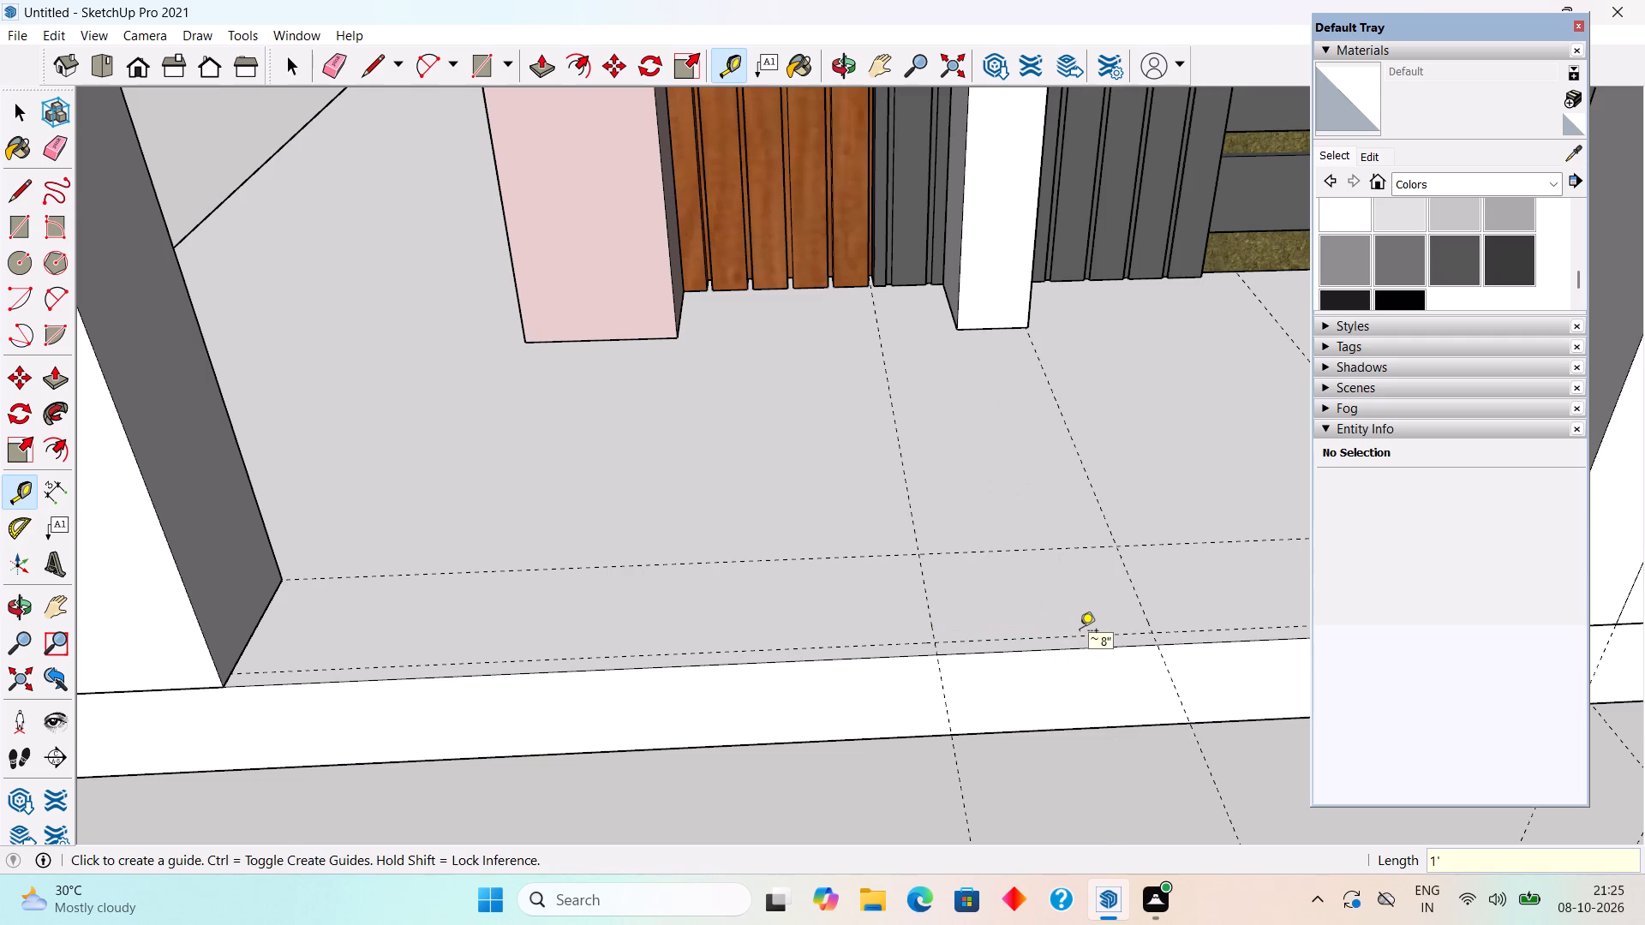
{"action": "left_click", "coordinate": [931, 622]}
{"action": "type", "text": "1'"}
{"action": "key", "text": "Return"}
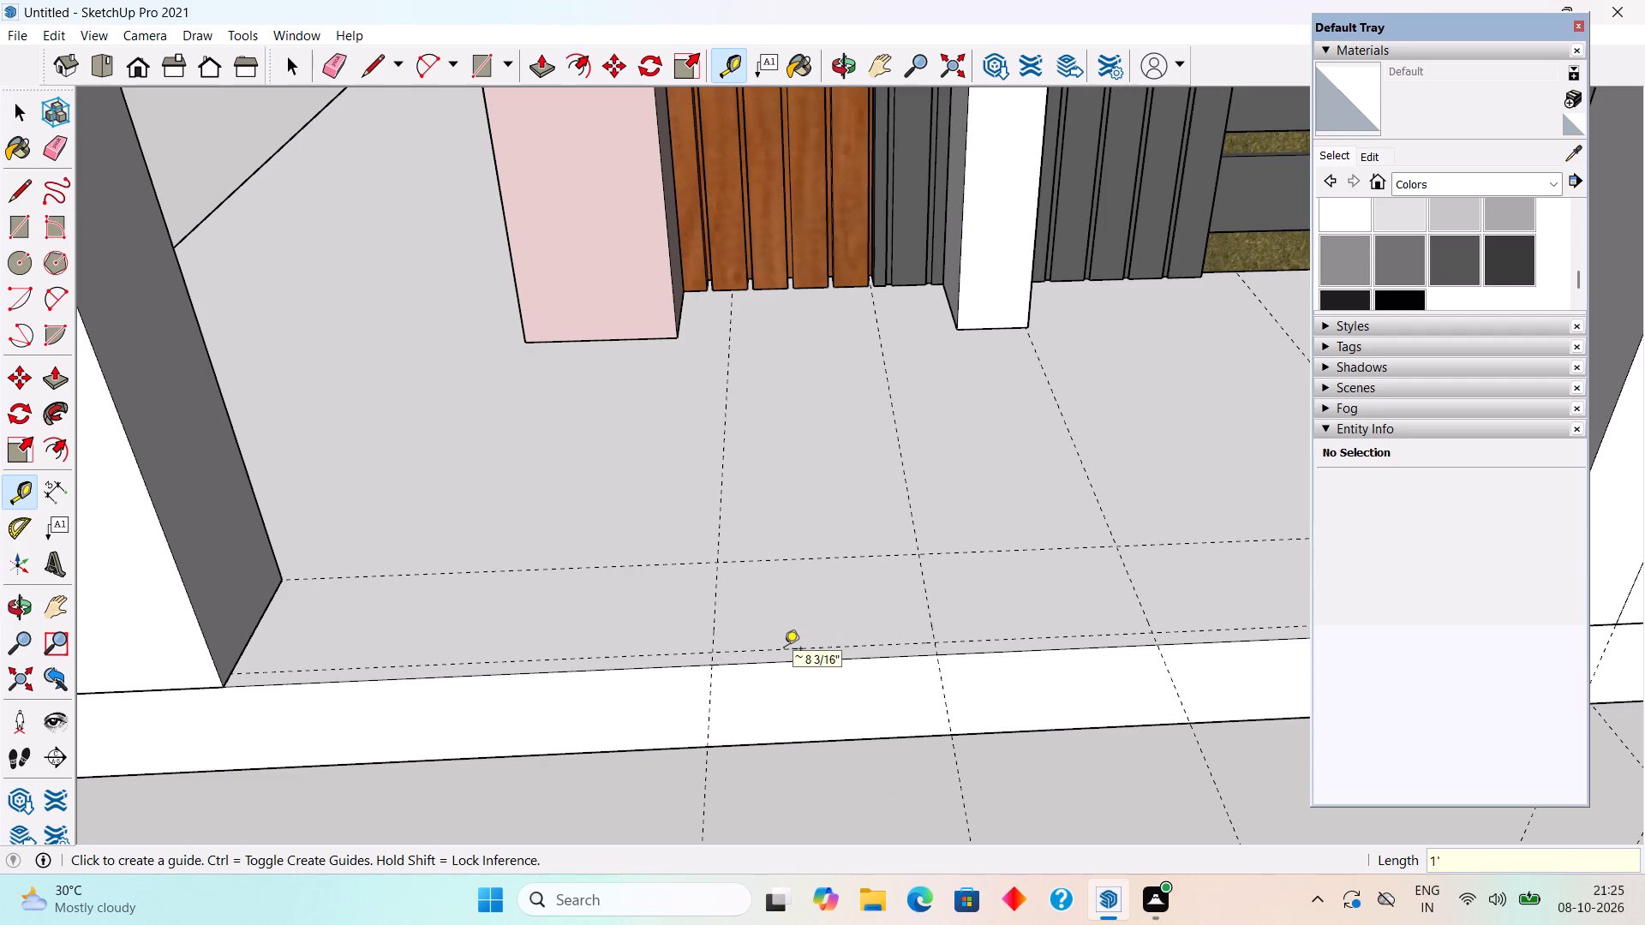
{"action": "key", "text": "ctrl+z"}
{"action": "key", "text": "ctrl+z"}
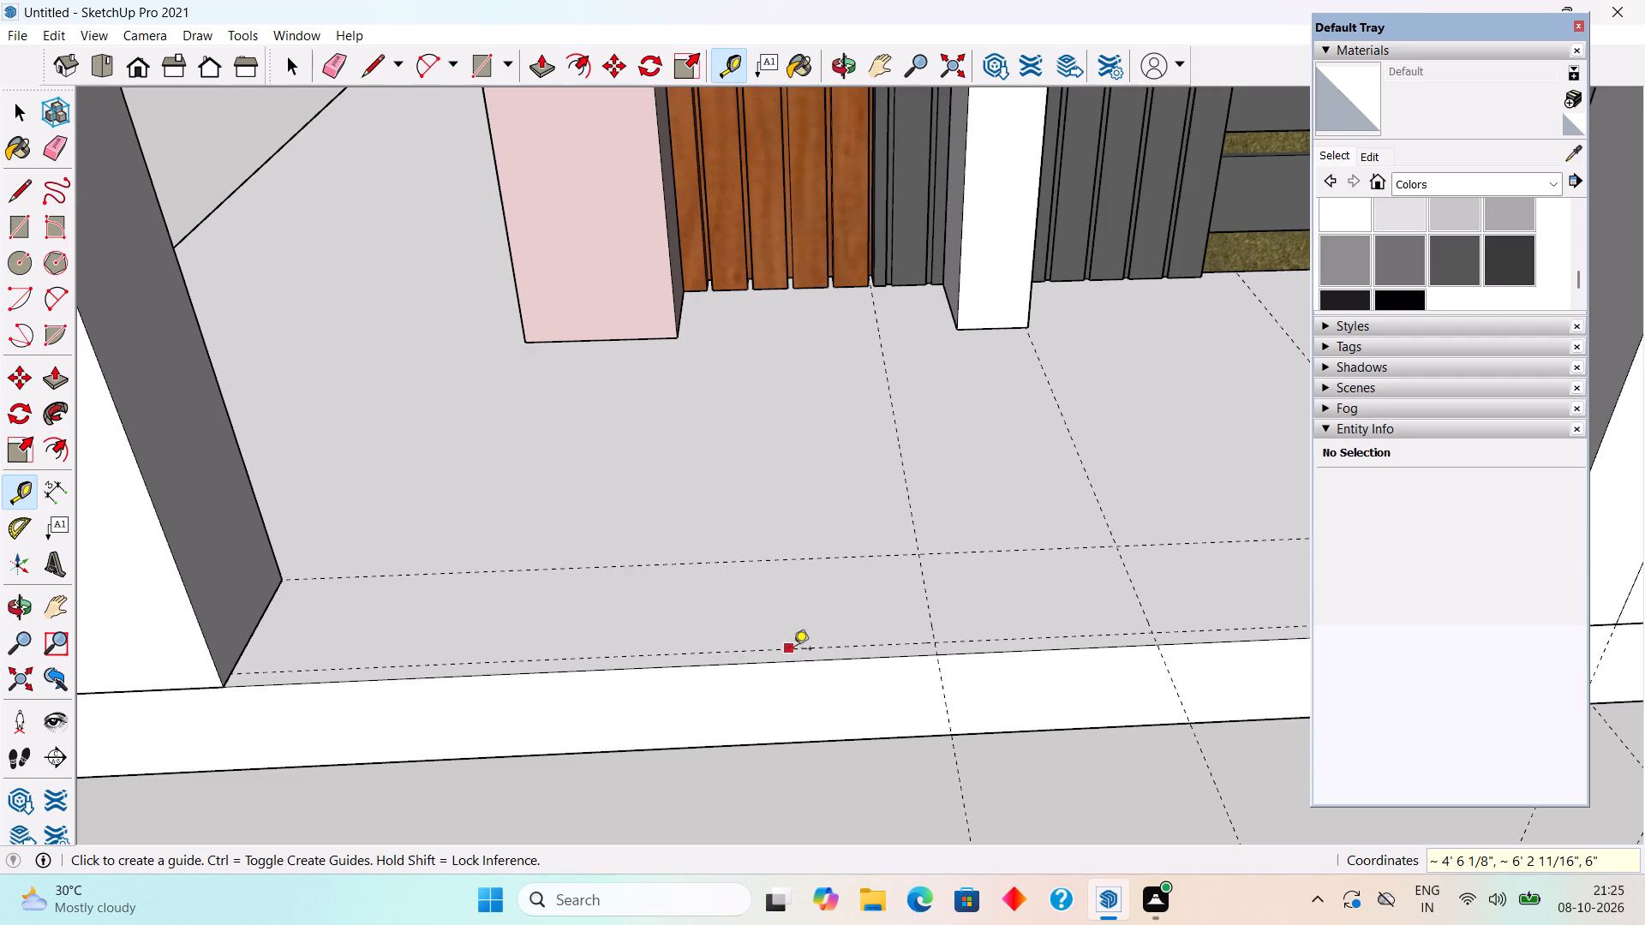
Place guides 8" to either side of the opening's middle guide.
{"action": "left_click", "coordinate": [933, 628]}
{"action": "type", "text": "8\""}
{"action": "key", "text": "Return"}
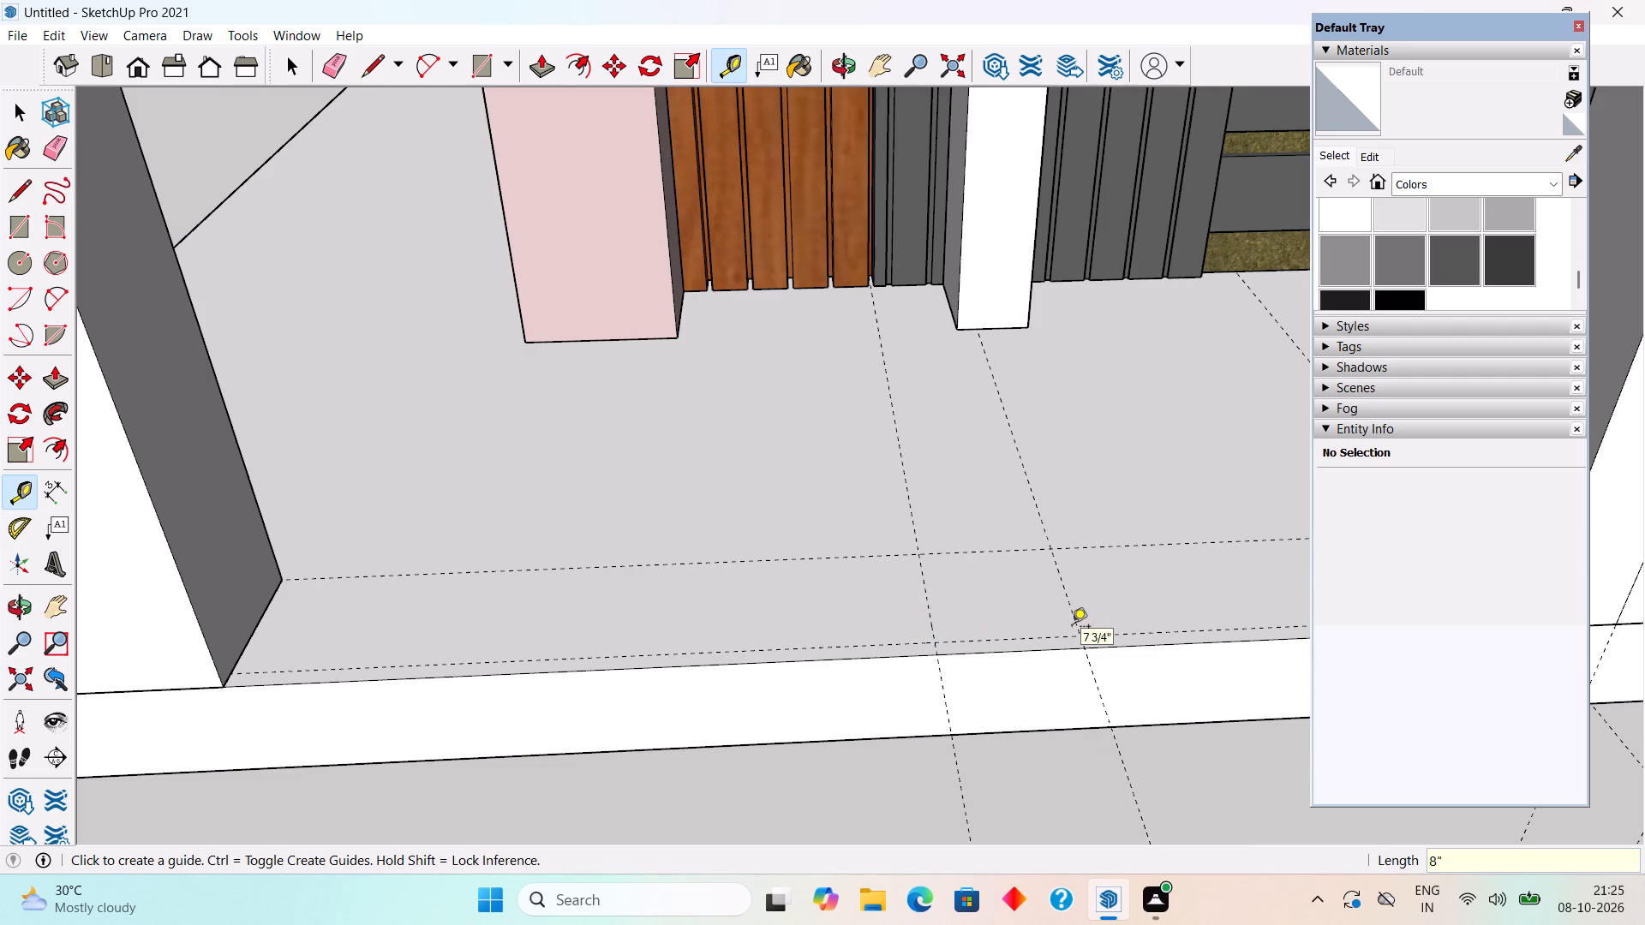
{"action": "left_click", "coordinate": [936, 624]}
{"action": "type", "text": "8\""}
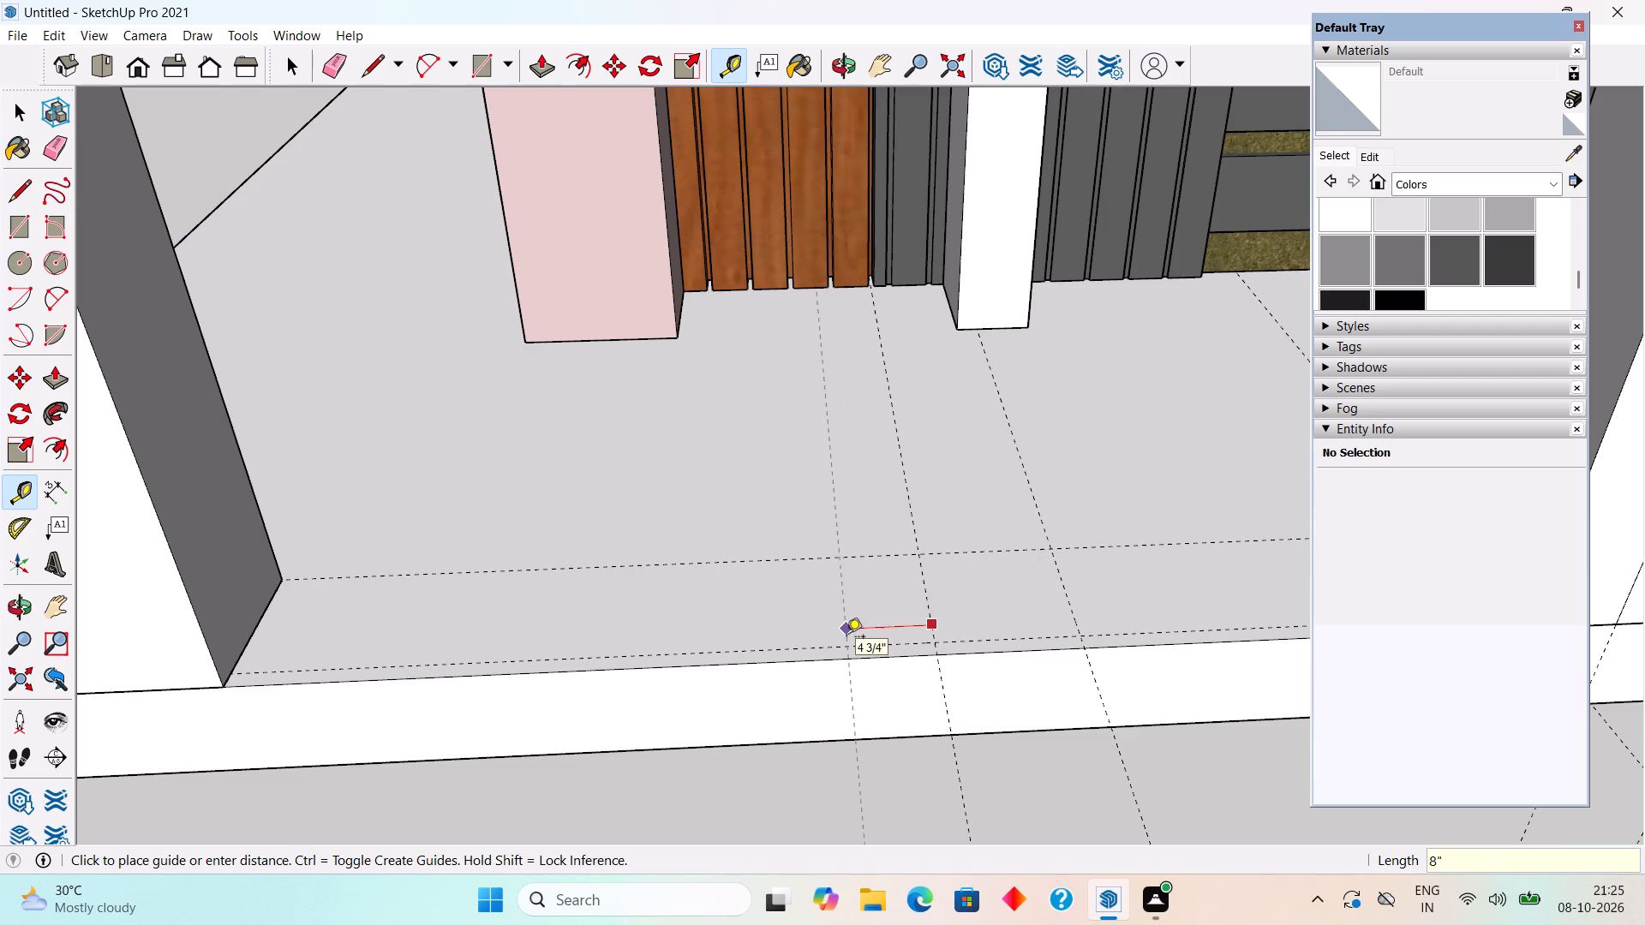
{"action": "key", "text": "Return"}
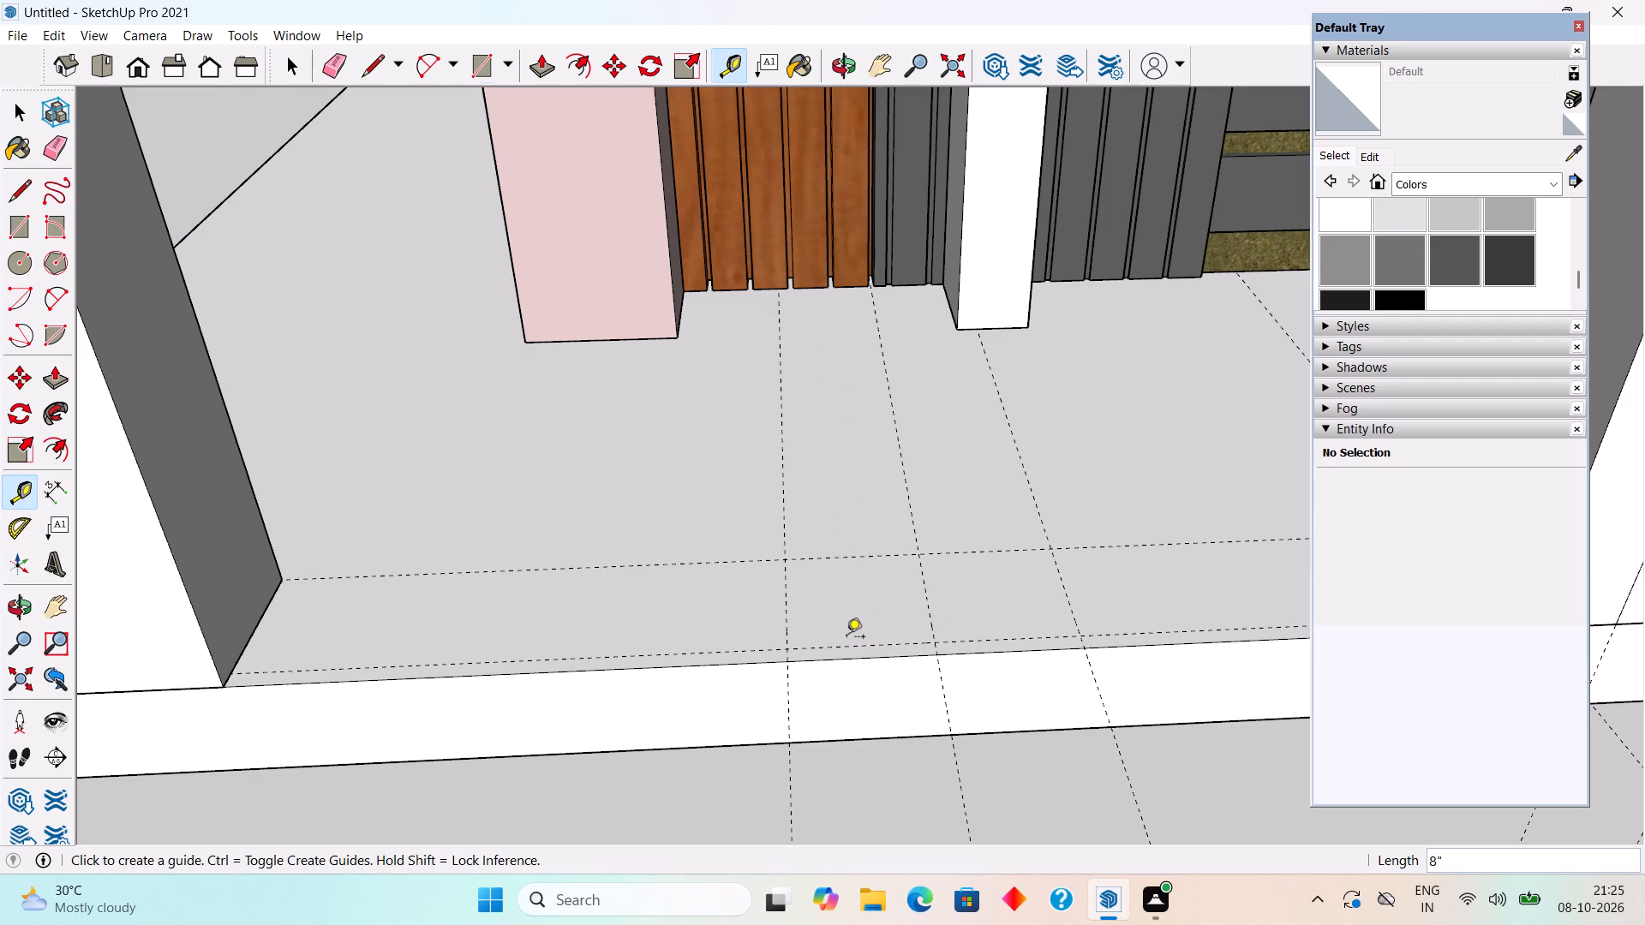
Draw a rectangle on the plinth between the two outer guides, from the rear guide to the front edge.
{"action": "key", "text": "r"}
{"action": "left_click", "coordinate": [781, 561]}
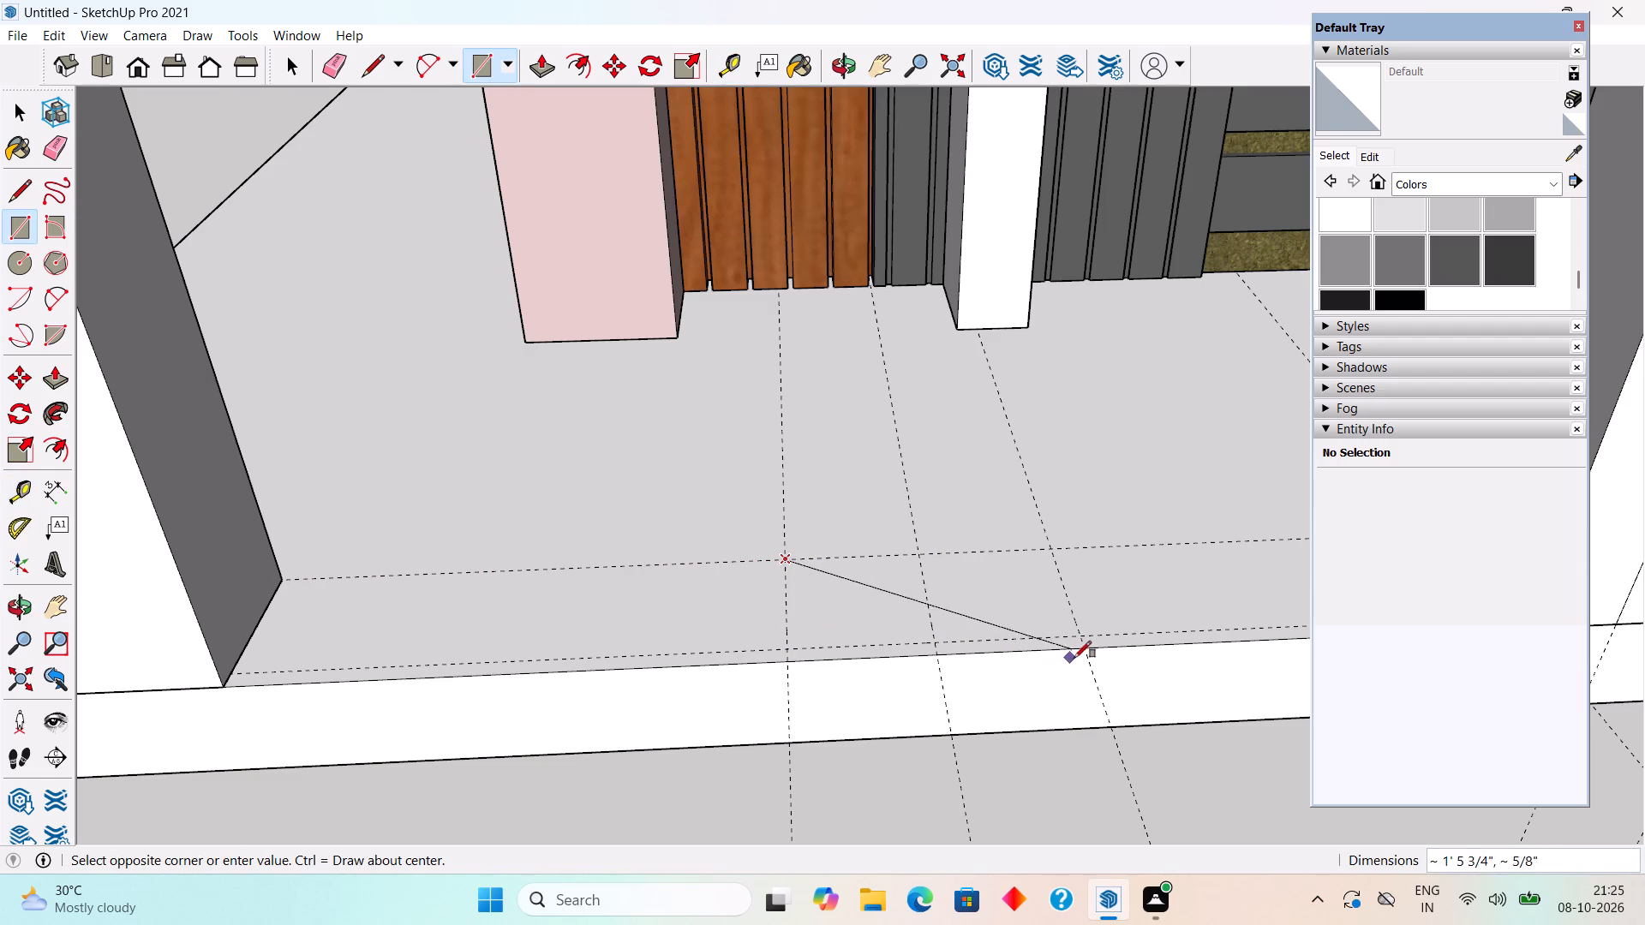
{"action": "left_click", "coordinate": [1086, 650]}
{"action": "key", "text": "space"}
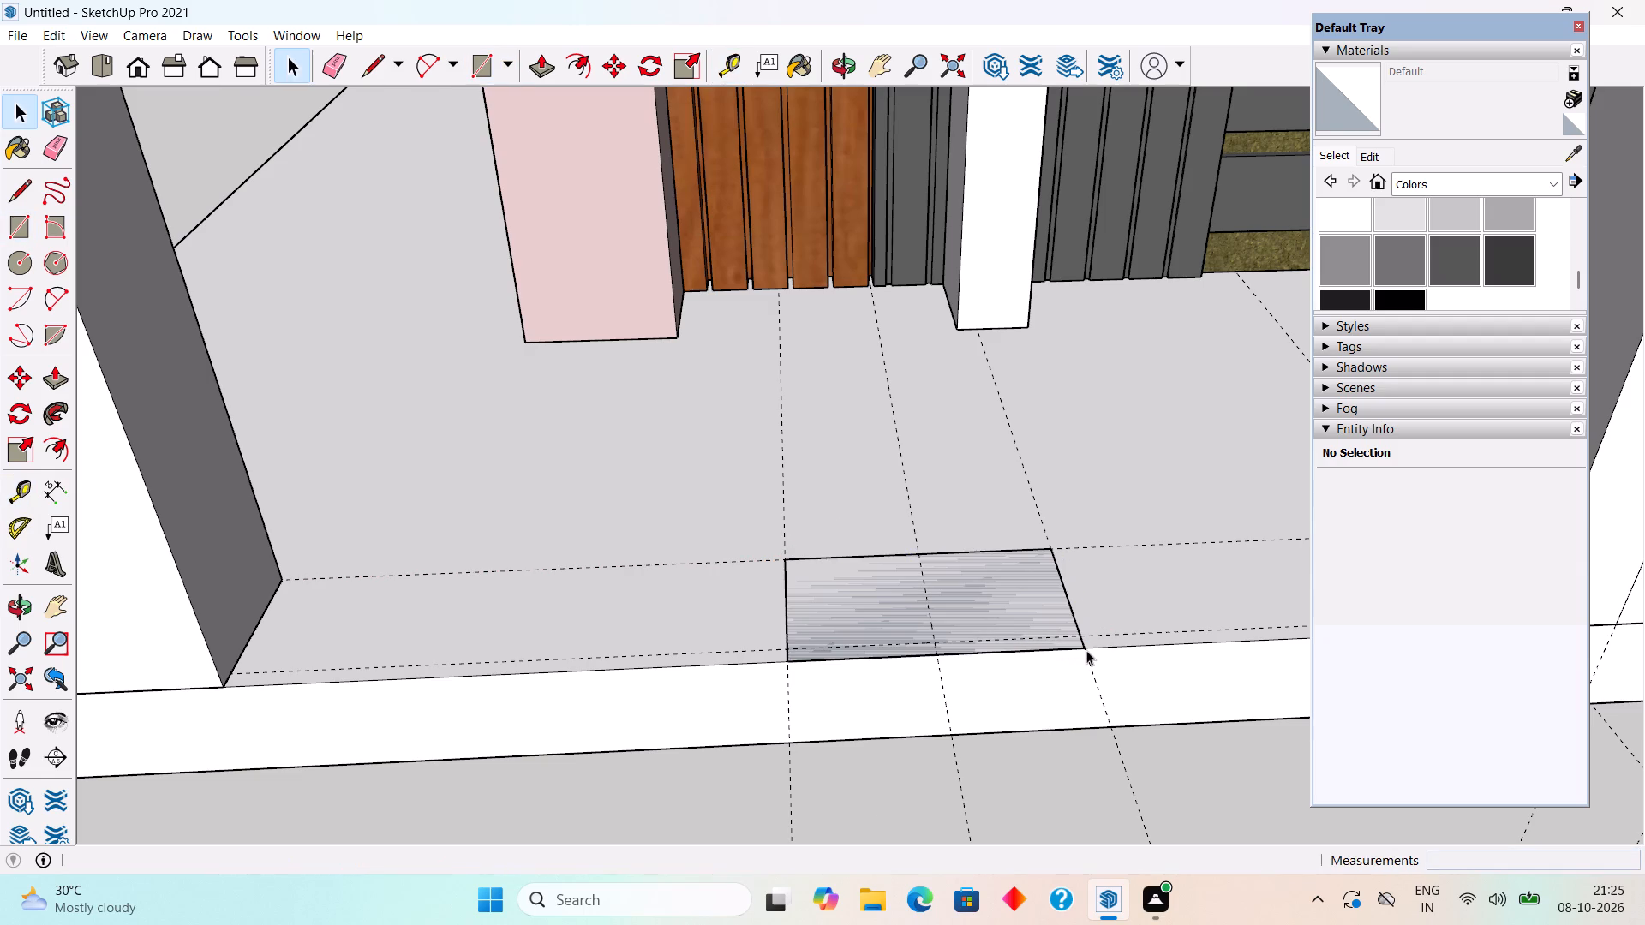
Push/Pull the new rectangle up 5' to match the top of the neighbouring wide pillar.
{"action": "type", "text": "p"}
{"action": "left_click", "coordinate": [1074, 631]}
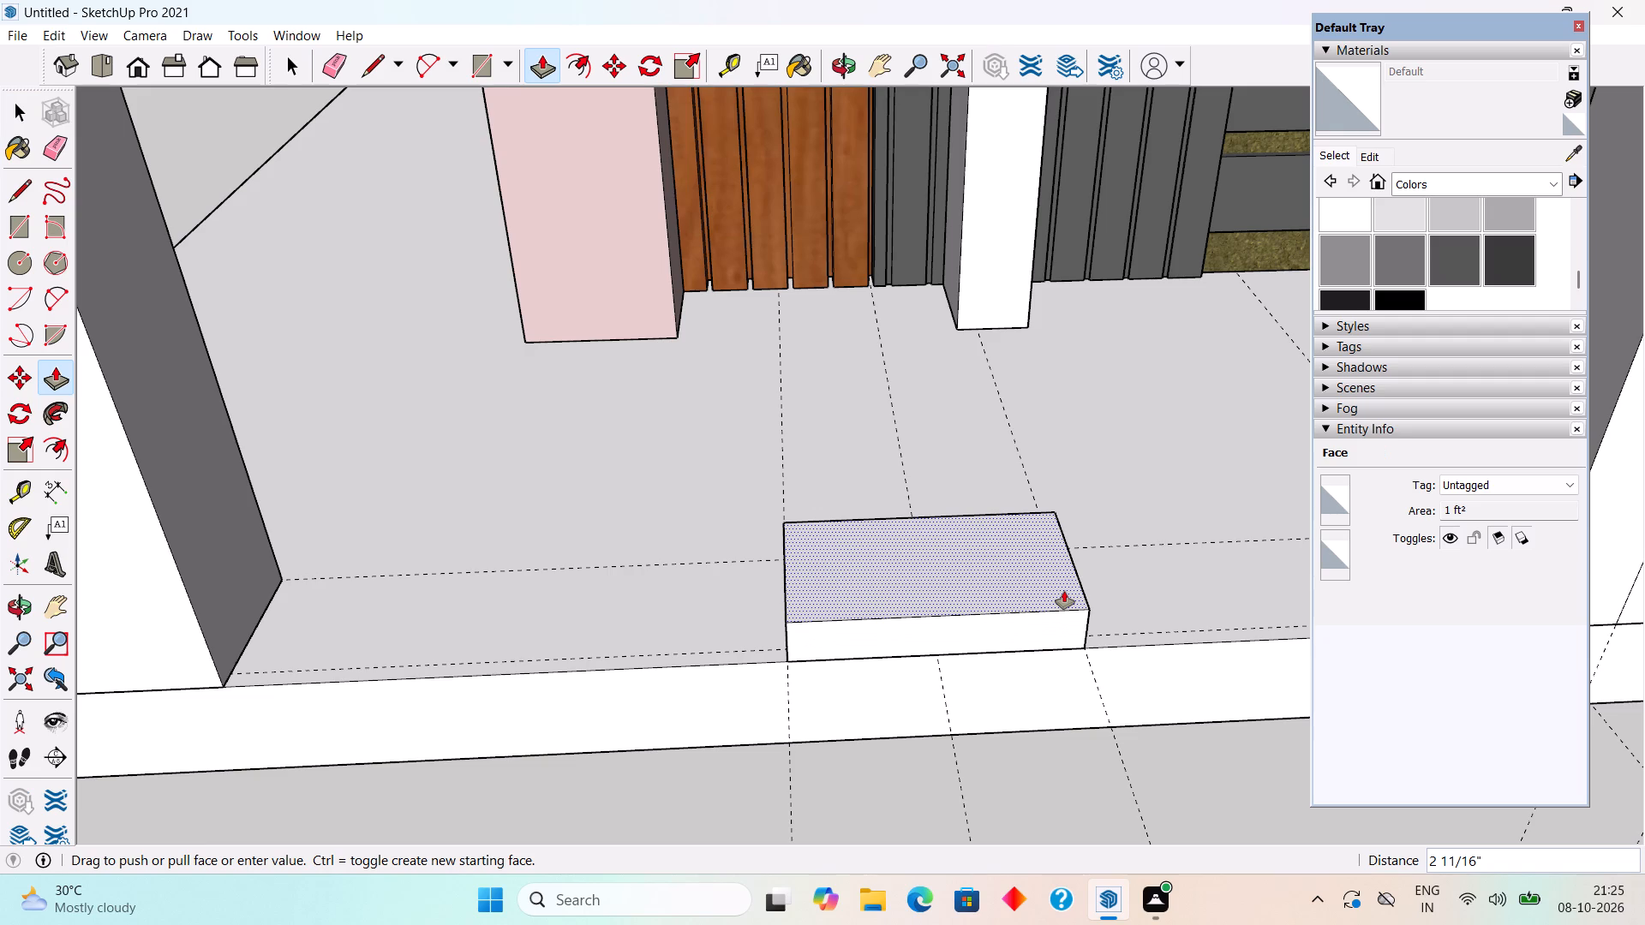
{"action": "scroll", "coordinate": [1064, 591], "scroll_direction": "down", "scroll_amount": 8}
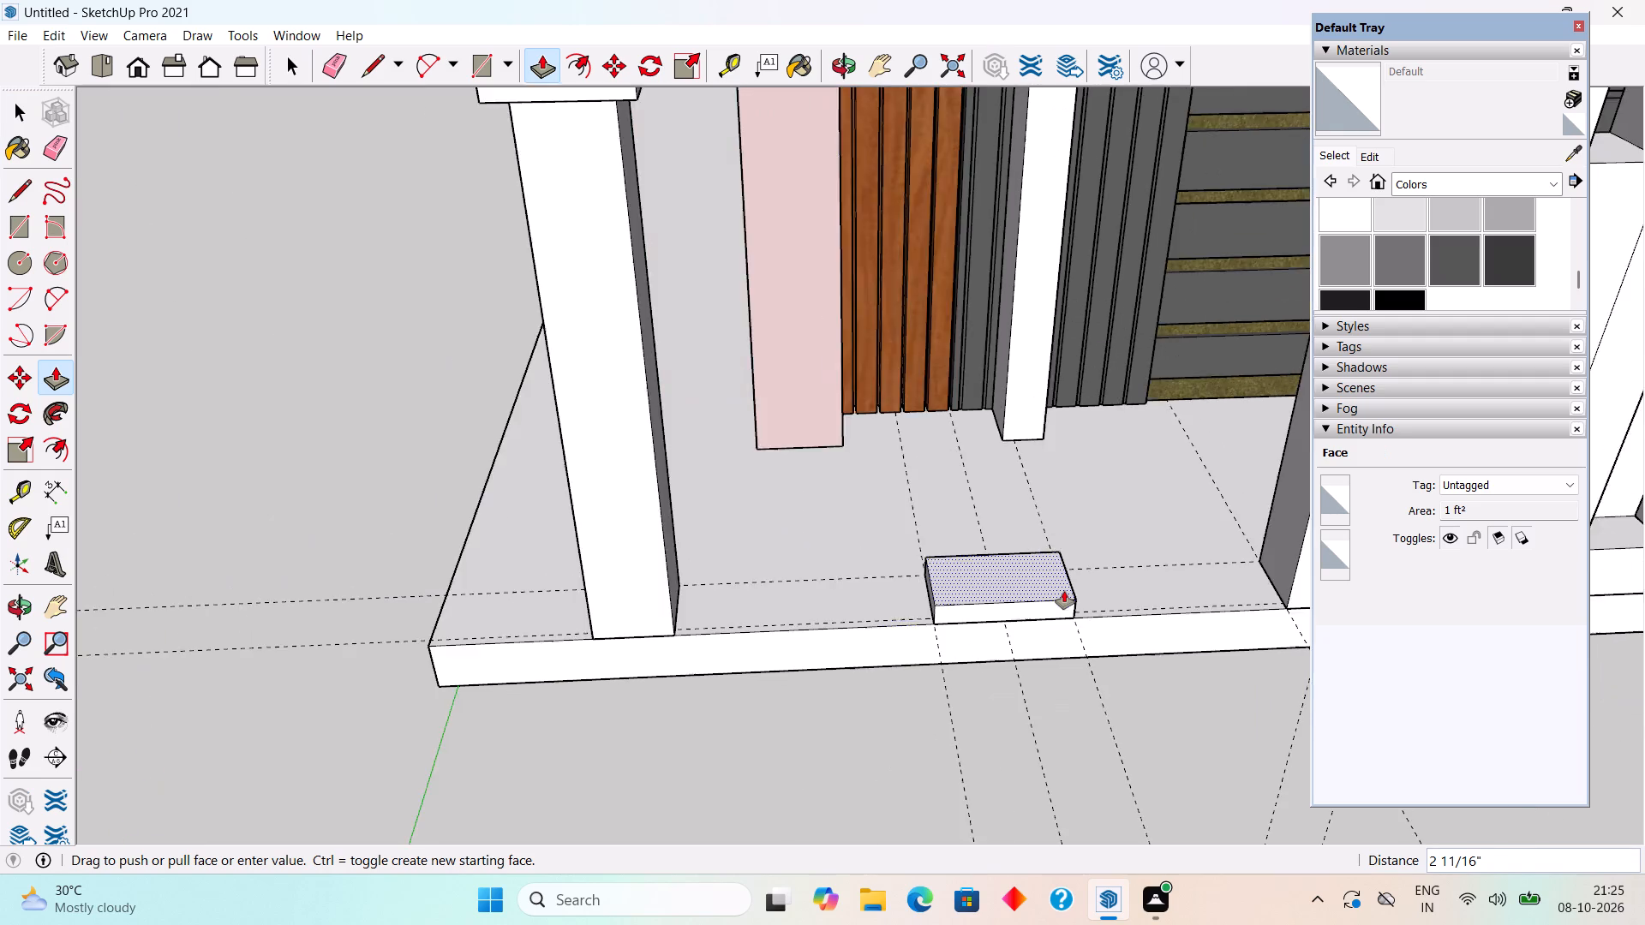
{"action": "scroll", "coordinate": [1064, 591], "scroll_direction": "down", "scroll_amount": 7}
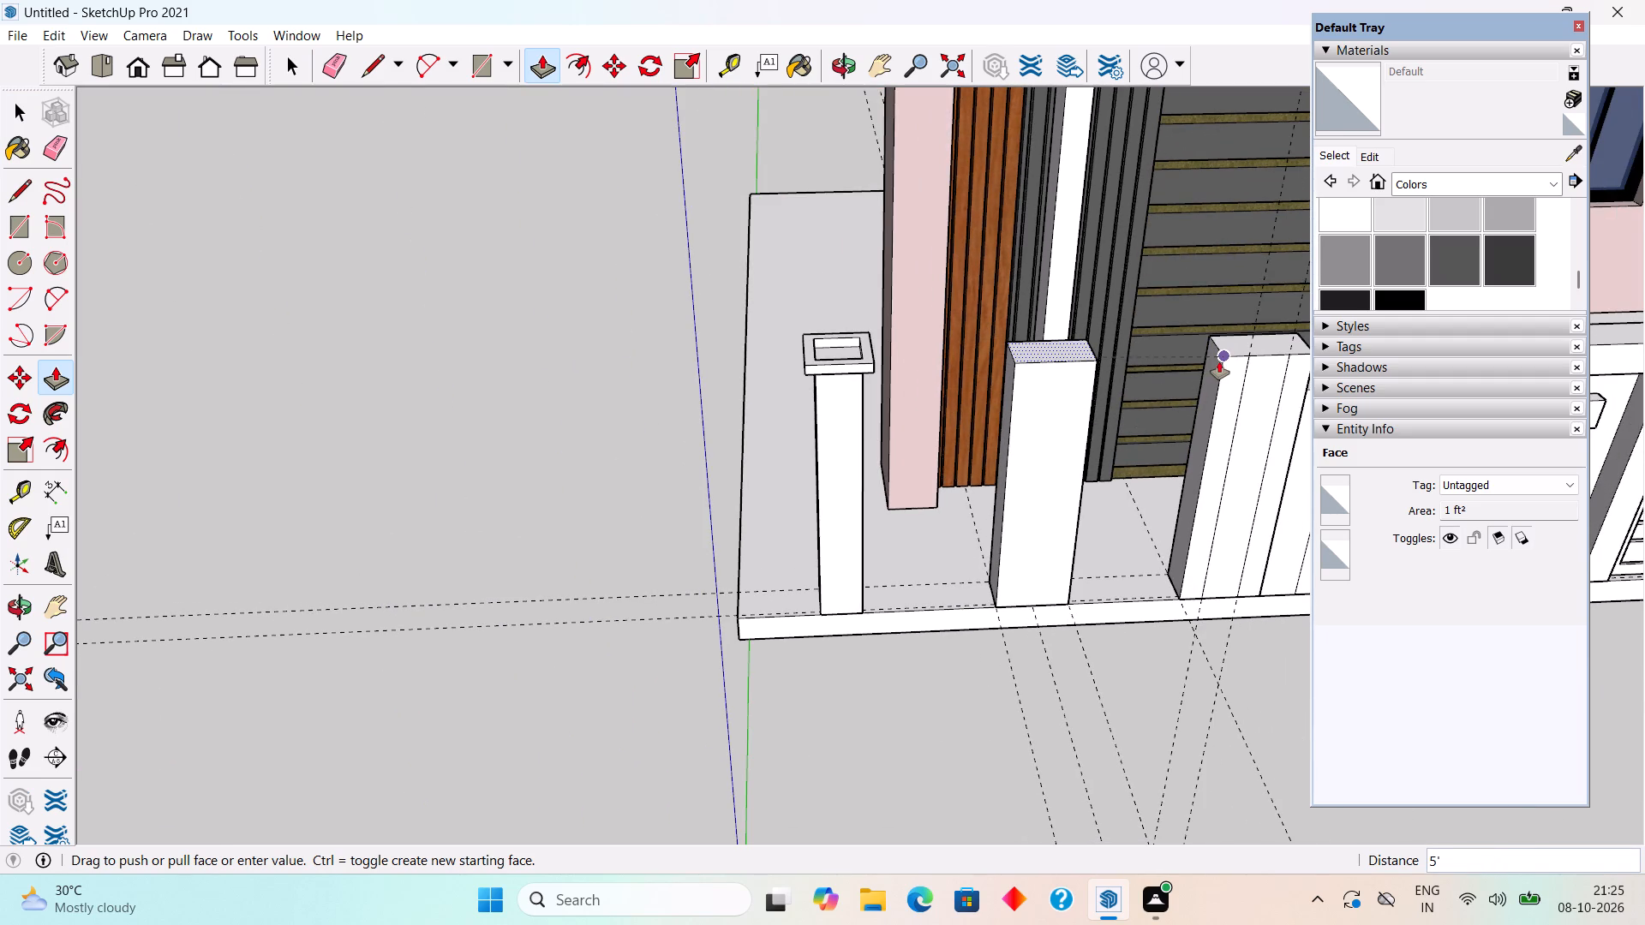
{"action": "left_click", "coordinate": [1219, 361]}
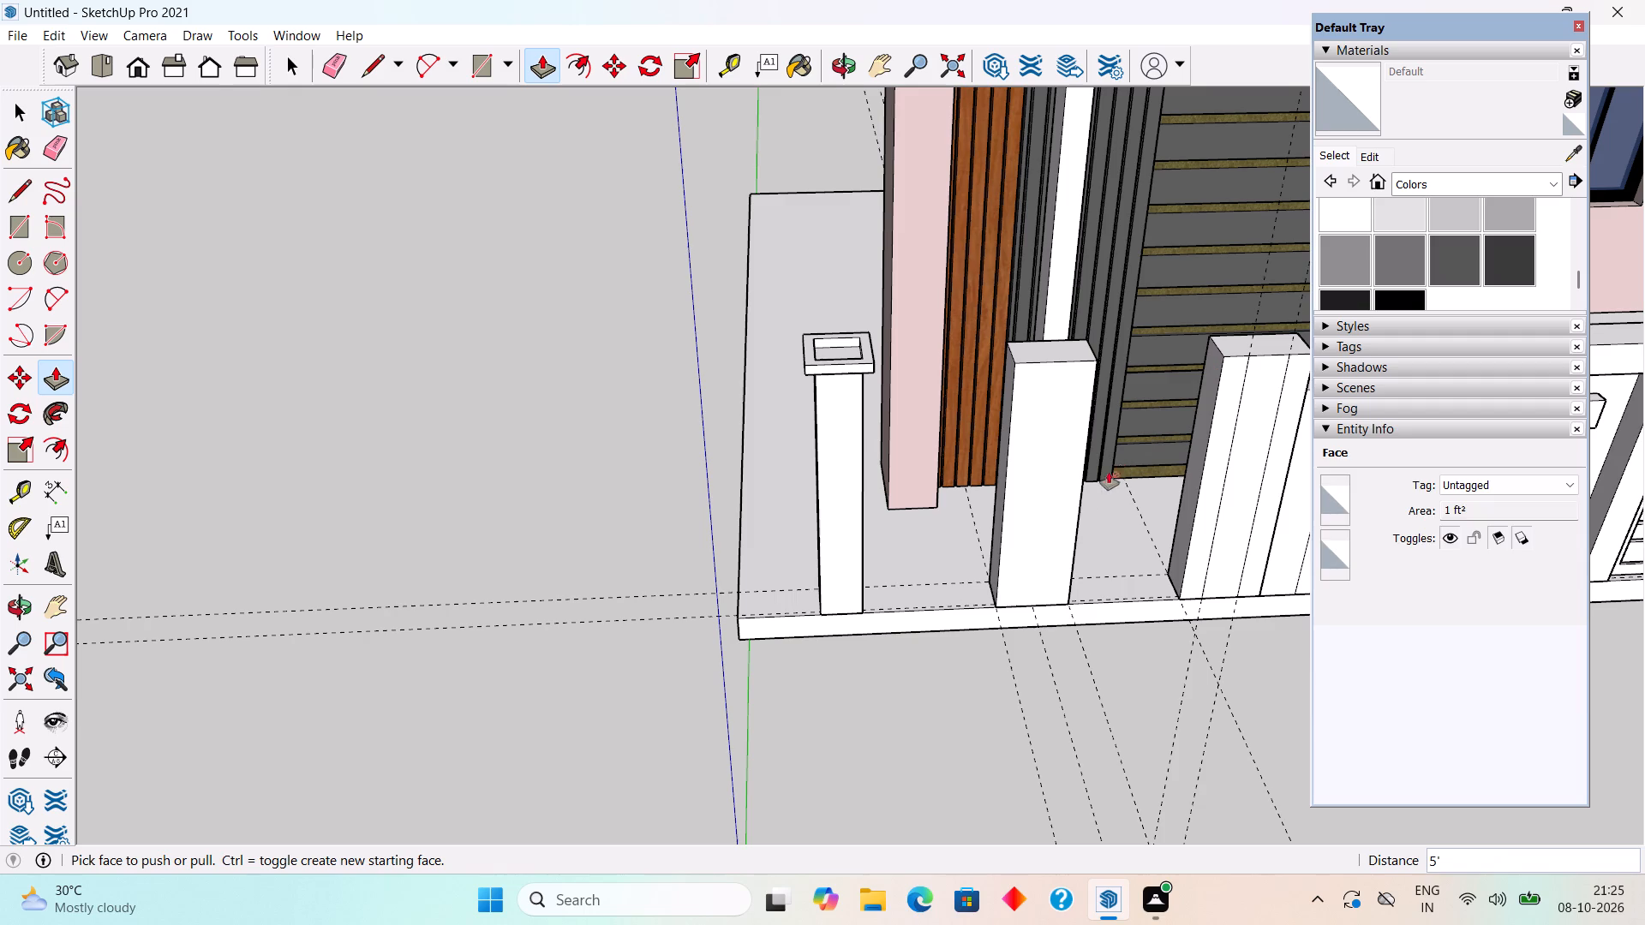
{"action": "key", "text": "space"}
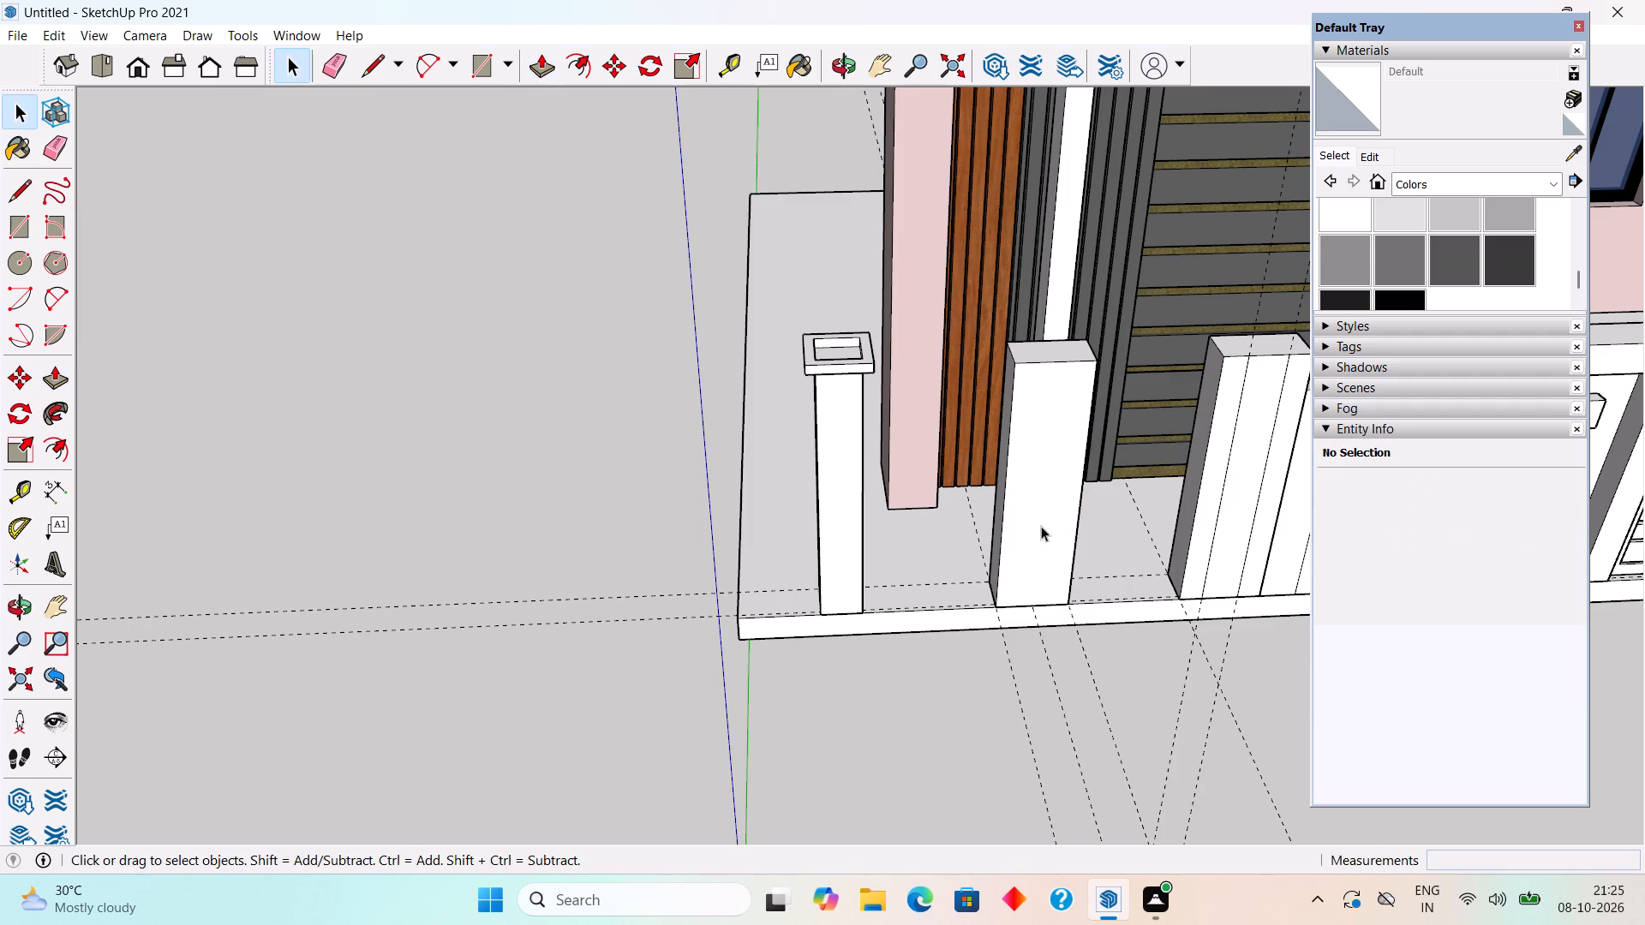
Select all the connected geometry of the new middle pillar and make it a group.
{"action": "triple_click", "coordinate": [1041, 526]}
{"action": "right_click", "coordinate": [1041, 526]}
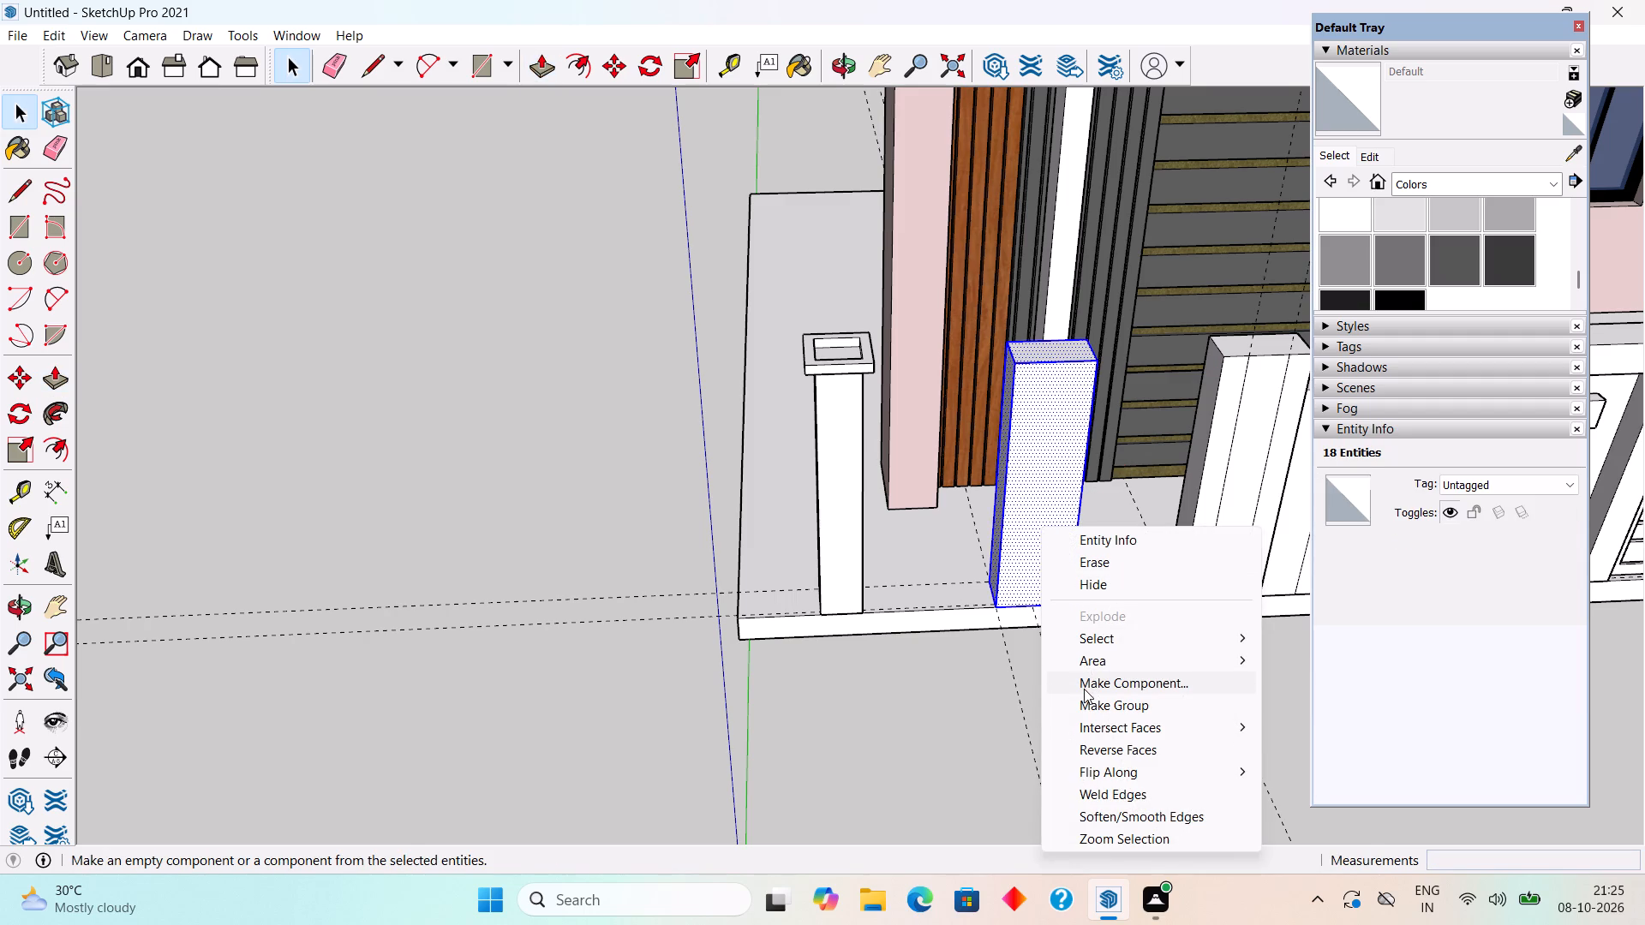
{"action": "left_click", "coordinate": [1091, 698]}
{"action": "scroll", "coordinate": [1026, 583], "scroll_direction": "up", "scroll_amount": 3}
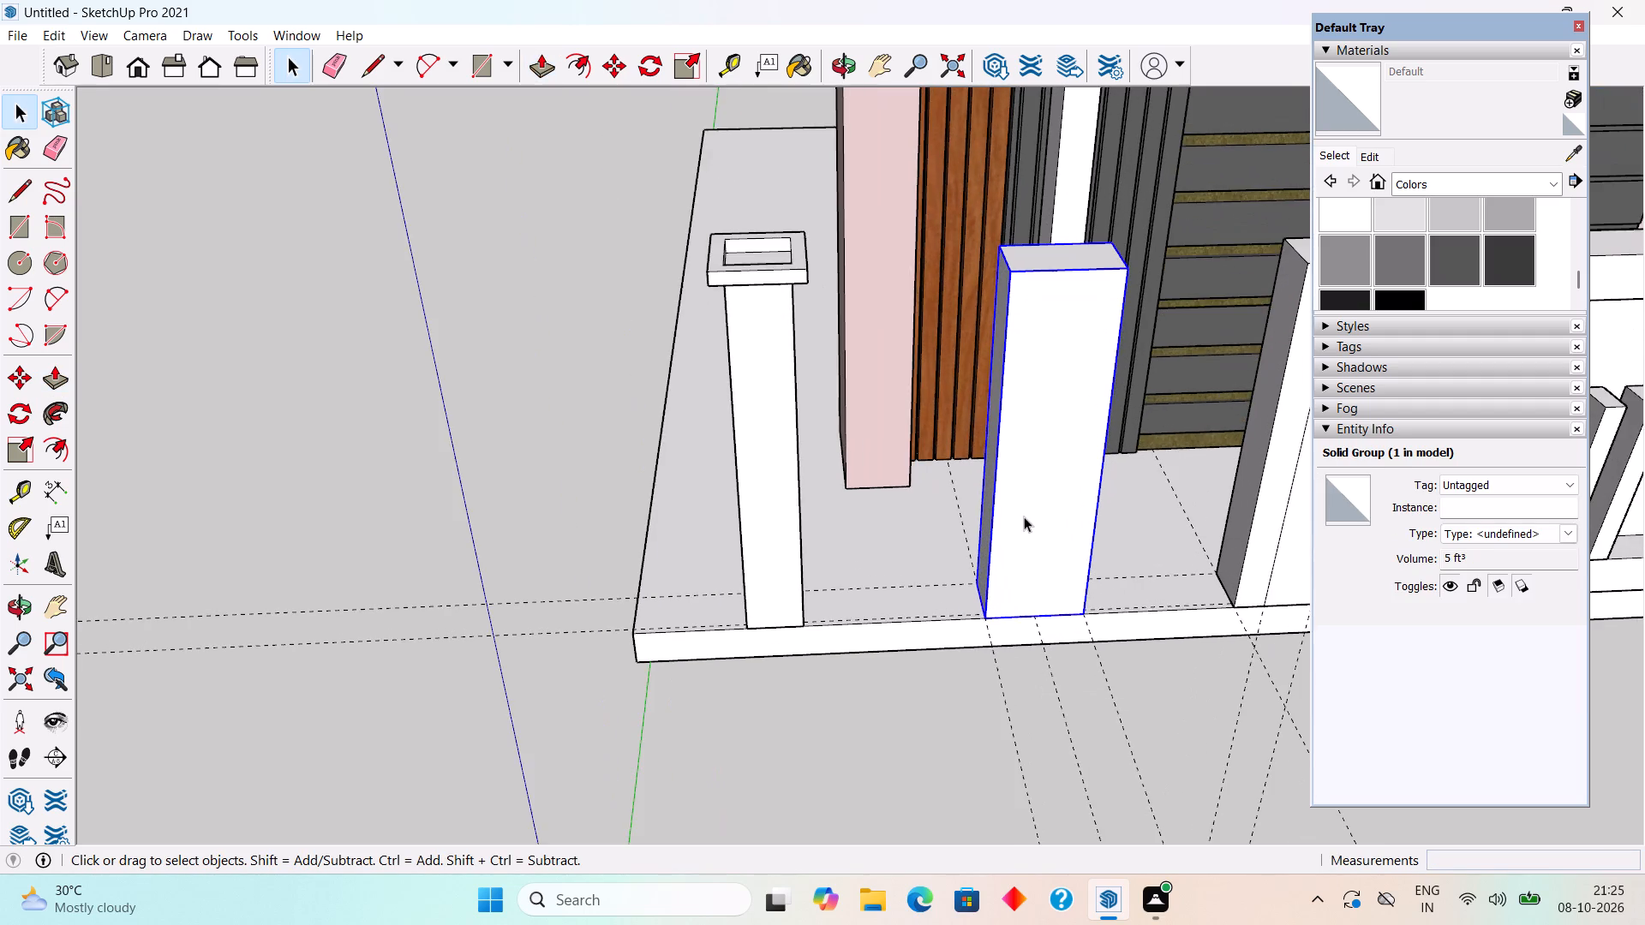
Inside the middle pillar's group, place guides 3" in from both side edges of its front face.
{"action": "triple_click", "coordinate": [1027, 513]}
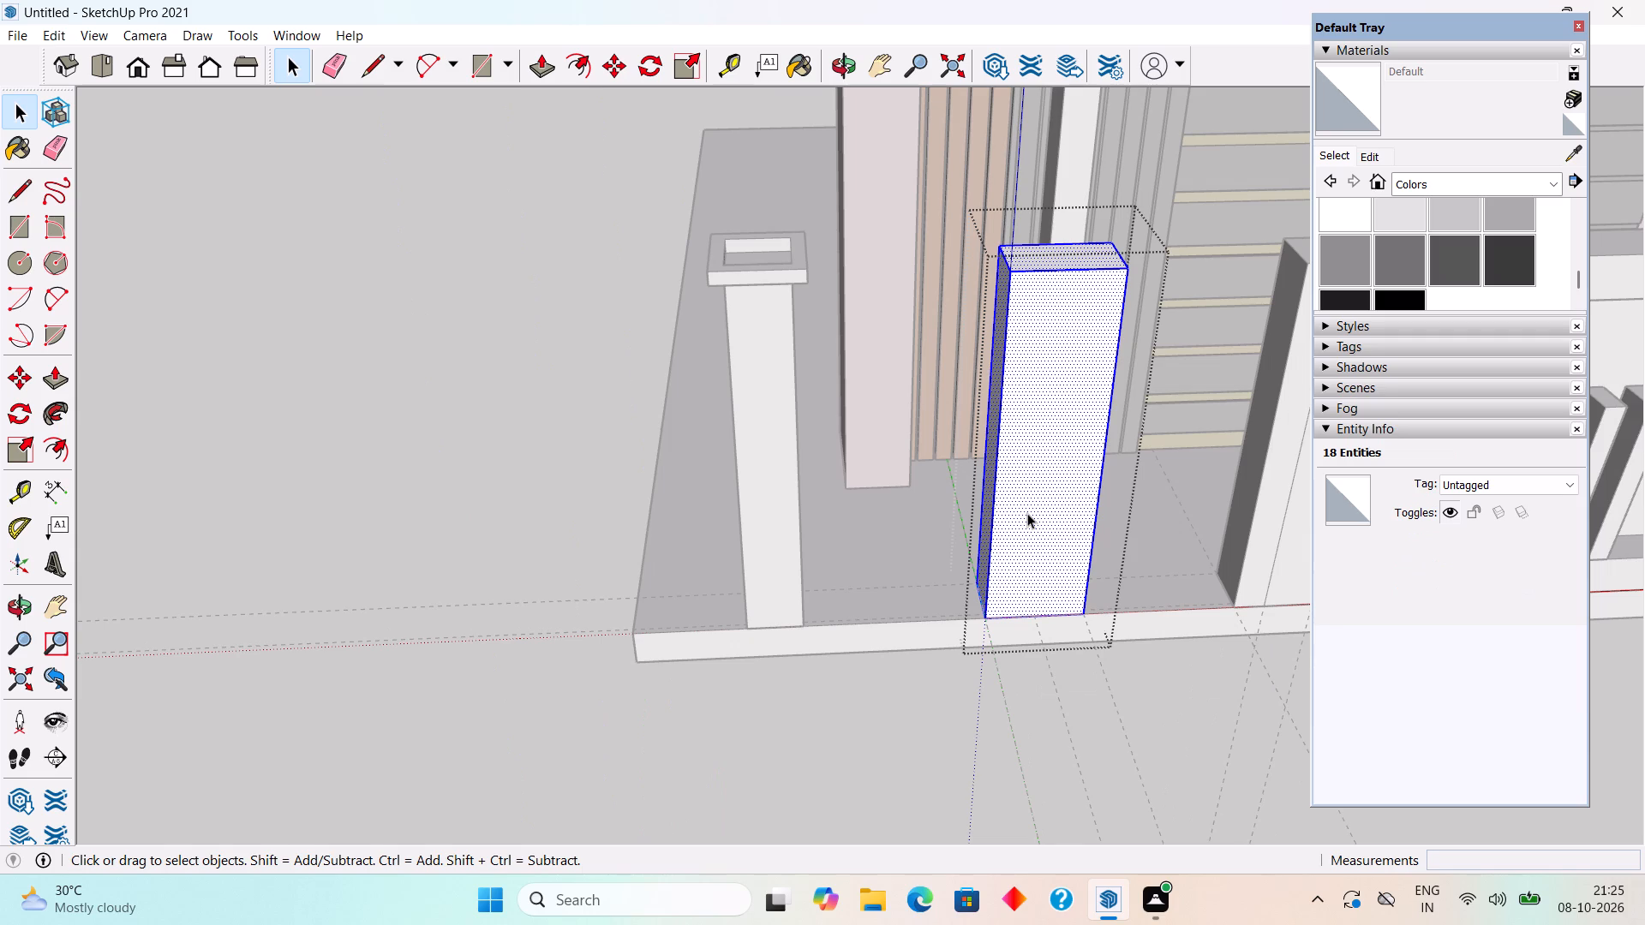
{"action": "key", "text": "t"}
{"action": "left_click", "coordinate": [996, 529]}
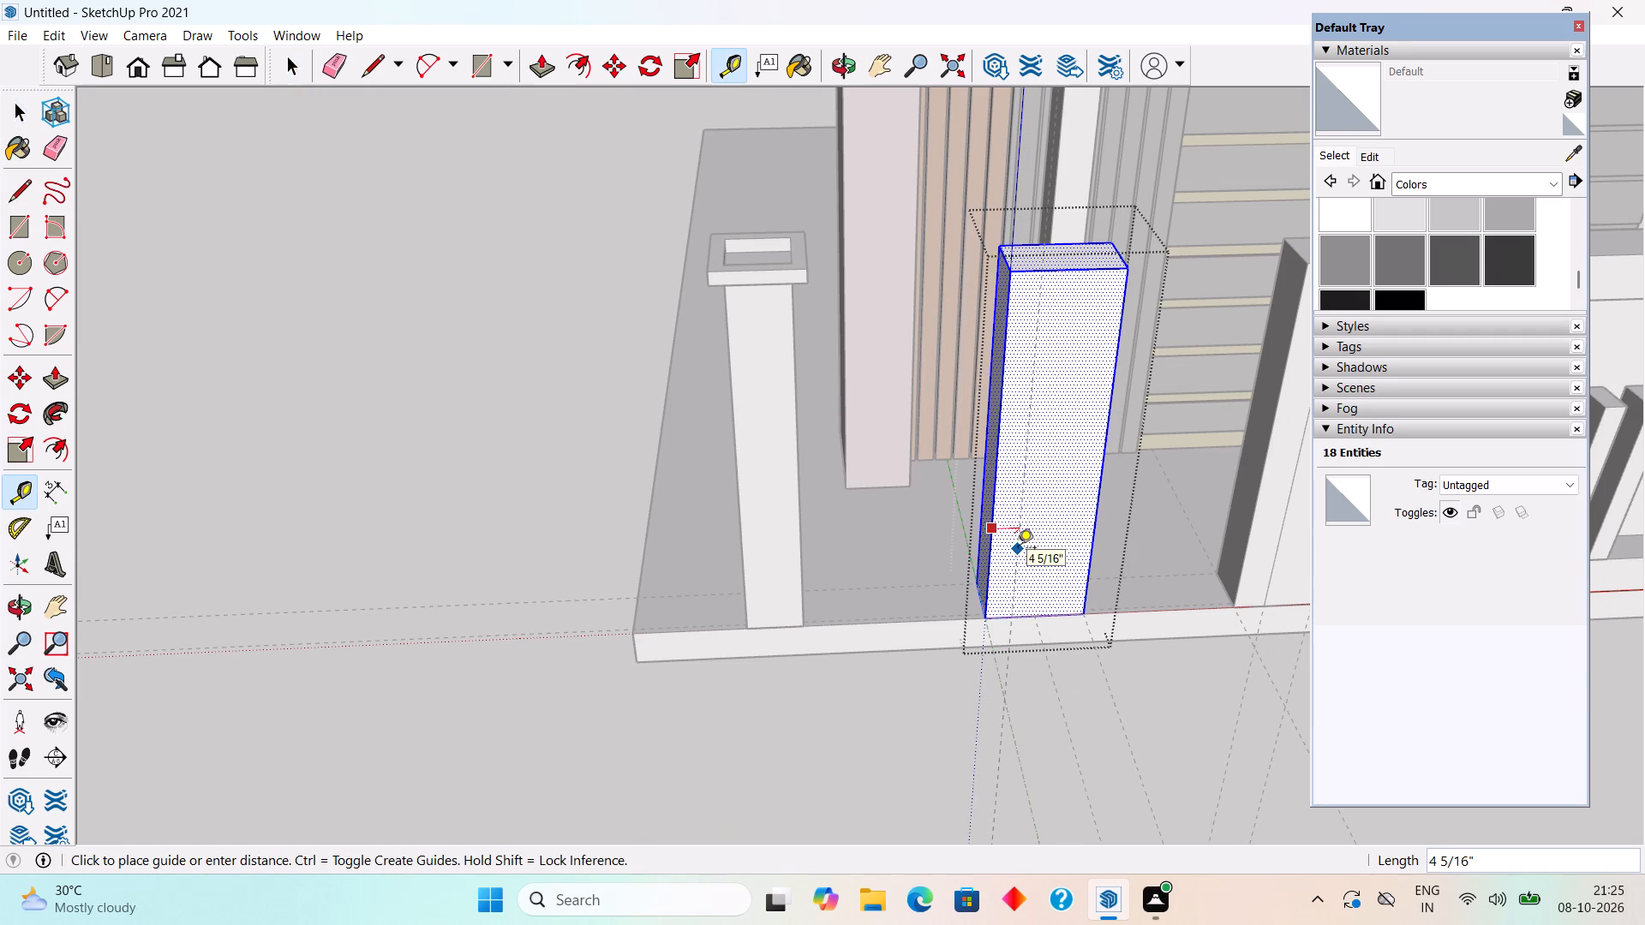
{"action": "type", "text": "3\""}
{"action": "key", "text": "Return"}
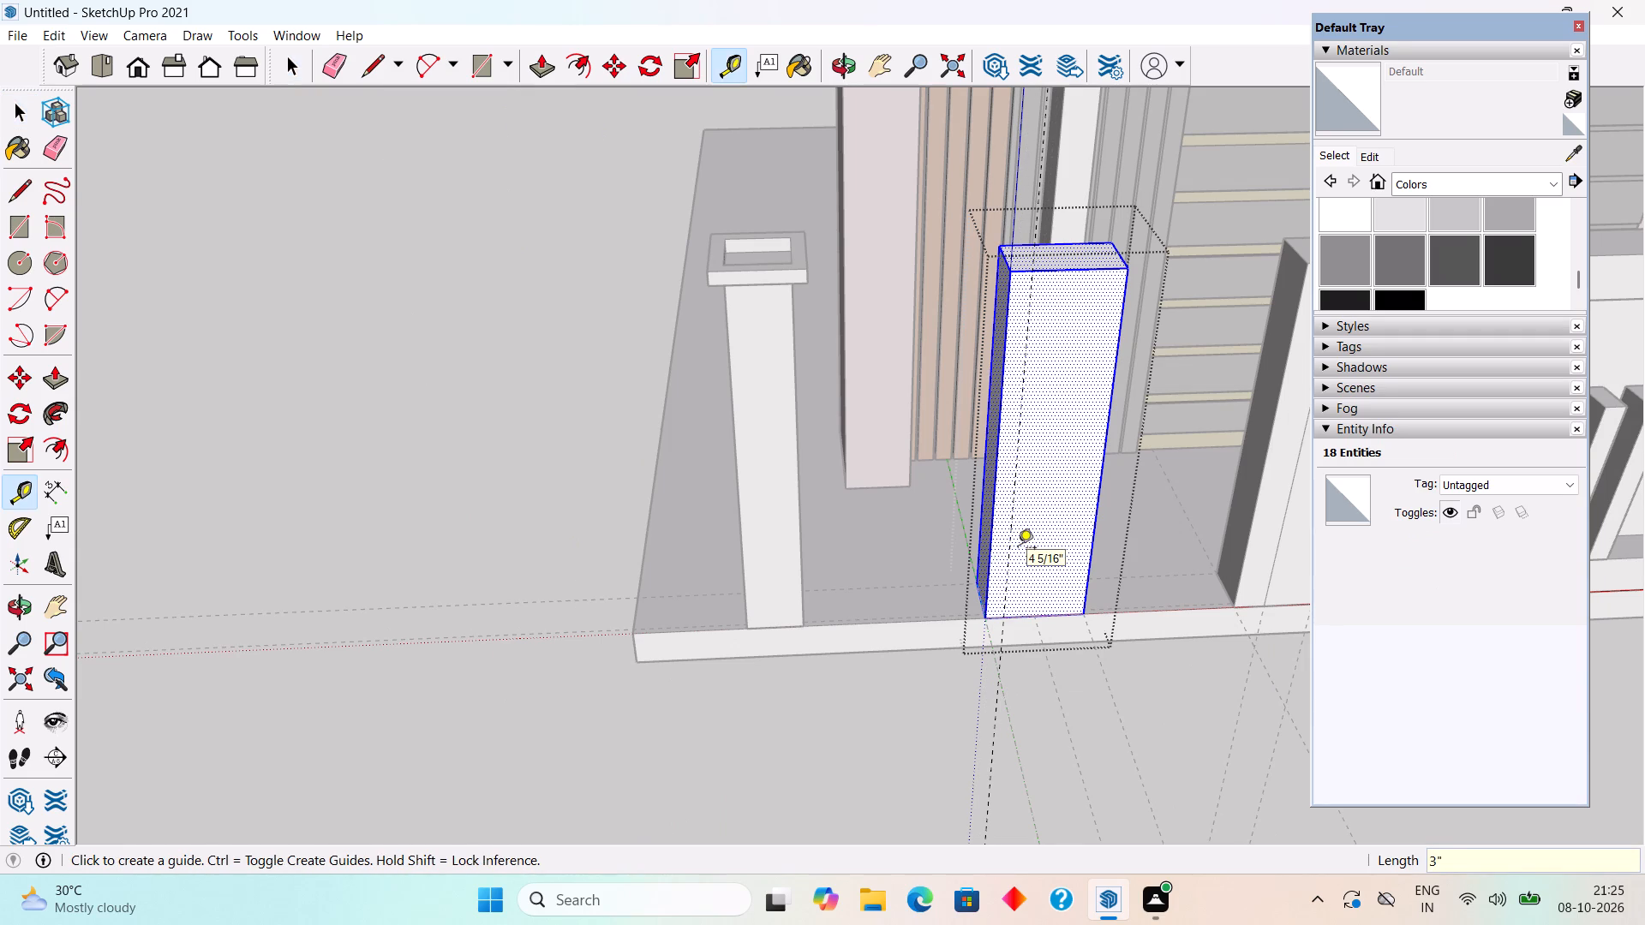
{"action": "left_click", "coordinate": [1100, 500]}
{"action": "type", "text": "3\""}
{"action": "key", "text": "Return"}
{"action": "key", "text": "space"}
Draw a 10" by 5' rectangle on the pillar's front face between the two guides, from top edge to base.
{"action": "type", "text": "r"}
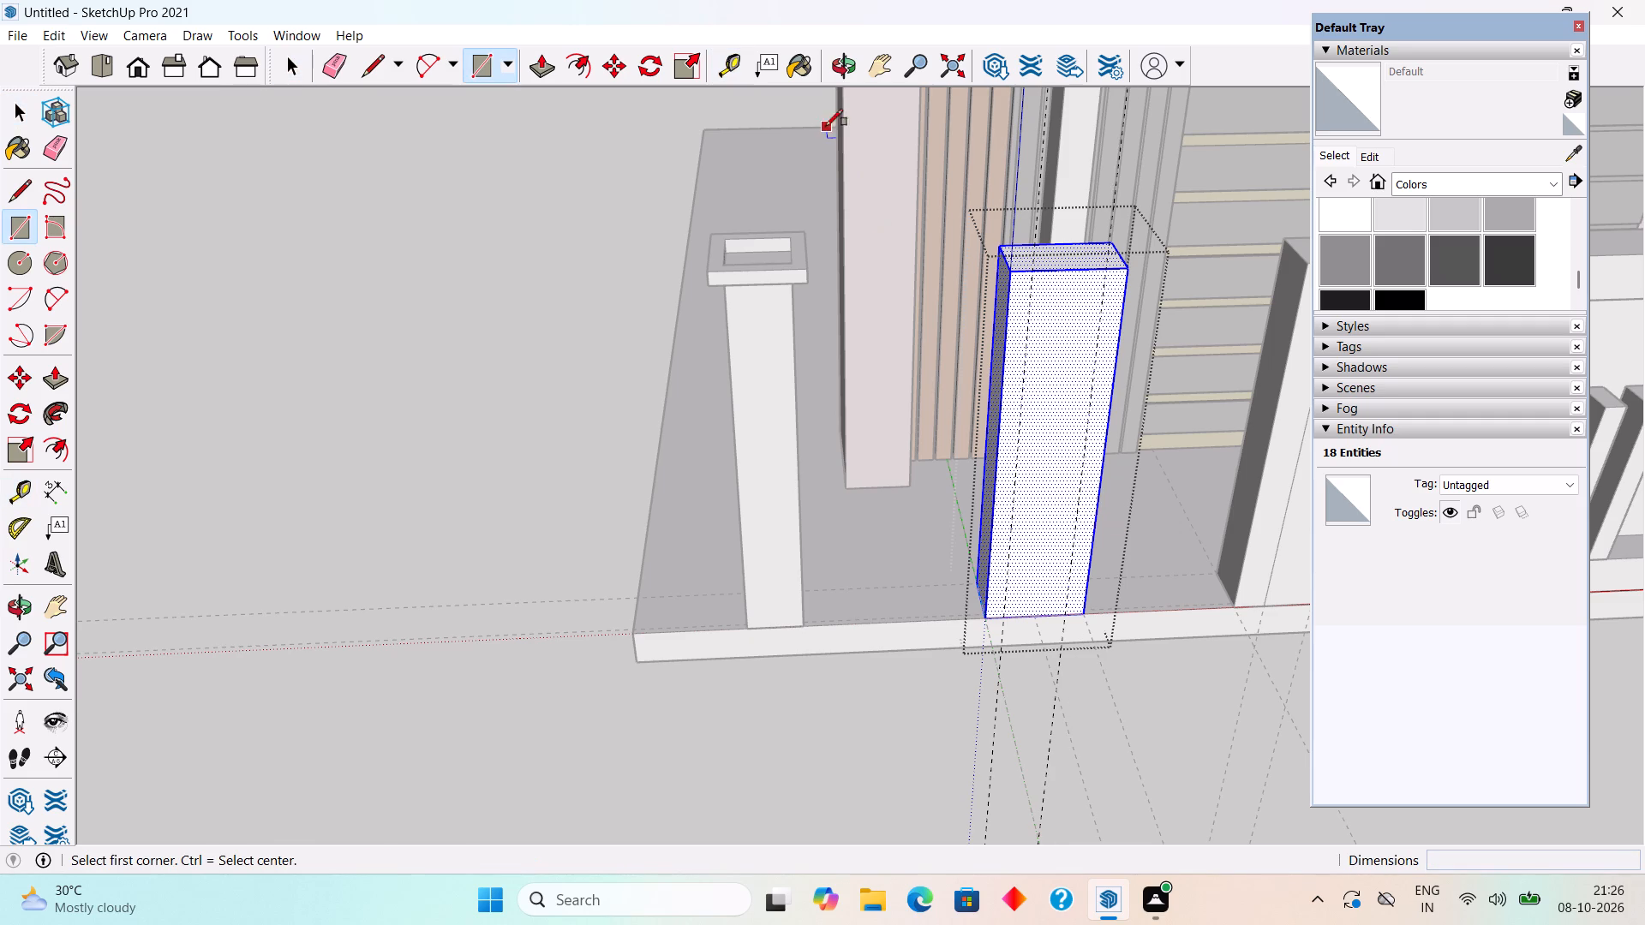
{"action": "left_click", "coordinate": [1032, 274]}
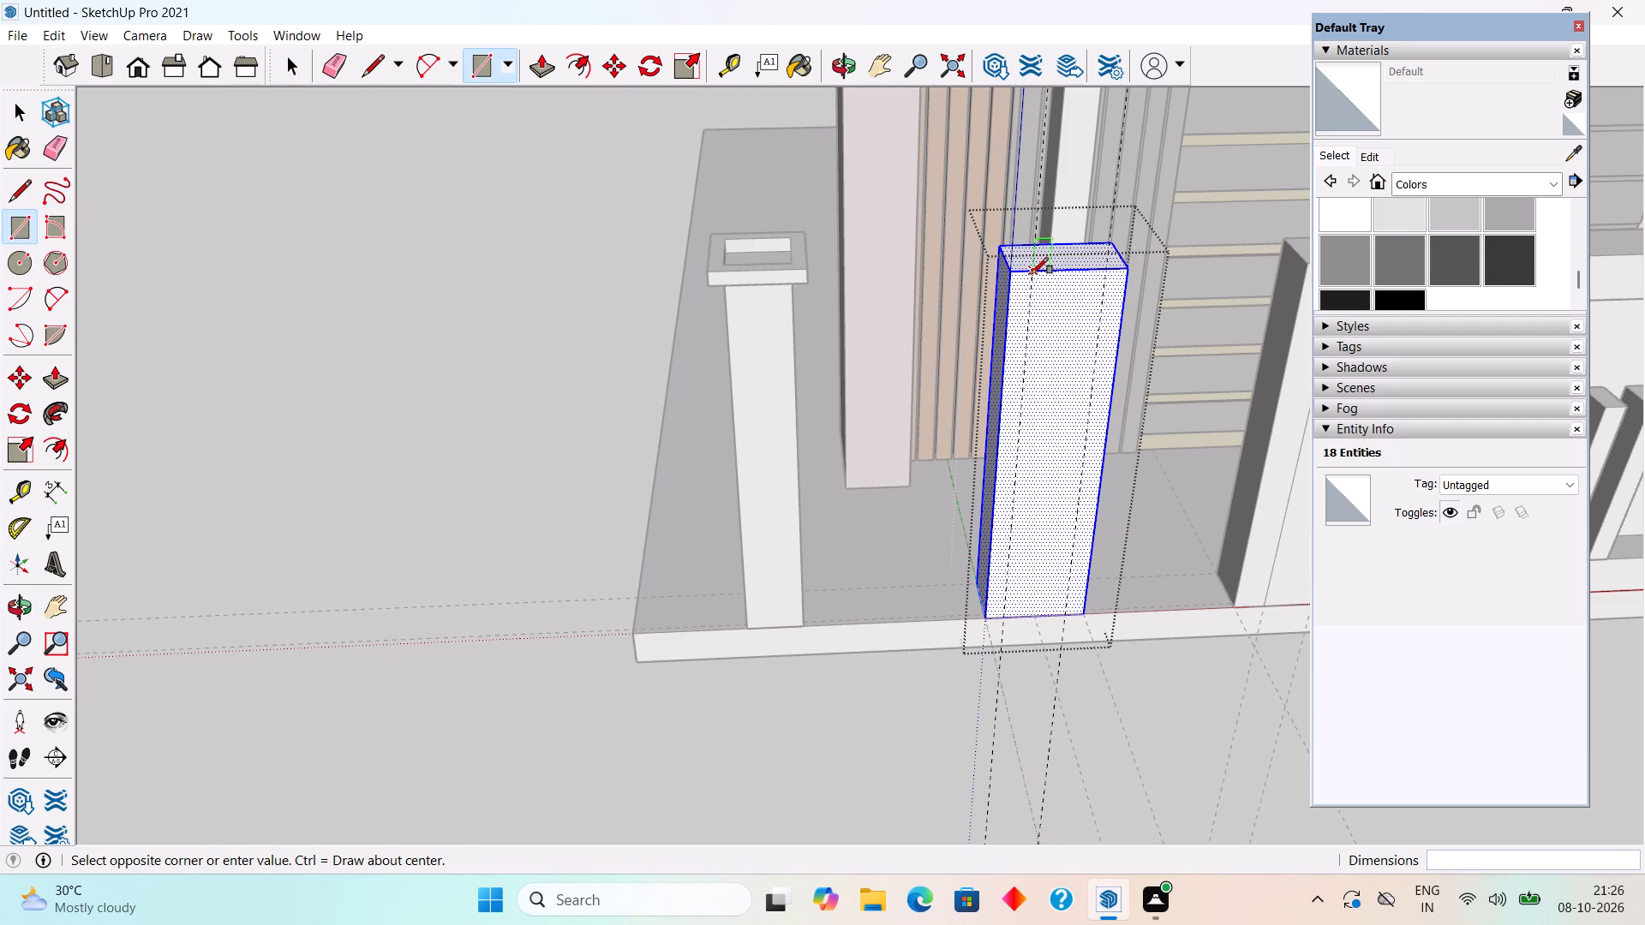
{"action": "left_click", "coordinate": [1065, 612]}
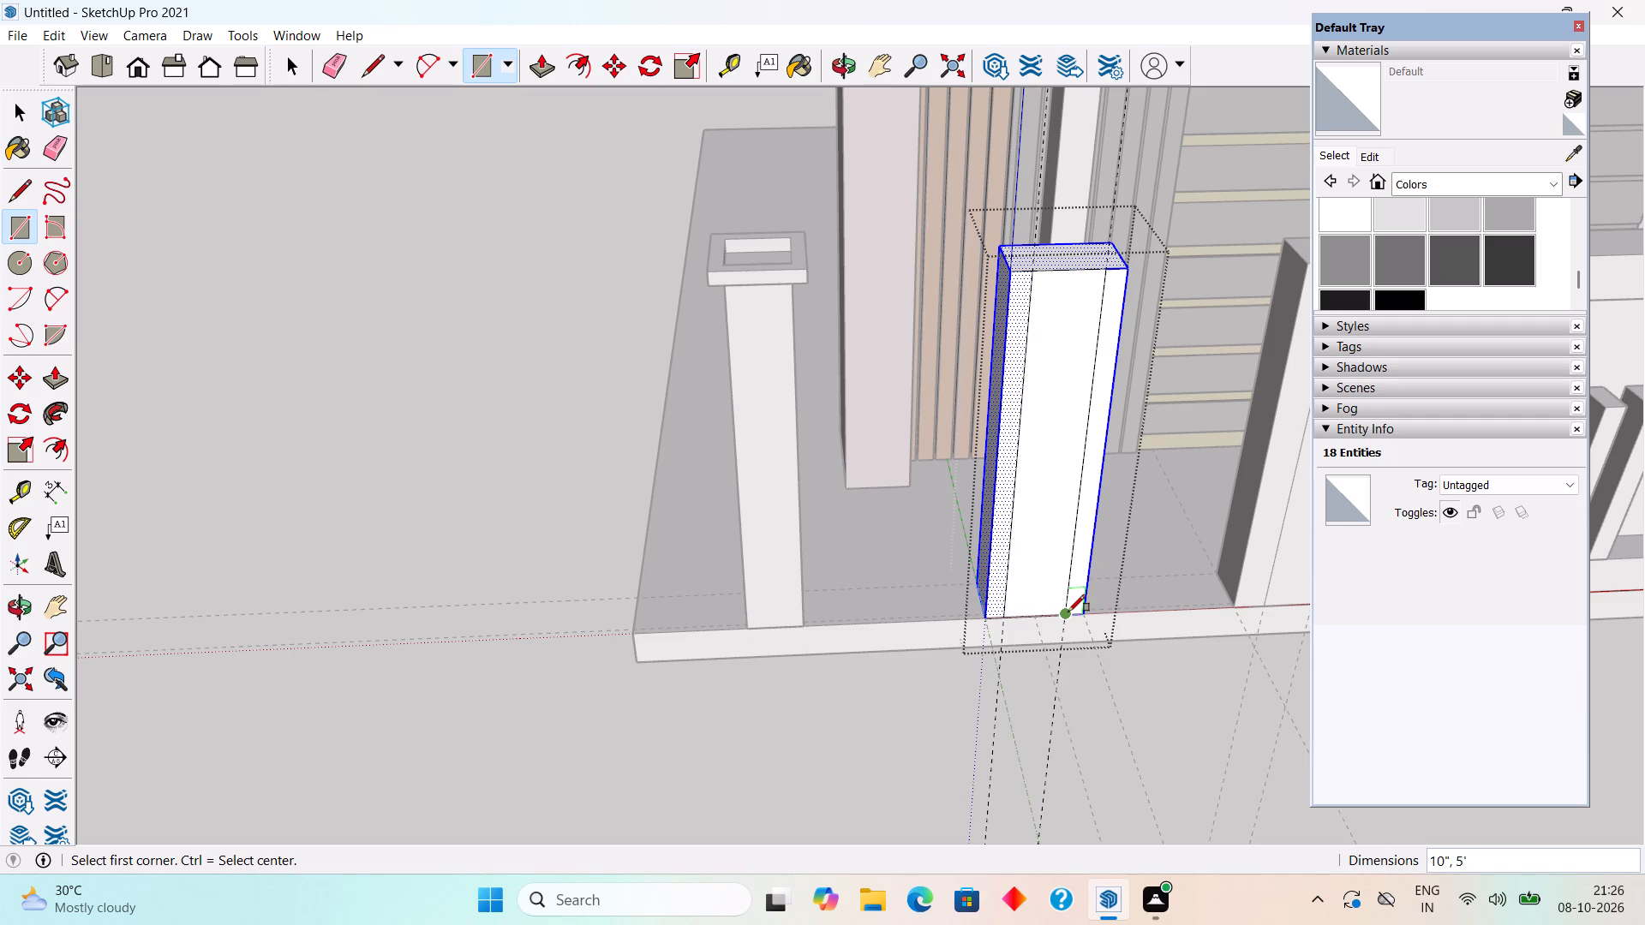
{"action": "key", "text": "space"}
Push/Pull each of the middle pillar's two side faces outward 2", and leave the group.
{"action": "scroll", "coordinate": [959, 449], "scroll_direction": "up", "scroll_amount": 5}
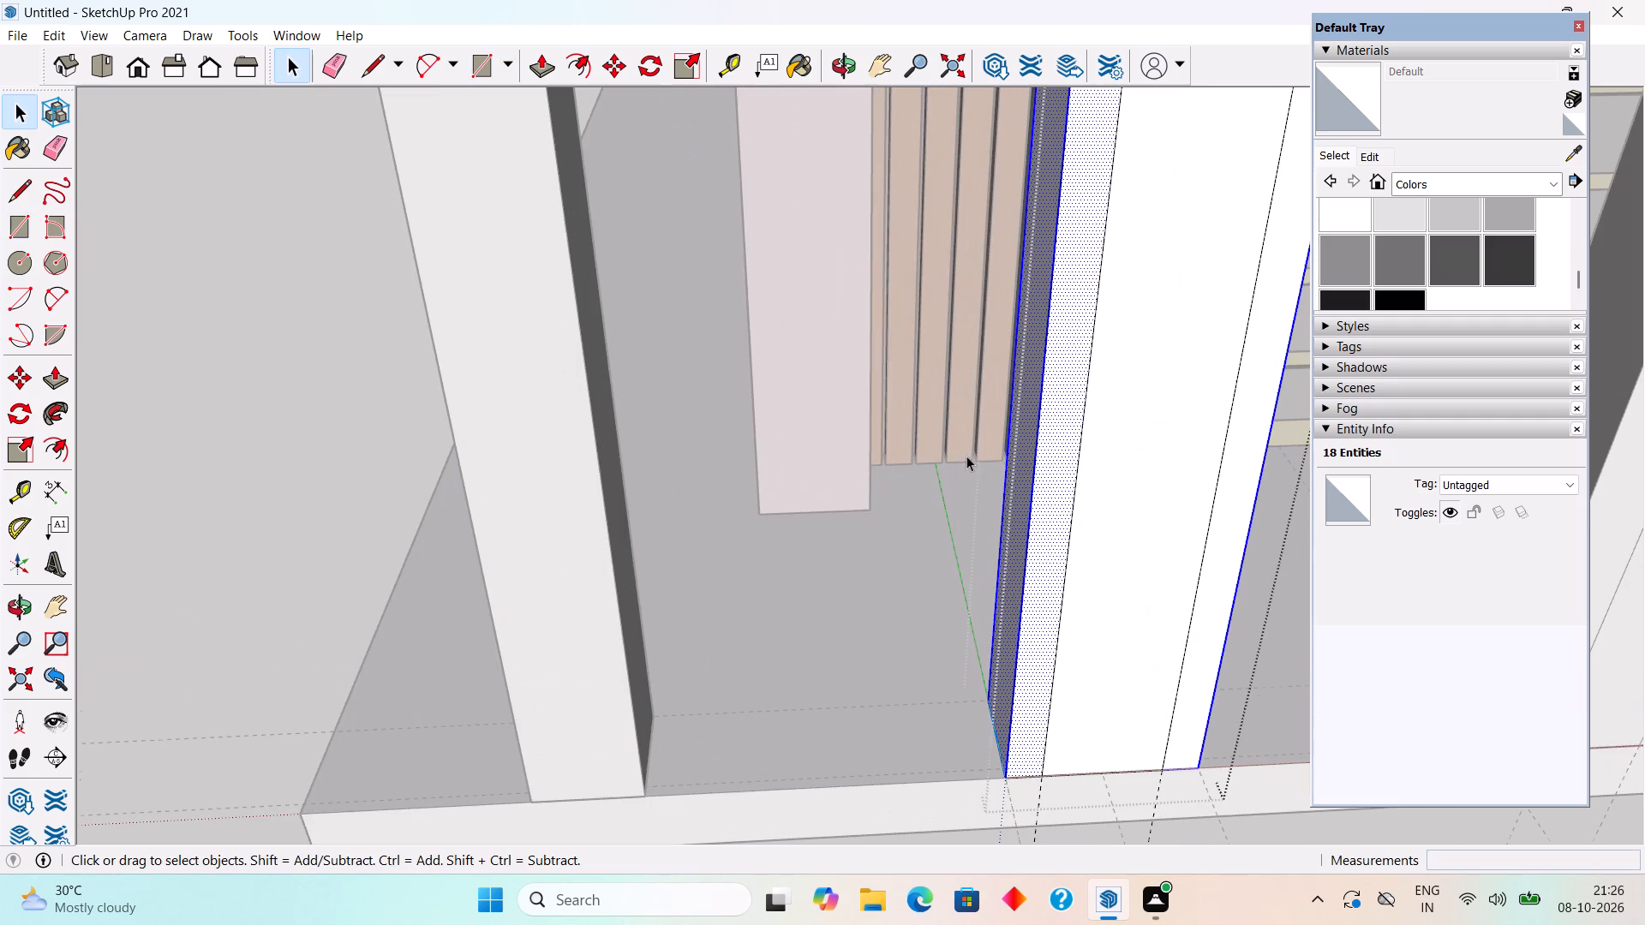
{"action": "key", "text": "p"}
{"action": "left_click", "coordinate": [1028, 469]}
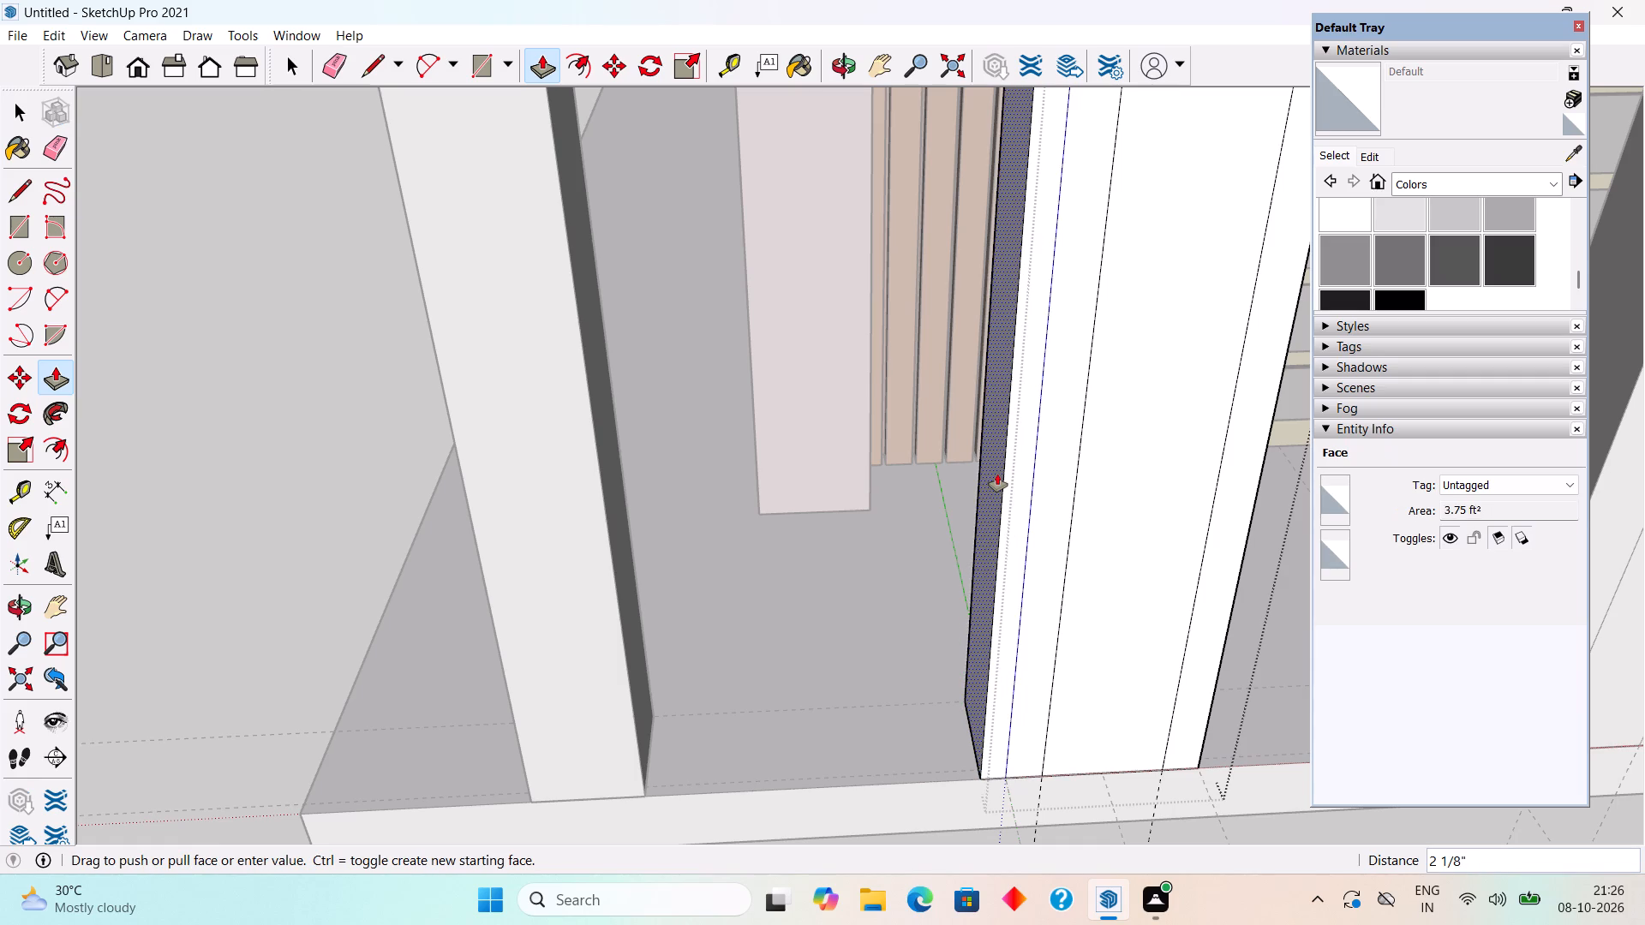
{"action": "type", "text": "2\""}
{"action": "key", "text": "Return"}
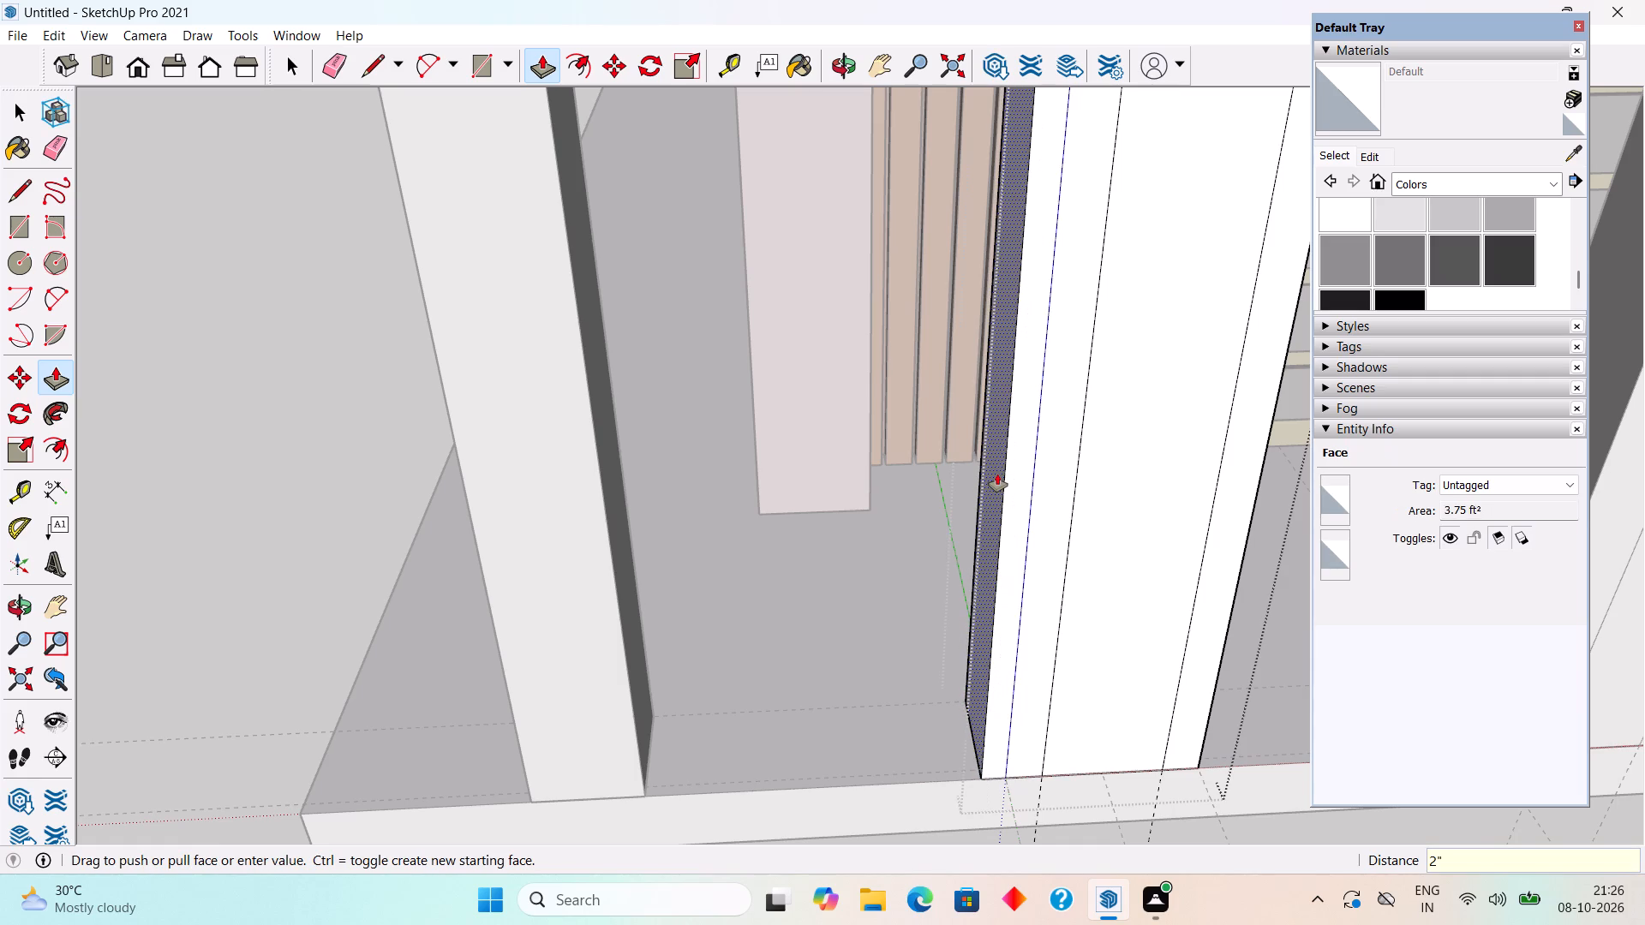
{"action": "scroll", "coordinate": [988, 454], "scroll_direction": "down", "scroll_amount": 8}
{"action": "middle_click_drag", "start_coordinate": [1084, 397], "coordinate": [764, 324]}
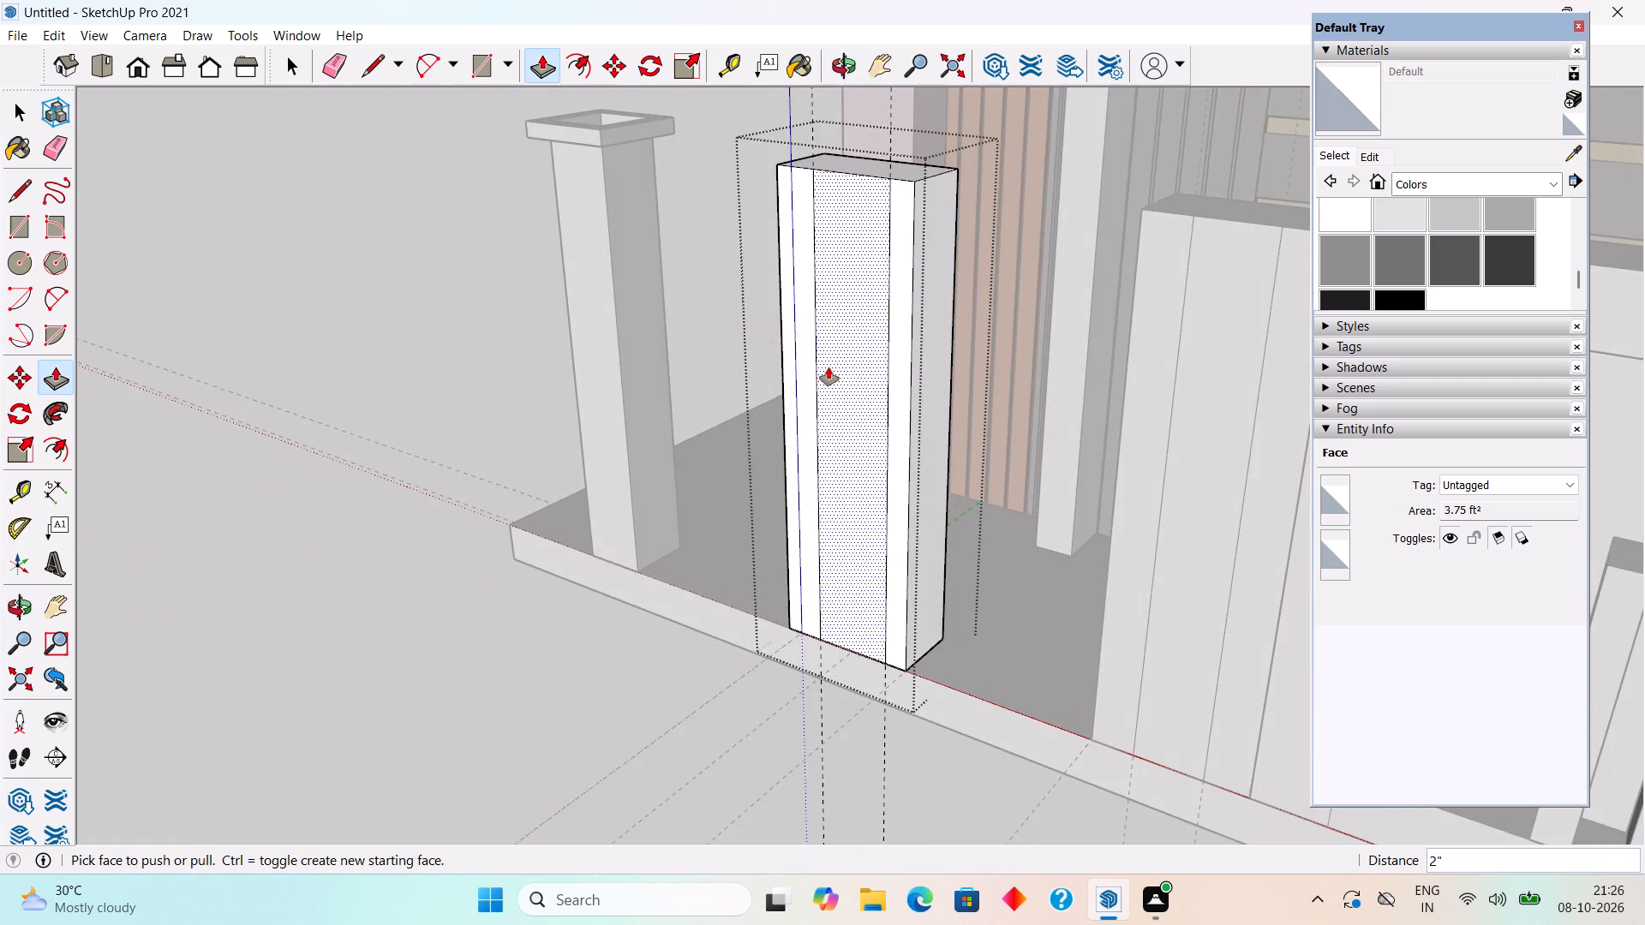
{"action": "scroll", "coordinate": [838, 371], "scroll_direction": "up", "scroll_amount": 4}
{"action": "left_click", "coordinate": [947, 373]}
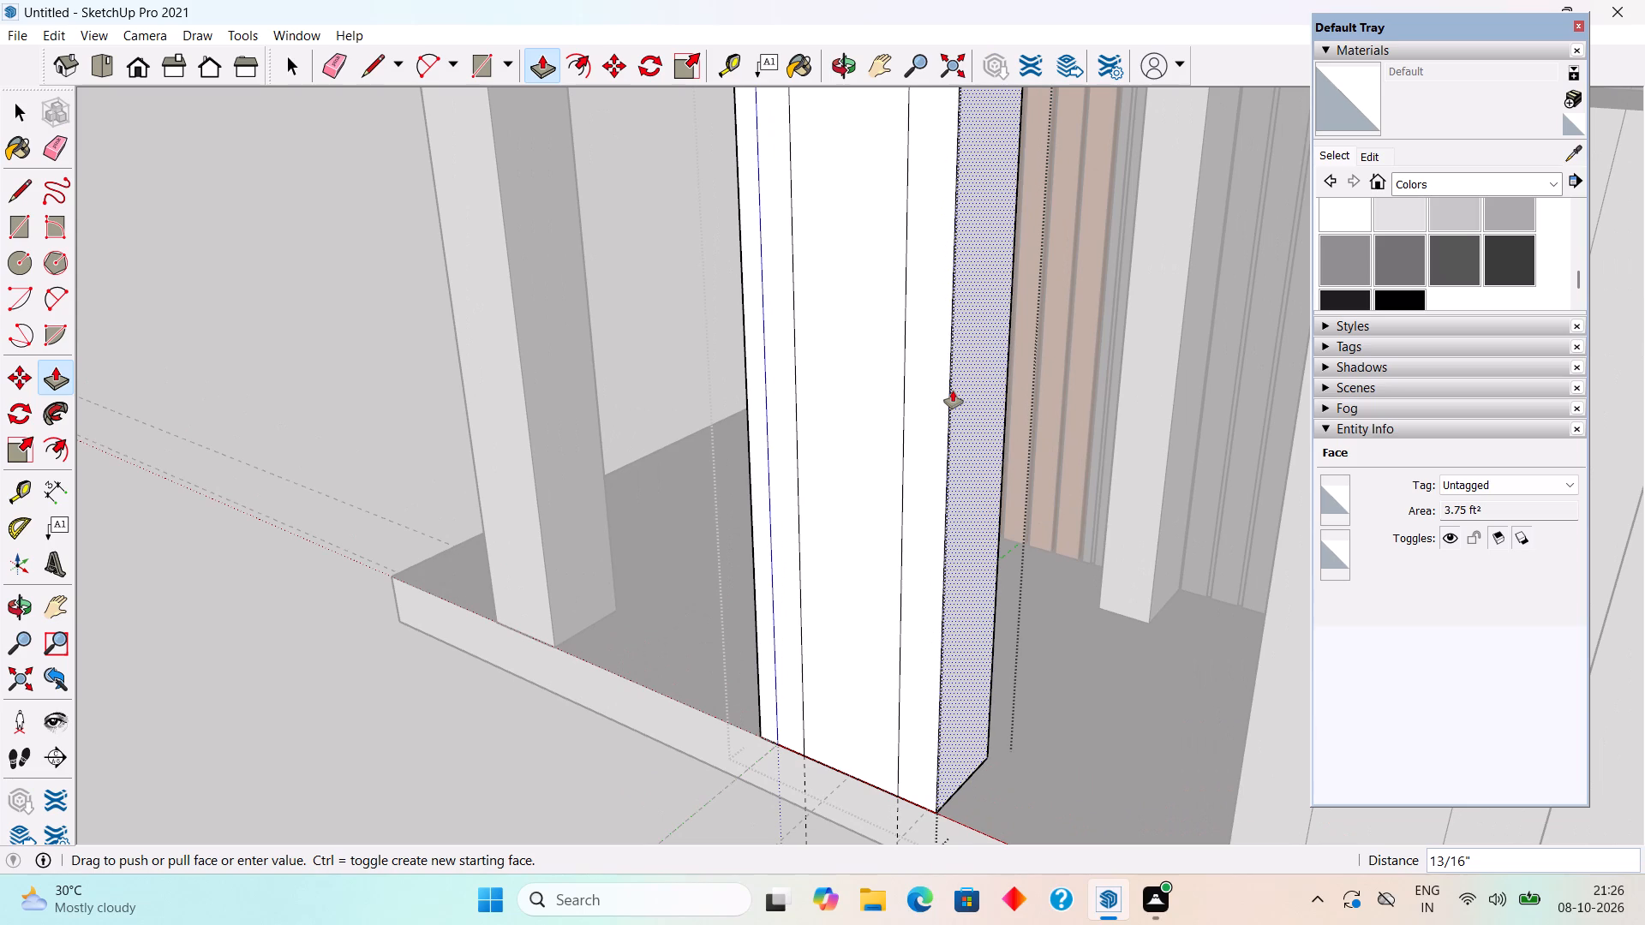
{"action": "type", "text": "2\""}
{"action": "key", "text": "Return"}
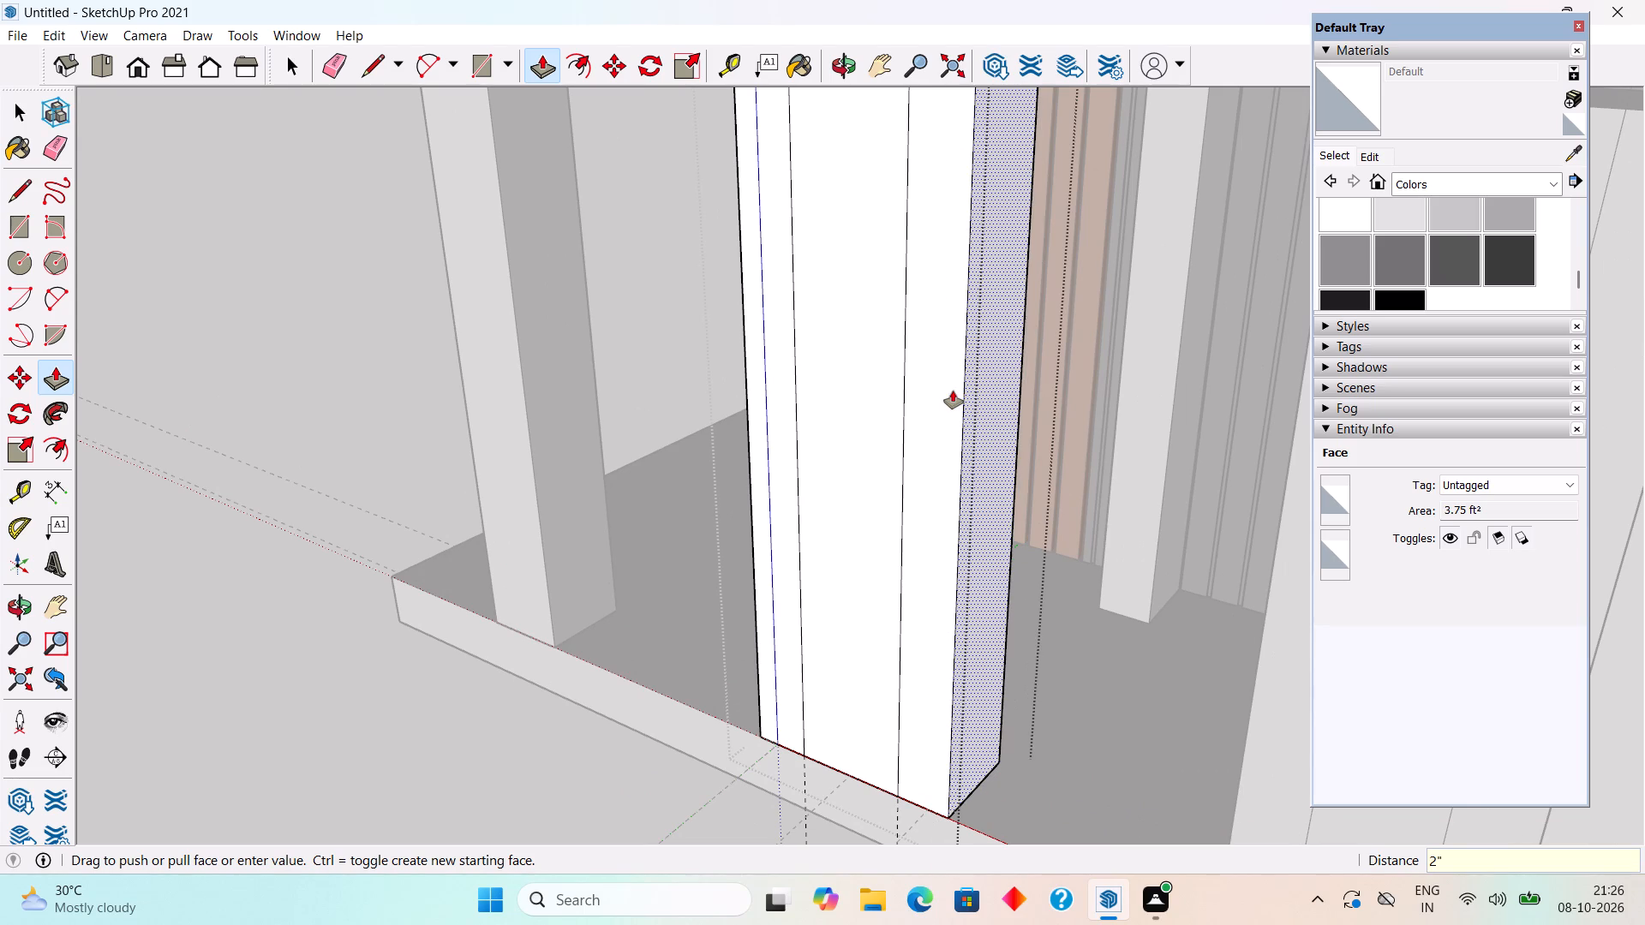
{"action": "key", "text": "space"}
{"action": "scroll", "coordinate": [960, 419], "scroll_direction": "down", "scroll_amount": 6}
{"action": "left_click", "coordinate": [473, 546]}
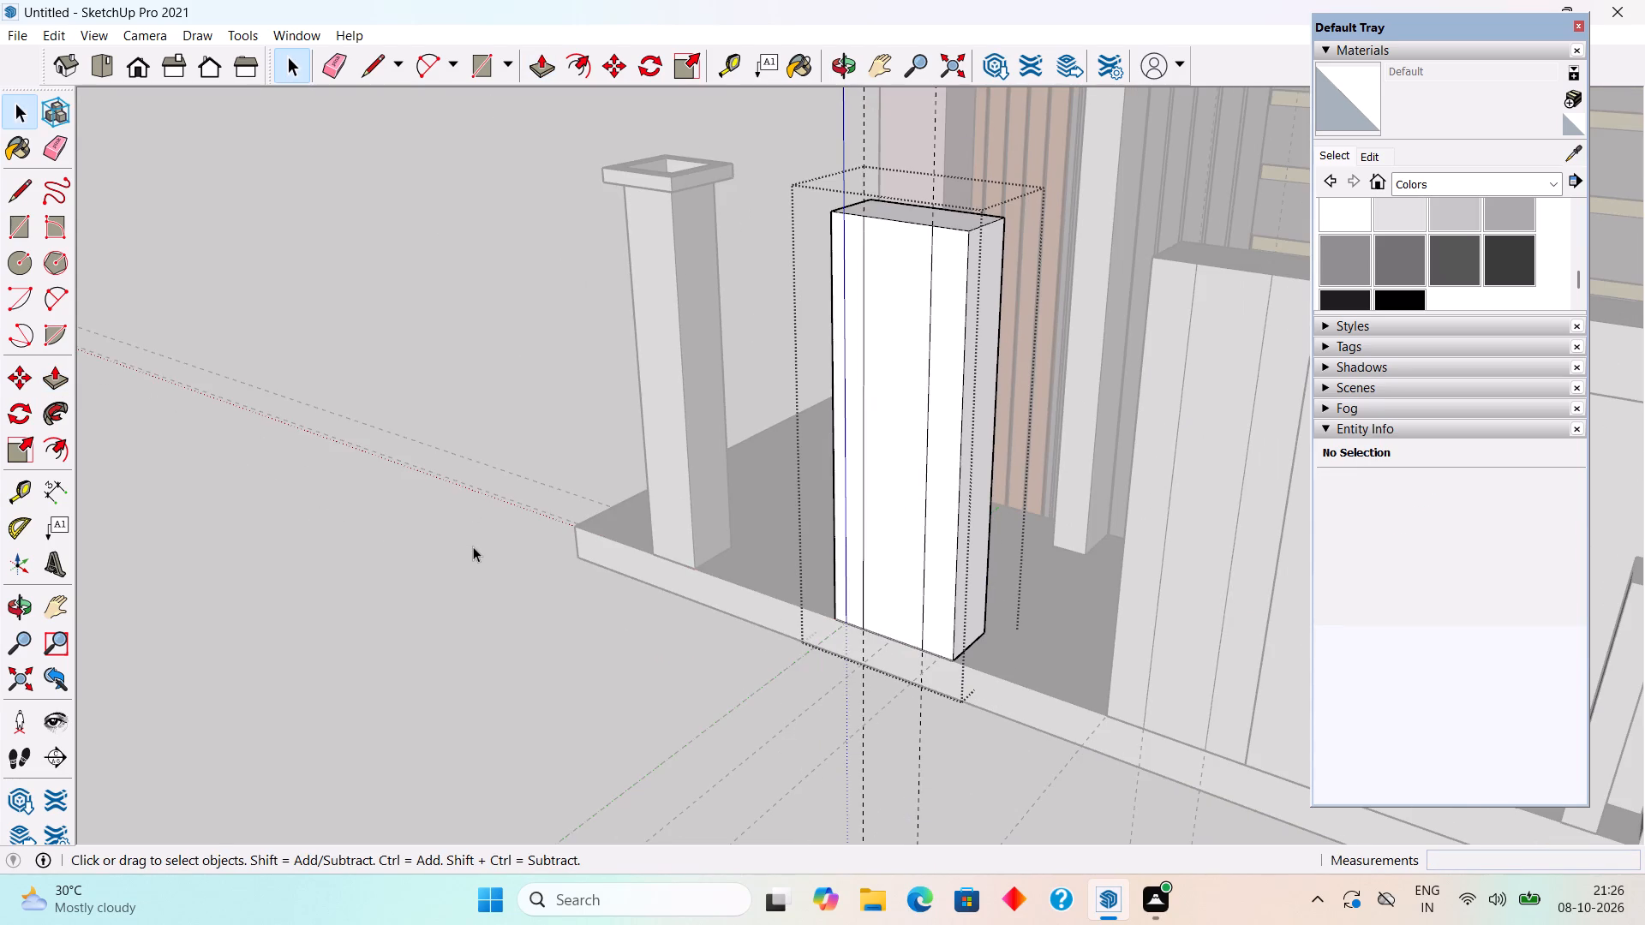
Examine the middle pillar beside the end pillar and the neighbouring wide pillar from several angles.
{"action": "middle_click_drag", "start_coordinate": [799, 647], "coordinate": [1032, 639]}
{"action": "scroll", "coordinate": [1045, 599], "scroll_direction": "up", "scroll_amount": 1}
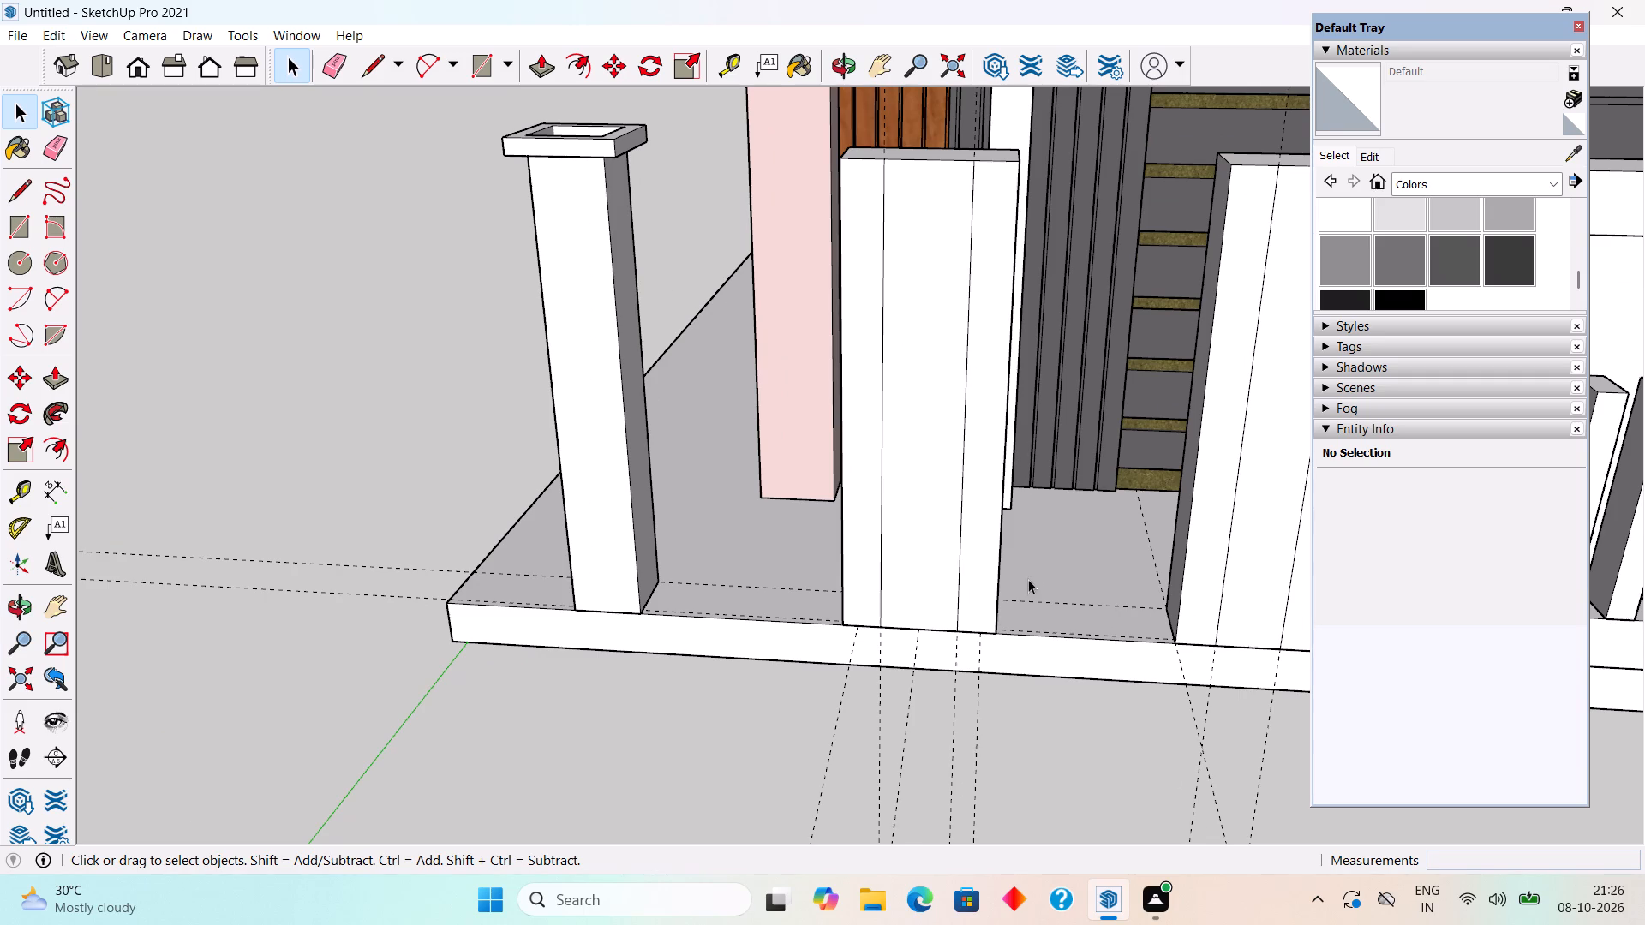
{"action": "scroll", "coordinate": [1029, 552], "scroll_direction": "down", "scroll_amount": 5}
{"action": "middle_click_drag", "start_coordinate": [969, 323], "coordinate": [918, 579]}
{"action": "scroll", "coordinate": [985, 537], "scroll_direction": "up", "scroll_amount": 2}
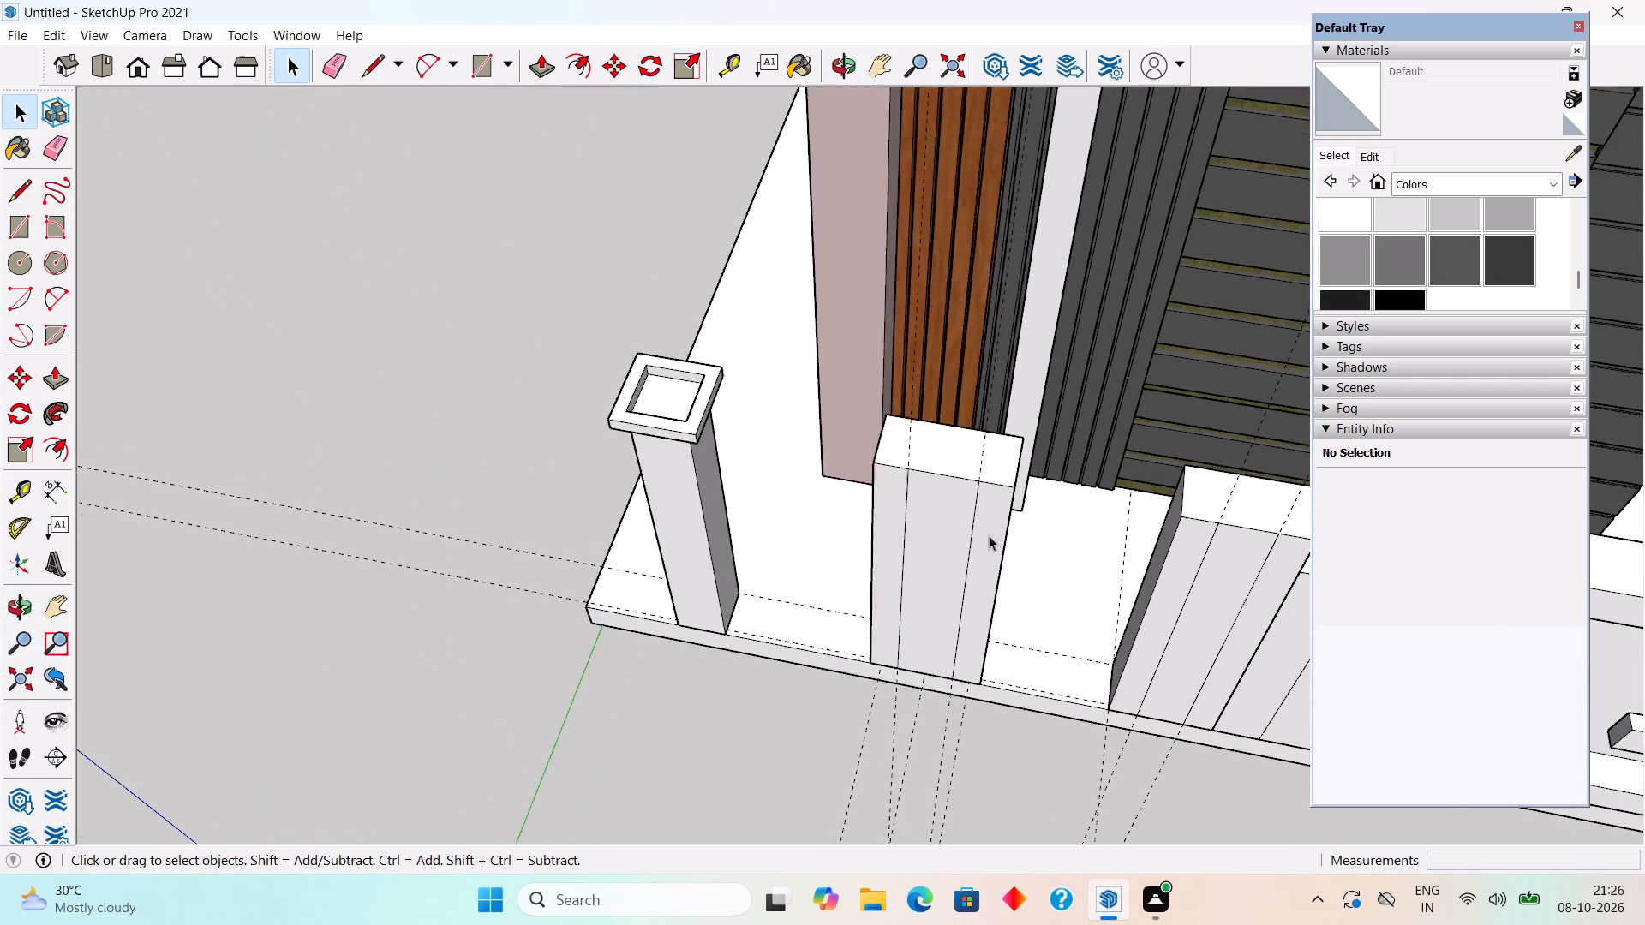
{"action": "scroll", "coordinate": [989, 535], "scroll_direction": "up", "scroll_amount": 2}
{"action": "scroll", "coordinate": [1165, 521], "scroll_direction": "down", "scroll_amount": 5}
{"action": "middle_click_drag", "start_coordinate": [1419, 541], "coordinate": [1017, 565]}
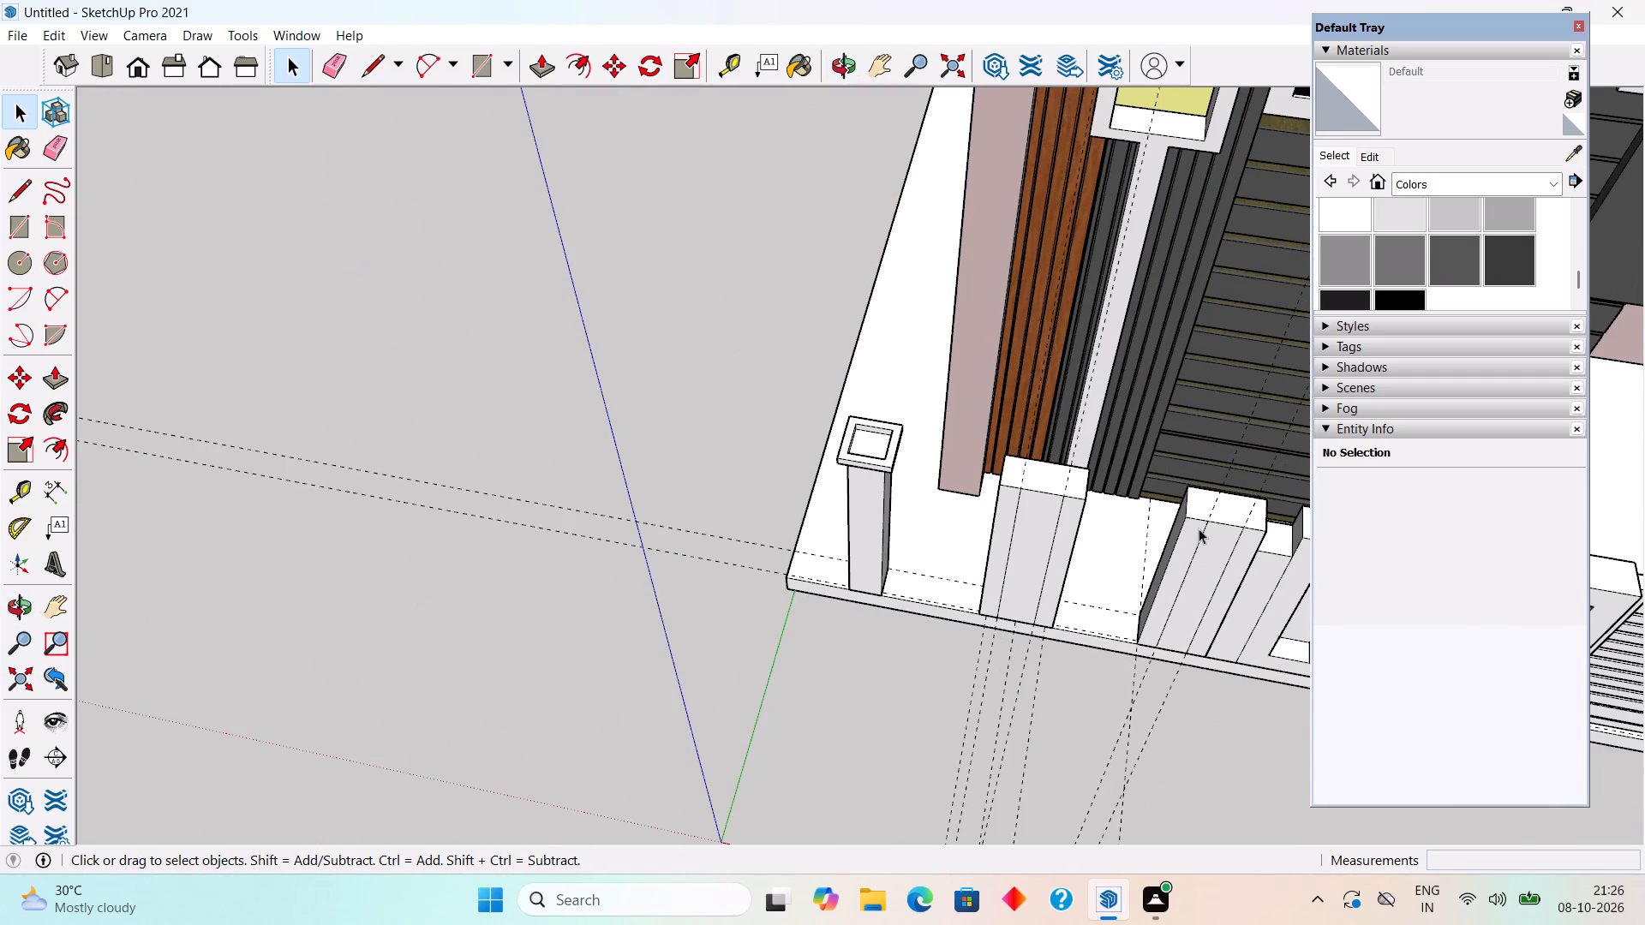
{"action": "scroll", "coordinate": [1246, 524], "scroll_direction": "up", "scroll_amount": 6}
{"action": "middle_click_drag", "start_coordinate": [1253, 526], "coordinate": [1143, 486]}
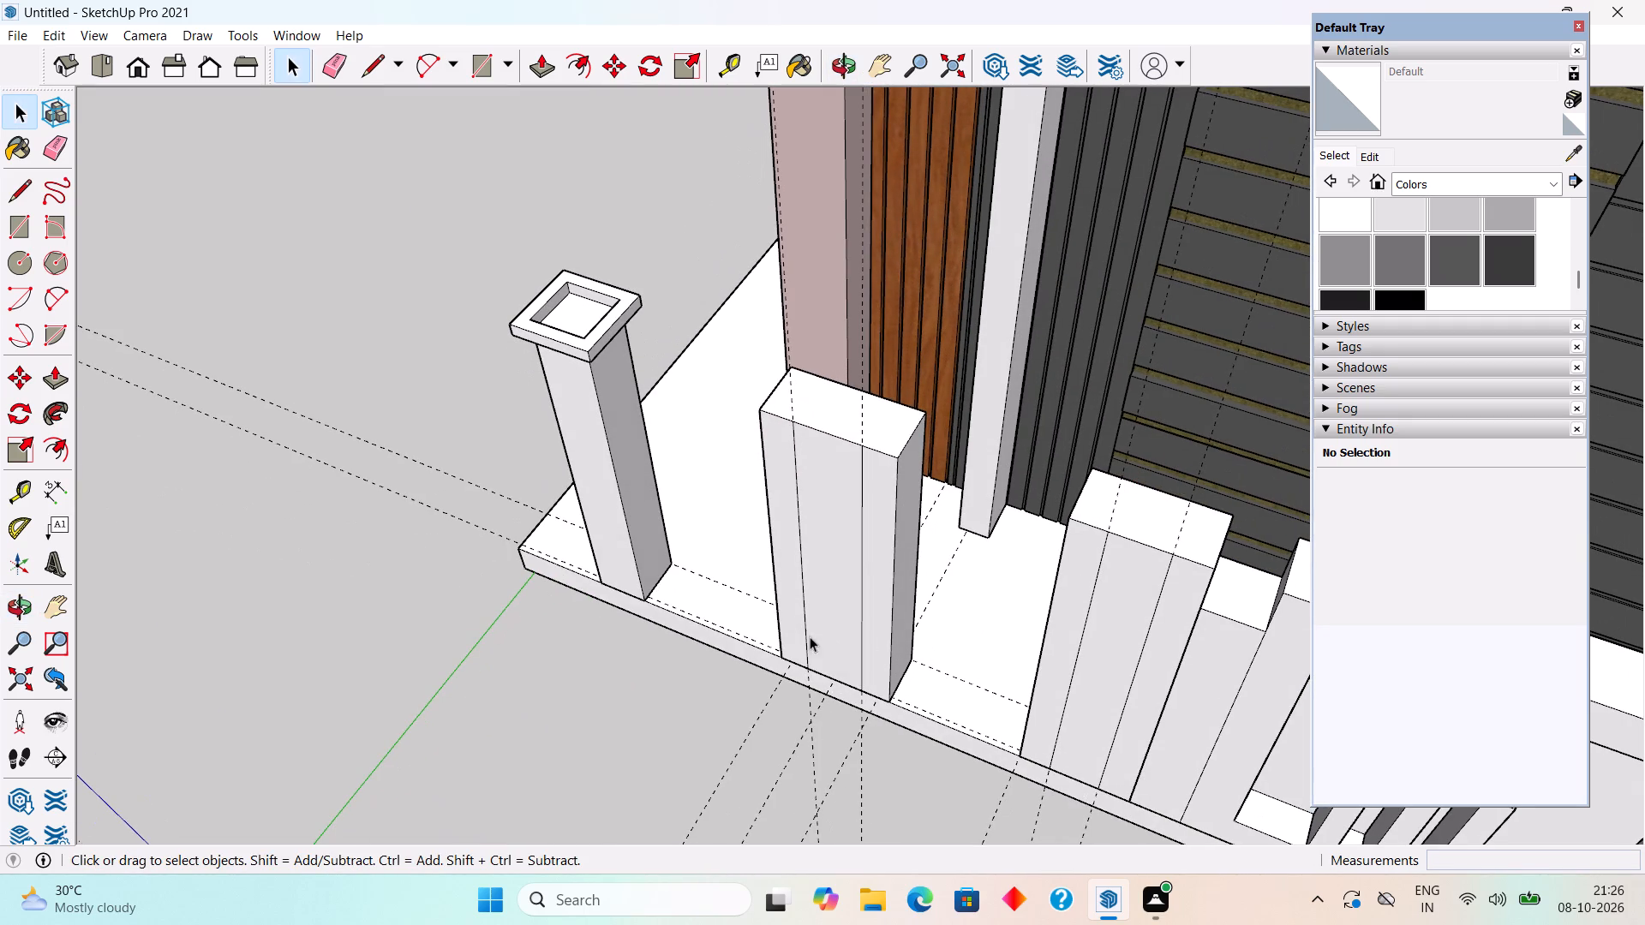
{"action": "middle_click_drag", "start_coordinate": [589, 387], "coordinate": [572, 337]}
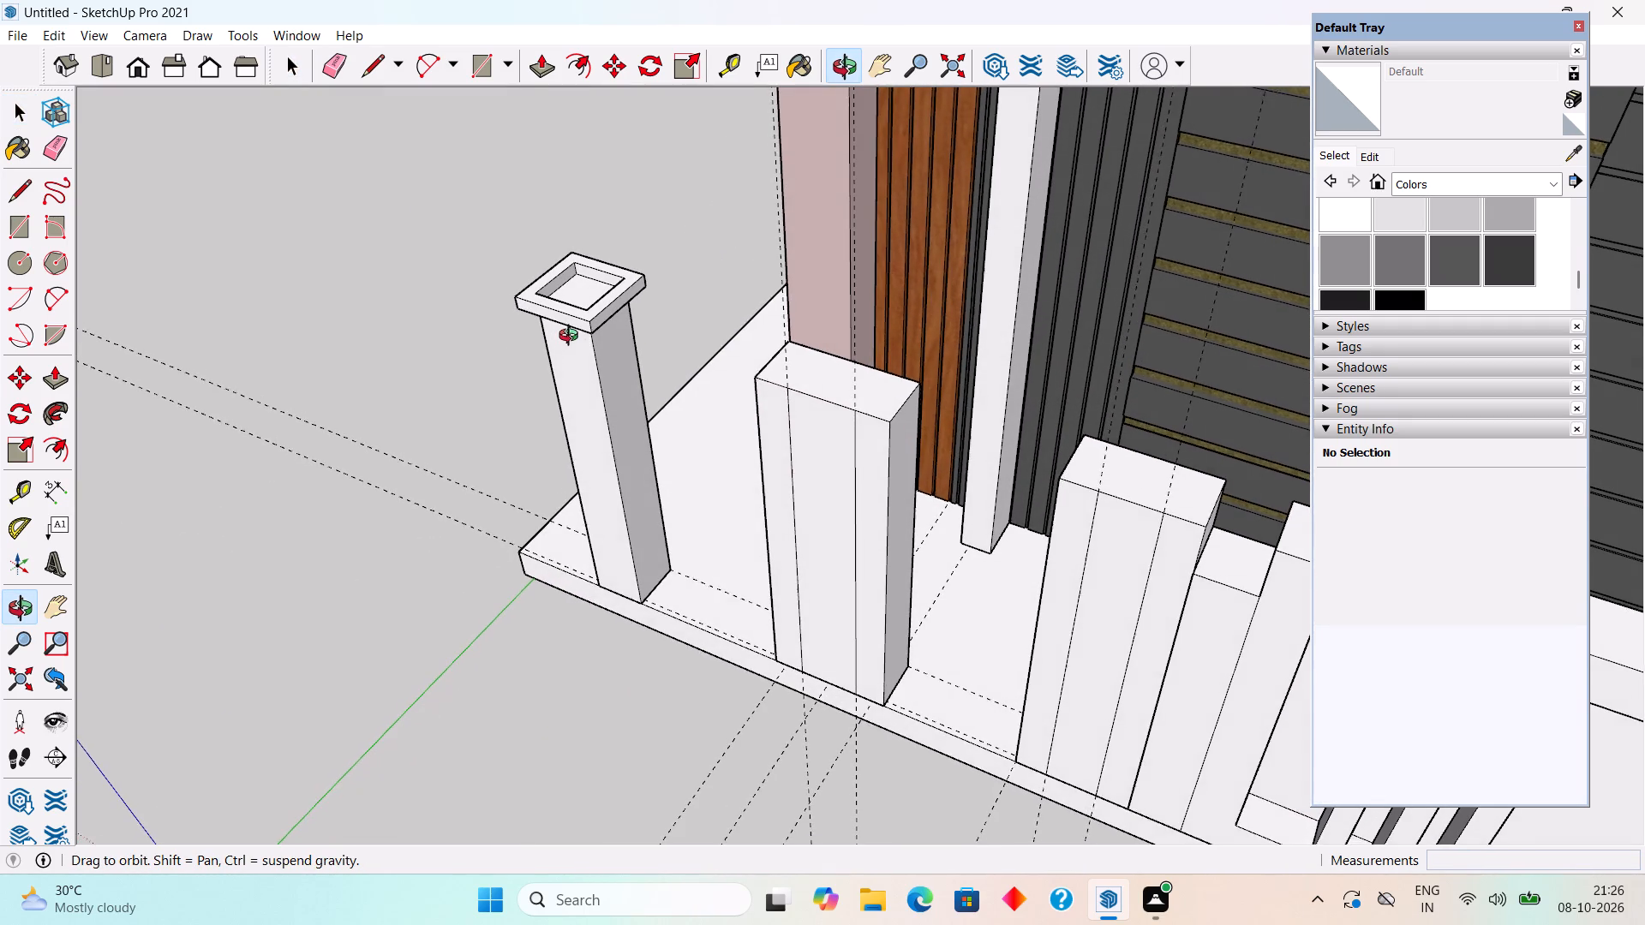
{"action": "middle_click_drag", "start_coordinate": [572, 337], "coordinate": [572, 335]}
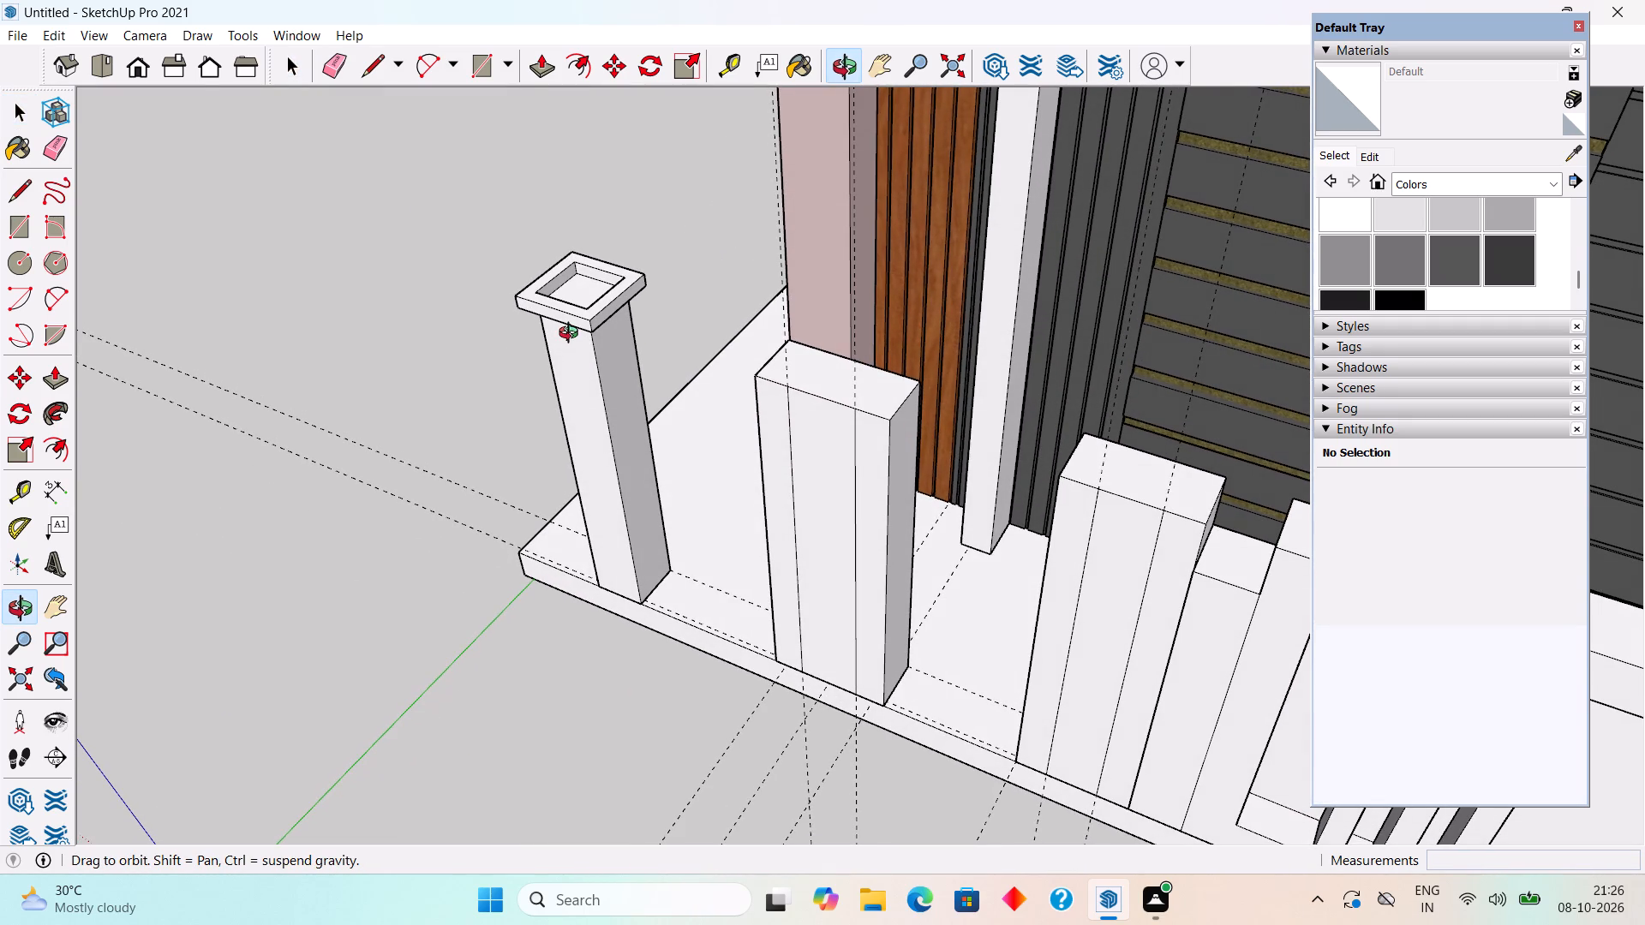
{"action": "middle_click_drag", "start_coordinate": [572, 335], "coordinate": [640, 354]}
{"action": "scroll", "coordinate": [662, 355], "scroll_direction": "up", "scroll_amount": 1}
{"action": "scroll", "coordinate": [794, 382], "scroll_direction": "down", "scroll_amount": 4}
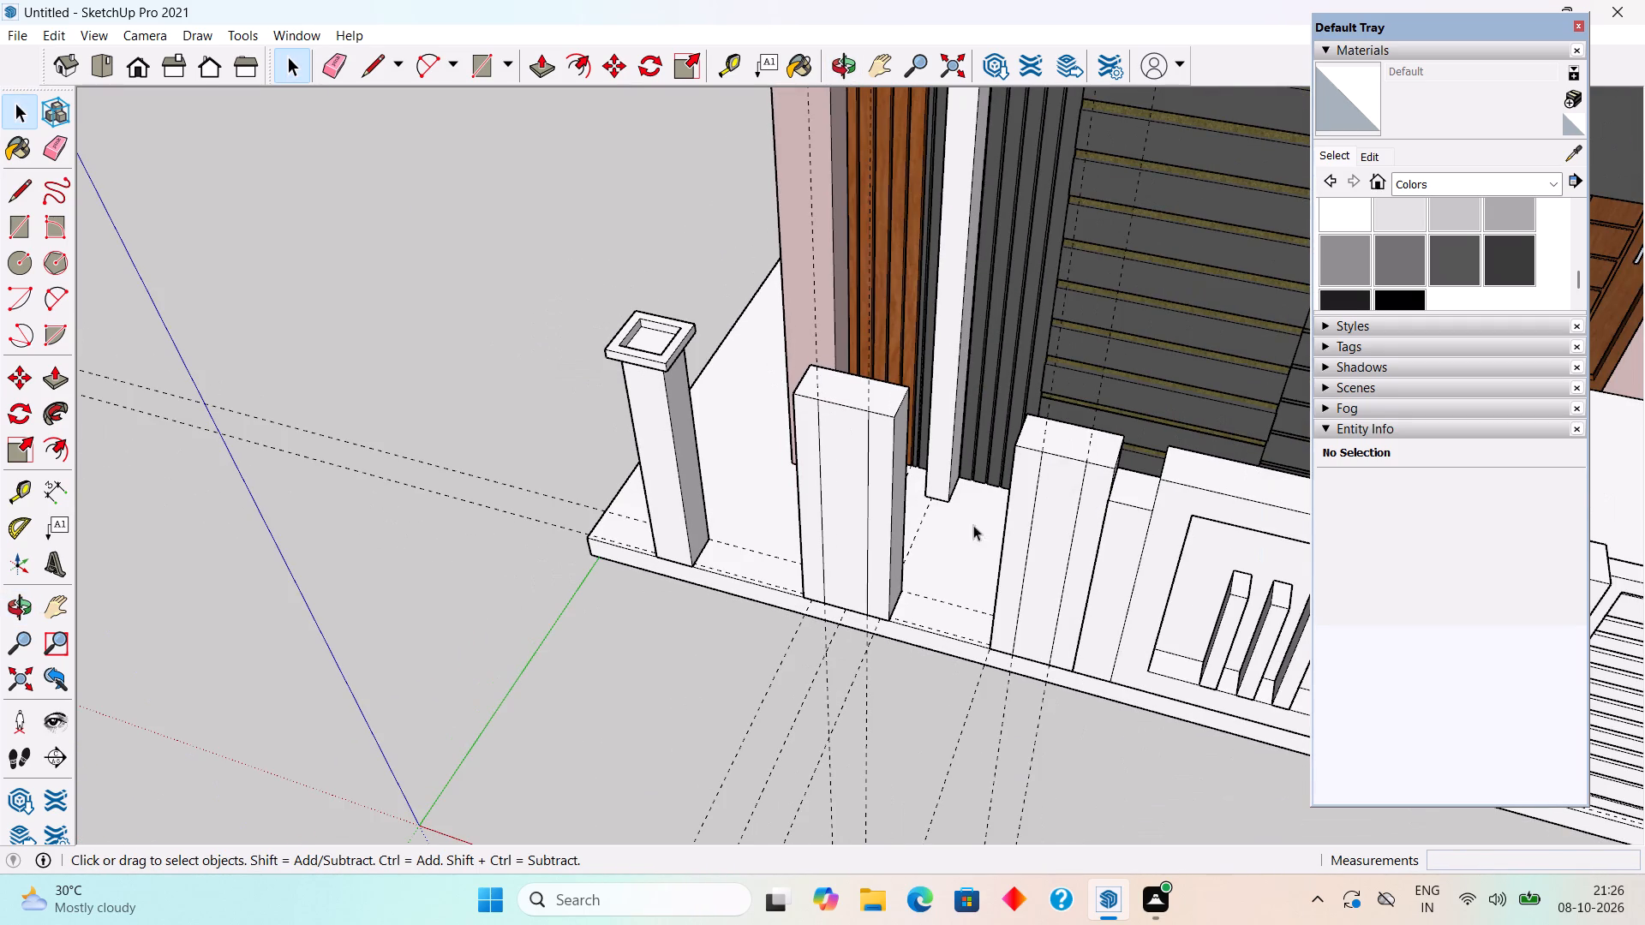
Inside the panelled wall's group, push the narrow front strip beside the wide pillar back 1", and leave the group.
{"action": "triple_click", "coordinate": [1104, 589]}
{"action": "left_click", "coordinate": [1104, 589]}
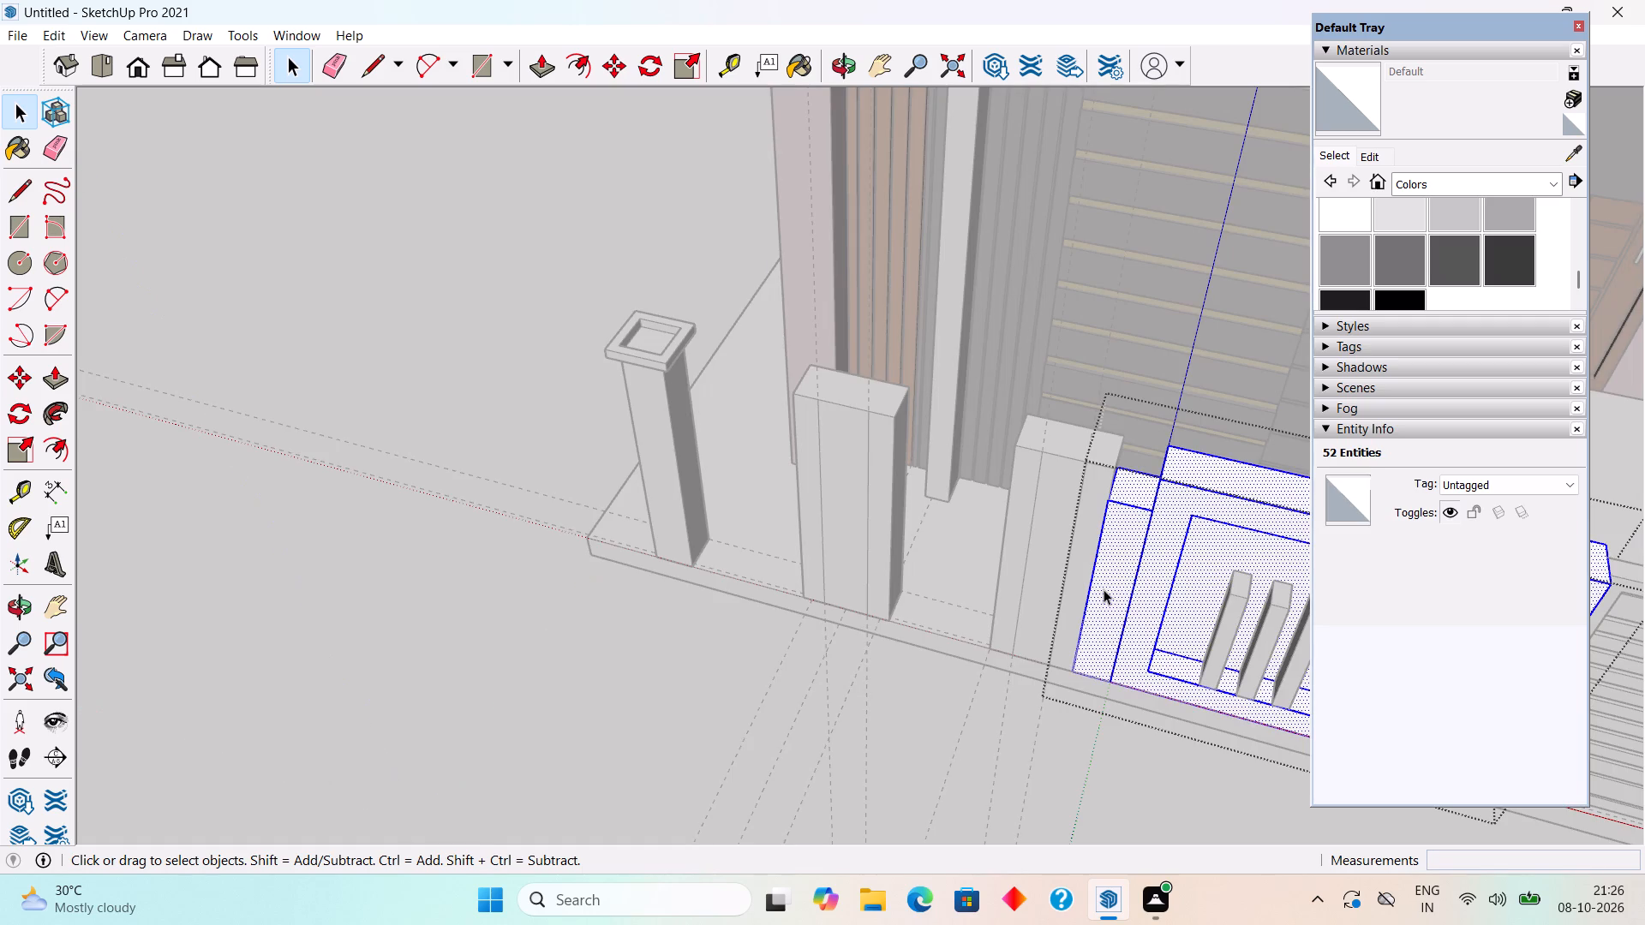
{"action": "key", "text": "p"}
{"action": "left_click", "coordinate": [1104, 589]}
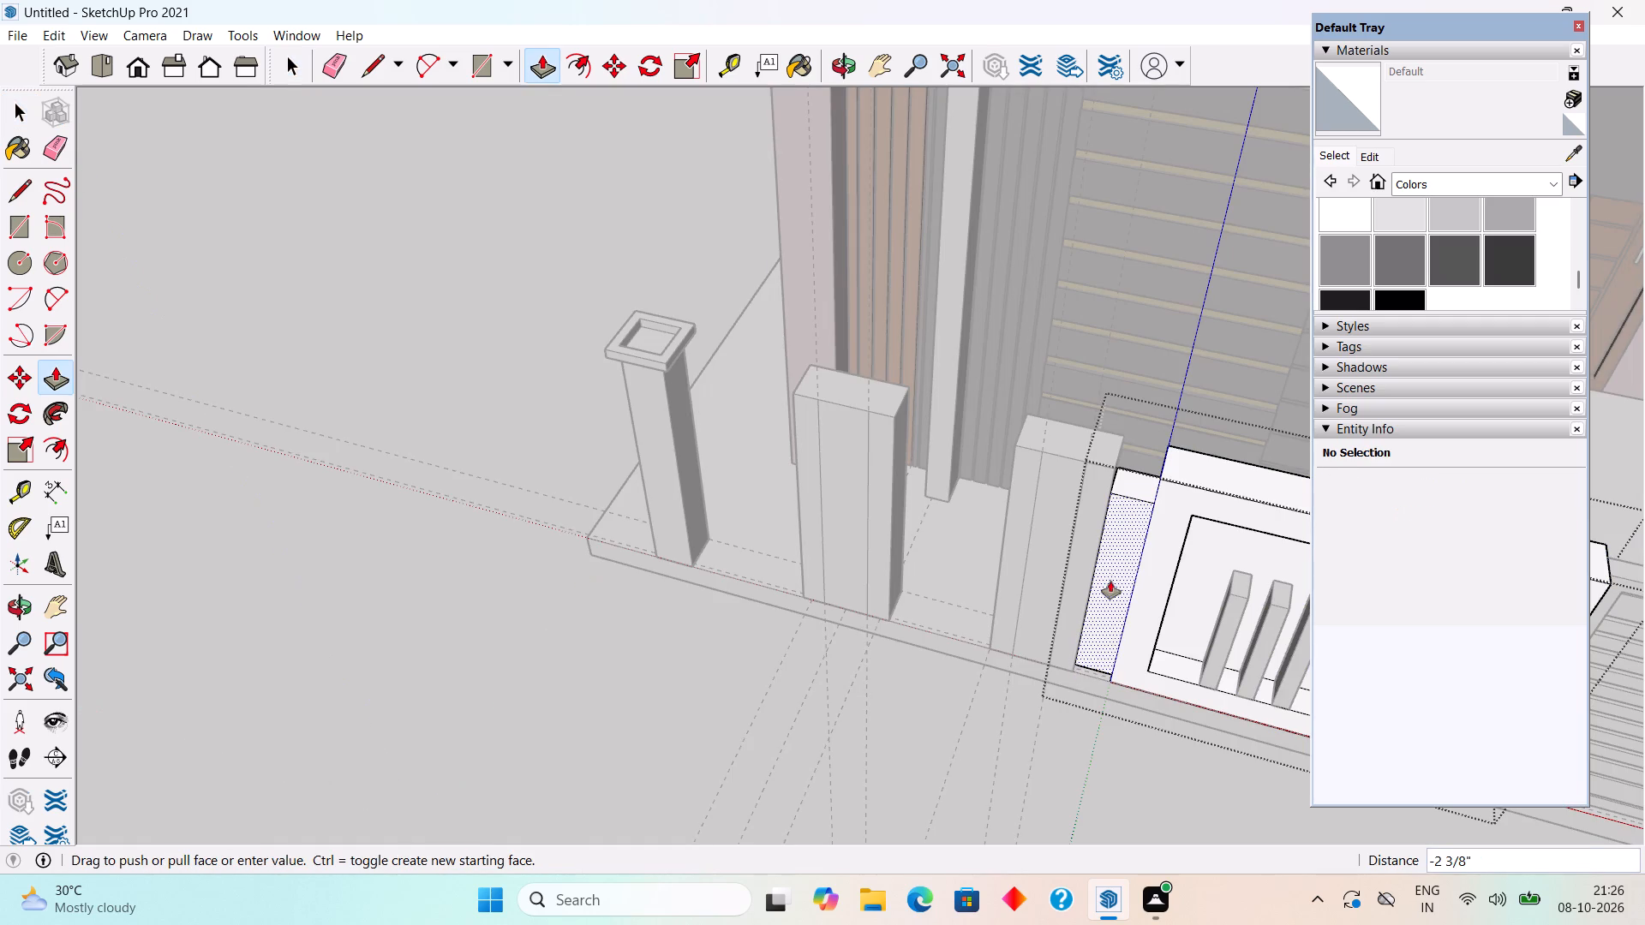
{"action": "type", "text": "1\""}
{"action": "key", "text": "Return"}
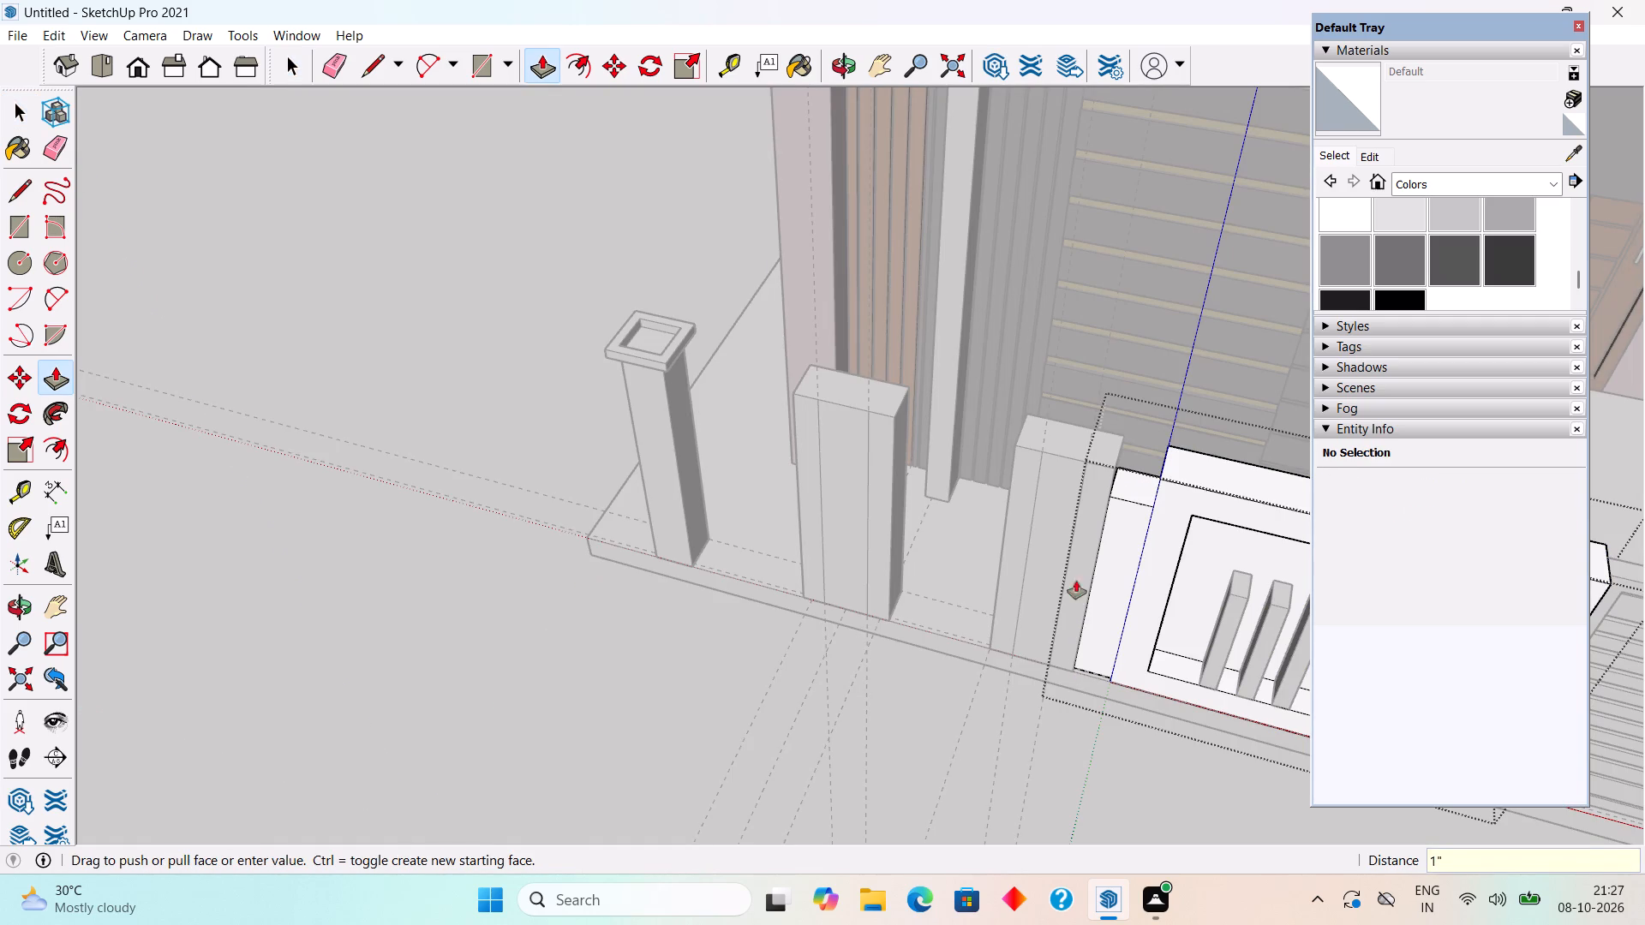
{"action": "key", "text": "space"}
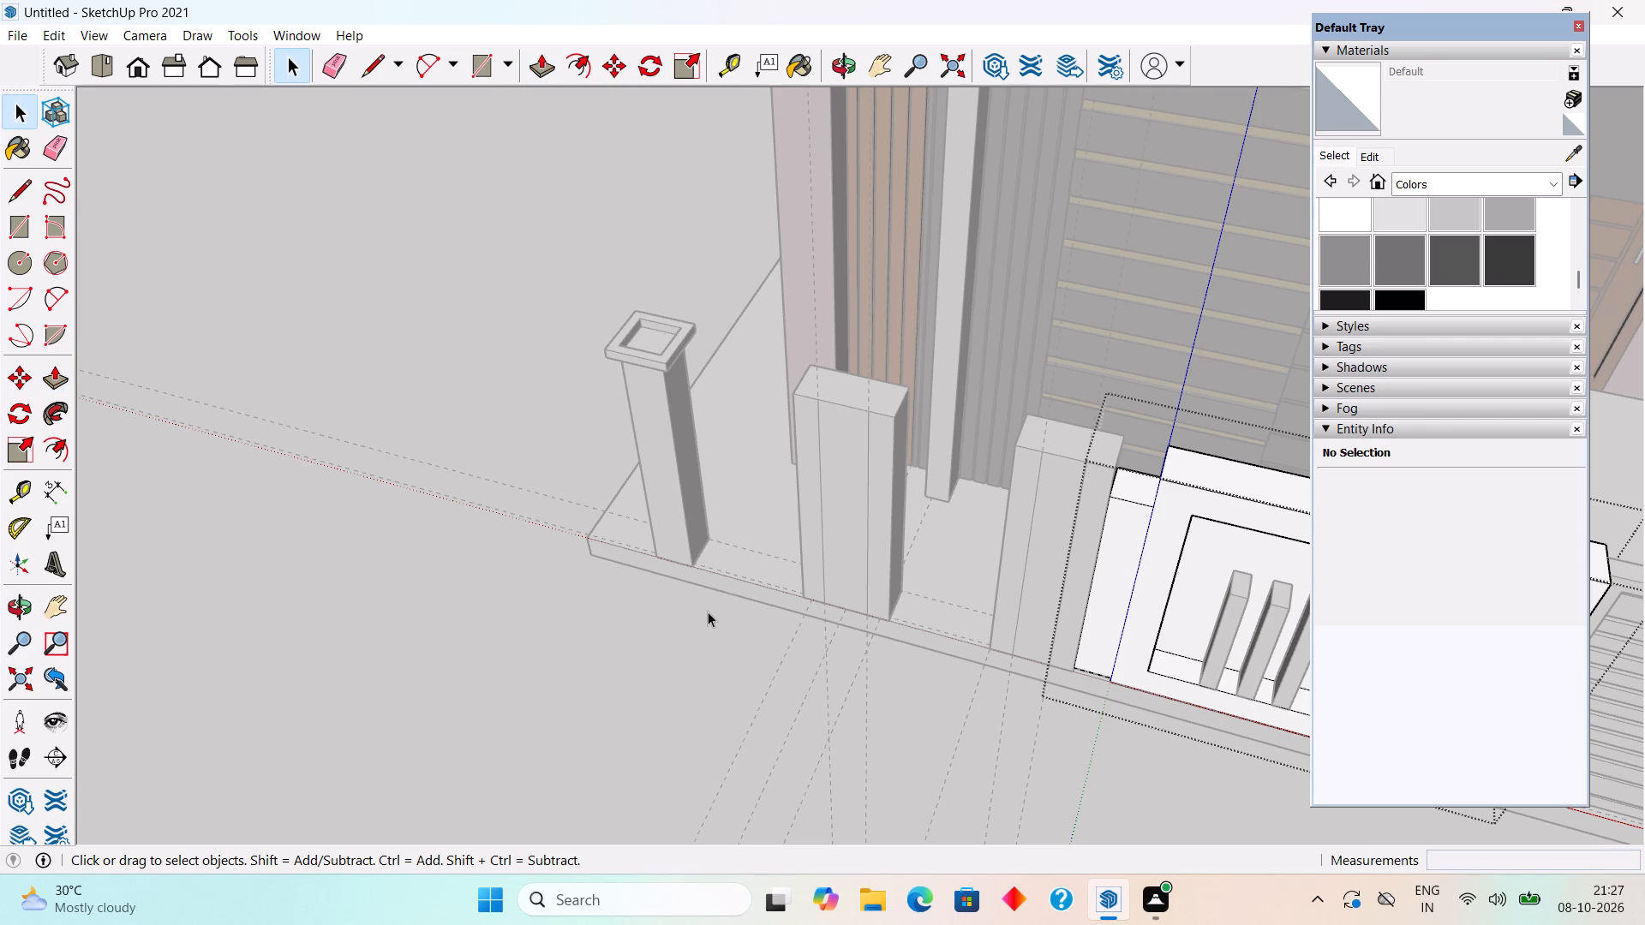
{"action": "scroll", "coordinate": [708, 612], "scroll_direction": "up", "scroll_amount": 1}
{"action": "left_click", "coordinate": [700, 612]}
Draw a rectangle on the plinth between the end pillar and the middle pillar, from the rear guide to the front guide.
{"action": "middle_click_drag", "start_coordinate": [718, 604], "coordinate": [975, 632]}
{"action": "scroll", "coordinate": [838, 597], "scroll_direction": "up", "scroll_amount": 4}
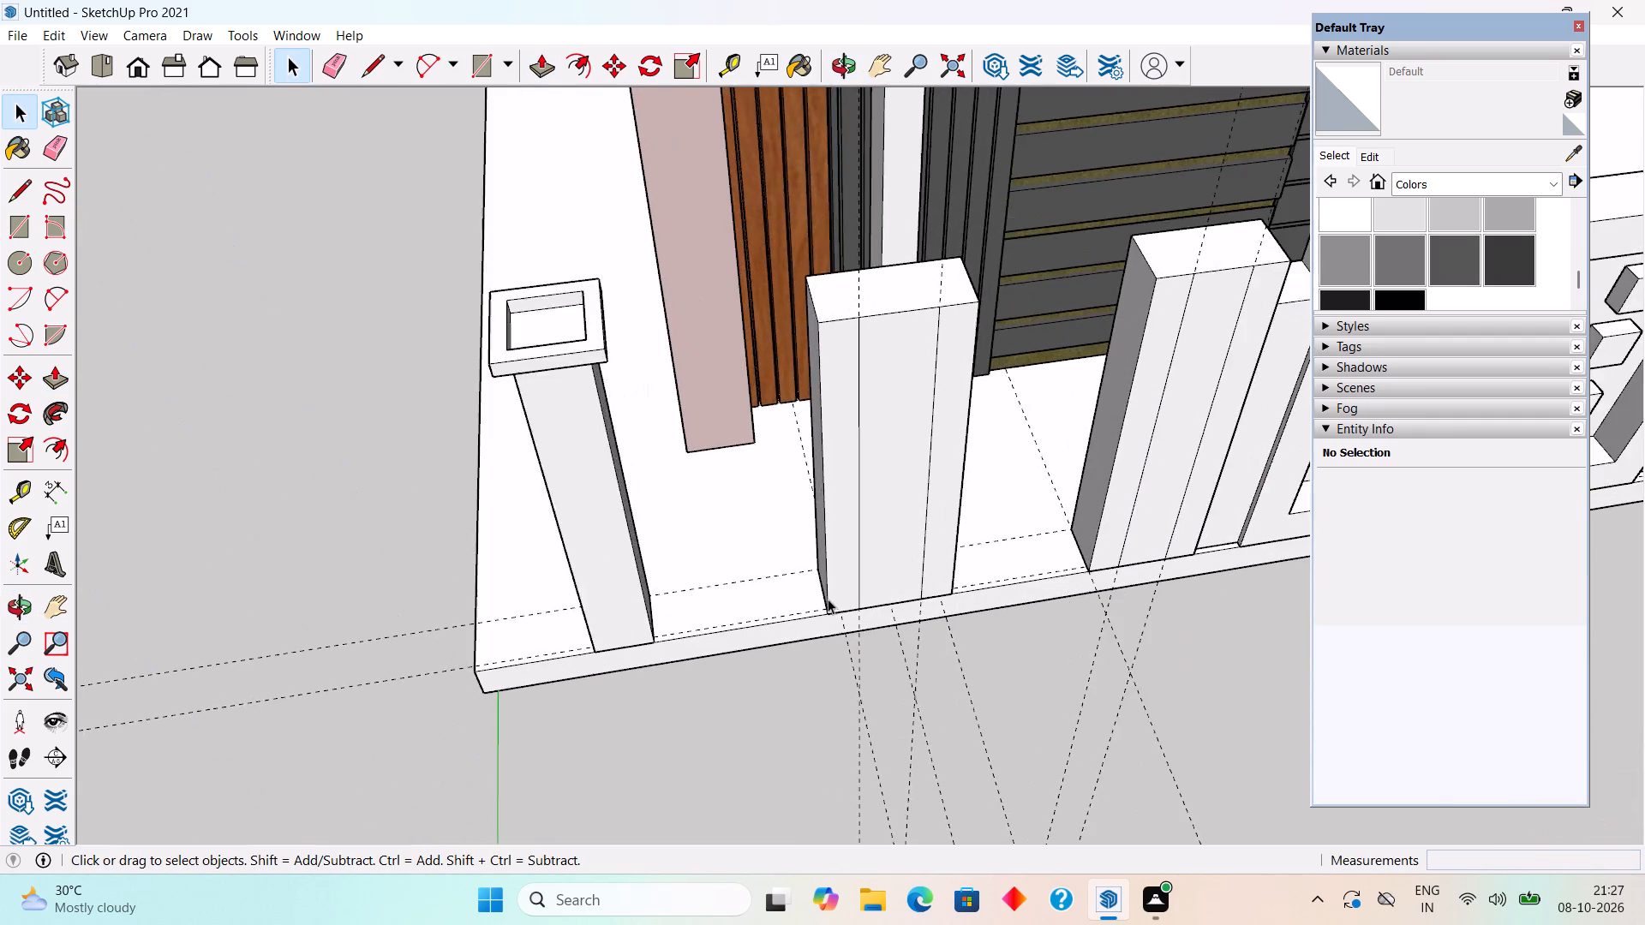
{"action": "scroll", "coordinate": [828, 599], "scroll_direction": "up", "scroll_amount": 4}
{"action": "key", "text": "r"}
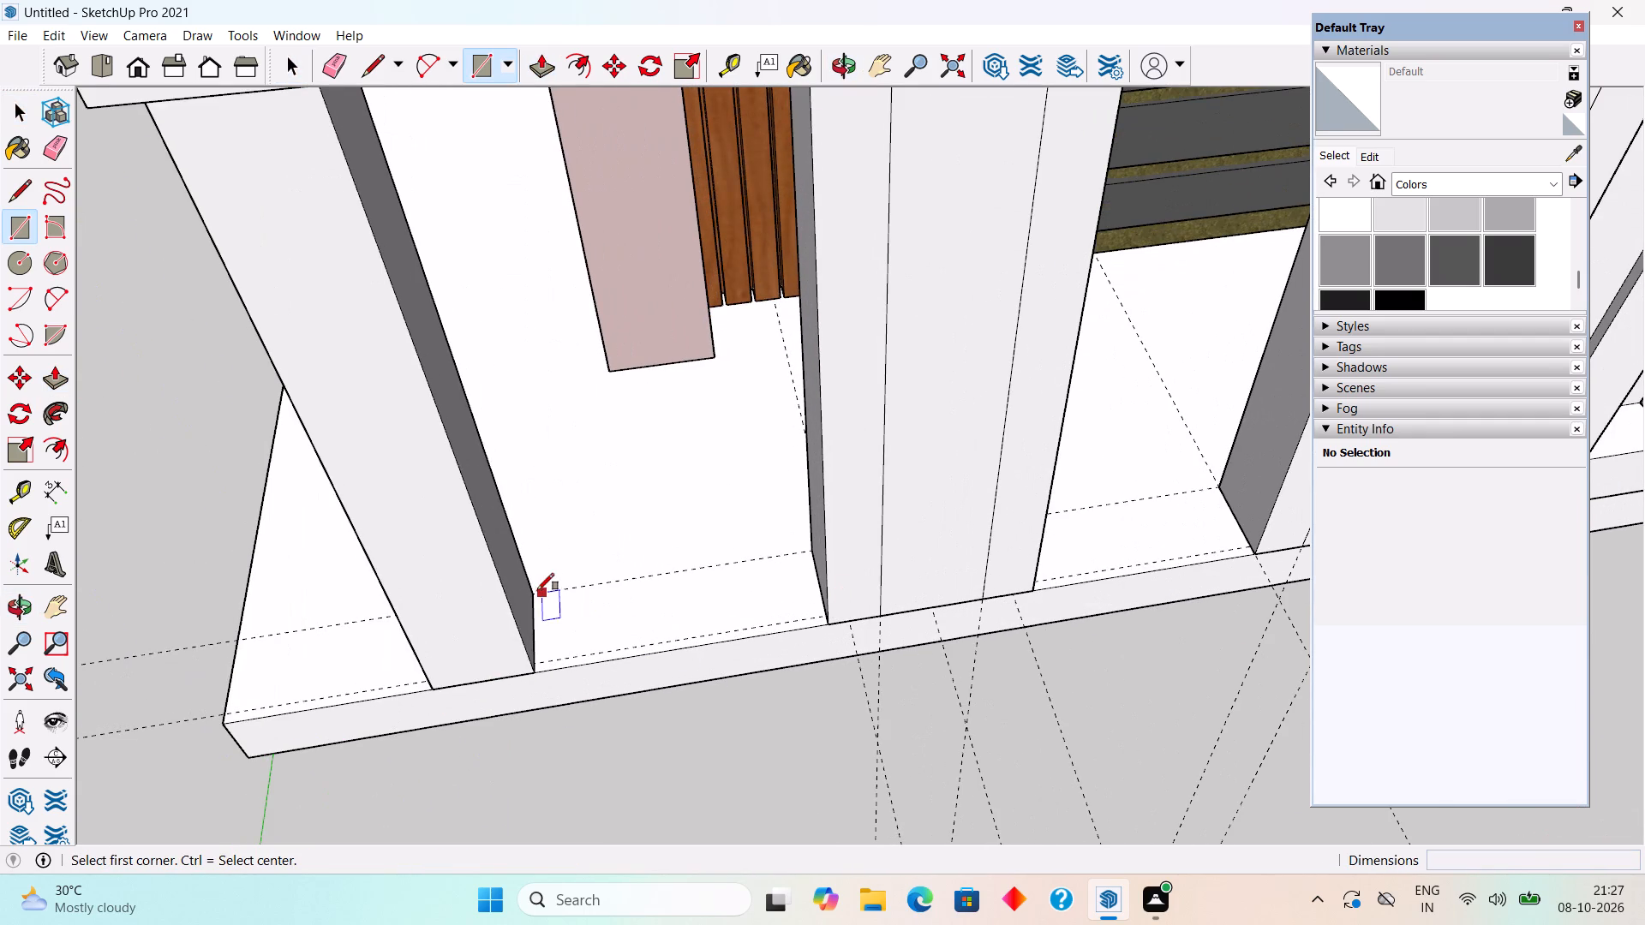
{"action": "left_click", "coordinate": [537, 590]}
{"action": "scroll", "coordinate": [822, 613], "scroll_direction": "up", "scroll_amount": 2}
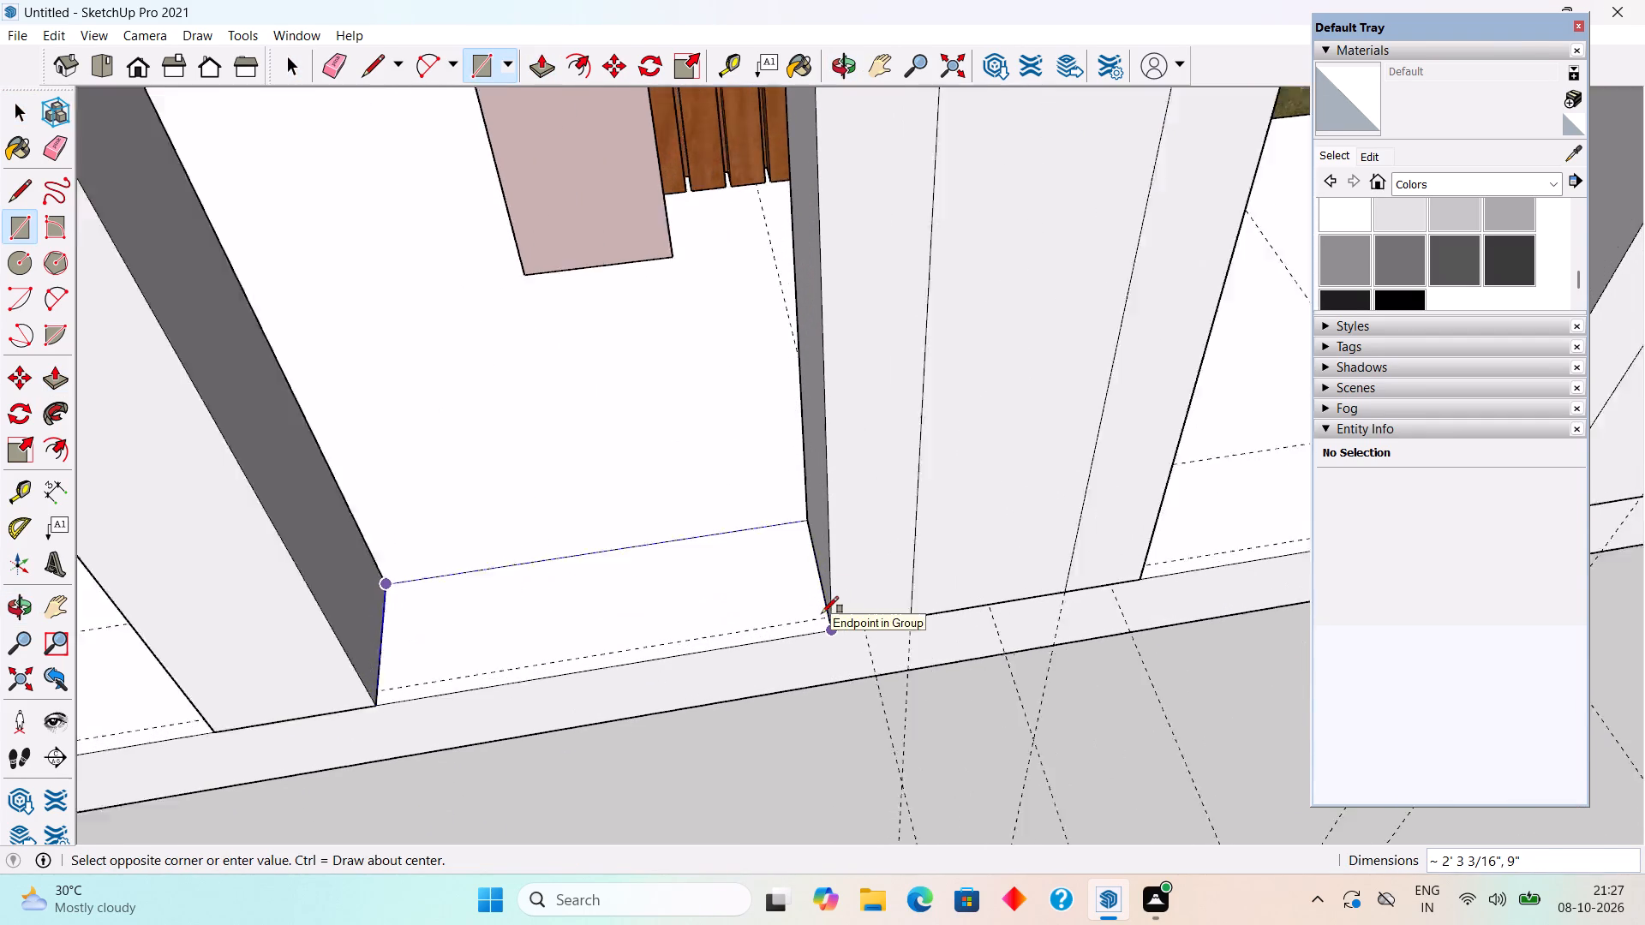
{"action": "scroll", "coordinate": [822, 613], "scroll_direction": "up", "scroll_amount": 7}
{"action": "left_click", "coordinate": [827, 621]}
{"action": "key", "text": "space"}
Push/Pull the new rectangle up 4' 4" as an infill wall, referencing the panelled wall beyond the wide pillar.
{"action": "type", "text": "p"}
{"action": "left_click", "coordinate": [784, 599]}
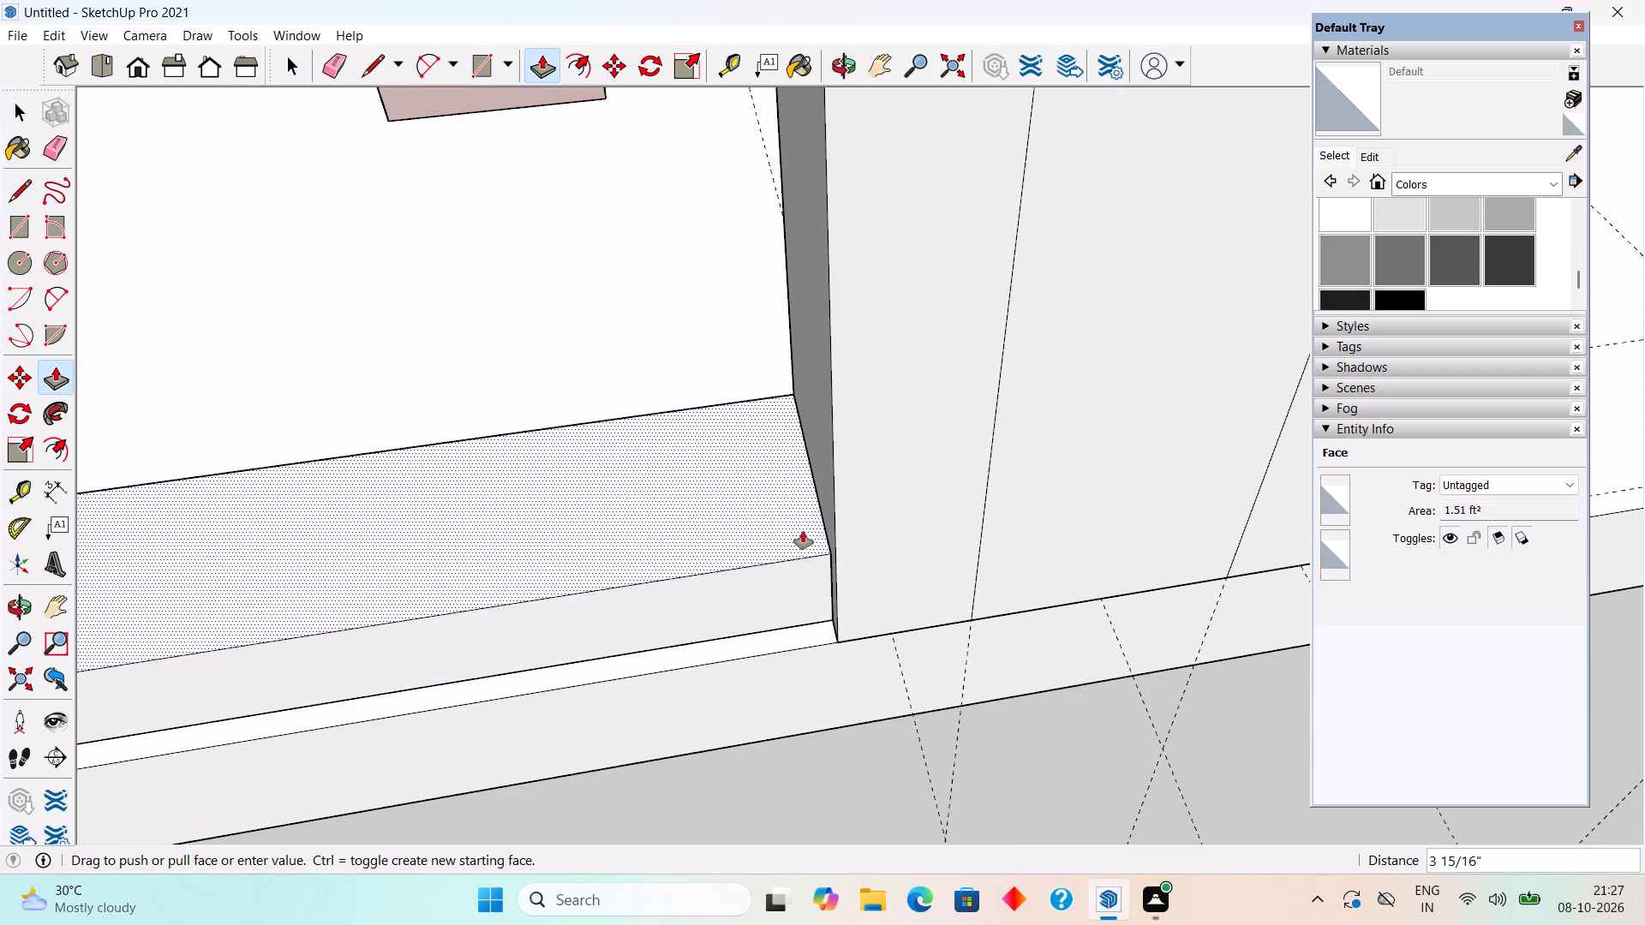
{"action": "scroll", "coordinate": [803, 531], "scroll_direction": "down", "scroll_amount": 12}
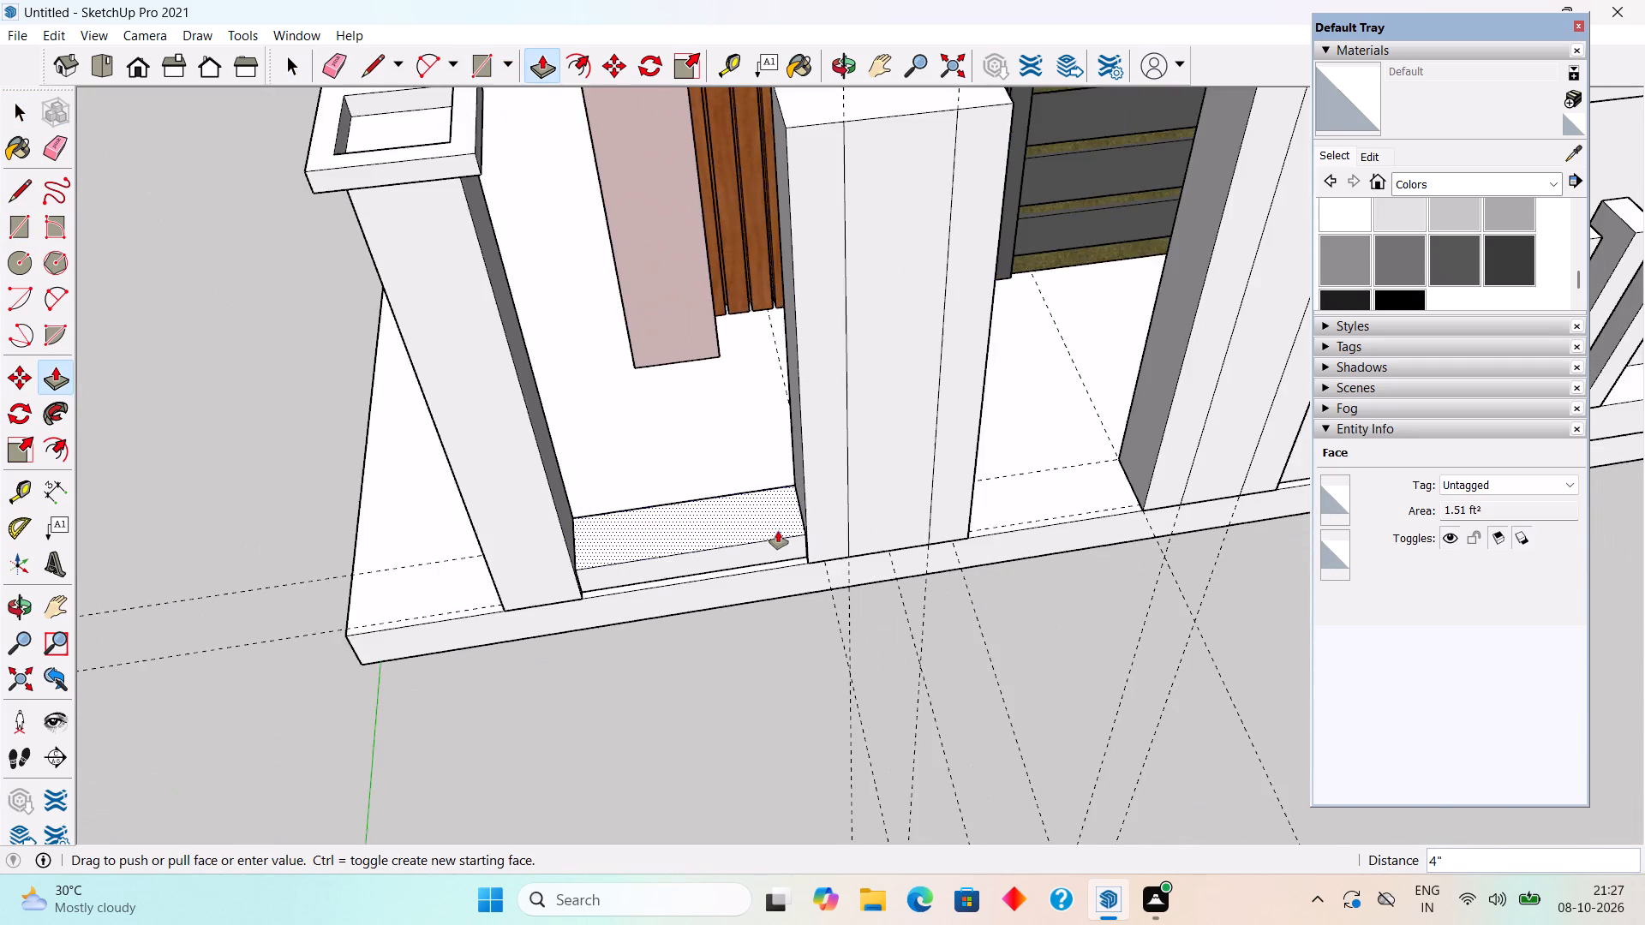
{"action": "scroll", "coordinate": [778, 531], "scroll_direction": "down", "scroll_amount": 9}
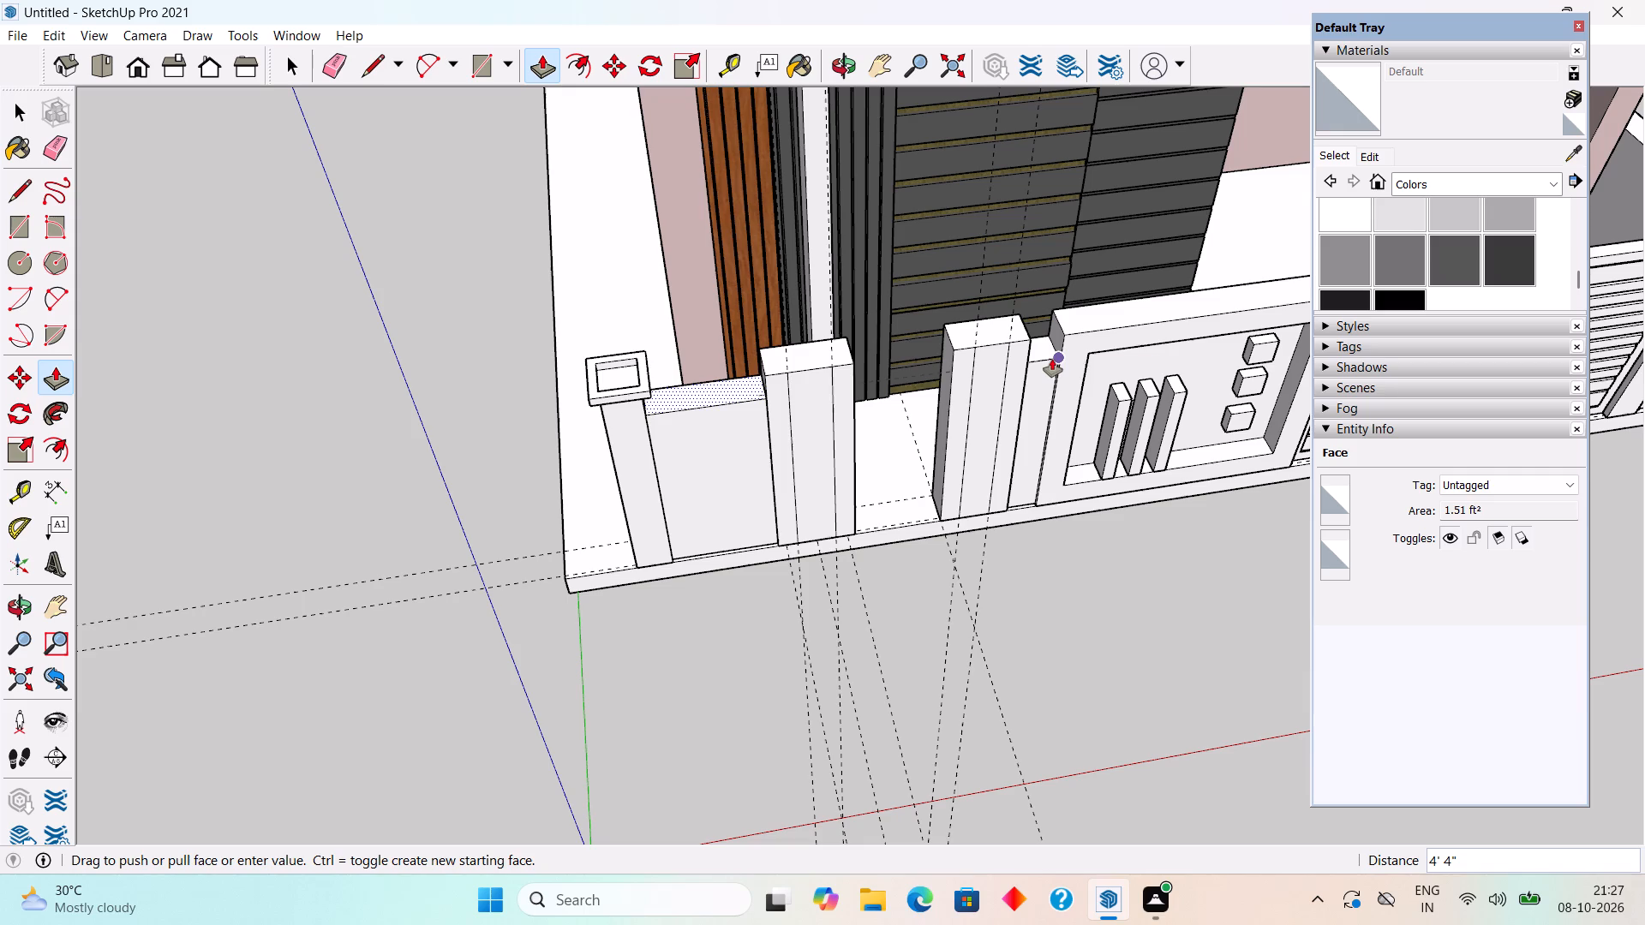
{"action": "left_click", "coordinate": [1053, 358]}
{"action": "key", "text": "space"}
Select all the connected geometry of the new infill wall and make it a group.
{"action": "triple_click", "coordinate": [759, 455]}
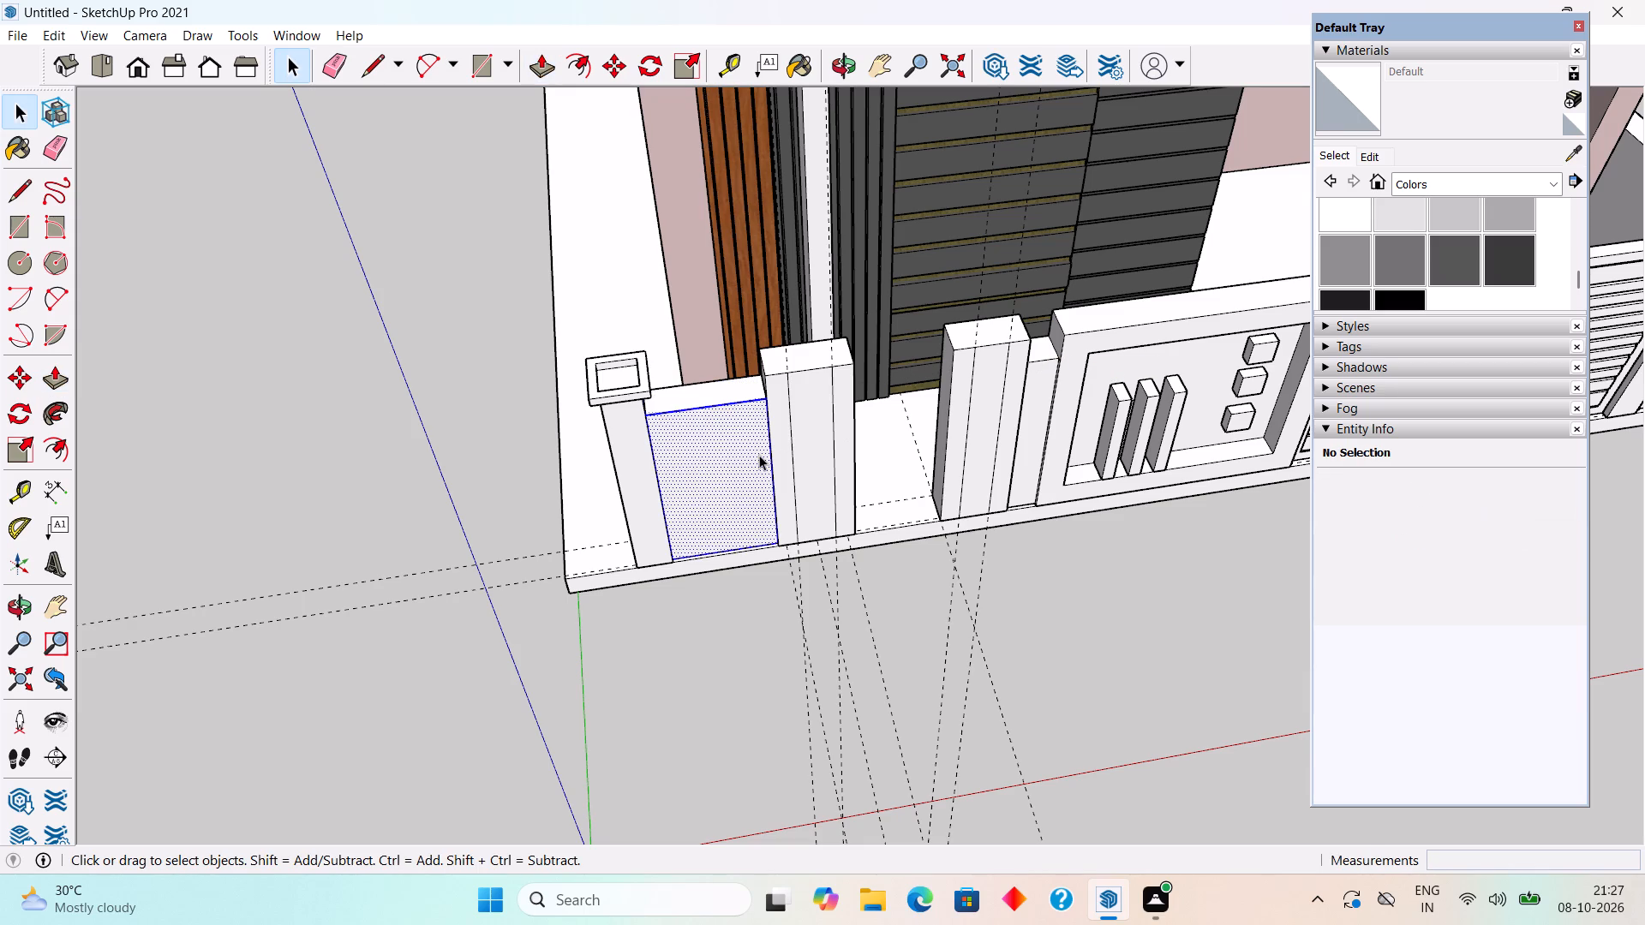
{"action": "right_click", "coordinate": [759, 455]}
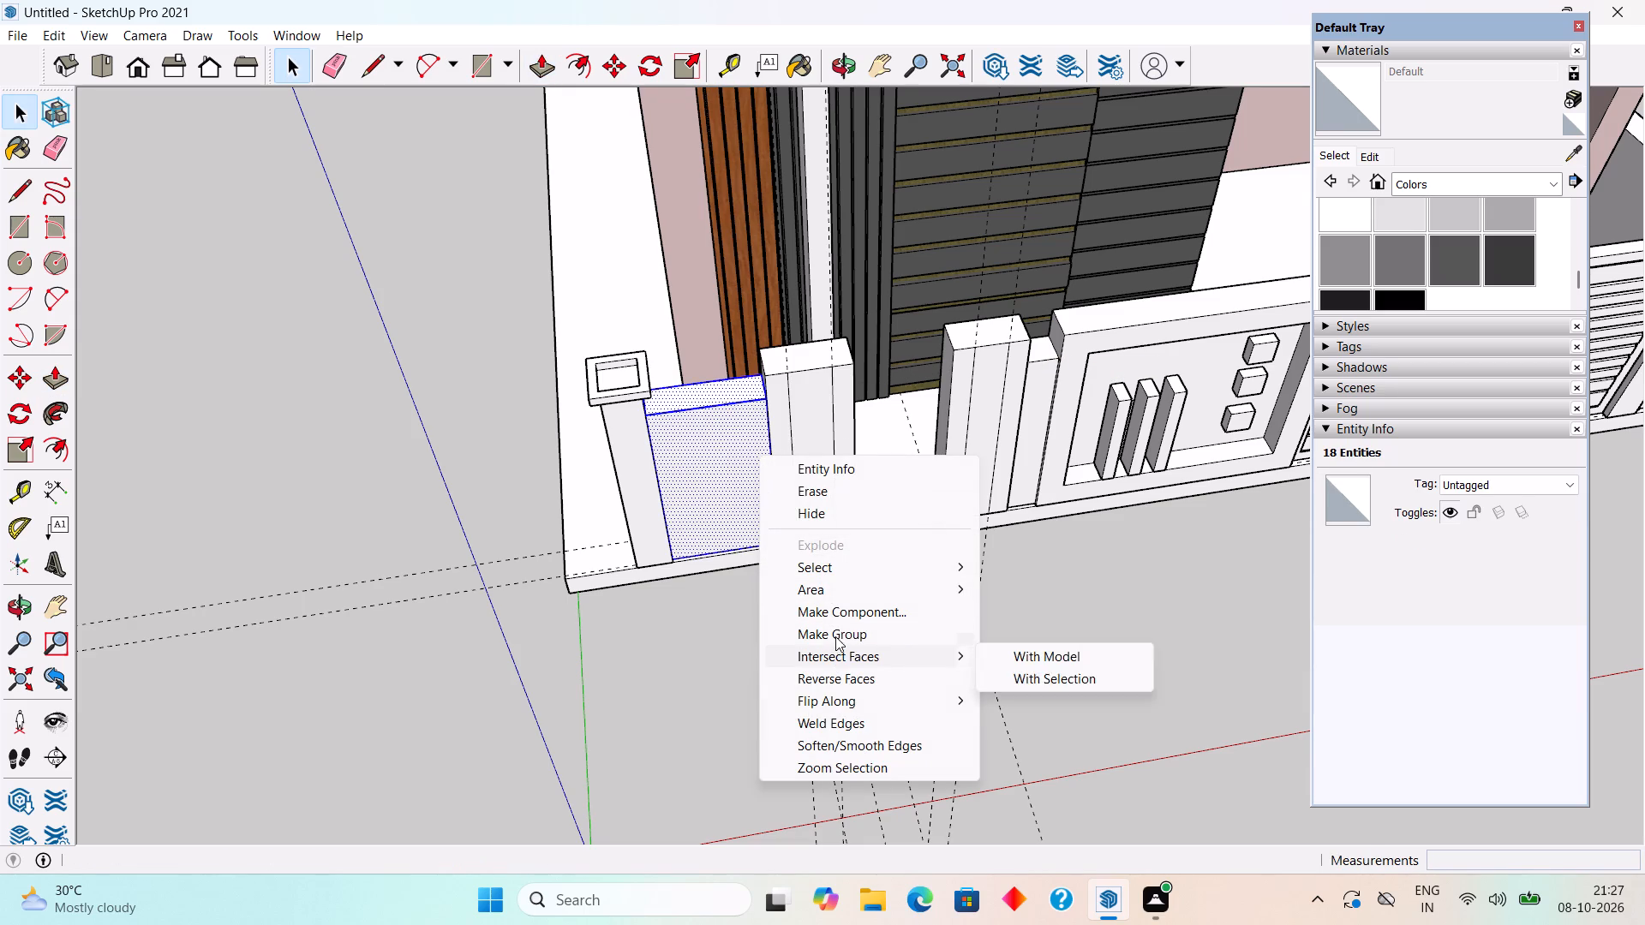
{"action": "left_click", "coordinate": [835, 636]}
{"action": "left_click", "coordinate": [1024, 618]}
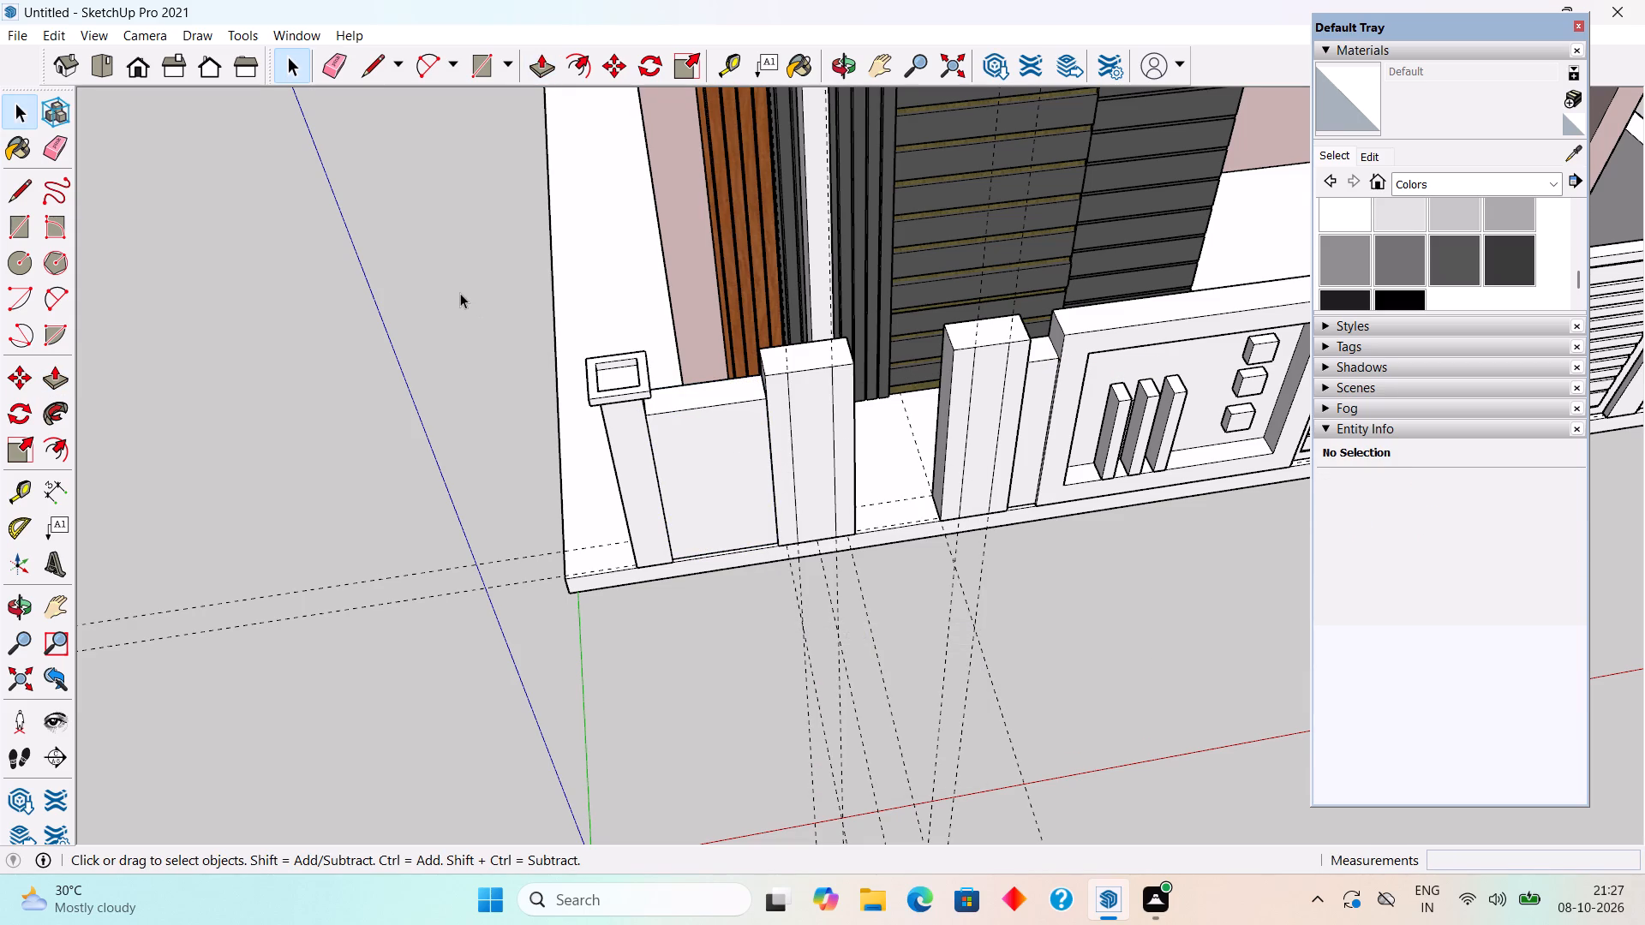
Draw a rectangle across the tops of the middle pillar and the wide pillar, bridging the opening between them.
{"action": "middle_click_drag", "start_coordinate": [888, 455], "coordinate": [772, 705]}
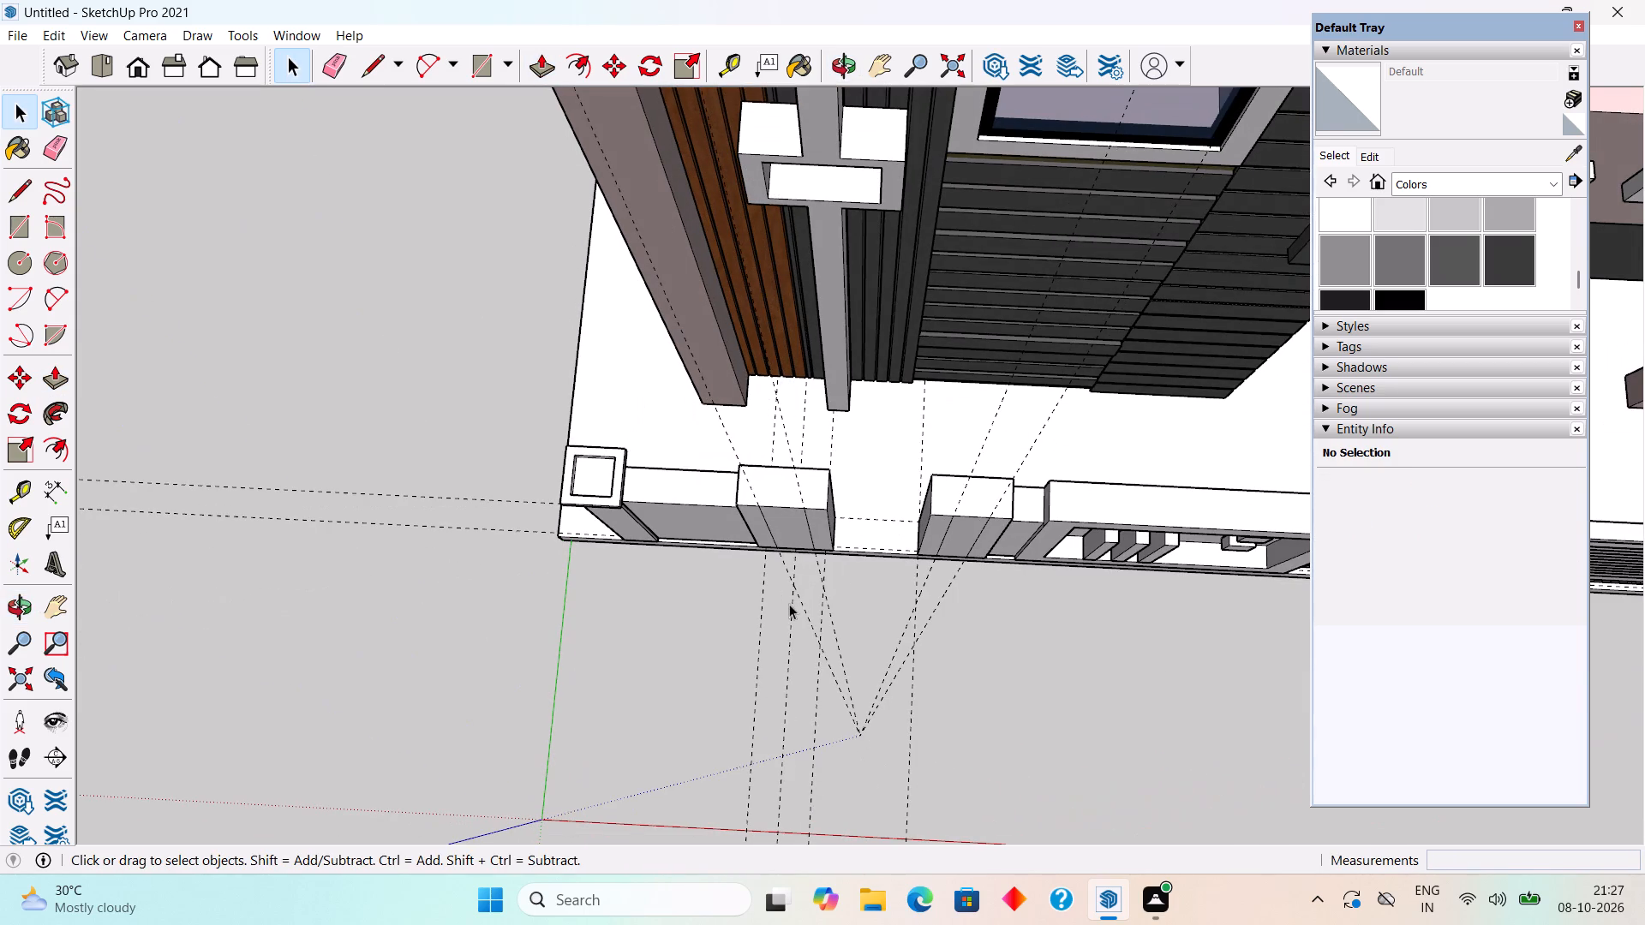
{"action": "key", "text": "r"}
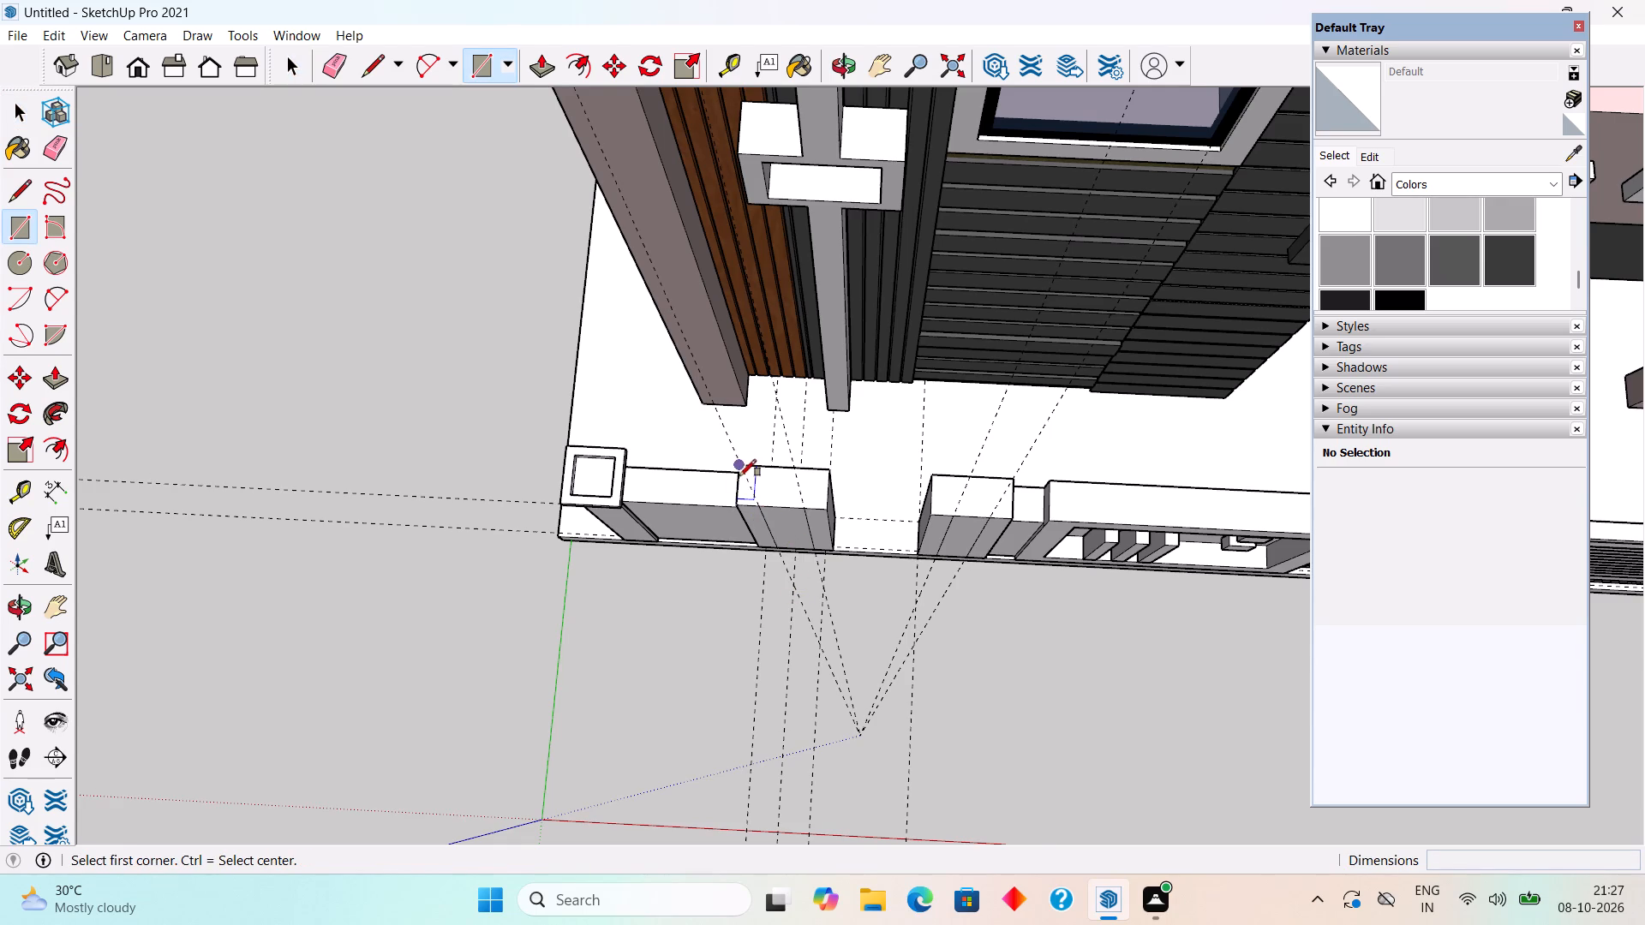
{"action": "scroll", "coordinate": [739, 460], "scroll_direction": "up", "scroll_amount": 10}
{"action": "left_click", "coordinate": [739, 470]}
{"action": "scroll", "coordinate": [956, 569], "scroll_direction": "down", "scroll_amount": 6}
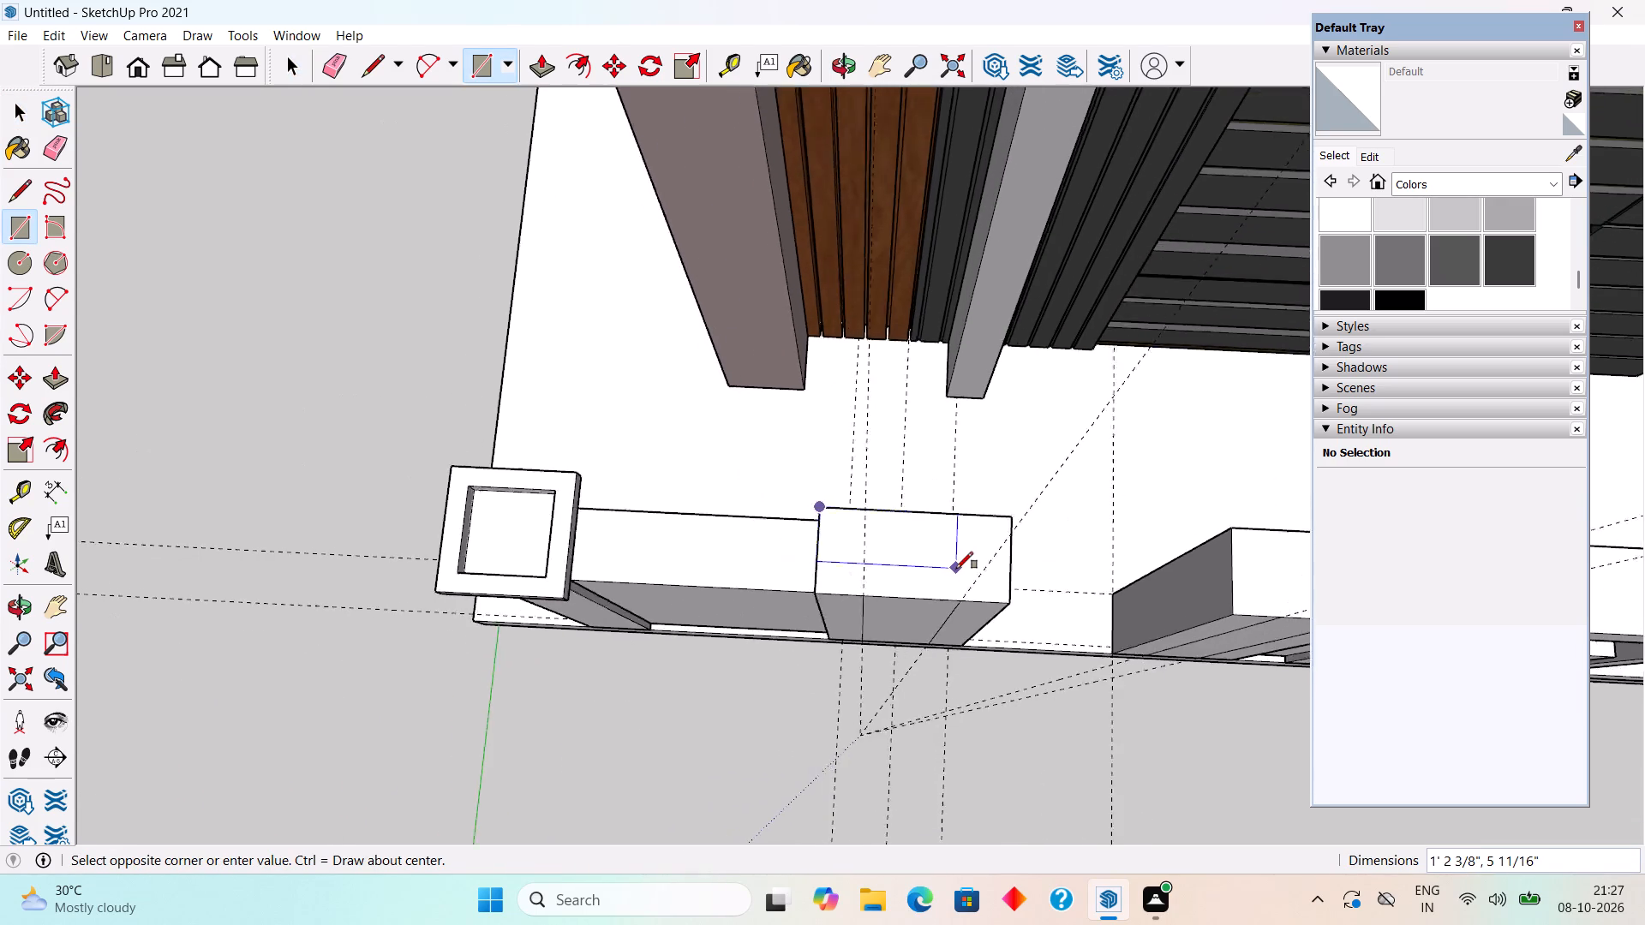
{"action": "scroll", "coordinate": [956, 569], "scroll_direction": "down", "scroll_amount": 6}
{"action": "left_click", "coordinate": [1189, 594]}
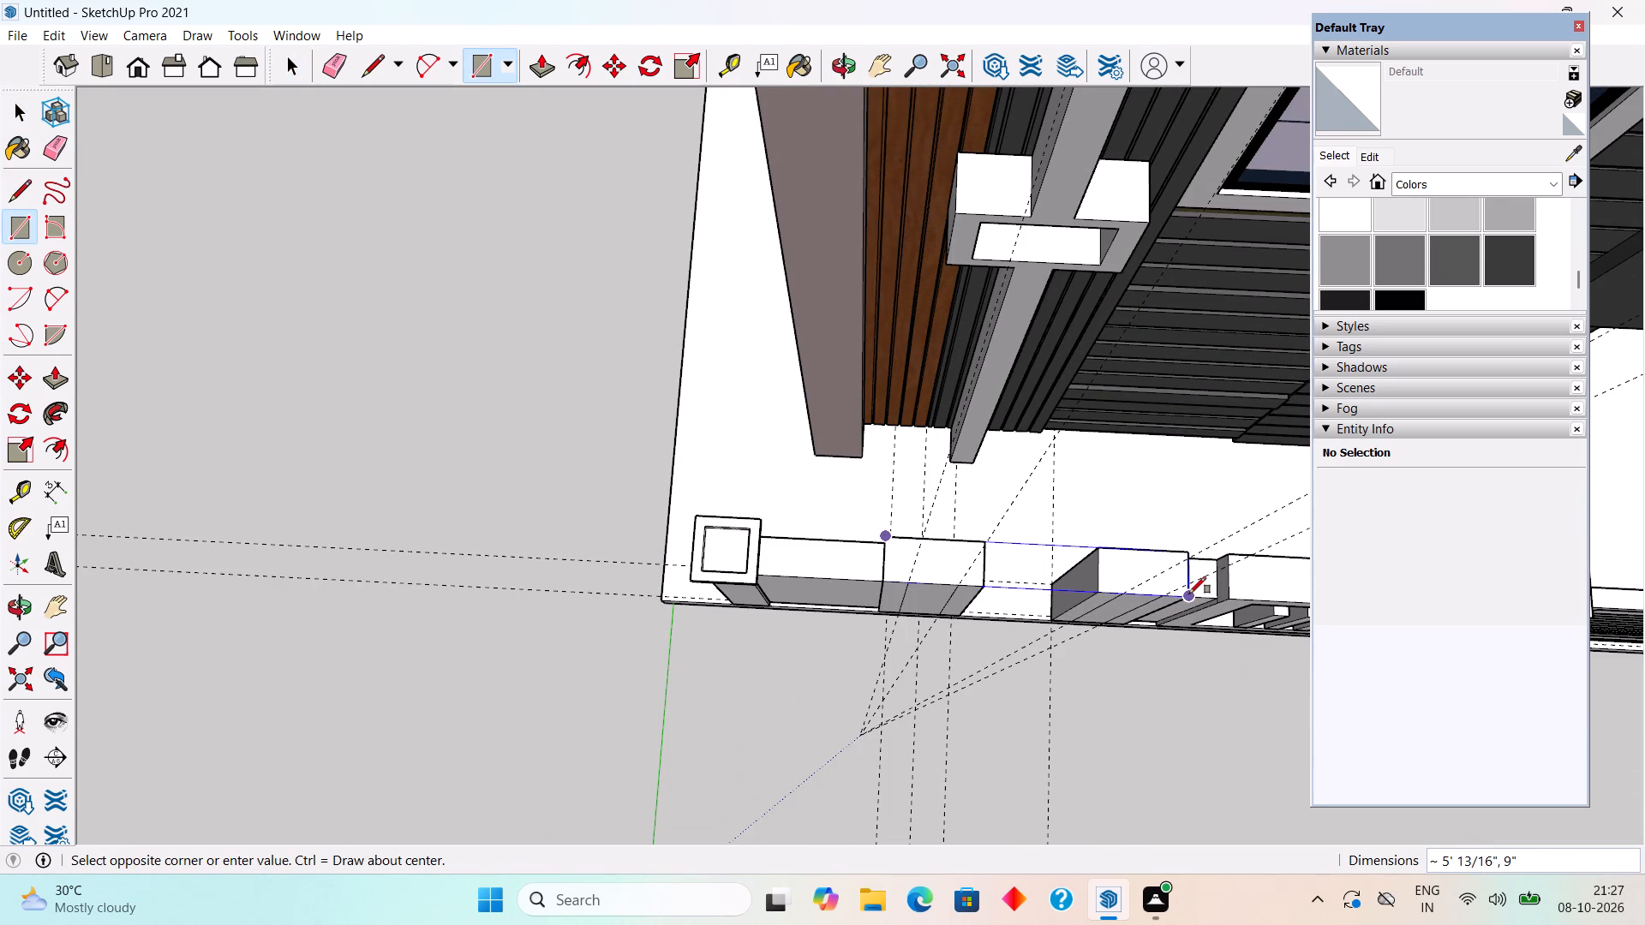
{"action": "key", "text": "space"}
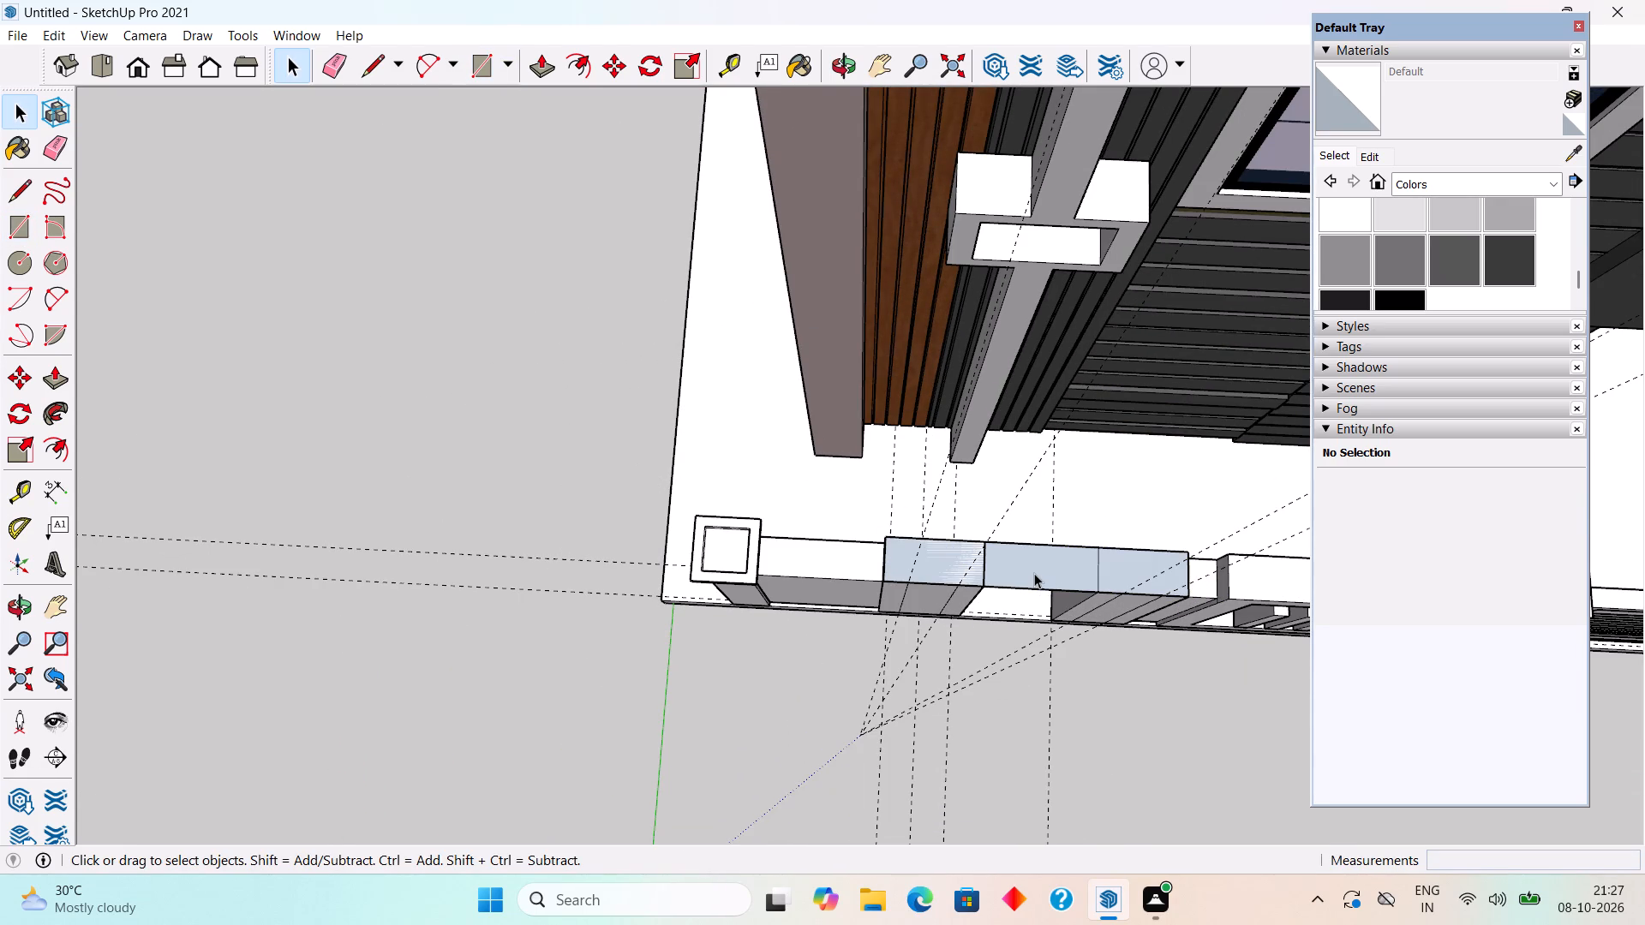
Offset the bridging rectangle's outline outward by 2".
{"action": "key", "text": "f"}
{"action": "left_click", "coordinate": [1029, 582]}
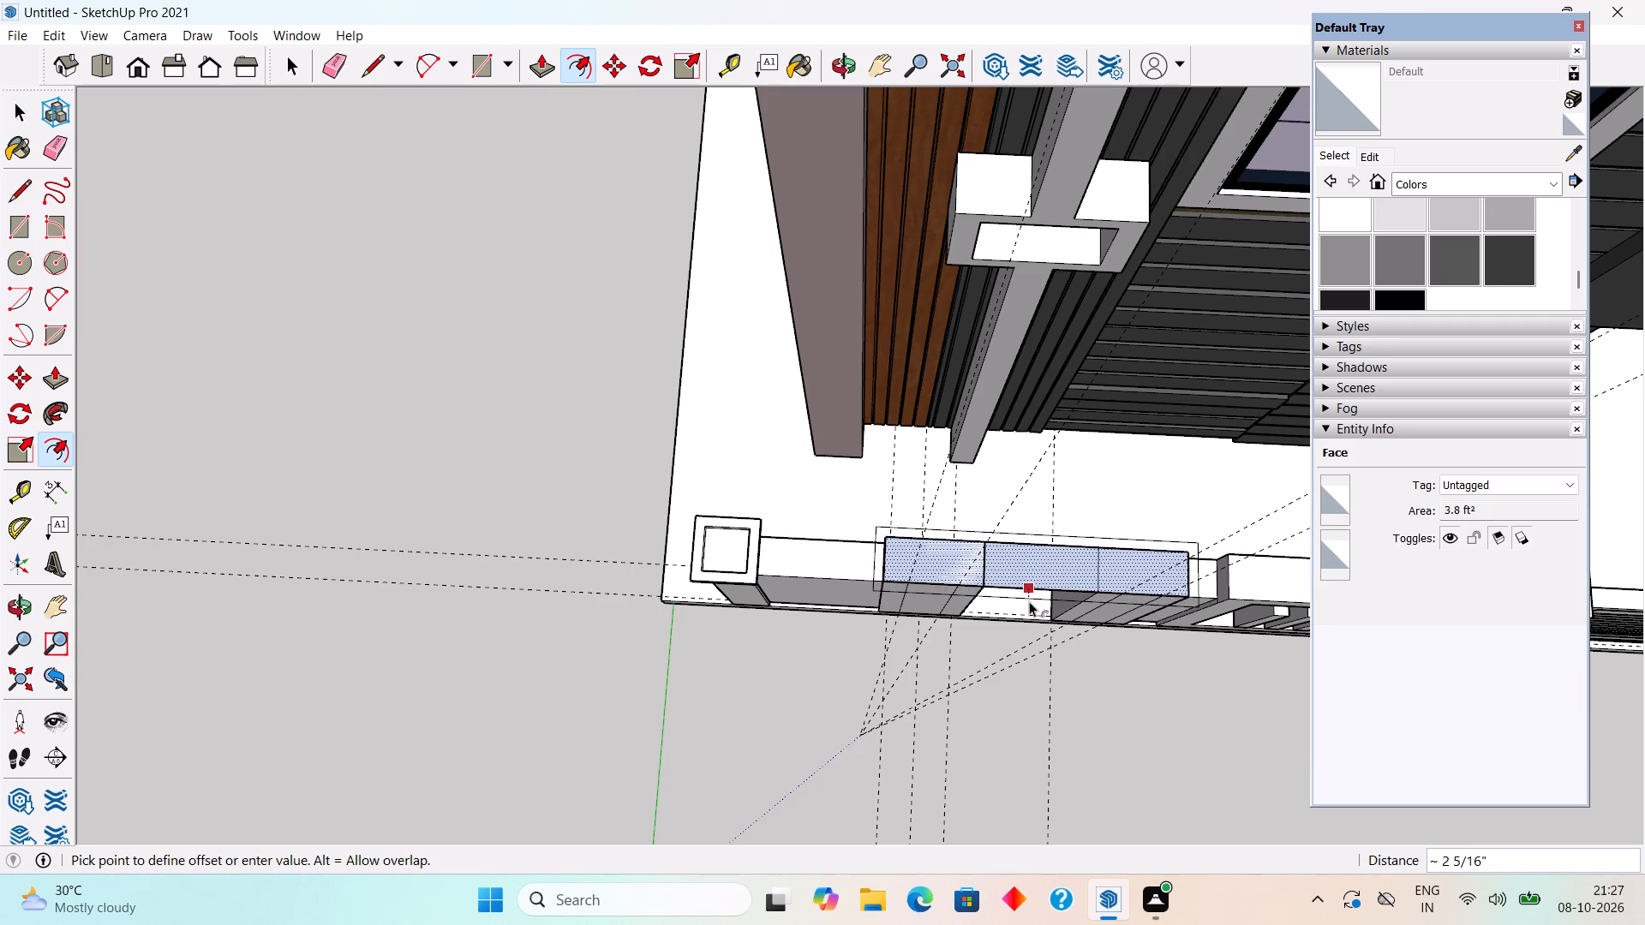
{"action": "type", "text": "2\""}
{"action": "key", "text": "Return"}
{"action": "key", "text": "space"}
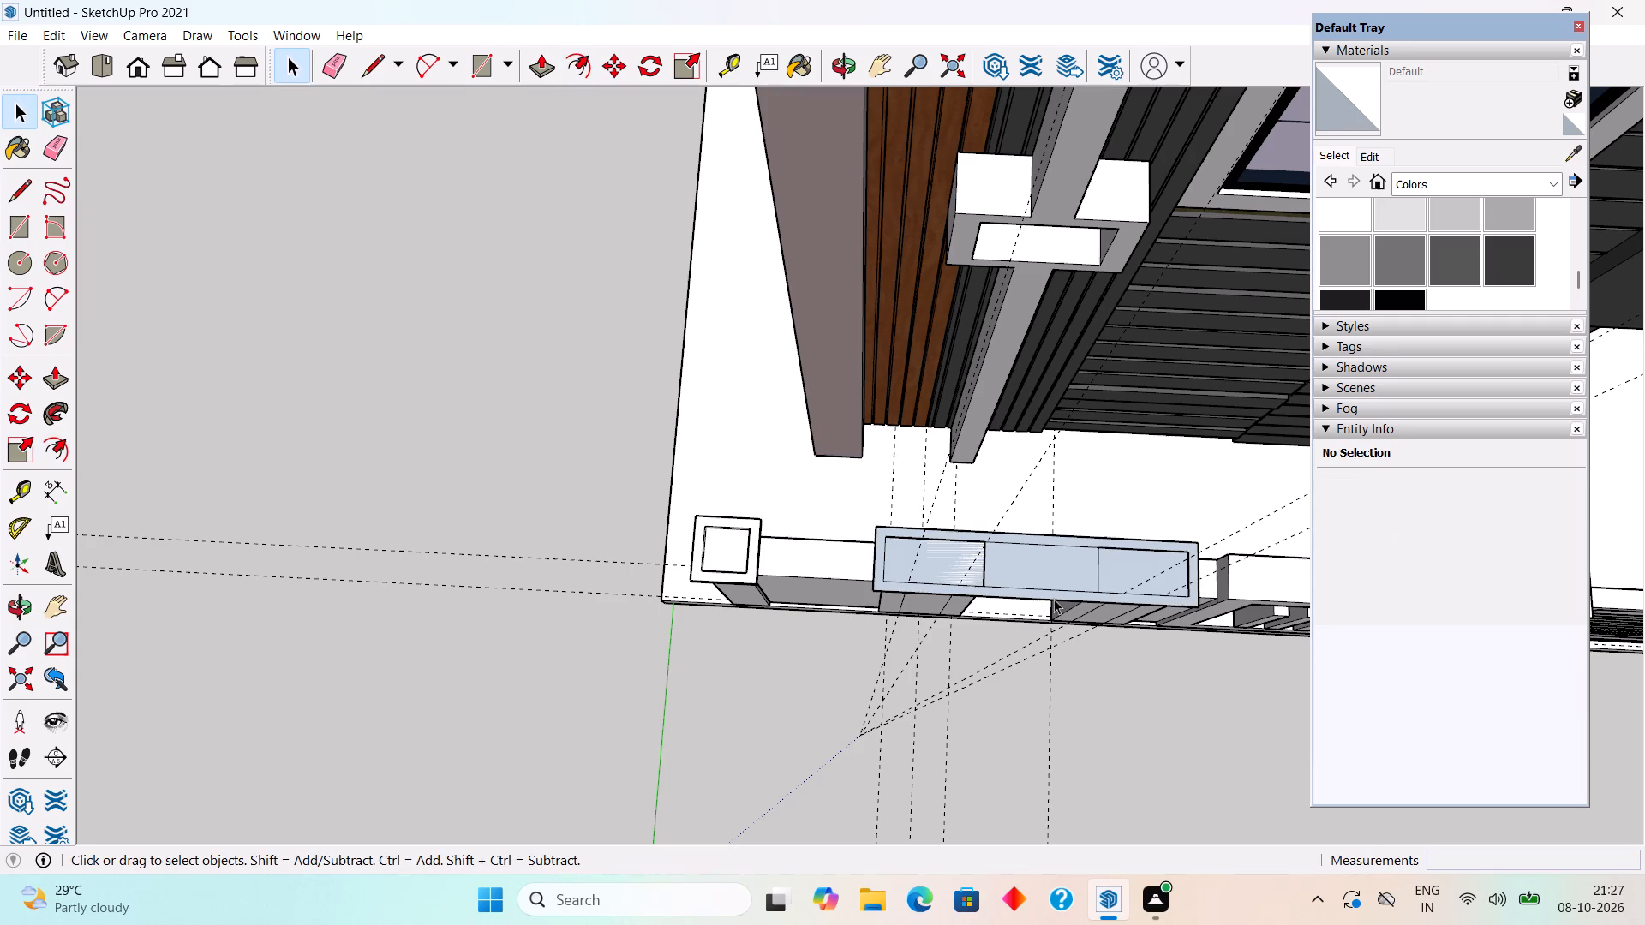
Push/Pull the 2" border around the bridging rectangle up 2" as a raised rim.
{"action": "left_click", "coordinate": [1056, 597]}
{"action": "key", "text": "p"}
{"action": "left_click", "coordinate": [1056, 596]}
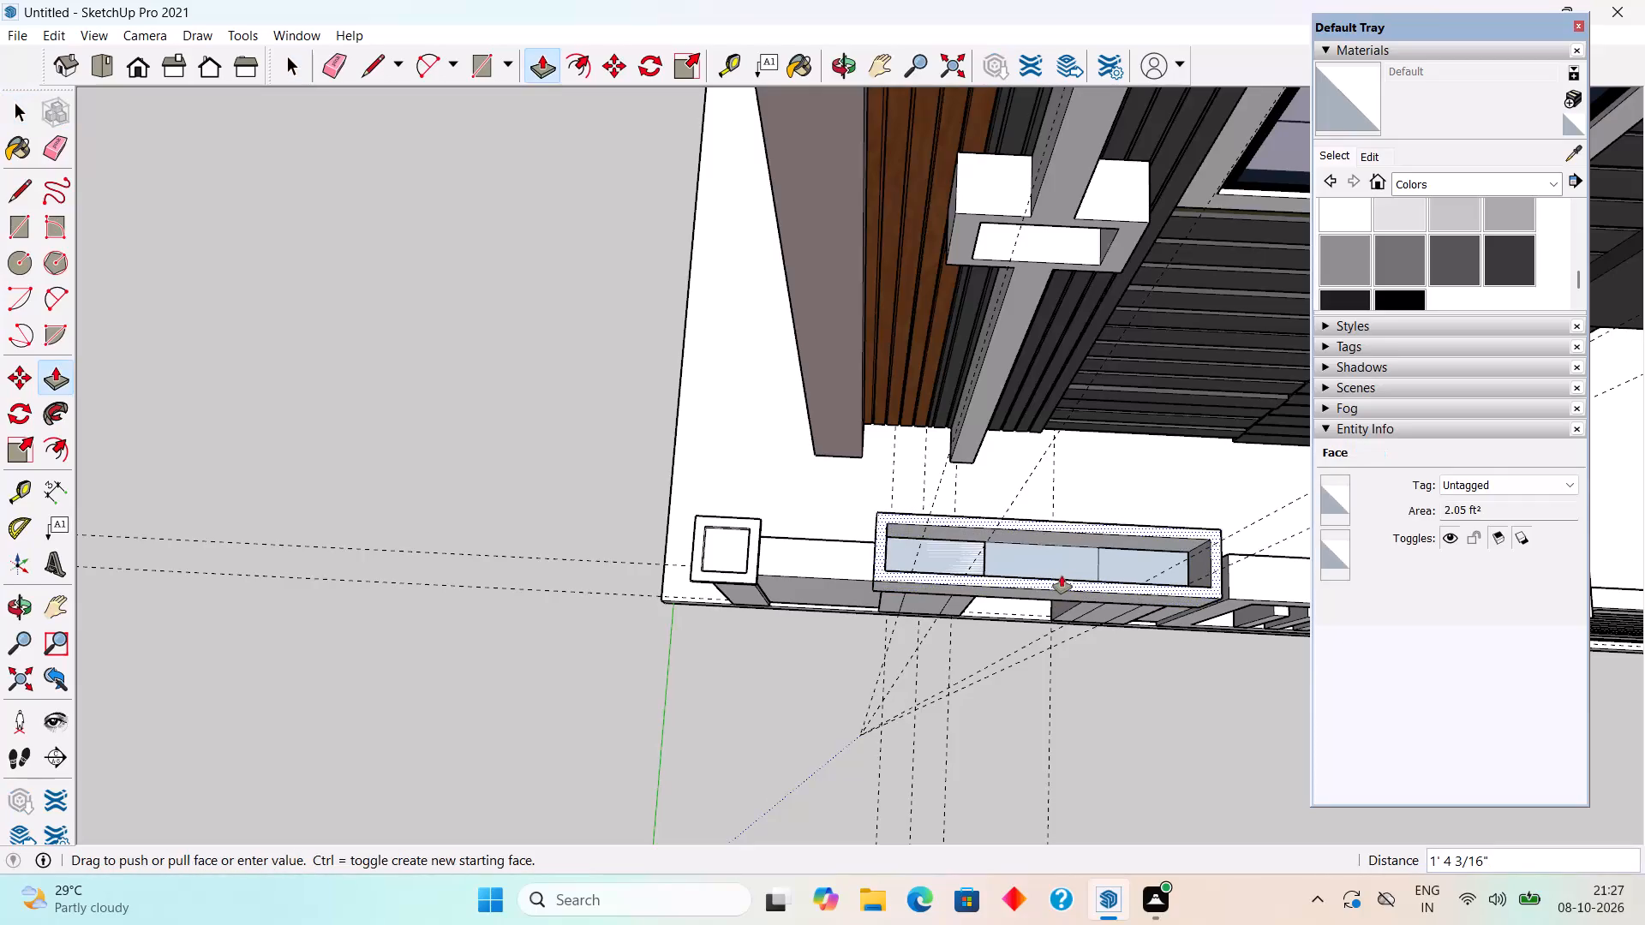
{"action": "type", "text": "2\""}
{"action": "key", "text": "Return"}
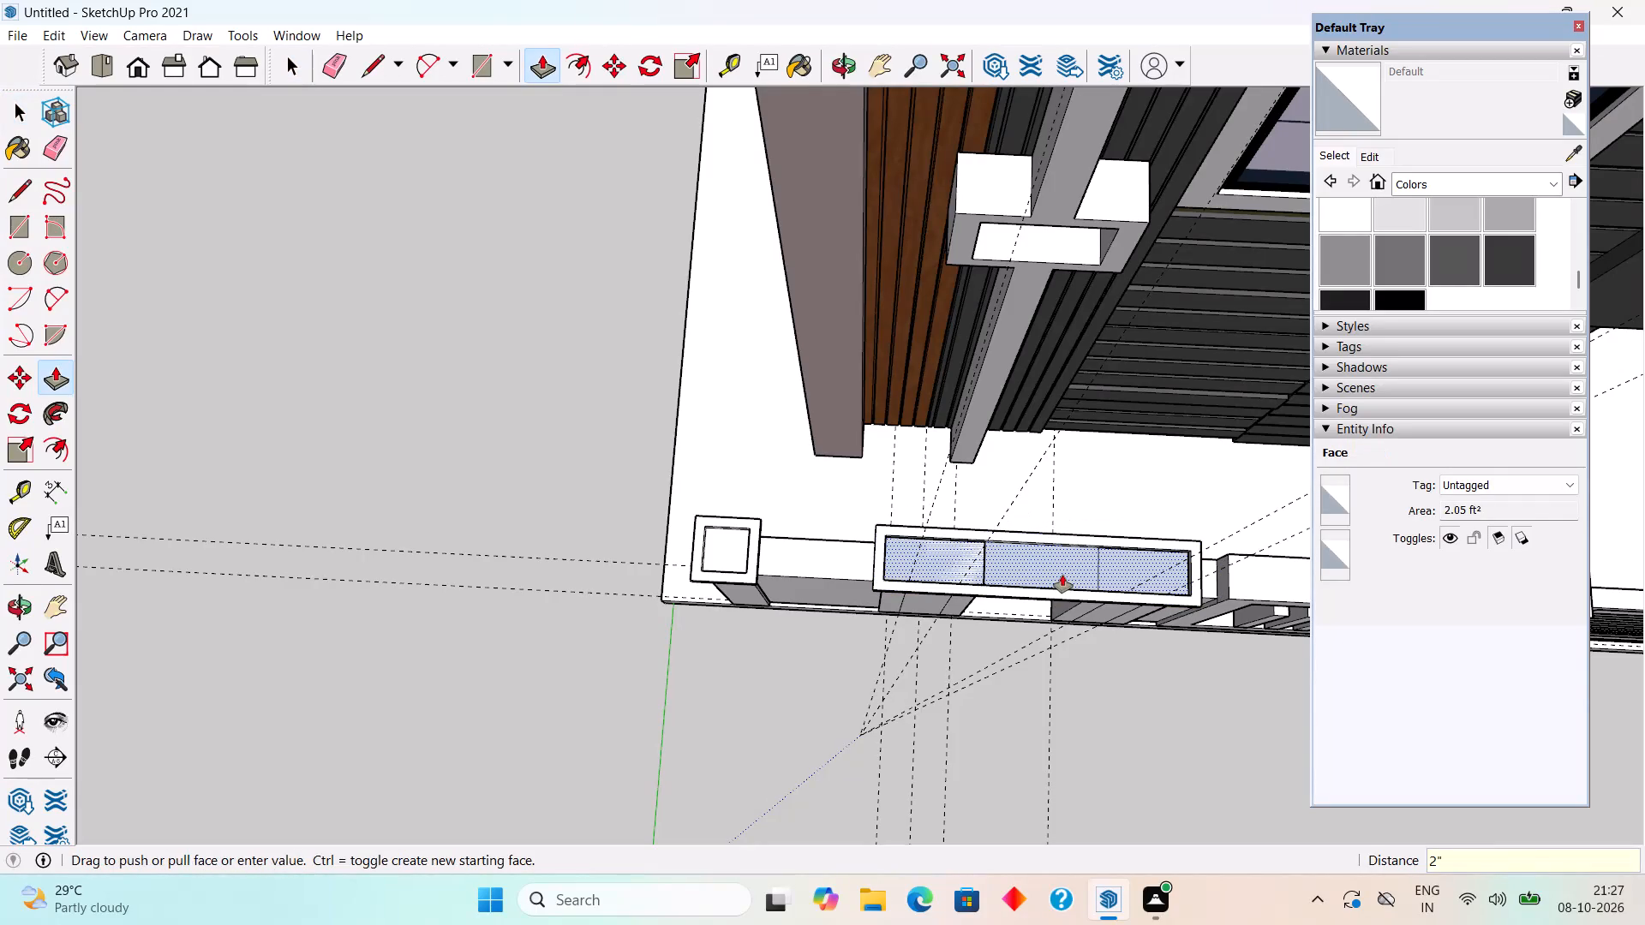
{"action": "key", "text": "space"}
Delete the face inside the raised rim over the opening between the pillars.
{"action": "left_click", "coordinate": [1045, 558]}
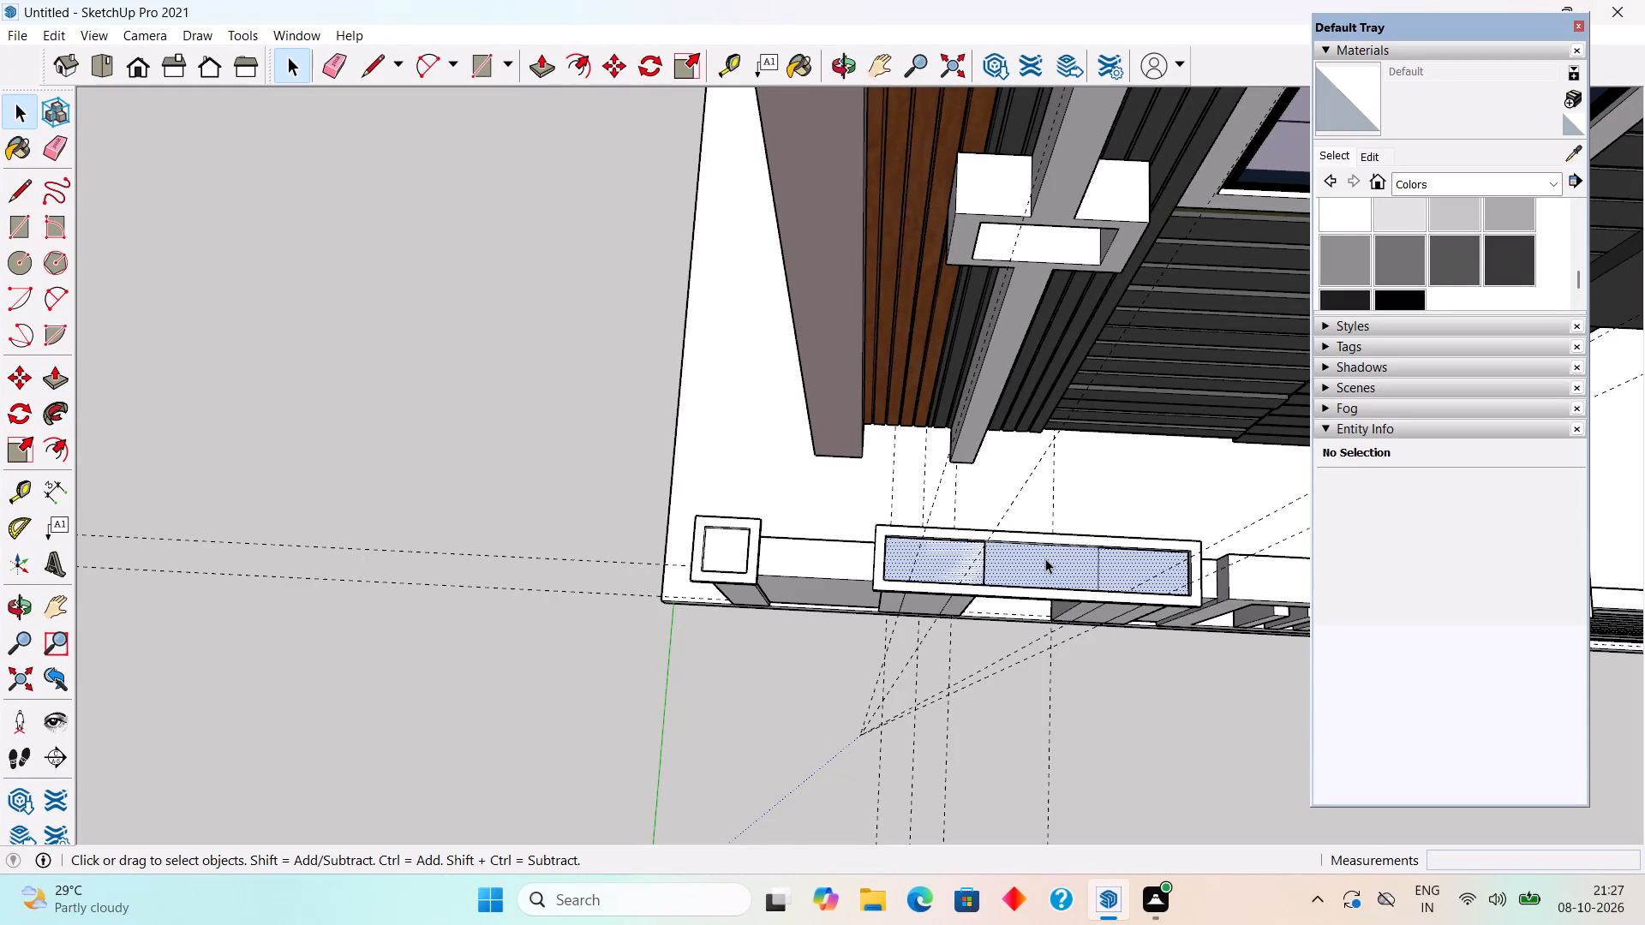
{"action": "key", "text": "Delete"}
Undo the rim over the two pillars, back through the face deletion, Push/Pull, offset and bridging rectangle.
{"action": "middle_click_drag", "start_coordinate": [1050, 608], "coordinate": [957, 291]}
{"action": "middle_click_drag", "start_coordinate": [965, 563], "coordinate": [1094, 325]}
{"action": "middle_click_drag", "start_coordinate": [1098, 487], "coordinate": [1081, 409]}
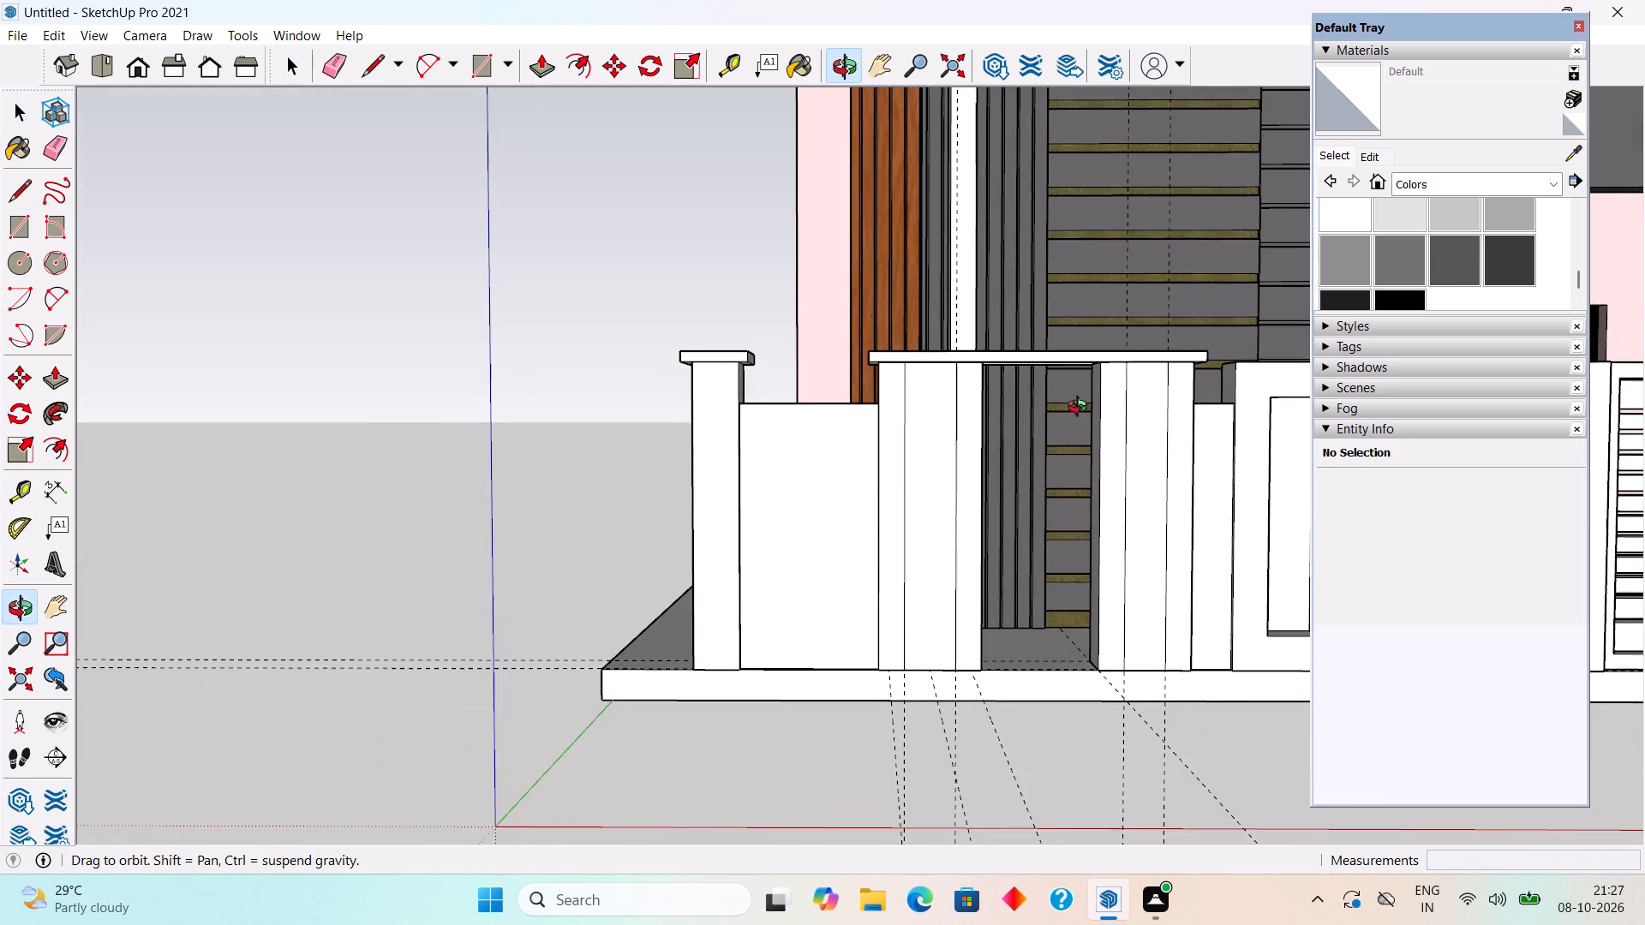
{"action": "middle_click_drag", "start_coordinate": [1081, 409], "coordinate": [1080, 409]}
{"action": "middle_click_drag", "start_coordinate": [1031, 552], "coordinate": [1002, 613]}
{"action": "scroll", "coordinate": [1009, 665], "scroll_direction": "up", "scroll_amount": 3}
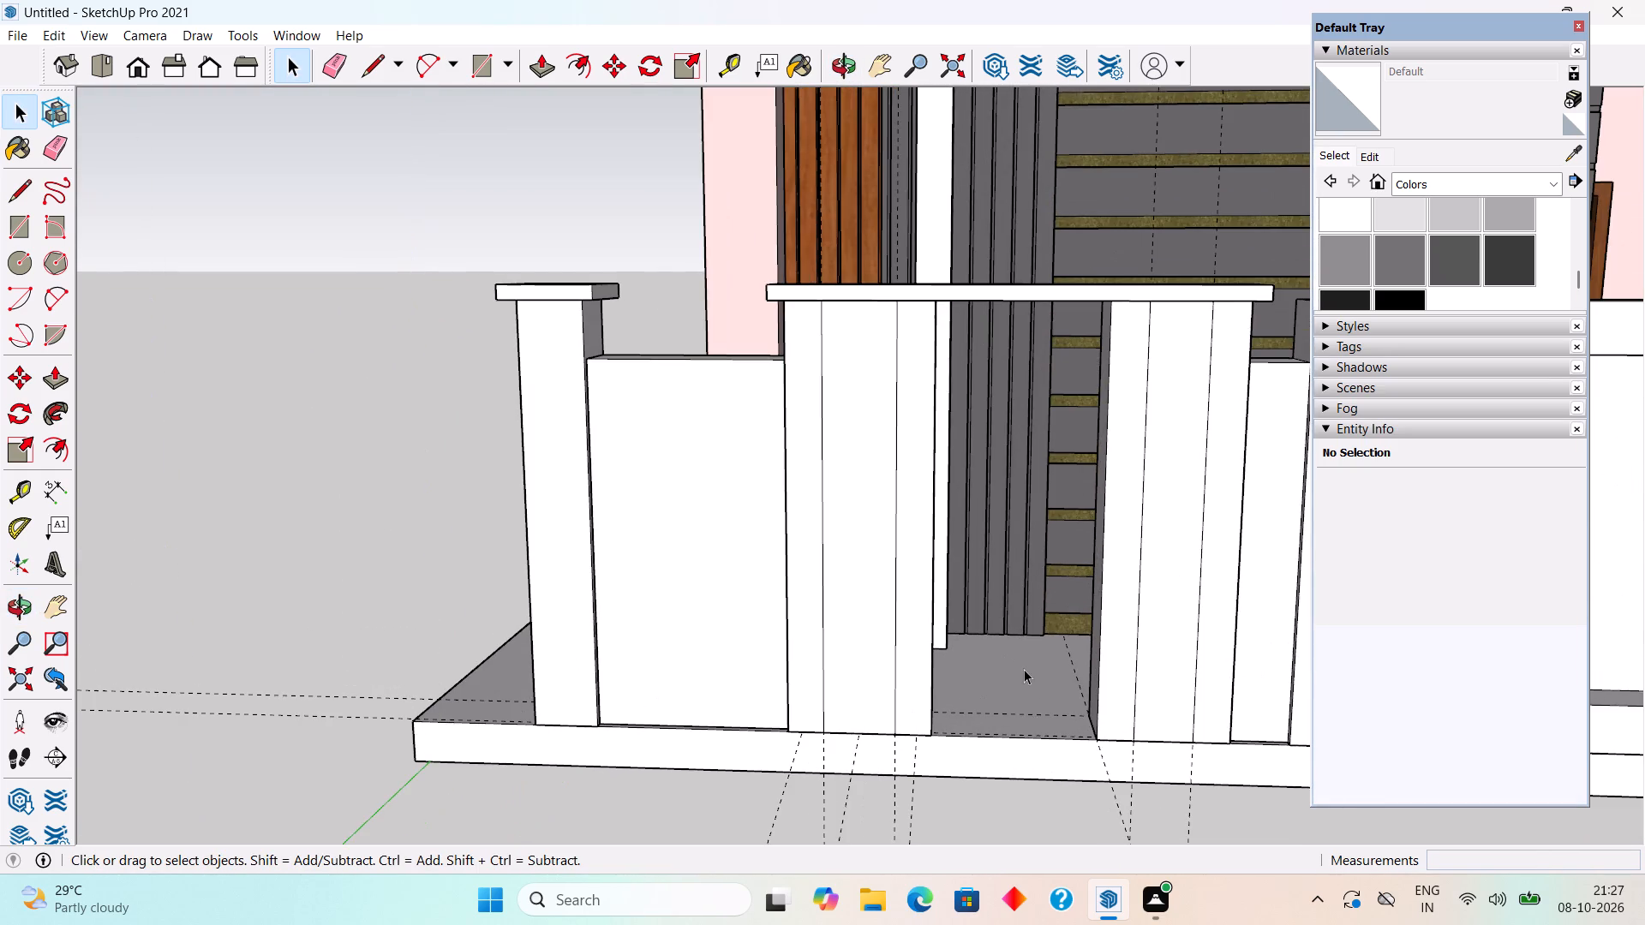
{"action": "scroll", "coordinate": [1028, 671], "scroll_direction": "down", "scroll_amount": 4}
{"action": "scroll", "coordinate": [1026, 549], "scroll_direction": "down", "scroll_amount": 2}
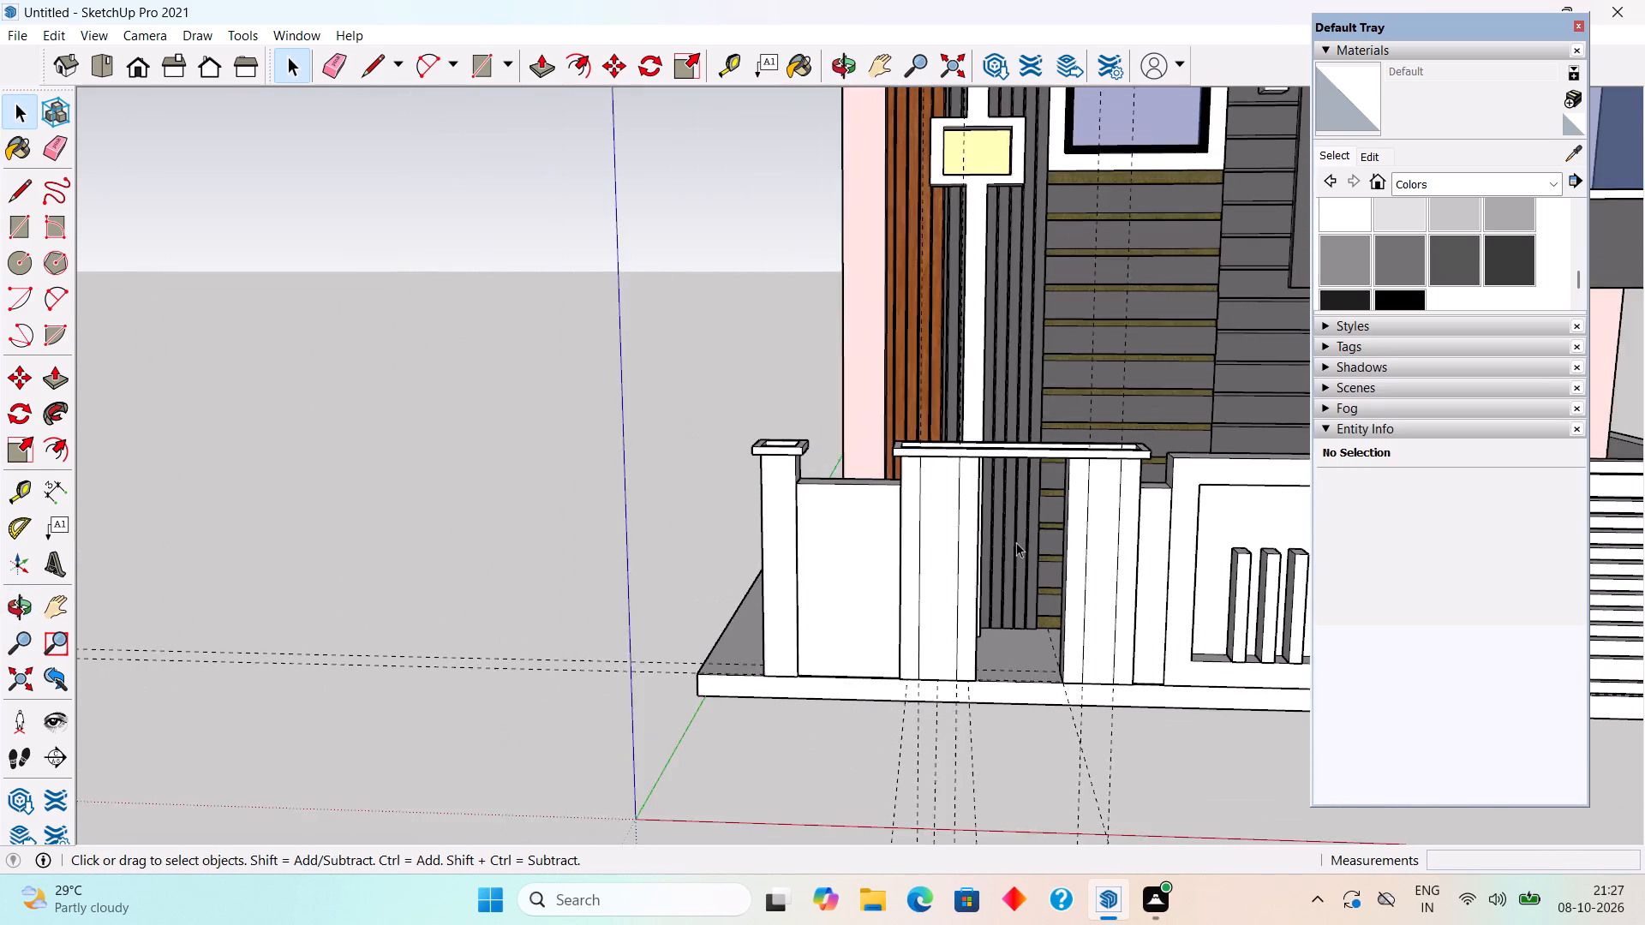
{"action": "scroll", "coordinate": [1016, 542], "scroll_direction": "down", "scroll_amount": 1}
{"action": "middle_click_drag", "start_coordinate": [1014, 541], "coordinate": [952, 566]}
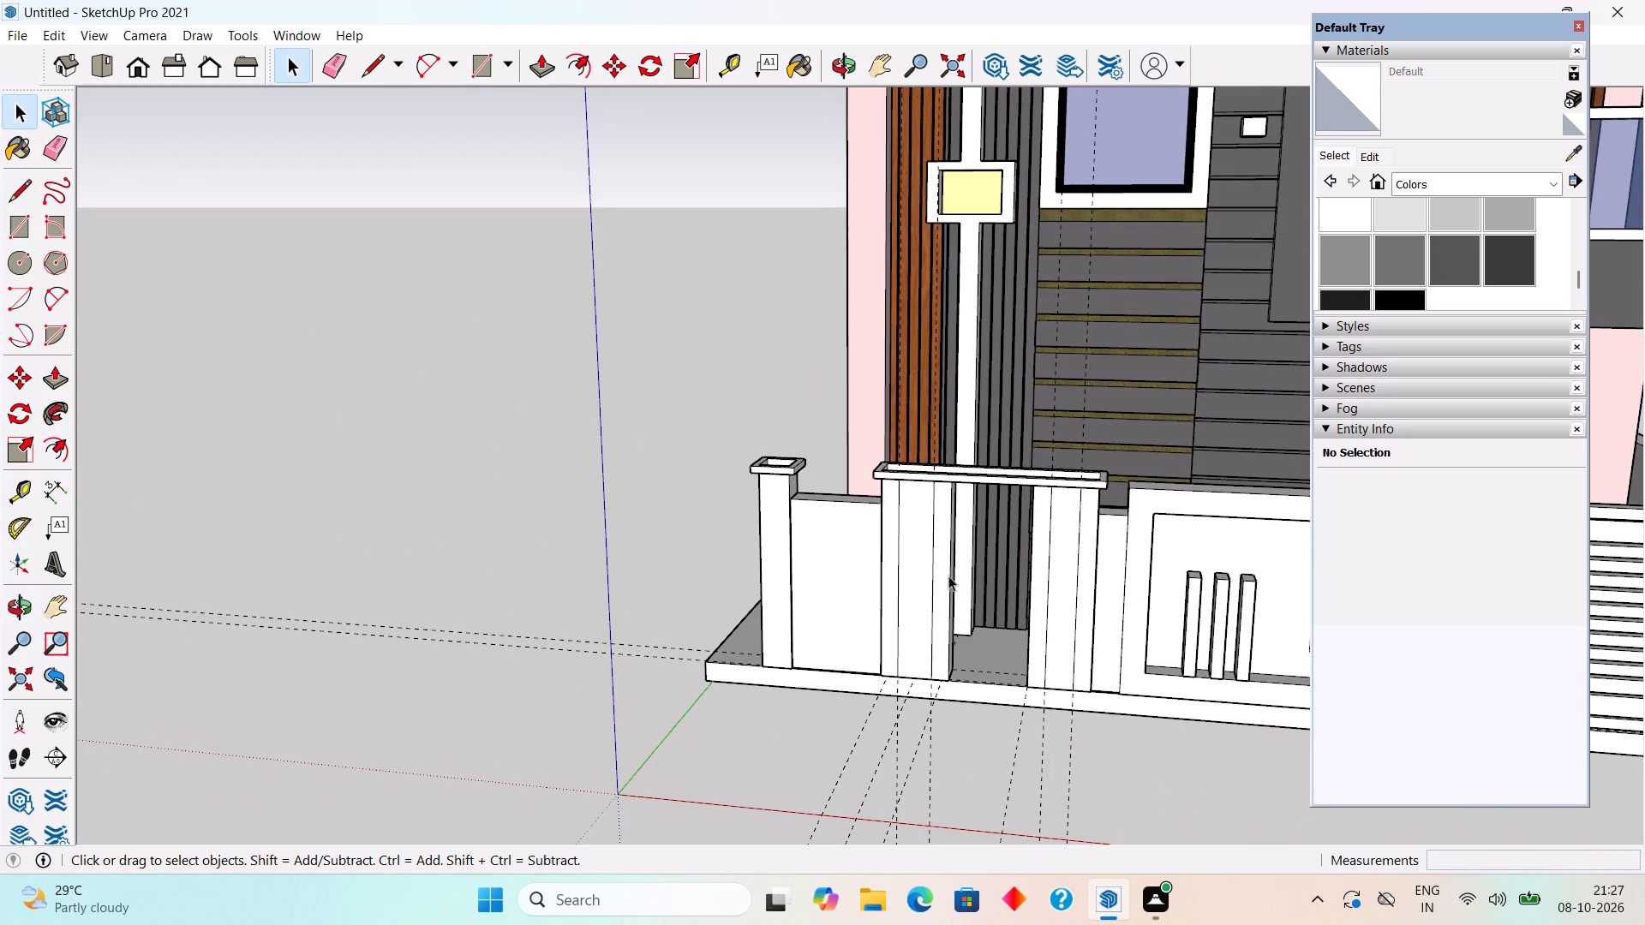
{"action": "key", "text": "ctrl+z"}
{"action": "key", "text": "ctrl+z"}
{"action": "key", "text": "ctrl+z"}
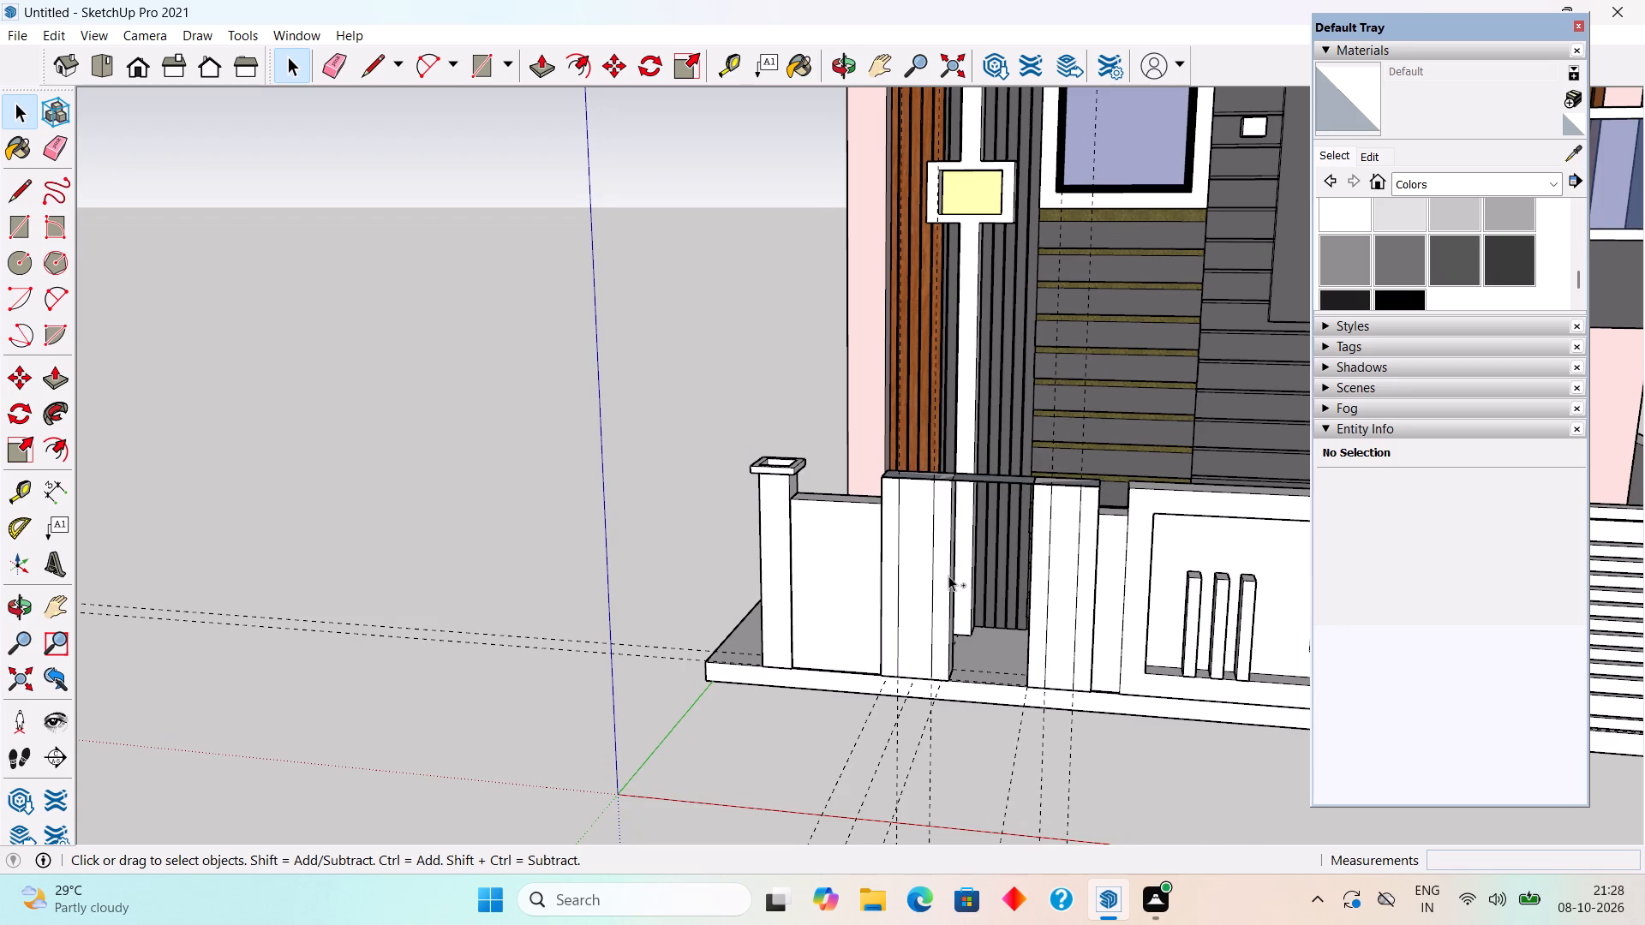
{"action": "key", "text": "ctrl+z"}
Undo the infill wall between the end pillar and middle pillar, including its grouping, extrusion and base rectangle.
{"action": "key", "text": "ctrl+z"}
{"action": "key", "text": "ctrl+z"}
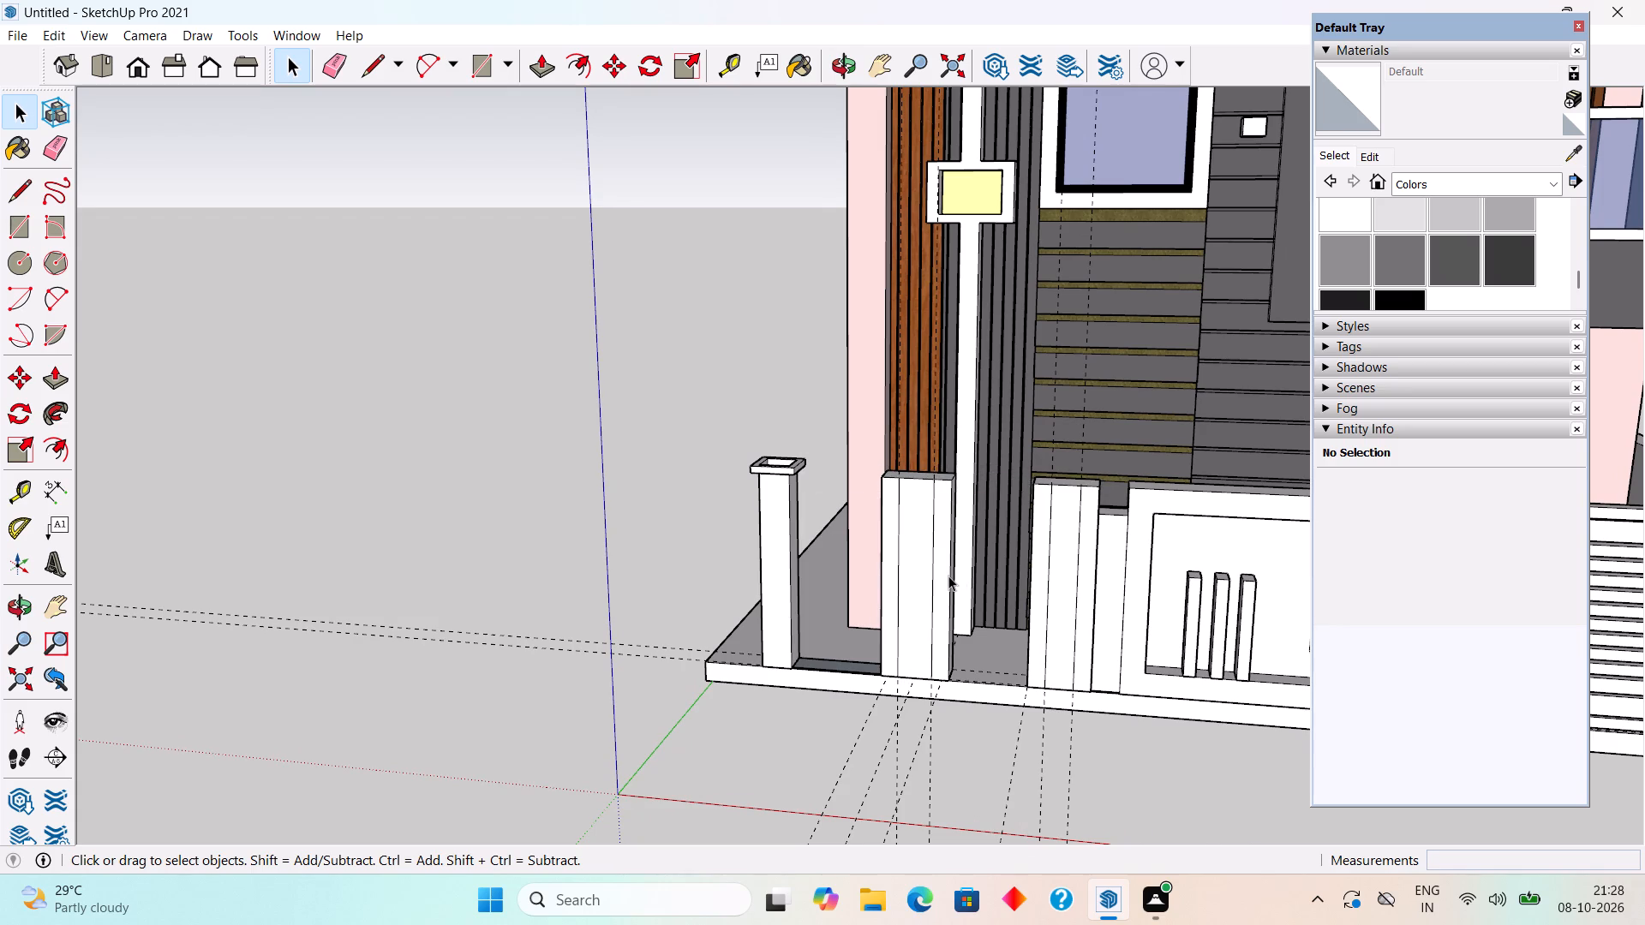
{"action": "key", "text": "ctrl+z"}
Move the capped end pillar 1' 6" along the front of the plinth toward its outer corner.
{"action": "scroll", "coordinate": [948, 576], "scroll_direction": "down", "scroll_amount": 5}
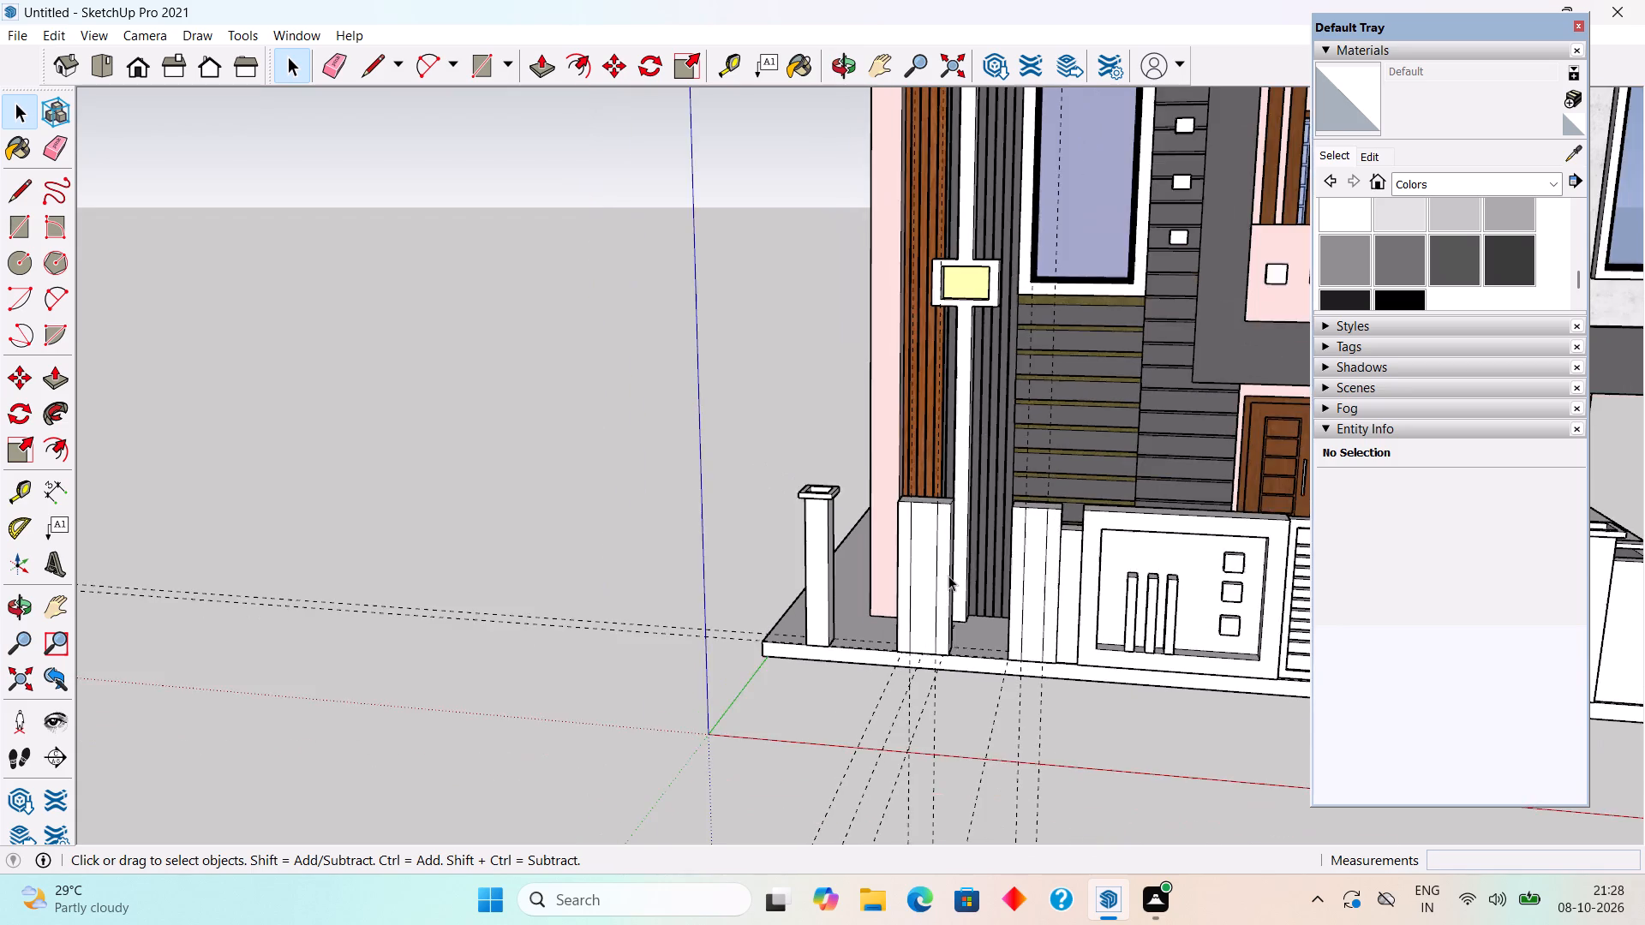
{"action": "middle_click_drag", "start_coordinate": [969, 652], "coordinate": [1204, 662]}
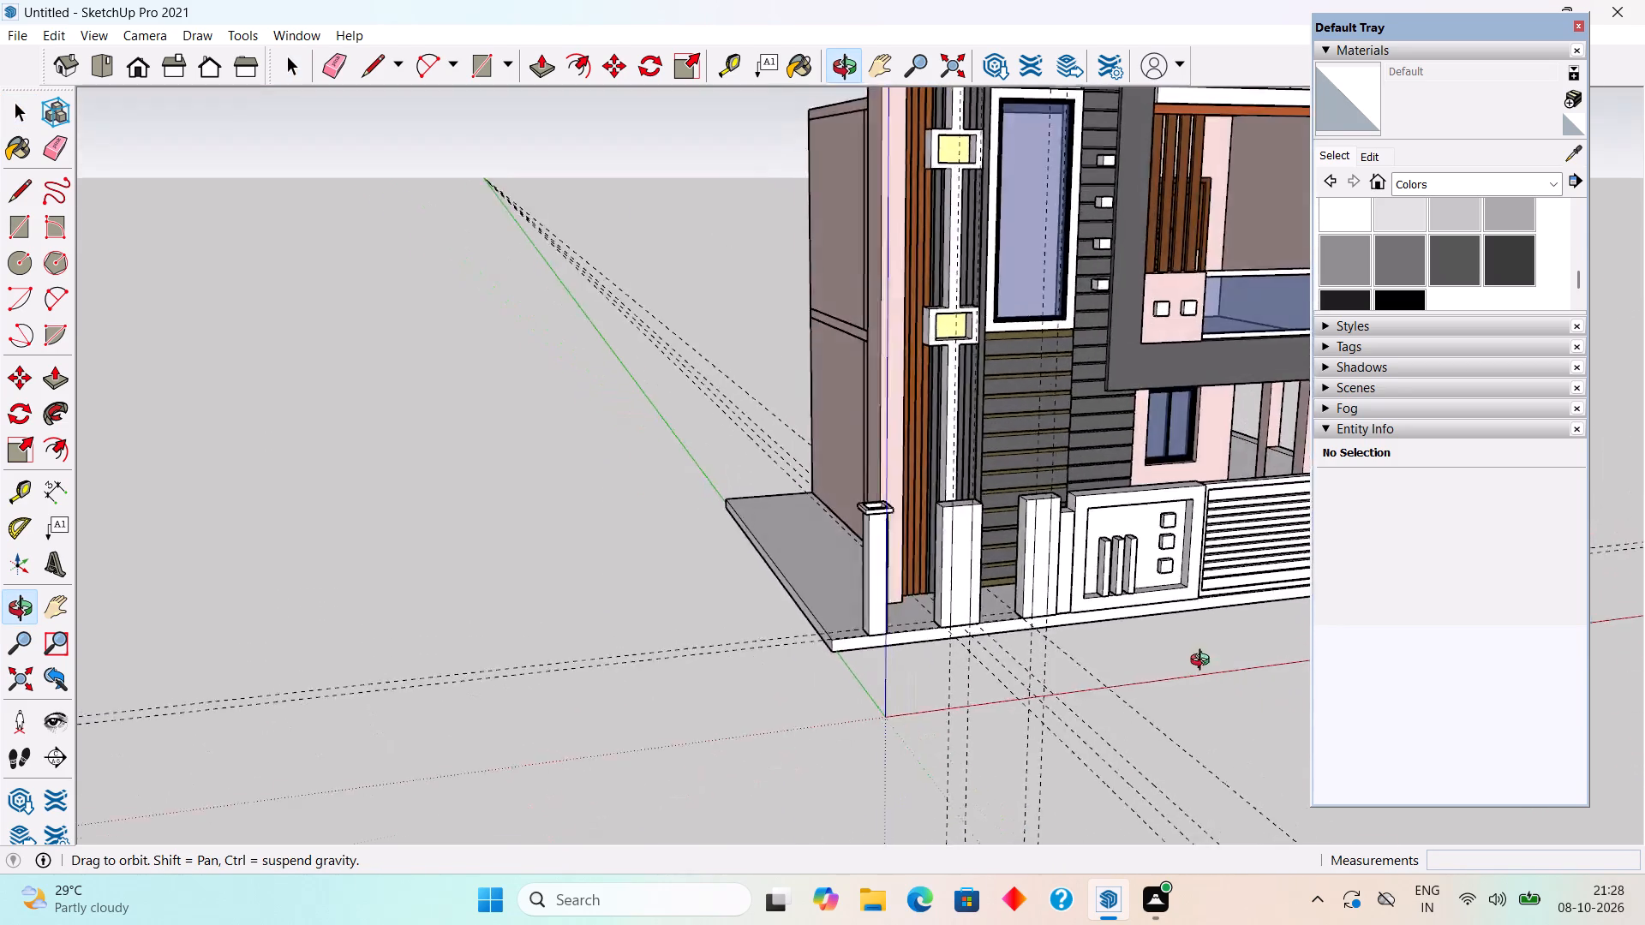
{"action": "middle_click_drag", "start_coordinate": [1204, 662], "coordinate": [1064, 636]}
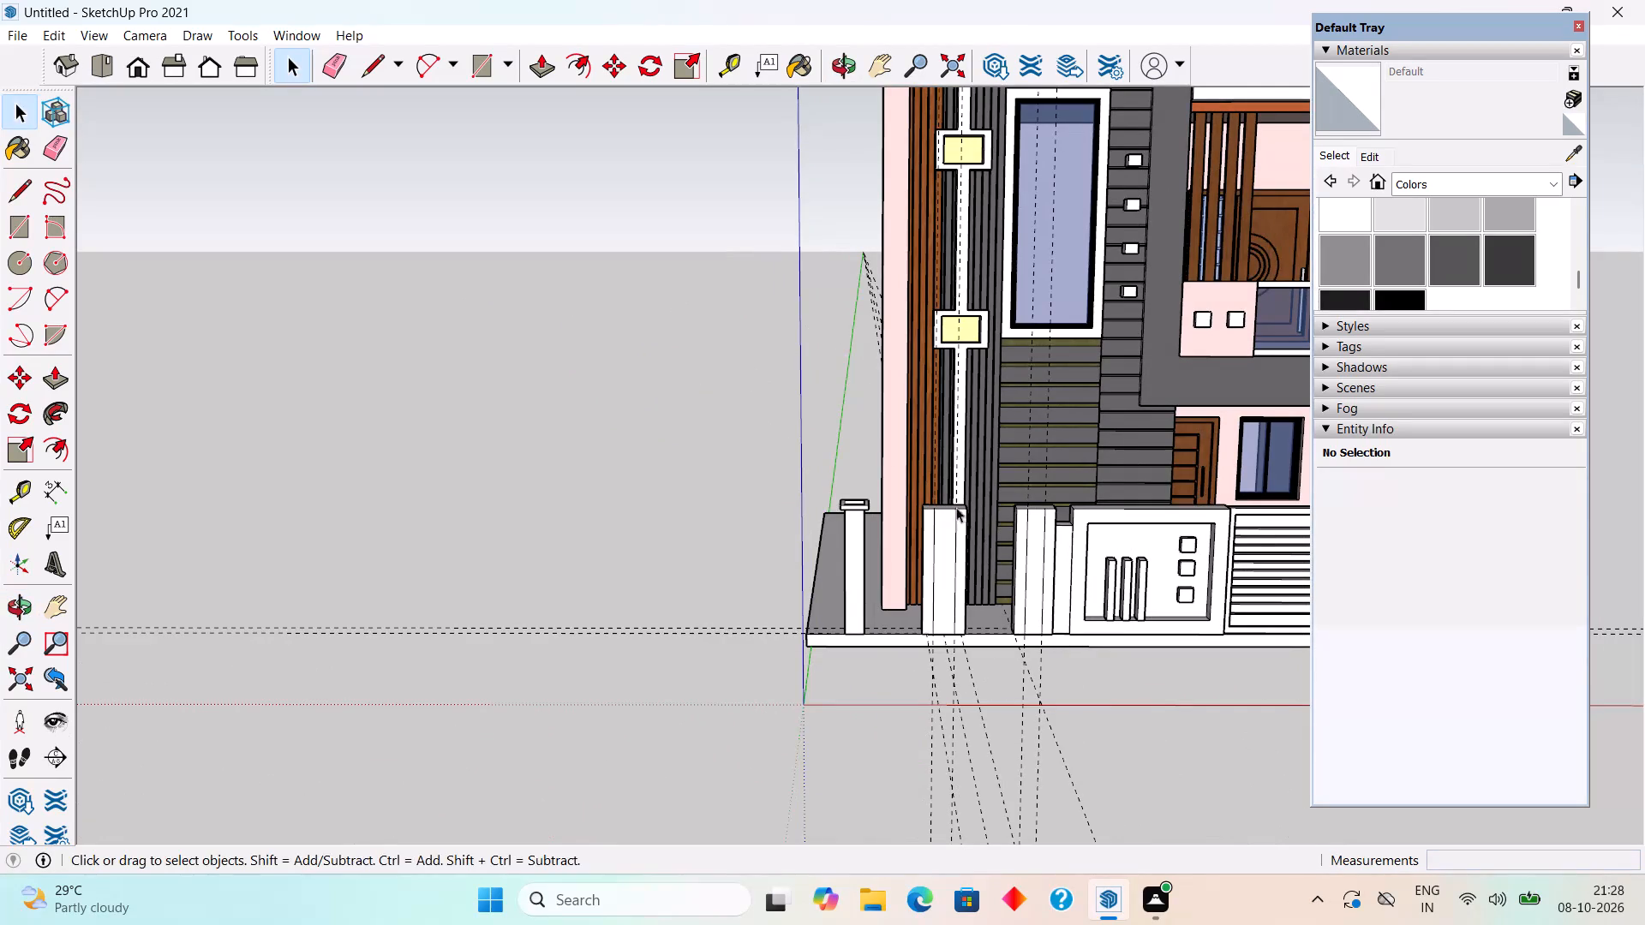
{"action": "scroll", "coordinate": [971, 614], "scroll_direction": "up", "scroll_amount": 5}
{"action": "middle_click_drag", "start_coordinate": [967, 582], "coordinate": [879, 582]}
{"action": "scroll", "coordinate": [879, 582], "scroll_direction": "up", "scroll_amount": 1}
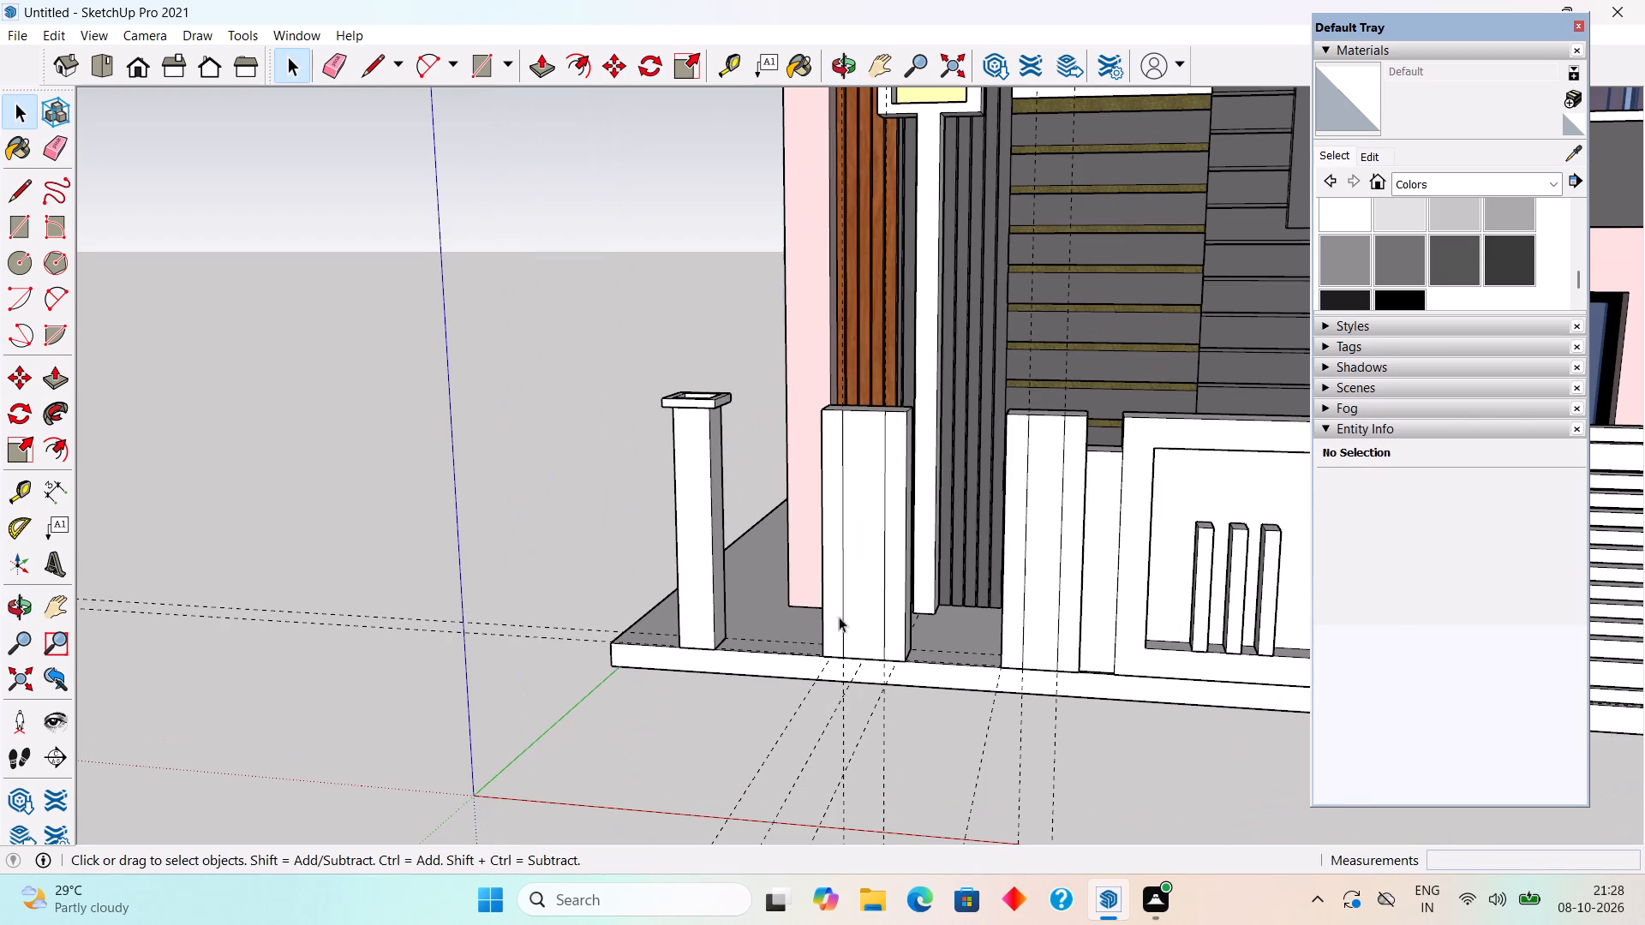
{"action": "left_click", "coordinate": [699, 609]}
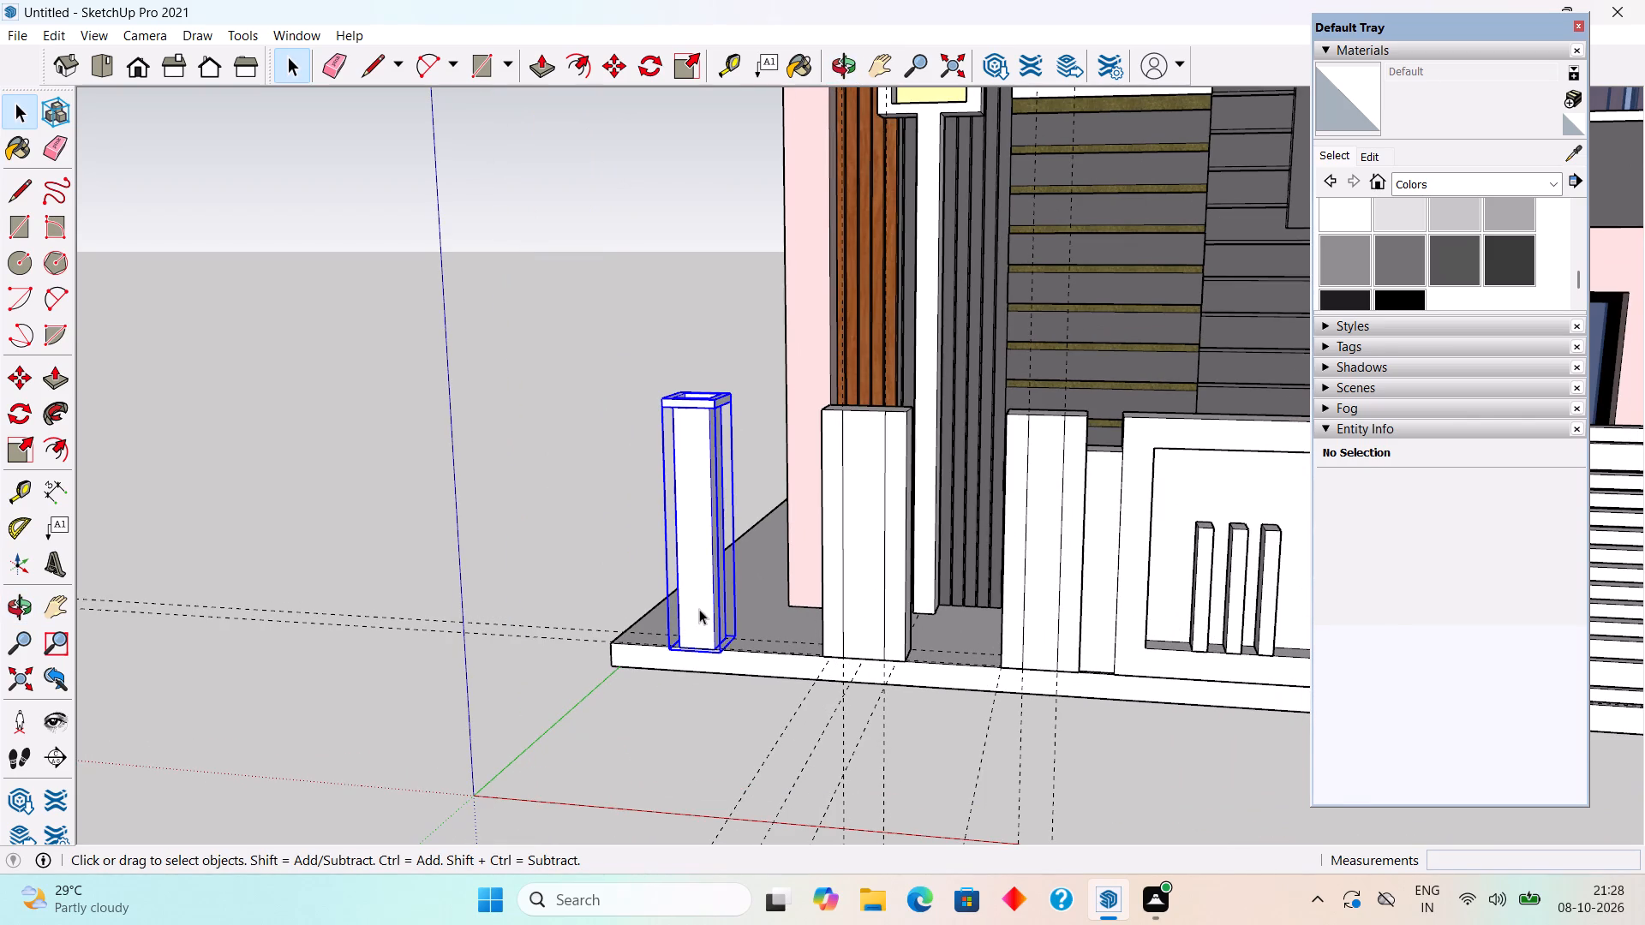
{"action": "key", "text": "m"}
{"action": "left_click", "coordinate": [699, 609]}
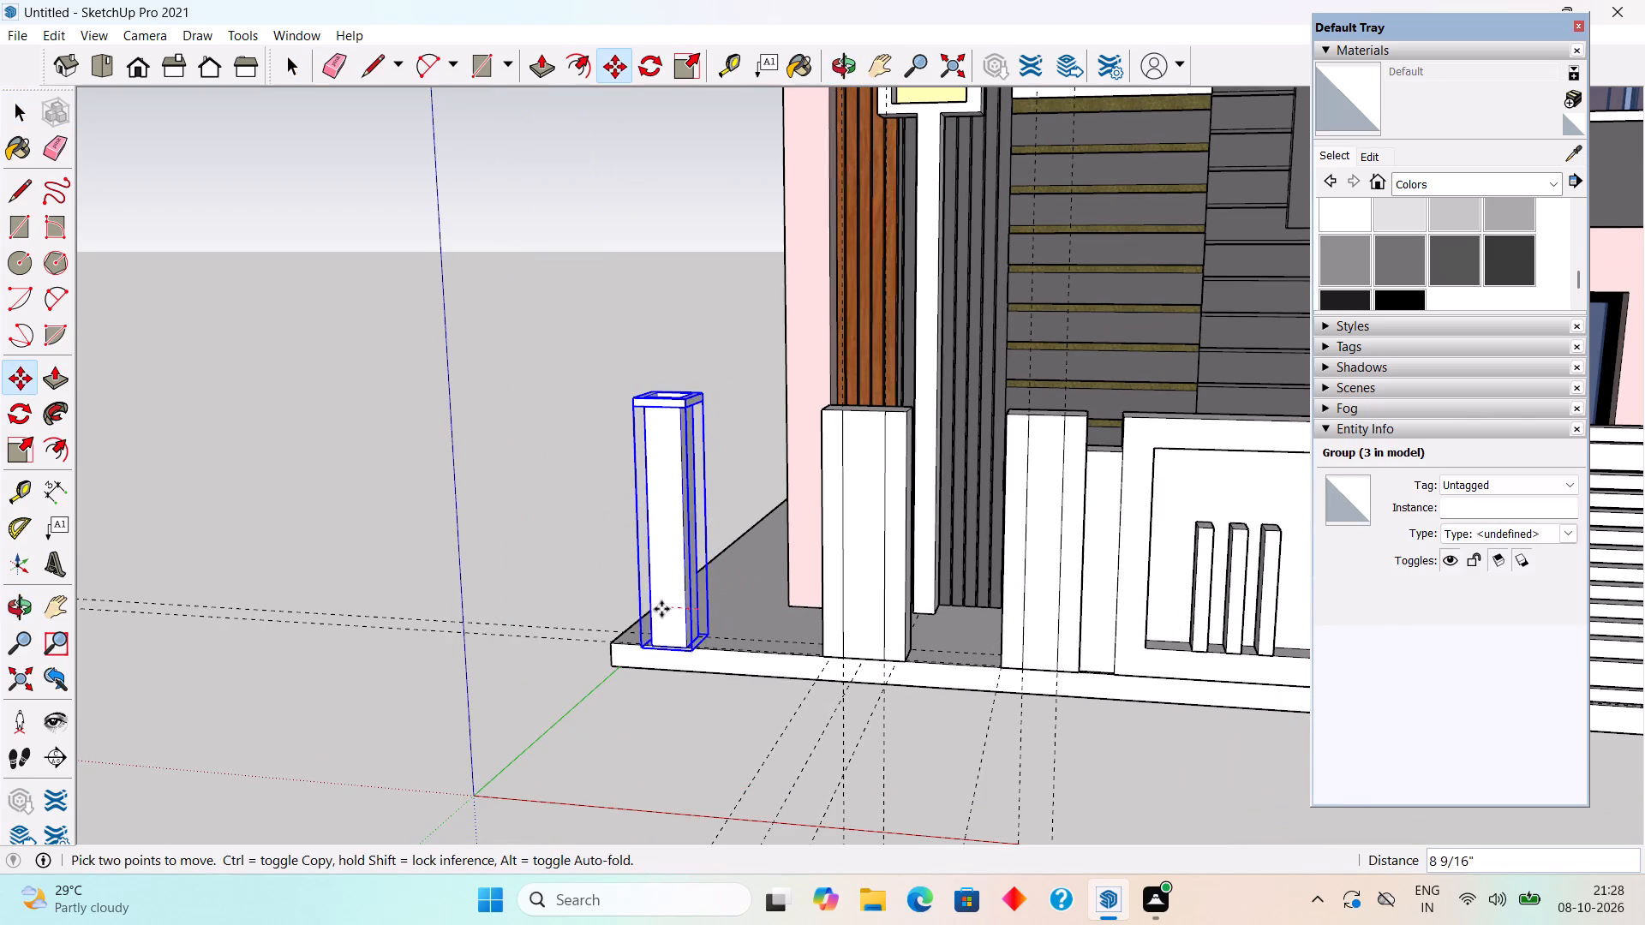
{"action": "left_click", "coordinate": [640, 609]}
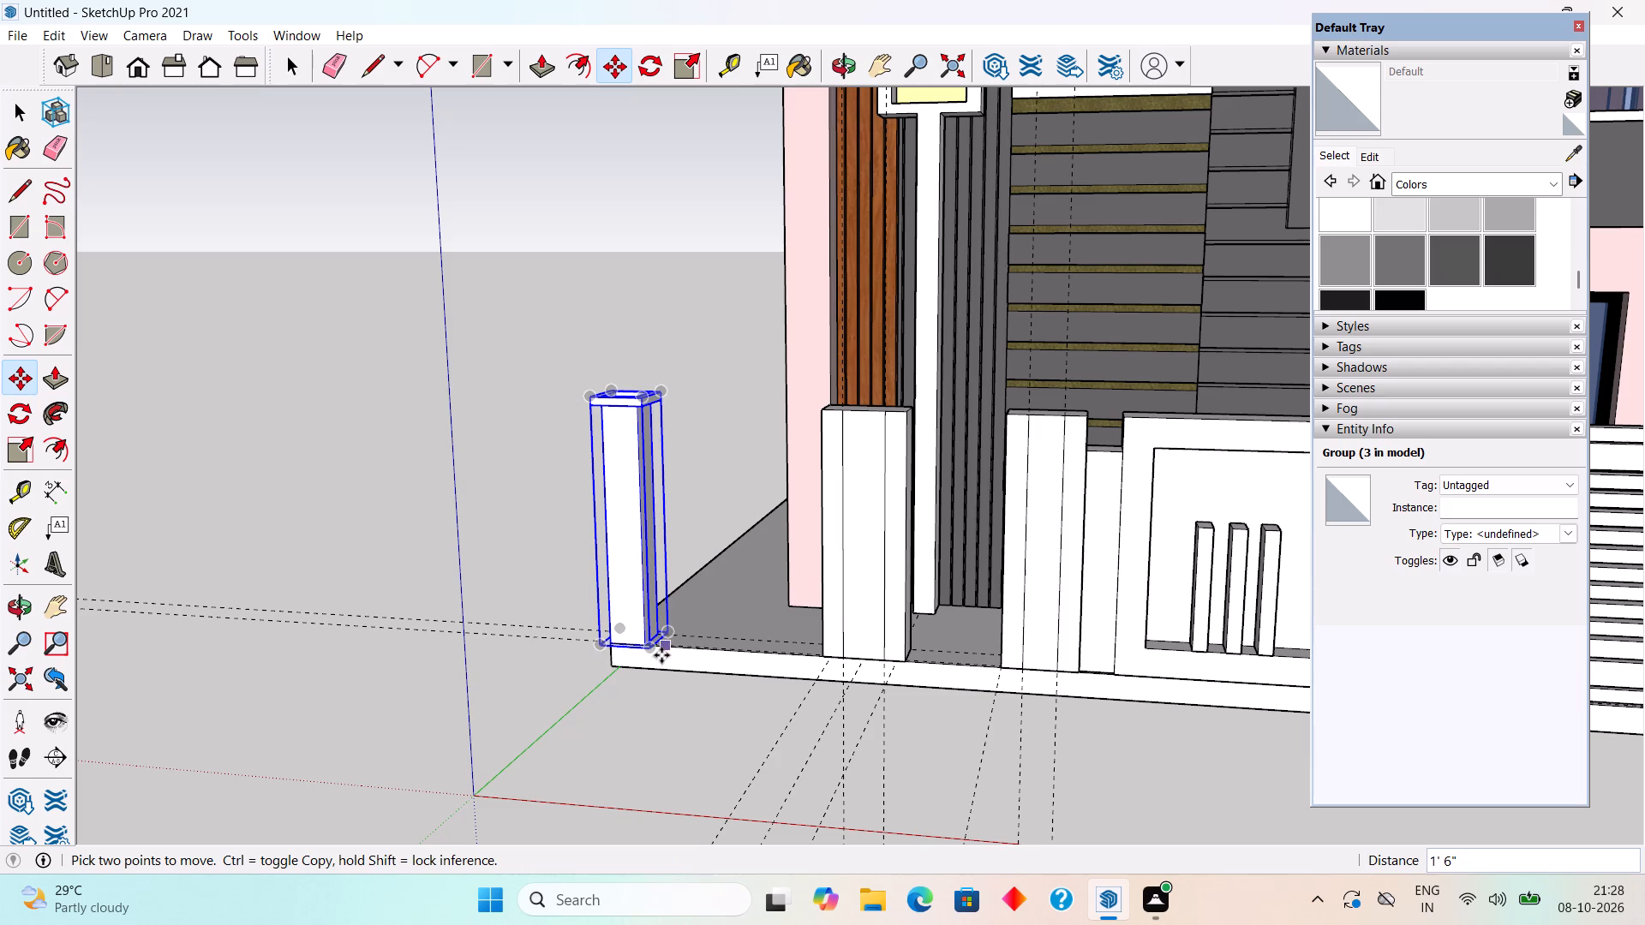
{"action": "key", "text": "space"}
Move the middle pillar group about 11" along the plinth toward the end pillar, and clear the selection.
{"action": "left_click", "coordinate": [885, 611]}
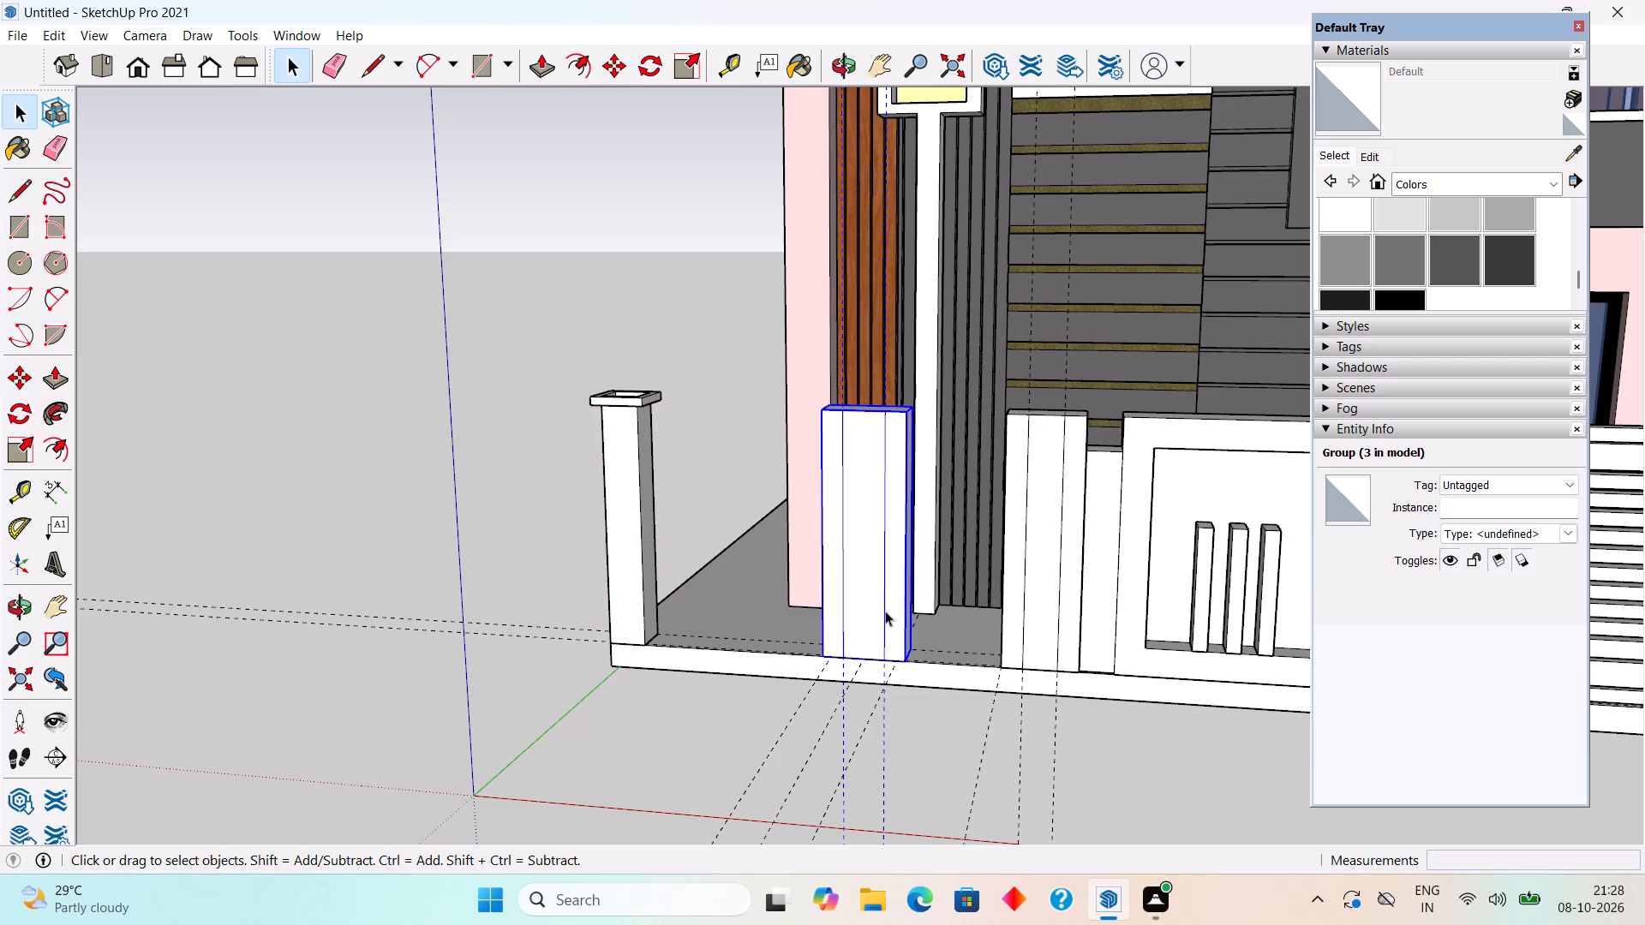
{"action": "key", "text": "m"}
{"action": "left_click", "coordinate": [885, 611]}
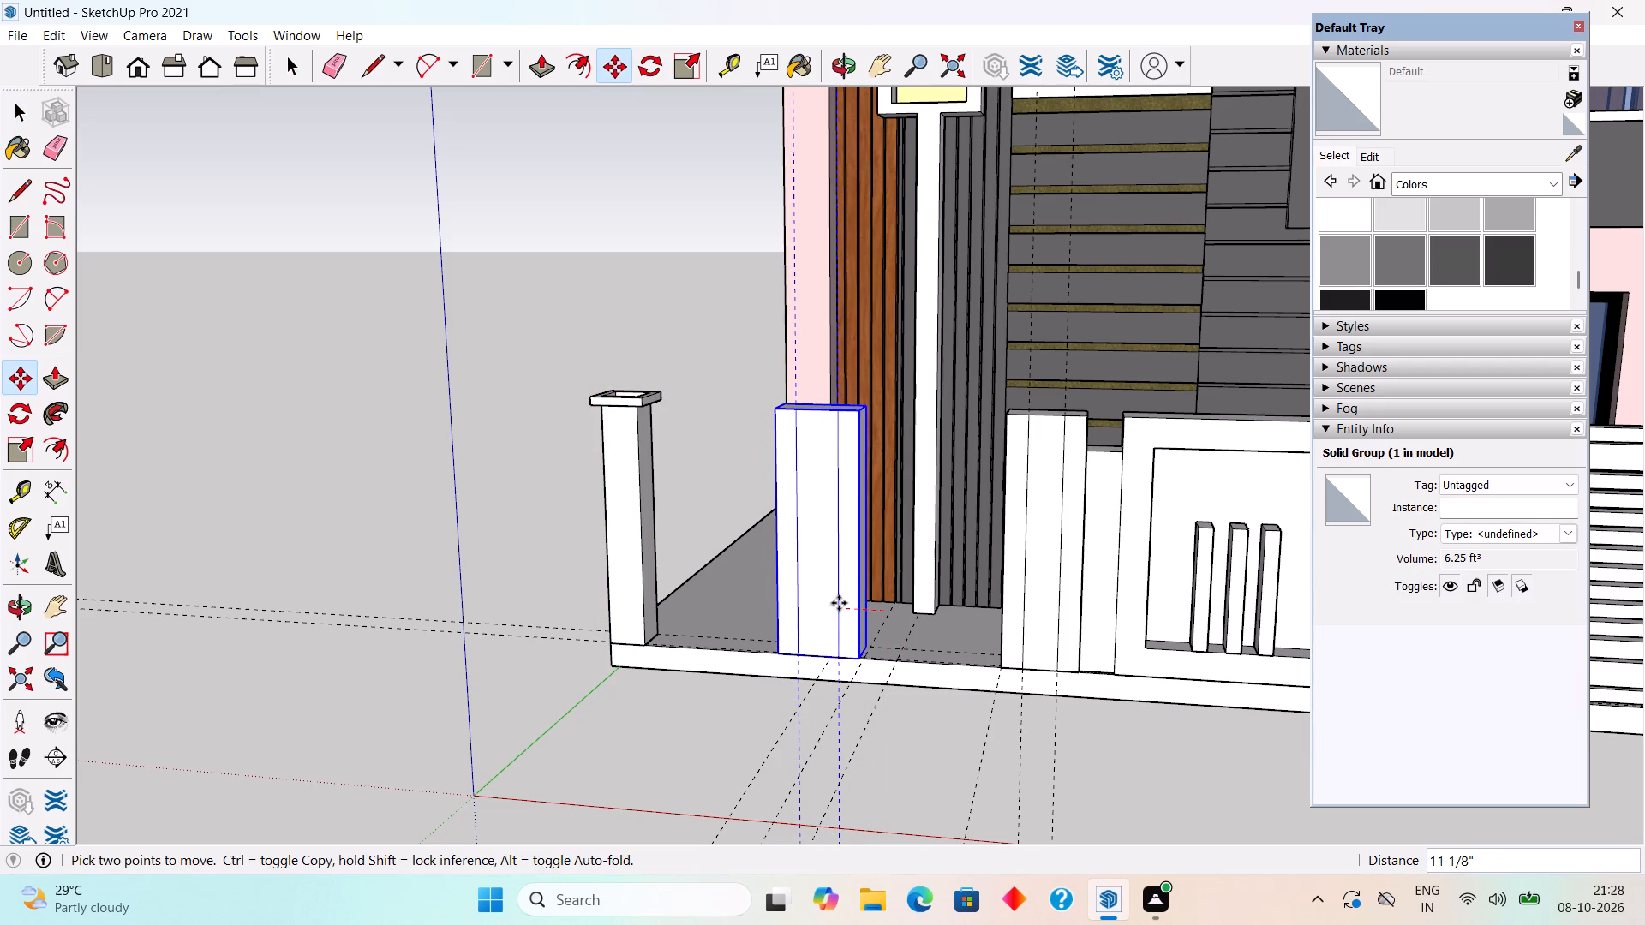
{"action": "left_click", "coordinate": [839, 603]}
{"action": "key", "text": "space"}
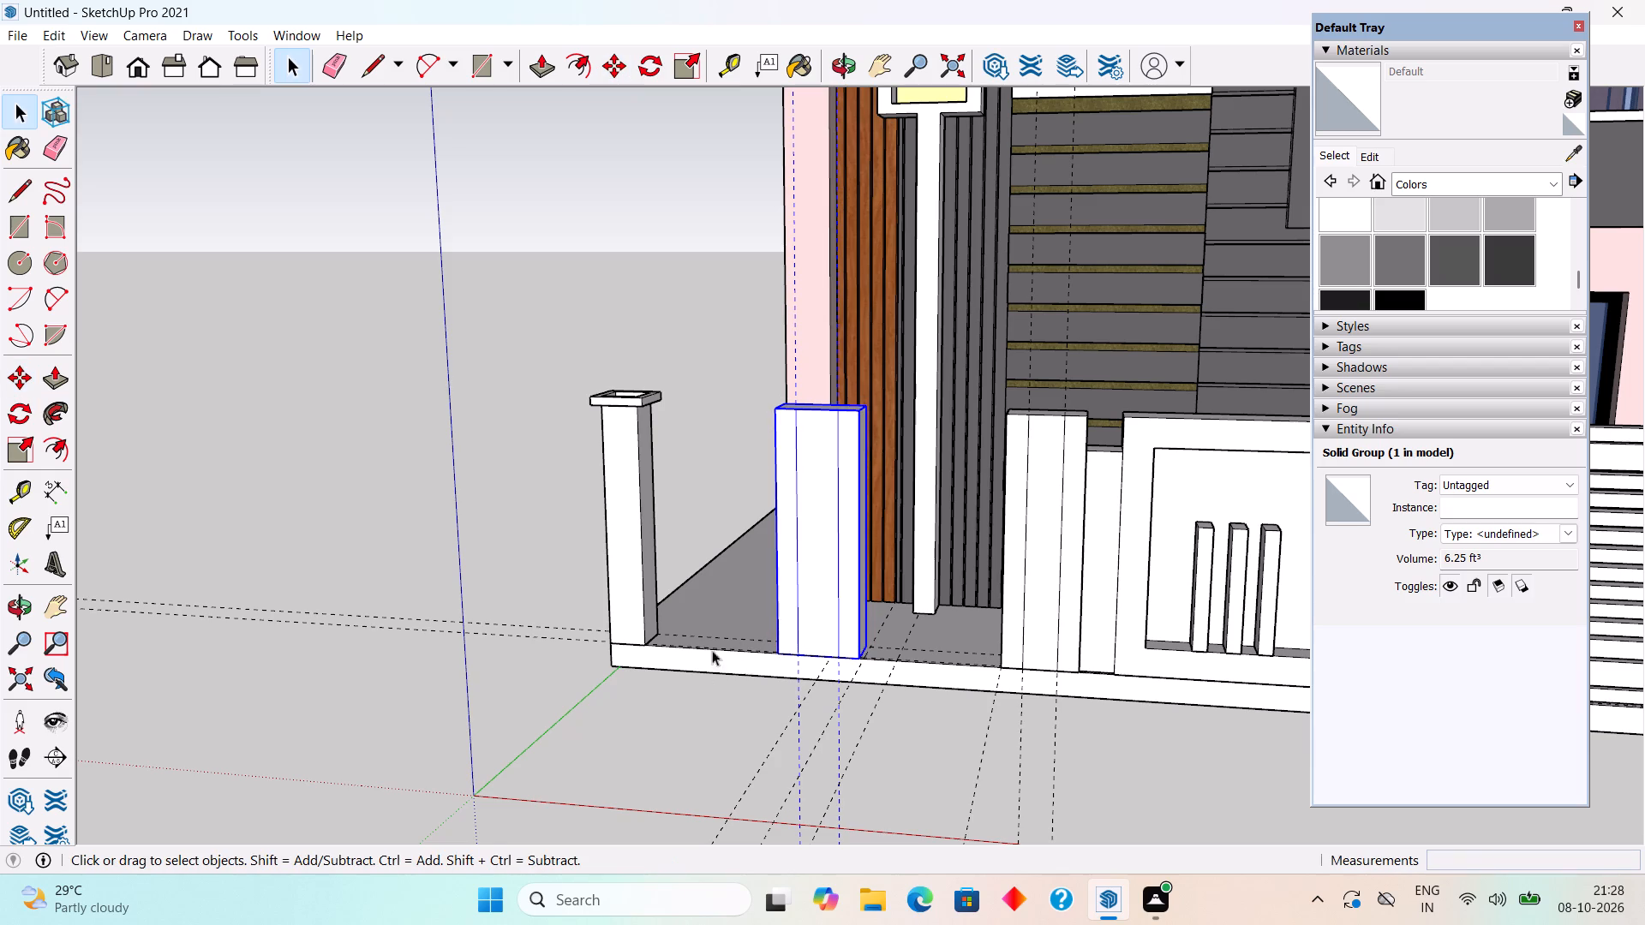
{"action": "left_click", "coordinate": [692, 737]}
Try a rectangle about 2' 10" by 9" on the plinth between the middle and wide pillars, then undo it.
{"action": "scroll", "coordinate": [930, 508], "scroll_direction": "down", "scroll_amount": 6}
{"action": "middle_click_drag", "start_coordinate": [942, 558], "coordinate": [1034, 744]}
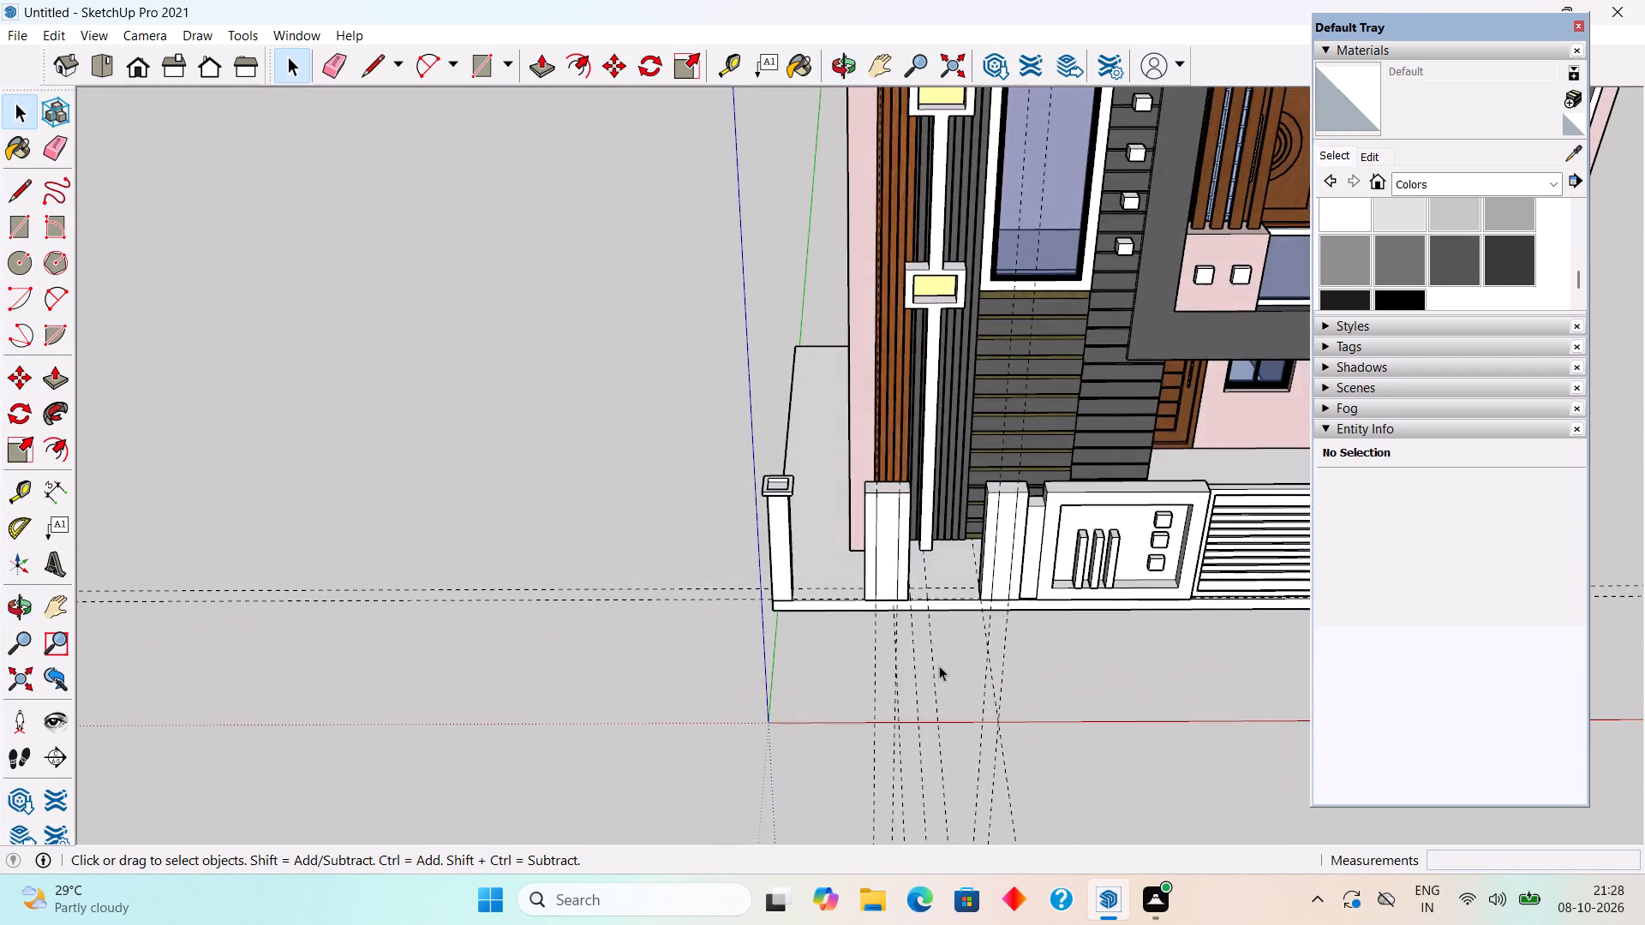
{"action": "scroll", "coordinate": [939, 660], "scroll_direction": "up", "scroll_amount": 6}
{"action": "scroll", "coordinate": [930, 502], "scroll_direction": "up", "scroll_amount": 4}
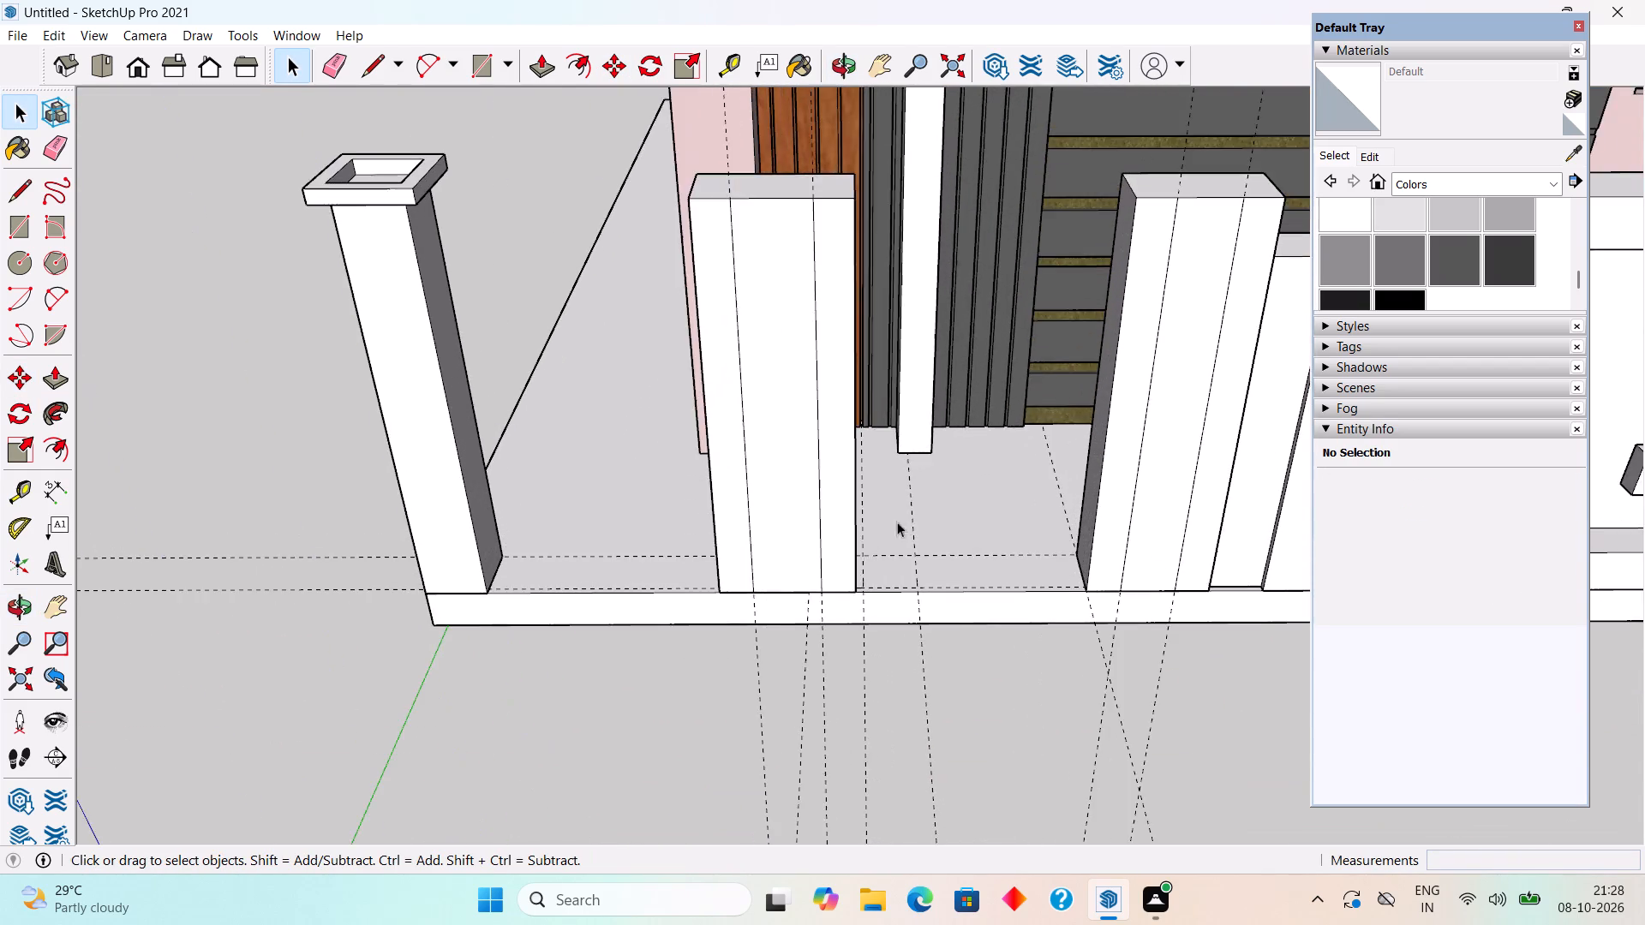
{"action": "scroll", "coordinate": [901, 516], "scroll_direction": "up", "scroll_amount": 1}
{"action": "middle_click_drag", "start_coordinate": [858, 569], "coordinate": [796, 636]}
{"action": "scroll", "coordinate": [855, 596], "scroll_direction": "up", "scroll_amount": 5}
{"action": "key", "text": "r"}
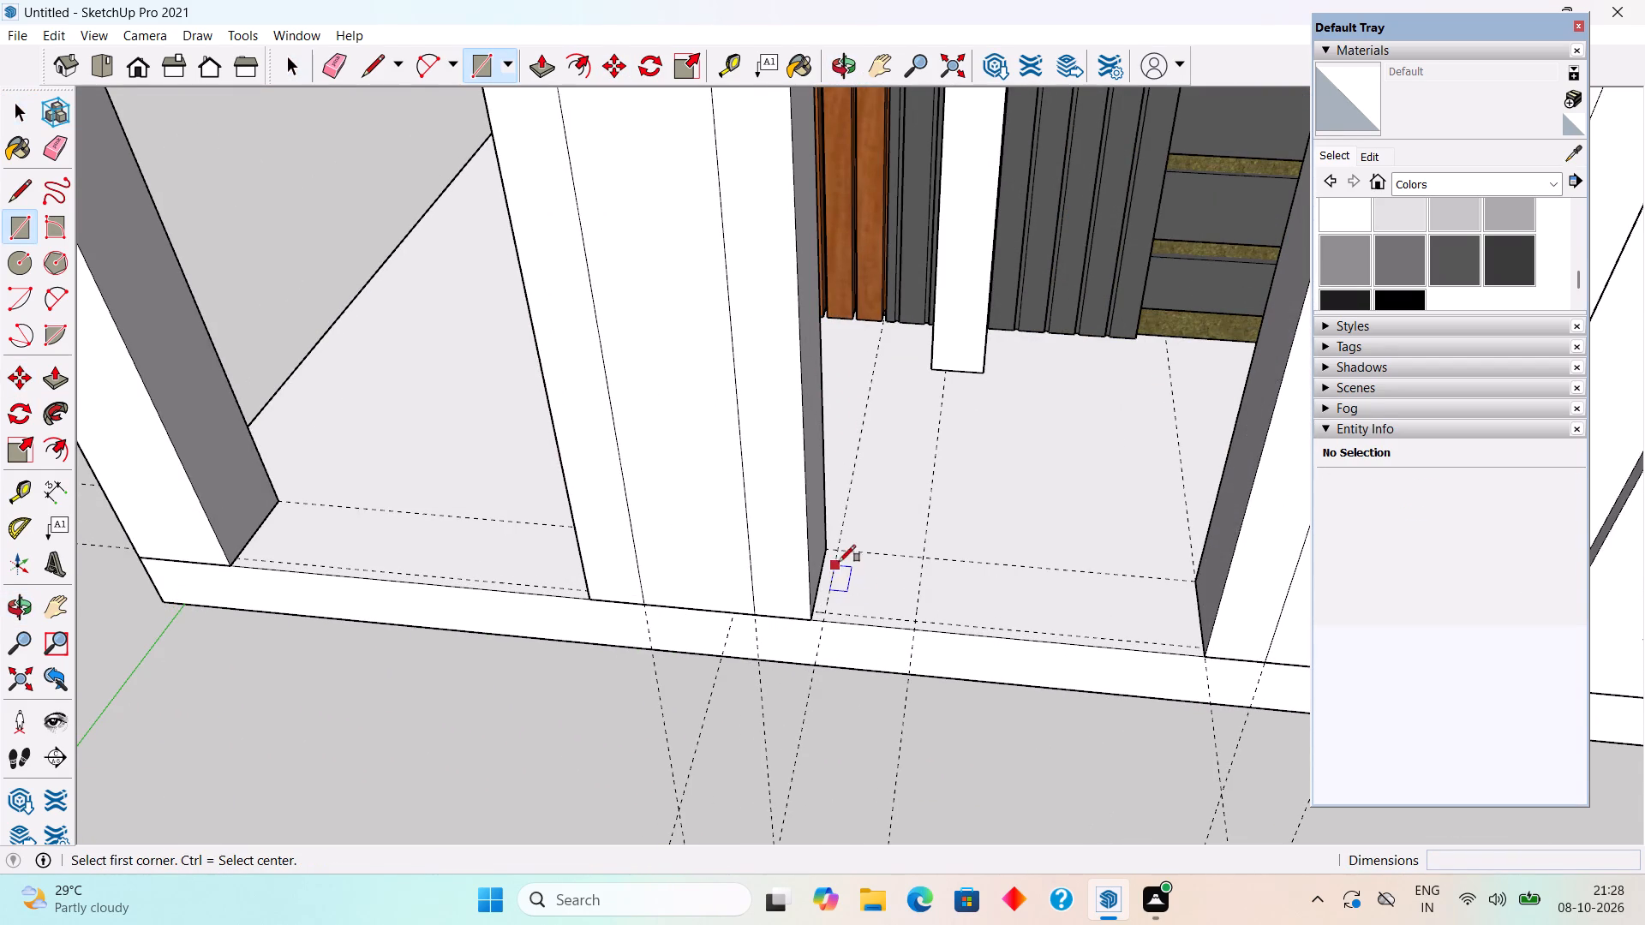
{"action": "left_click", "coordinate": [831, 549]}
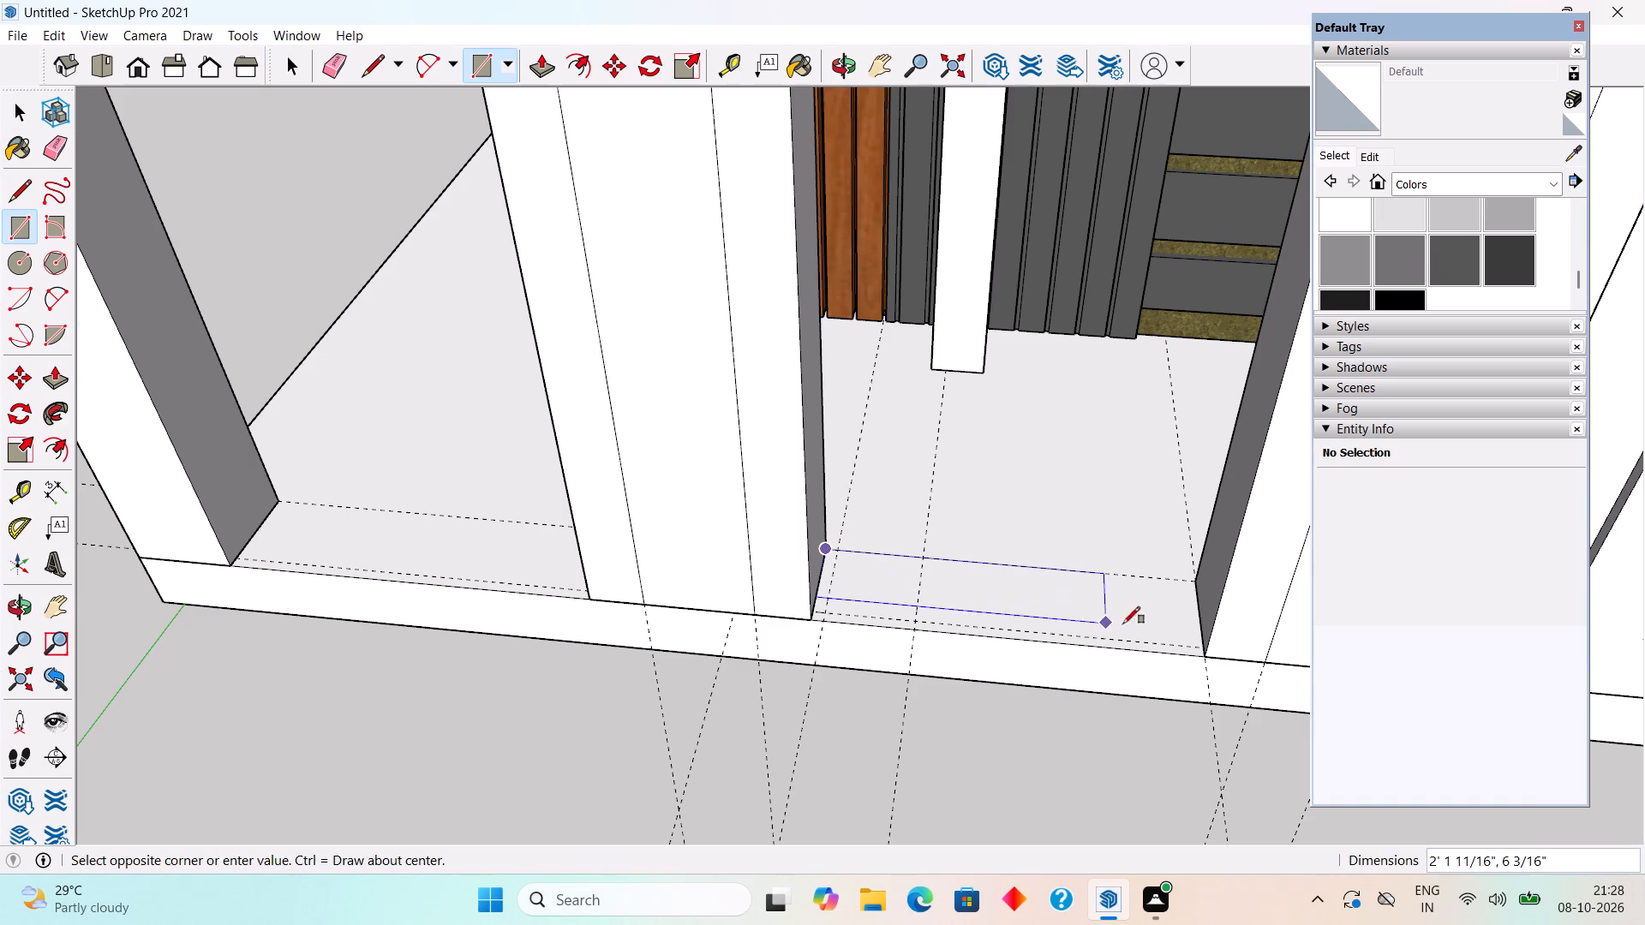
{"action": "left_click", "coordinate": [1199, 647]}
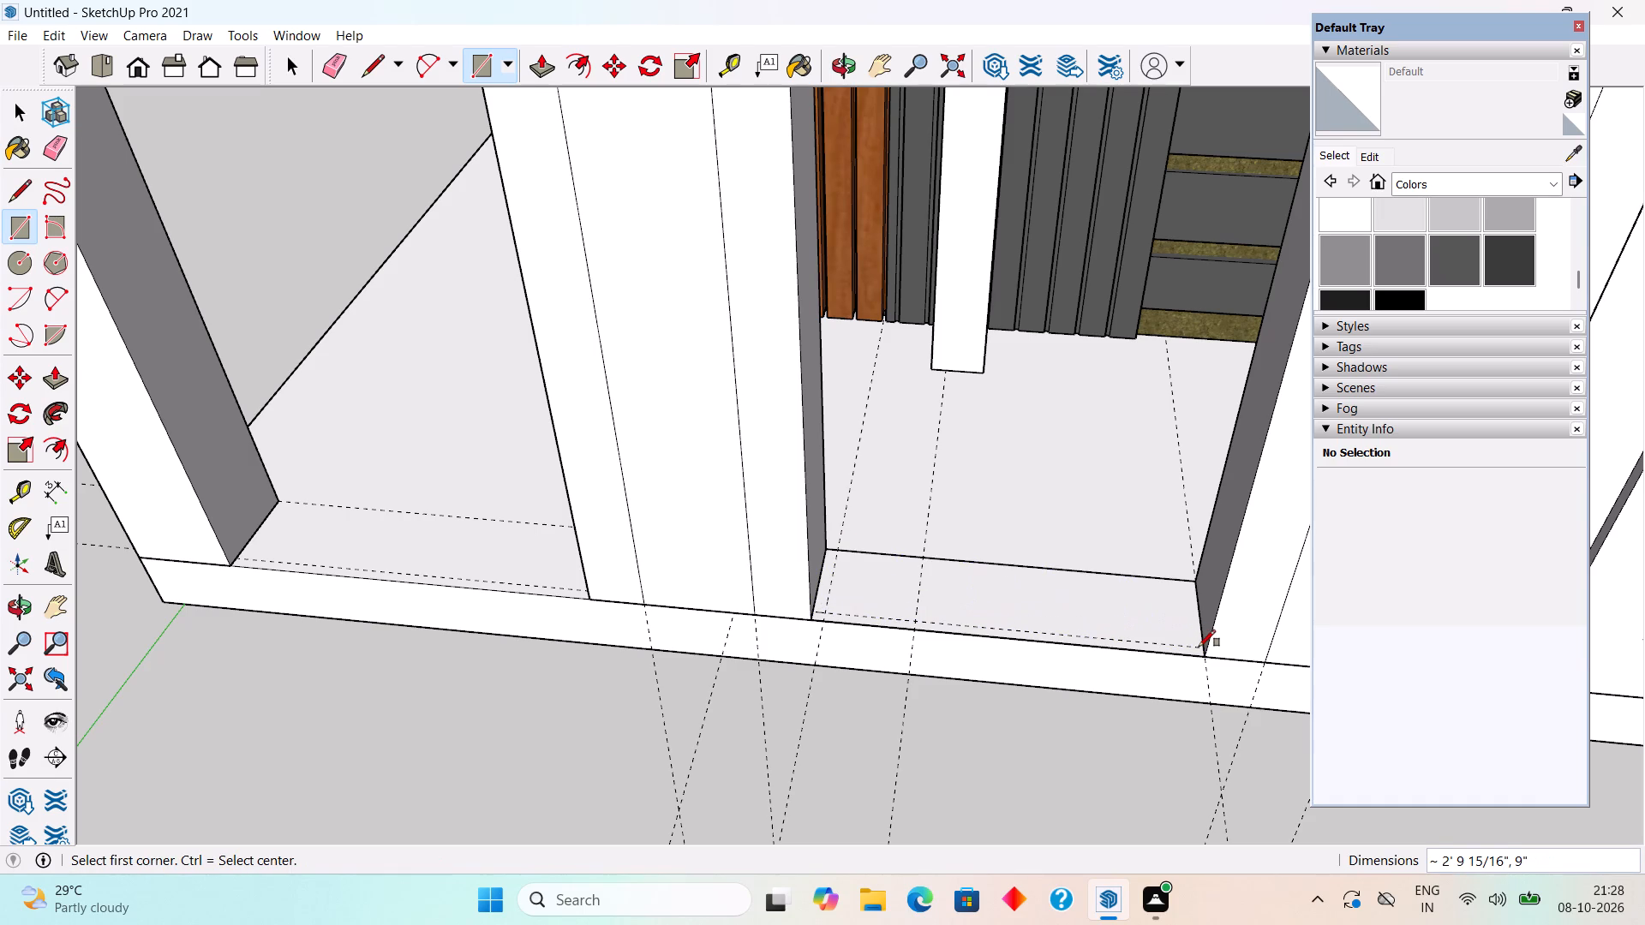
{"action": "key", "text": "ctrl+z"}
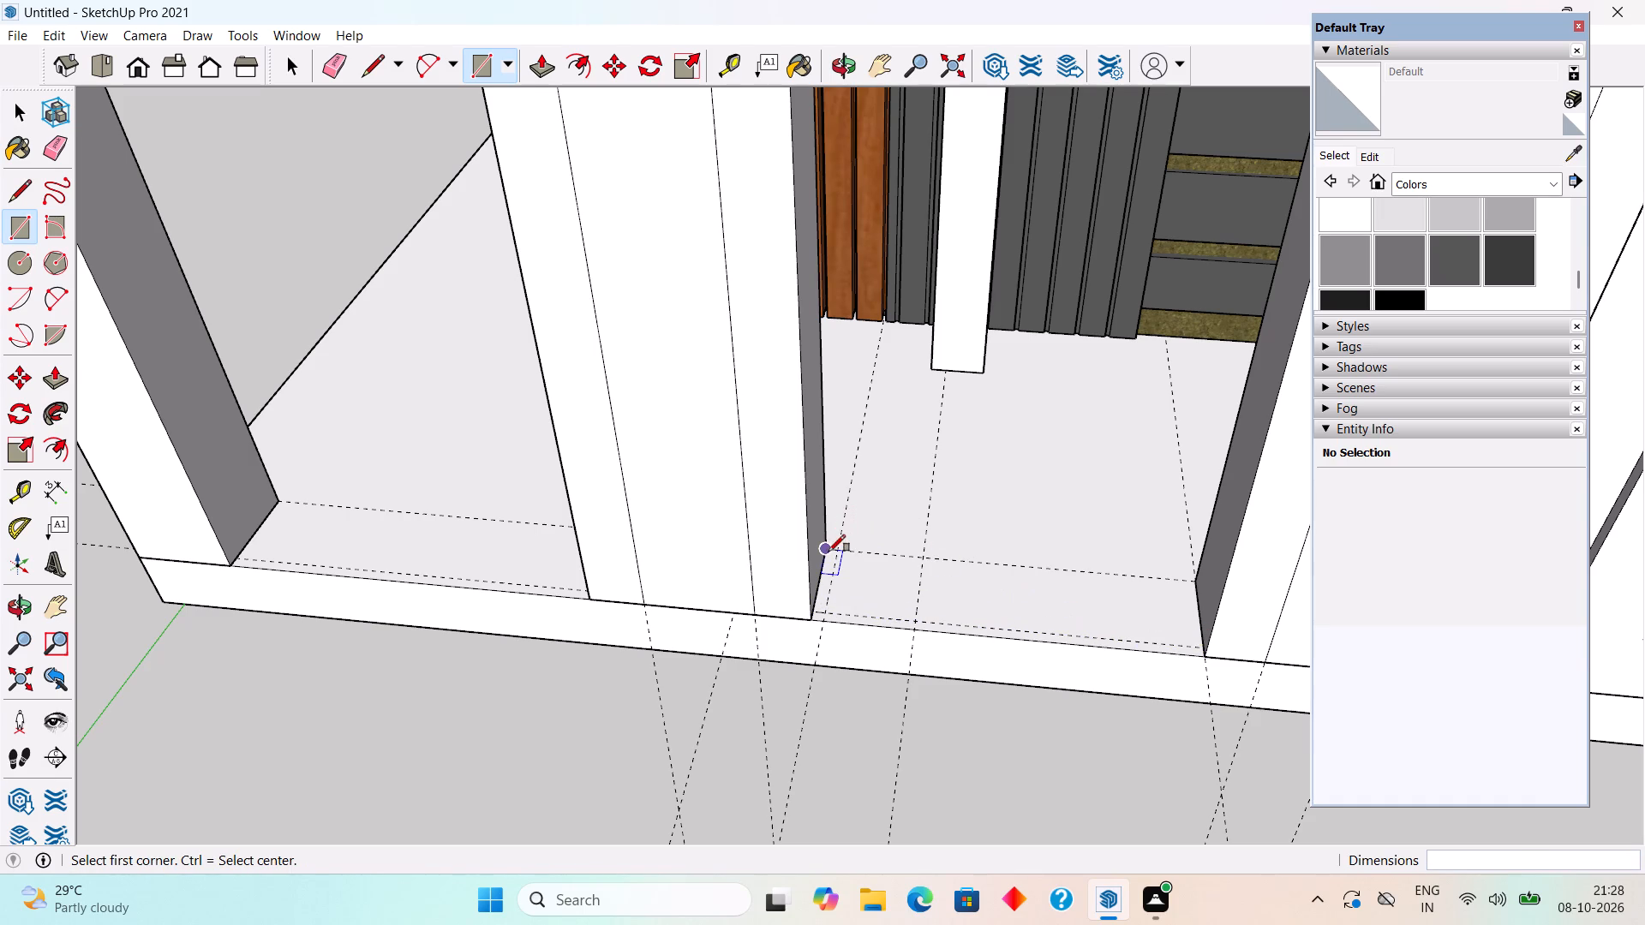
Draw a rectangle about 2' 10" by 8" between the middle and wide pillars, from the rear guide to the front guide.
{"action": "left_click", "coordinate": [830, 546]}
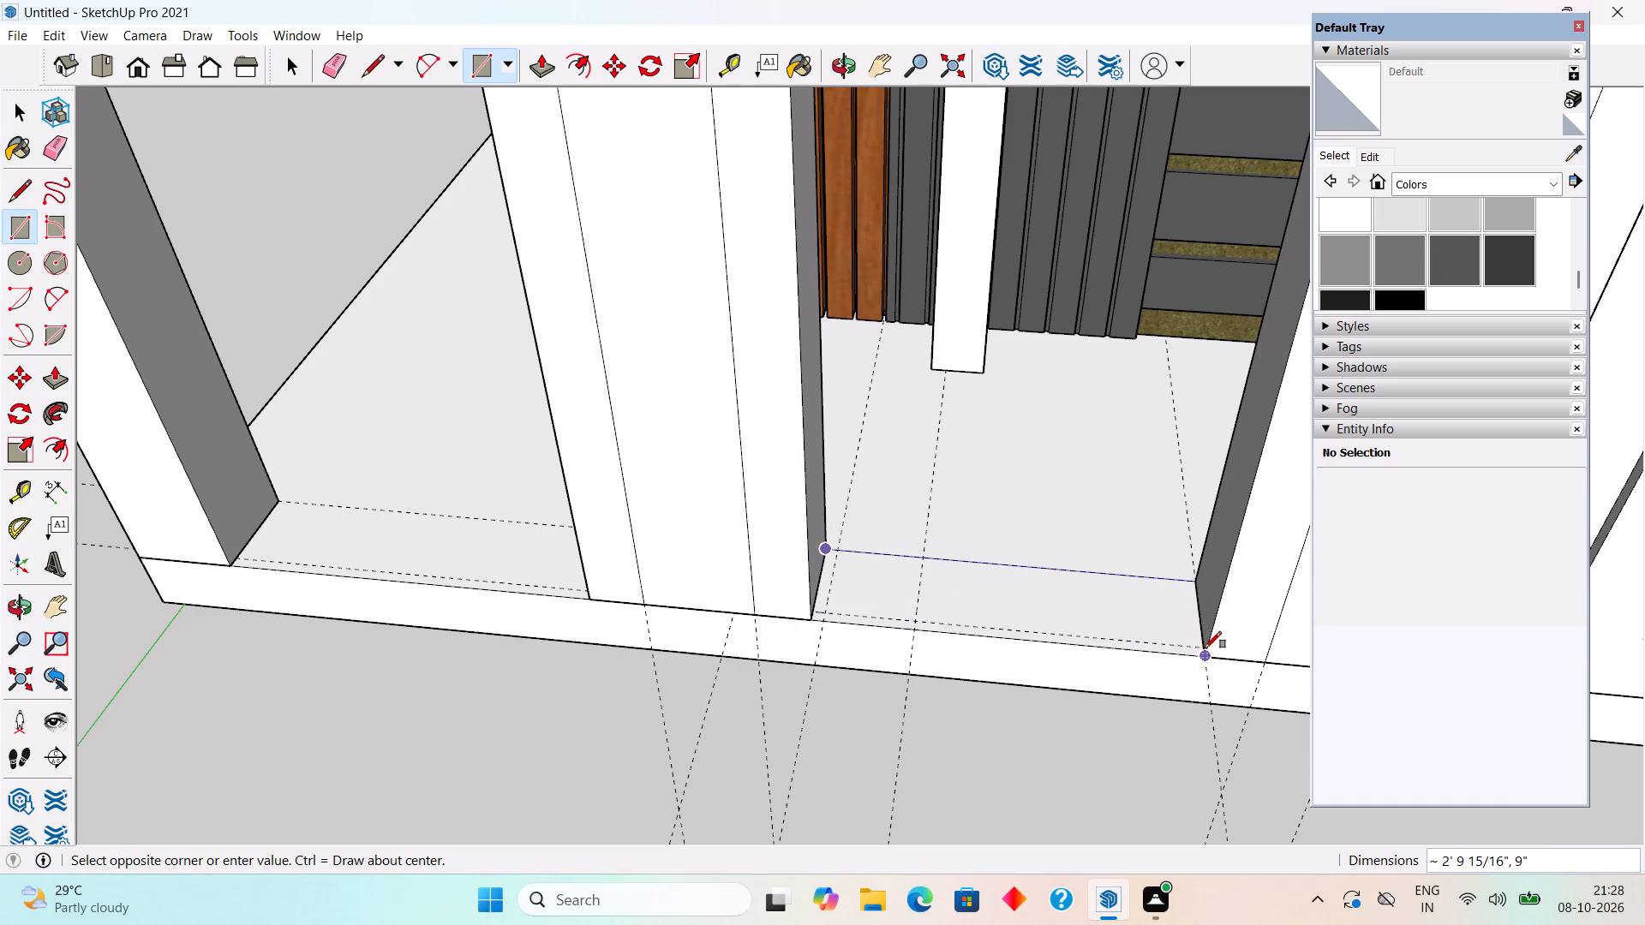
{"action": "scroll", "coordinate": [1205, 648], "scroll_direction": "up", "scroll_amount": 10}
{"action": "left_click", "coordinate": [1204, 647]}
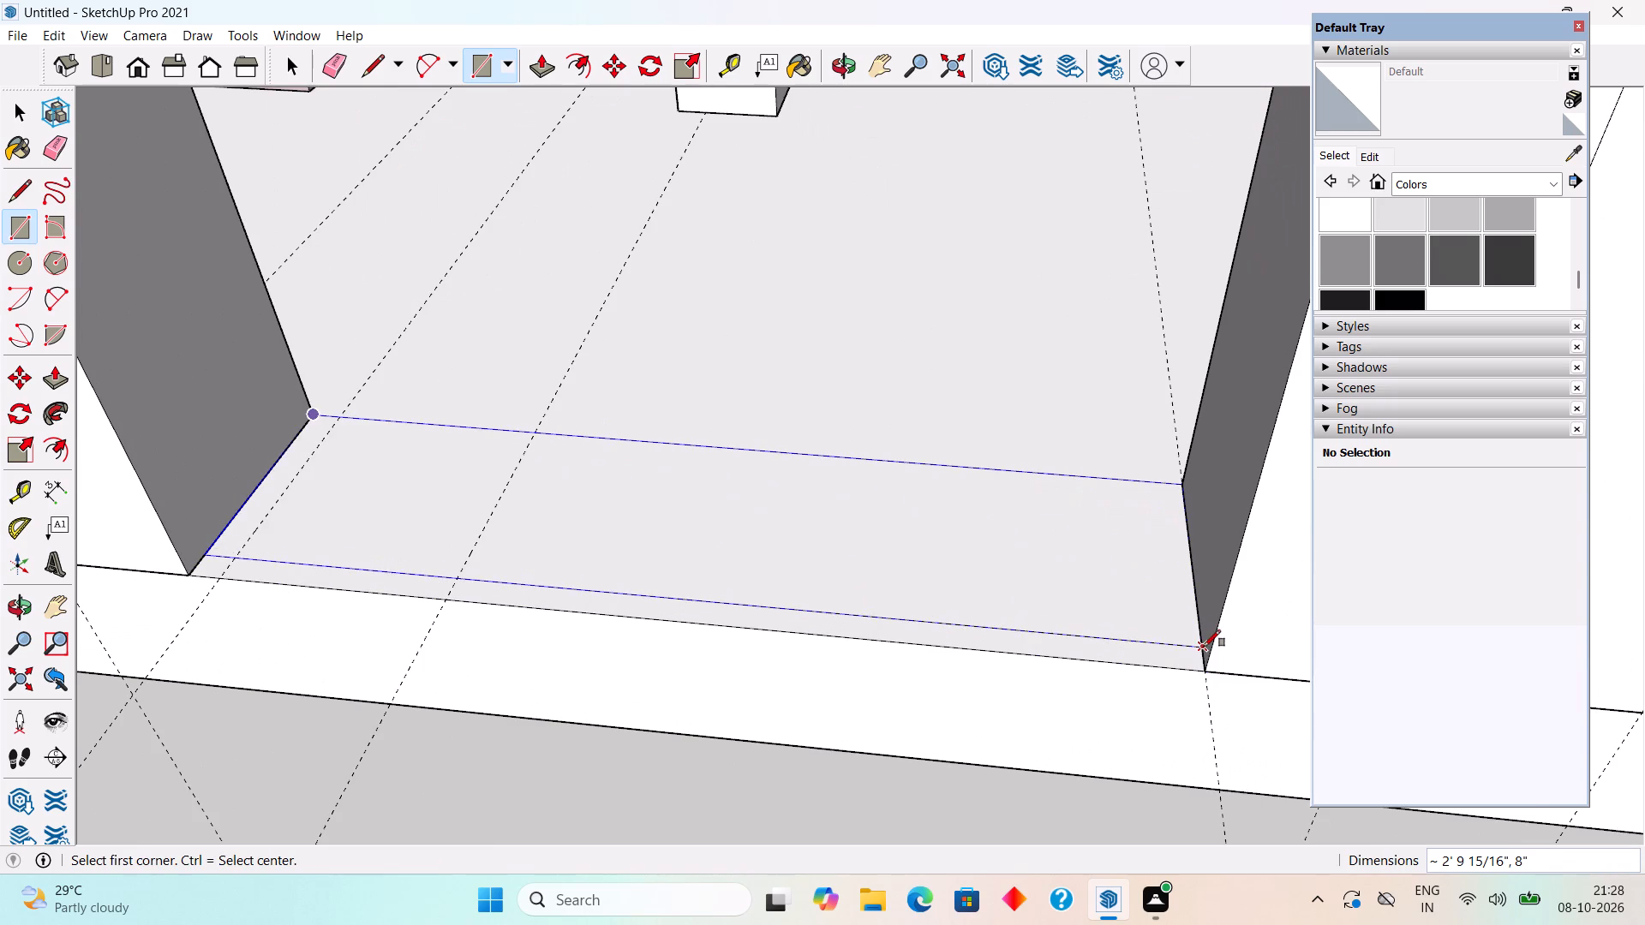
{"action": "key", "text": "space"}
{"action": "scroll", "coordinate": [1037, 628], "scroll_direction": "down", "scroll_amount": 11}
{"action": "middle_click_drag", "start_coordinate": [490, 603], "coordinate": [684, 567]}
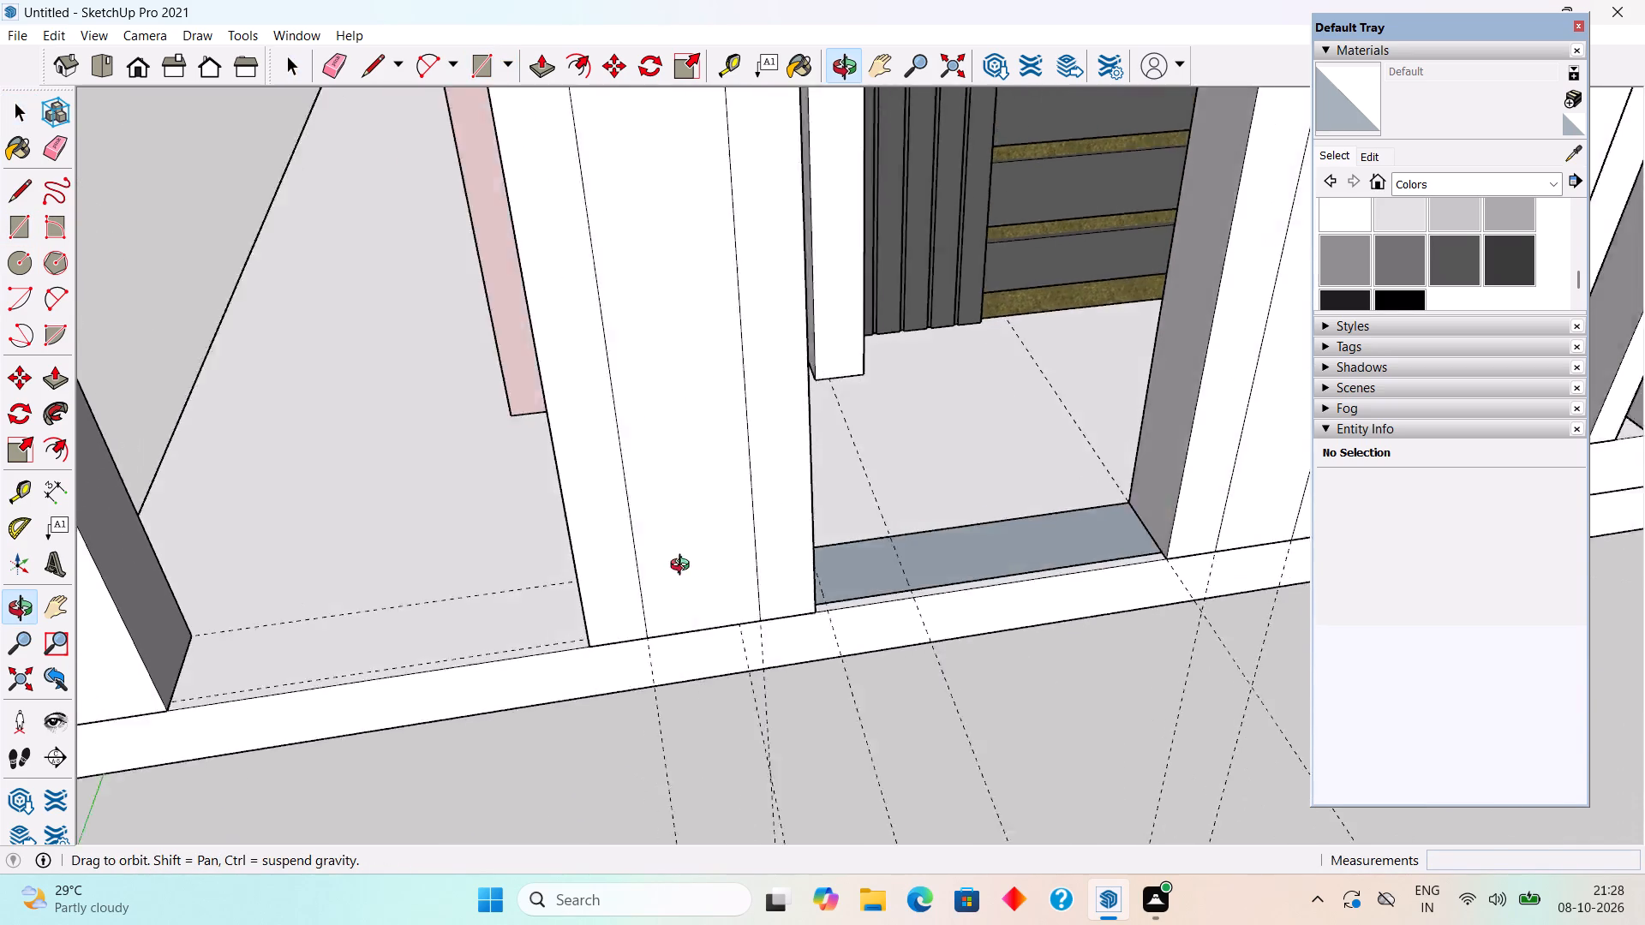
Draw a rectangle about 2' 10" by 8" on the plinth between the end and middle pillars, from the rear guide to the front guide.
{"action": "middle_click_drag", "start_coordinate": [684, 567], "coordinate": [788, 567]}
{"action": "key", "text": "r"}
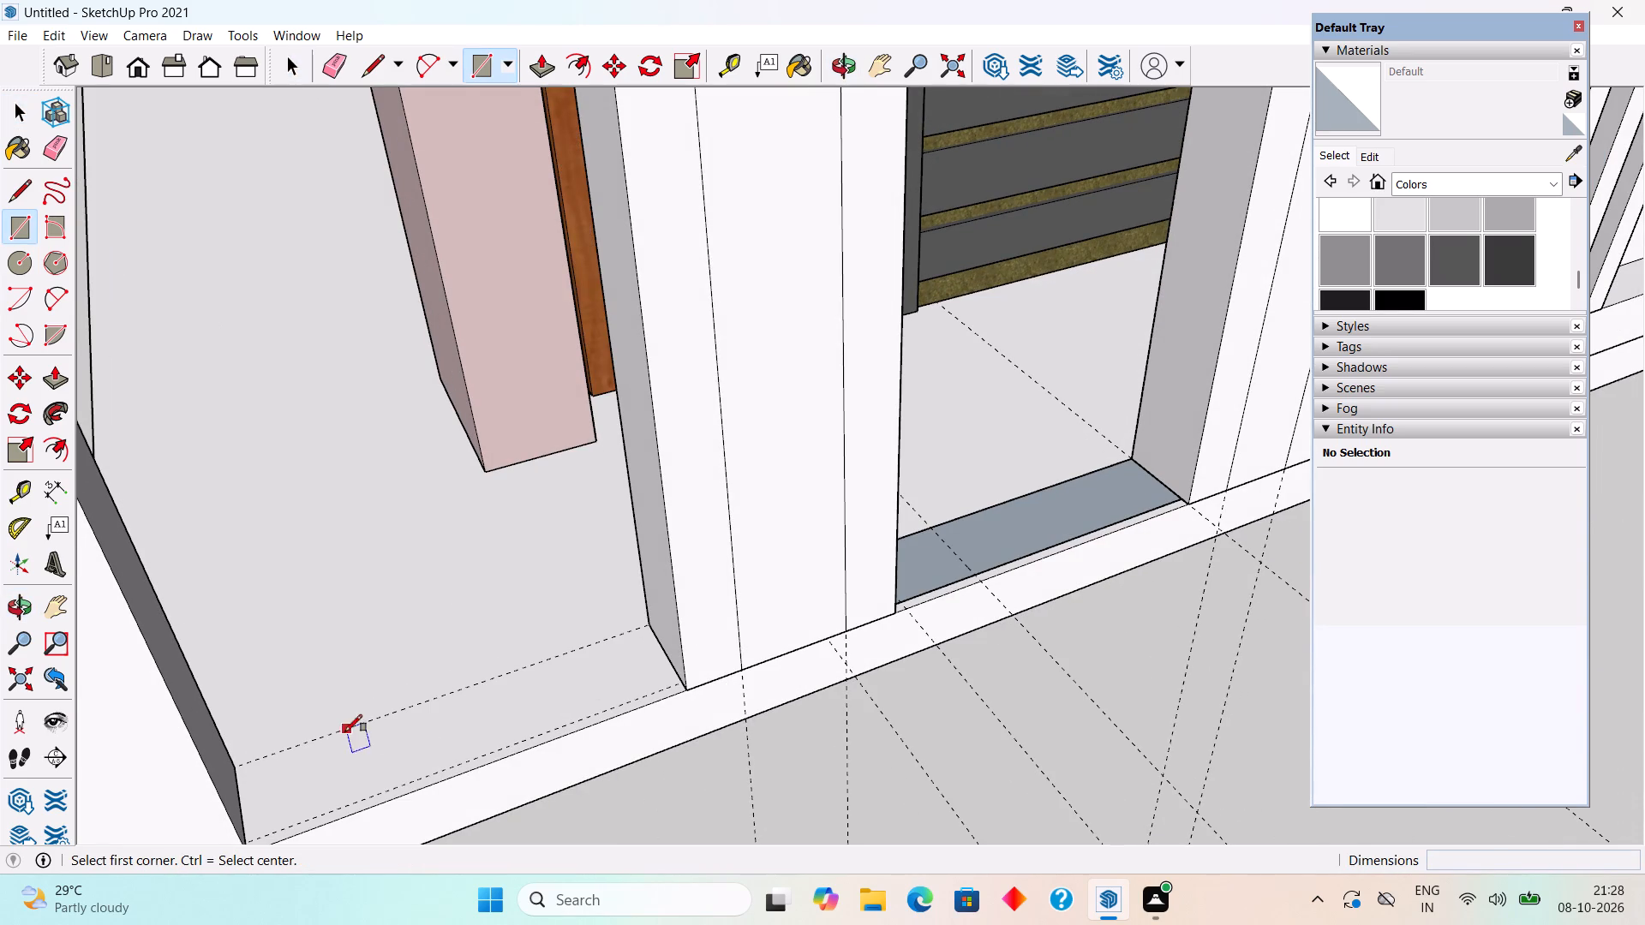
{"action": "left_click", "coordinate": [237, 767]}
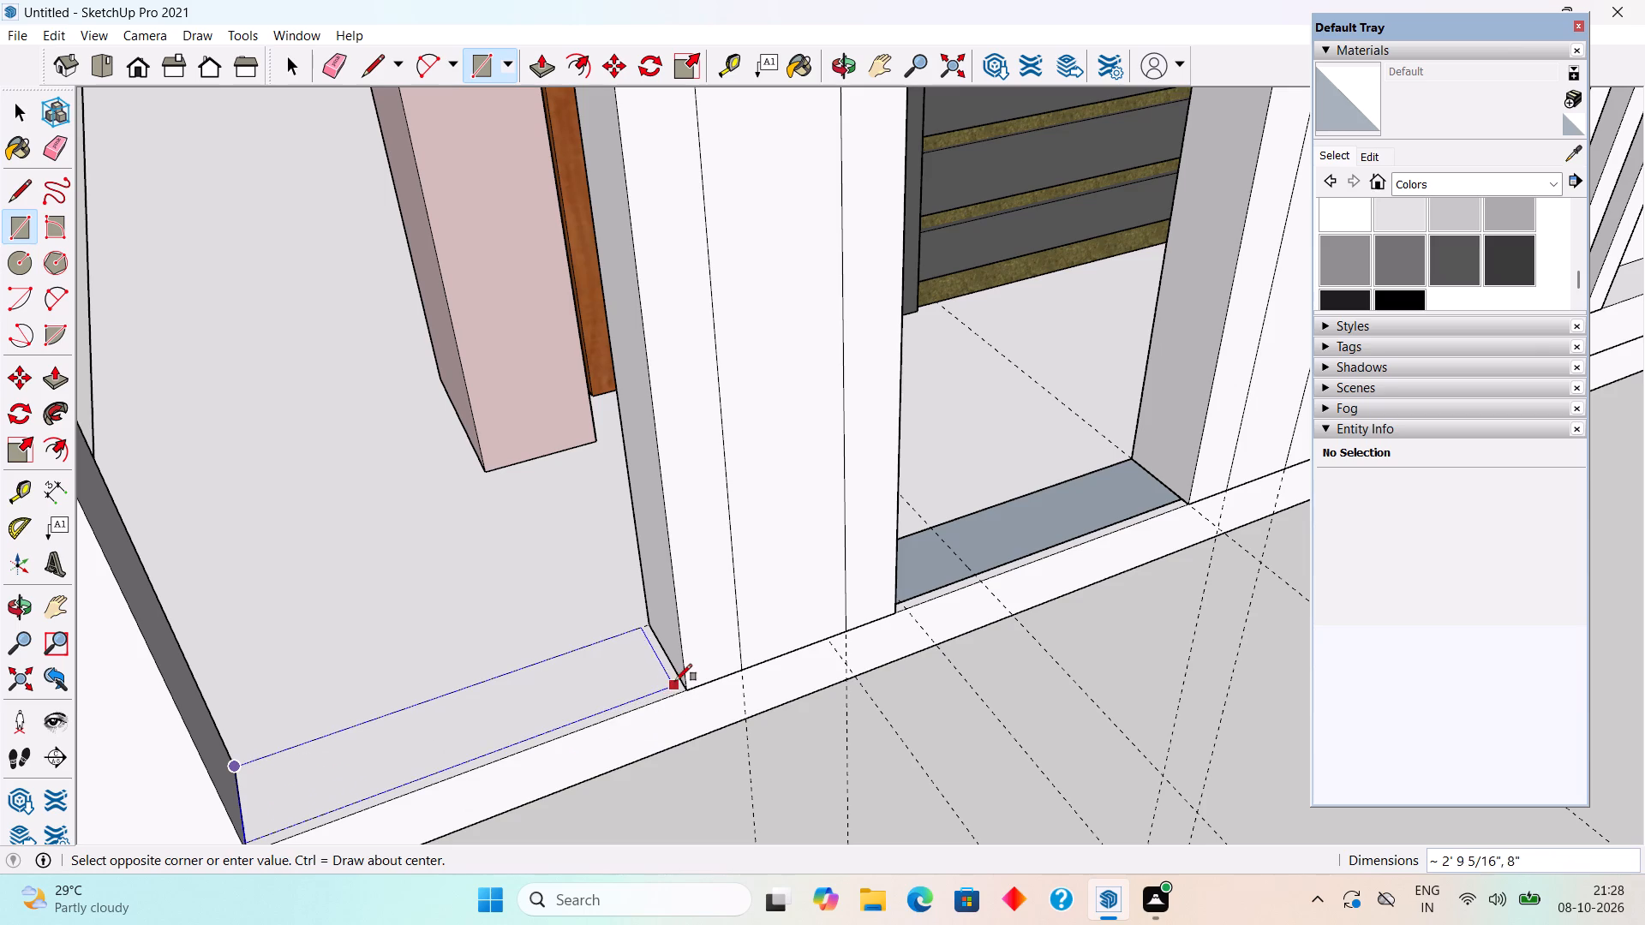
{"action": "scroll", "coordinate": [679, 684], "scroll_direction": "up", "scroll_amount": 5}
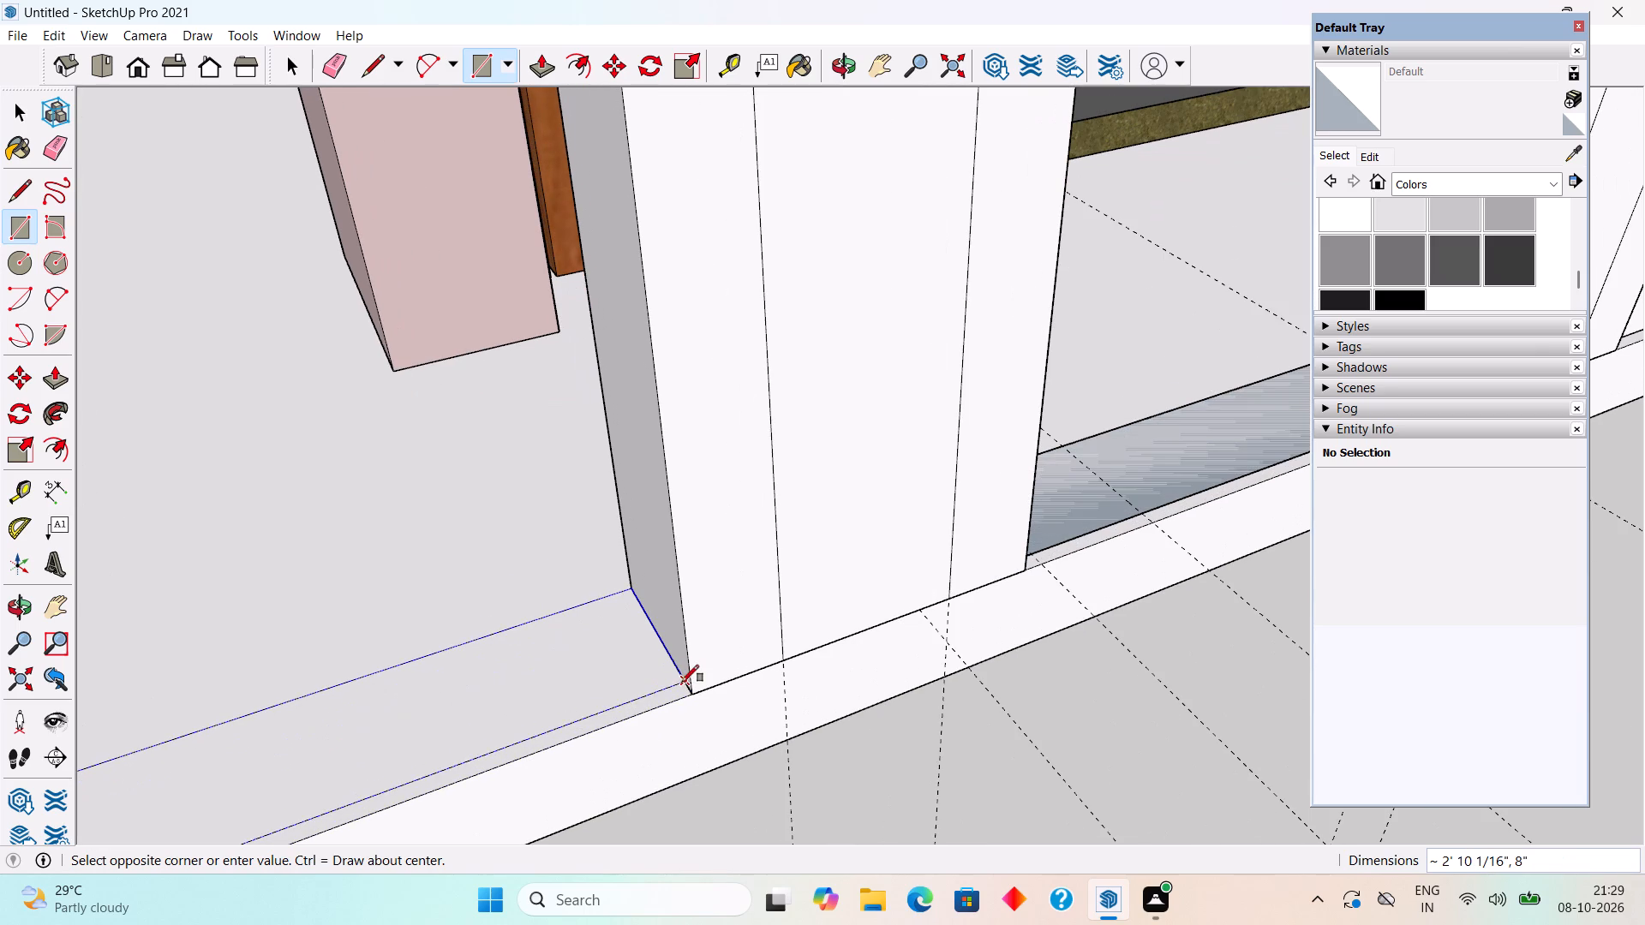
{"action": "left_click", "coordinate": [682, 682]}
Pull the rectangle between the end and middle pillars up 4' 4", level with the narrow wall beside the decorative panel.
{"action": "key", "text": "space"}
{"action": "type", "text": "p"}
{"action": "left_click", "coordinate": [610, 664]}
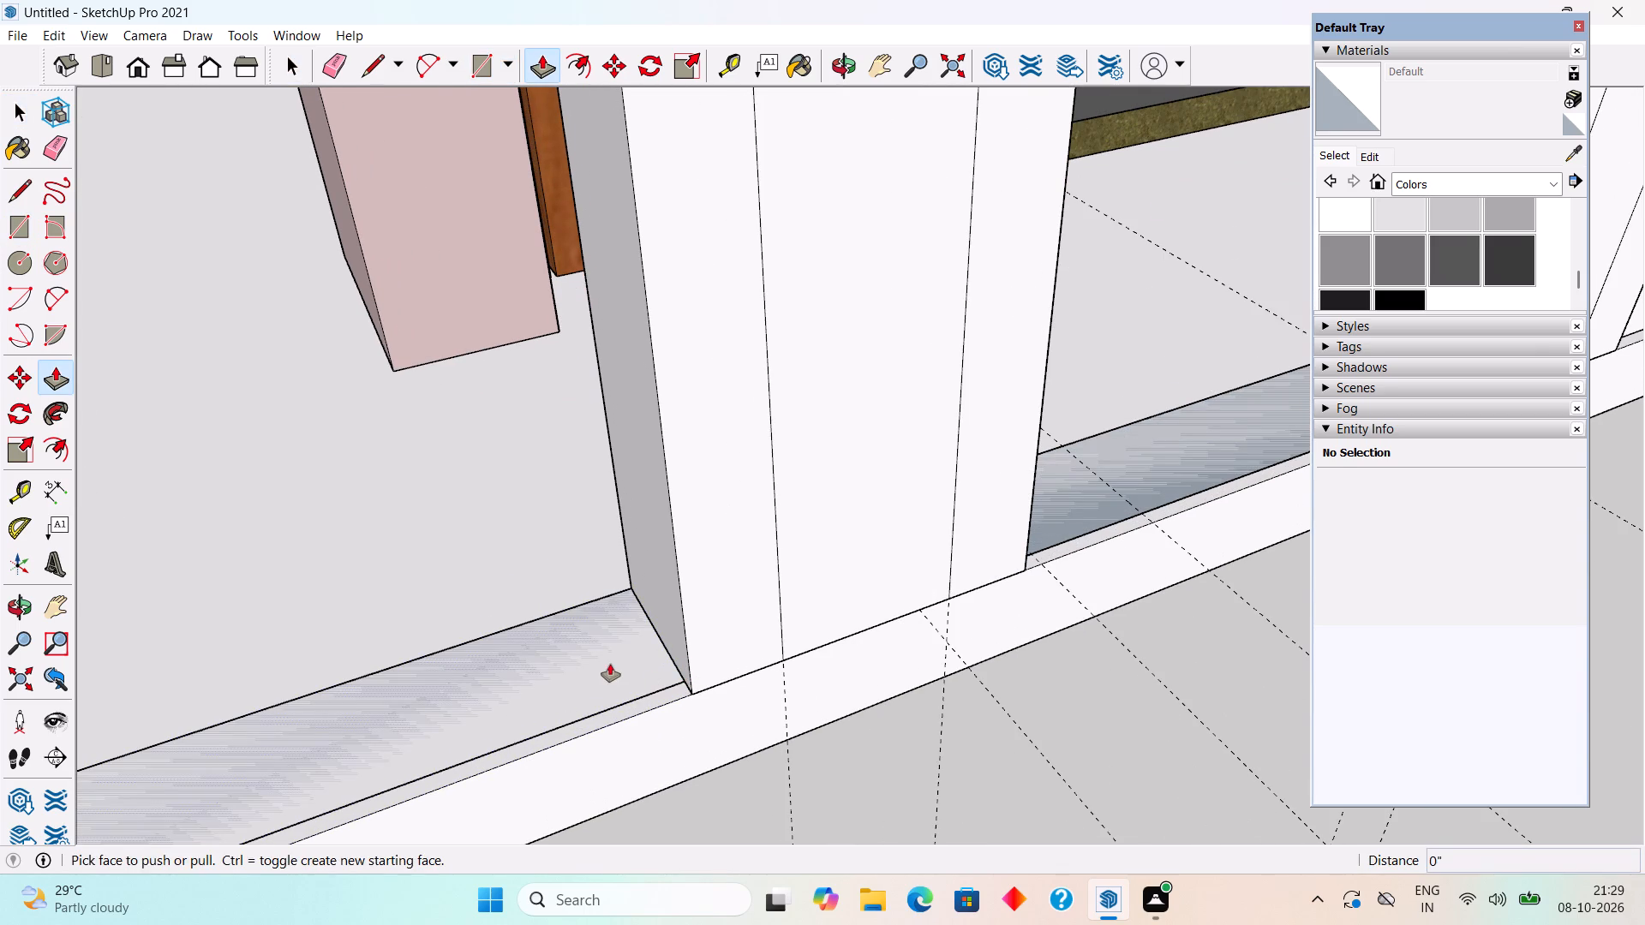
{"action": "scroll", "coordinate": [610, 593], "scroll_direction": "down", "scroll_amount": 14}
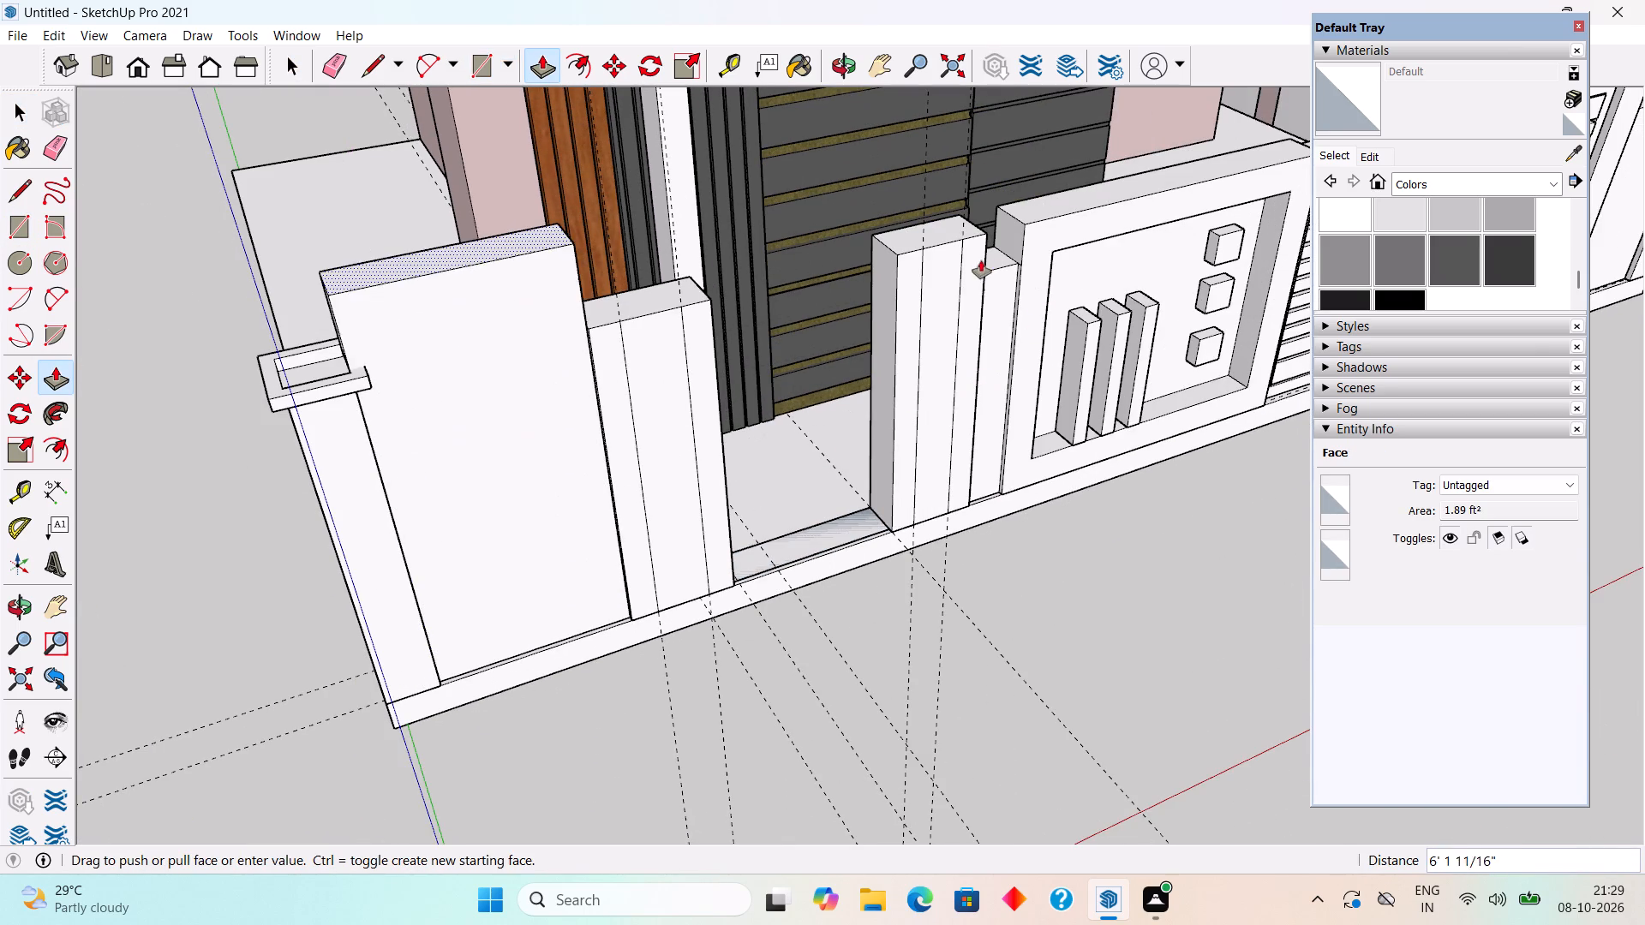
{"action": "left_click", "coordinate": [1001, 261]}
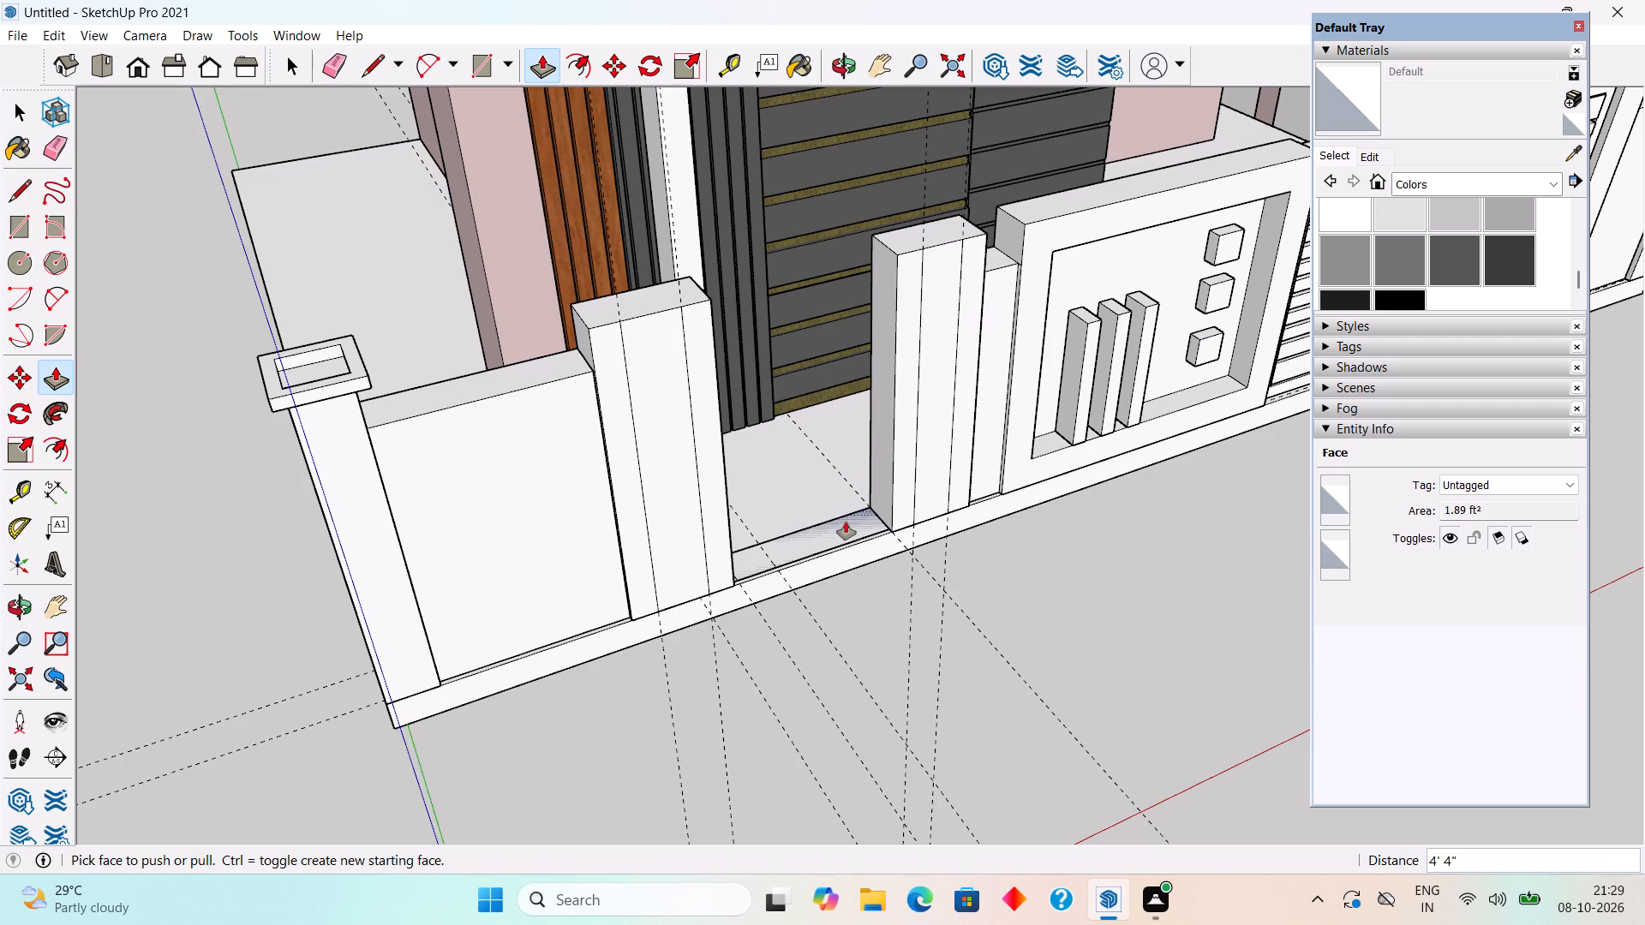
Pull the rectangle between the middle and wide pillars up the same 4' 4" and make the resulting wall a group.
{"action": "double_click", "coordinate": [846, 522]}
{"action": "key", "text": "space"}
{"action": "triple_click", "coordinate": [847, 516]}
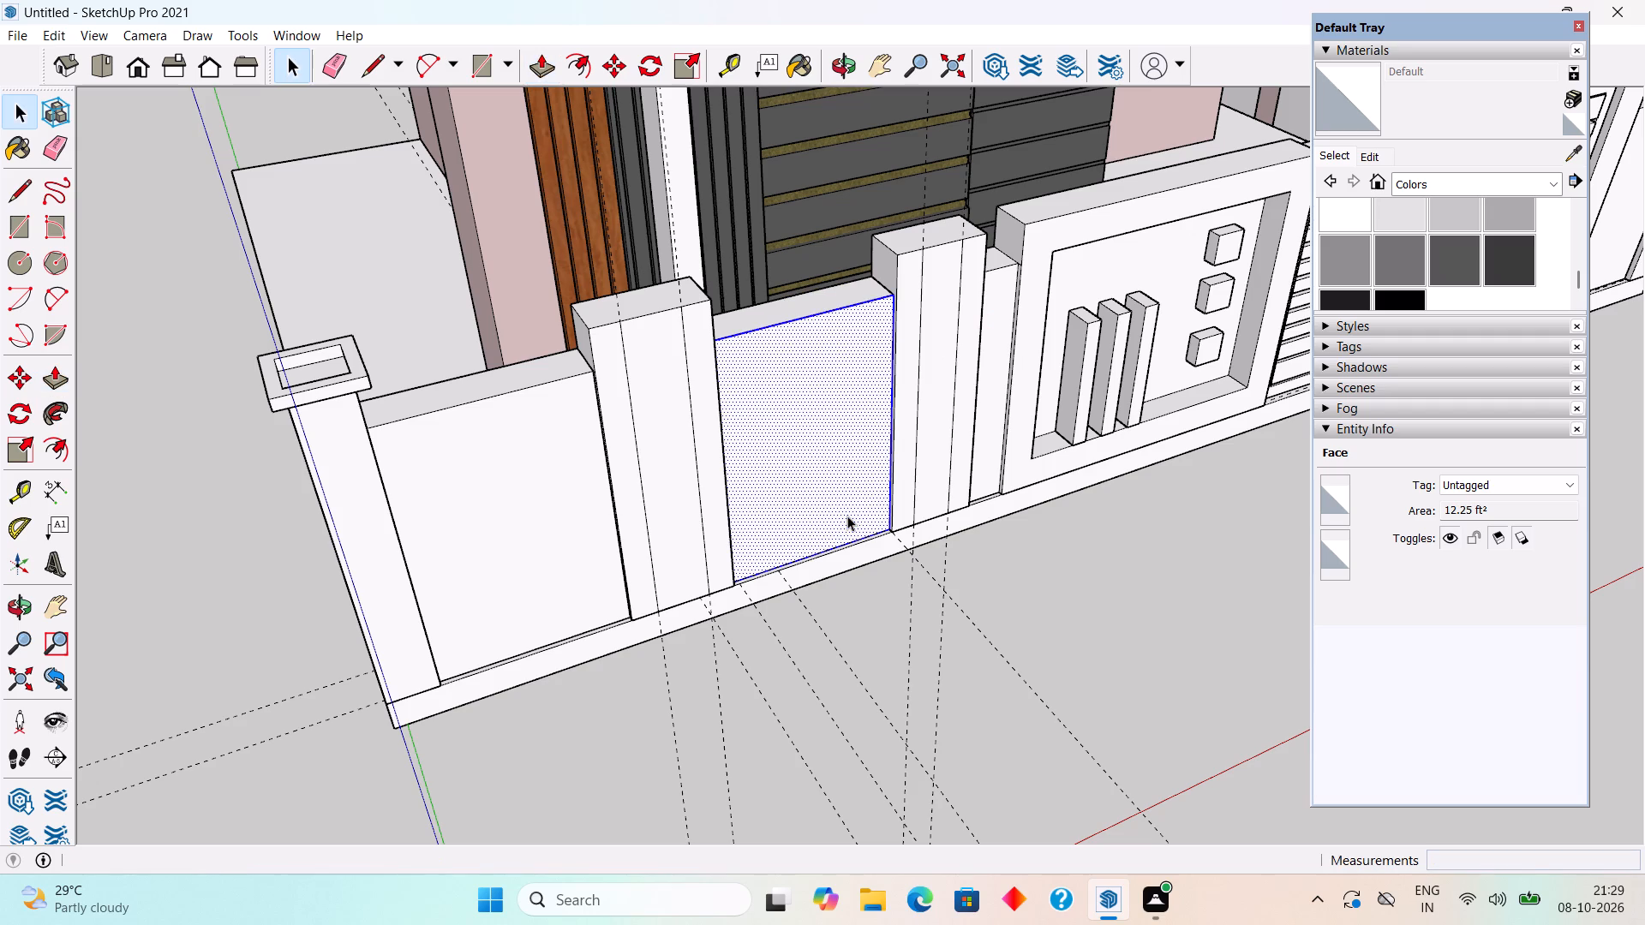
{"action": "right_click", "coordinate": [847, 516]}
{"action": "left_click", "coordinate": [917, 686]}
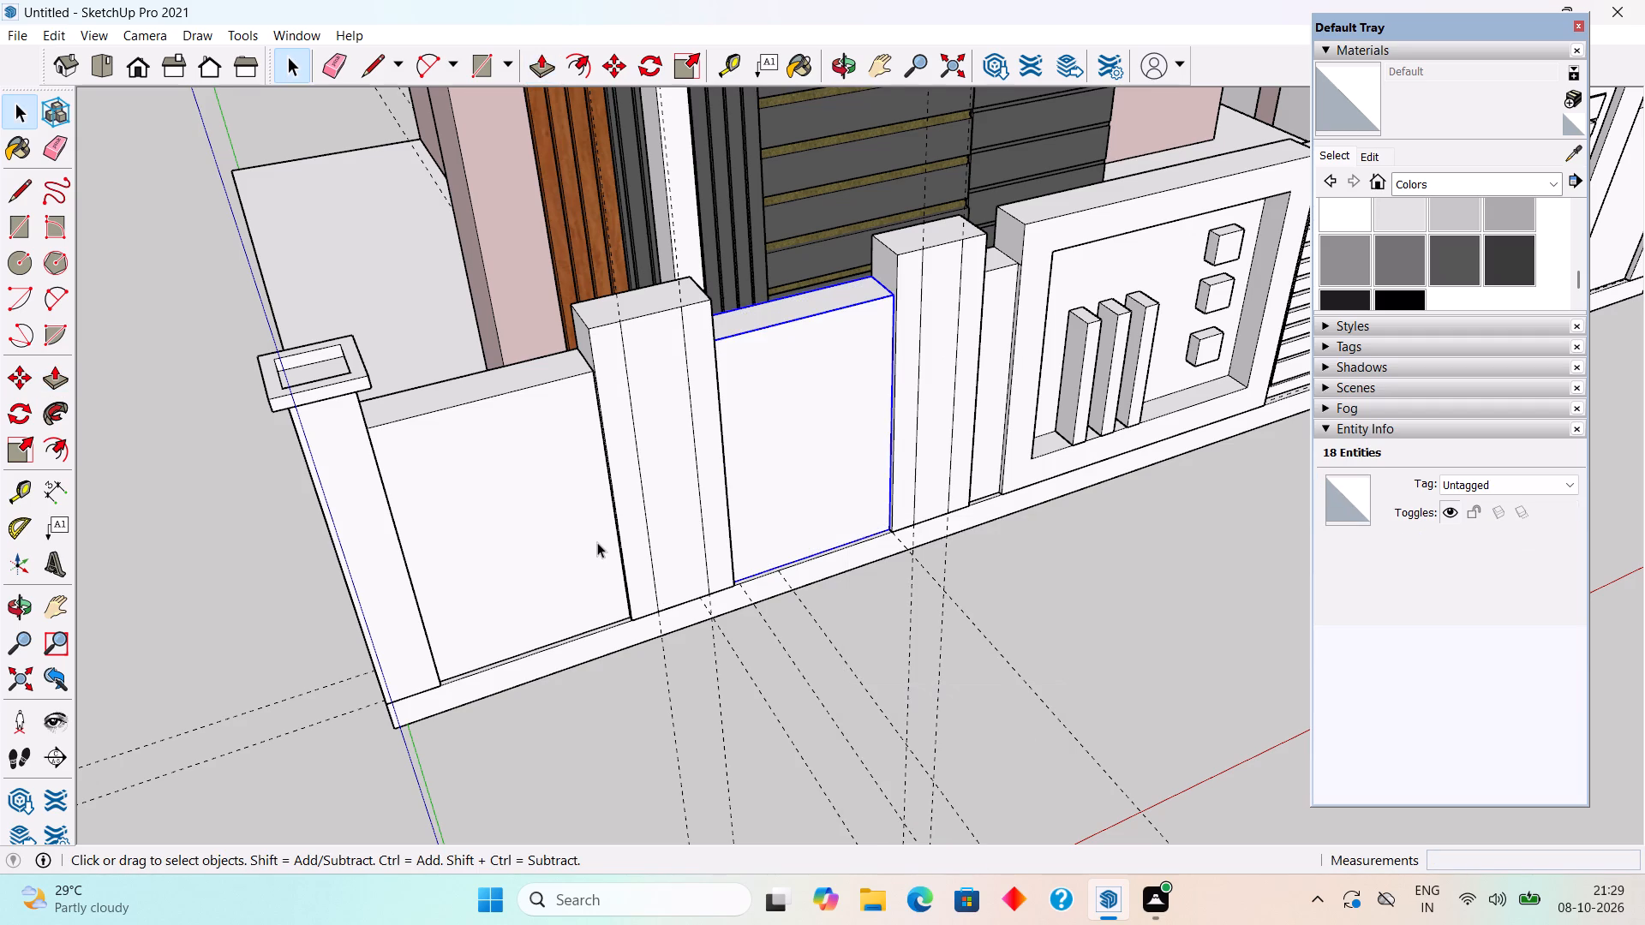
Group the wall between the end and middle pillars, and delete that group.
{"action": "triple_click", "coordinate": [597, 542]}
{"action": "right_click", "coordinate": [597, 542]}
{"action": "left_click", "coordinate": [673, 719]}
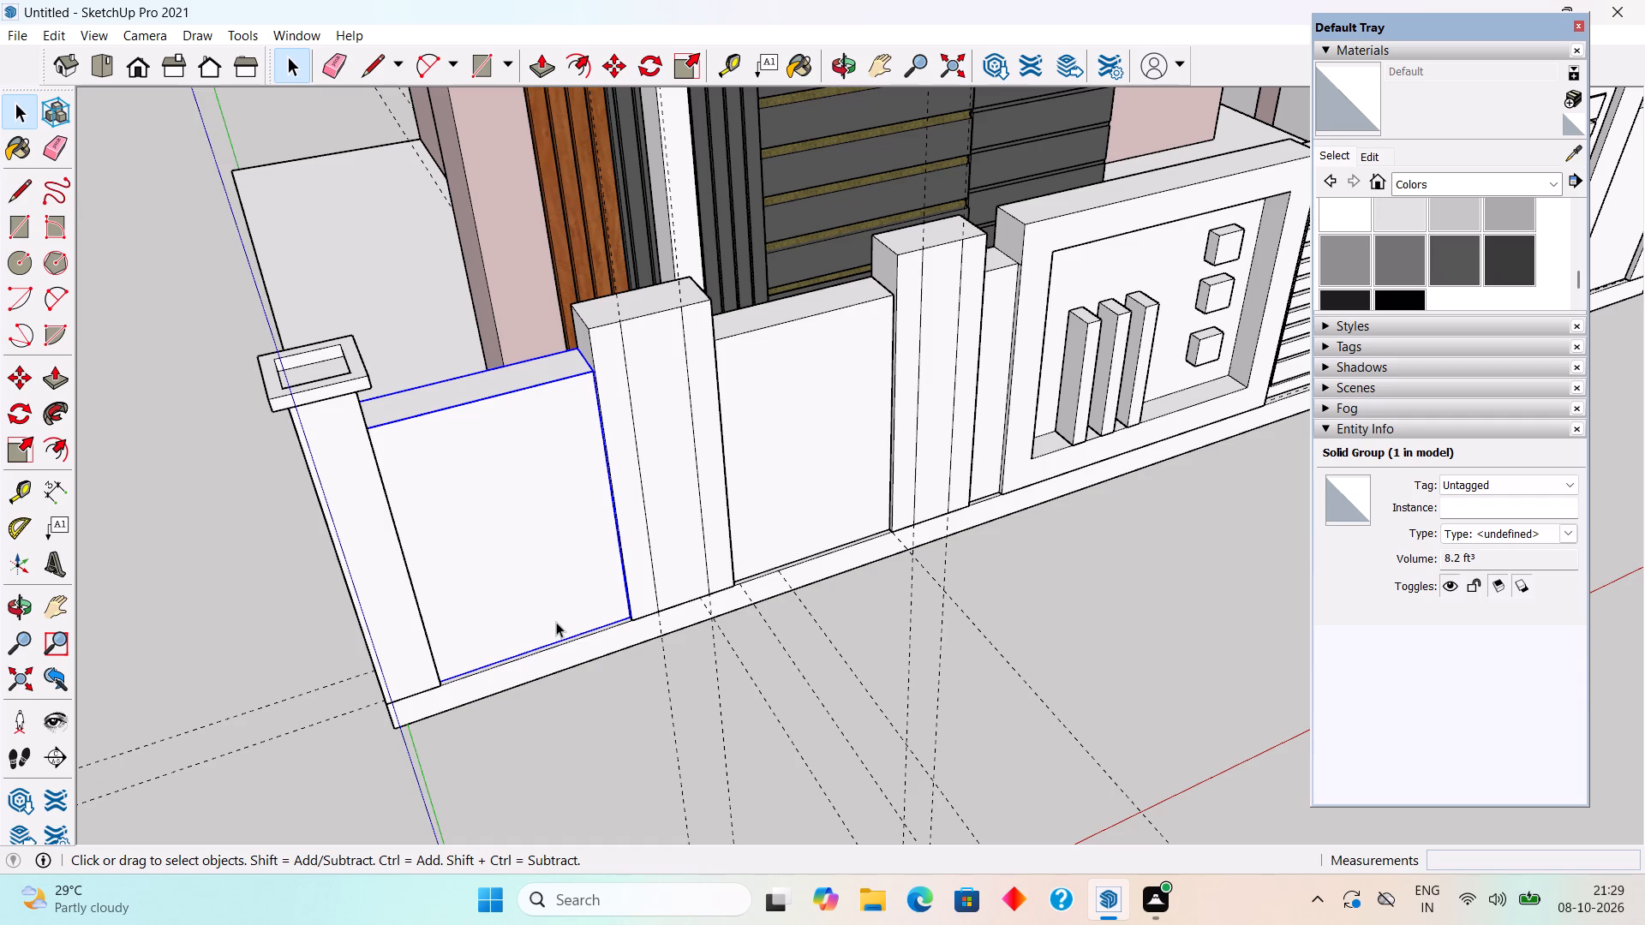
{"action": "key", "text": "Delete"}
Scale the middle pillar along the plinth toward the end pillar to about 1.3 times its width.
{"action": "middle_click_drag", "start_coordinate": [596, 571], "coordinate": [679, 529]}
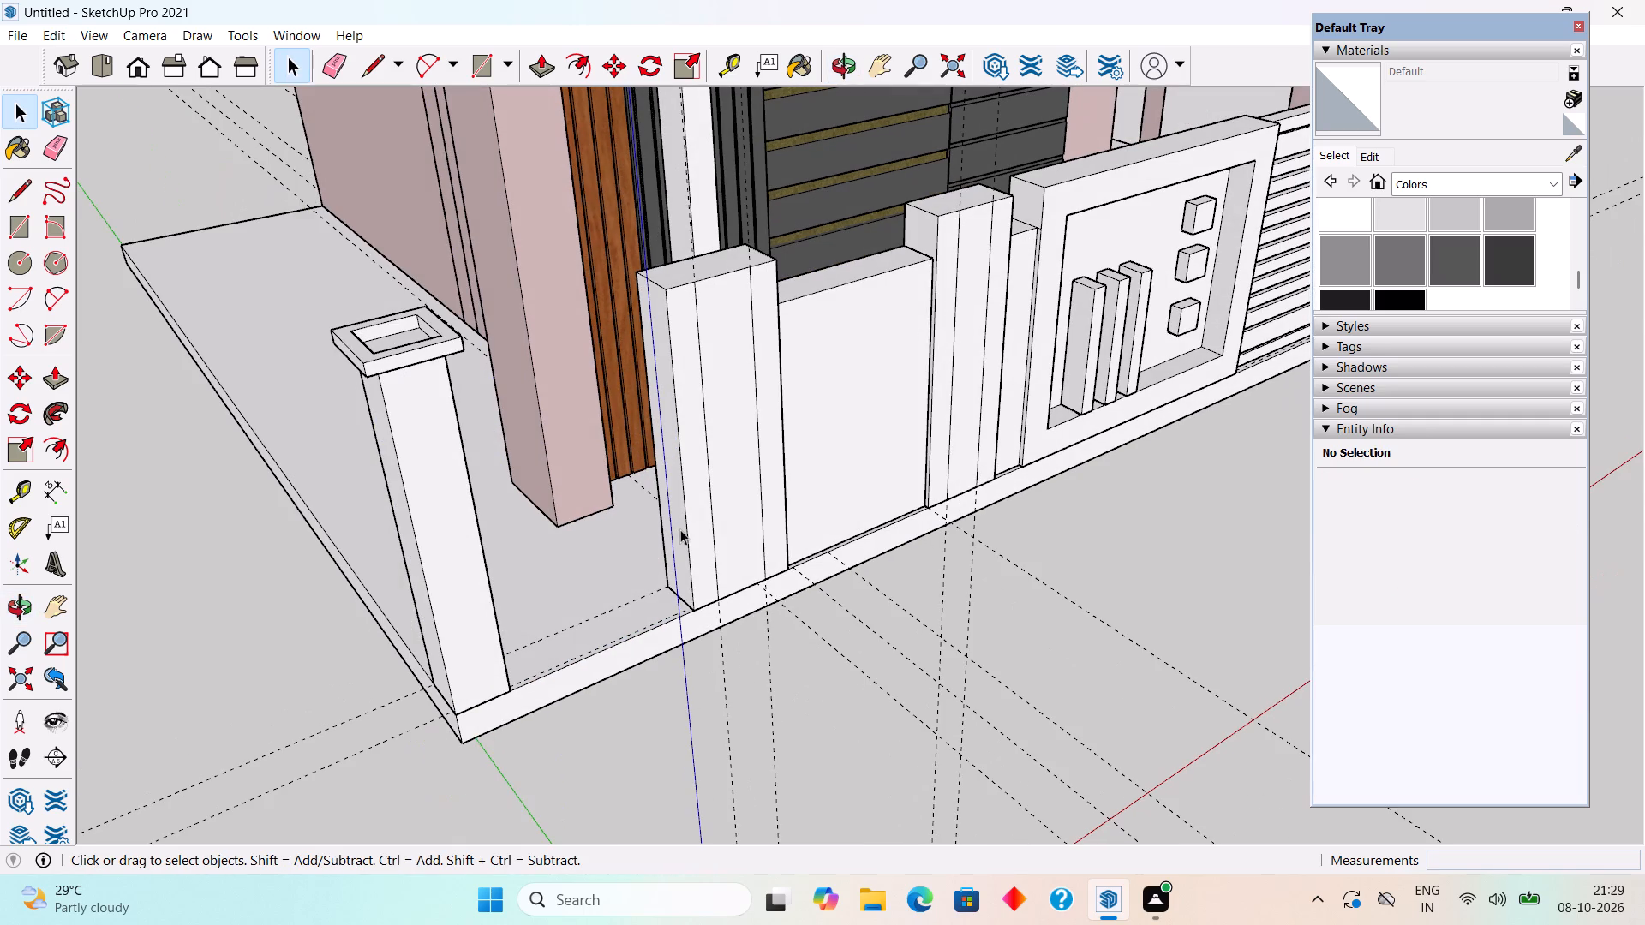
{"action": "left_click", "coordinate": [750, 459]}
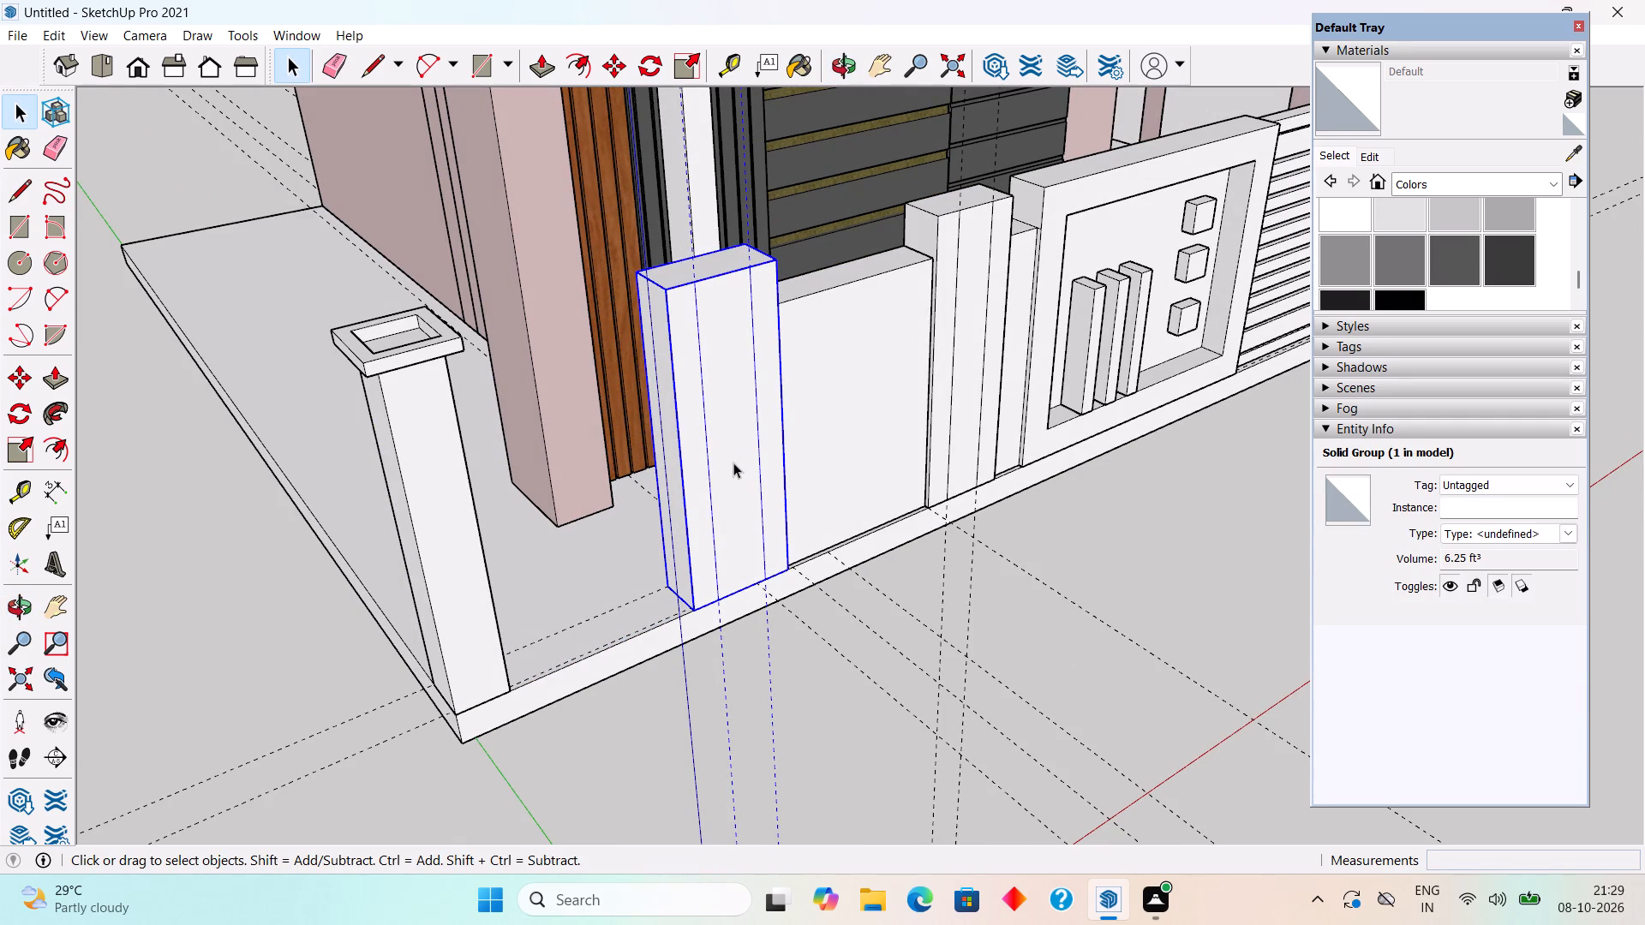
{"action": "key", "text": "s"}
{"action": "left_click", "coordinate": [659, 454]}
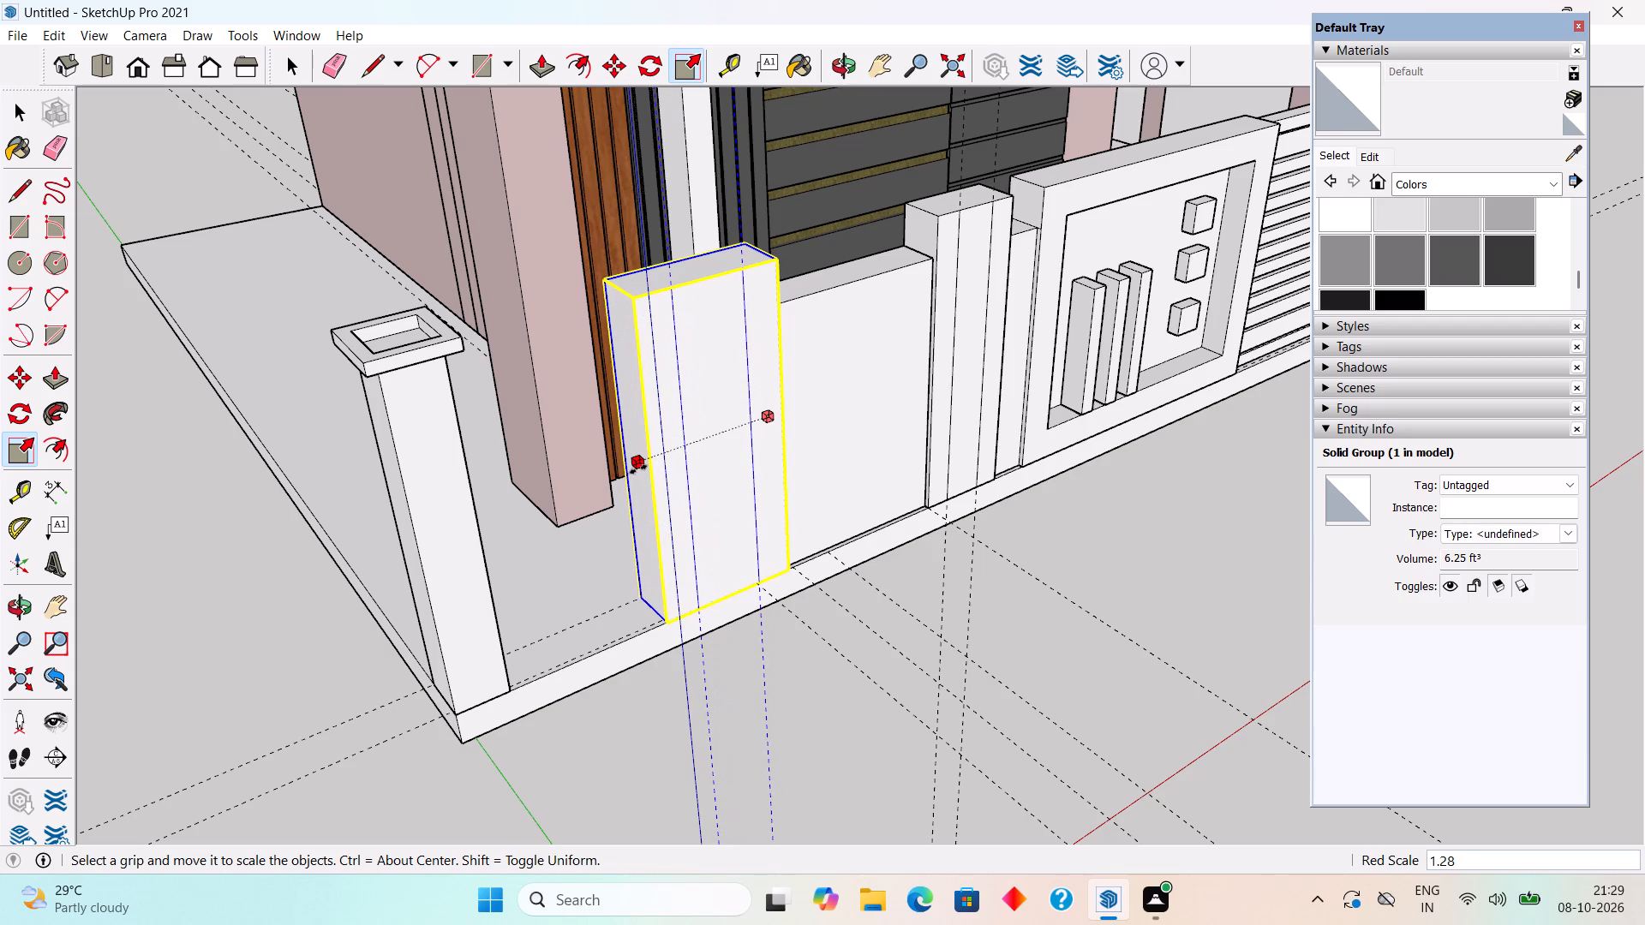
{"action": "left_click", "coordinate": [638, 469]}
{"action": "key", "text": "space"}
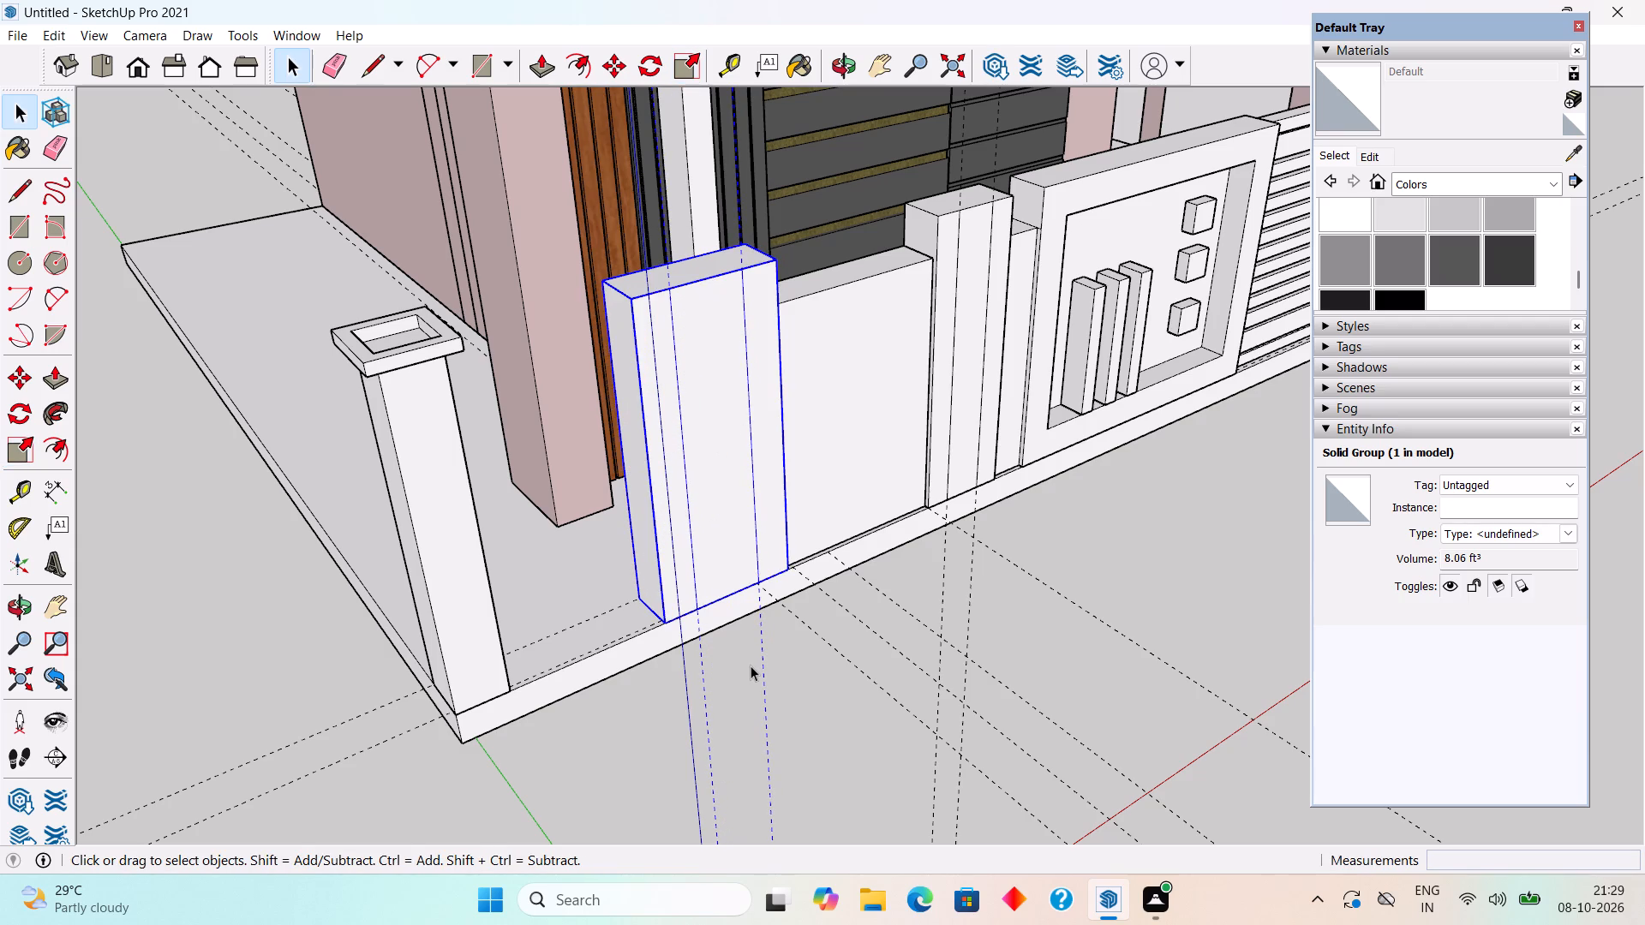
{"action": "left_click", "coordinate": [751, 665]}
Draw a rectangle about 2' 4" by 8" between the end pillar and the widened middle pillar, from the rear guide to the front guide.
{"action": "scroll", "coordinate": [692, 622], "scroll_direction": "up", "scroll_amount": 3}
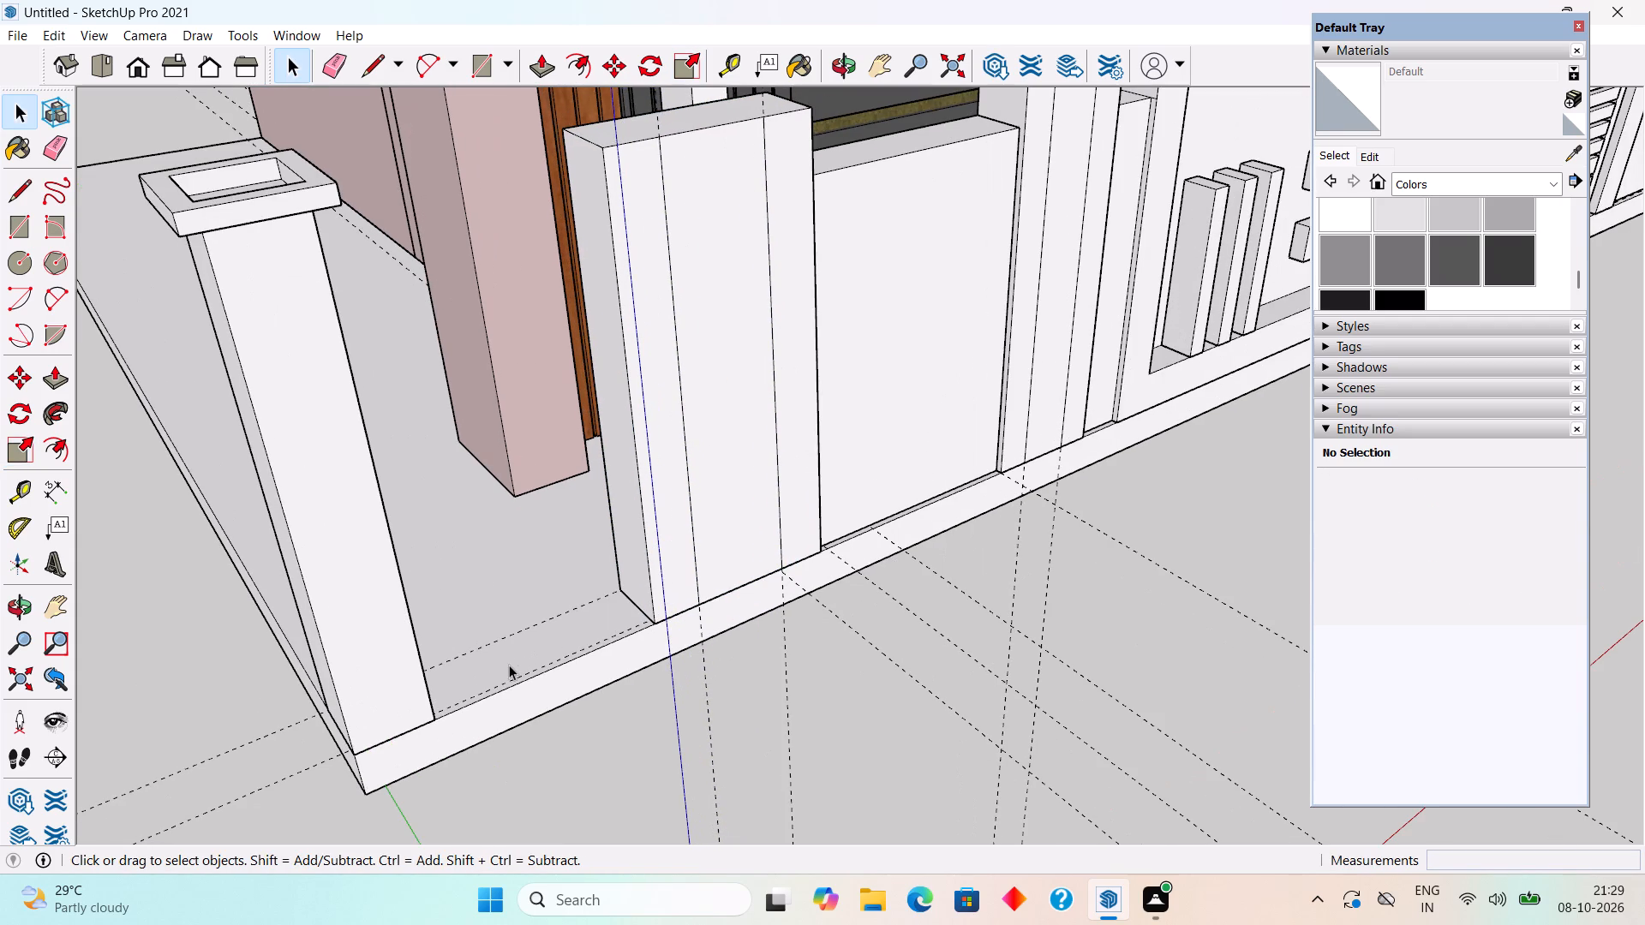
{"action": "scroll", "coordinate": [509, 665], "scroll_direction": "up", "scroll_amount": 1}
{"action": "middle_click_drag", "start_coordinate": [509, 665], "coordinate": [403, 711]}
{"action": "scroll", "coordinate": [409, 703], "scroll_direction": "up", "scroll_amount": 7}
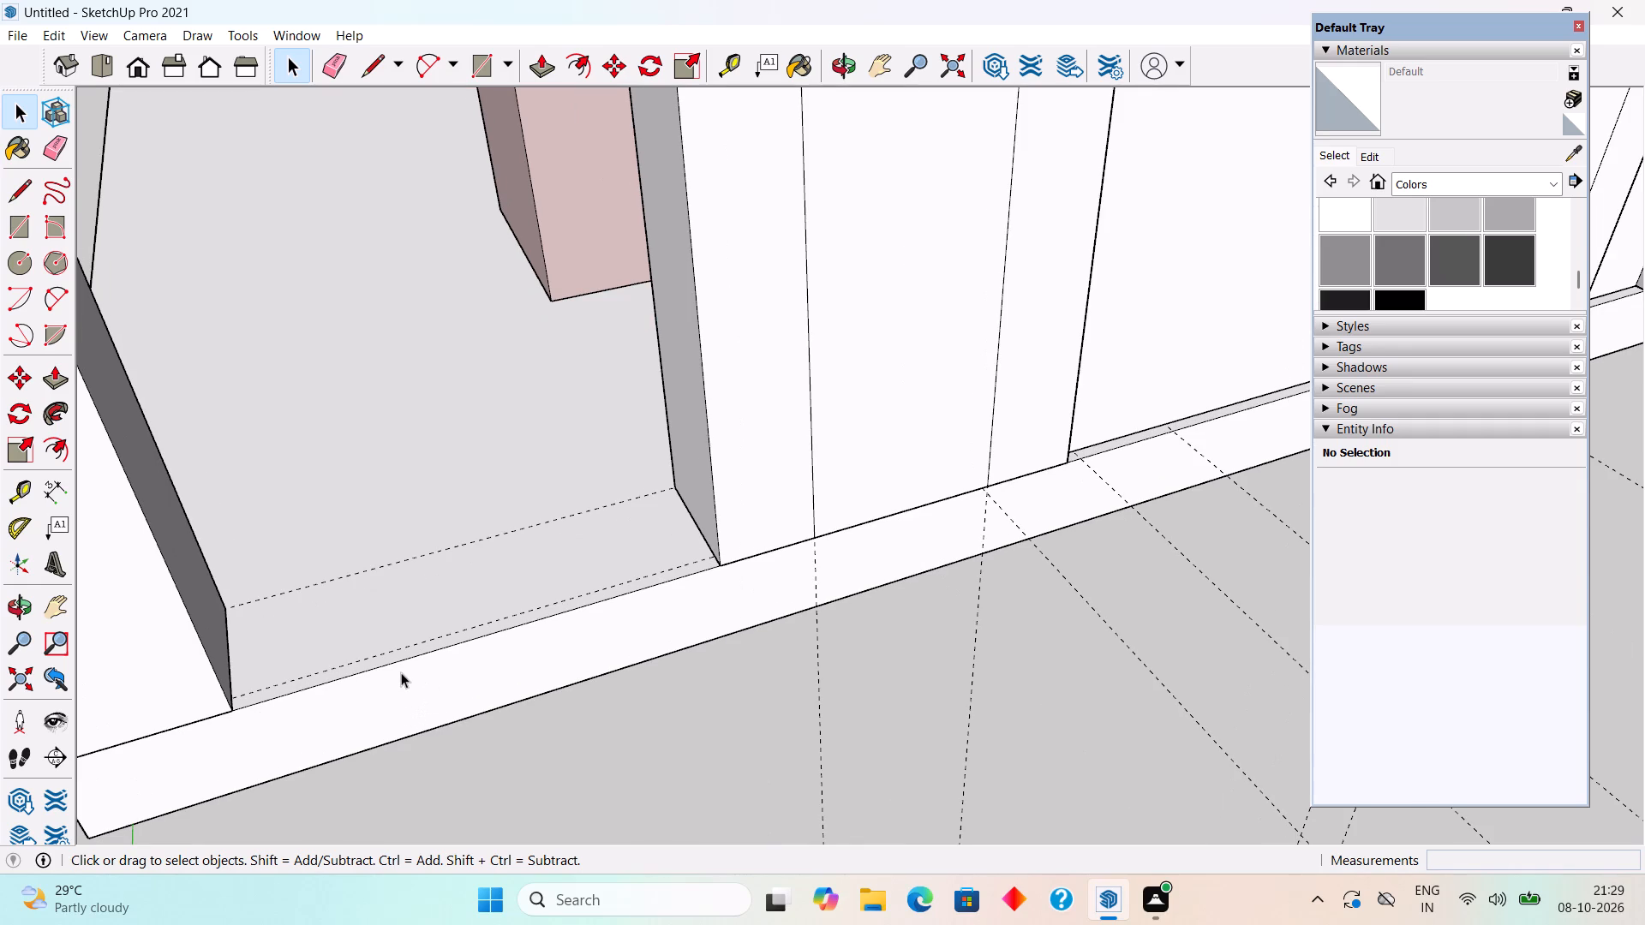
{"action": "key", "text": "r"}
{"action": "left_click", "coordinate": [225, 602]}
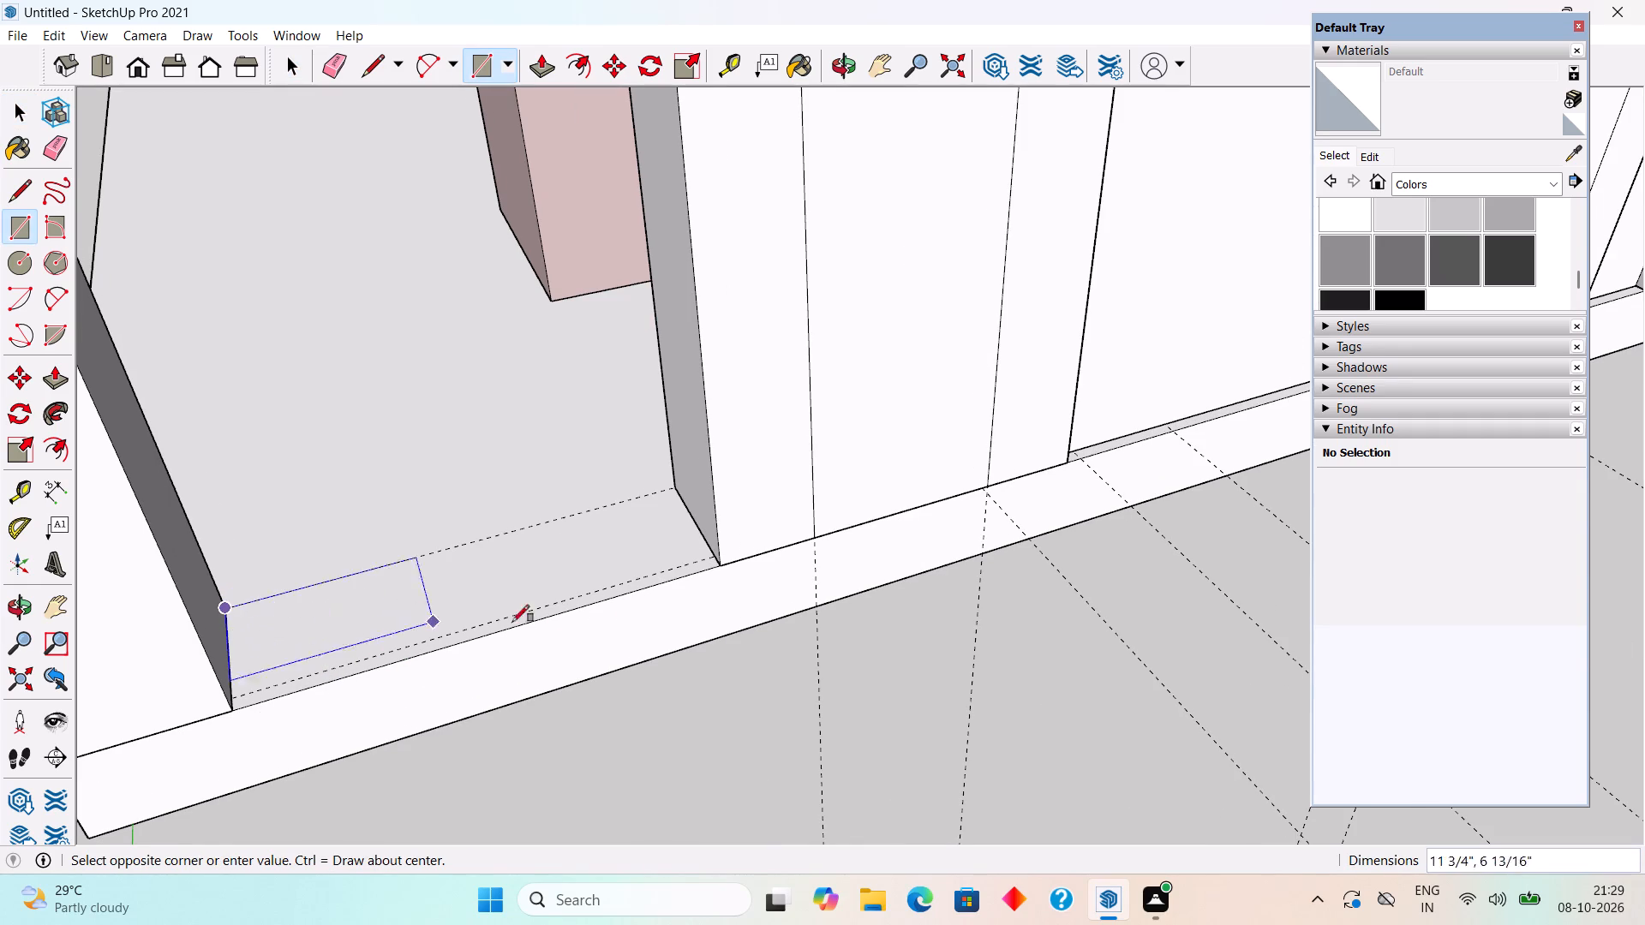
{"action": "scroll", "coordinate": [715, 554], "scroll_direction": "up", "scroll_amount": 10}
{"action": "left_click", "coordinate": [708, 563]}
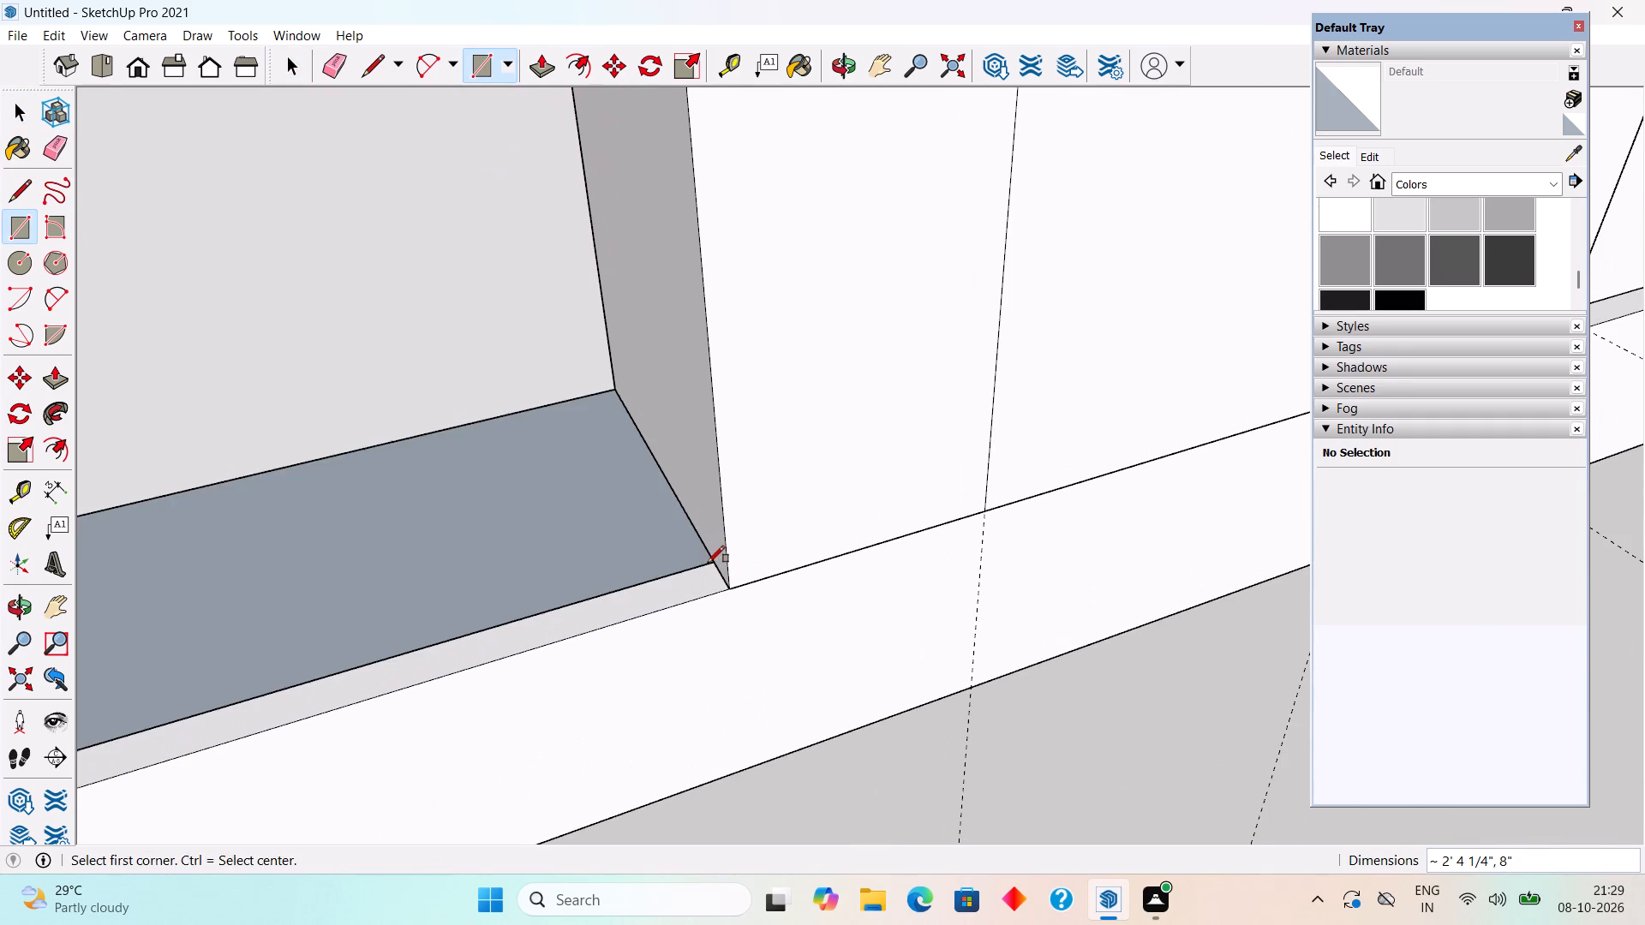
{"action": "key", "text": "space"}
Pull the new rectangle up level with the top of the wall between the middle and wide pillars, and group the resulting wall.
{"action": "scroll", "coordinate": [708, 563], "scroll_direction": "down", "scroll_amount": 4}
{"action": "scroll", "coordinate": [708, 563], "scroll_direction": "up", "scroll_amount": 1}
{"action": "scroll", "coordinate": [708, 563], "scroll_direction": "down", "scroll_amount": 18}
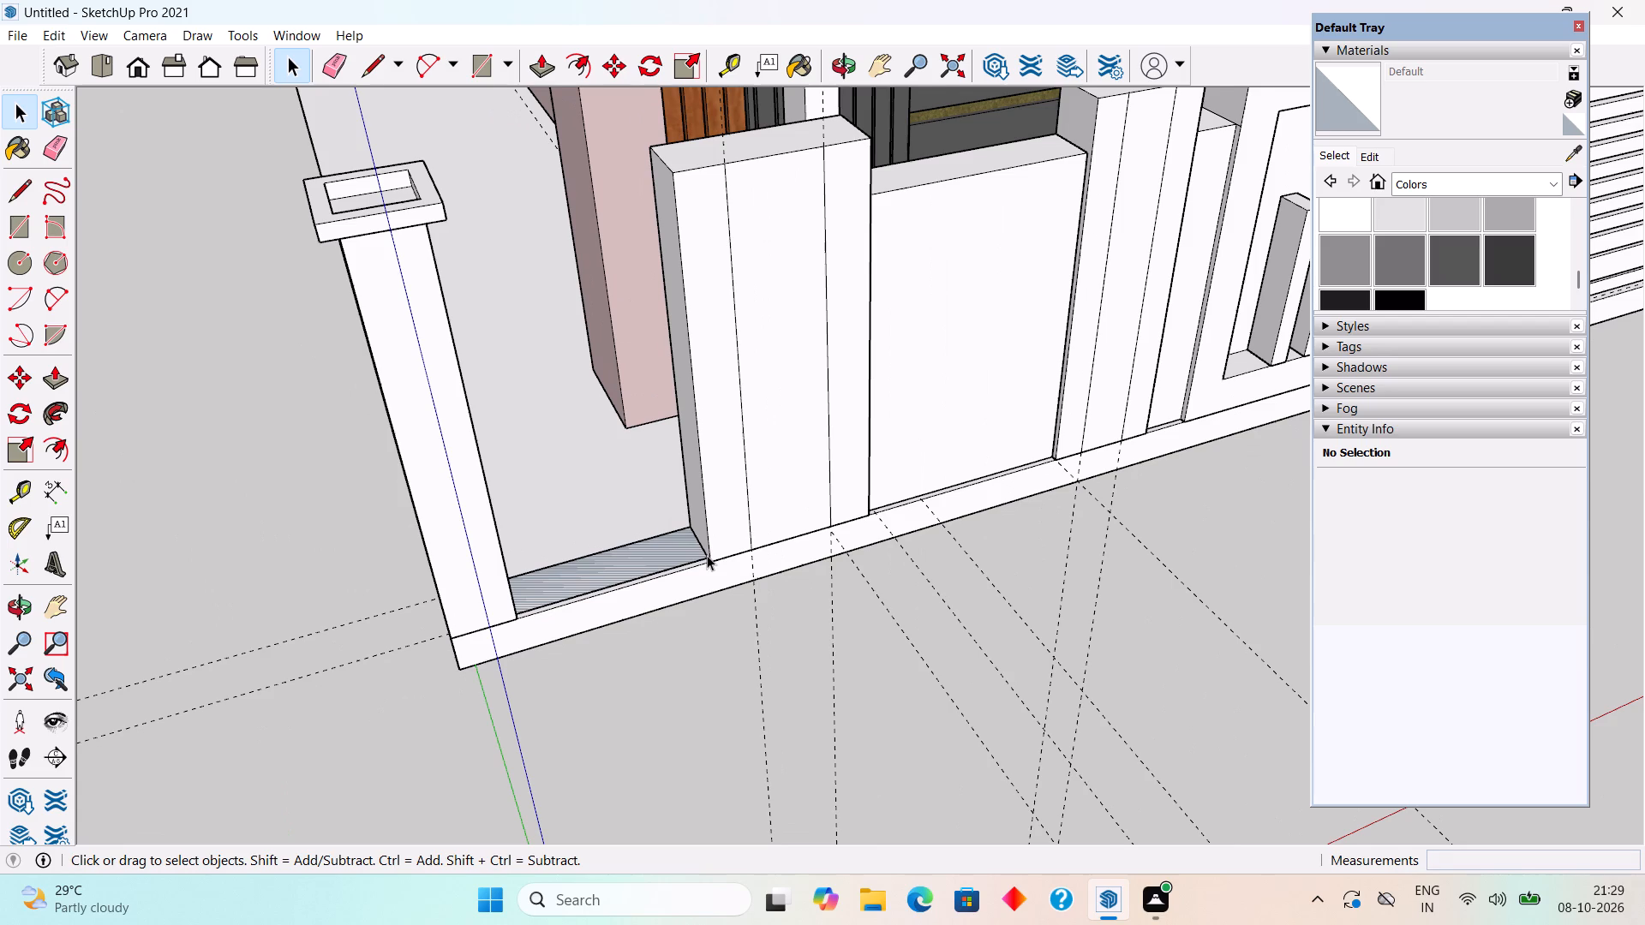
{"action": "key", "text": "p"}
{"action": "left_click", "coordinate": [659, 550]}
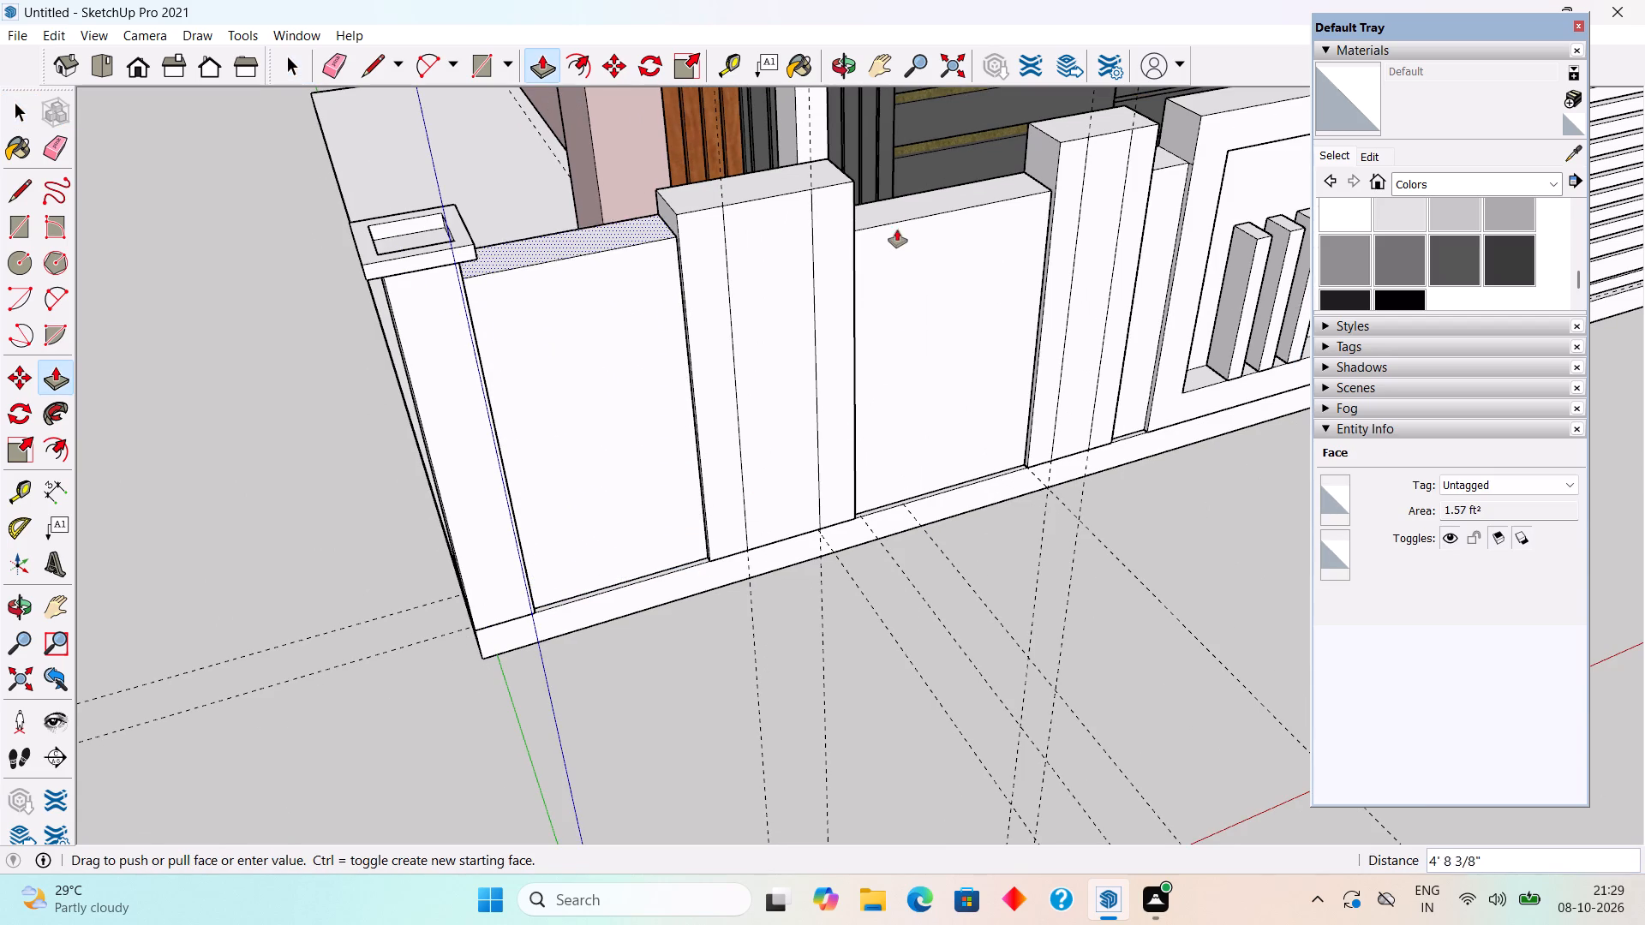
{"action": "left_click", "coordinate": [897, 224]}
{"action": "key", "text": "space"}
{"action": "triple_click", "coordinate": [601, 401]}
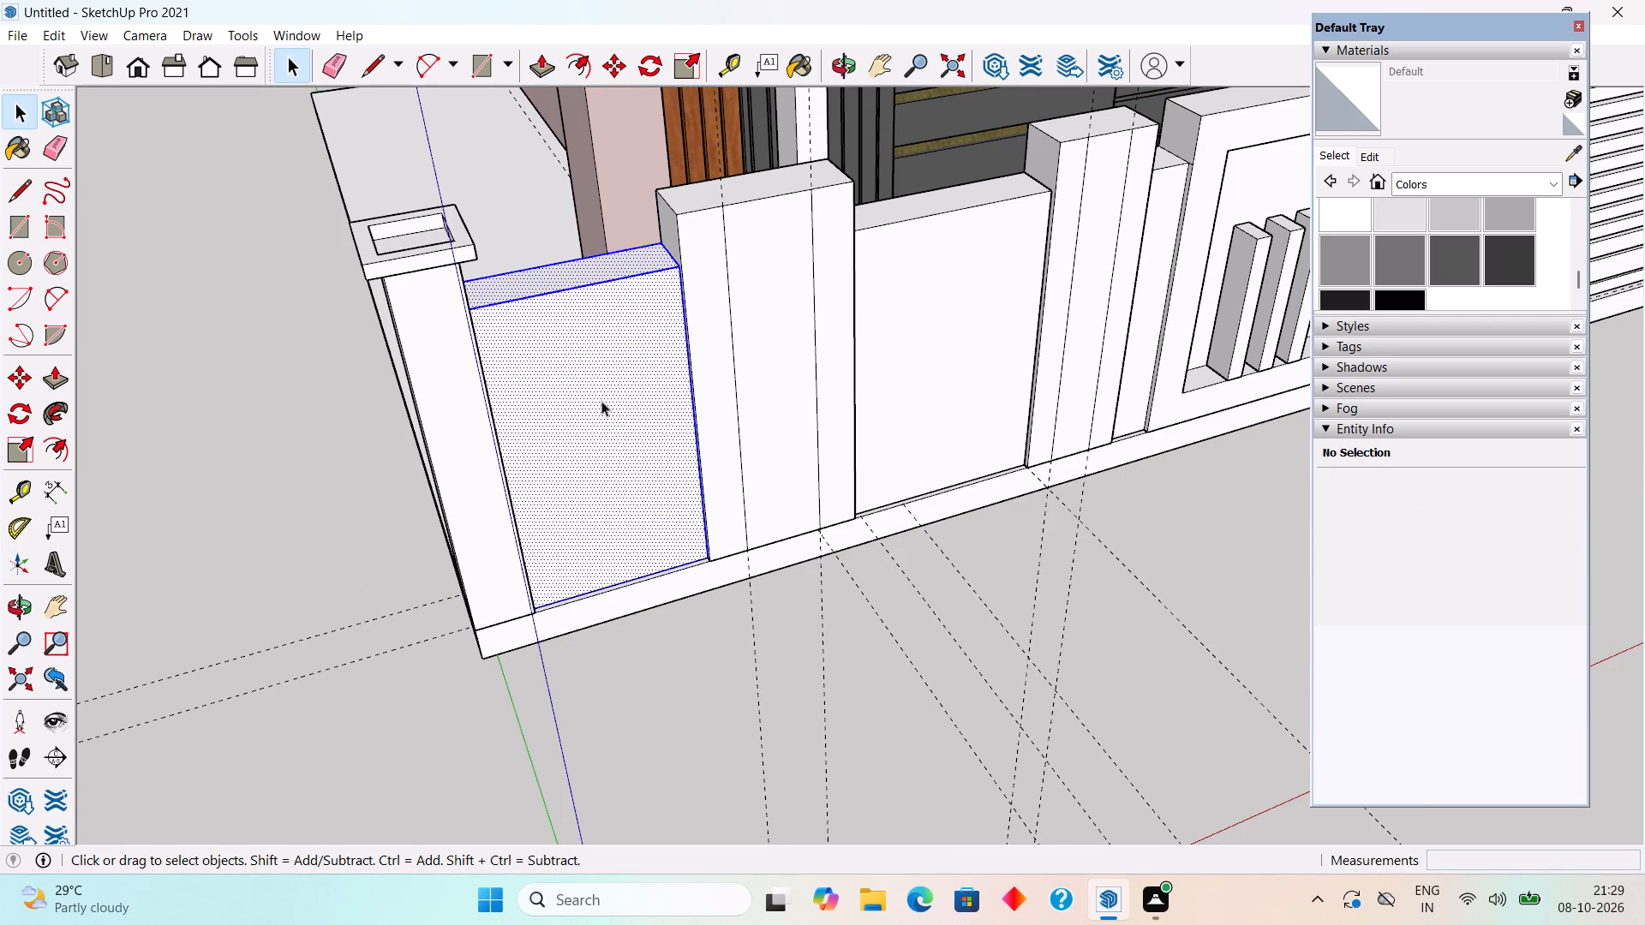
{"action": "right_click", "coordinate": [601, 401]}
{"action": "left_click", "coordinate": [658, 574]}
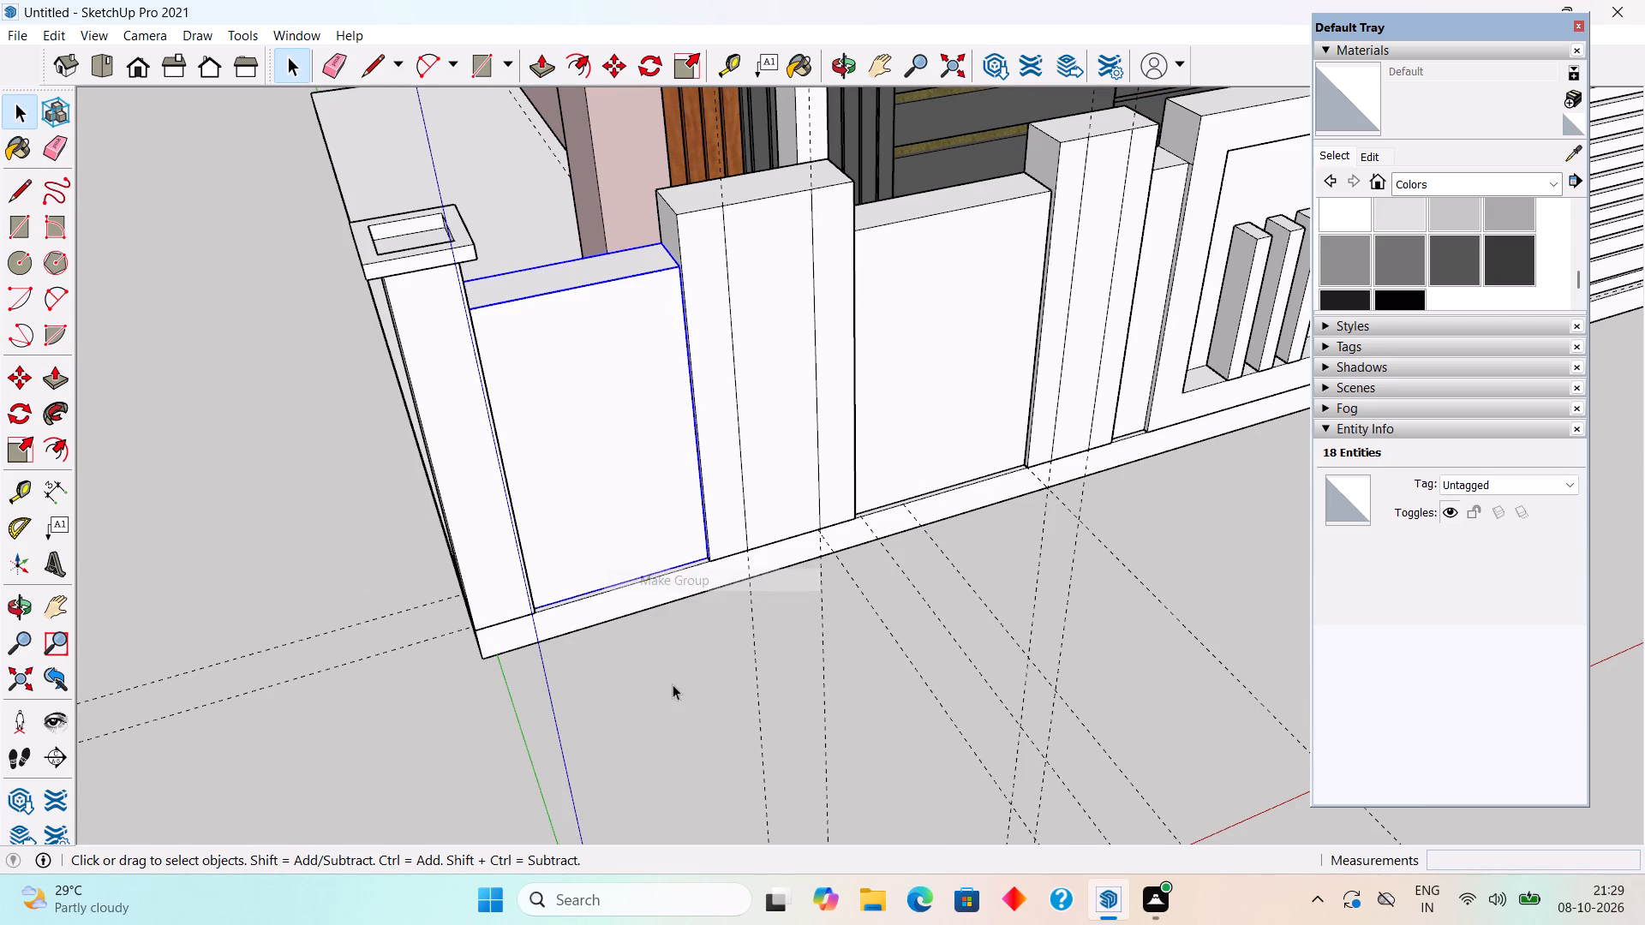
{"action": "left_click", "coordinate": [673, 684]}
Draw a rectangle about 6' 5 3/4" by 9" spanning the tops of the middle and wide pillars and the gap between them.
{"action": "scroll", "coordinate": [727, 658], "scroll_direction": "down", "scroll_amount": 5}
{"action": "middle_click_drag", "start_coordinate": [1017, 586], "coordinate": [782, 676]}
{"action": "scroll", "coordinate": [798, 685], "scroll_direction": "up", "scroll_amount": 4}
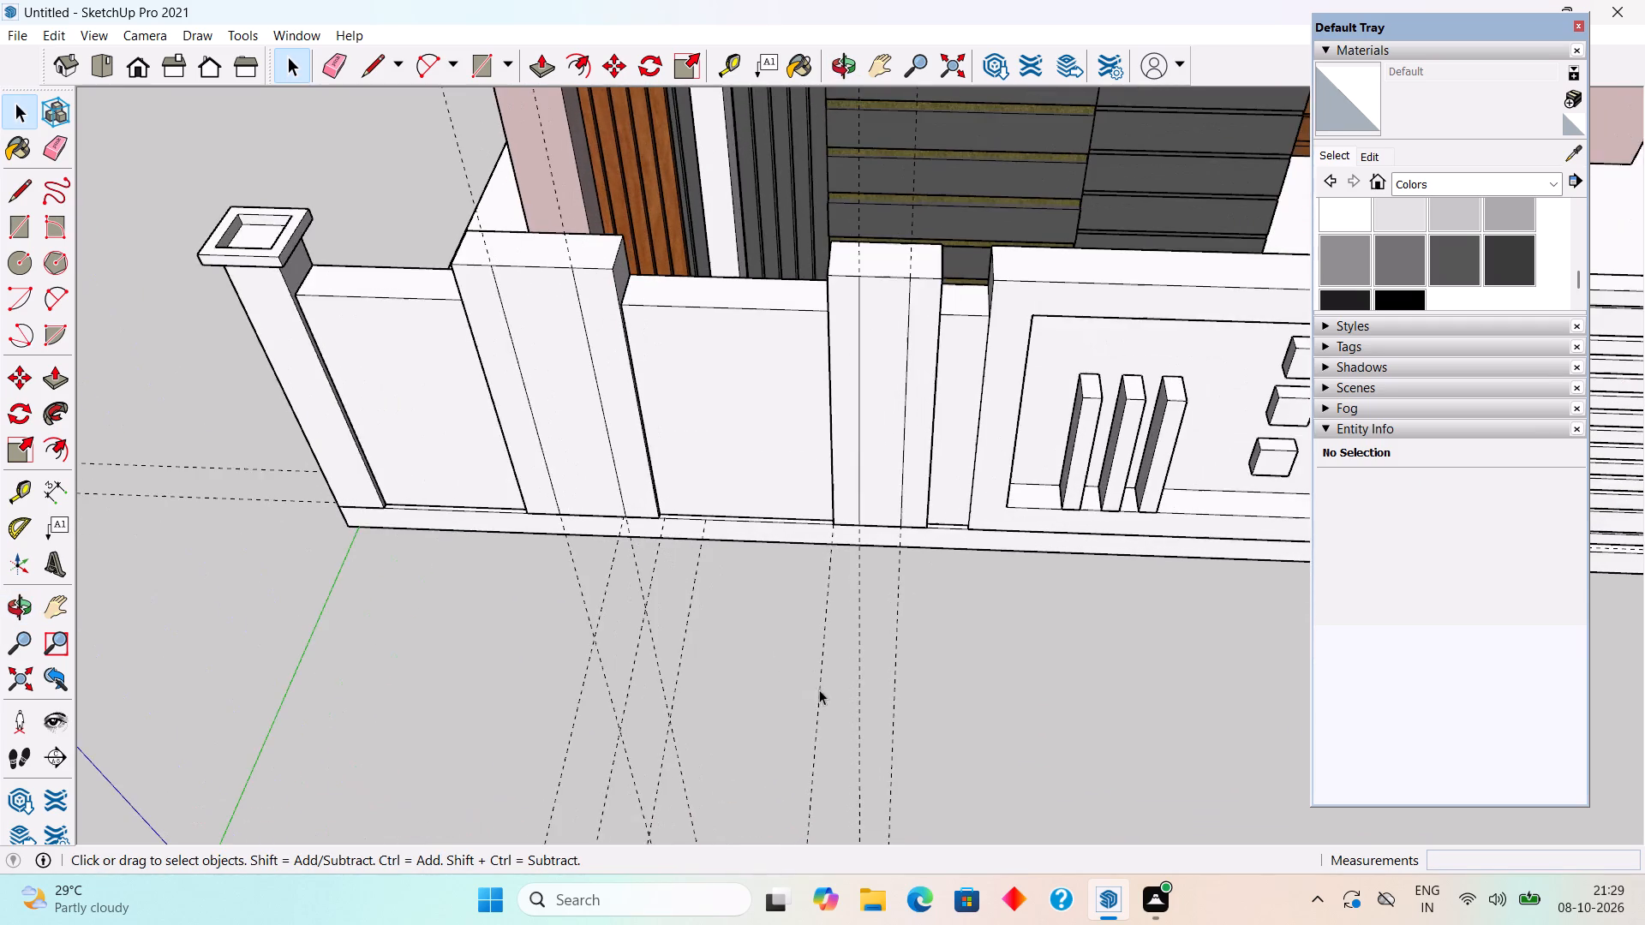
{"action": "middle_click_drag", "start_coordinate": [840, 541], "coordinate": [928, 774]}
{"action": "key", "text": "r"}
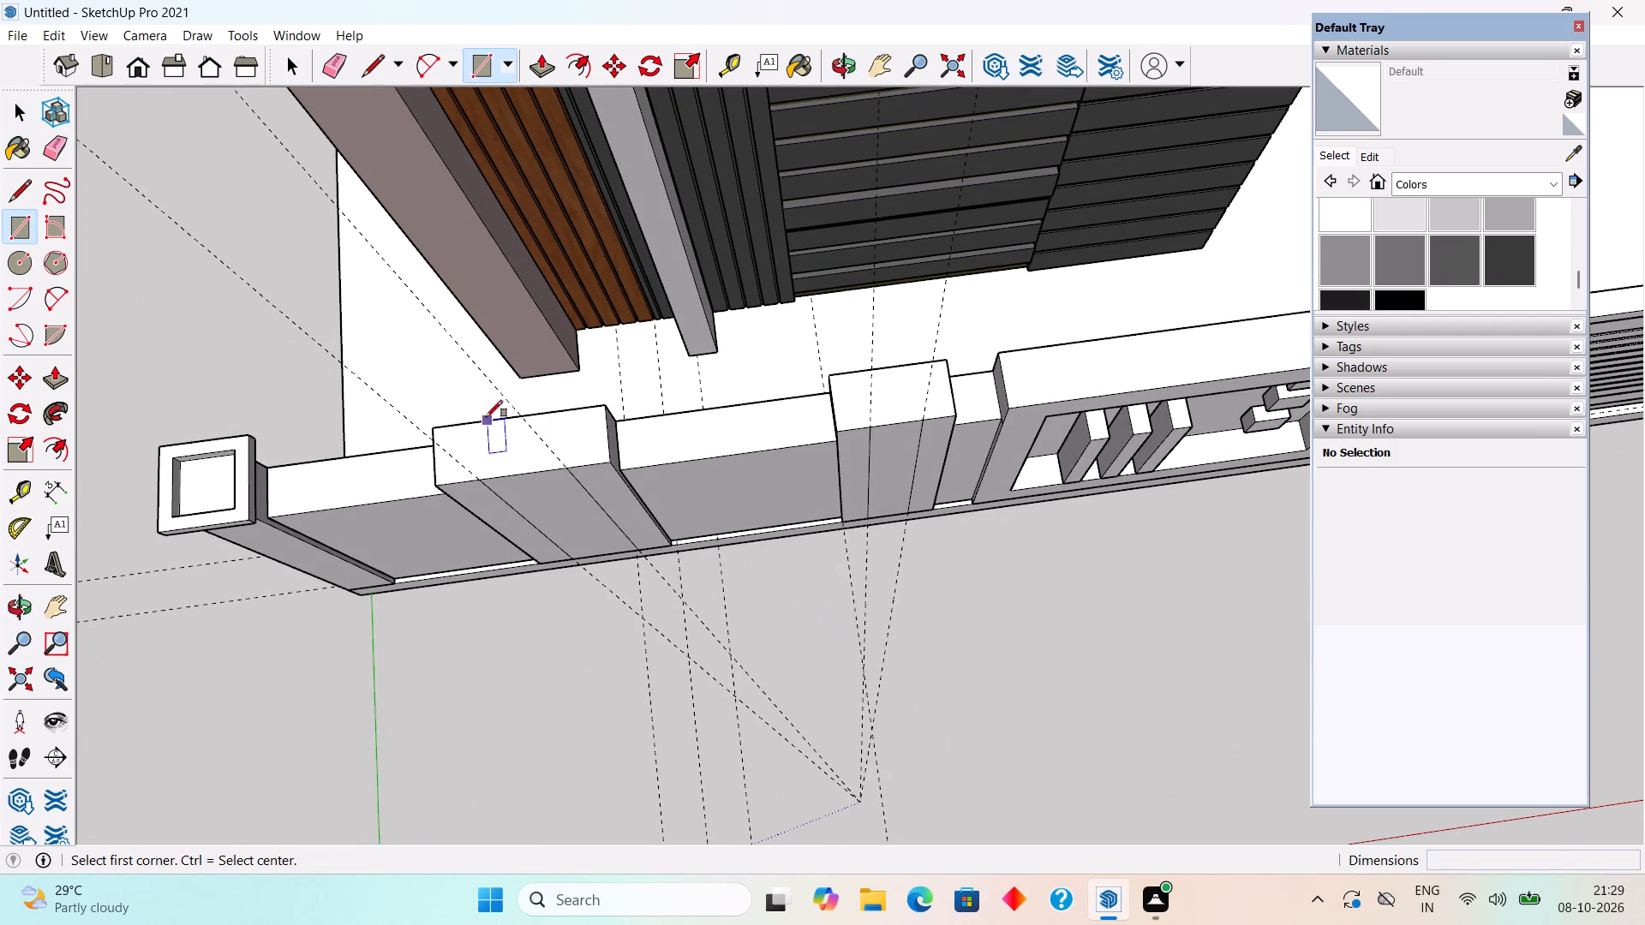
{"action": "left_click", "coordinate": [440, 432]}
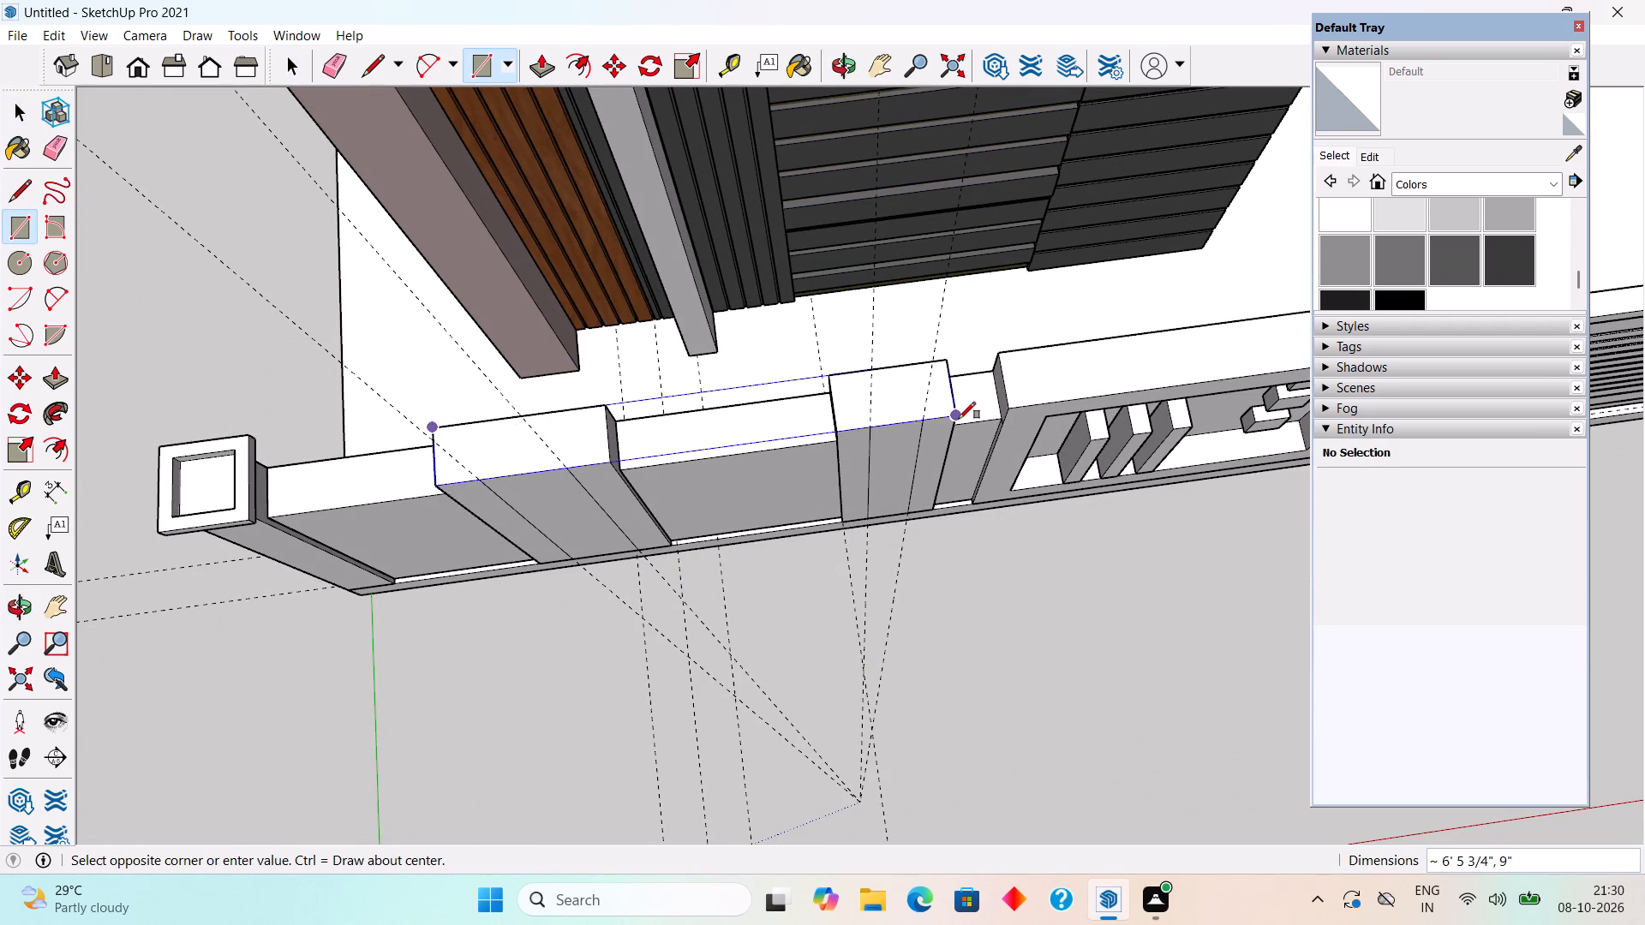
{"action": "left_click", "coordinate": [959, 419]}
{"action": "key", "text": "space"}
Offset the rectangle over the two pillar tops outward by 3".
{"action": "key", "text": "f"}
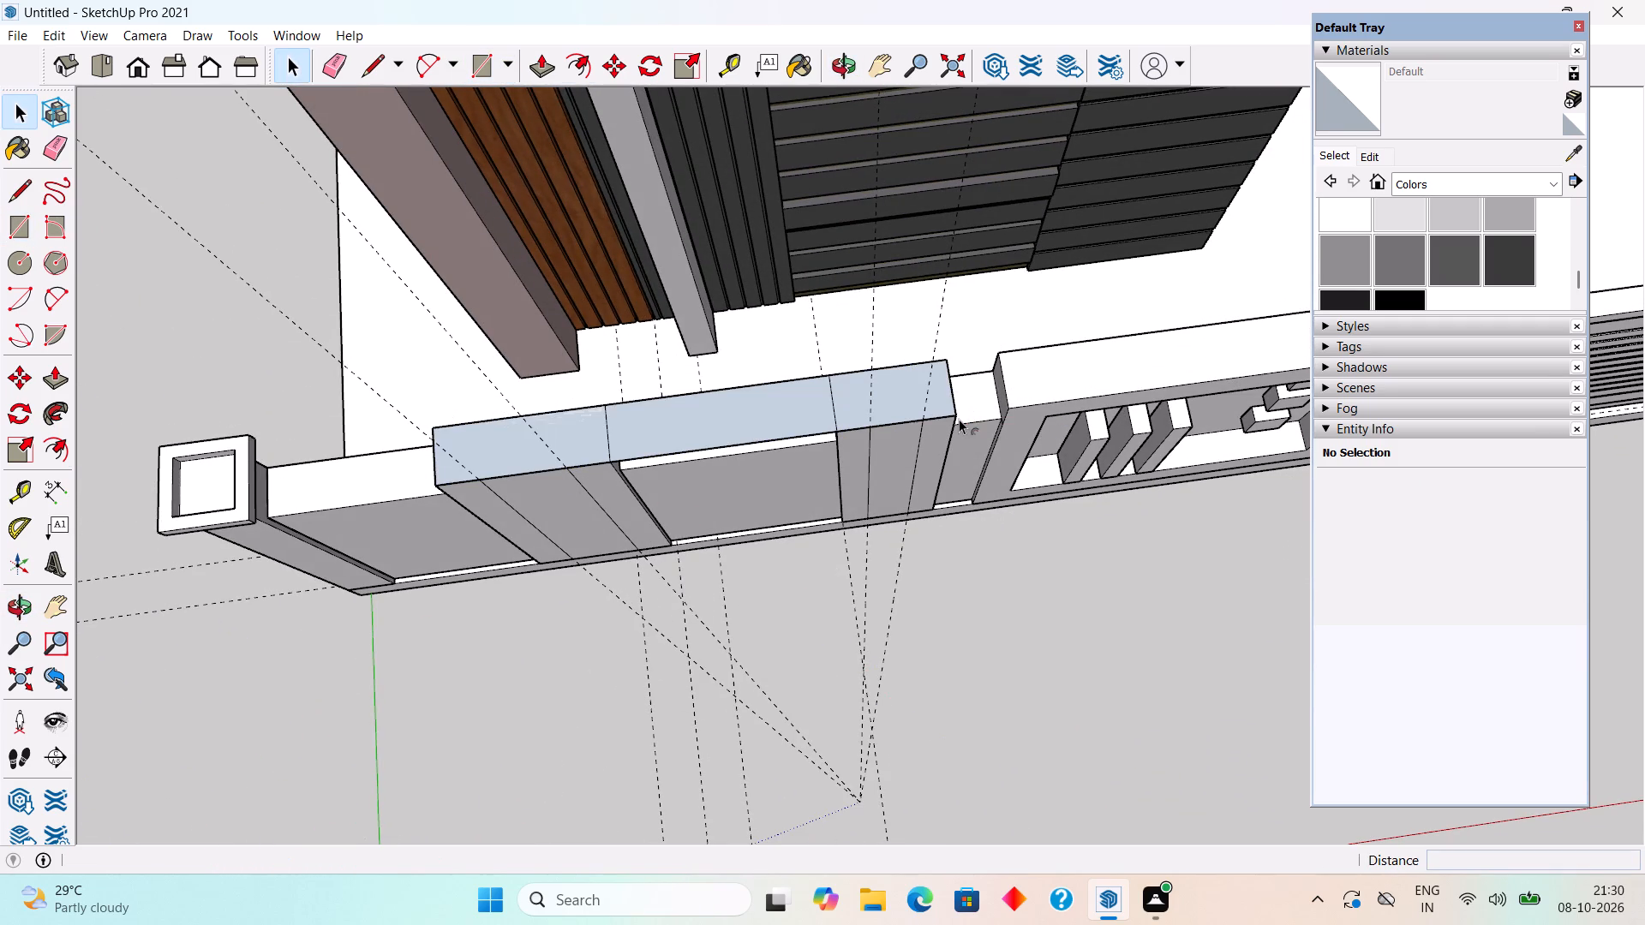
{"action": "left_click", "coordinate": [802, 418]}
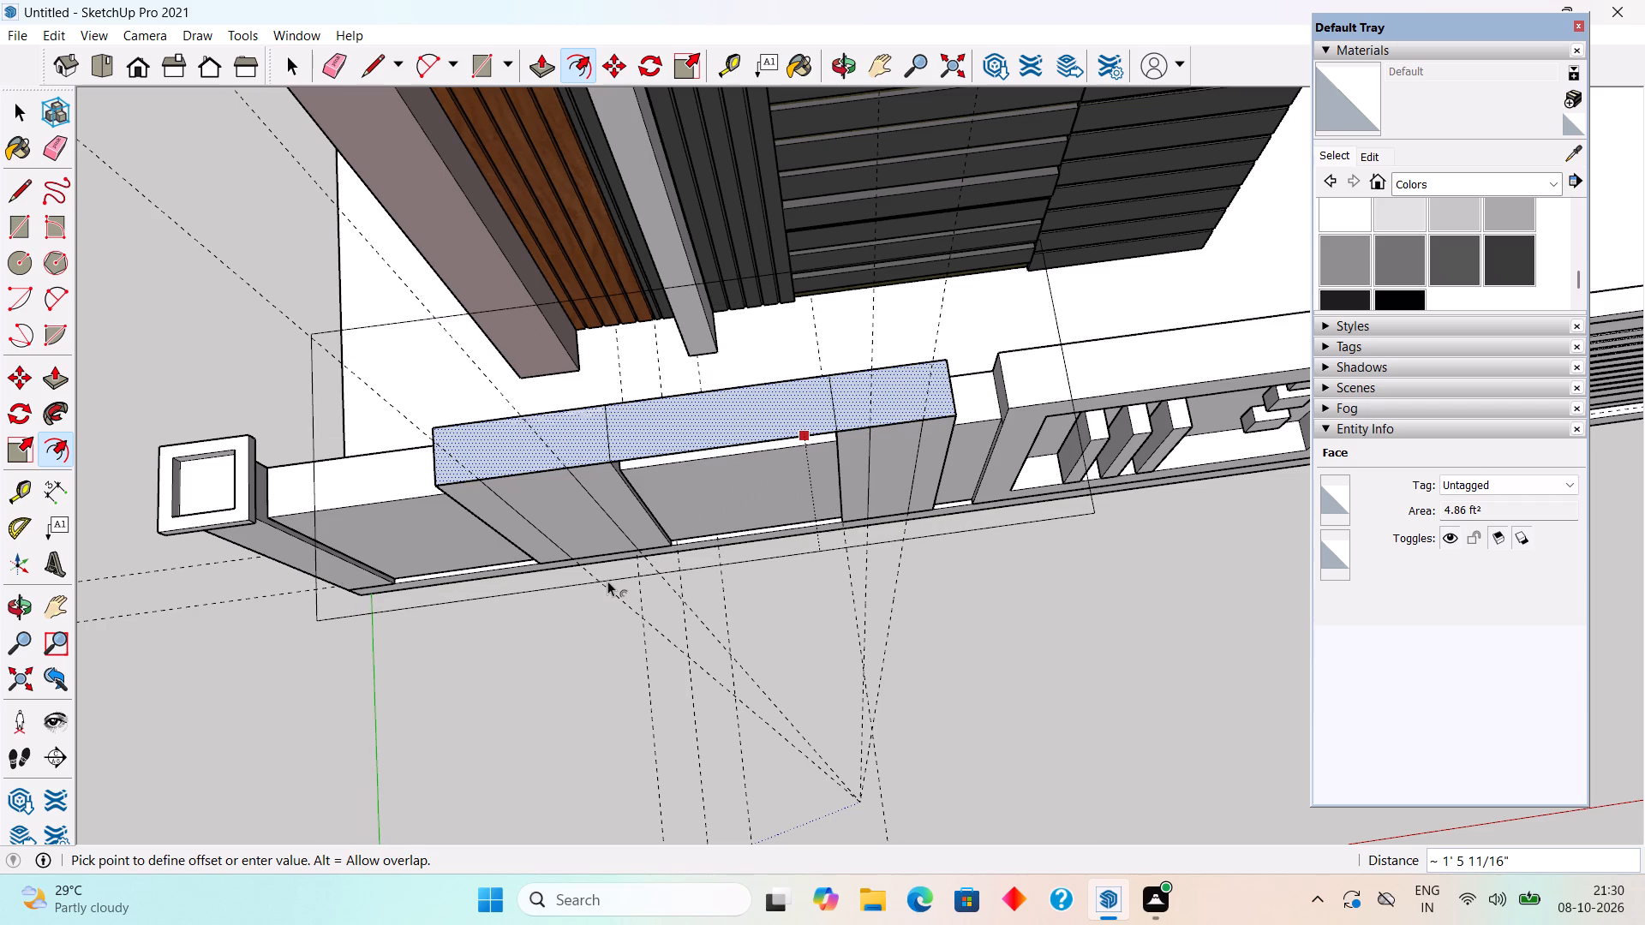
{"action": "type", "text": "3\""}
{"action": "key", "text": "Return"}
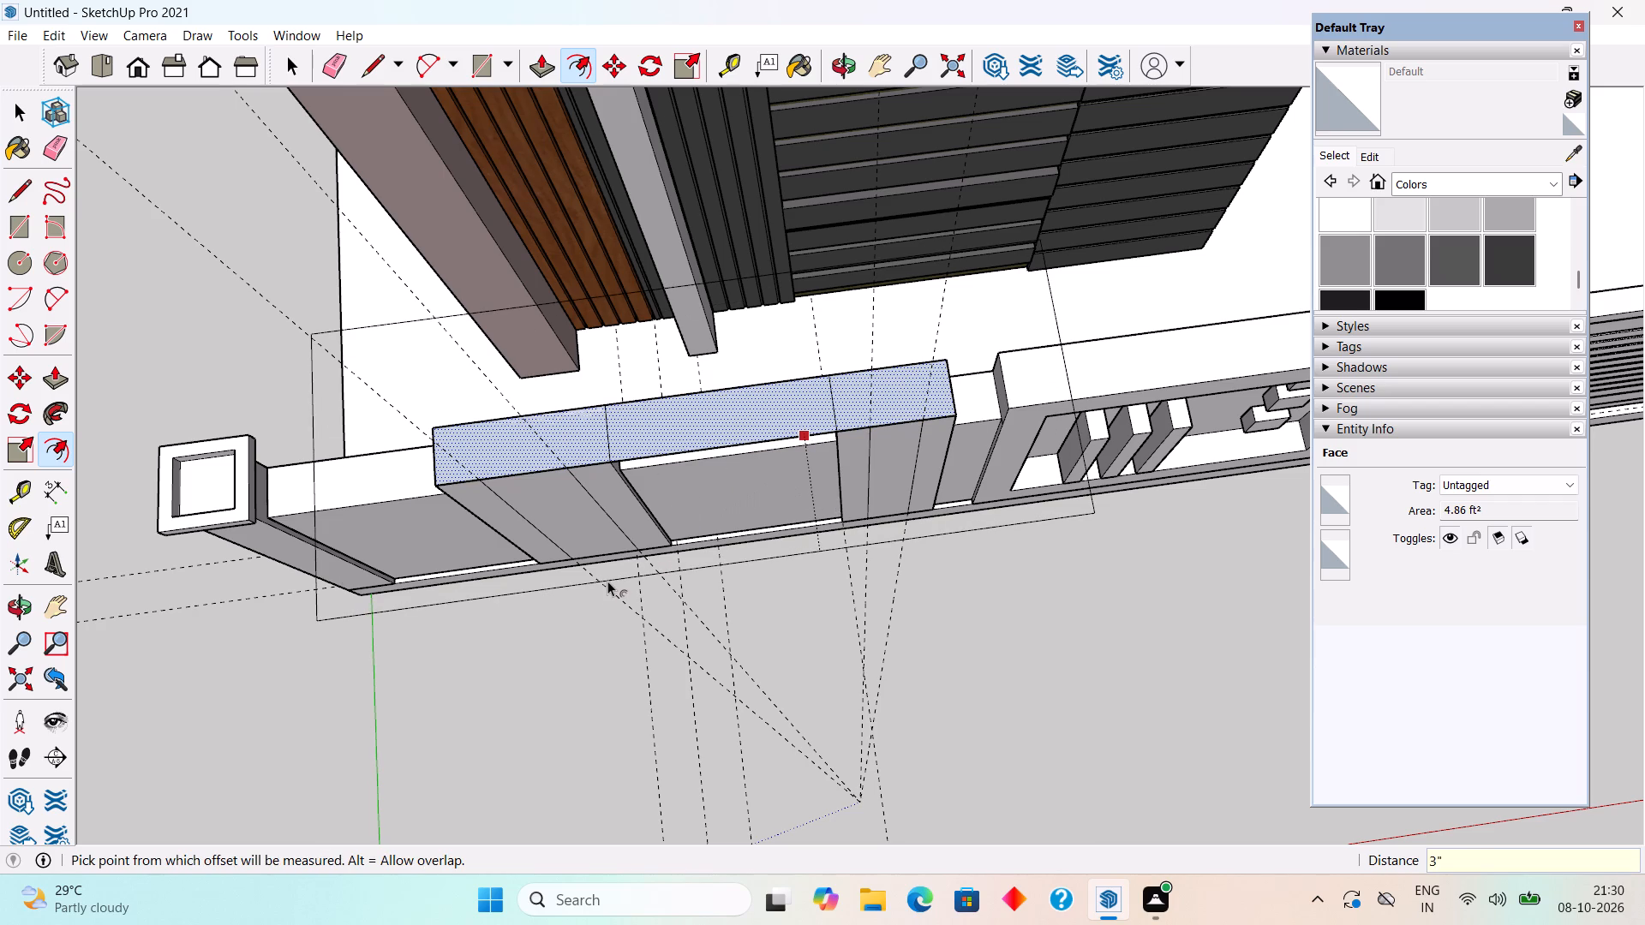
{"action": "key", "text": "space"}
Pull the outer border face over the two pillars up 3" to form a raised rim.
{"action": "left_click", "coordinate": [619, 474]}
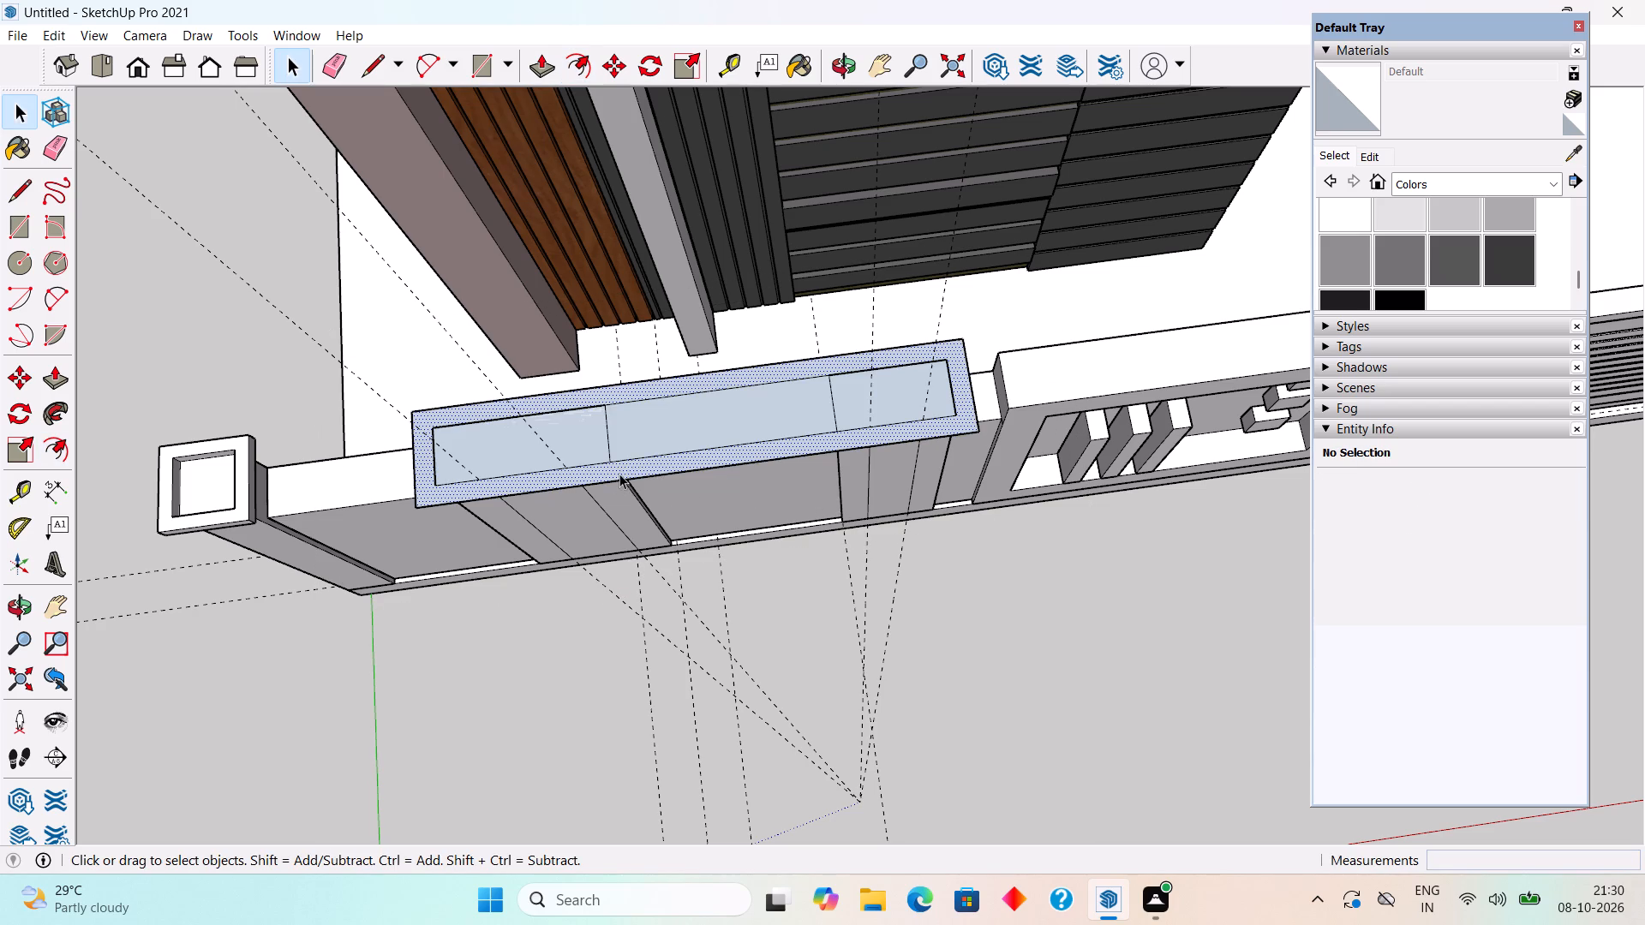
{"action": "key", "text": "p"}
{"action": "left_click", "coordinate": [629, 467]}
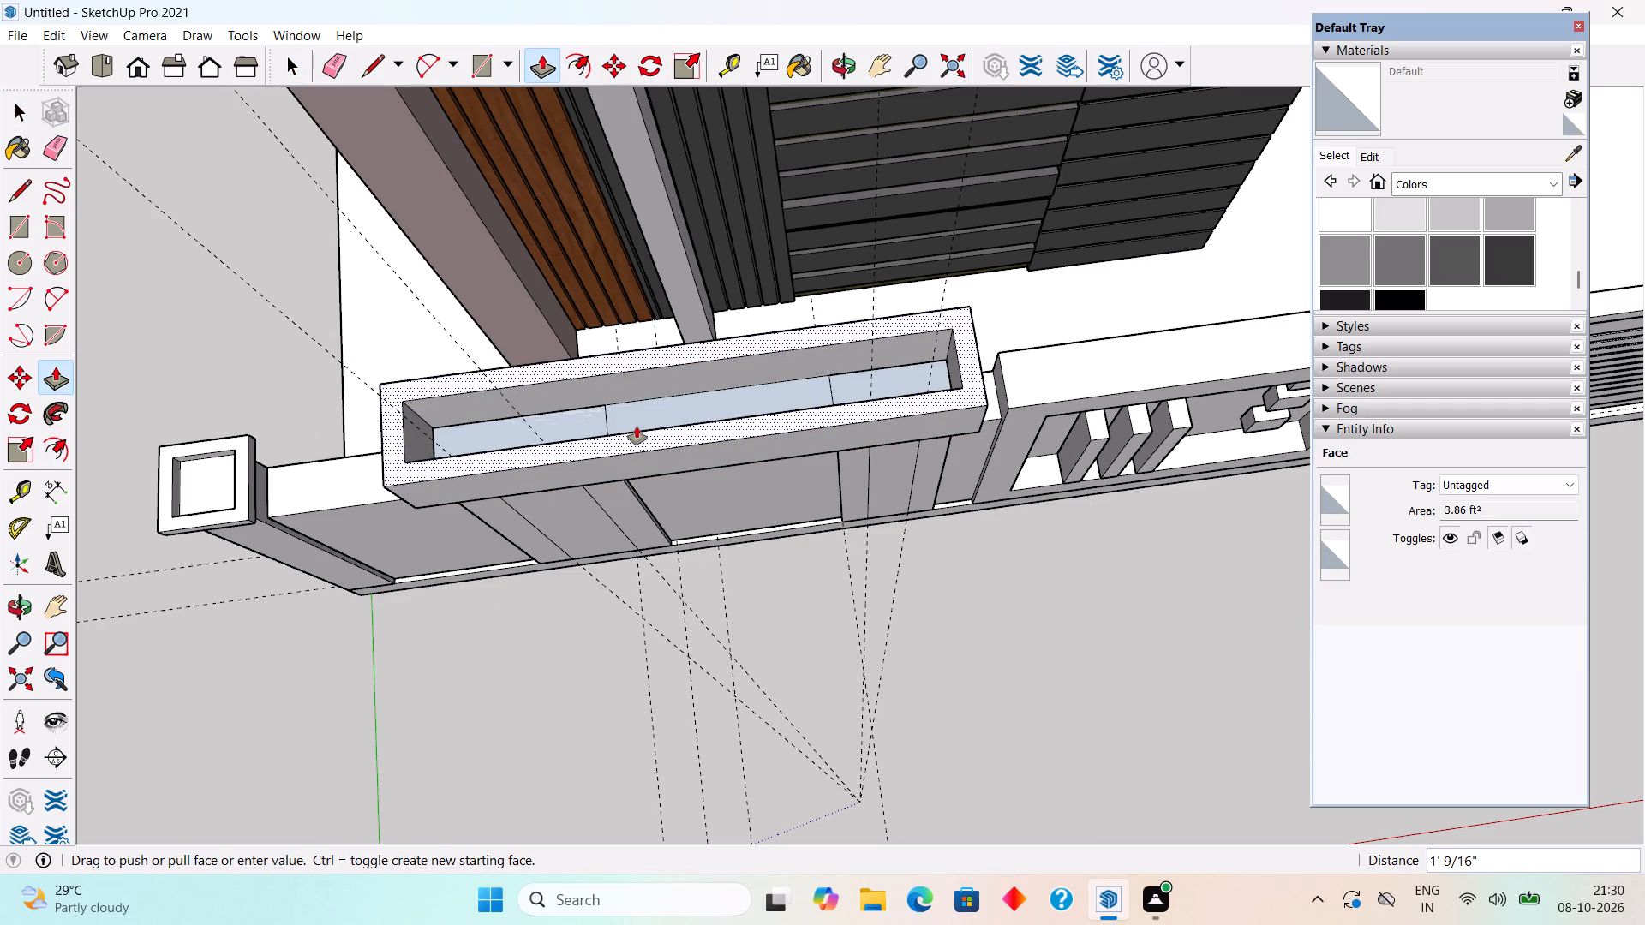
{"action": "type", "text": "3\""}
{"action": "key", "text": "Return"}
{"action": "key", "text": "space"}
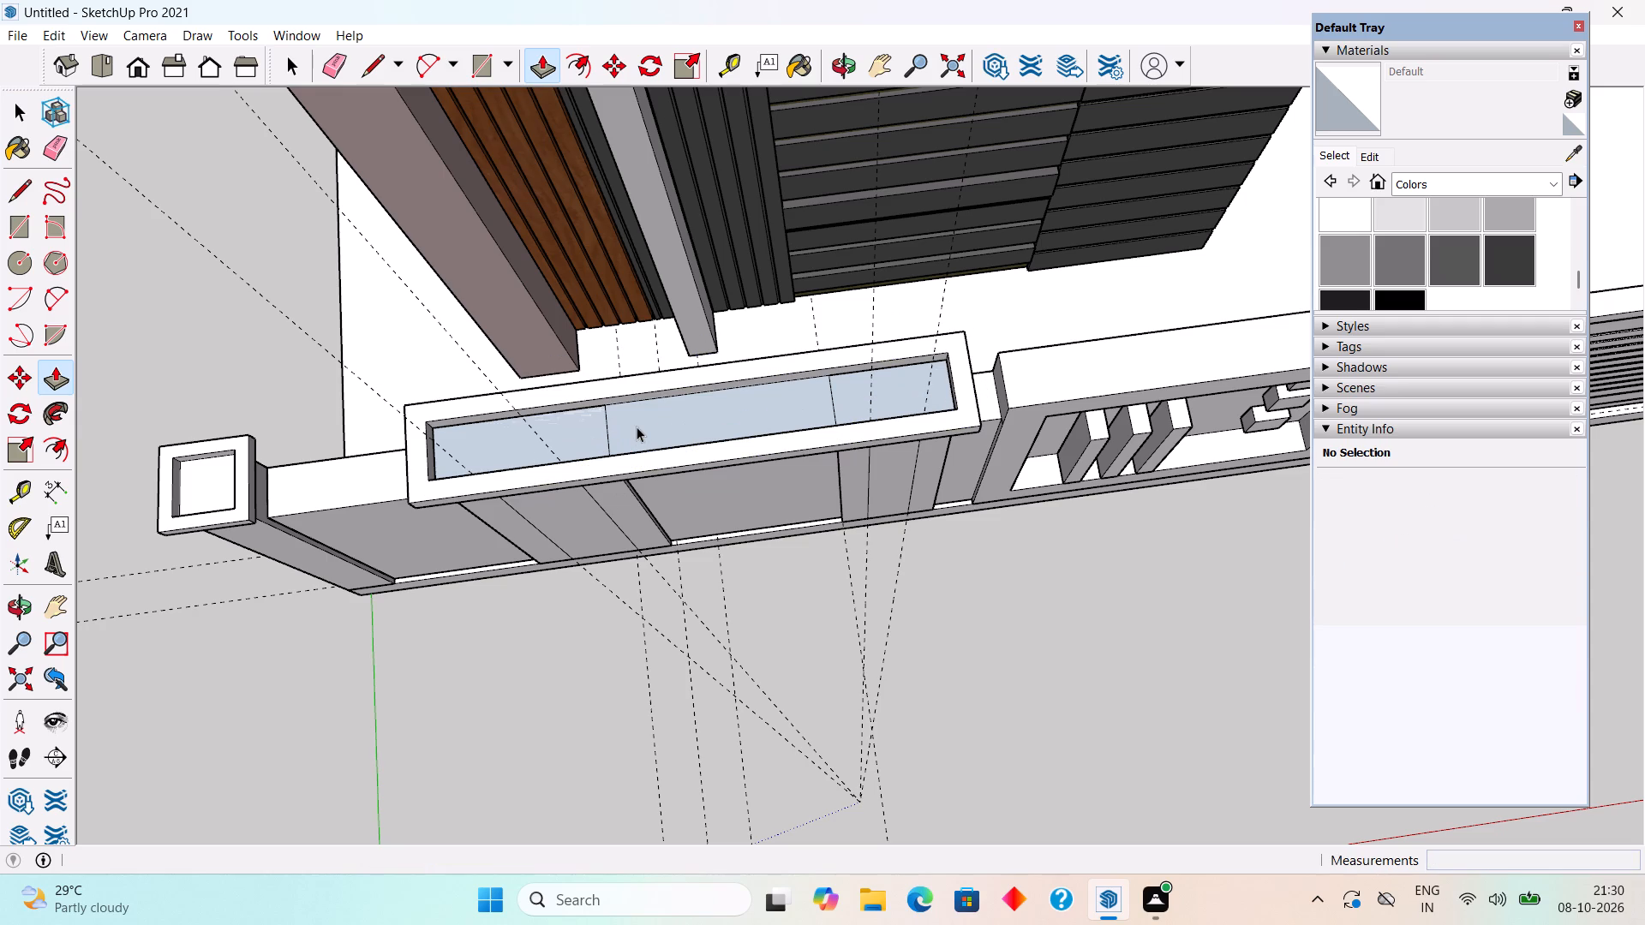
Delete the face inside the raised rim and make the rim over the two pillars a group.
{"action": "left_click", "coordinate": [683, 424]}
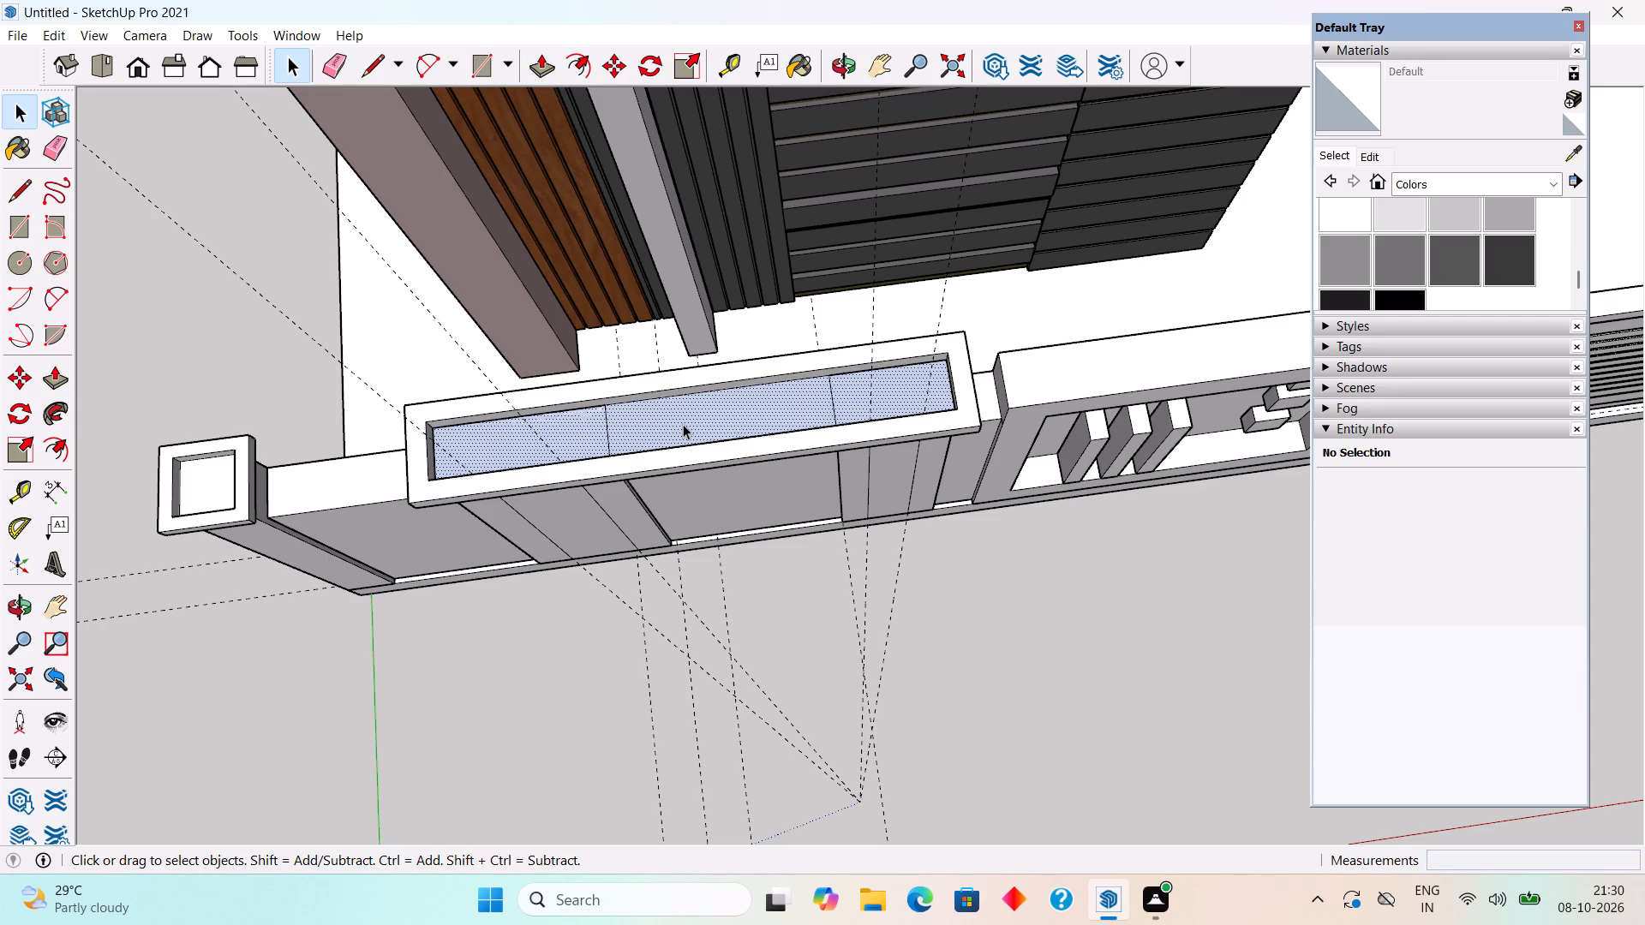
{"action": "key", "text": "Delete"}
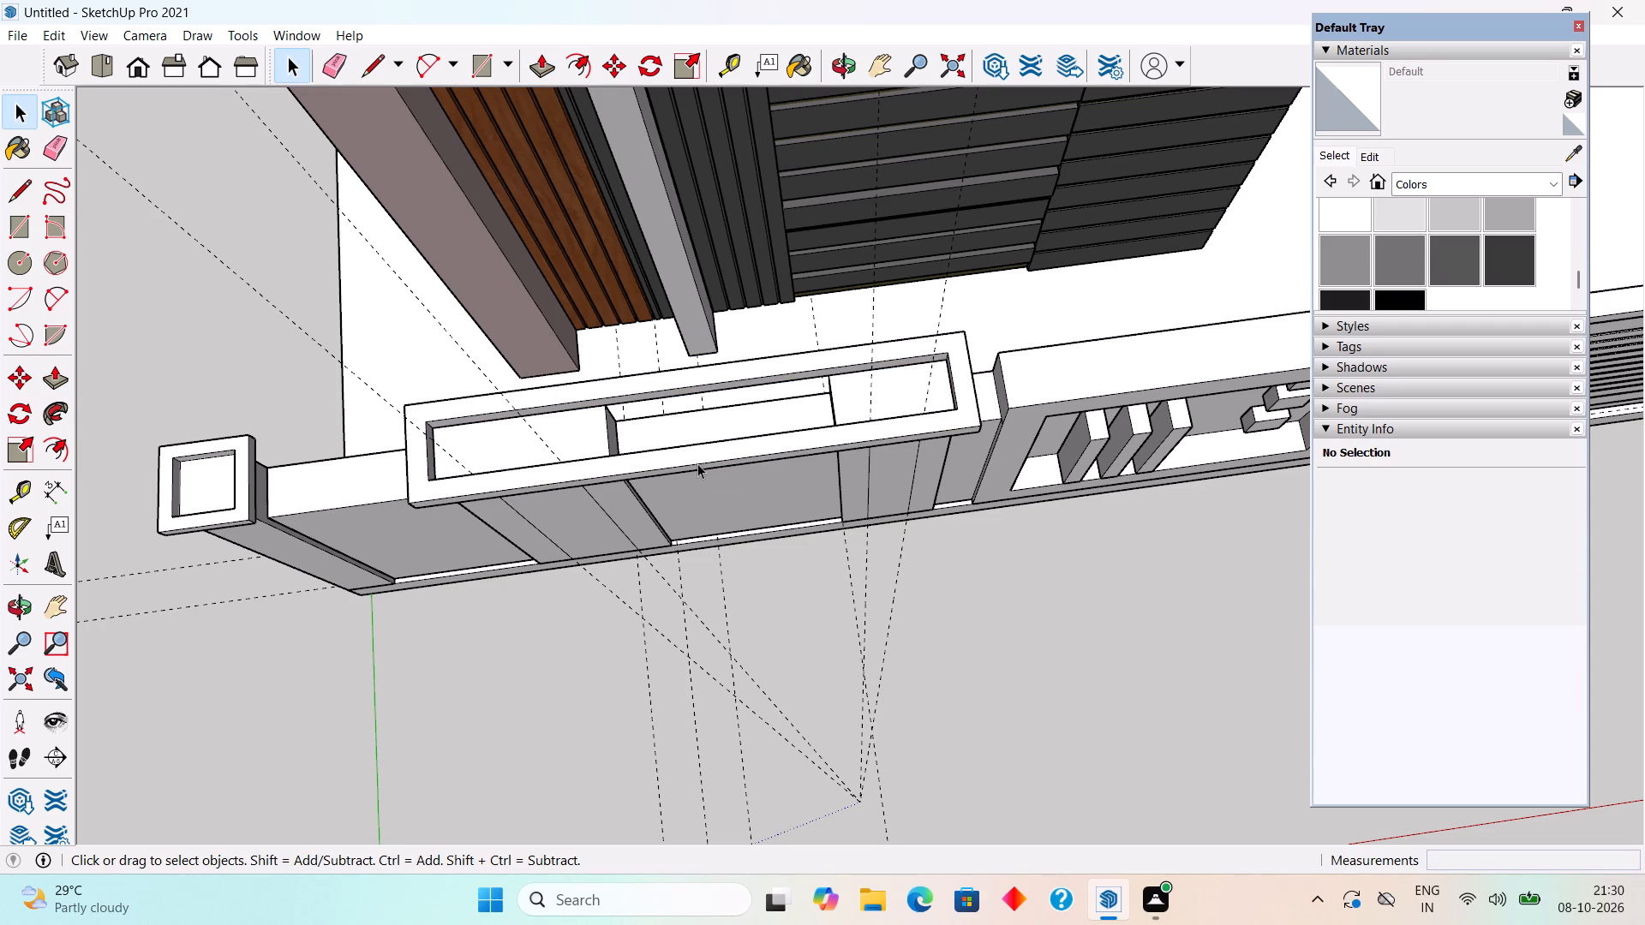
{"action": "triple_click", "coordinate": [697, 463]}
{"action": "right_click", "coordinate": [697, 463]}
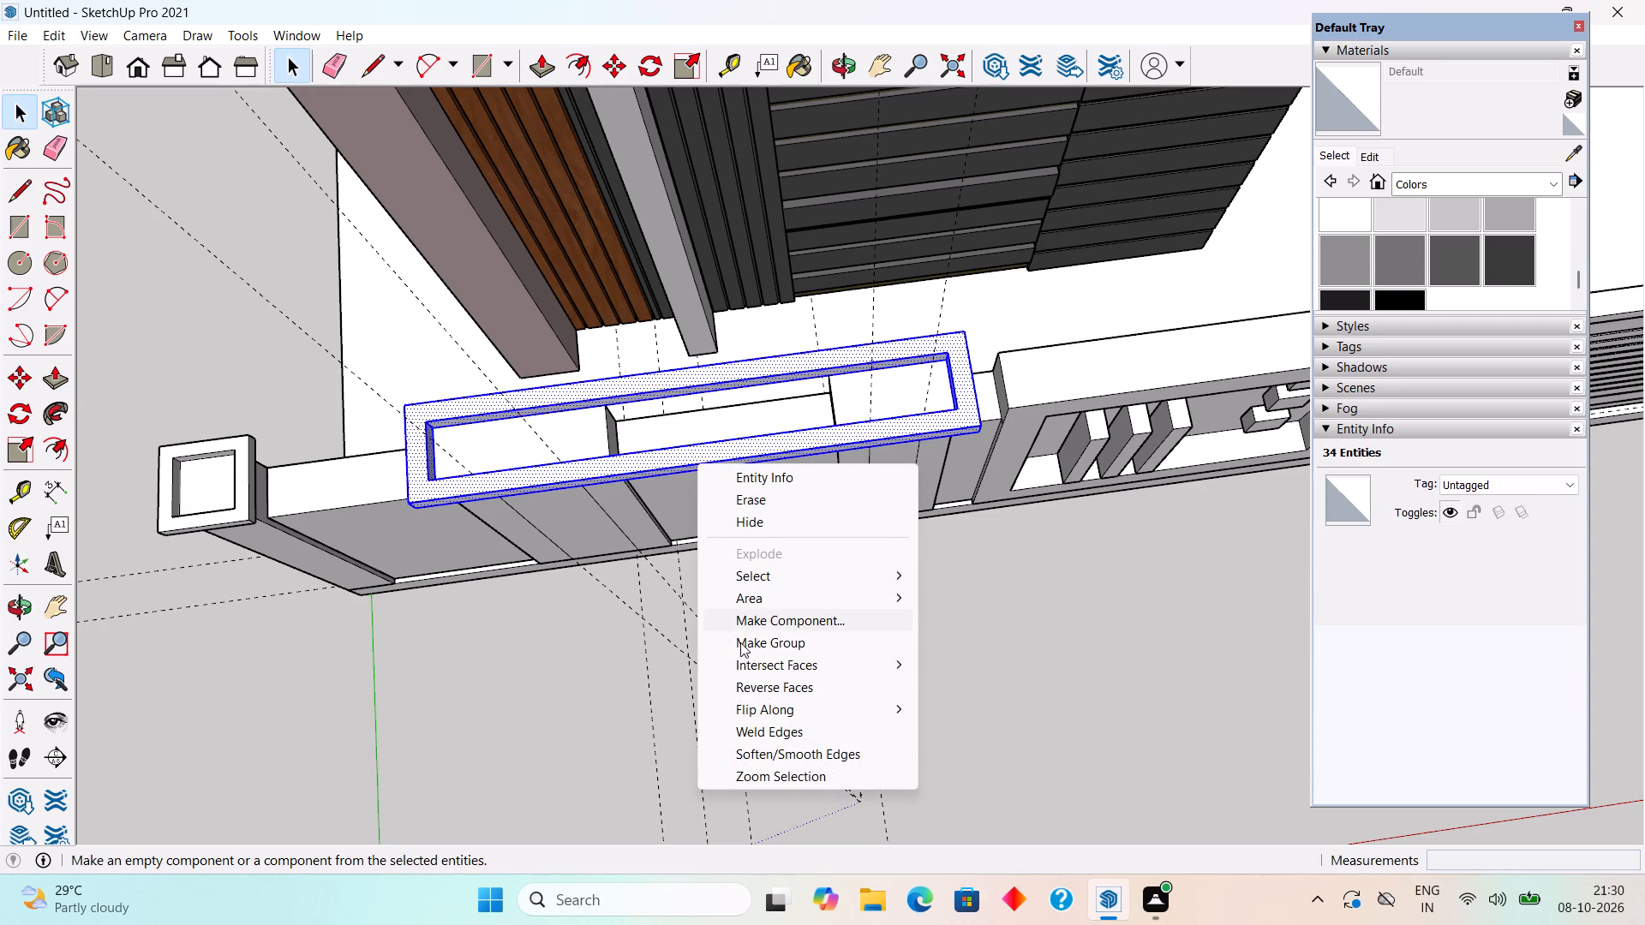
{"action": "left_click", "coordinate": [741, 643]}
{"action": "left_click", "coordinate": [996, 729]}
Delete all the guides from the model.
{"action": "middle_click_drag", "start_coordinate": [711, 607], "coordinate": [695, 411]}
{"action": "scroll", "coordinate": [694, 409], "scroll_direction": "down", "scroll_amount": 4}
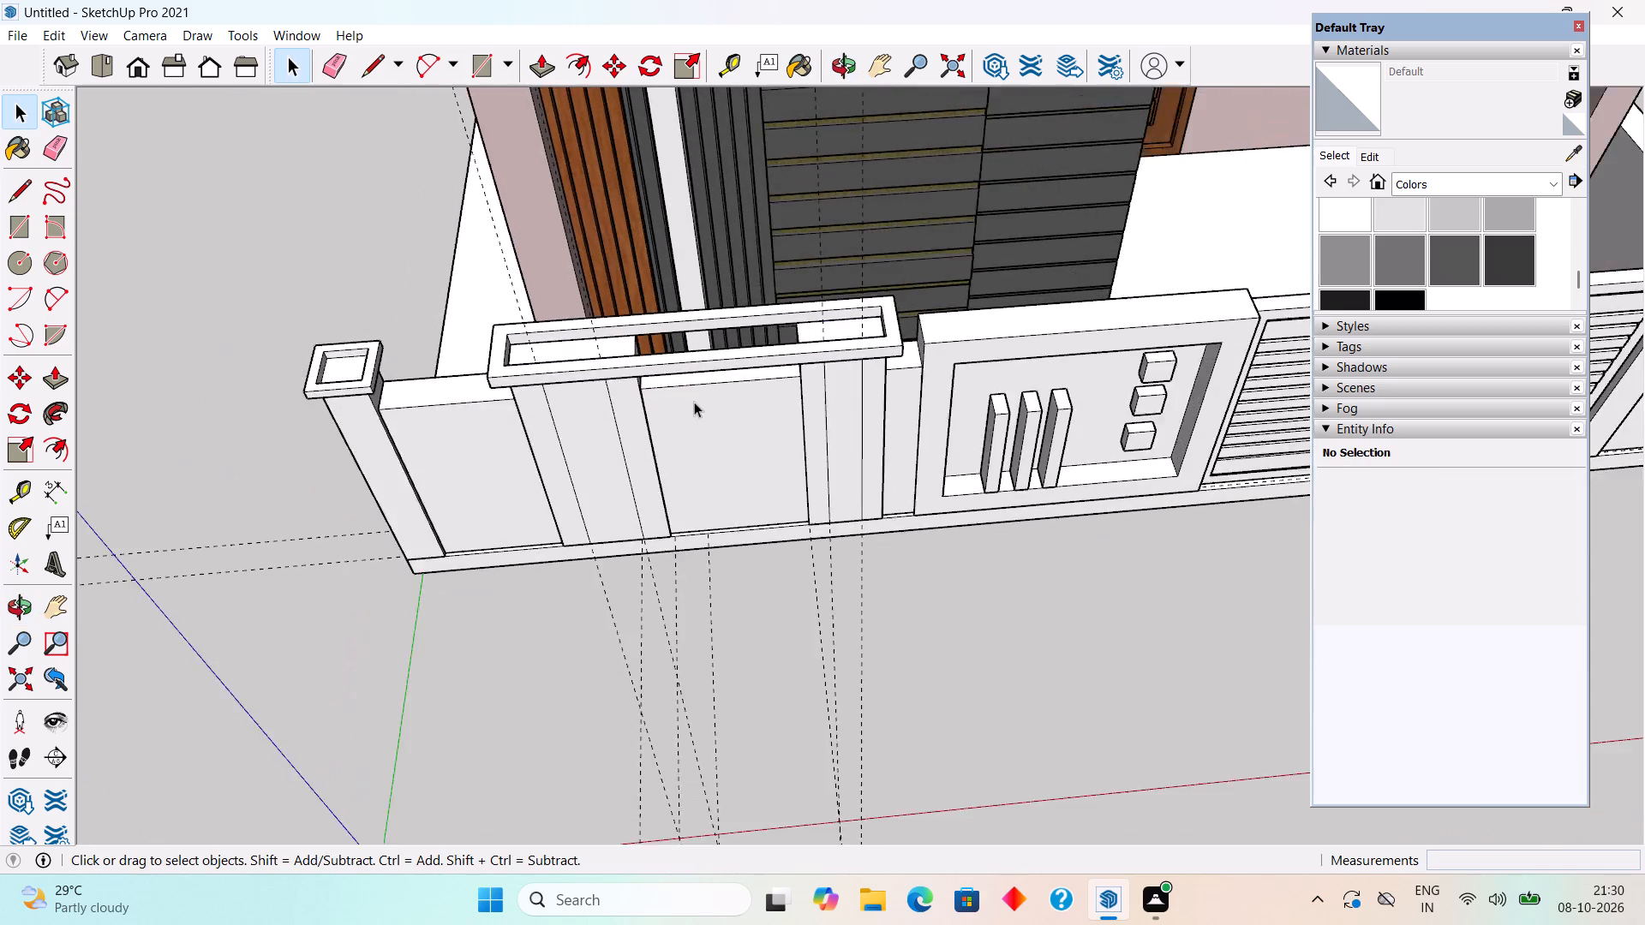
{"action": "scroll", "coordinate": [694, 402], "scroll_direction": "down", "scroll_amount": 3}
{"action": "middle_click_drag", "start_coordinate": [884, 737], "coordinate": [839, 298]}
{"action": "scroll", "coordinate": [945, 429], "scroll_direction": "down", "scroll_amount": 5}
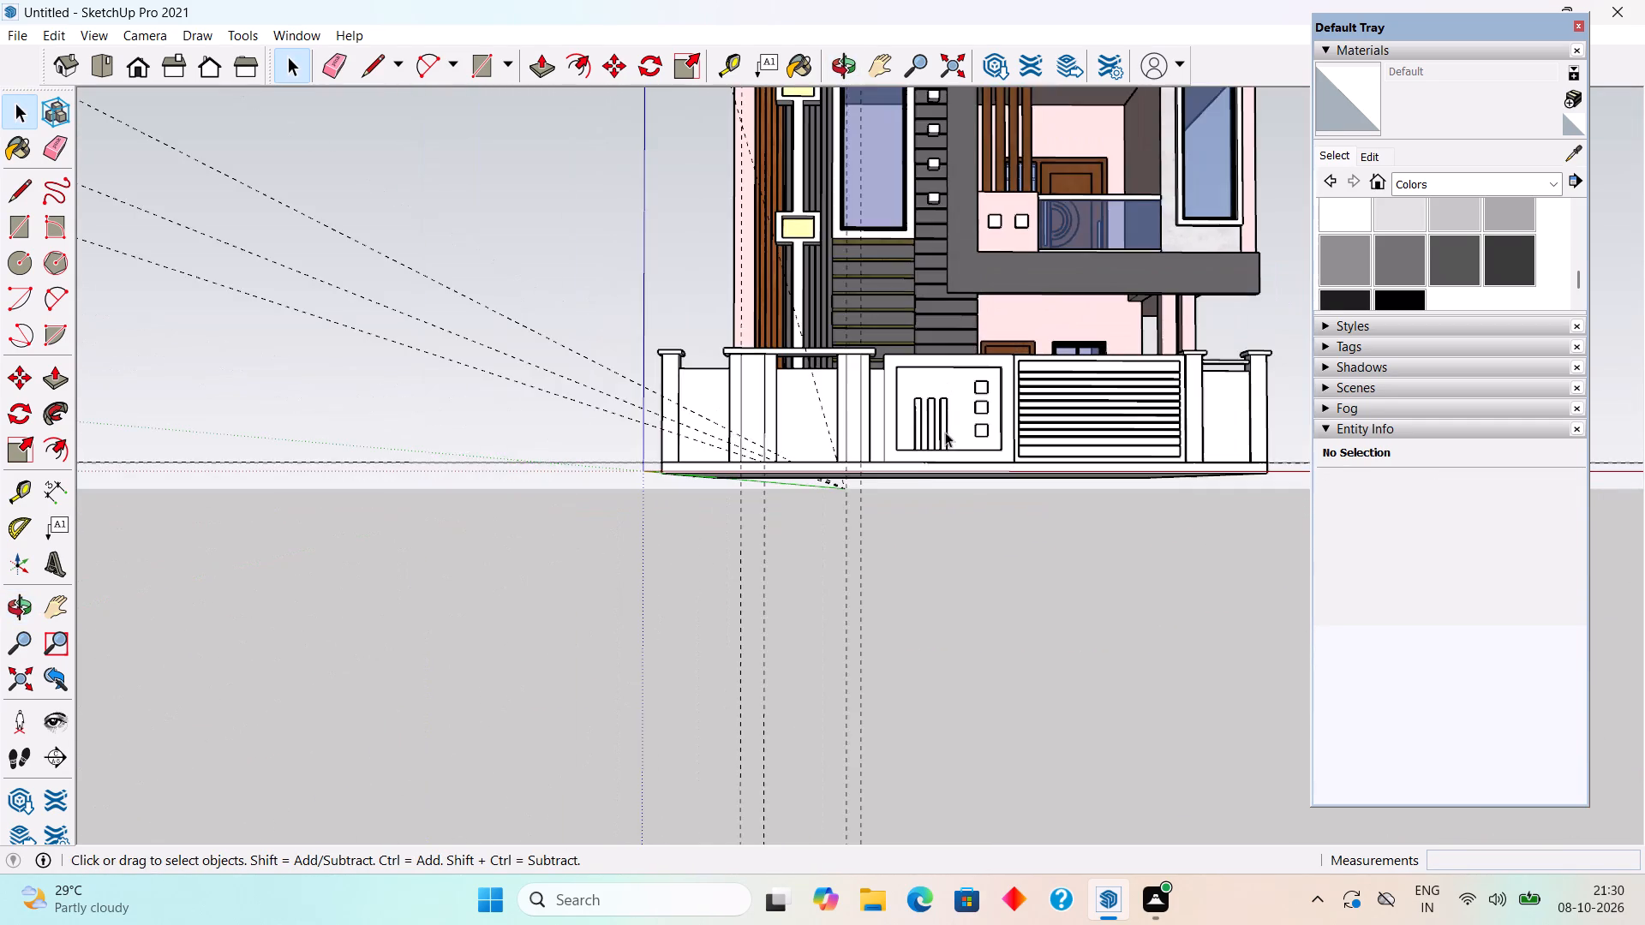
{"action": "scroll", "coordinate": [911, 477], "scroll_direction": "down", "scroll_amount": 4}
{"action": "middle_click_drag", "start_coordinate": [922, 444], "coordinate": [922, 576]}
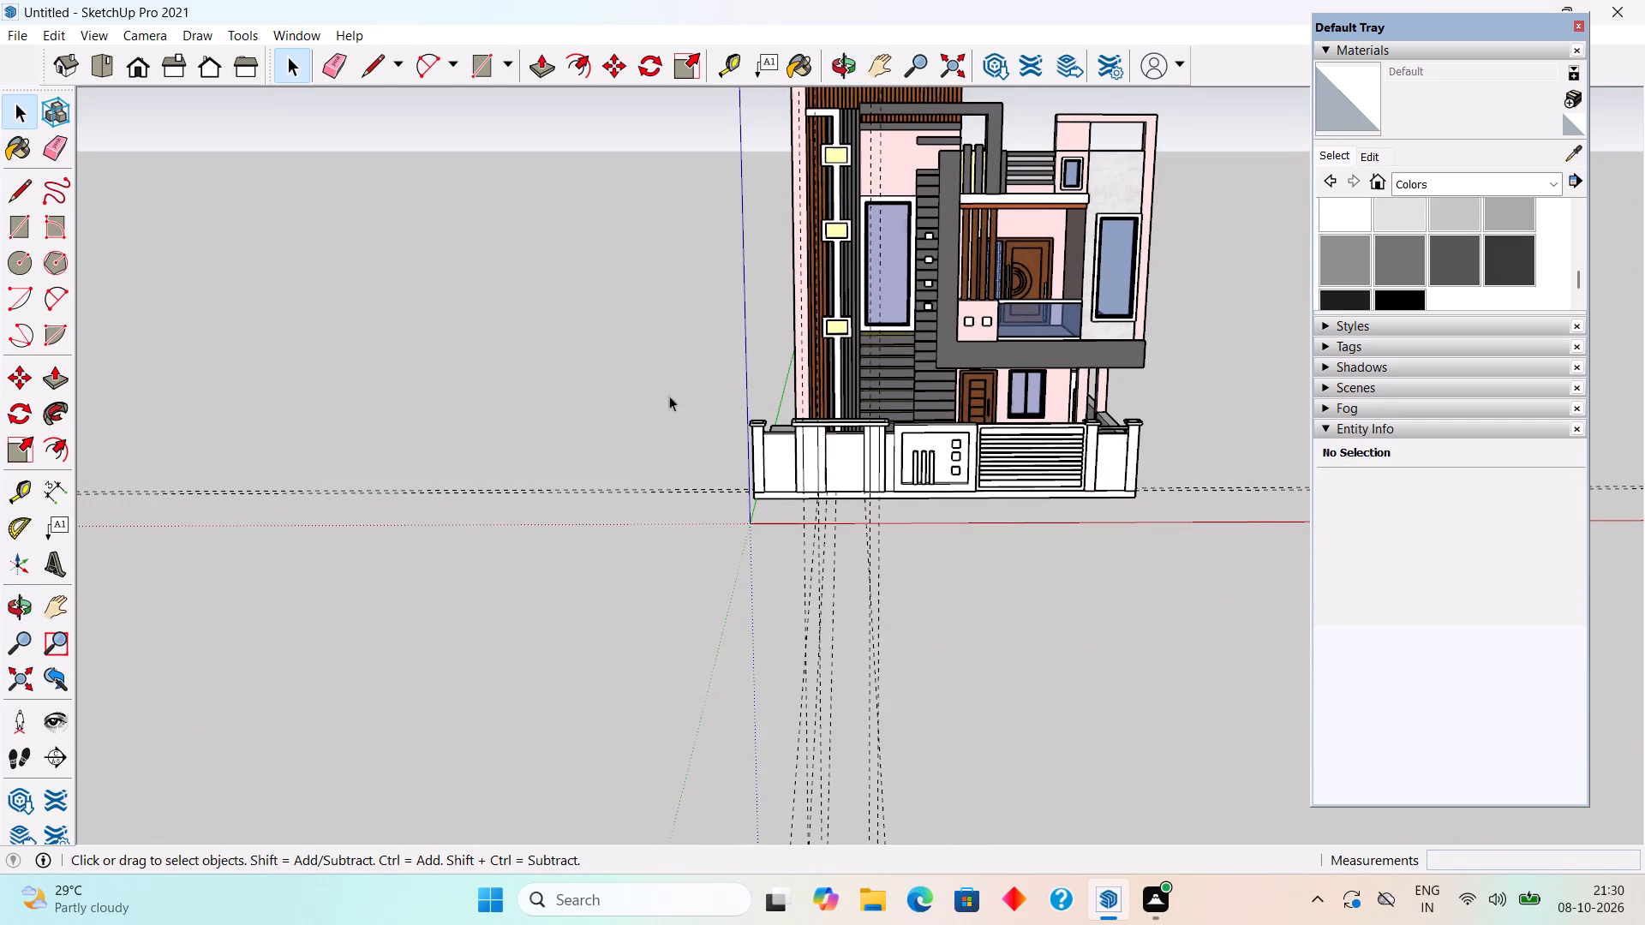
{"action": "scroll", "coordinate": [814, 424], "scroll_direction": "up", "scroll_amount": 4}
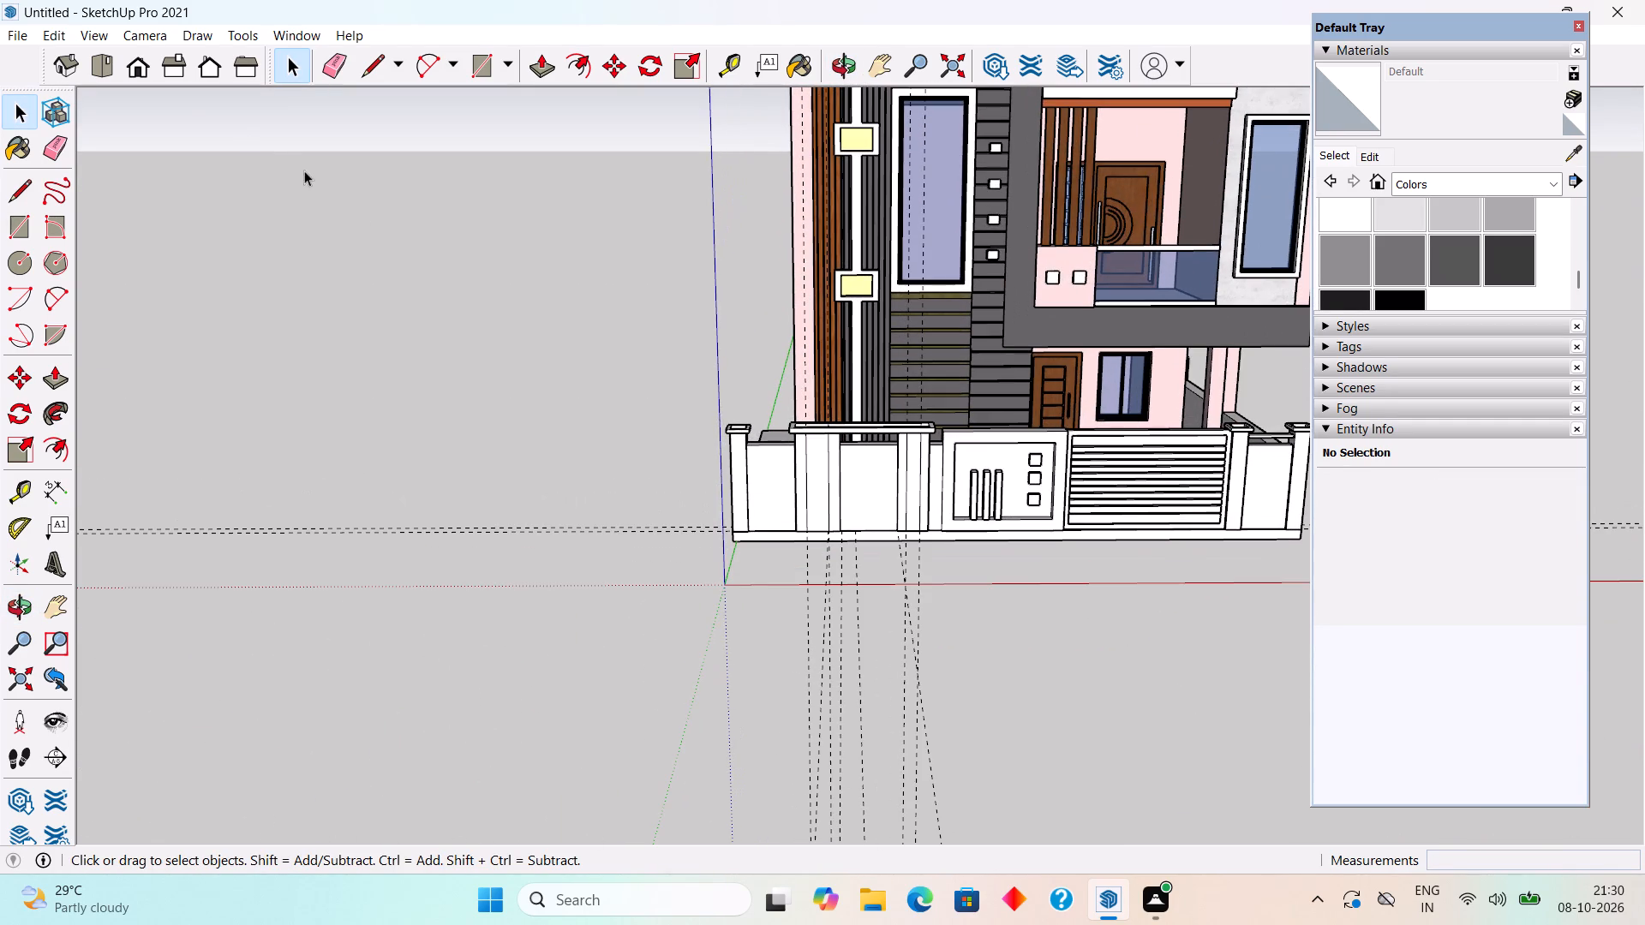
{"action": "left_click", "coordinate": [54, 35]}
{"action": "left_click", "coordinate": [152, 220]}
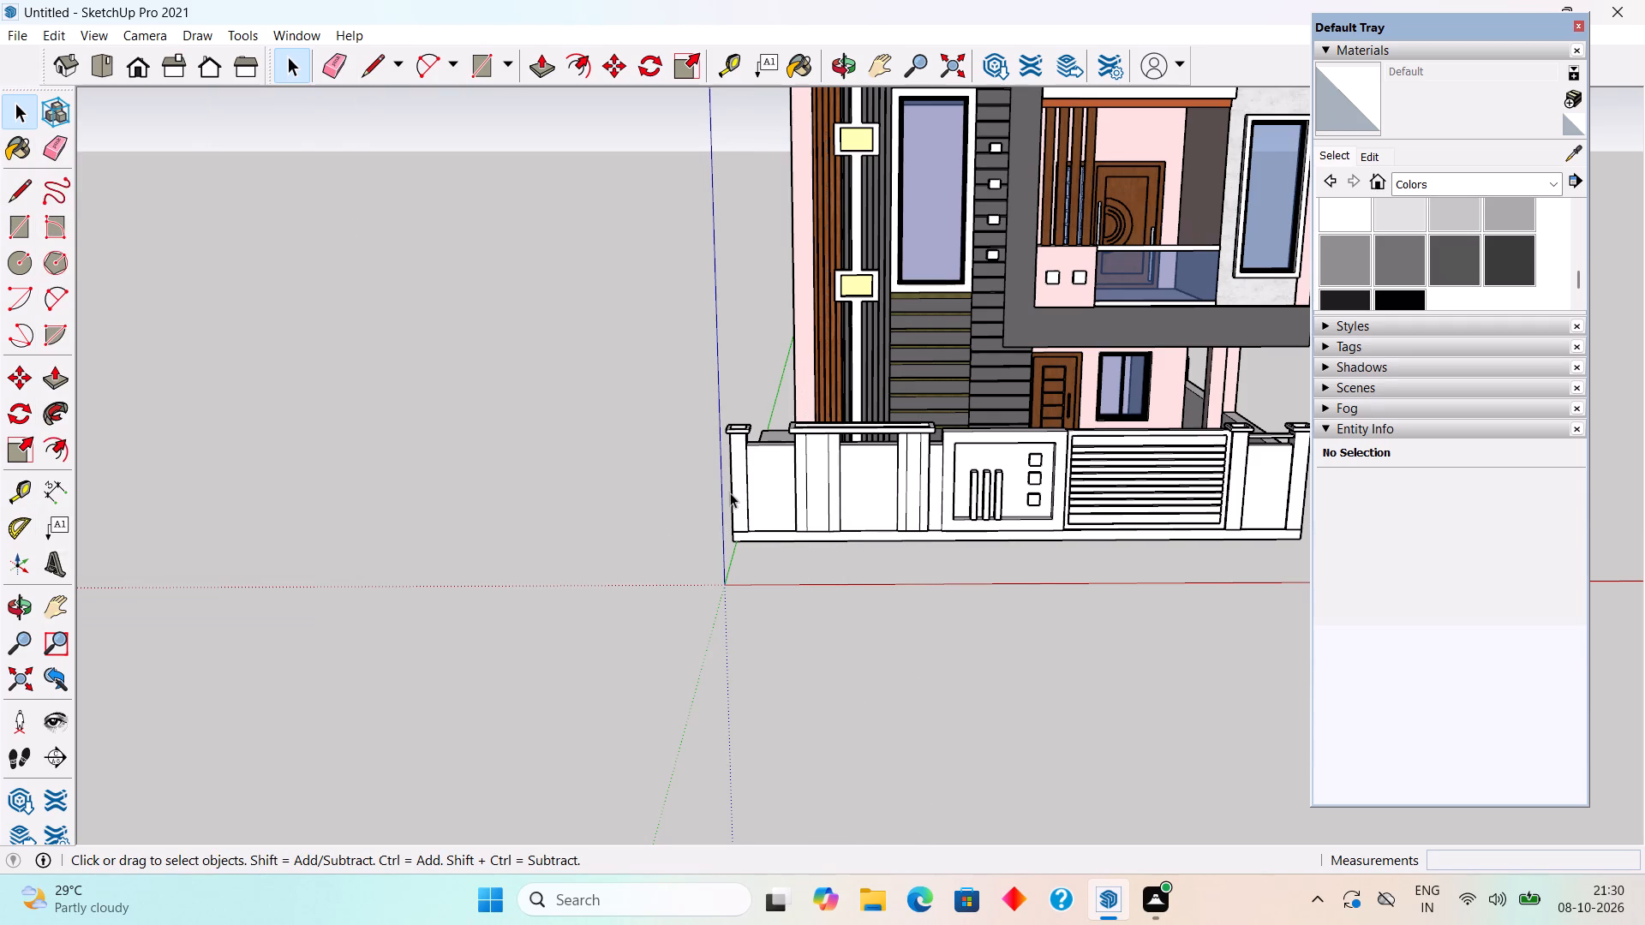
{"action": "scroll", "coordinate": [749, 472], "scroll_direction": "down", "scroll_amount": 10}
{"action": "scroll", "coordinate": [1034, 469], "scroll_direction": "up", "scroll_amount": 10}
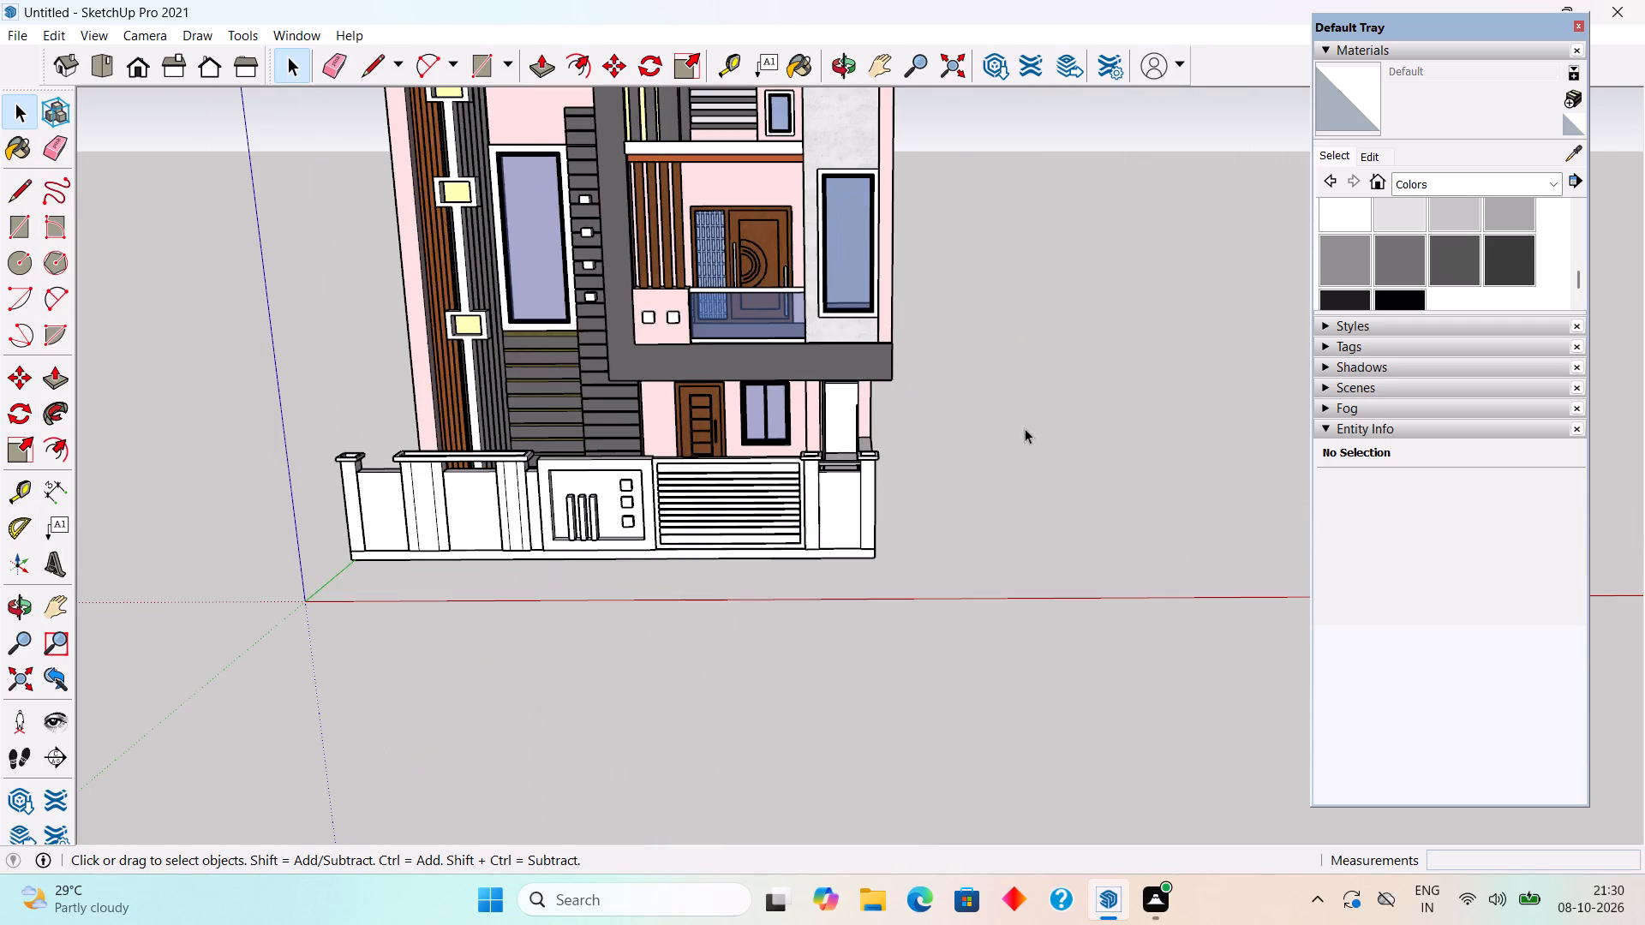
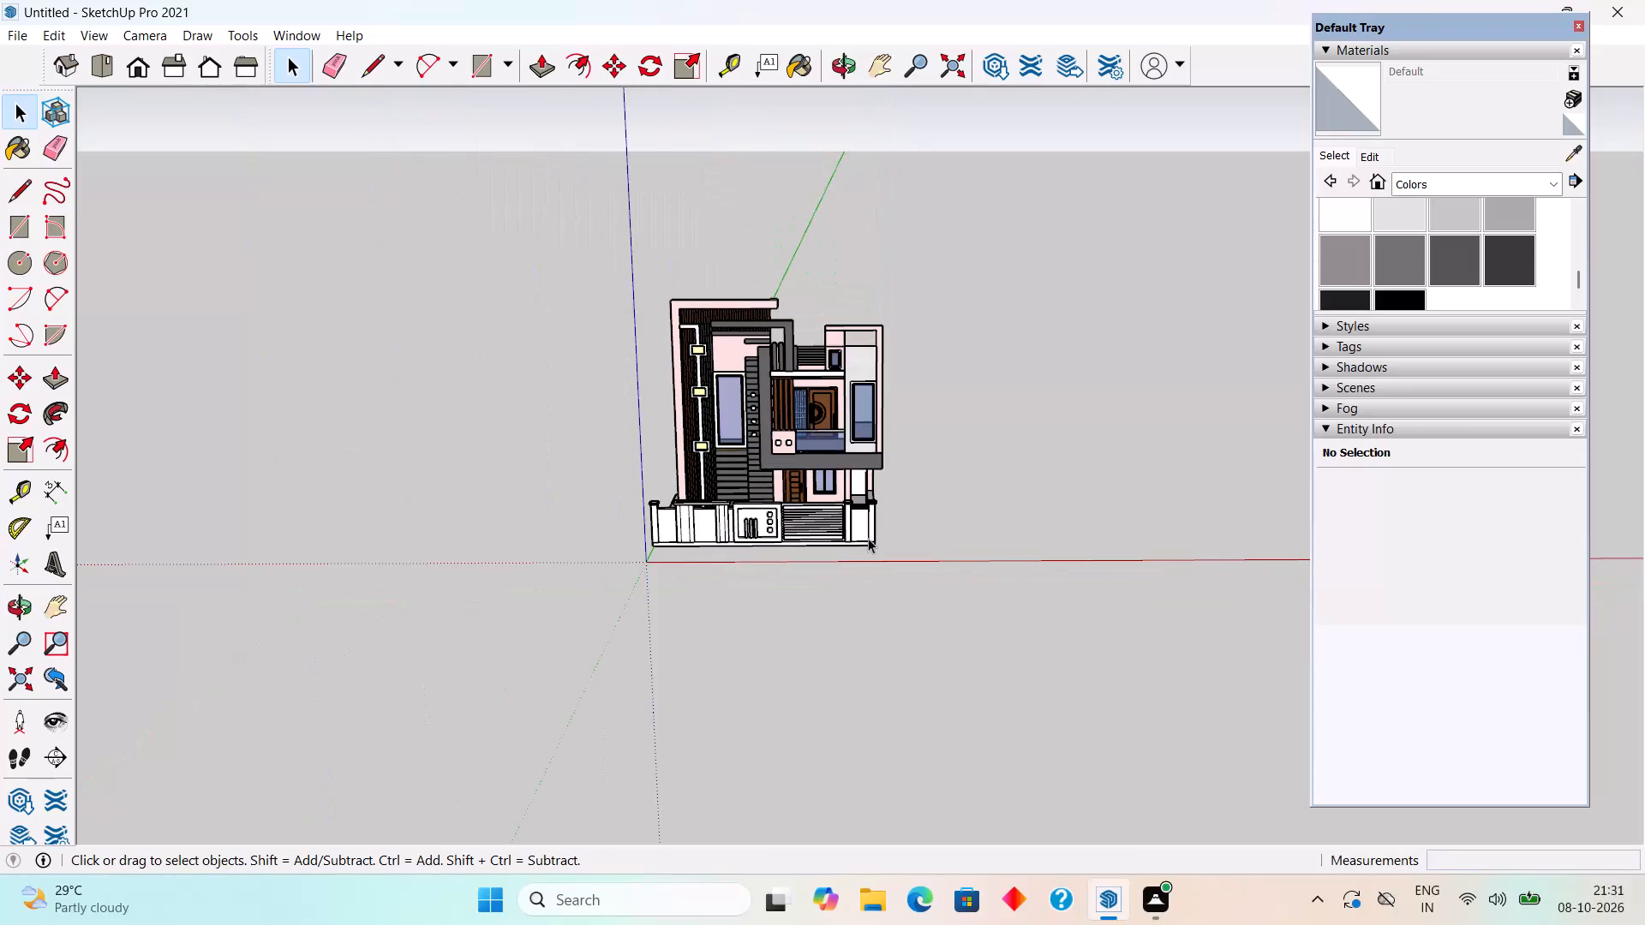
Examine the house's front elevation and boundary wall from several angles and distances.
{"action": "scroll", "coordinate": [833, 457], "scroll_direction": "up", "scroll_amount": 3}
{"action": "scroll", "coordinate": [807, 618], "scroll_direction": "up", "scroll_amount": 4}
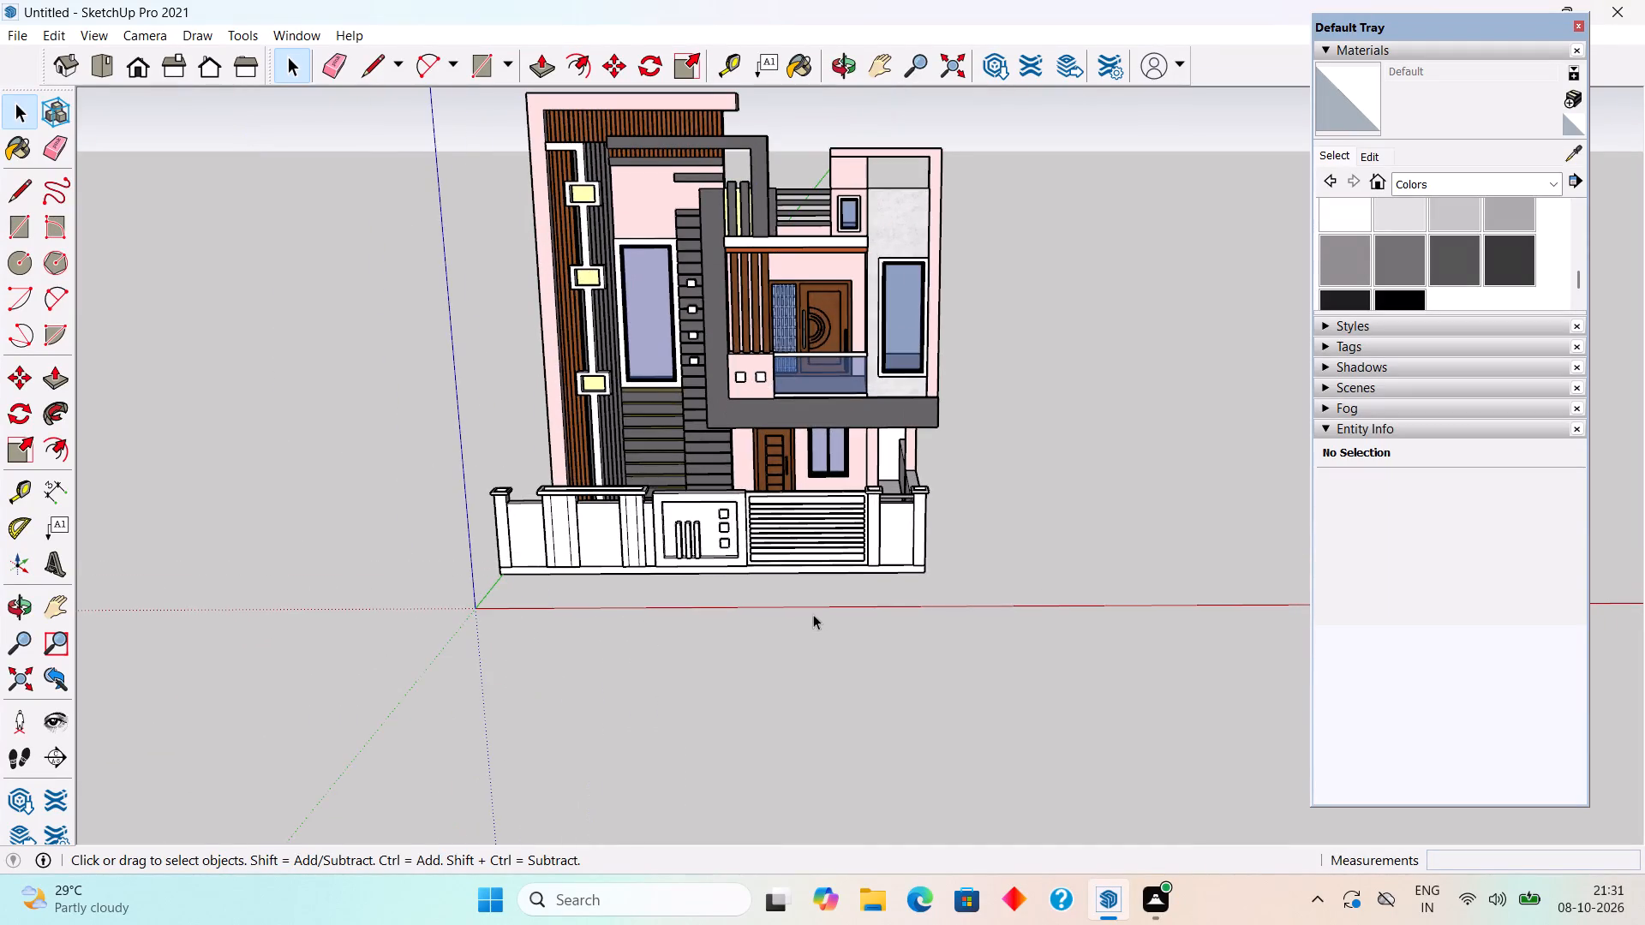
{"action": "middle_click_drag", "start_coordinate": [813, 609], "coordinate": [820, 534]}
{"action": "scroll", "coordinate": [820, 535], "scroll_direction": "up", "scroll_amount": 2}
{"action": "scroll", "coordinate": [825, 531], "scroll_direction": "down", "scroll_amount": 4}
{"action": "scroll", "coordinate": [834, 144], "scroll_direction": "up", "scroll_amount": 4}
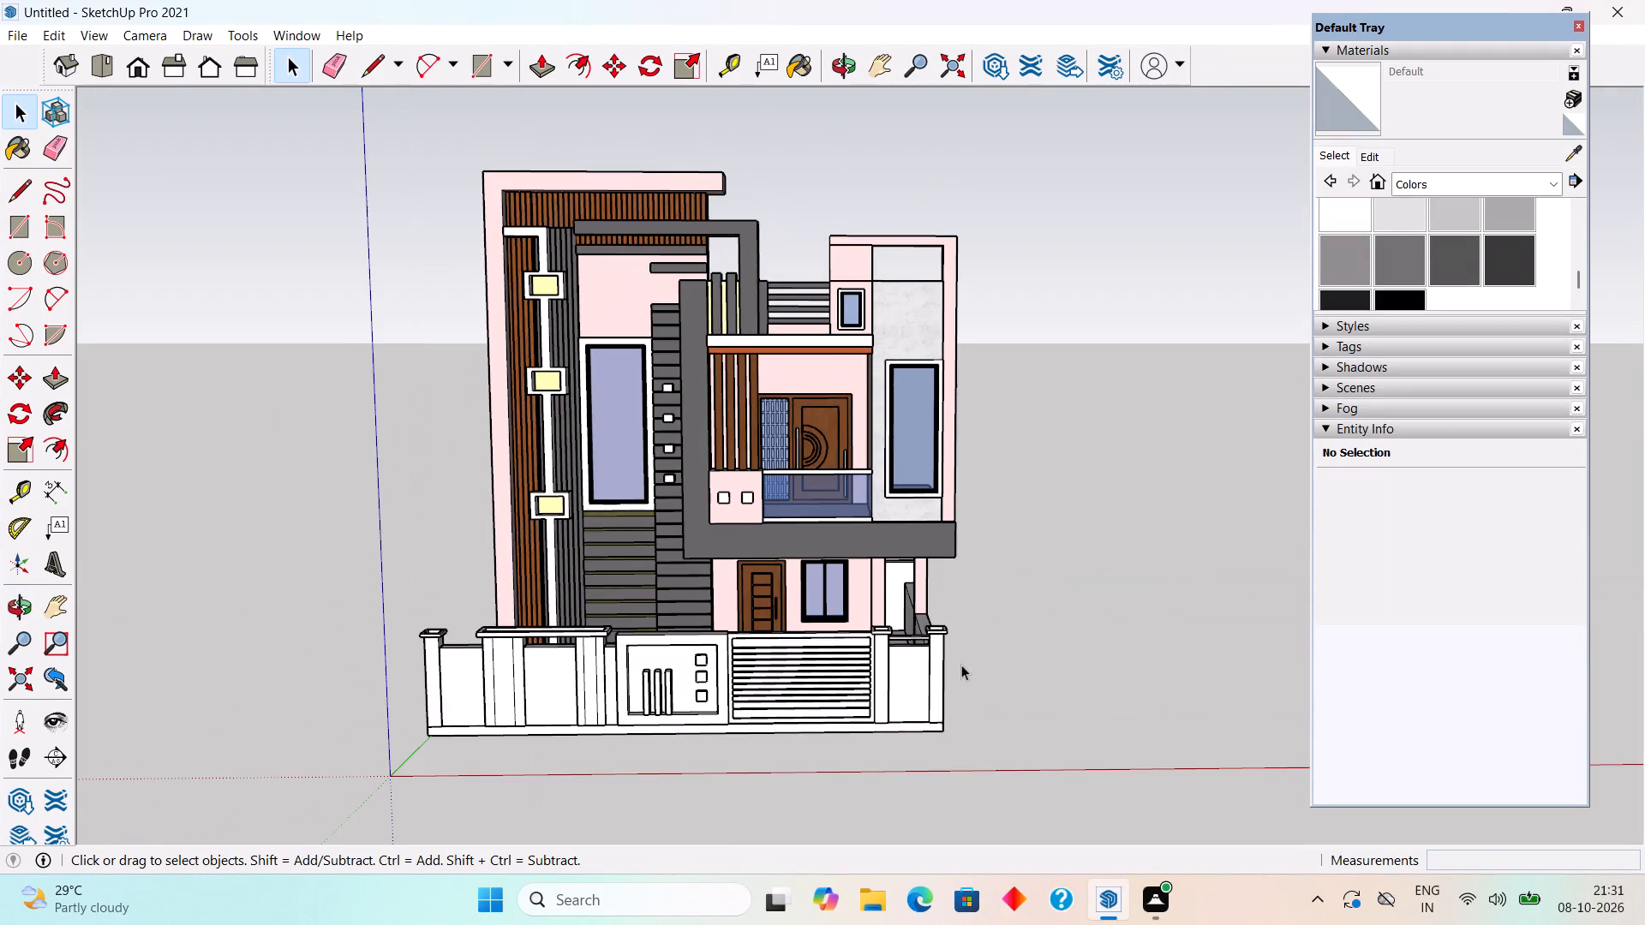
{"action": "middle_click_drag", "start_coordinate": [972, 636], "coordinate": [941, 549]}
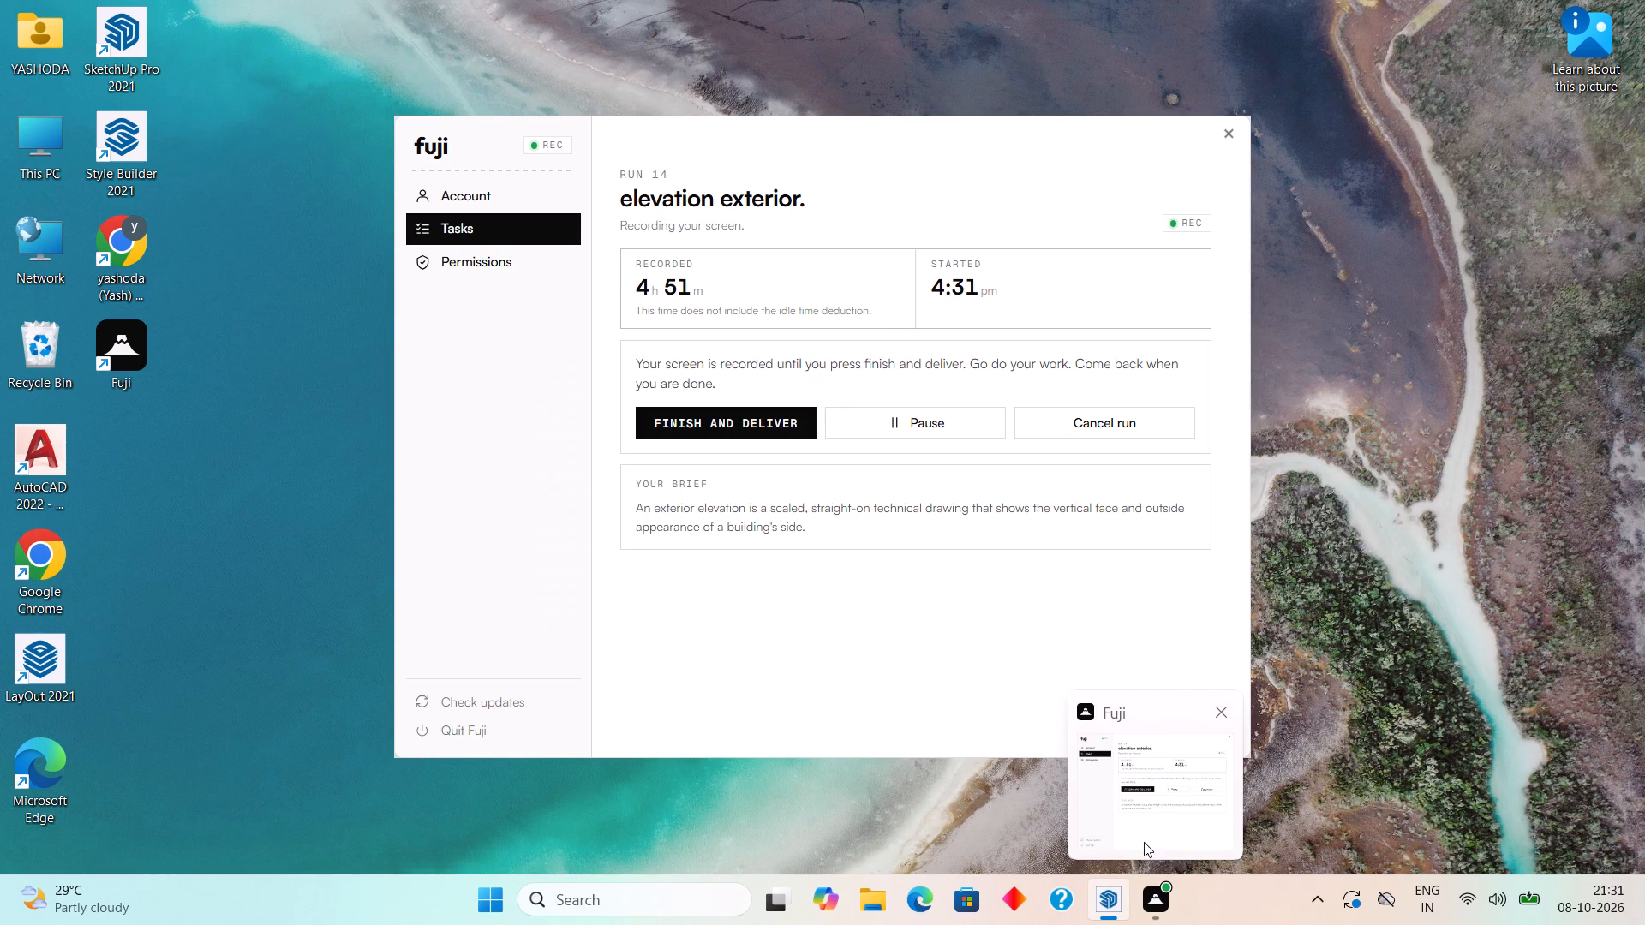
{"action": "scroll", "coordinate": [828, 825], "scroll_direction": "down", "scroll_amount": 6}
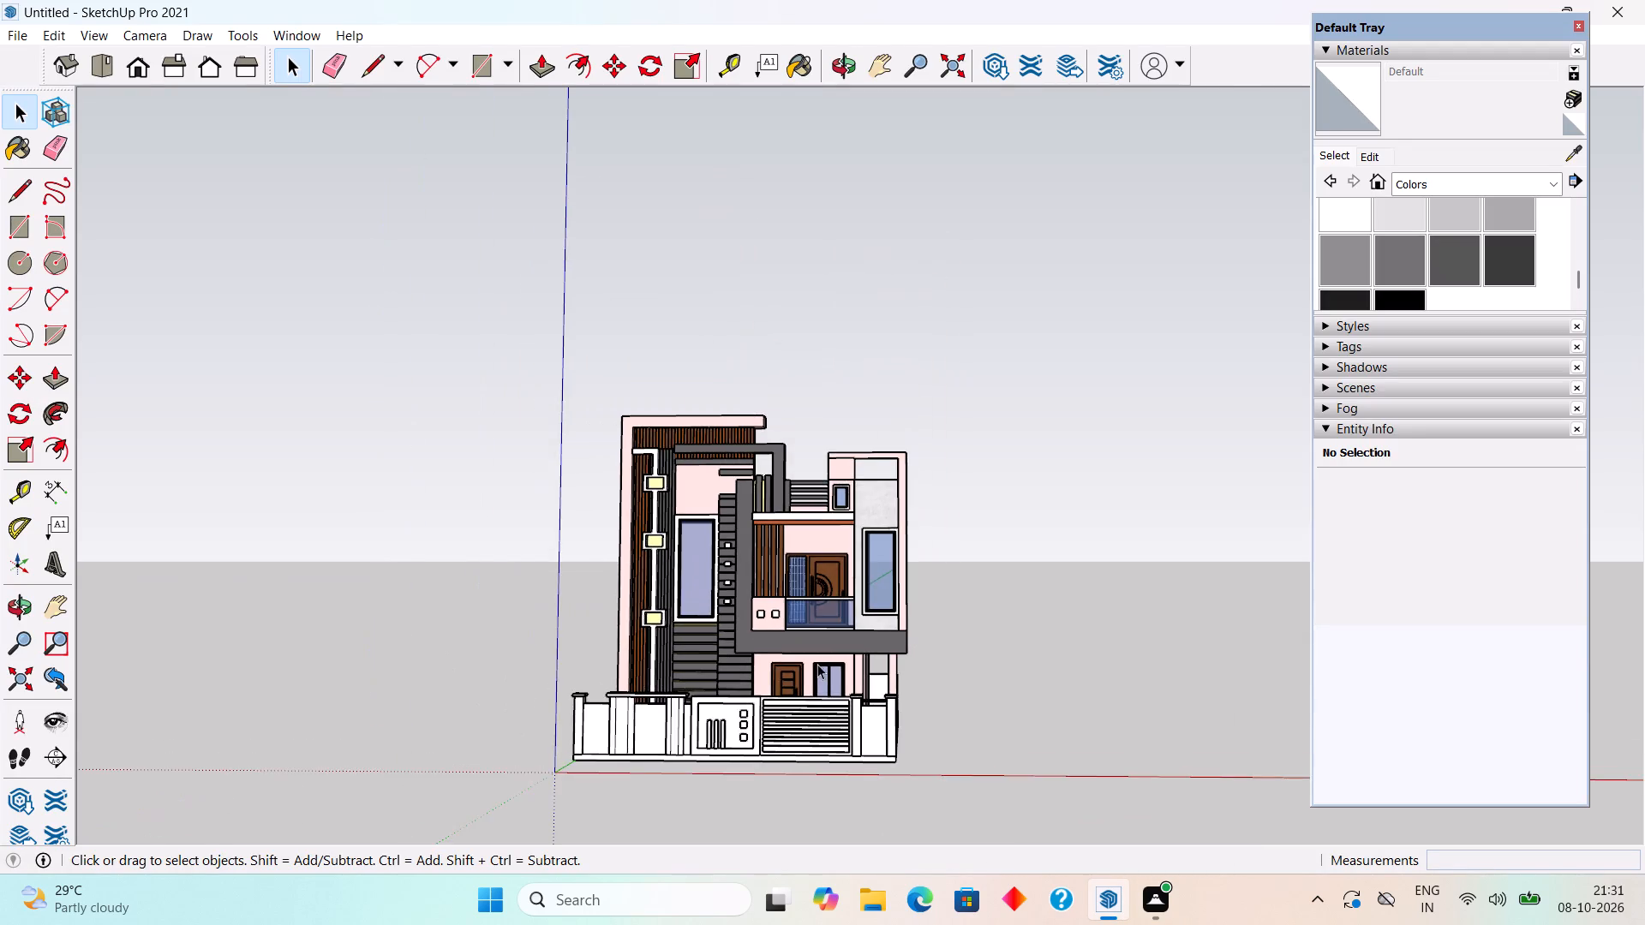
{"action": "middle_click_drag", "start_coordinate": [817, 664], "coordinate": [912, 708]}
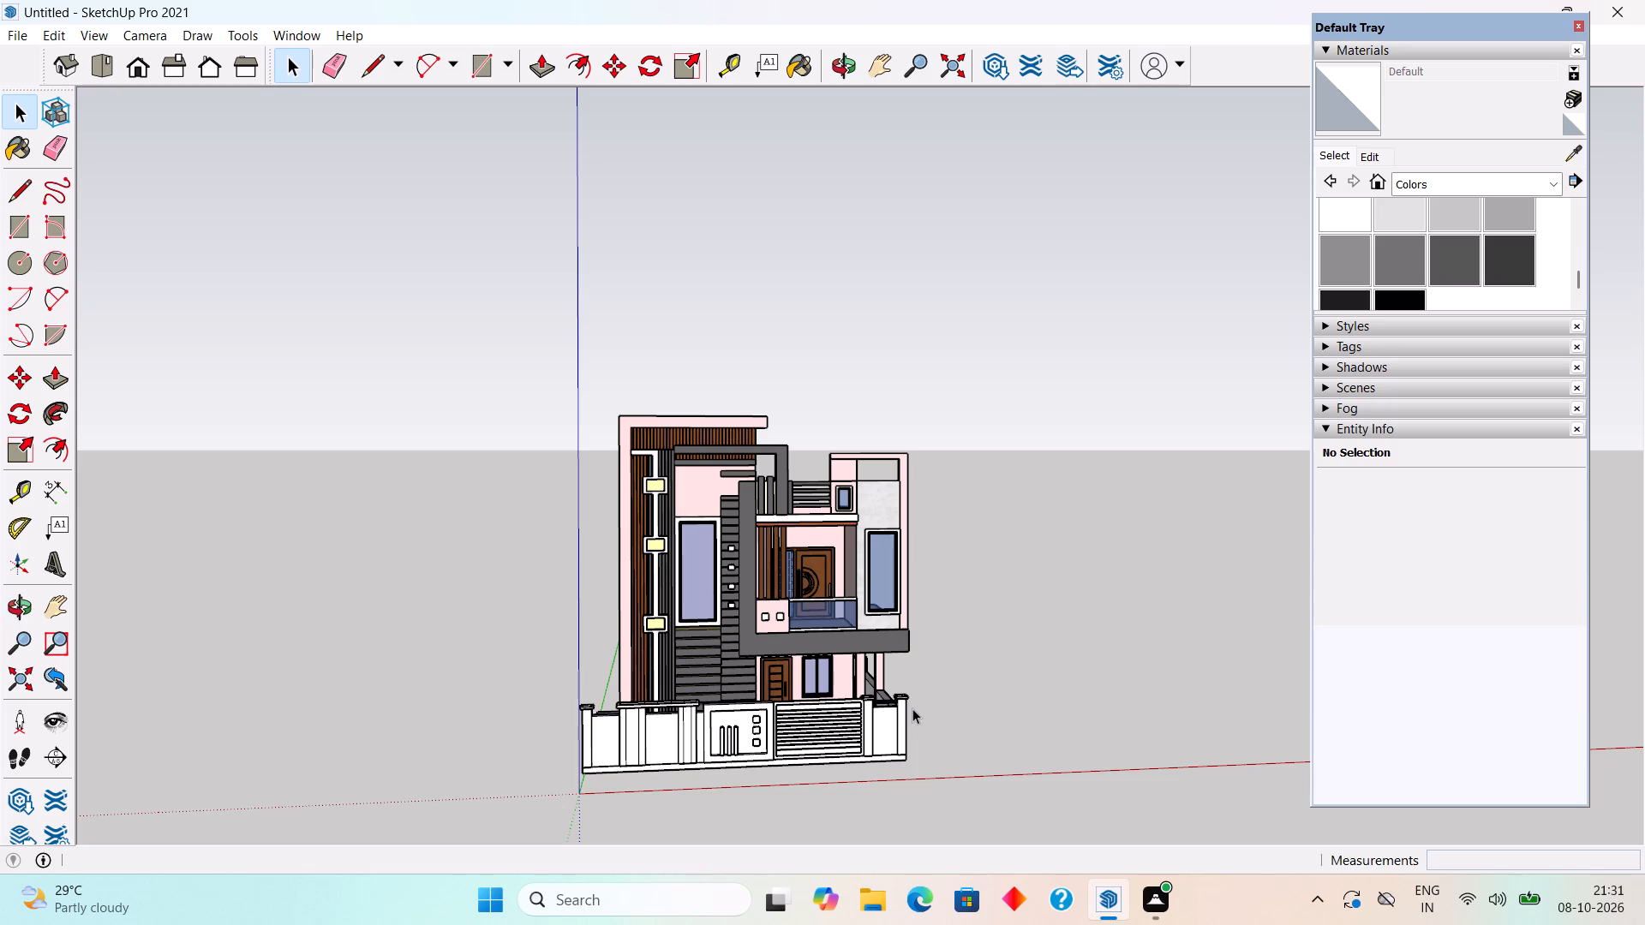
{"action": "scroll", "coordinate": [912, 708], "scroll_direction": "down", "scroll_amount": 4}
{"action": "scroll", "coordinate": [912, 708], "scroll_direction": "up", "scroll_amount": 5}
{"action": "scroll", "coordinate": [870, 785], "scroll_direction": "up", "scroll_amount": 3}
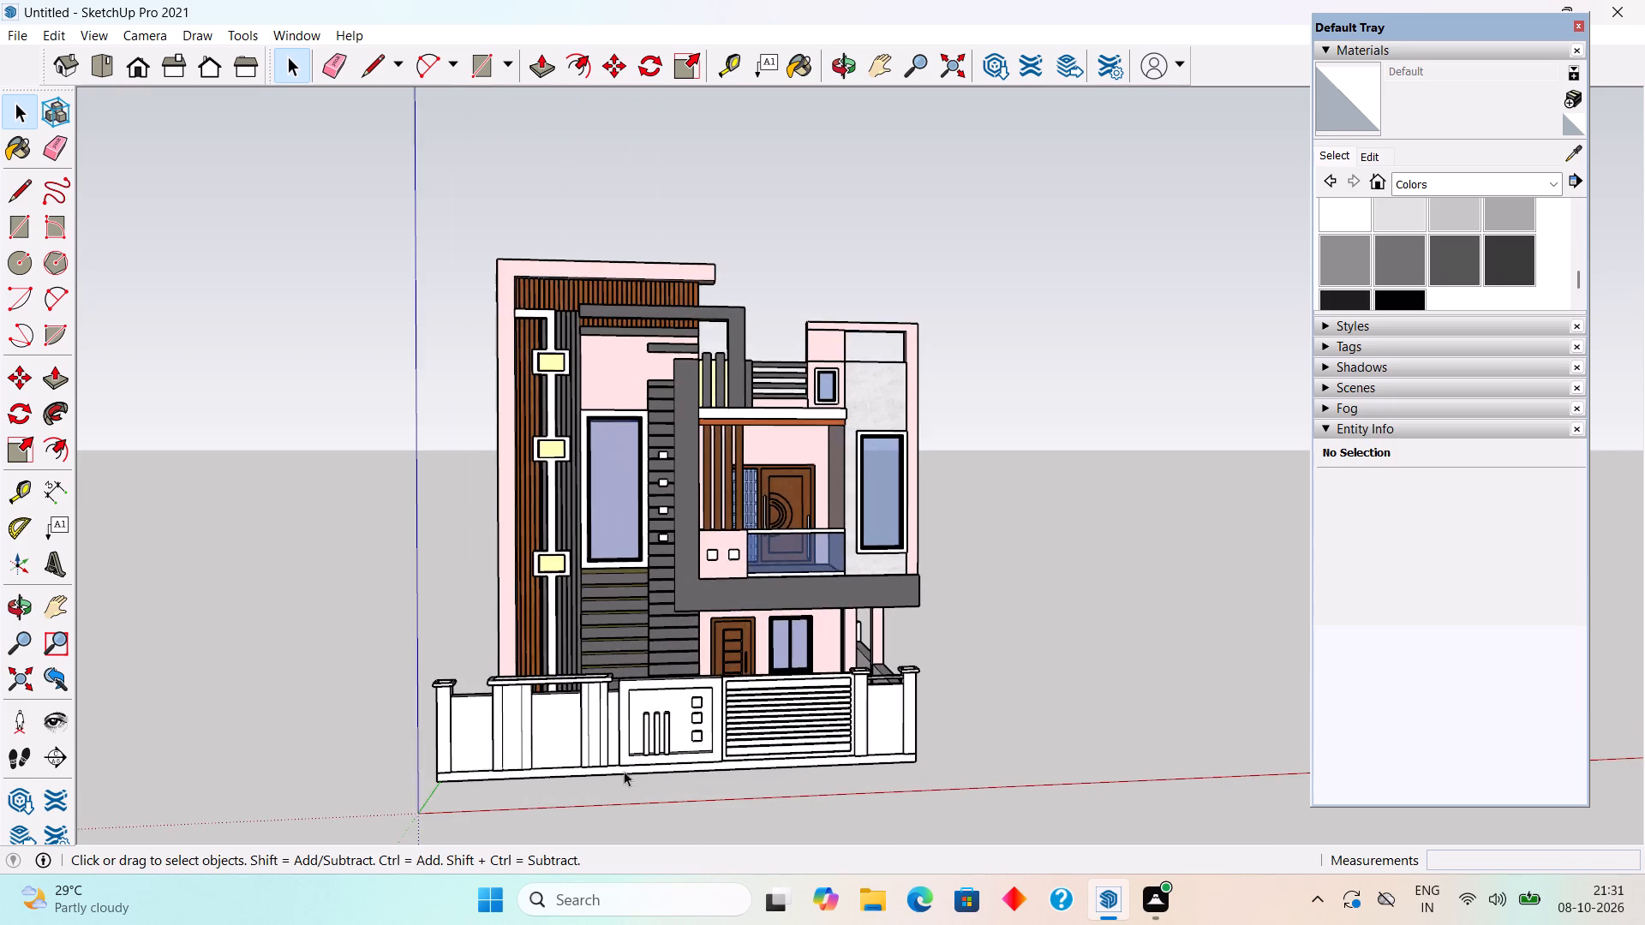
{"action": "scroll", "coordinate": [624, 771], "scroll_direction": "up", "scroll_amount": 1}
{"action": "middle_click_drag", "start_coordinate": [615, 771], "coordinate": [620, 755]}
{"action": "scroll", "coordinate": [549, 702], "scroll_direction": "up", "scroll_amount": 4}
{"action": "scroll", "coordinate": [626, 761], "scroll_direction": "up", "scroll_amount": 3}
{"action": "scroll", "coordinate": [626, 759], "scroll_direction": "down", "scroll_amount": 8}
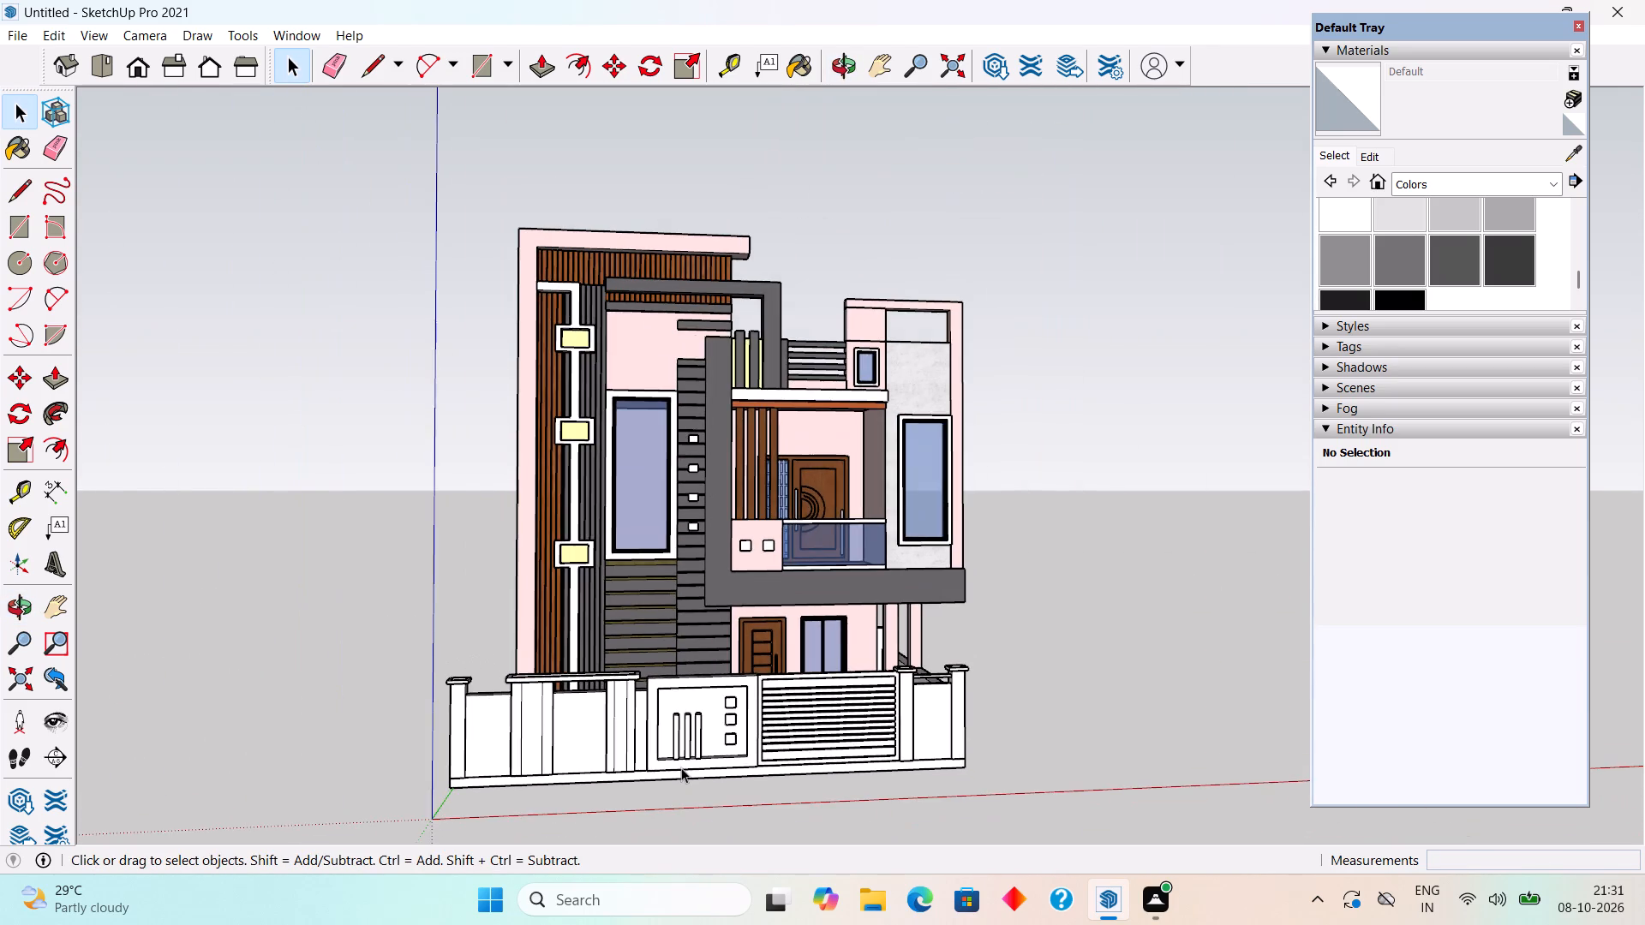
{"action": "middle_click_drag", "start_coordinate": [678, 727], "coordinate": [688, 692]}
{"action": "scroll", "coordinate": [689, 693], "scroll_direction": "down", "scroll_amount": 3}
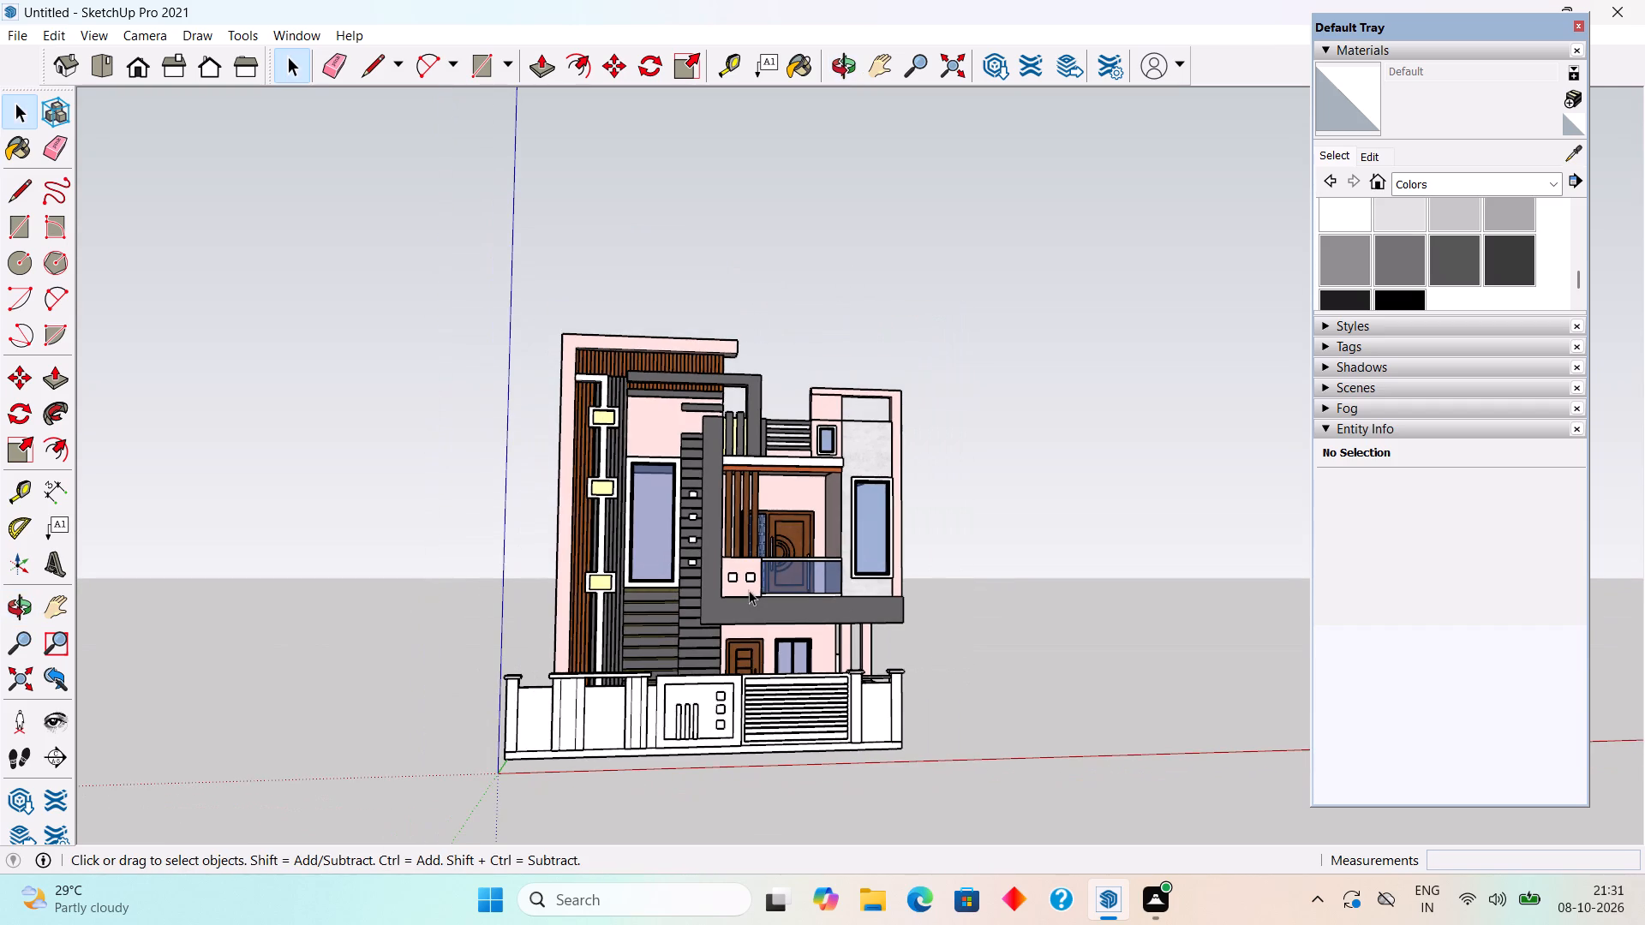
{"action": "middle_click_drag", "start_coordinate": [749, 664], "coordinate": [675, 815]}
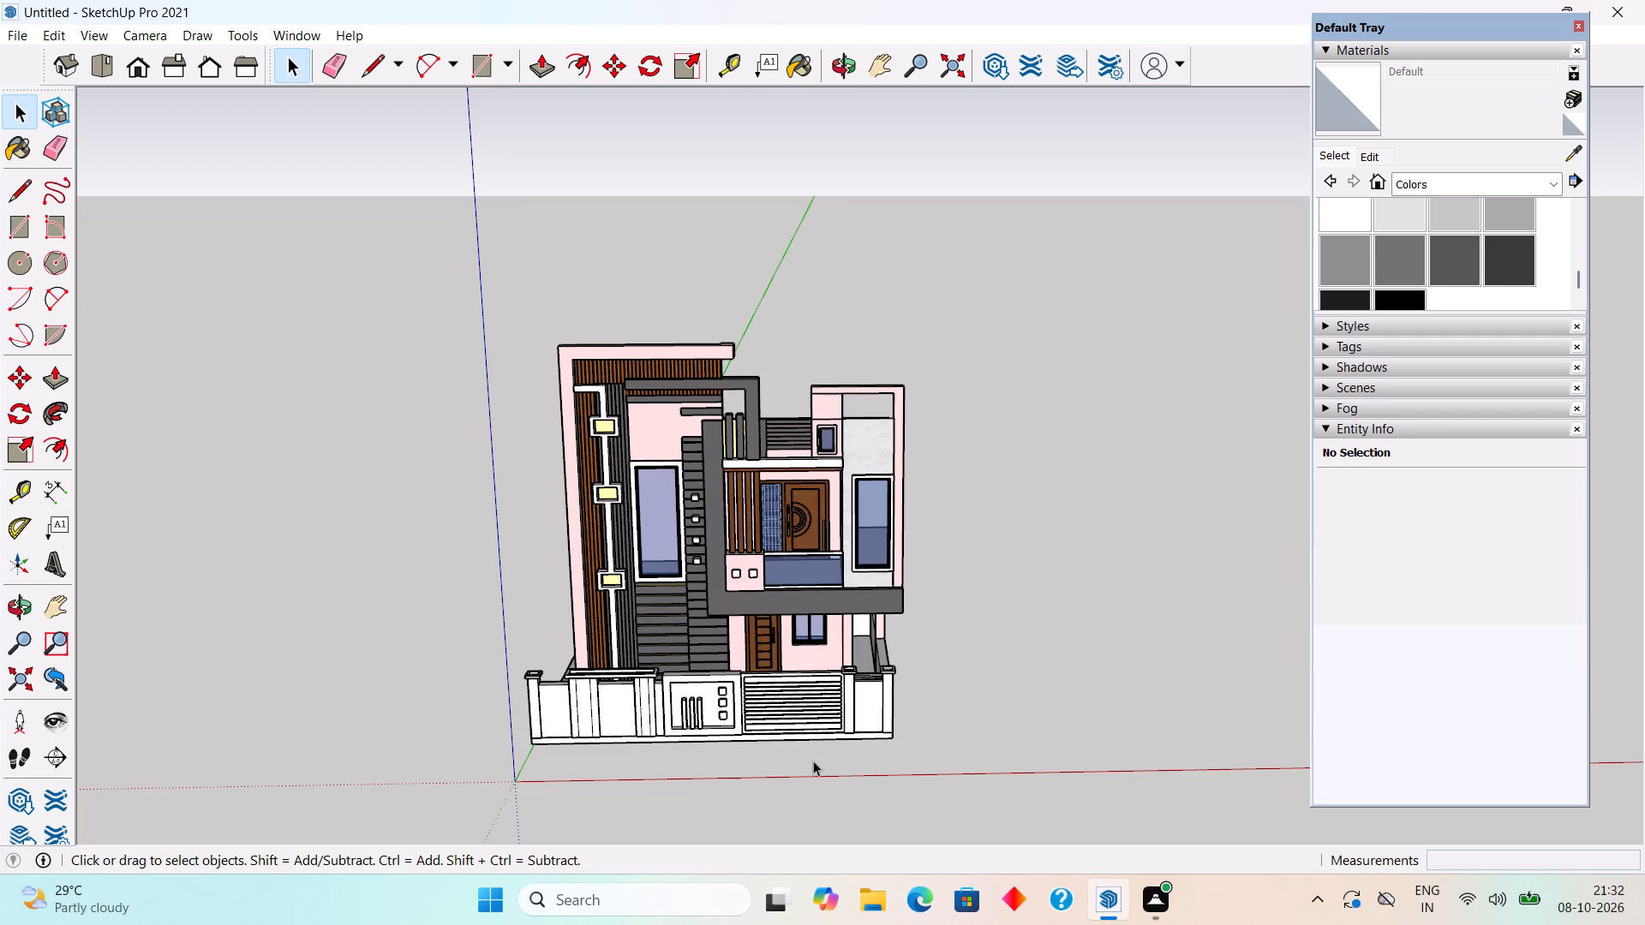
{"action": "scroll", "coordinate": [554, 841], "scroll_direction": "up", "scroll_amount": 3}
{"action": "middle_click_drag", "start_coordinate": [646, 741], "coordinate": [624, 709]}
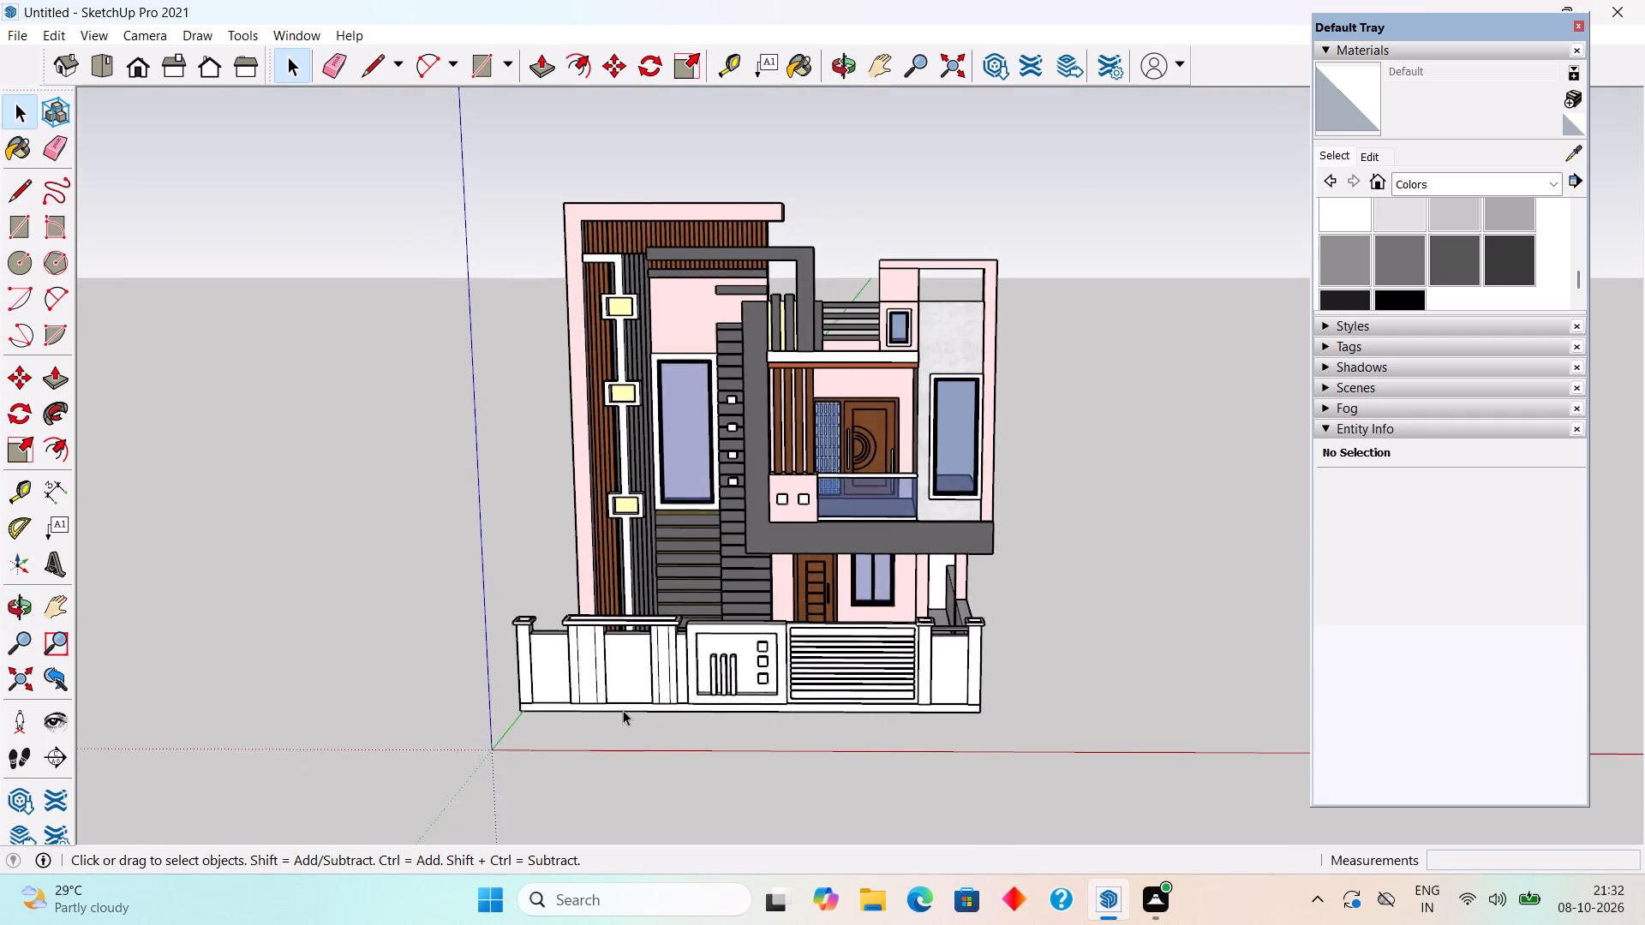
{"action": "scroll", "coordinate": [623, 711], "scroll_direction": "up", "scroll_amount": 4}
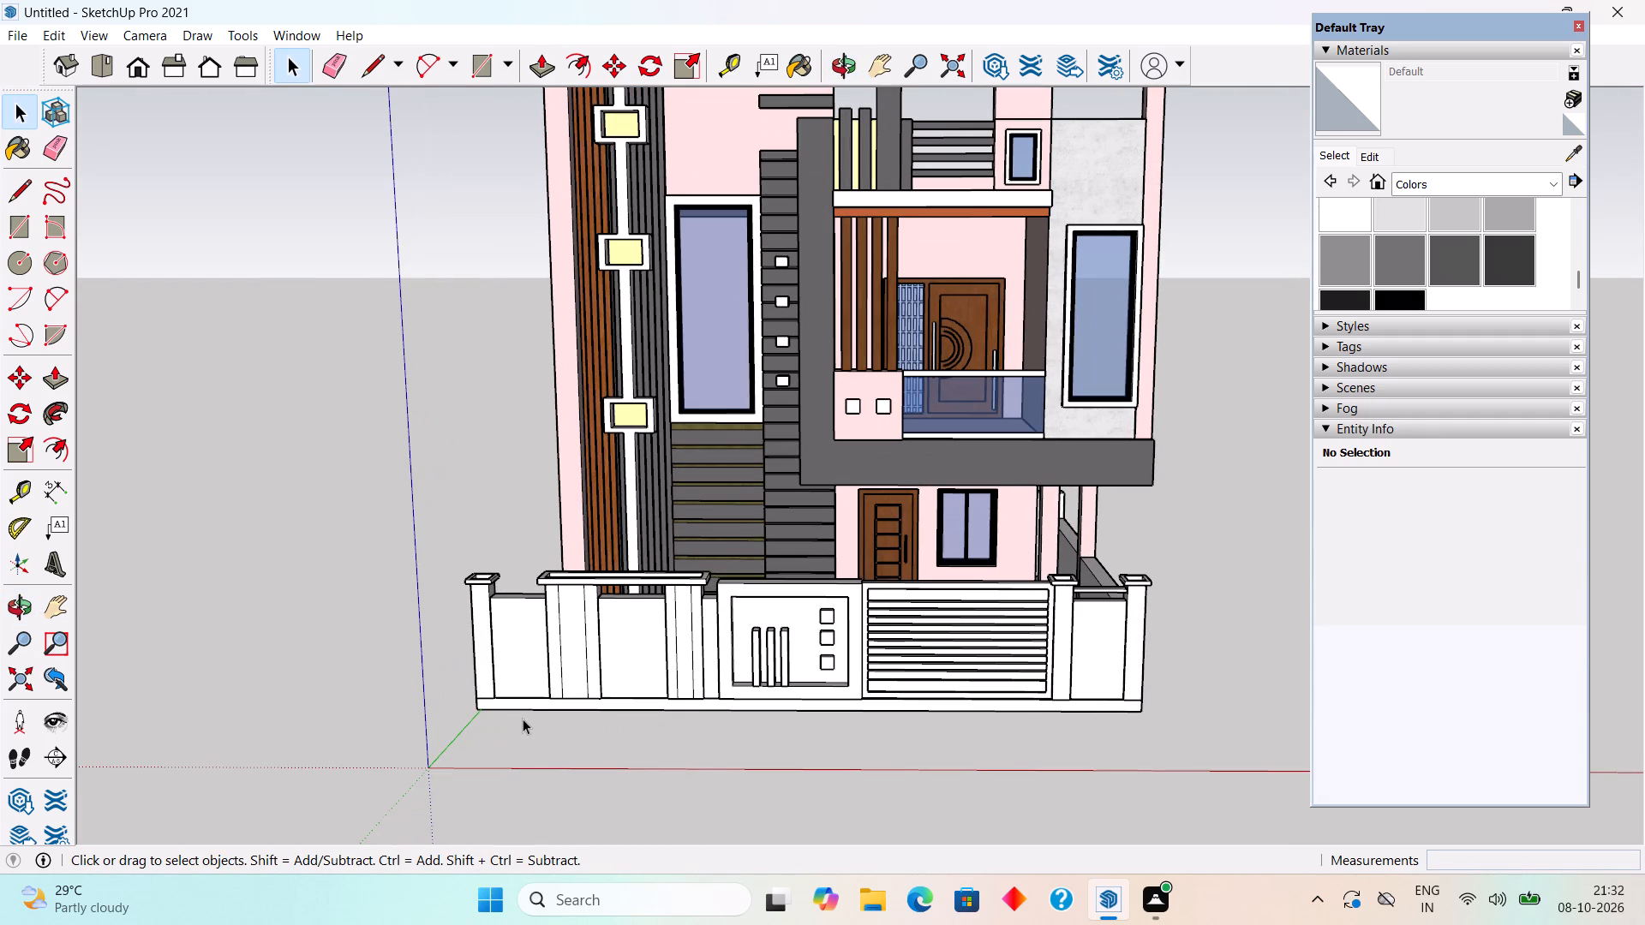
Open the base slab group under the house and pull its bottom face down 1'.
{"action": "middle_click_drag", "start_coordinate": [961, 738], "coordinate": [557, 587]}
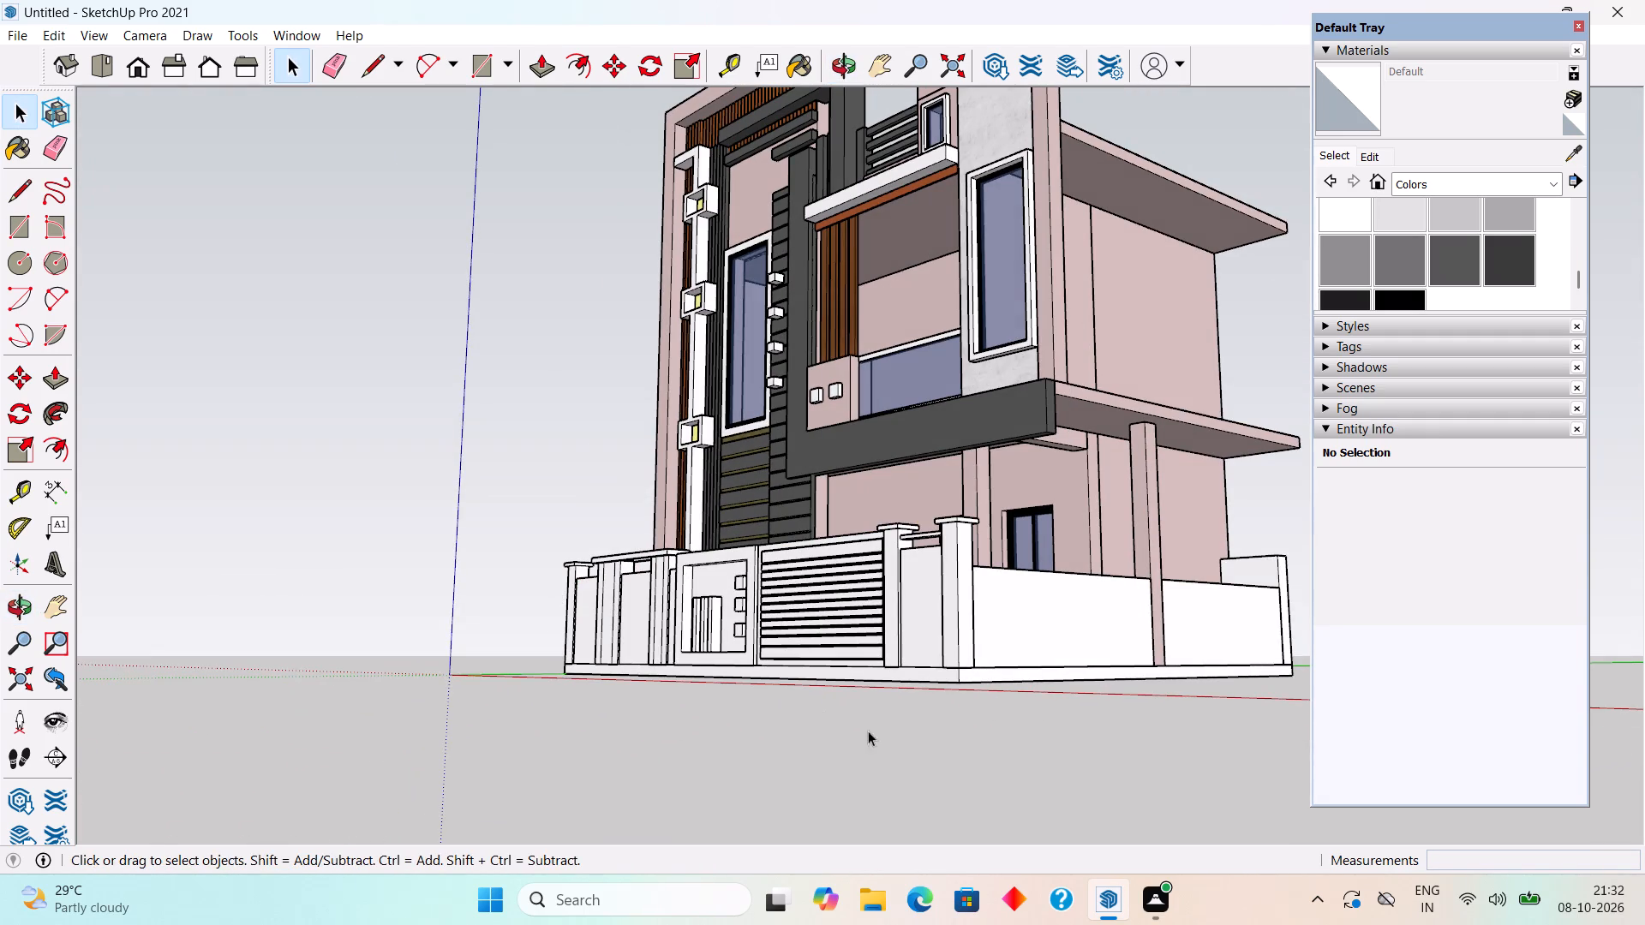
{"action": "middle_click_drag", "start_coordinate": [894, 719], "coordinate": [906, 628]}
{"action": "left_click", "coordinate": [930, 668]}
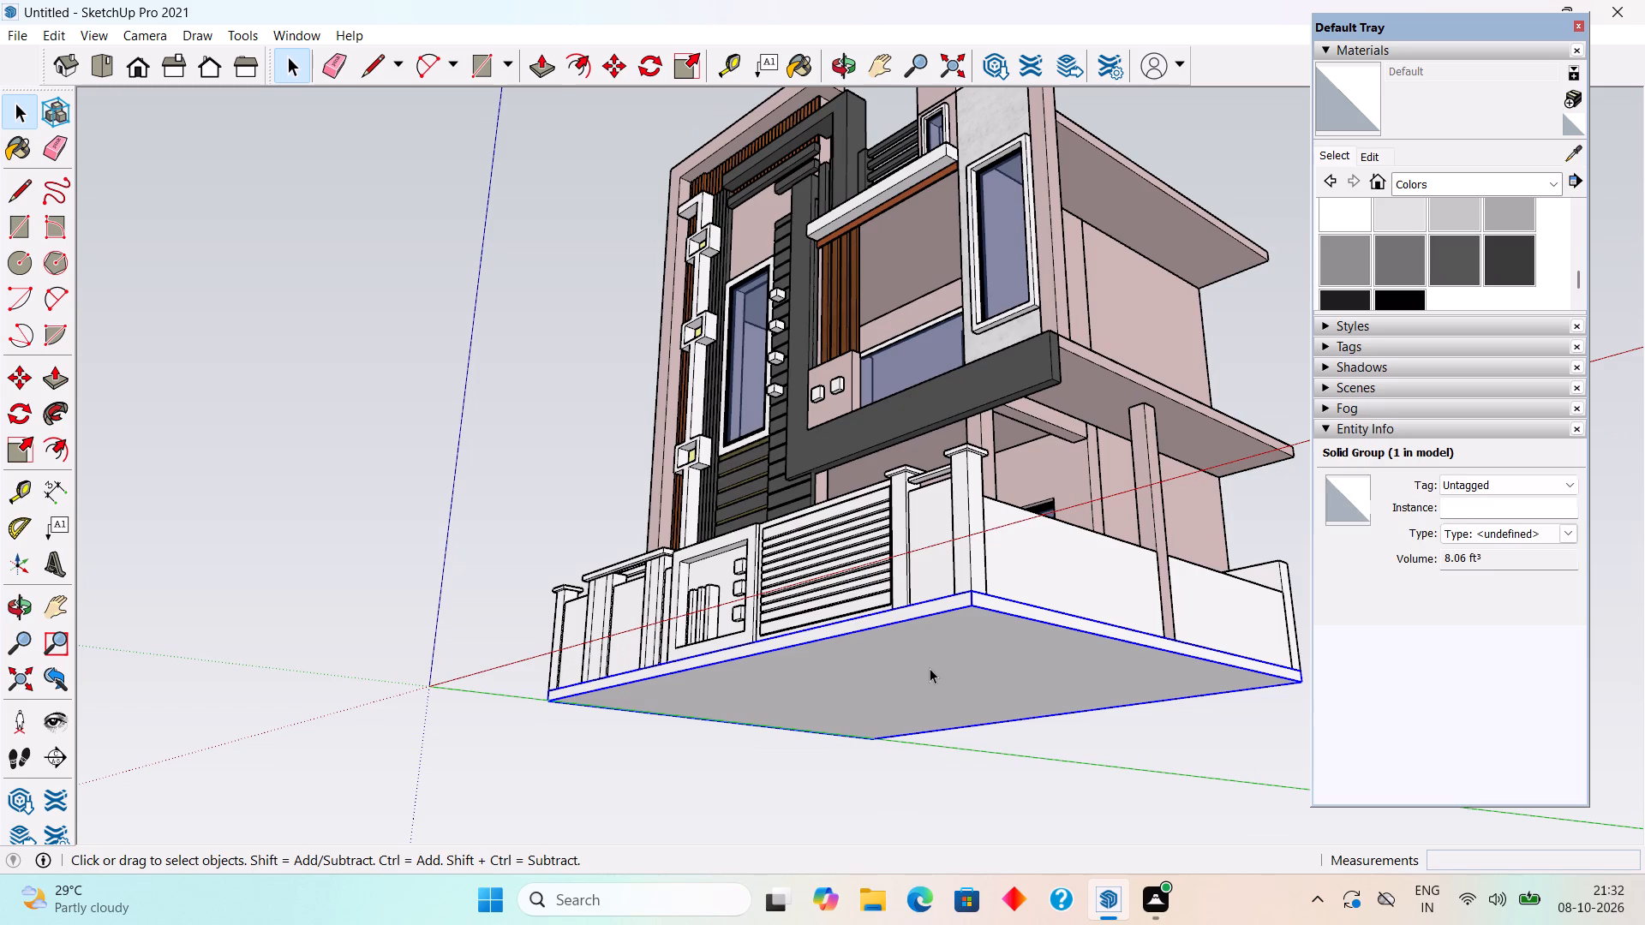
{"action": "triple_click", "coordinate": [930, 668]}
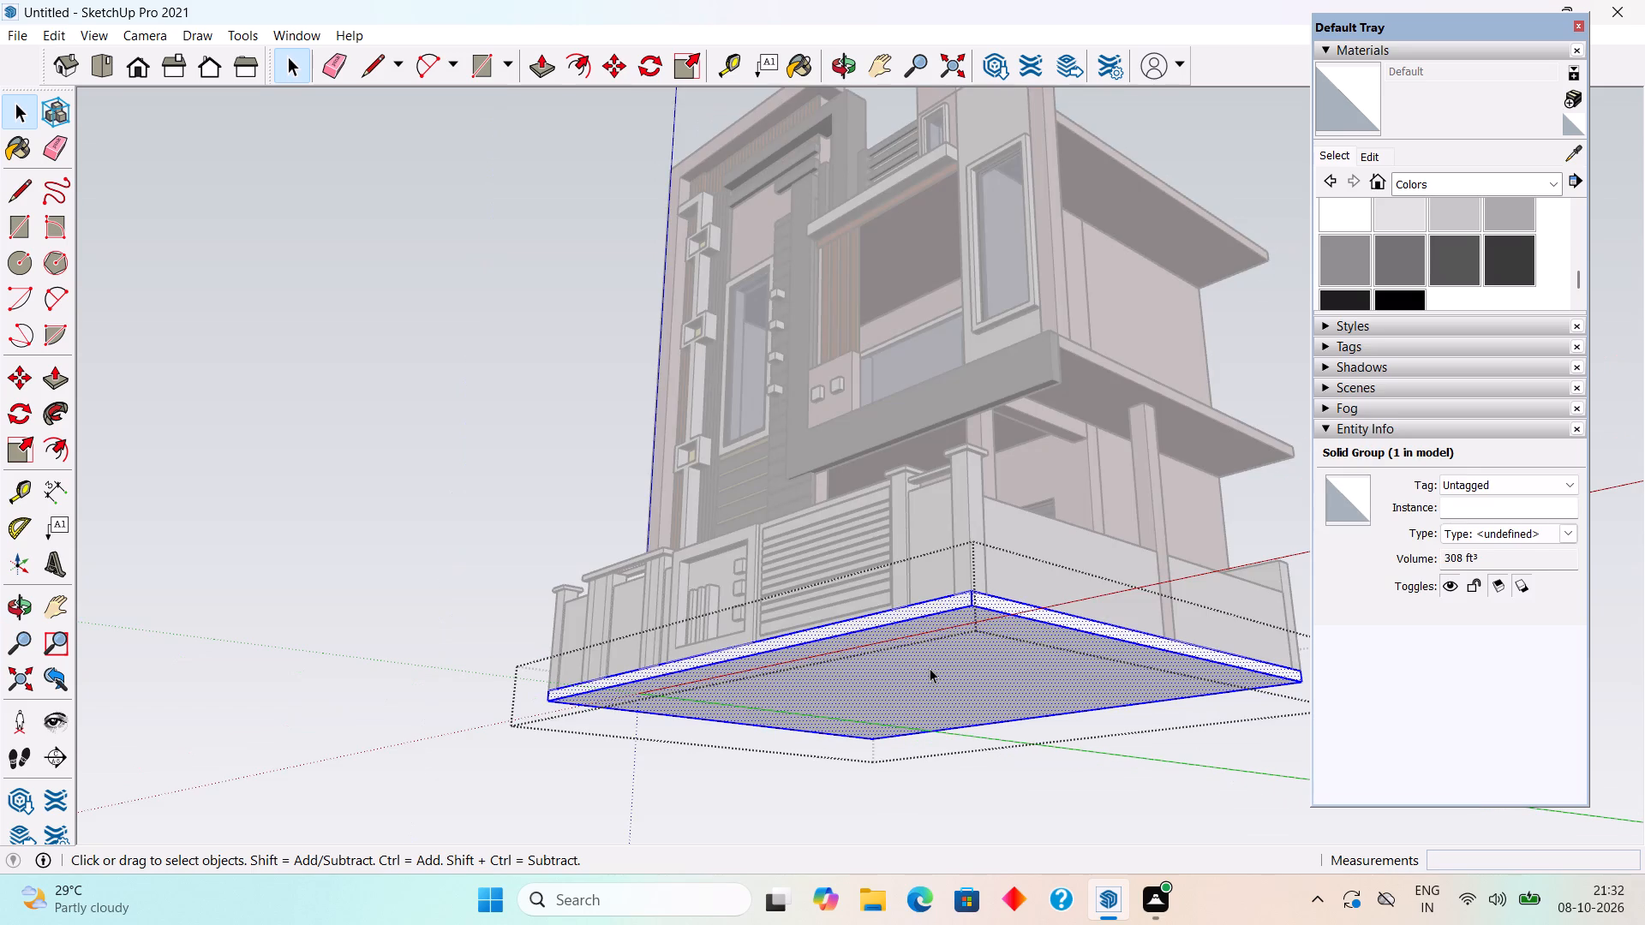
{"action": "key", "text": "p"}
{"action": "left_click", "coordinate": [930, 668]}
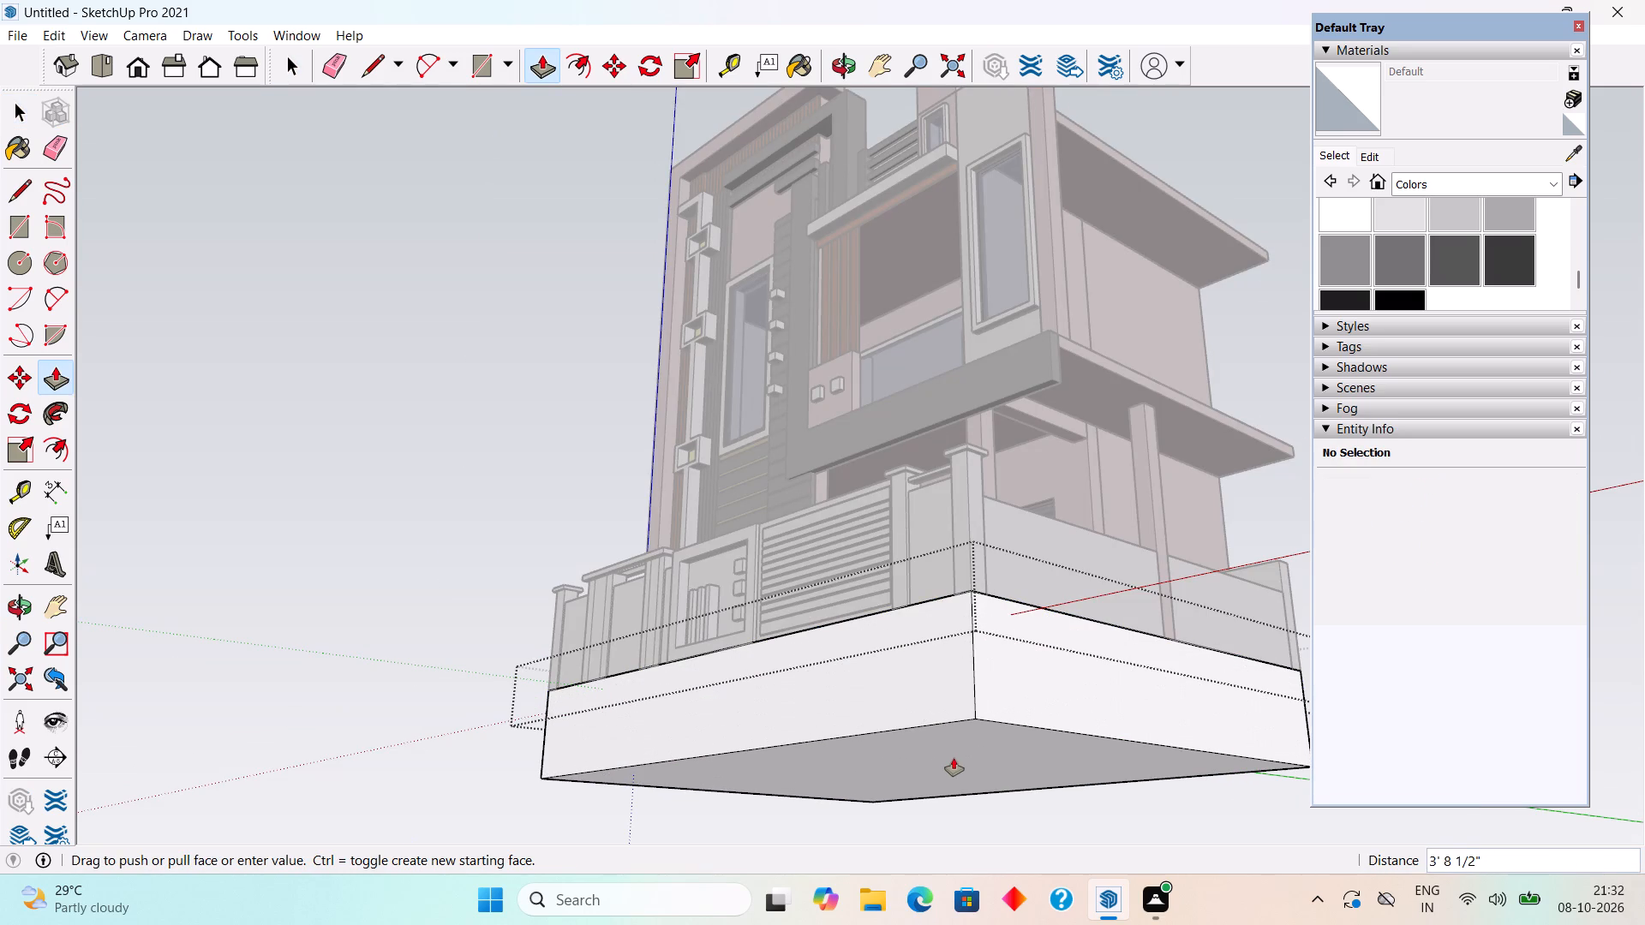
{"action": "type", "text": "1'"}
{"action": "key", "text": "Return"}
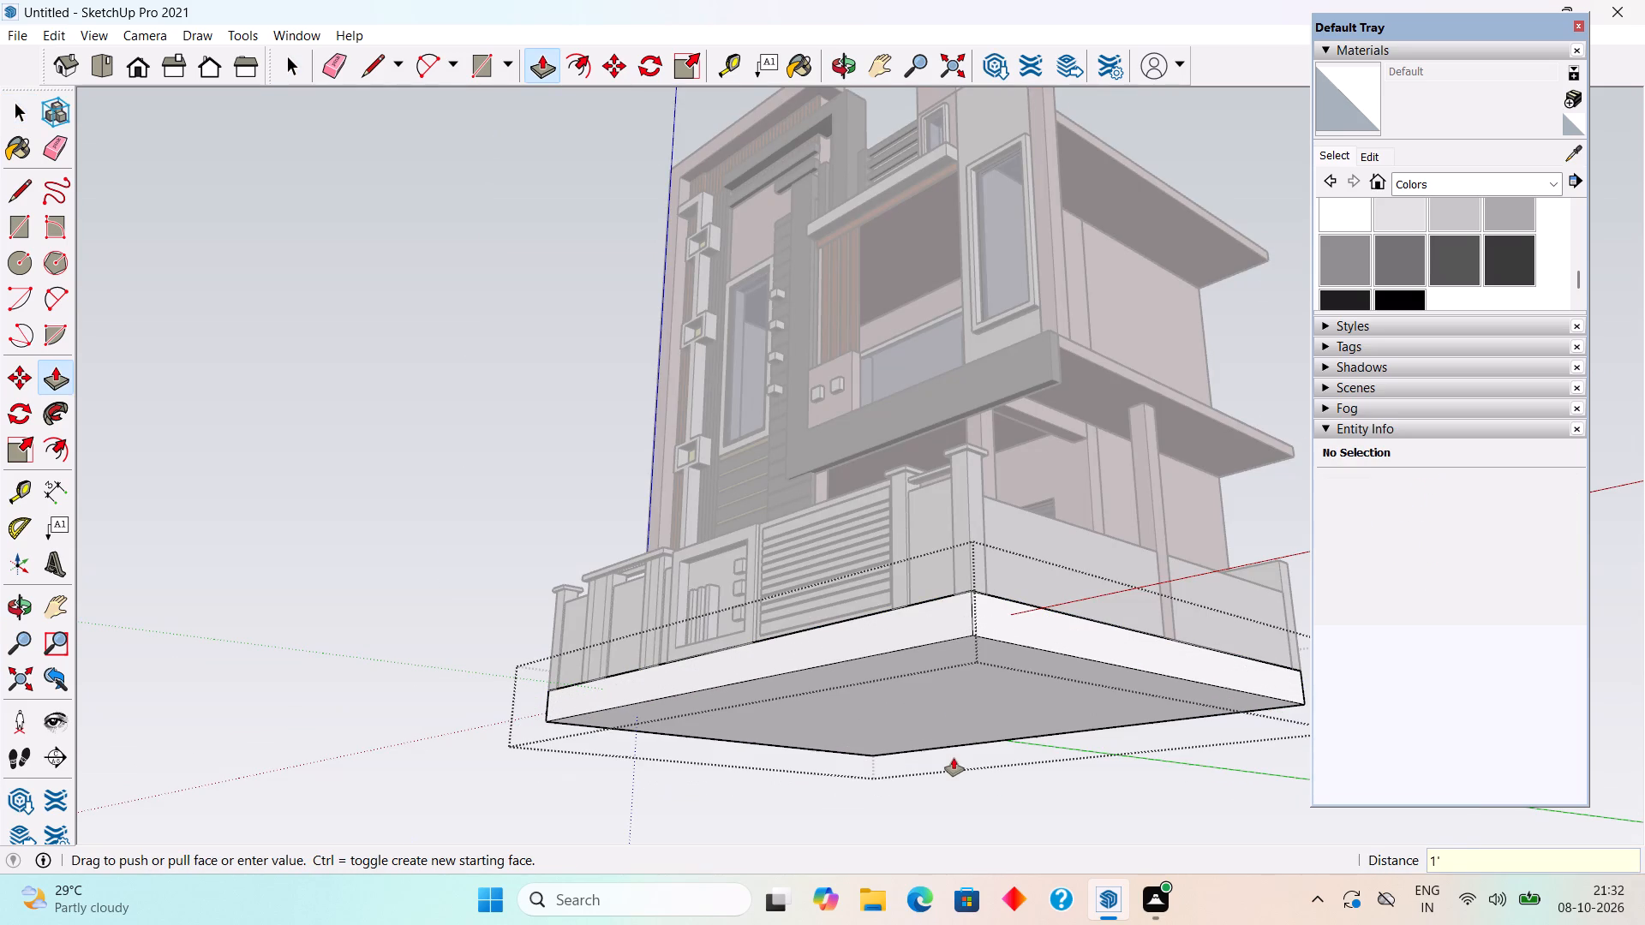
{"action": "key", "text": "space"}
{"action": "scroll", "coordinate": [954, 757], "scroll_direction": "down", "scroll_amount": 4}
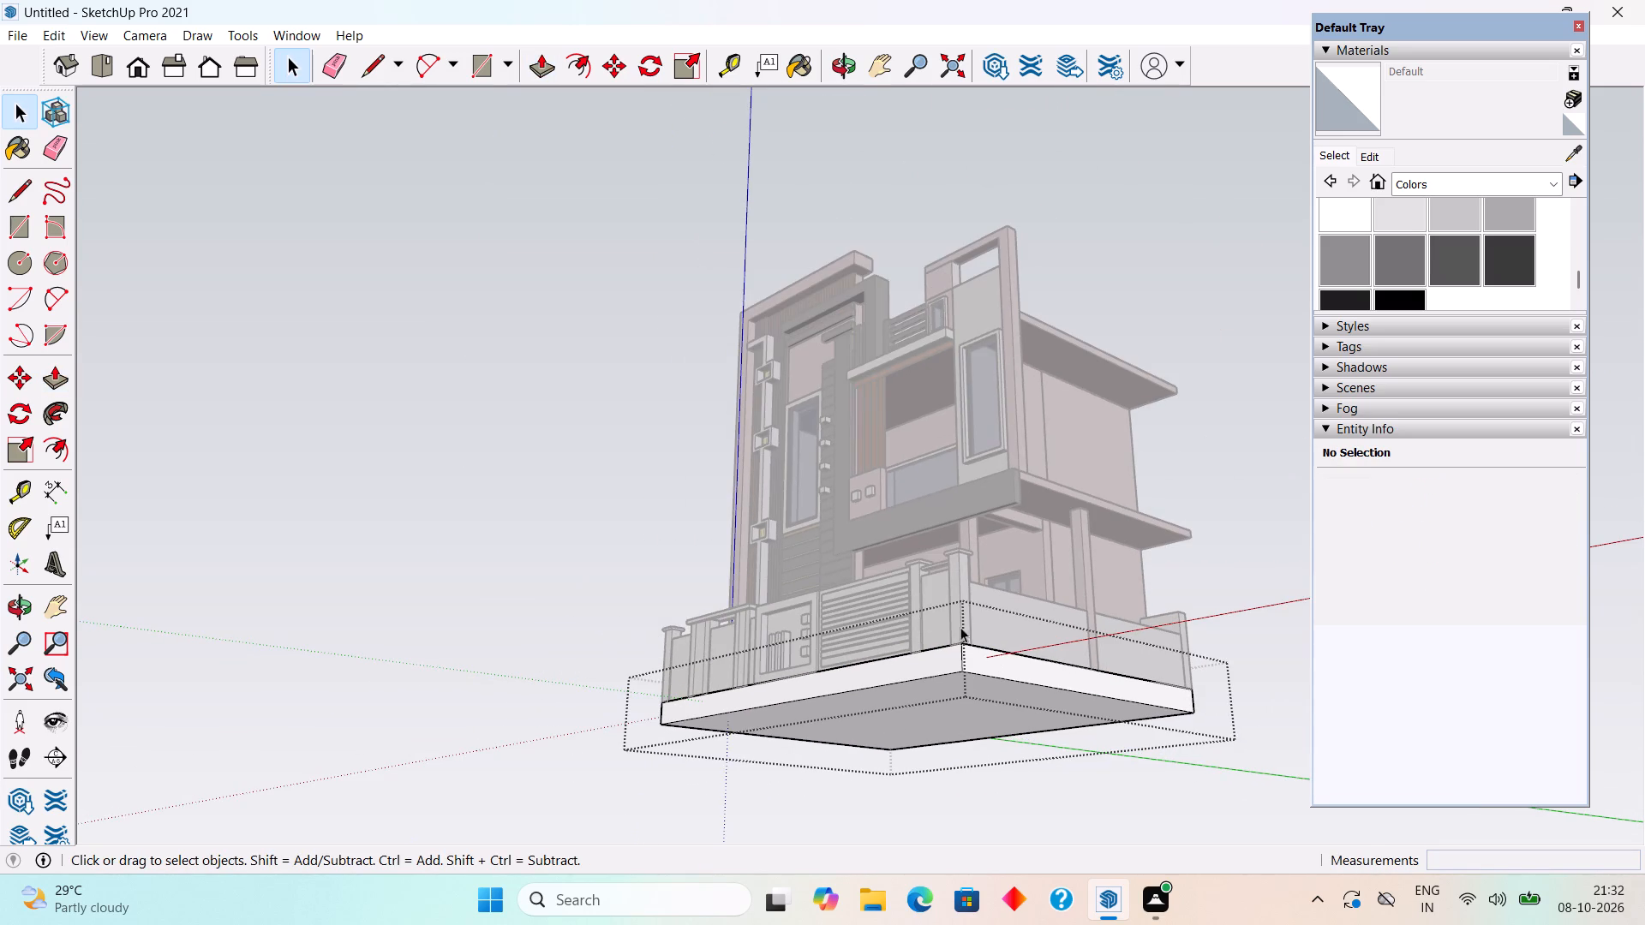
{"action": "scroll", "coordinate": [846, 606], "scroll_direction": "down", "scroll_amount": 4}
{"action": "left_click", "coordinate": [661, 548]}
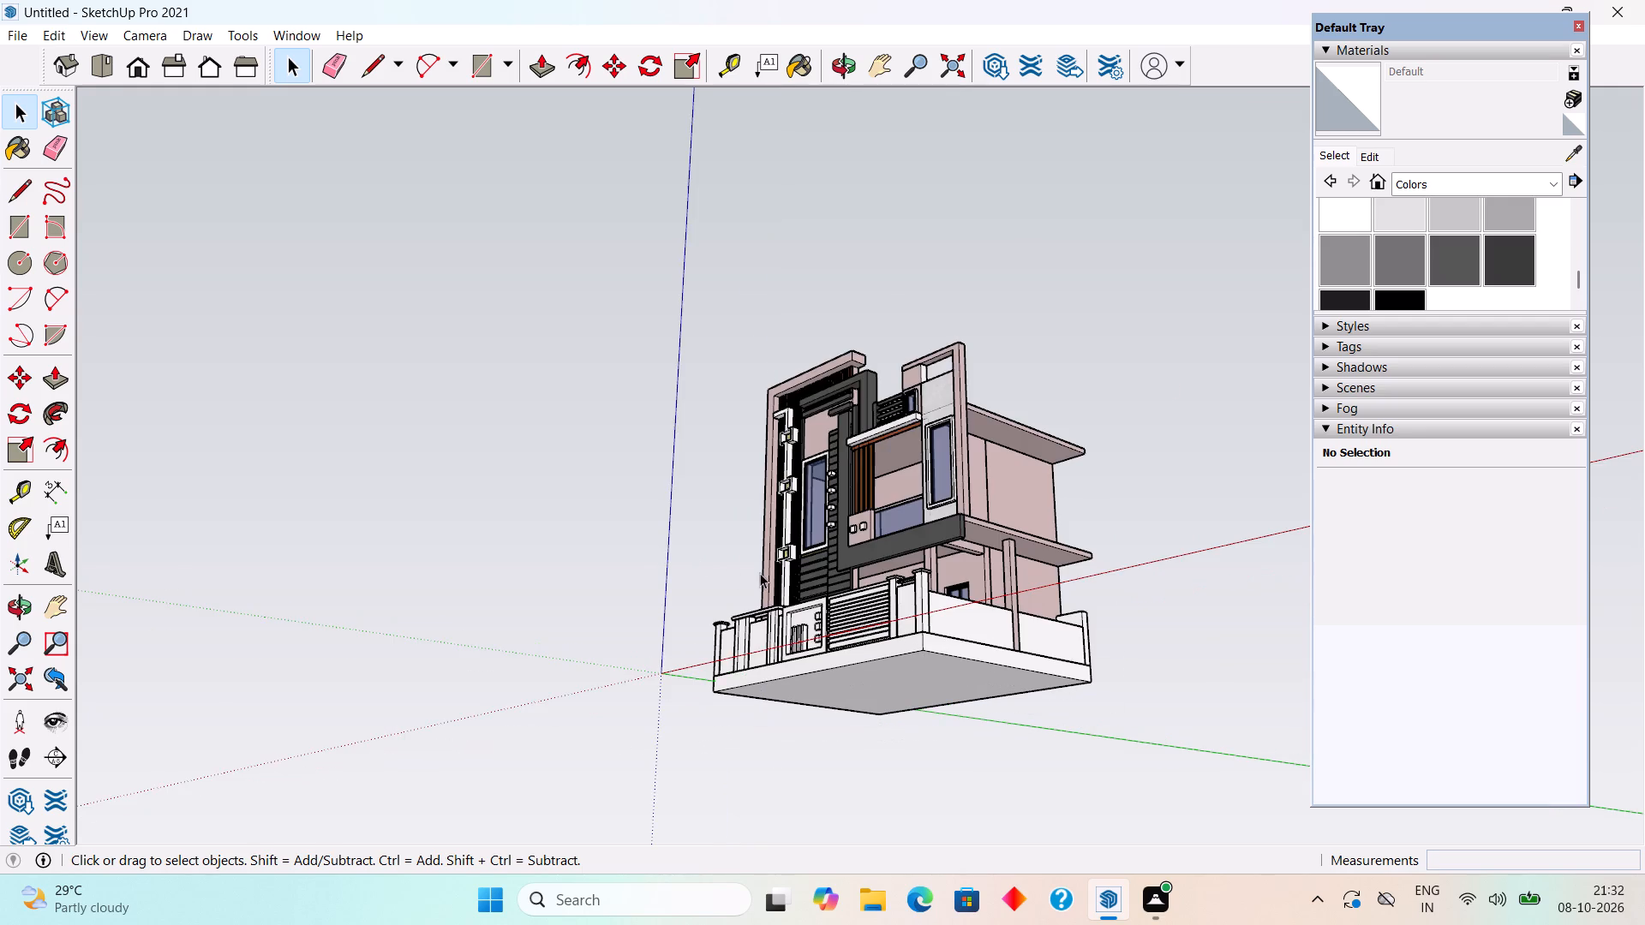
Select the whole house model and move it up 6" along the blue axis.
{"action": "middle_click_drag", "start_coordinate": [805, 609], "coordinate": [1122, 767]}
{"action": "left_click_drag", "start_coordinate": [611, 254], "coordinate": [833, 541]}
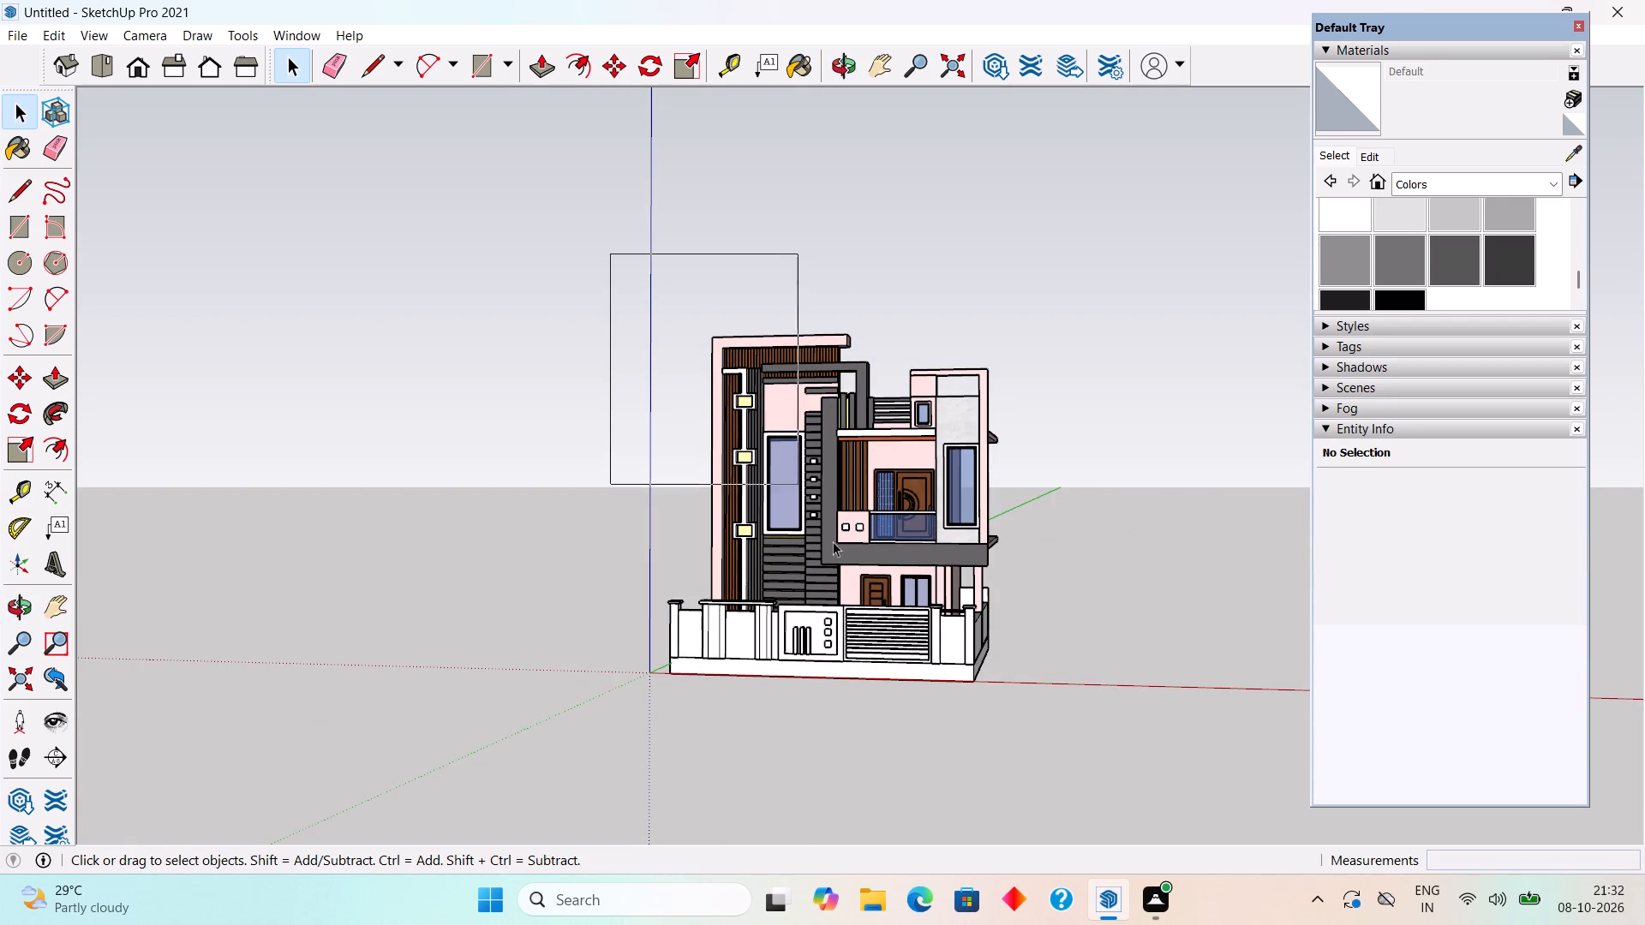
{"action": "left_click_drag", "start_coordinate": [833, 541], "coordinate": [1002, 759]}
{"action": "middle_click_drag", "start_coordinate": [1038, 698], "coordinate": [577, 683]}
{"action": "scroll", "coordinate": [868, 735], "scroll_direction": "up", "scroll_amount": 10}
{"action": "middle_click_drag", "start_coordinate": [836, 622], "coordinate": [781, 552]}
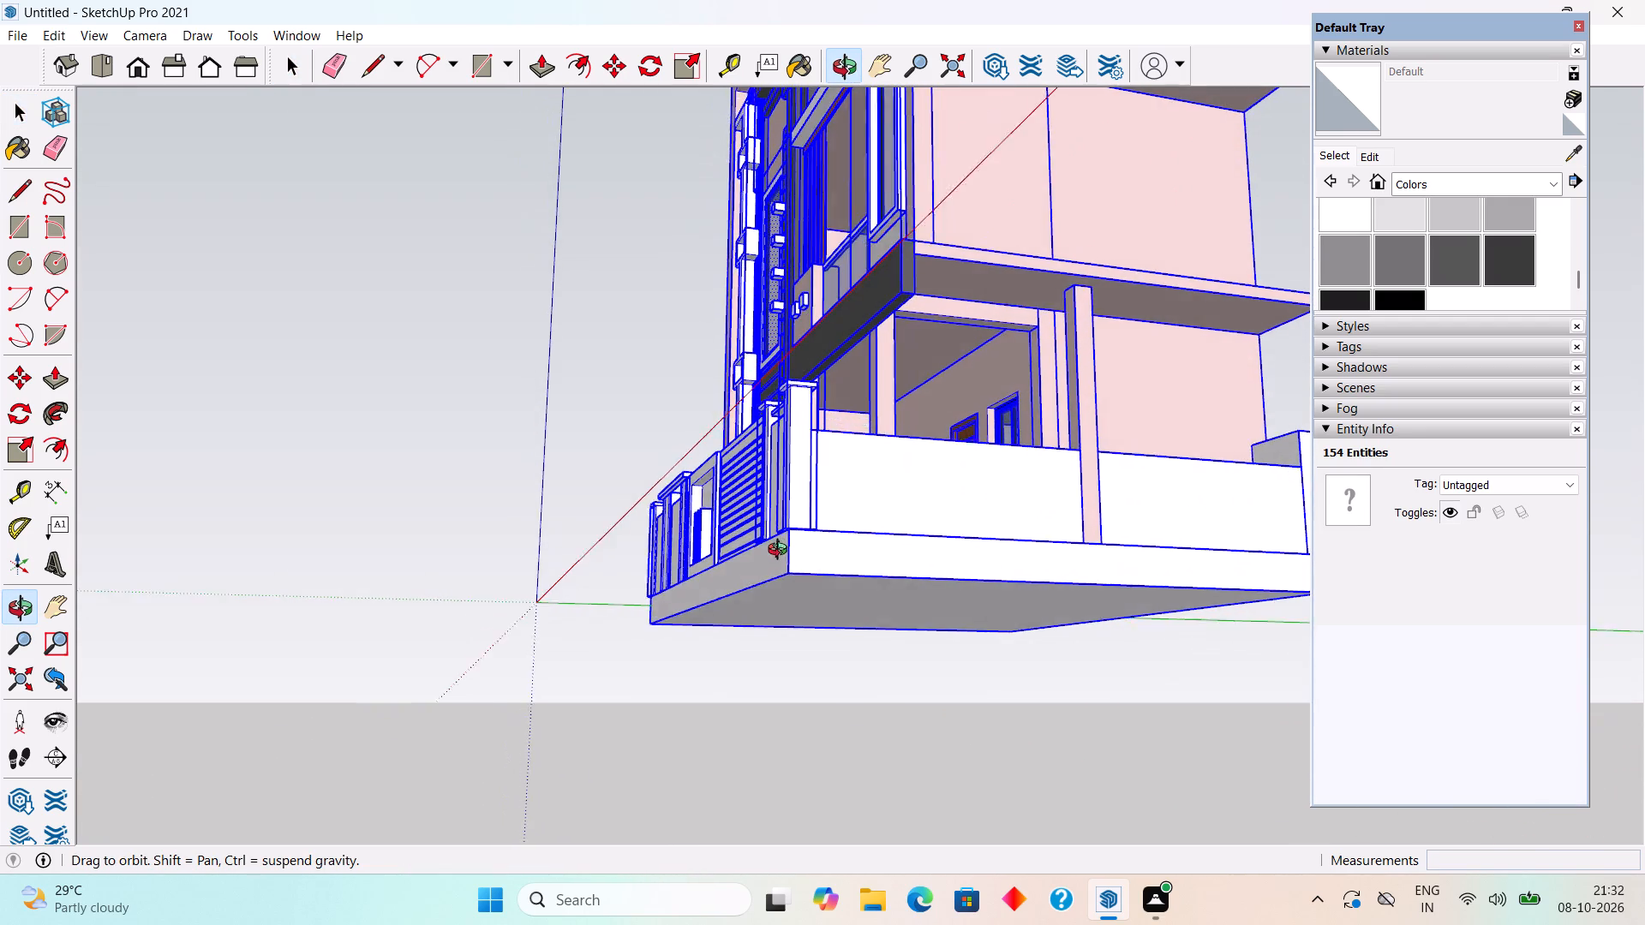
{"action": "middle_click_drag", "start_coordinate": [781, 552], "coordinate": [770, 624]}
{"action": "key", "text": "m"}
{"action": "left_click", "coordinate": [781, 637]}
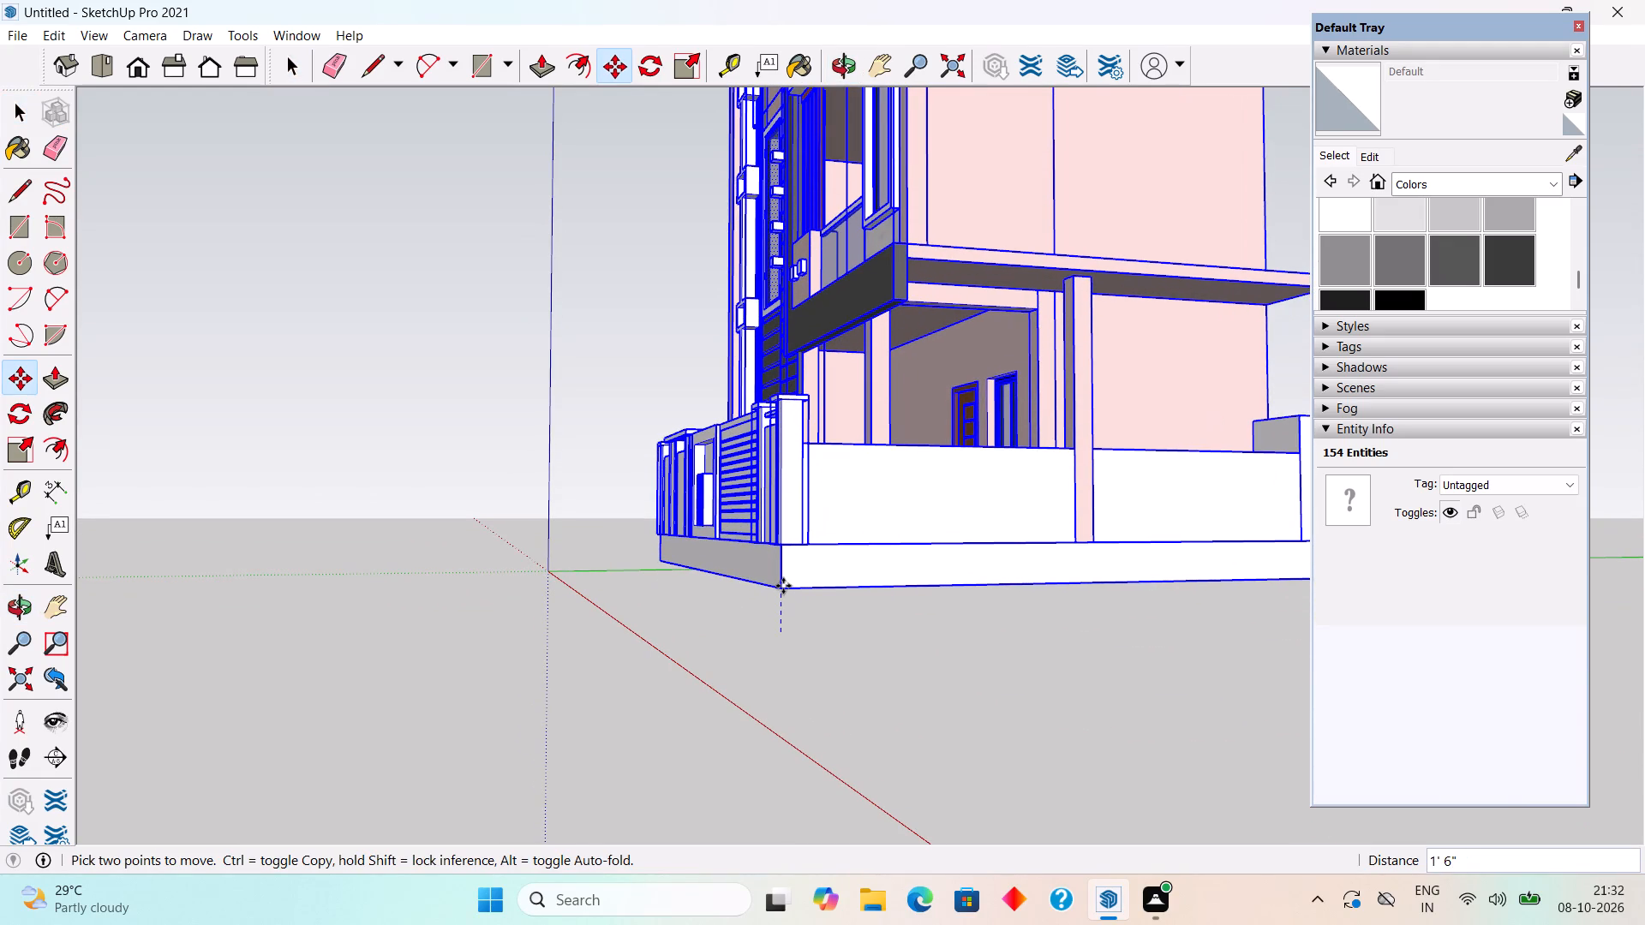
{"action": "type", "text": "6\""}
{"action": "key", "text": "Return"}
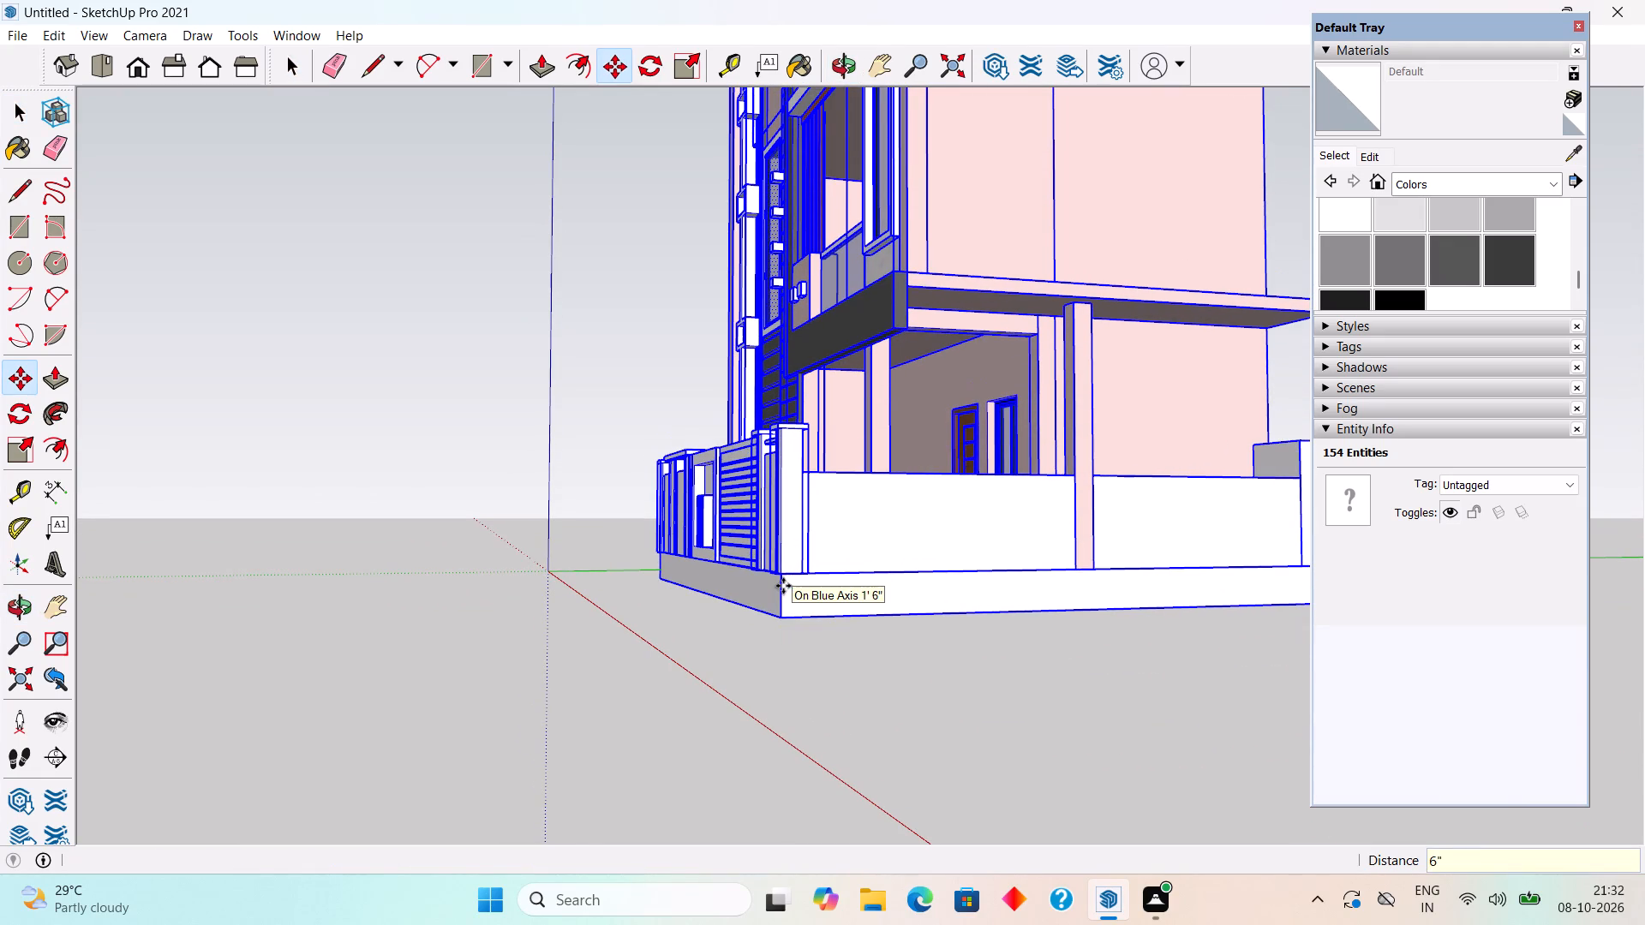
{"action": "key", "text": "space"}
{"action": "left_click", "coordinate": [807, 714]}
Draw a triangular ramp profile at the base slab's front corner, extending 3' outward at the bottom and rising 1' 6" to the slab top.
{"action": "middle_click_drag", "start_coordinate": [692, 701], "coordinate": [1101, 809]}
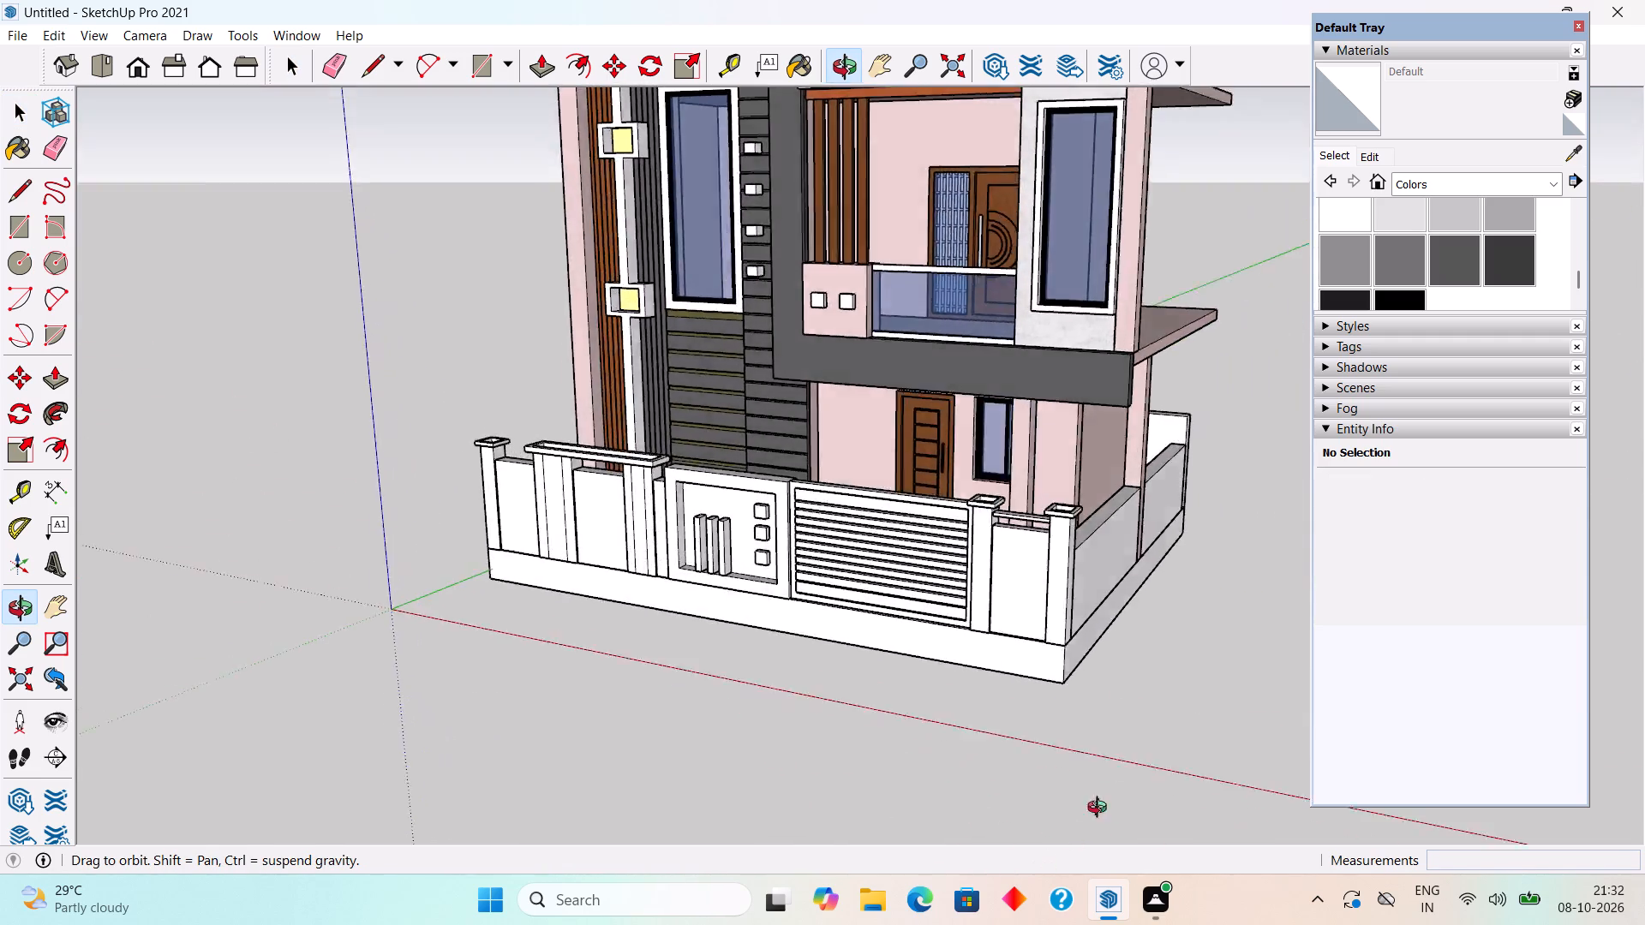
{"action": "middle_click_drag", "start_coordinate": [1101, 809], "coordinate": [1269, 712]}
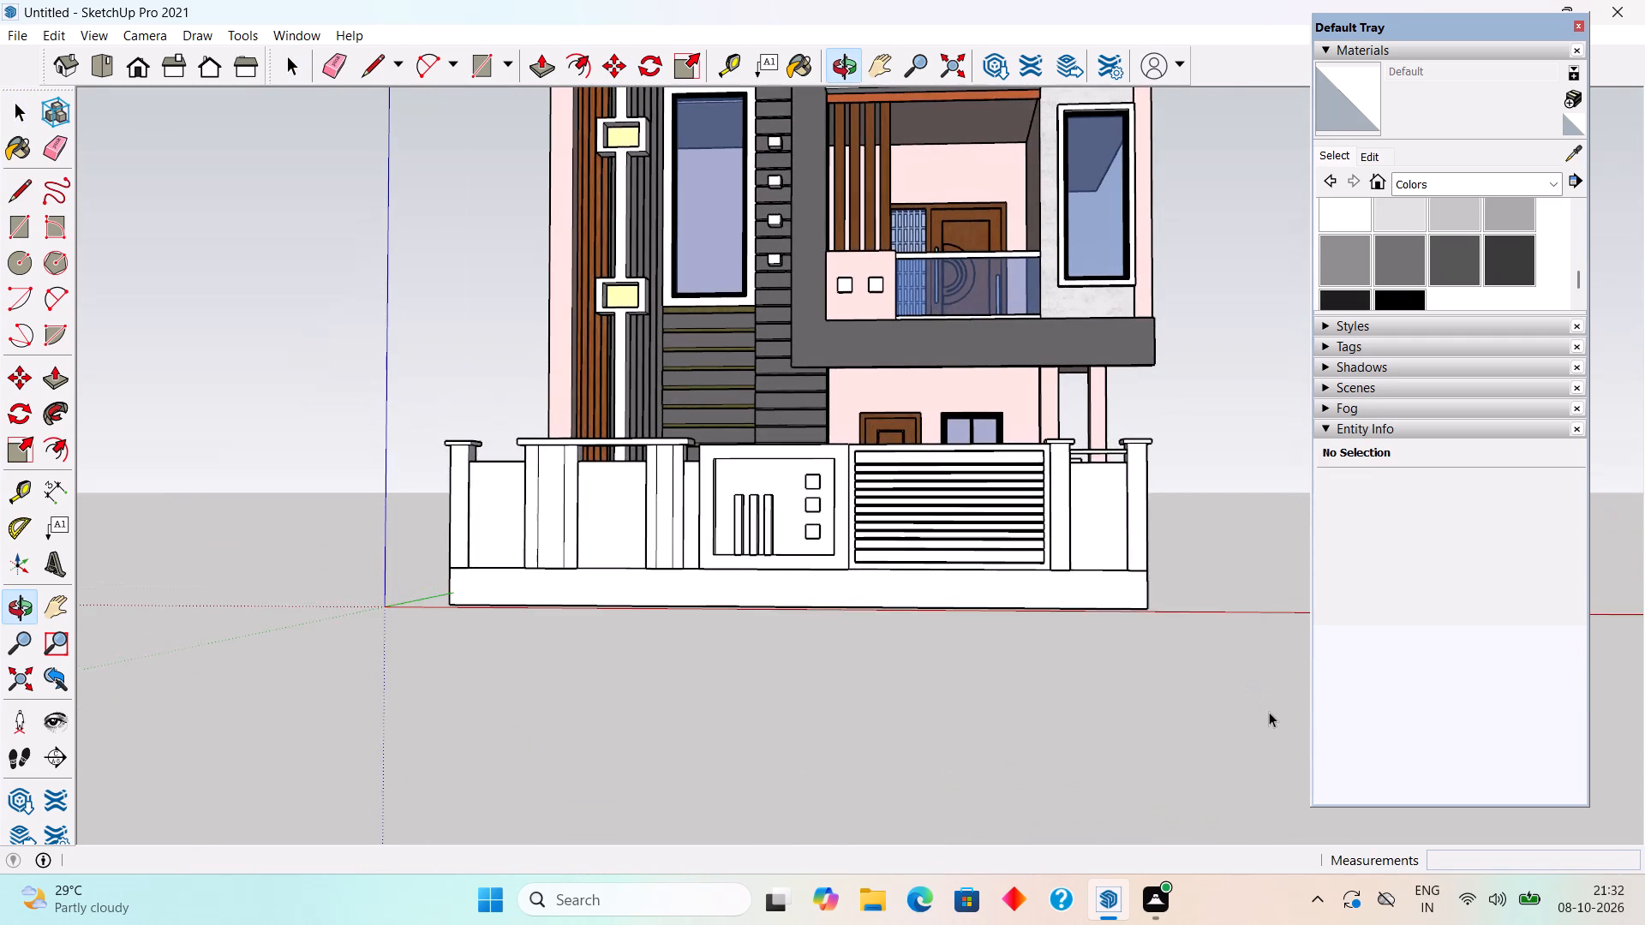
{"action": "scroll", "coordinate": [1269, 712], "scroll_direction": "down", "scroll_amount": 3}
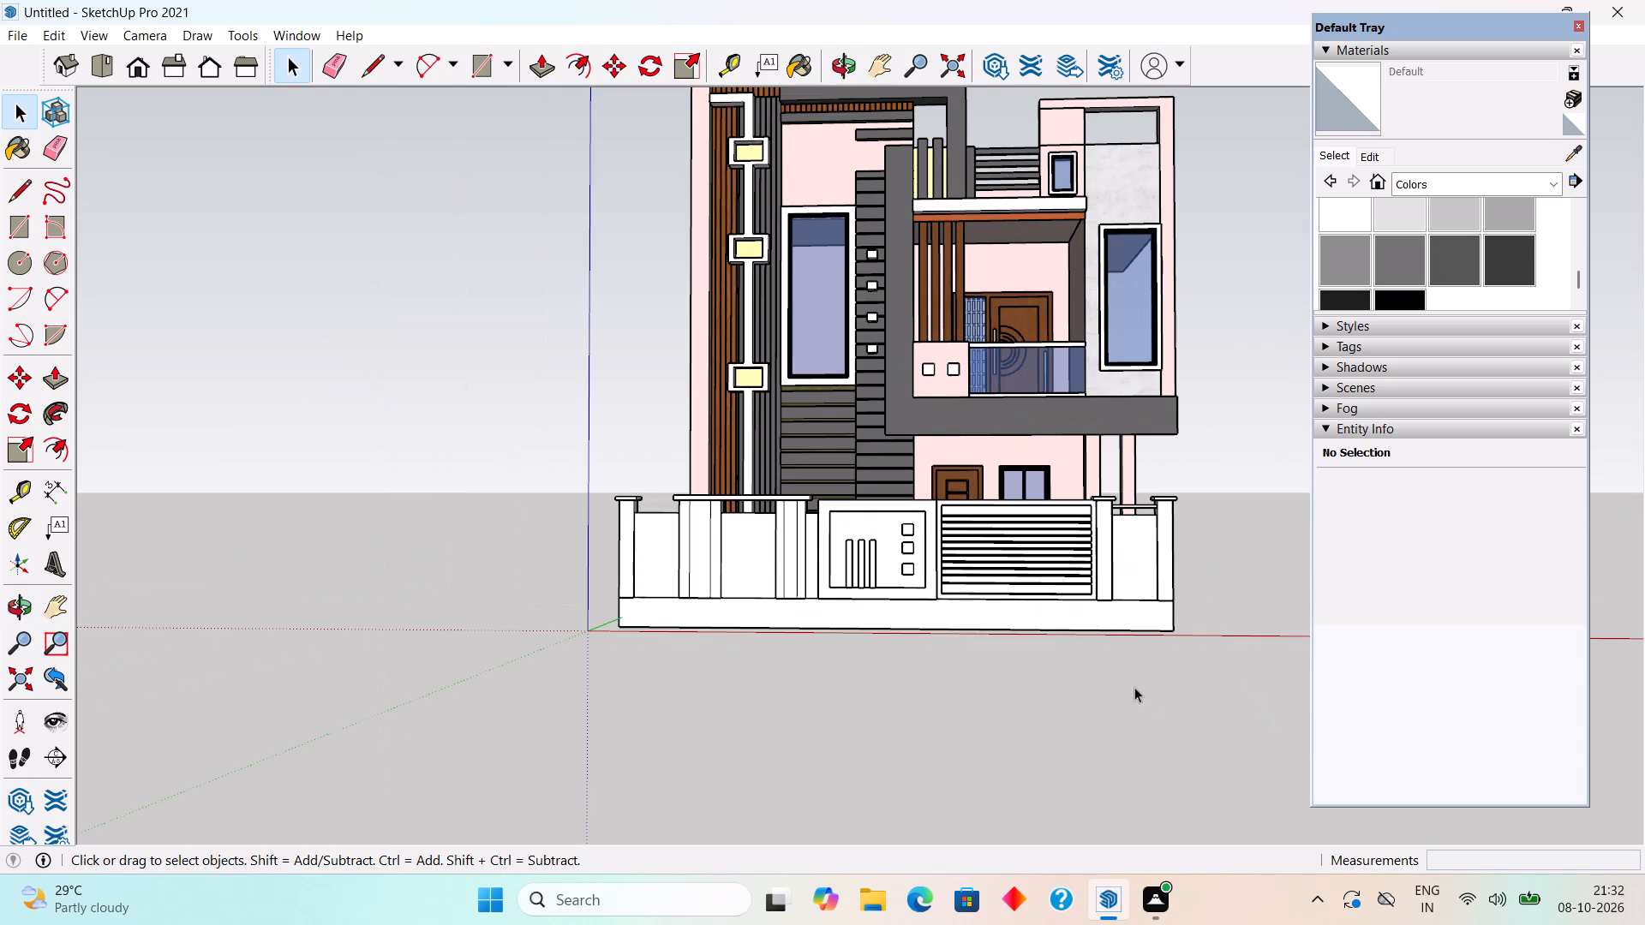
{"action": "scroll", "coordinate": [1134, 687], "scroll_direction": "down", "scroll_amount": 3}
{"action": "middle_click_drag", "start_coordinate": [1106, 665], "coordinate": [1108, 817]}
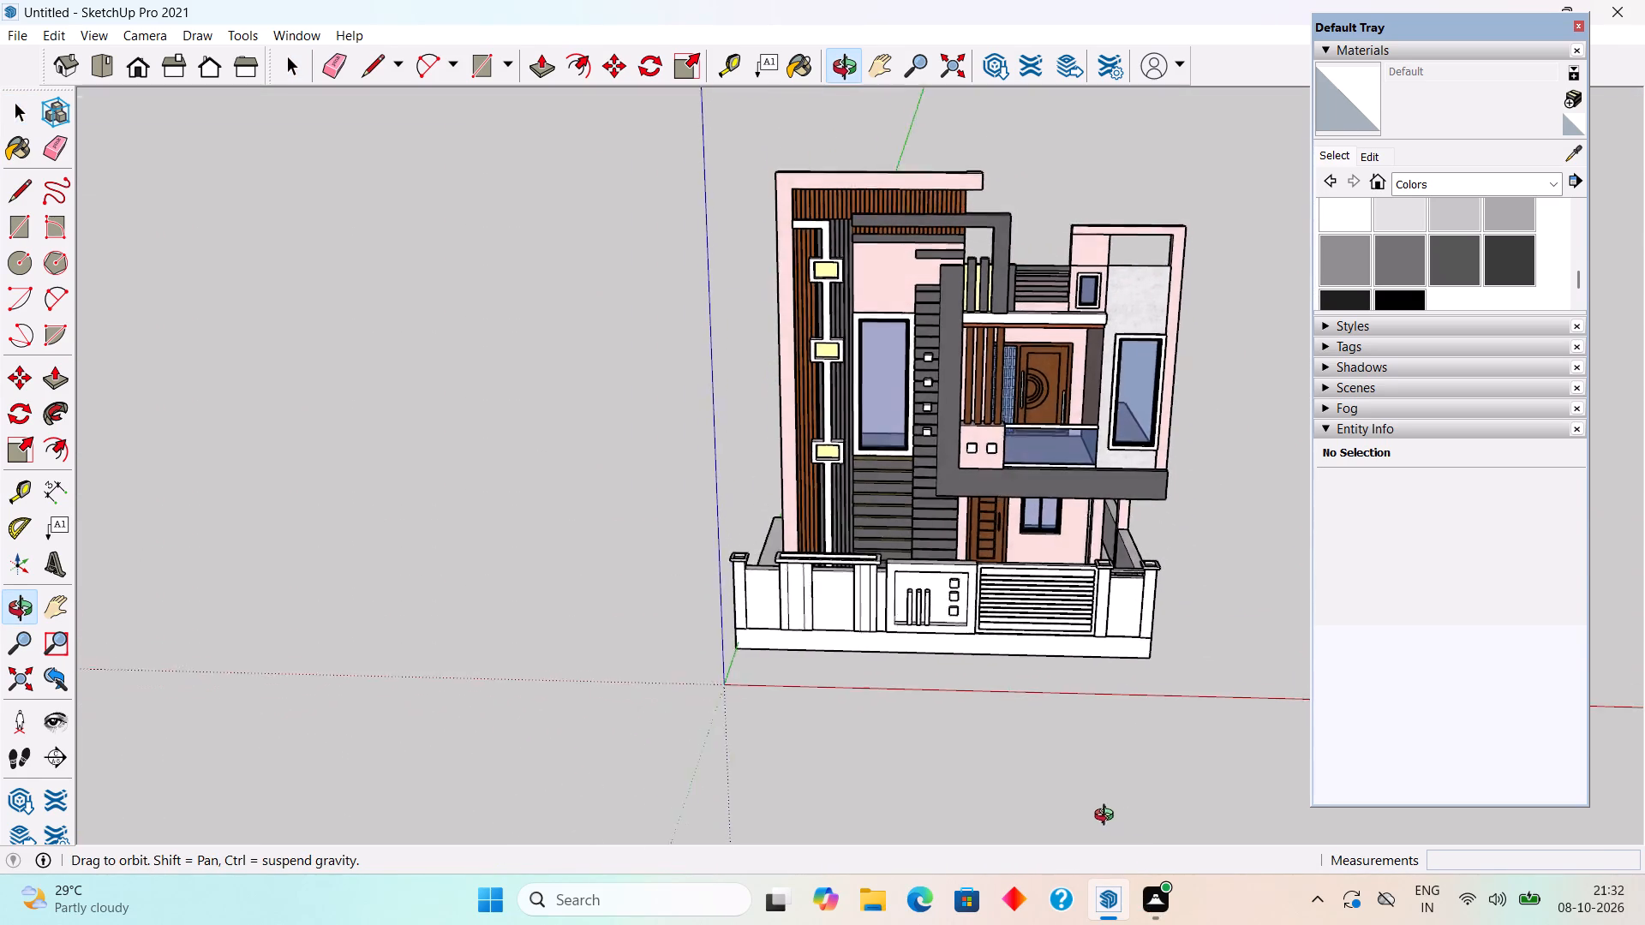
{"action": "middle_click_drag", "start_coordinate": [1108, 817], "coordinate": [1100, 766]}
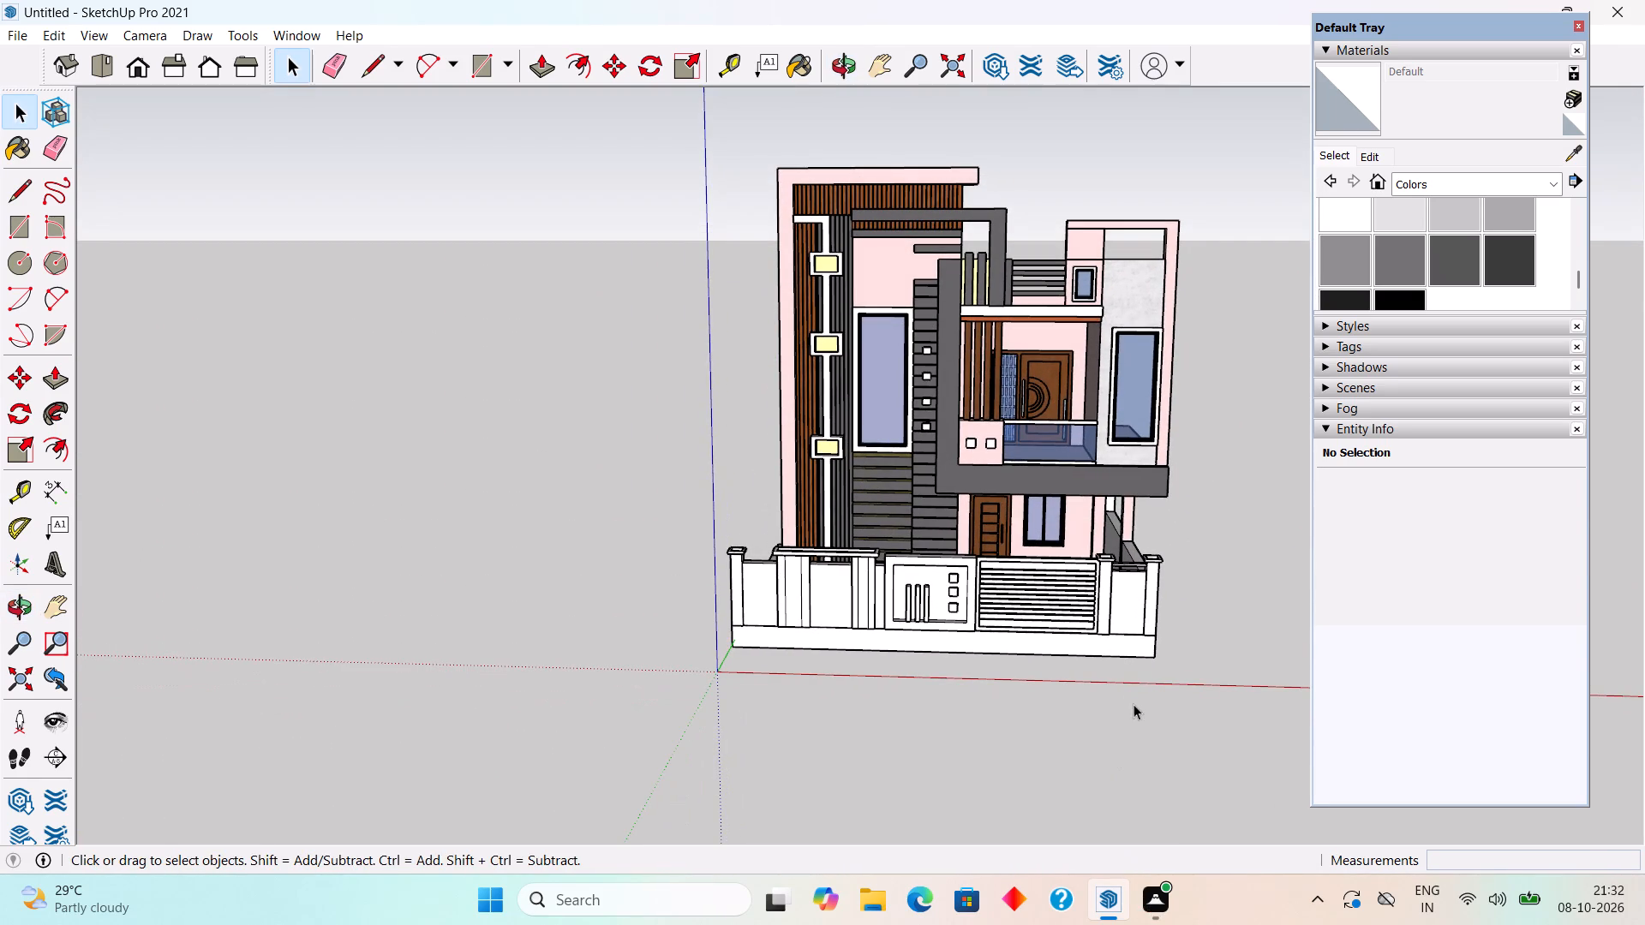
{"action": "scroll", "coordinate": [1092, 647], "scroll_direction": "up", "scroll_amount": 4}
{"action": "middle_click_drag", "start_coordinate": [1117, 647], "coordinate": [704, 682]}
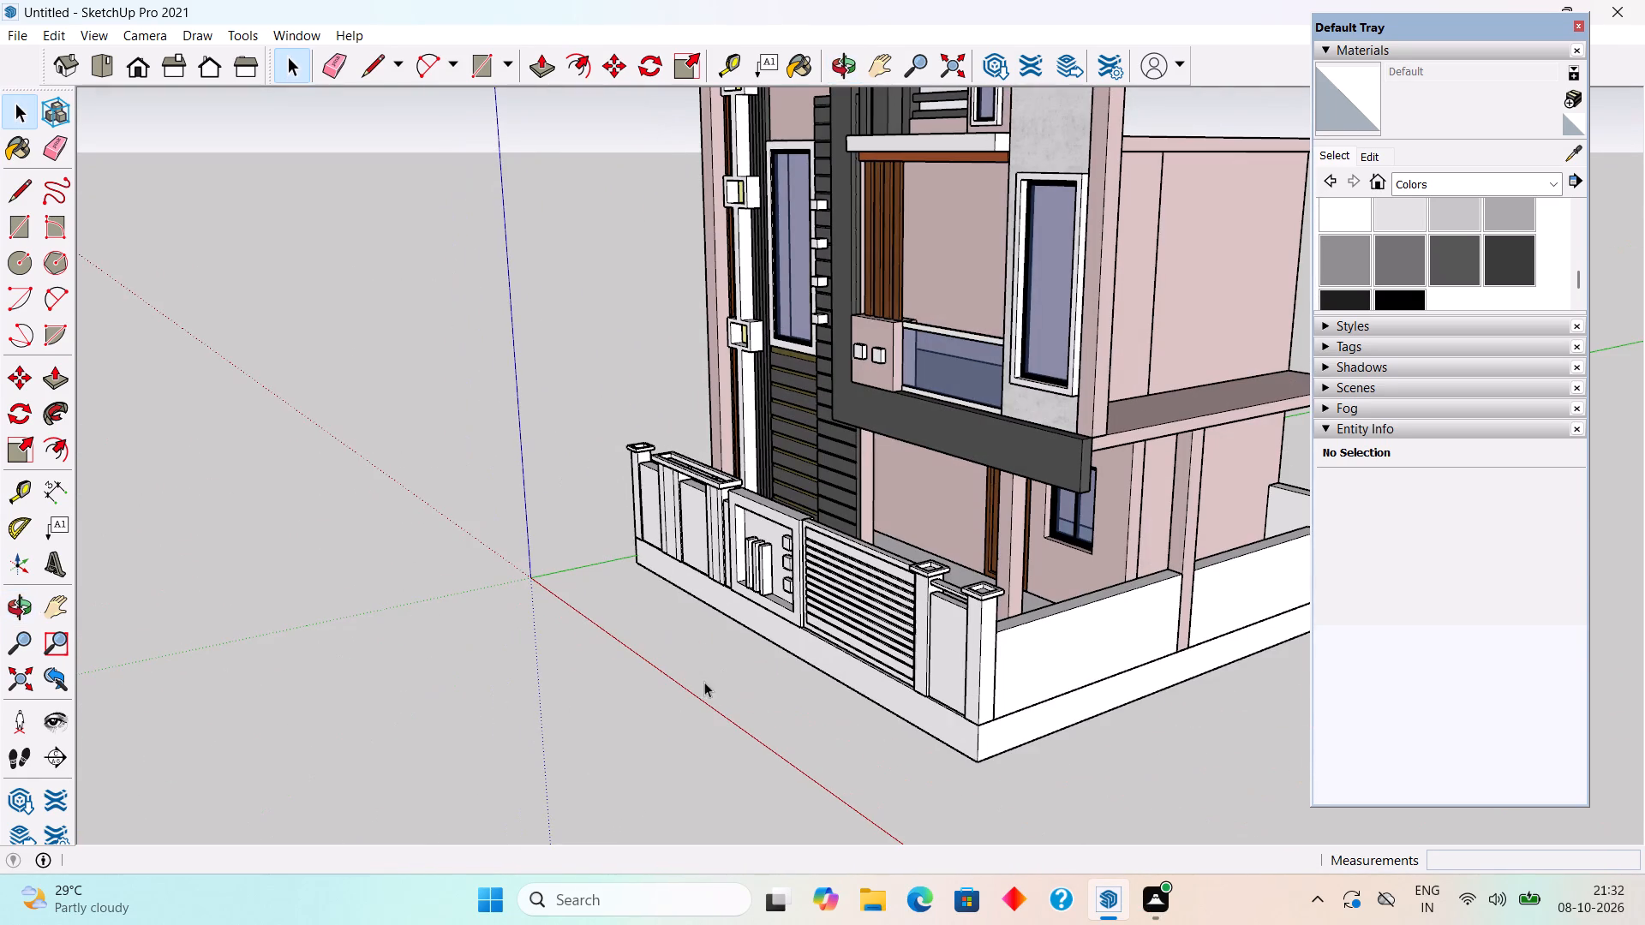
{"action": "middle_click_drag", "start_coordinate": [898, 693], "coordinate": [788, 642]}
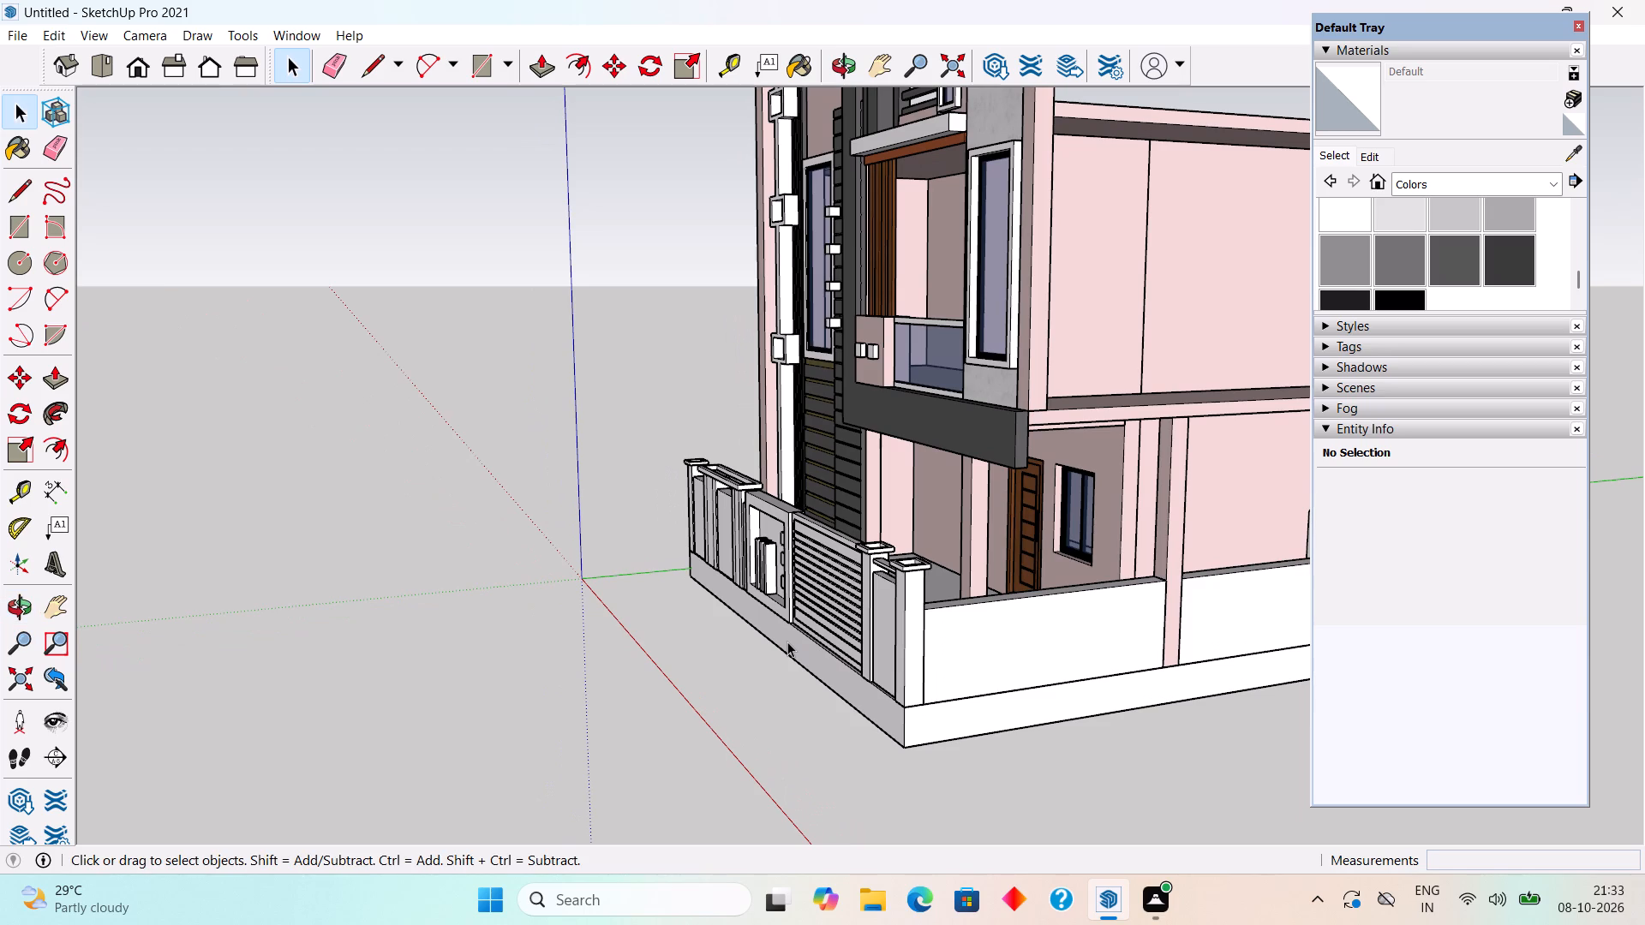
{"action": "scroll", "coordinate": [941, 729], "scroll_direction": "up", "scroll_amount": 3}
{"action": "middle_click_drag", "start_coordinate": [897, 770], "coordinate": [799, 770]}
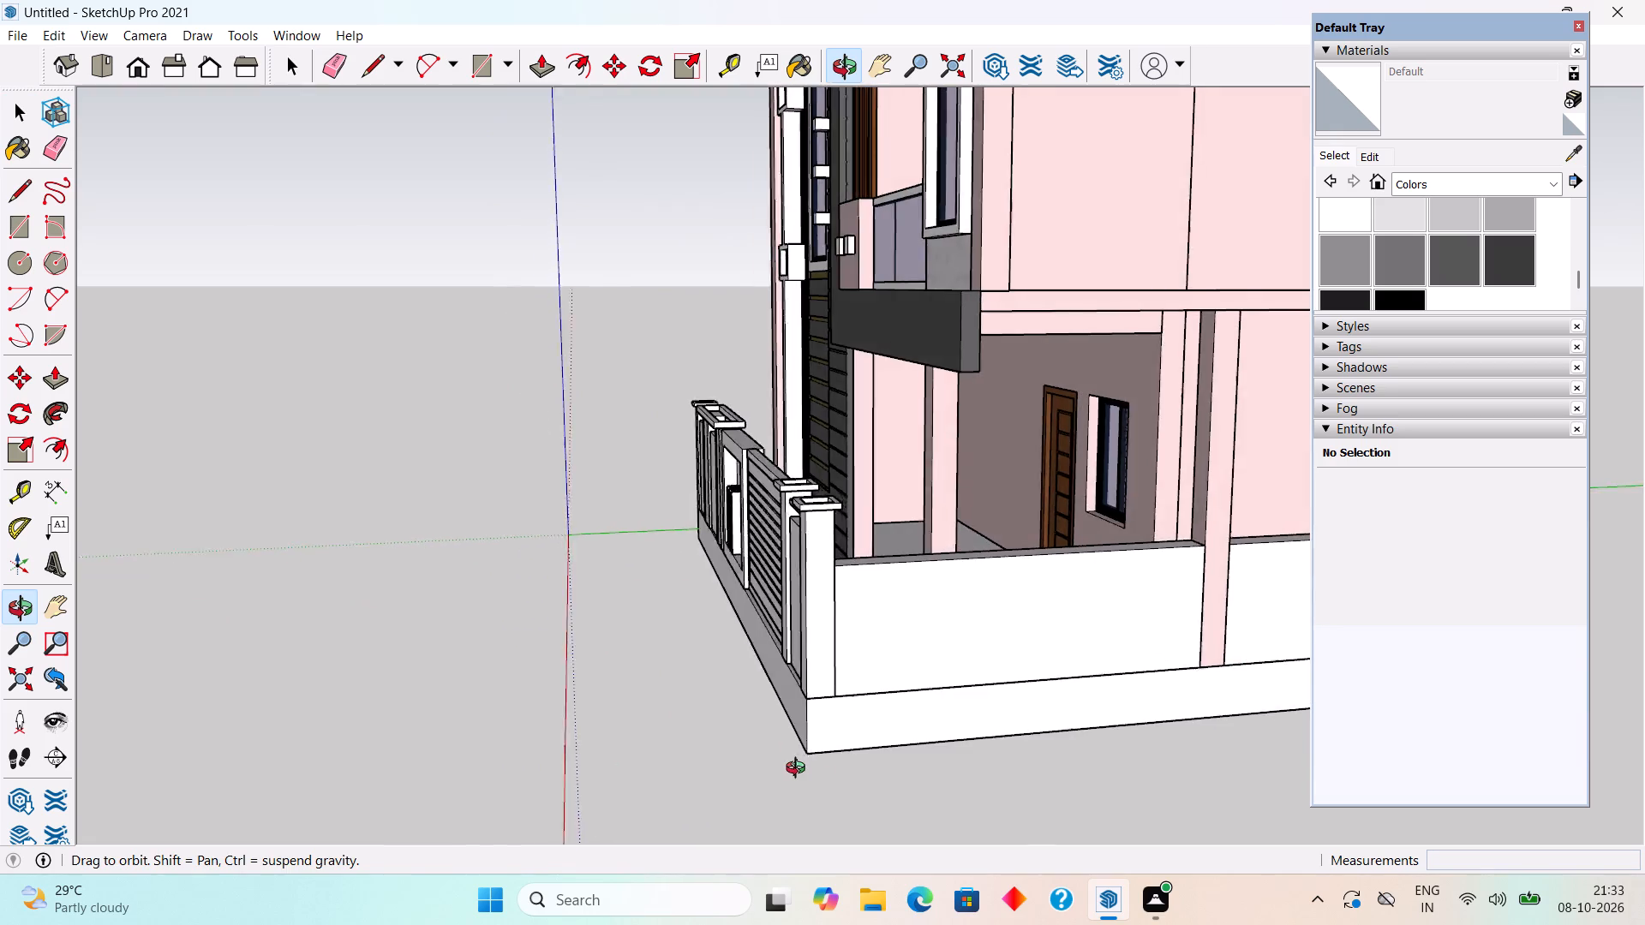
{"action": "middle_click_drag", "start_coordinate": [799, 770], "coordinate": [747, 770]}
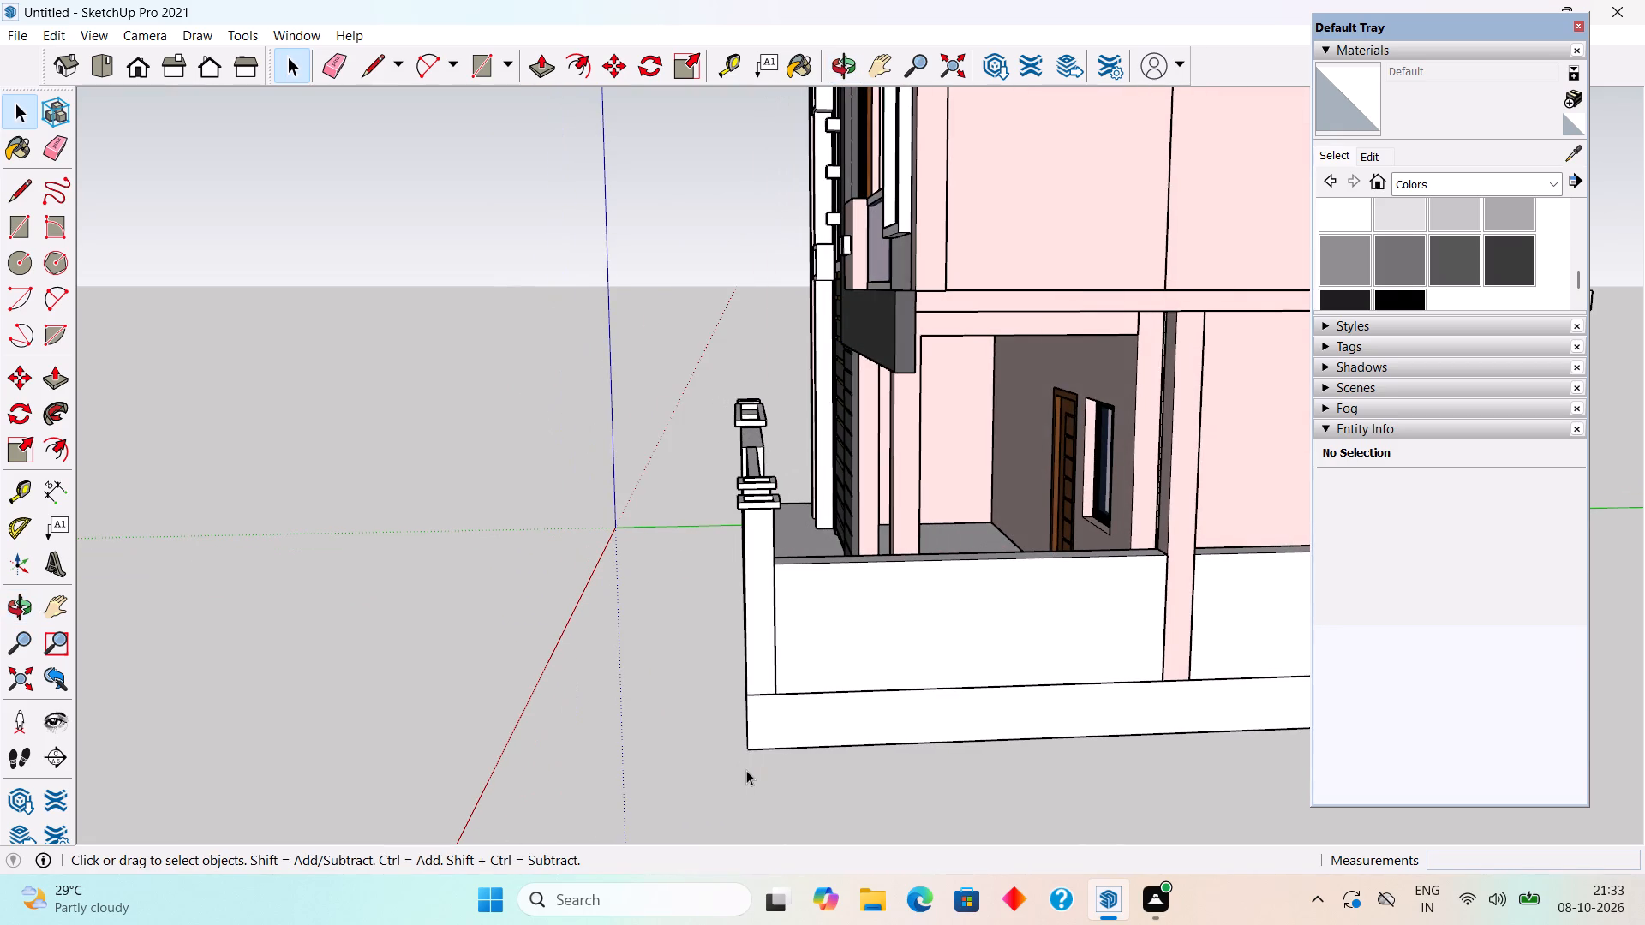
{"action": "key", "text": "l"}
{"action": "left_click", "coordinate": [747, 750]}
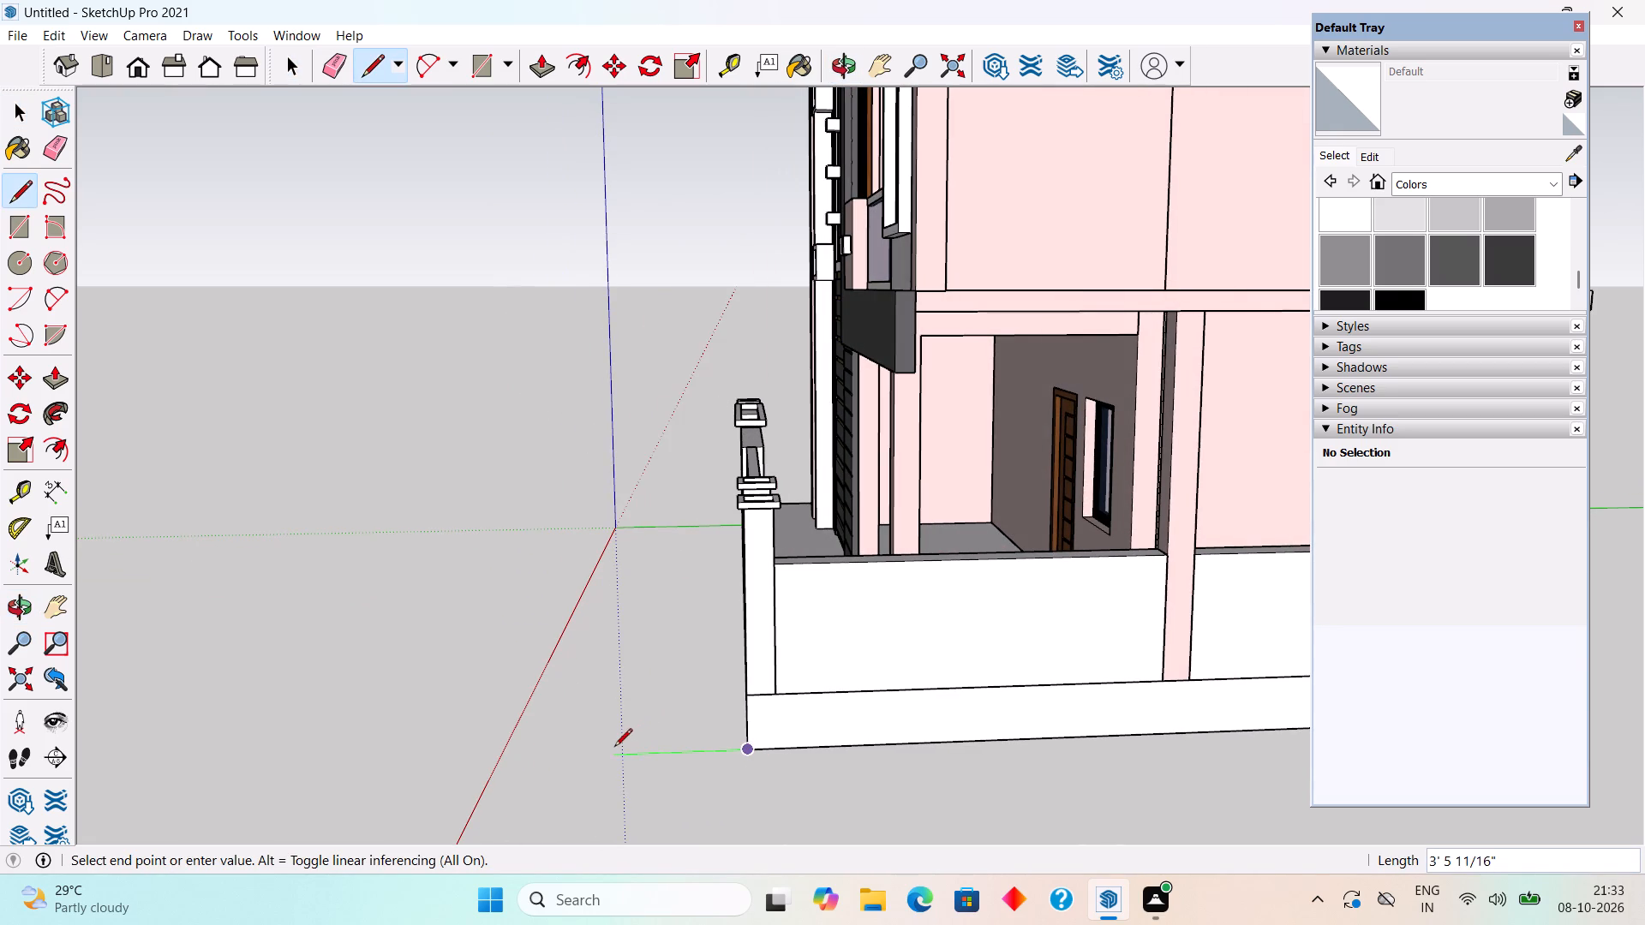
{"action": "type", "text": "3'"}
{"action": "key", "text": "Return"}
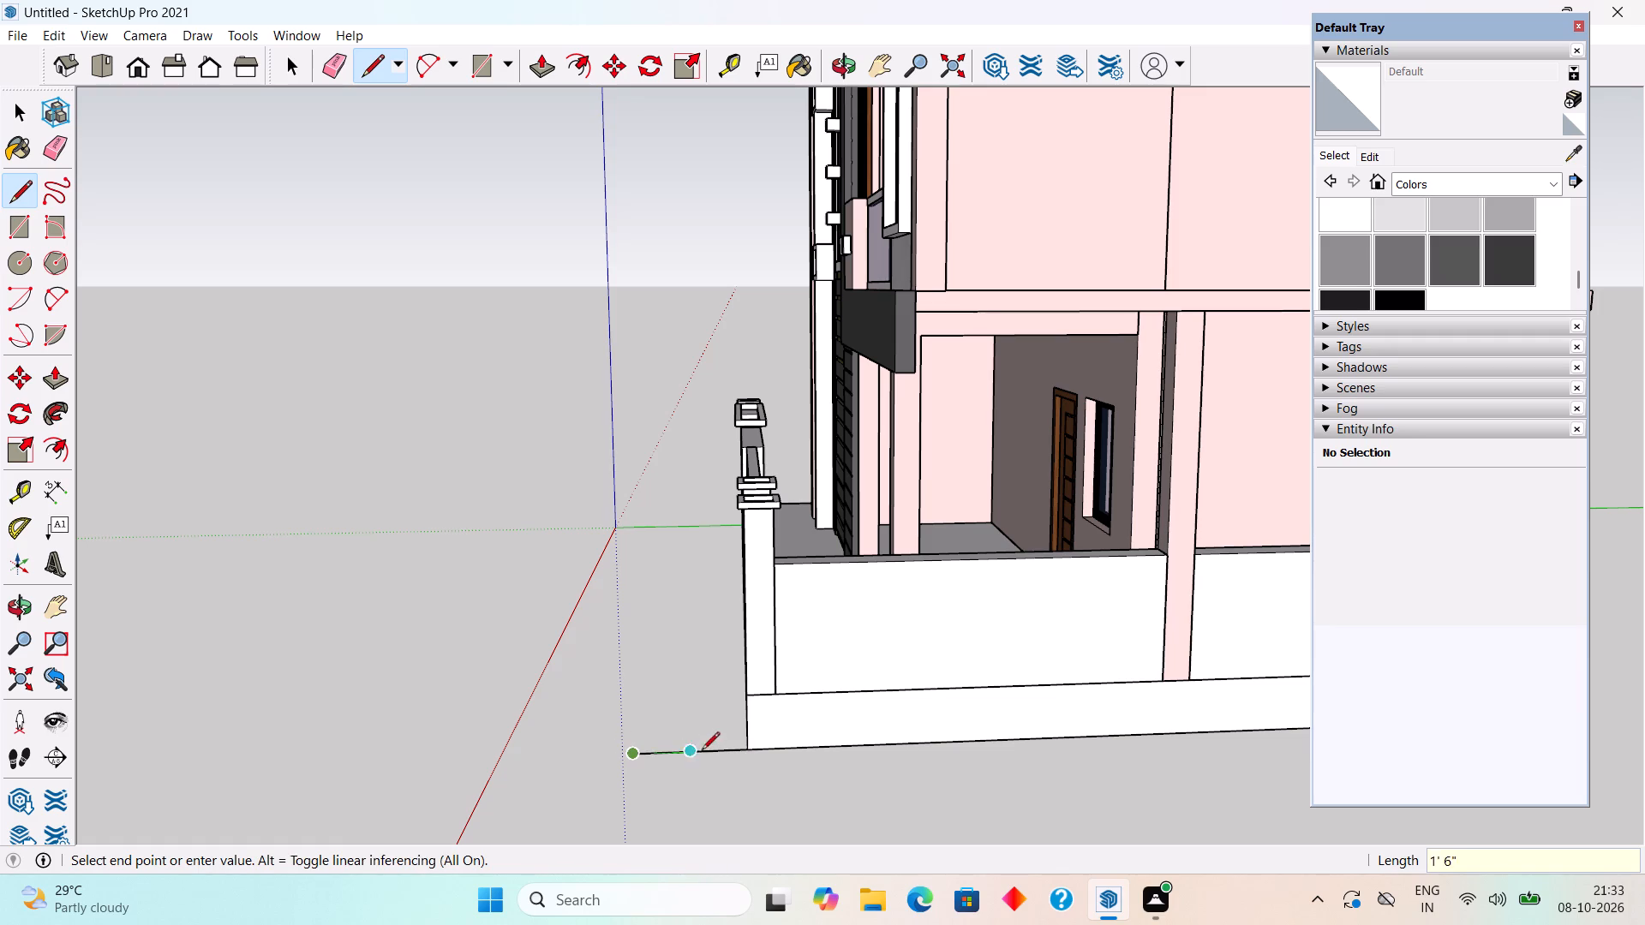
{"action": "left_click", "coordinate": [743, 689]}
{"action": "left_click", "coordinate": [751, 745]}
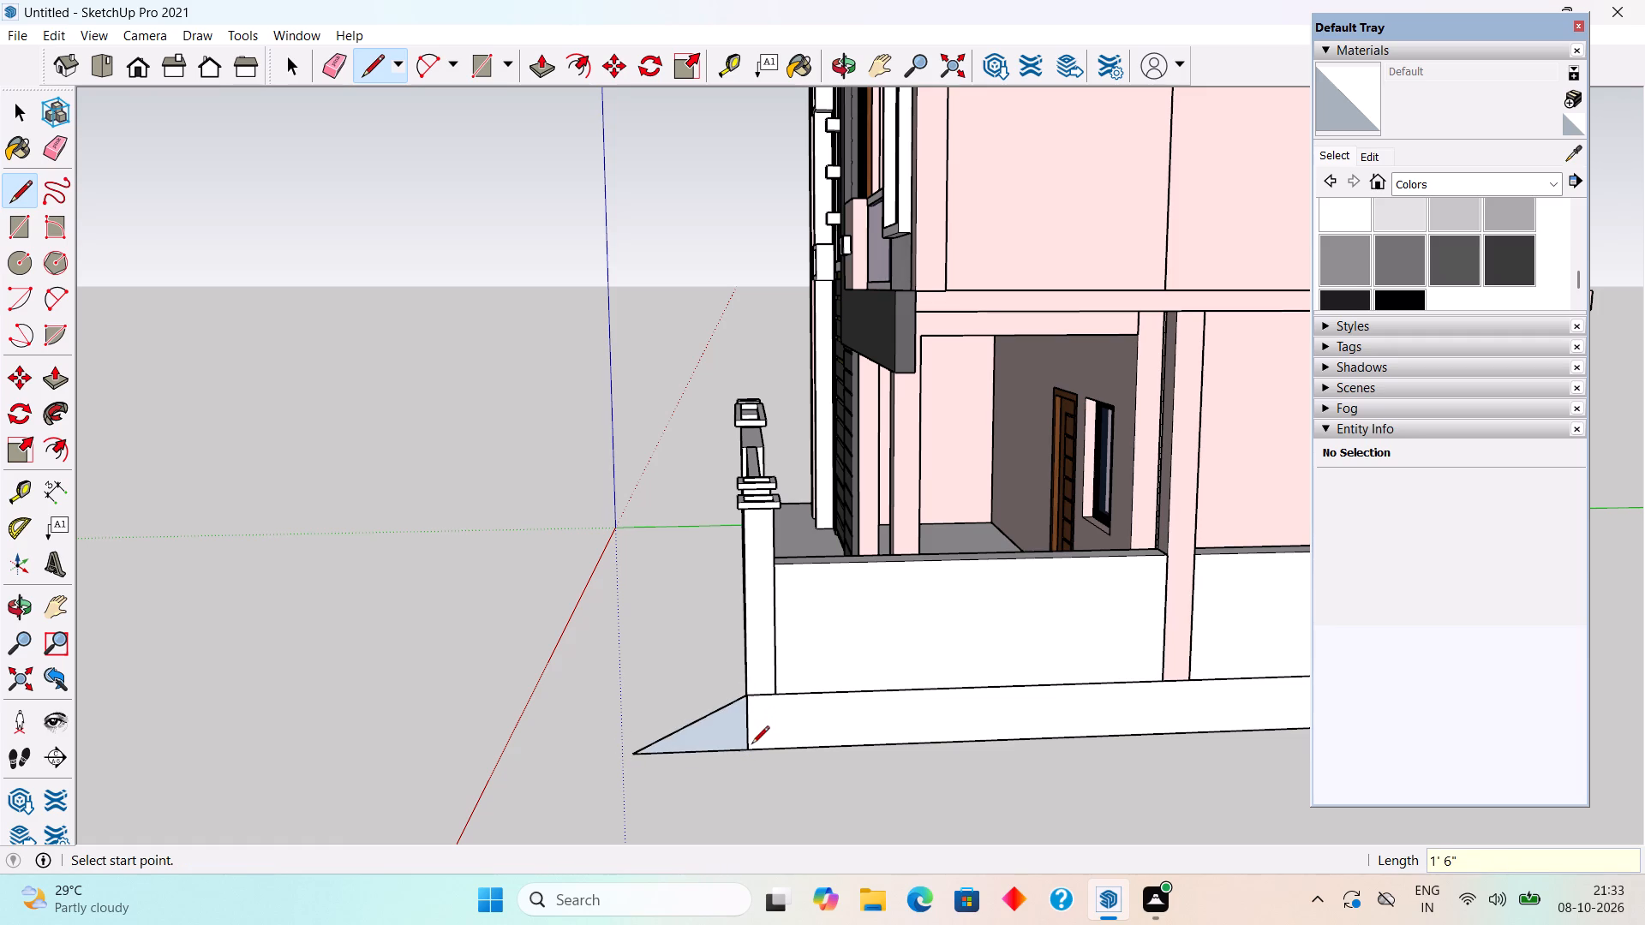
{"action": "key", "text": "space"}
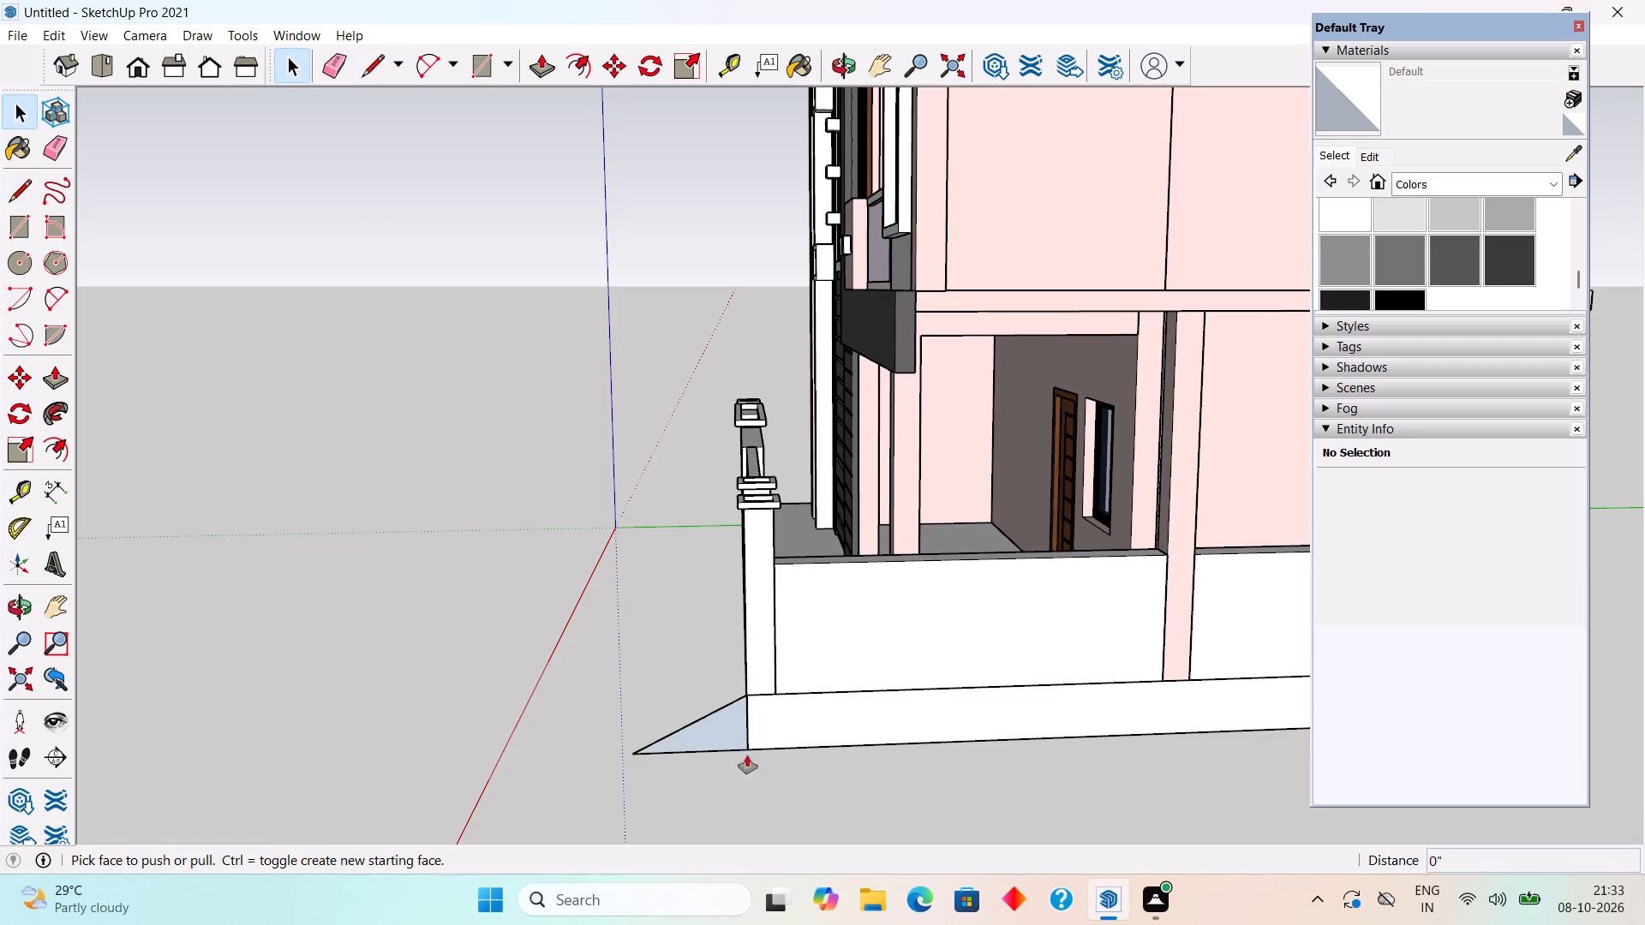
Extrude the triangular ramp profile 6' along the slab's front and make the resulting solid a group.
{"action": "key", "text": "p"}
{"action": "left_click", "coordinate": [731, 739]}
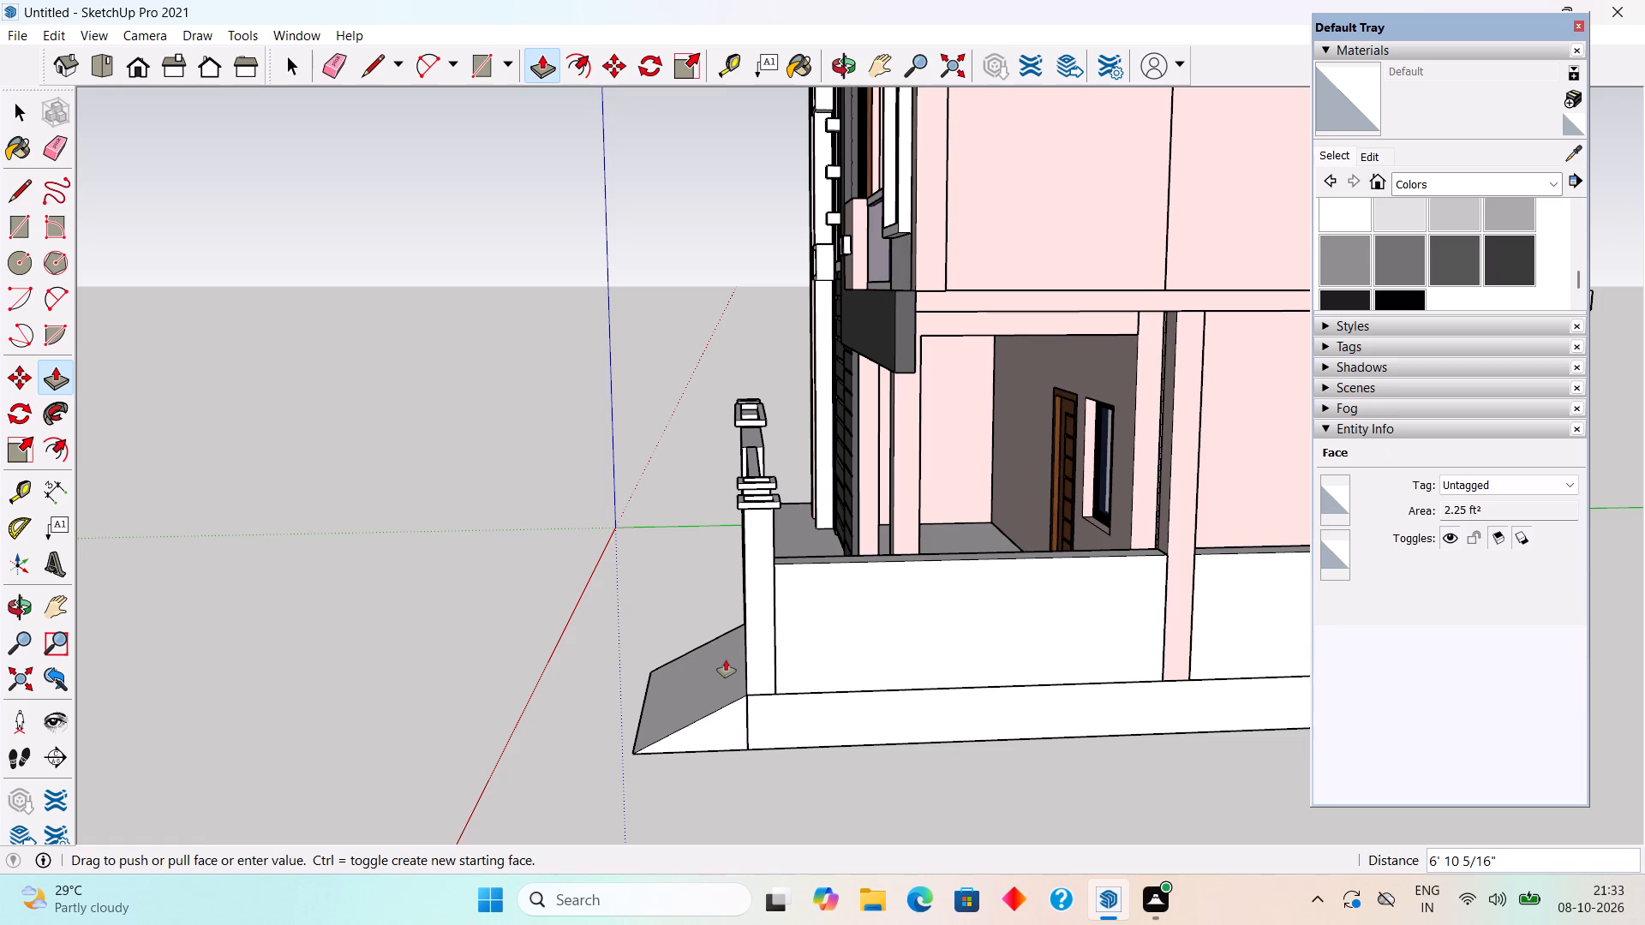
{"action": "type", "text": "6'"}
{"action": "key", "text": "Return"}
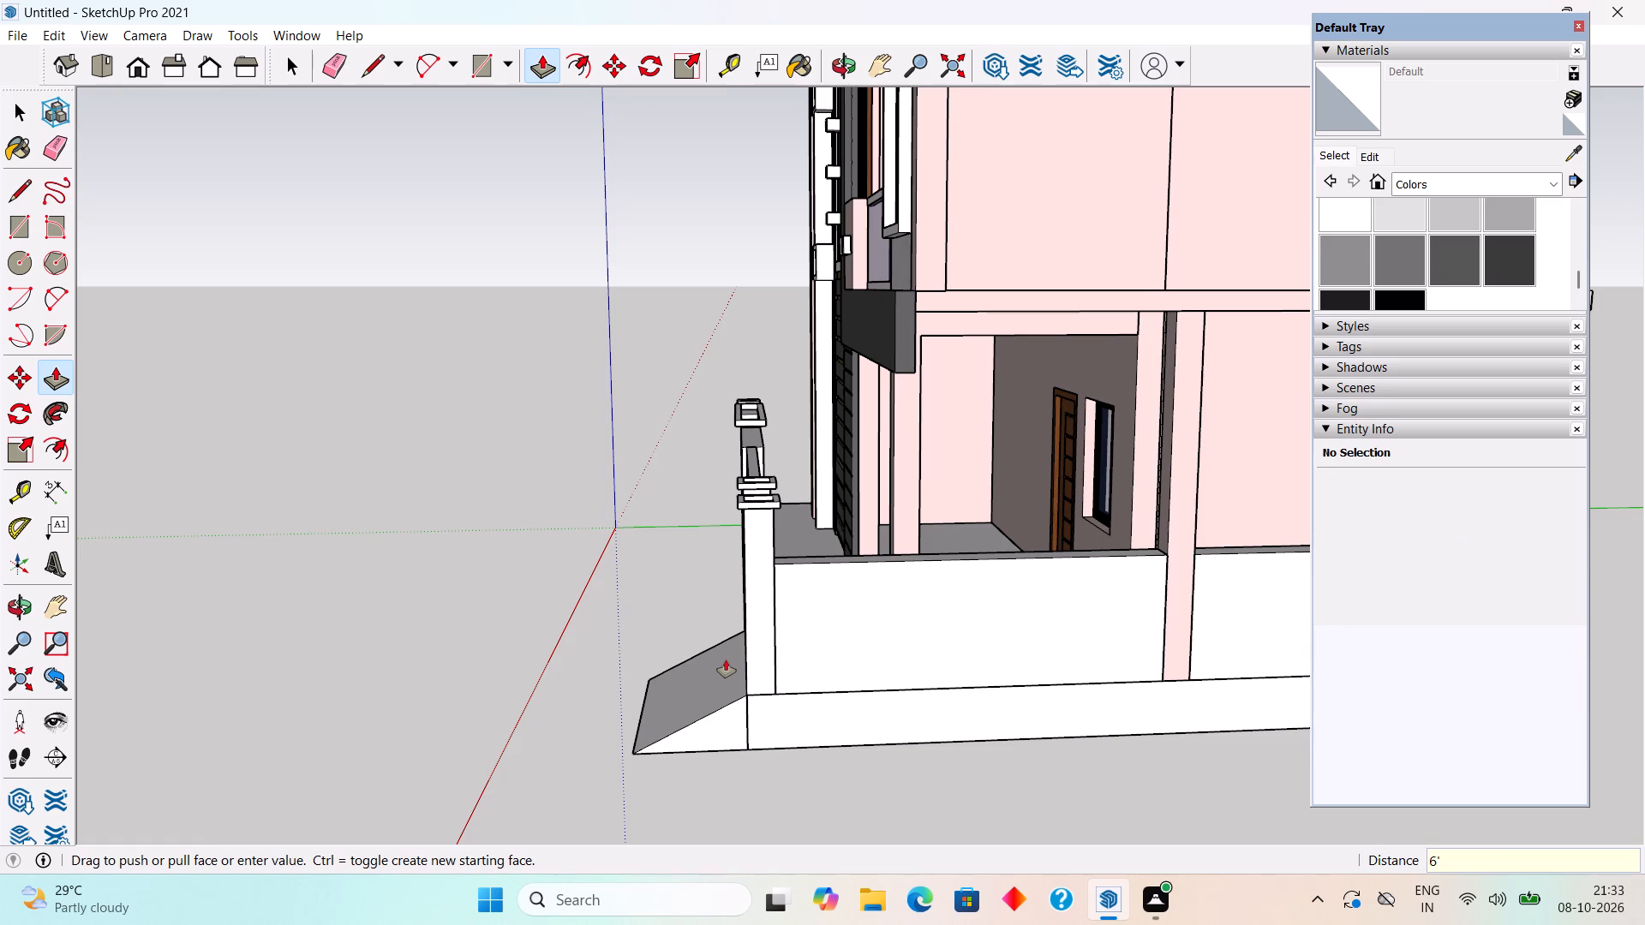
{"action": "key", "text": "space"}
{"action": "triple_click", "coordinate": [728, 739]}
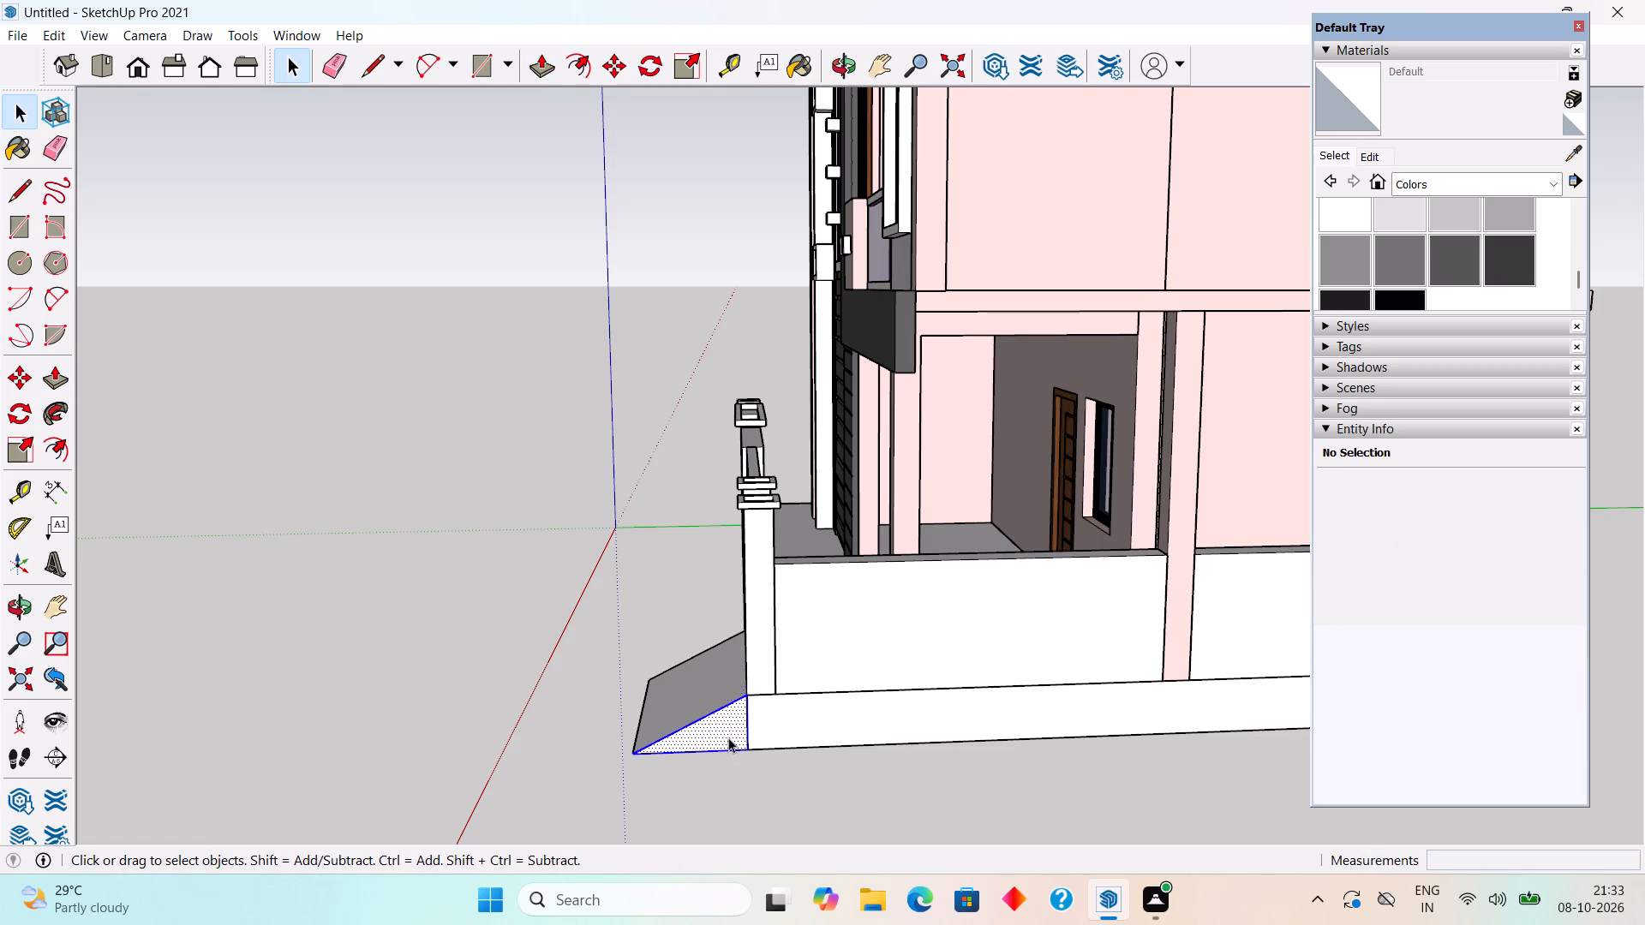
{"action": "right_click", "coordinate": [728, 731]}
{"action": "left_click", "coordinate": [791, 583]}
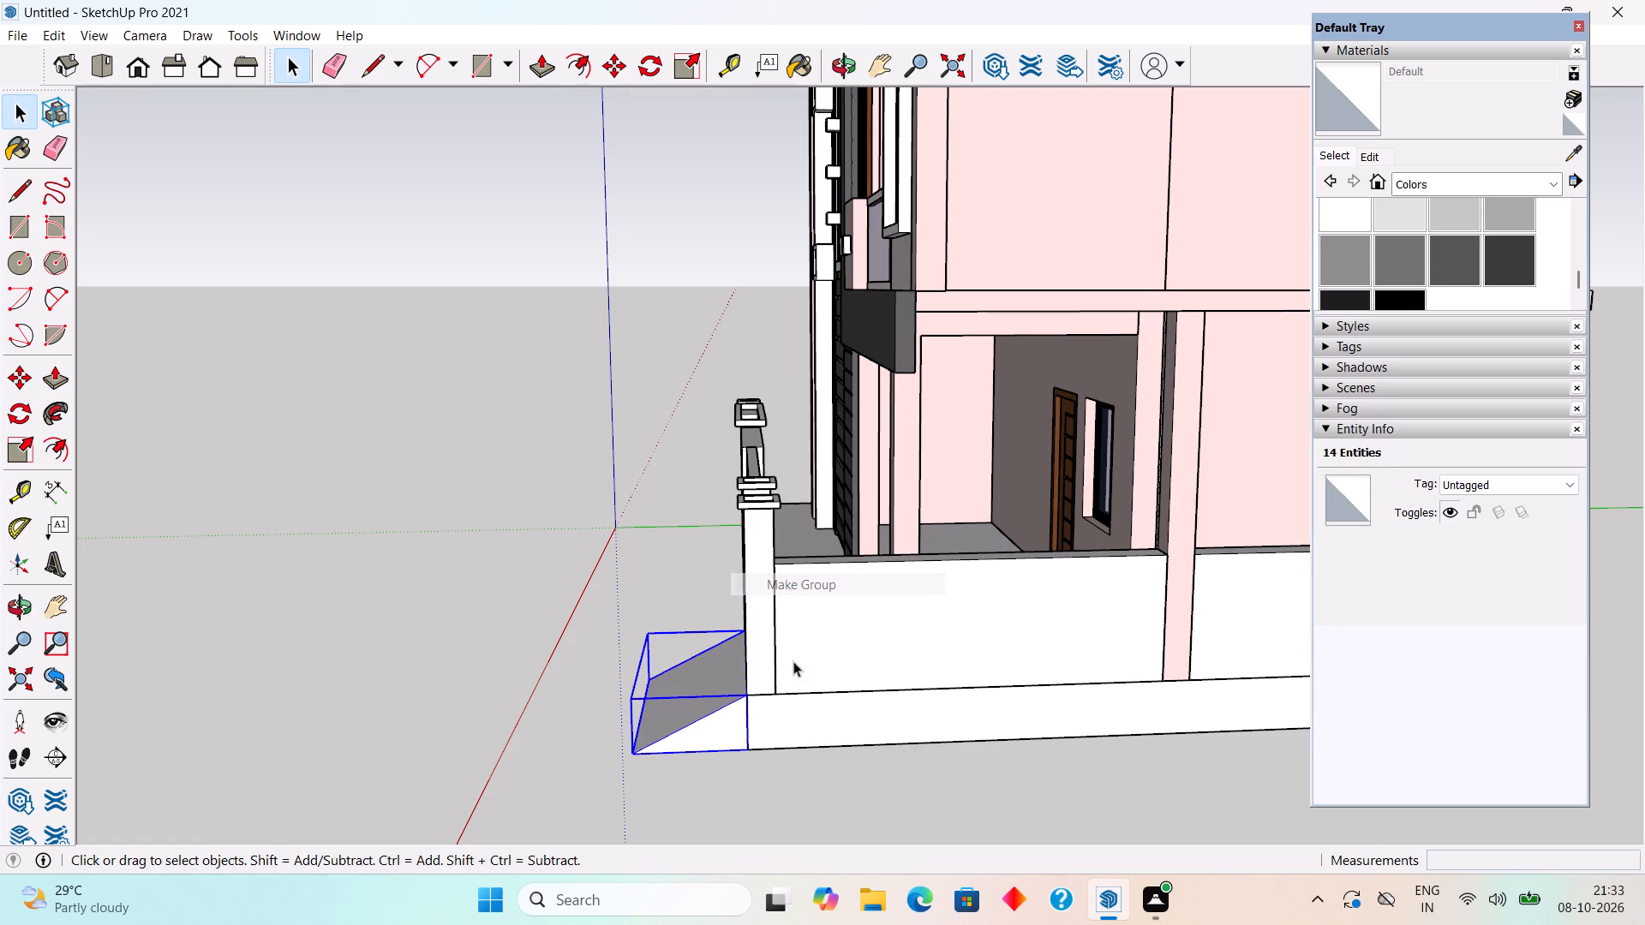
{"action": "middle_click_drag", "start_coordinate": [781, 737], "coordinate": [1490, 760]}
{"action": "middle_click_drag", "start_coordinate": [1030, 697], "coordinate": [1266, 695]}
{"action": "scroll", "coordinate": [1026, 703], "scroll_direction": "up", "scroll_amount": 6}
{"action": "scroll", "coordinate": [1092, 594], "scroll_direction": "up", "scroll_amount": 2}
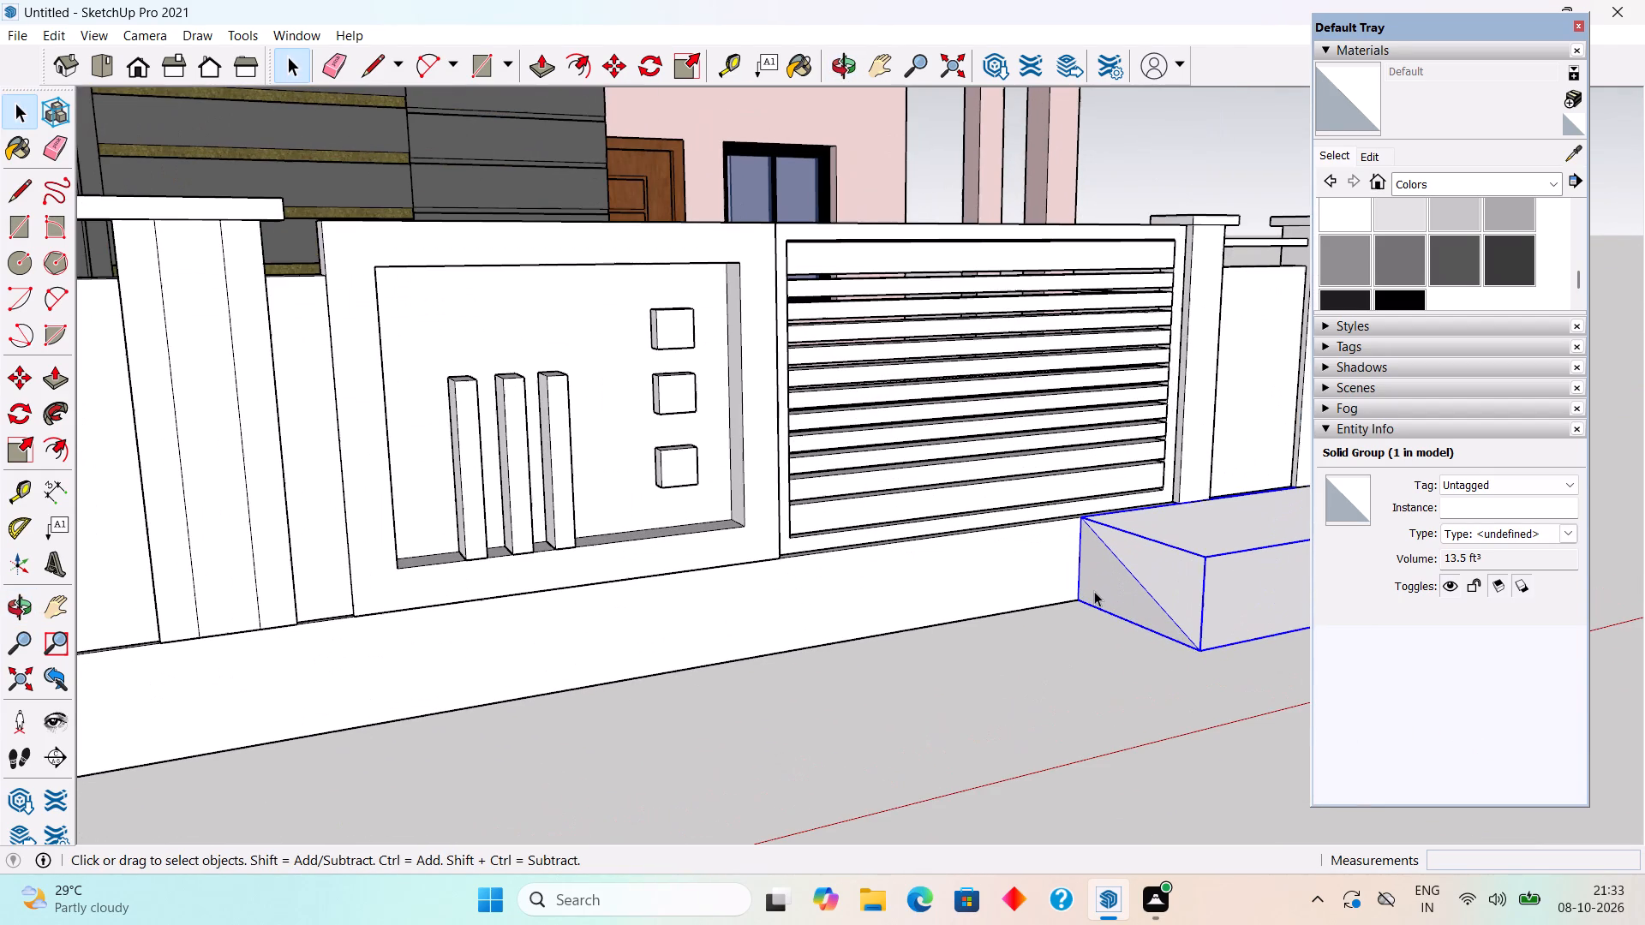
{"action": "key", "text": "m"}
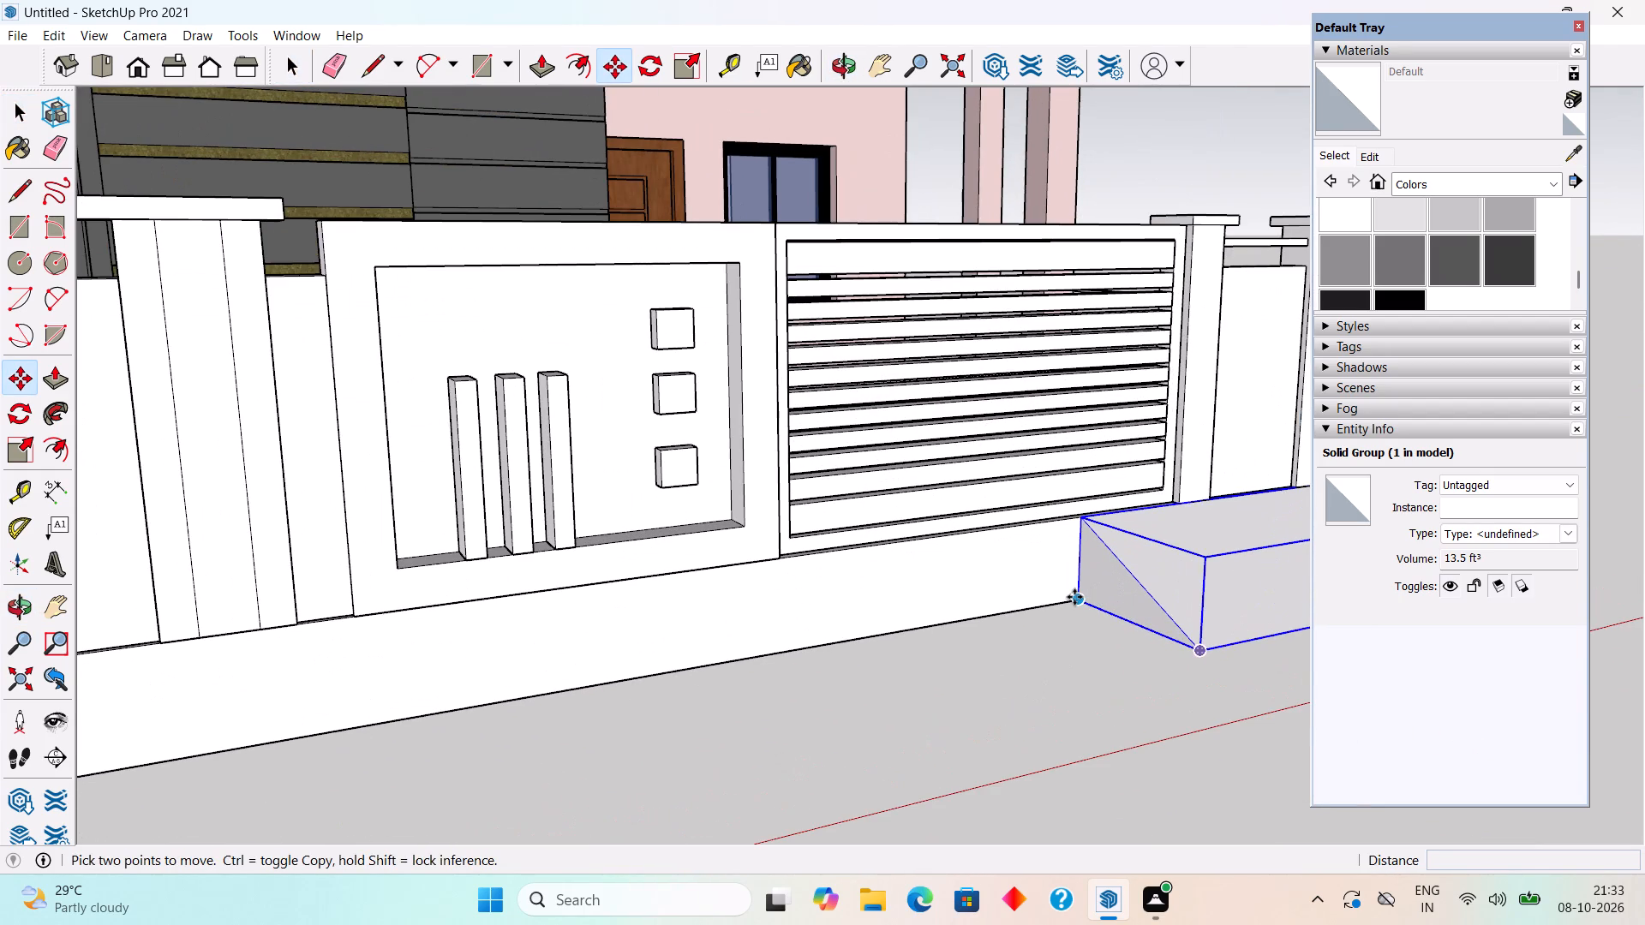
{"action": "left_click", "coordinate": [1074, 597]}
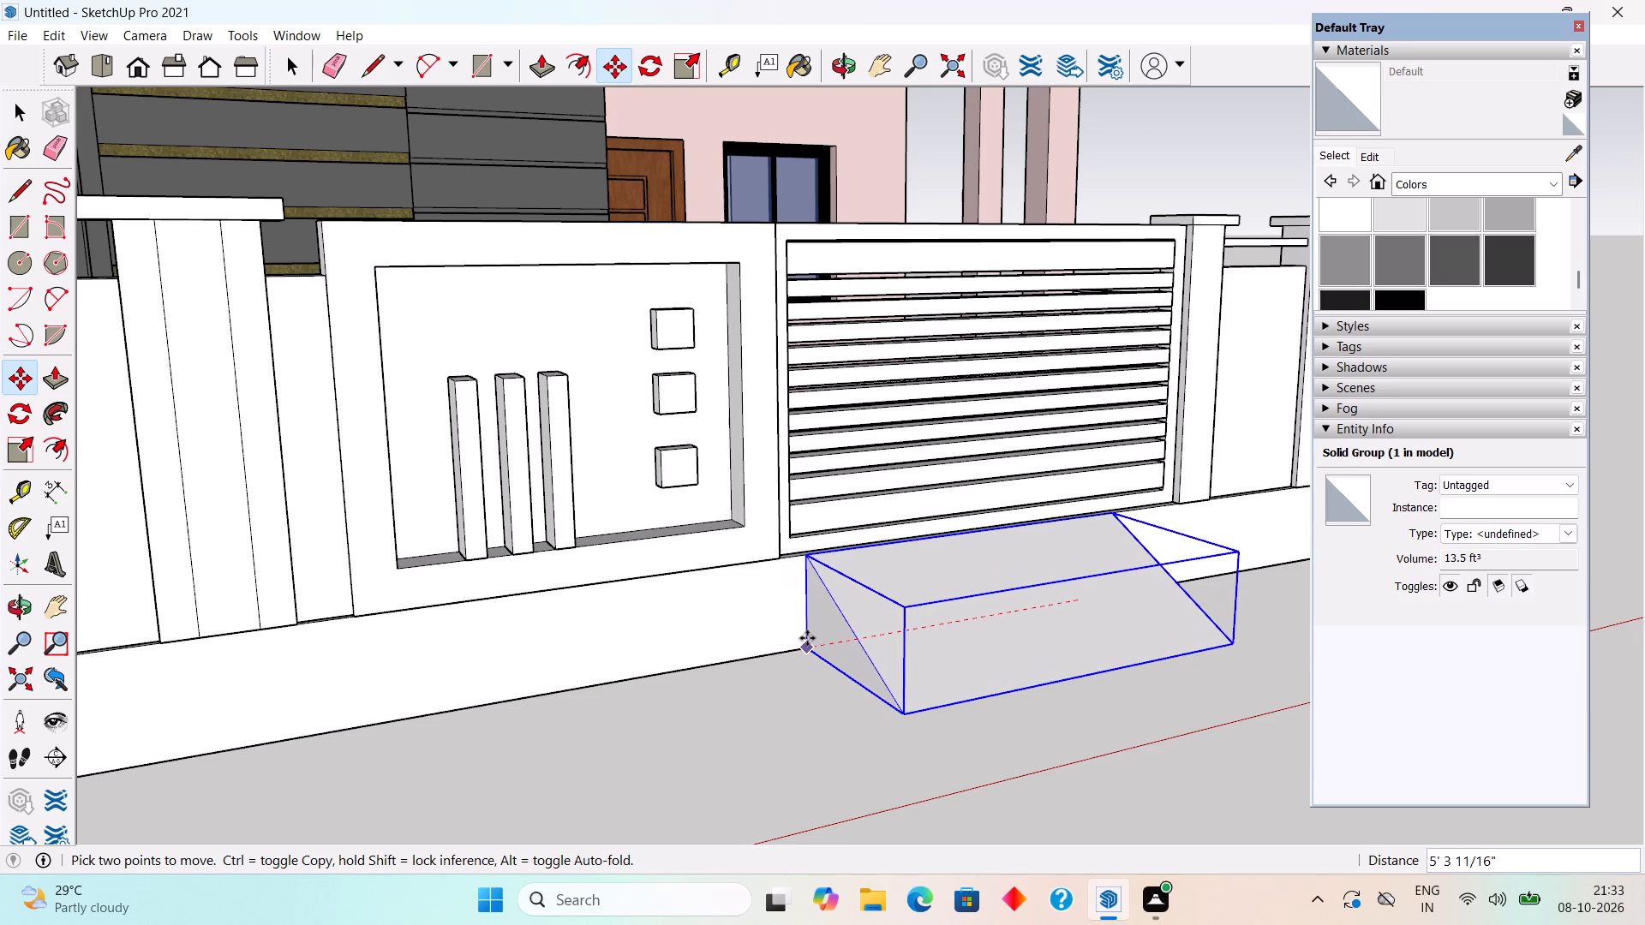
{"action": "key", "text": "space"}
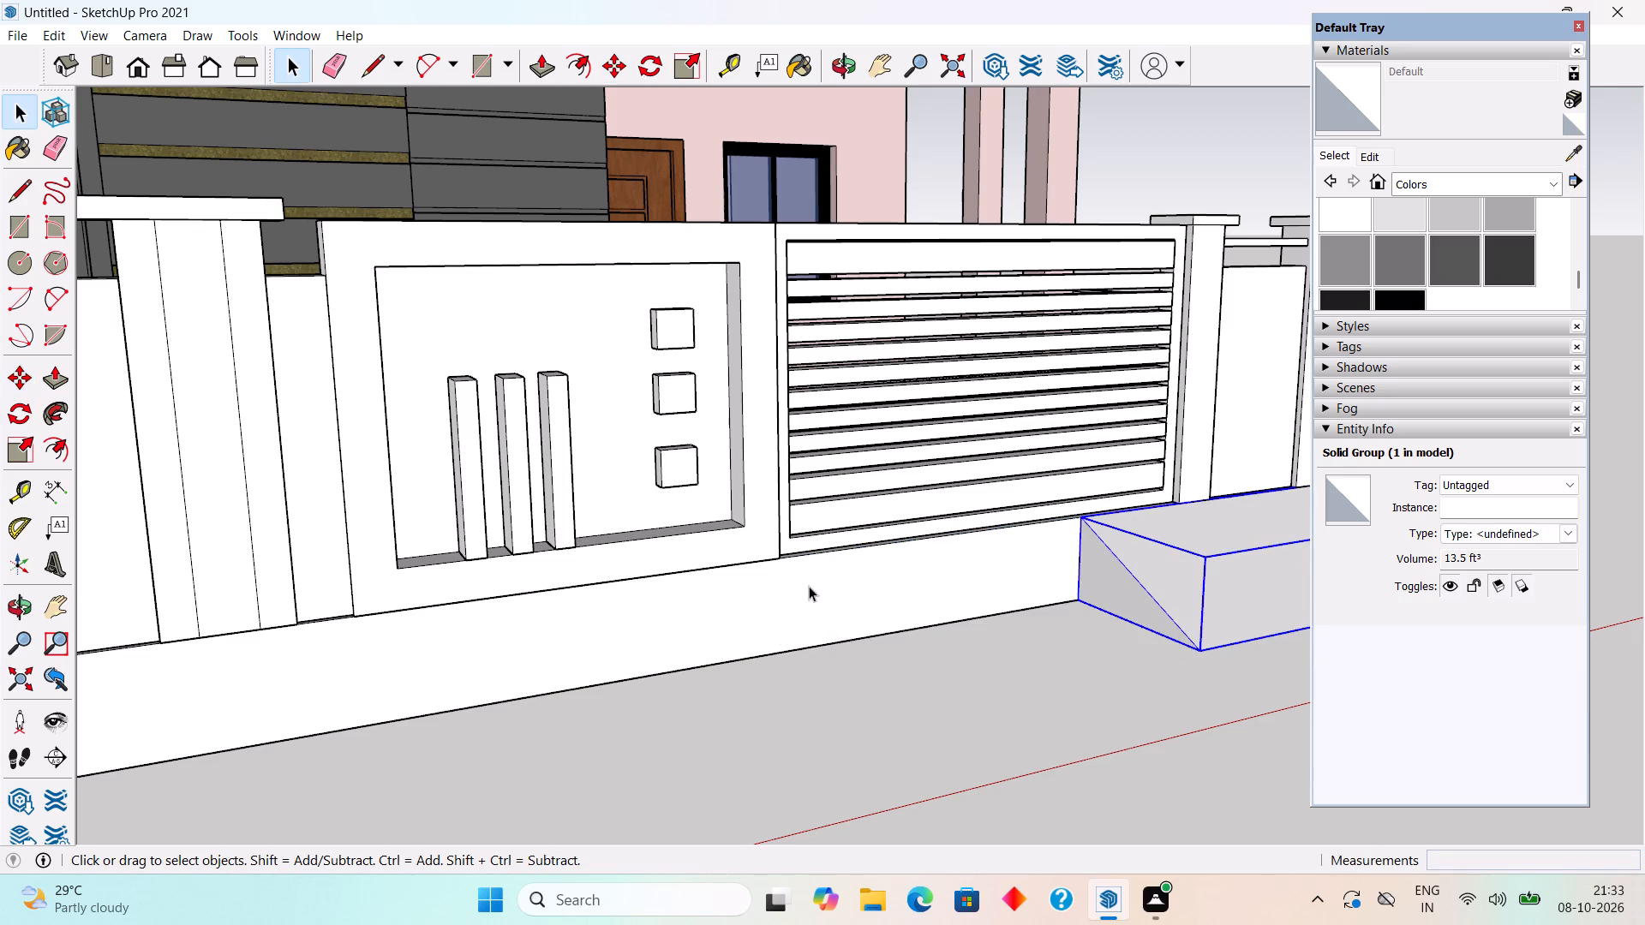
Add a guide line along the short edge at the slatted gate's lower corner, beside the solid panel, running out from the slab's front.
{"action": "scroll", "coordinate": [808, 585], "scroll_direction": "up", "scroll_amount": 5}
{"action": "middle_click_drag", "start_coordinate": [781, 594], "coordinate": [673, 715]}
{"action": "scroll", "coordinate": [697, 596], "scroll_direction": "up", "scroll_amount": 1}
{"action": "middle_click_drag", "start_coordinate": [697, 596], "coordinate": [679, 604]}
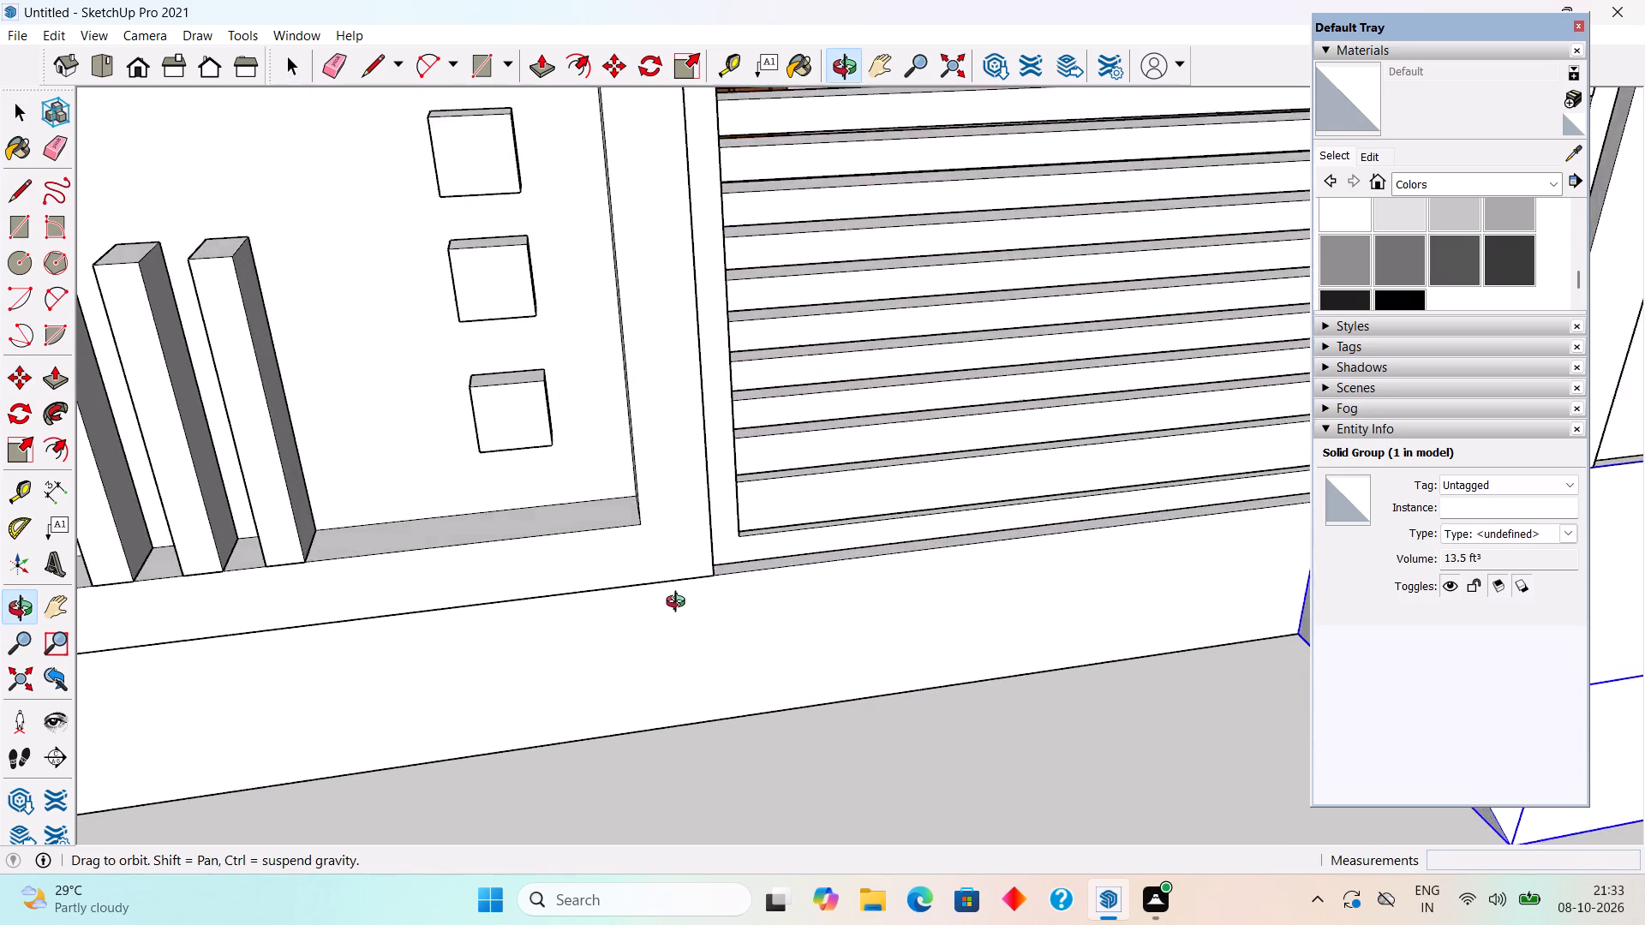
{"action": "middle_click_drag", "start_coordinate": [679, 604], "coordinate": [444, 703]}
{"action": "scroll", "coordinate": [733, 507], "scroll_direction": "up", "scroll_amount": 1}
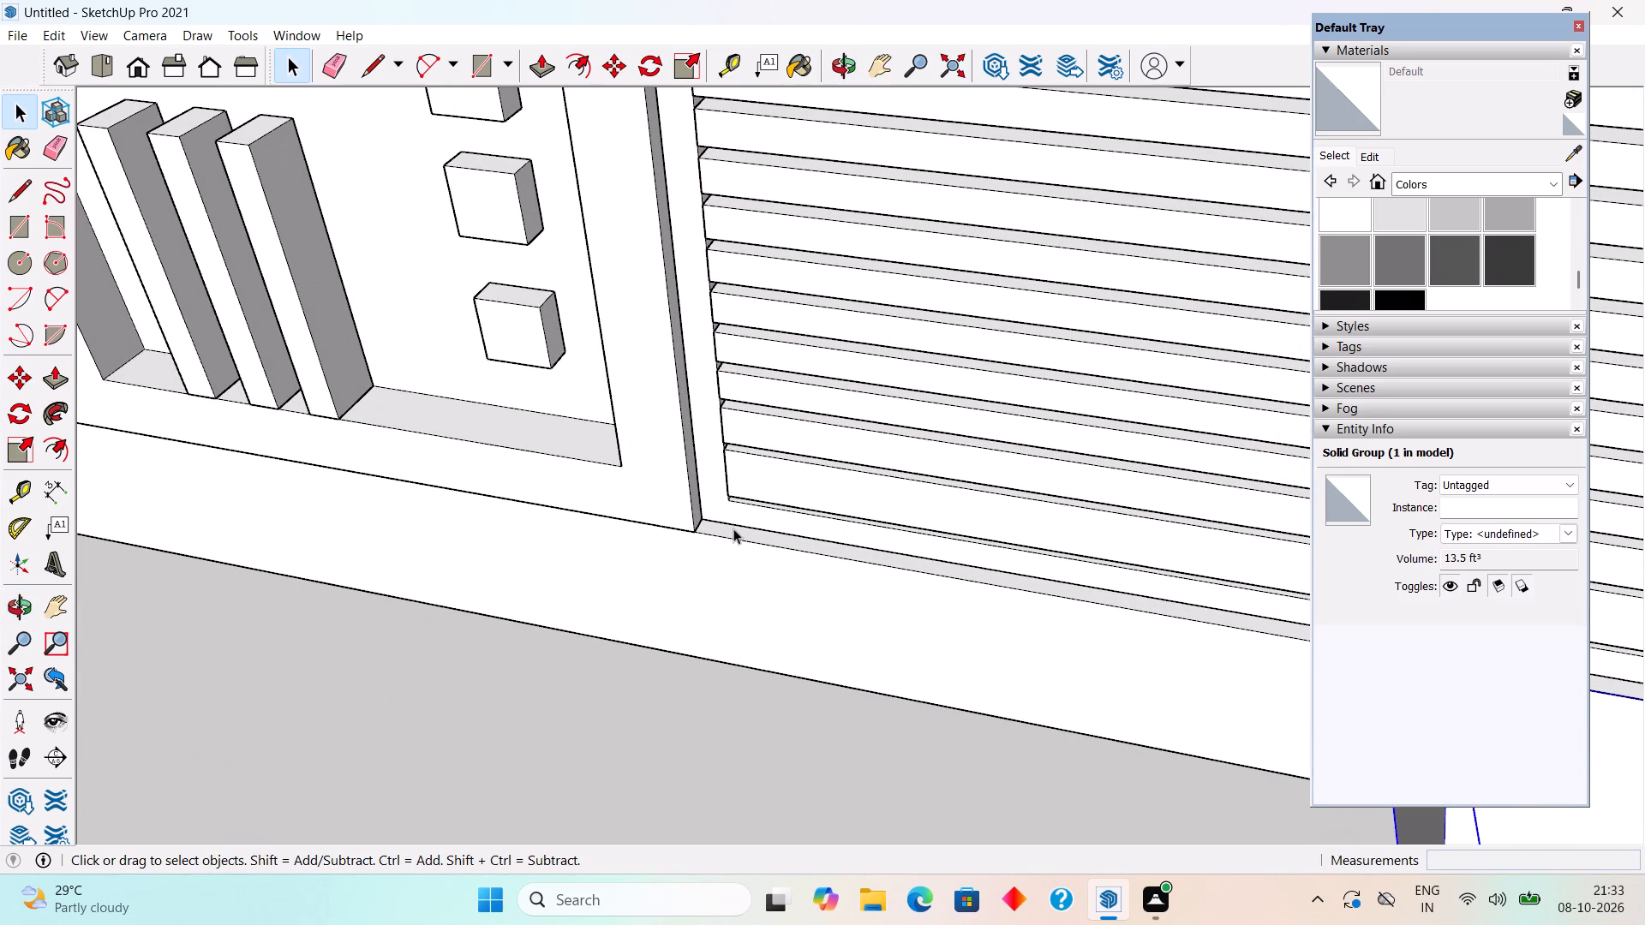
{"action": "key", "text": "t"}
{"action": "scroll", "coordinate": [707, 532], "scroll_direction": "up", "scroll_amount": 13}
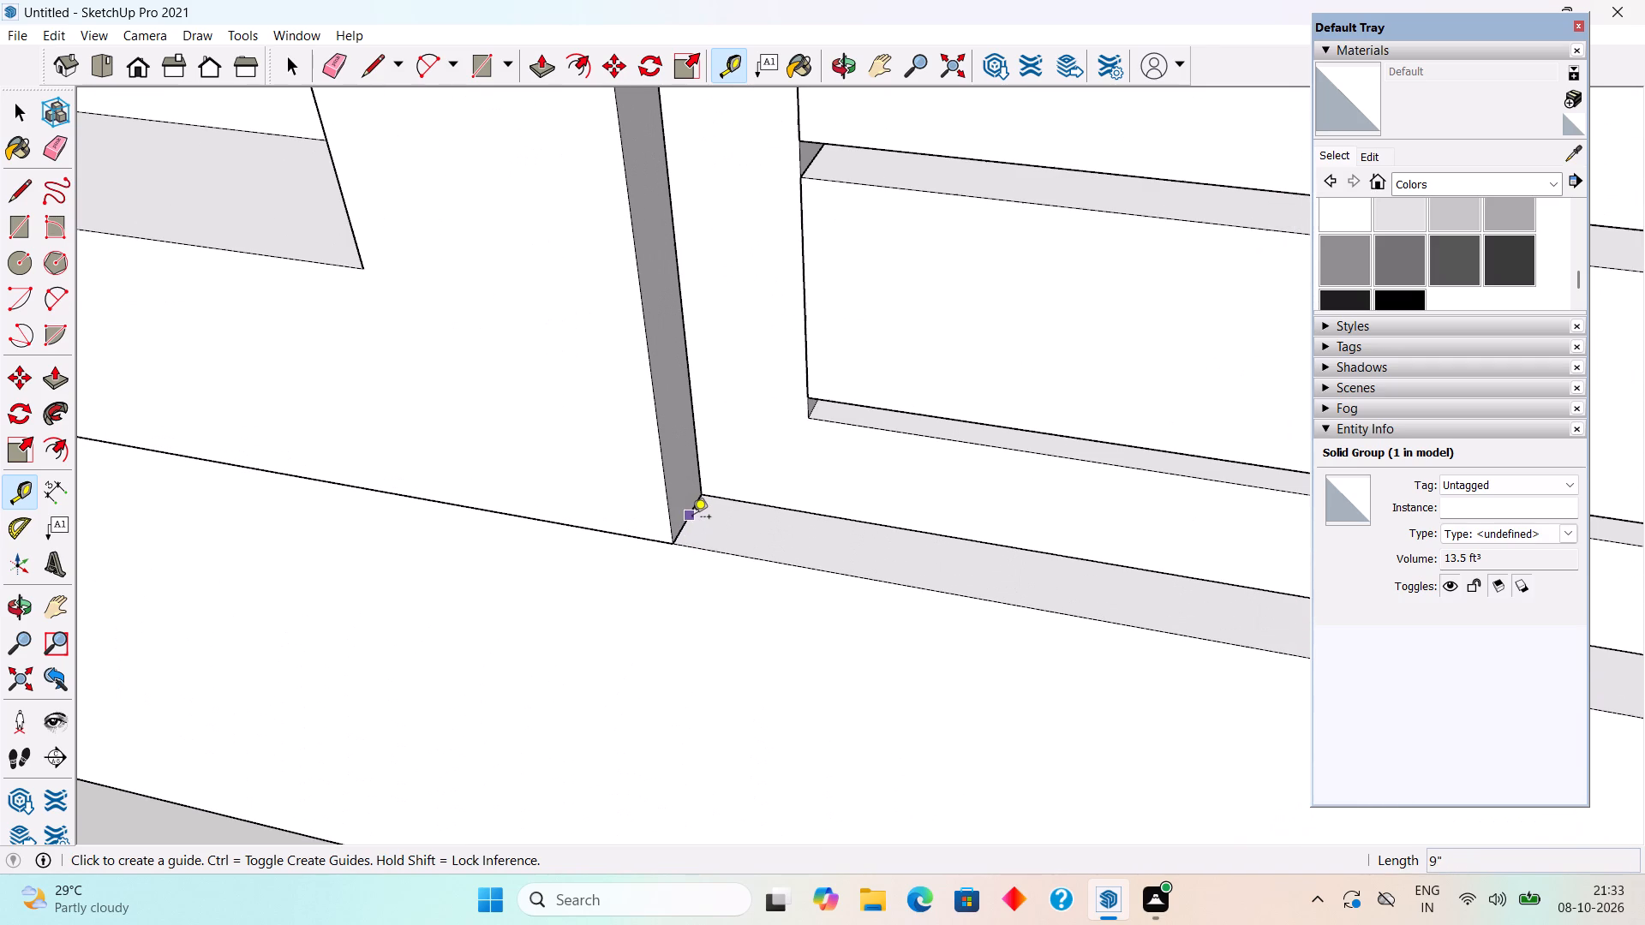
{"action": "double_click", "coordinate": [692, 518]}
{"action": "scroll", "coordinate": [692, 518], "scroll_direction": "down", "scroll_amount": 8}
{"action": "key", "text": "space"}
{"action": "scroll", "coordinate": [691, 528], "scroll_direction": "down", "scroll_amount": 6}
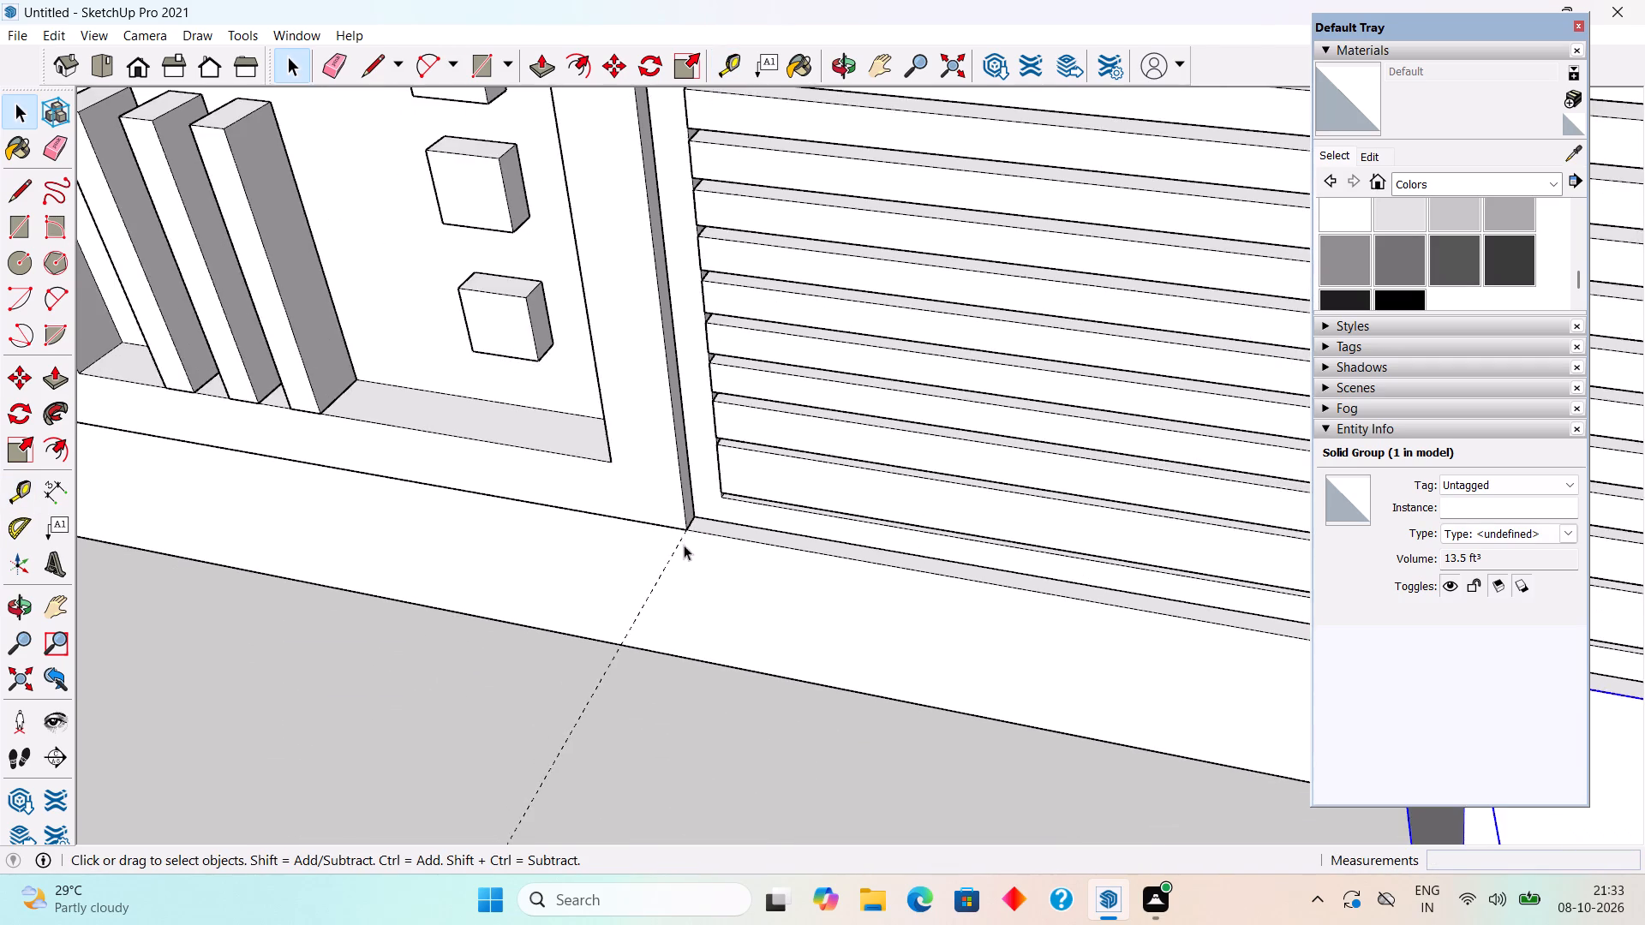
Move the ramp group 5' 9" along the slab's front so its upper corner meets the slatted gate's lower corner at the guide line.
{"action": "scroll", "coordinate": [684, 545], "scroll_direction": "down", "scroll_amount": 7}
{"action": "key", "text": "p"}
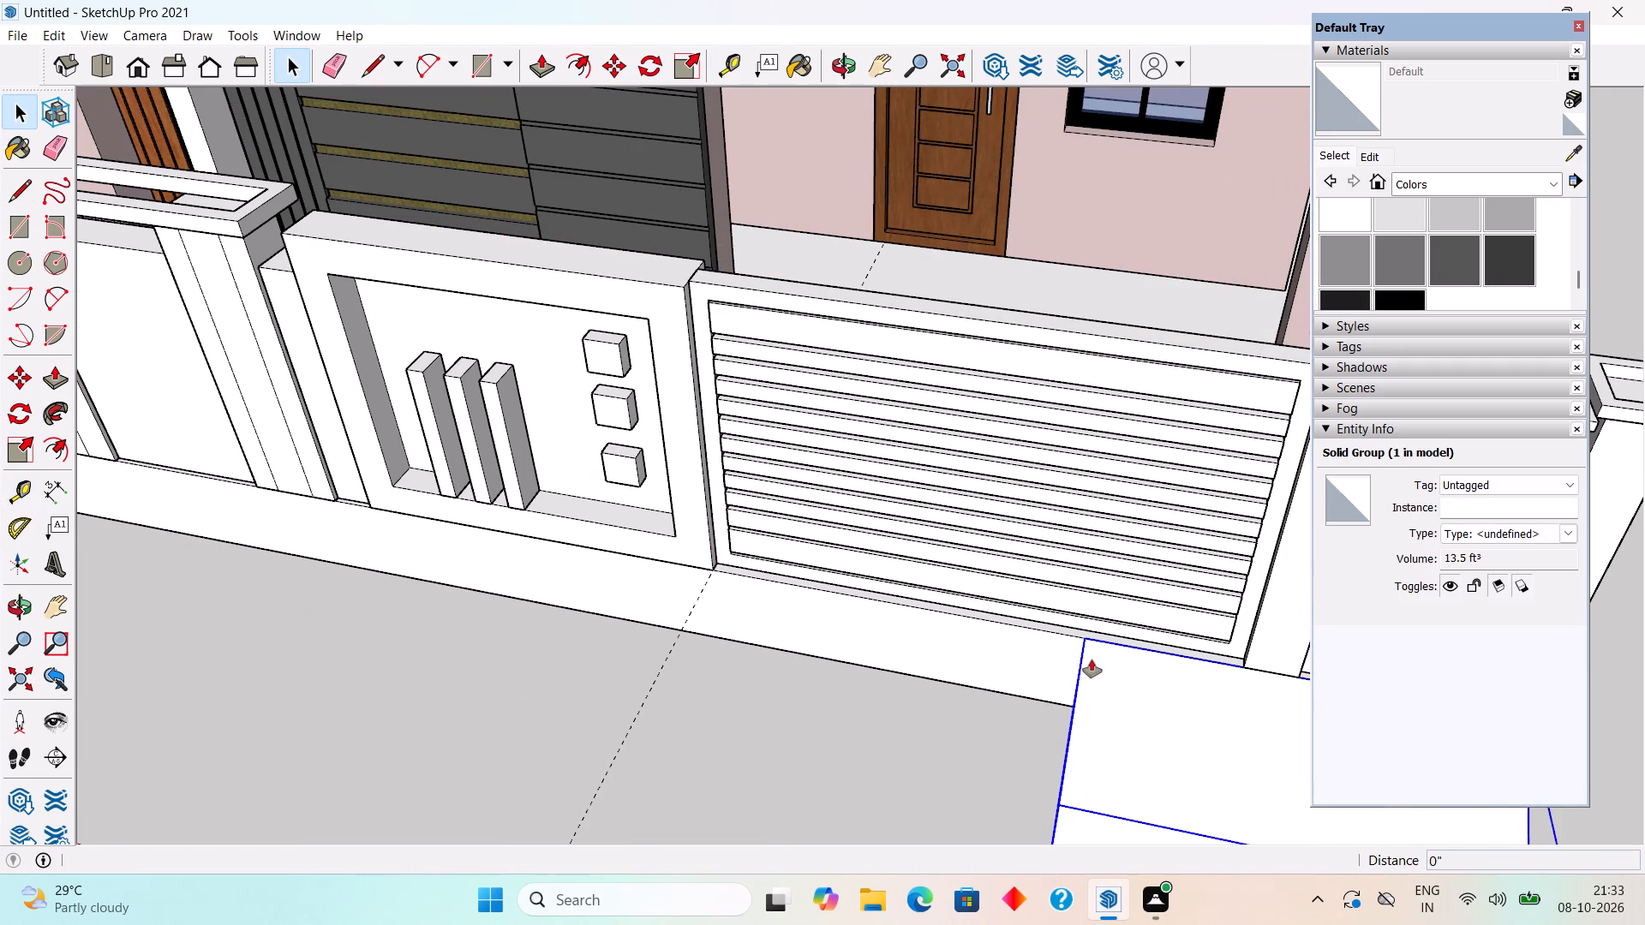
{"action": "key", "text": "m"}
{"action": "left_click", "coordinate": [1081, 646]}
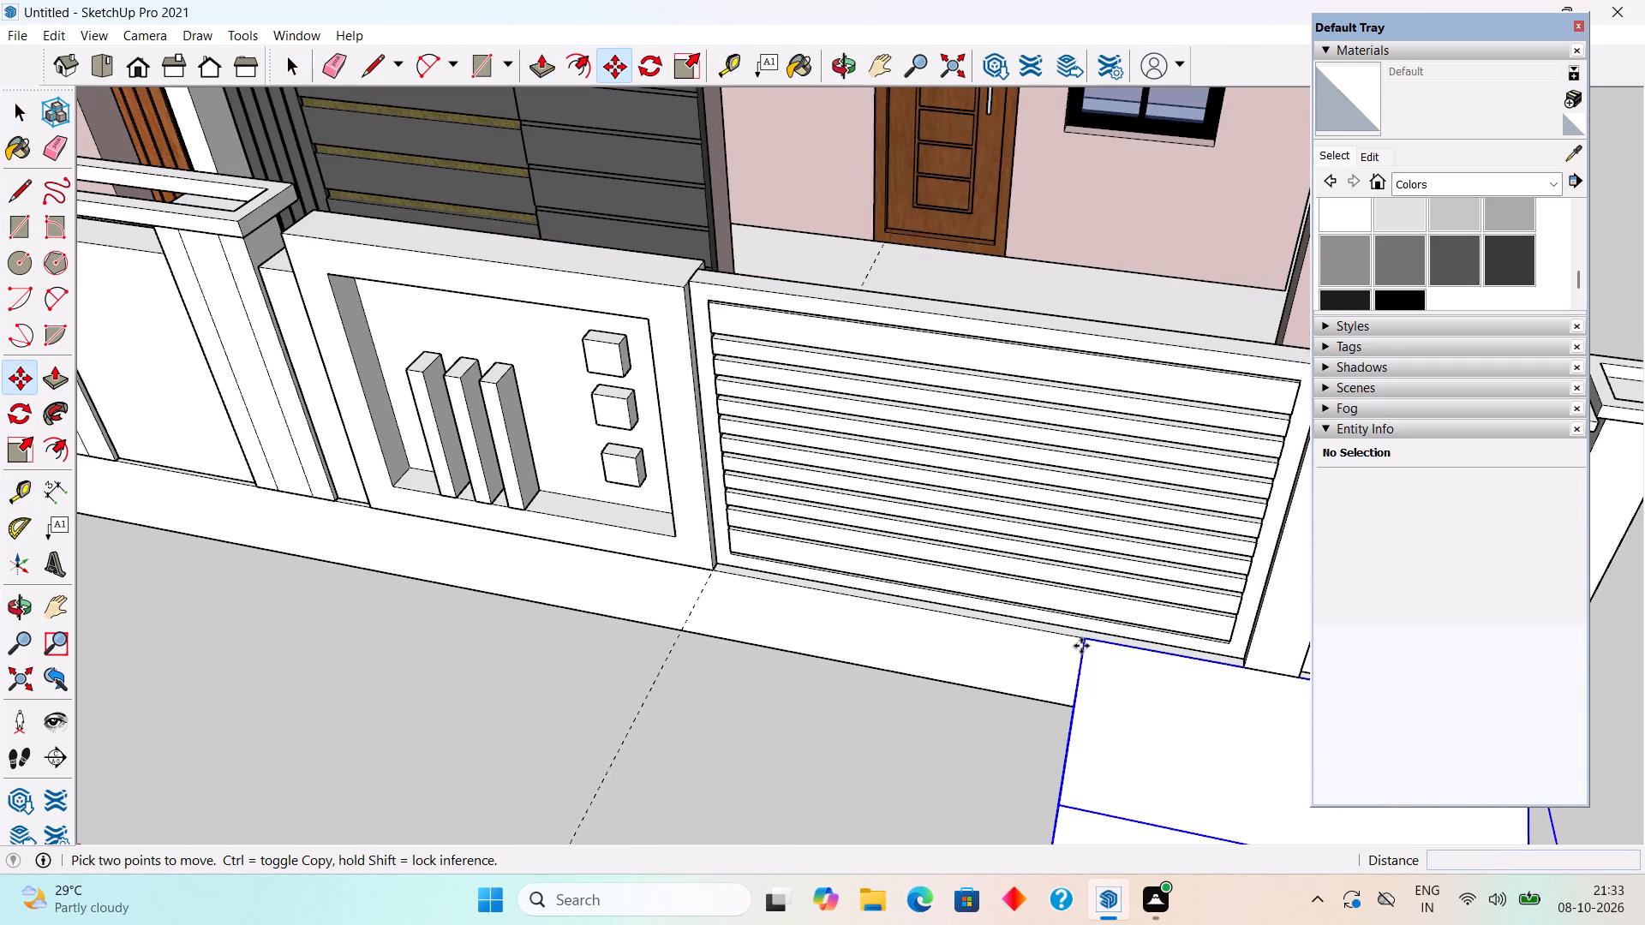
{"action": "left_click", "coordinate": [709, 570]}
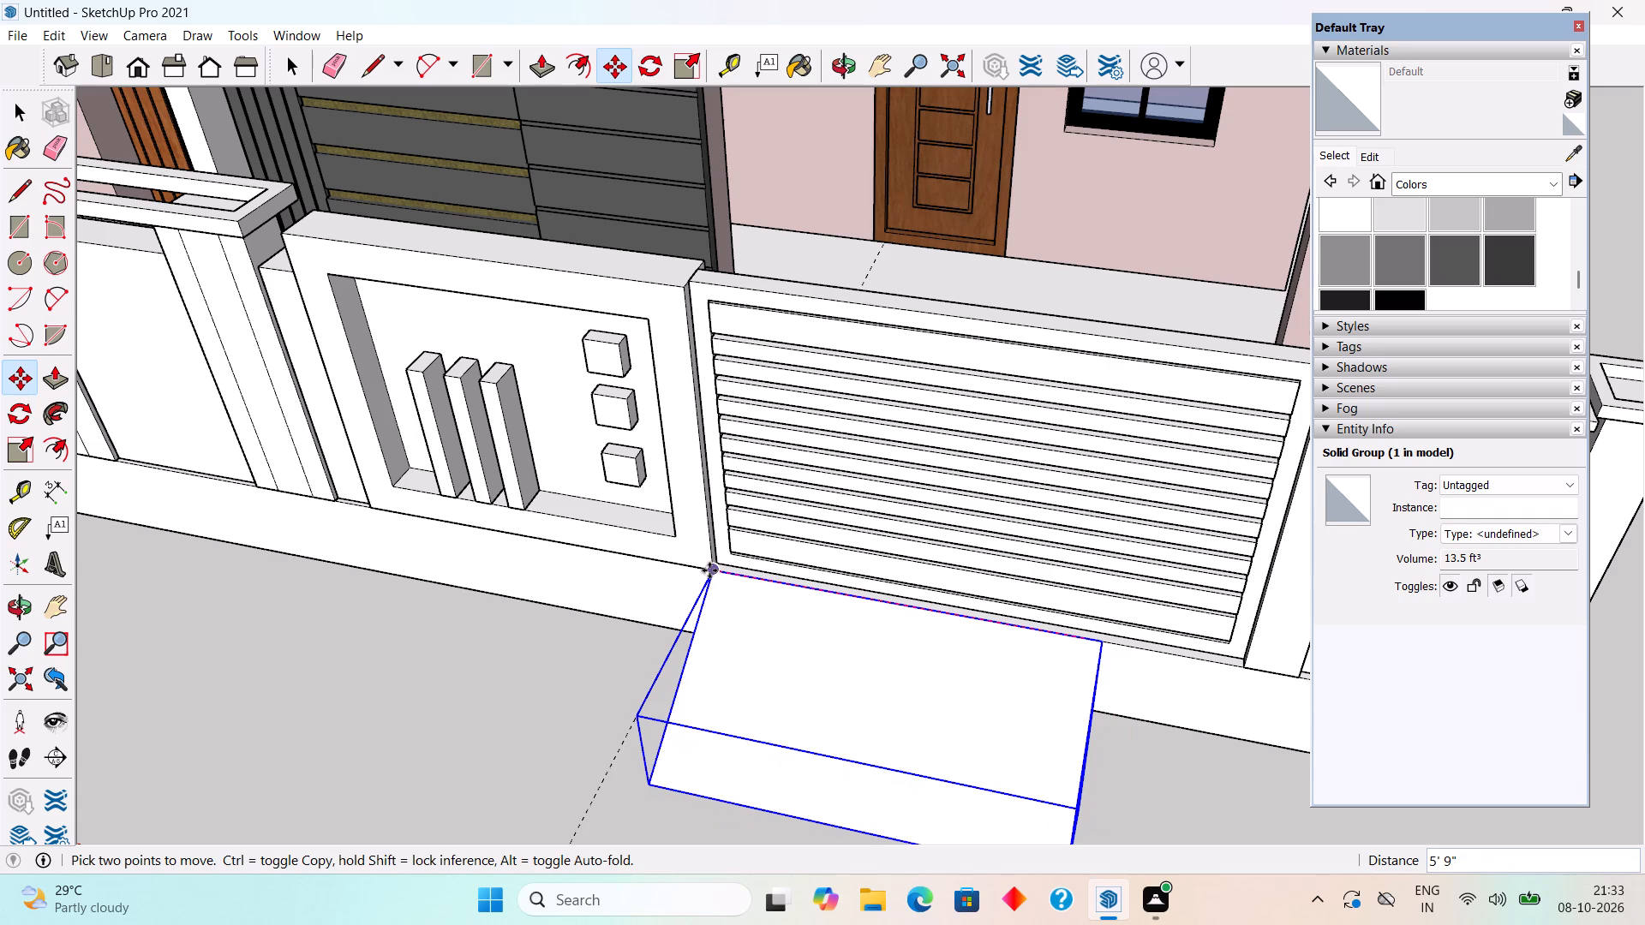
{"action": "key", "text": "space"}
Open the ramp group and extend its triangular end face to the slatted gate's far lower corner so the ramp spans the gate.
{"action": "scroll", "coordinate": [1112, 734], "scroll_direction": "down", "scroll_amount": 5}
{"action": "middle_click_drag", "start_coordinate": [1110, 755], "coordinate": [921, 615]}
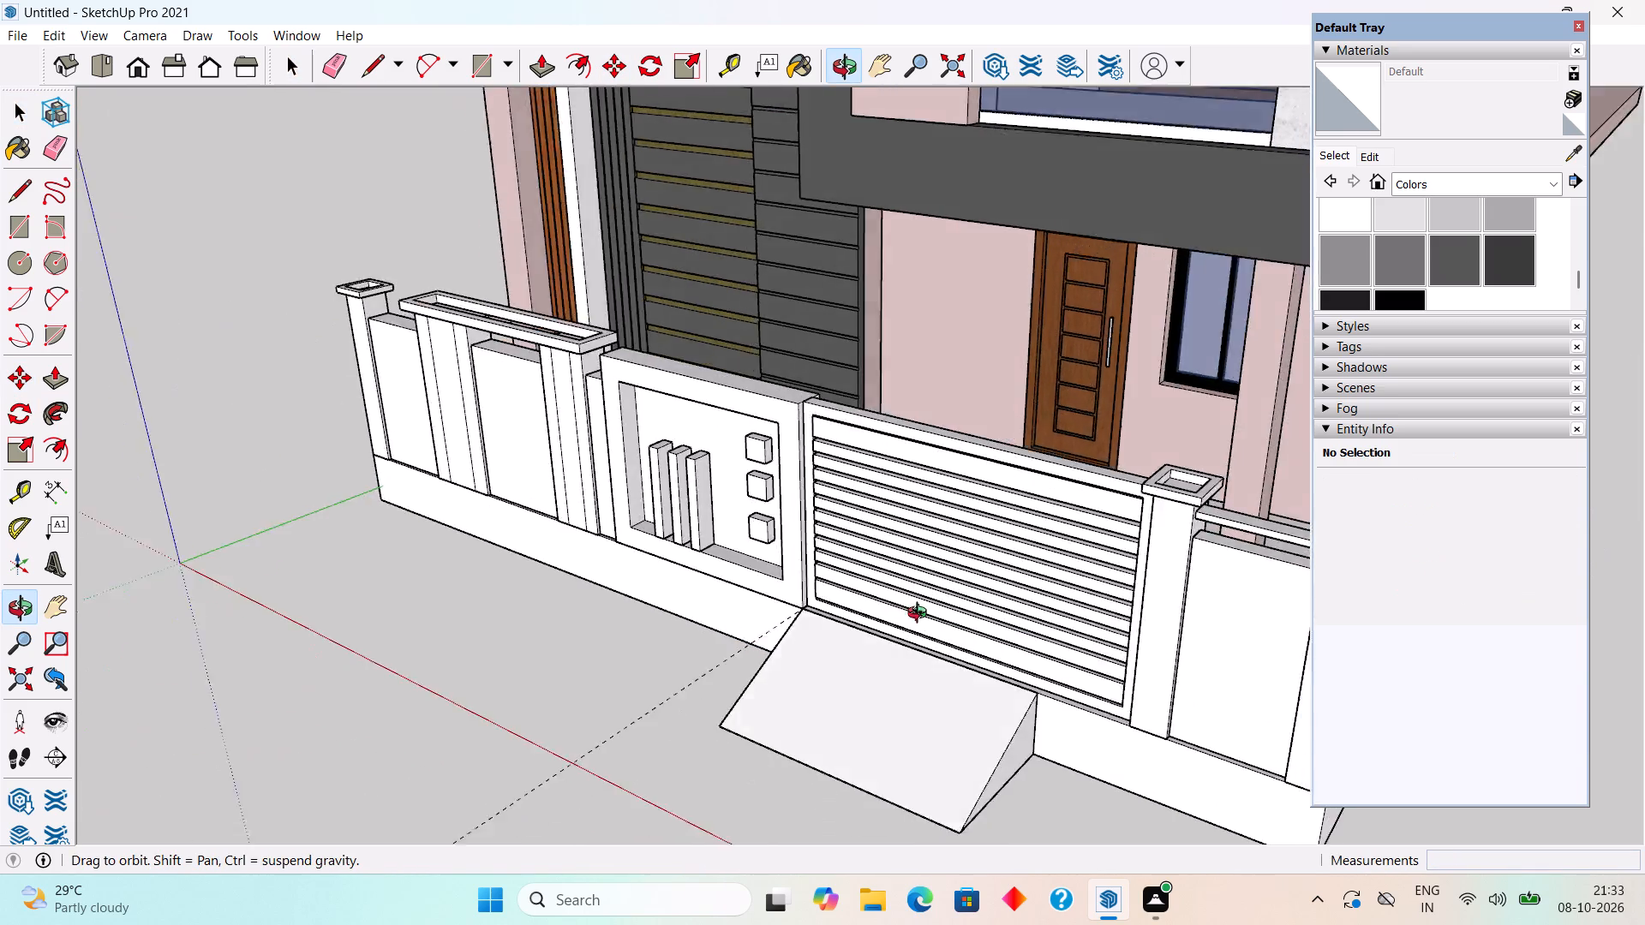
{"action": "middle_click_drag", "start_coordinate": [921, 615], "coordinate": [876, 558]}
{"action": "triple_click", "coordinate": [946, 727]}
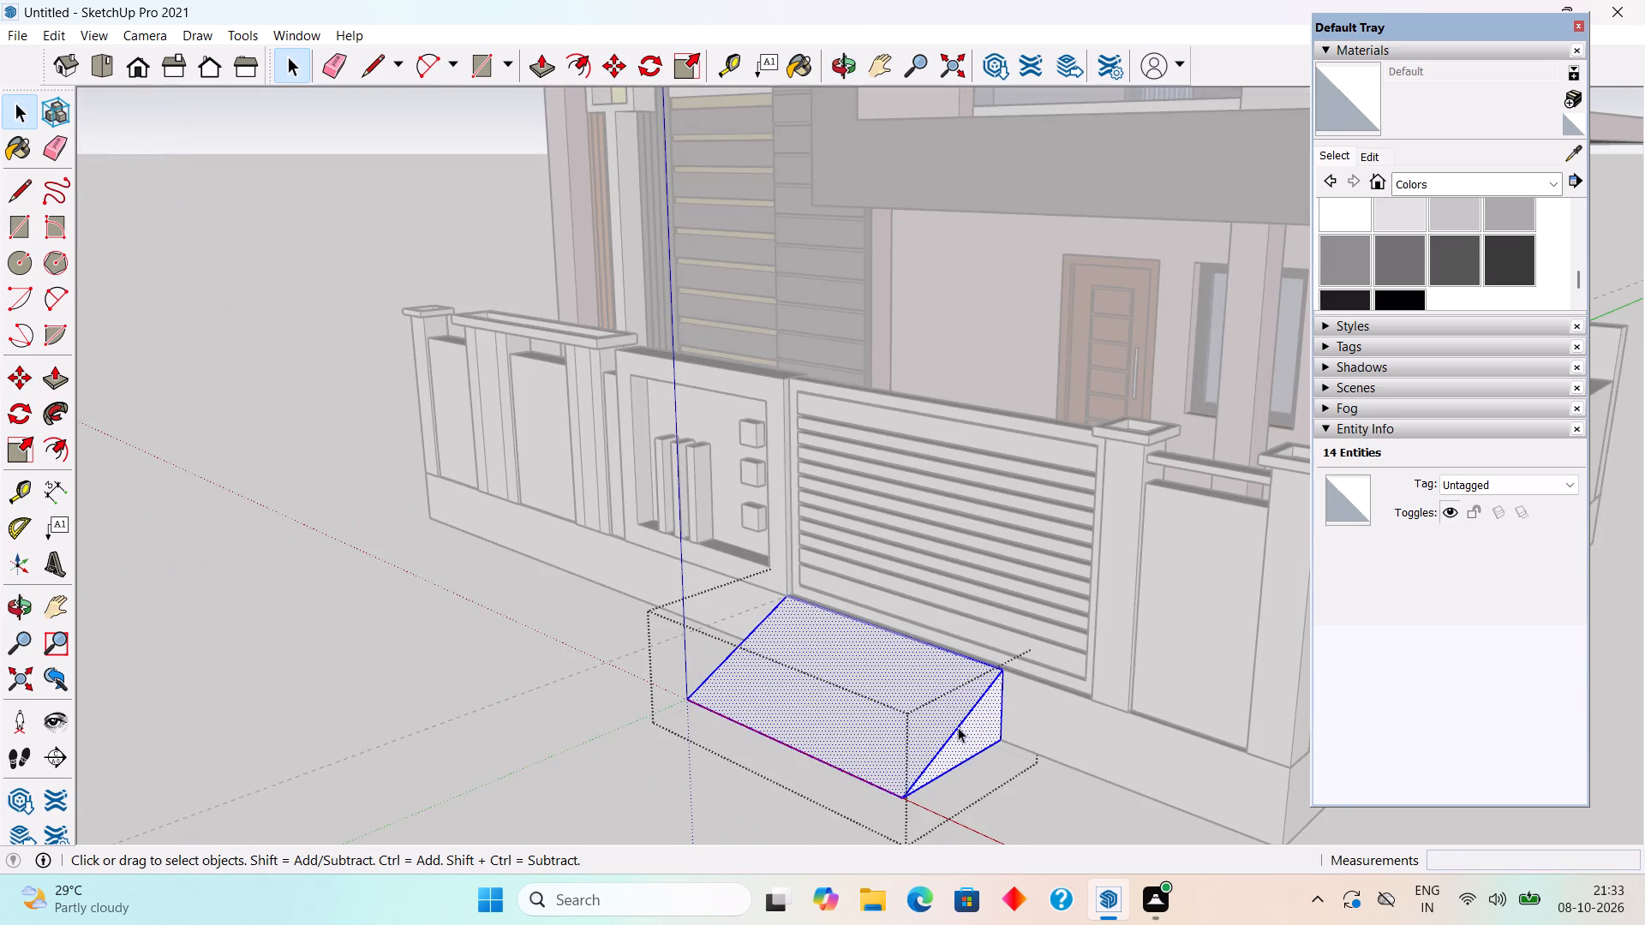
{"action": "scroll", "coordinate": [960, 727], "scroll_direction": "up", "scroll_amount": 5}
{"action": "key", "text": "p"}
{"action": "left_click", "coordinate": [989, 724]}
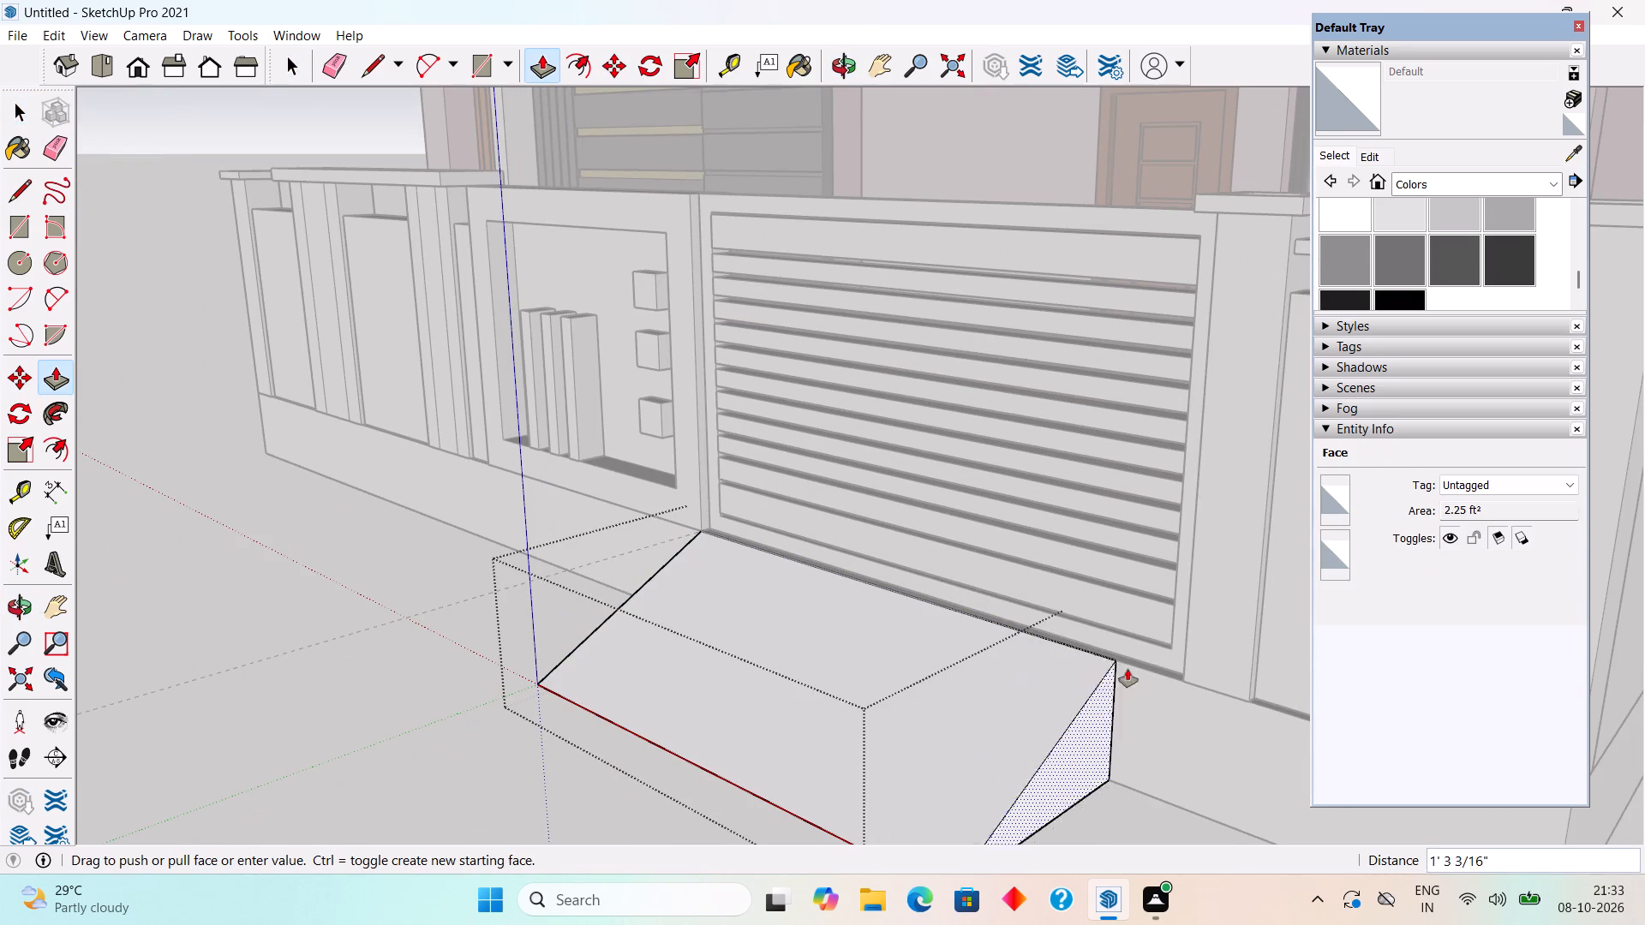
{"action": "left_click", "coordinate": [1191, 642]}
{"action": "key", "text": "space"}
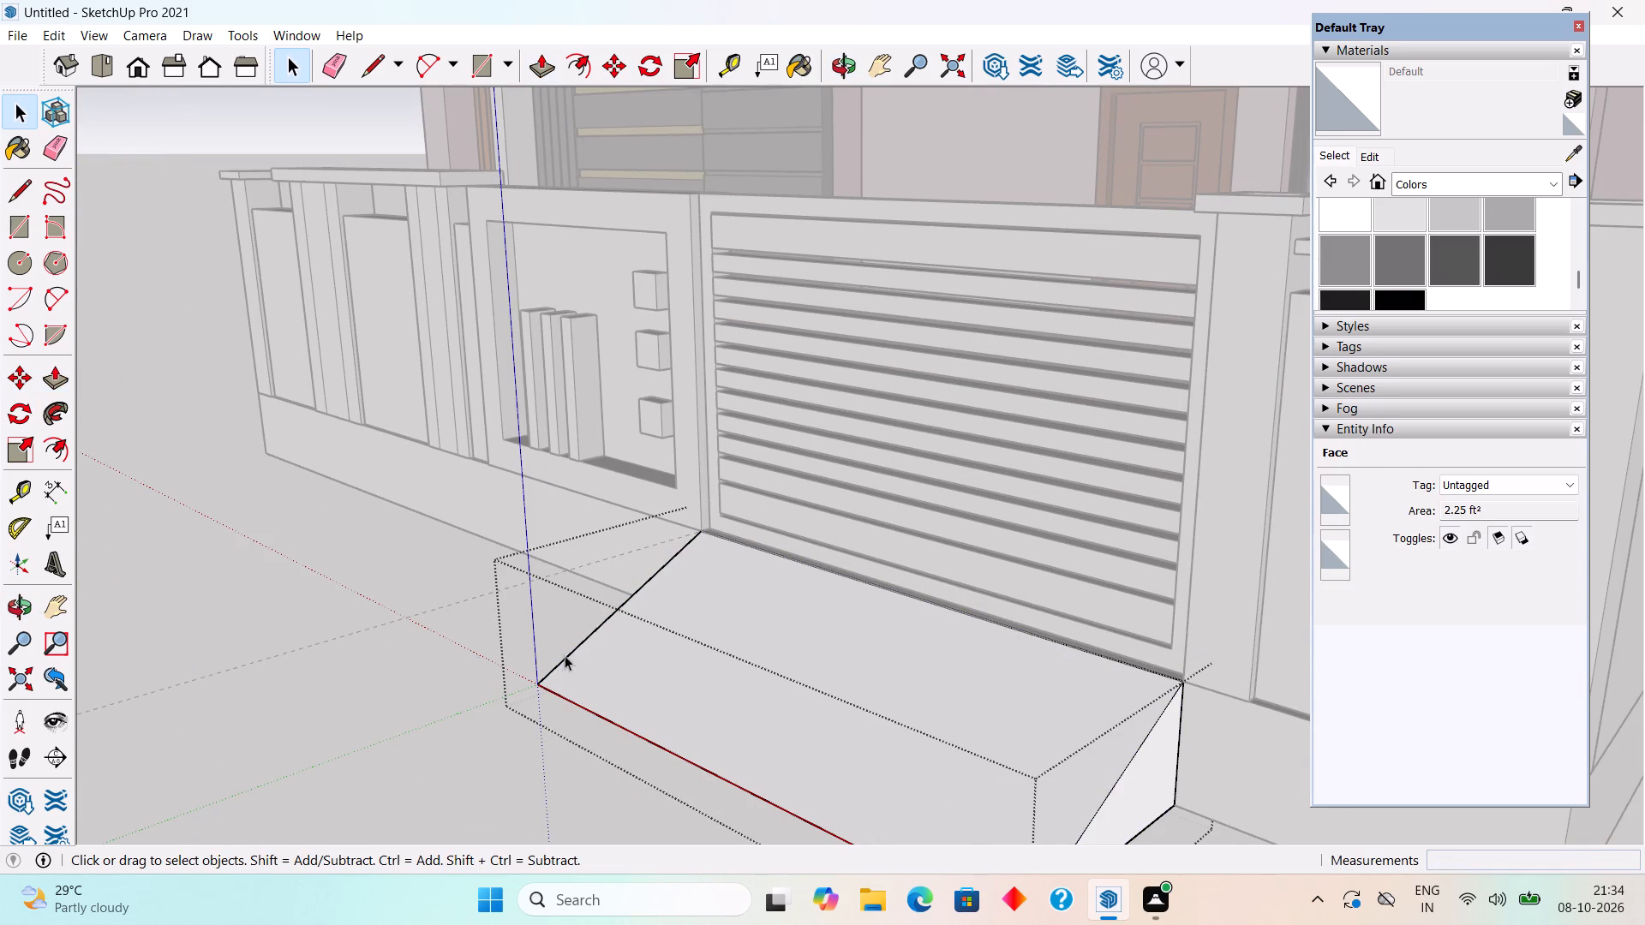
{"action": "left_click", "coordinate": [285, 655]}
Examine the widened ramp and the house's whole front elevation from several angles and distances.
{"action": "scroll", "coordinate": [1001, 648], "scroll_direction": "down", "scroll_amount": 10}
{"action": "middle_click_drag", "start_coordinate": [1070, 795], "coordinate": [1244, 744]}
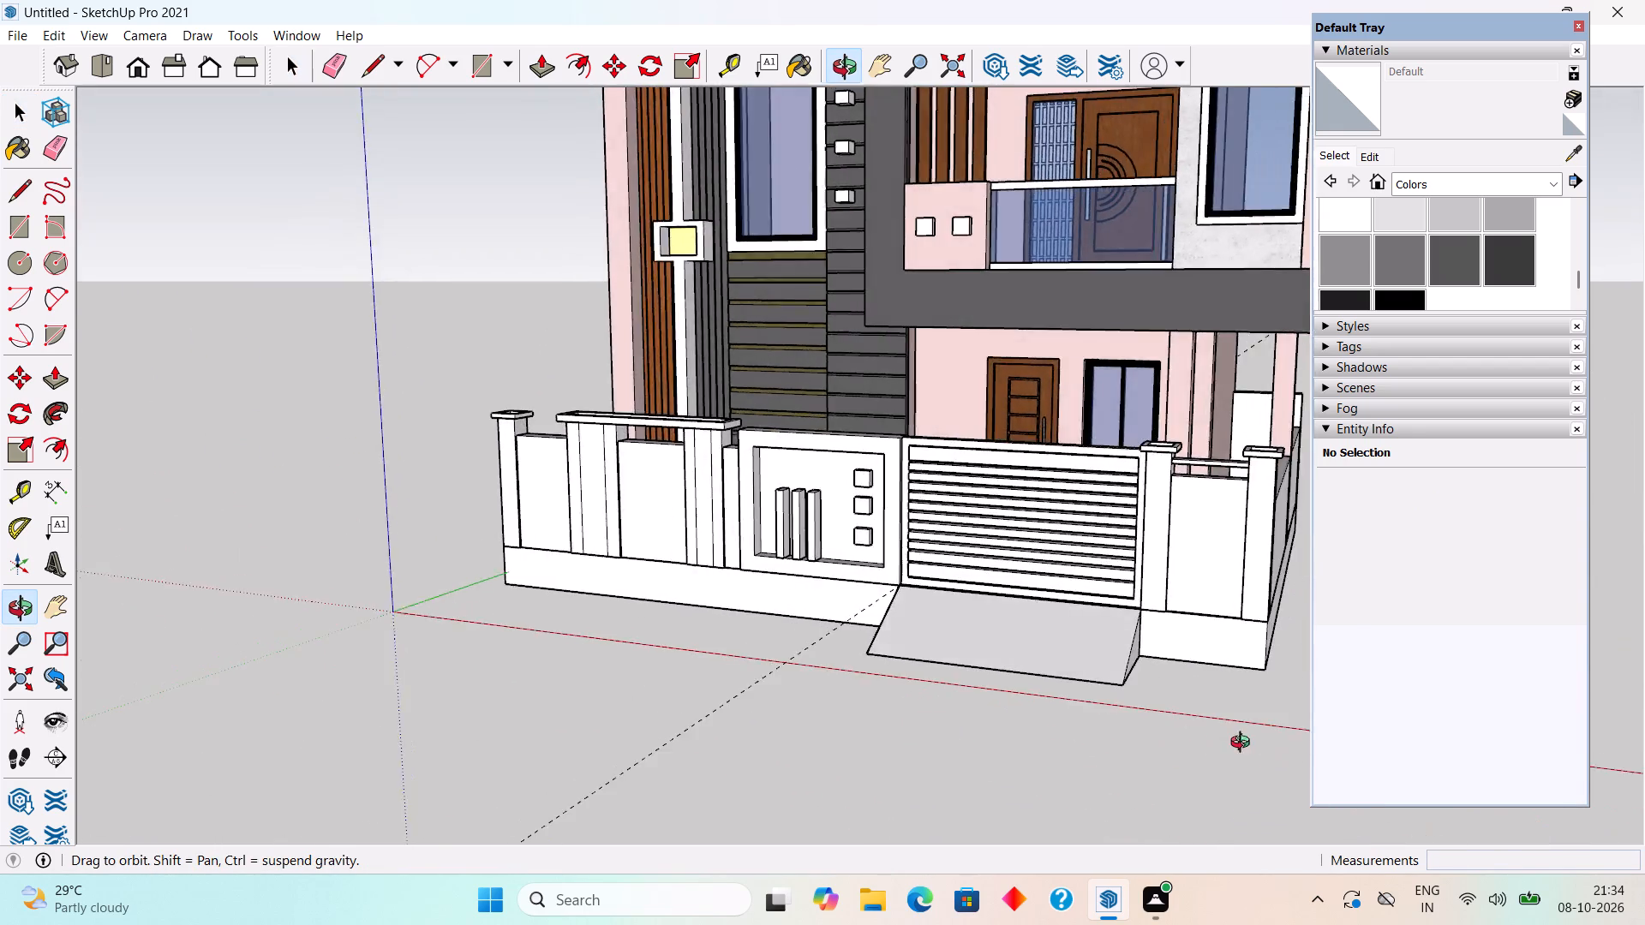
{"action": "middle_click_drag", "start_coordinate": [1244, 744], "coordinate": [1247, 732]}
{"action": "scroll", "coordinate": [1246, 741], "scroll_direction": "down", "scroll_amount": 3}
{"action": "middle_click_drag", "start_coordinate": [1127, 668], "coordinate": [1125, 681]}
{"action": "scroll", "coordinate": [1126, 674], "scroll_direction": "down", "scroll_amount": 3}
{"action": "middle_click_drag", "start_coordinate": [1040, 510], "coordinate": [1278, 644]}
{"action": "scroll", "coordinate": [1050, 590], "scroll_direction": "down", "scroll_amount": 1}
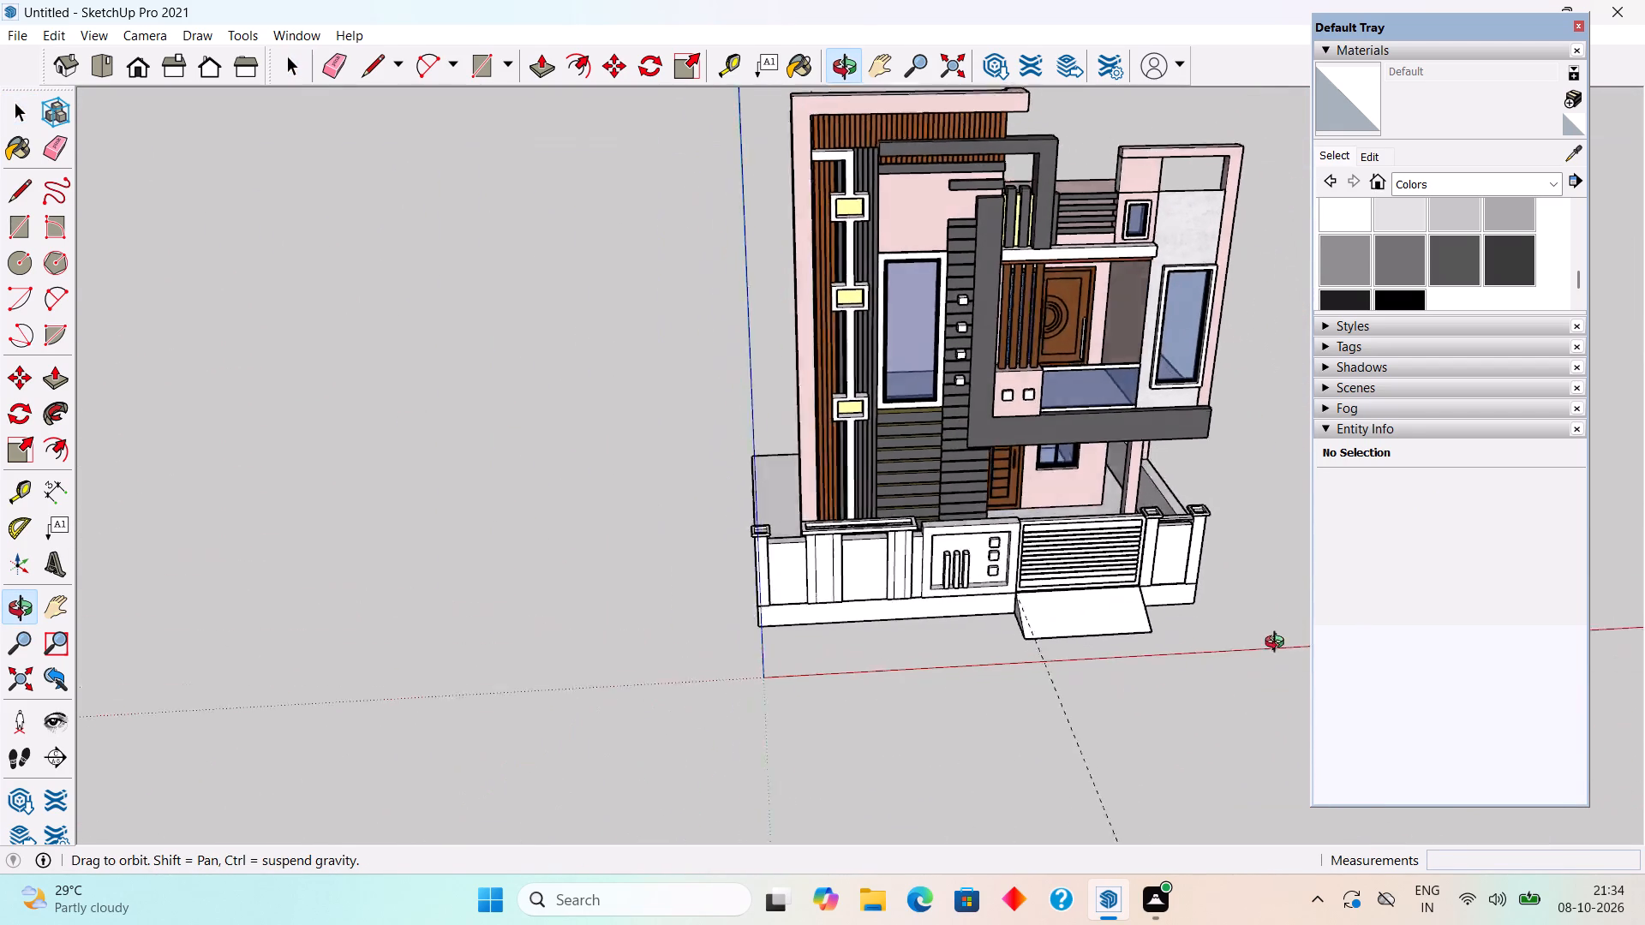
{"action": "middle_click_drag", "start_coordinate": [1278, 644], "coordinate": [1293, 619]}
{"action": "middle_click_drag", "start_coordinate": [1101, 605], "coordinate": [1099, 644]}
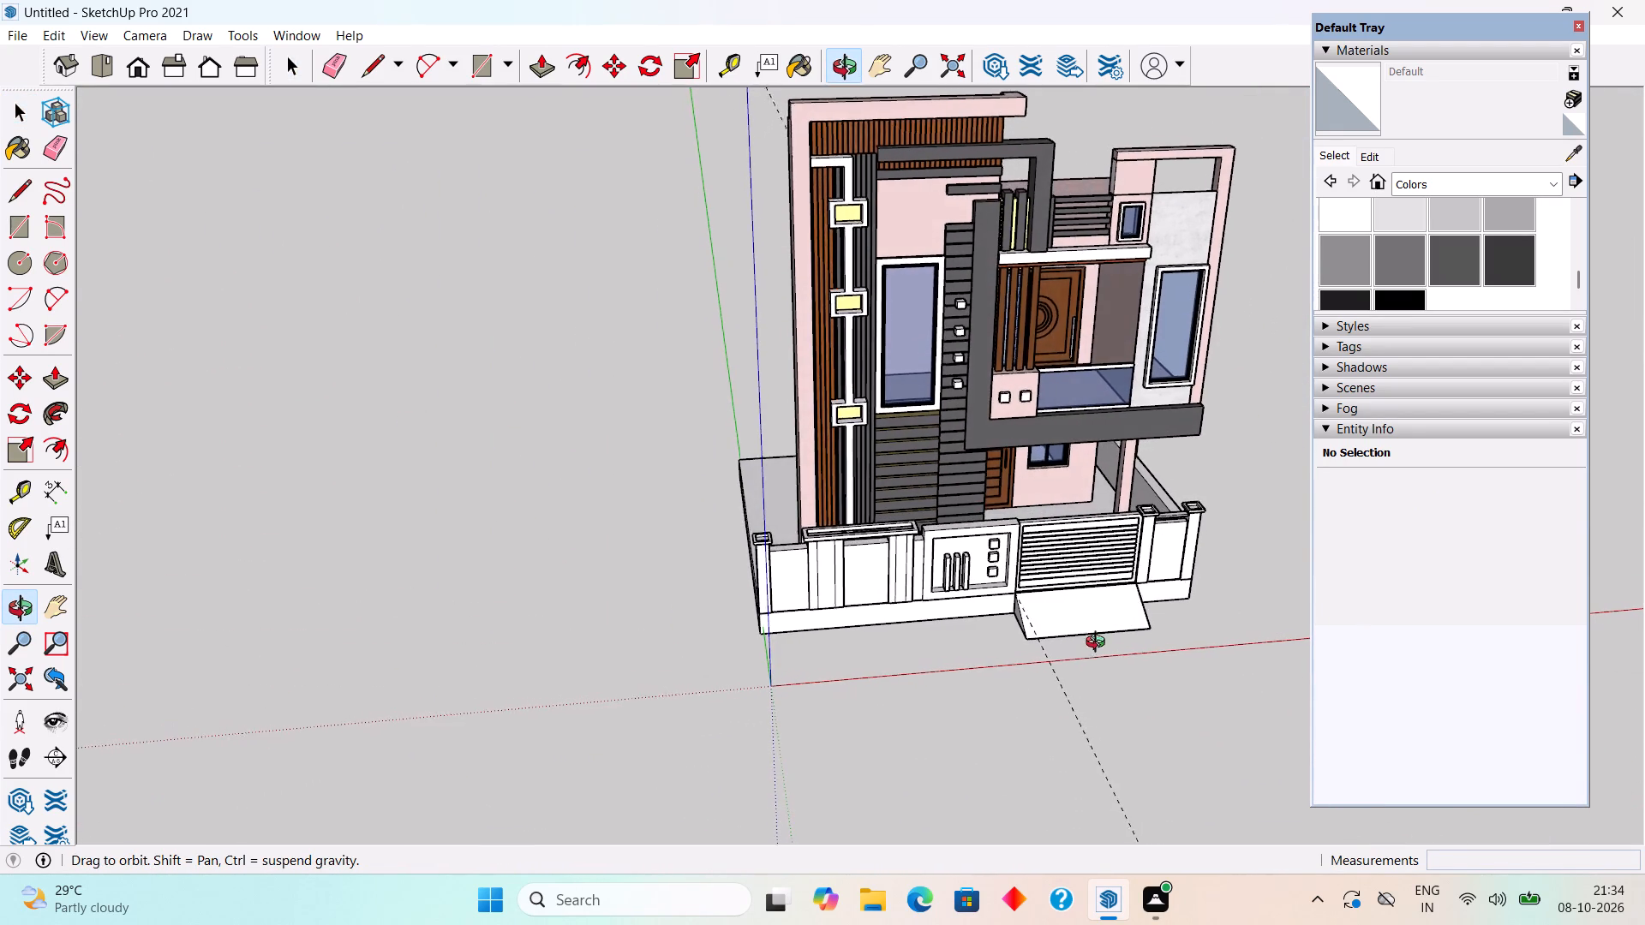
{"action": "middle_click_drag", "start_coordinate": [1099, 644], "coordinate": [1117, 623]}
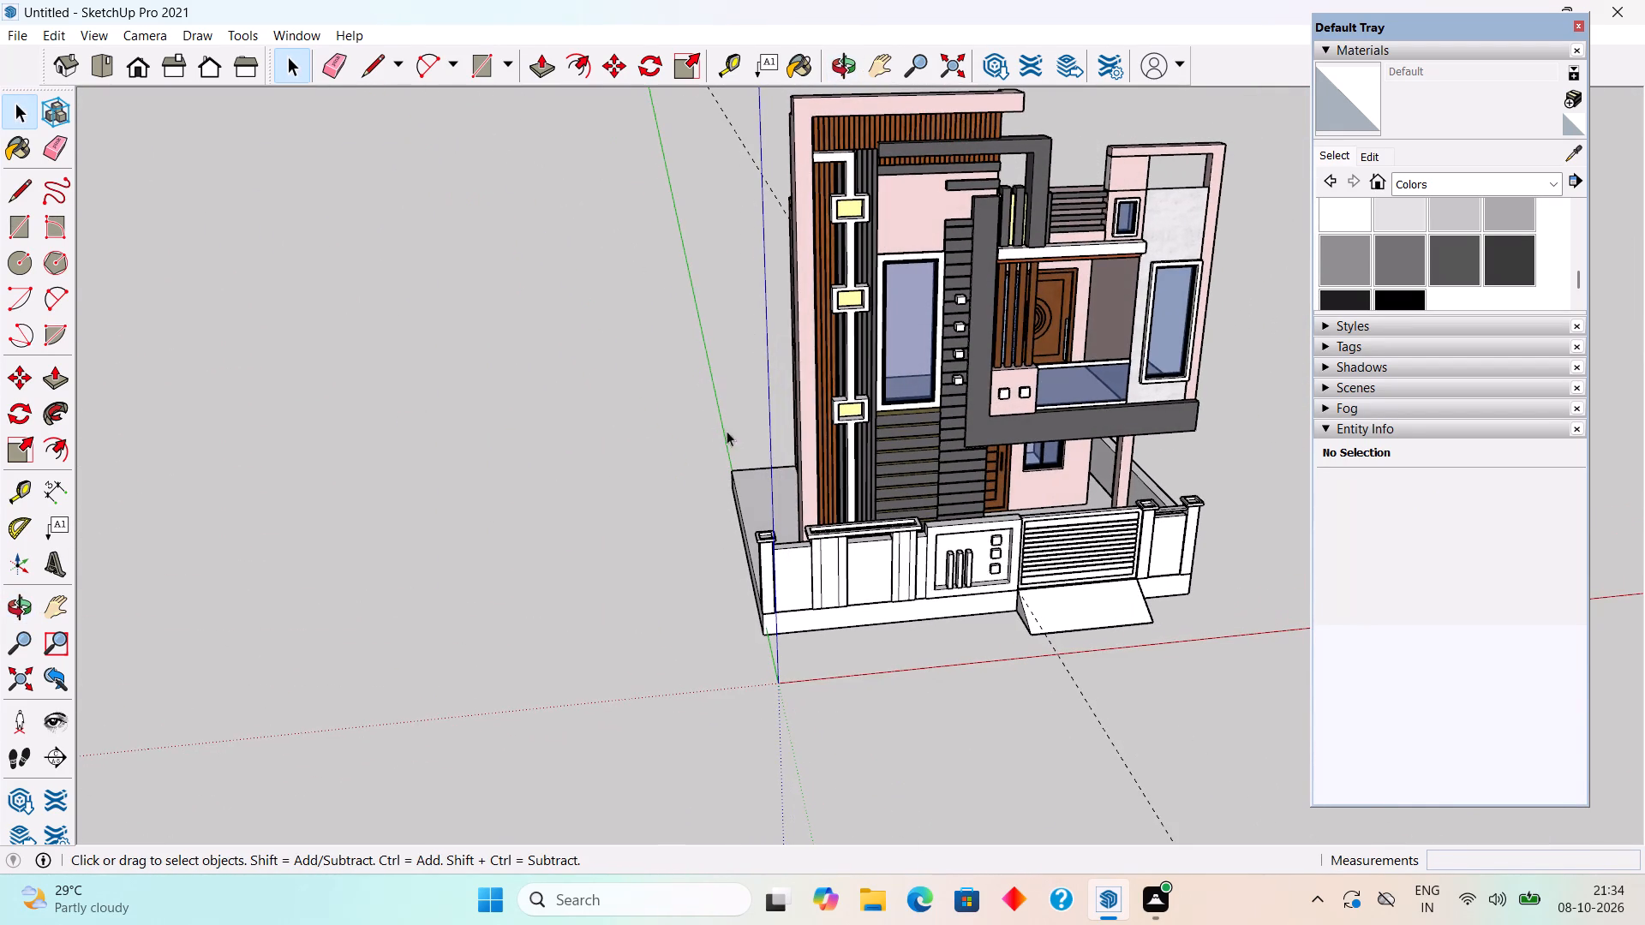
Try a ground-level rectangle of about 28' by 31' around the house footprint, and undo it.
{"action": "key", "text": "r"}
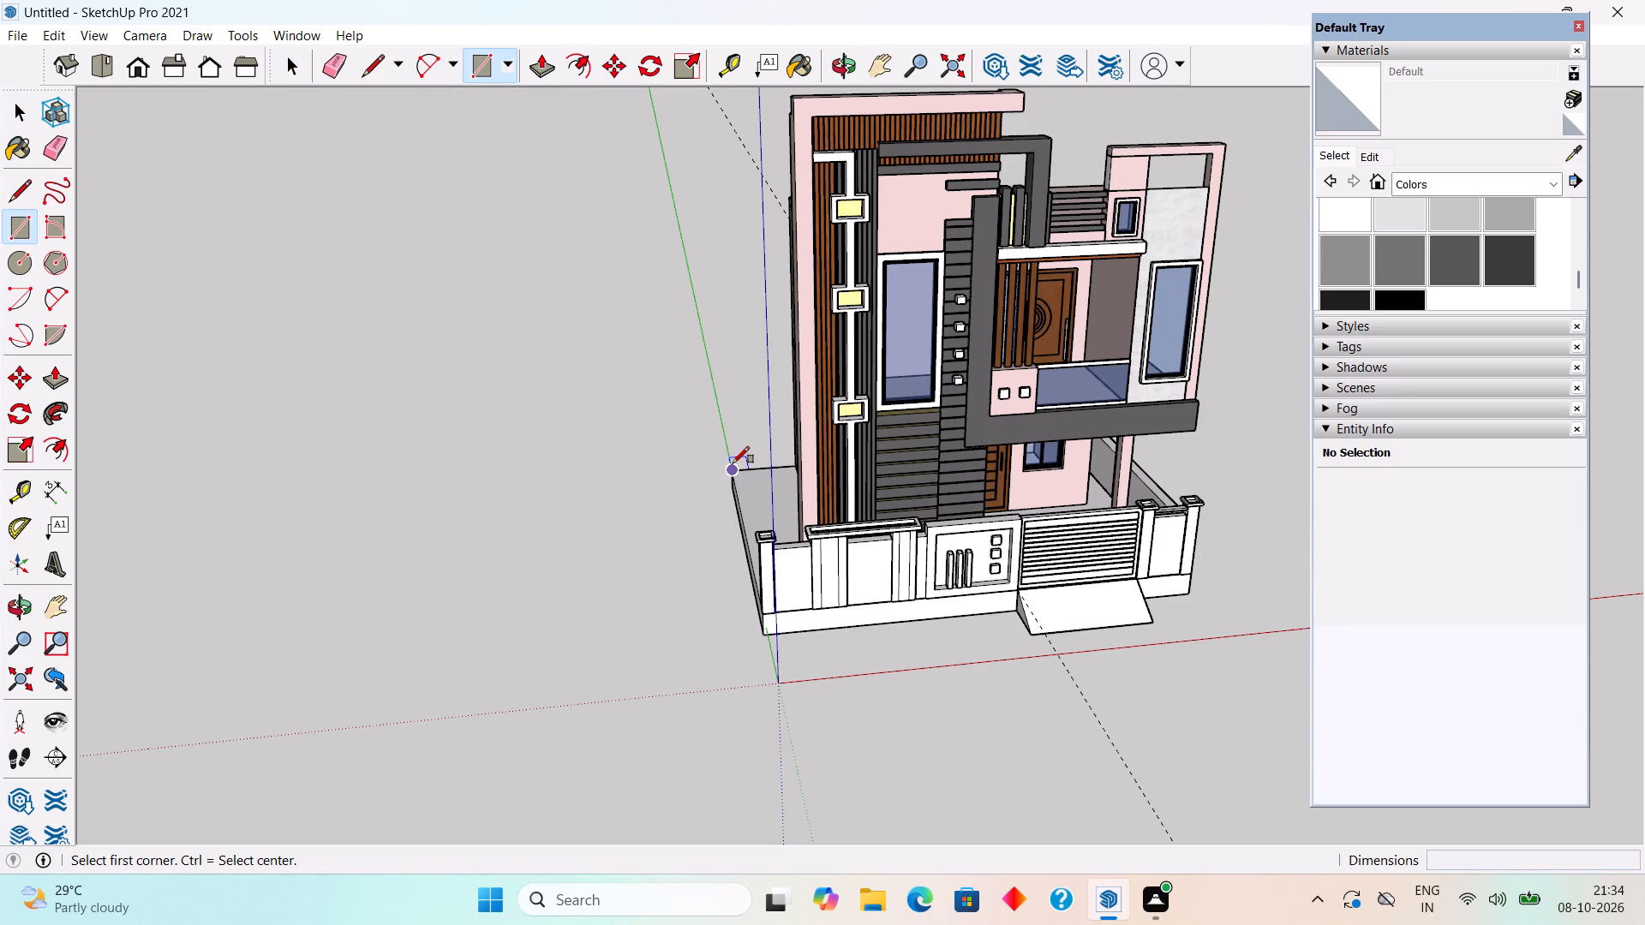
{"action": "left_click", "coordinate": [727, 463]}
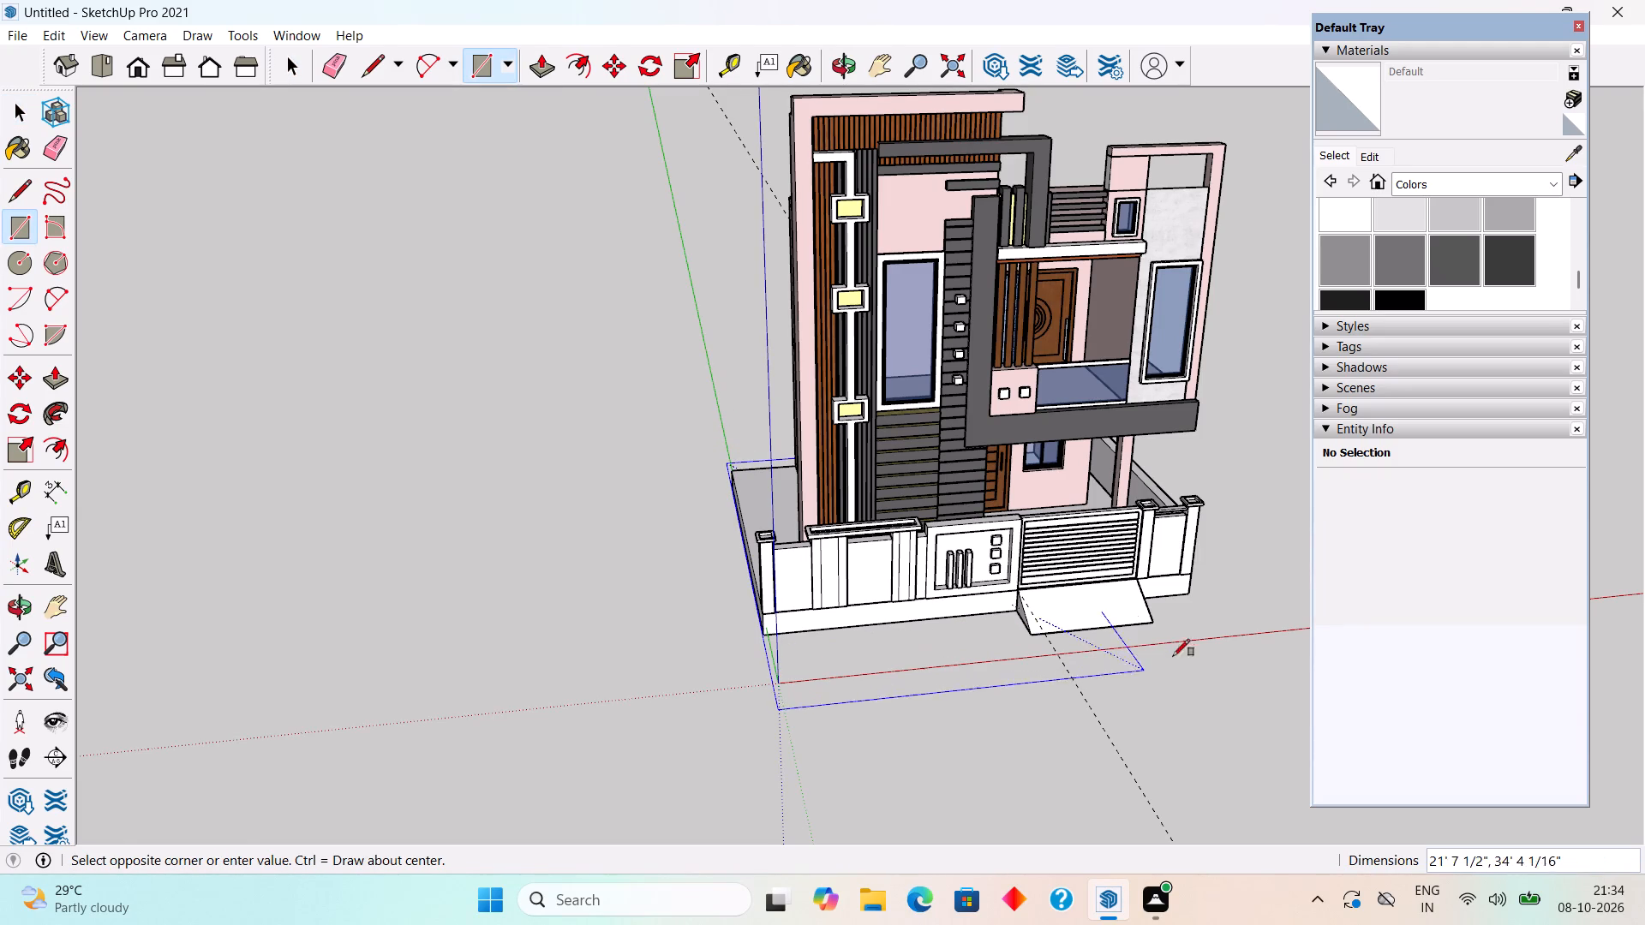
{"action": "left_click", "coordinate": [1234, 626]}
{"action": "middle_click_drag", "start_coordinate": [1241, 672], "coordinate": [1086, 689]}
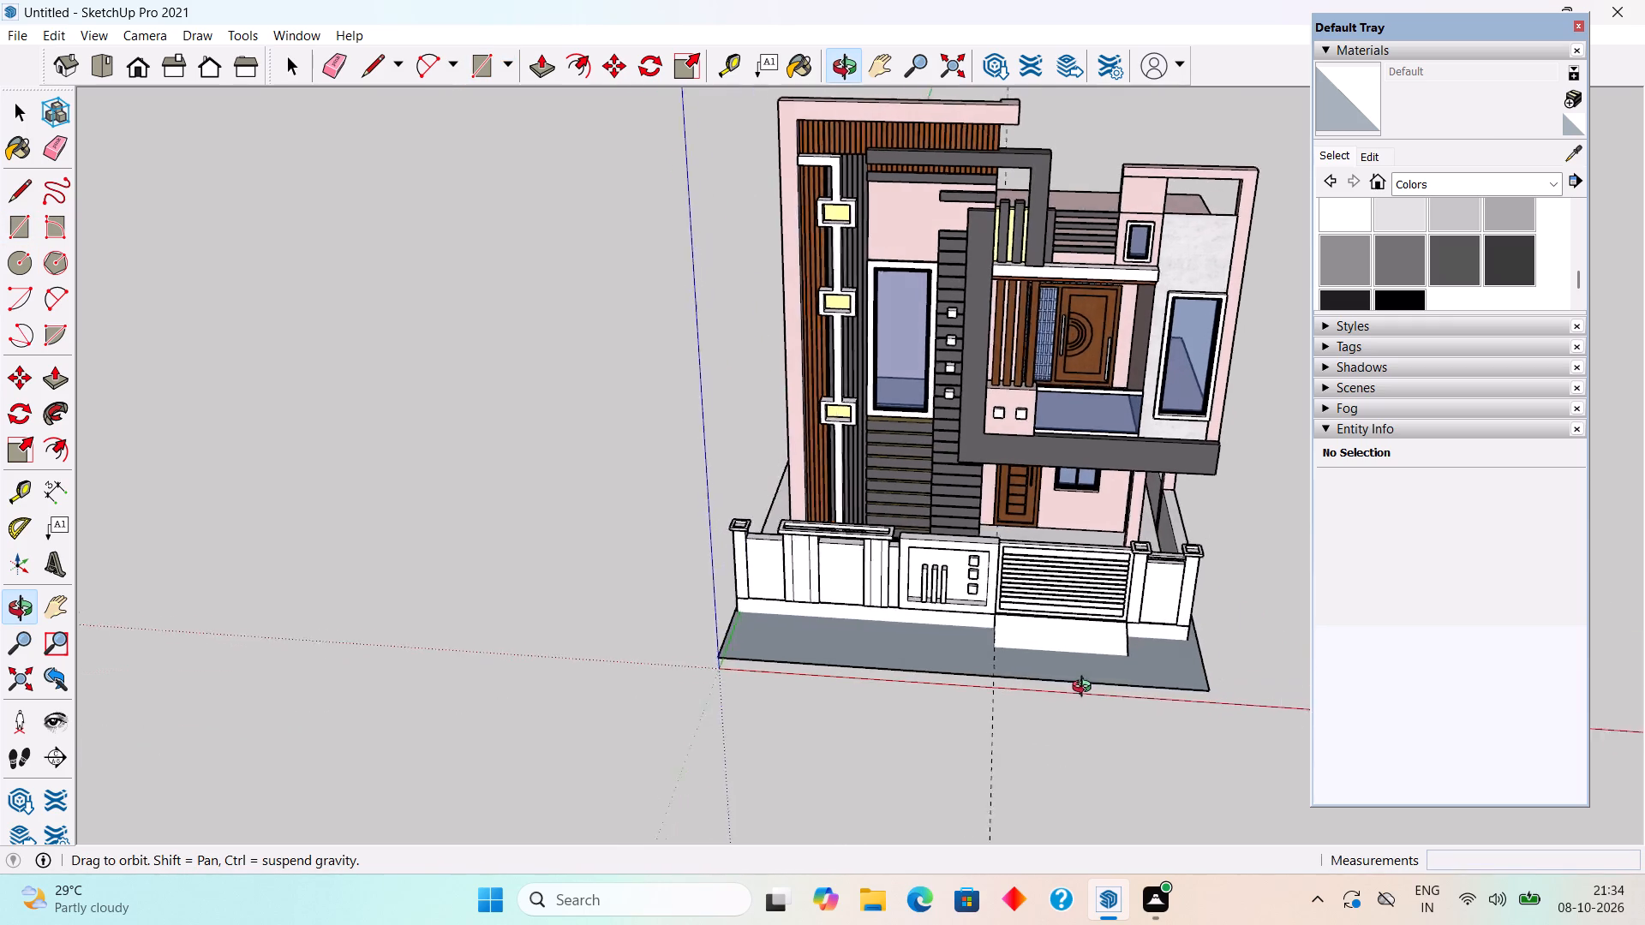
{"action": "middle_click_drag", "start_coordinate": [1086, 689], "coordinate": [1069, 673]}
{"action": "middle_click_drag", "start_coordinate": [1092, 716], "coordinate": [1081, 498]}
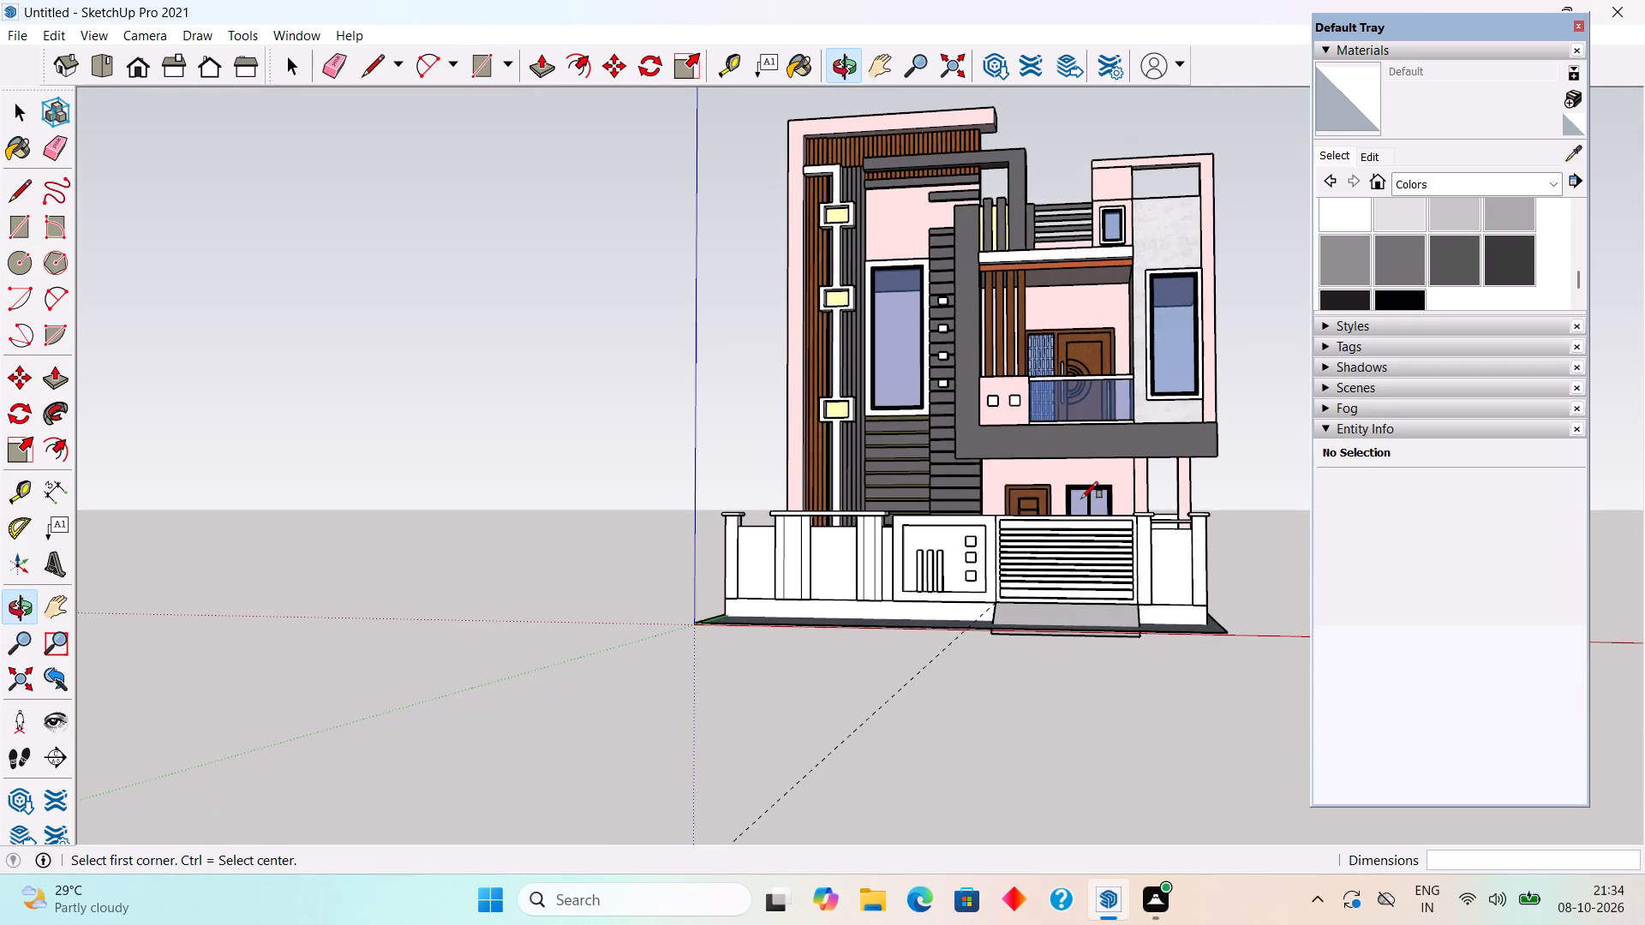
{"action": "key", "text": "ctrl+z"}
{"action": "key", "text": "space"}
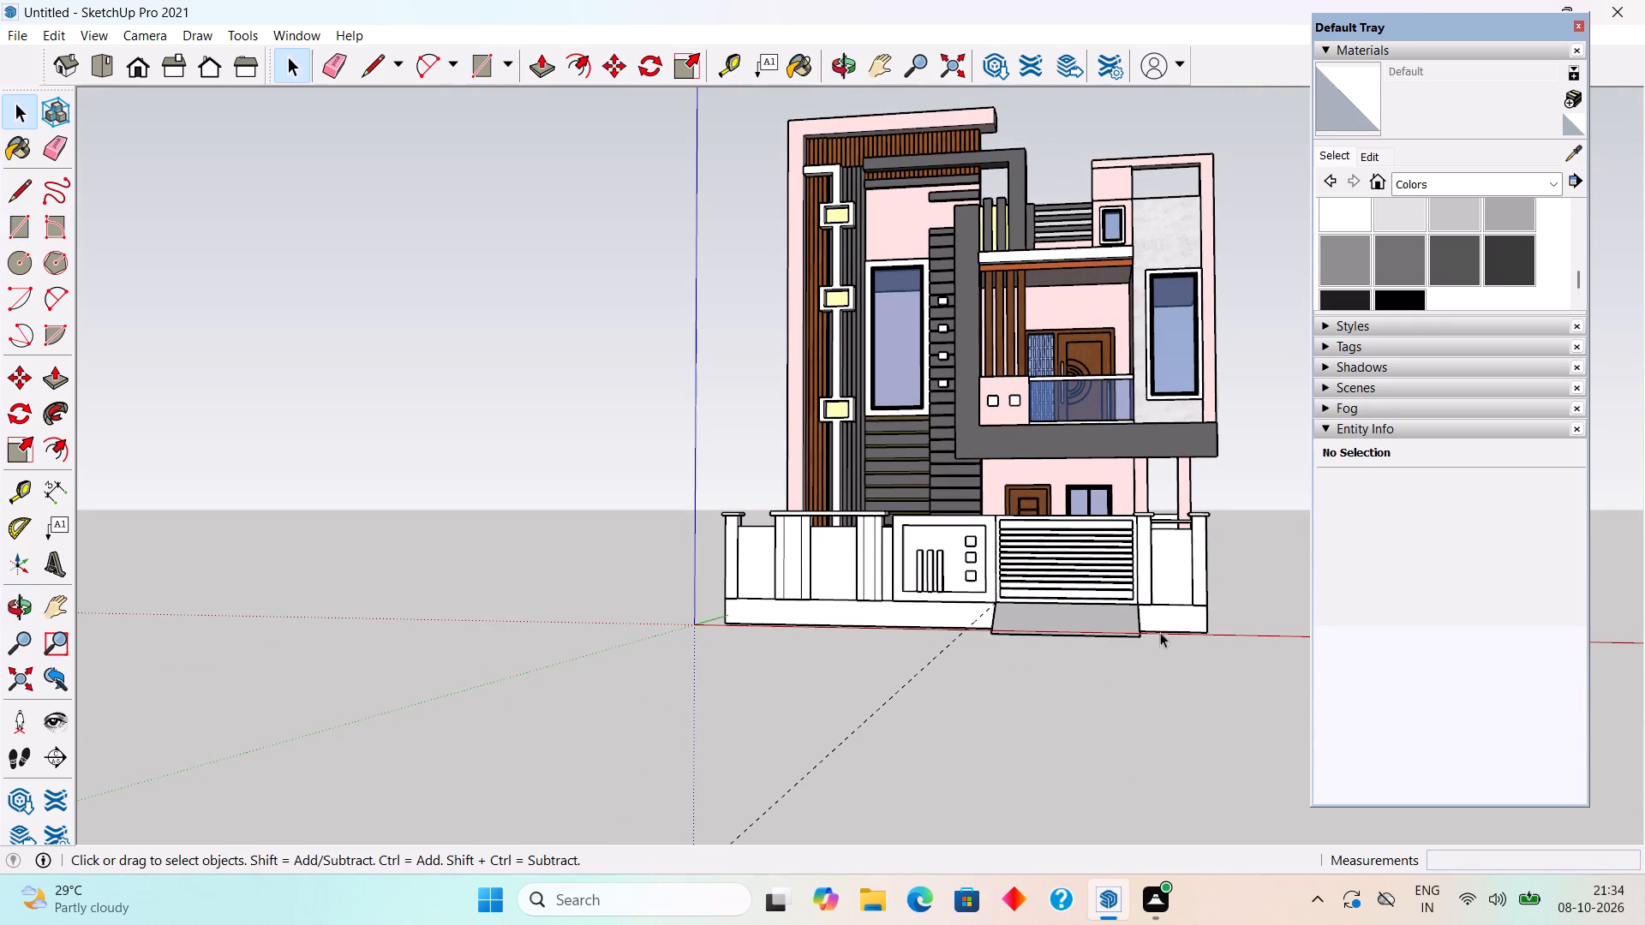
Select the entire house model and move it up about 7 1/8" so the slab's bottom corner meets the green axis.
{"action": "middle_click_drag", "start_coordinate": [1129, 615], "coordinate": [727, 662]}
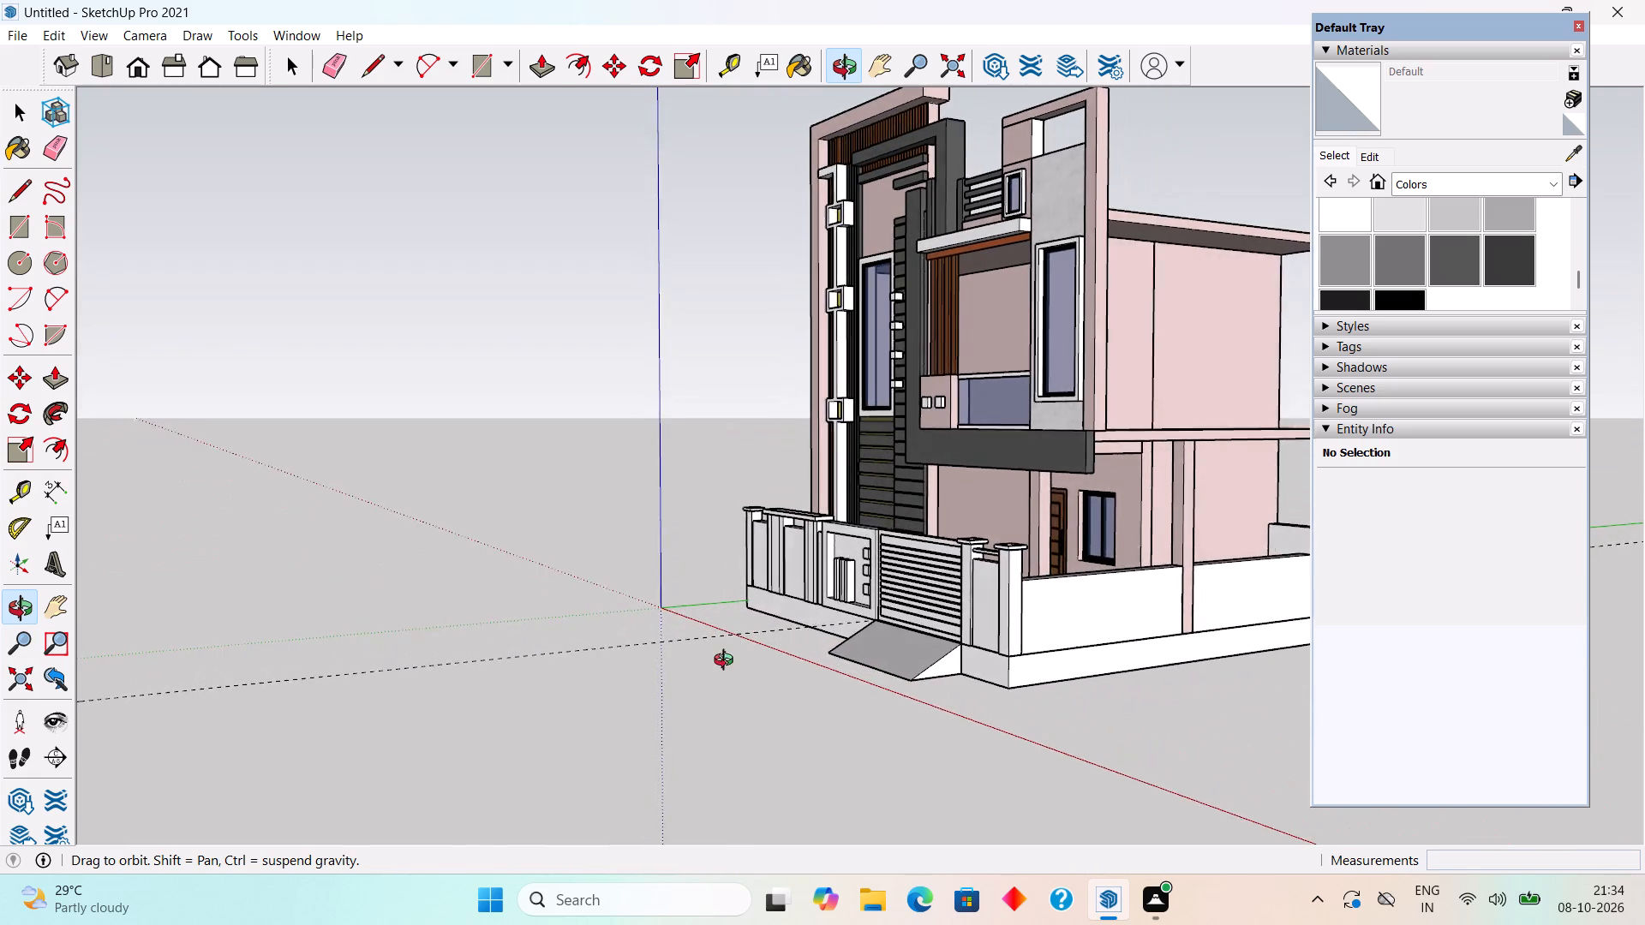
{"action": "middle_click_drag", "start_coordinate": [727, 662], "coordinate": [1234, 774]}
{"action": "scroll", "coordinate": [1239, 767], "scroll_direction": "up", "scroll_amount": 2}
{"action": "middle_click_drag", "start_coordinate": [948, 685], "coordinate": [1138, 654]}
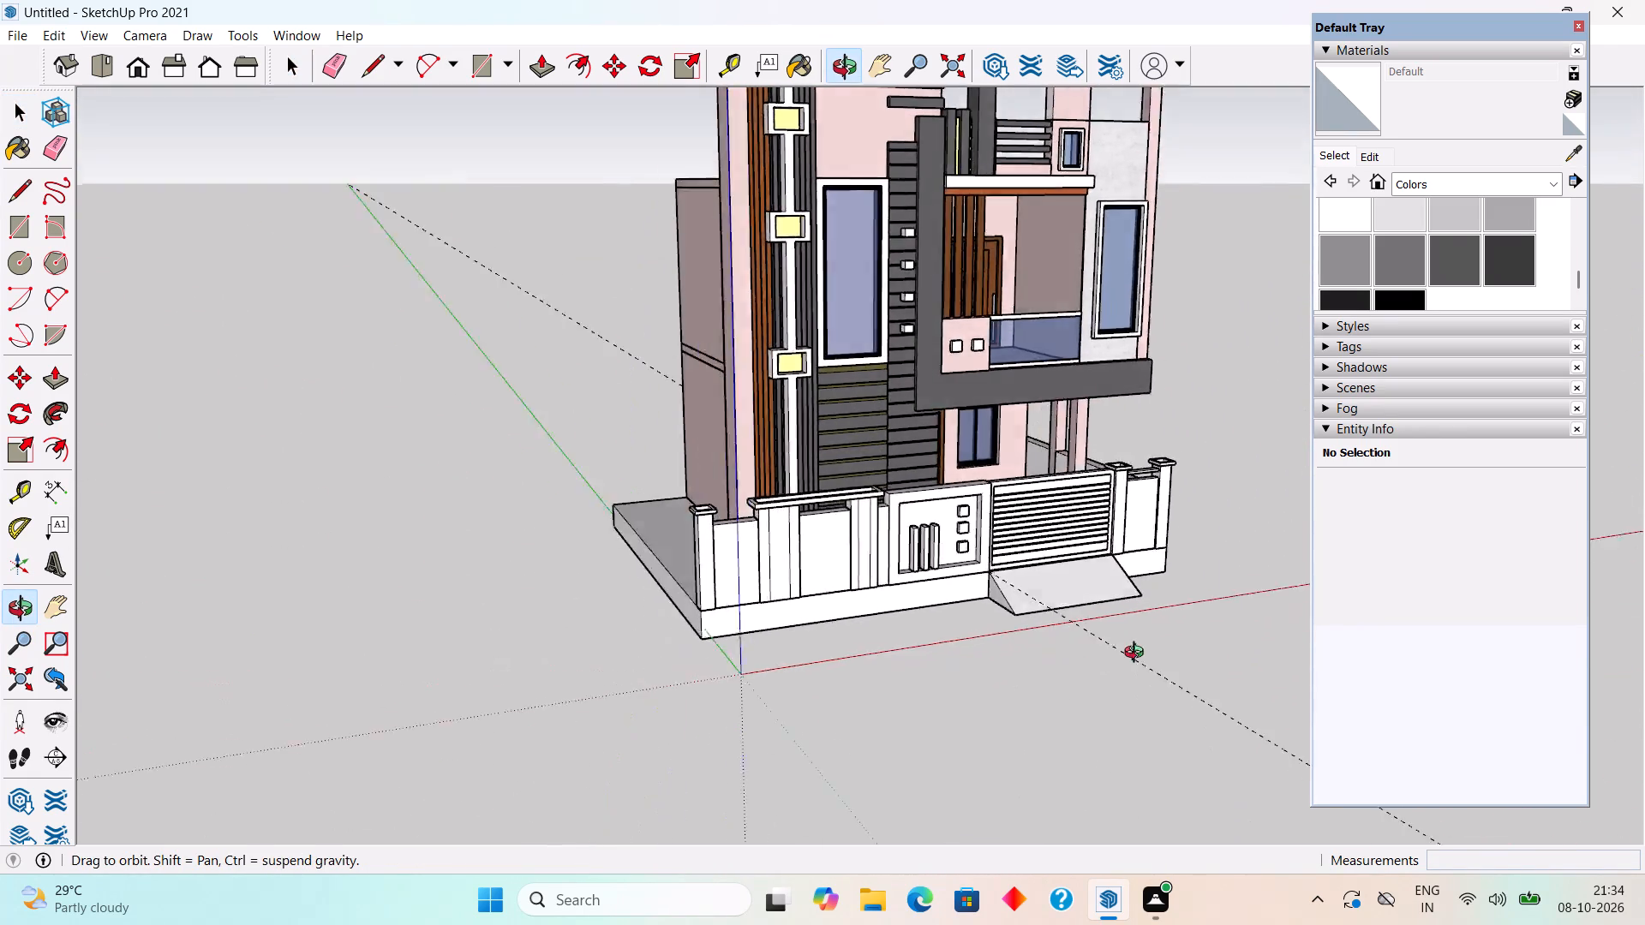
{"action": "middle_click_drag", "start_coordinate": [1138, 654], "coordinate": [1321, 541]}
{"action": "scroll", "coordinate": [755, 606], "scroll_direction": "up", "scroll_amount": 3}
{"action": "left_click", "coordinate": [775, 596]}
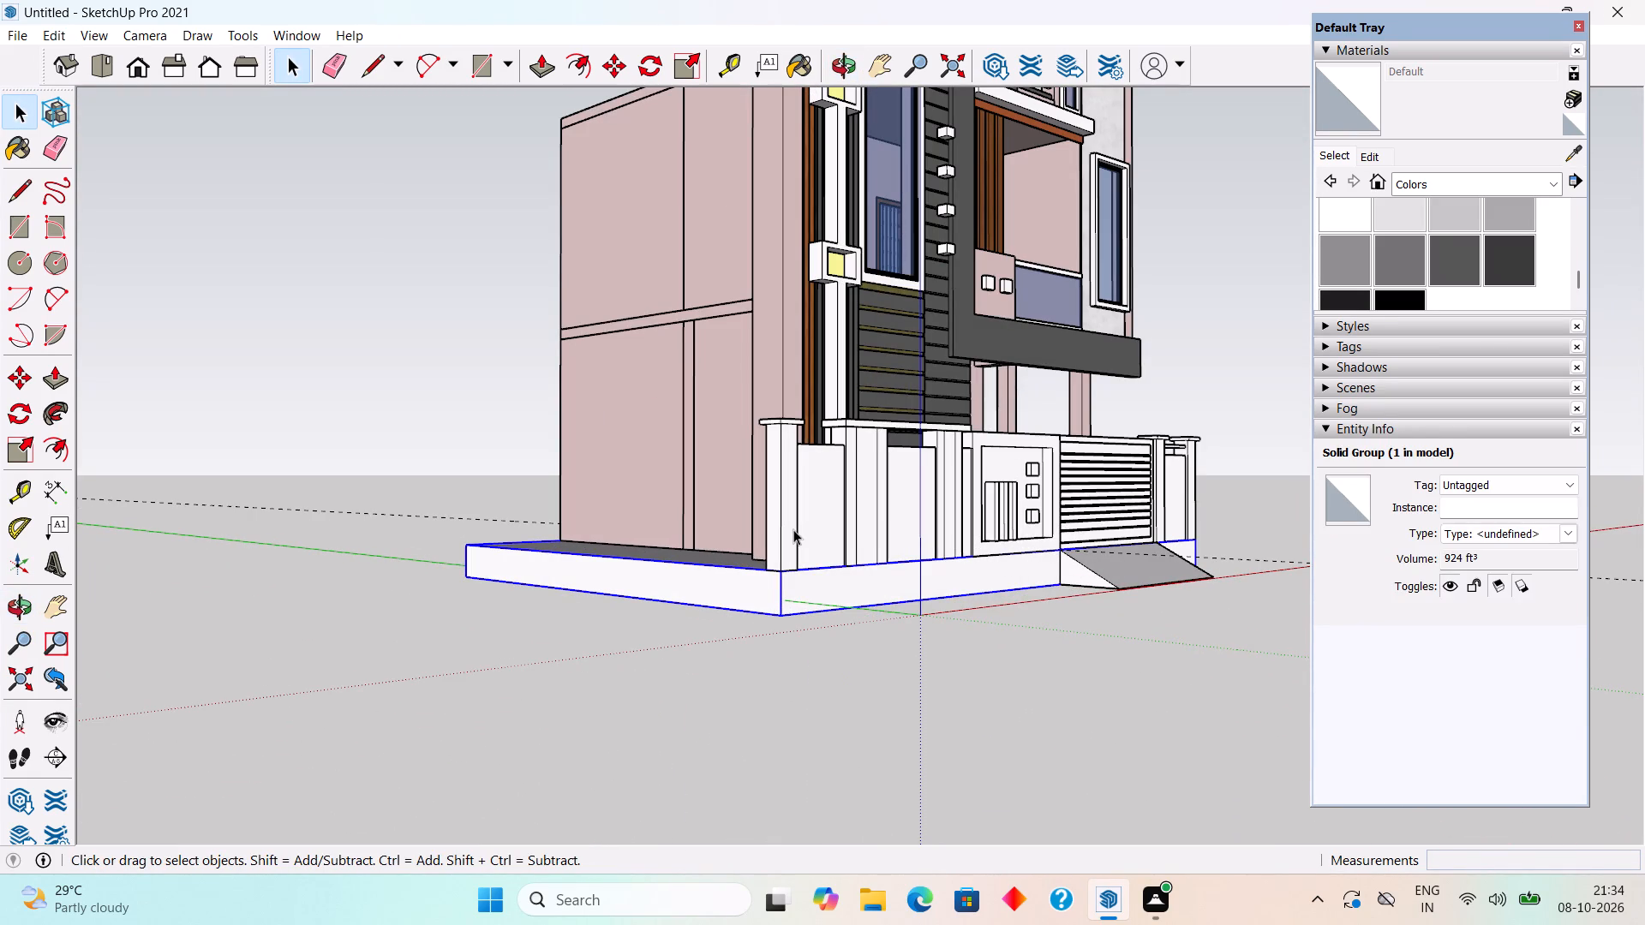
{"action": "scroll", "coordinate": [793, 529], "scroll_direction": "down", "scroll_amount": 9}
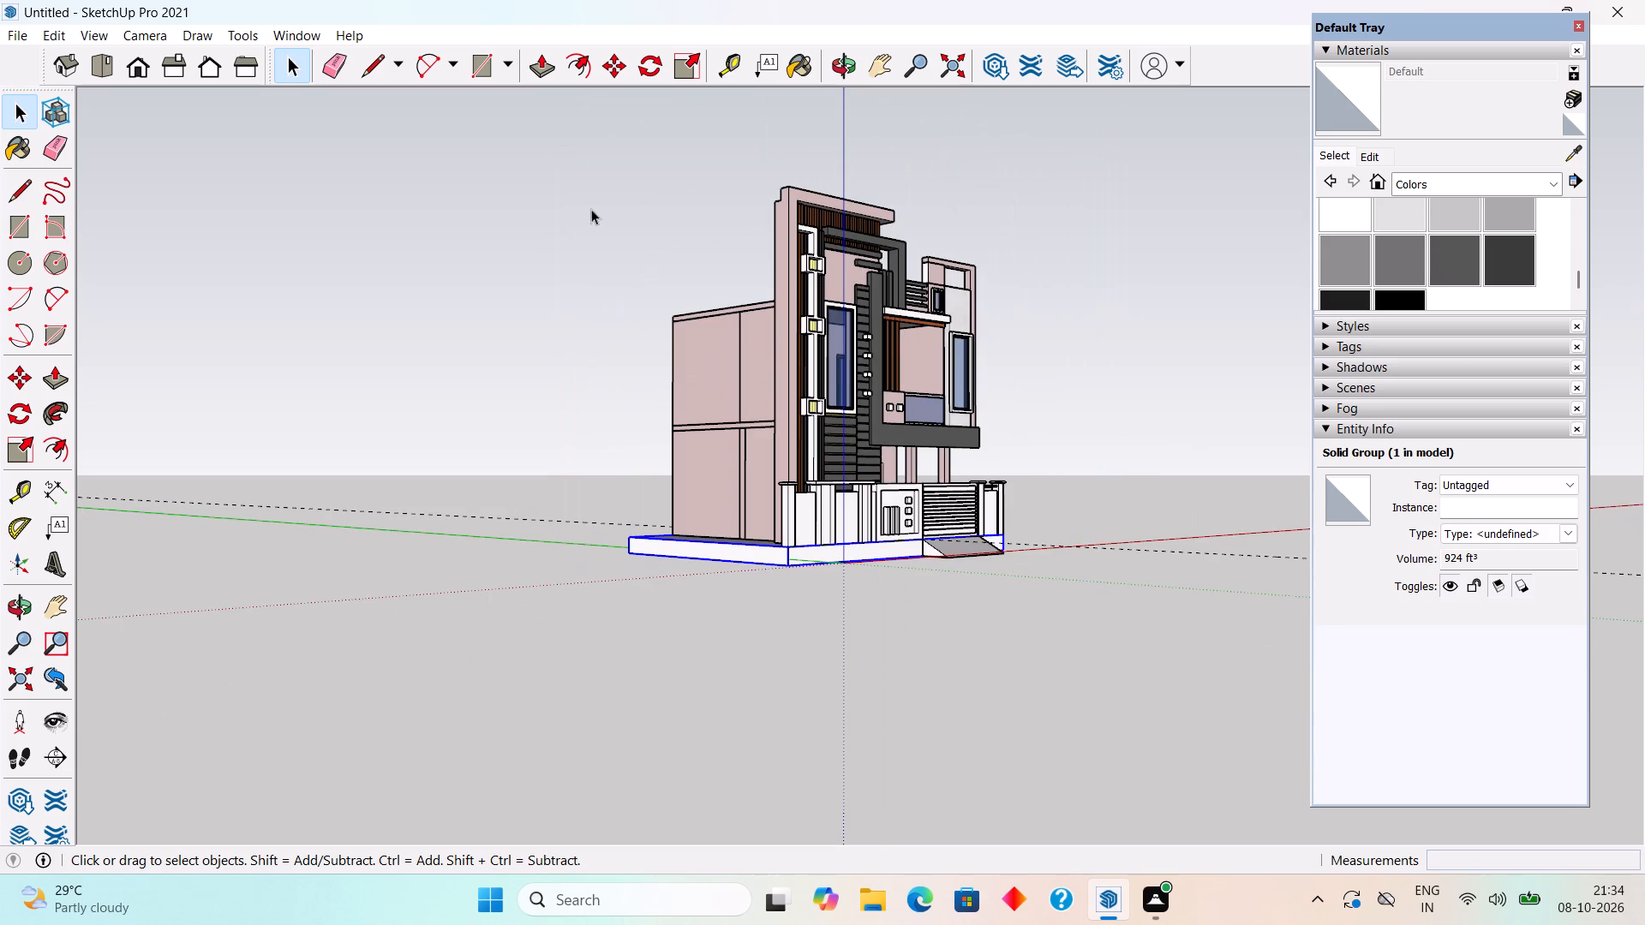
{"action": "left_click_drag", "start_coordinate": [582, 155], "coordinate": [1060, 695]}
{"action": "scroll", "coordinate": [821, 620], "scroll_direction": "up", "scroll_amount": 2}
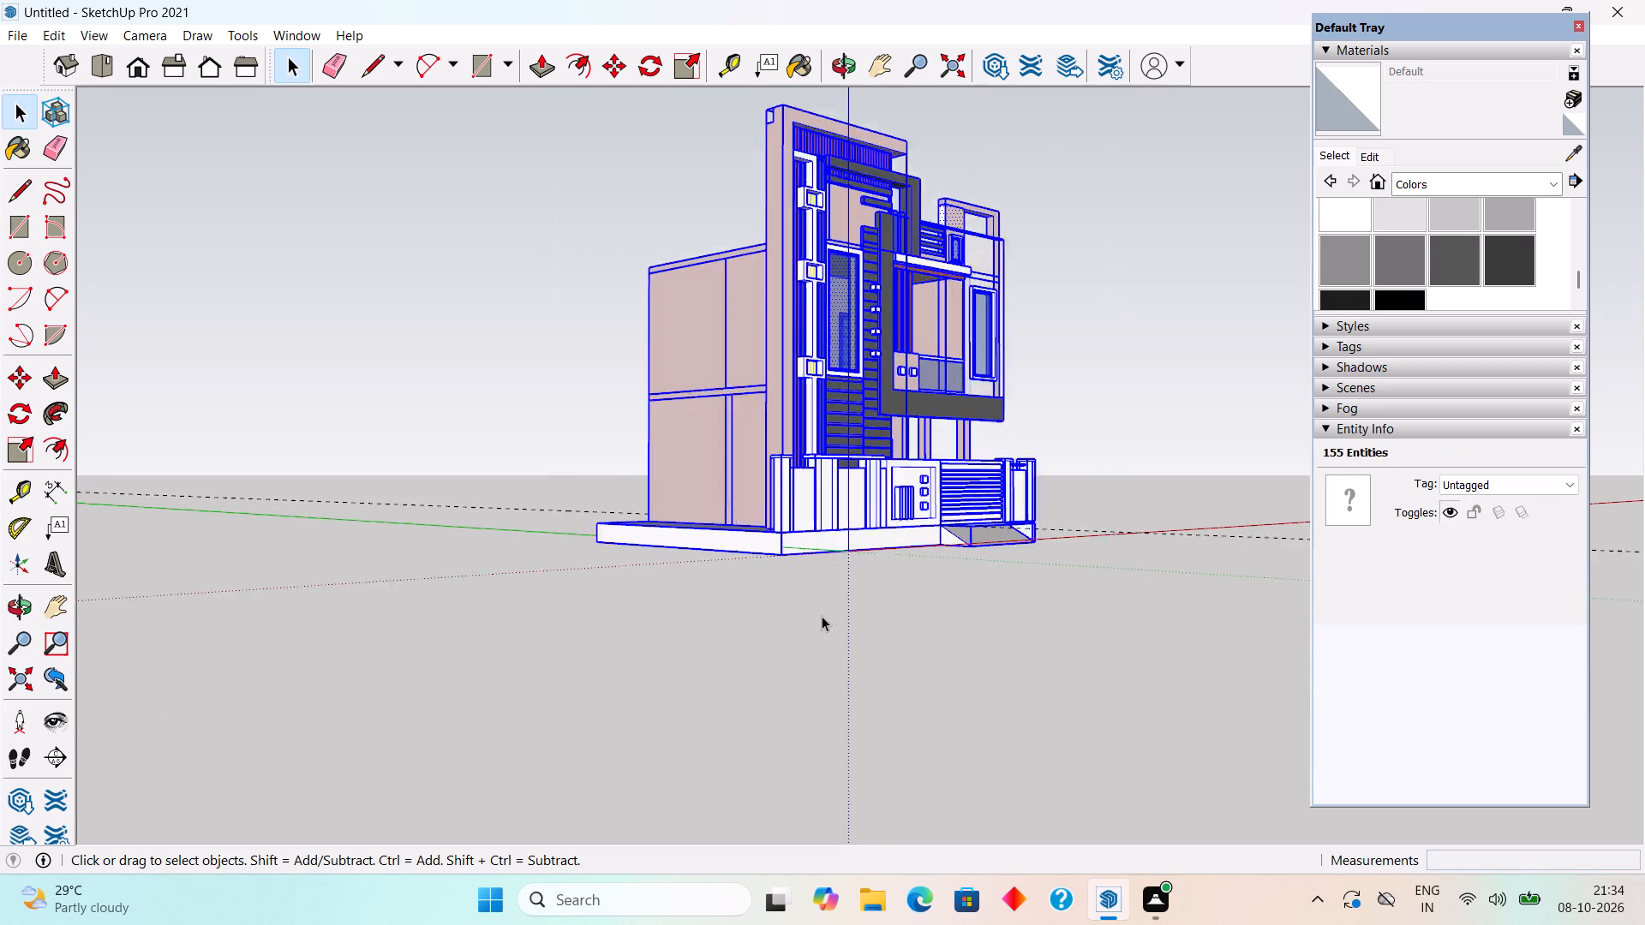
{"action": "scroll", "coordinate": [822, 616], "scroll_direction": "up", "scroll_amount": 17}
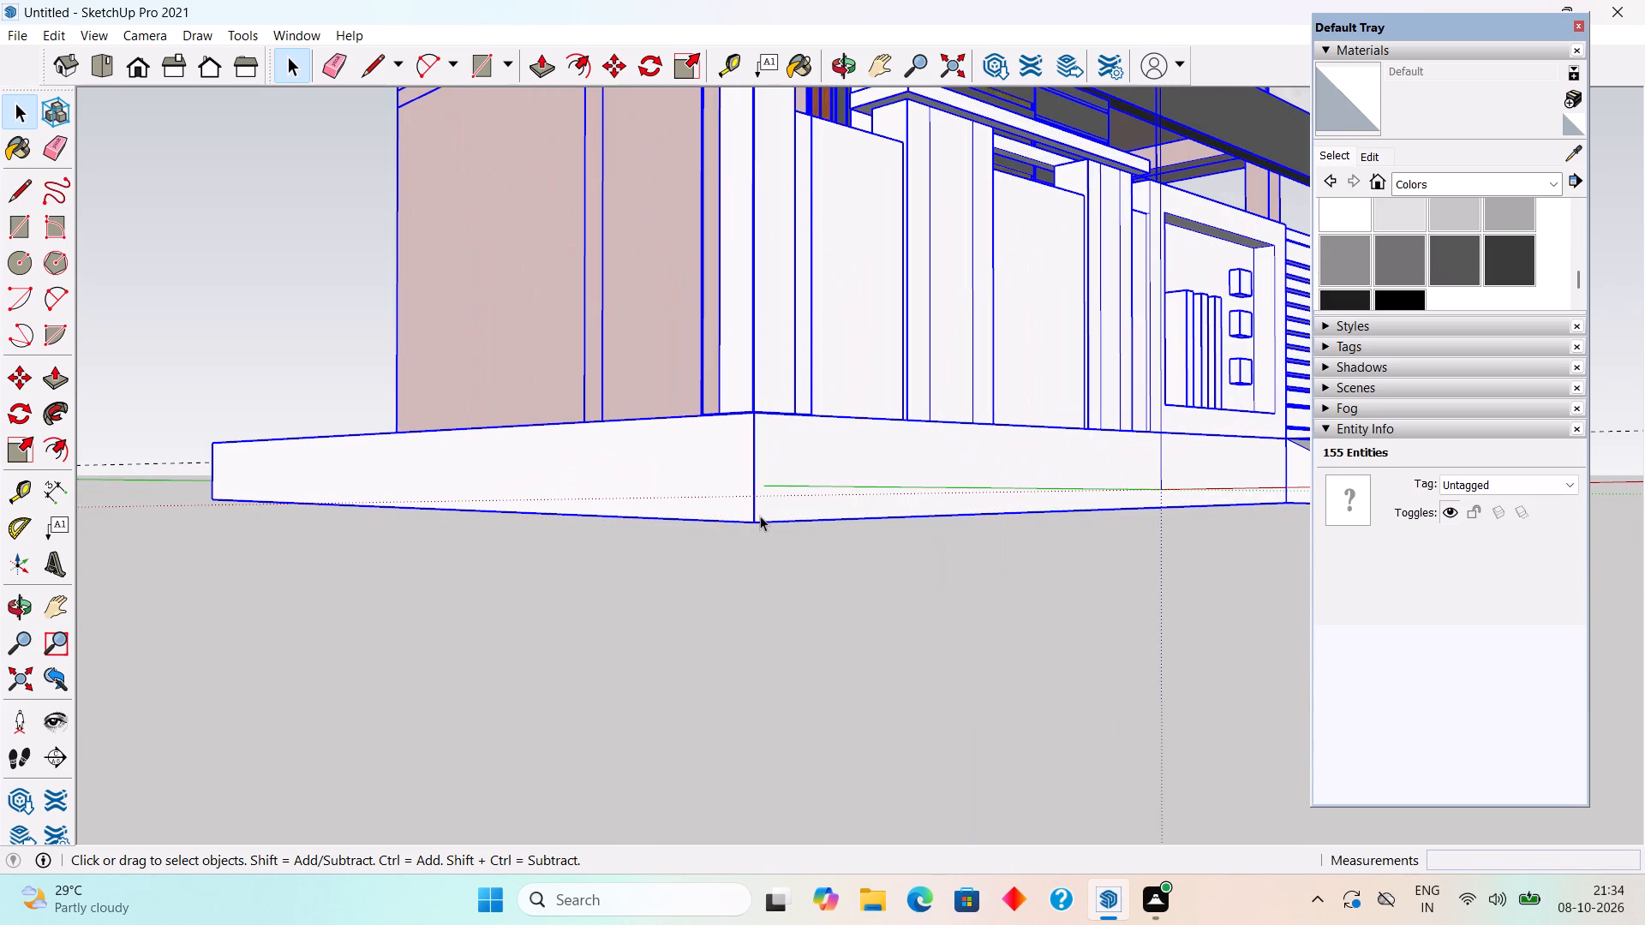
{"action": "key", "text": "m"}
{"action": "left_click", "coordinate": [753, 527]}
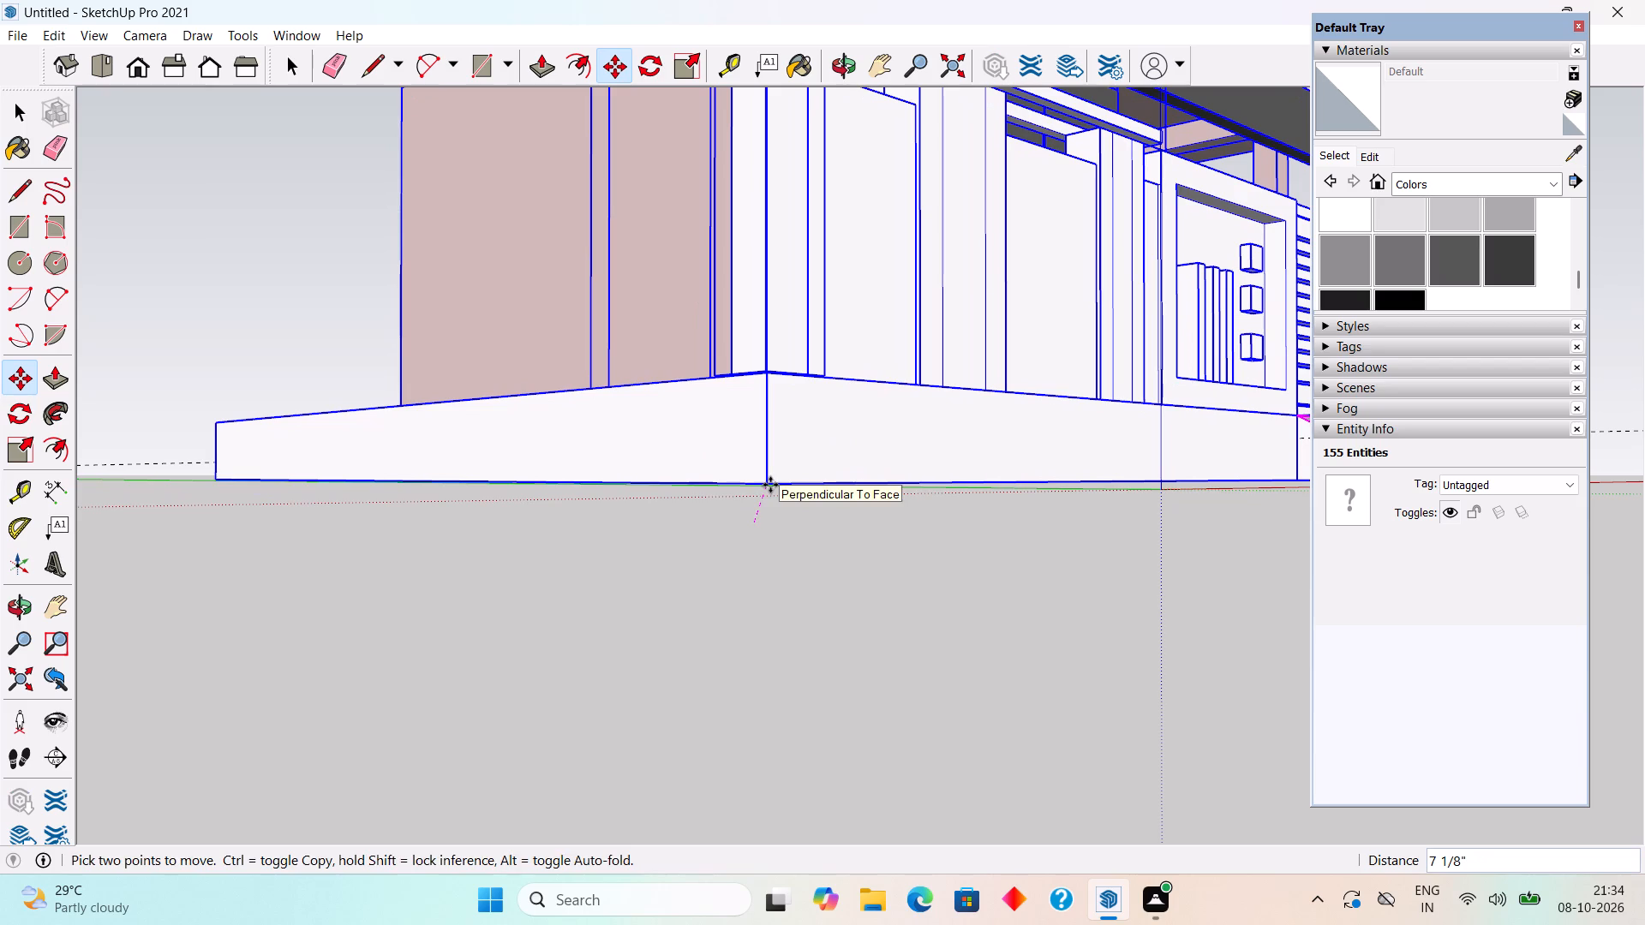
{"action": "left_click", "coordinate": [770, 485]}
{"action": "key", "text": "space"}
{"action": "middle_click_drag", "start_coordinate": [825, 574], "coordinate": [653, 548]}
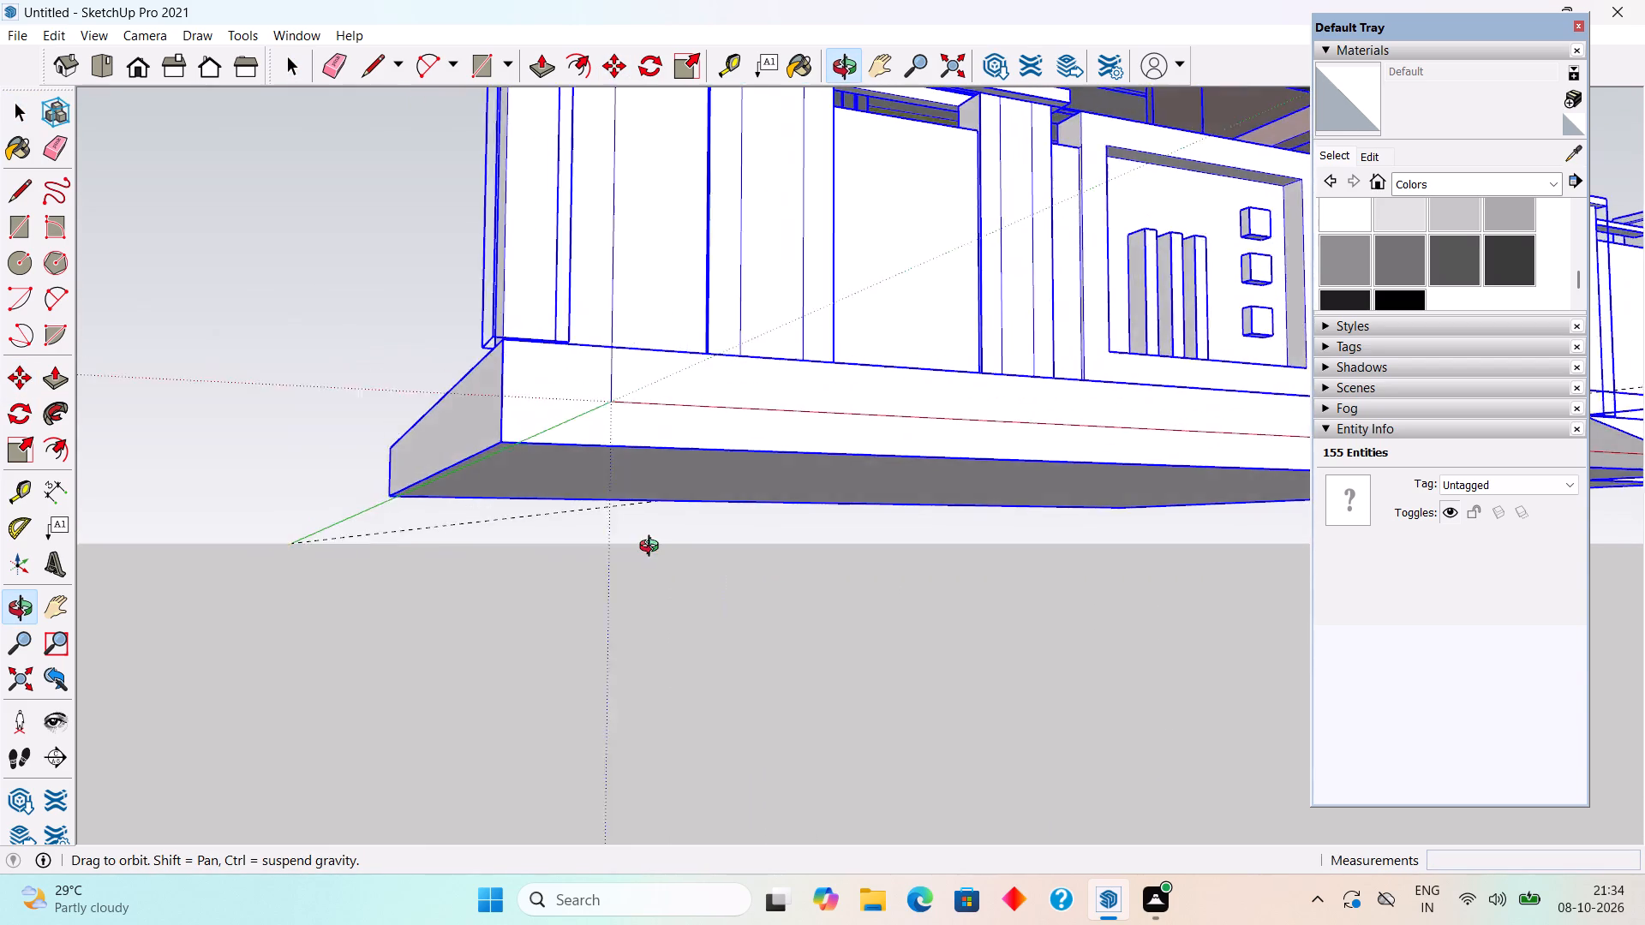
{"action": "middle_click_drag", "start_coordinate": [653, 548], "coordinate": [608, 630]}
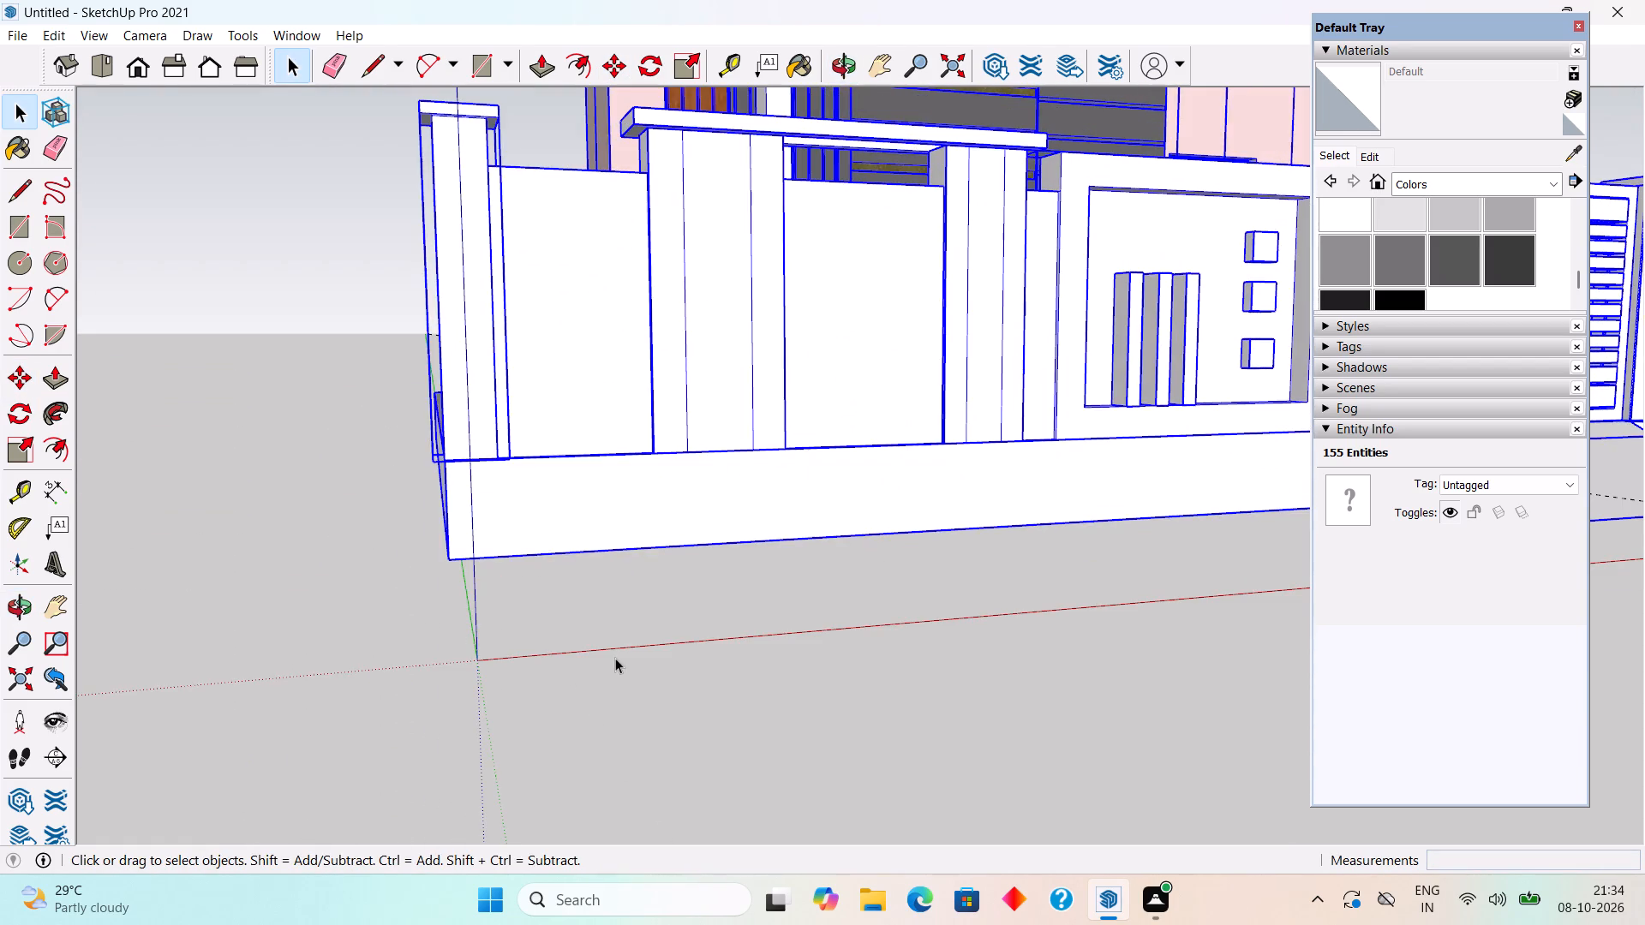
{"action": "left_click", "coordinate": [617, 662]}
Delete the guide line running outward from the slatted gate's lower corner beside the ramp.
{"action": "middle_click_drag", "start_coordinate": [1079, 647], "coordinate": [394, 595]}
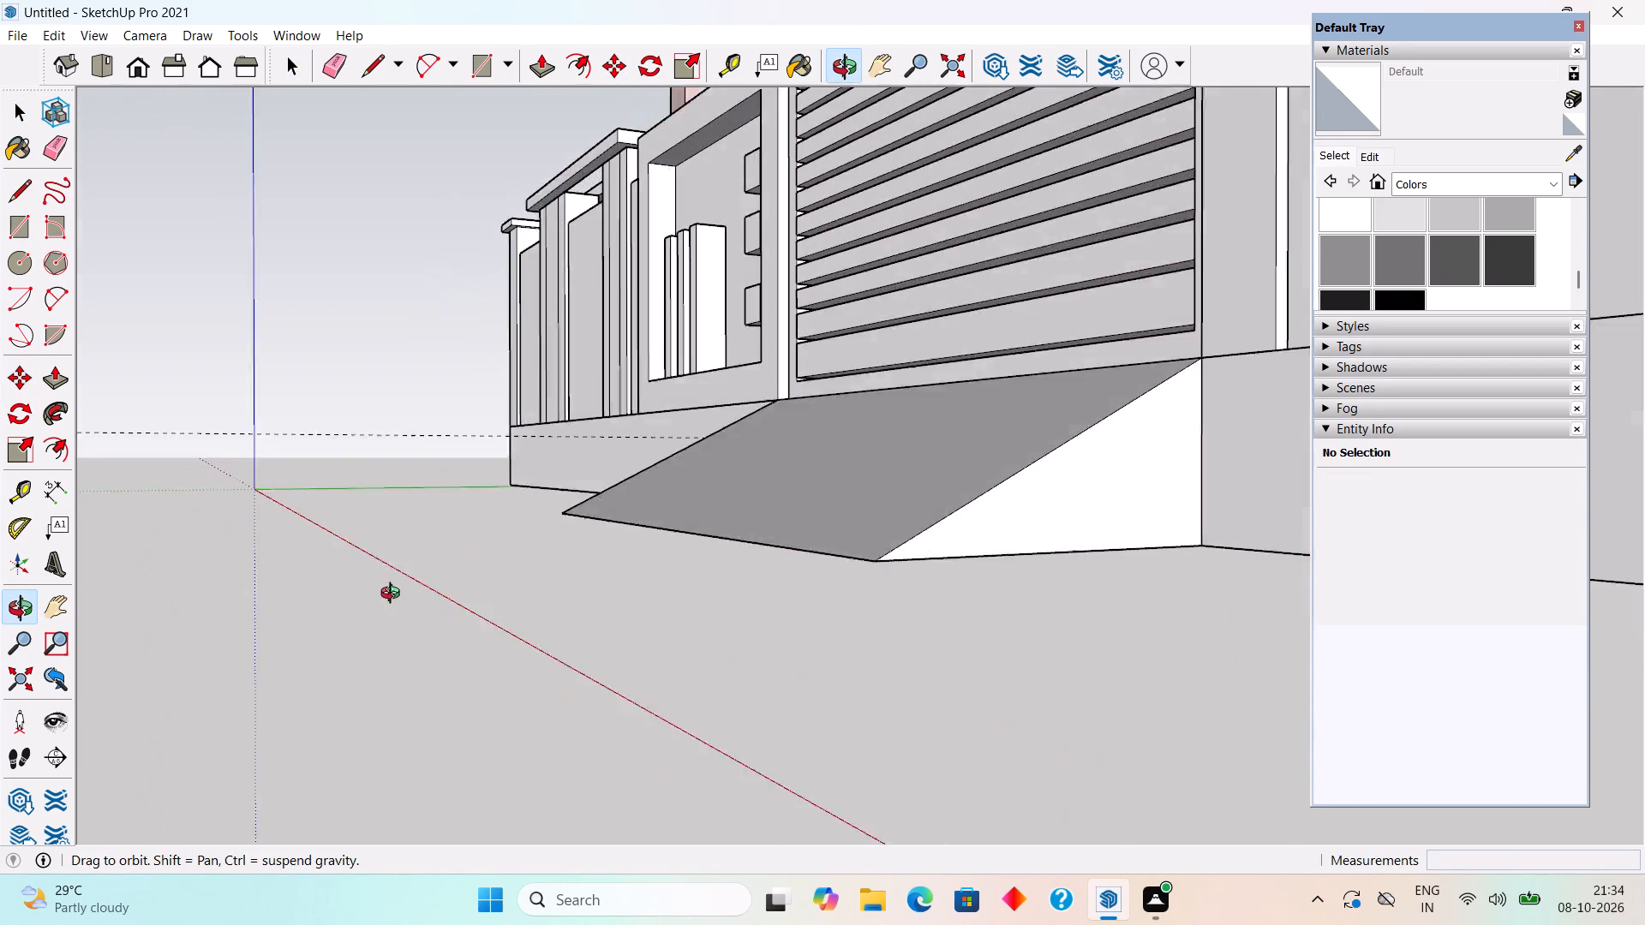
{"action": "middle_click_drag", "start_coordinate": [394, 595], "coordinate": [670, 628]}
{"action": "scroll", "coordinate": [670, 628], "scroll_direction": "down", "scroll_amount": 9}
{"action": "middle_click_drag", "start_coordinate": [823, 692], "coordinate": [922, 727]}
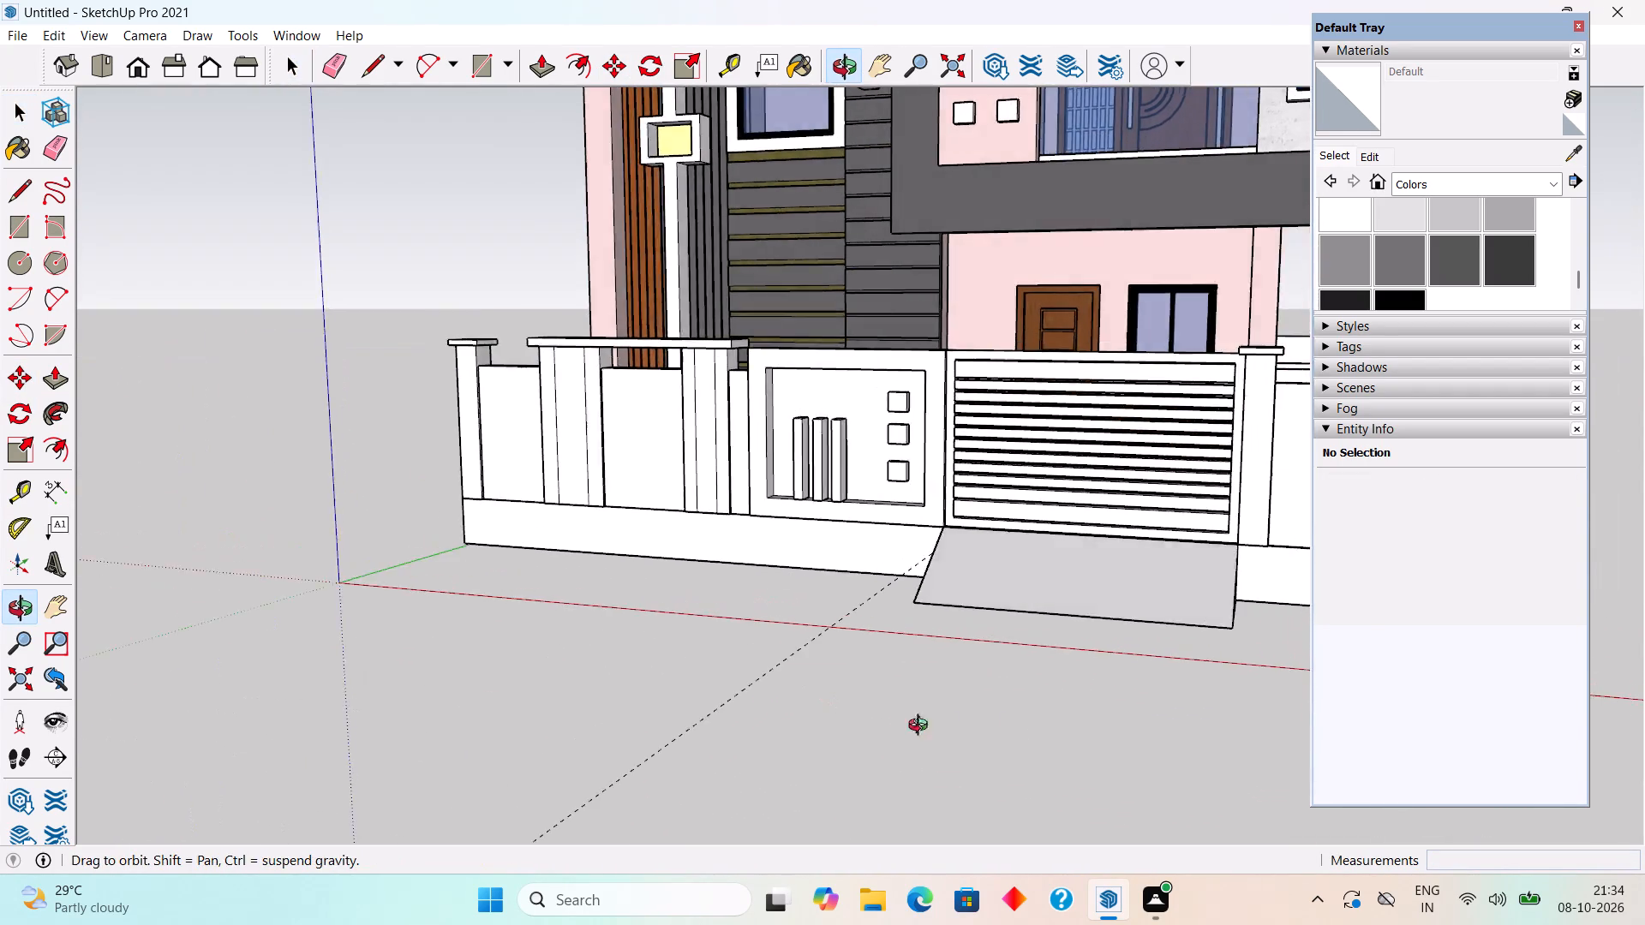
{"action": "middle_click_drag", "start_coordinate": [922, 727], "coordinate": [1074, 731]}
{"action": "left_click", "coordinate": [1099, 731]}
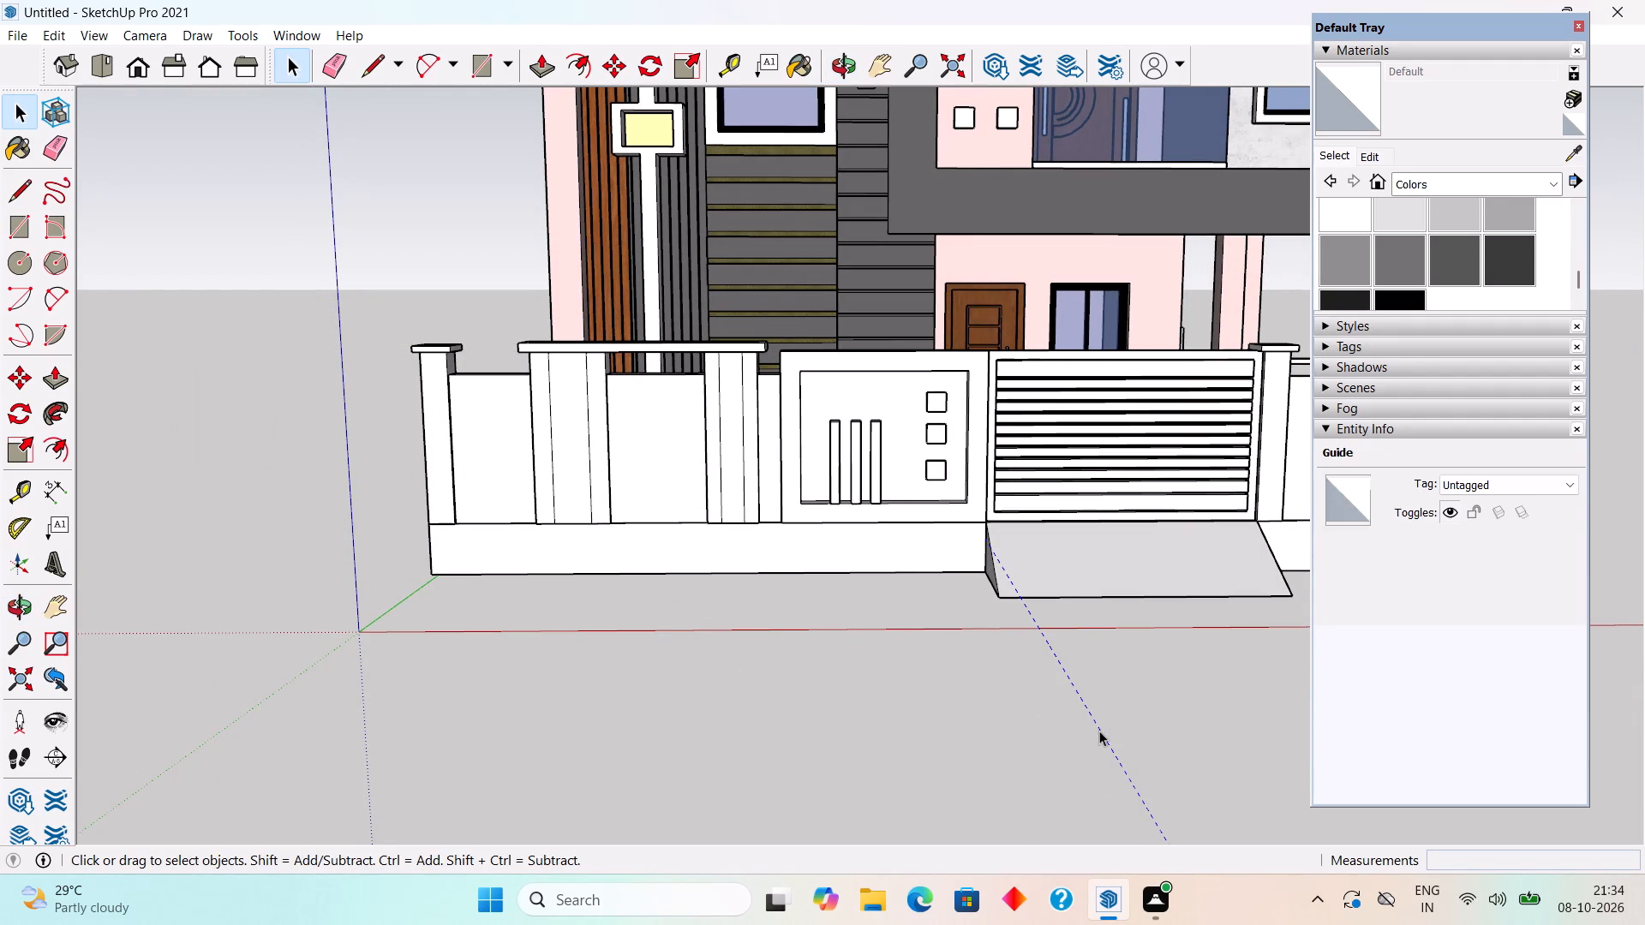
{"action": "key", "text": "Delete"}
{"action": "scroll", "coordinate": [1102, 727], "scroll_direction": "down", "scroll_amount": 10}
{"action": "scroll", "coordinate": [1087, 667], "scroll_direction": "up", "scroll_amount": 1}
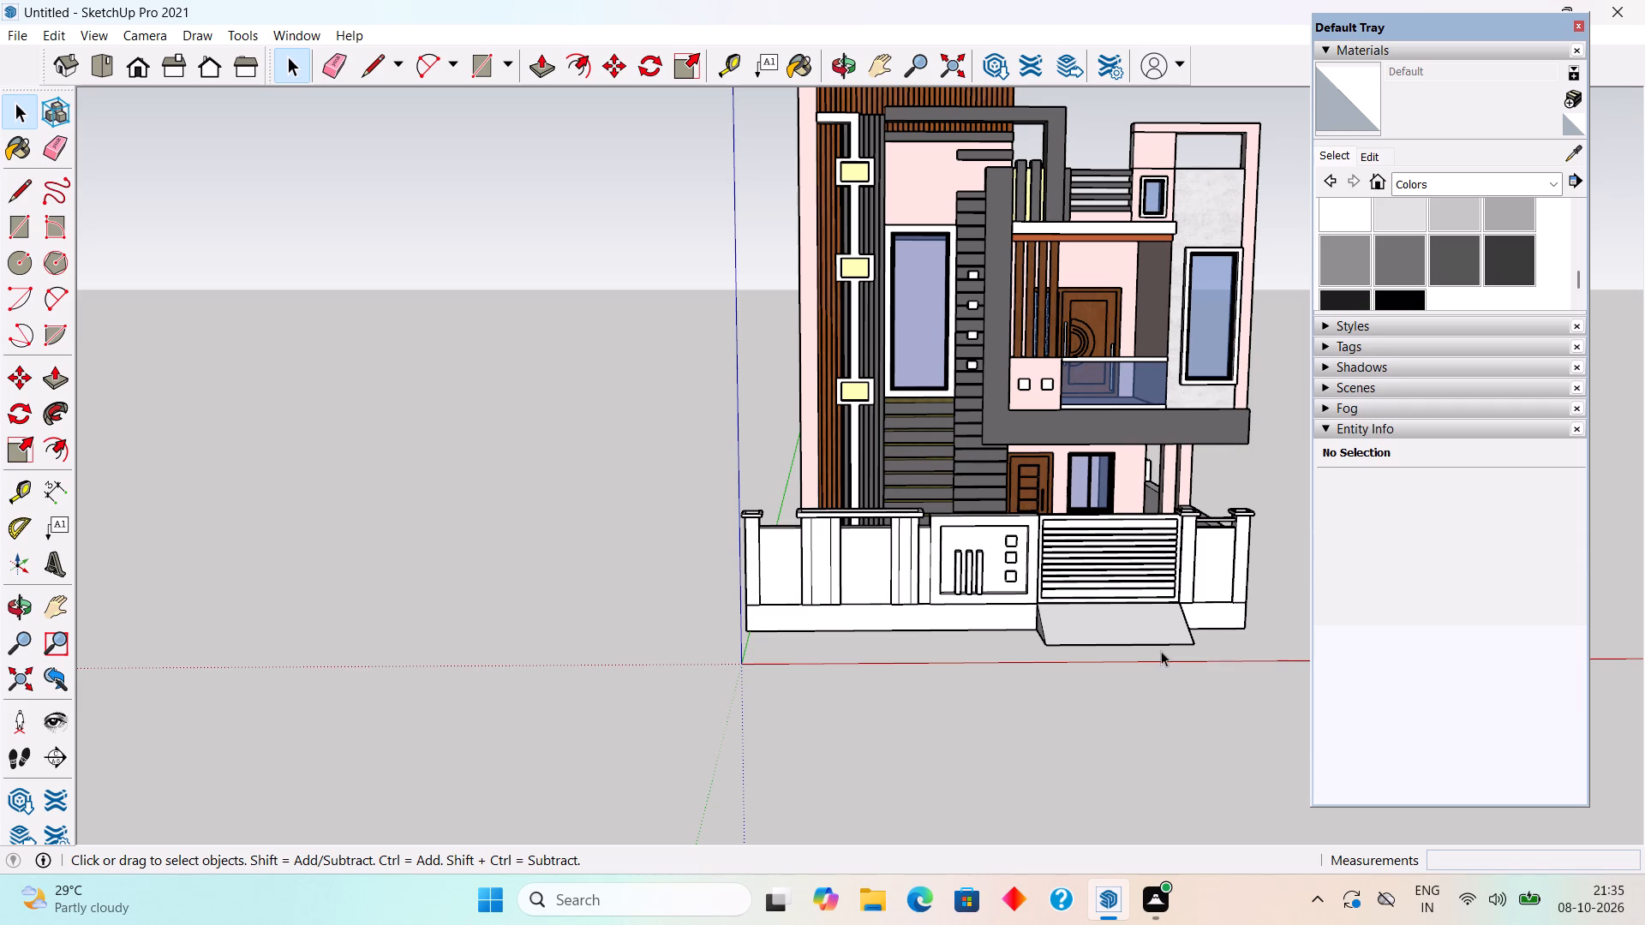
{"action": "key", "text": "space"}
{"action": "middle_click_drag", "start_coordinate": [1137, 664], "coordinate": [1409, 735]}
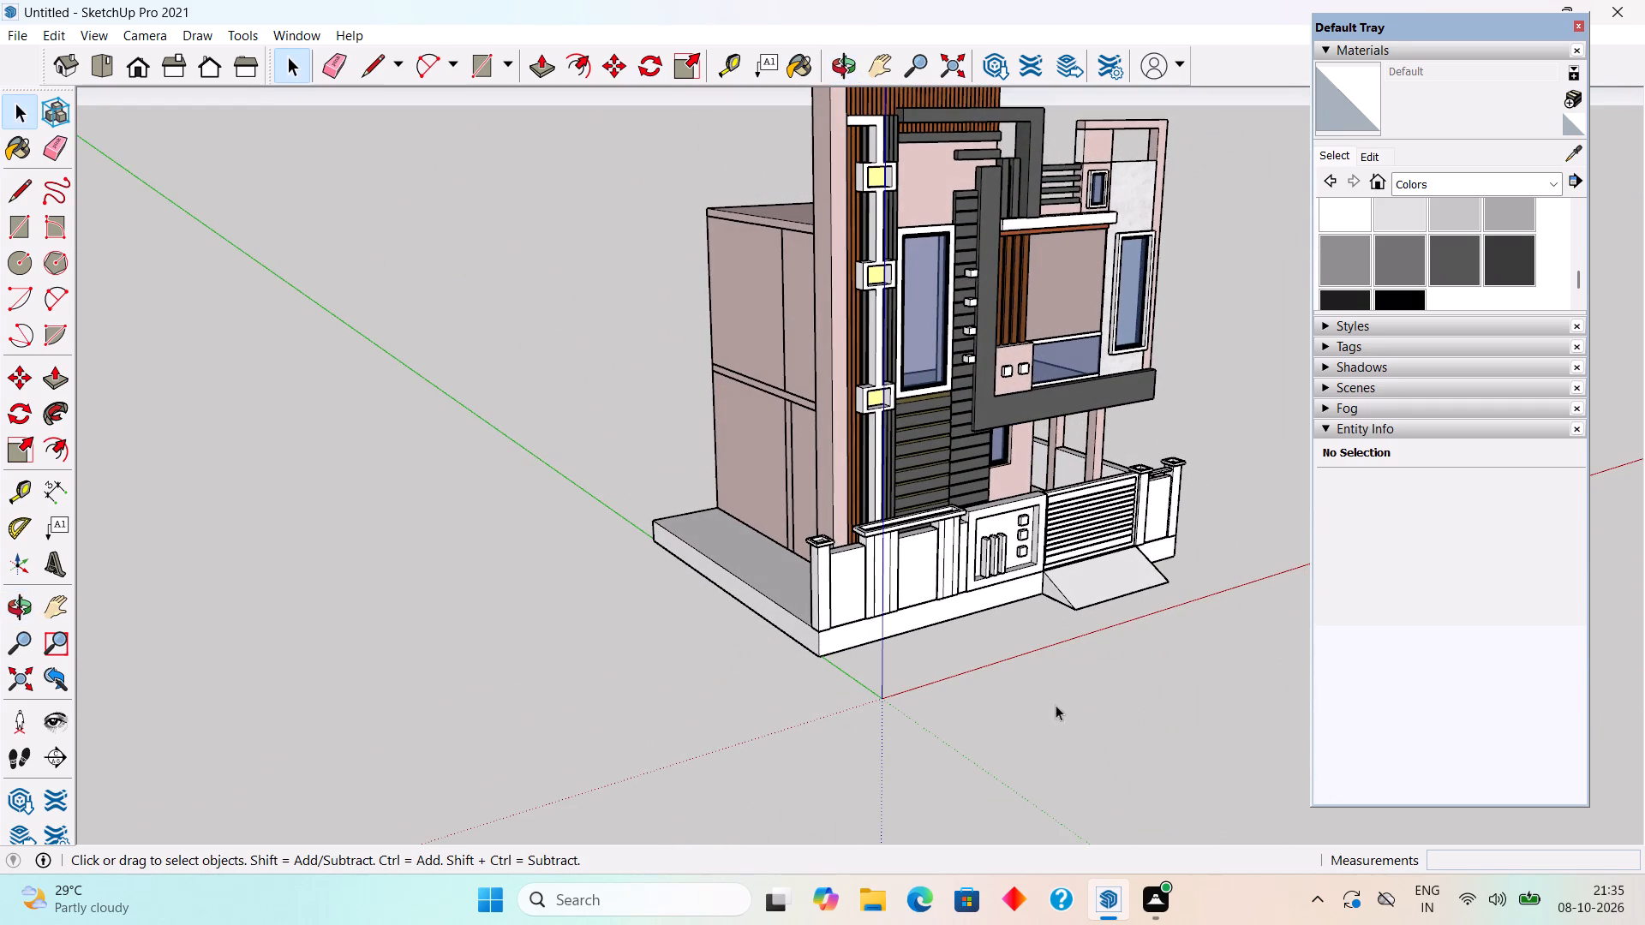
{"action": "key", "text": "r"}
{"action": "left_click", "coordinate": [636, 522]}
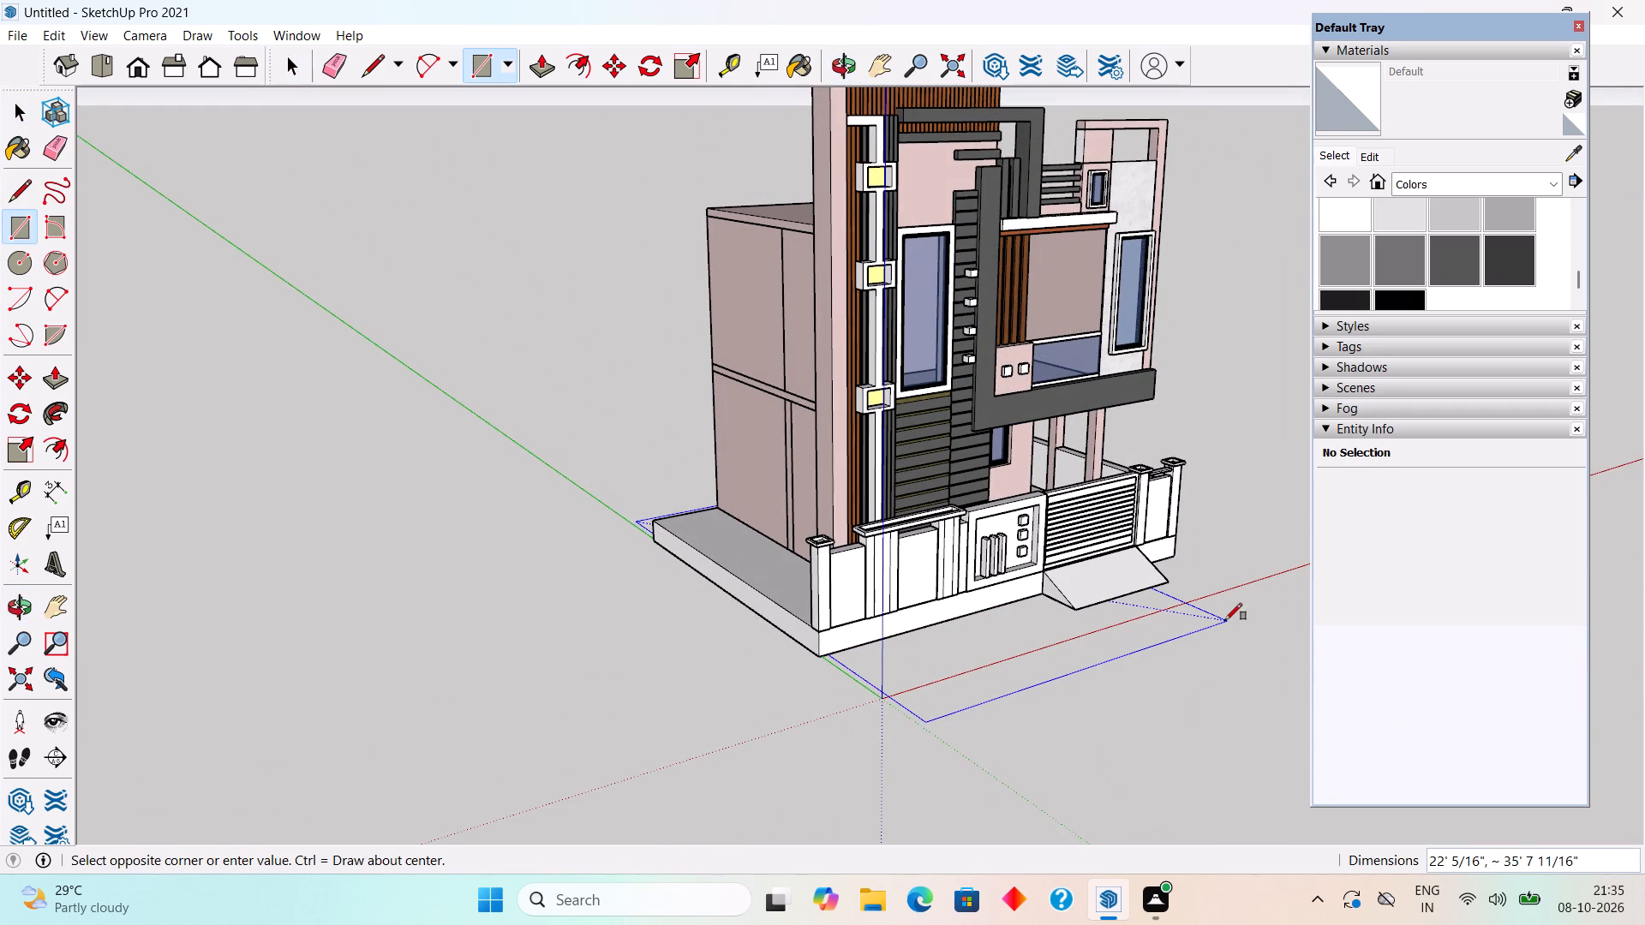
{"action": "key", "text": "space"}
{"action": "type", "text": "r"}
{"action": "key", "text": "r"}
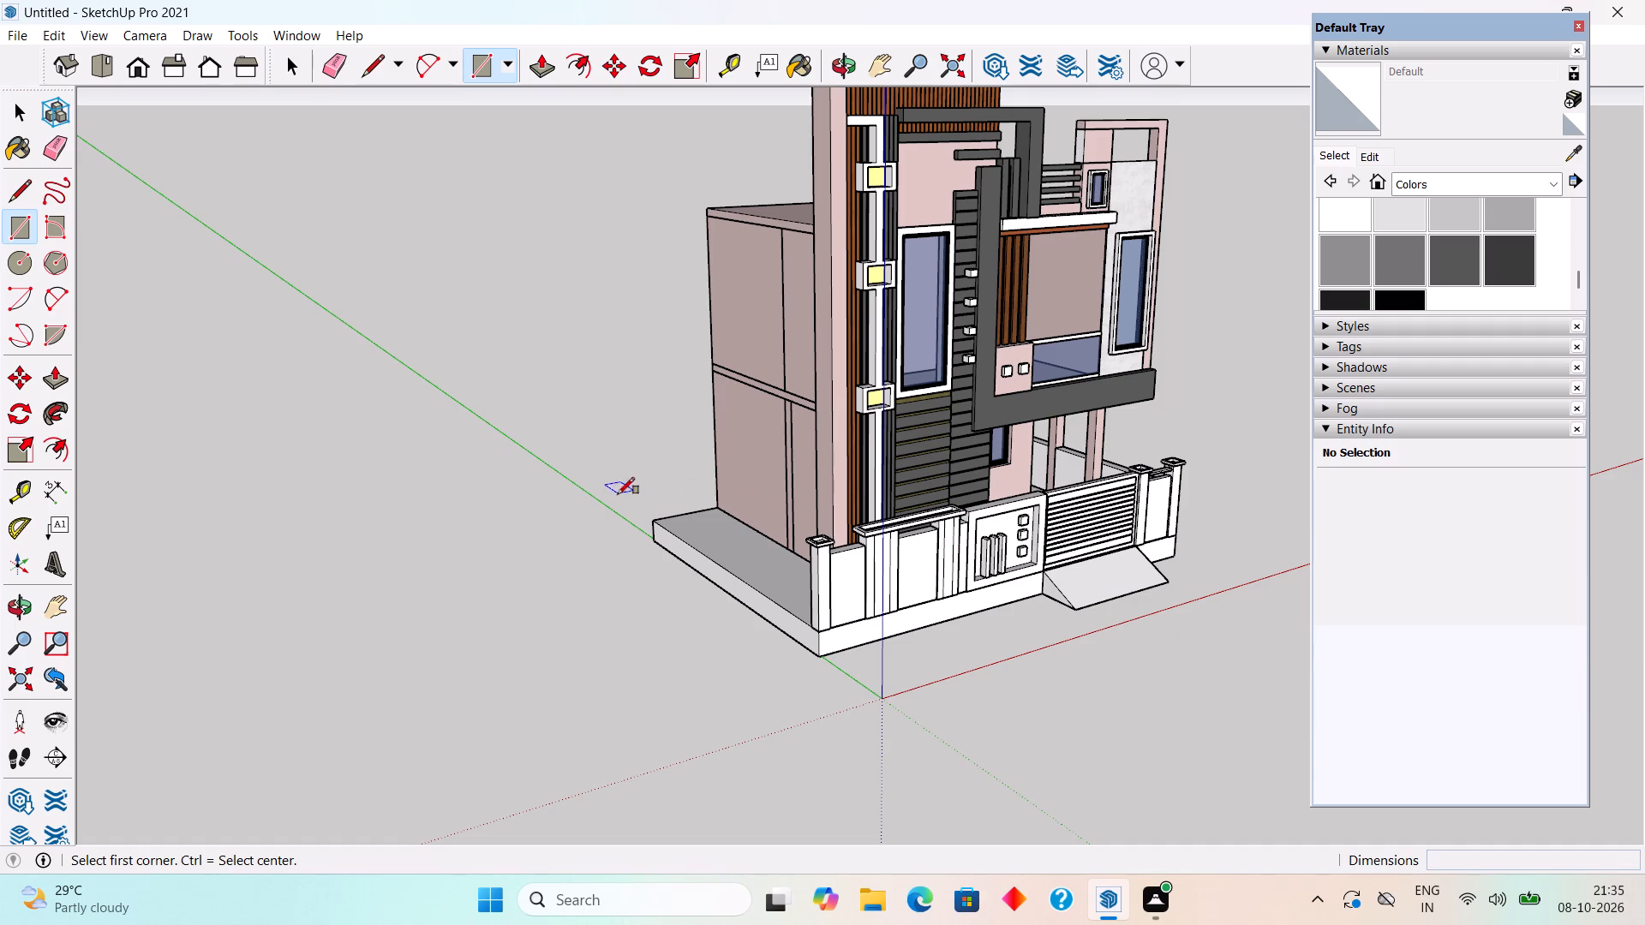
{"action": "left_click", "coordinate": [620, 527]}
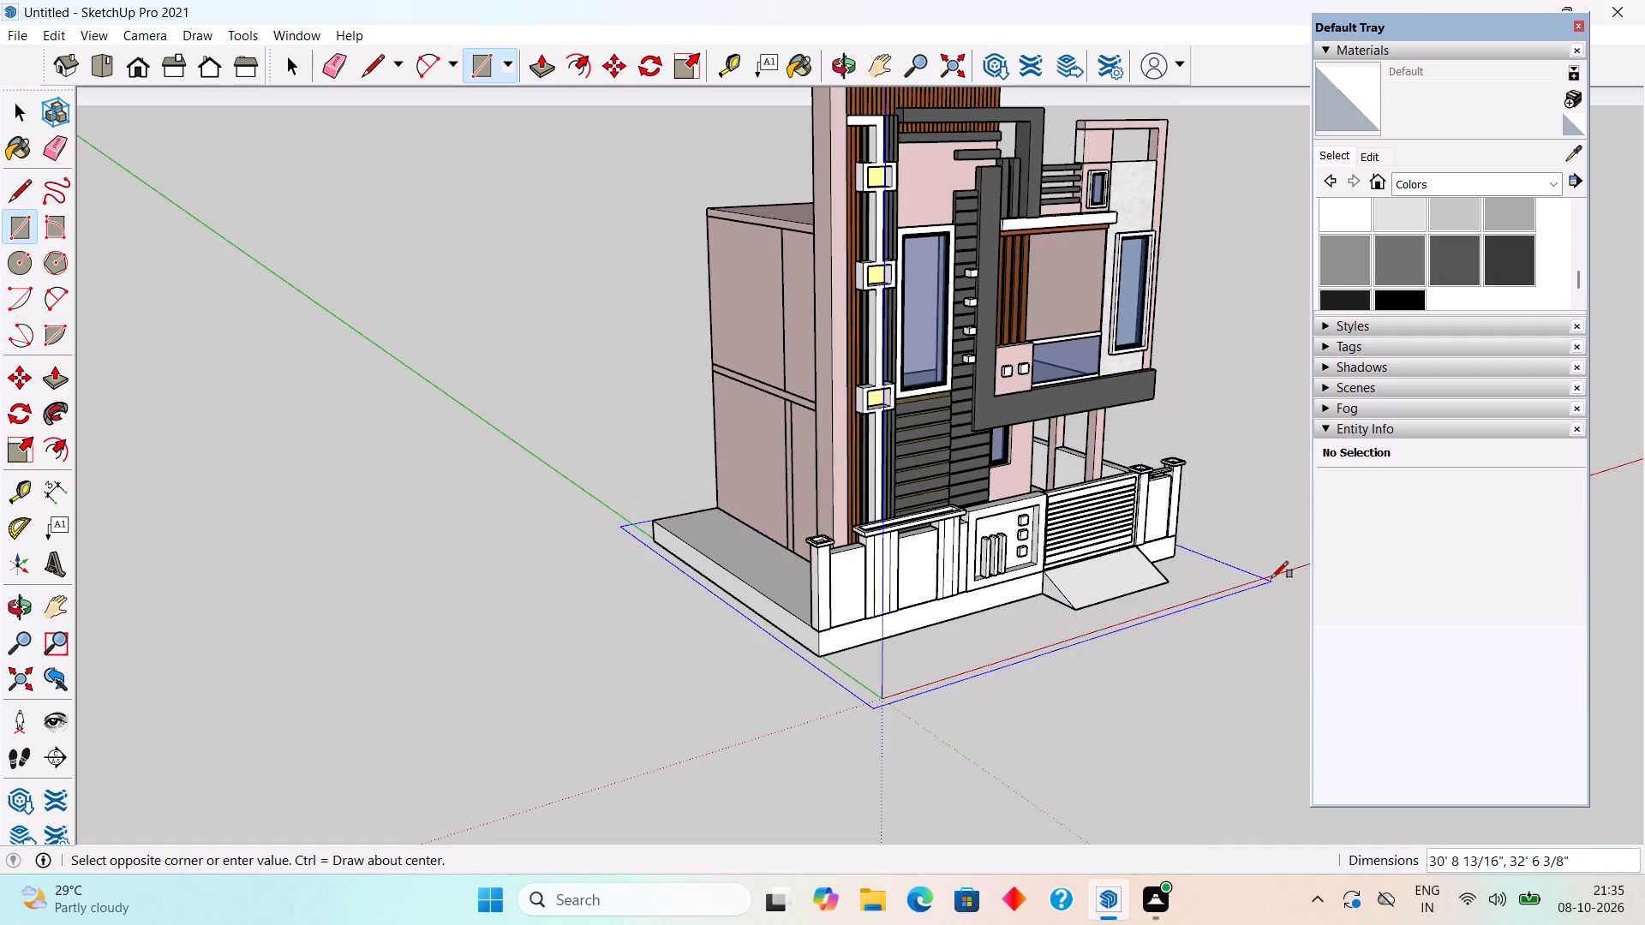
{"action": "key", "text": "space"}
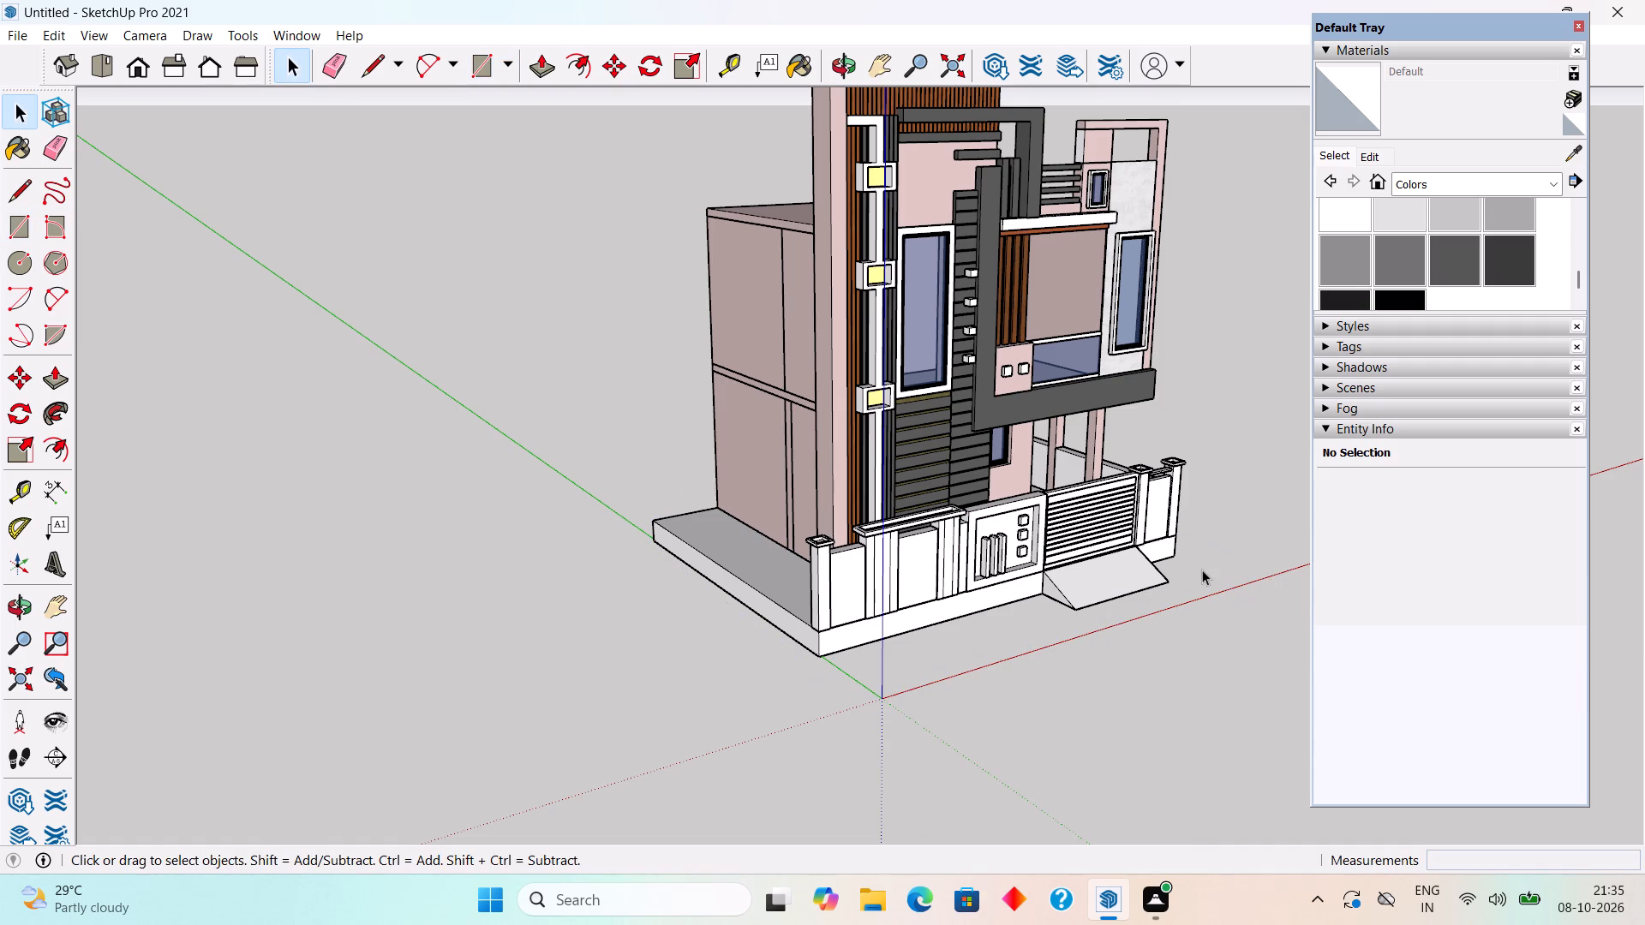
Draw a 3' 9" by 3' ground rectangle beside the ramp, from the slab's lower front corner to the ramp's lower corner.
{"action": "middle_click_drag", "start_coordinate": [1109, 593], "coordinate": [675, 586]}
{"action": "scroll", "coordinate": [1041, 771], "scroll_direction": "up", "scroll_amount": 5}
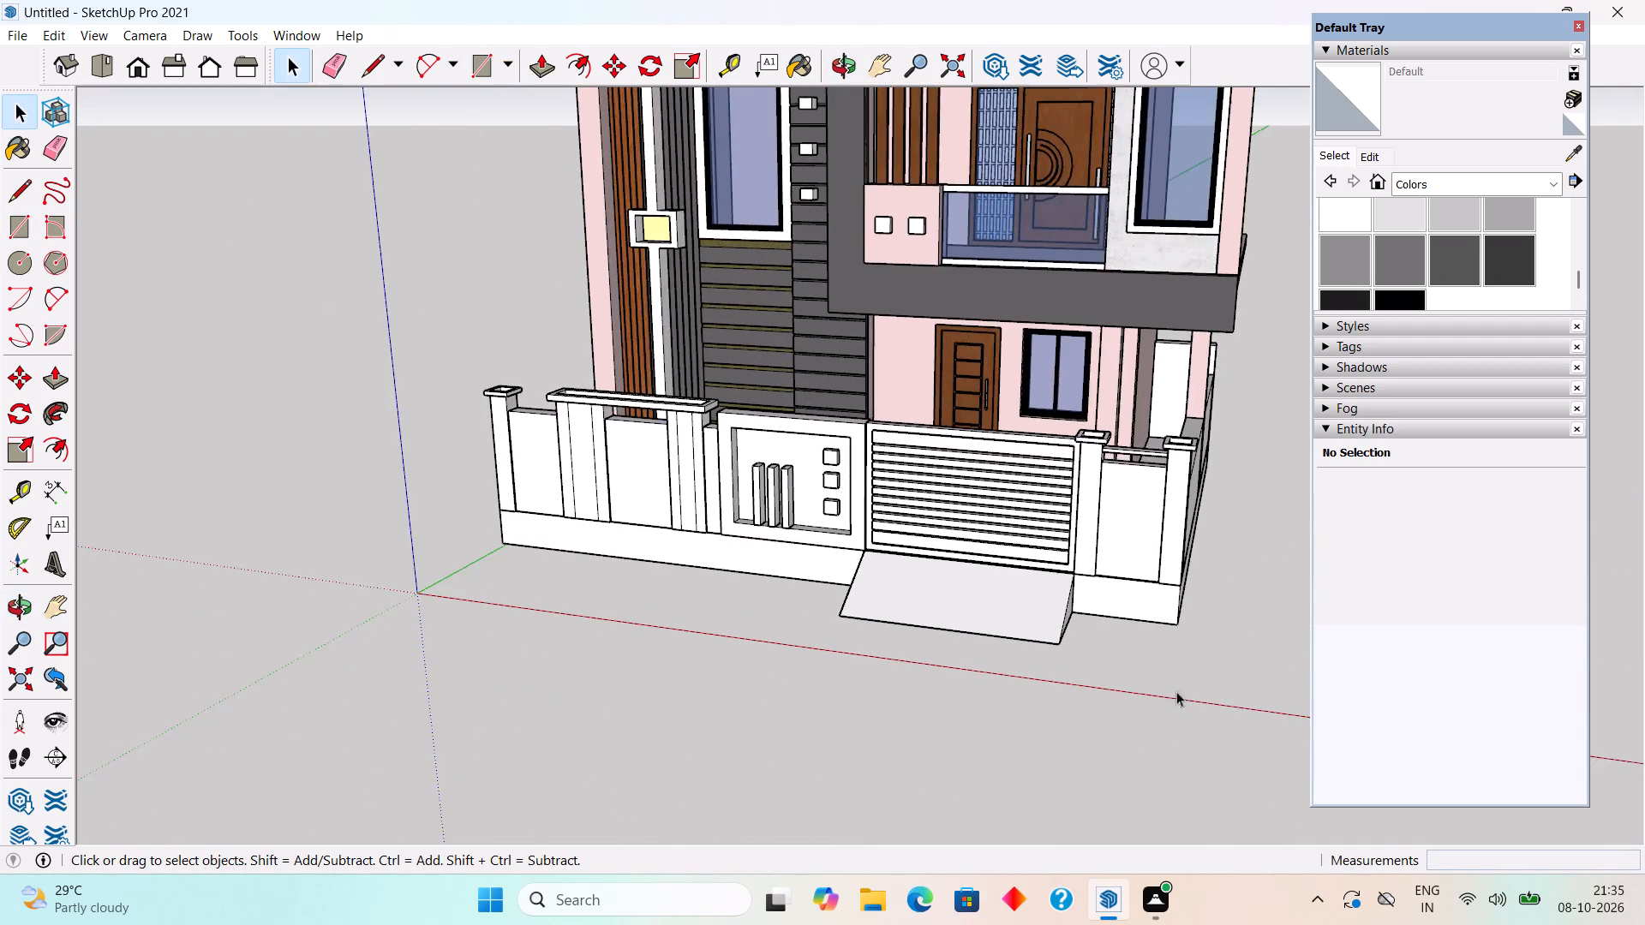
{"action": "middle_click_drag", "start_coordinate": [1150, 663], "coordinate": [1098, 645]}
{"action": "scroll", "coordinate": [1081, 648], "scroll_direction": "up", "scroll_amount": 5}
{"action": "key", "text": "r"}
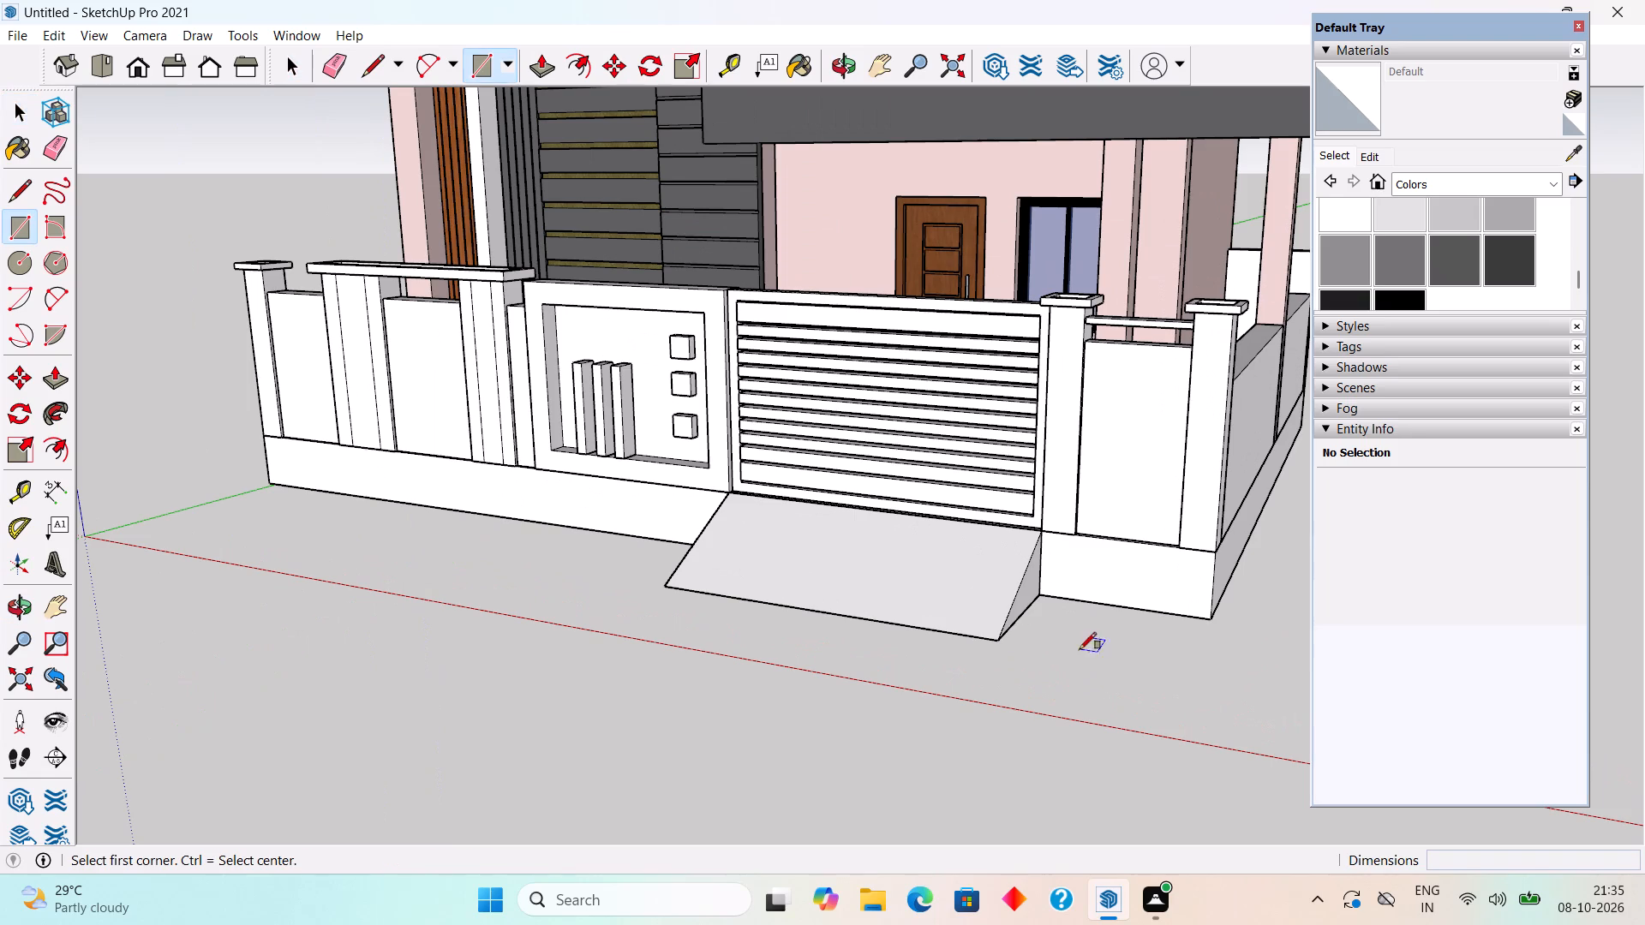
{"action": "left_click", "coordinate": [1209, 618]}
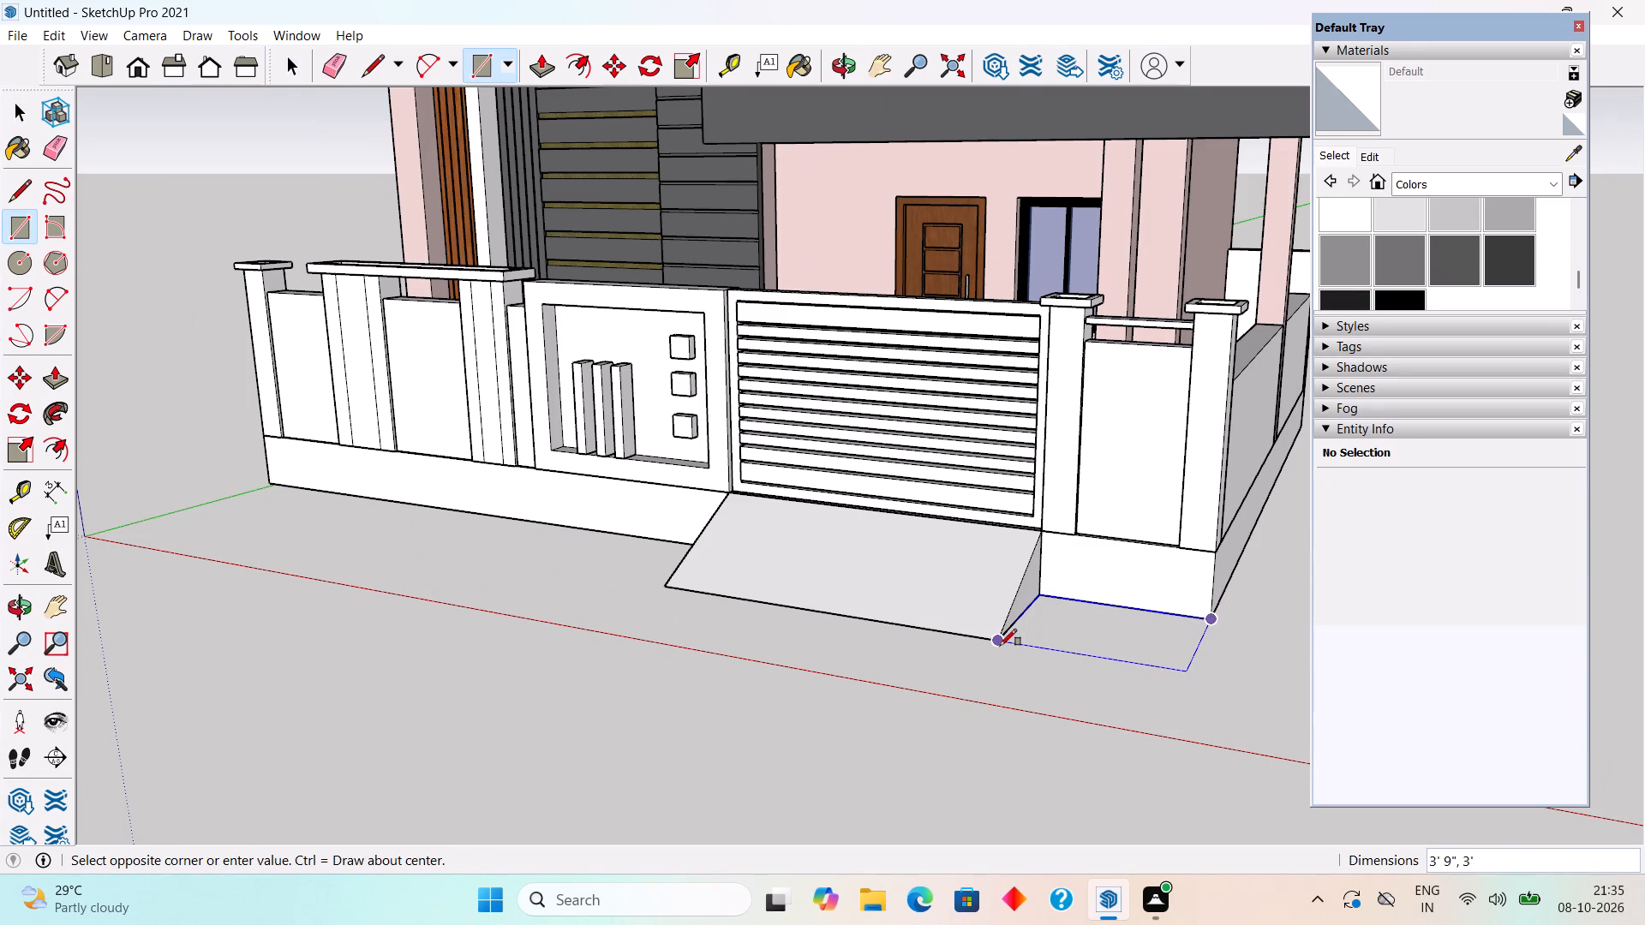
{"action": "left_click", "coordinate": [999, 645]}
{"action": "key", "text": "space"}
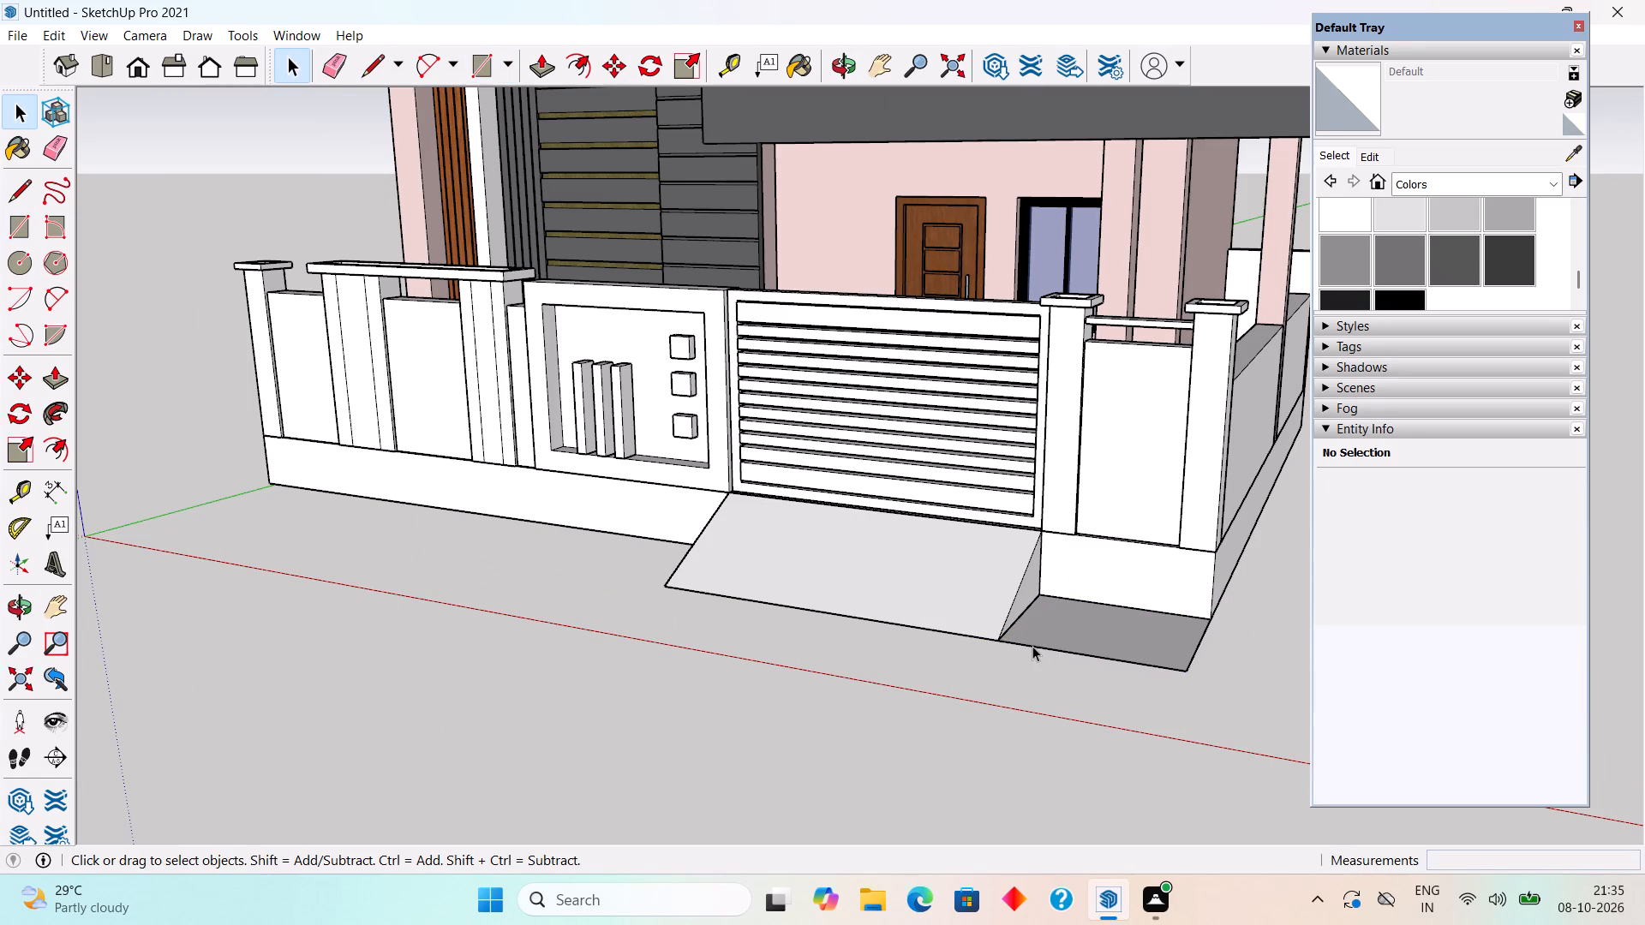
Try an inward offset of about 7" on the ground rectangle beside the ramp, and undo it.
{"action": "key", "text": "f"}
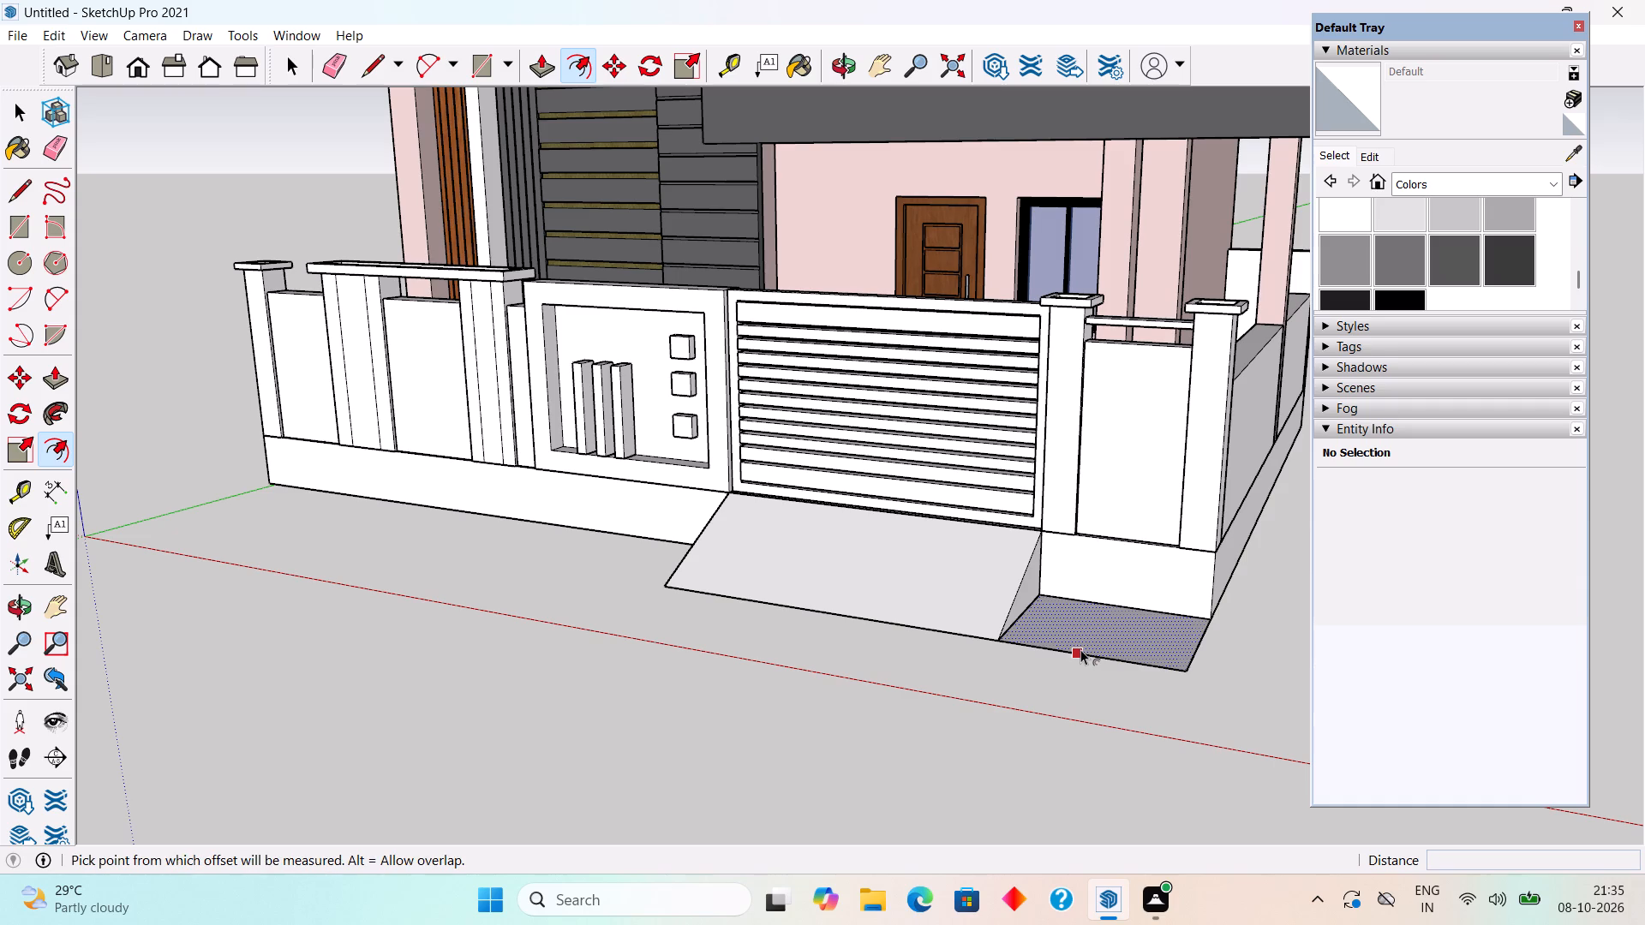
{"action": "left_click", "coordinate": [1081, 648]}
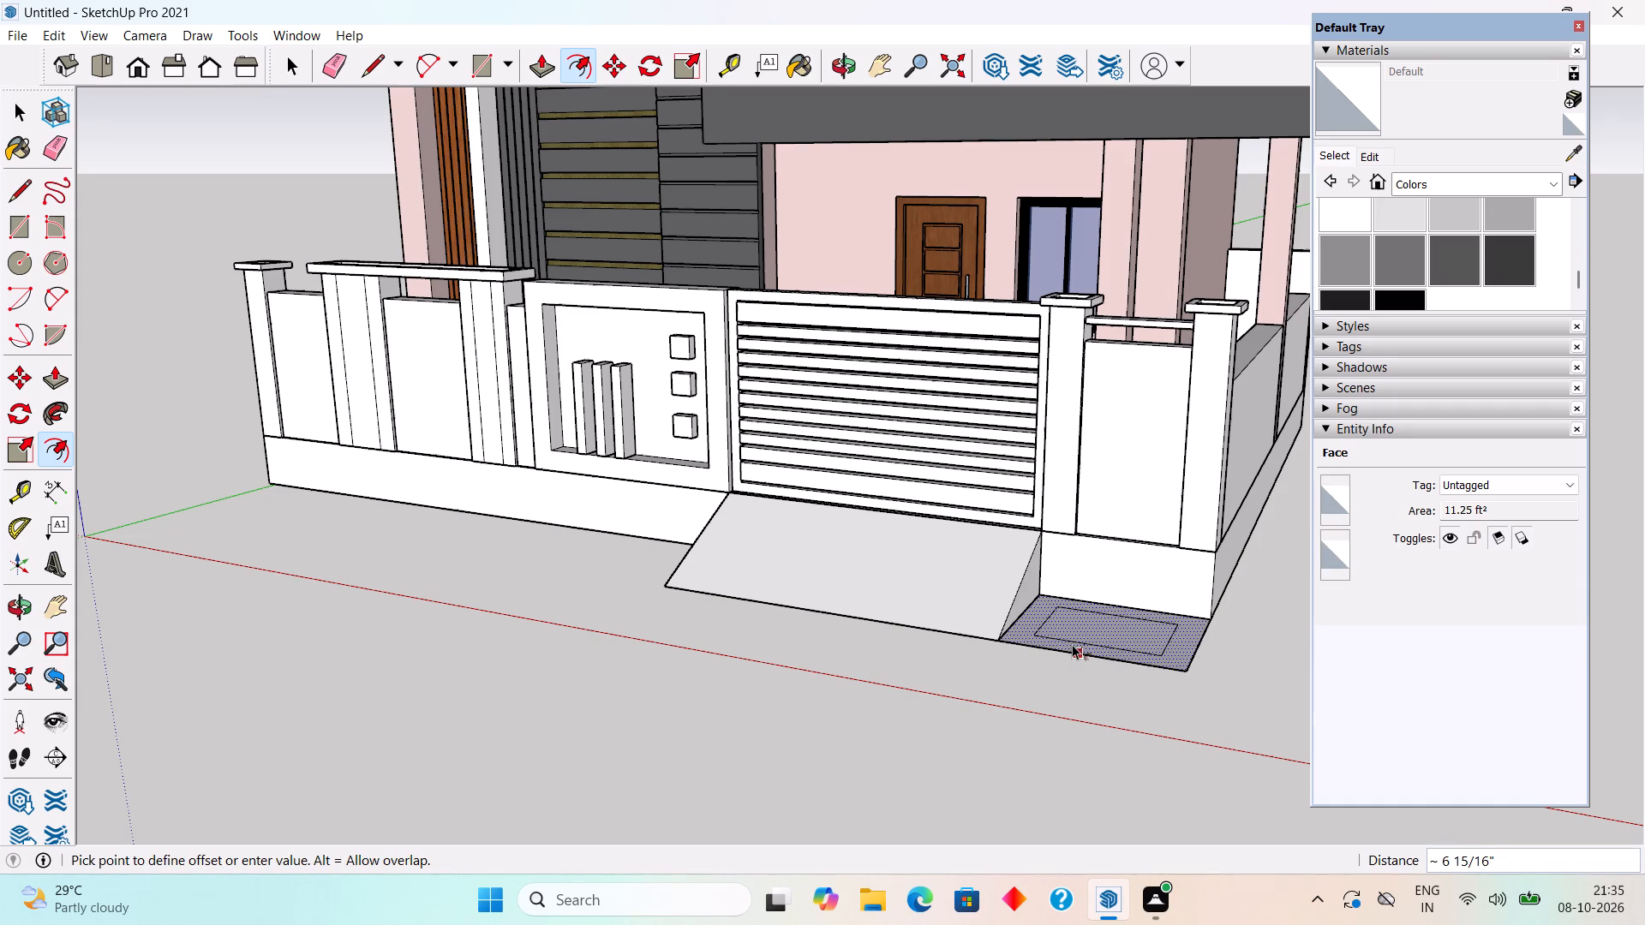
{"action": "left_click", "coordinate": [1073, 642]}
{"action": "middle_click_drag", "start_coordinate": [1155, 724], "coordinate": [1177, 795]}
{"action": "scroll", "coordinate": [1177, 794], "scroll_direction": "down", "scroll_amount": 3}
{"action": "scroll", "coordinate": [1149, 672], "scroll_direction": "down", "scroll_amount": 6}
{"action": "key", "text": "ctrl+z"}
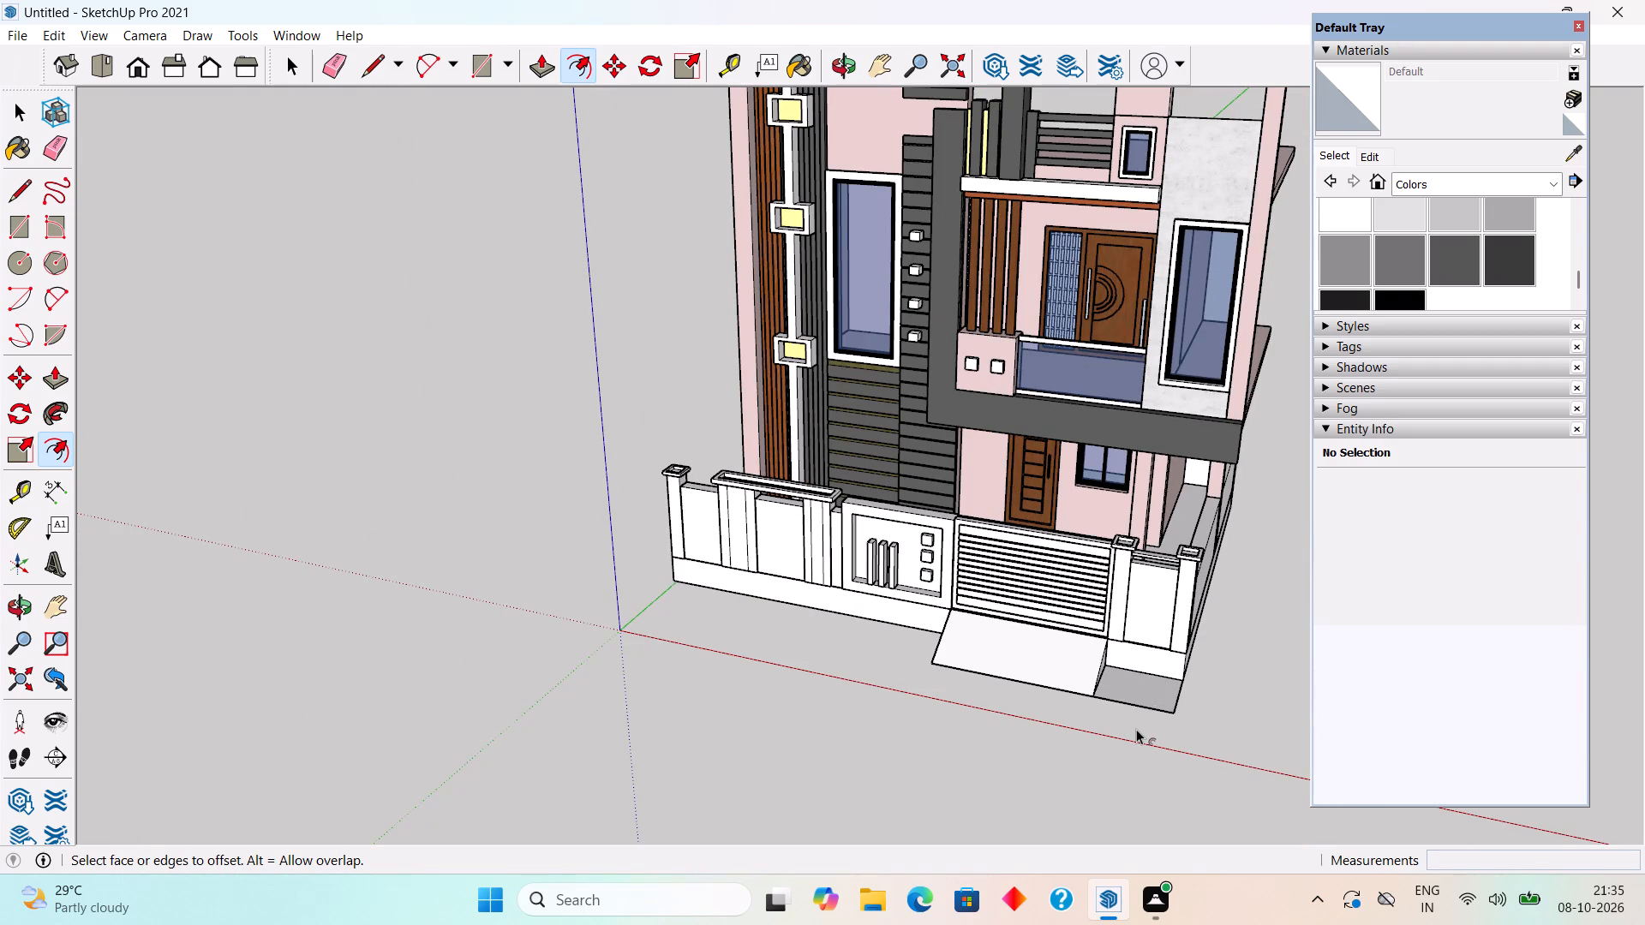
Offset the outline of the ground rectangle beside the ramp inward by about 3 1/4".
{"action": "middle_click_drag", "start_coordinate": [930, 669], "coordinate": [1181, 653]}
{"action": "scroll", "coordinate": [1177, 647], "scroll_direction": "up", "scroll_amount": 9}
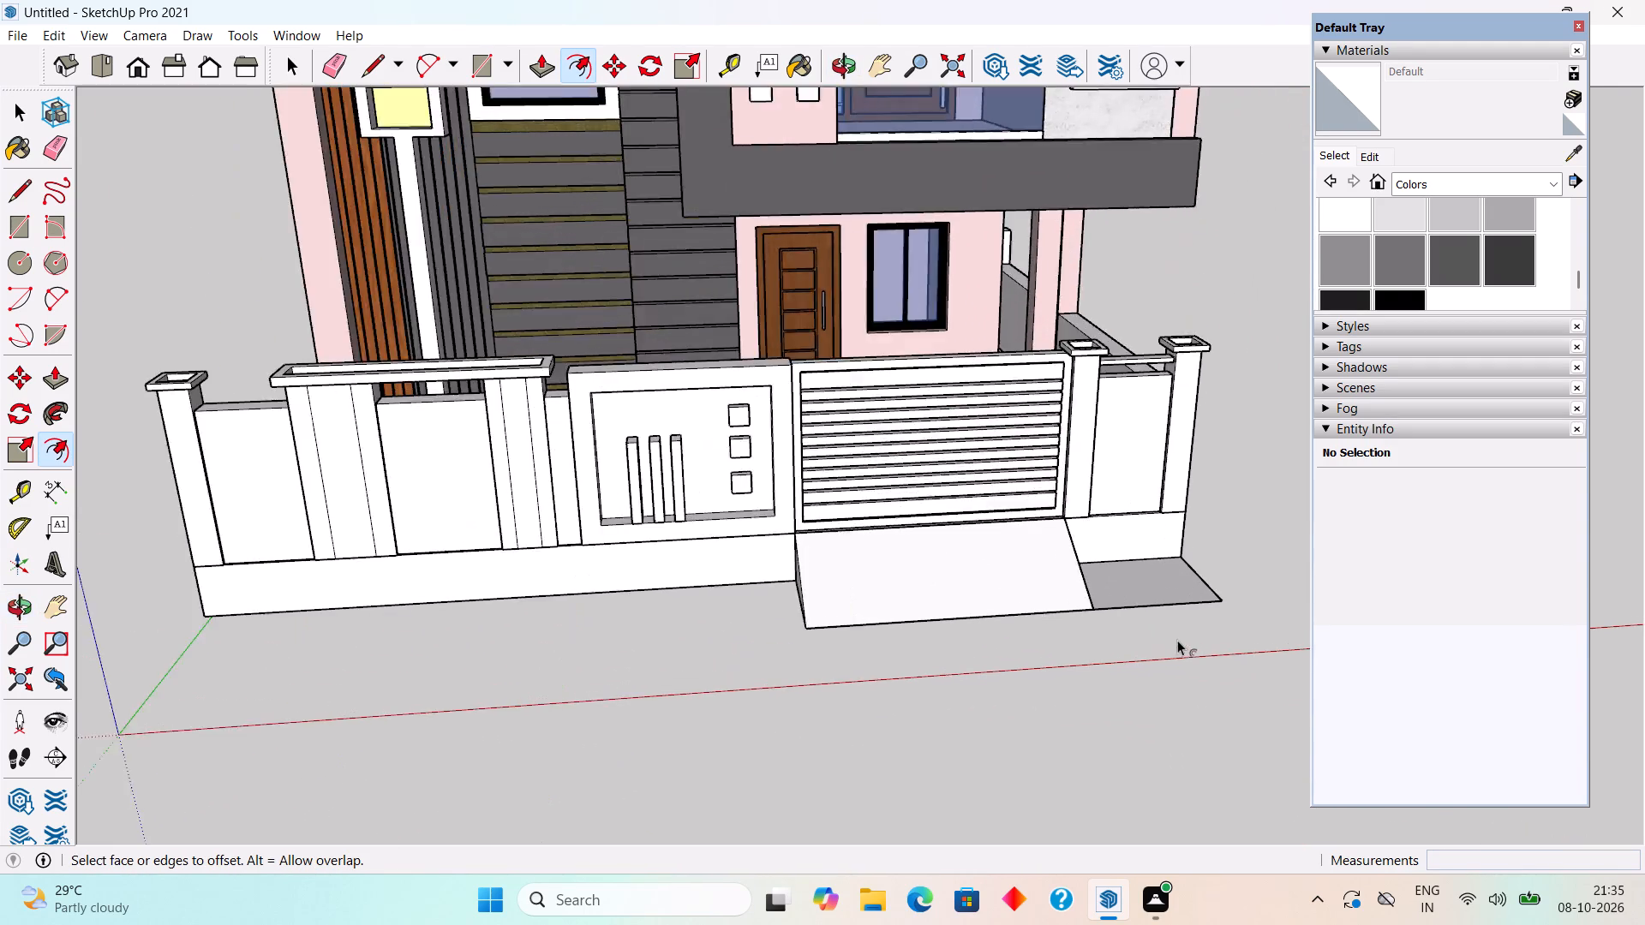
{"action": "scroll", "coordinate": [1177, 640], "scroll_direction": "up", "scroll_amount": 4}
{"action": "middle_click_drag", "start_coordinate": [1044, 495], "coordinate": [986, 683]}
{"action": "scroll", "coordinate": [1062, 673], "scroll_direction": "up", "scroll_amount": 5}
{"action": "left_click", "coordinate": [1141, 692]}
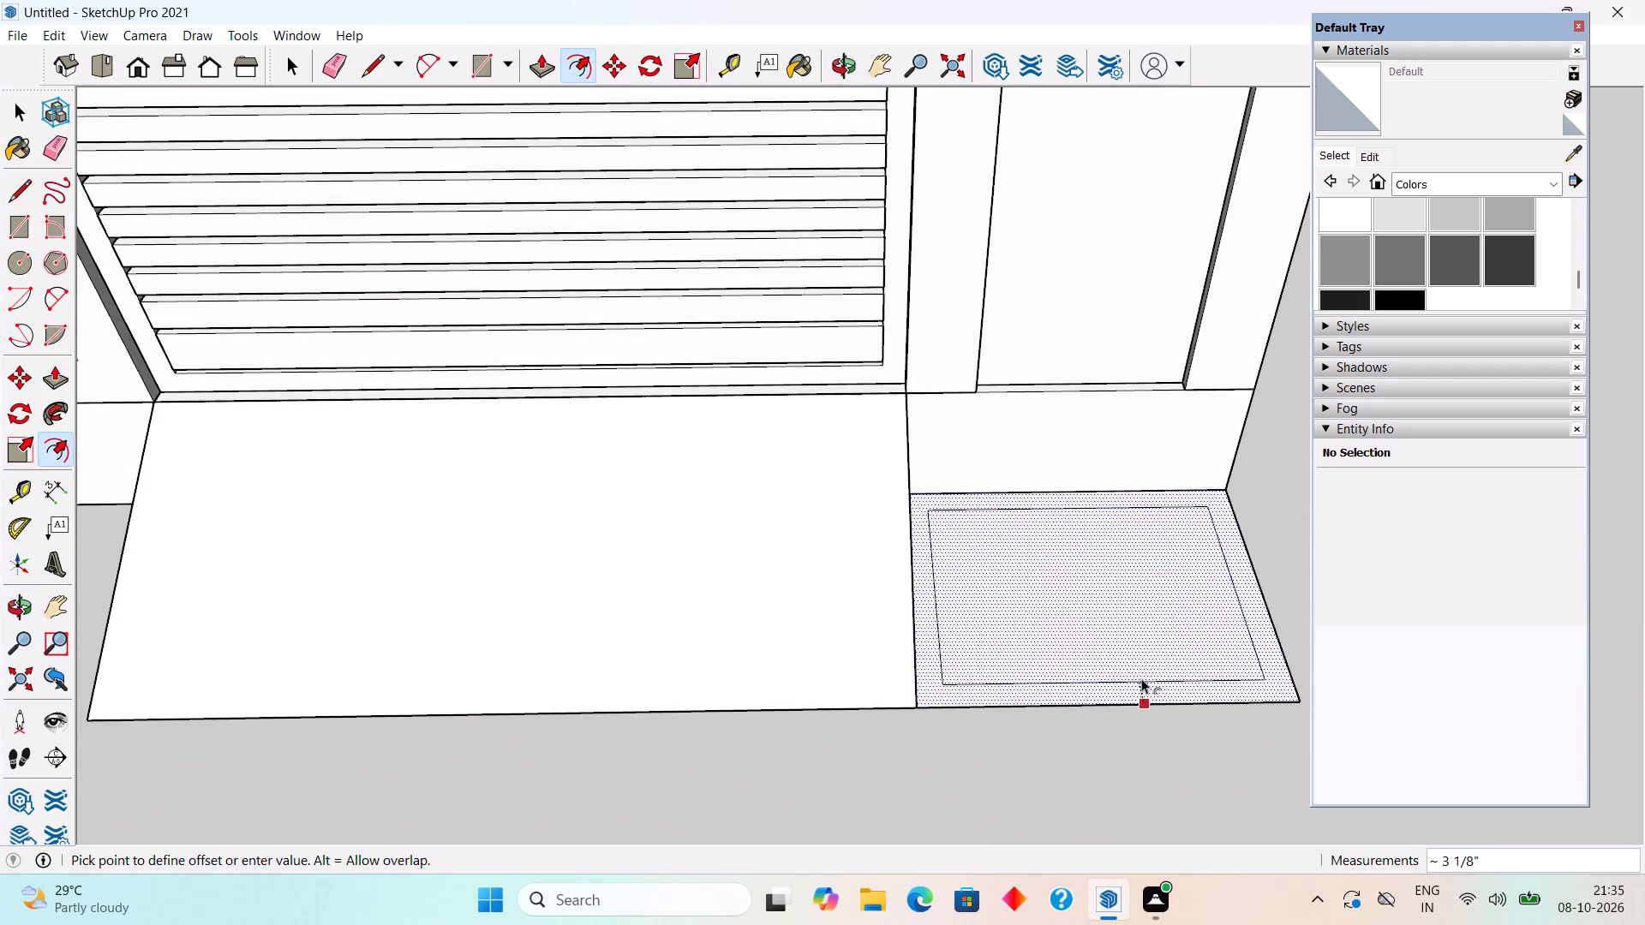
{"action": "left_click", "coordinate": [1141, 682]}
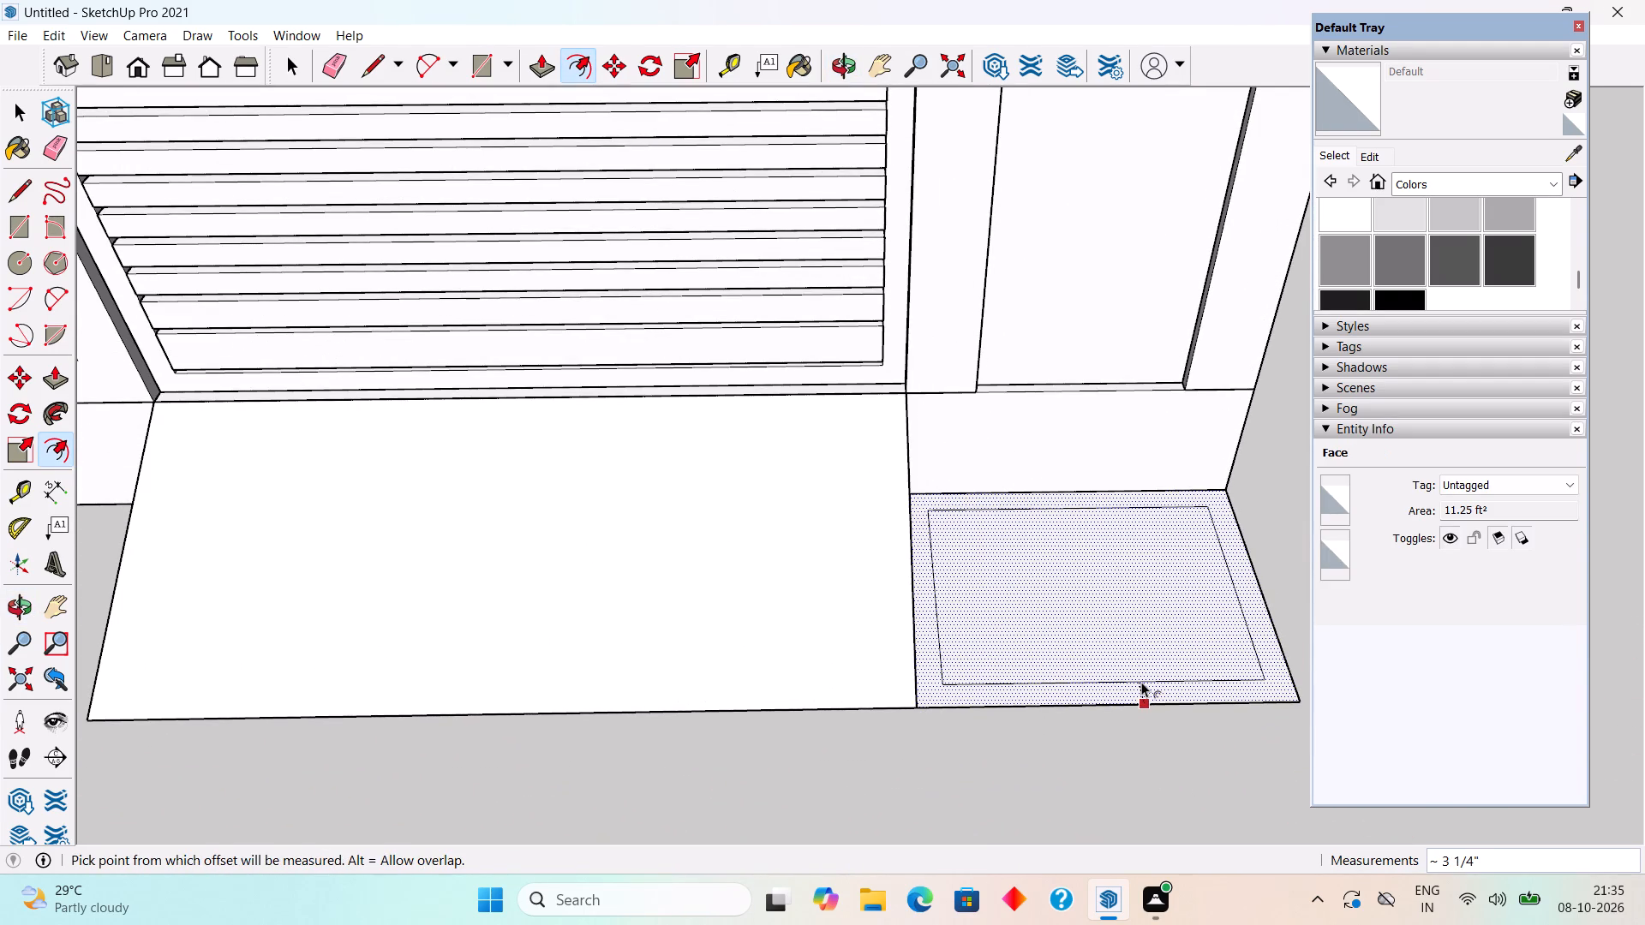
{"action": "key", "text": "space"}
Extend the inner outline's two side lines to the slab face and delete its back edge, leaving a U-shaped border.
{"action": "scroll", "coordinate": [958, 498], "scroll_direction": "up", "scroll_amount": 6}
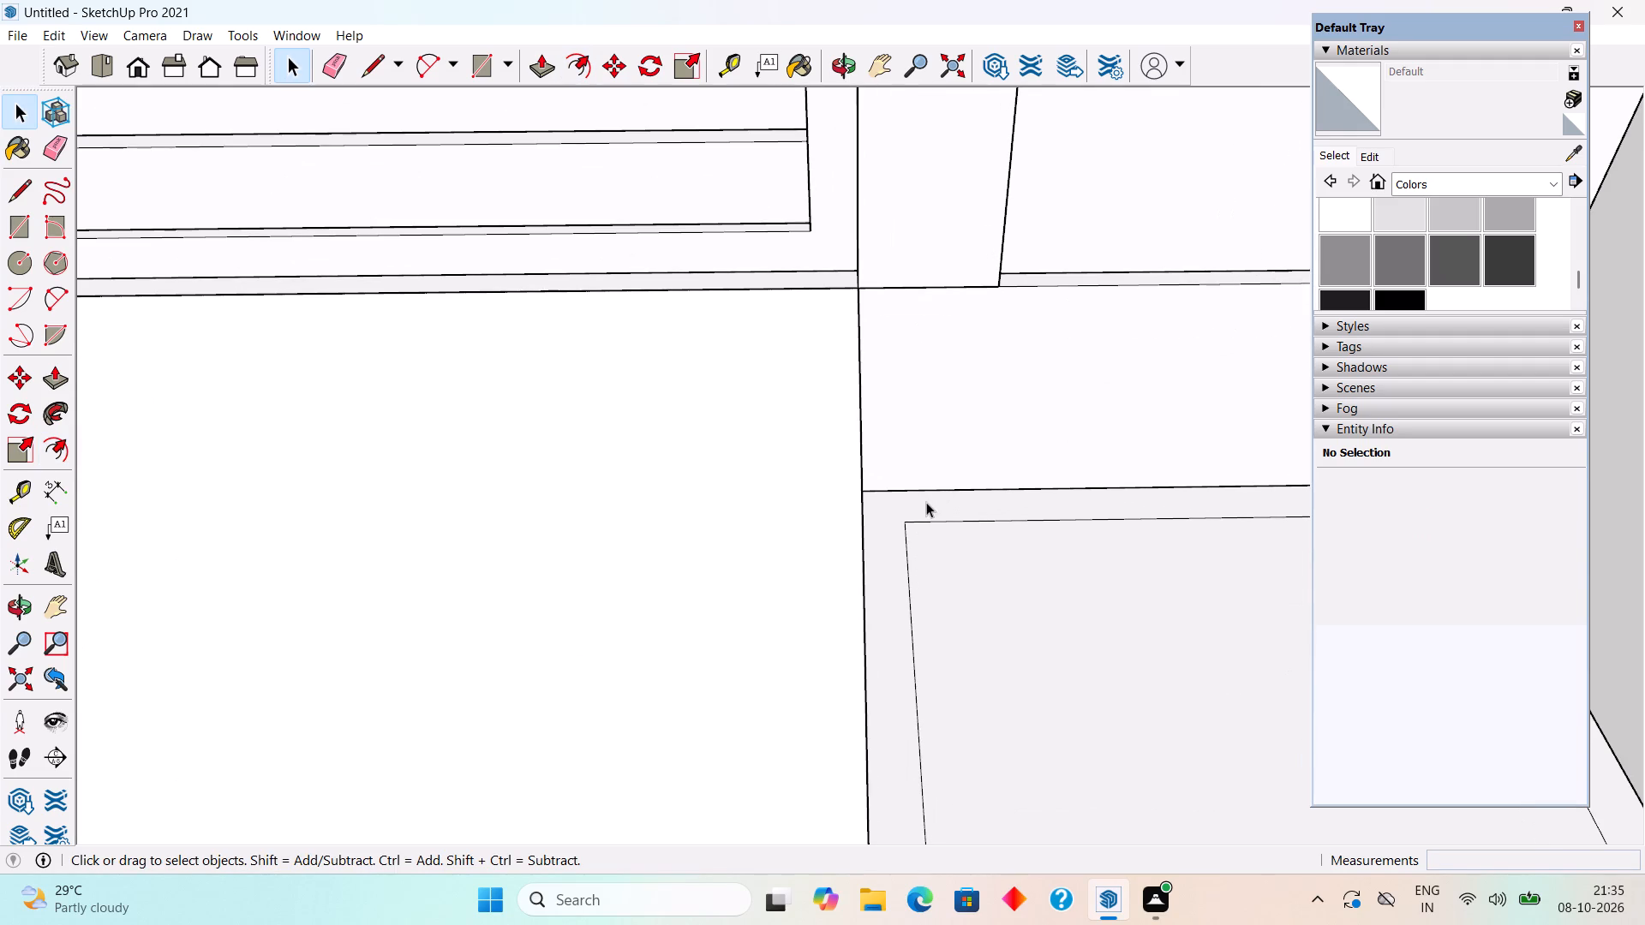
{"action": "key", "text": "l"}
{"action": "left_click", "coordinate": [912, 527]}
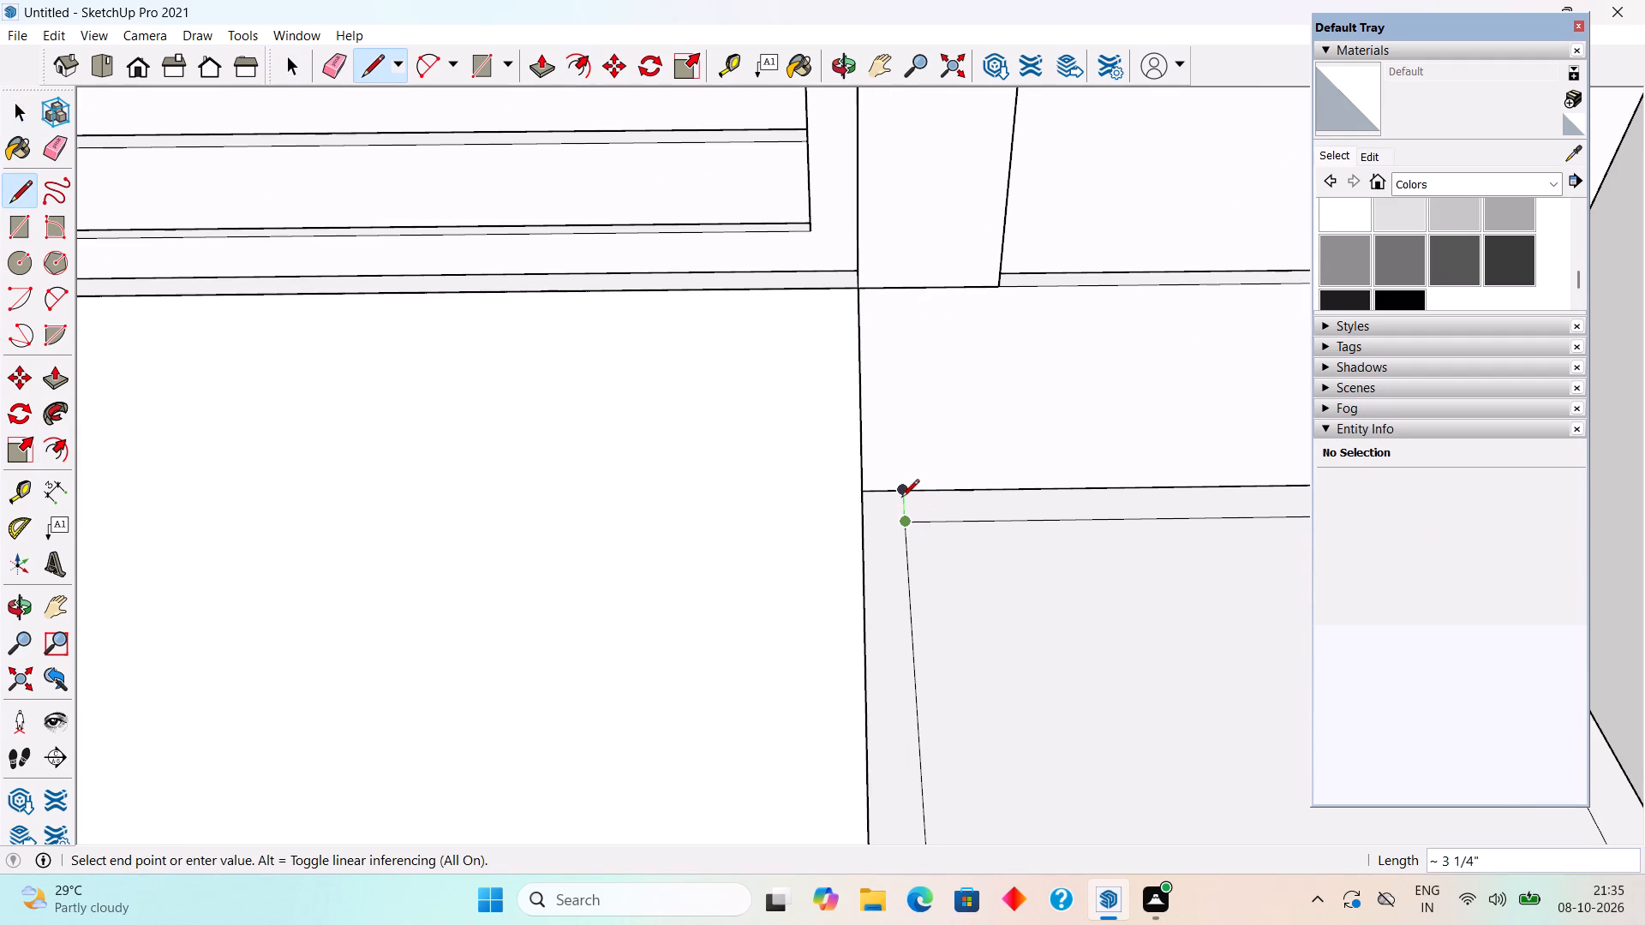
{"action": "left_click", "coordinate": [901, 498]}
{"action": "scroll", "coordinate": [724, 684], "scroll_direction": "down", "scroll_amount": 8}
{"action": "scroll", "coordinate": [1130, 610], "scroll_direction": "up", "scroll_amount": 4}
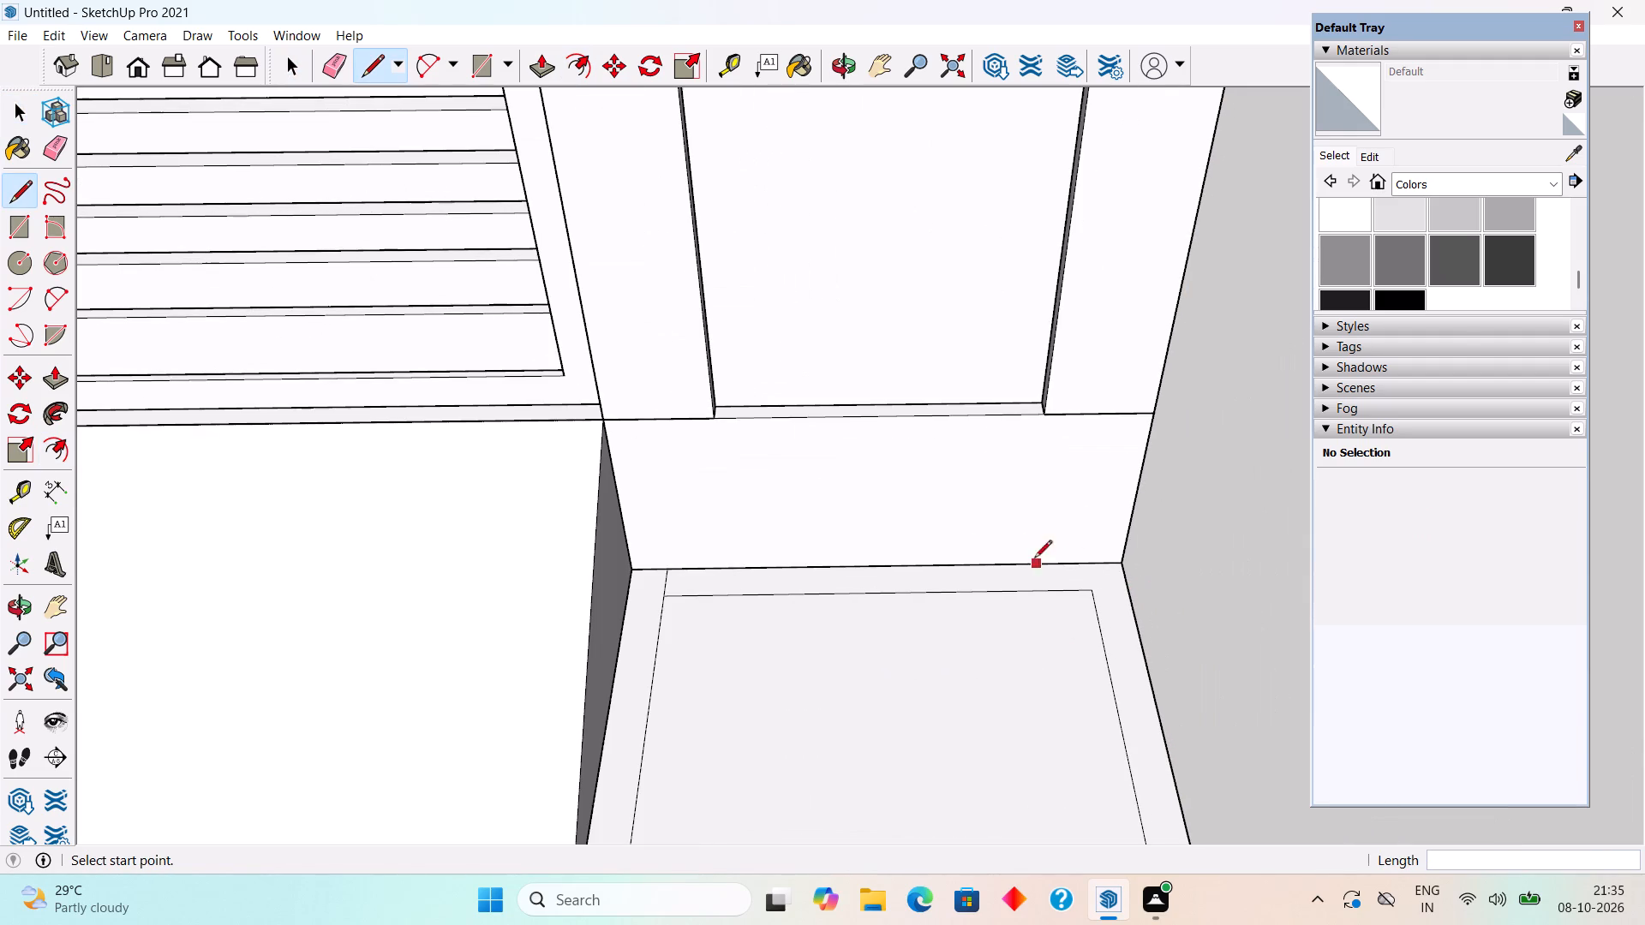
{"action": "left_click", "coordinate": [1088, 594]}
{"action": "left_click", "coordinate": [1083, 564]}
{"action": "key", "text": "space"}
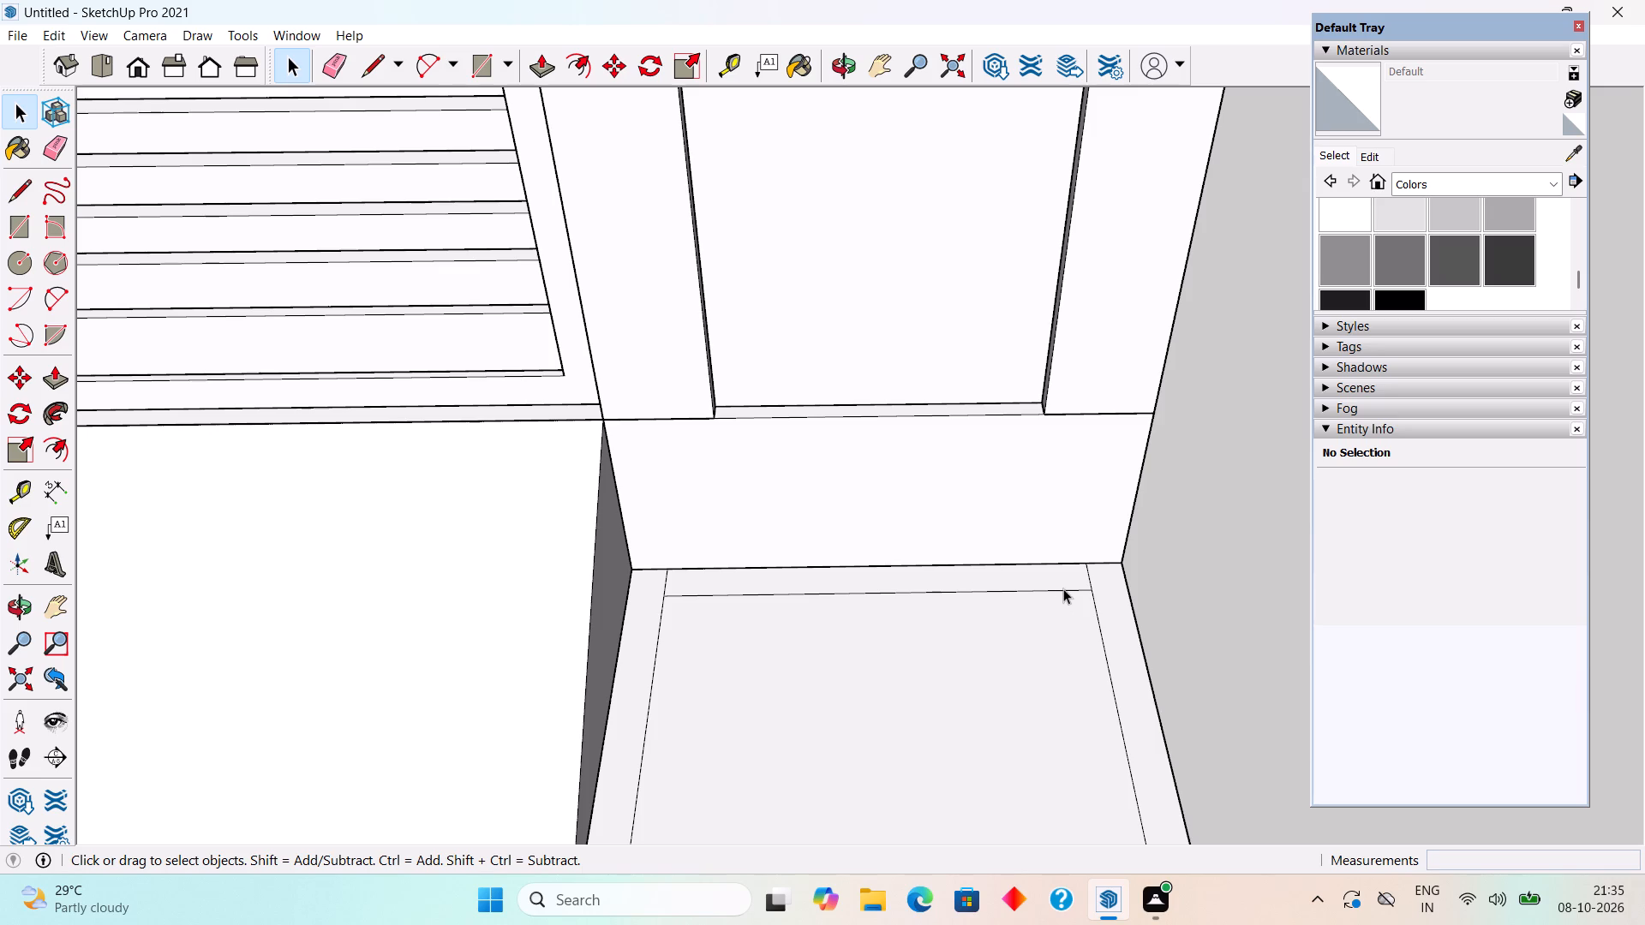
{"action": "left_click", "coordinate": [1064, 588]}
{"action": "key", "text": "Delete"}
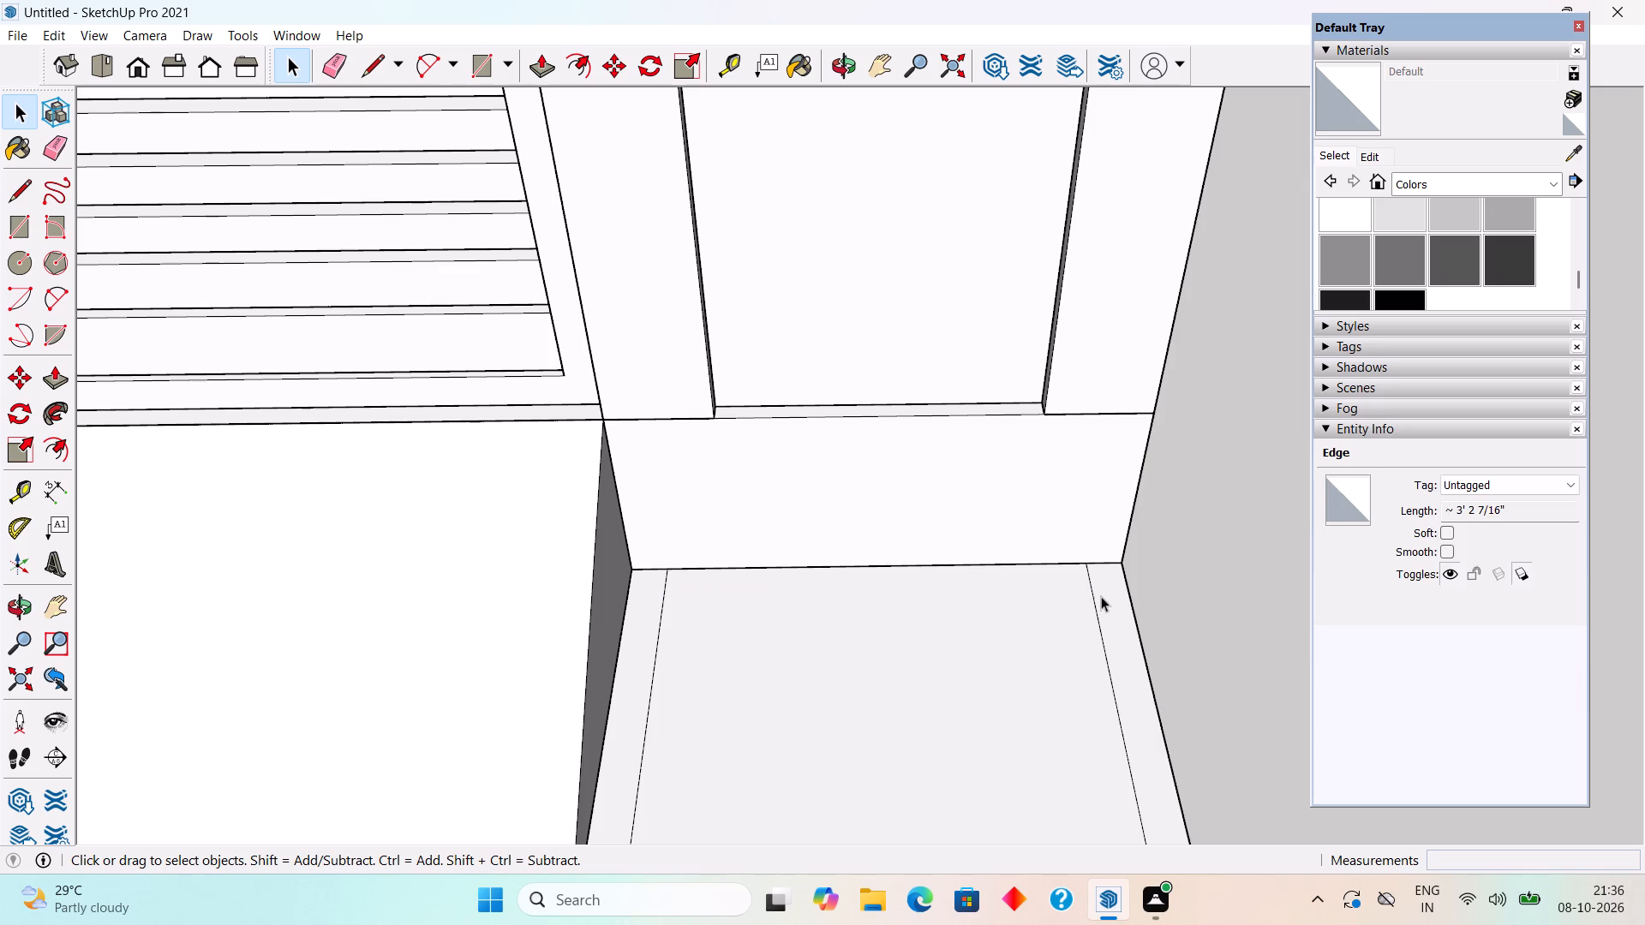
Push/Pull the U-shaped border beside the ramp up 1' 6" to the level of the slab's top.
{"action": "left_click", "coordinate": [1105, 598]}
{"action": "key", "text": "p"}
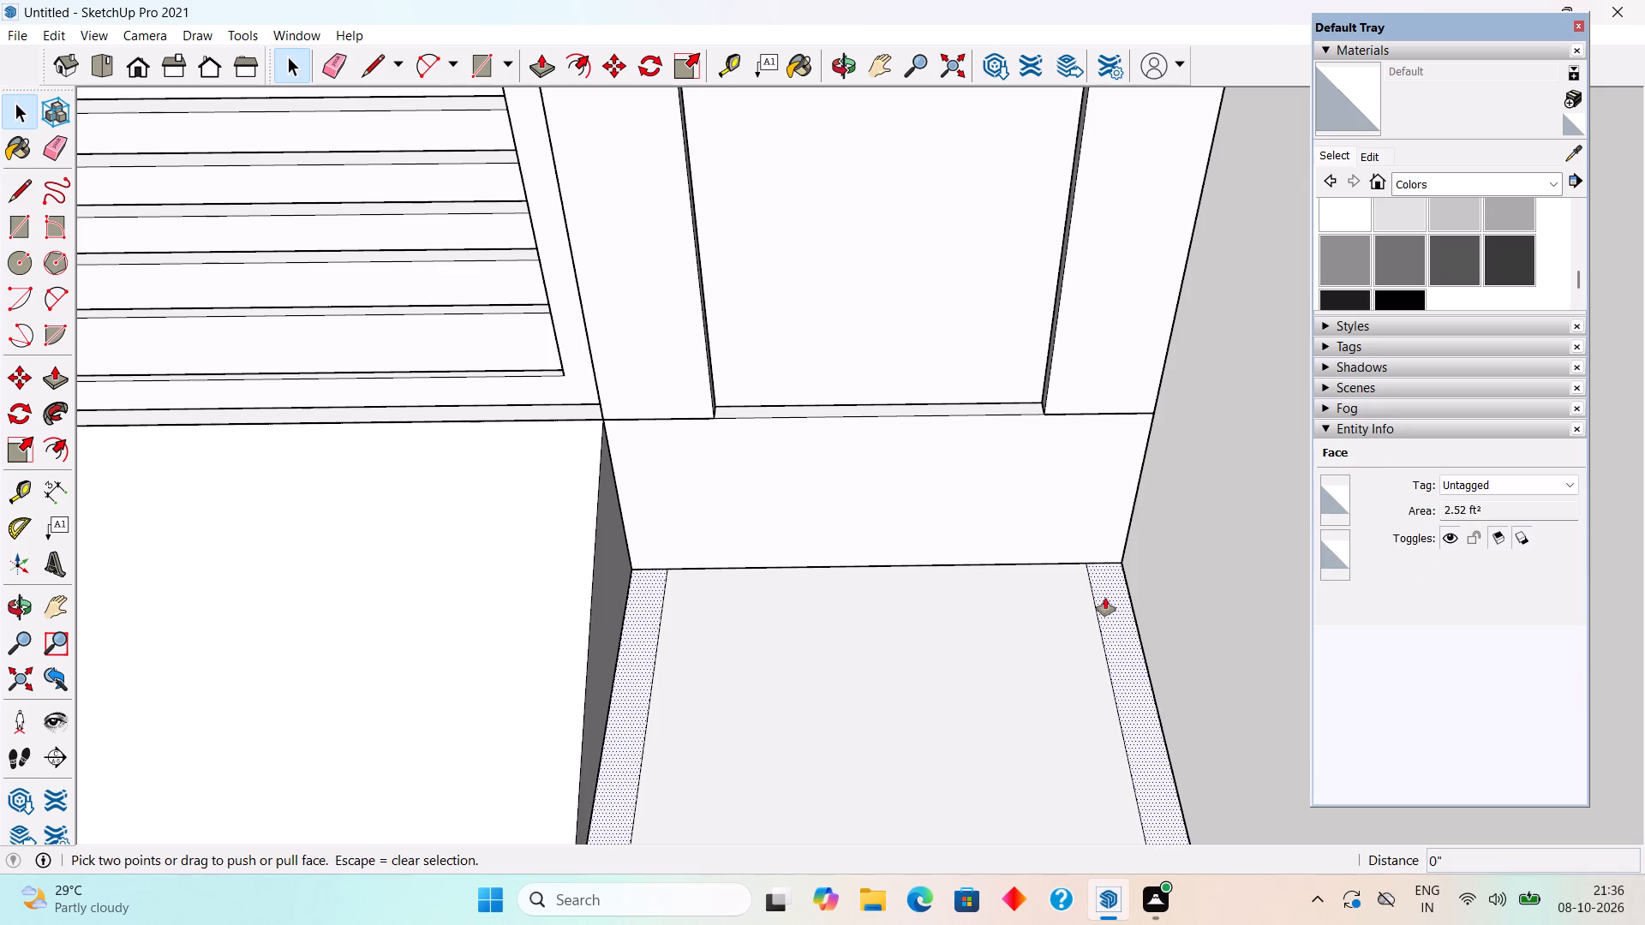
{"action": "left_click", "coordinate": [1105, 598]}
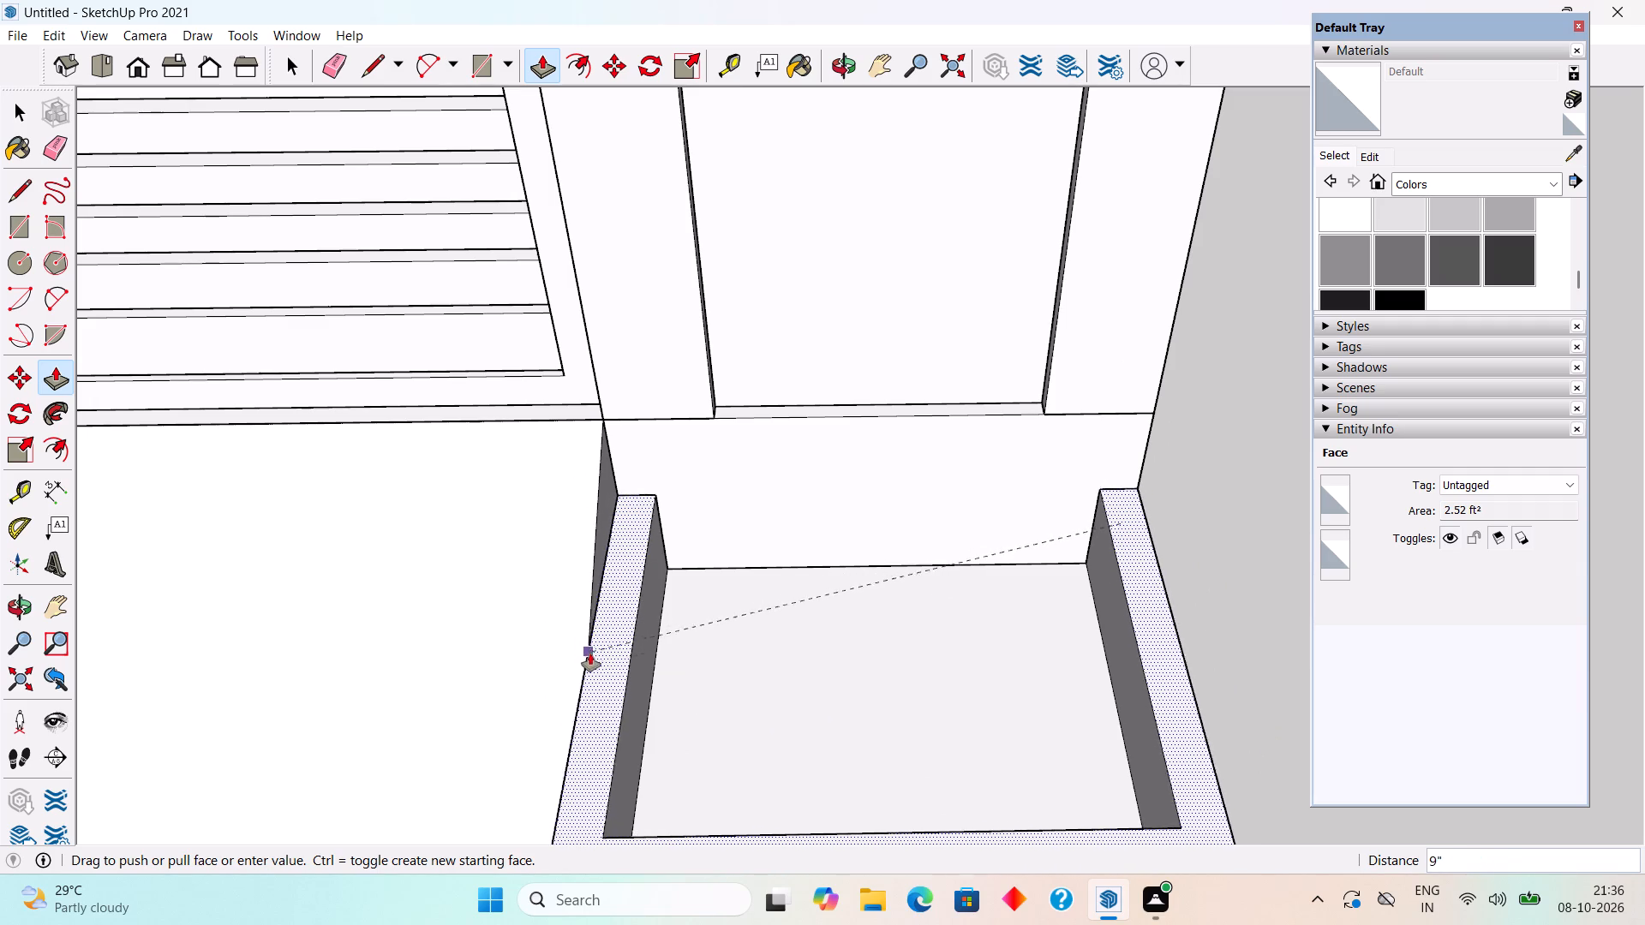
{"action": "scroll", "coordinate": [589, 534], "scroll_direction": "down", "scroll_amount": 6}
{"action": "middle_click_drag", "start_coordinate": [684, 559], "coordinate": [1068, 474]}
{"action": "left_click", "coordinate": [621, 588]}
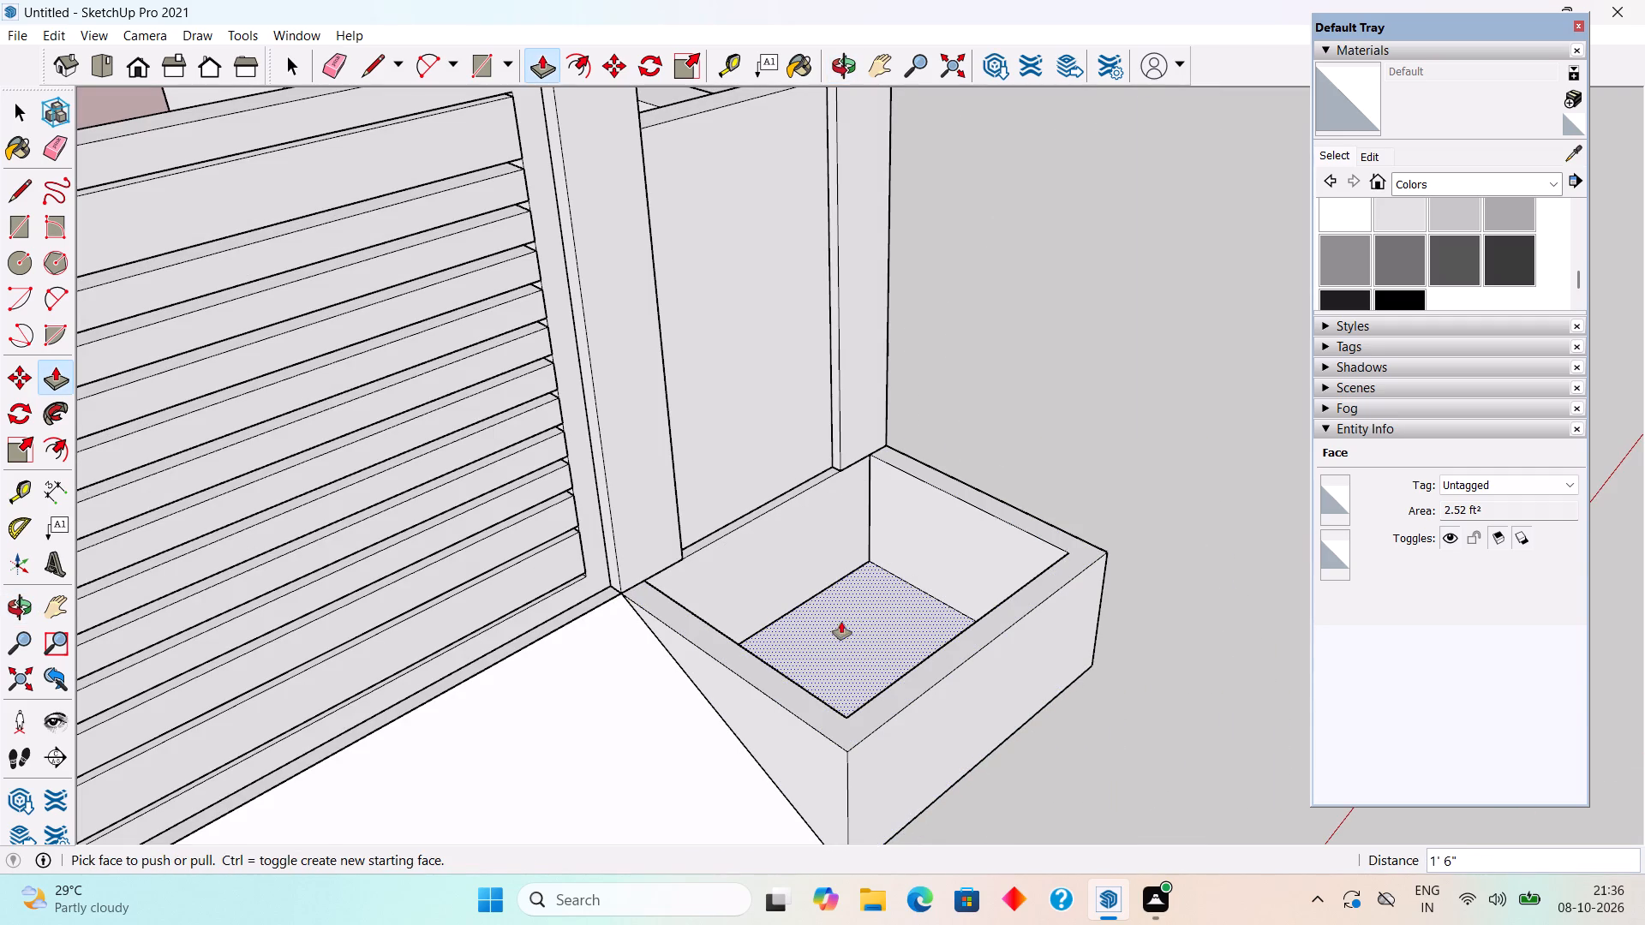
Raise the floor inside the bed's low walls by about 1' 1 7/8".
{"action": "left_click", "coordinate": [841, 622]}
{"action": "left_click", "coordinate": [805, 539]}
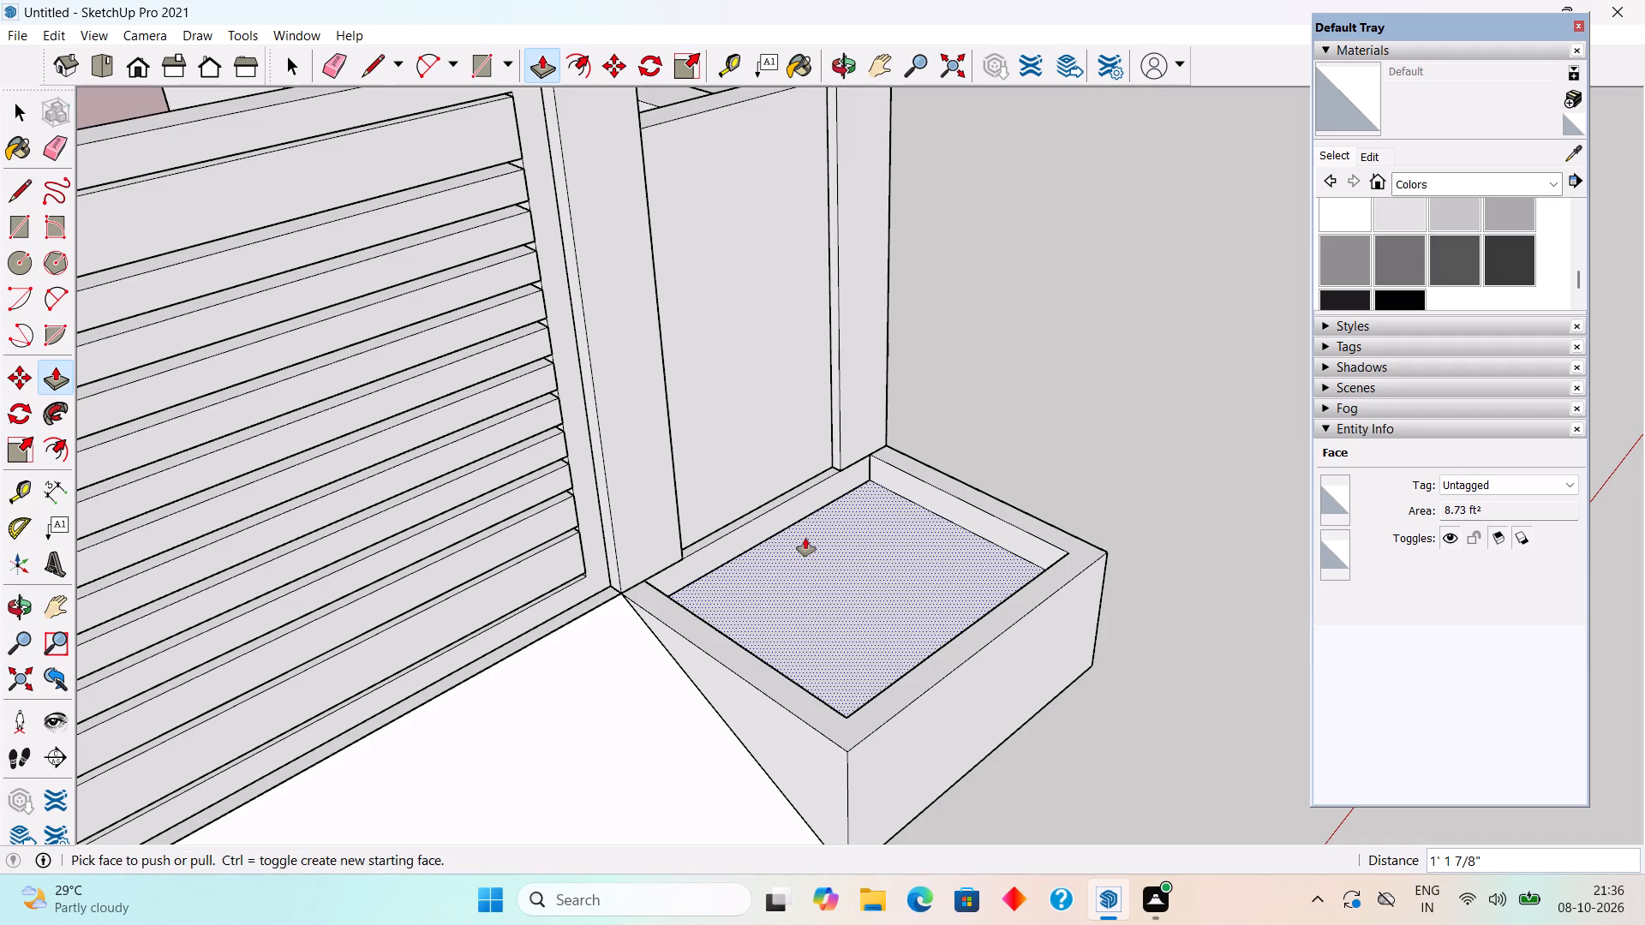
Group all the geometry of the walled bed beside the ramp.
{"action": "key", "text": "space"}
{"action": "left_click", "coordinate": [1191, 454]}
{"action": "triple_click", "coordinate": [917, 641]}
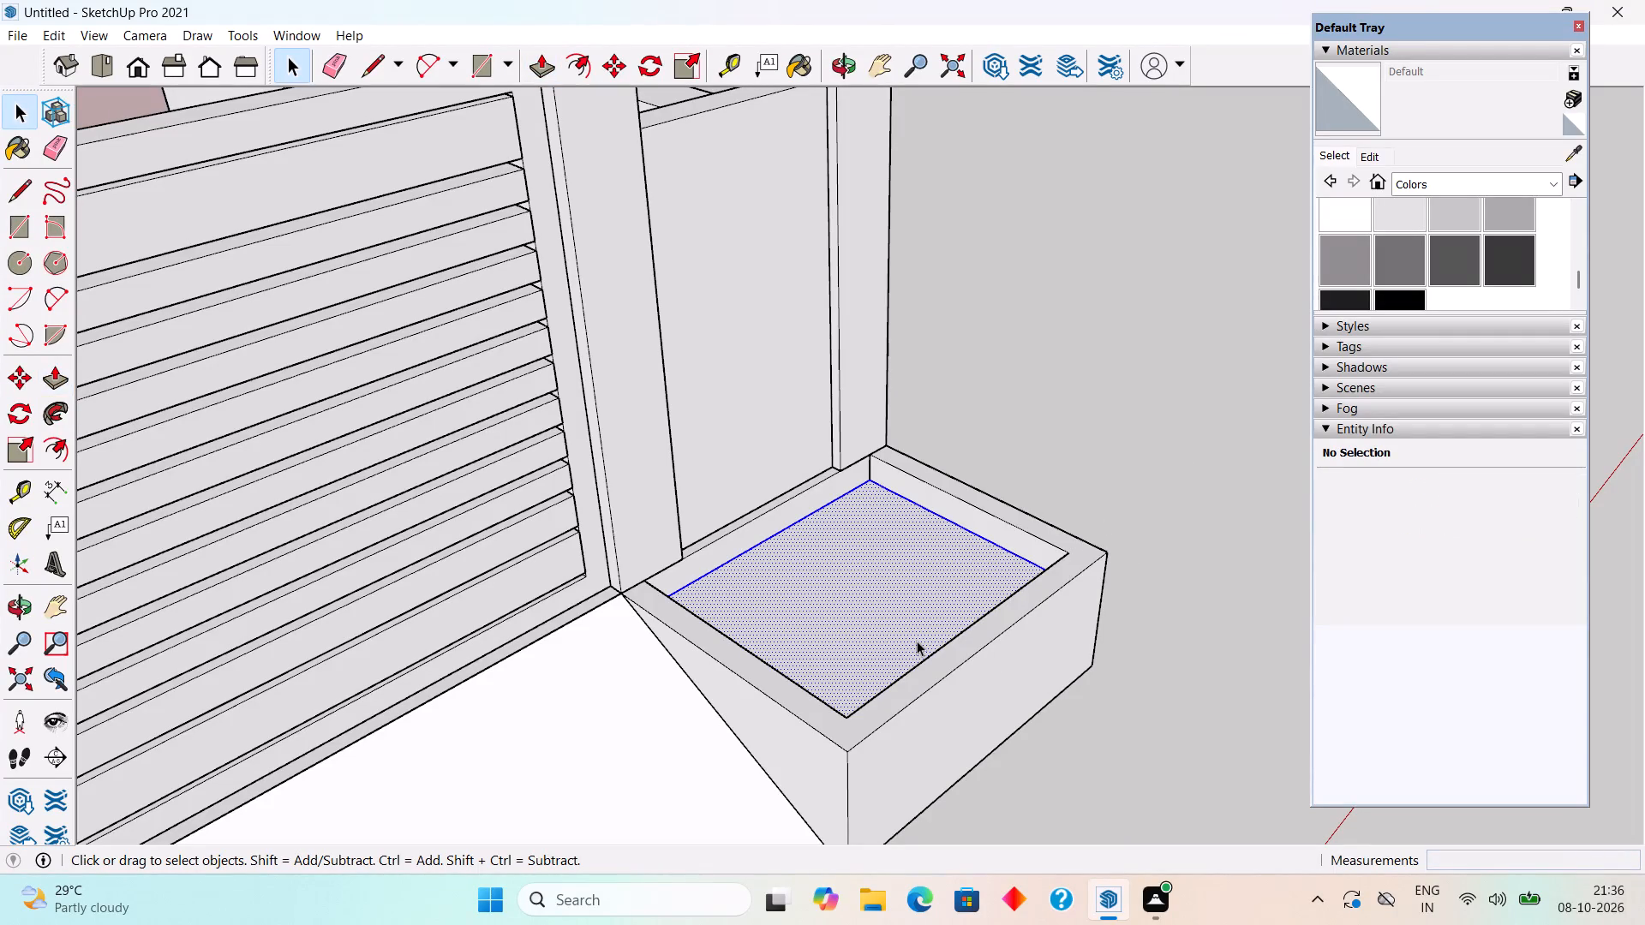
{"action": "right_click", "coordinate": [917, 641]}
{"action": "left_click", "coordinate": [1008, 497]}
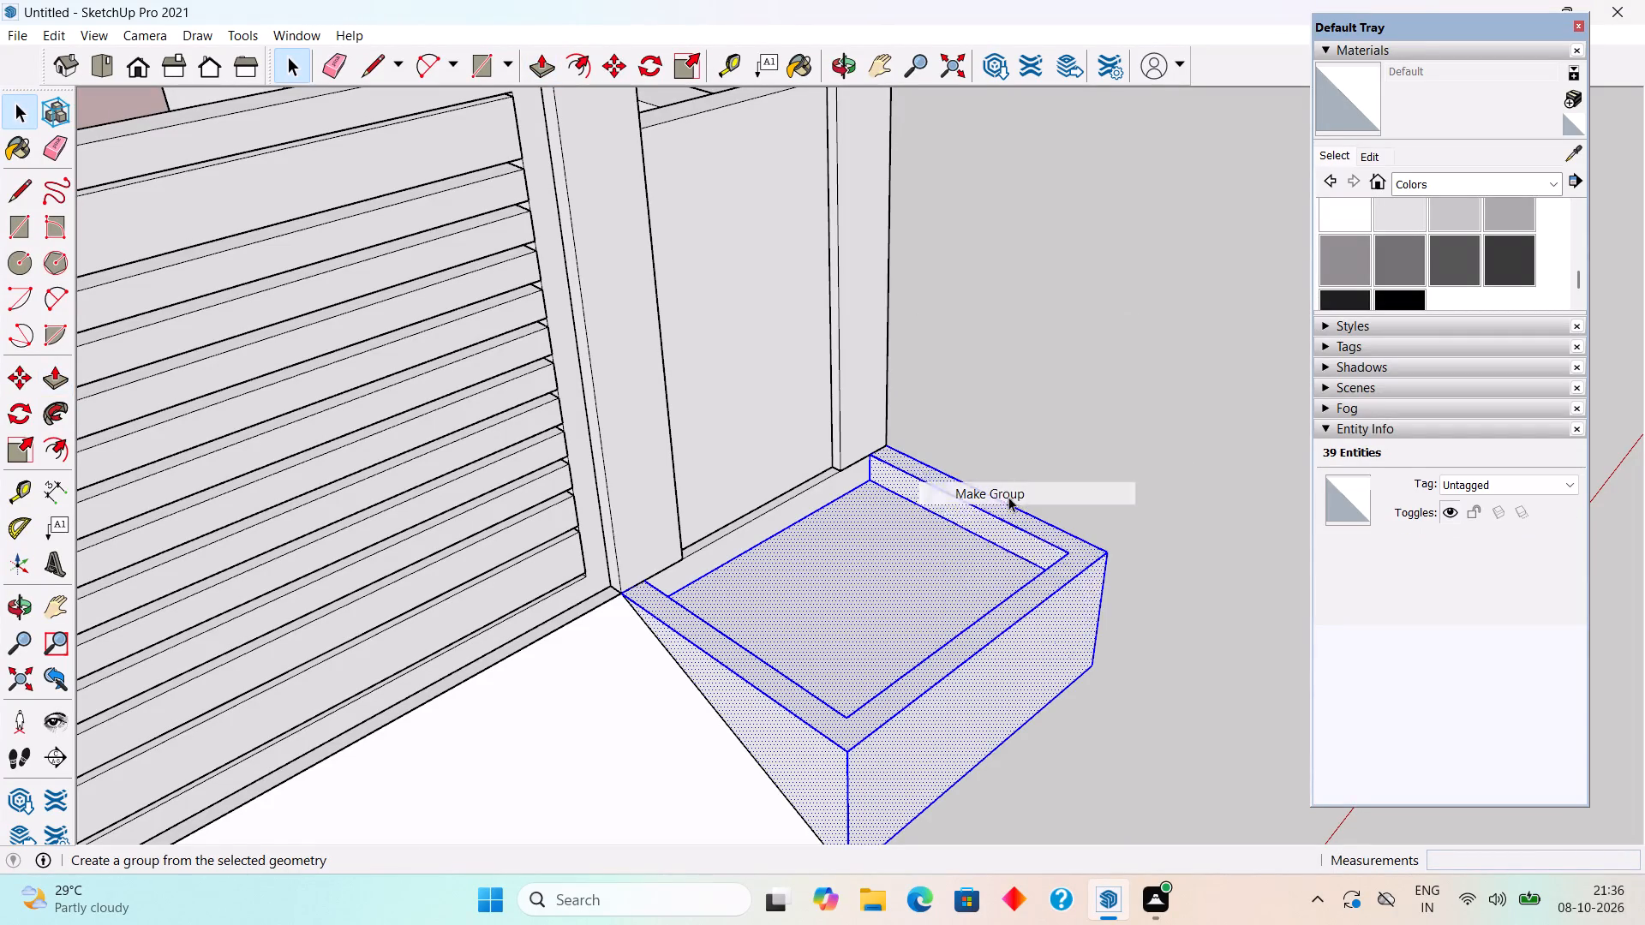
{"action": "left_click", "coordinate": [1065, 511]}
Place vertical guides 5" outside each side of the front wall's wide pier nearest the corner pillar.
{"action": "scroll", "coordinate": [1131, 665], "scroll_direction": "down", "scroll_amount": 16}
{"action": "middle_click_drag", "start_coordinate": [1056, 690], "coordinate": [1040, 692]}
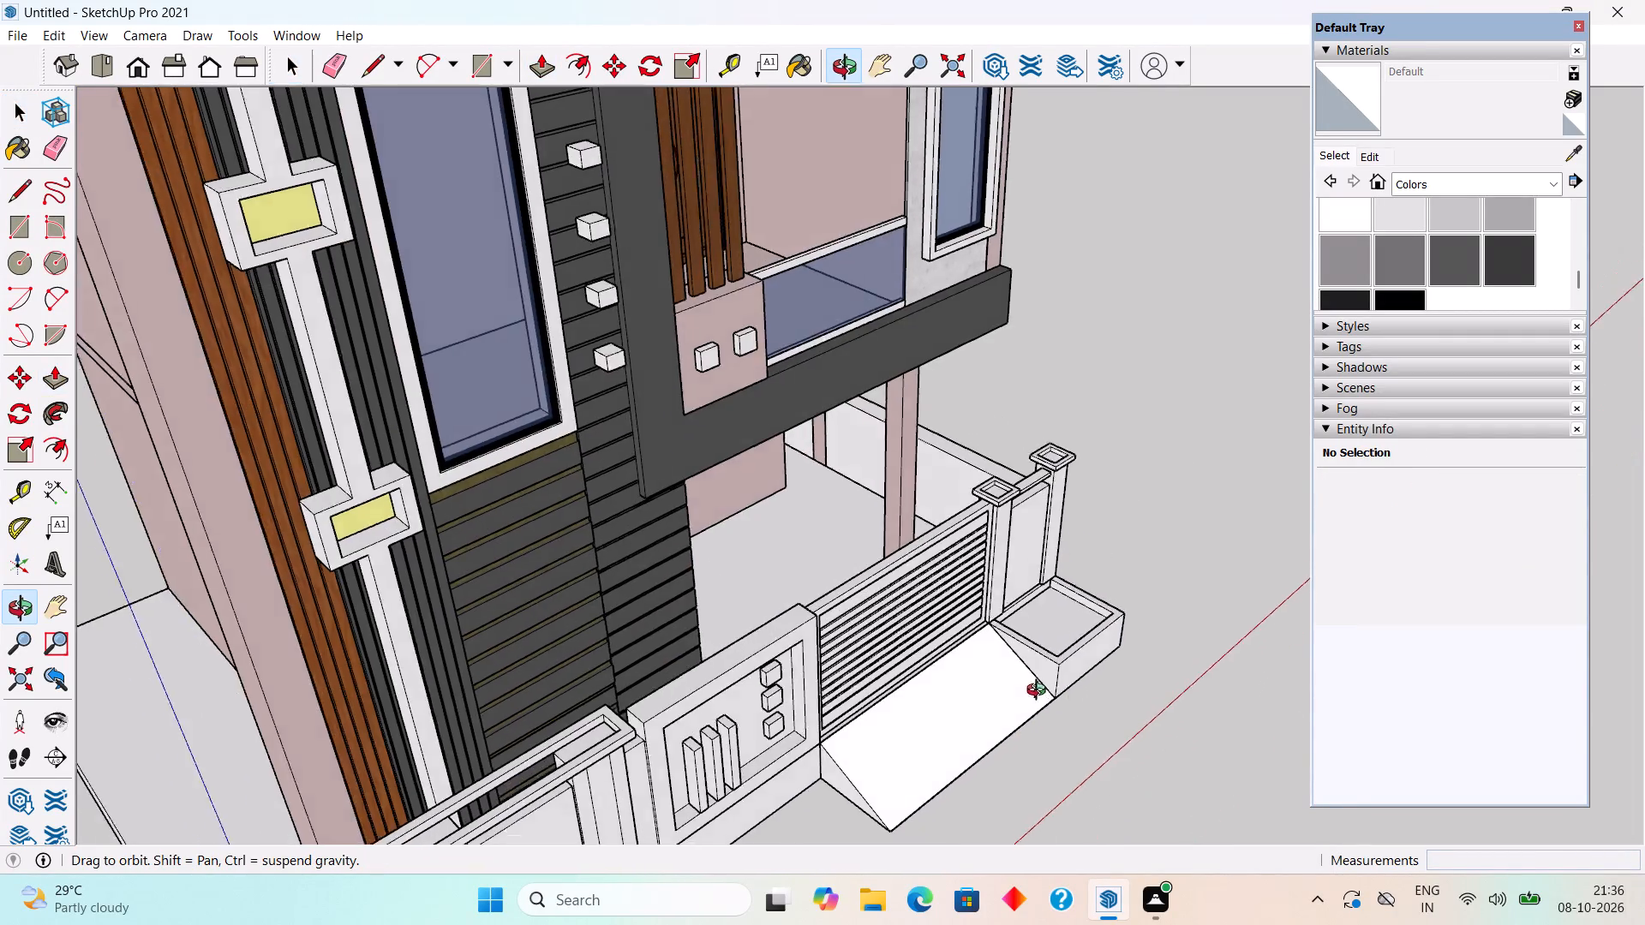
{"action": "middle_click_drag", "start_coordinate": [1040, 692], "coordinate": [806, 503]}
{"action": "scroll", "coordinate": [806, 503], "scroll_direction": "down", "scroll_amount": 7}
{"action": "middle_click_drag", "start_coordinate": [805, 564], "coordinate": [822, 707]}
{"action": "scroll", "coordinate": [696, 664], "scroll_direction": "up", "scroll_amount": 4}
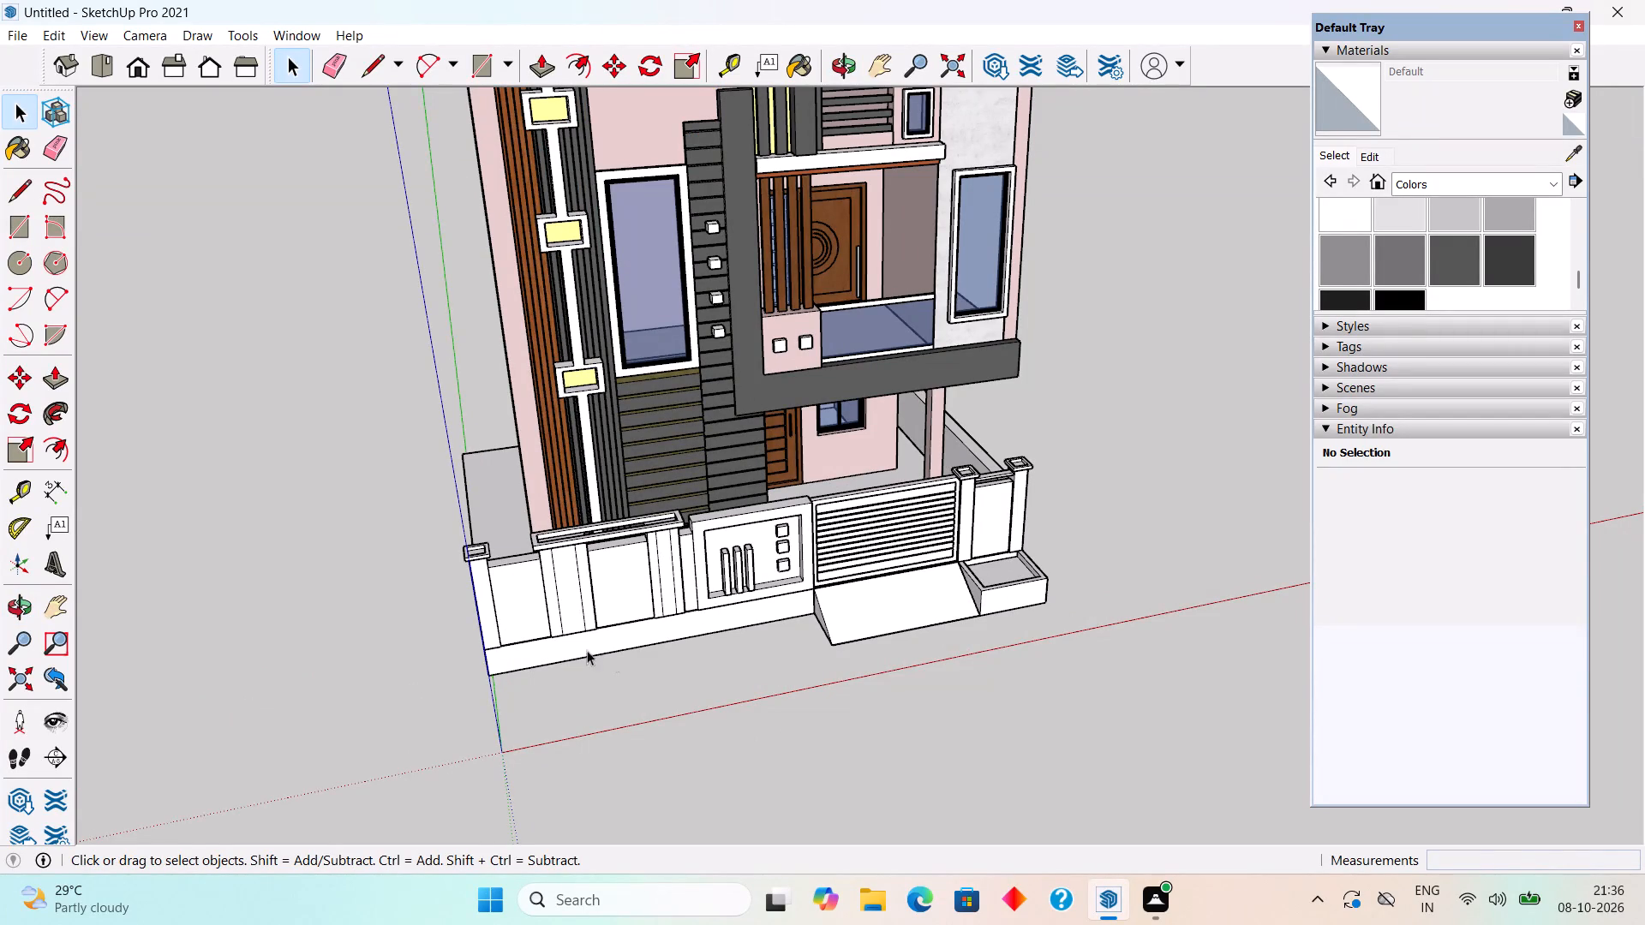
{"action": "scroll", "coordinate": [565, 650], "scroll_direction": "up", "scroll_amount": 5}
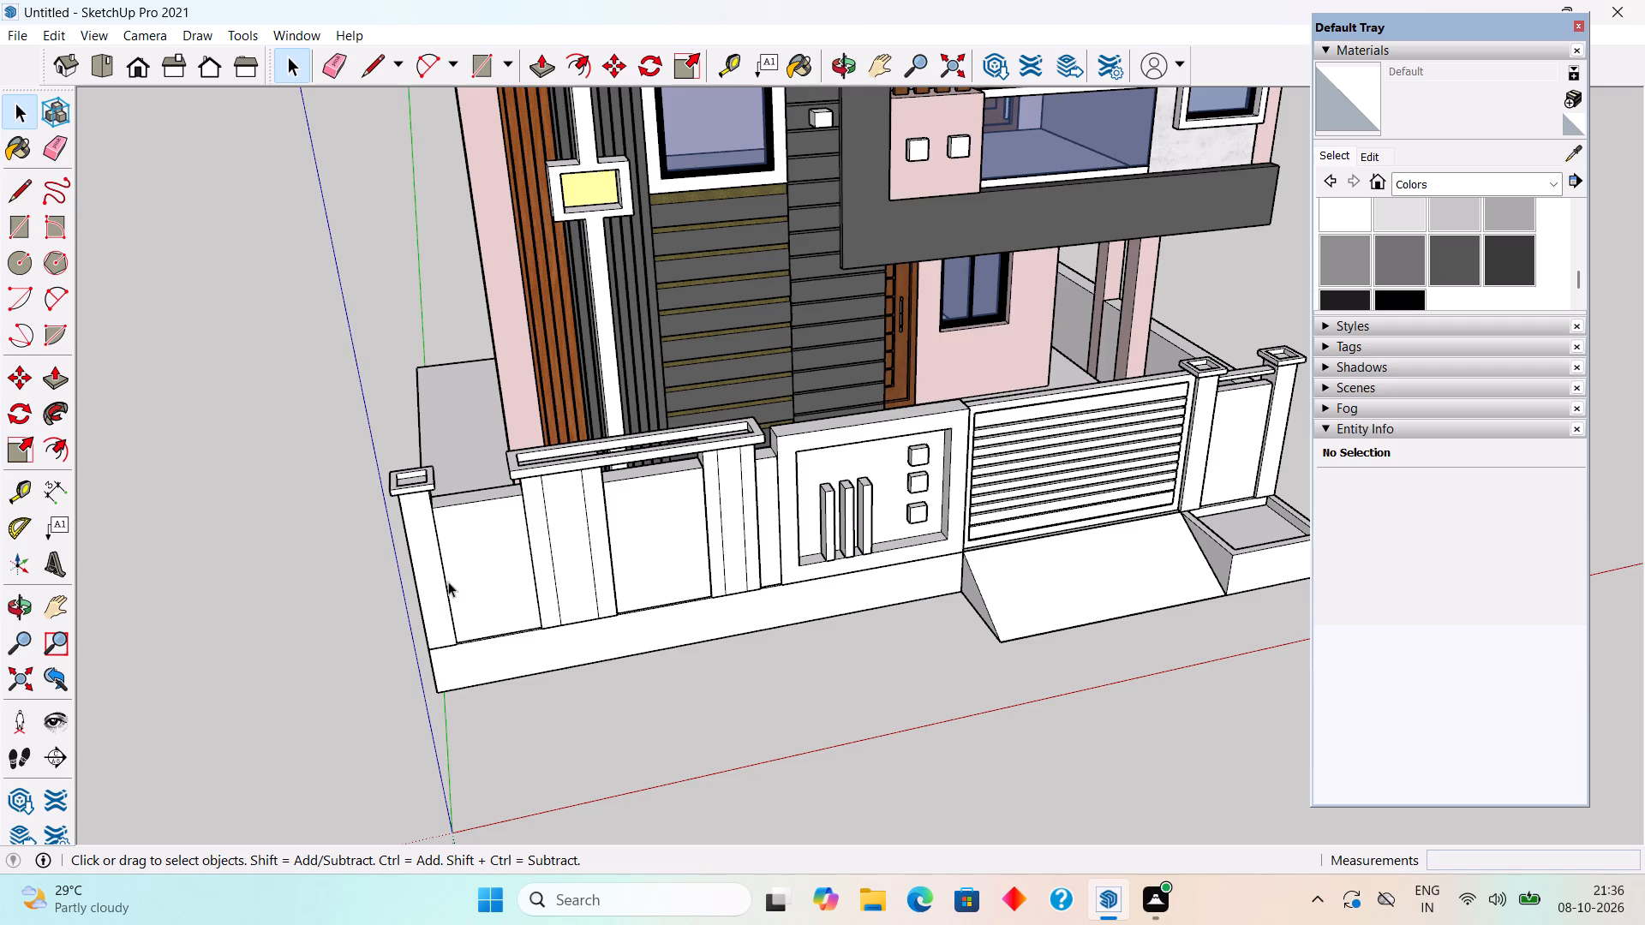
{"action": "key", "text": "r"}
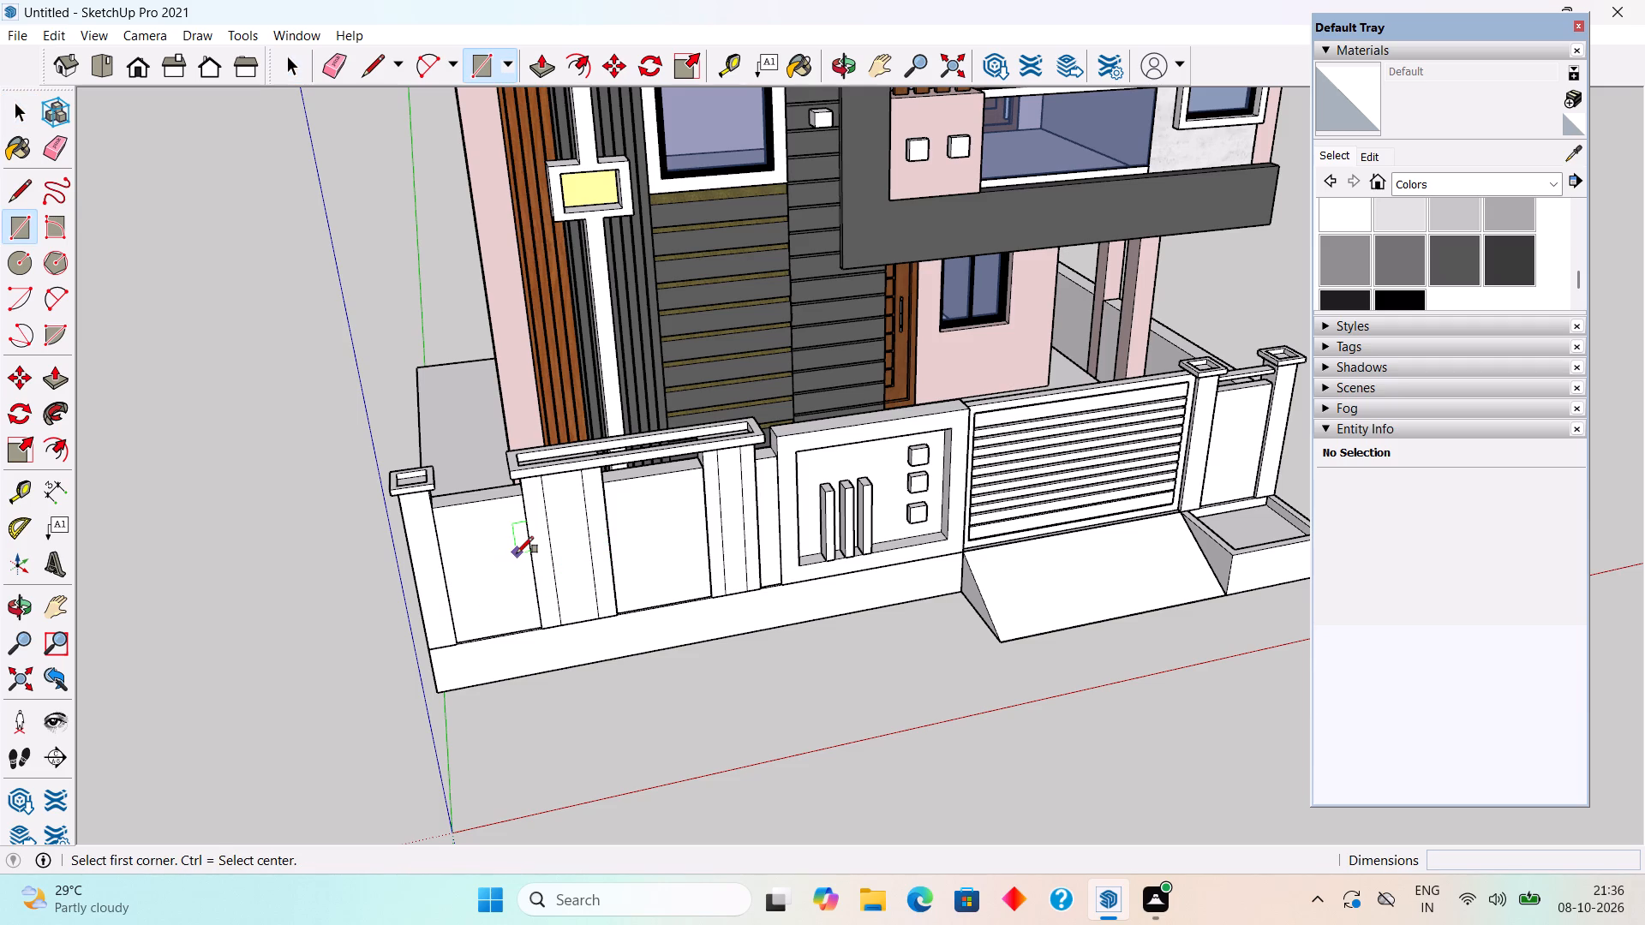
{"action": "key", "text": "space"}
{"action": "type", "text": "t"}
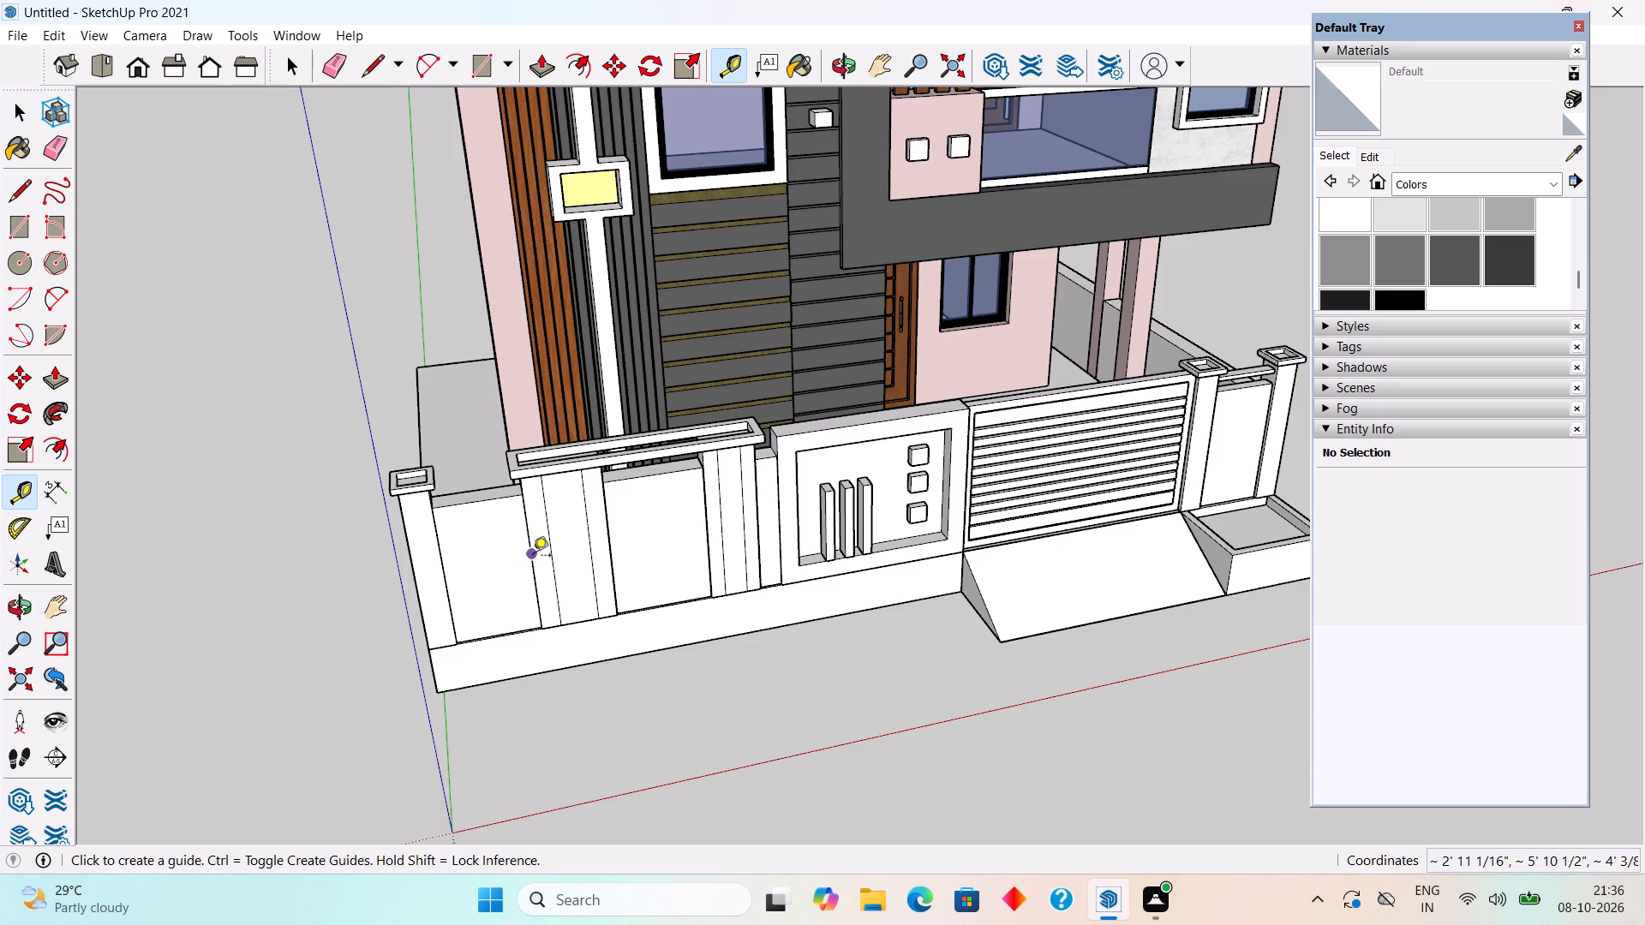
{"action": "left_click", "coordinate": [533, 587]}
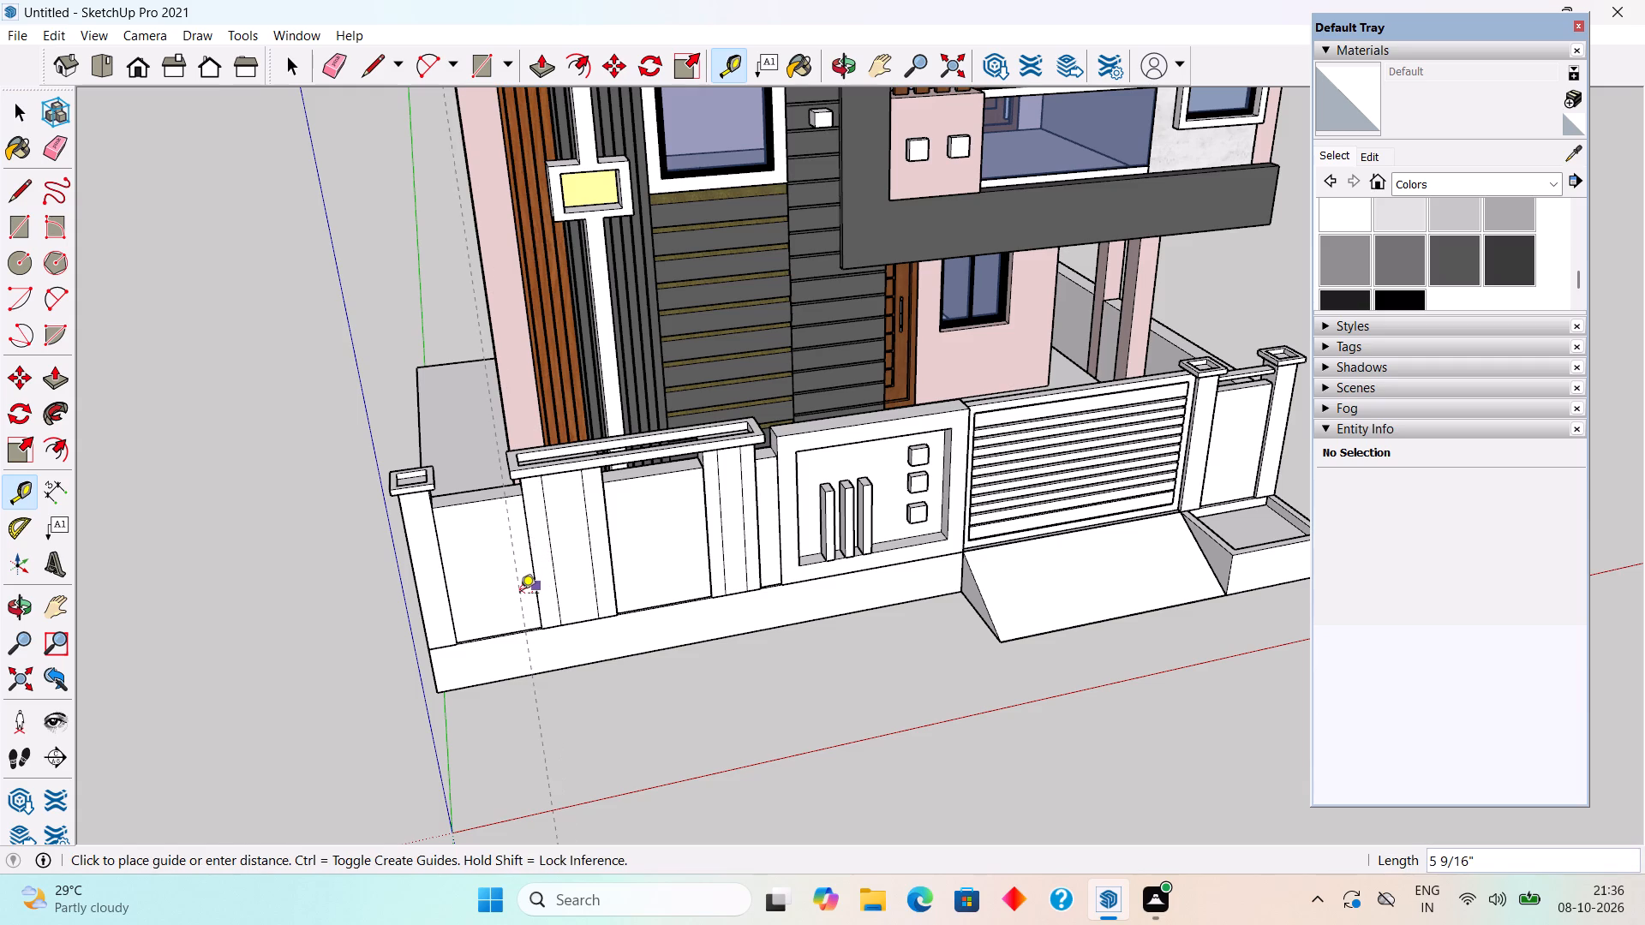
{"action": "type", "text": "5\""}
{"action": "key", "text": "Return"}
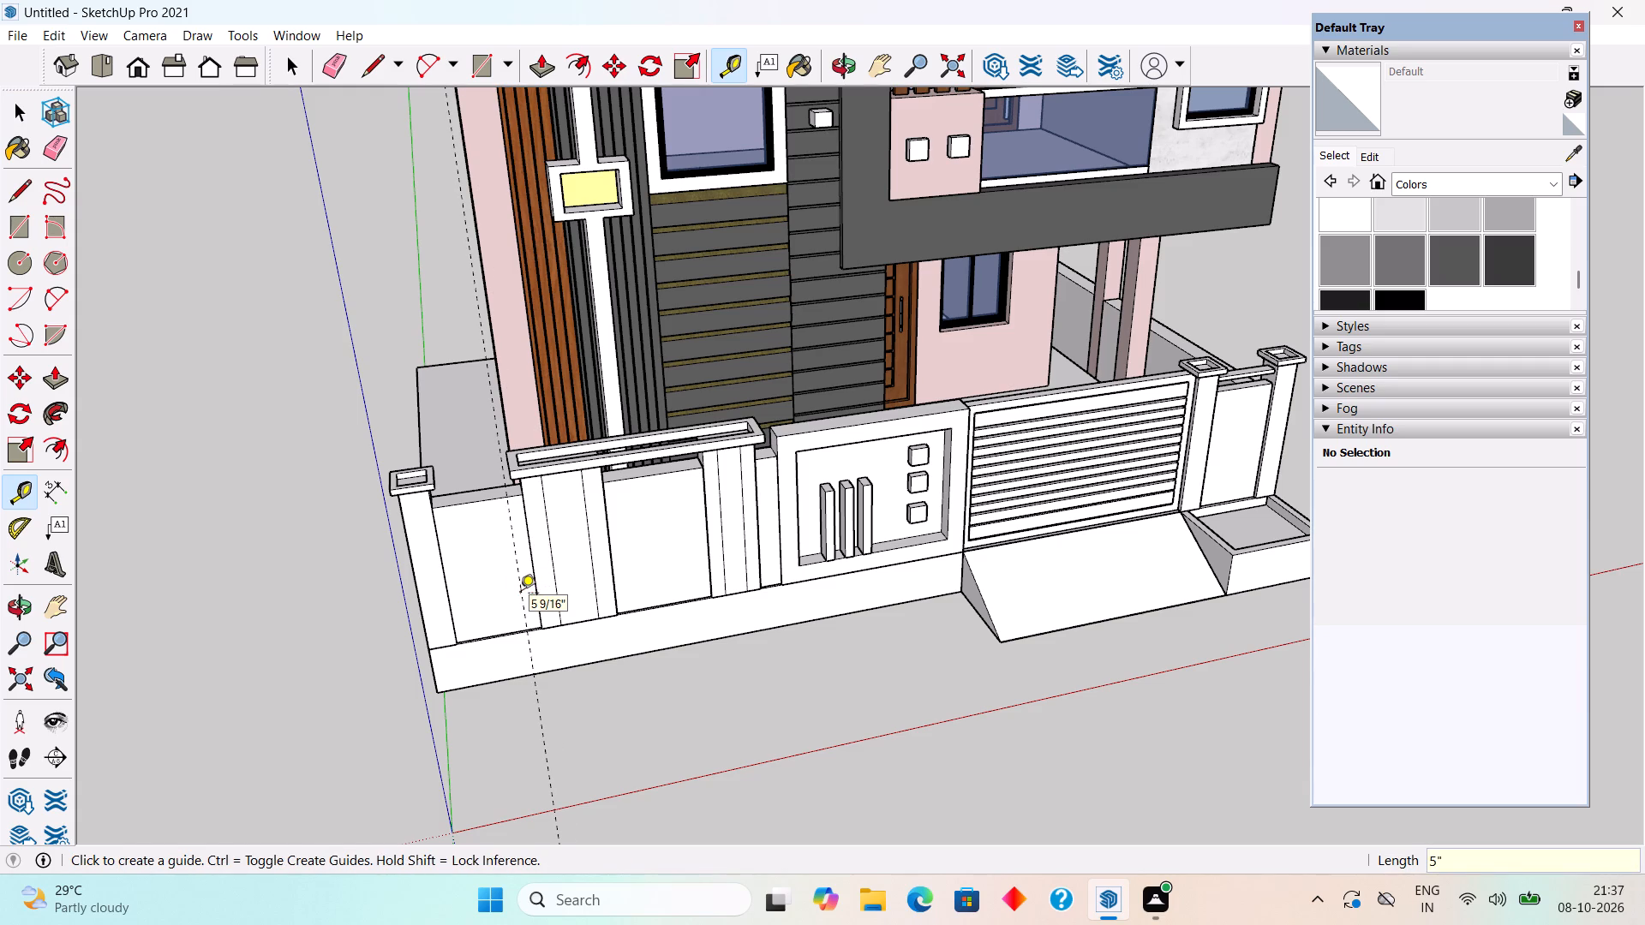
{"action": "left_click", "coordinate": [613, 574]}
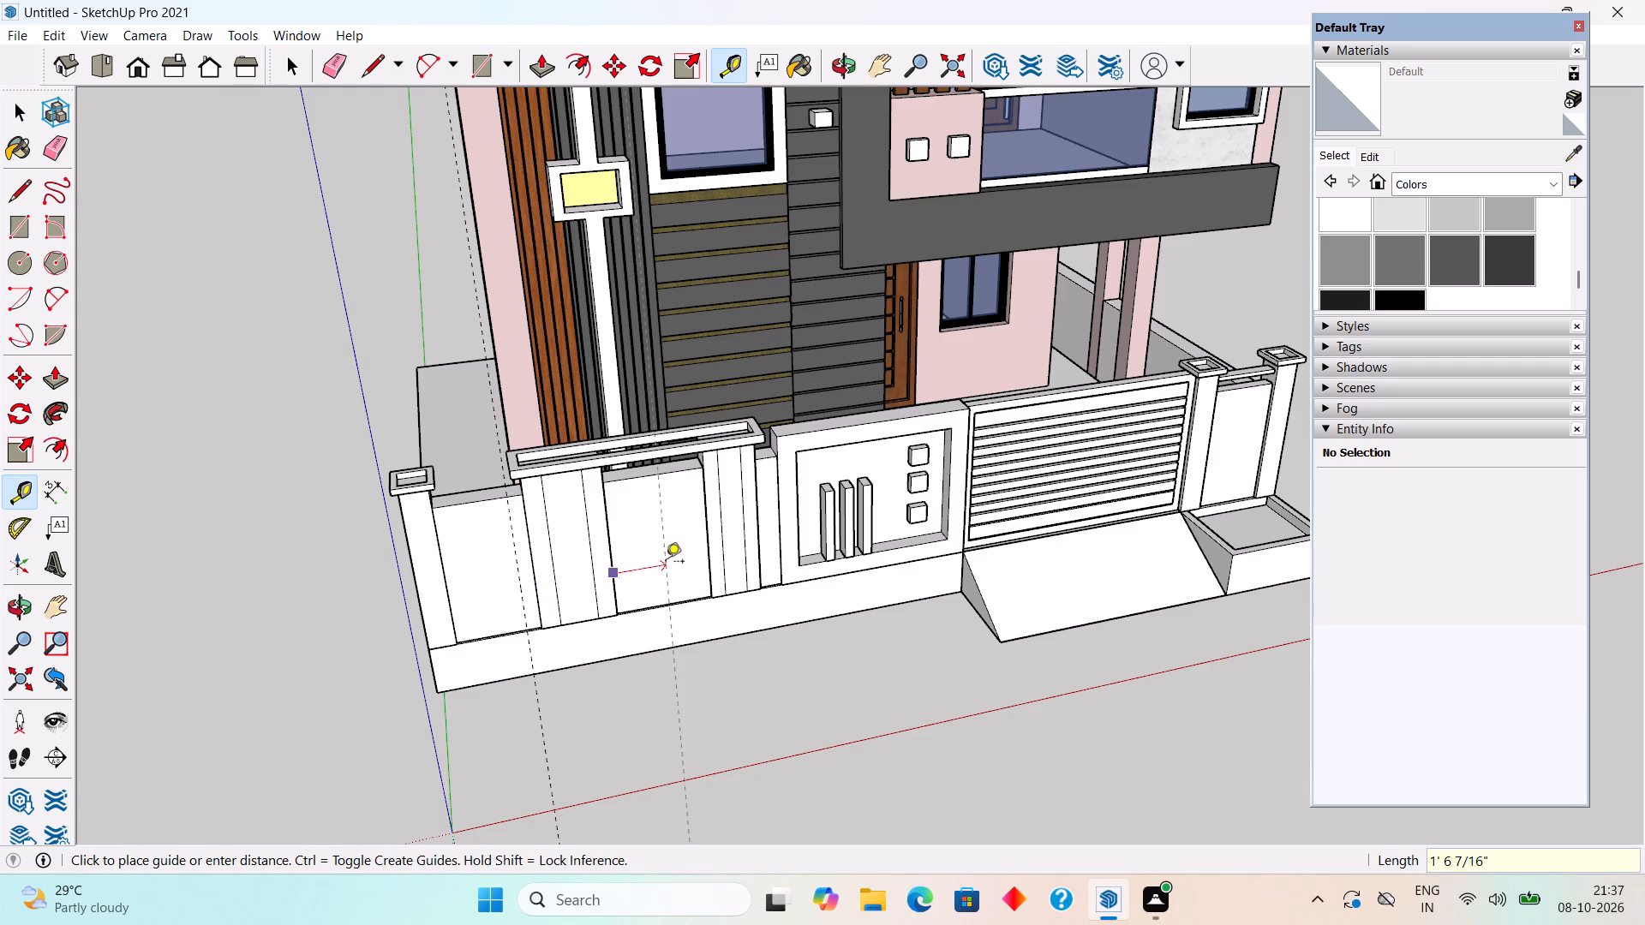
{"action": "type", "text": "5\""}
{"action": "key", "text": "Return"}
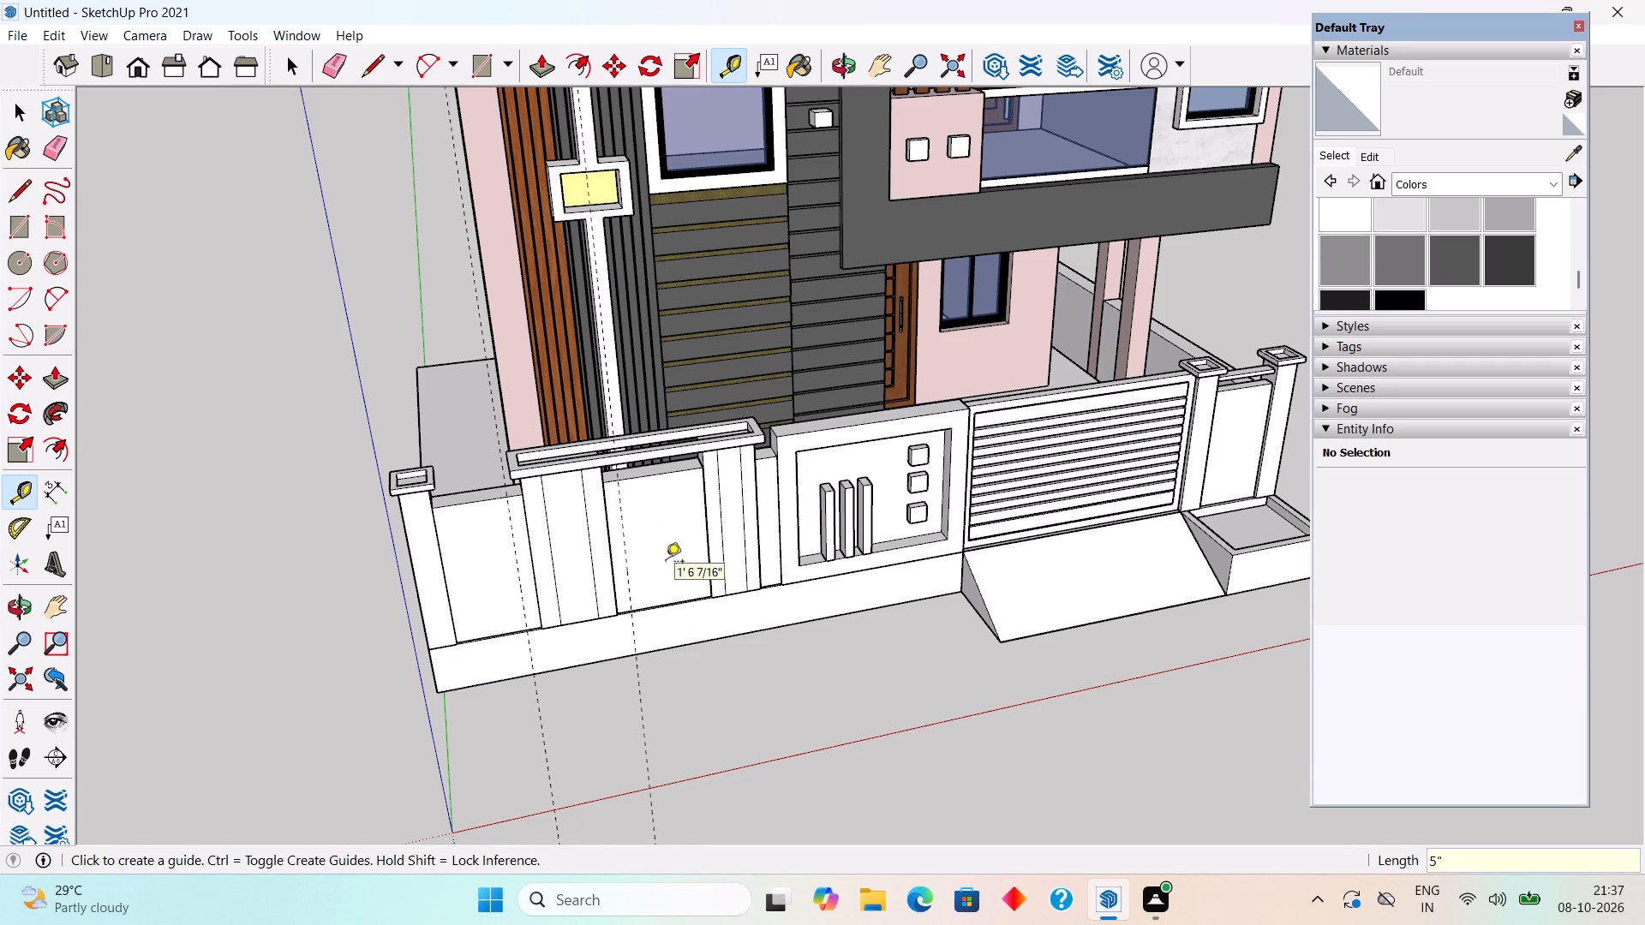
{"action": "key", "text": "space"}
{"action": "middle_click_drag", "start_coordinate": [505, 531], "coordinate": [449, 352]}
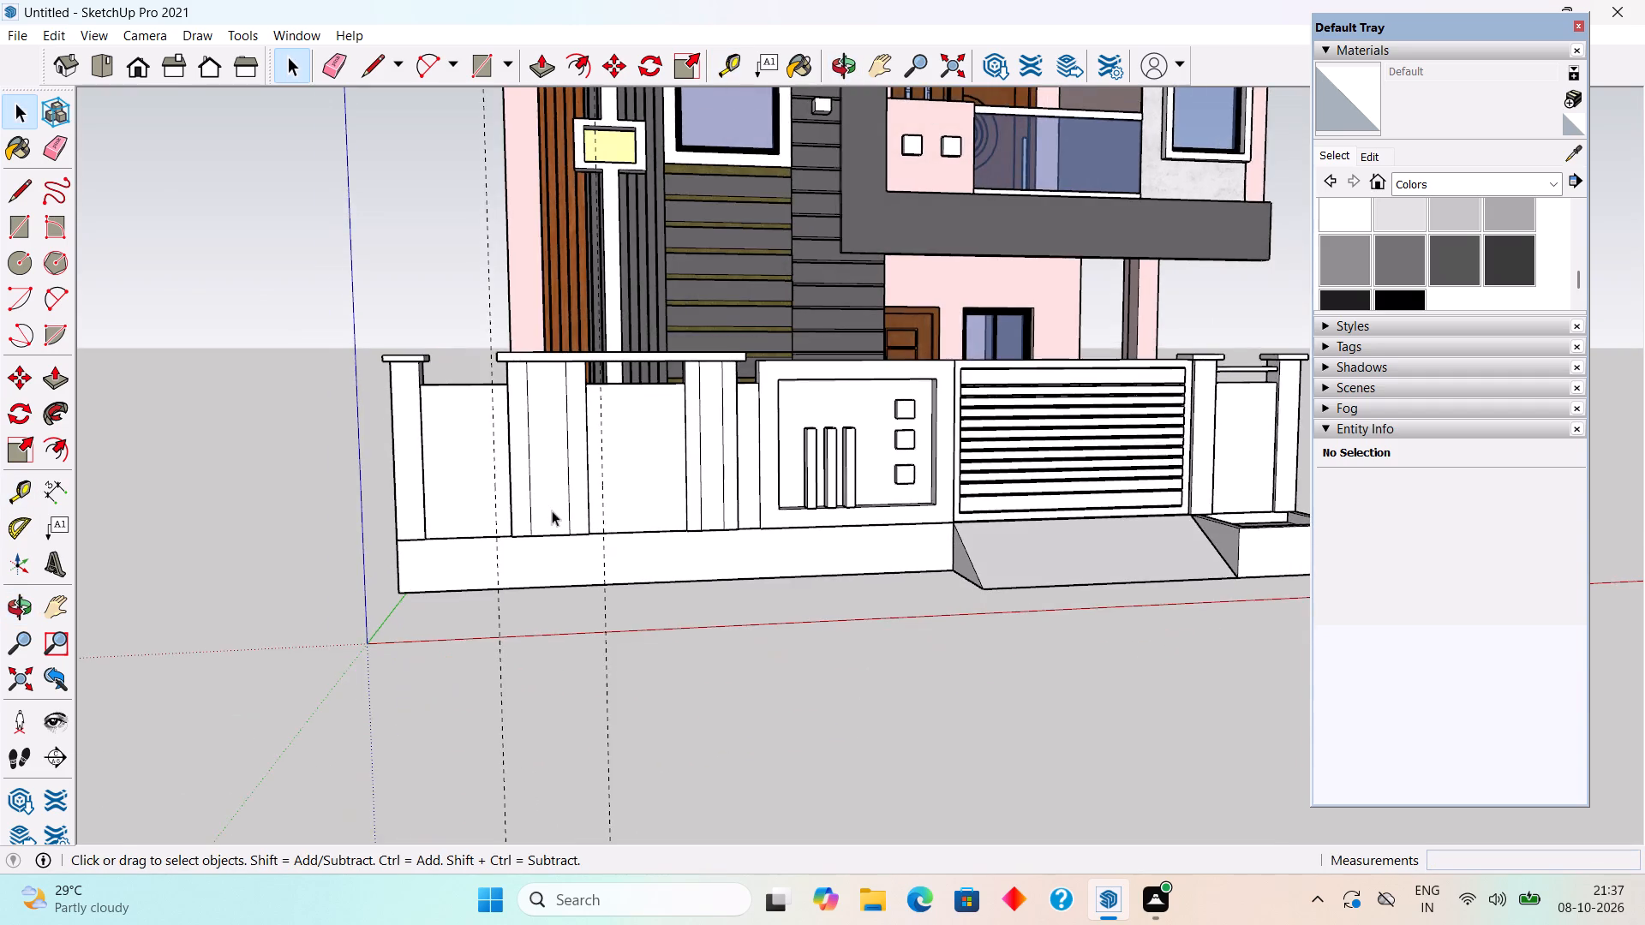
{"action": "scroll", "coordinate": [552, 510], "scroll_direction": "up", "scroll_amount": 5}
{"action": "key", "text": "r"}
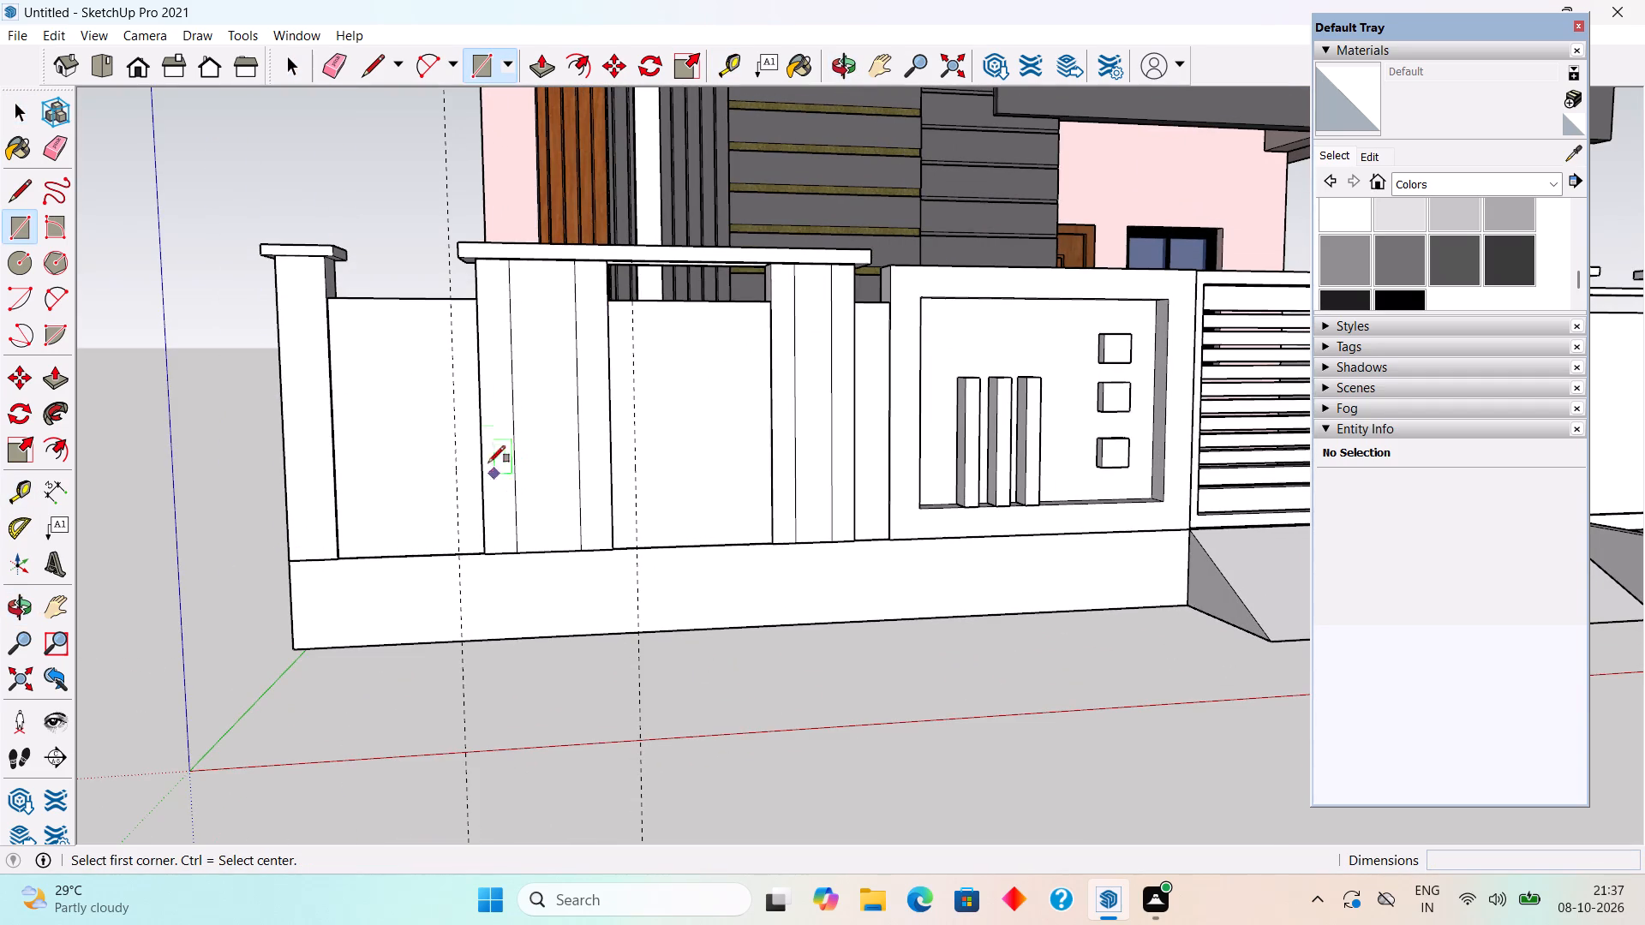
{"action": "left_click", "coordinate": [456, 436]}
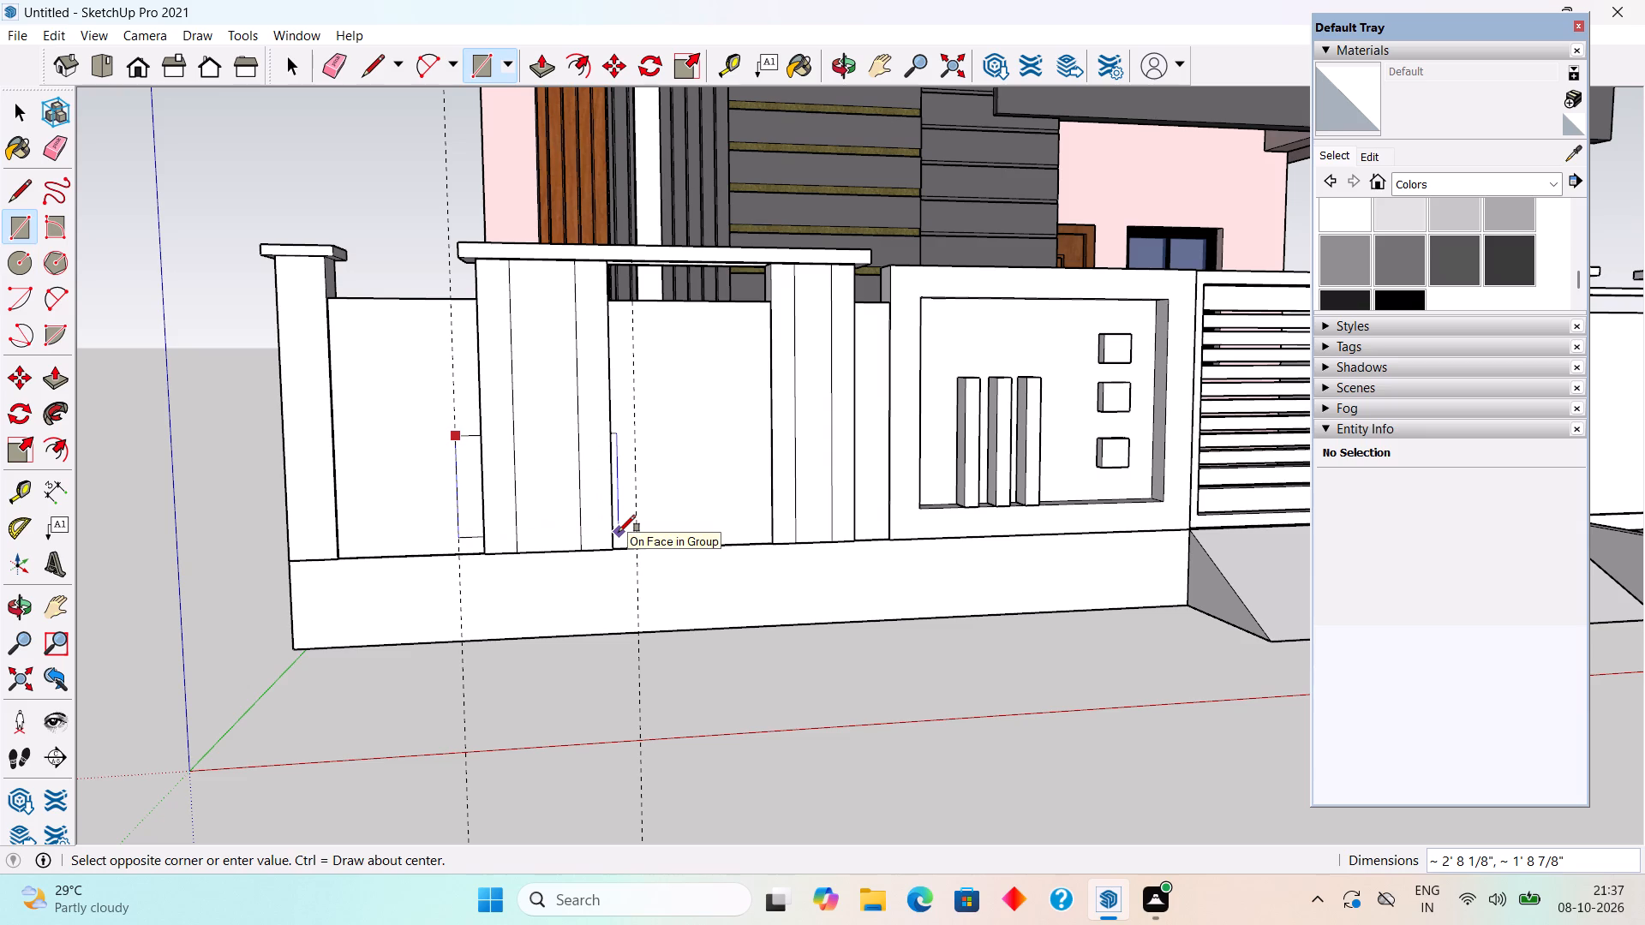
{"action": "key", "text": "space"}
Draw a rectangle about 2' 11 13/16" by 2' 10 1/8" across the wide pier, between the guides and down to the base's top edge.
{"action": "type", "text": "r"}
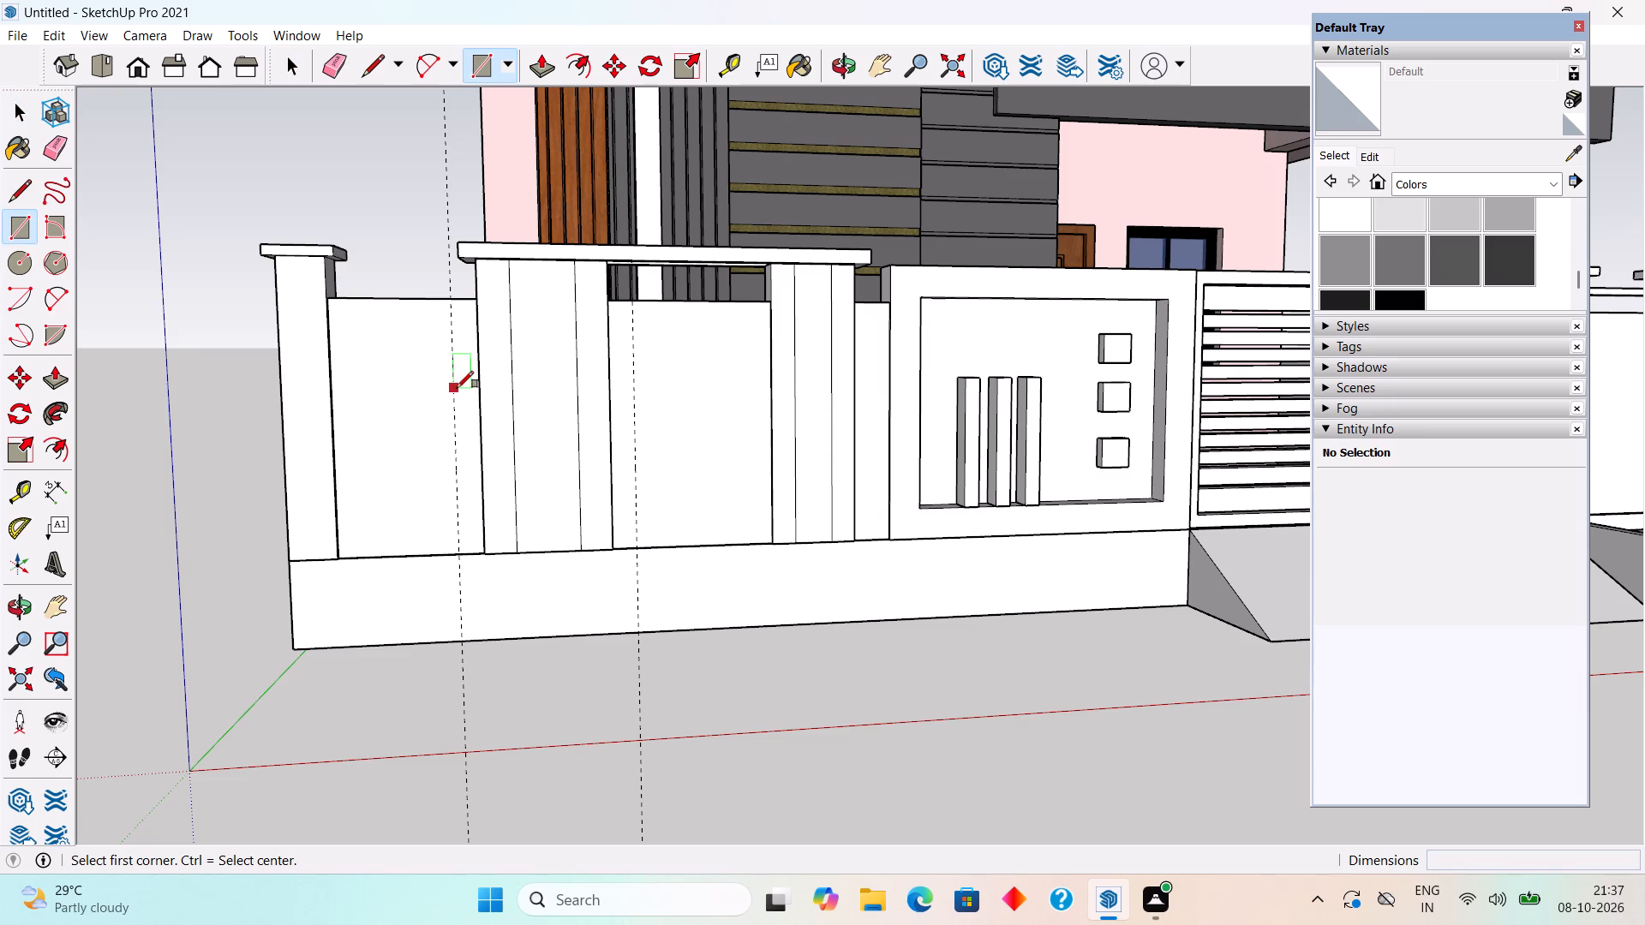
{"action": "left_click", "coordinate": [457, 388]}
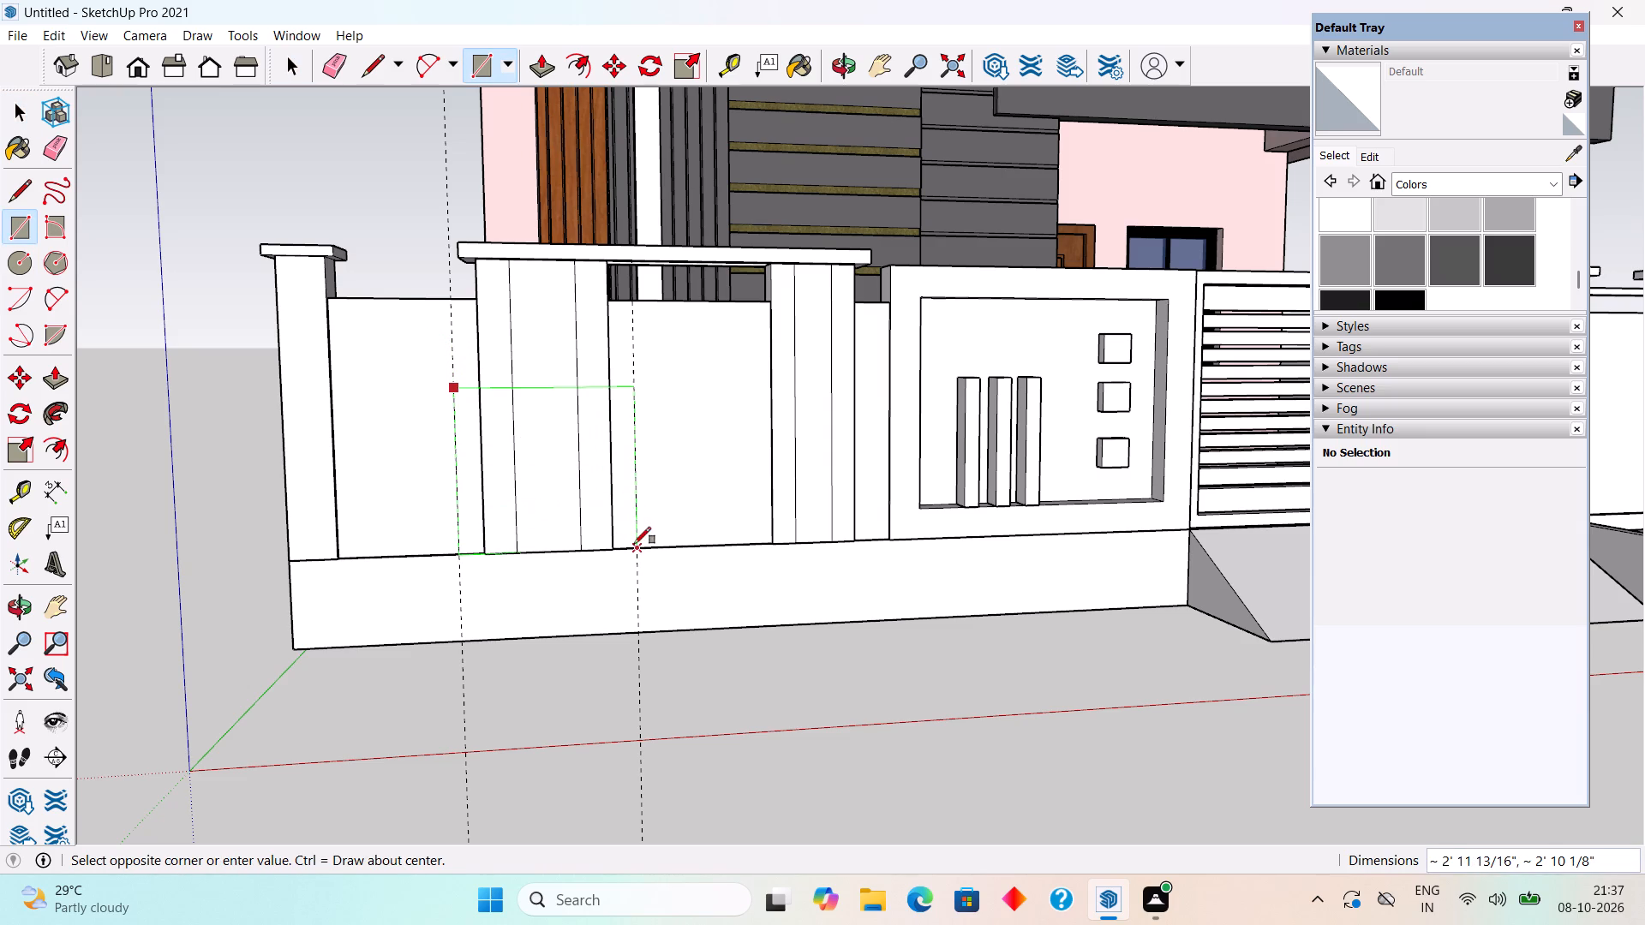
{"action": "left_click", "coordinate": [635, 545]}
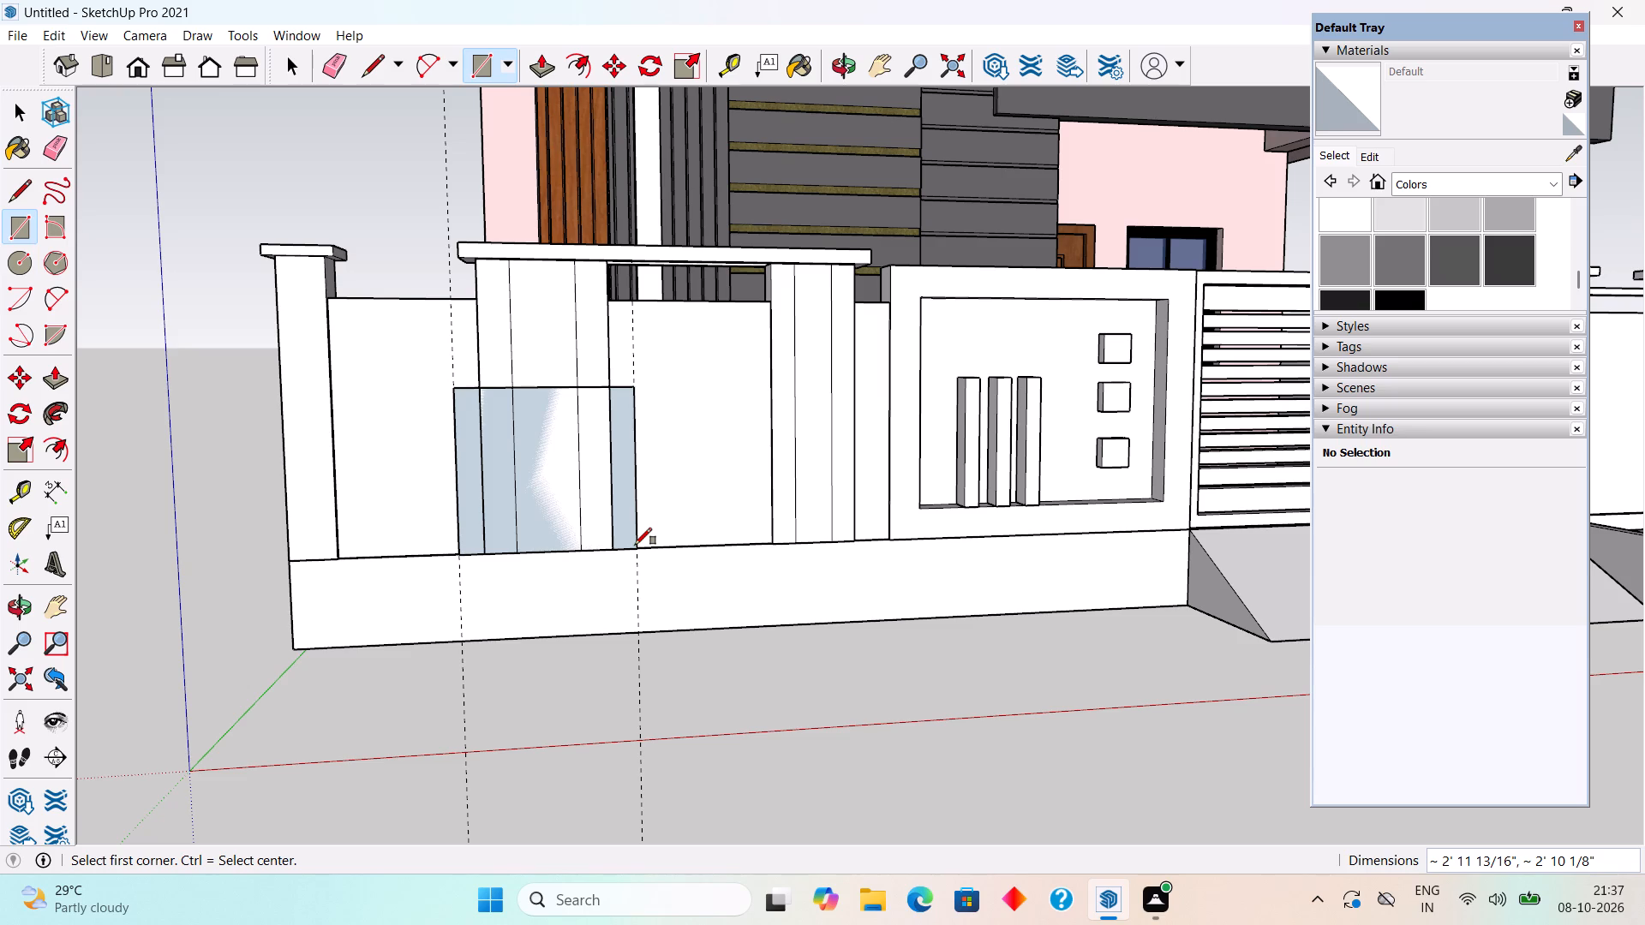
{"action": "key", "text": "space"}
Push/Pull the rectangle on the wide pier outward 3".
{"action": "type", "text": "p"}
{"action": "left_click", "coordinate": [631, 533]}
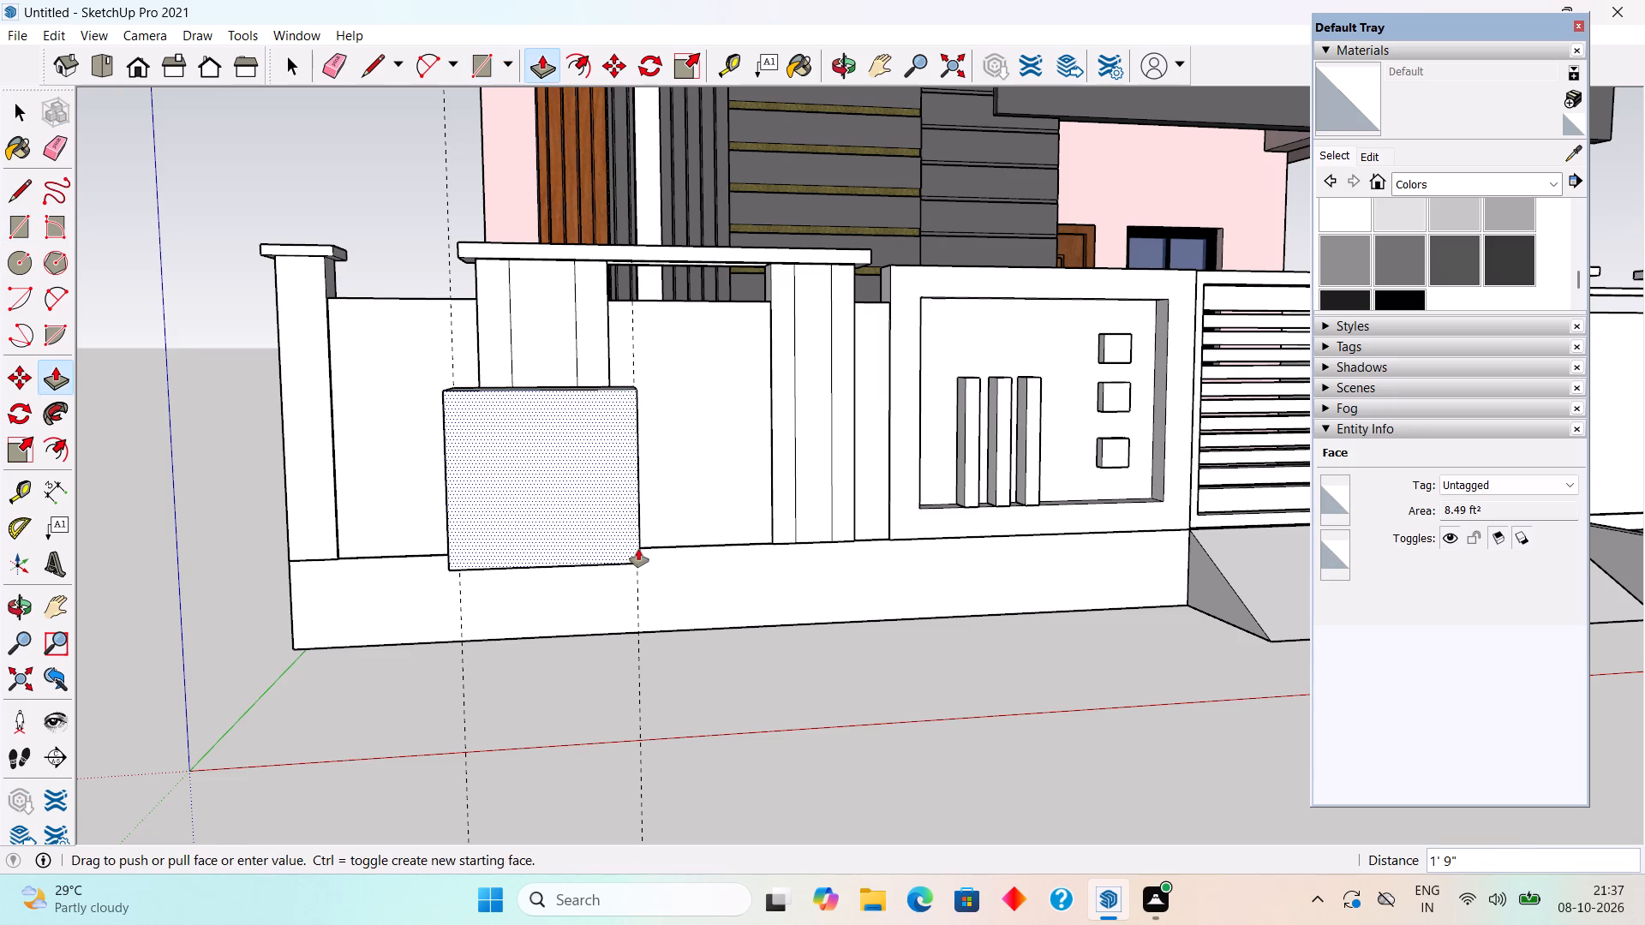
{"action": "type", "text": "3\""}
{"action": "key", "text": "Return"}
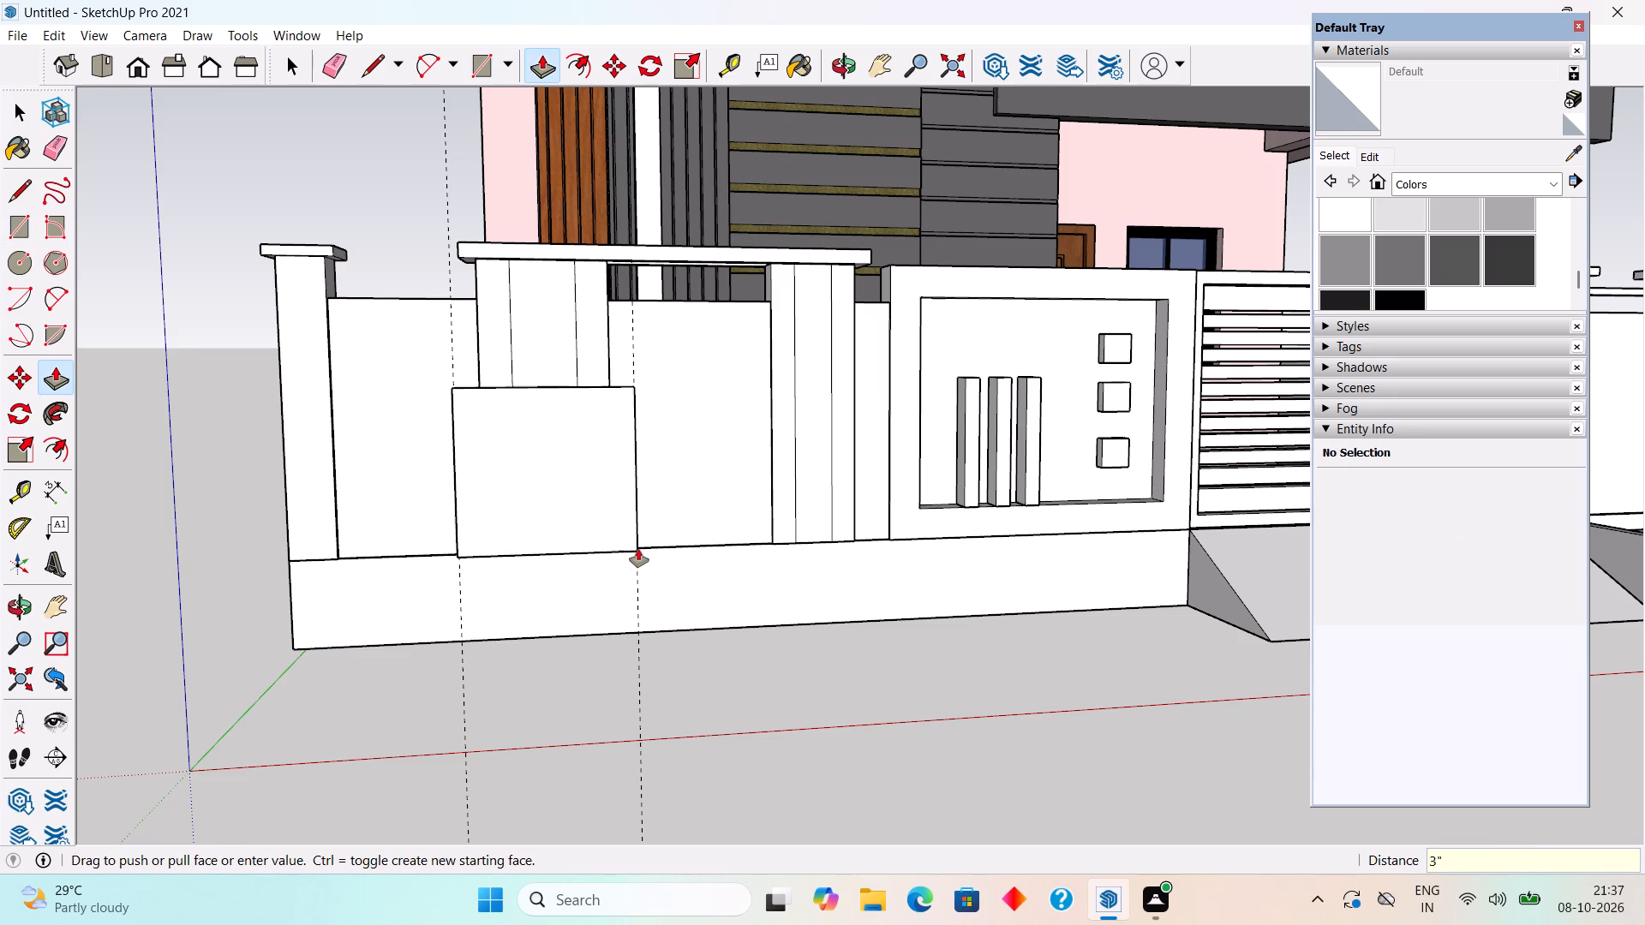
{"action": "key", "text": "space"}
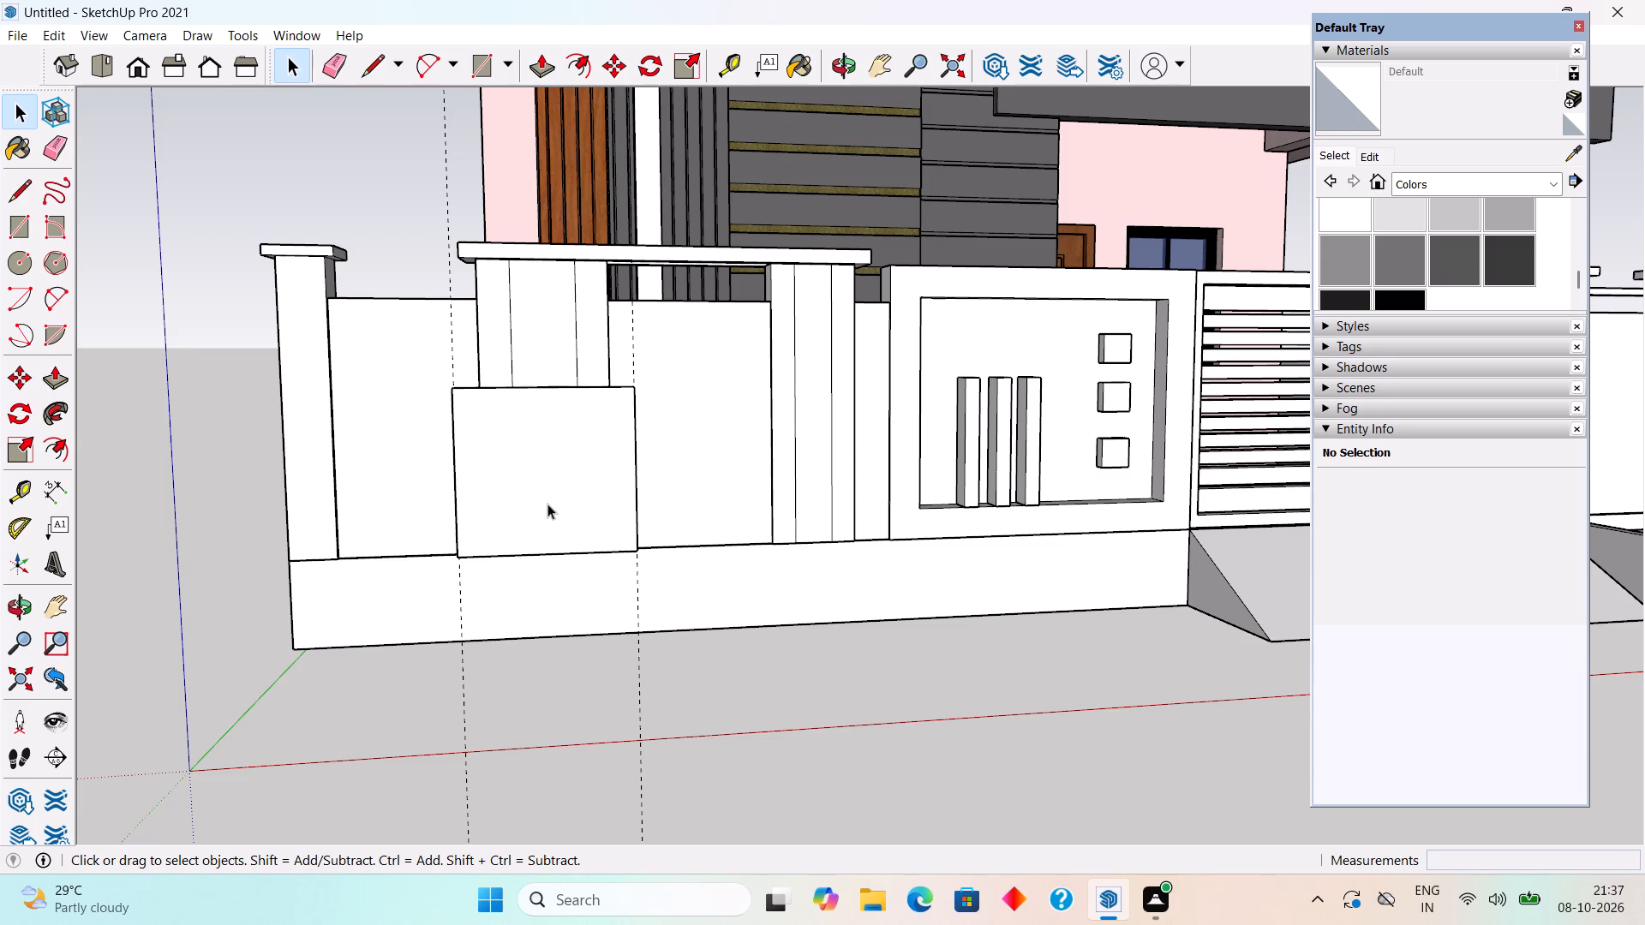
Offset the front outline of the wide pier's panel inward by about 4 3/4".
{"action": "key", "text": "f"}
{"action": "left_click", "coordinate": [492, 523]}
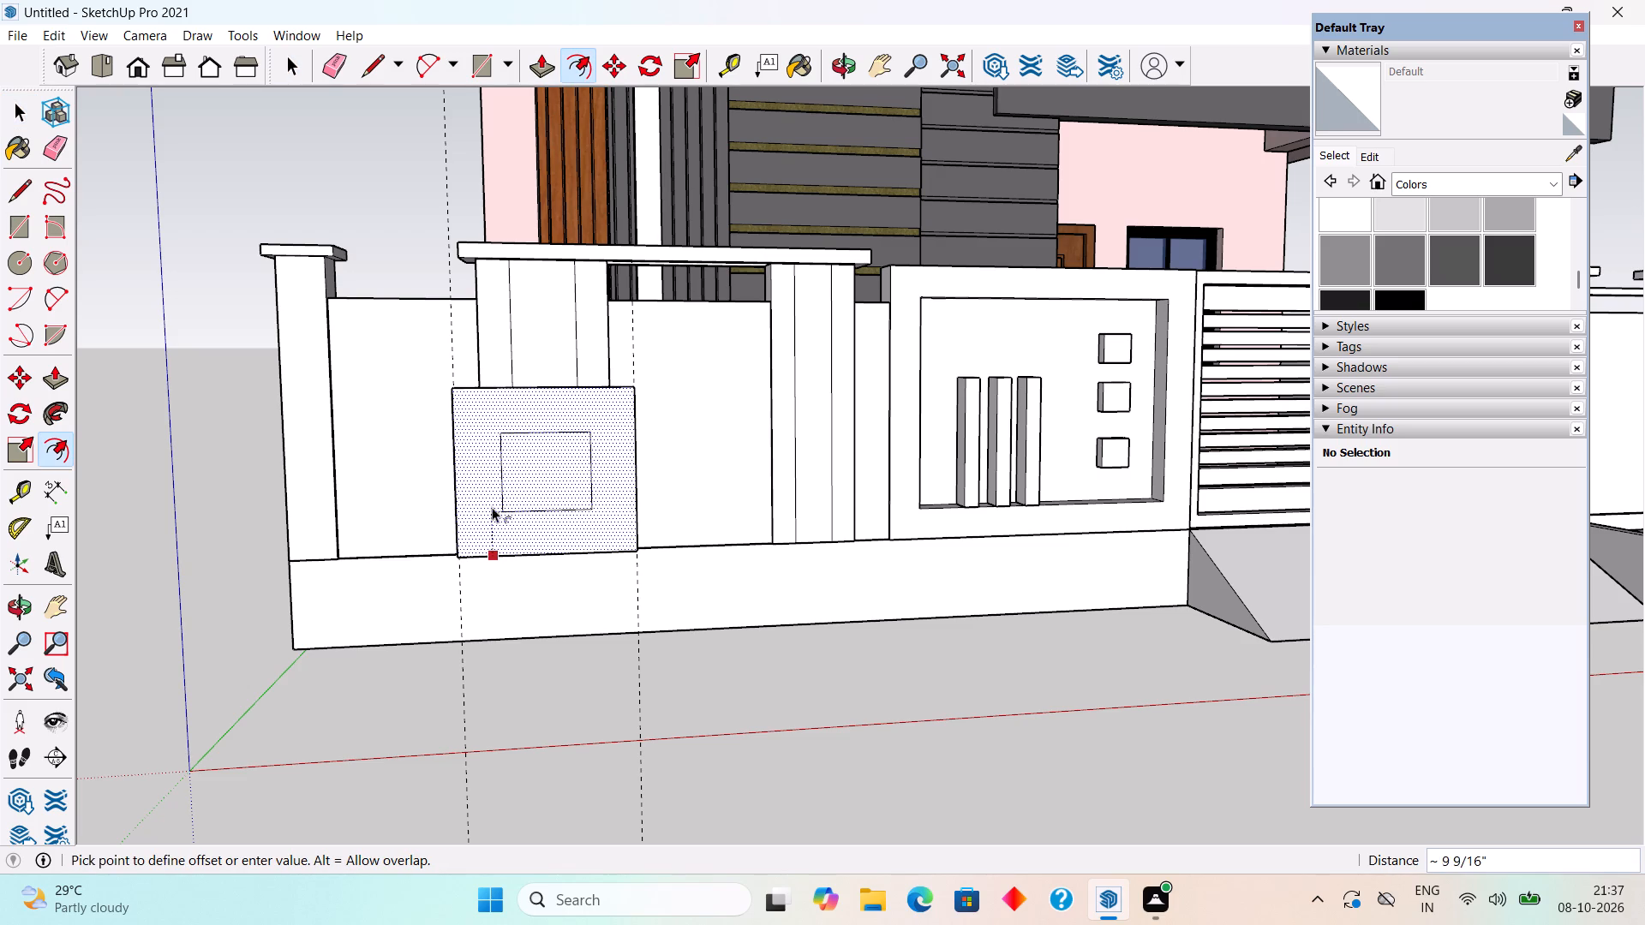
{"action": "left_click", "coordinate": [505, 533]}
{"action": "key", "text": "space"}
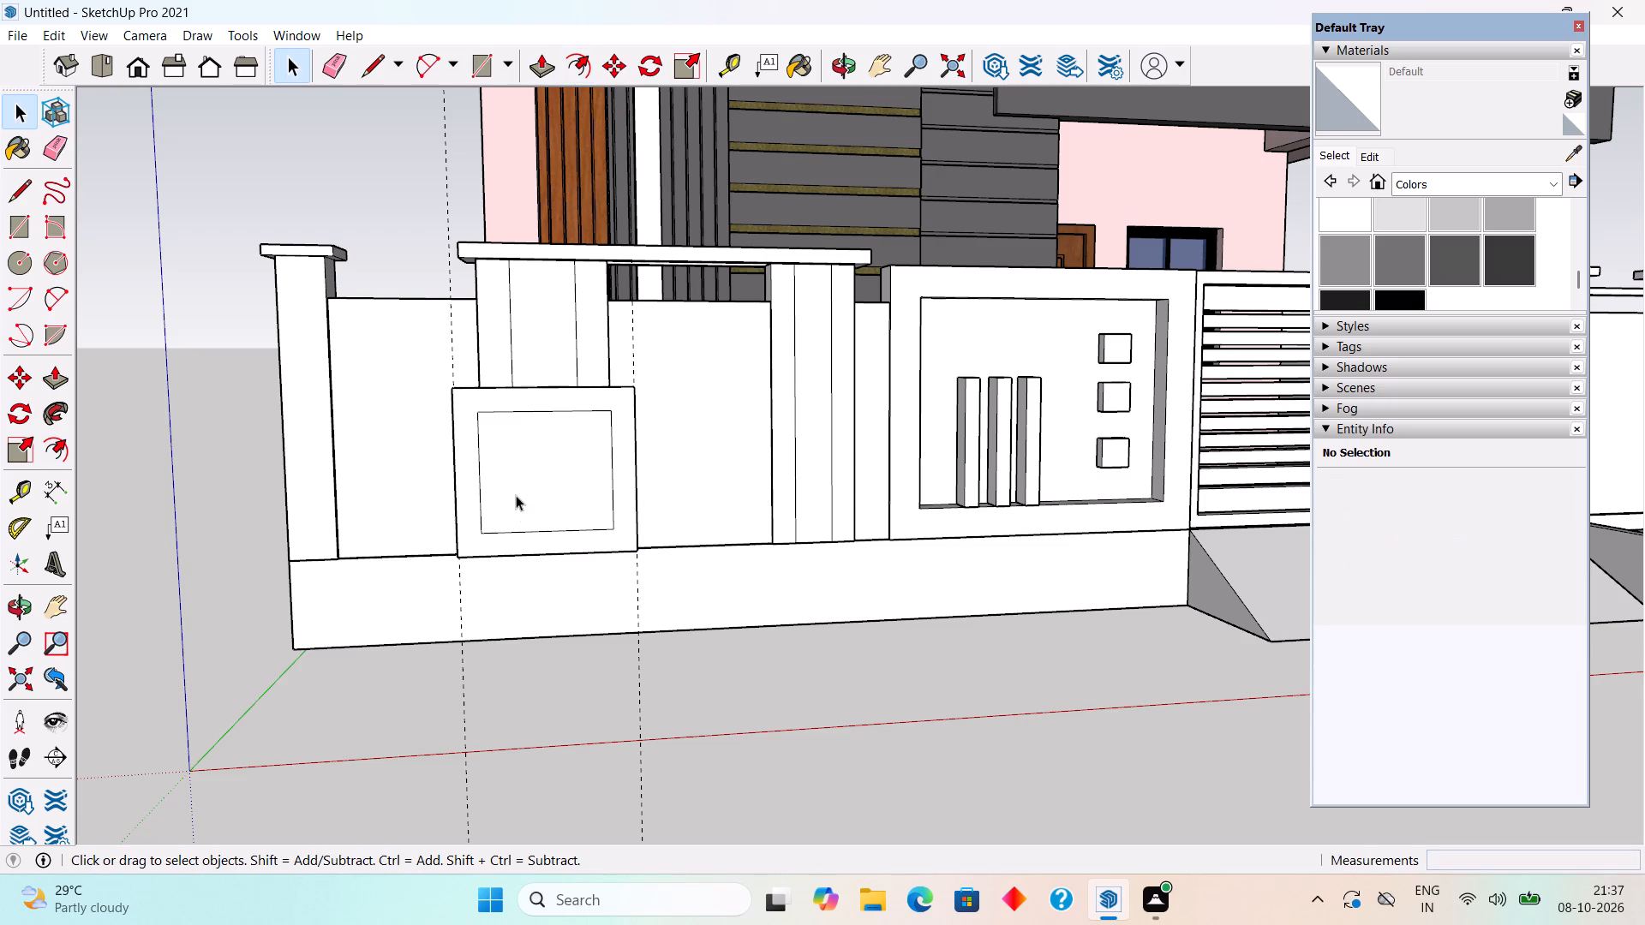
Extend the inner outline's two side lines to the panel's bottom edge and delete its lower line, leaving an upside-down U border.
{"action": "left_click", "coordinate": [516, 495]}
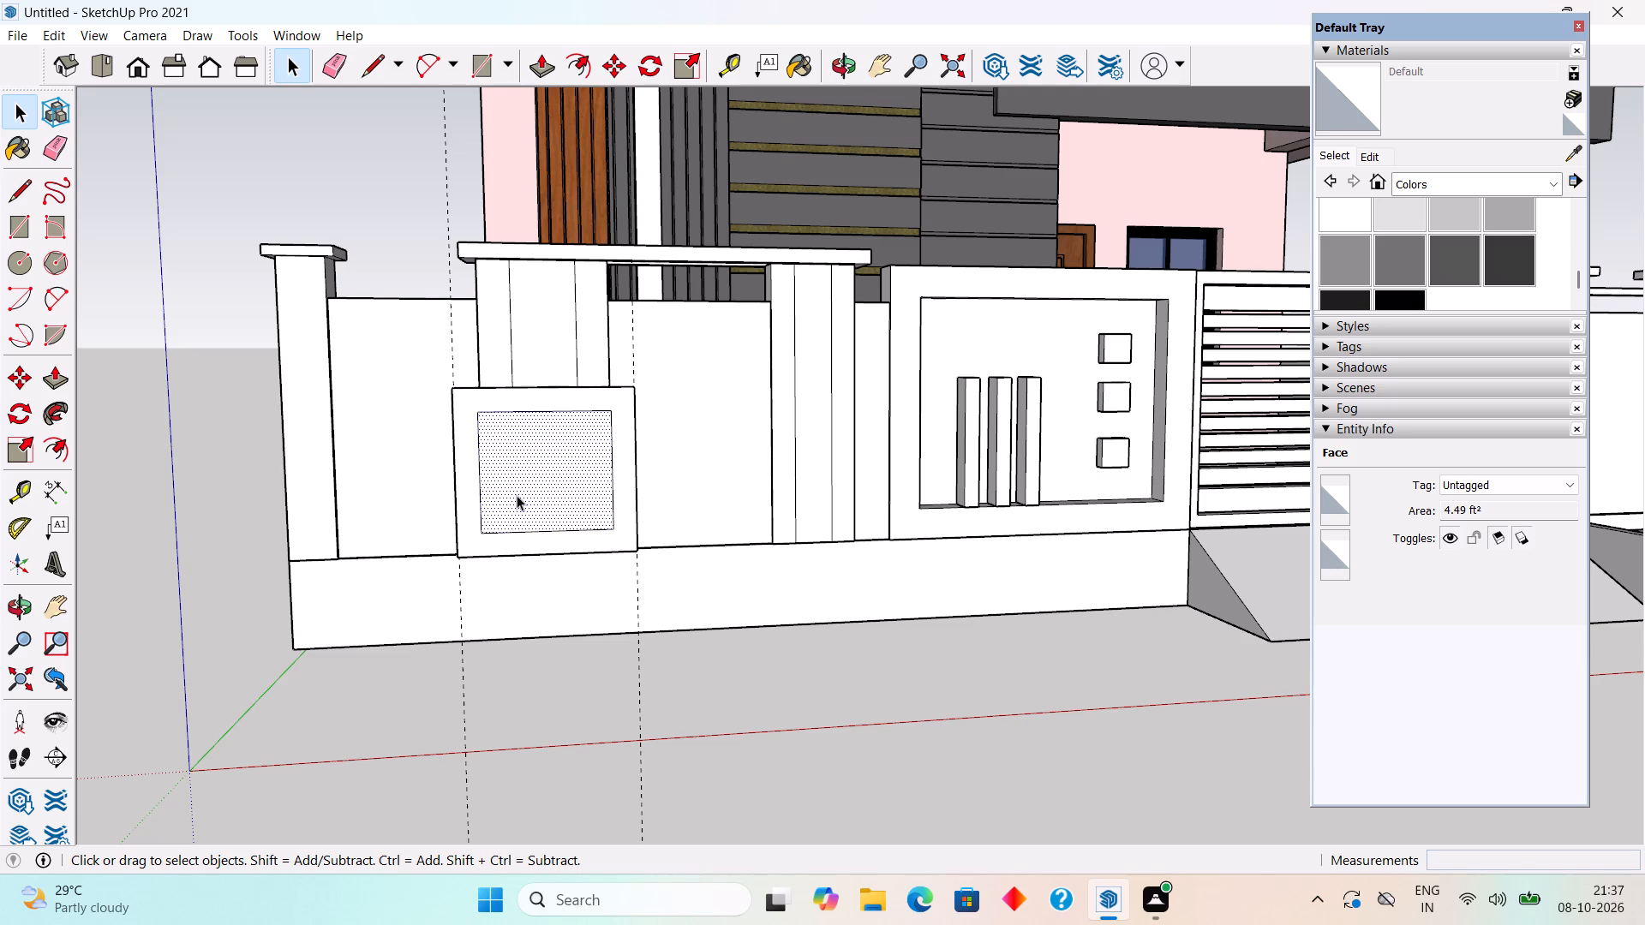
{"action": "key", "text": "l"}
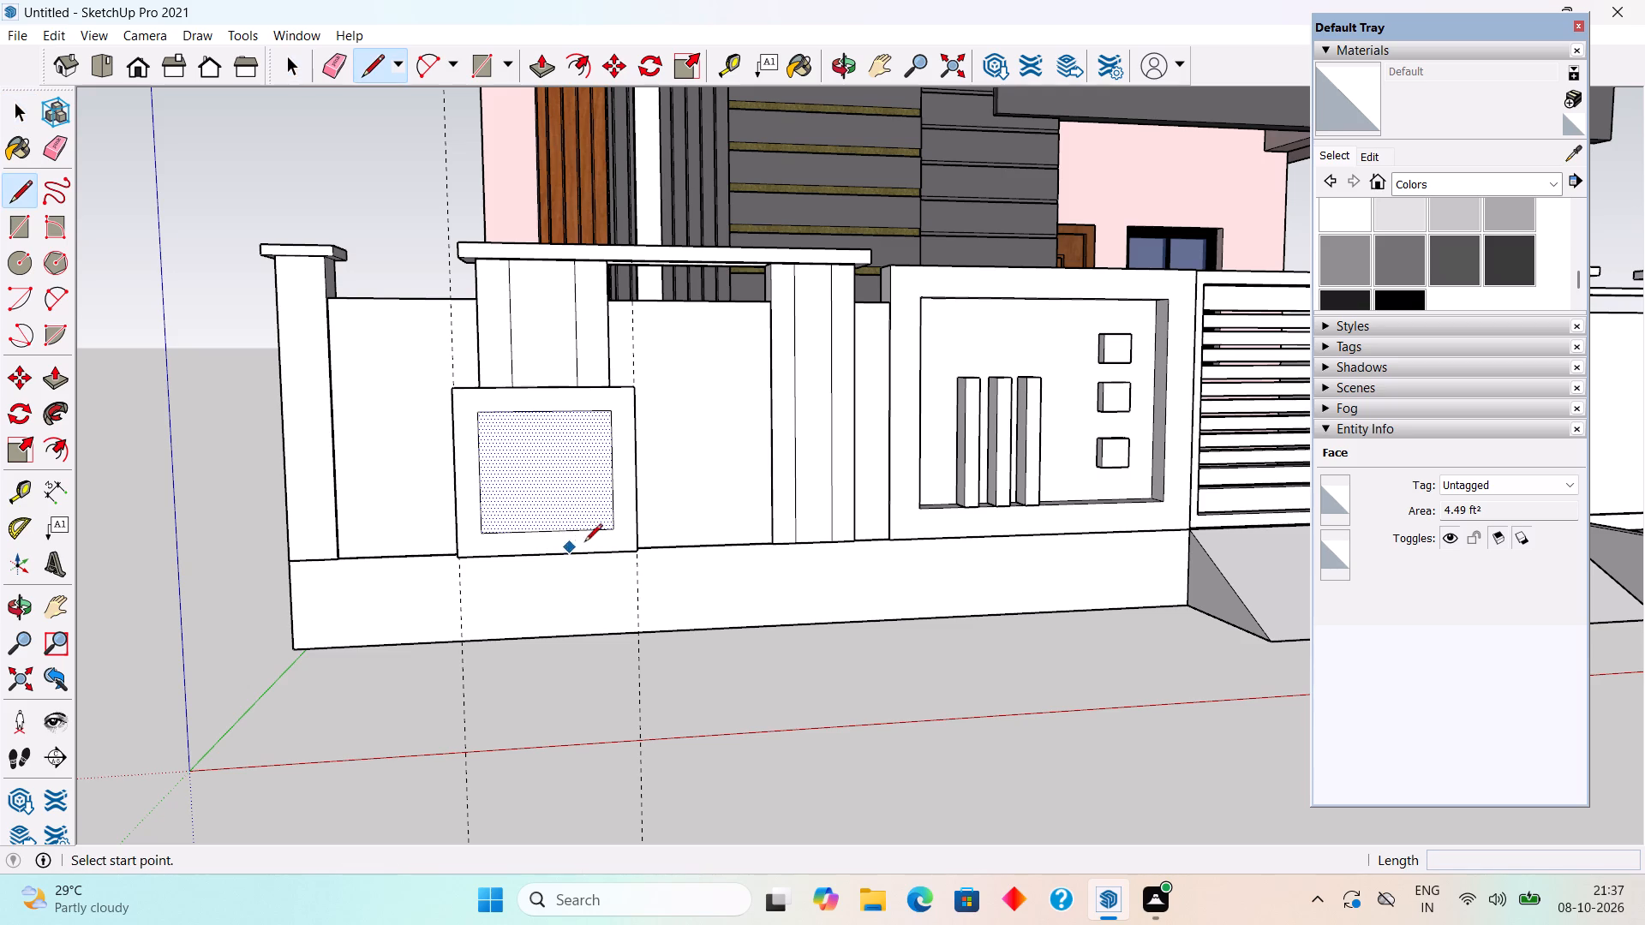
{"action": "left_click", "coordinate": [609, 534]}
{"action": "left_click", "coordinate": [612, 550]}
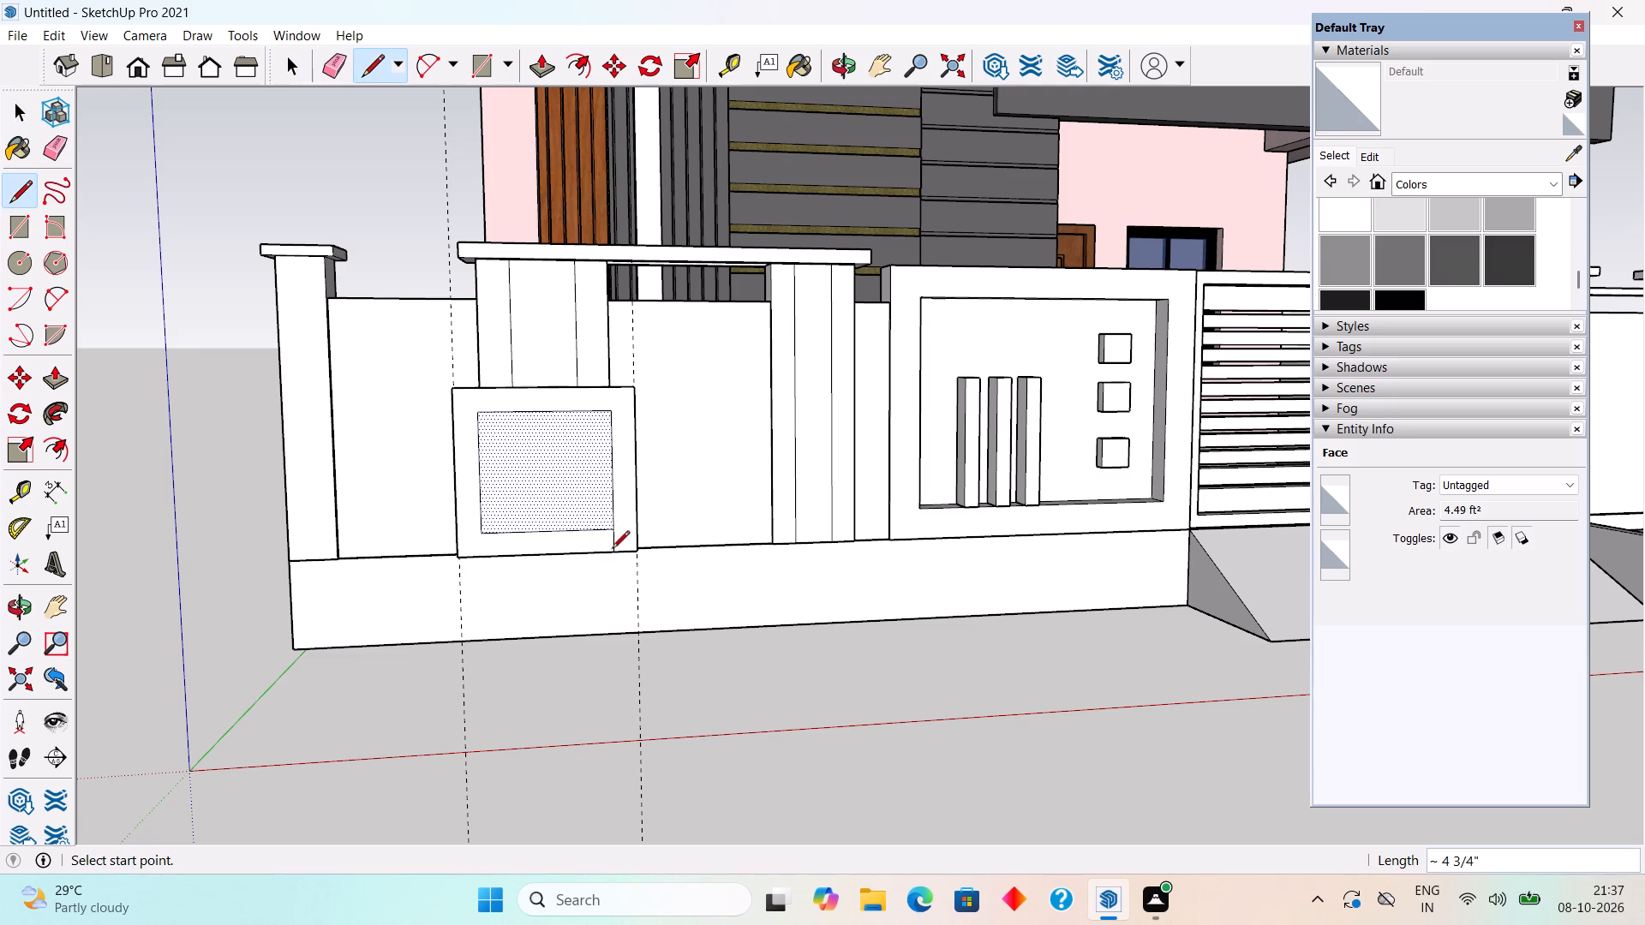
{"action": "left_click", "coordinate": [485, 530]}
{"action": "left_click", "coordinate": [486, 555]}
{"action": "key", "text": "space"}
{"action": "left_click", "coordinate": [528, 531]}
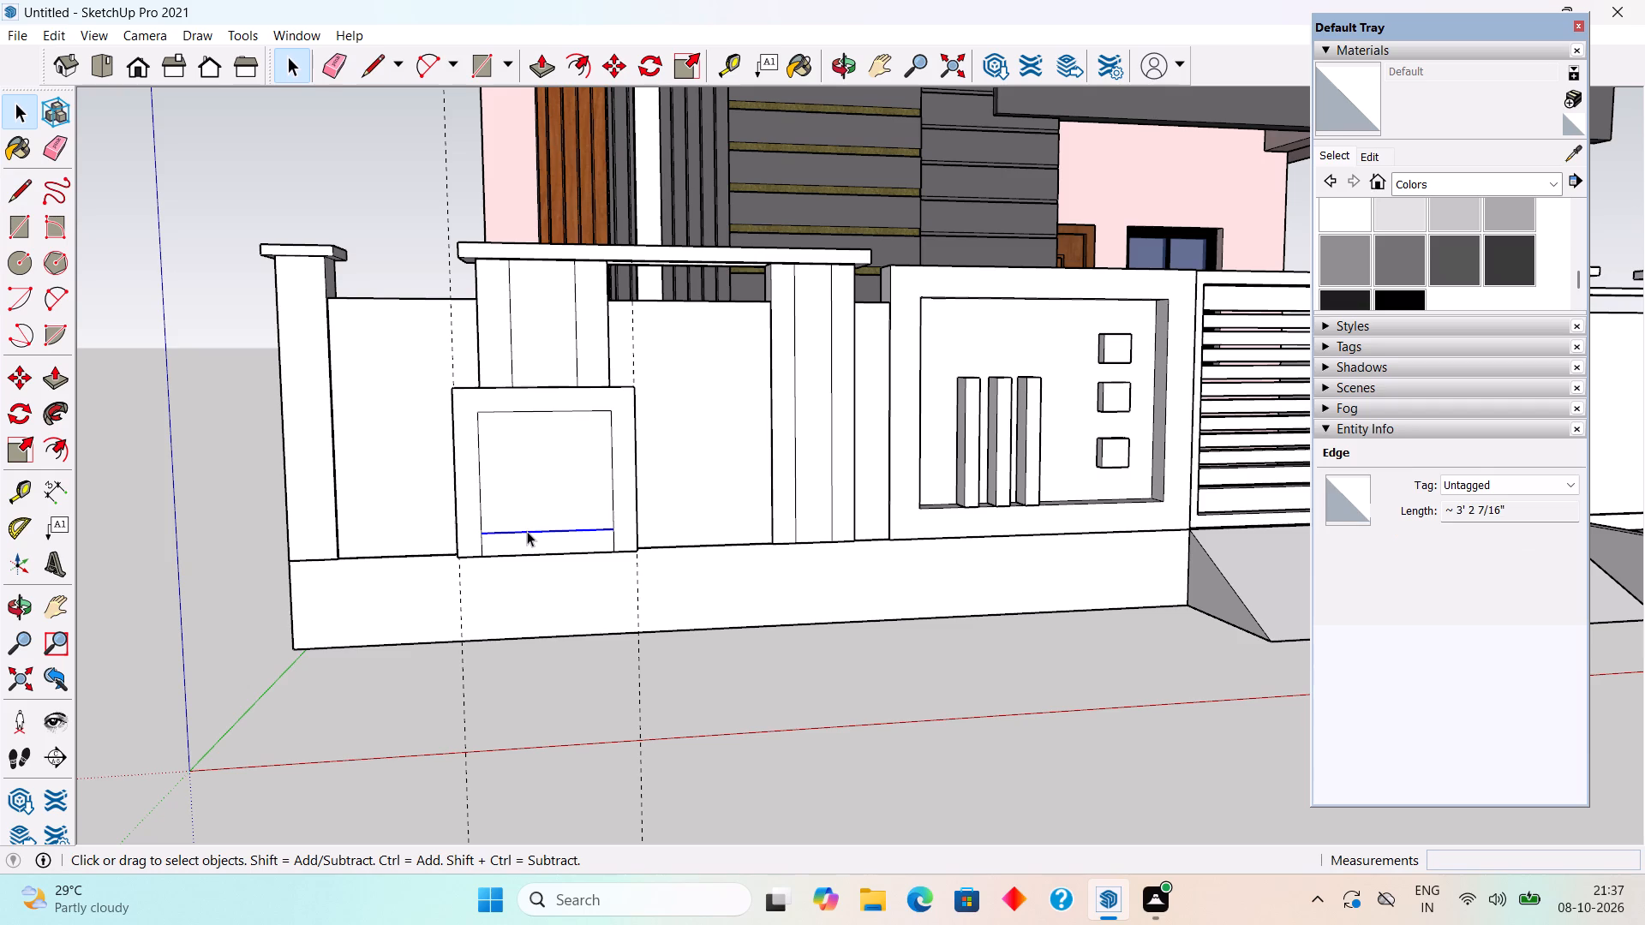
{"action": "key", "text": "Delete"}
Recess the panel's inner face 2" behind its border.
{"action": "left_click", "coordinate": [528, 531]}
{"action": "key", "text": "p"}
{"action": "left_click", "coordinate": [528, 531]}
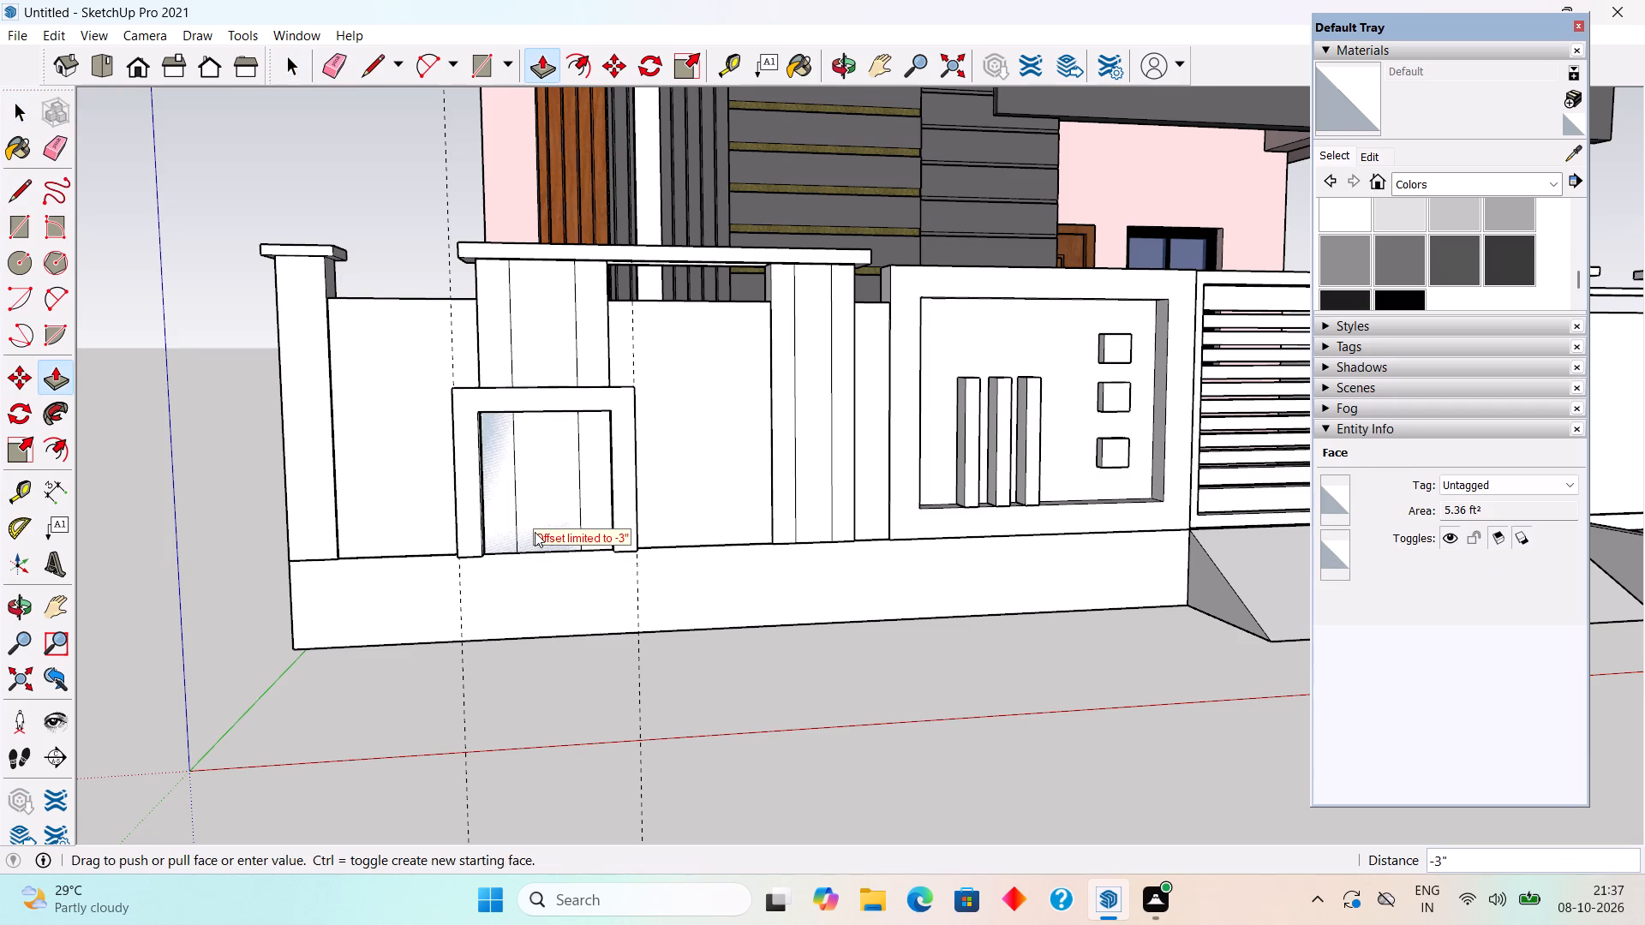
{"action": "type", "text": "2\""}
{"action": "key", "text": "Return"}
{"action": "key", "text": "space"}
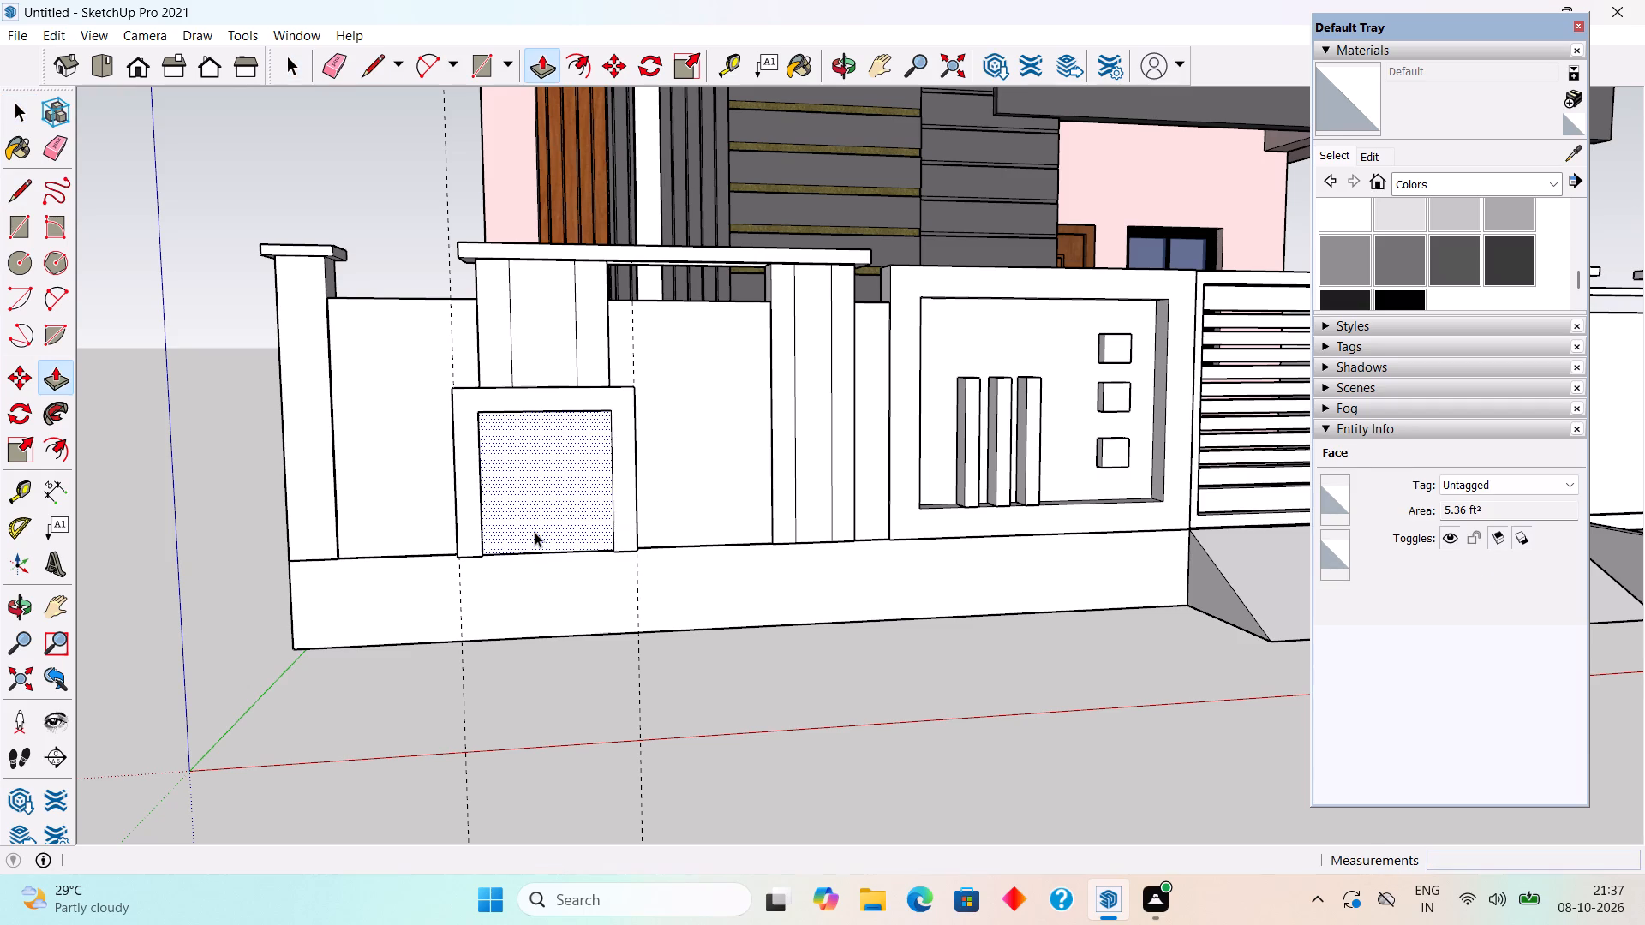
Group all the geometry of the framed panel on the wide pier.
{"action": "triple_click", "coordinate": [535, 532]}
{"action": "right_click", "coordinate": [535, 532]}
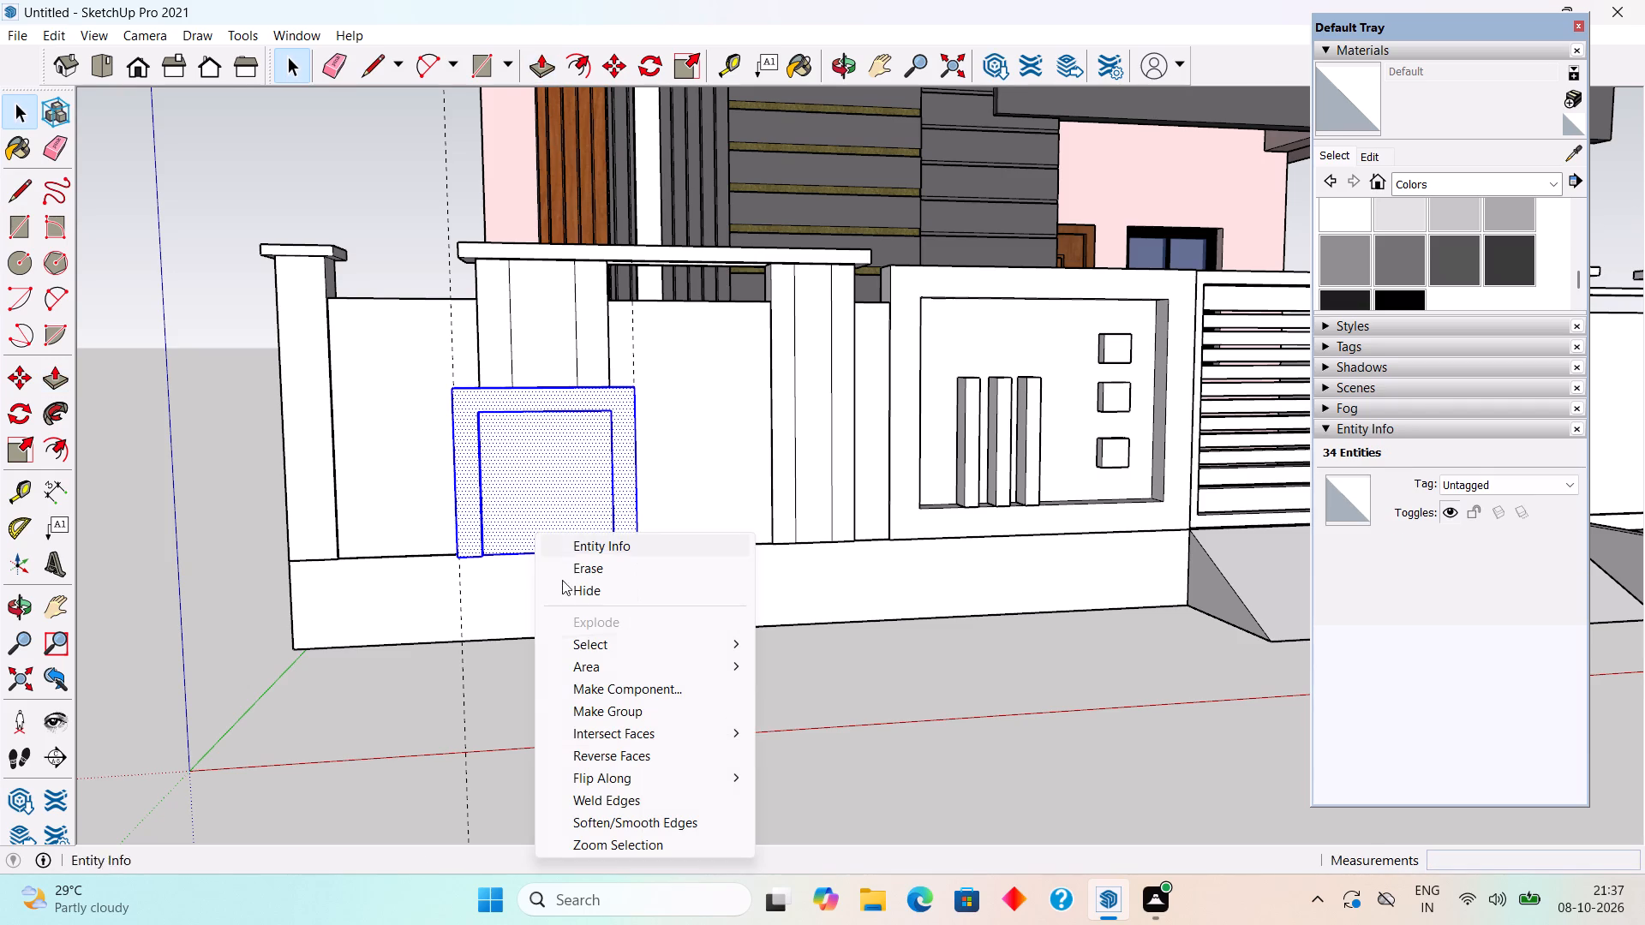
{"action": "left_click", "coordinate": [601, 719]}
{"action": "left_click", "coordinate": [260, 539]}
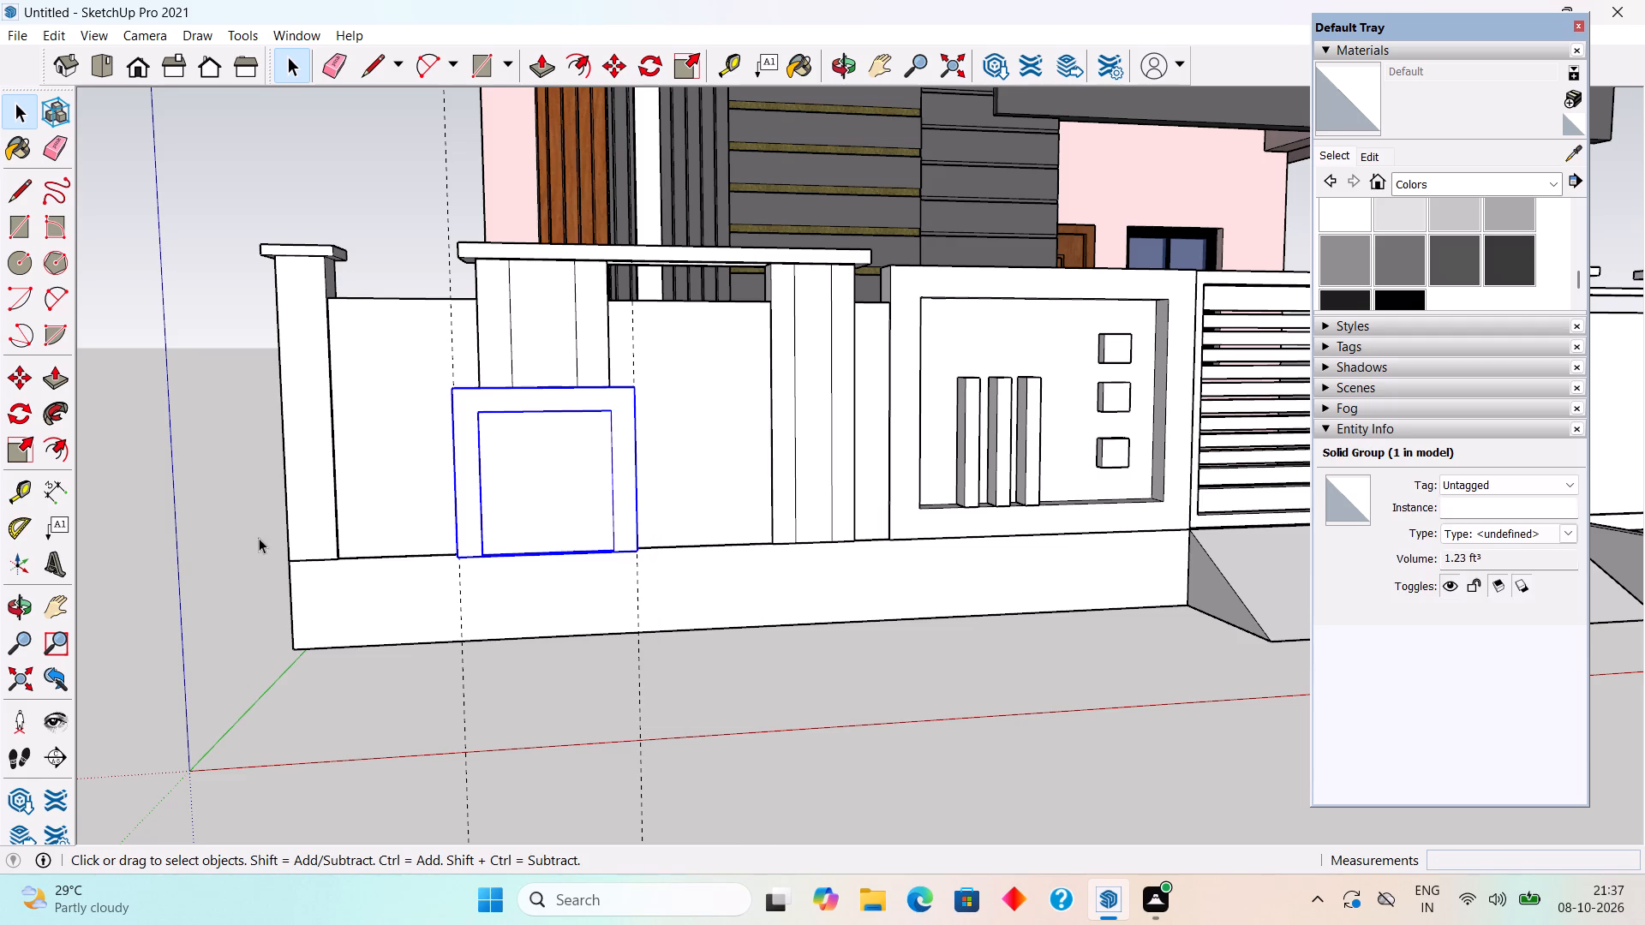
Examine the framed panel and the base of the front boundary wall from several angles.
{"action": "middle_click_drag", "start_coordinate": [571, 473], "coordinate": [536, 572]}
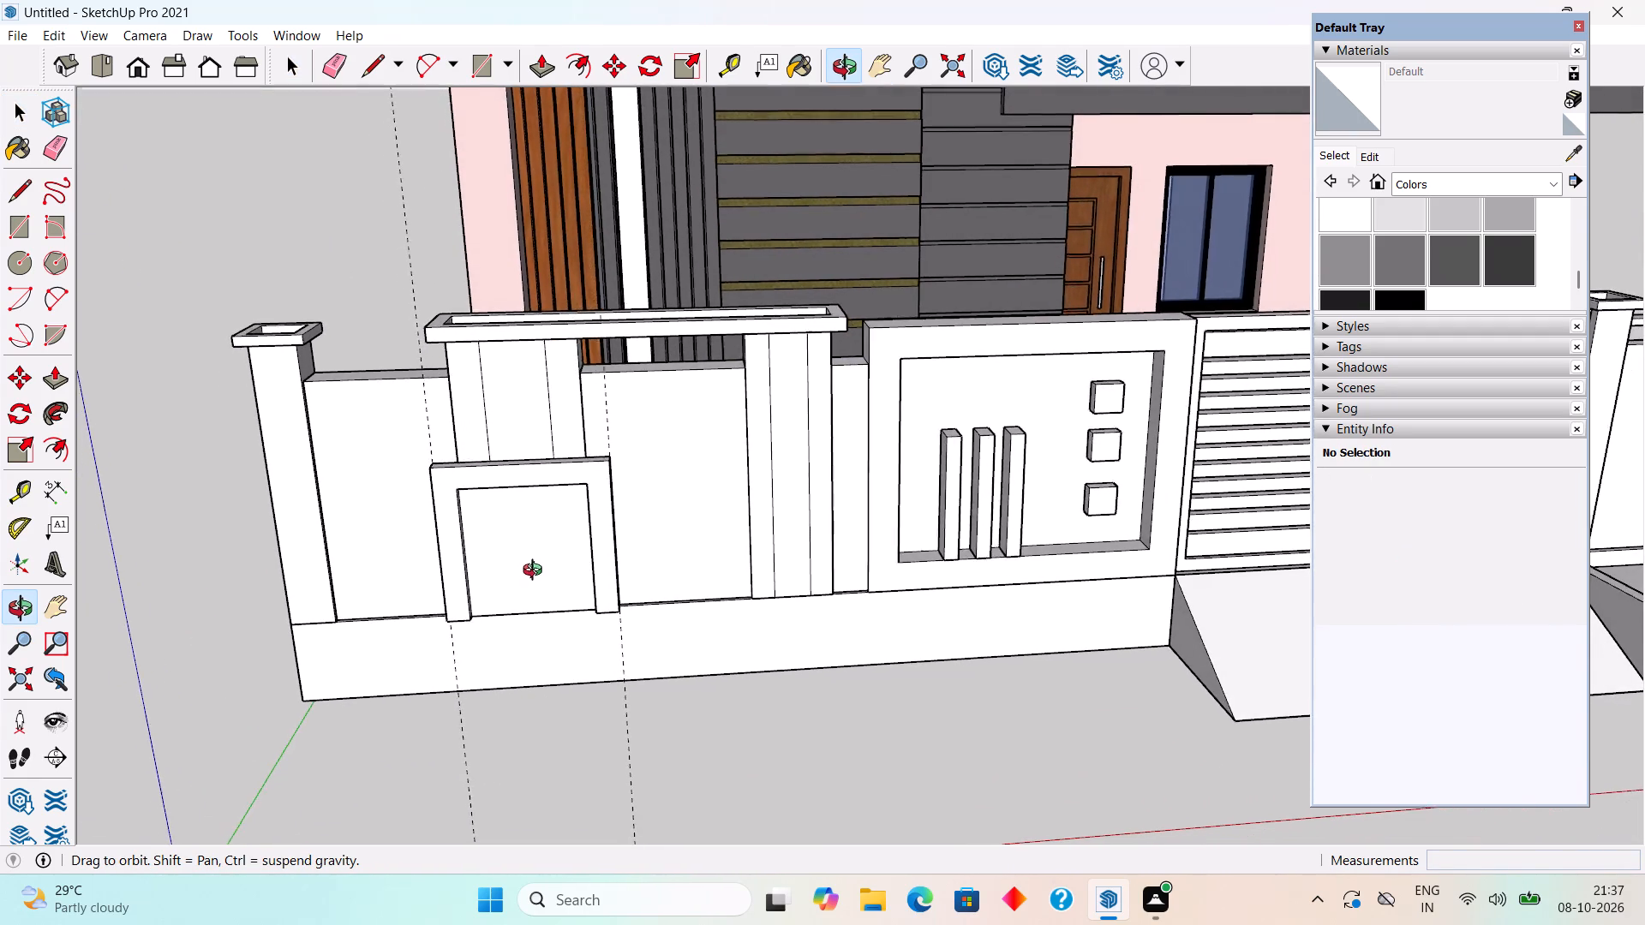
{"action": "middle_click_drag", "start_coordinate": [536, 572], "coordinate": [538, 570]}
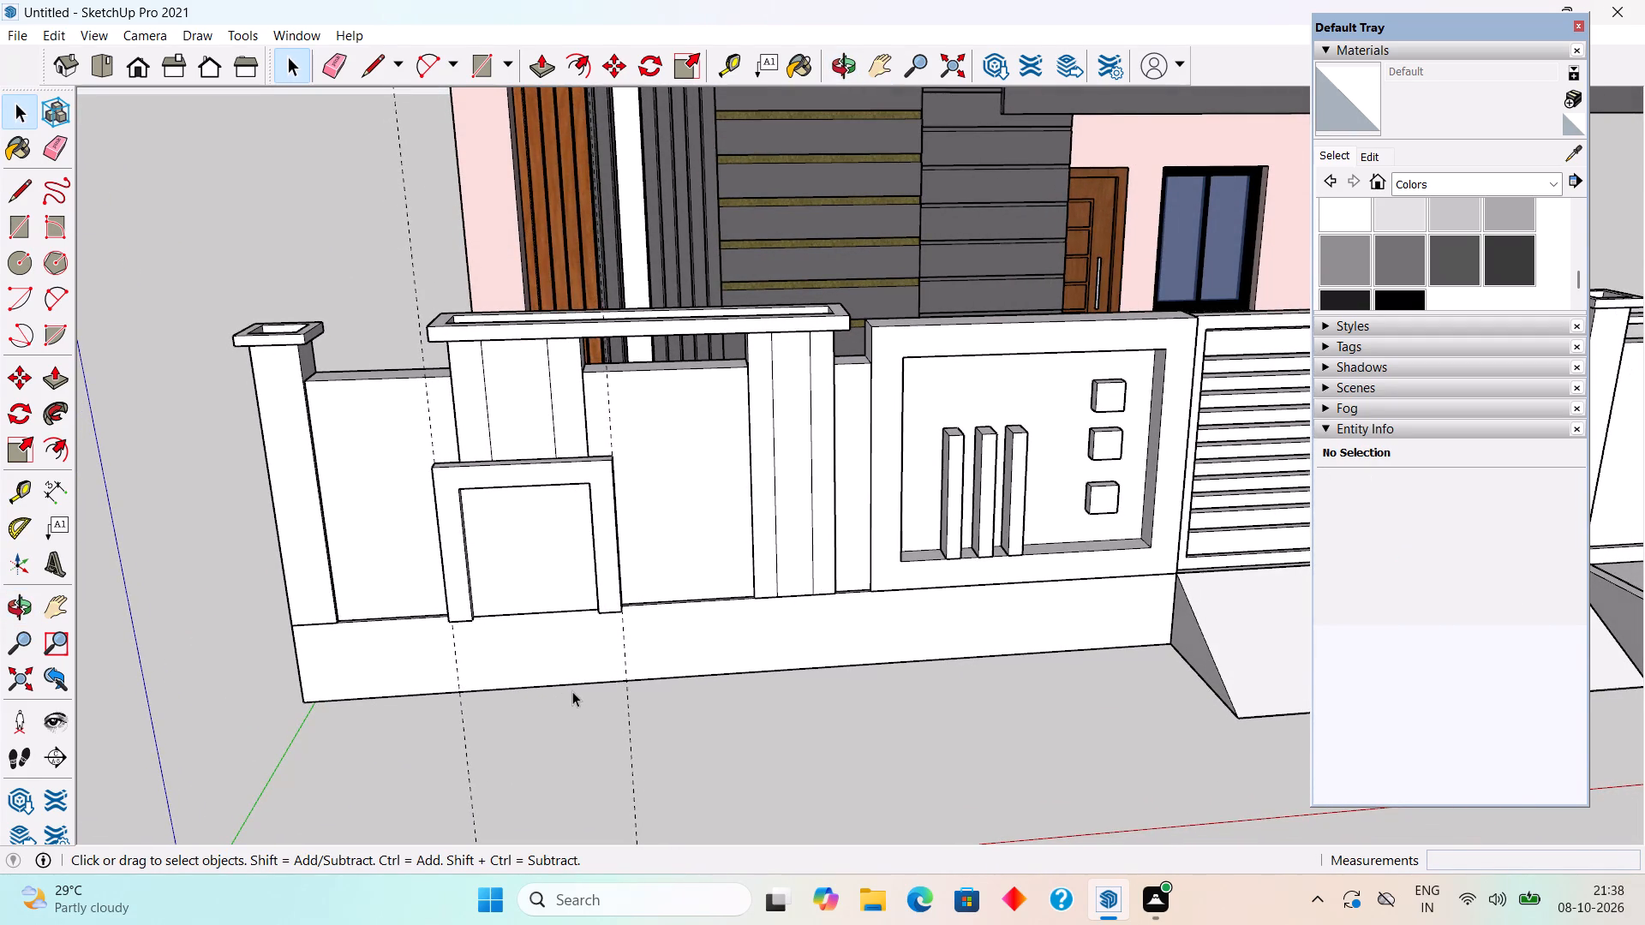
{"action": "scroll", "coordinate": [572, 691], "scroll_direction": "up", "scroll_amount": 2}
{"action": "middle_click_drag", "start_coordinate": [577, 612], "coordinate": [630, 479]}
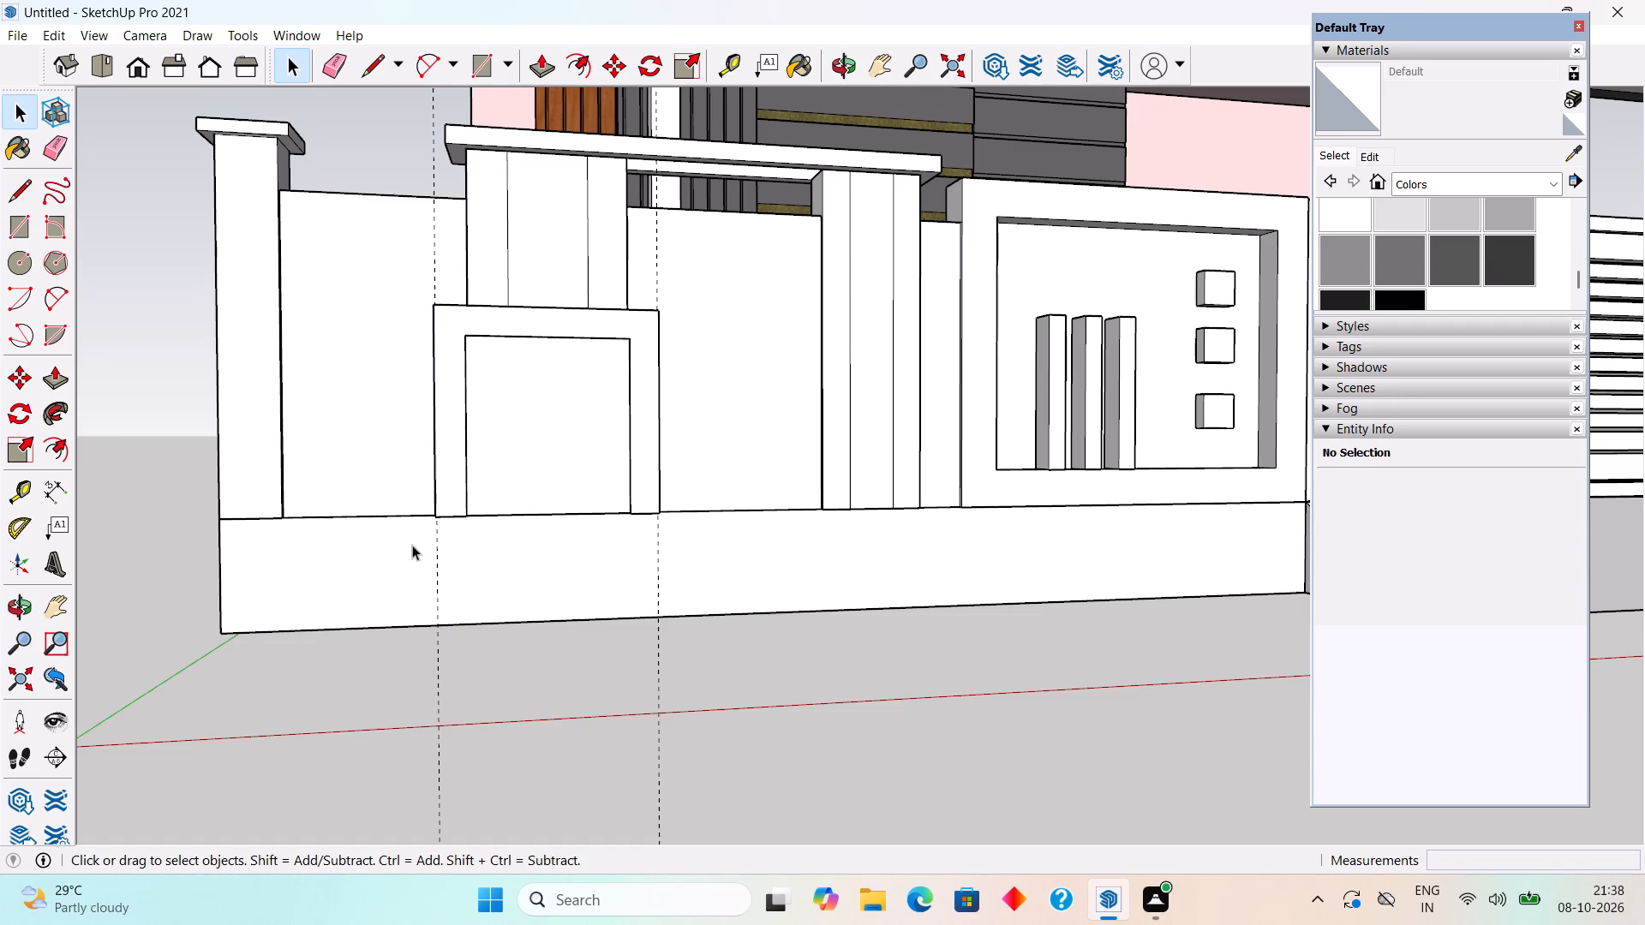
{"action": "middle_click_drag", "start_coordinate": [608, 570], "coordinate": [612, 503]}
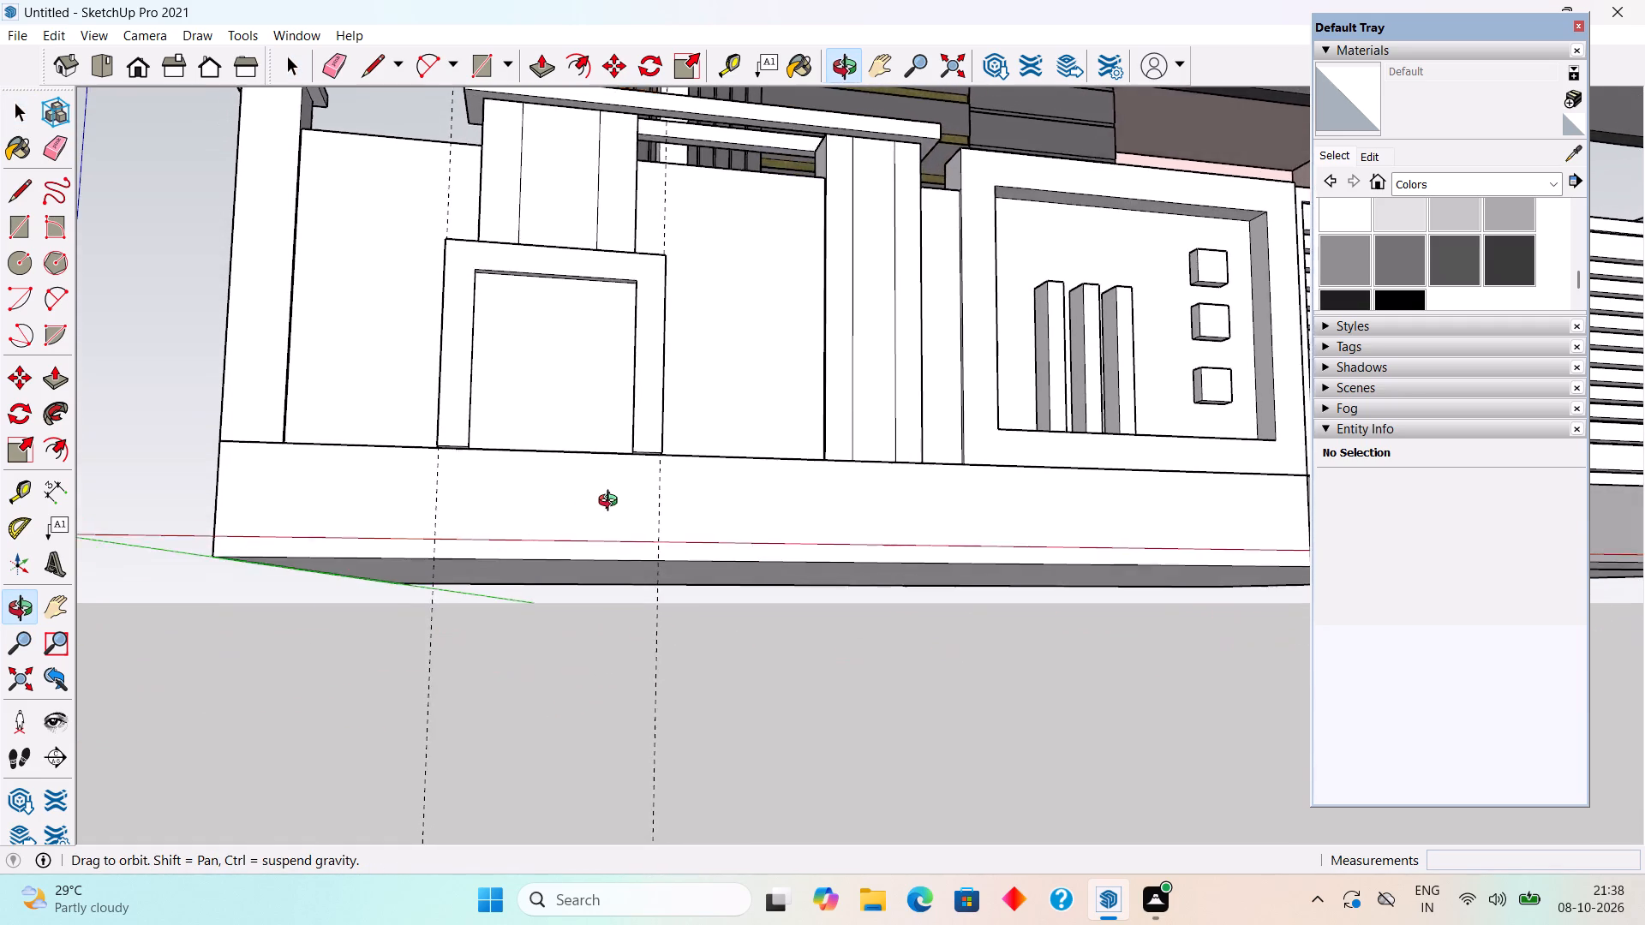
{"action": "middle_click_drag", "start_coordinate": [612, 503], "coordinate": [612, 482]}
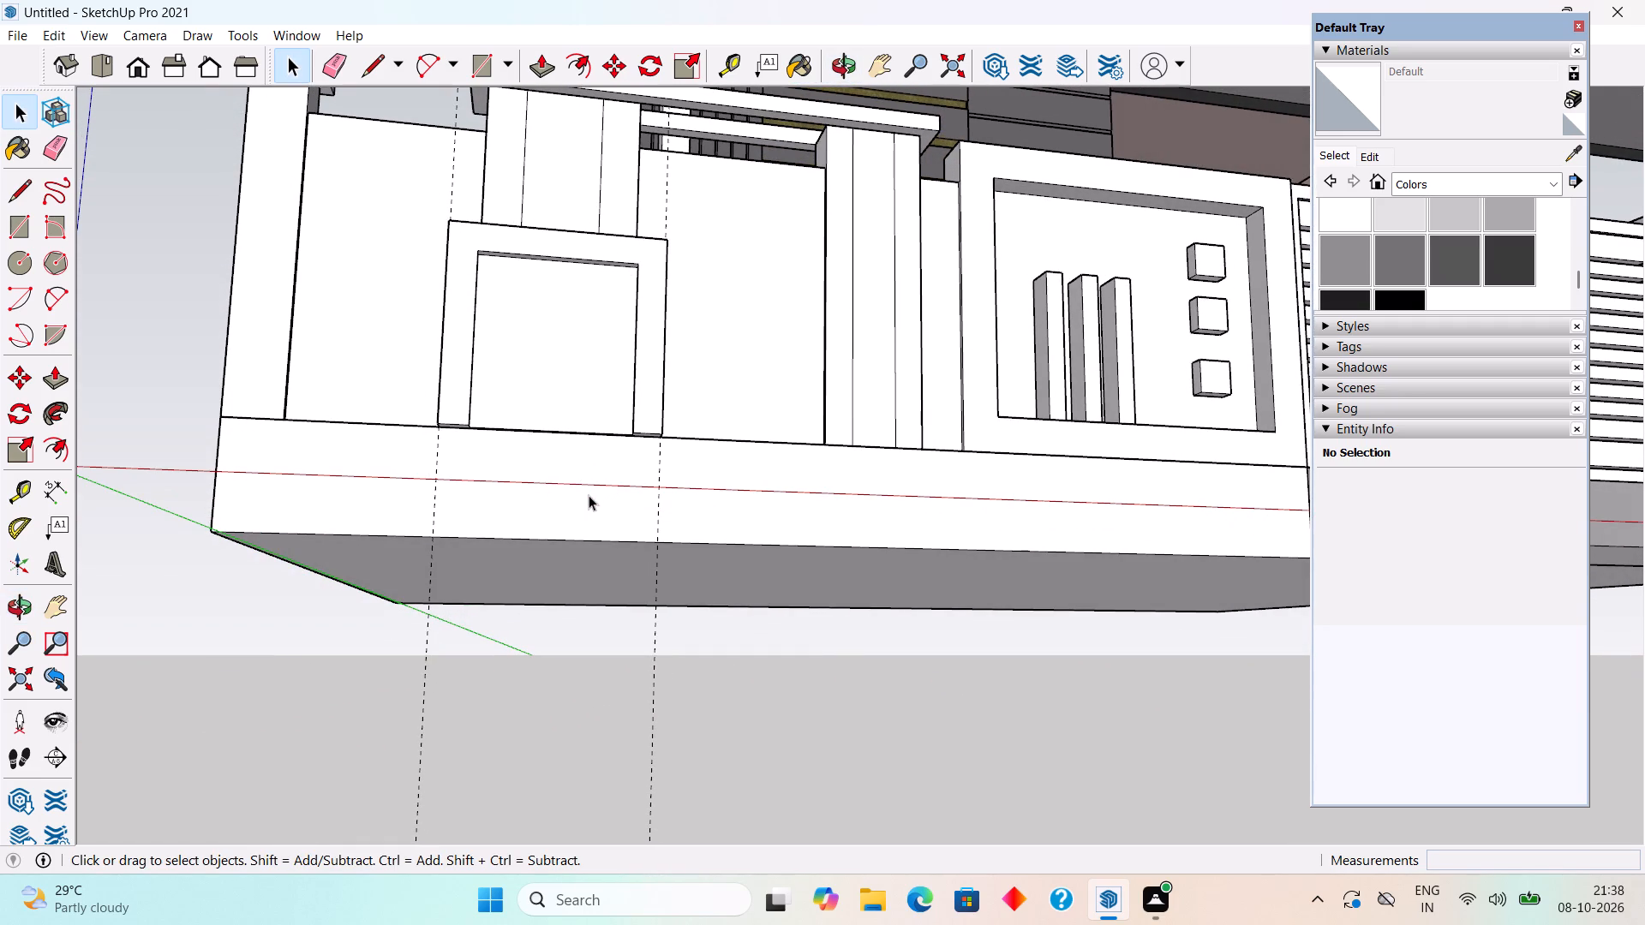
{"action": "middle_click", "coordinate": [572, 505]}
{"action": "scroll", "coordinate": [572, 505], "scroll_direction": "down", "scroll_amount": 10}
{"action": "scroll", "coordinate": [547, 373], "scroll_direction": "down", "scroll_amount": 4}
{"action": "middle_click_drag", "start_coordinate": [663, 389], "coordinate": [667, 538]}
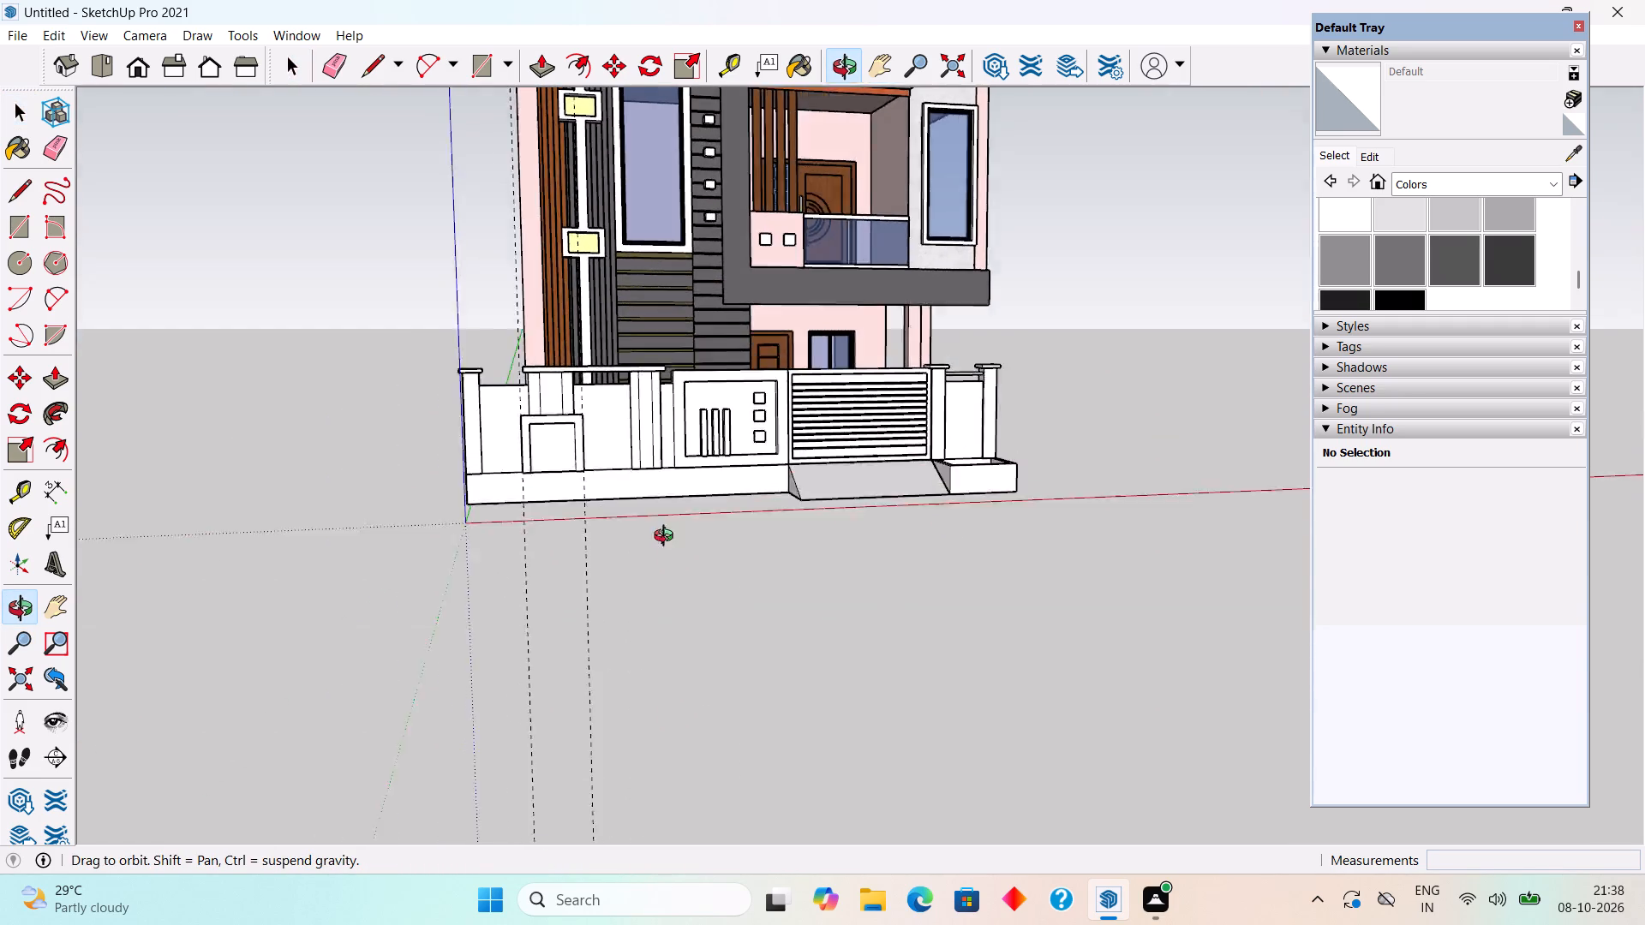
{"action": "middle_click_drag", "start_coordinate": [667, 538], "coordinate": [681, 777]}
{"action": "scroll", "coordinate": [550, 687], "scroll_direction": "up", "scroll_amount": 7}
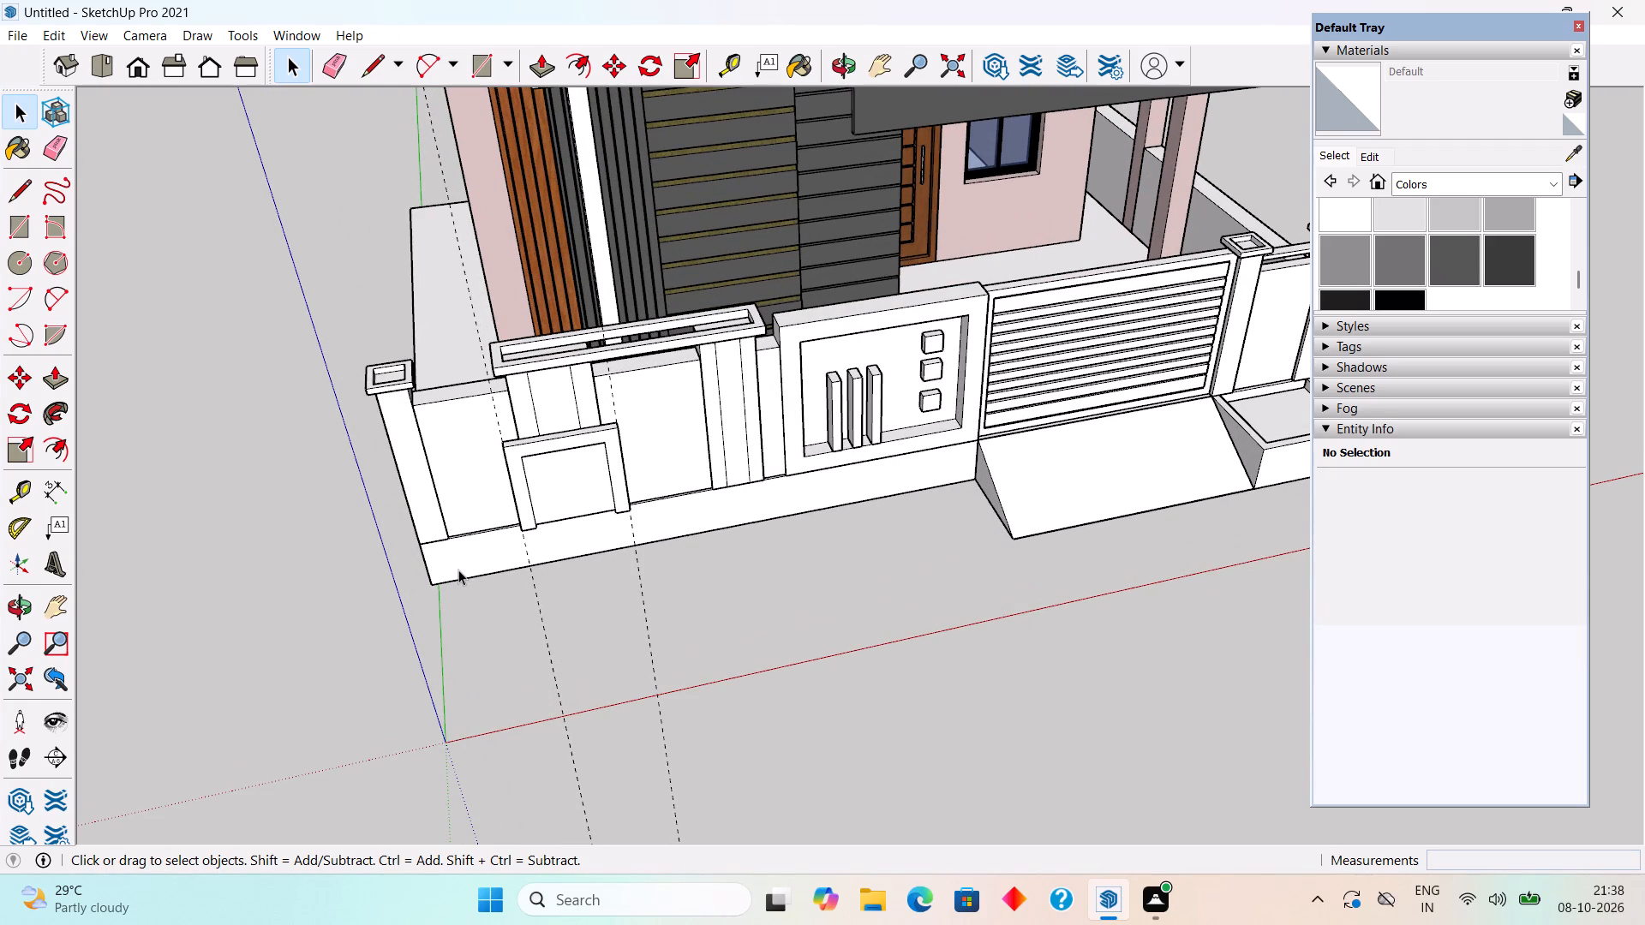
{"action": "middle_click_drag", "start_coordinate": [504, 538], "coordinate": [700, 445]}
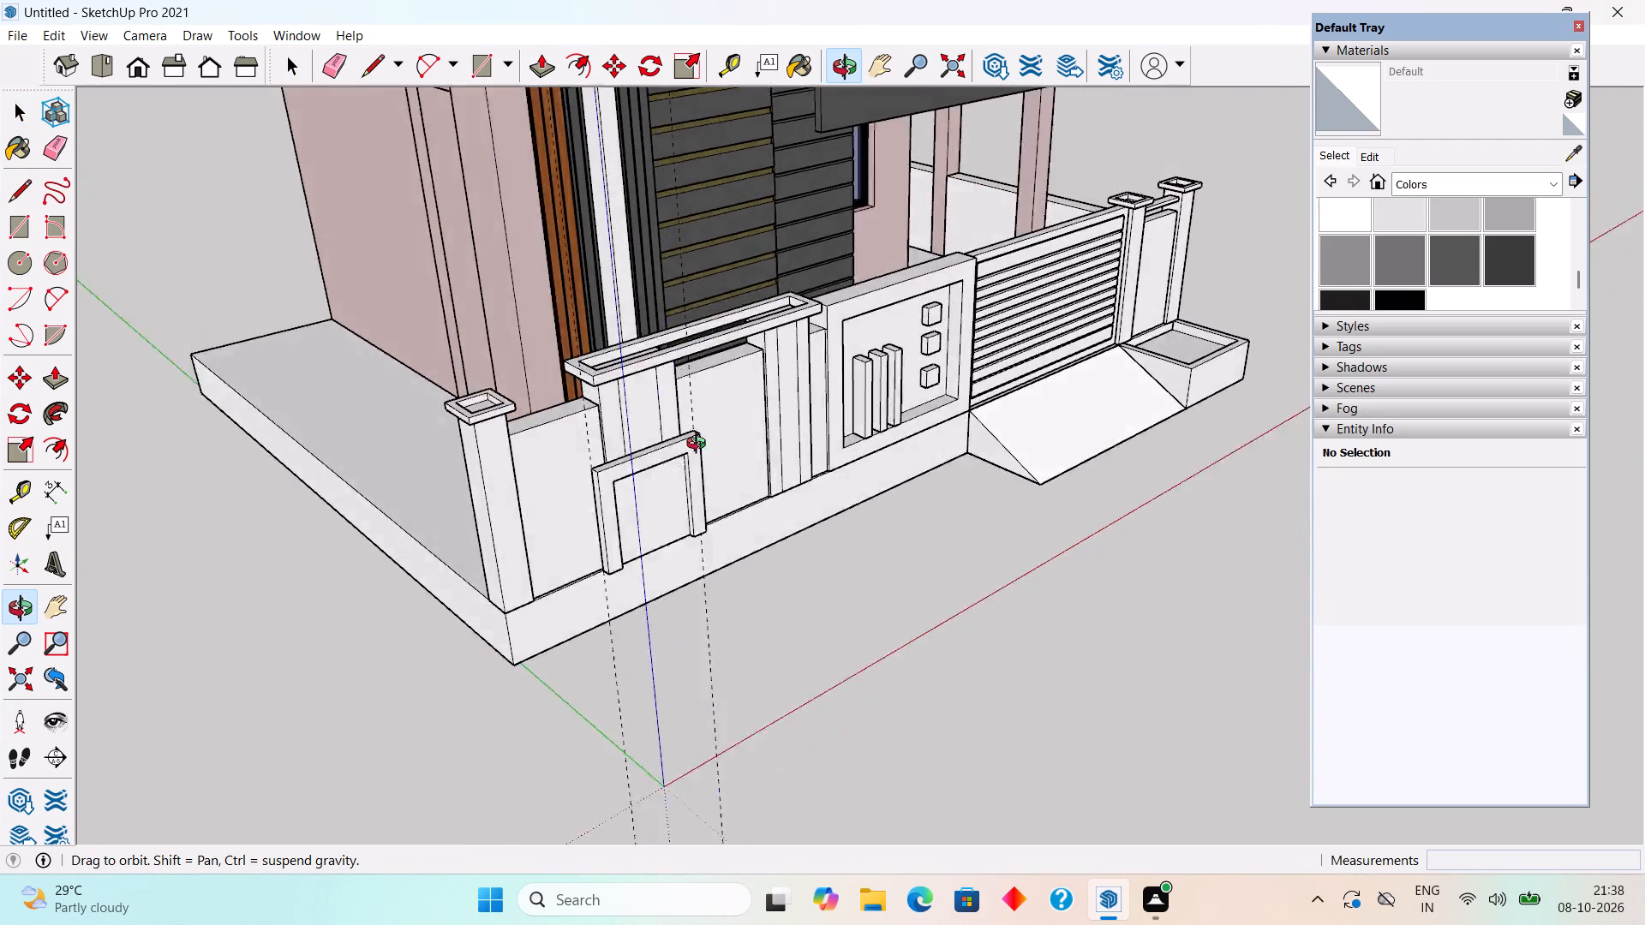
{"action": "middle_click_drag", "start_coordinate": [700, 445], "coordinate": [613, 410]}
{"action": "scroll", "coordinate": [559, 534], "scroll_direction": "up", "scroll_amount": 3}
{"action": "middle_click_drag", "start_coordinate": [510, 452], "coordinate": [423, 393]}
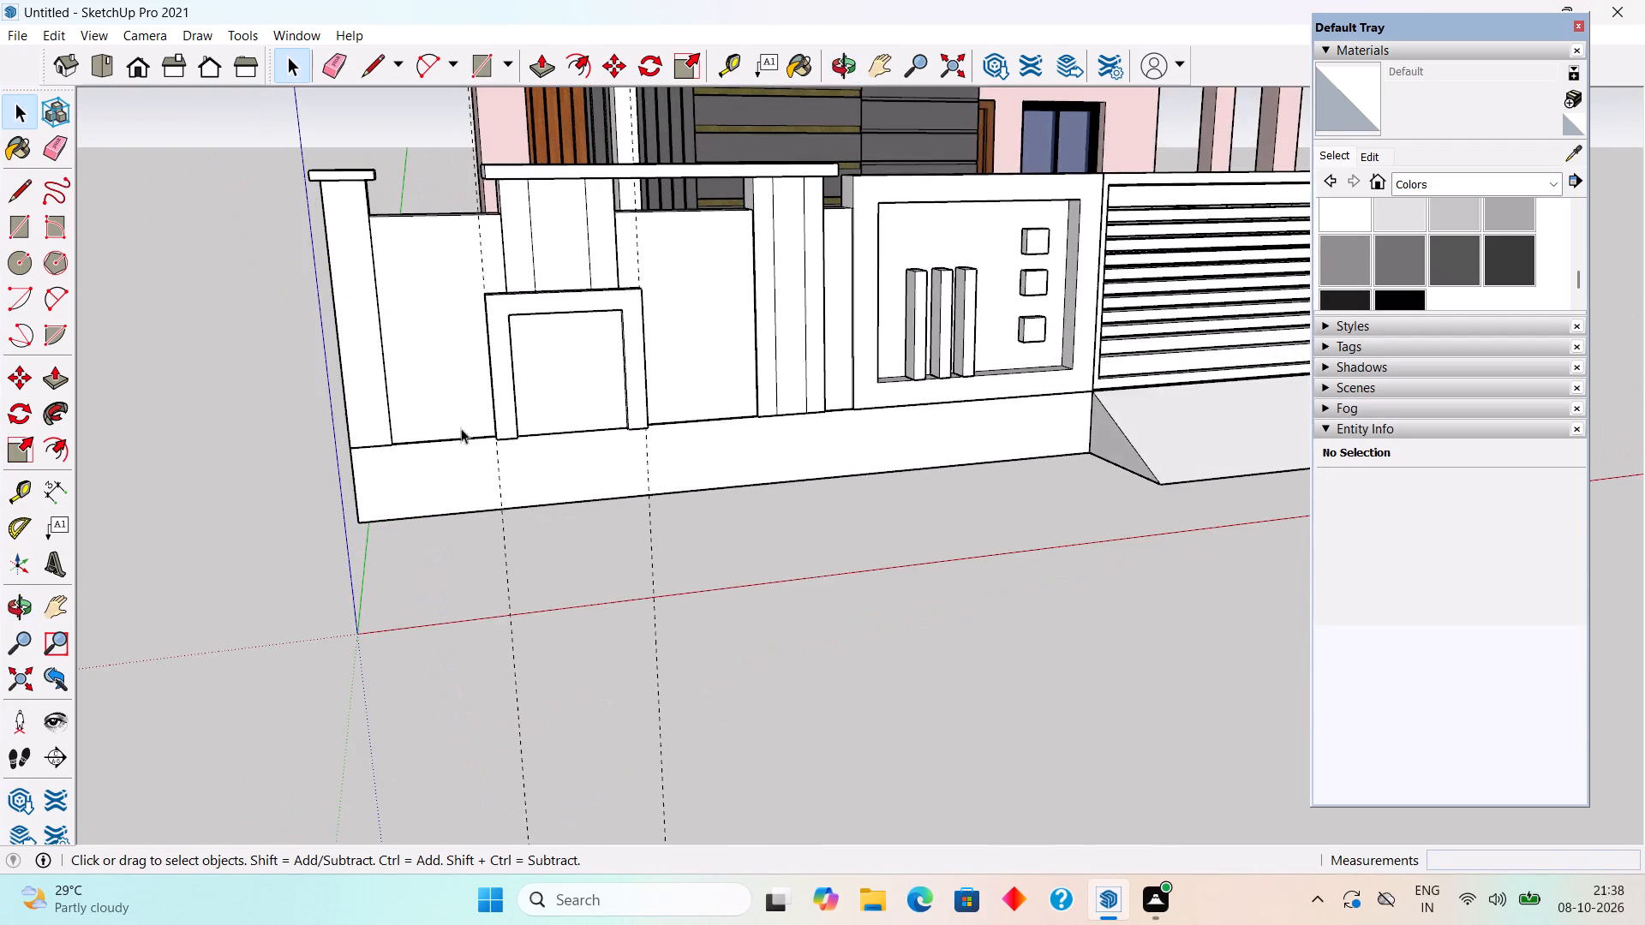
Draw a rectangle on the plinth's front face from the framed panel's outer lower corner to the bottom corner beside the gate ramp.
{"action": "scroll", "coordinate": [531, 475], "scroll_direction": "up", "scroll_amount": 5}
{"action": "middle_click_drag", "start_coordinate": [519, 452], "coordinate": [474, 348]}
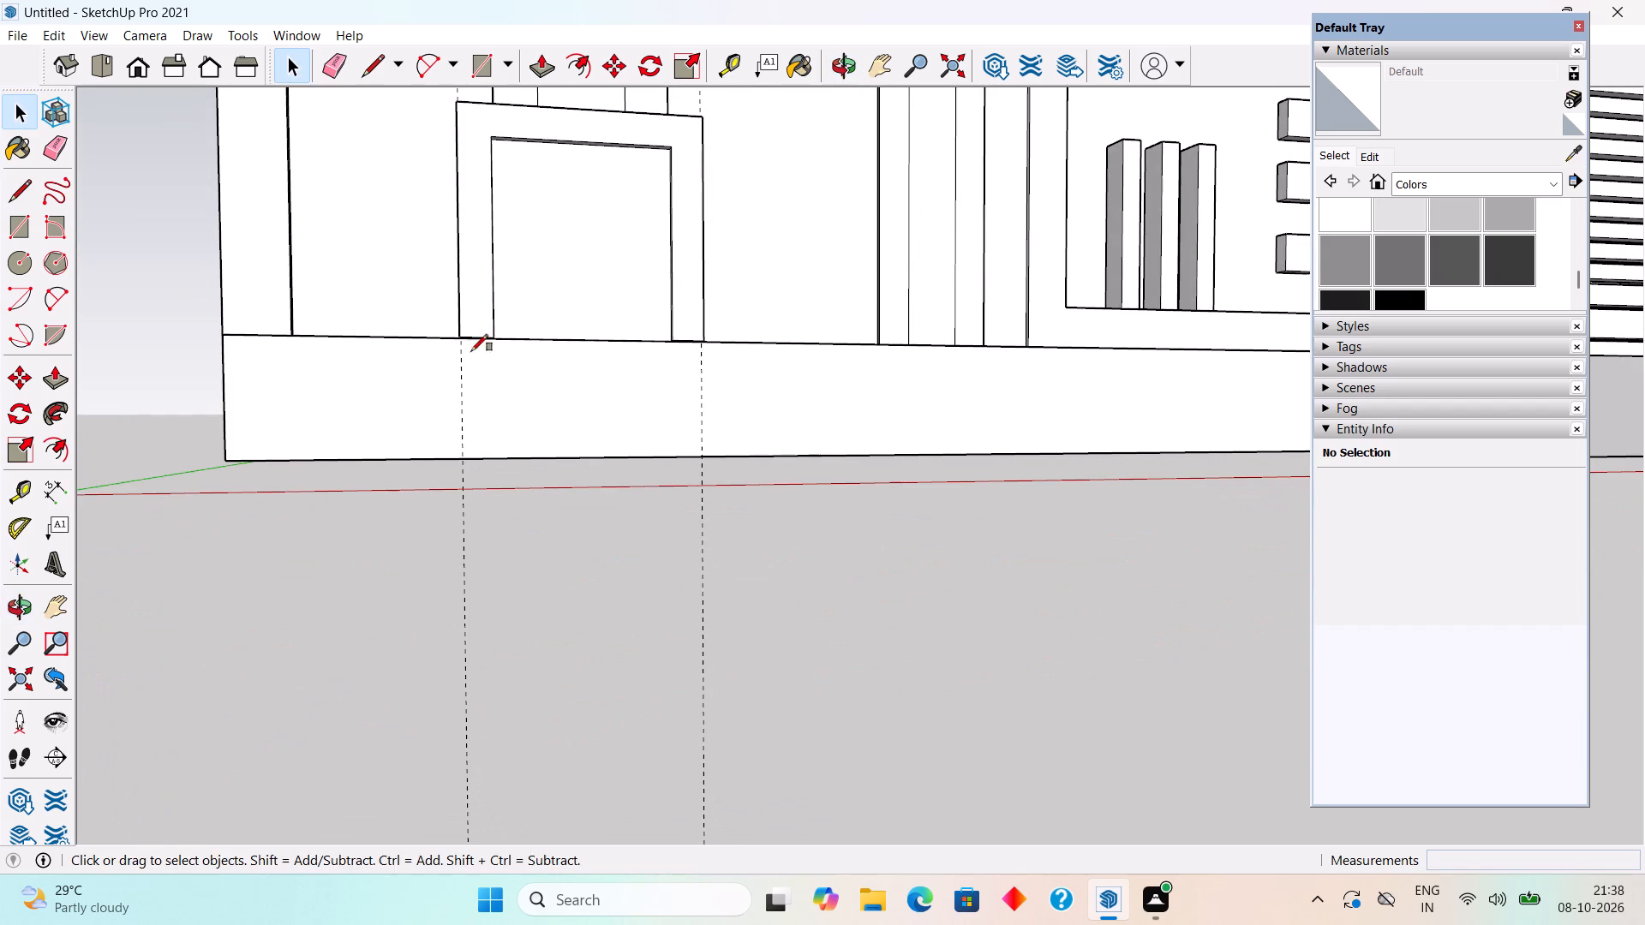
{"action": "key", "text": "r"}
{"action": "left_click", "coordinate": [462, 341]}
{"action": "scroll", "coordinate": [661, 456], "scroll_direction": "down", "scroll_amount": 6}
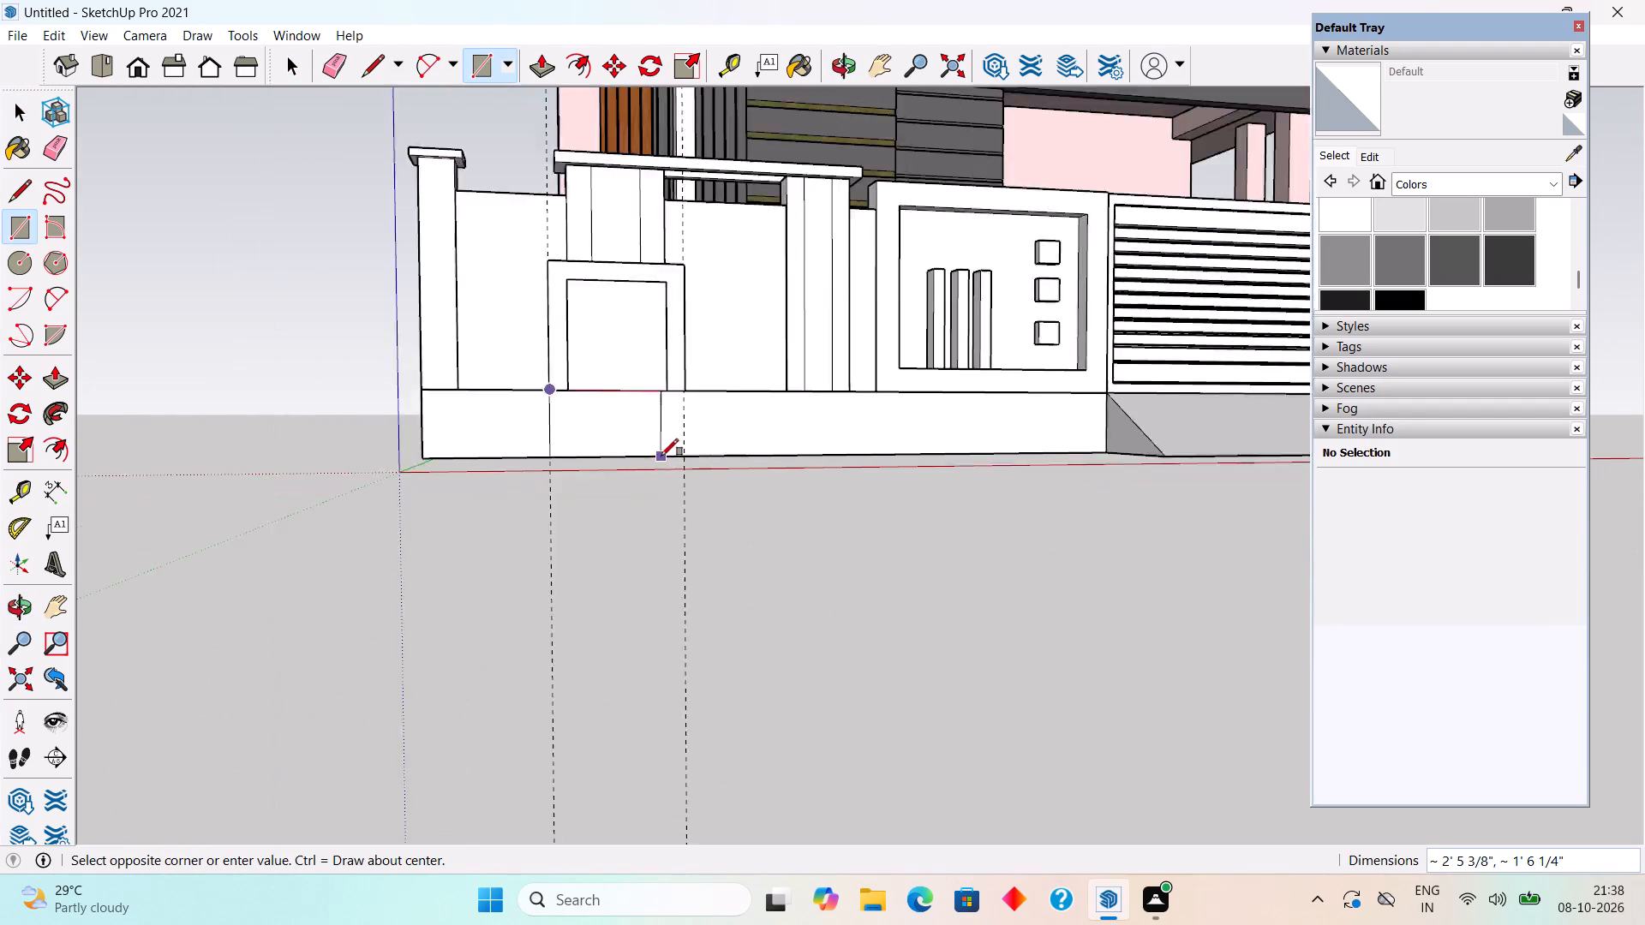
{"action": "scroll", "coordinate": [661, 456], "scroll_direction": "down", "scroll_amount": 4}
{"action": "scroll", "coordinate": [981, 455], "scroll_direction": "up", "scroll_amount": 5}
{"action": "left_click", "coordinate": [982, 452]}
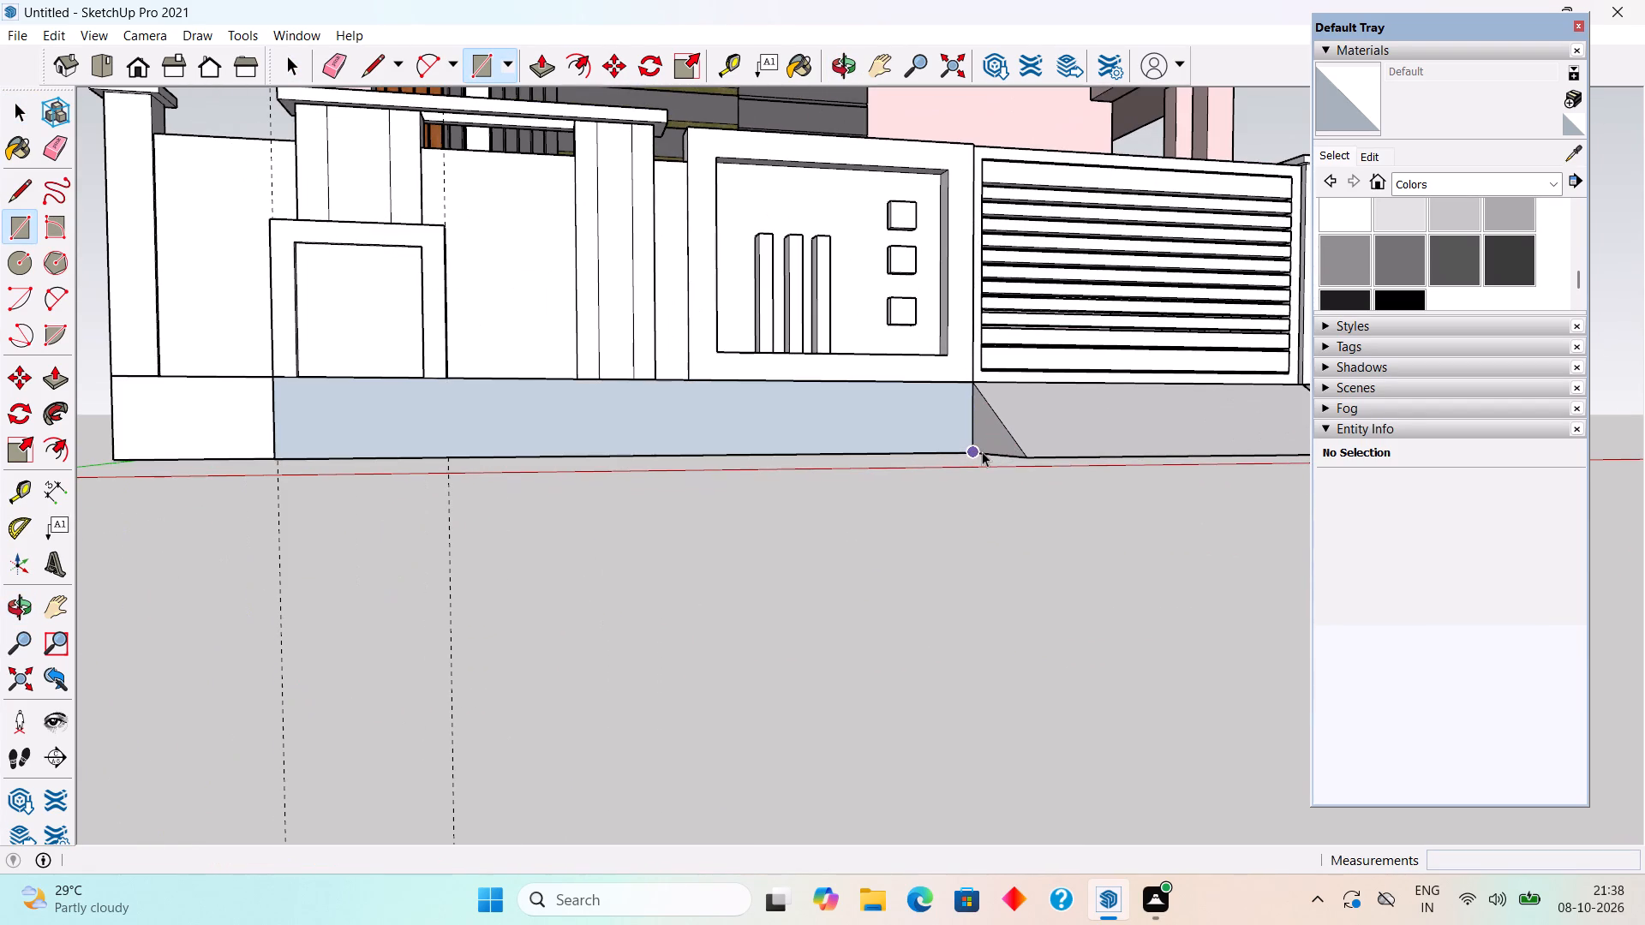
Pull the plinth rectangle forward about 3' 5/16" to form a long block level with the gate ramp's front edge.
{"action": "key", "text": "space"}
{"action": "left_click", "coordinate": [893, 427]}
{"action": "key", "text": "p"}
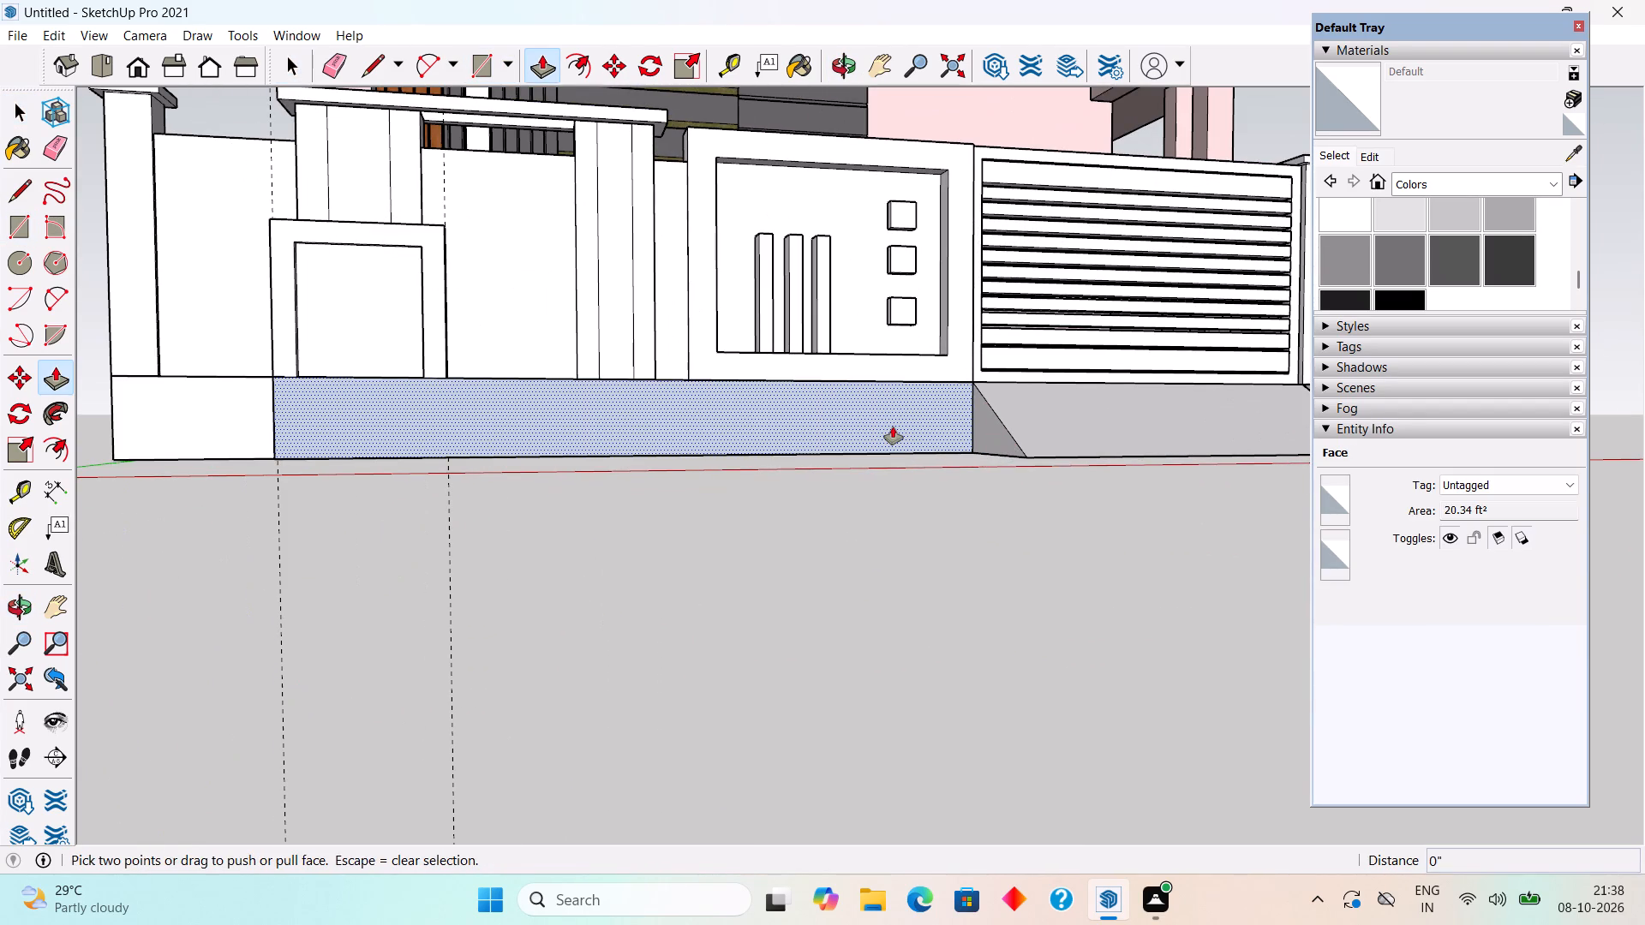
{"action": "left_click", "coordinate": [893, 427]}
{"action": "scroll", "coordinate": [1044, 441], "scroll_direction": "down", "scroll_amount": 5}
{"action": "middle_click_drag", "start_coordinate": [875, 452], "coordinate": [689, 476]}
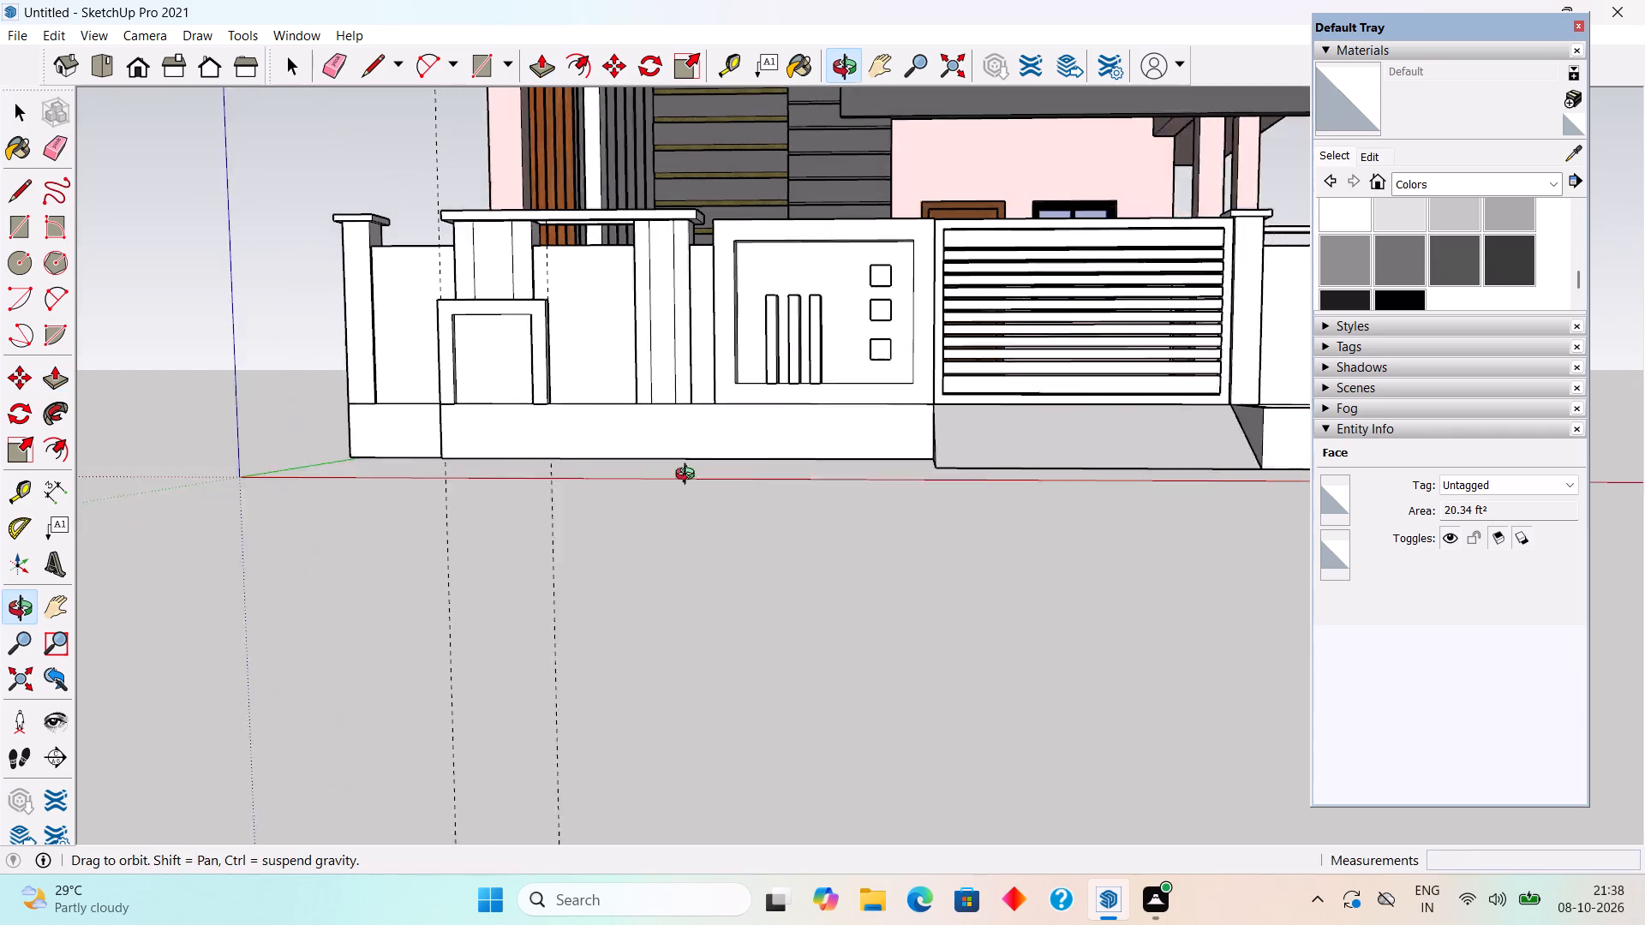
{"action": "middle_click_drag", "start_coordinate": [689, 476], "coordinate": [661, 480]}
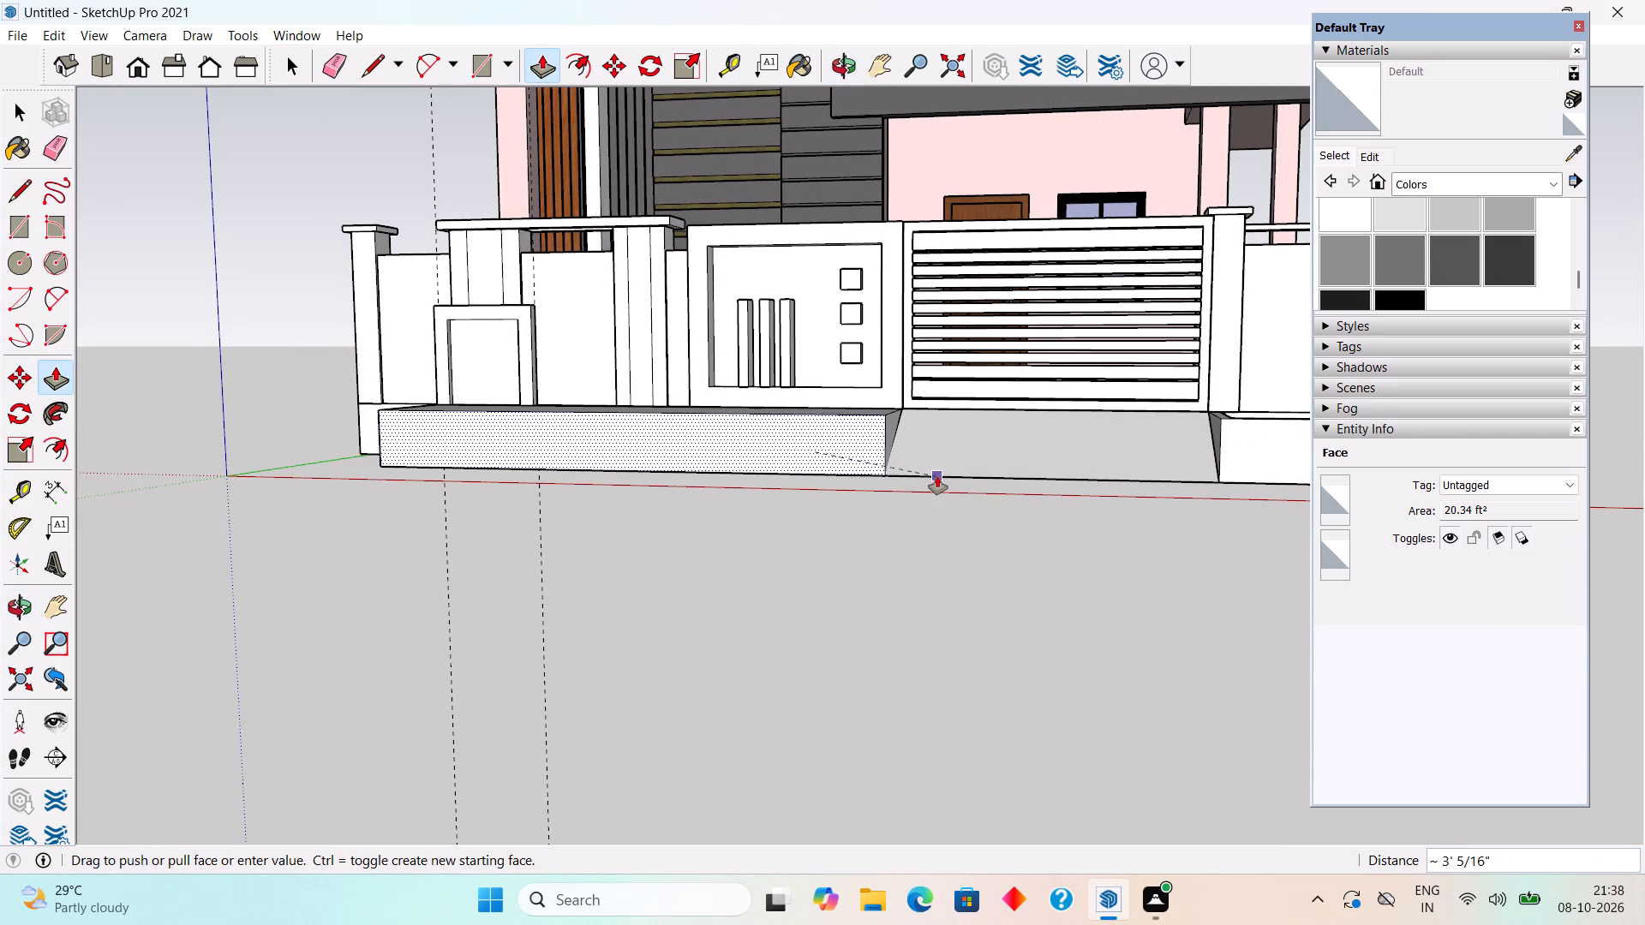
{"action": "left_click_drag", "start_coordinate": [937, 476], "coordinate": [929, 488]}
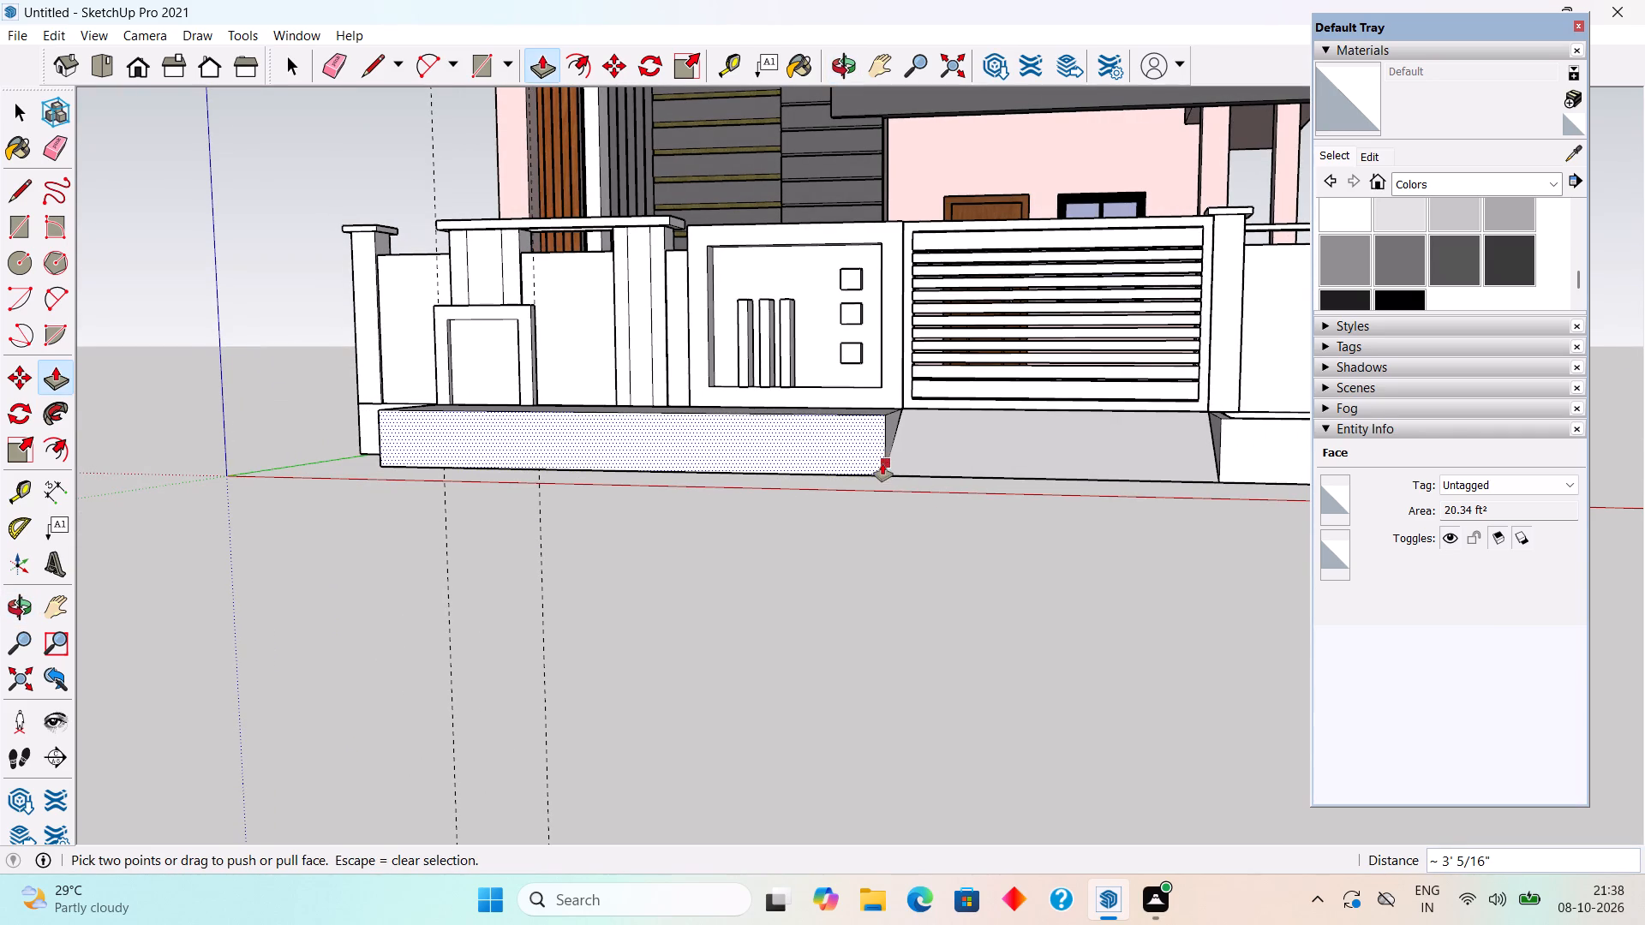
{"action": "key", "text": "space"}
Offset the outline of the long block's top face inward to make a planter rim.
{"action": "middle_click_drag", "start_coordinate": [854, 418], "coordinate": [996, 651]}
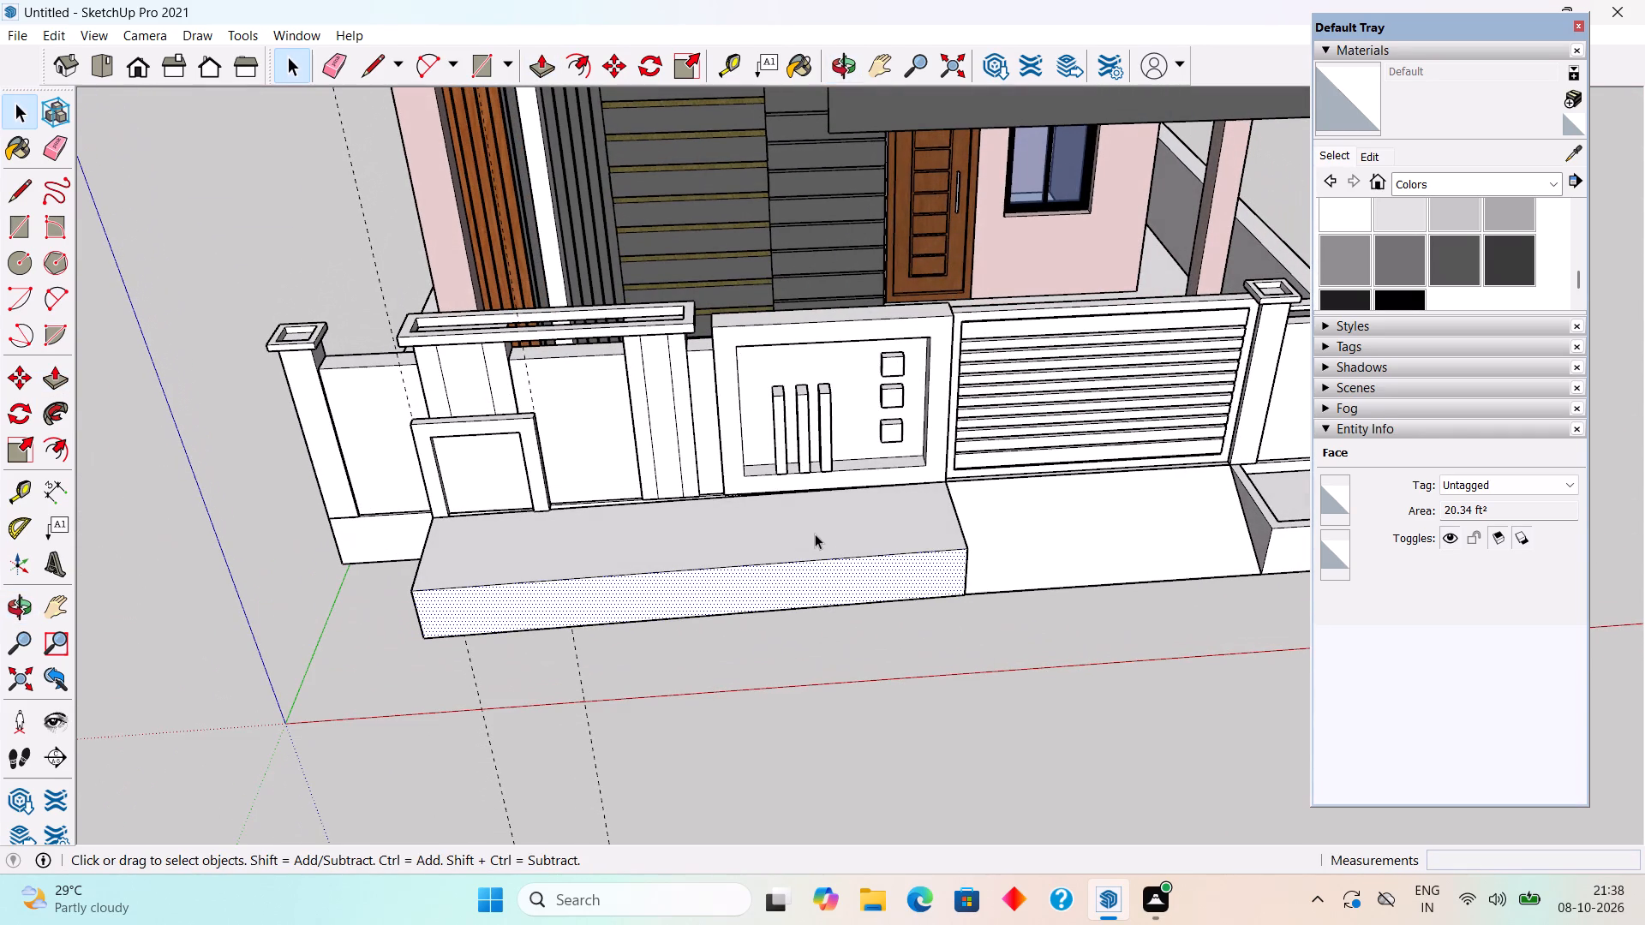
{"action": "left_click", "coordinate": [815, 540]}
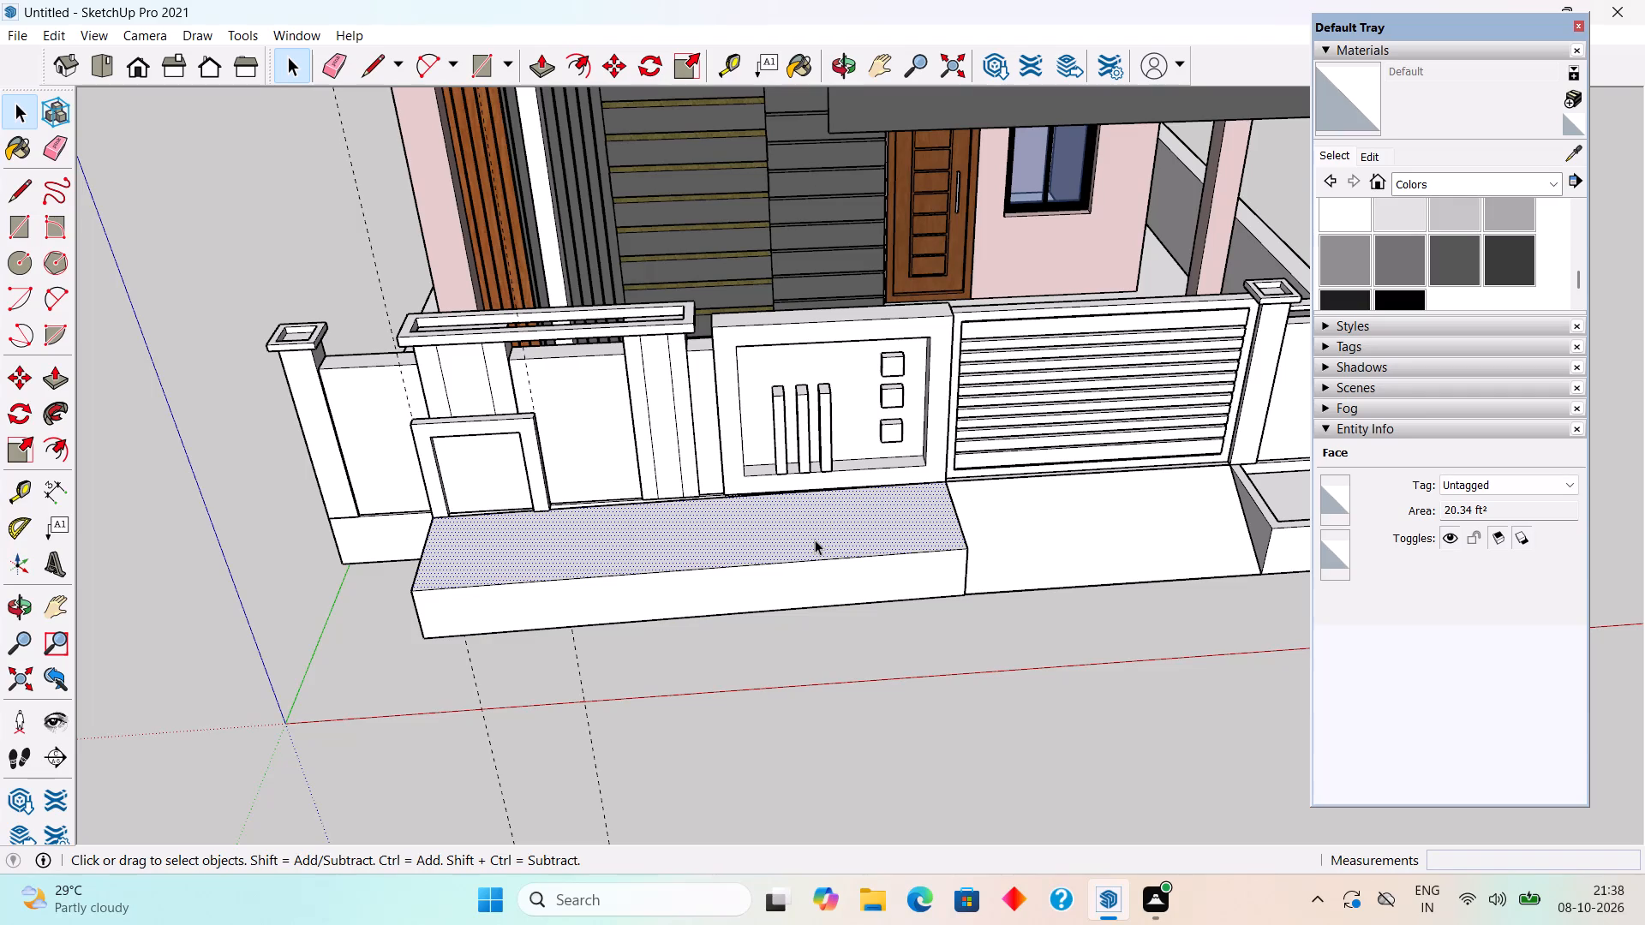
{"action": "key", "text": "f"}
{"action": "left_click", "coordinate": [820, 560]}
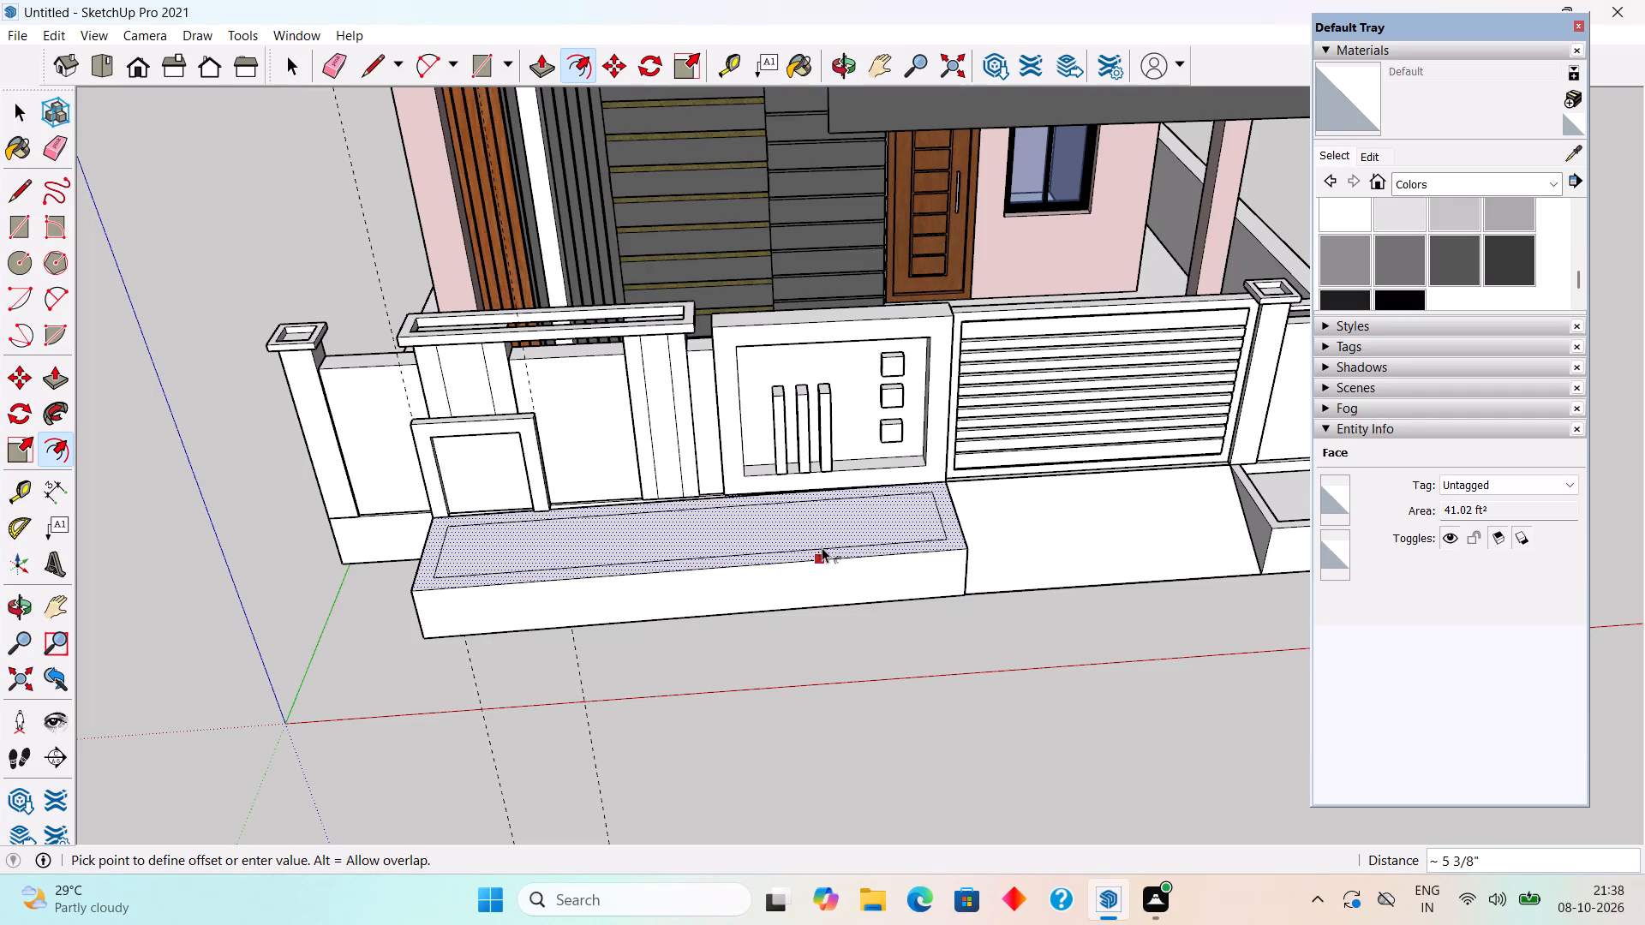
{"action": "left_click", "coordinate": [822, 547]}
{"action": "key", "text": "space"}
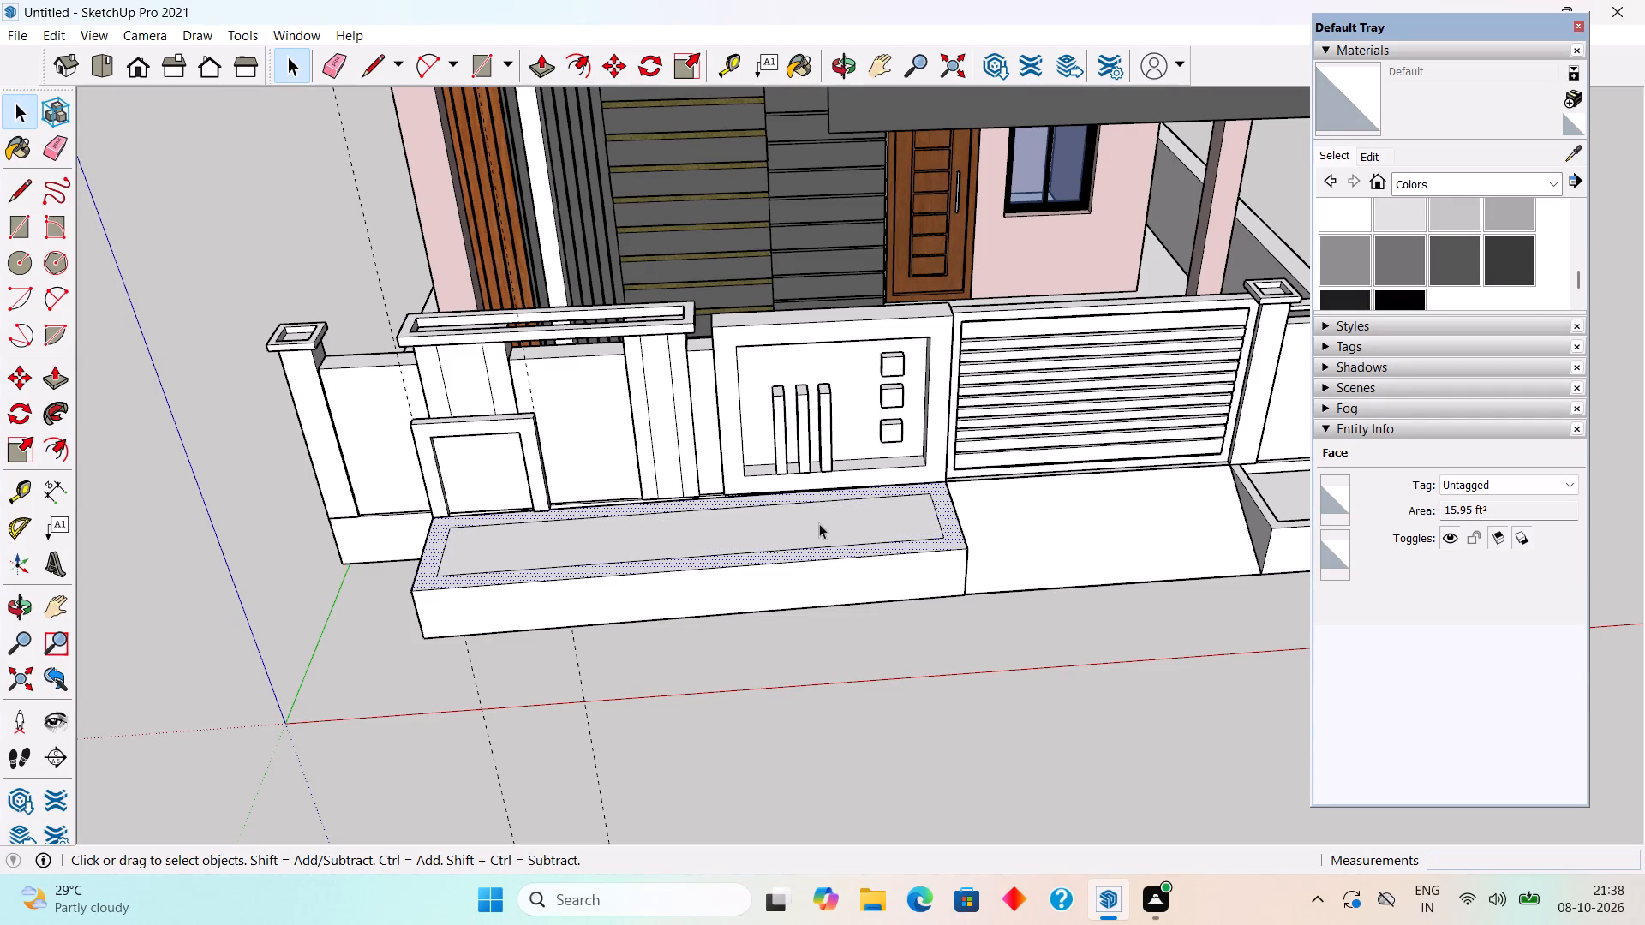
Recess the inner top face of the long block about 2 11/16" below its rim.
{"action": "left_click", "coordinate": [819, 523]}
{"action": "key", "text": "p"}
{"action": "left_click", "coordinate": [819, 523]}
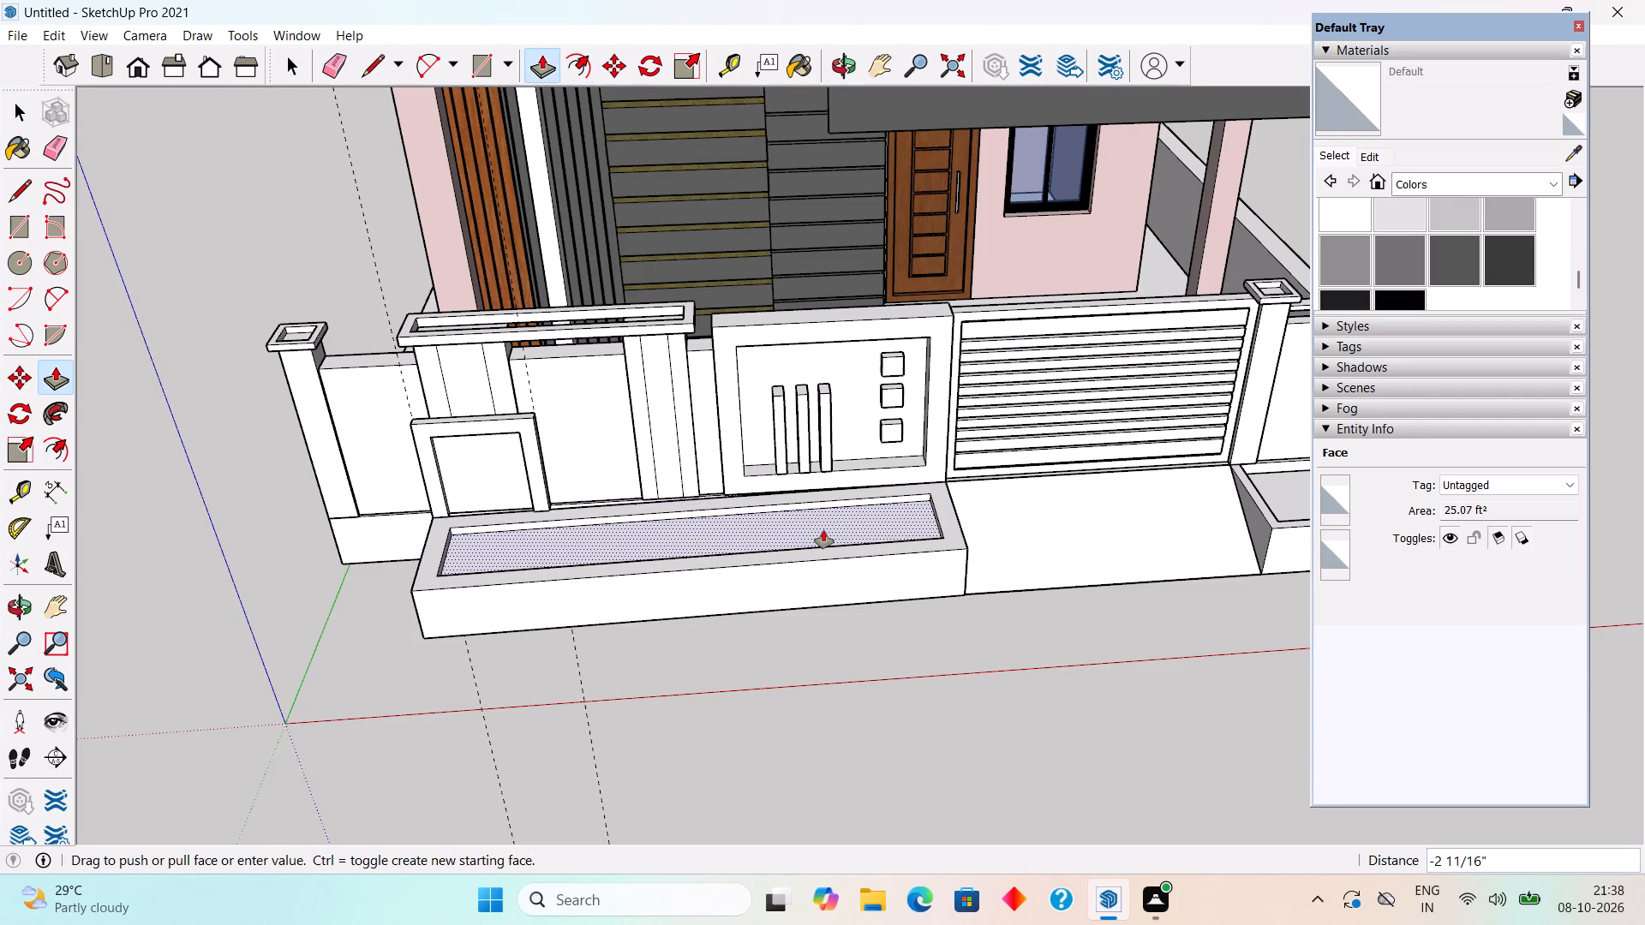
{"action": "left_click", "coordinate": [823, 530]}
{"action": "key", "text": "space"}
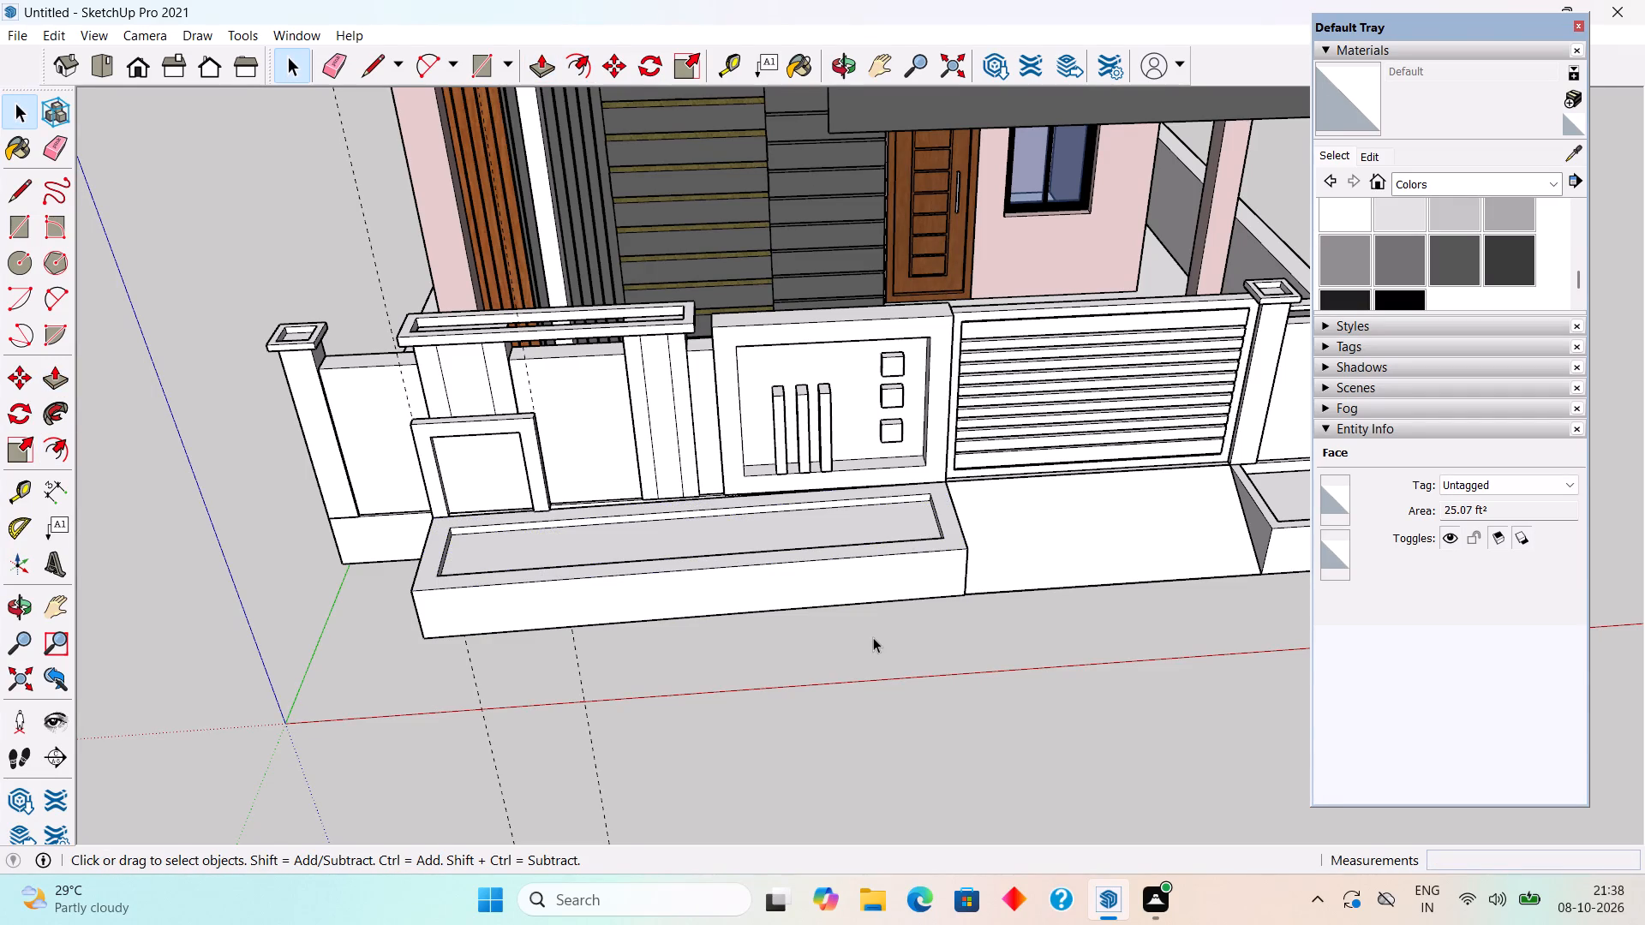
{"action": "left_click", "coordinate": [873, 637]}
Draw a ground-level rectangle from the plinth's outer bottom corner to the long planter's end face.
{"action": "scroll", "coordinate": [873, 637], "scroll_direction": "down", "scroll_amount": 1}
{"action": "middle_click_drag", "start_coordinate": [759, 580], "coordinate": [534, 558]}
{"action": "scroll", "coordinate": [536, 556], "scroll_direction": "down", "scroll_amount": 4}
{"action": "middle_click_drag", "start_coordinate": [705, 610], "coordinate": [712, 602]}
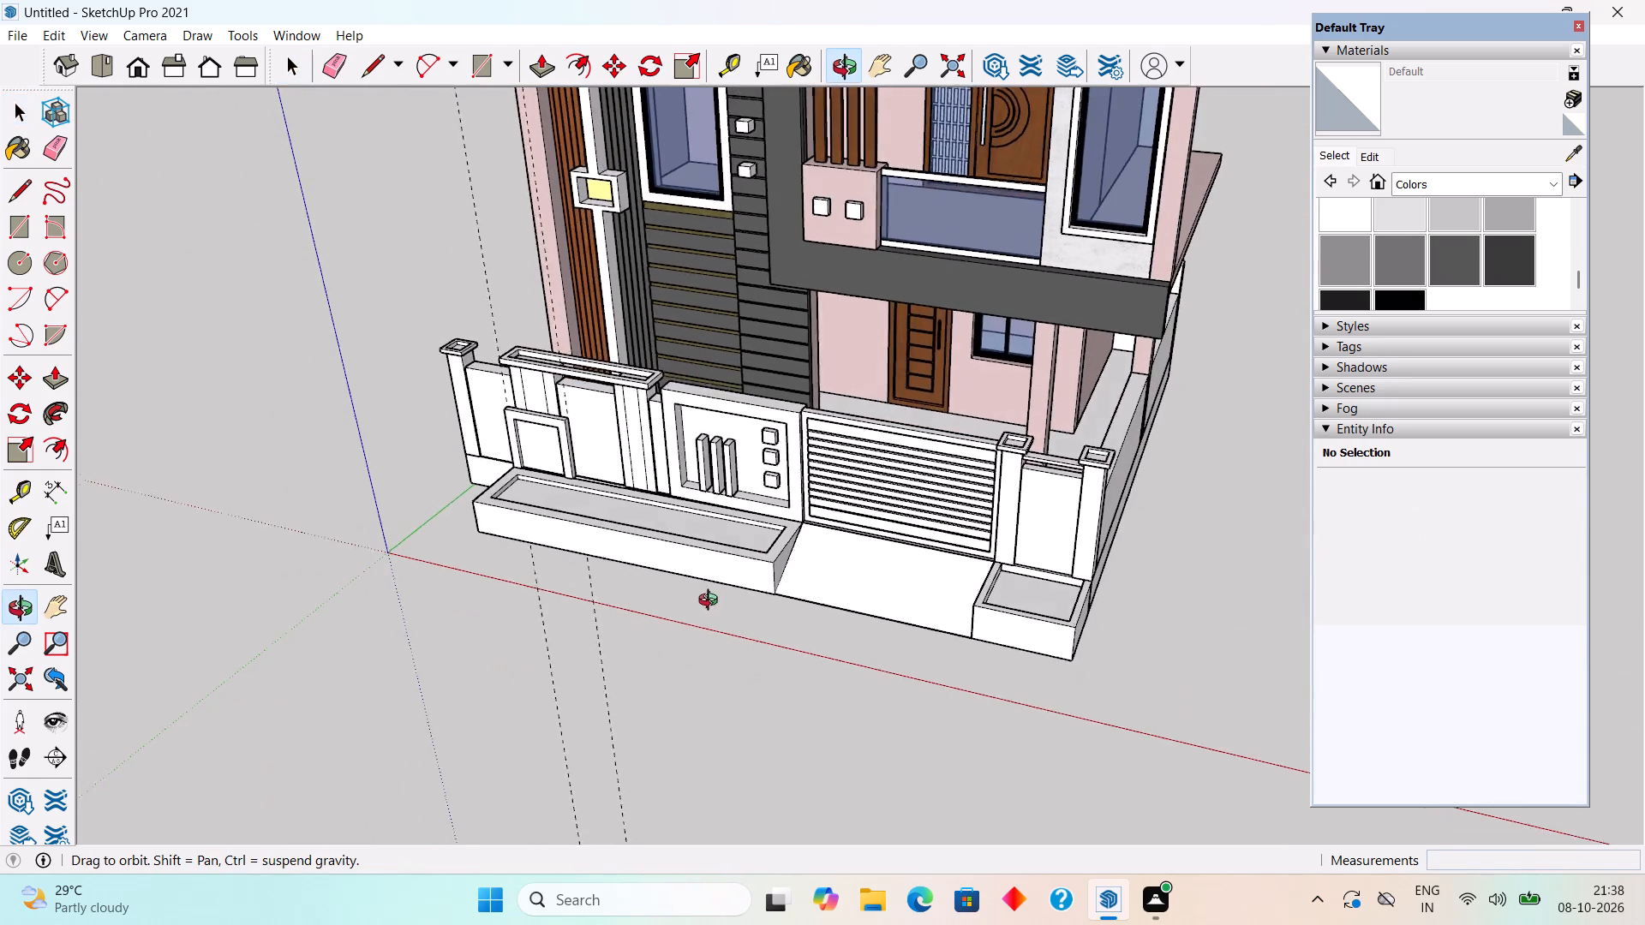
{"action": "middle_click_drag", "start_coordinate": [712, 602], "coordinate": [1085, 514]}
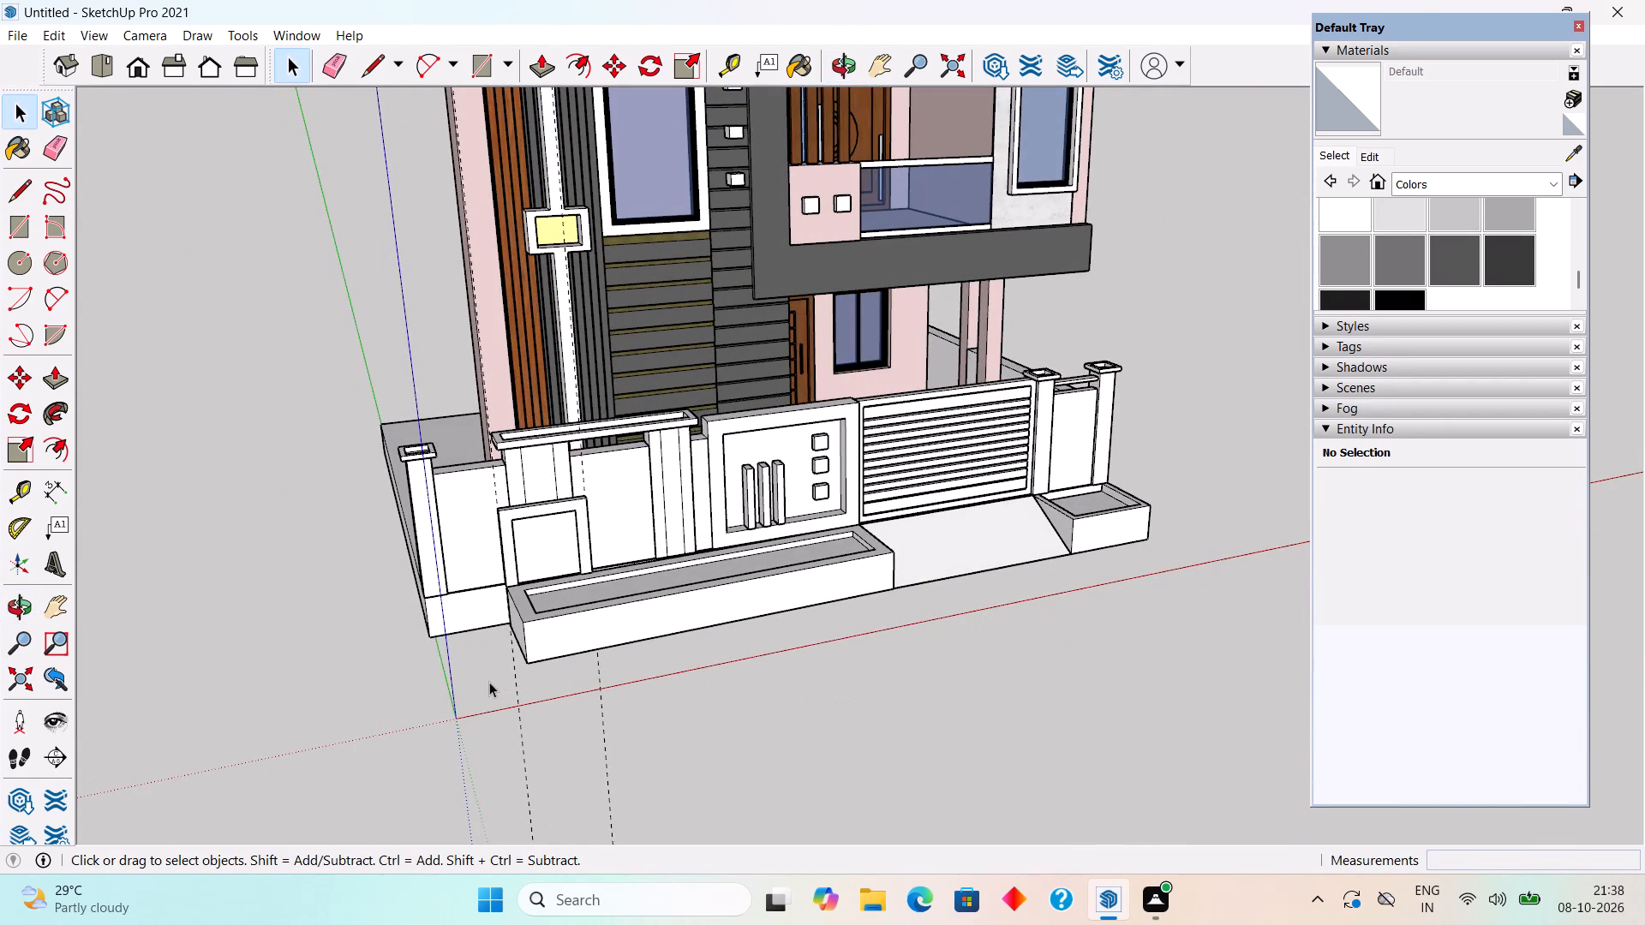
{"action": "key", "text": "r"}
{"action": "left_click", "coordinate": [433, 638]}
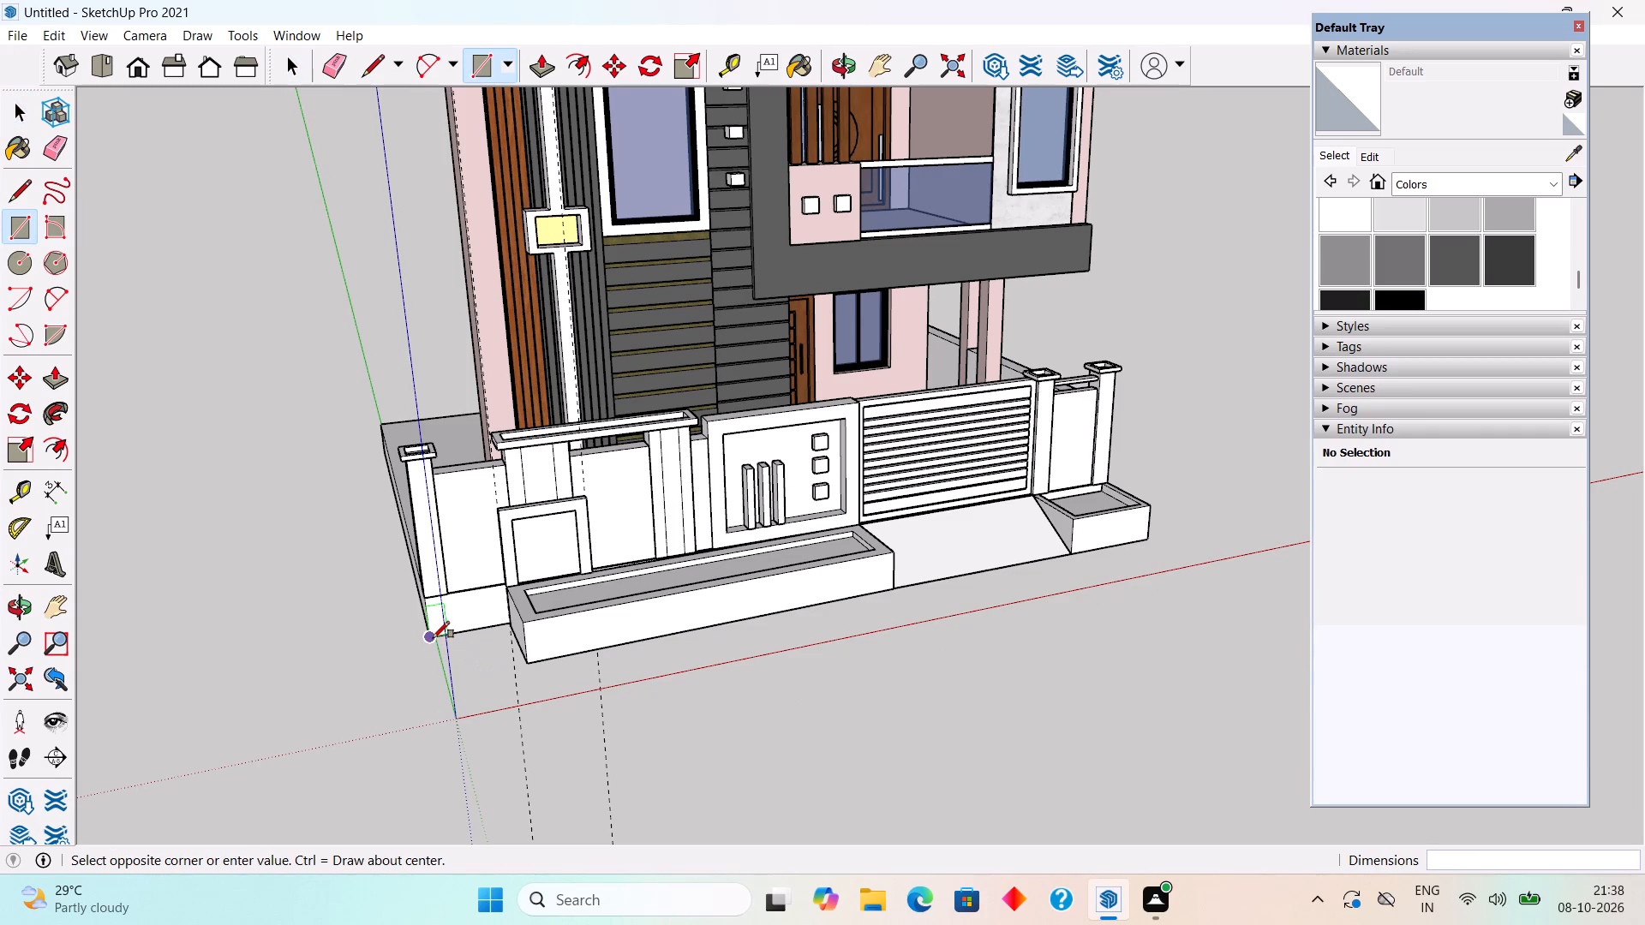
{"action": "scroll", "coordinate": [515, 644], "scroll_direction": "up", "scroll_amount": 4}
{"action": "left_click", "coordinate": [518, 642]}
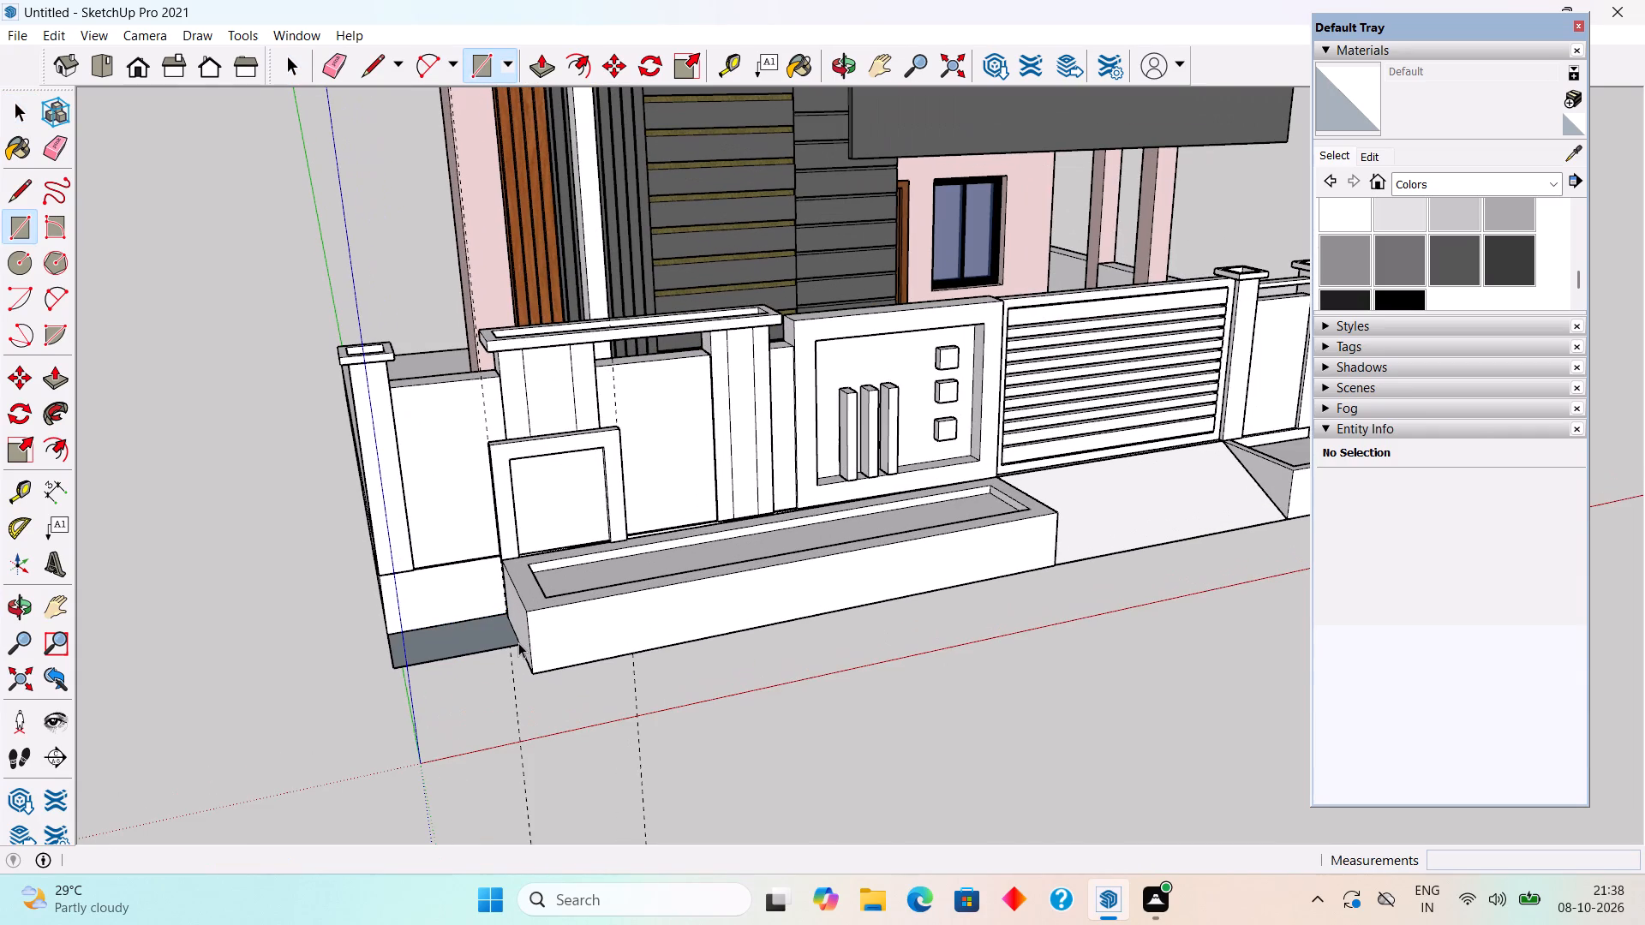
{"action": "key", "text": "space"}
Offset the small ground rectangle's outline inward by about 4 5/8".
{"action": "key", "text": "f"}
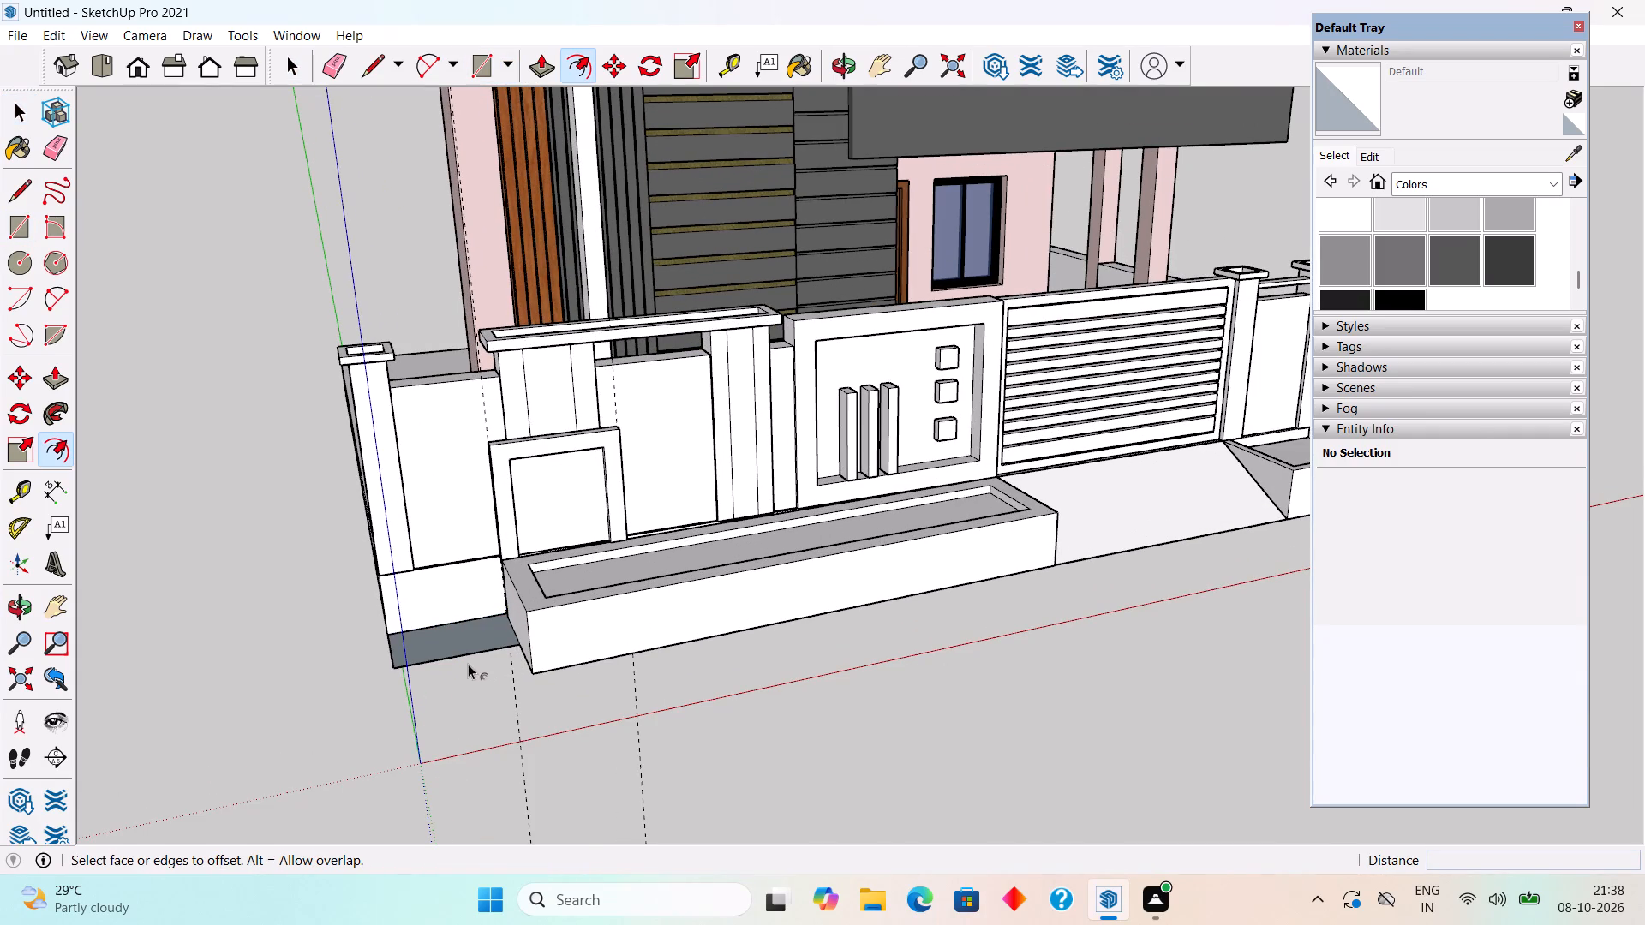
{"action": "left_click", "coordinate": [456, 652]}
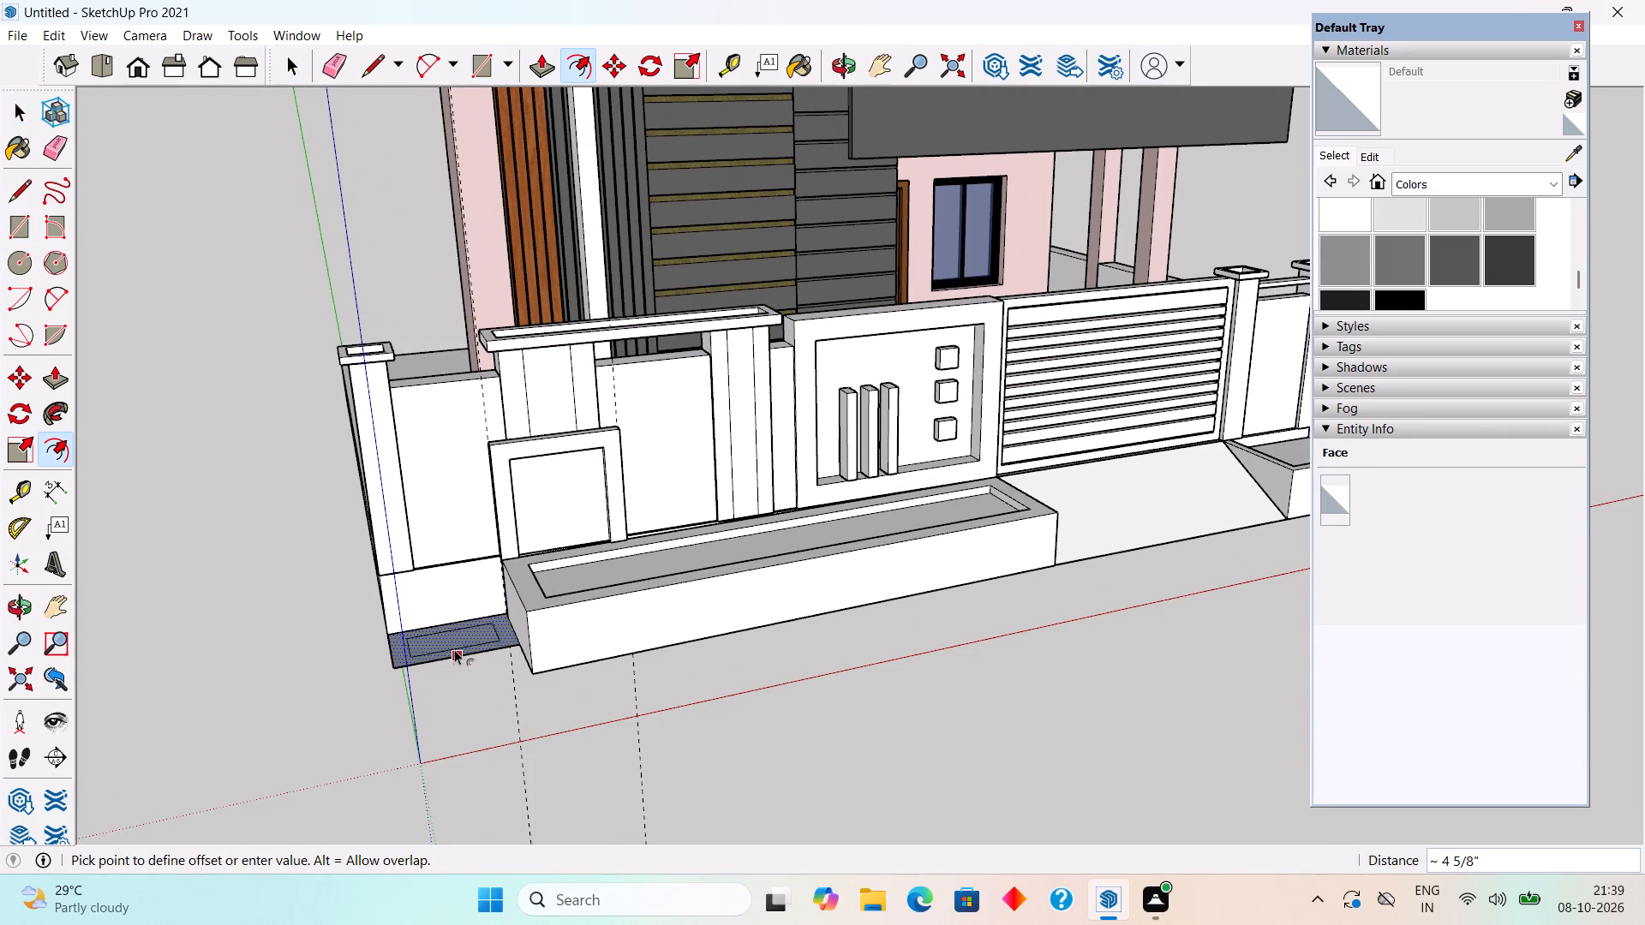
{"action": "left_click", "coordinate": [454, 649]}
{"action": "key", "text": "space"}
Pull the small rectangle's border up 1' 6" to match the long planter's top.
{"action": "scroll", "coordinate": [492, 642], "scroll_direction": "up", "scroll_amount": 5}
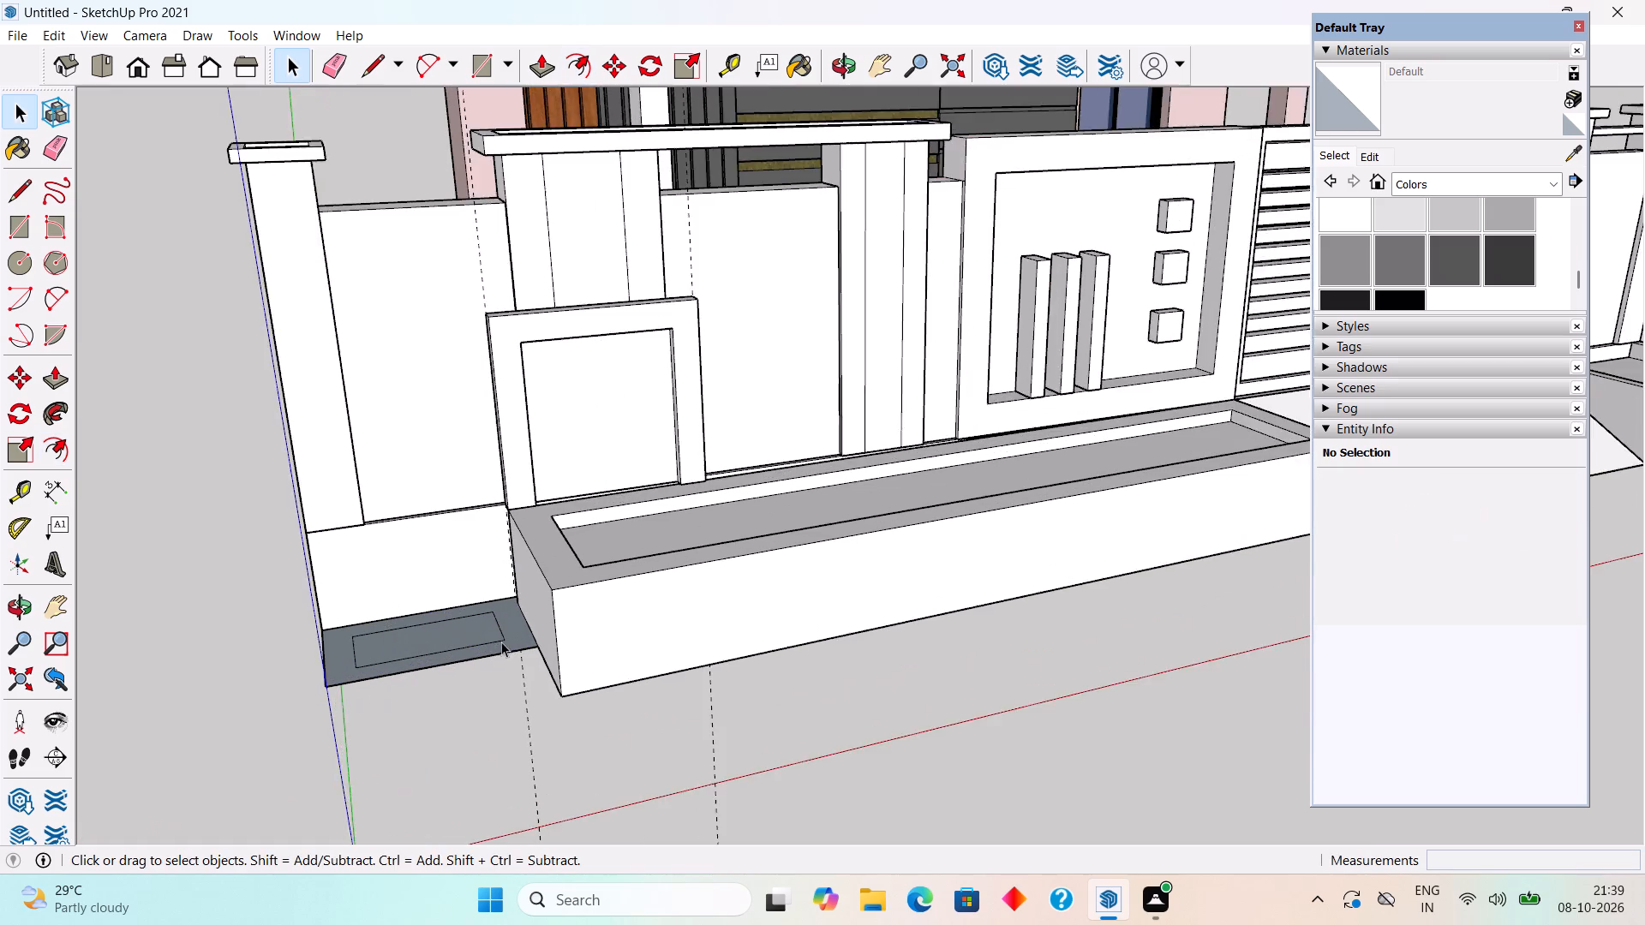
{"action": "scroll", "coordinate": [503, 641], "scroll_direction": "up", "scroll_amount": 3}
{"action": "left_click", "coordinate": [524, 630]}
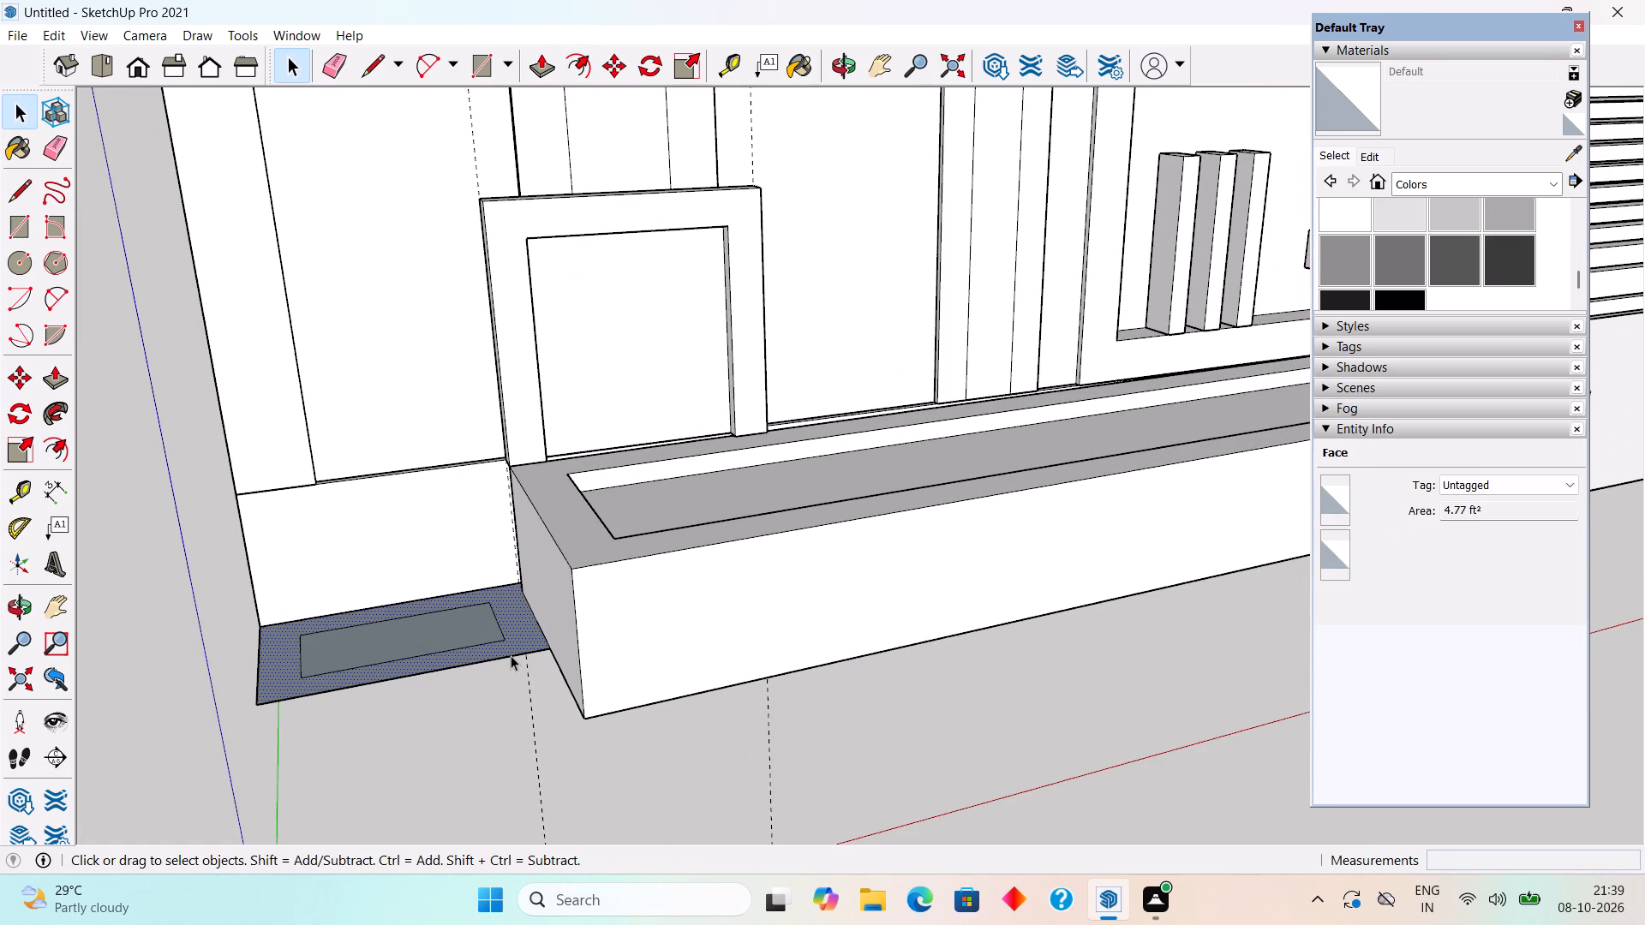
{"action": "key", "text": "p"}
{"action": "left_click", "coordinate": [522, 634]}
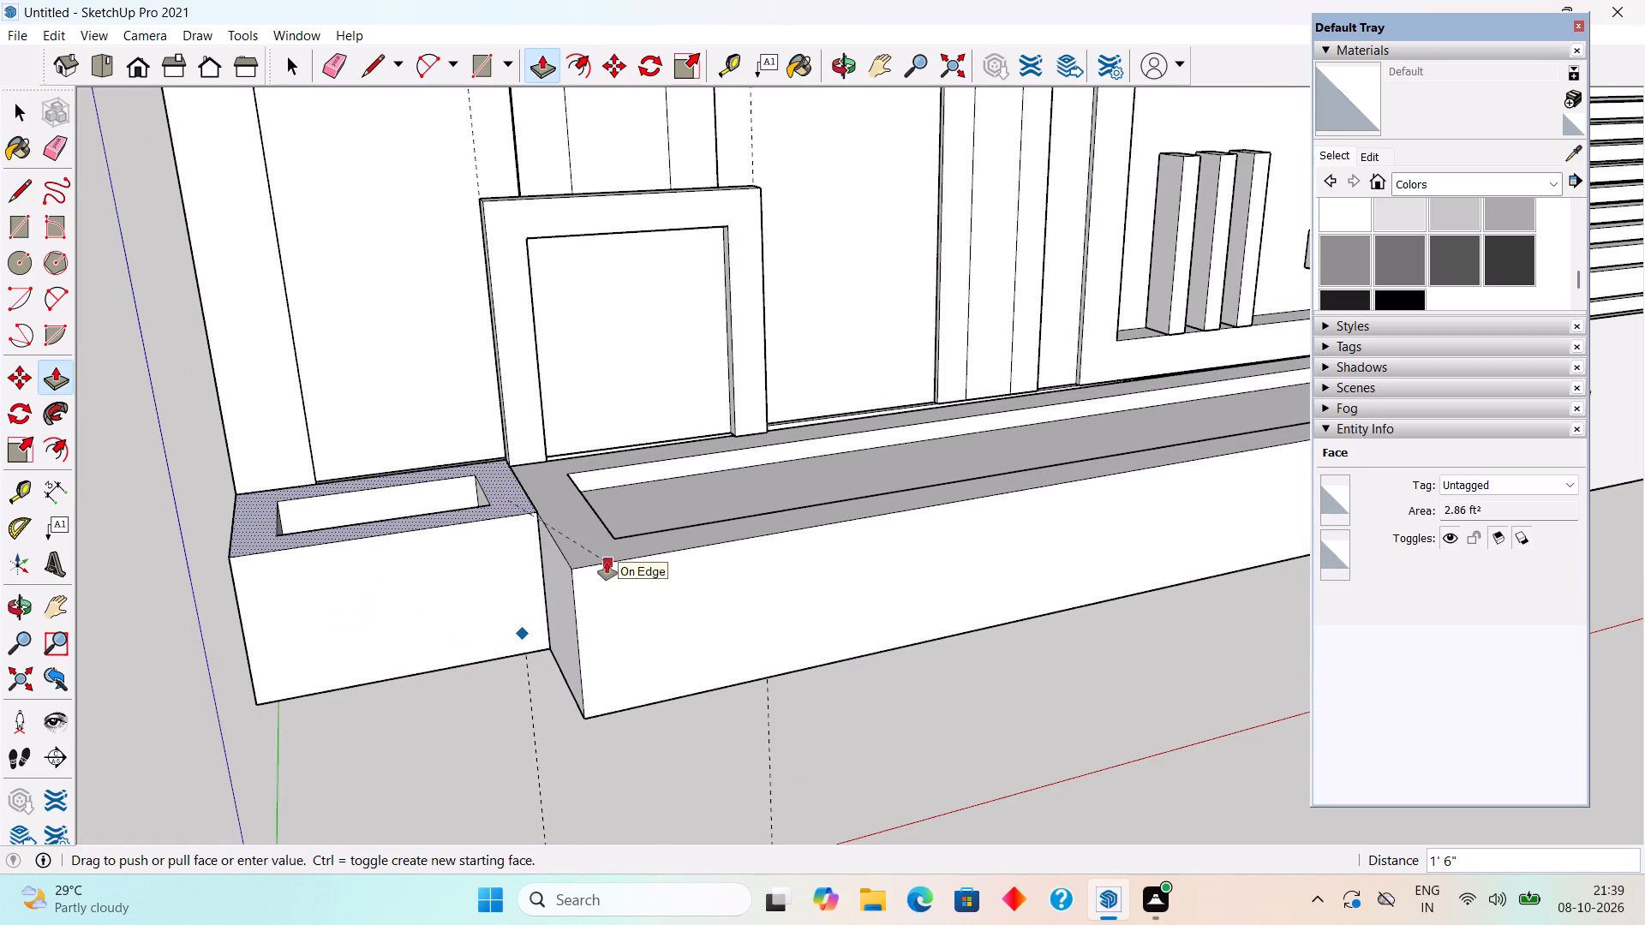
{"action": "left_click", "coordinate": [603, 564]}
Raise the floor inside the small end planter by about 11 3/4", keeping it below the rim.
{"action": "middle_click_drag", "start_coordinate": [487, 544], "coordinate": [539, 753]}
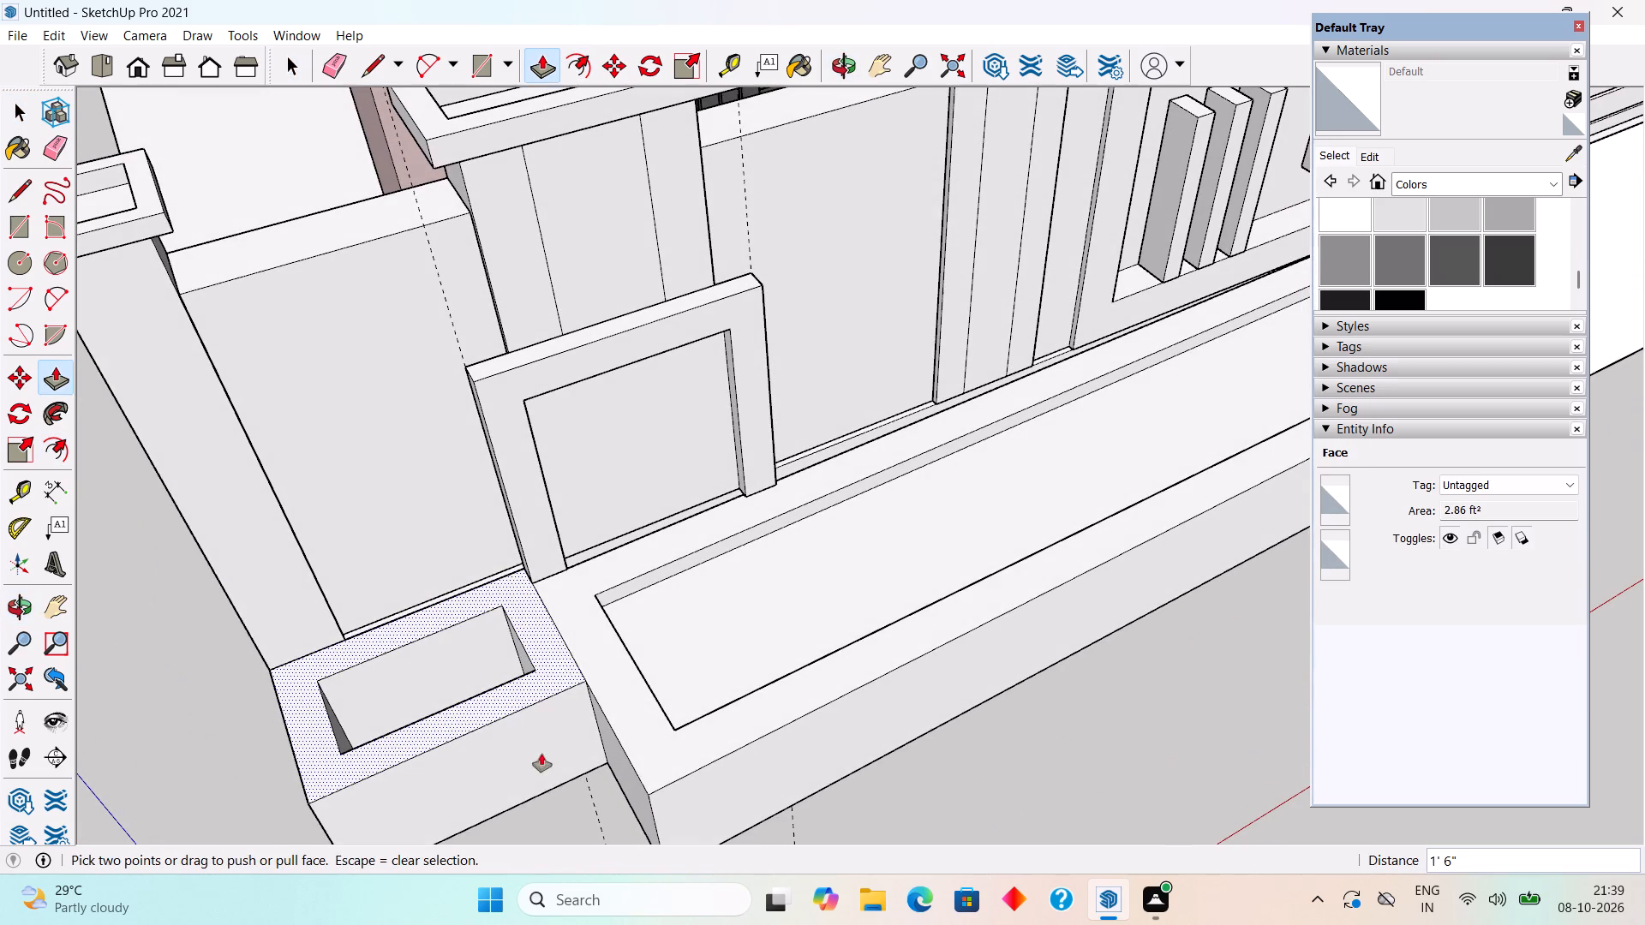
{"action": "middle_click_drag", "start_coordinate": [463, 693], "coordinate": [711, 685]}
{"action": "left_click", "coordinate": [667, 821]}
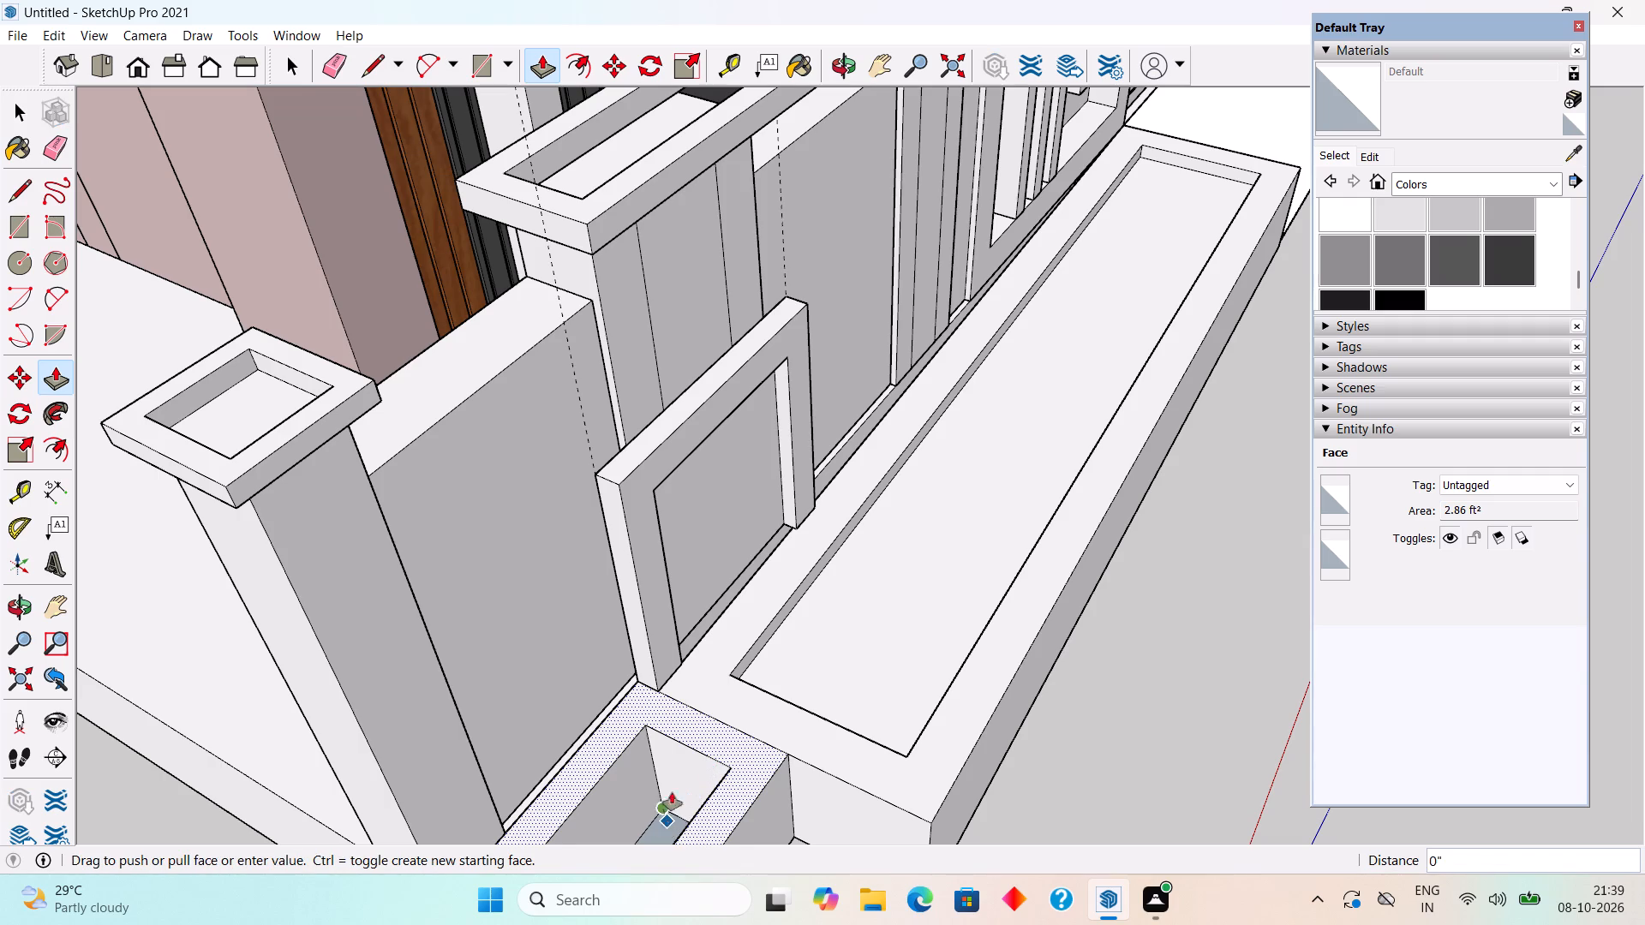
{"action": "key", "text": "space"}
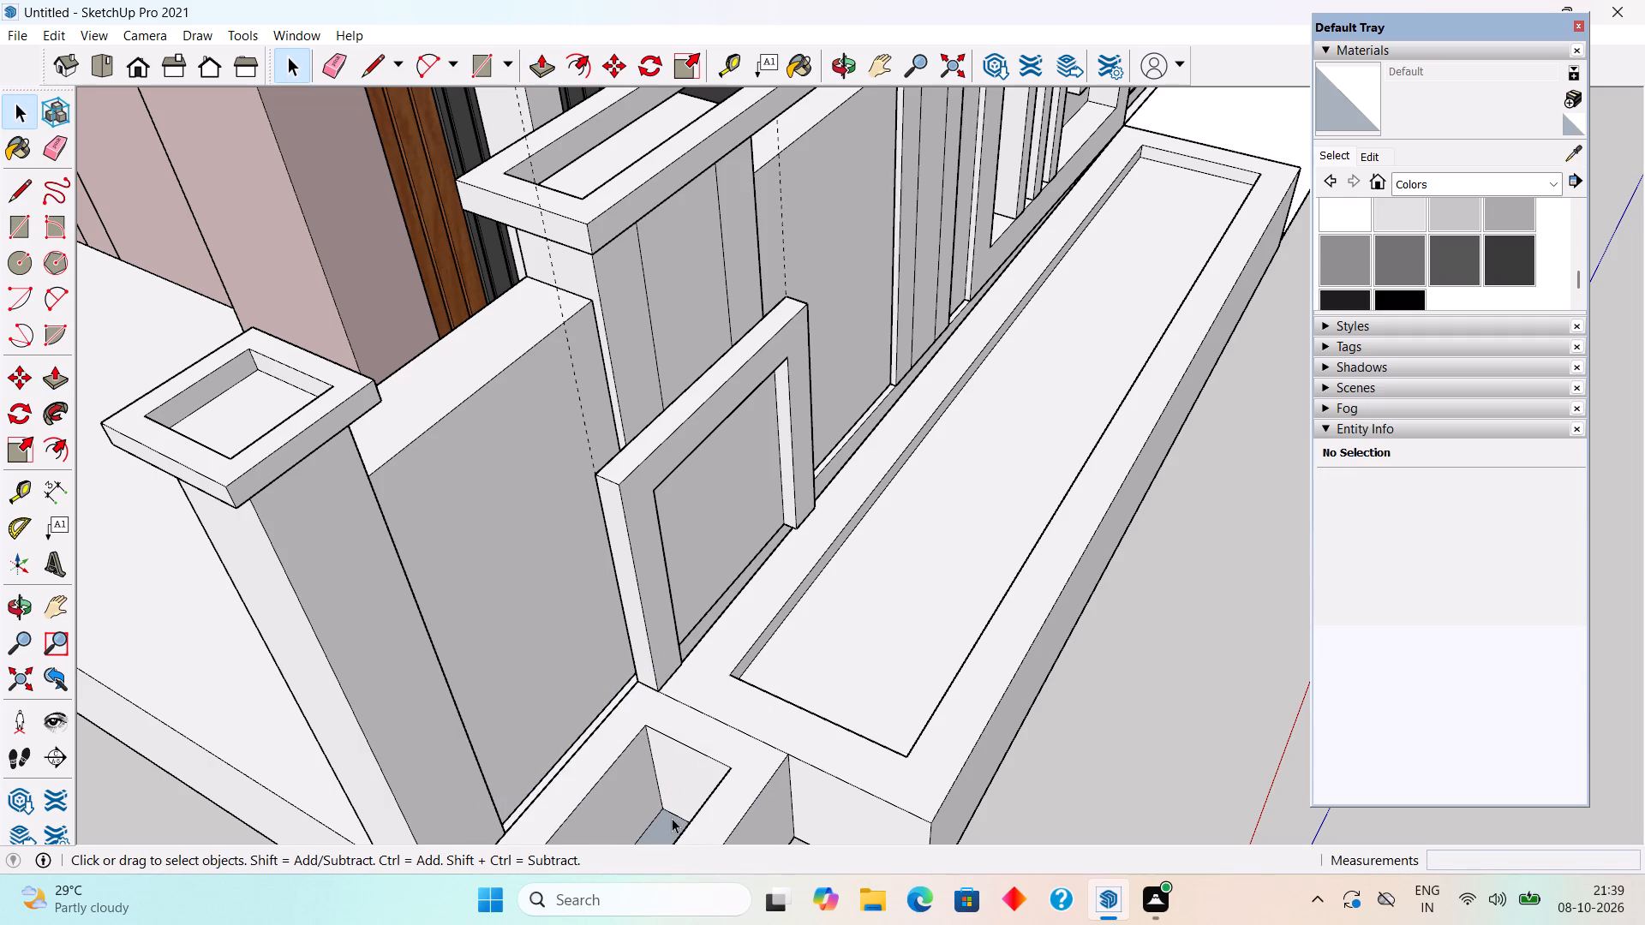
{"action": "left_click", "coordinate": [672, 827]}
{"action": "key", "text": "p"}
{"action": "left_click", "coordinate": [672, 827]}
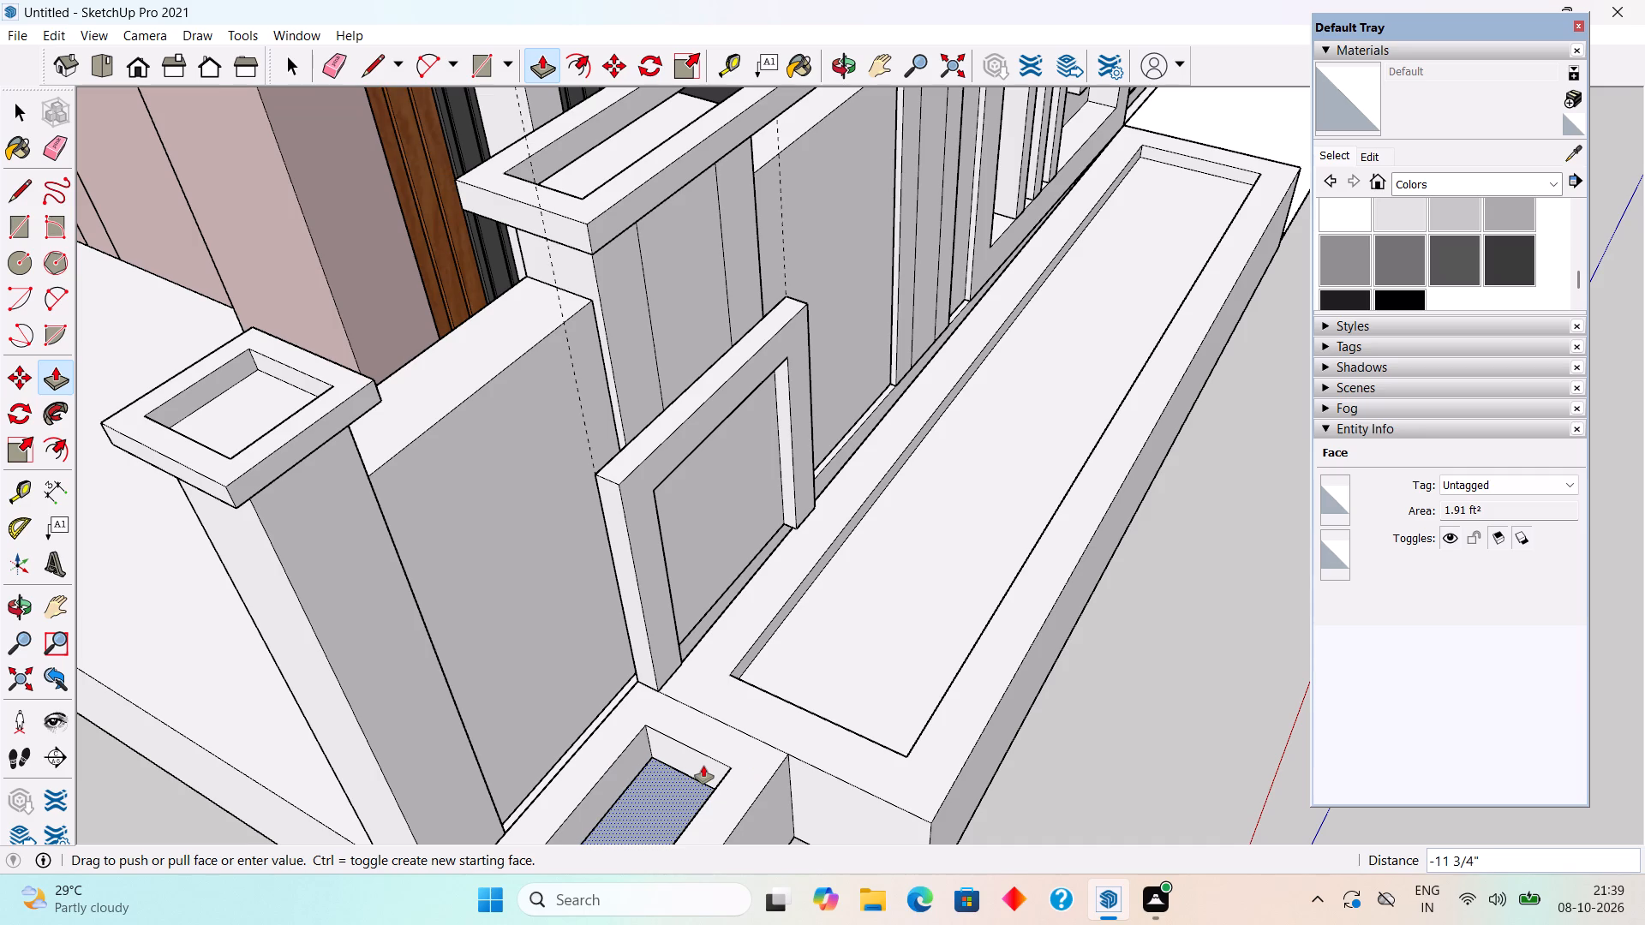
{"action": "left_click", "coordinate": [703, 764]}
{"action": "key", "text": "space"}
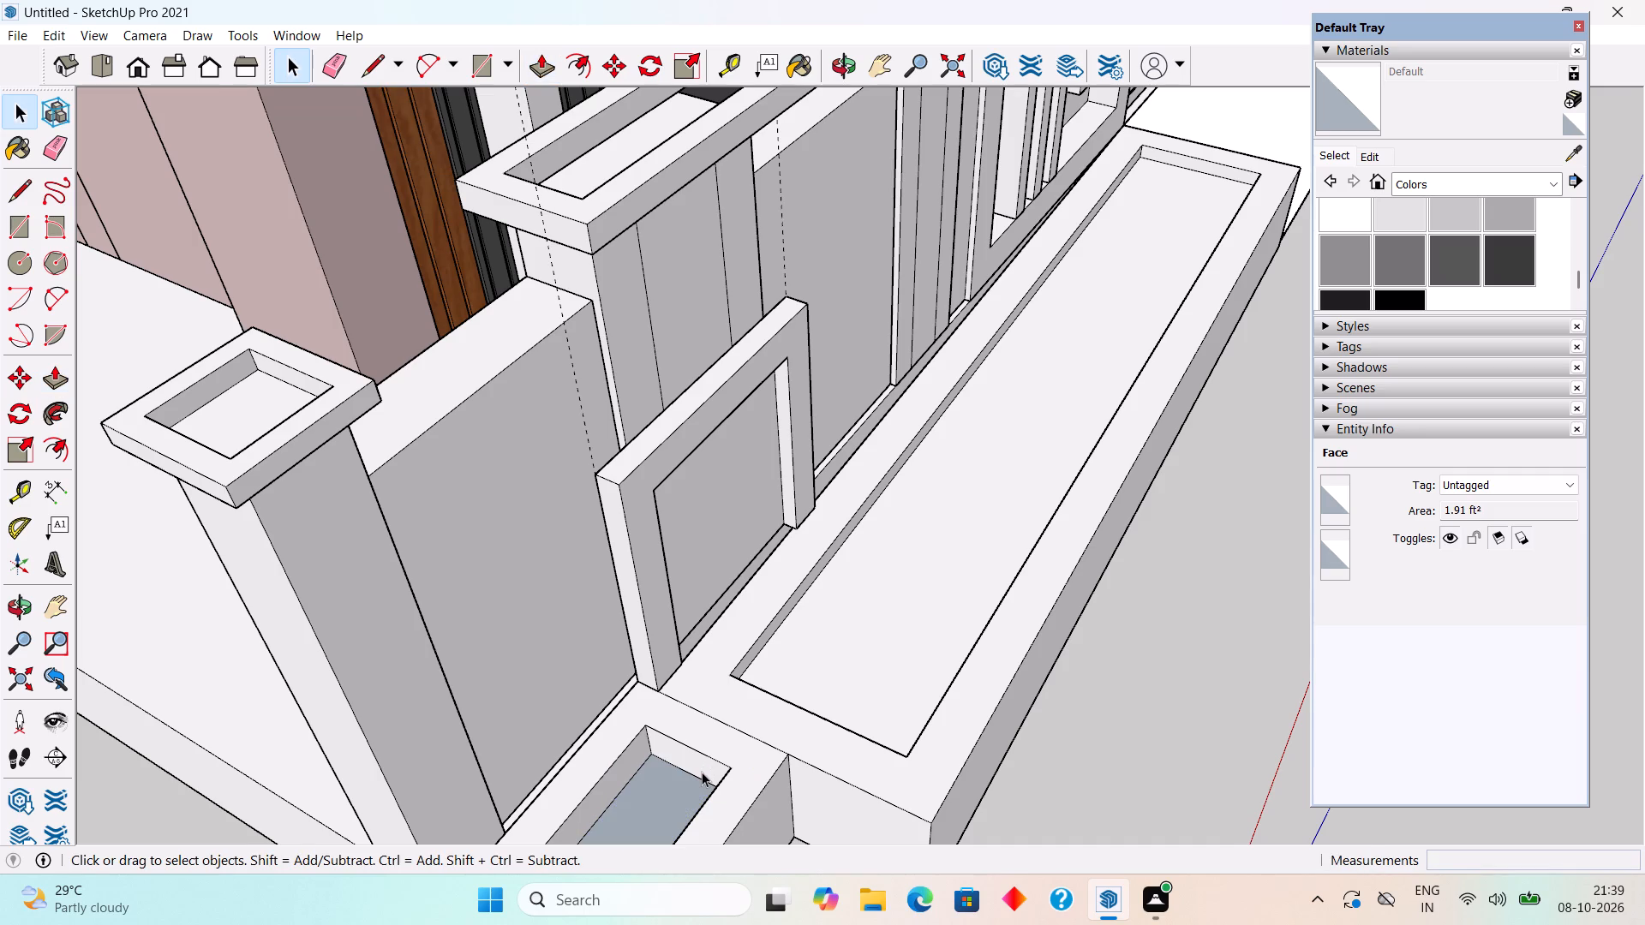
{"action": "triple_click", "coordinate": [702, 772]}
{"action": "scroll", "coordinate": [707, 769], "scroll_direction": "down", "scroll_amount": 3}
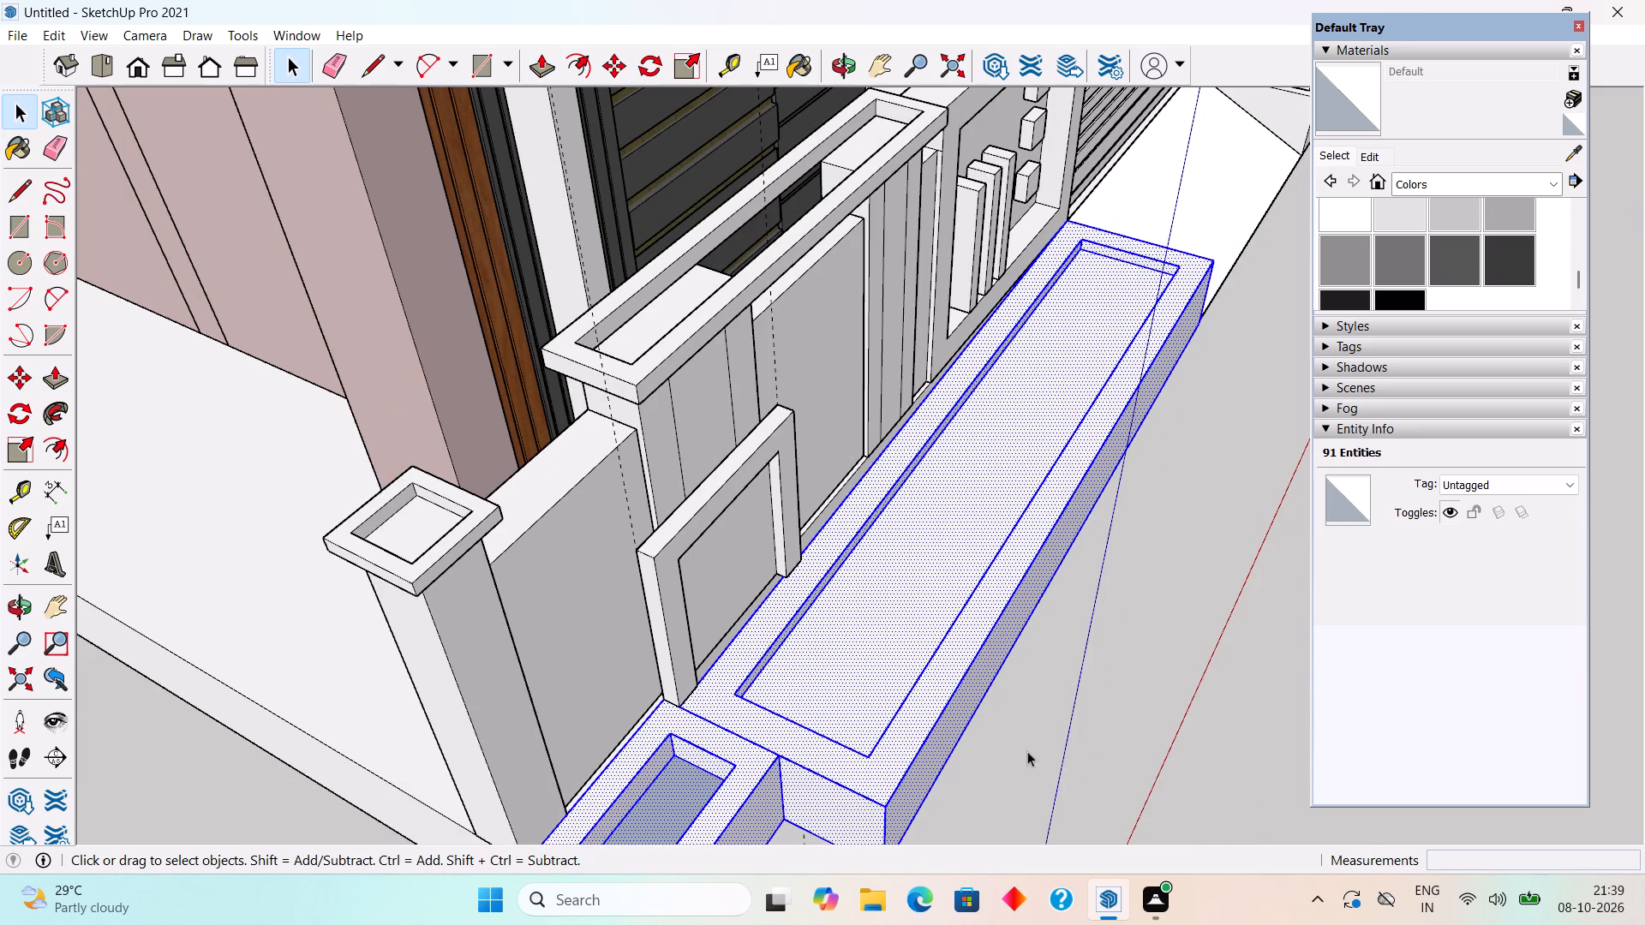
{"action": "left_click", "coordinate": [1037, 751]}
Draw a short line at each end of the long planter's wall-side rim, from the recess corner back to the wall.
{"action": "scroll", "coordinate": [690, 700], "scroll_direction": "up", "scroll_amount": 5}
{"action": "middle_click_drag", "start_coordinate": [823, 695], "coordinate": [667, 684]}
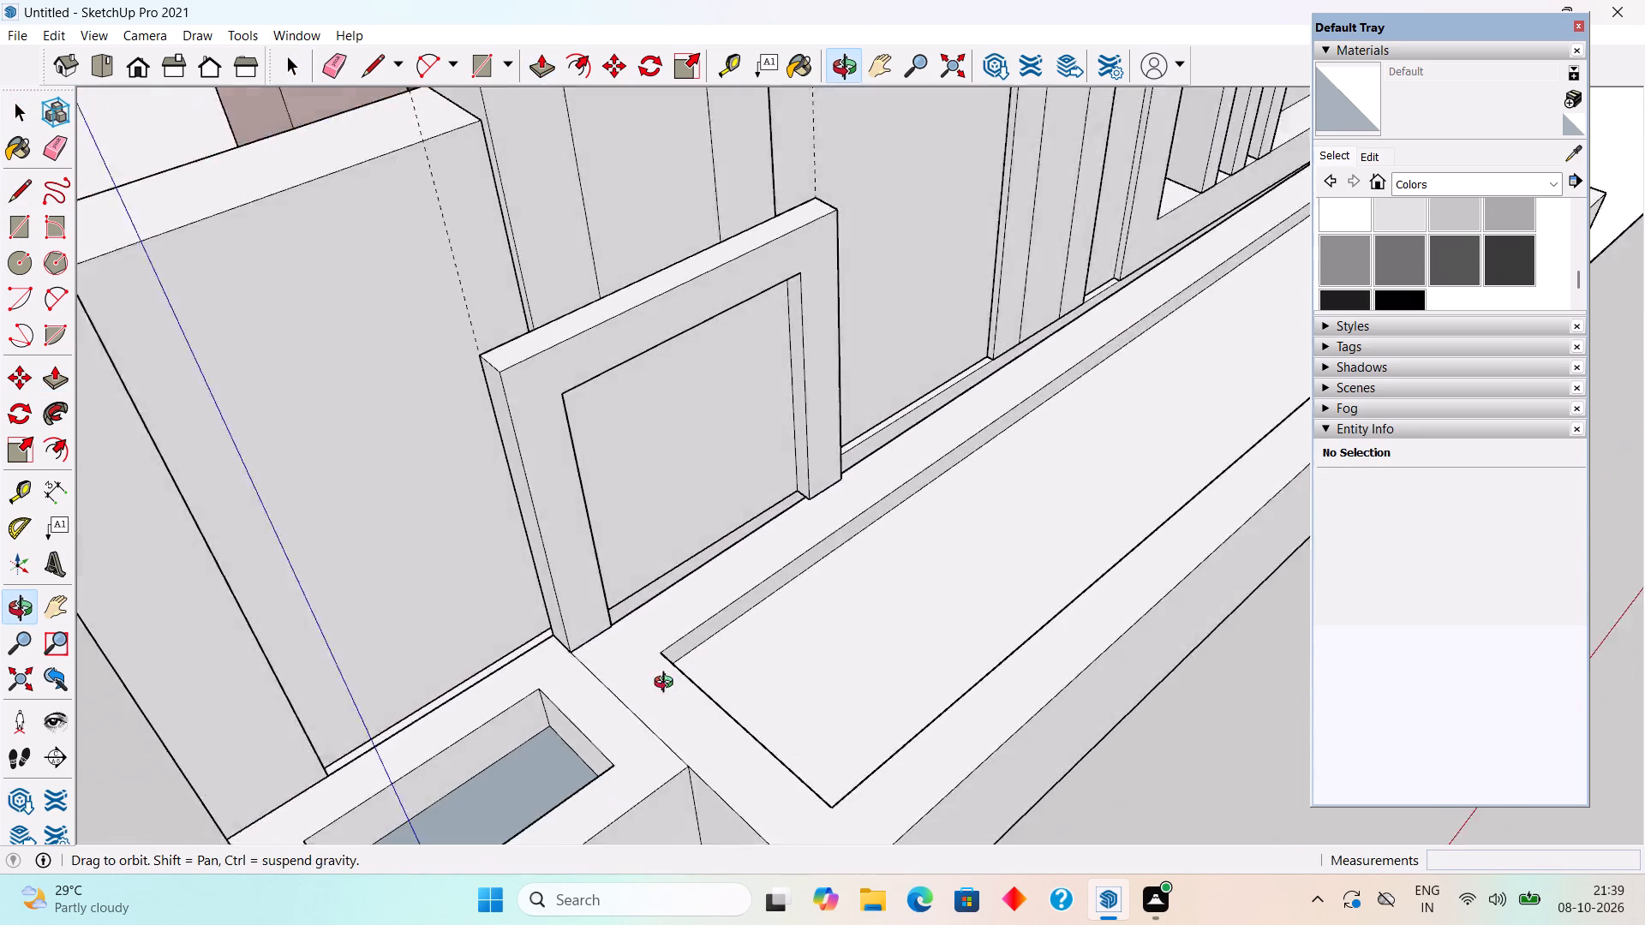
{"action": "middle_click_drag", "start_coordinate": [667, 684], "coordinate": [573, 678]}
{"action": "scroll", "coordinate": [590, 665], "scroll_direction": "up", "scroll_amount": 2}
{"action": "key", "text": "p"}
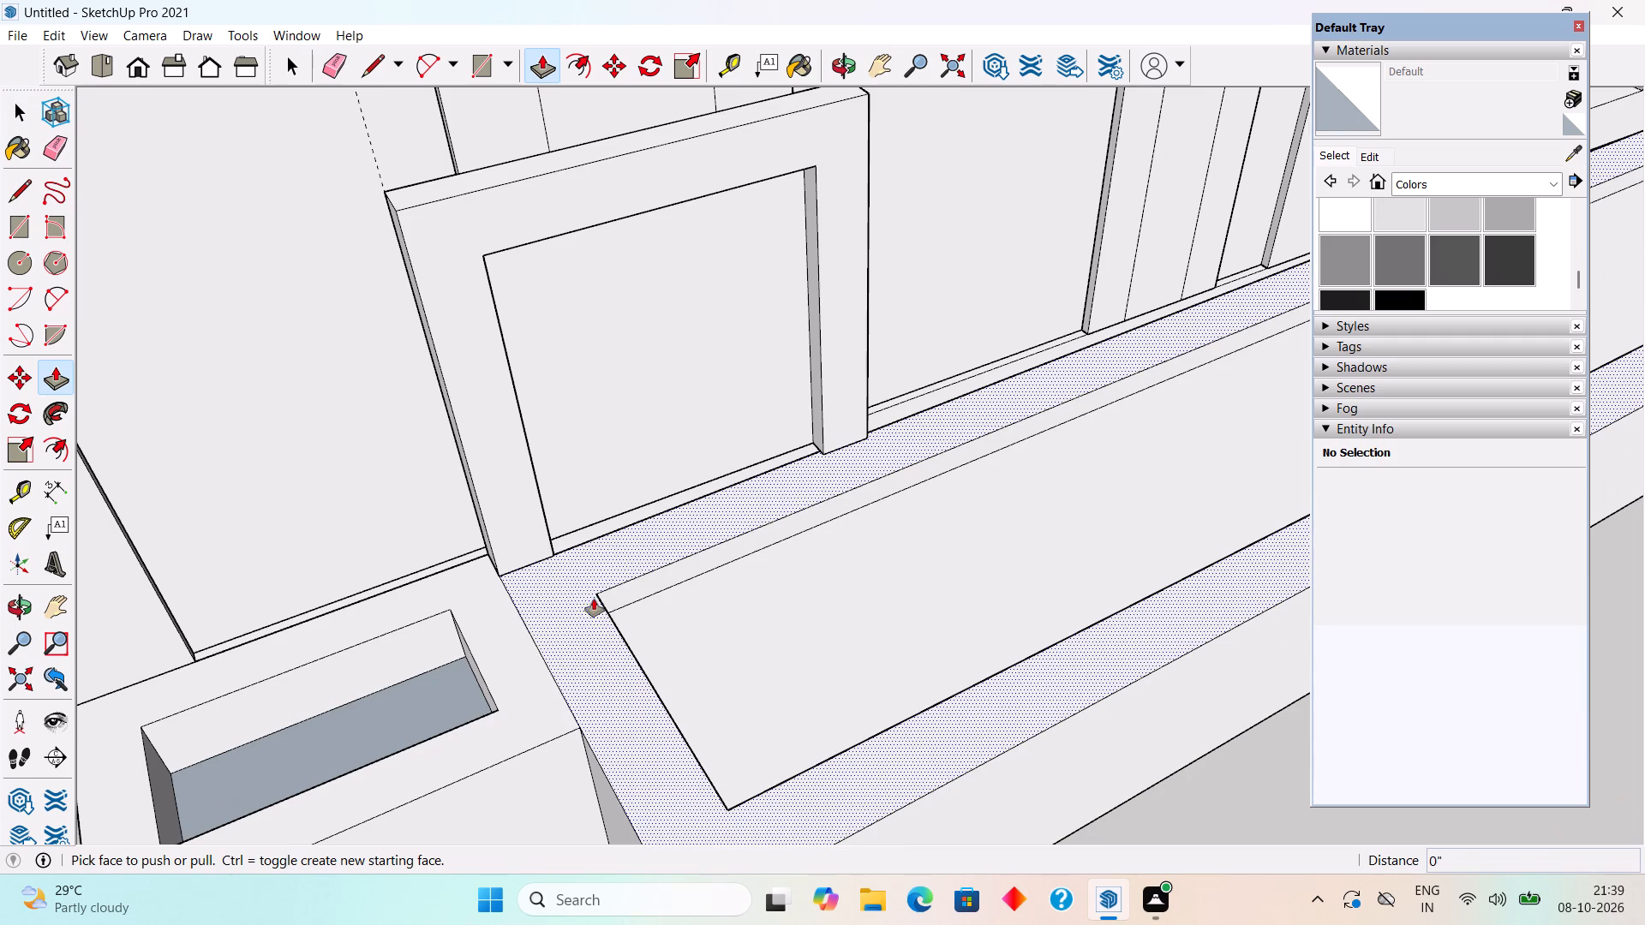
{"action": "key", "text": "l"}
{"action": "left_click", "coordinate": [603, 599]}
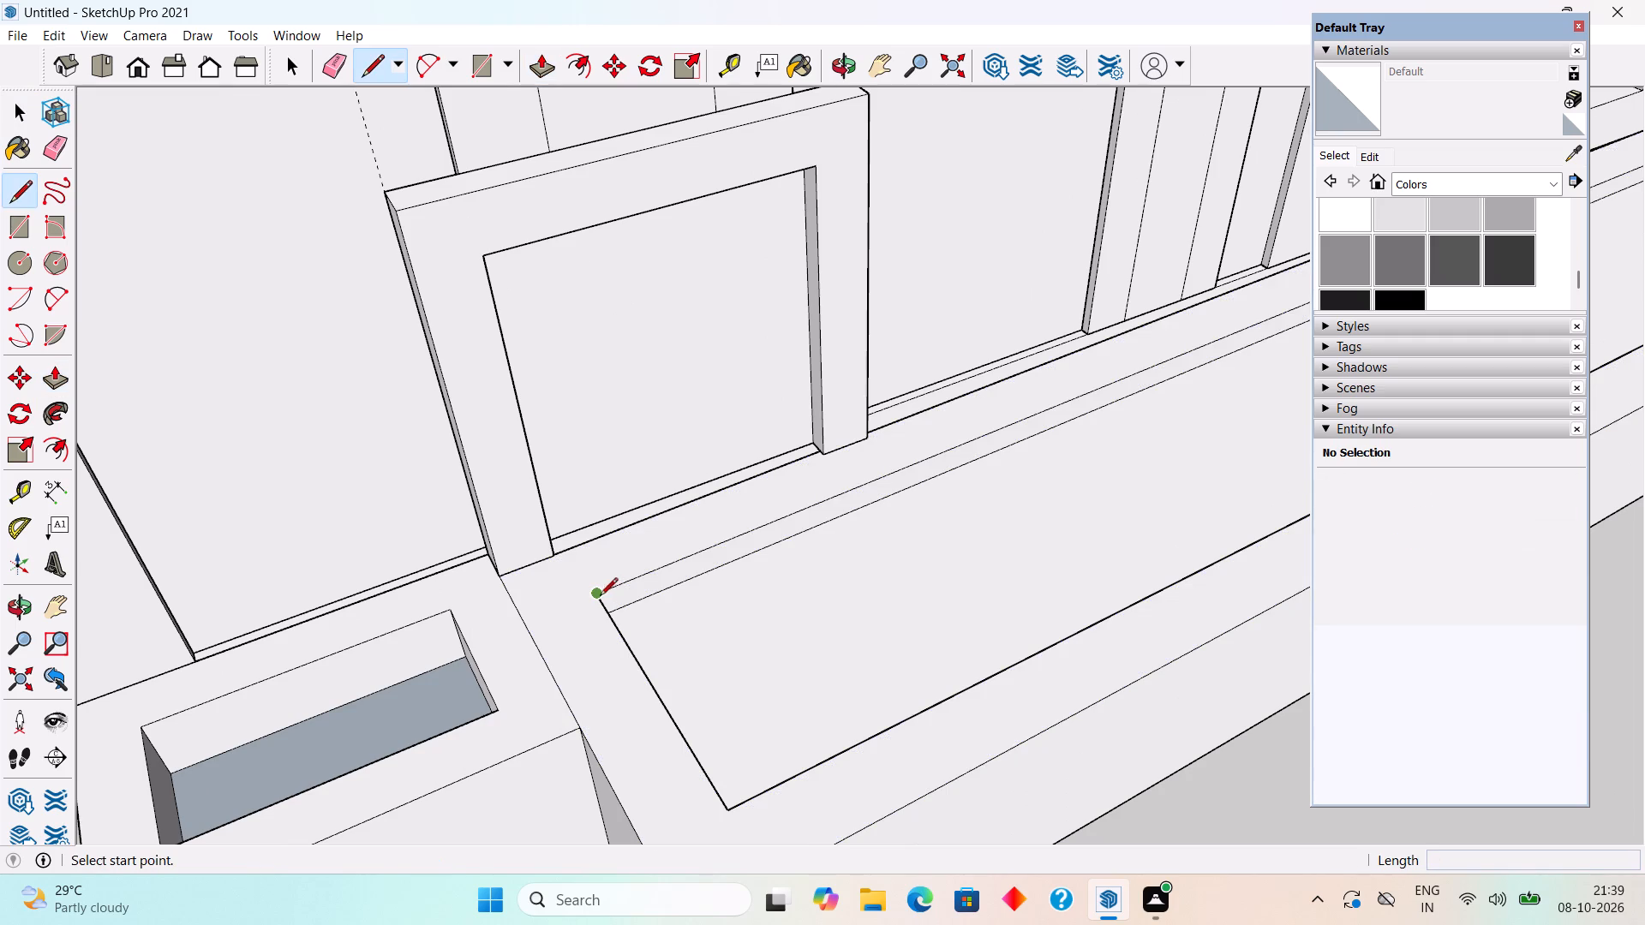
{"action": "left_click", "coordinate": [563, 556]}
{"action": "scroll", "coordinate": [571, 556], "scroll_direction": "down", "scroll_amount": 10}
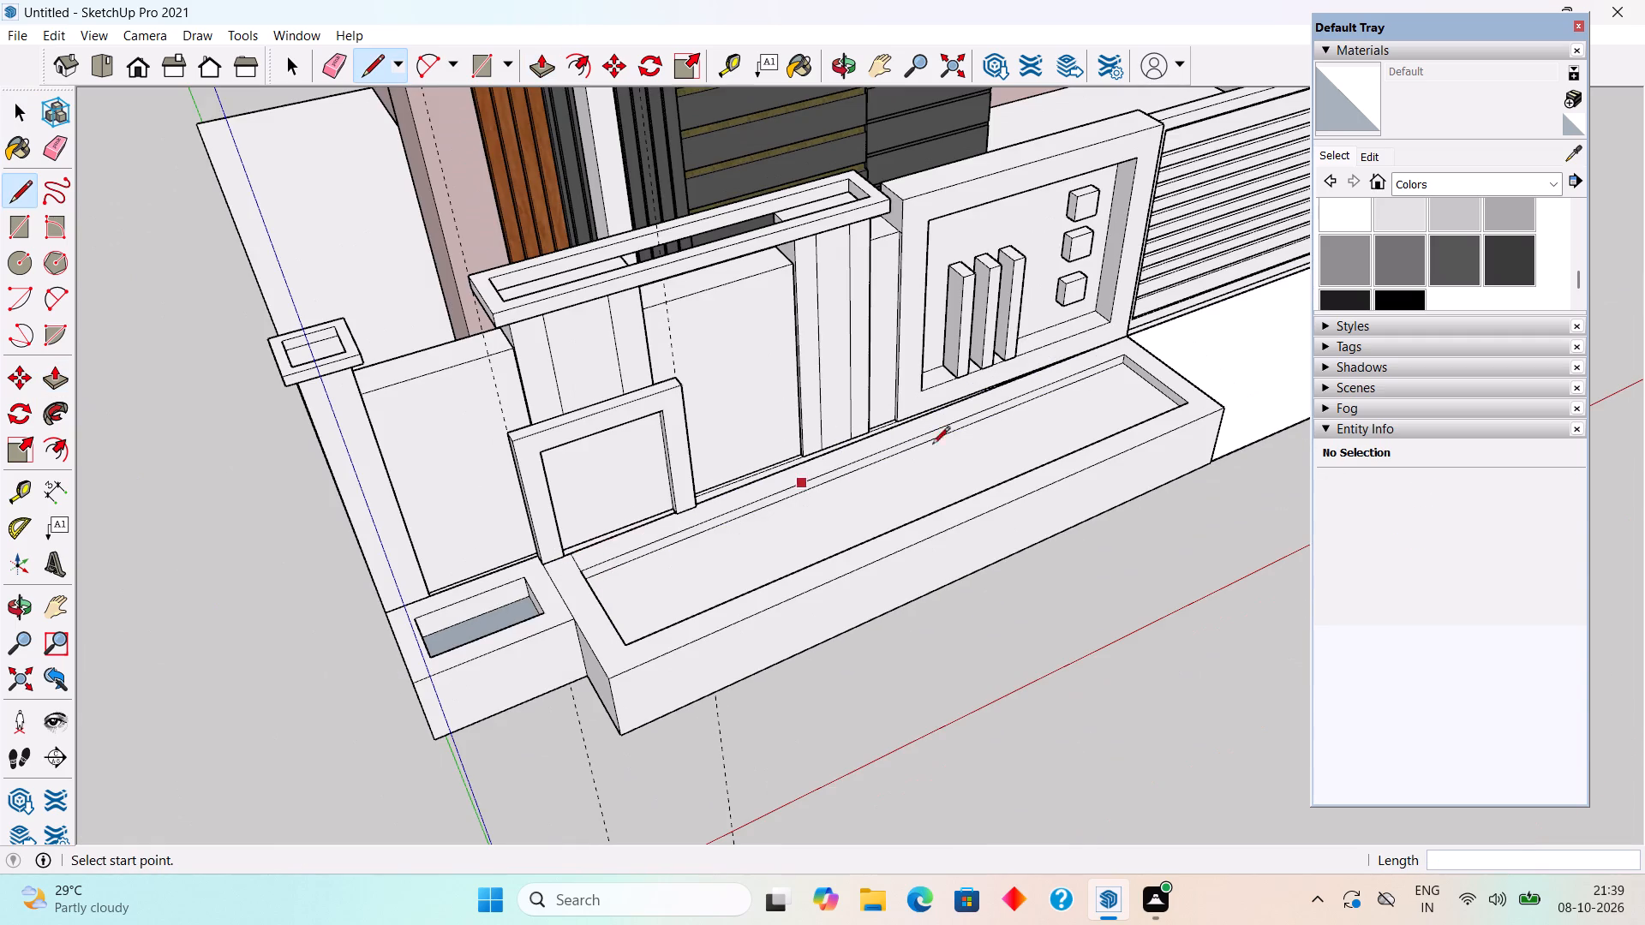
{"action": "scroll", "coordinate": [1177, 337], "scroll_direction": "up", "scroll_amount": 4}
{"action": "scroll", "coordinate": [1070, 366], "scroll_direction": "up", "scroll_amount": 3}
{"action": "left_click", "coordinate": [1111, 366]}
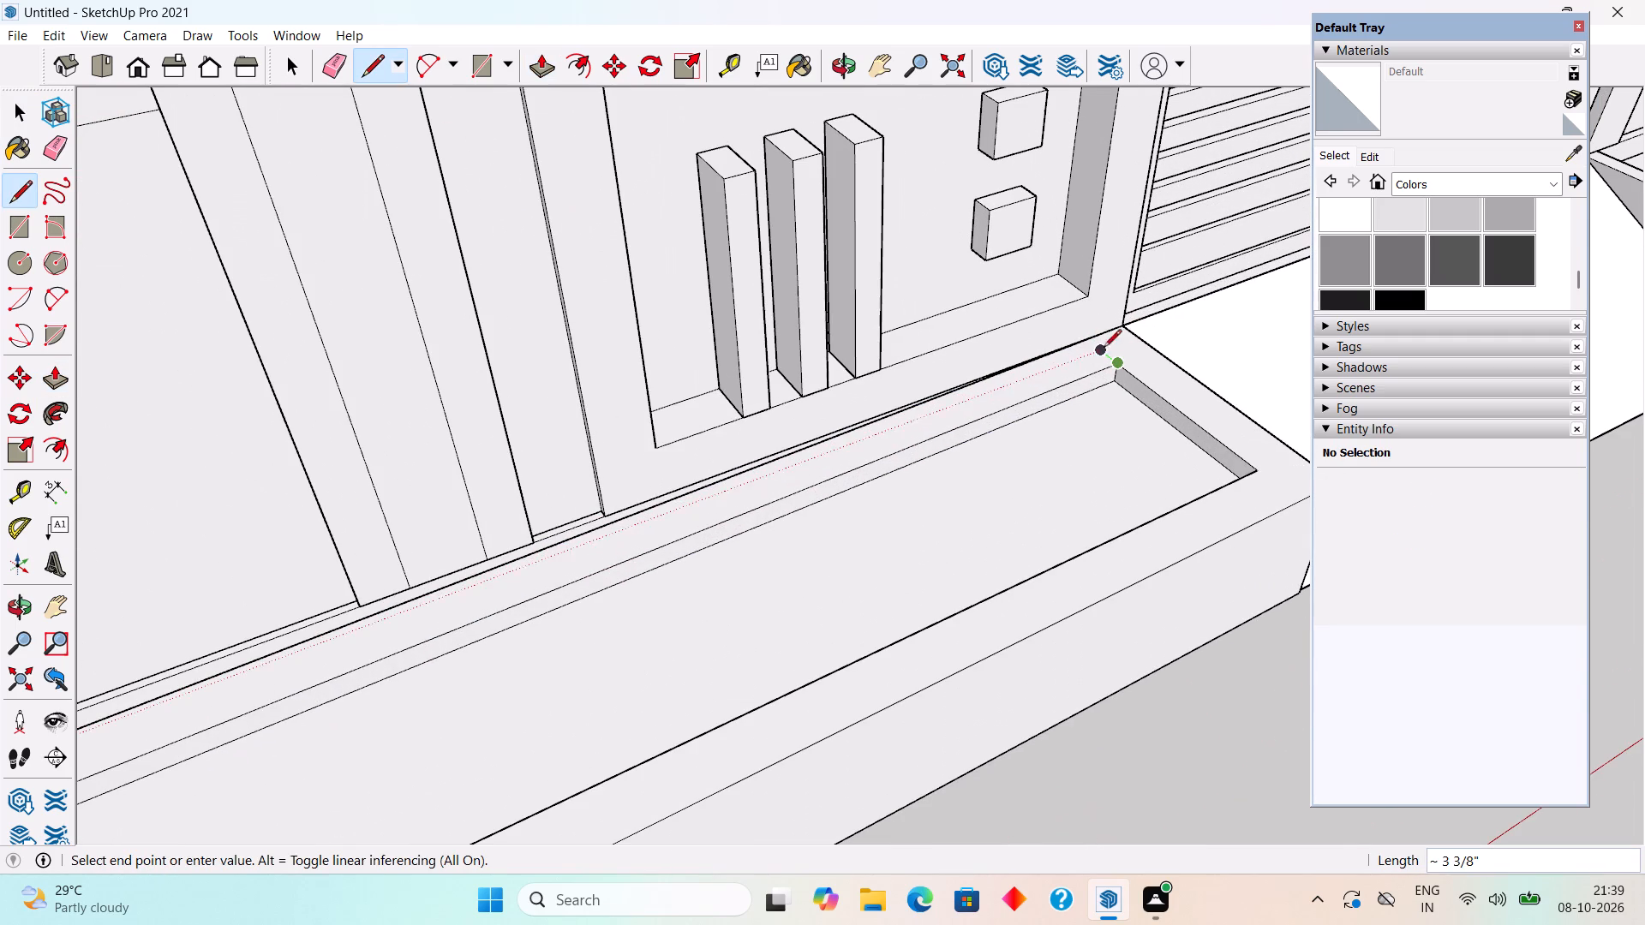
{"action": "left_click", "coordinate": [1095, 336]}
Push the long planter's wall-side rim strip down 2 11/16" to the recess floor and delete the edge between them.
{"action": "key", "text": "space"}
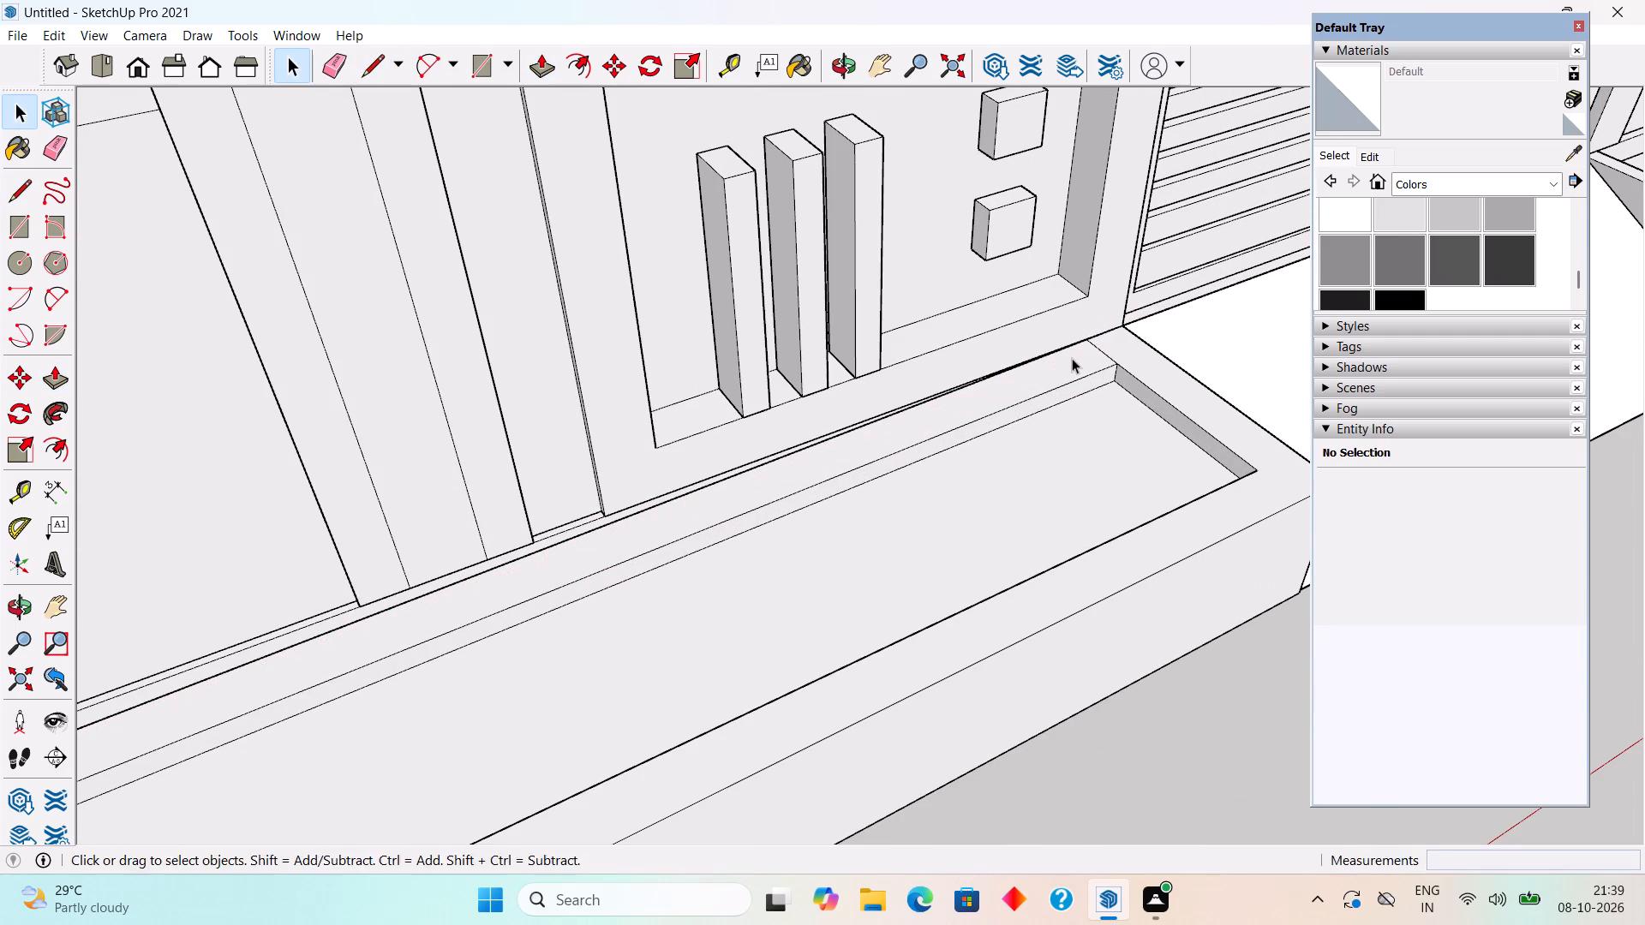
{"action": "key", "text": "p"}
{"action": "left_click", "coordinate": [1027, 367]}
{"action": "left_click", "coordinate": [1042, 415]}
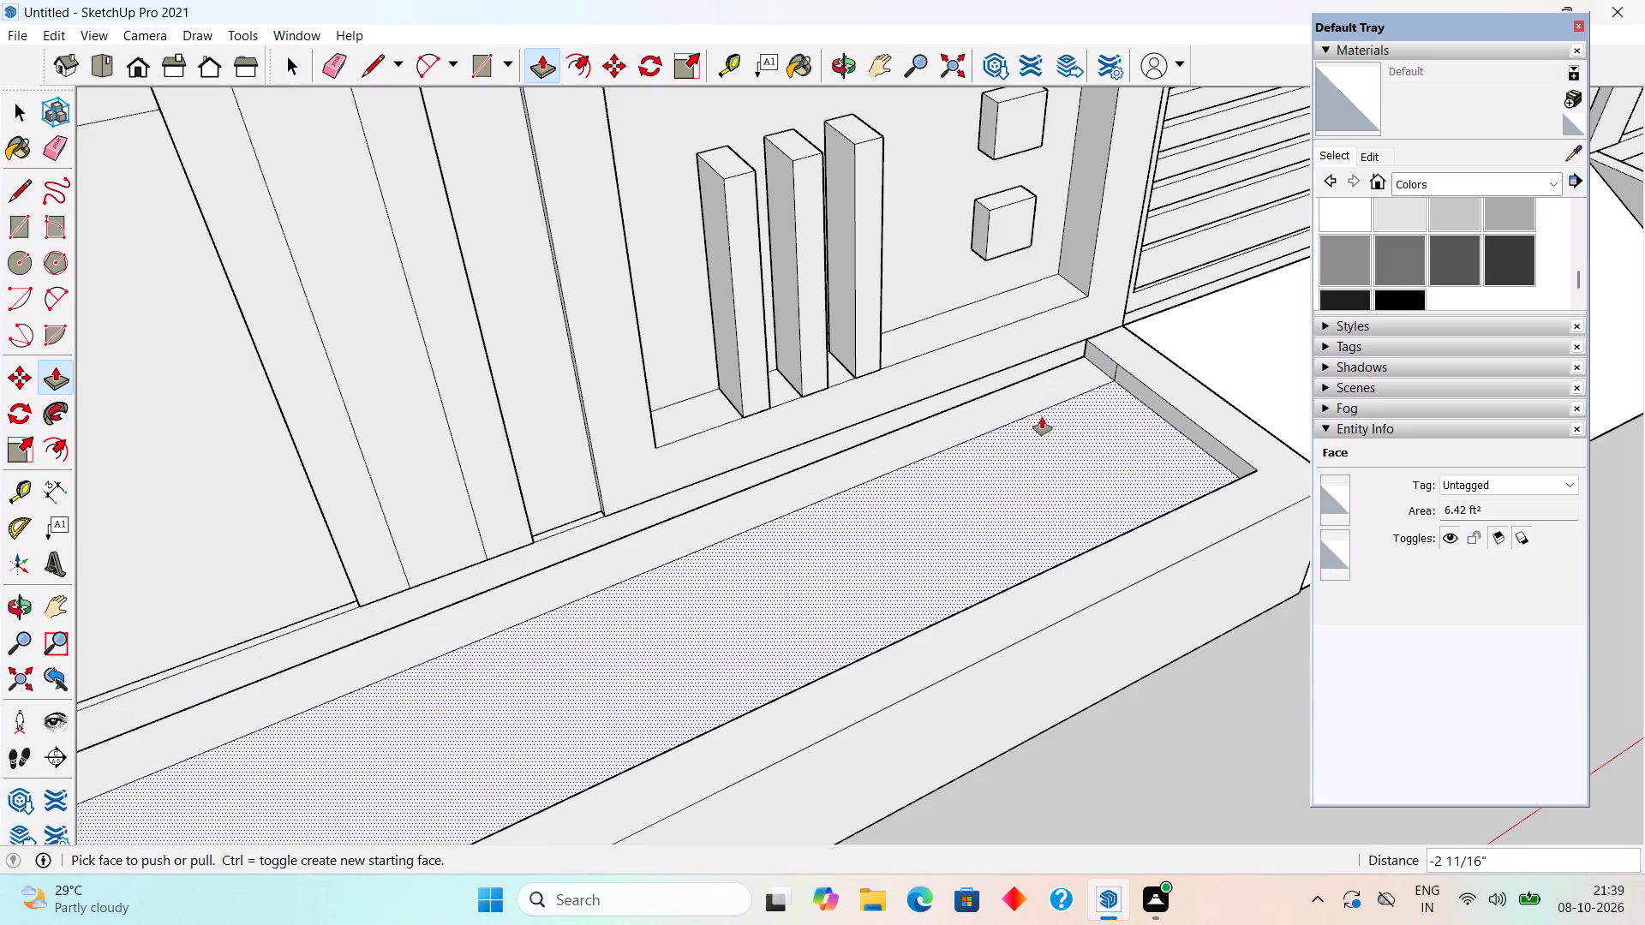
{"action": "key", "text": "space"}
{"action": "left_click", "coordinate": [1036, 409]}
{"action": "key", "text": "Delete"}
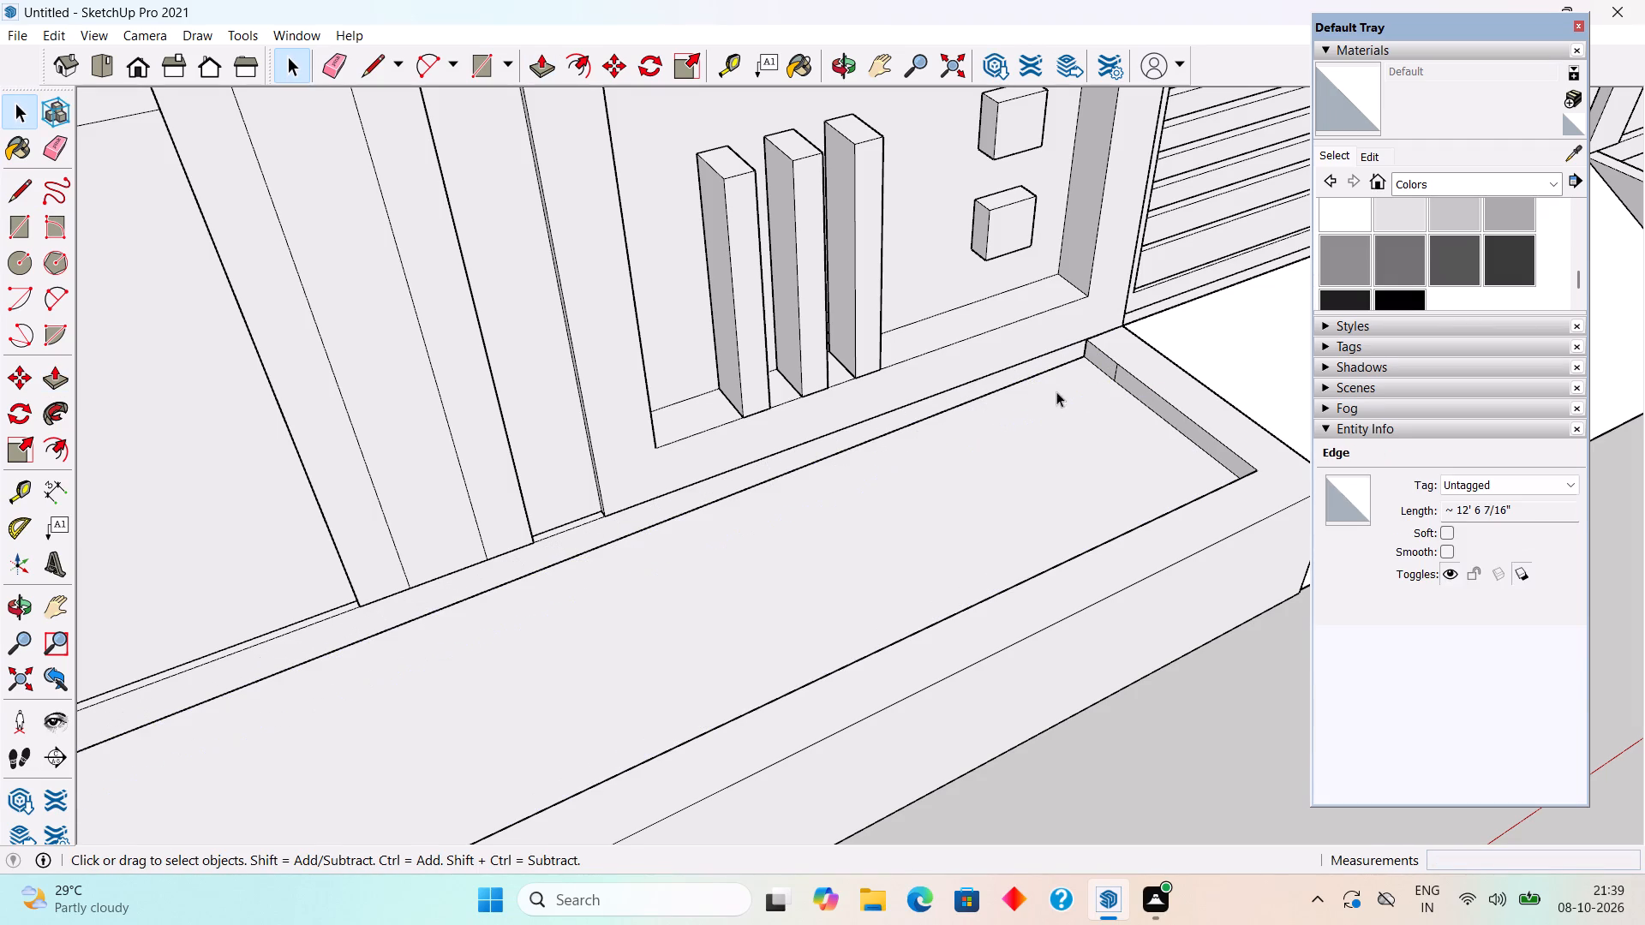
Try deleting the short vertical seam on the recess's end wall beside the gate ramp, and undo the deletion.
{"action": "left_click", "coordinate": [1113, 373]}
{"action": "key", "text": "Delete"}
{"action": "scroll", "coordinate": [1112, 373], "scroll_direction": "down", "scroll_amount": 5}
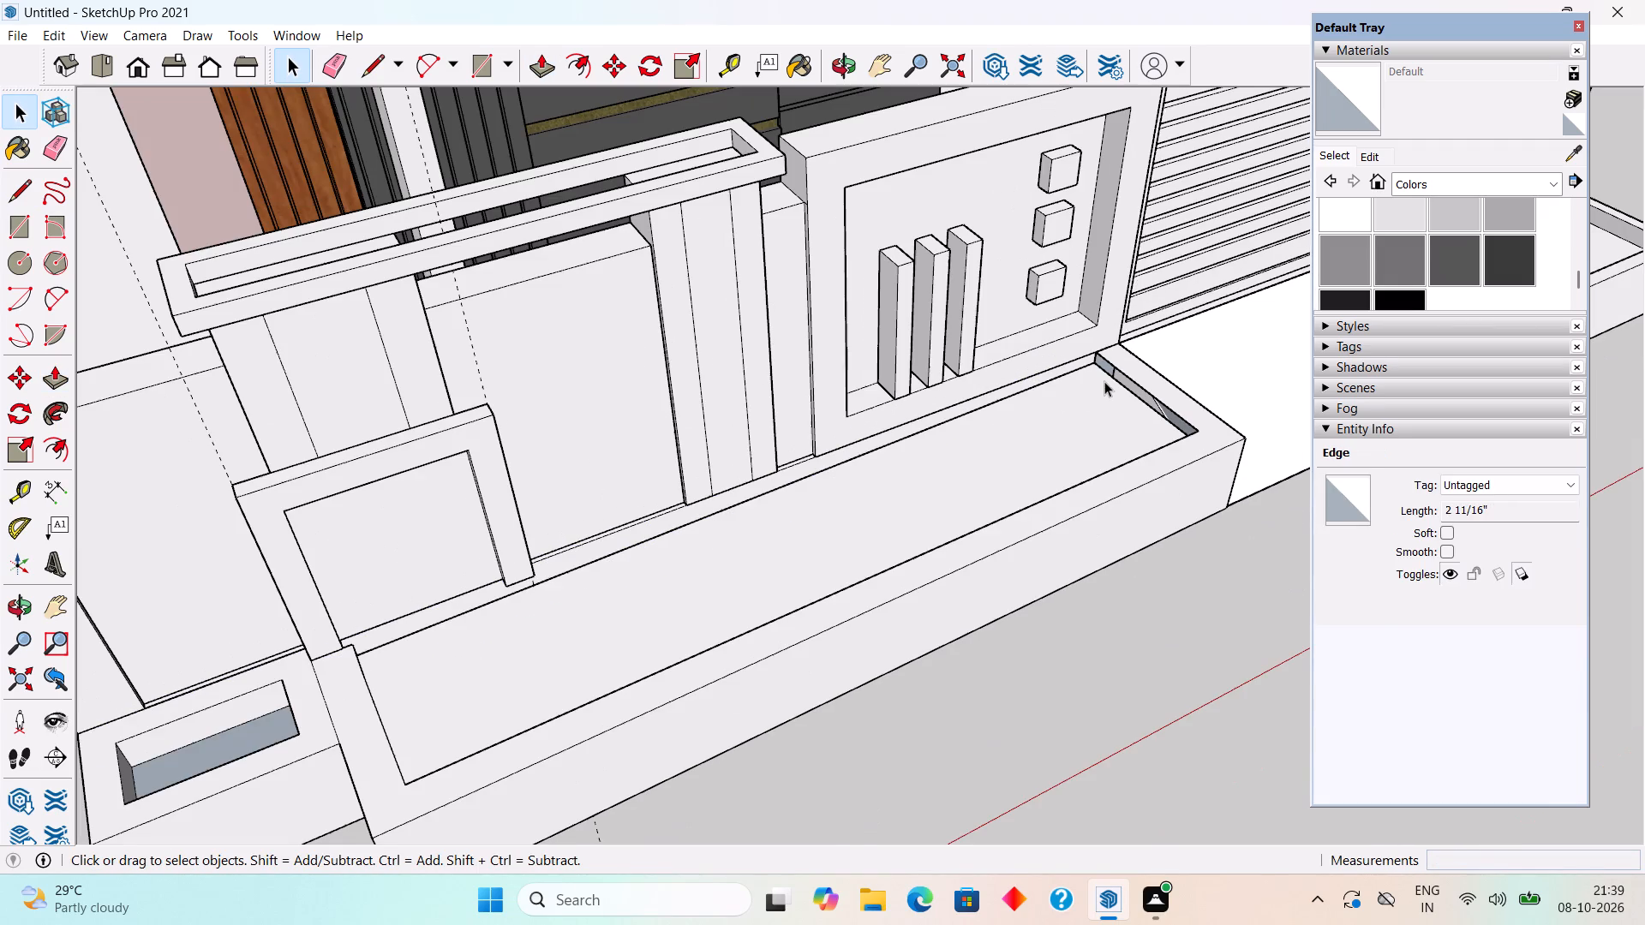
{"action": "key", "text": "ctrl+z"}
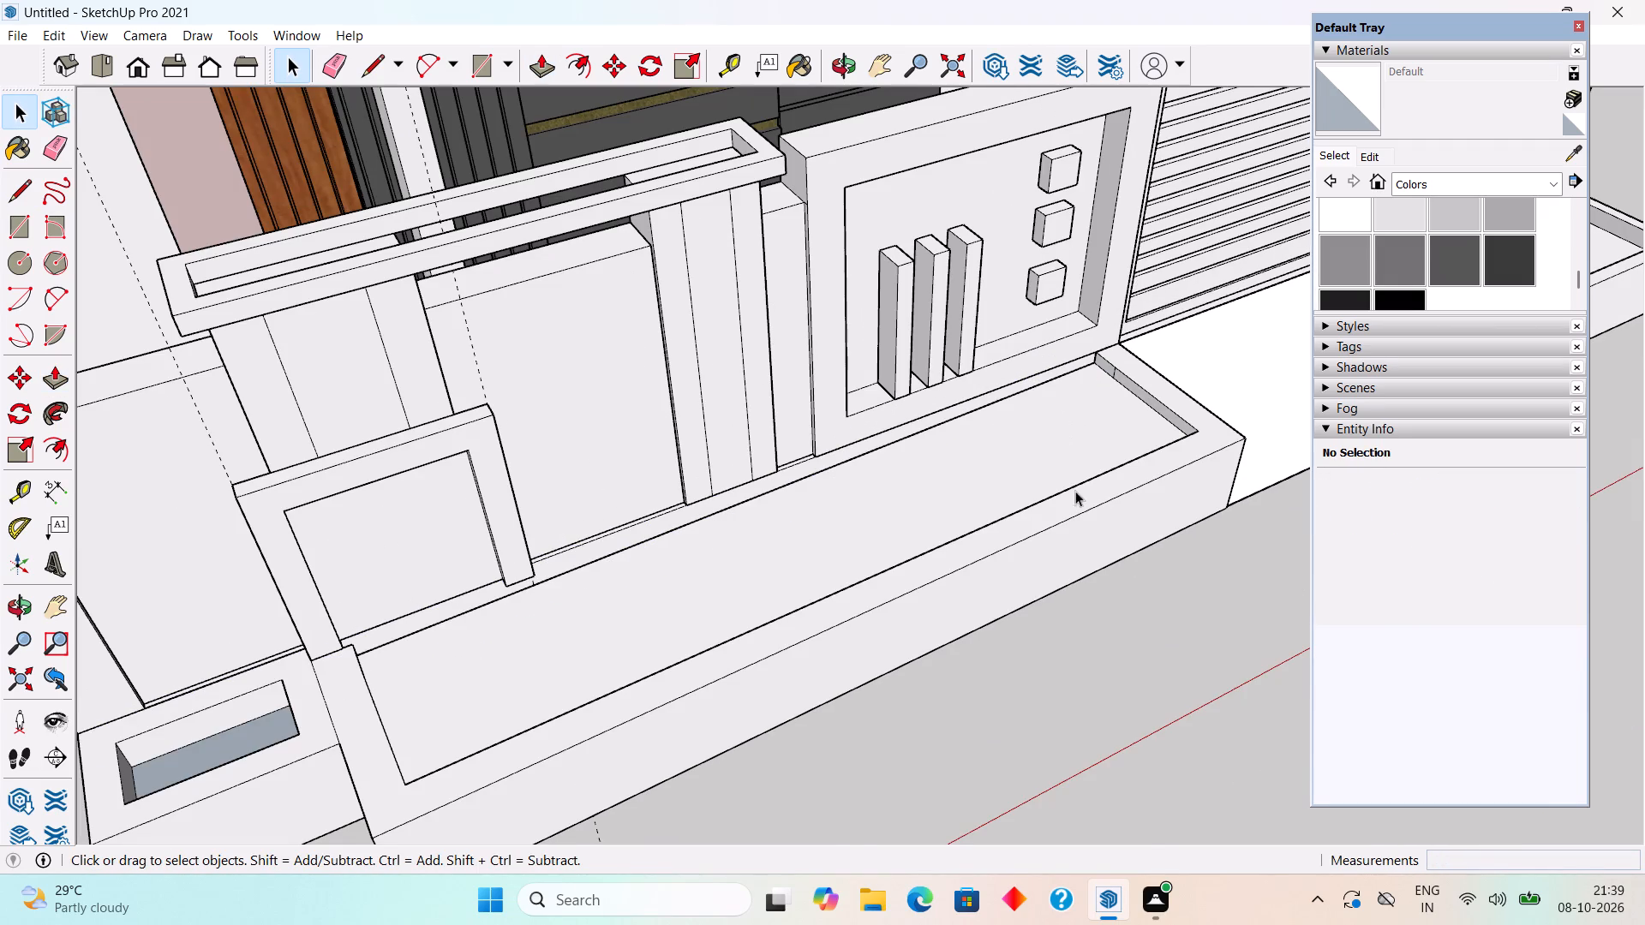
Pull the long planter's recessed floor up about 3 5/16".
{"action": "middle_click_drag", "start_coordinate": [1027, 535], "coordinate": [726, 356]}
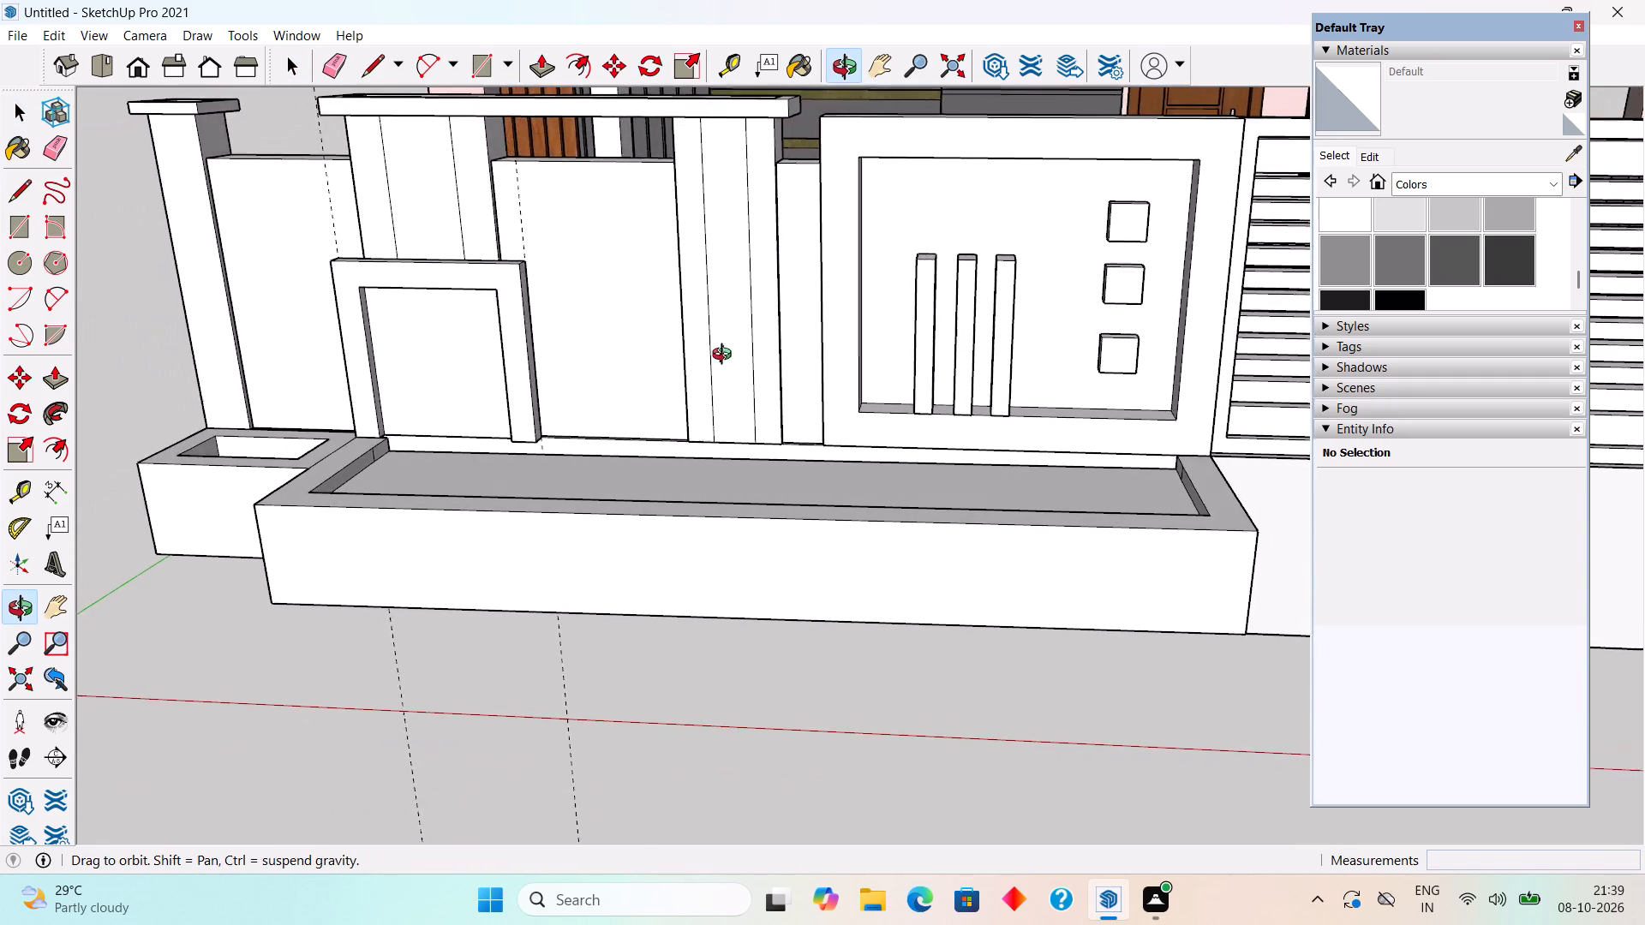
{"action": "middle_click_drag", "start_coordinate": [726, 356], "coordinate": [917, 361]}
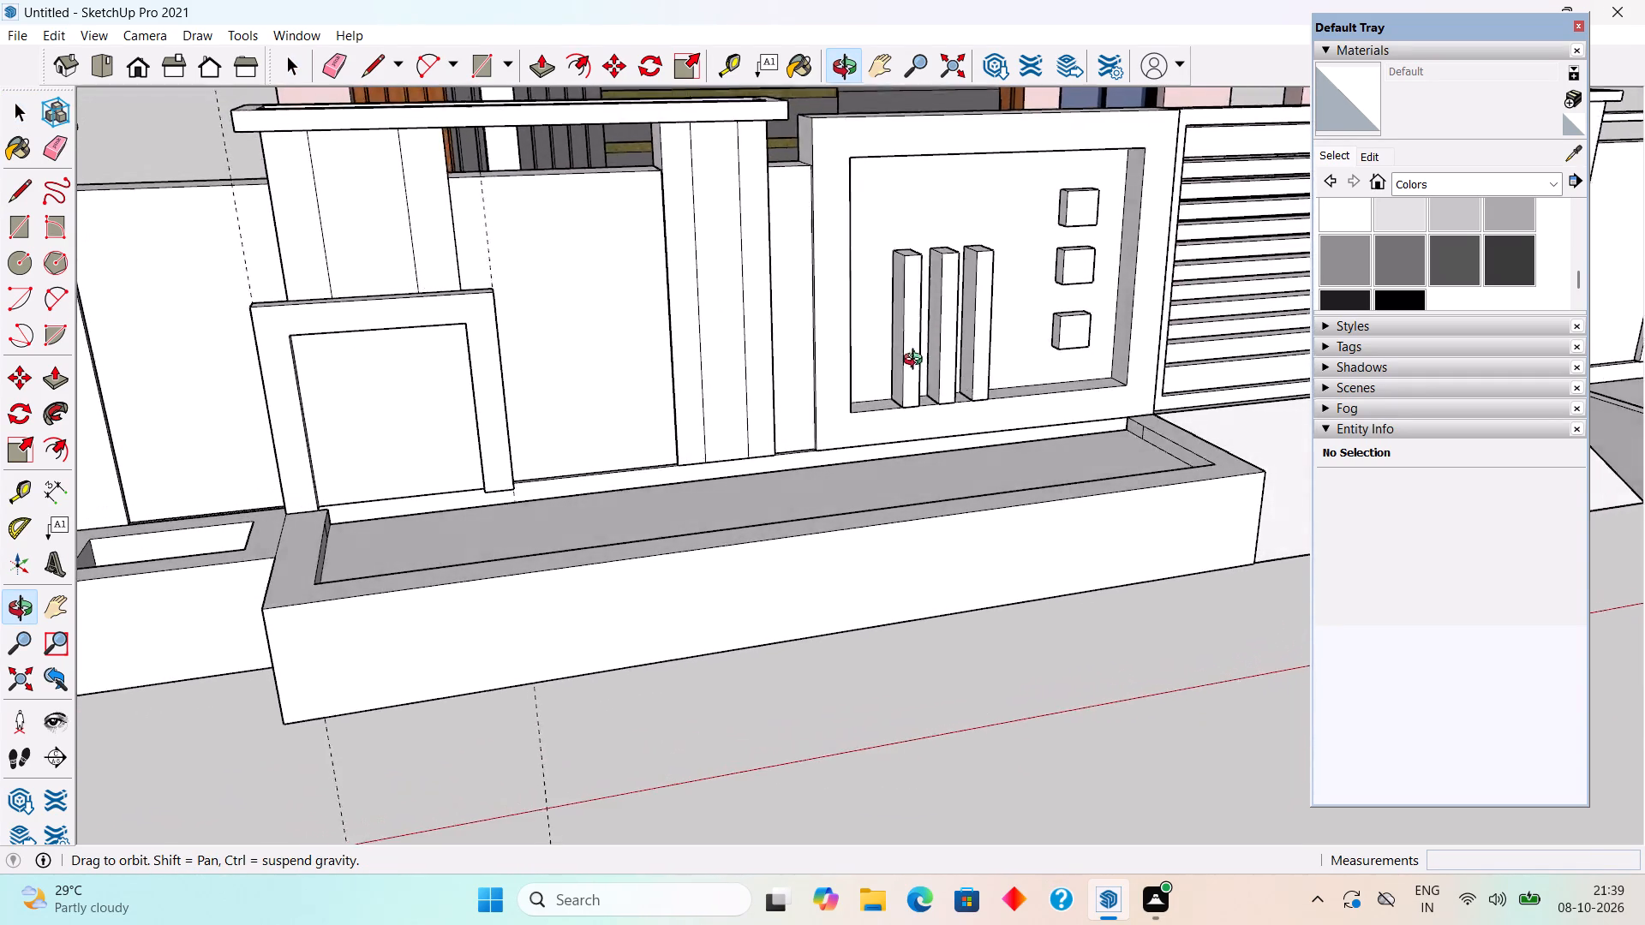
{"action": "middle_click_drag", "start_coordinate": [917, 361], "coordinate": [857, 387]}
{"action": "scroll", "coordinate": [523, 509], "scroll_direction": "up", "scroll_amount": 4}
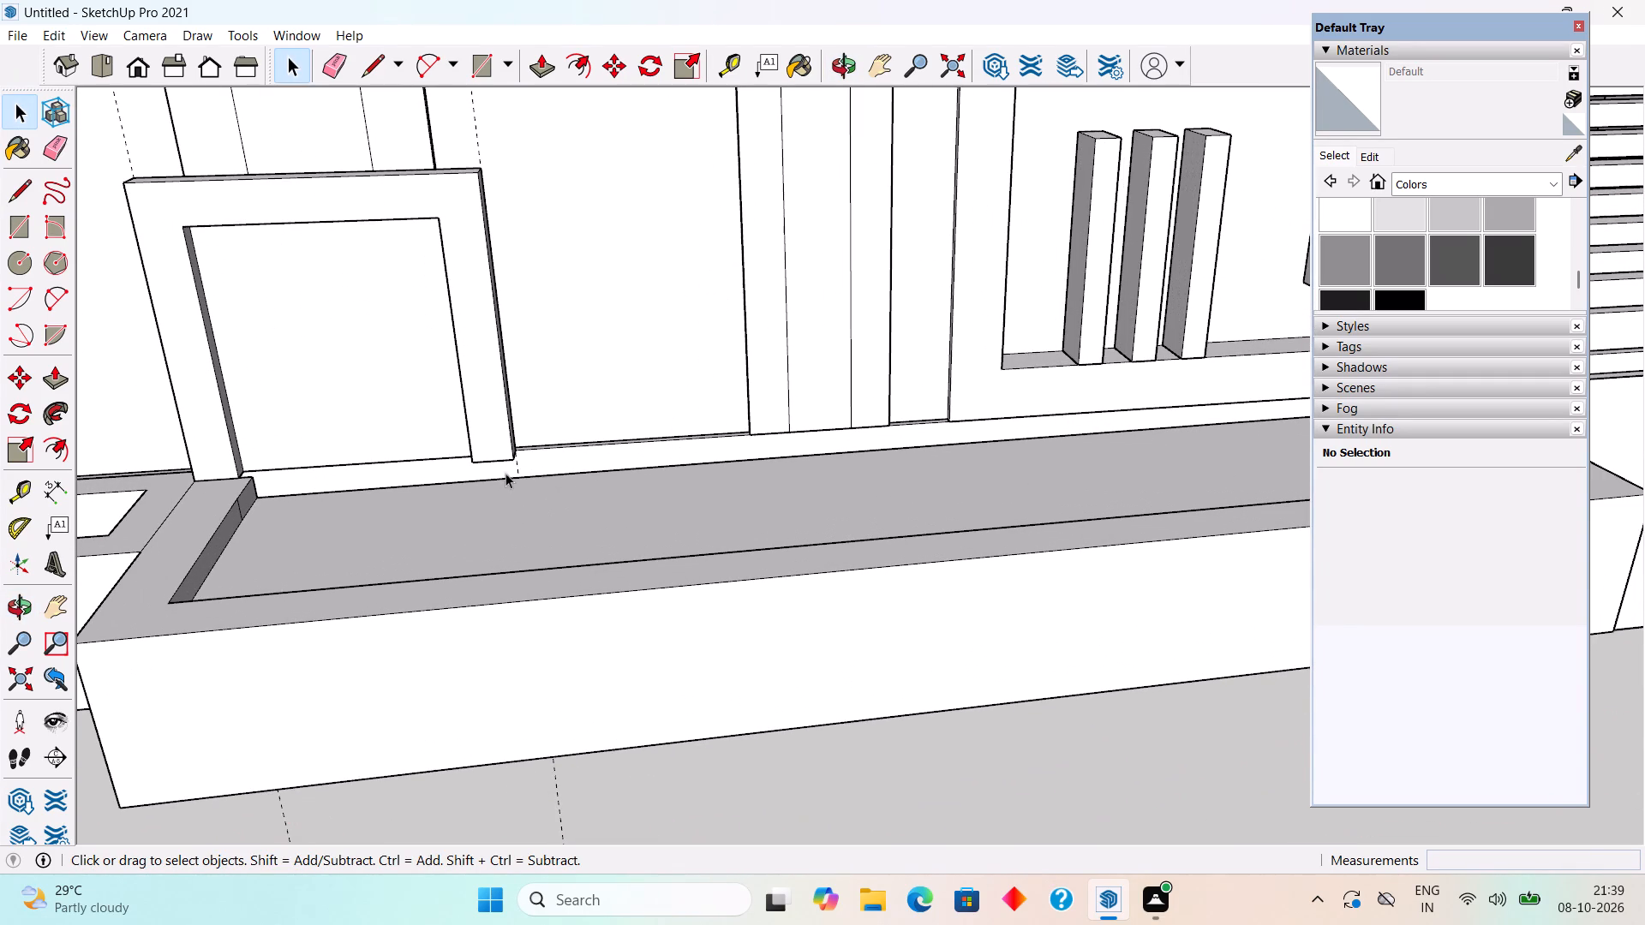
{"action": "left_click", "coordinate": [574, 490]}
{"action": "scroll", "coordinate": [583, 485], "scroll_direction": "down", "scroll_amount": 5}
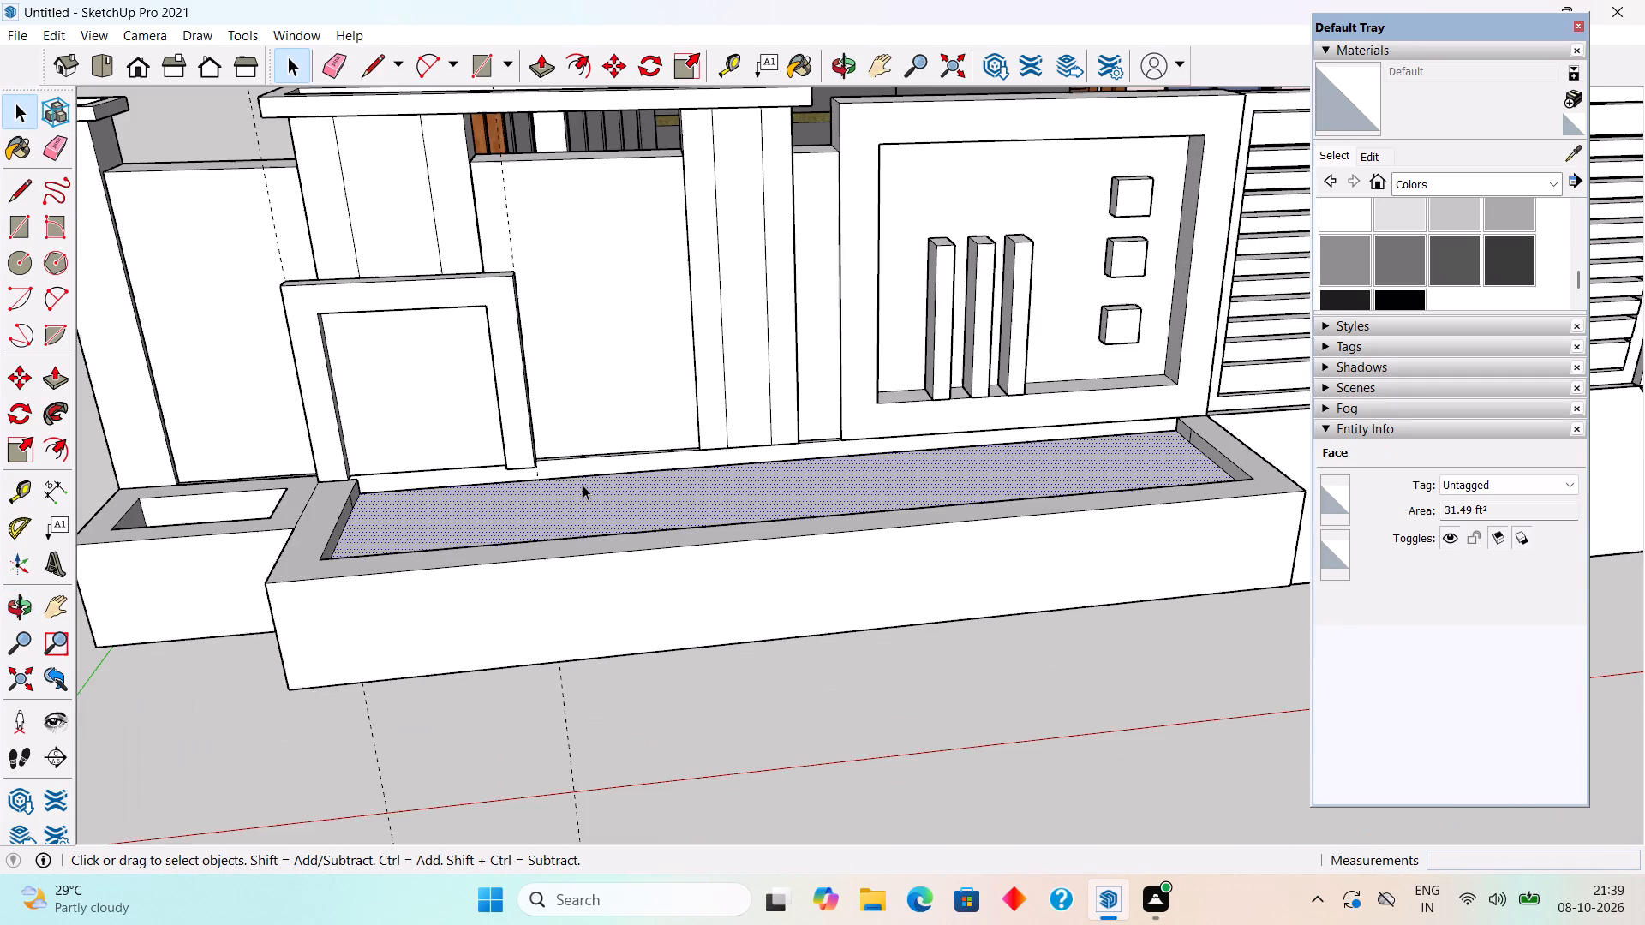
{"action": "key", "text": "p"}
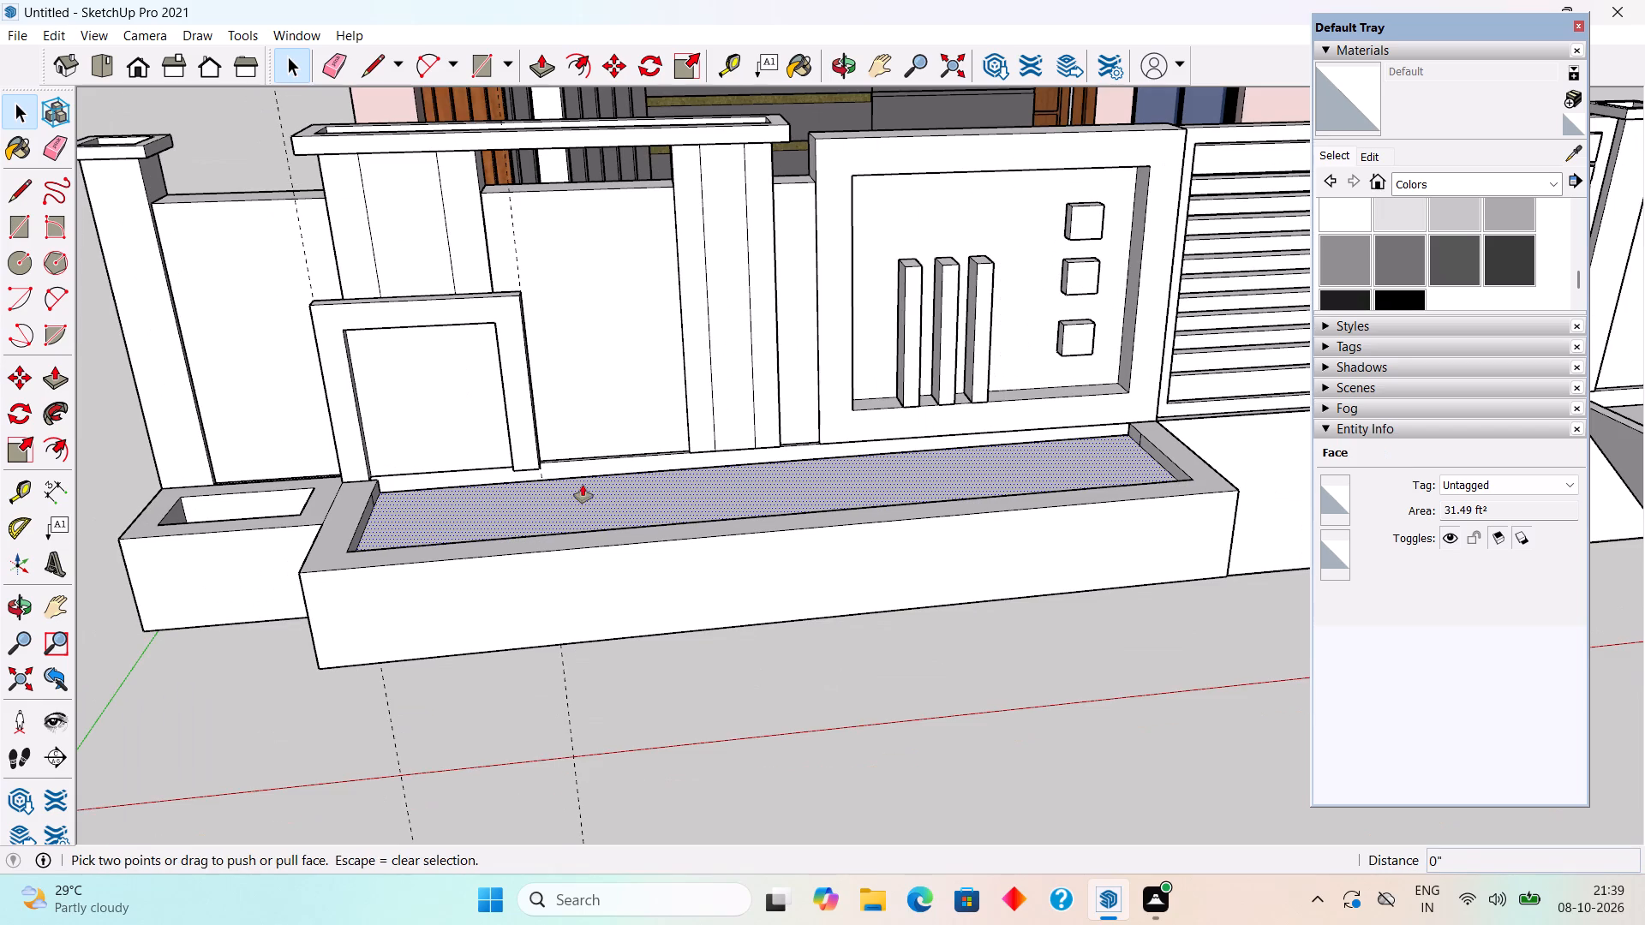
{"action": "left_click", "coordinate": [581, 493]}
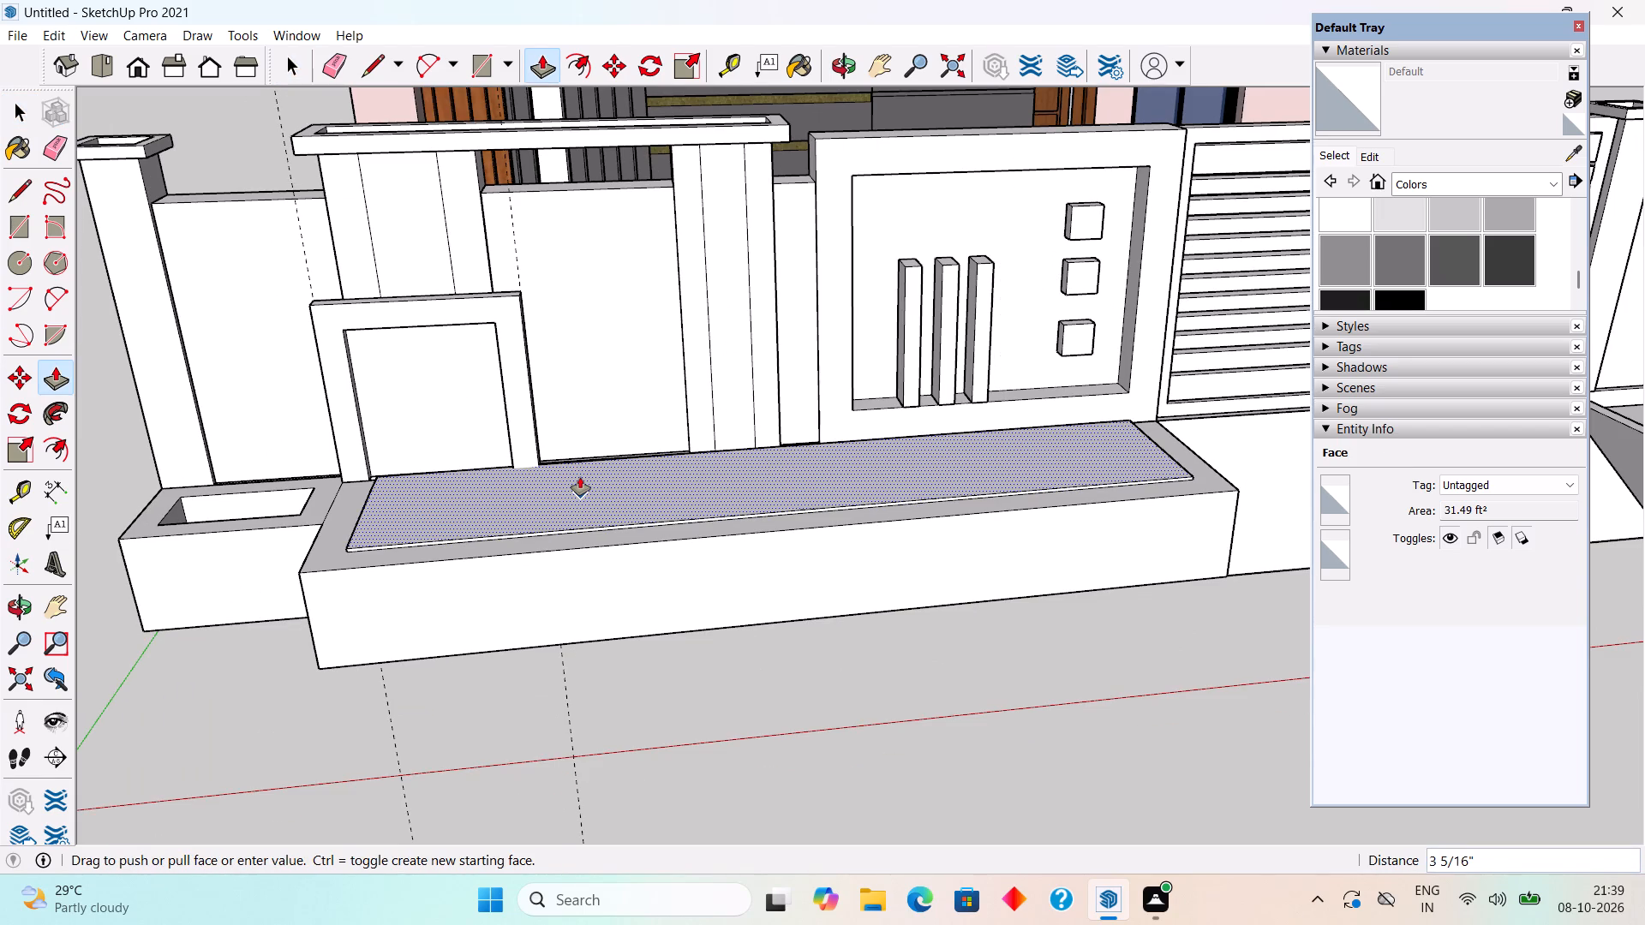
{"action": "left_click", "coordinate": [580, 477]}
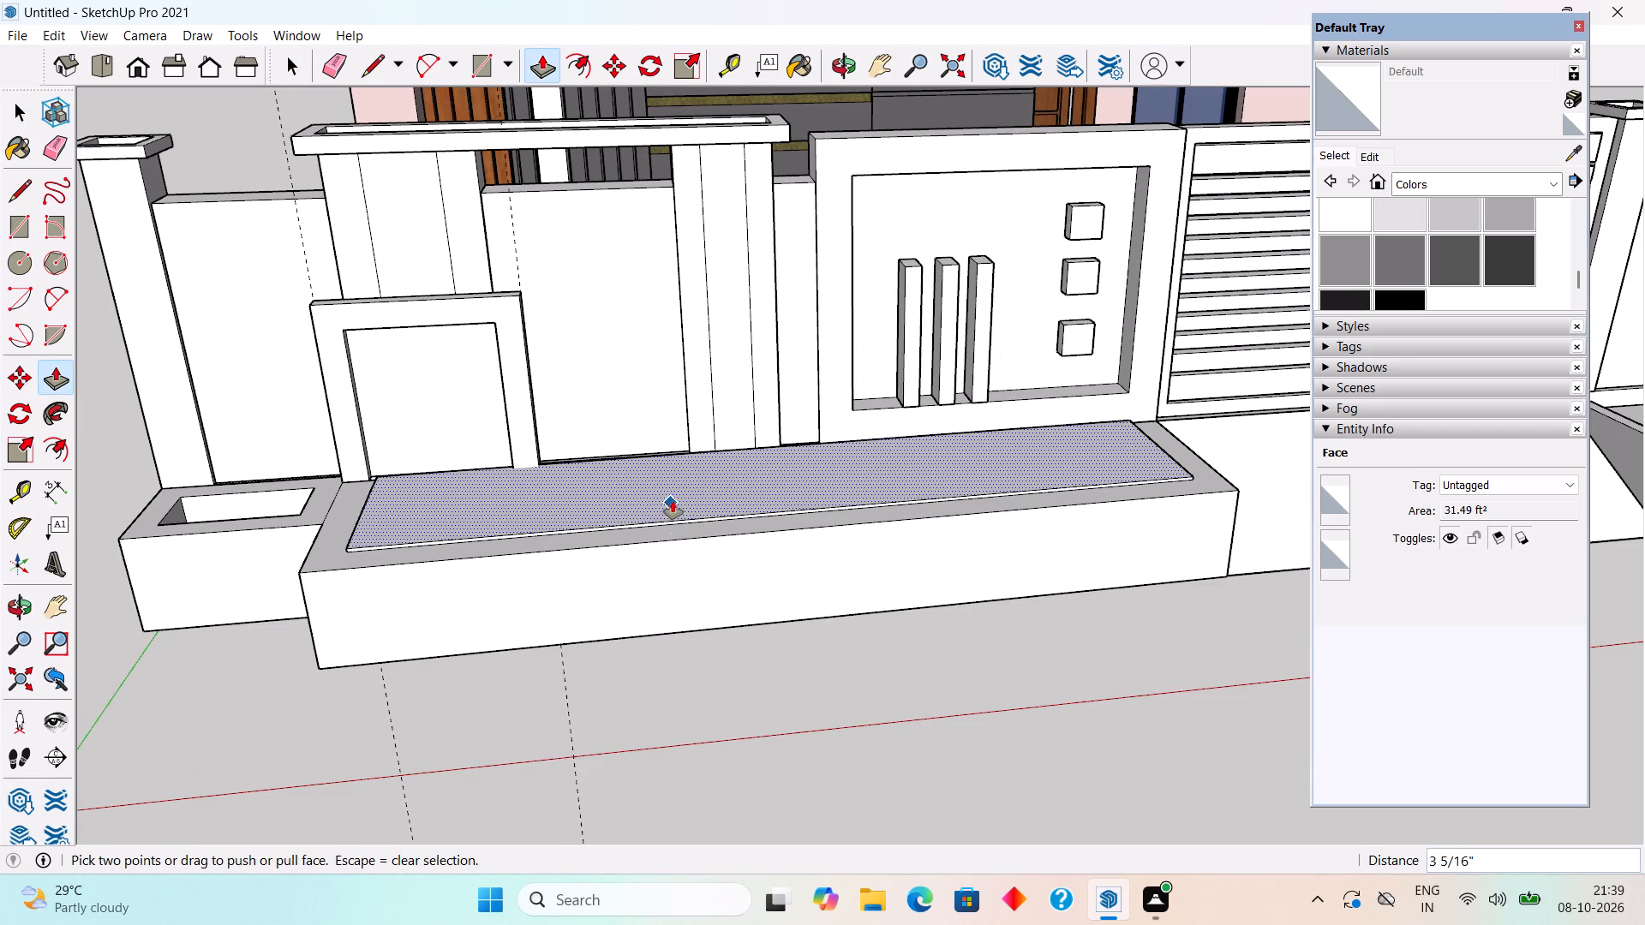
Pull the long planter's border face up about 1 9/16" so it forms a rim around the inner surface.
{"action": "key", "text": "space"}
{"action": "key", "text": "p"}
{"action": "scroll", "coordinate": [776, 519], "scroll_direction": "up", "scroll_amount": 3}
{"action": "key", "text": "space"}
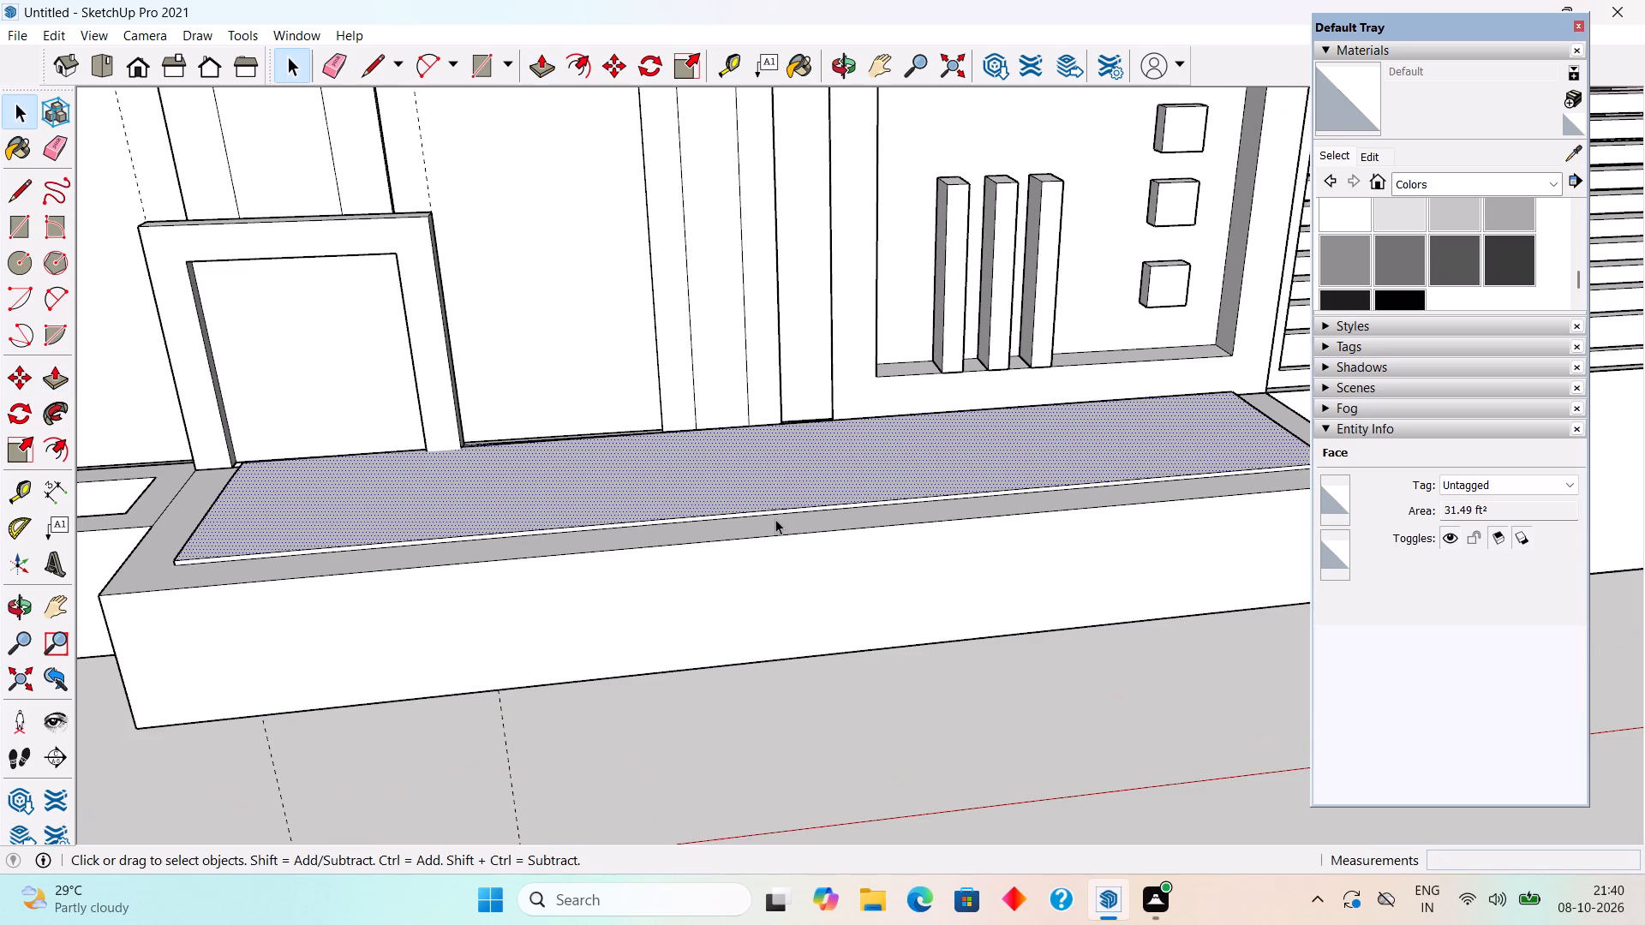
{"action": "left_click", "coordinate": [775, 528]}
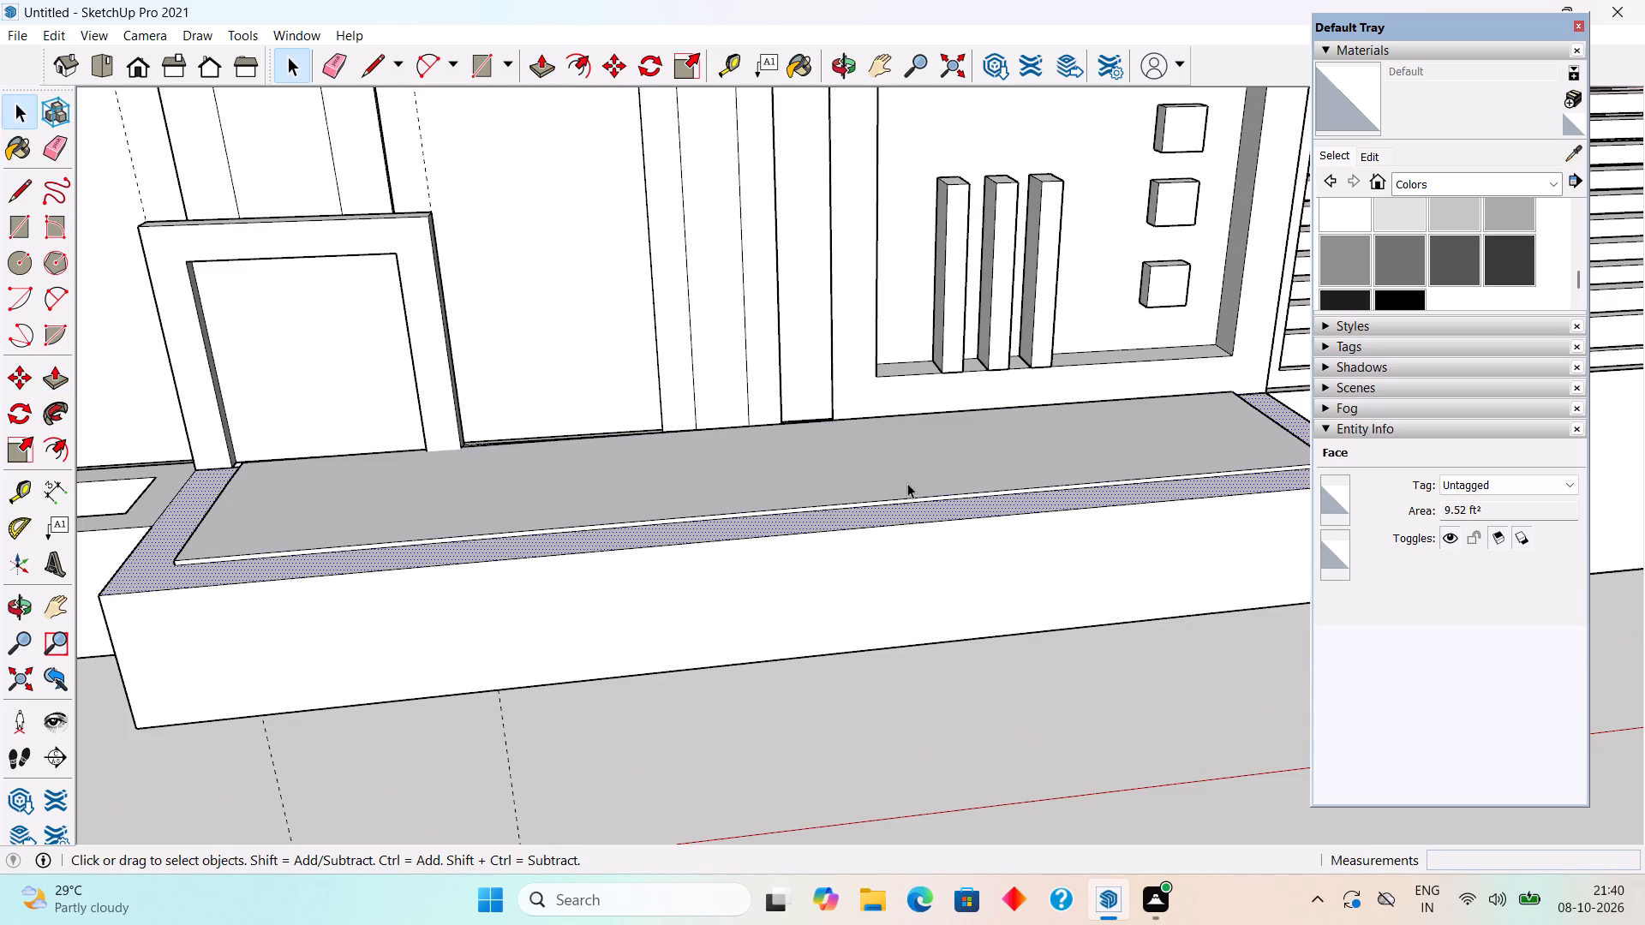
{"action": "key", "text": "p"}
{"action": "left_click", "coordinate": [911, 515]}
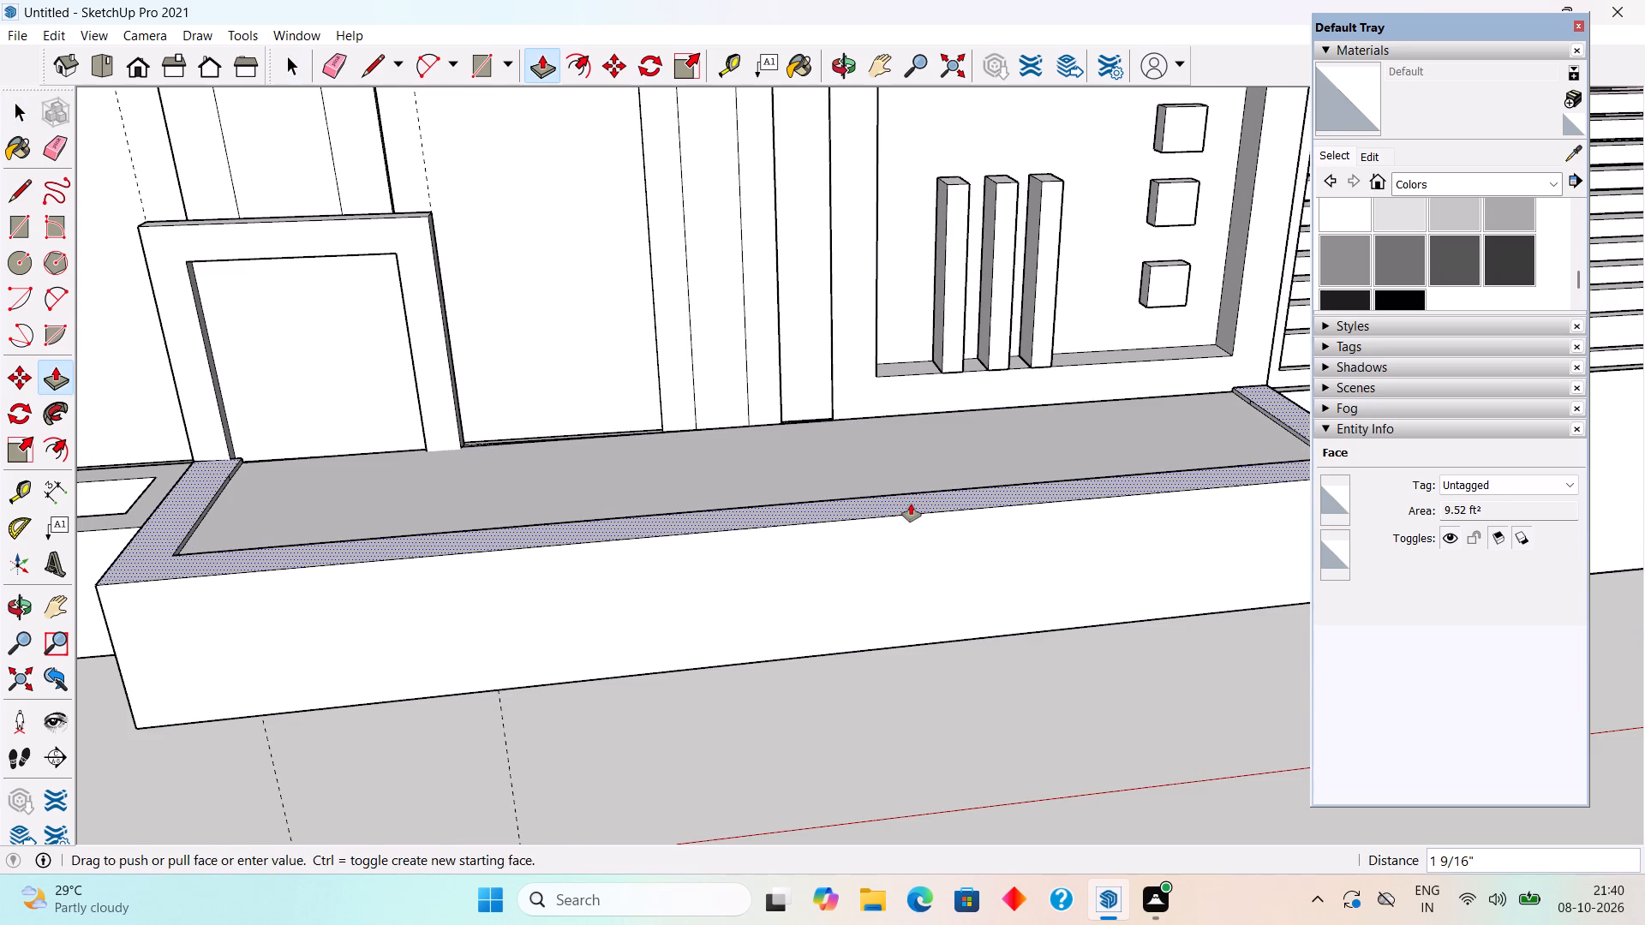
{"action": "left_click", "coordinate": [911, 504]}
{"action": "key", "text": "space"}
Examine the planters, front boundary wall and base slab from above, the front and below.
{"action": "scroll", "coordinate": [911, 504], "scroll_direction": "down", "scroll_amount": 10}
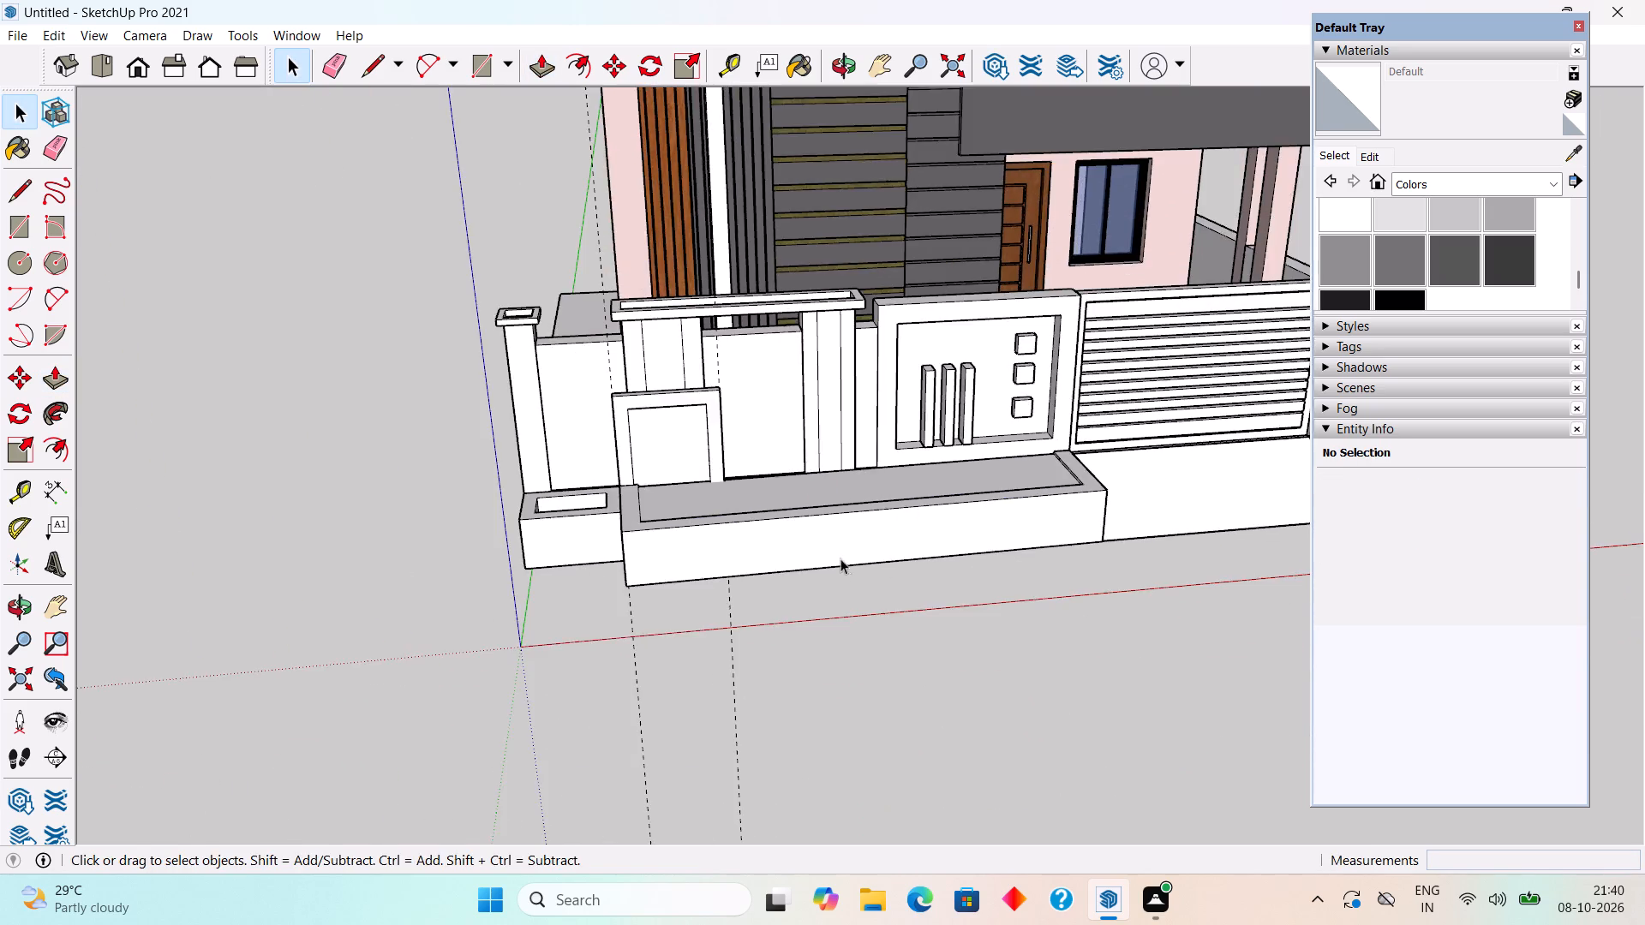
{"action": "middle_click_drag", "start_coordinate": [833, 525], "coordinate": [1327, 132]}
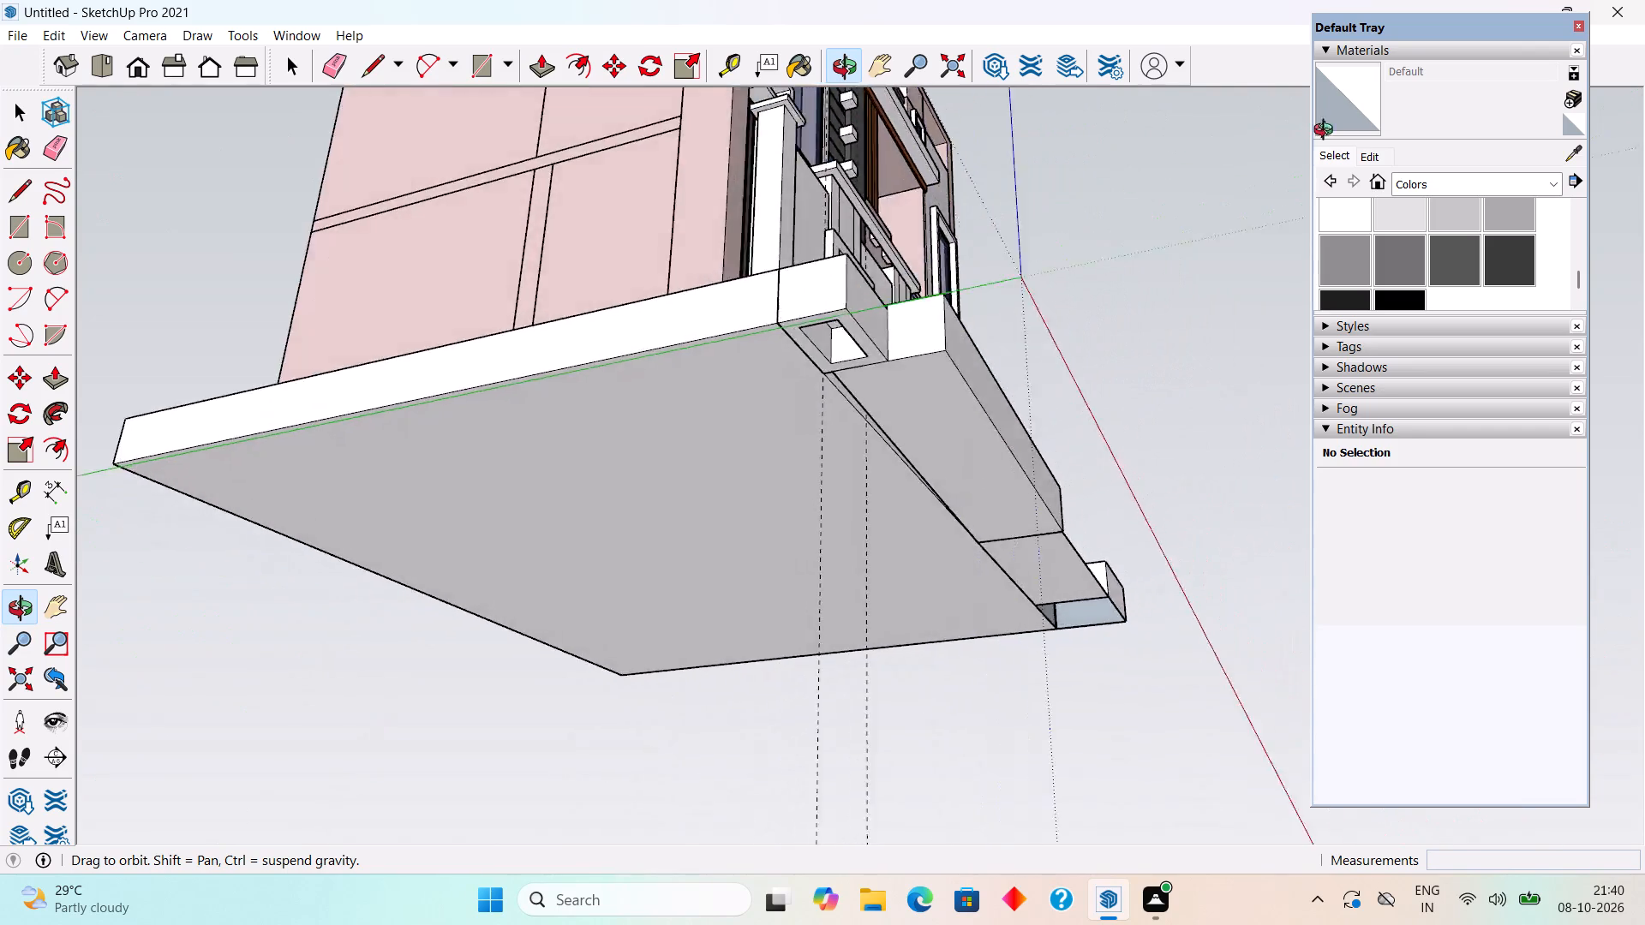
{"action": "middle_click_drag", "start_coordinate": [1327, 132], "coordinate": [649, 334]}
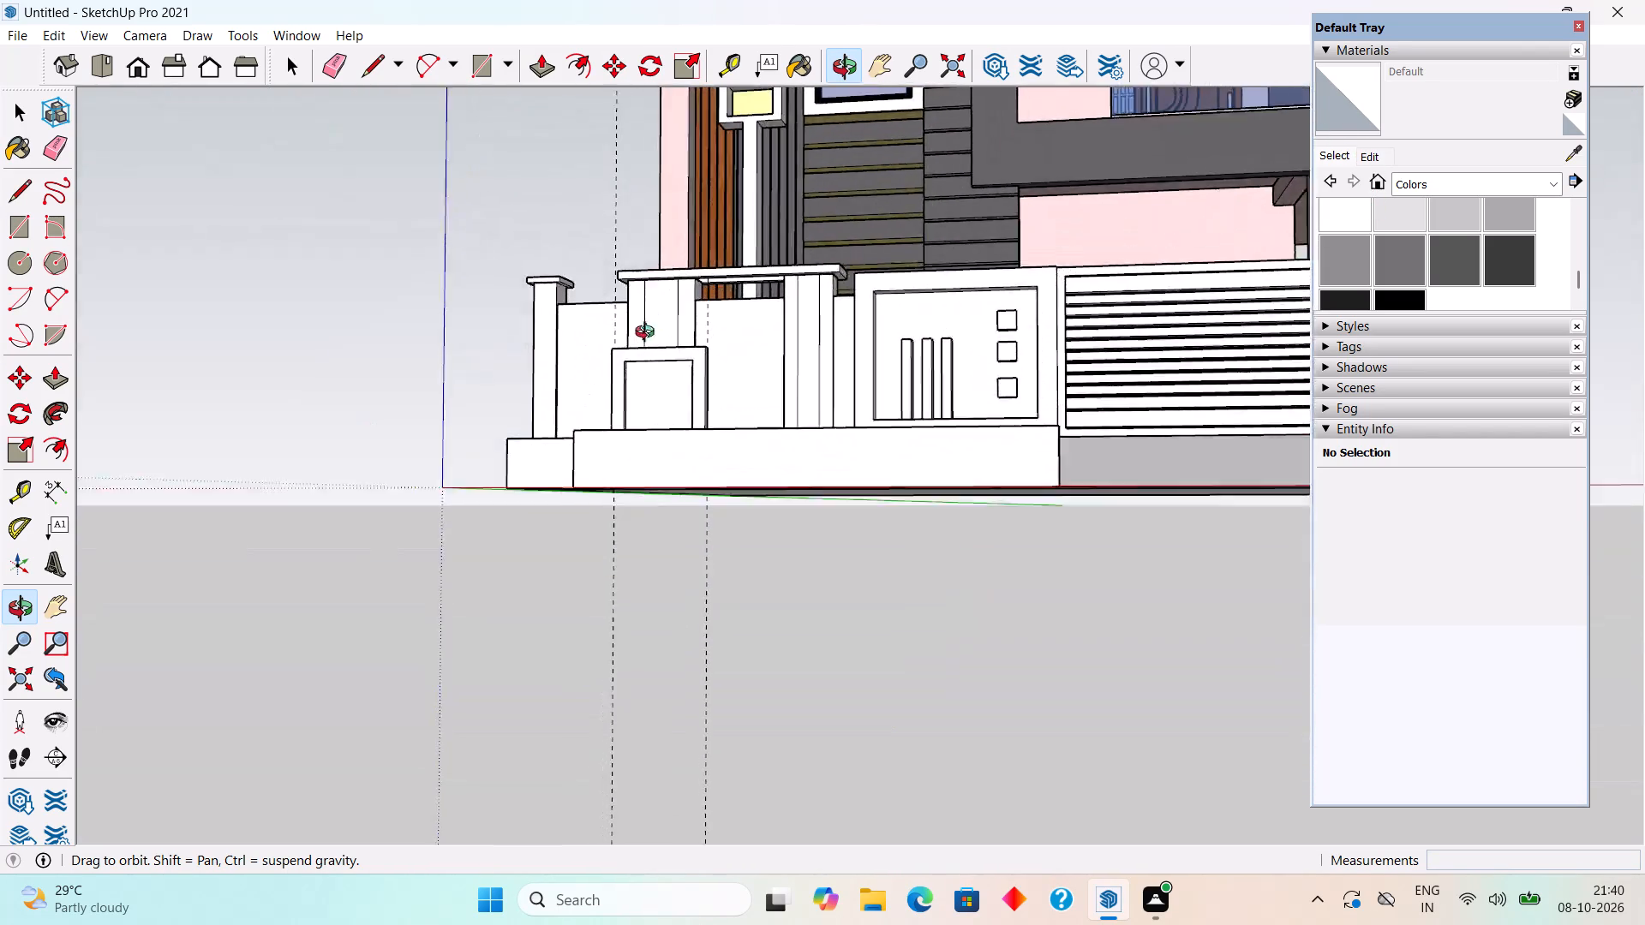
{"action": "middle_click_drag", "start_coordinate": [649, 334], "coordinate": [797, 612]}
{"action": "scroll", "coordinate": [797, 612], "scroll_direction": "down", "scroll_amount": 7}
{"action": "scroll", "coordinate": [1205, 492], "scroll_direction": "down", "scroll_amount": 1}
{"action": "middle_click_drag", "start_coordinate": [1132, 534], "coordinate": [716, 533]}
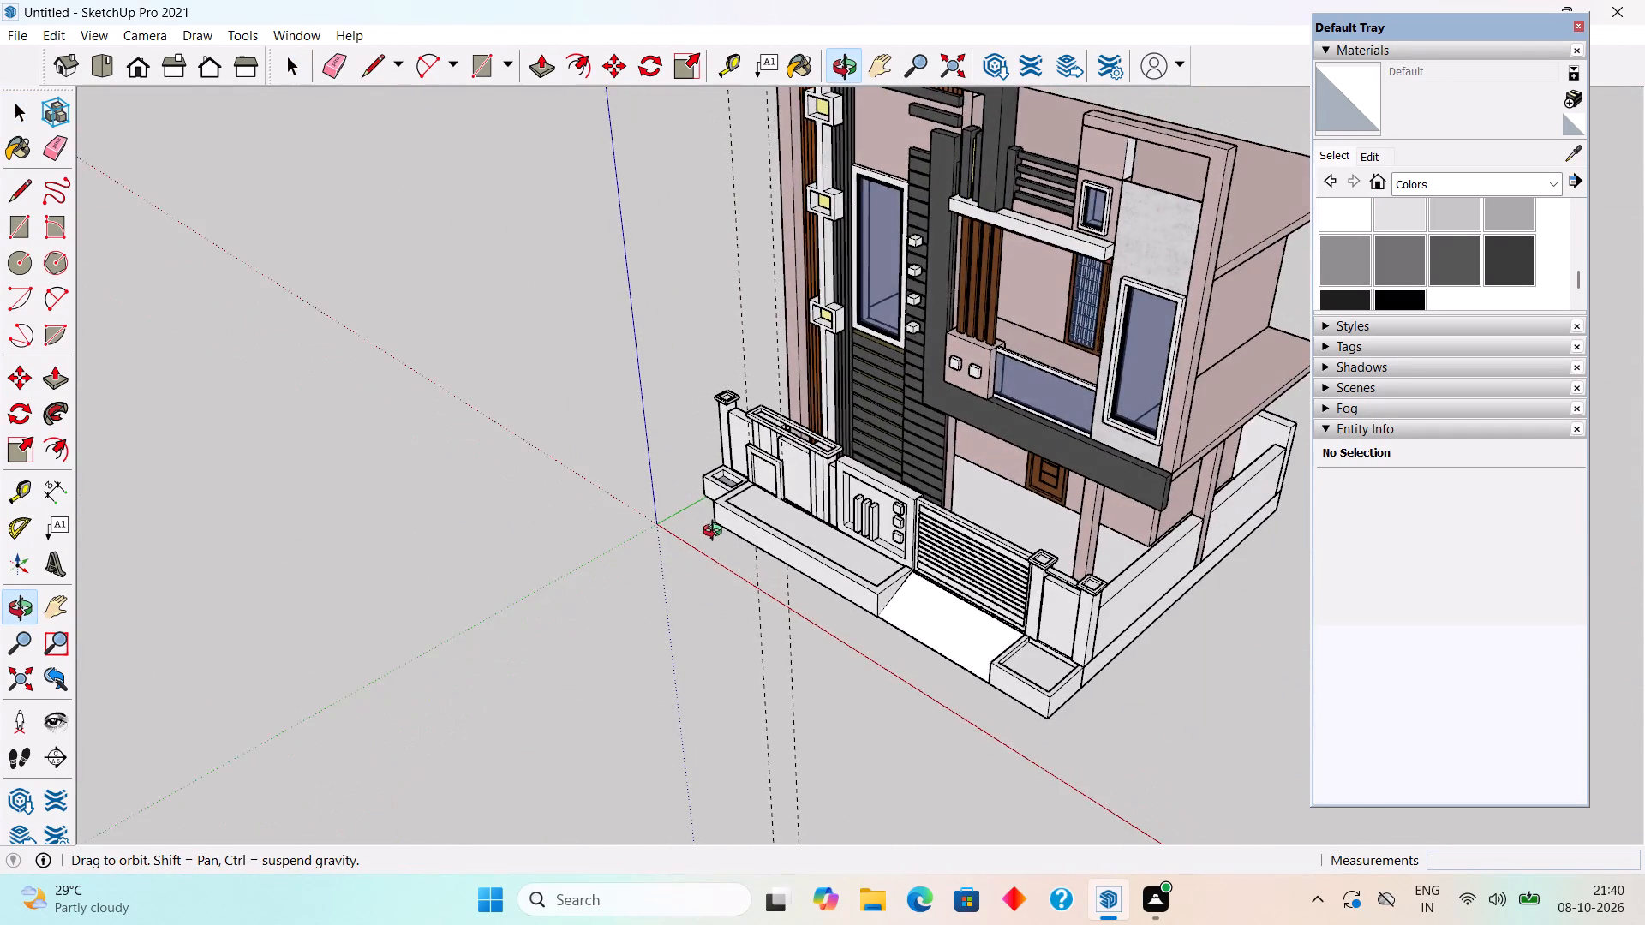
{"action": "middle_click_drag", "start_coordinate": [716, 533], "coordinate": [994, 276]}
{"action": "scroll", "coordinate": [994, 276], "scroll_direction": "down", "scroll_amount": 5}
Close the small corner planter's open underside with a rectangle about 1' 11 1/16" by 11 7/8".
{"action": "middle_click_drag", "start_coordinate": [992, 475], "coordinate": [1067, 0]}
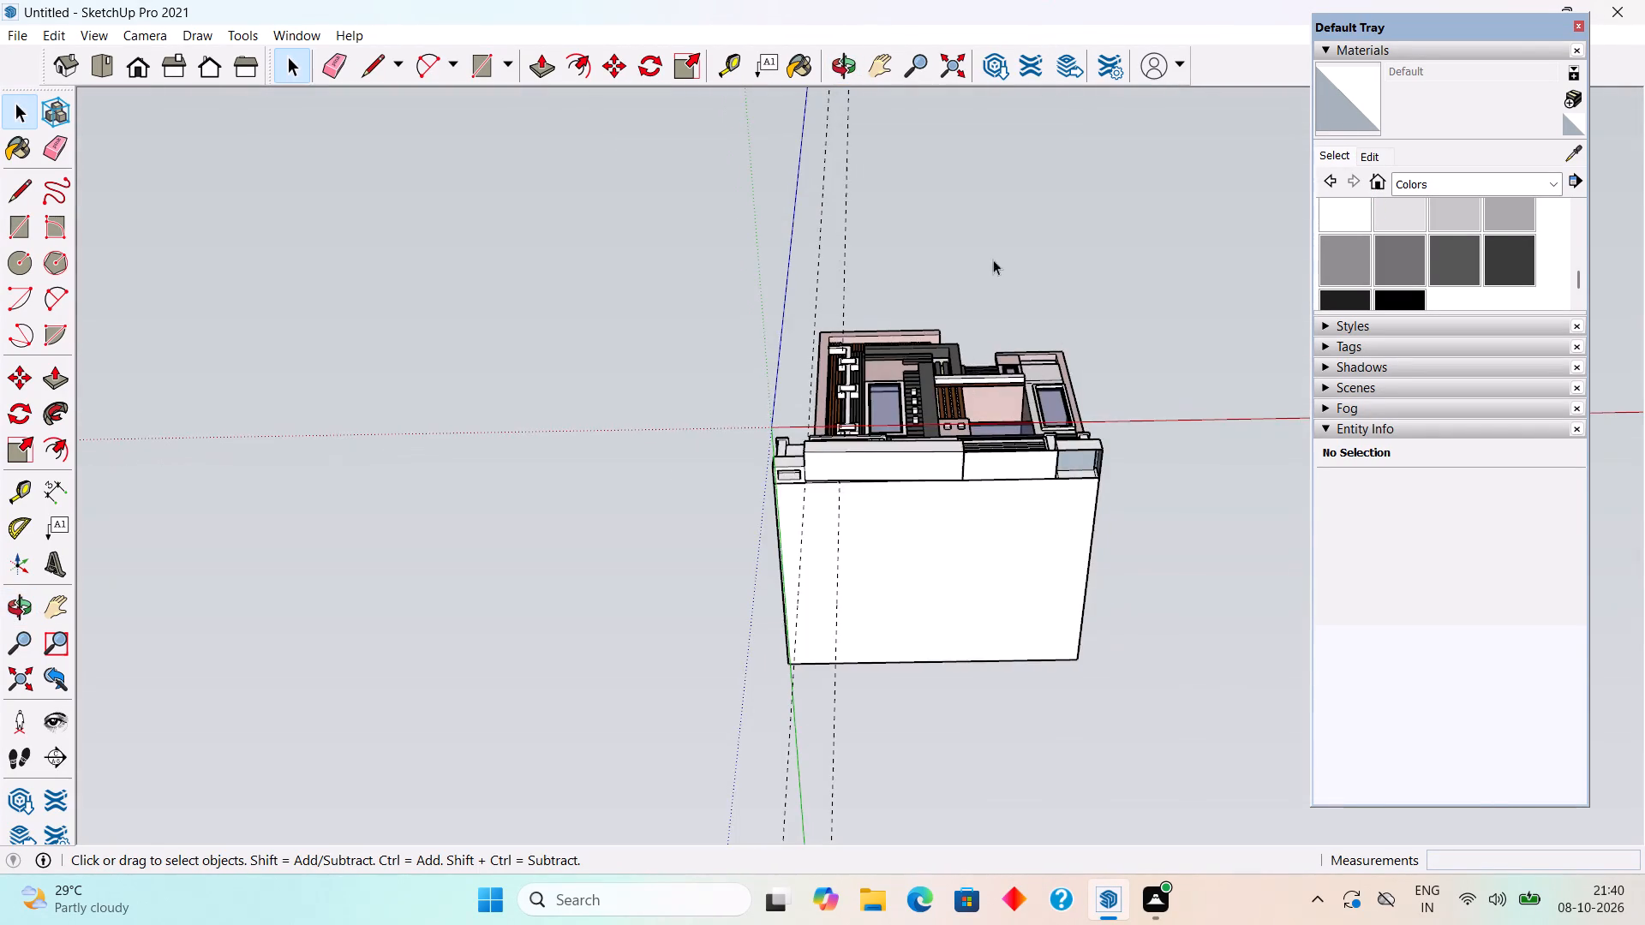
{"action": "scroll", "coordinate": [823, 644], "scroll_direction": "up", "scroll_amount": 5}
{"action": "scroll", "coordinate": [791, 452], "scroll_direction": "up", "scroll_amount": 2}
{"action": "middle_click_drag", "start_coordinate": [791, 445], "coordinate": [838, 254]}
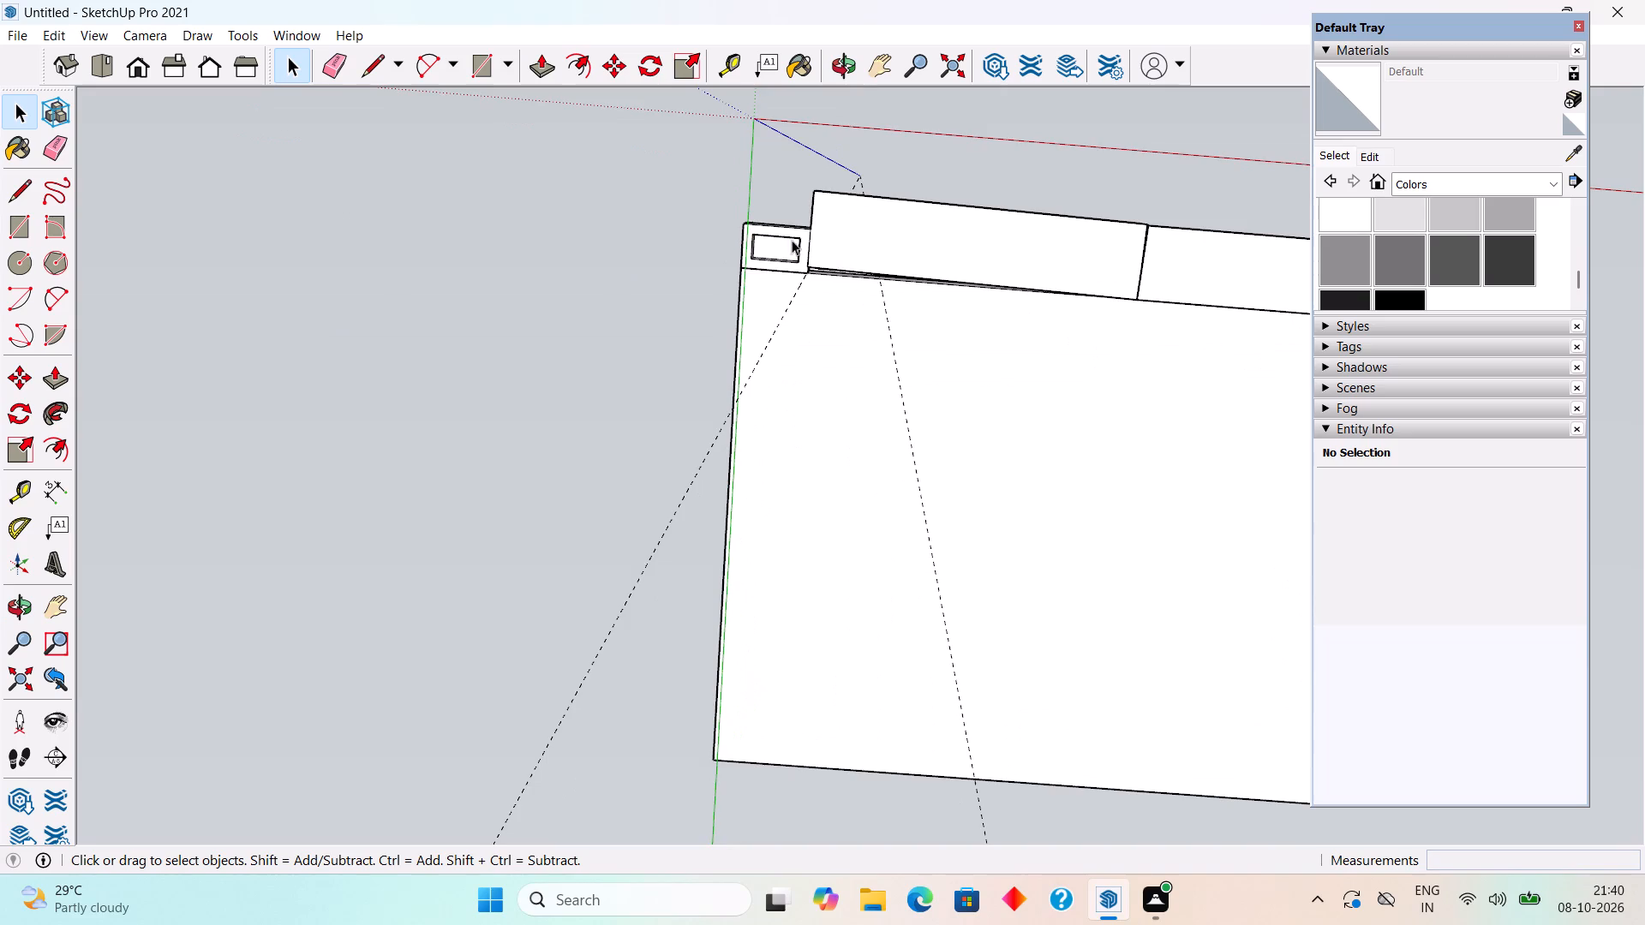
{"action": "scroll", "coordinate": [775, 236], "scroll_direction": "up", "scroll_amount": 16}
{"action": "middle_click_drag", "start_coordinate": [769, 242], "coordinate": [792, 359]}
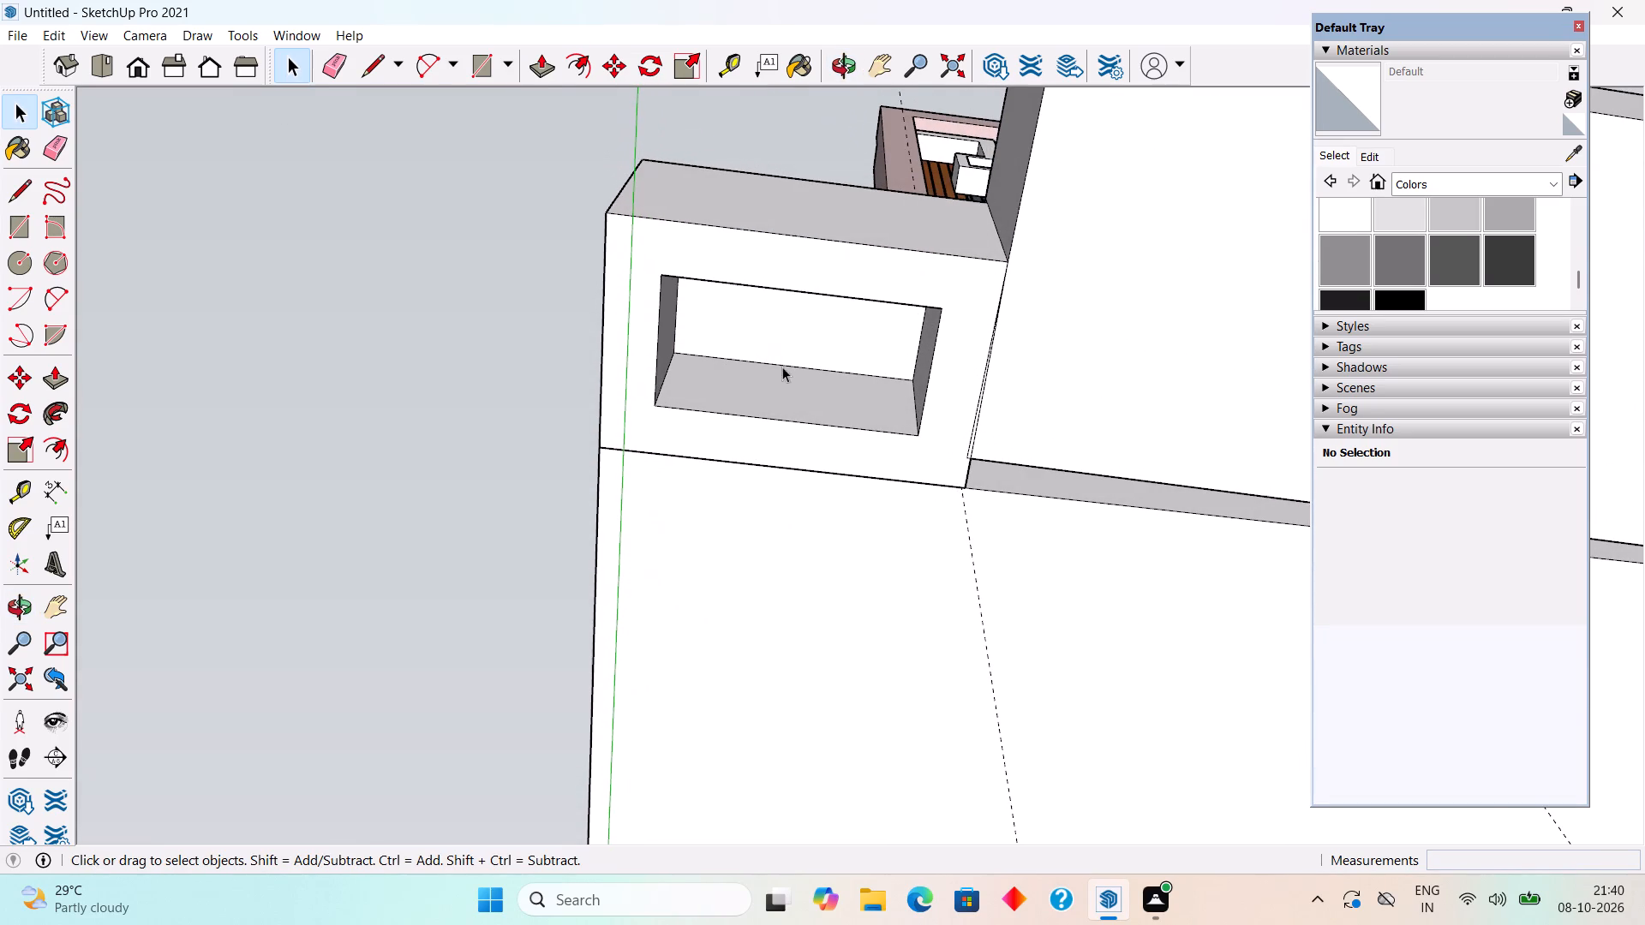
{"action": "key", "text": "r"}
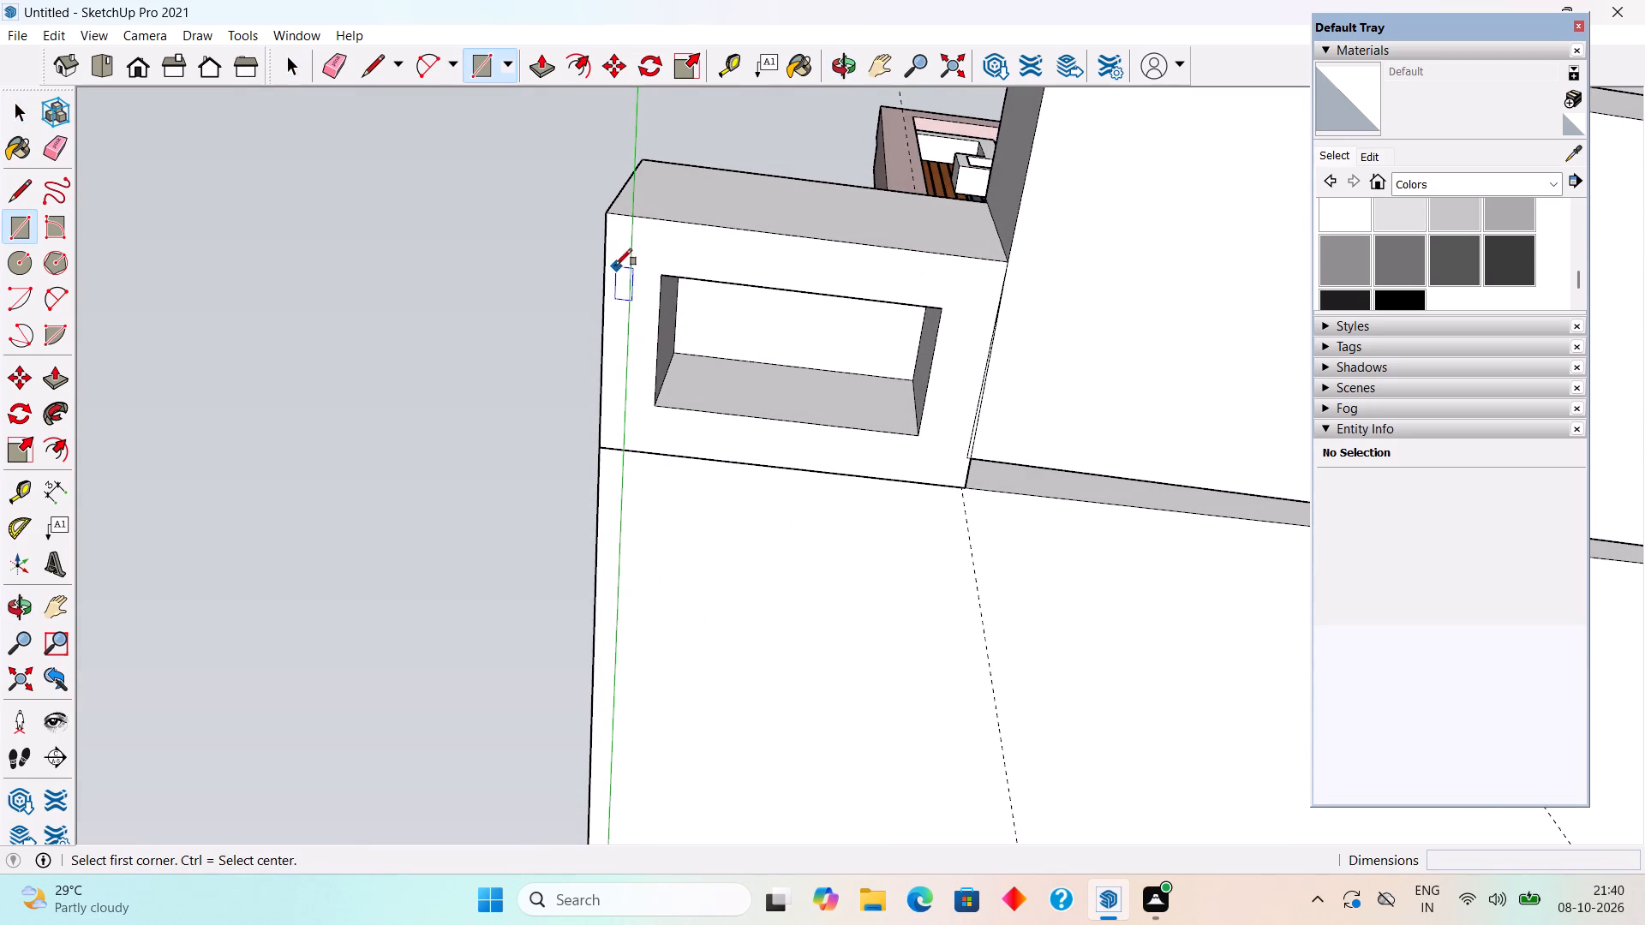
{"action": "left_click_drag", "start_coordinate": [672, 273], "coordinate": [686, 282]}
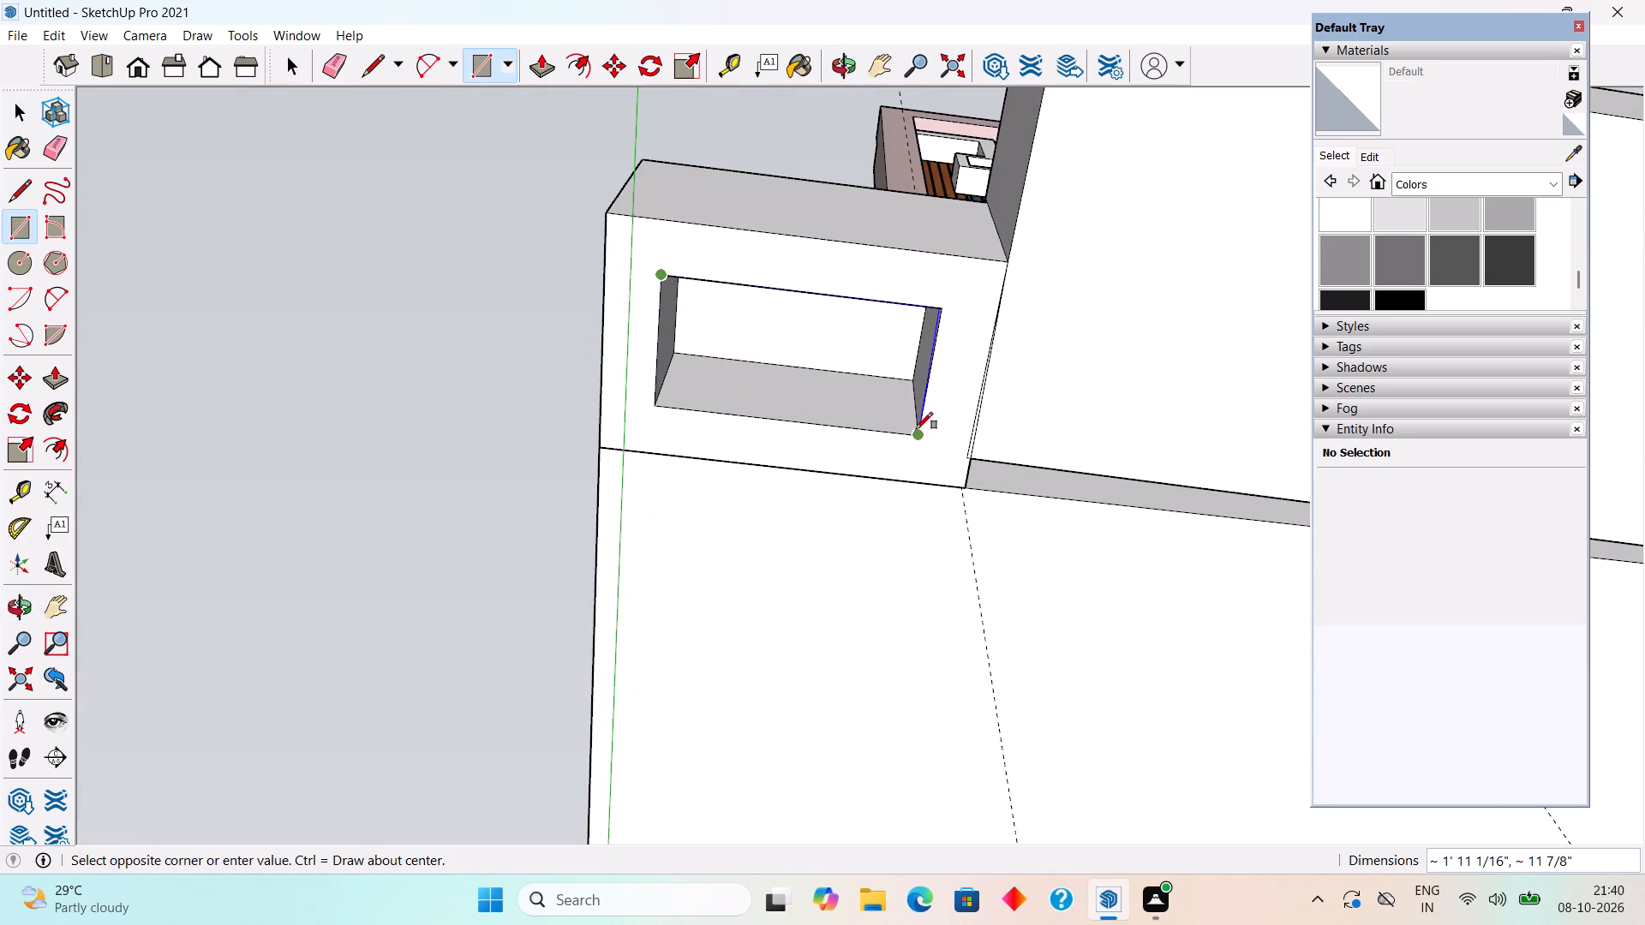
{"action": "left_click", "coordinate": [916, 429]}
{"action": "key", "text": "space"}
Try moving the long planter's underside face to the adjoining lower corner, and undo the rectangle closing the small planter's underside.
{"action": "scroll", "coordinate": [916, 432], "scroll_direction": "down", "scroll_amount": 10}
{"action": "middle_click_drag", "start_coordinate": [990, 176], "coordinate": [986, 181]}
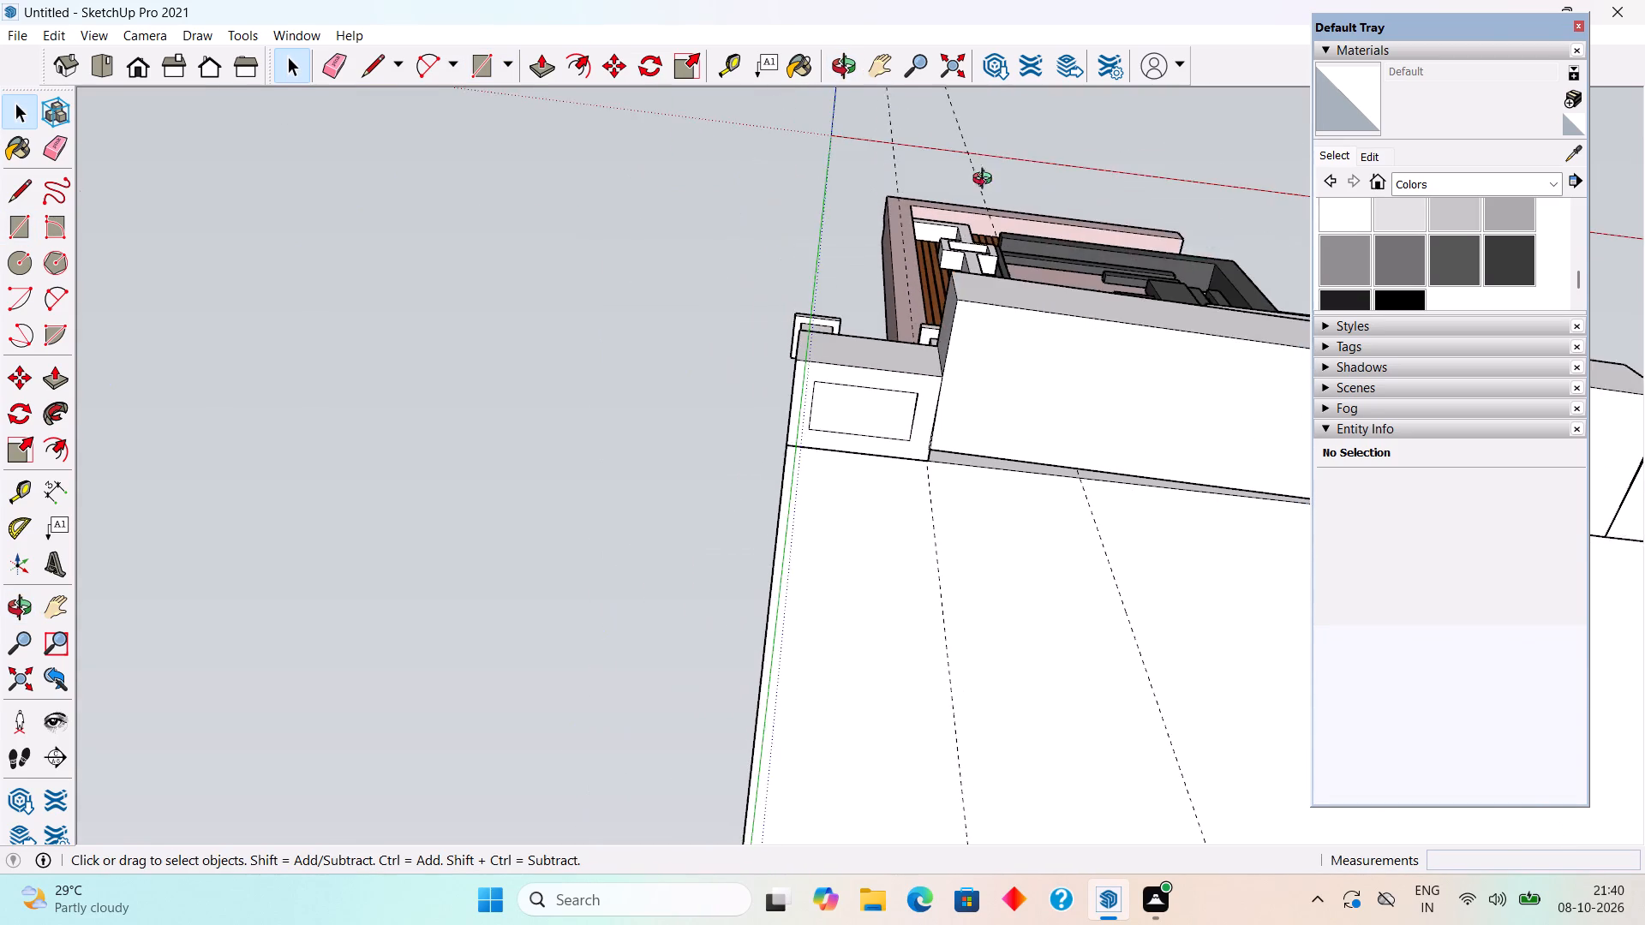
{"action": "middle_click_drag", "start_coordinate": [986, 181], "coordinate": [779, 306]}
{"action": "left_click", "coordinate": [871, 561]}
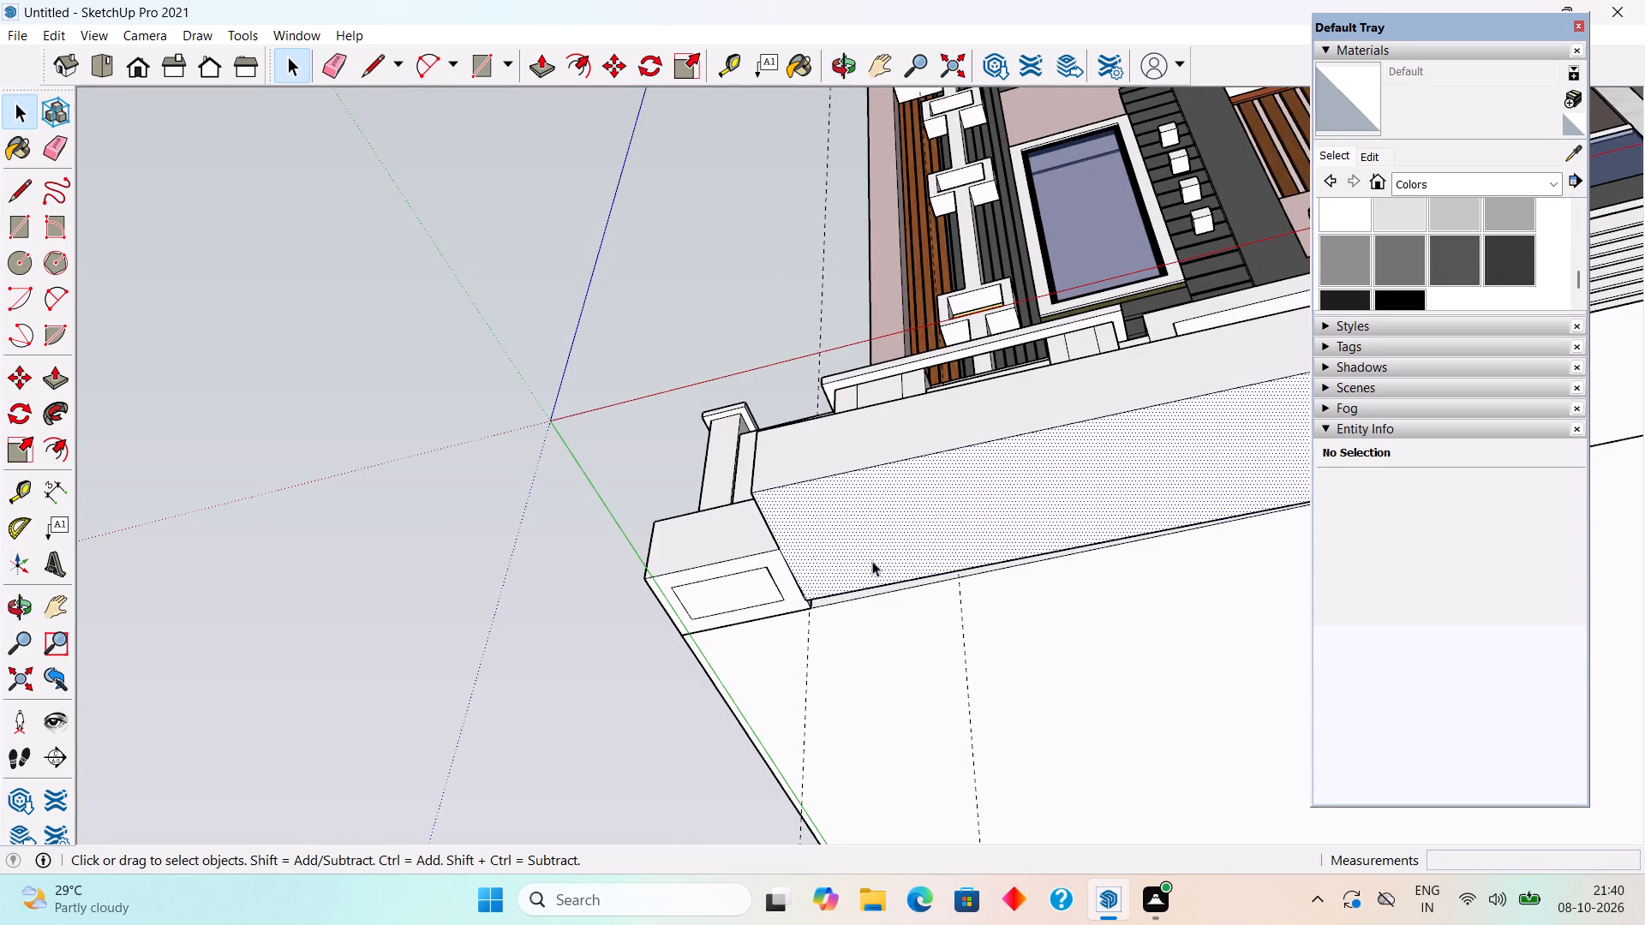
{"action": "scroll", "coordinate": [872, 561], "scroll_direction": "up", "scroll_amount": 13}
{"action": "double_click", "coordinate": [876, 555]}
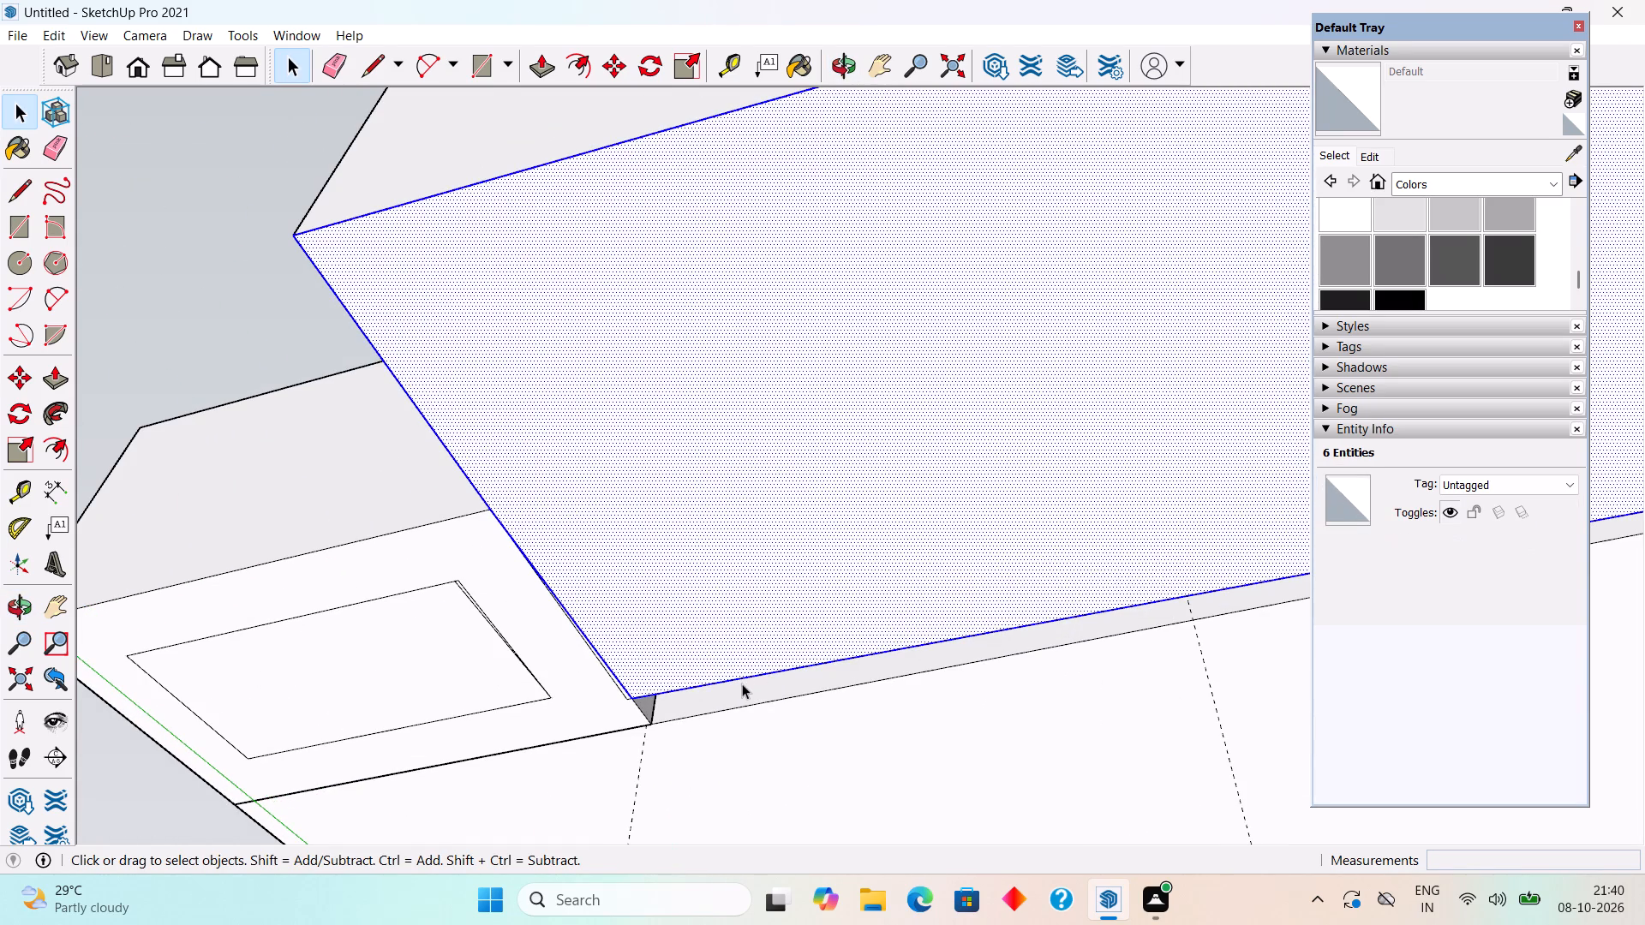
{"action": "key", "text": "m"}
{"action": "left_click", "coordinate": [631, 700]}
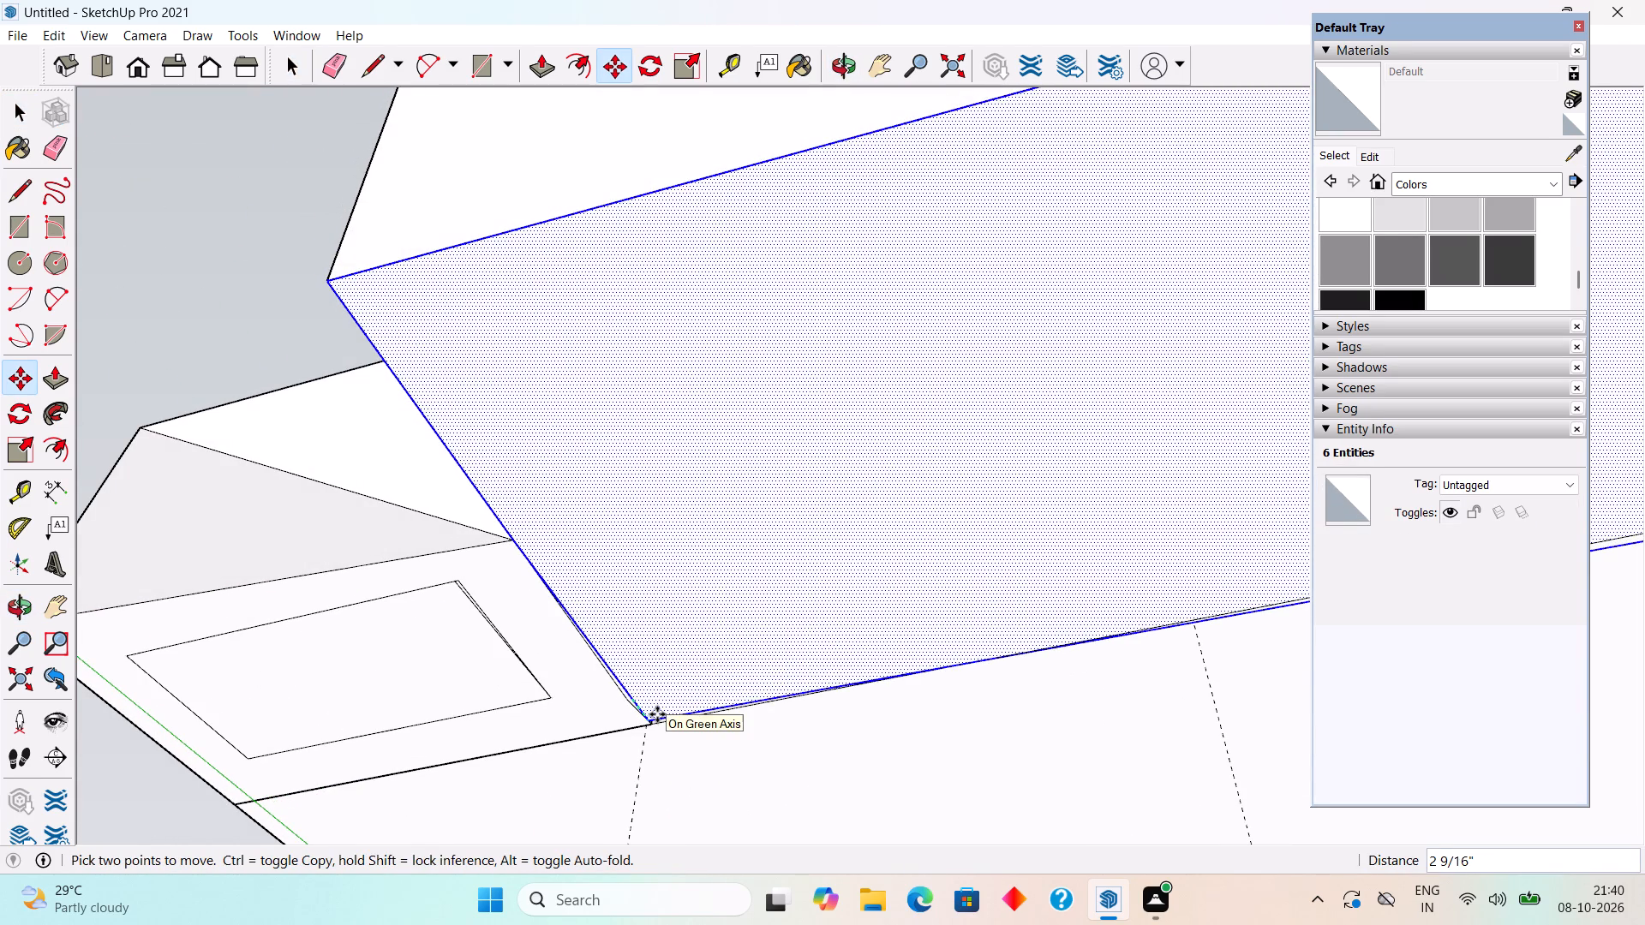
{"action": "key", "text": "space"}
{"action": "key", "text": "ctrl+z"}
Delete the connected long planter and small corner planter from the front of the boundary wall's base.
{"action": "scroll", "coordinate": [594, 687], "scroll_direction": "down", "scroll_amount": 3}
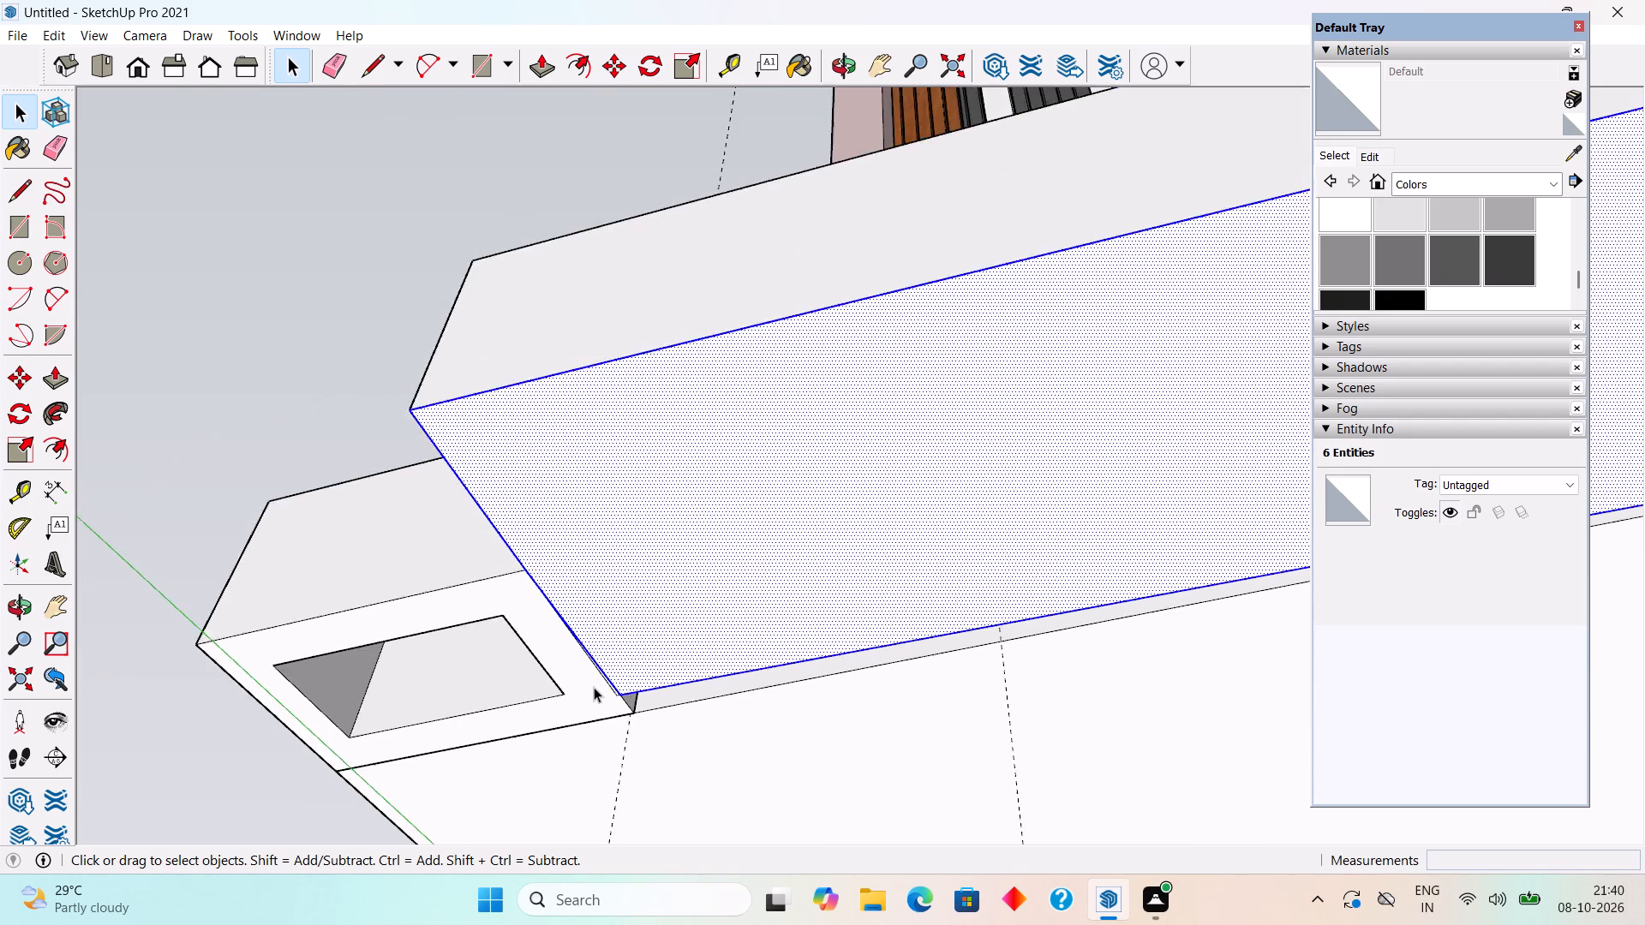
{"action": "scroll", "coordinate": [594, 687], "scroll_direction": "down", "scroll_amount": 7}
{"action": "left_click", "coordinate": [448, 527]}
{"action": "middle_click_drag", "start_coordinate": [699, 400], "coordinate": [834, 650]}
{"action": "scroll", "coordinate": [826, 678], "scroll_direction": "down", "scroll_amount": 5}
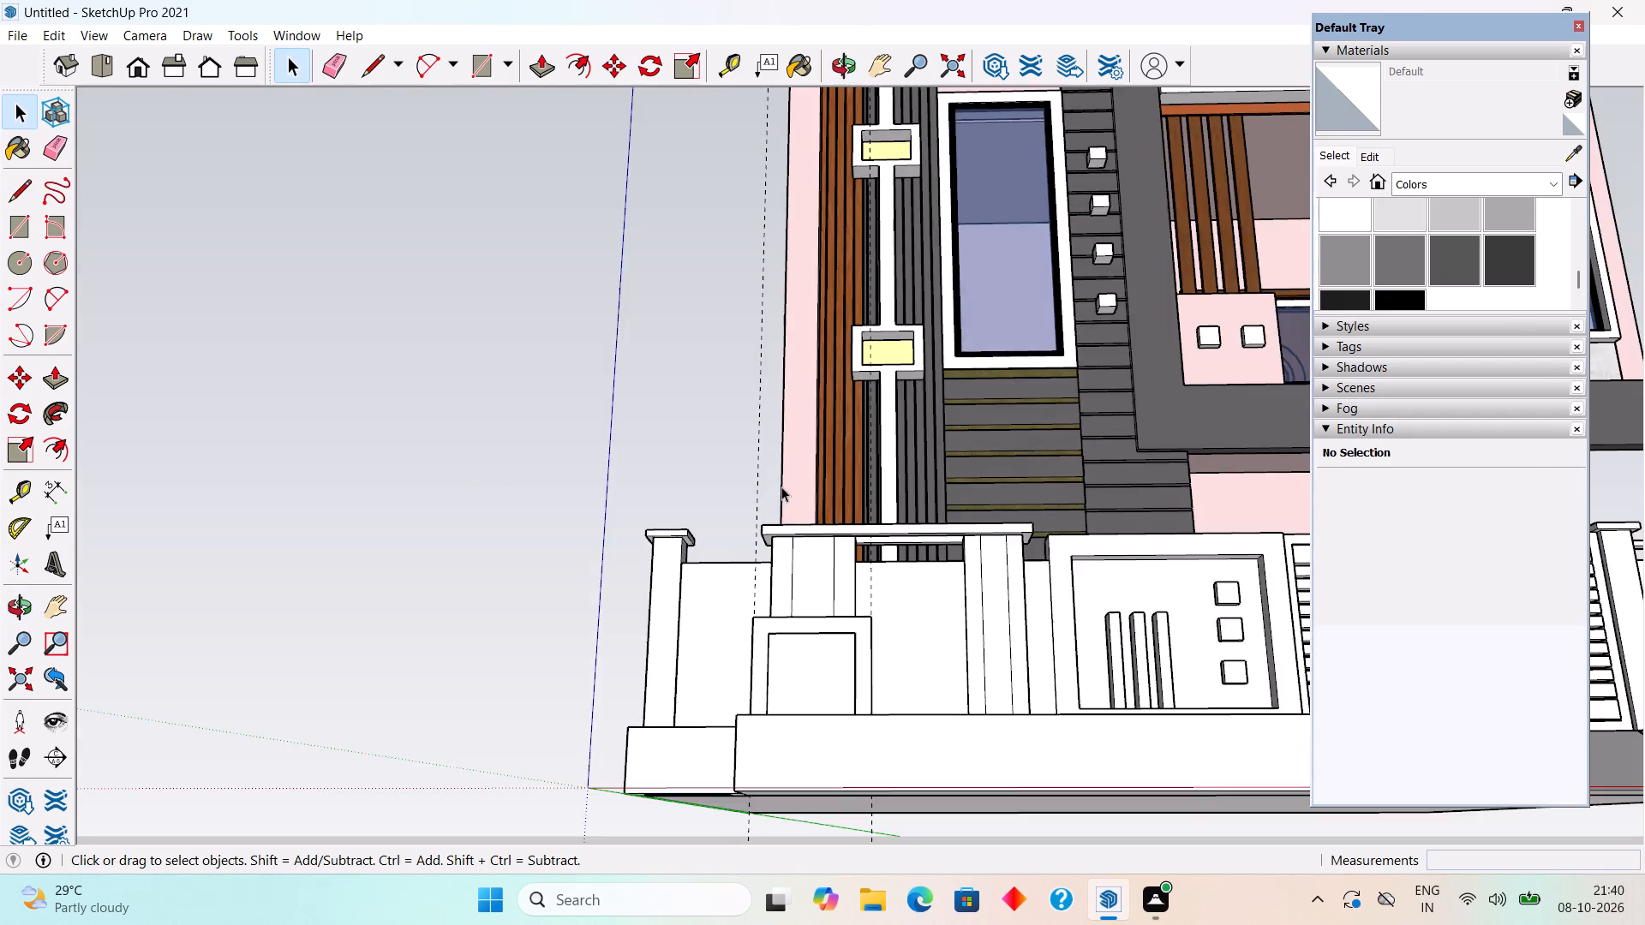
{"action": "scroll", "coordinate": [781, 486], "scroll_direction": "down", "scroll_amount": 2}
{"action": "triple_click", "coordinate": [909, 704]}
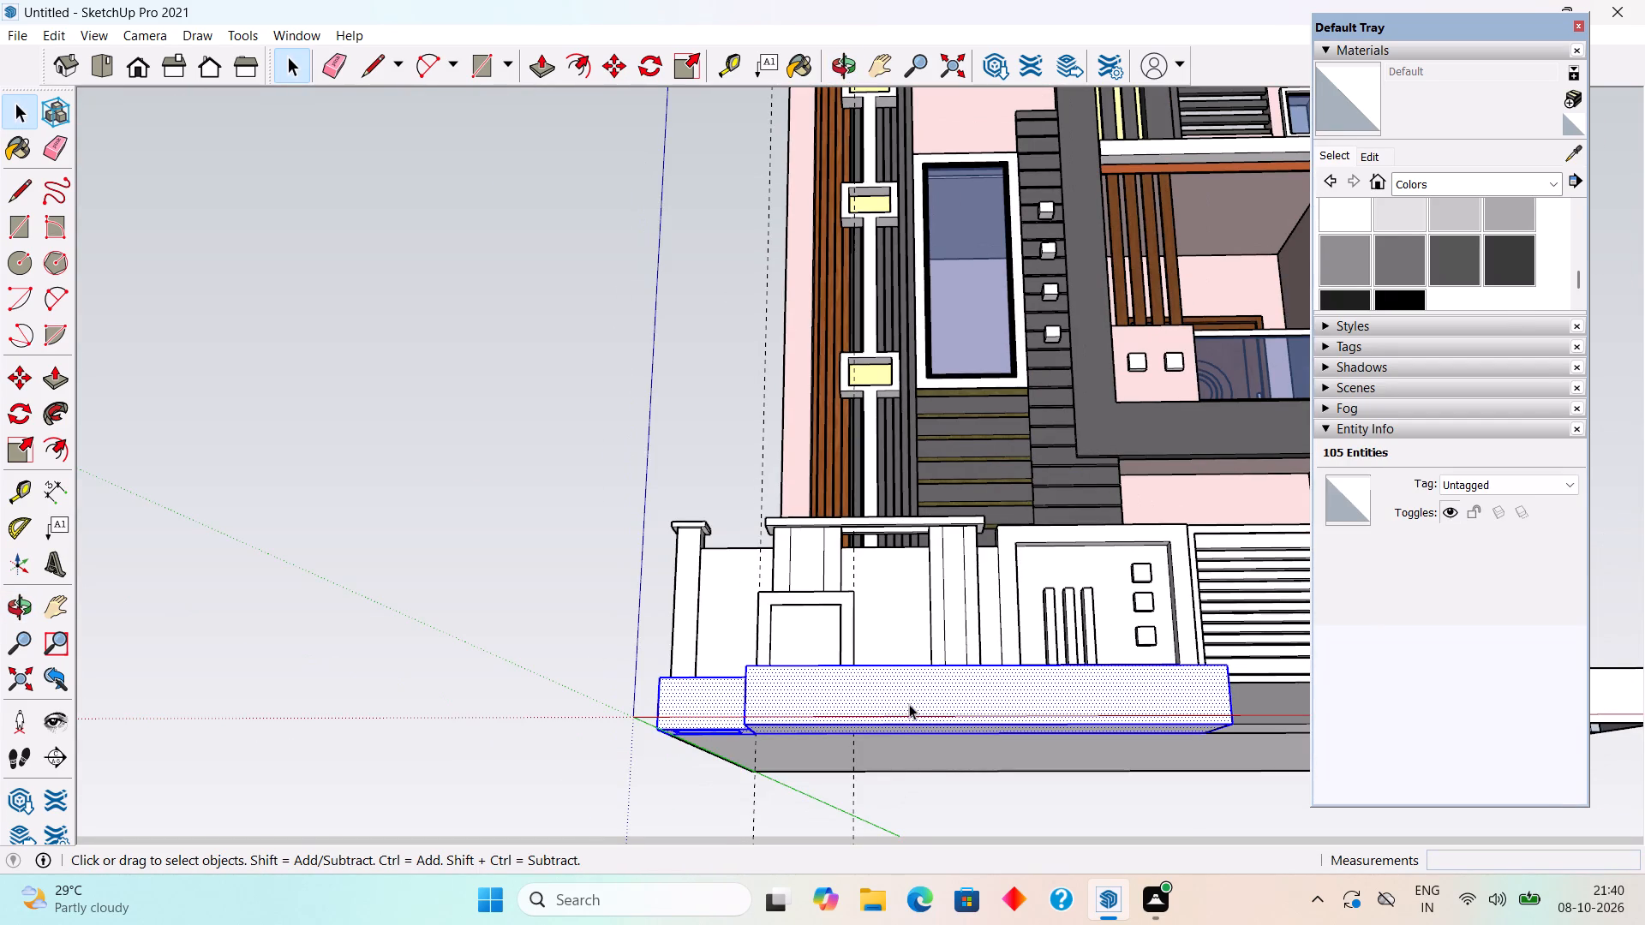
{"action": "key", "text": "Delete"}
Examine the front boundary wall, its base and the gate ramp from the front and slightly above.
{"action": "middle_click_drag", "start_coordinate": [916, 594], "coordinate": [897, 689]}
{"action": "scroll", "coordinate": [906, 634], "scroll_direction": "down", "scroll_amount": 9}
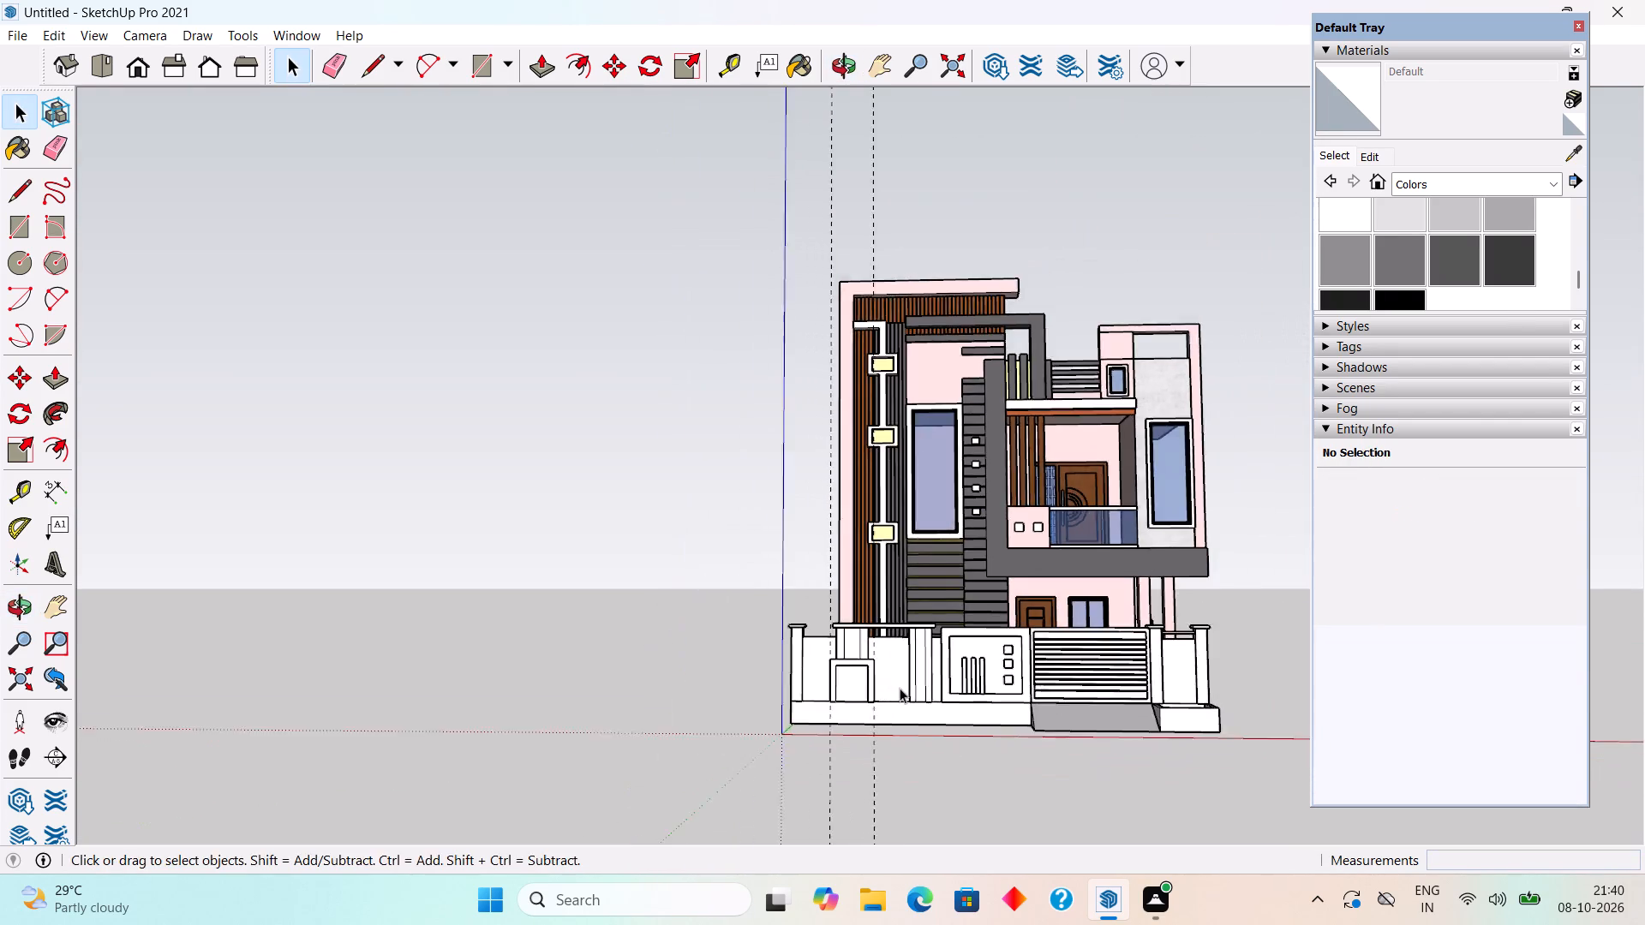
{"action": "middle_click_drag", "start_coordinate": [904, 701], "coordinate": [944, 814]}
{"action": "scroll", "coordinate": [935, 799], "scroll_direction": "up", "scroll_amount": 8}
{"action": "middle_click_drag", "start_coordinate": [909, 680], "coordinate": [907, 760]}
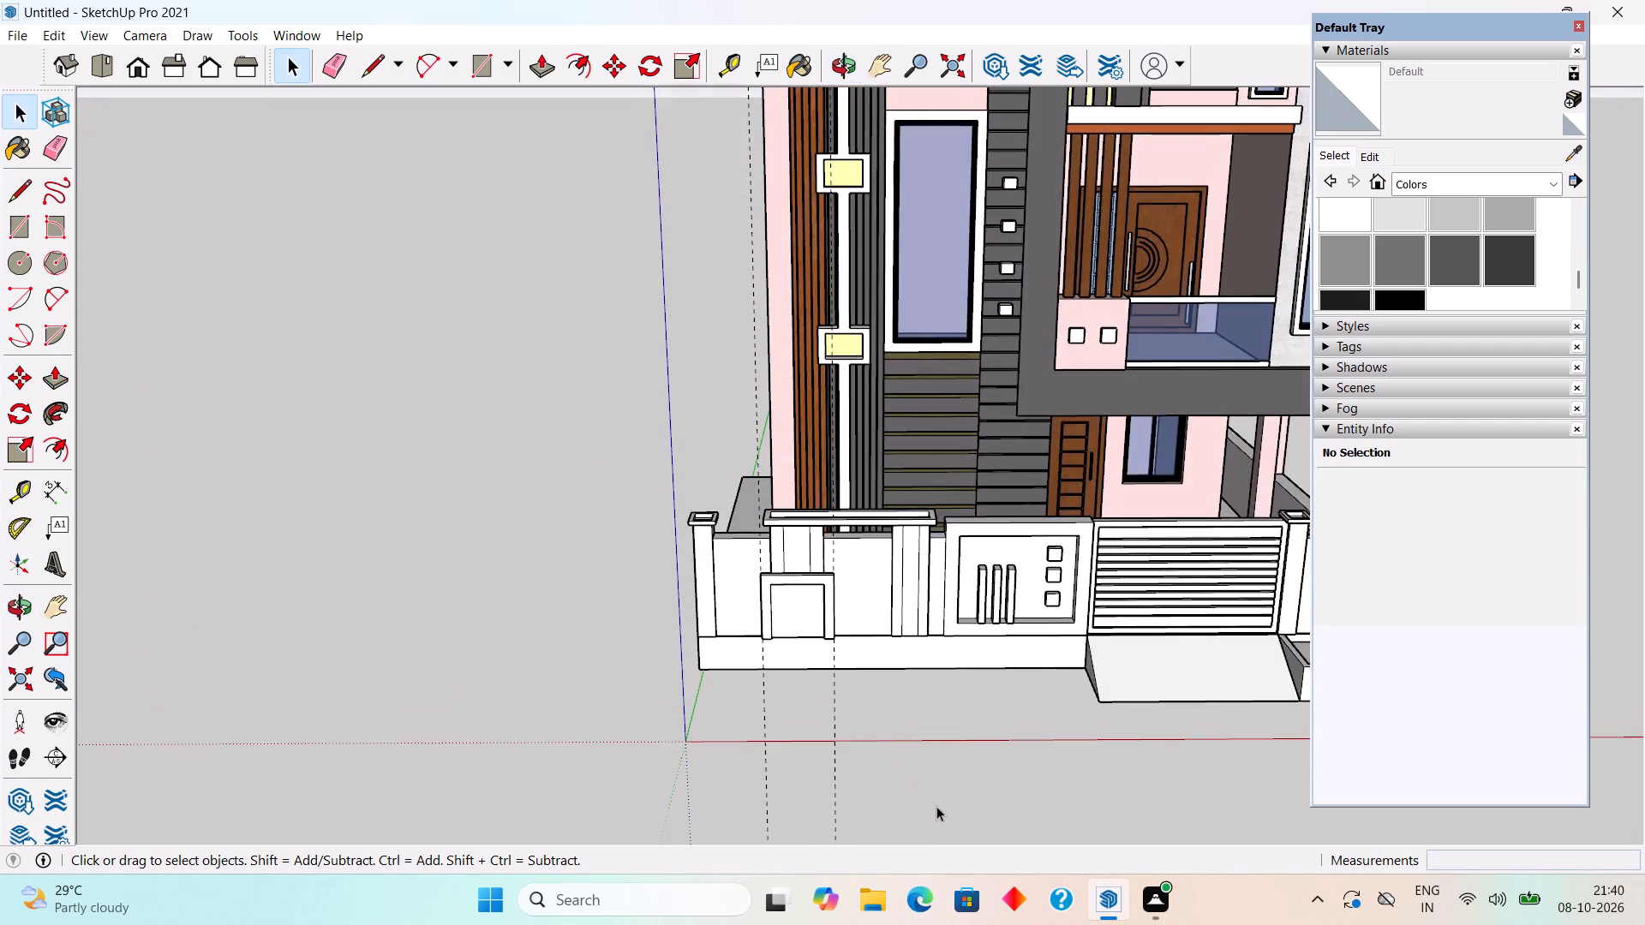
{"action": "scroll", "coordinate": [938, 806], "scroll_direction": "up", "scroll_amount": 5}
{"action": "middle_click_drag", "start_coordinate": [1119, 731], "coordinate": [1124, 771]}
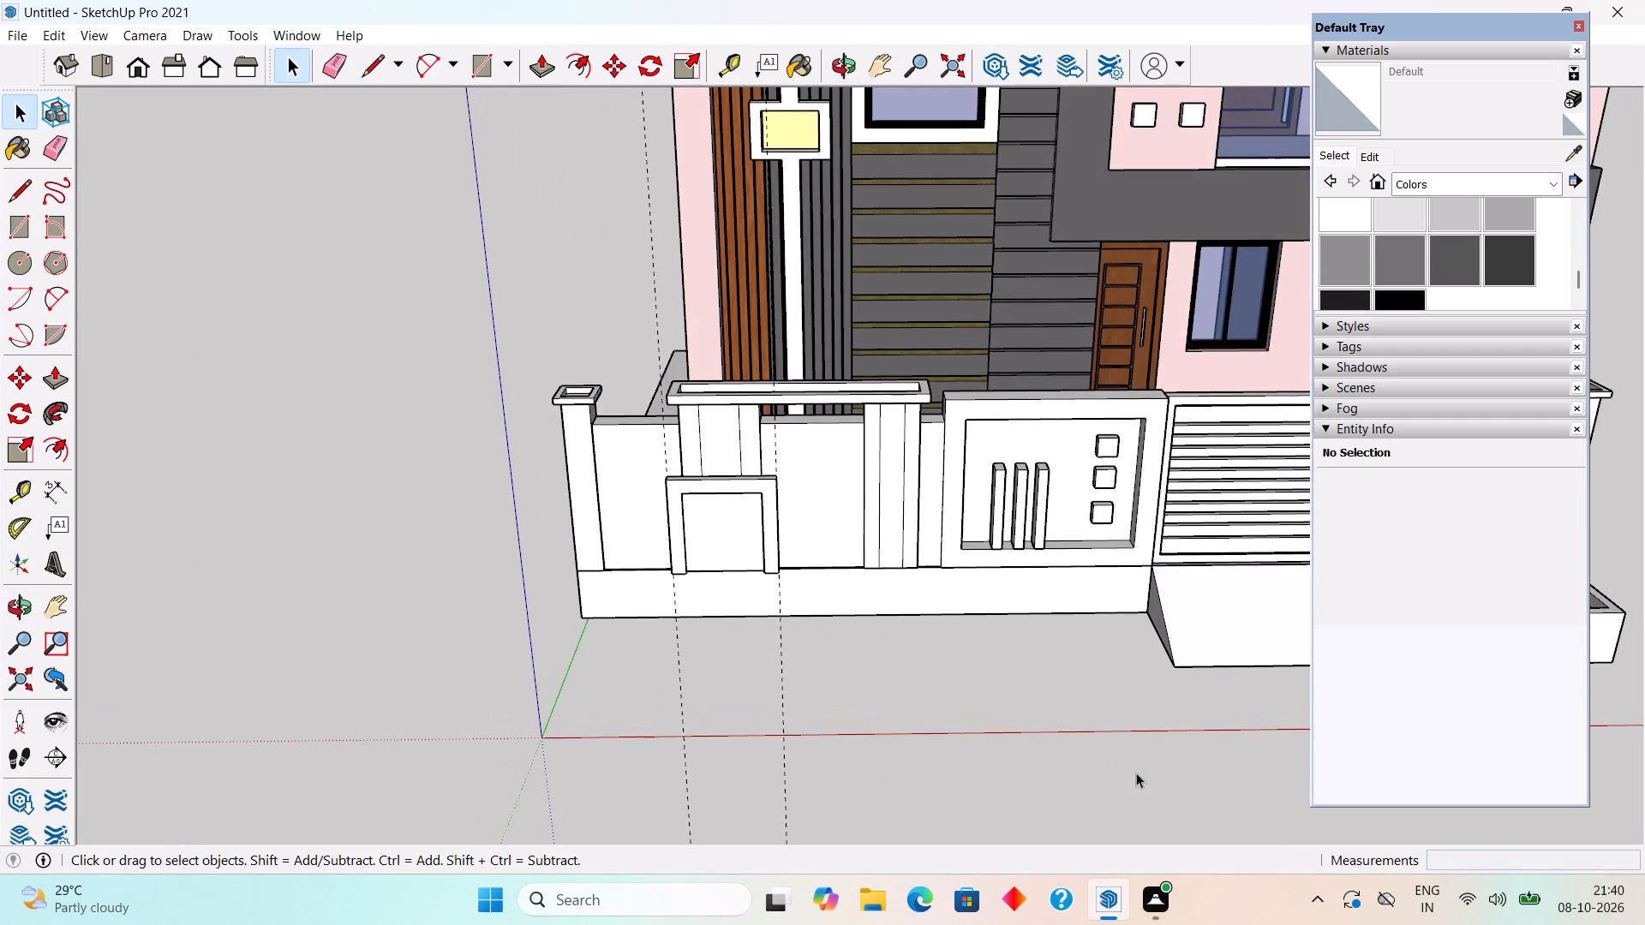
{"action": "middle_click_drag", "start_coordinate": [1136, 775], "coordinate": [1137, 784]}
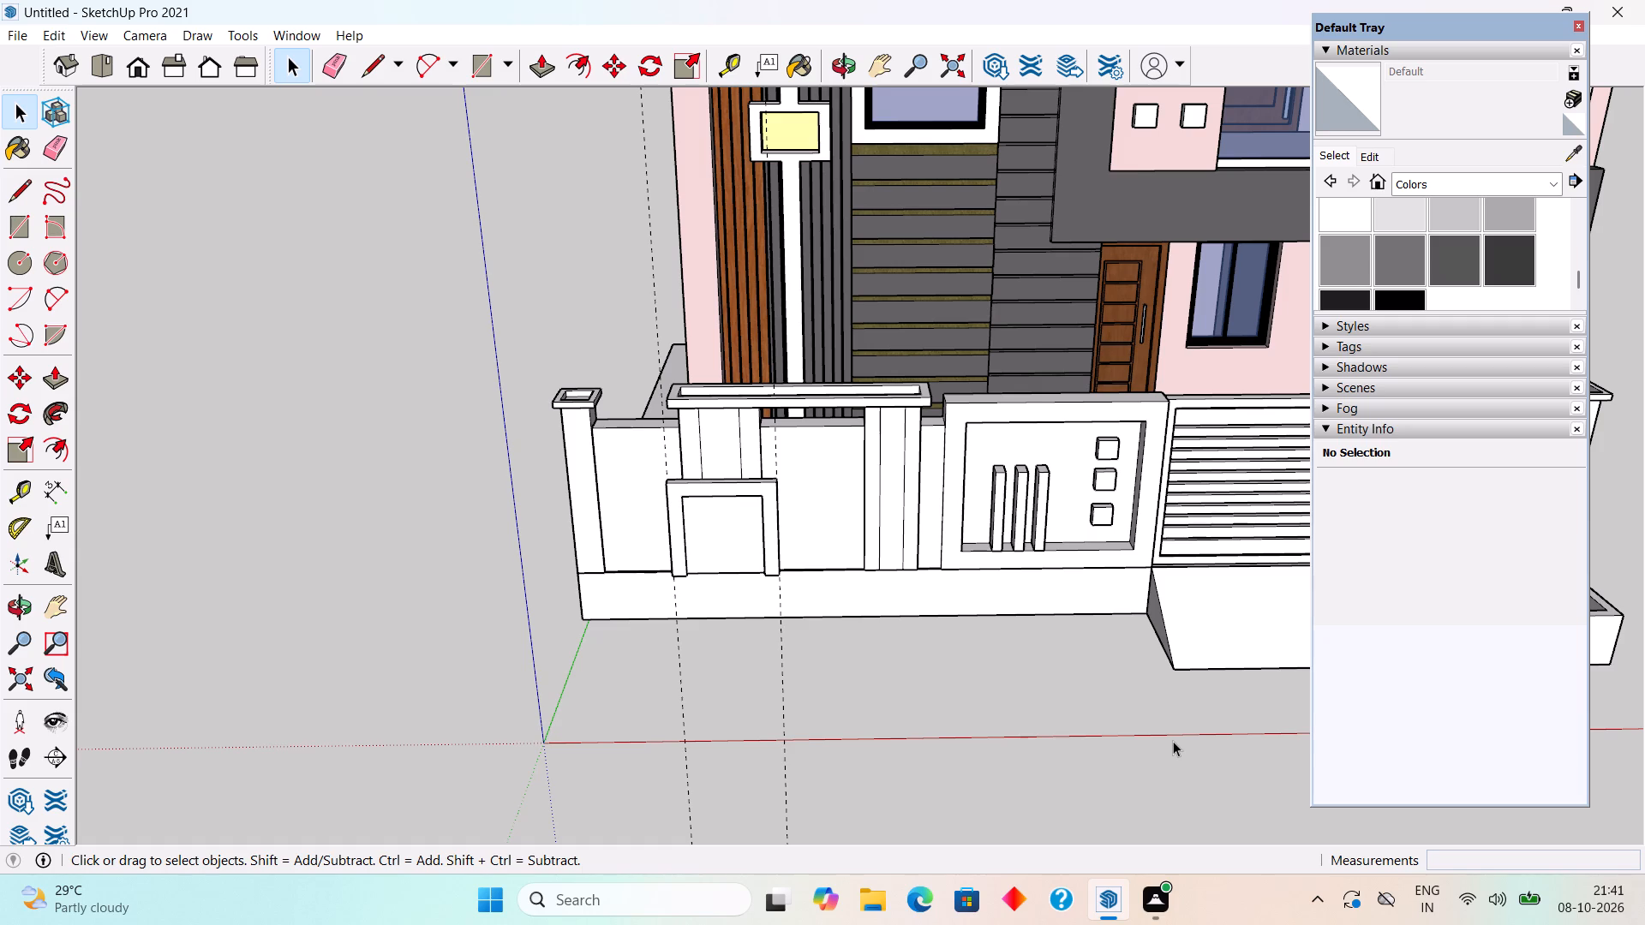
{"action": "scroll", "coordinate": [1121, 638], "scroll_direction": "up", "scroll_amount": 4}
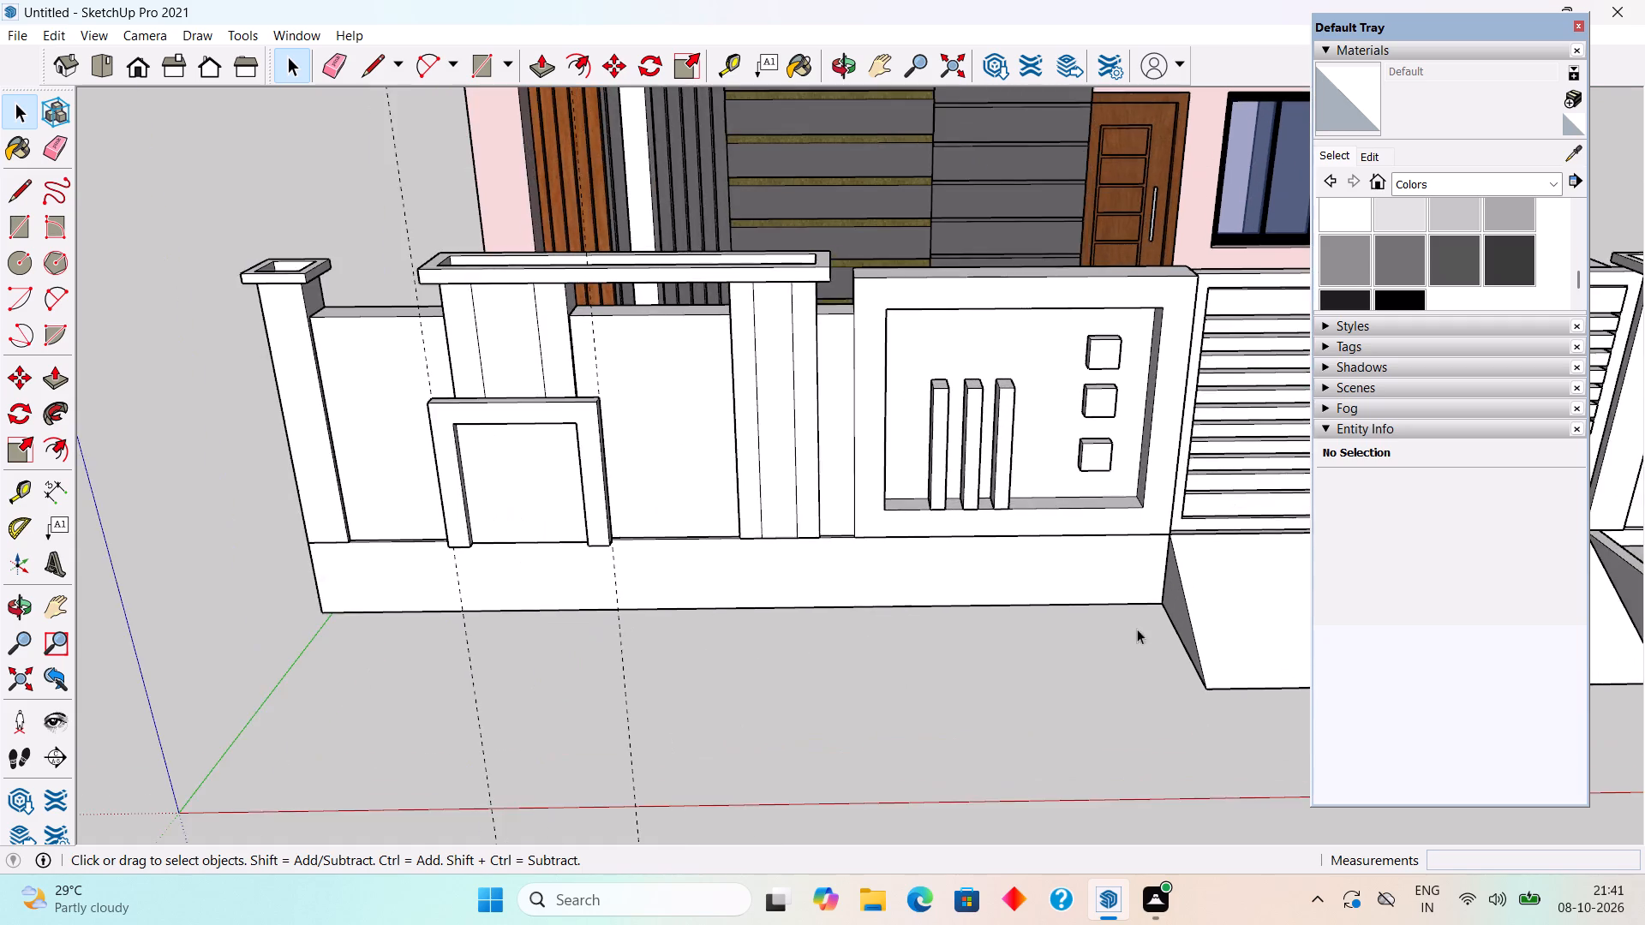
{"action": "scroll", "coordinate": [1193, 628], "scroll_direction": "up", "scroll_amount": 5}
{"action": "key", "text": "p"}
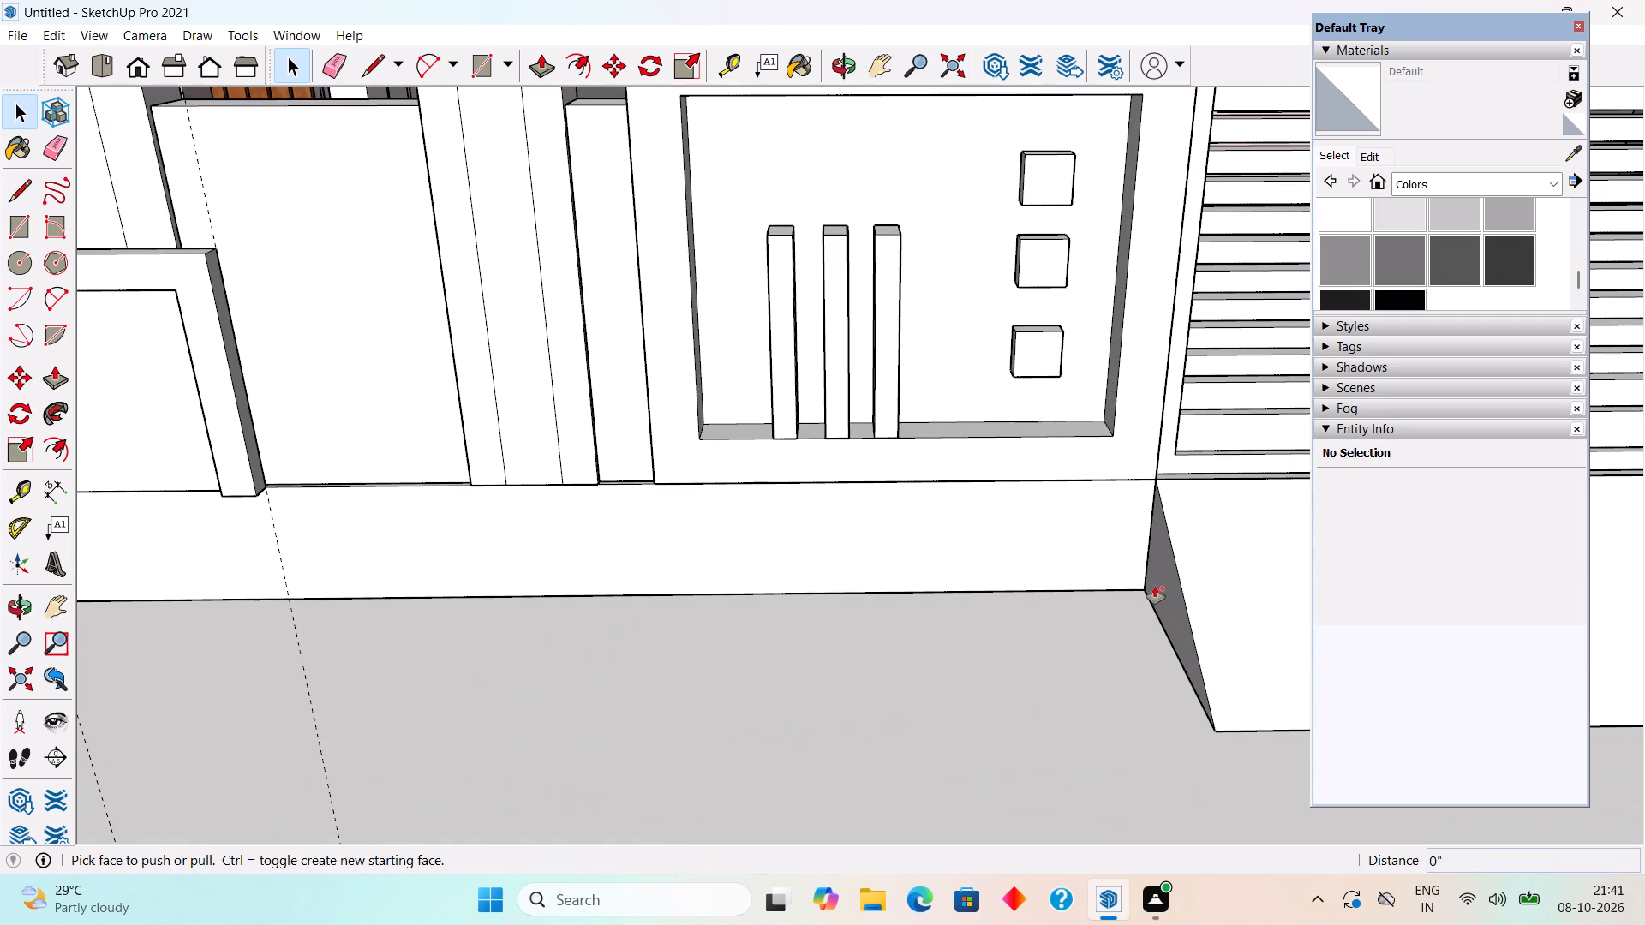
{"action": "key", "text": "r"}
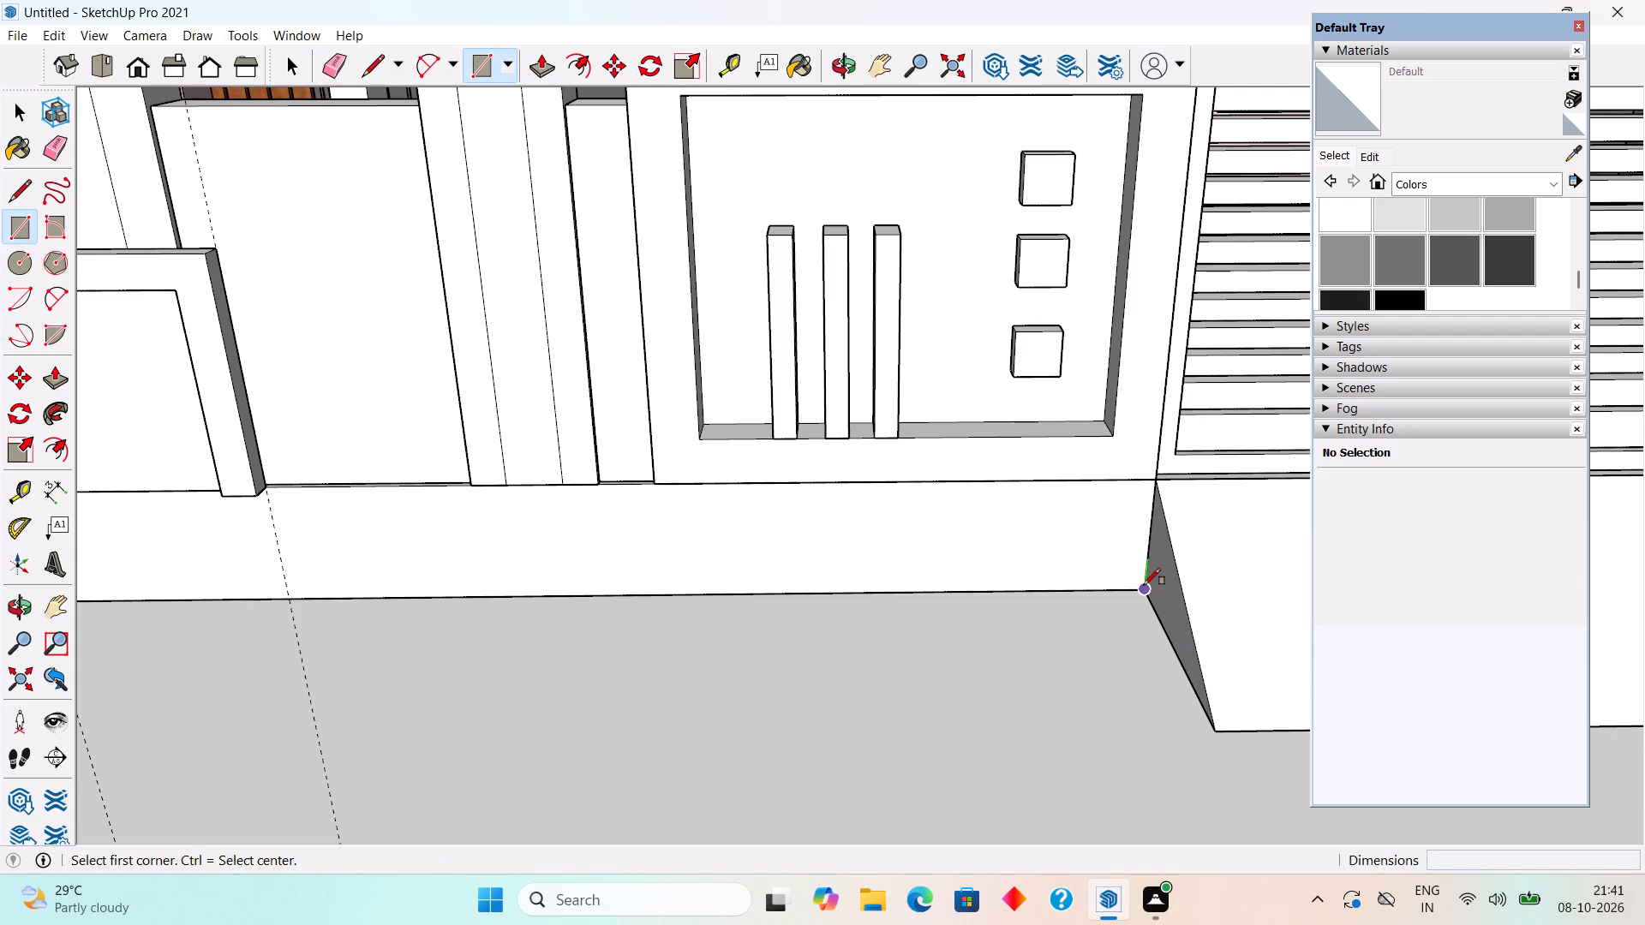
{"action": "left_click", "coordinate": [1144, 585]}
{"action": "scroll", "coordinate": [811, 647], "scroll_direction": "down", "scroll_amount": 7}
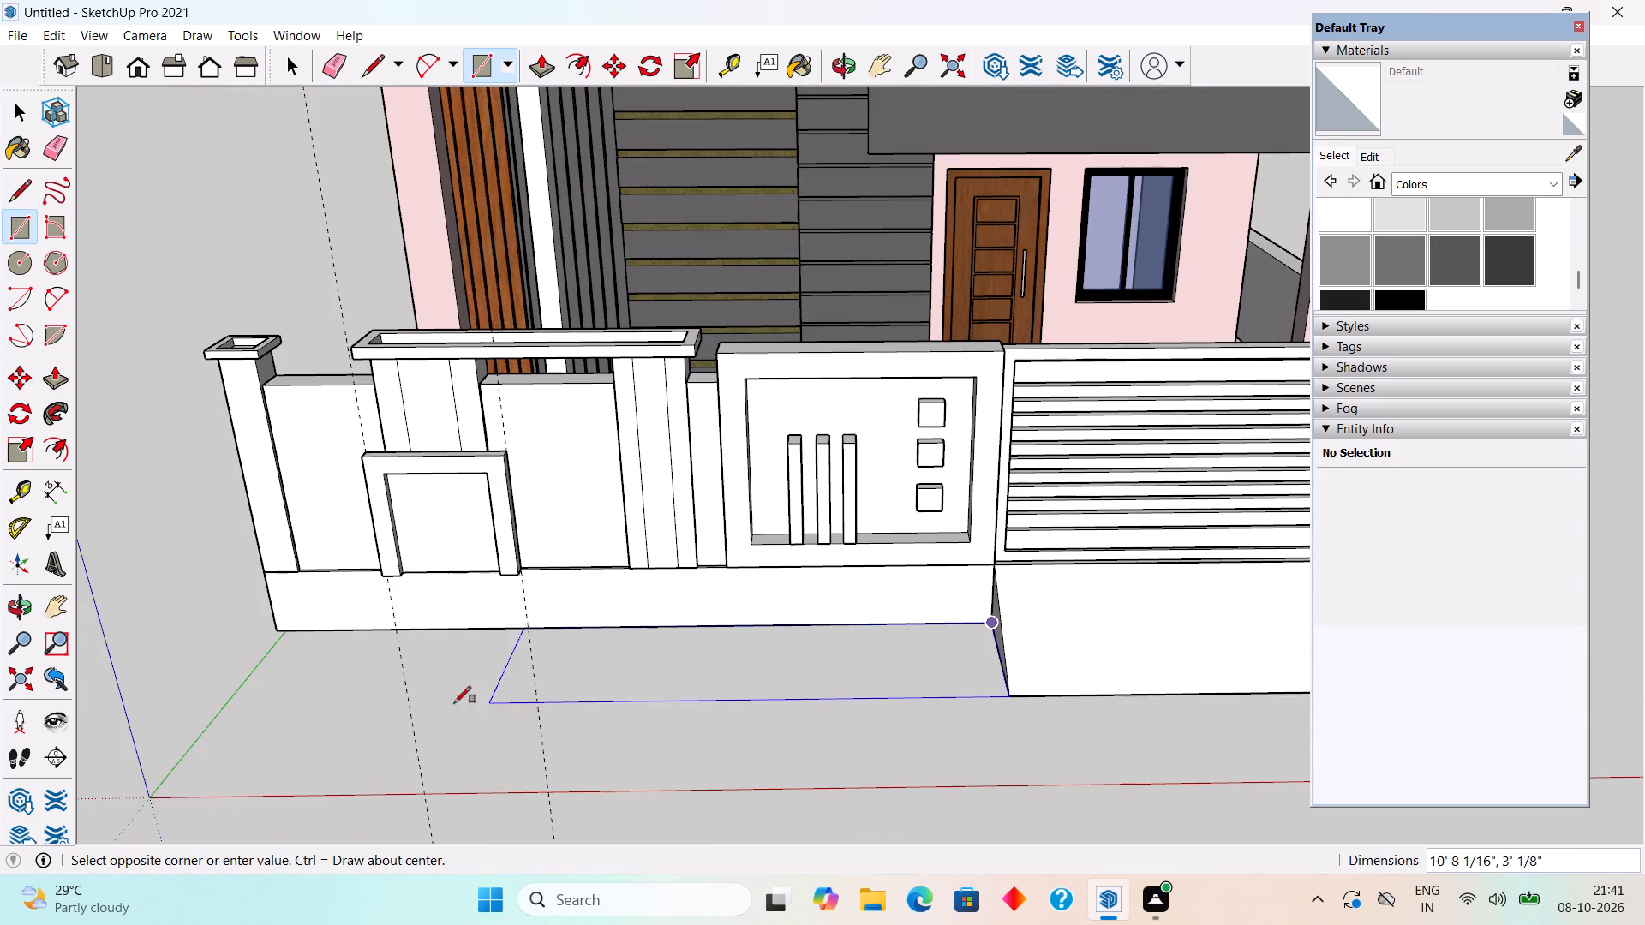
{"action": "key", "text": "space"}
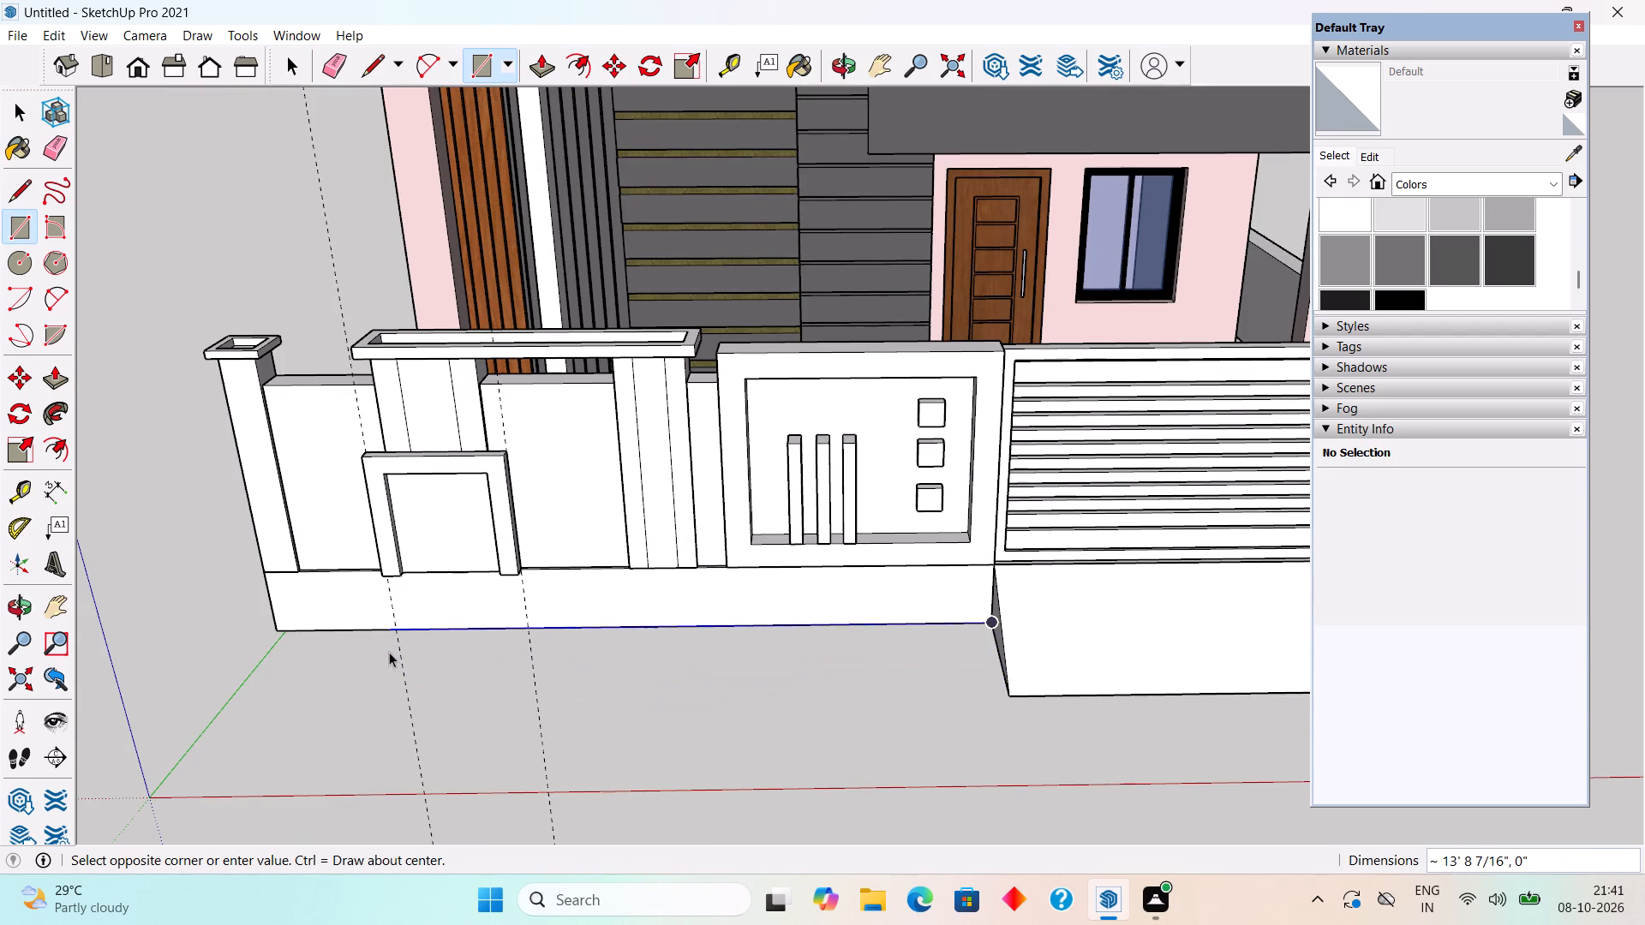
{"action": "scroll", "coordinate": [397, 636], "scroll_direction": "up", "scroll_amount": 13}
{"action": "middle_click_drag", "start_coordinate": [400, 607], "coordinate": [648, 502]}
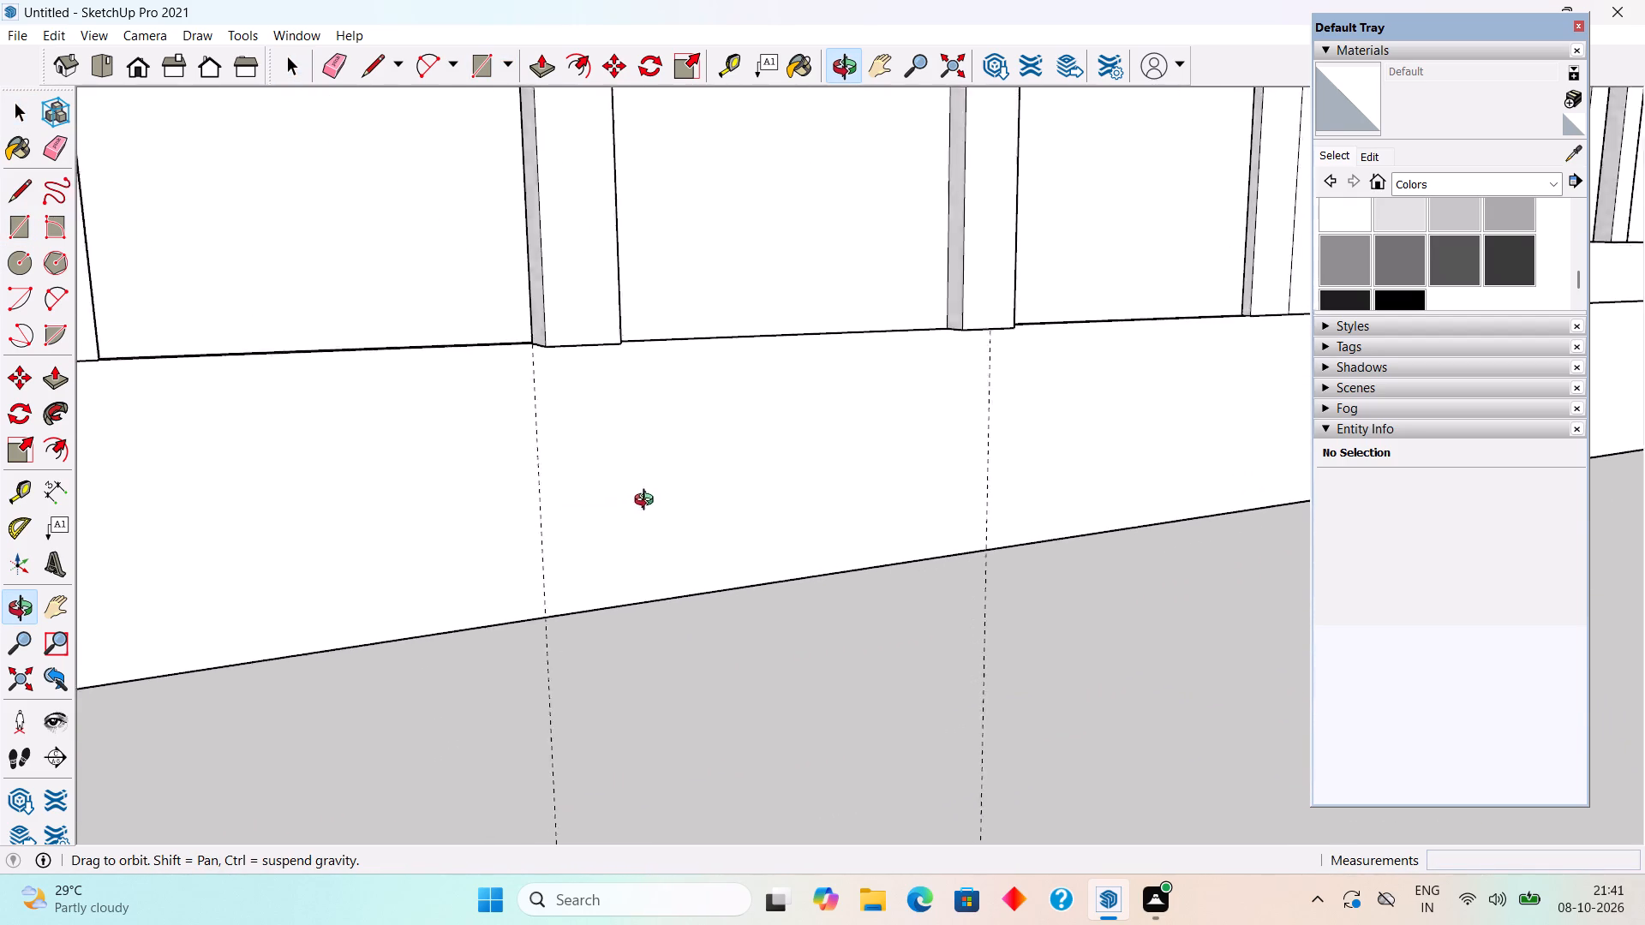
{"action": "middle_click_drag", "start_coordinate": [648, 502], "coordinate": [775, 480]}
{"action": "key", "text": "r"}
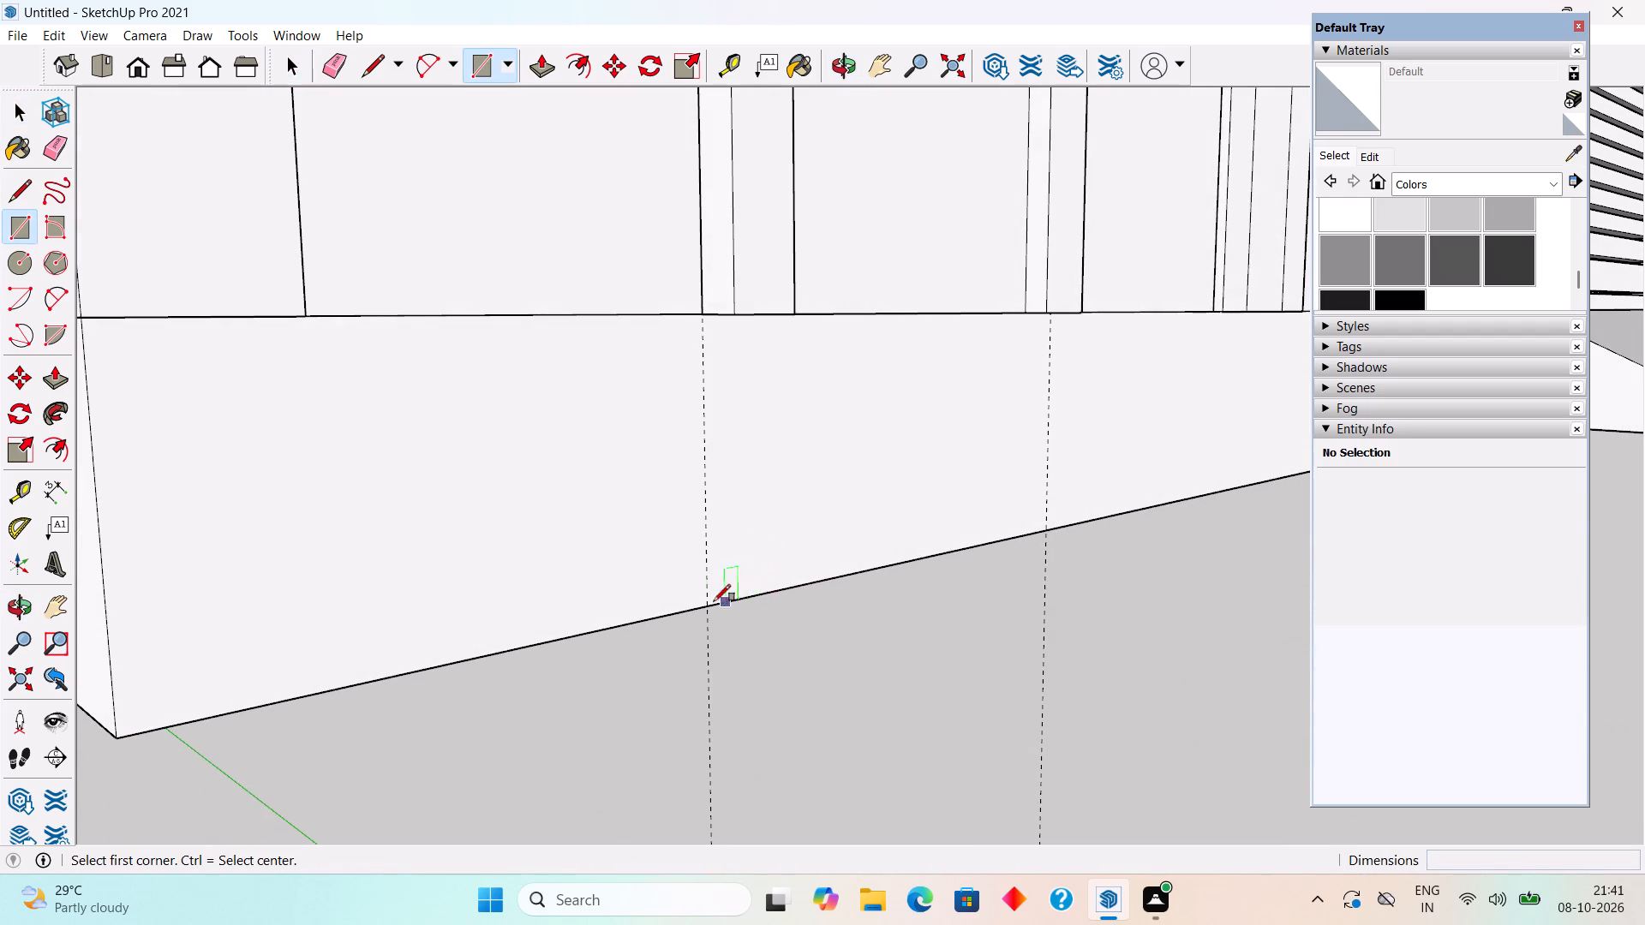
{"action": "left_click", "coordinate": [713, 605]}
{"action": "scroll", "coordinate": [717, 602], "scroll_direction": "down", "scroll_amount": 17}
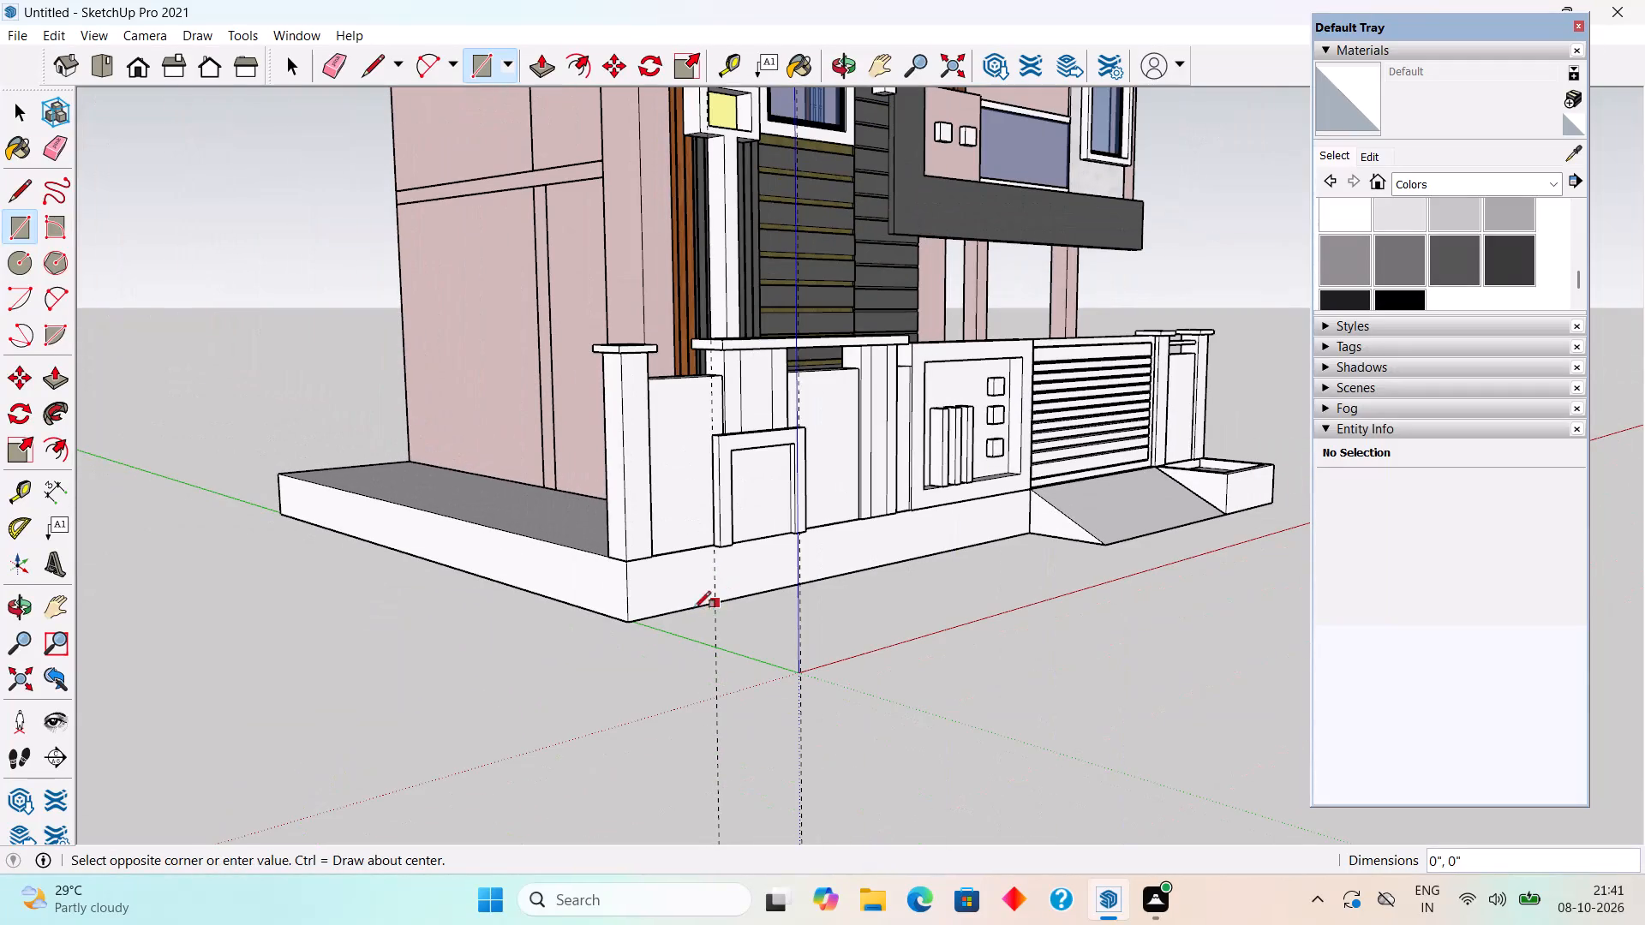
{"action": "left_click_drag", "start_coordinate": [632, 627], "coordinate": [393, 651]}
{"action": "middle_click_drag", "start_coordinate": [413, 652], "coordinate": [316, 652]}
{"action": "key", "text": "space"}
Draw a ground rectangle about 13' 6 3/4" by 3' along the wall base, from the first vertical guide to the ramp's outer corner.
{"action": "scroll", "coordinate": [680, 630], "scroll_direction": "up", "scroll_amount": 6}
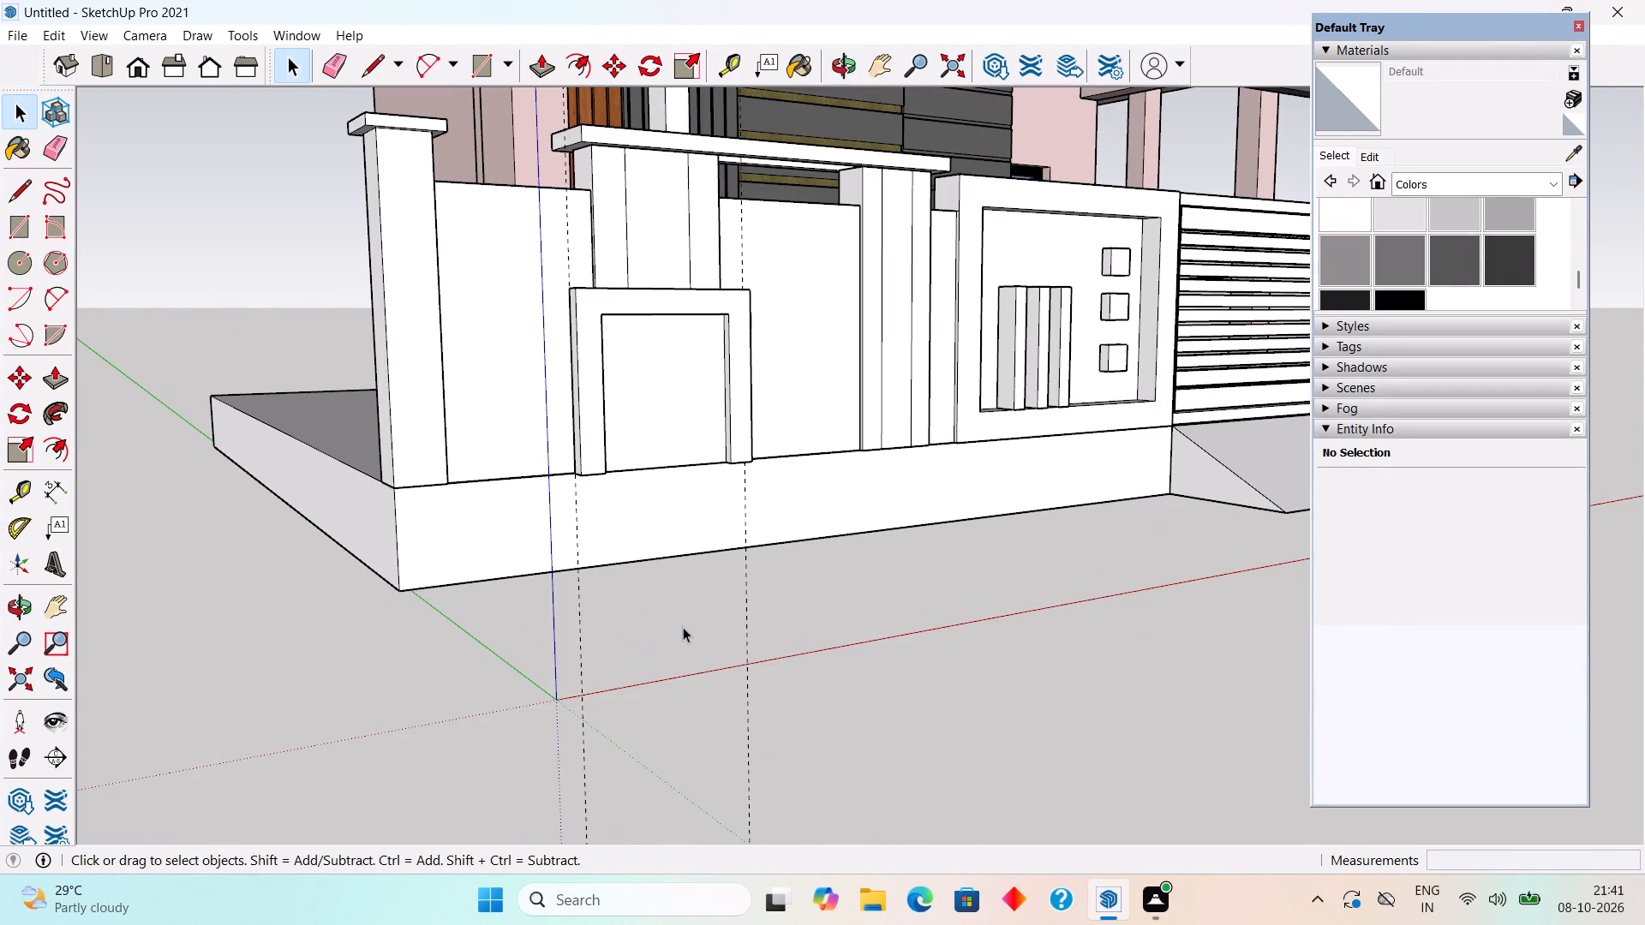
{"action": "key", "text": "r"}
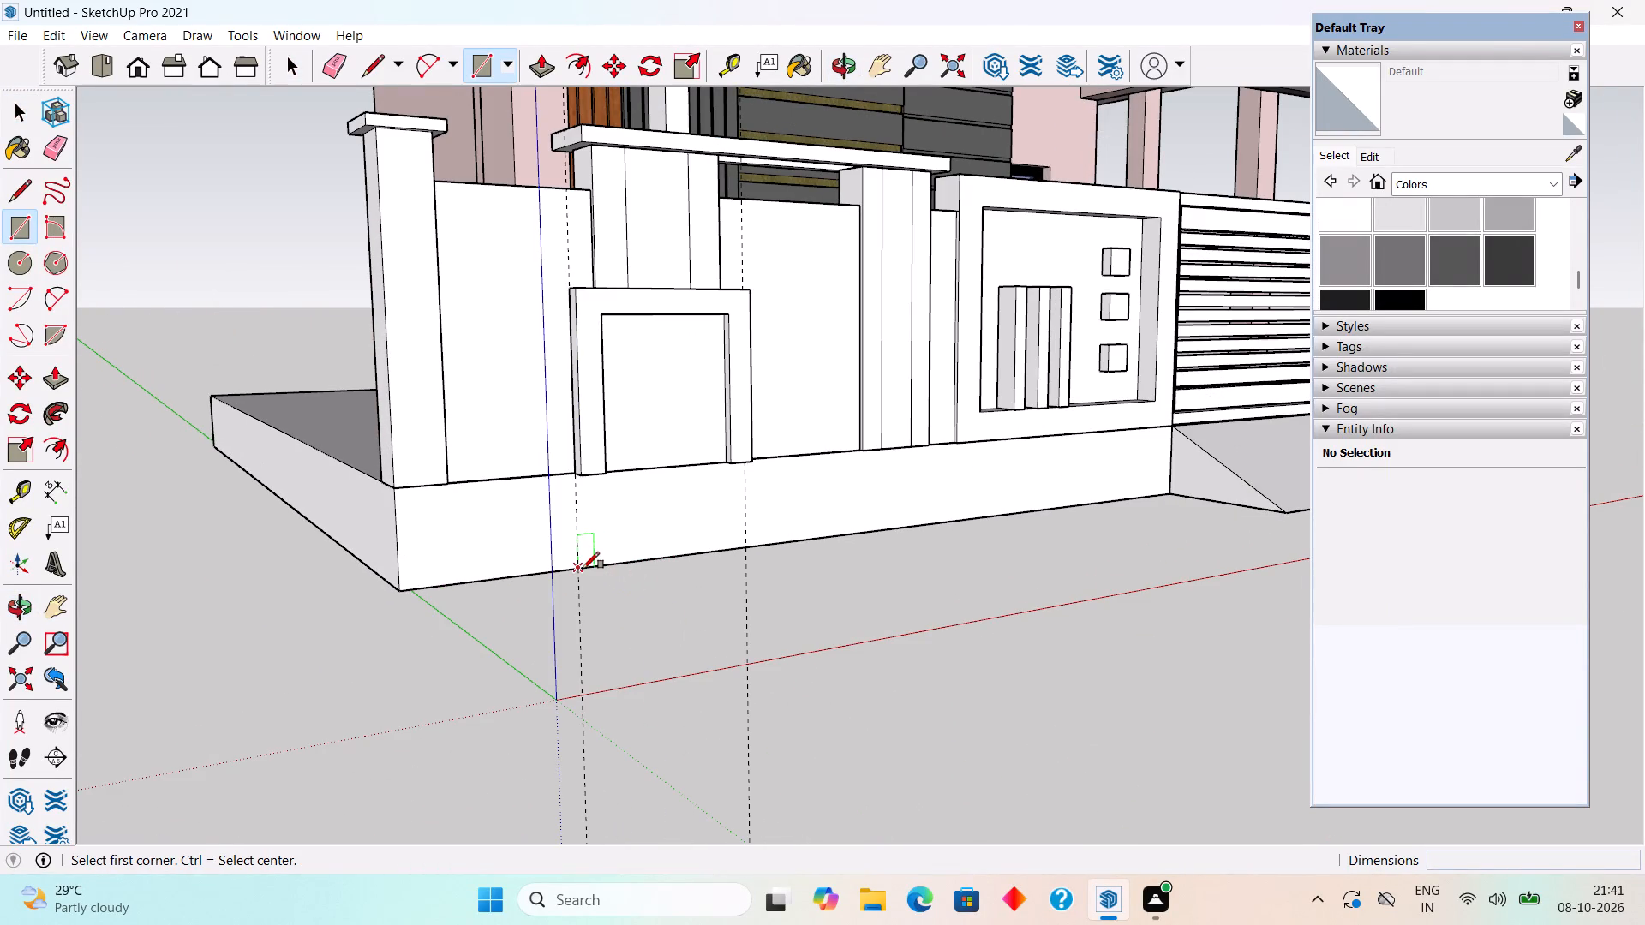
{"action": "left_click", "coordinate": [583, 569]}
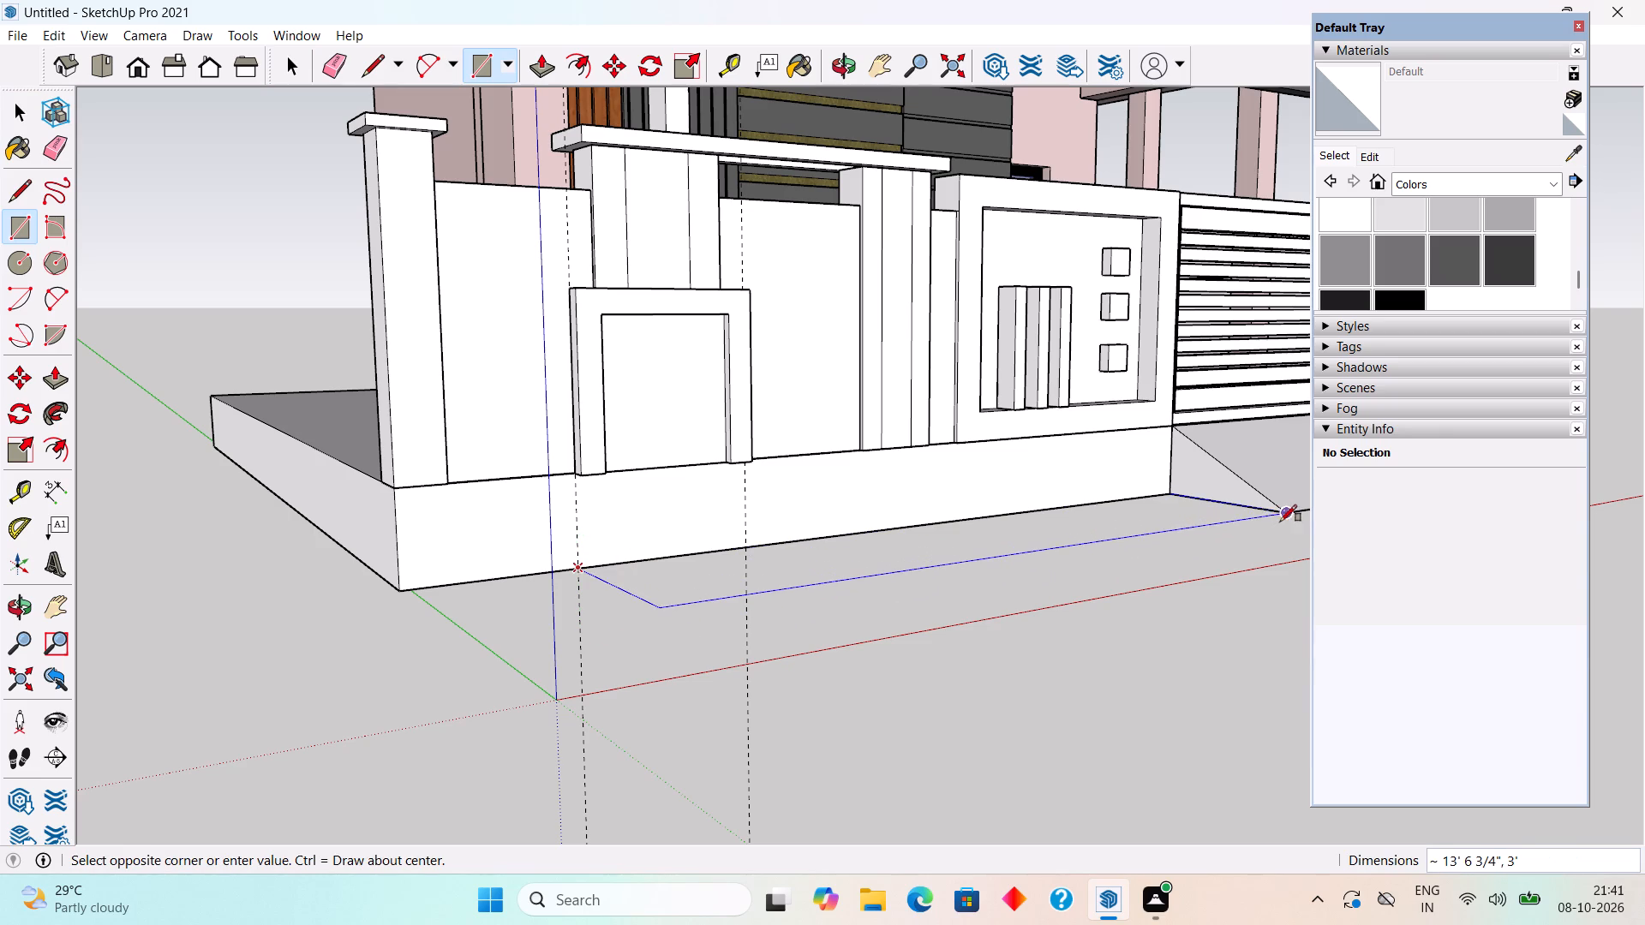
{"action": "left_click", "coordinate": [1285, 518]}
{"action": "key", "text": "space"}
Pull the new ground rectangle up 1' 6", level with the top of the boundary wall's base.
{"action": "scroll", "coordinate": [1134, 525], "scroll_direction": "down", "scroll_amount": 5}
{"action": "middle_click_drag", "start_coordinate": [897, 443], "coordinate": [758, 715]}
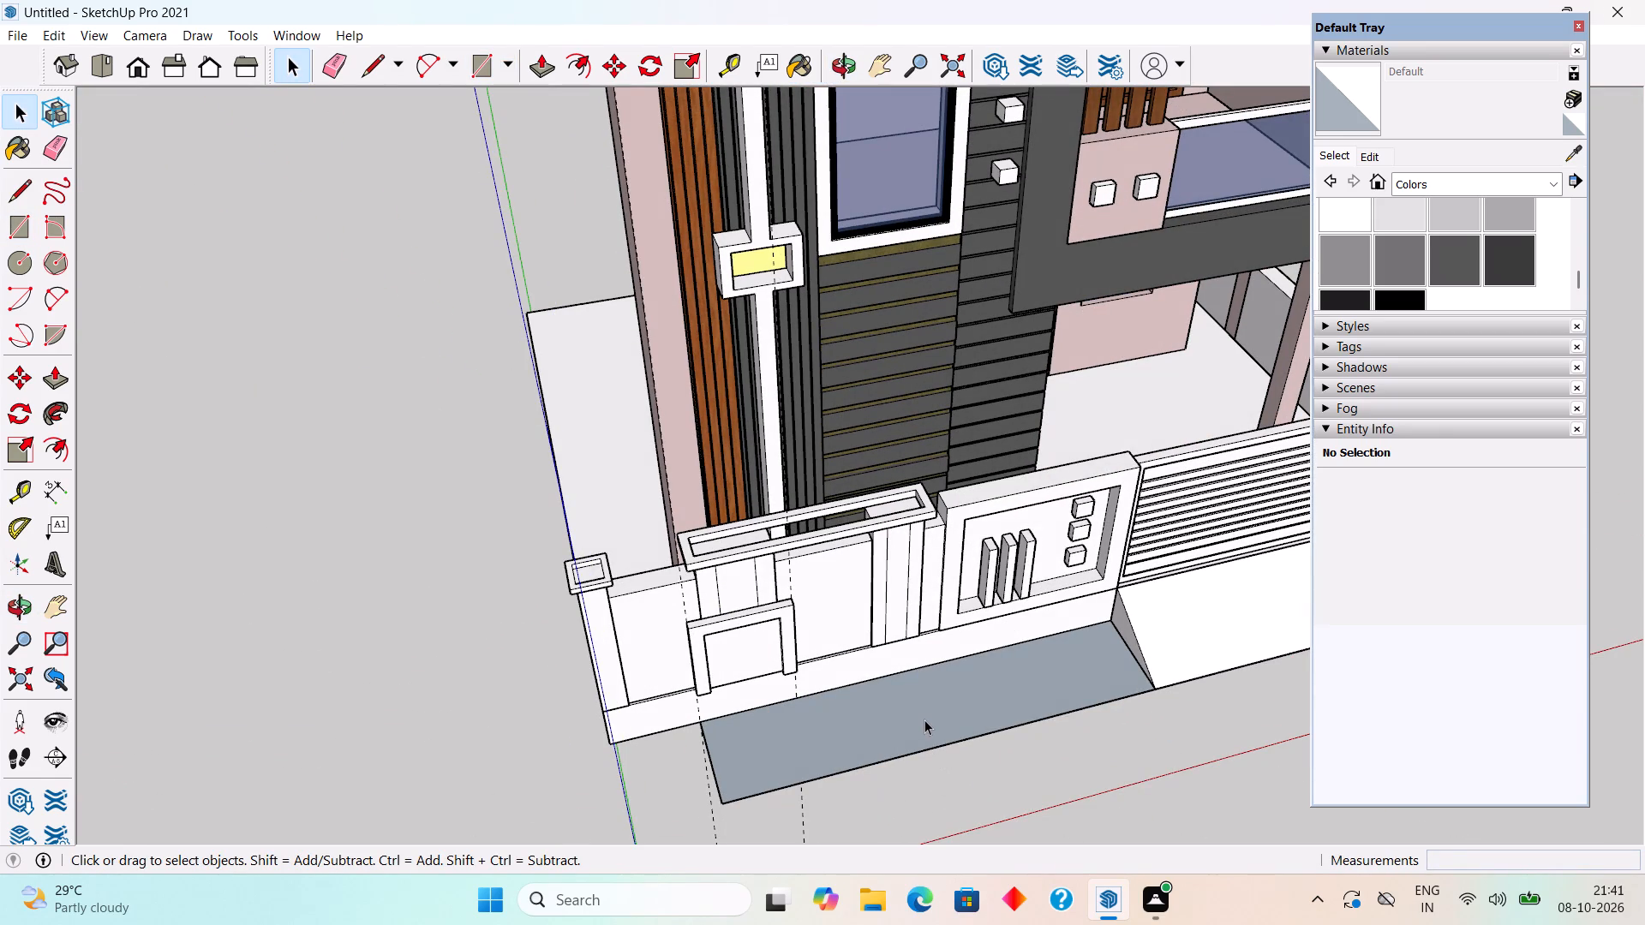
{"action": "key", "text": "p"}
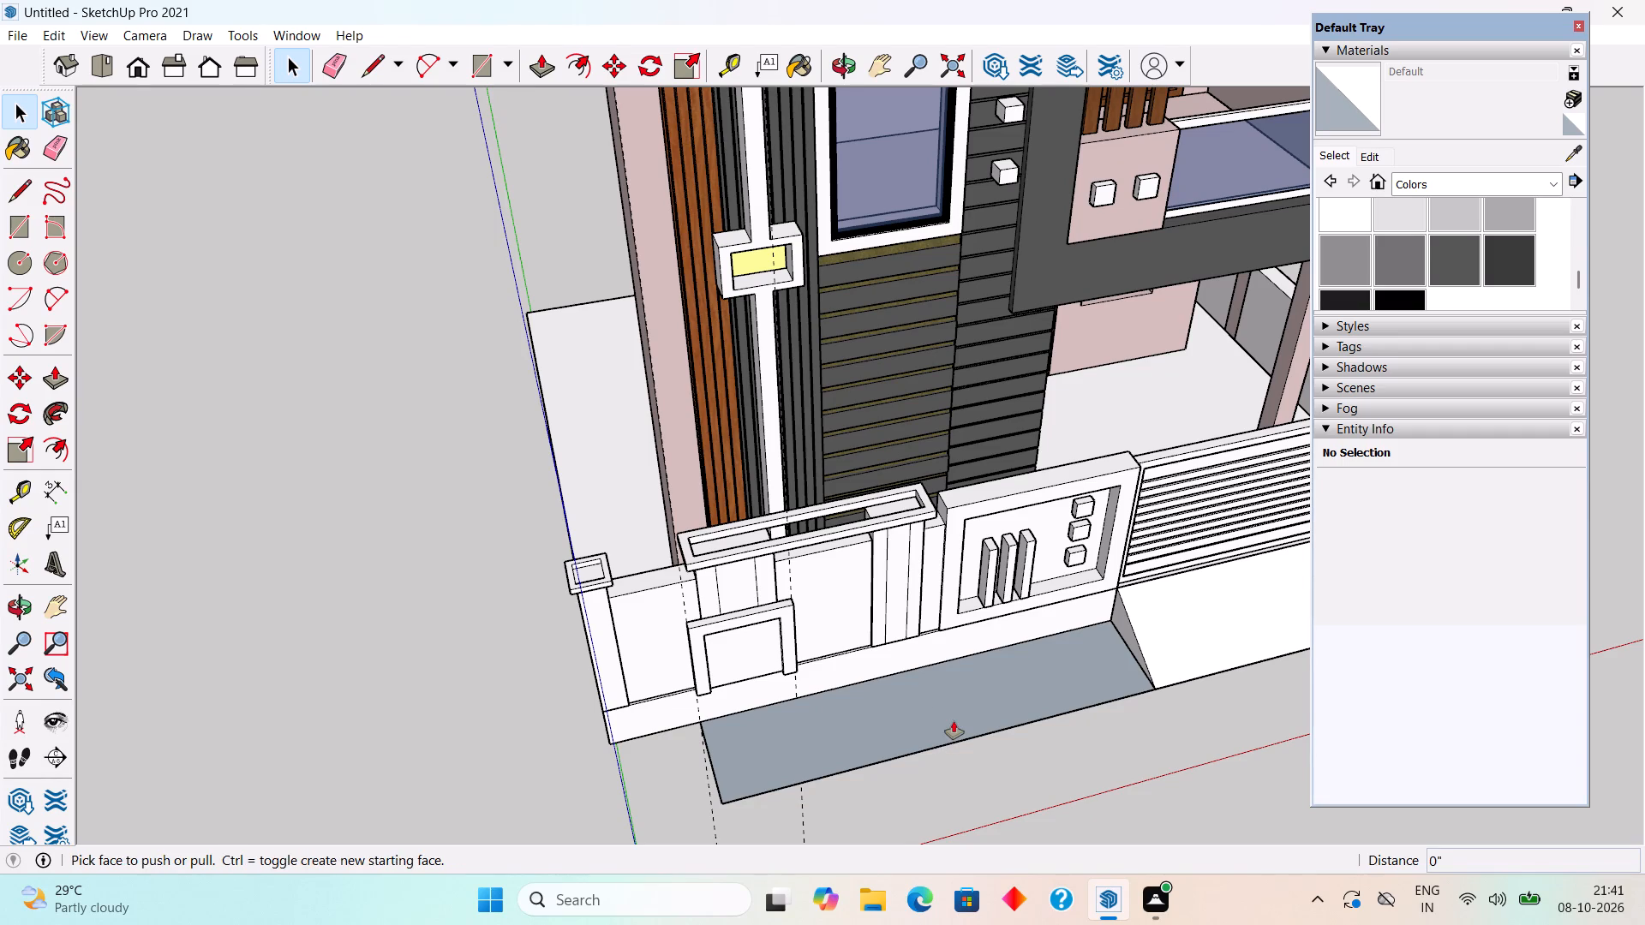
{"action": "left_click", "coordinate": [954, 721]}
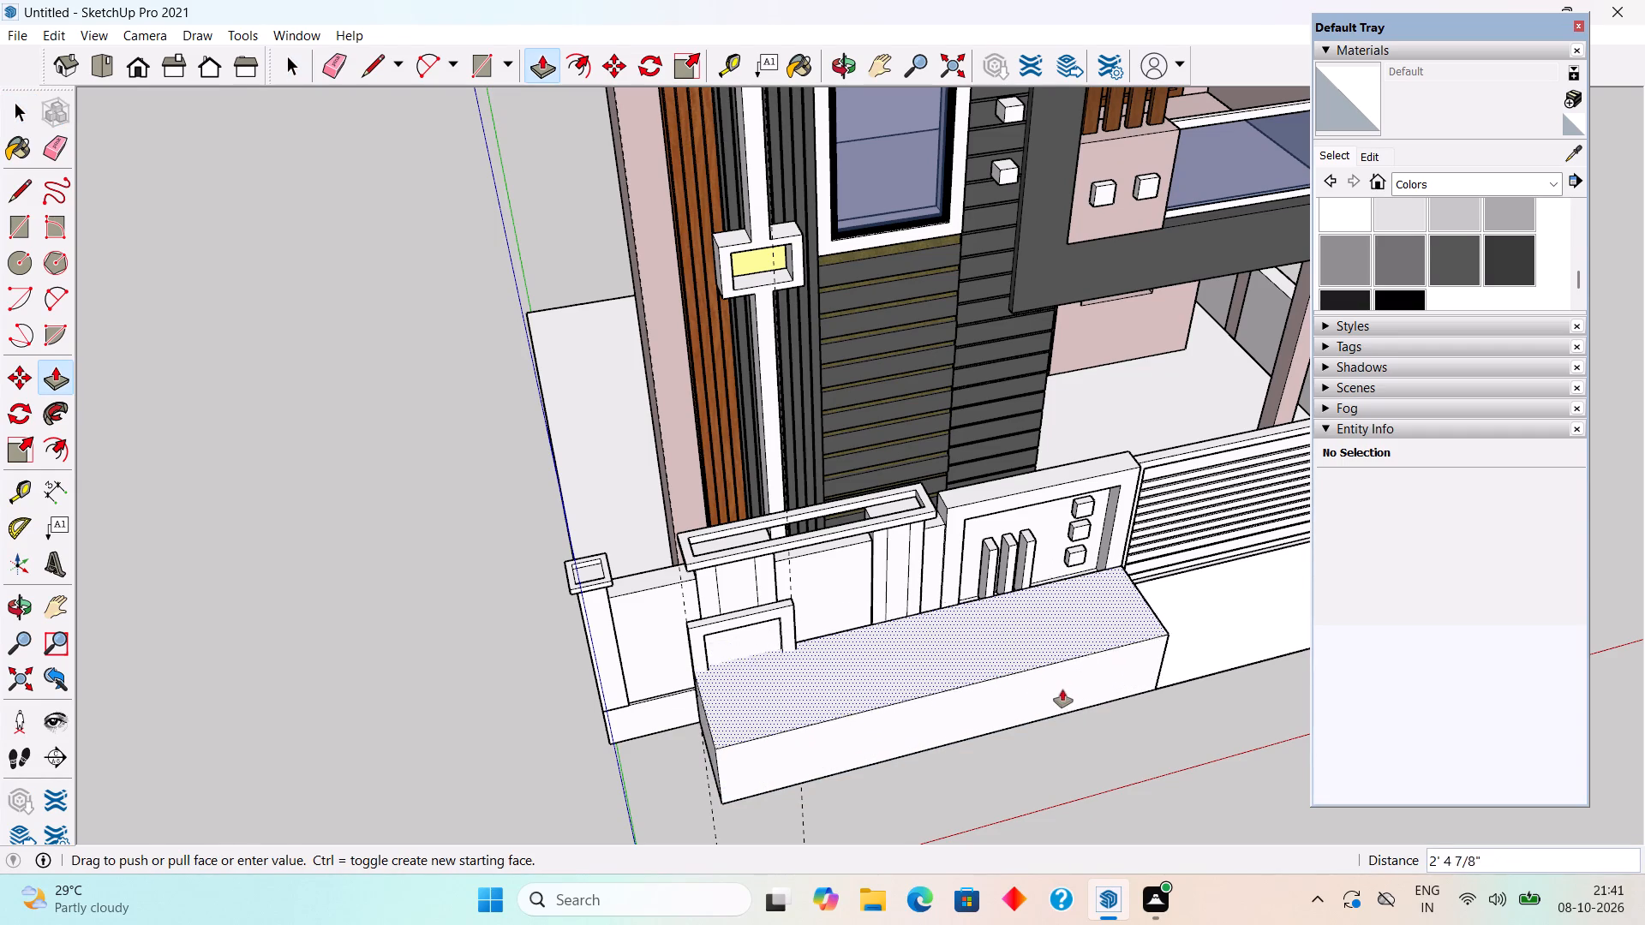
{"action": "left_click", "coordinate": [607, 713]}
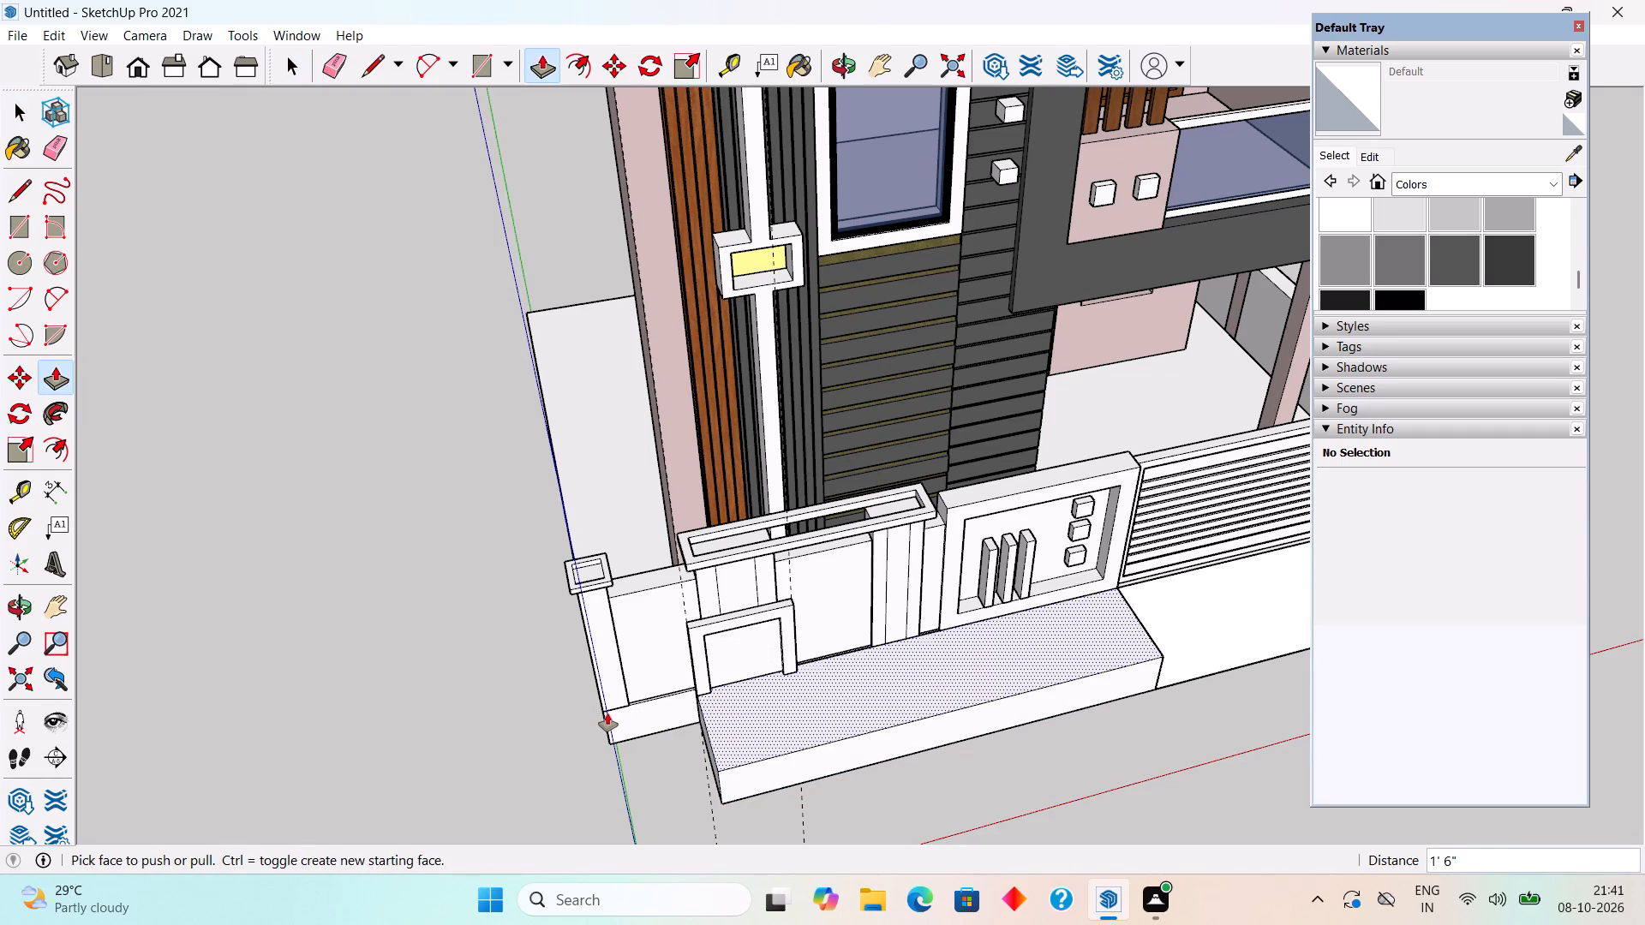
{"action": "key", "text": "space"}
Offset the new planter block's top face inward by about 4 5/16" to outline its rim.
{"action": "key", "text": "f"}
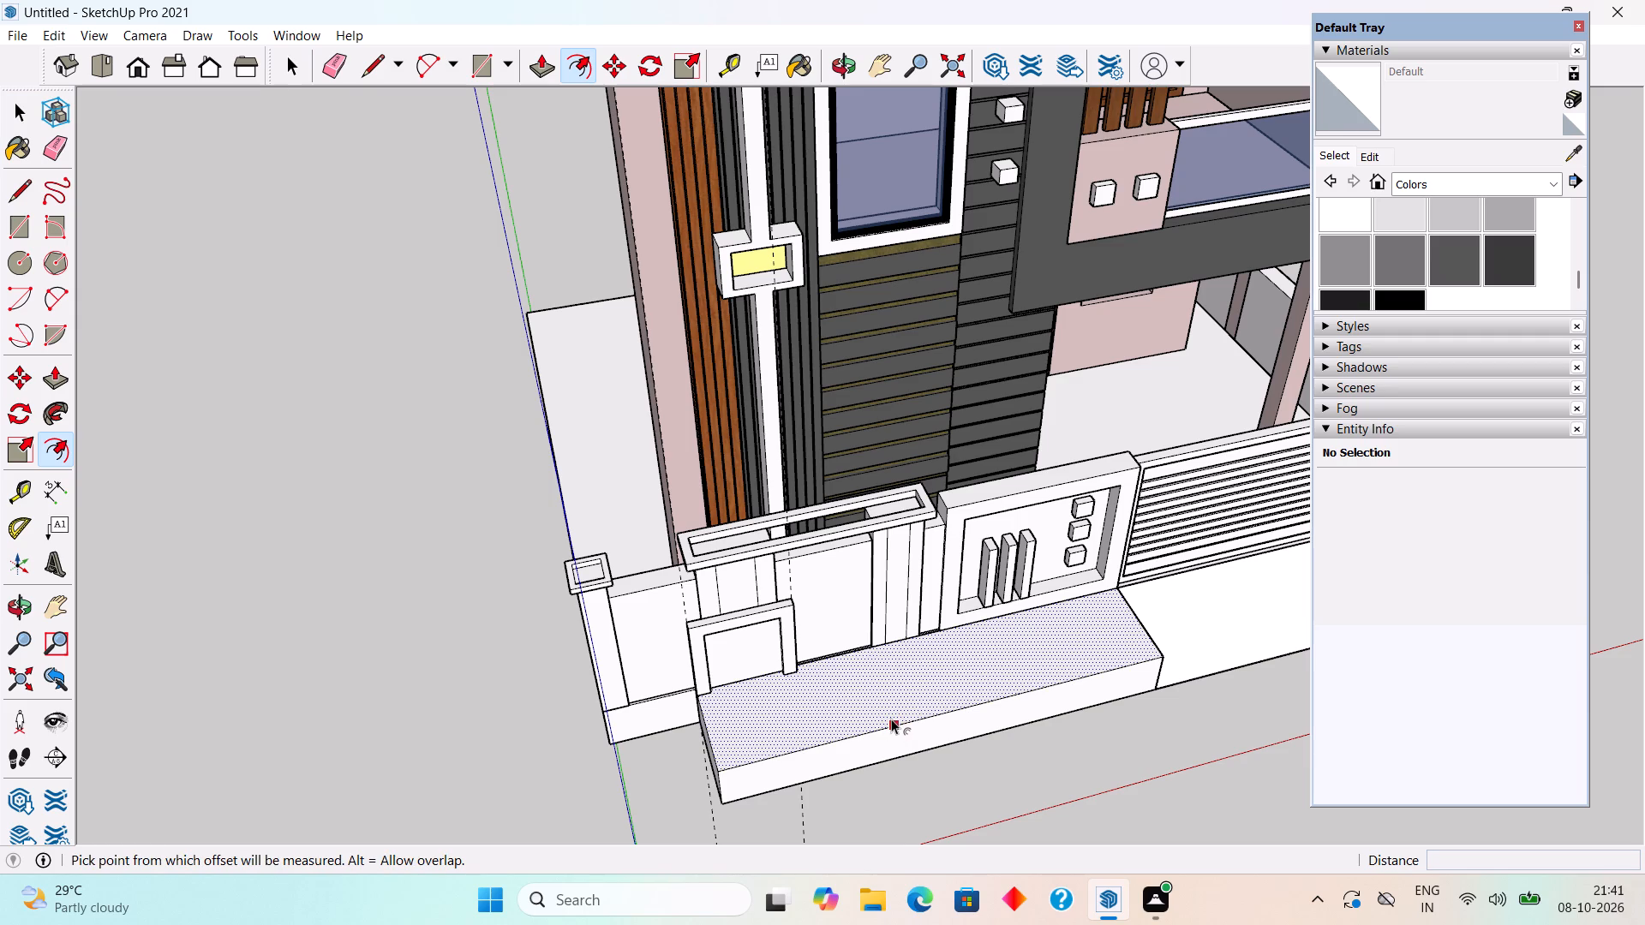
{"action": "left_click", "coordinate": [891, 719]}
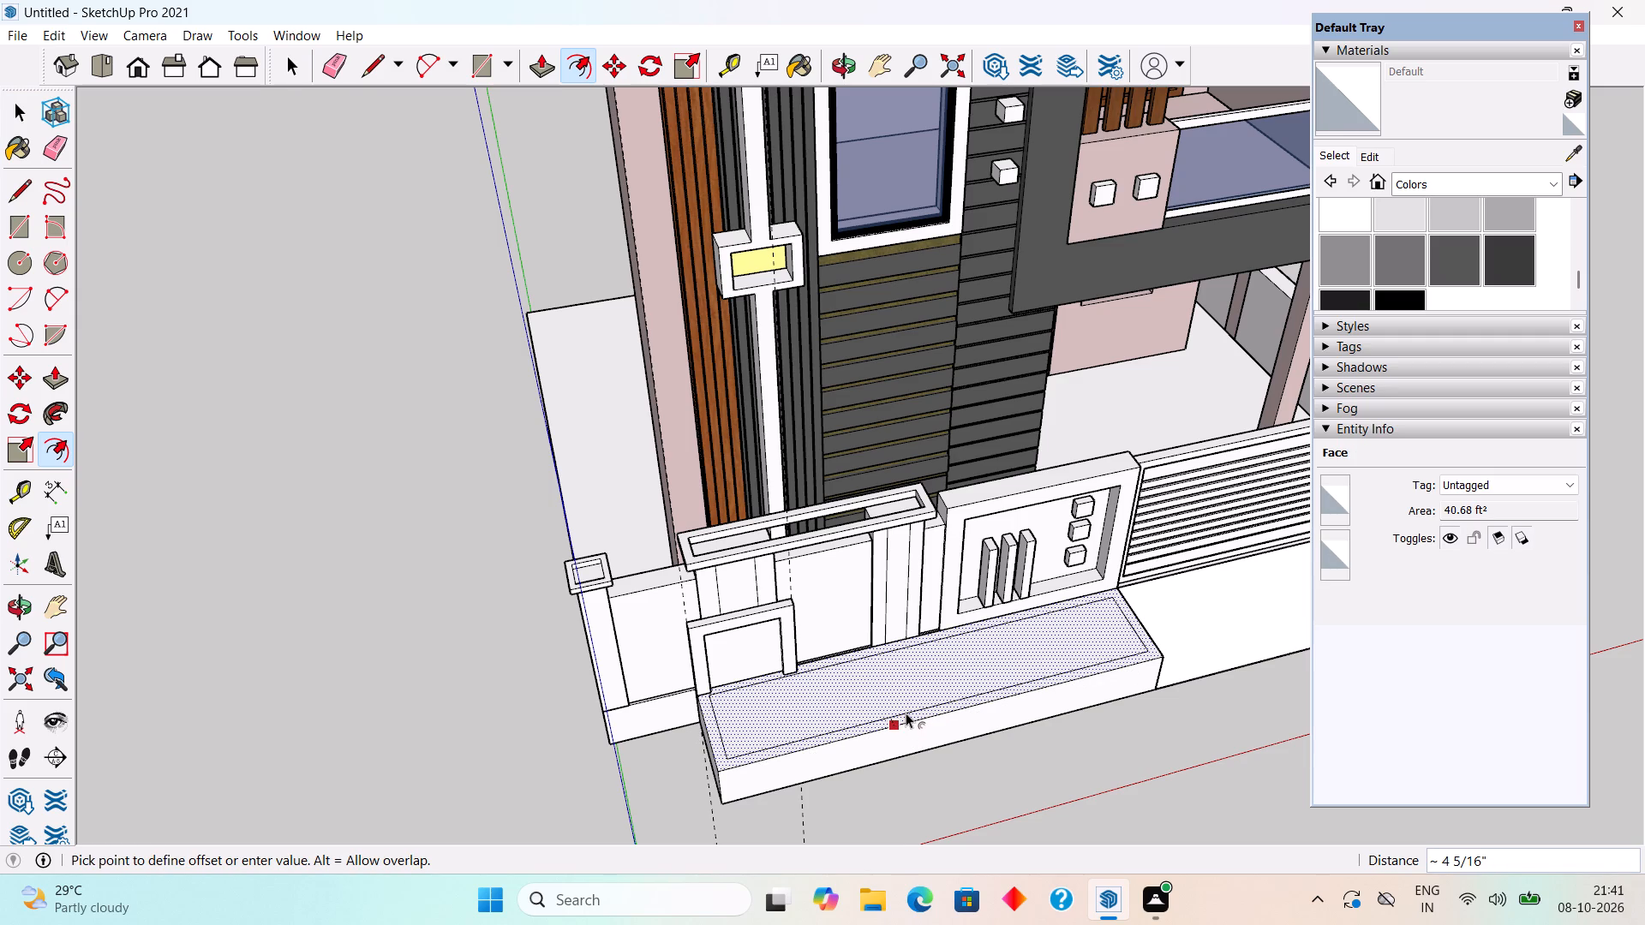
{"action": "left_click", "coordinate": [906, 713]}
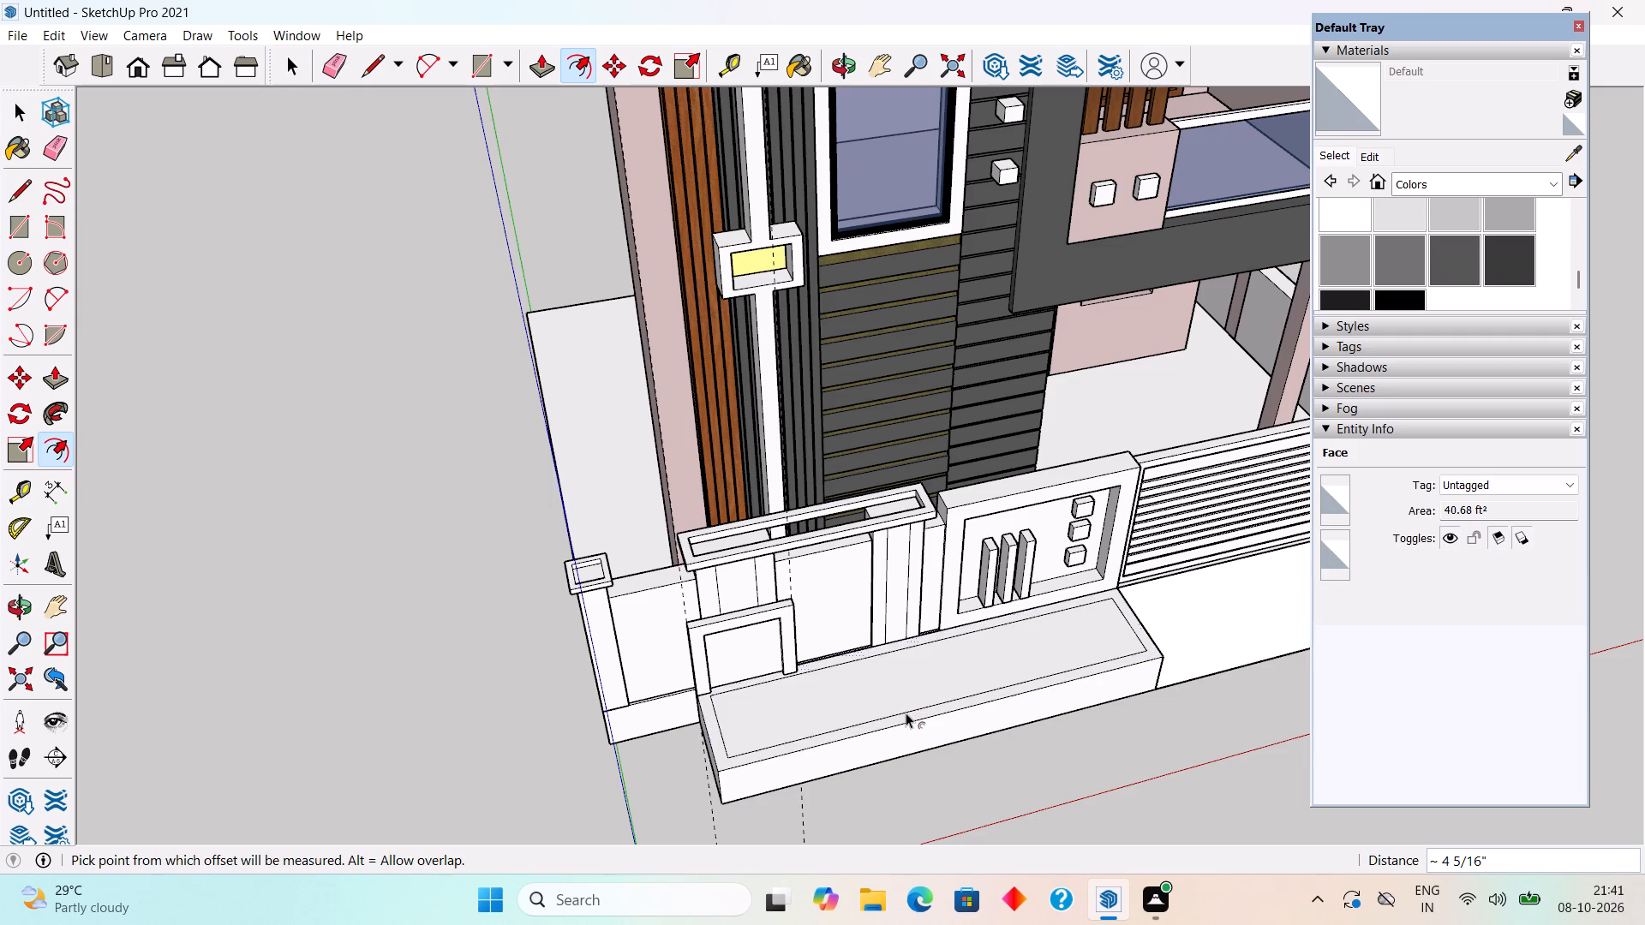
{"action": "key", "text": "space"}
{"action": "scroll", "coordinate": [764, 674], "scroll_direction": "up", "scroll_amount": 11}
{"action": "scroll", "coordinate": [679, 696], "scroll_direction": "up", "scroll_amount": 3}
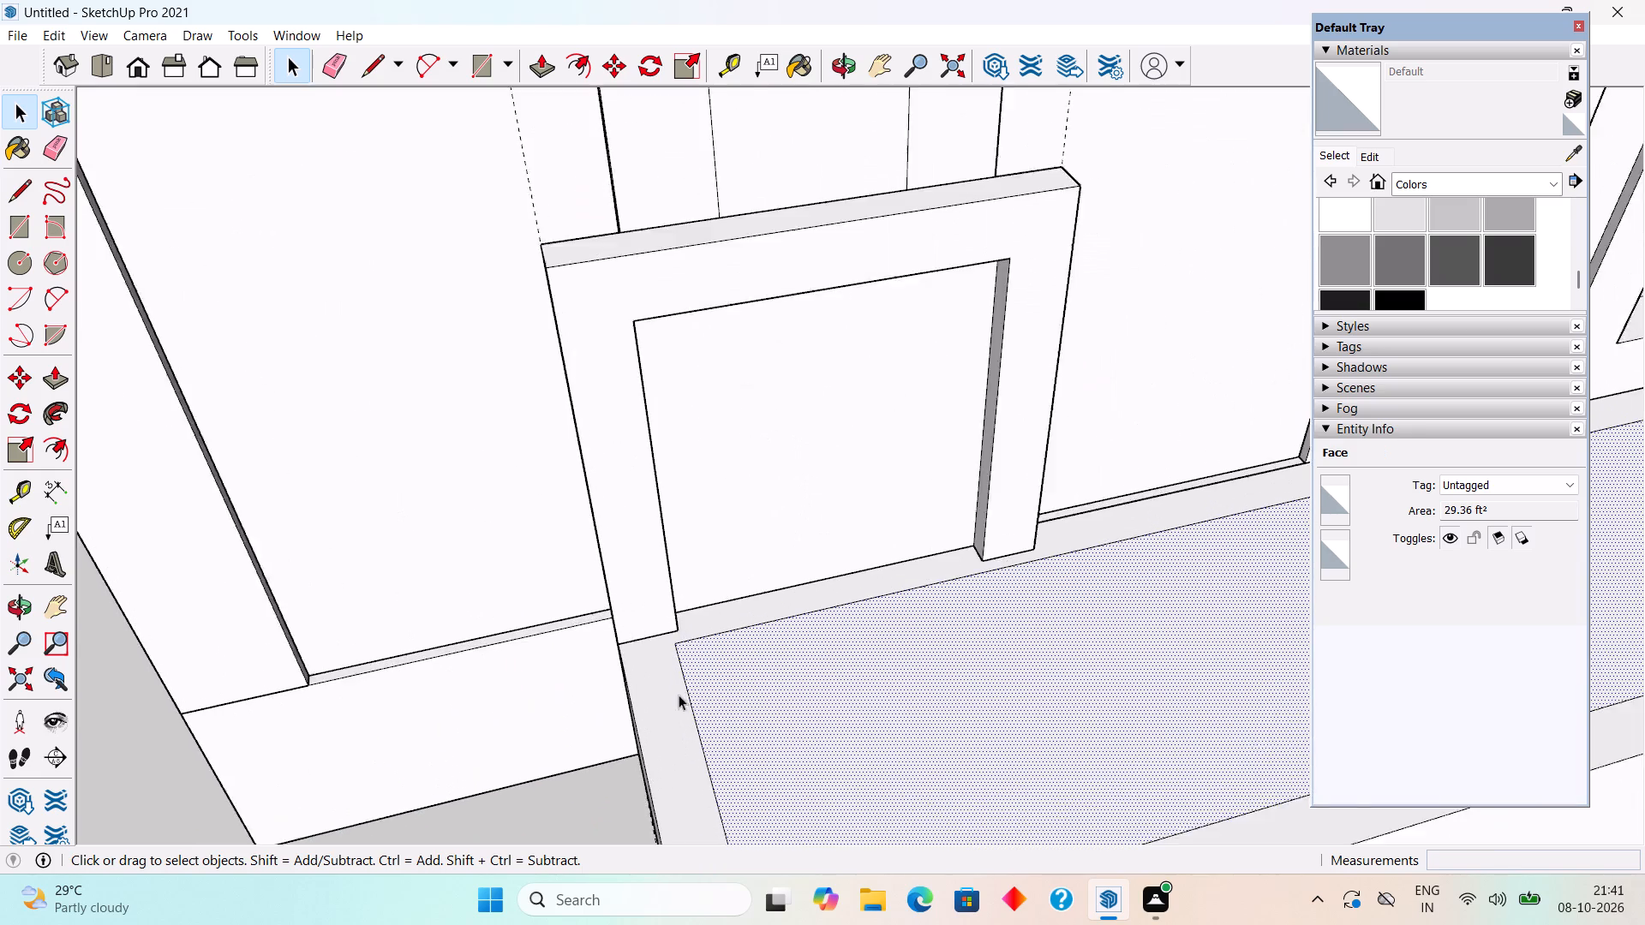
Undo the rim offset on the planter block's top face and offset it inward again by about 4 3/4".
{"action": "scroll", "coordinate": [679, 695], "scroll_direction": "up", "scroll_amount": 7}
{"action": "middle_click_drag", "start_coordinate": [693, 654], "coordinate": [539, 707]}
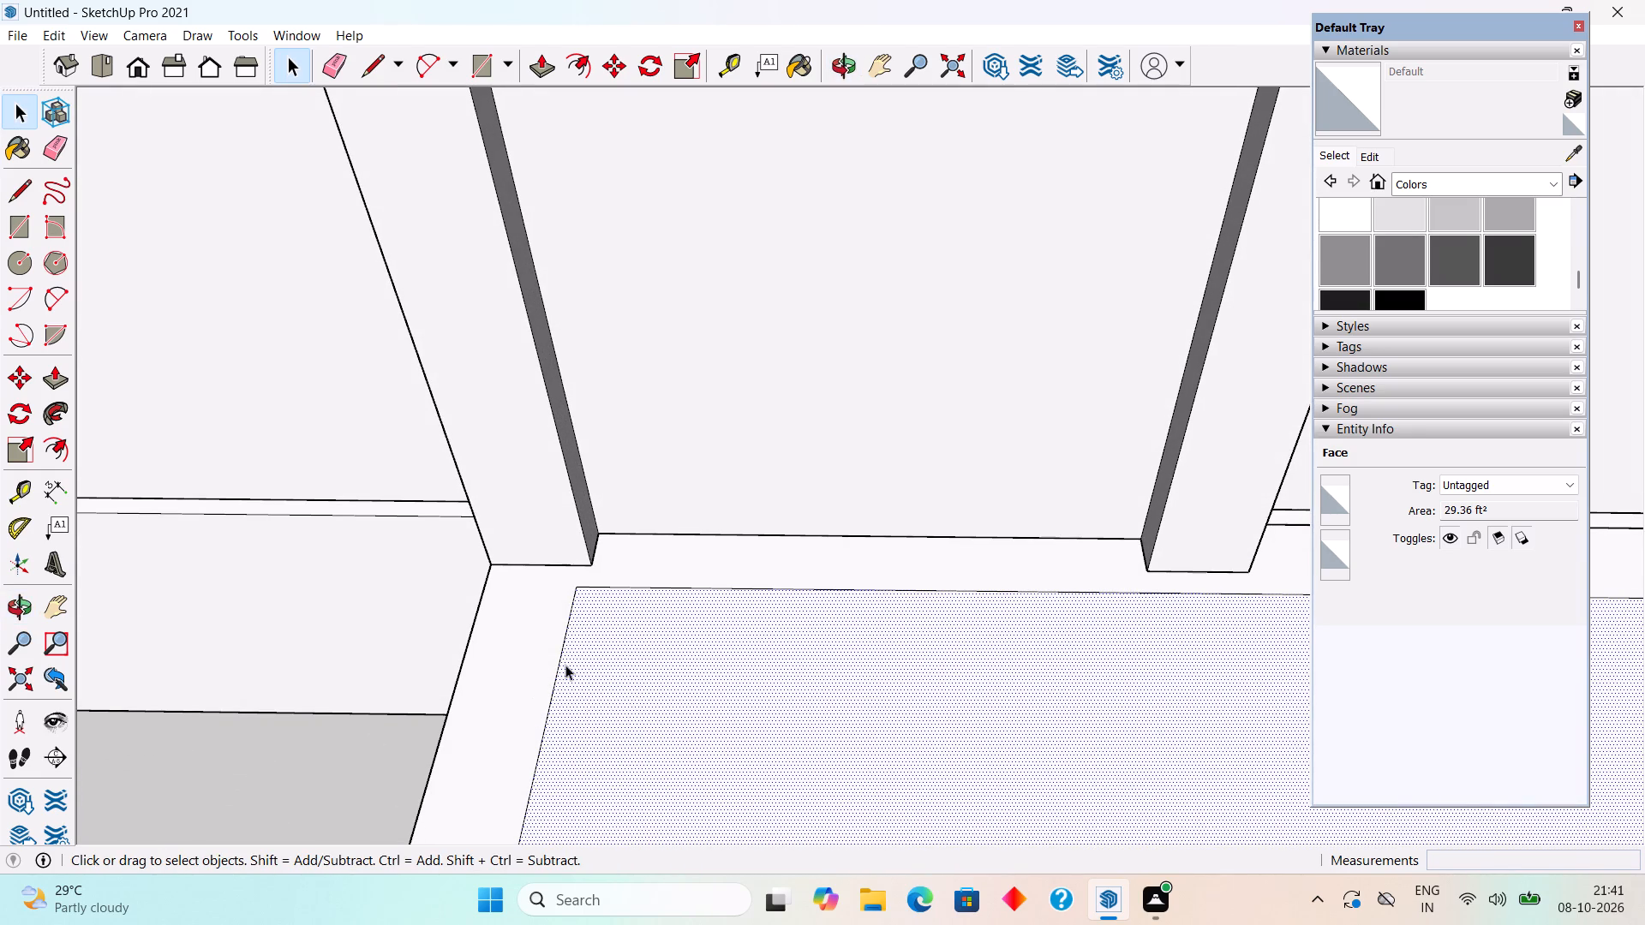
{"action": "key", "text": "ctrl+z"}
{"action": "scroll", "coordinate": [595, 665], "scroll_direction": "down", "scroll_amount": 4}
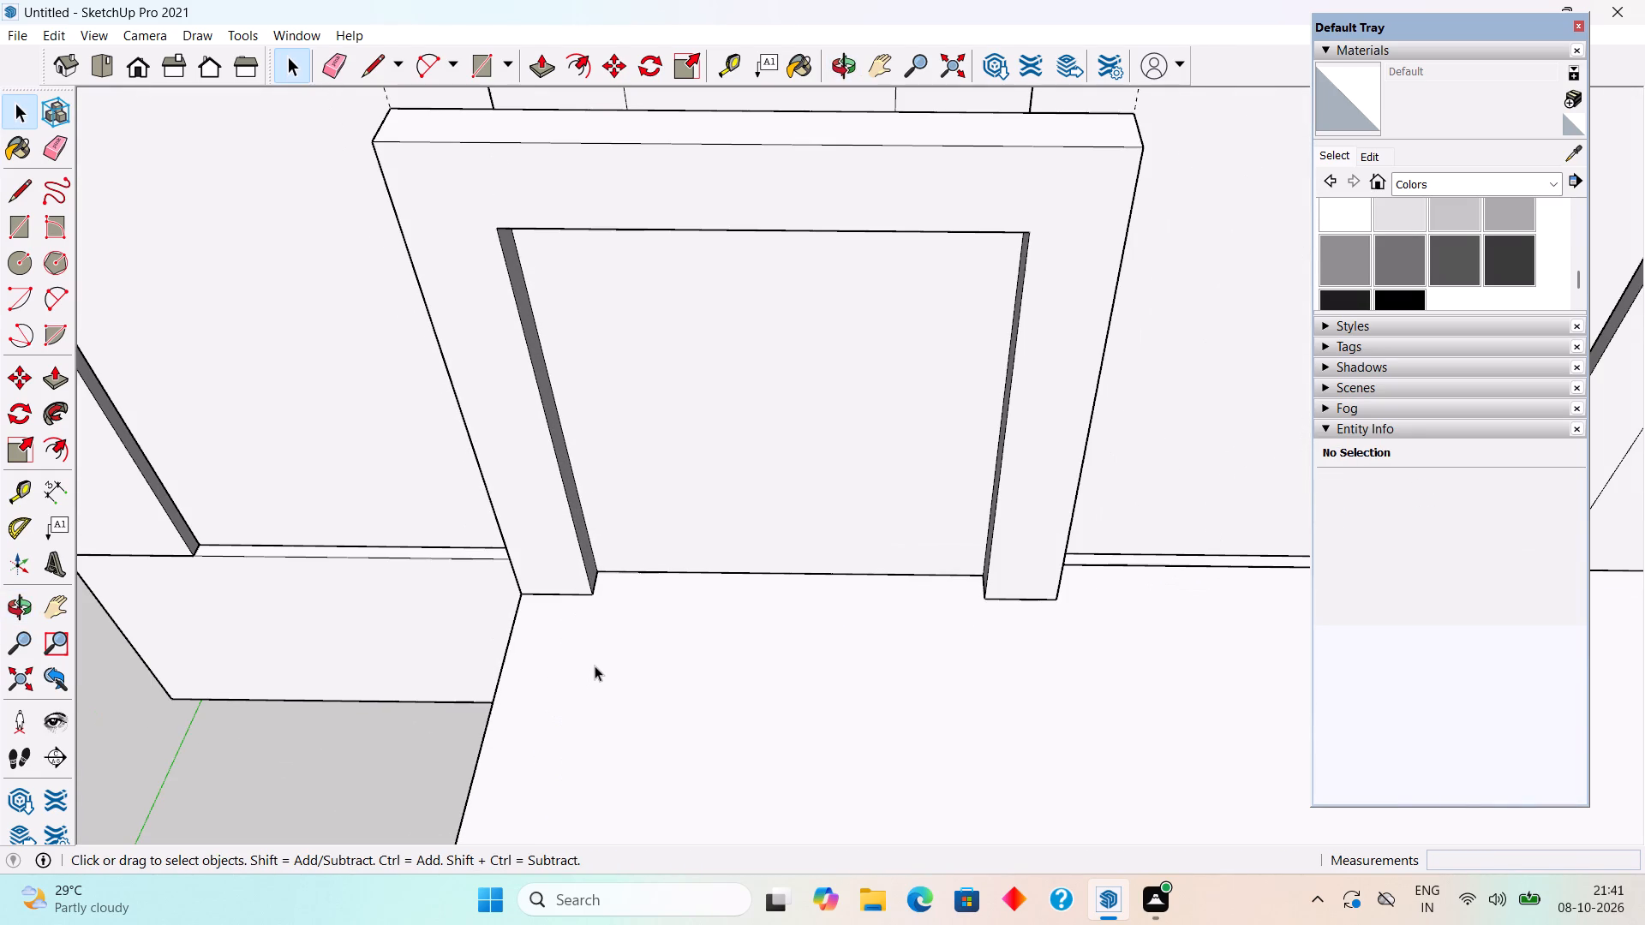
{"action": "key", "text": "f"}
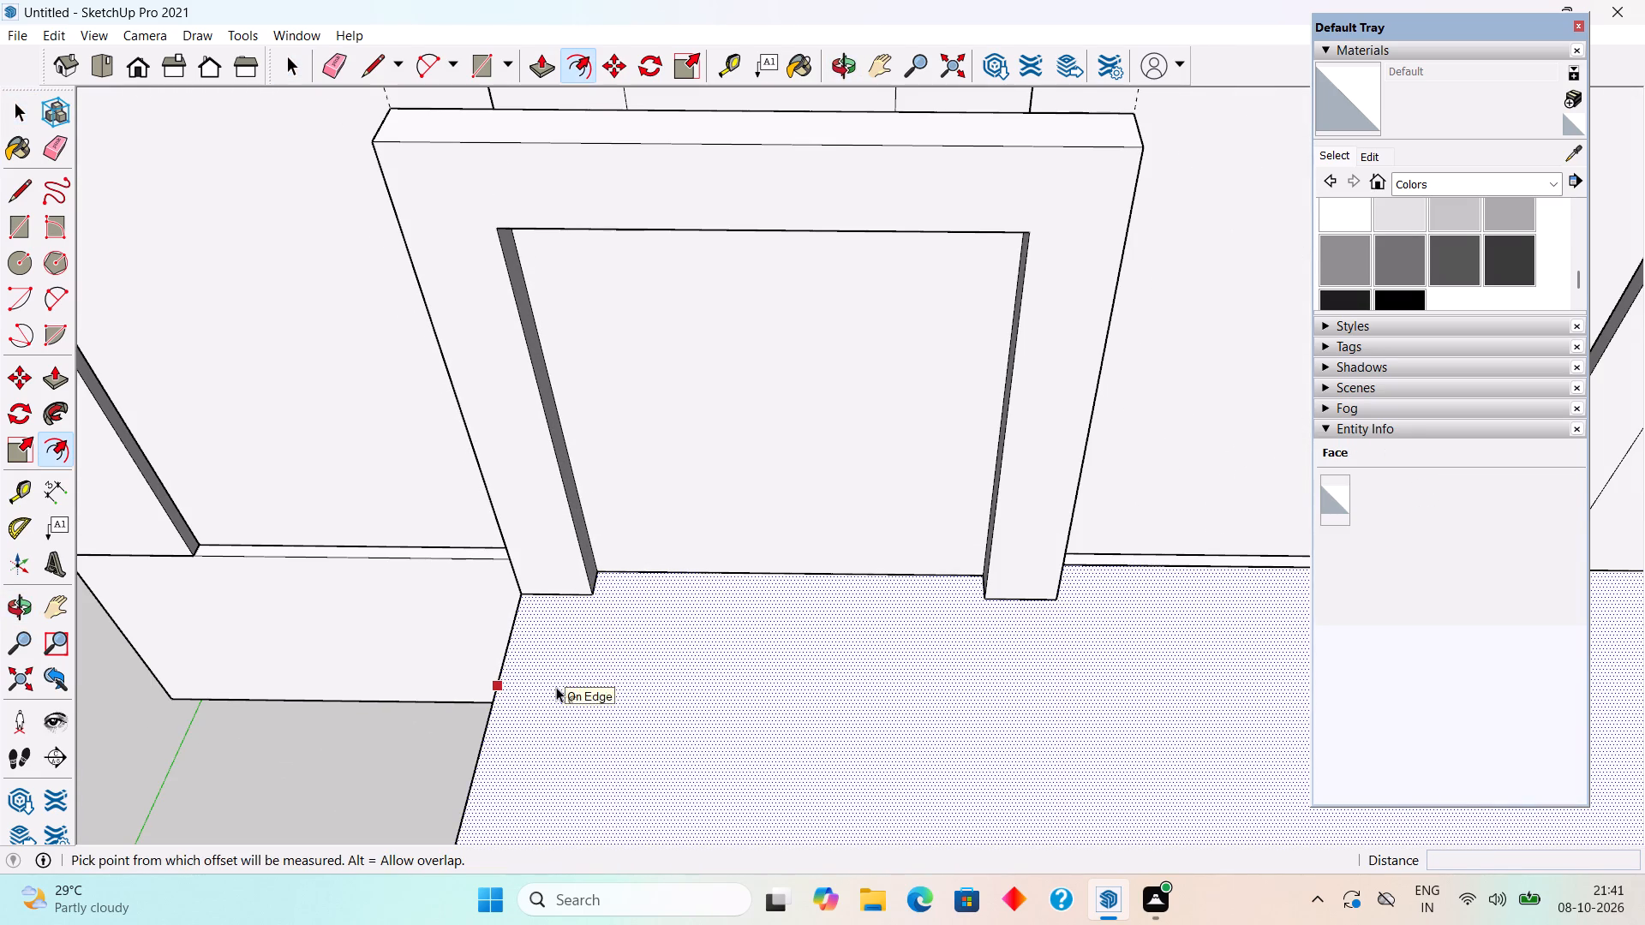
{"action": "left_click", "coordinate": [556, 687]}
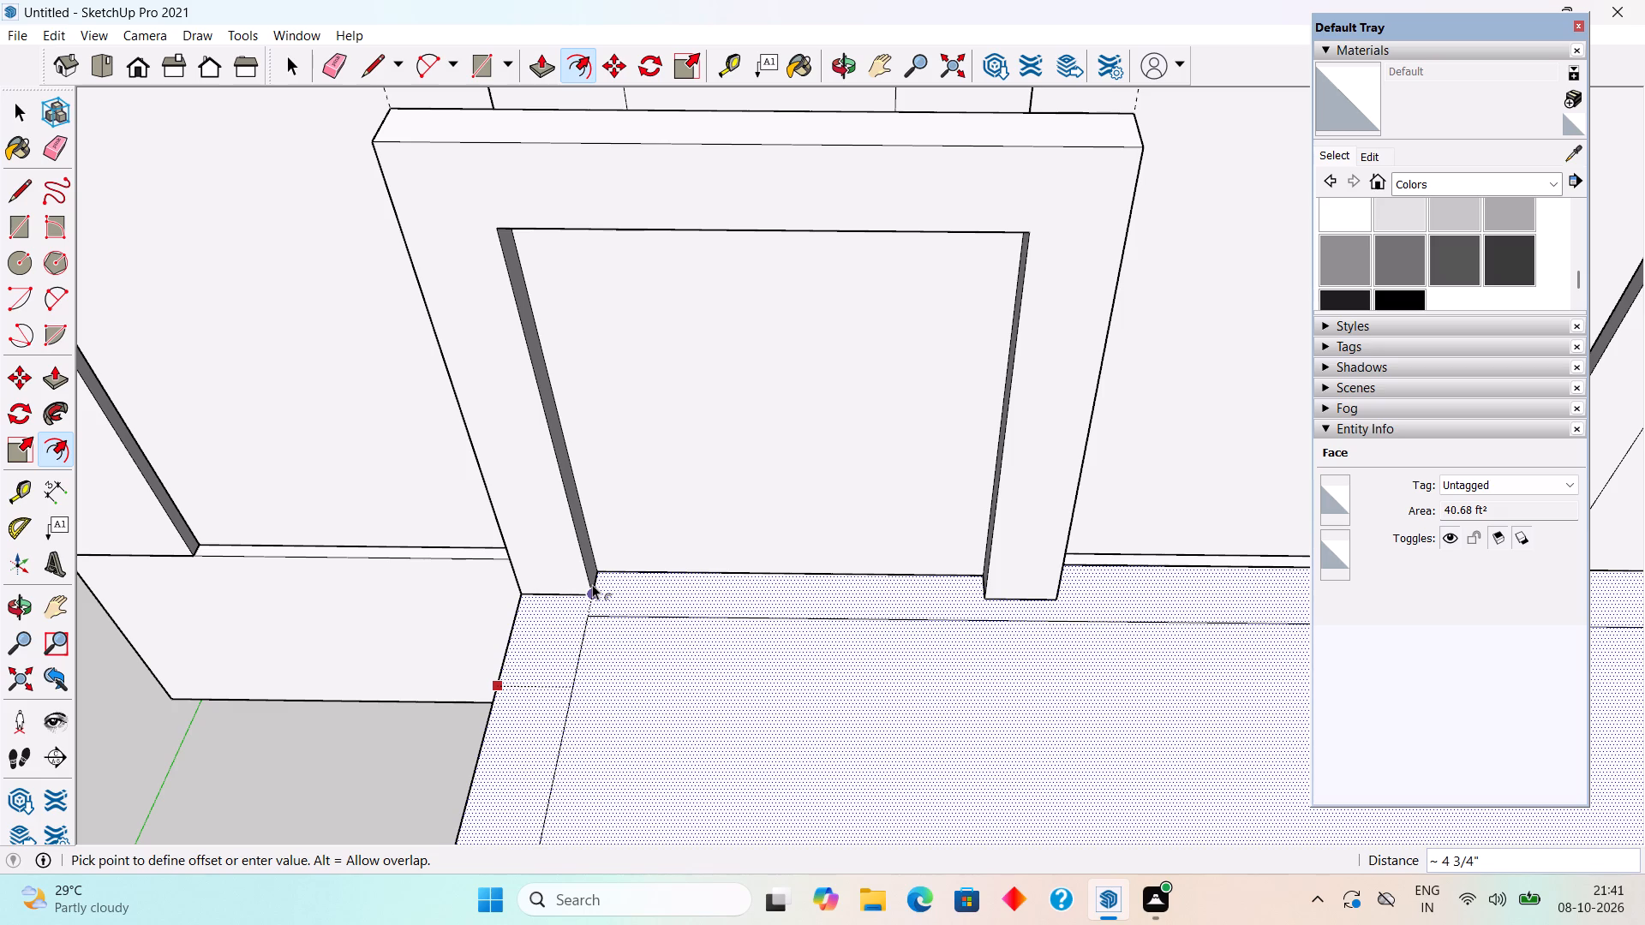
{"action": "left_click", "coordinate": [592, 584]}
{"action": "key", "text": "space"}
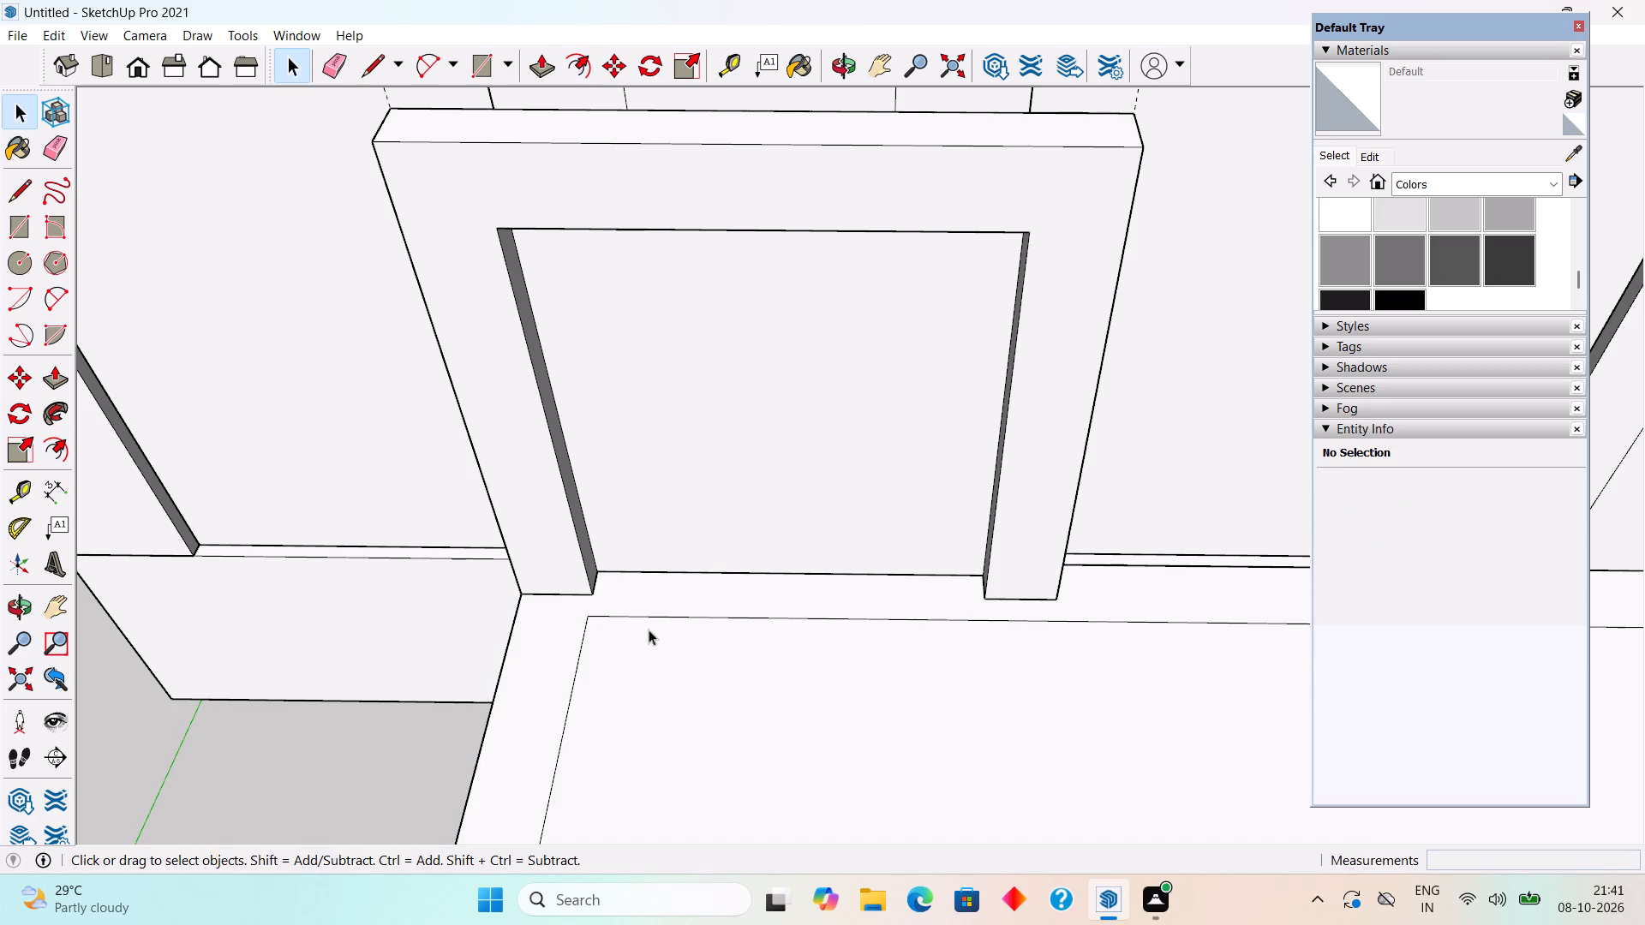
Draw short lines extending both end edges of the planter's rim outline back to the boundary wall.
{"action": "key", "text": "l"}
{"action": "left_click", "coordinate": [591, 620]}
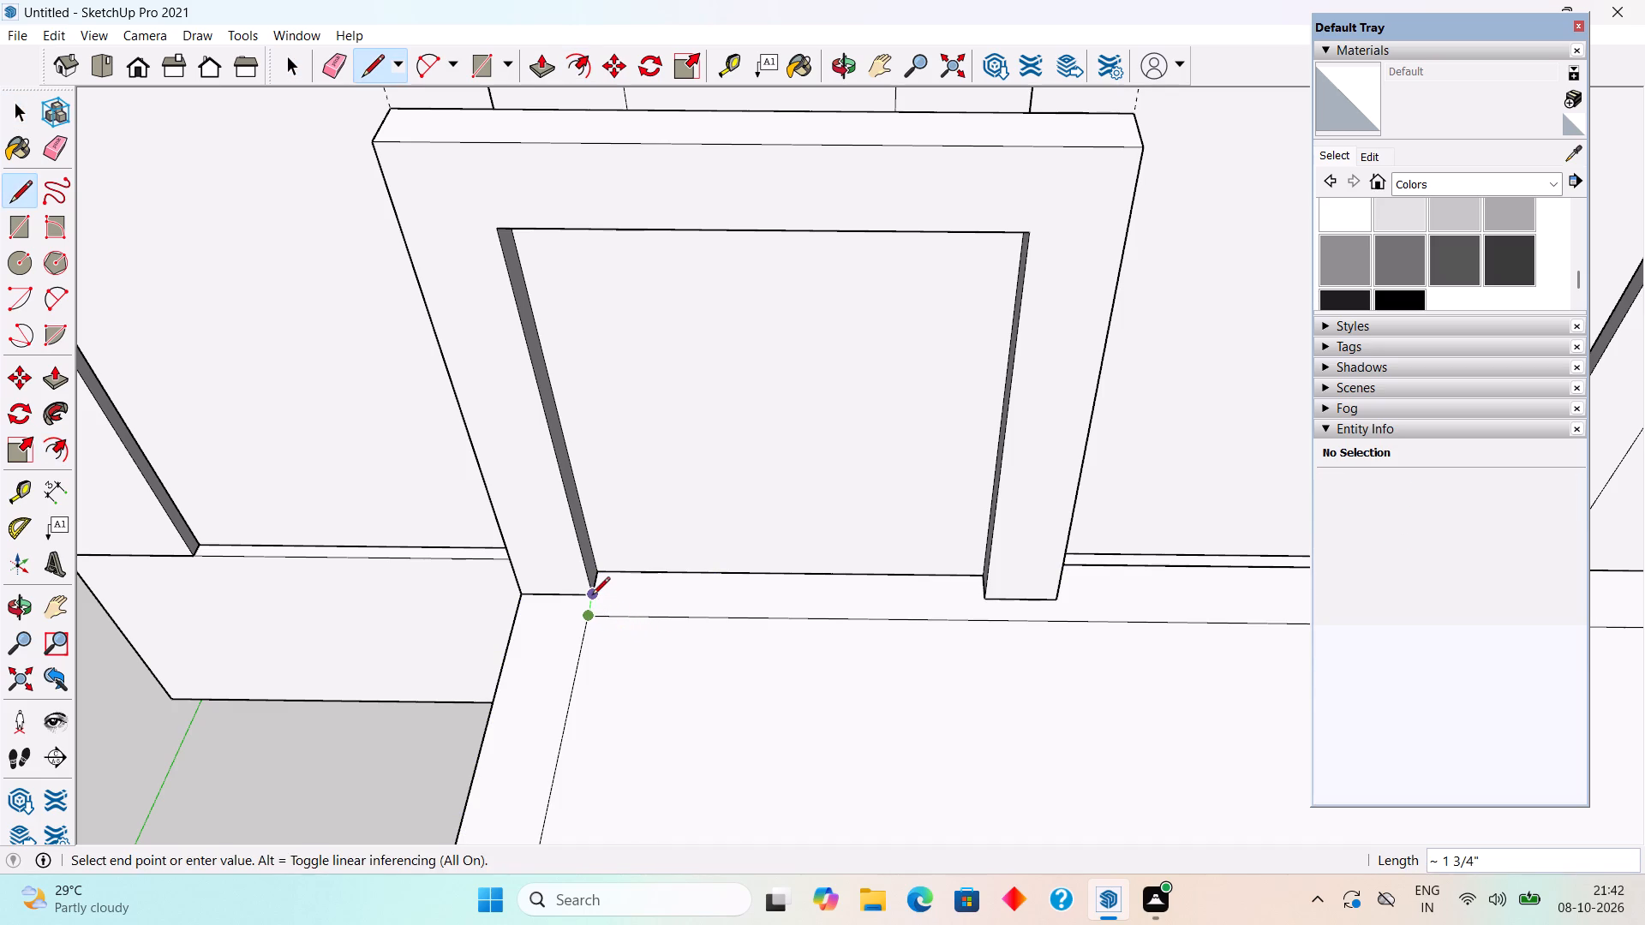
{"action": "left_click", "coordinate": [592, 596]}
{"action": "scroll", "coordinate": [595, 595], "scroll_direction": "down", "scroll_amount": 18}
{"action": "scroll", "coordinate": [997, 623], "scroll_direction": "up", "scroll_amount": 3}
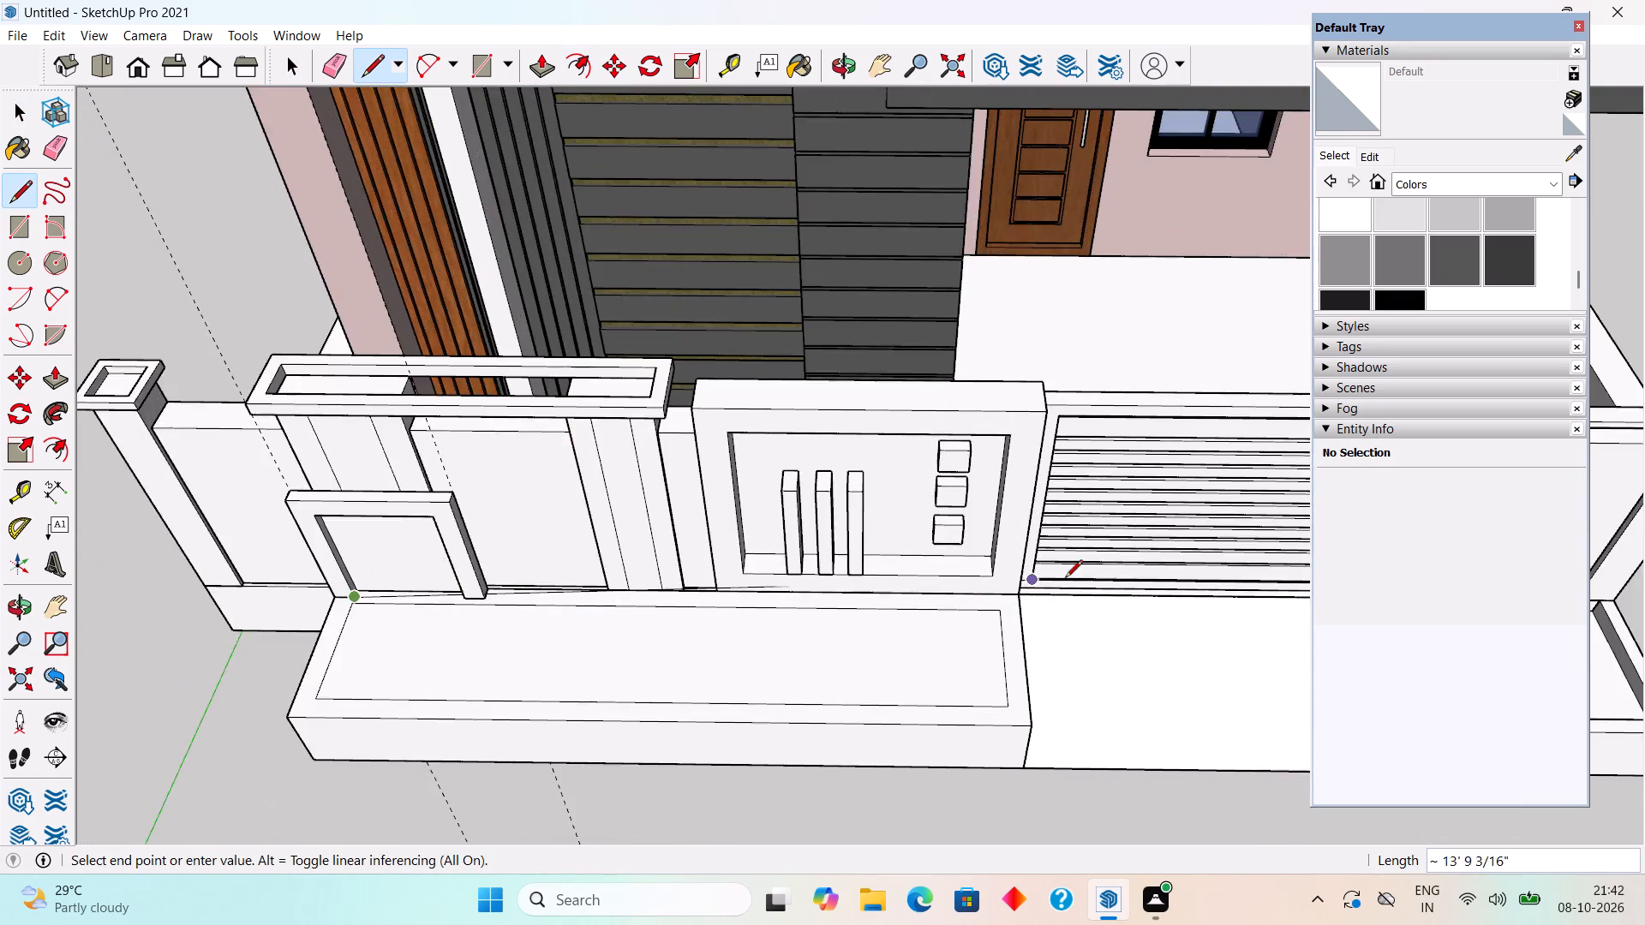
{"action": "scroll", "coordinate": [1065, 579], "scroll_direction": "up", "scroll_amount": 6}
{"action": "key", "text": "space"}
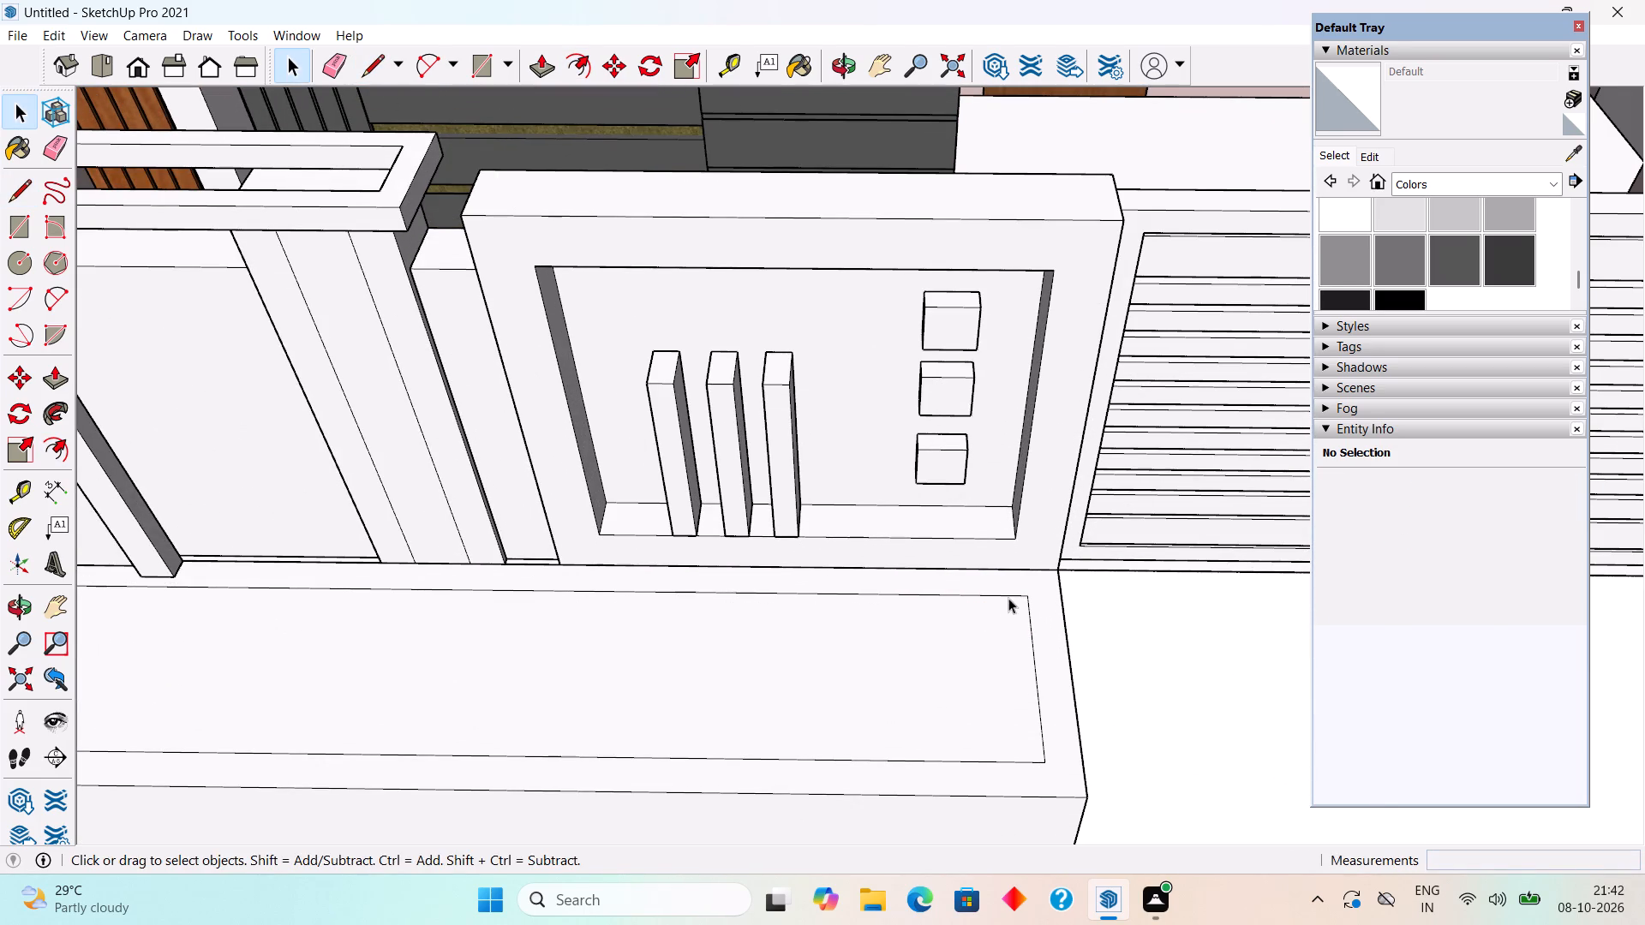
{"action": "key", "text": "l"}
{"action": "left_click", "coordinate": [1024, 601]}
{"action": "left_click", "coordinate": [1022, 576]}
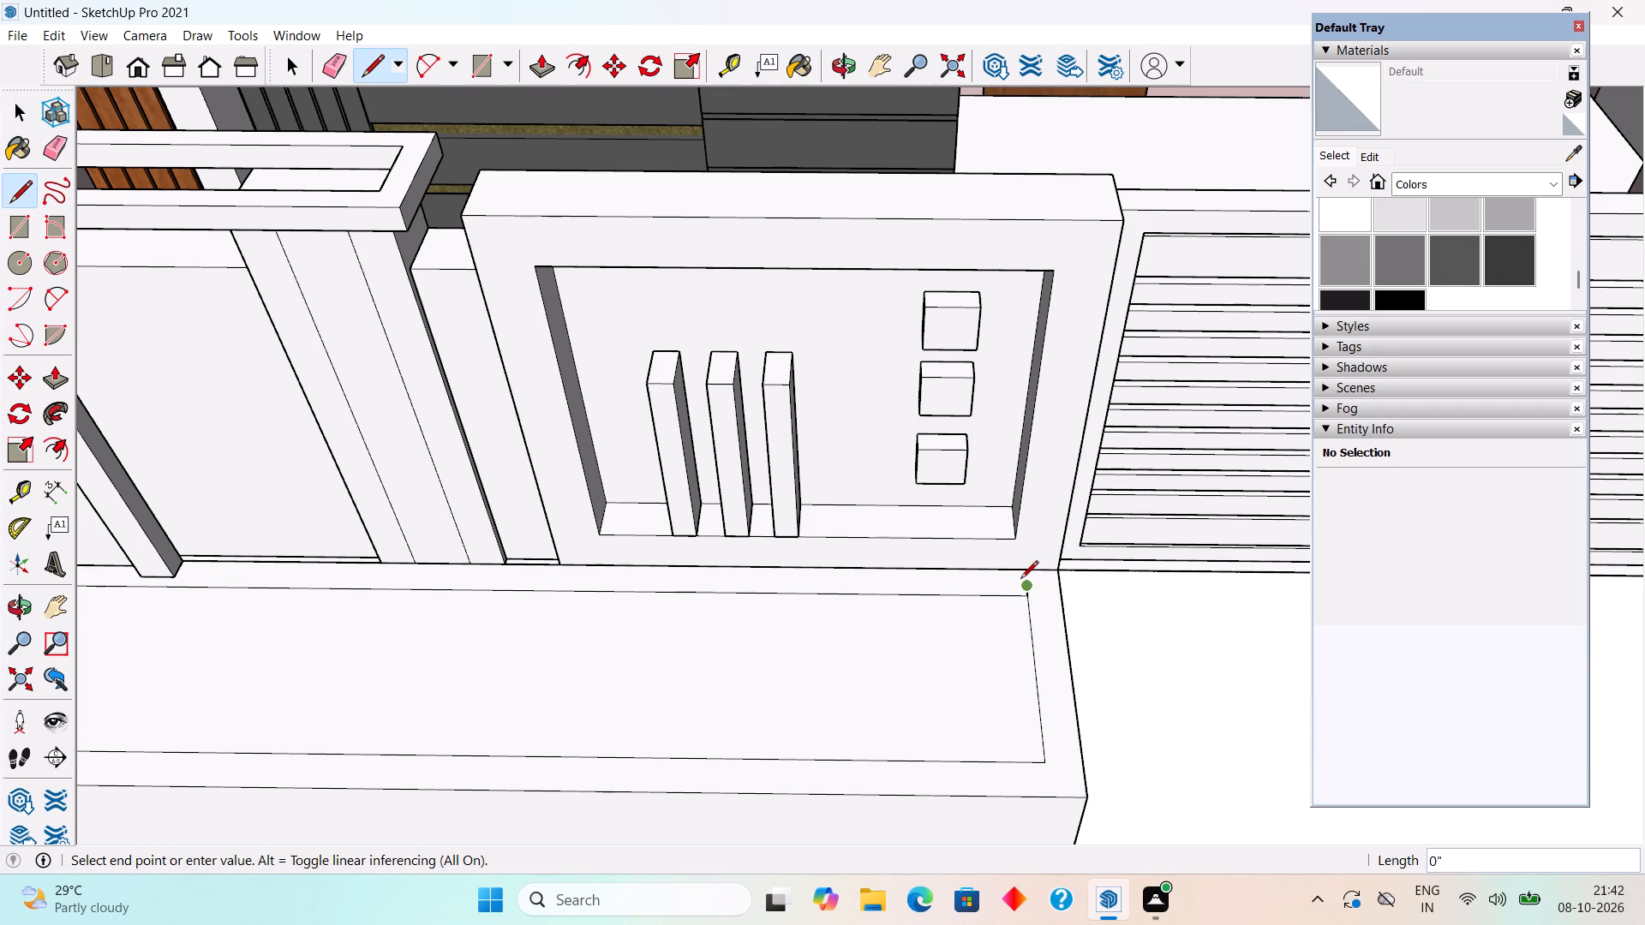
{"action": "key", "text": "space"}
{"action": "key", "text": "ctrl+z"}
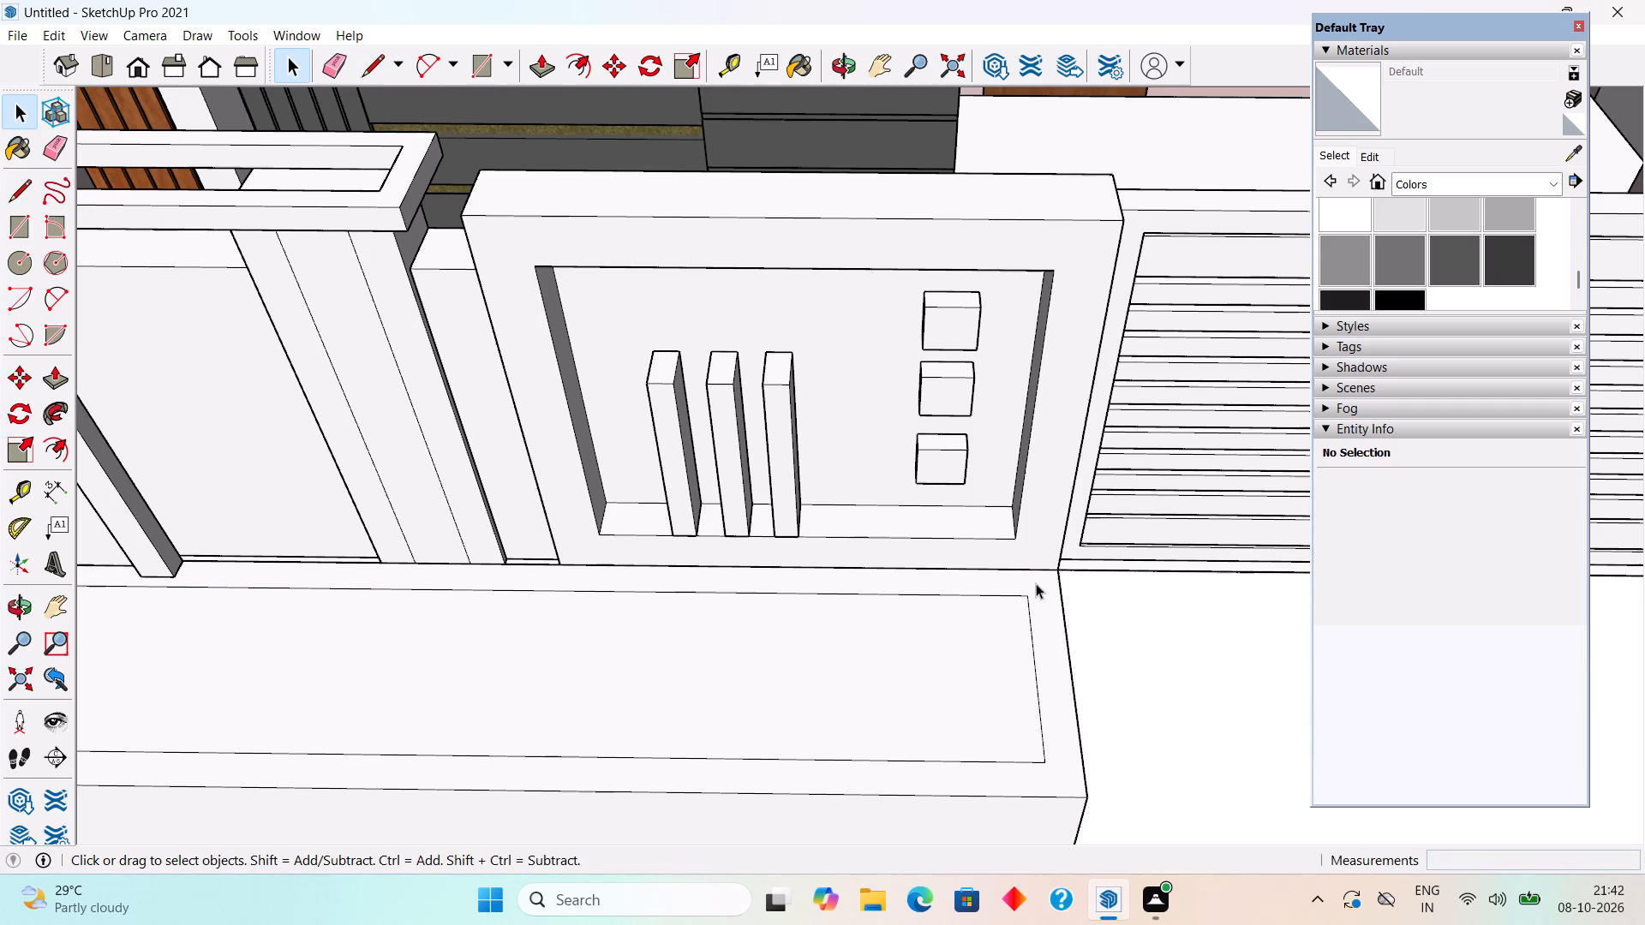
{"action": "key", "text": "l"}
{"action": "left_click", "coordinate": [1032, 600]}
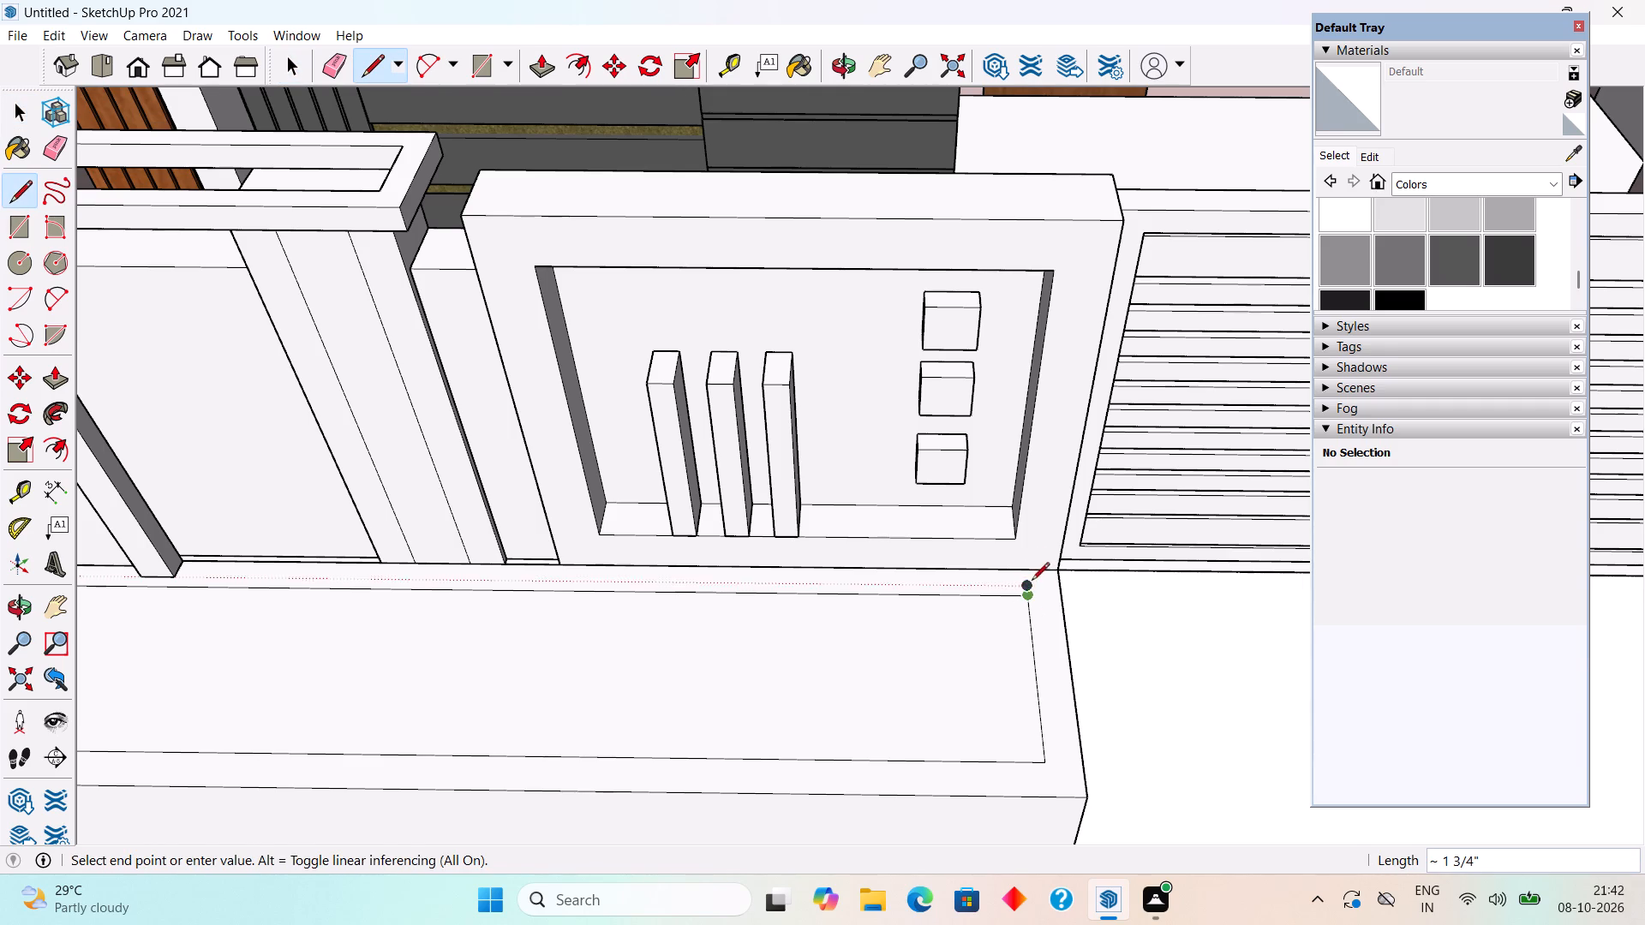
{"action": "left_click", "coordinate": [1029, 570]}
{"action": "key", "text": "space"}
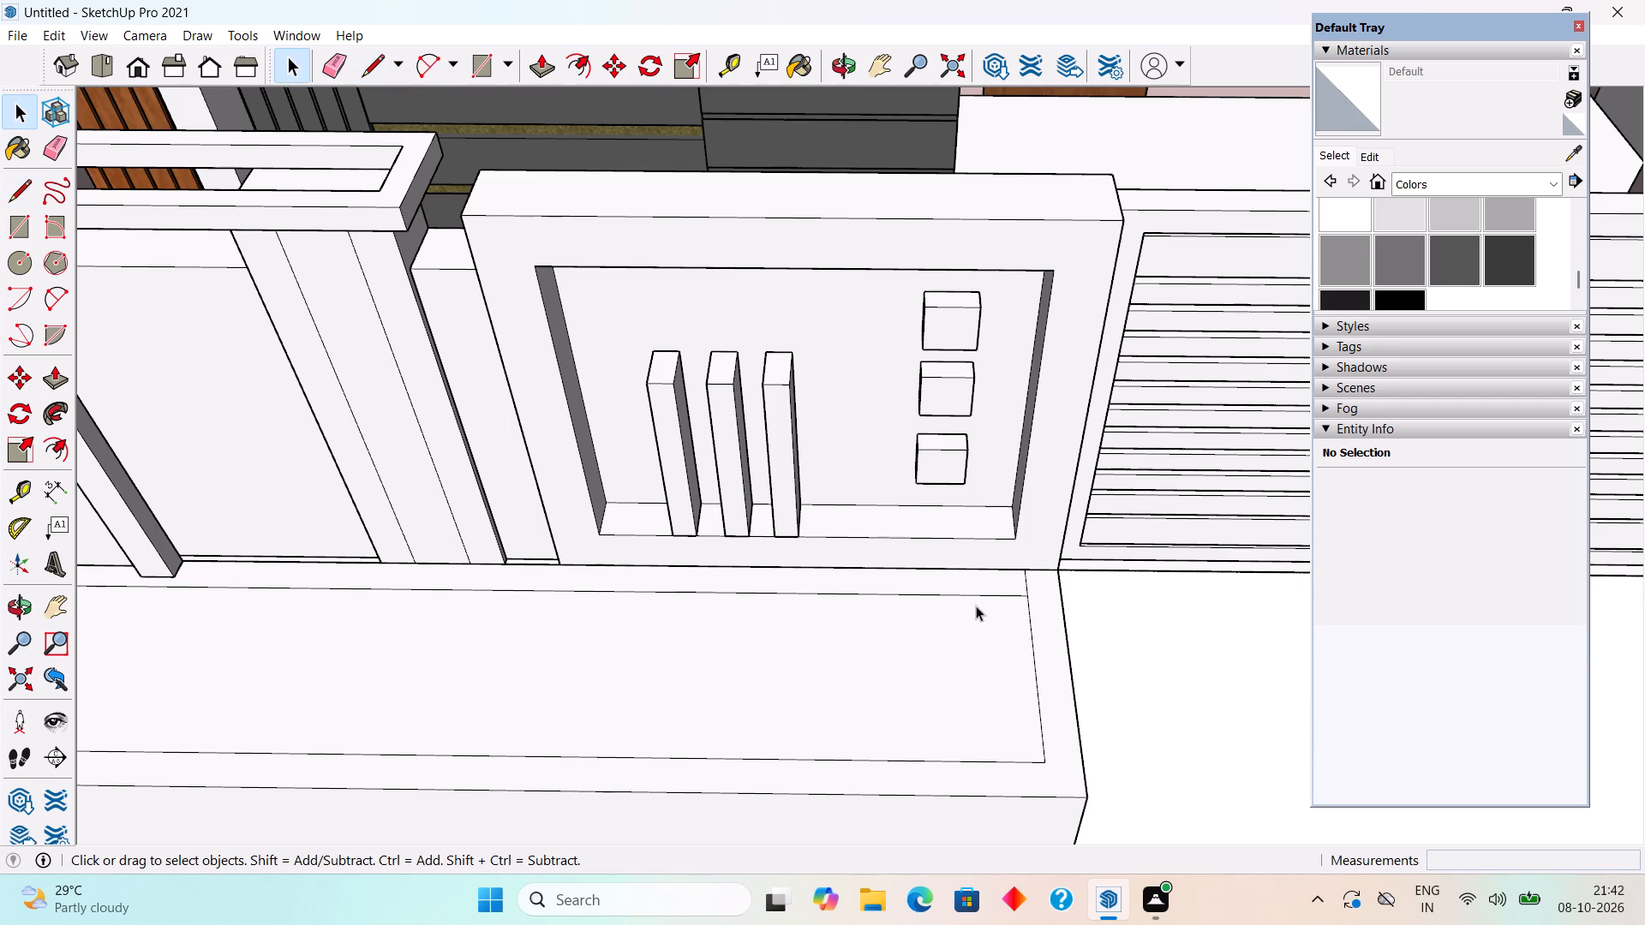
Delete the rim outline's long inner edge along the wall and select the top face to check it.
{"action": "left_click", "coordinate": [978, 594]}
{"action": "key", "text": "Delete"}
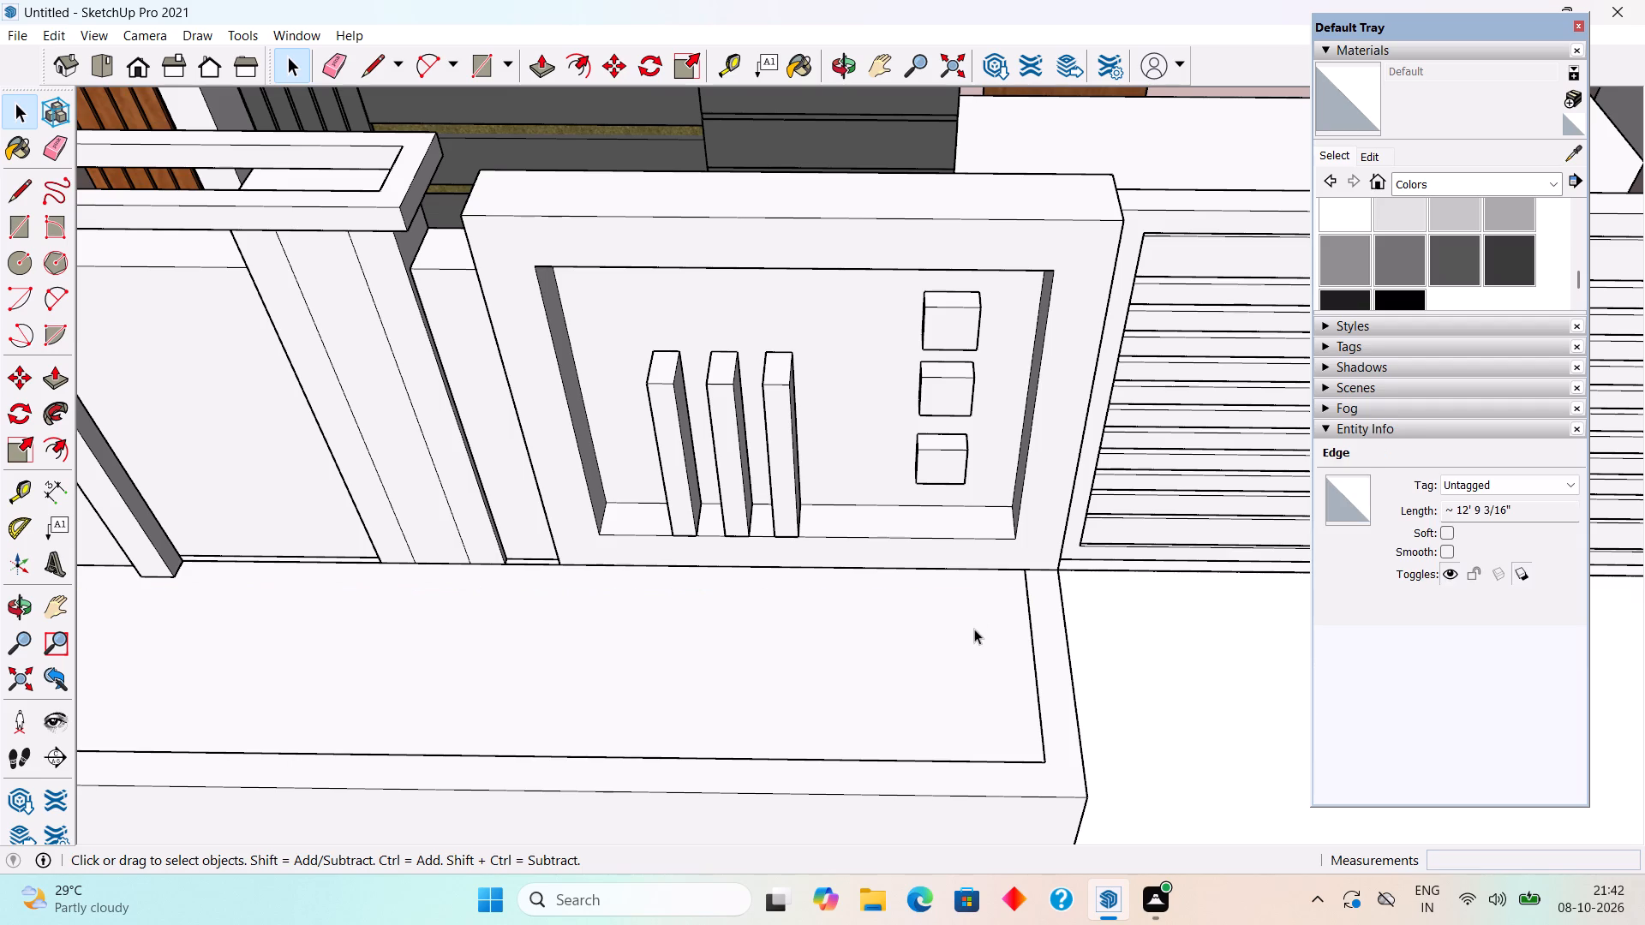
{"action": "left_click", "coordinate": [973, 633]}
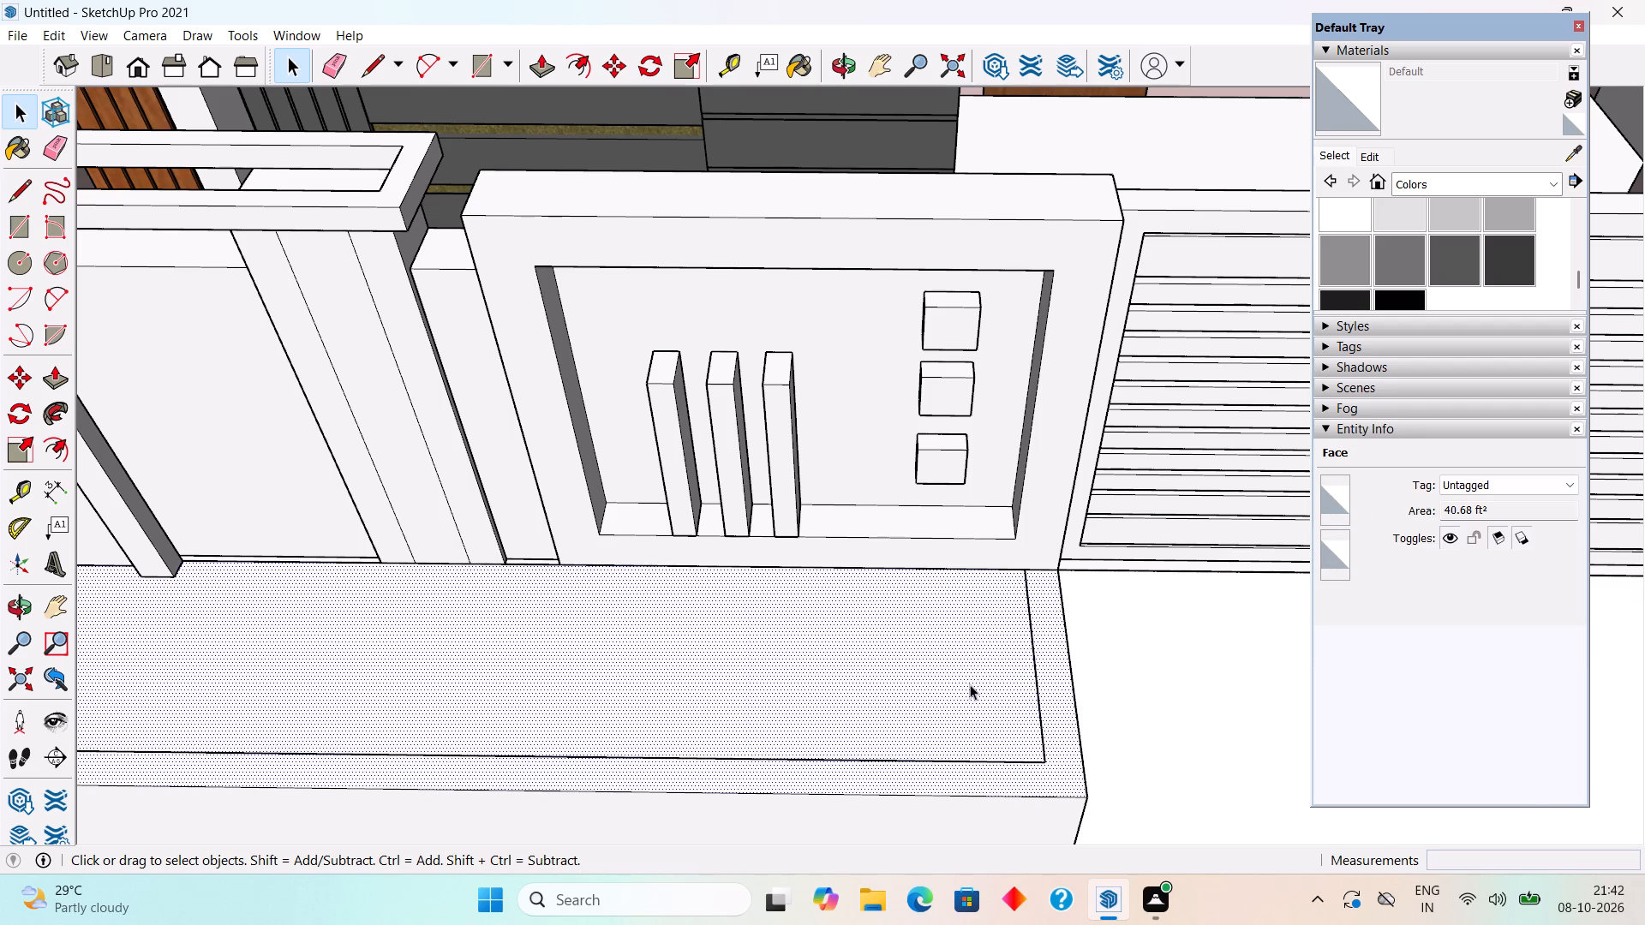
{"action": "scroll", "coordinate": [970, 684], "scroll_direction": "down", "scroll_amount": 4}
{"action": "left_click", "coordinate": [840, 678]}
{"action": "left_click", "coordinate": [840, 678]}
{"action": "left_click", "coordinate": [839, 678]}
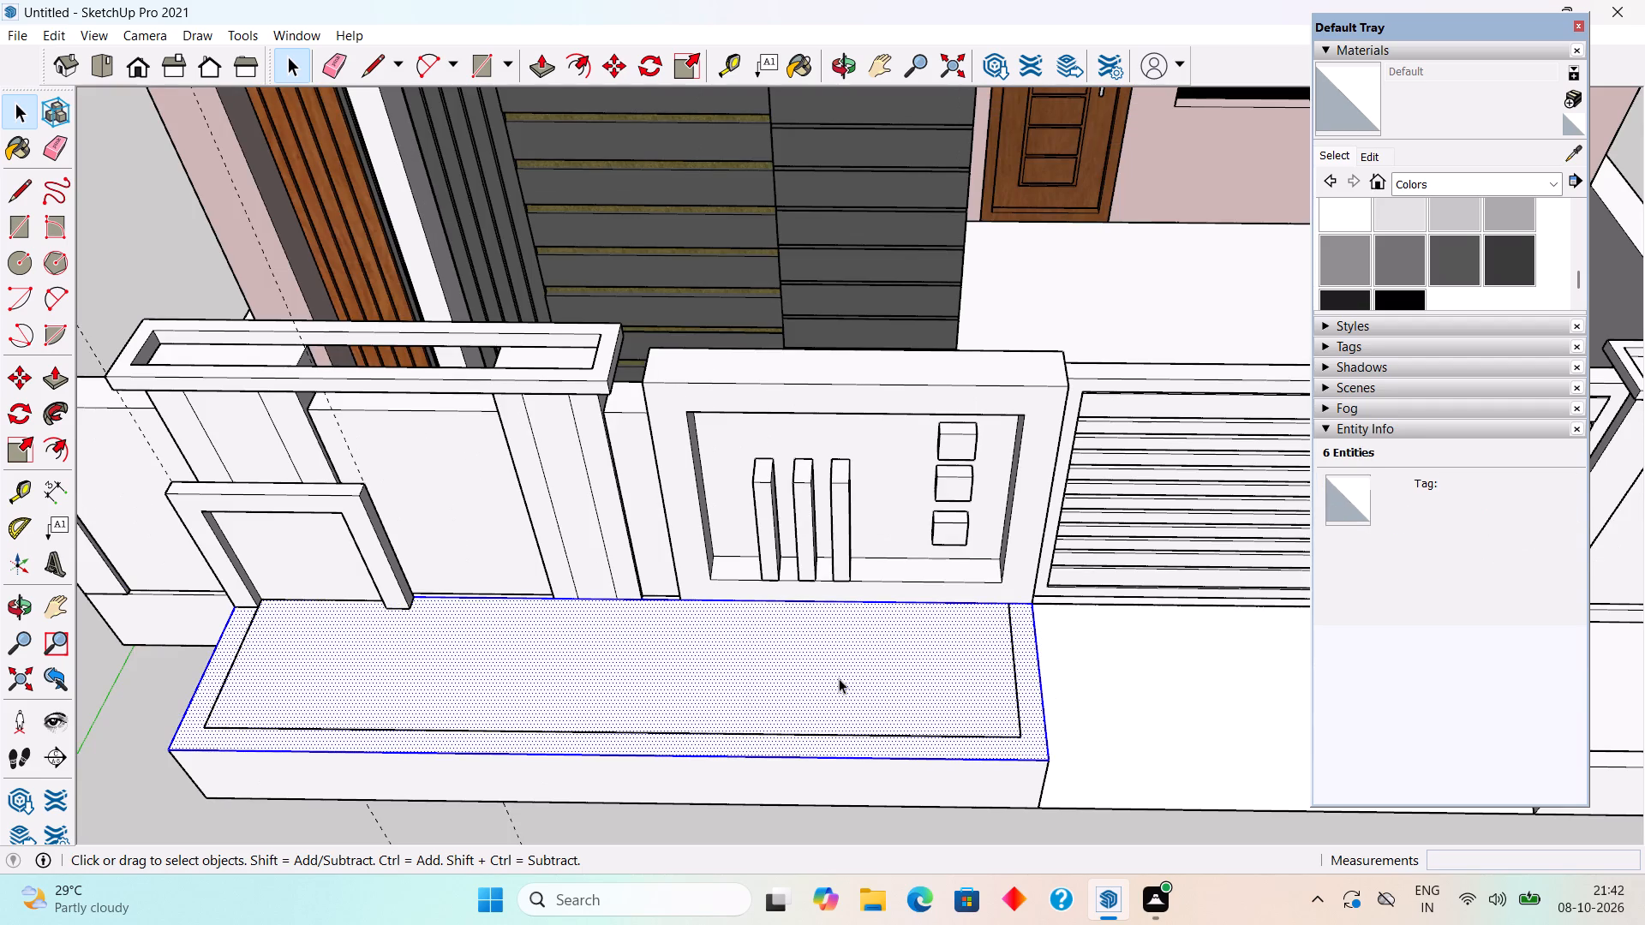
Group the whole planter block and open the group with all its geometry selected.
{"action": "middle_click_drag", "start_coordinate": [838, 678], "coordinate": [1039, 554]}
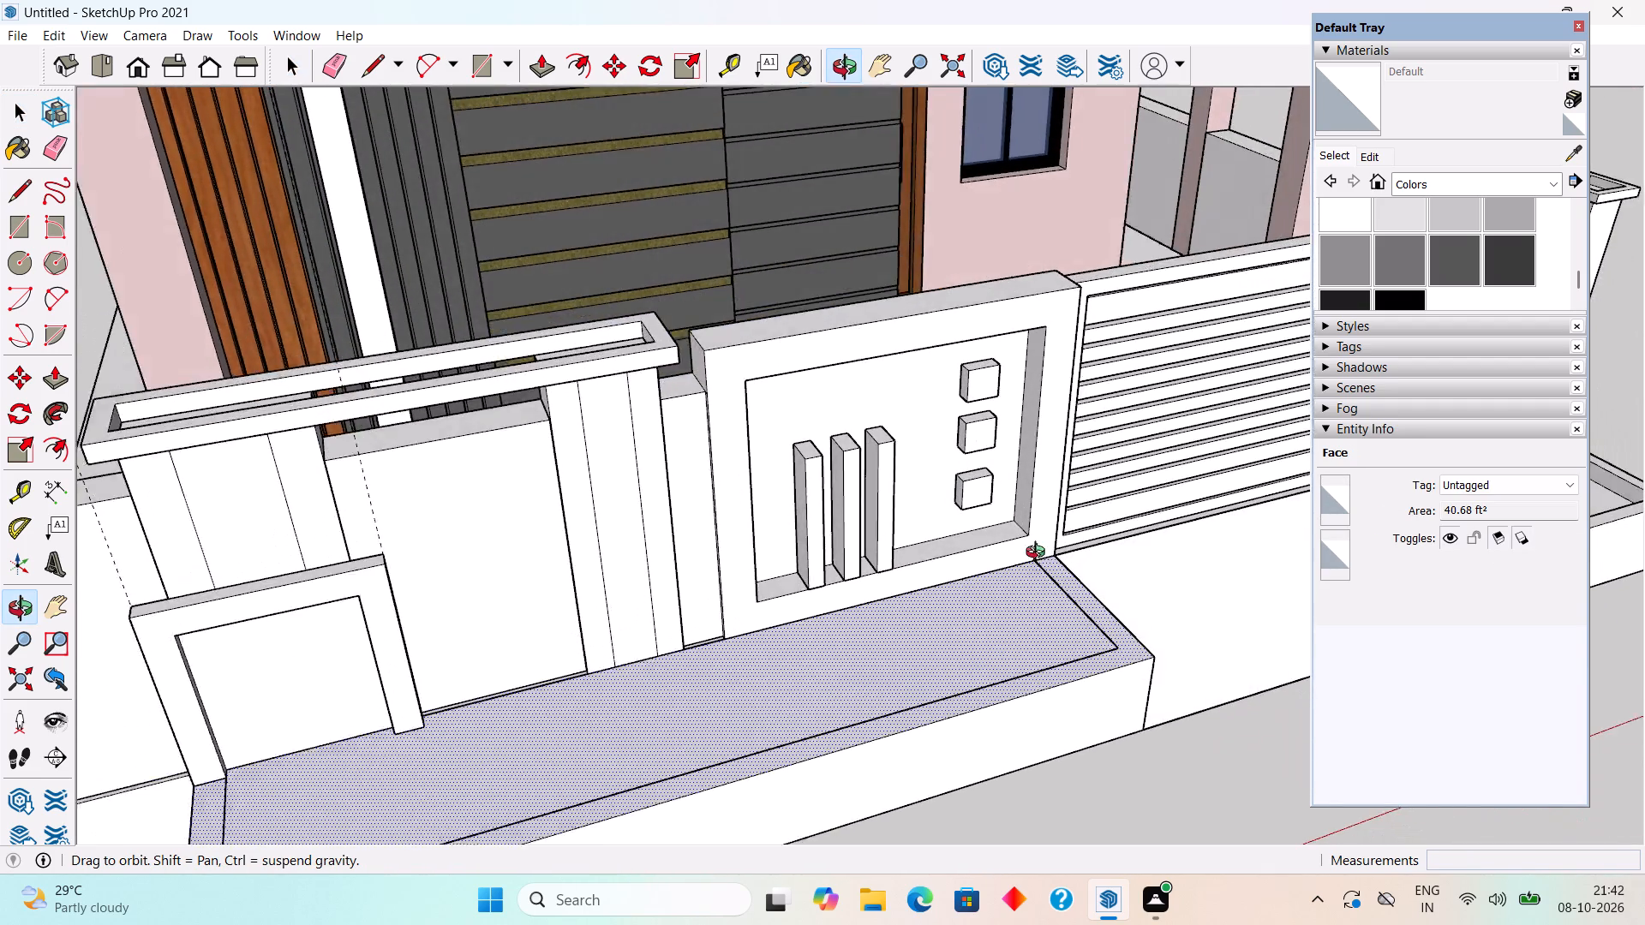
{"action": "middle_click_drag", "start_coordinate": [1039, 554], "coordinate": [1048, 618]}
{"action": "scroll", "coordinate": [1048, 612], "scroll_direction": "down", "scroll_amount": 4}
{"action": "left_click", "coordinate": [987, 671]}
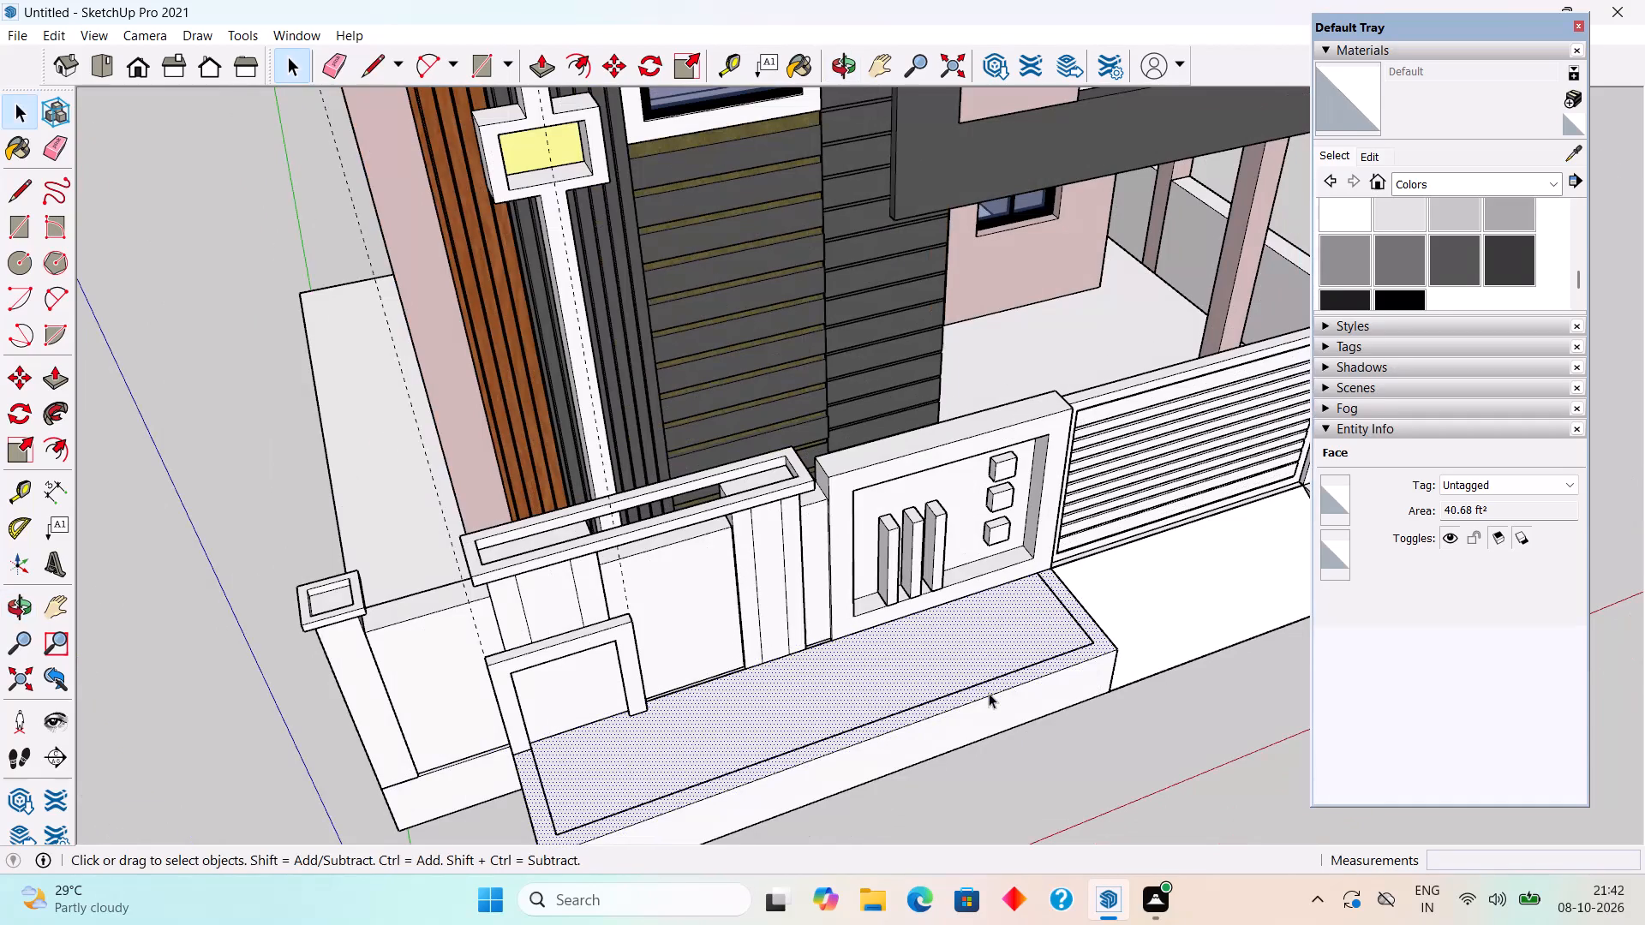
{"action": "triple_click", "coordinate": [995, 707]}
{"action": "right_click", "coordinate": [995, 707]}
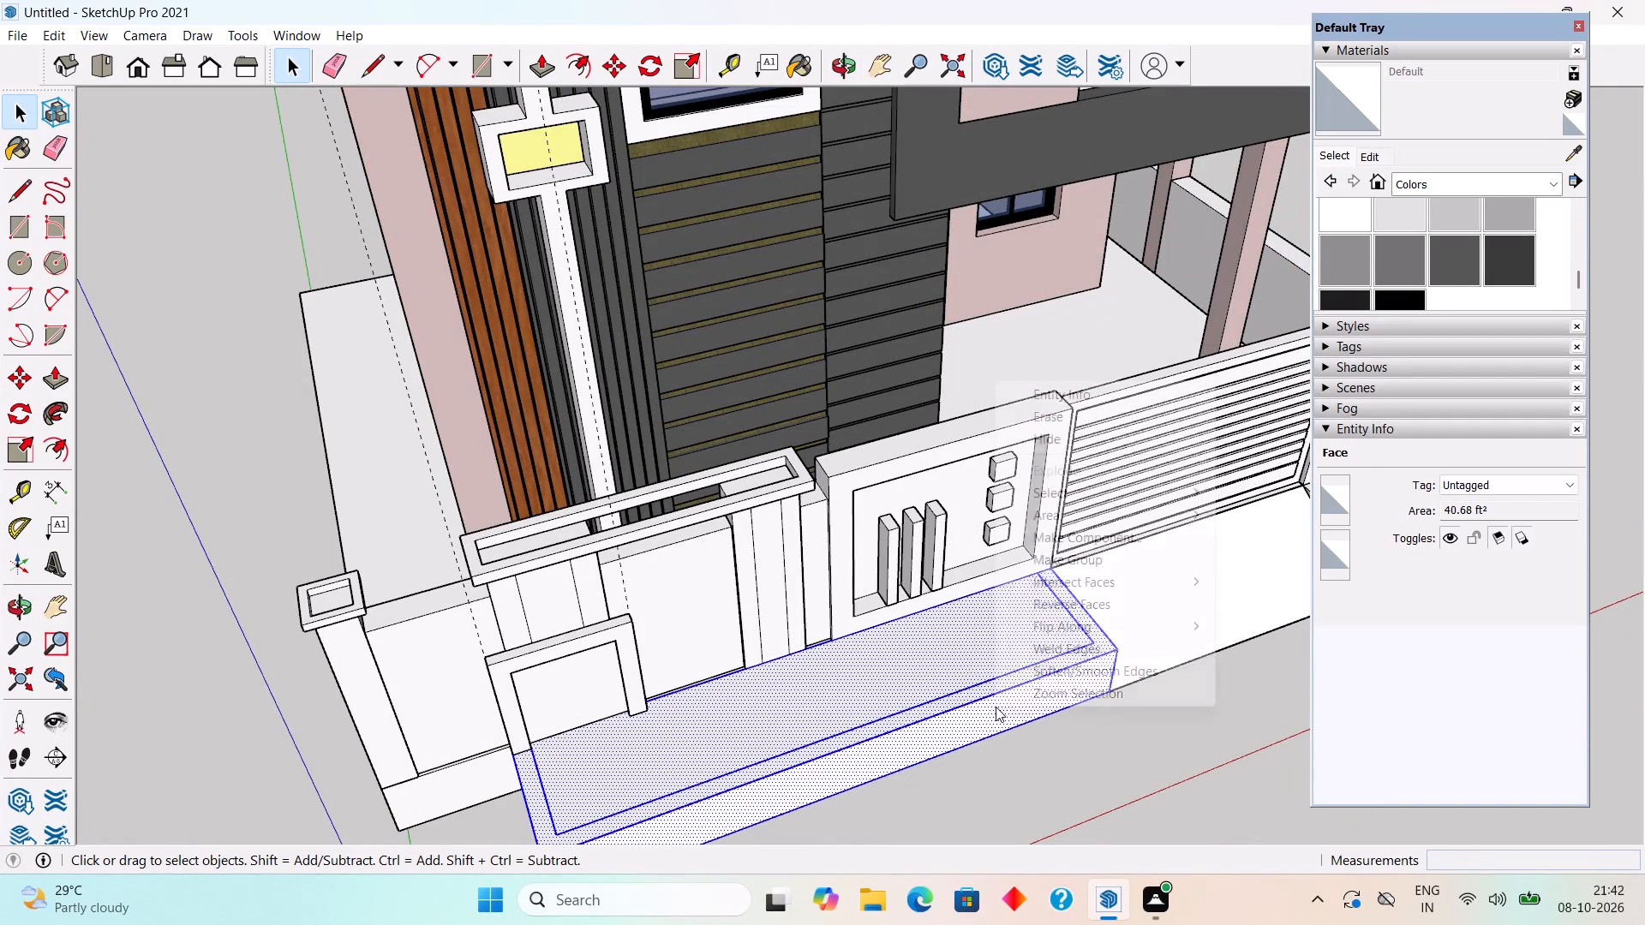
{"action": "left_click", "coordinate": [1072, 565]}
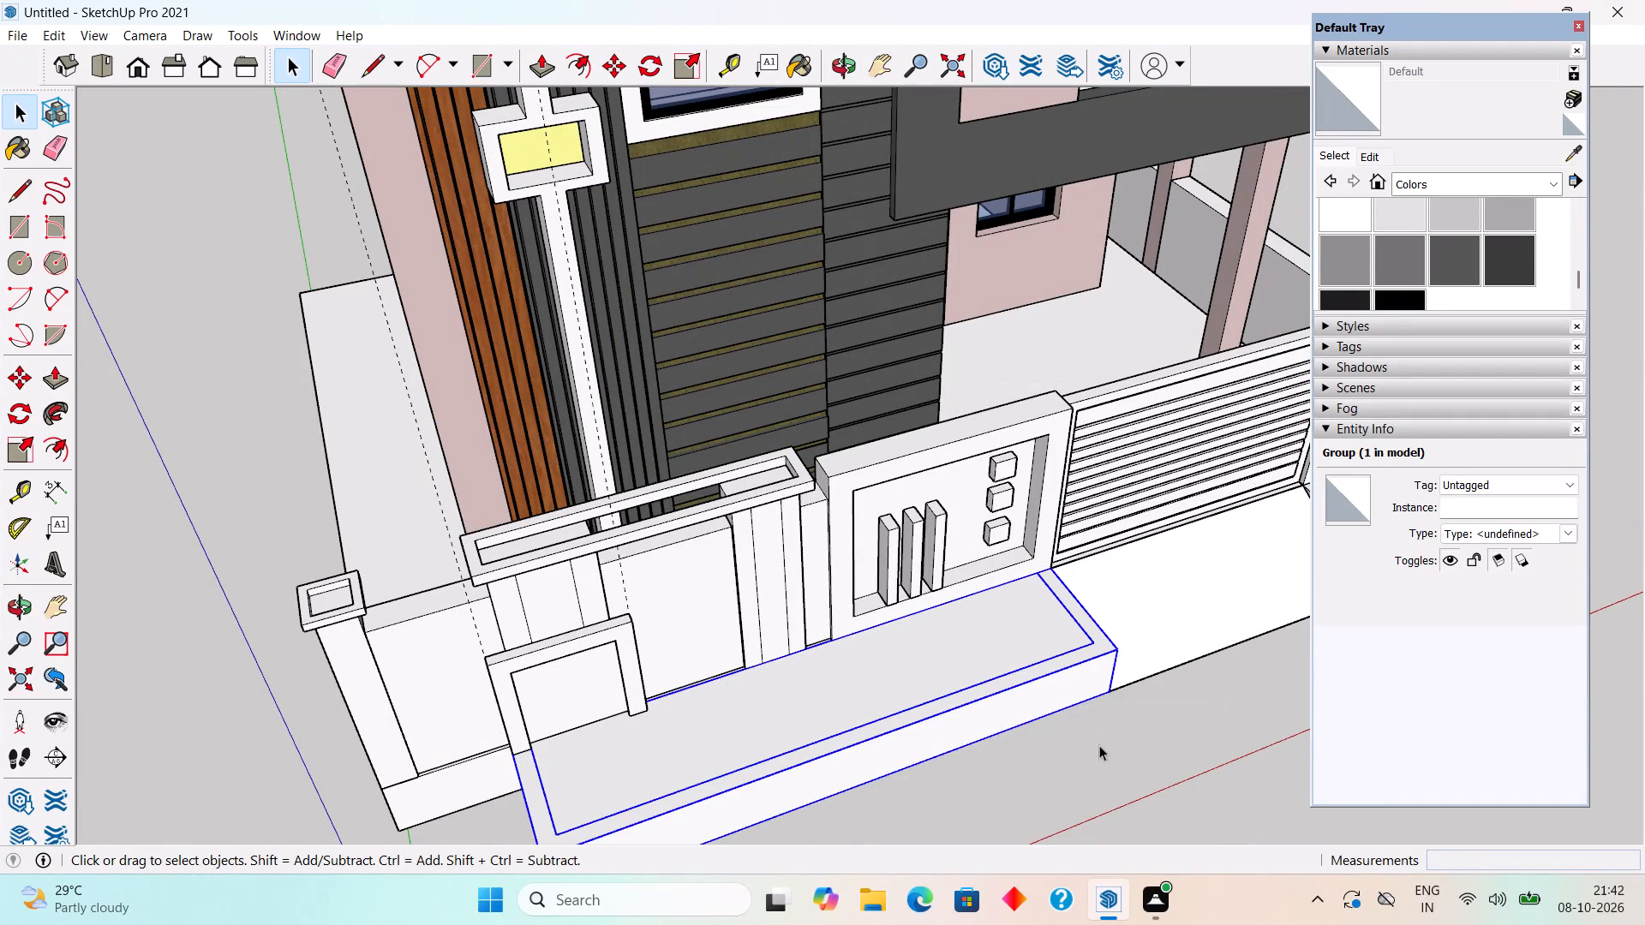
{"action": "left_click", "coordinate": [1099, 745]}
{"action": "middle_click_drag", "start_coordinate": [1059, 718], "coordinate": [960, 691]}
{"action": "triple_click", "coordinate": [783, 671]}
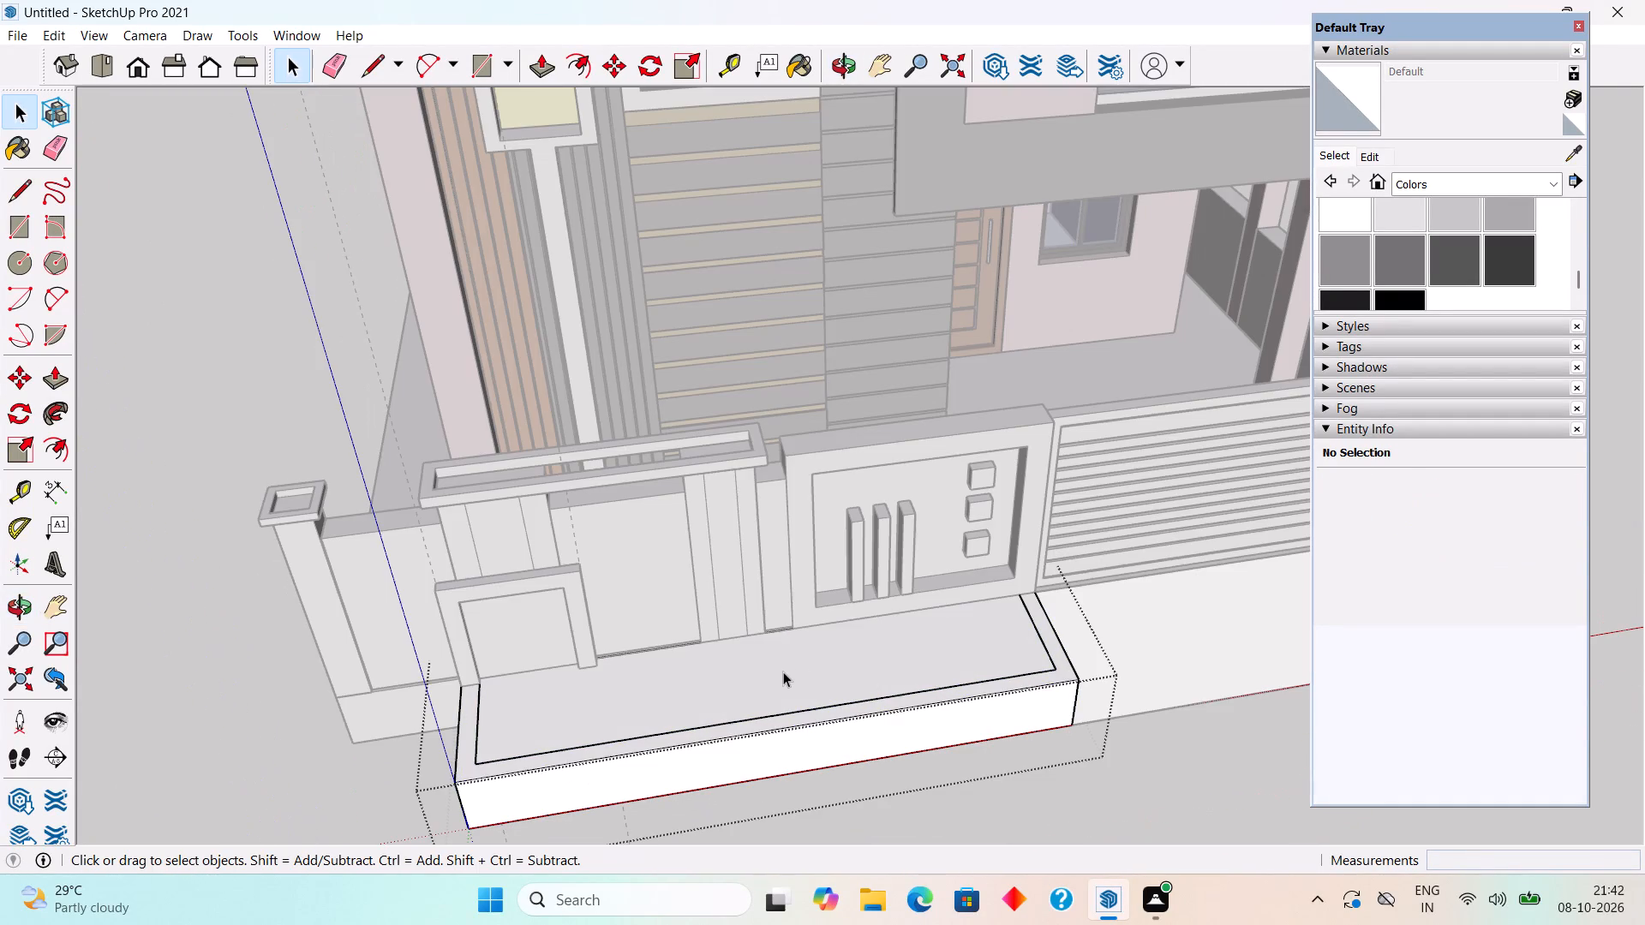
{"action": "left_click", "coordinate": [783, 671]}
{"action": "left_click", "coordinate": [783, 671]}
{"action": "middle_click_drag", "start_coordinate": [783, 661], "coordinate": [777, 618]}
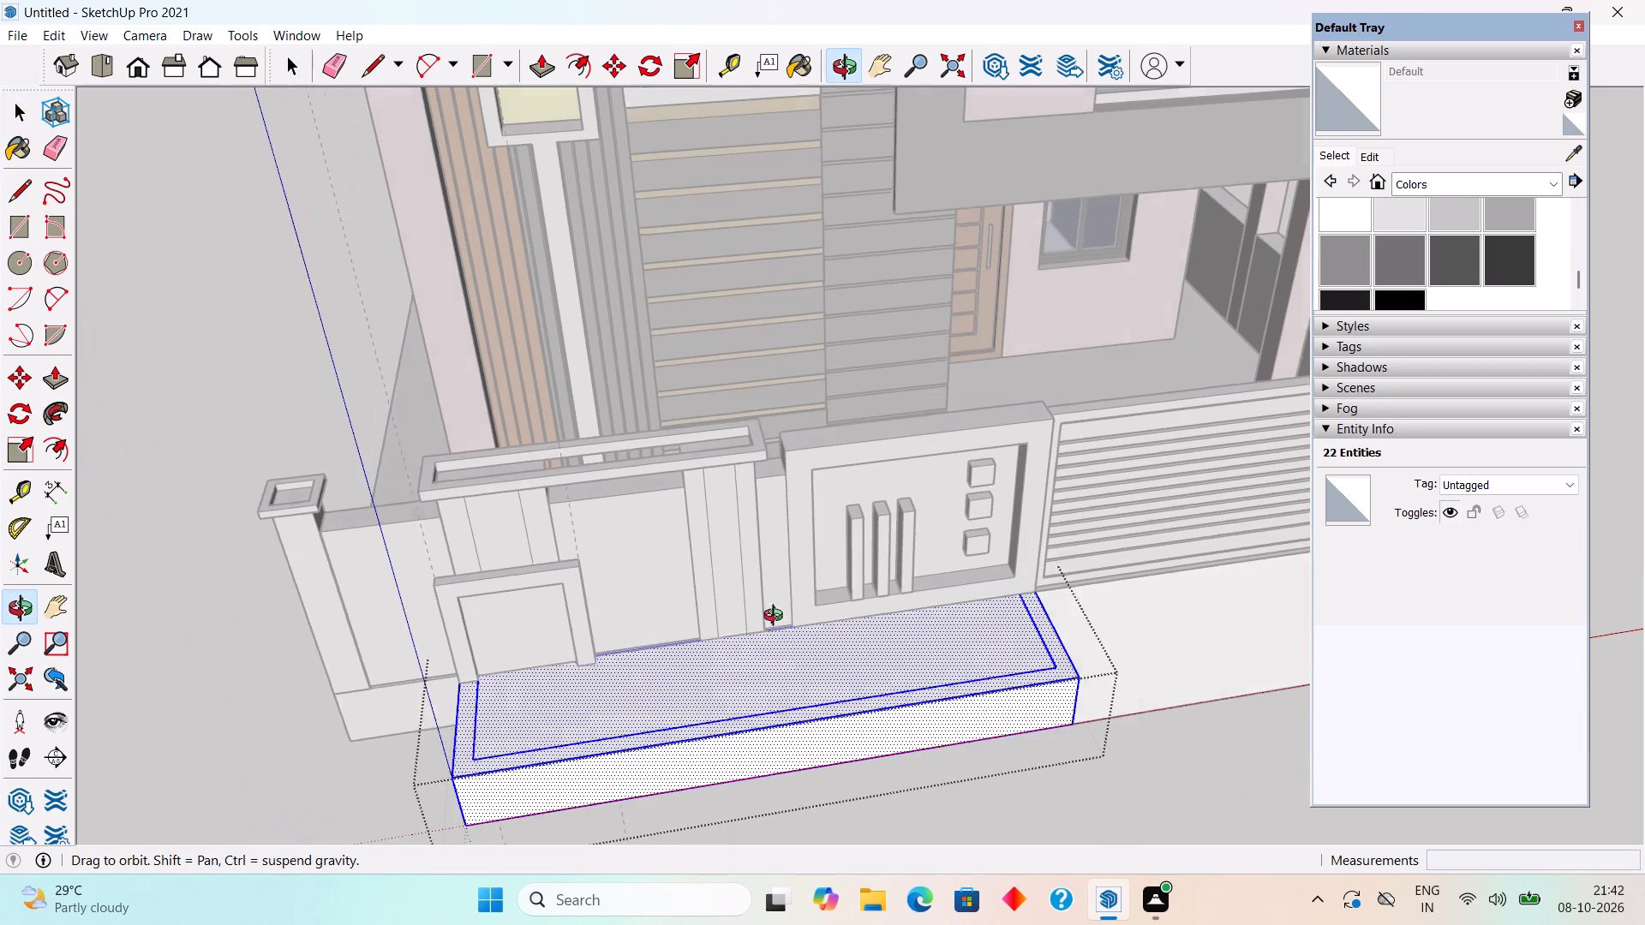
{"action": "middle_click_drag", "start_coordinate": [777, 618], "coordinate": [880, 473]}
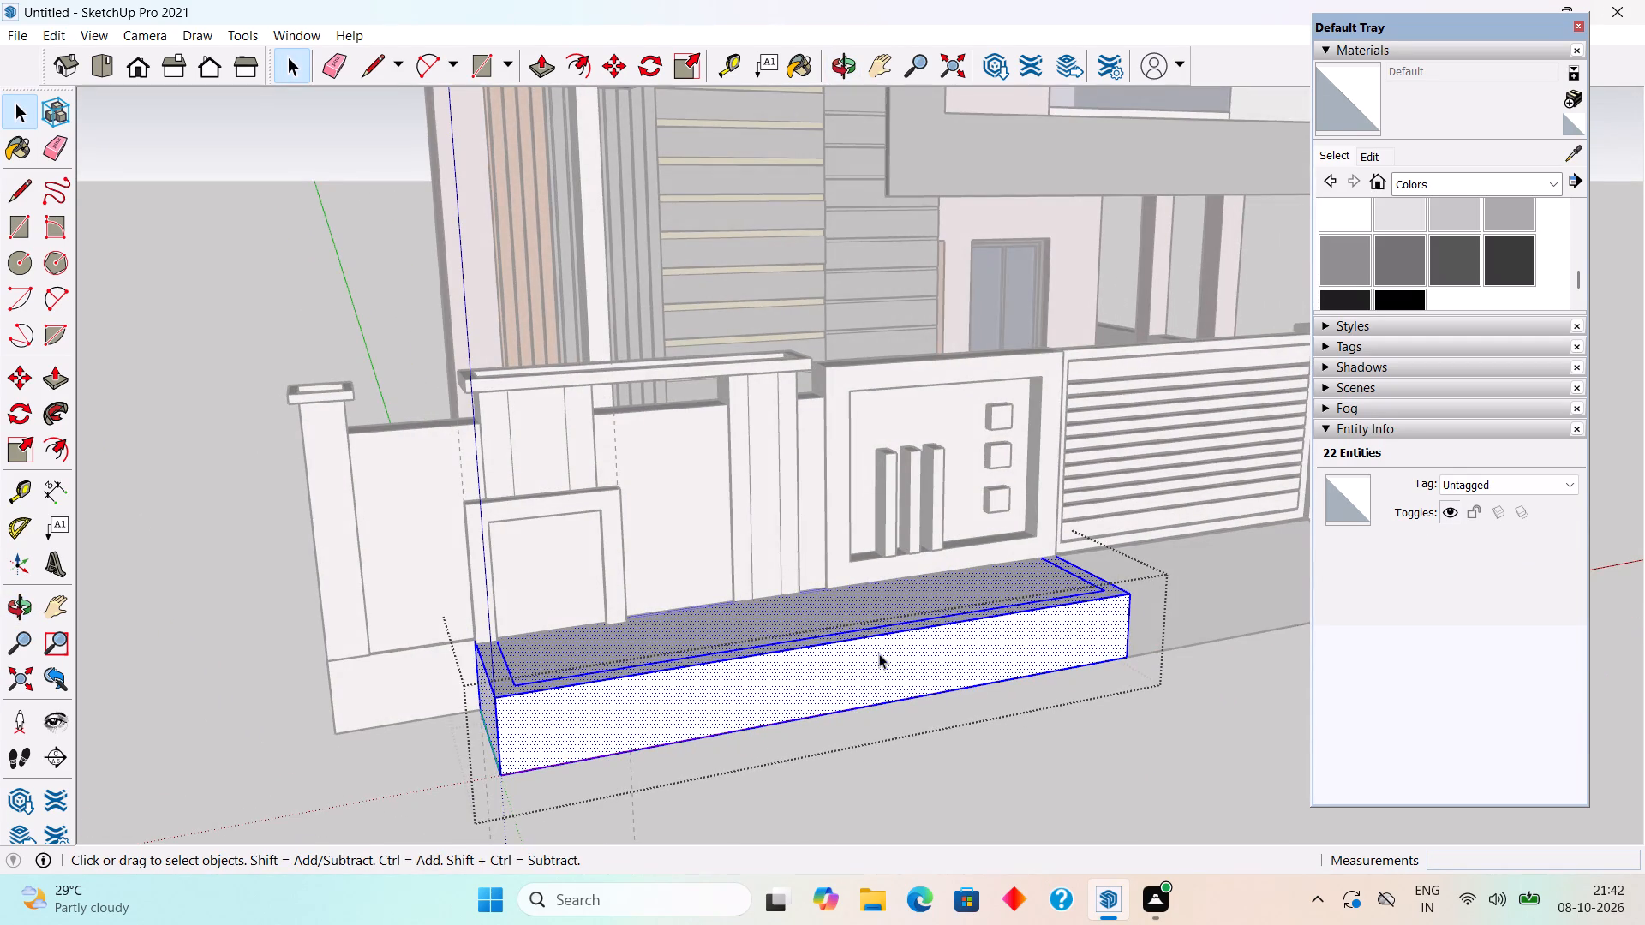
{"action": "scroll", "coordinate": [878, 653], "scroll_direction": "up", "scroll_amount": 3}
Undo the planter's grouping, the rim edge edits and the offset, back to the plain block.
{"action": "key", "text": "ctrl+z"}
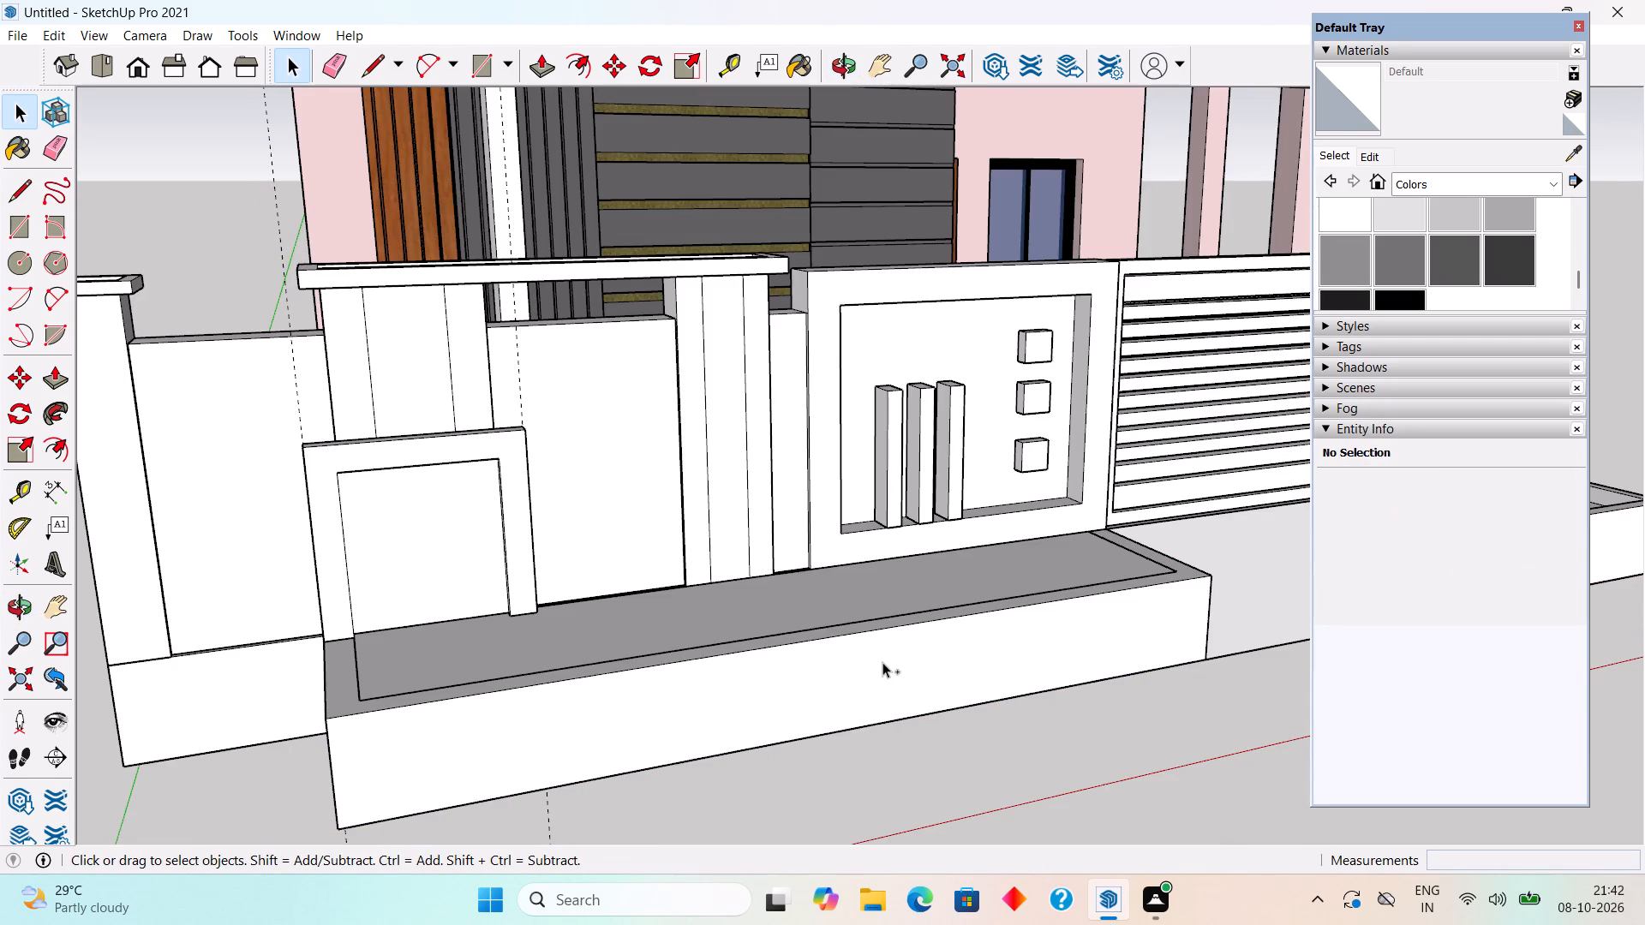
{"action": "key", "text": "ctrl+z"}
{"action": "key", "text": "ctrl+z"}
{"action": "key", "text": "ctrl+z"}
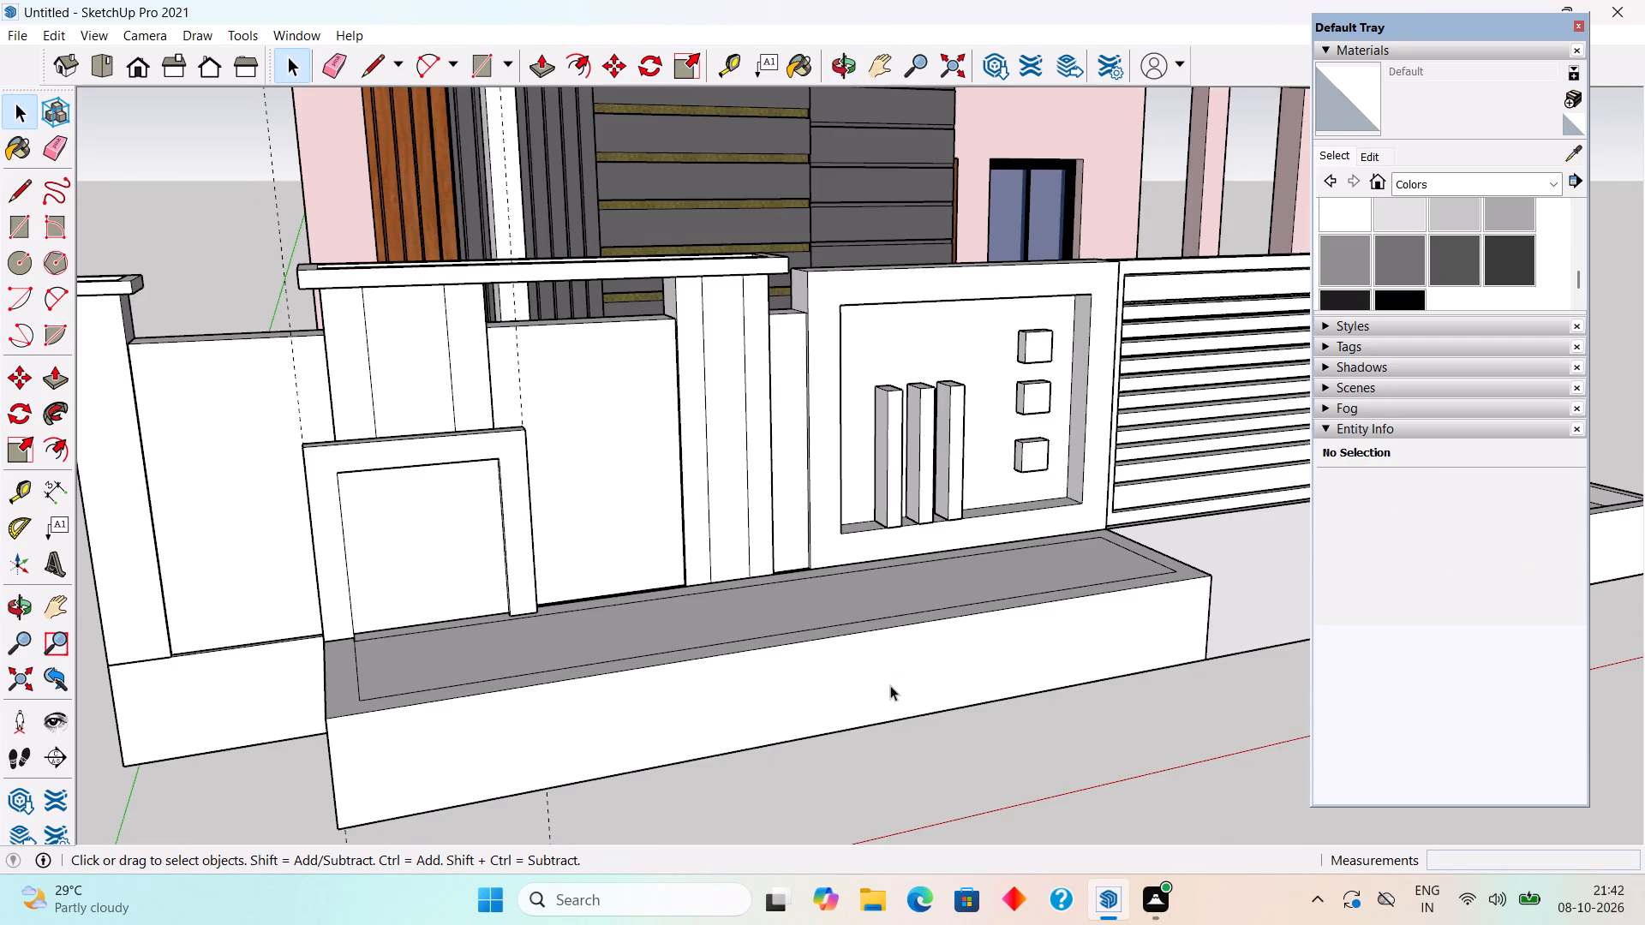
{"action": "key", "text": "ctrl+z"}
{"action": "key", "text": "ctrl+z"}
Select the plain planter block with all its connected geometry and make it a group.
{"action": "scroll", "coordinate": [902, 649], "scroll_direction": "down", "scroll_amount": 3}
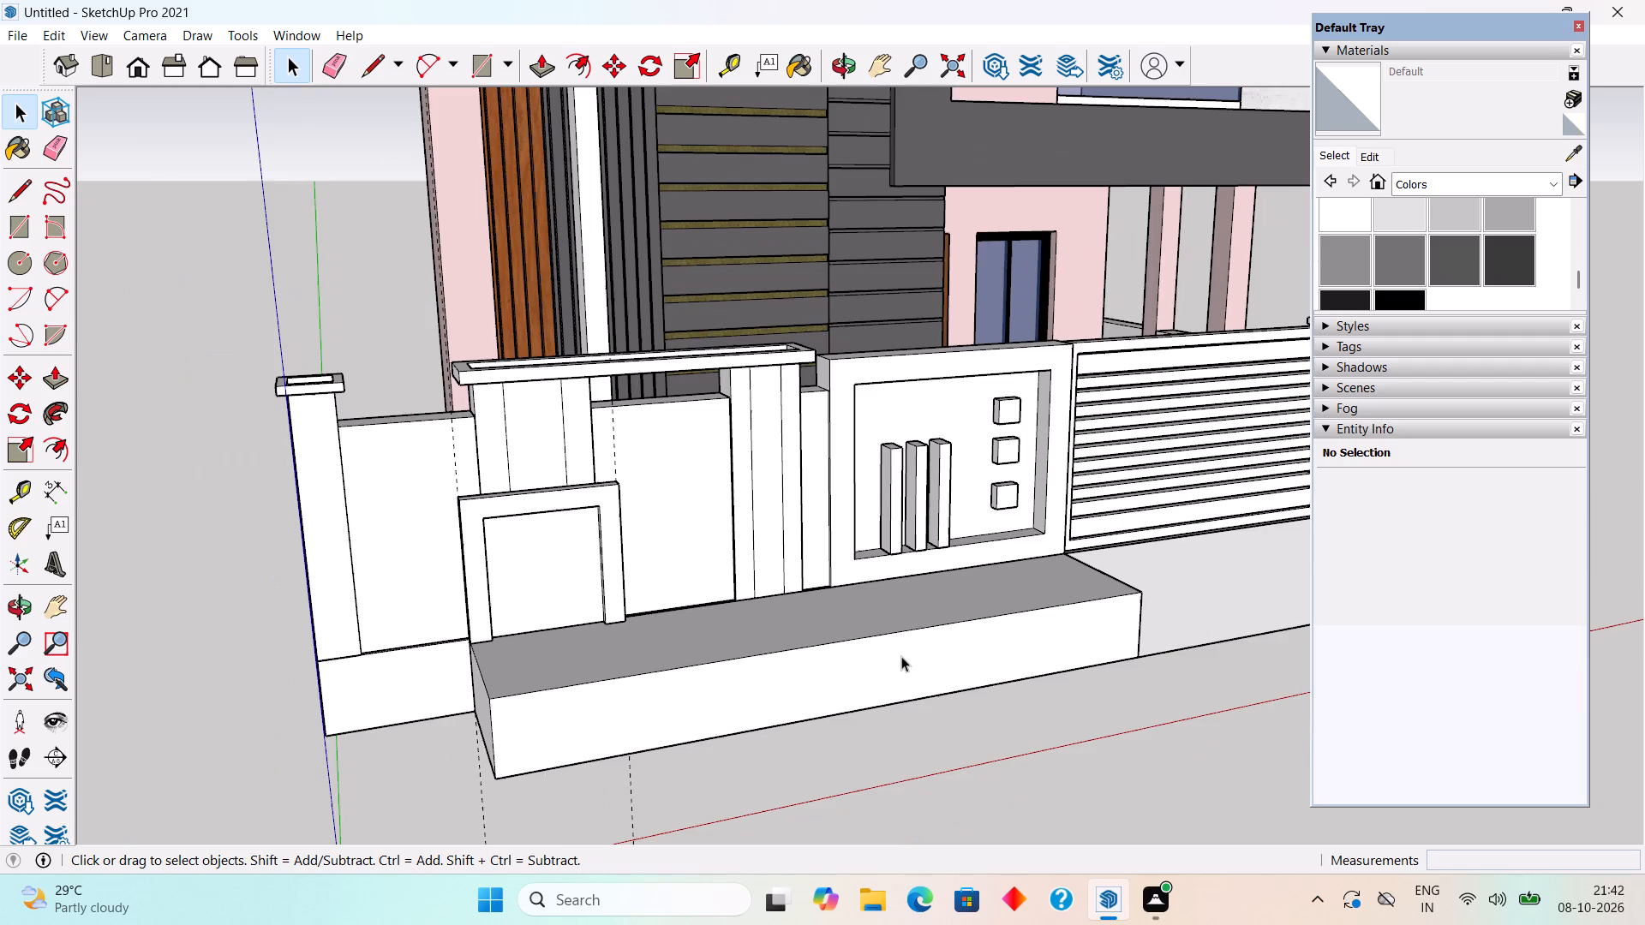
{"action": "triple_click", "coordinate": [901, 656]}
{"action": "right_click", "coordinate": [901, 656]}
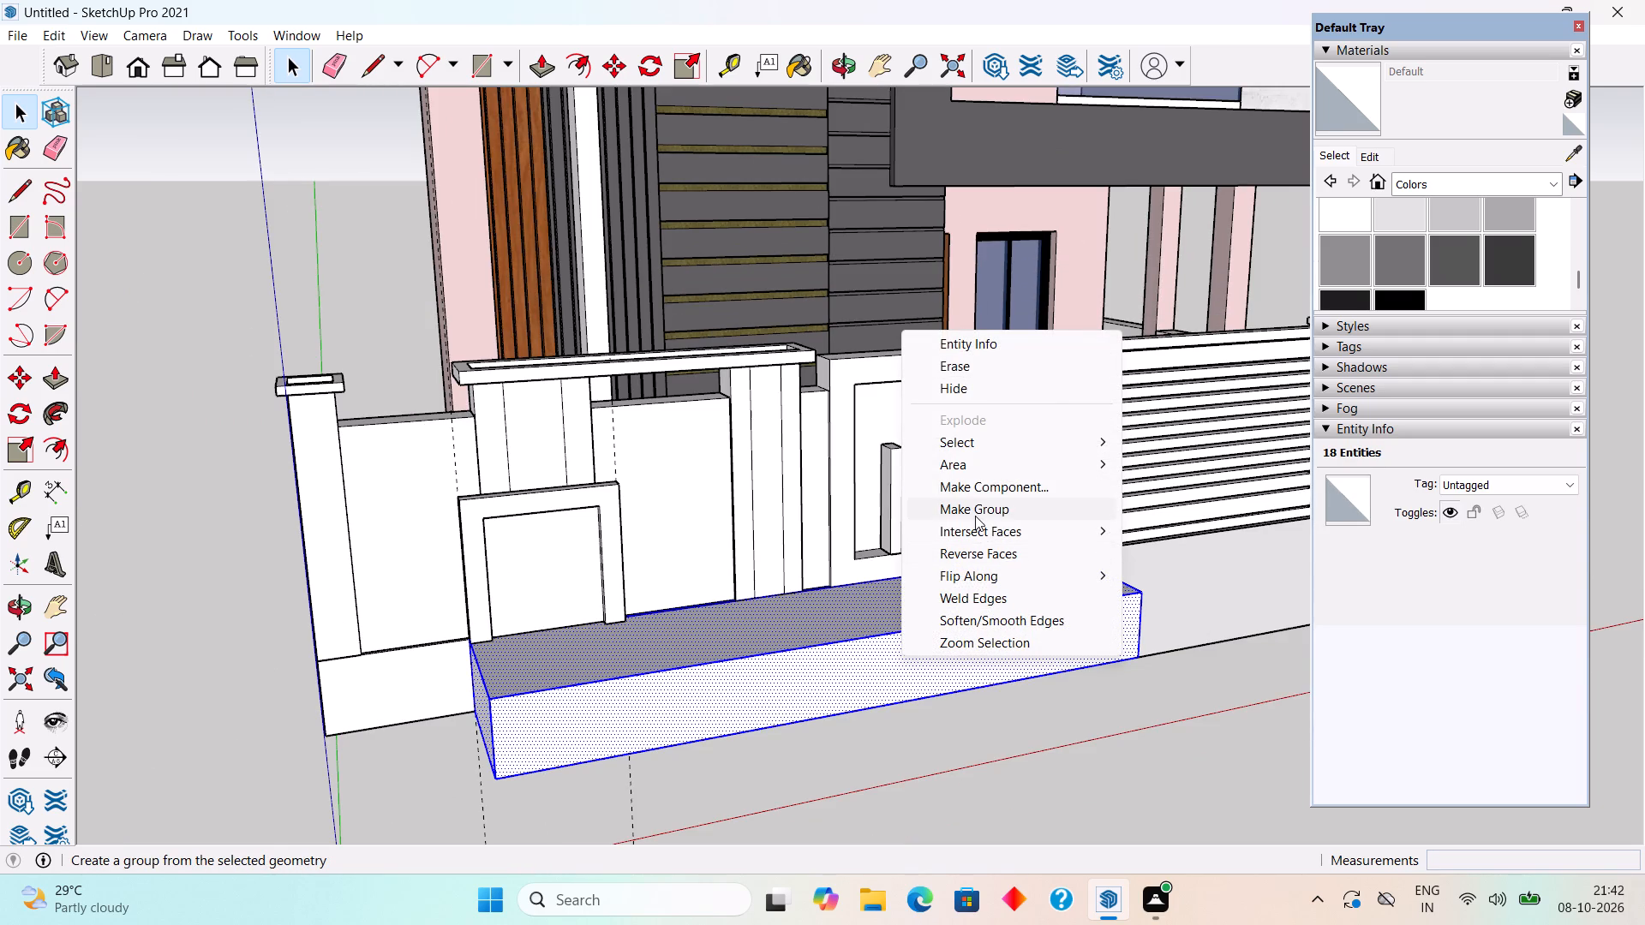
{"action": "left_click", "coordinate": [975, 516]}
Inside the planter group, offset the top face inward by about 4 3/8" to outline a full rim.
{"action": "scroll", "coordinate": [985, 536], "scroll_direction": "down", "scroll_amount": 6}
{"action": "middle_click_drag", "start_coordinate": [983, 642], "coordinate": [739, 706]}
{"action": "middle_click_drag", "start_coordinate": [757, 564], "coordinate": [817, 826]}
{"action": "scroll", "coordinate": [797, 697], "scroll_direction": "up", "scroll_amount": 6}
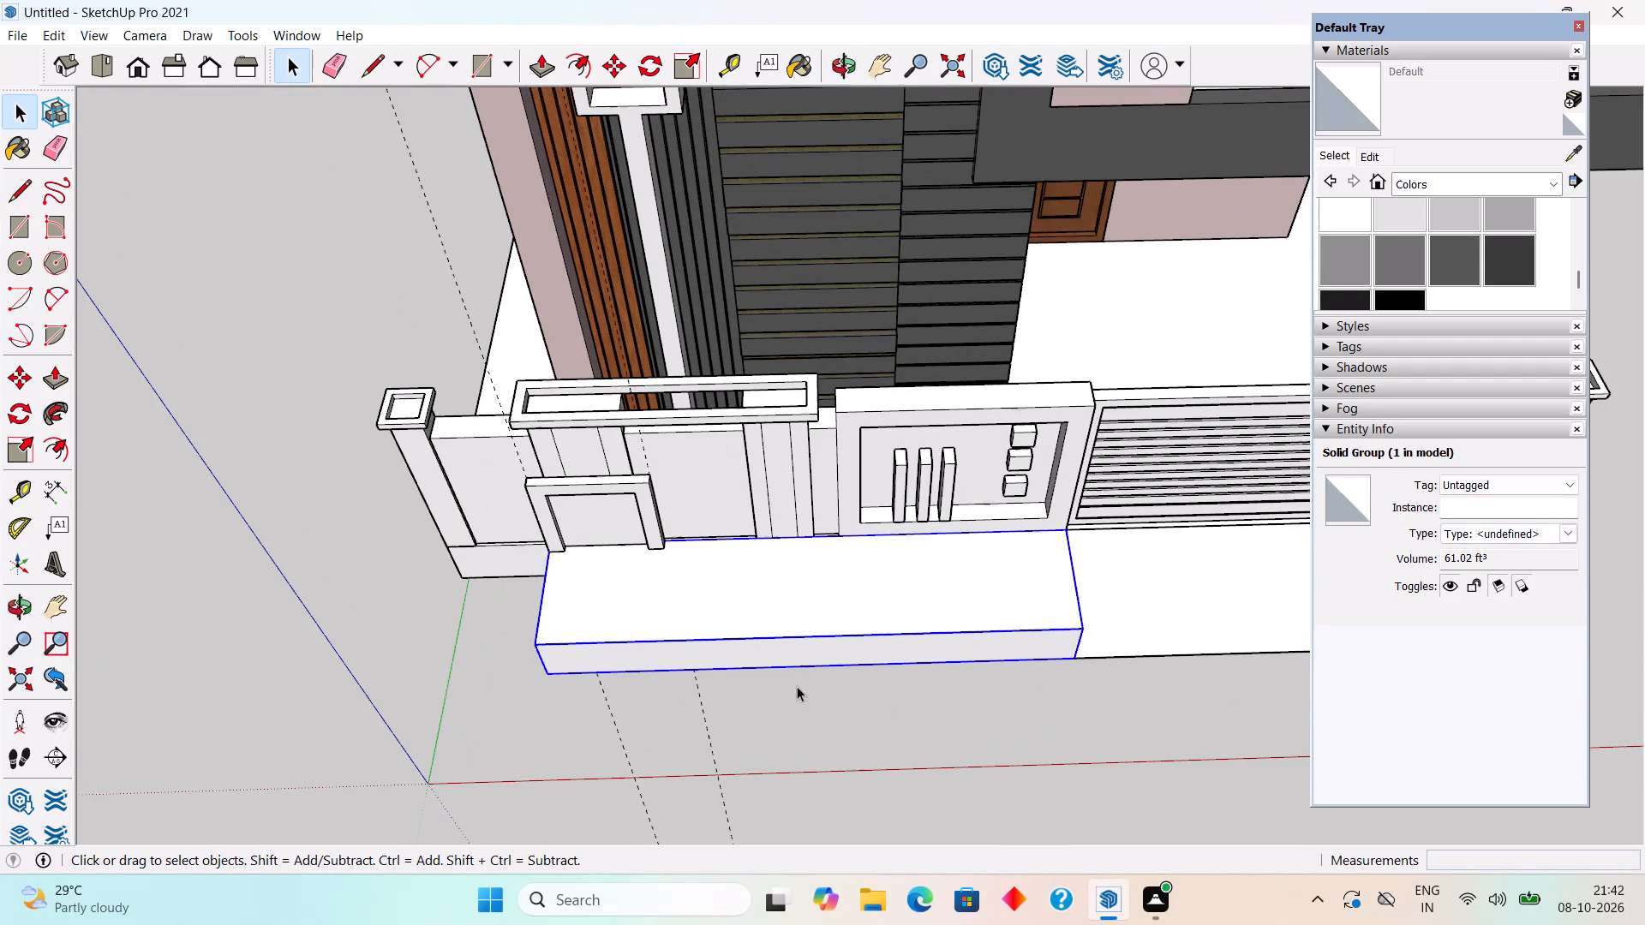
{"action": "scroll", "coordinate": [760, 580], "scroll_direction": "up", "scroll_amount": 5}
{"action": "left_click", "coordinate": [760, 579]}
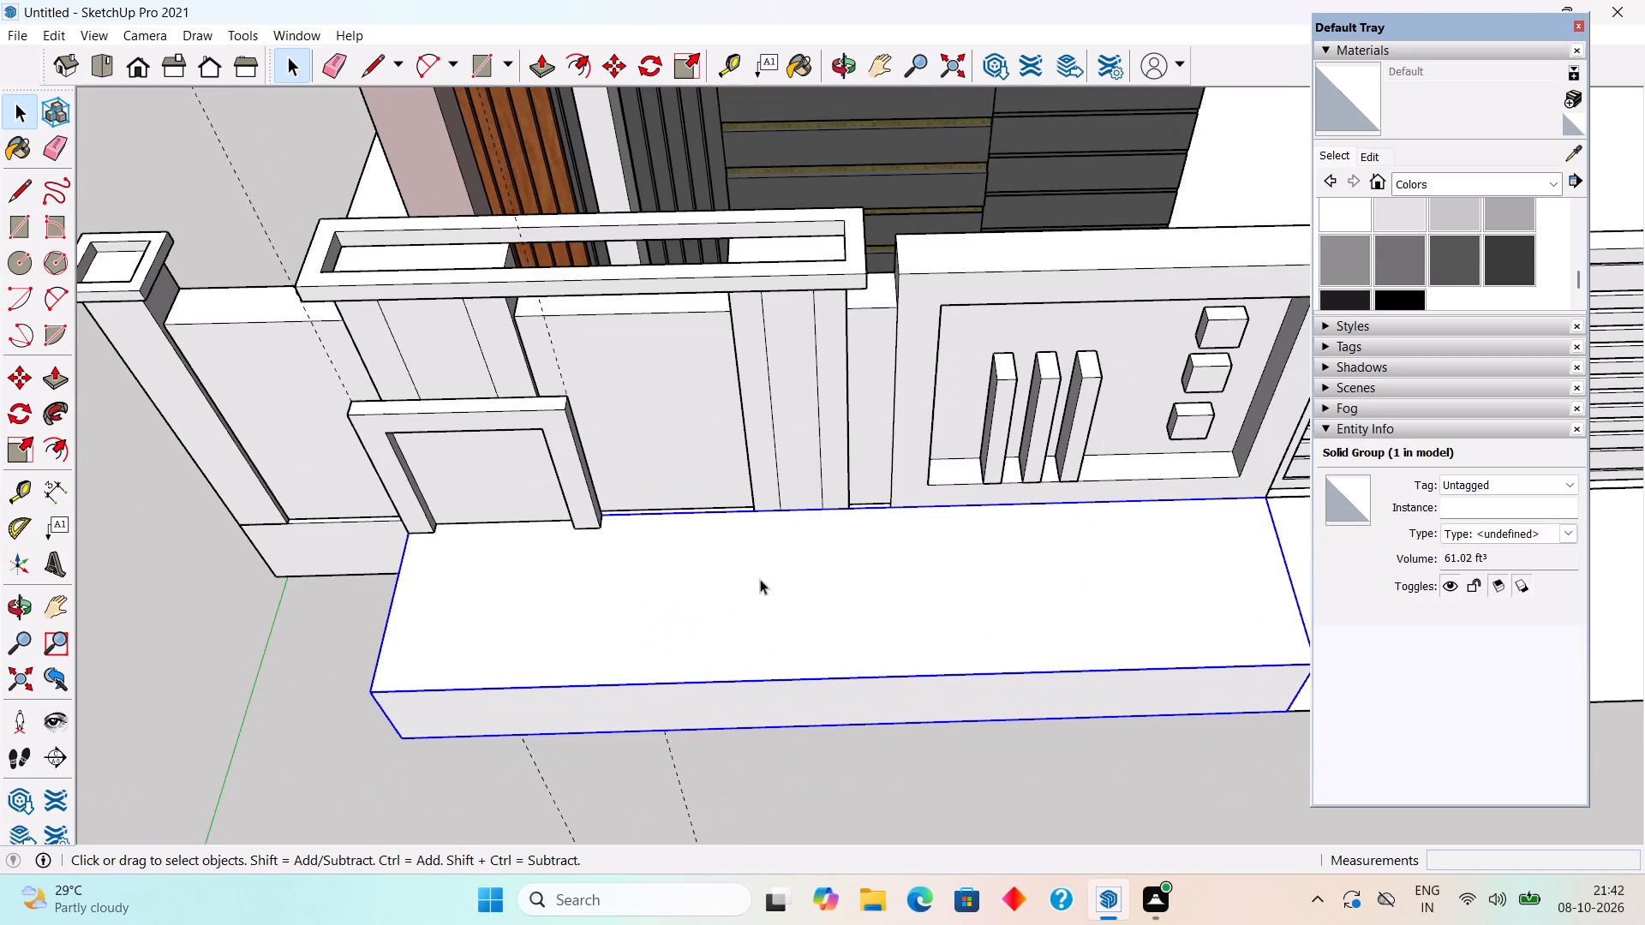
{"action": "double_click", "coordinate": [760, 579]}
{"action": "left_click", "coordinate": [762, 600]}
{"action": "left_click", "coordinate": [764, 606]}
{"action": "left_click", "coordinate": [812, 776]}
{"action": "triple_click", "coordinate": [689, 669]}
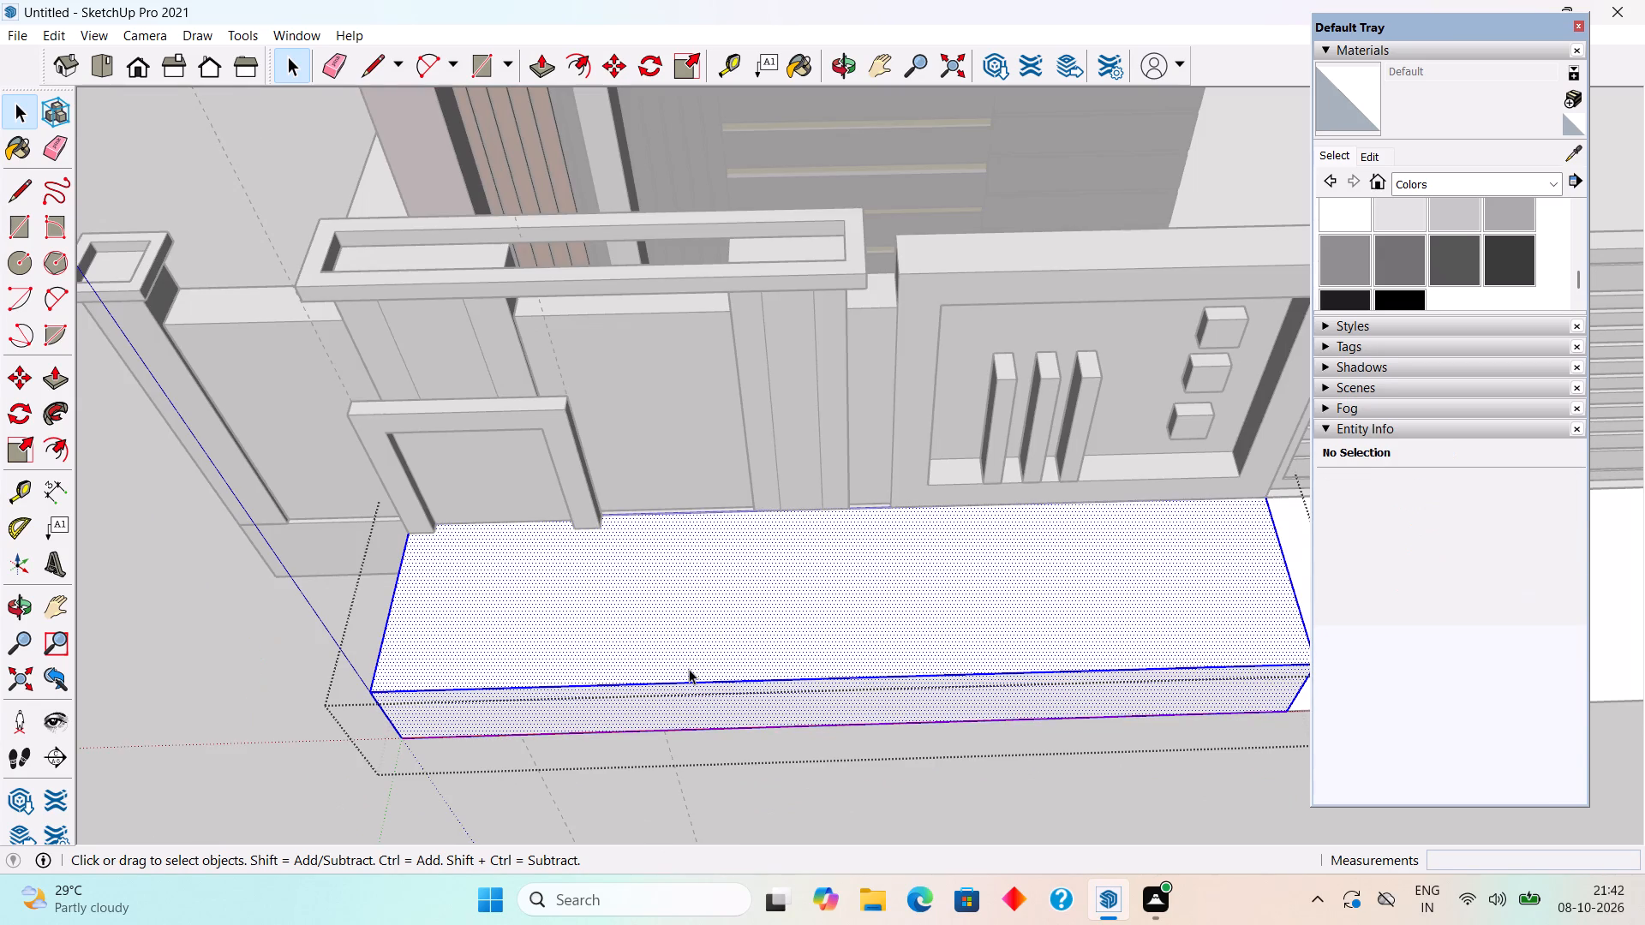
{"action": "key", "text": "f"}
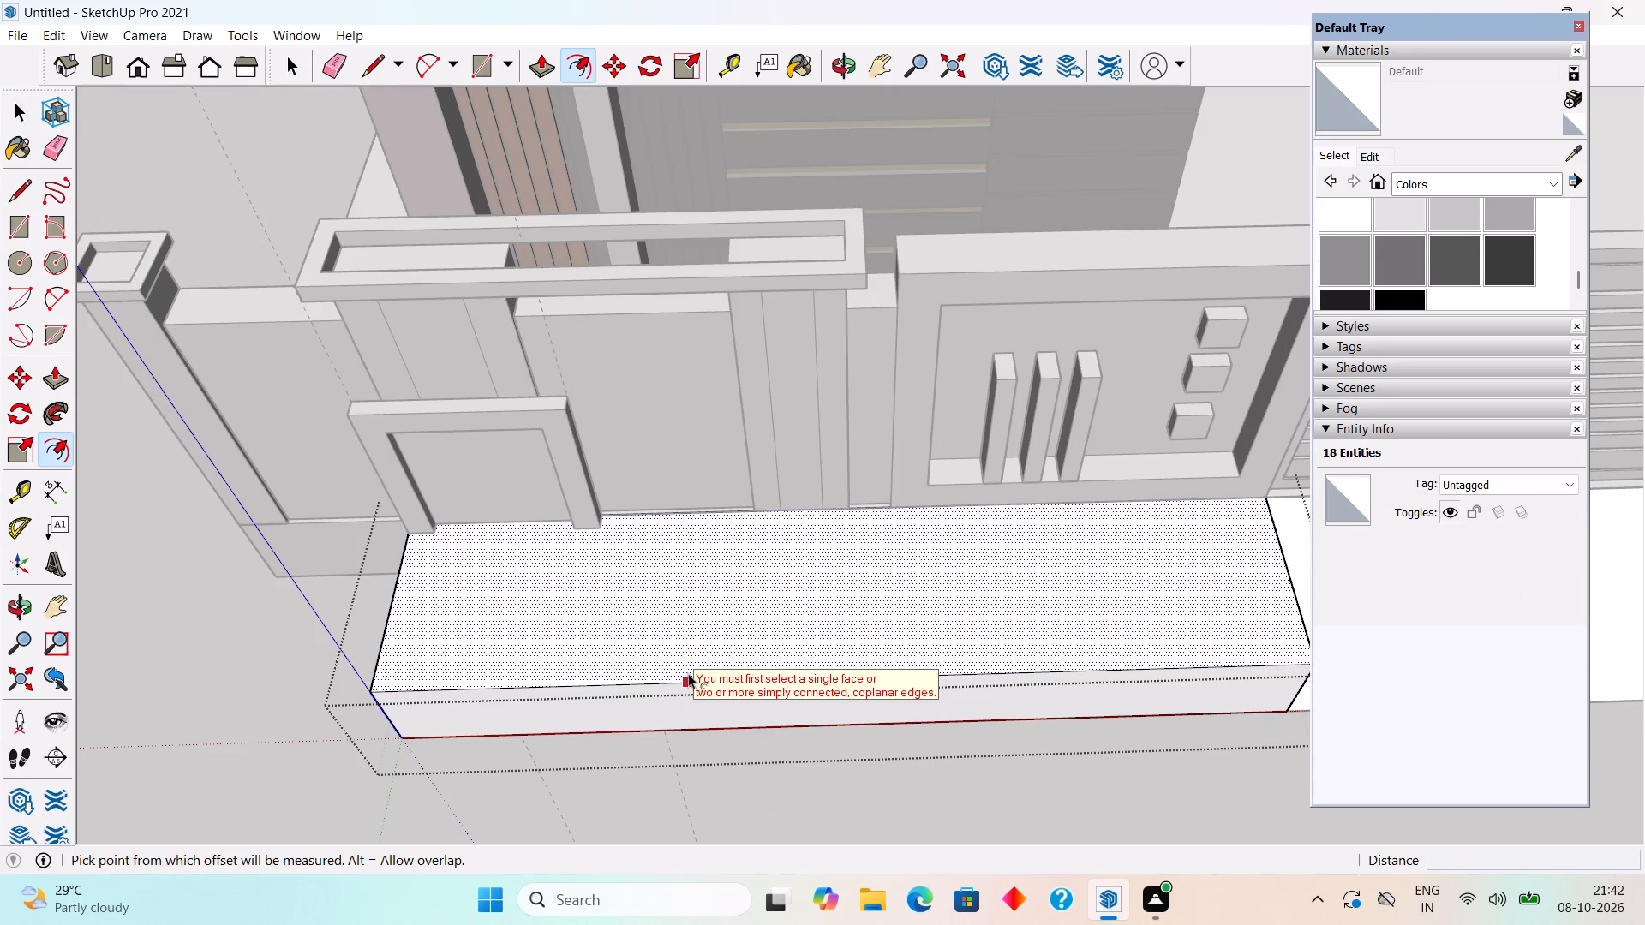
{"action": "left_click", "coordinate": [688, 673]}
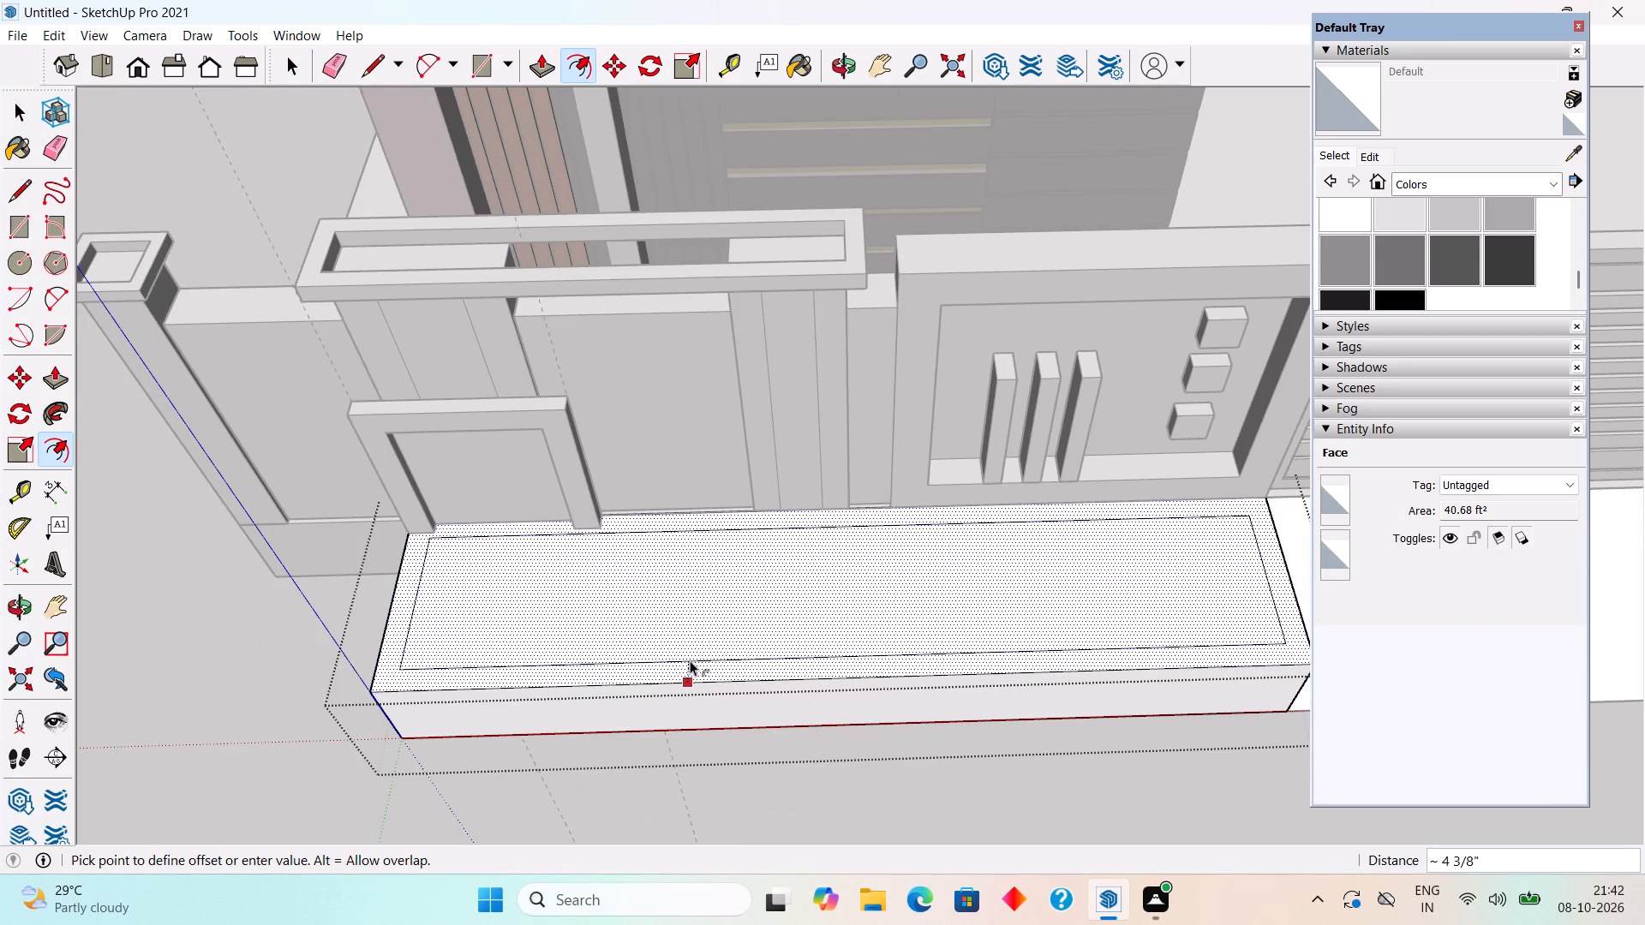
{"action": "left_click", "coordinate": [690, 660]}
{"action": "key", "text": "space"}
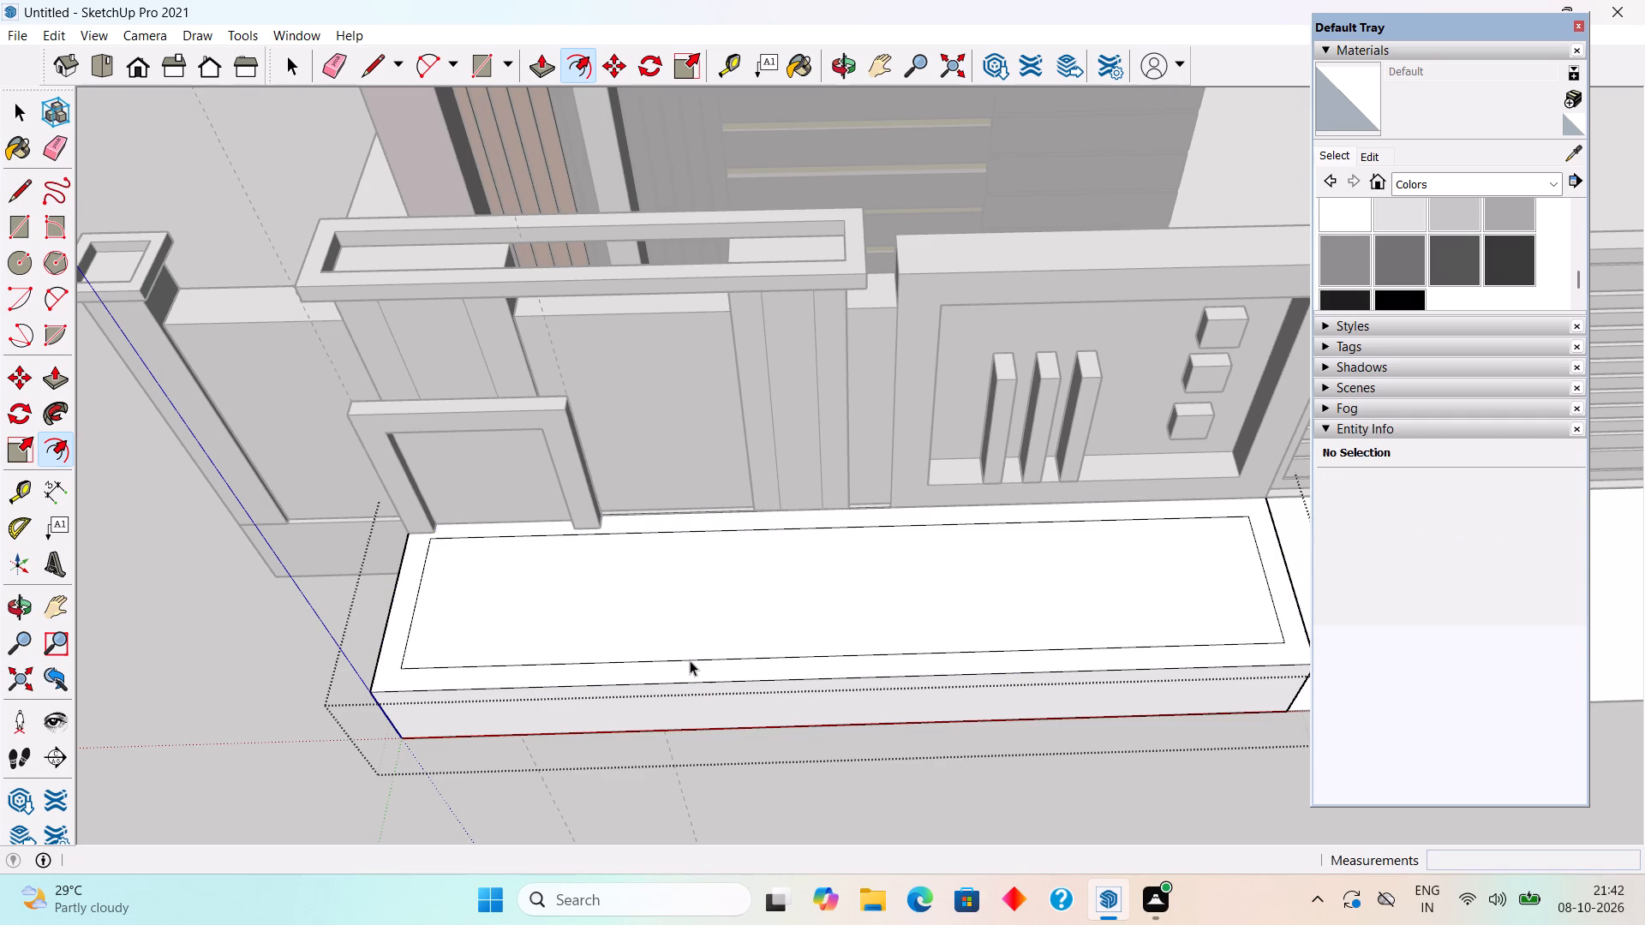
Push the planter's inner top face down 2 1/2" to recess the bed inside the rim.
{"action": "left_click", "coordinate": [709, 628]}
{"action": "key", "text": "p"}
{"action": "left_click", "coordinate": [709, 628]}
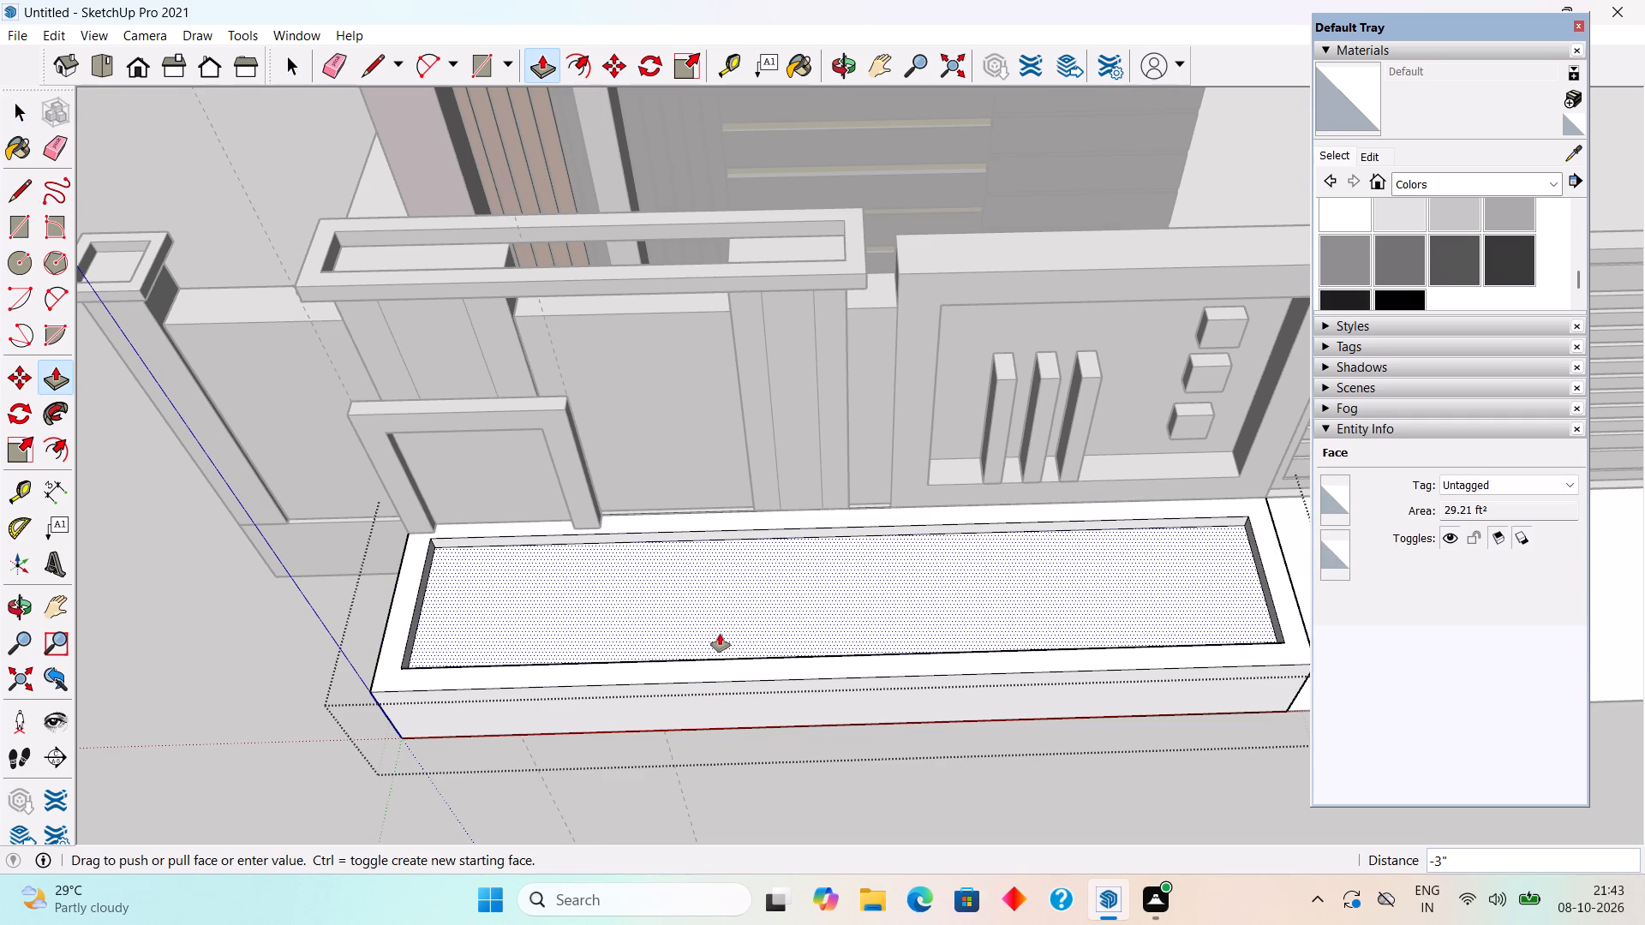
{"action": "left_click", "coordinate": [721, 633]}
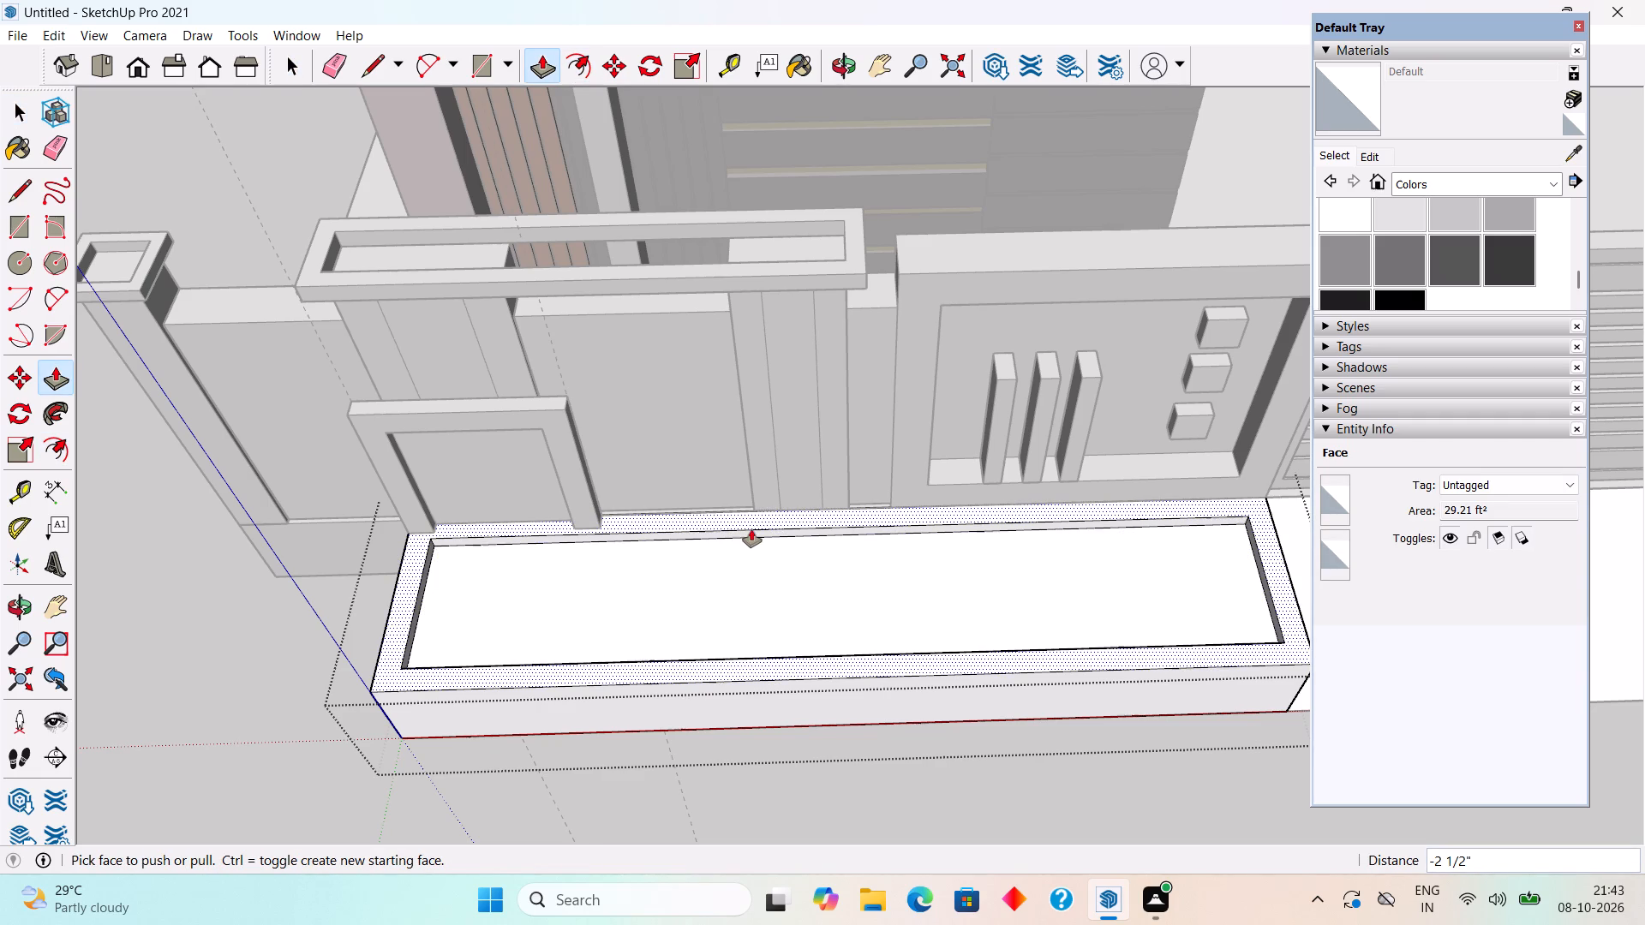
Push the recess's rear inner face back 4 3/8" to remove the planter rim along the boundary wall.
{"action": "left_click", "coordinate": [752, 534]}
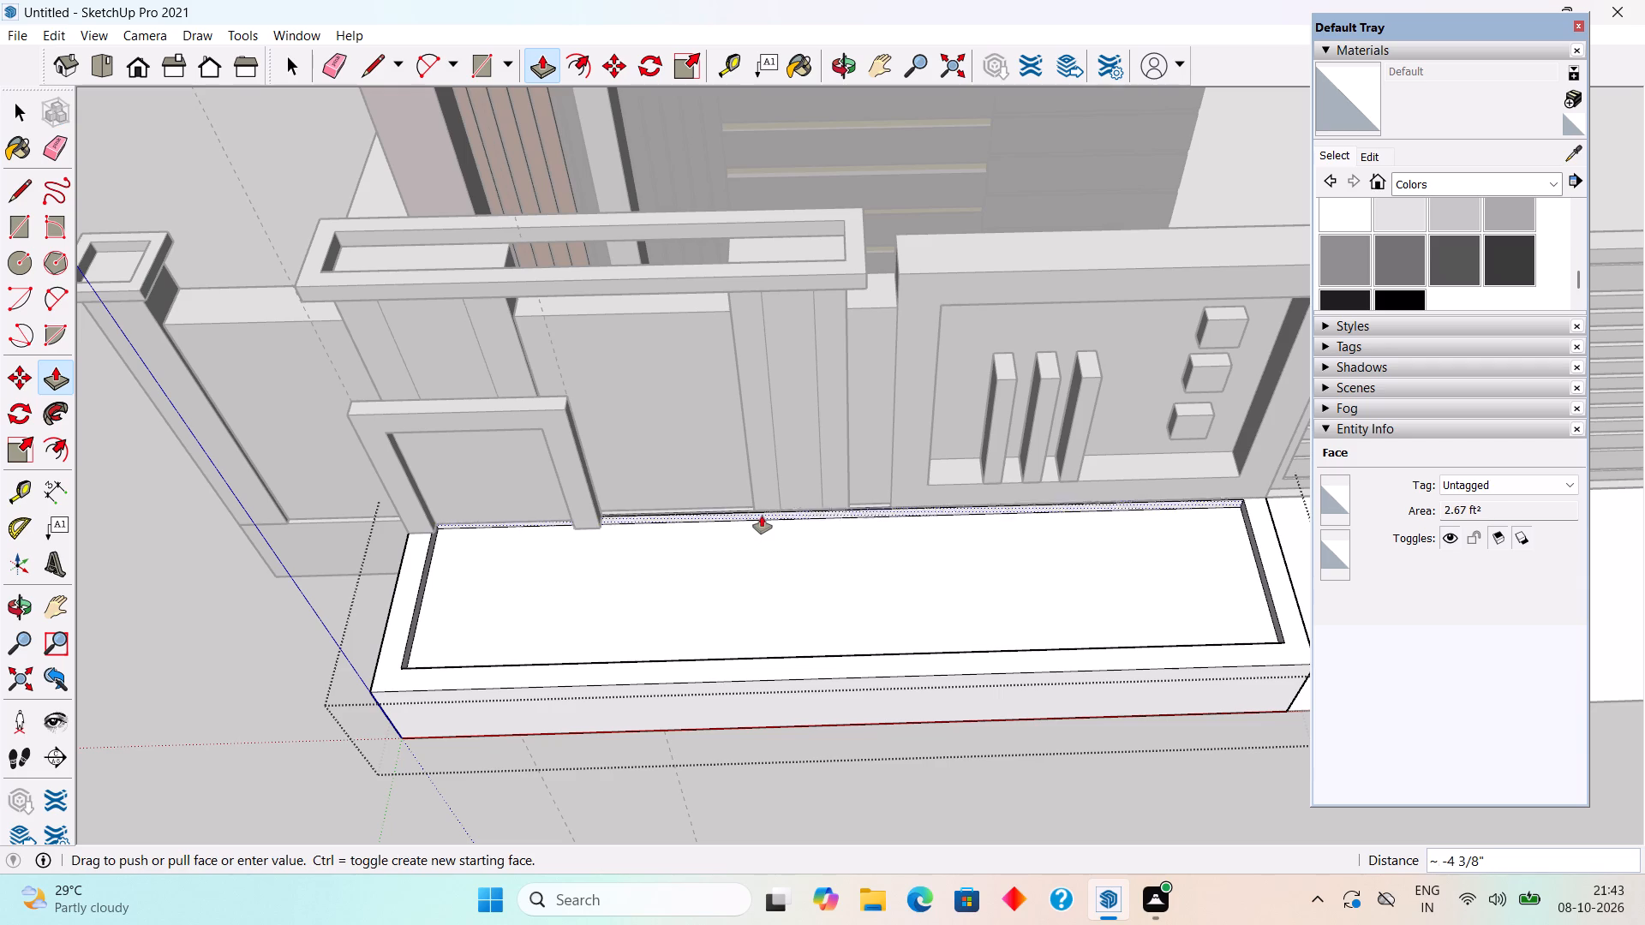
{"action": "left_click", "coordinate": [763, 512]}
{"action": "key", "text": "space"}
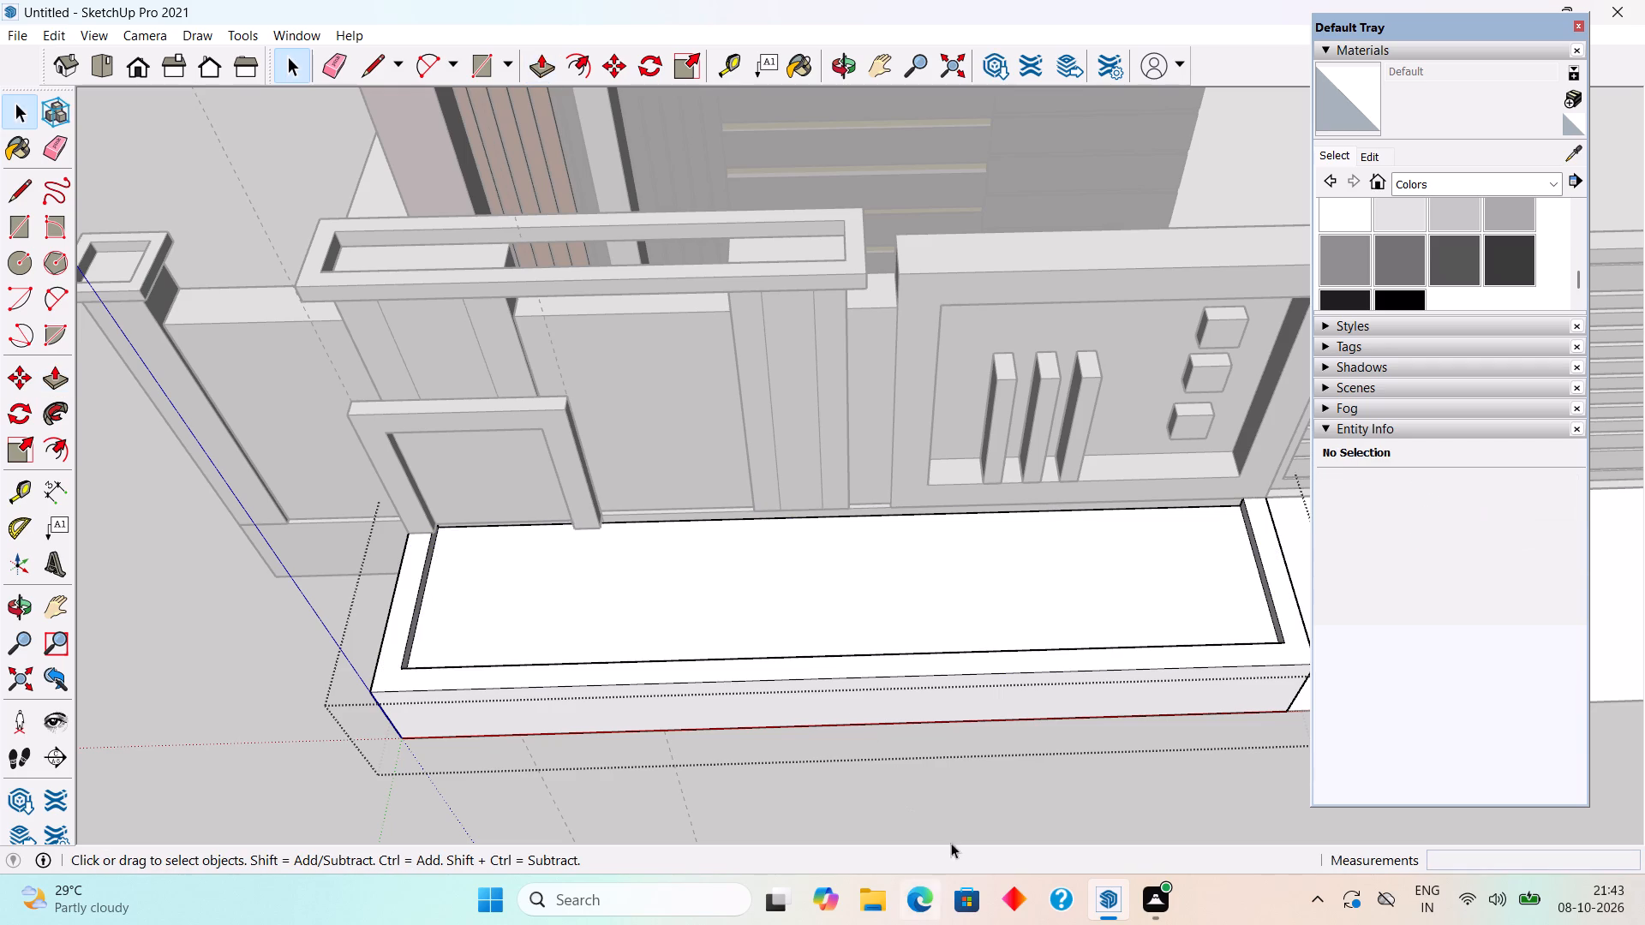
{"action": "left_click", "coordinate": [950, 796]}
Inside the planter group, raise the bed's recessed floor by 2 3/4".
{"action": "middle_click_drag", "start_coordinate": [992, 726], "coordinate": [980, 463]}
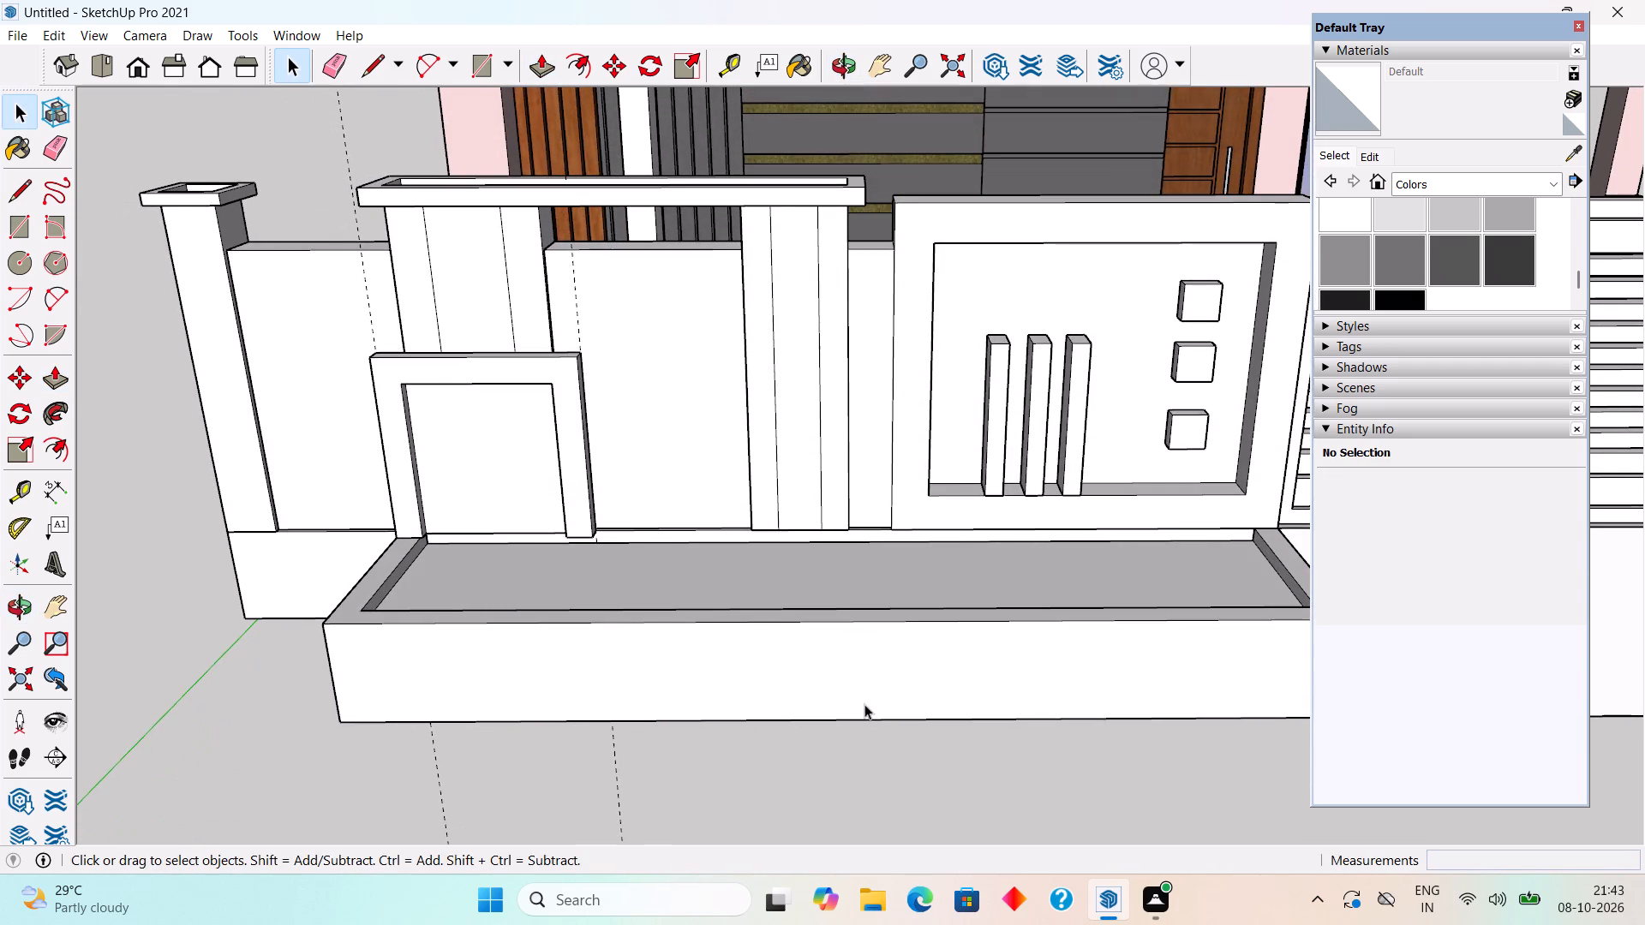
{"action": "middle_click_drag", "start_coordinate": [863, 695], "coordinate": [1061, 646]}
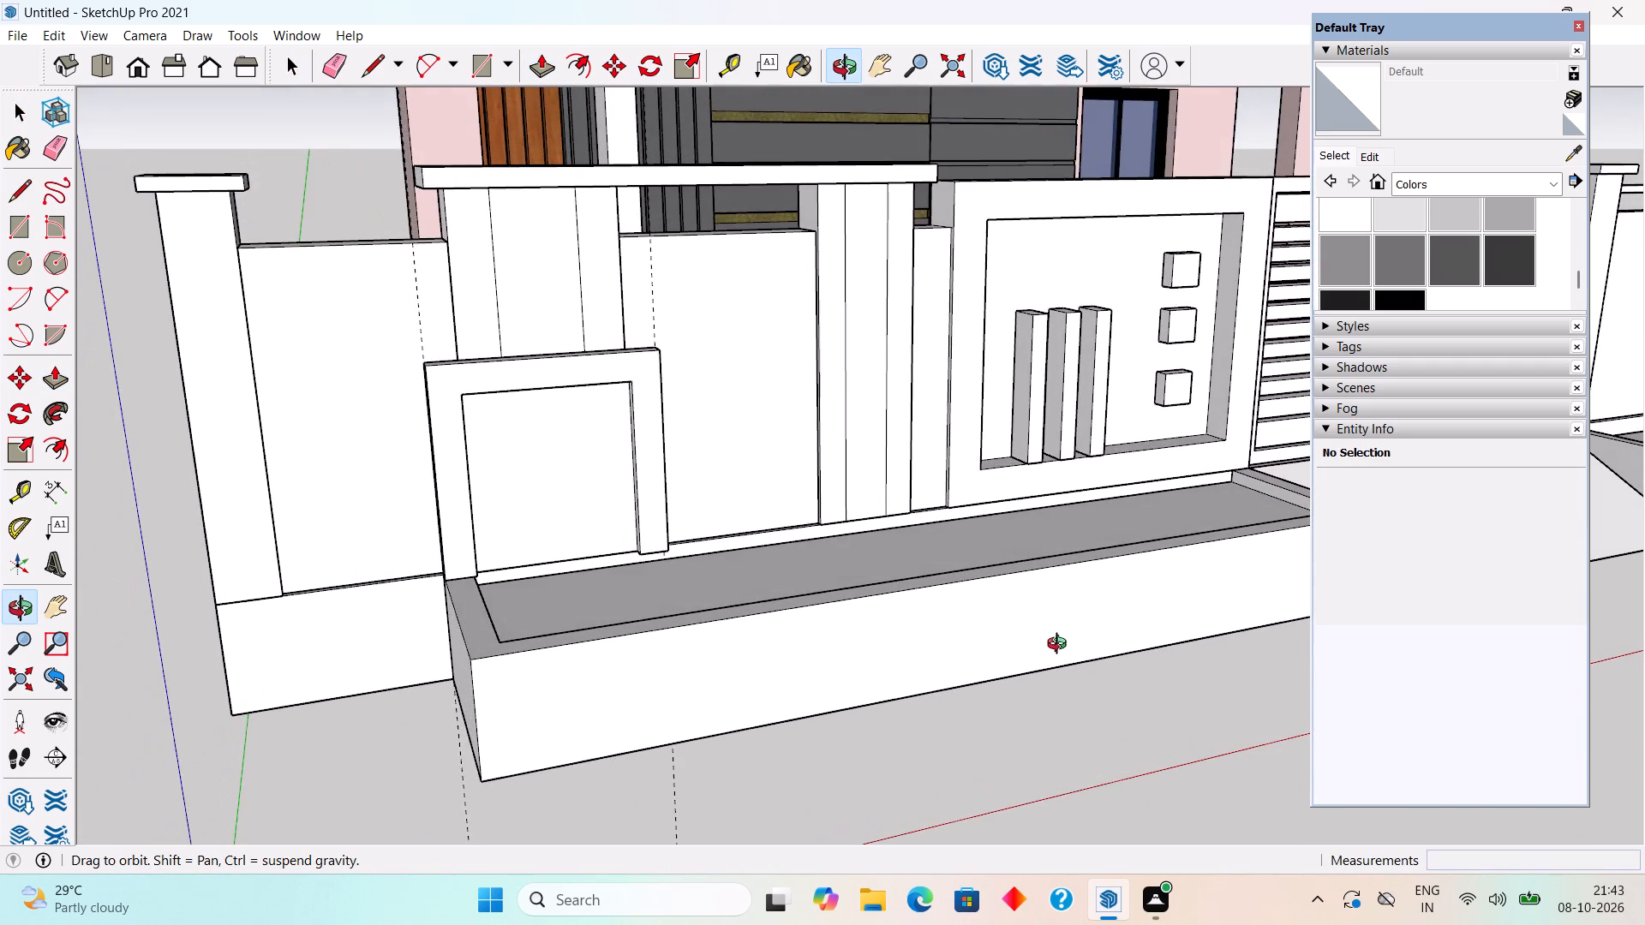
{"action": "middle_click_drag", "start_coordinate": [1061, 646], "coordinate": [1222, 731]}
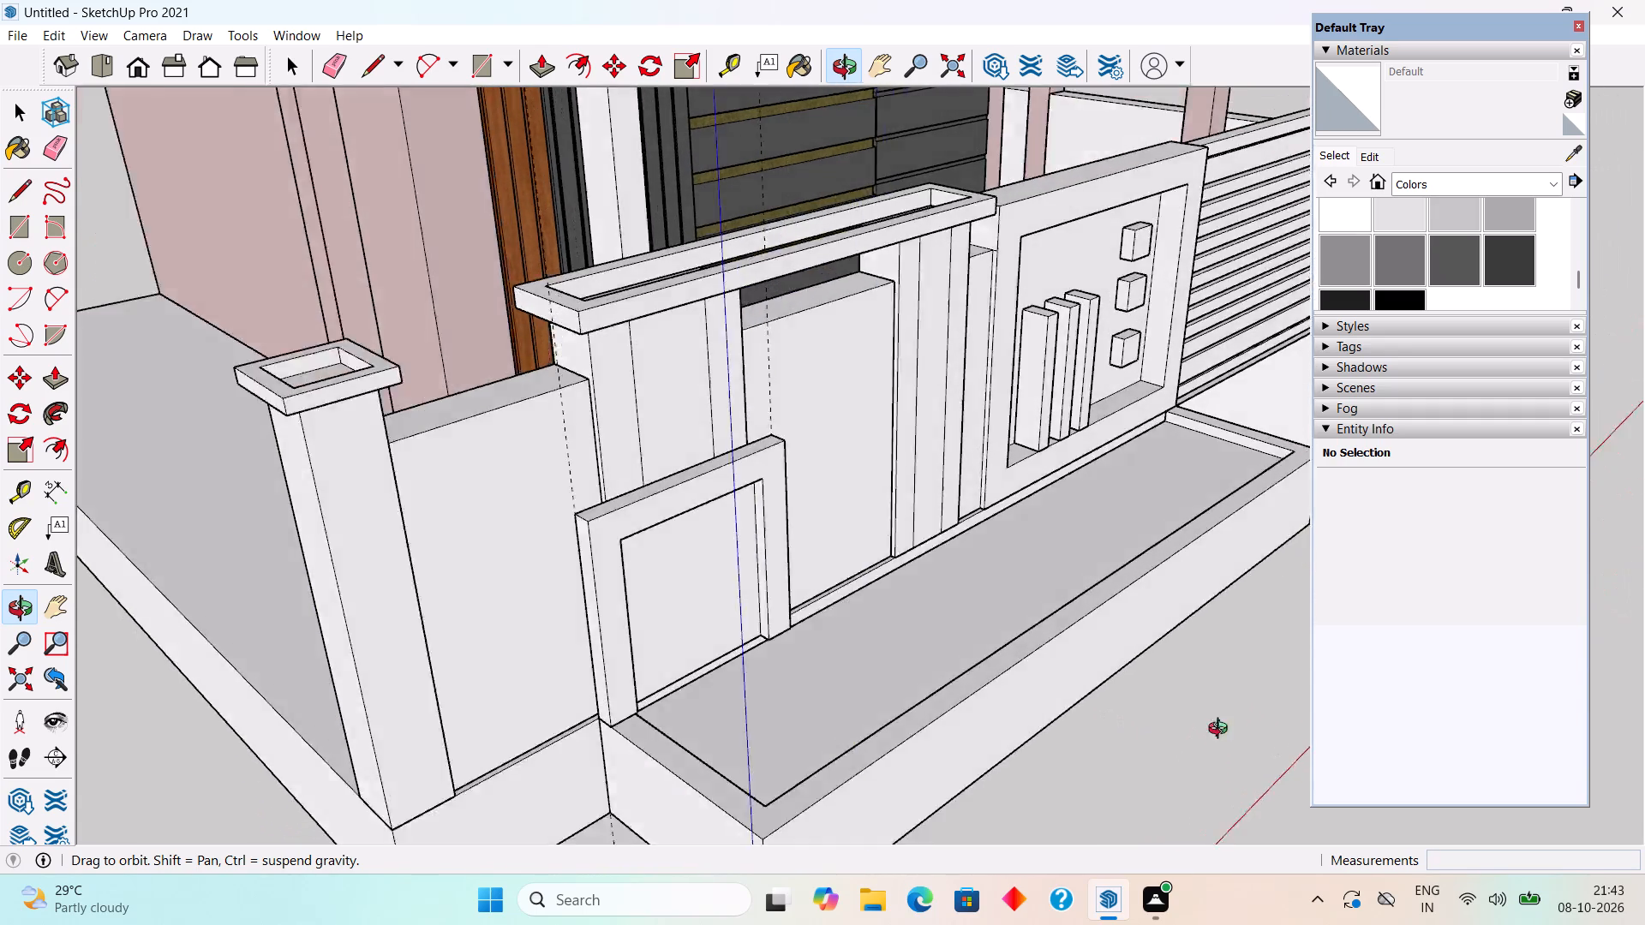
{"action": "middle_click_drag", "start_coordinate": [1222, 731], "coordinate": [1045, 653]}
{"action": "scroll", "coordinate": [994, 662], "scroll_direction": "down", "scroll_amount": 2}
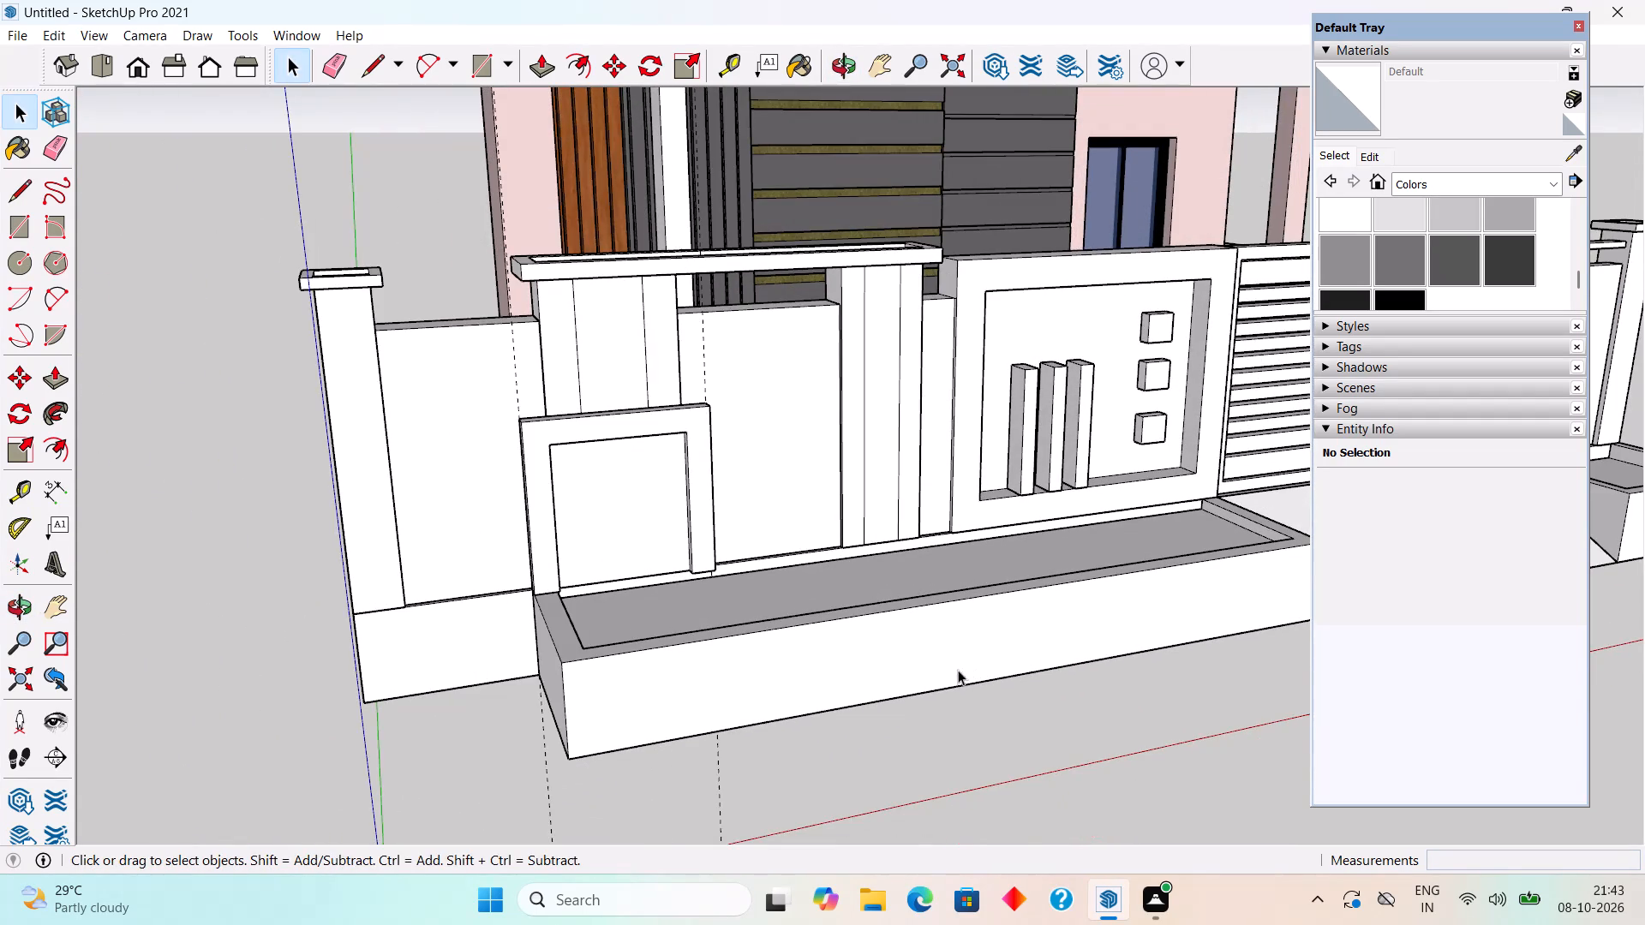
{"action": "left_click", "coordinate": [822, 583]}
{"action": "scroll", "coordinate": [822, 582], "scroll_direction": "up", "scroll_amount": 10}
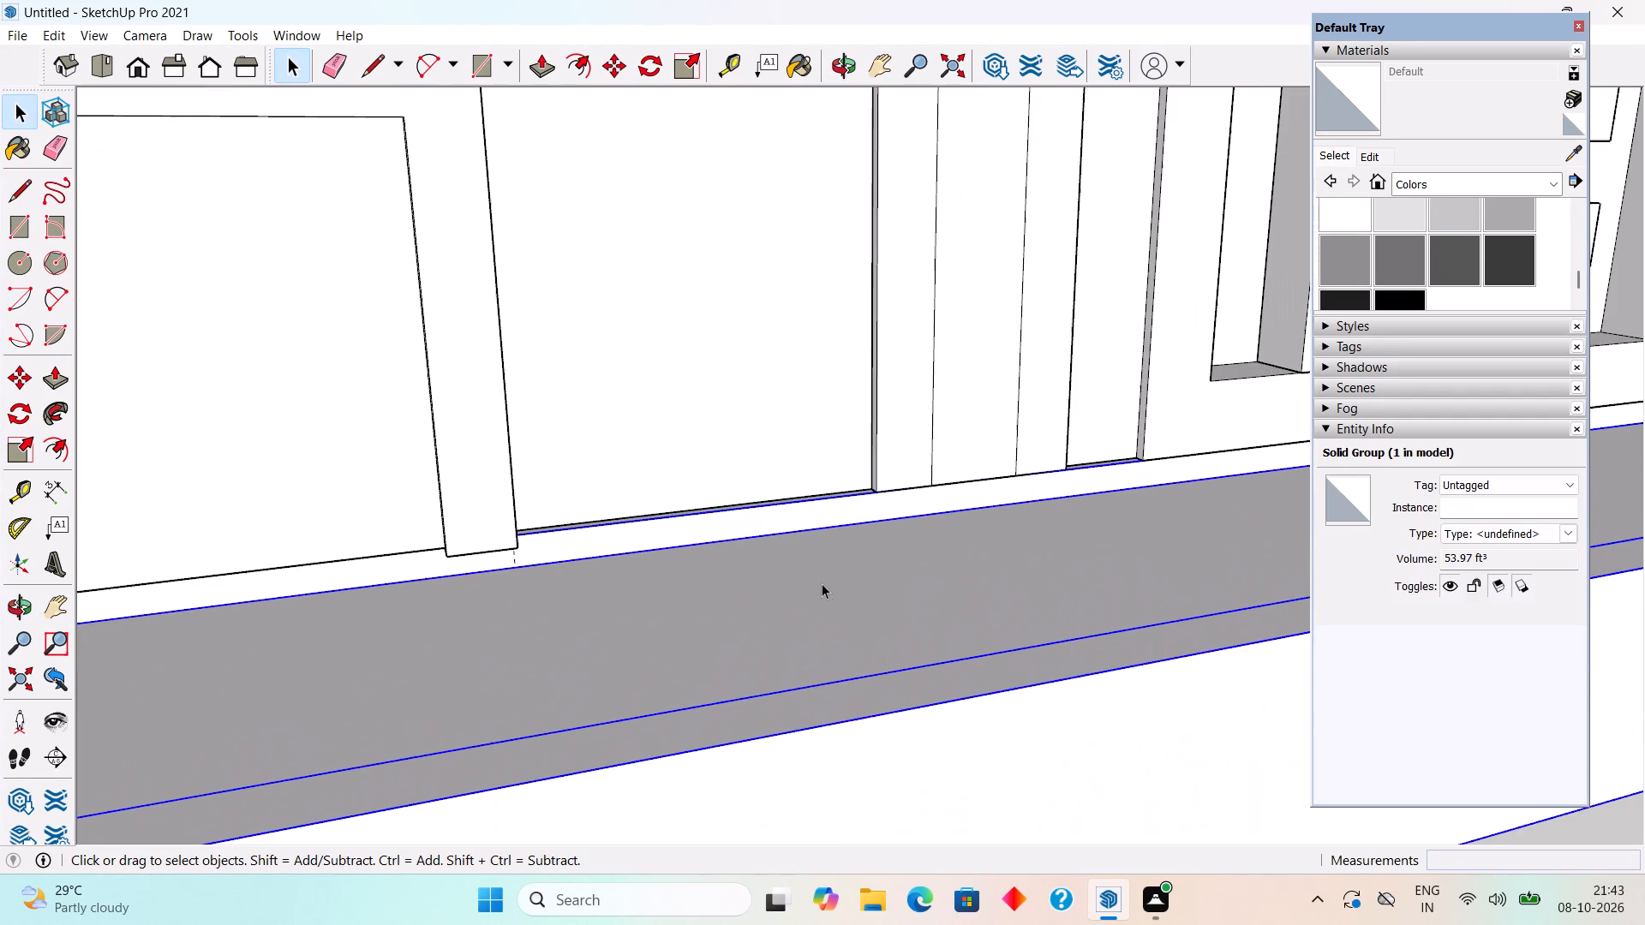
{"action": "triple_click", "coordinate": [831, 618]}
{"action": "key", "text": "p"}
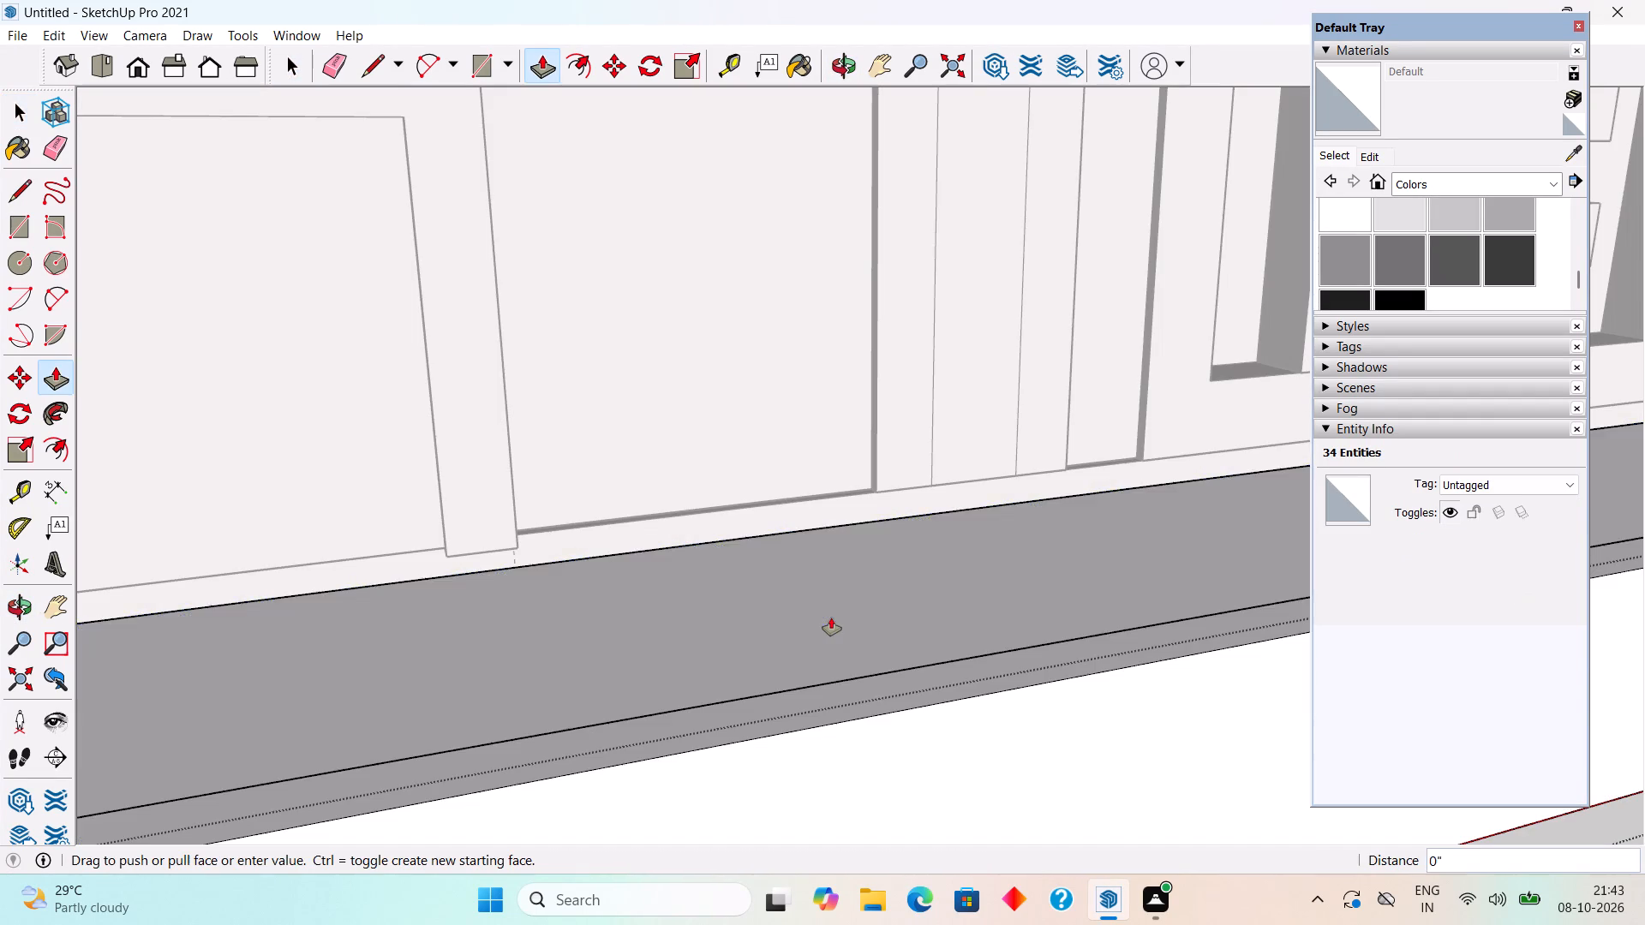
{"action": "left_click", "coordinate": [831, 618]}
{"action": "left_click", "coordinate": [840, 578]}
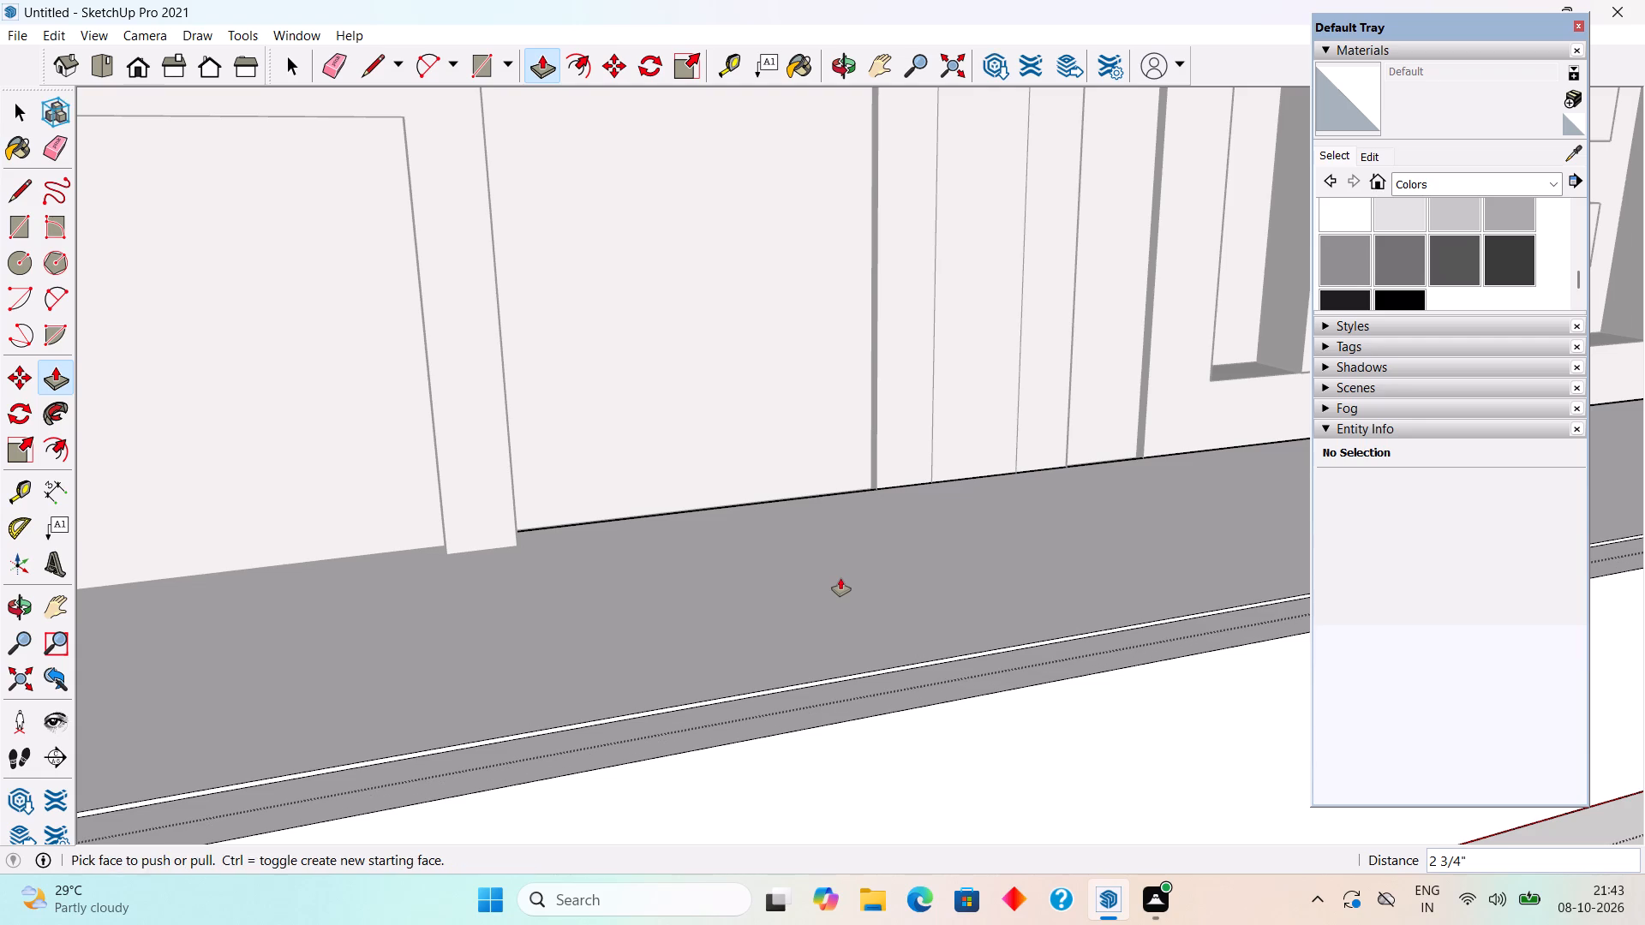
{"action": "key", "text": "space"}
{"action": "scroll", "coordinate": [840, 578], "scroll_direction": "down", "scroll_amount": 11}
{"action": "left_click", "coordinate": [912, 813]}
Inside the planter group, raise the three-sided rim face by about 3 3/16" above the bed.
{"action": "middle_click_drag", "start_coordinate": [921, 662], "coordinate": [836, 680]}
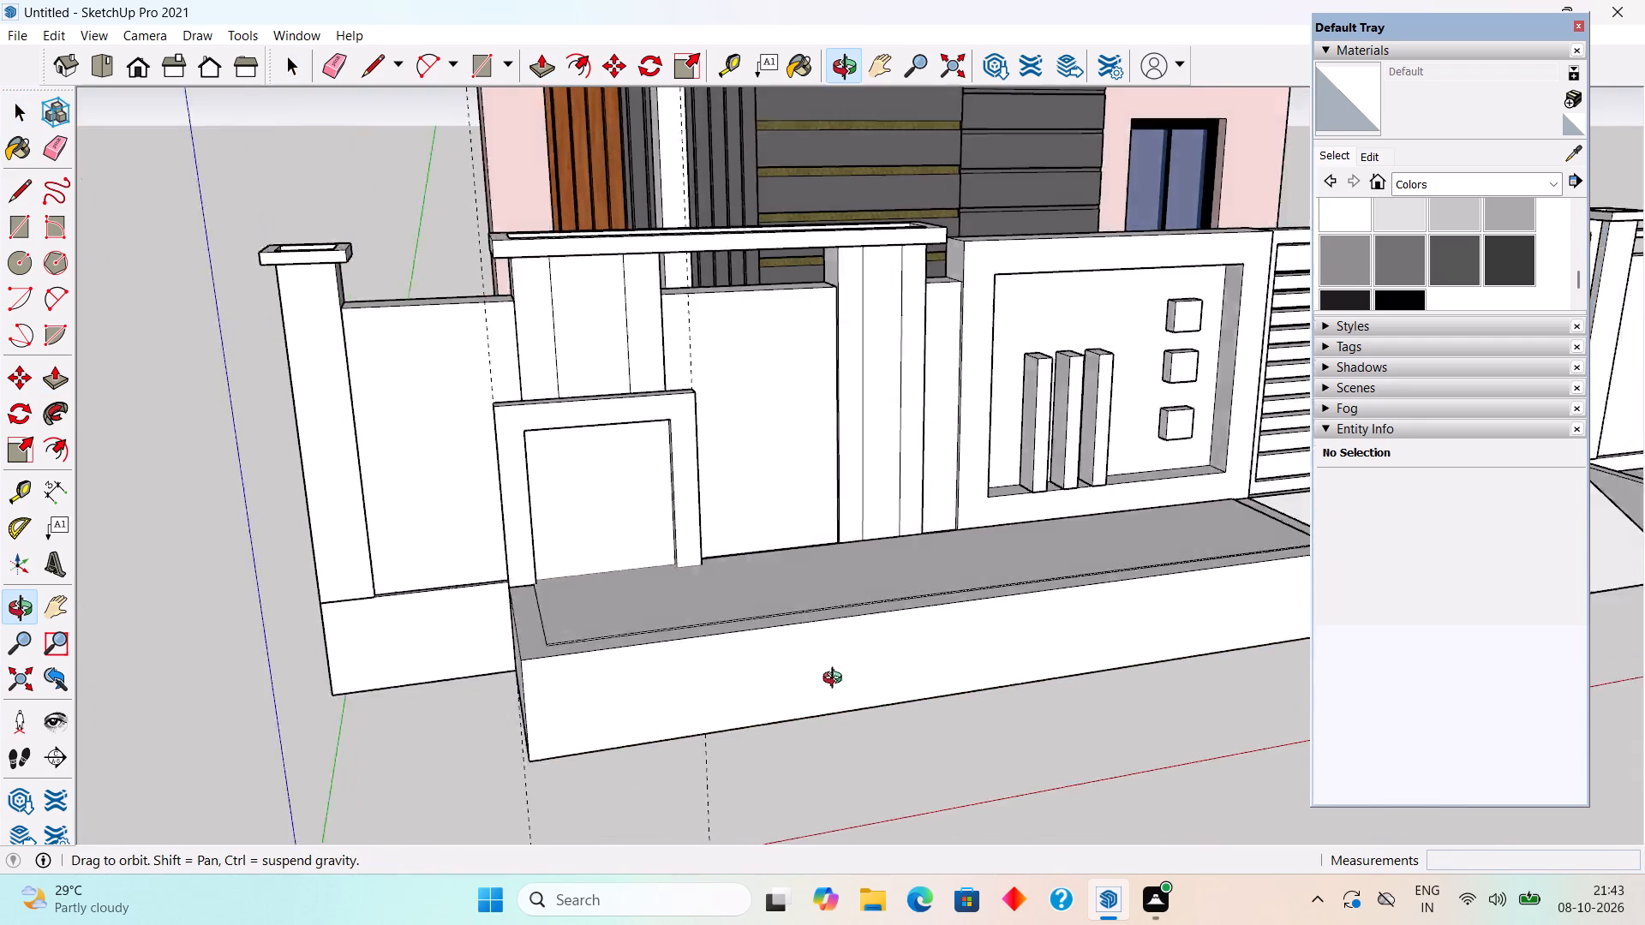
{"action": "middle_click_drag", "start_coordinate": [836, 680], "coordinate": [514, 801]}
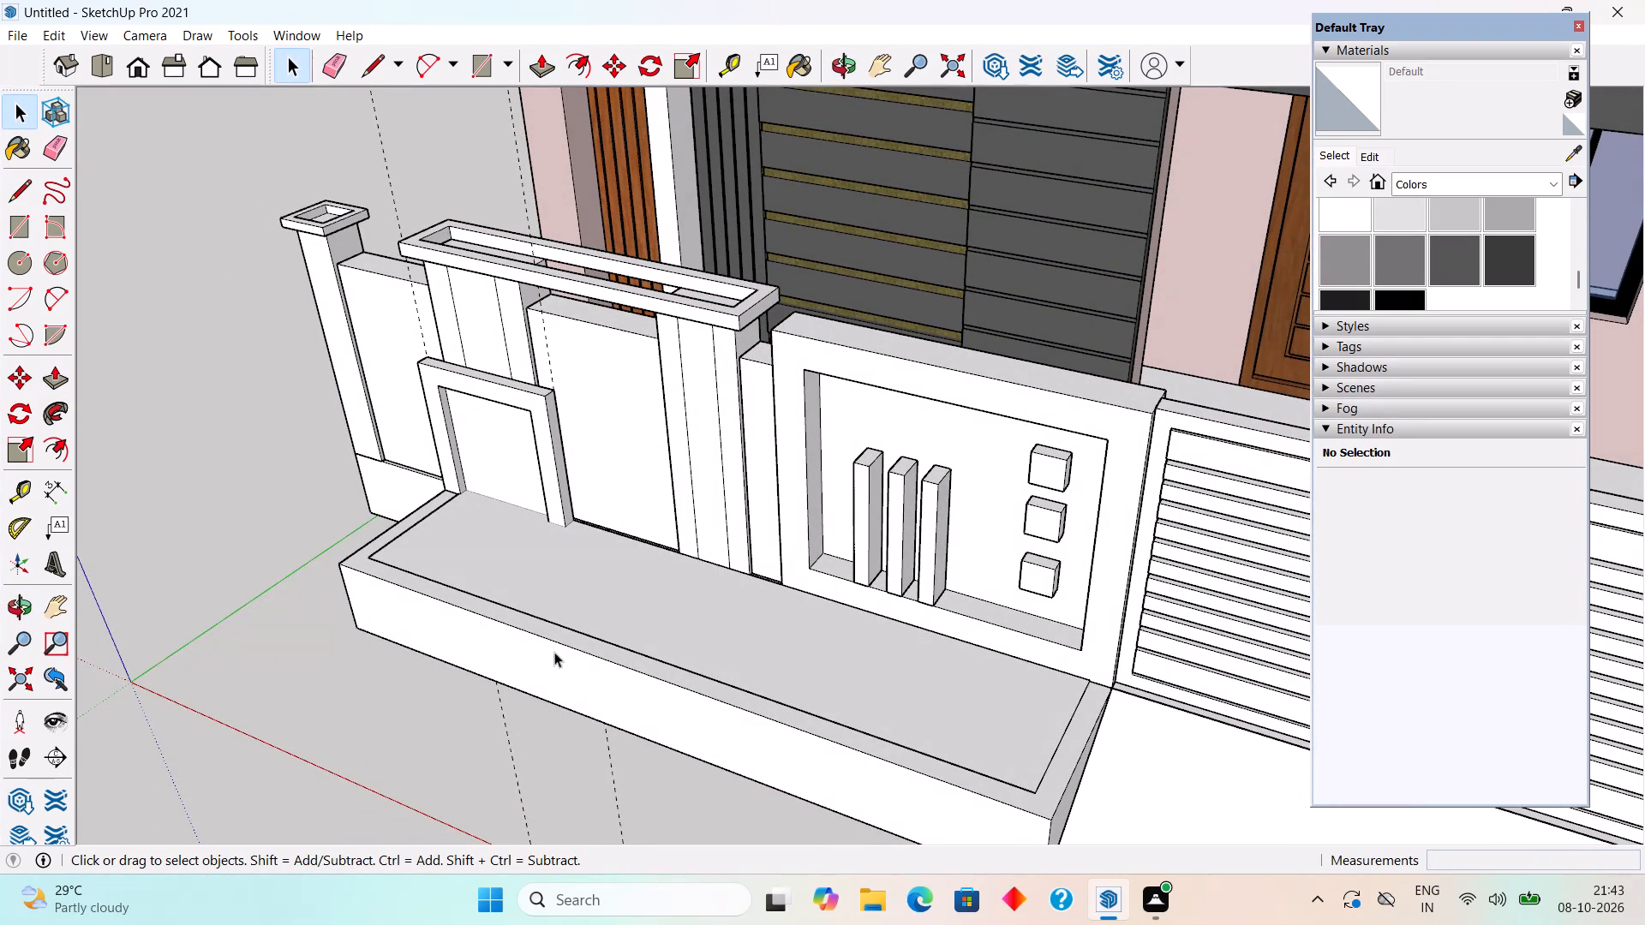
{"action": "left_click", "coordinate": [565, 643]}
{"action": "scroll", "coordinate": [571, 642], "scroll_direction": "up", "scroll_amount": 4}
{"action": "triple_click", "coordinate": [580, 642]}
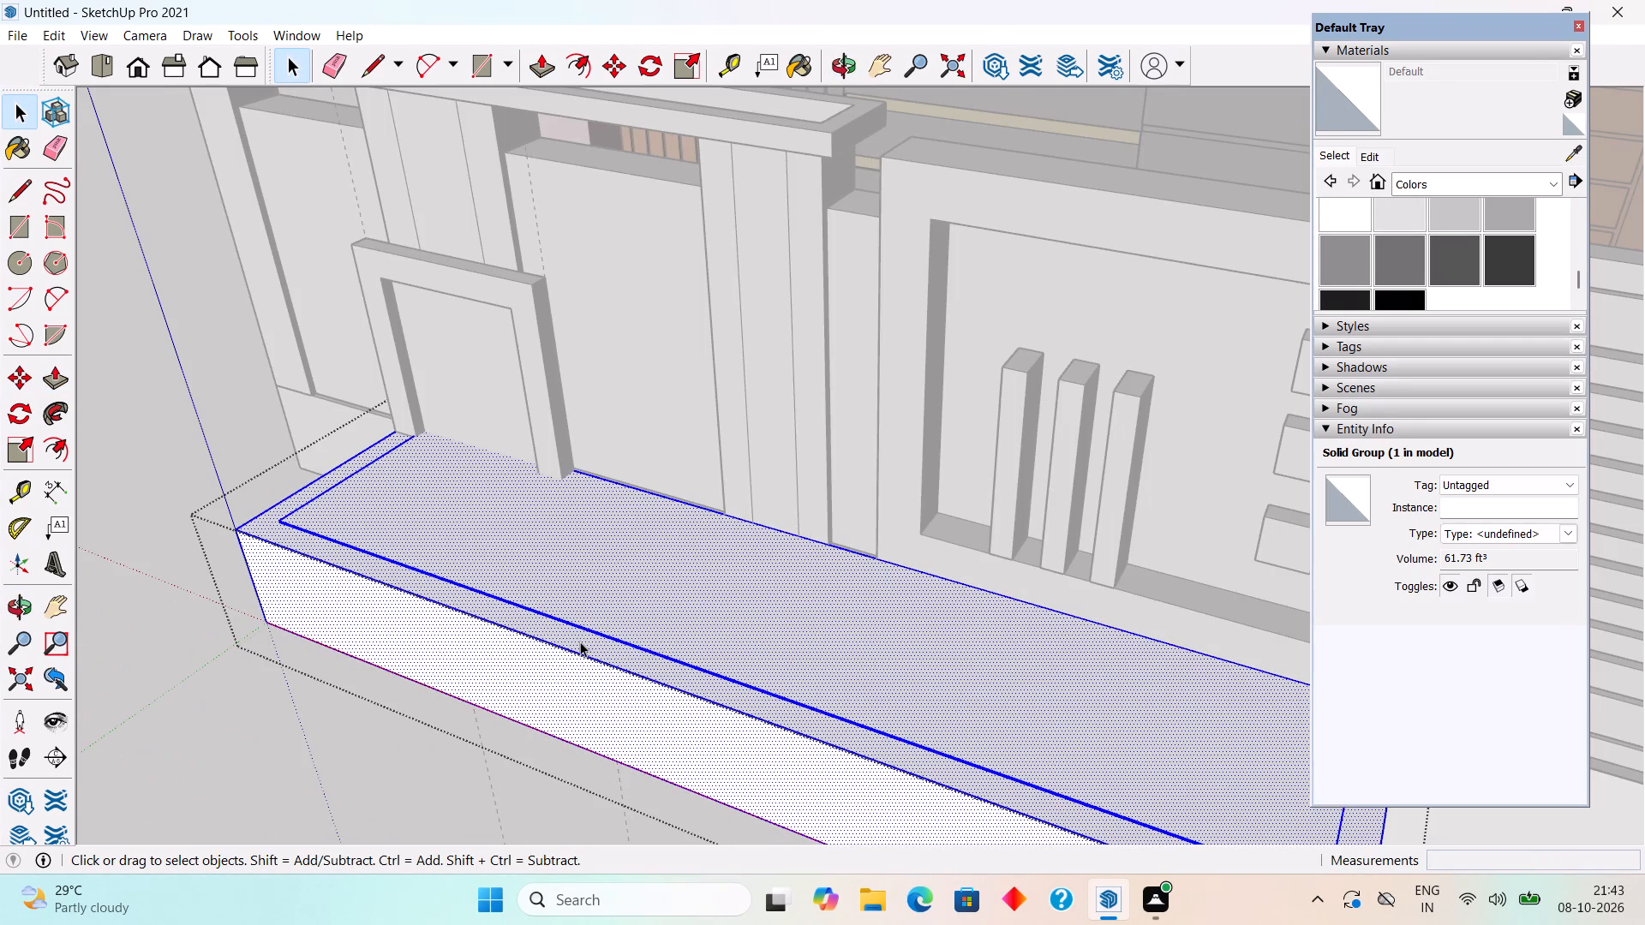
{"action": "left_click", "coordinate": [580, 642]}
{"action": "key", "text": "p"}
{"action": "left_click", "coordinate": [586, 641]}
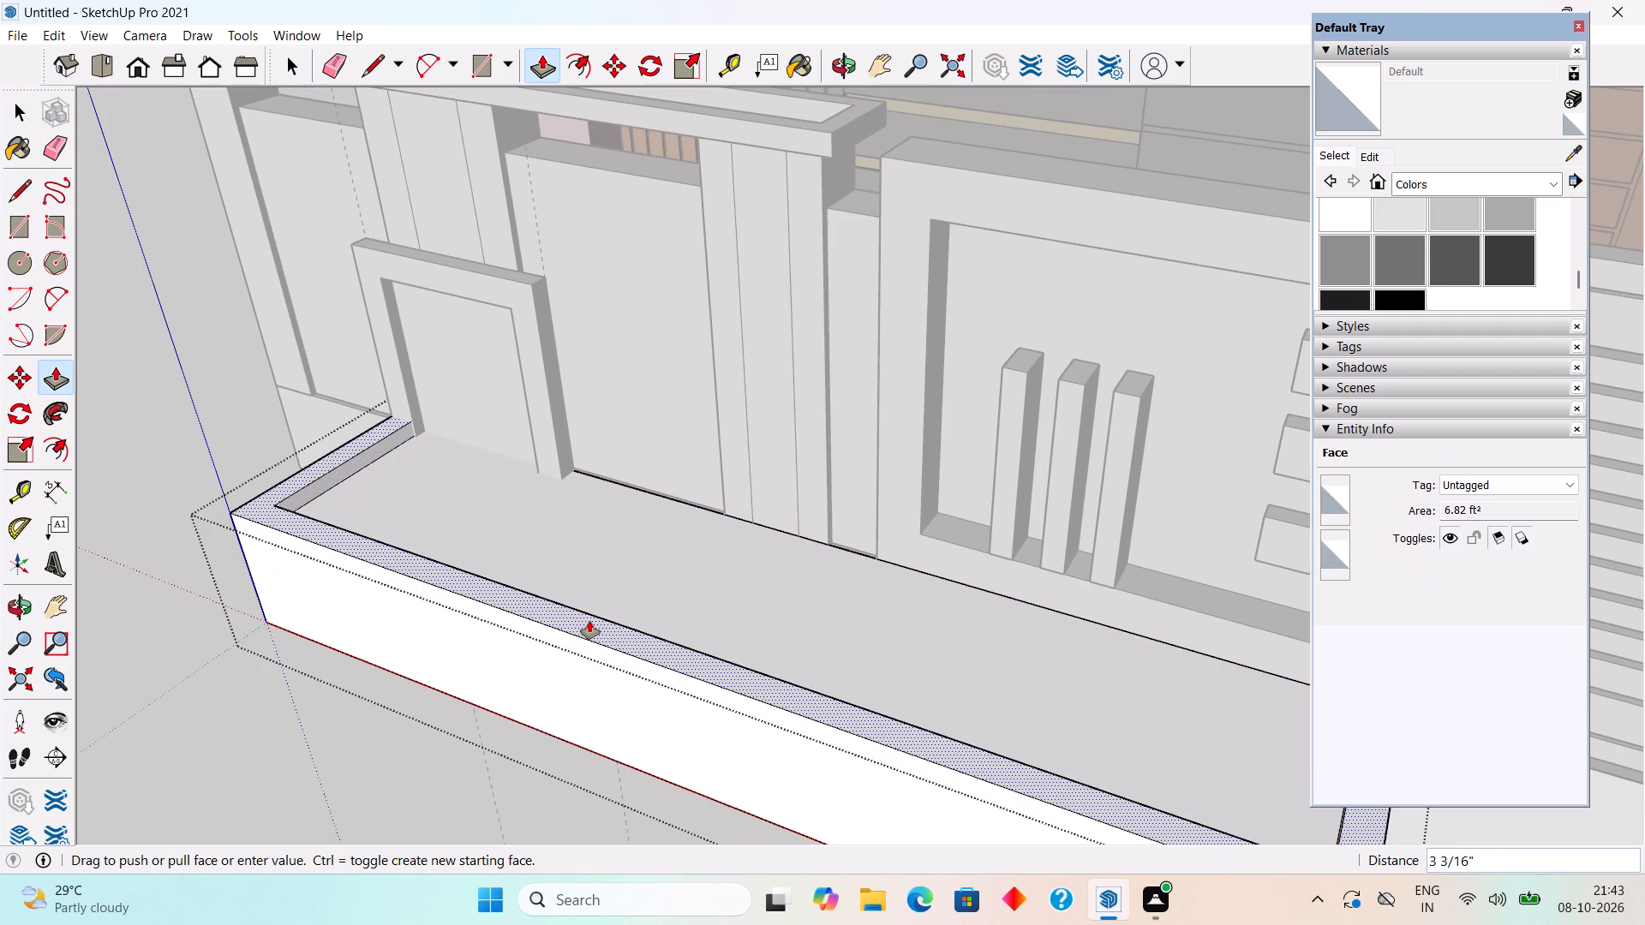
{"action": "left_click", "coordinate": [589, 621]}
{"action": "key", "text": "space"}
{"action": "scroll", "coordinate": [590, 624], "scroll_direction": "down", "scroll_amount": 4}
{"action": "middle_click_drag", "start_coordinate": [655, 769], "coordinate": [966, 667]}
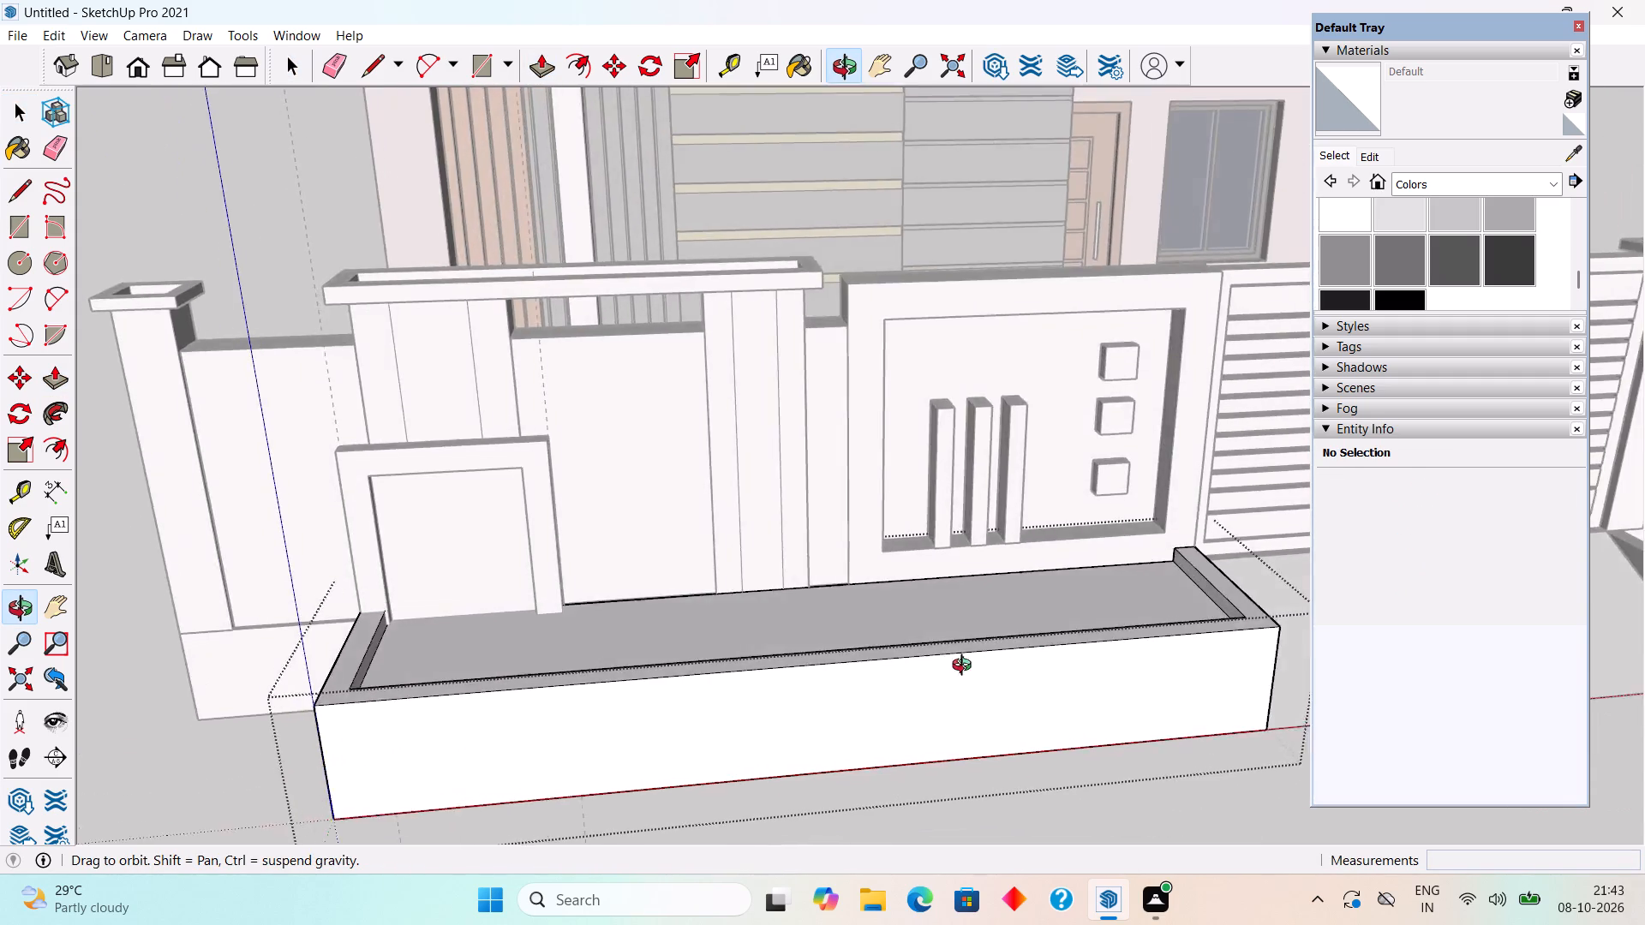
{"action": "middle_click_drag", "start_coordinate": [966, 667], "coordinate": [967, 667]}
{"action": "scroll", "coordinate": [967, 667], "scroll_direction": "down", "scroll_amount": 4}
{"action": "left_click", "coordinate": [928, 752]}
{"action": "left_click", "coordinate": [368, 767]}
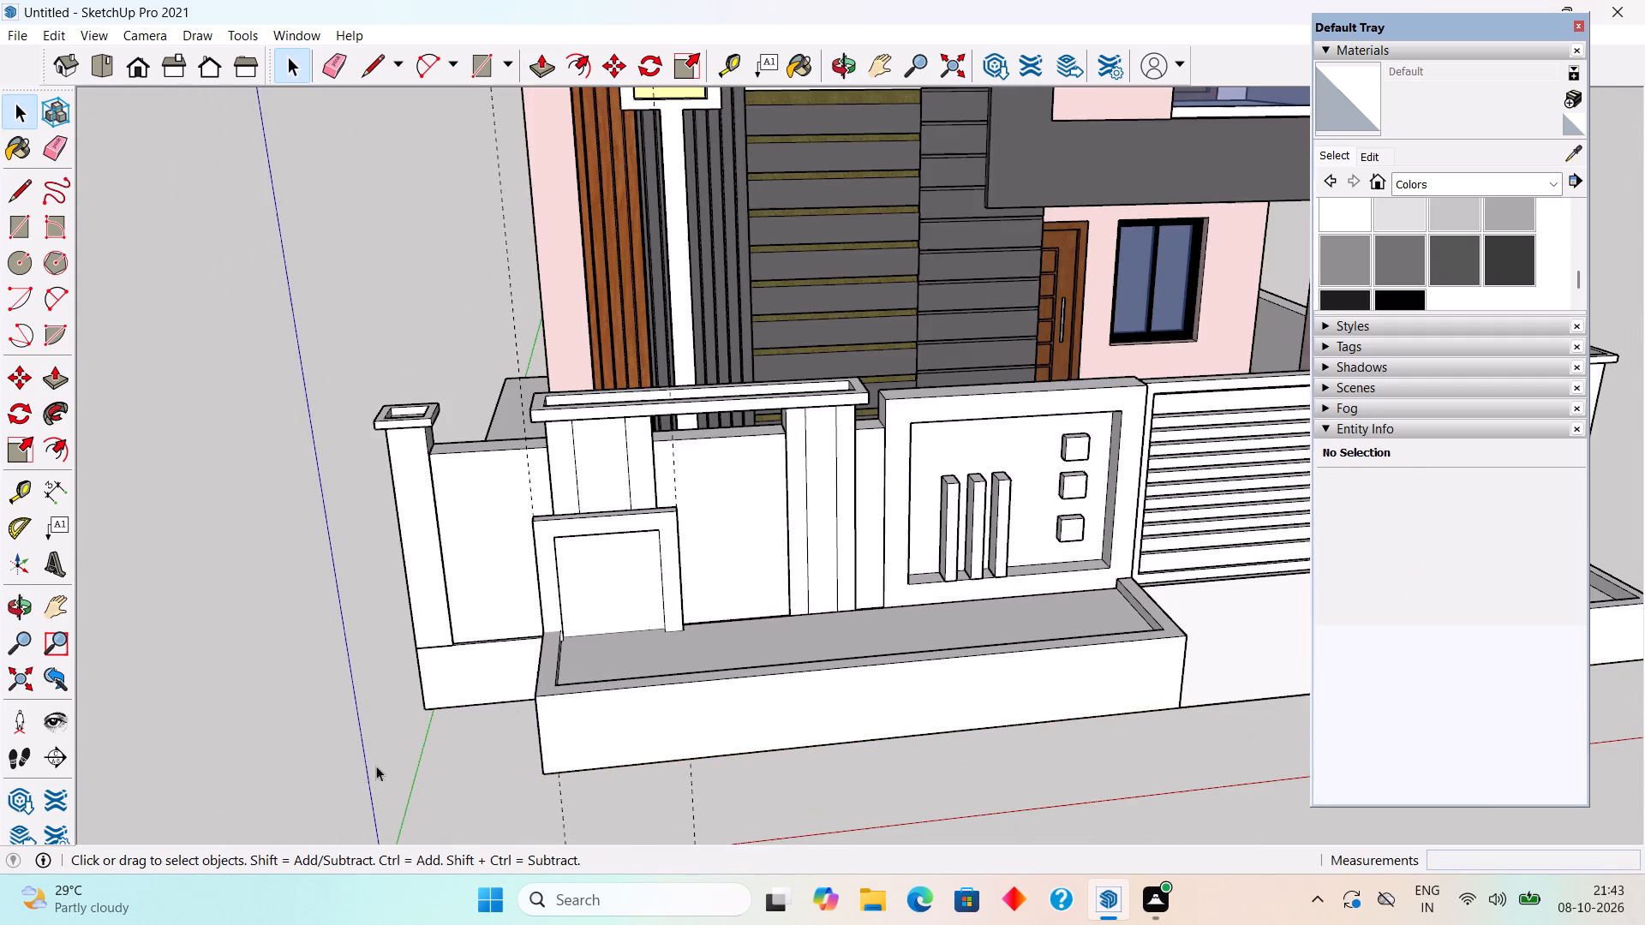
Build a block in the corner beside the planter from a 2' 8 1/4" by 3' ground rectangle, raised level with the planter's rim.
{"action": "middle_click_drag", "start_coordinate": [529, 707], "coordinate": [754, 618]}
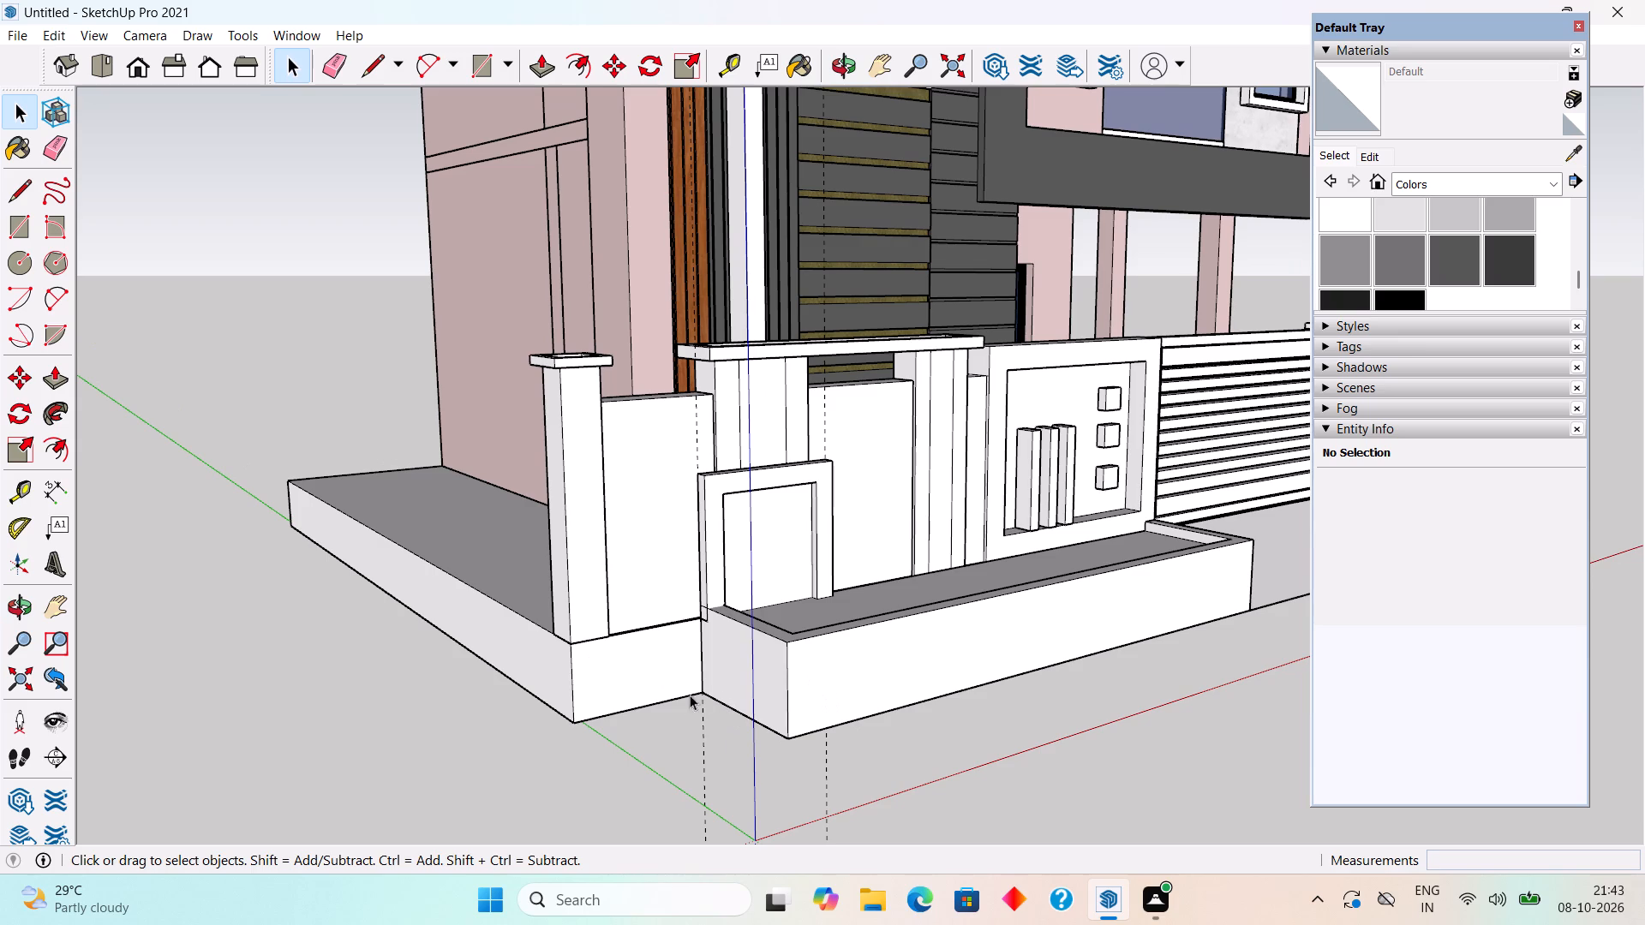
{"action": "key", "text": "r"}
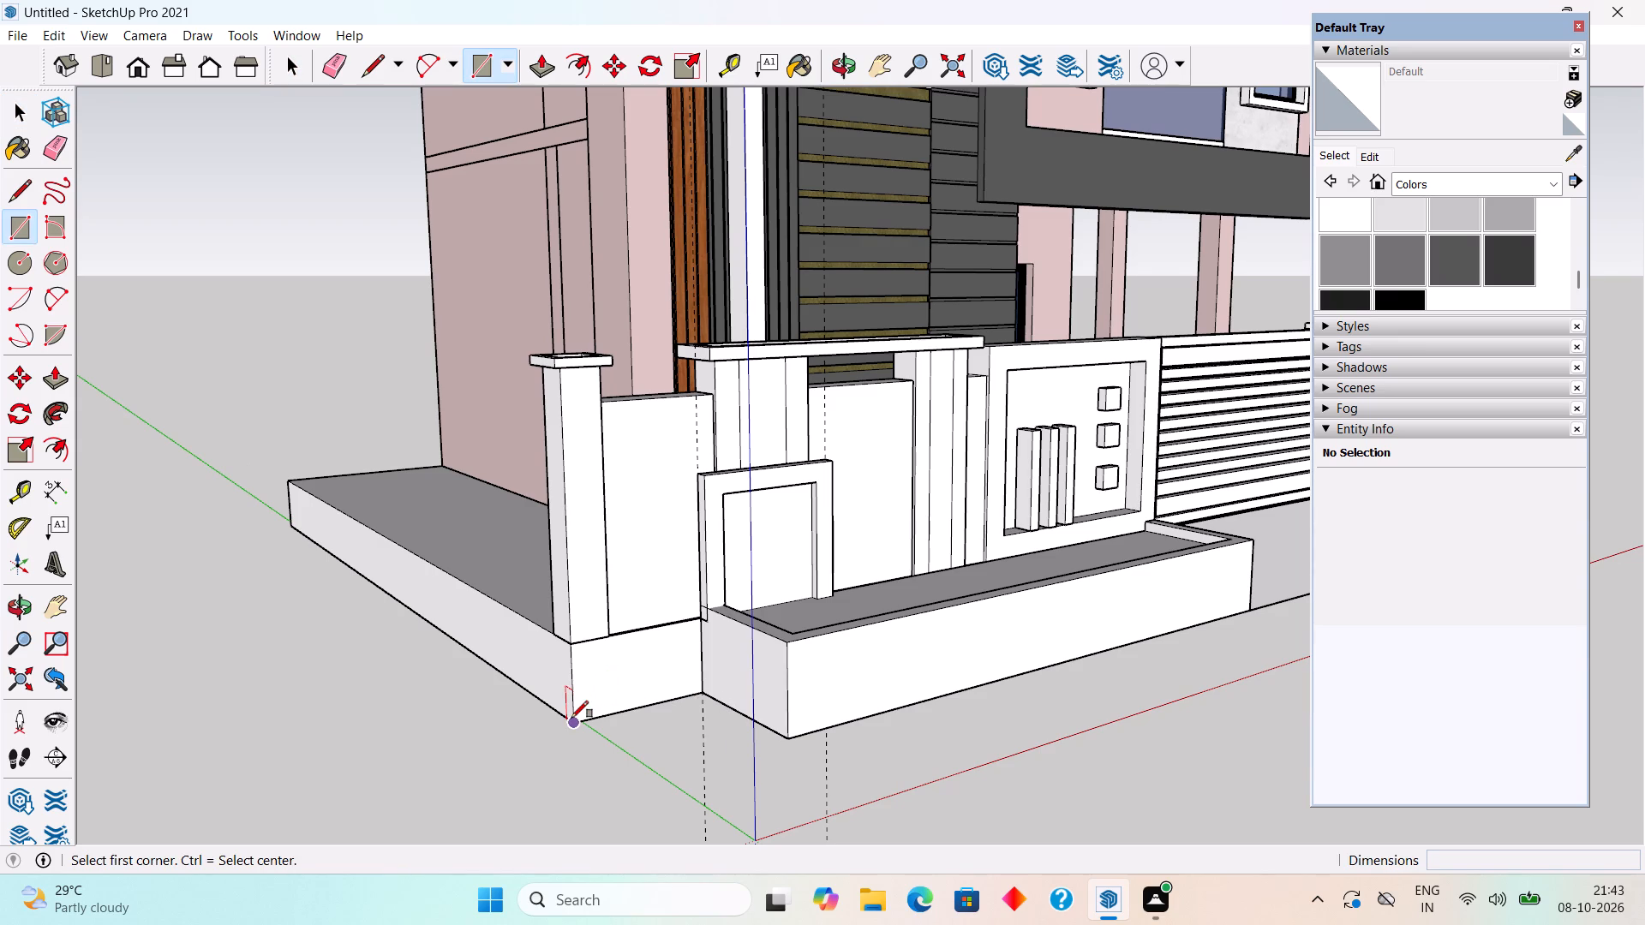
{"action": "left_click", "coordinate": [571, 718]}
{"action": "left_click", "coordinate": [789, 740]}
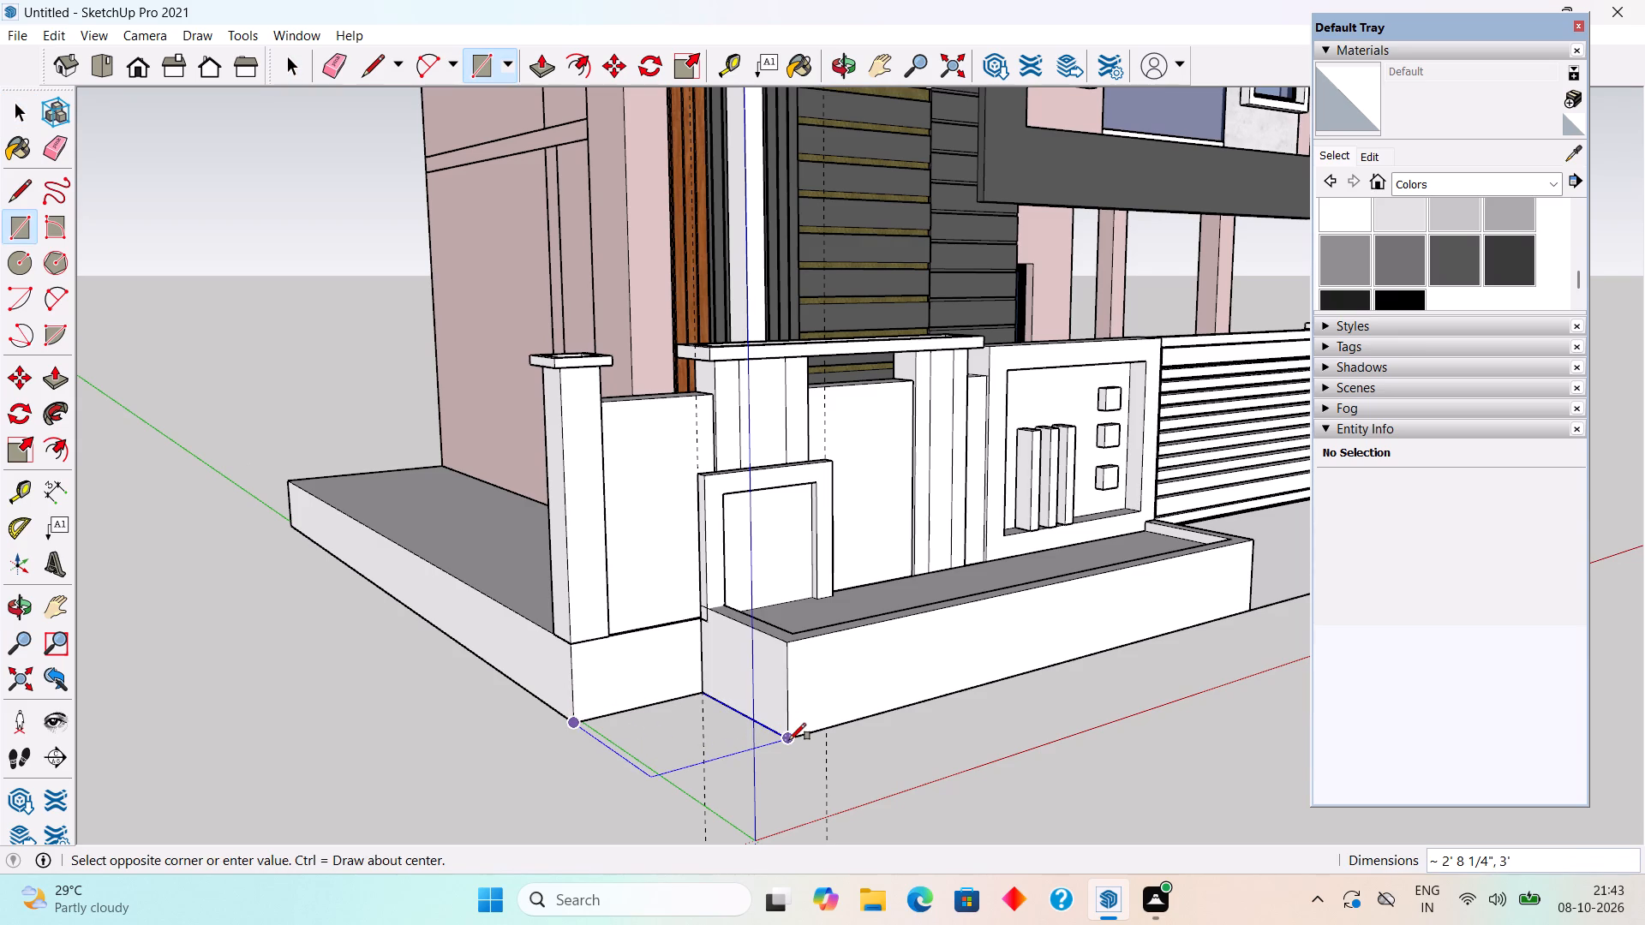
{"action": "middle_click_drag", "start_coordinate": [707, 771], "coordinate": [667, 837]}
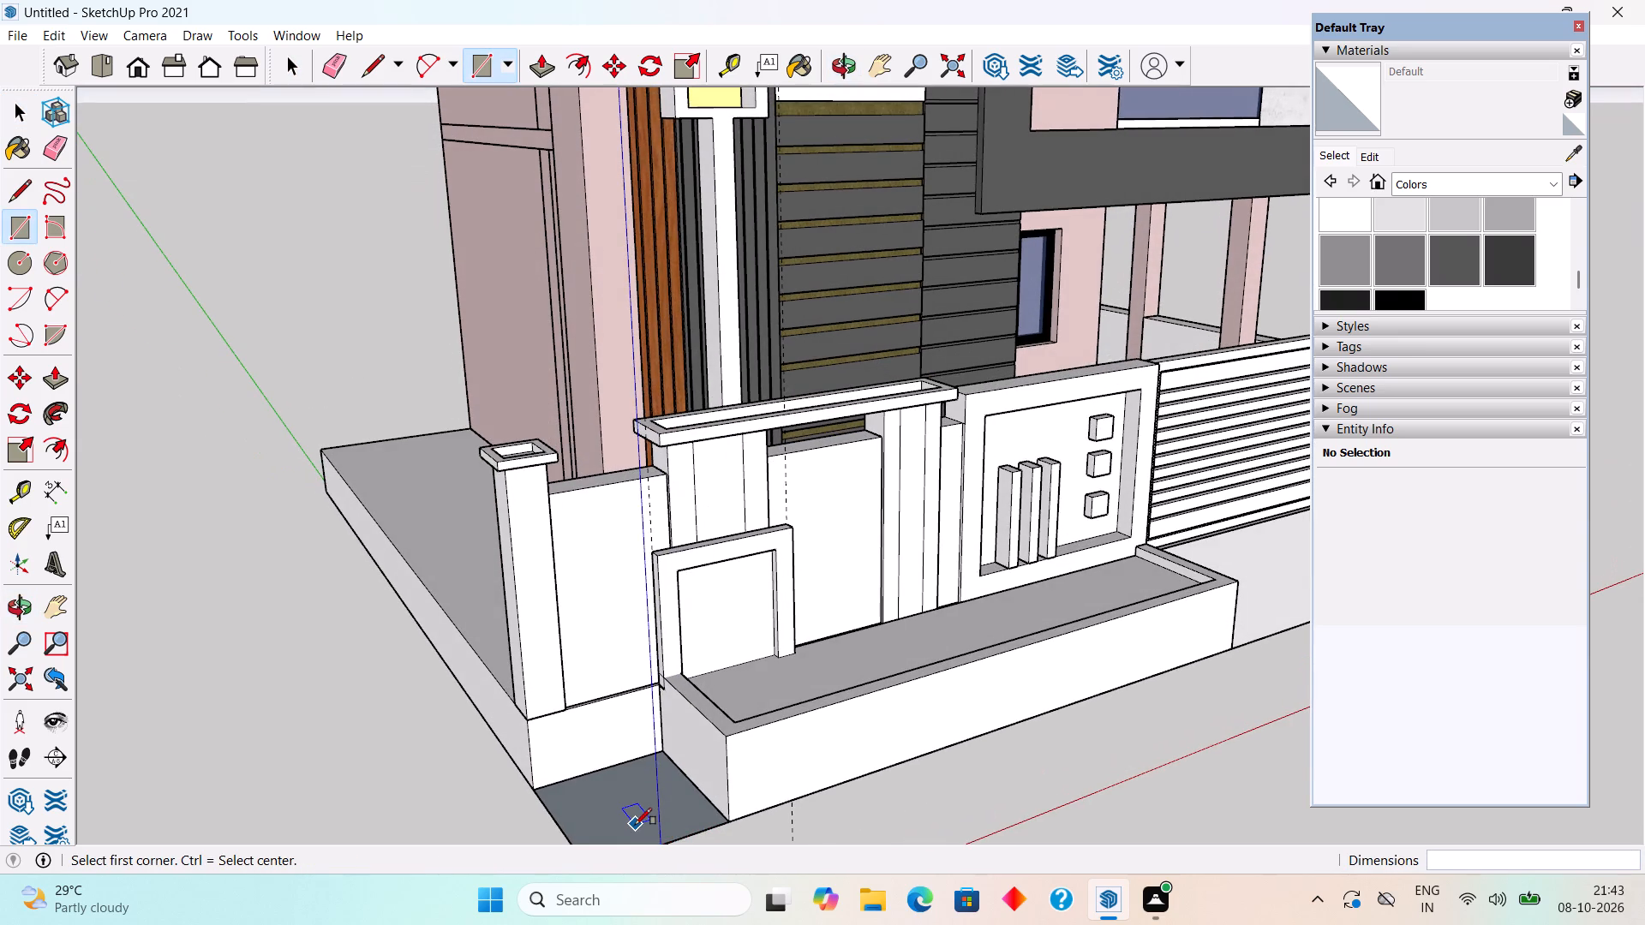
{"action": "key", "text": "p"}
{"action": "left_click", "coordinate": [631, 814]}
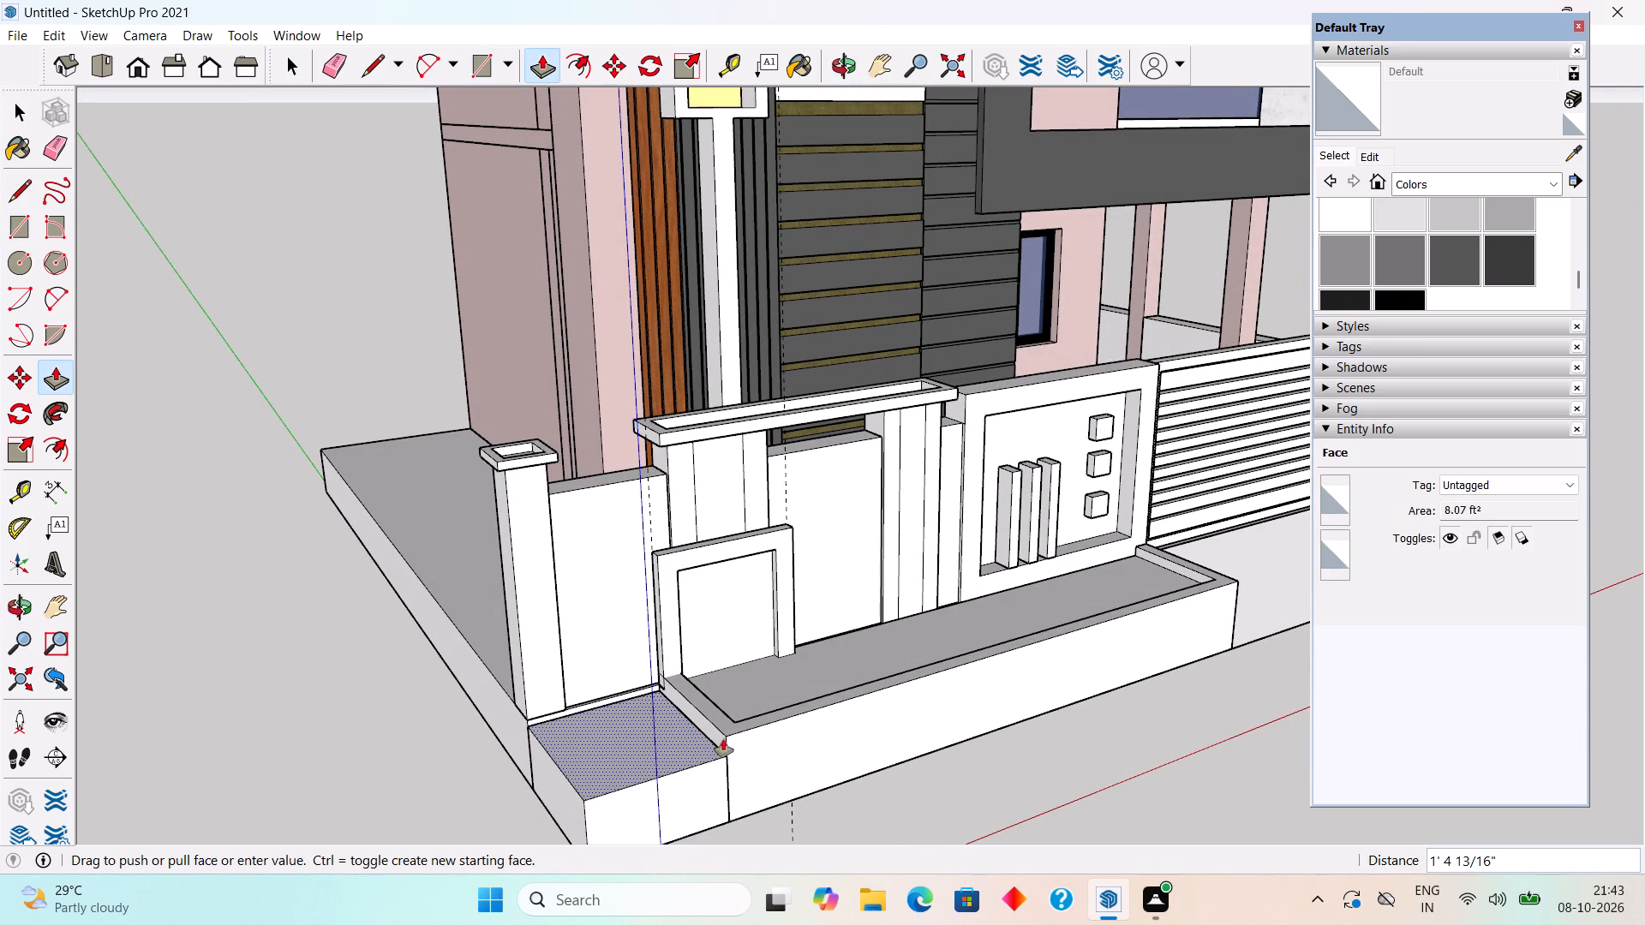
{"action": "left_click", "coordinate": [730, 734]}
{"action": "key", "text": "space"}
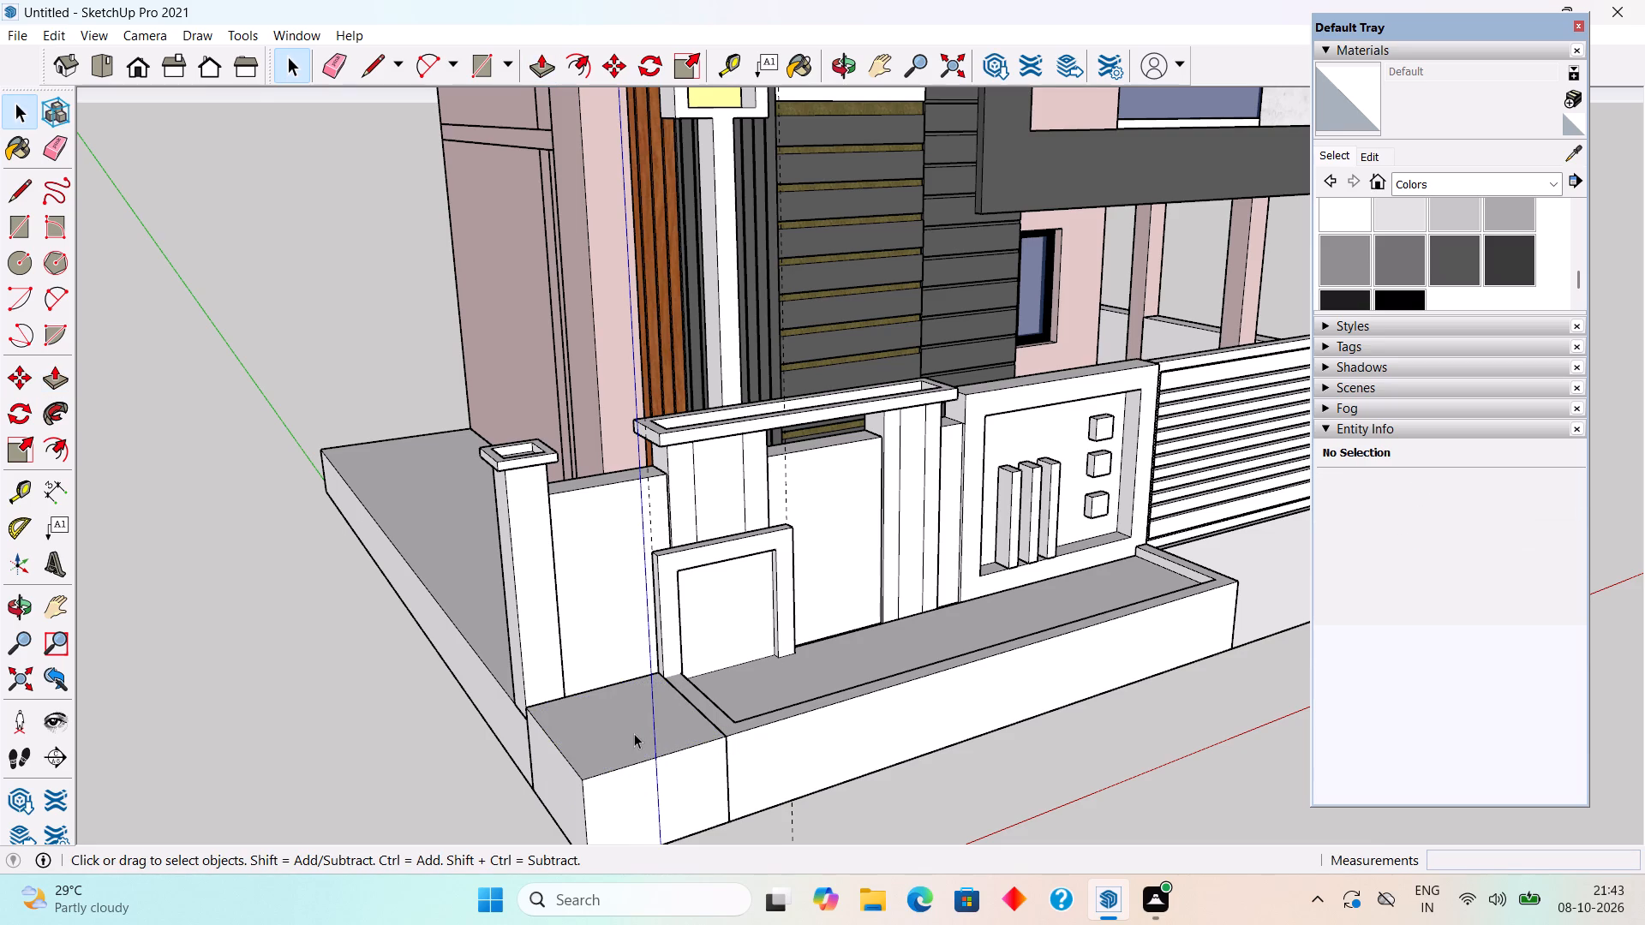
Offset the corner block's top face inward for a narrow rim and push the inner face down slightly.
{"action": "key", "text": "f"}
{"action": "left_click", "coordinate": [632, 749]}
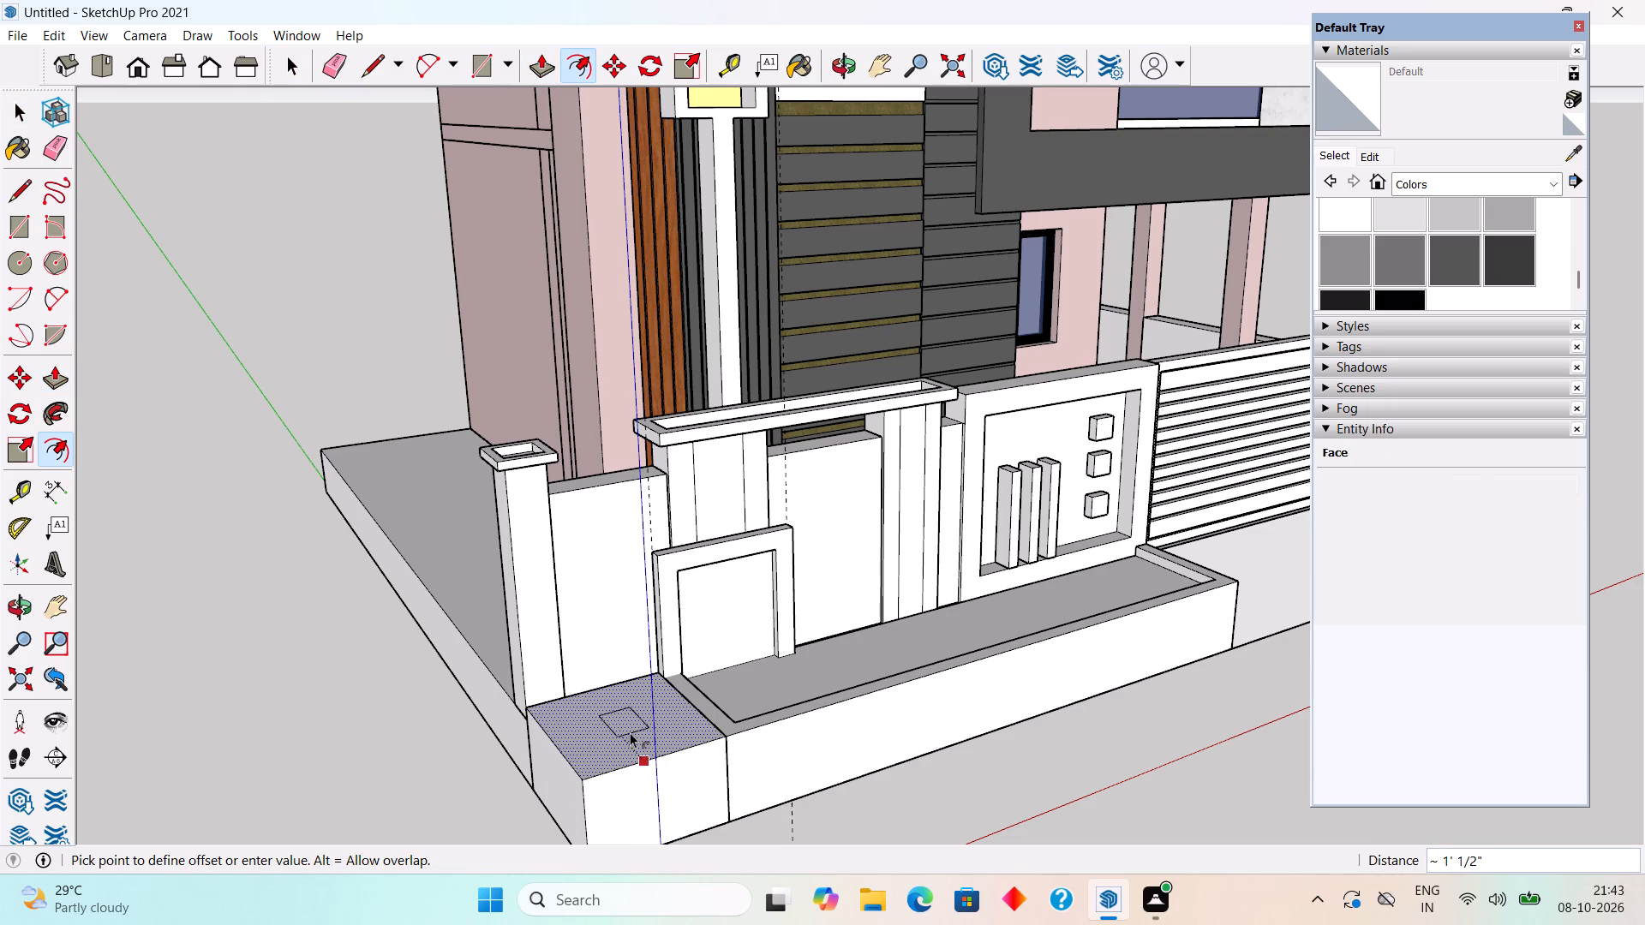
{"action": "left_click", "coordinate": [641, 751]}
{"action": "key", "text": "space"}
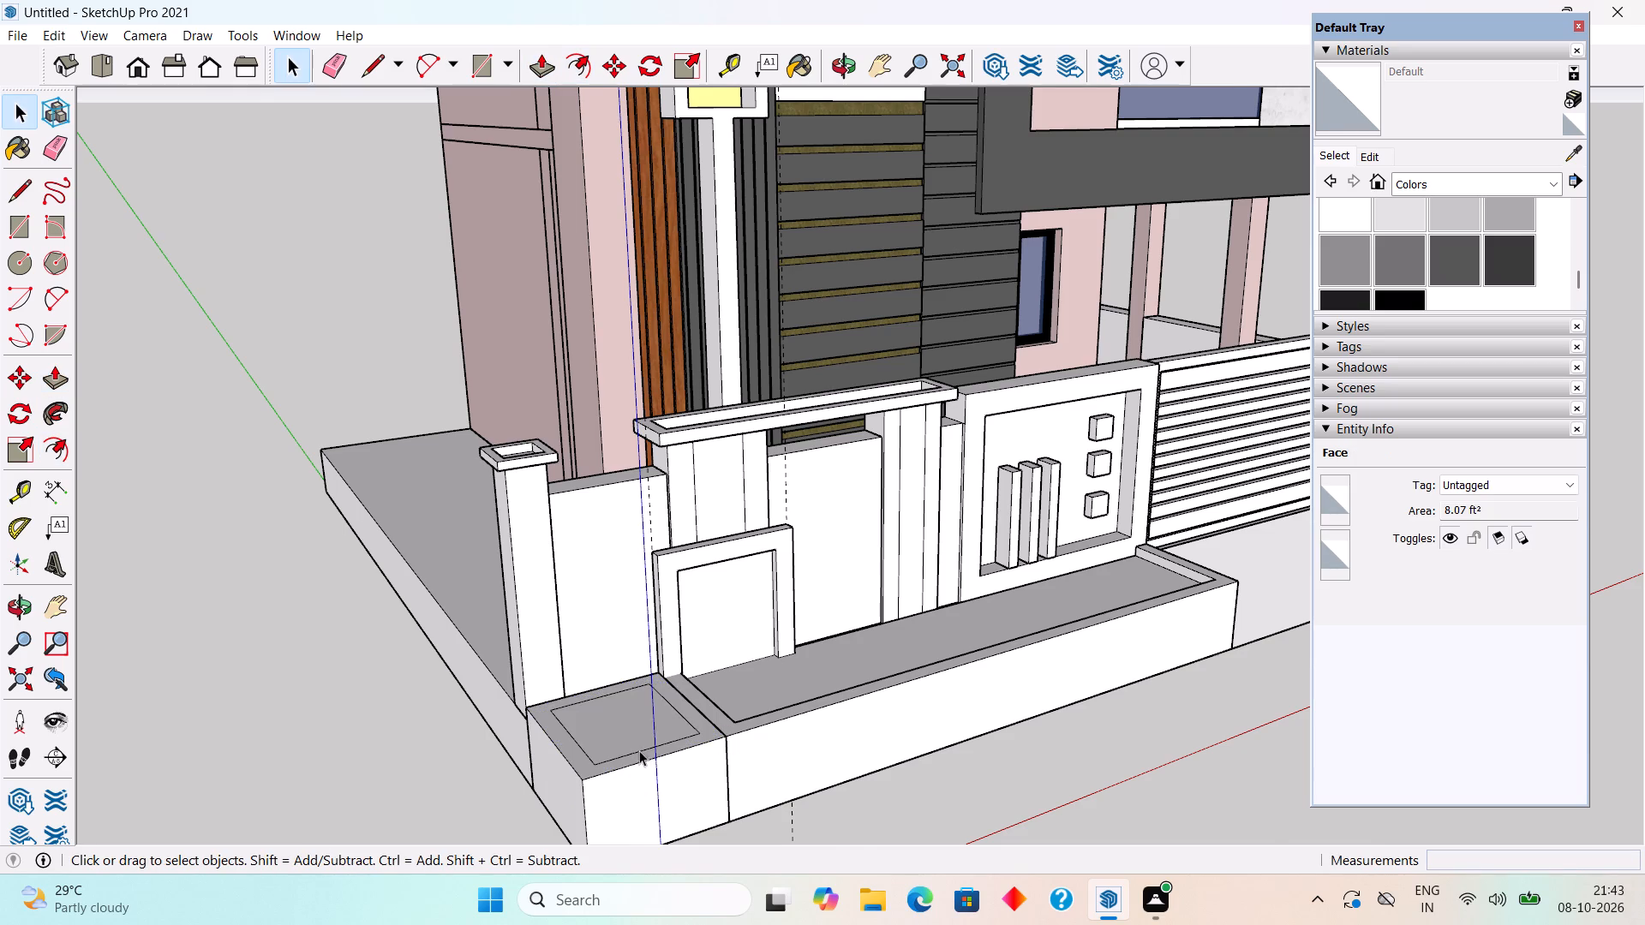
{"action": "scroll", "coordinate": [625, 730], "scroll_direction": "up", "scroll_amount": 4}
{"action": "left_click", "coordinate": [611, 720]}
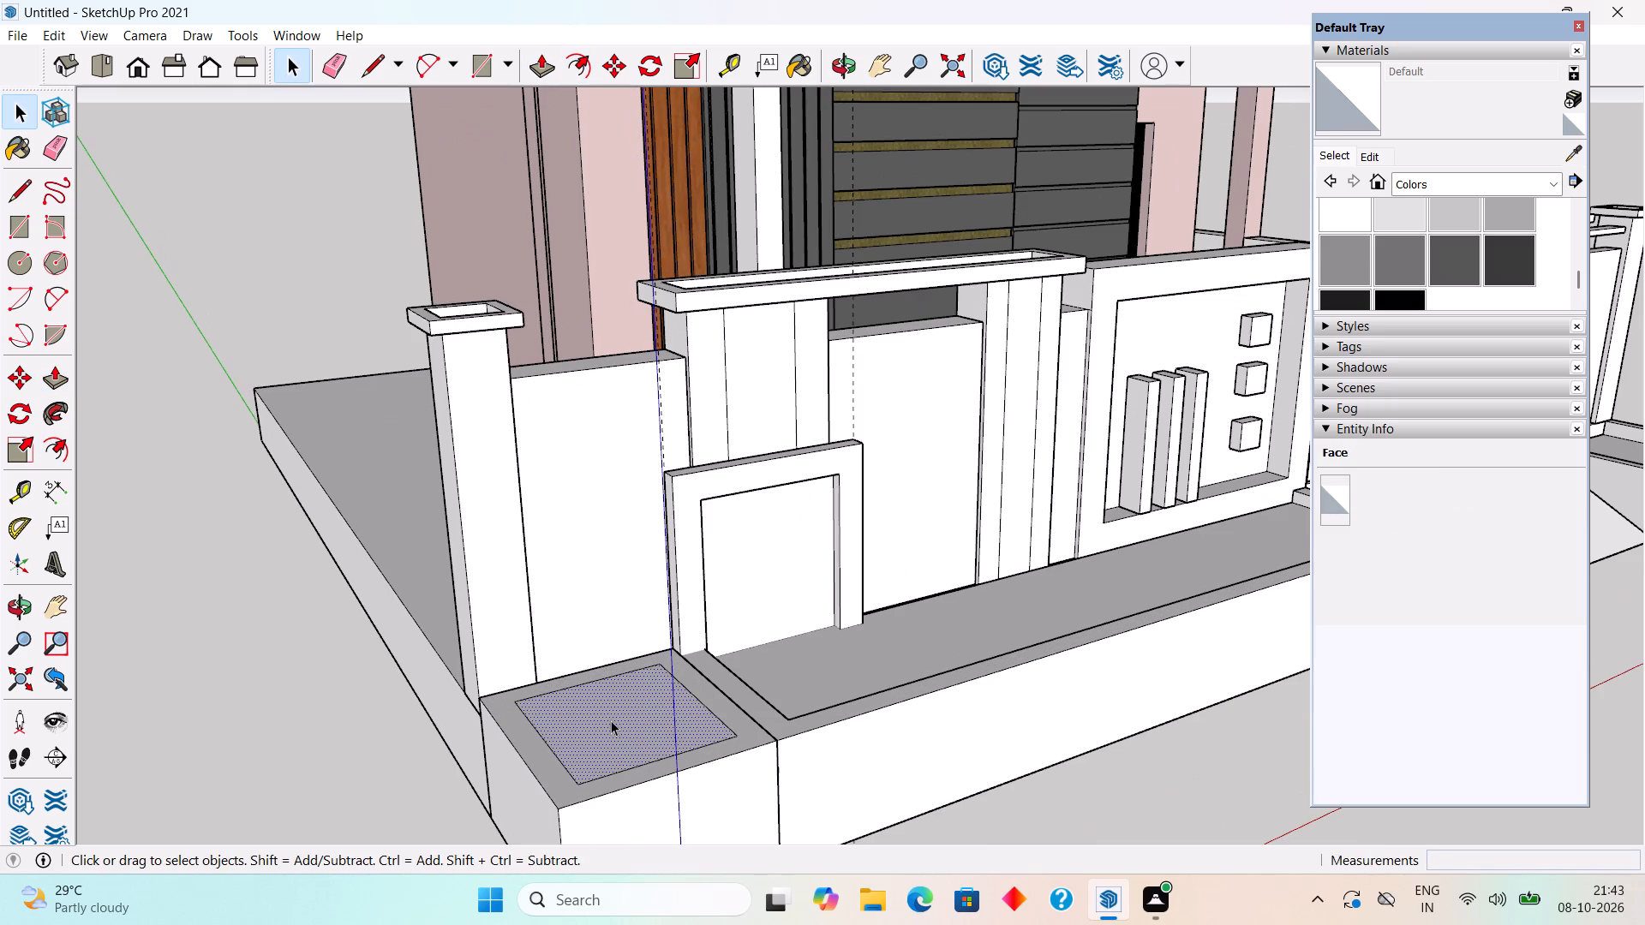
{"action": "key", "text": "p"}
{"action": "left_click", "coordinate": [611, 720]}
{"action": "left_click", "coordinate": [613, 737]}
{"action": "key", "text": "space"}
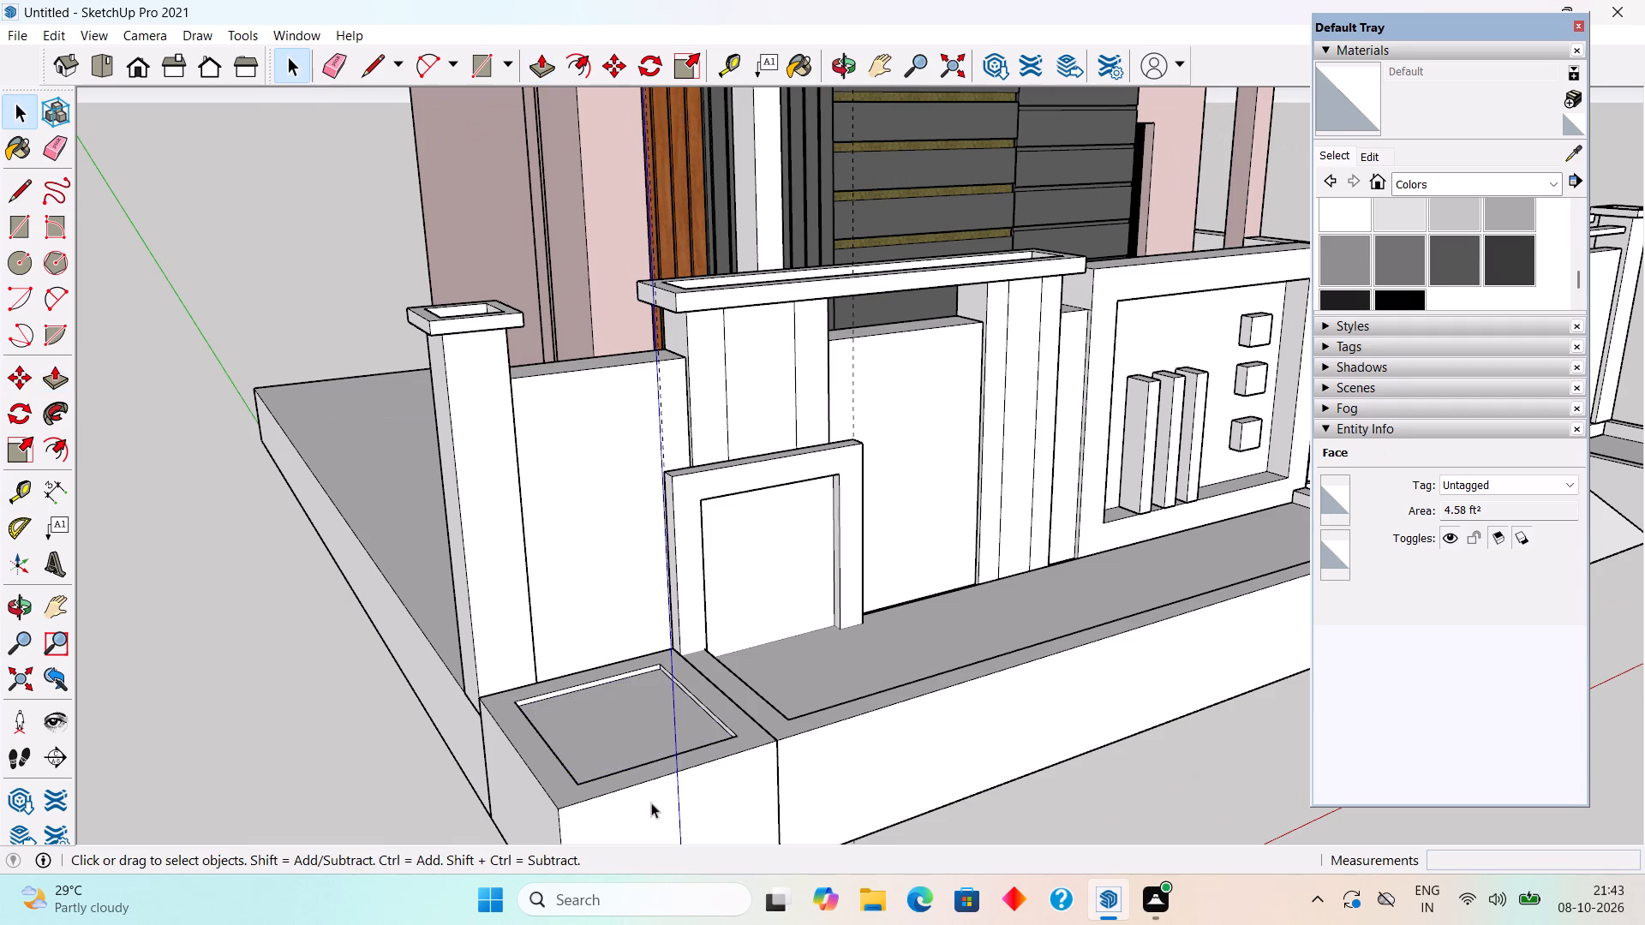
Select the recessed corner block with all its connected geometry and make it a group.
{"action": "triple_click", "coordinate": [651, 803]}
{"action": "right_click", "coordinate": [652, 803]}
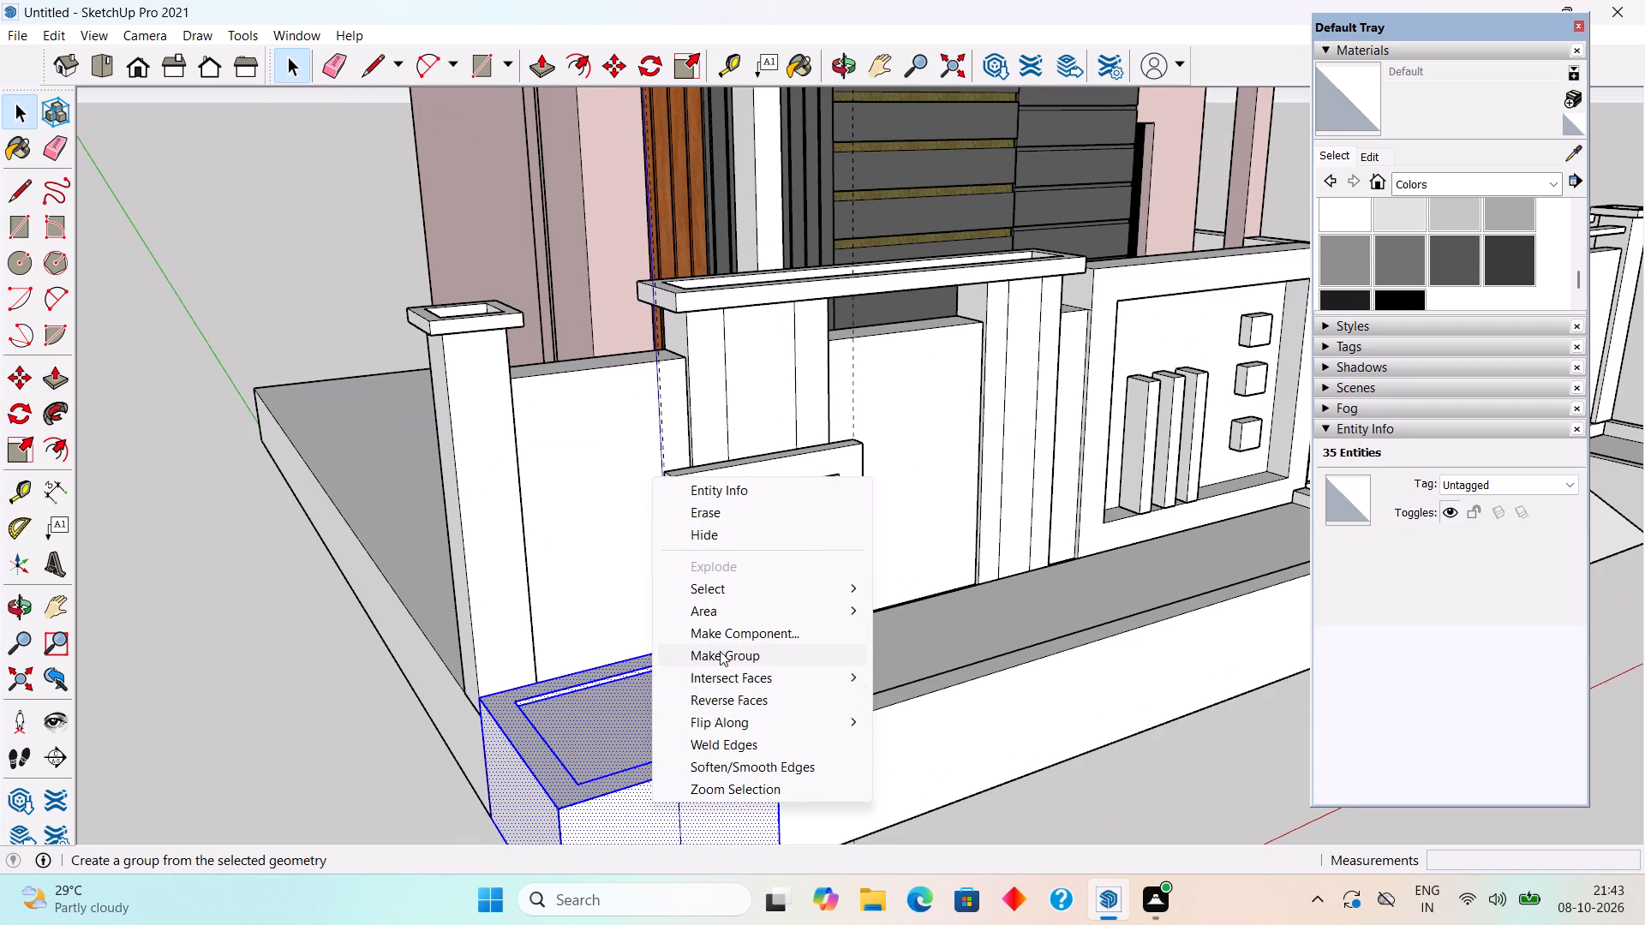
{"action": "left_click", "coordinate": [720, 651]}
{"action": "left_click", "coordinate": [302, 710]}
Examine the front boundary wall, planters, gate ramp and house facade from several angles.
{"action": "middle_click_drag", "start_coordinate": [1070, 720], "coordinate": [882, 727]}
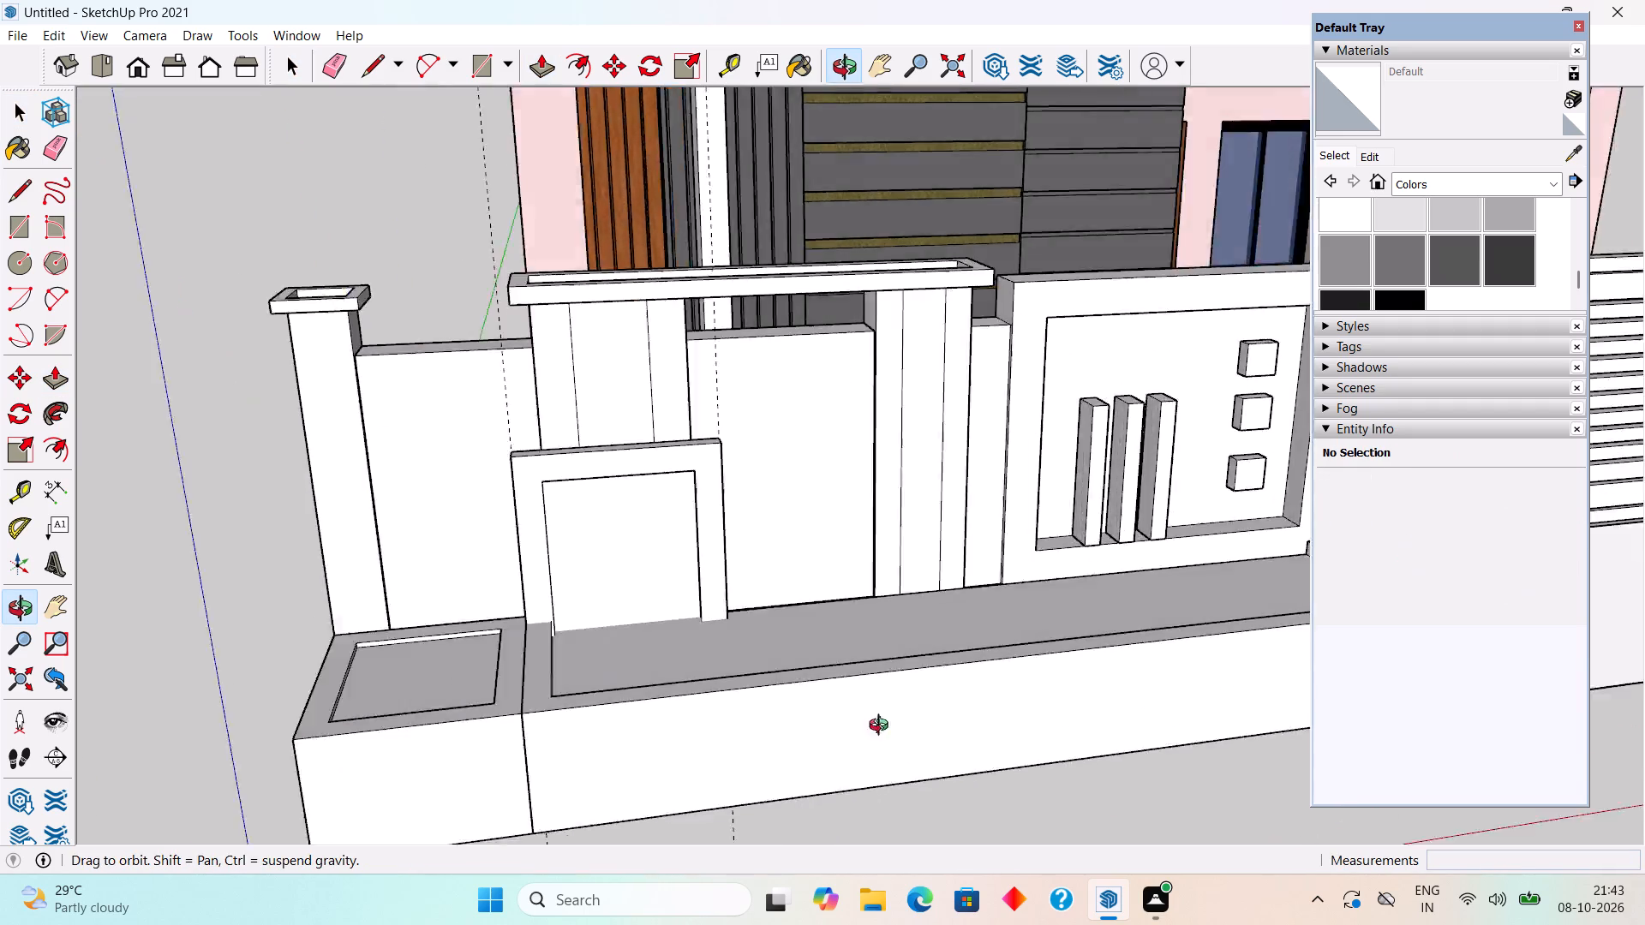
{"action": "middle_click_drag", "start_coordinate": [882, 727], "coordinate": [727, 727]}
{"action": "scroll", "coordinate": [727, 727], "scroll_direction": "down", "scroll_amount": 9}
{"action": "middle_click_drag", "start_coordinate": [1026, 791], "coordinate": [930, 630]}
{"action": "scroll", "coordinate": [946, 630], "scroll_direction": "down", "scroll_amount": 3}
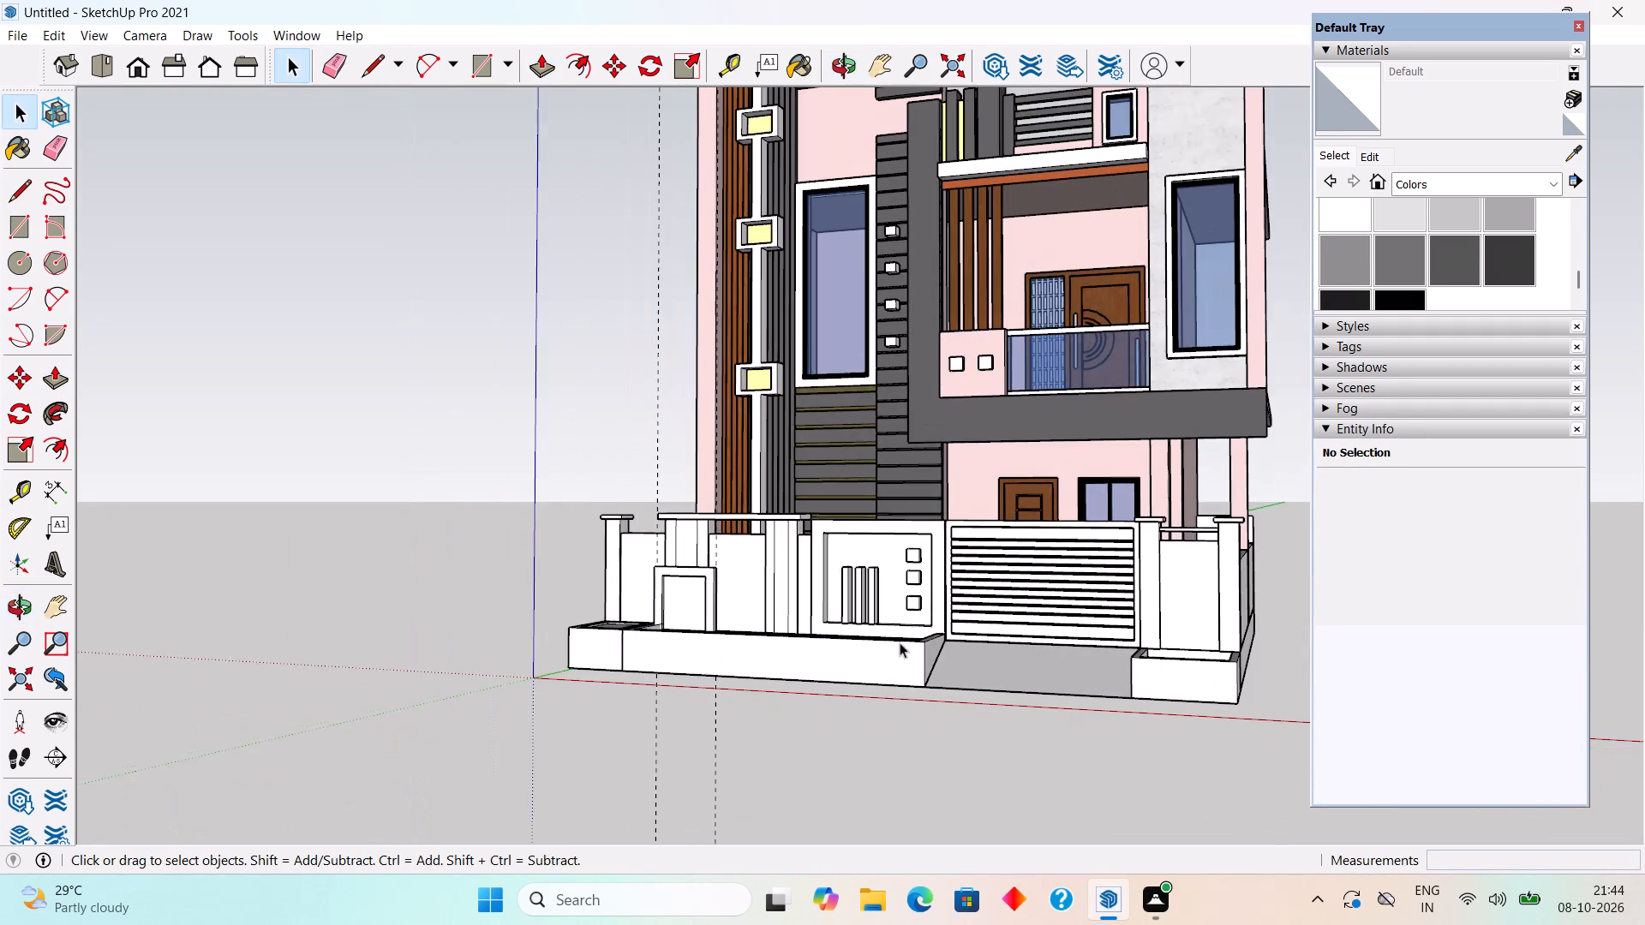
{"action": "middle_click_drag", "start_coordinate": [1186, 697], "coordinate": [756, 831]}
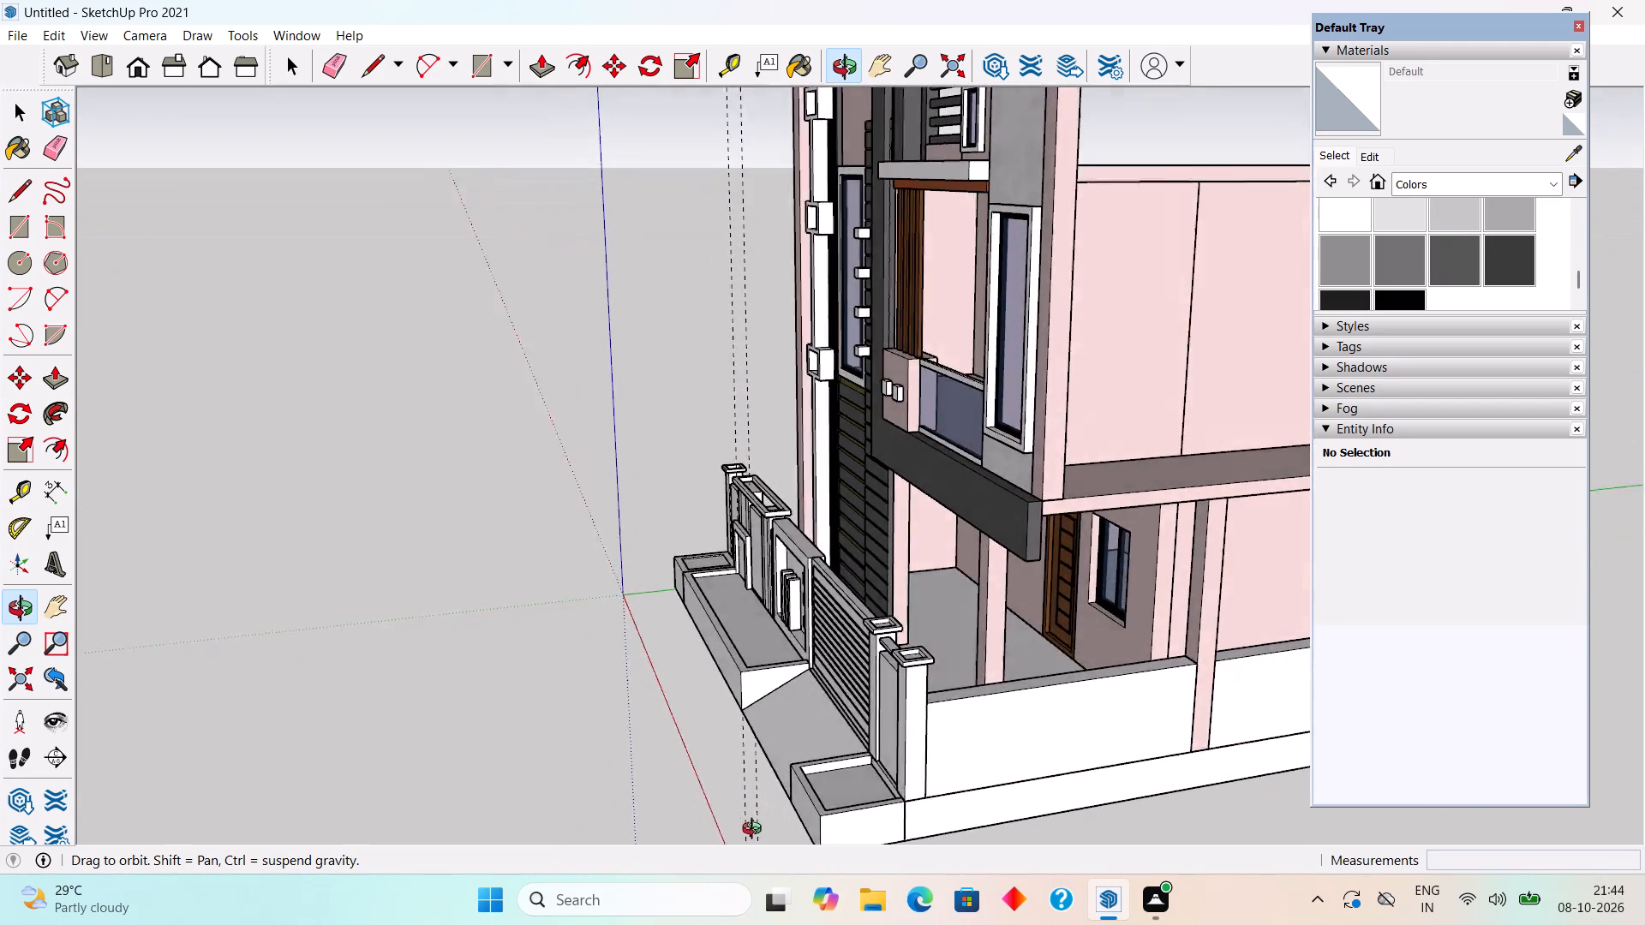
{"action": "middle_click_drag", "start_coordinate": [756, 831], "coordinate": [996, 772]}
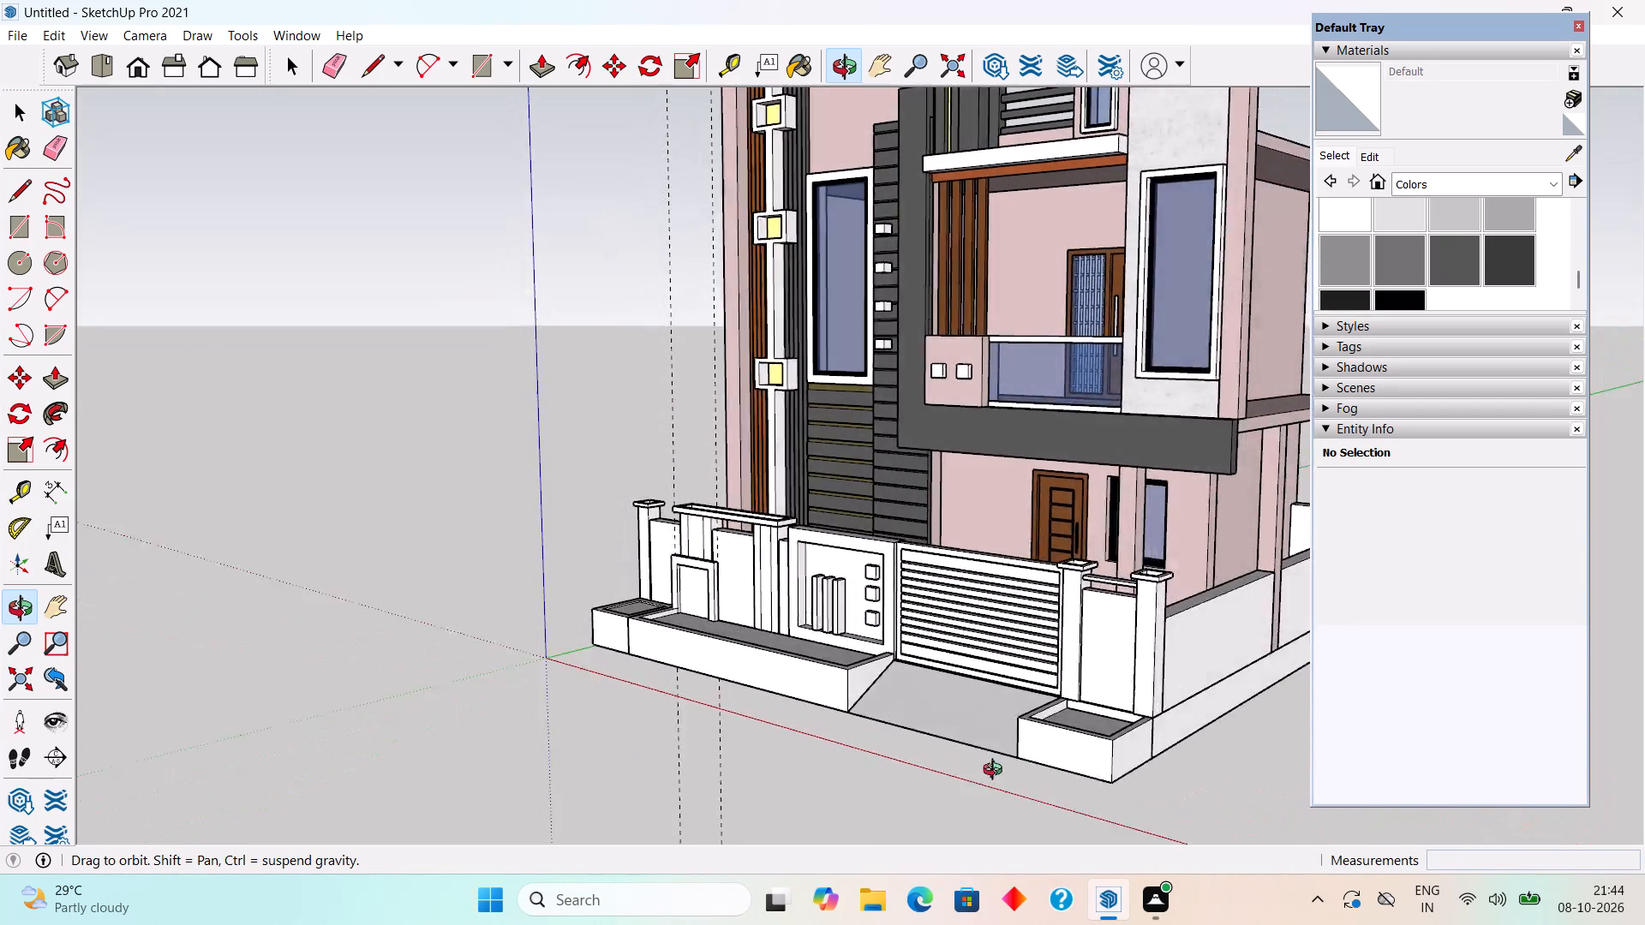
{"action": "middle_click_drag", "start_coordinate": [996, 772], "coordinate": [1054, 778]}
{"action": "scroll", "coordinate": [1052, 778], "scroll_direction": "down", "scroll_amount": 3}
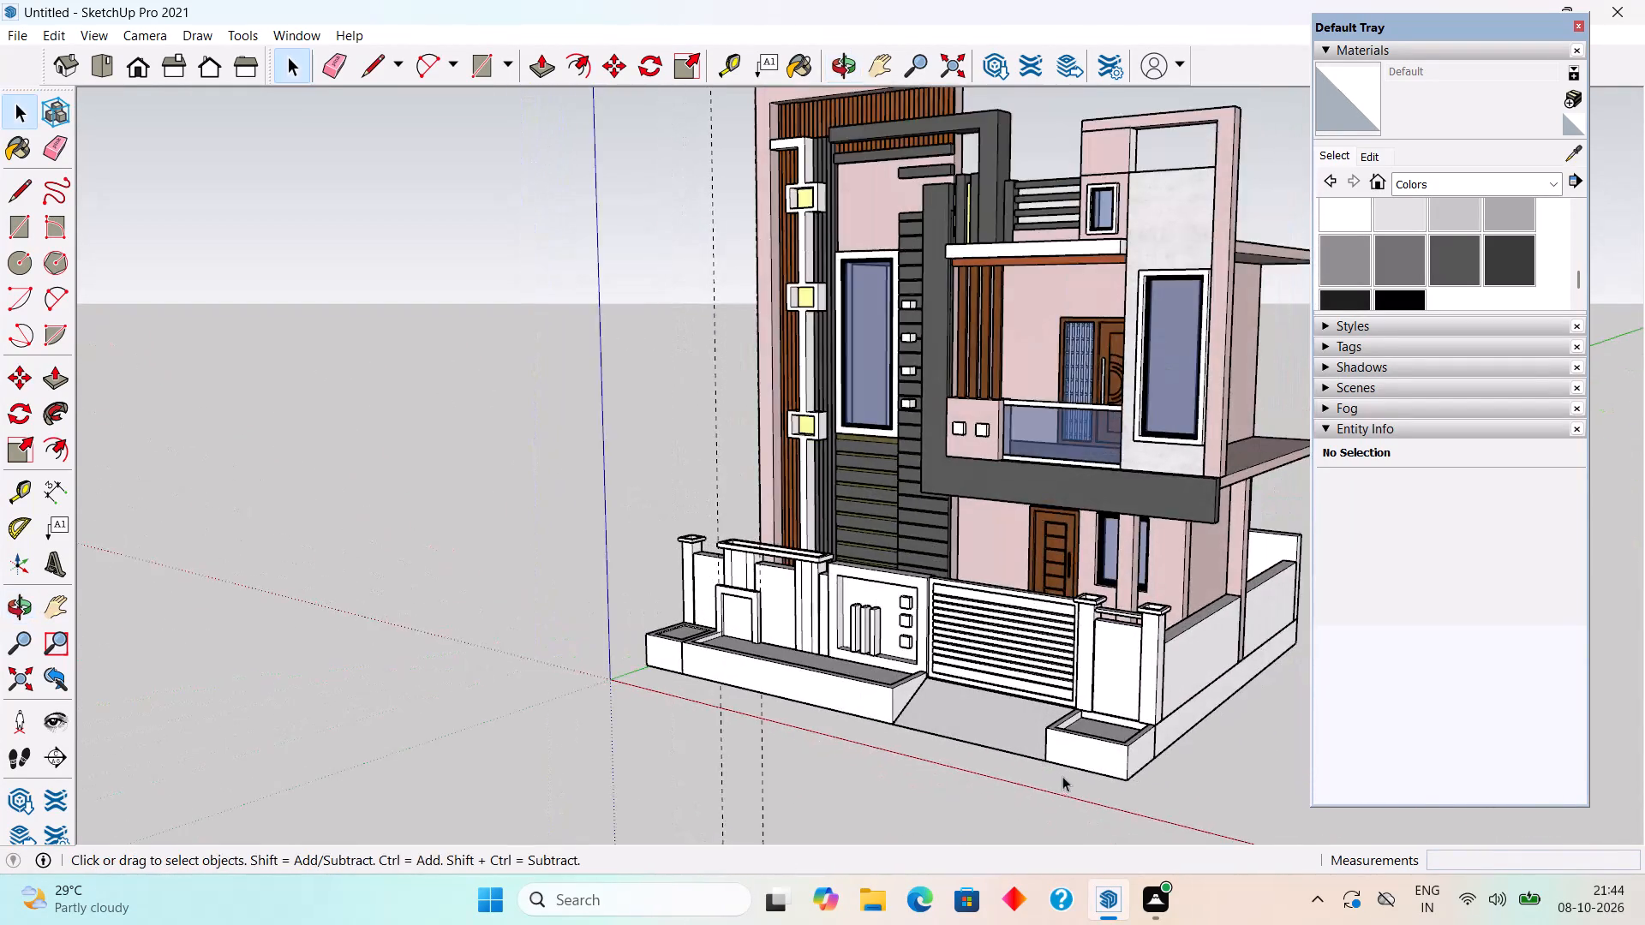
{"action": "scroll", "coordinate": [1062, 776], "scroll_direction": "down", "scroll_amount": 5}
{"action": "middle_click_drag", "start_coordinate": [1086, 795], "coordinate": [1363, 669]}
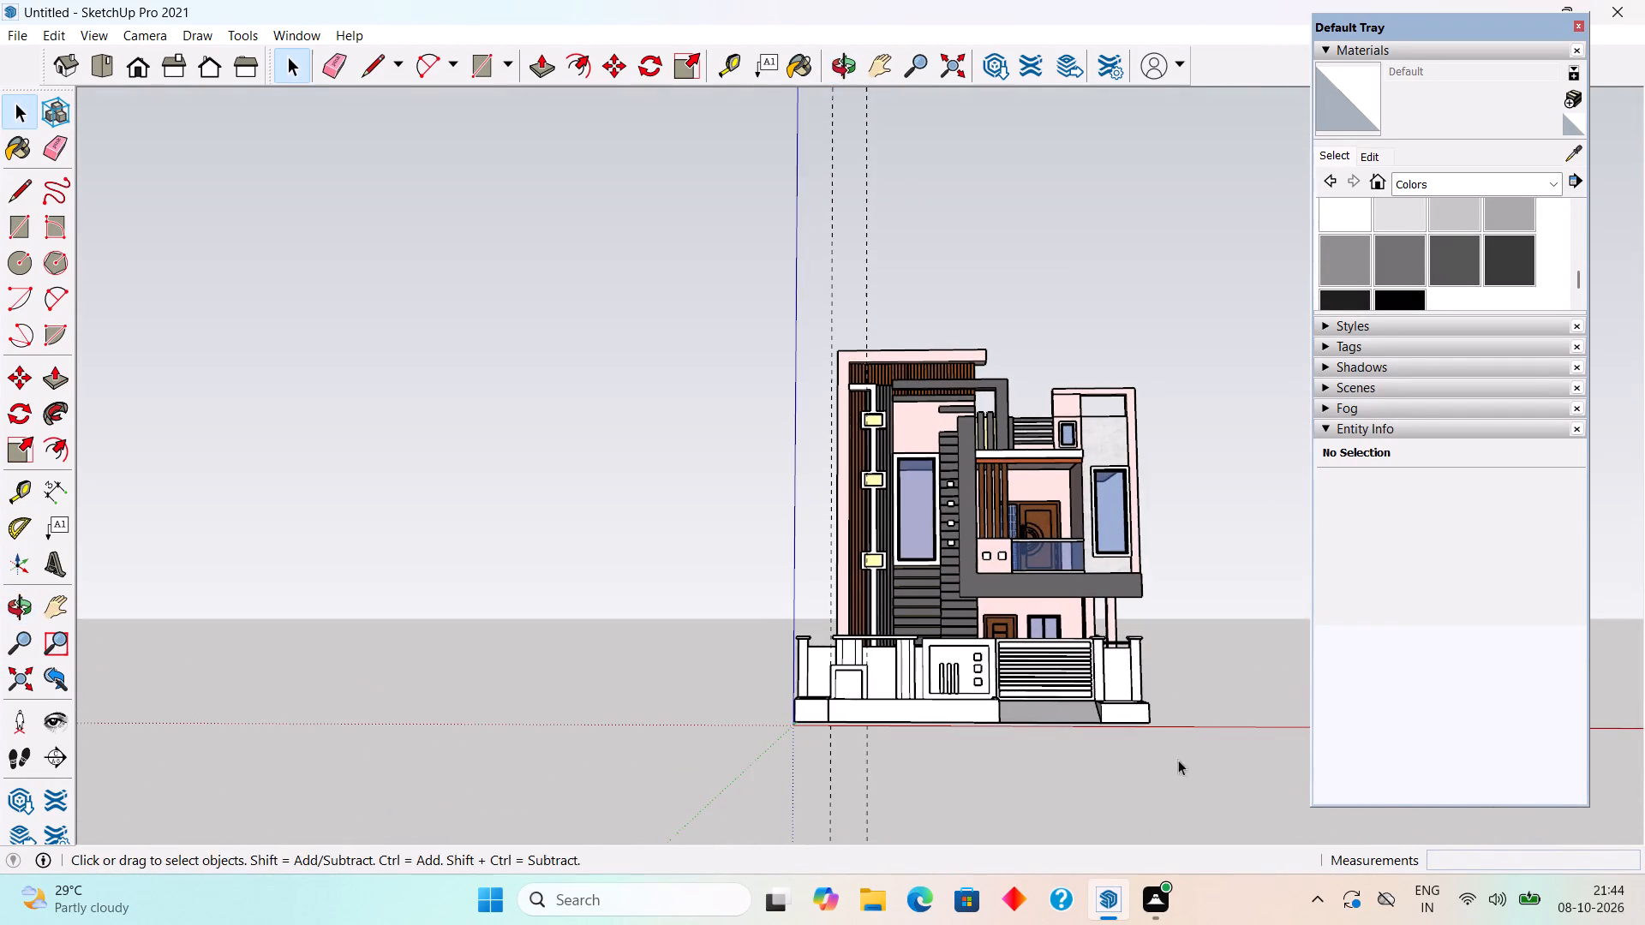
{"action": "middle_click_drag", "start_coordinate": [1150, 772], "coordinate": [1313, 743]}
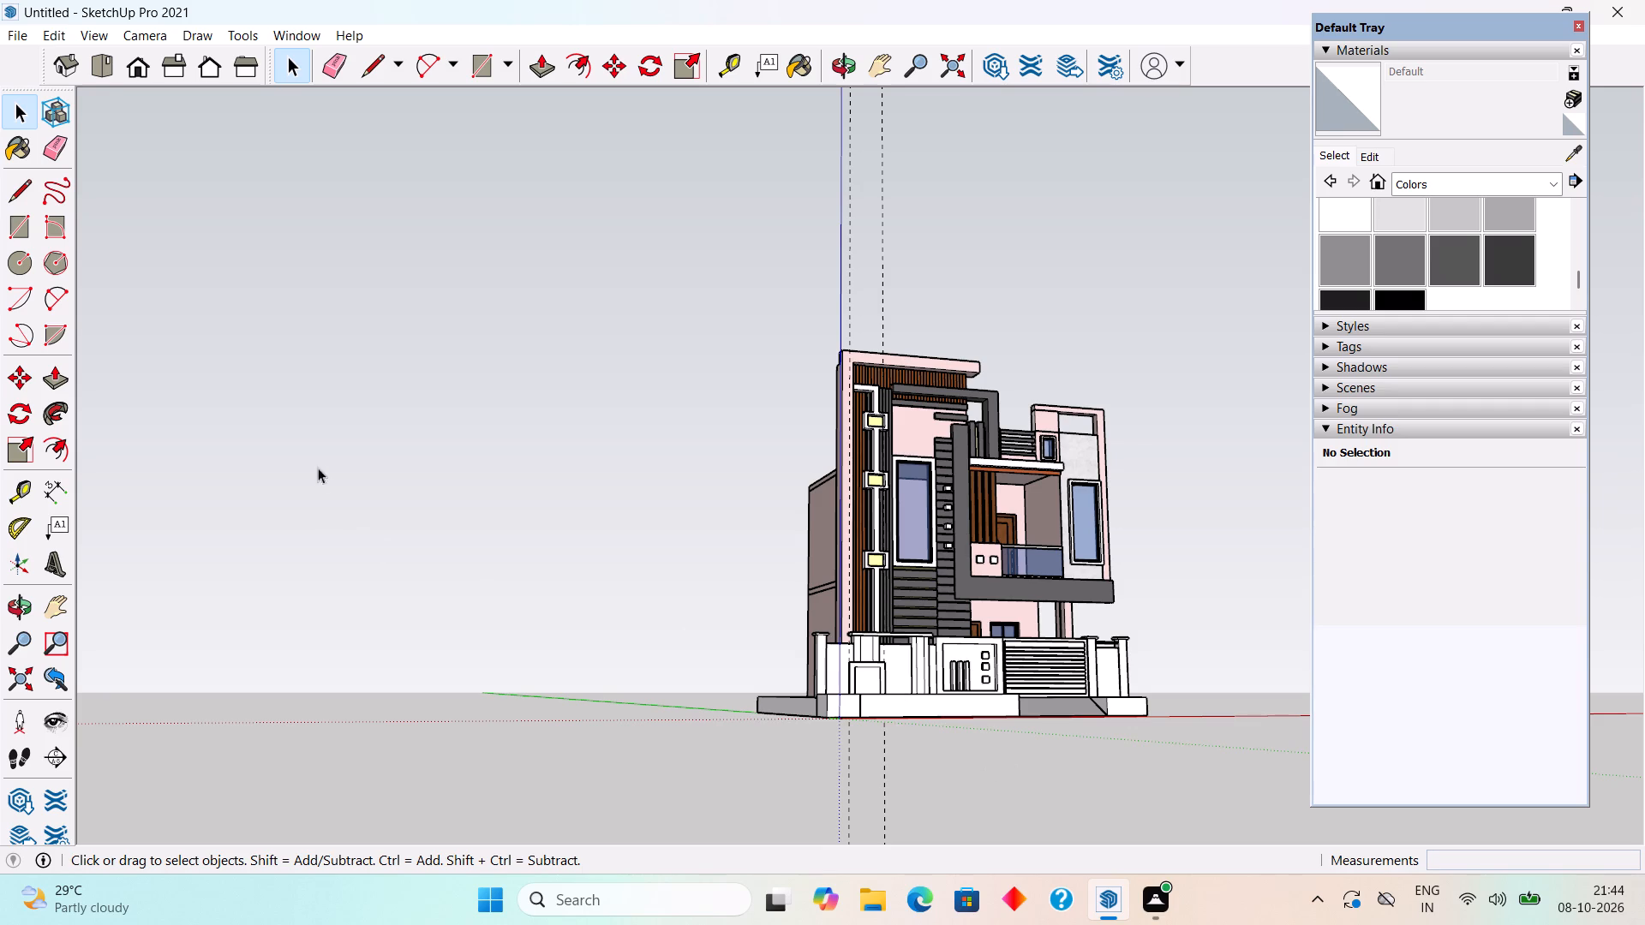
Place a guide 9" in from the plinth's long side edge, behind the front corner pillar.
{"action": "middle_click_drag", "start_coordinate": [677, 582], "coordinate": [1064, 596]}
{"action": "middle_click_drag", "start_coordinate": [685, 621], "coordinate": [1044, 867]}
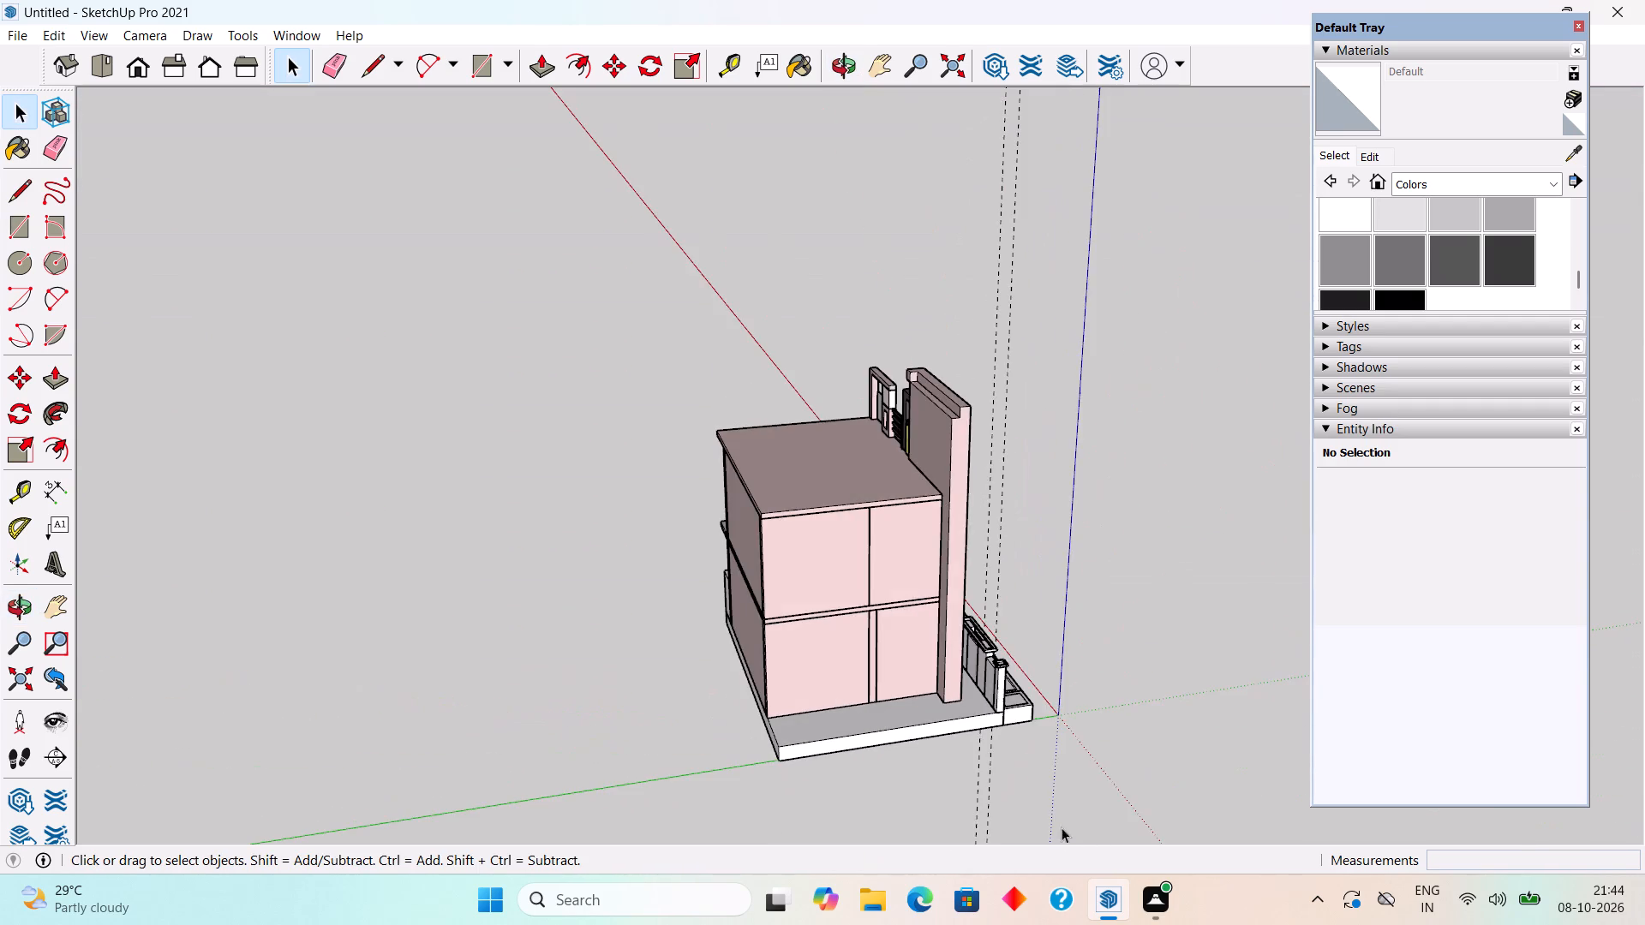
{"action": "scroll", "coordinate": [926, 773], "scroll_direction": "up", "scroll_amount": 9}
{"action": "middle_click_drag", "start_coordinate": [868, 691], "coordinate": [870, 773]}
{"action": "scroll", "coordinate": [908, 746], "scroll_direction": "up", "scroll_amount": 5}
{"action": "key", "text": "t"}
{"action": "left_click", "coordinate": [972, 686]}
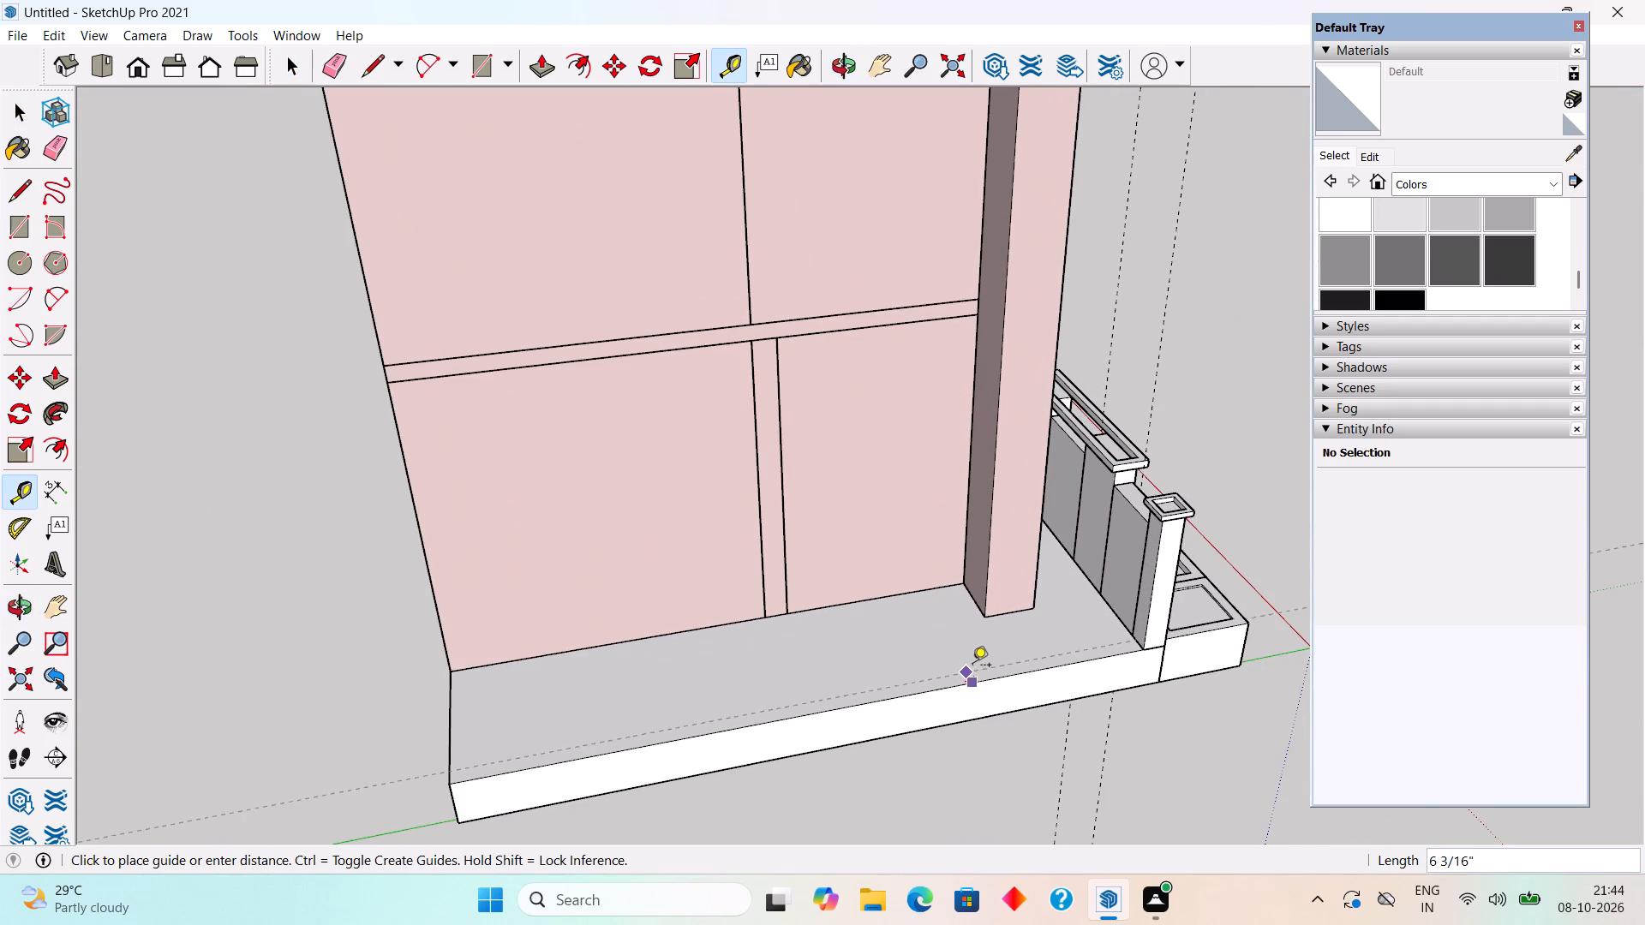
{"action": "type", "text": "9\""}
{"action": "key", "text": "Return"}
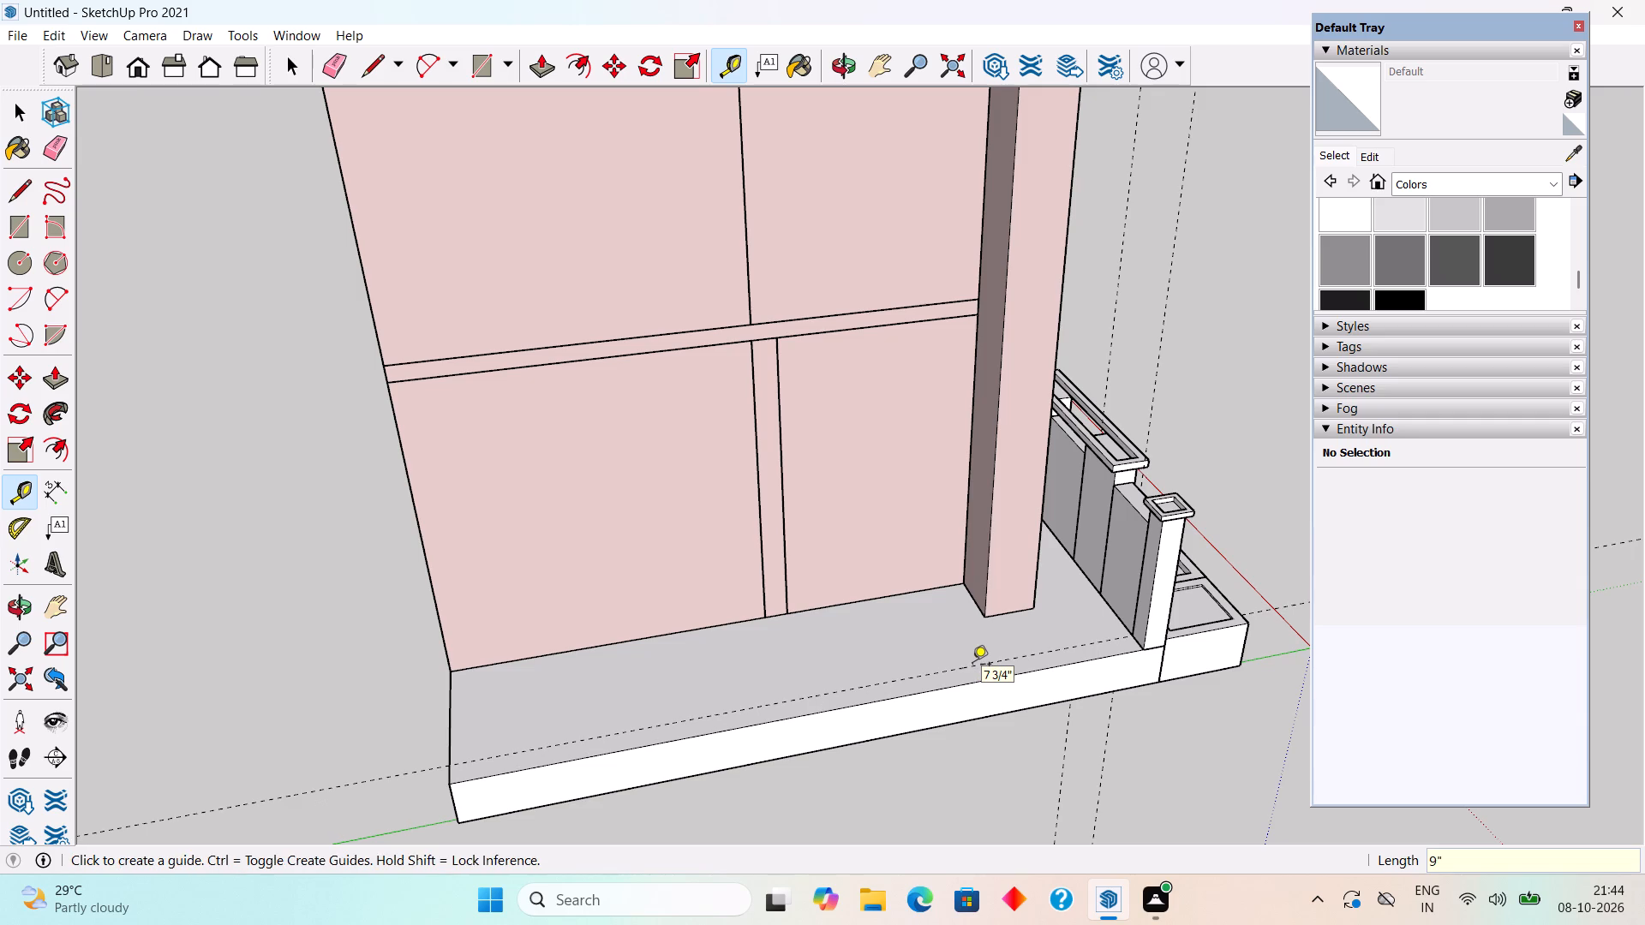
Draw a 9" wide strip along the plinth's side from the rear corner to the pillar and raise it 4' 1 9/16" as a wall.
{"action": "key", "text": "space"}
{"action": "key", "text": "r"}
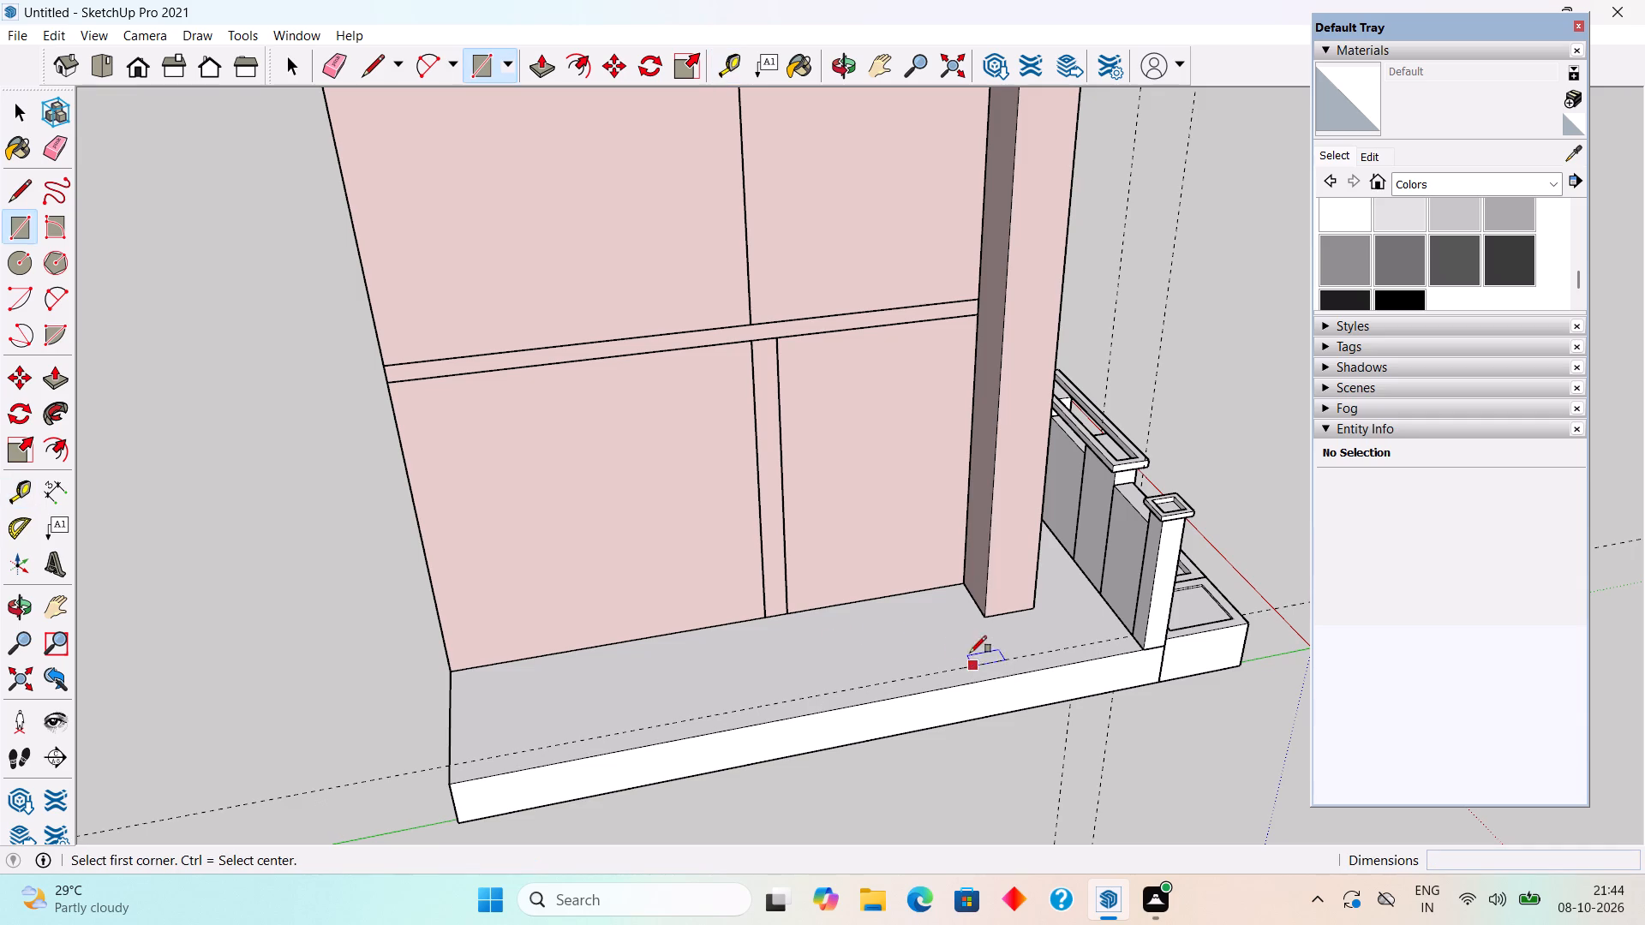
{"action": "left_click", "coordinate": [452, 761]}
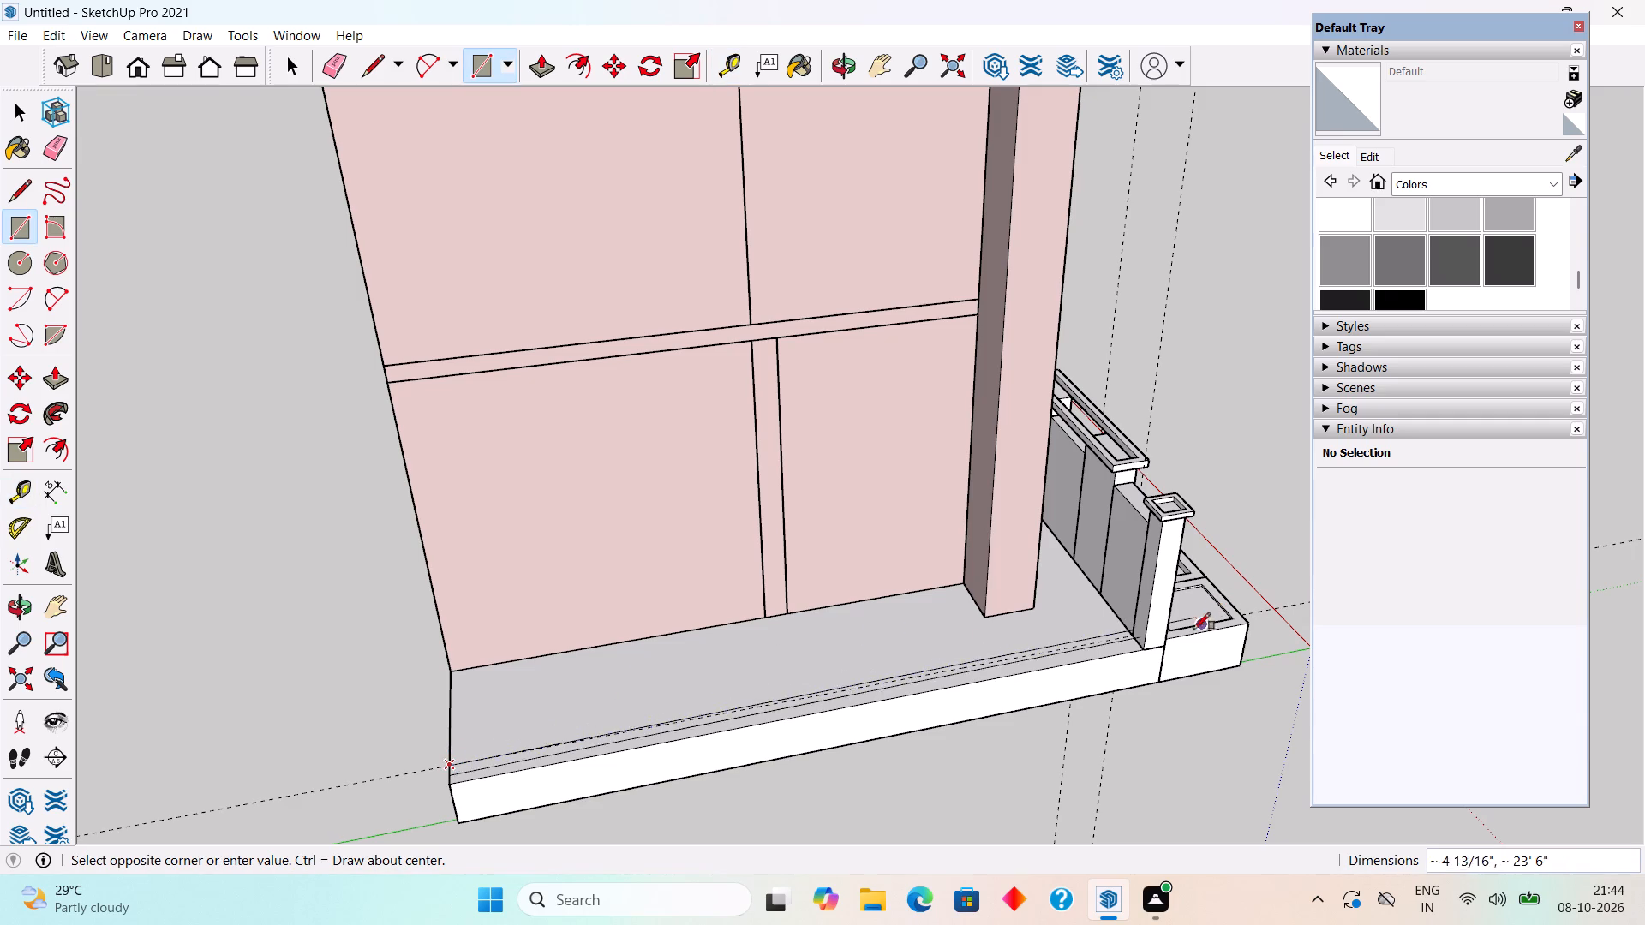
{"action": "scroll", "coordinate": [1143, 653], "scroll_direction": "up", "scroll_amount": 5}
{"action": "left_click", "coordinate": [1145, 653]}
{"action": "key", "text": "space"}
{"action": "type", "text": "p"}
{"action": "left_click", "coordinate": [1109, 650]}
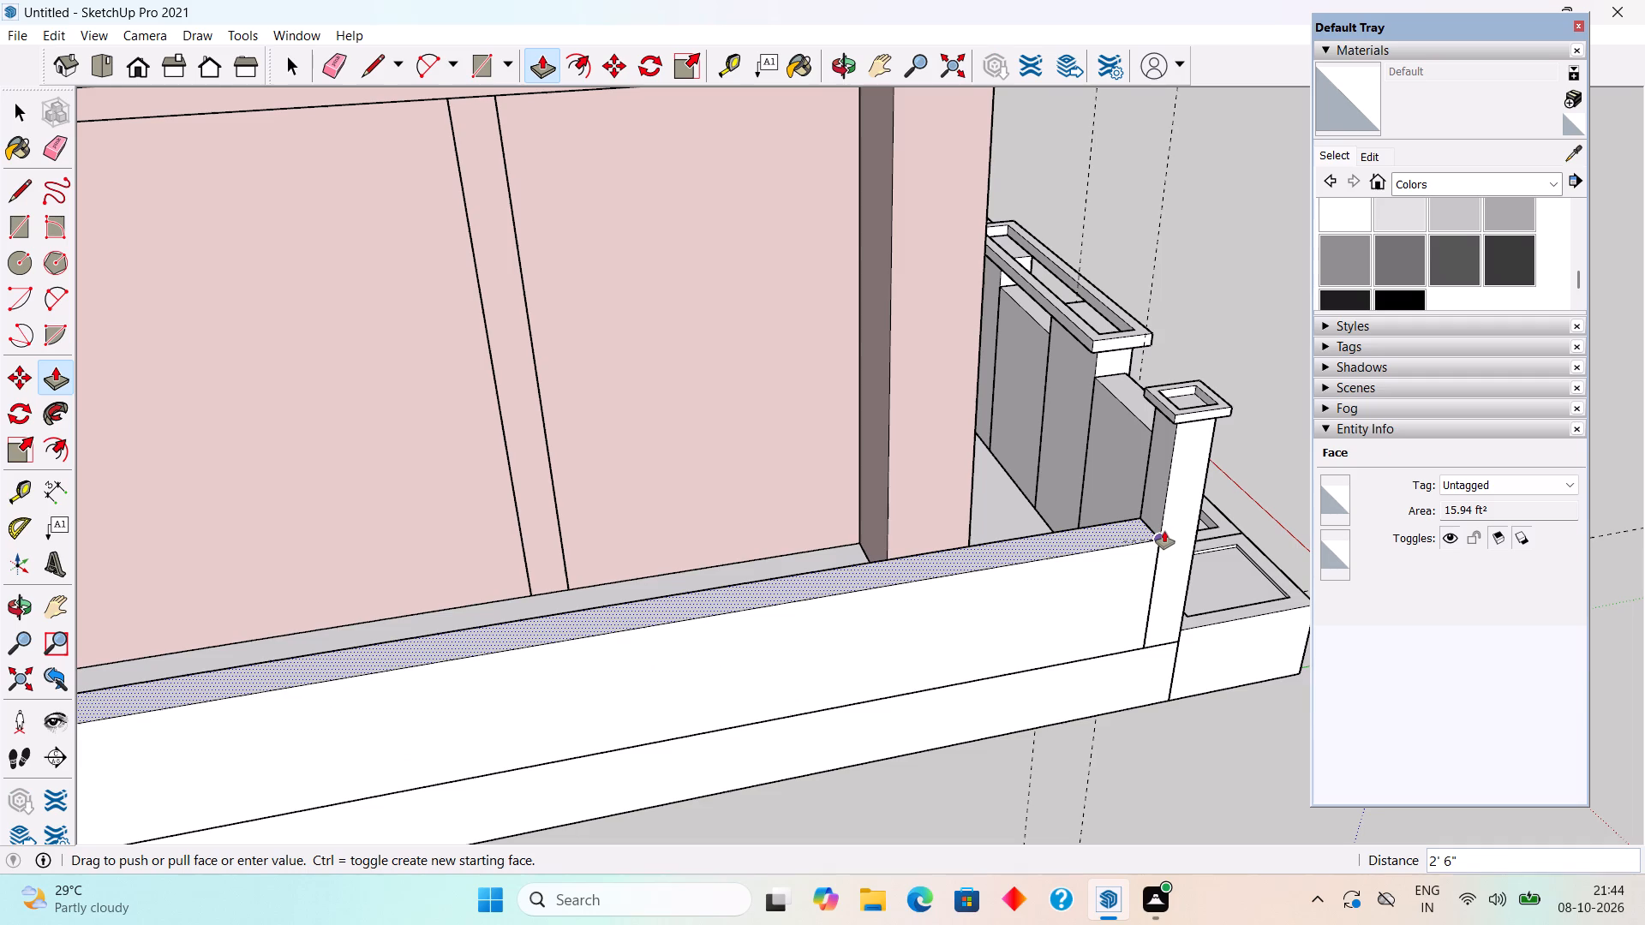
{"action": "left_click", "coordinate": [1178, 470]}
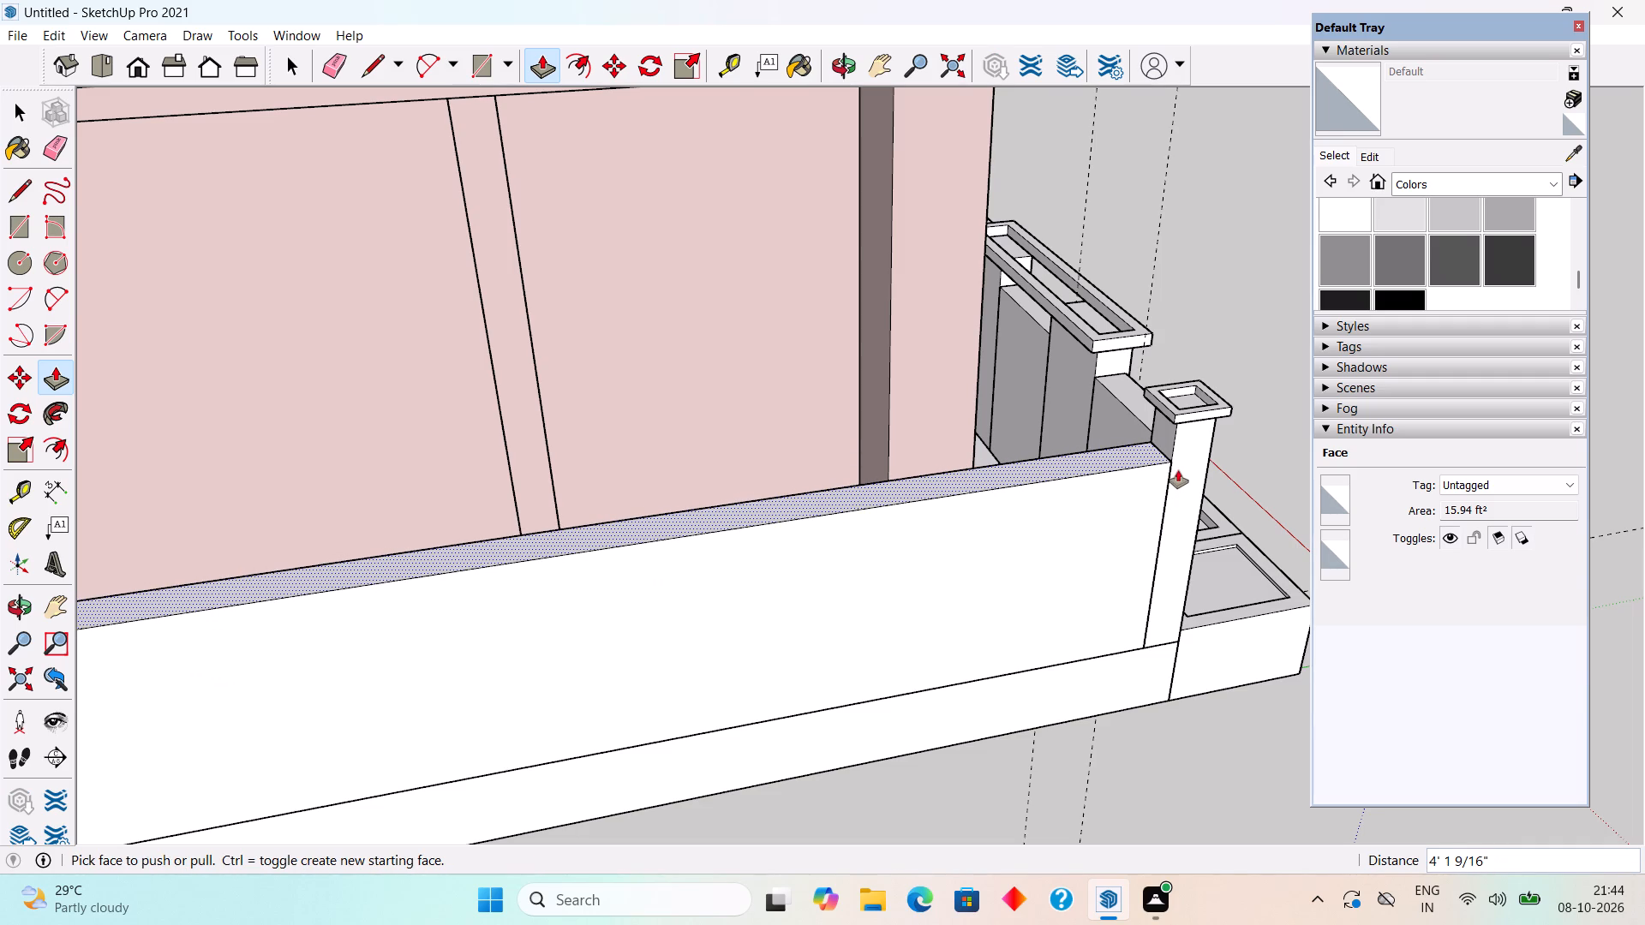
Select the new side boundary wall with all its connected geometry and make it a group.
{"action": "key", "text": "space"}
{"action": "triple_click", "coordinate": [1062, 542]}
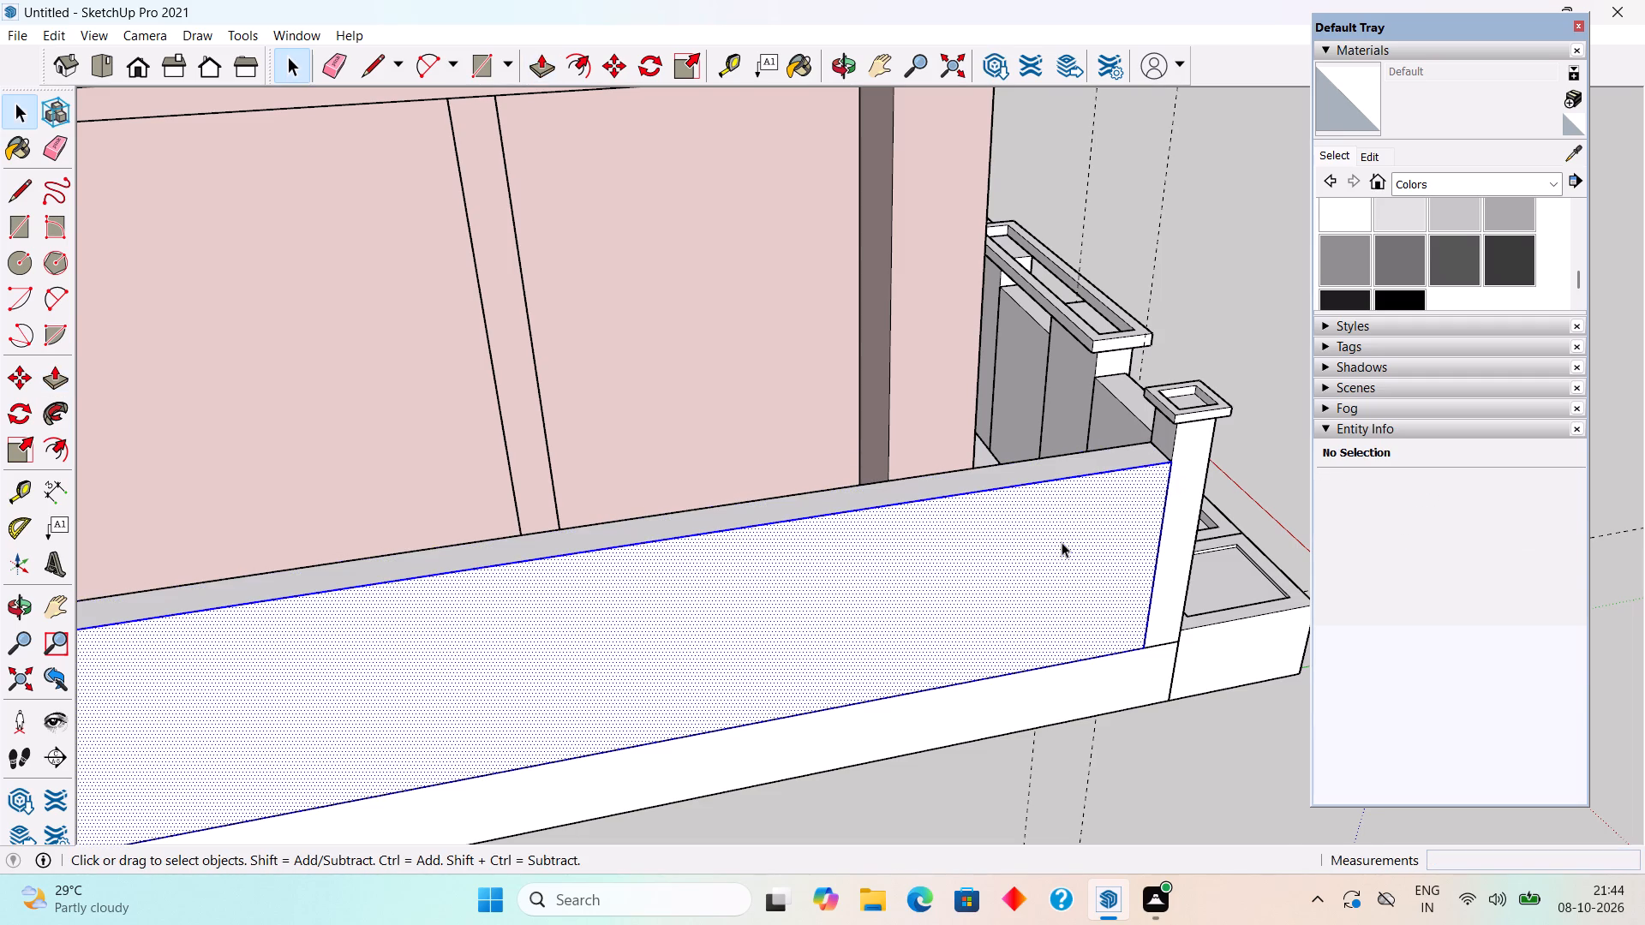
{"action": "right_click", "coordinate": [1062, 542]}
{"action": "left_click", "coordinate": [1138, 717]}
{"action": "middle_click_drag", "start_coordinate": [1174, 648], "coordinate": [702, 702]}
{"action": "scroll", "coordinate": [733, 704], "scroll_direction": "down", "scroll_amount": 8}
{"action": "left_click", "coordinate": [555, 735]}
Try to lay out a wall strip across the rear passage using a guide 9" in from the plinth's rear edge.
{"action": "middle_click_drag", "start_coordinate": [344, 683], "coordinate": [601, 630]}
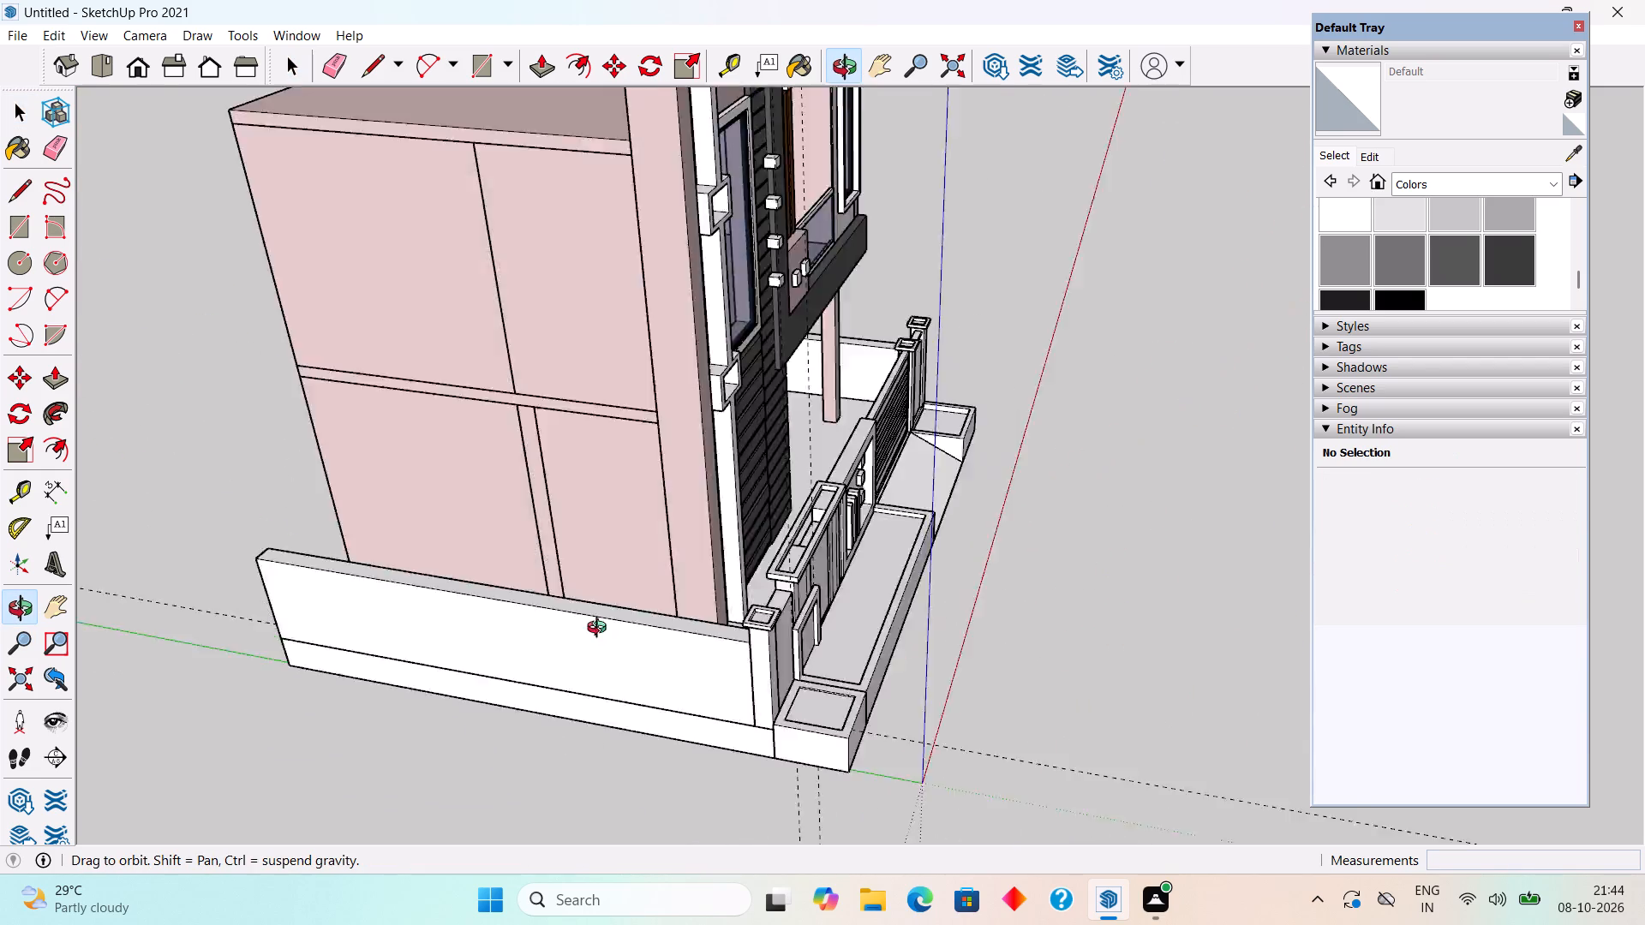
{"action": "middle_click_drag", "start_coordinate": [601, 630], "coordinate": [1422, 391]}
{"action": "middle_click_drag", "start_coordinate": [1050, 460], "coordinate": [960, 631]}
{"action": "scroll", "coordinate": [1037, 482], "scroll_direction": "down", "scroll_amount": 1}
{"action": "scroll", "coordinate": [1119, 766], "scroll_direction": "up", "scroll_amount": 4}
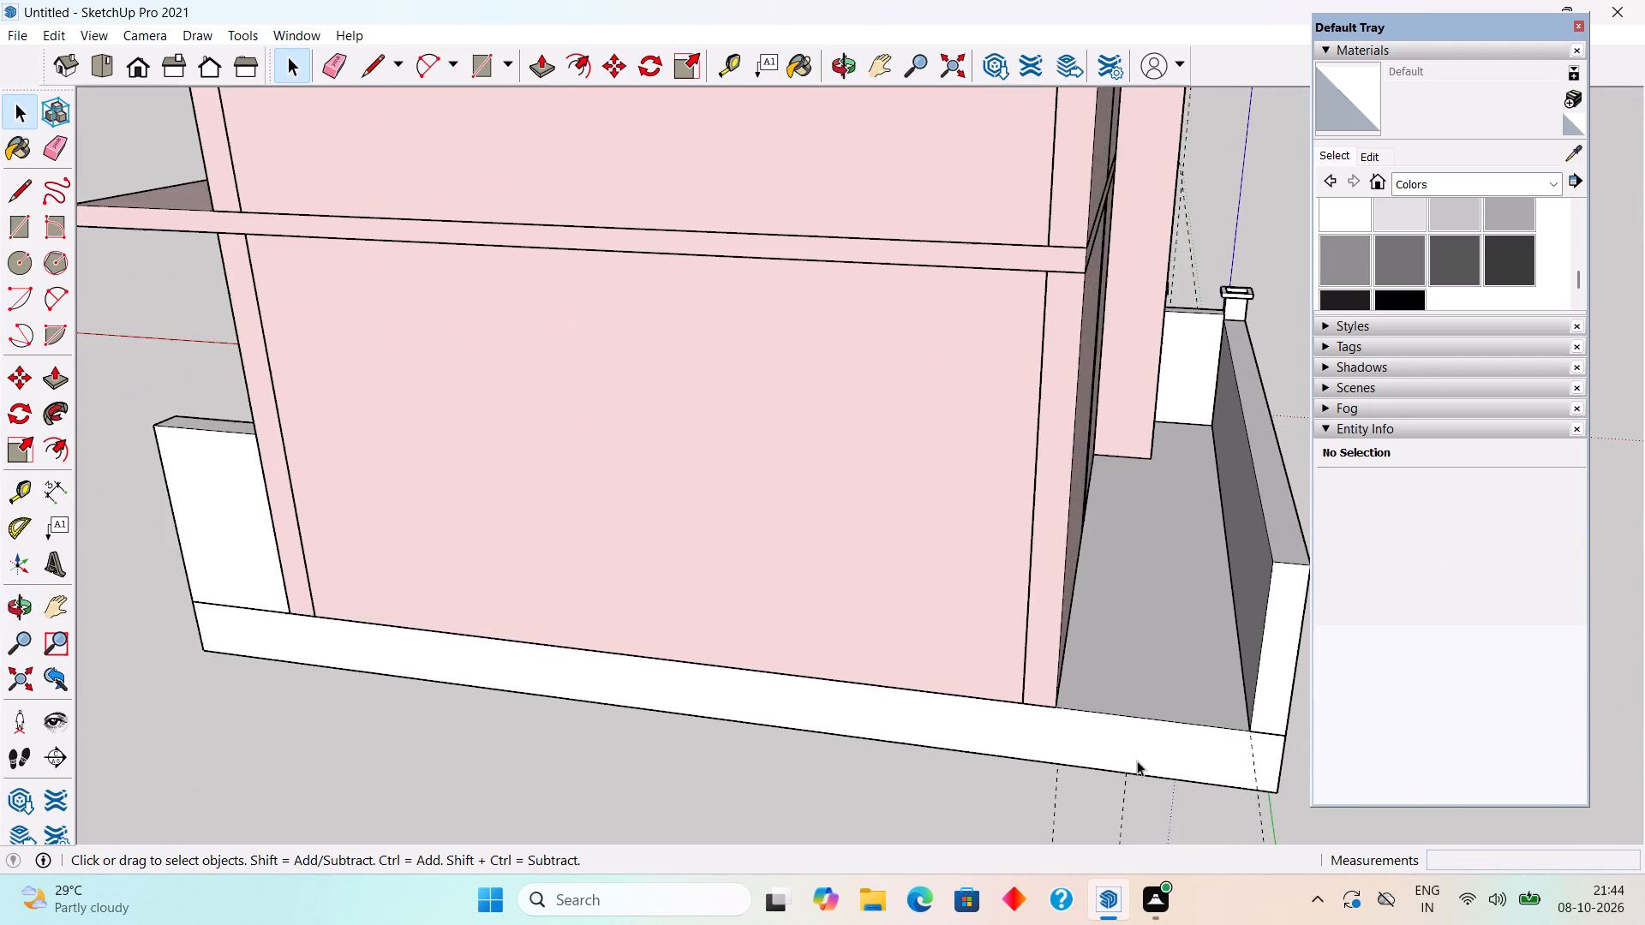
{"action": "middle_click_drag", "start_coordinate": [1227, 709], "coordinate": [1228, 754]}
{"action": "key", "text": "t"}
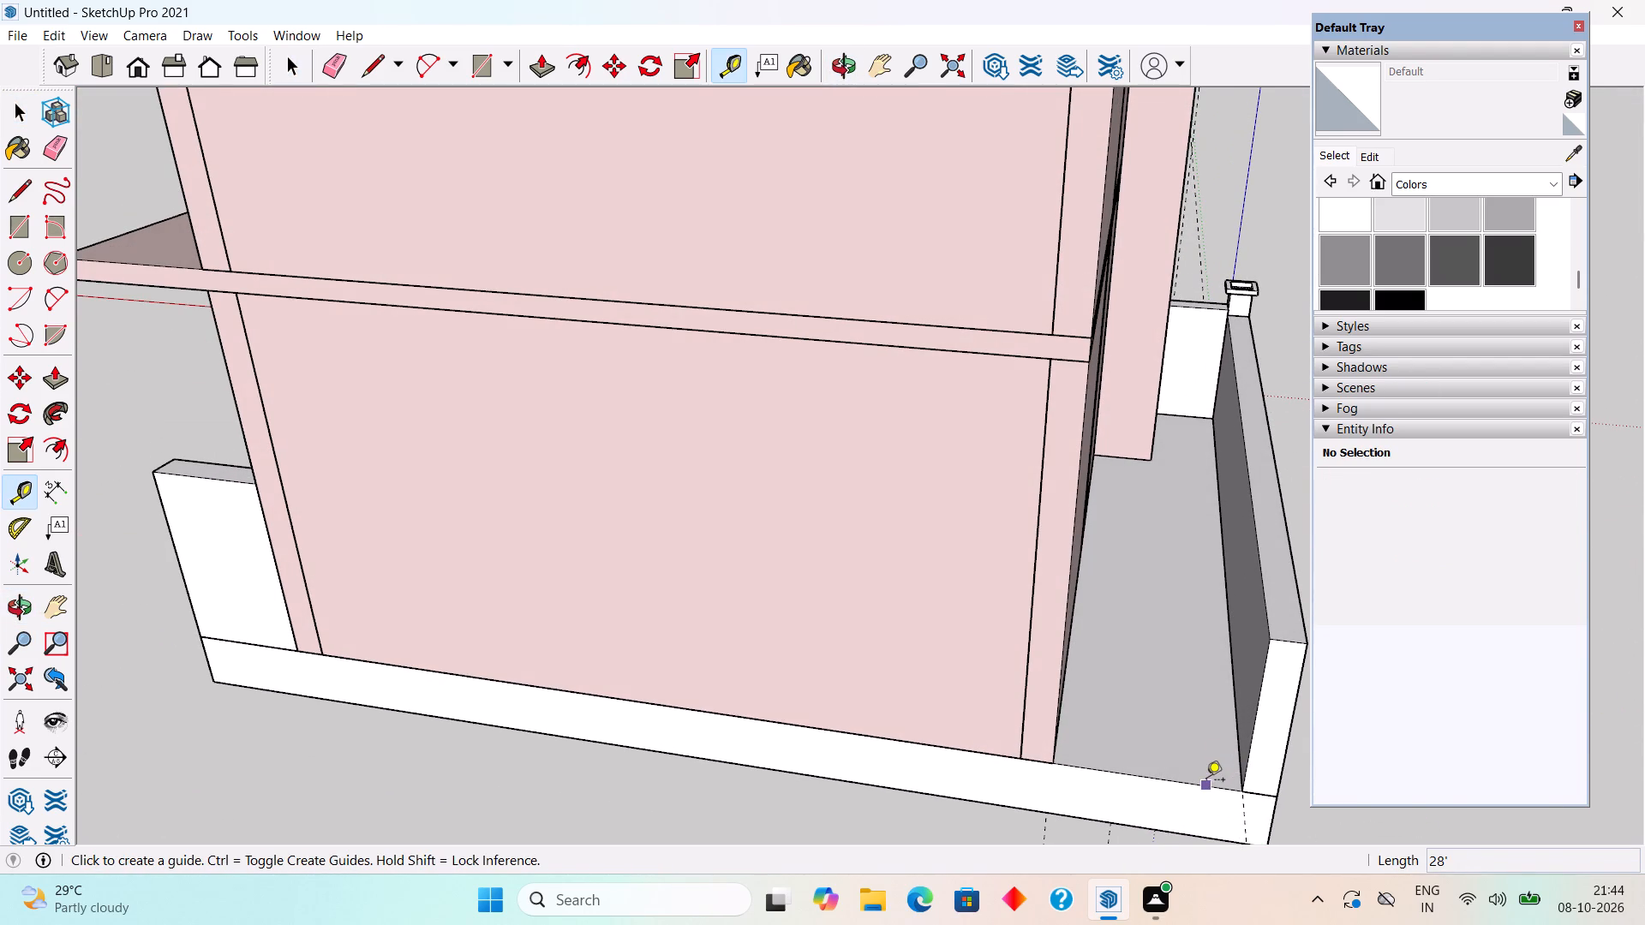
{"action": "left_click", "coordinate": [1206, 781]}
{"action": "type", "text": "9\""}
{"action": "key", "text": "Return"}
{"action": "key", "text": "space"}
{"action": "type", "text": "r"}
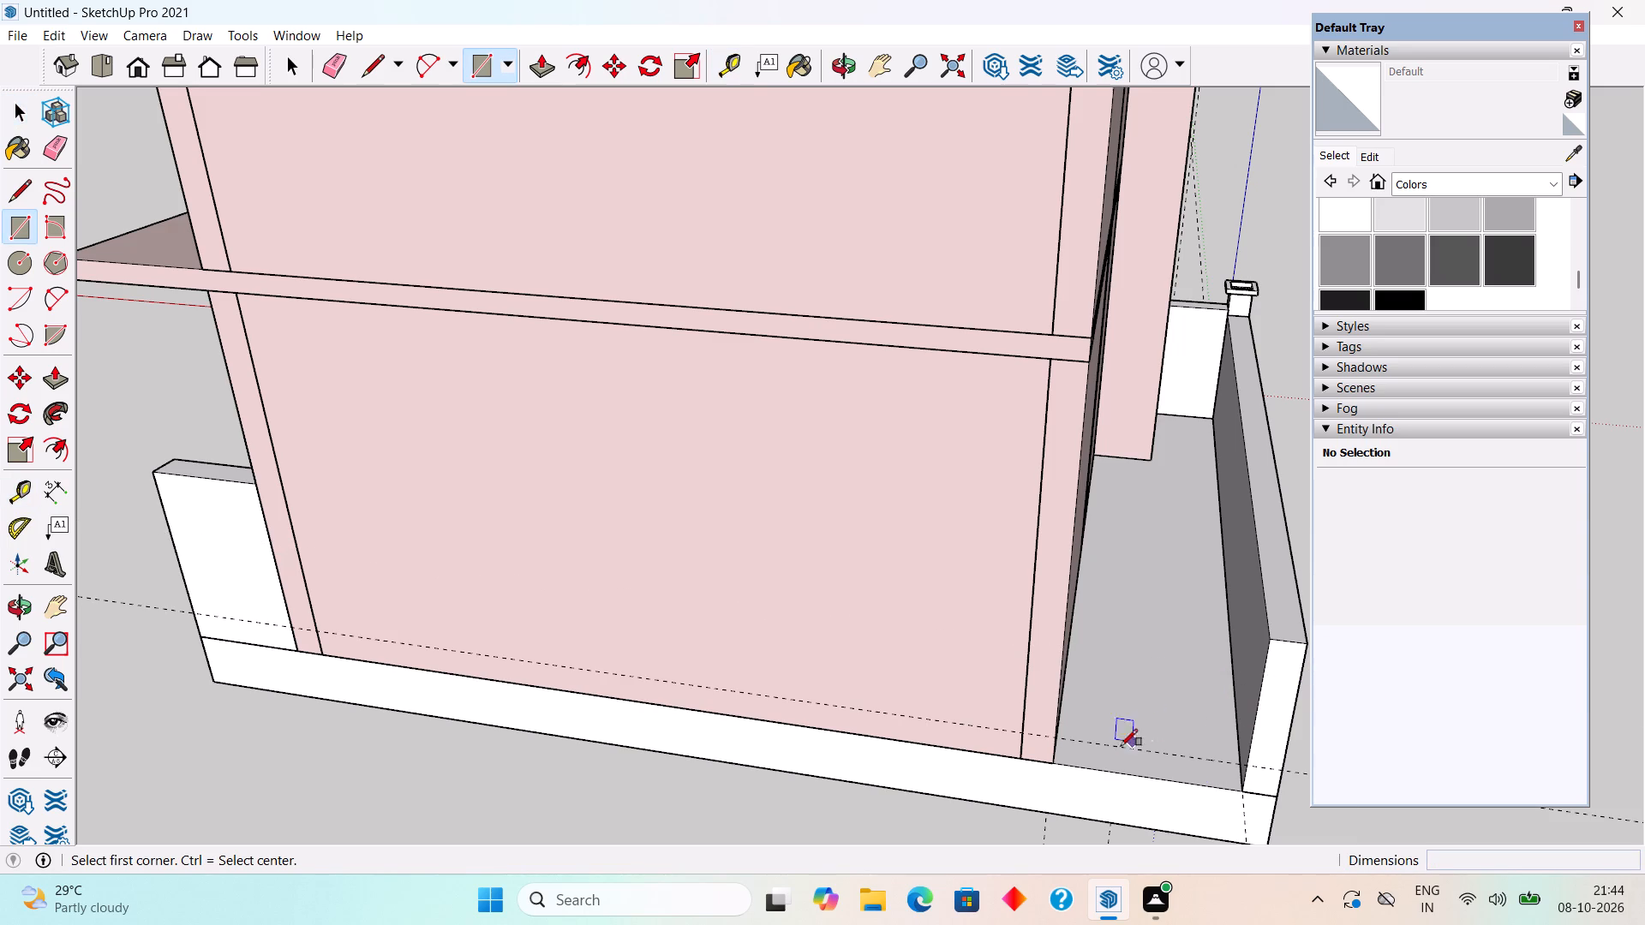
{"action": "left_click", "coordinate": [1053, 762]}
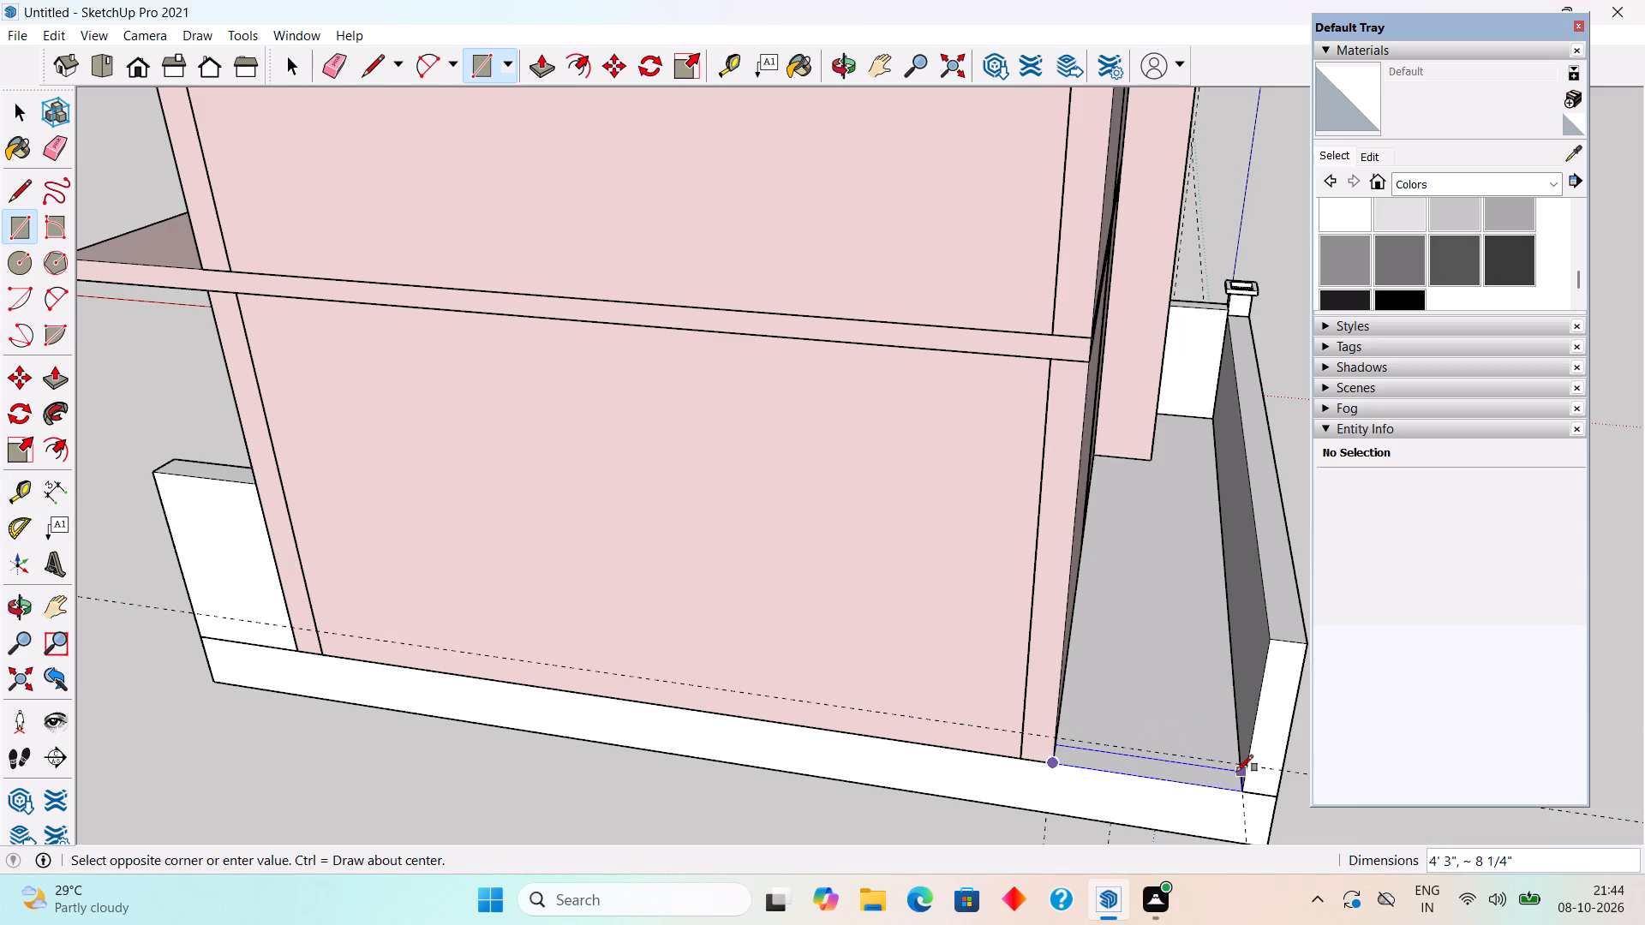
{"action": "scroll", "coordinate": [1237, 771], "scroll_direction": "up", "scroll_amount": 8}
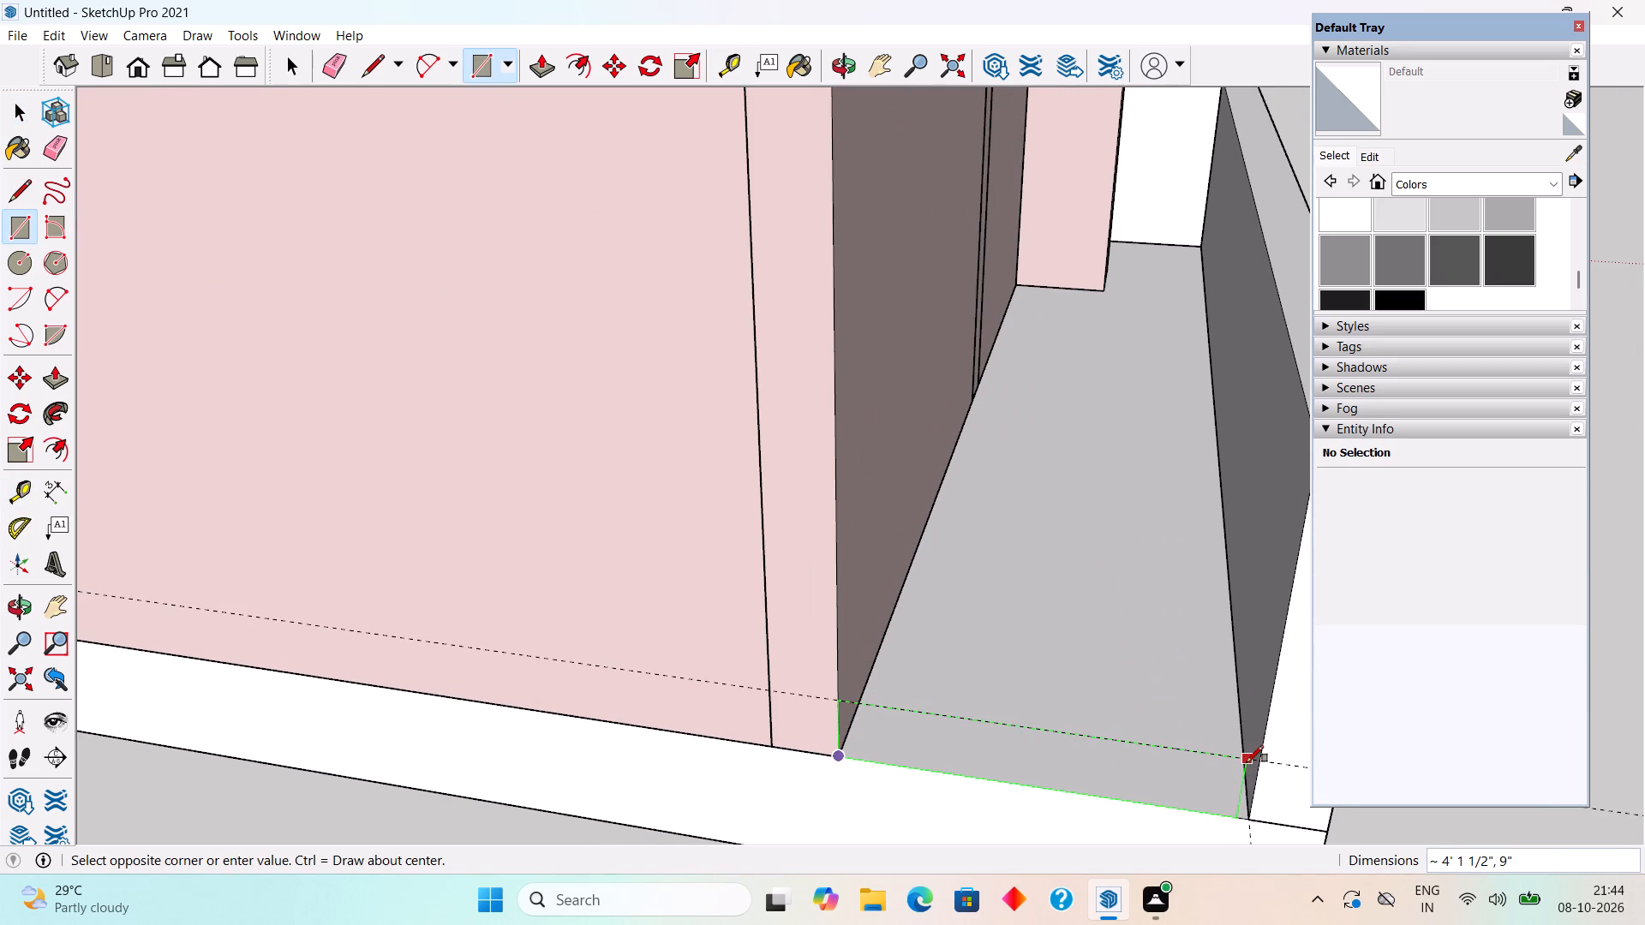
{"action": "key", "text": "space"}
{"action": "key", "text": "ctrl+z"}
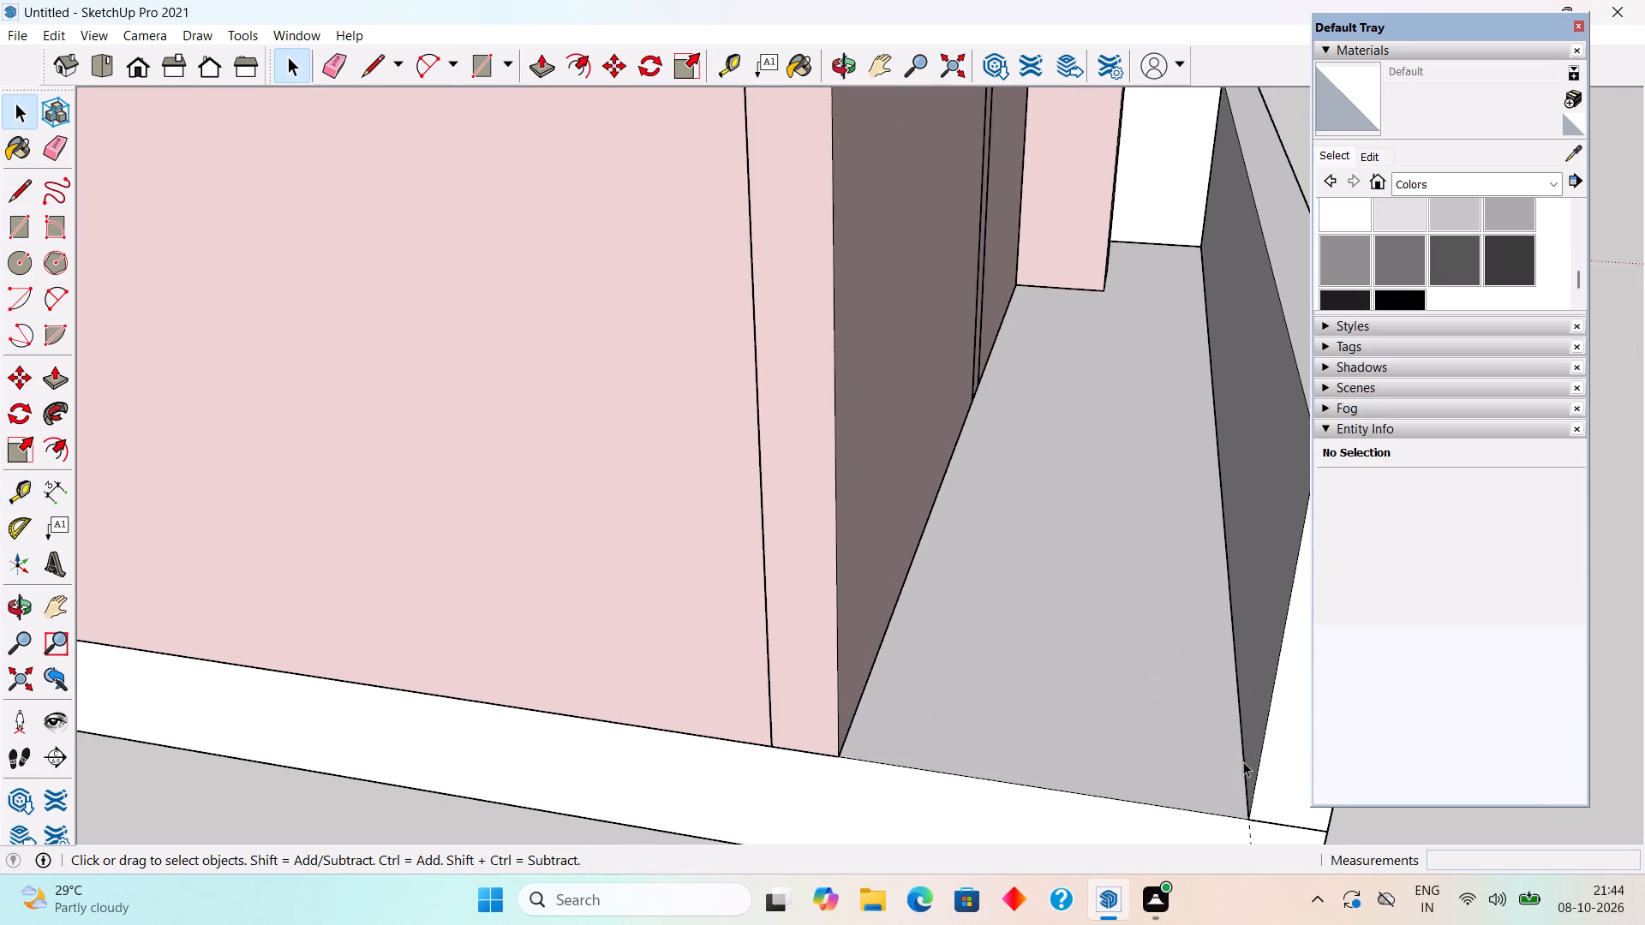
Place a guide 9" in from the plinth's rear edge between the house and the side wall.
{"action": "key", "text": "t"}
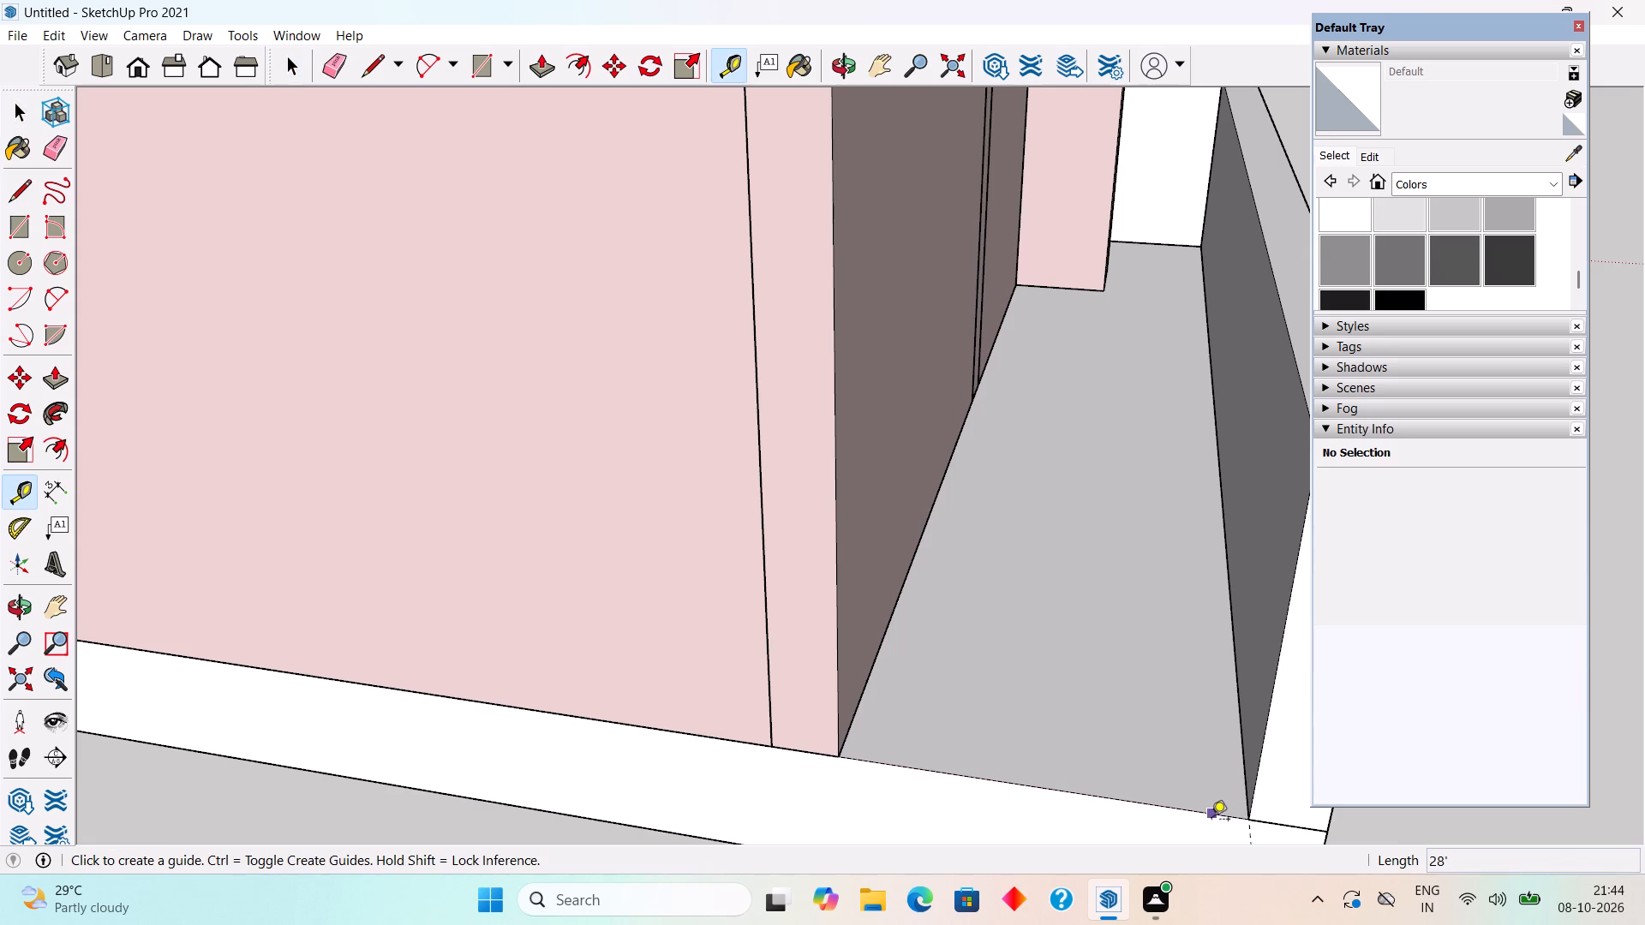
{"action": "left_click", "coordinate": [1211, 821]}
{"action": "type", "text": "9\""}
{"action": "key", "text": "Return"}
{"action": "key", "text": "space"}
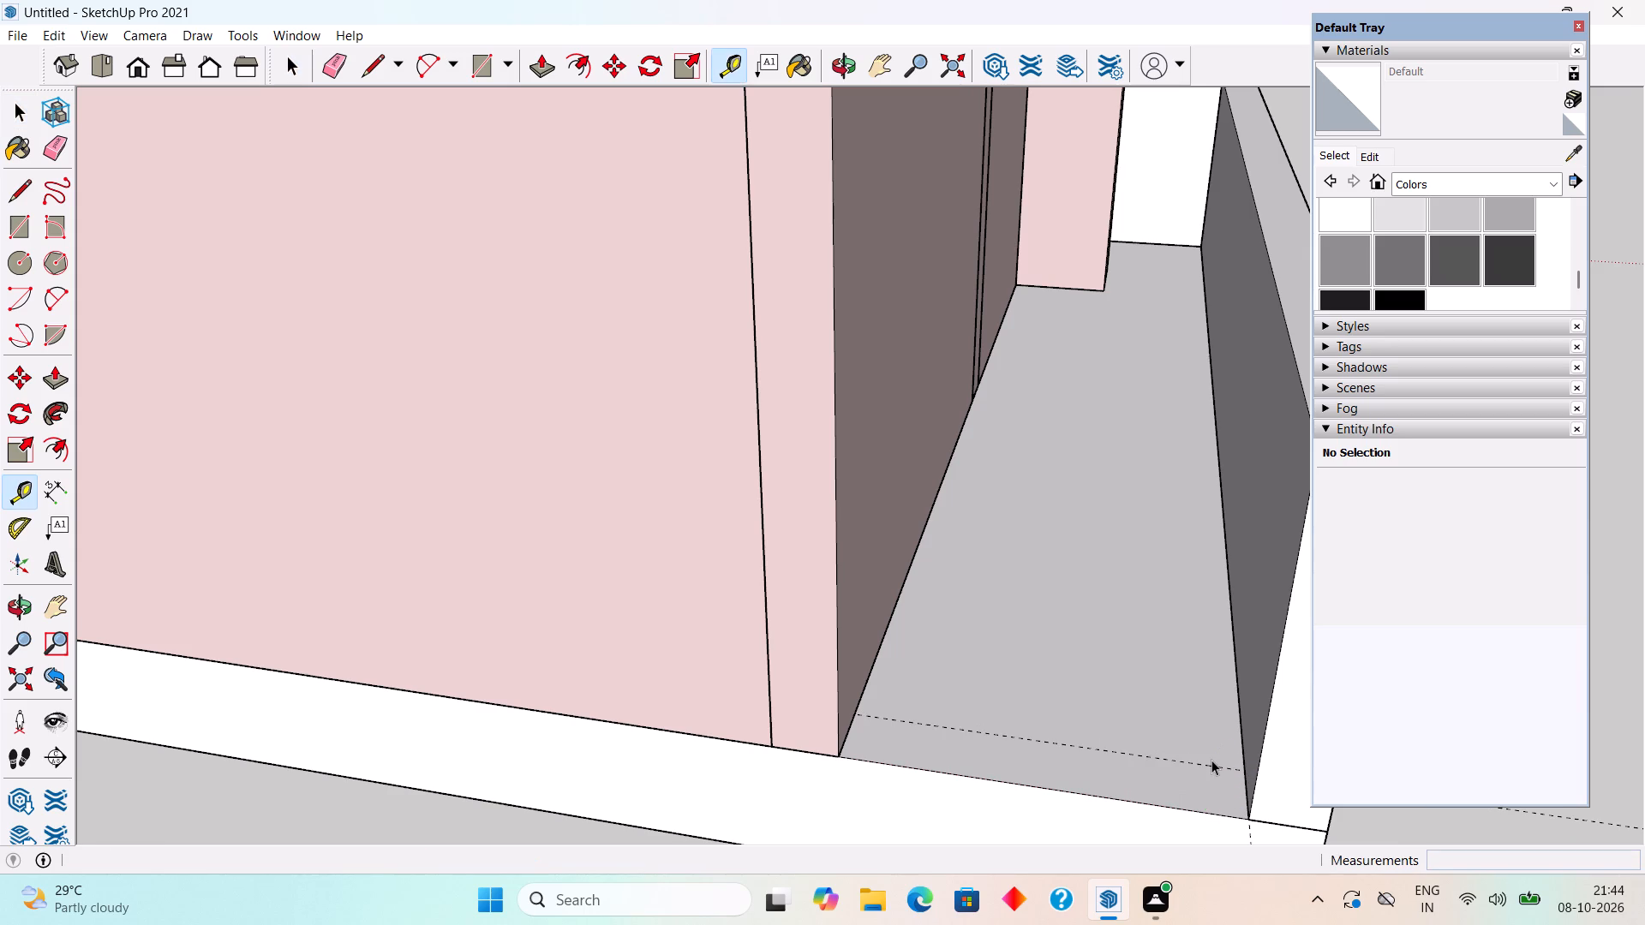
Draw a 4' 3" by 9" rectangle across the rear passage and raise it 4' 1 9/16", level with the side wall.
{"action": "key", "text": "r"}
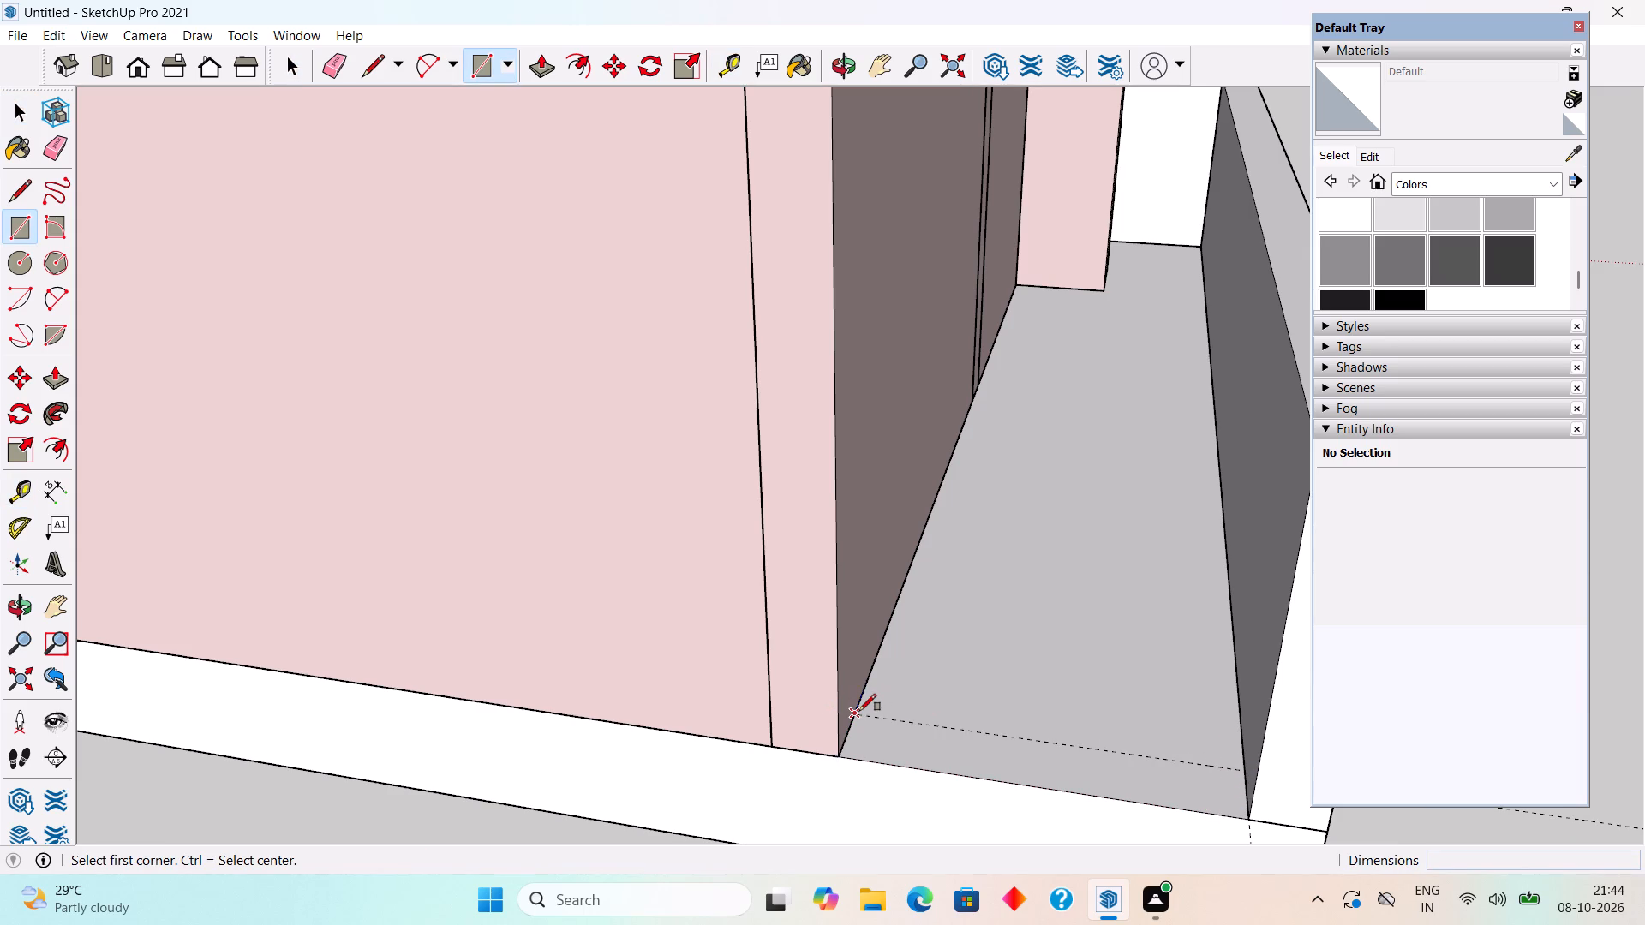
{"action": "left_click", "coordinate": [859, 711]}
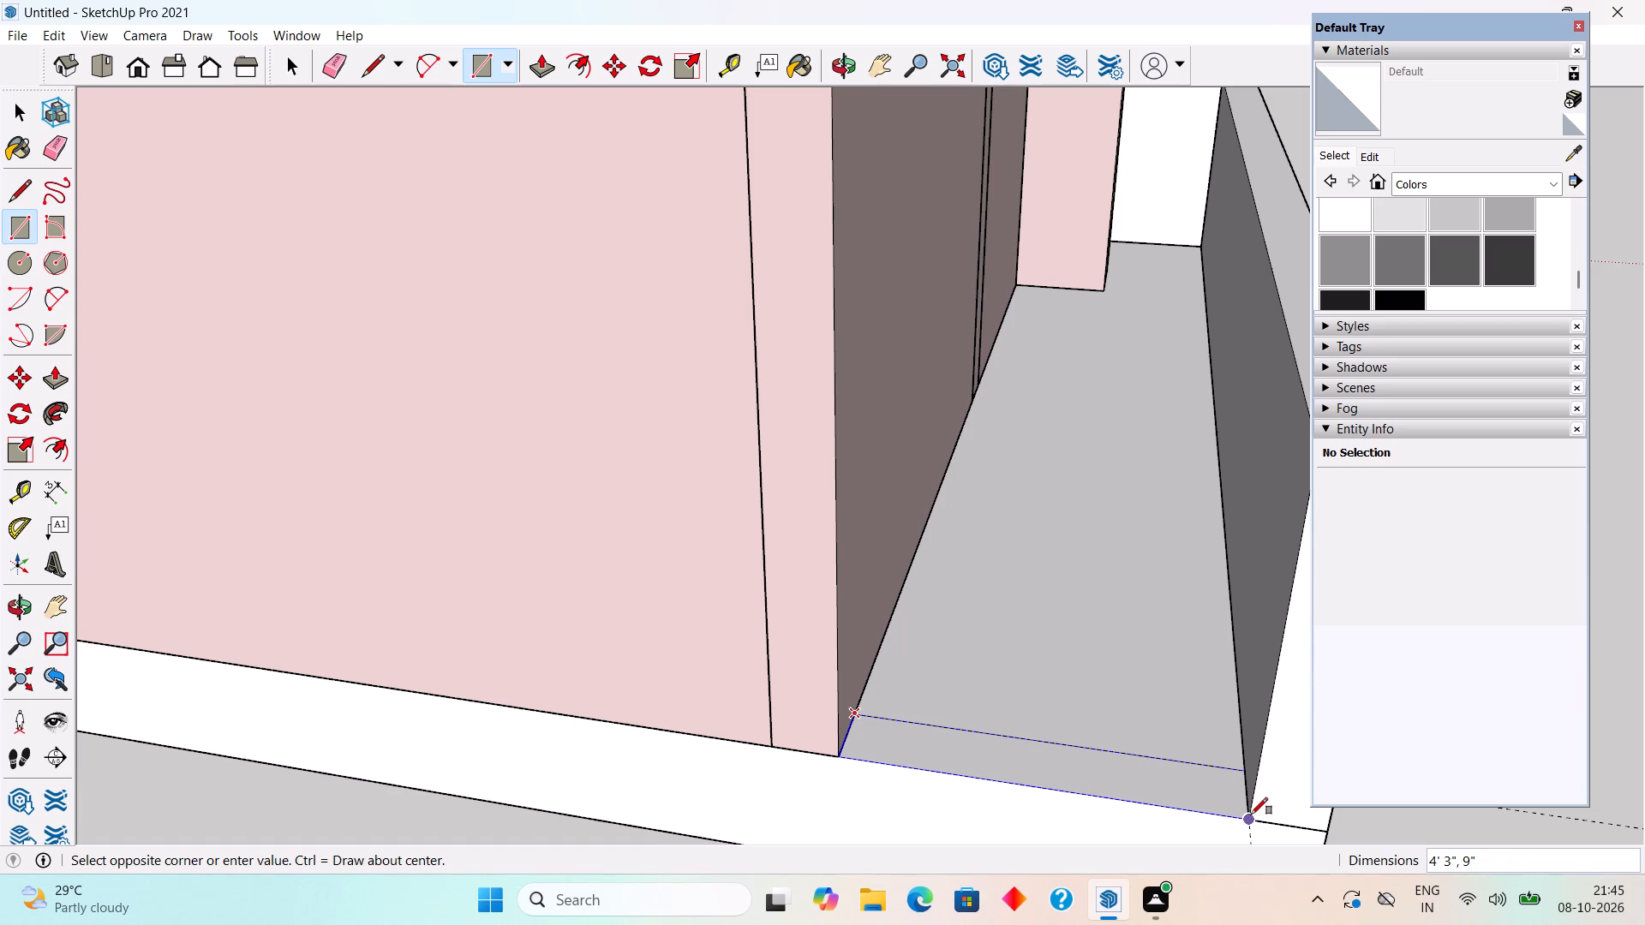
{"action": "left_click", "coordinate": [1251, 815]}
{"action": "key", "text": "space"}
{"action": "key", "text": "p"}
{"action": "left_click", "coordinate": [1171, 775]}
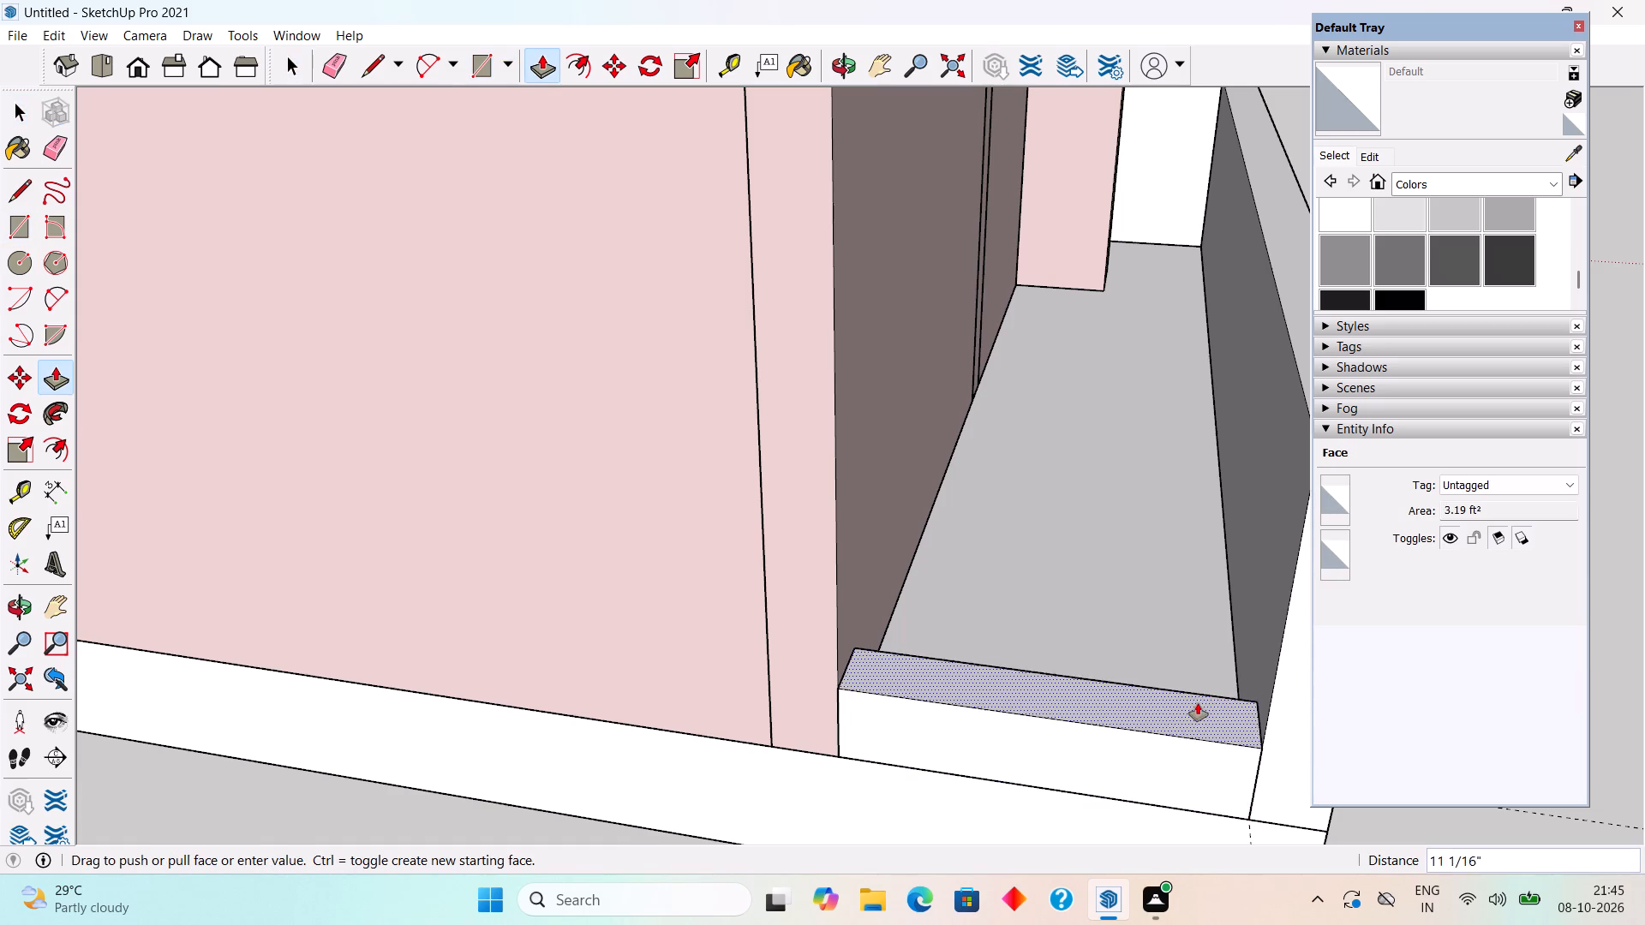
{"action": "scroll", "coordinate": [1198, 701], "scroll_direction": "down", "scroll_amount": 11}
{"action": "left_click", "coordinate": [1243, 606]}
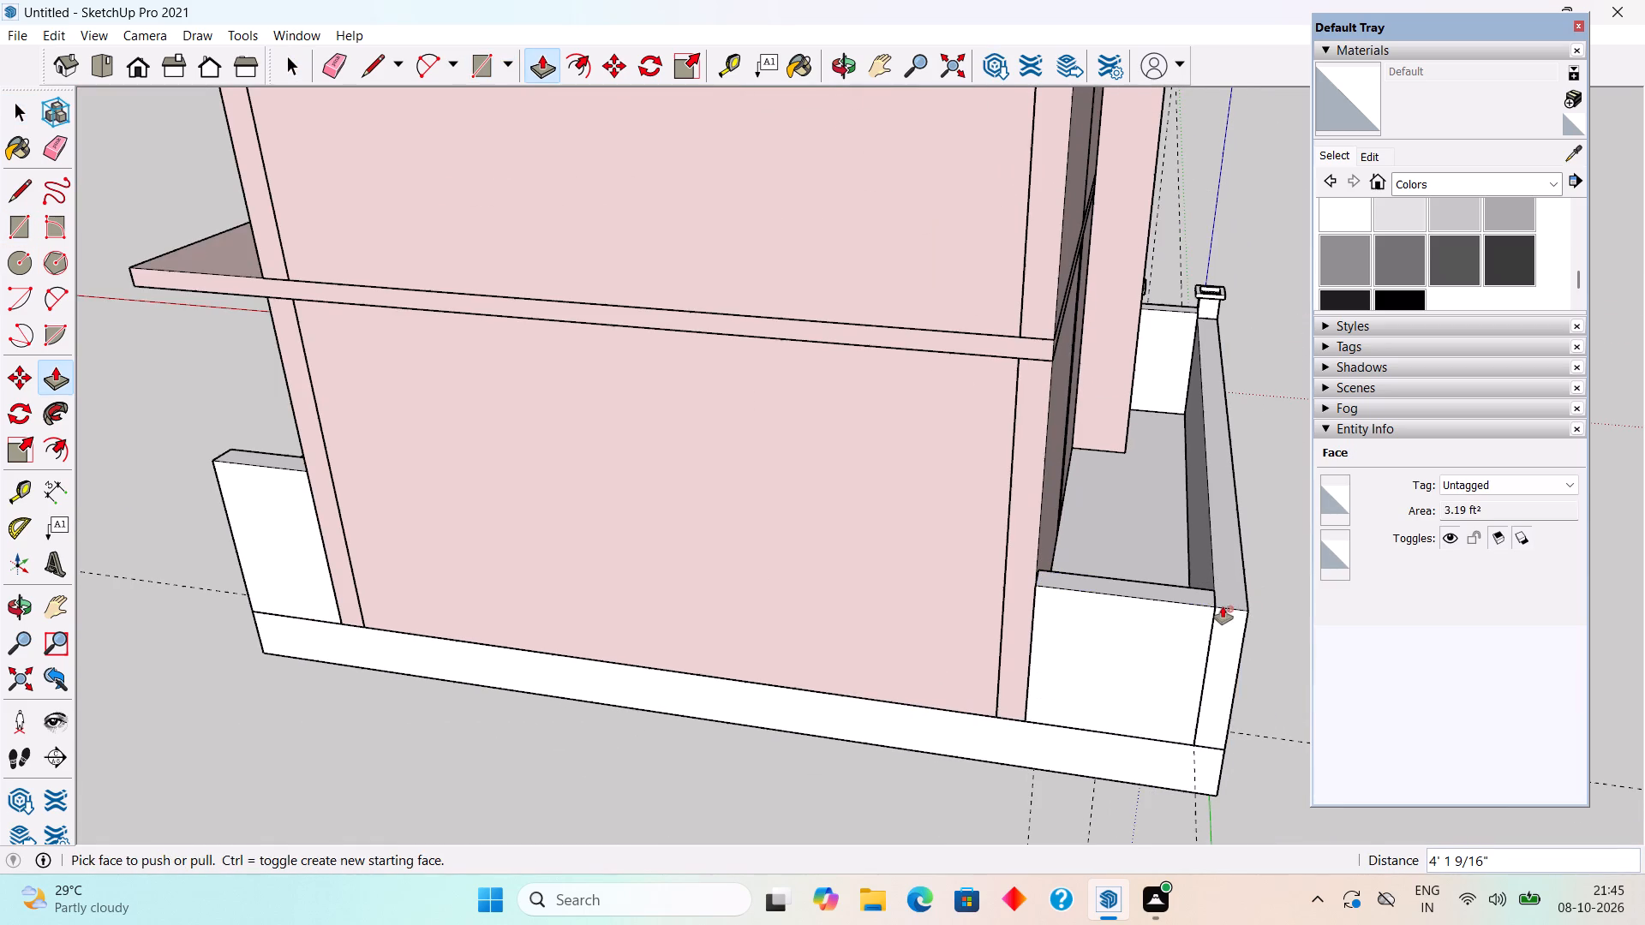
Select the short rear wall with all its connected geometry and make it a group.
{"action": "key", "text": "space"}
{"action": "triple_click", "coordinate": [1071, 612]}
{"action": "right_click", "coordinate": [1071, 612]}
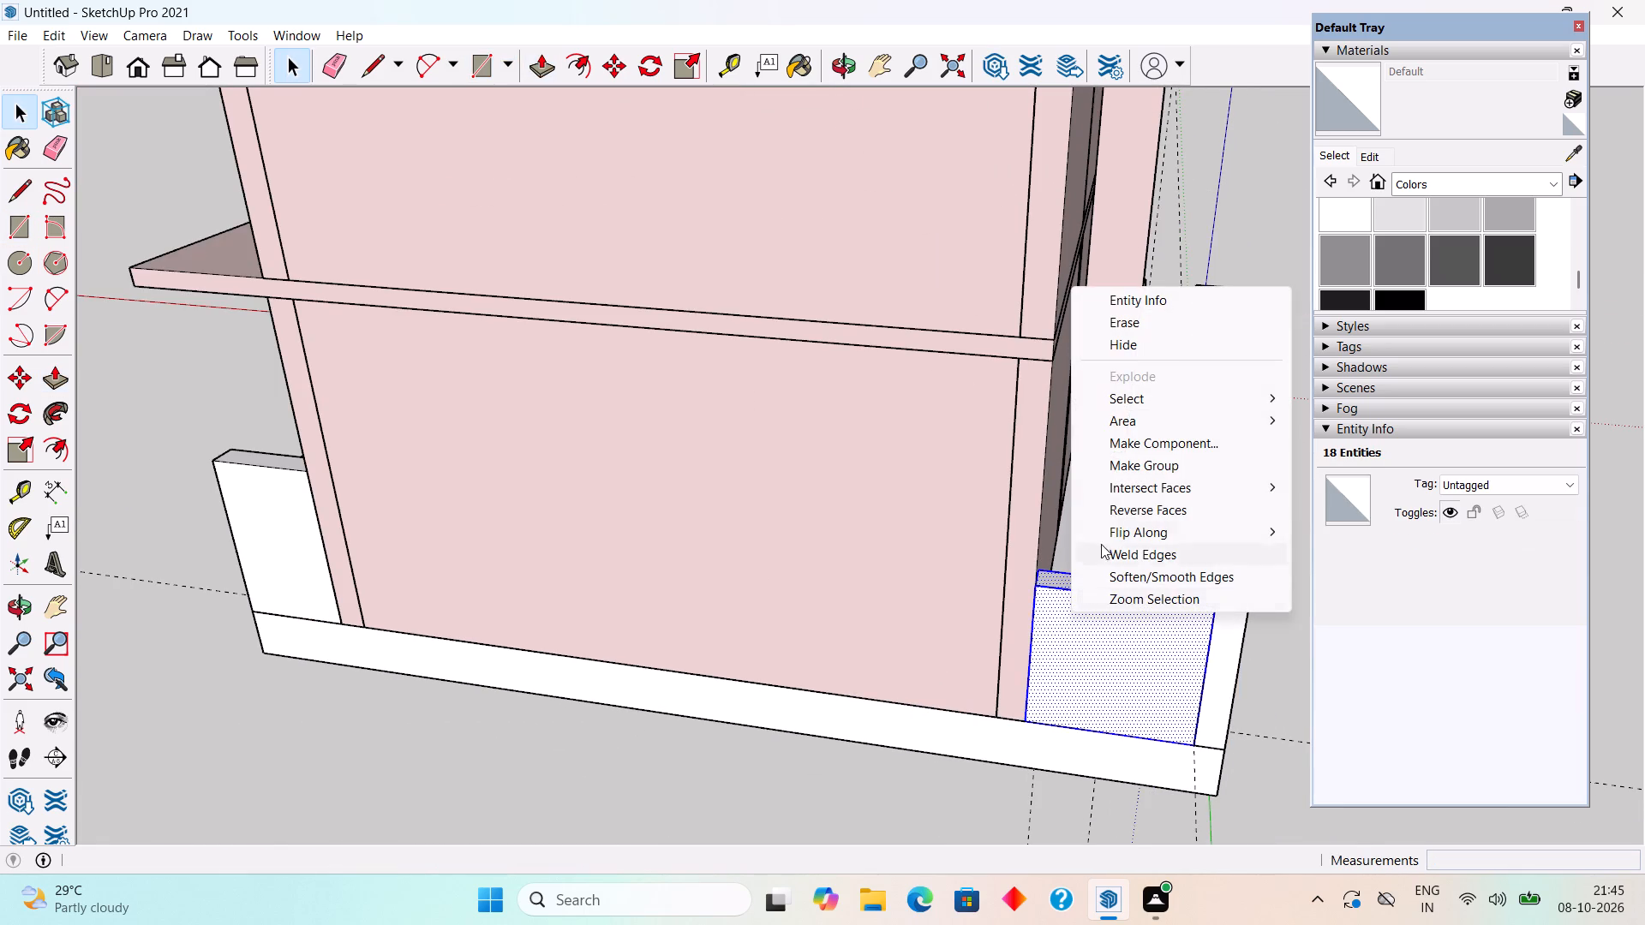
{"action": "left_click", "coordinate": [1128, 471]}
{"action": "scroll", "coordinate": [1205, 653], "scroll_direction": "down", "scroll_amount": 2}
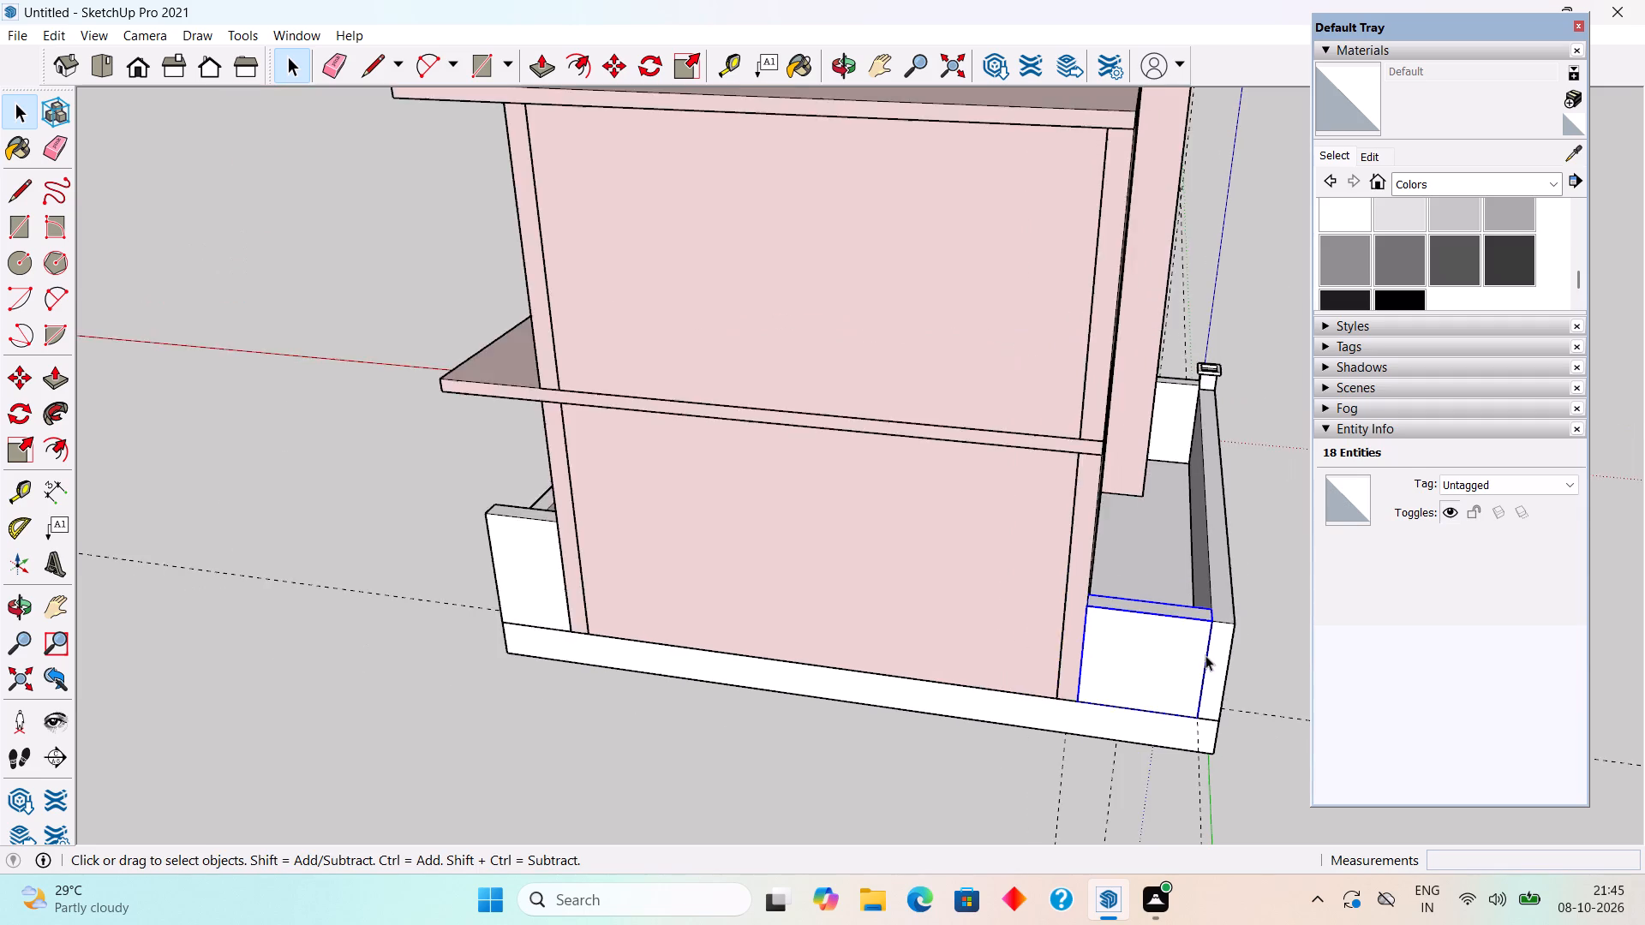
{"action": "scroll", "coordinate": [1205, 655], "scroll_direction": "down", "scroll_amount": 5}
{"action": "left_click", "coordinate": [788, 748]}
Examine the new side wall, front boundary wall, gate and house facade from several angles.
{"action": "middle_click_drag", "start_coordinate": [968, 695], "coordinate": [405, 628]}
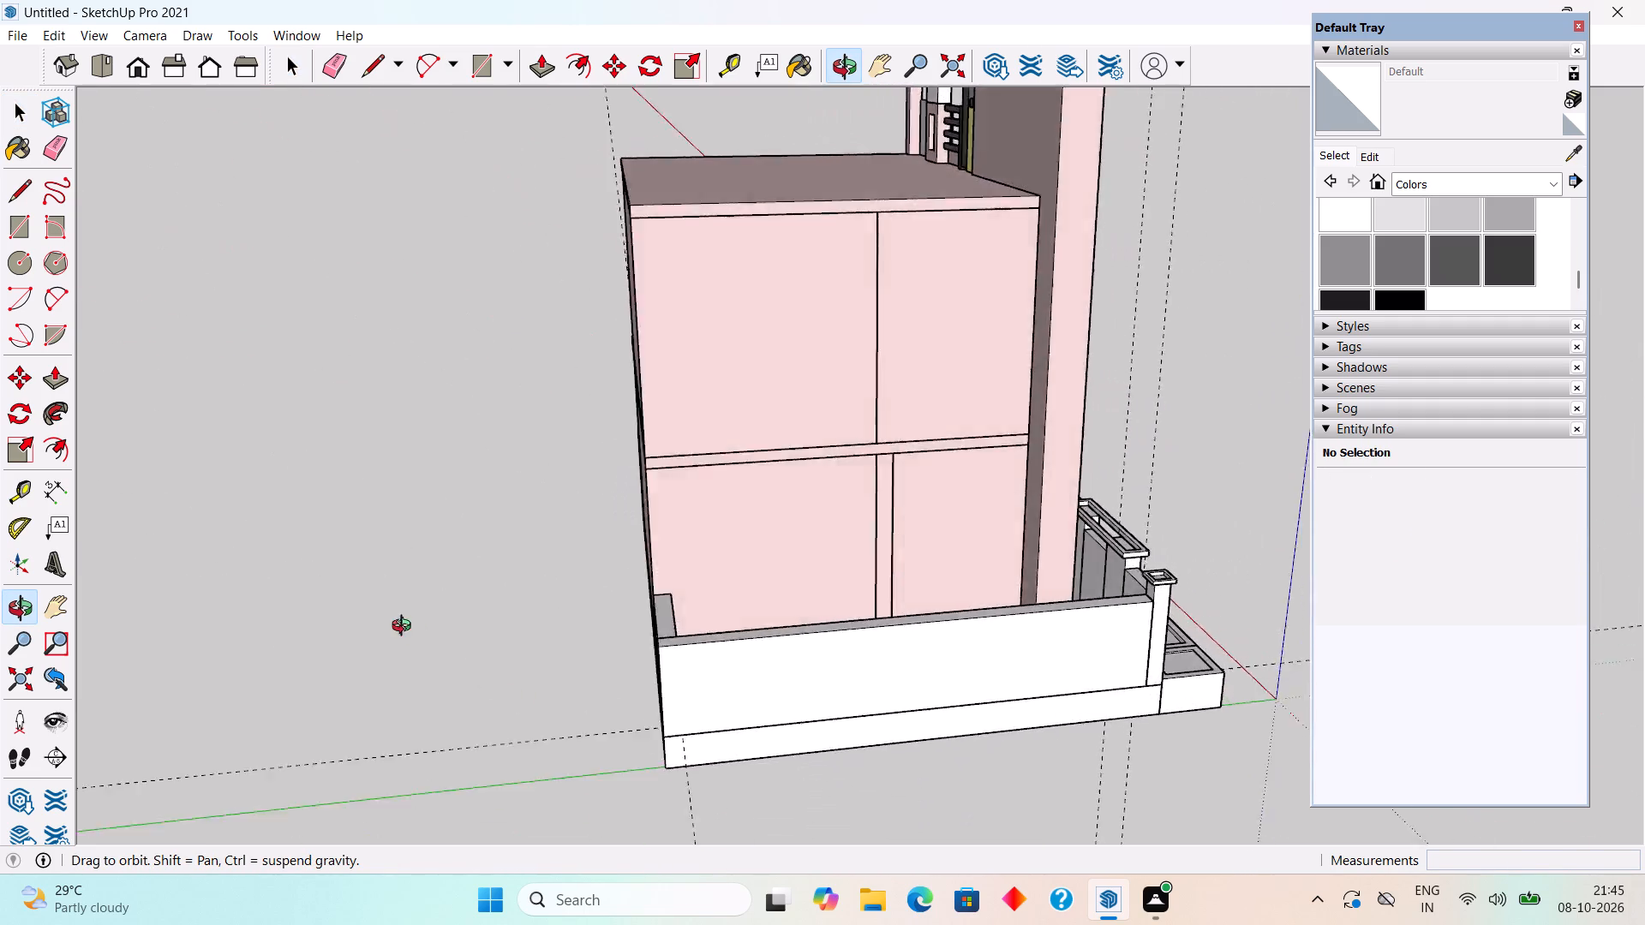
{"action": "middle_click_drag", "start_coordinate": [405, 628], "coordinate": [92, 637]}
{"action": "middle_click_drag", "start_coordinate": [744, 665], "coordinate": [243, 616]}
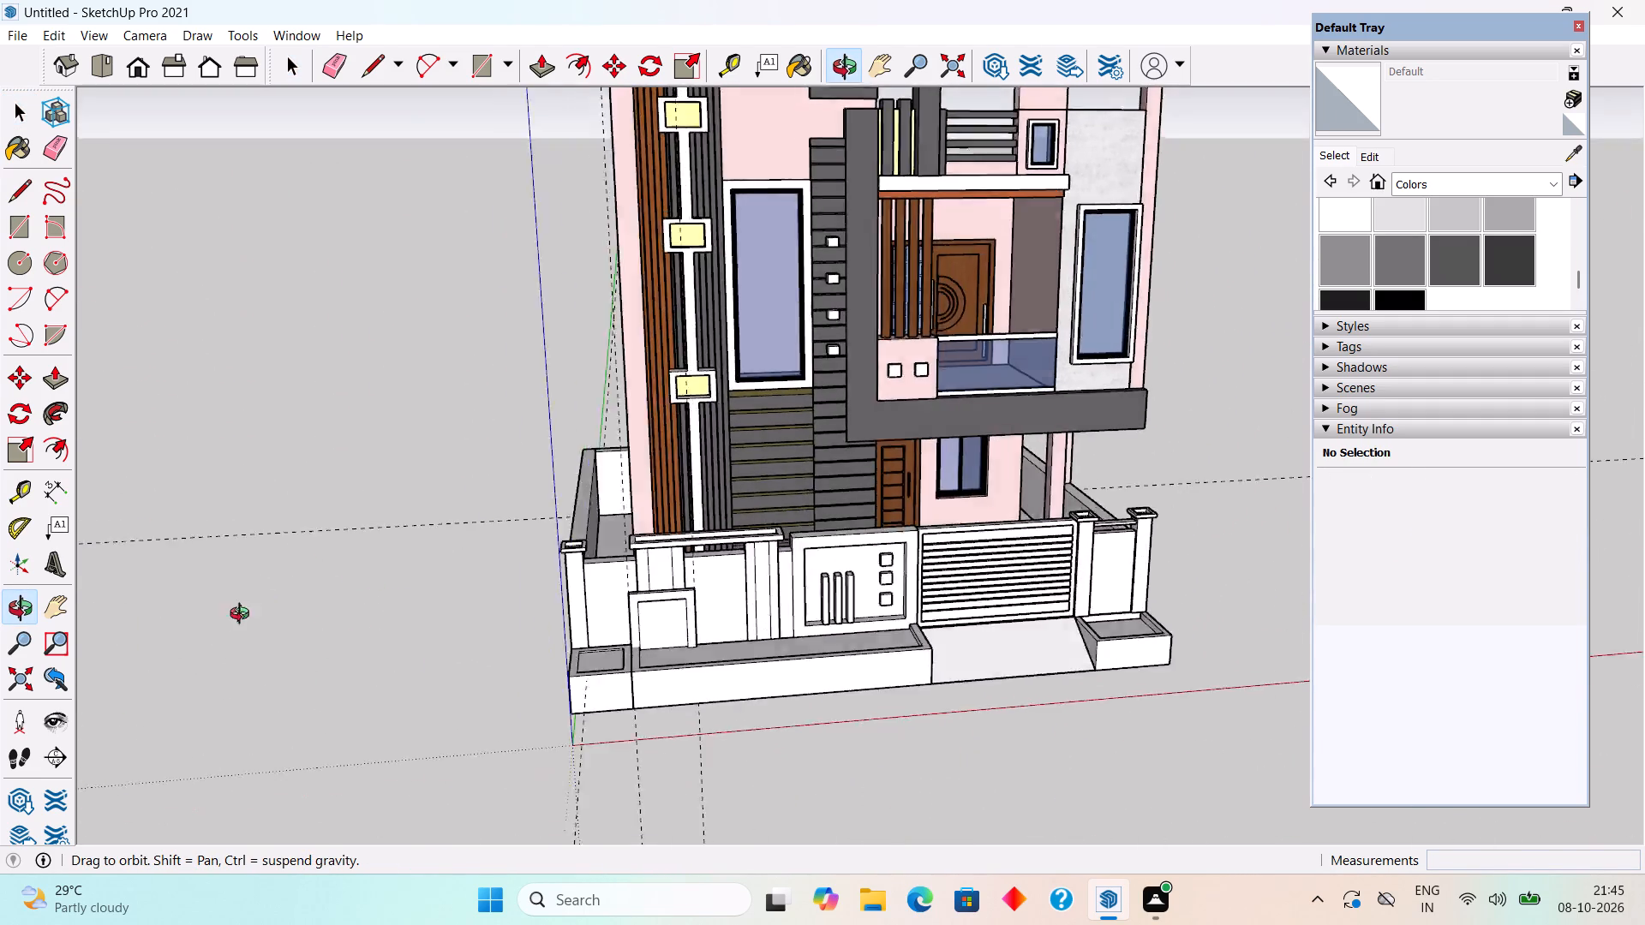
{"action": "middle_click_drag", "start_coordinate": [243, 616], "coordinate": [190, 622]}
{"action": "scroll", "coordinate": [190, 606], "scroll_direction": "down", "scroll_amount": 3}
{"action": "scroll", "coordinate": [583, 677], "scroll_direction": "down", "scroll_amount": 2}
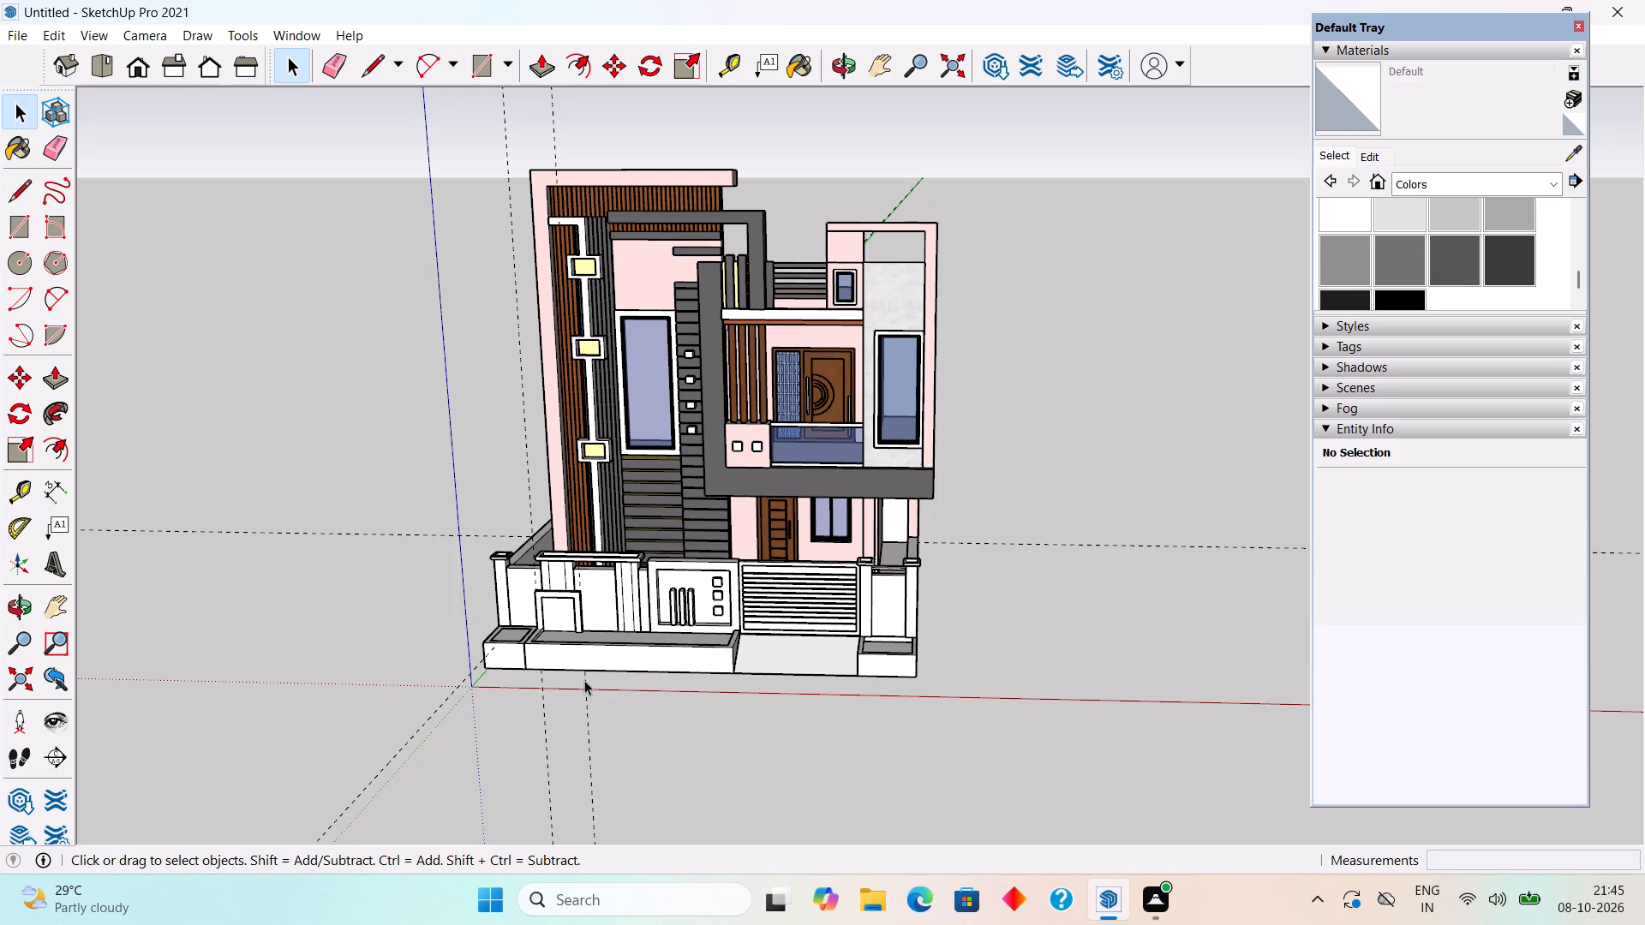
{"action": "scroll", "coordinate": [585, 737], "scroll_direction": "down", "scroll_amount": 5}
{"action": "middle_click_drag", "start_coordinate": [683, 637], "coordinate": [764, 459]}
{"action": "scroll", "coordinate": [764, 459], "scroll_direction": "up", "scroll_amount": 2}
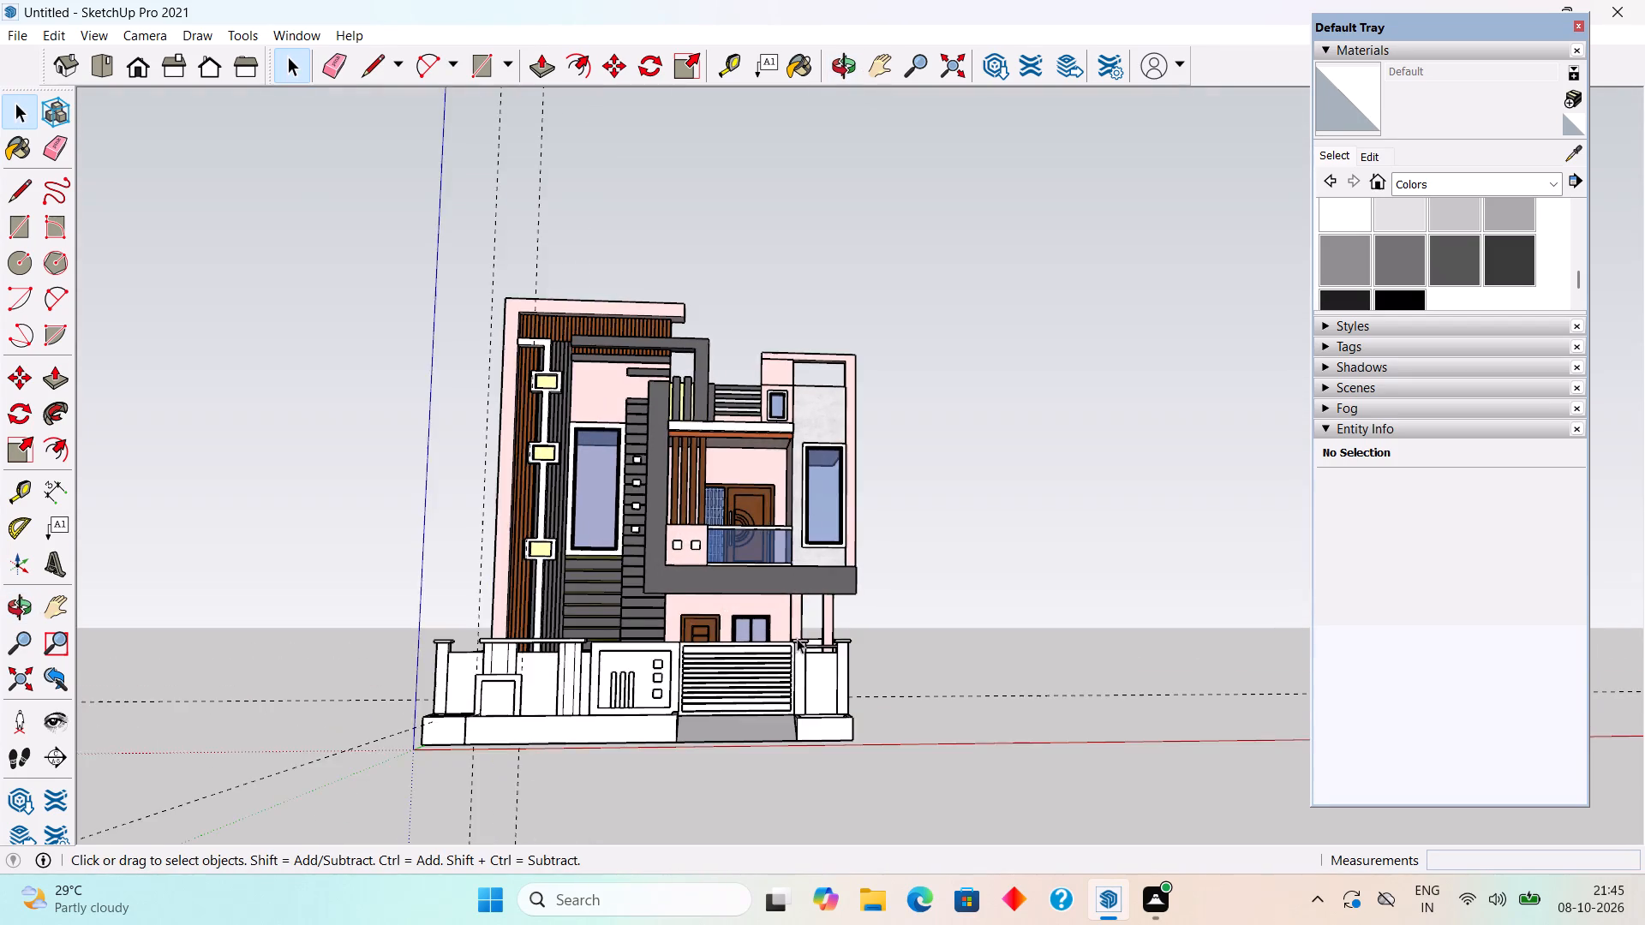
{"action": "scroll", "coordinate": [798, 641], "scroll_direction": "up", "scroll_amount": 3}
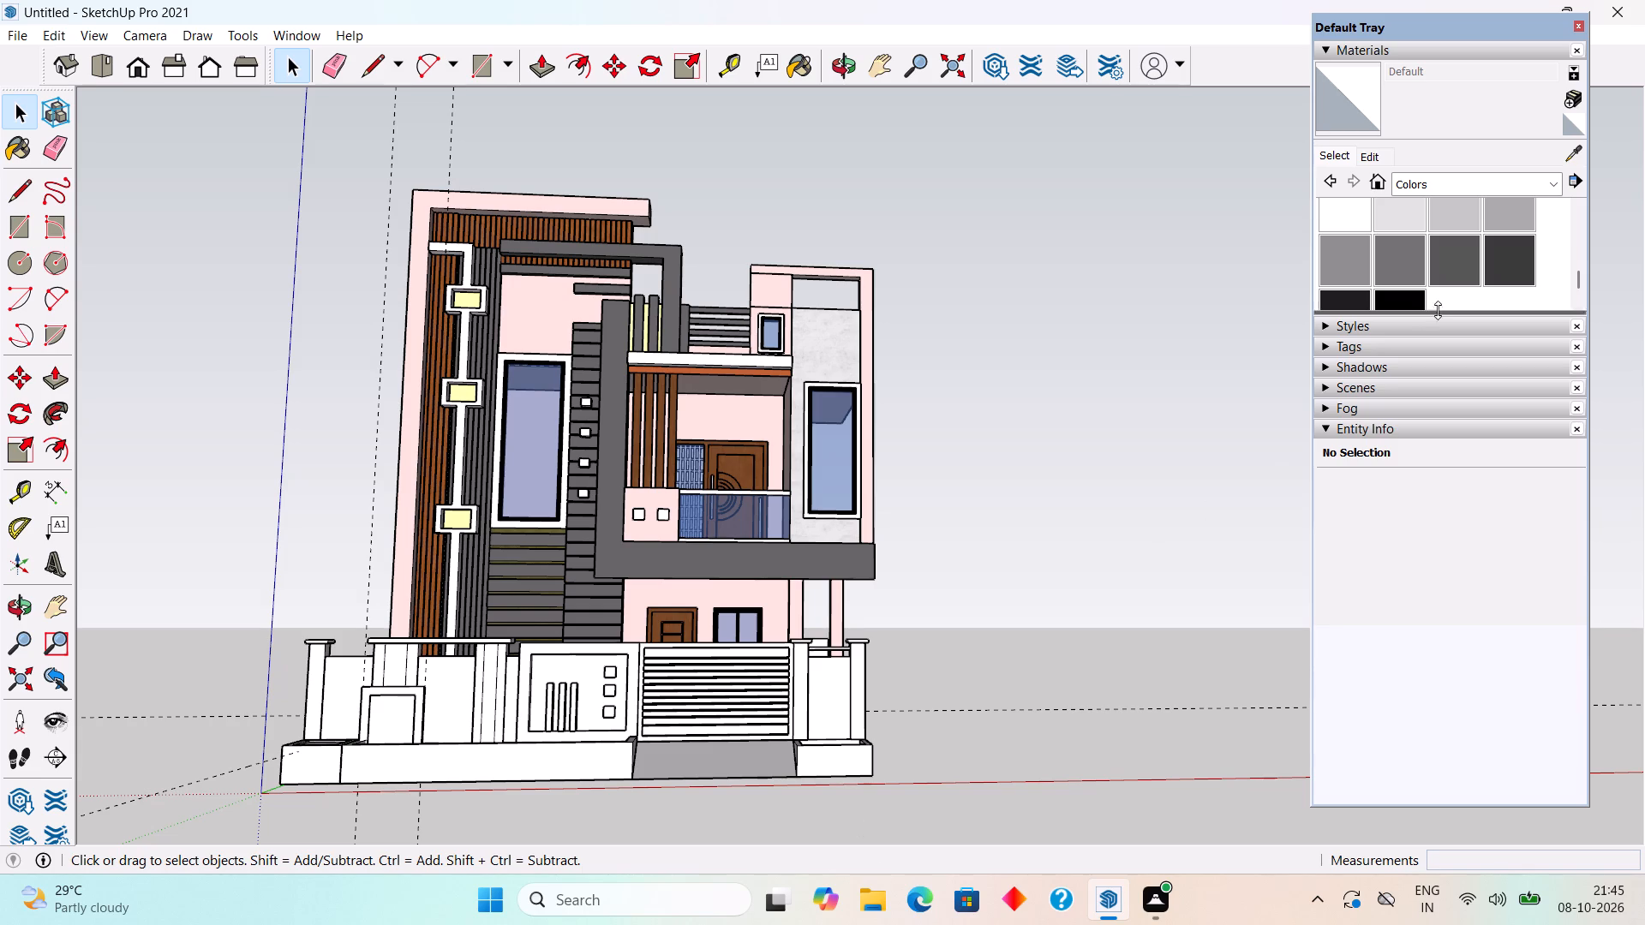
Sample Wood Veneer 01 from the balcony's vertical slats and paint the gate's two lowest slats and its top slat.
{"action": "left_click", "coordinate": [1573, 158]}
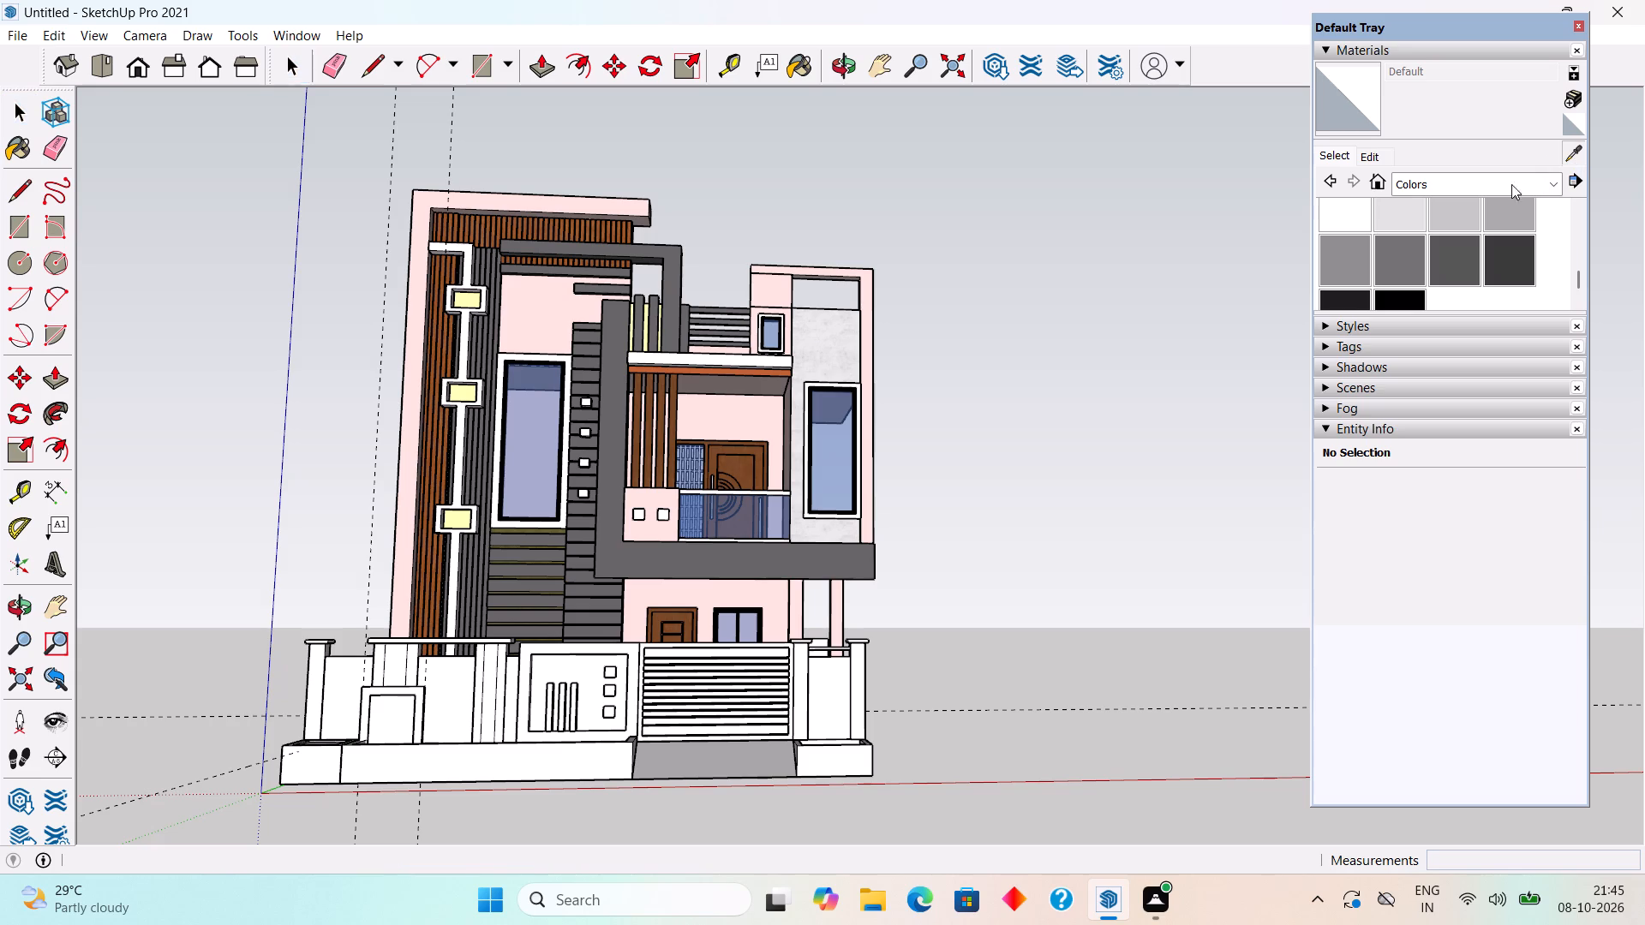
{"action": "left_click", "coordinate": [657, 477]}
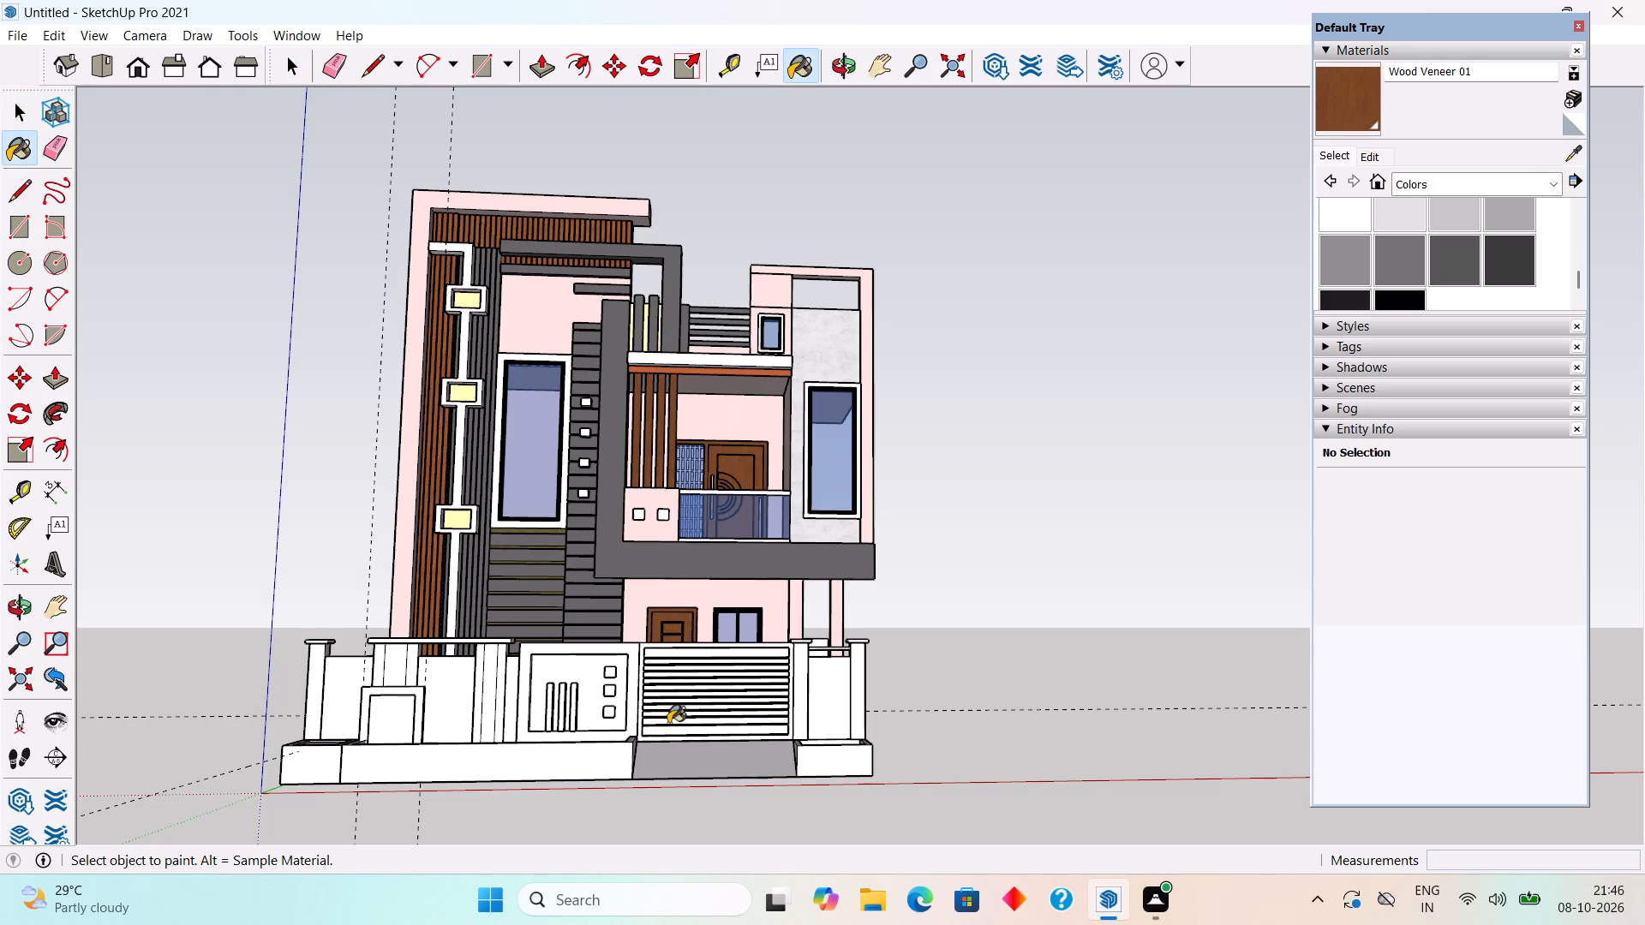
{"action": "scroll", "coordinate": [668, 724], "scroll_direction": "up", "scroll_amount": 11}
{"action": "left_click", "coordinate": [682, 734]}
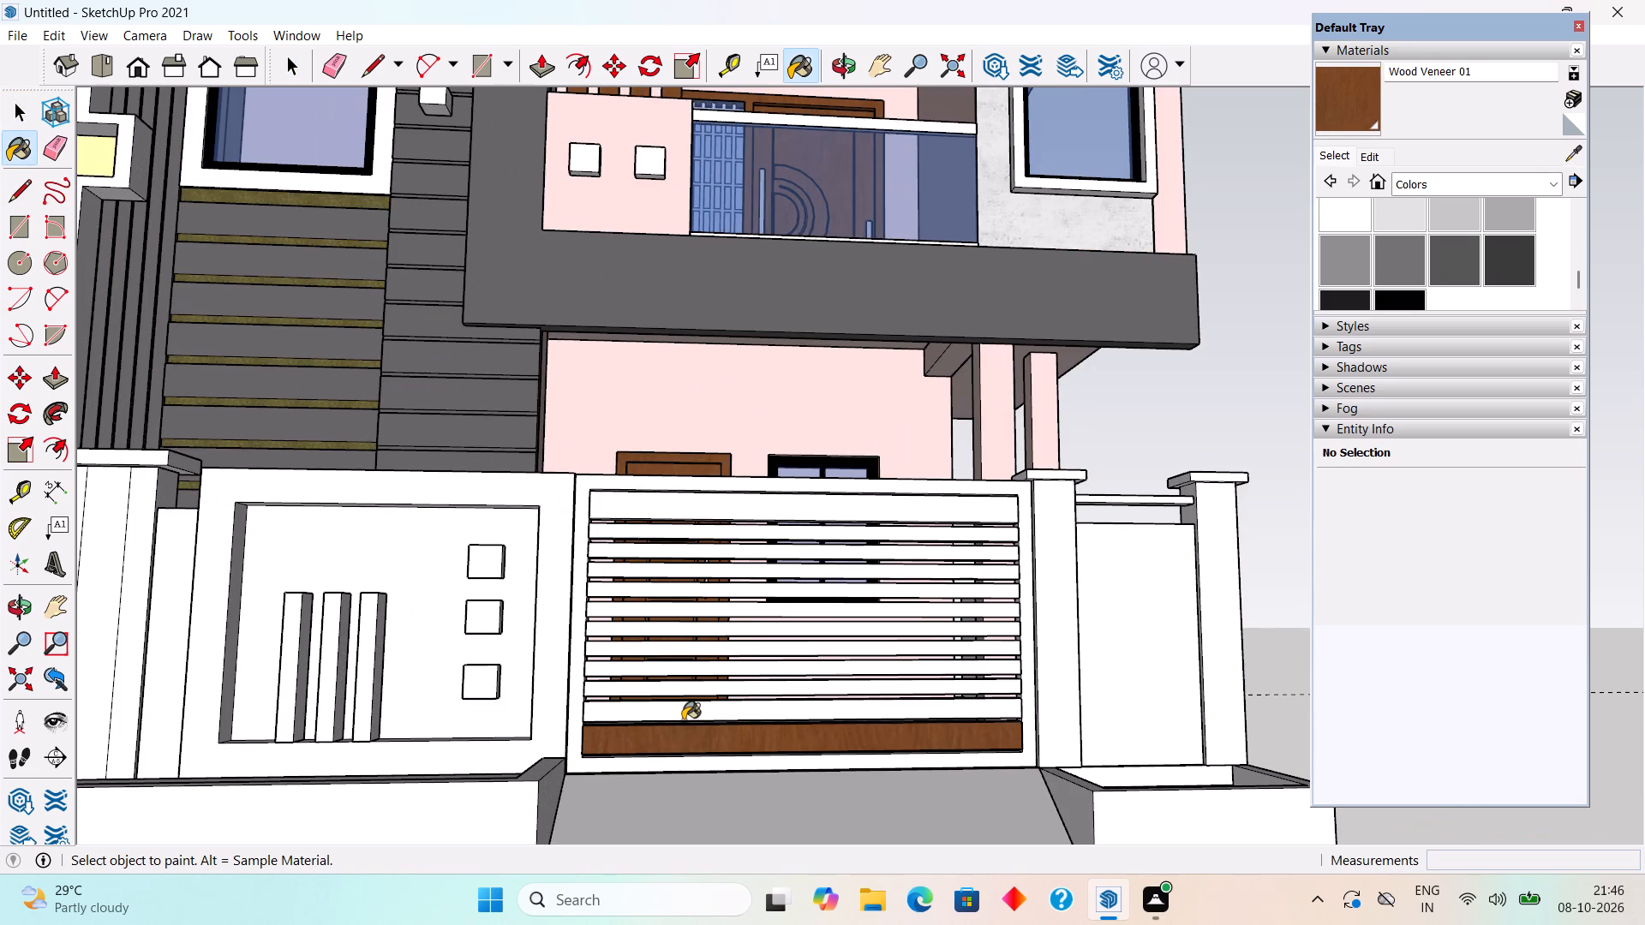
{"action": "left_click", "coordinate": [683, 719]}
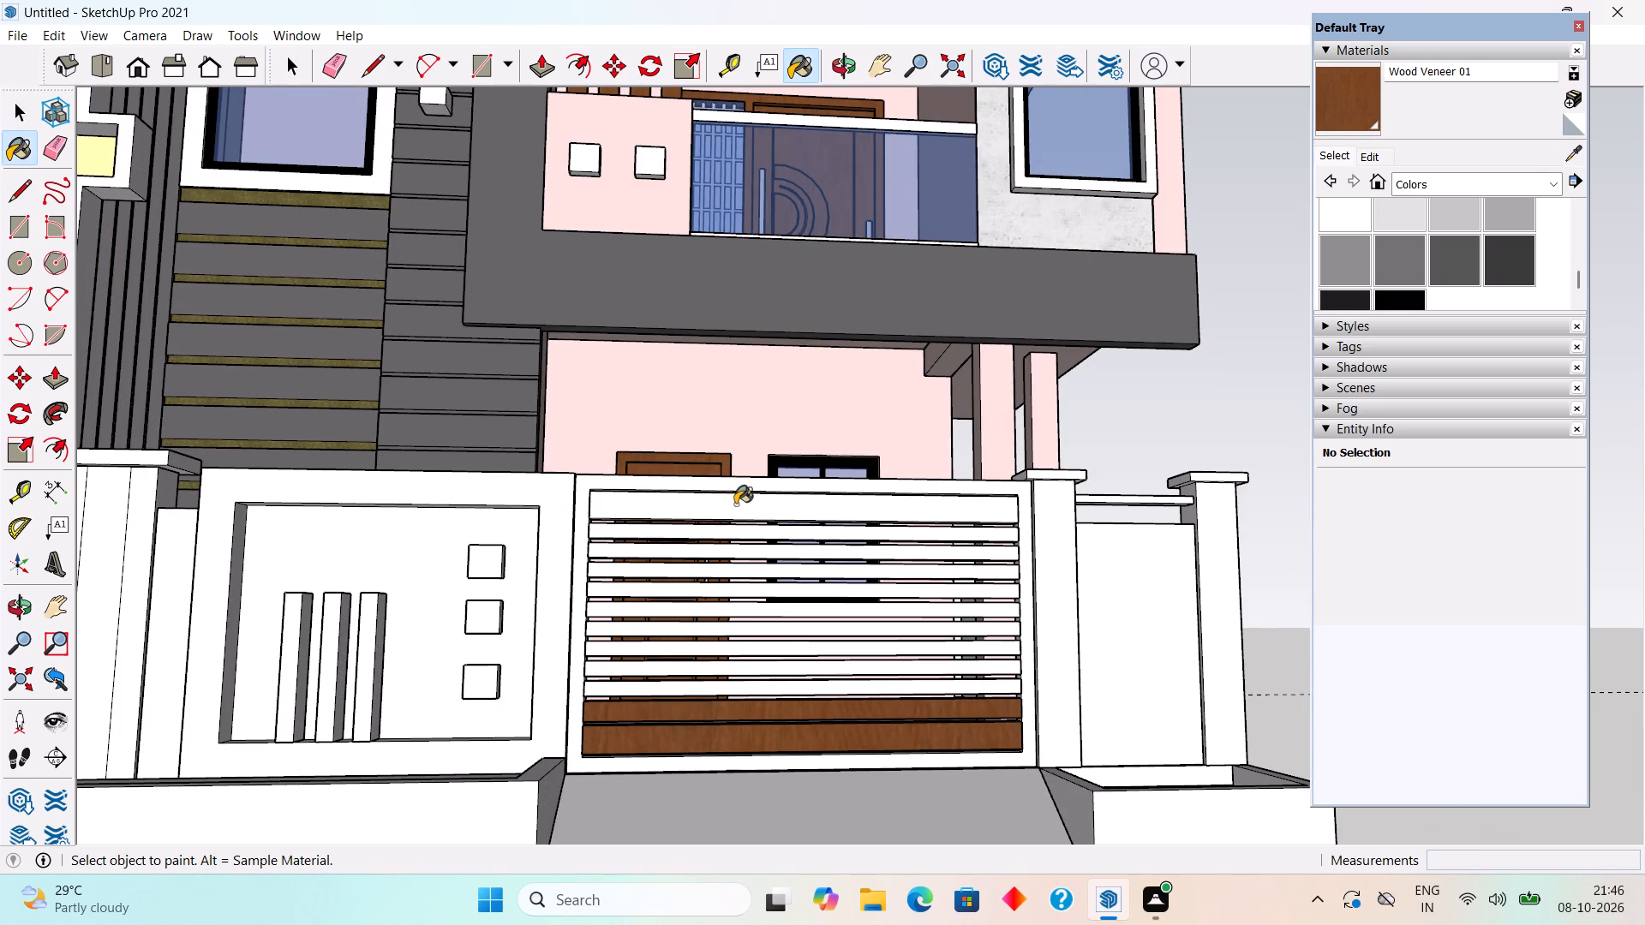
{"action": "left_click", "coordinate": [735, 506]}
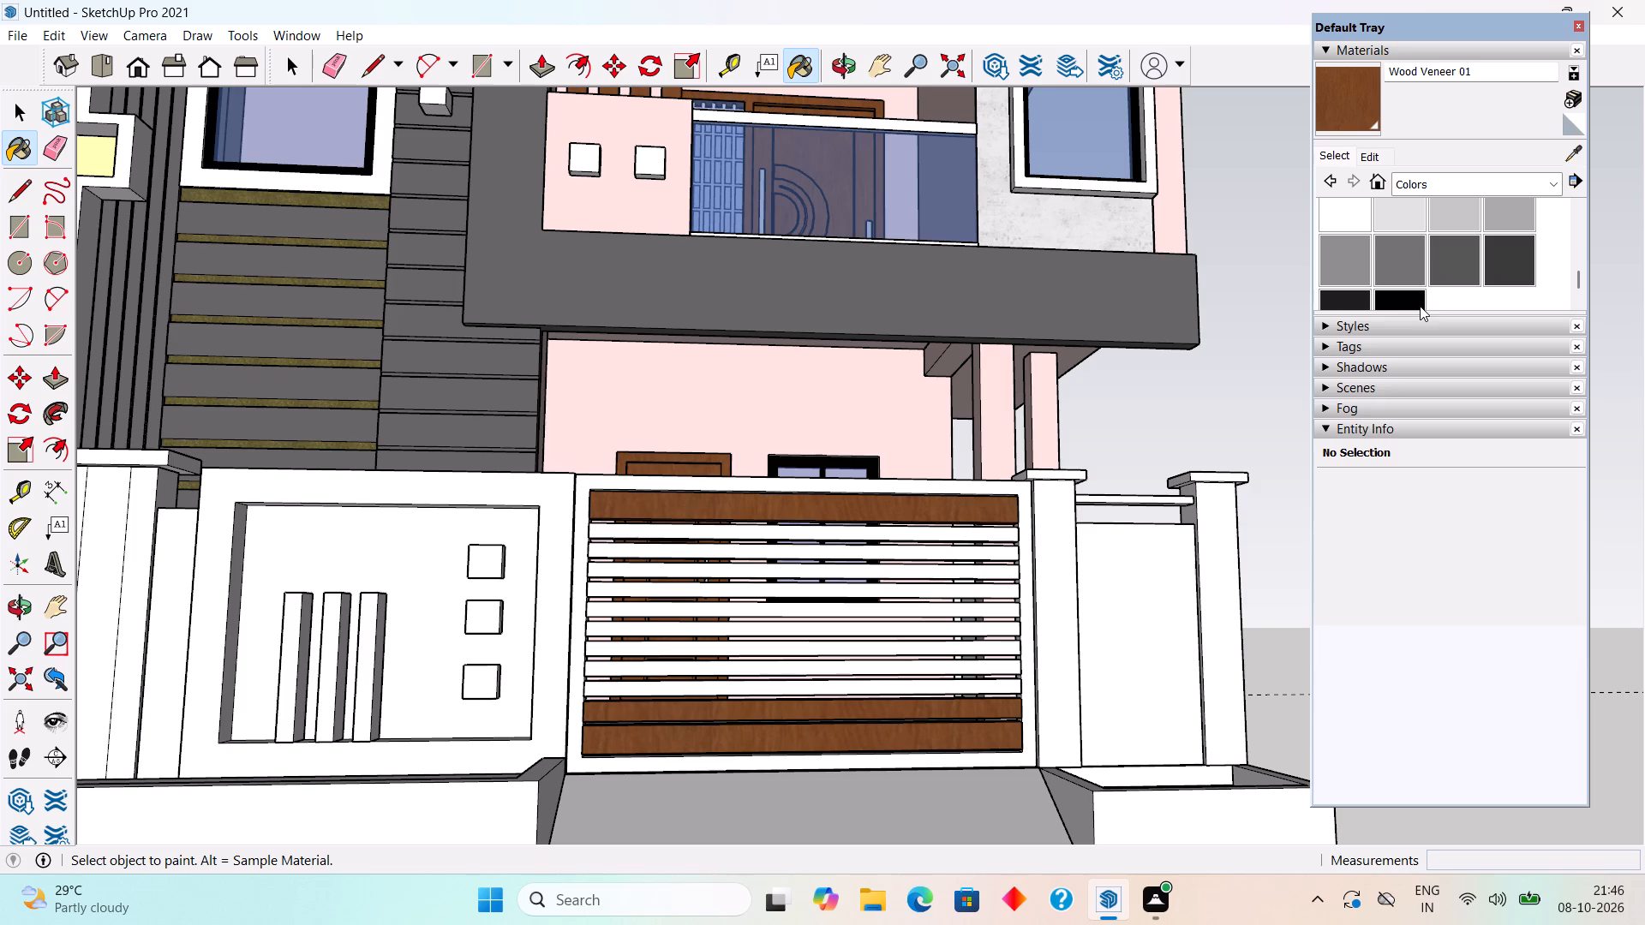
Paint the front gate's frame with the black Color M09.
{"action": "left_click", "coordinate": [1415, 301]}
{"action": "scroll", "coordinate": [1033, 655], "scroll_direction": "up", "scroll_amount": 5}
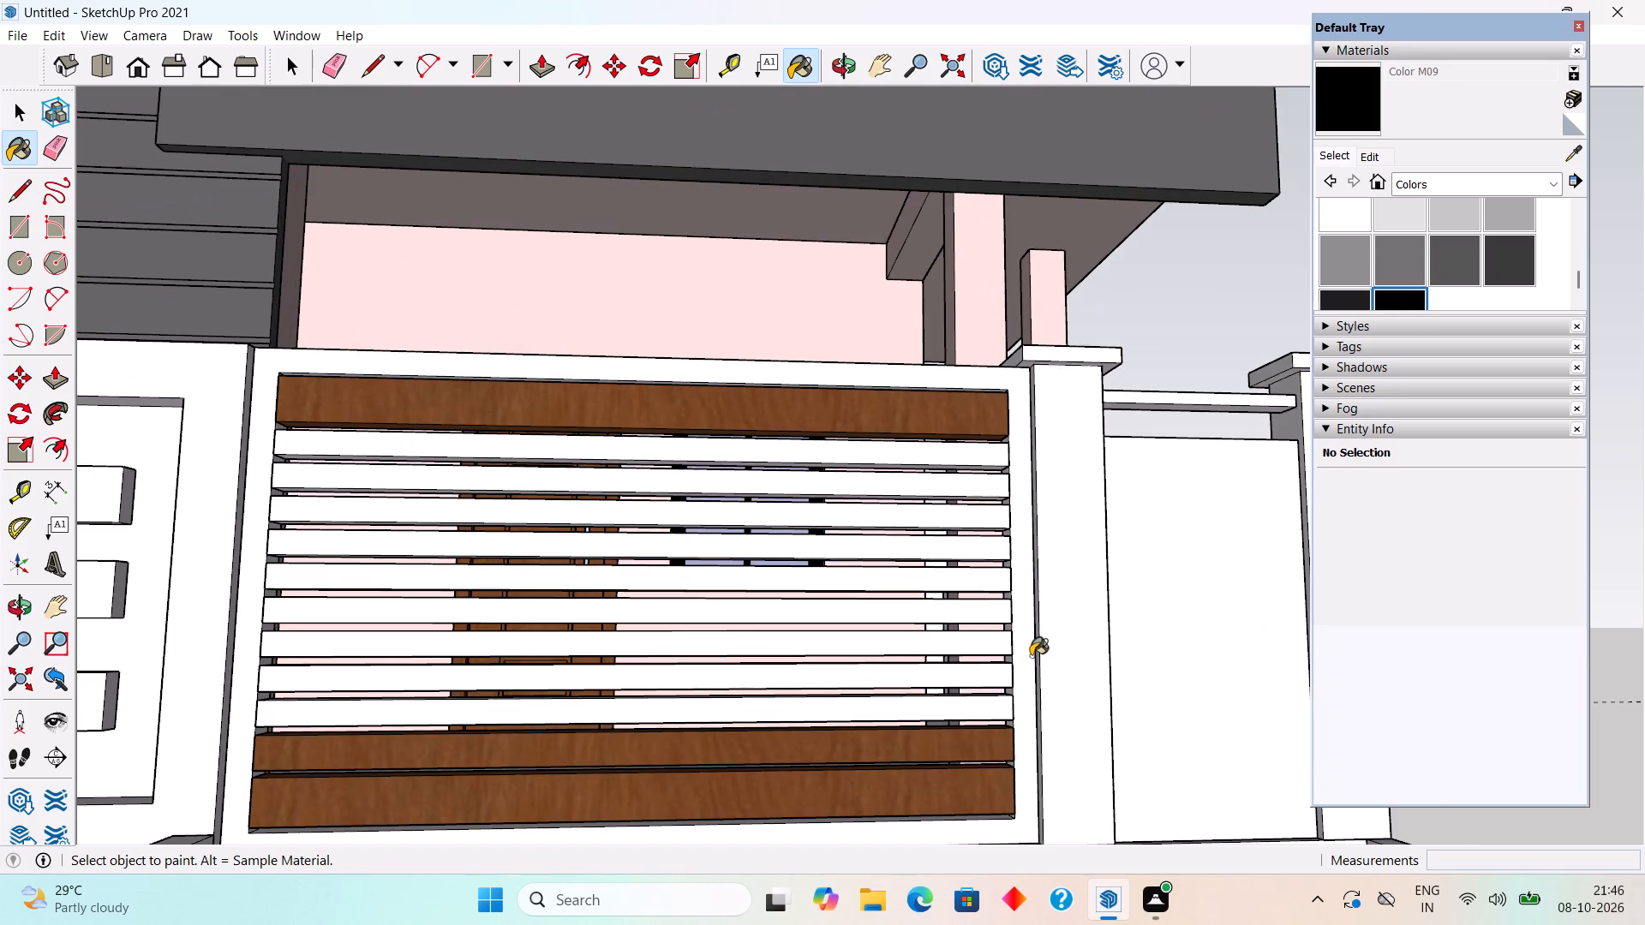
{"action": "left_click", "coordinate": [1031, 656]}
{"action": "scroll", "coordinate": [1031, 656], "scroll_direction": "down", "scroll_amount": 8}
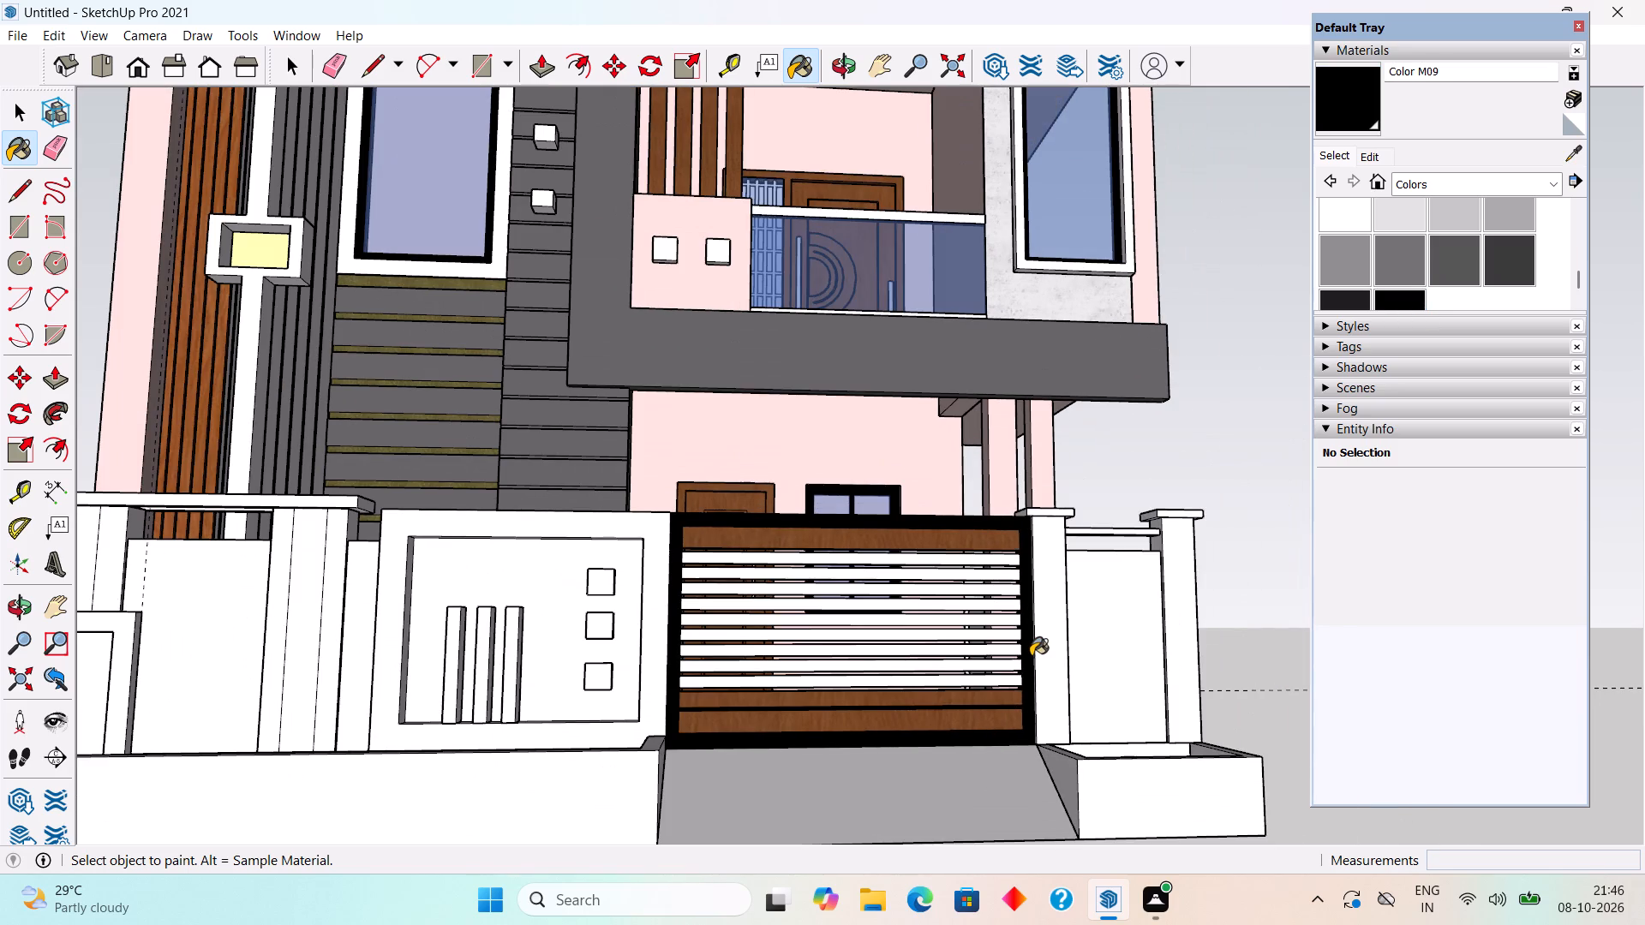
Sample the balcony band's dark grey Color M06 and paint the recessed panel of the front wall beside the gate.
{"action": "key", "text": "space"}
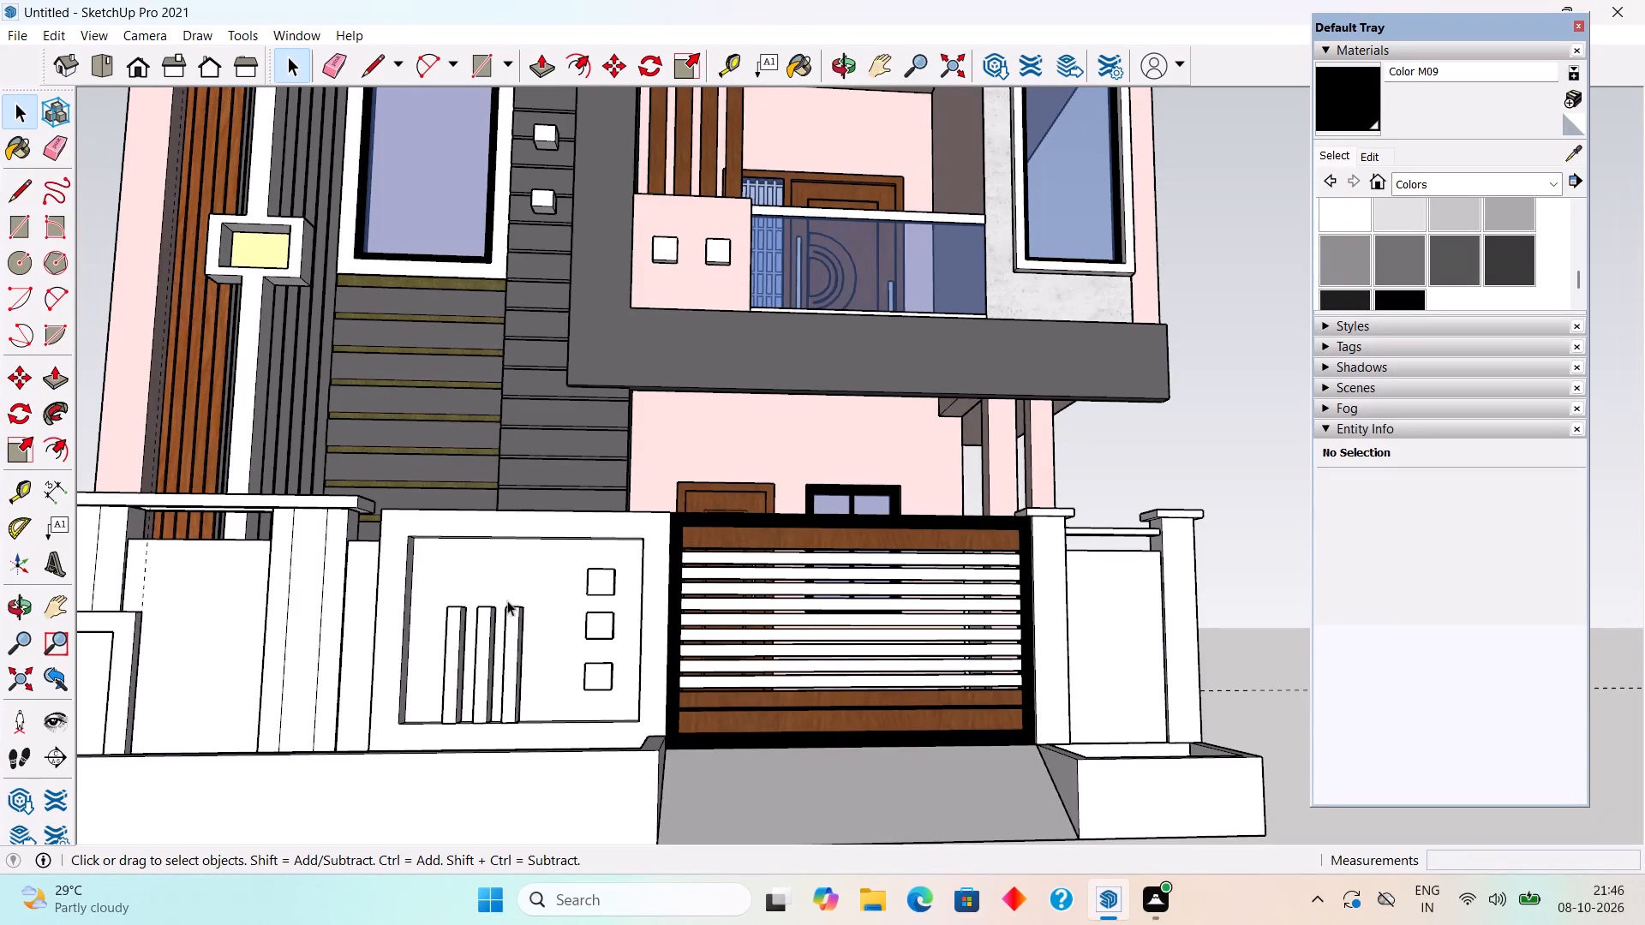
{"action": "triple_click", "coordinate": [529, 588]}
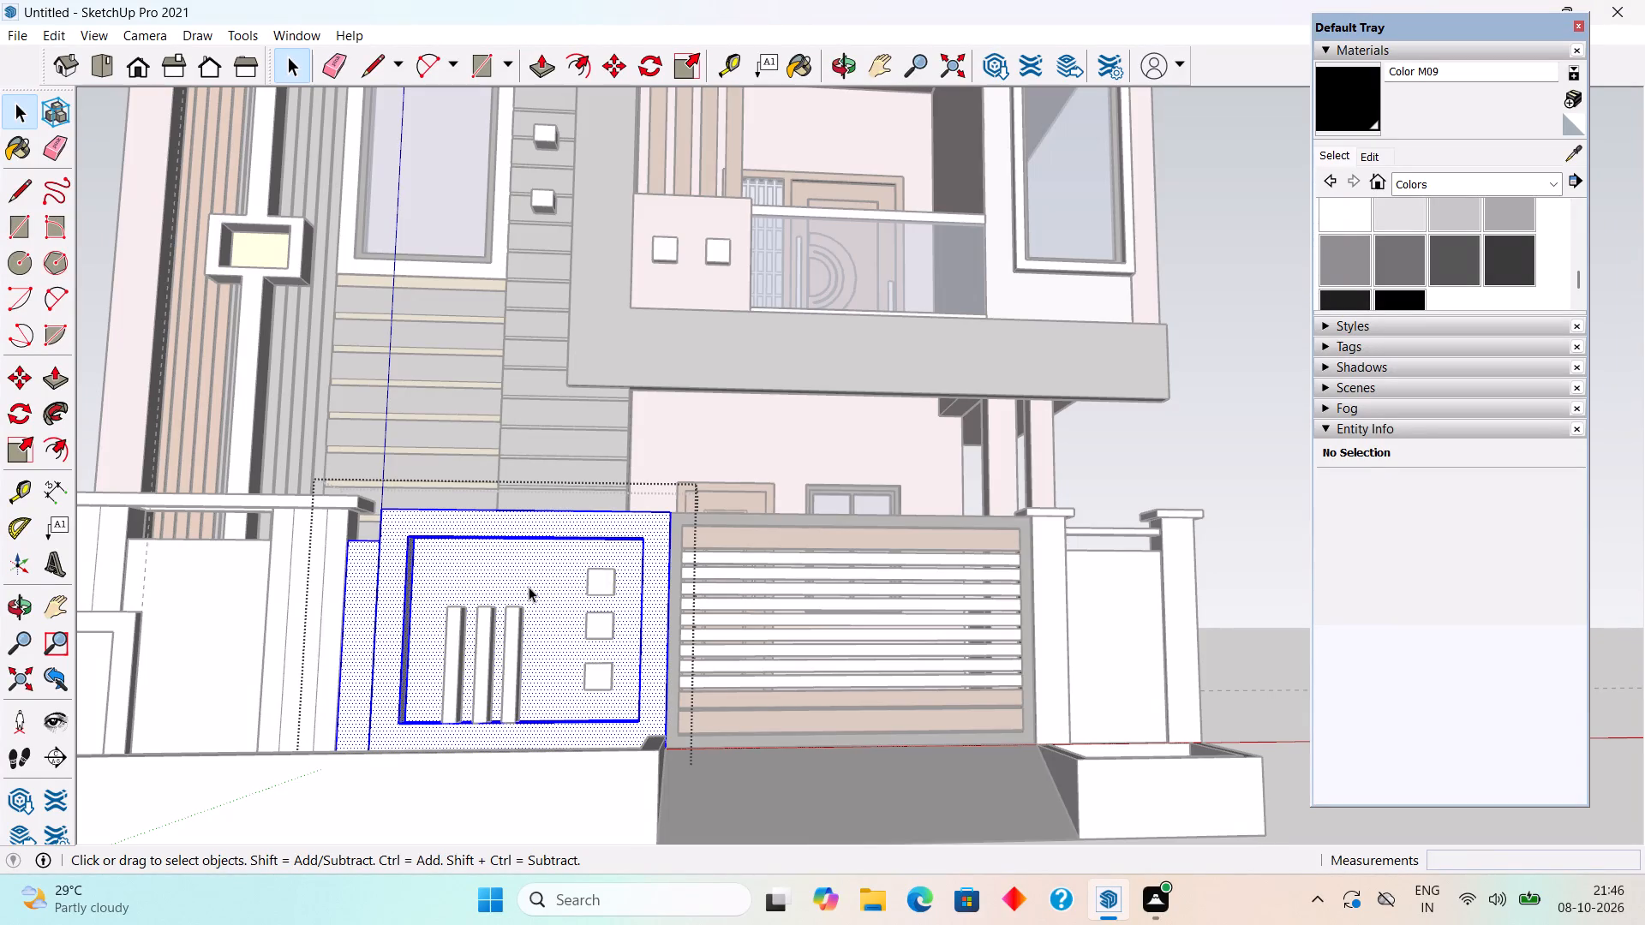
{"action": "left_click", "coordinate": [529, 587]}
{"action": "left_click", "coordinate": [531, 585]}
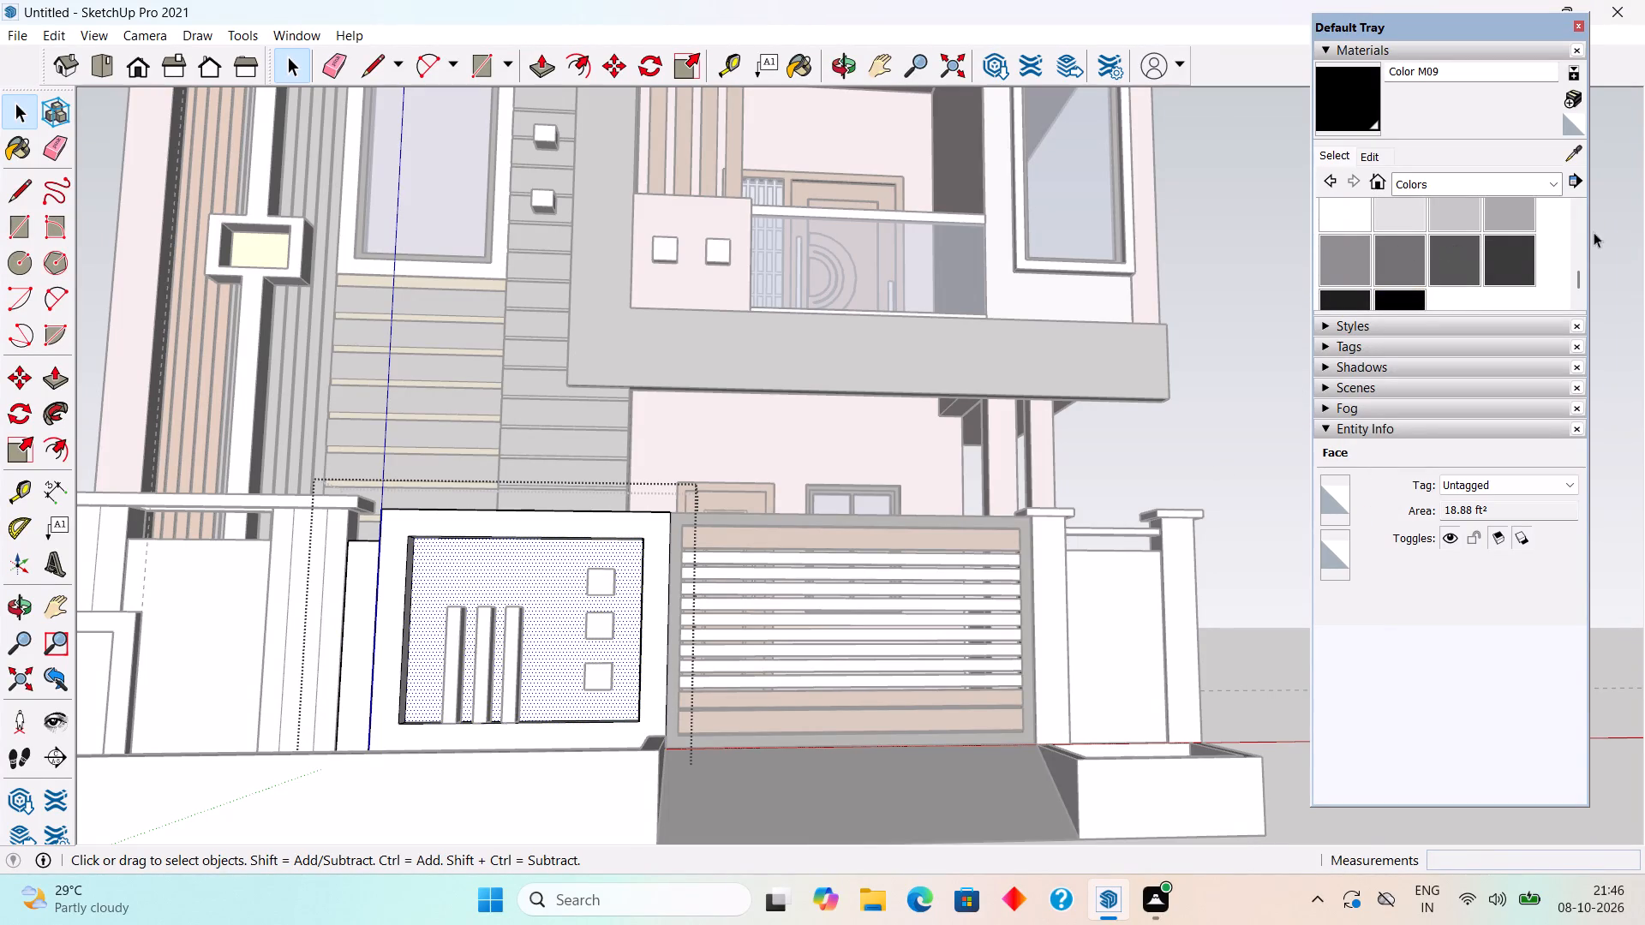
{"action": "left_click", "coordinate": [1572, 159]}
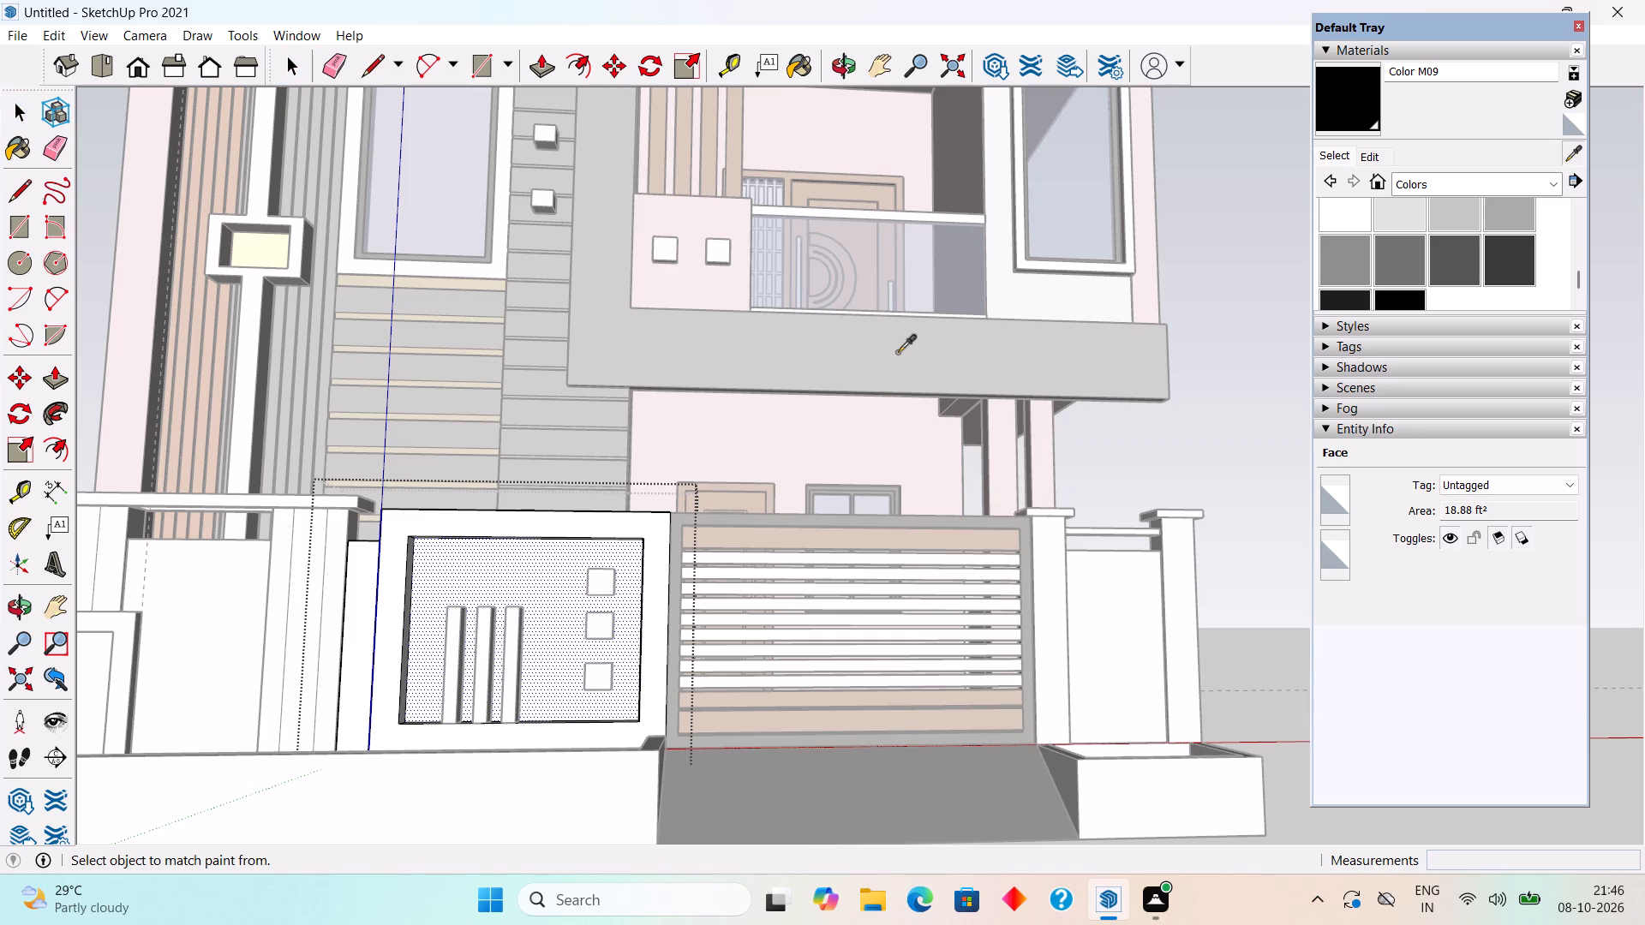
{"action": "left_click", "coordinate": [898, 352]}
{"action": "left_click", "coordinate": [547, 638]}
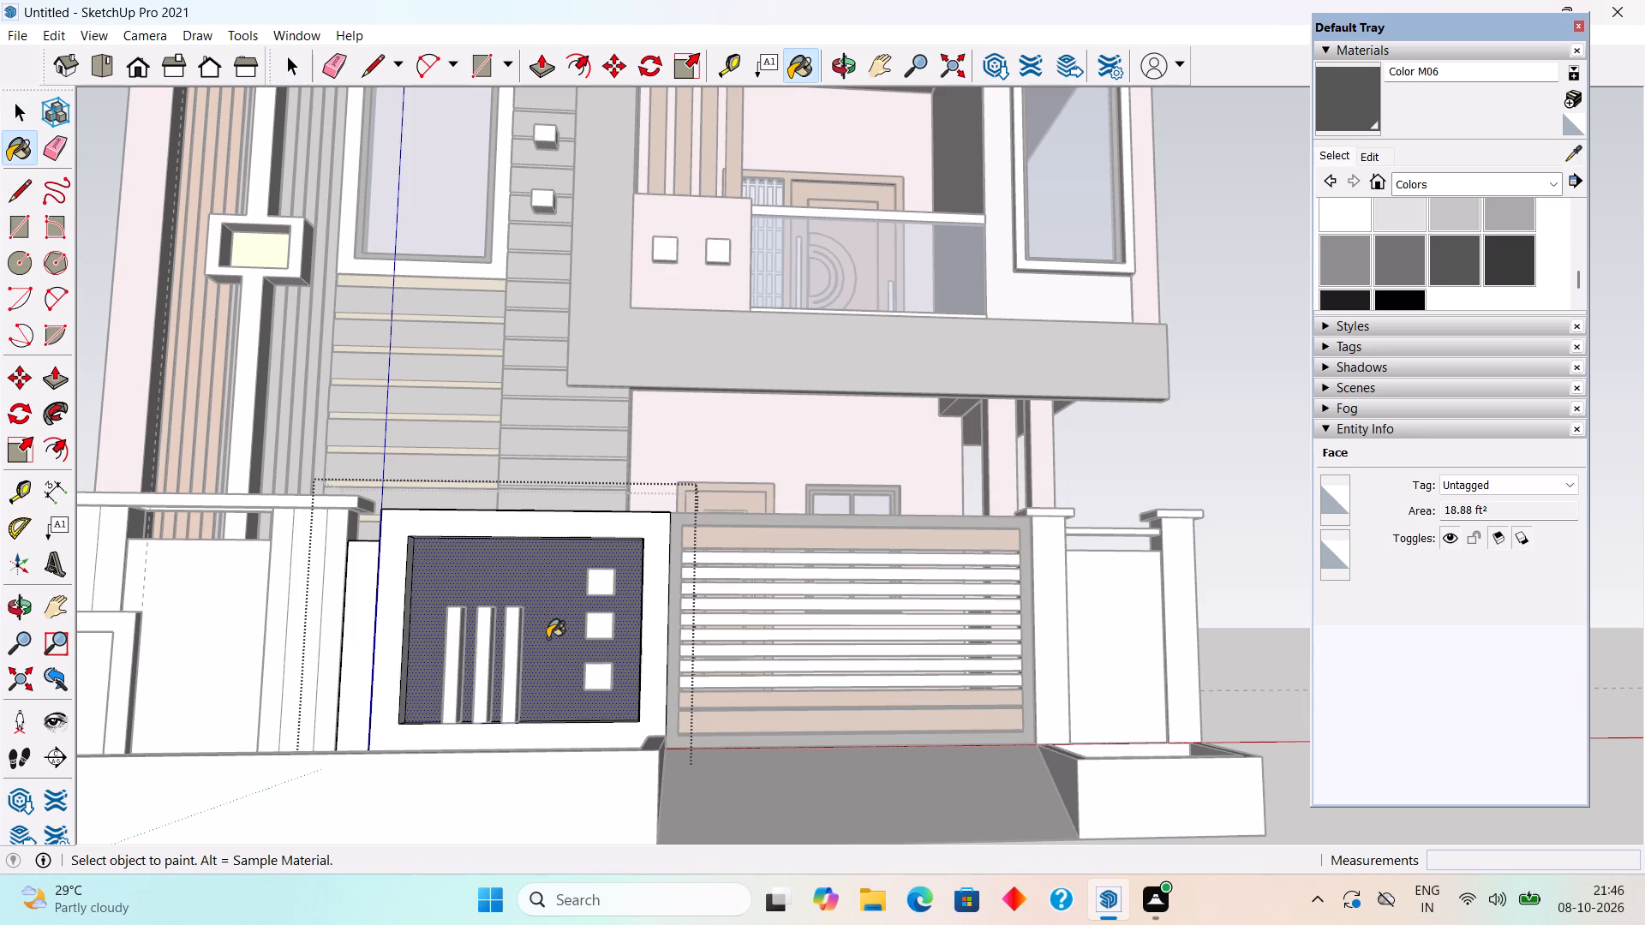
Paint the centre strip of the pillar next to the recessed wall panel with Color M06 sampled from that panel.
{"action": "key", "text": "space"}
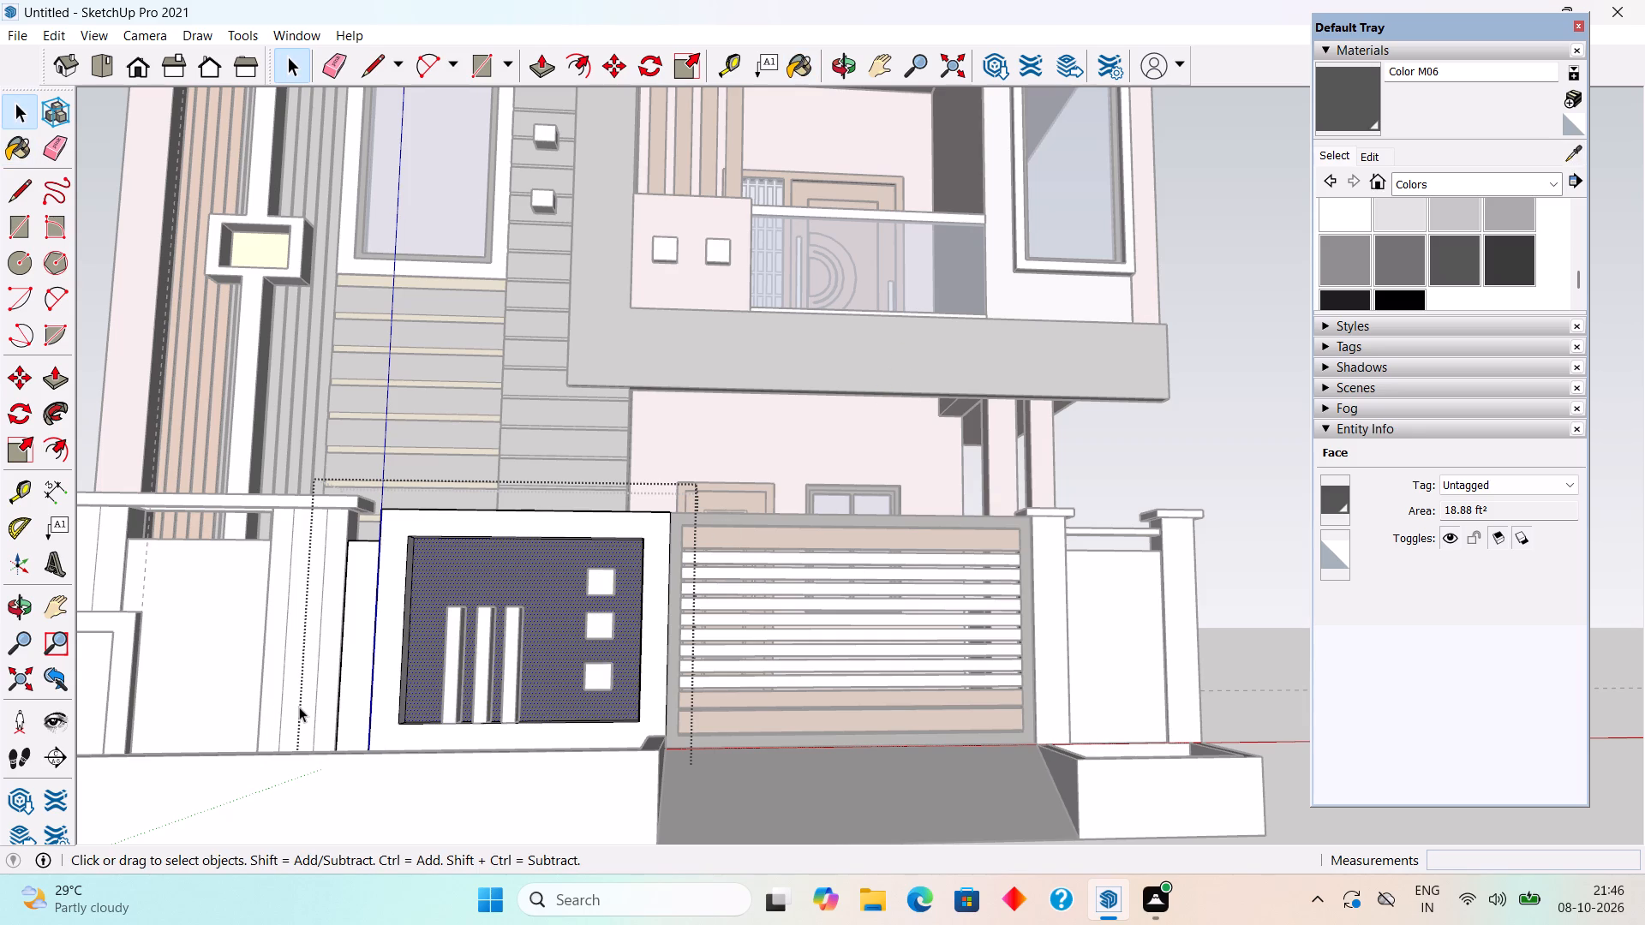
{"action": "triple_click", "coordinate": [300, 706]}
{"action": "double_click", "coordinate": [300, 706]}
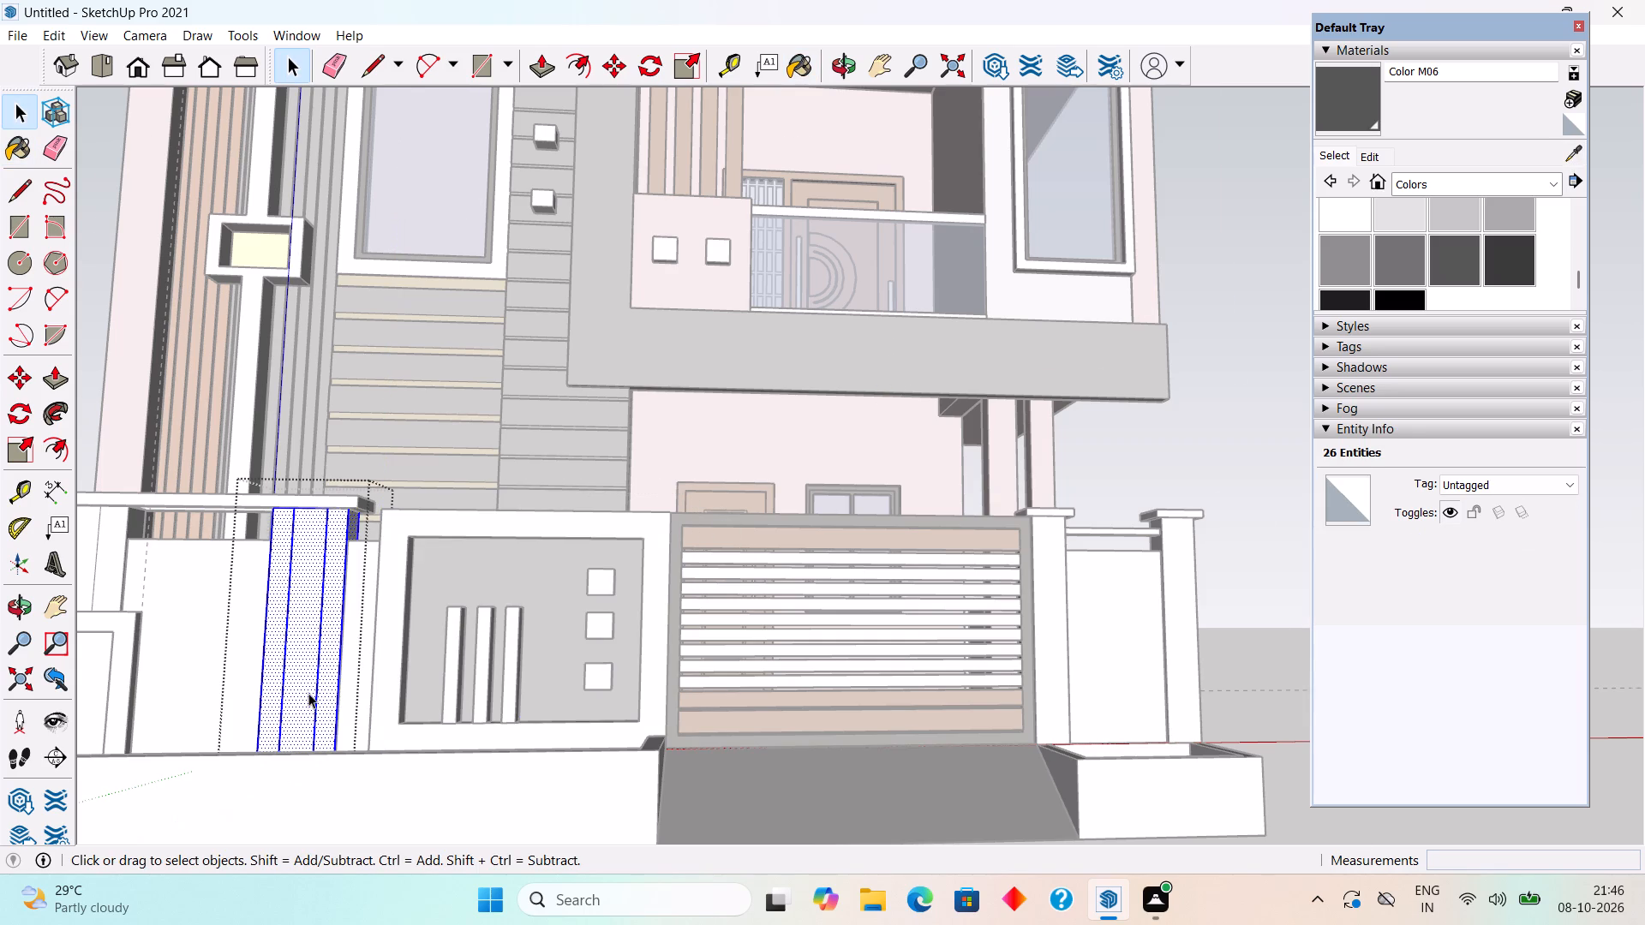
{"action": "scroll", "coordinate": [308, 693], "scroll_direction": "up", "scroll_amount": 7}
{"action": "left_click", "coordinate": [308, 692]}
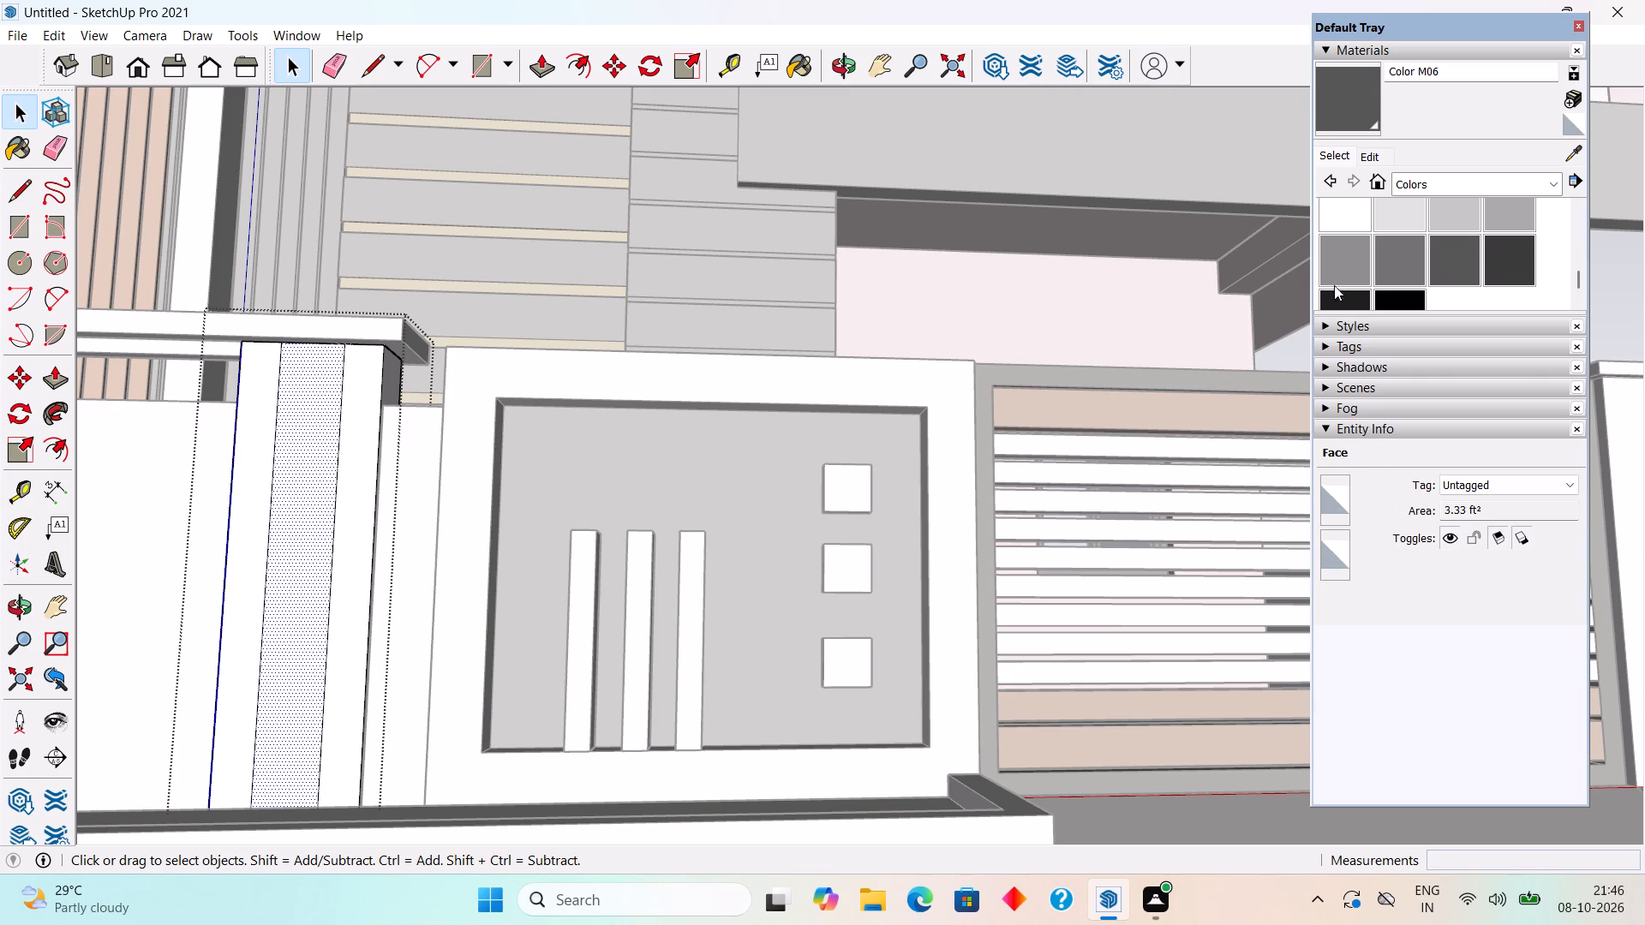
{"action": "left_click", "coordinate": [1570, 156]}
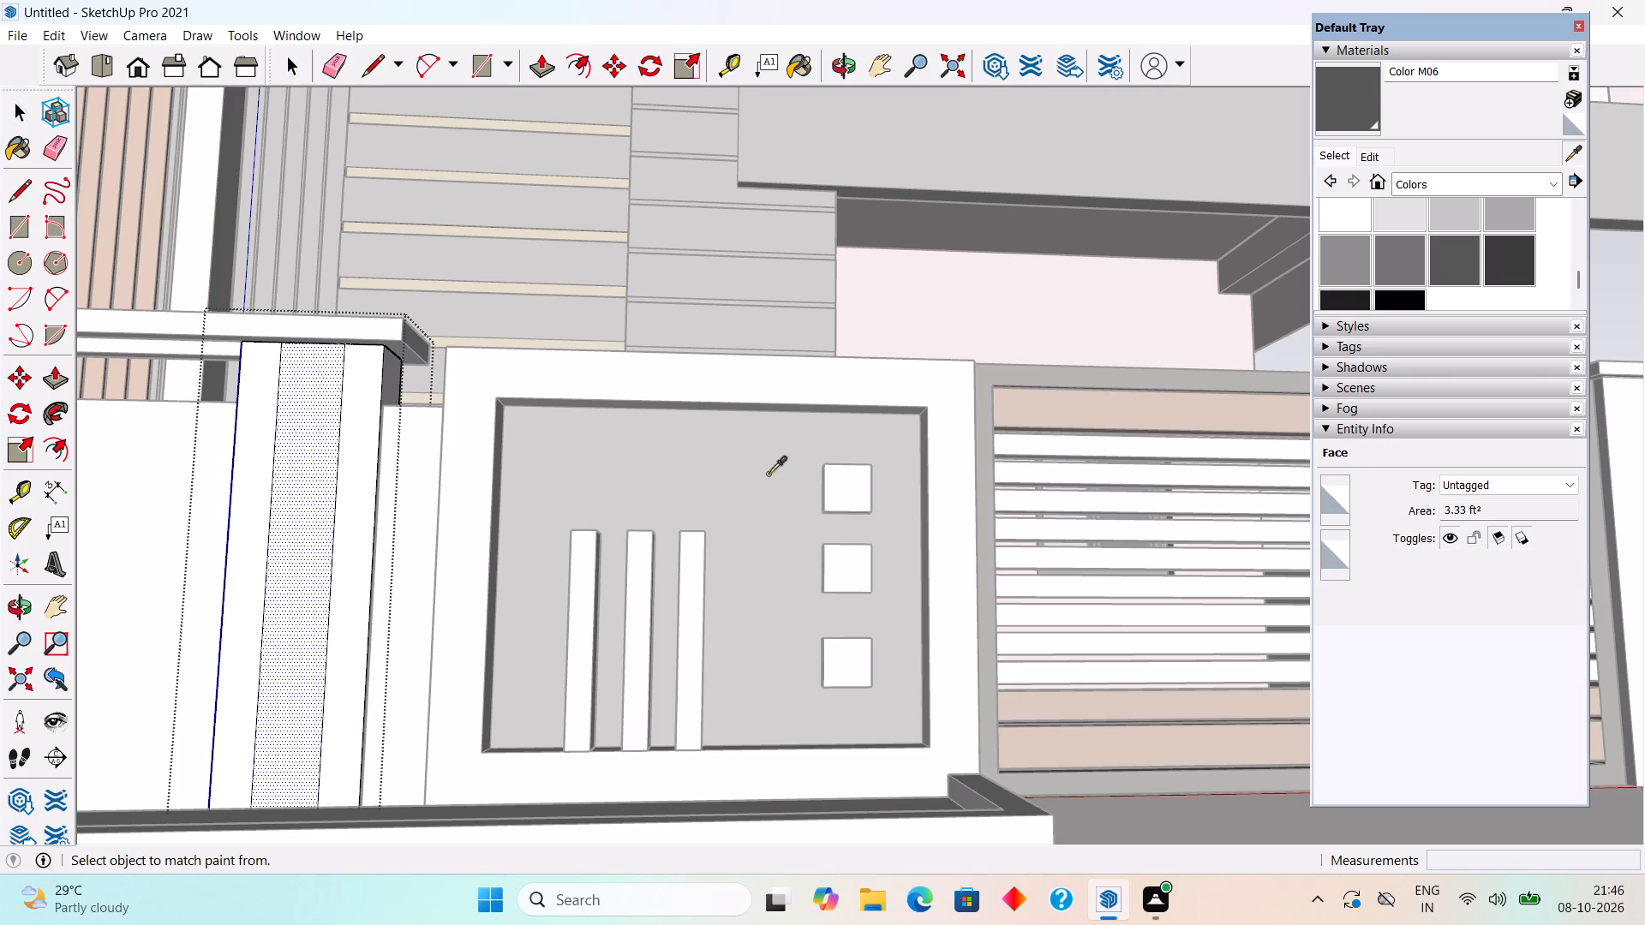
{"action": "left_click", "coordinate": [769, 474]}
{"action": "left_click", "coordinate": [307, 648]}
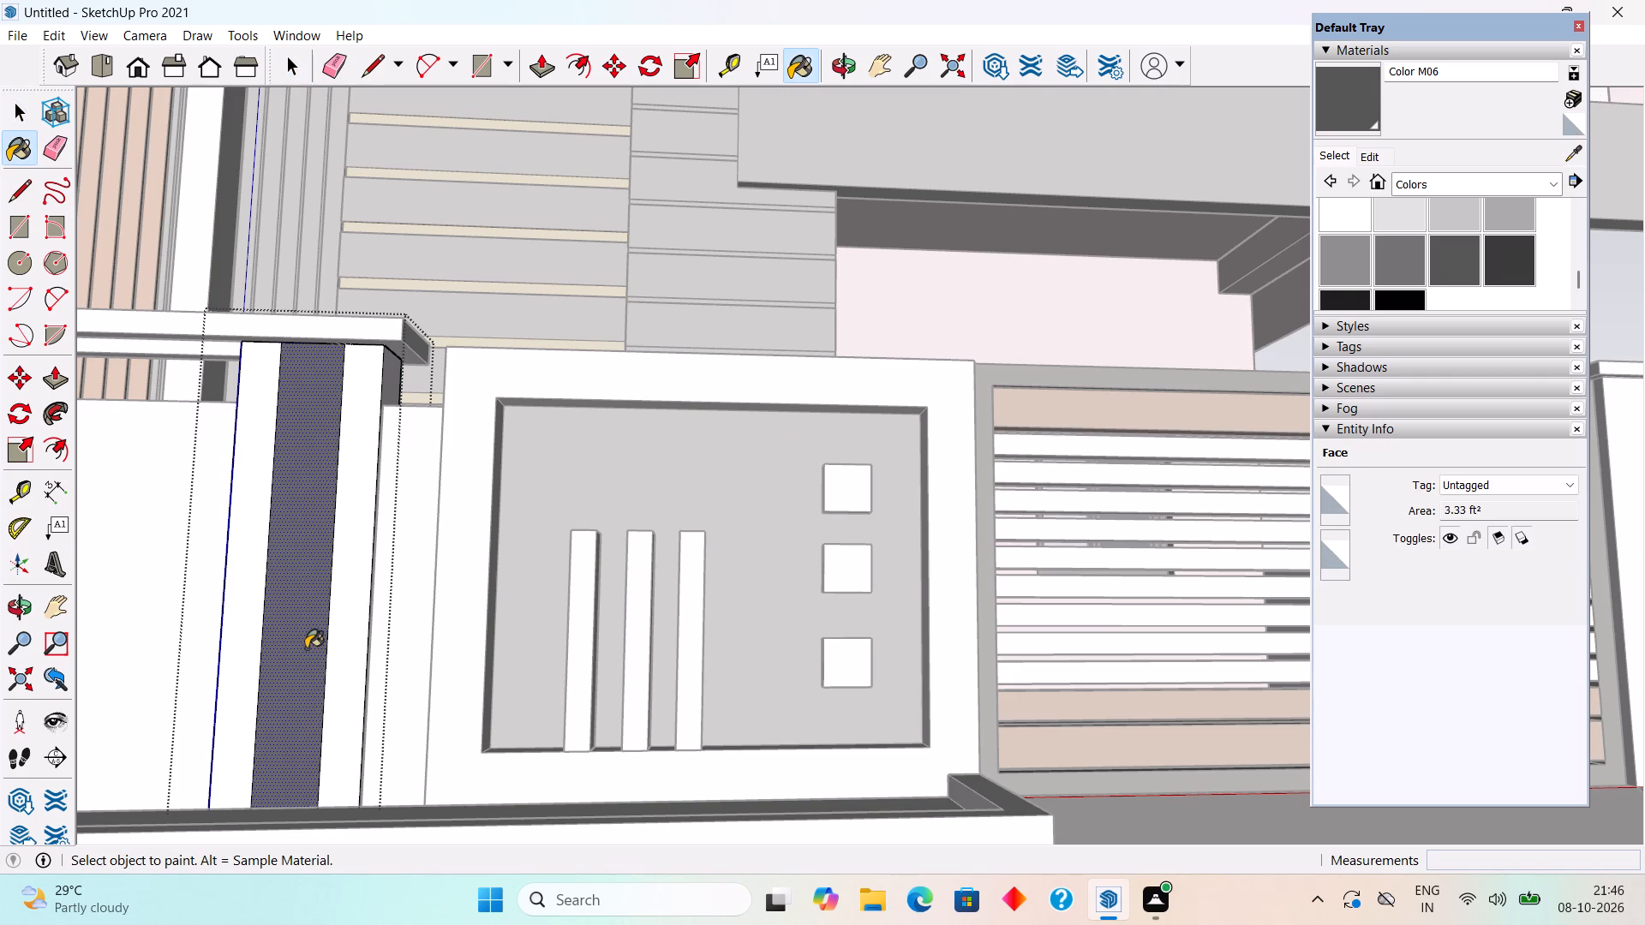
Paint the centre strip of the pillar behind the small framed opening with Color M06 sampled from the recessed panel.
{"action": "scroll", "coordinate": [236, 670], "scroll_direction": "down", "scroll_amount": 3}
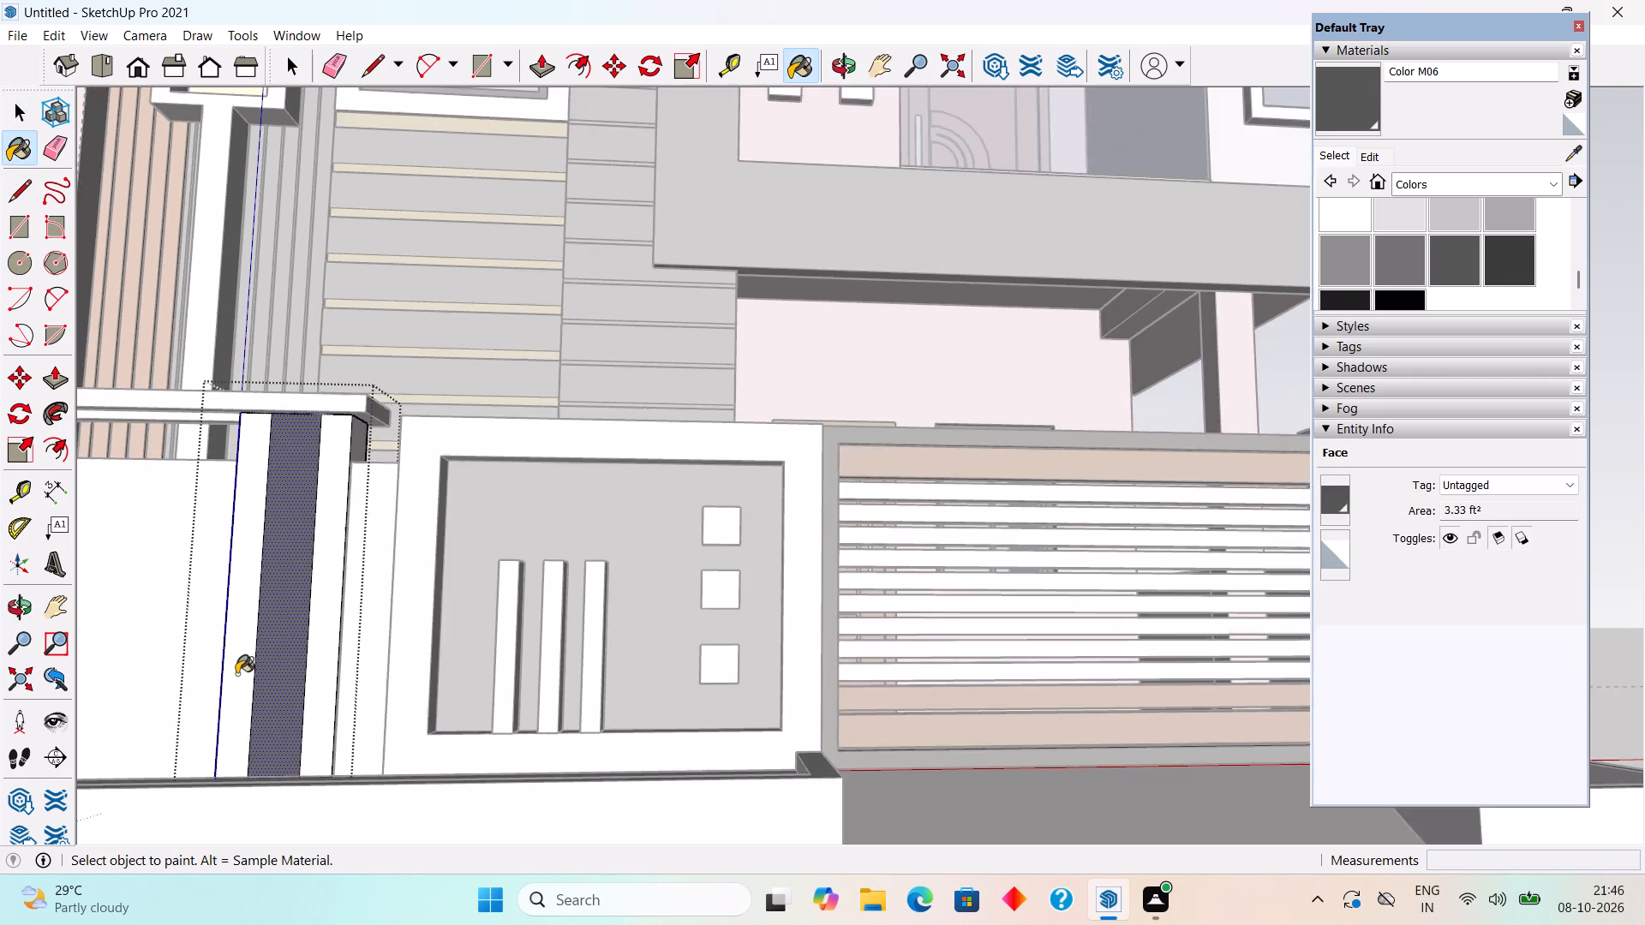
{"action": "scroll", "coordinate": [236, 674], "scroll_direction": "down", "scroll_amount": 16}
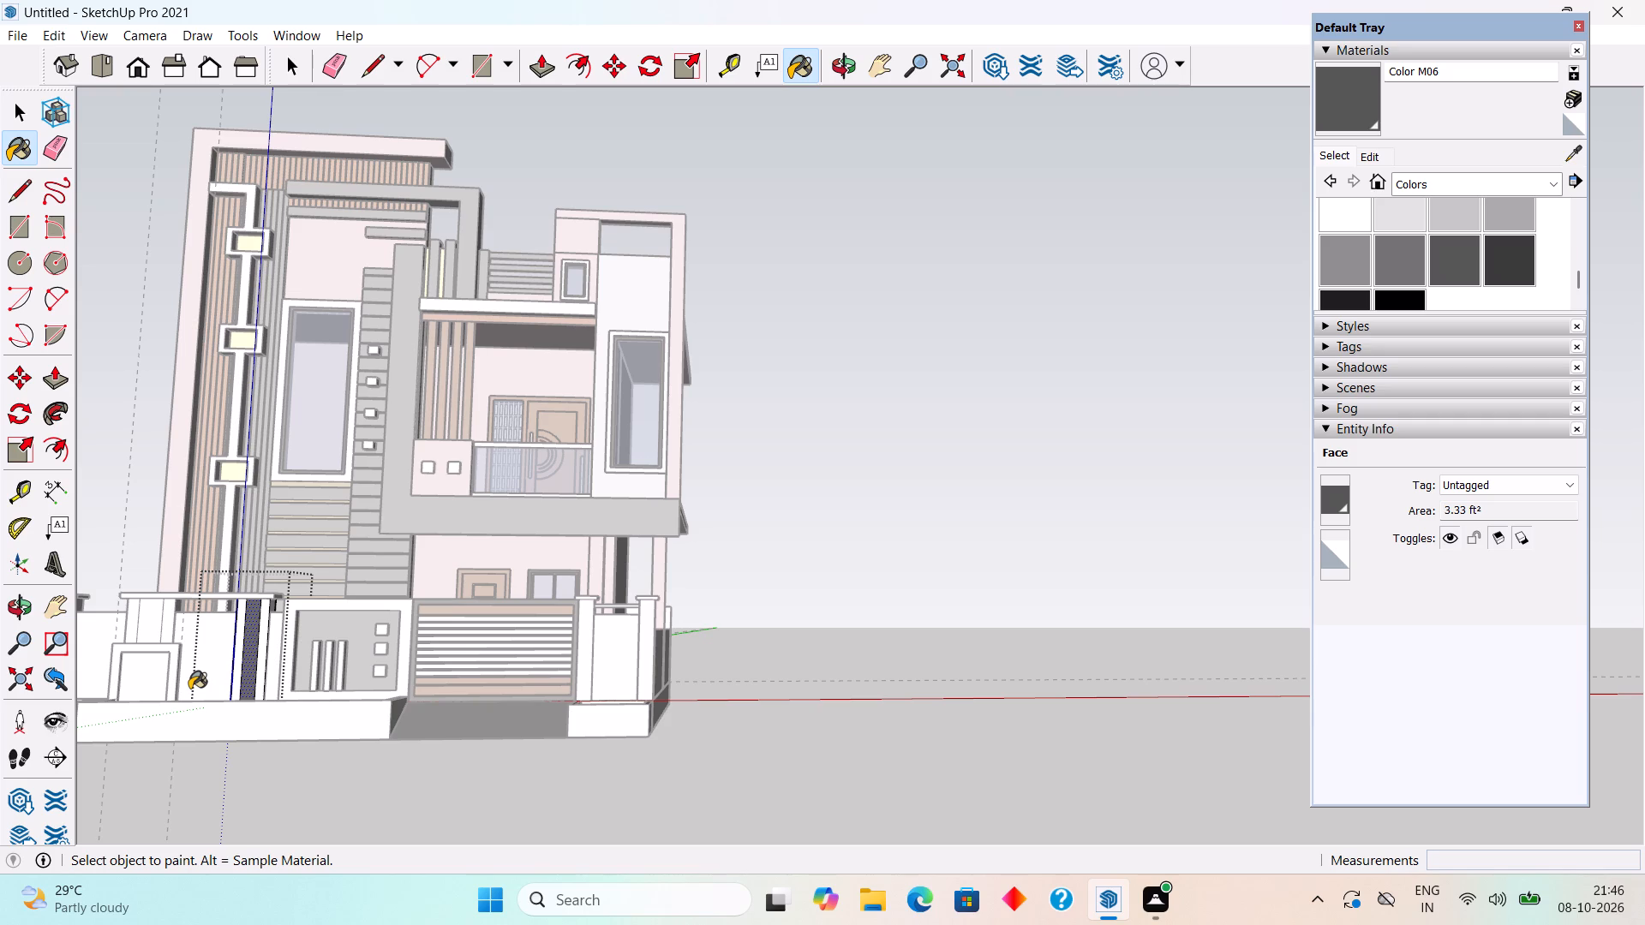
{"action": "left_click", "coordinate": [151, 620]}
{"action": "key", "text": "space"}
{"action": "middle_click_drag", "start_coordinate": [187, 630], "coordinate": [267, 642]}
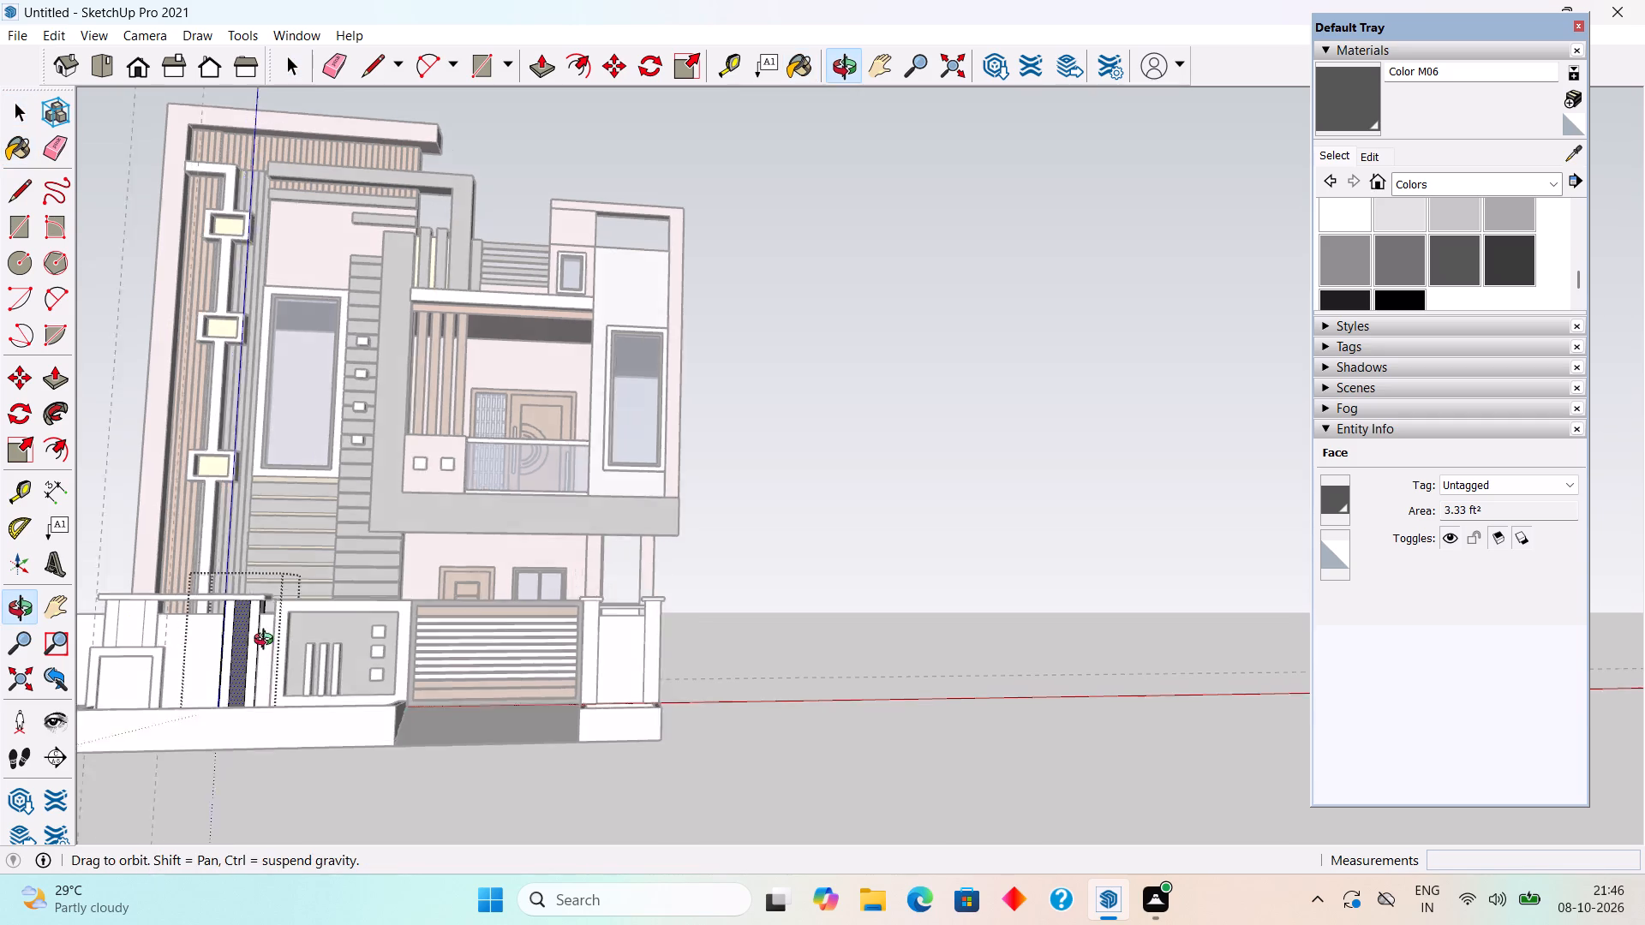
{"action": "middle_click_drag", "start_coordinate": [267, 642], "coordinate": [301, 642]}
{"action": "scroll", "coordinate": [301, 642], "scroll_direction": "down", "scroll_amount": 4}
{"action": "middle_click_drag", "start_coordinate": [236, 659], "coordinate": [724, 632], "text": "shift"}
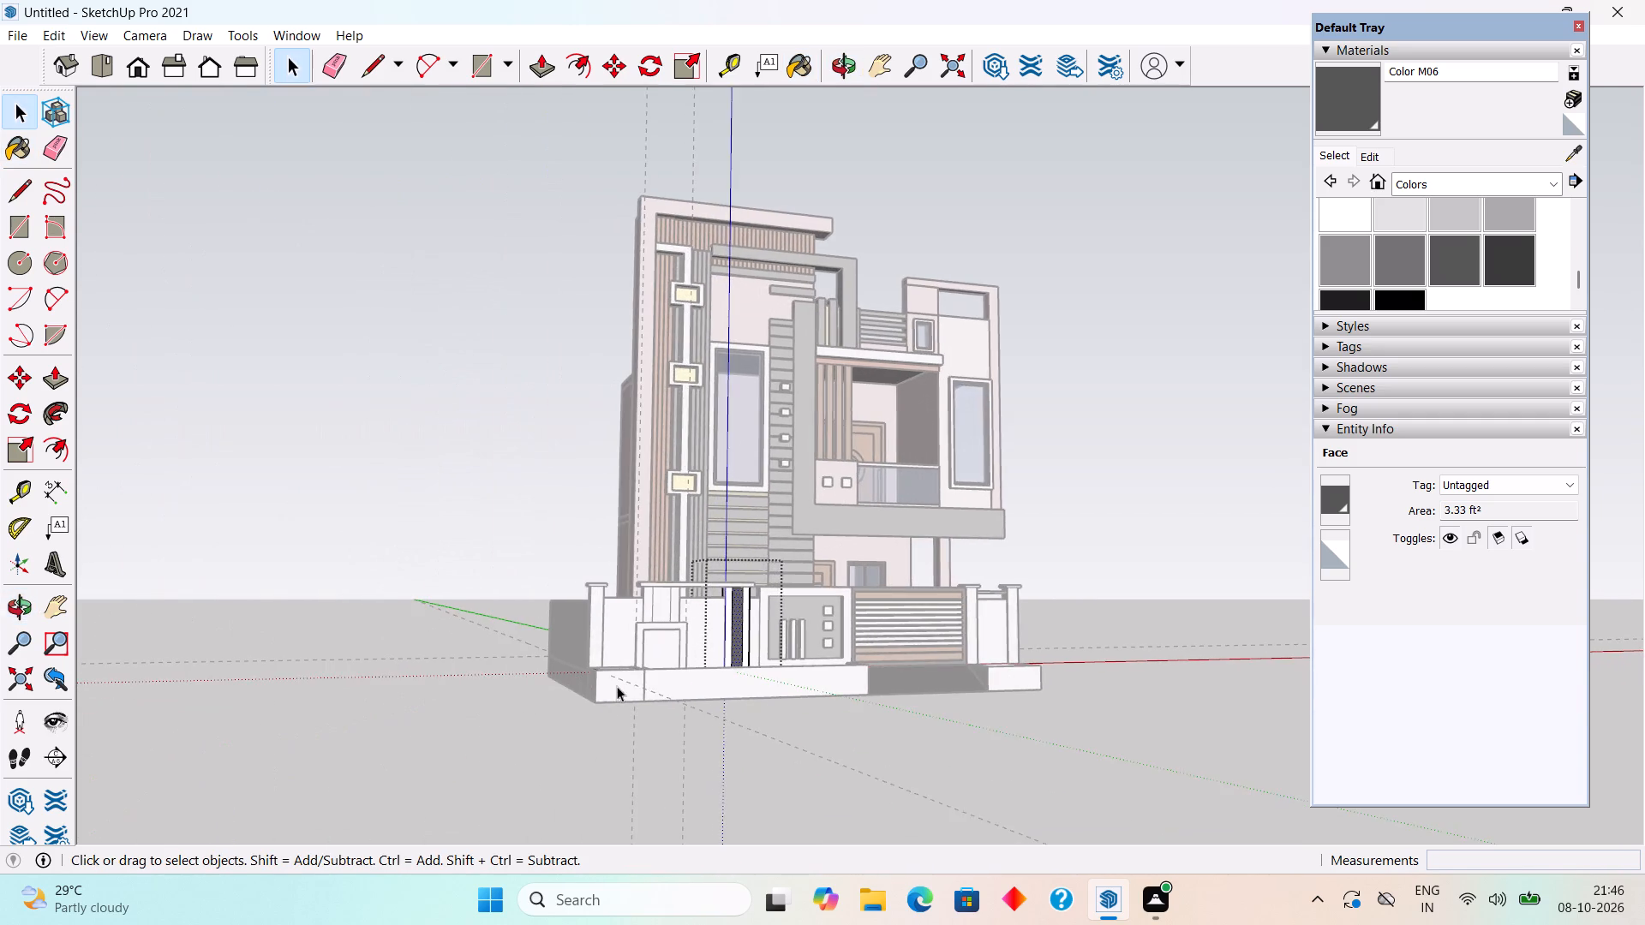
{"action": "scroll", "coordinate": [609, 697], "scroll_direction": "up", "scroll_amount": 15}
{"action": "middle_click_drag", "start_coordinate": [725, 488], "coordinate": [684, 572]}
{"action": "triple_click", "coordinate": [674, 570]}
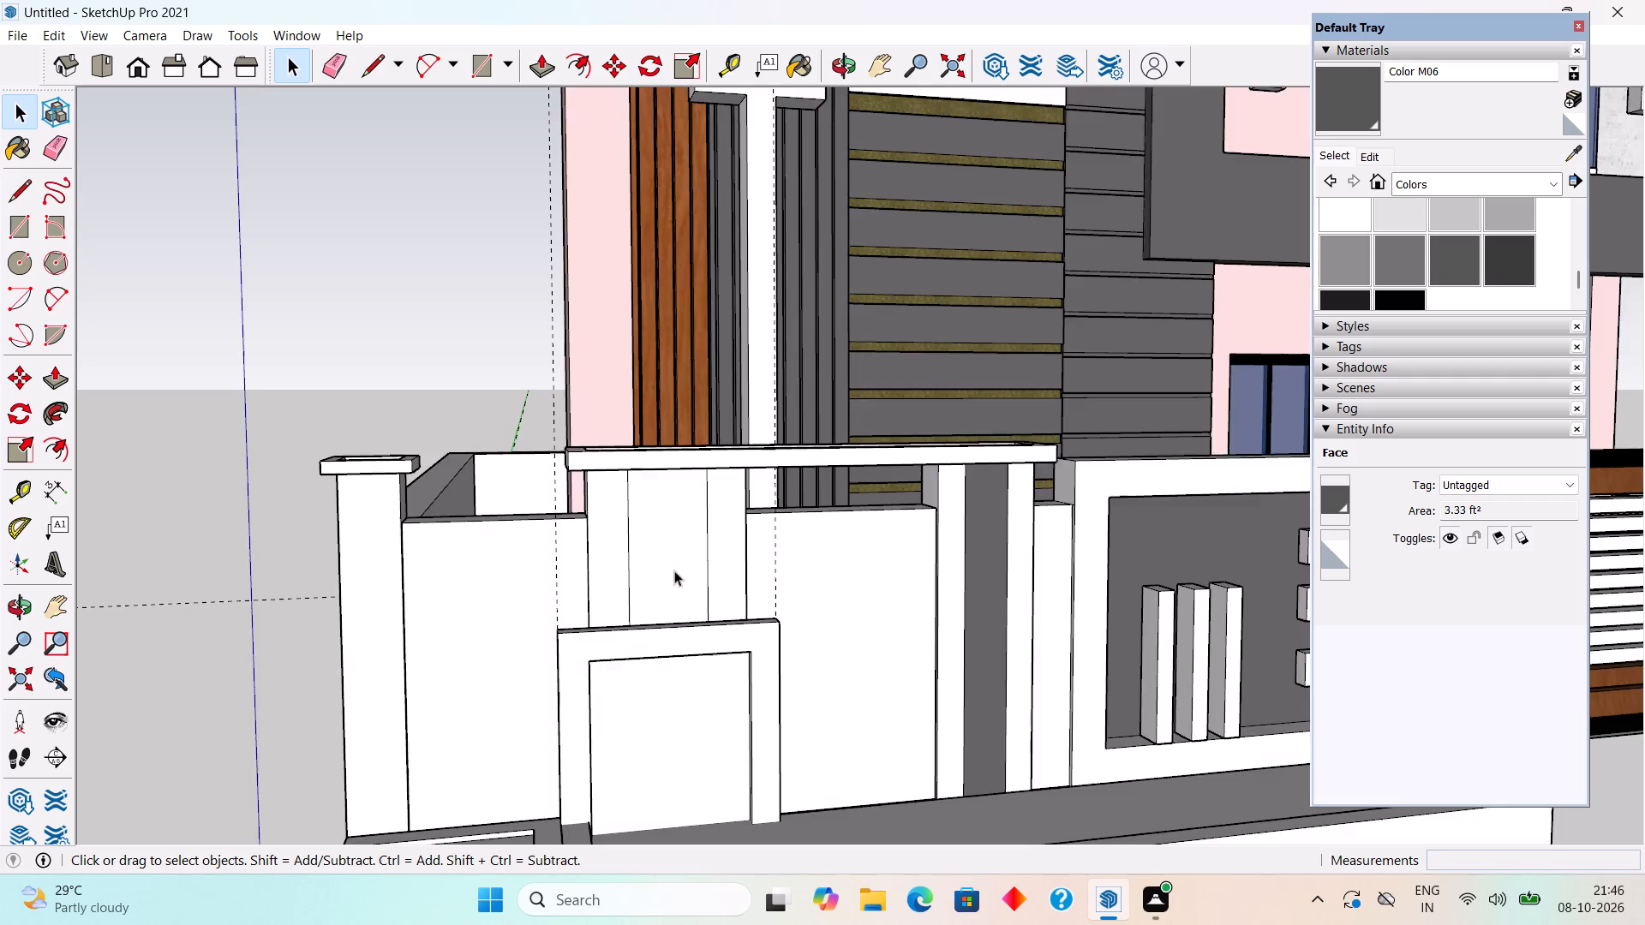
{"action": "left_click", "coordinate": [674, 570]}
{"action": "left_click", "coordinate": [674, 570]}
{"action": "left_click", "coordinate": [674, 570]}
{"action": "double_click", "coordinate": [674, 570]}
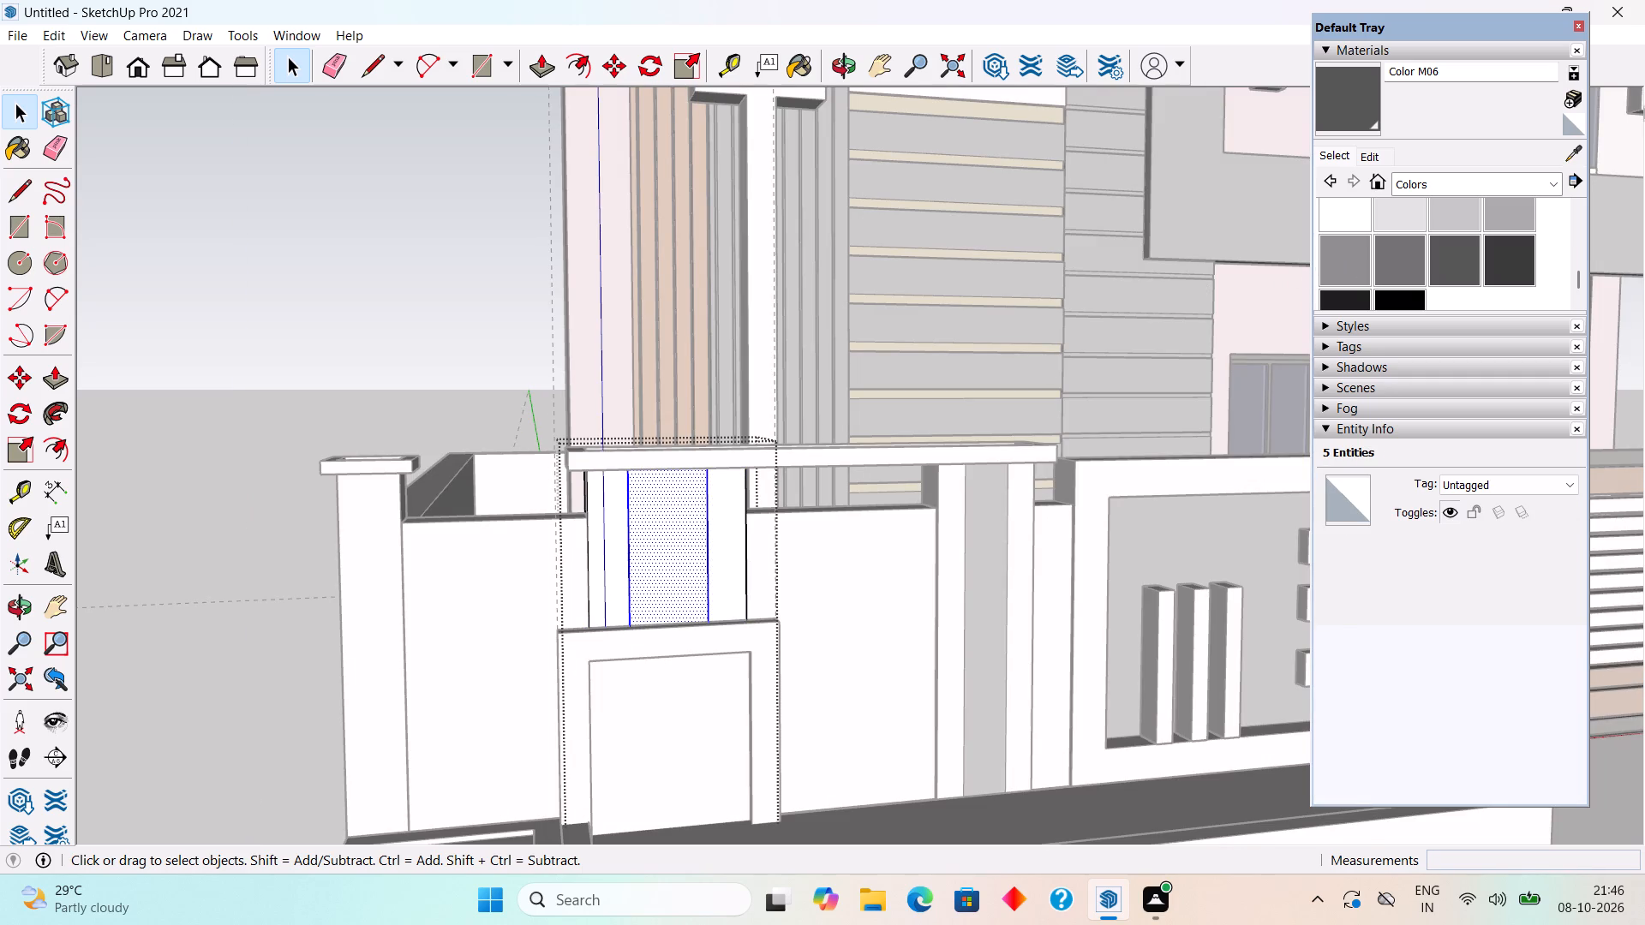
{"action": "left_click", "coordinate": [1568, 151]}
{"action": "left_click", "coordinate": [1238, 520]}
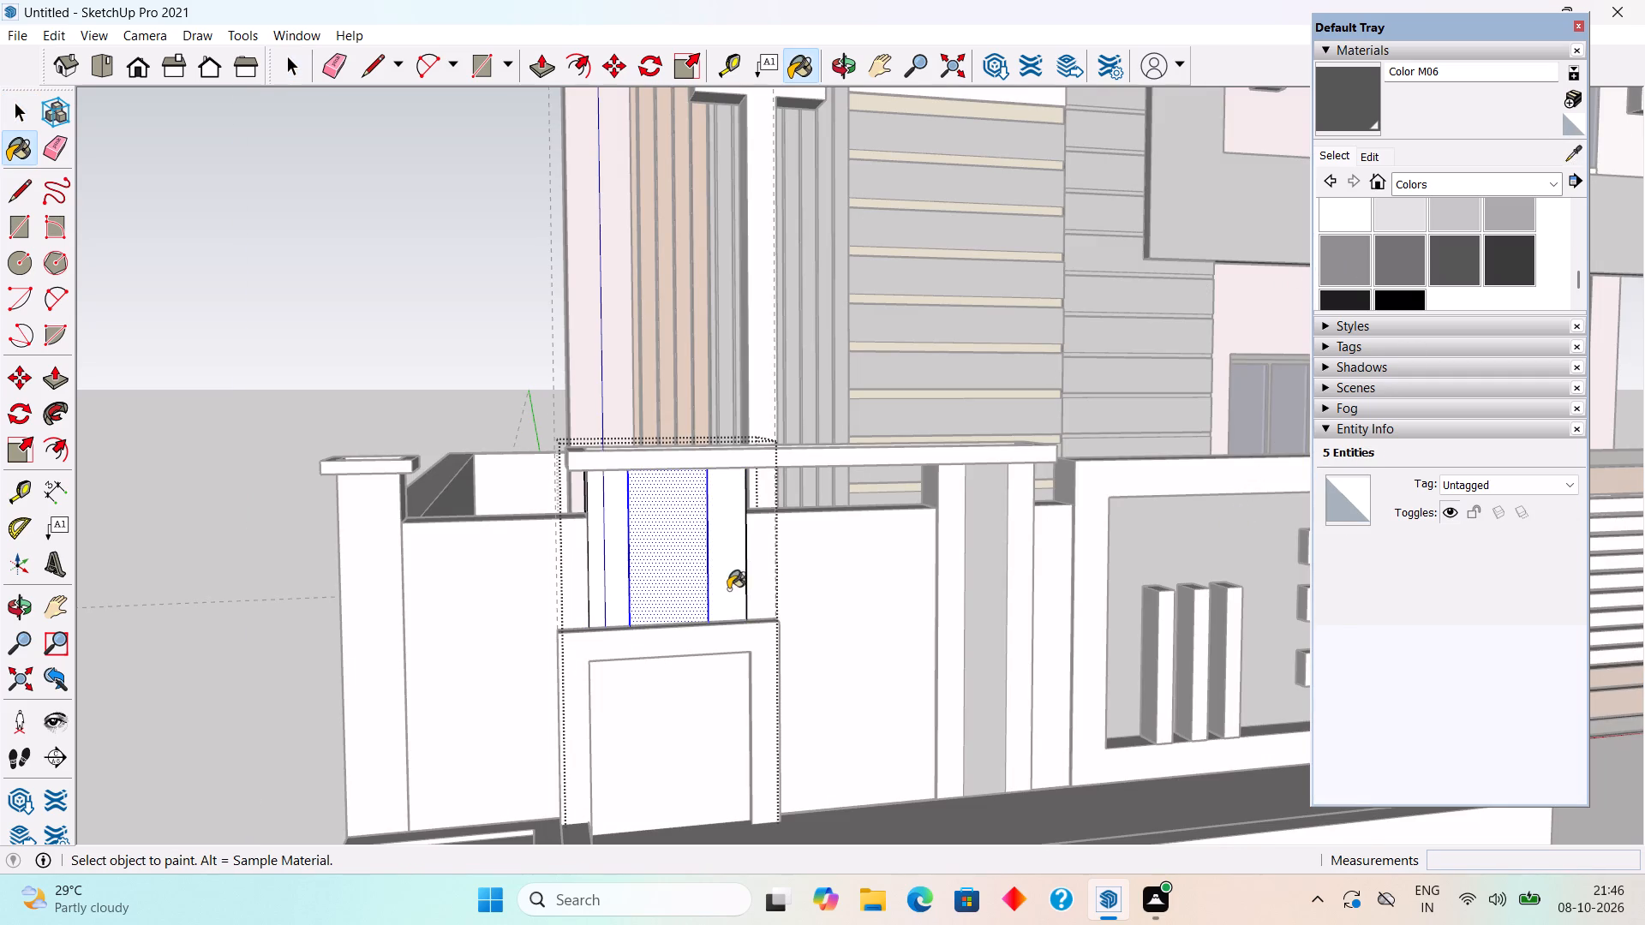
{"action": "left_click", "coordinate": [679, 580]}
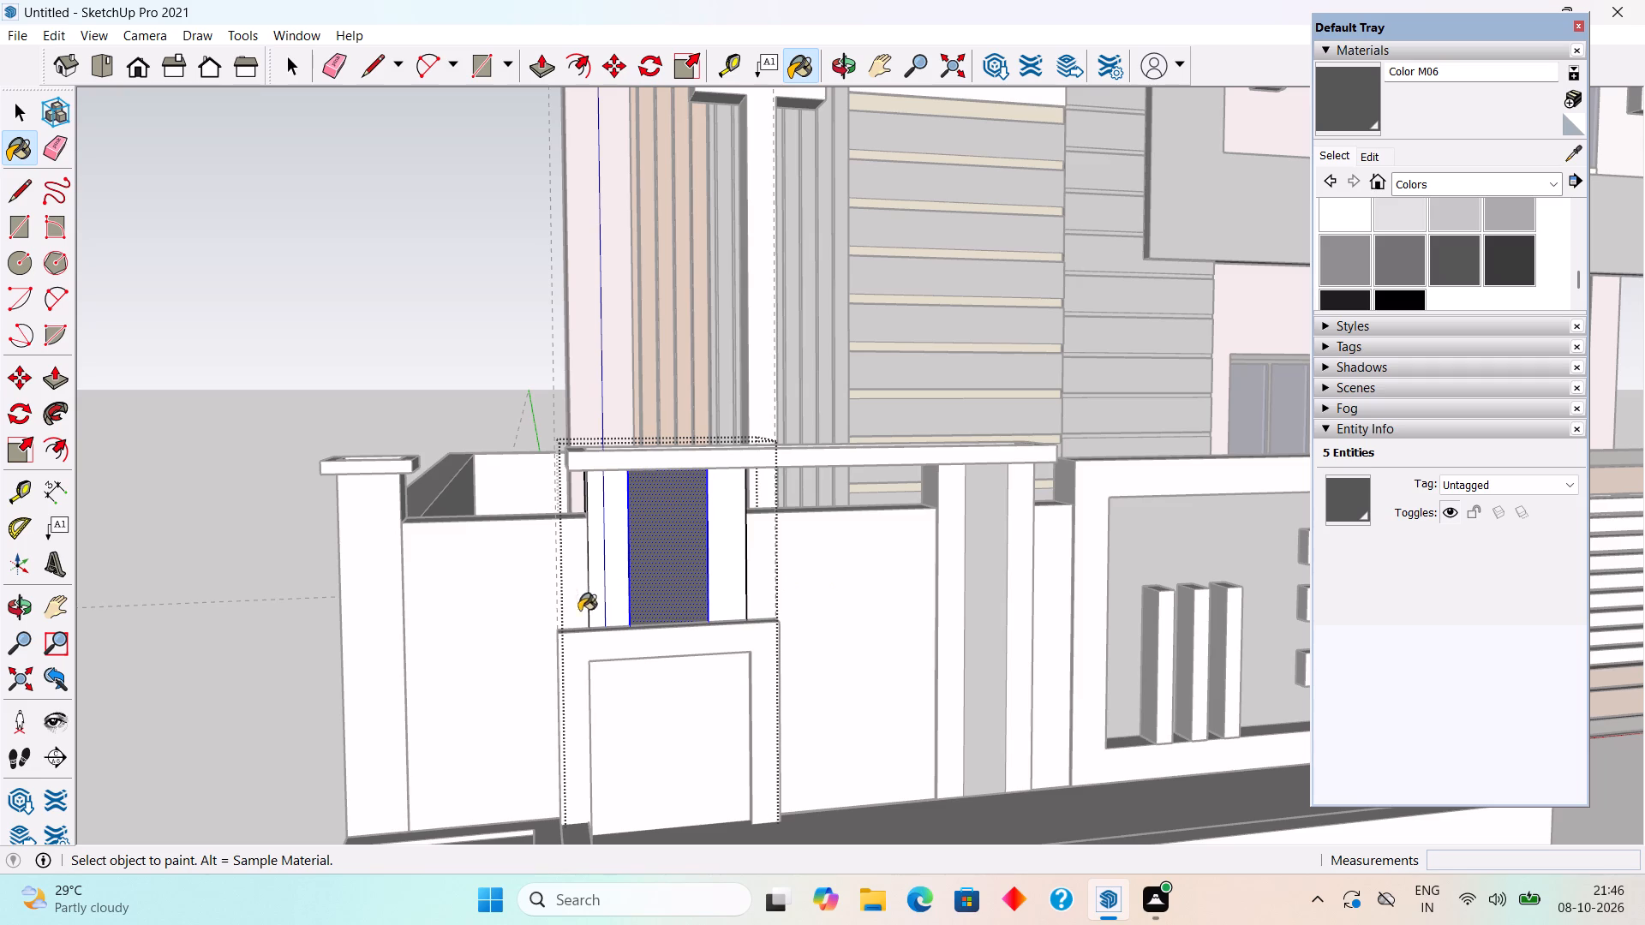
{"action": "left_click", "coordinate": [368, 686]}
{"action": "key", "text": "space"}
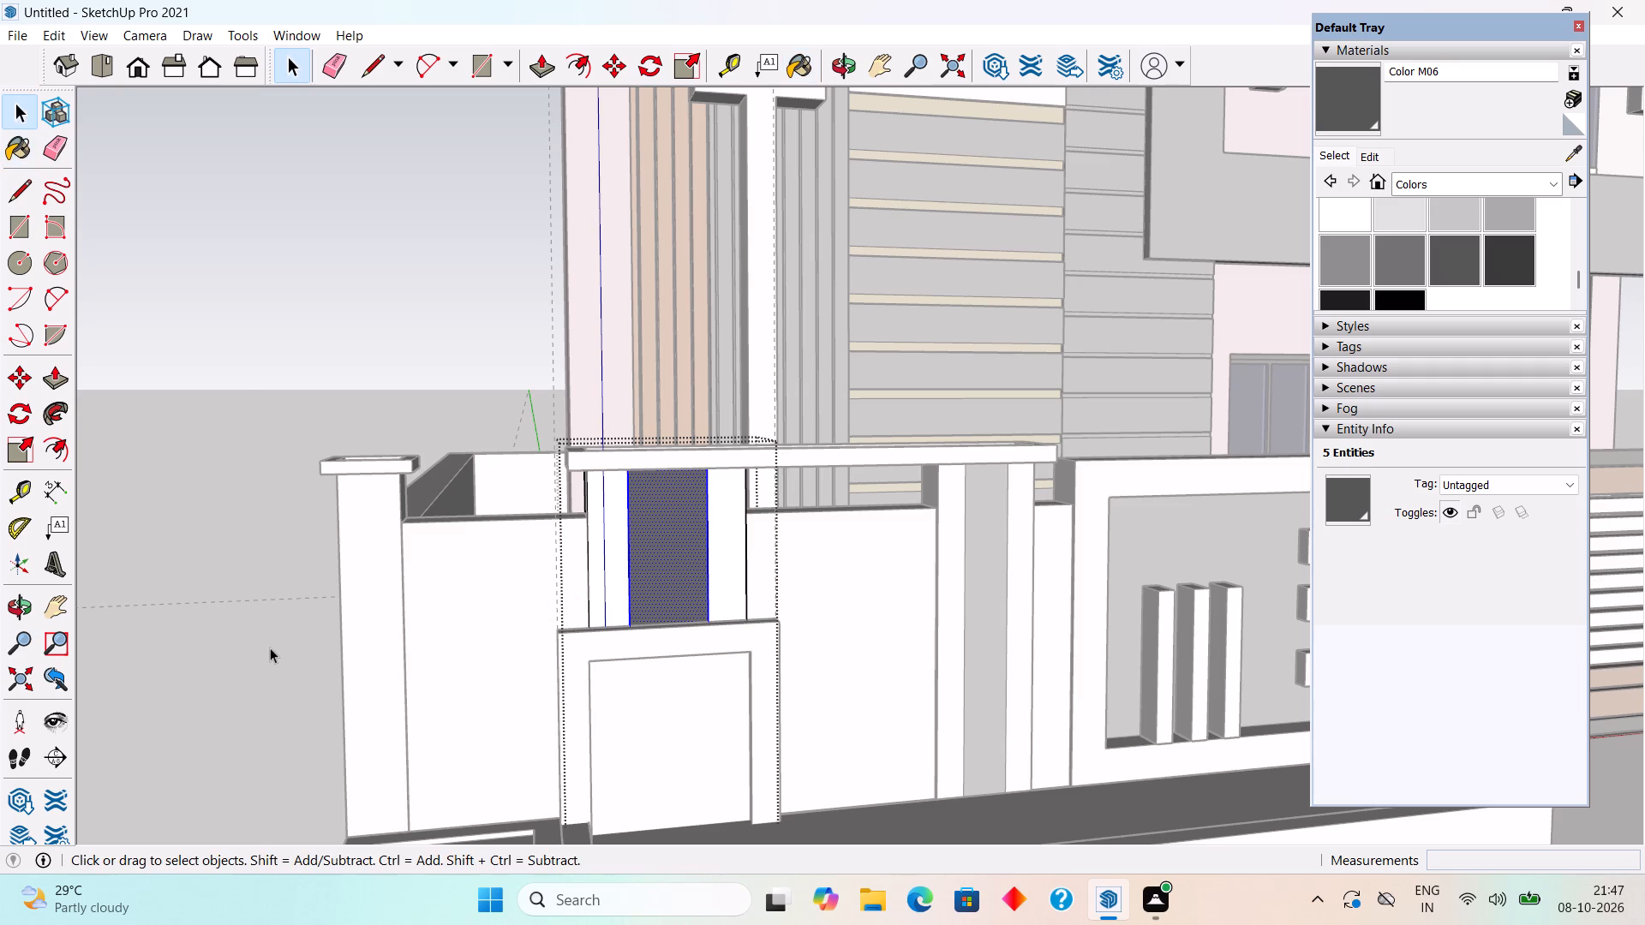
{"action": "left_click", "coordinate": [266, 646]}
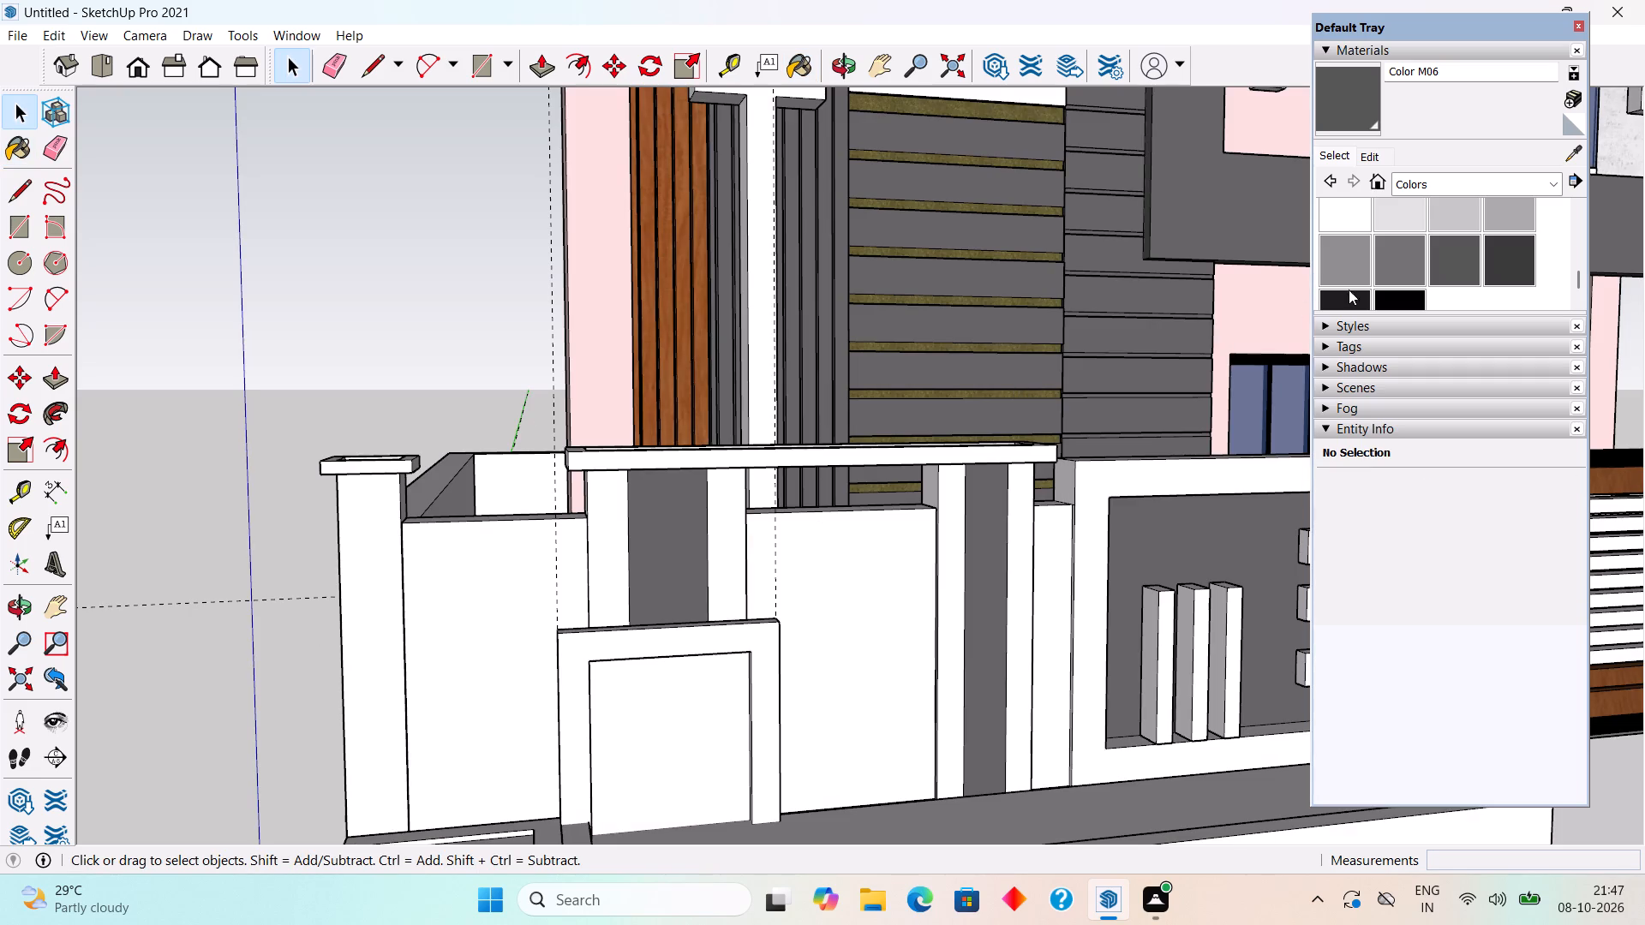
Paint the shaft faces of the corner pillar at the front wall's far end from the gate with Color M06, leaving its cap white.
{"action": "triple_click", "coordinate": [364, 660]}
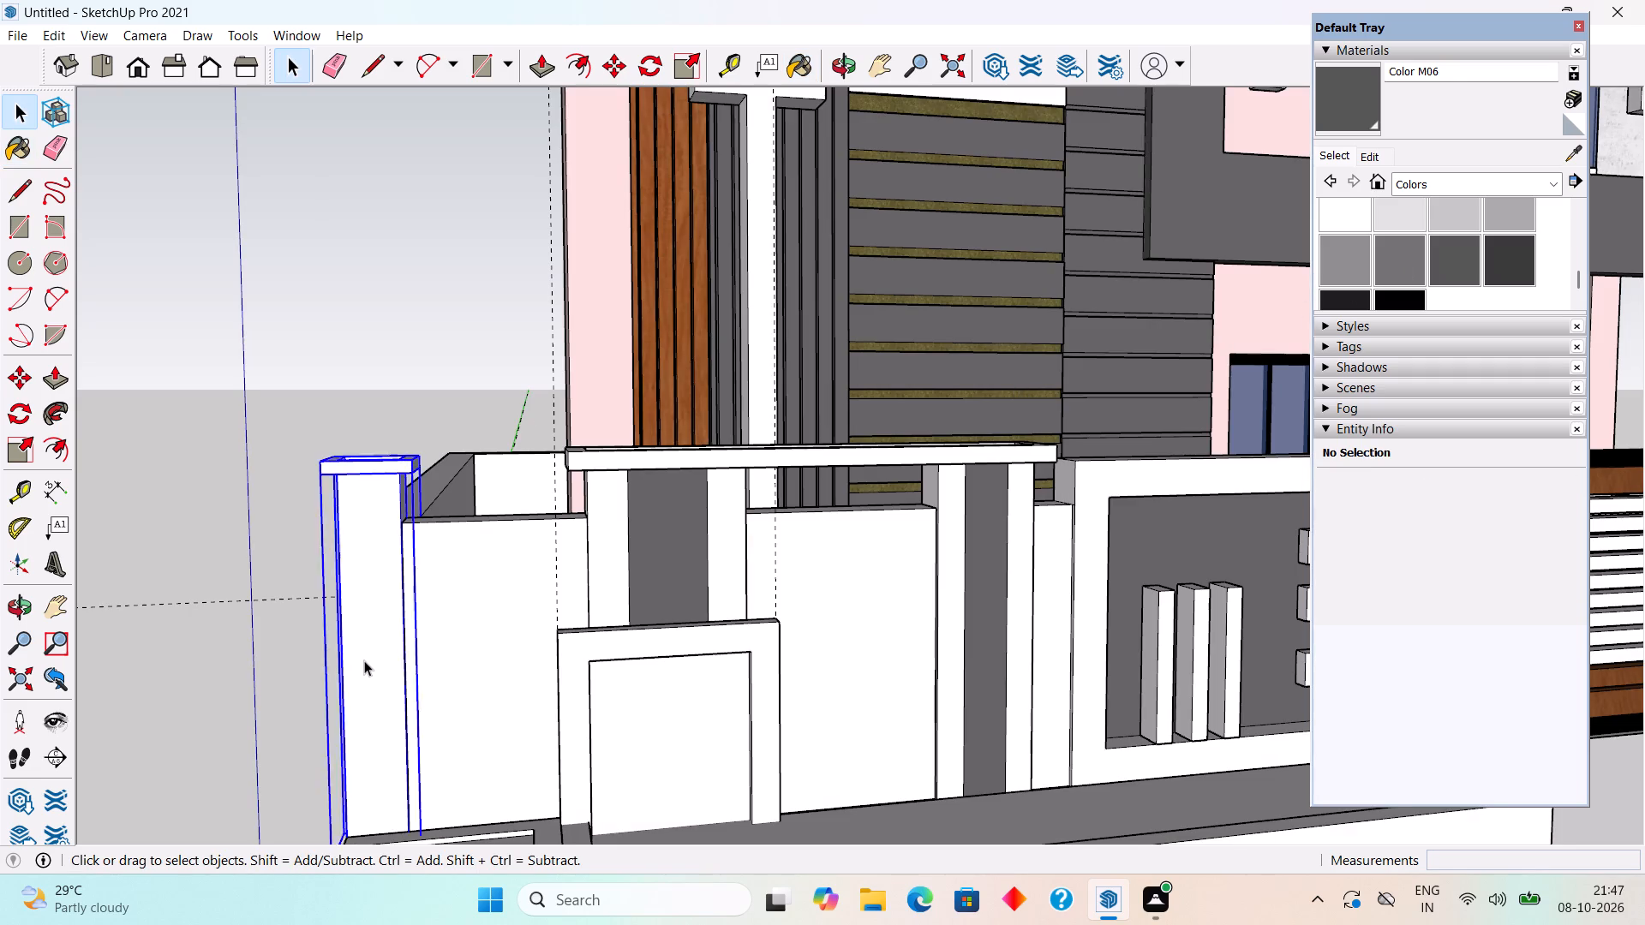
{"action": "left_click", "coordinate": [364, 660]}
{"action": "left_click", "coordinate": [364, 660]}
{"action": "scroll", "coordinate": [365, 659], "scroll_direction": "up", "scroll_amount": 5}
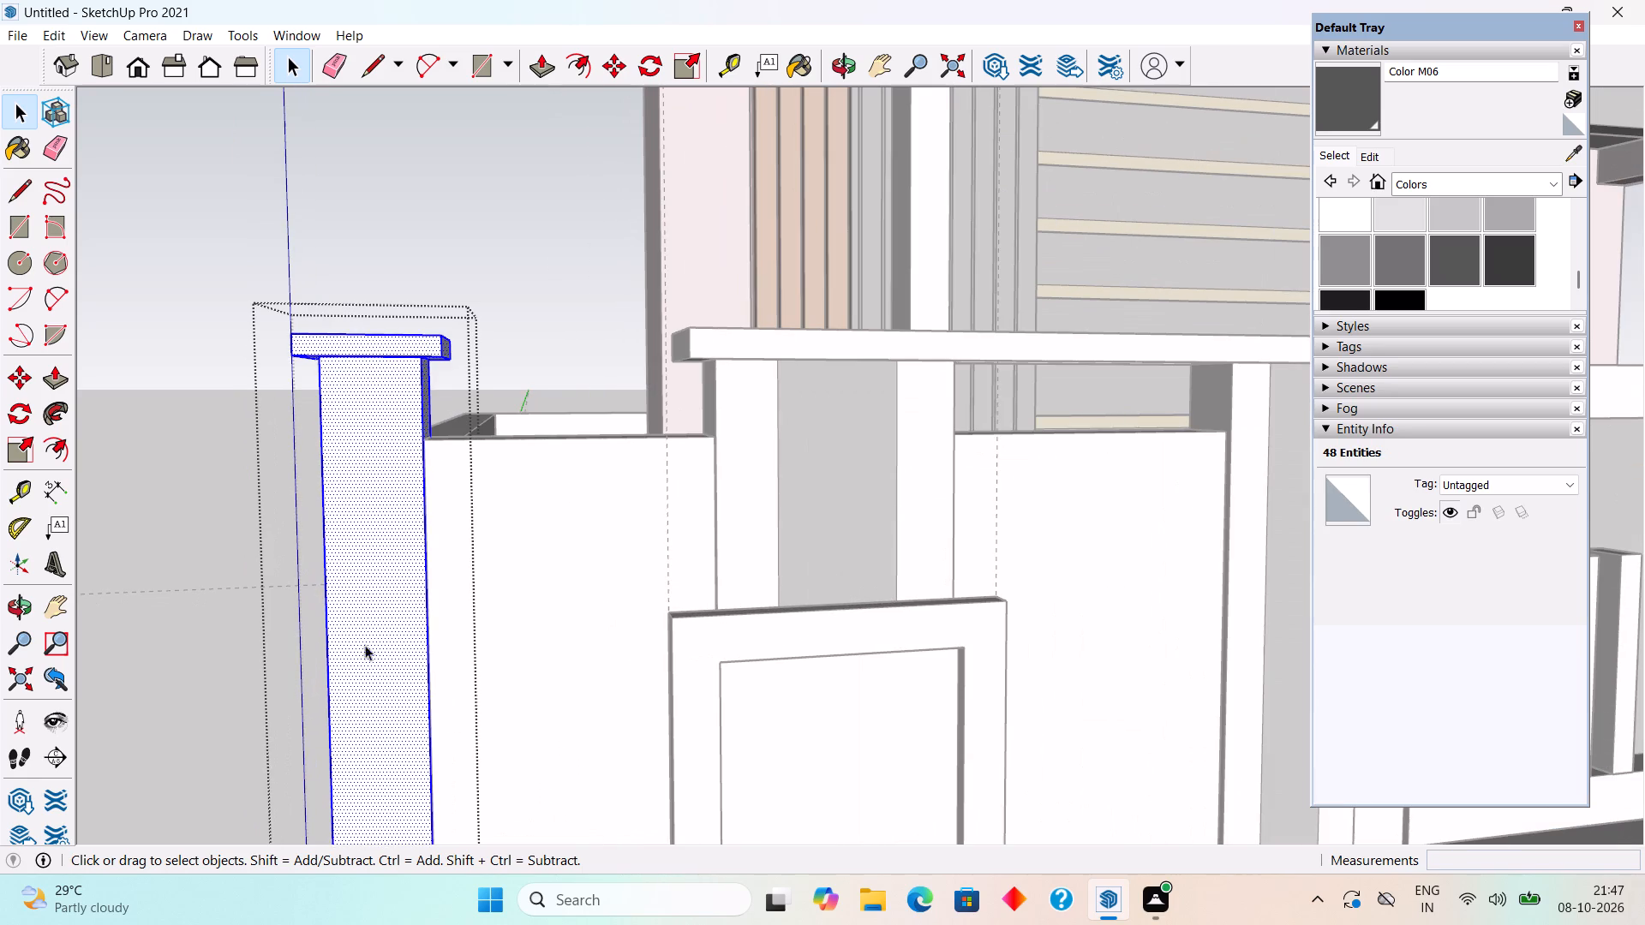
{"action": "left_click", "coordinate": [393, 624]}
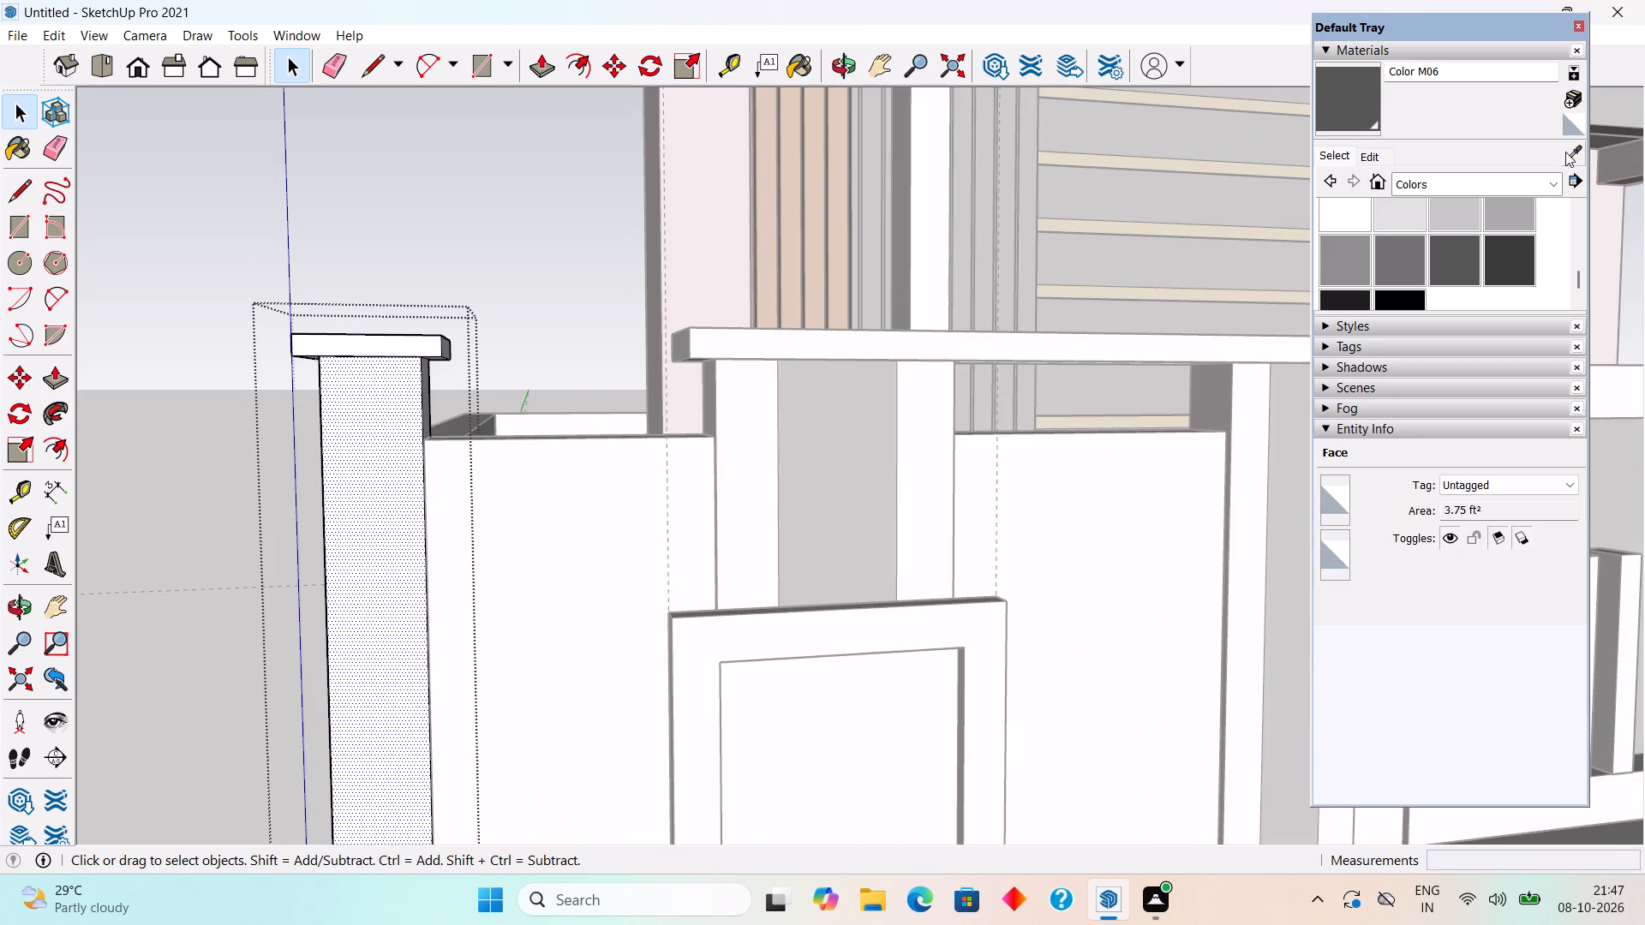
{"action": "left_click", "coordinate": [1574, 152]}
{"action": "left_click", "coordinate": [808, 492]}
{"action": "left_click", "coordinate": [388, 590]}
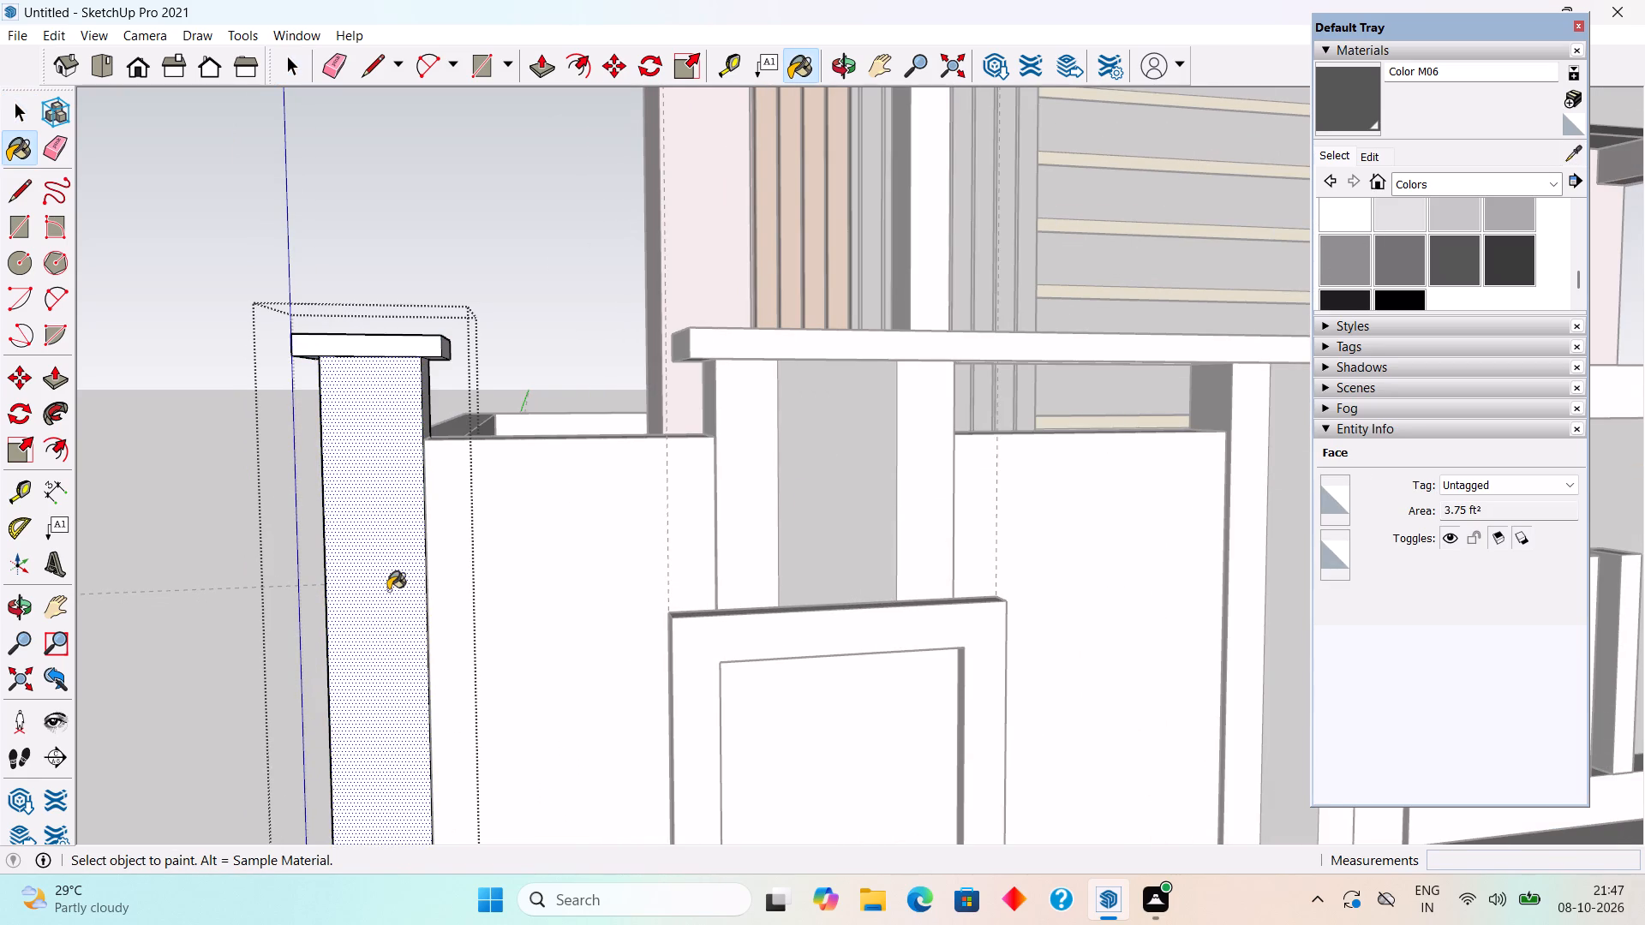
{"action": "middle_click_drag", "start_coordinate": [388, 590], "coordinate": [704, 542]}
{"action": "left_click", "coordinate": [709, 543]}
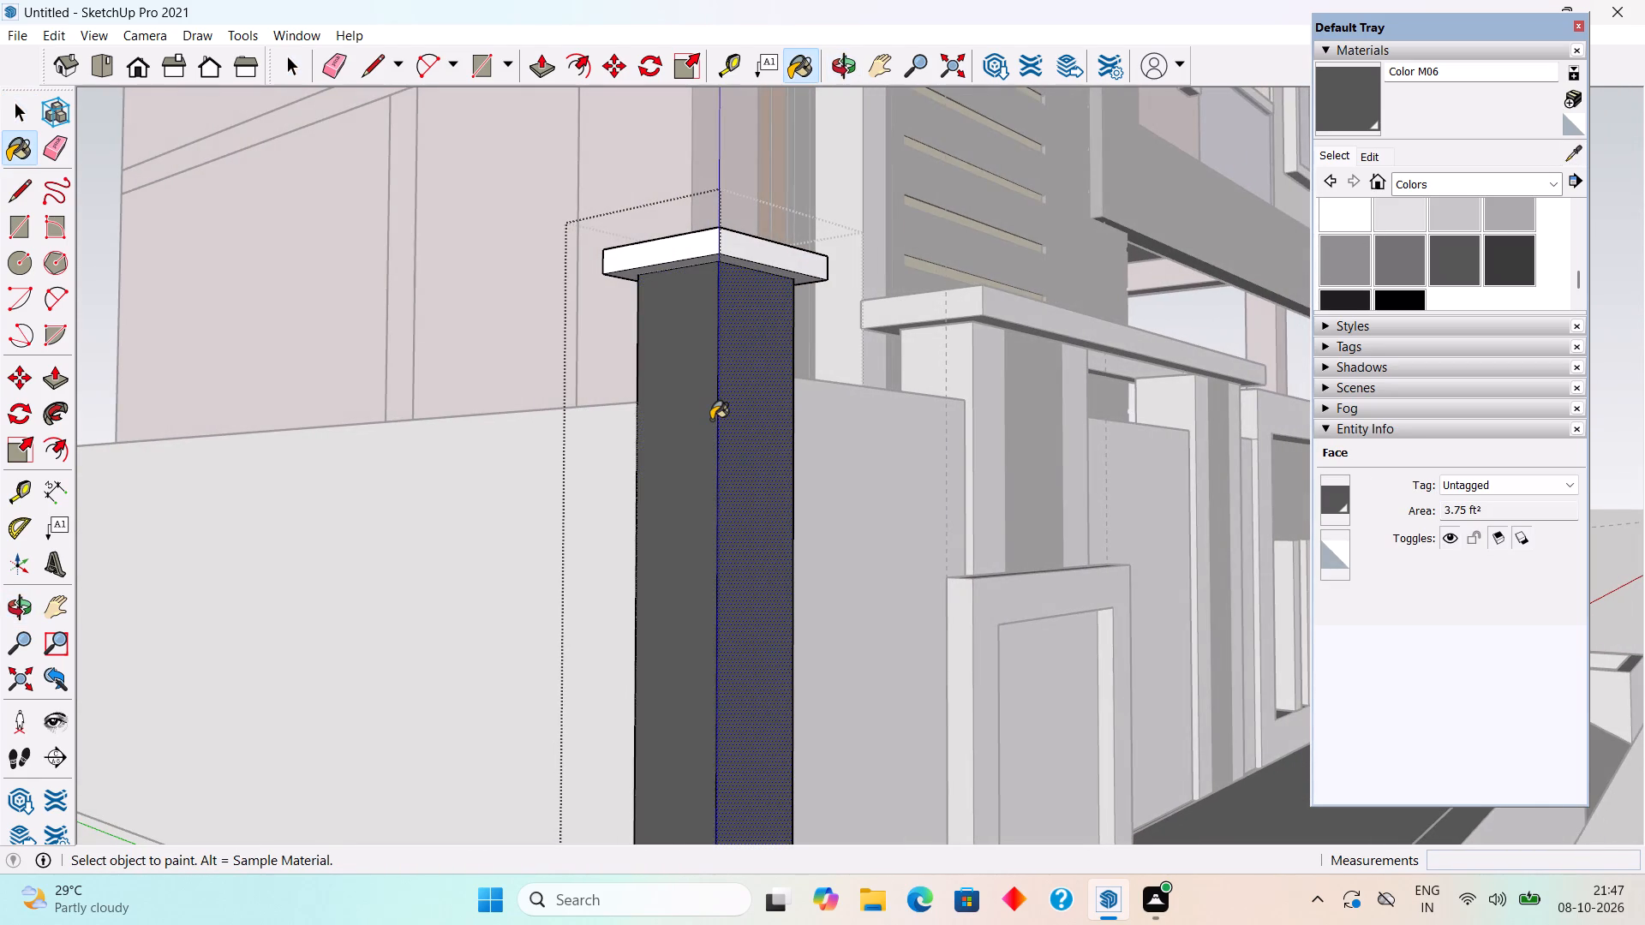
{"action": "middle_click_drag", "start_coordinate": [718, 427], "coordinate": [1193, 534]}
{"action": "left_click", "coordinate": [1165, 462]}
{"action": "middle_click_drag", "start_coordinate": [1170, 540], "coordinate": [211, 585]}
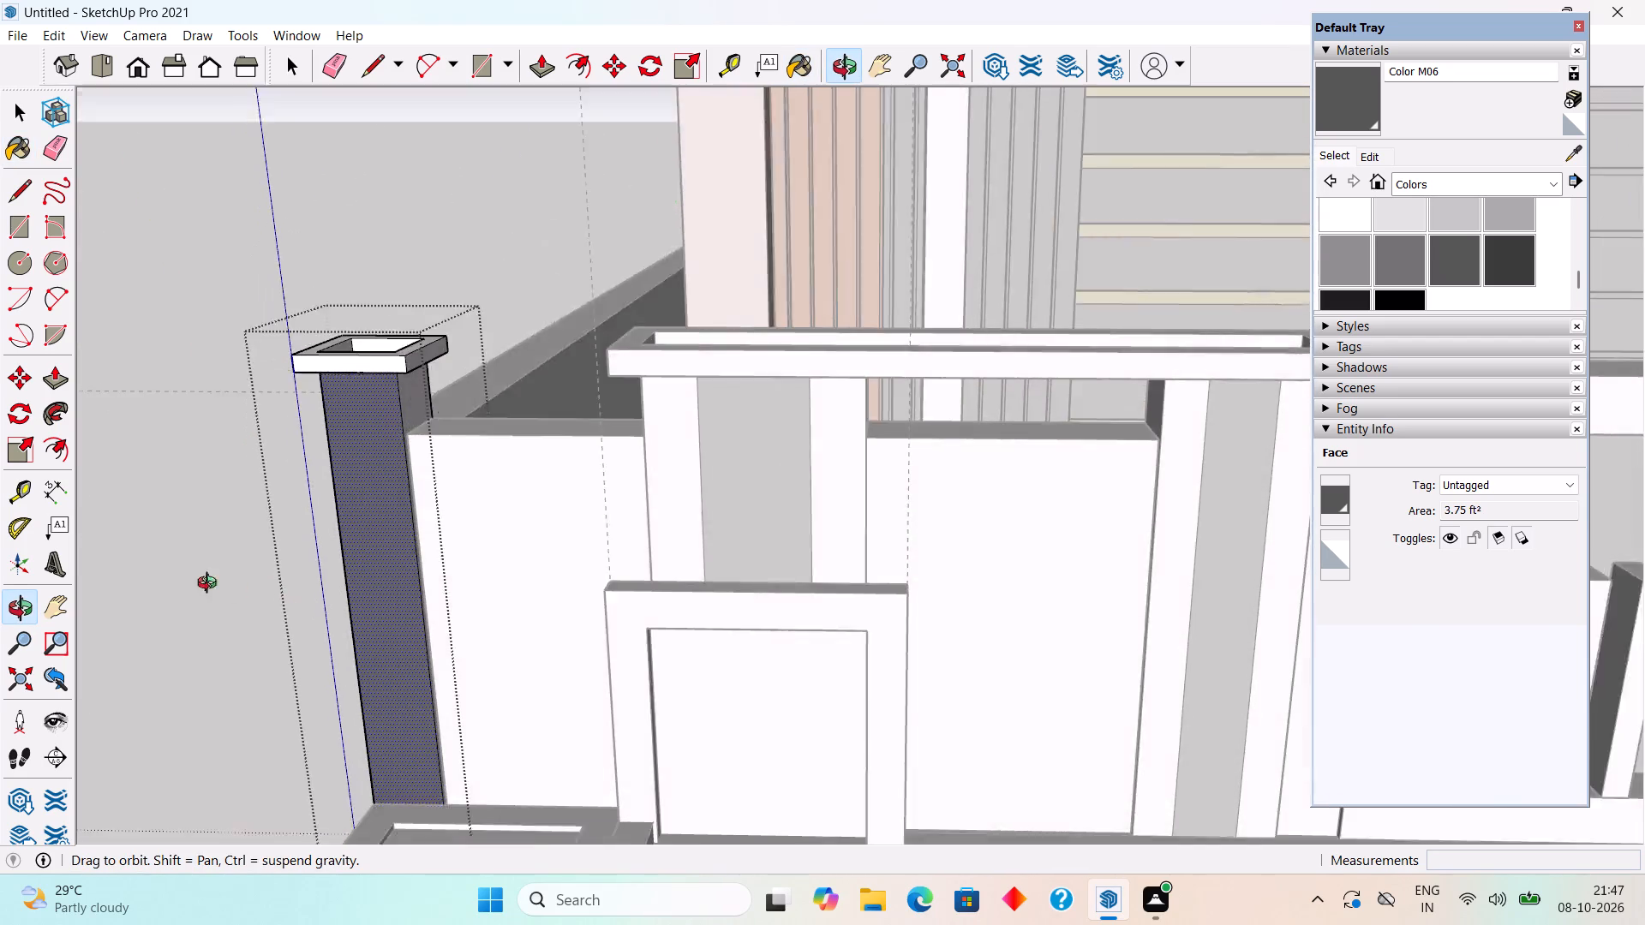
{"action": "middle_click_drag", "start_coordinate": [211, 585], "coordinate": [176, 577]}
{"action": "left_click", "coordinate": [434, 391]}
{"action": "key", "text": "space"}
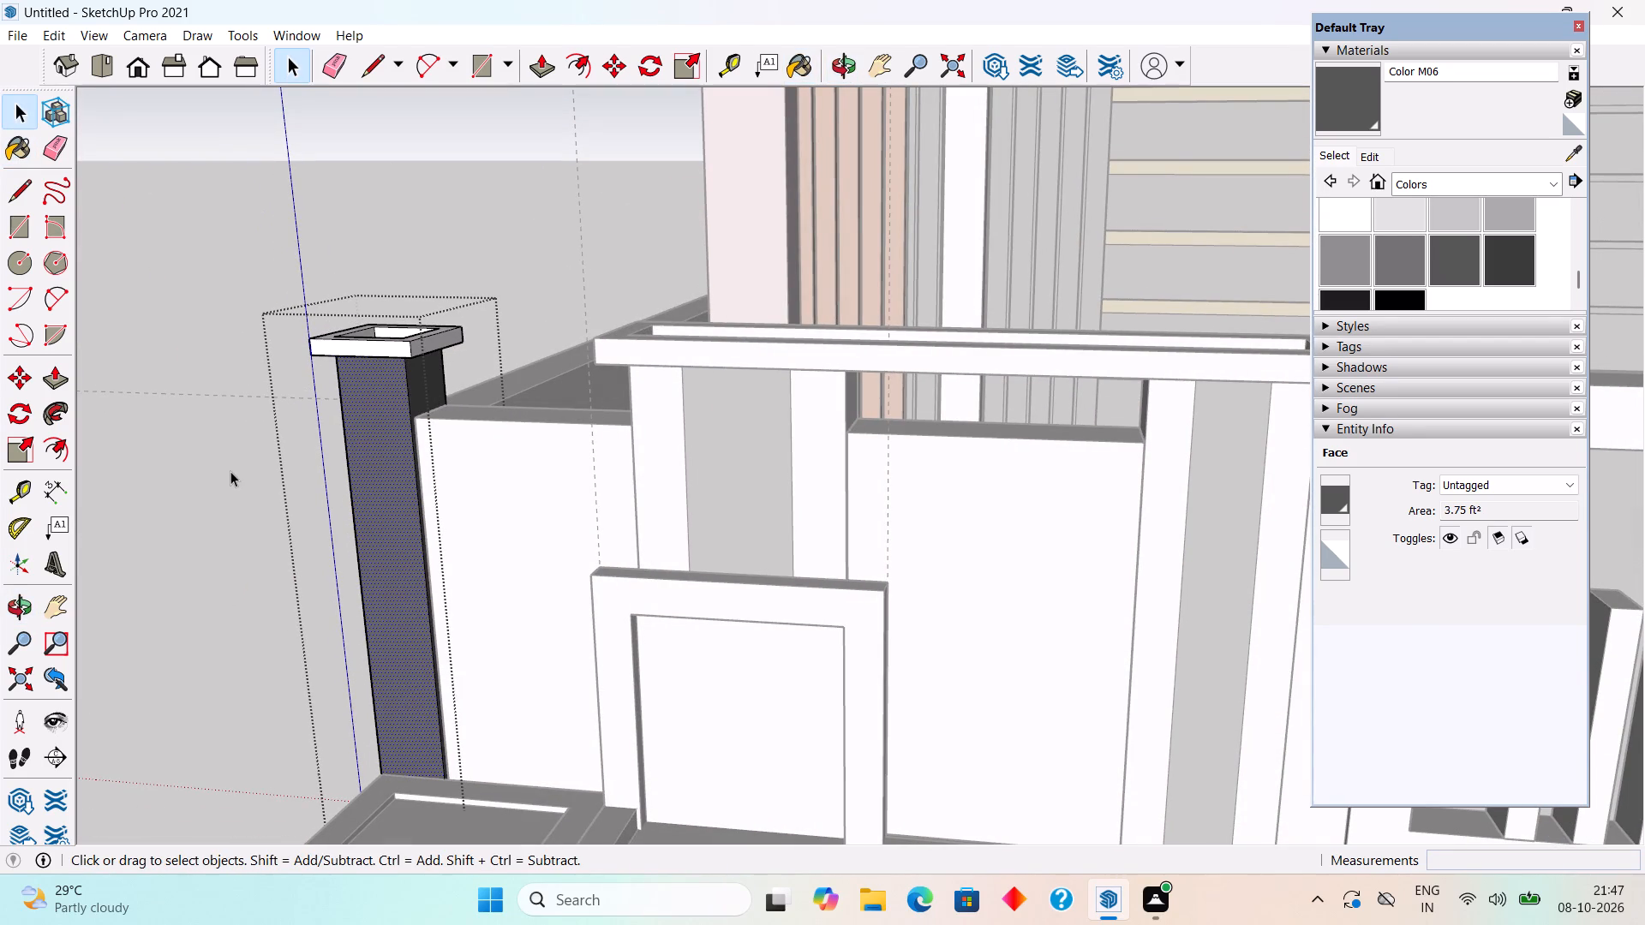
{"action": "left_click", "coordinate": [229, 472]}
Sample the balcony band's Color M06 and paint the front and outer side faces of the corner pillar beyond the gate.
{"action": "scroll", "coordinate": [229, 472], "scroll_direction": "down", "scroll_amount": 16}
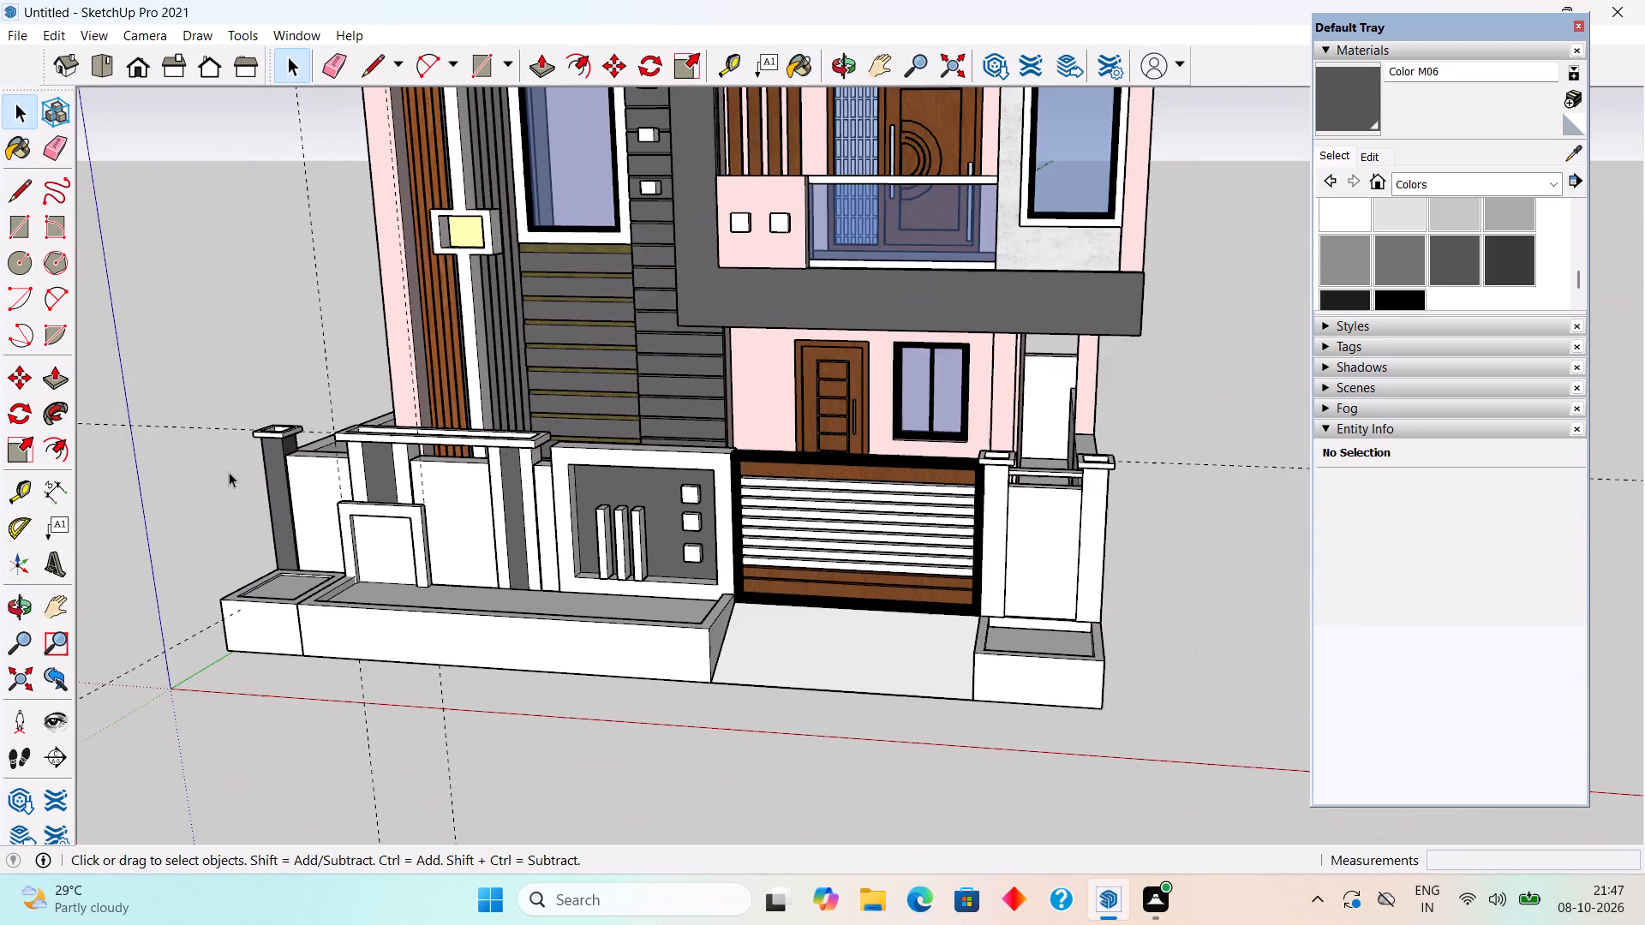
{"action": "scroll", "coordinate": [229, 472], "scroll_direction": "down", "scroll_amount": 3}
{"action": "scroll", "coordinate": [822, 511], "scroll_direction": "up", "scroll_amount": 7}
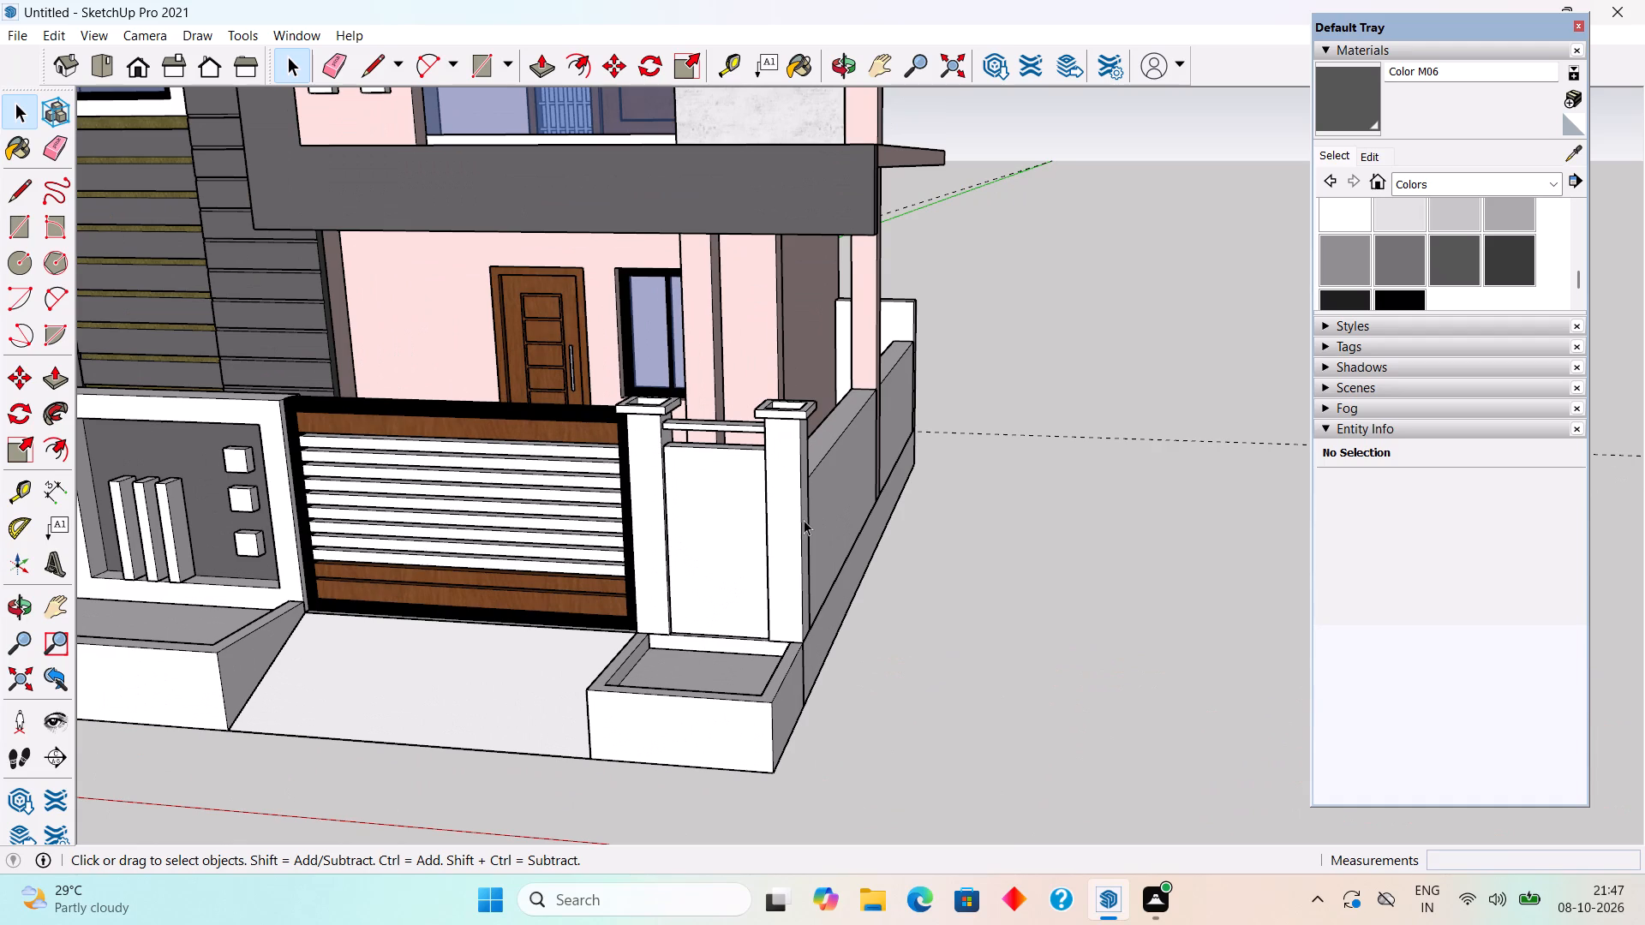
{"action": "triple_click", "coordinate": [779, 523]}
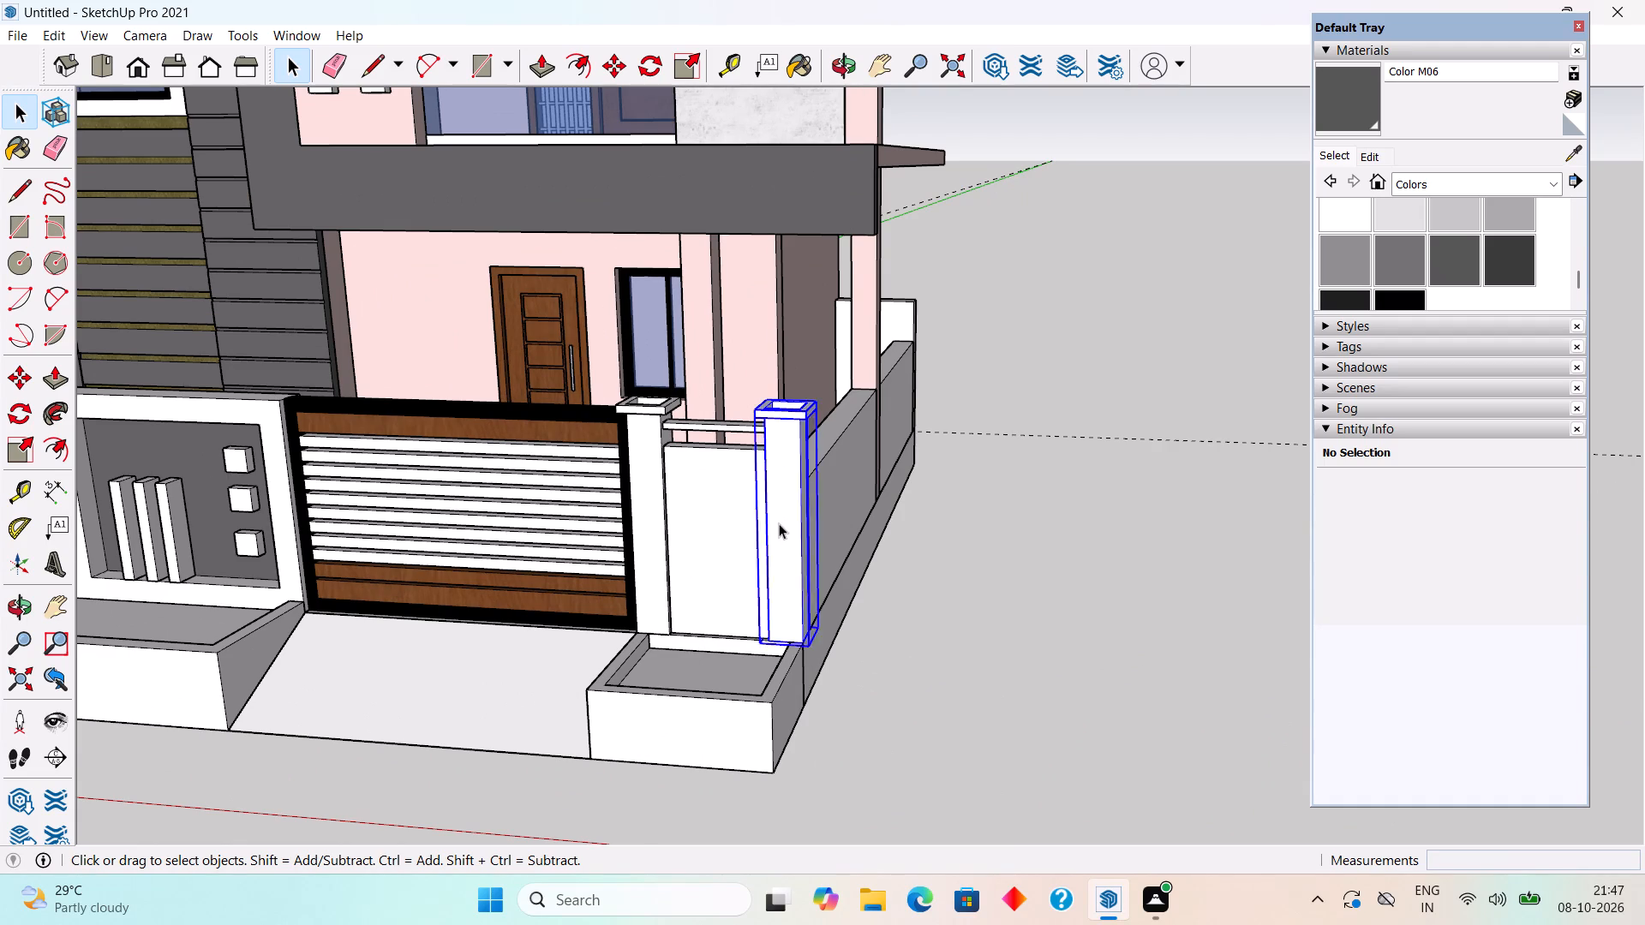
{"action": "left_click", "coordinate": [787, 480]}
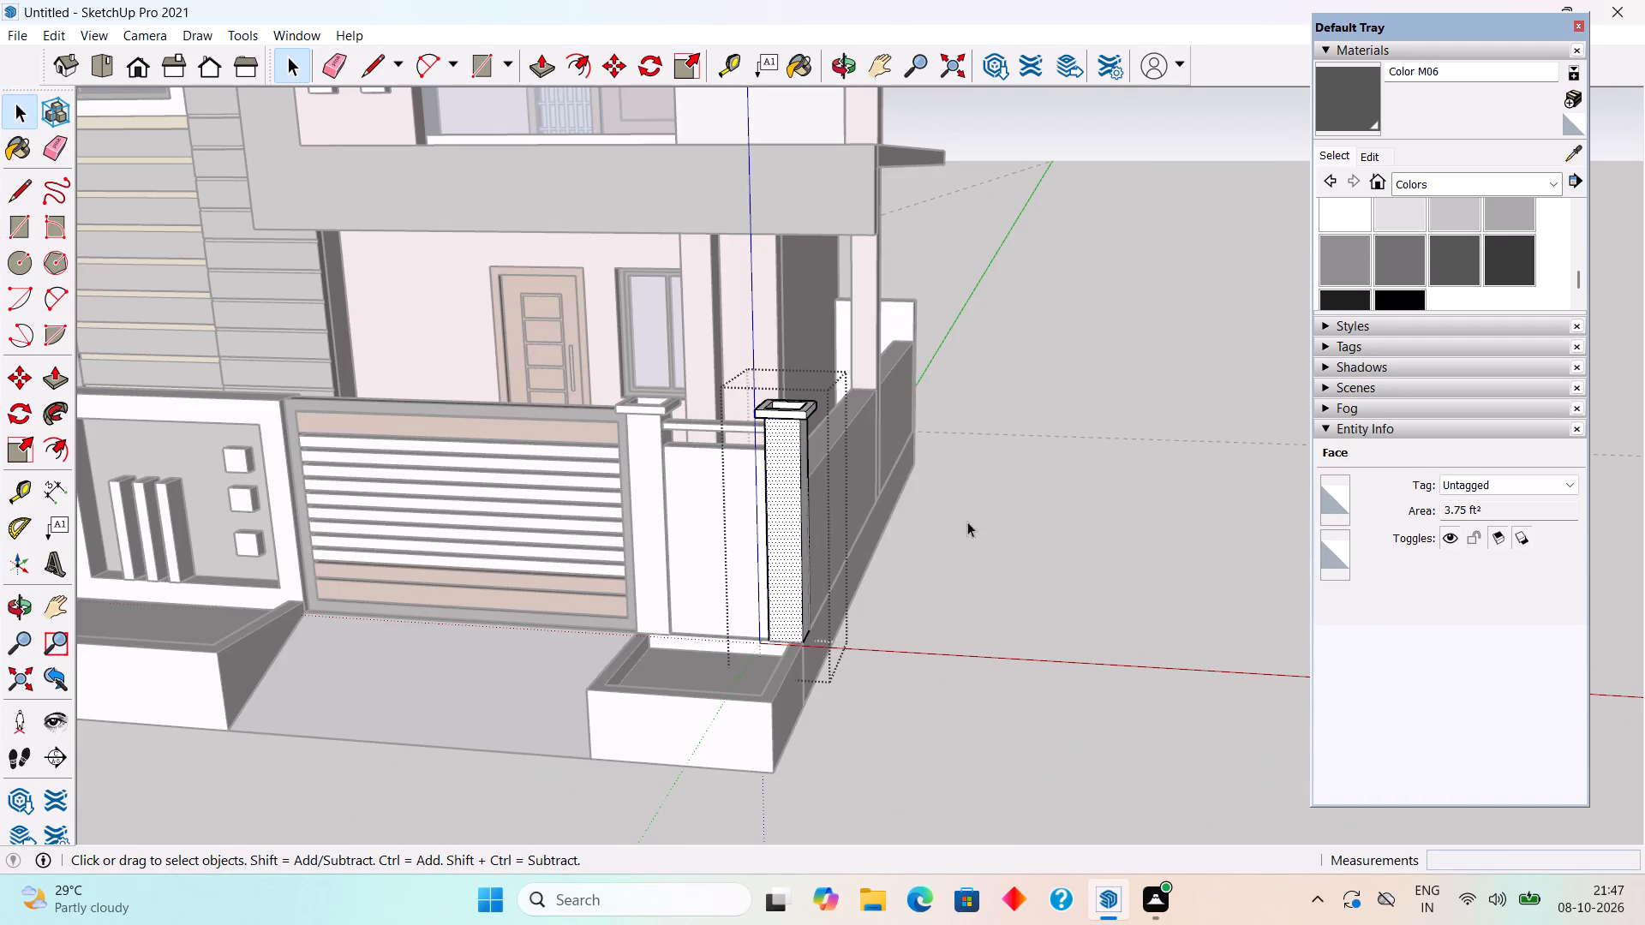
{"action": "left_click", "coordinate": [1570, 157]}
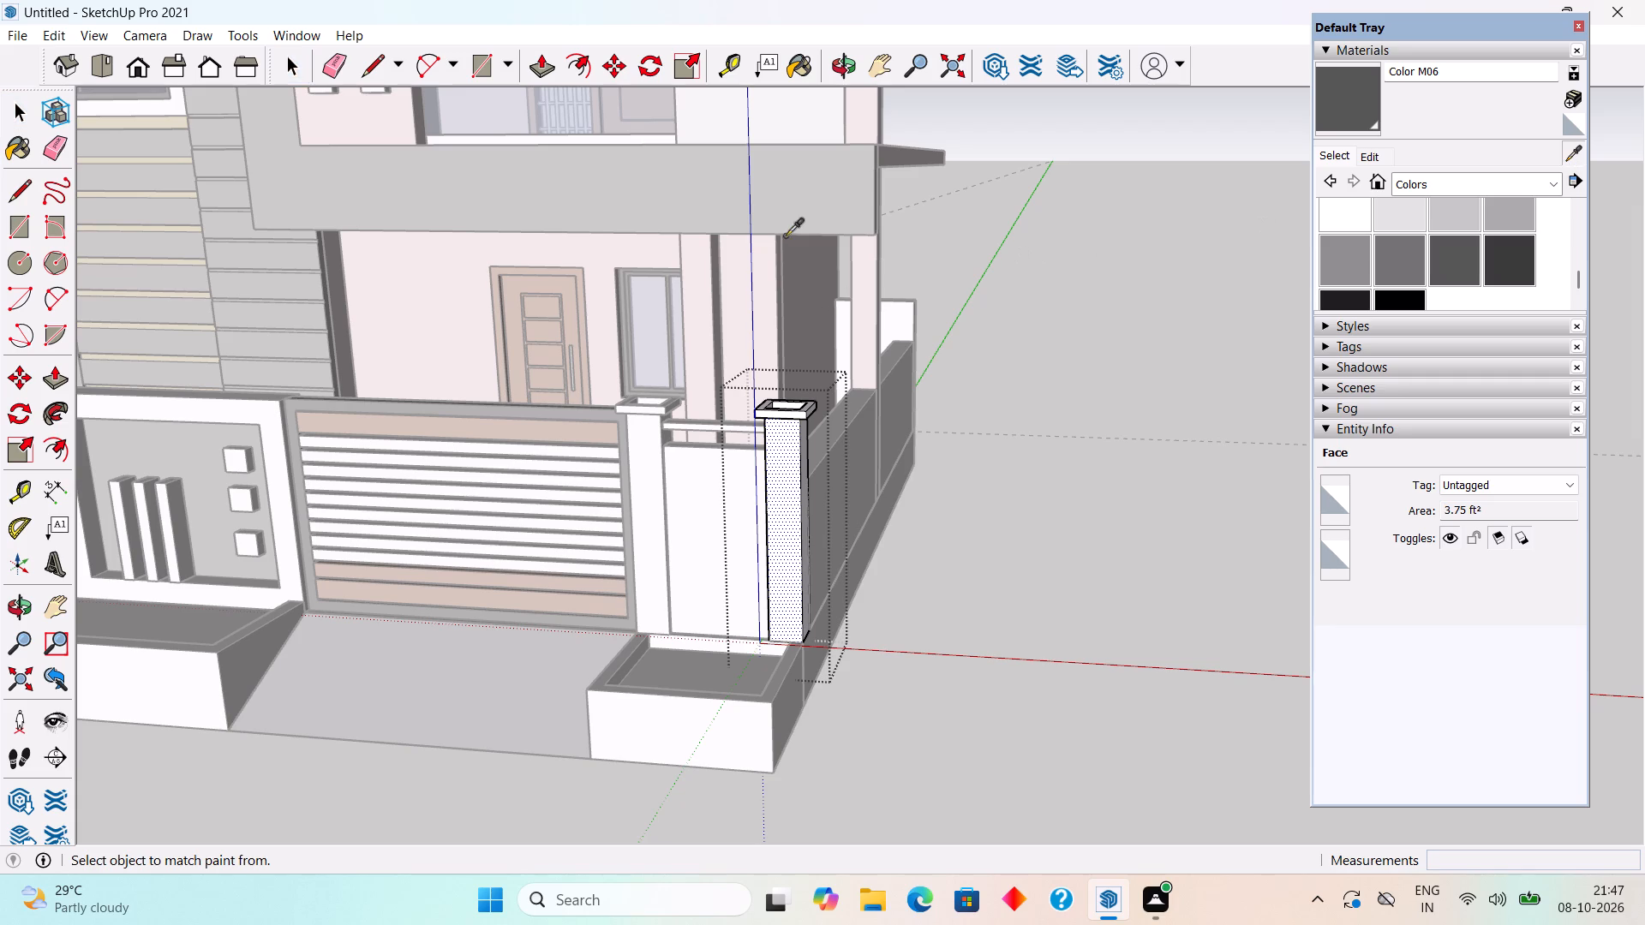
{"action": "left_click", "coordinate": [785, 199]}
{"action": "scroll", "coordinate": [682, 540], "scroll_direction": "up", "scroll_amount": 6}
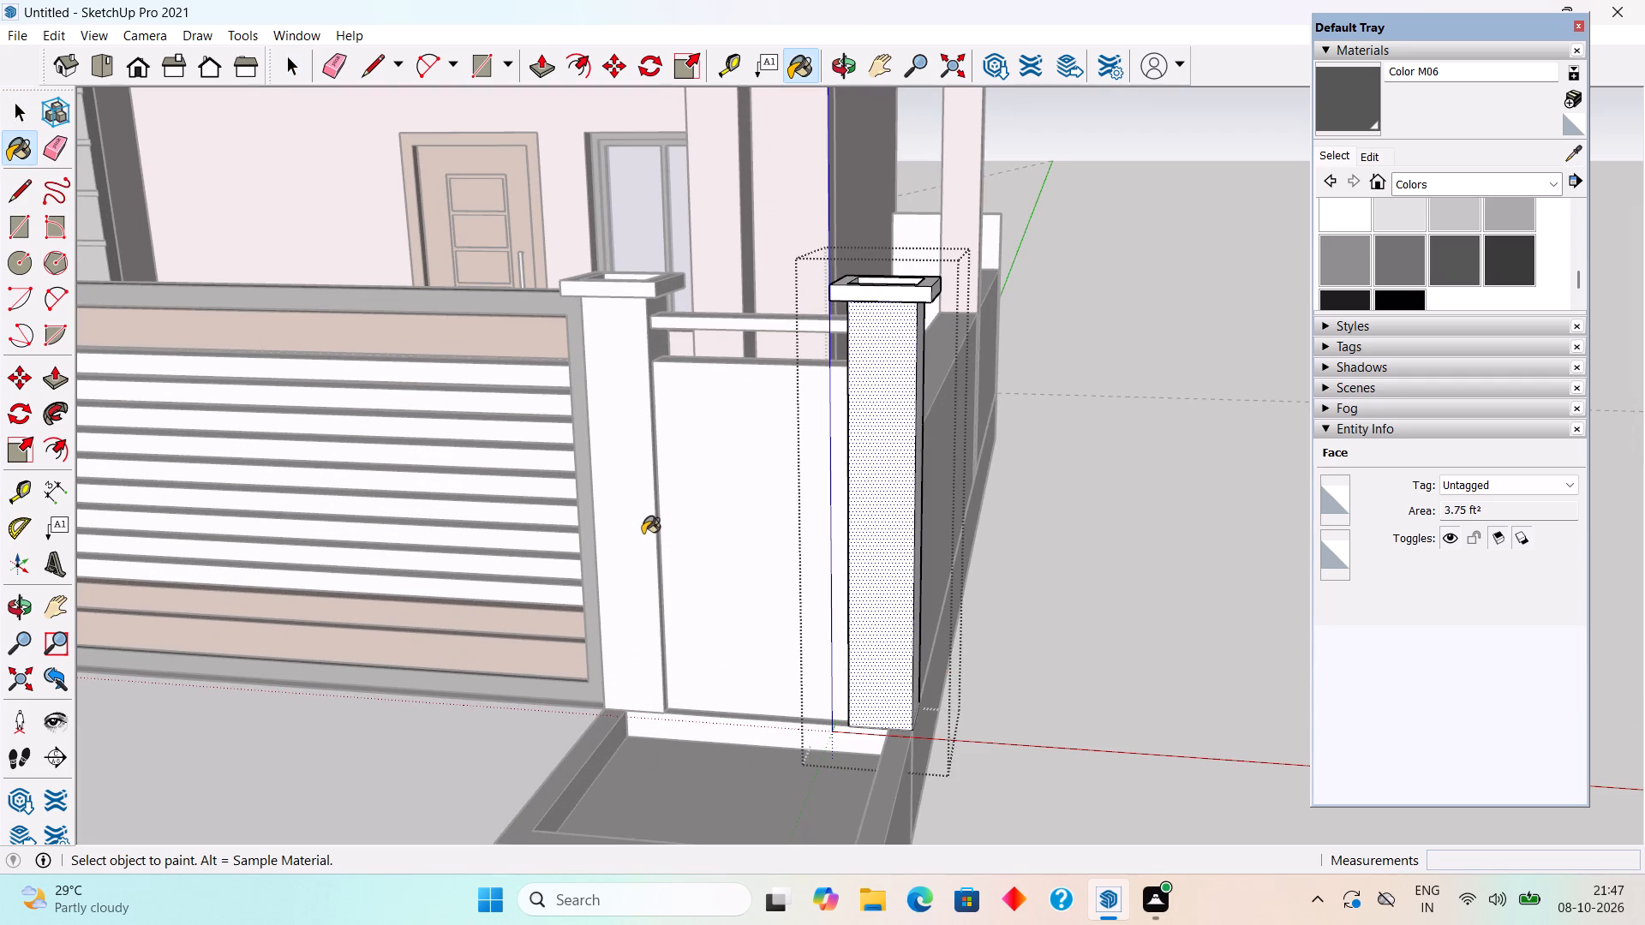
{"action": "left_click", "coordinate": [884, 510]}
{"action": "middle_click_drag", "start_coordinate": [912, 511], "coordinate": [675, 571]}
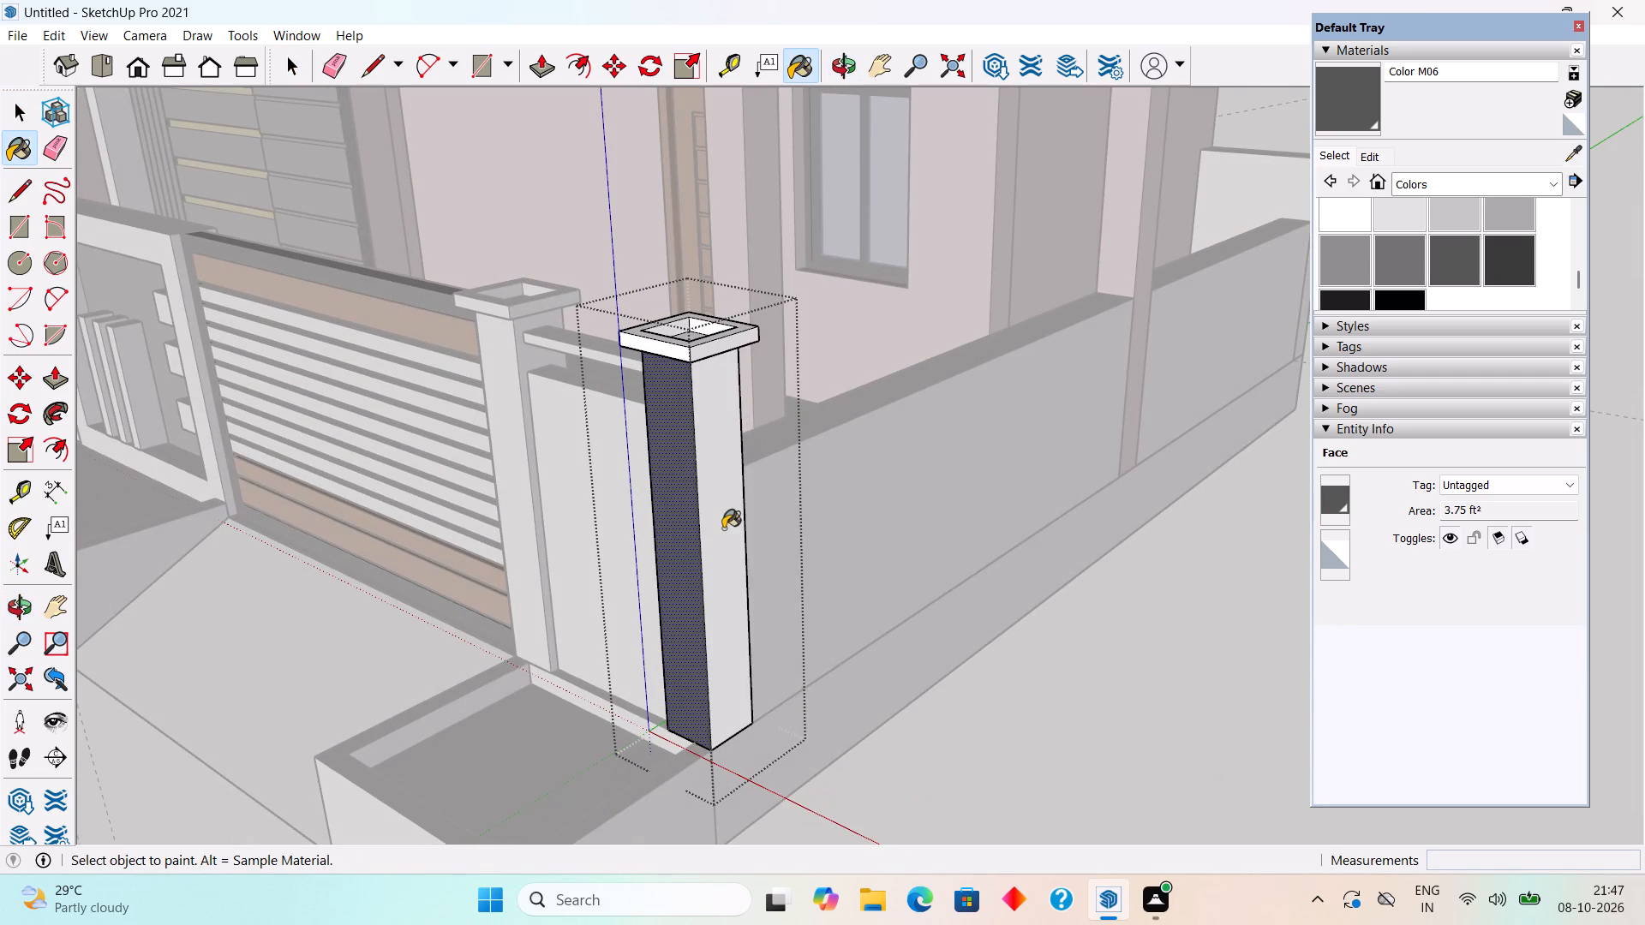
{"action": "left_click", "coordinate": [723, 528]}
Paint the rear and gate-side shaft faces of the same corner pillar with Color M06, leaving its cap white.
{"action": "middle_click_drag", "start_coordinate": [729, 504], "coordinate": [216, 586]}
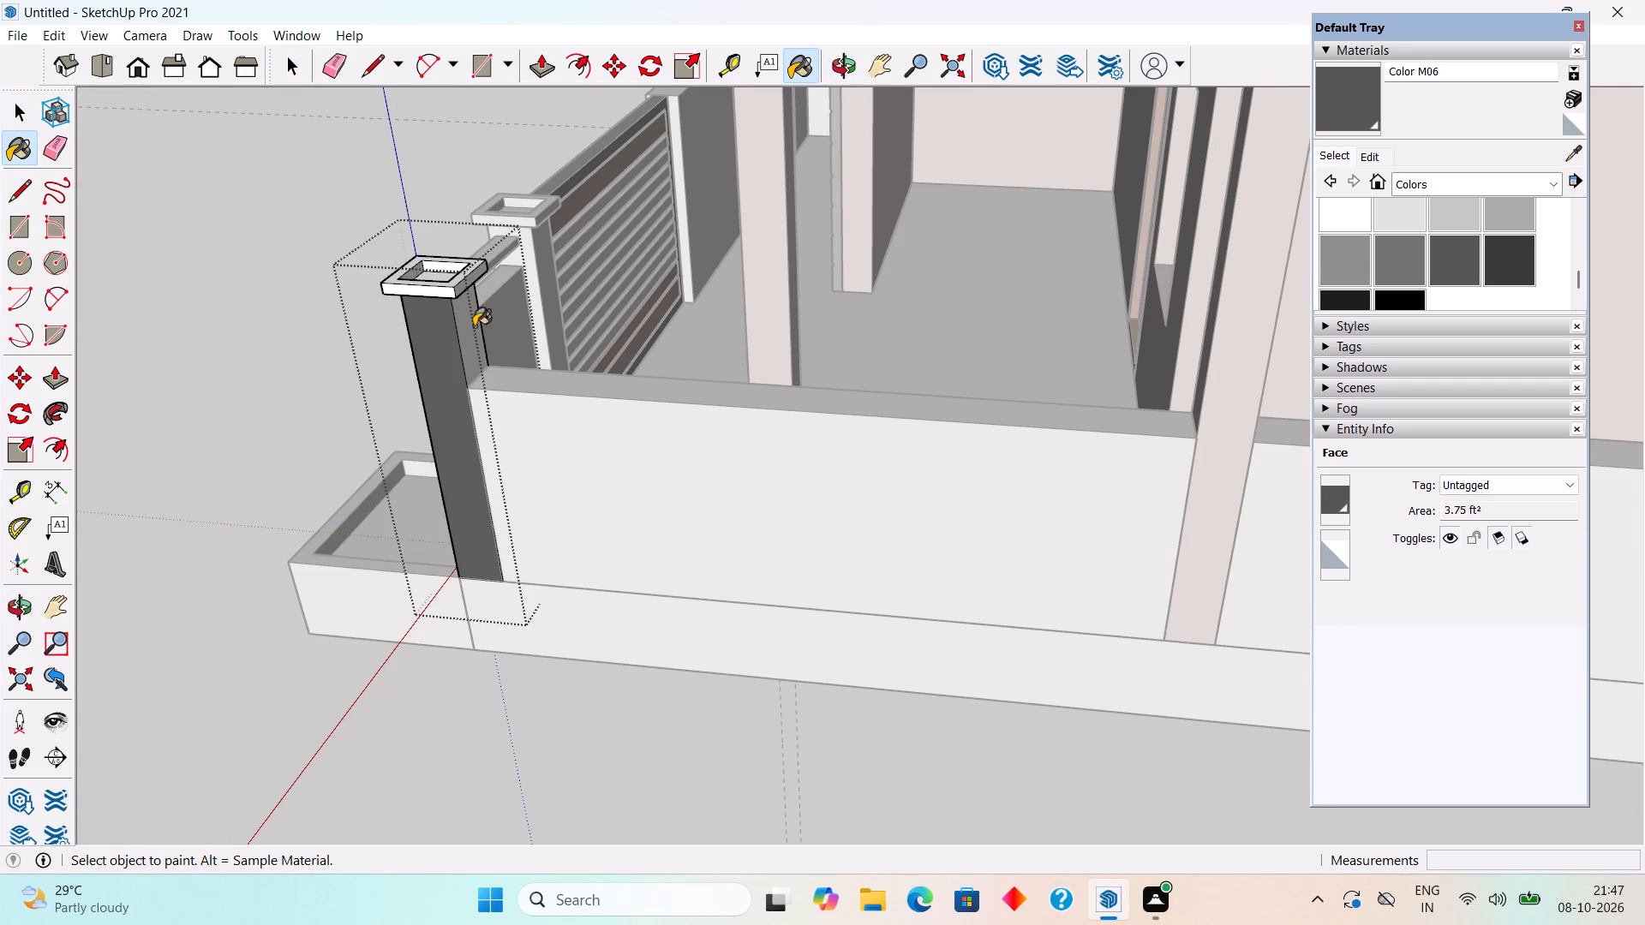
{"action": "left_click", "coordinate": [459, 337]}
{"action": "left_click", "coordinate": [466, 333]}
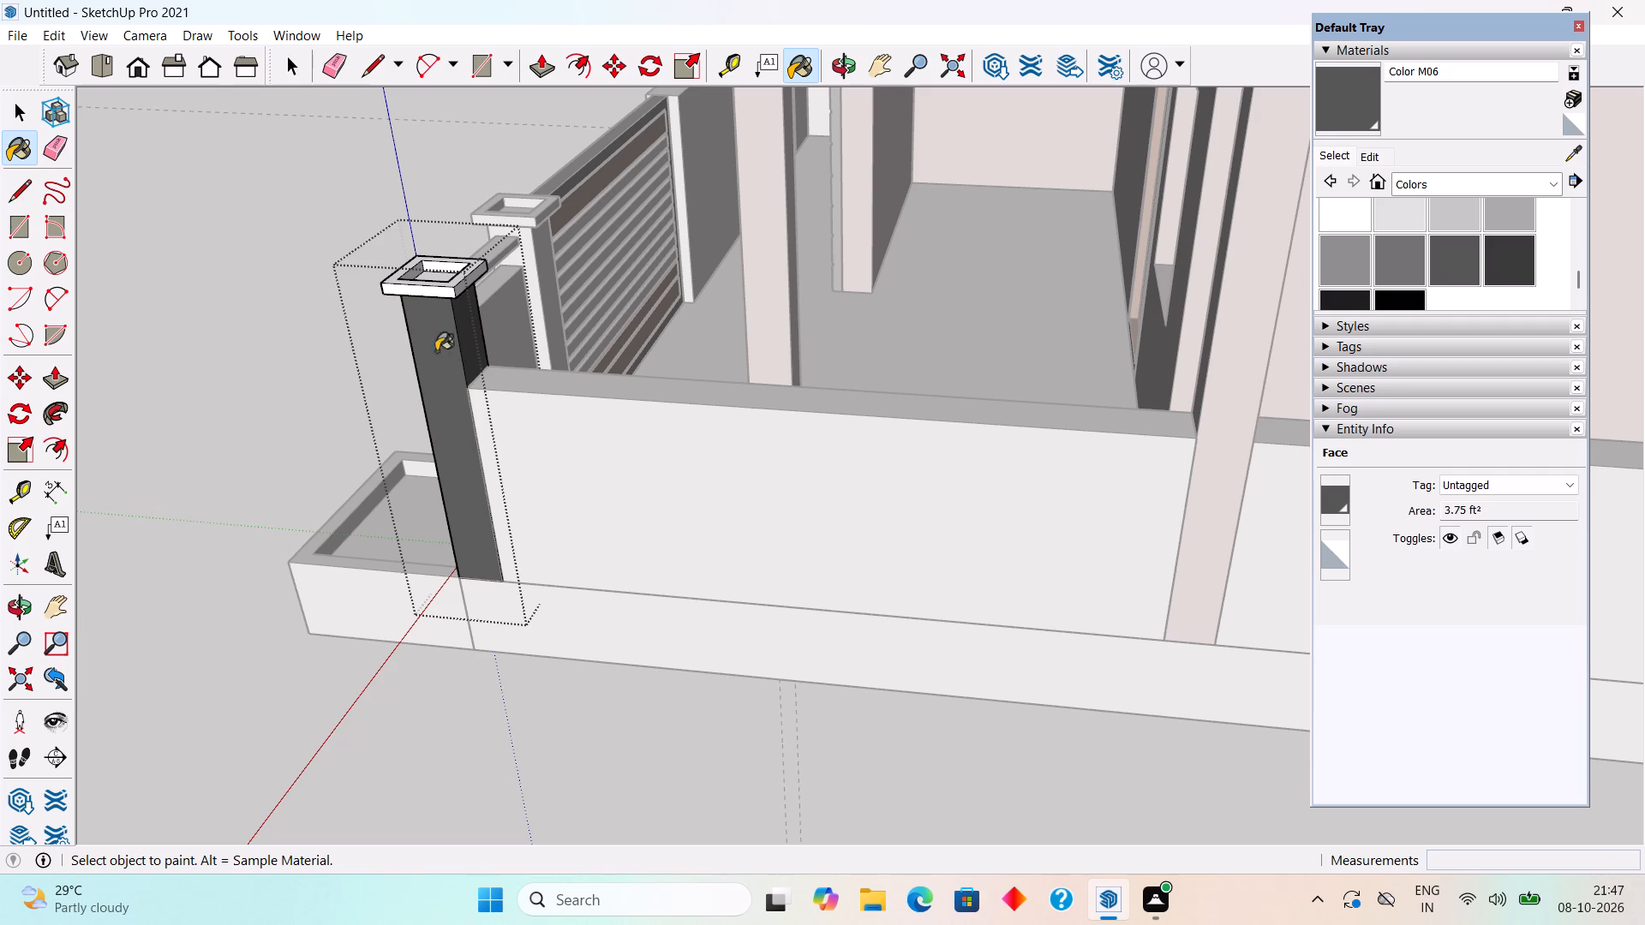
{"action": "middle_click_drag", "start_coordinate": [271, 461], "coordinate": [1190, 444]}
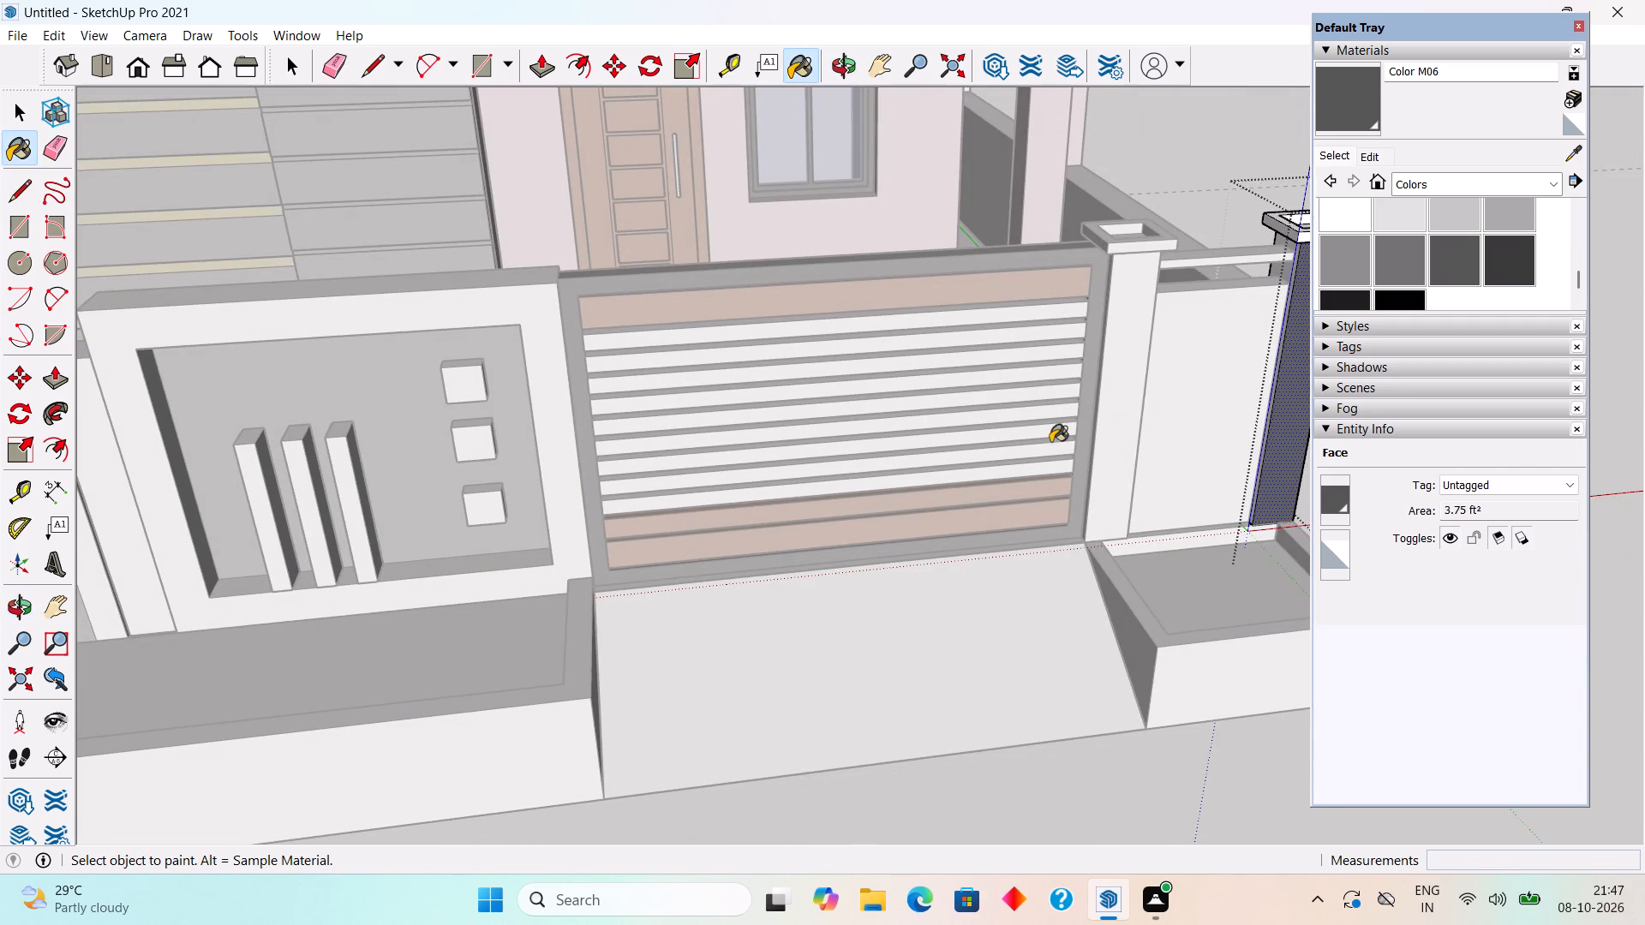
{"action": "scroll", "coordinate": [1050, 444], "scroll_direction": "down", "scroll_amount": 3}
{"action": "scroll", "coordinate": [1259, 272], "scroll_direction": "up", "scroll_amount": 13}
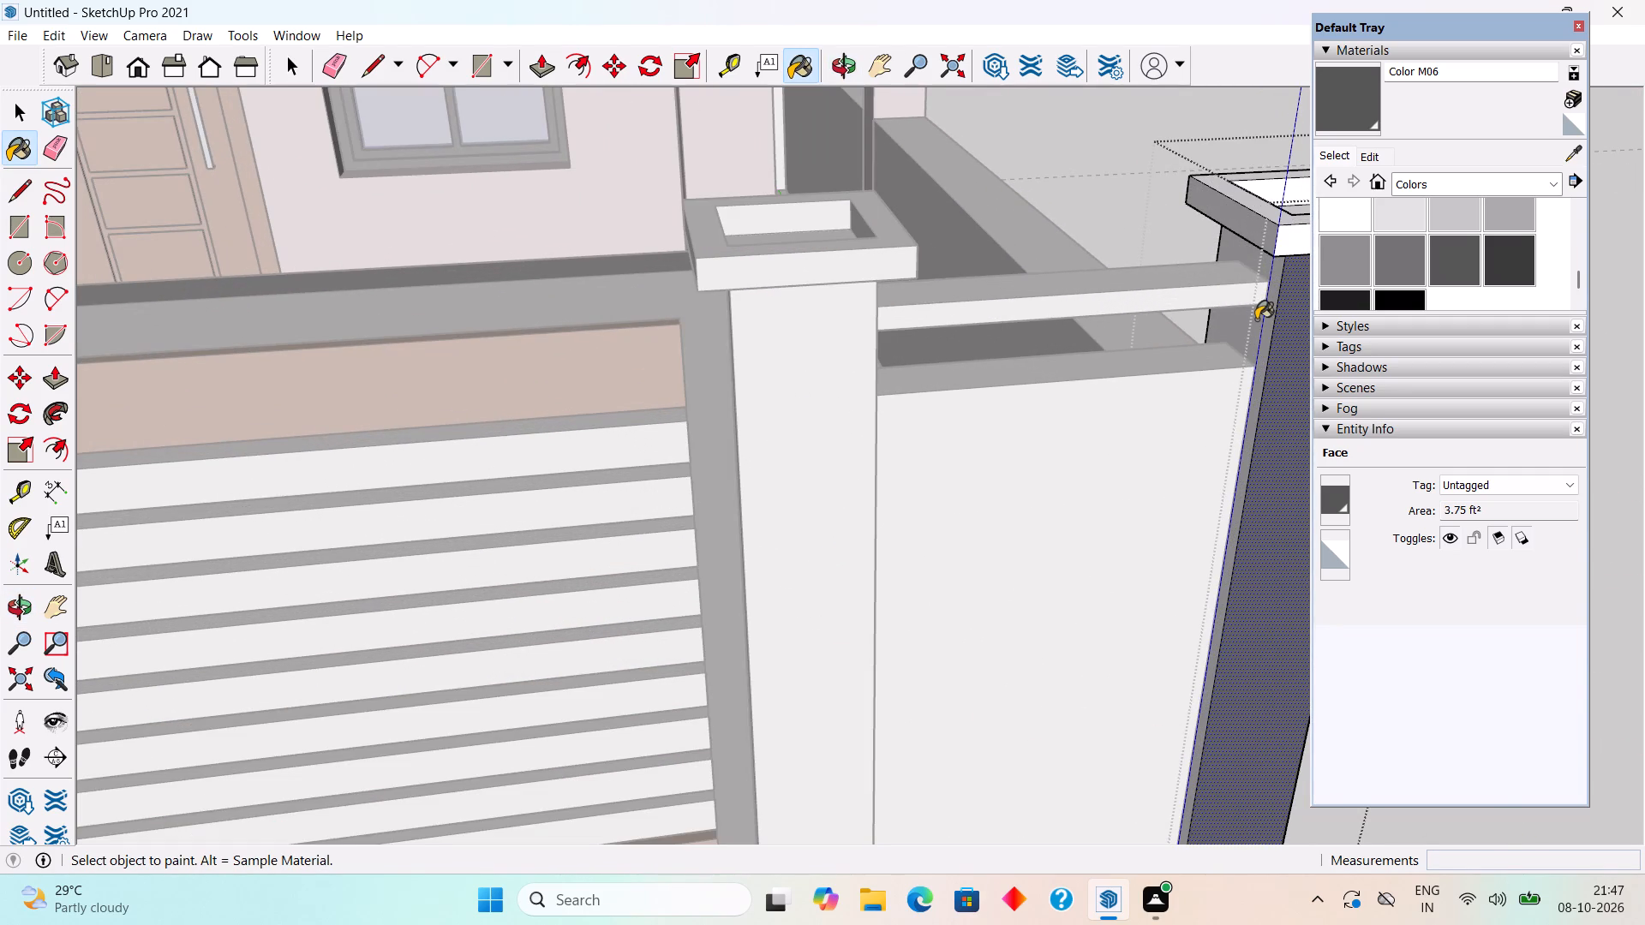
{"action": "left_click", "coordinate": [1256, 323]}
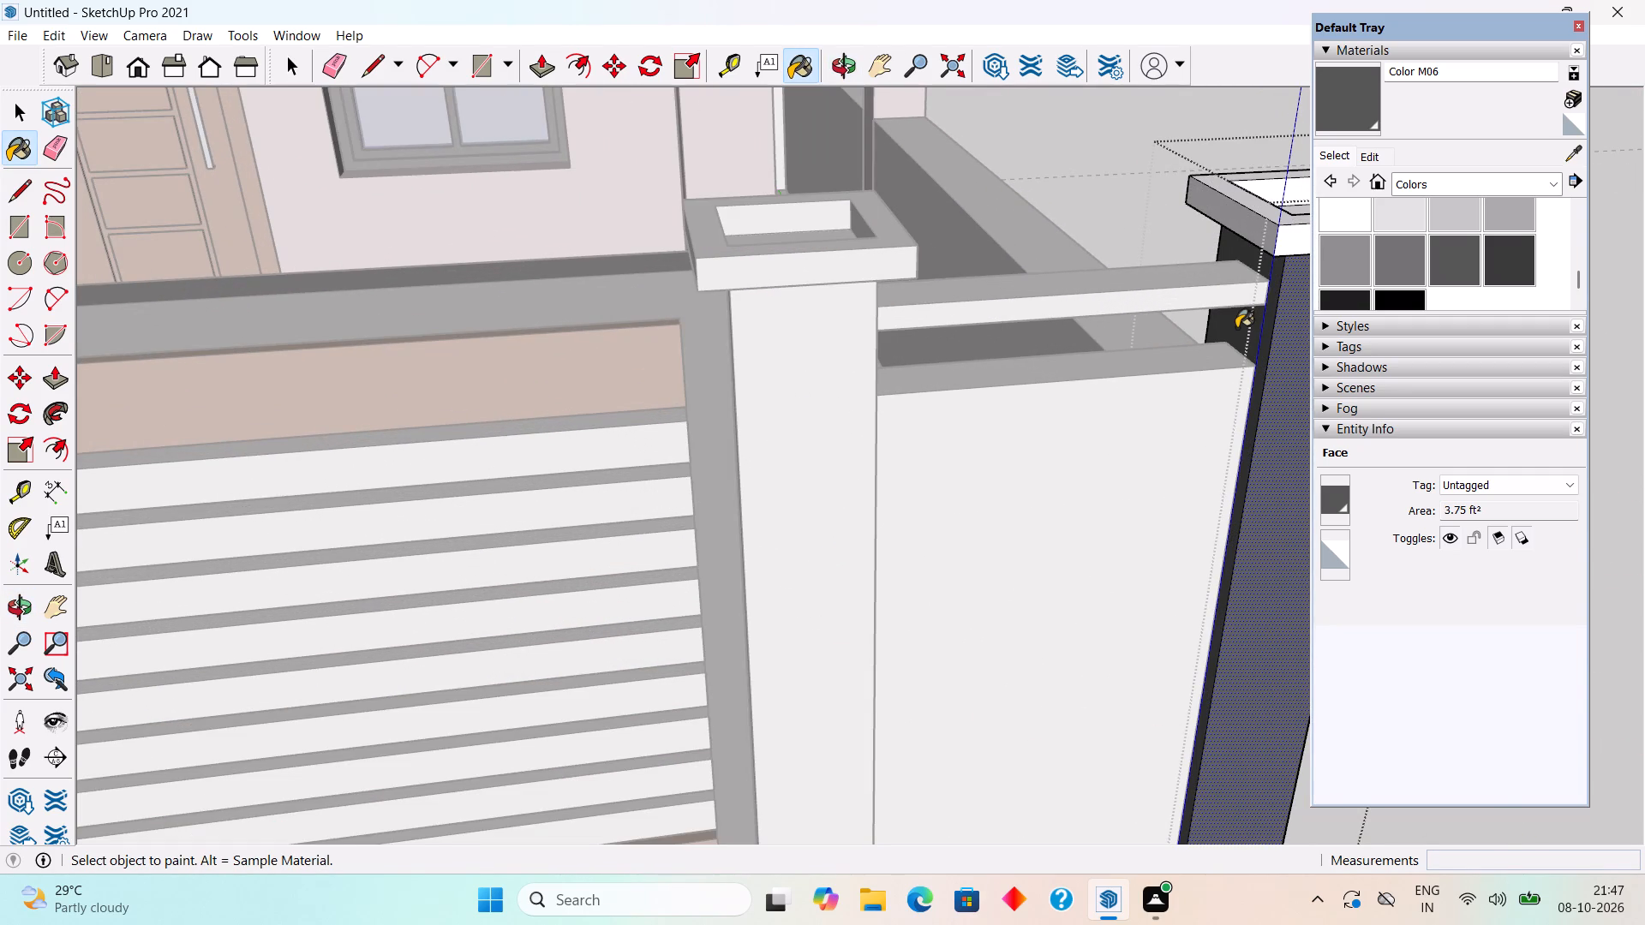
{"action": "scroll", "coordinate": [1139, 373], "scroll_direction": "down", "scroll_amount": 5}
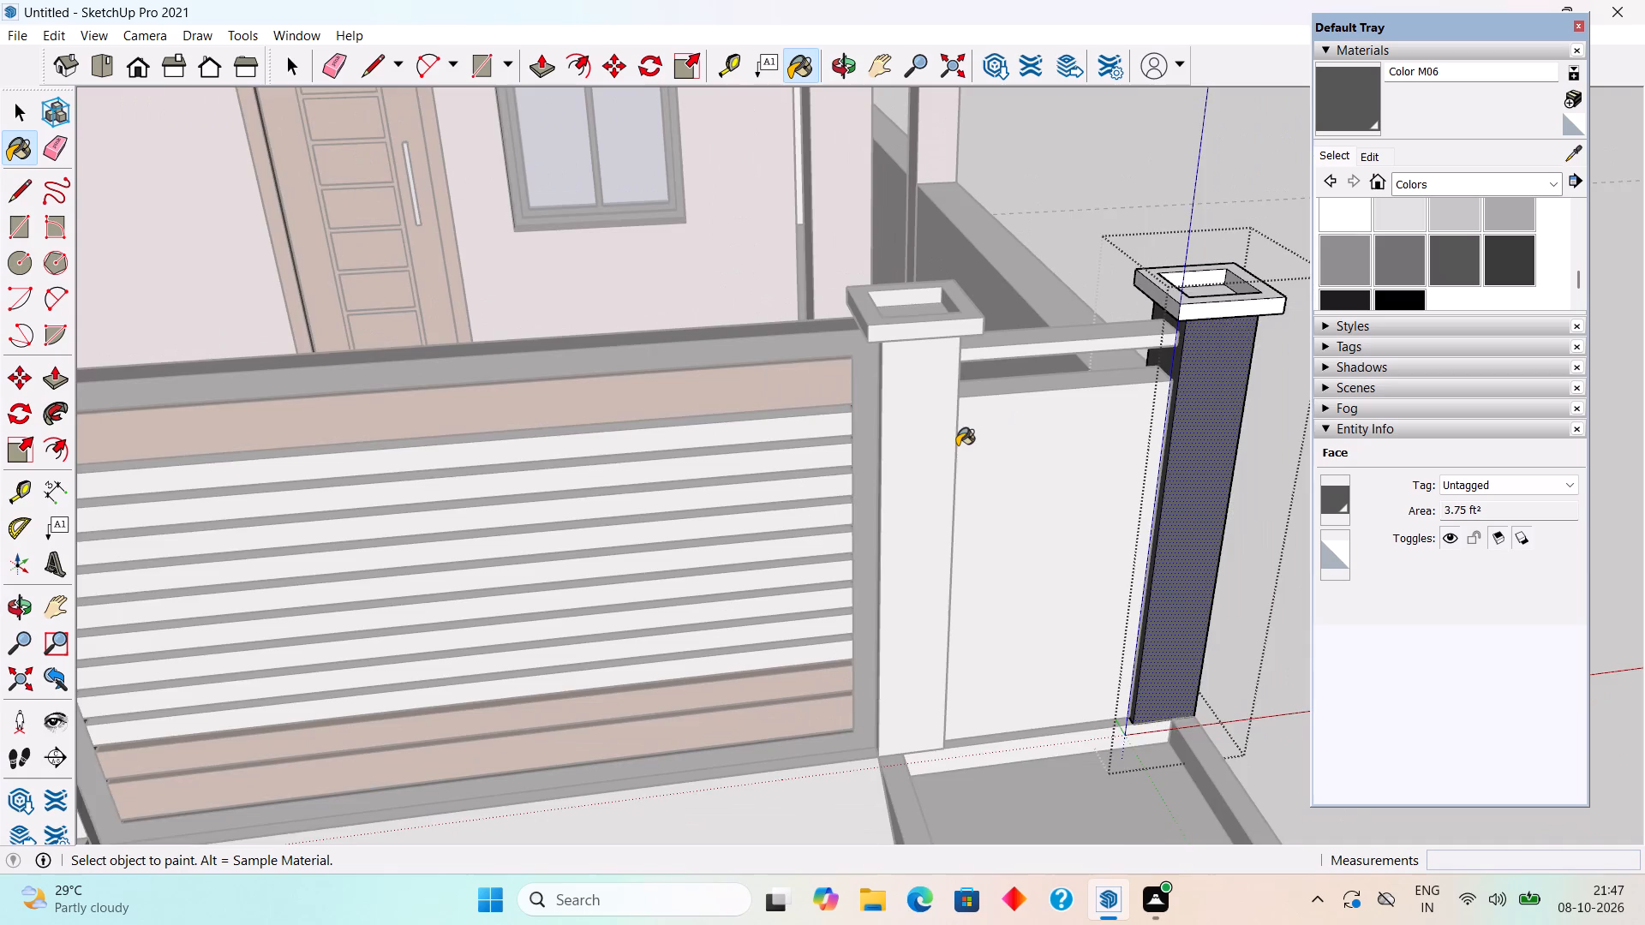
{"action": "scroll", "coordinate": [957, 445], "scroll_direction": "down", "scroll_amount": 5}
{"action": "left_click", "coordinate": [1128, 799]}
{"action": "key", "text": "space"}
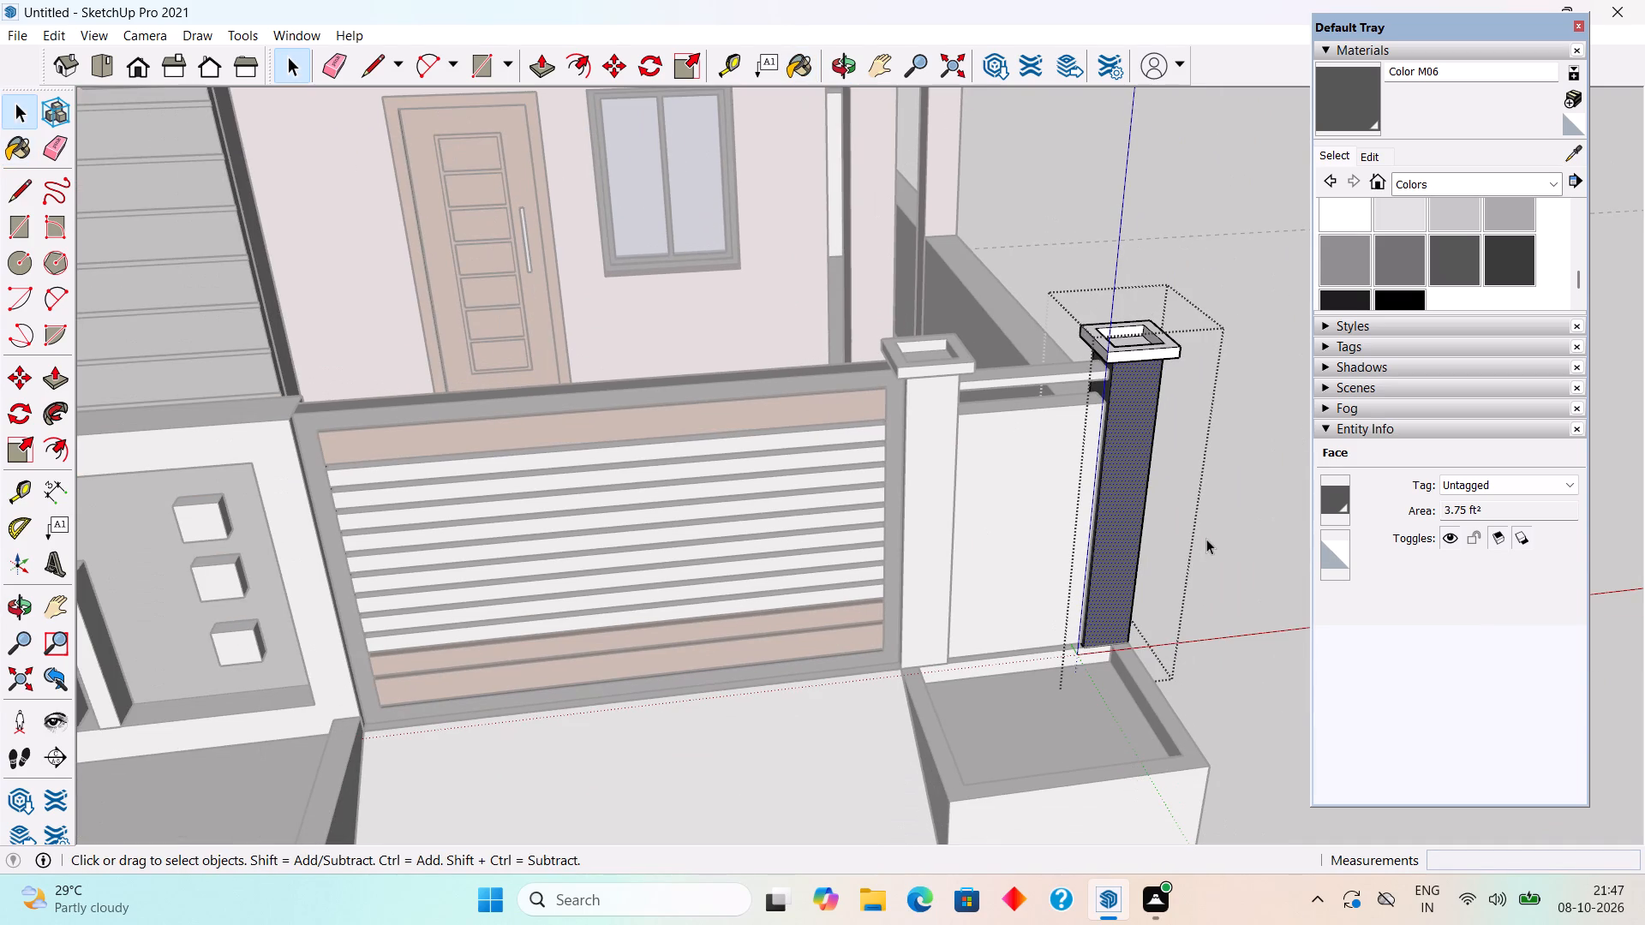
{"action": "left_click", "coordinate": [1215, 532]}
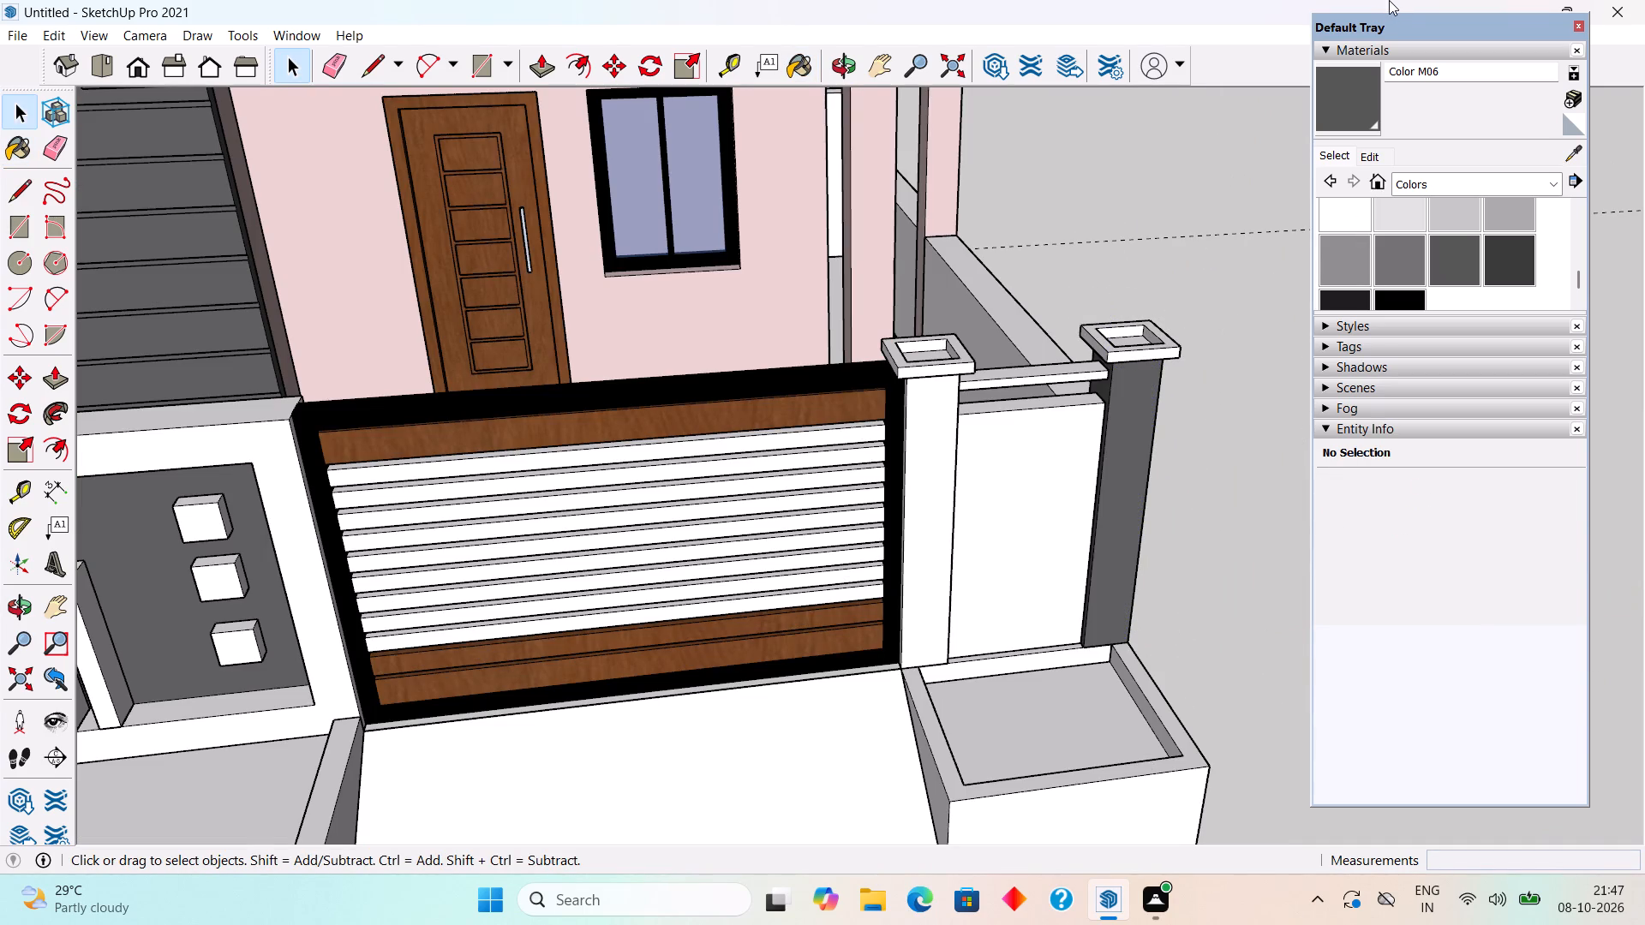
Paint the small planter boxes at both ends of the front wall with Color M06.
{"action": "left_click", "coordinate": [1354, 100]}
{"action": "left_click", "coordinate": [1076, 785]}
{"action": "scroll", "coordinate": [1072, 789], "scroll_direction": "down", "scroll_amount": 6}
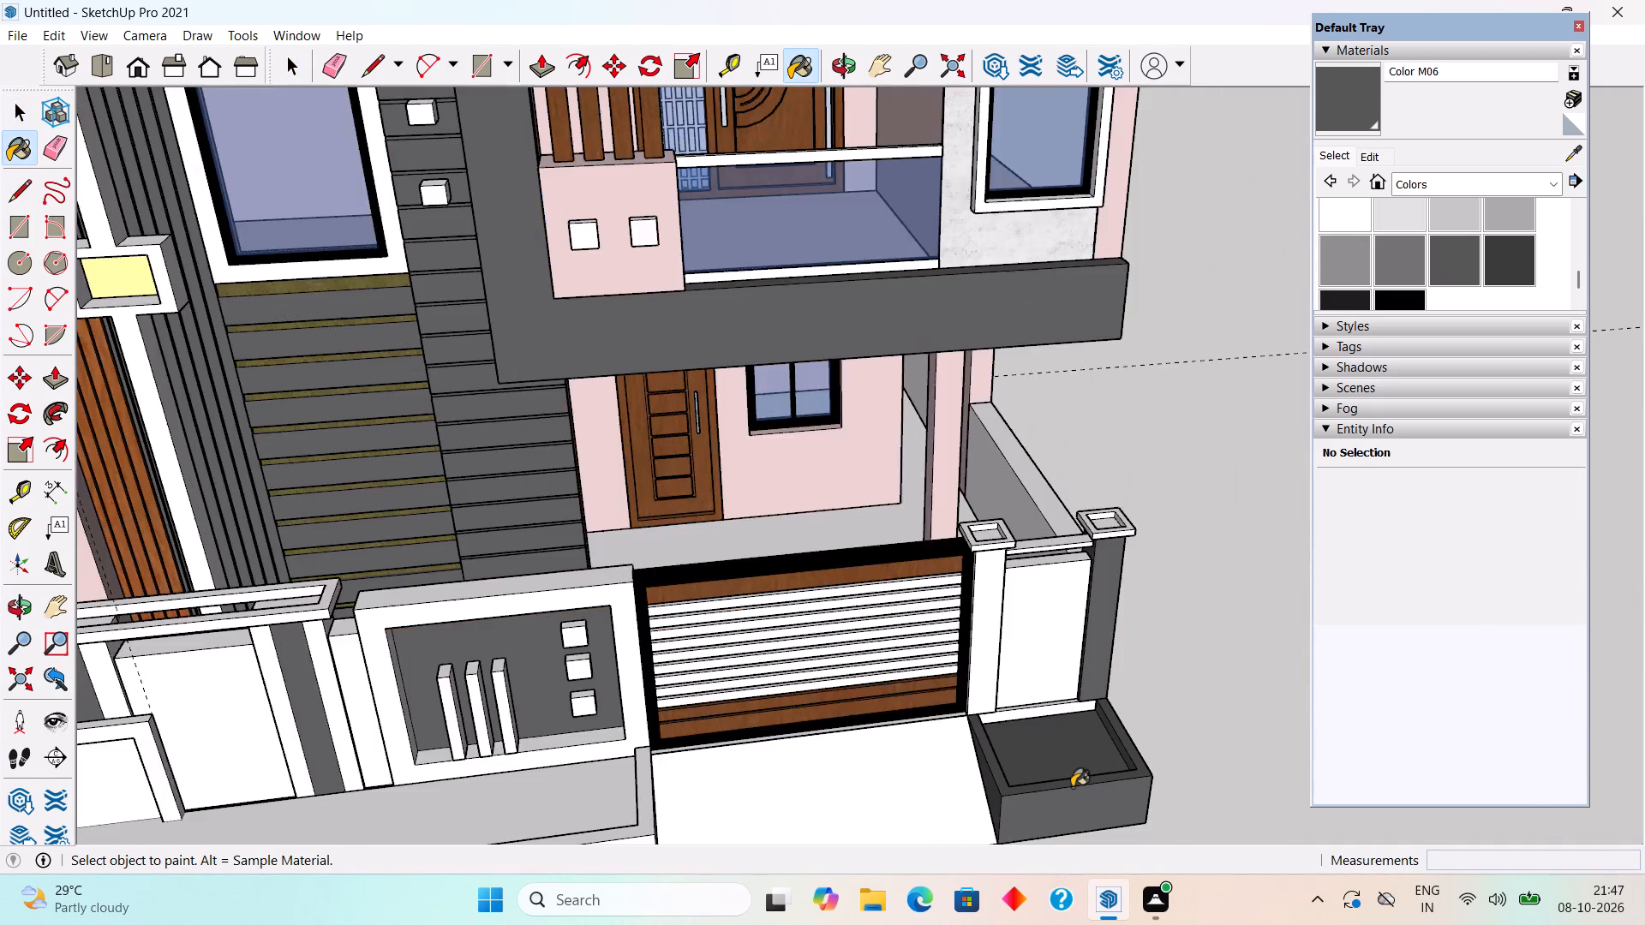
{"action": "scroll", "coordinate": [1072, 787], "scroll_direction": "down", "scroll_amount": 5}
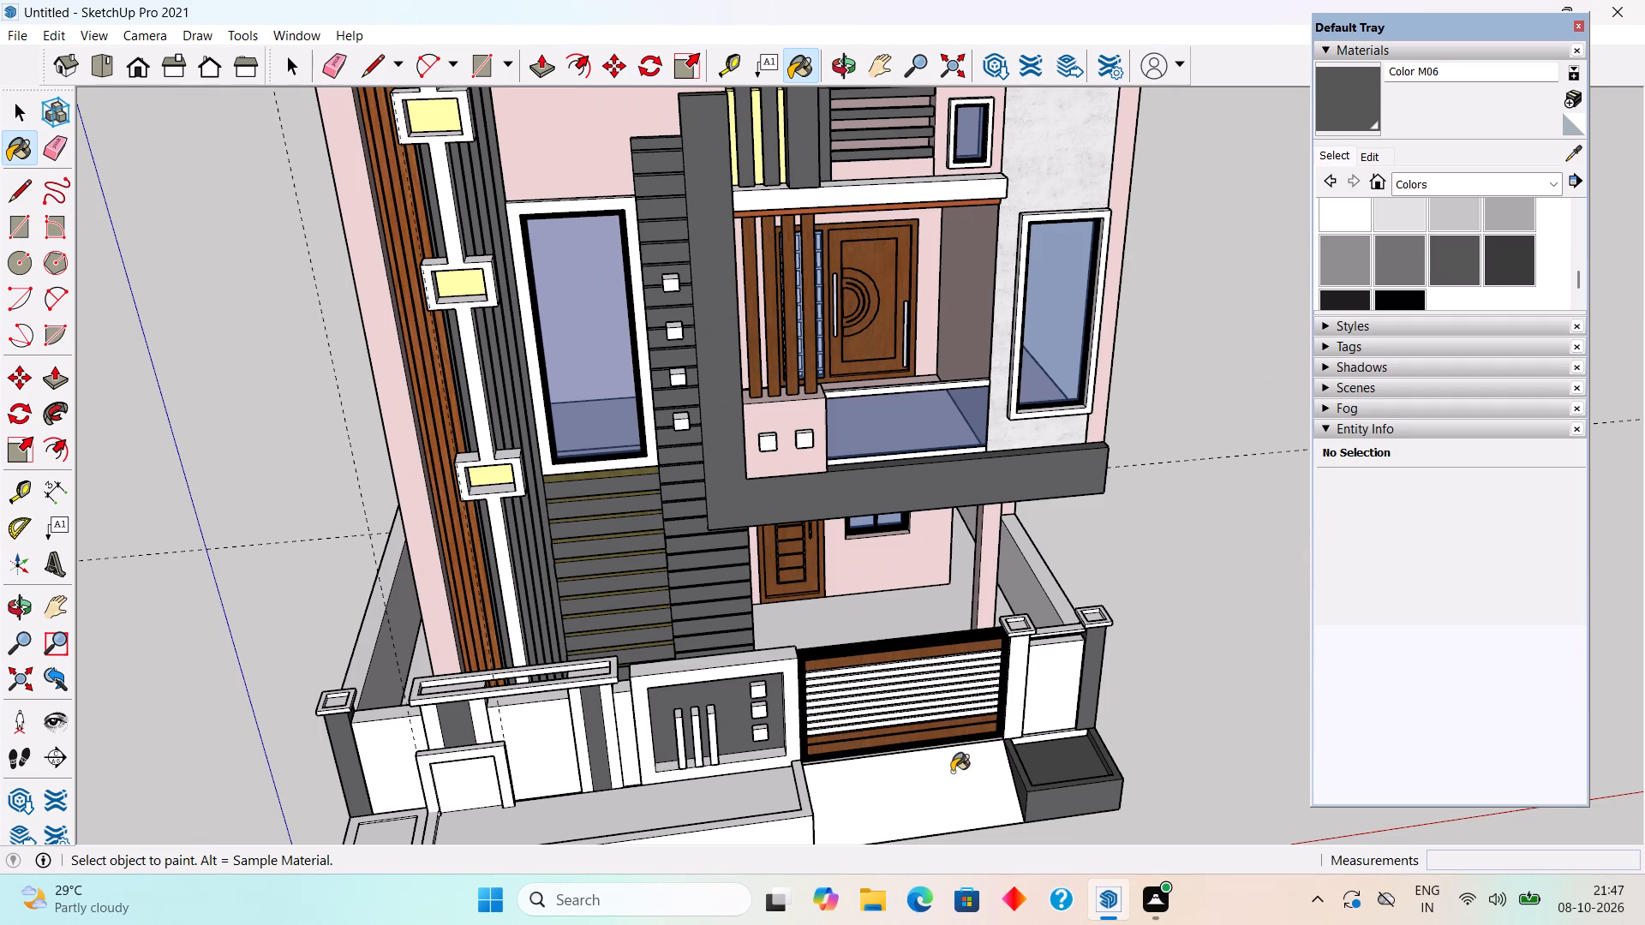
{"action": "left_click", "coordinate": [391, 836]}
{"action": "scroll", "coordinate": [392, 835], "scroll_direction": "down", "scroll_amount": 9}
{"action": "key", "text": "space"}
Paint the inner panel of the small framed opening with Wood Cherry Original sampled from the facade's vertical wood slats.
{"action": "middle_click_drag", "start_coordinate": [678, 734], "coordinate": [655, 657]}
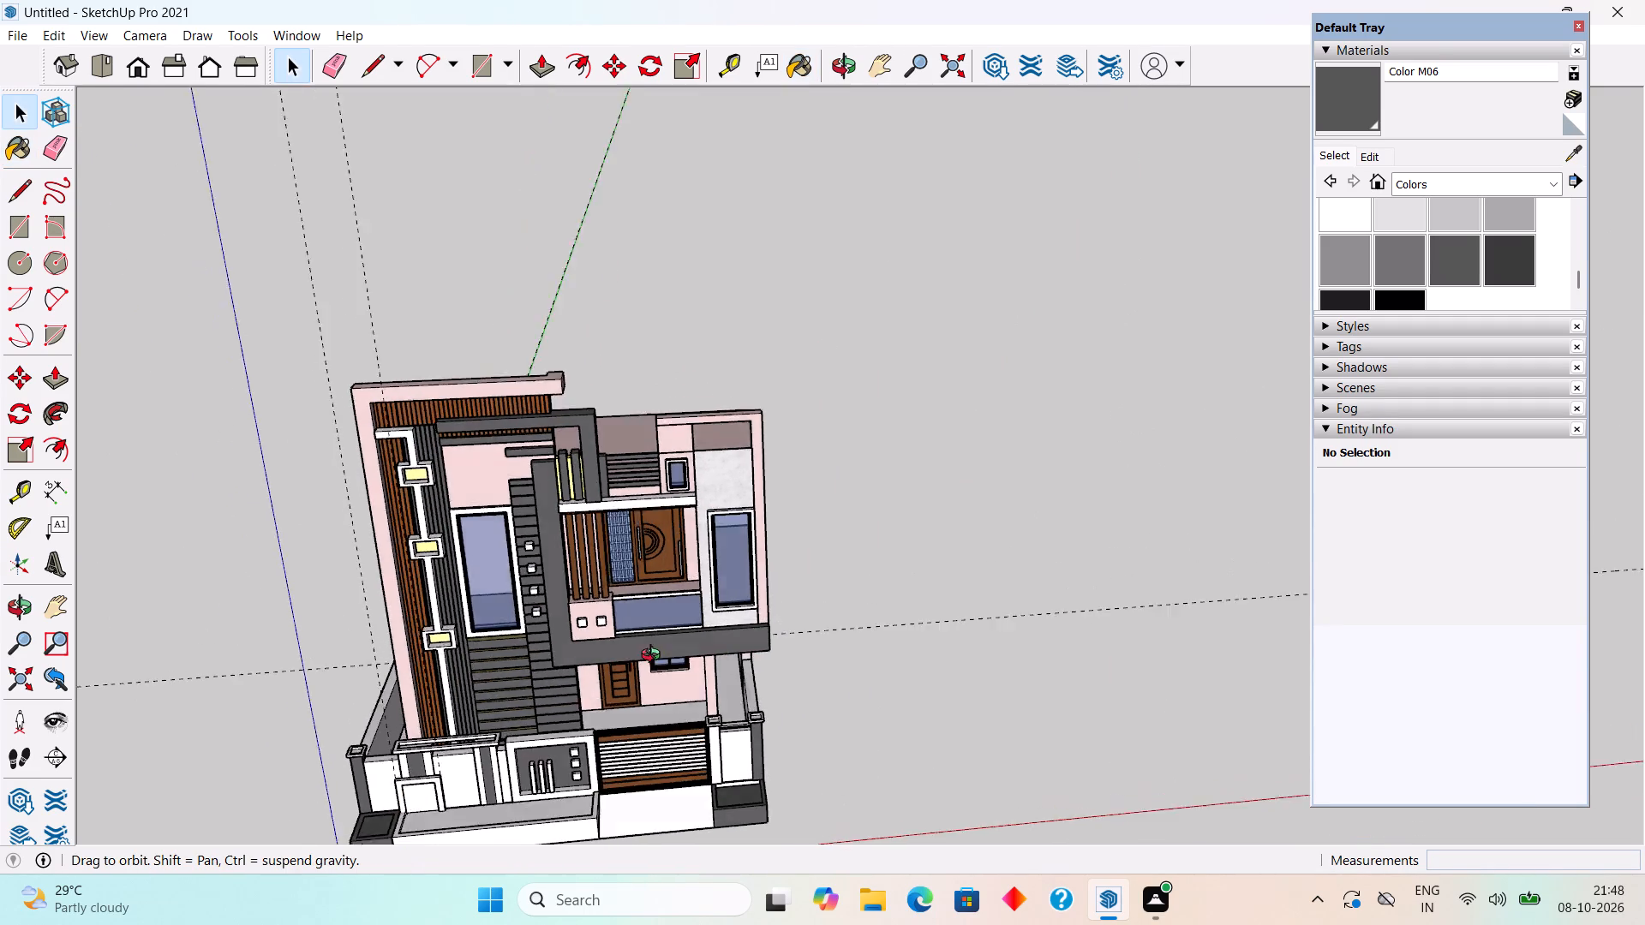
{"action": "middle_click_drag", "start_coordinate": [655, 657], "coordinate": [792, 480]}
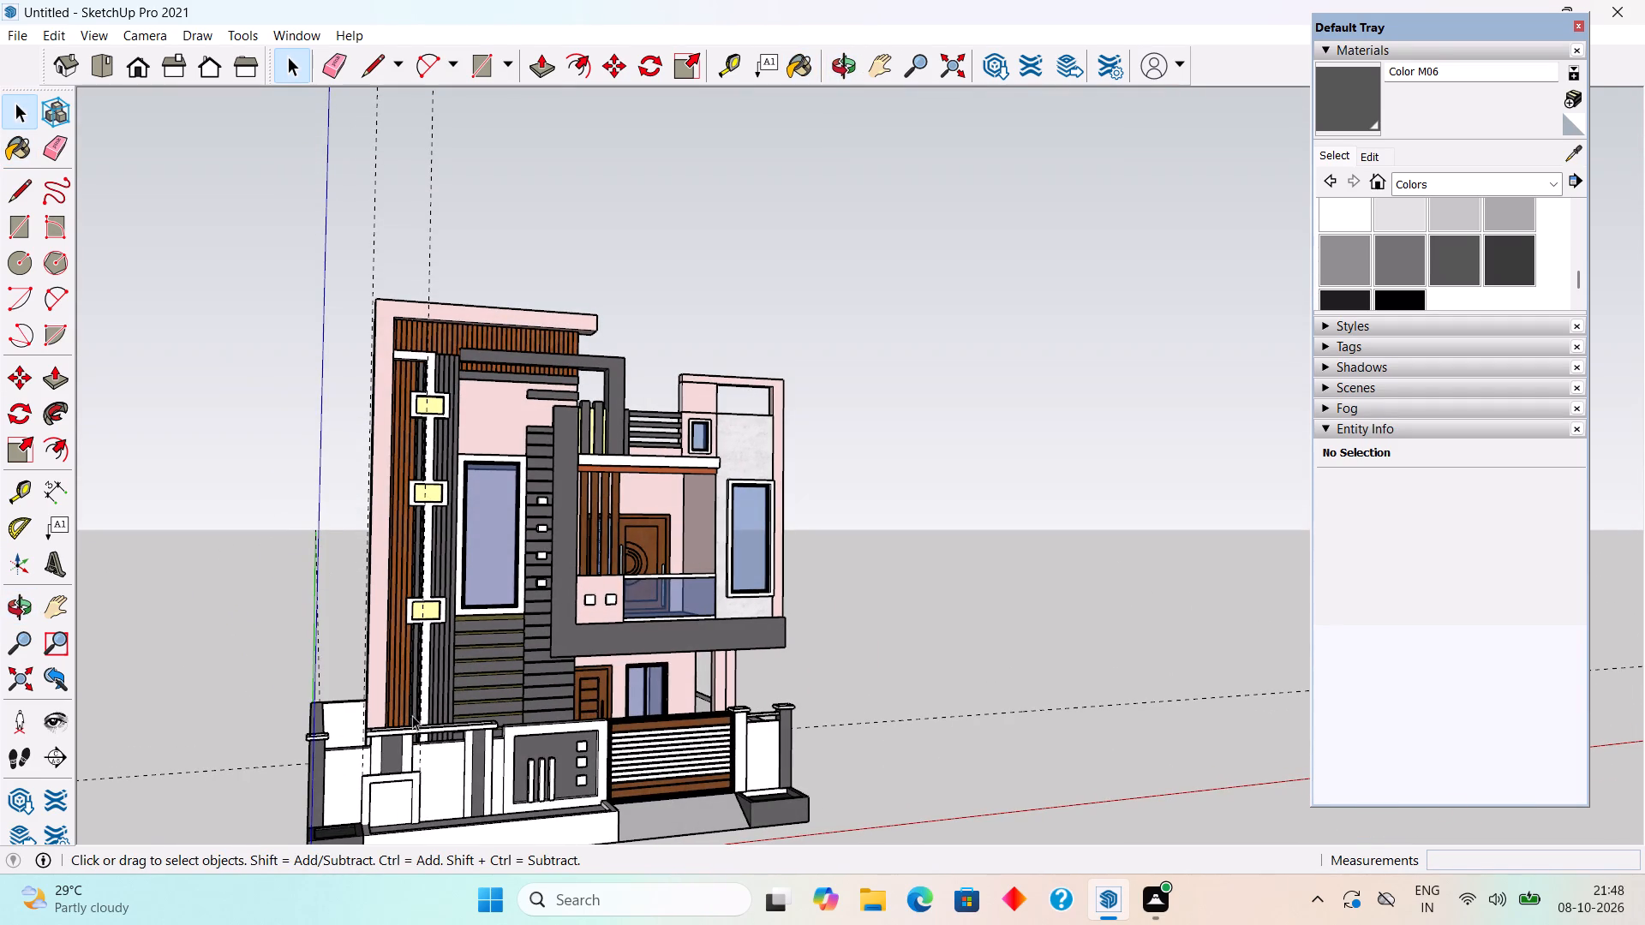
{"action": "scroll", "coordinate": [417, 729], "scroll_direction": "up", "scroll_amount": 1}
{"action": "scroll", "coordinate": [417, 729], "scroll_direction": "down", "scroll_amount": 6}
{"action": "scroll", "coordinate": [417, 838], "scroll_direction": "up", "scroll_amount": 12}
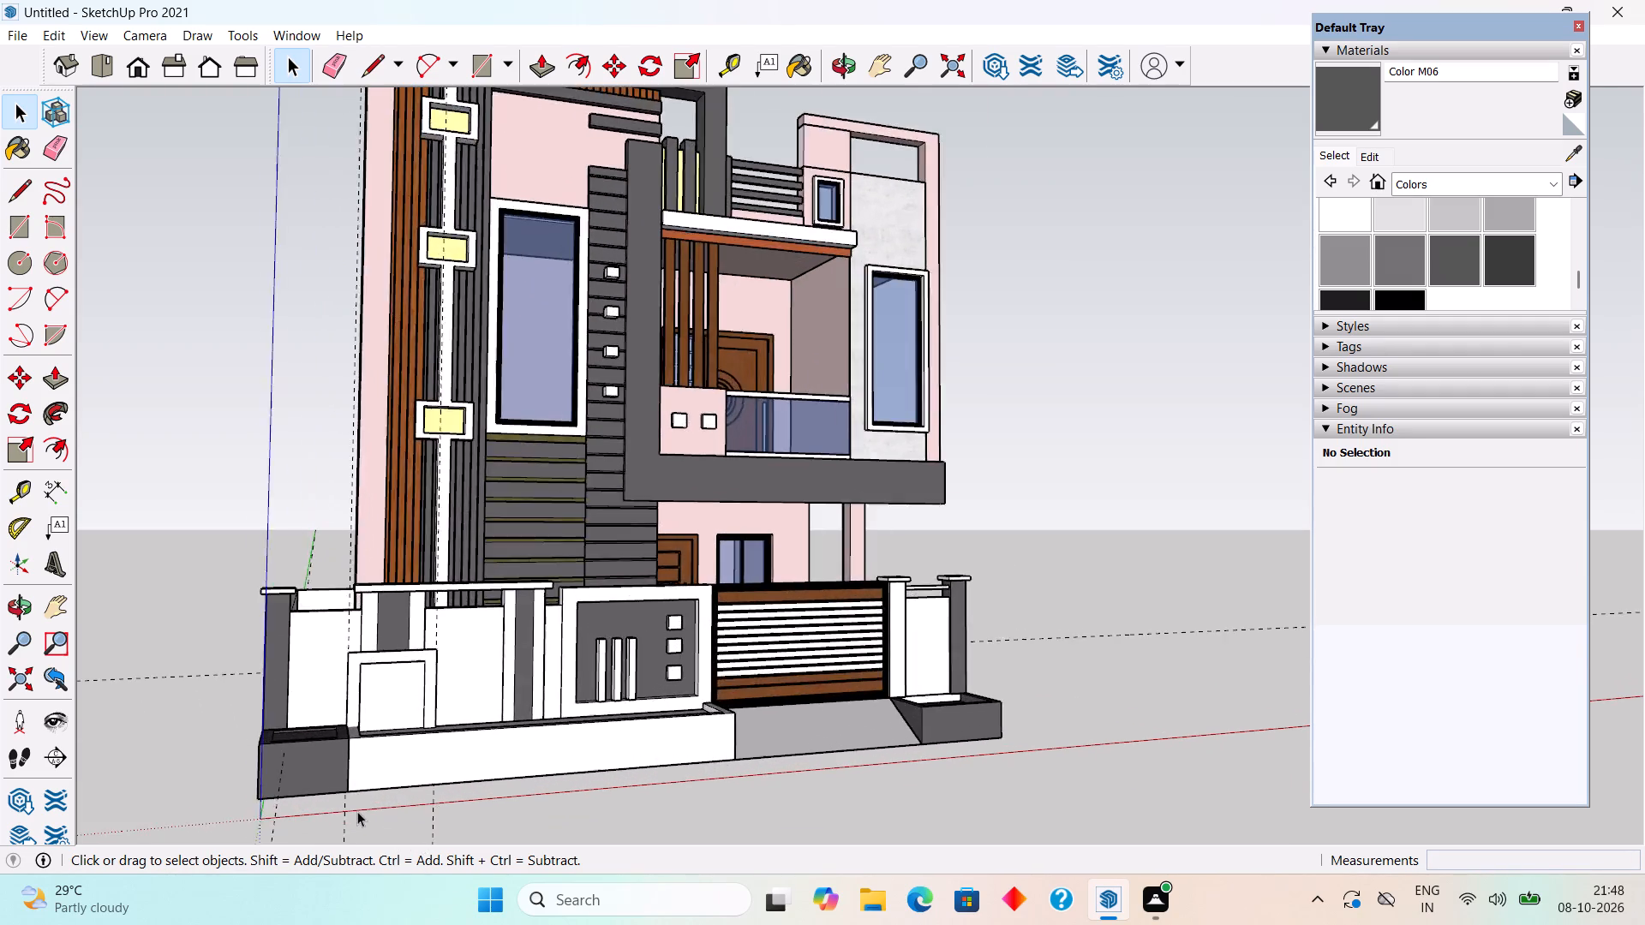
{"action": "scroll", "coordinate": [357, 811], "scroll_direction": "up", "scroll_amount": 4}
{"action": "triple_click", "coordinate": [411, 643]}
{"action": "left_click", "coordinate": [411, 643]}
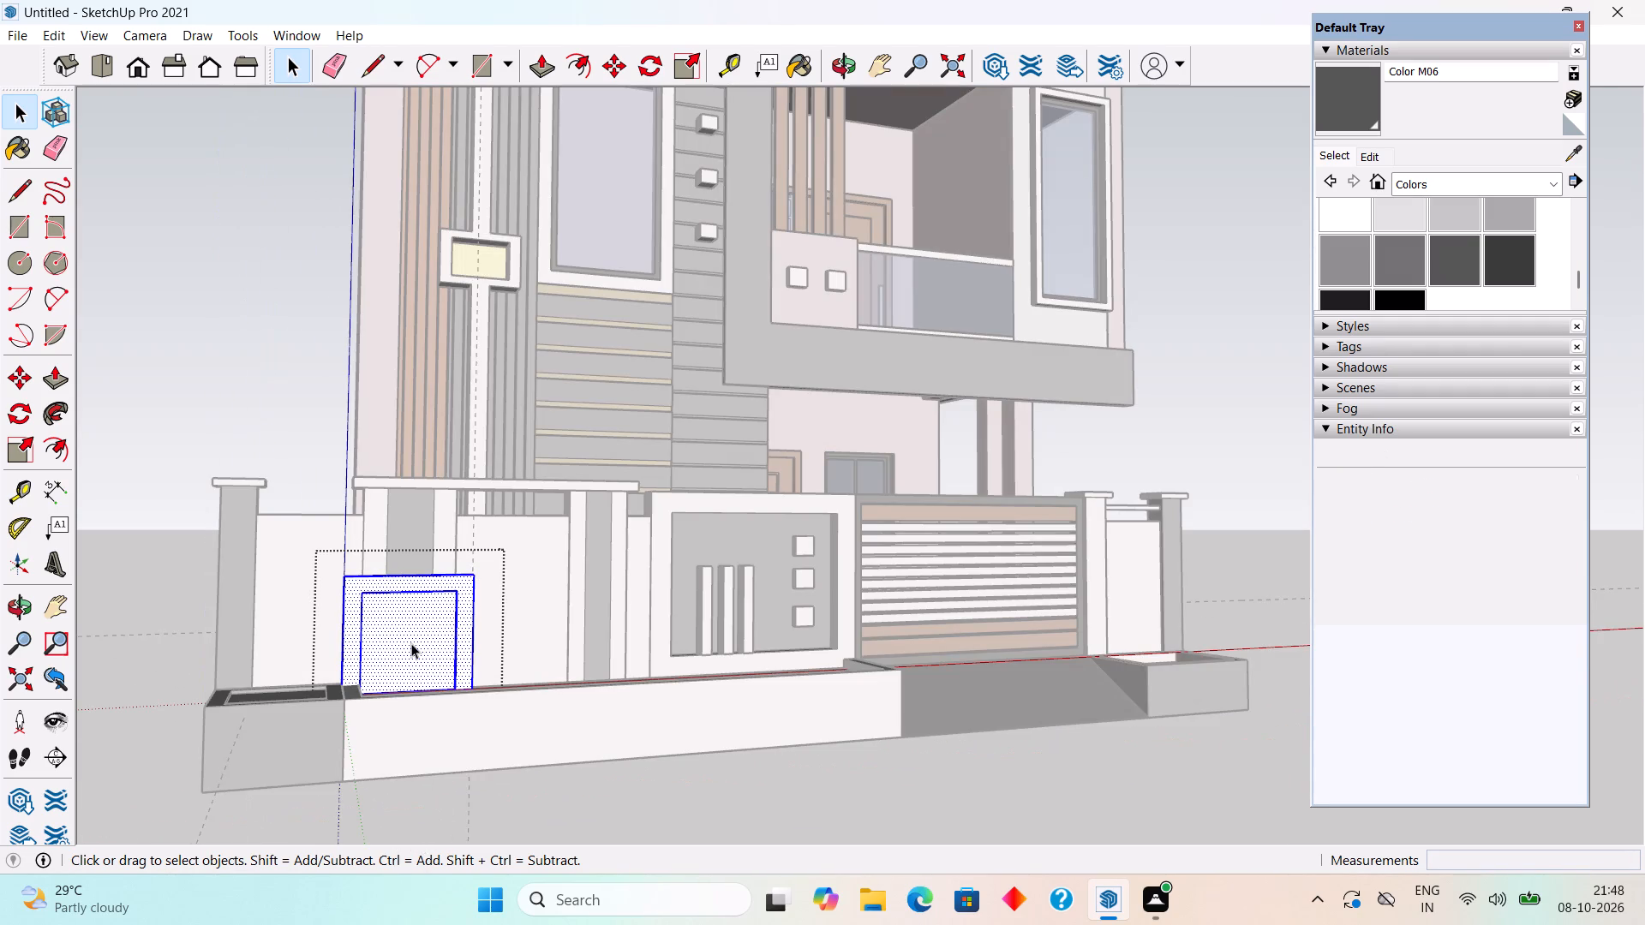
{"action": "left_click", "coordinate": [411, 643]}
{"action": "scroll", "coordinate": [412, 642], "scroll_direction": "up", "scroll_amount": 8}
{"action": "left_click", "coordinate": [412, 642]}
{"action": "scroll", "coordinate": [412, 642], "scroll_direction": "down", "scroll_amount": 5}
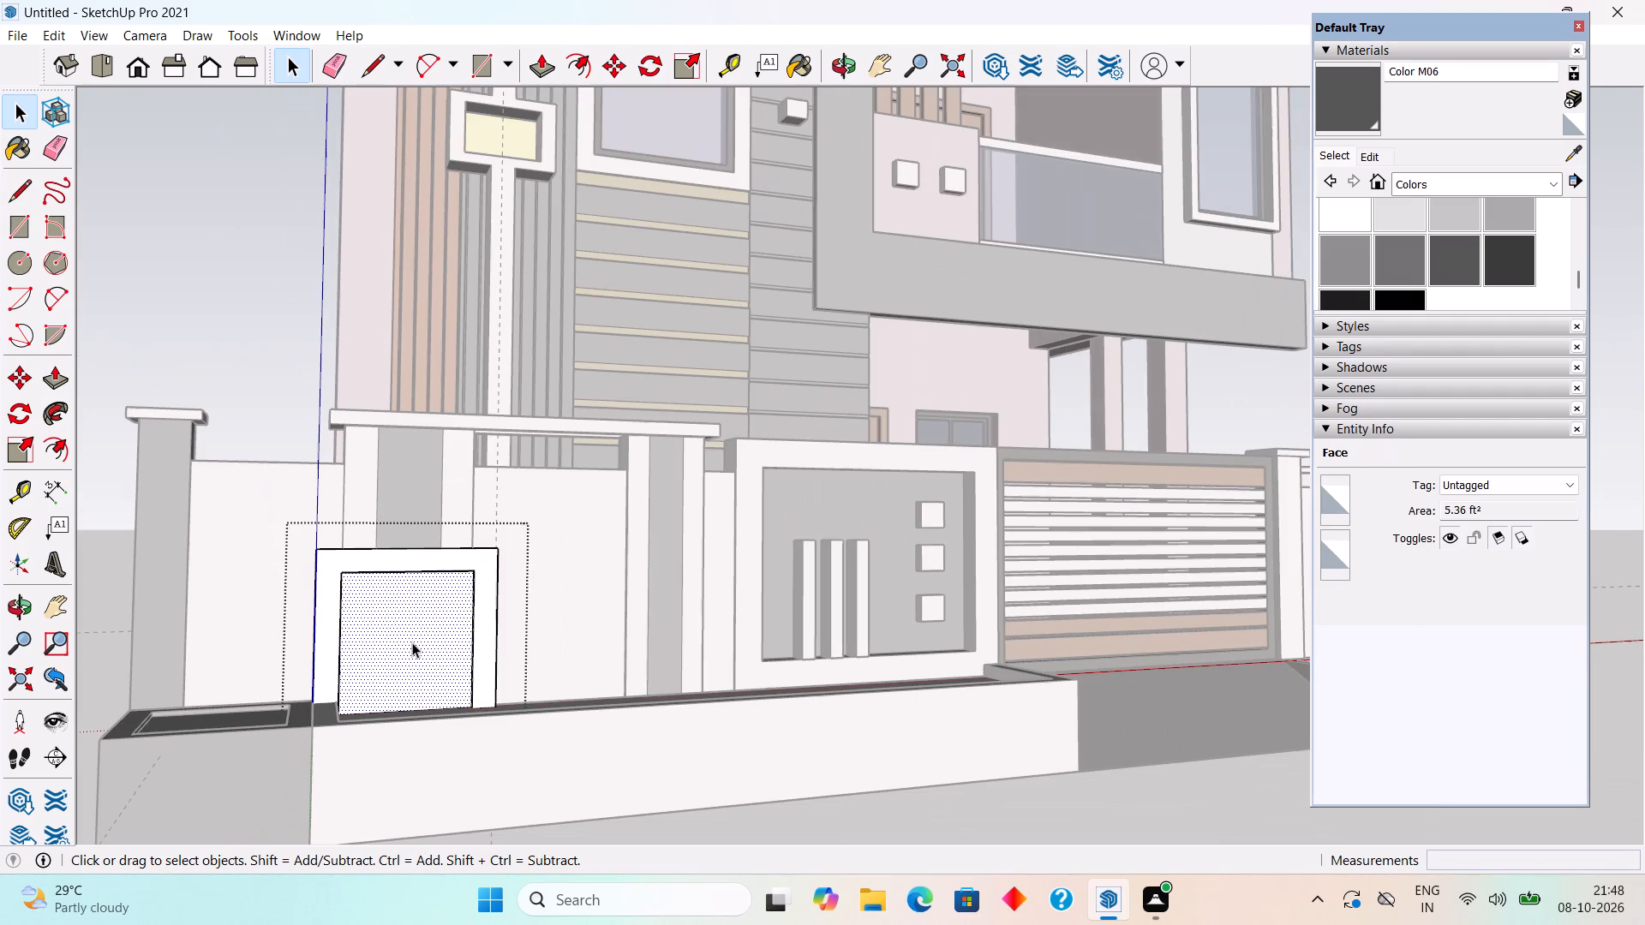
{"action": "left_click", "coordinate": [1570, 149]}
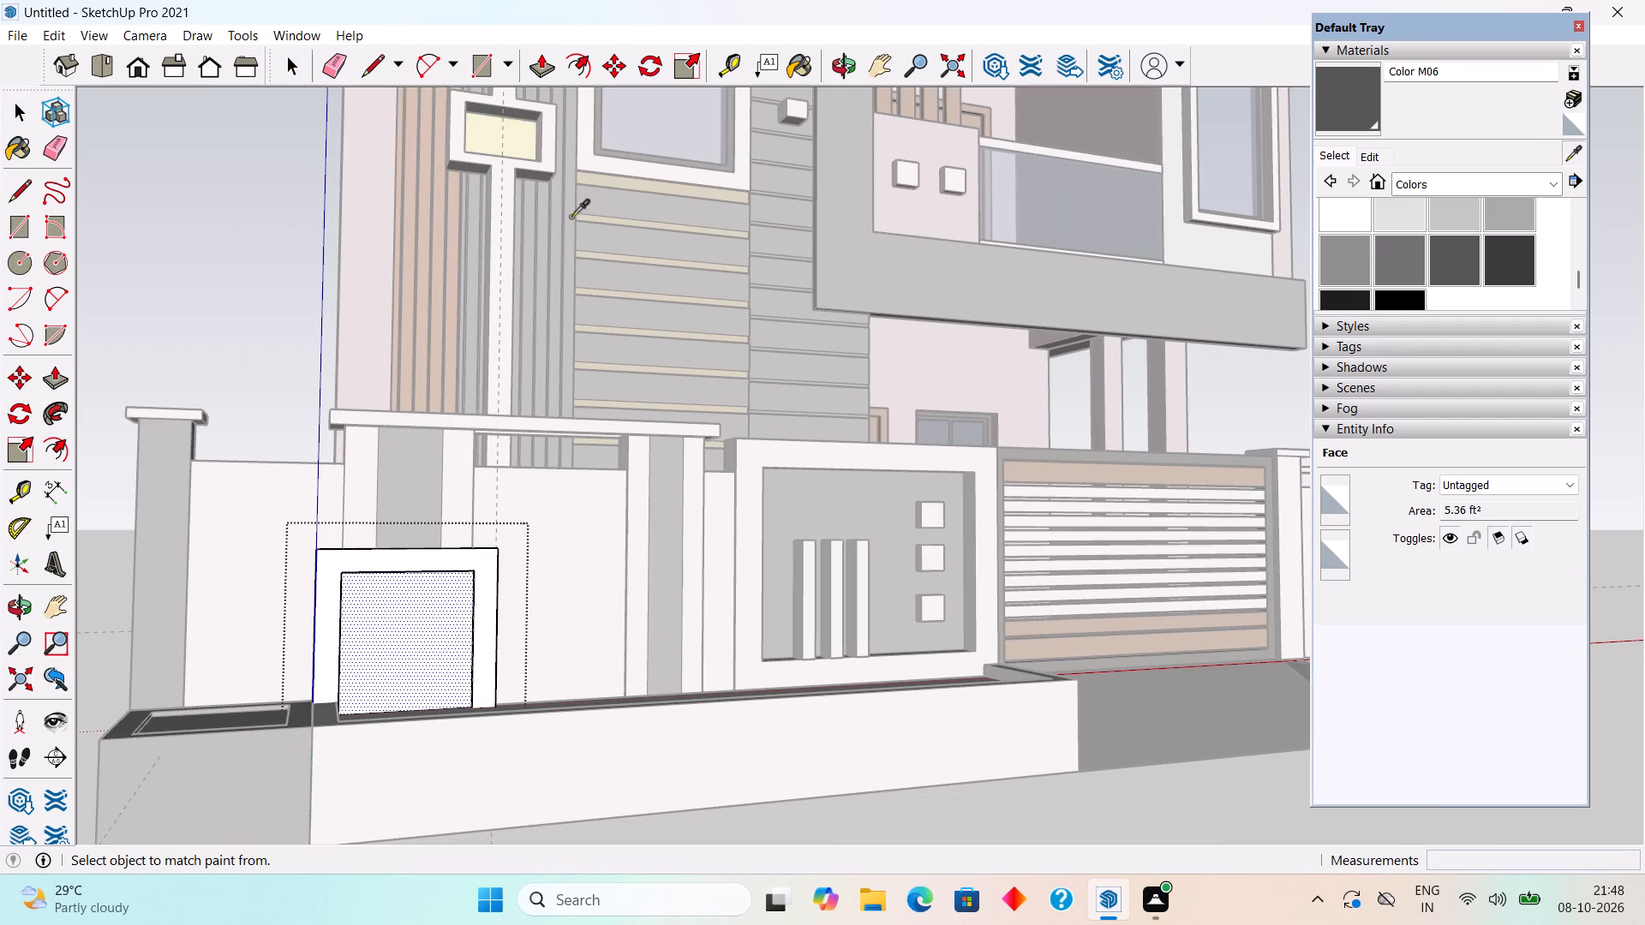
{"action": "left_click", "coordinate": [446, 268]}
{"action": "left_click", "coordinate": [416, 659]}
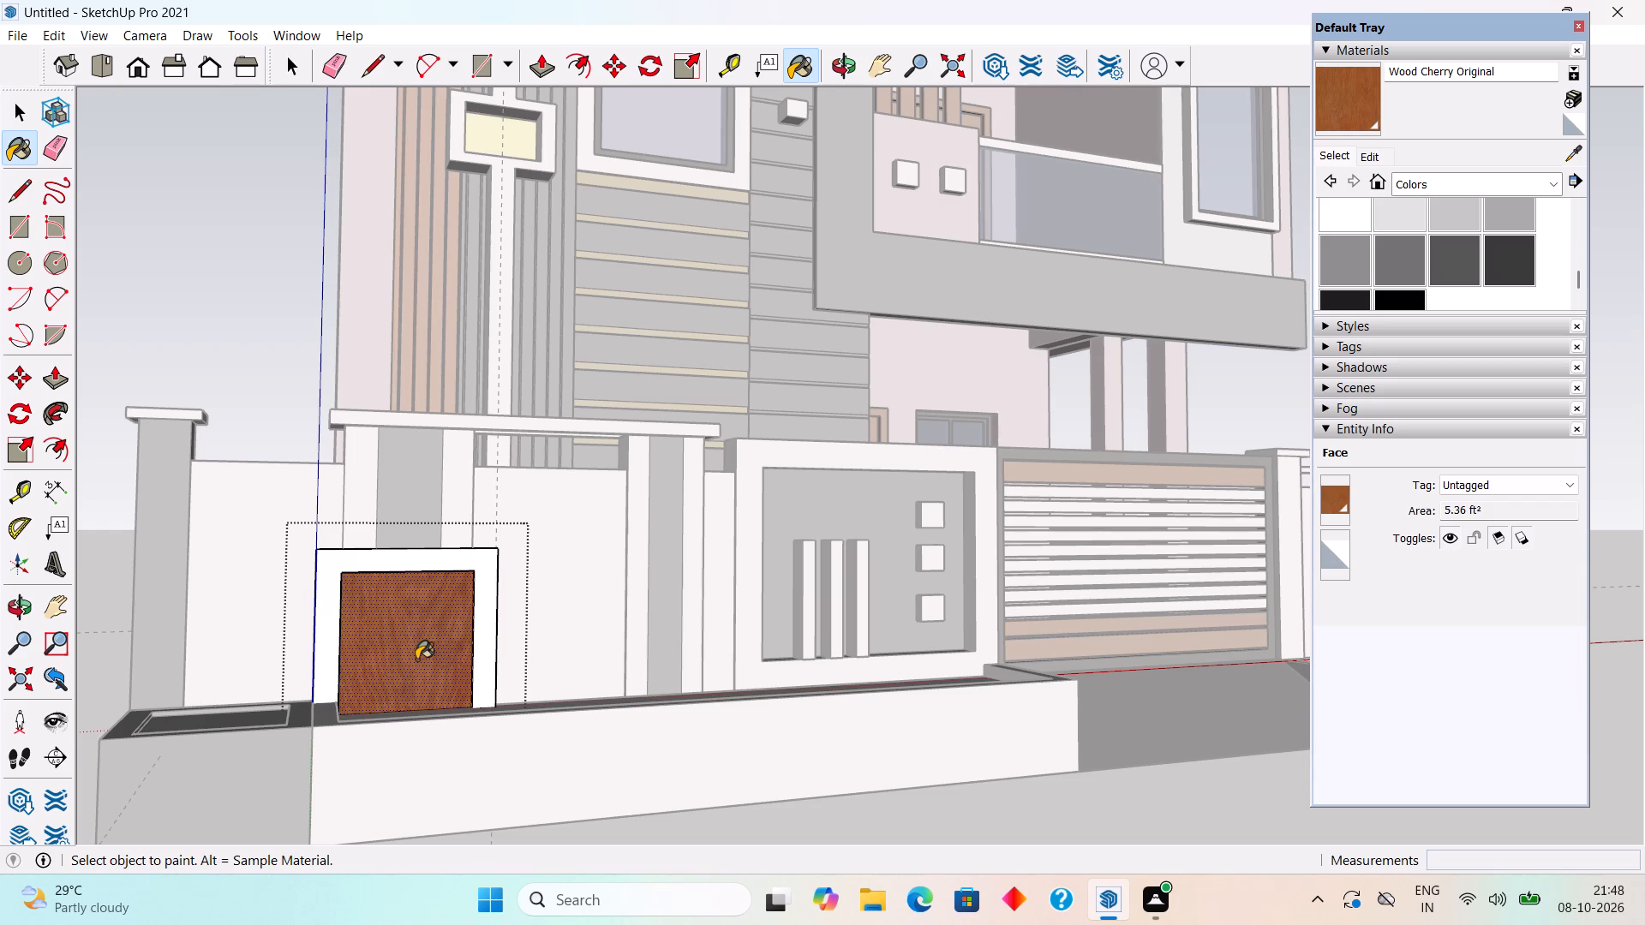
{"action": "scroll", "coordinate": [416, 659], "scroll_direction": "down", "scroll_amount": 4}
{"action": "key", "text": "space"}
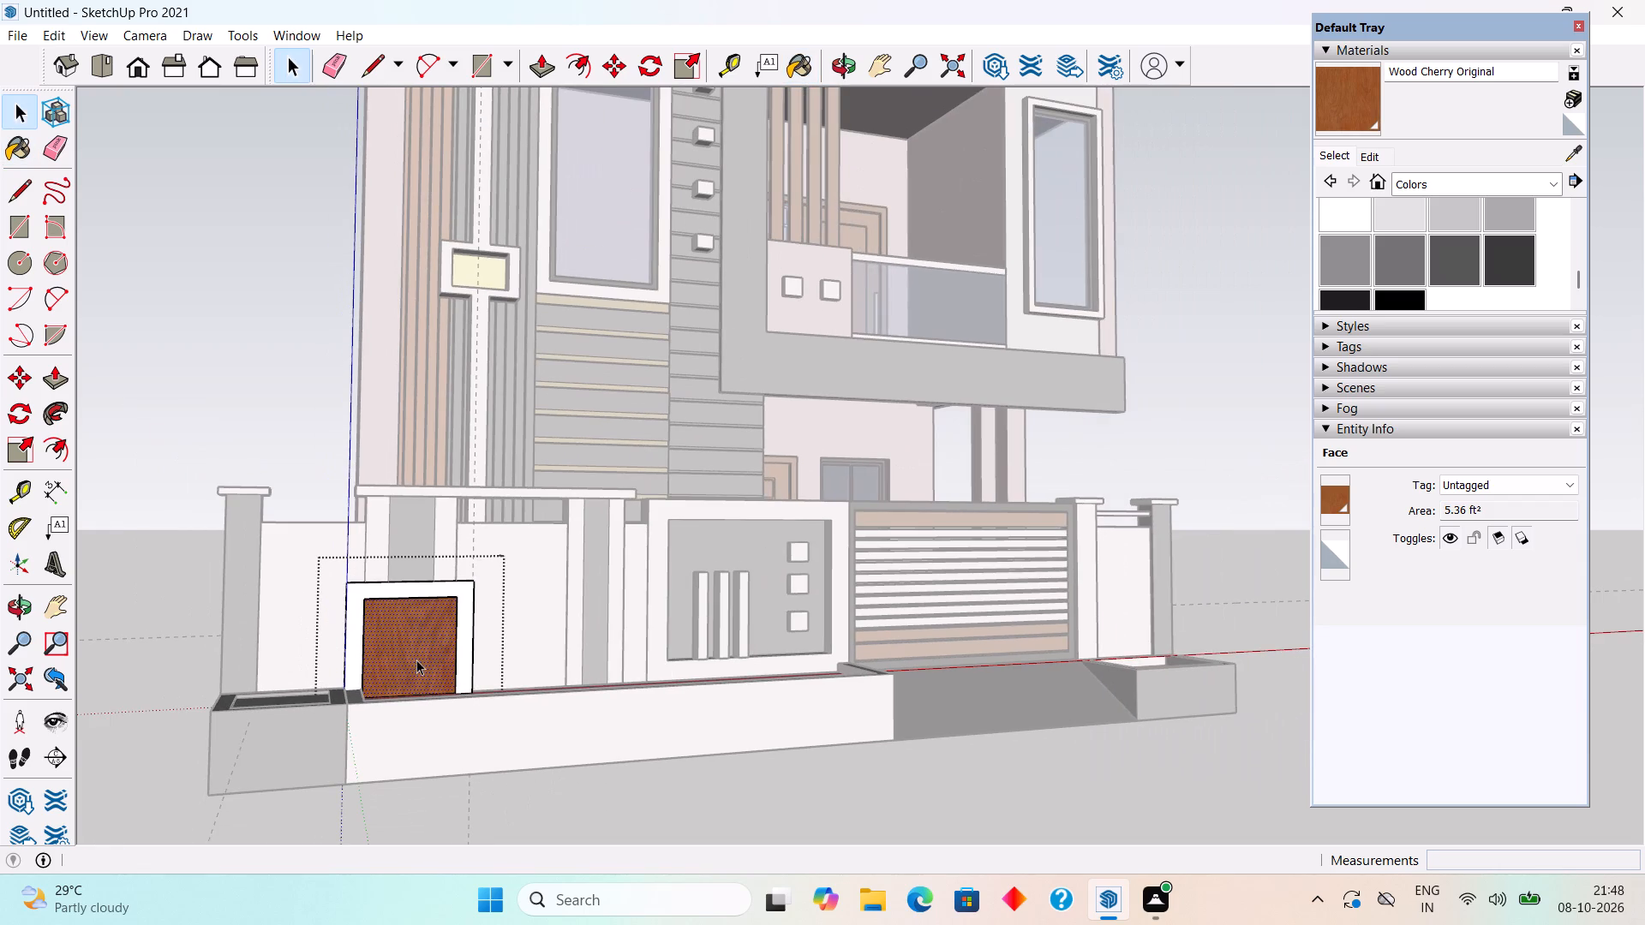
{"action": "left_click", "coordinate": [735, 790]}
Sample yellow Color E02 from a facade light box and paint the three vertical bars in the front wall's recessed panel.
{"action": "middle_click_drag", "start_coordinate": [698, 709], "coordinate": [514, 757]}
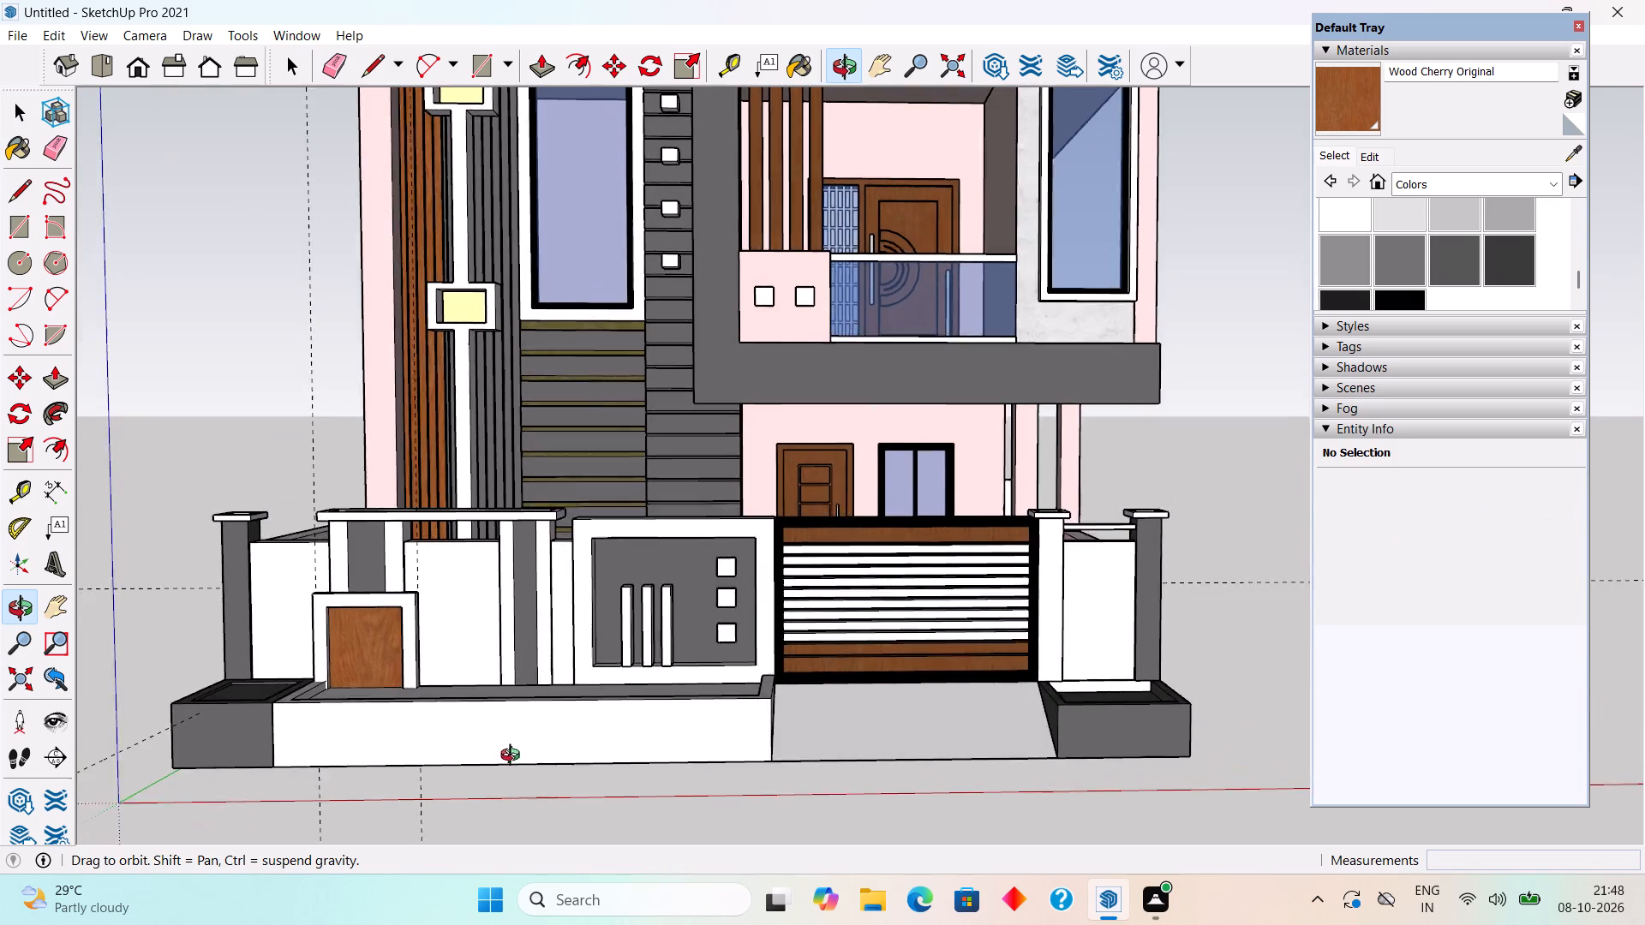
{"action": "middle_click_drag", "start_coordinate": [514, 757], "coordinate": [529, 790]}
{"action": "scroll", "coordinate": [534, 788], "scroll_direction": "up", "scroll_amount": 2}
{"action": "scroll", "coordinate": [538, 782], "scroll_direction": "down", "scroll_amount": 3}
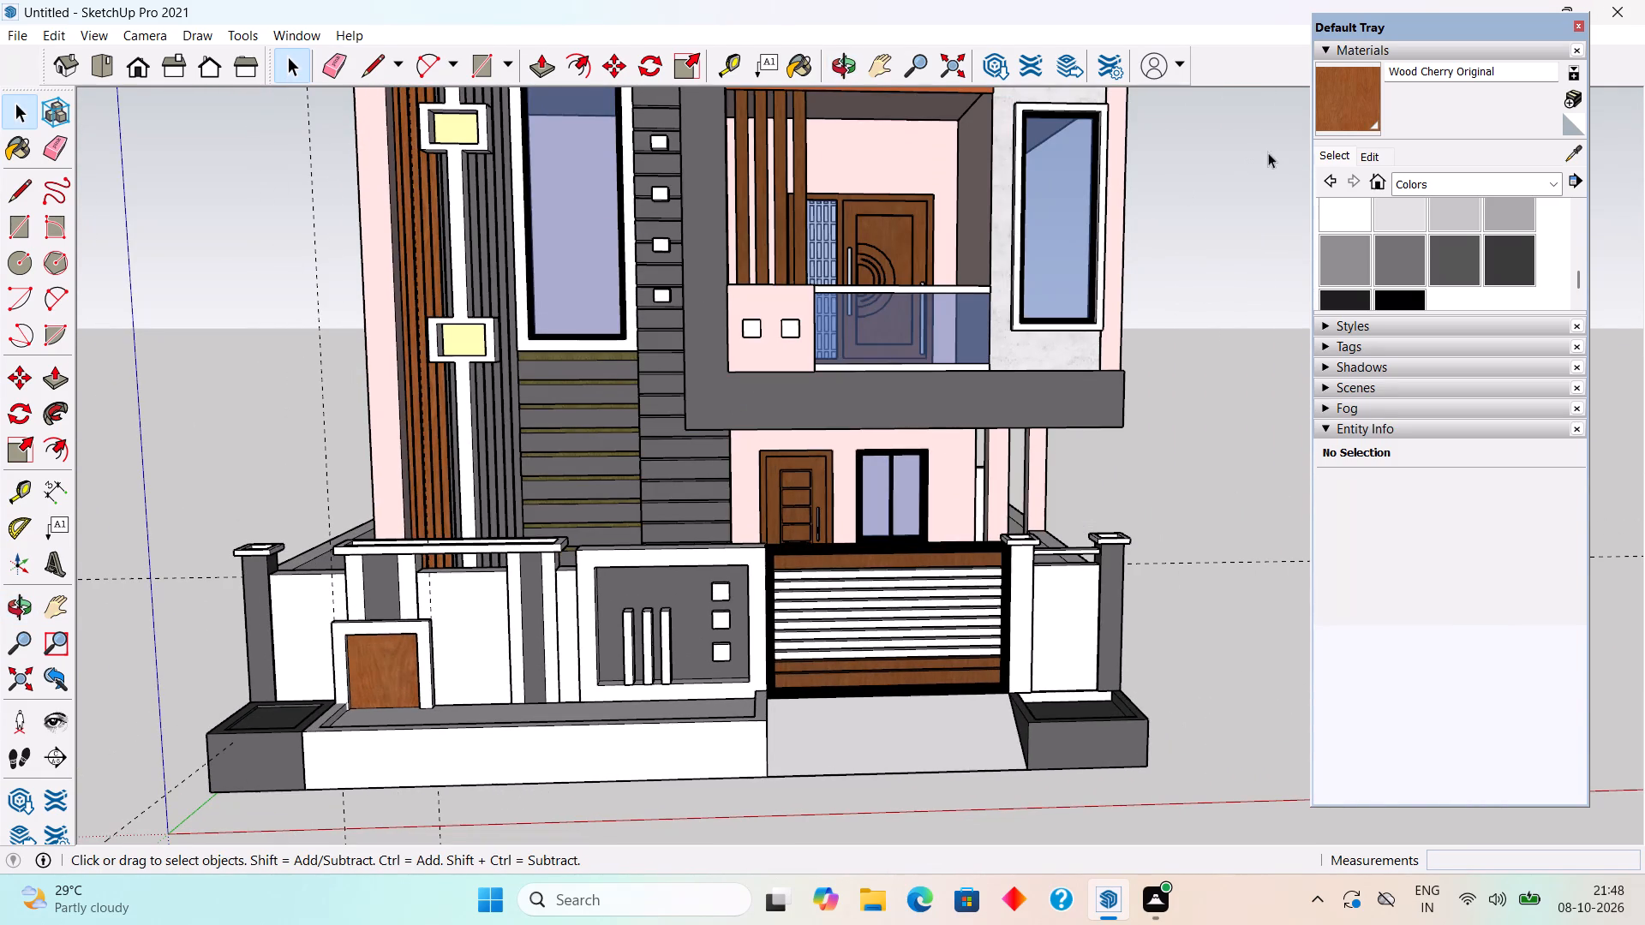
{"action": "left_click", "coordinate": [1568, 158]}
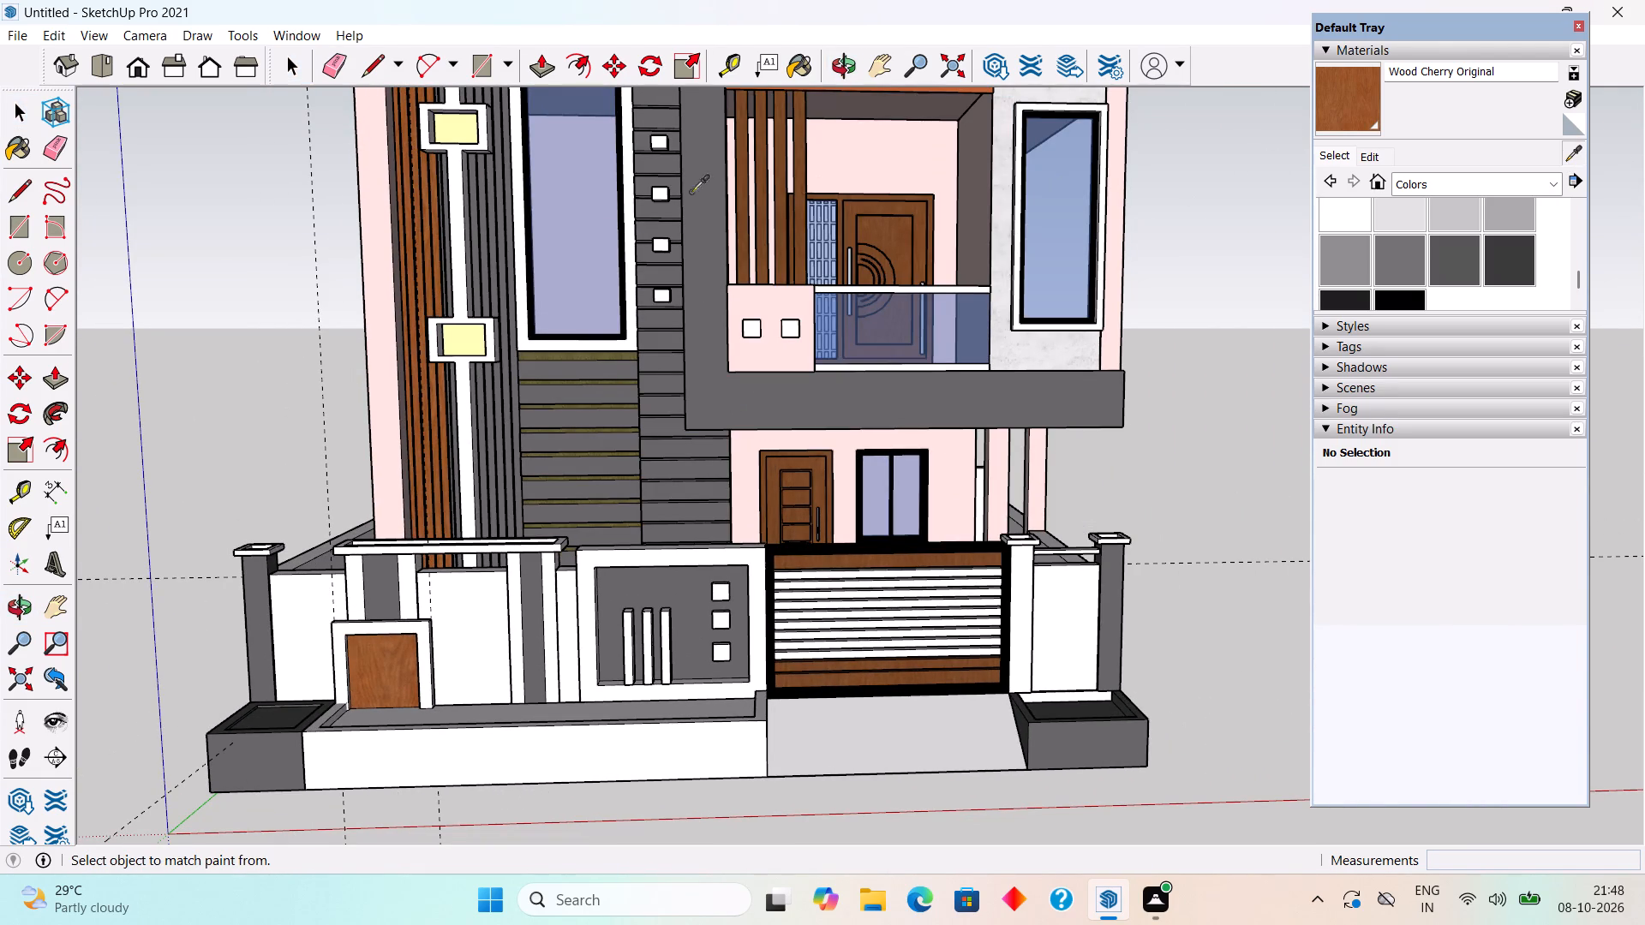
{"action": "left_click", "coordinate": [473, 344]}
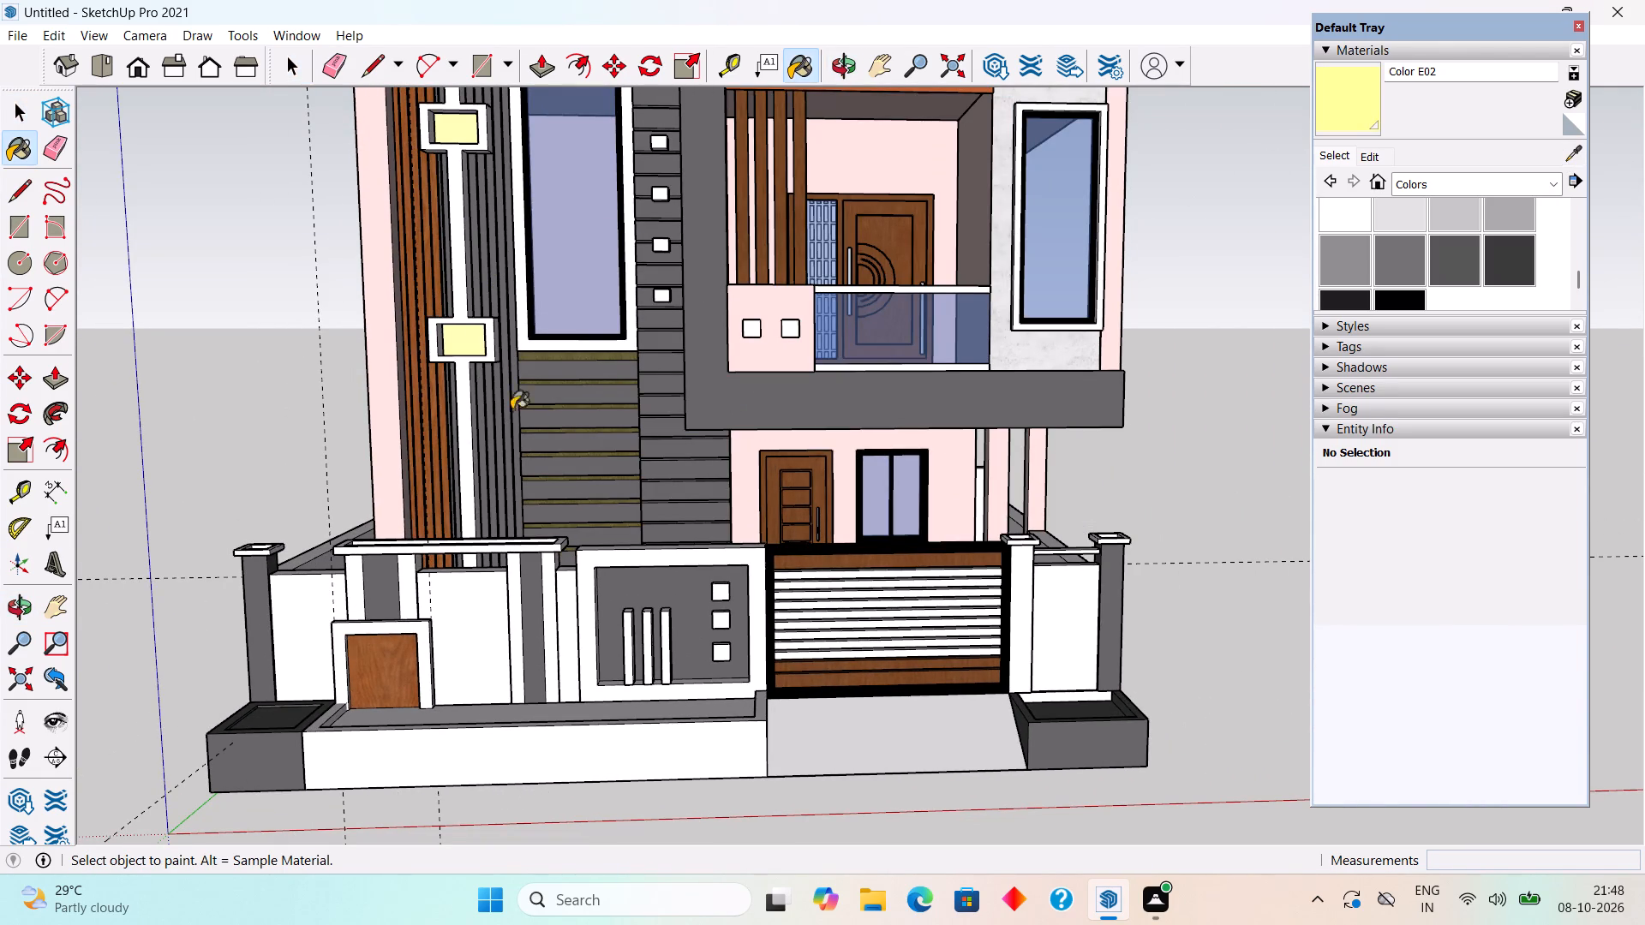
{"action": "scroll", "coordinate": [600, 580], "scroll_direction": "up", "scroll_amount": 5}
{"action": "left_click", "coordinate": [644, 697]}
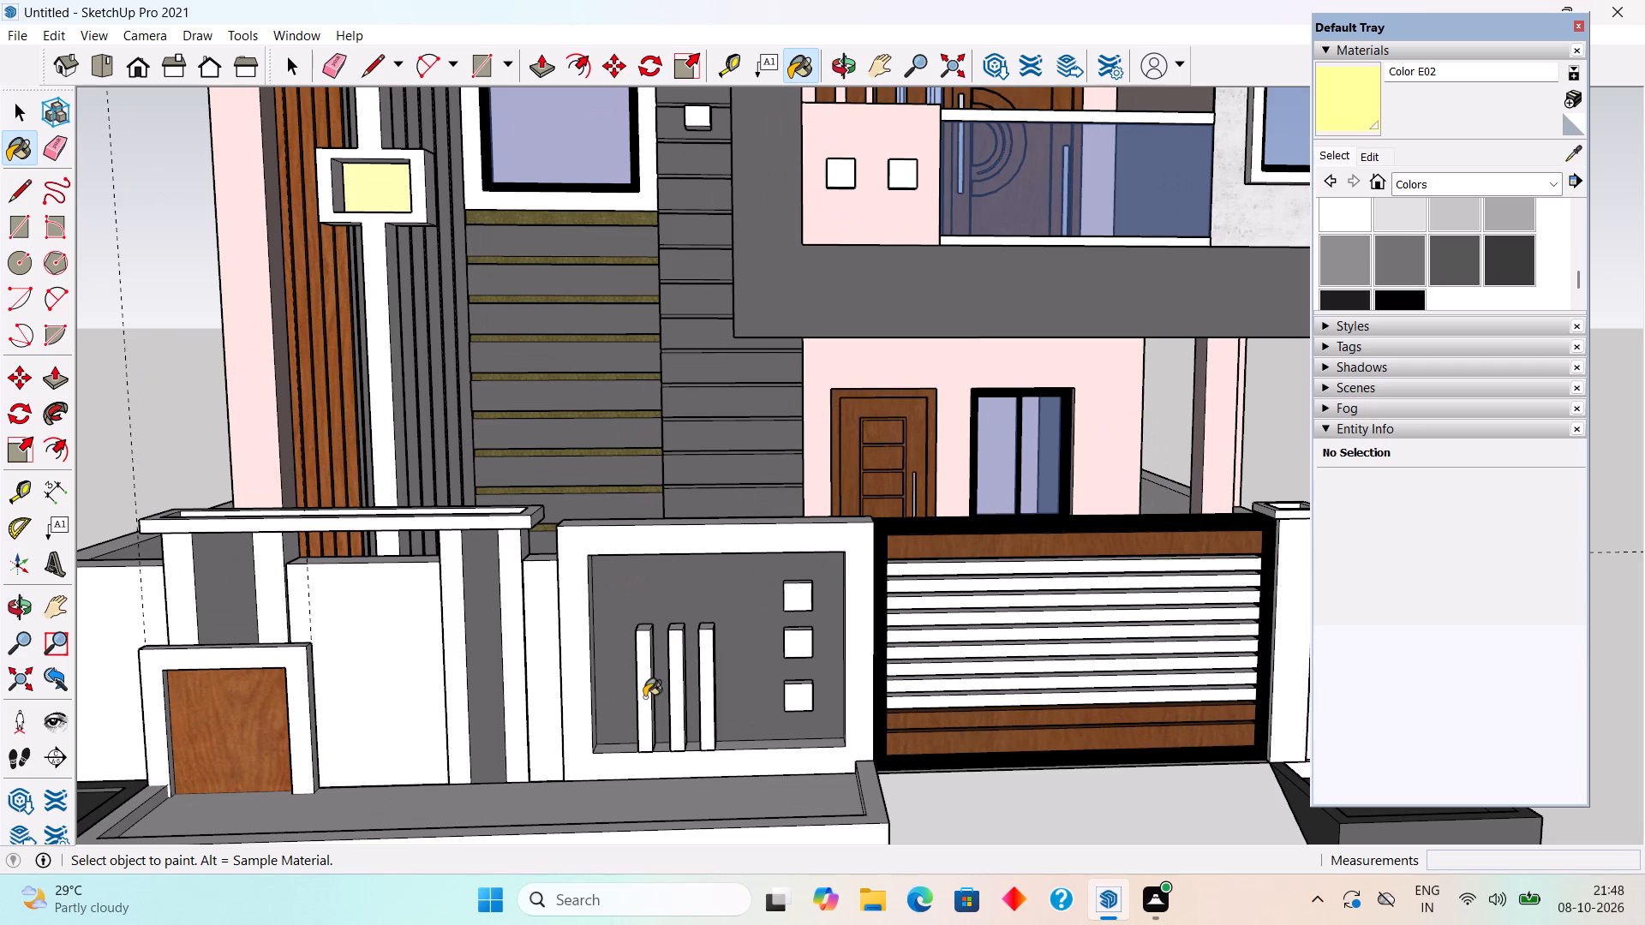
{"action": "left_click", "coordinate": [677, 690]}
{"action": "left_click", "coordinate": [704, 685]}
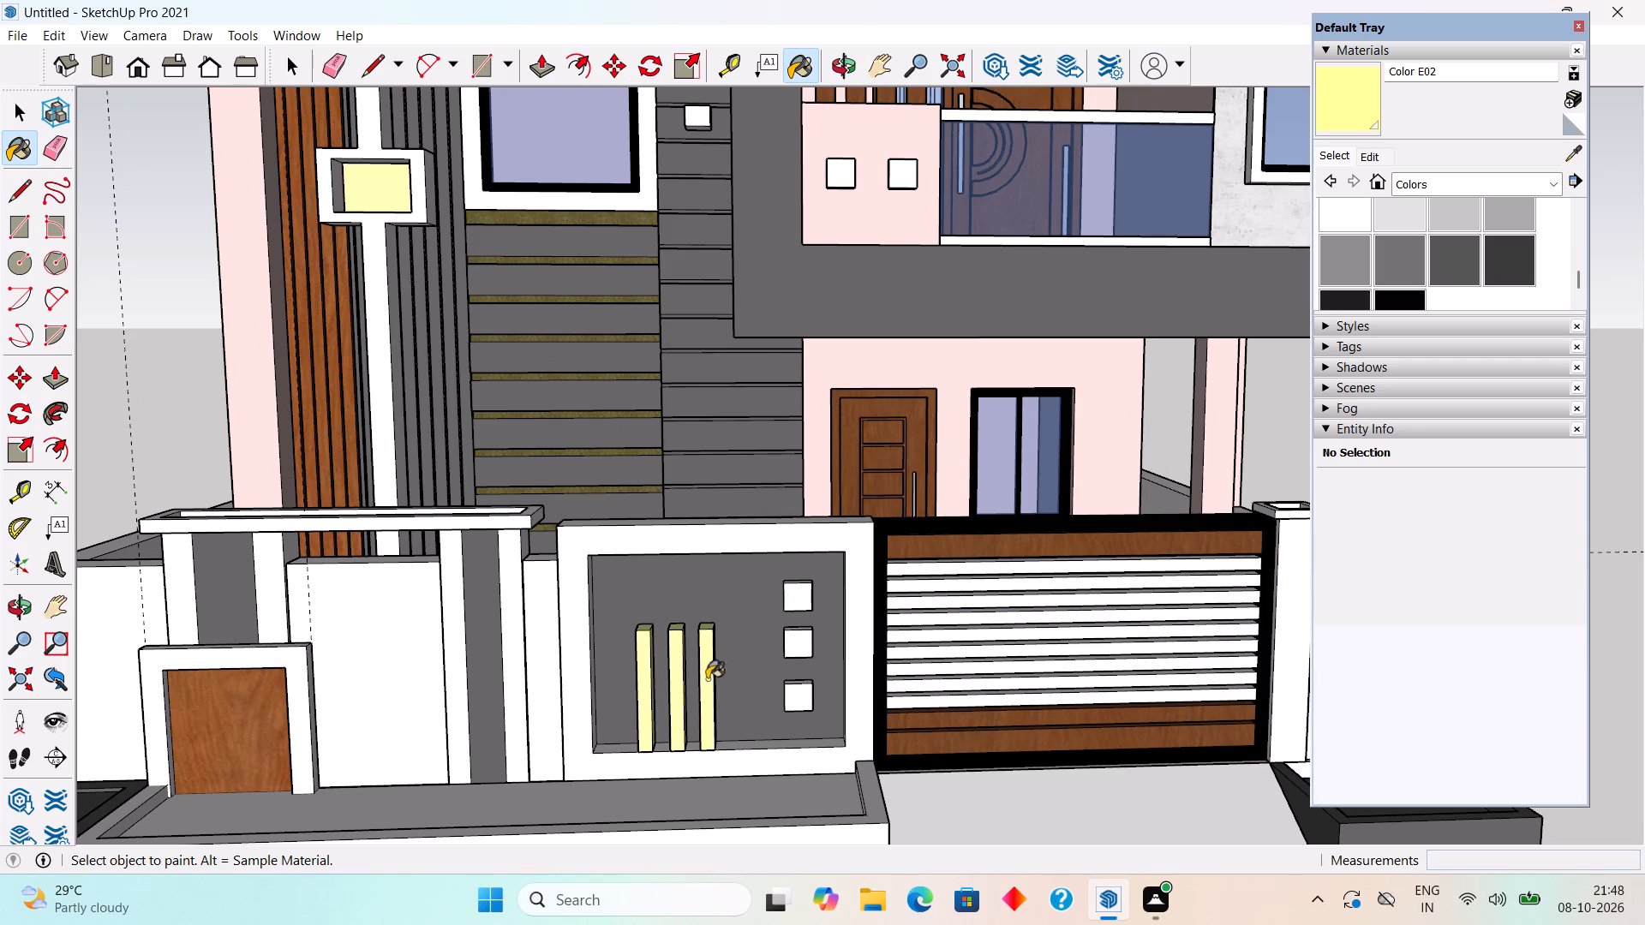
Paint the three small square blocks in the front wall's recessed panel with Color E02.
{"action": "left_click", "coordinate": [807, 606]}
{"action": "left_click", "coordinate": [799, 641]}
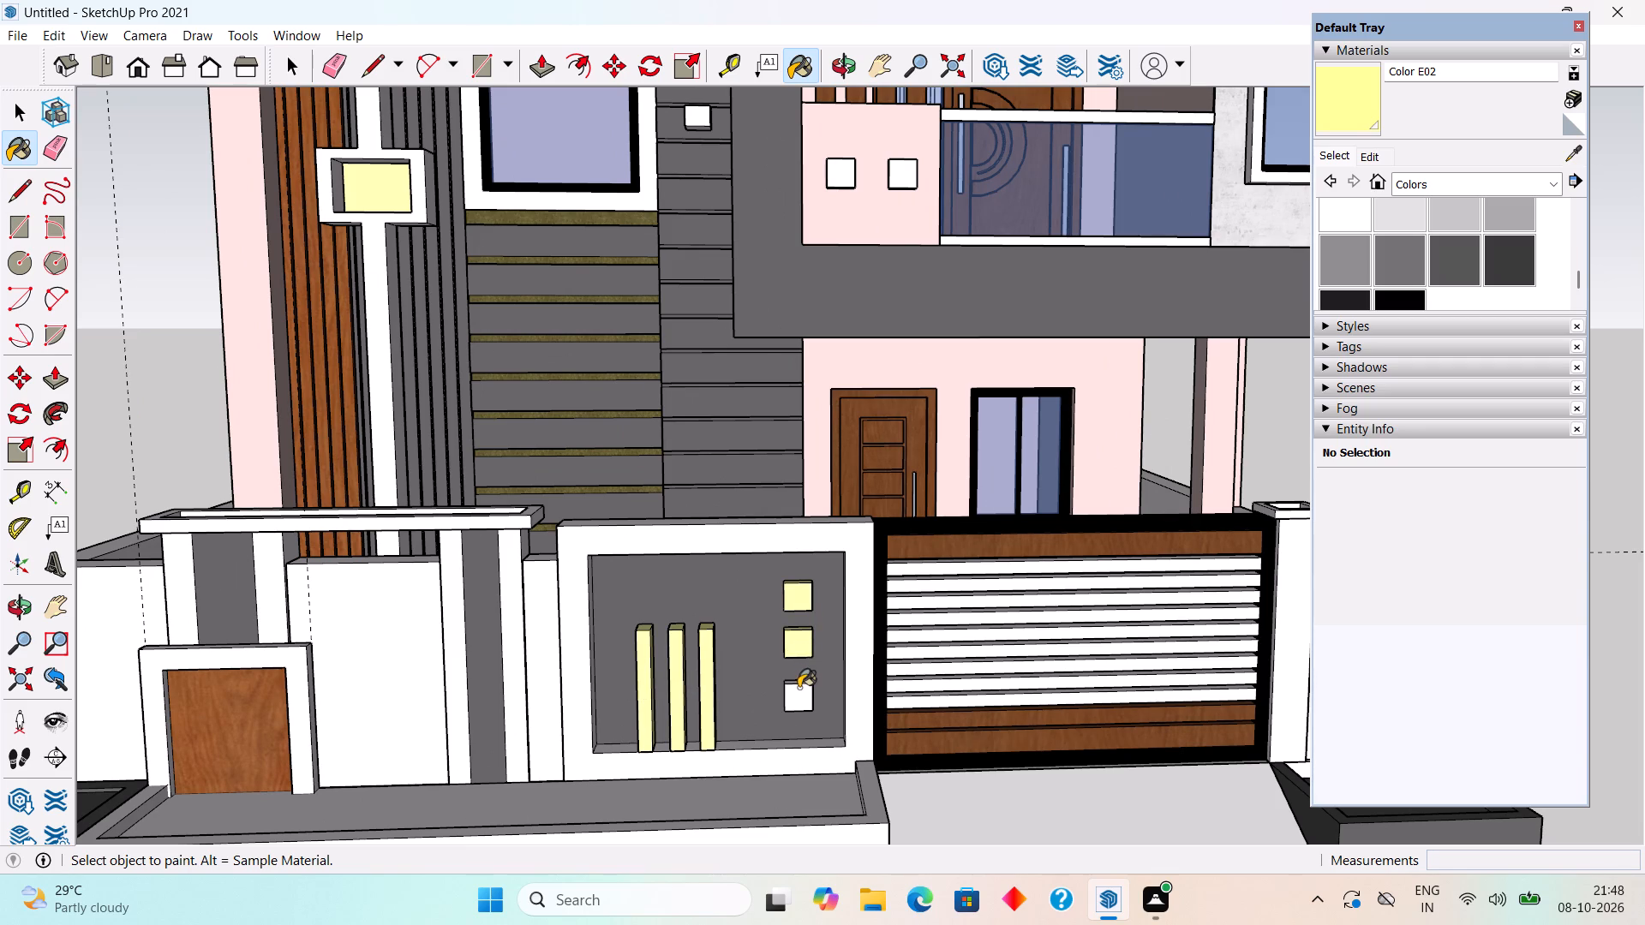
{"action": "left_click", "coordinate": [799, 693]}
{"action": "scroll", "coordinate": [799, 694], "scroll_direction": "down", "scroll_amount": 10}
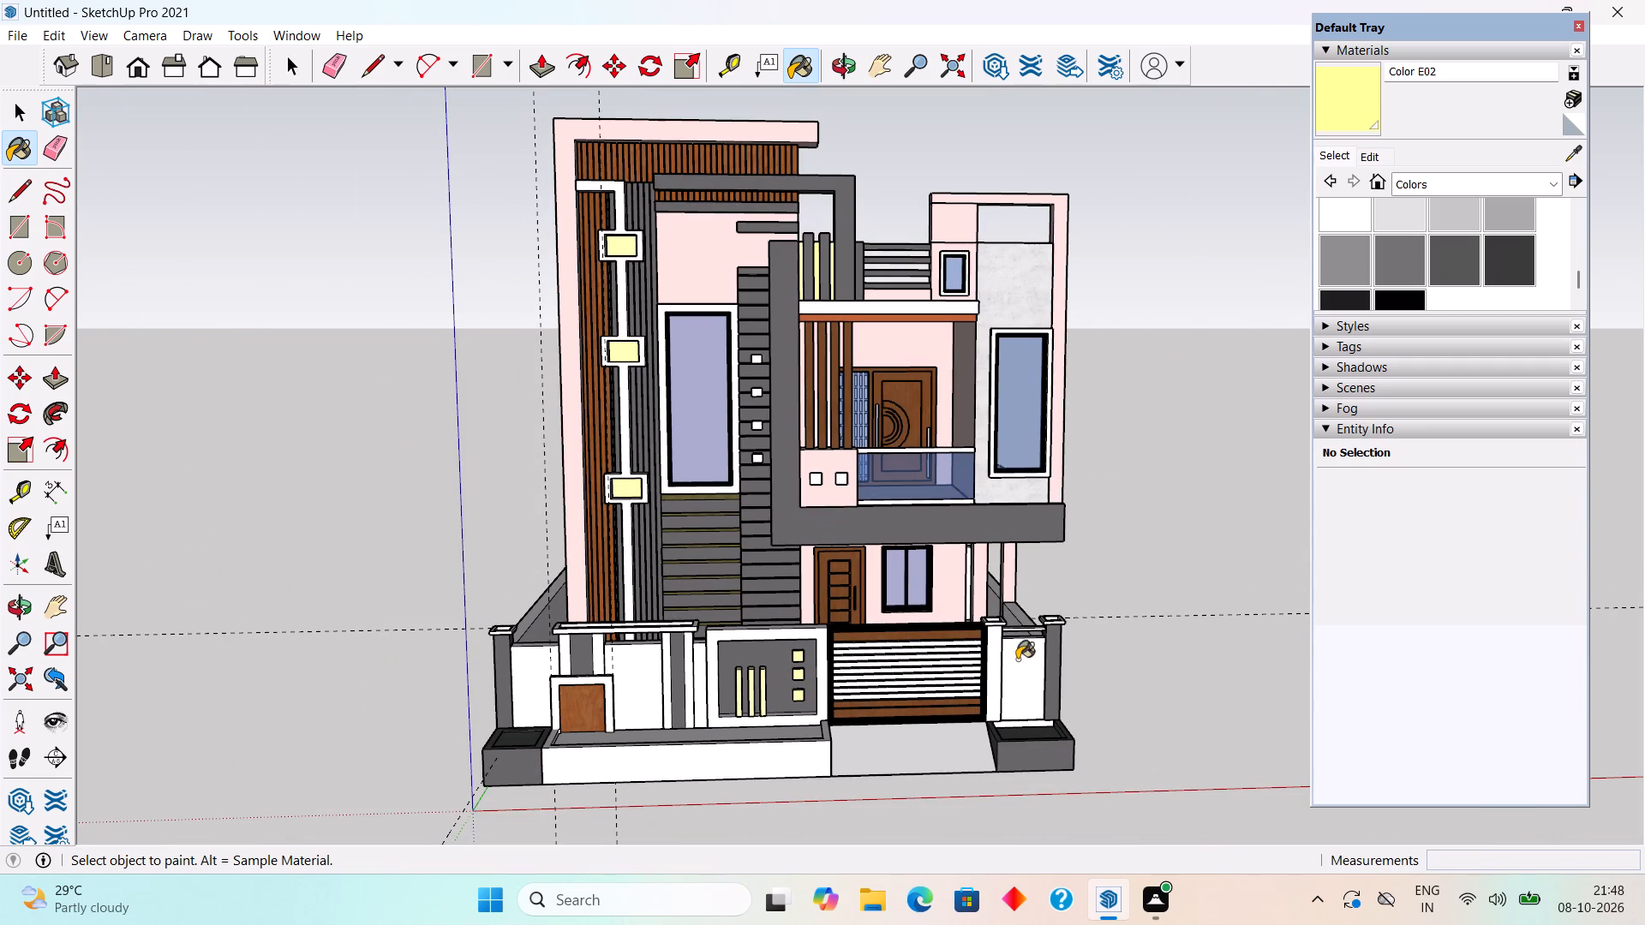
{"action": "key", "text": "space"}
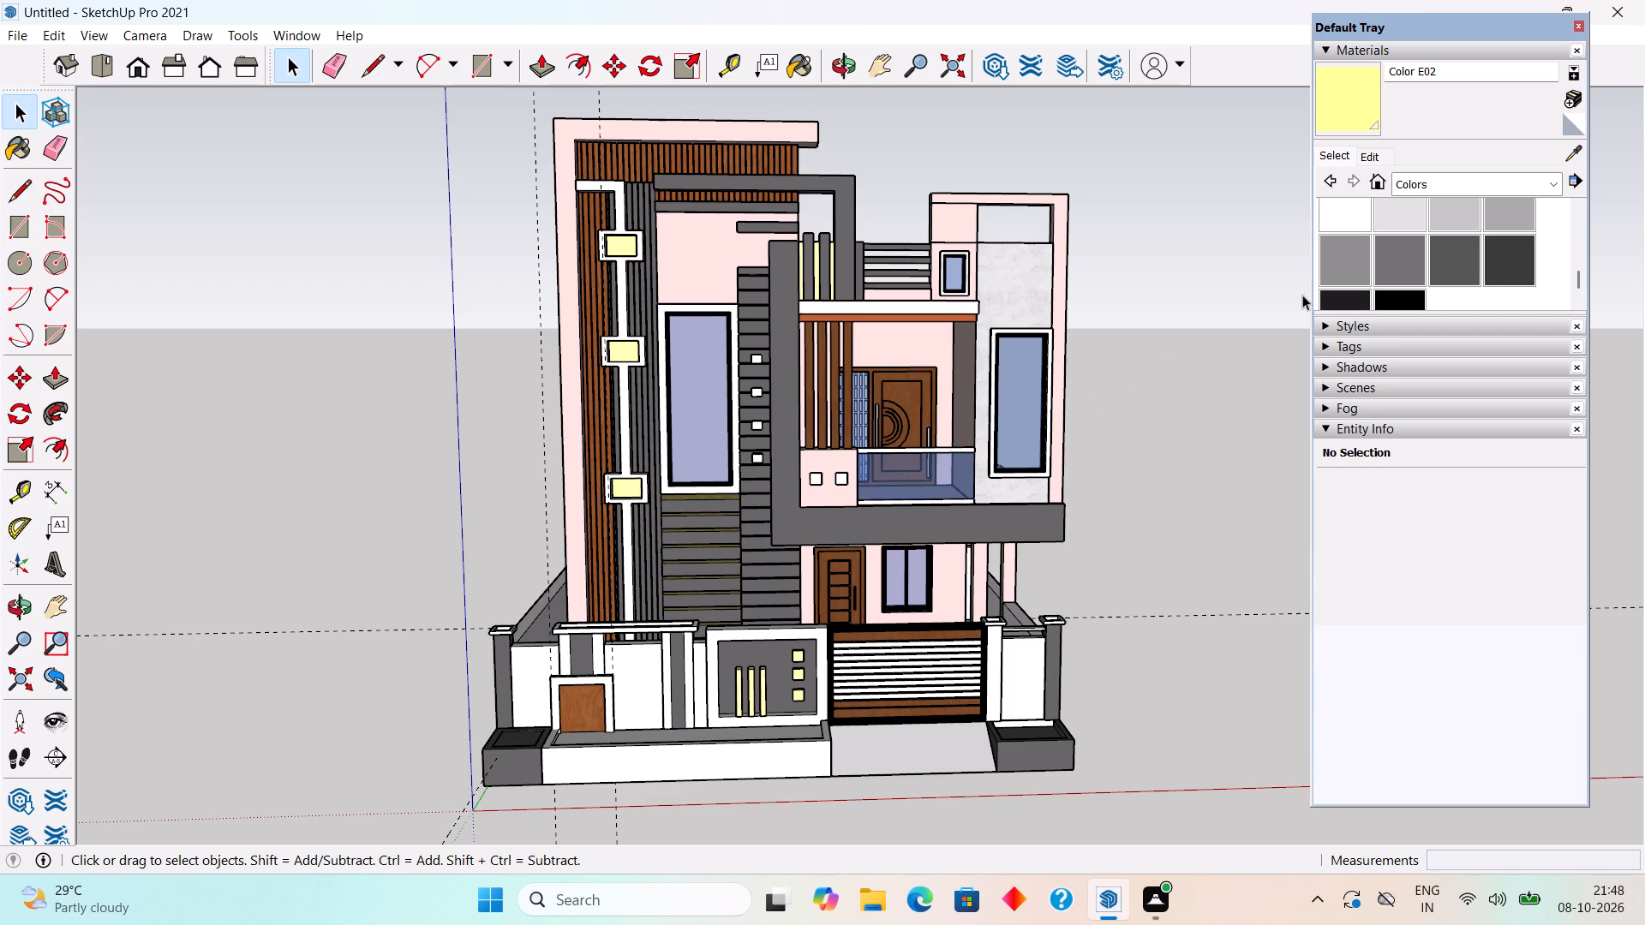
Paint the pink upper facade surfaces with Color M00: roof-level frame, balcony back wall, tall tower frame and wall, and balcony panel.
{"action": "left_click", "coordinate": [1354, 202]}
{"action": "left_click", "coordinate": [954, 208]}
{"action": "left_click", "coordinate": [966, 194]}
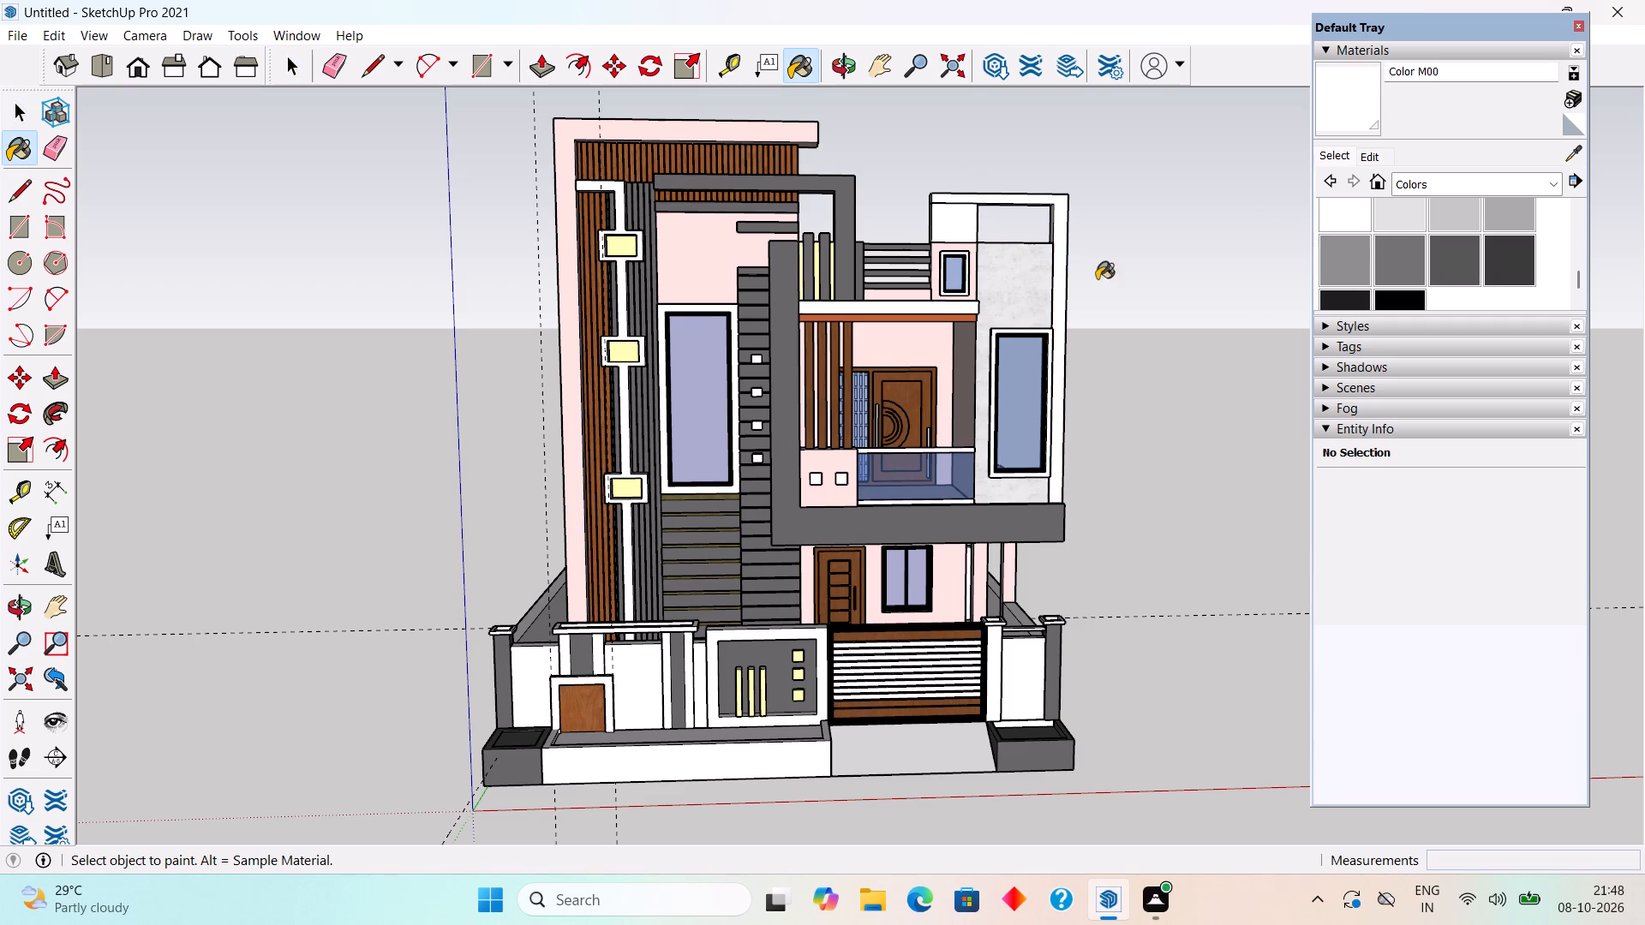
{"action": "left_click", "coordinate": [924, 340]}
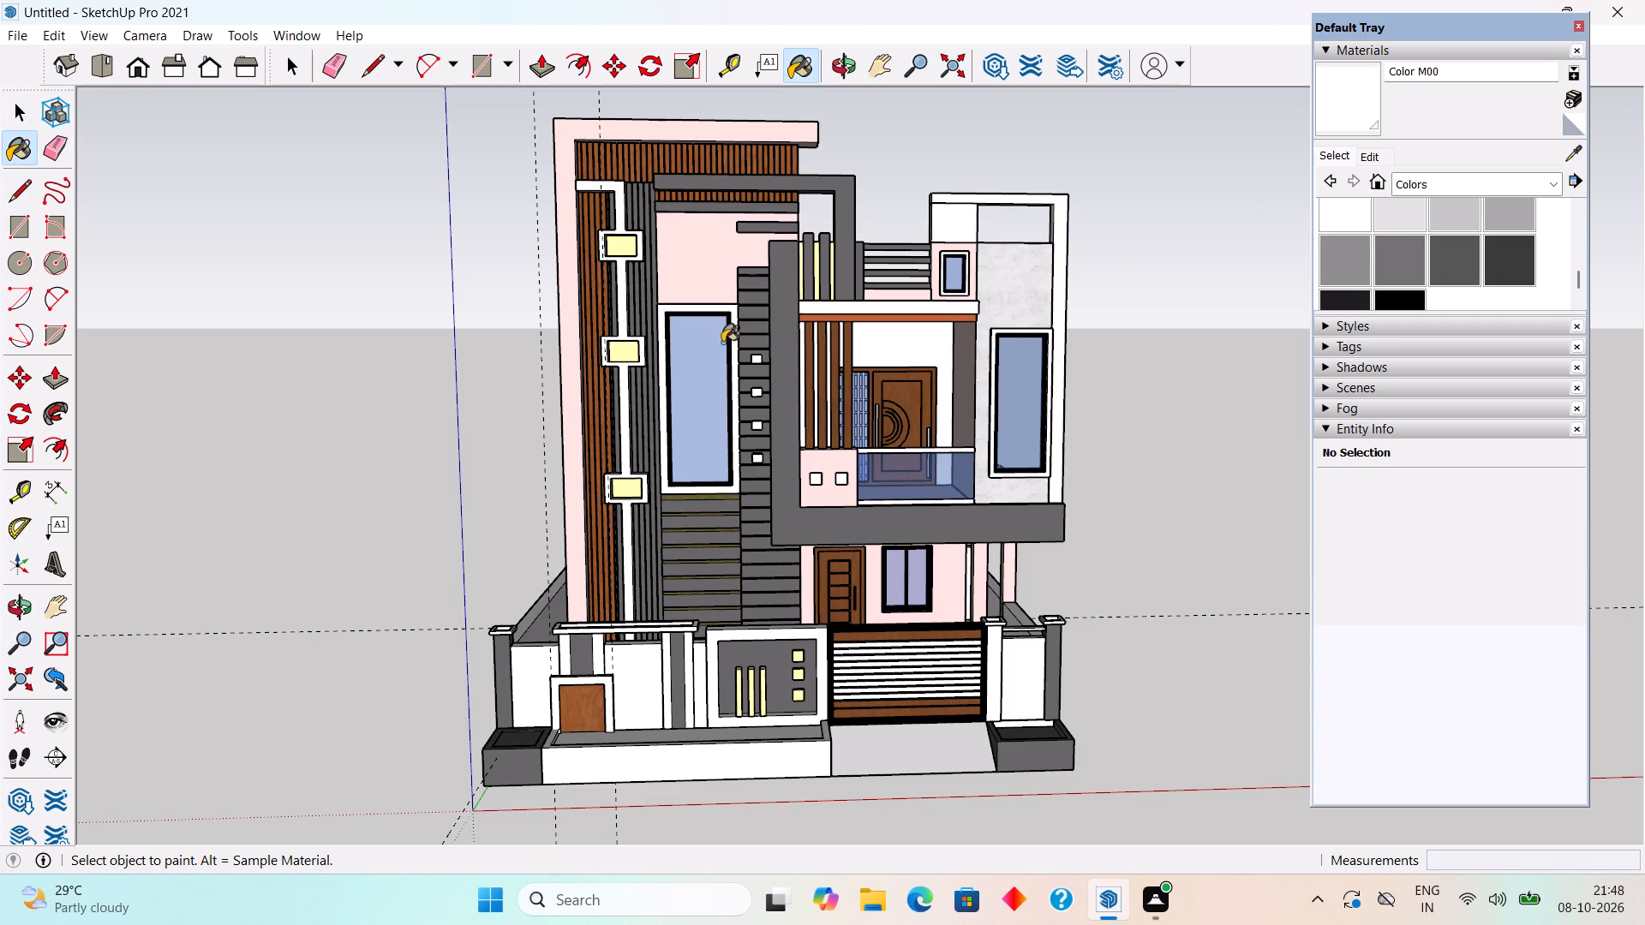
{"action": "left_click", "coordinate": [672, 256]}
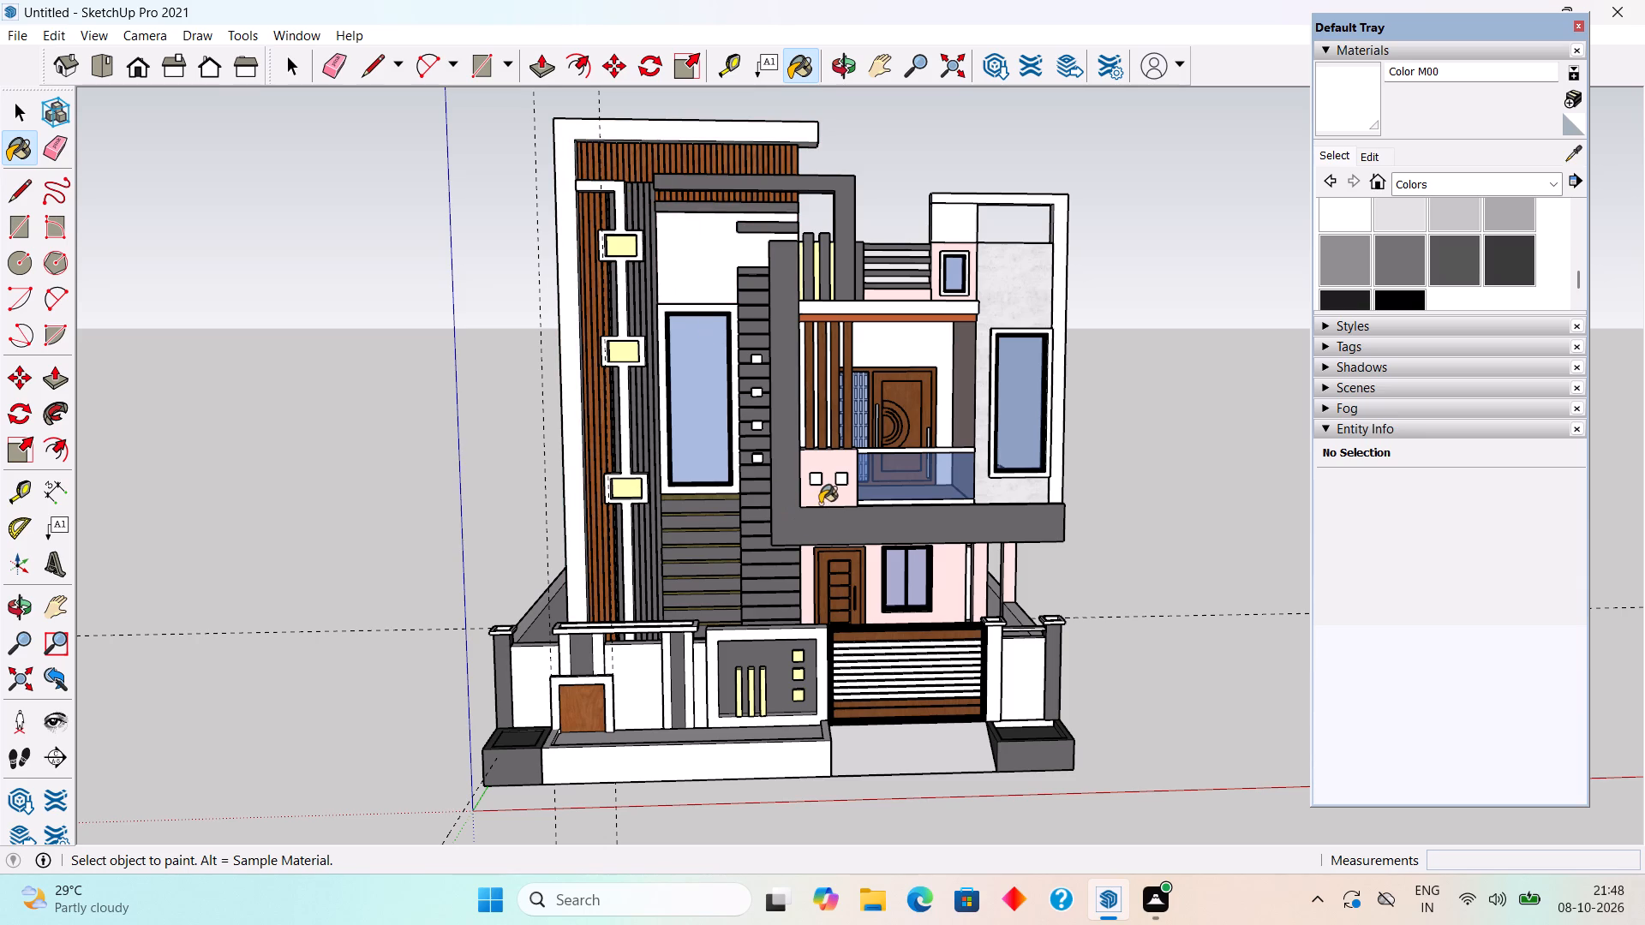
{"action": "left_click", "coordinate": [820, 504]}
Paint the ground-floor front wall around the window and the pink side columns with Color M00.
{"action": "scroll", "coordinate": [725, 505], "scroll_direction": "down", "scroll_amount": 2}
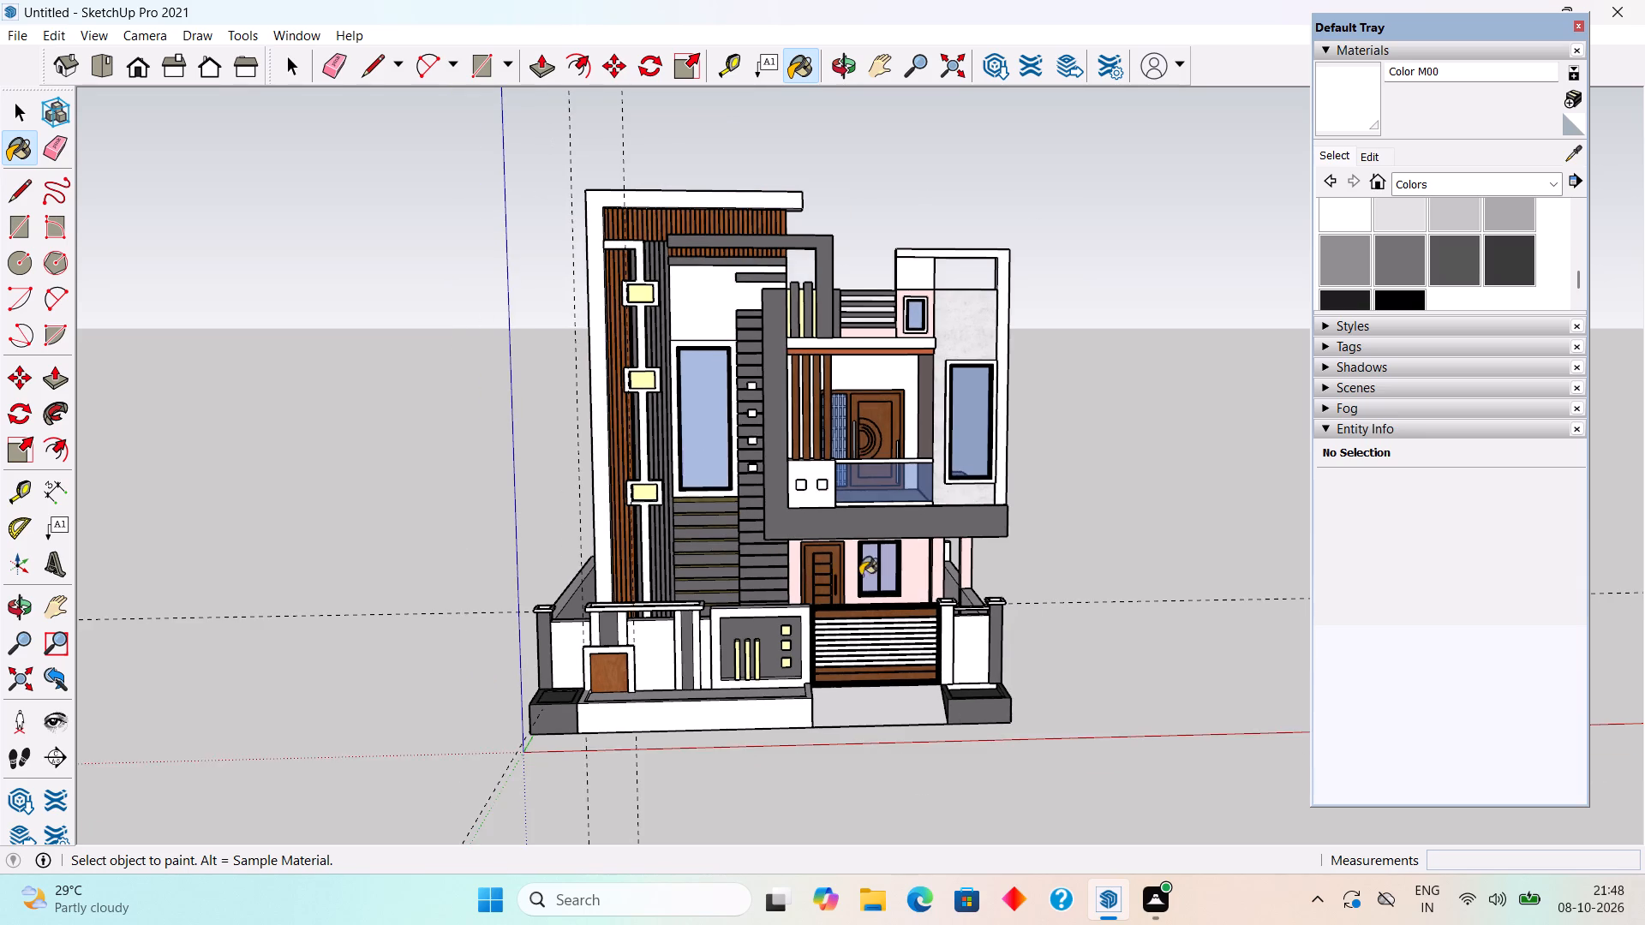
{"action": "scroll", "coordinate": [852, 567], "scroll_direction": "up", "scroll_amount": 4}
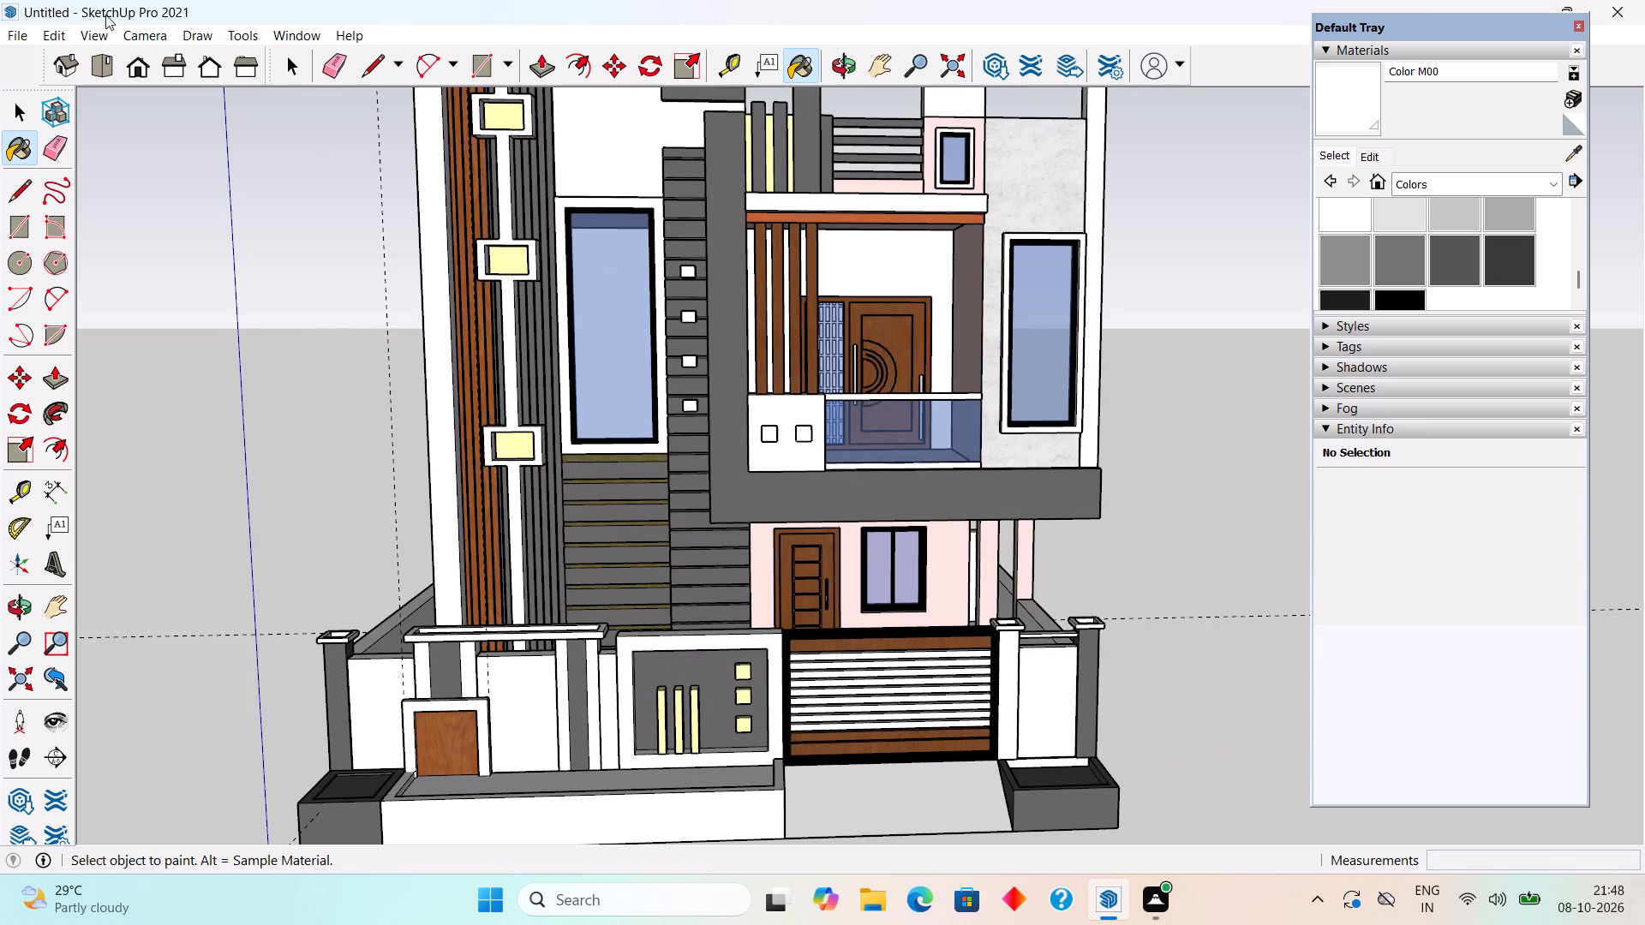
{"action": "left_click", "coordinate": [949, 562]}
{"action": "left_click", "coordinate": [988, 577]}
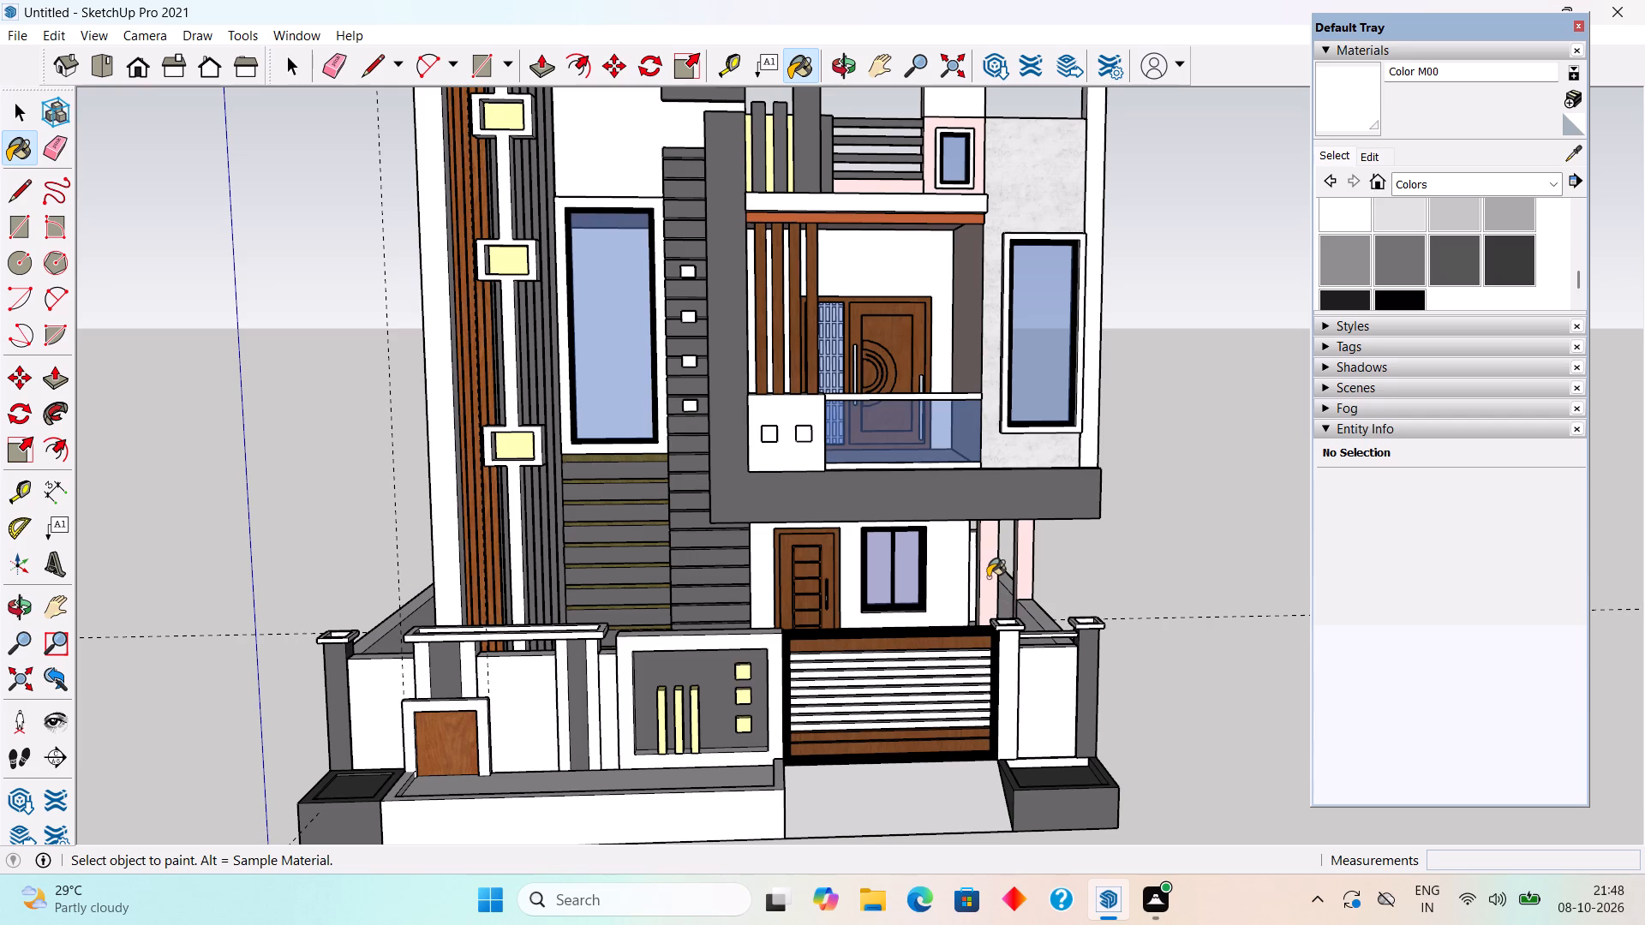
{"action": "left_click", "coordinate": [1027, 558]}
Paint the wall around the small top-level window and the pink strip below the grey railing with Color M00.
{"action": "middle_click_drag", "start_coordinate": [1064, 578], "coordinate": [999, 679]}
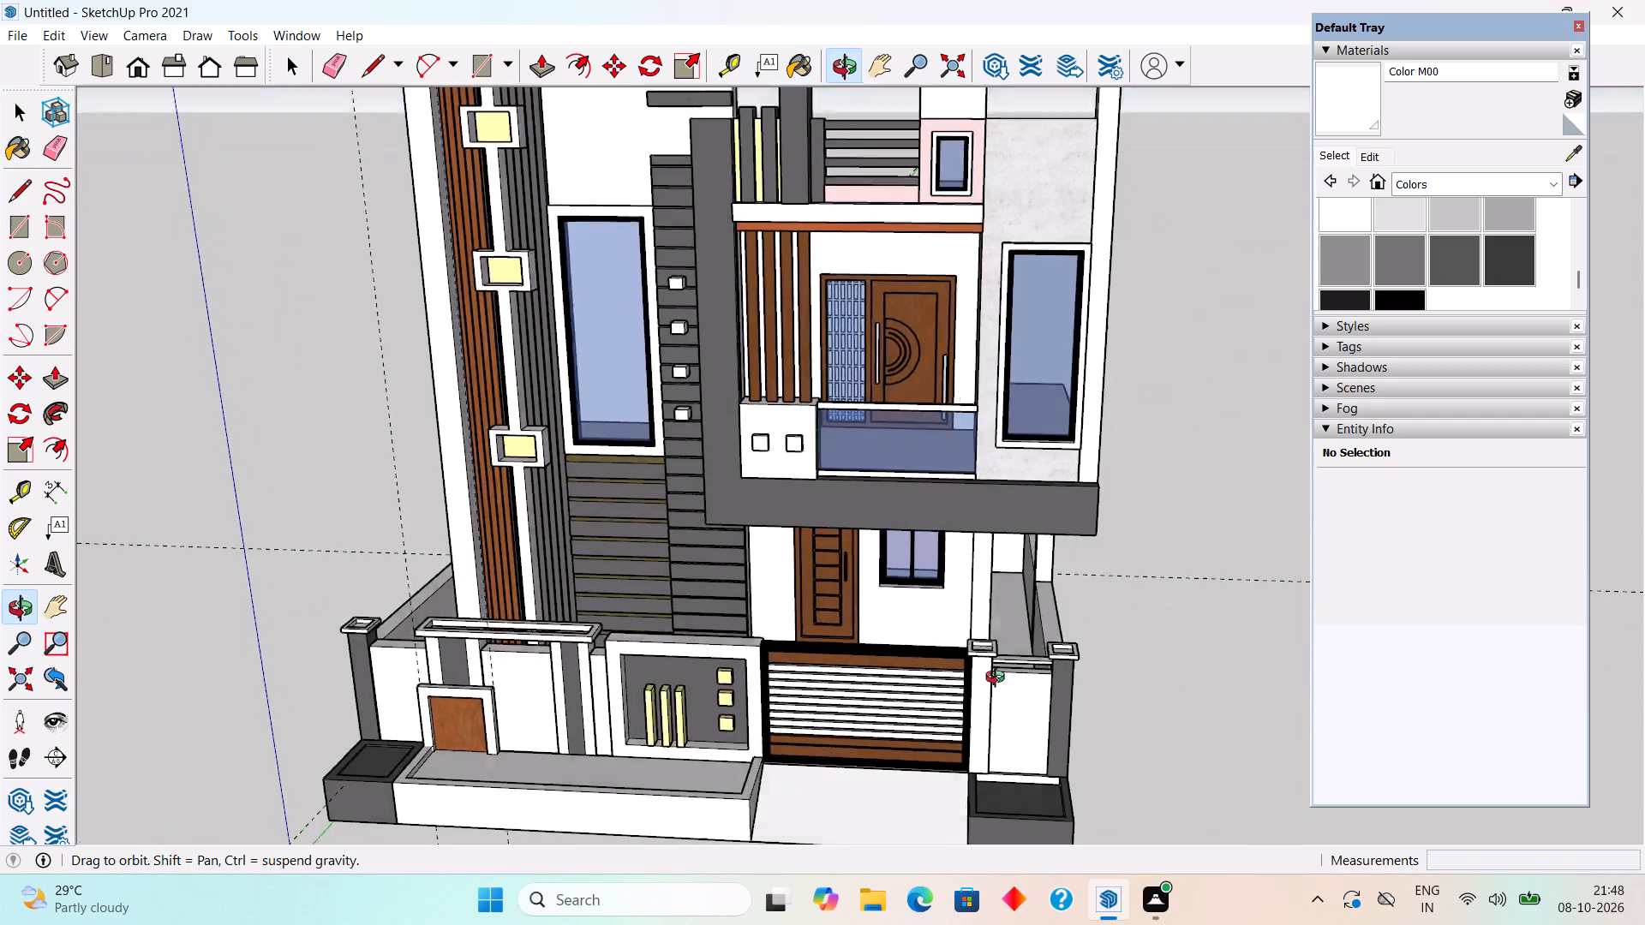
{"action": "middle_click_drag", "start_coordinate": [999, 679], "coordinate": [1002, 683]}
{"action": "scroll", "coordinate": [1002, 683], "scroll_direction": "down", "scroll_amount": 2}
{"action": "scroll", "coordinate": [930, 246], "scroll_direction": "up", "scroll_amount": 4}
{"action": "scroll", "coordinate": [1015, 296], "scroll_direction": "up", "scroll_amount": 4}
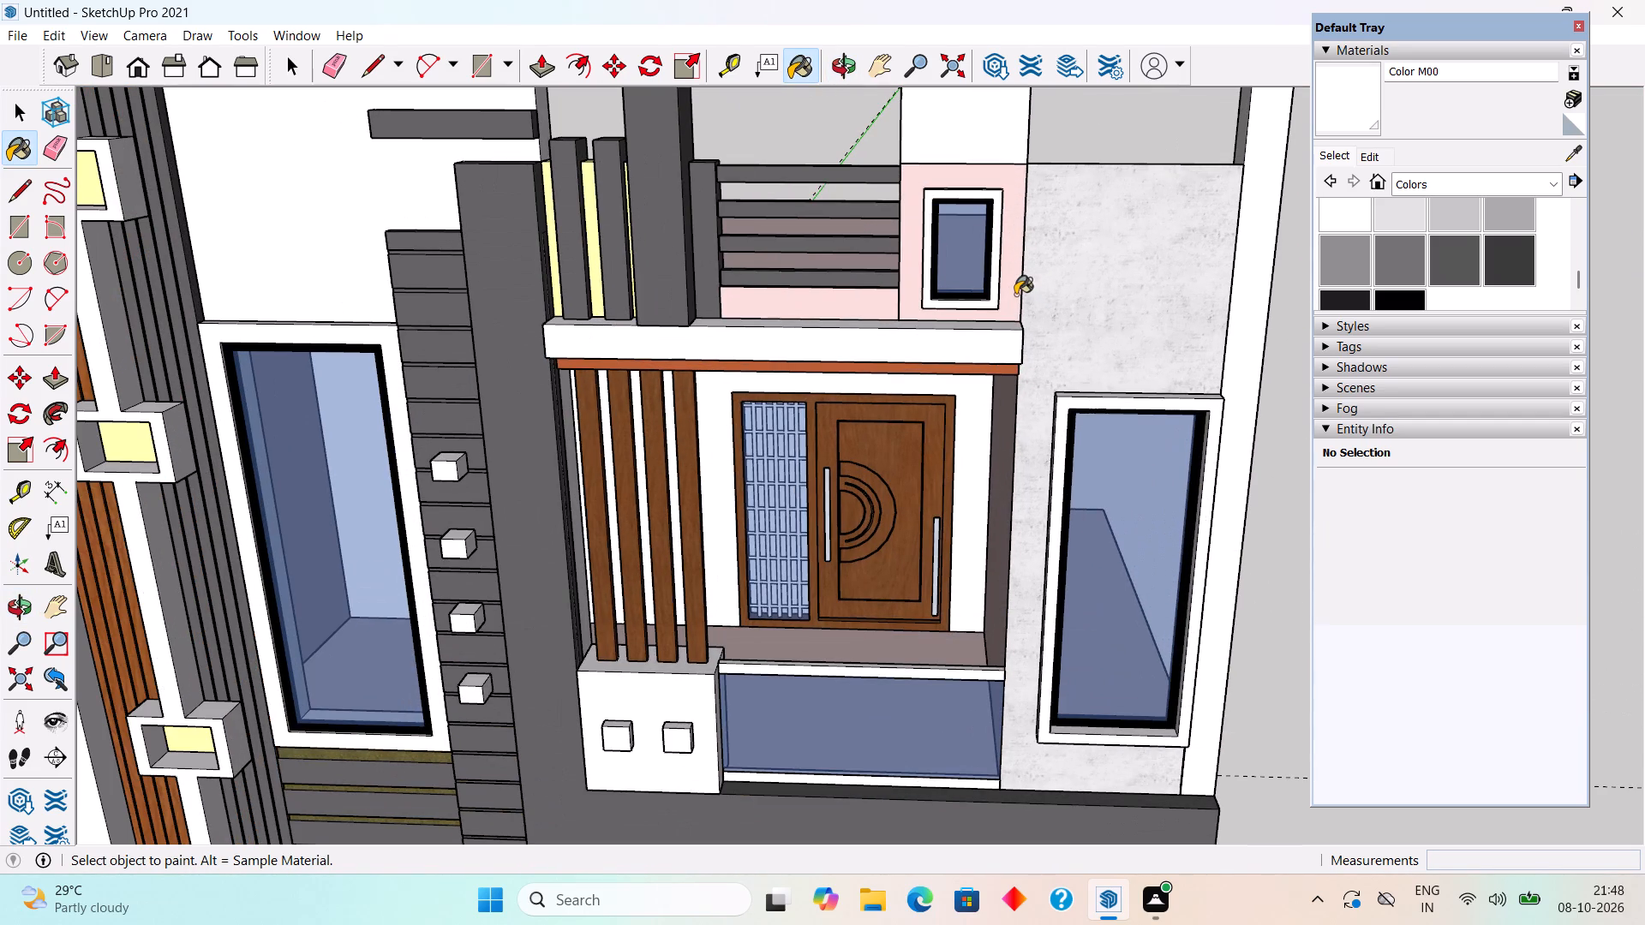
{"action": "left_click", "coordinate": [1015, 295]}
{"action": "left_click", "coordinate": [871, 301]}
Paint the first-floor exterior side walls and the balcony's inner side wall with Color M00.
{"action": "middle_click_drag", "start_coordinate": [762, 301], "coordinate": [300, 228]}
{"action": "scroll", "coordinate": [320, 233], "scroll_direction": "down", "scroll_amount": 2}
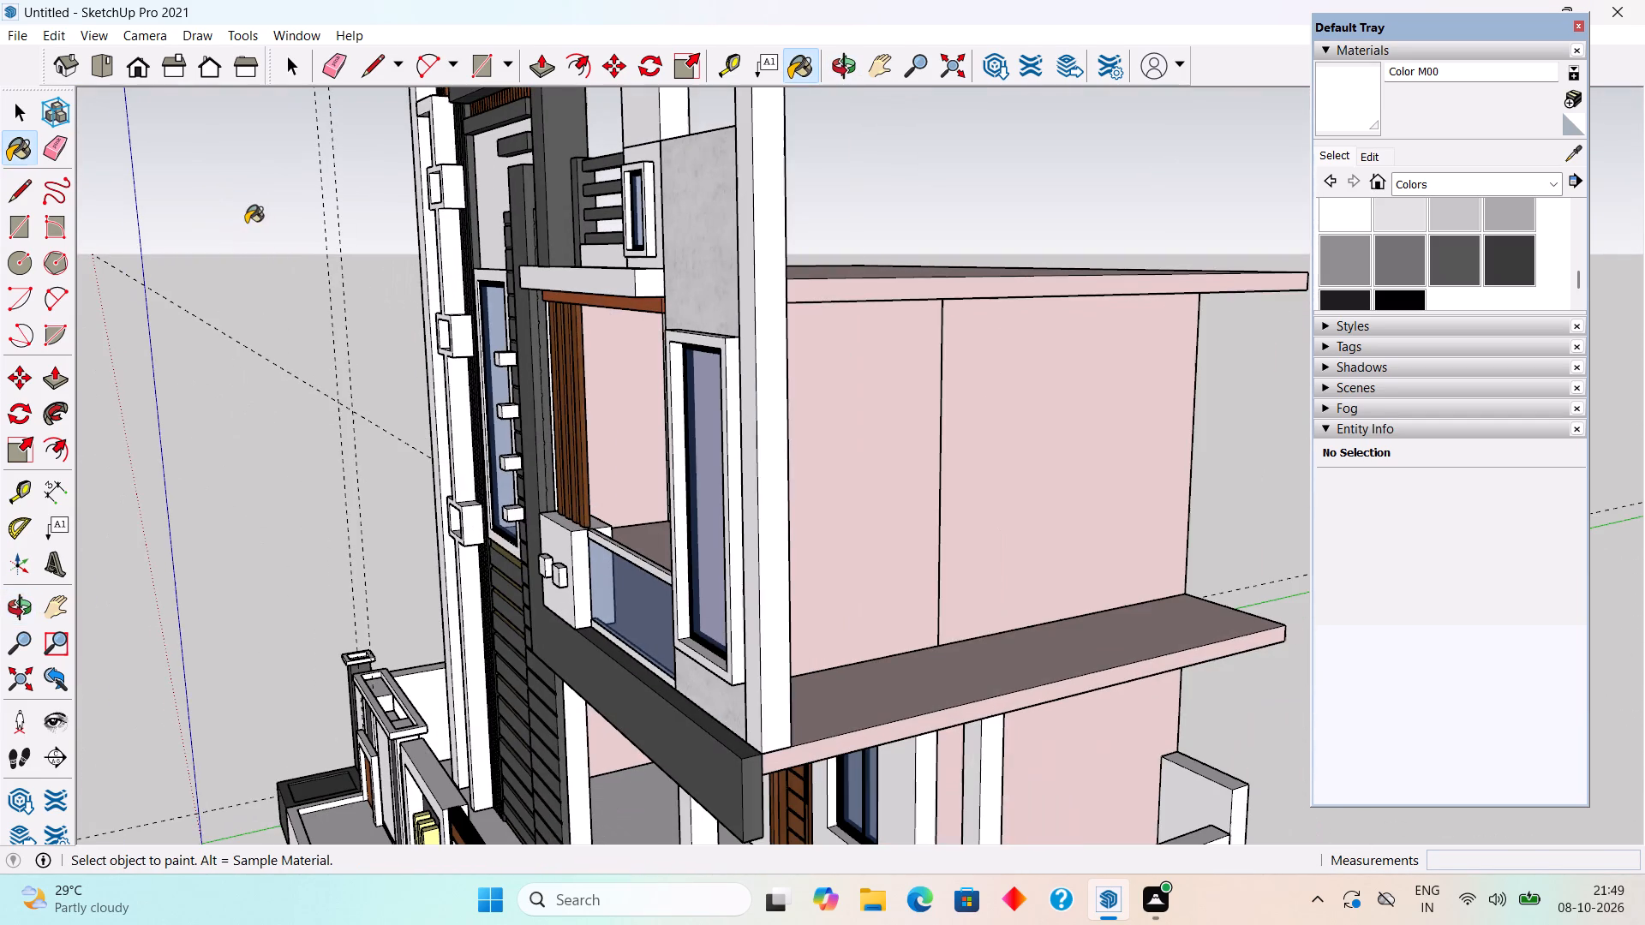
{"action": "left_click", "coordinate": [966, 583]}
{"action": "left_click", "coordinate": [857, 510]}
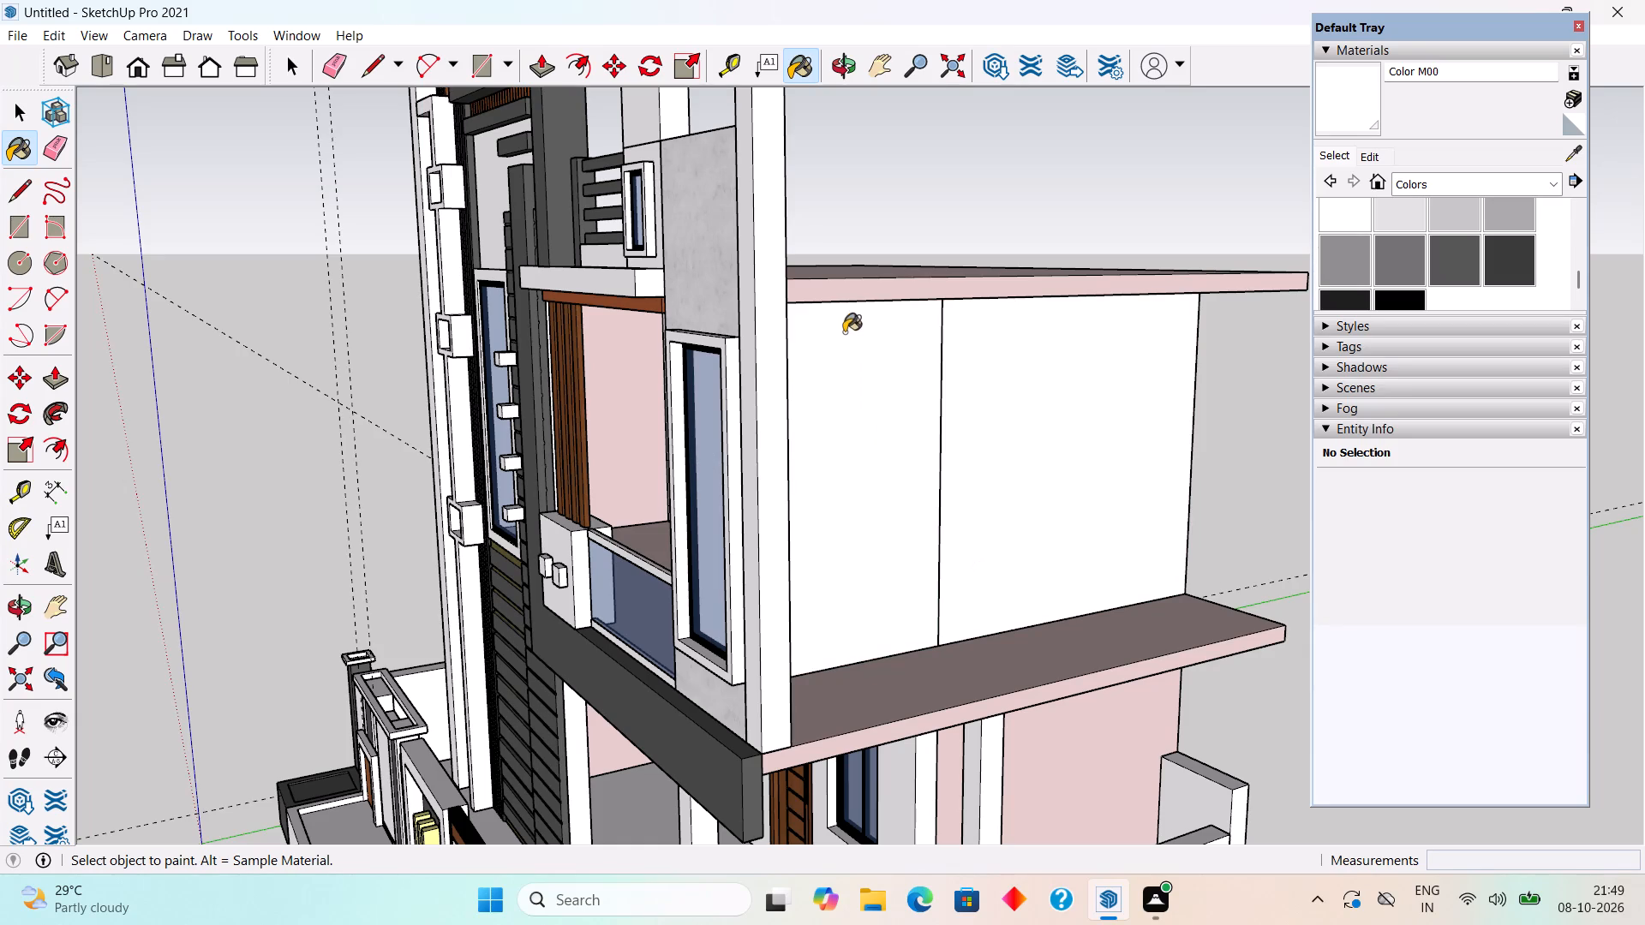
{"action": "left_click", "coordinate": [838, 307]}
{"action": "left_click", "coordinate": [643, 419]}
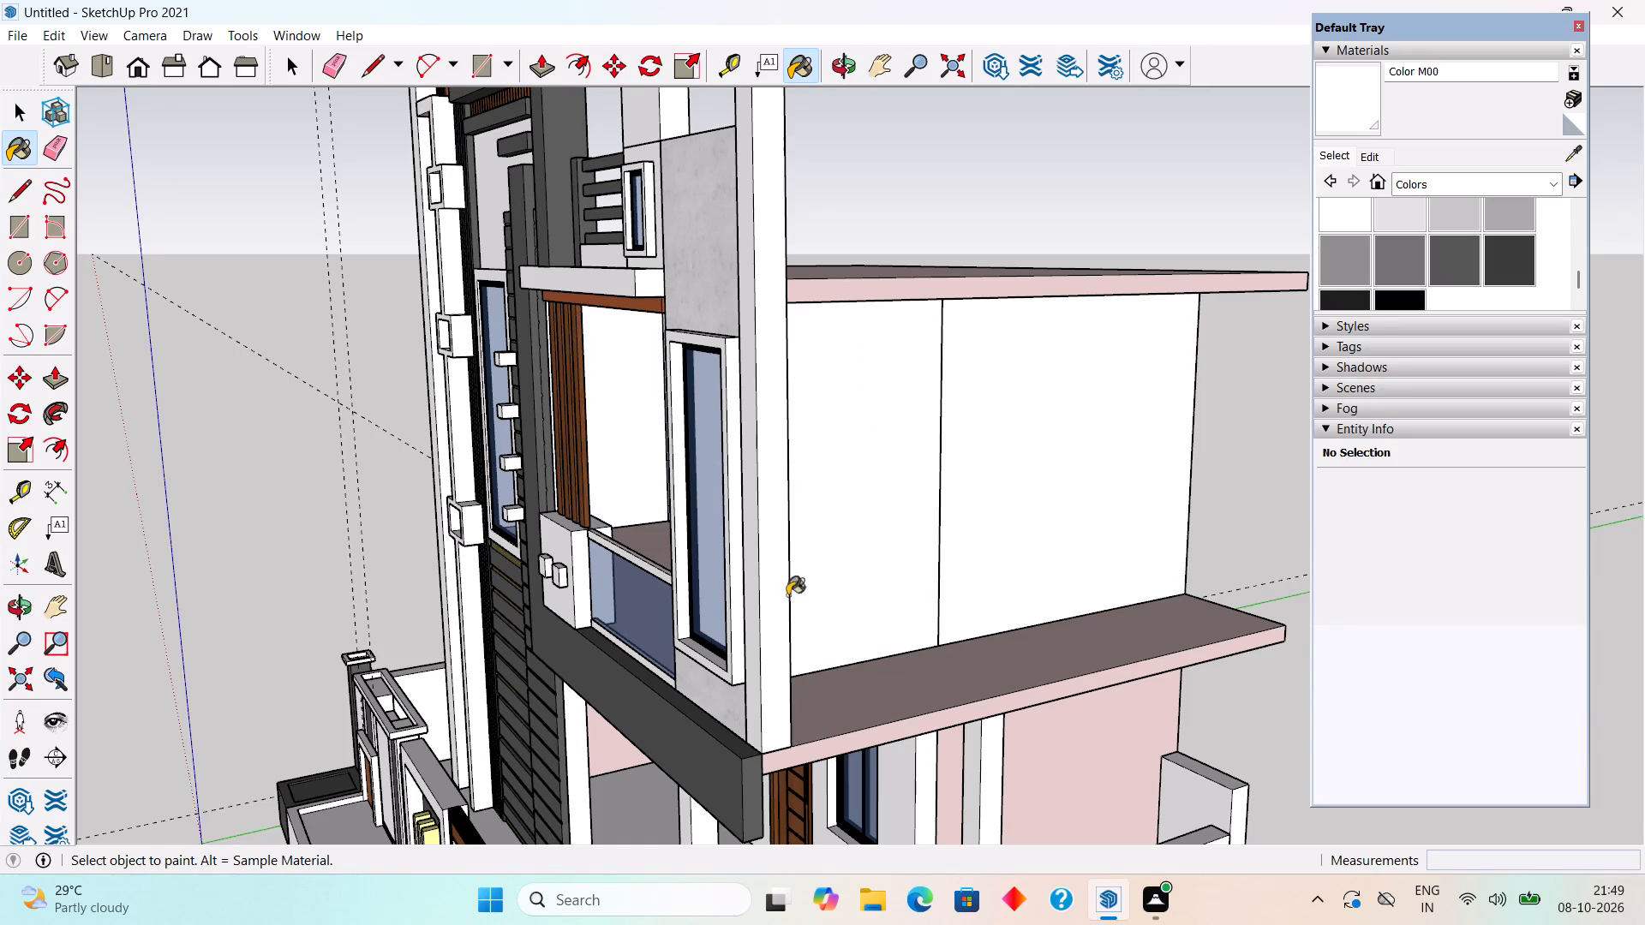
Paint the projecting first-floor slab, the inner porch wall and the ground-floor side wall with Color M00.
{"action": "middle_click_drag", "start_coordinate": [918, 593], "coordinate": [840, 309]}
{"action": "left_click", "coordinate": [643, 612]}
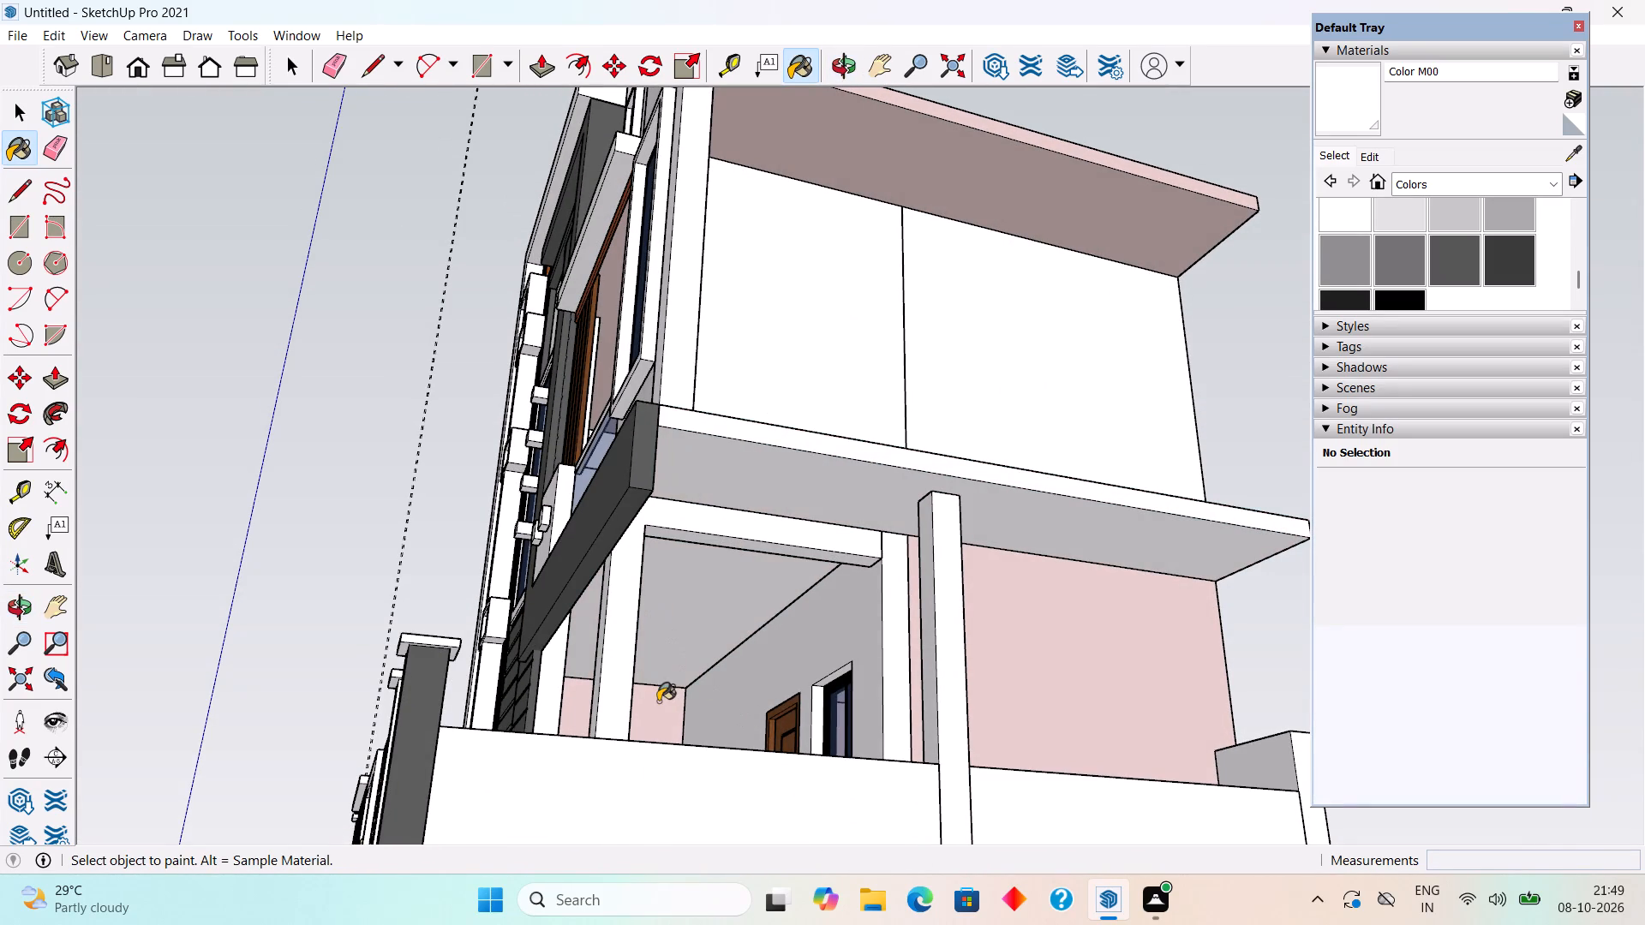
{"action": "left_click", "coordinate": [658, 701]}
{"action": "left_click", "coordinate": [1022, 667]}
Paint the rear walls on both floors, the roof slab and the remaining pink far-side walls with Color M00.
{"action": "middle_click_drag", "start_coordinate": [1036, 627], "coordinate": [607, 866]}
{"action": "scroll", "coordinate": [668, 653], "scroll_direction": "down", "scroll_amount": 1}
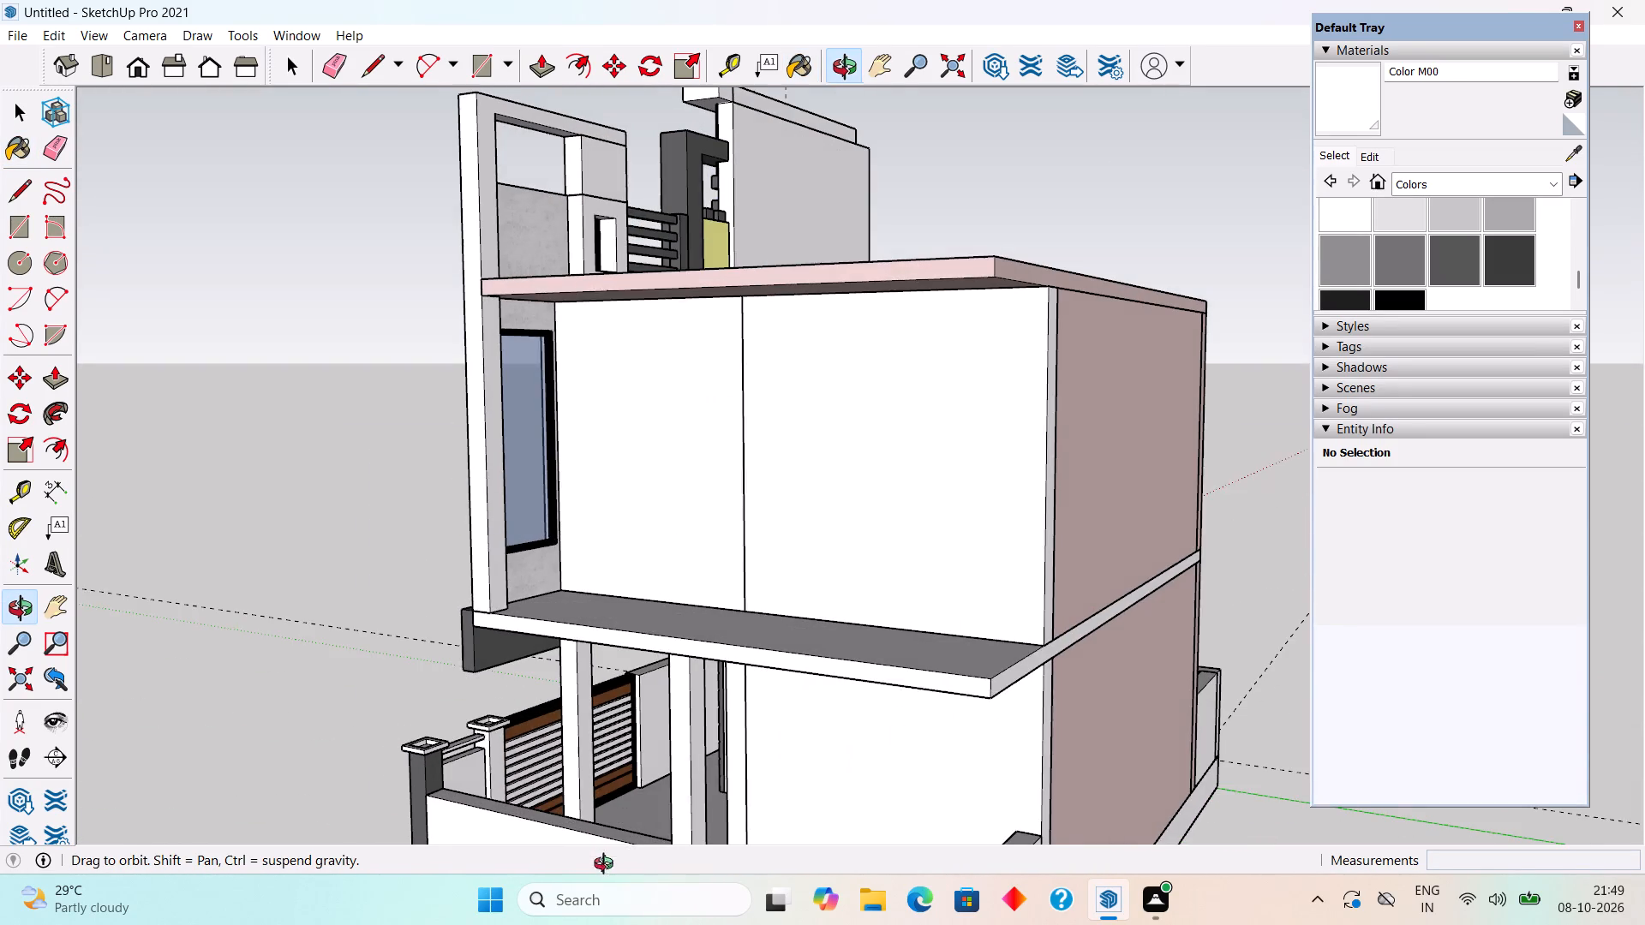
{"action": "middle_click_drag", "start_coordinate": [607, 866], "coordinate": [606, 862]}
{"action": "left_click", "coordinate": [1092, 518]}
{"action": "left_click", "coordinate": [1116, 702]}
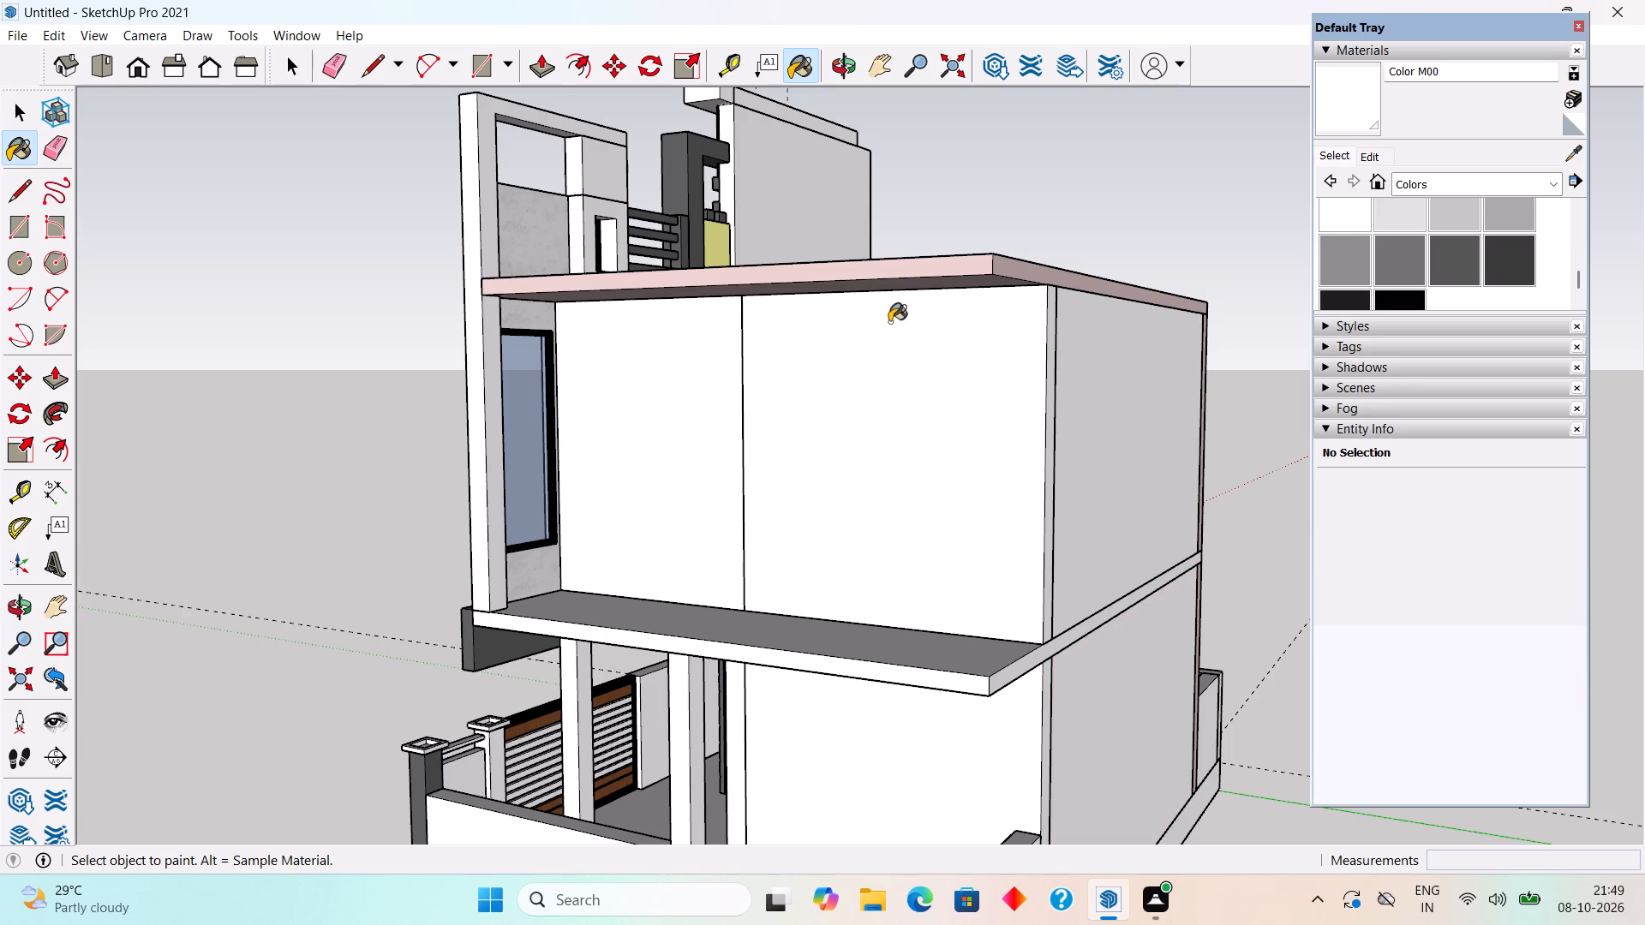
{"action": "left_click", "coordinate": [887, 277]}
{"action": "middle_click_drag", "start_coordinate": [830, 477], "coordinate": [10, 488]}
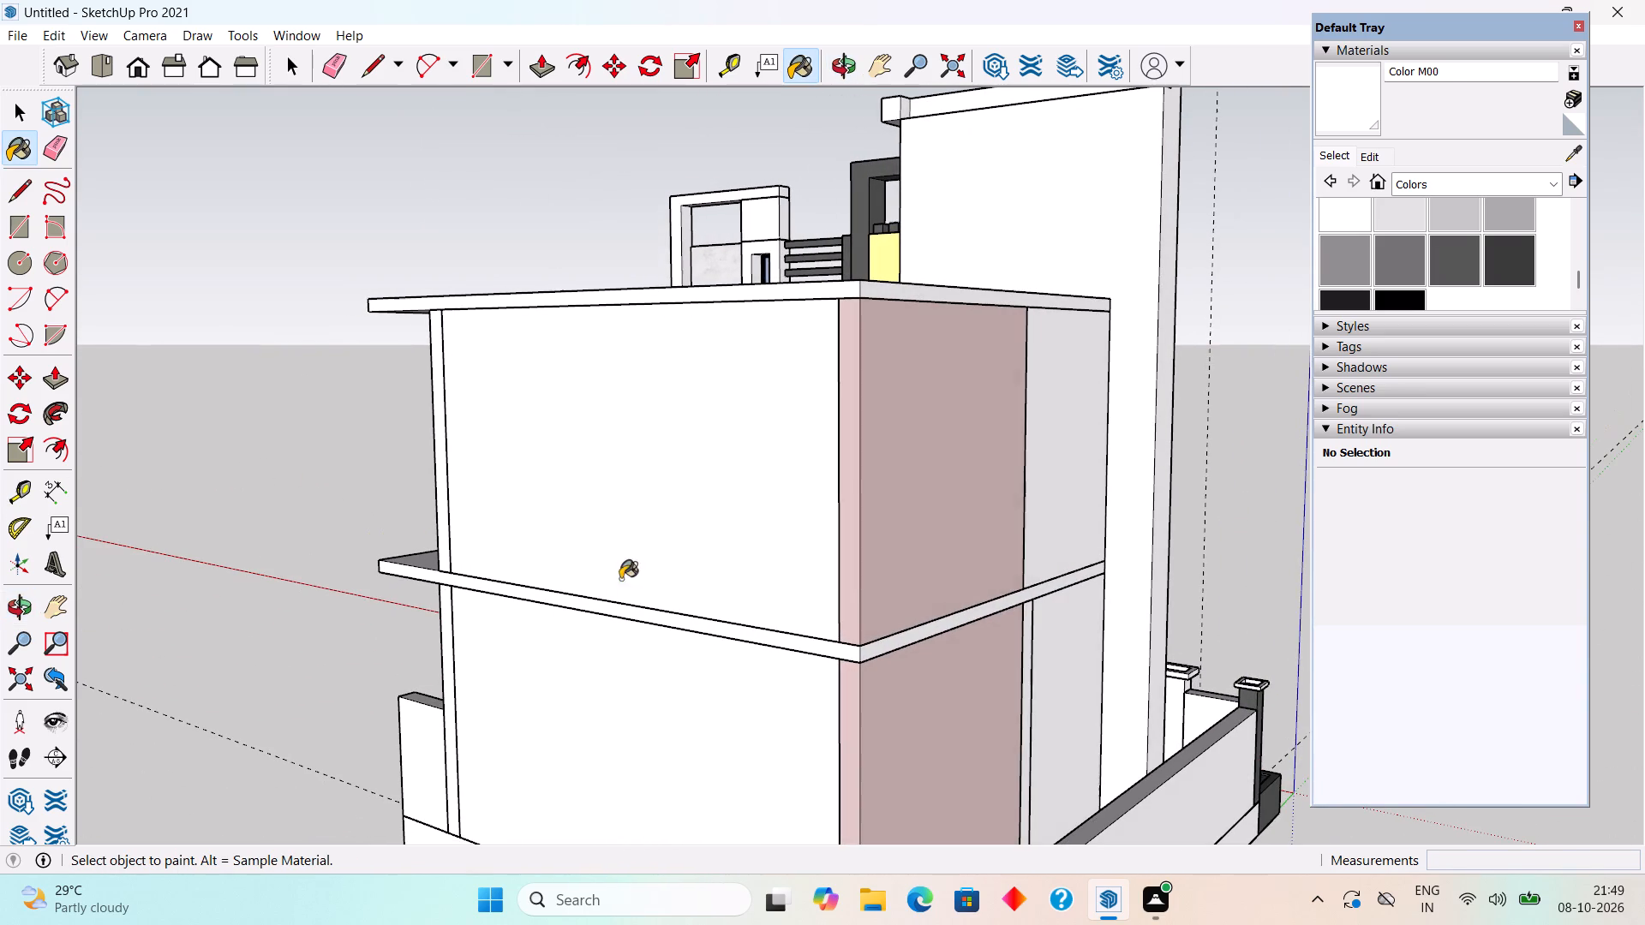
{"action": "left_click", "coordinate": [874, 589]}
{"action": "left_click", "coordinate": [918, 736]}
Examine the repainted house from the rear, side and front for any remaining unpainted surfaces.
{"action": "scroll", "coordinate": [918, 736], "scroll_direction": "down", "scroll_amount": 12}
{"action": "middle_click_drag", "start_coordinate": [859, 878], "coordinate": [858, 877]}
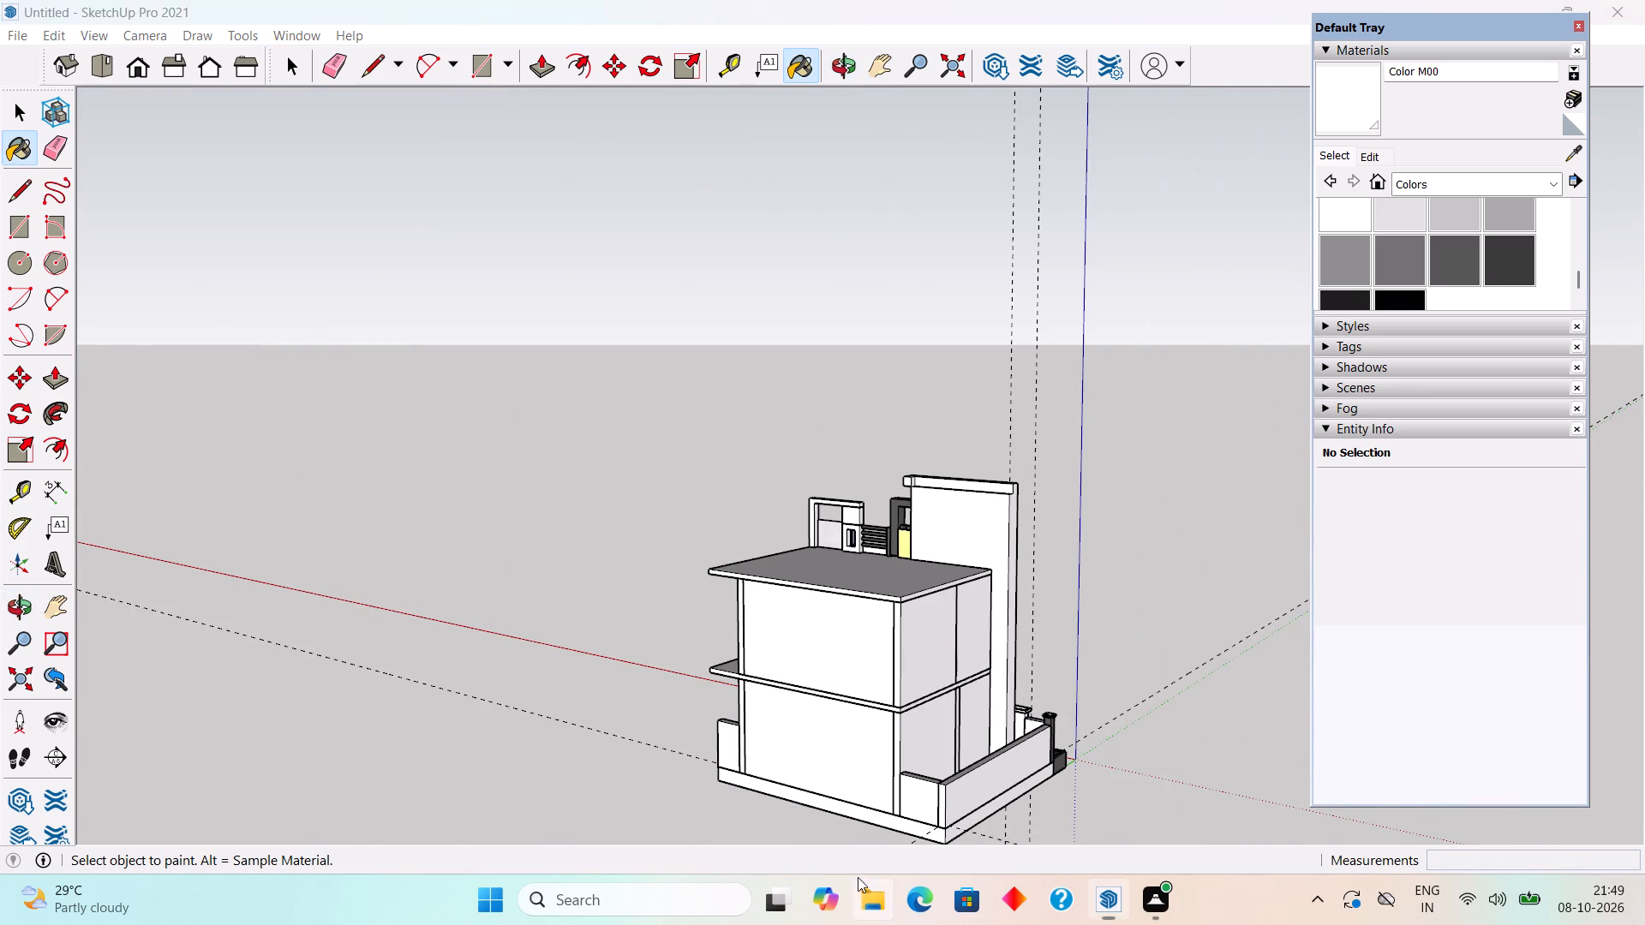
{"action": "middle_click_drag", "start_coordinate": [858, 877], "coordinate": [1025, 769]}
{"action": "middle_click_drag", "start_coordinate": [738, 768], "coordinate": [1283, 662]}
{"action": "middle_click_drag", "start_coordinate": [630, 803], "coordinate": [1253, 772]}
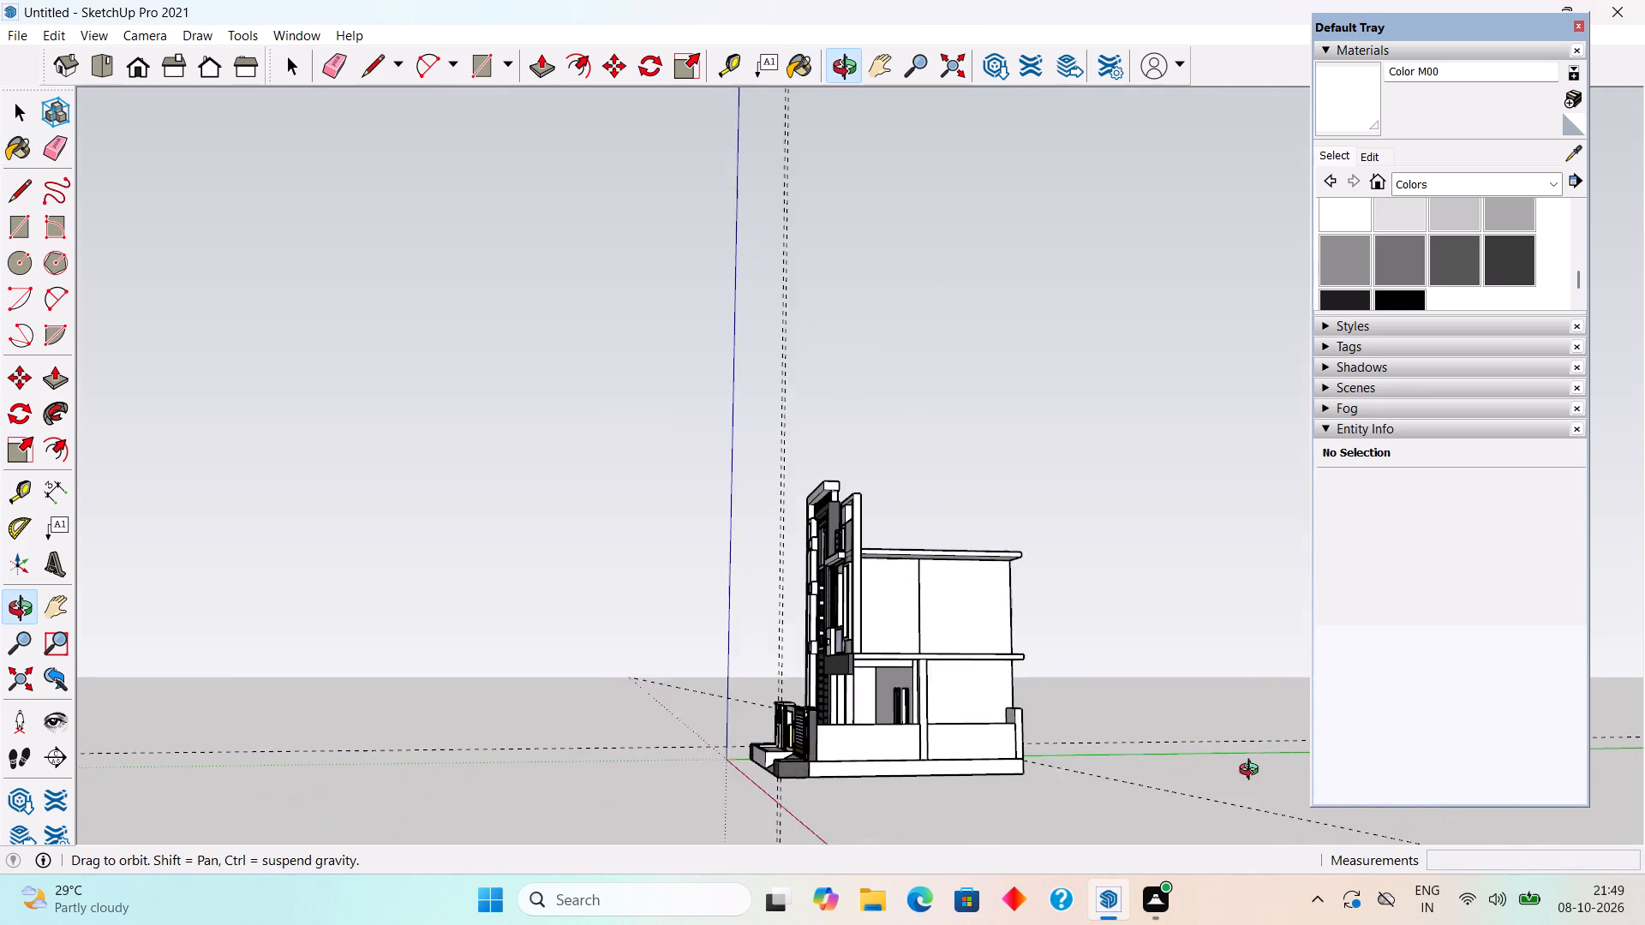
{"action": "middle_click_drag", "start_coordinate": [1253, 772], "coordinate": [1257, 771]}
{"action": "middle_click_drag", "start_coordinate": [595, 747], "coordinate": [1515, 800]}
{"action": "middle_click_drag", "start_coordinate": [739, 829], "coordinate": [447, 783]}
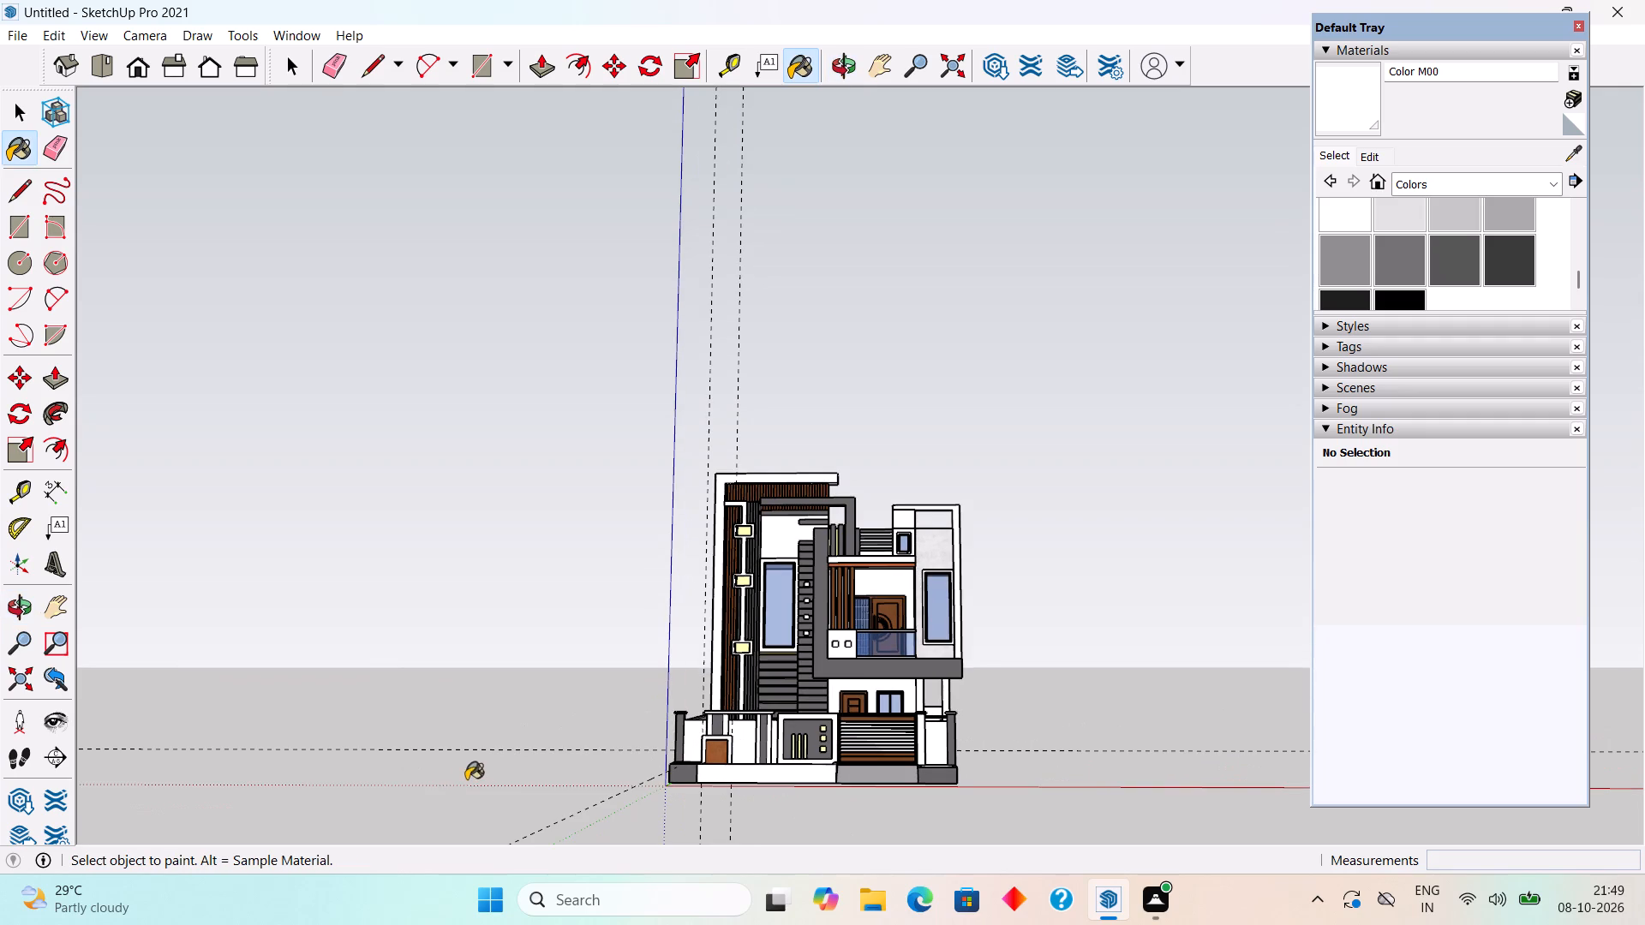
{"action": "key", "text": "space"}
{"action": "scroll", "coordinate": [708, 761], "scroll_direction": "up", "scroll_amount": 8}
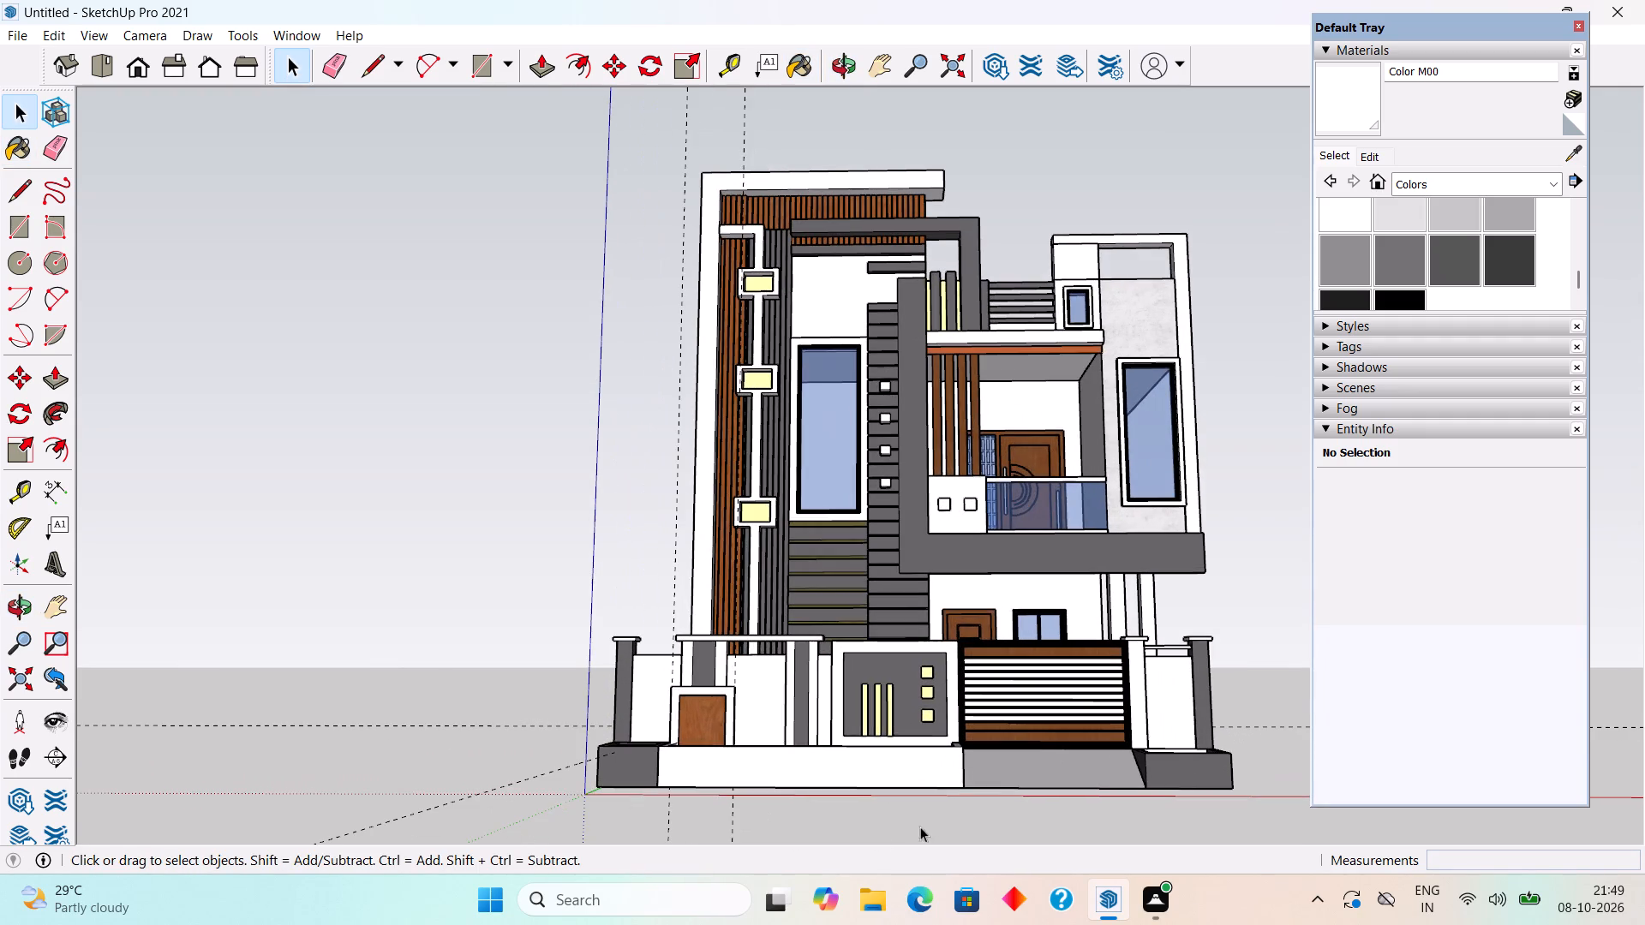
{"action": "middle_click_drag", "start_coordinate": [948, 804], "coordinate": [957, 832]}
{"action": "scroll", "coordinate": [1100, 781], "scroll_direction": "up", "scroll_amount": 3}
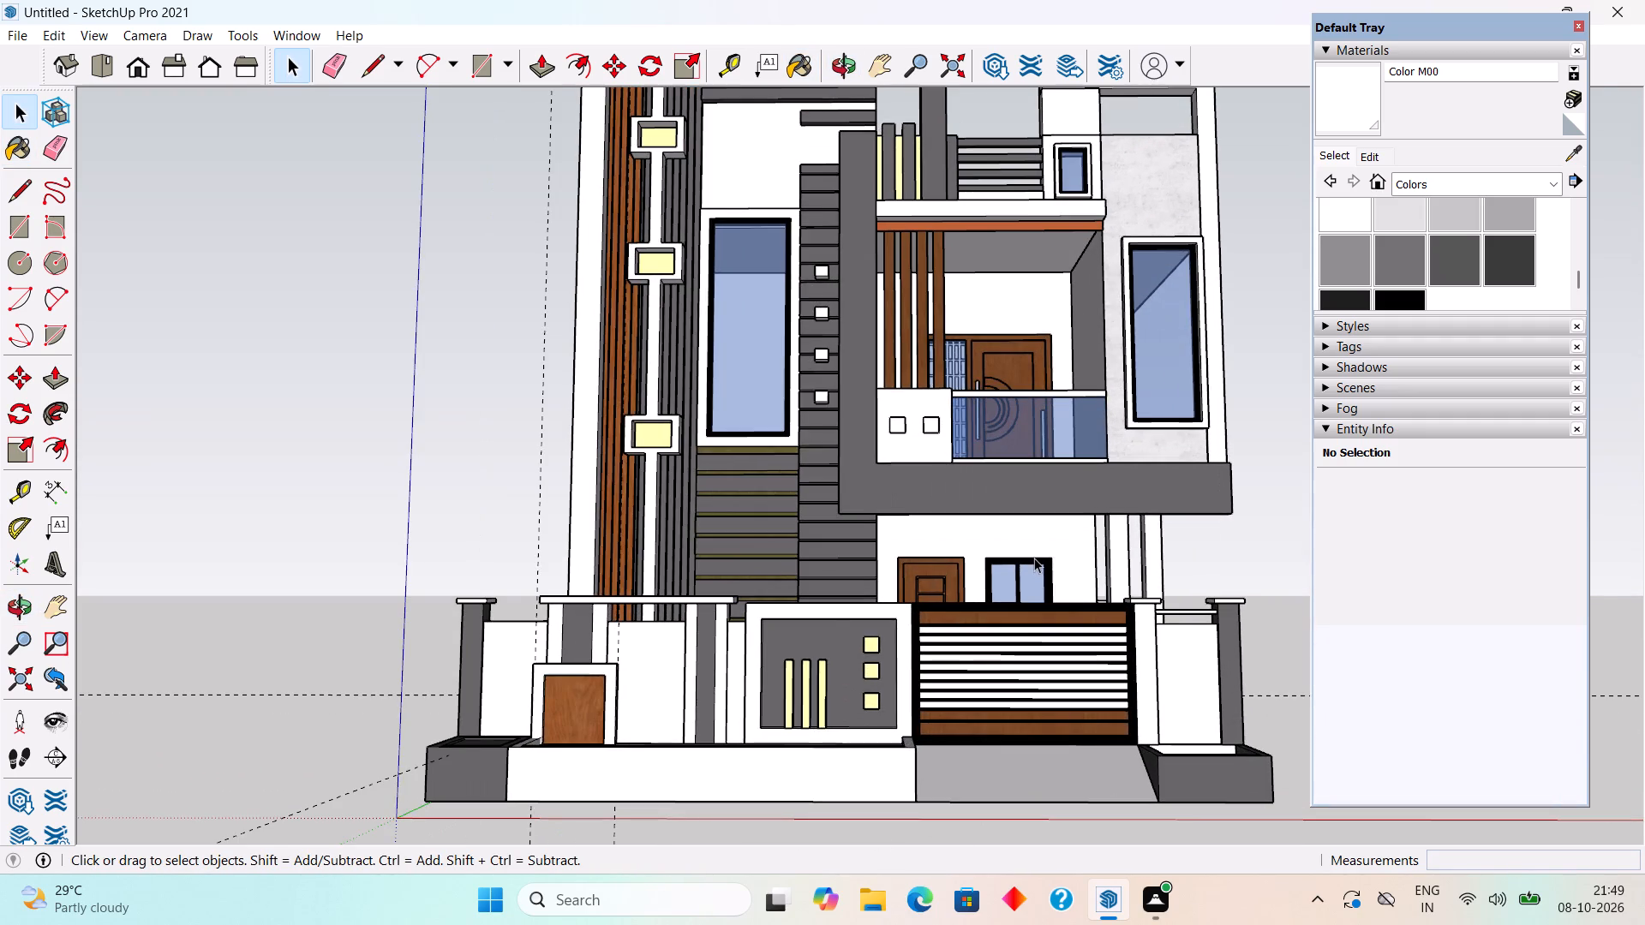
Paint the soil face of the small planter beside the gate with Grass Dark Green from Landscaping, Fencing and Vegetation.
{"action": "scroll", "coordinate": [1034, 558], "scroll_direction": "down", "scroll_amount": 6}
{"action": "middle_click_drag", "start_coordinate": [1013, 479], "coordinate": [1007, 751]}
{"action": "scroll", "coordinate": [1007, 751], "scroll_direction": "up", "scroll_amount": 8}
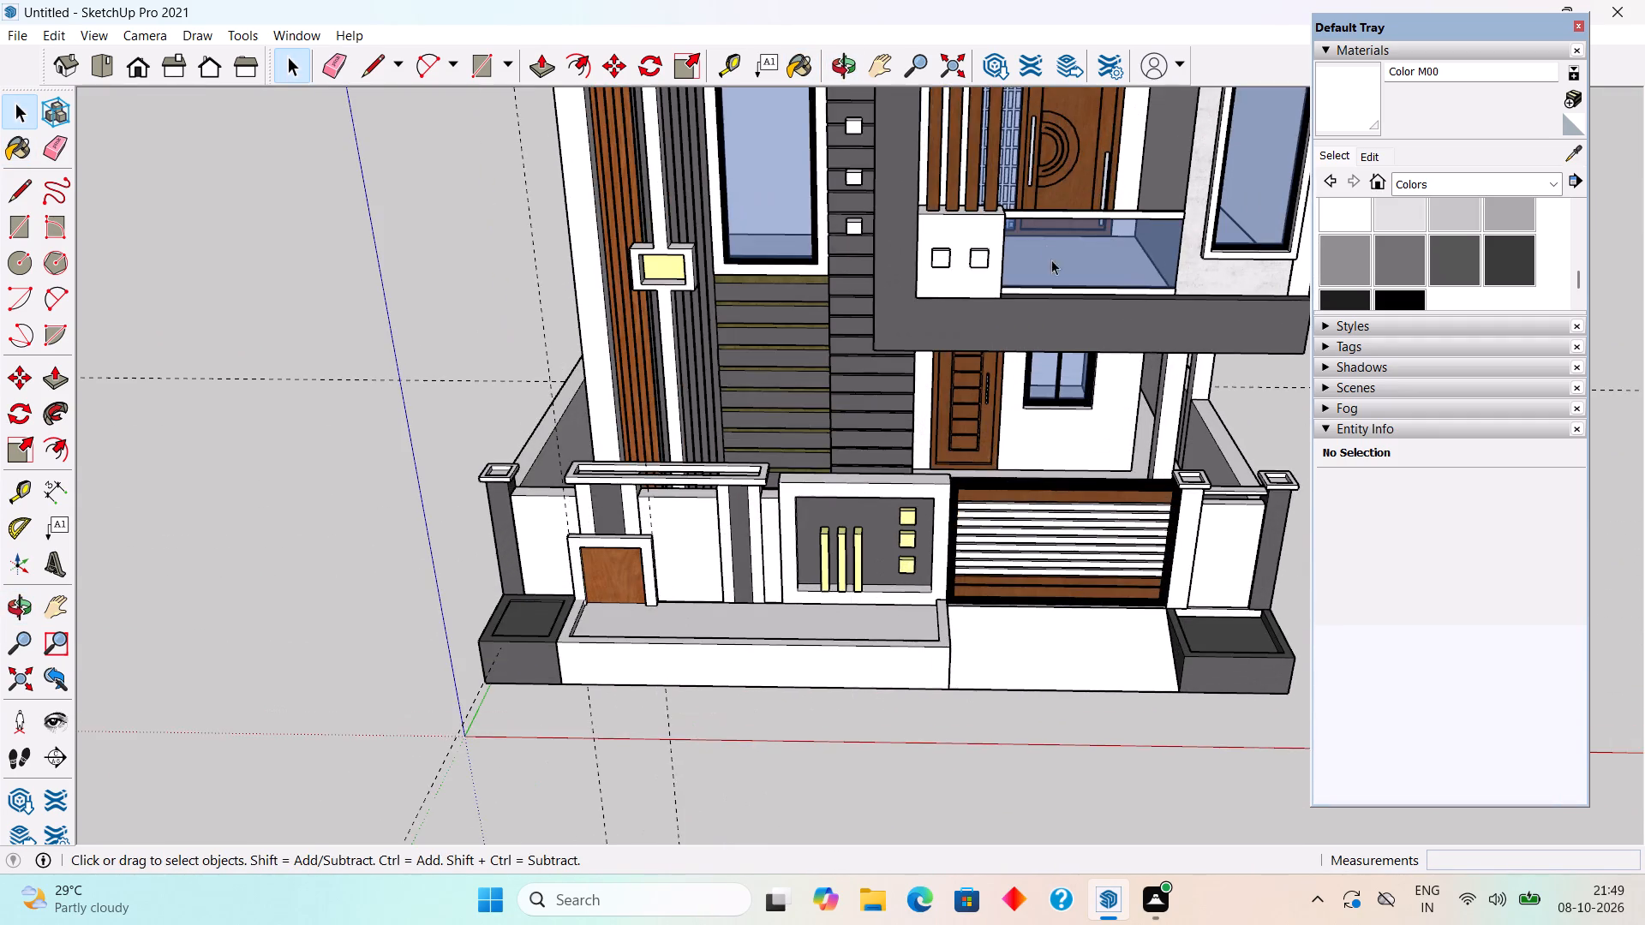
{"action": "middle_click_drag", "start_coordinate": [1045, 273], "coordinate": [1043, 504]}
{"action": "scroll", "coordinate": [1138, 633], "scroll_direction": "up", "scroll_amount": 5}
{"action": "double_click", "coordinate": [1244, 693]}
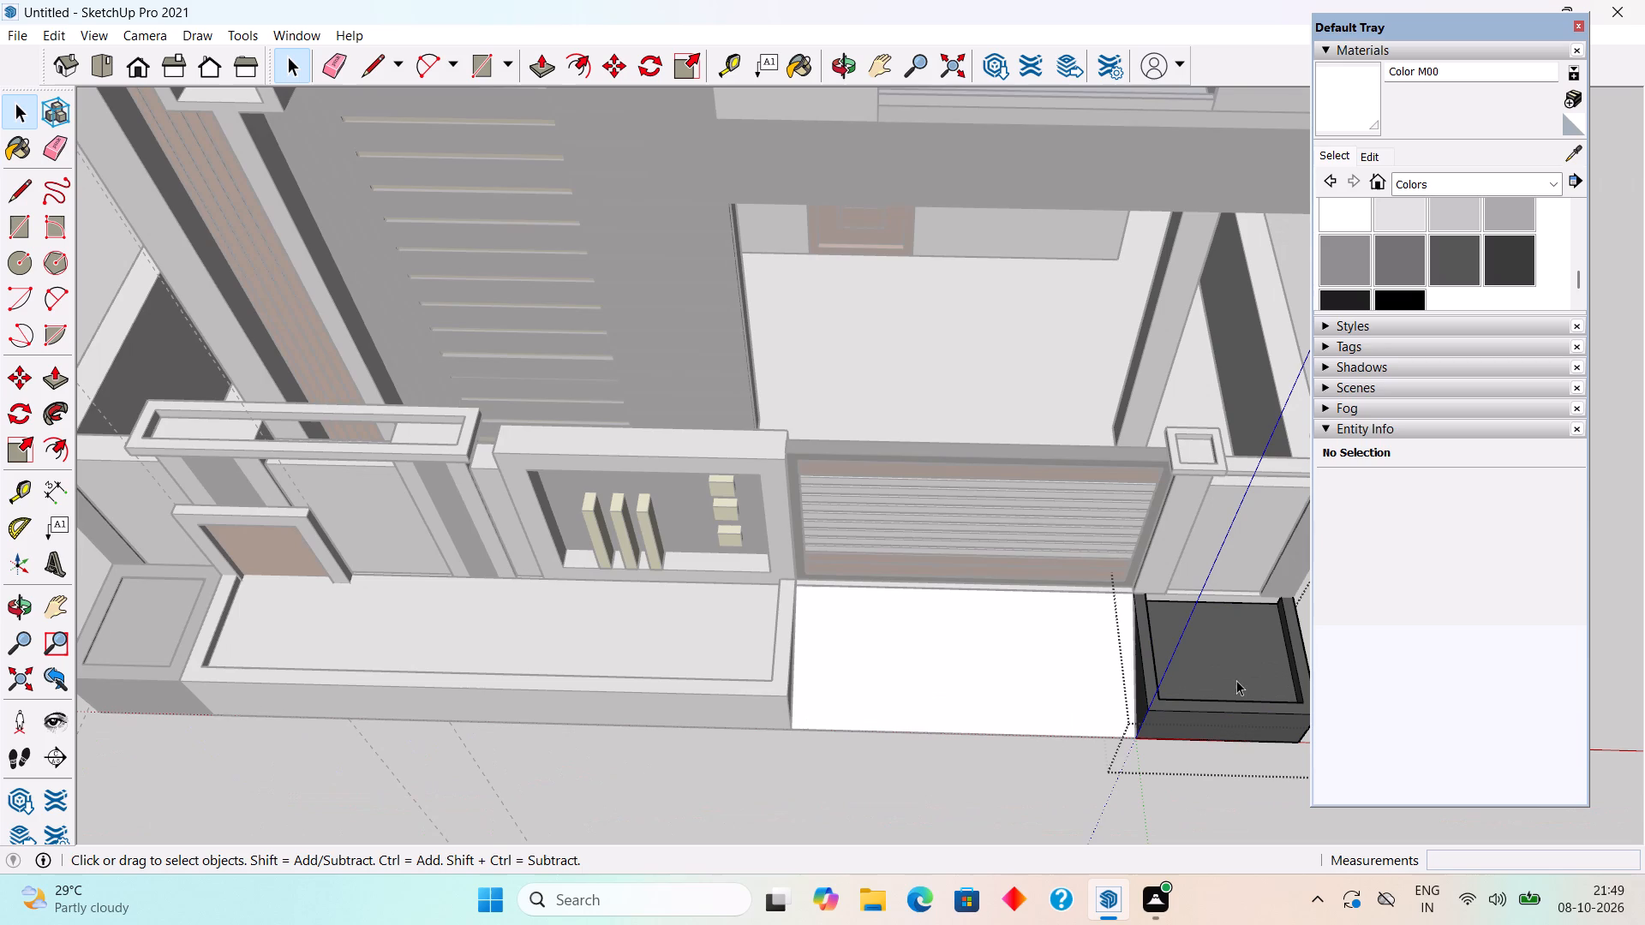
{"action": "left_click", "coordinate": [1236, 680]}
{"action": "left_click", "coordinate": [1415, 190]}
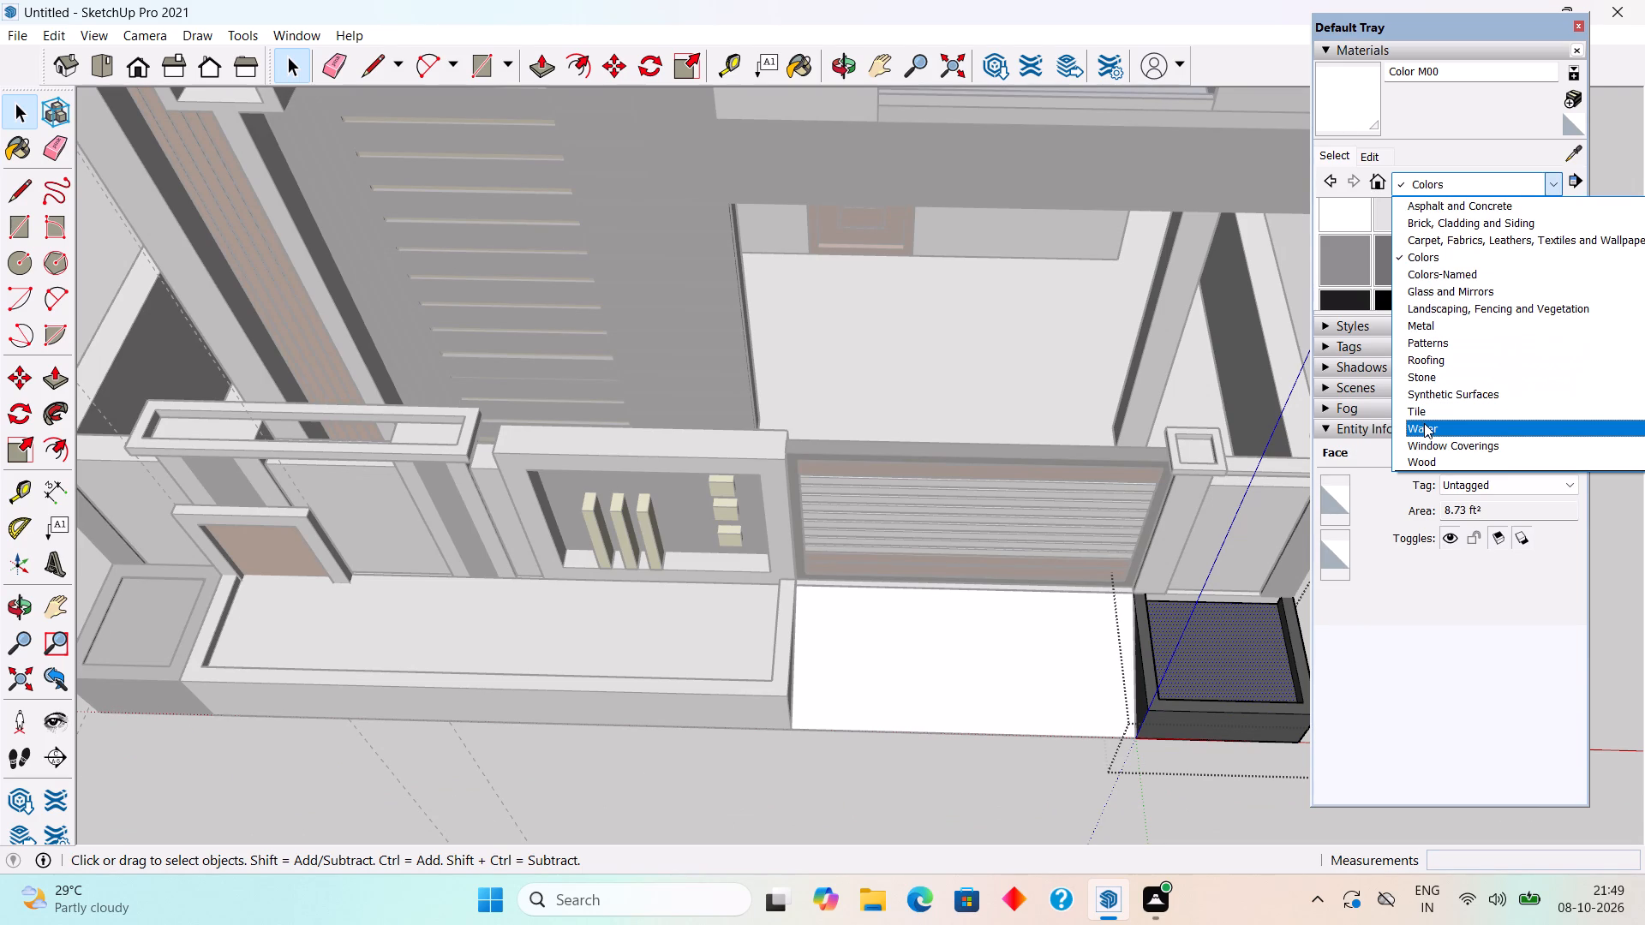
{"action": "left_click", "coordinate": [1445, 308]}
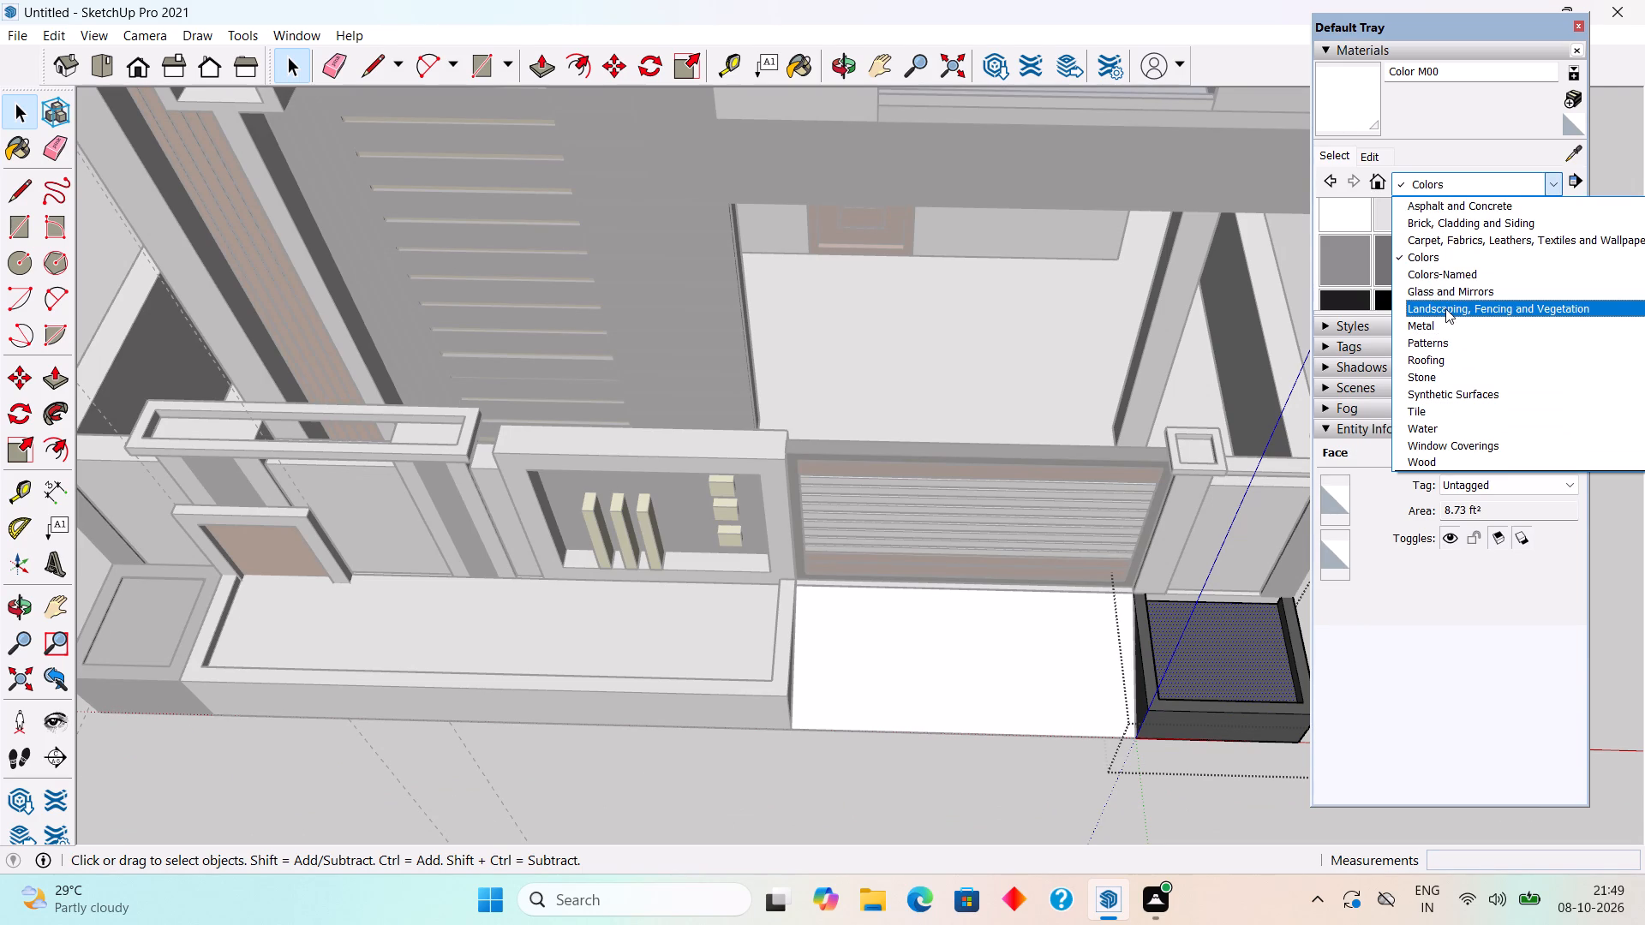
{"action": "scroll", "coordinate": [1442, 242], "scroll_direction": "down", "scroll_amount": 4}
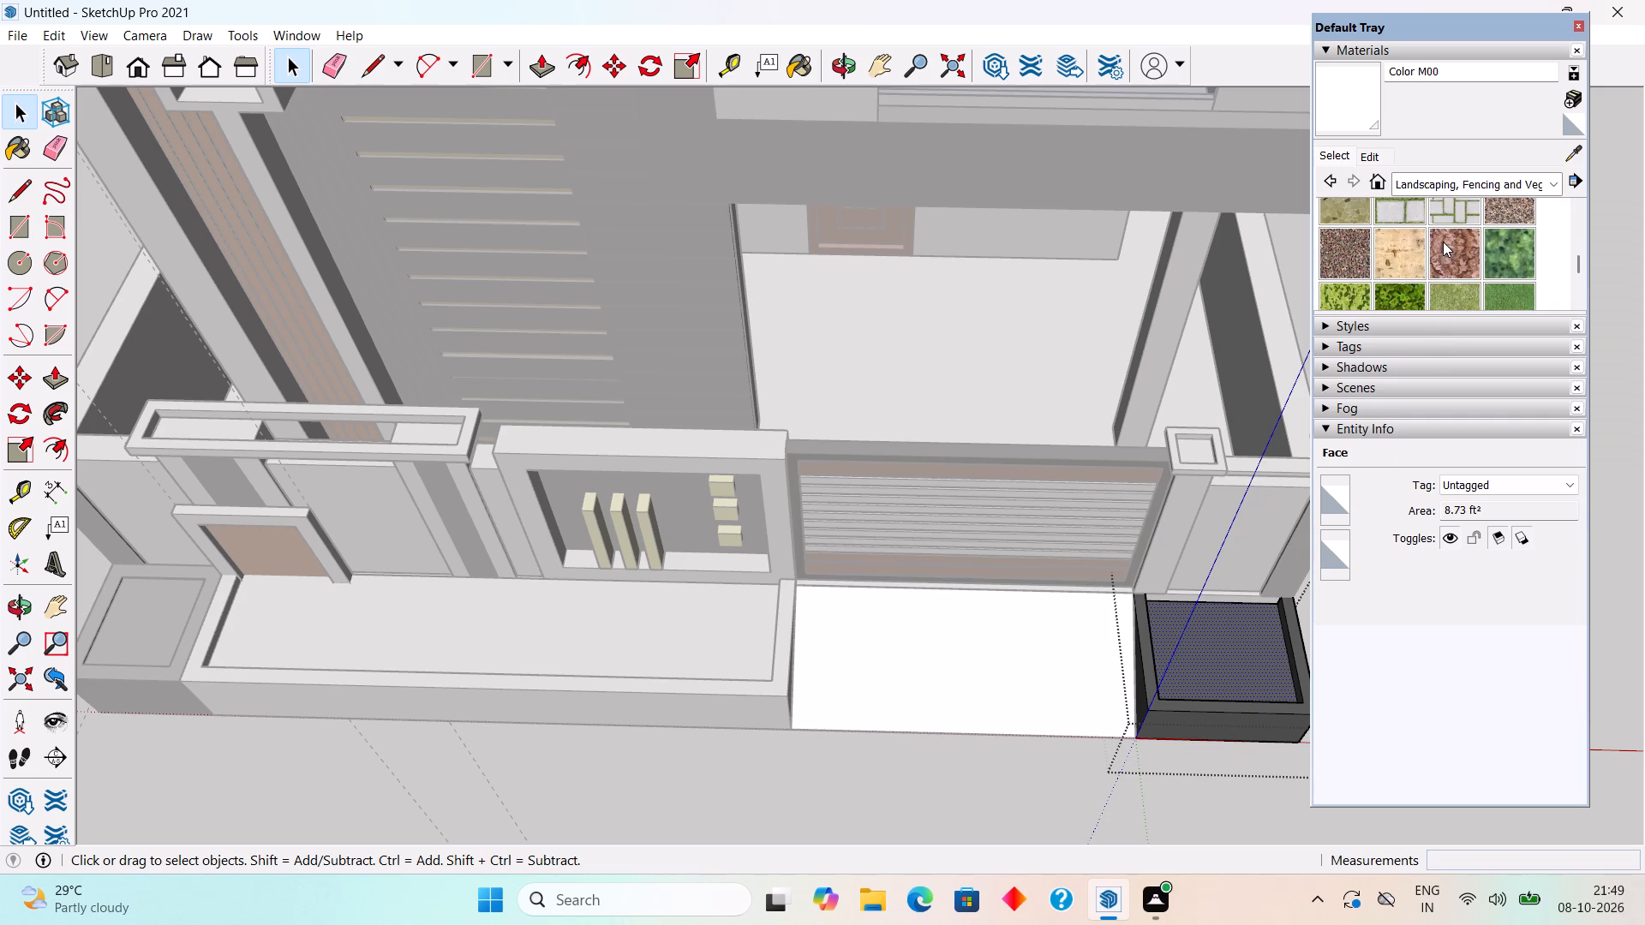
{"action": "scroll", "coordinate": [1445, 242], "scroll_direction": "up", "scroll_amount": 3}
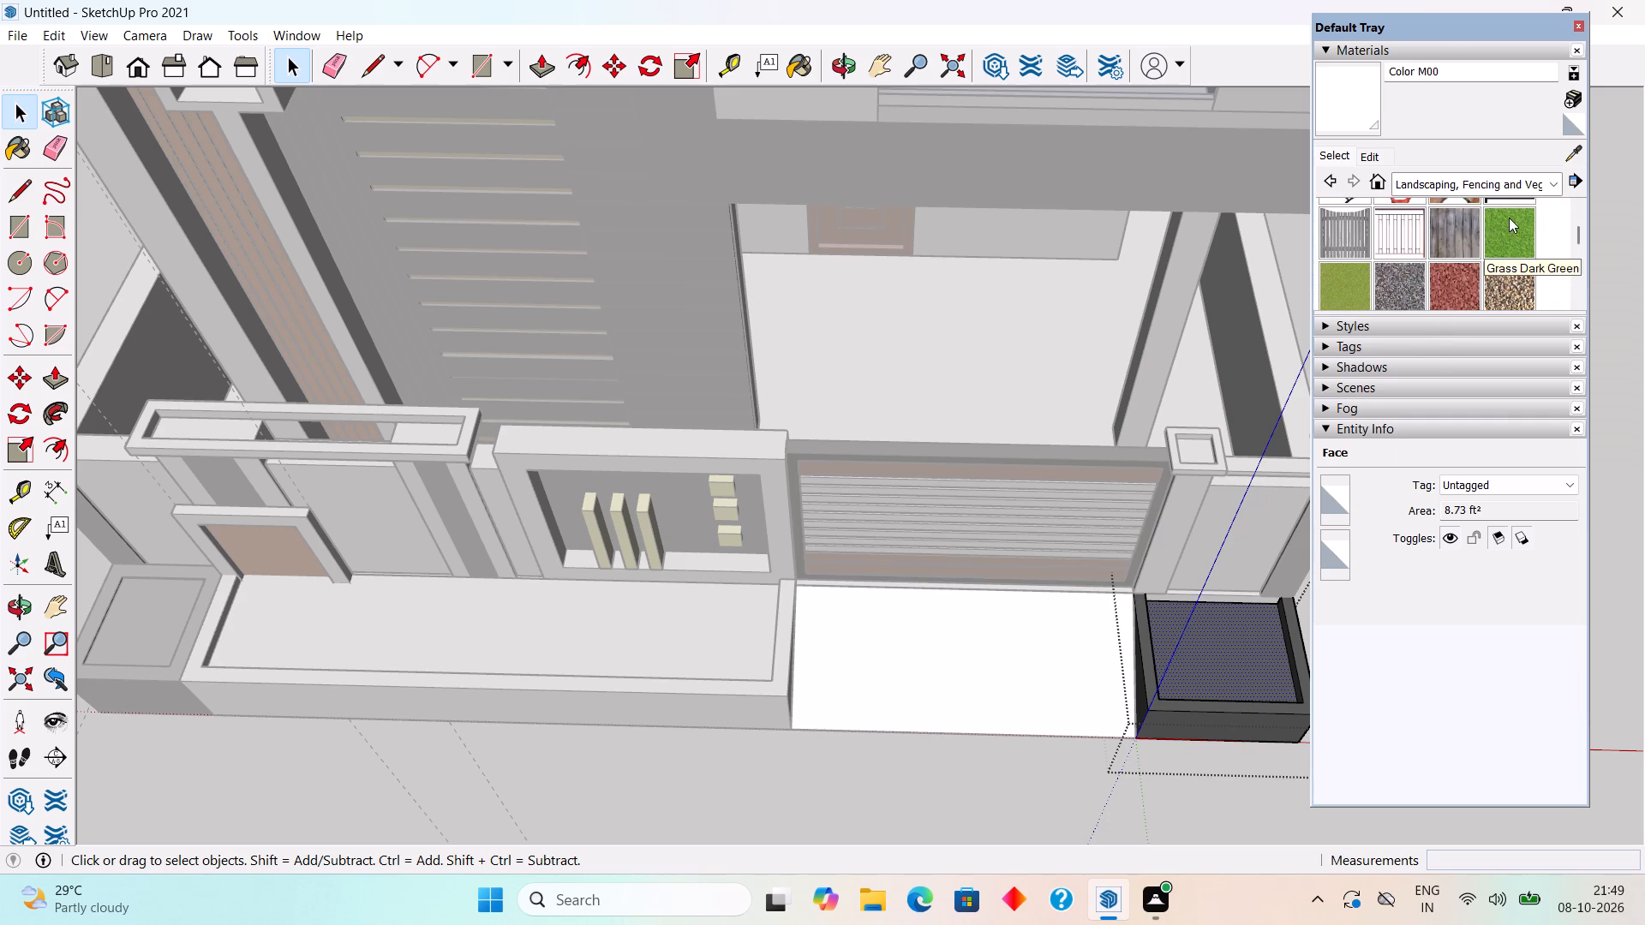
{"action": "left_click", "coordinate": [1509, 218]}
{"action": "left_click", "coordinate": [1259, 648]}
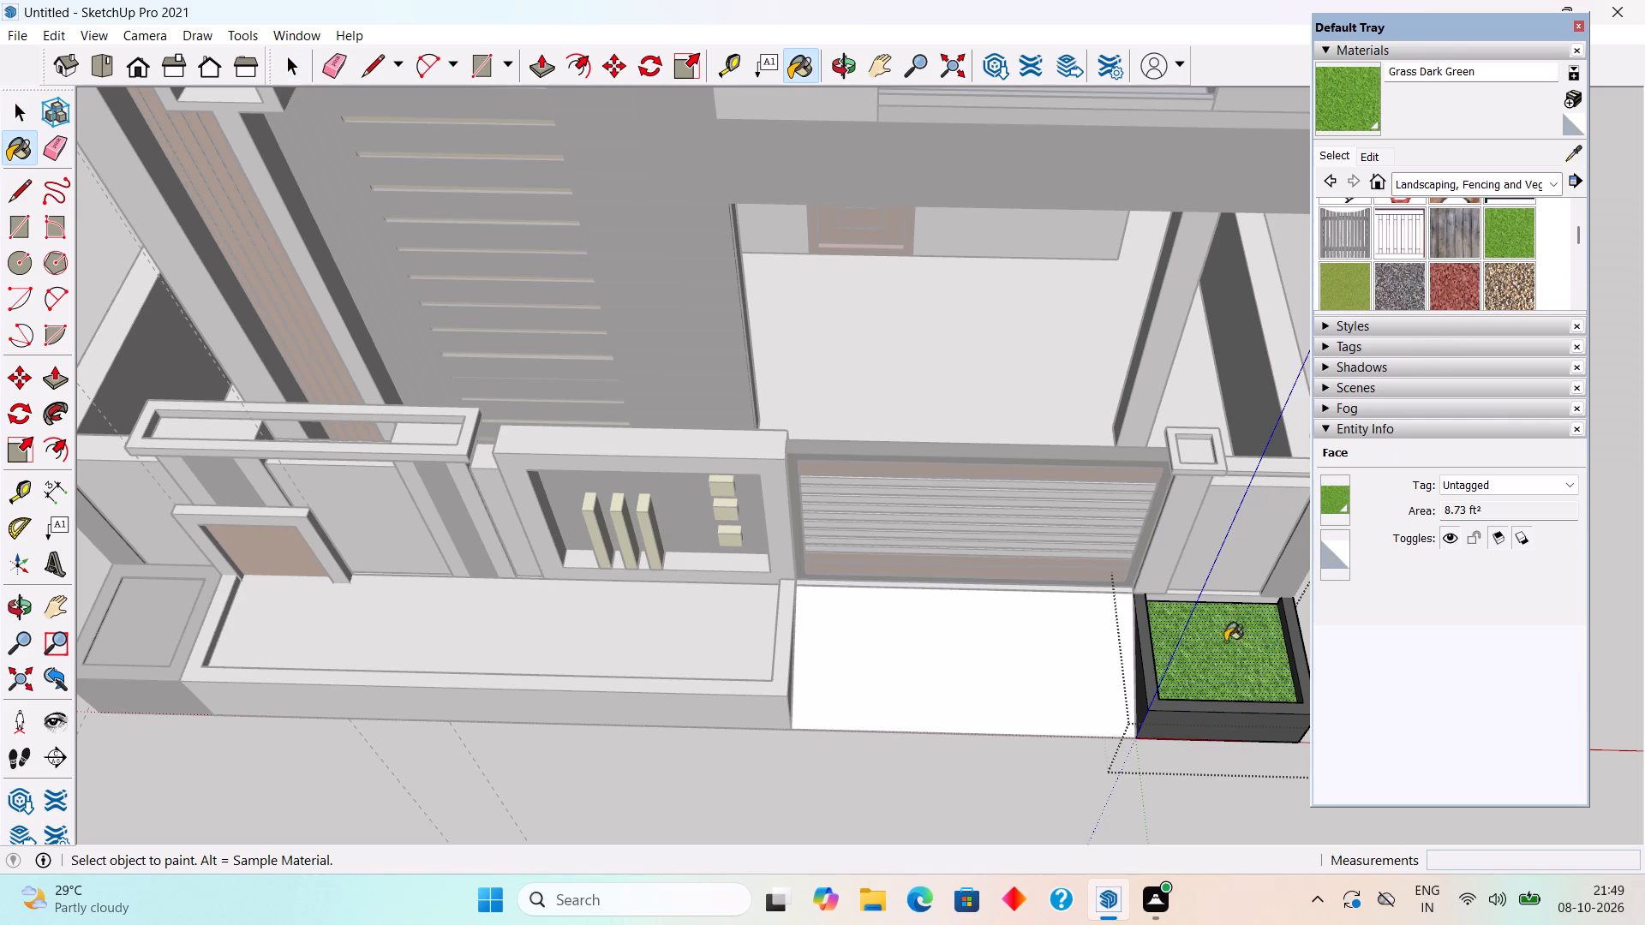
{"action": "key", "text": "space"}
Paint the inner bed face of the long planter along the front wall with Grass Dark Green.
{"action": "triple_click", "coordinate": [679, 630]}
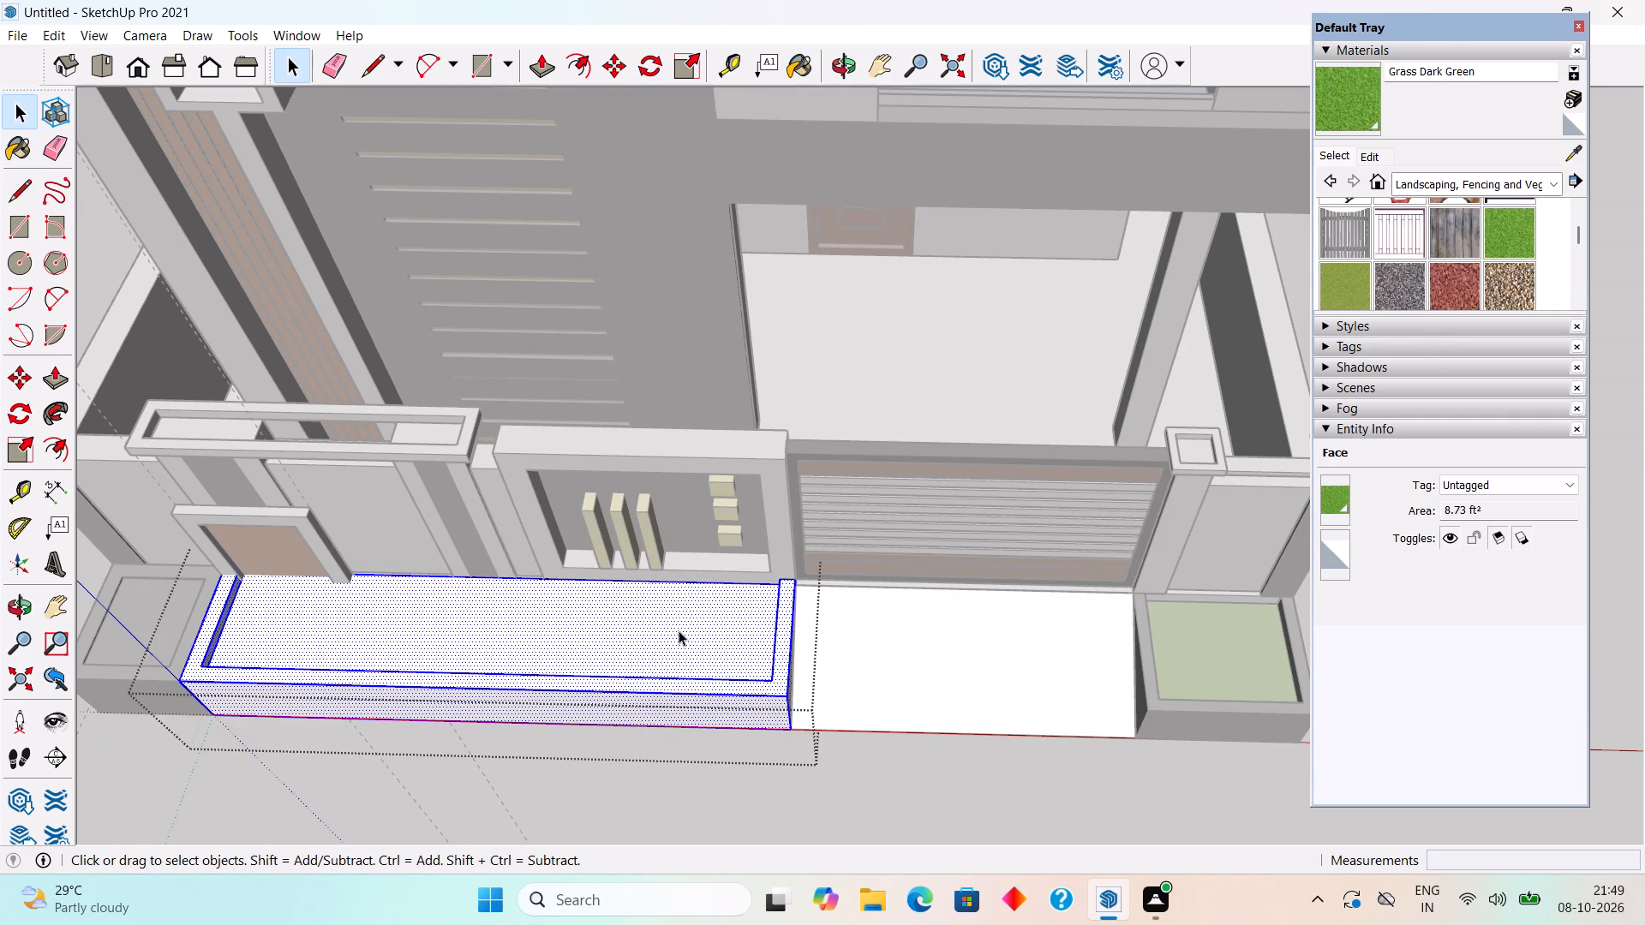
{"action": "left_click", "coordinate": [679, 630]}
{"action": "left_click", "coordinate": [679, 630]}
{"action": "left_click", "coordinate": [679, 630]}
{"action": "scroll", "coordinate": [679, 630], "scroll_direction": "up", "scroll_amount": 5}
{"action": "left_click", "coordinate": [679, 630]}
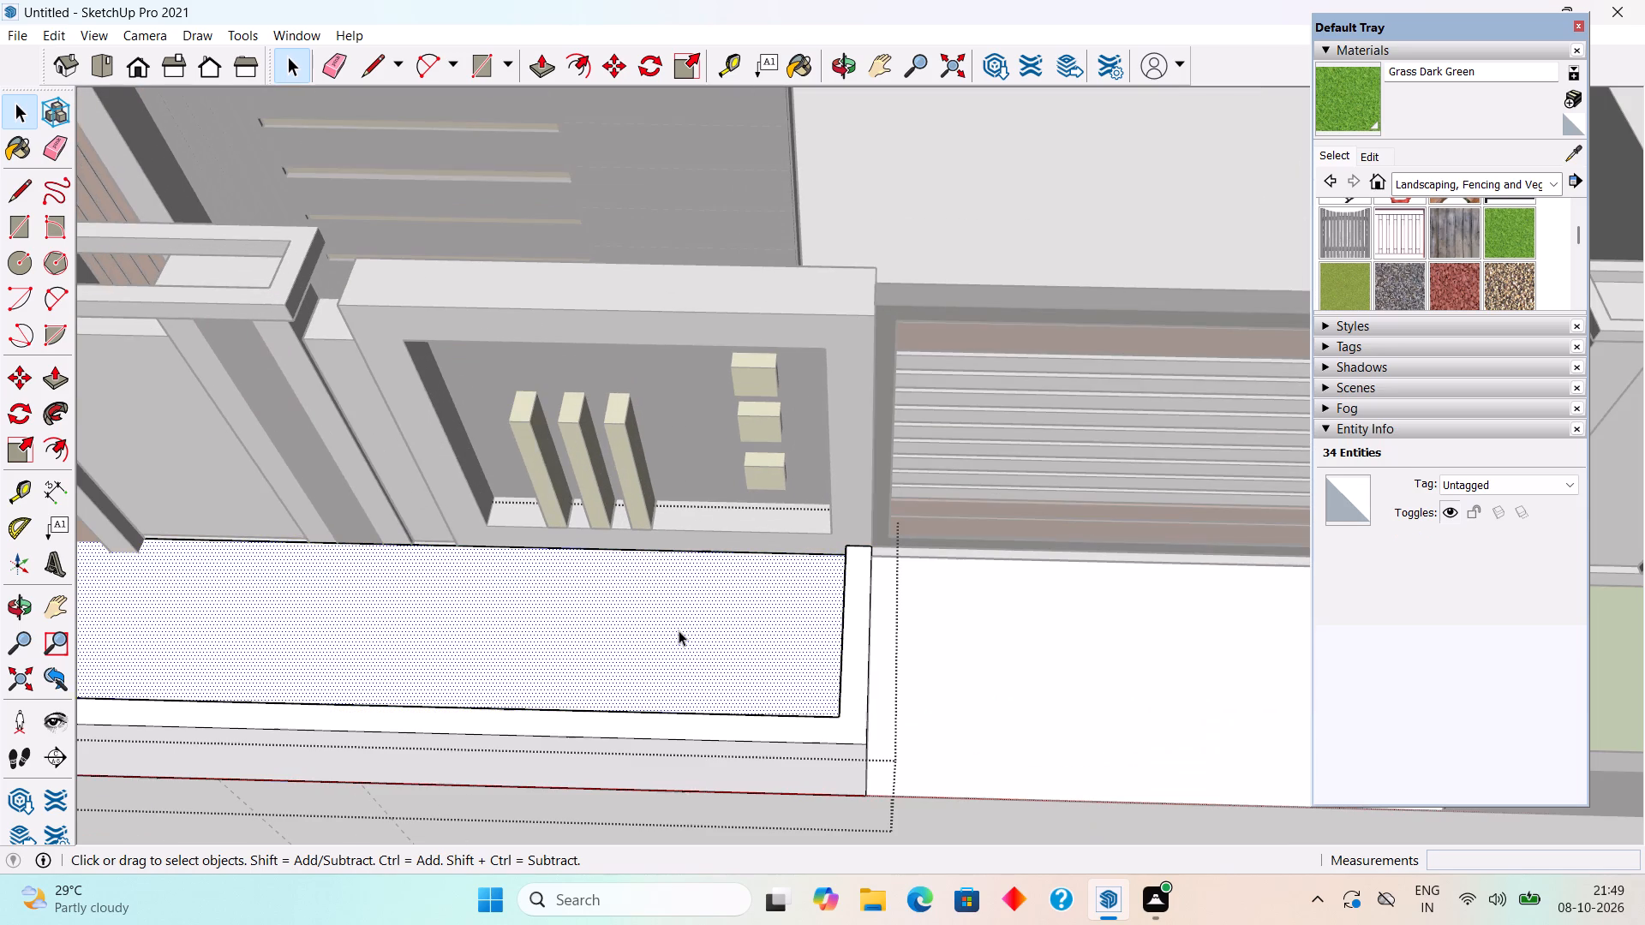
{"action": "left_click", "coordinate": [1361, 108]}
{"action": "left_click", "coordinate": [800, 608]}
{"action": "scroll", "coordinate": [800, 600], "scroll_direction": "down", "scroll_amount": 11}
{"action": "key", "text": "space"}
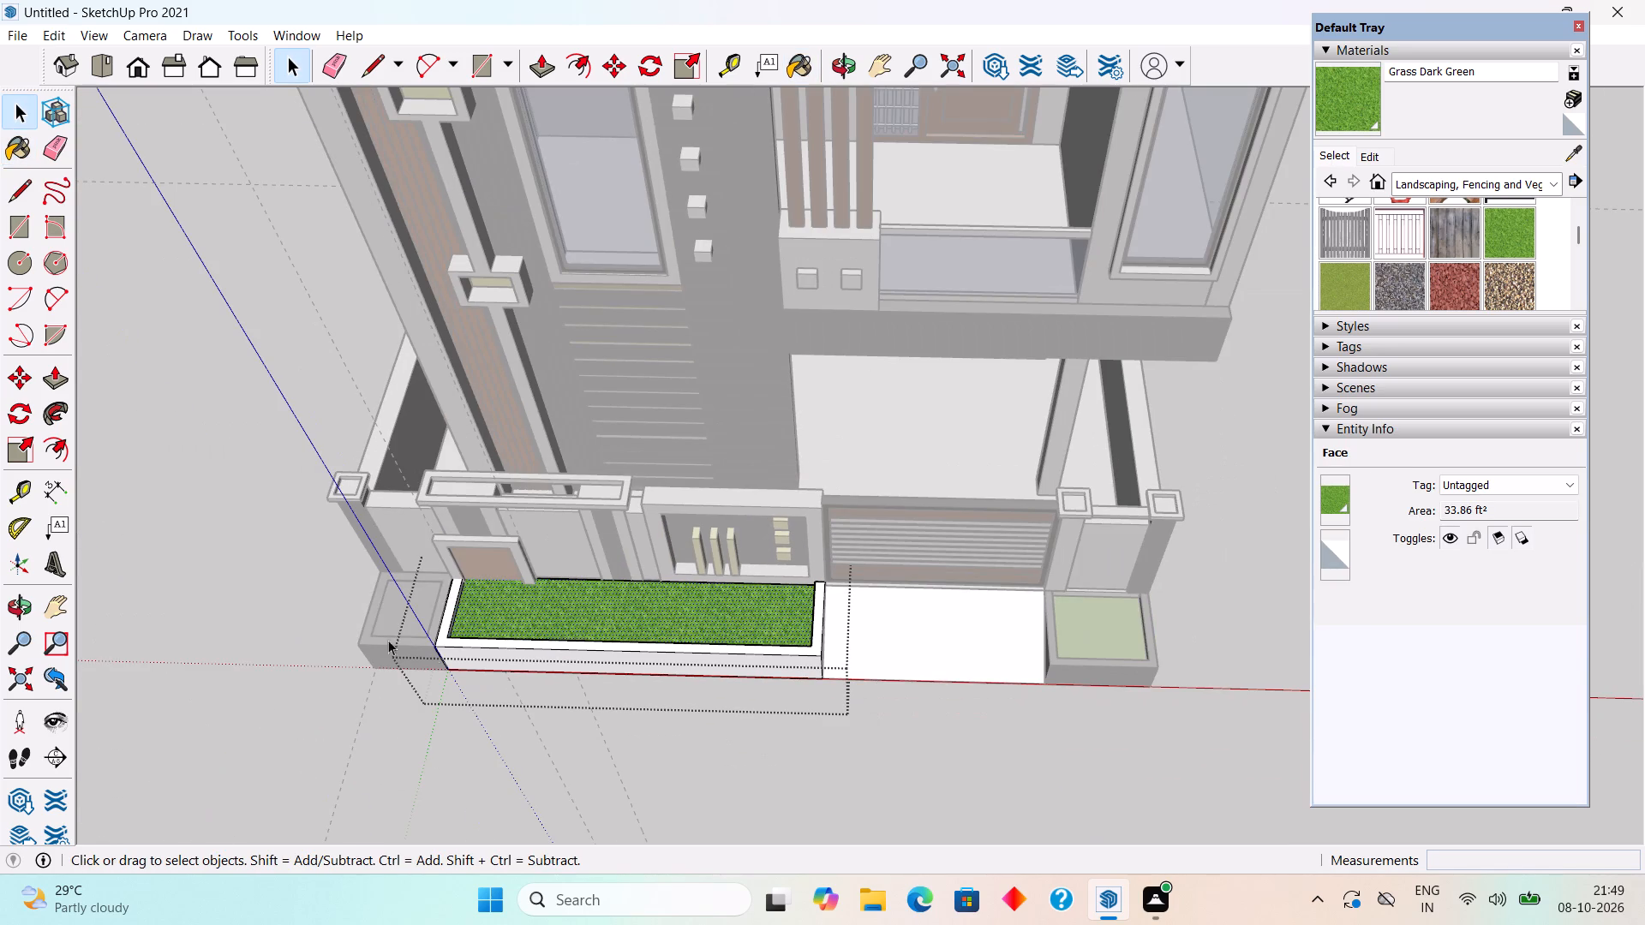
Paint the inner face of the small corner planter at the far end from the gate with Grass Dark Green.
{"action": "triple_click", "coordinate": [379, 607]}
{"action": "scroll", "coordinate": [426, 625], "scroll_direction": "up", "scroll_amount": 4}
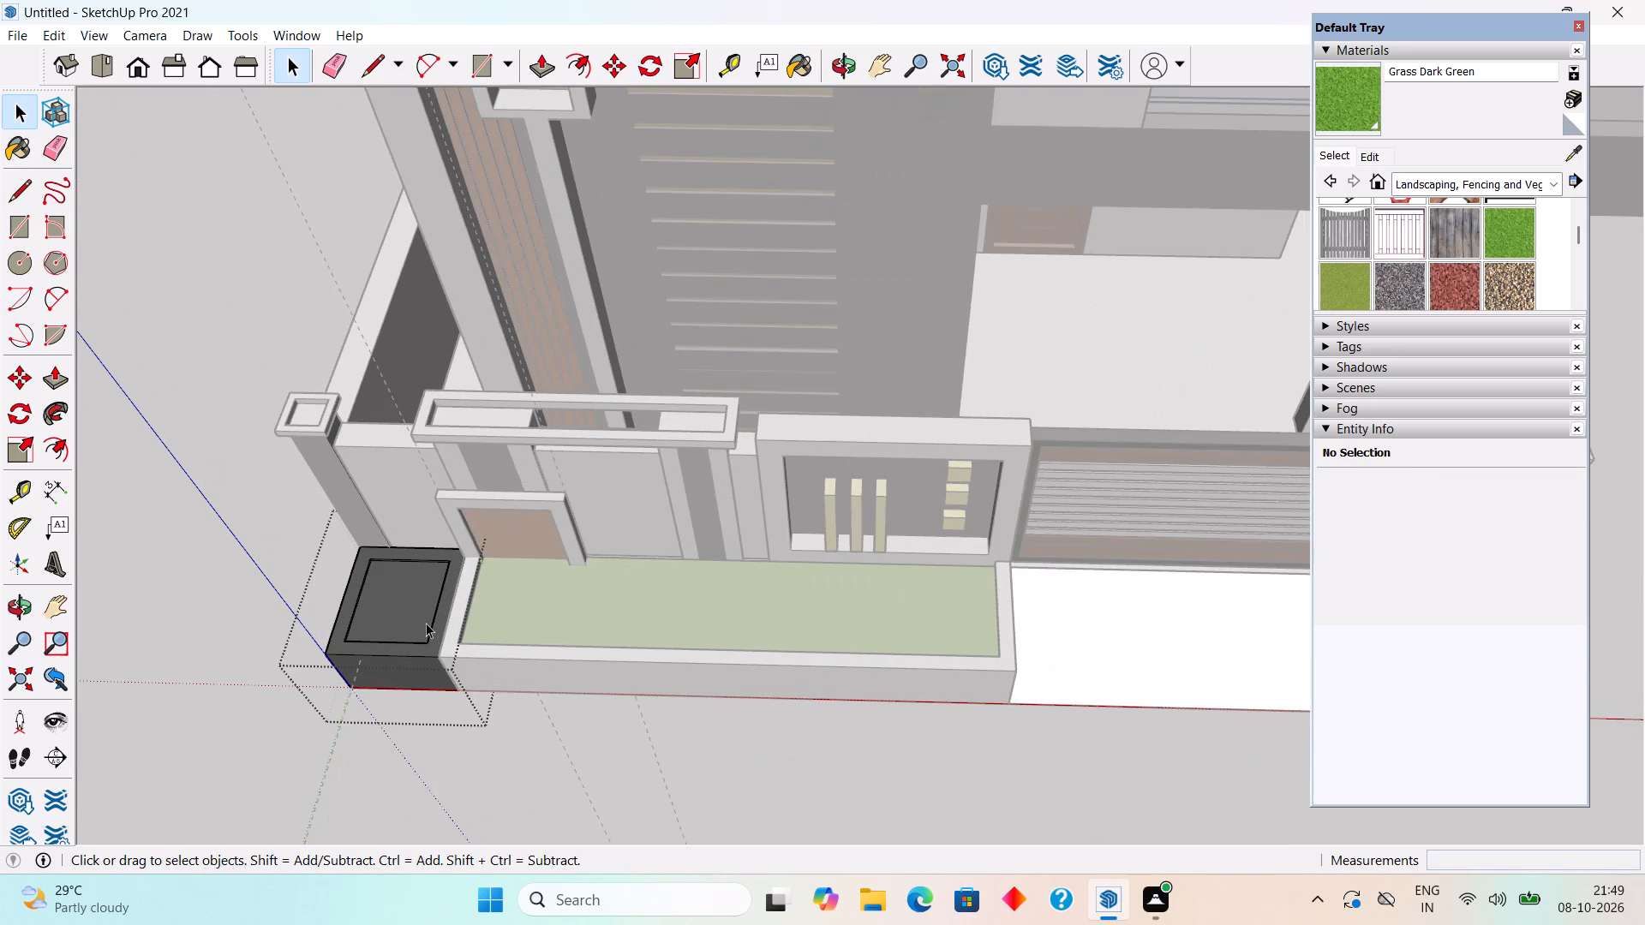
{"action": "left_click", "coordinate": [426, 622]}
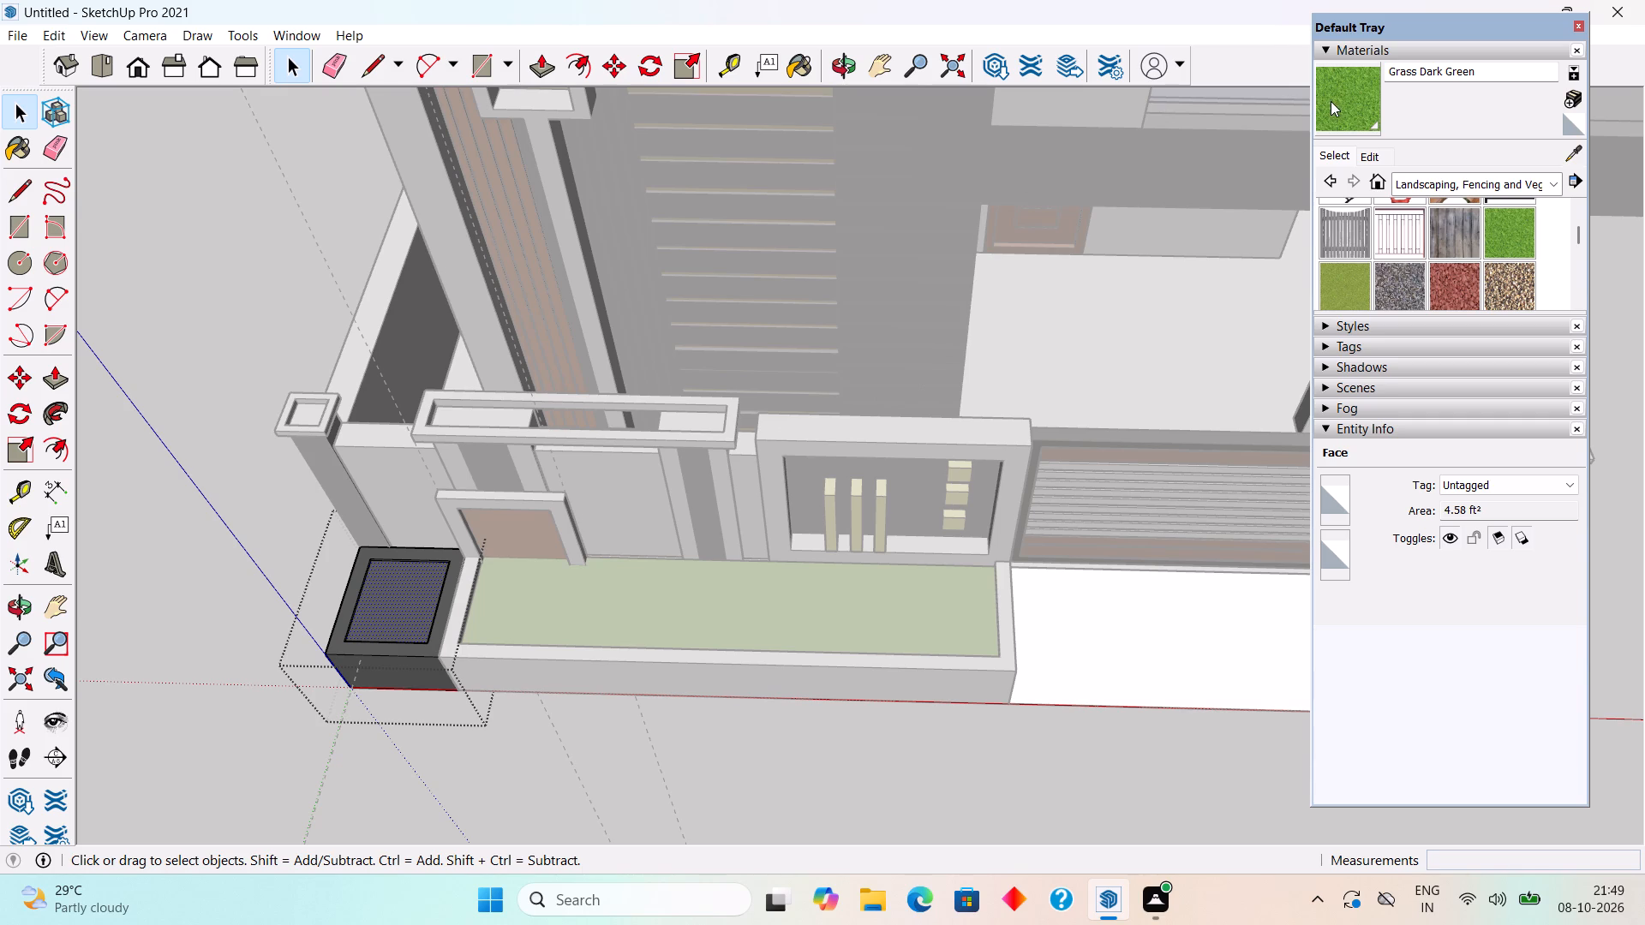
{"action": "left_click", "coordinate": [1331, 101]}
{"action": "left_click", "coordinate": [367, 623]}
{"action": "key", "text": "space"}
{"action": "left_click", "coordinate": [91, 565]}
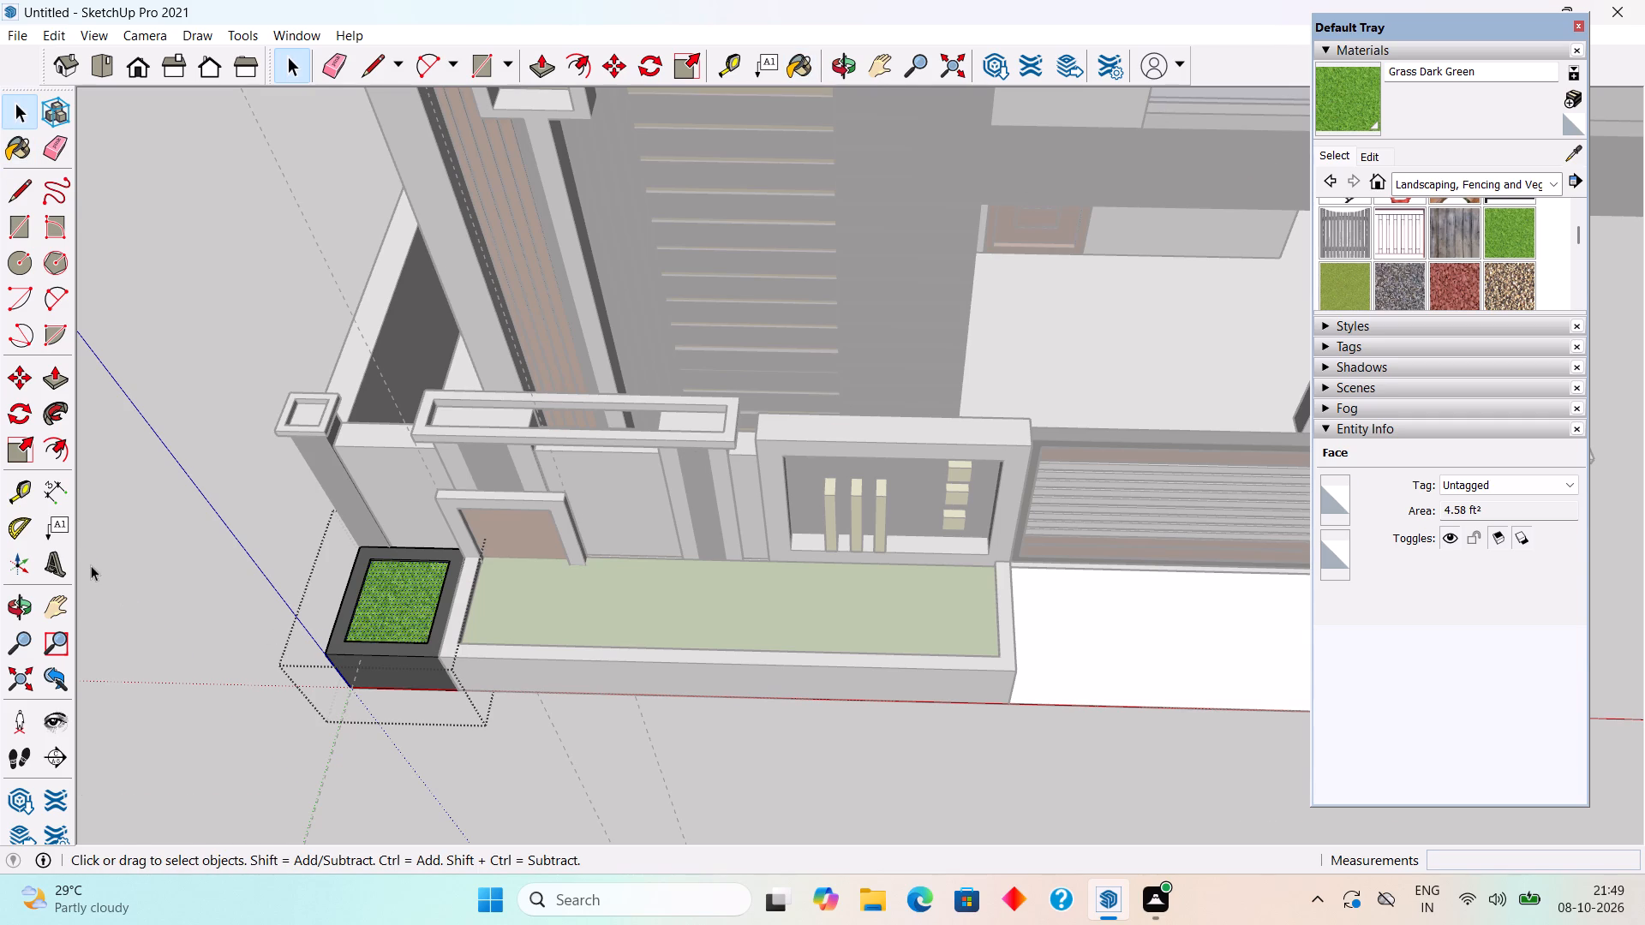
{"action": "scroll", "coordinate": [199, 564], "scroll_direction": "down", "scroll_amount": 9}
{"action": "middle_click_drag", "start_coordinate": [462, 641], "coordinate": [485, 300]}
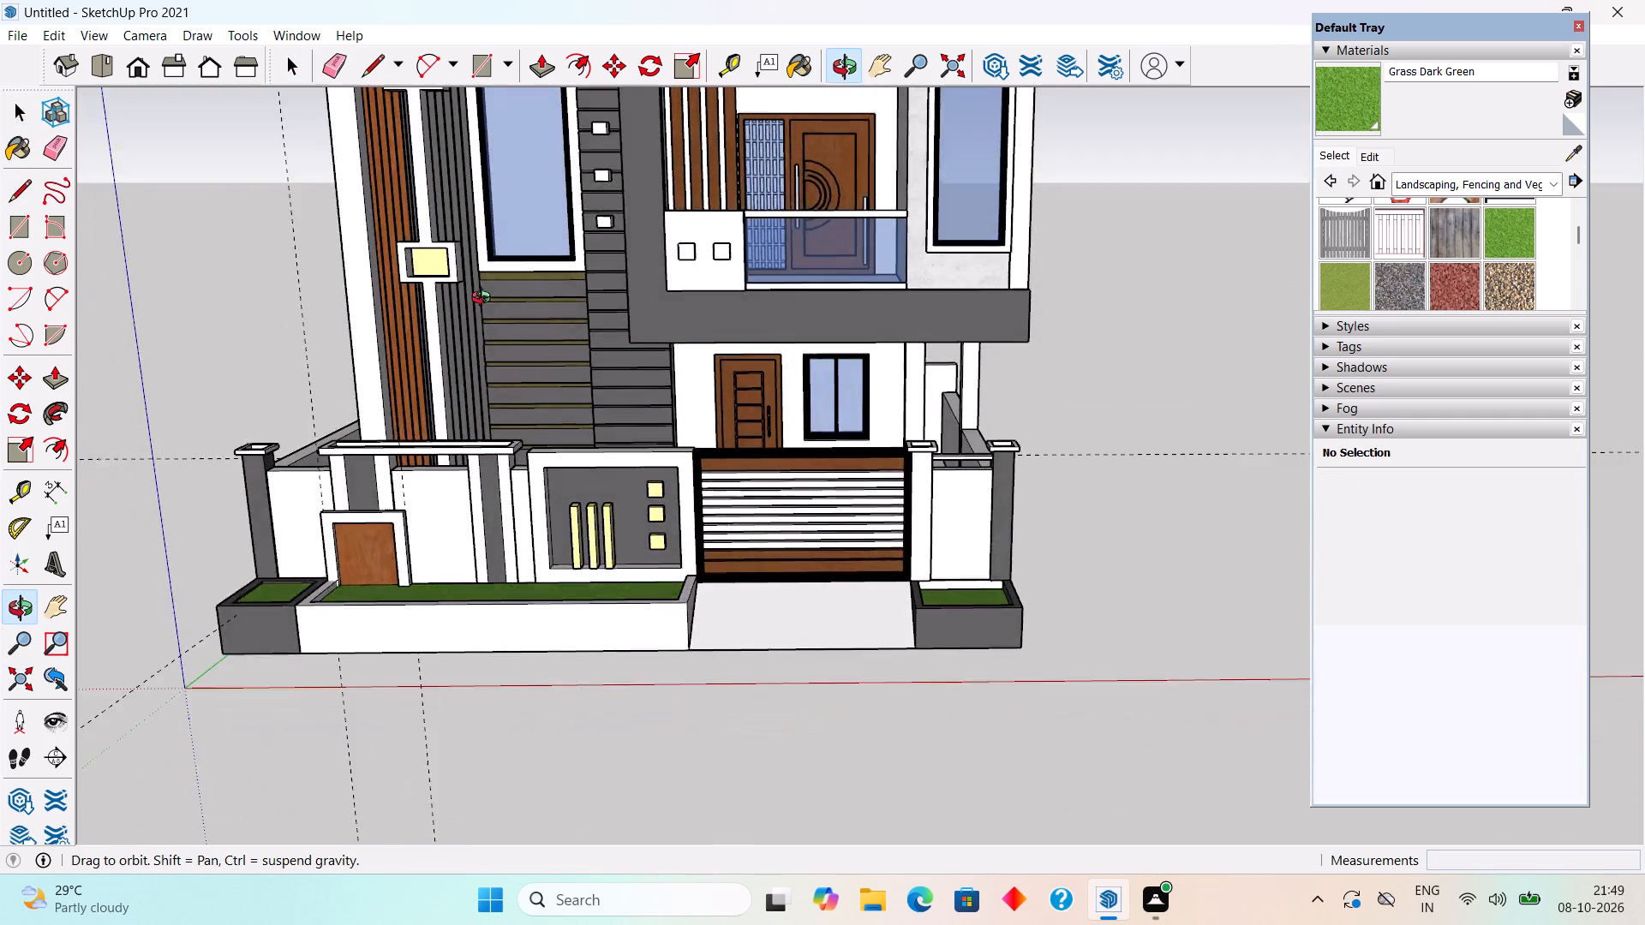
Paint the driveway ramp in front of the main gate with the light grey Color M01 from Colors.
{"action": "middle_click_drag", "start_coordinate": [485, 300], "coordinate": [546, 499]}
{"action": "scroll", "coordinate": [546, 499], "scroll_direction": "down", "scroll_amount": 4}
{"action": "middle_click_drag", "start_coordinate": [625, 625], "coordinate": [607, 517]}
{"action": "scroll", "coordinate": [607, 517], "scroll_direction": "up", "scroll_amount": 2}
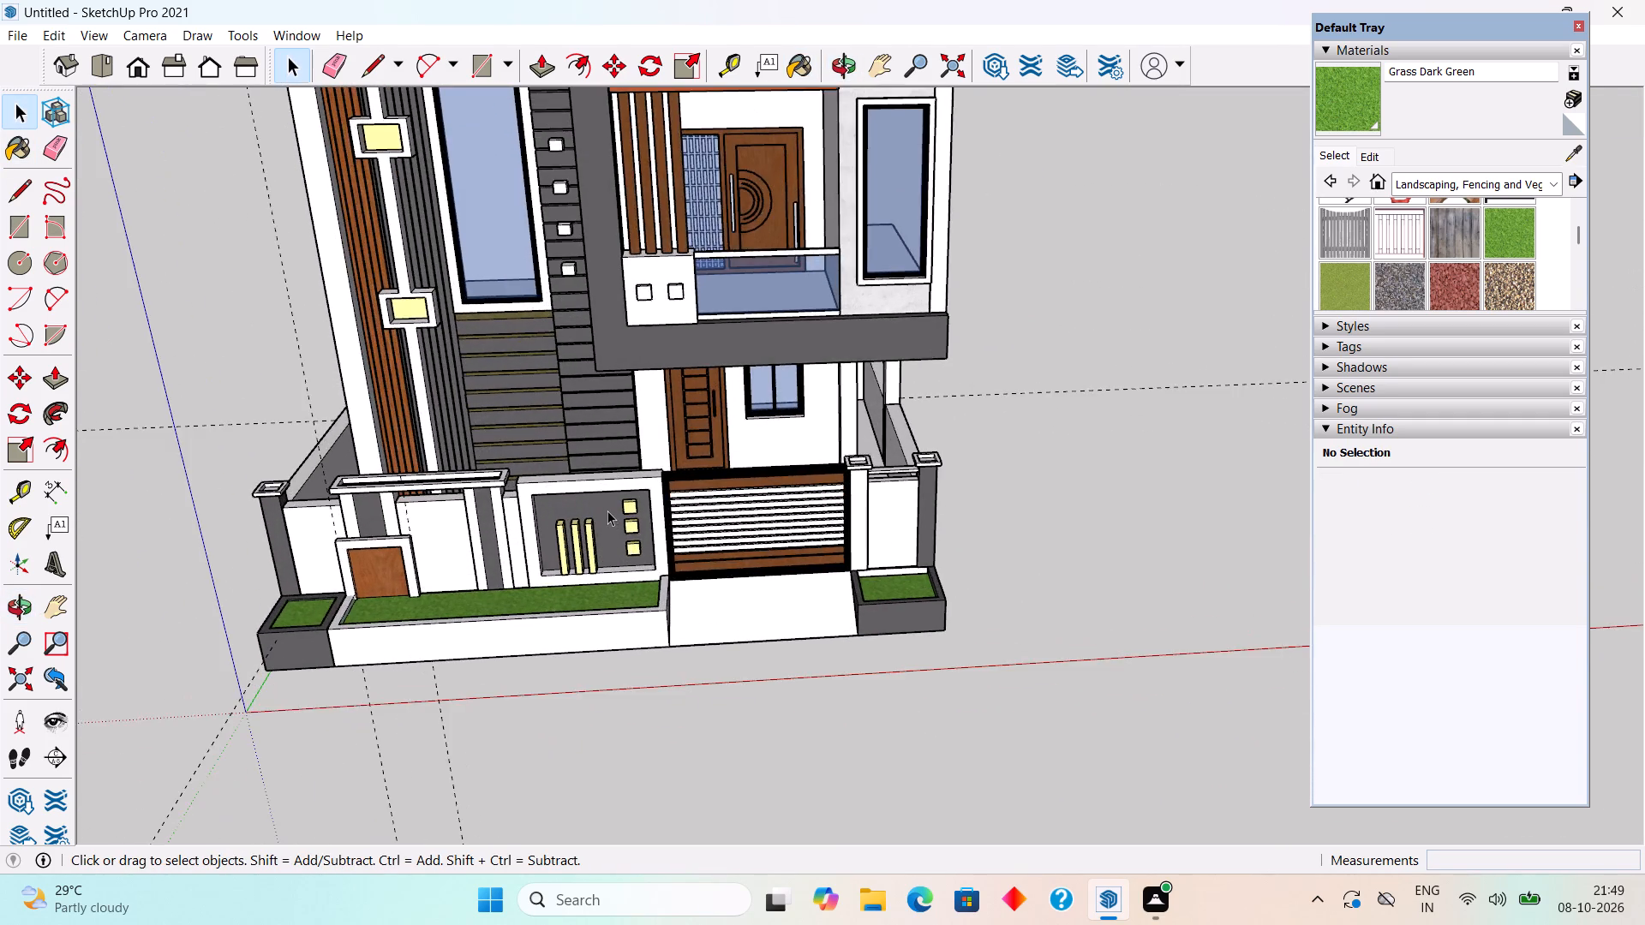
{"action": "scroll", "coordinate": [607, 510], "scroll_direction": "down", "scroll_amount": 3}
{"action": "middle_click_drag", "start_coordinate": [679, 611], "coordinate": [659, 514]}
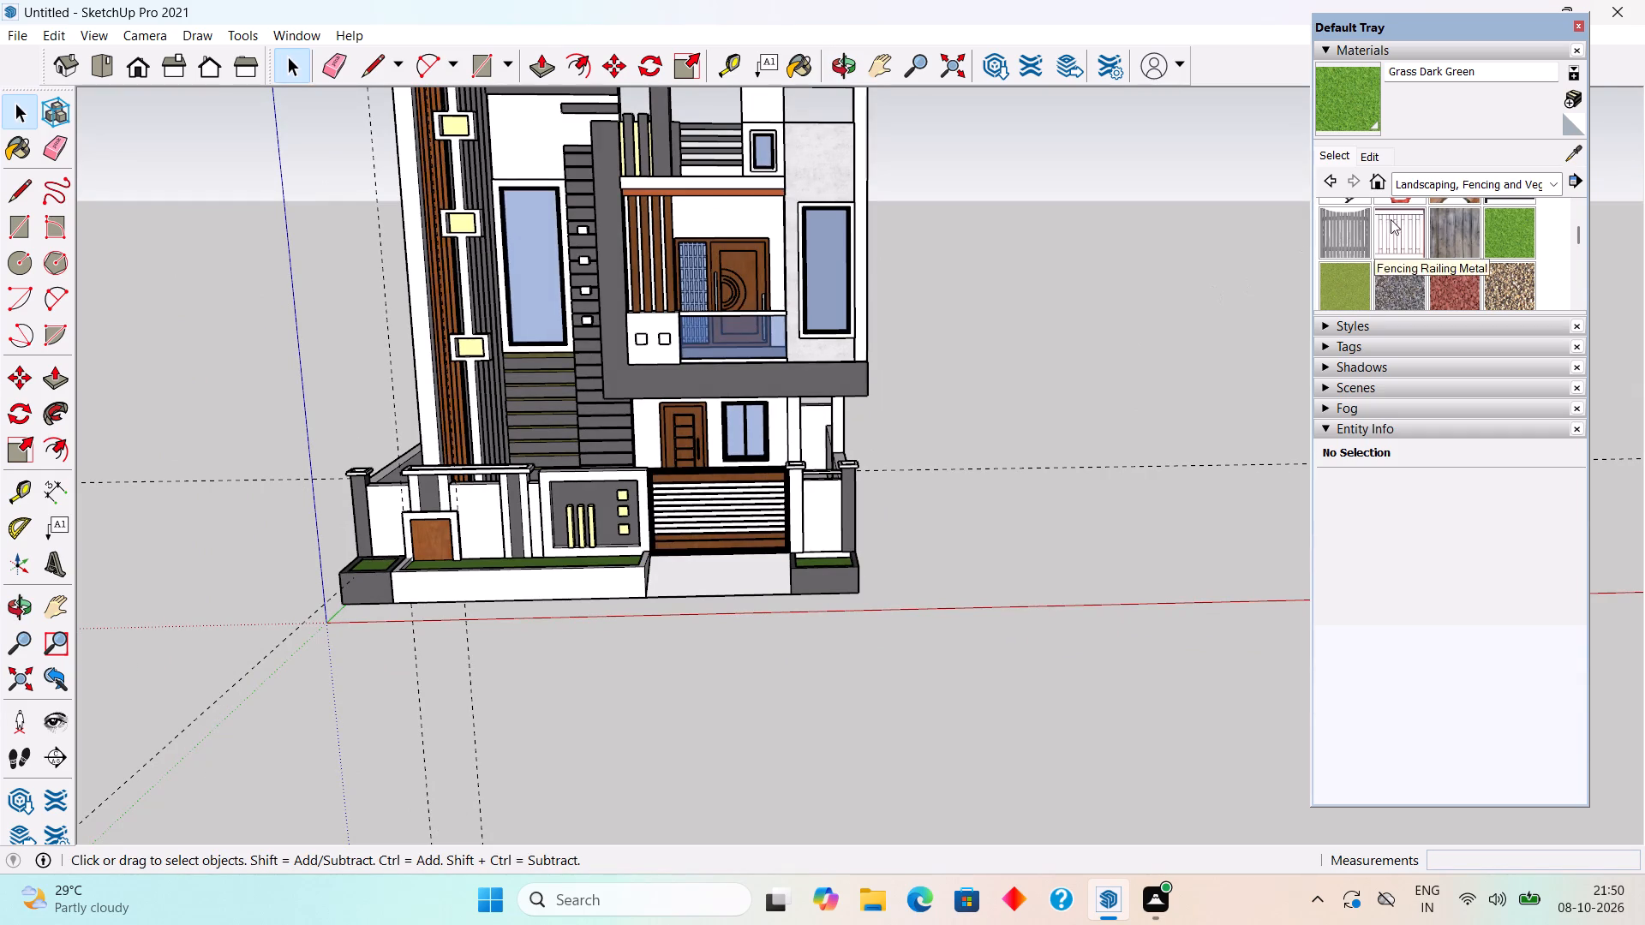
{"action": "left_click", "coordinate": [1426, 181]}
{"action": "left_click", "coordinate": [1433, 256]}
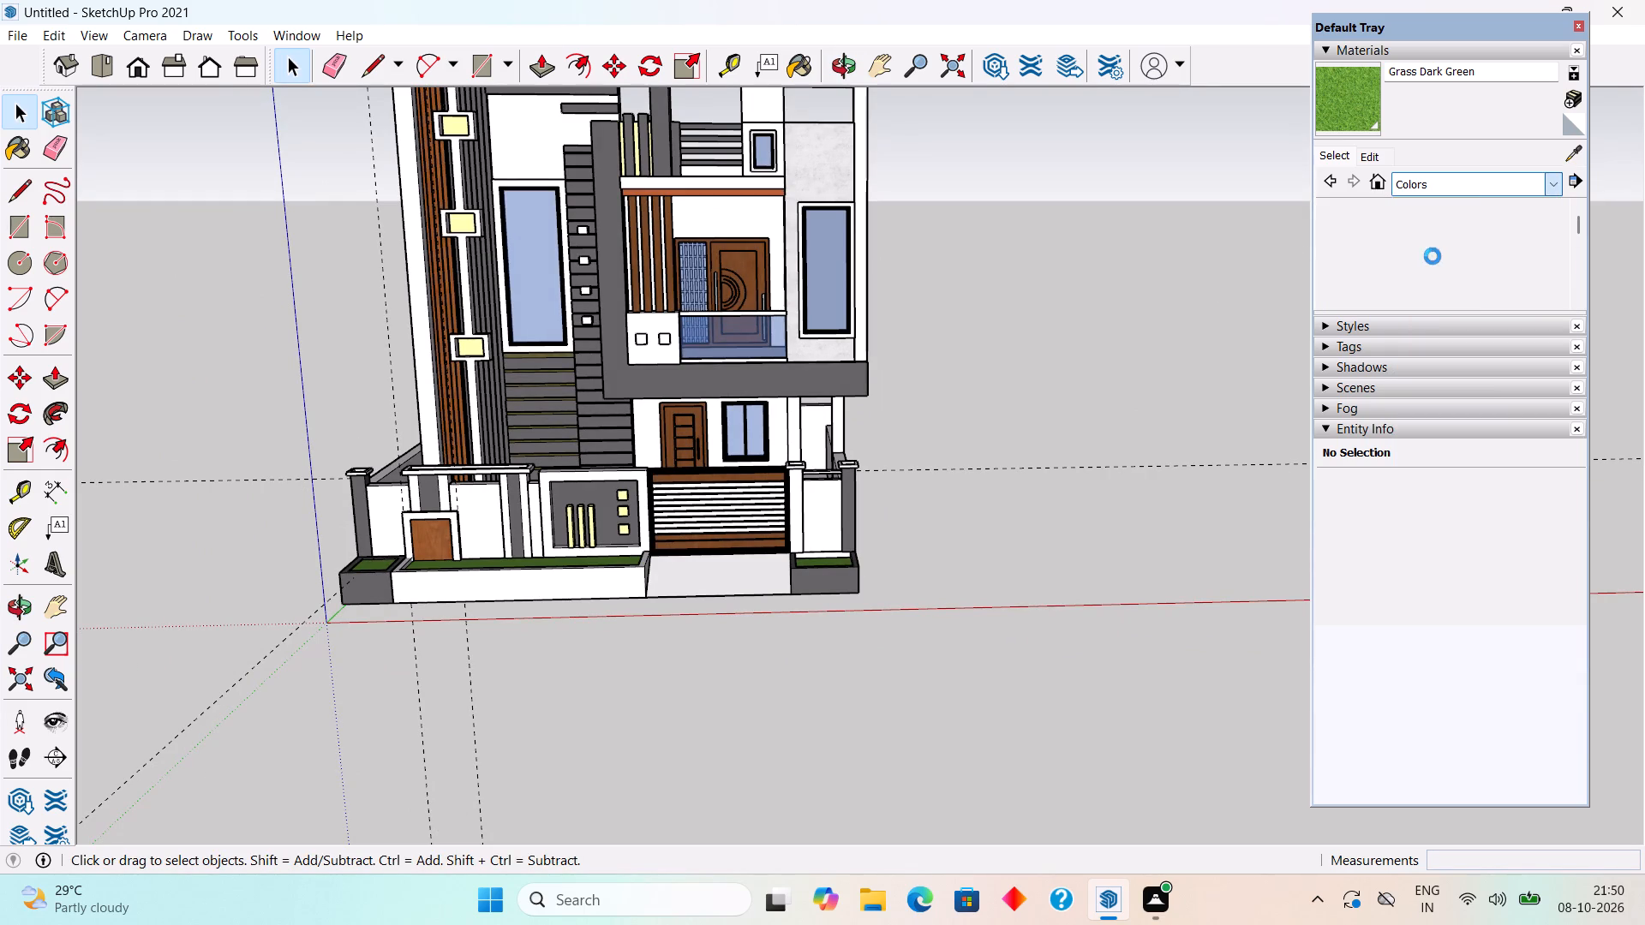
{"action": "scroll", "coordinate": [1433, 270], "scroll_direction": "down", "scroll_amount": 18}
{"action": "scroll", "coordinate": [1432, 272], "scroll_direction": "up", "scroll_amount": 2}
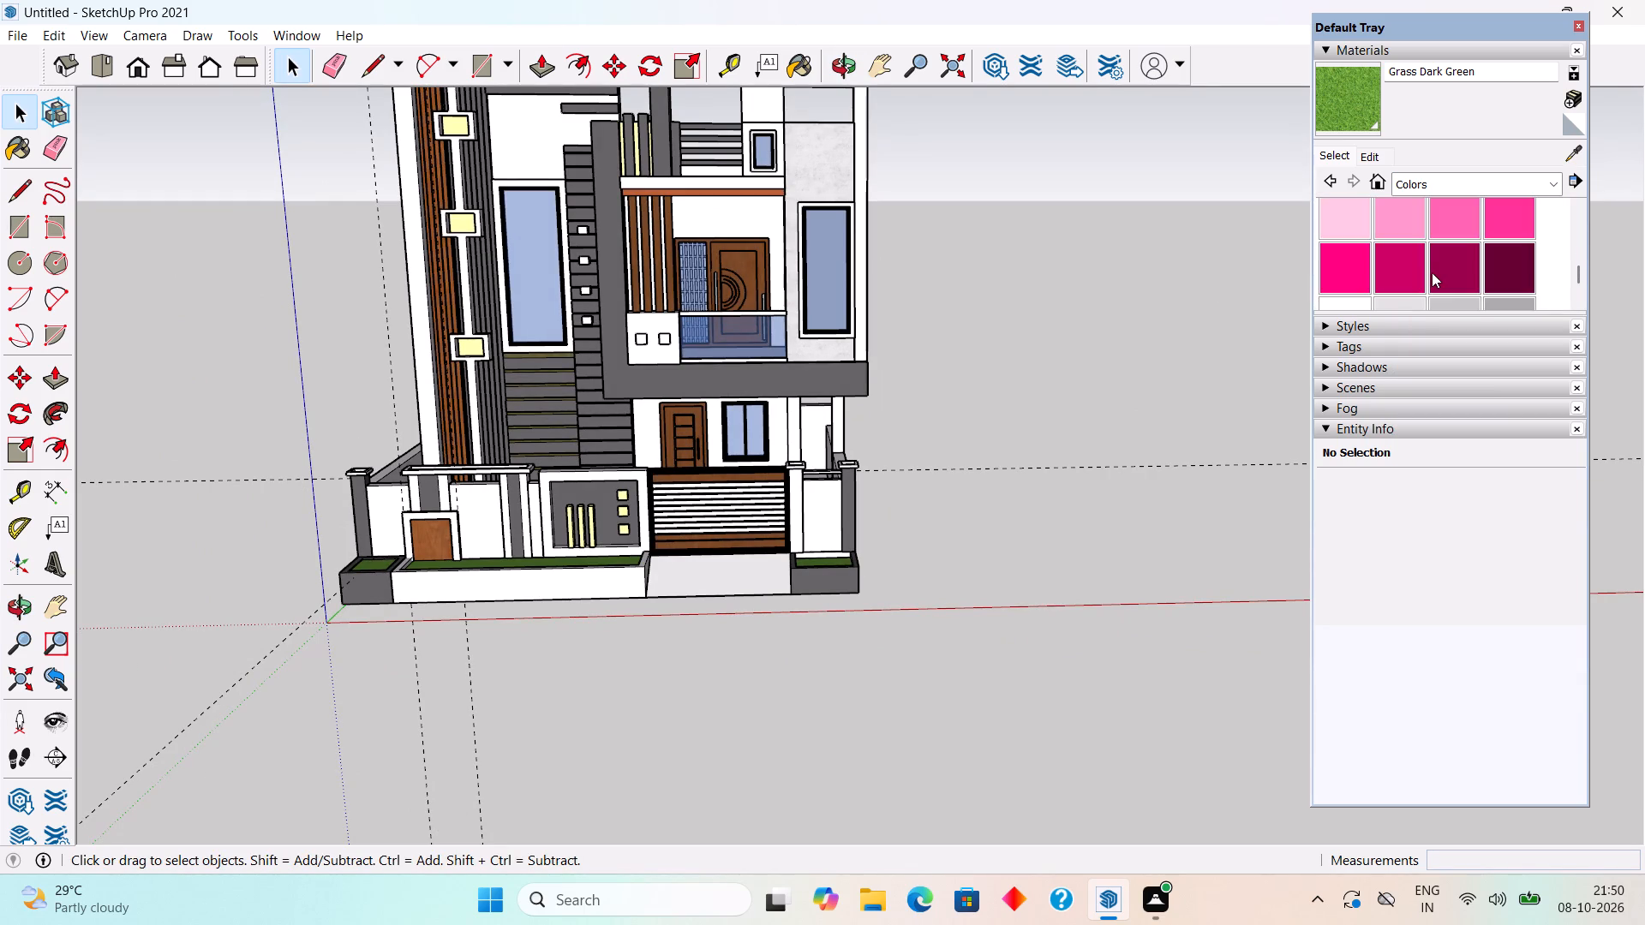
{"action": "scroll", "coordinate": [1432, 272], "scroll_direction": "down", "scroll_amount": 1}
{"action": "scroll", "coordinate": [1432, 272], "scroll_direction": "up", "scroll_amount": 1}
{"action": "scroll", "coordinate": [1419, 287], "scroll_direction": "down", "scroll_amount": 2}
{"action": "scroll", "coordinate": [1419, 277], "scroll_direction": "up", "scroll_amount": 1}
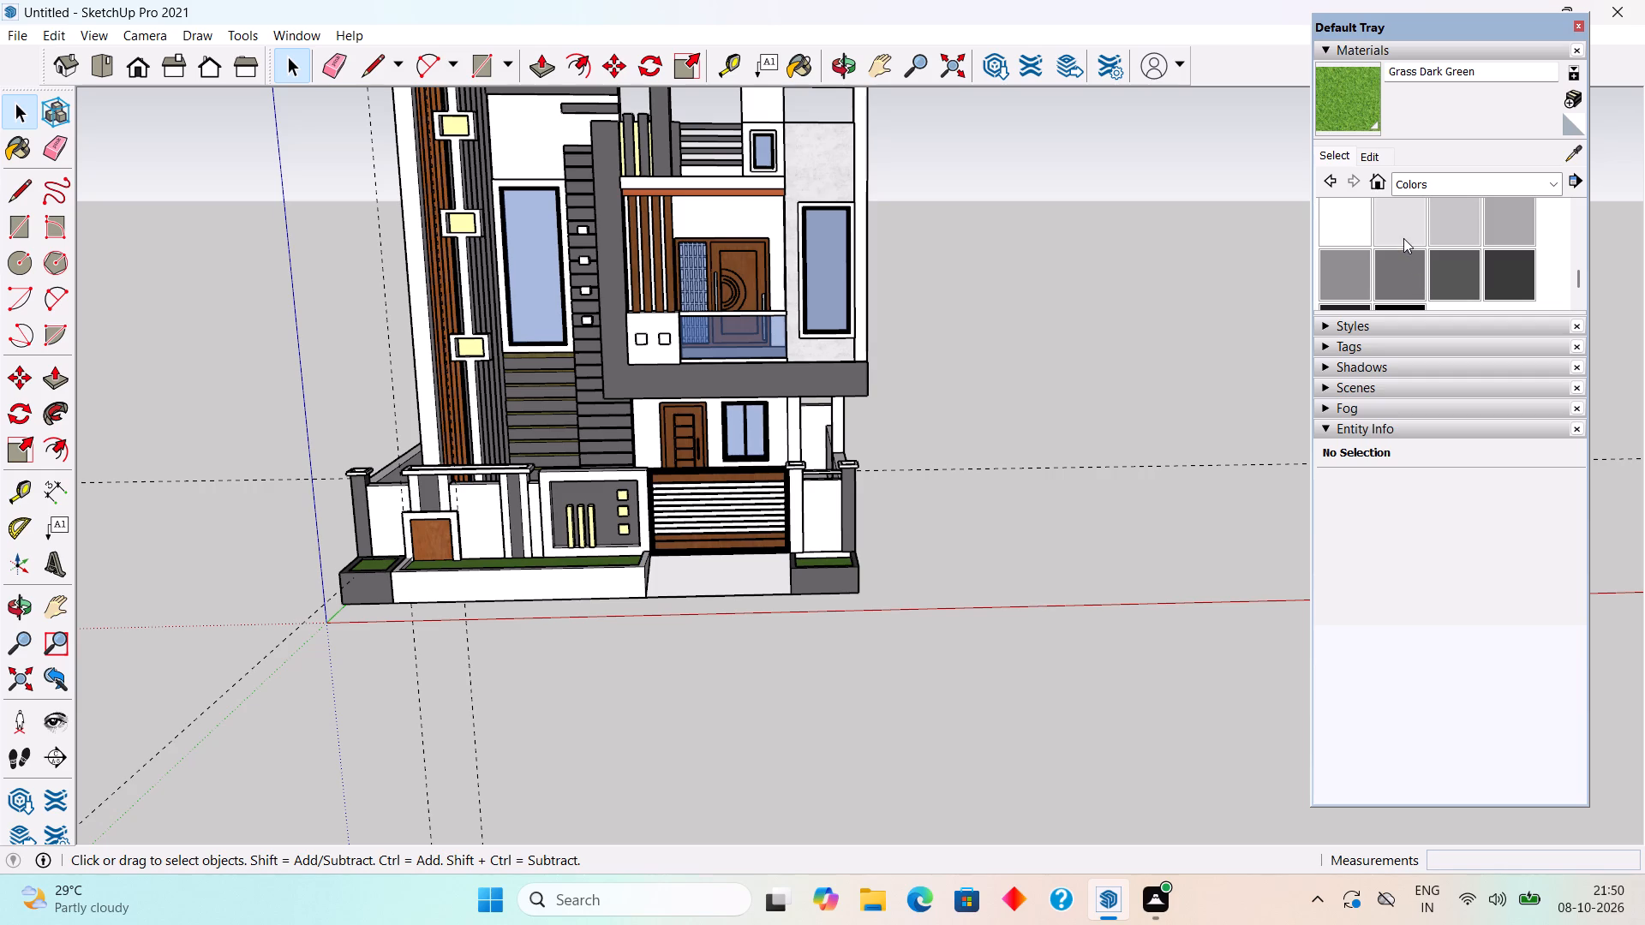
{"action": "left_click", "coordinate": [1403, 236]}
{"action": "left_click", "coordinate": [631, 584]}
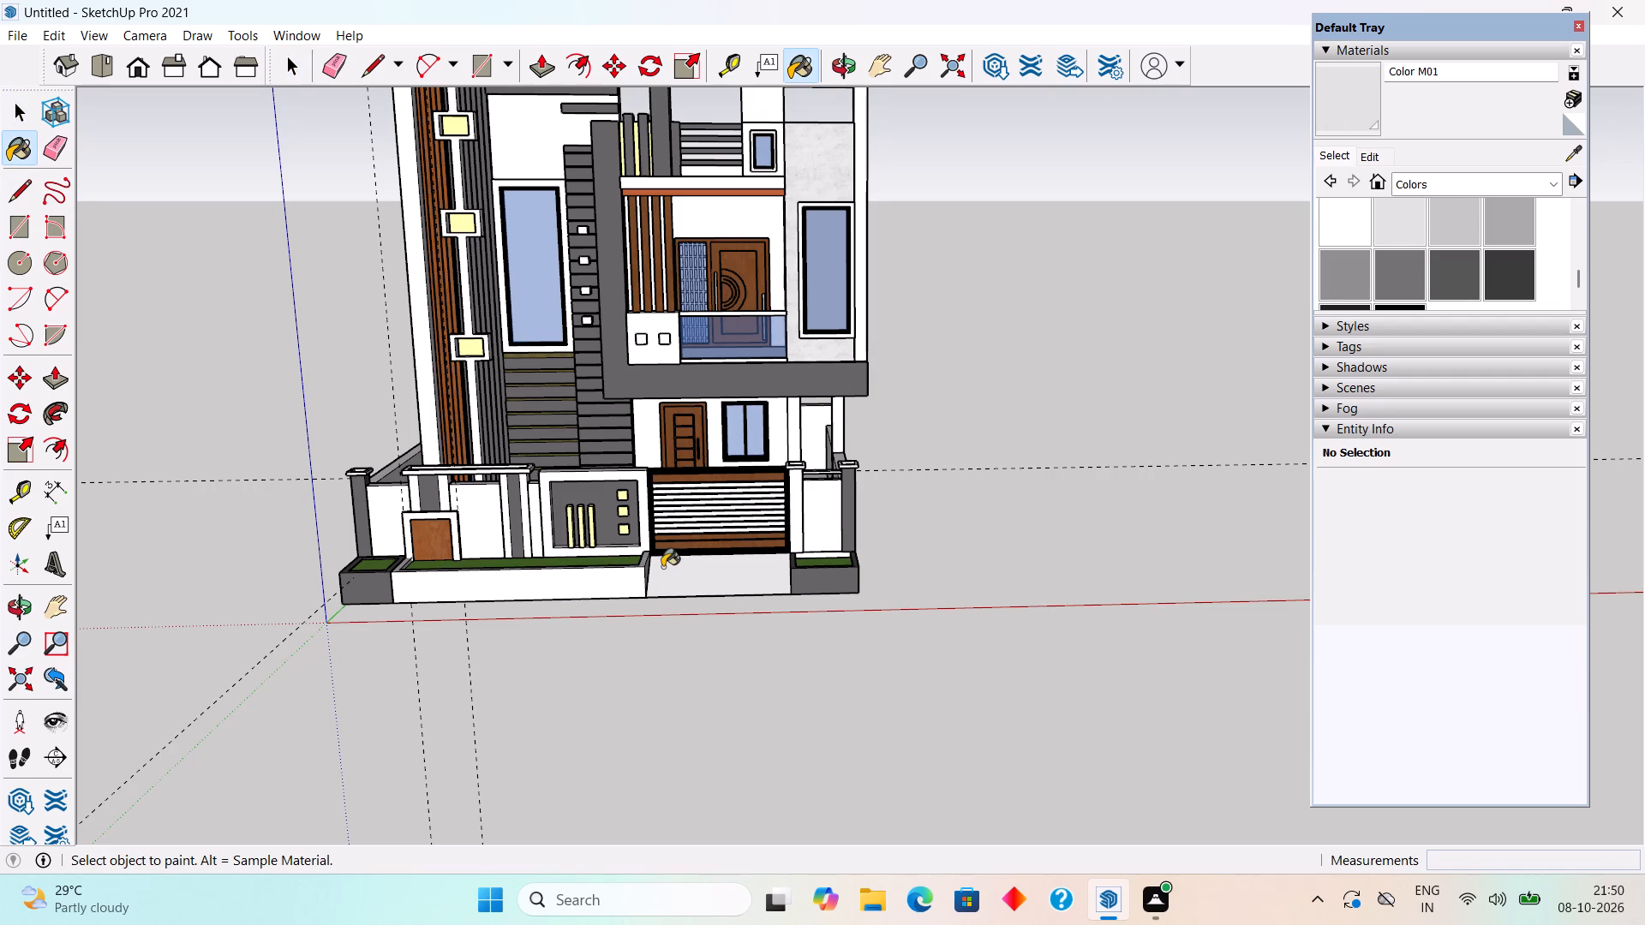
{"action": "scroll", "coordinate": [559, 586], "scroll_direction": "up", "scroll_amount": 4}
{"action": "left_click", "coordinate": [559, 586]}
Sample Polished Concrete Old from the upper front wall and paint the driveway ramp in front of the gate with it.
{"action": "middle_click_drag", "start_coordinate": [599, 582], "coordinate": [1098, 427]}
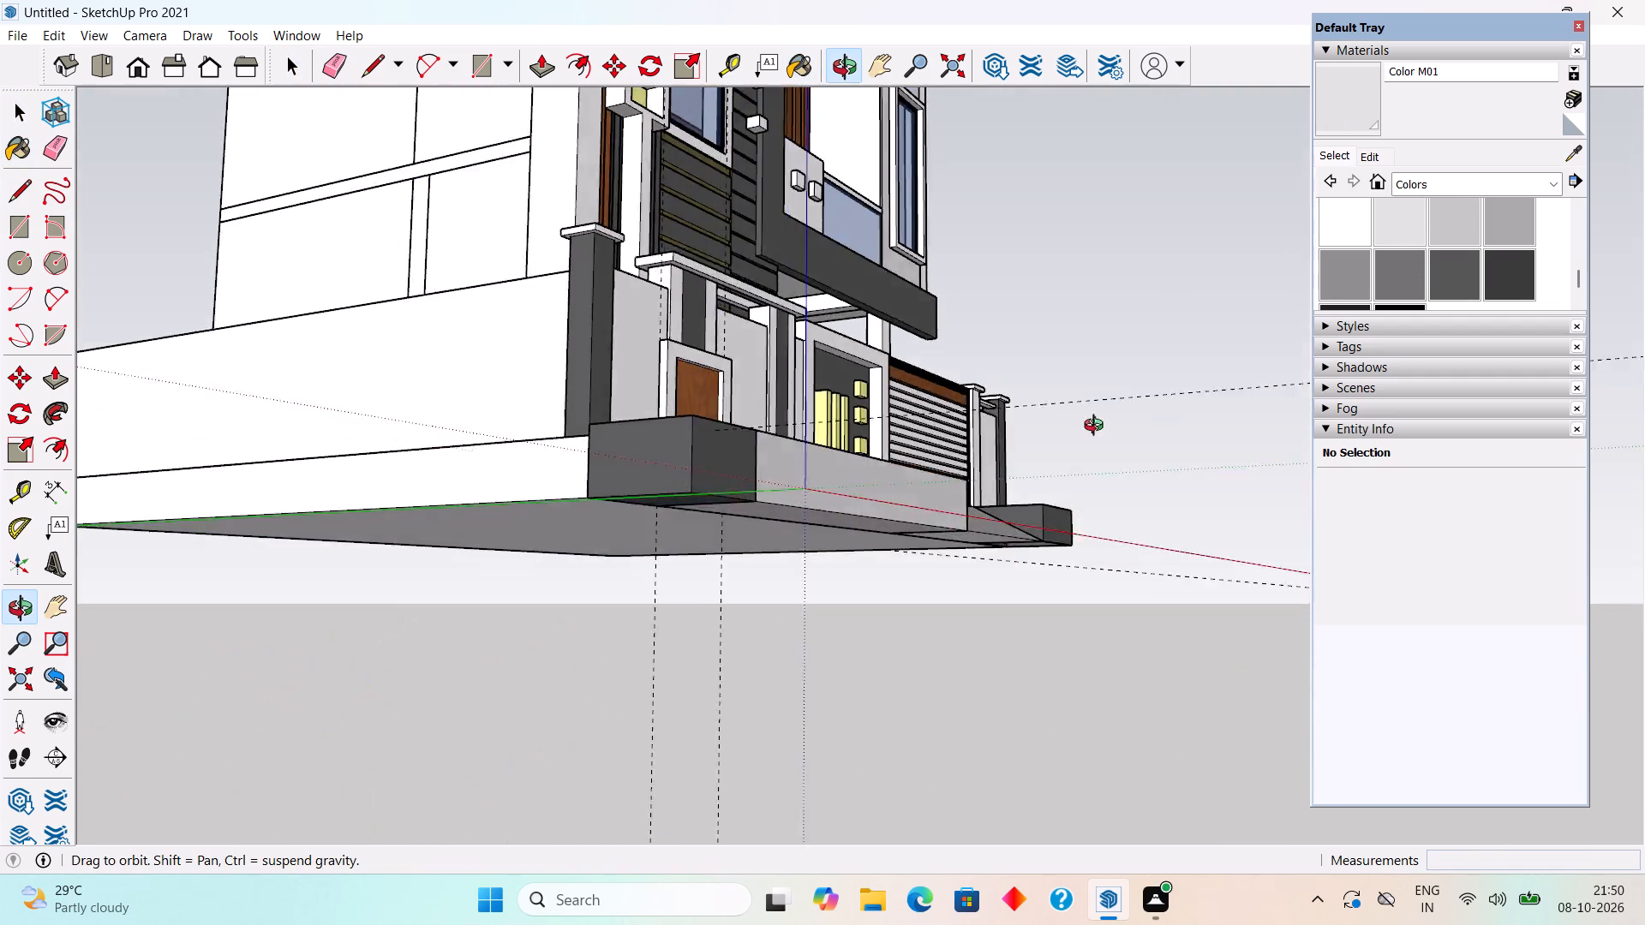
{"action": "middle_click_drag", "start_coordinate": [1098, 427], "coordinate": [664, 725]}
{"action": "scroll", "coordinate": [666, 726], "scroll_direction": "down", "scroll_amount": 4}
{"action": "middle_click_drag", "start_coordinate": [674, 601], "coordinate": [607, 474]}
{"action": "scroll", "coordinate": [607, 474], "scroll_direction": "down", "scroll_amount": 3}
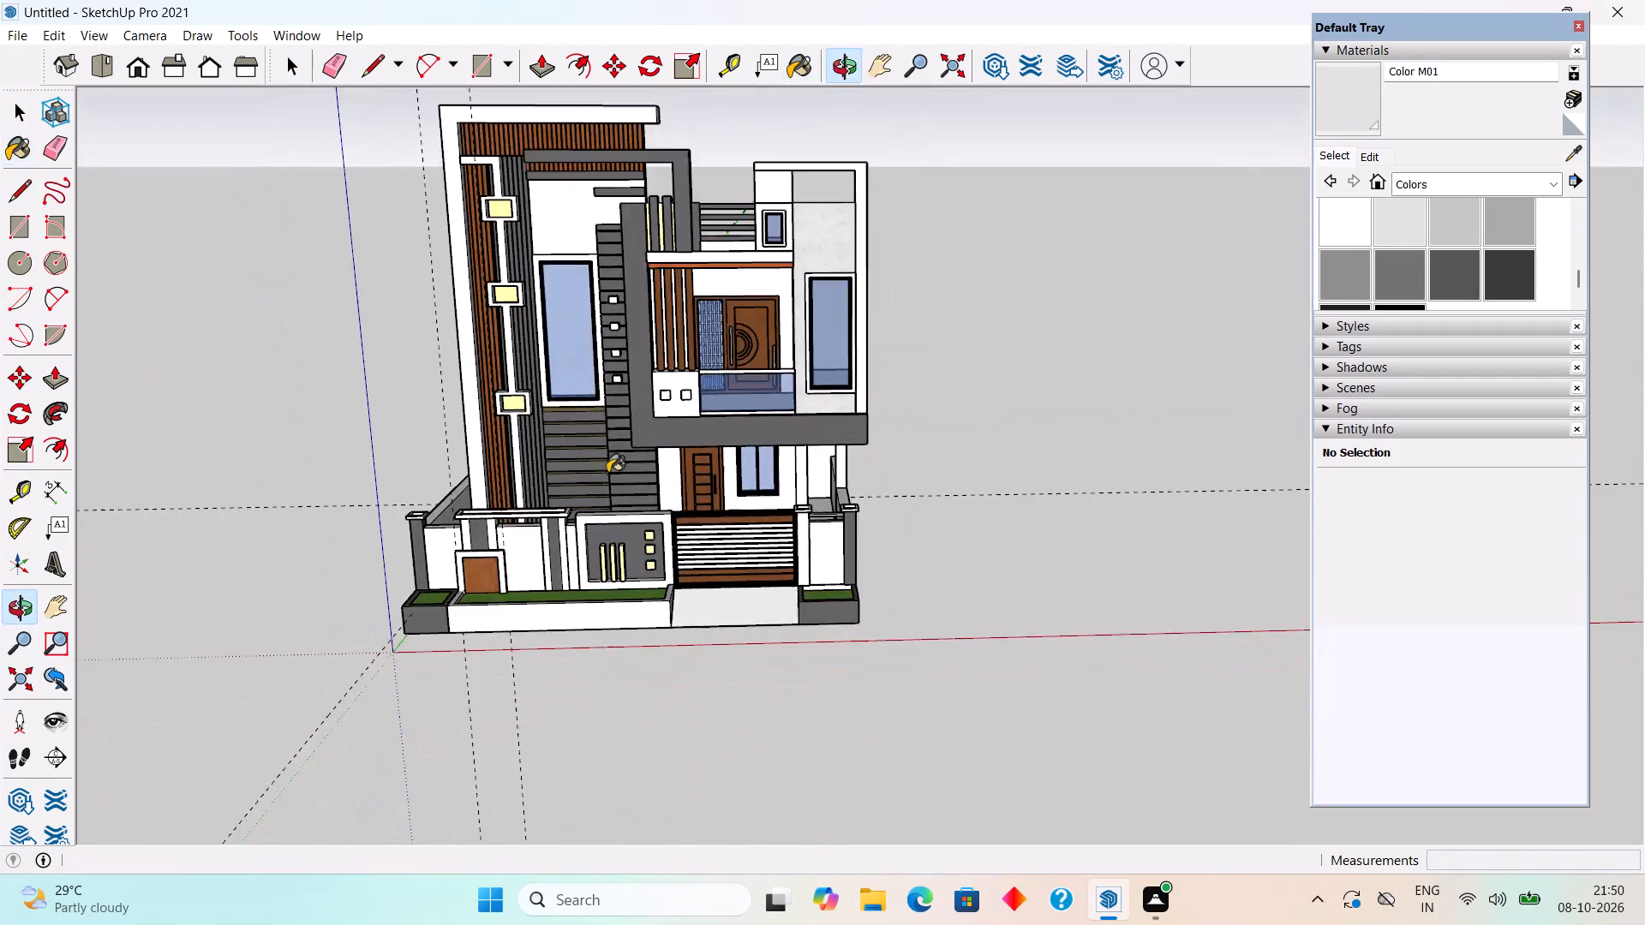
{"action": "scroll", "coordinate": [608, 465], "scroll_direction": "down", "scroll_amount": 3}
{"action": "middle_click_drag", "start_coordinate": [888, 517], "coordinate": [864, 440]}
{"action": "scroll", "coordinate": [864, 440], "scroll_direction": "up", "scroll_amount": 3}
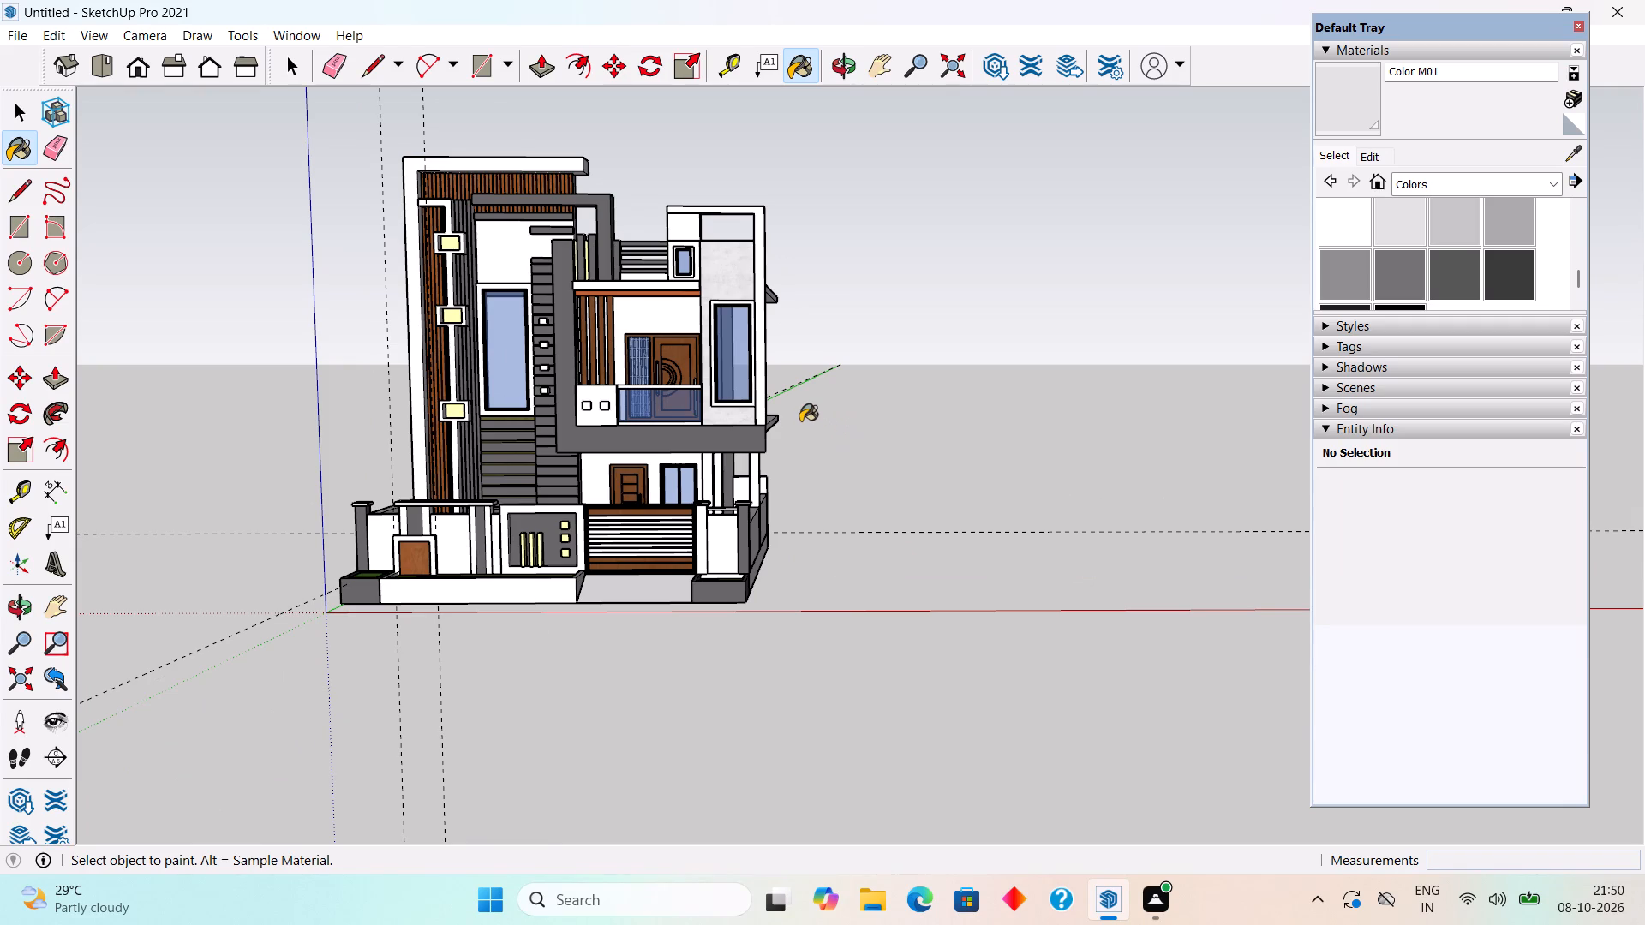
{"action": "key", "text": "space"}
{"action": "scroll", "coordinate": [647, 655], "scroll_direction": "up", "scroll_amount": 2}
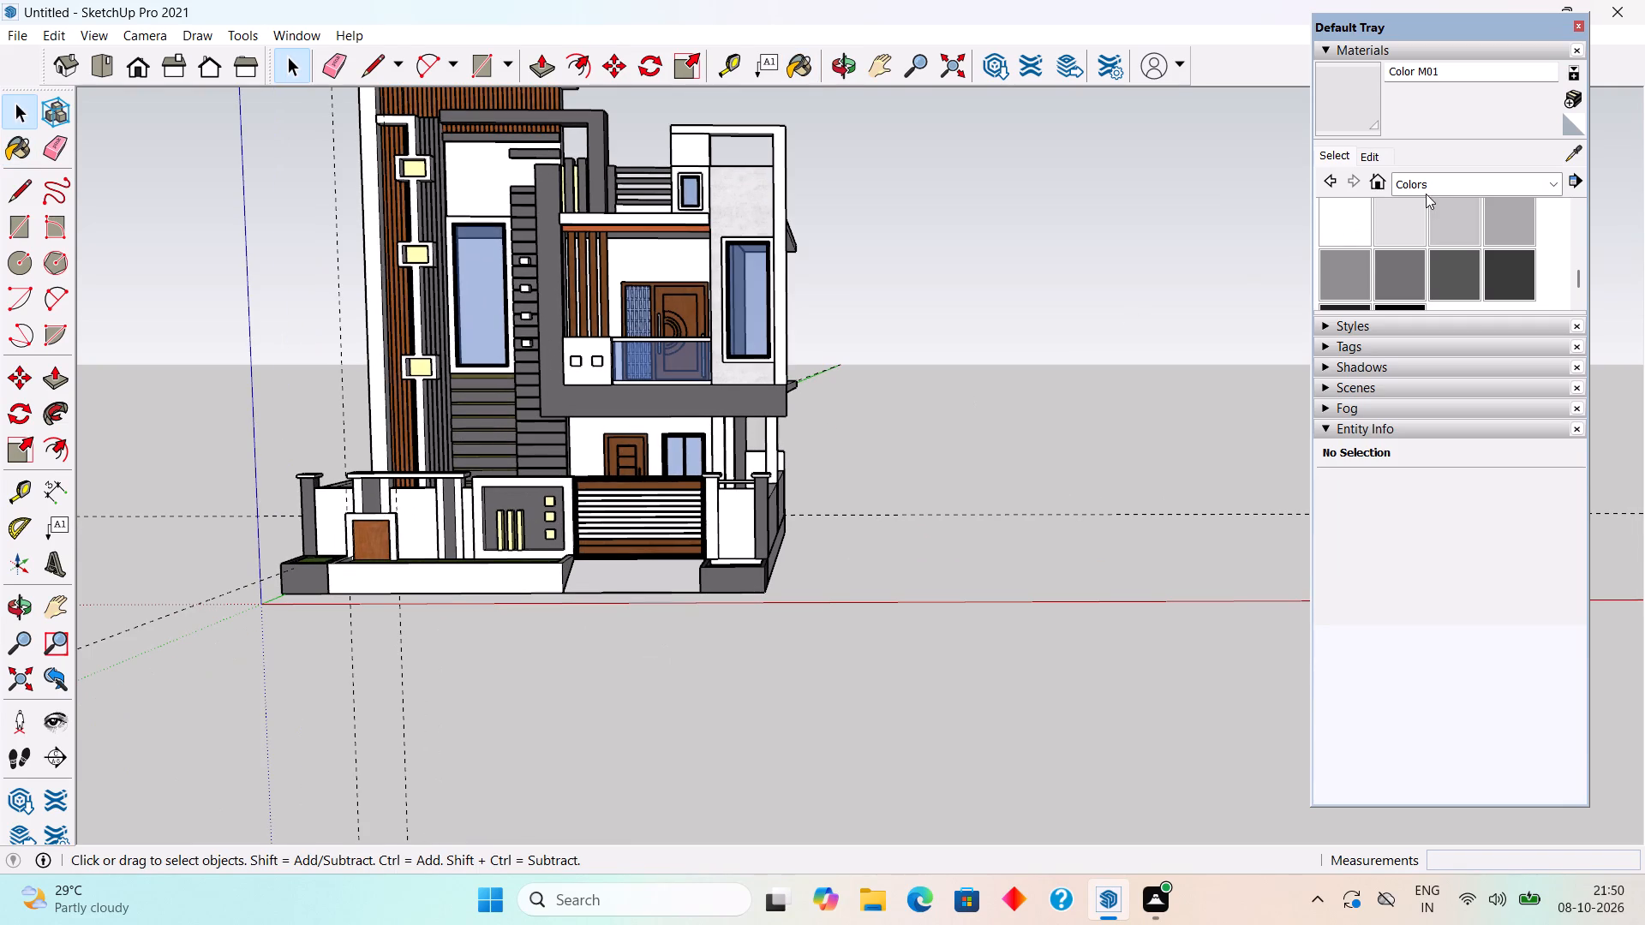
{"action": "left_click", "coordinate": [1570, 161]}
{"action": "left_click", "coordinate": [753, 219]}
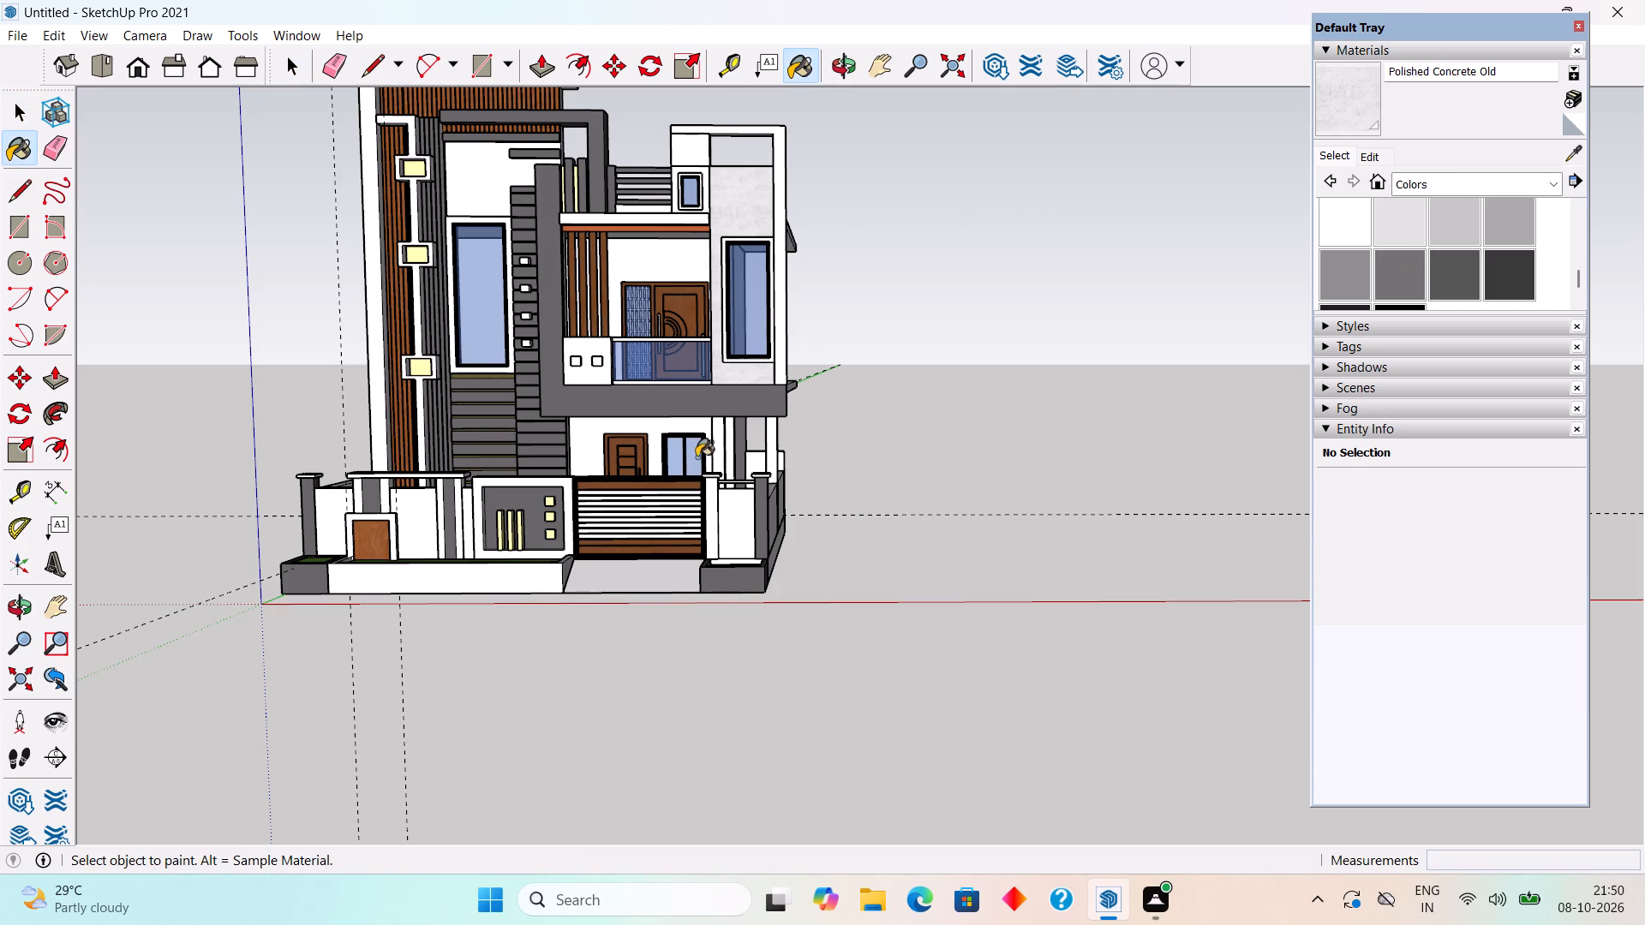
{"action": "left_click", "coordinate": [663, 579]}
Sample yellow Color E02 from a facade light box and paint both small square lights on the balcony parapet.
{"action": "middle_click_drag", "start_coordinate": [761, 633], "coordinate": [767, 642]}
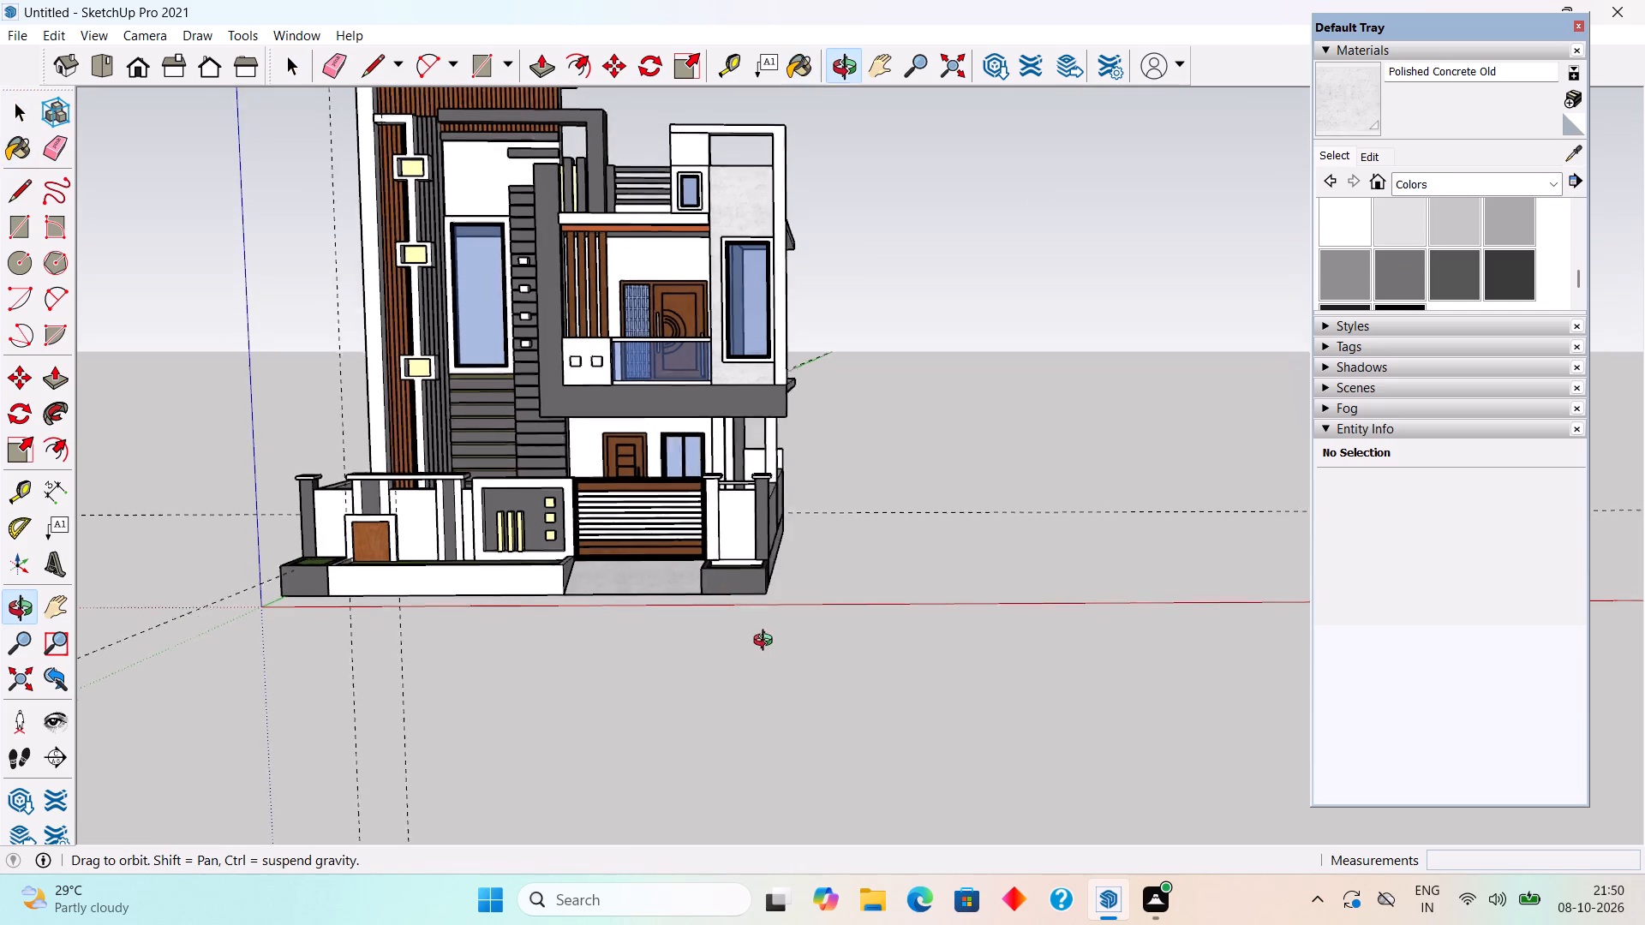
{"action": "middle_click_drag", "start_coordinate": [767, 642], "coordinate": [1022, 700]}
{"action": "key", "text": "space"}
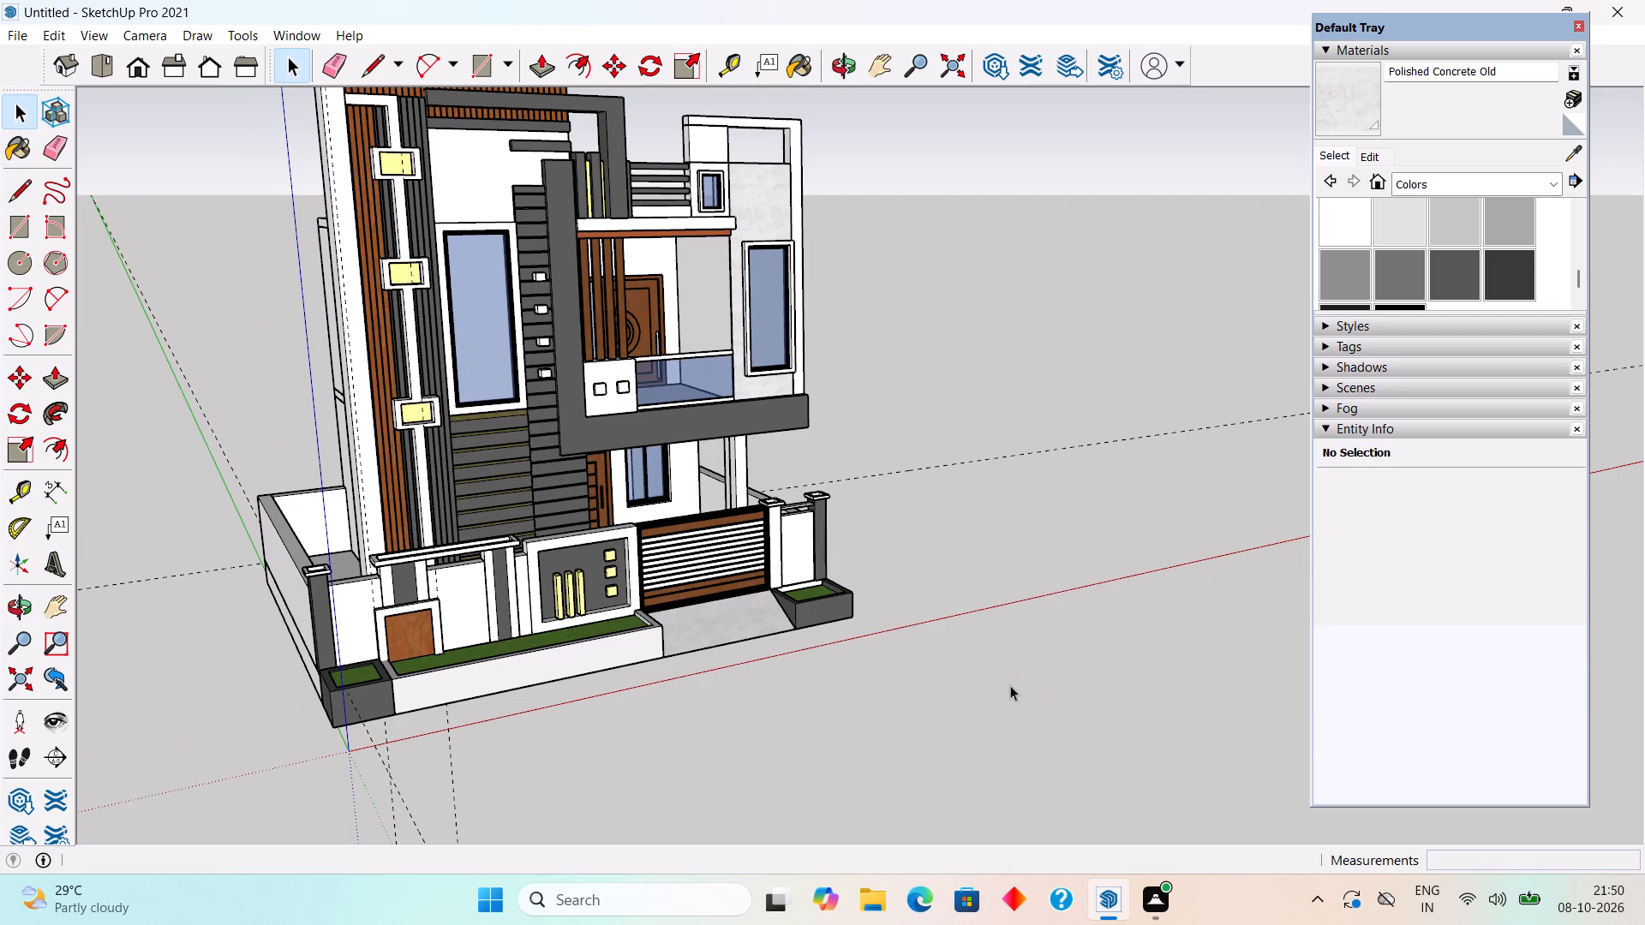
{"action": "scroll", "coordinate": [1009, 684], "scroll_direction": "down", "scroll_amount": 4}
{"action": "middle_click_drag", "start_coordinate": [870, 651], "coordinate": [851, 640]}
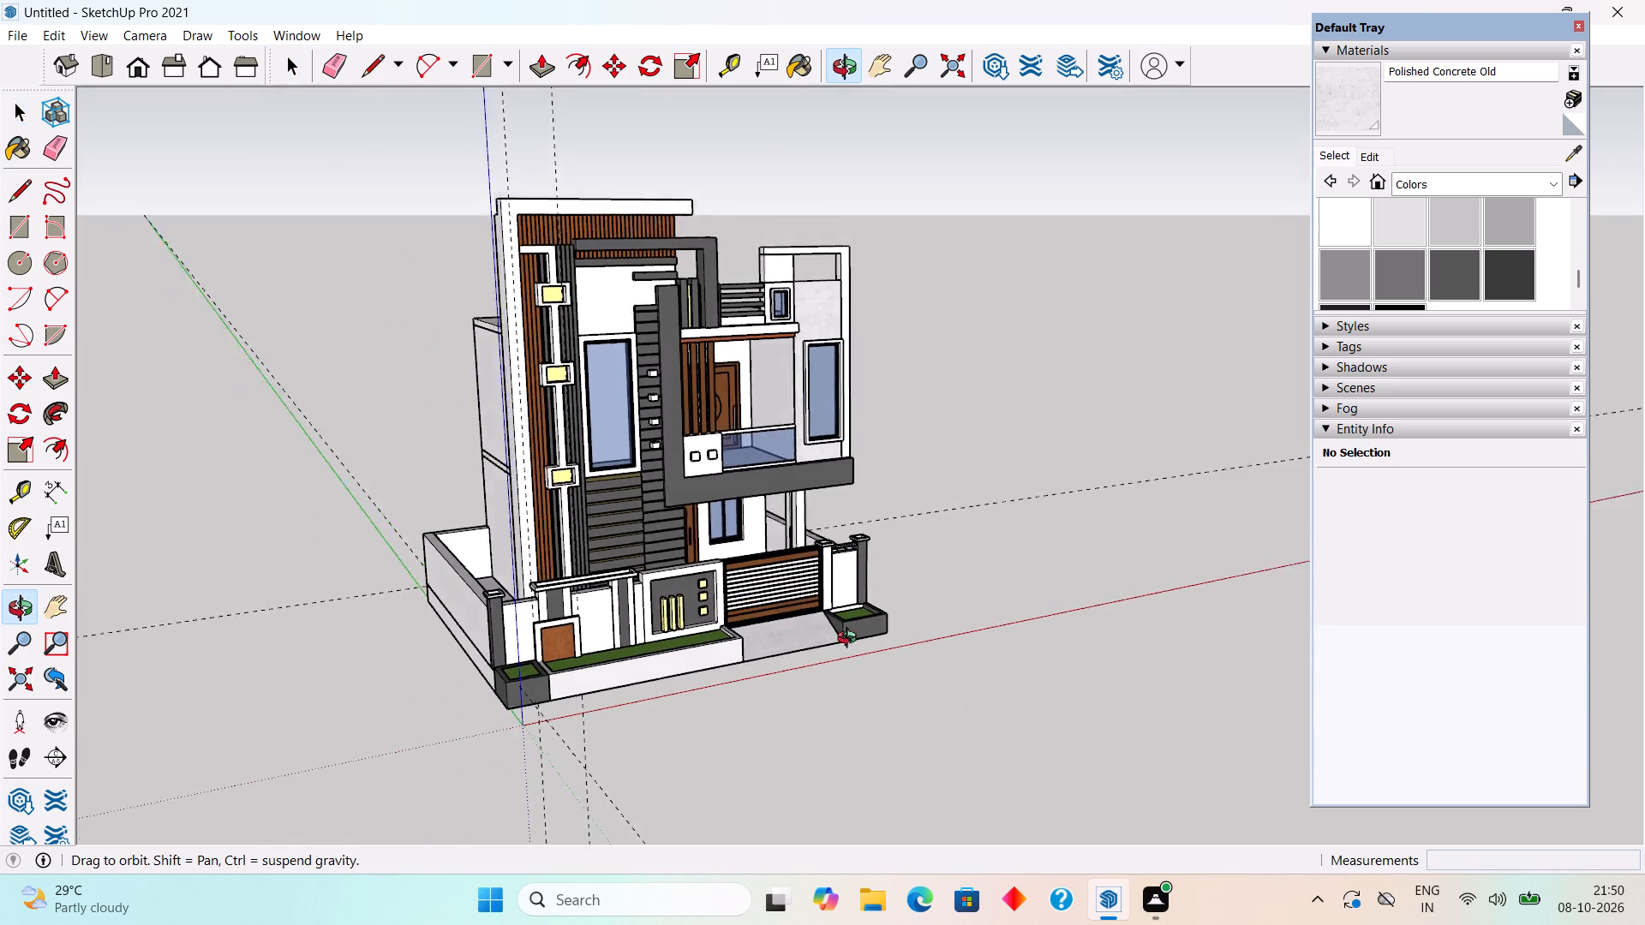
{"action": "middle_click_drag", "start_coordinate": [851, 640], "coordinate": [678, 618]}
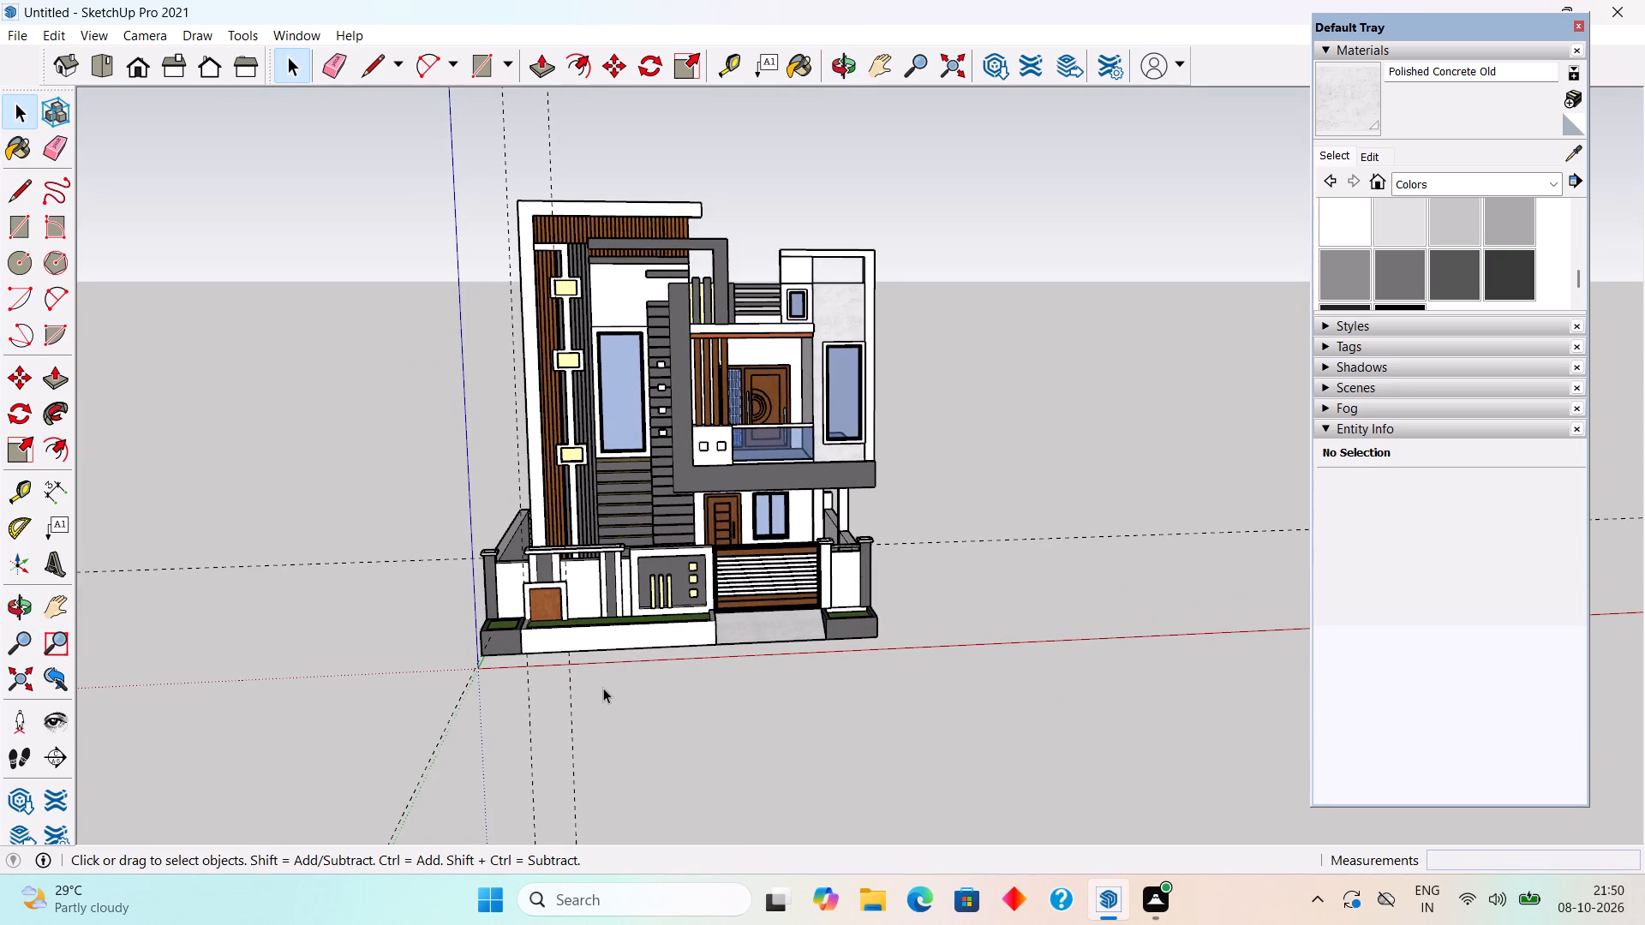
{"action": "key", "text": "space"}
{"action": "scroll", "coordinate": [750, 495], "scroll_direction": "up", "scroll_amount": 4}
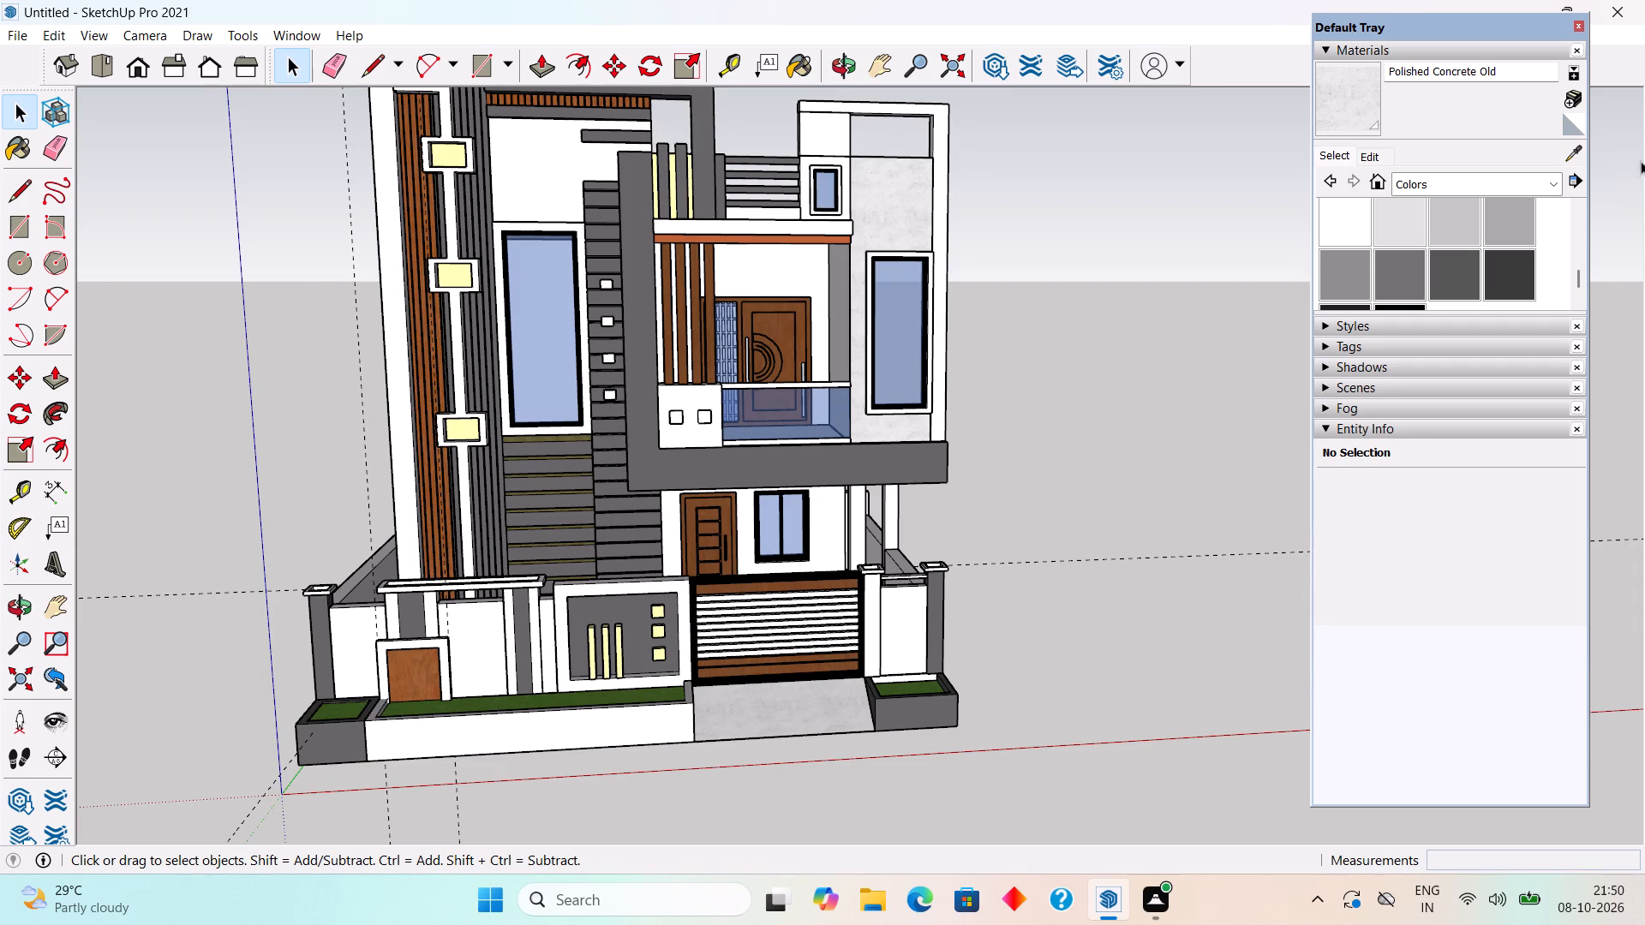
{"action": "left_click", "coordinate": [1577, 143]}
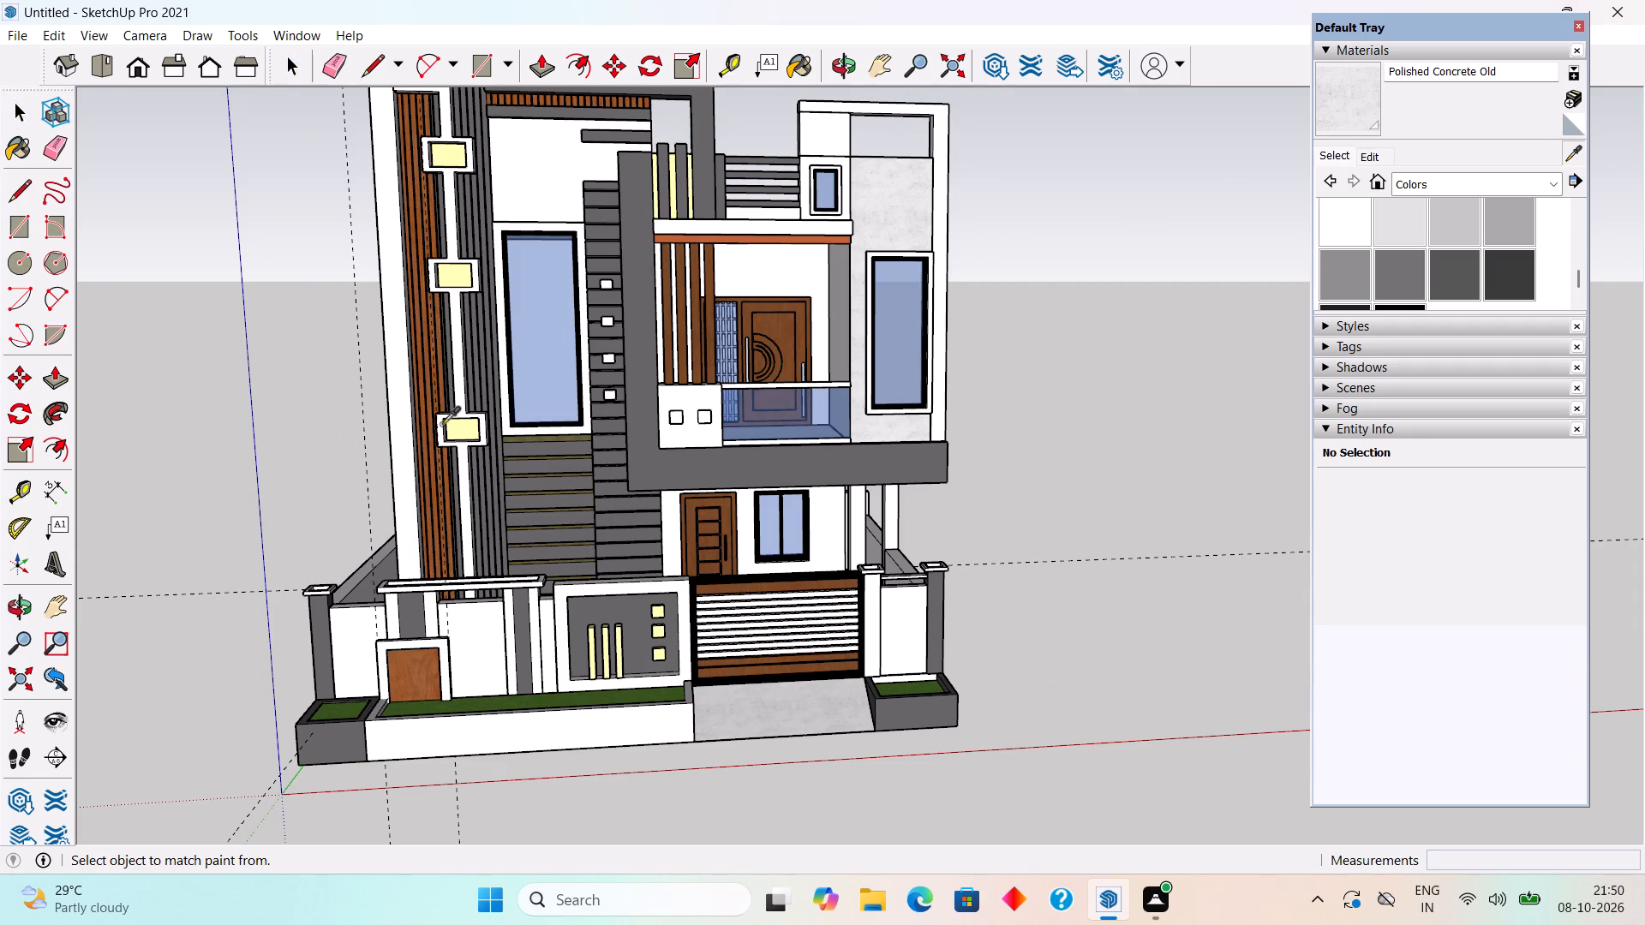
{"action": "left_click", "coordinate": [450, 433]}
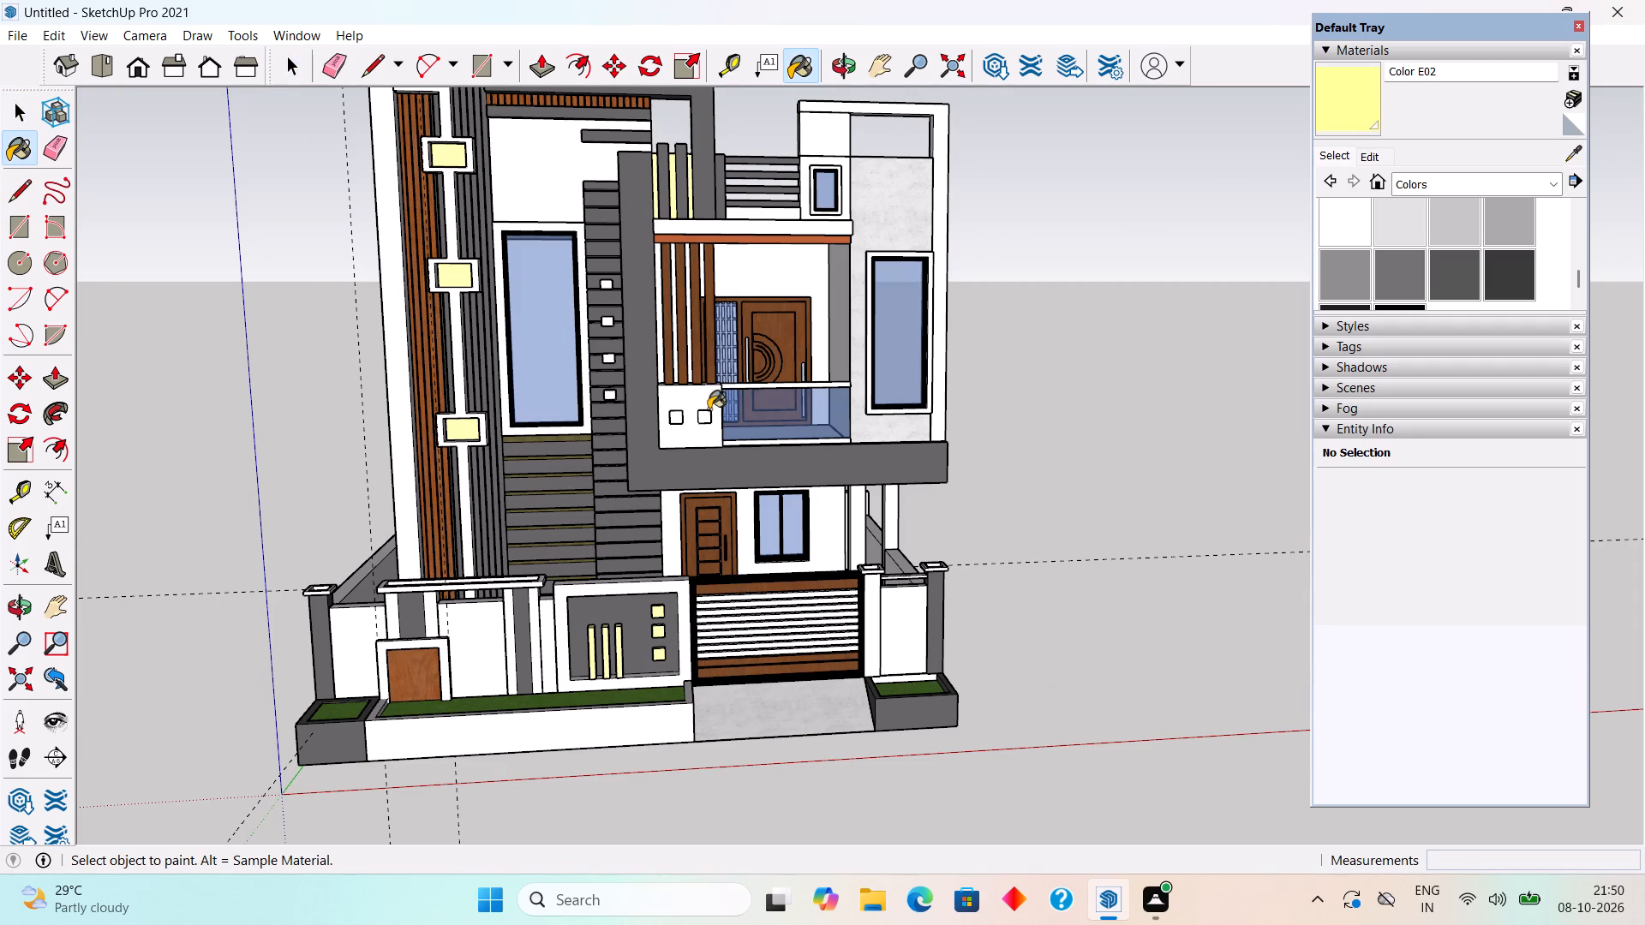
{"action": "left_click", "coordinate": [708, 415]}
{"action": "left_click", "coordinate": [680, 421]}
Open the outer boundary pillar beside the gate-side planter and paint the recessed face in its cap with Color E02.
{"action": "scroll", "coordinate": [740, 510], "scroll_direction": "down", "scroll_amount": 5}
{"action": "scroll", "coordinate": [948, 522], "scroll_direction": "up", "scroll_amount": 4}
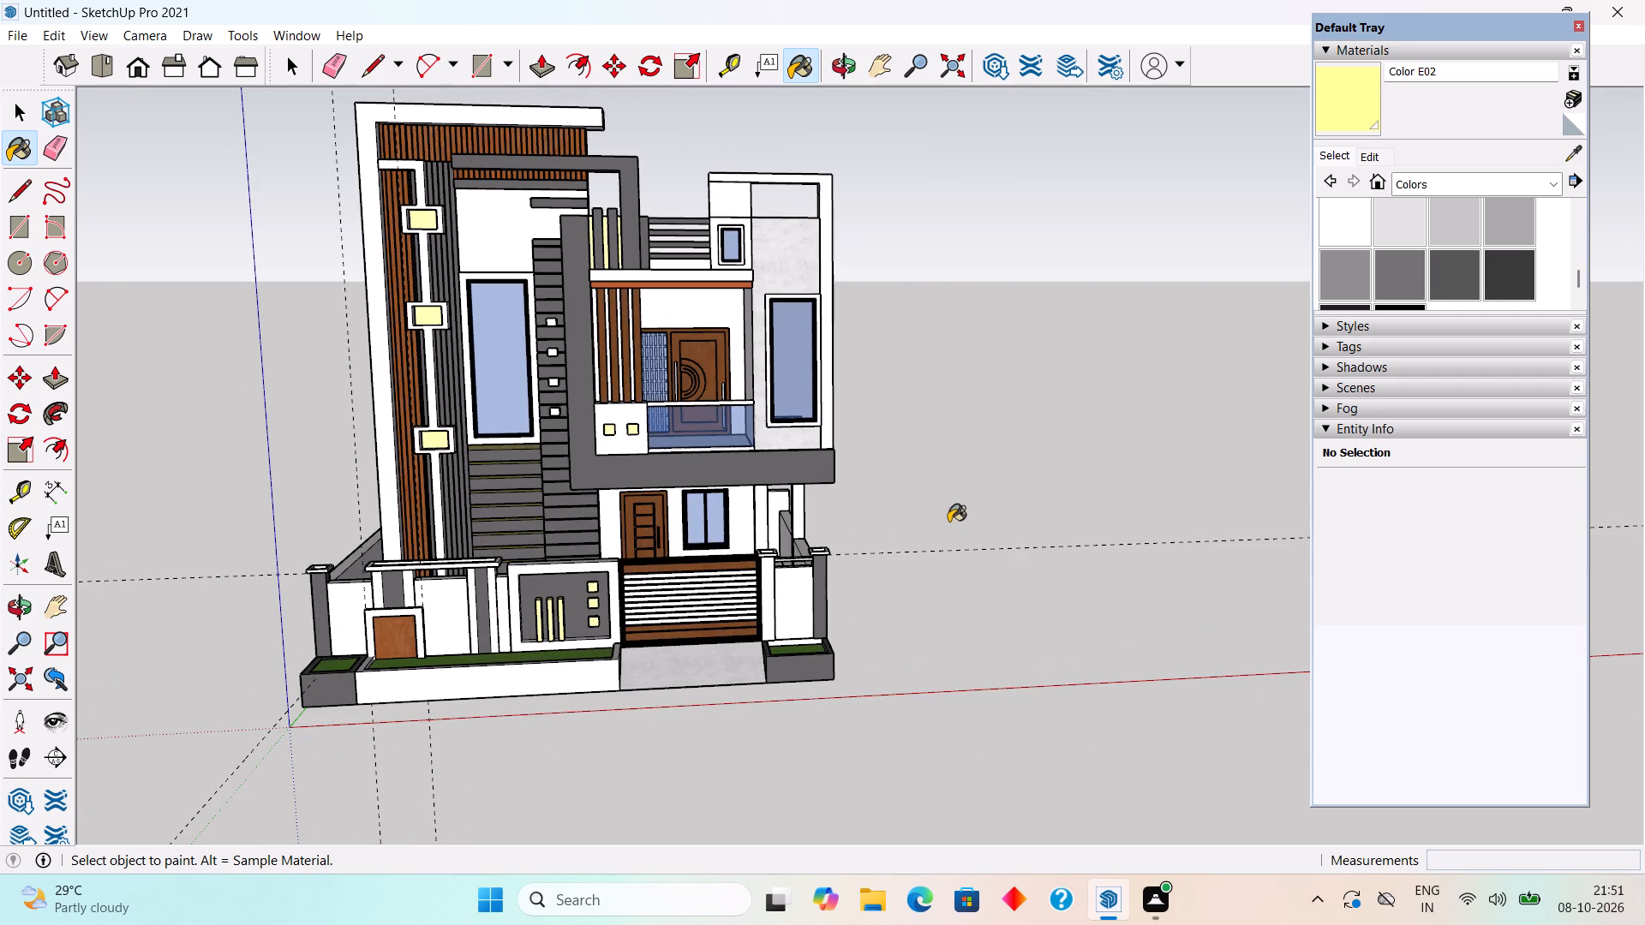
{"action": "scroll", "coordinate": [836, 561], "scroll_direction": "up", "scroll_amount": 8}
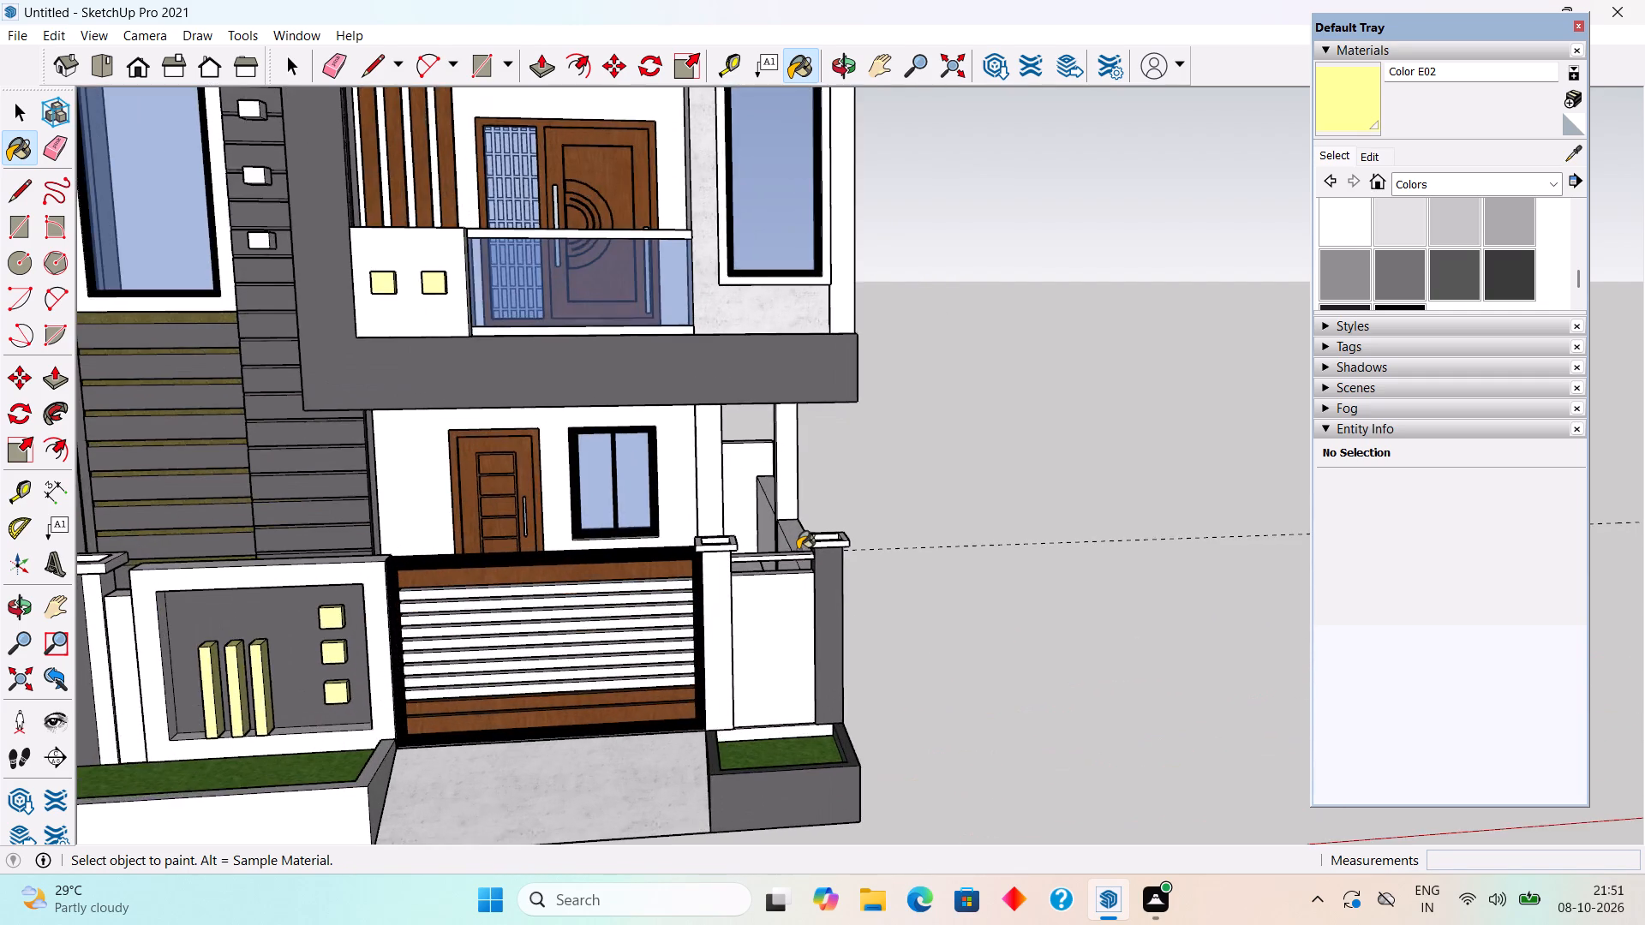
{"action": "scroll", "coordinate": [798, 550], "scroll_direction": "up", "scroll_amount": 4}
{"action": "key", "text": "space"}
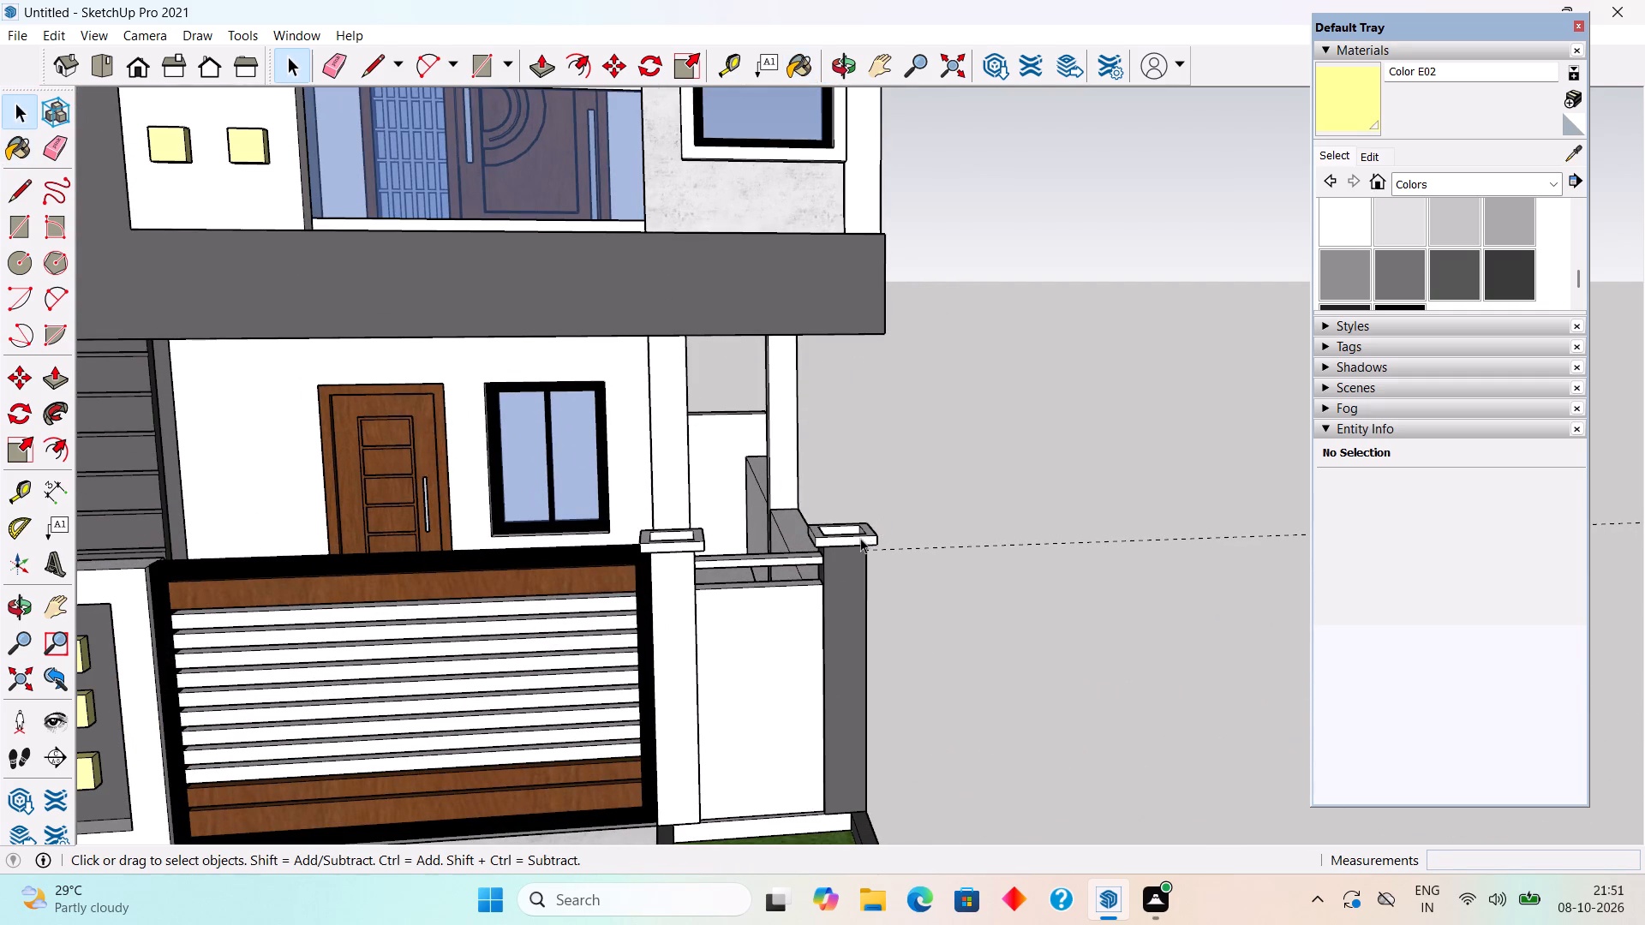
{"action": "triple_click", "coordinate": [837, 539]}
{"action": "double_click", "coordinate": [837, 539]}
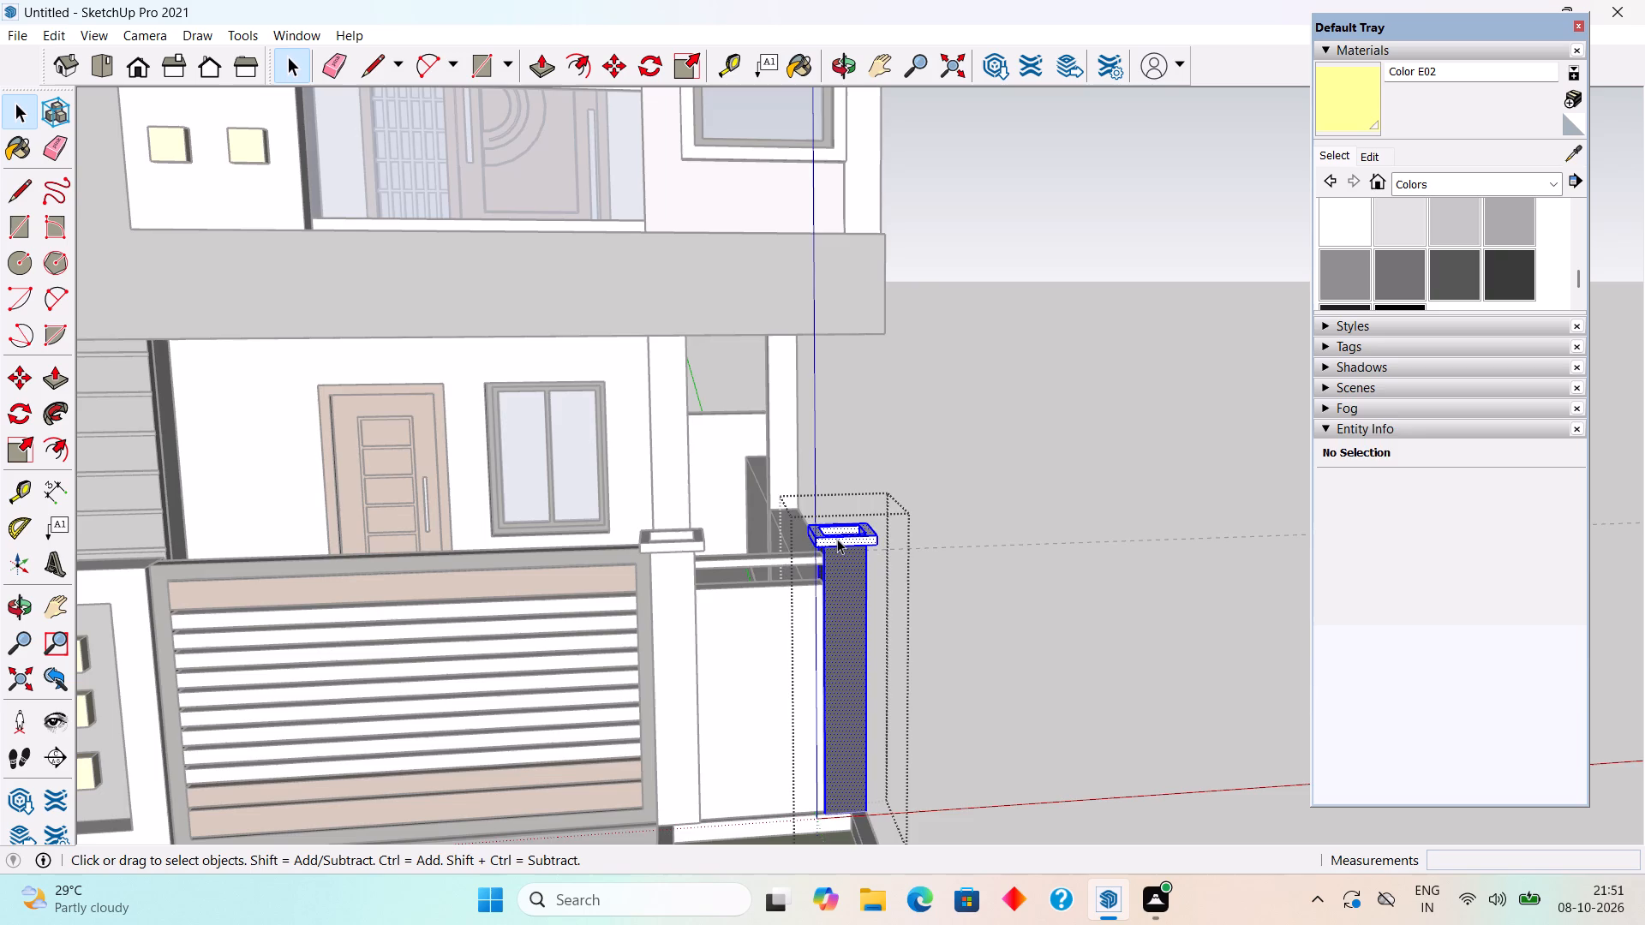
{"action": "scroll", "coordinate": [837, 539], "scroll_direction": "up", "scroll_amount": 7}
{"action": "left_click", "coordinate": [864, 549]}
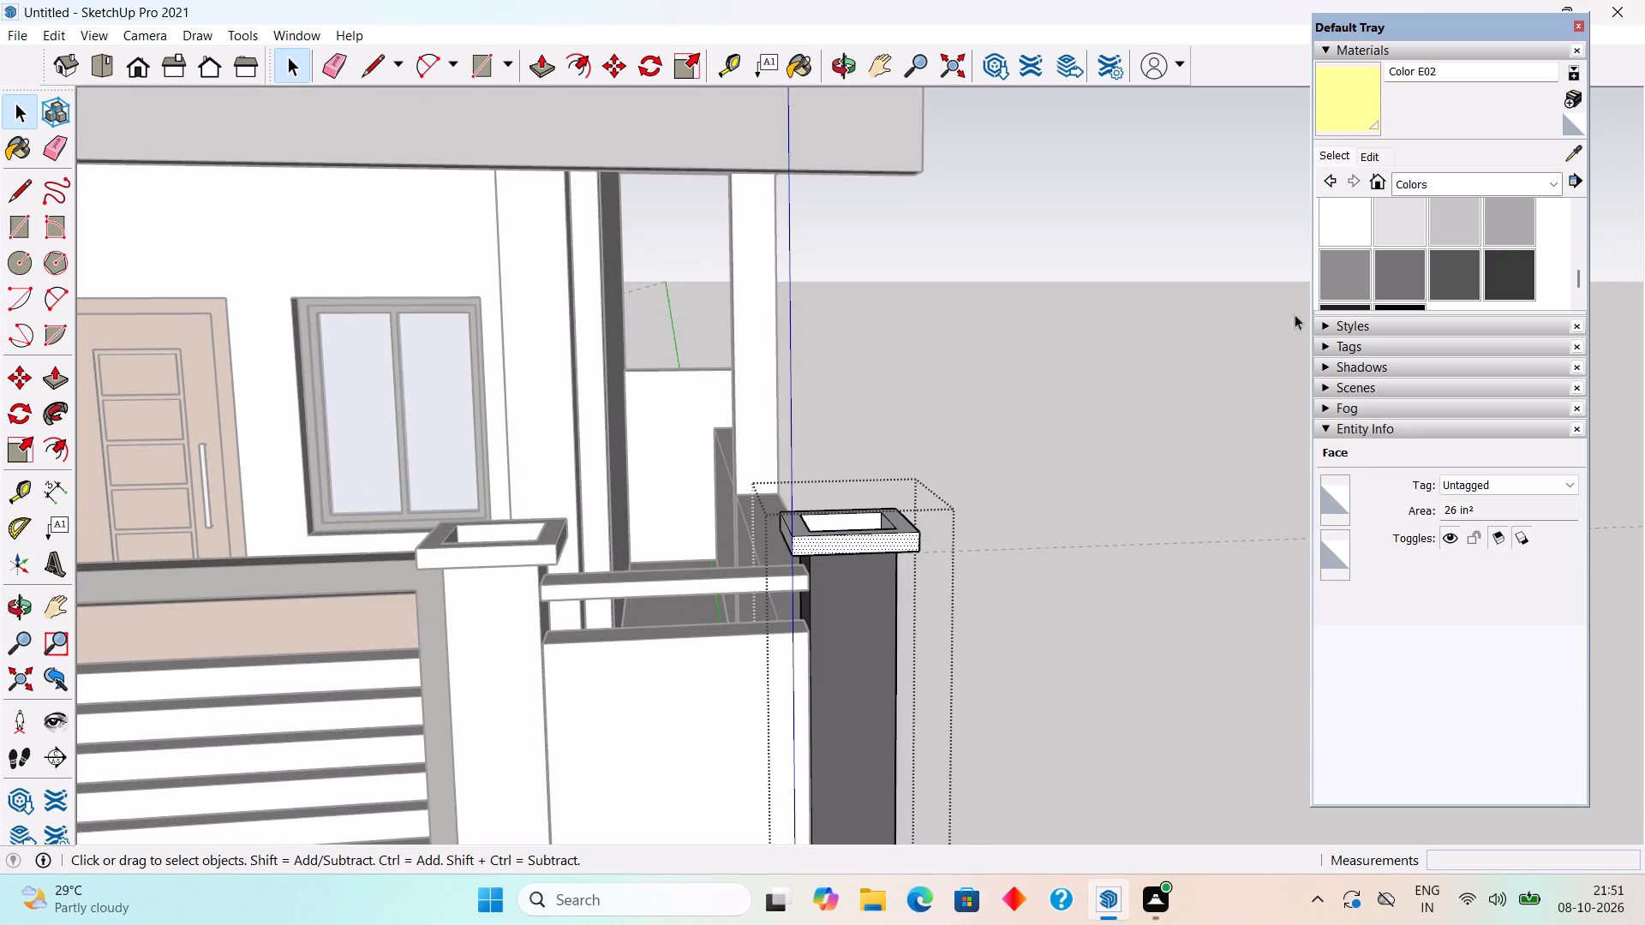
{"action": "left_click", "coordinate": [1363, 105]}
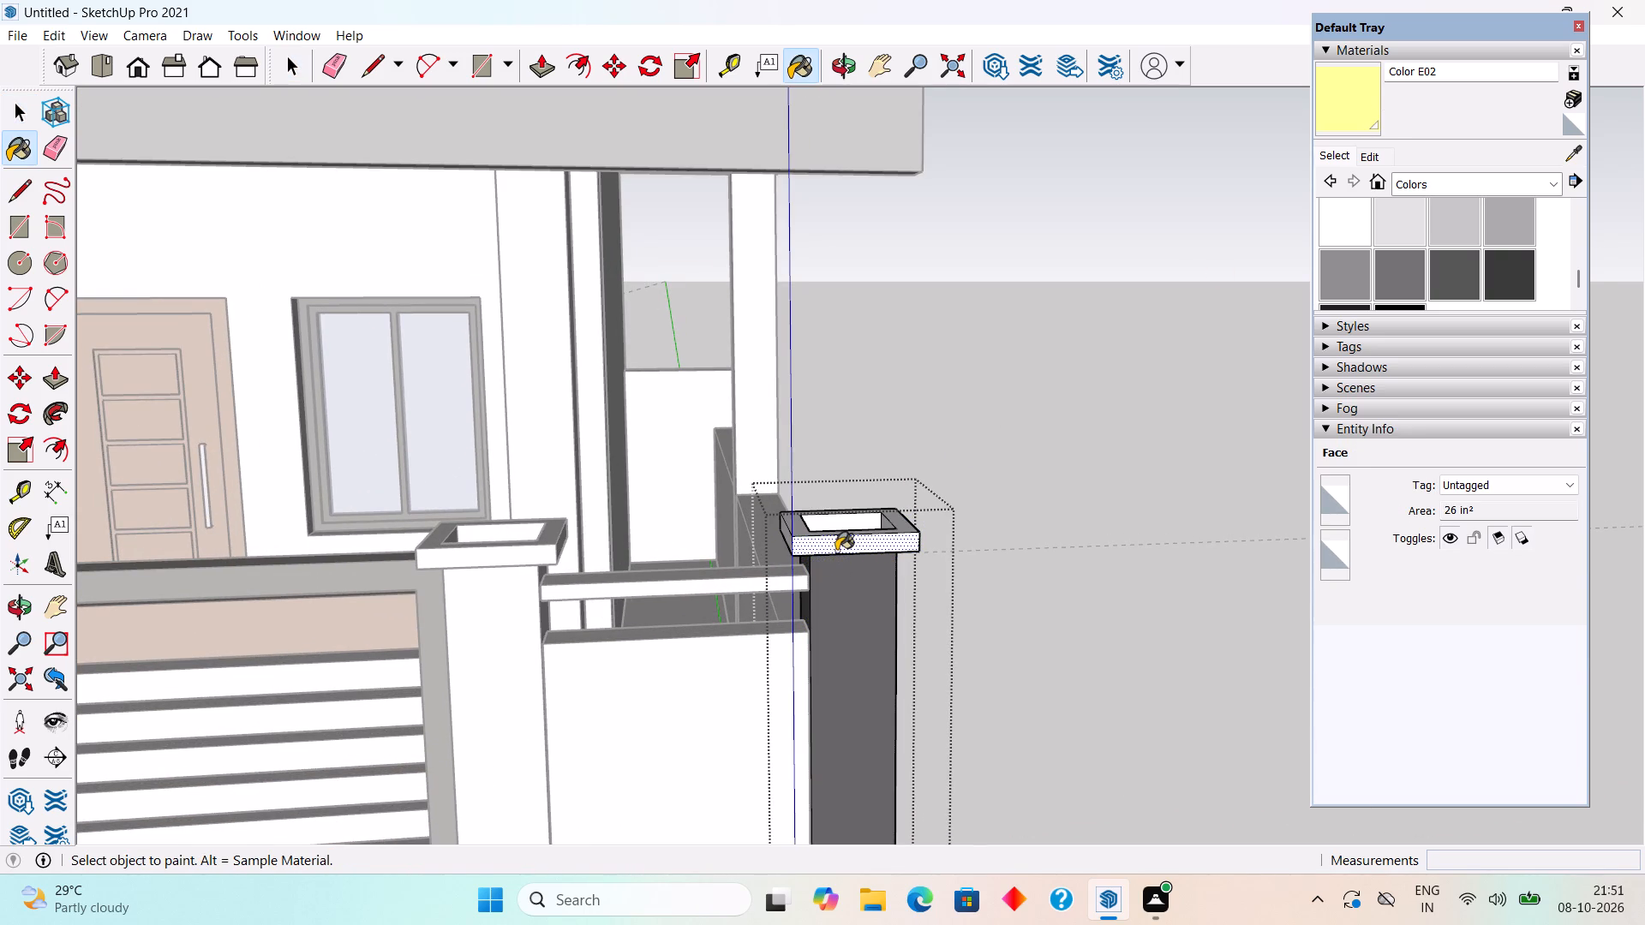
{"action": "middle_click_drag", "start_coordinate": [875, 479], "coordinate": [887, 638]}
{"action": "scroll", "coordinate": [870, 810], "scroll_direction": "up", "scroll_amount": 3}
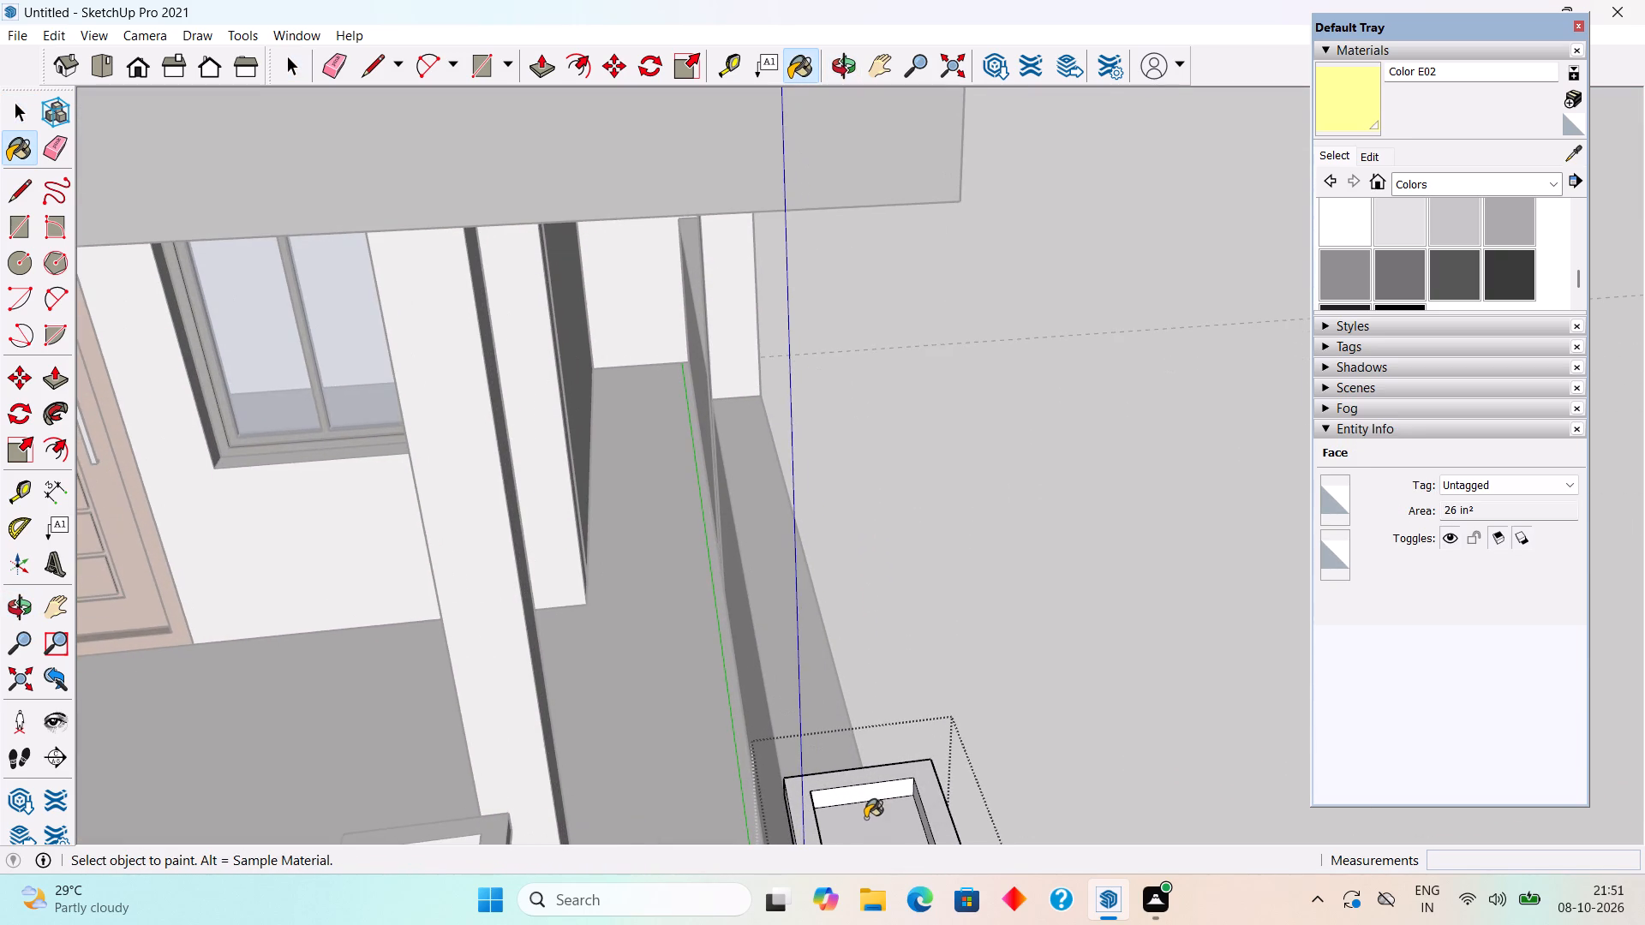
{"action": "left_click", "coordinate": [867, 821]}
Open the adjacent gate pillar and paint the recessed face in its cap with Color E02.
{"action": "scroll", "coordinate": [858, 796], "scroll_direction": "down", "scroll_amount": 17}
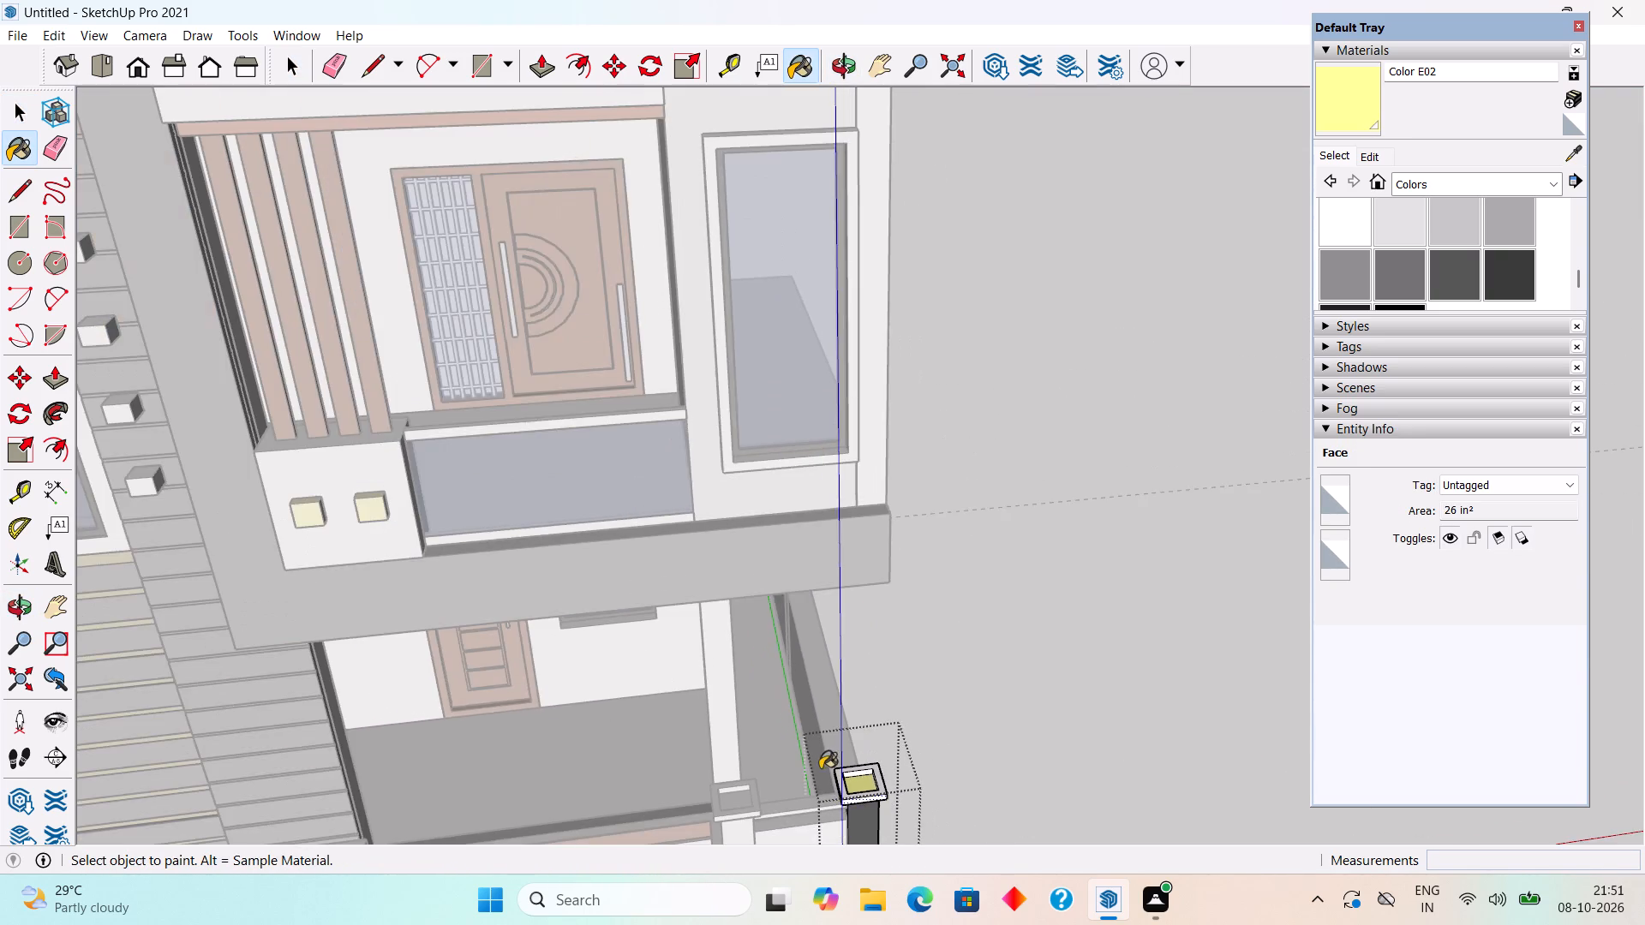
{"action": "scroll", "coordinate": [820, 768], "scroll_direction": "down", "scroll_amount": 3}
{"action": "key", "text": "space"}
{"action": "triple_click", "coordinate": [758, 788]}
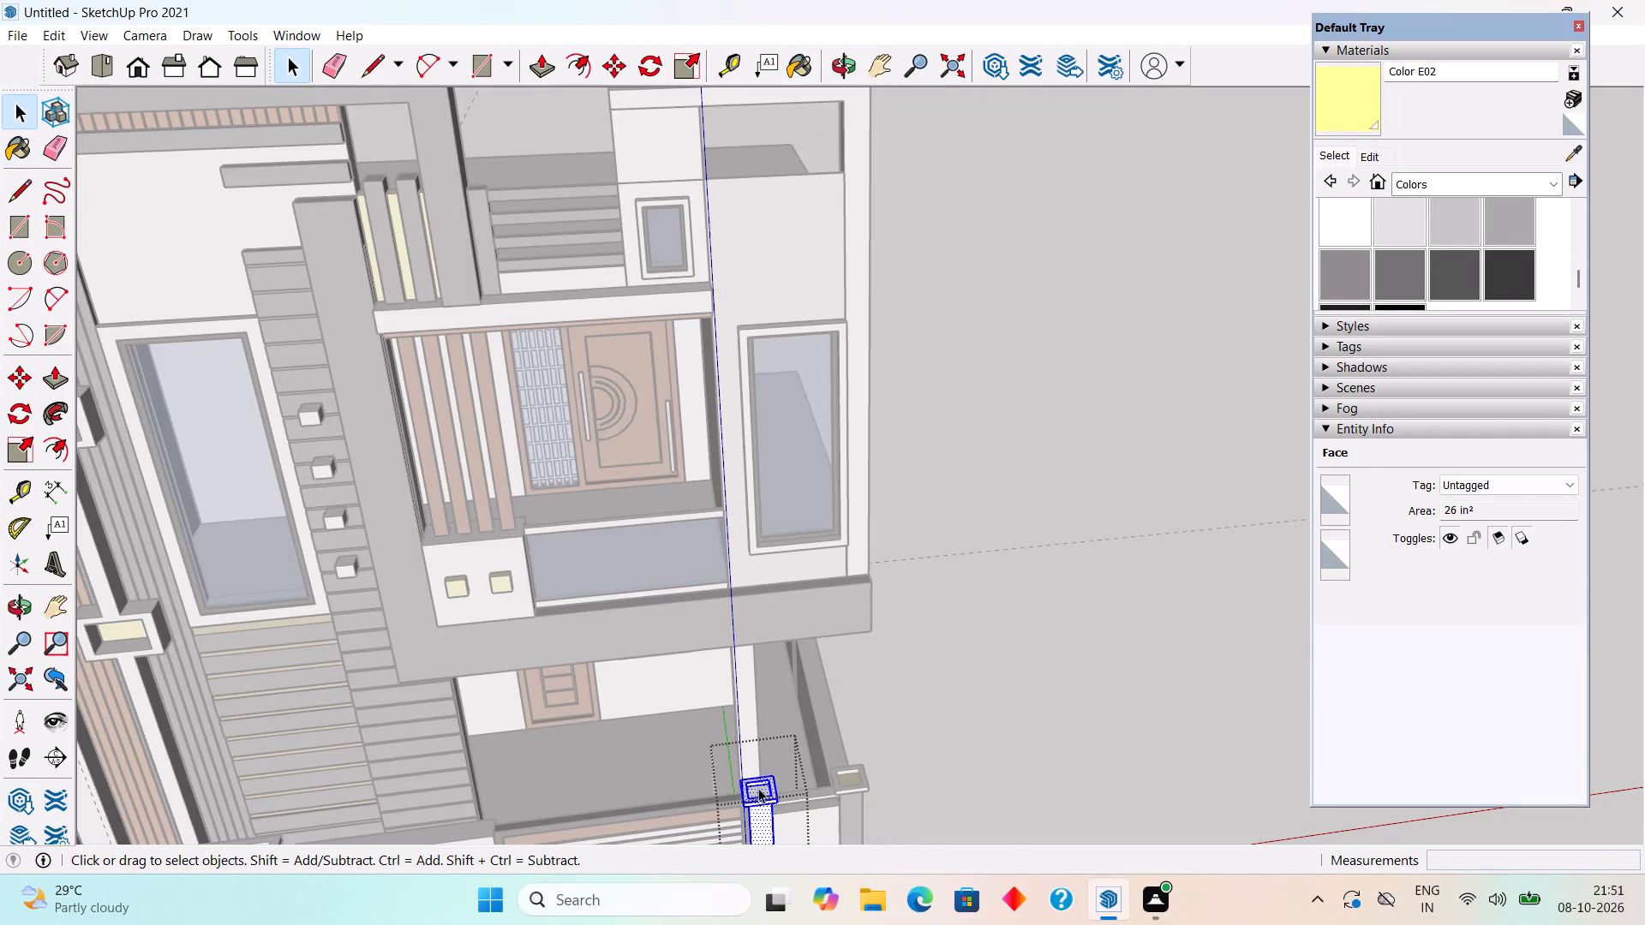
{"action": "scroll", "coordinate": [758, 788], "scroll_direction": "up", "scroll_amount": 9}
{"action": "left_click", "coordinate": [761, 788]}
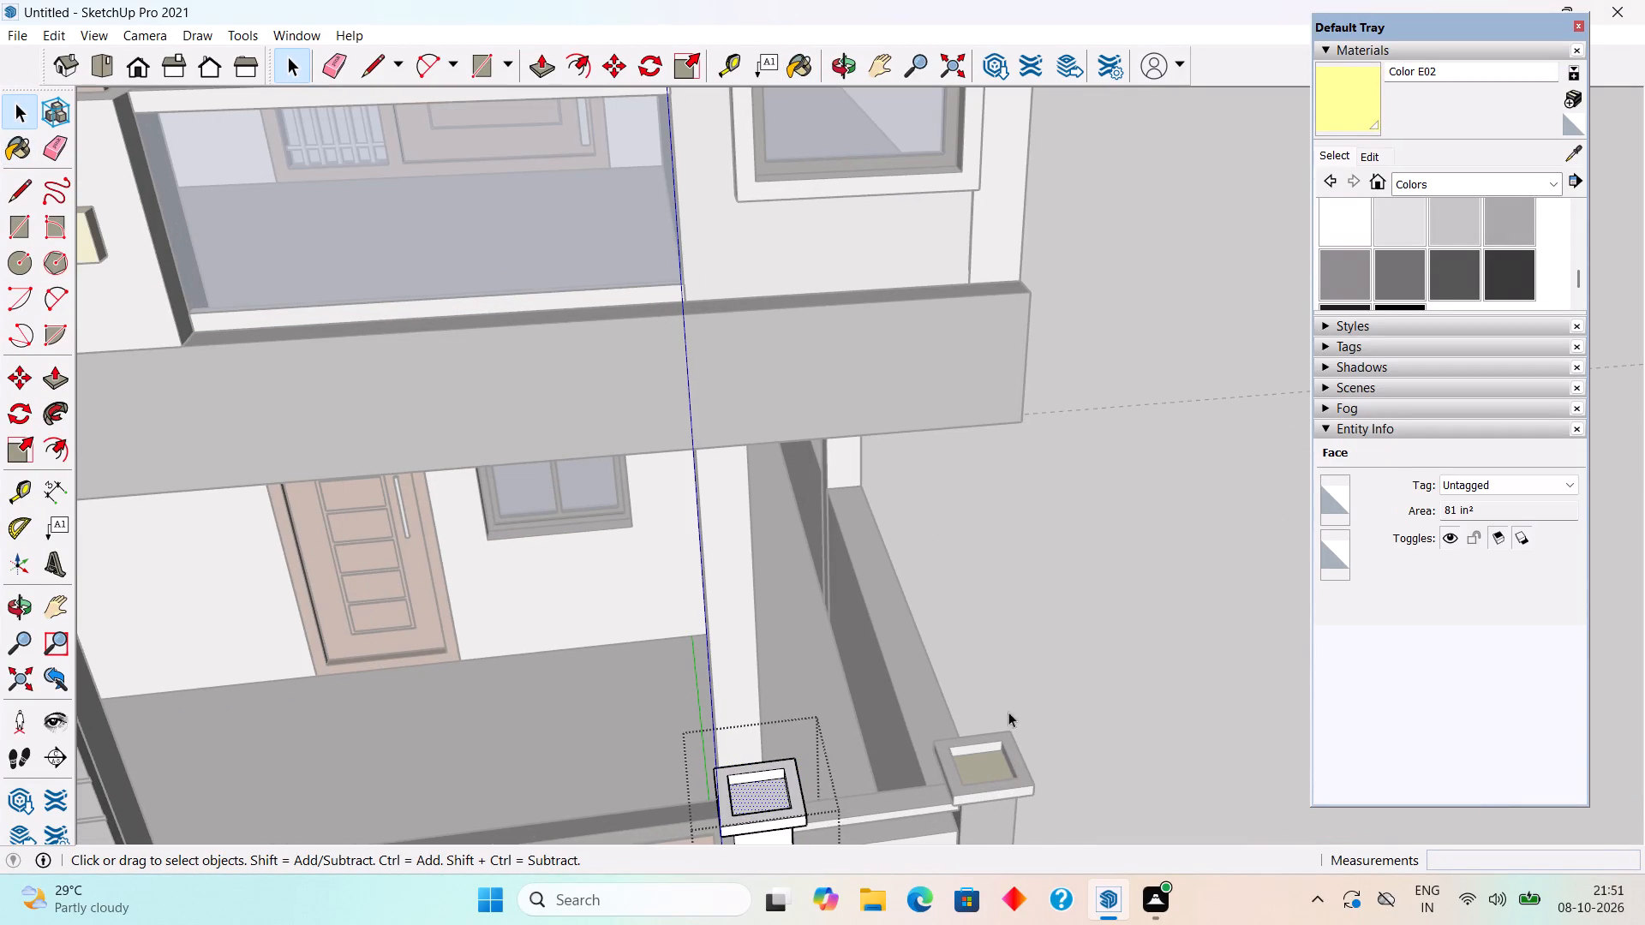
{"action": "left_click", "coordinate": [1349, 102]}
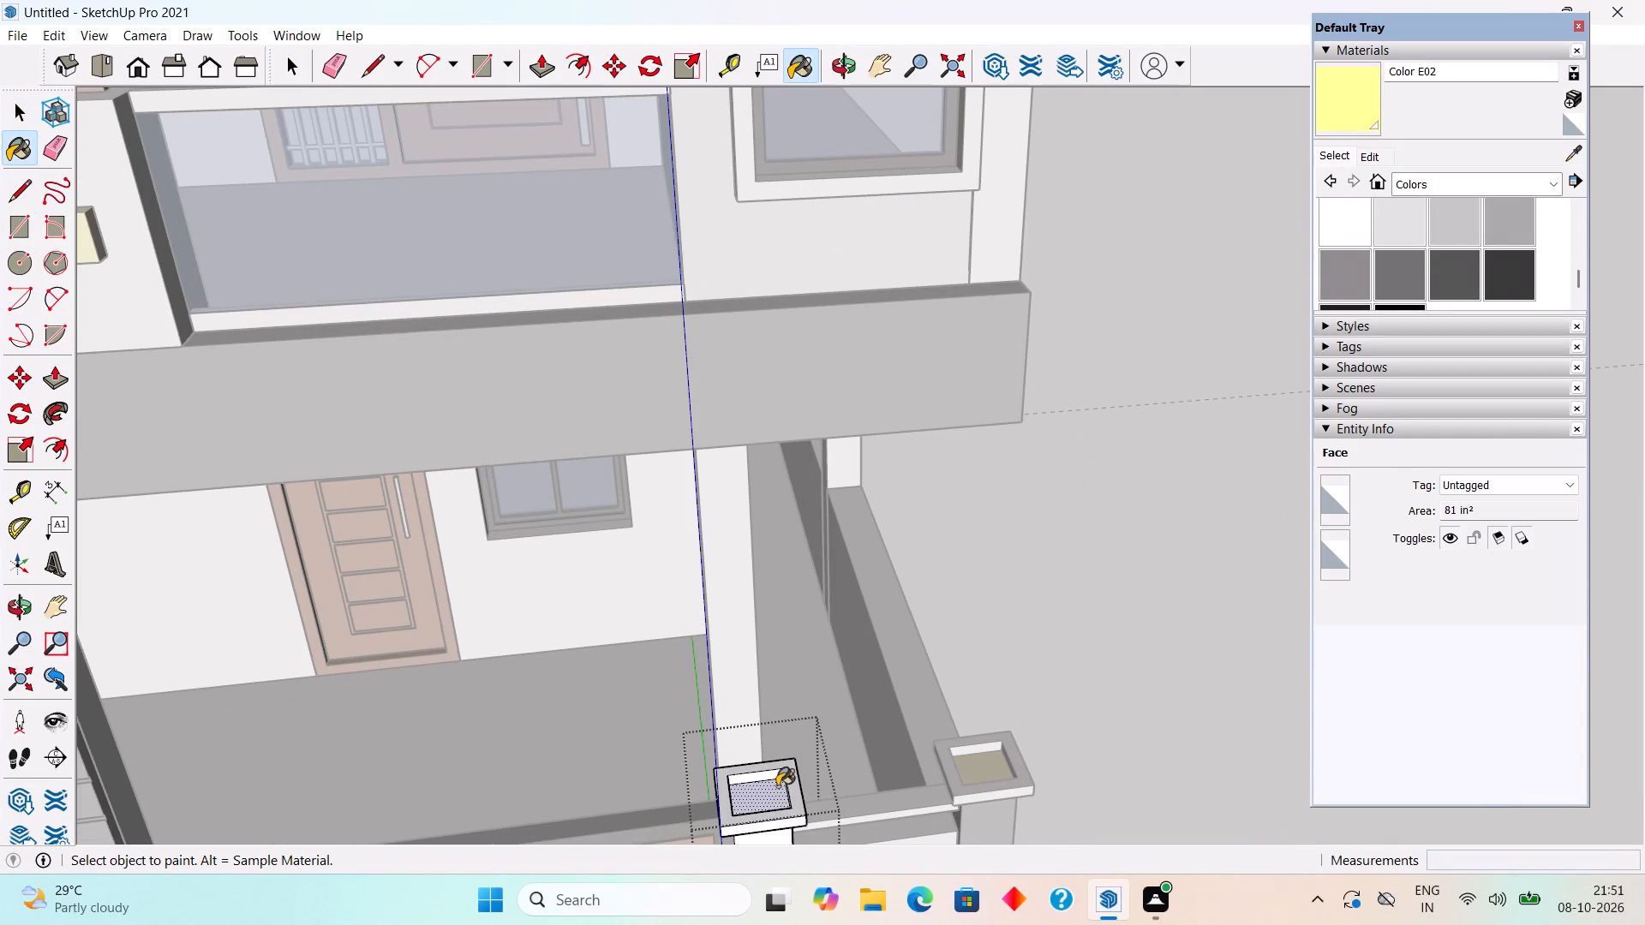
{"action": "left_click", "coordinate": [777, 786]}
Open the boundary pillar at the opposite end of the front wall and paint its recessed cap face with Color E02.
{"action": "scroll", "coordinate": [777, 786], "scroll_direction": "down", "scroll_amount": 20}
{"action": "scroll", "coordinate": [777, 786], "scroll_direction": "down", "scroll_amount": 3}
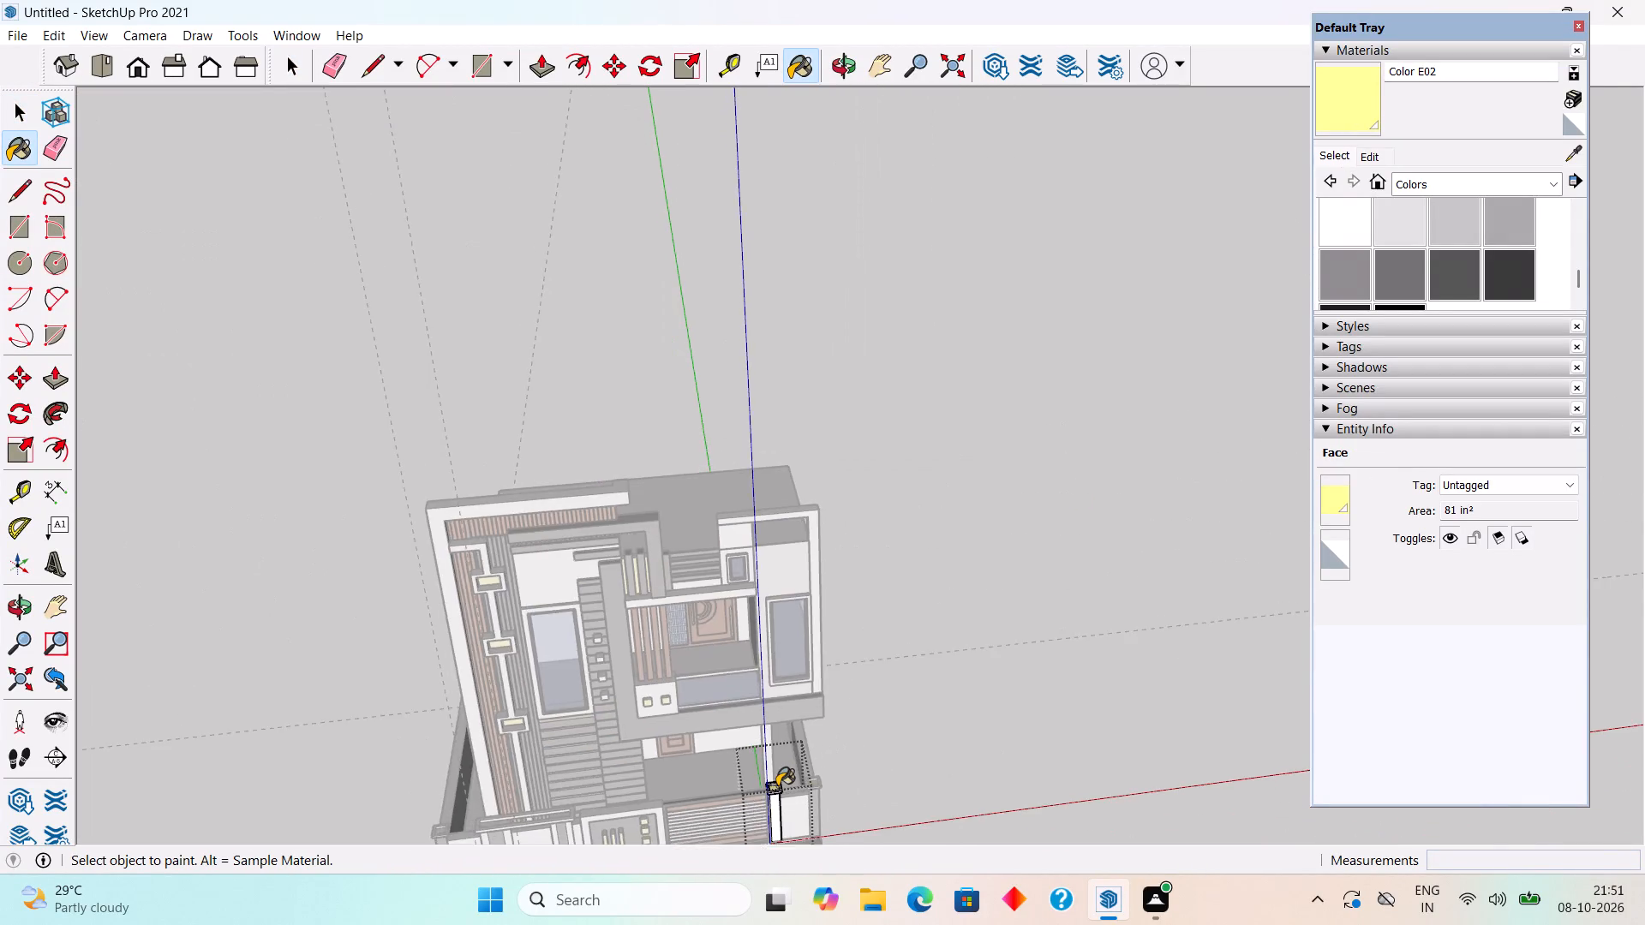
{"action": "scroll", "coordinate": [777, 786], "scroll_direction": "down", "scroll_amount": 3}
{"action": "scroll", "coordinate": [596, 829], "scroll_direction": "up", "scroll_amount": 17}
{"action": "key", "text": "space"}
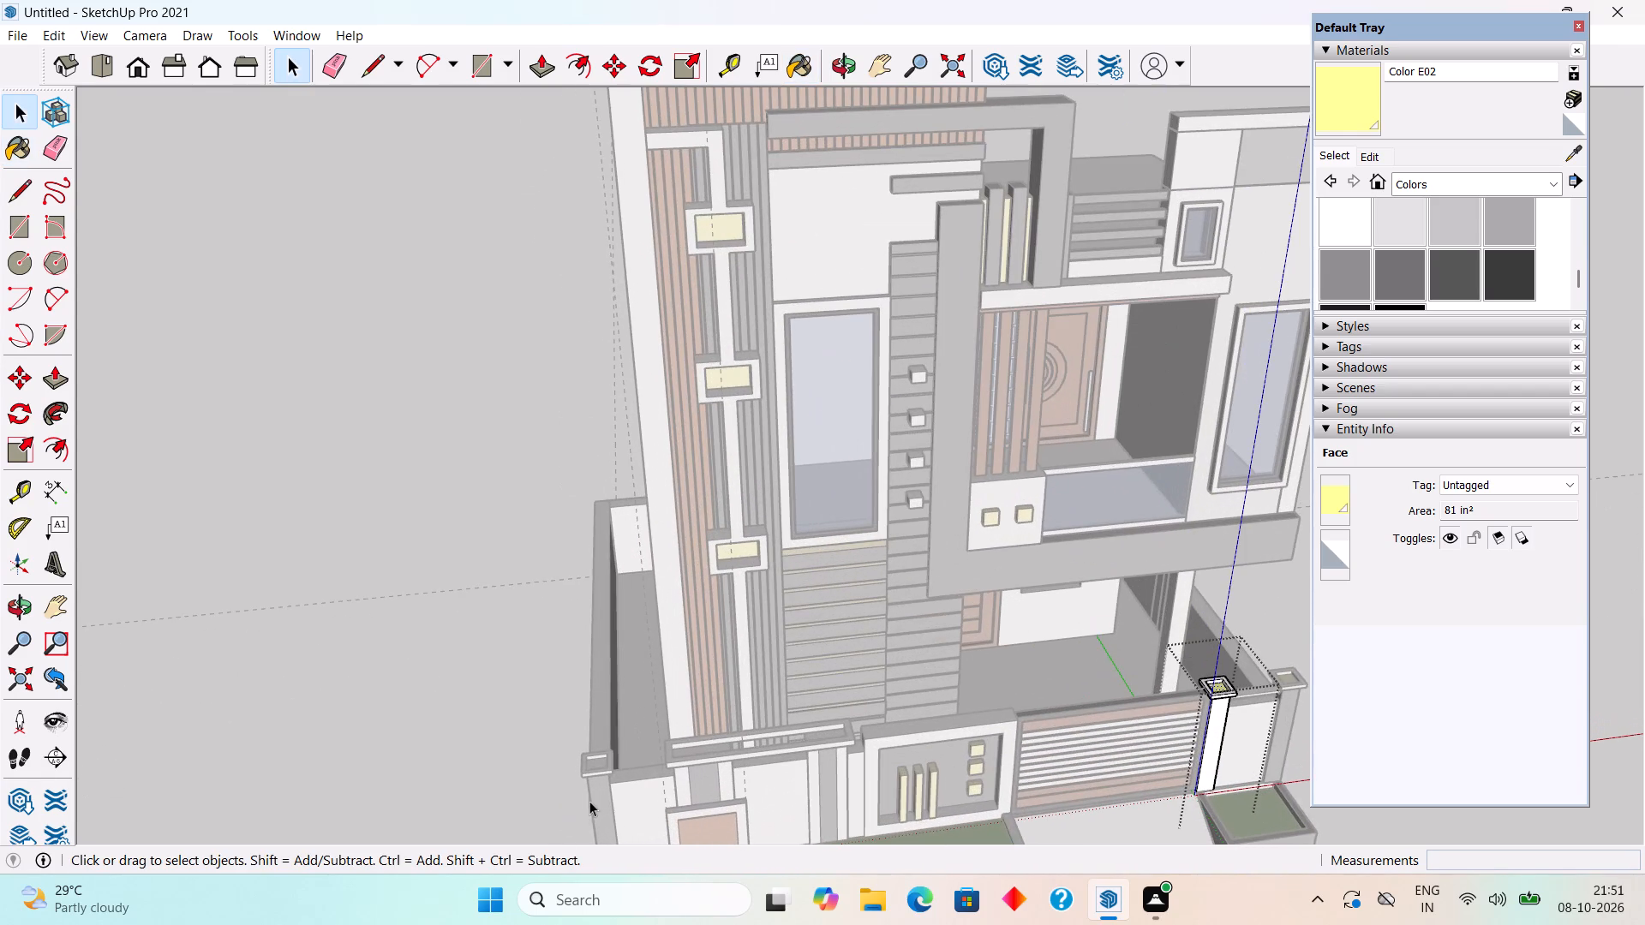
{"action": "double_click", "coordinate": [594, 790]}
{"action": "scroll", "coordinate": [607, 747], "scroll_direction": "up", "scroll_amount": 12}
{"action": "left_click", "coordinate": [592, 773]}
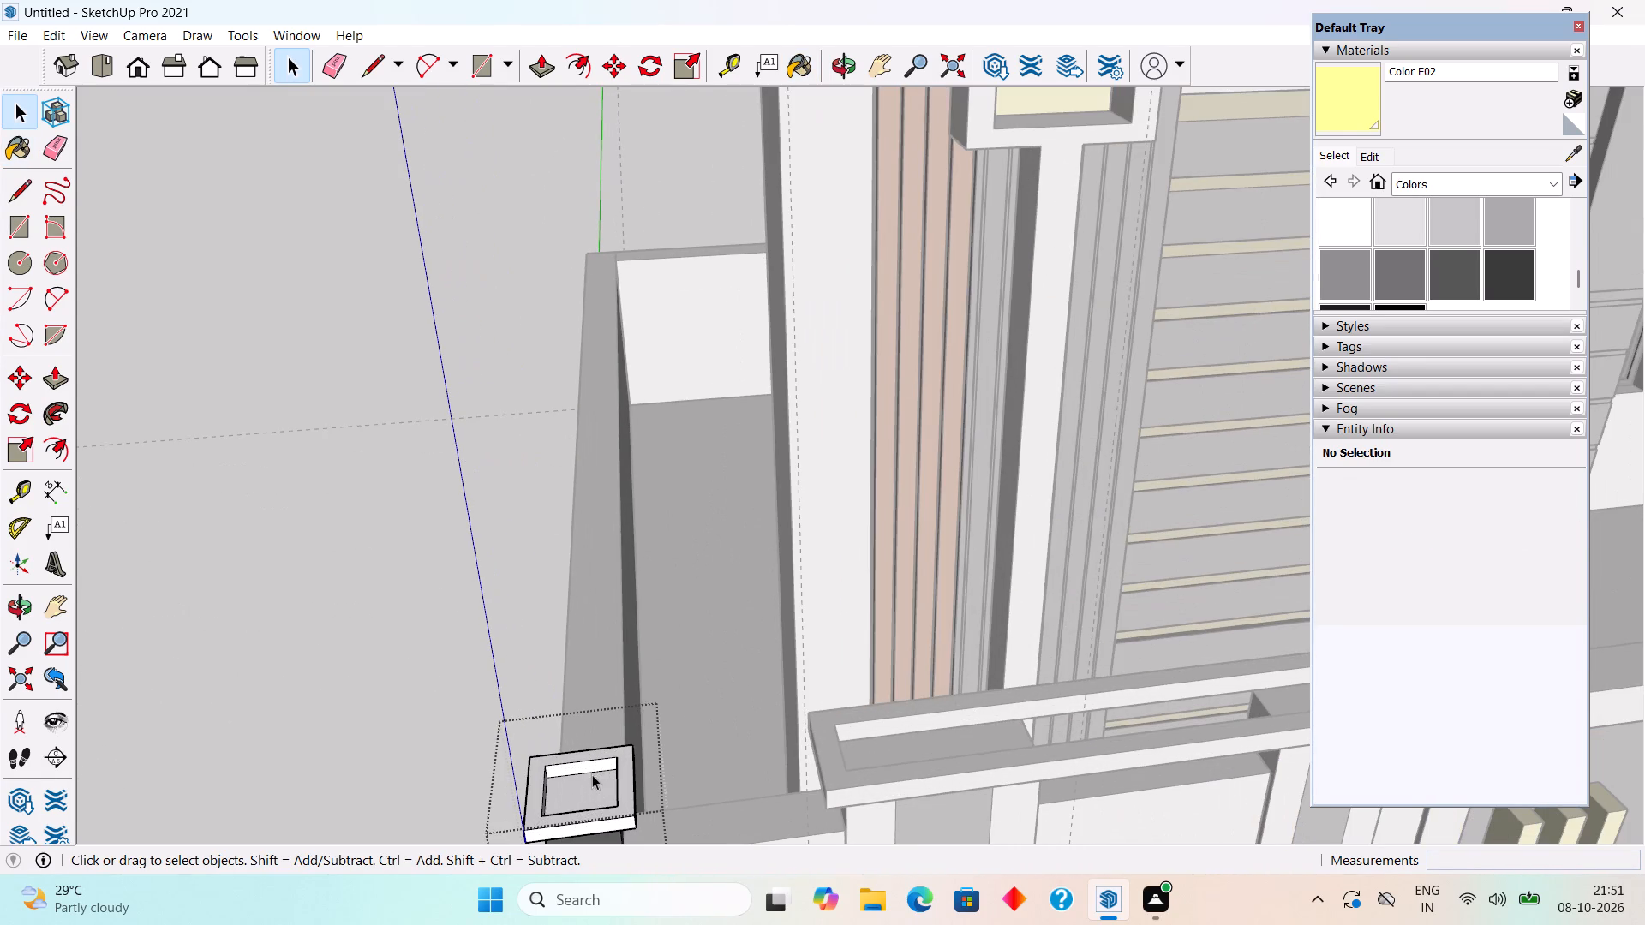
{"action": "double_click", "coordinate": [589, 795]}
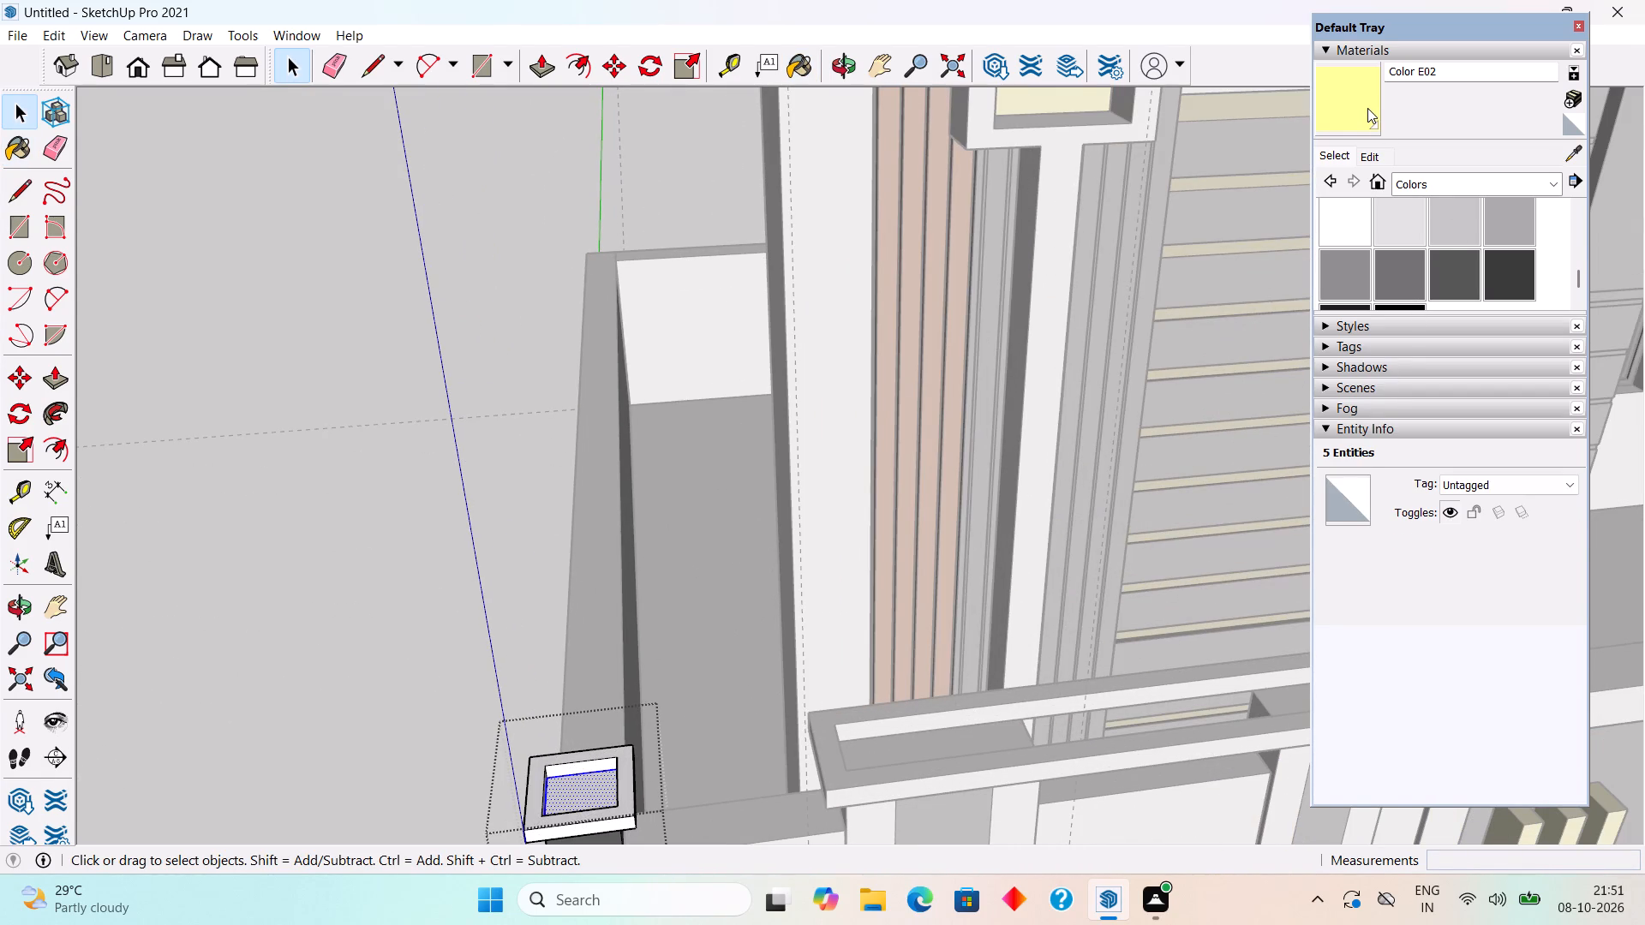
{"action": "left_click", "coordinate": [1367, 108]}
{"action": "left_click", "coordinate": [580, 791]}
{"action": "key", "text": "space"}
{"action": "left_click", "coordinate": [490, 653]}
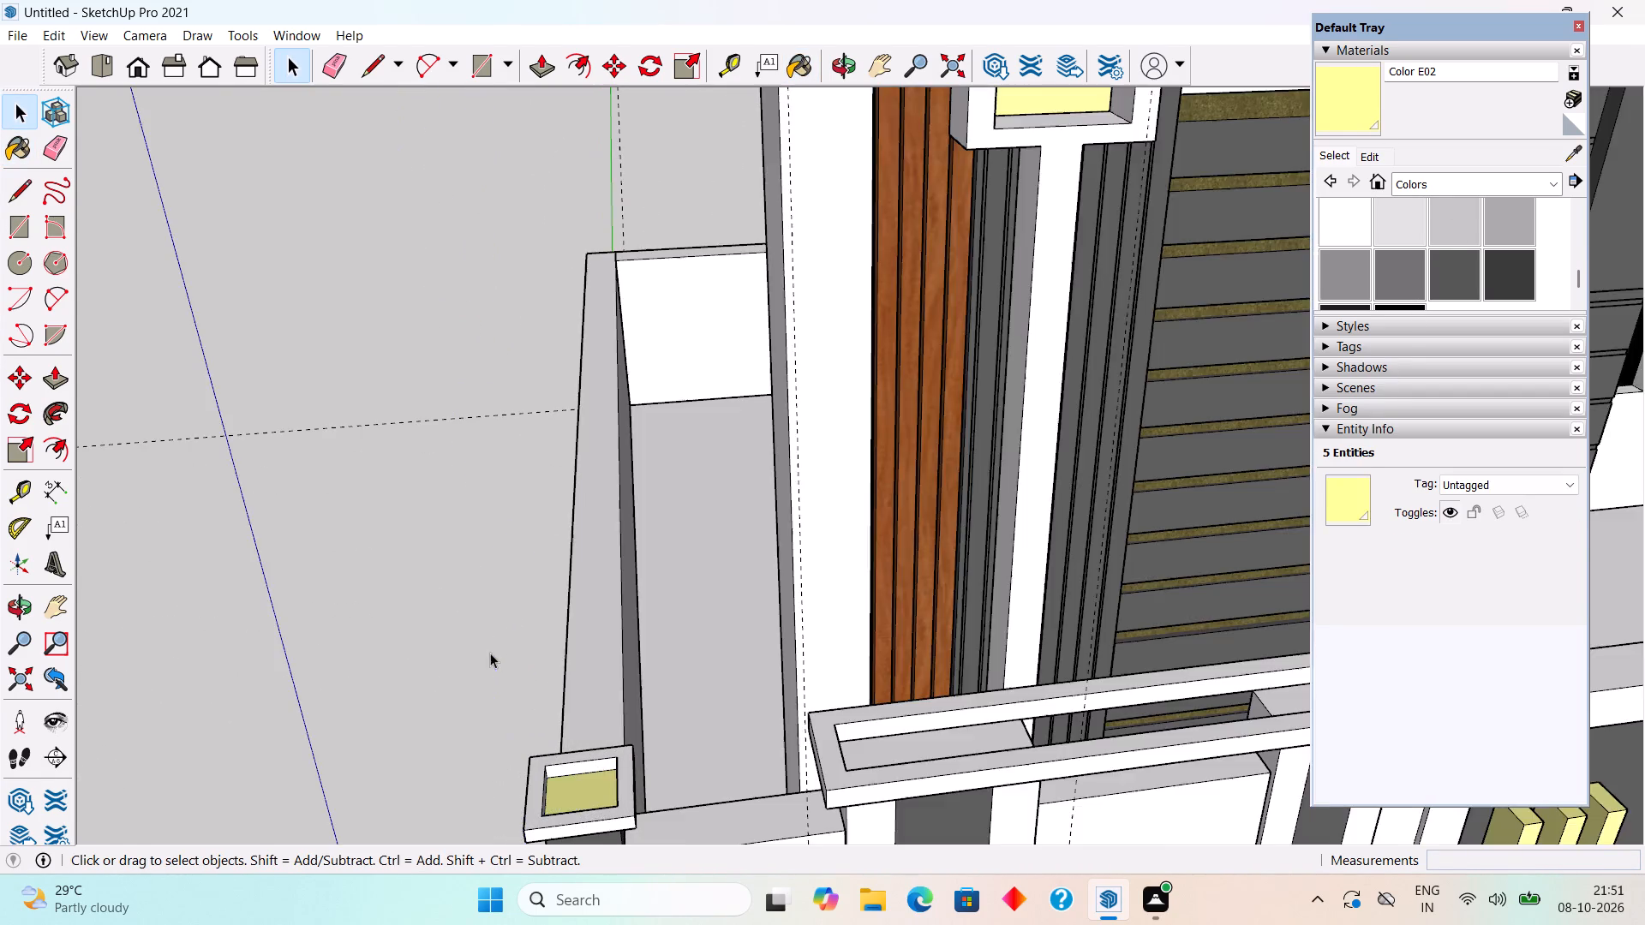
Examine the painted front elevation, then inspect the open side and rear of the house for missing walls.
{"action": "scroll", "coordinate": [489, 640], "scroll_direction": "down", "scroll_amount": 17}
{"action": "middle_click_drag", "start_coordinate": [492, 624], "coordinate": [493, 671]}
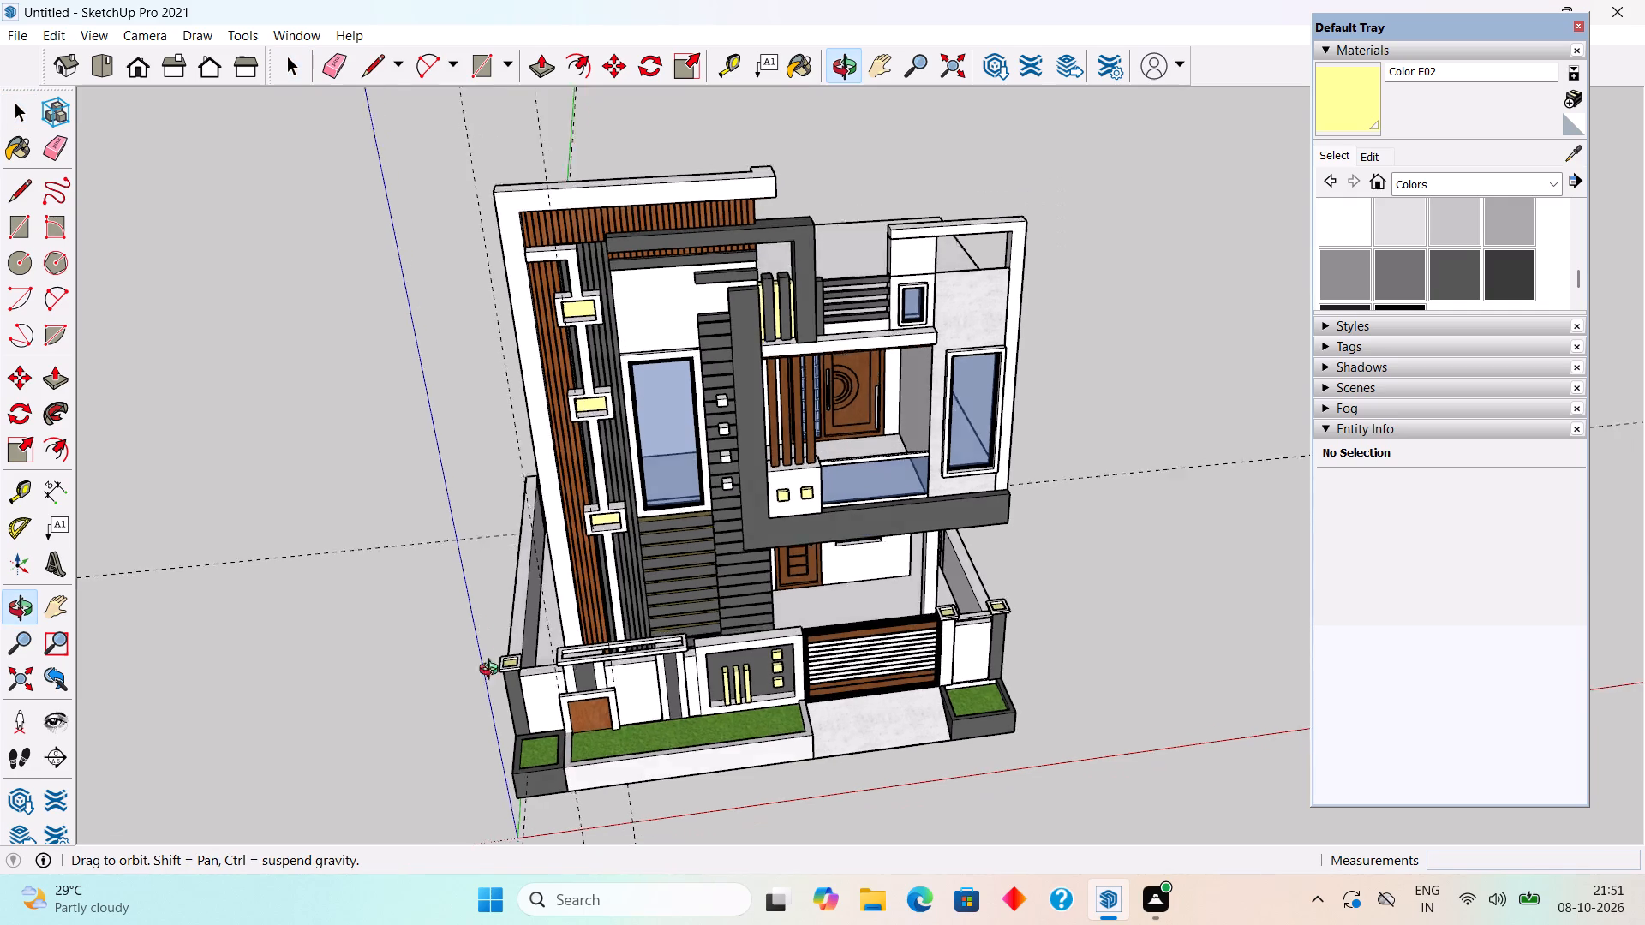
{"action": "middle_click_drag", "start_coordinate": [493, 671], "coordinate": [129, 724]}
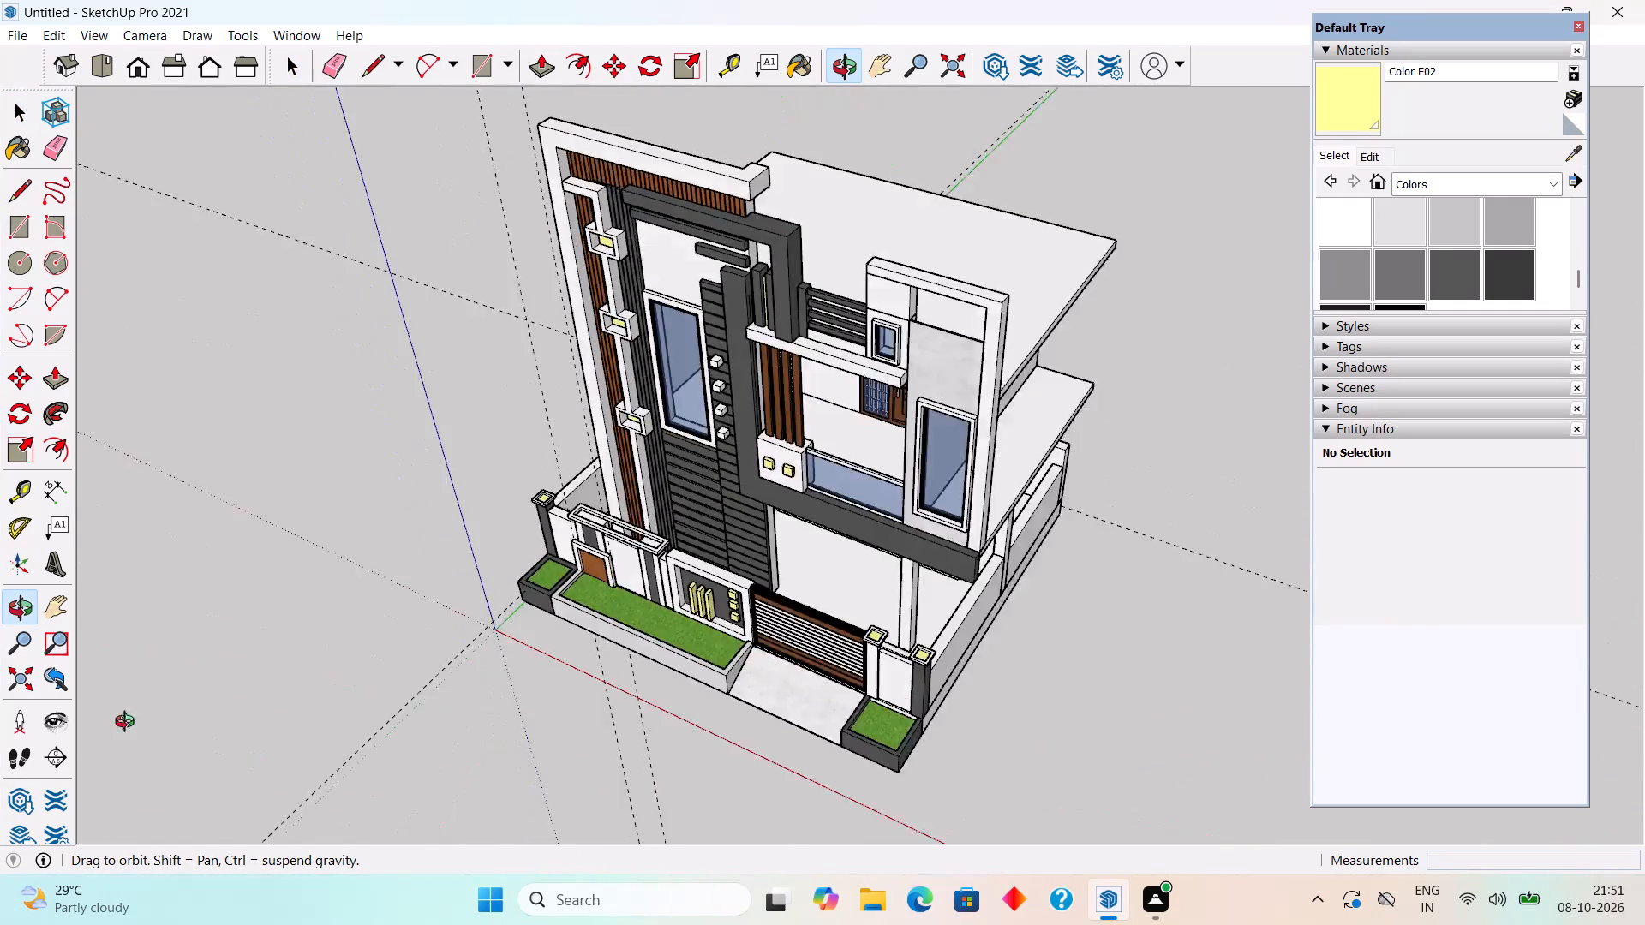
{"action": "middle_click_drag", "start_coordinate": [129, 724], "coordinate": [81, 680]}
{"action": "scroll", "coordinate": [87, 689], "scroll_direction": "down", "scroll_amount": 4}
{"action": "middle_click_drag", "start_coordinate": [914, 668], "coordinate": [299, 611]}
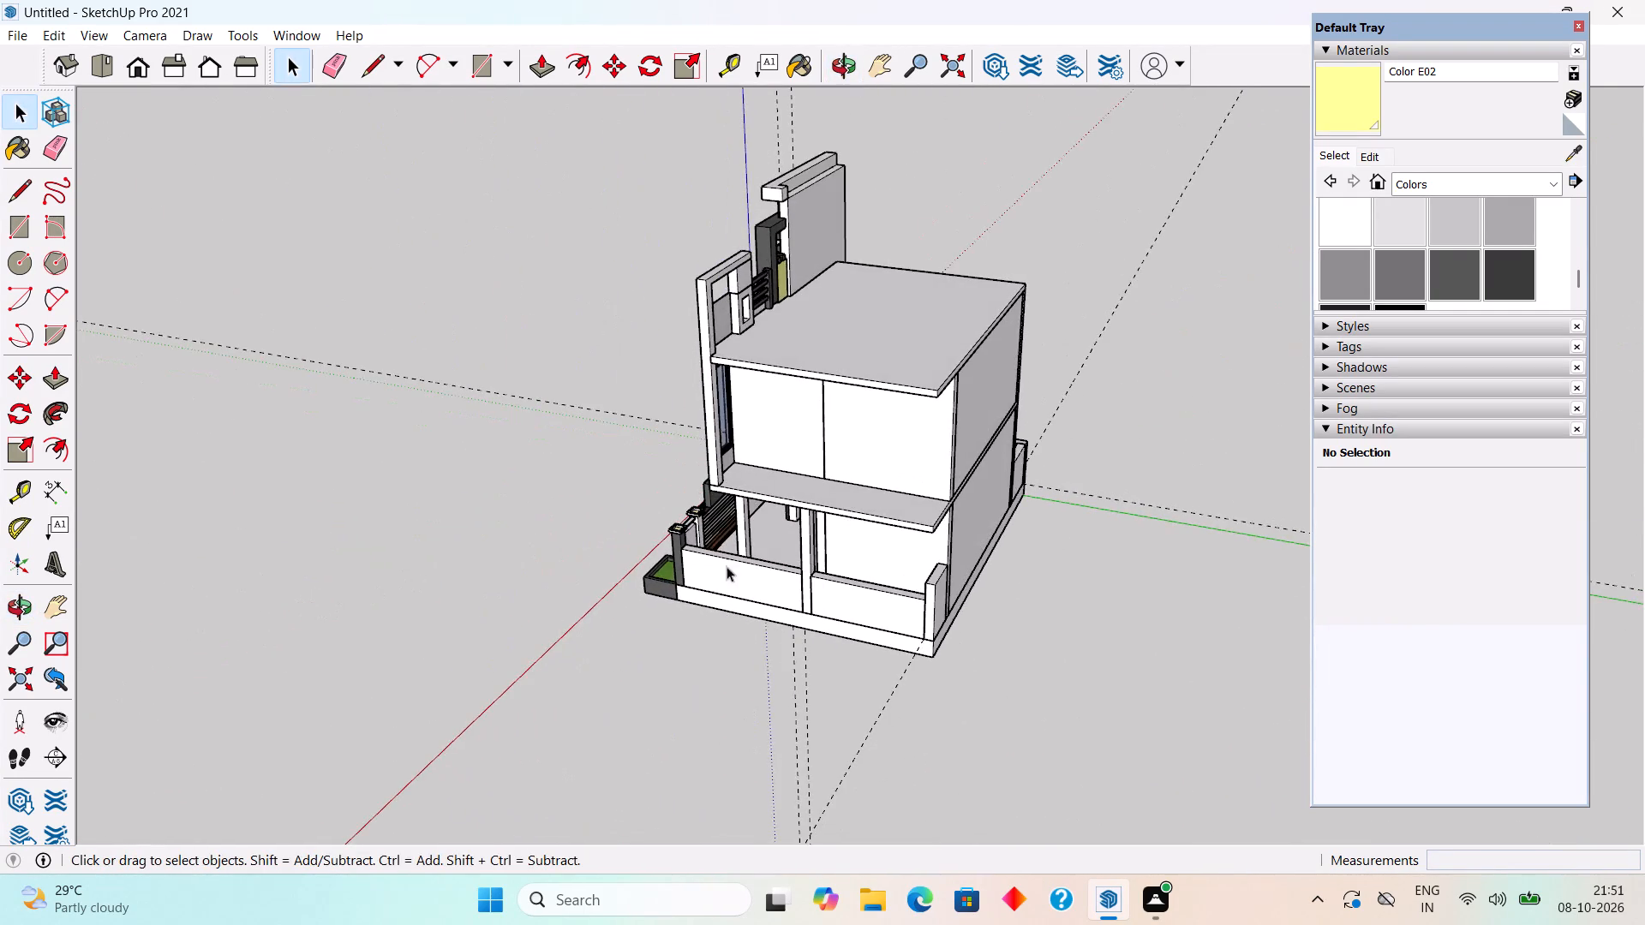
{"action": "scroll", "coordinate": [894, 564], "scroll_direction": "up", "scroll_amount": 4}
{"action": "middle_click_drag", "start_coordinate": [901, 530], "coordinate": [730, 521]}
{"action": "scroll", "coordinate": [730, 521], "scroll_direction": "down", "scroll_amount": 3}
{"action": "middle_click_drag", "start_coordinate": [795, 461], "coordinate": [895, 396]}
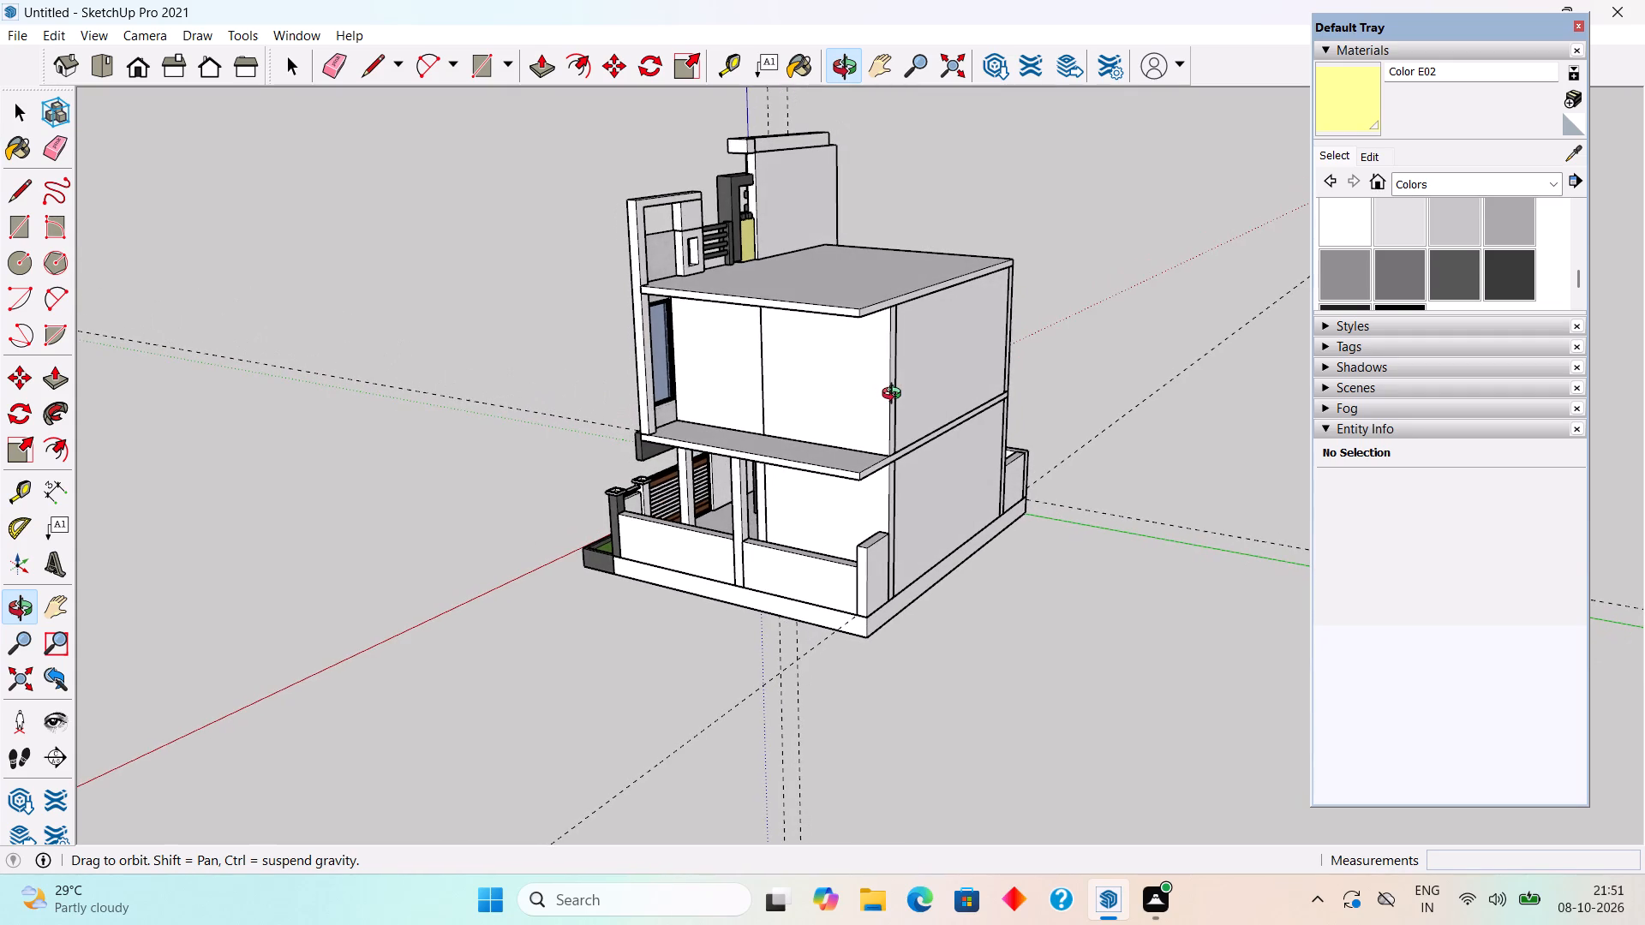
{"action": "middle_click_drag", "start_coordinate": [895, 396], "coordinate": [918, 398]}
{"action": "scroll", "coordinate": [828, 387], "scroll_direction": "up", "scroll_amount": 4}
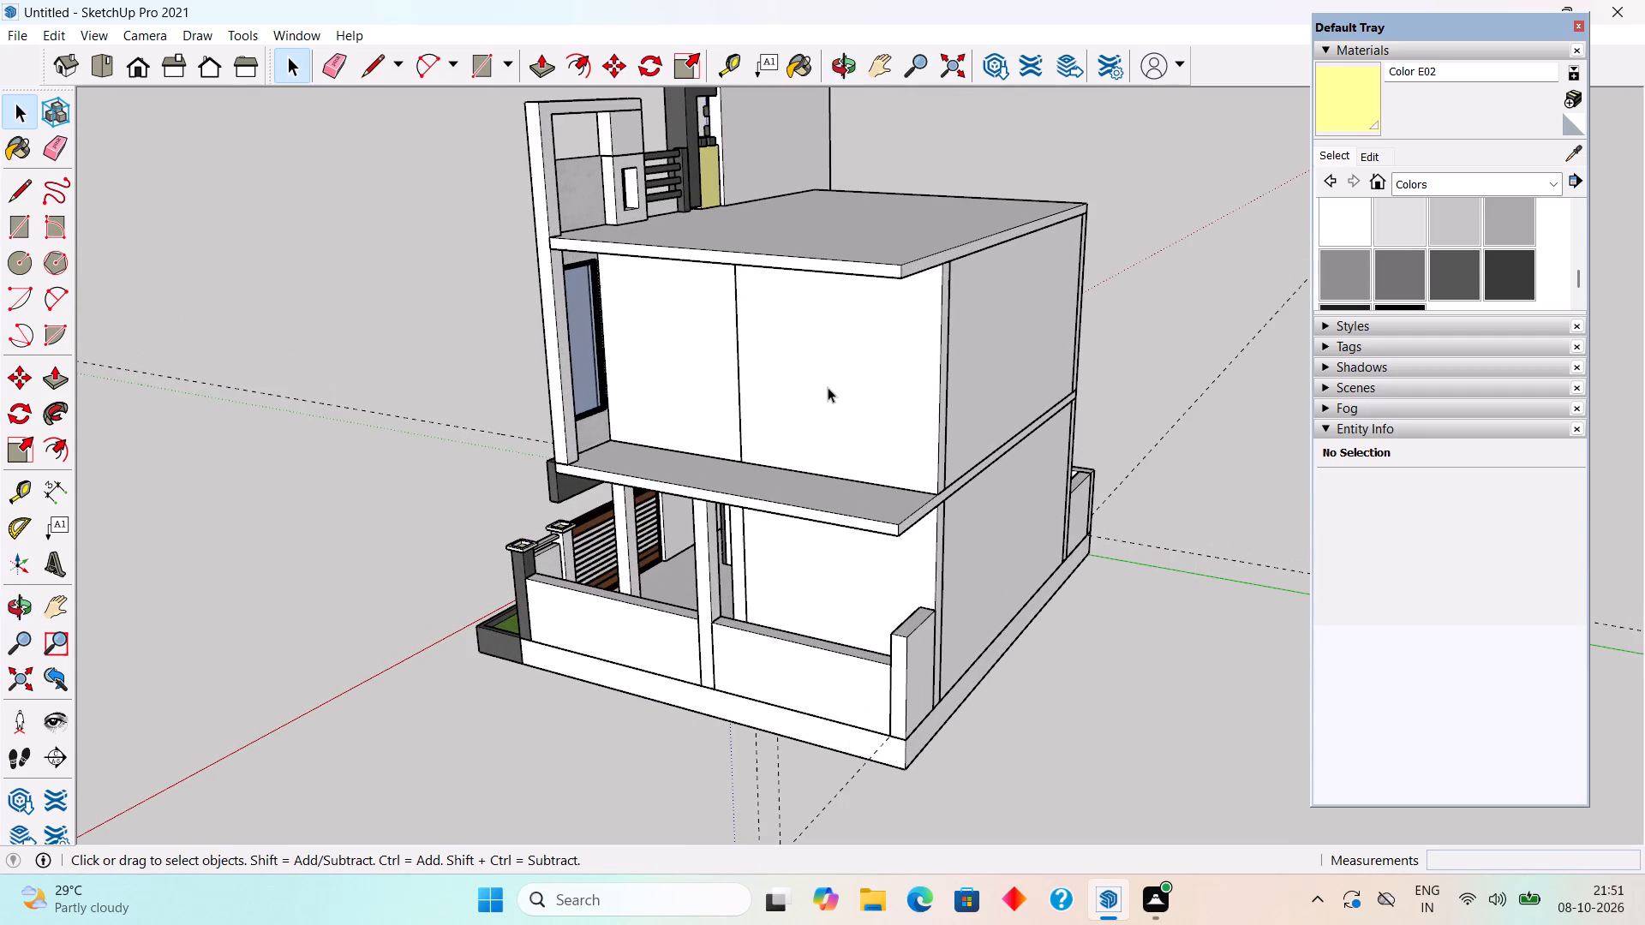
{"action": "middle_click_drag", "start_coordinate": [834, 387], "coordinate": [1617, 468]}
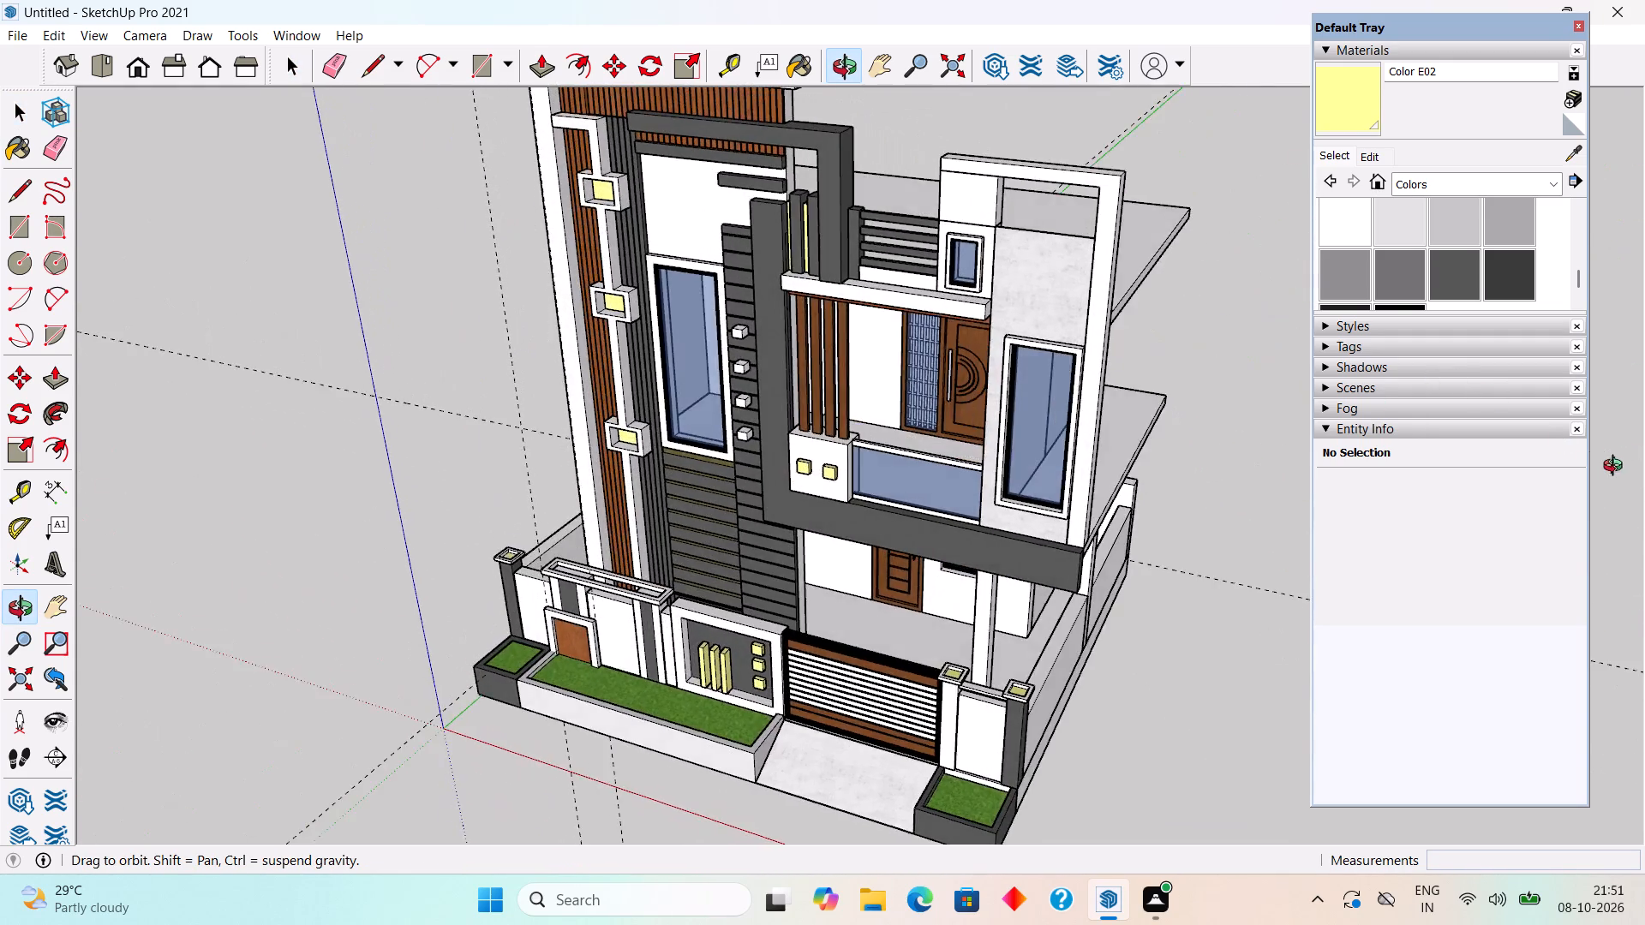
{"action": "middle_click_drag", "start_coordinate": [1617, 468], "coordinate": [997, 498]}
Place a guide 9" inside the first-floor slab's outer side edge and draw a 9" by 17' rectangle between them.
{"action": "scroll", "coordinate": [819, 551], "scroll_direction": "up", "scroll_amount": 3}
{"action": "middle_click_drag", "start_coordinate": [819, 551], "coordinate": [715, 566]}
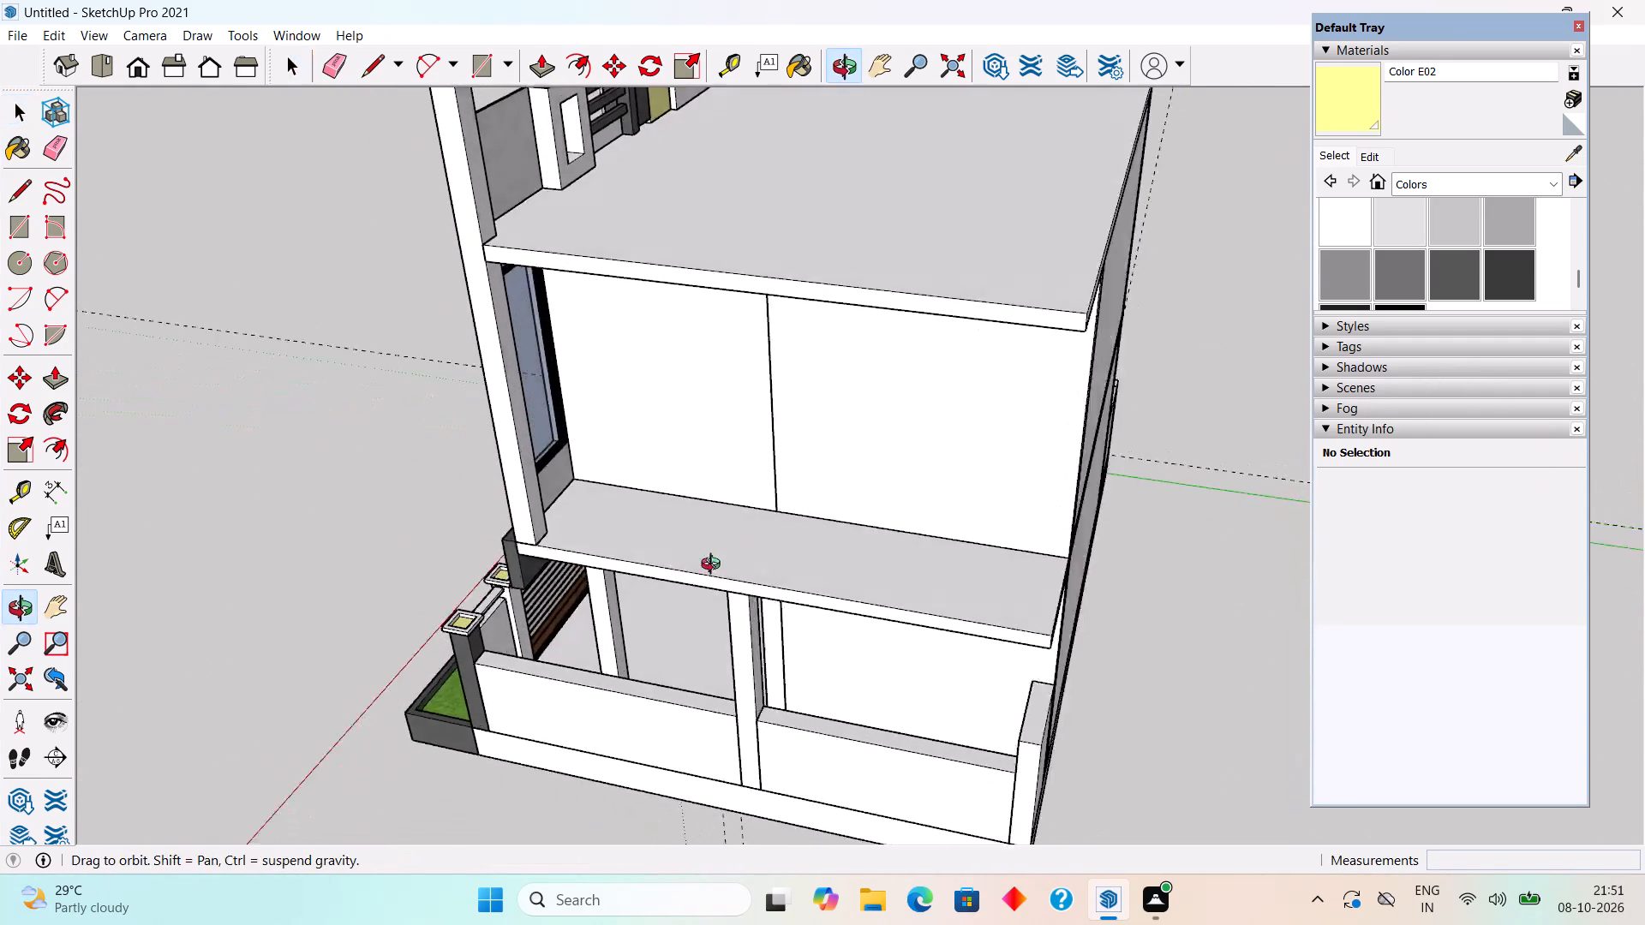
{"action": "middle_click_drag", "start_coordinate": [715, 566], "coordinate": [579, 569]}
{"action": "scroll", "coordinate": [711, 564], "scroll_direction": "up", "scroll_amount": 4}
{"action": "key", "text": "t"}
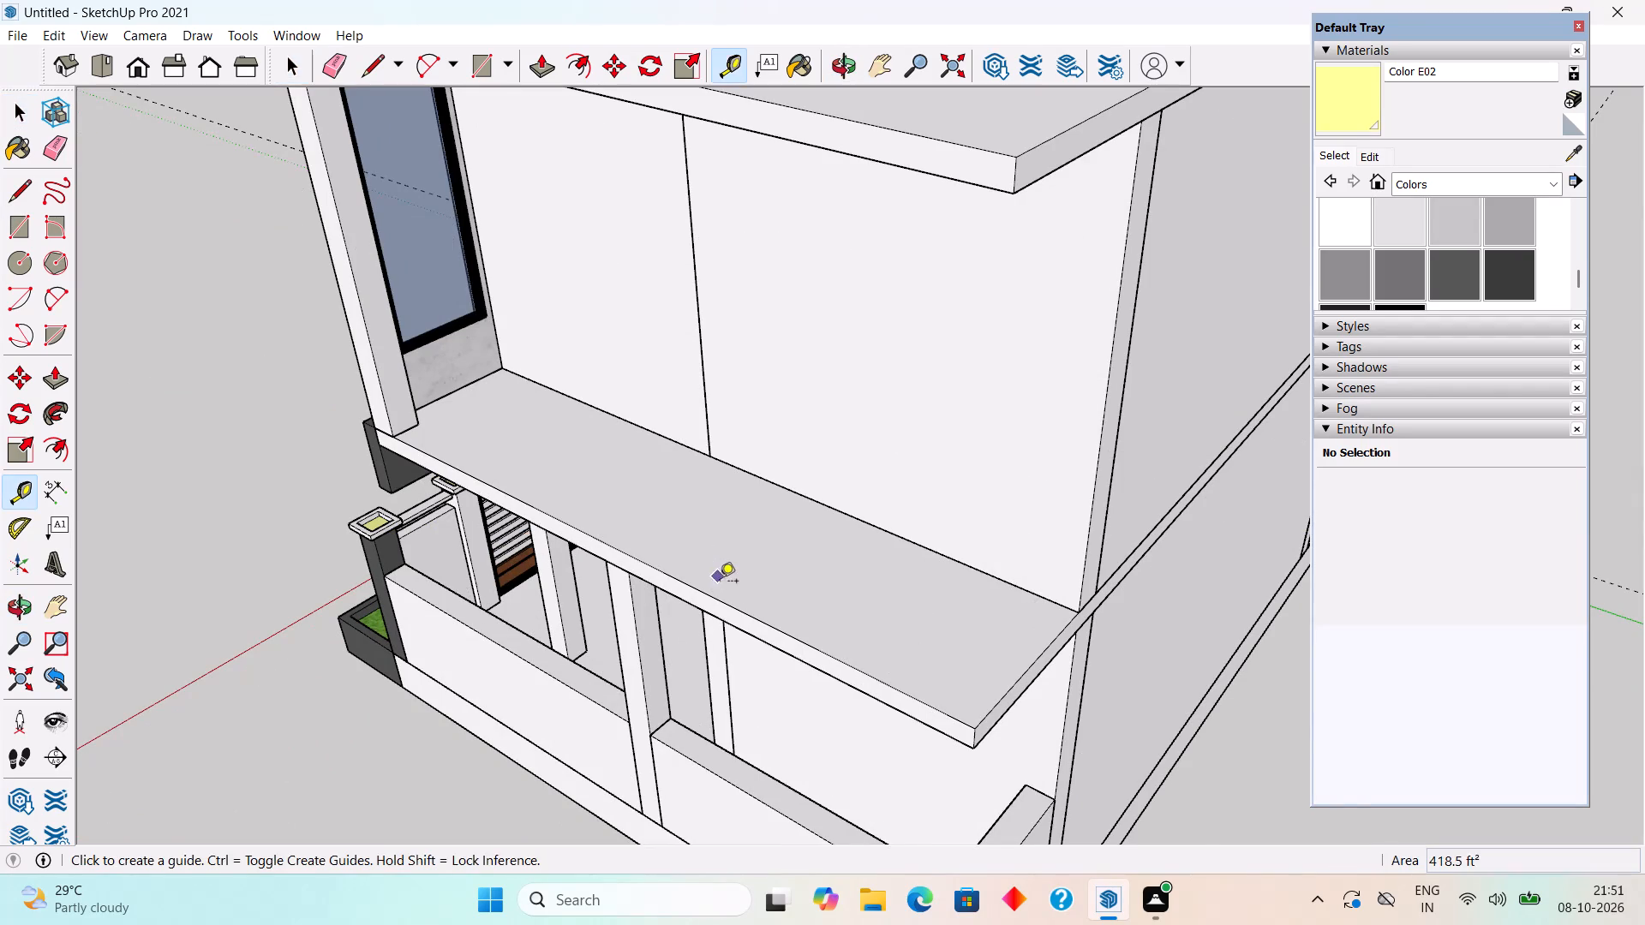
{"action": "left_click", "coordinate": [727, 606]}
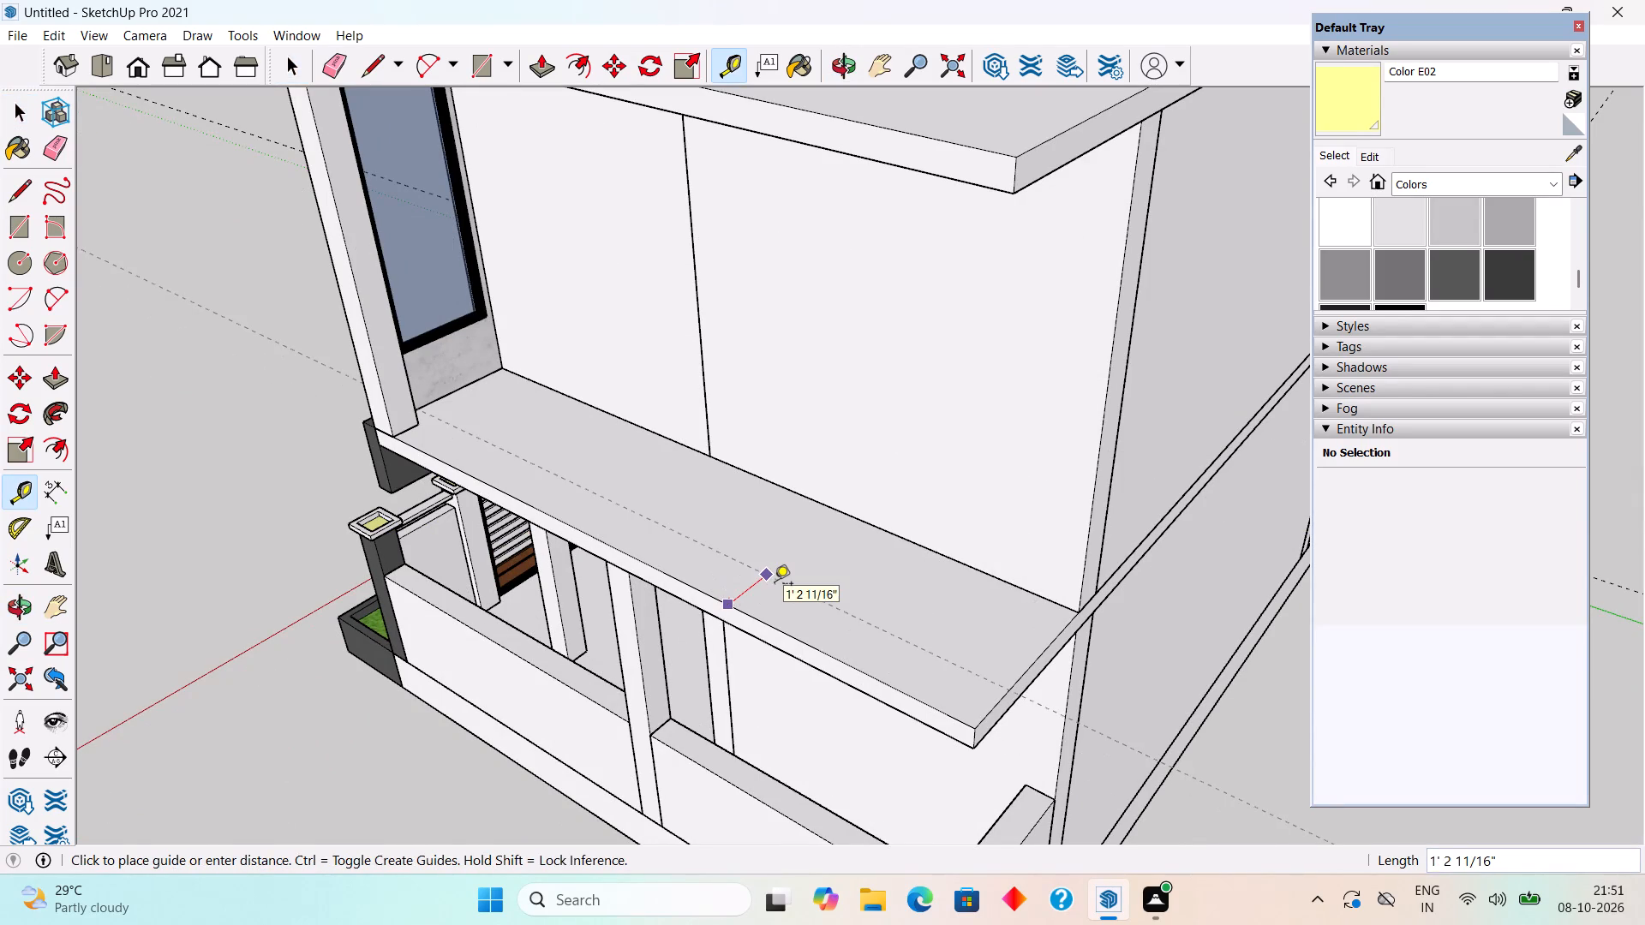
{"action": "type", "text": "9\""}
{"action": "key", "text": "Return"}
{"action": "key", "text": "space"}
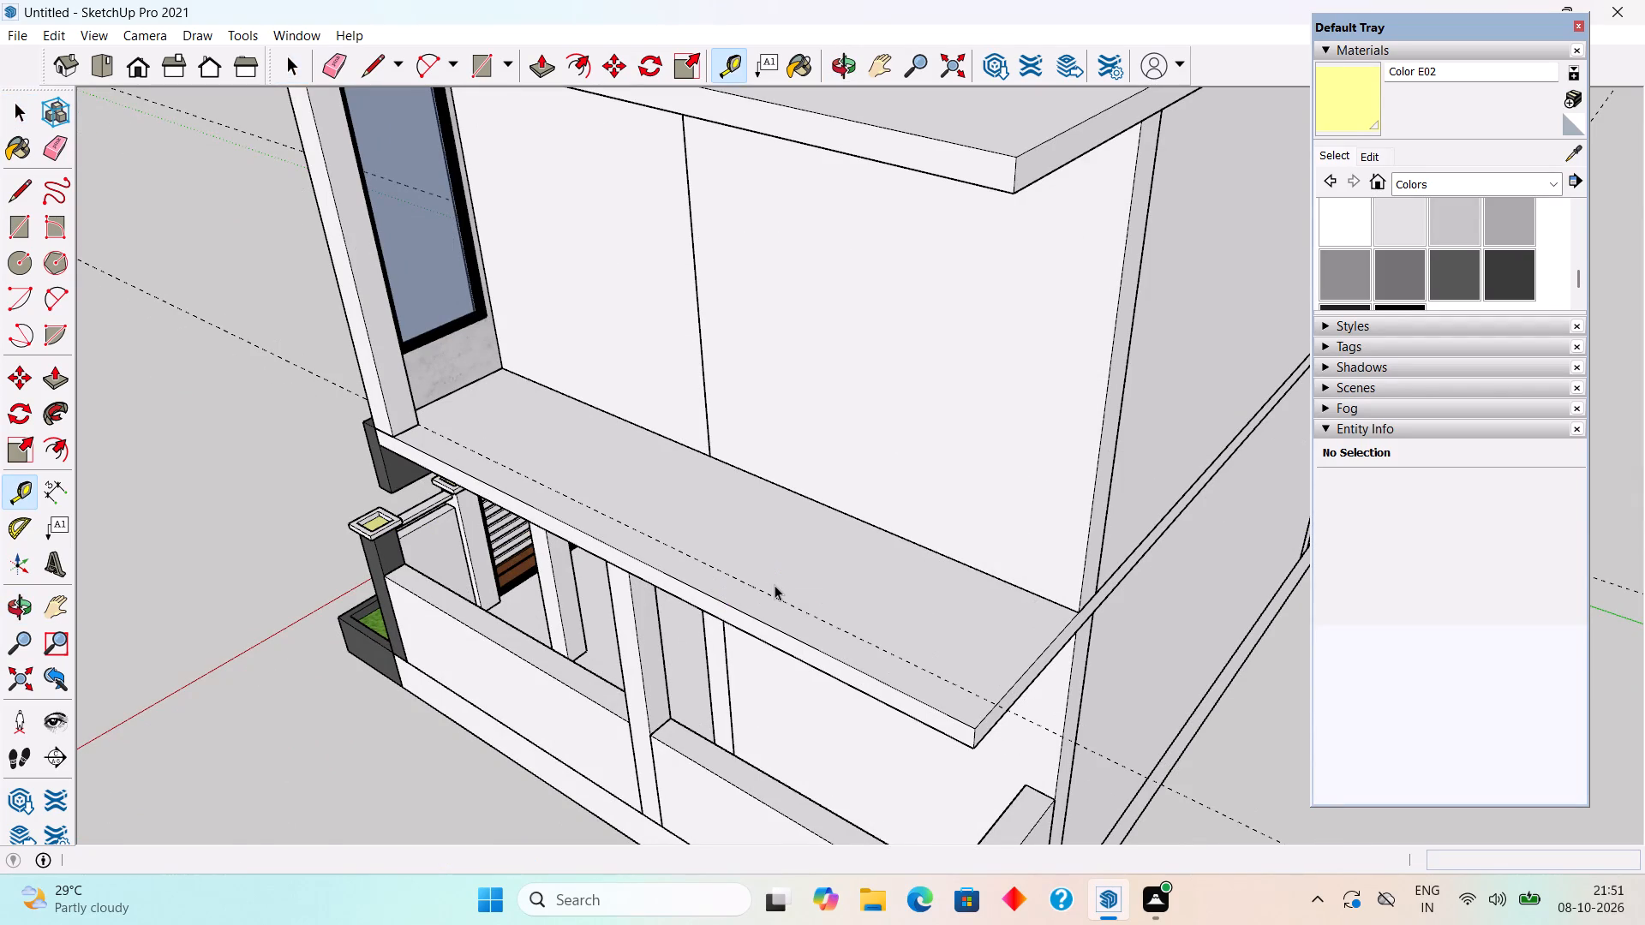
{"action": "key", "text": "r"}
{"action": "left_click", "coordinate": [420, 426]}
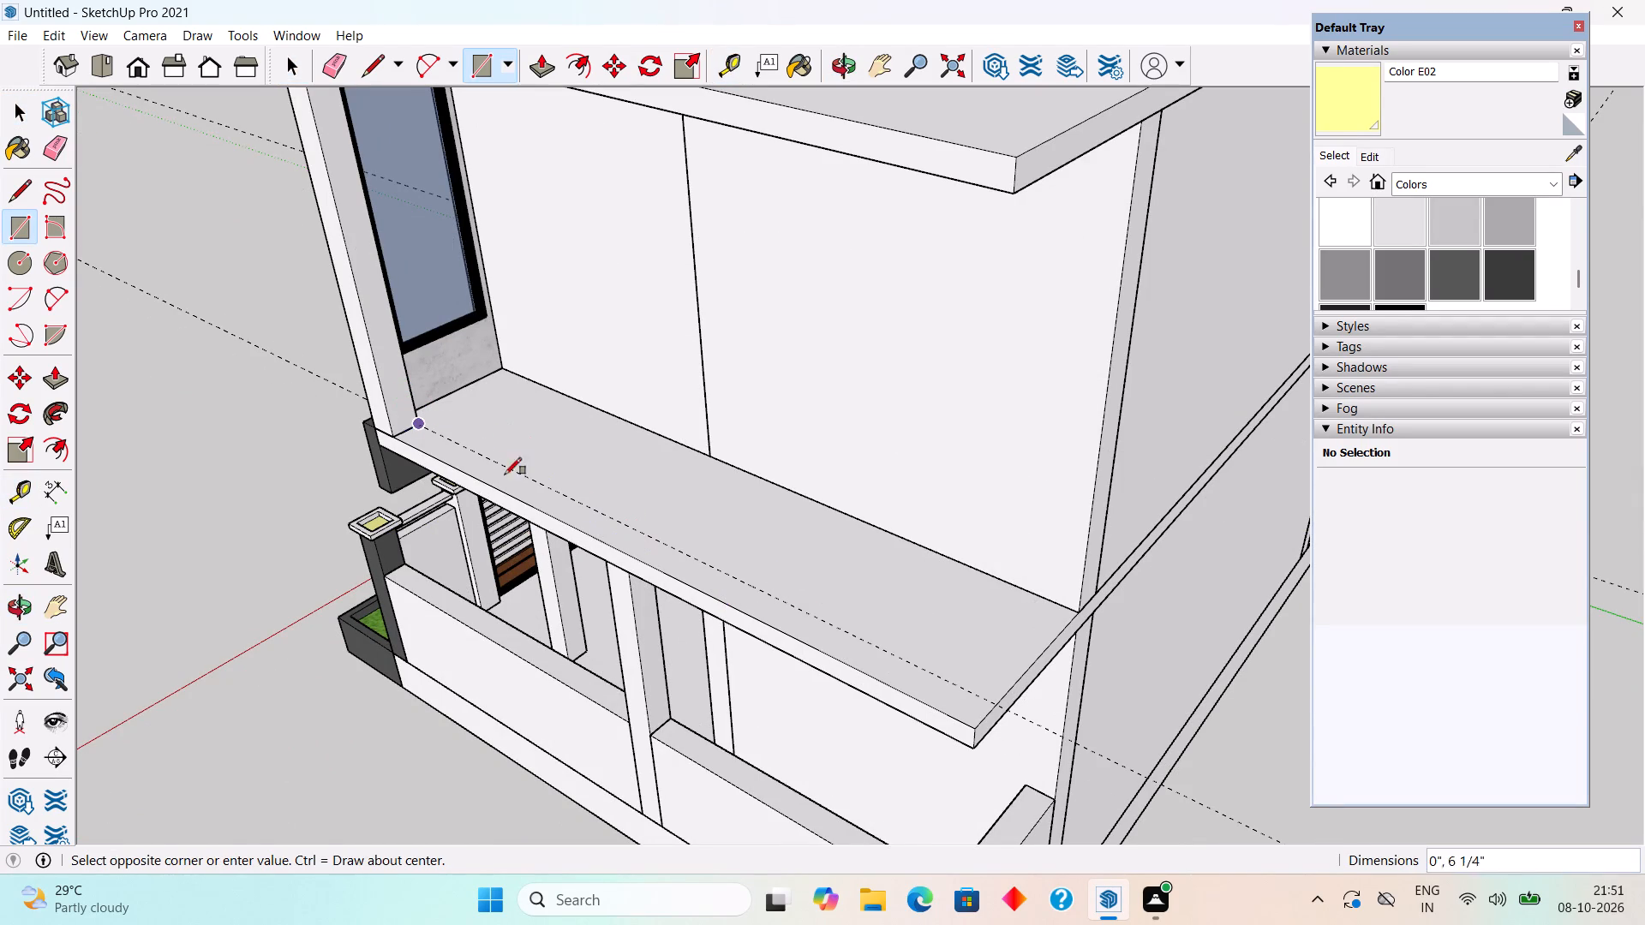
{"action": "left_click", "coordinate": [972, 725]}
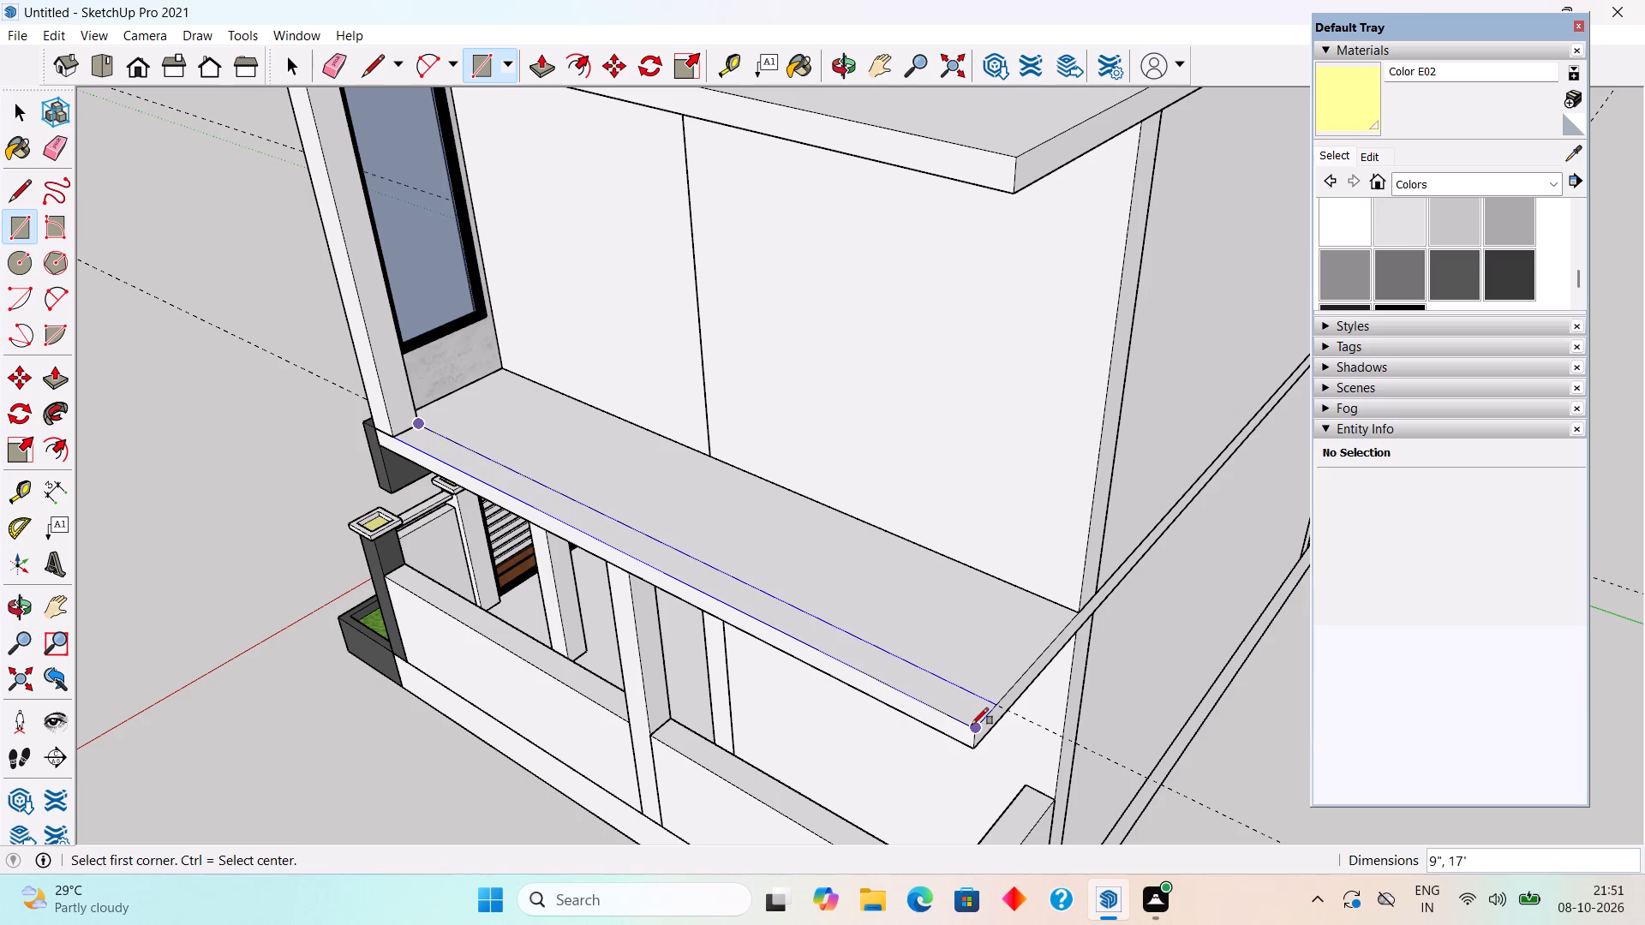
Push/pull the 17' strip up 10' to the underside of the roof slab and group the new side wall.
{"action": "key", "text": "space"}
{"action": "key", "text": "p"}
{"action": "left_click", "coordinate": [974, 710]}
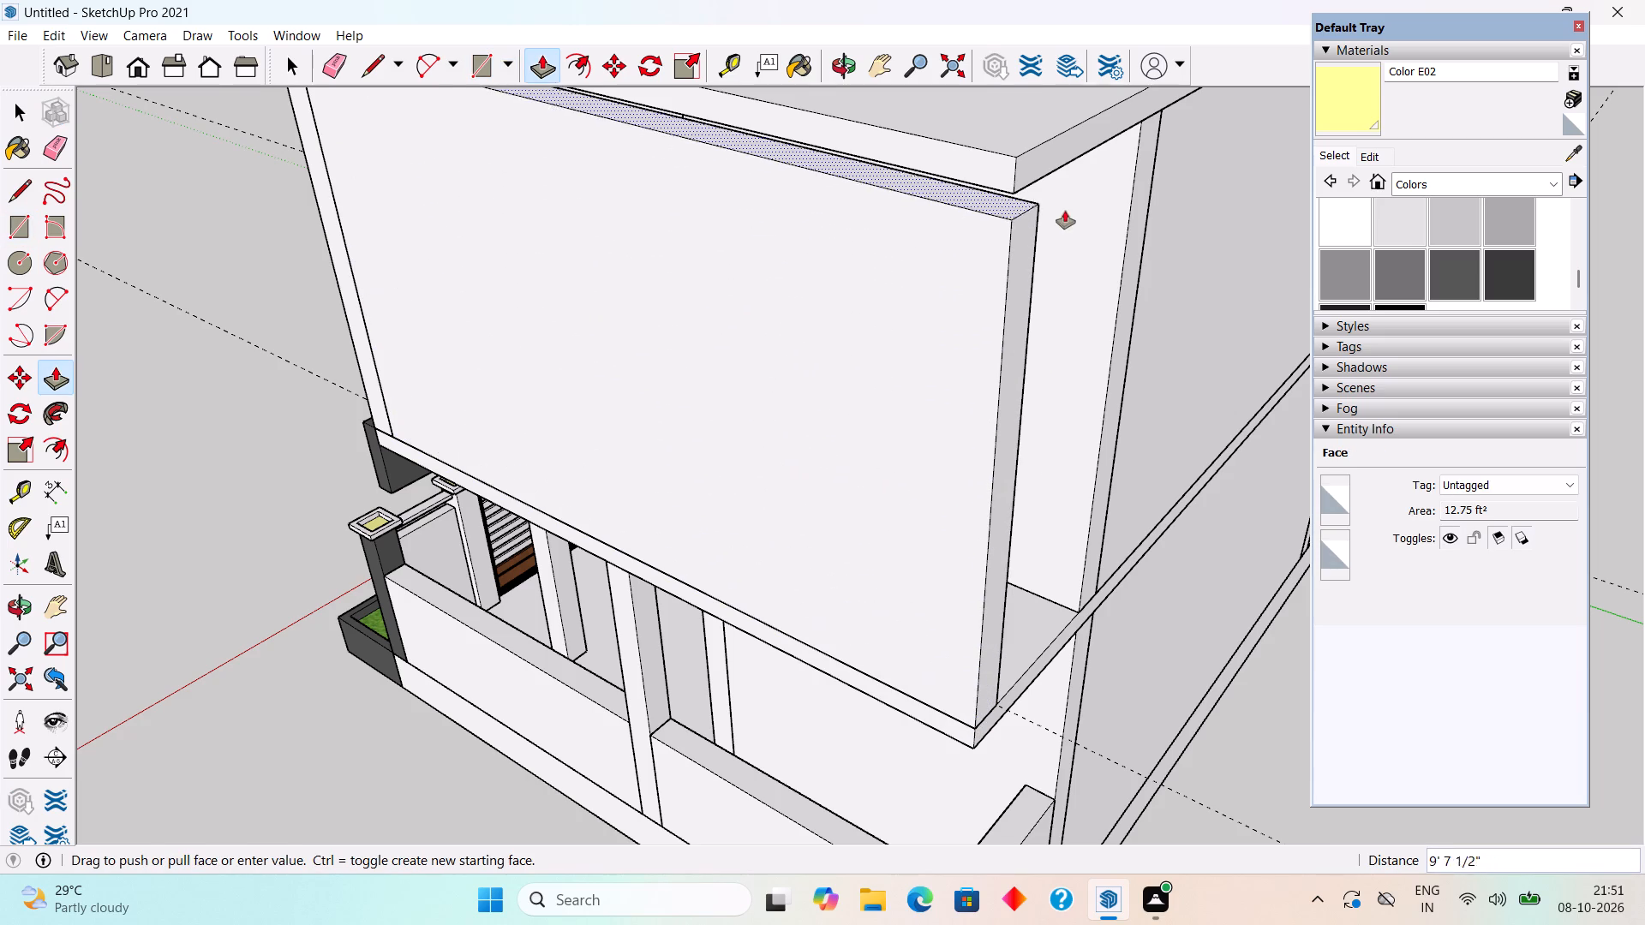
{"action": "left_click", "coordinate": [1024, 184]}
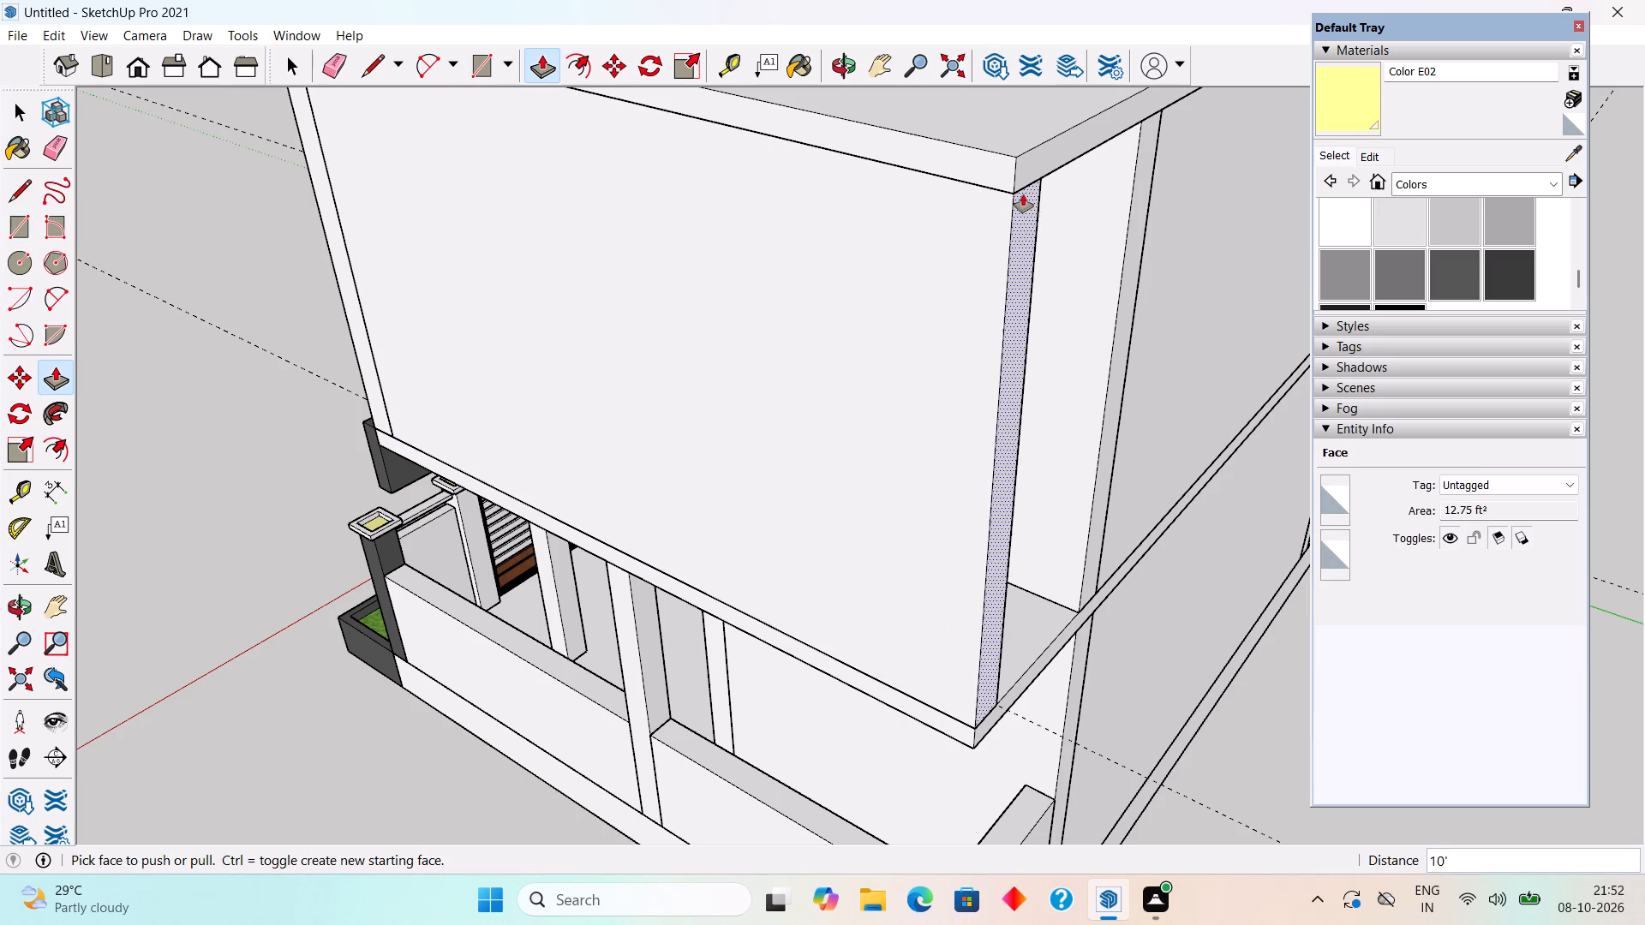
{"action": "key", "text": "space"}
{"action": "triple_click", "coordinate": [999, 242]}
{"action": "right_click", "coordinate": [999, 242]}
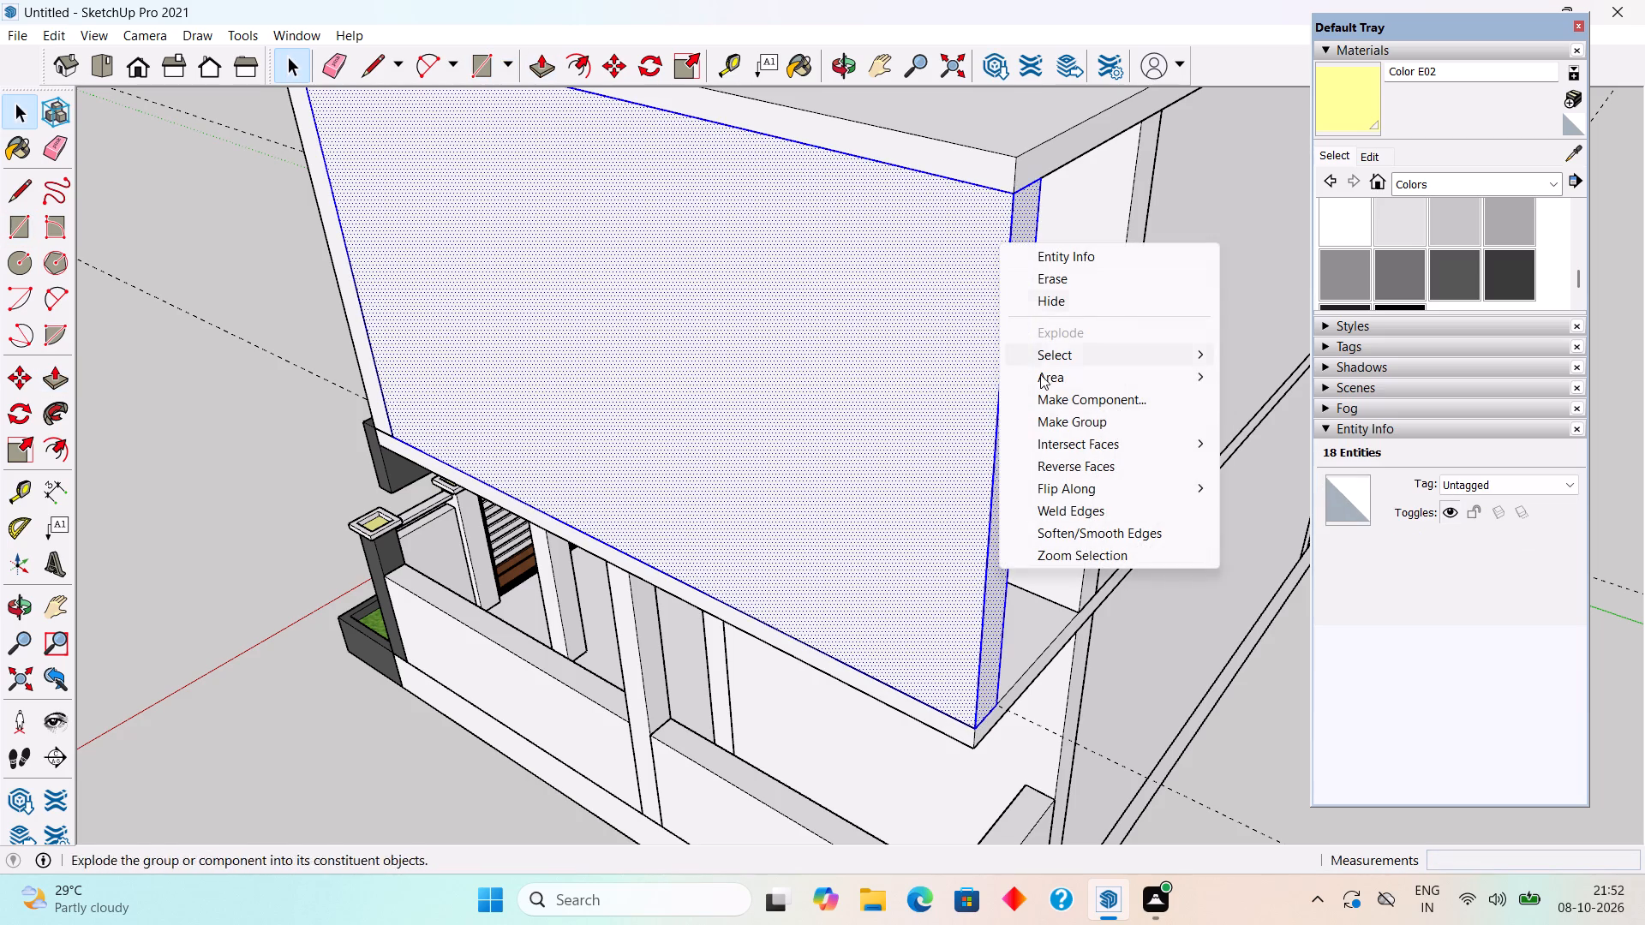
{"action": "left_click", "coordinate": [1055, 431]}
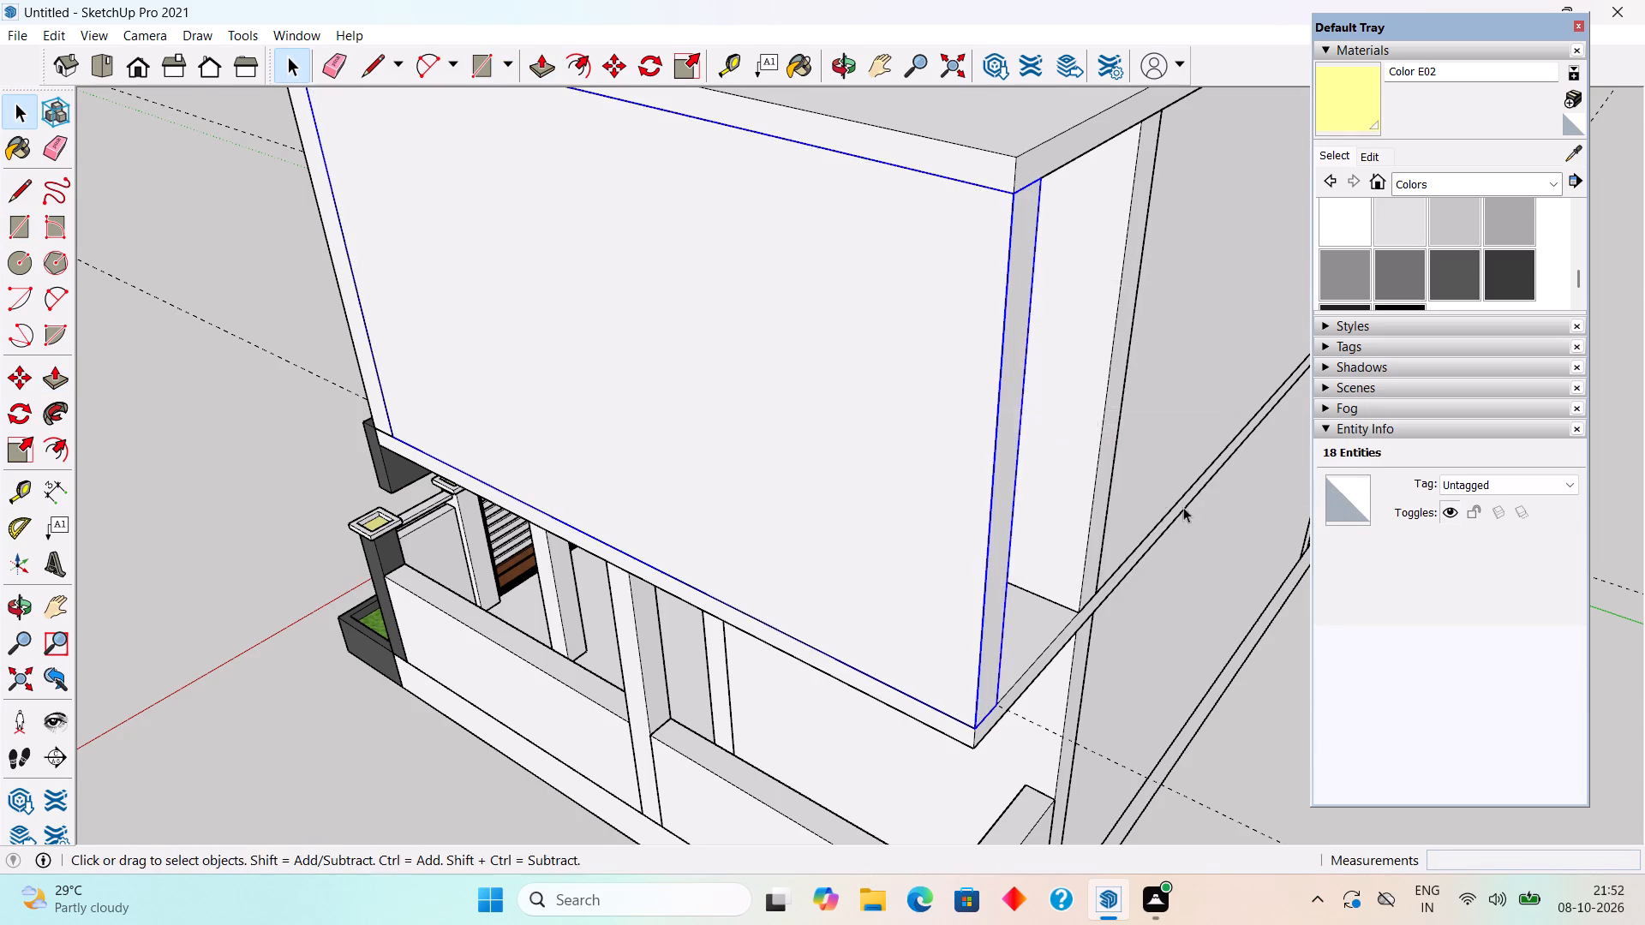
Place a guide 9" in from the first-floor slab's rear edge and draw a 3' 3" by 9" rectangle beside the new wall.
{"action": "middle_click_drag", "start_coordinate": [1131, 512], "coordinate": [840, 545]}
{"action": "scroll", "coordinate": [581, 658], "scroll_direction": "up", "scroll_amount": 9}
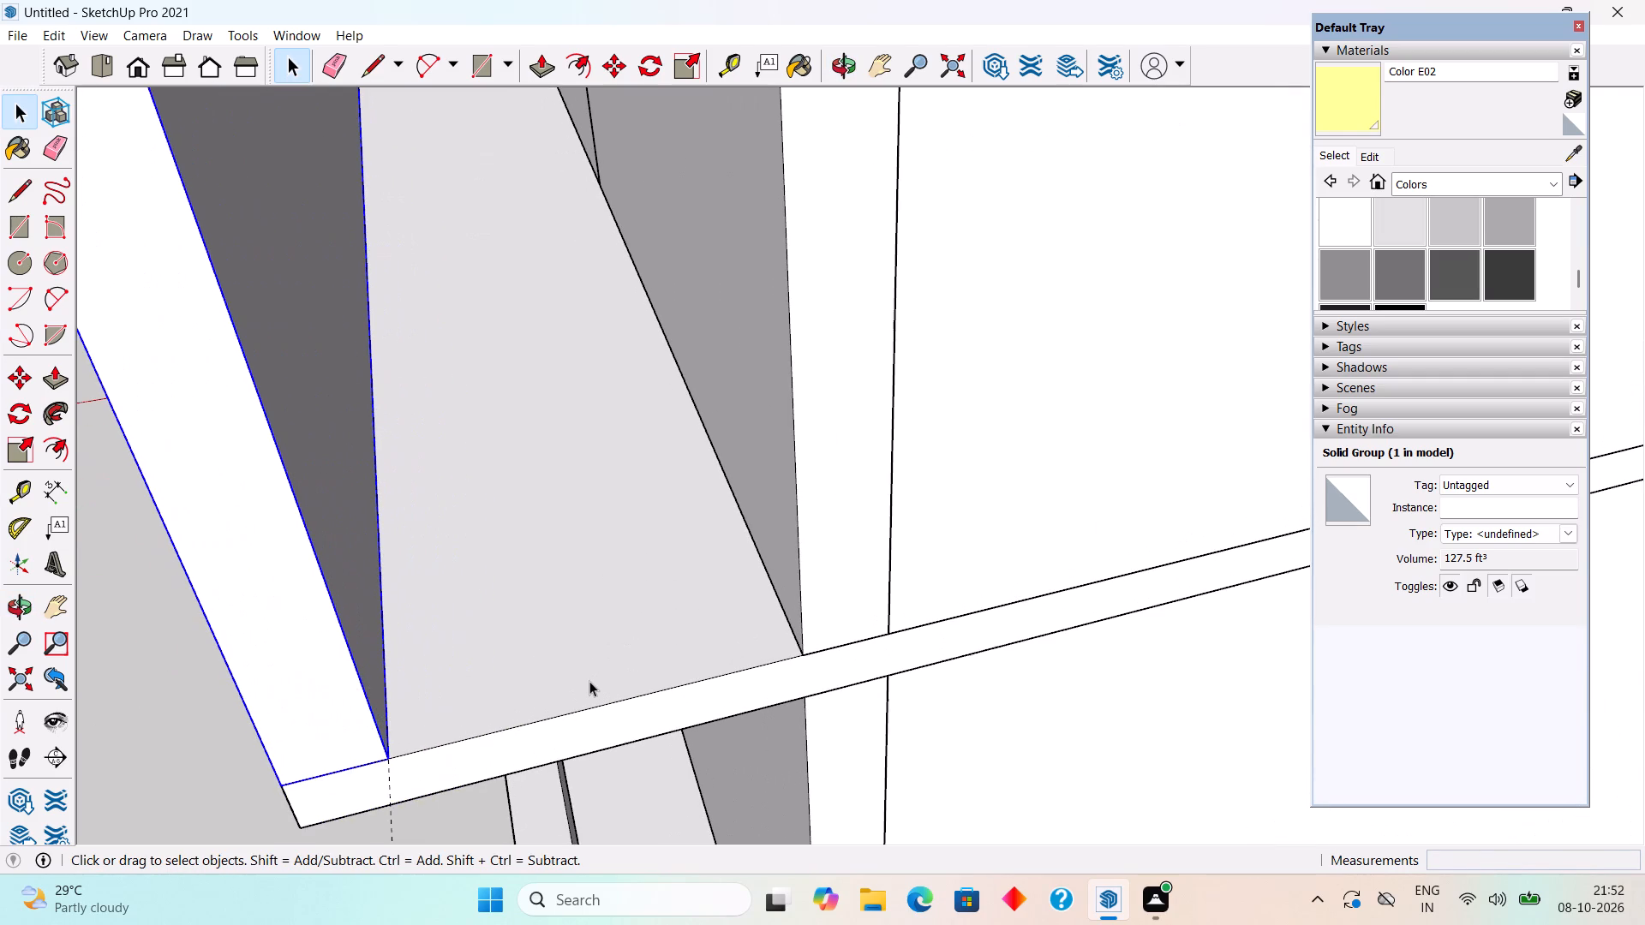
{"action": "key", "text": "t"}
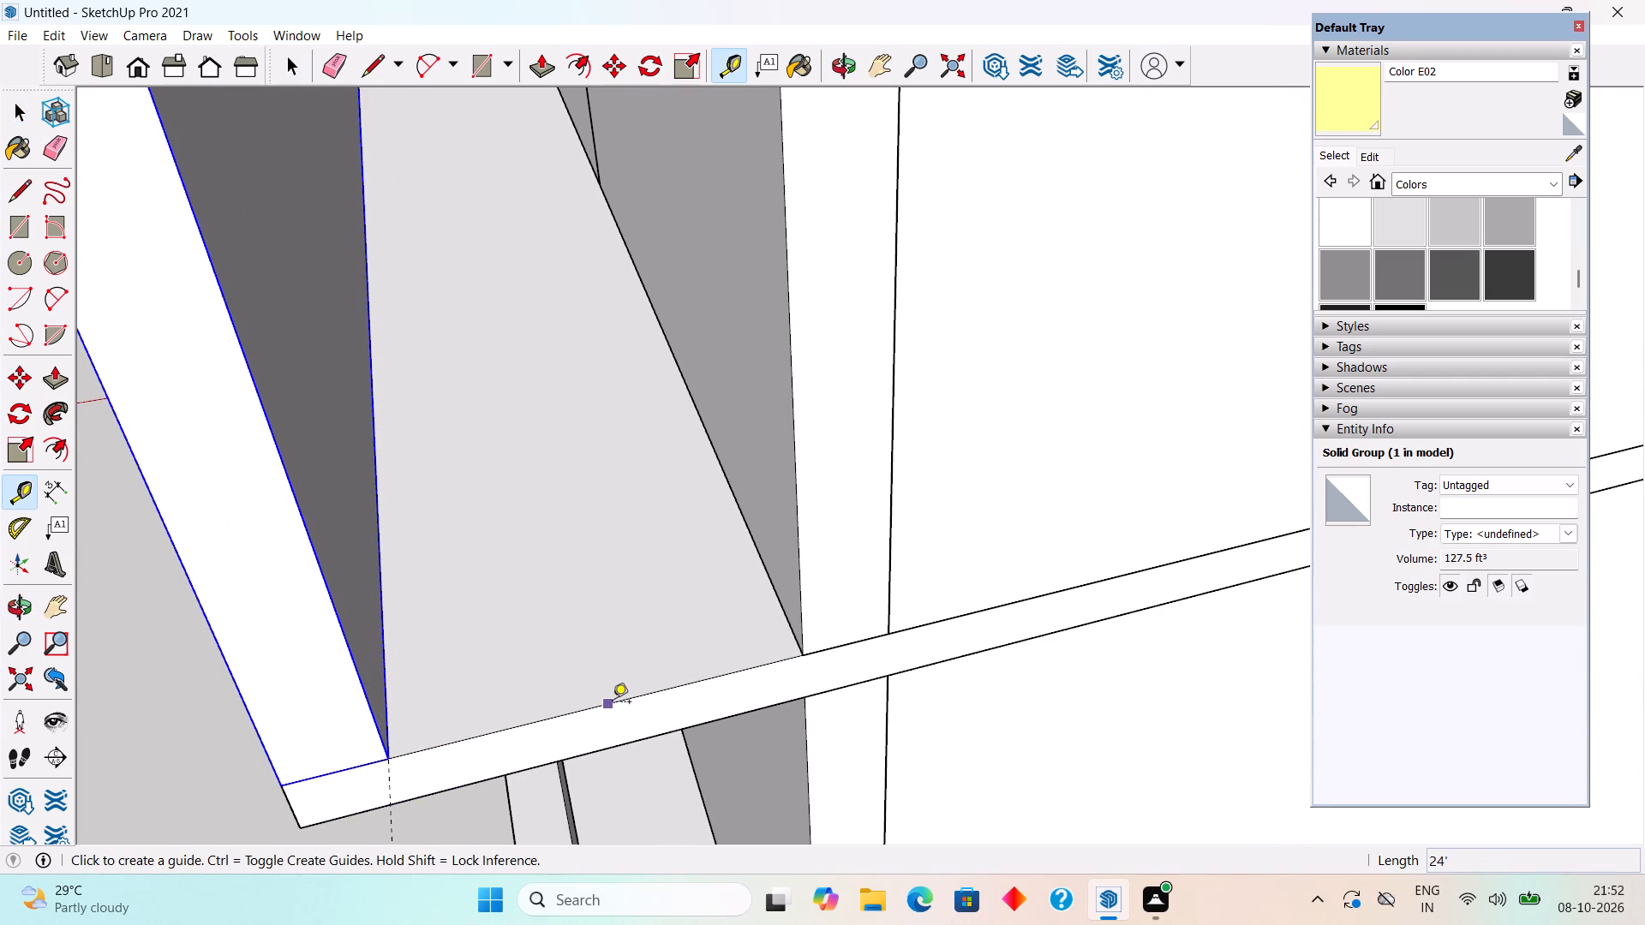
{"action": "left_click", "coordinate": [613, 703]}
{"action": "type", "text": "9\""}
{"action": "key", "text": "Return"}
{"action": "key", "text": "r"}
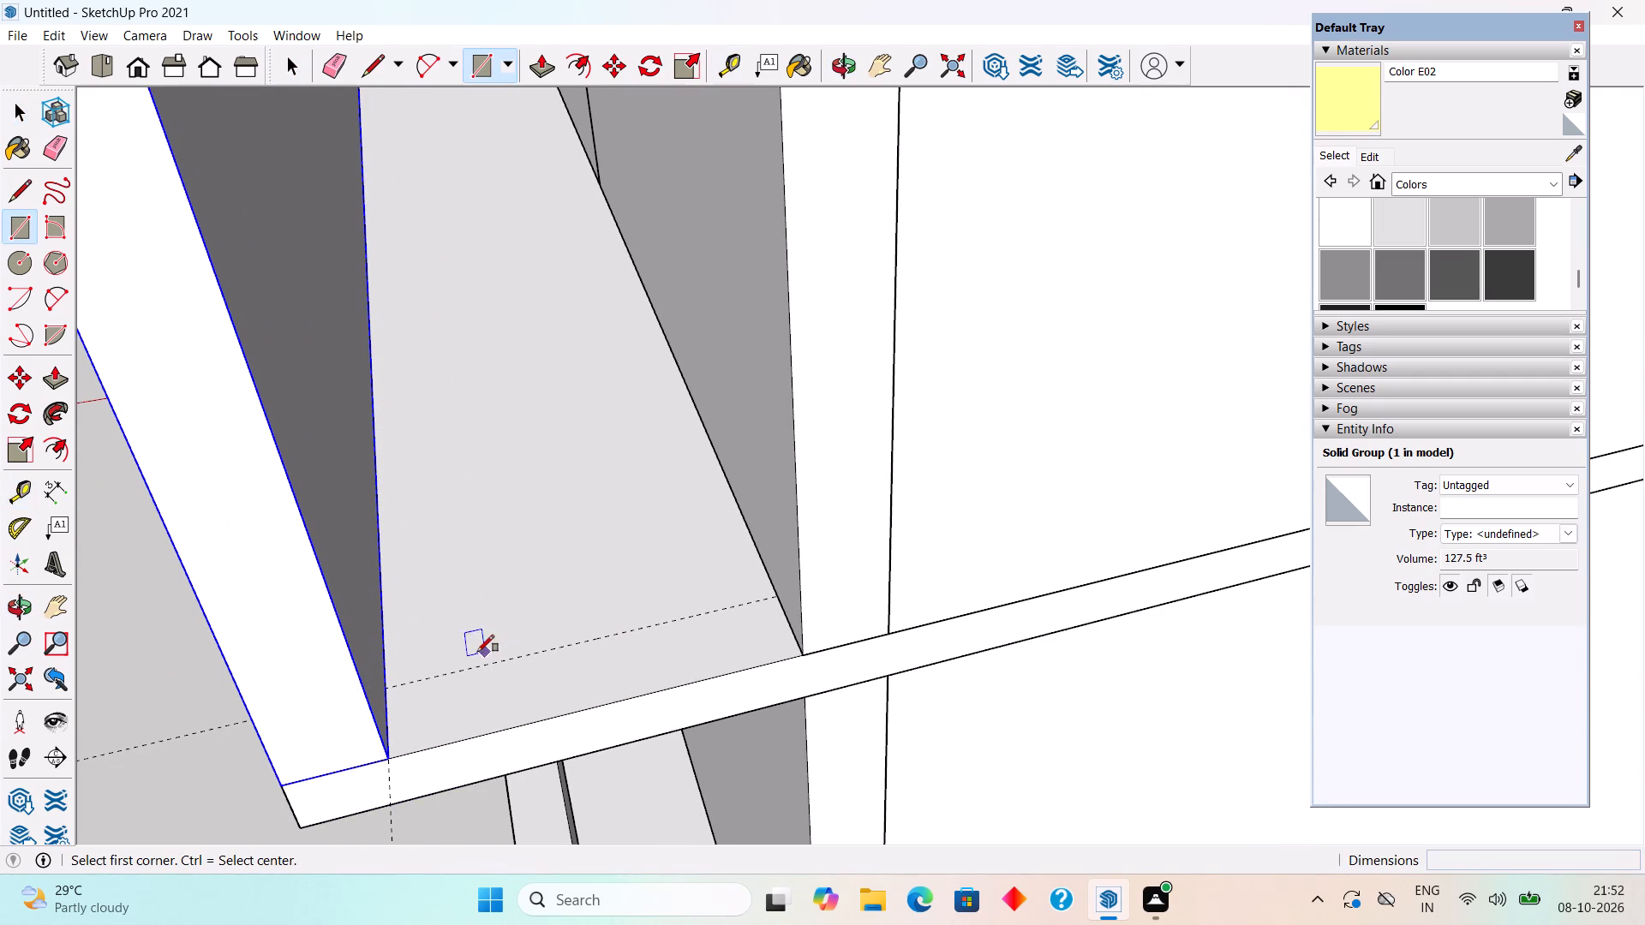
{"action": "left_click", "coordinate": [380, 684]}
{"action": "left_click", "coordinate": [805, 647]}
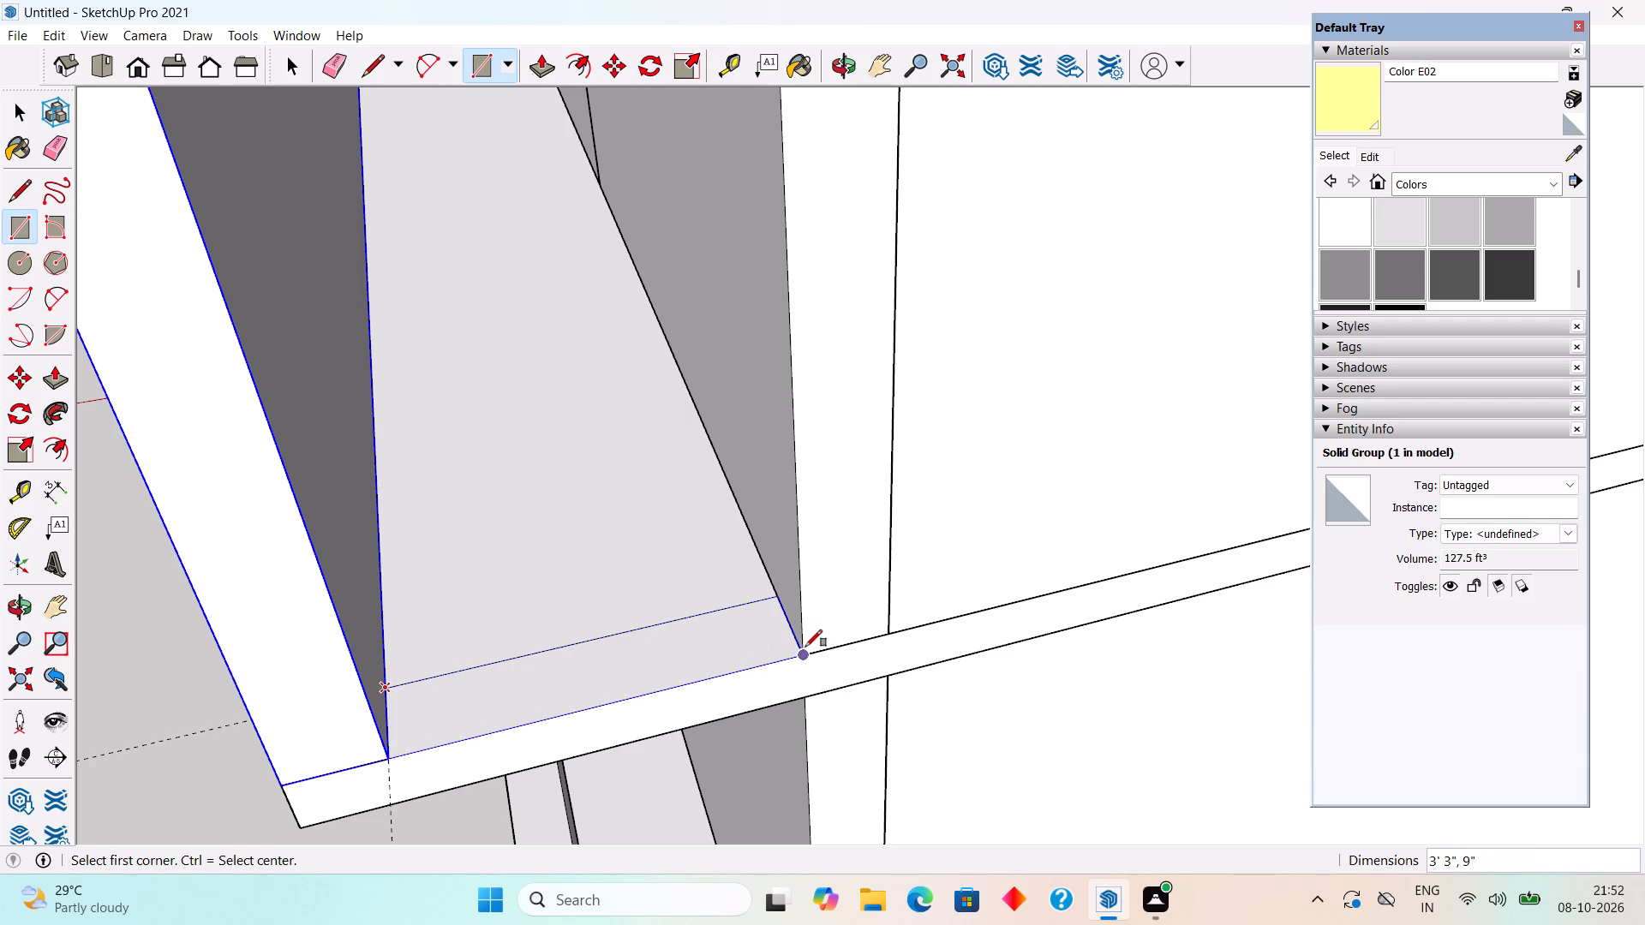
Push/pull the 3' 3" by 9" rectangle up 10' to the roof slab and group this rear wall piece.
{"action": "key", "text": "space"}
{"action": "type", "text": "p"}
{"action": "left_click", "coordinate": [721, 645]}
{"action": "scroll", "coordinate": [721, 645], "scroll_direction": "down", "scroll_amount": 8}
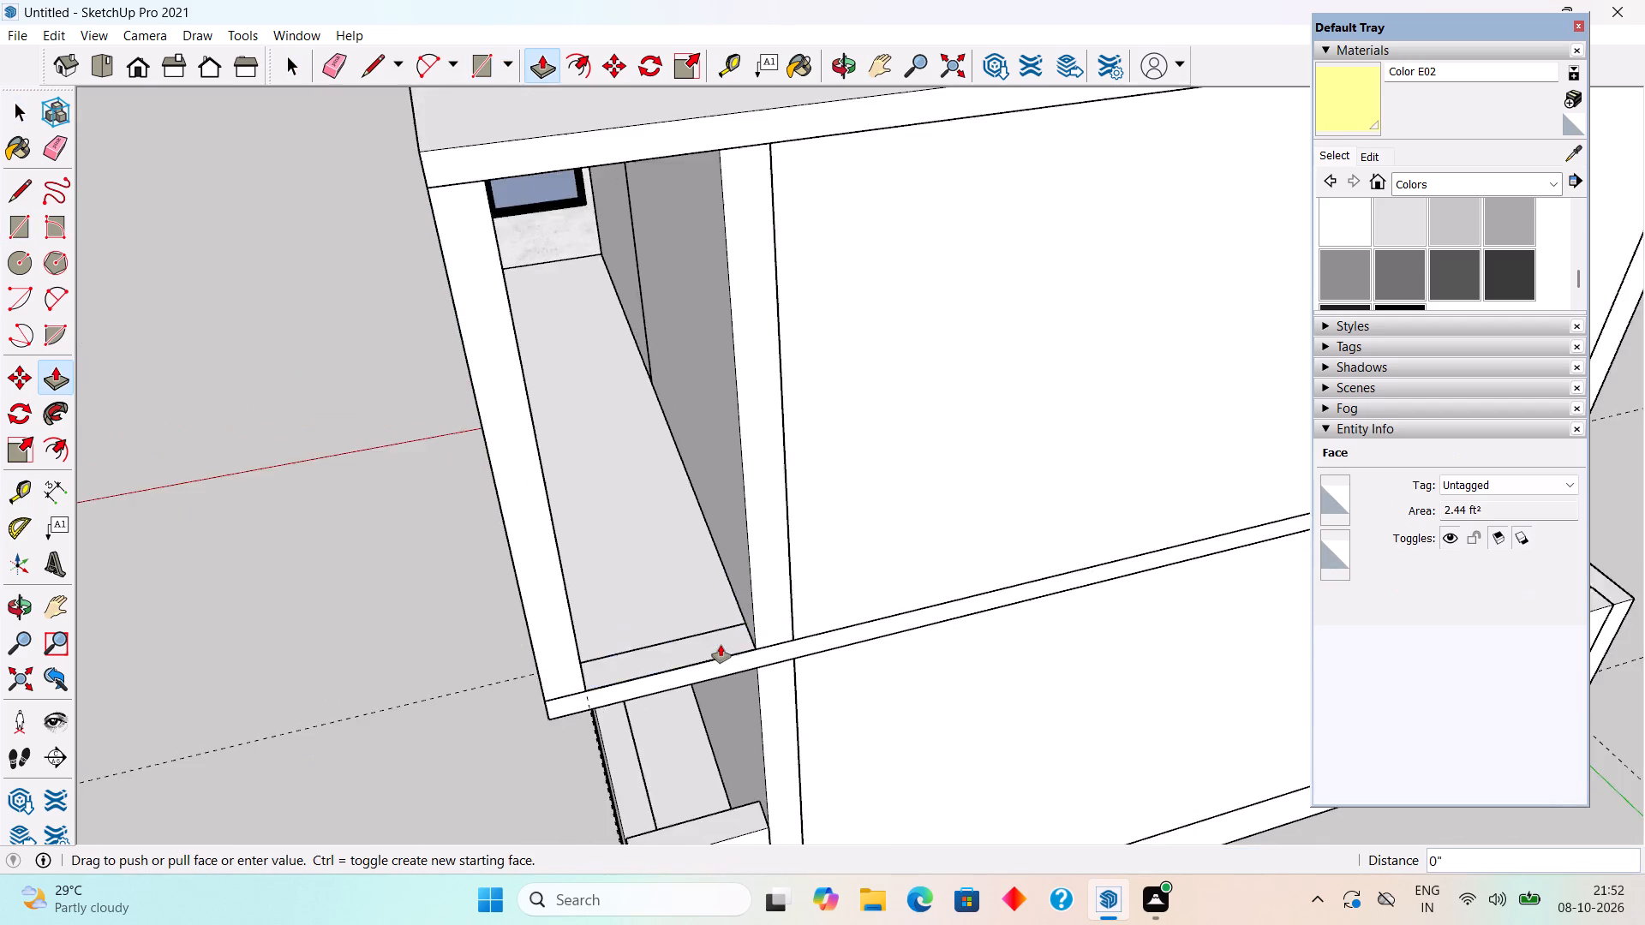
{"action": "scroll", "coordinate": [721, 645], "scroll_direction": "down", "scroll_amount": 6}
{"action": "left_click", "coordinate": [786, 361]}
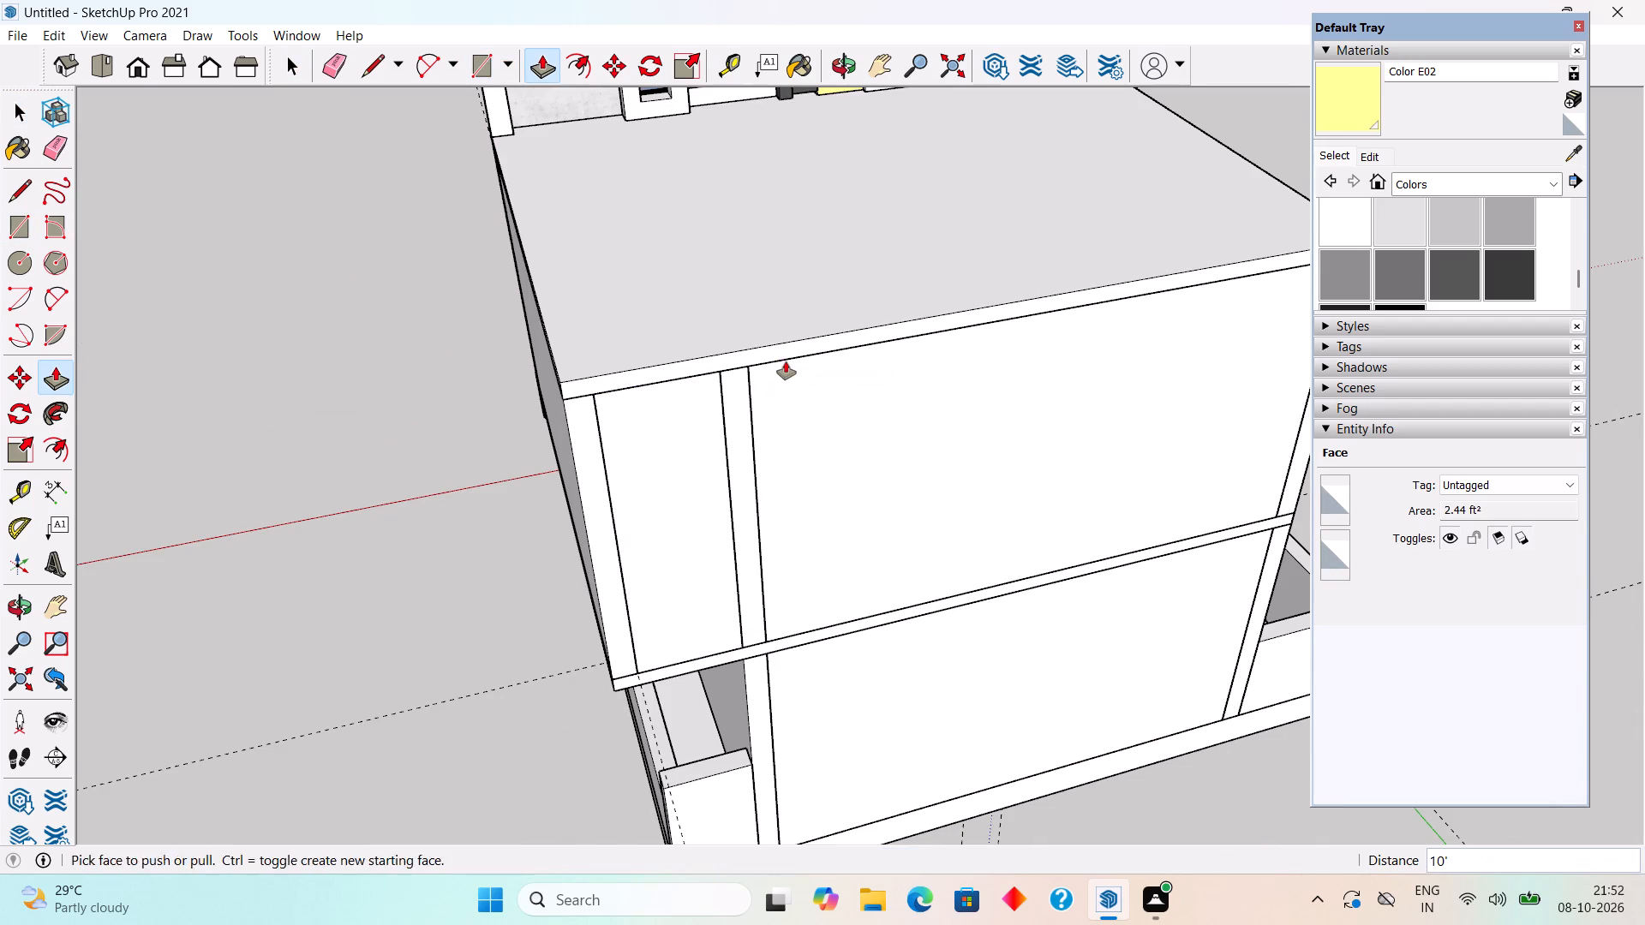
{"action": "key", "text": "space"}
{"action": "triple_click", "coordinate": [719, 423]}
{"action": "right_click", "coordinate": [719, 423]}
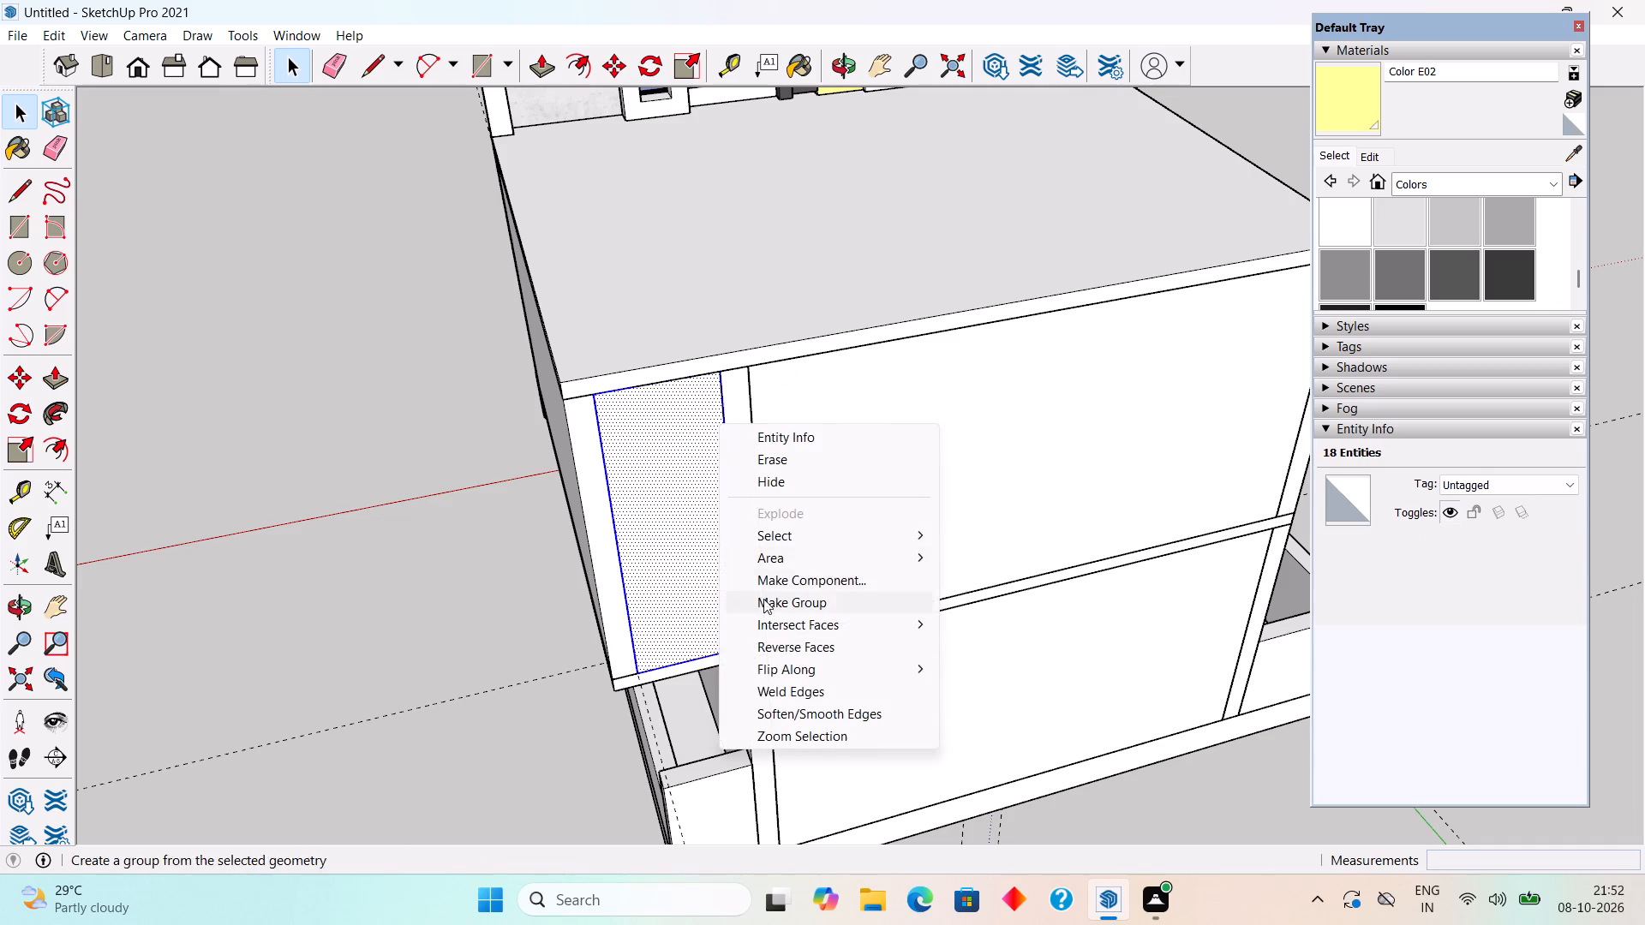
{"action": "left_click", "coordinate": [811, 600]}
{"action": "left_click", "coordinate": [467, 606]}
Open the short rear boundary wall at the corner and lower its top by 1' 6" to the side boundary wall's height.
{"action": "middle_click_drag", "start_coordinate": [1020, 598], "coordinate": [996, 579]}
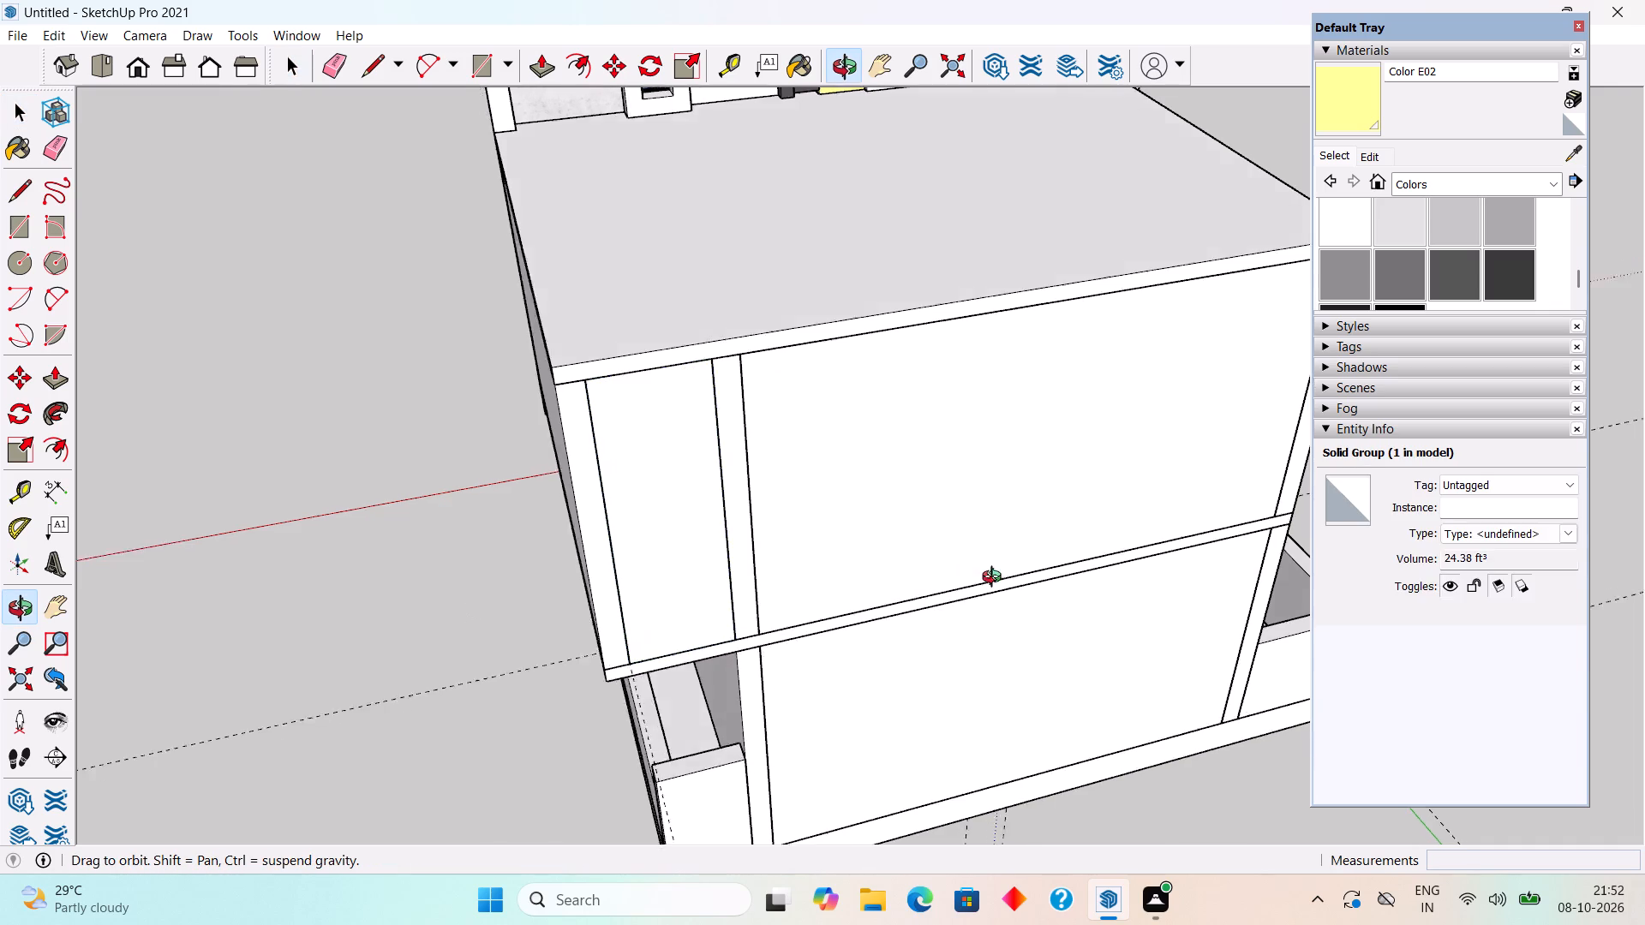
{"action": "middle_click_drag", "start_coordinate": [996, 579], "coordinate": [1295, 500]}
{"action": "scroll", "coordinate": [998, 713], "scroll_direction": "up", "scroll_amount": 4}
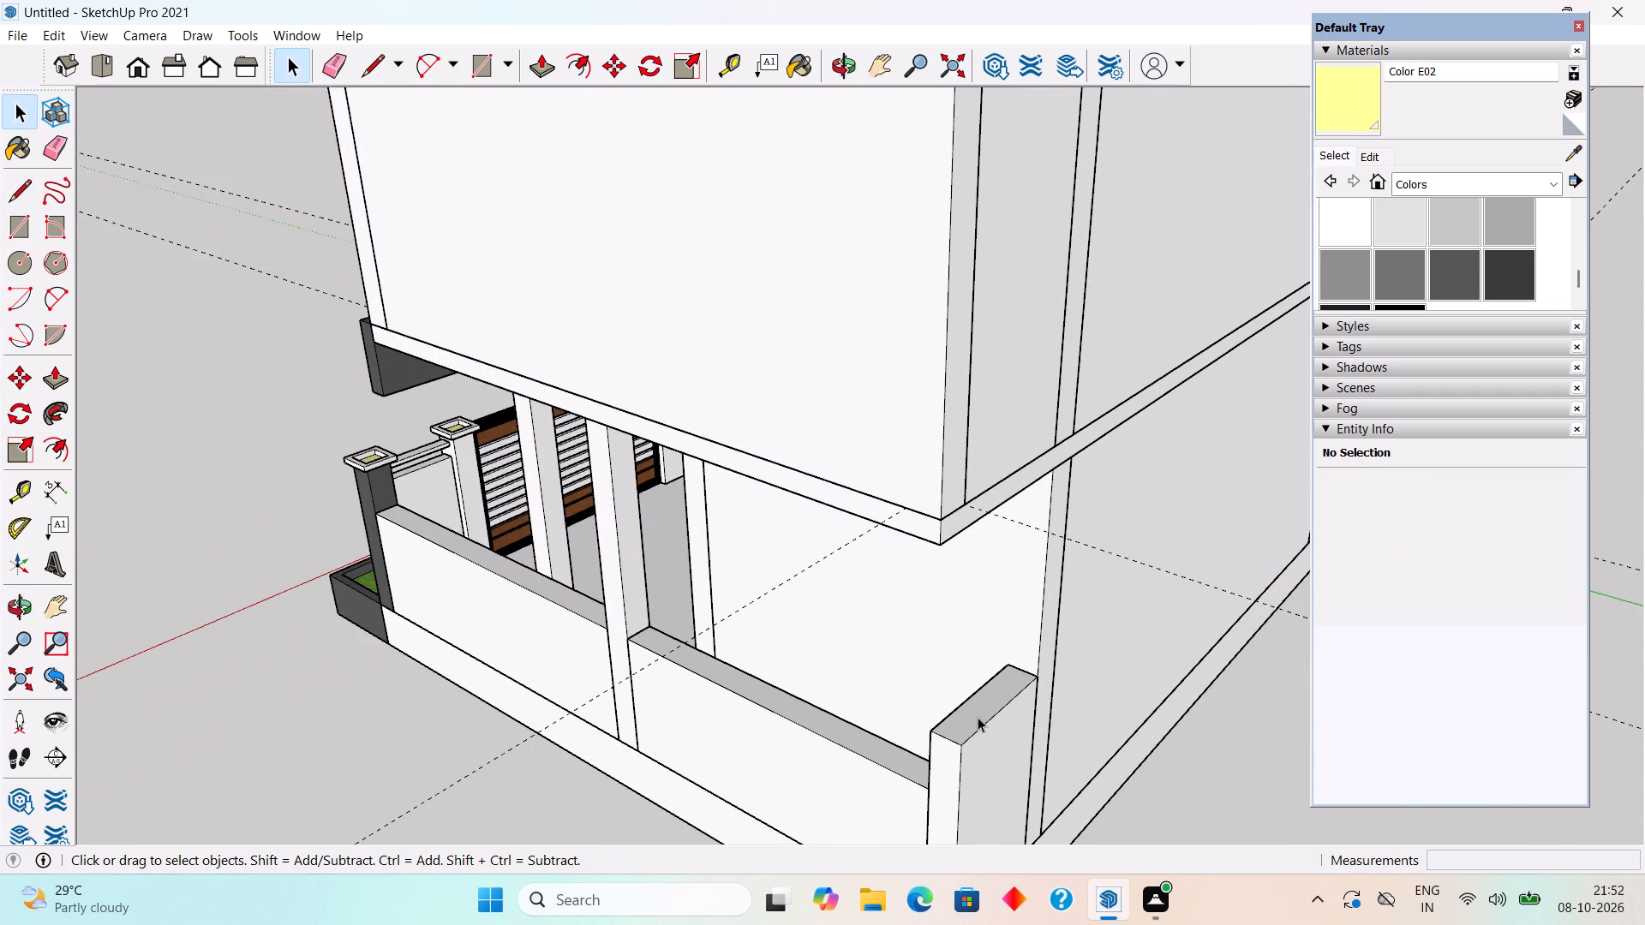
{"action": "left_click", "coordinate": [978, 717]}
{"action": "triple_click", "coordinate": [978, 717]}
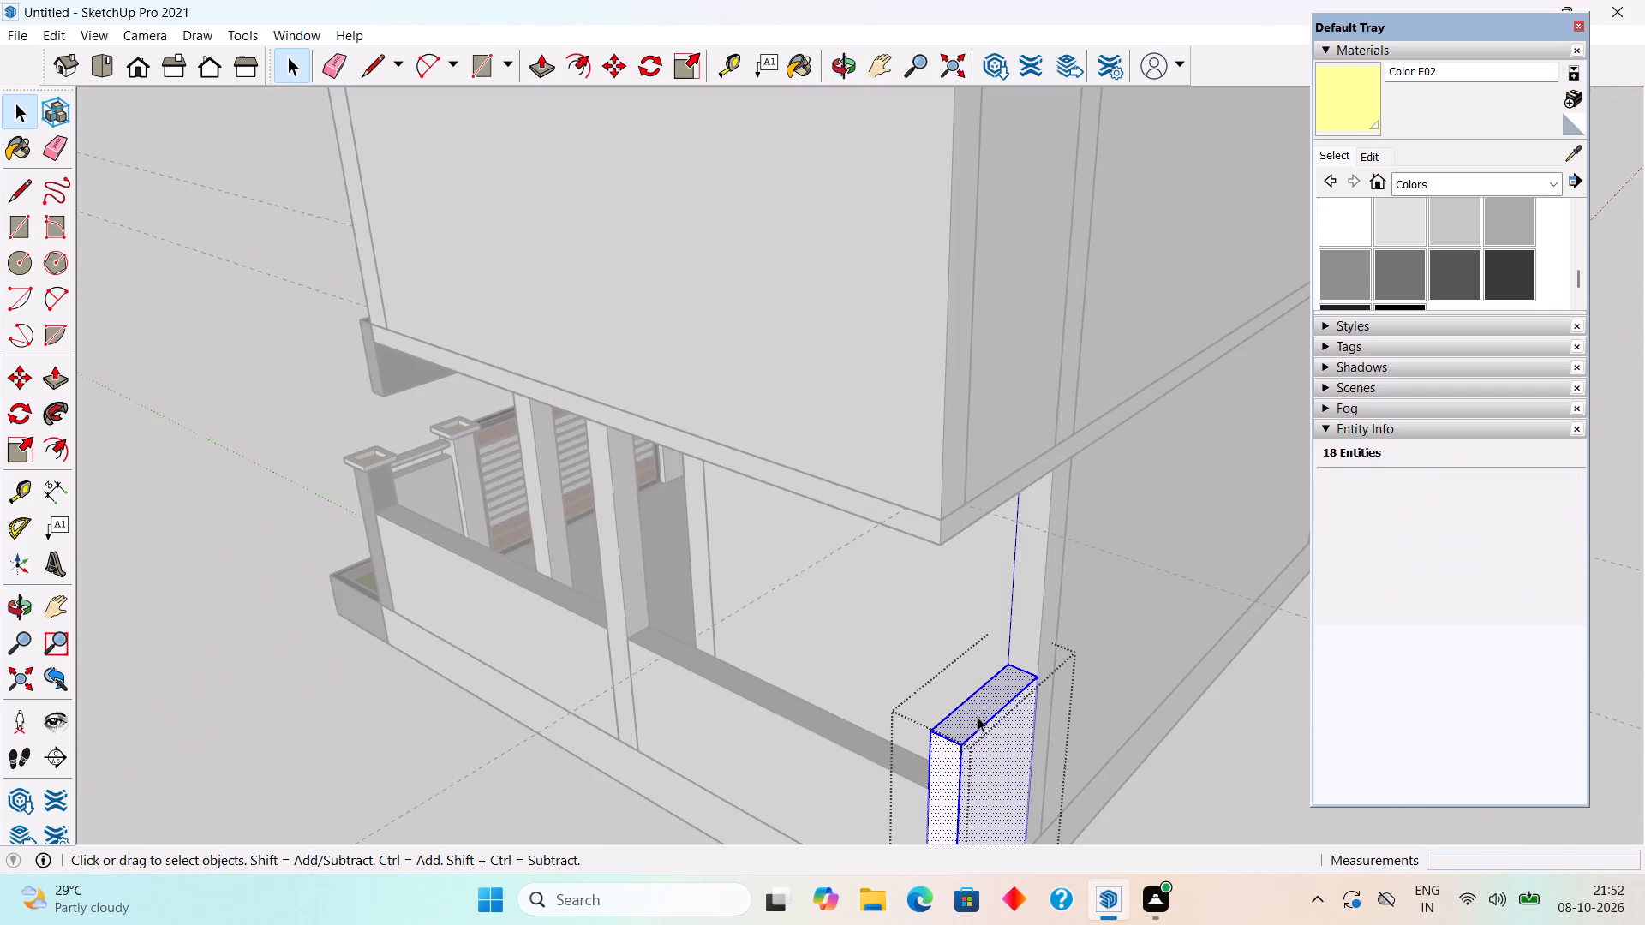
{"action": "key", "text": "p"}
{"action": "left_click", "coordinate": [978, 717]}
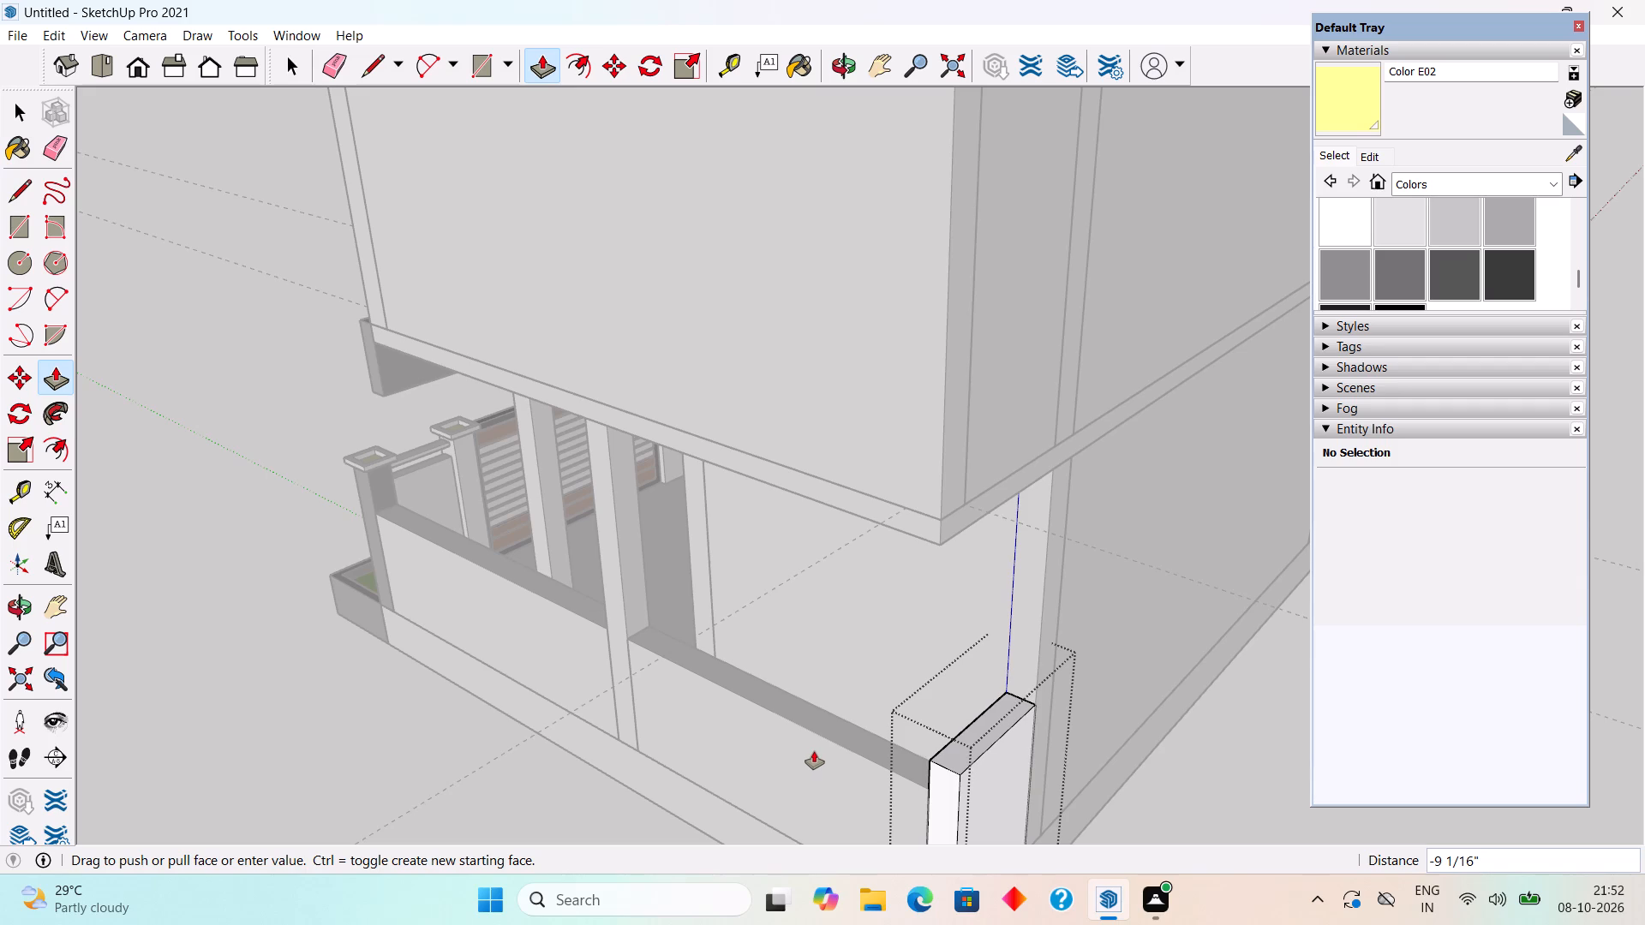
{"action": "left_click", "coordinate": [846, 749]}
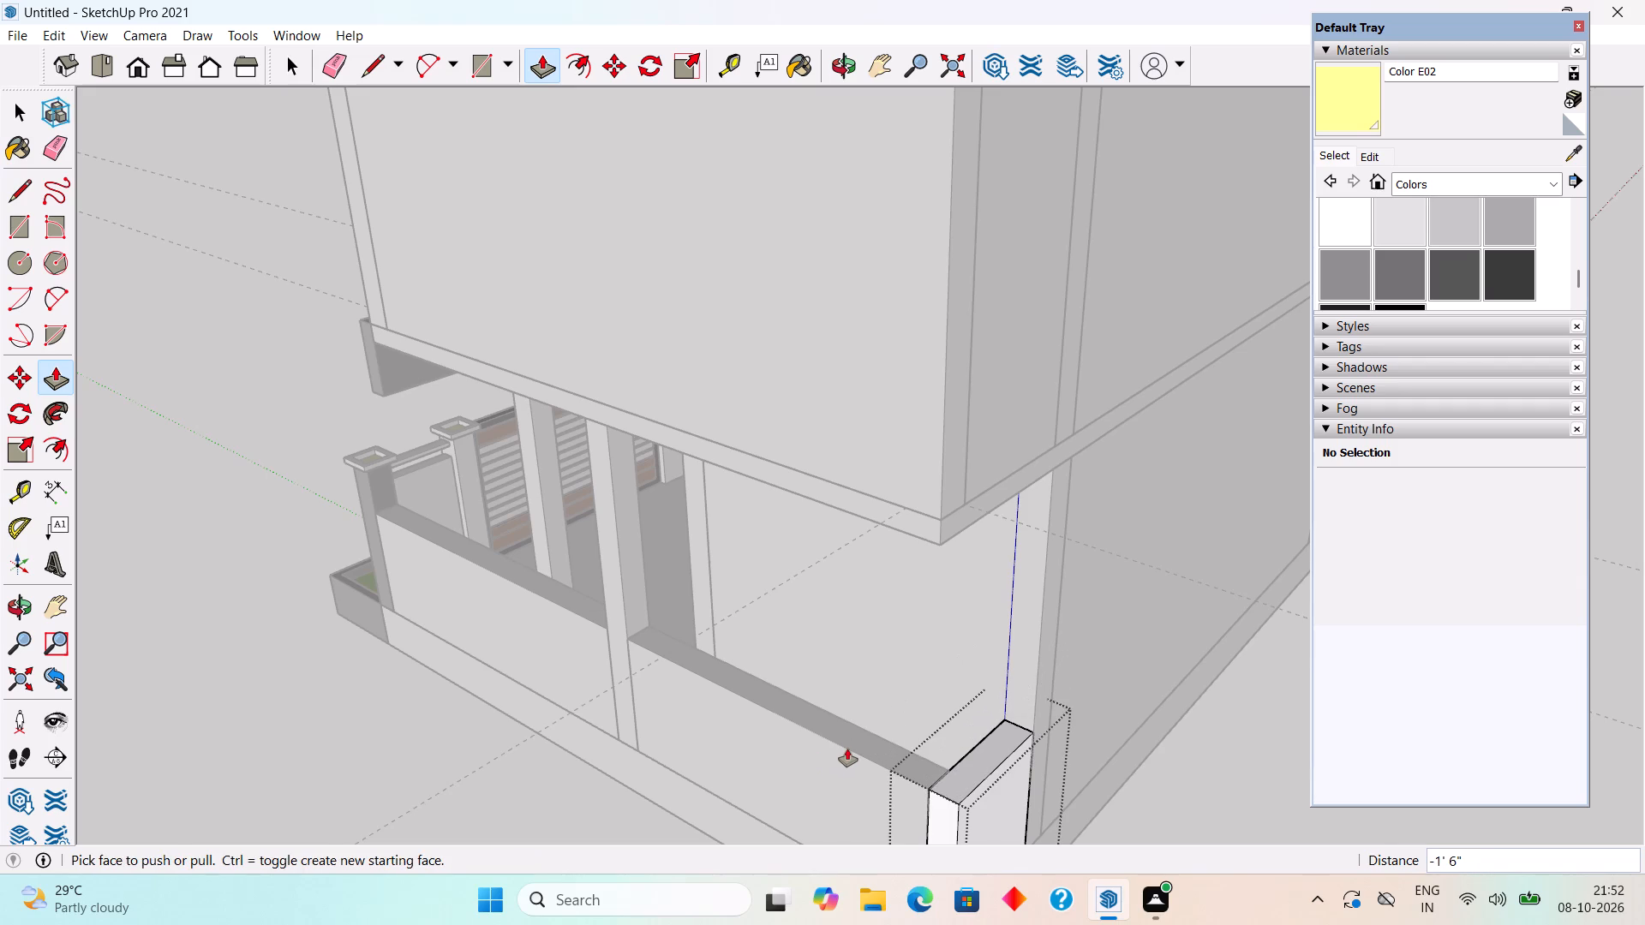
{"action": "key", "text": "space"}
{"action": "left_click", "coordinate": [421, 742]}
{"action": "scroll", "coordinate": [852, 668], "scroll_direction": "down", "scroll_amount": 8}
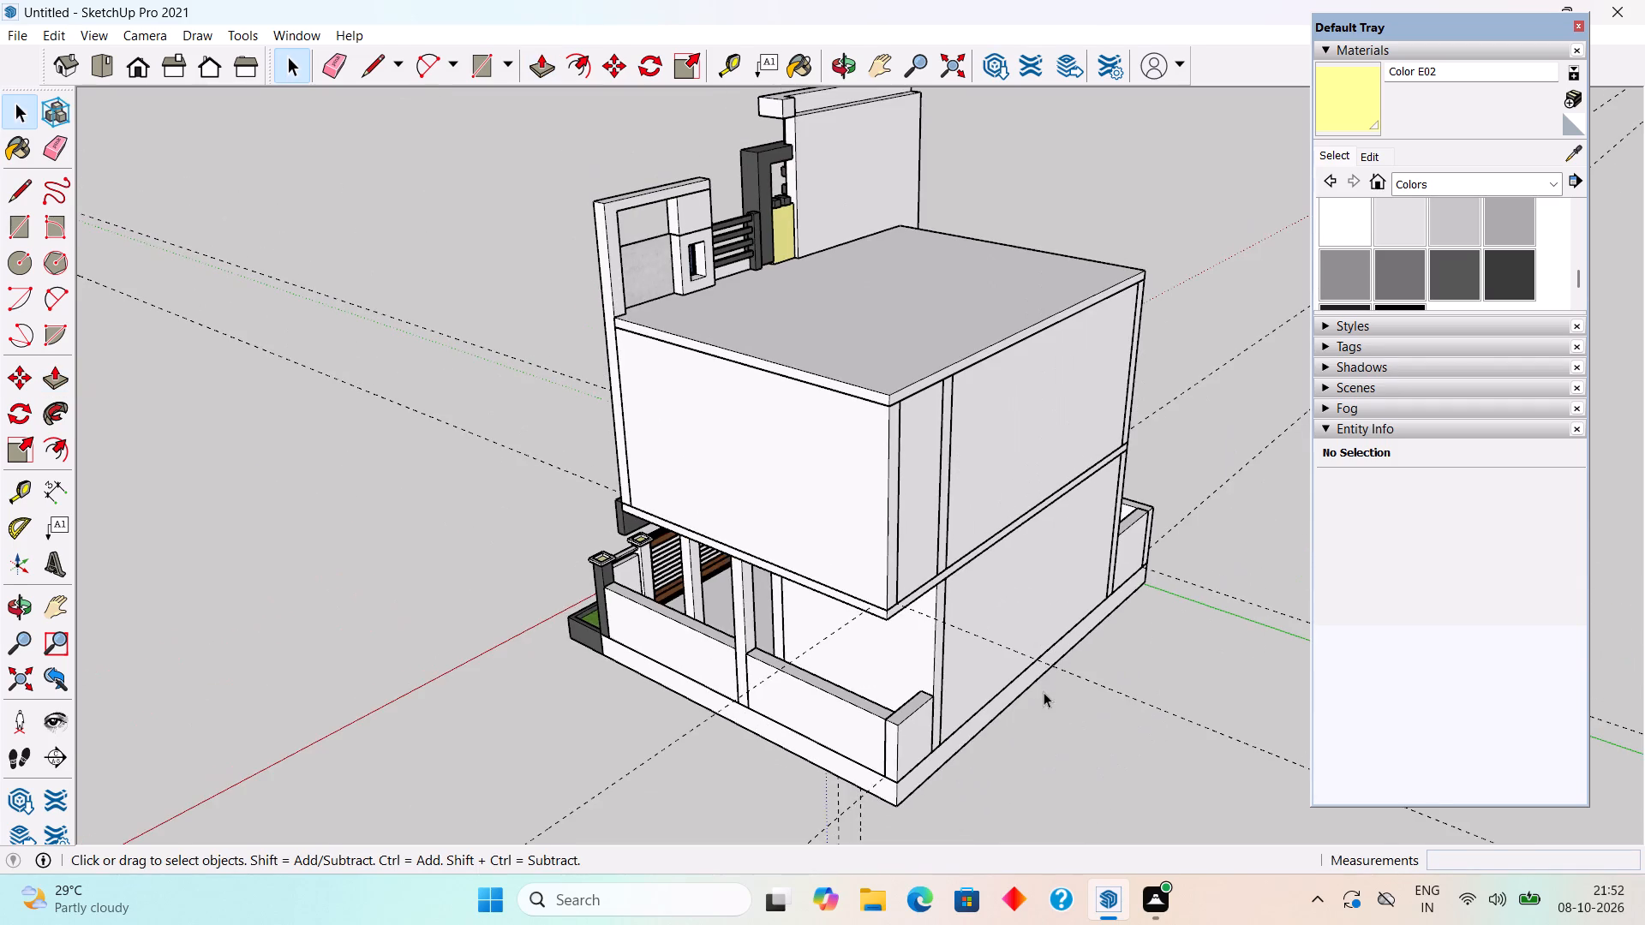
Place a guide 6" in from the roof slab's side edge by the concrete-panelled frame and draw a 6" by 17' rectangle along that edge.
{"action": "middle_click_drag", "start_coordinate": [1044, 692], "coordinate": [499, 421]}
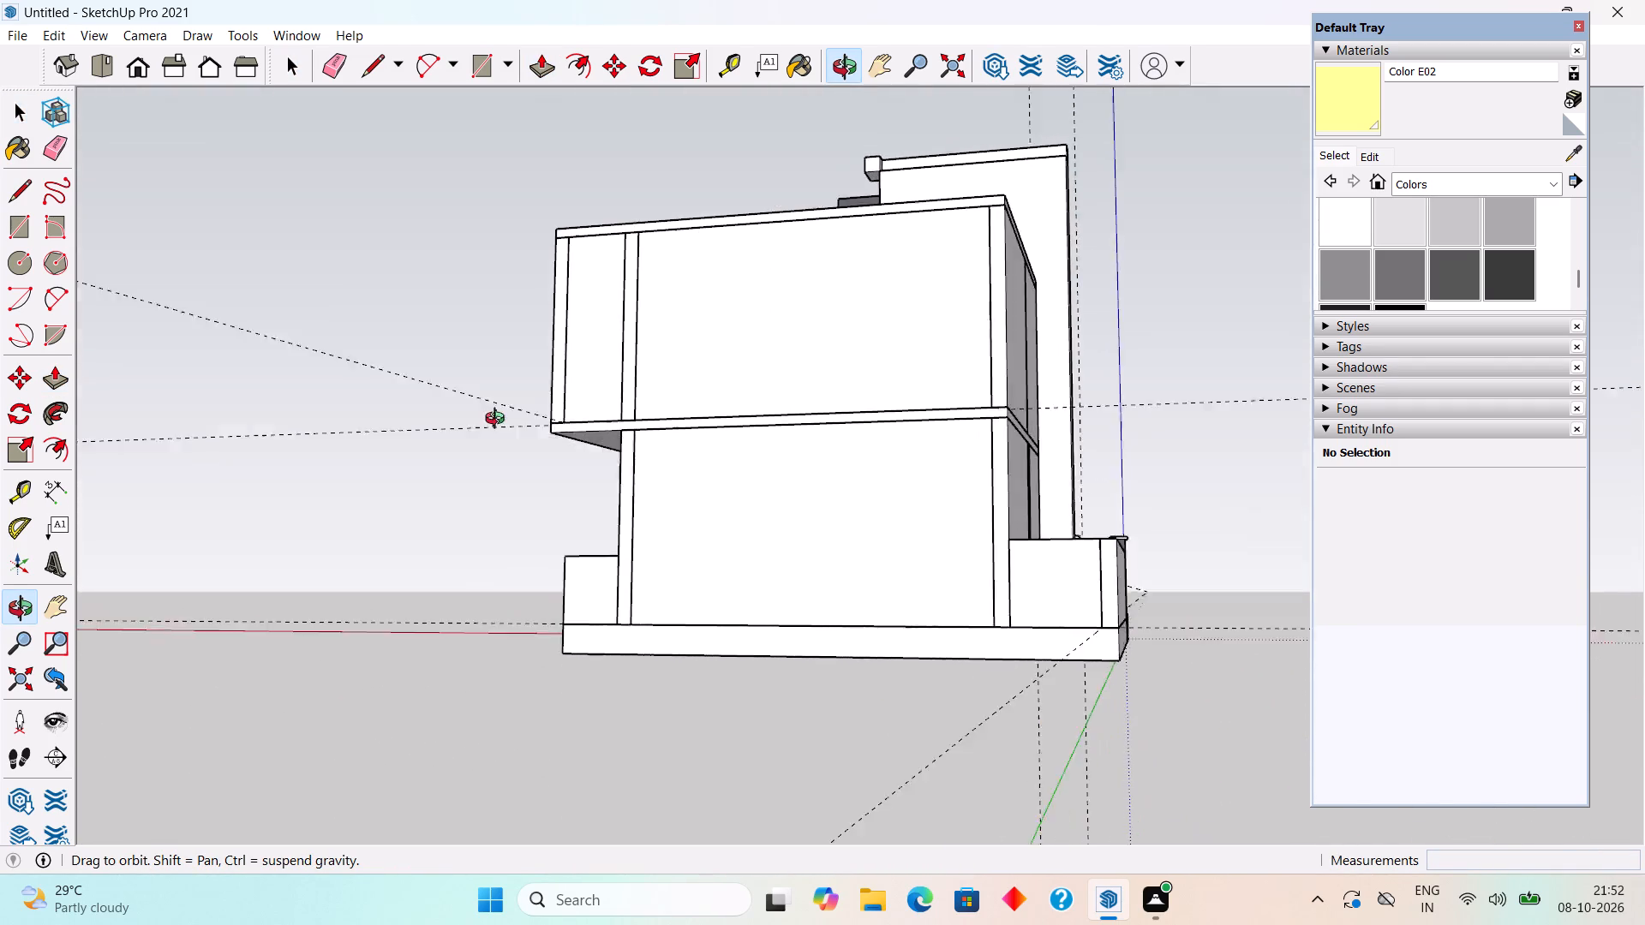
{"action": "middle_click_drag", "start_coordinate": [499, 421], "coordinate": [551, 667]}
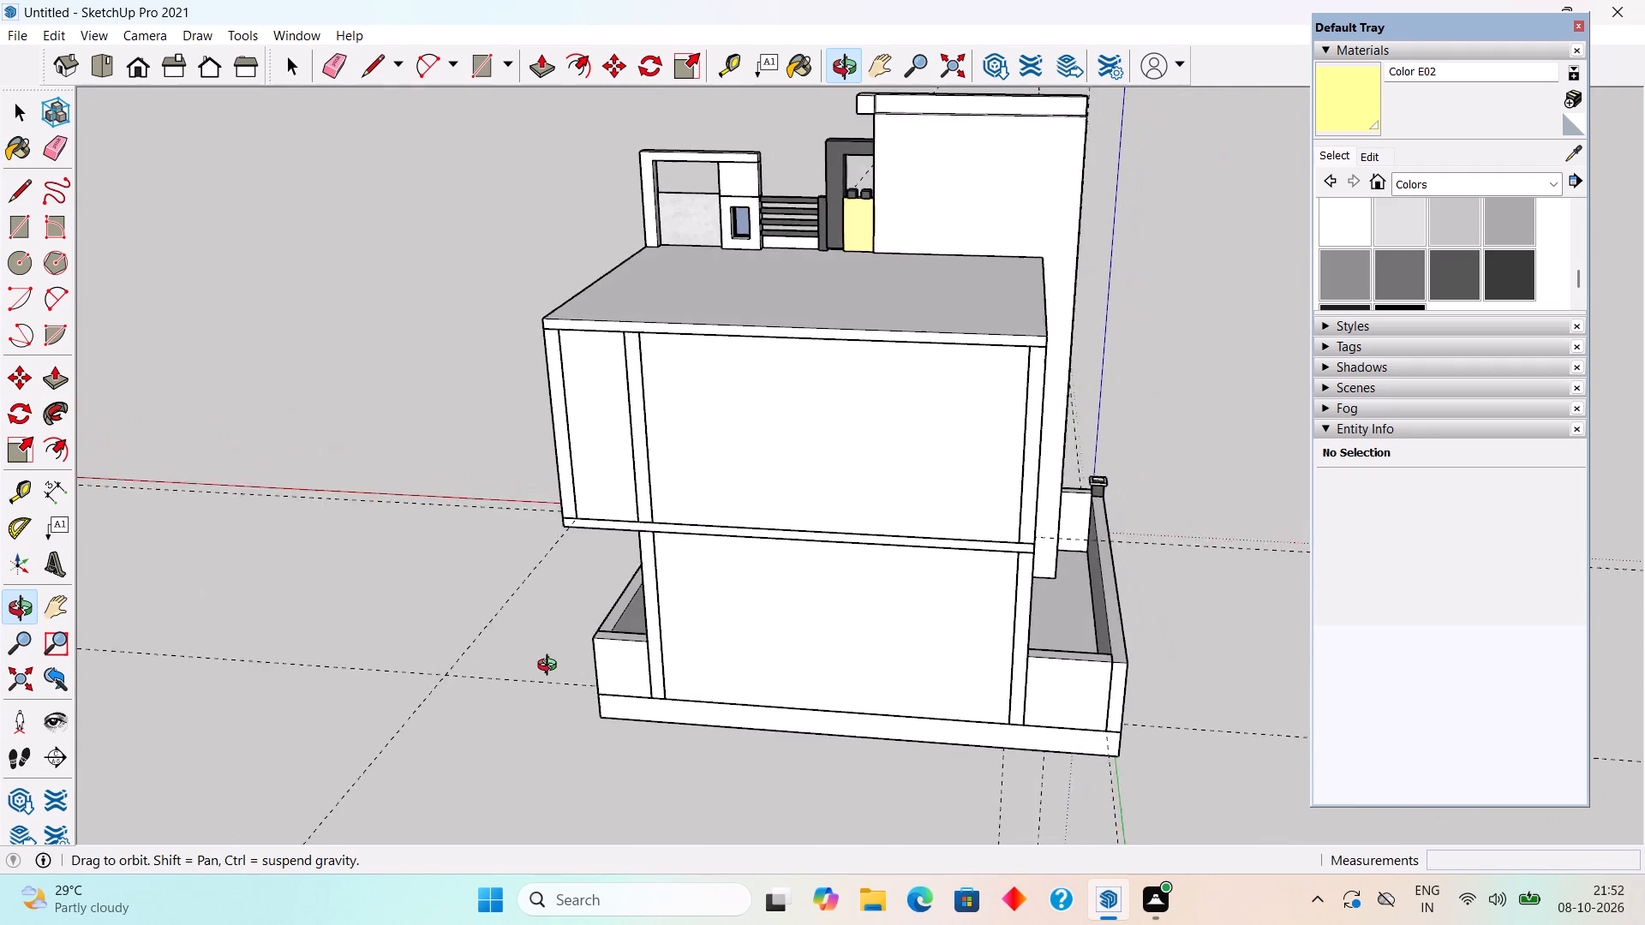
{"action": "middle_click_drag", "start_coordinate": [551, 667], "coordinate": [1116, 502]}
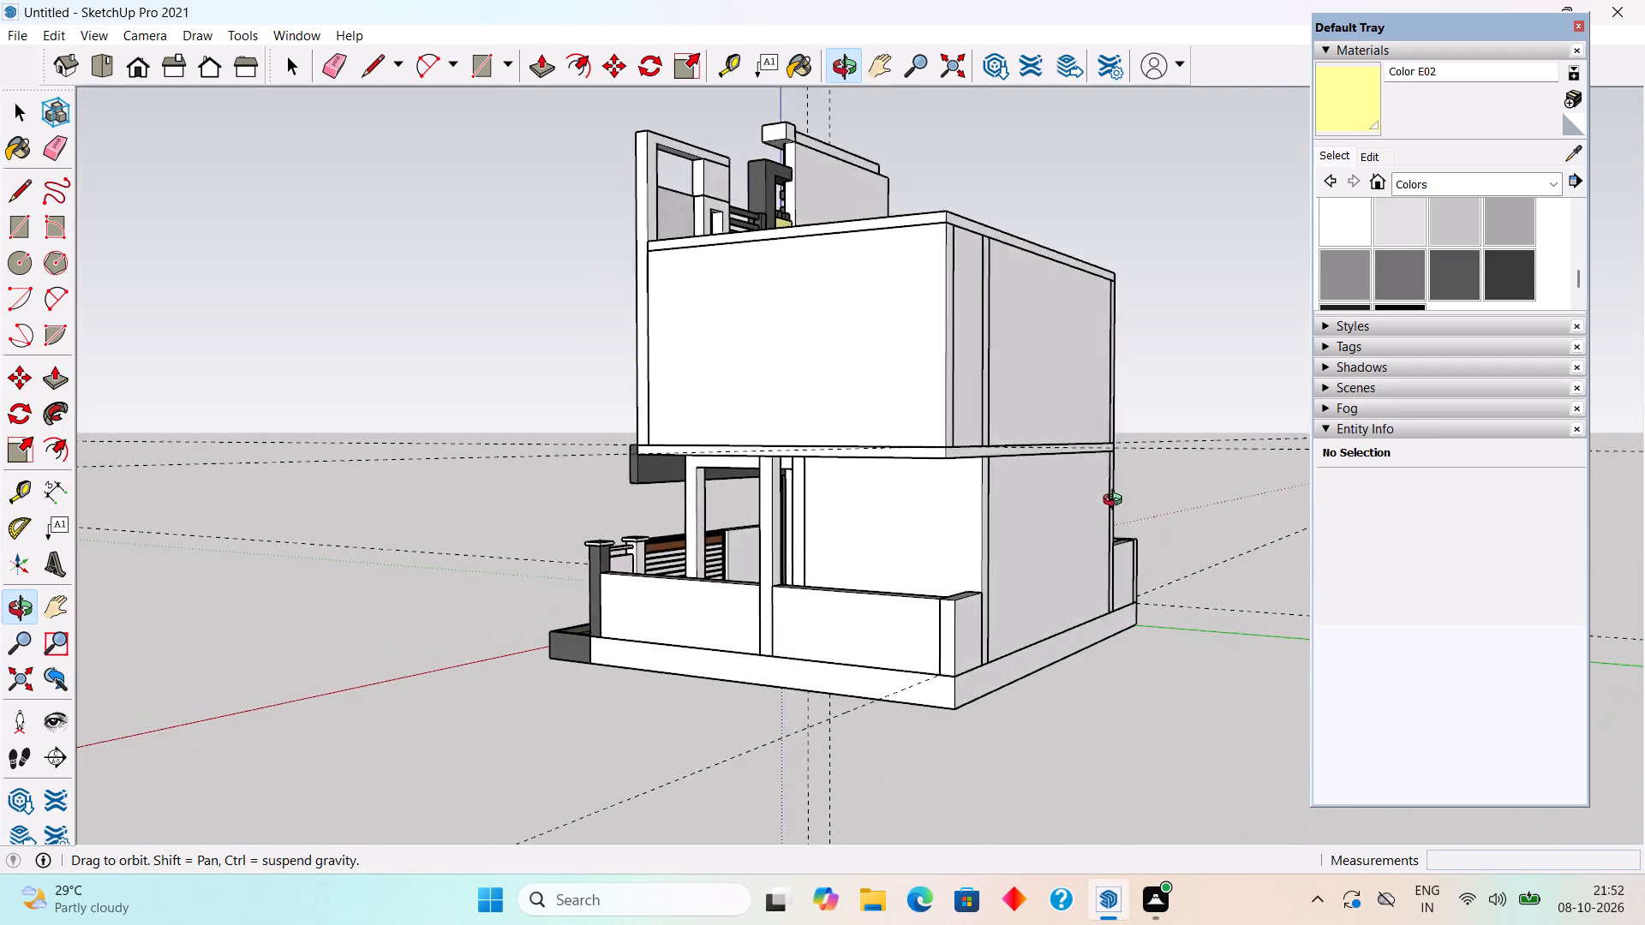
{"action": "middle_click_drag", "start_coordinate": [1116, 502], "coordinate": [971, 810]}
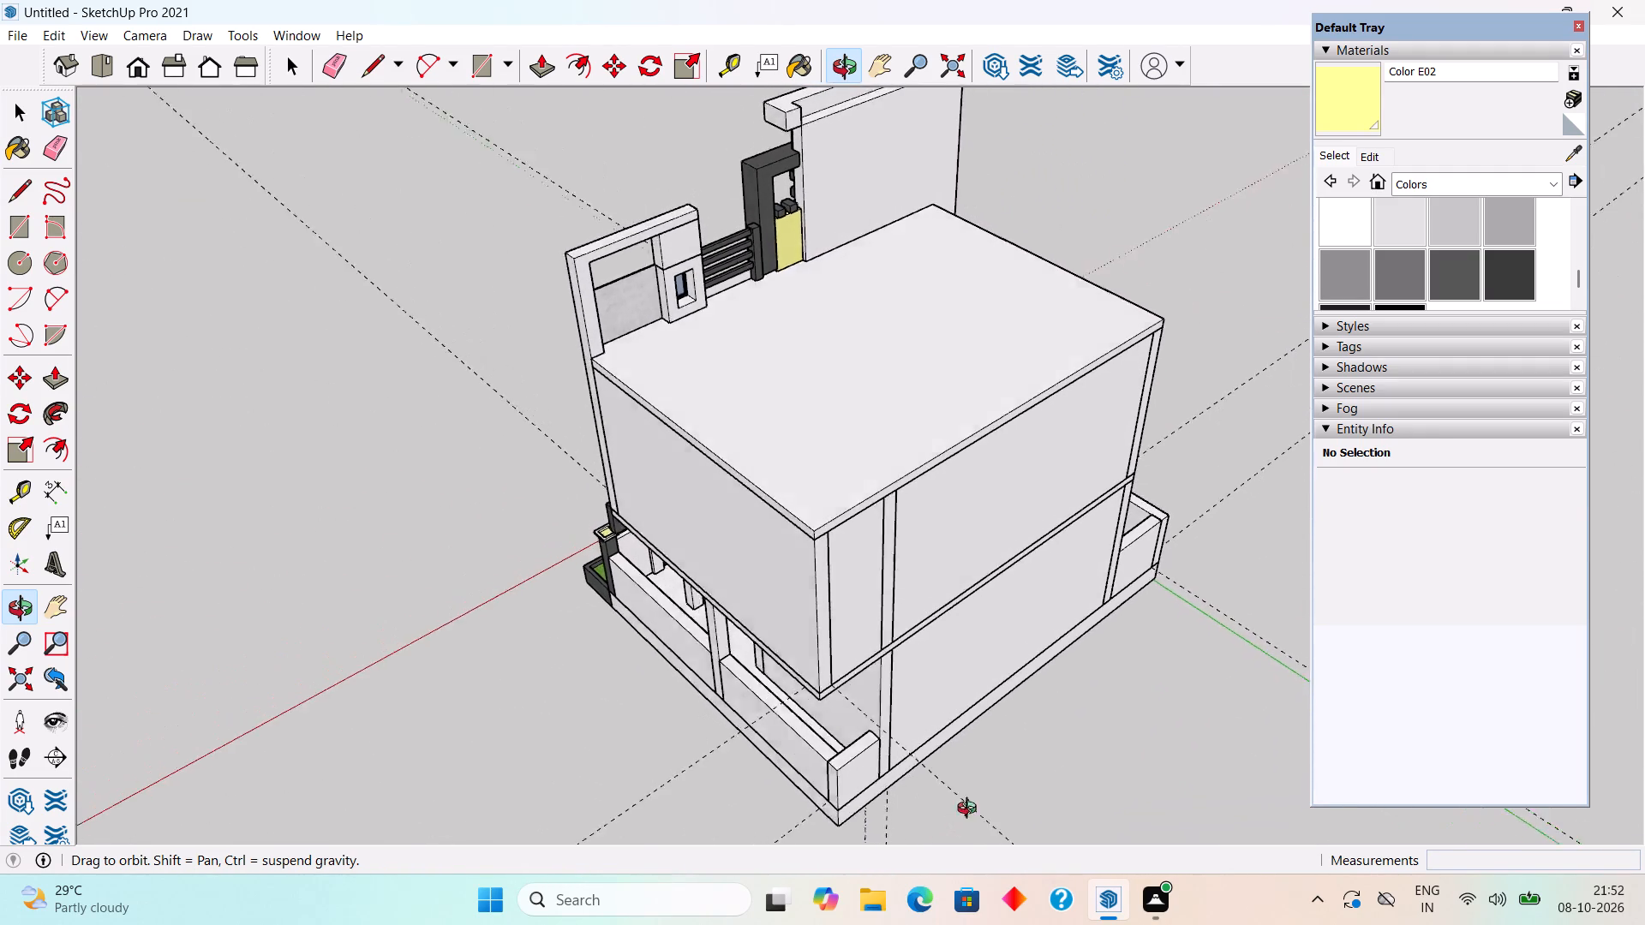
{"action": "middle_click_drag", "start_coordinate": [971, 810], "coordinate": [973, 803]}
{"action": "scroll", "coordinate": [790, 407], "scroll_direction": "up", "scroll_amount": 6}
{"action": "middle_click_drag", "start_coordinate": [758, 450], "coordinate": [727, 591]}
{"action": "scroll", "coordinate": [641, 642], "scroll_direction": "up", "scroll_amount": 2}
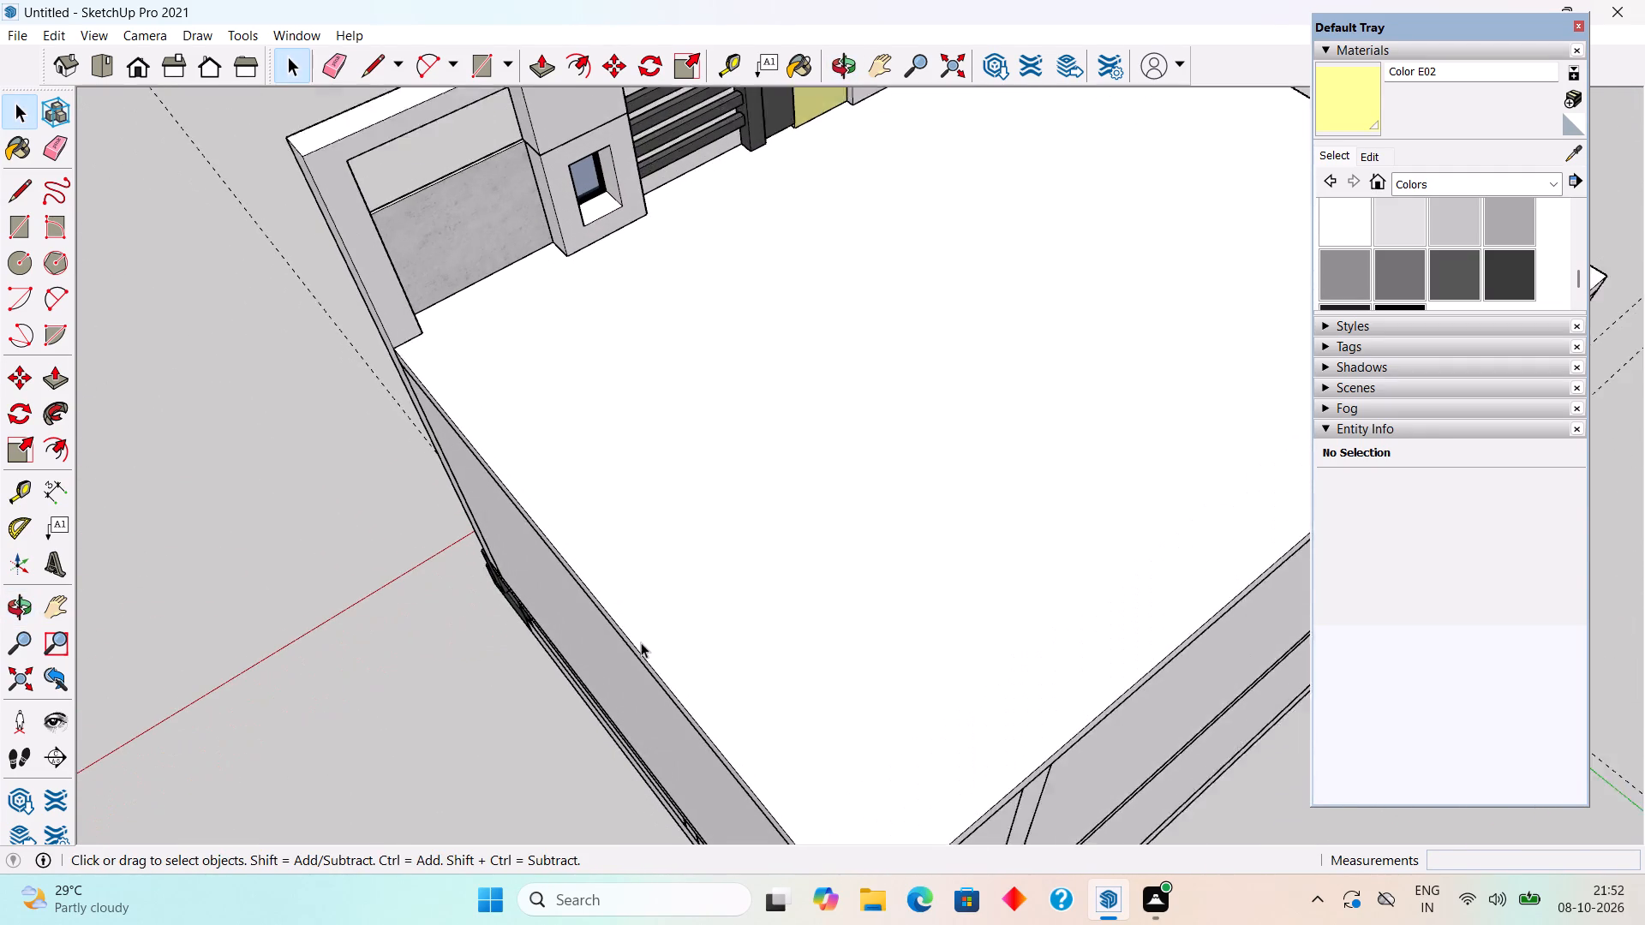
{"action": "scroll", "coordinate": [641, 642], "scroll_direction": "up", "scroll_amount": 1}
{"action": "key", "text": "t"}
{"action": "left_click", "coordinate": [631, 642]}
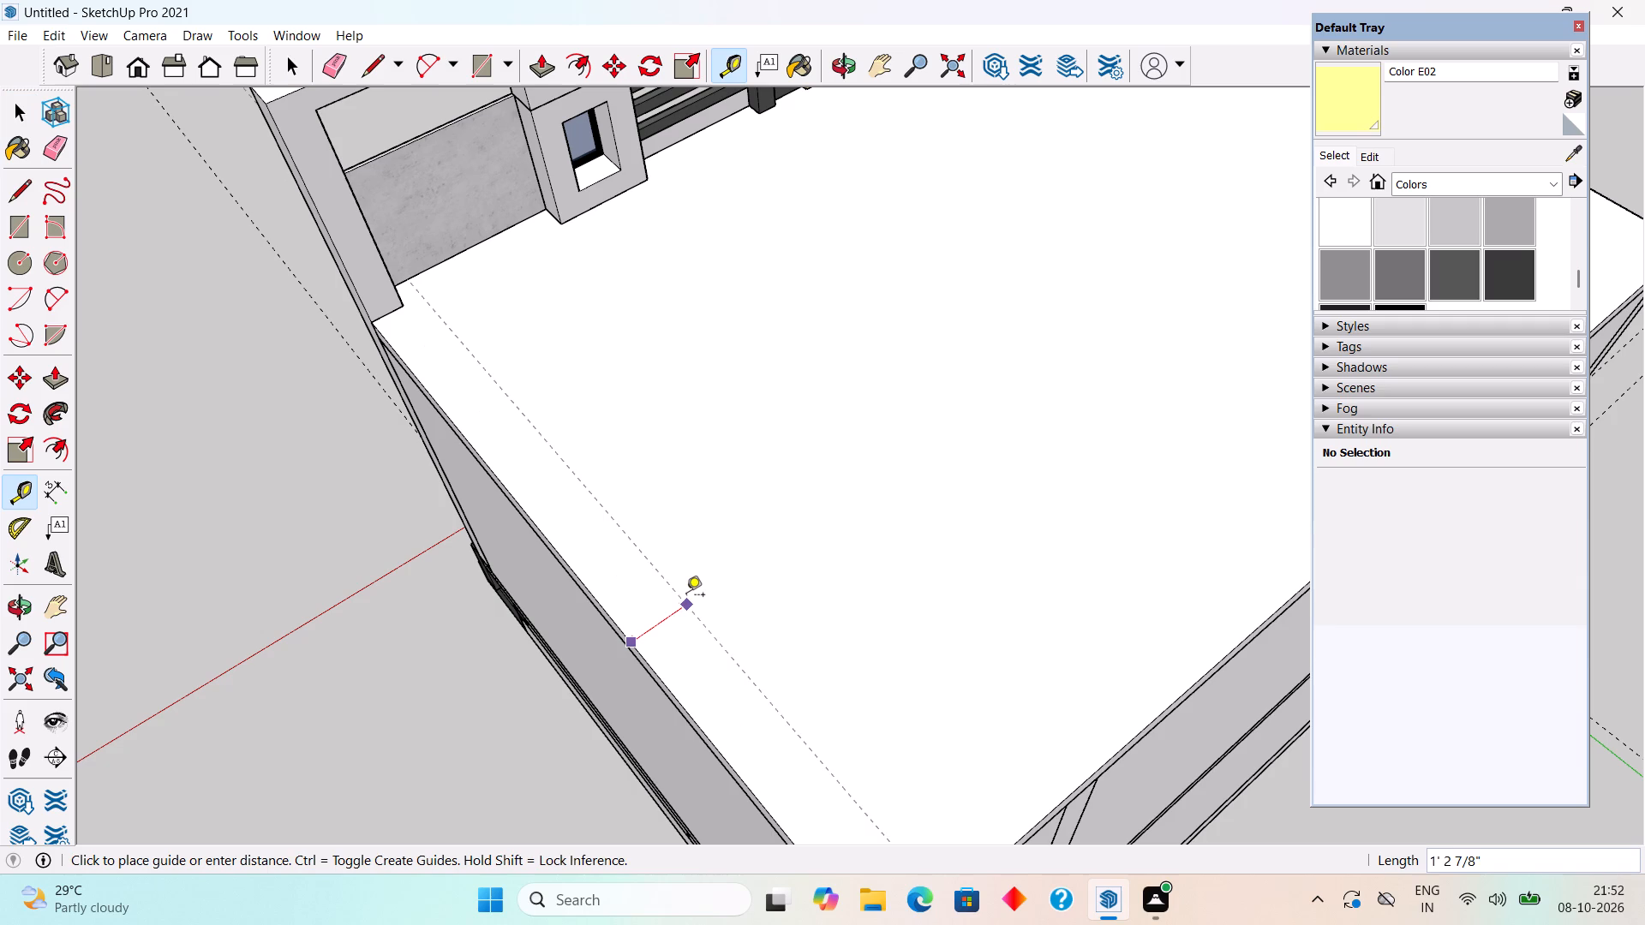
{"action": "type", "text": "6\""}
{"action": "key", "text": "Return"}
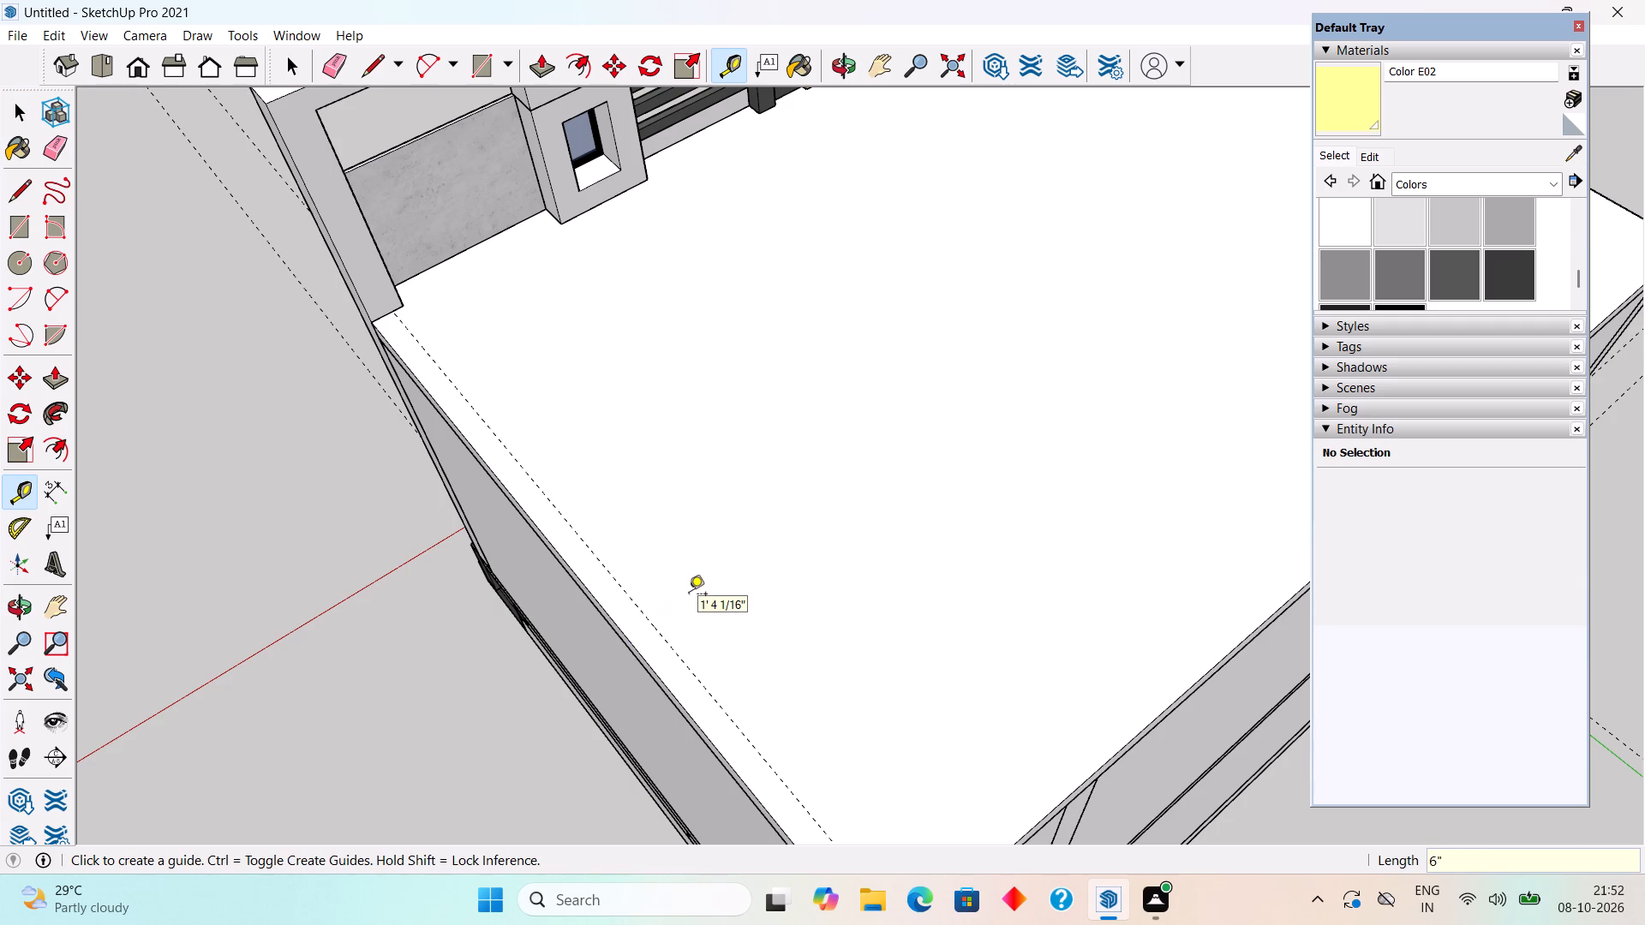
{"action": "key", "text": "r"}
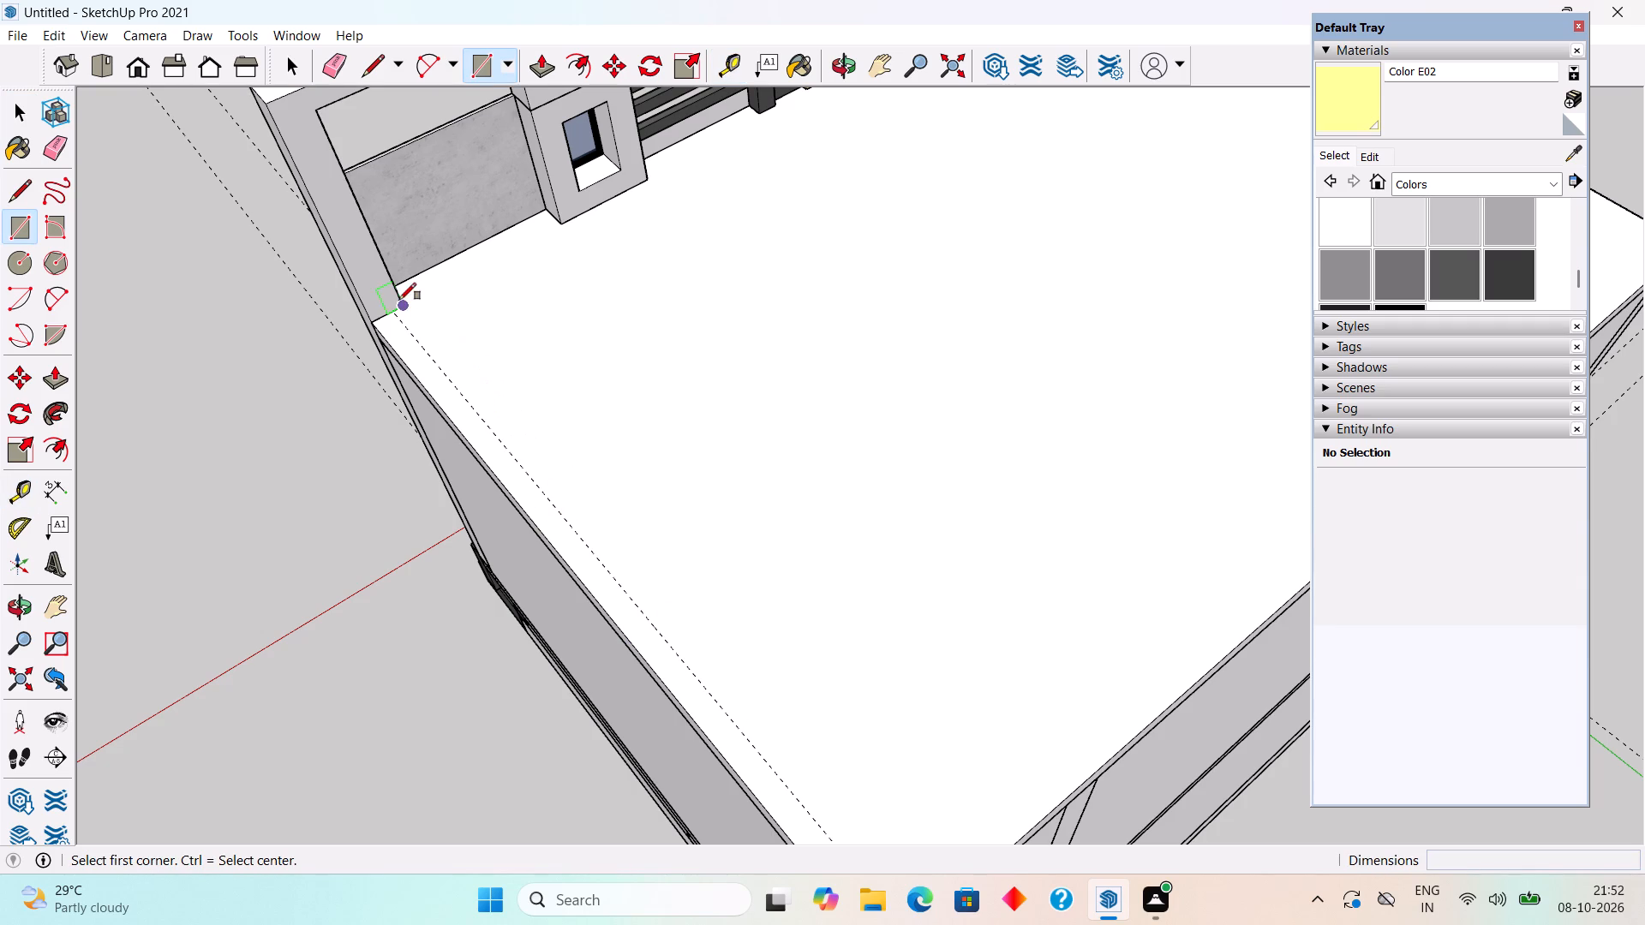
{"action": "left_click", "coordinate": [391, 315]}
{"action": "scroll", "coordinate": [522, 476], "scroll_direction": "down", "scroll_amount": 5}
{"action": "scroll", "coordinate": [734, 758], "scroll_direction": "up", "scroll_amount": 4}
{"action": "left_click", "coordinate": [724, 746]}
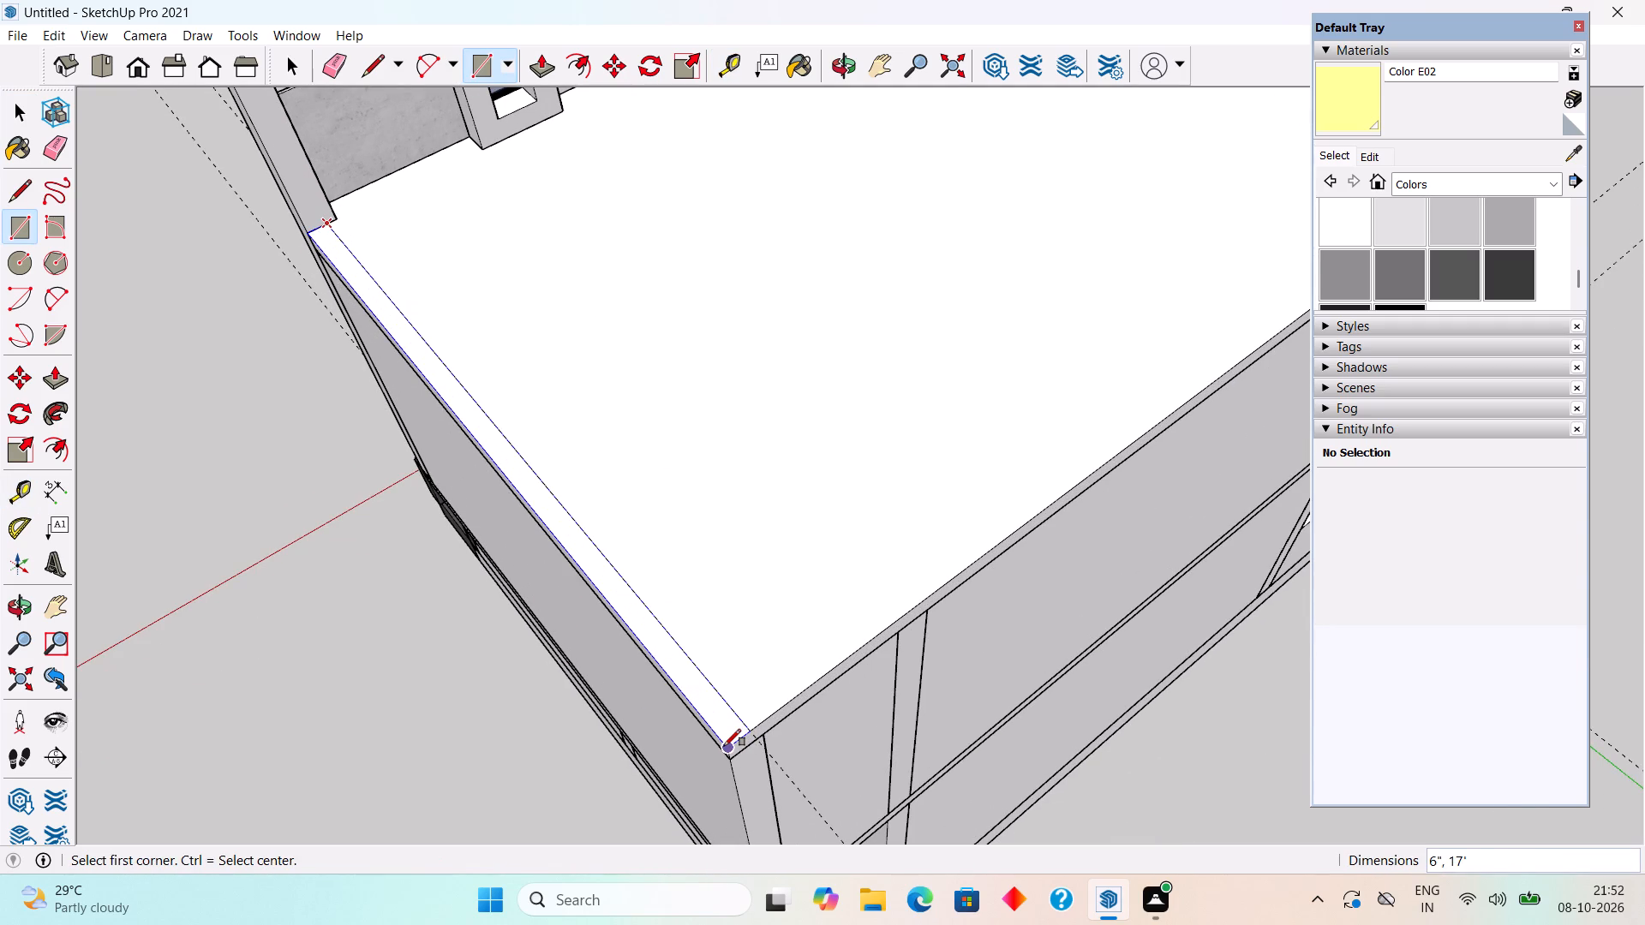
Push/pull the 6" by 17' roof-edge strip up 3' and group it as a side parapet.
{"action": "key", "text": "space"}
{"action": "type", "text": "p"}
{"action": "left_click", "coordinate": [729, 721]}
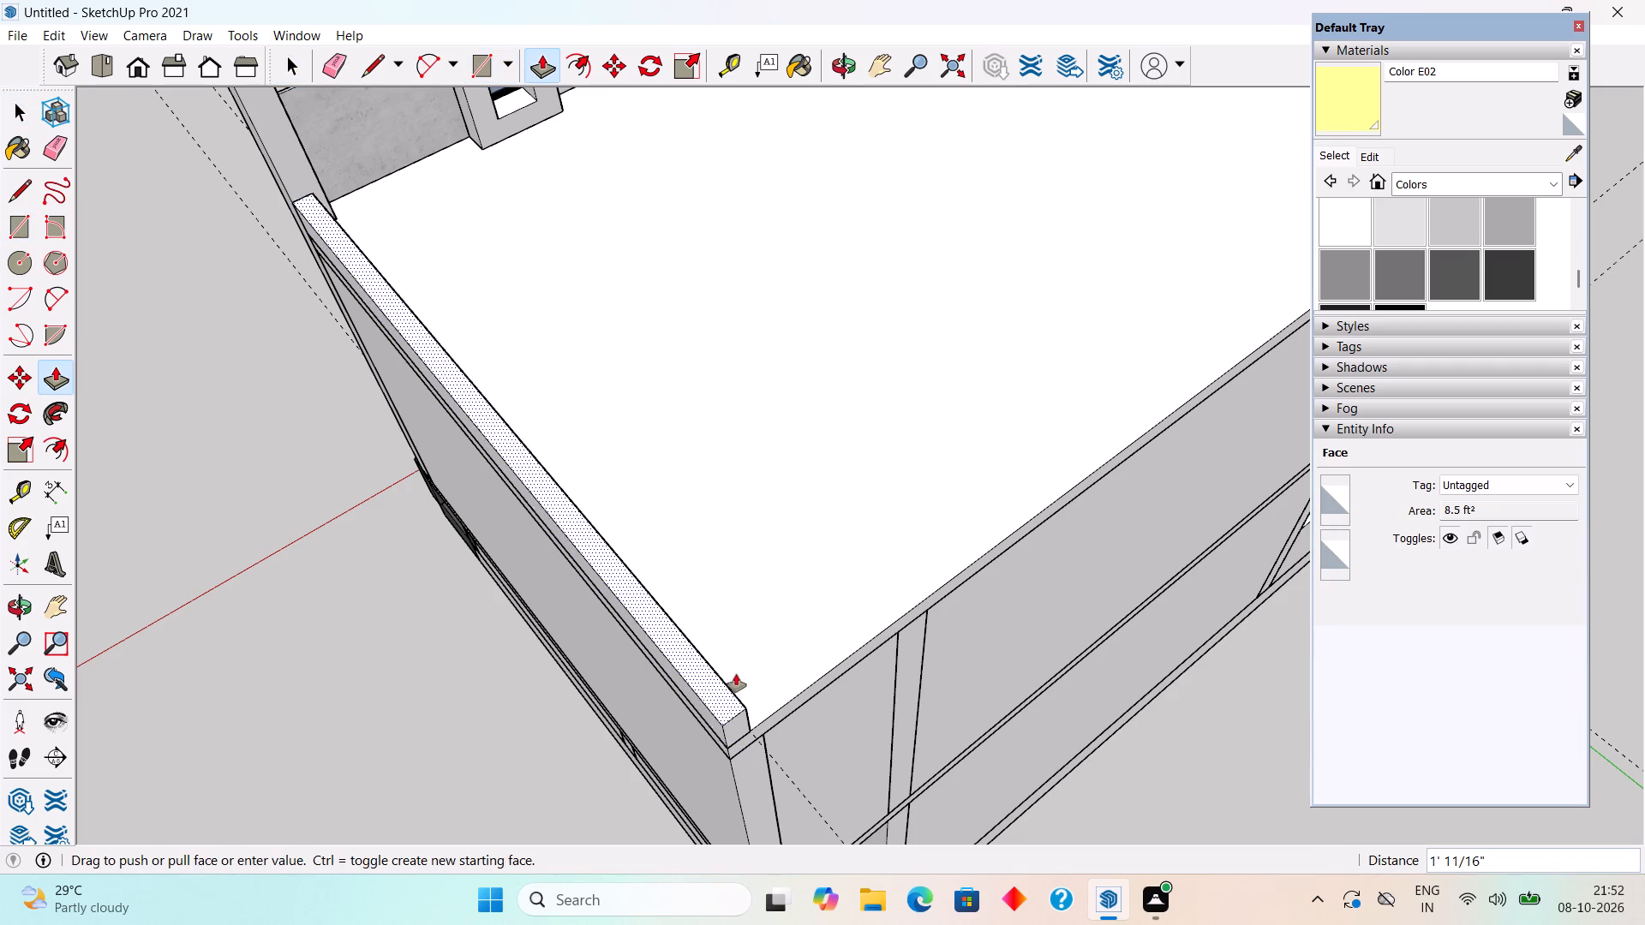
{"action": "type", "text": "3'"}
{"action": "key", "text": "Return"}
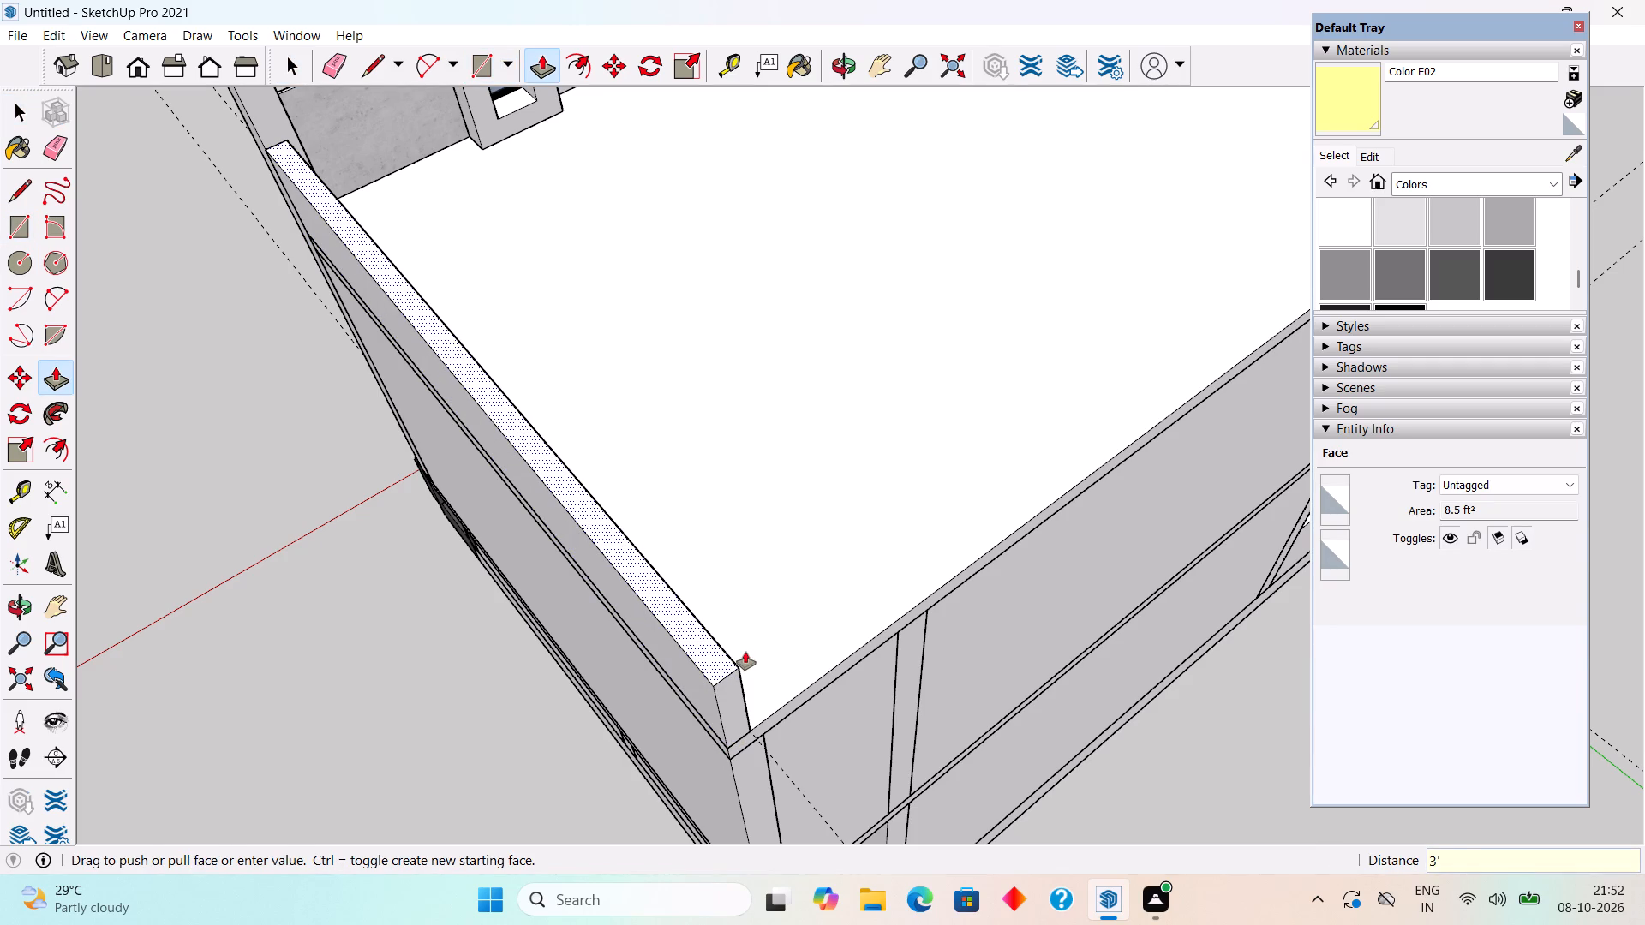
{"action": "key", "text": "space"}
{"action": "triple_click", "coordinate": [708, 674]}
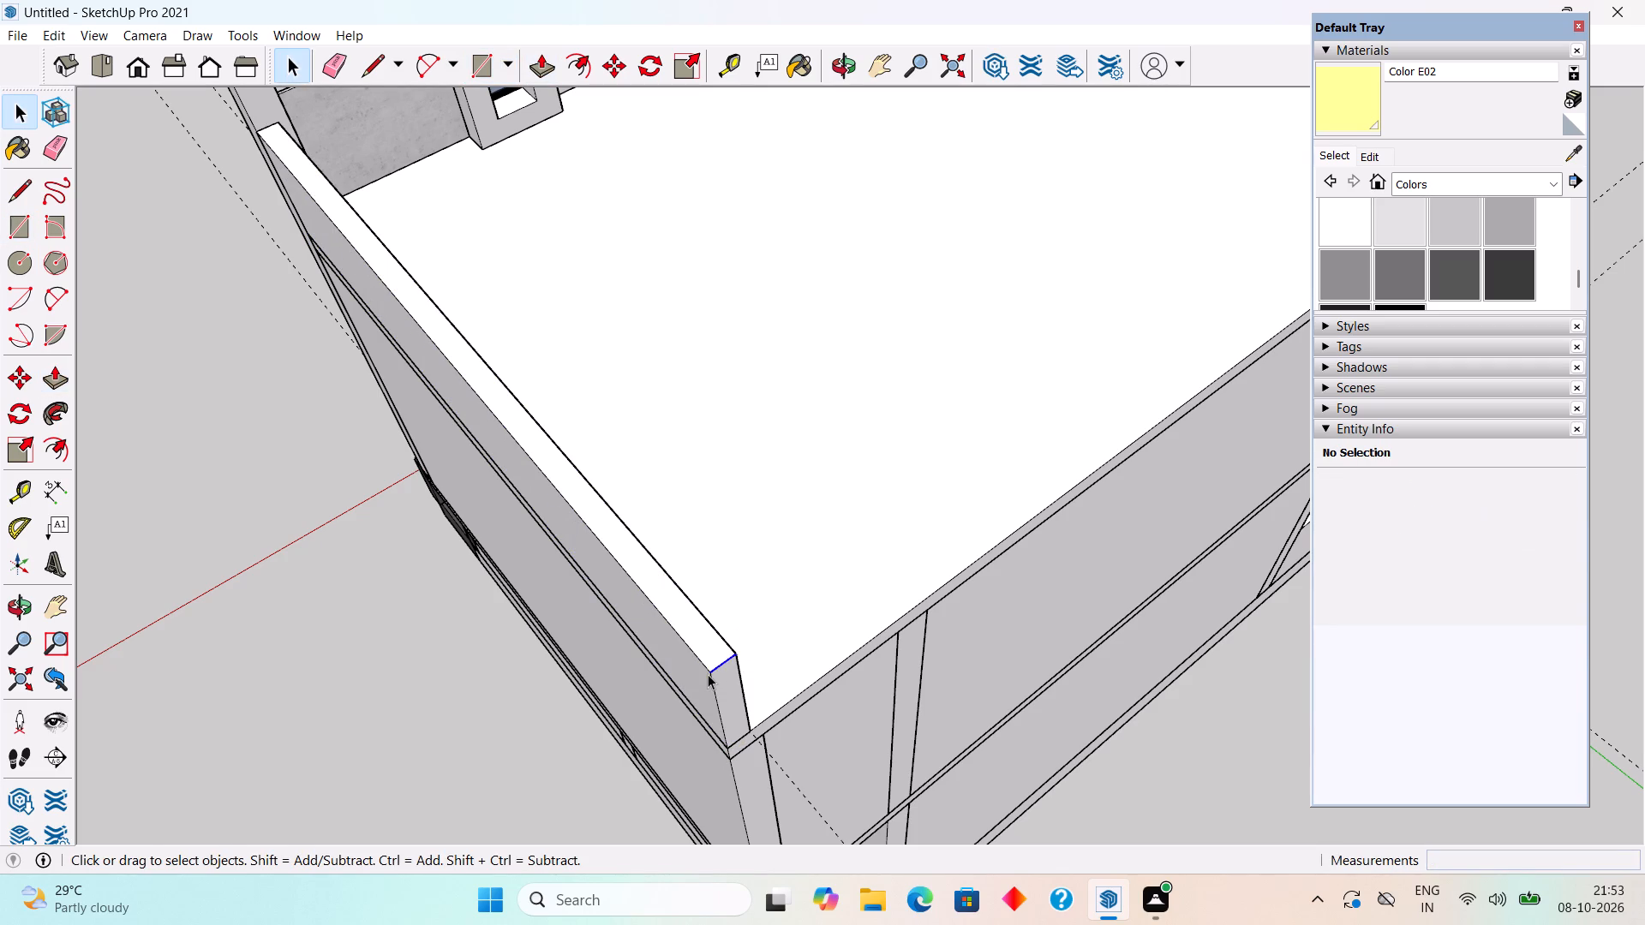
{"action": "right_click", "coordinate": [708, 674]}
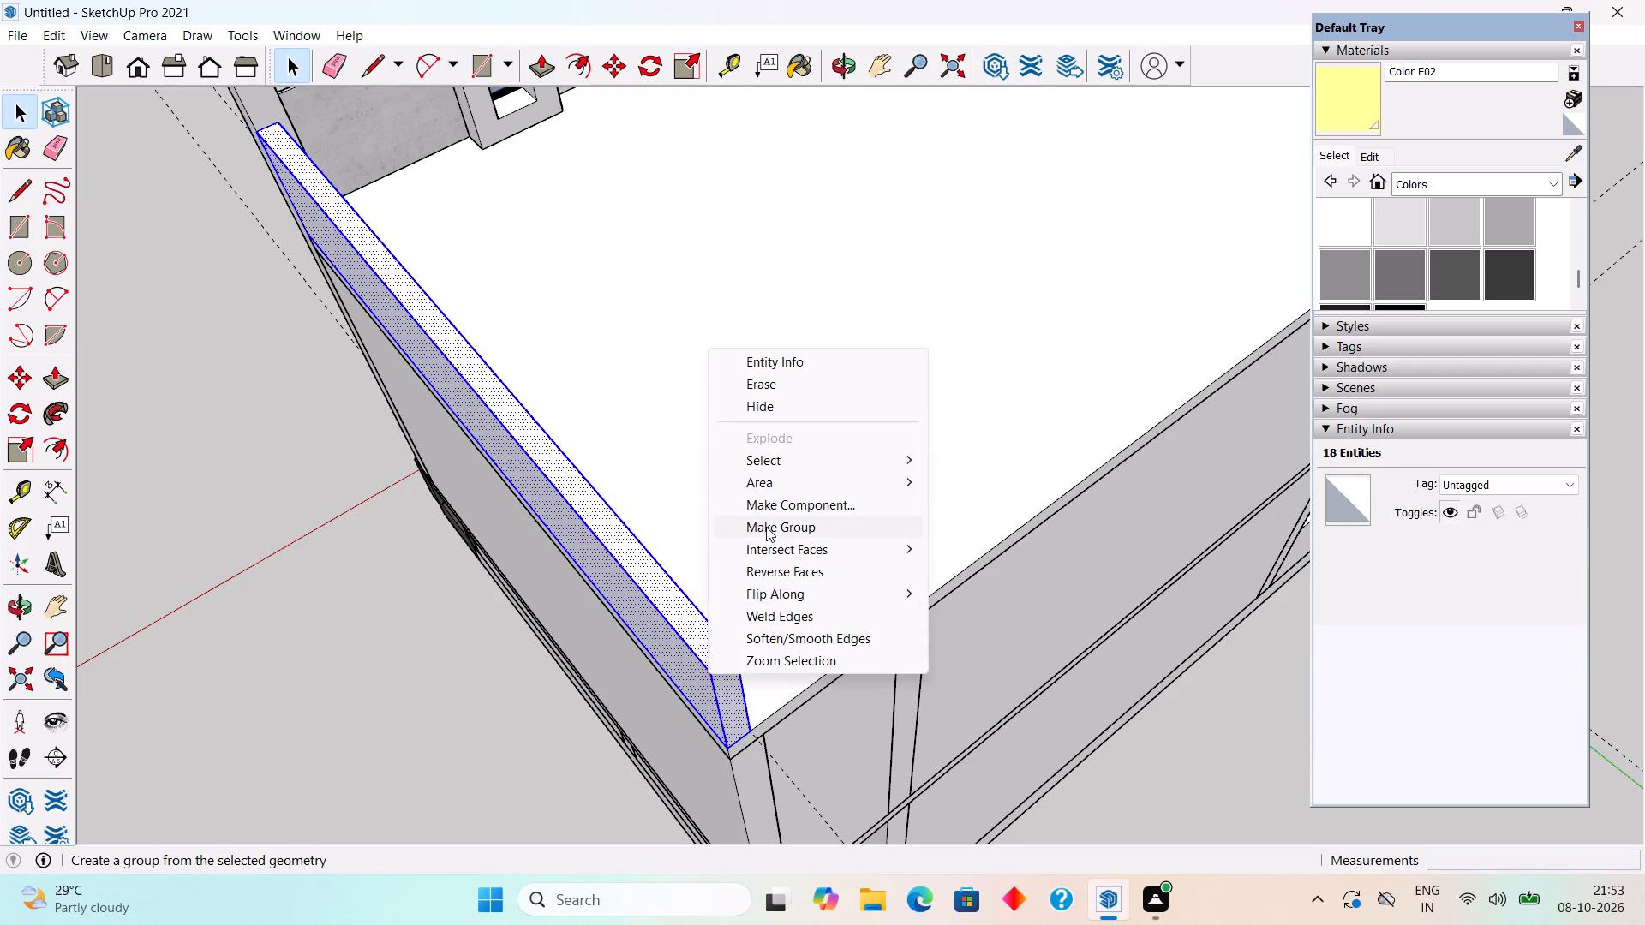
{"action": "left_click", "coordinate": [766, 527]}
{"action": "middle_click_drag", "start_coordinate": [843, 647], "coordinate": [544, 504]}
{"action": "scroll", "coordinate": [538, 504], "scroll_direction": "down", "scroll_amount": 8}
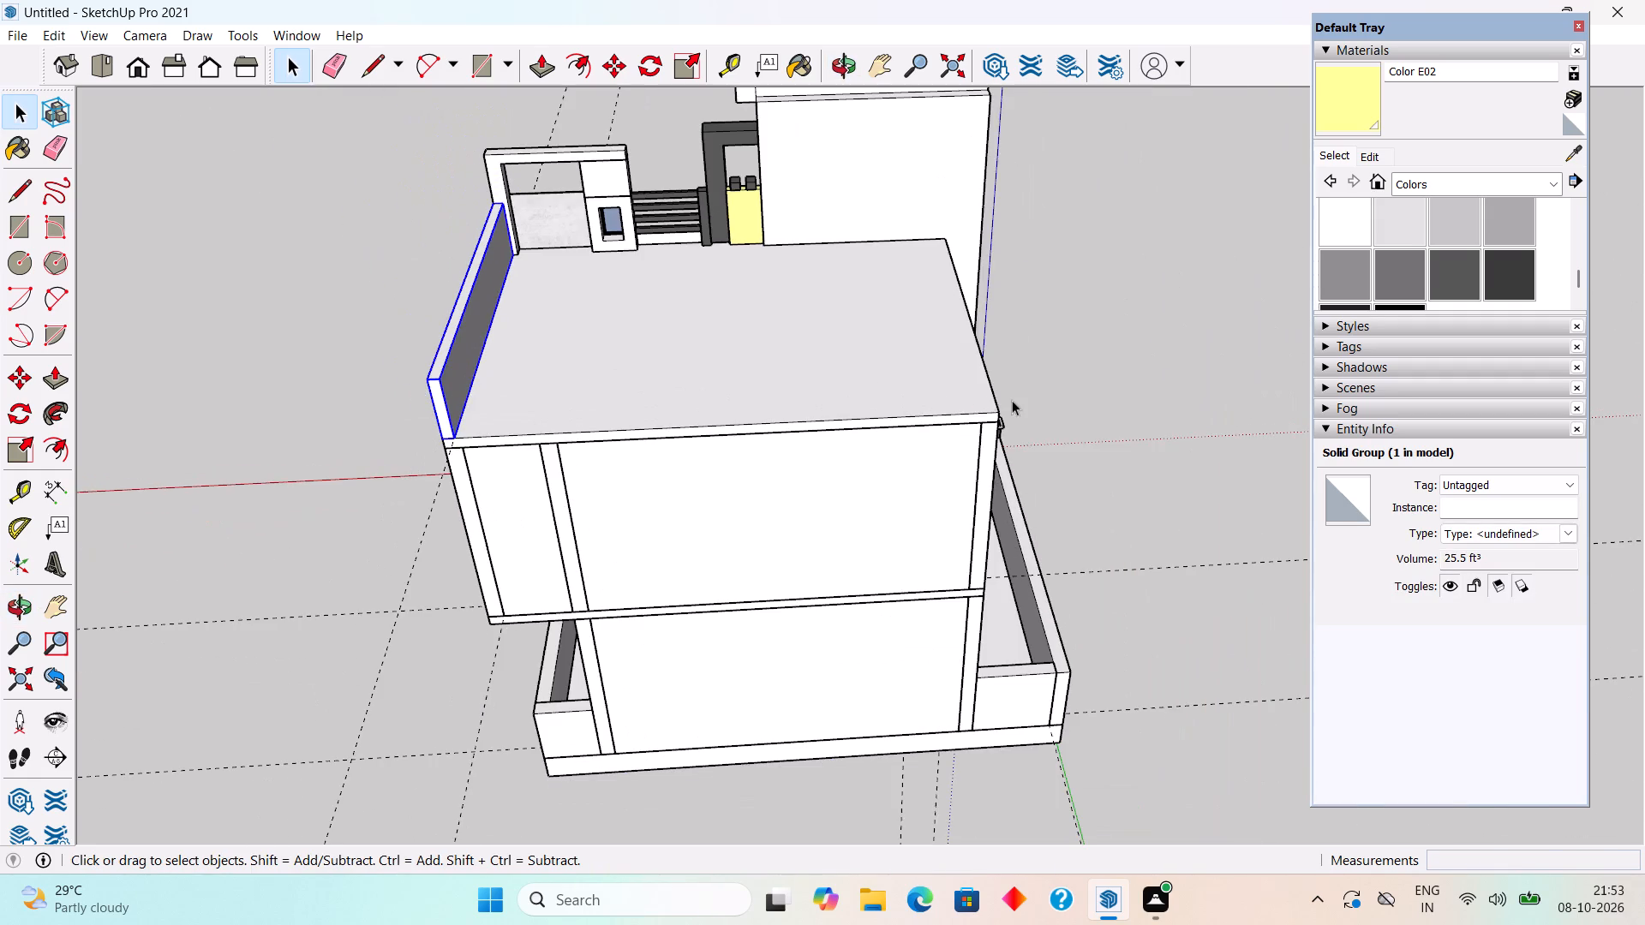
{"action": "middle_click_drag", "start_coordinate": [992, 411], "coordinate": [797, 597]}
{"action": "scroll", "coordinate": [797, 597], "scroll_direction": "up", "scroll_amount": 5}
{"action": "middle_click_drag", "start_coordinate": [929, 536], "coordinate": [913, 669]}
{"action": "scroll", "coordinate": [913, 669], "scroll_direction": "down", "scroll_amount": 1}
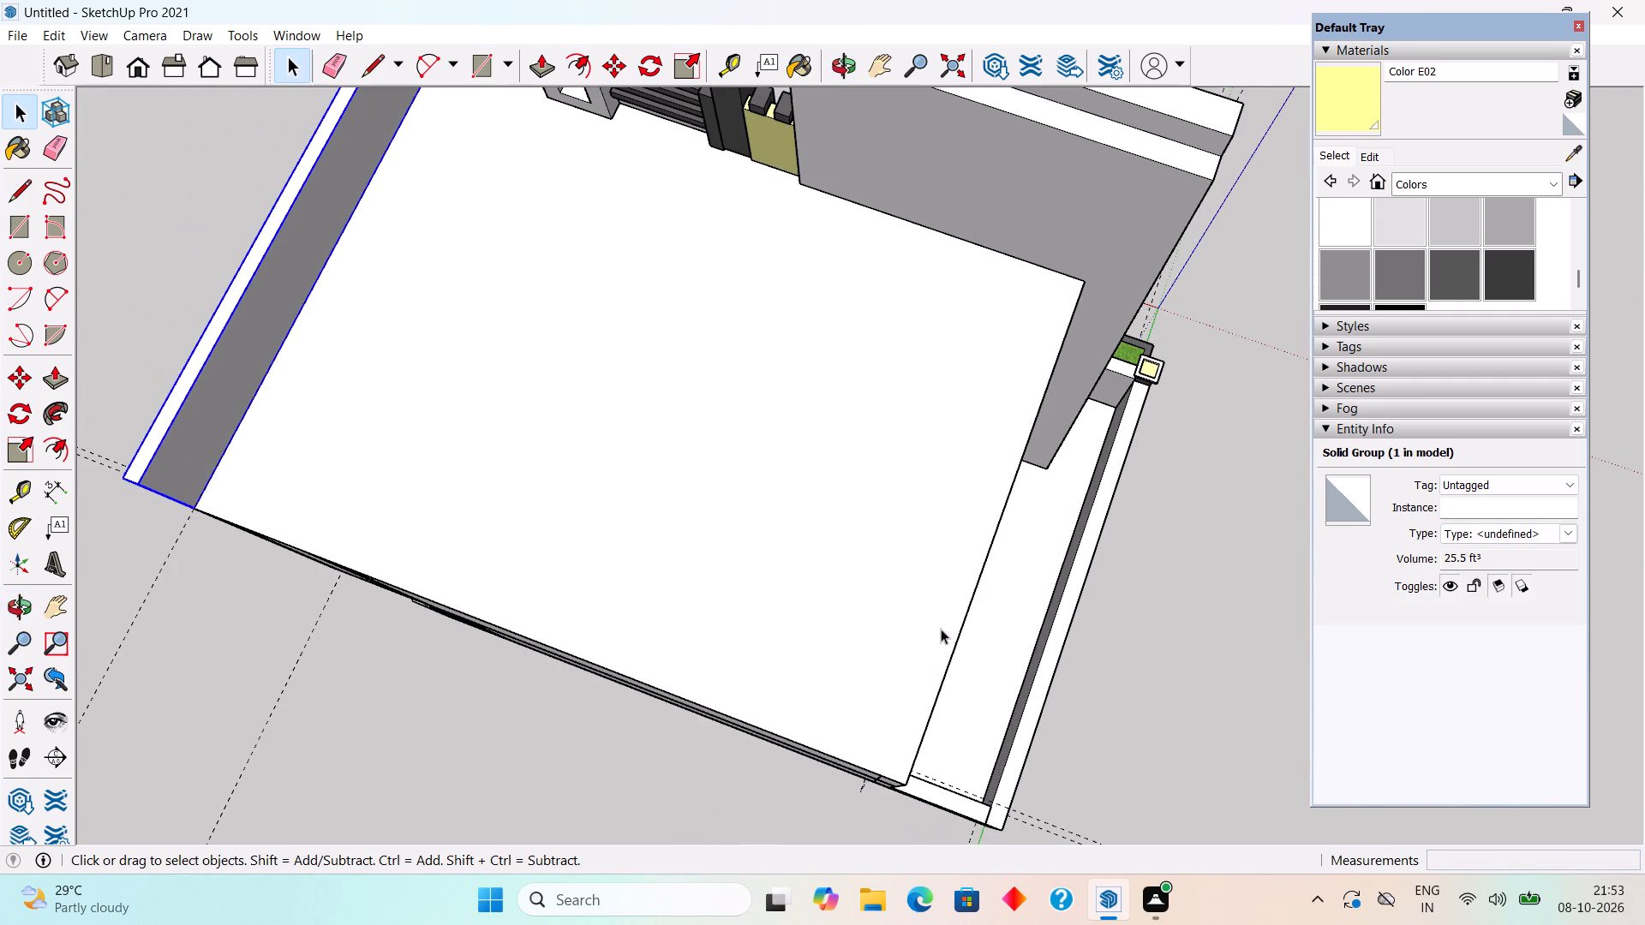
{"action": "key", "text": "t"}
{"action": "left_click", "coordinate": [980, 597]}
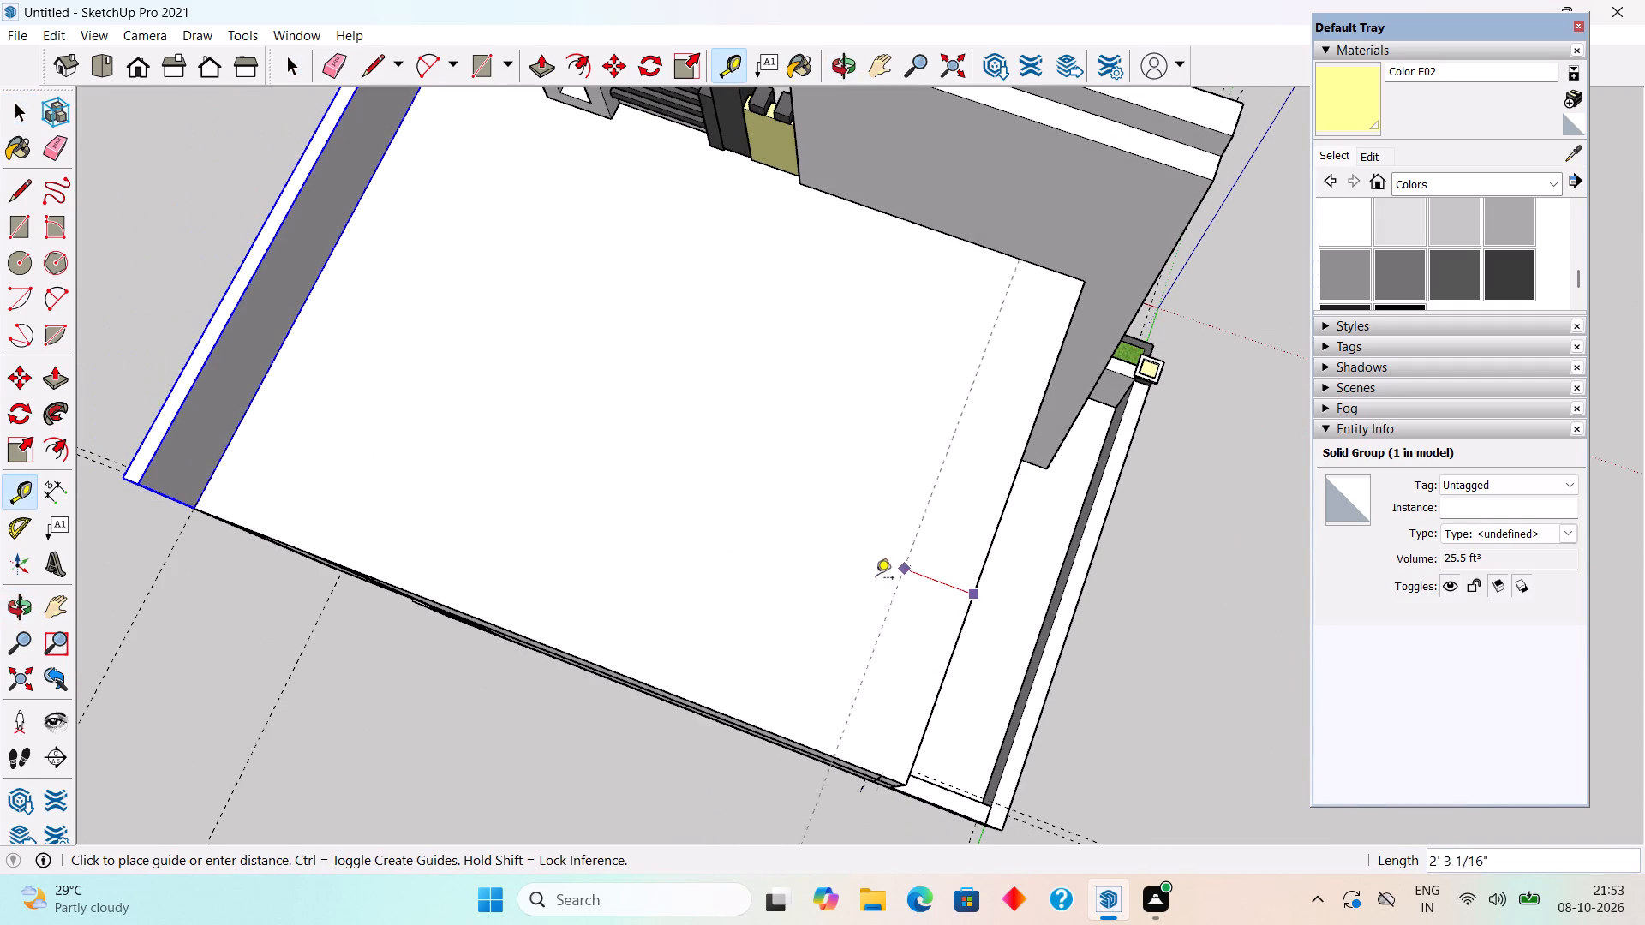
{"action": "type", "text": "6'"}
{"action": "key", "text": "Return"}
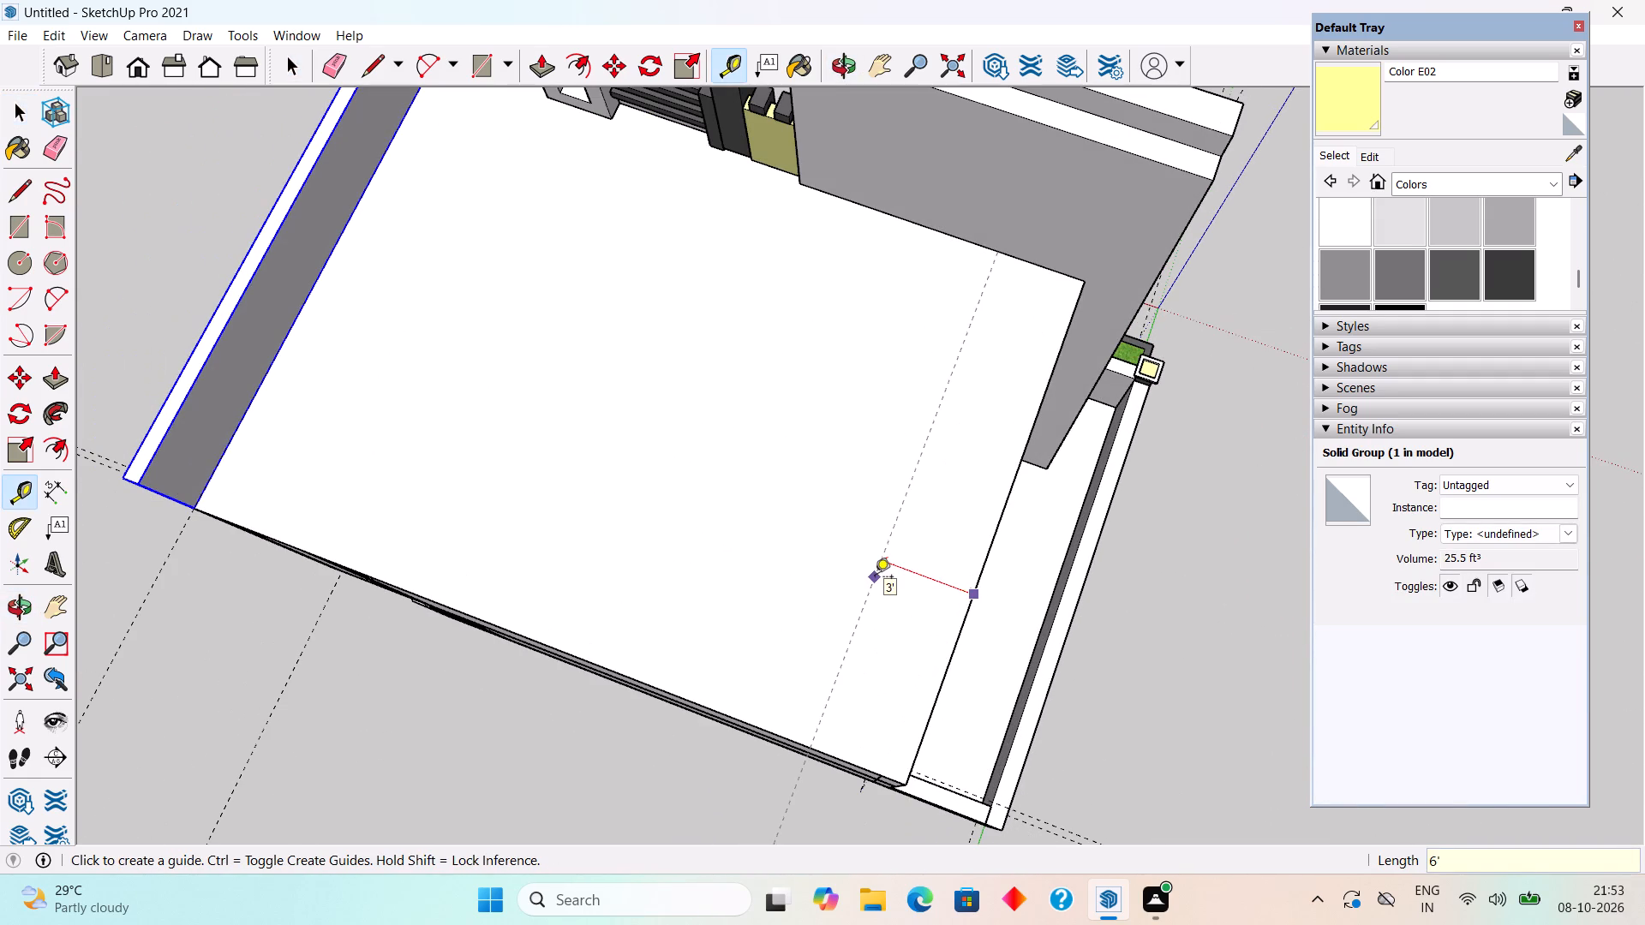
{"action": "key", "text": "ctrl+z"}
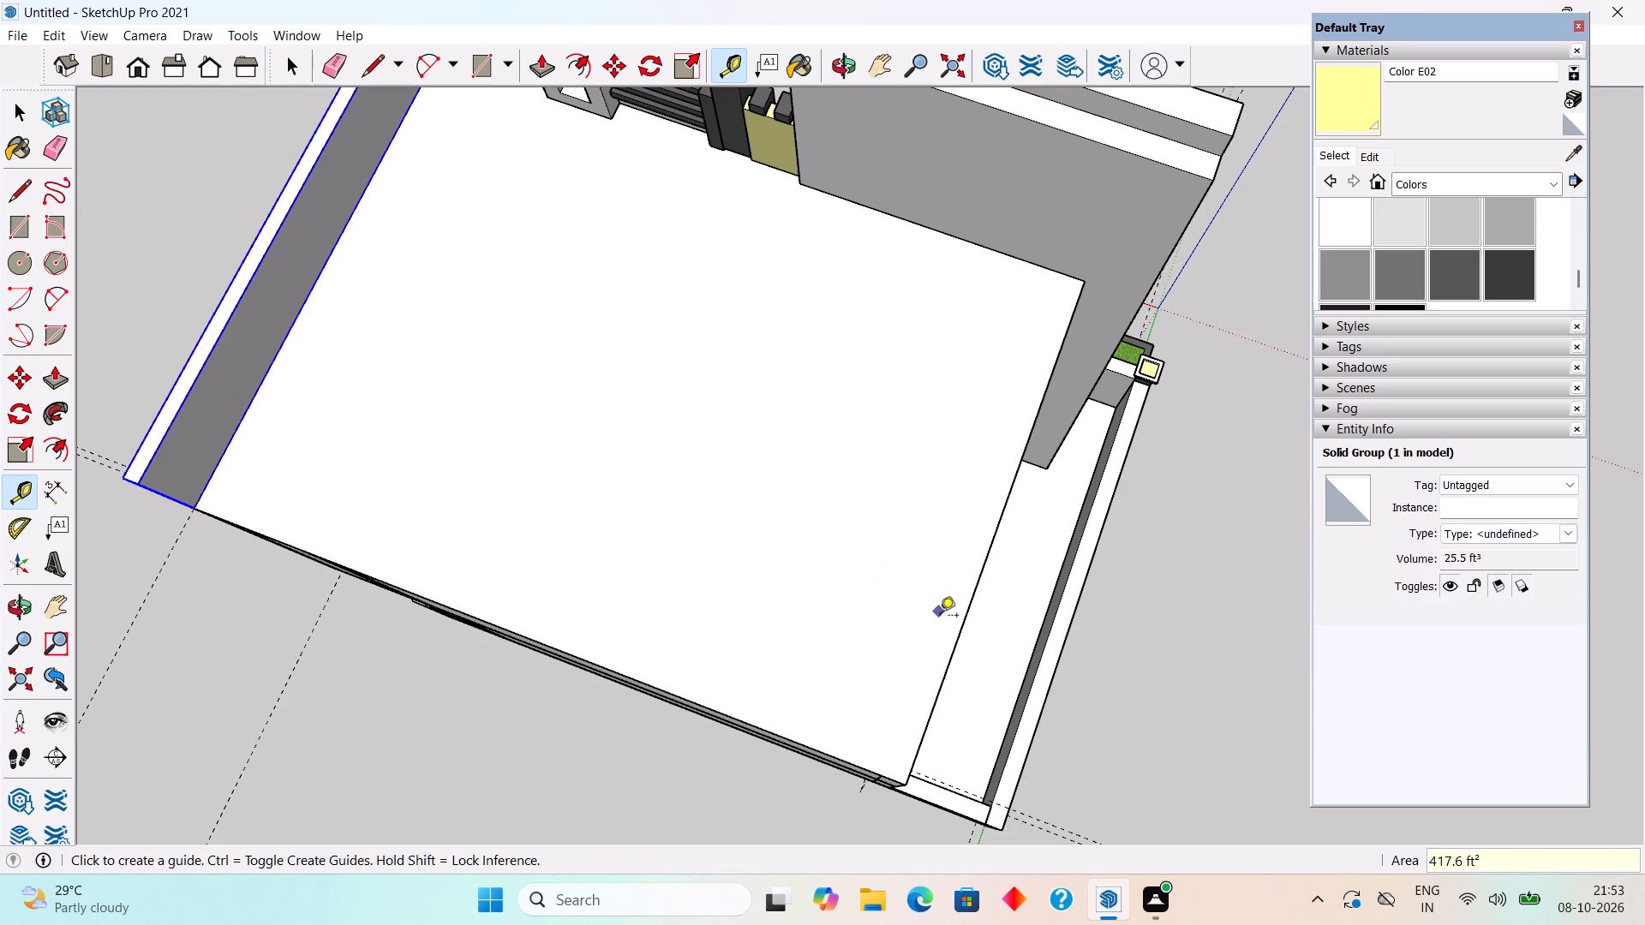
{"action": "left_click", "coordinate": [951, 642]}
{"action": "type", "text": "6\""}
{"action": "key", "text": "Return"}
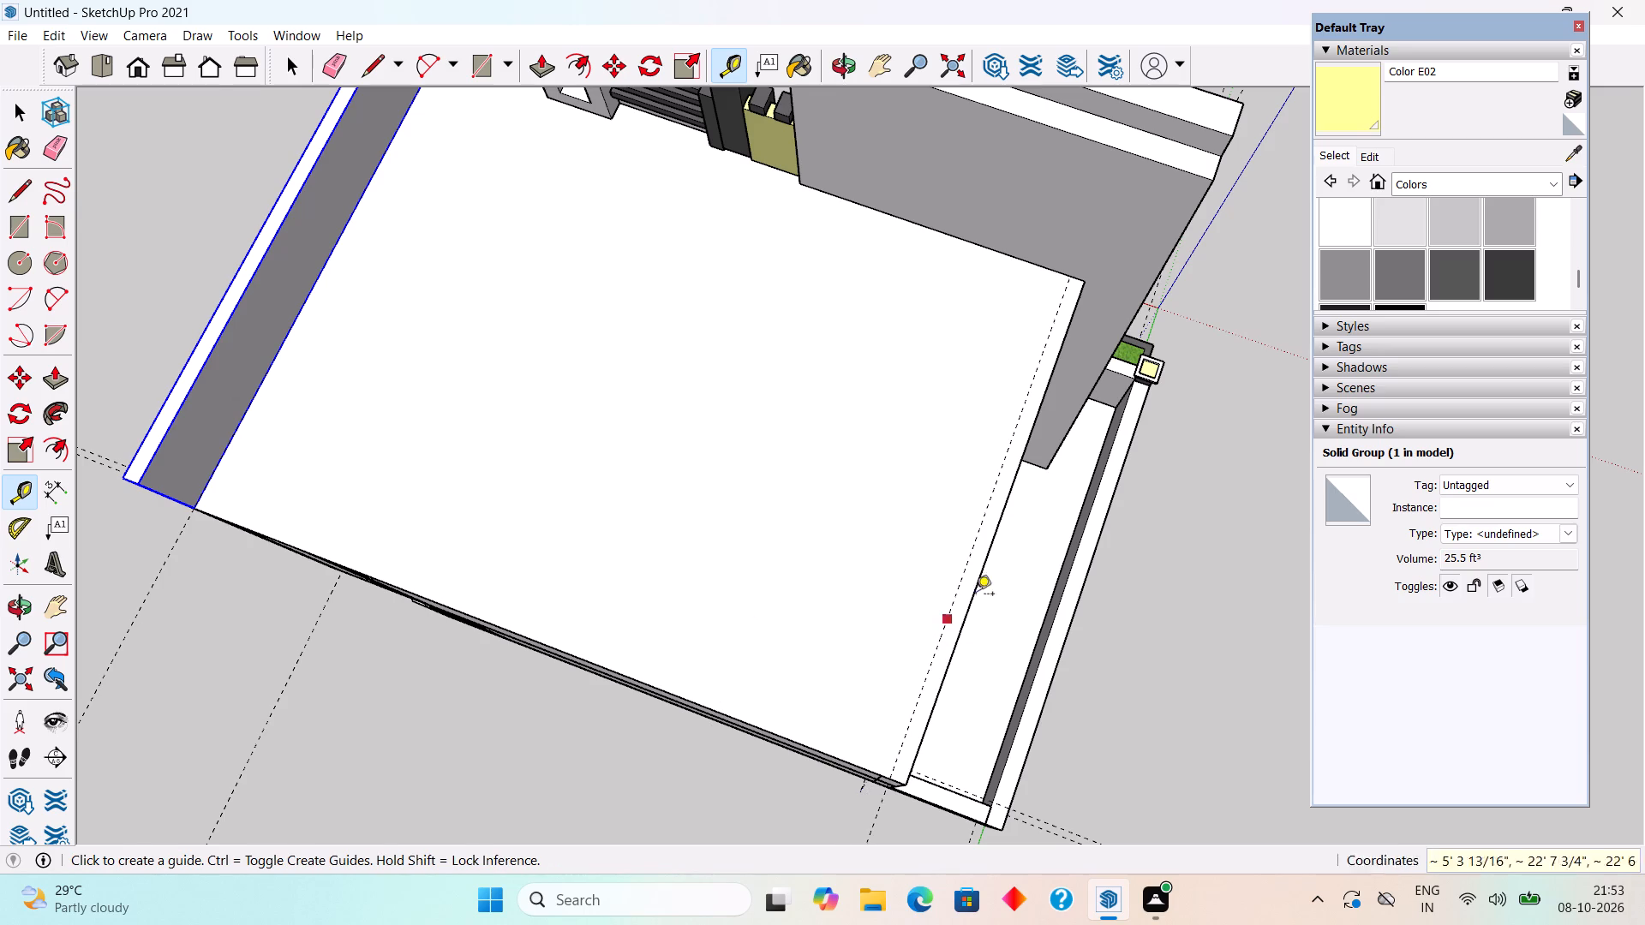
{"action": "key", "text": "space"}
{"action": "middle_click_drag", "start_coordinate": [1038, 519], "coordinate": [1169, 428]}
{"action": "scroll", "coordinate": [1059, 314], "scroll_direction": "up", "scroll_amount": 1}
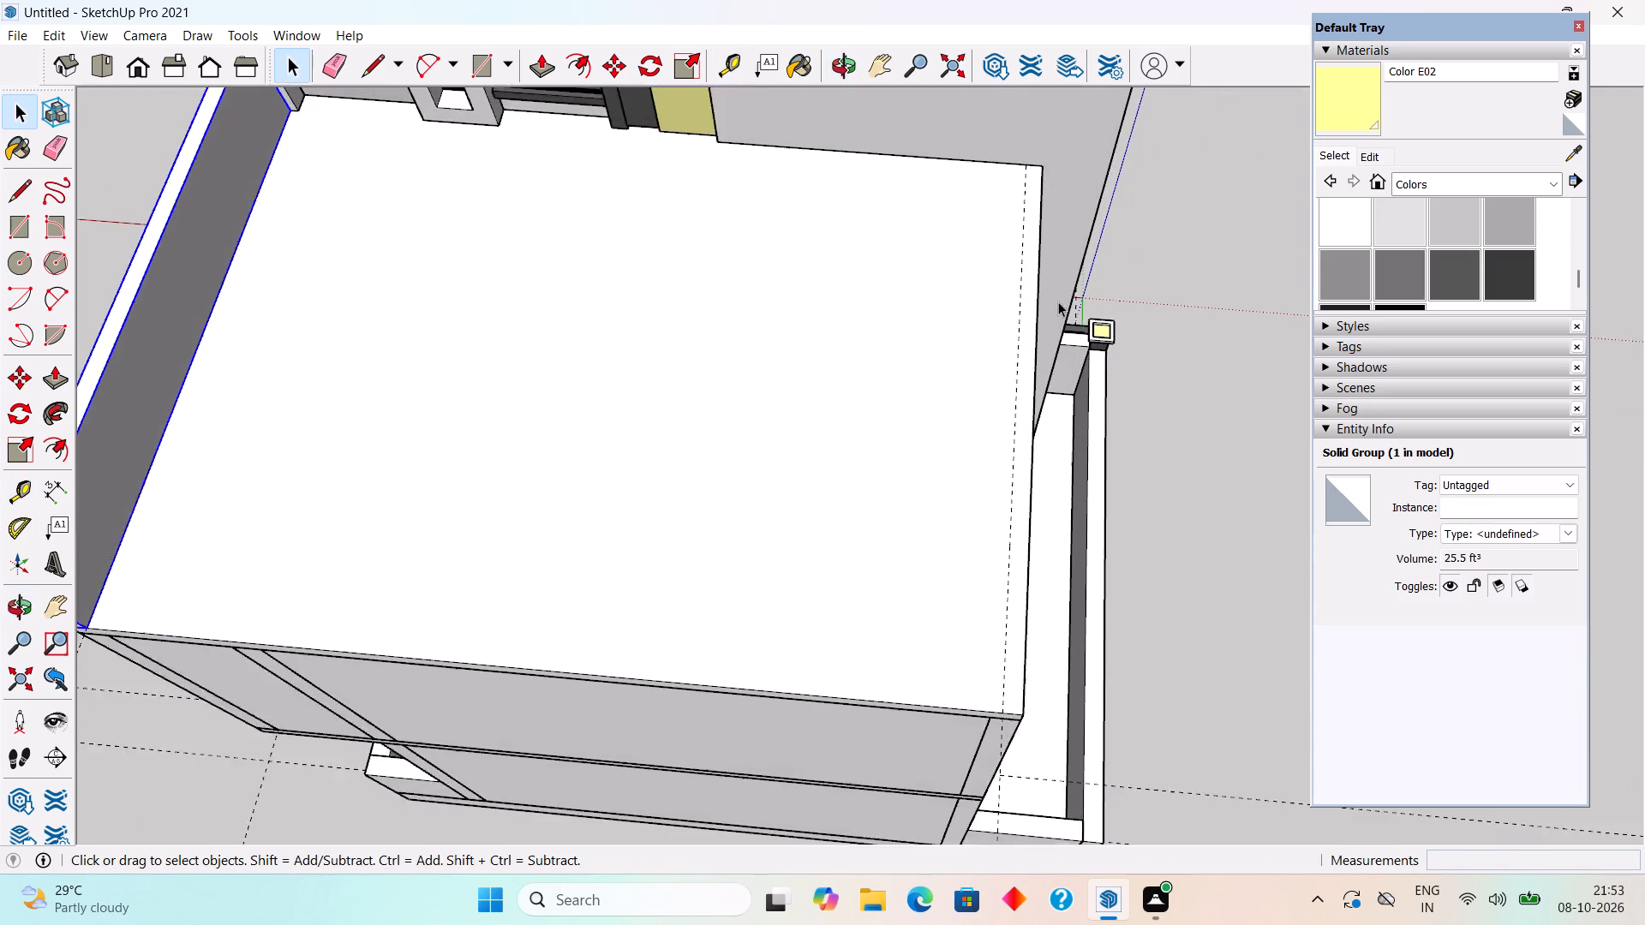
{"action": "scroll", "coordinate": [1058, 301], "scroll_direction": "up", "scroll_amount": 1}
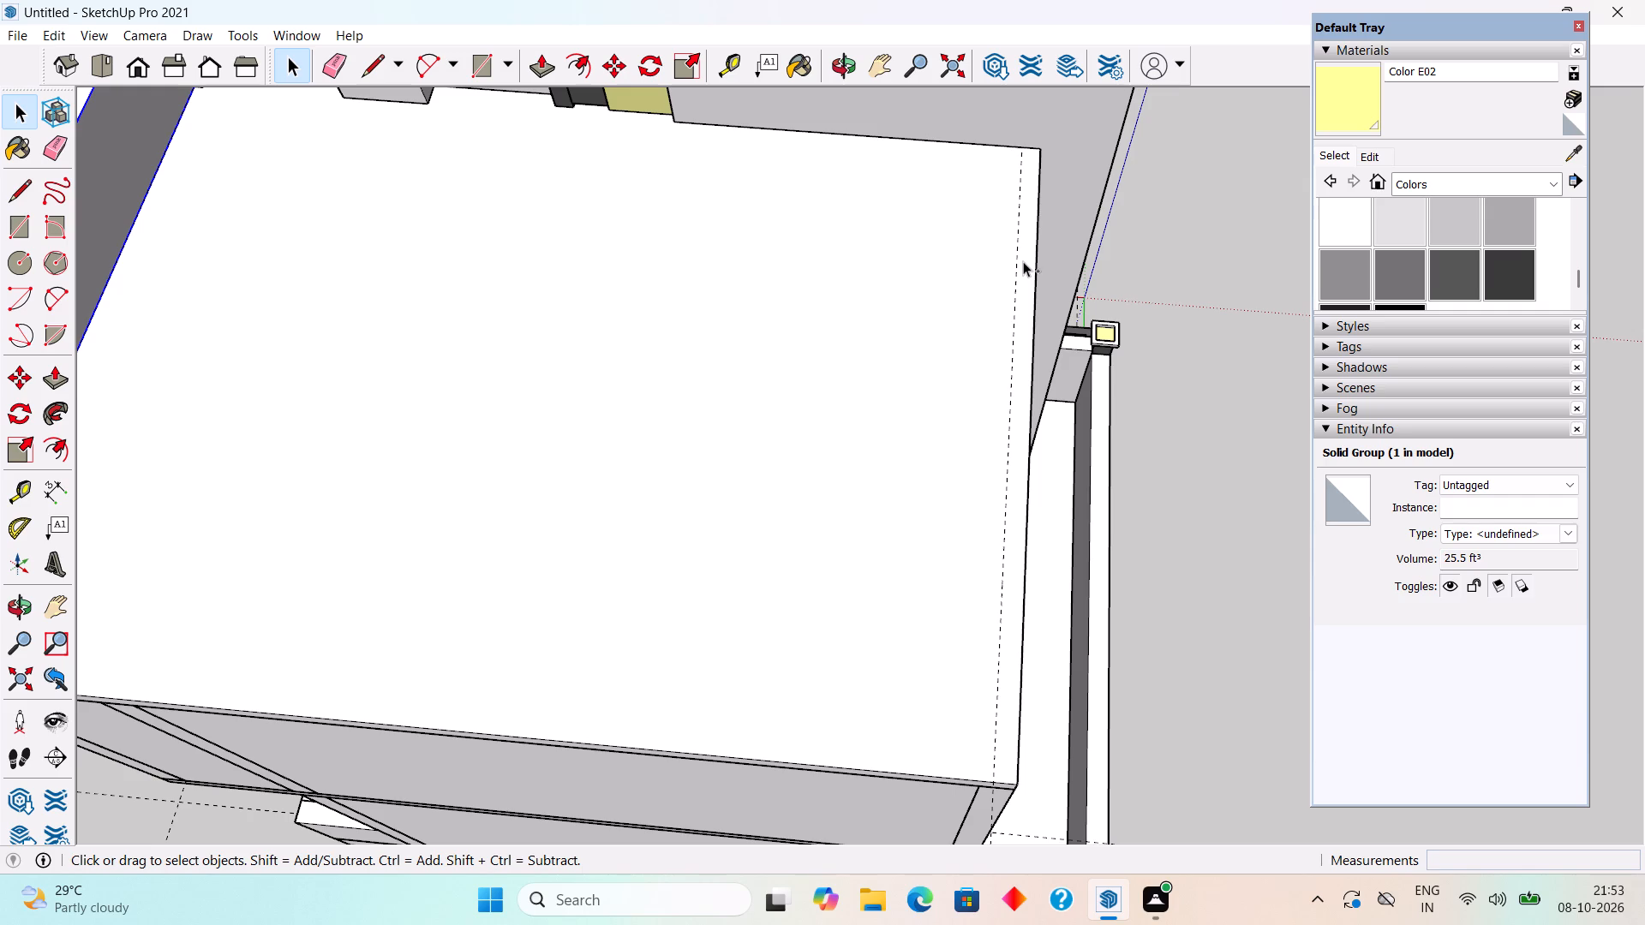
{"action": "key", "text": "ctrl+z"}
Place a guide 6" in from the roof slab's opposite side edge and draw a 6" by 17' rectangle along that edge.
{"action": "key", "text": "t"}
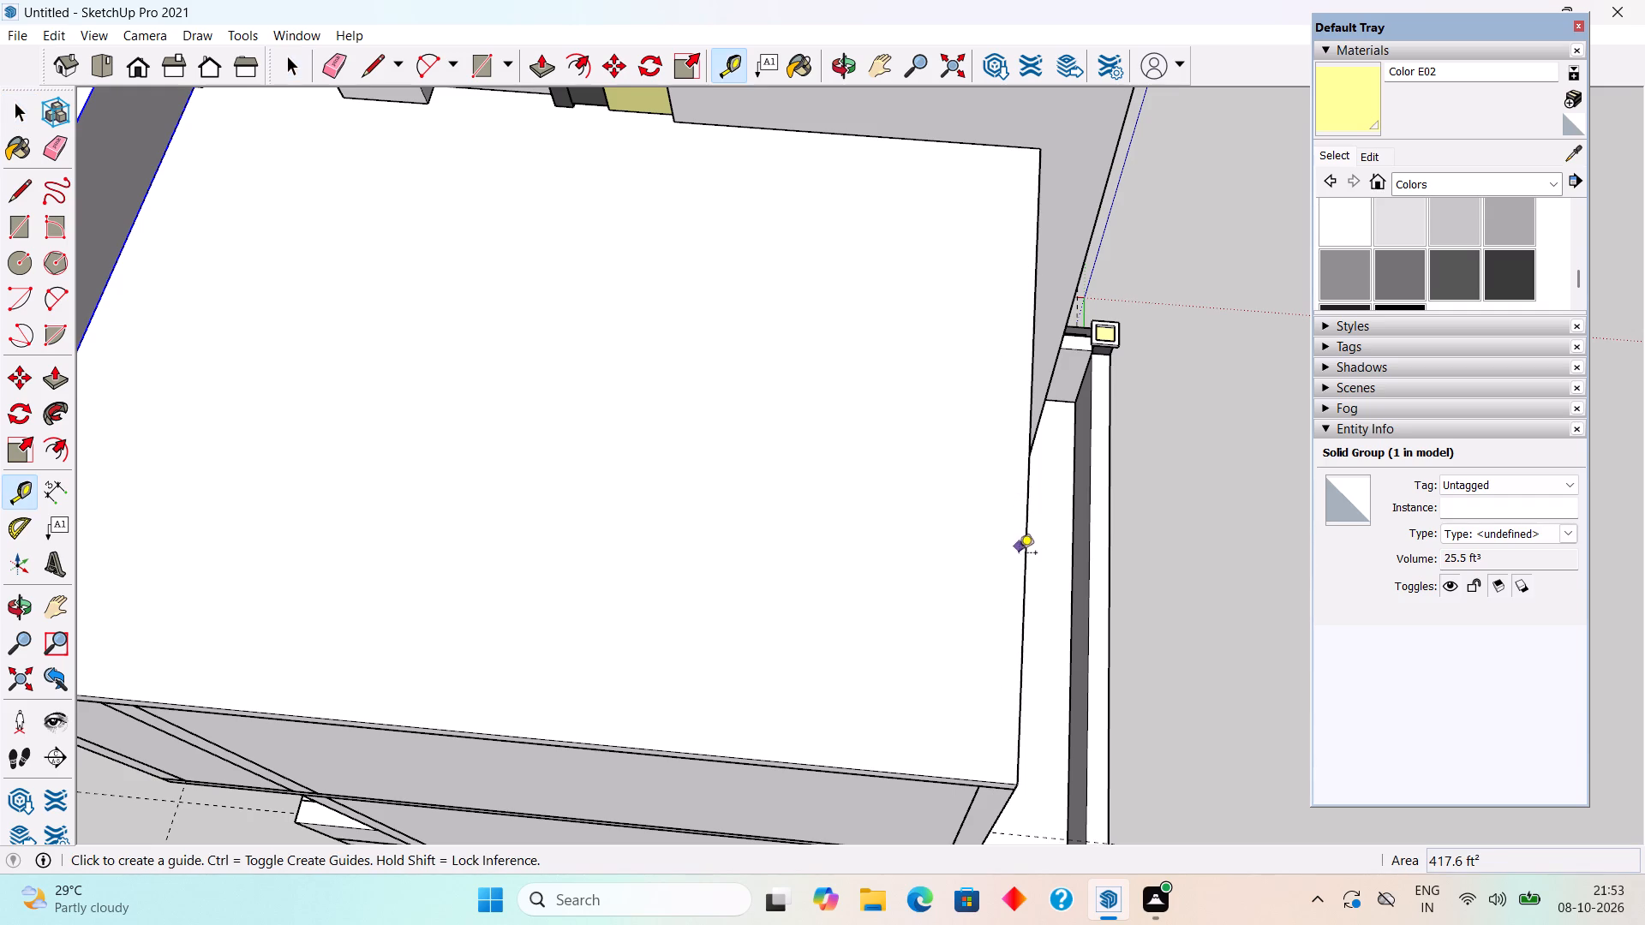
{"action": "left_click", "coordinate": [1026, 594]}
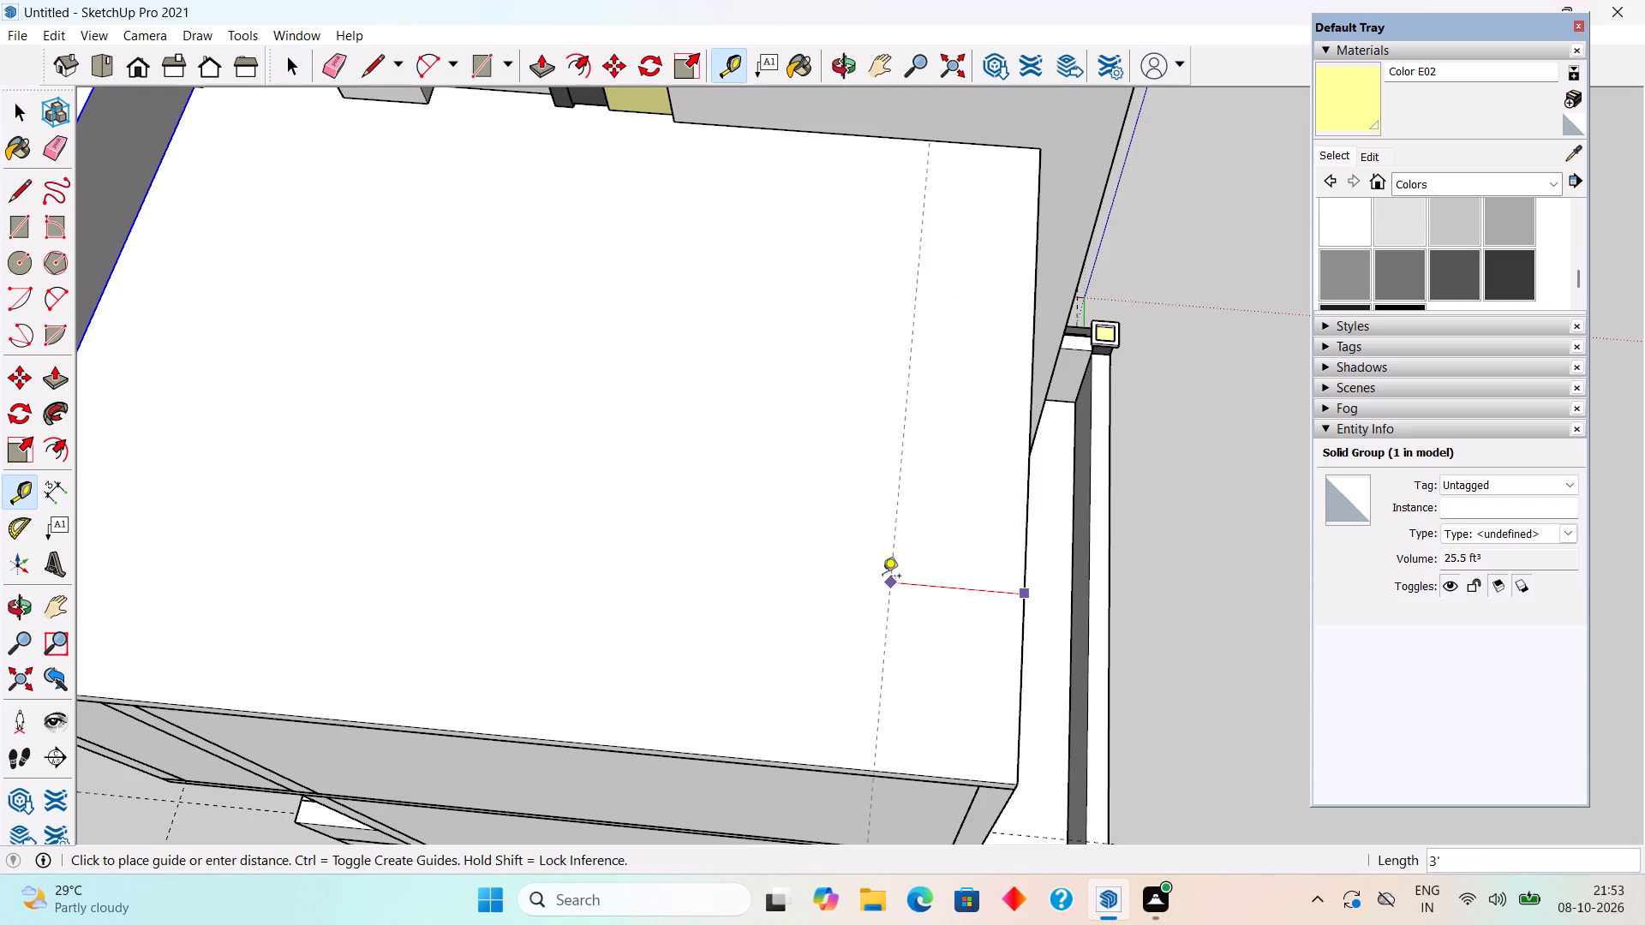
{"action": "type", "text": "6\""}
{"action": "key", "text": "Return"}
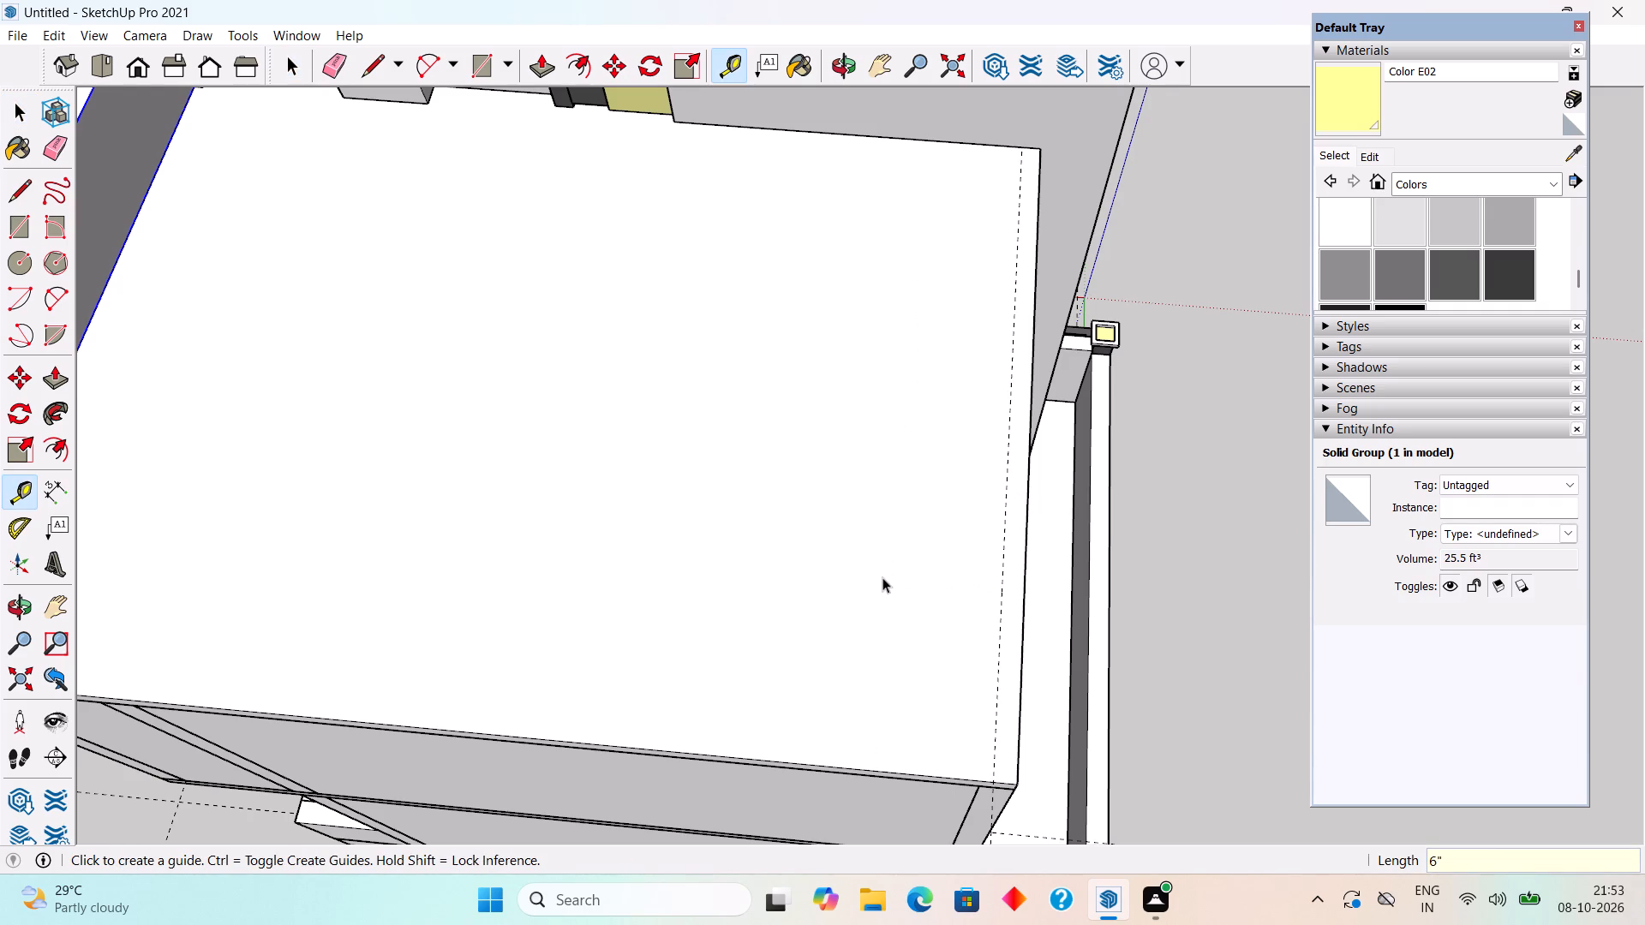
{"action": "key", "text": "space"}
{"action": "type", "text": "r"}
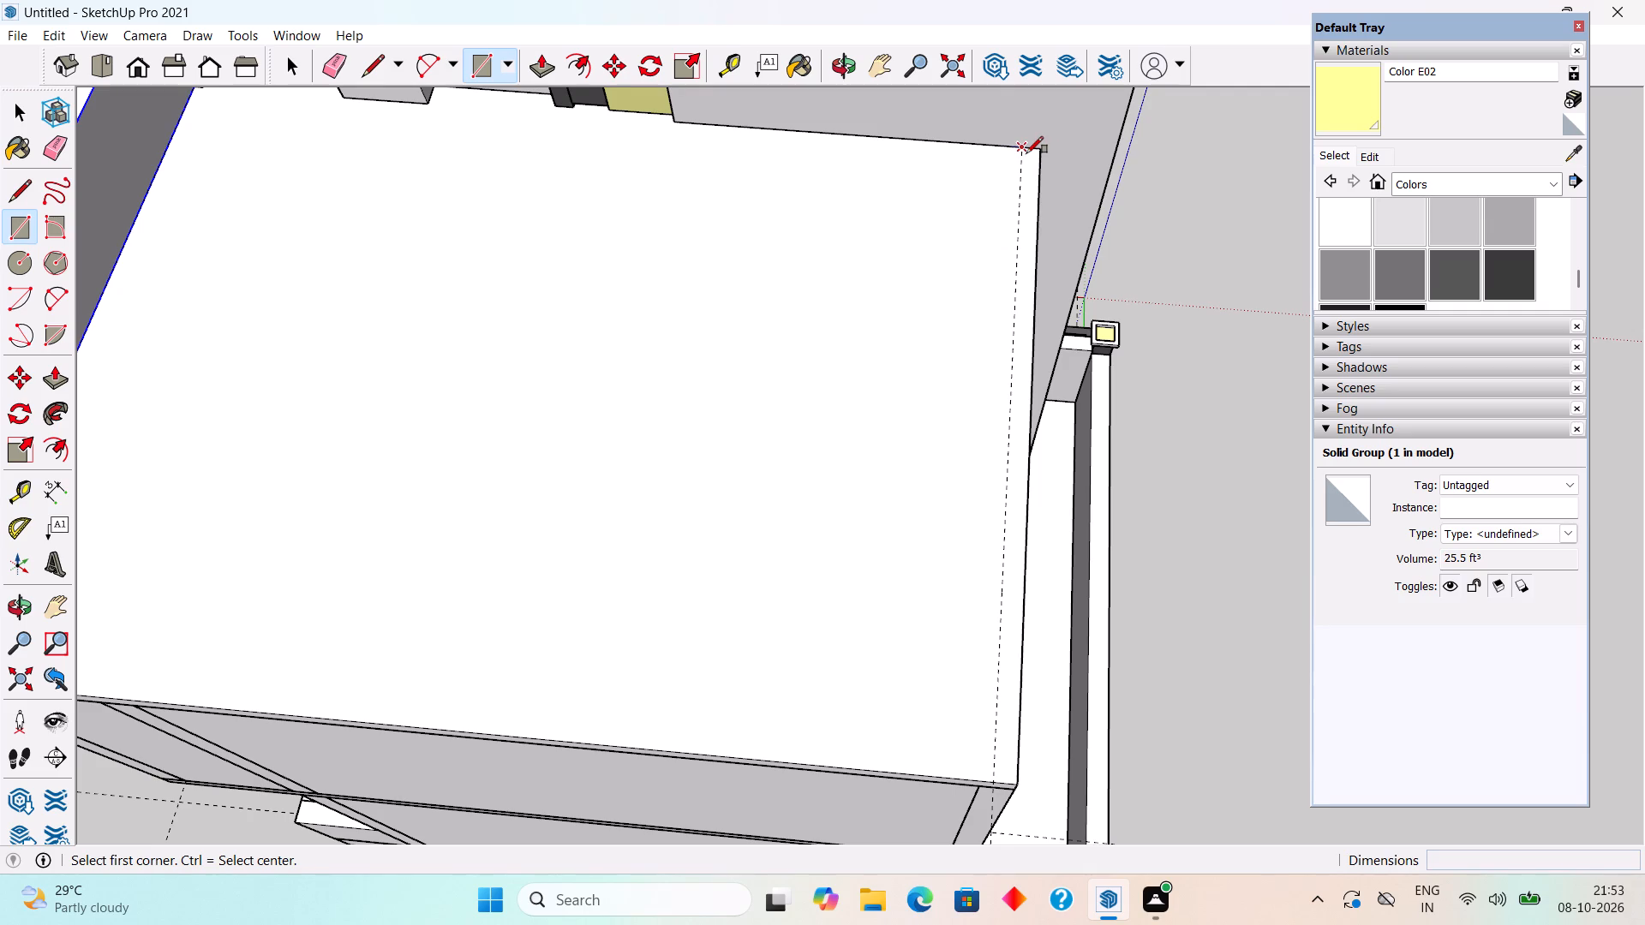
{"action": "left_click", "coordinate": [1026, 153]}
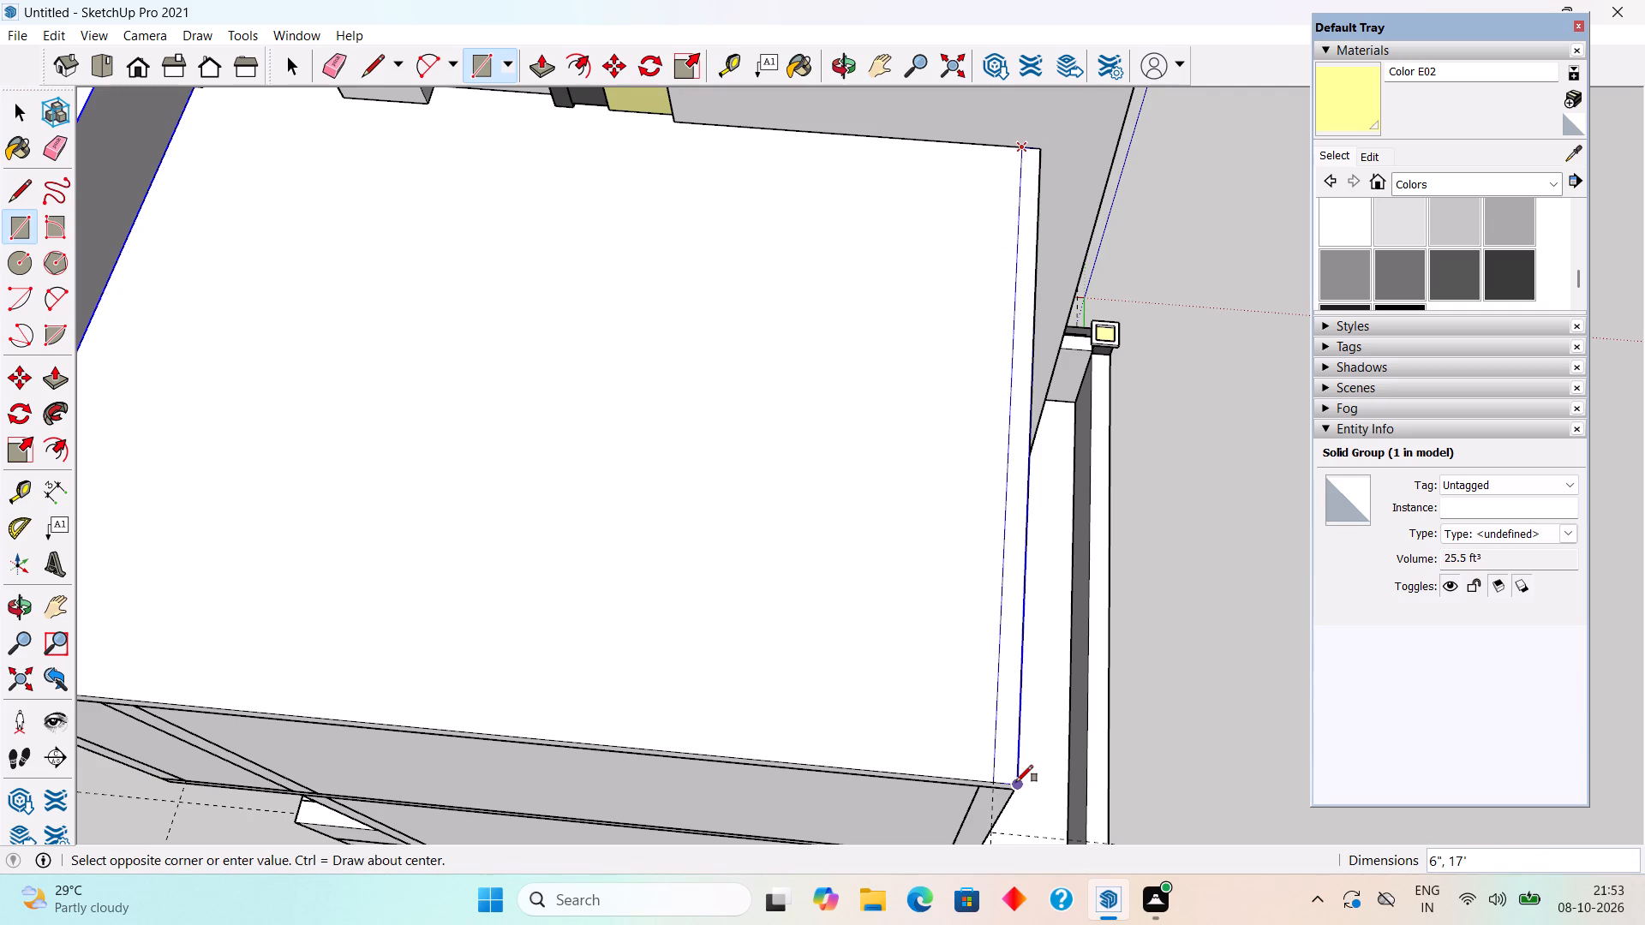
{"action": "left_click", "coordinate": [1016, 782]}
Push/pull this second 6" by 17' strip up 3' and group it as the opposite side parapet.
{"action": "key", "text": "p"}
{"action": "left_click", "coordinate": [1011, 755]}
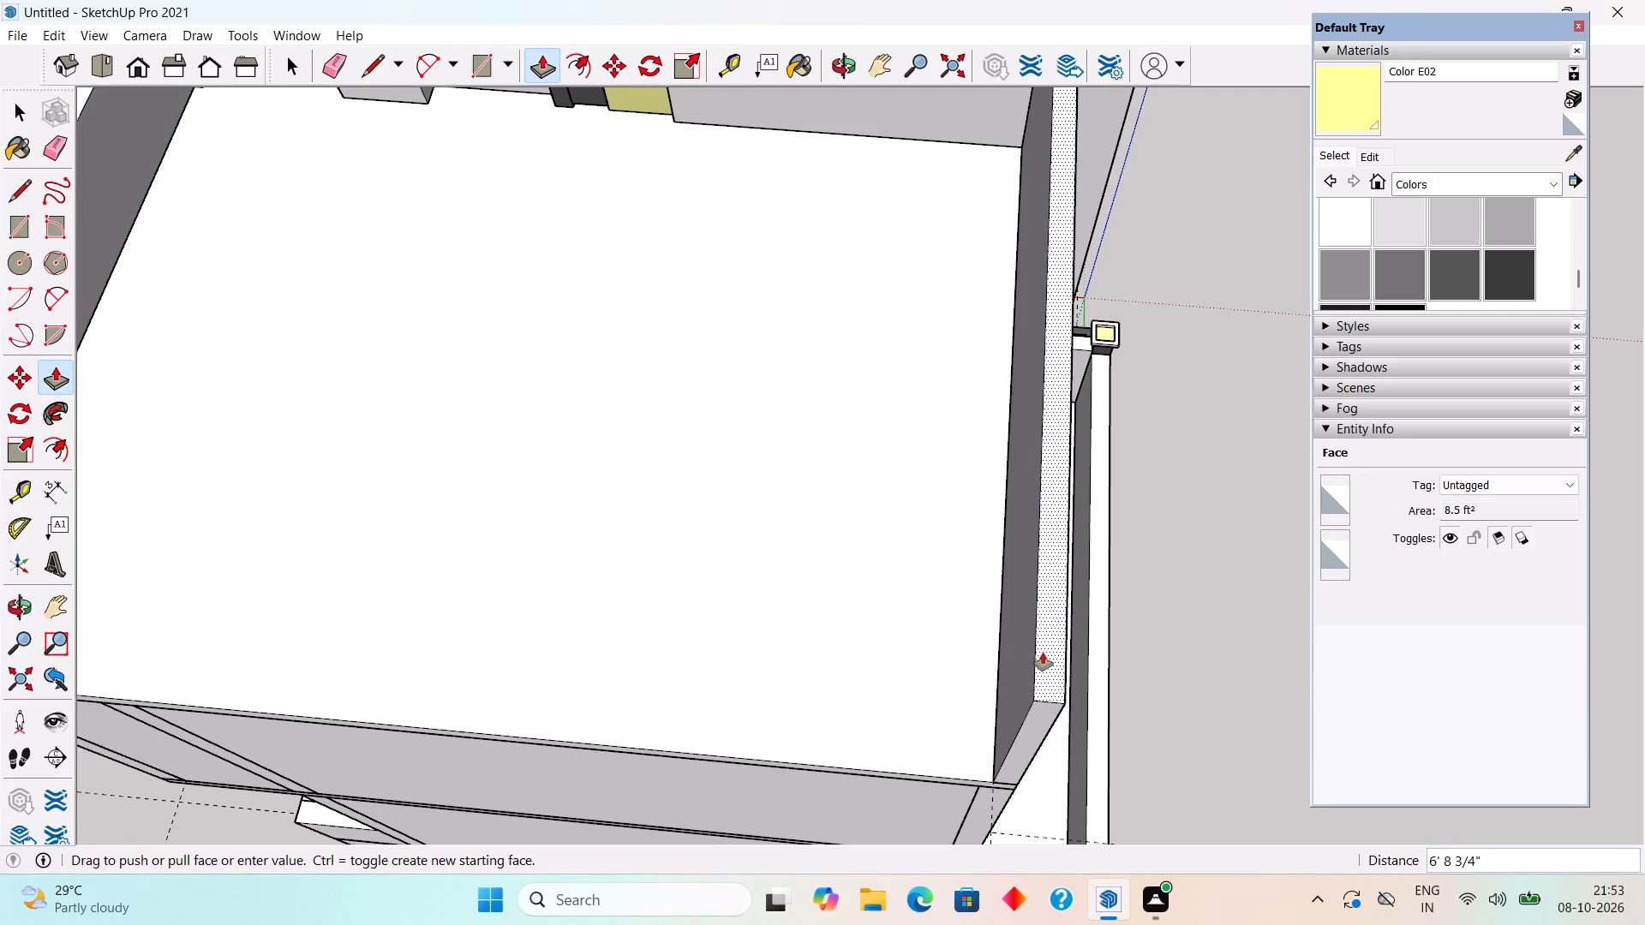
{"action": "type", "text": "3'"}
{"action": "key", "text": "Return"}
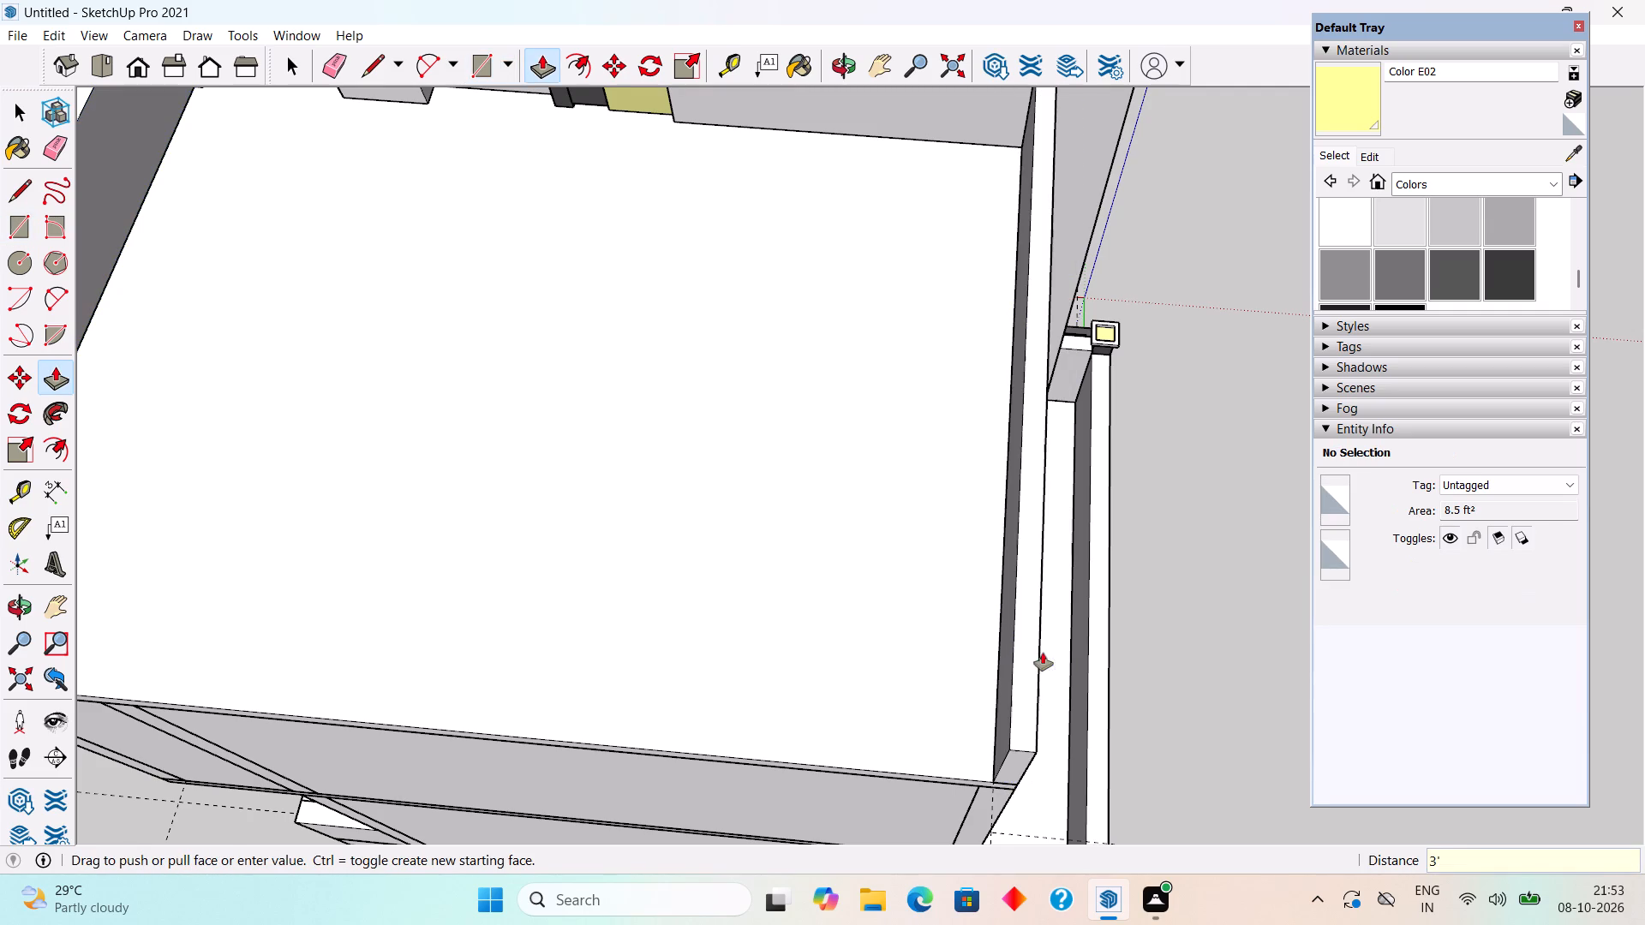
{"action": "key", "text": "space"}
{"action": "triple_click", "coordinate": [1027, 704]}
{"action": "right_click", "coordinate": [1027, 704]}
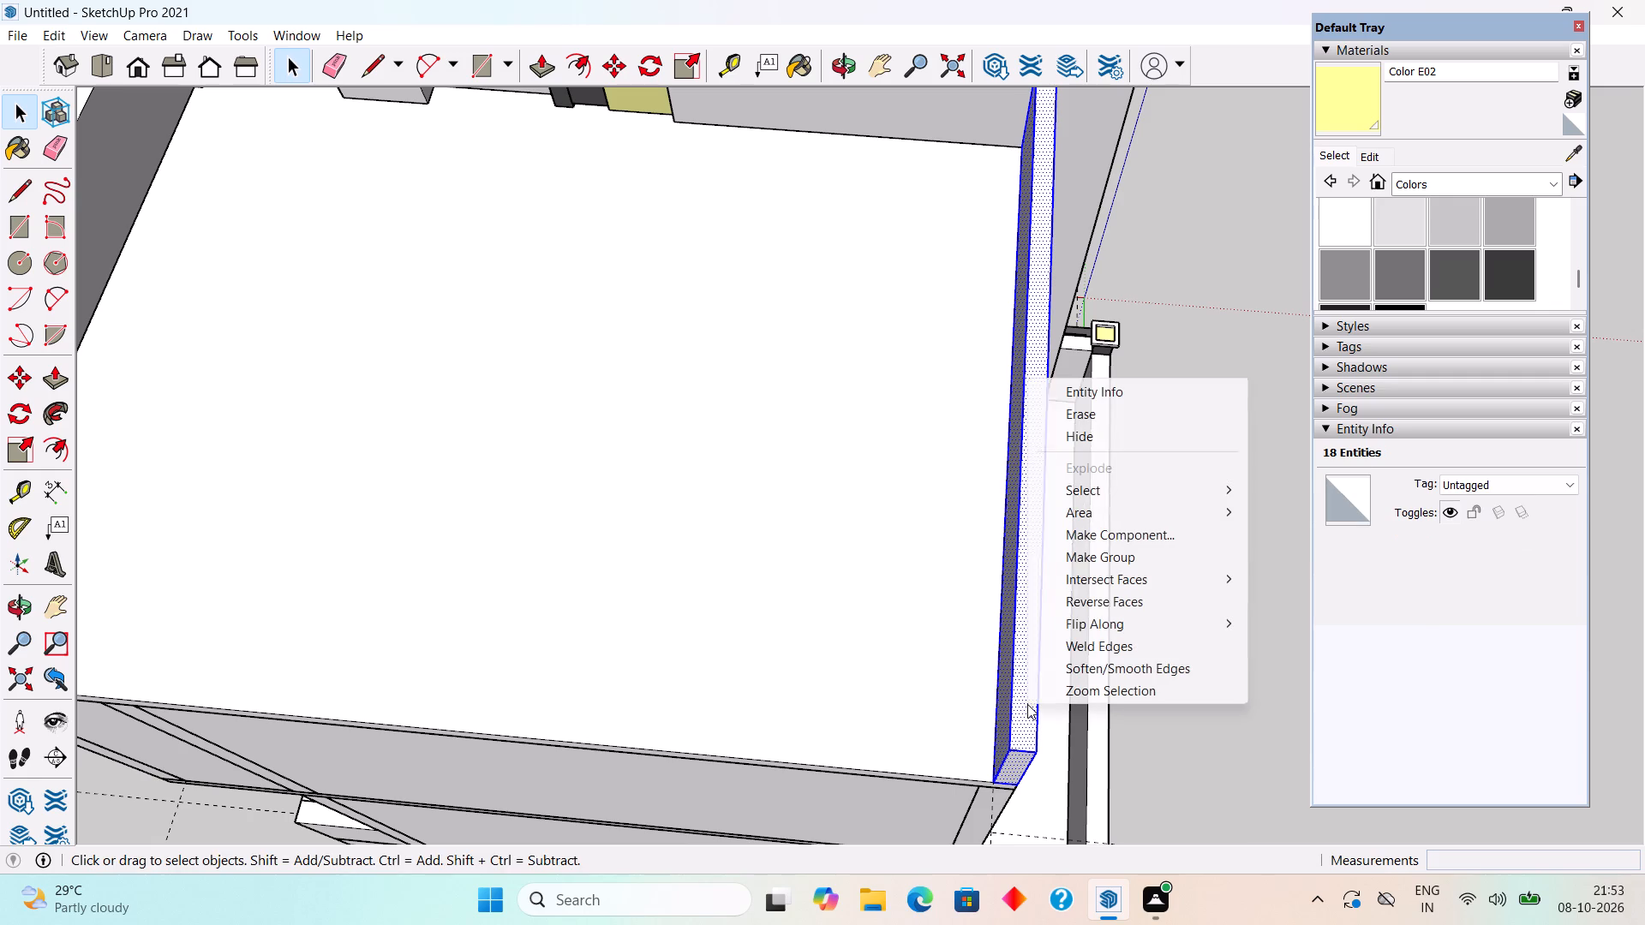
{"action": "left_click", "coordinate": [1080, 558]}
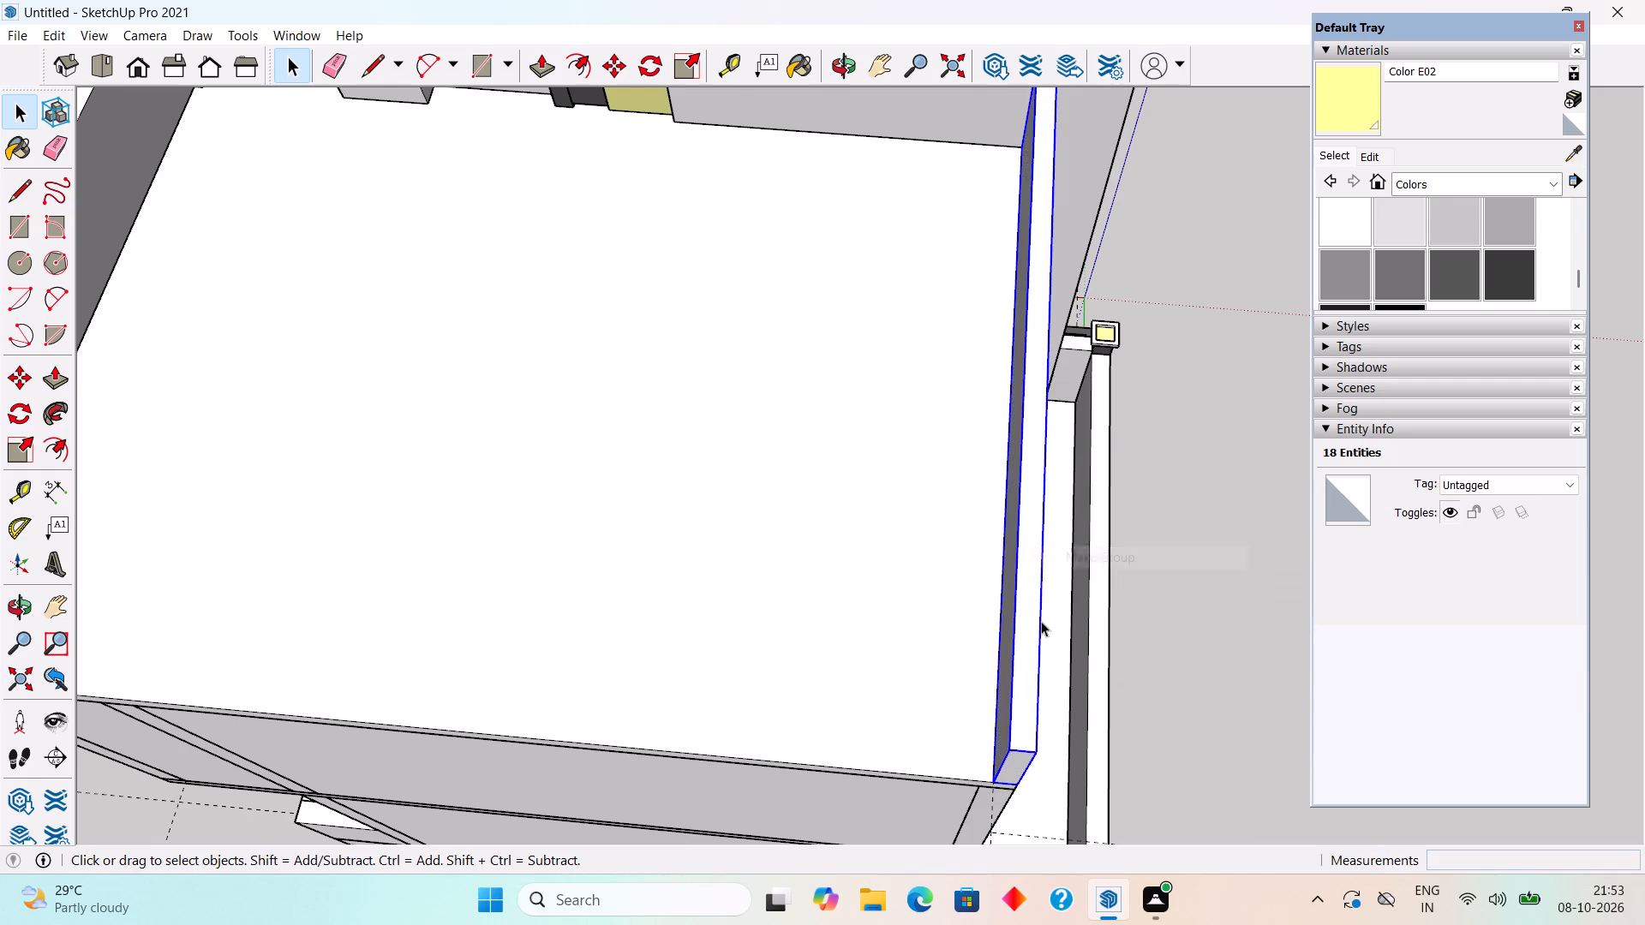
Place a guide 6" in from the roof slab's rear edge and draw a 23' by 6" rectangle between the side parapets.
{"action": "scroll", "coordinate": [1041, 621], "scroll_direction": "down", "scroll_amount": 4}
{"action": "scroll", "coordinate": [840, 725], "scroll_direction": "up", "scroll_amount": 3}
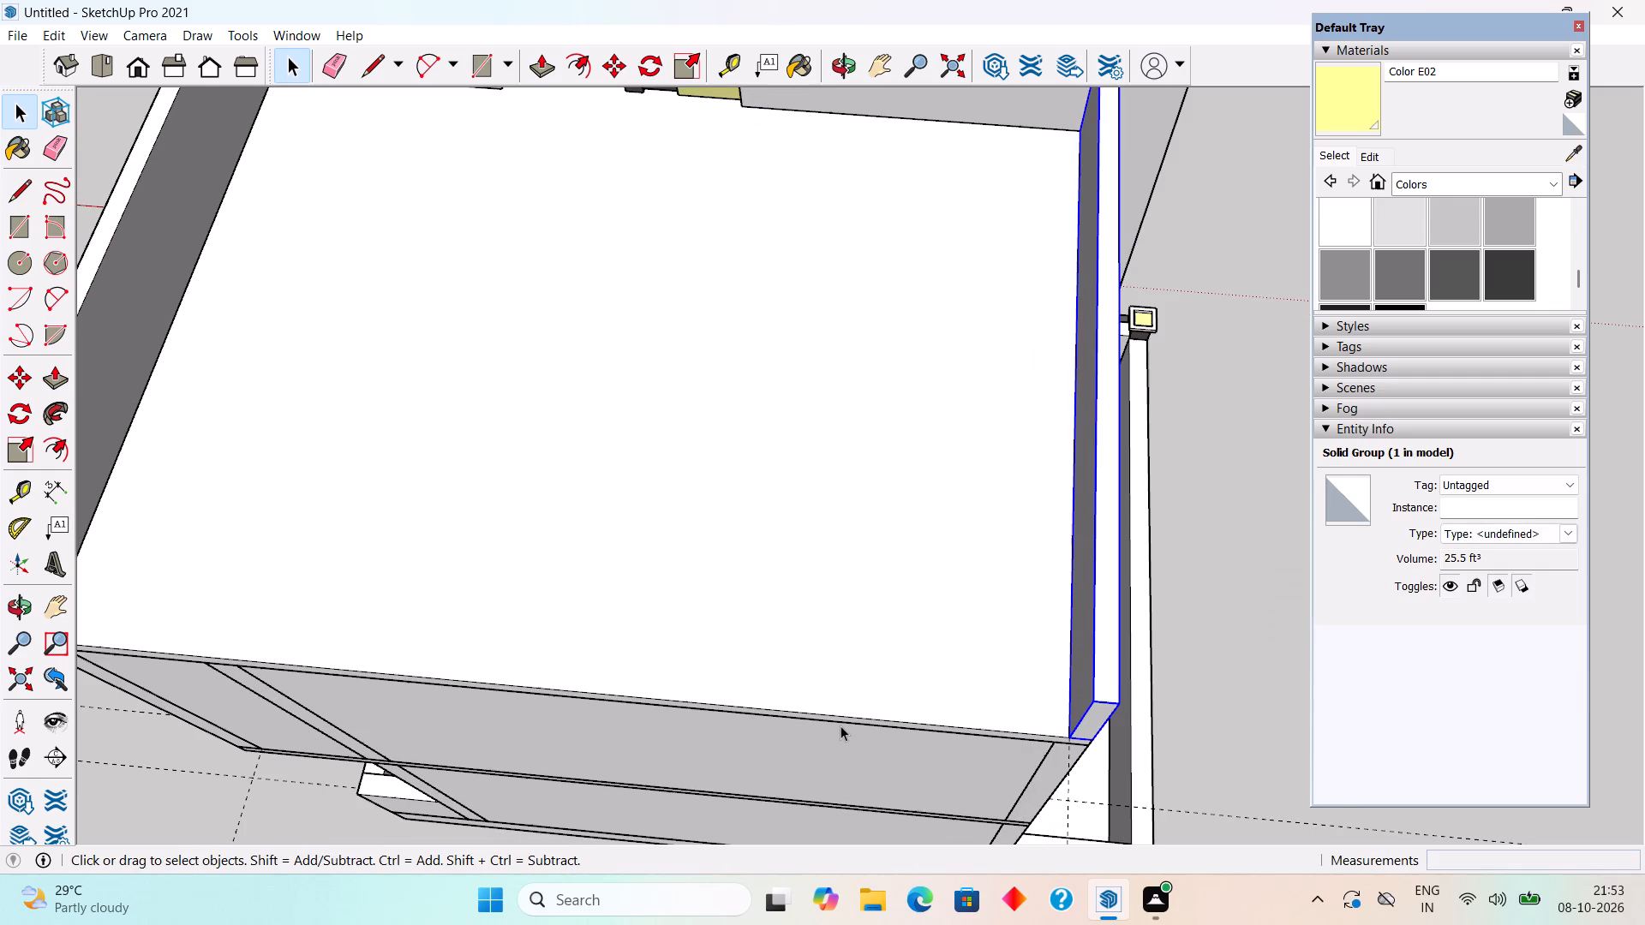
{"action": "key", "text": "t"}
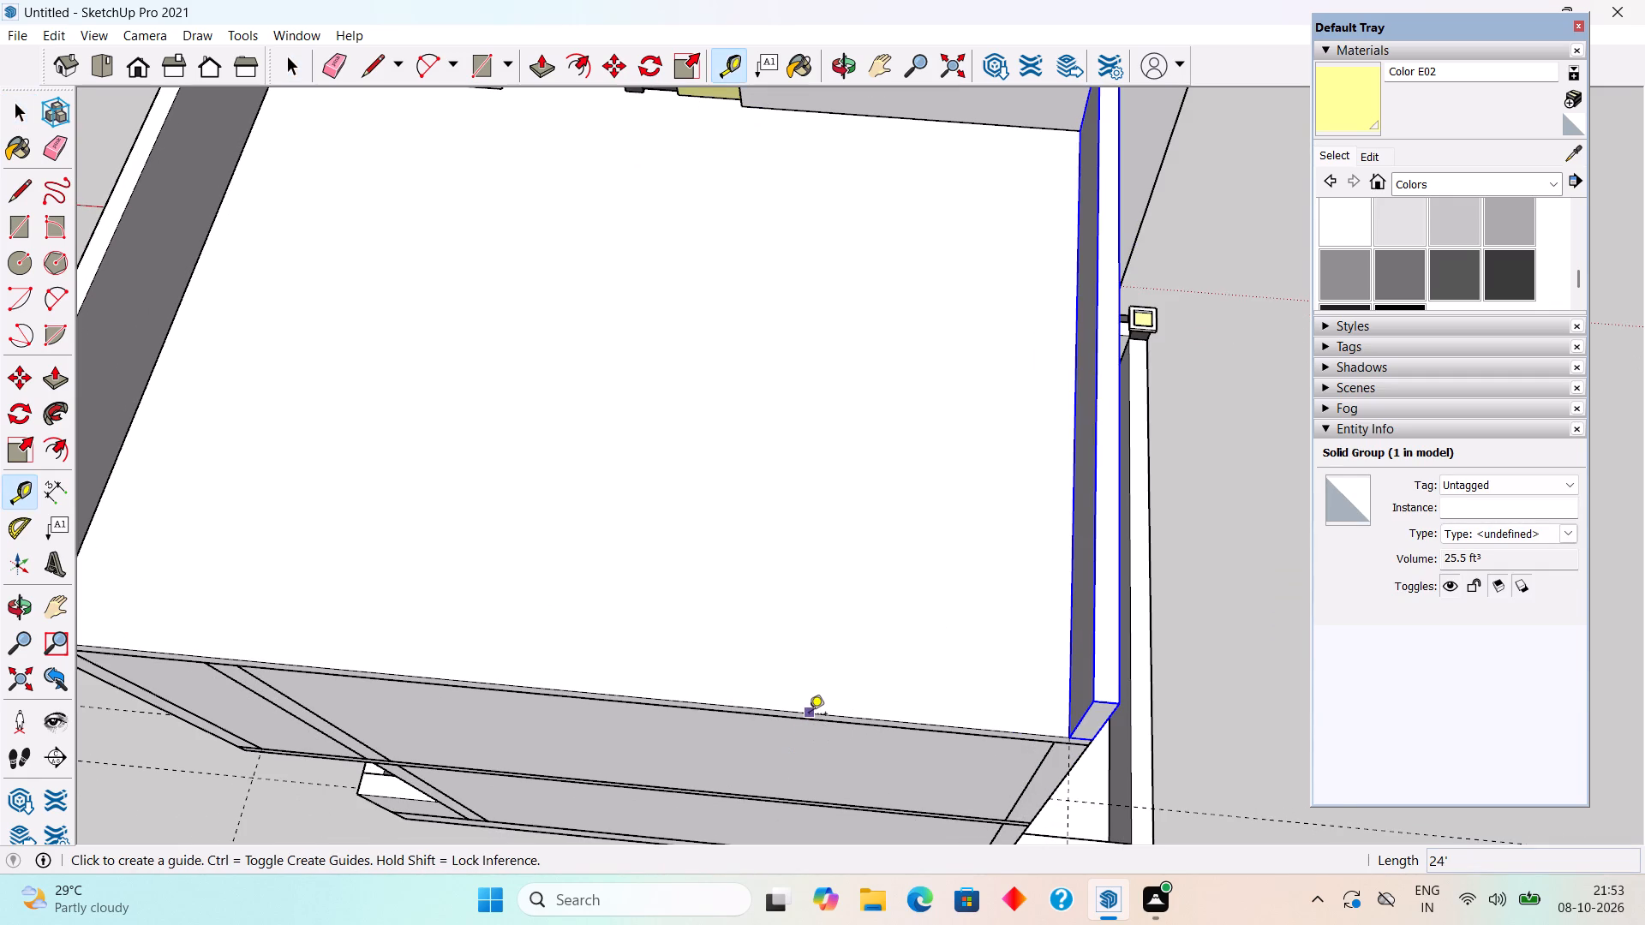
{"action": "left_click", "coordinate": [809, 715]}
{"action": "type", "text": "6\""}
{"action": "key", "text": "Return"}
{"action": "key", "text": "space"}
{"action": "key", "text": "r"}
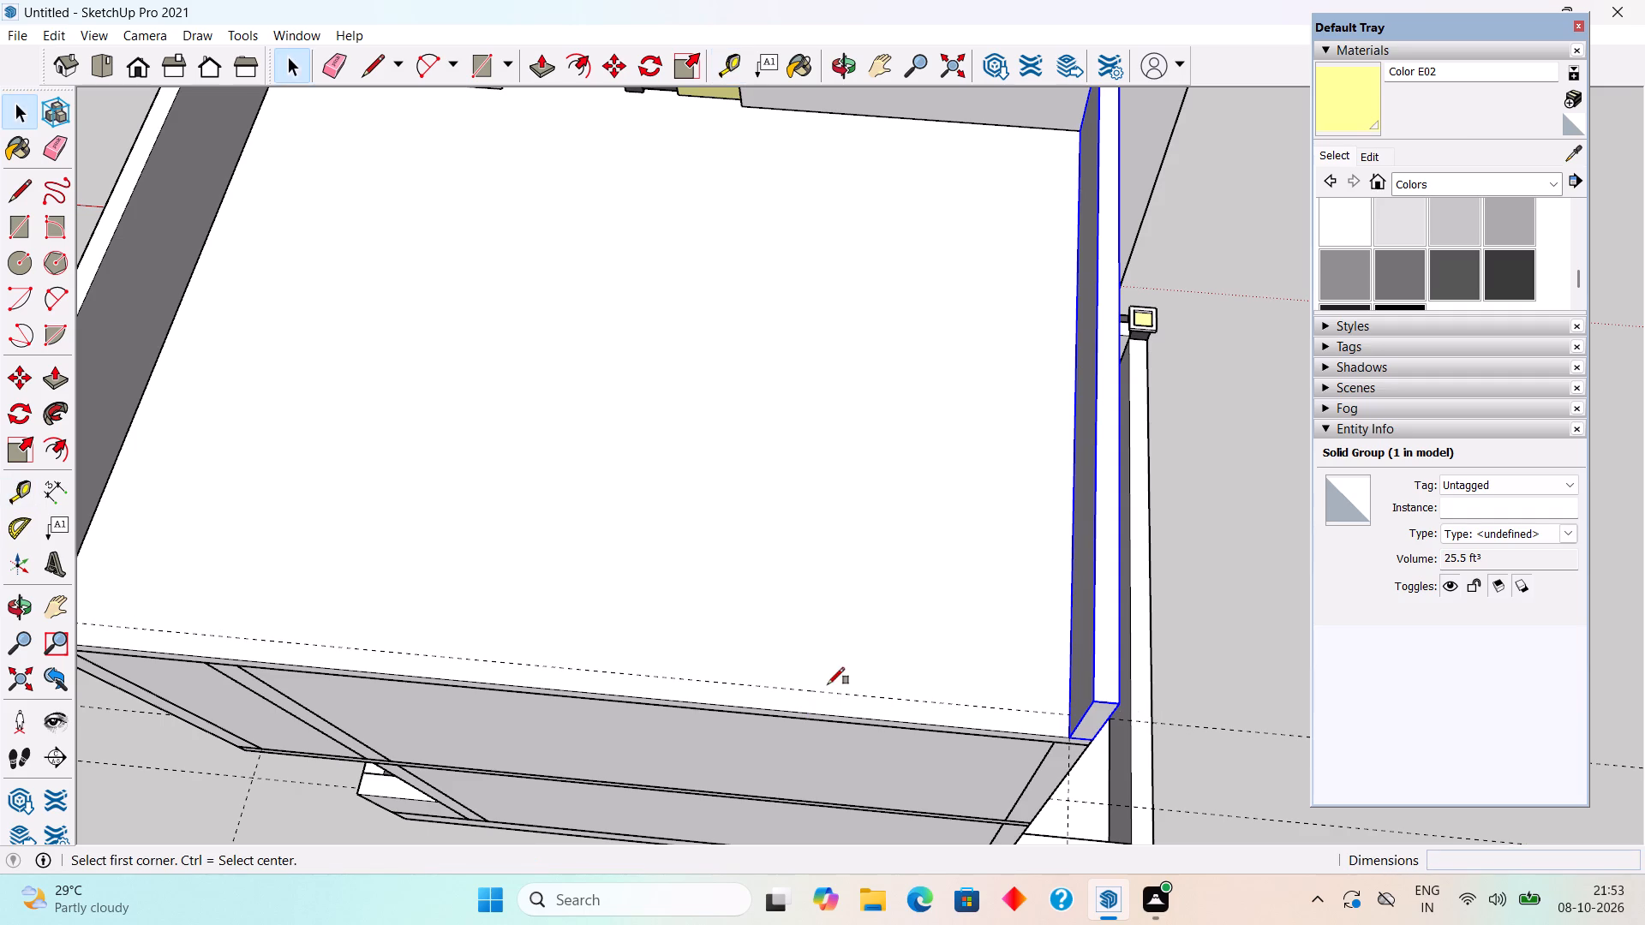
{"action": "left_click", "coordinate": [1074, 712]}
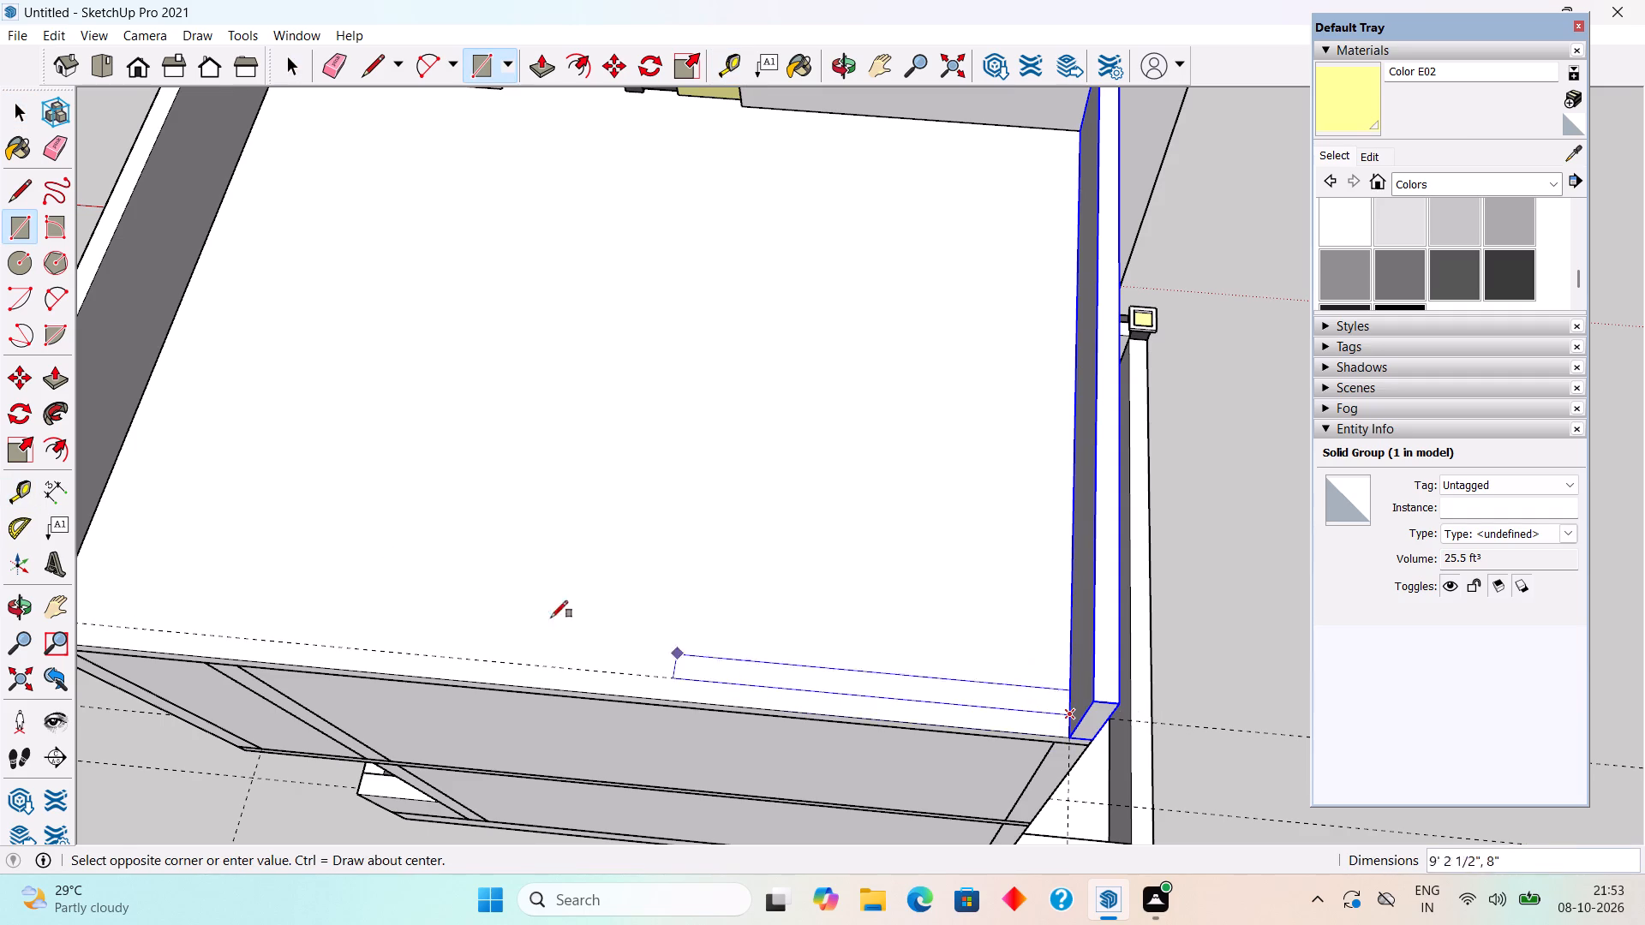
{"action": "scroll", "coordinate": [381, 566], "scroll_direction": "down", "scroll_amount": 8}
{"action": "scroll", "coordinate": [209, 600], "scroll_direction": "up", "scroll_amount": 9}
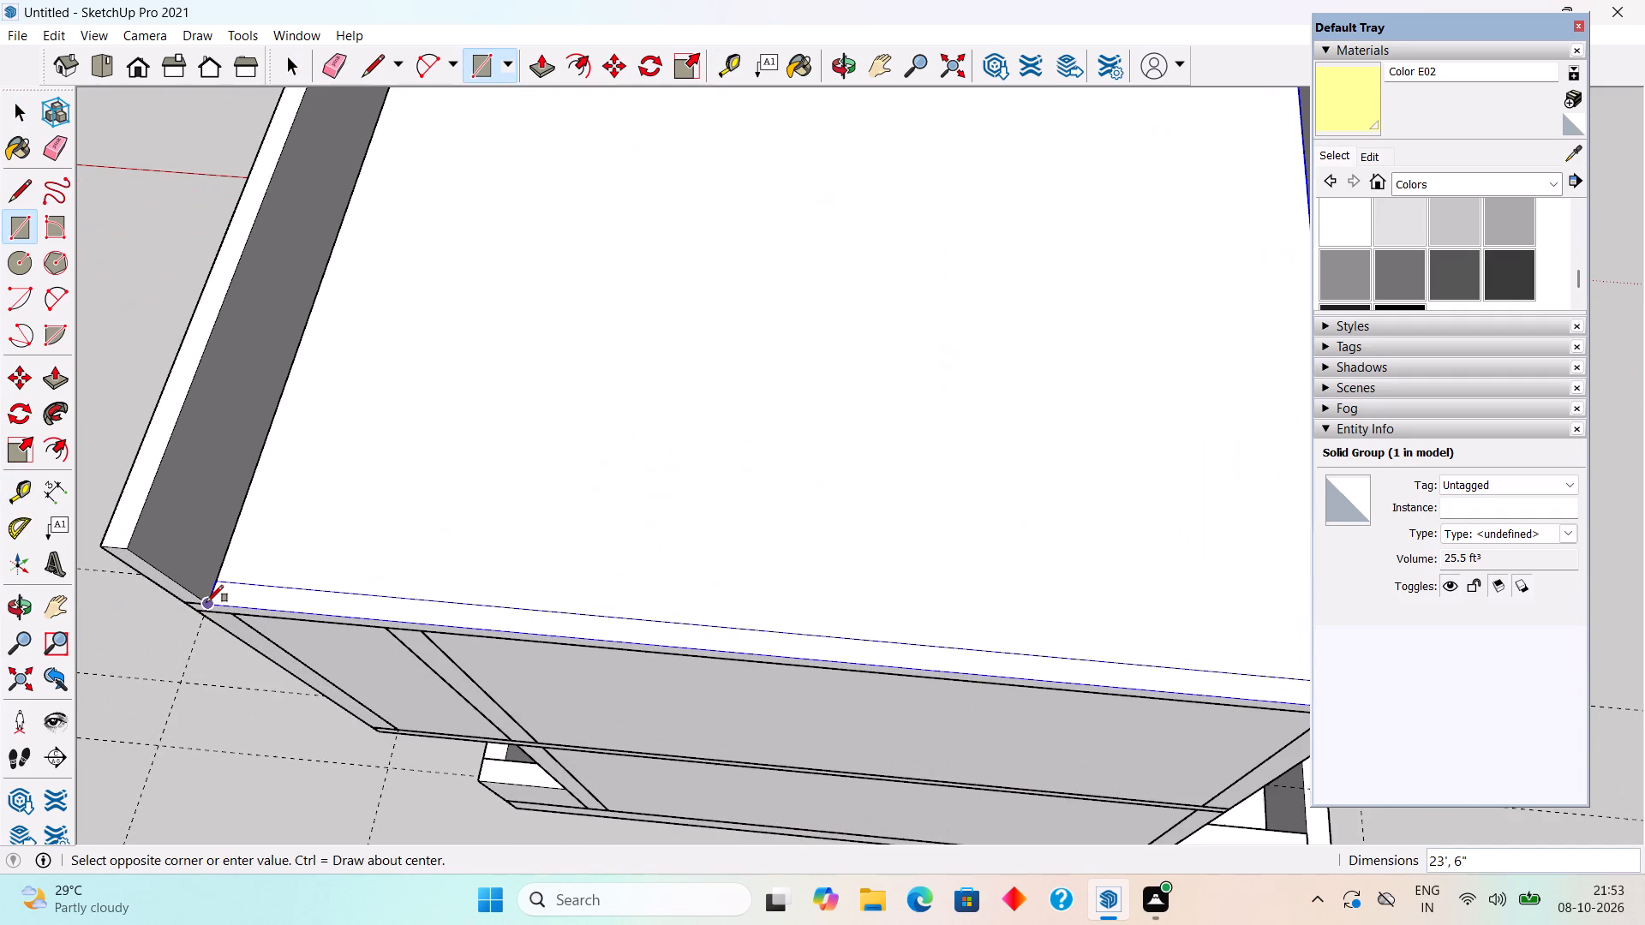
{"action": "left_click", "coordinate": [206, 602]}
{"action": "key", "text": "space"}
Push/pull the 23' by 6" rear strip up 3' to match the side parapets and group it as the rear parapet.
{"action": "key", "text": "p"}
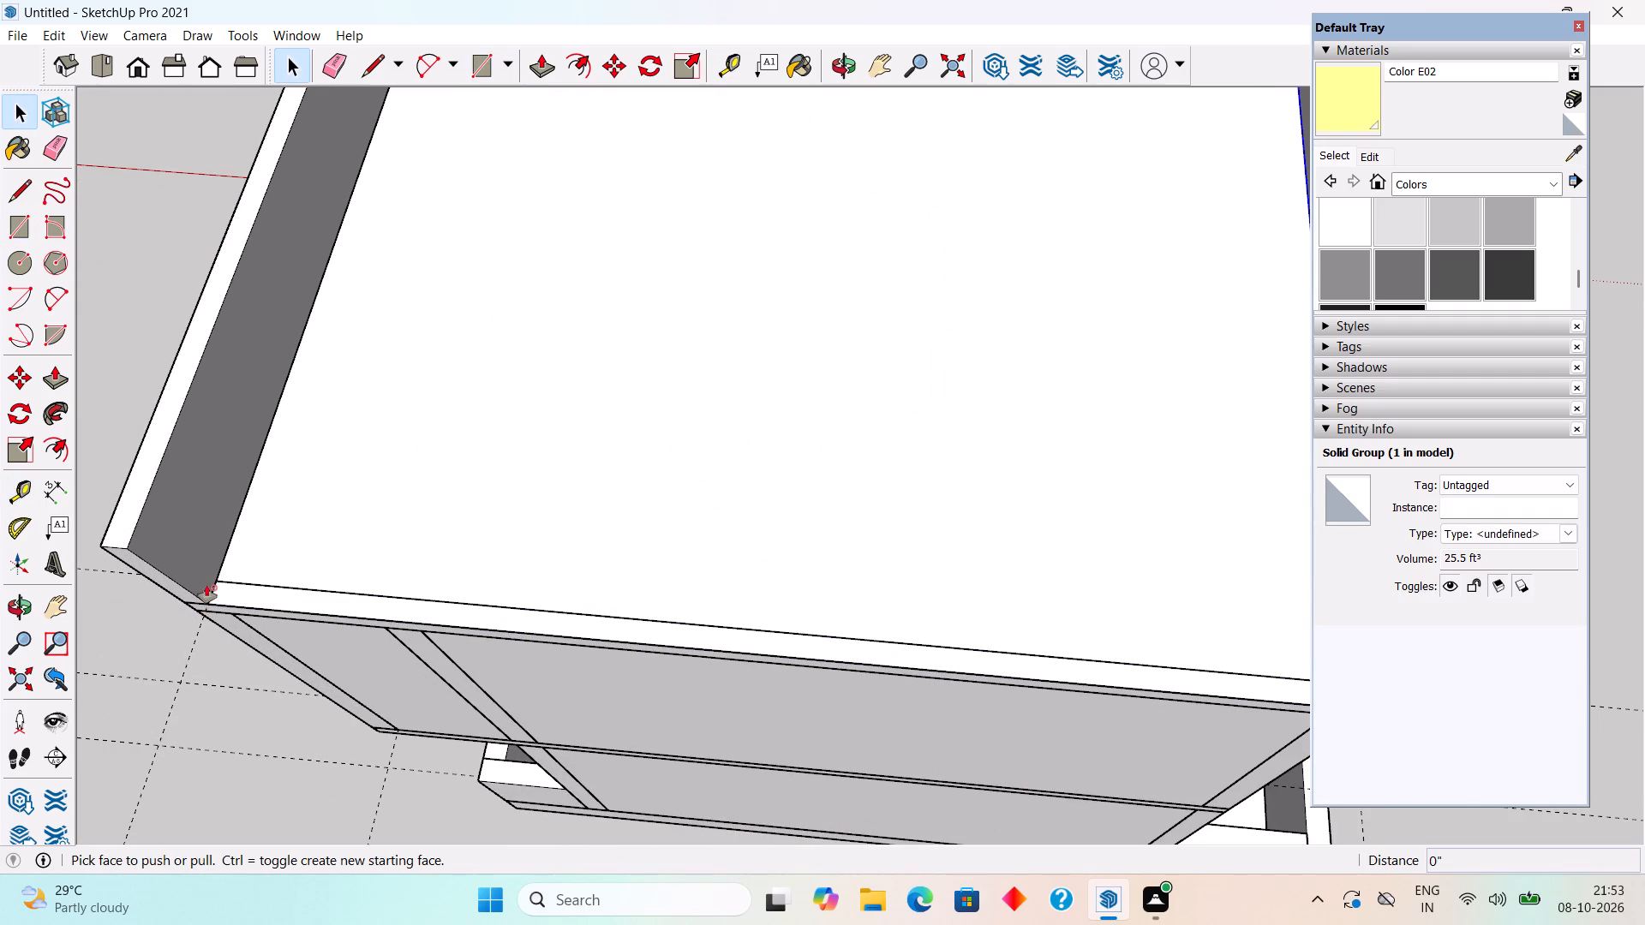
{"action": "left_click", "coordinate": [242, 591]}
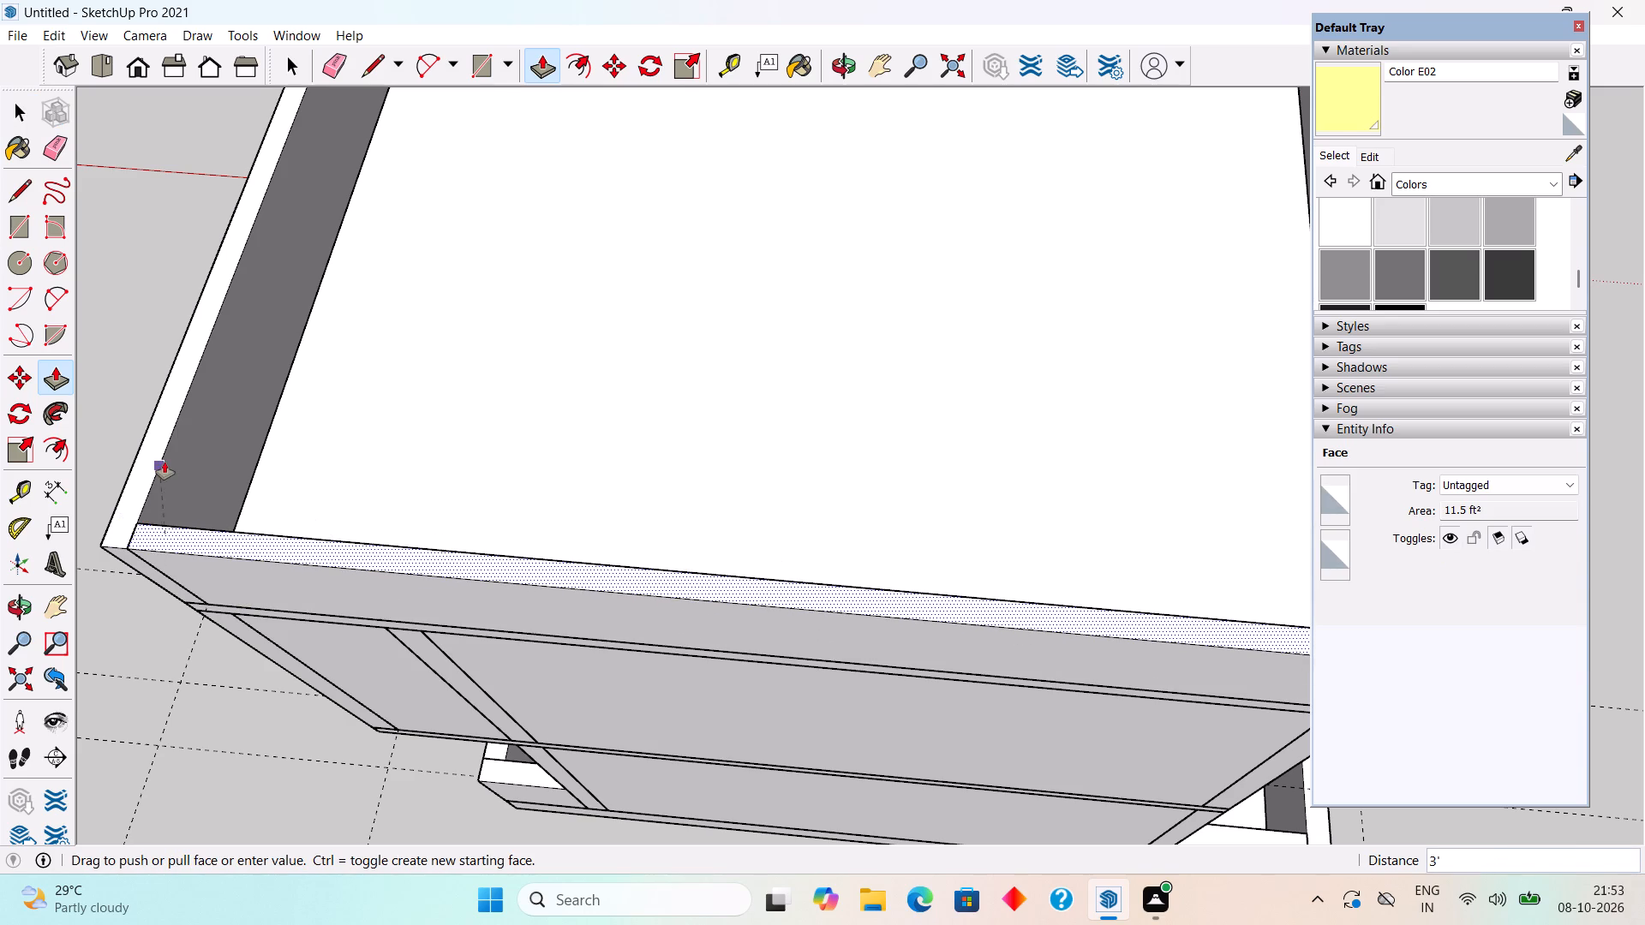
{"action": "left_click", "coordinate": [167, 451]}
{"action": "key", "text": "space"}
{"action": "triple_click", "coordinate": [230, 558]}
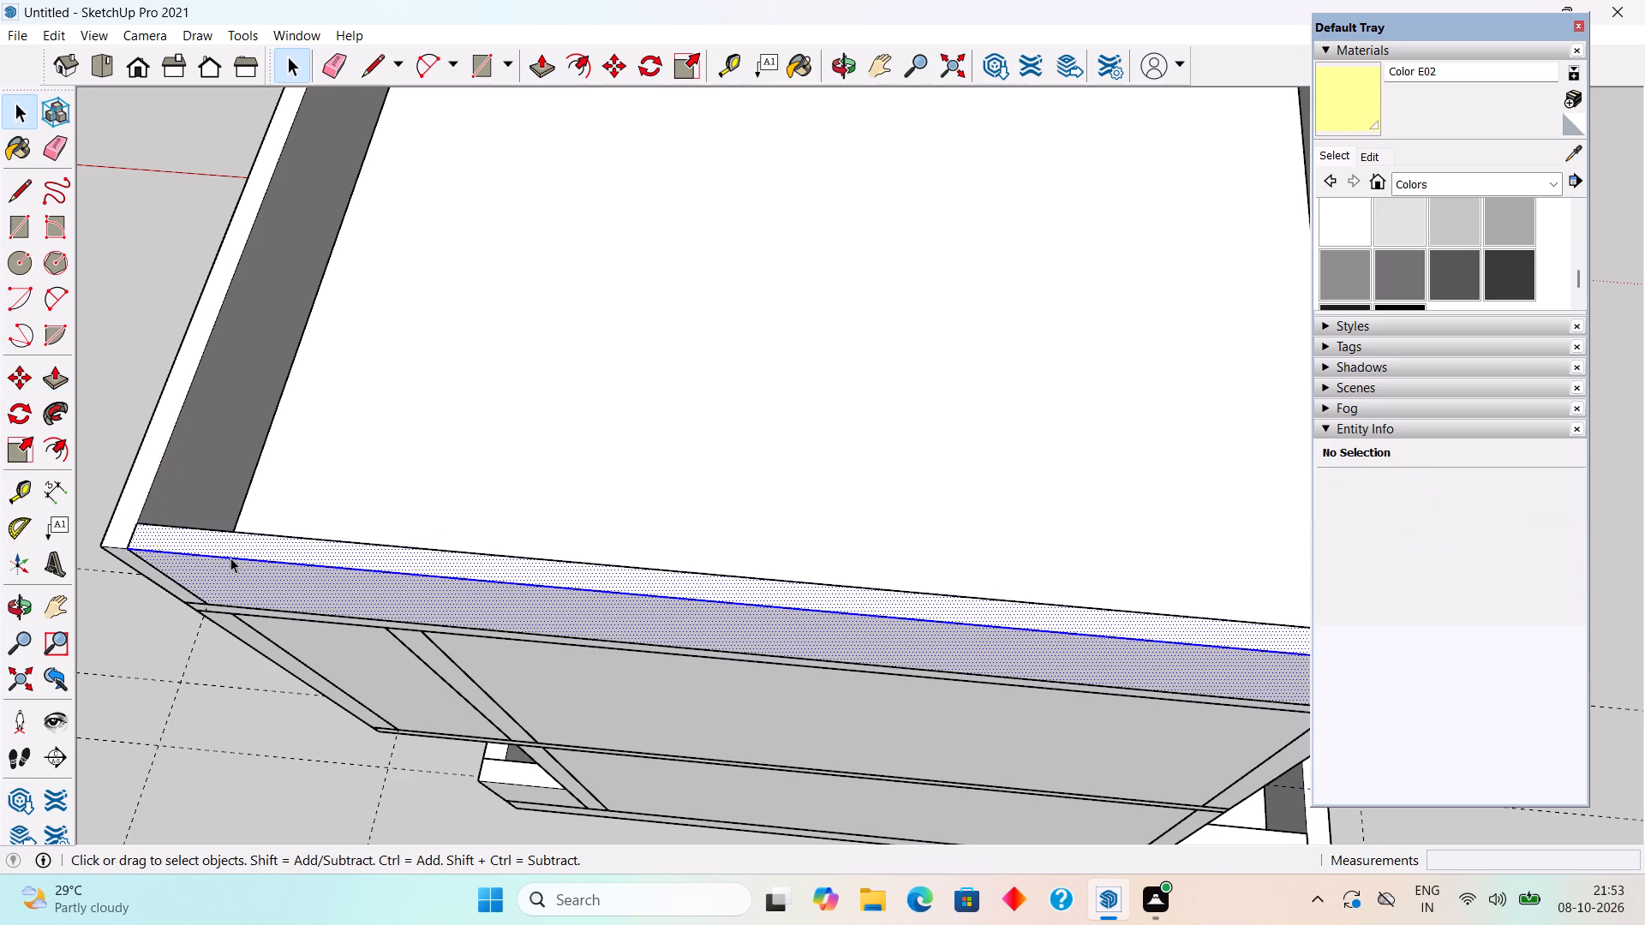
{"action": "right_click", "coordinate": [230, 558]}
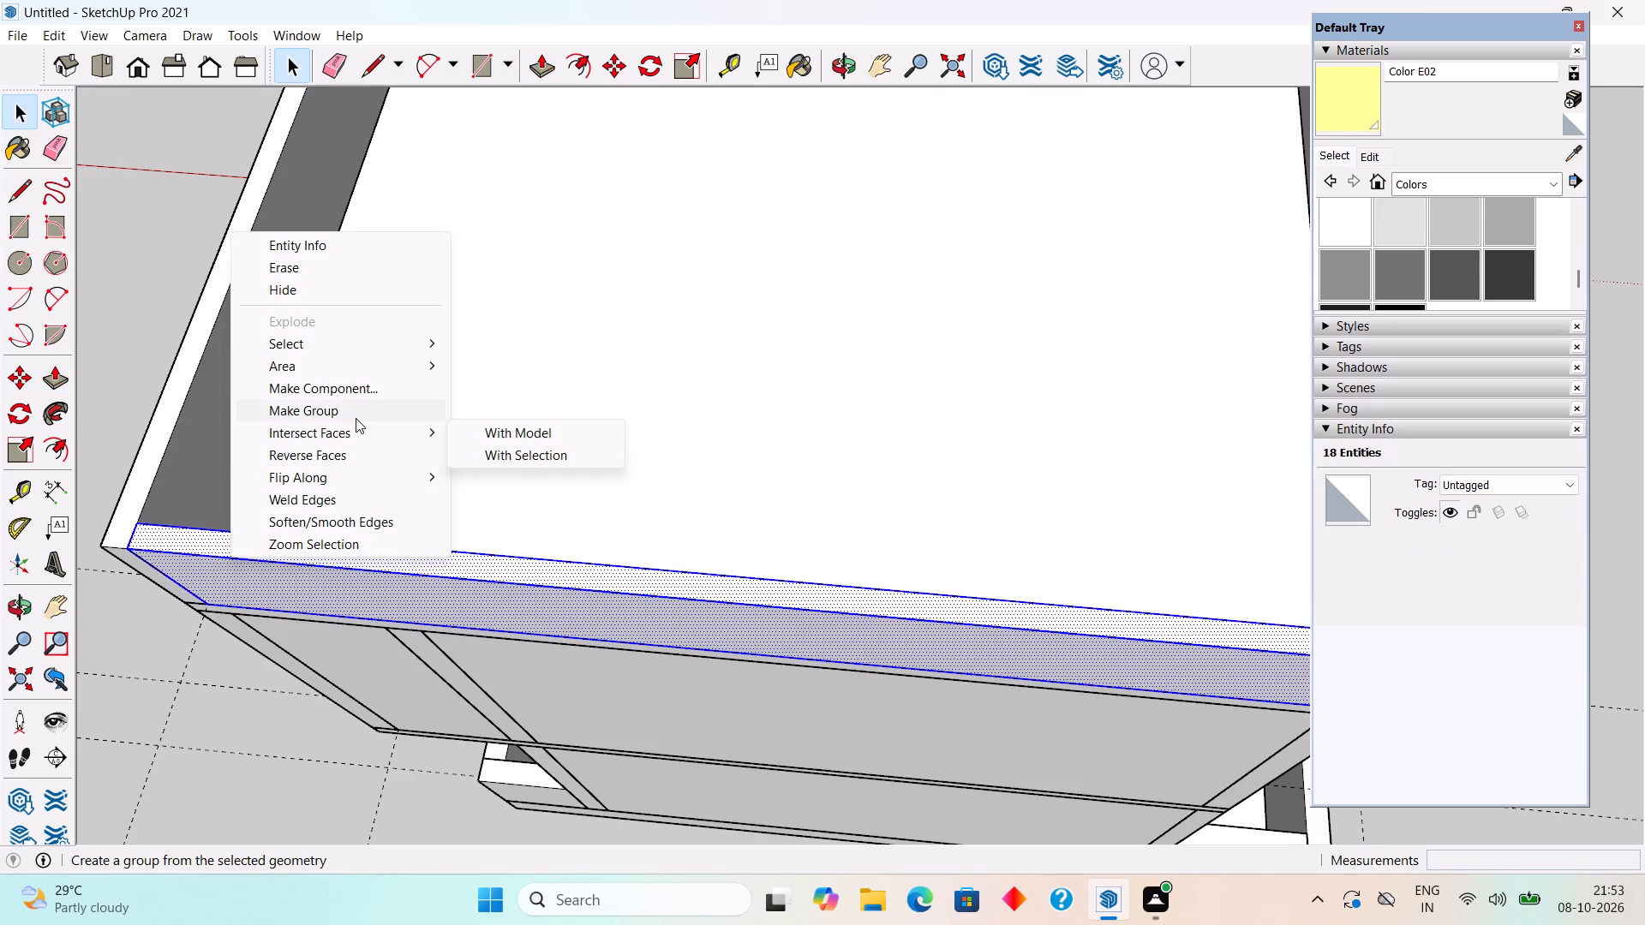
{"action": "left_click", "coordinate": [356, 415]}
{"action": "left_click", "coordinate": [133, 272]}
Delete all construction guides from the model.
{"action": "scroll", "coordinate": [515, 590], "scroll_direction": "down", "scroll_amount": 9}
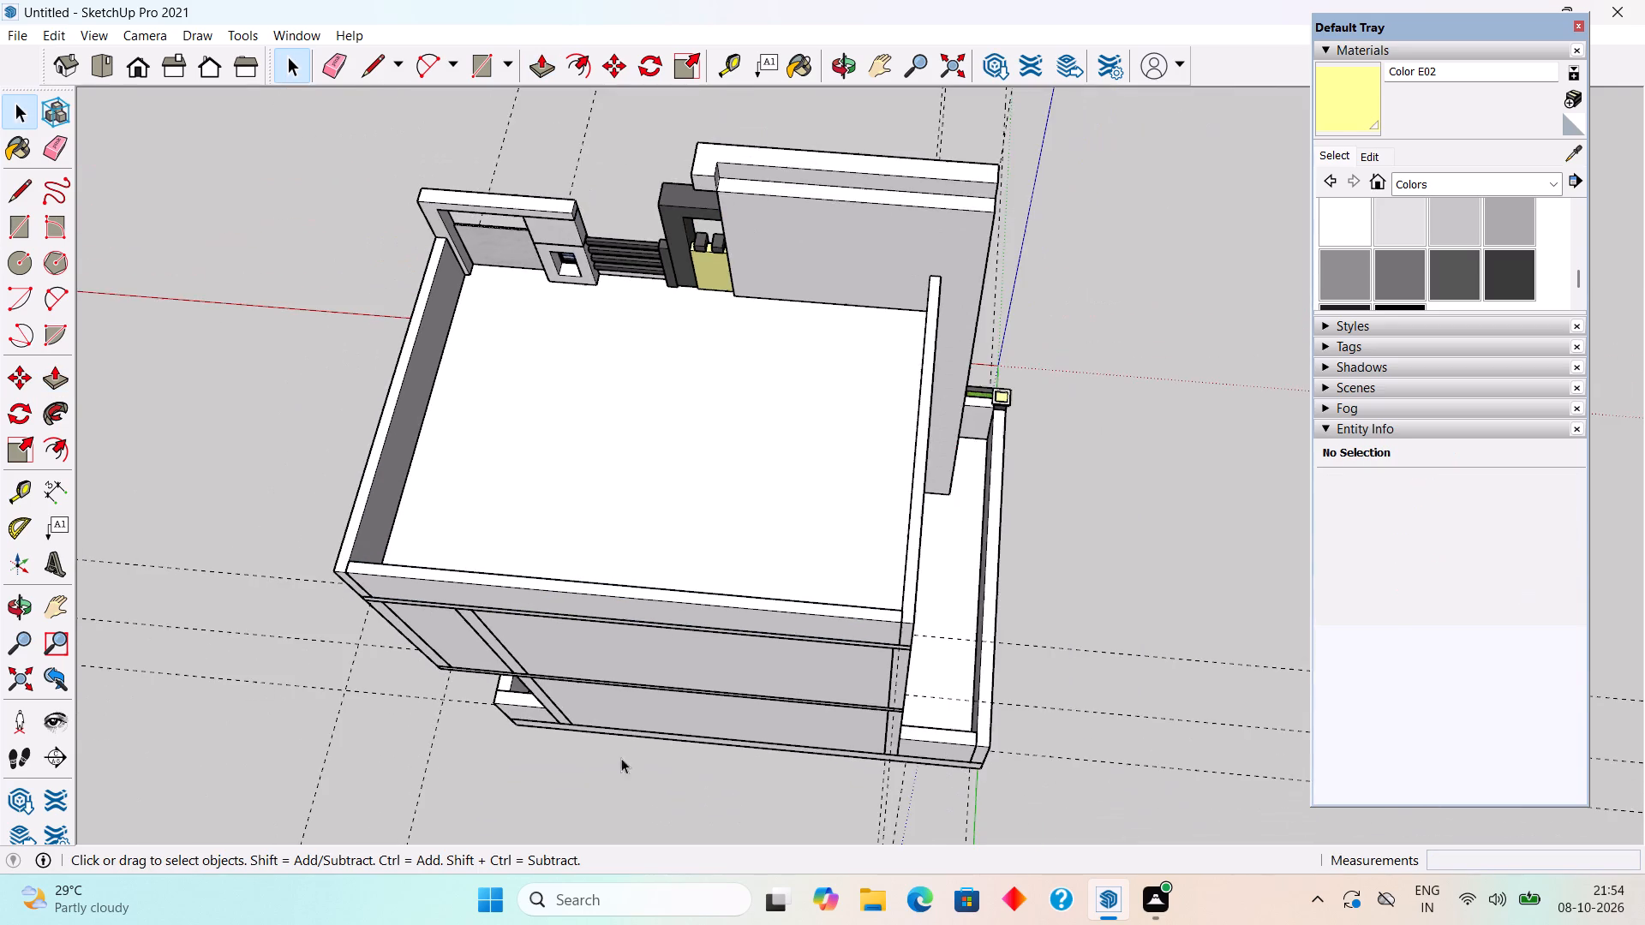
{"action": "middle_click_drag", "start_coordinate": [692, 732], "coordinate": [539, 420]}
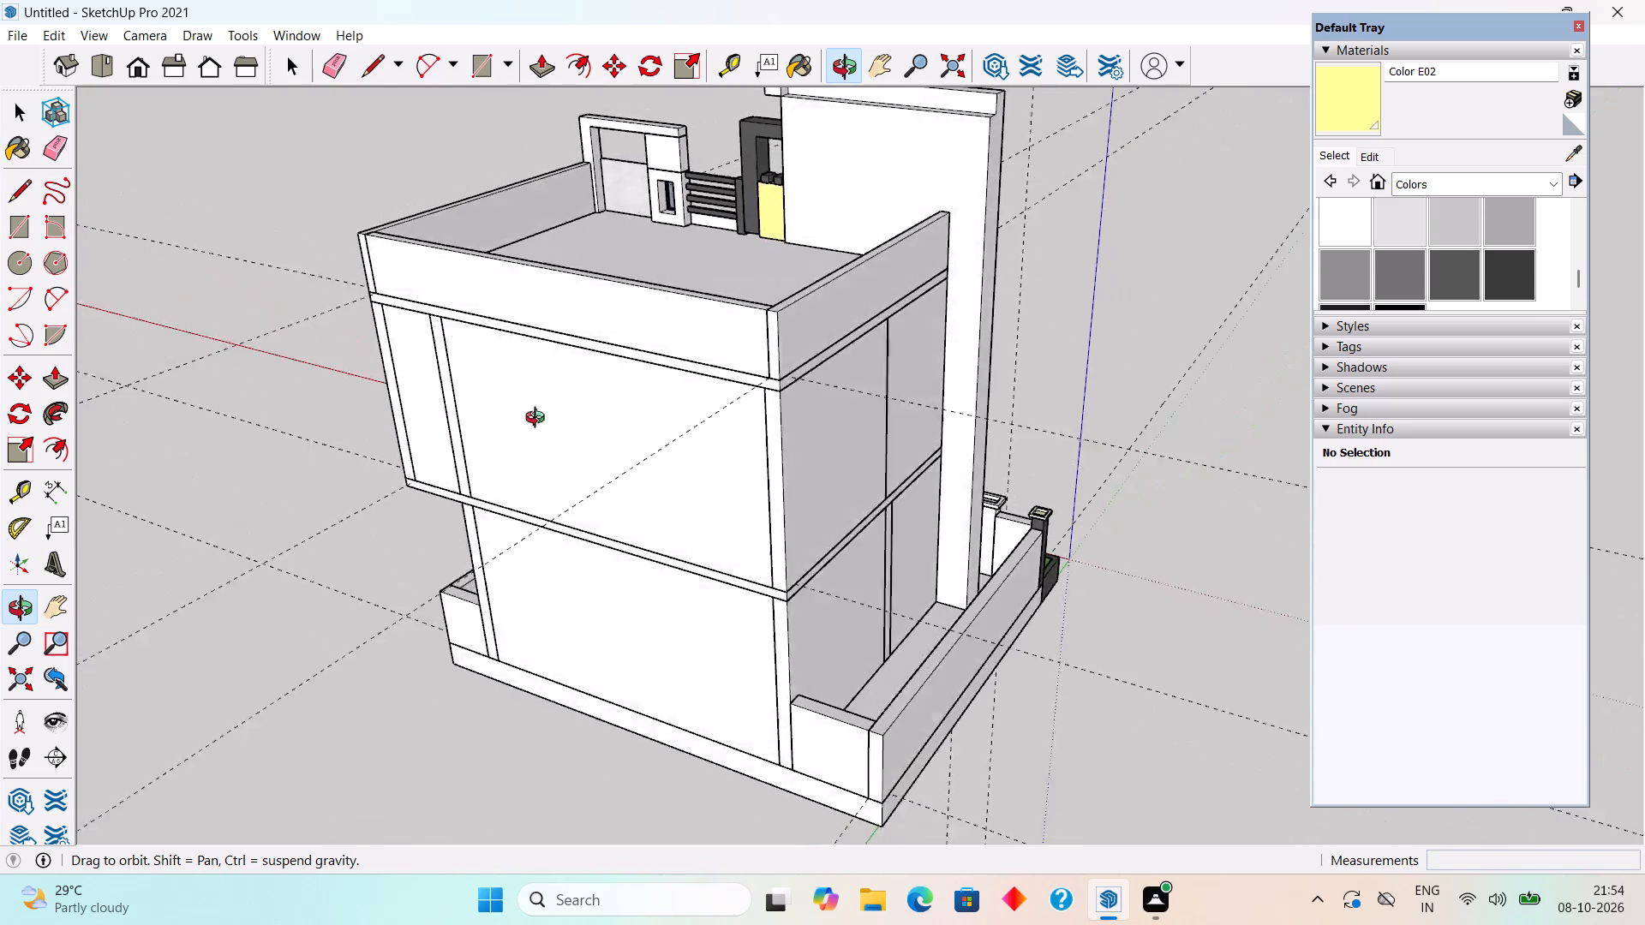
{"action": "middle_click_drag", "start_coordinate": [539, 420], "coordinate": [223, 433]}
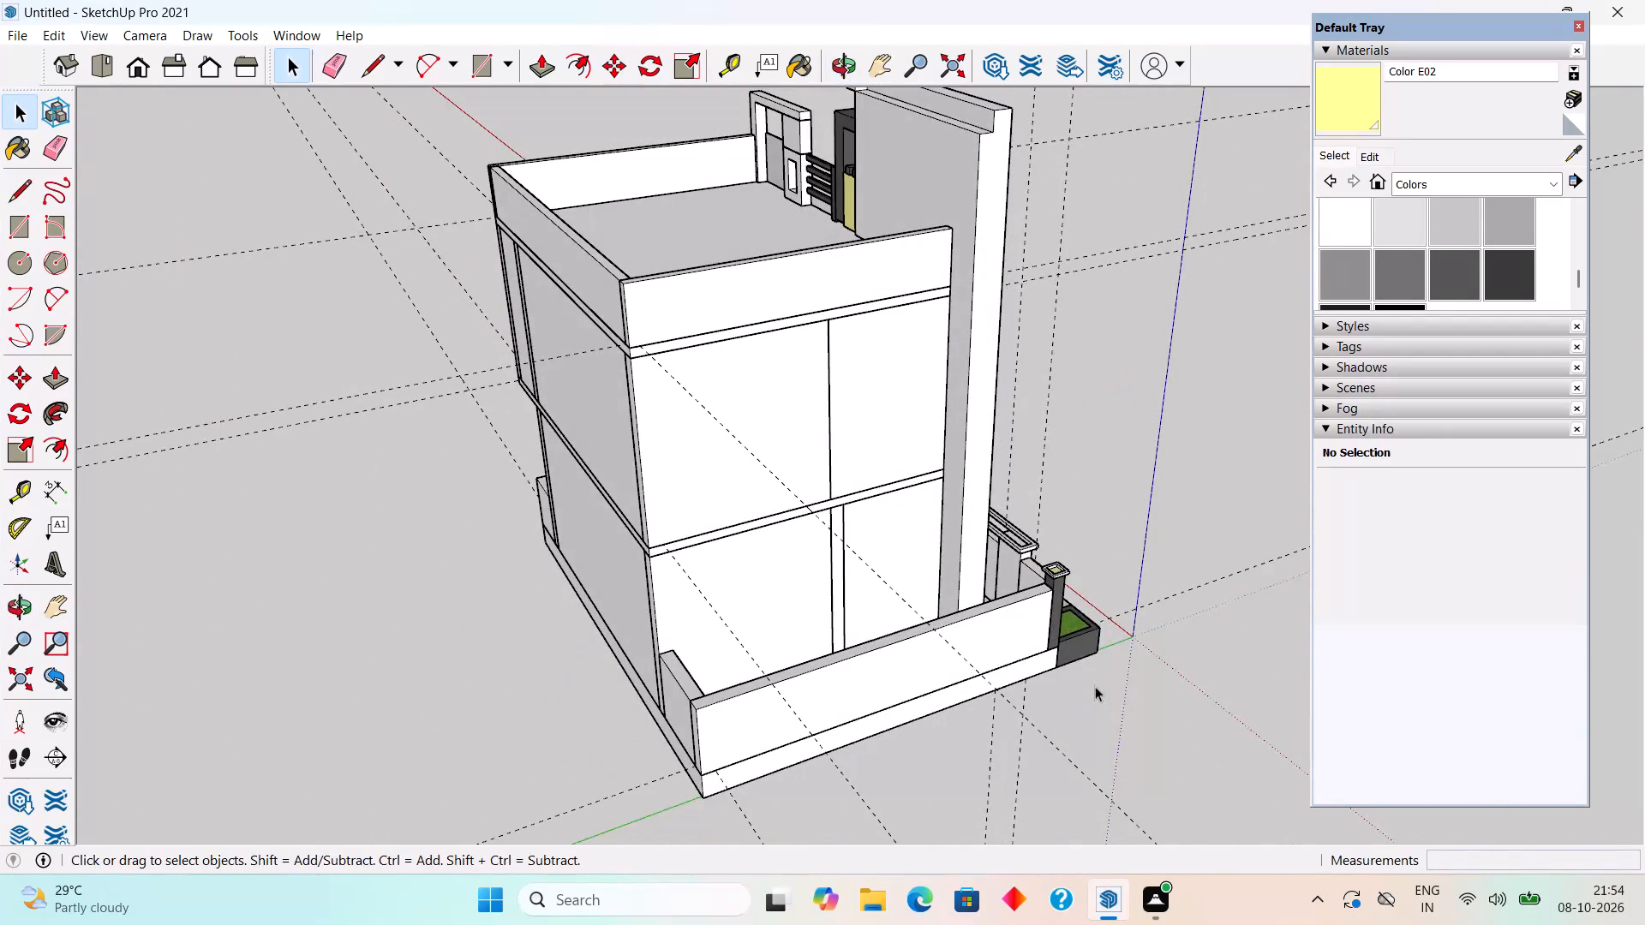
{"action": "middle_click_drag", "start_coordinate": [1053, 691], "coordinate": [112, 692]}
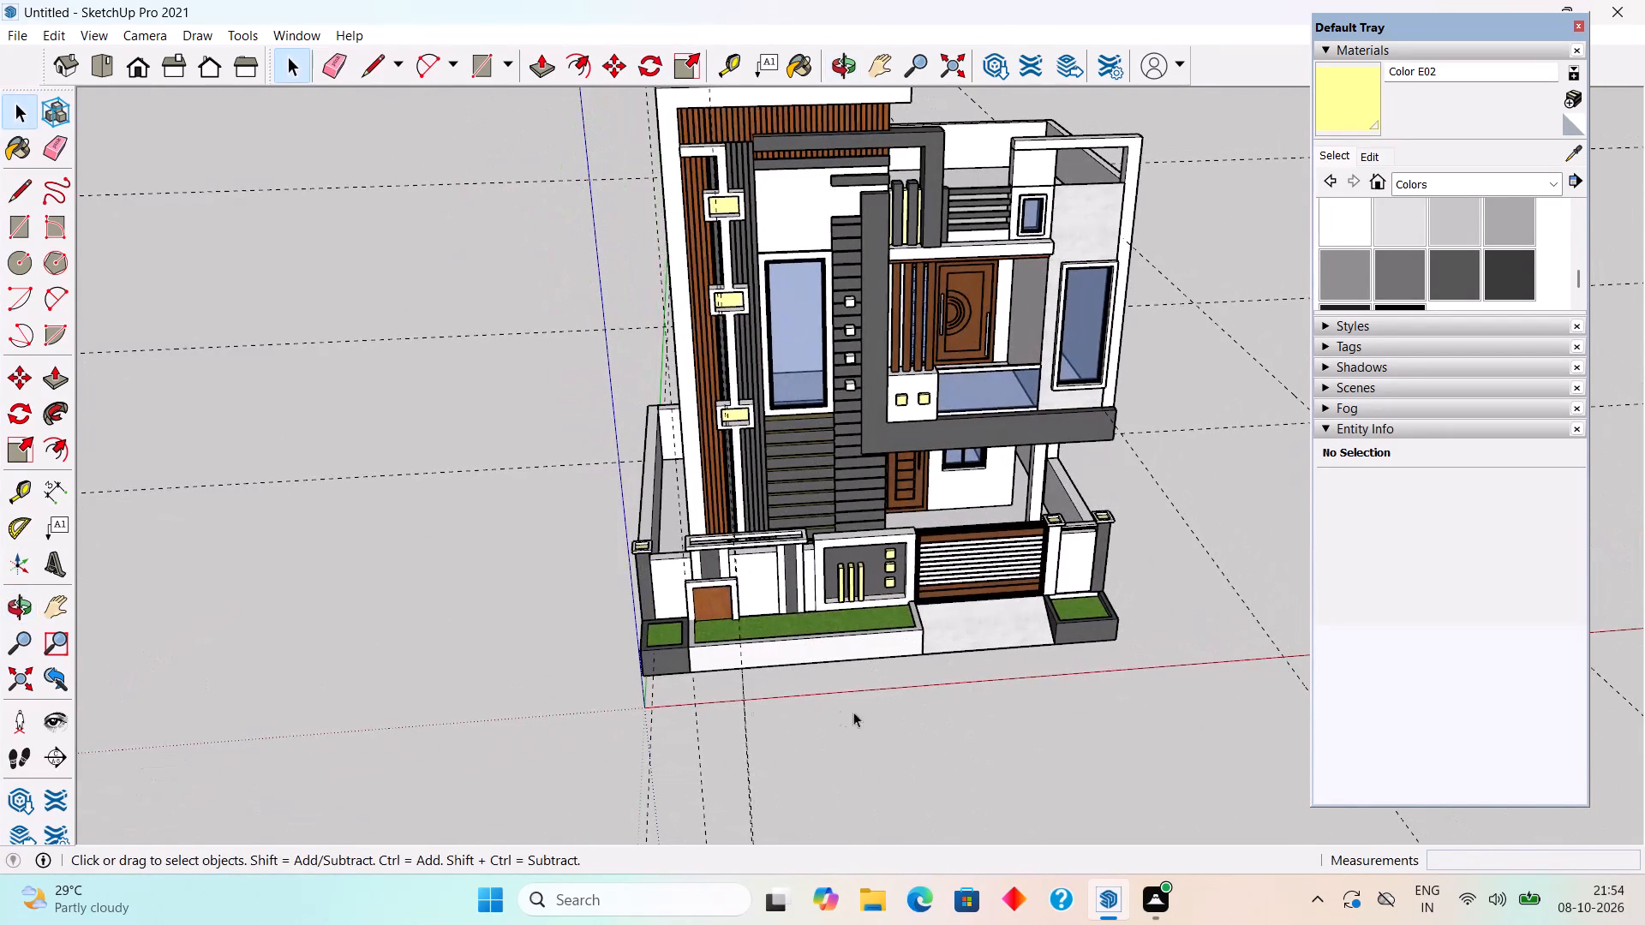
{"action": "scroll", "coordinate": [1059, 729], "scroll_direction": "down", "scroll_amount": 3}
{"action": "middle_click_drag", "start_coordinate": [969, 656], "coordinate": [950, 508]}
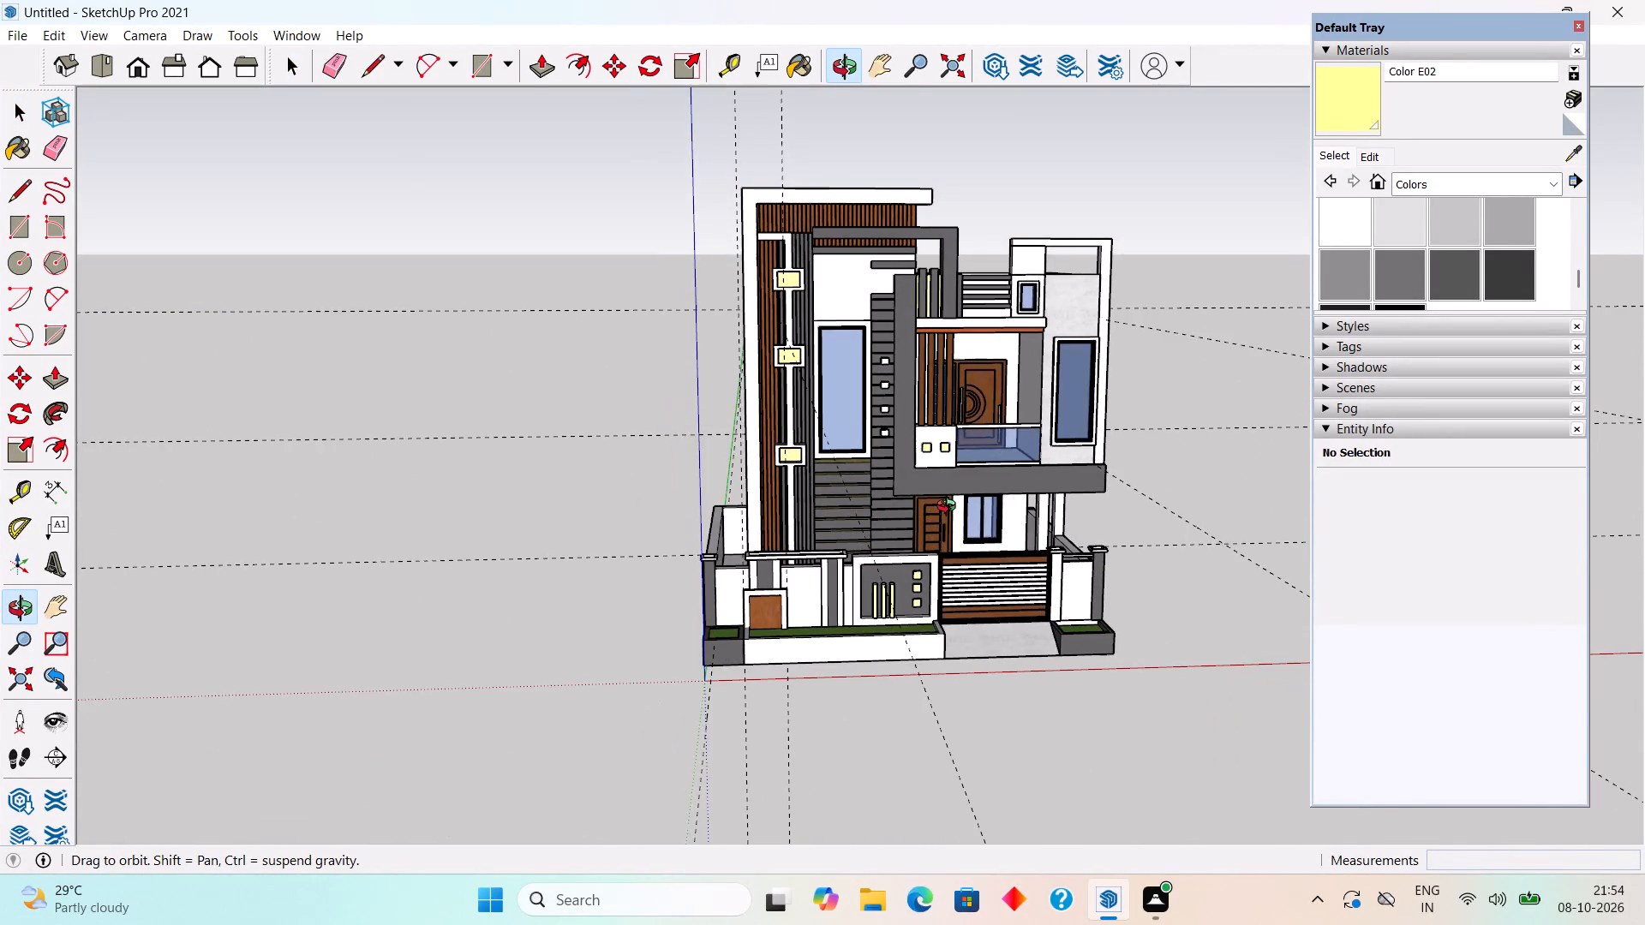
{"action": "middle_click_drag", "start_coordinate": [950, 508], "coordinate": [922, 510]}
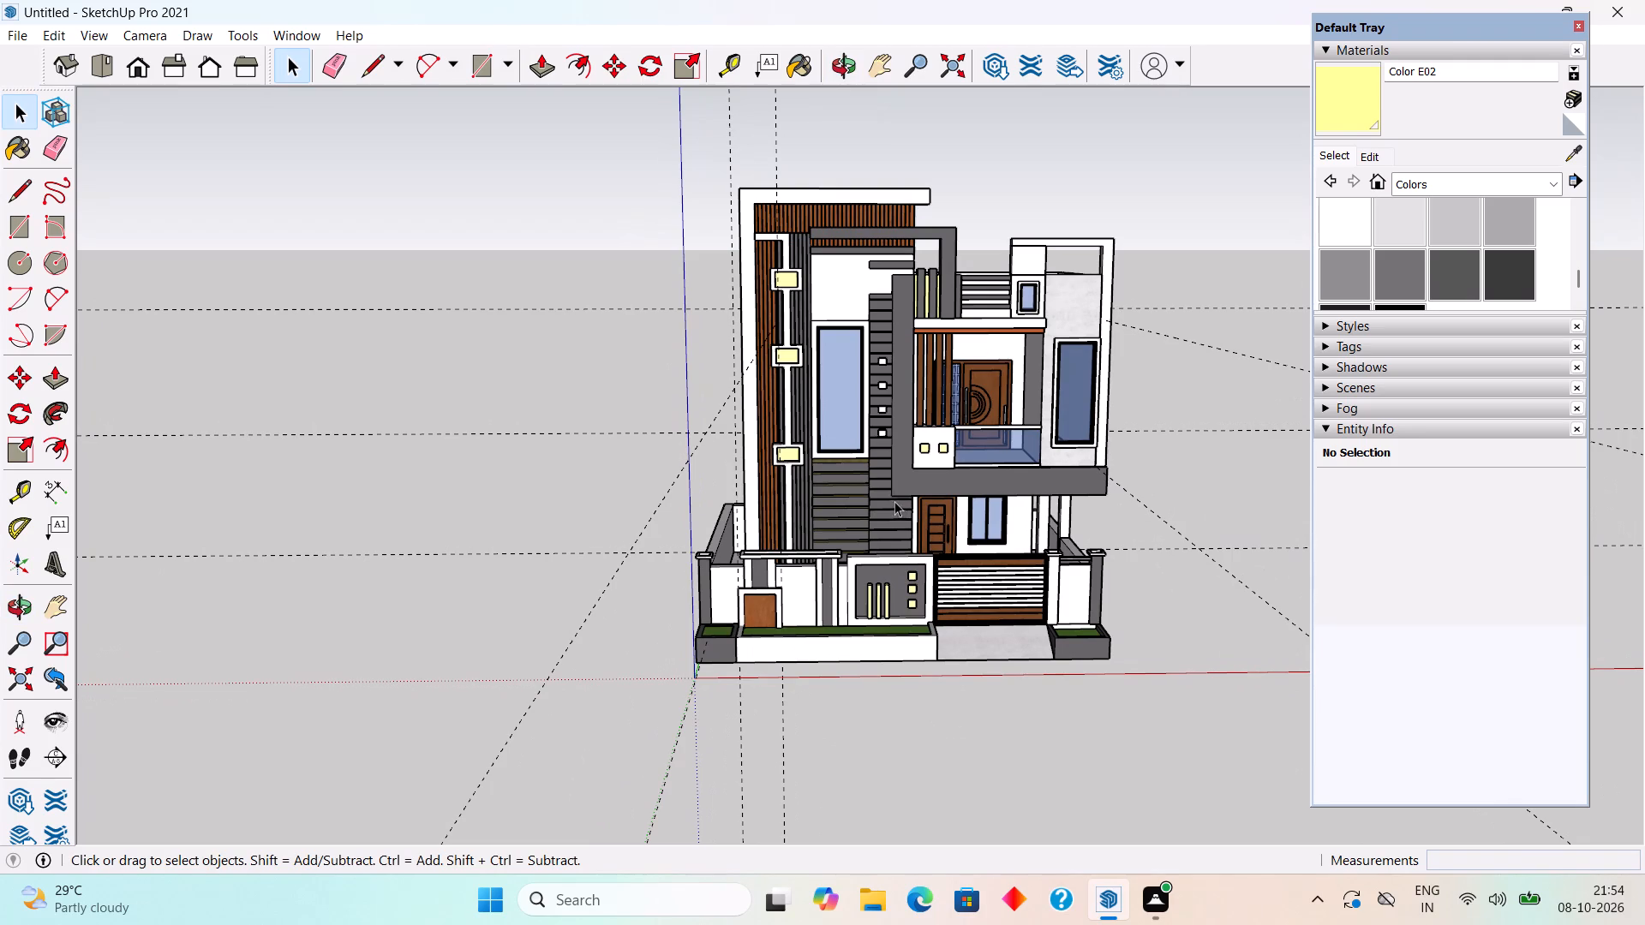
{"action": "left_click", "coordinate": [66, 36]}
{"action": "left_click", "coordinate": [152, 223]}
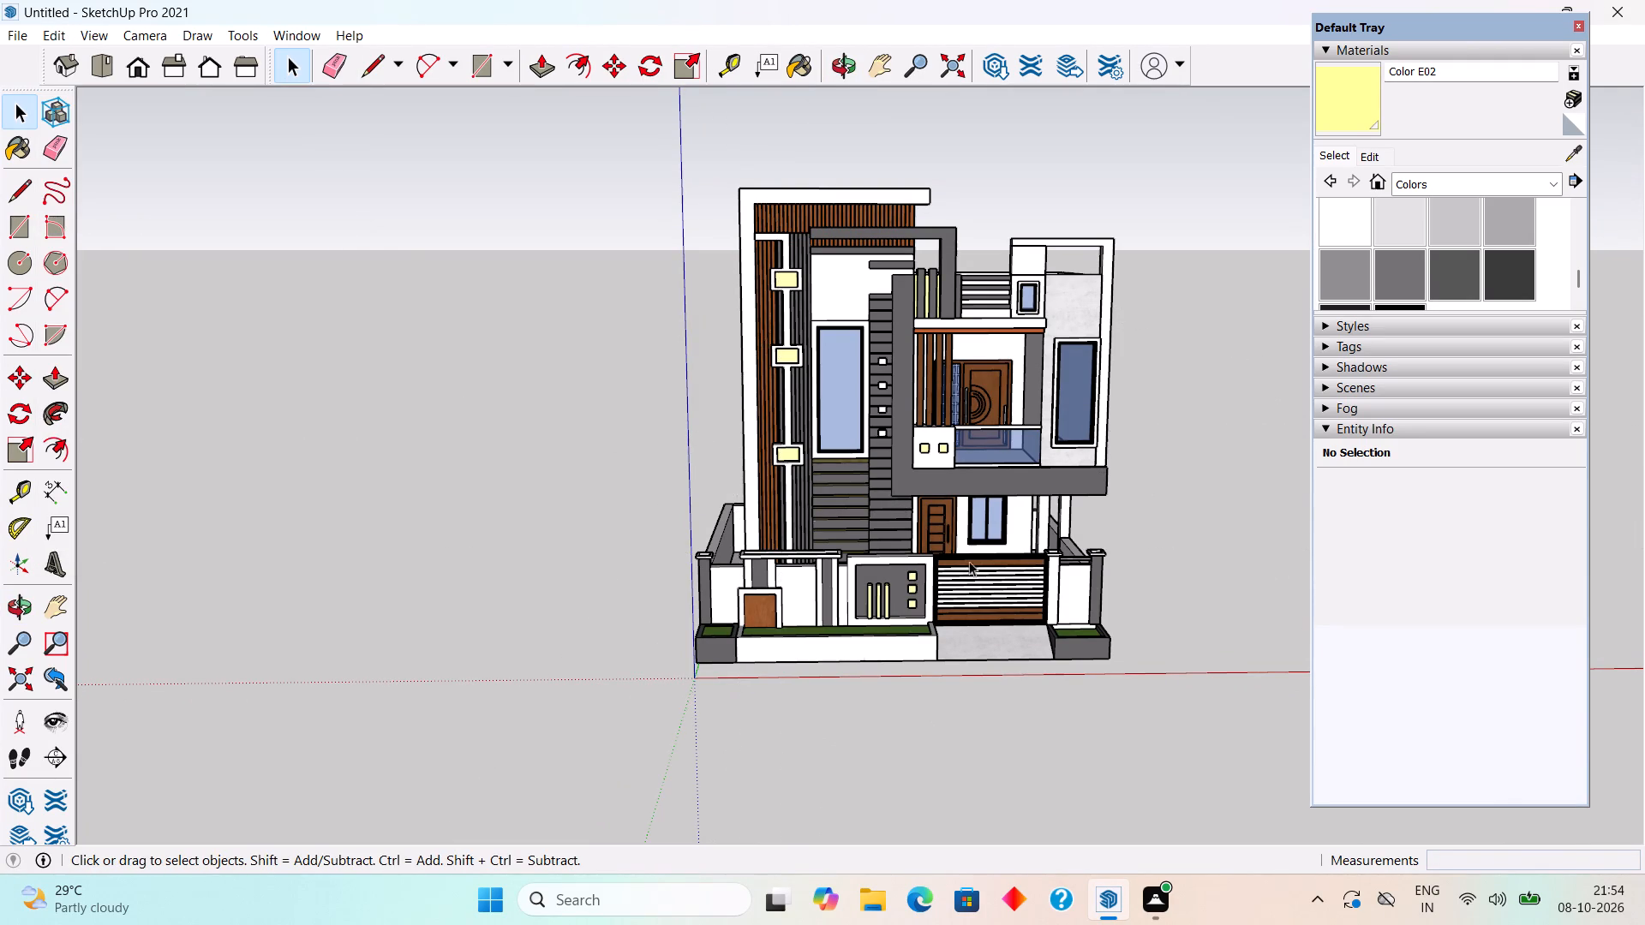
Examine the whole house from the front, the gate-side corner and above to check the finished massing and parapets.
{"action": "scroll", "coordinate": [1098, 582], "scroll_direction": "down", "scroll_amount": 5}
{"action": "middle_click_drag", "start_coordinate": [1099, 594], "coordinate": [816, 601]}
{"action": "scroll", "coordinate": [816, 601], "scroll_direction": "up", "scroll_amount": 3}
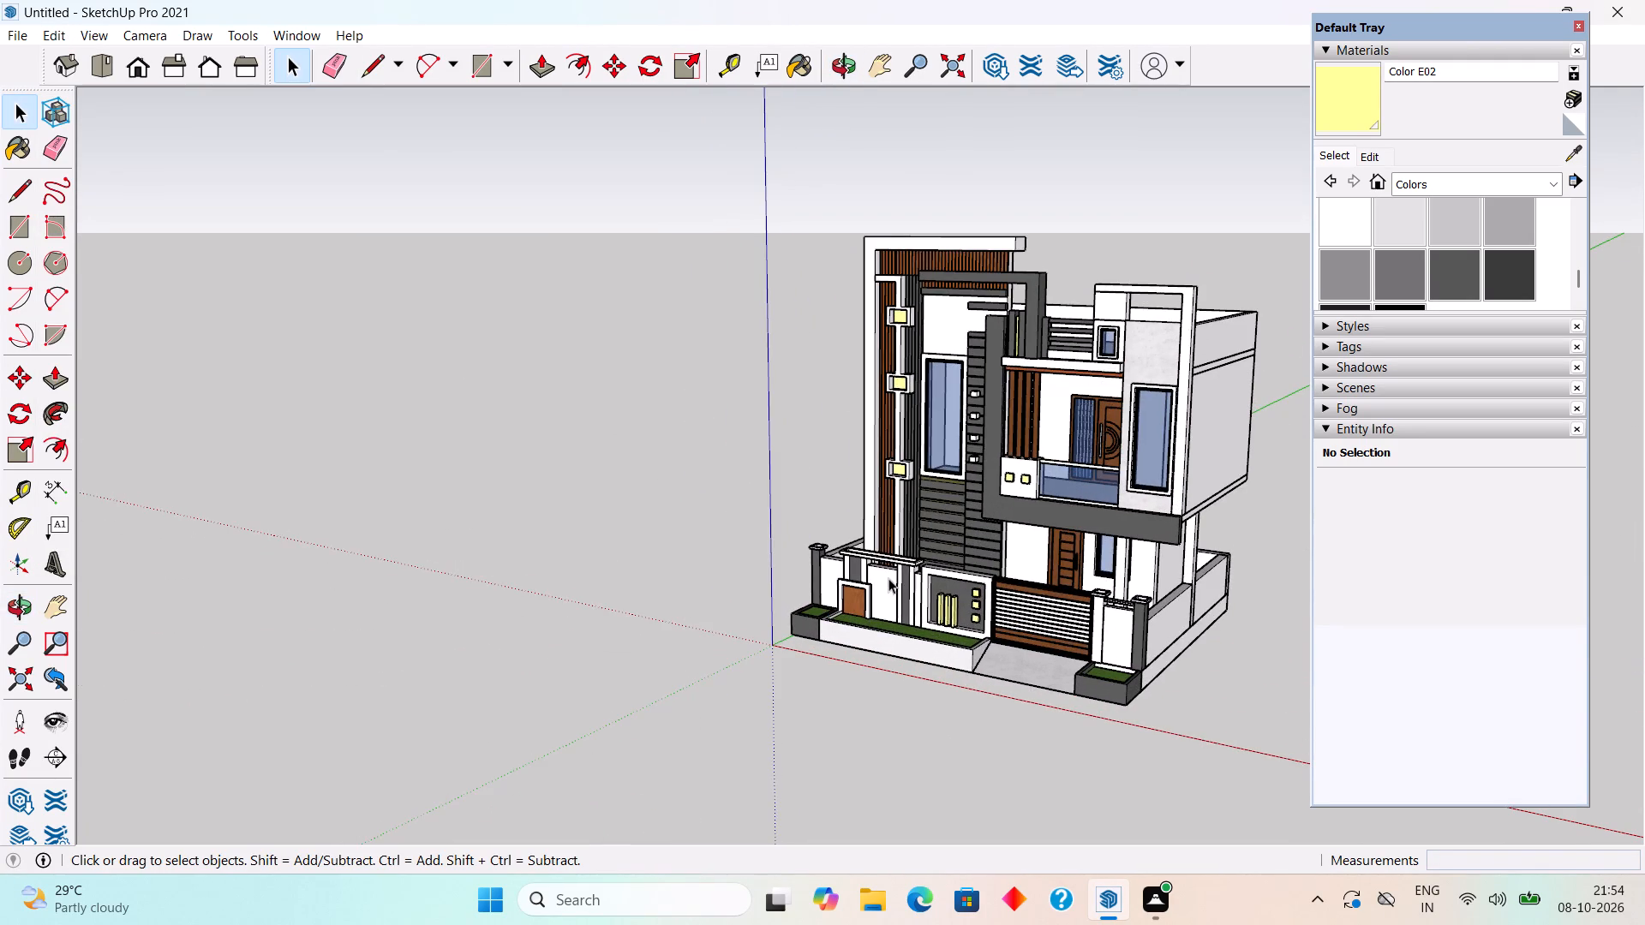
{"action": "scroll", "coordinate": [889, 577], "scroll_direction": "down", "scroll_amount": 3}
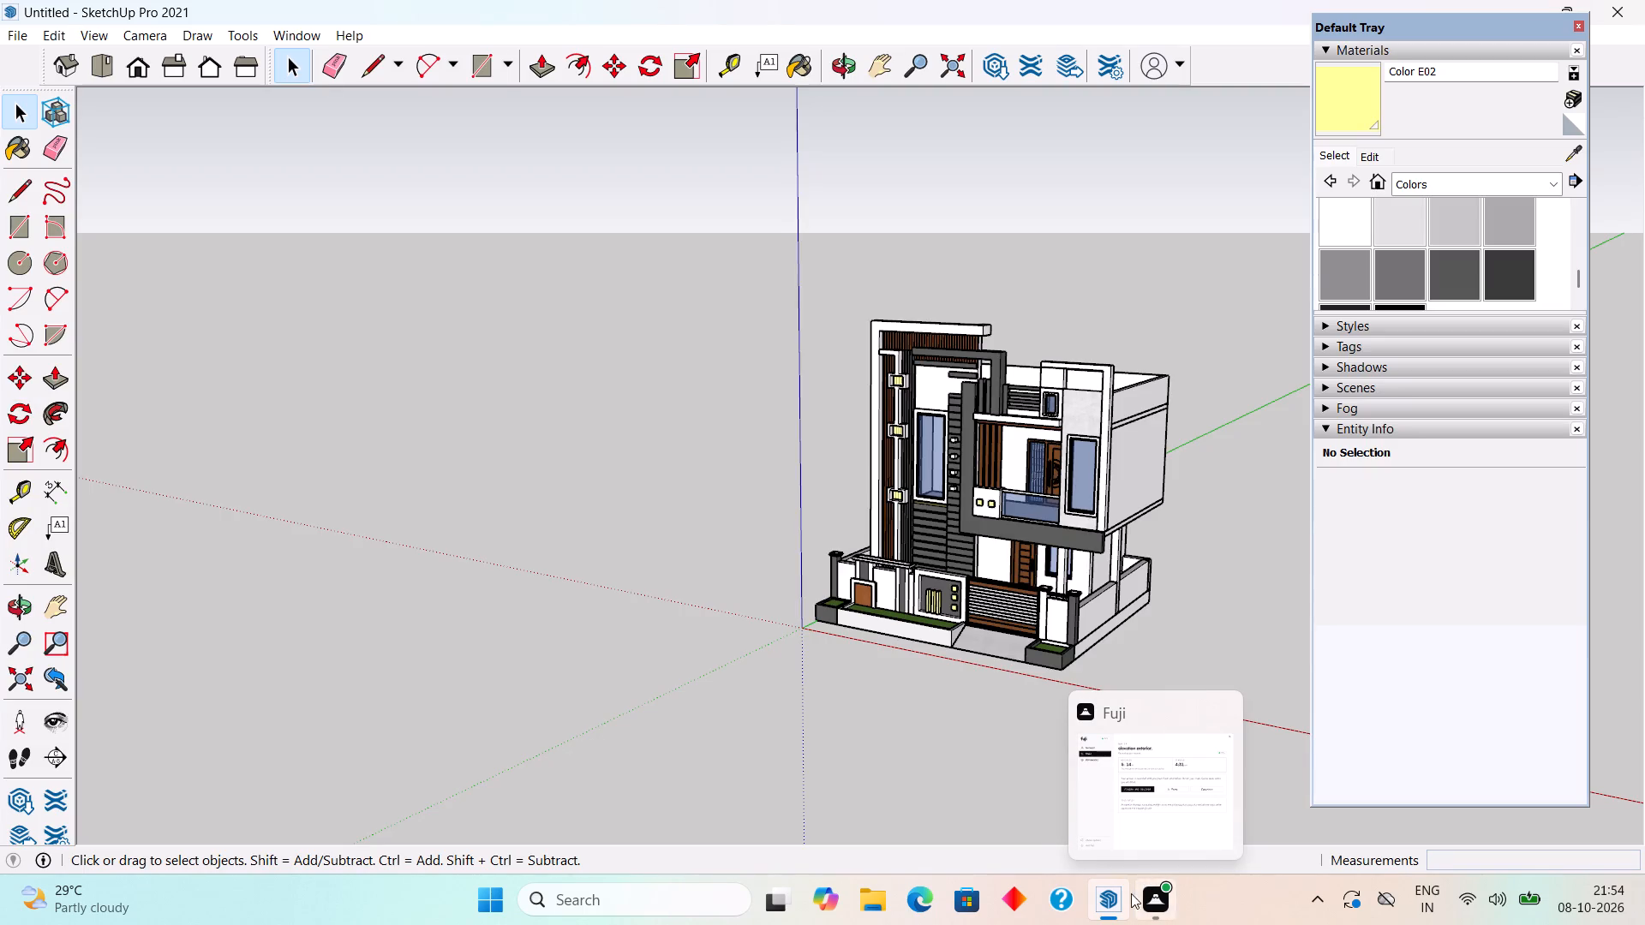
{"action": "scroll", "coordinate": [978, 712], "scroll_direction": "up", "scroll_amount": 6}
{"action": "scroll", "coordinate": [984, 707], "scroll_direction": "down", "scroll_amount": 5}
{"action": "middle_click_drag", "start_coordinate": [999, 700], "coordinate": [1198, 630]}
{"action": "scroll", "coordinate": [1198, 630], "scroll_direction": "up", "scroll_amount": 2}
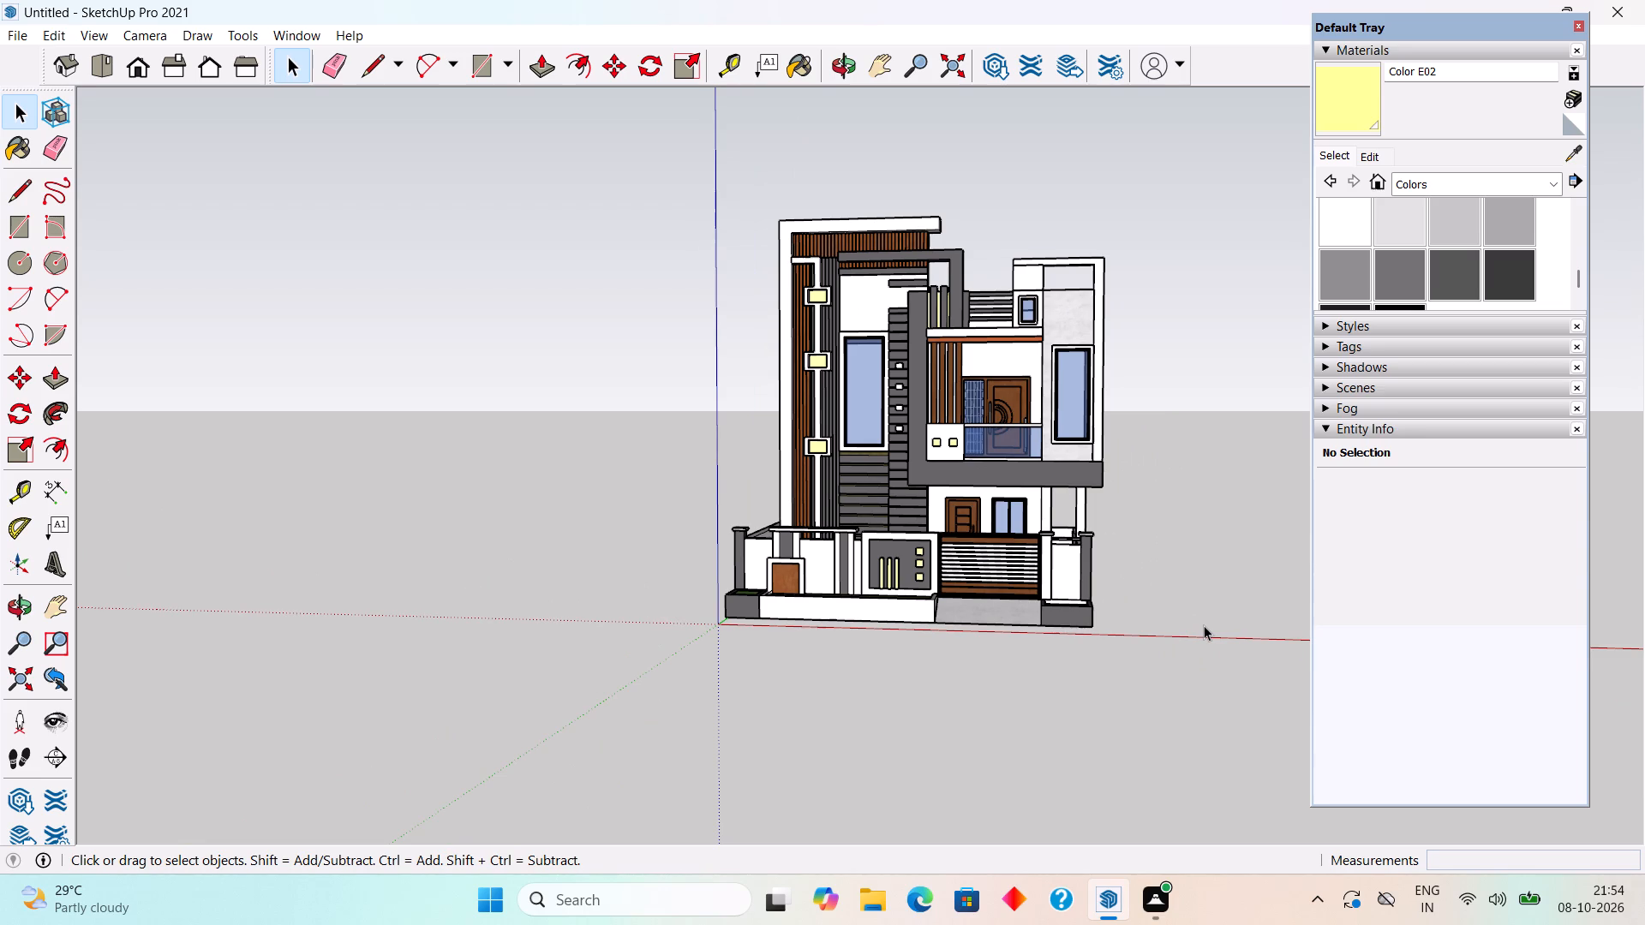
{"action": "scroll", "coordinate": [1204, 625], "scroll_direction": "up", "scroll_amount": 2}
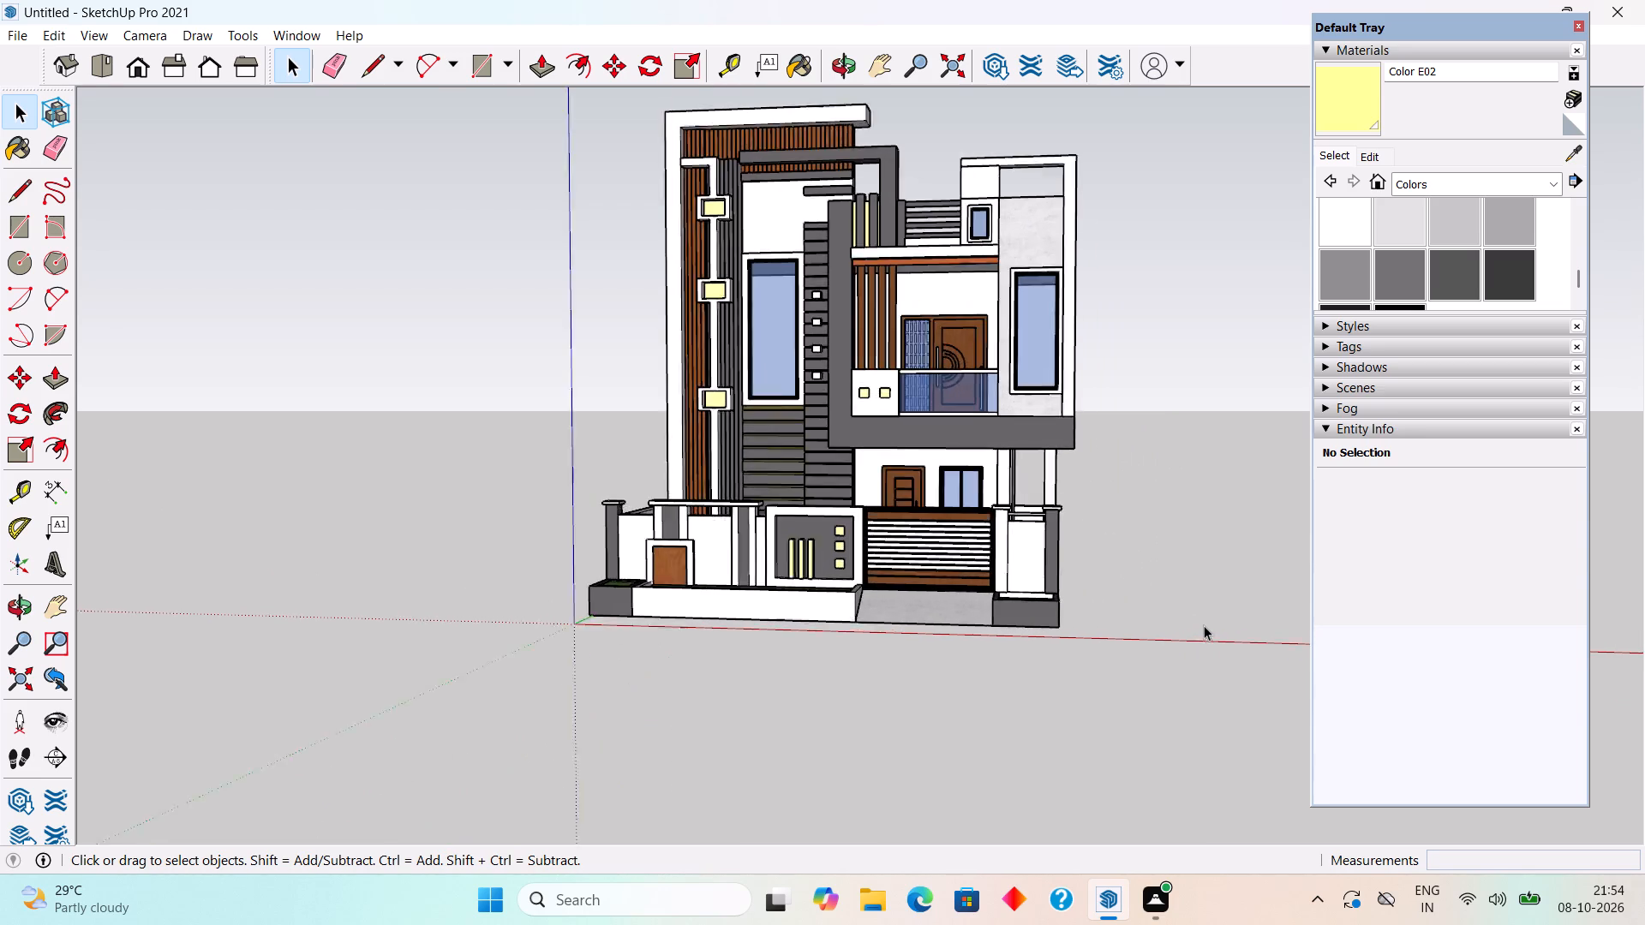
{"action": "scroll", "coordinate": [1204, 625], "scroll_direction": "up", "scroll_amount": 3}
{"action": "scroll", "coordinate": [996, 373], "scroll_direction": "up", "scroll_amount": 5}
{"action": "middle_click_drag", "start_coordinate": [1016, 439], "coordinate": [1038, 519]}
{"action": "scroll", "coordinate": [1038, 519], "scroll_direction": "down", "scroll_amount": 5}
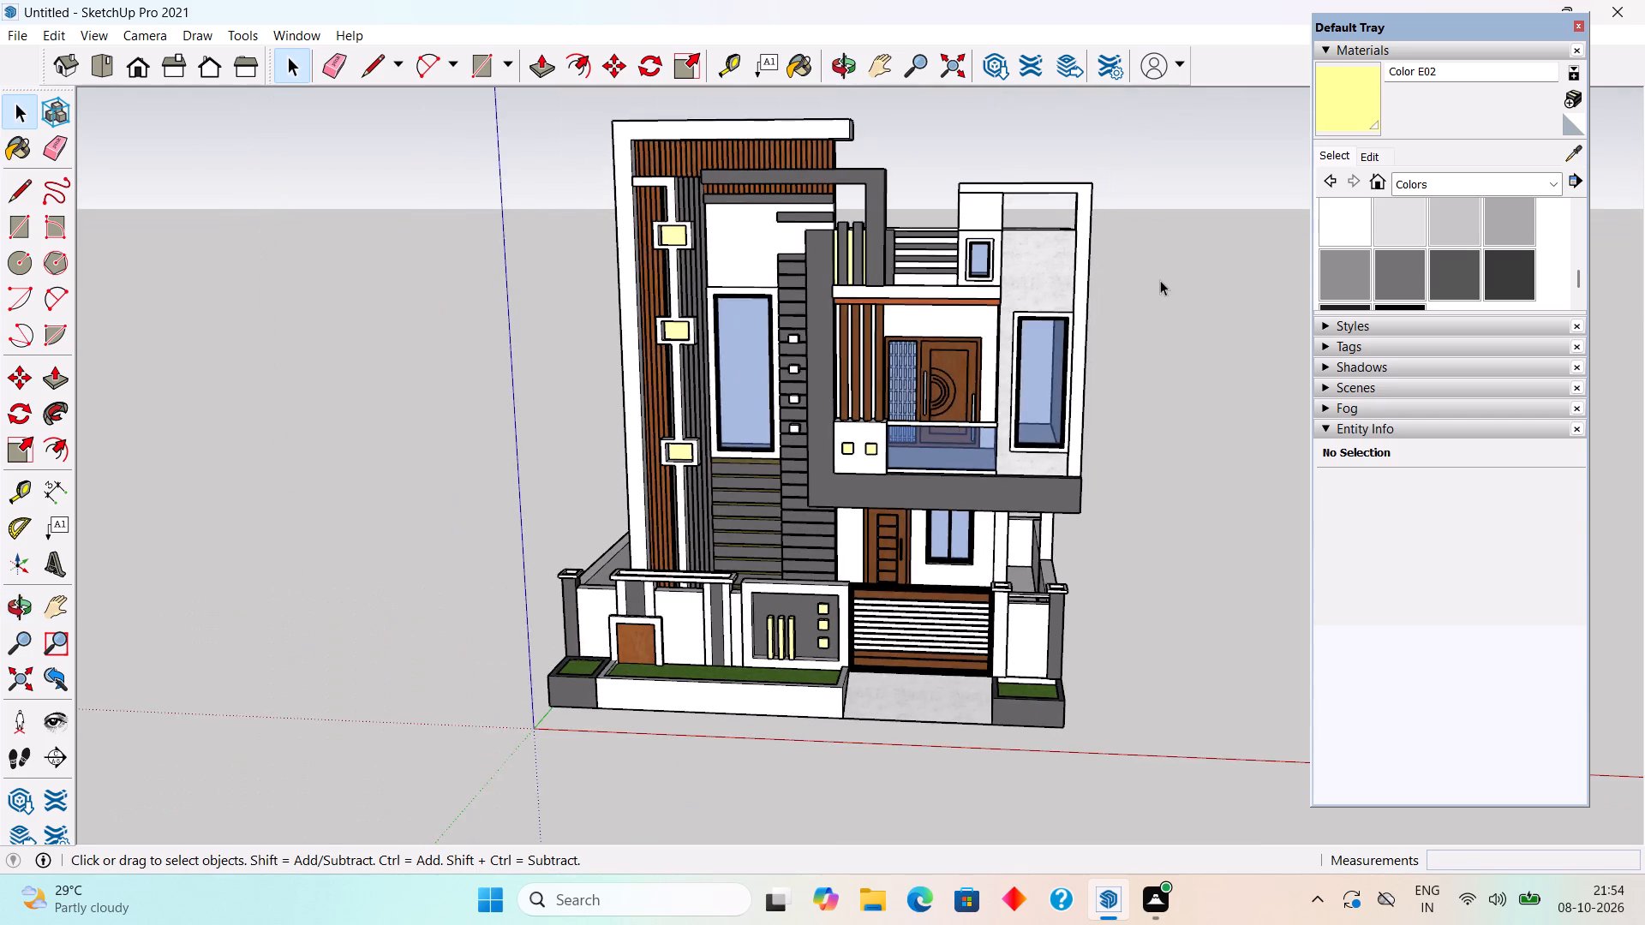
{"action": "scroll", "coordinate": [1159, 271], "scroll_direction": "up", "scroll_amount": 4}
{"action": "middle_click_drag", "start_coordinate": [1159, 271], "coordinate": [1151, 431]}
{"action": "scroll", "coordinate": [1151, 434], "scroll_direction": "down", "scroll_amount": 3}
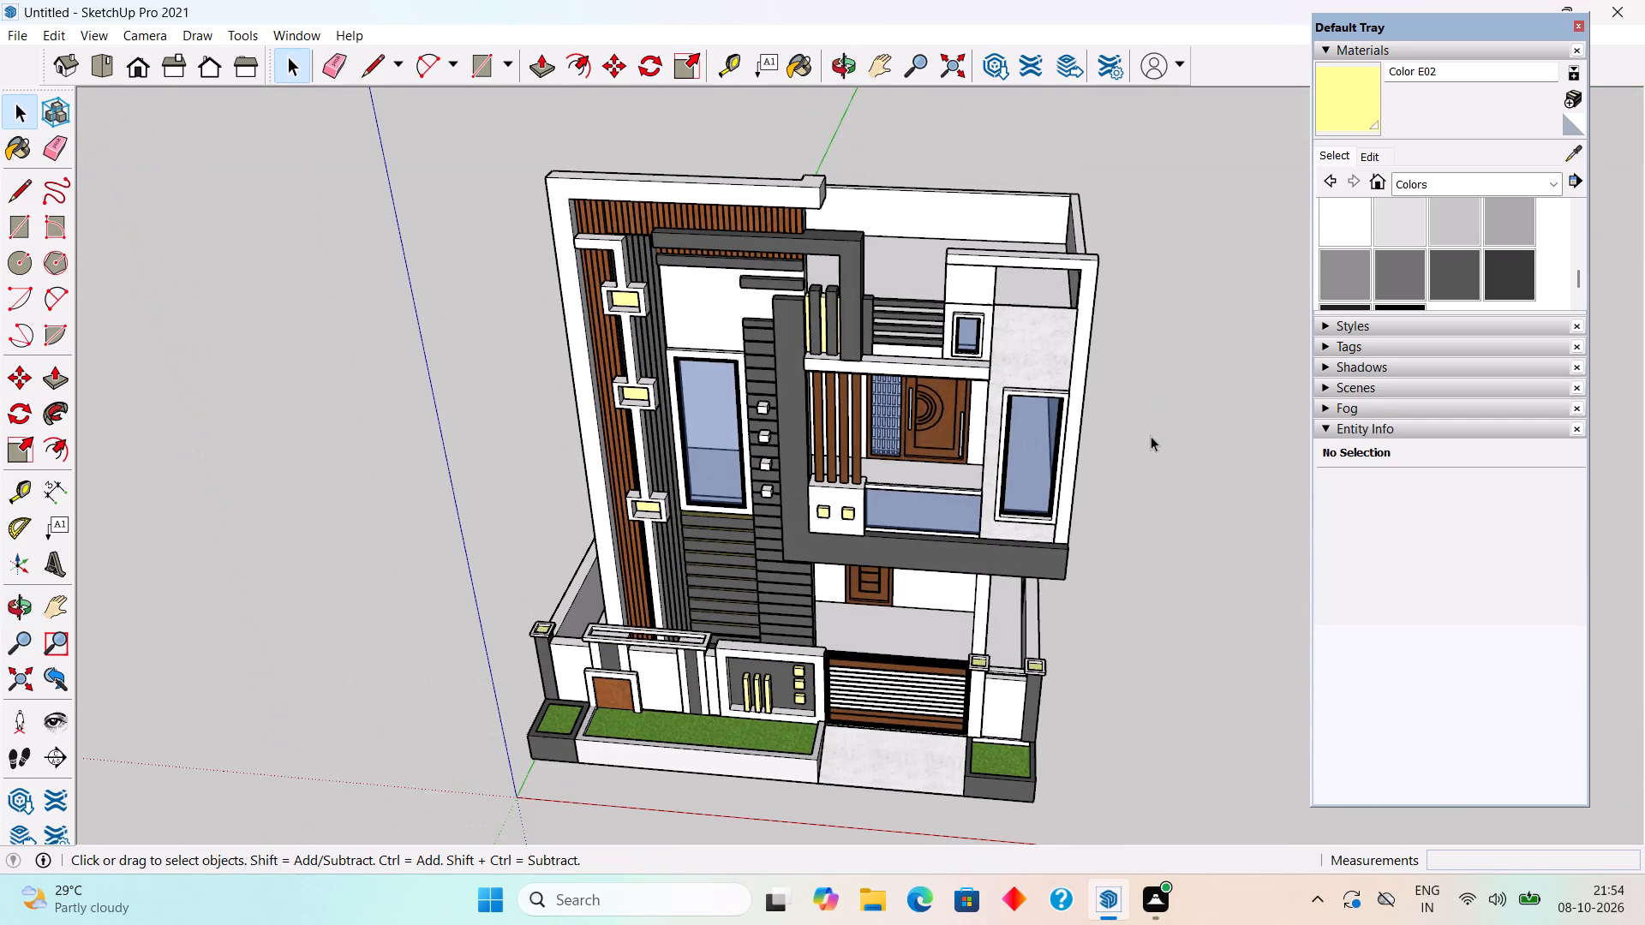
{"action": "middle_click_drag", "start_coordinate": [1154, 480], "coordinate": [923, 352]}
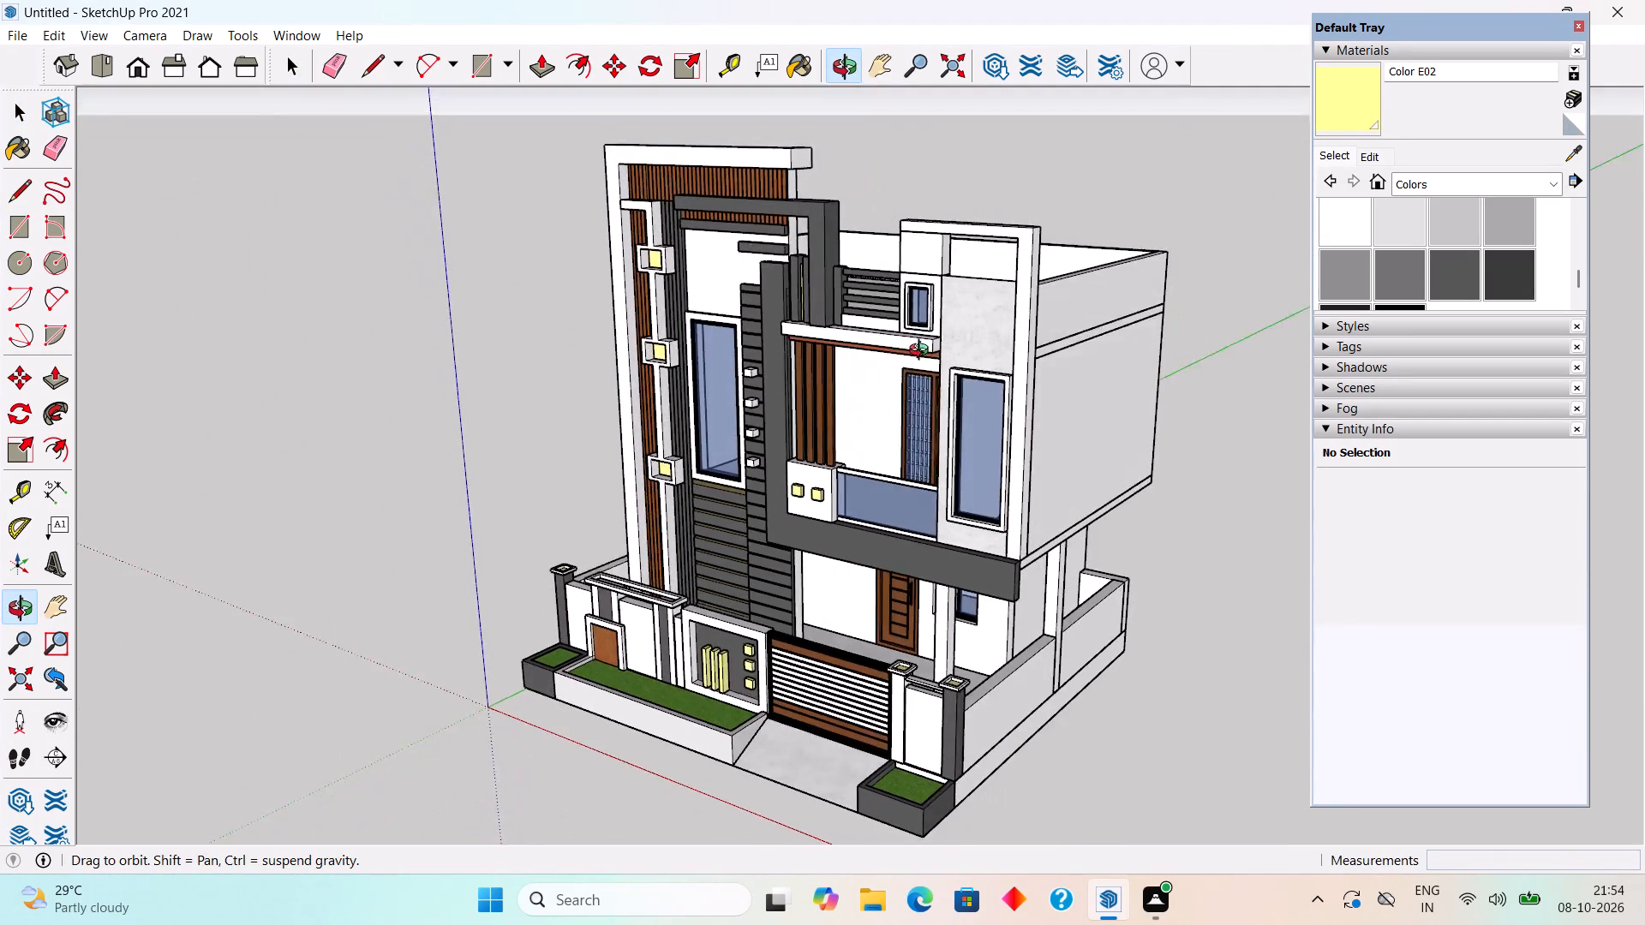
{"action": "middle_click_drag", "start_coordinate": [923, 352], "coordinate": [1140, 351]}
Inspect the upper front facade up close, including the light boxes, vertical fins, tall window and balcony frame.
{"action": "scroll", "coordinate": [776, 293], "scroll_direction": "up", "scroll_amount": 3}
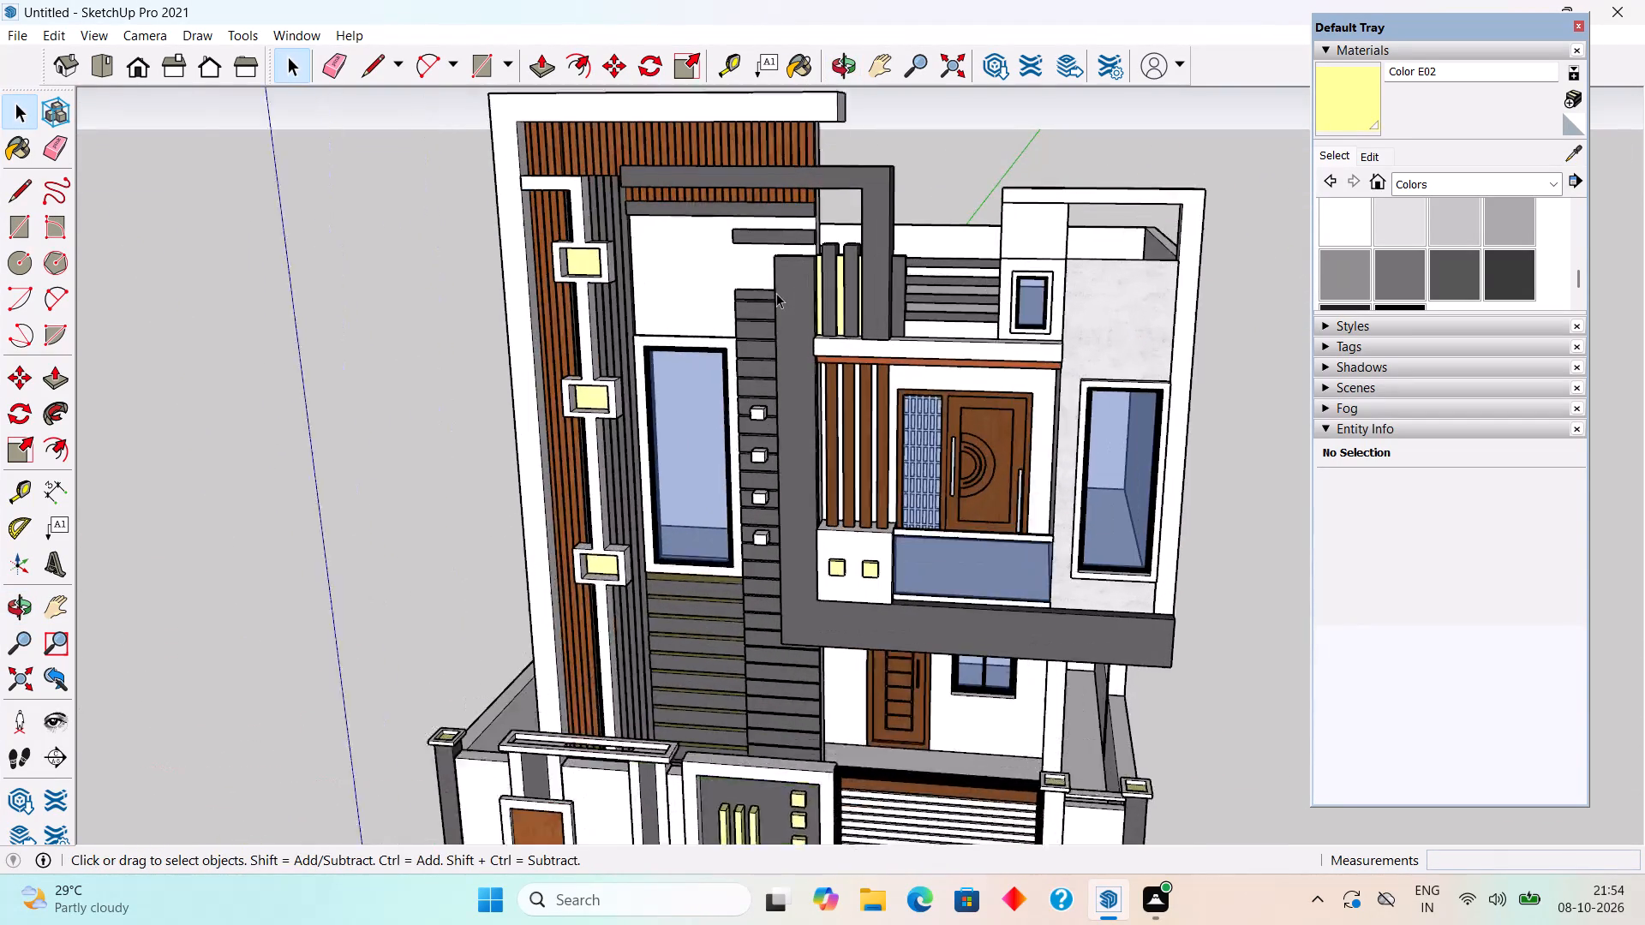
{"action": "scroll", "coordinate": [776, 293], "scroll_direction": "up", "scroll_amount": 1}
{"action": "scroll", "coordinate": [645, 303], "scroll_direction": "up", "scroll_amount": 4}
{"action": "middle_click", "coordinate": [645, 296]}
{"action": "scroll", "coordinate": [645, 295], "scroll_direction": "up", "scroll_amount": 3}
{"action": "middle_click_drag", "start_coordinate": [649, 288], "coordinate": [478, 350]}
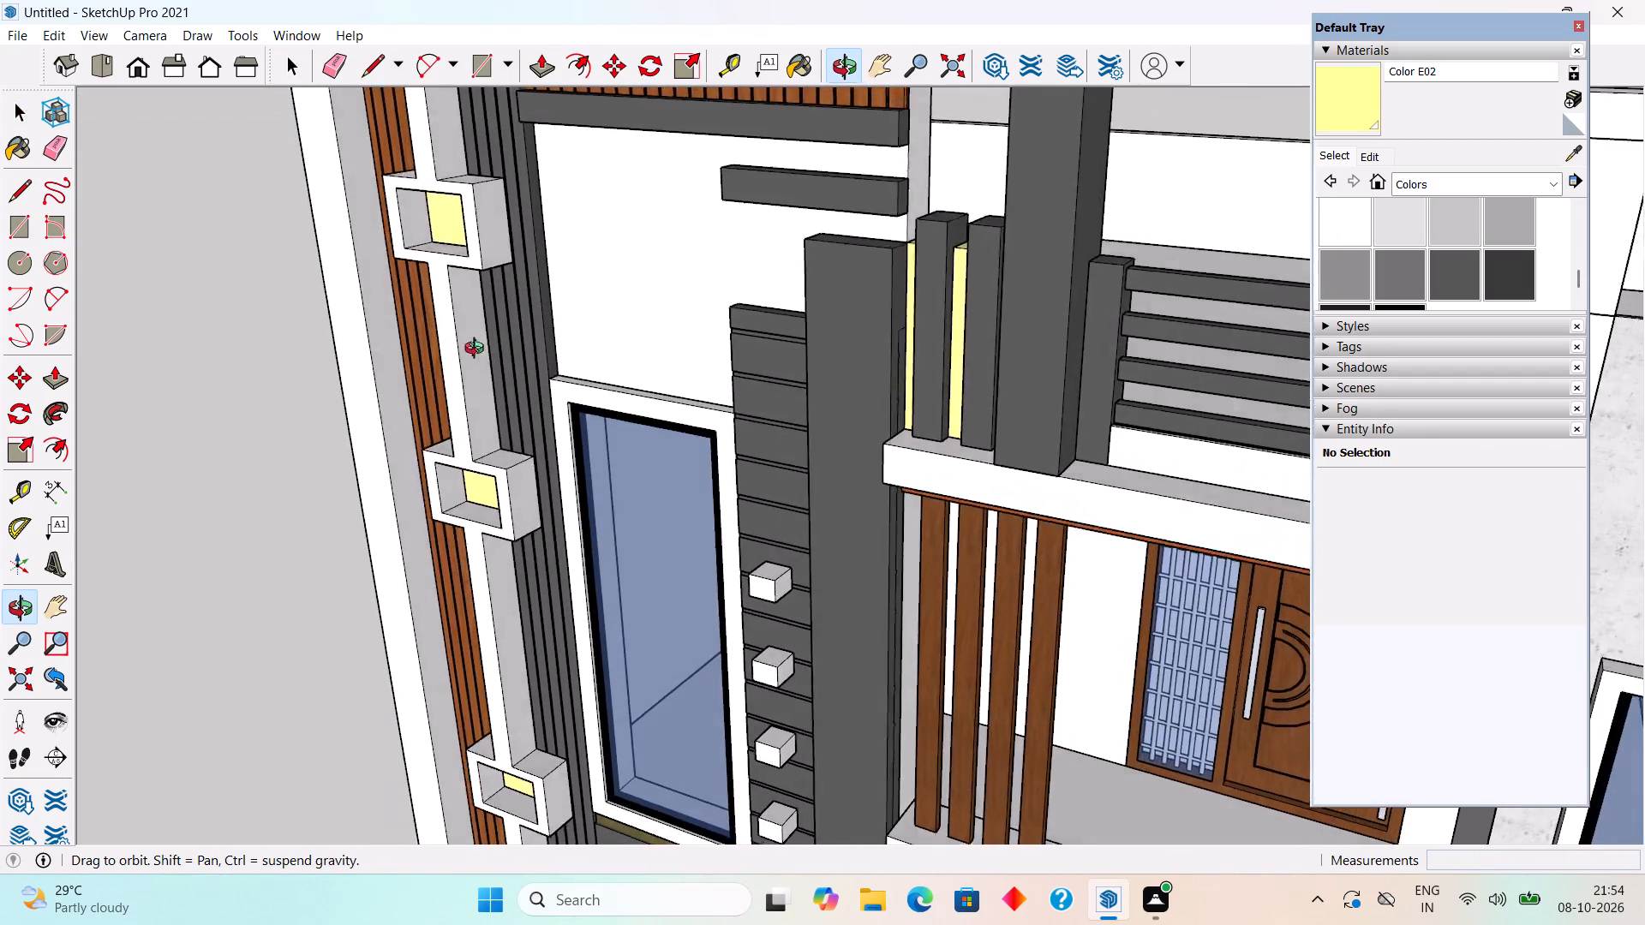
{"action": "middle_click_drag", "start_coordinate": [478, 350], "coordinate": [645, 323]}
{"action": "scroll", "coordinate": [644, 324], "scroll_direction": "down", "scroll_amount": 8}
{"action": "middle_click_drag", "start_coordinate": [848, 411], "coordinate": [870, 274]}
{"action": "scroll", "coordinate": [864, 307], "scroll_direction": "up", "scroll_amount": 1}
{"action": "scroll", "coordinate": [873, 259], "scroll_direction": "down", "scroll_amount": 2}
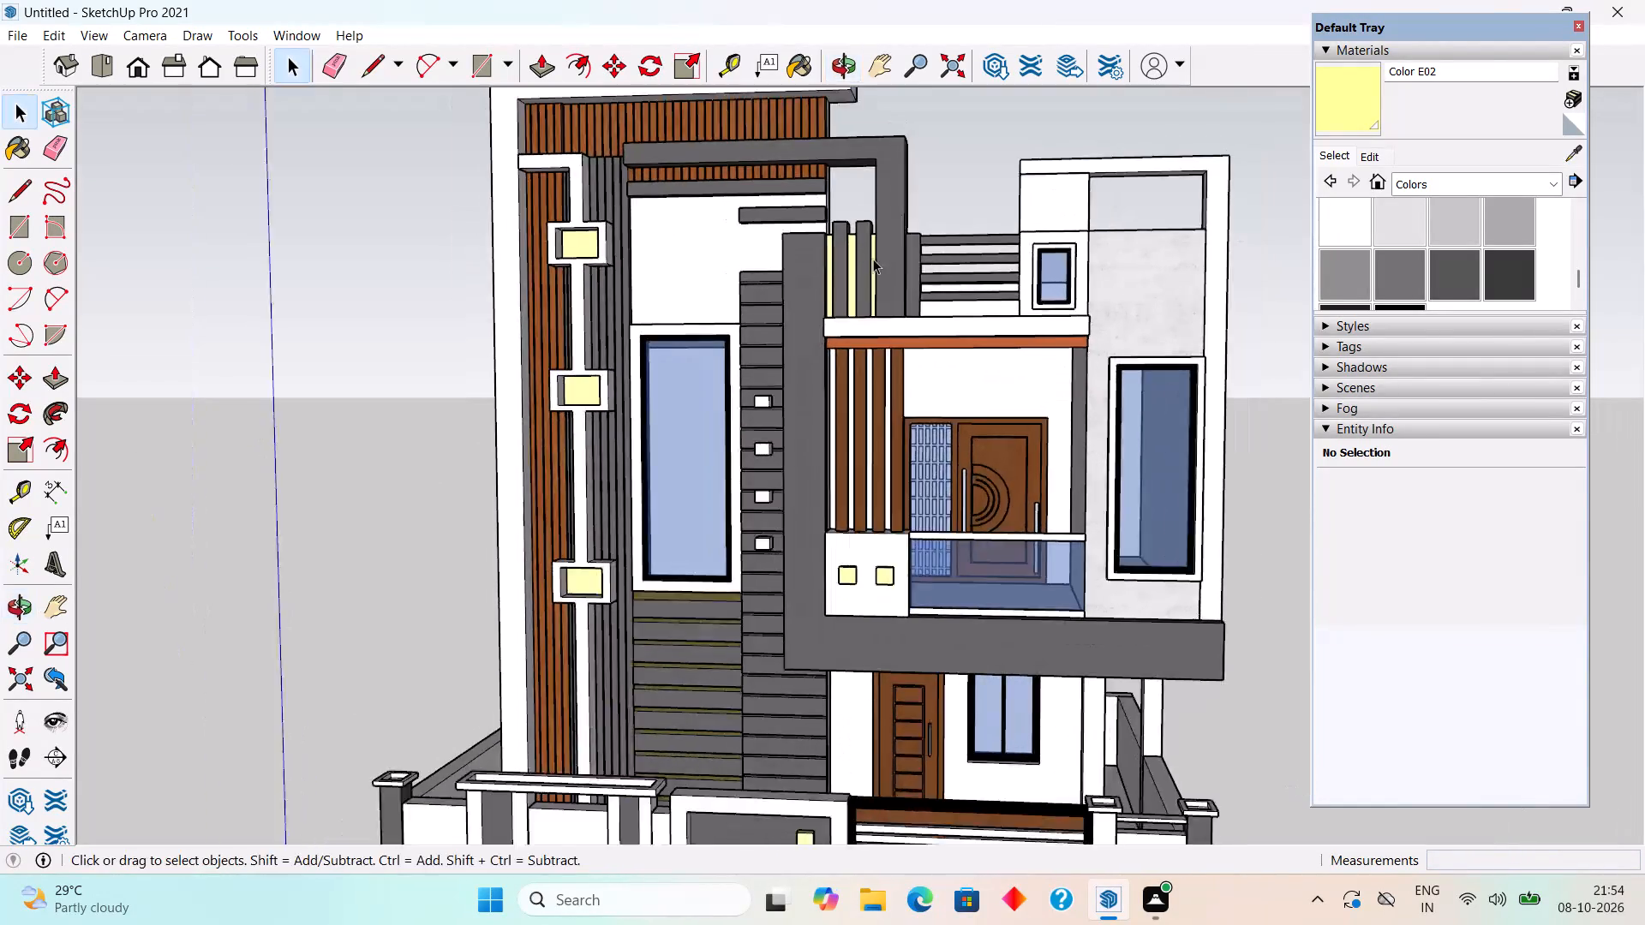
{"action": "scroll", "coordinate": [877, 245], "scroll_direction": "down", "scroll_amount": 6}
{"action": "middle_click_drag", "start_coordinate": [898, 244], "coordinate": [888, 390]}
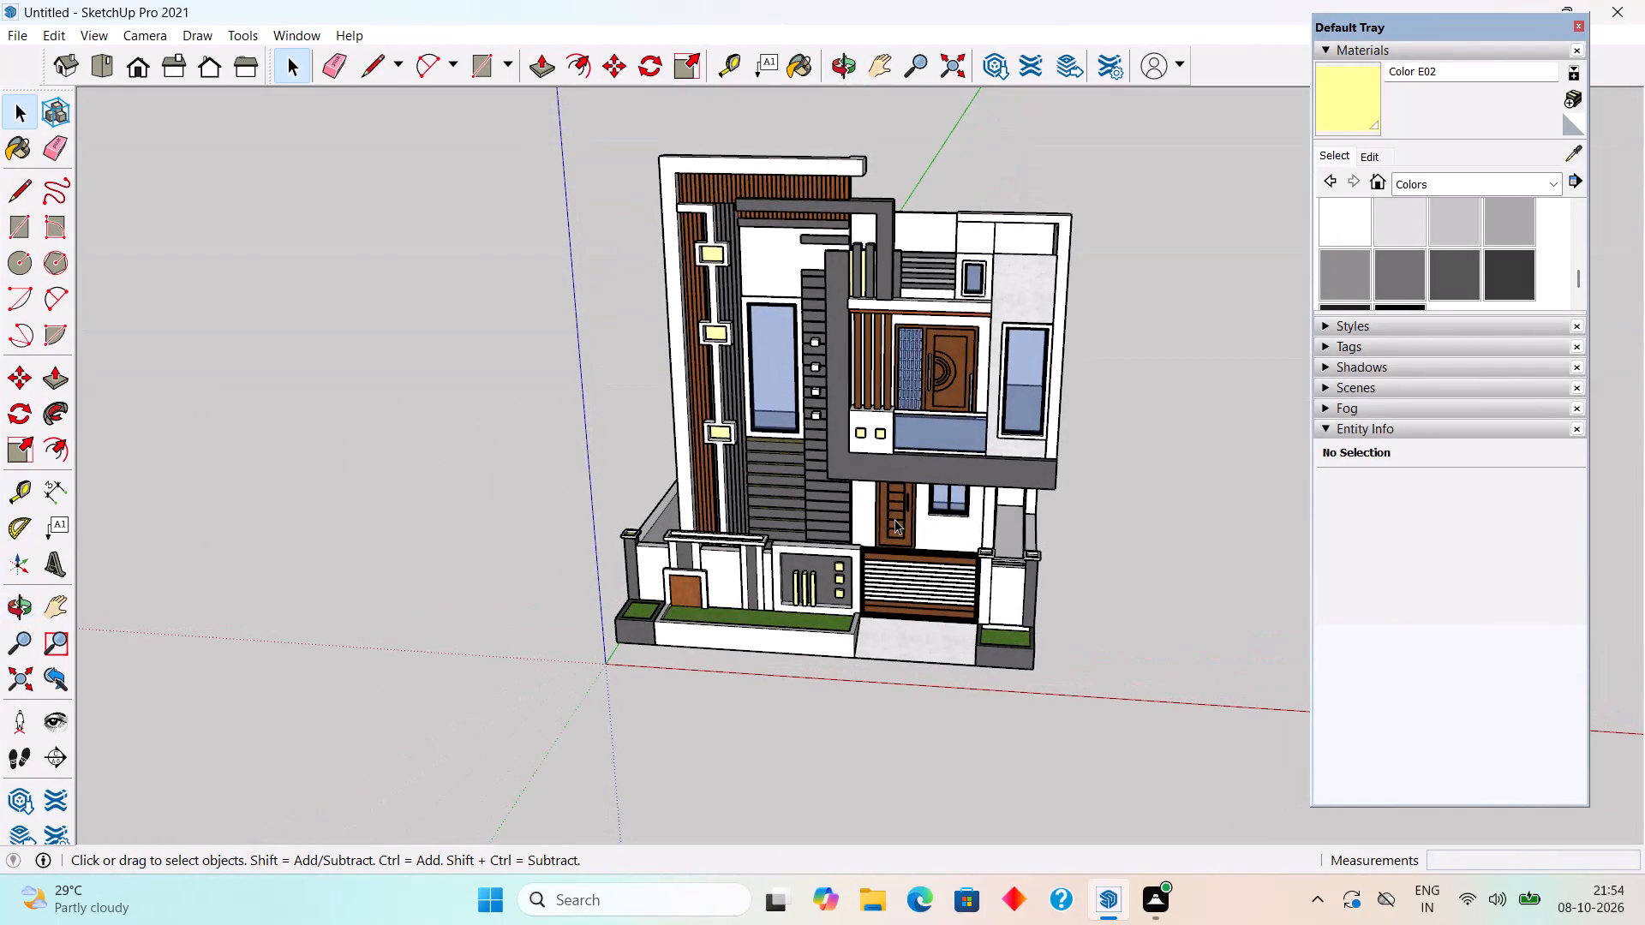
Review the complete front elevation from several angles, including the balcony, concrete-panelled frame, gate and boundary wall.
{"action": "scroll", "coordinate": [894, 519], "scroll_direction": "down", "scroll_amount": 4}
{"action": "middle_click_drag", "start_coordinate": [910, 553], "coordinate": [922, 475]}
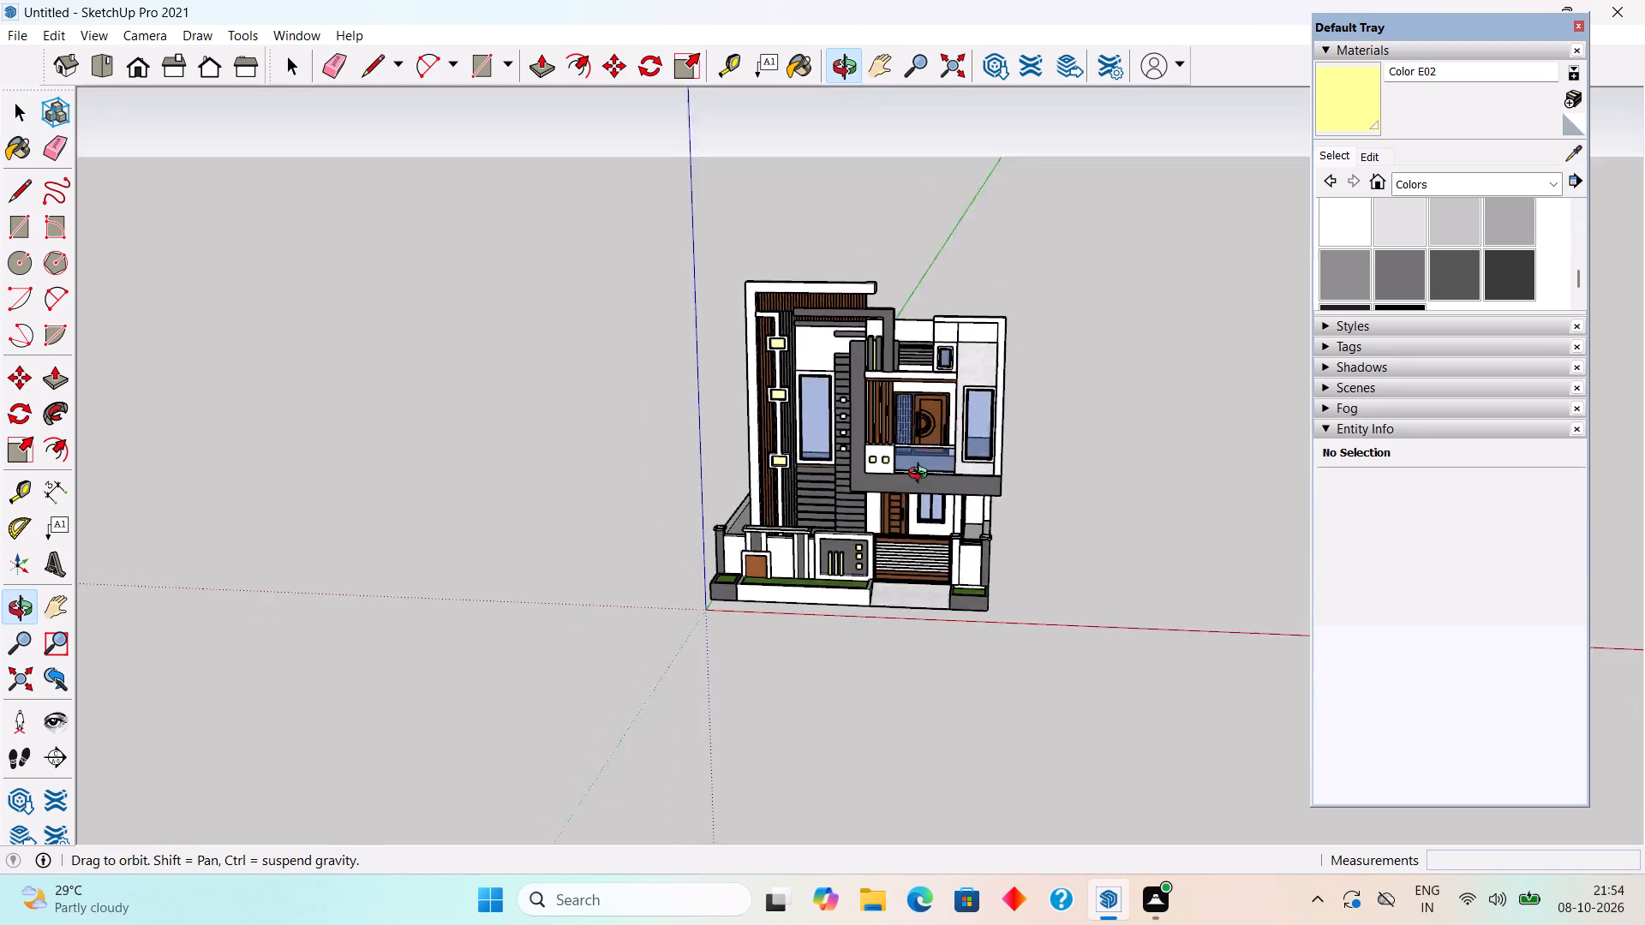
{"action": "middle_click_drag", "start_coordinate": [922, 475], "coordinate": [925, 414]}
{"action": "scroll", "coordinate": [925, 414], "scroll_direction": "up", "scroll_amount": 8}
{"action": "middle_click_drag", "start_coordinate": [967, 403], "coordinate": [1090, 480]}
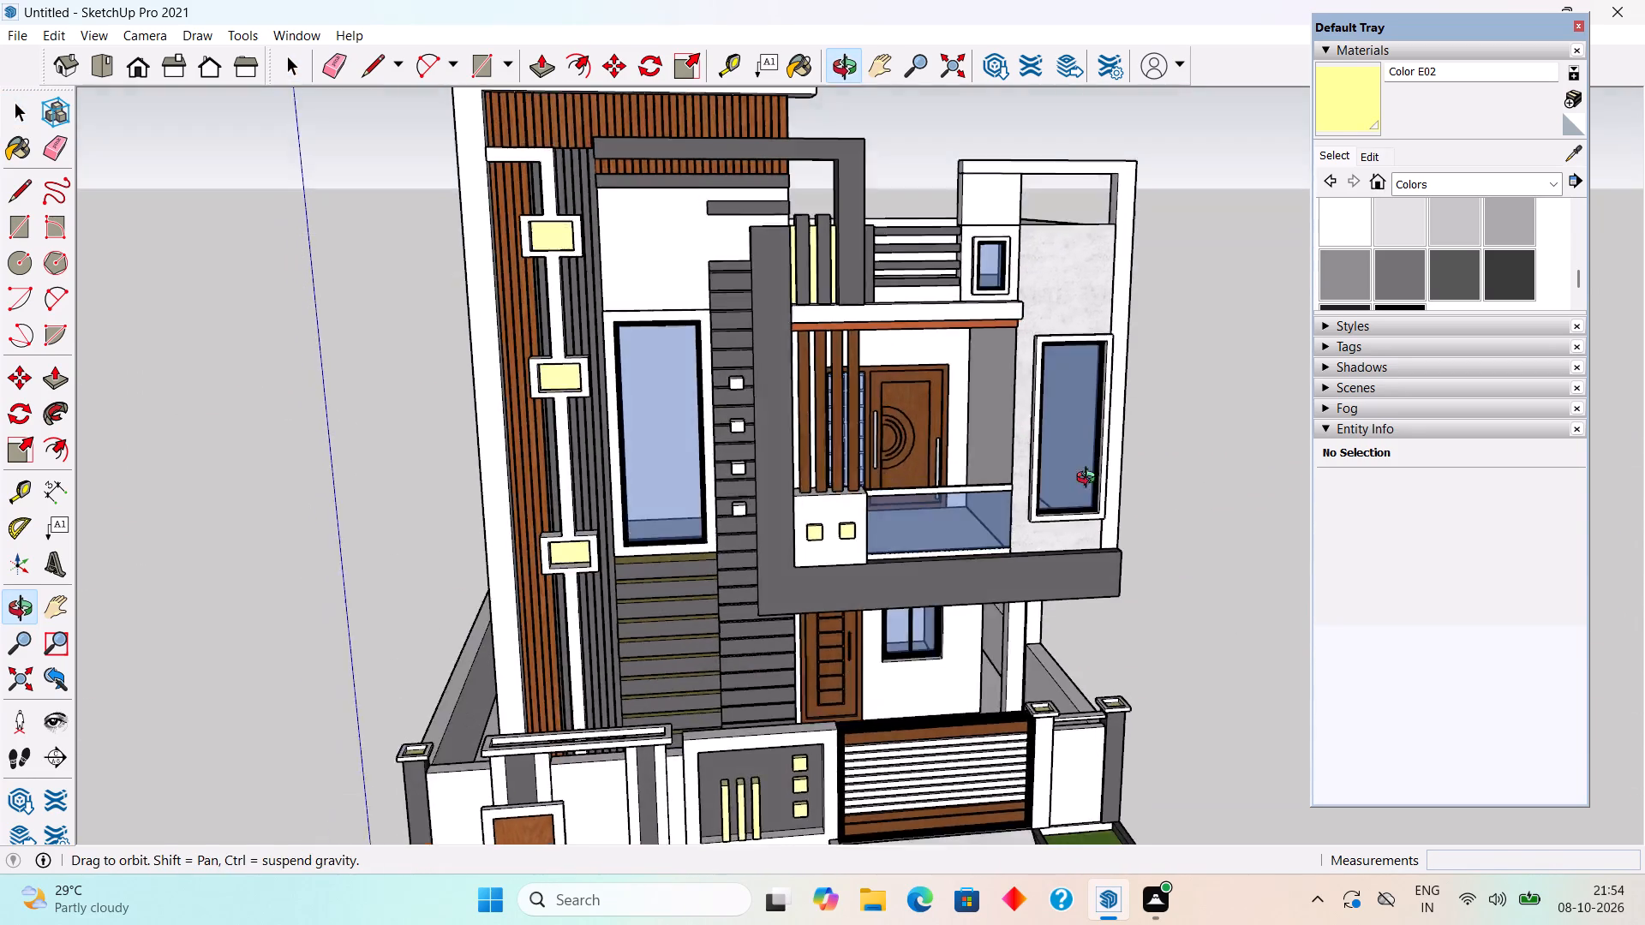
{"action": "middle_click_drag", "start_coordinate": [1090, 480], "coordinate": [1093, 513]}
{"action": "scroll", "coordinate": [1093, 512], "scroll_direction": "down", "scroll_amount": 4}
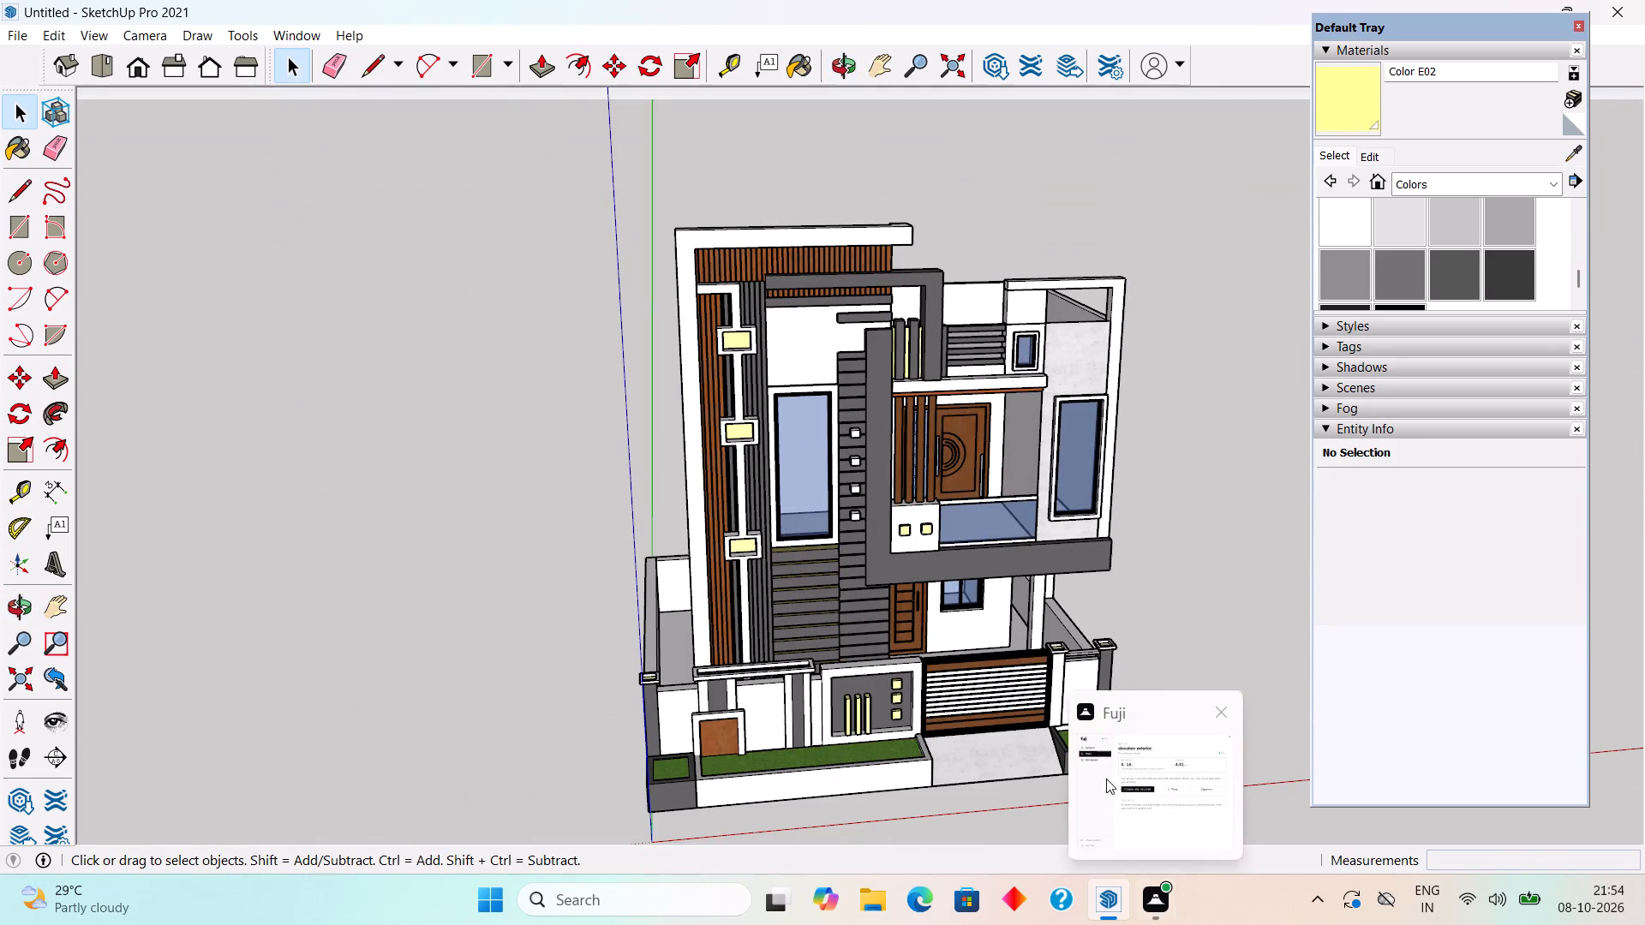
{"action": "scroll", "coordinate": [791, 379], "scroll_direction": "down", "scroll_amount": 3}
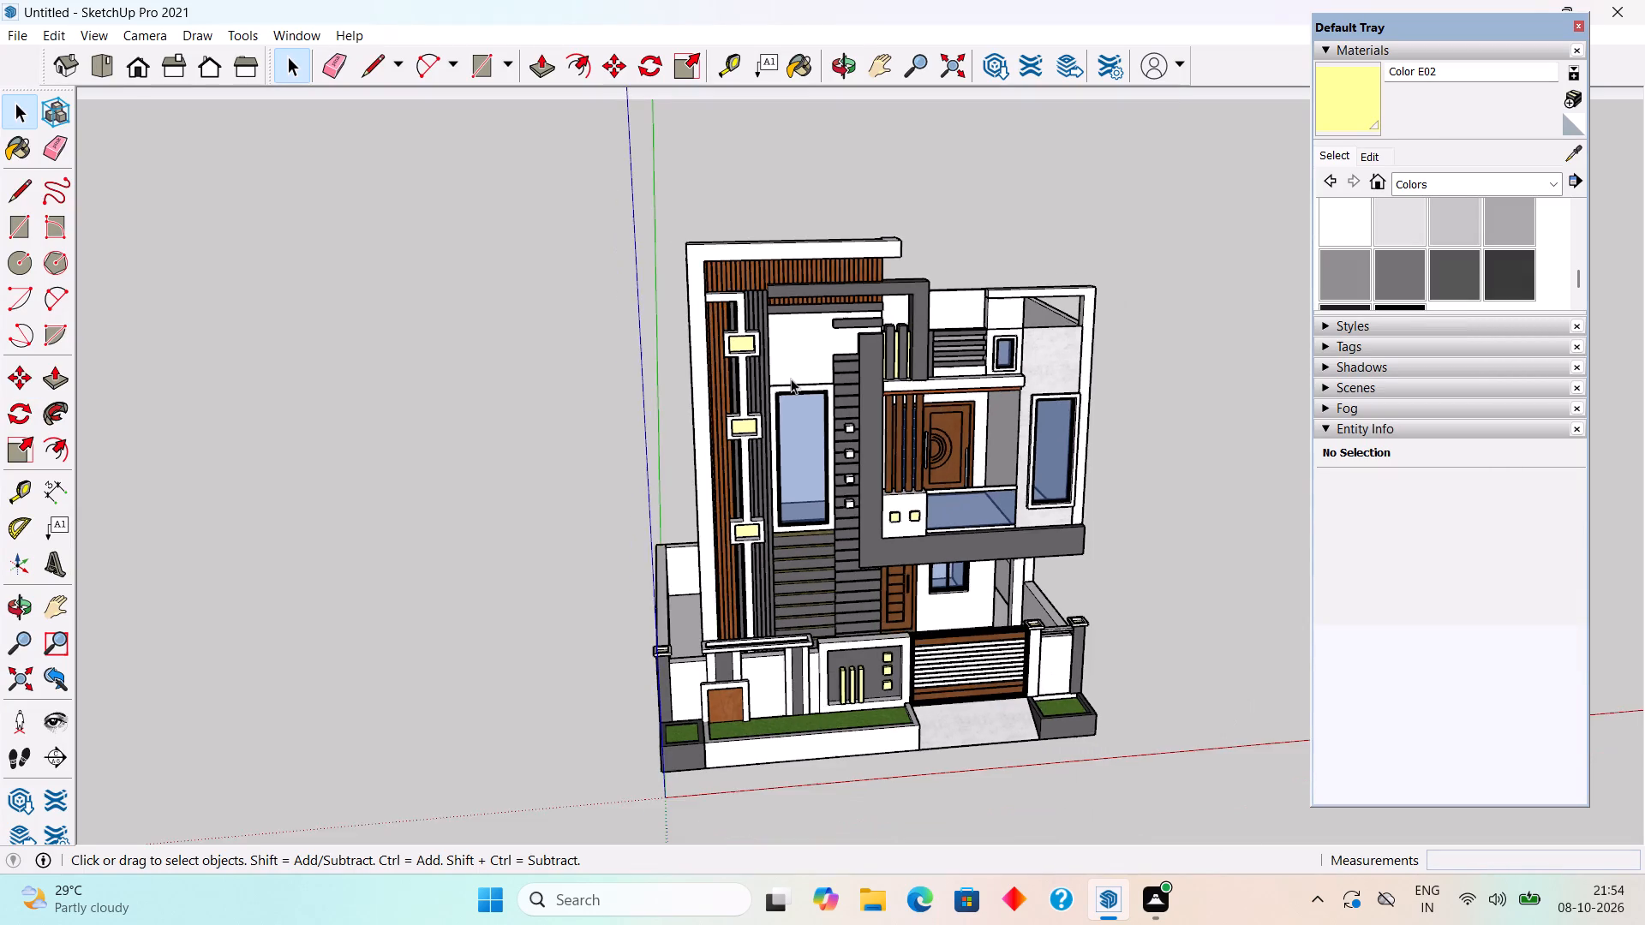
{"action": "scroll", "coordinate": [799, 490], "scroll_direction": "up", "scroll_amount": 4}
{"action": "middle_click_drag", "start_coordinate": [780, 549], "coordinate": [467, 614]}
{"action": "scroll", "coordinate": [467, 614], "scroll_direction": "down", "scroll_amount": 4}
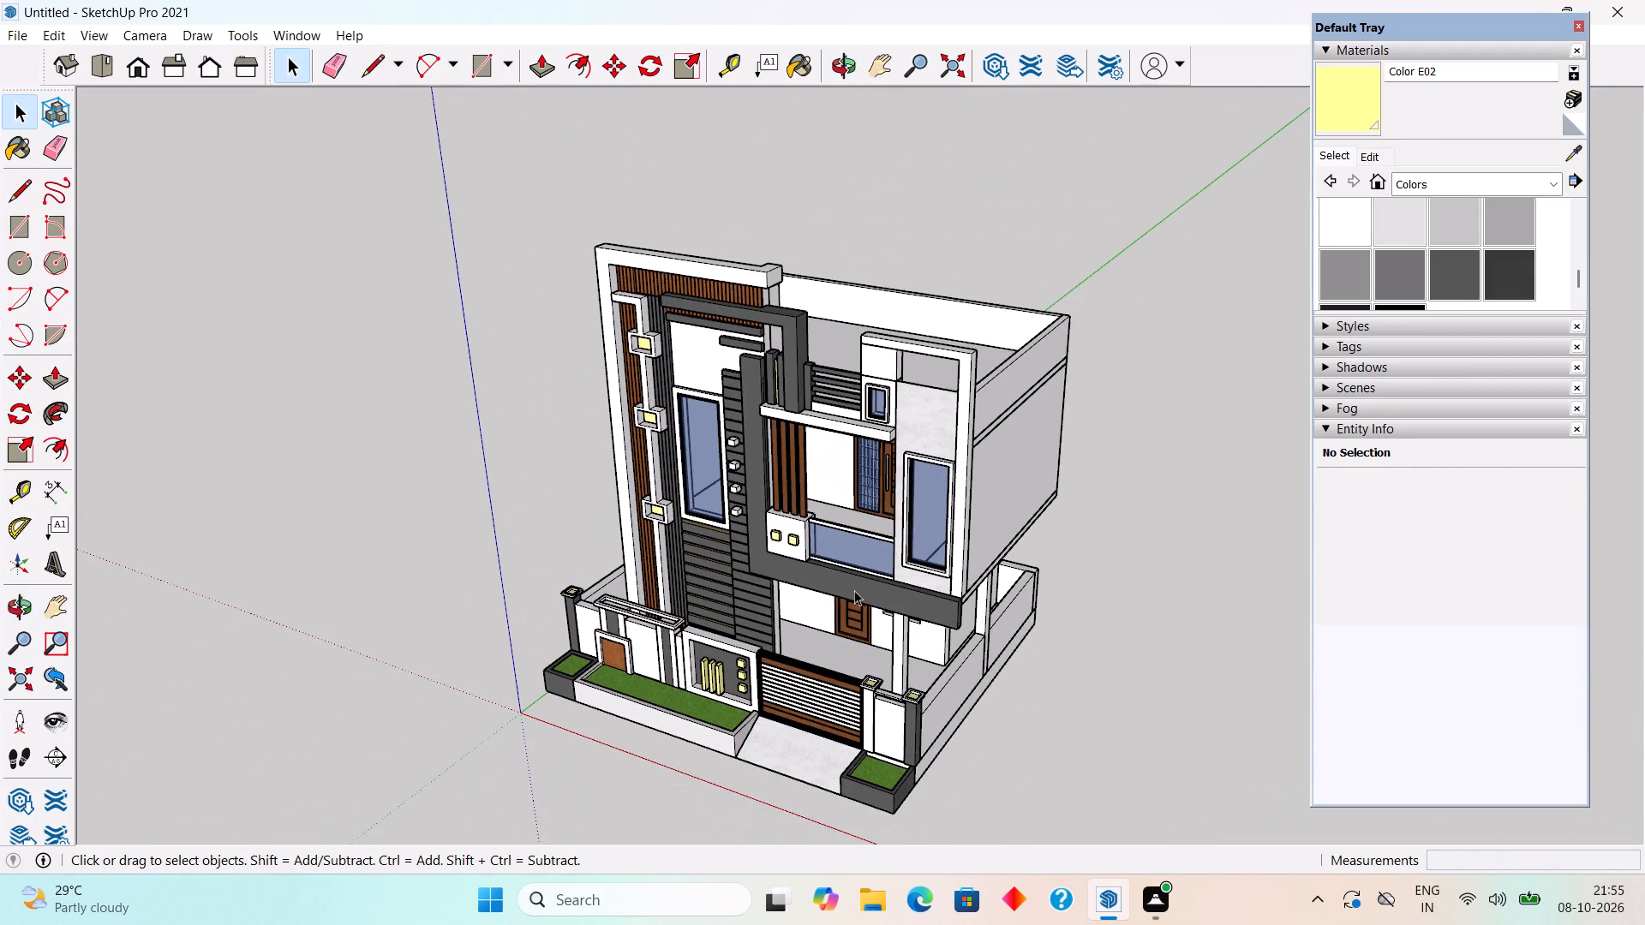
{"action": "scroll", "coordinate": [858, 594], "scroll_direction": "up", "scroll_amount": 5}
{"action": "scroll", "coordinate": [996, 713], "scroll_direction": "up", "scroll_amount": 1}
{"action": "middle_click_drag", "start_coordinate": [996, 713], "coordinate": [1083, 548]}
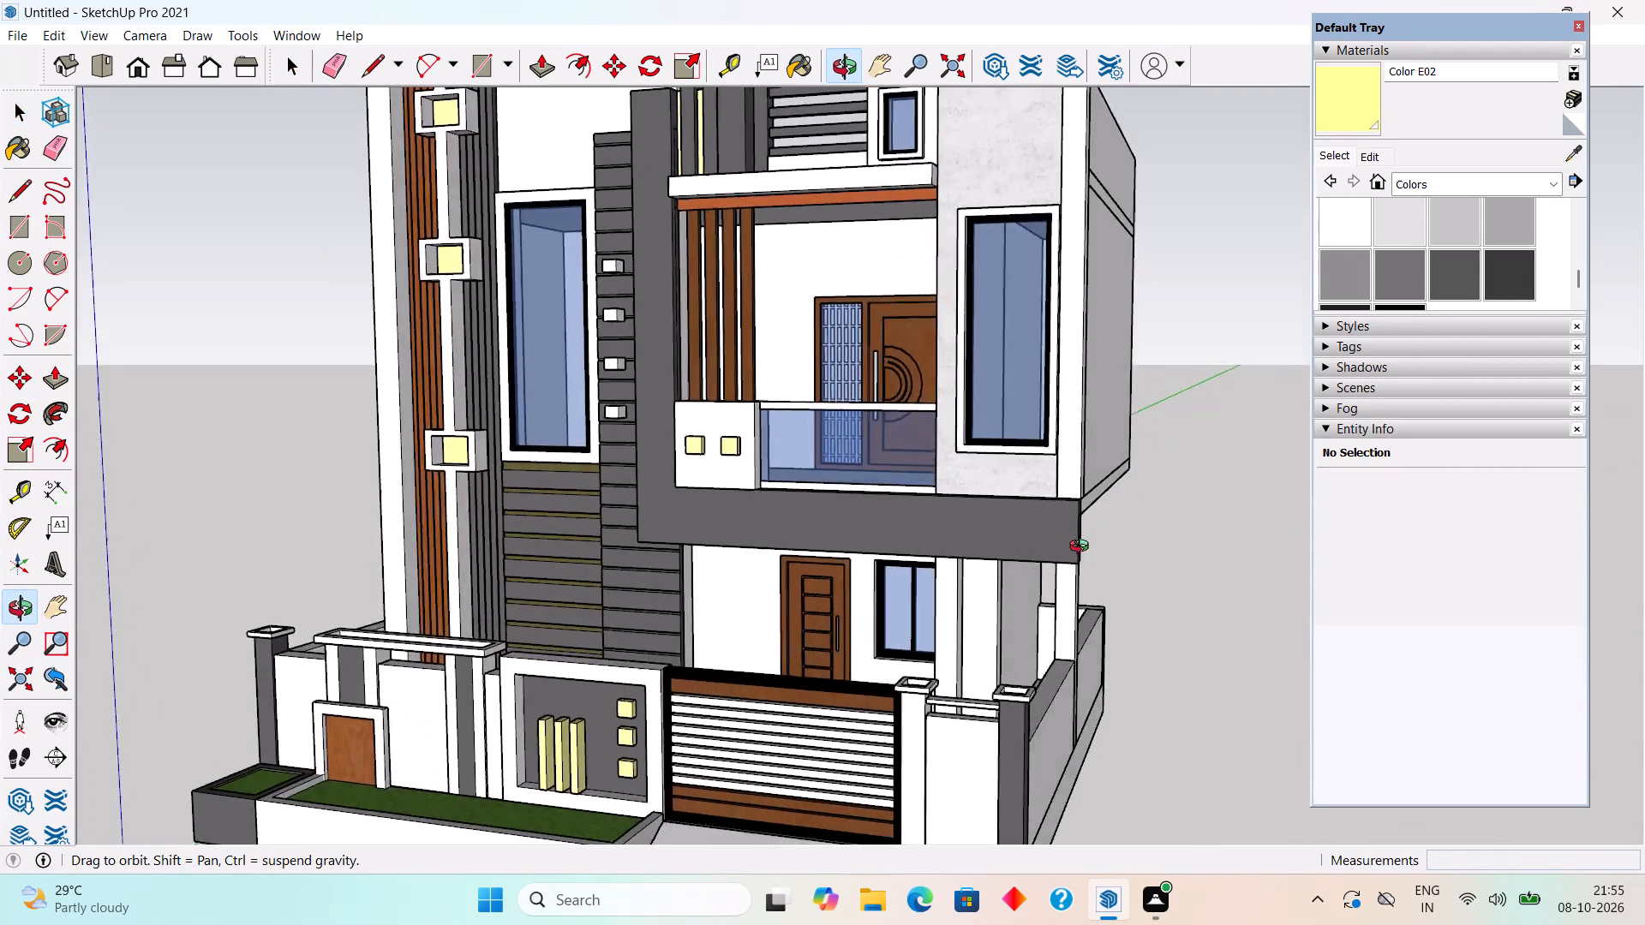
{"action": "middle_click_drag", "start_coordinate": [1083, 548], "coordinate": [1150, 480]}
{"action": "scroll", "coordinate": [1150, 479], "scroll_direction": "down", "scroll_amount": 3}
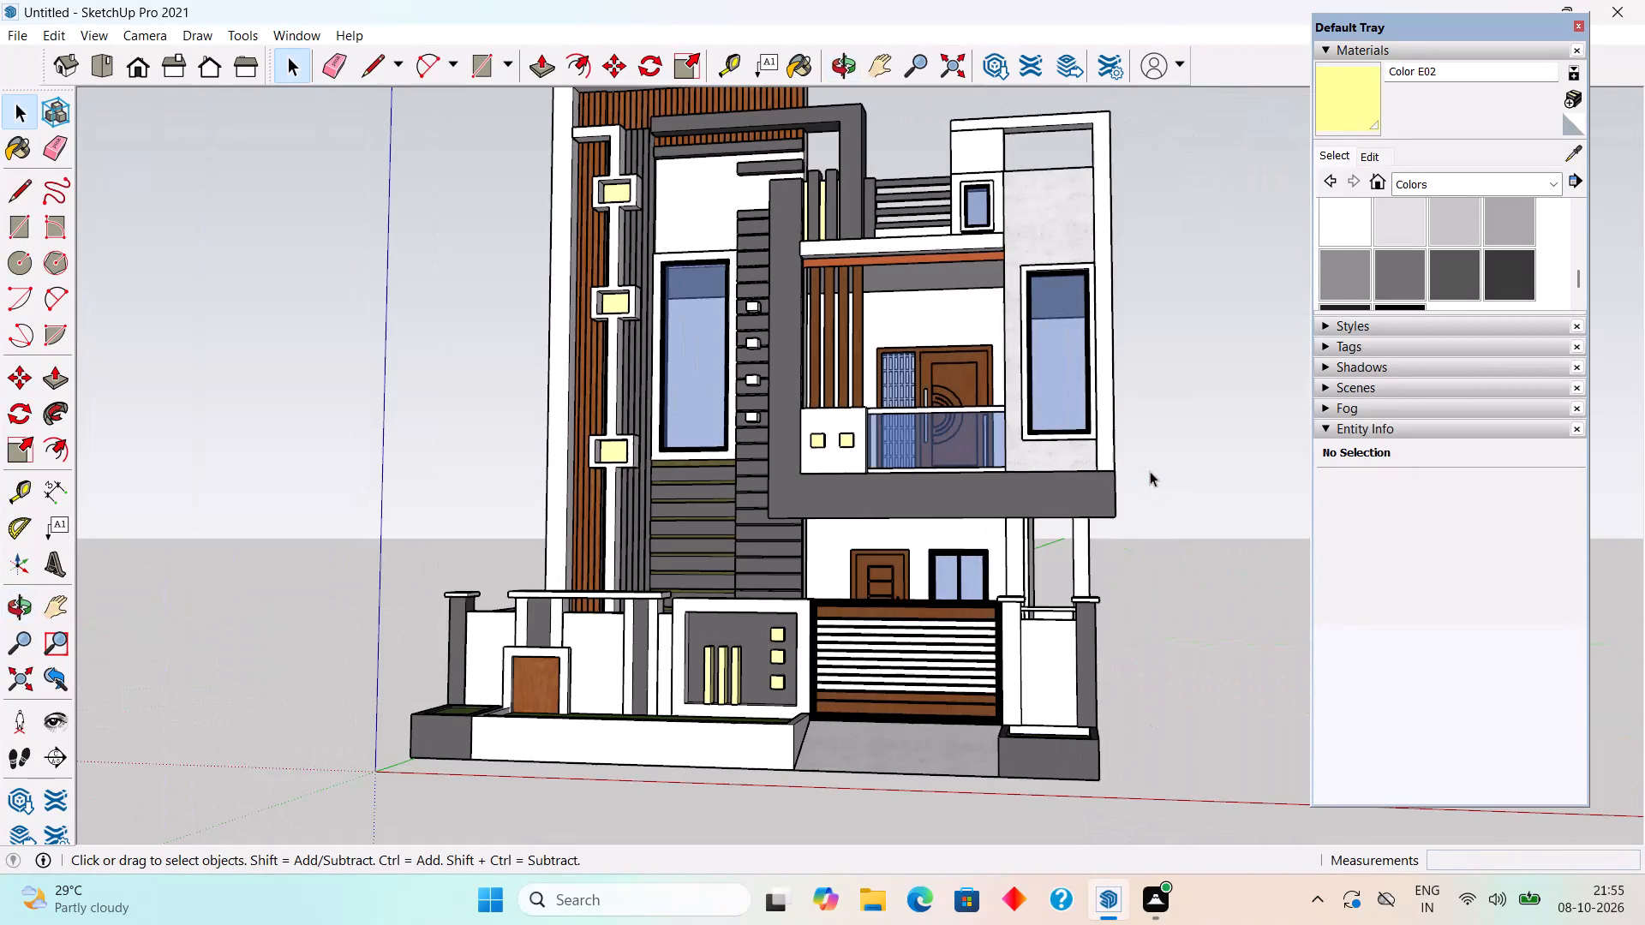
{"action": "middle_click_drag", "start_coordinate": [924, 529], "coordinate": [1073, 565]}
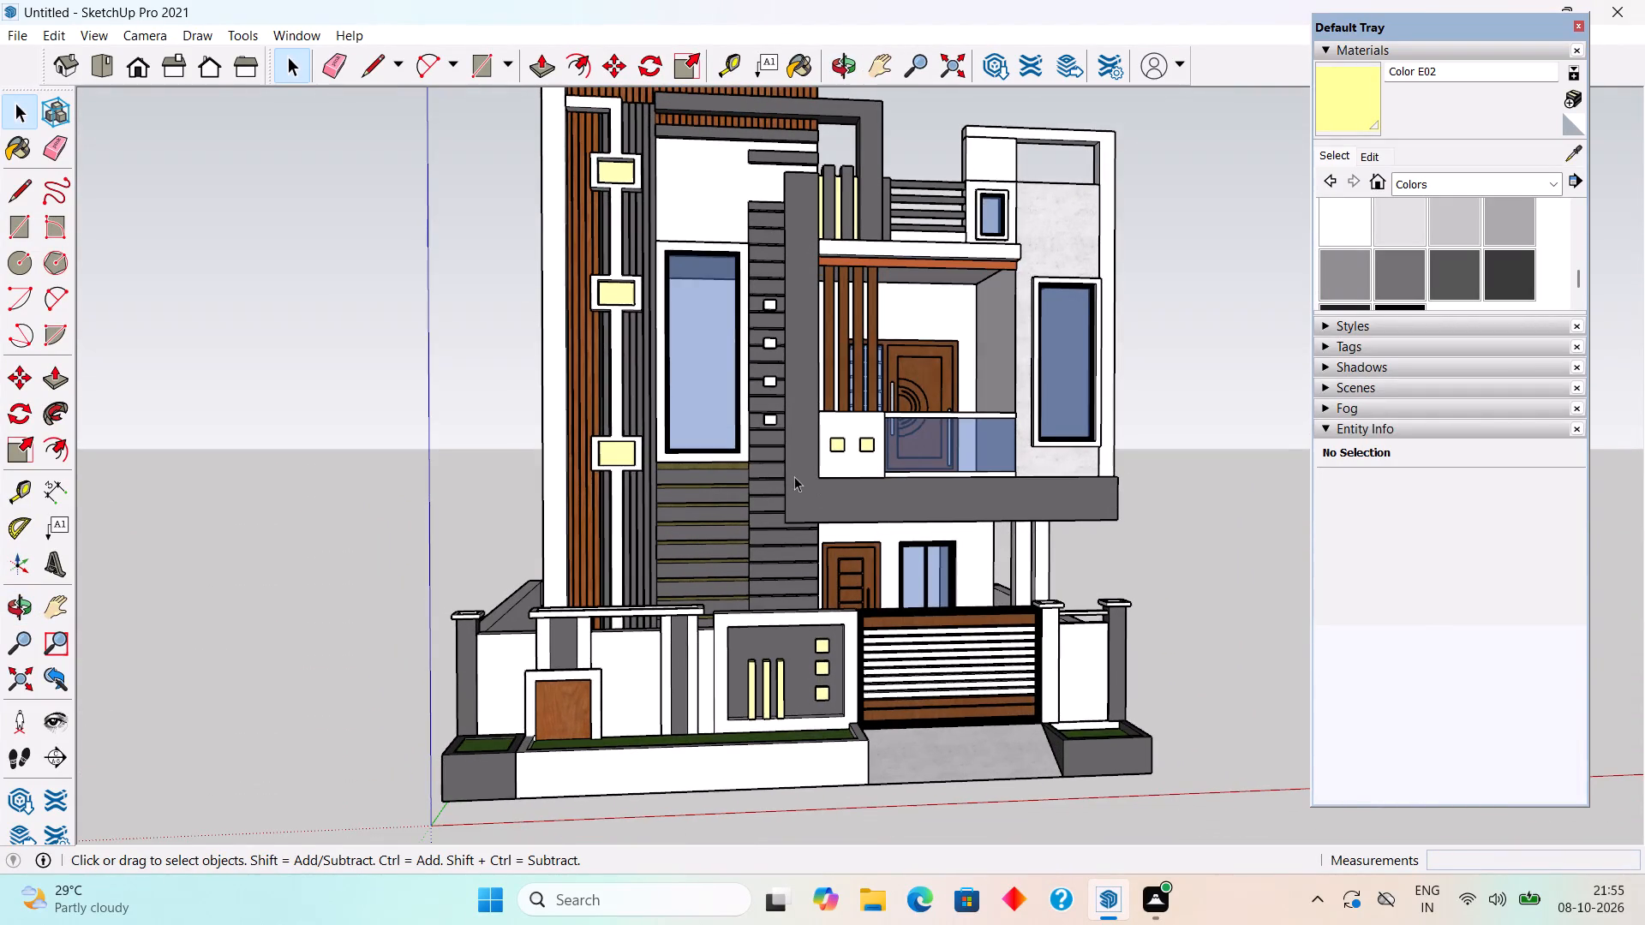
Inspect the balcony up close from below and from the side, including its wooden slats, canopy, glass railing and main door.
{"action": "scroll", "coordinate": [800, 449], "scroll_direction": "down", "scroll_amount": 3}
{"action": "middle_click_drag", "start_coordinate": [1018, 448], "coordinate": [950, 182]}
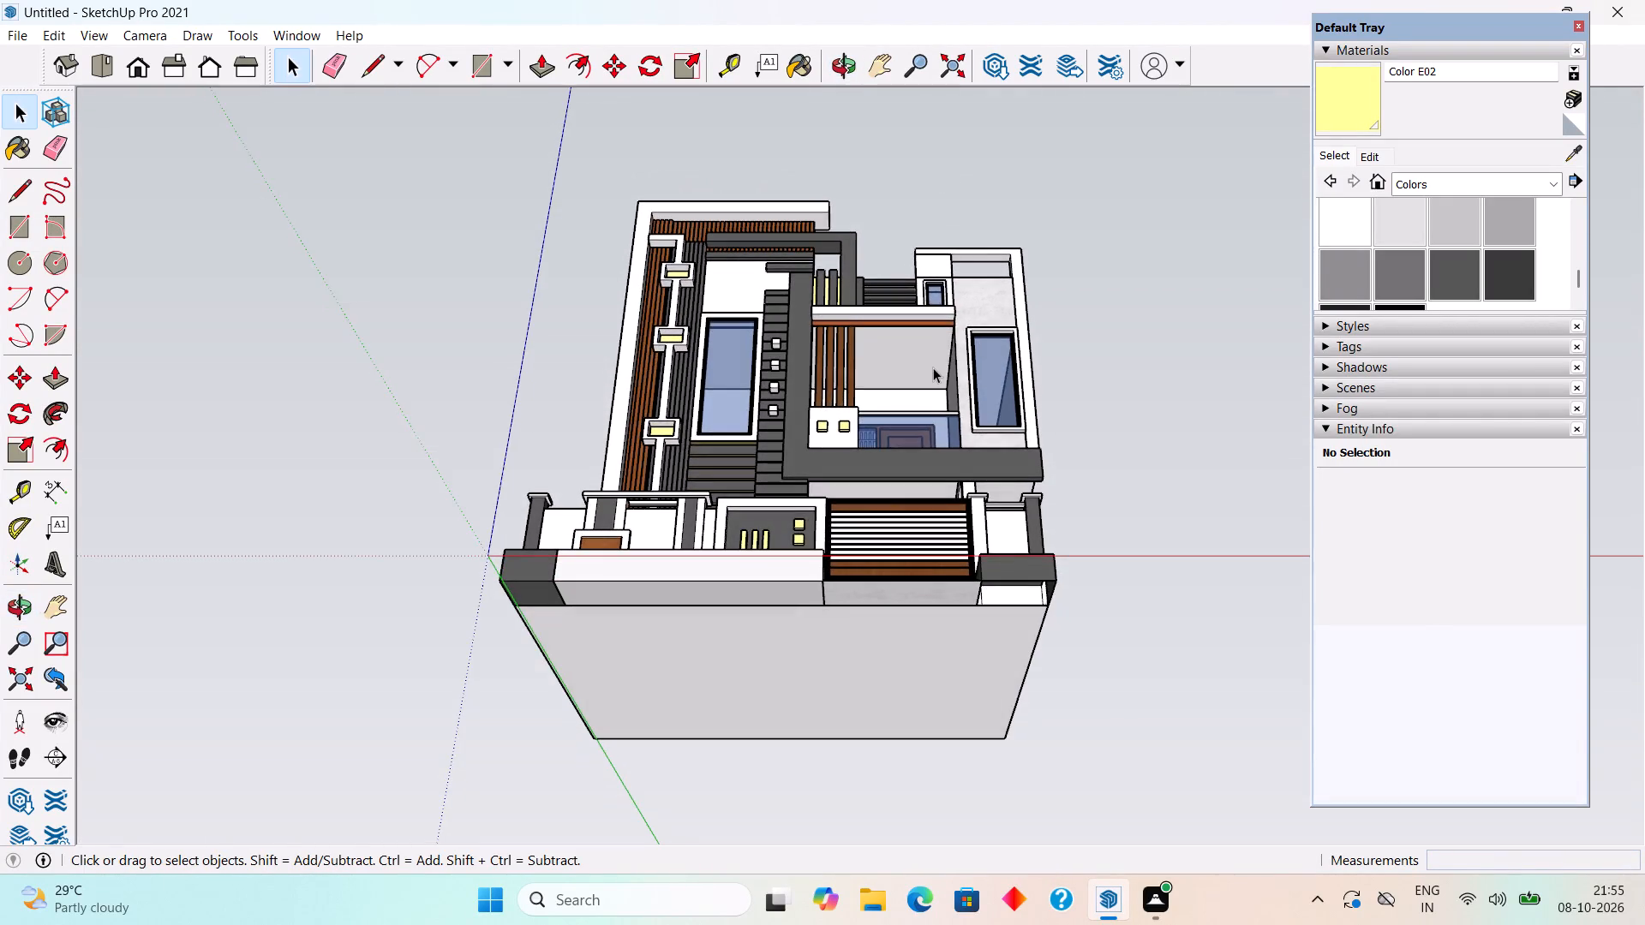
{"action": "scroll", "coordinate": [932, 369], "scroll_direction": "up", "scroll_amount": 10}
{"action": "middle_click_drag", "start_coordinate": [818, 356], "coordinate": [703, 368]}
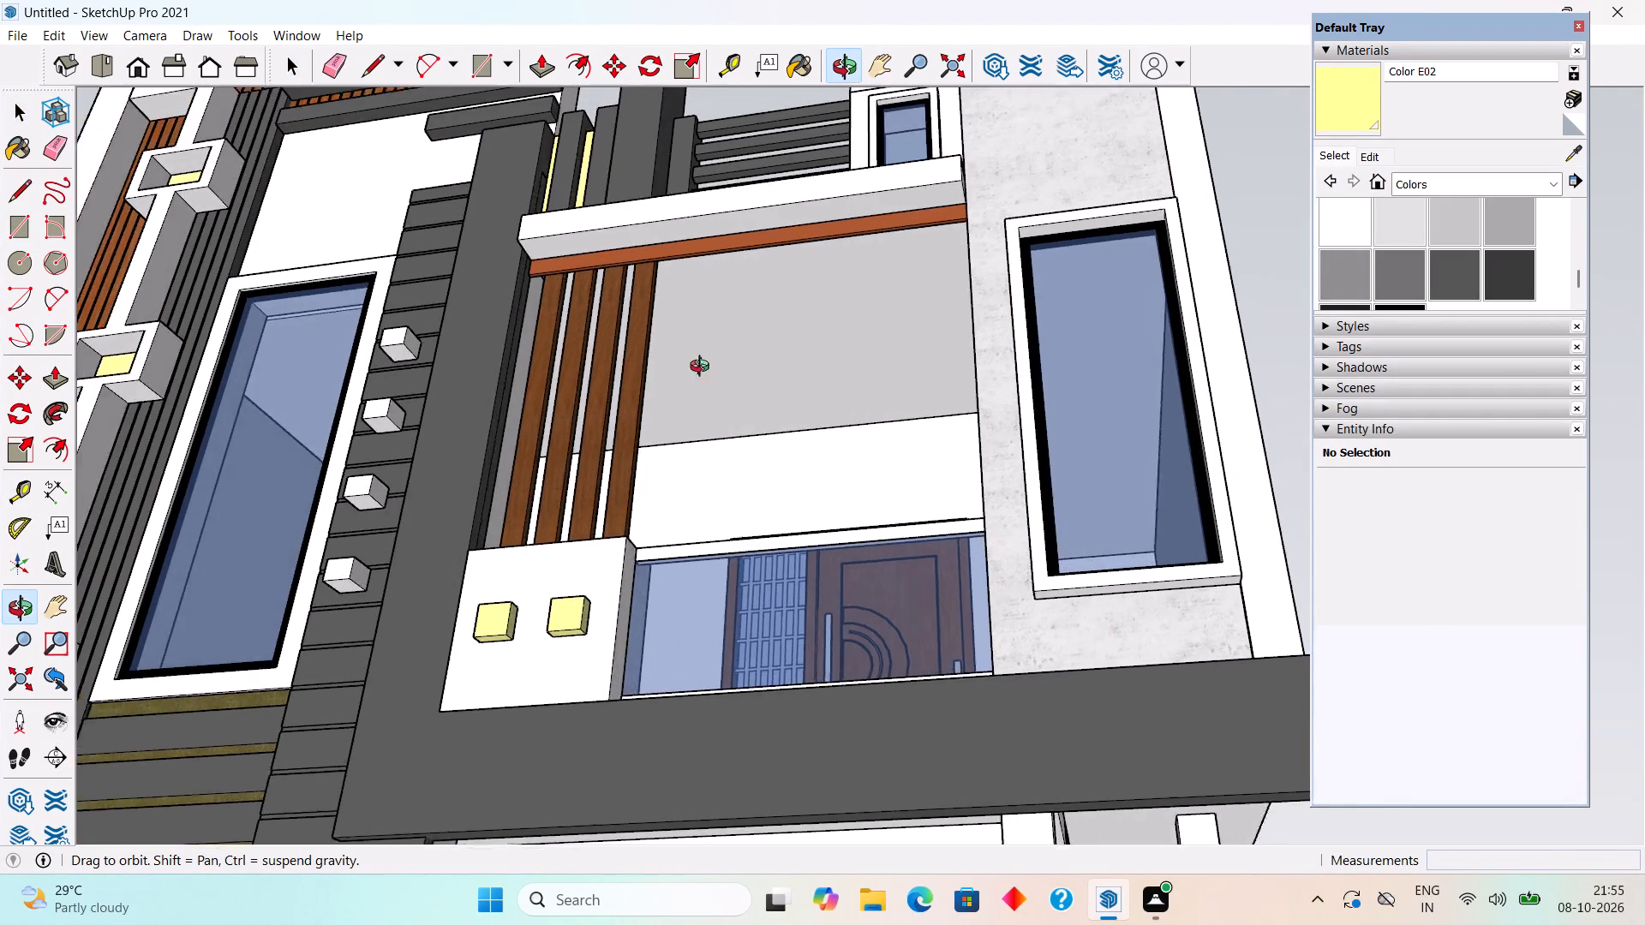
{"action": "middle_click_drag", "start_coordinate": [703, 368], "coordinate": [793, 474]}
{"action": "scroll", "coordinate": [827, 321], "scroll_direction": "up", "scroll_amount": 1}
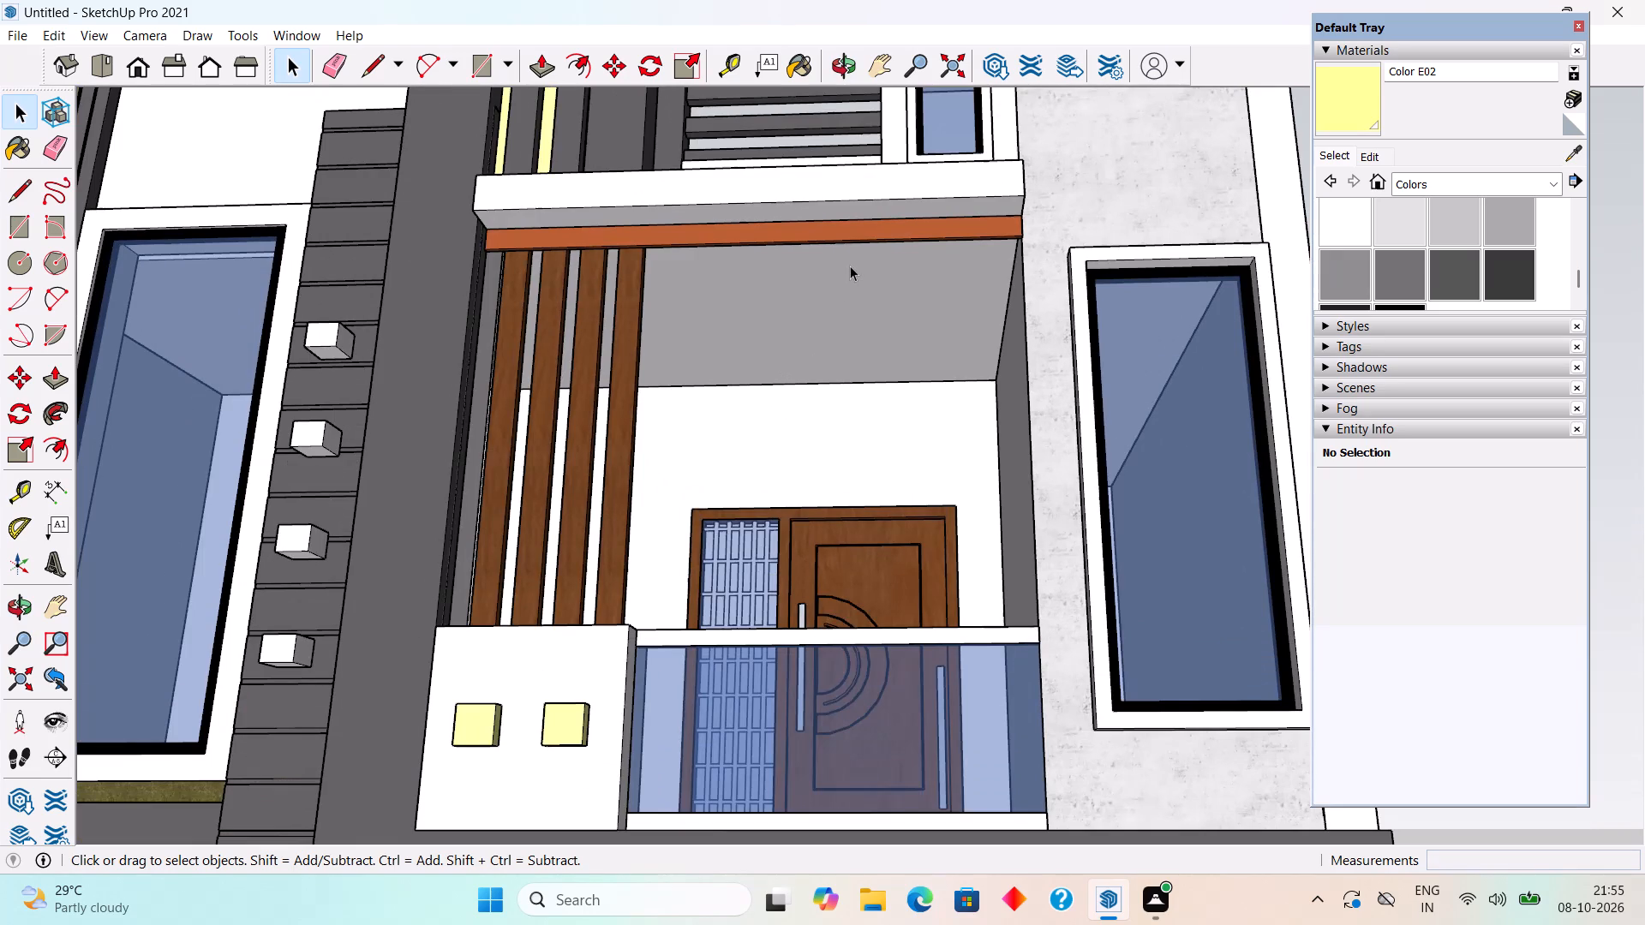
{"action": "middle_click_drag", "start_coordinate": [857, 260], "coordinate": [647, 218]}
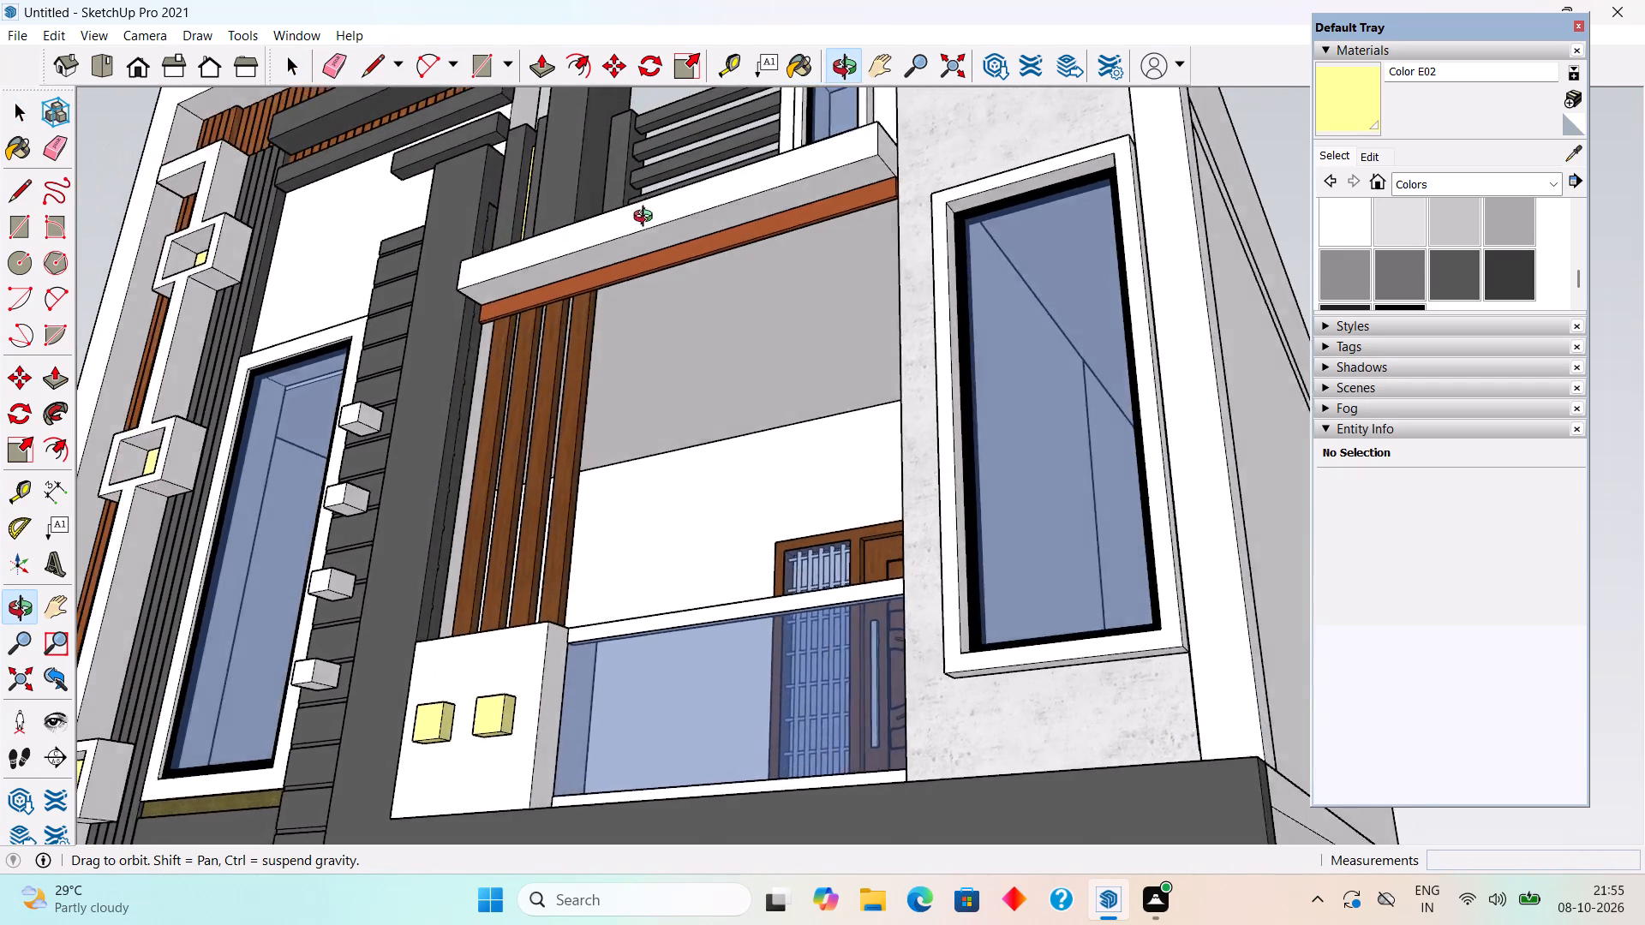
{"action": "middle_click_drag", "start_coordinate": [647, 218], "coordinate": [875, 384]}
Review the full front elevation from low, raised and straight-on views, including the light boxes, gate and boundary wall.
{"action": "scroll", "coordinate": [875, 384], "scroll_direction": "down", "scroll_amount": 9}
{"action": "middle_click_drag", "start_coordinate": [877, 377], "coordinate": [775, 213]}
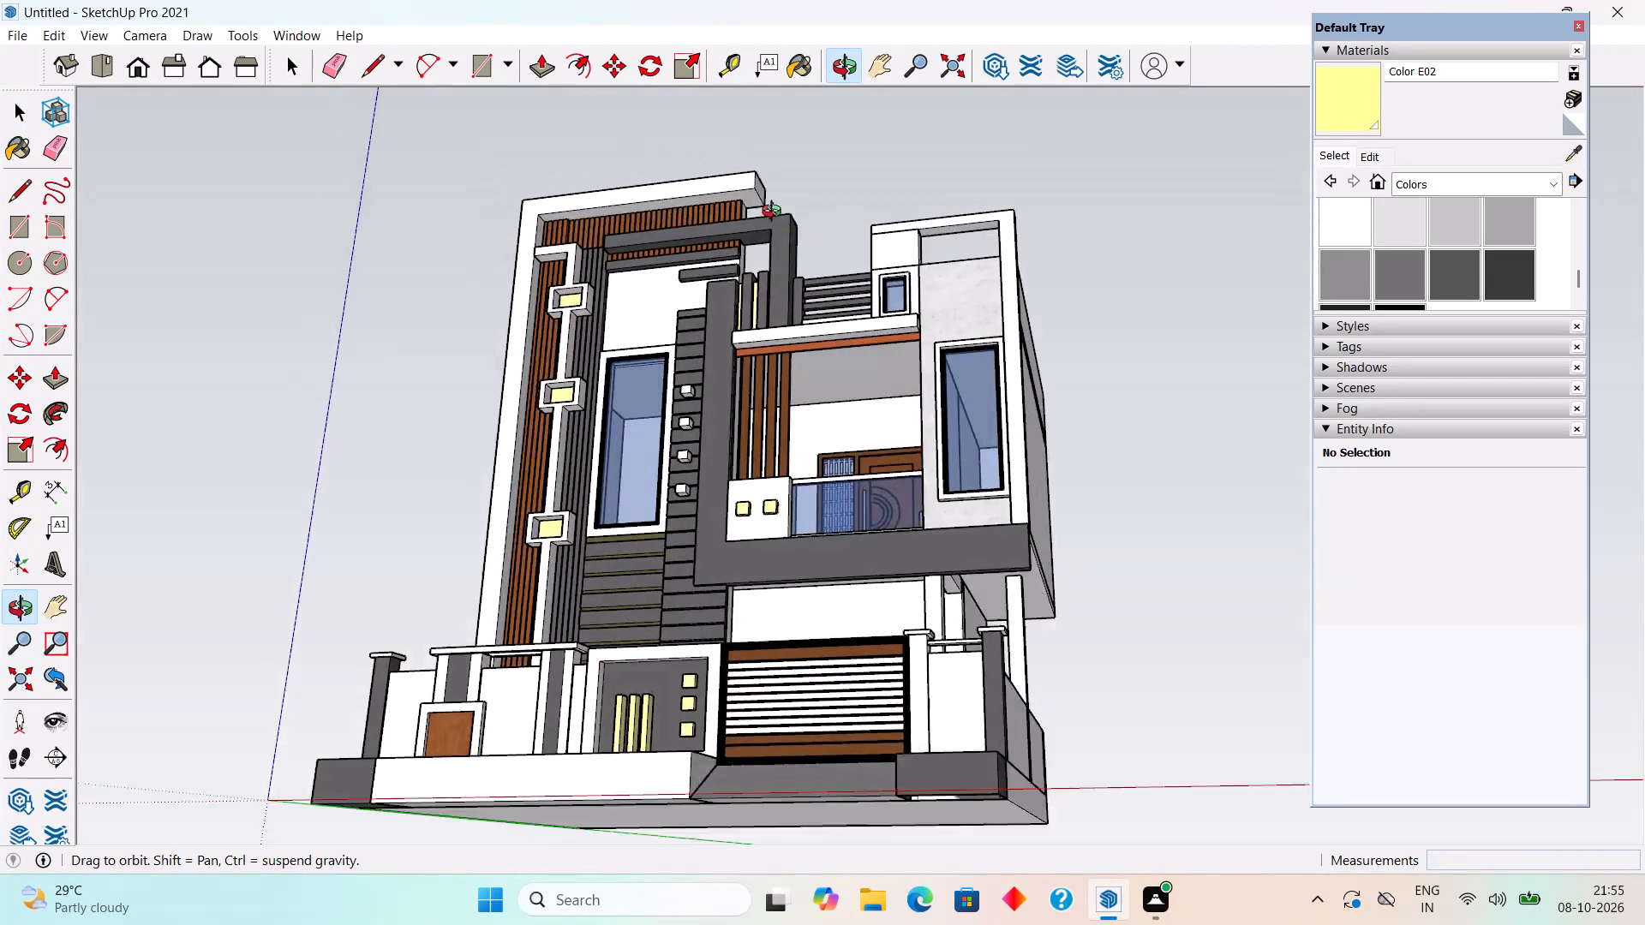
{"action": "middle_click_drag", "start_coordinate": [775, 213], "coordinate": [837, 498]}
{"action": "scroll", "coordinate": [837, 498], "scroll_direction": "down", "scroll_amount": 3}
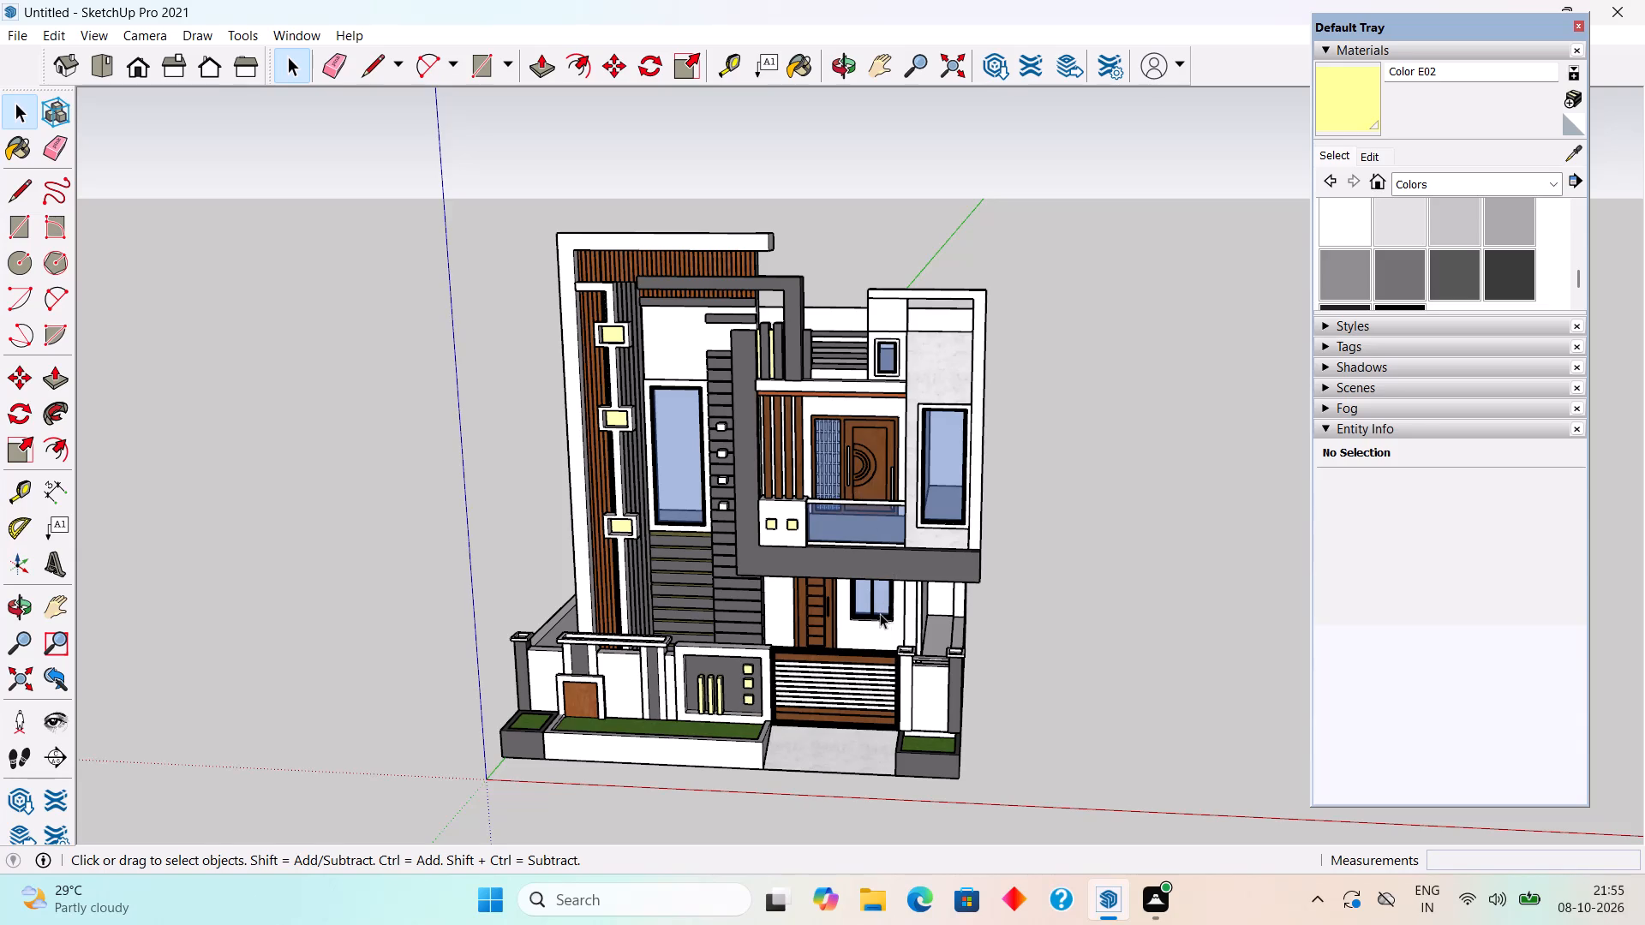
{"action": "middle_click_drag", "start_coordinate": [886, 613], "coordinate": [936, 515]}
{"action": "scroll", "coordinate": [936, 515], "scroll_direction": "up", "scroll_amount": 1}
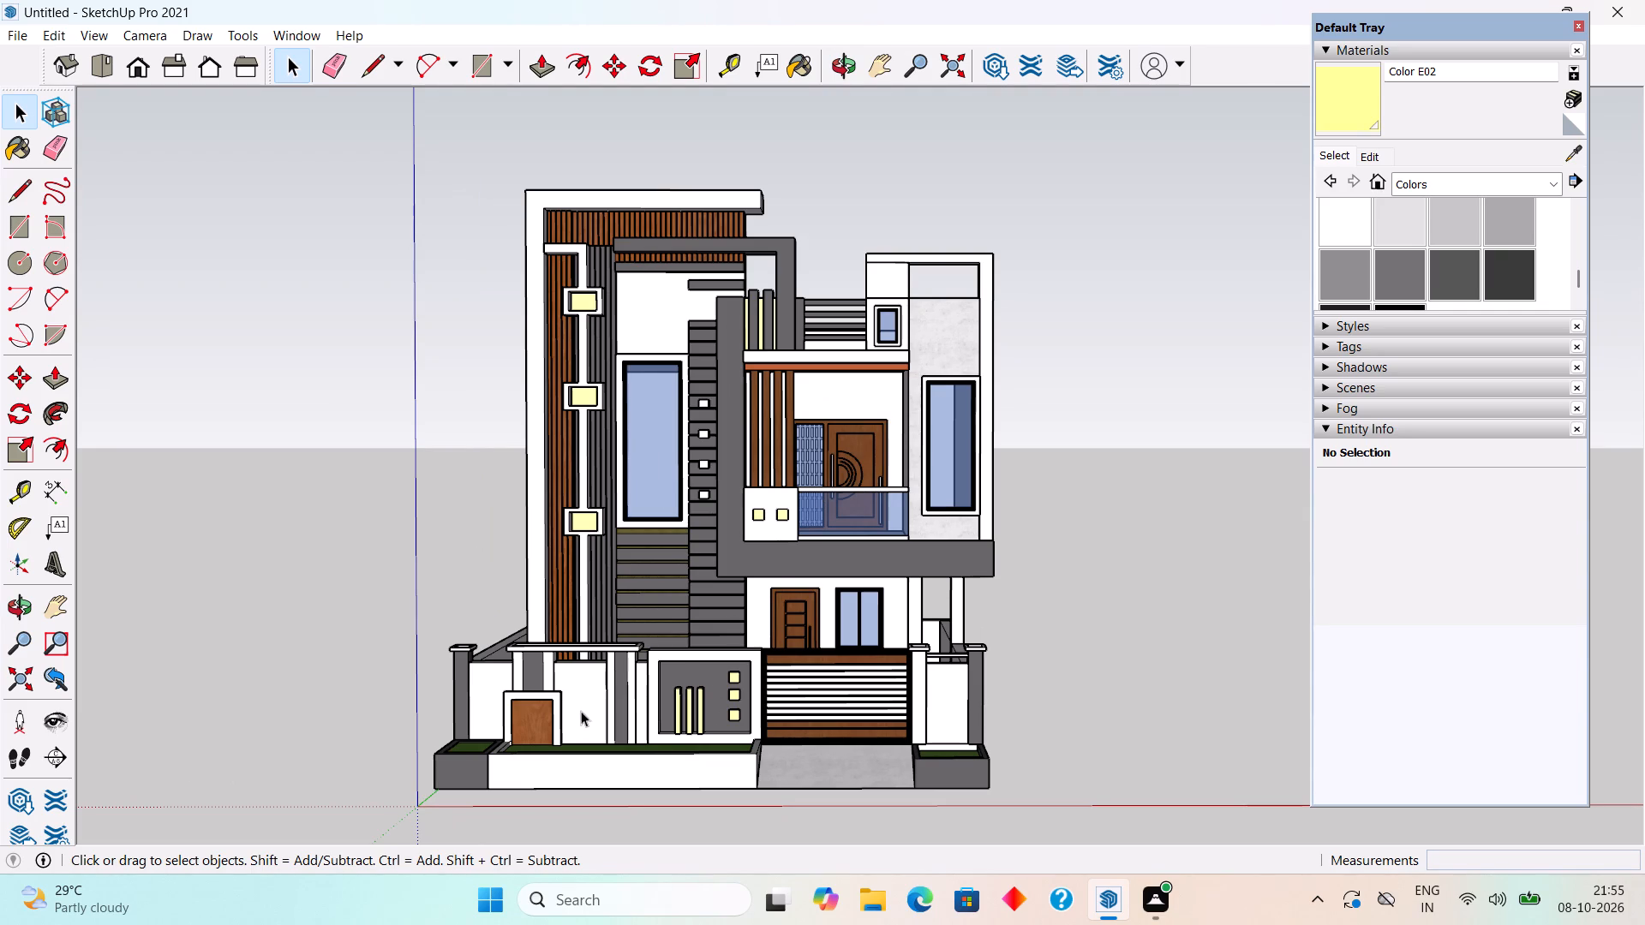
{"action": "scroll", "coordinate": [559, 721], "scroll_direction": "up", "scroll_amount": 2}
{"action": "middle_click_drag", "start_coordinate": [559, 721], "coordinate": [556, 757]}
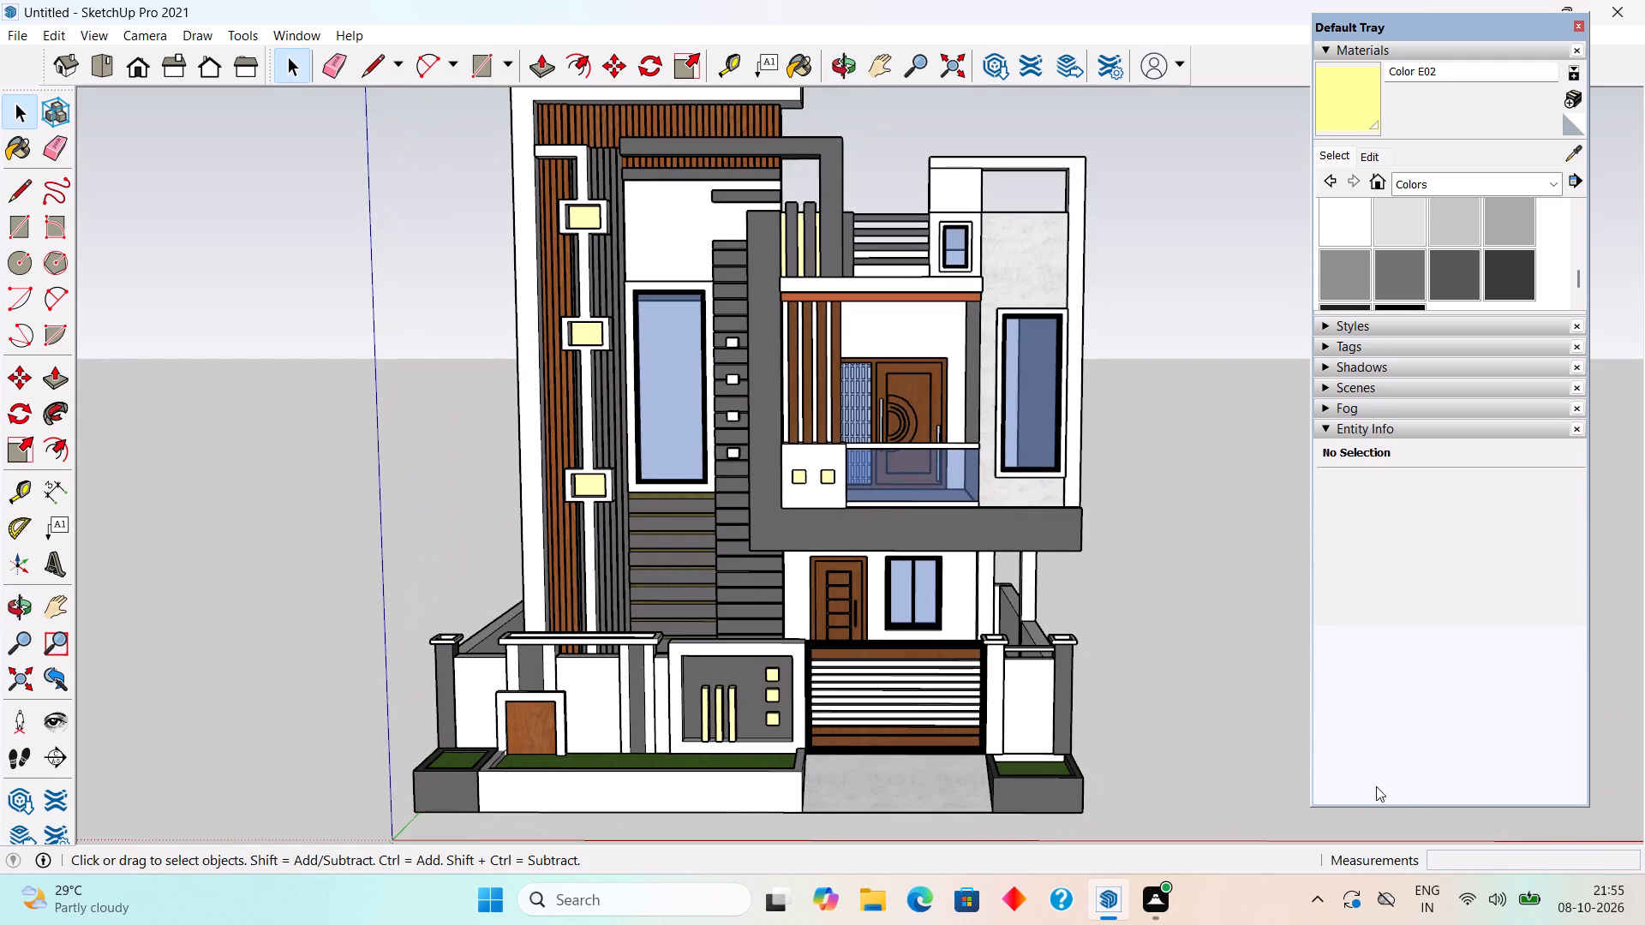
Raise the grass surface of the small planter beside the gate ramp by about 3 15/16" with Push/Pull.
{"action": "middle_click_drag", "start_coordinate": [926, 391], "coordinate": [959, 535]}
{"action": "scroll", "coordinate": [1110, 749], "scroll_direction": "up", "scroll_amount": 4}
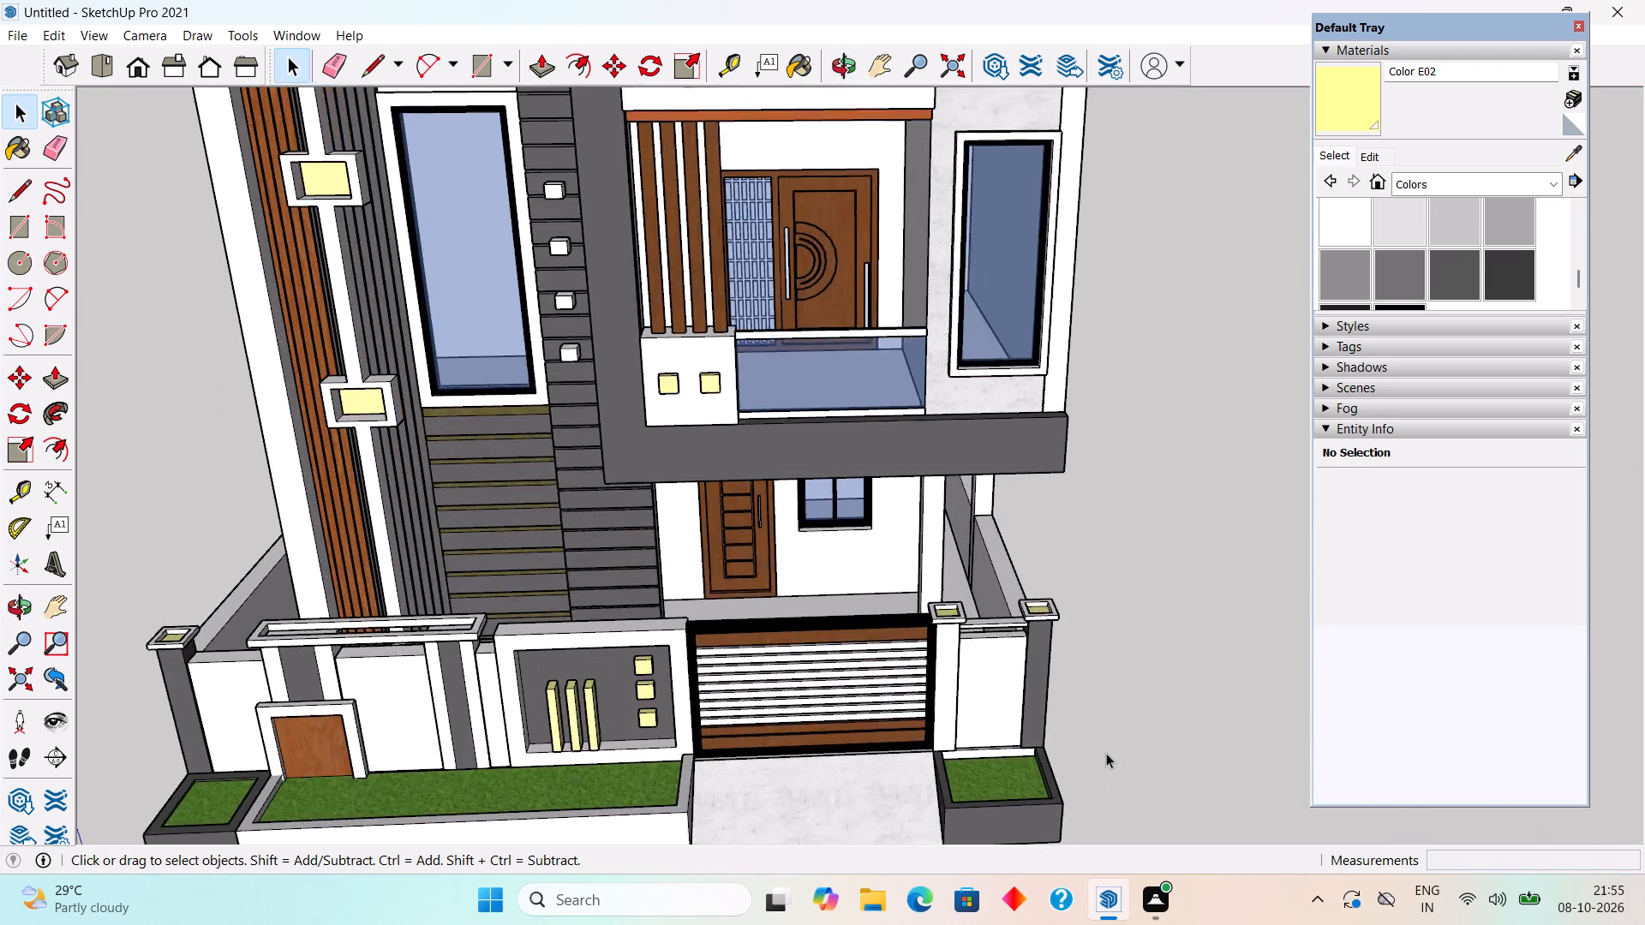
{"action": "scroll", "coordinate": [1106, 753], "scroll_direction": "up", "scroll_amount": 1}
{"action": "scroll", "coordinate": [1028, 800], "scroll_direction": "up", "scroll_amount": 5}
{"action": "left_click", "coordinate": [1024, 785]}
{"action": "scroll", "coordinate": [1024, 785], "scroll_direction": "up", "scroll_amount": 5}
{"action": "left_click", "coordinate": [924, 743]}
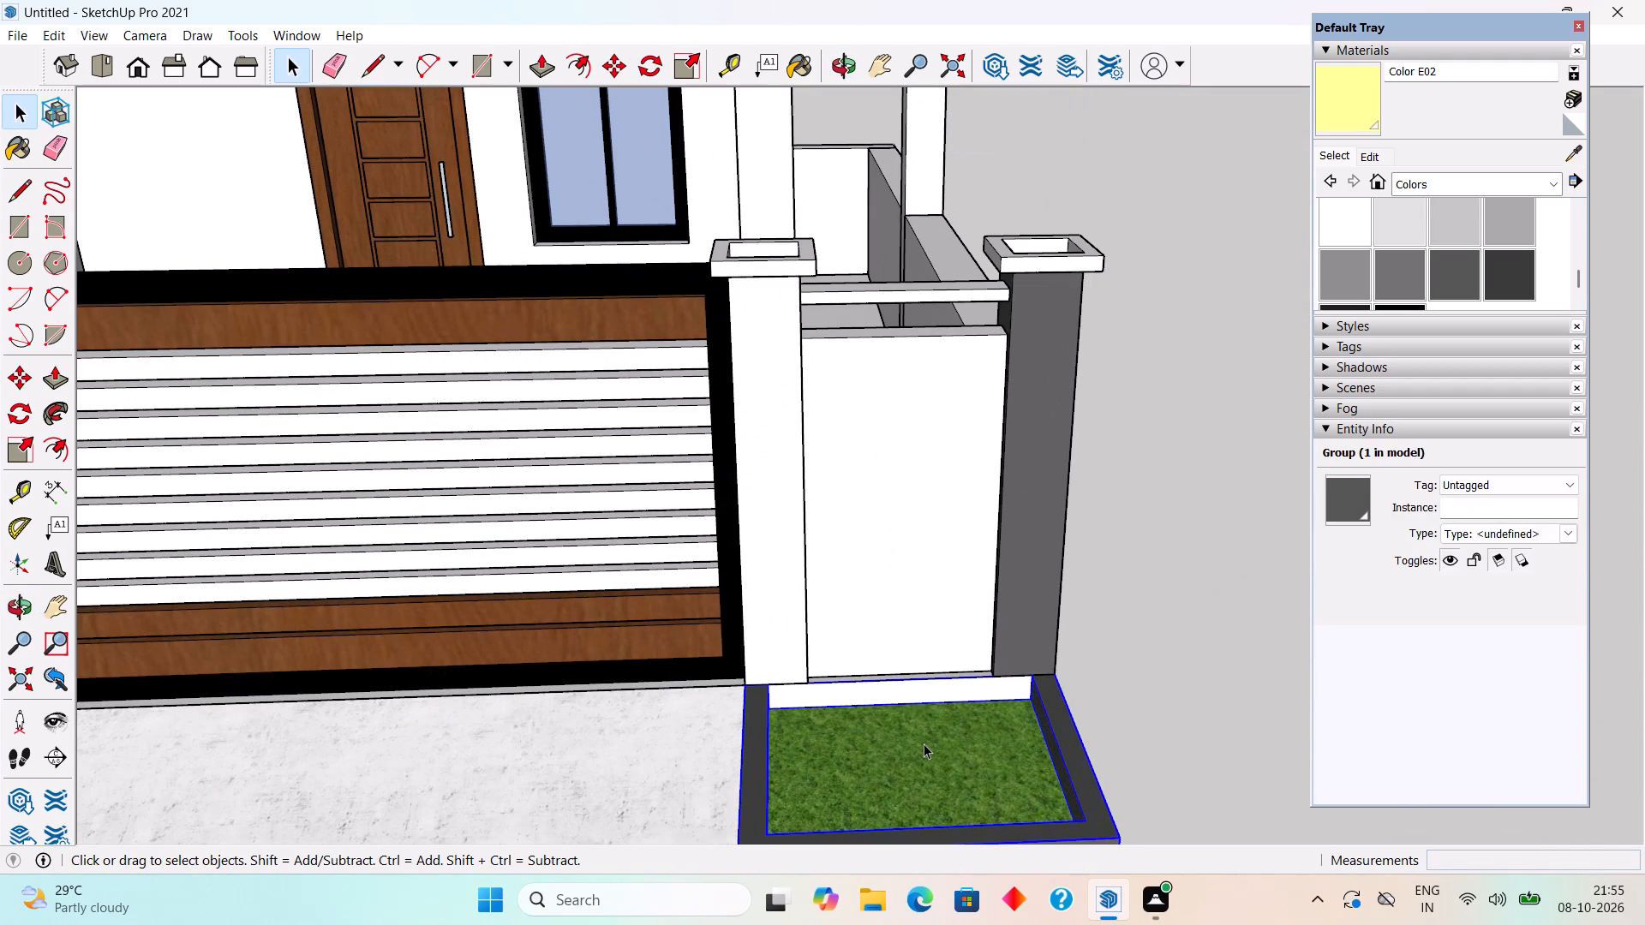
{"action": "triple_click", "coordinate": [924, 757]}
{"action": "left_click", "coordinate": [925, 758]}
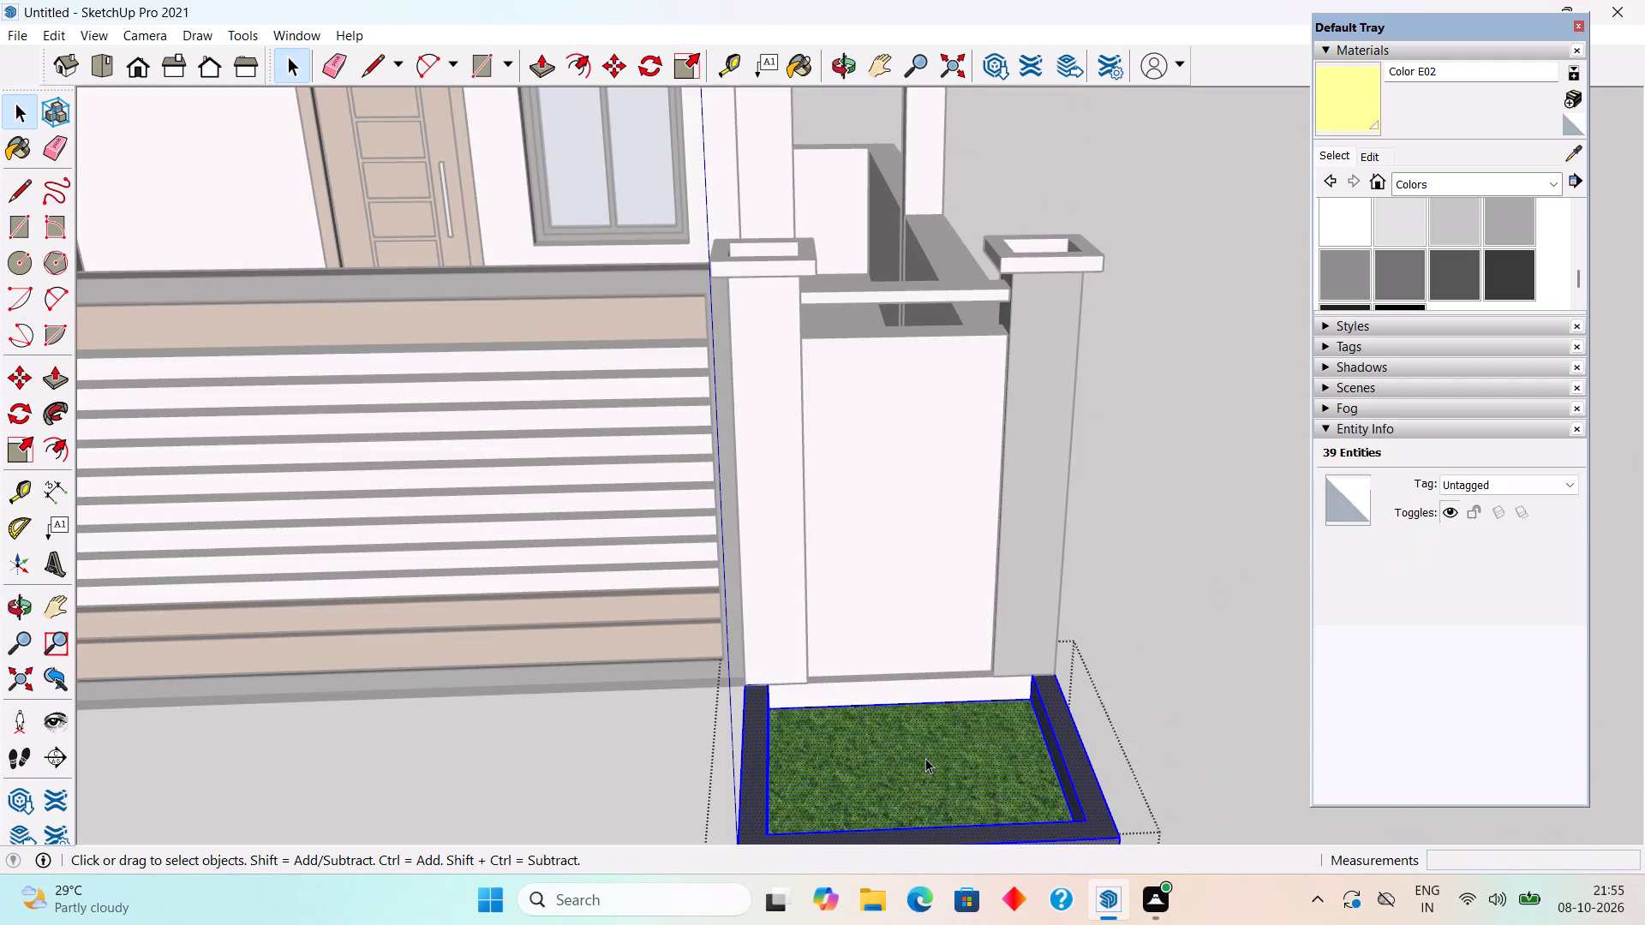
{"action": "left_click", "coordinate": [925, 758]}
{"action": "left_click", "coordinate": [926, 758]}
{"action": "key", "text": "p"}
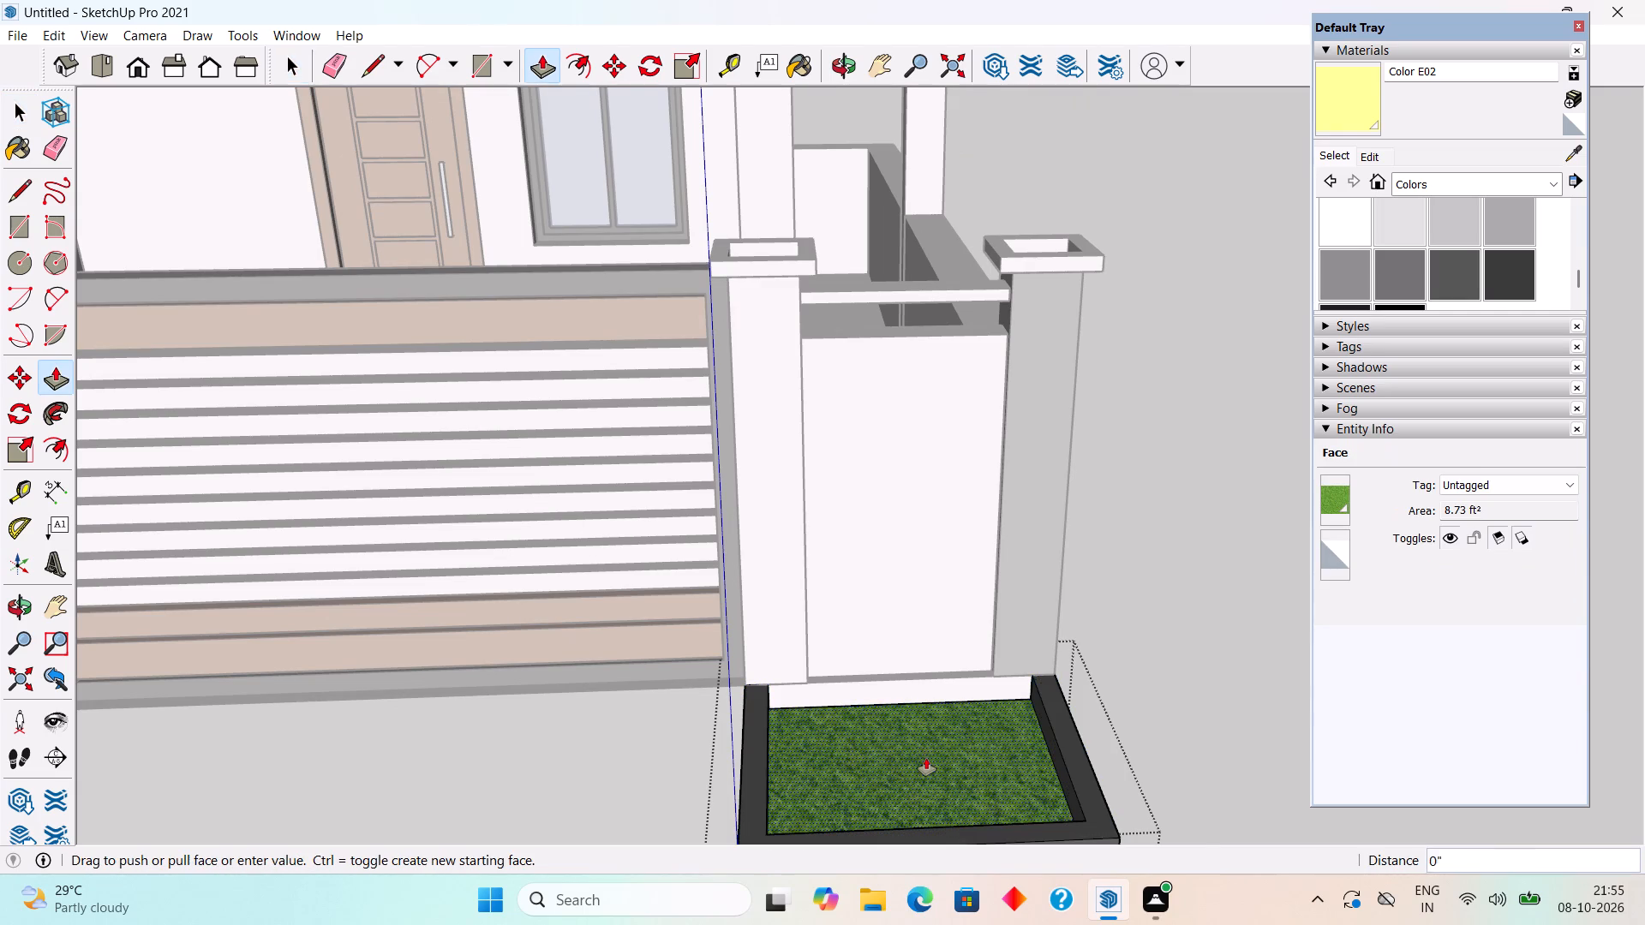
{"action": "left_click", "coordinate": [926, 758]}
{"action": "left_click", "coordinate": [934, 734]}
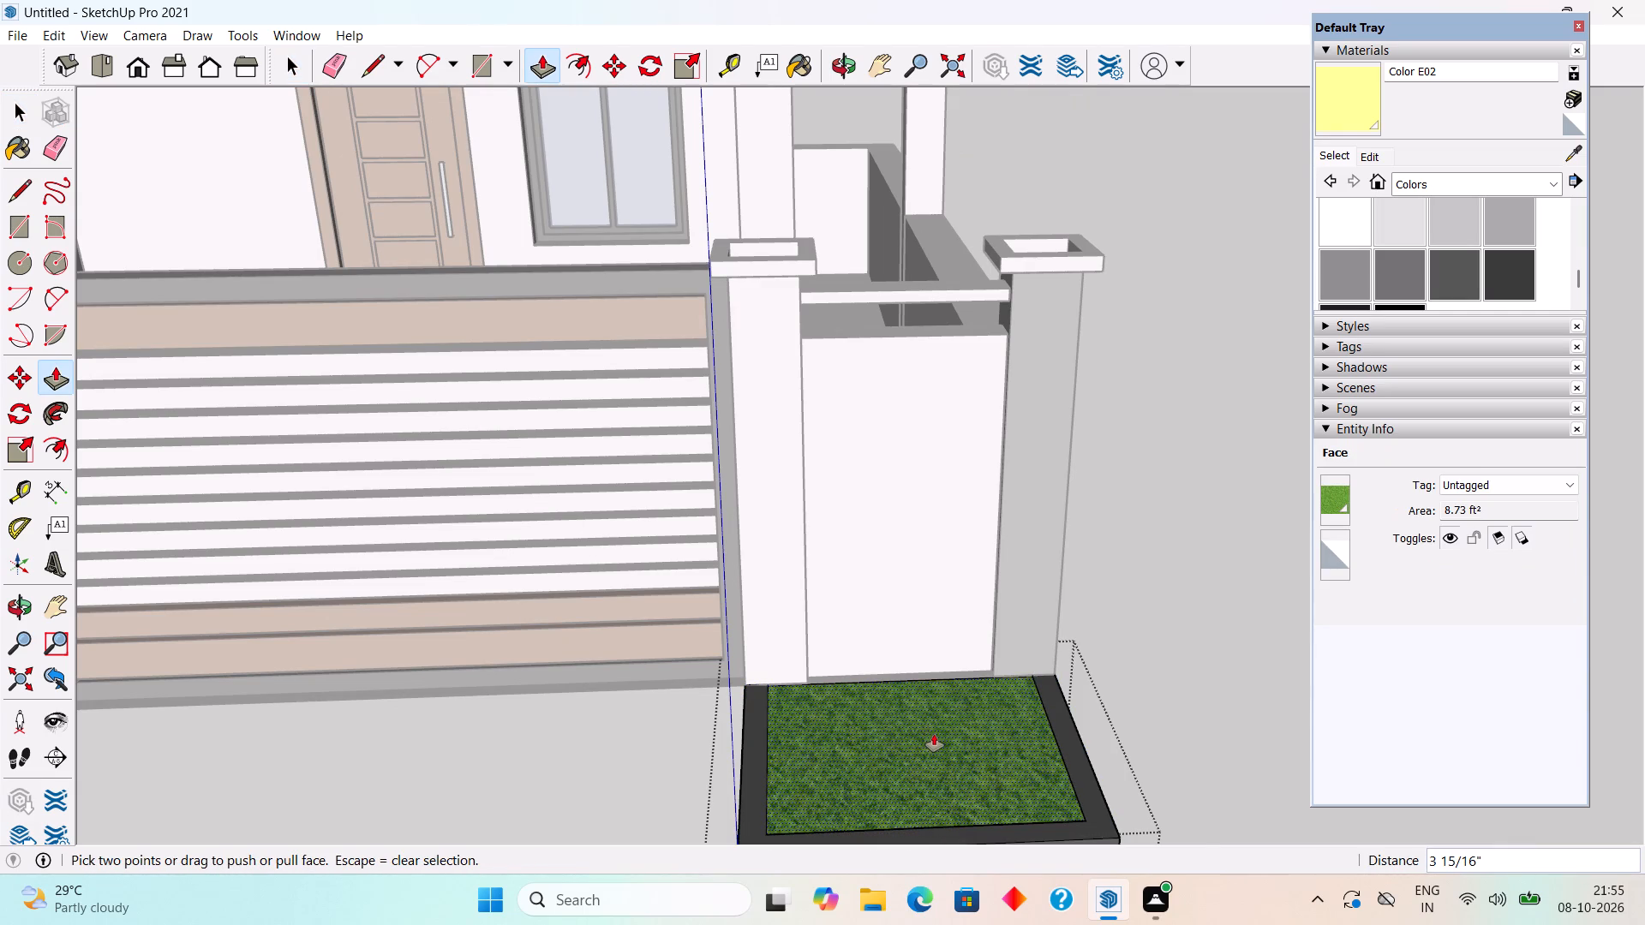
{"action": "key", "text": "space"}
{"action": "left_click", "coordinate": [1140, 534]}
Examine the planters, gate ramp and whole front elevation from above and from eye level.
{"action": "scroll", "coordinate": [1081, 616], "scroll_direction": "down", "scroll_amount": 3}
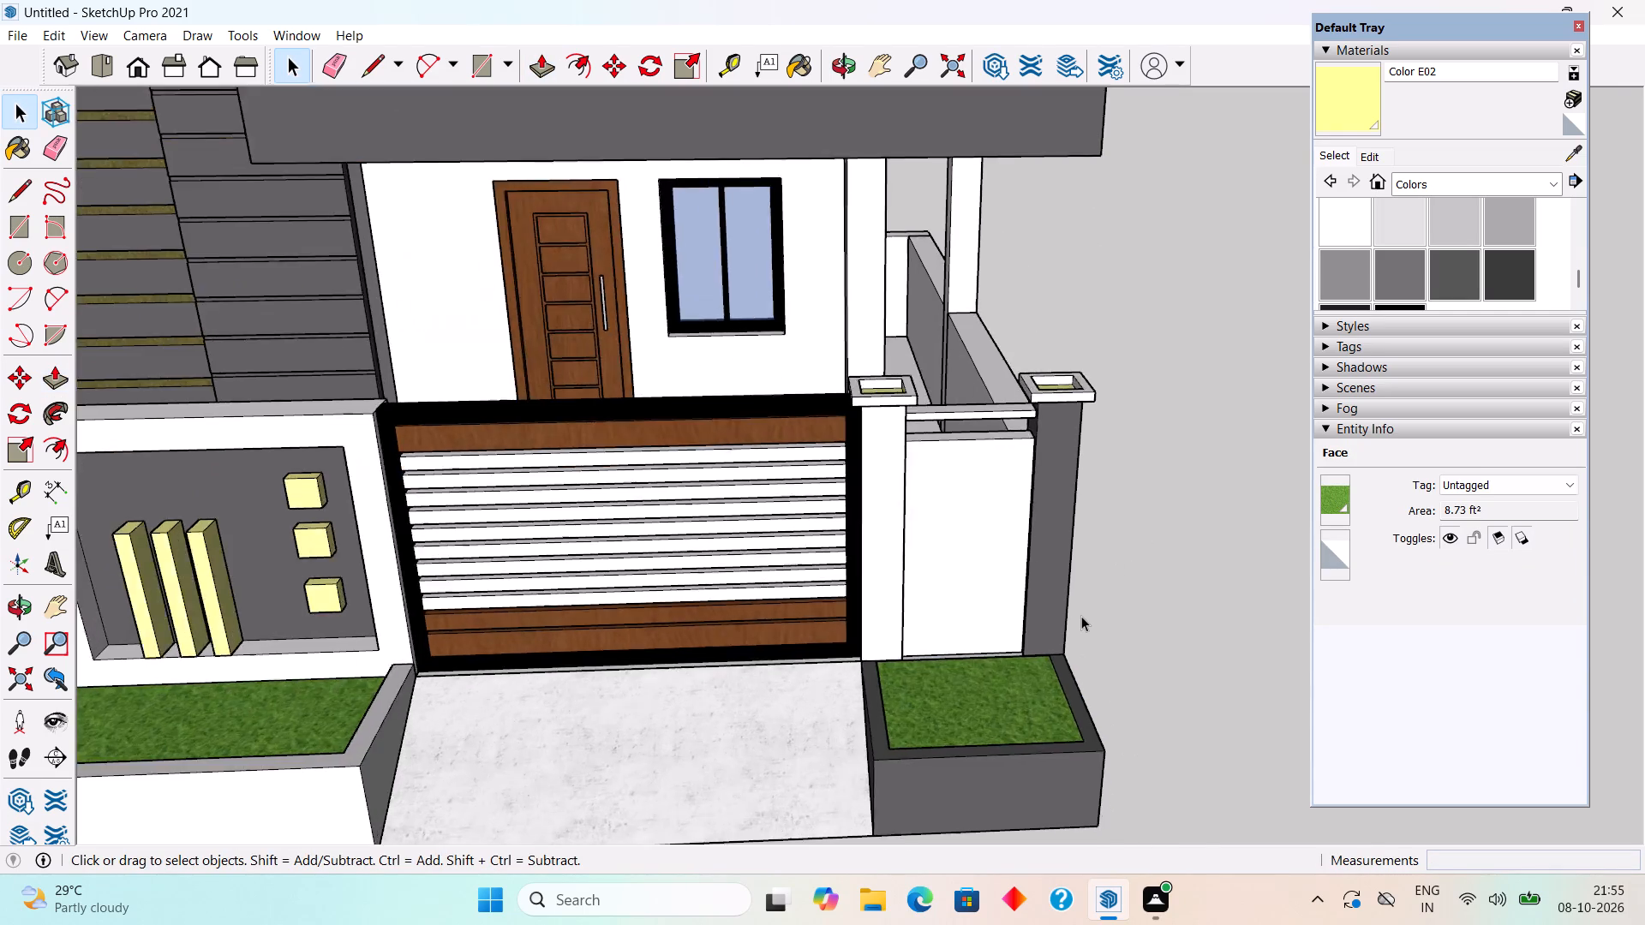
{"action": "scroll", "coordinate": [1081, 616], "scroll_direction": "down", "scroll_amount": 7}
{"action": "scroll", "coordinate": [1055, 713], "scroll_direction": "down", "scroll_amount": 2}
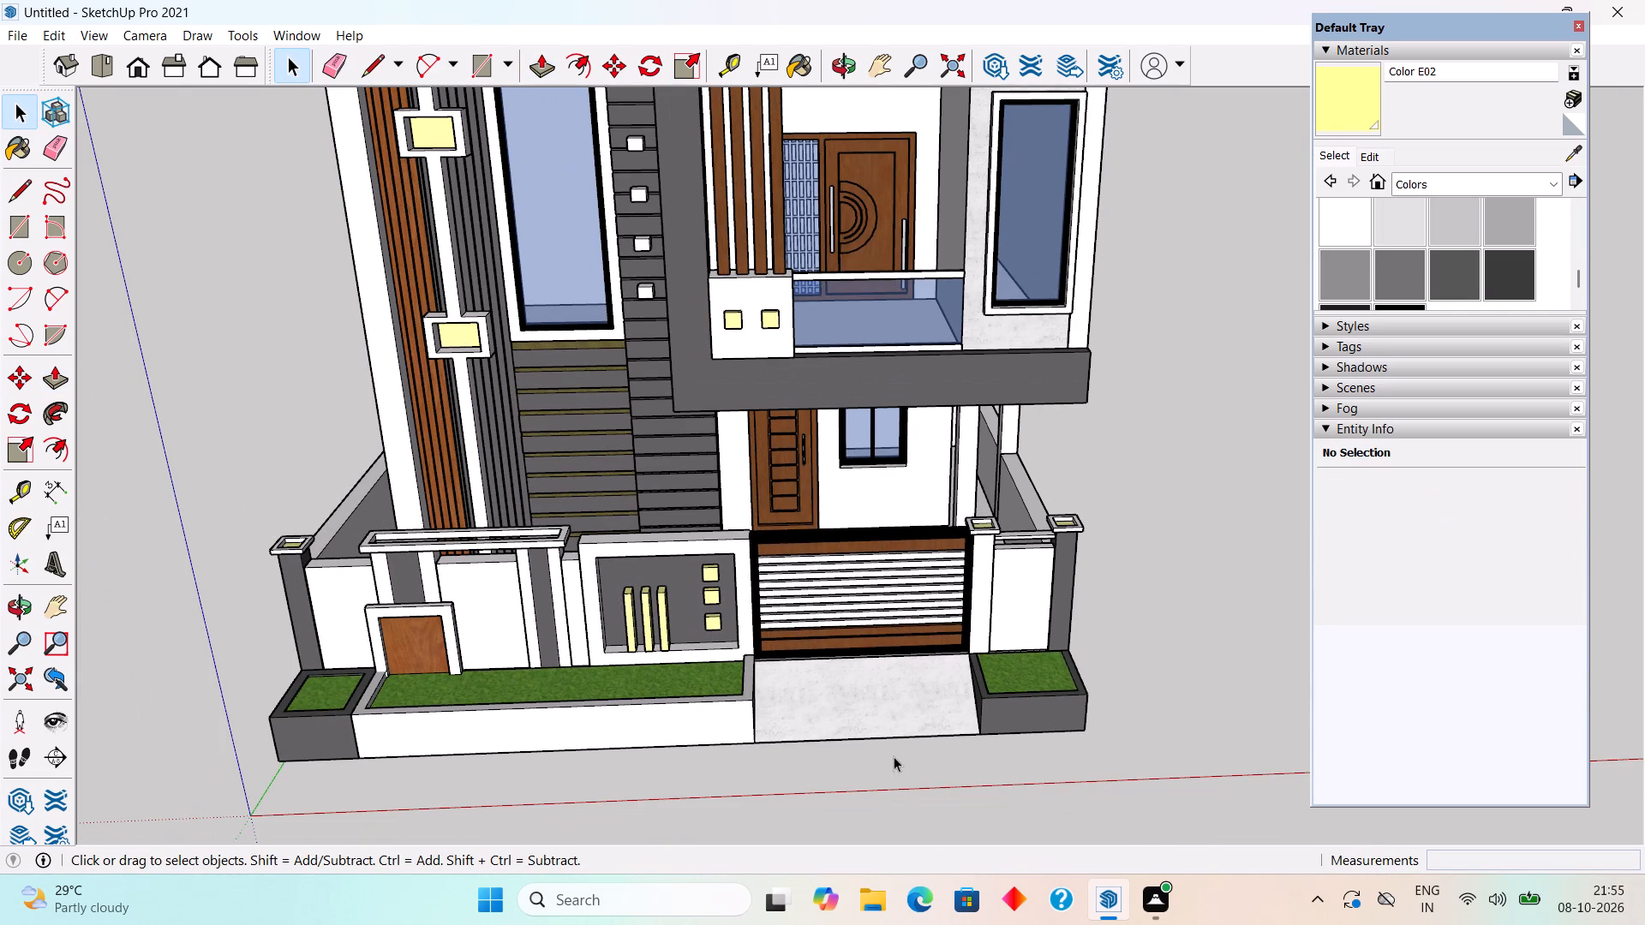
{"action": "middle_click_drag", "start_coordinate": [864, 738], "coordinate": [881, 651]}
{"action": "scroll", "coordinate": [881, 651], "scroll_direction": "down", "scroll_amount": 6}
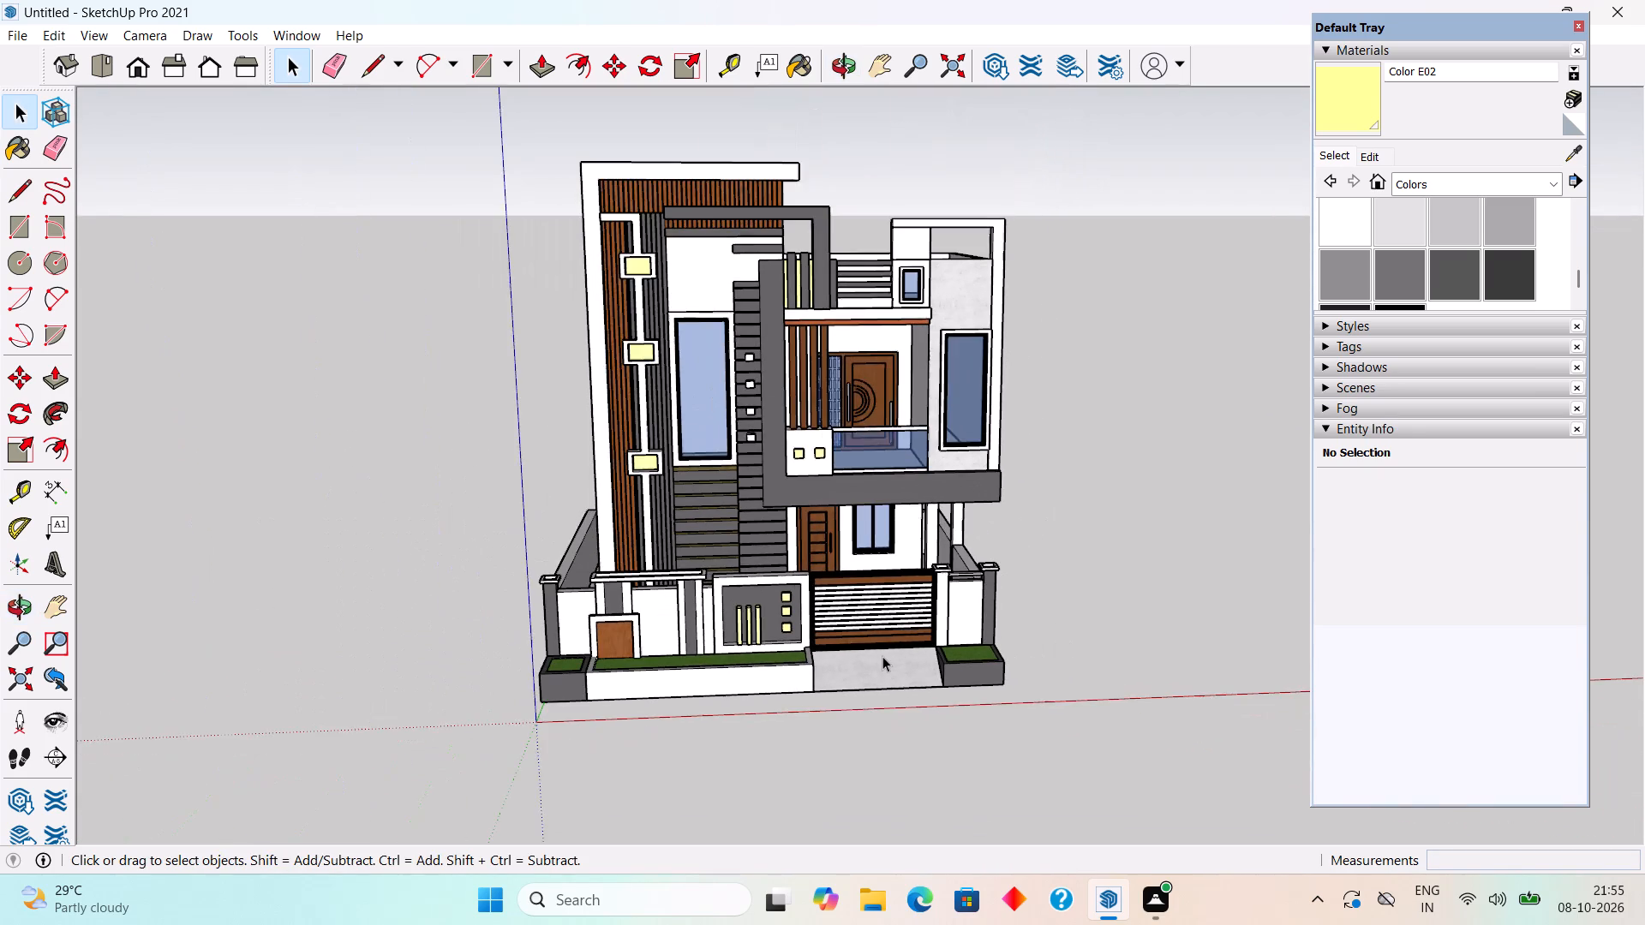
{"action": "middle_click_drag", "start_coordinate": [885, 564], "coordinate": [885, 651]}
{"action": "scroll", "coordinate": [885, 651], "scroll_direction": "up", "scroll_amount": 2}
{"action": "scroll", "coordinate": [885, 651], "scroll_direction": "down", "scroll_amount": 4}
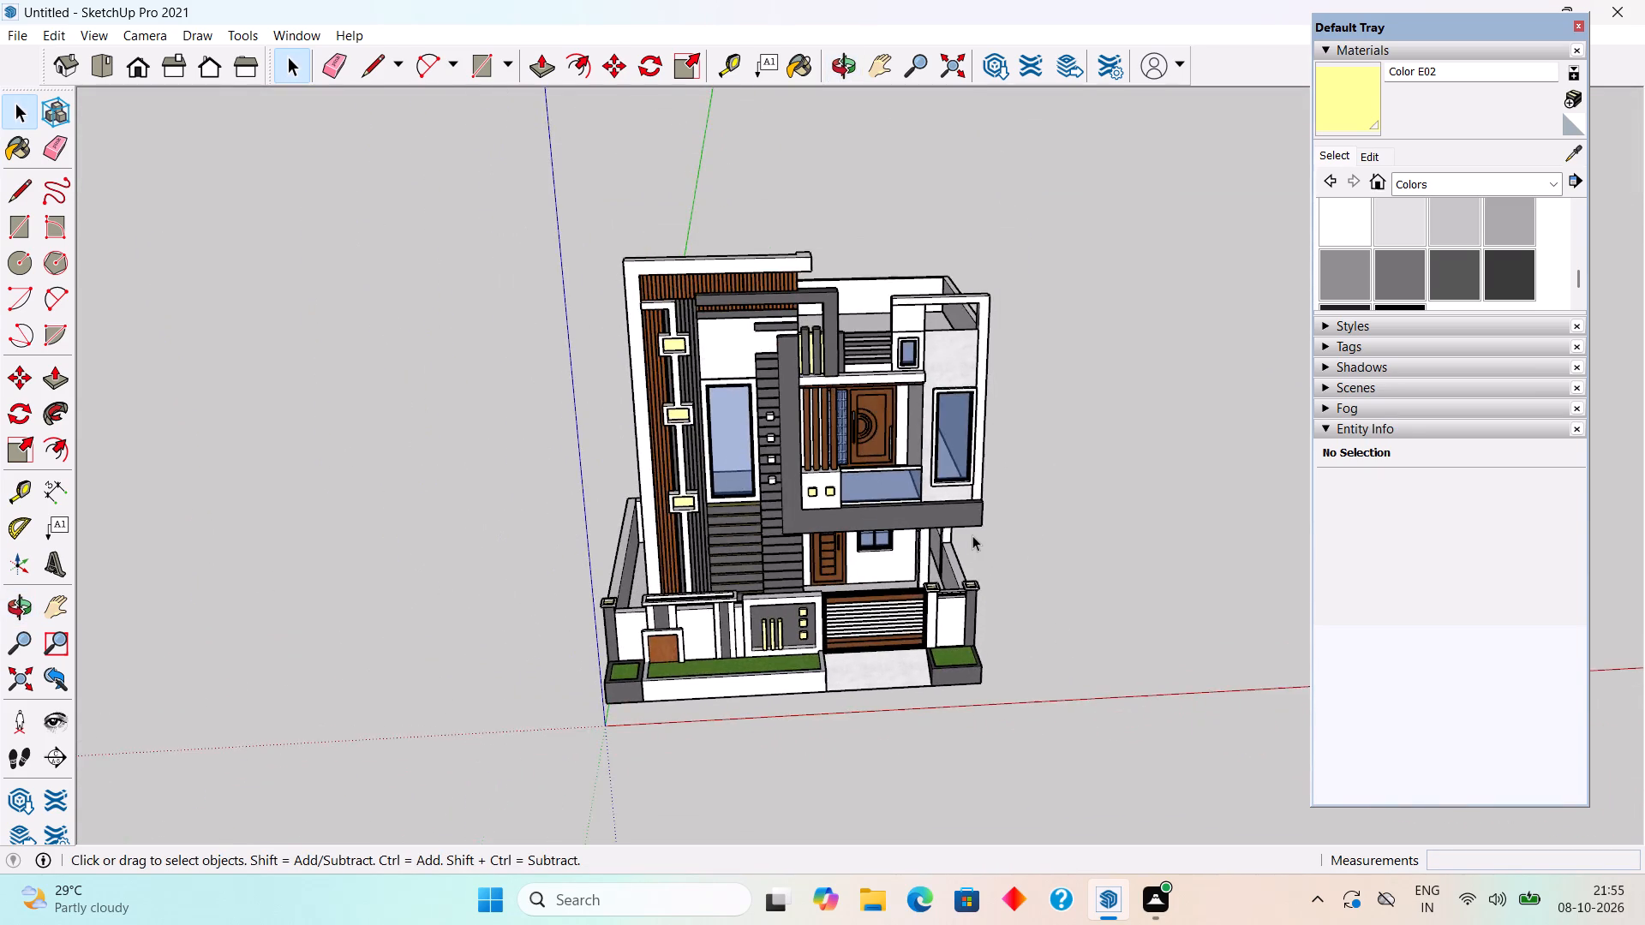
{"action": "scroll", "coordinate": [973, 535], "scroll_direction": "up", "scroll_amount": 3}
{"action": "scroll", "coordinate": [931, 645], "scroll_direction": "up", "scroll_amount": 1}
{"action": "middle_click_drag", "start_coordinate": [912, 698], "coordinate": [870, 705]}
{"action": "scroll", "coordinate": [1017, 649], "scroll_direction": "up", "scroll_amount": 1}
{"action": "scroll", "coordinate": [1017, 649], "scroll_direction": "down", "scroll_amount": 1}
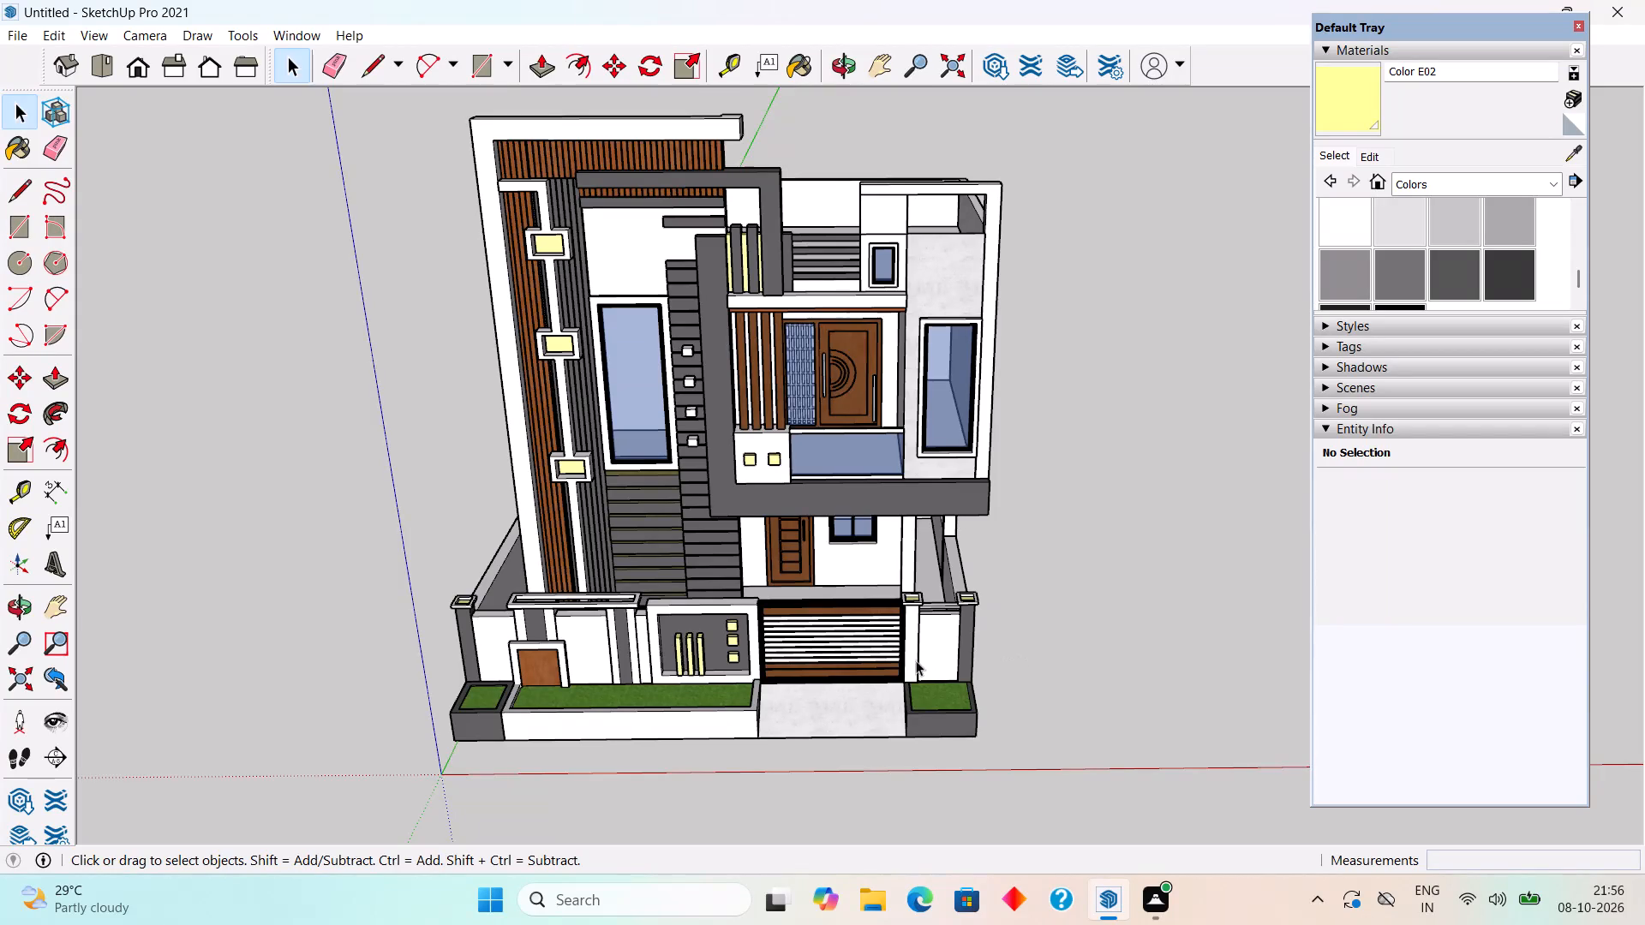
{"action": "middle_click_drag", "start_coordinate": [908, 654], "coordinate": [903, 433]}
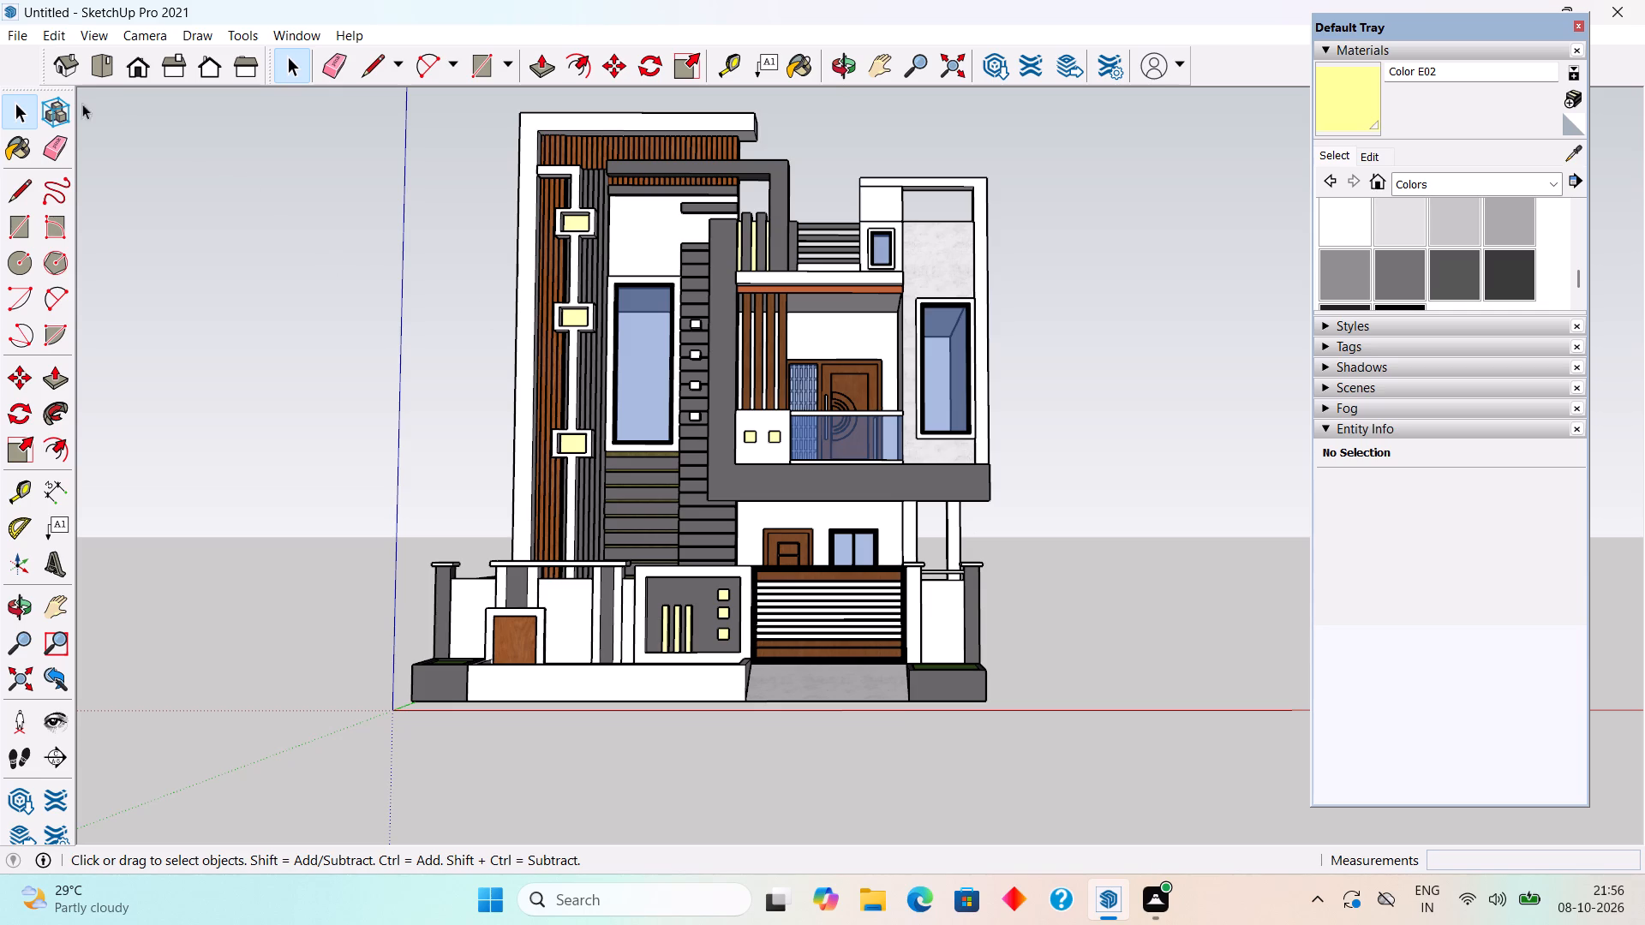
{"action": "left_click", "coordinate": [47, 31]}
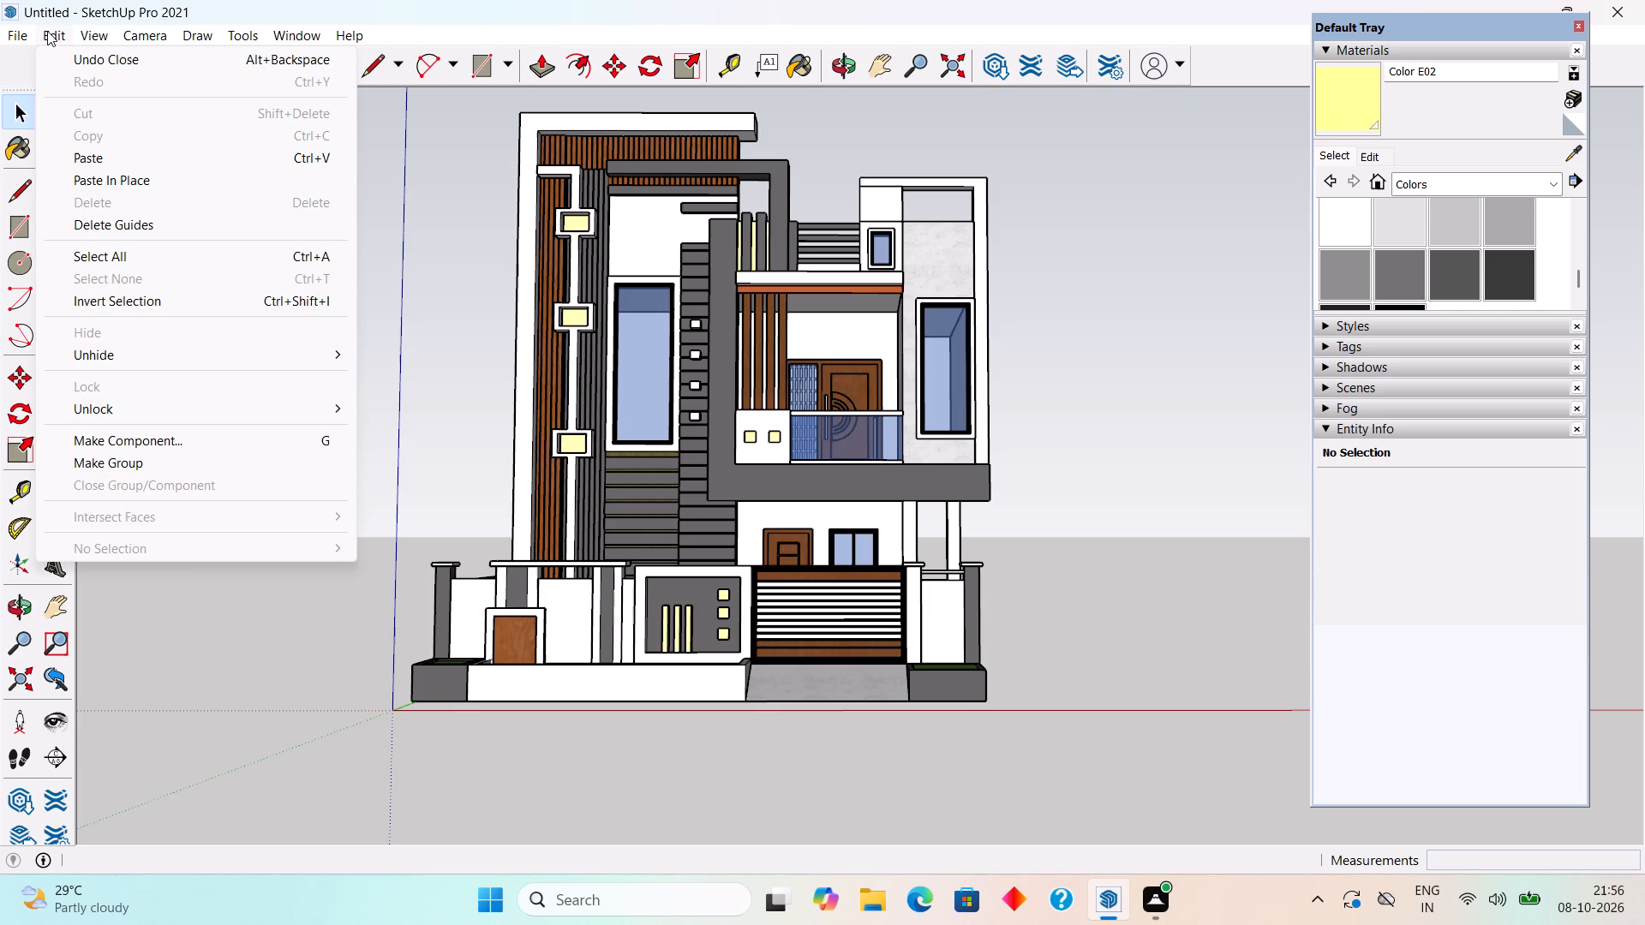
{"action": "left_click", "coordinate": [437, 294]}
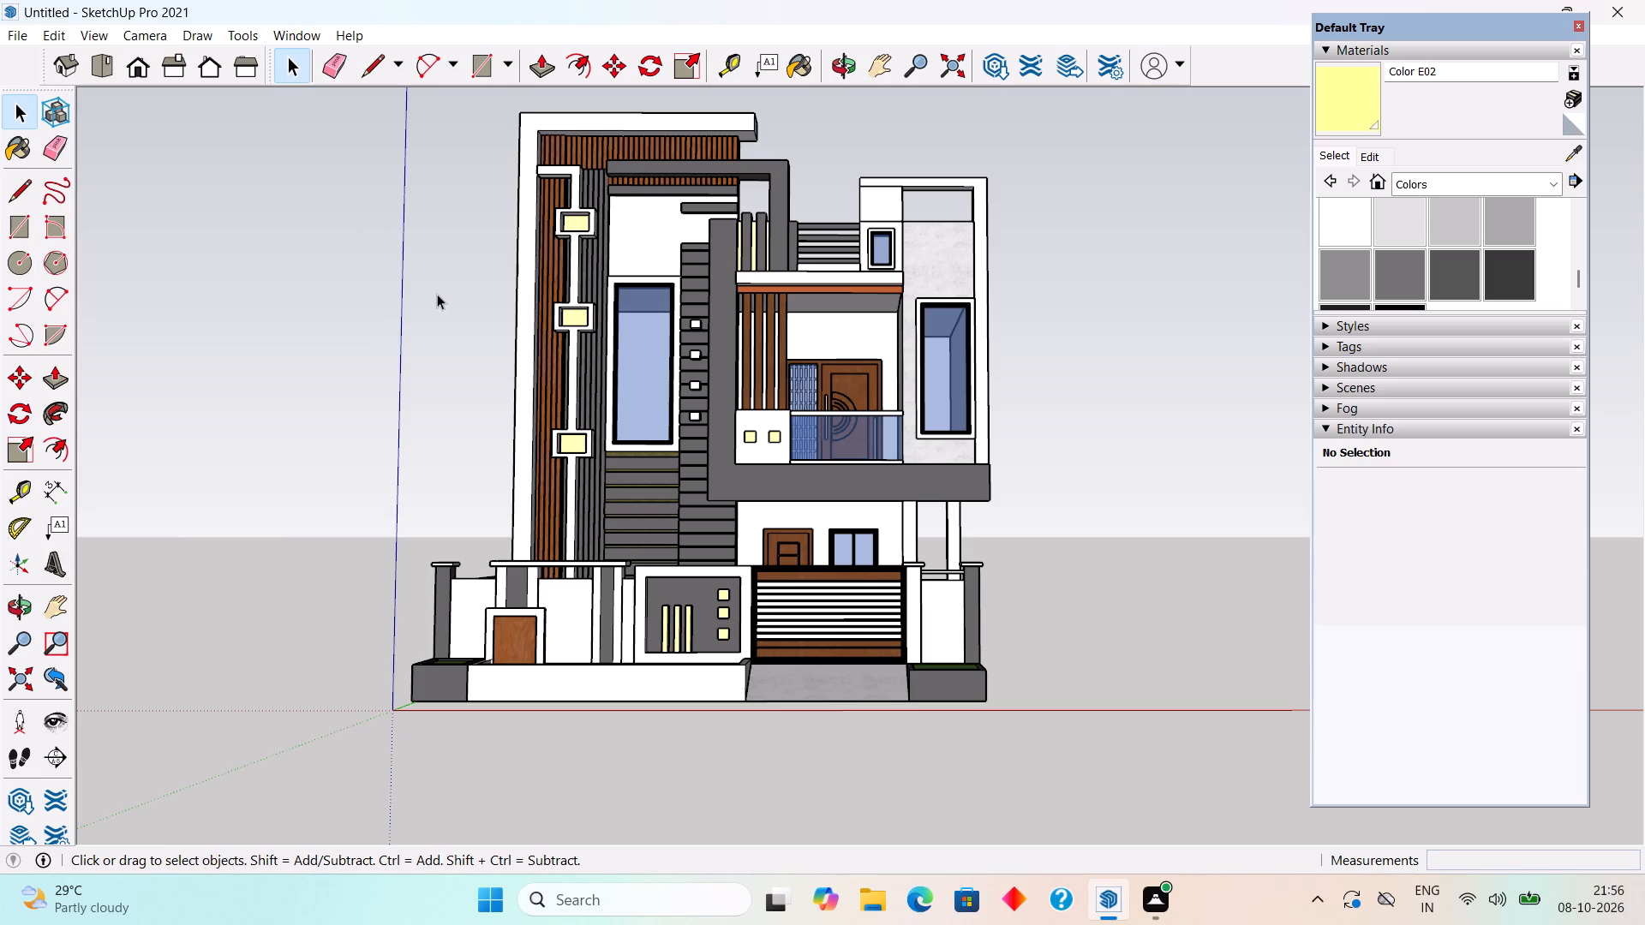
Examine the front facade, plain side wall, roof parapets and planter strip from the front, the corner and above.
{"action": "scroll", "coordinate": [595, 486], "scroll_direction": "up", "scroll_amount": 4}
{"action": "scroll", "coordinate": [677, 489], "scroll_direction": "up", "scroll_amount": 1}
{"action": "scroll", "coordinate": [688, 504], "scroll_direction": "down", "scroll_amount": 2}
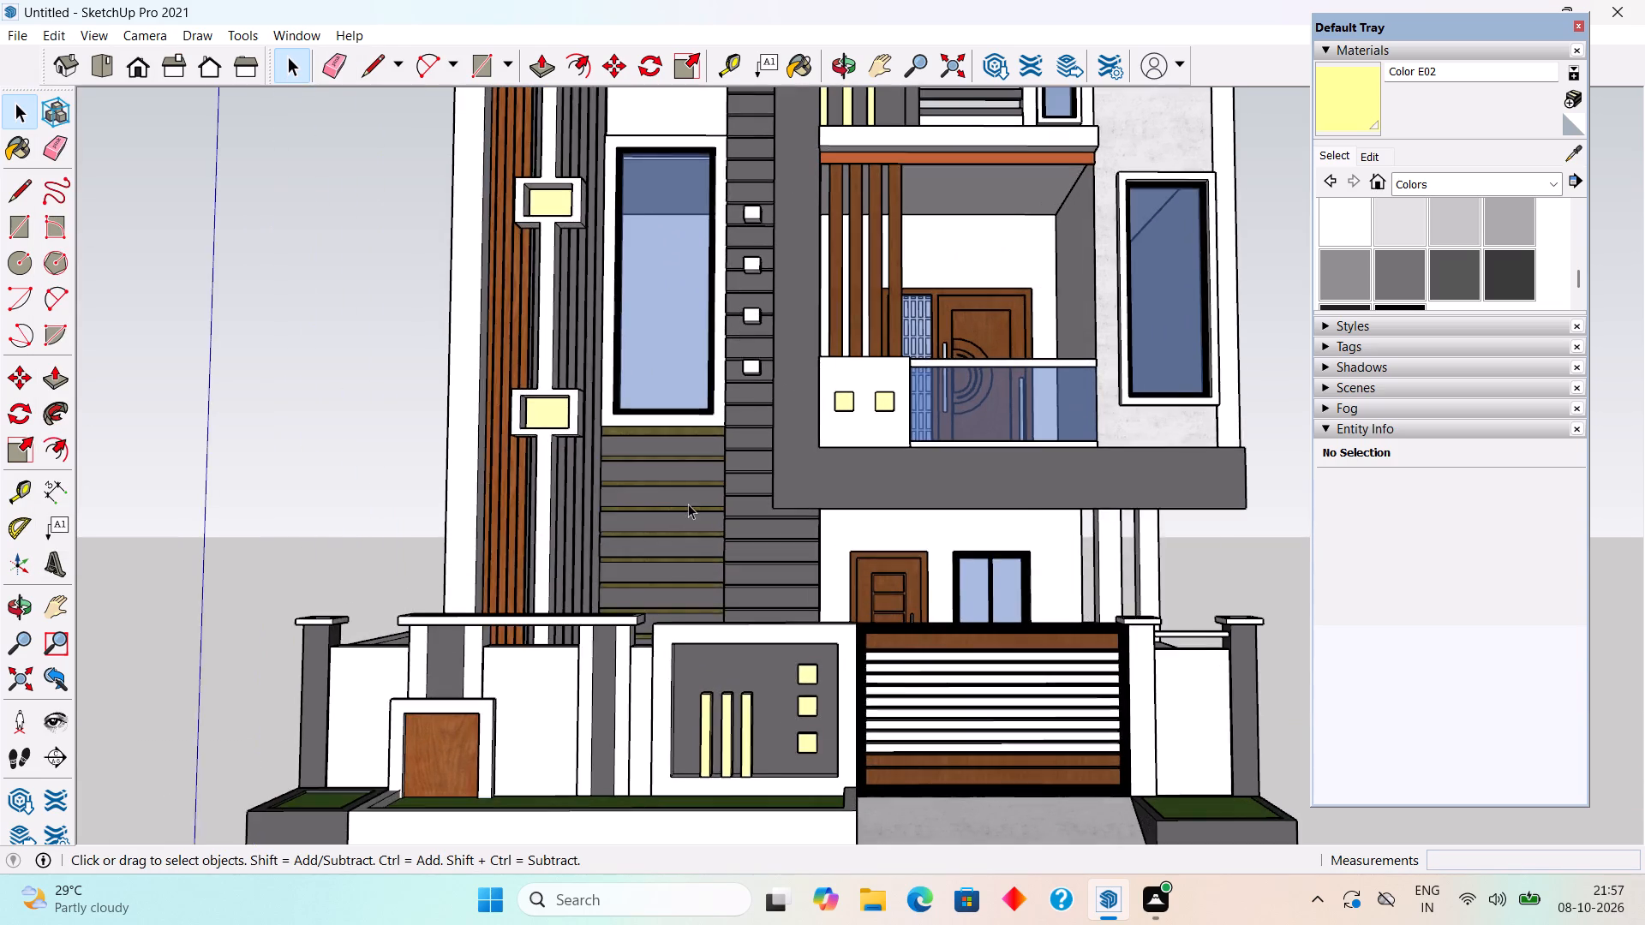
{"action": "scroll", "coordinate": [688, 504], "scroll_direction": "down", "scroll_amount": 1}
{"action": "middle_click_drag", "start_coordinate": [758, 437], "coordinate": [844, 584]}
{"action": "scroll", "coordinate": [852, 578], "scroll_direction": "up", "scroll_amount": 1}
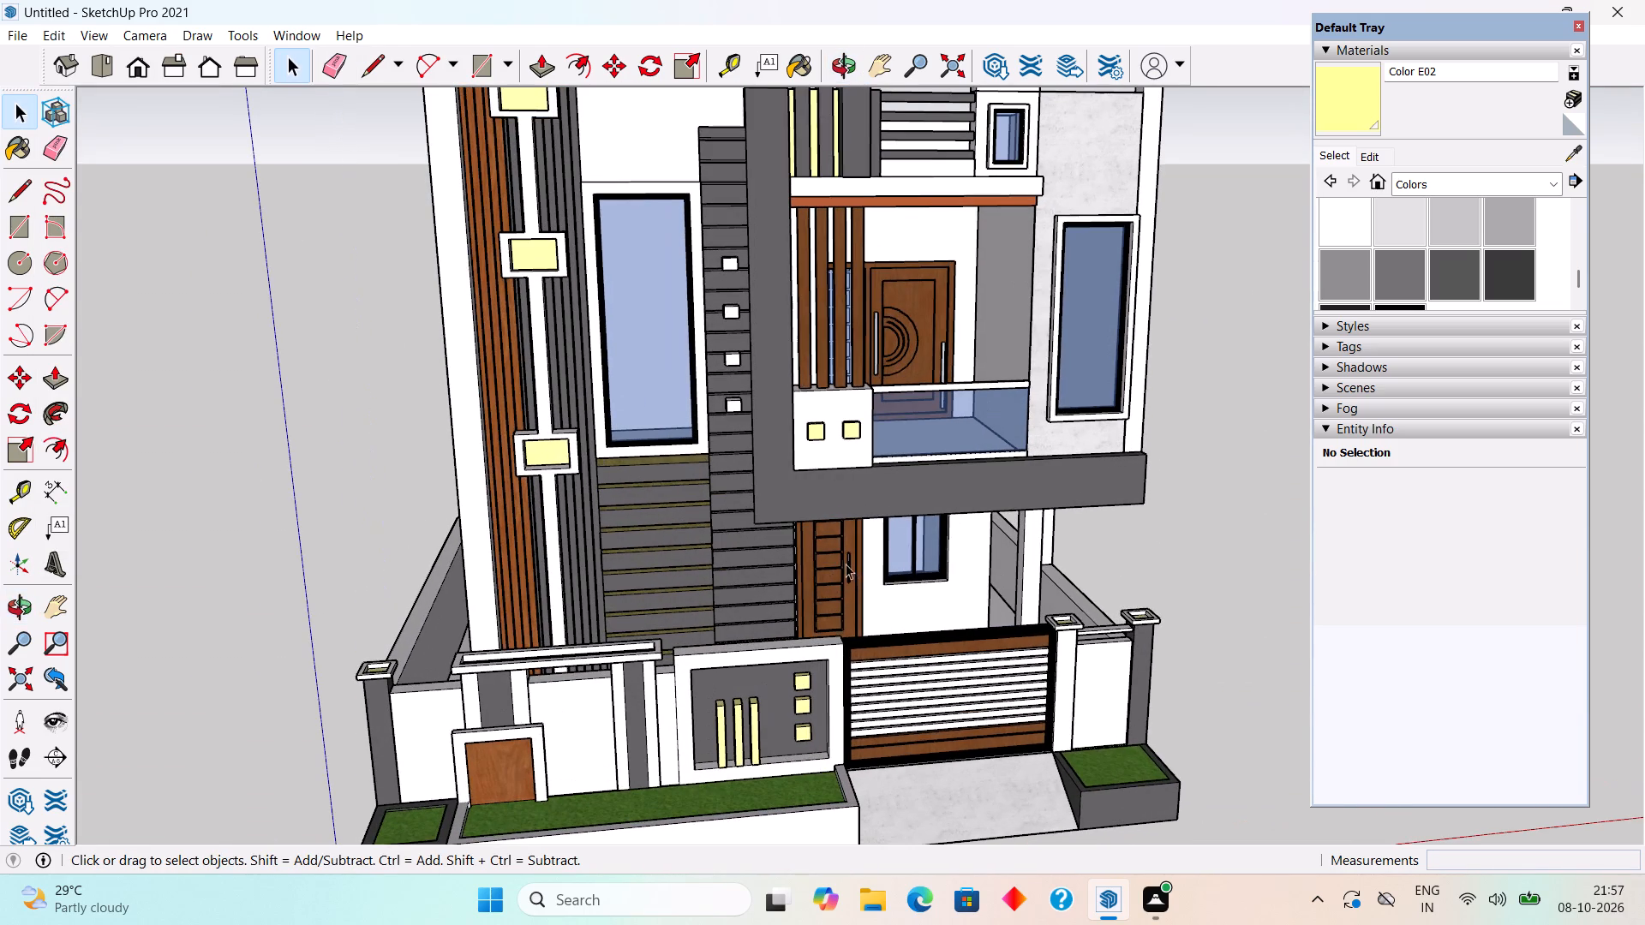
{"action": "scroll", "coordinate": [802, 561], "scroll_direction": "down", "scroll_amount": 3}
{"action": "middle_click_drag", "start_coordinate": [817, 571], "coordinate": [1126, 568]}
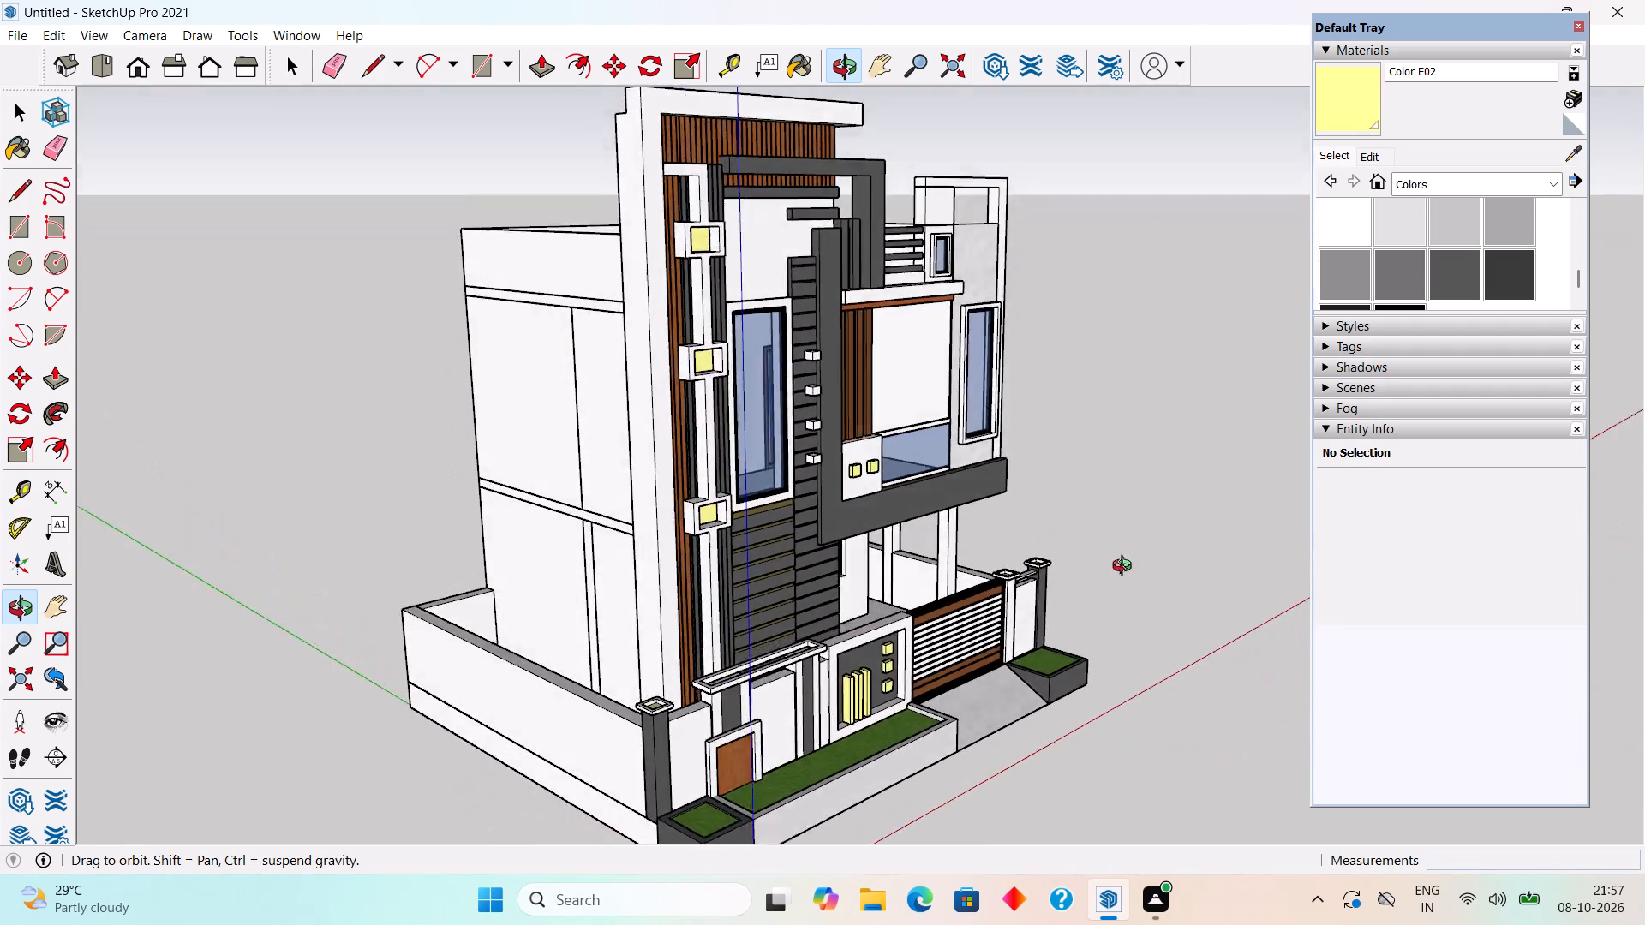
{"action": "middle_click_drag", "start_coordinate": [1126, 568], "coordinate": [751, 499]}
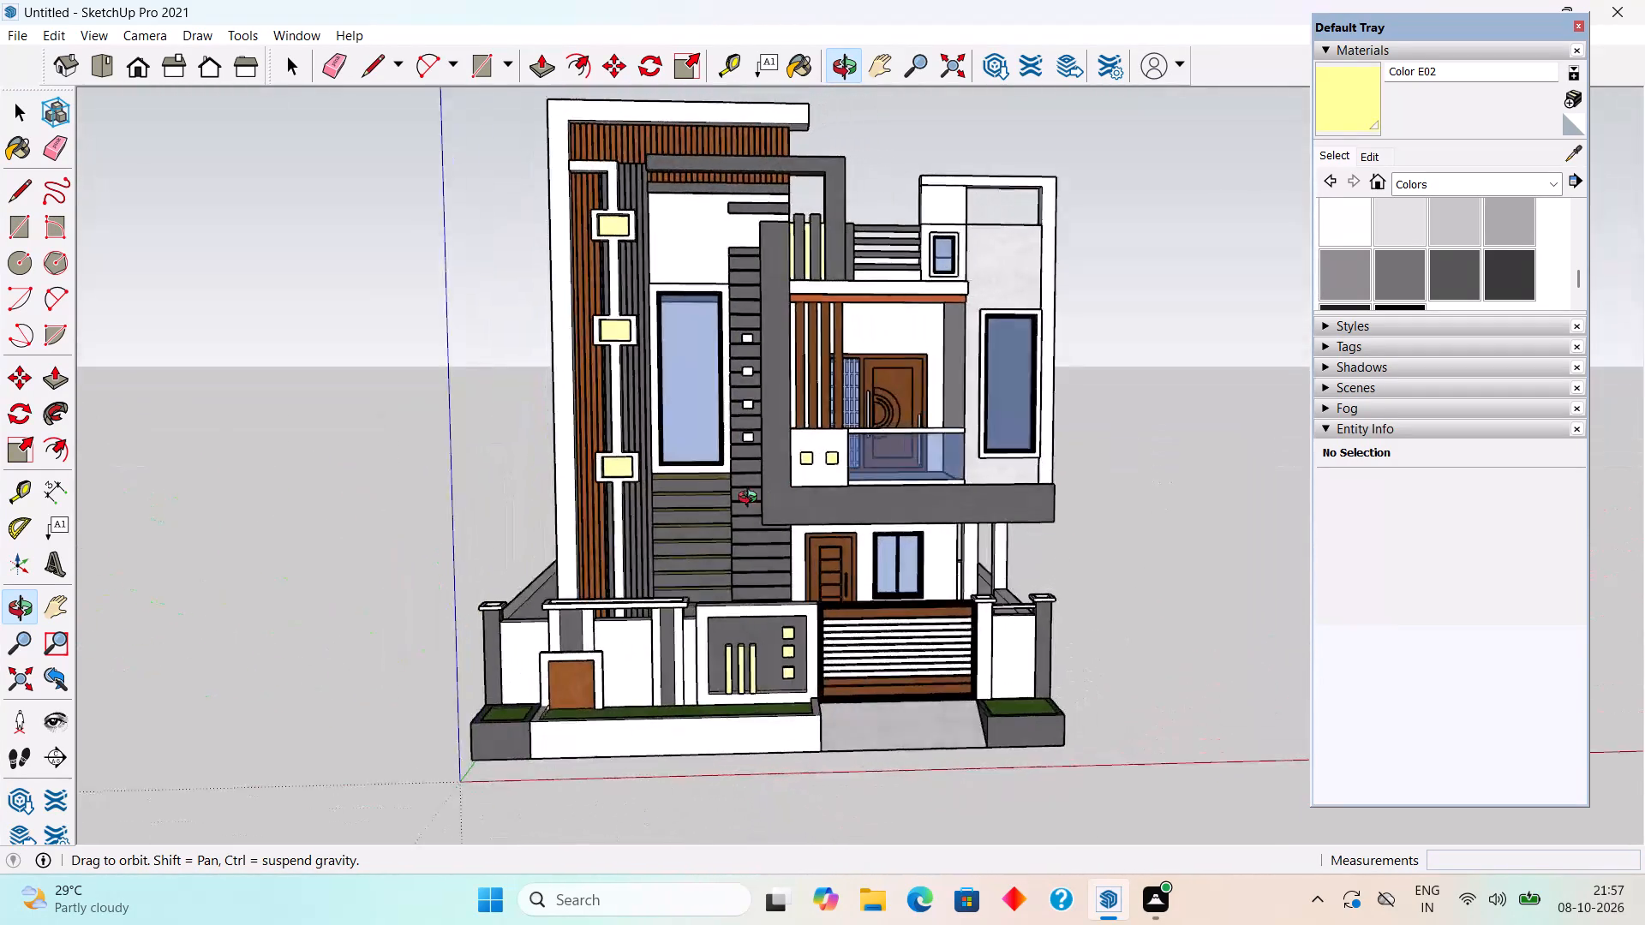
{"action": "middle_click_drag", "start_coordinate": [751, 499], "coordinate": [633, 515]}
{"action": "scroll", "coordinate": [633, 515], "scroll_direction": "down", "scroll_amount": 3}
{"action": "middle_click_drag", "start_coordinate": [722, 439], "coordinate": [1074, 671]}
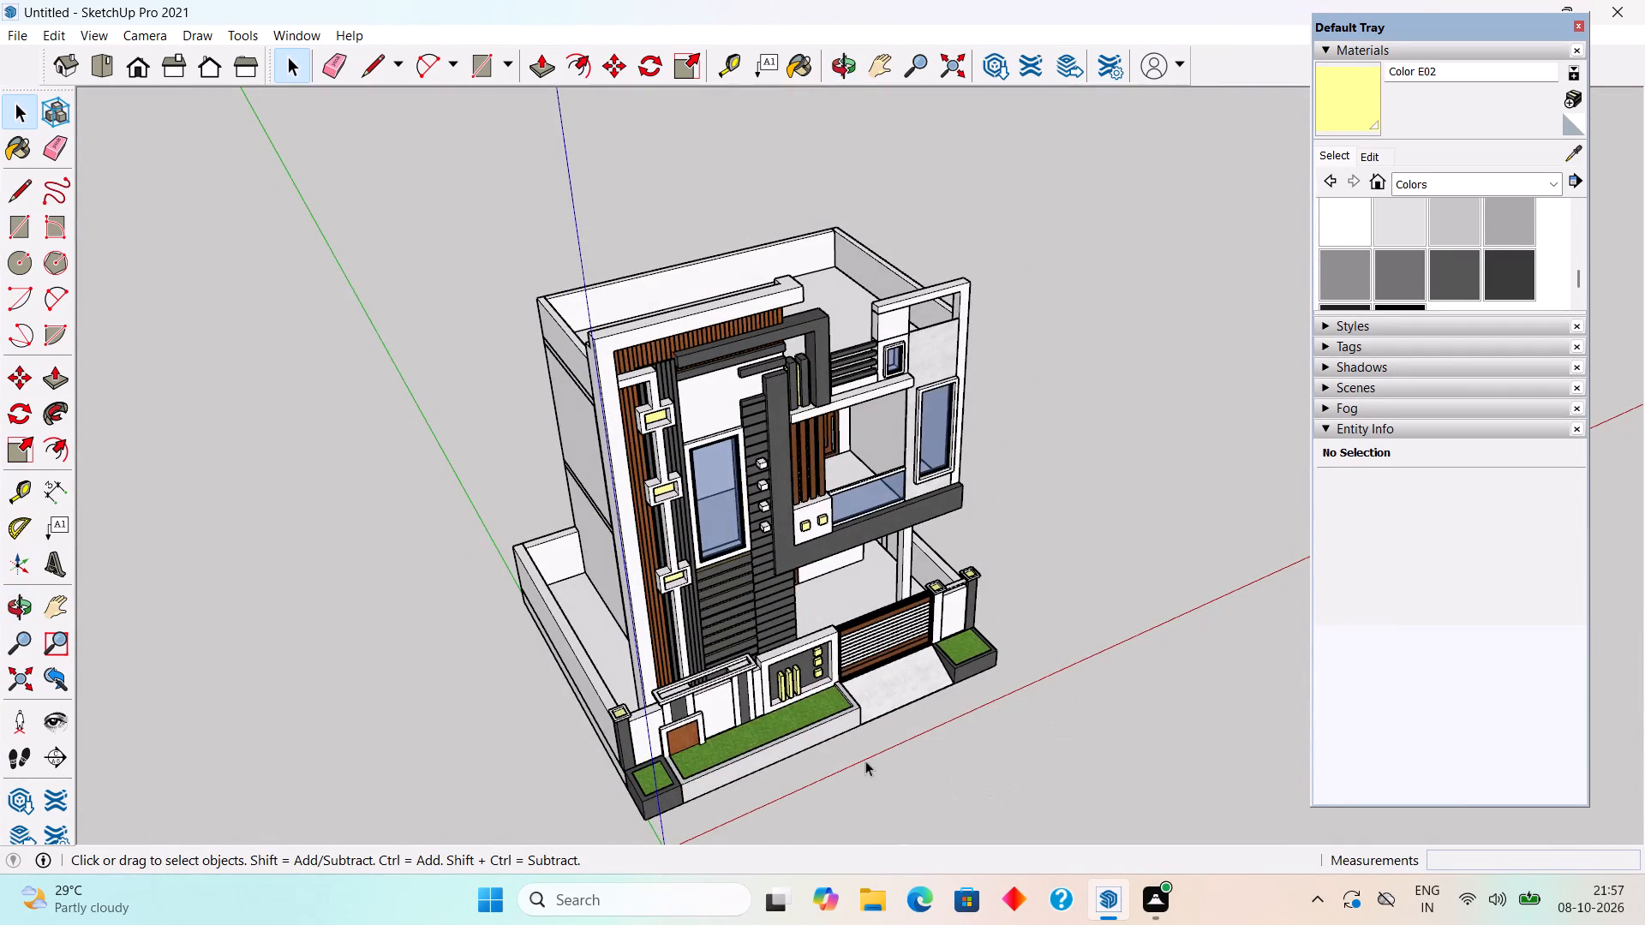
{"action": "scroll", "coordinate": [862, 760], "scroll_direction": "up", "scroll_amount": 6}
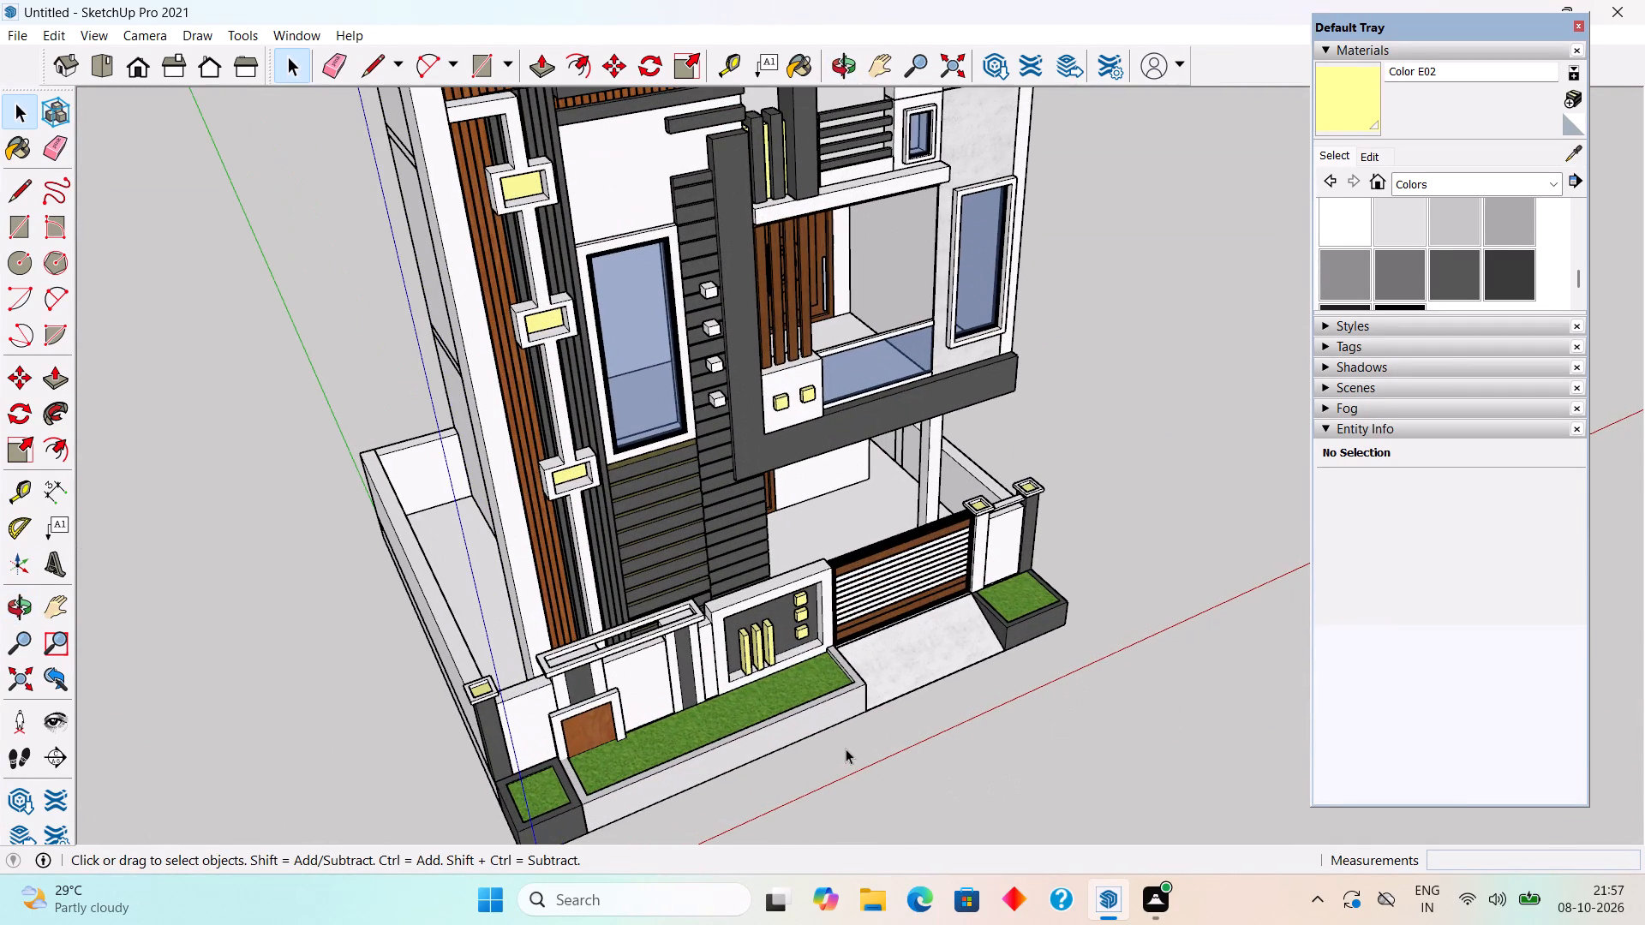
{"action": "middle_click_drag", "start_coordinate": [852, 742], "coordinate": [745, 709]}
{"action": "scroll", "coordinate": [735, 705], "scroll_direction": "up", "scroll_amount": 2}
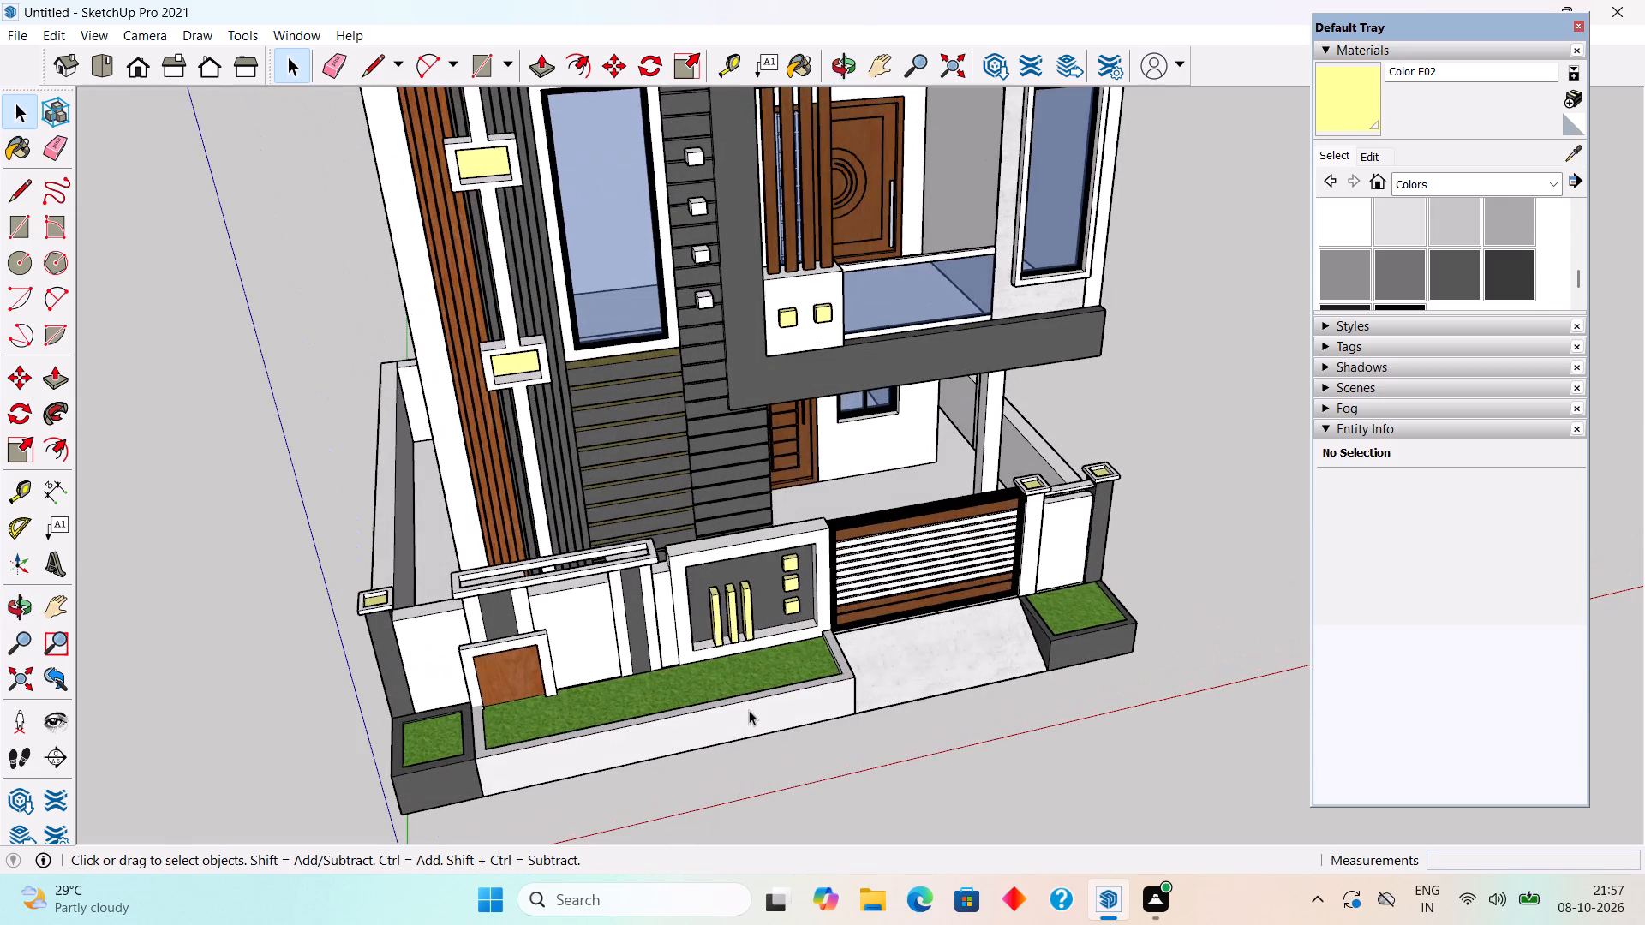
{"action": "scroll", "coordinate": [731, 592], "scroll_direction": "down", "scroll_amount": 3}
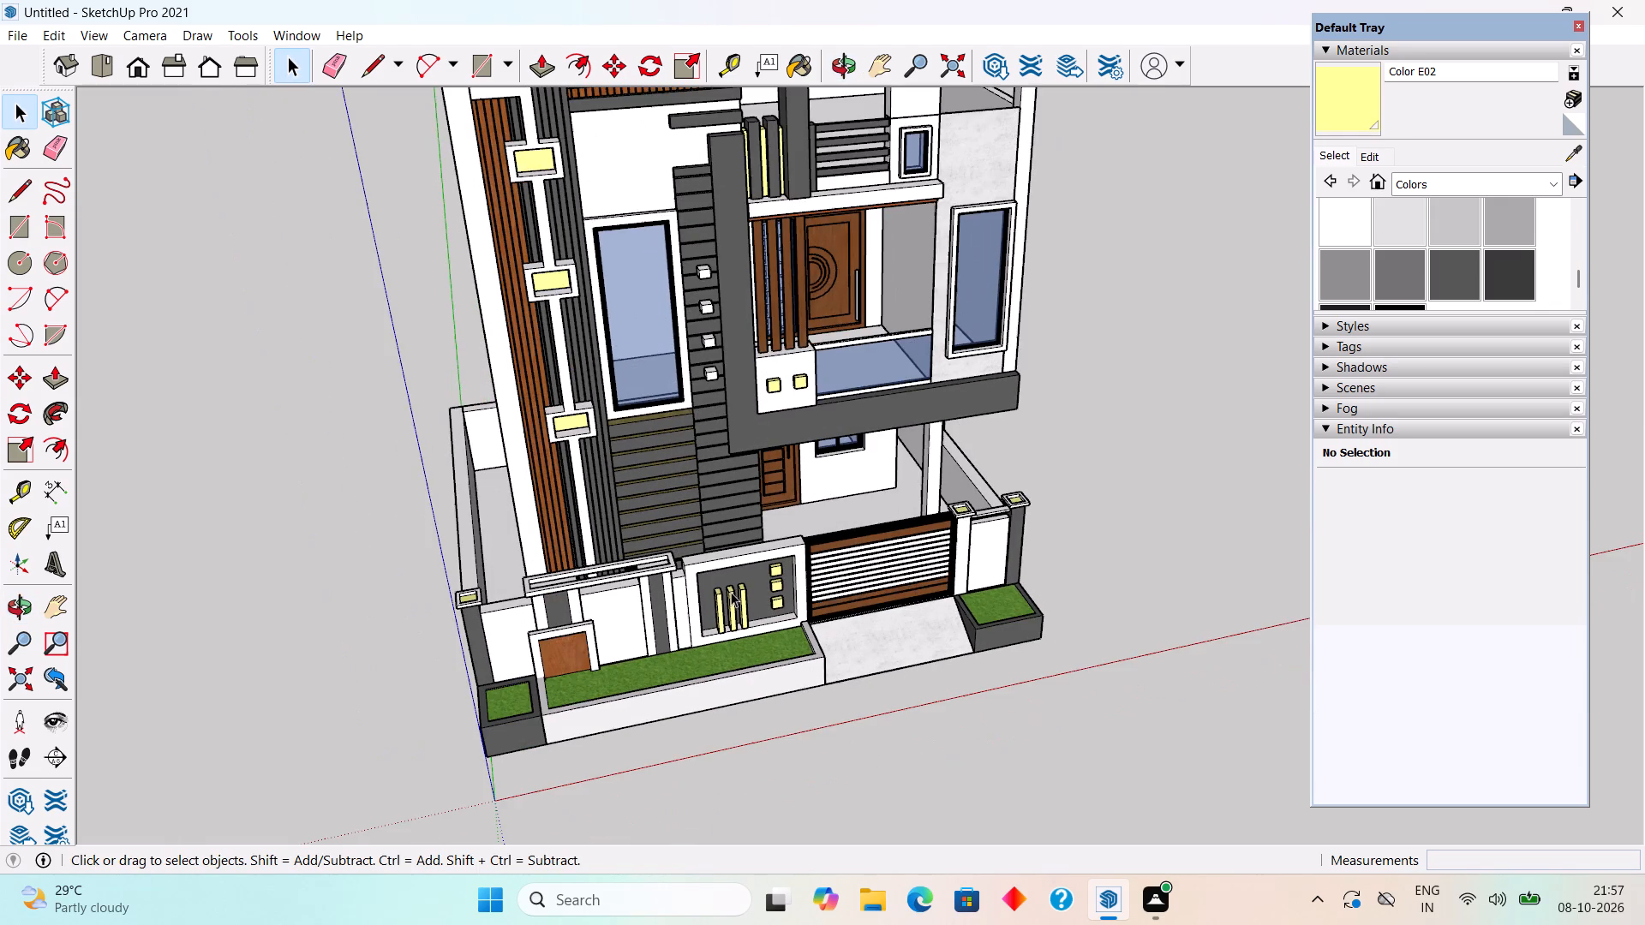
Review the front elevation from a low angle and straight on, then the balcony, entrance door and gate up close.
{"action": "middle_click_drag", "start_coordinate": [758, 624], "coordinate": [601, 282]}
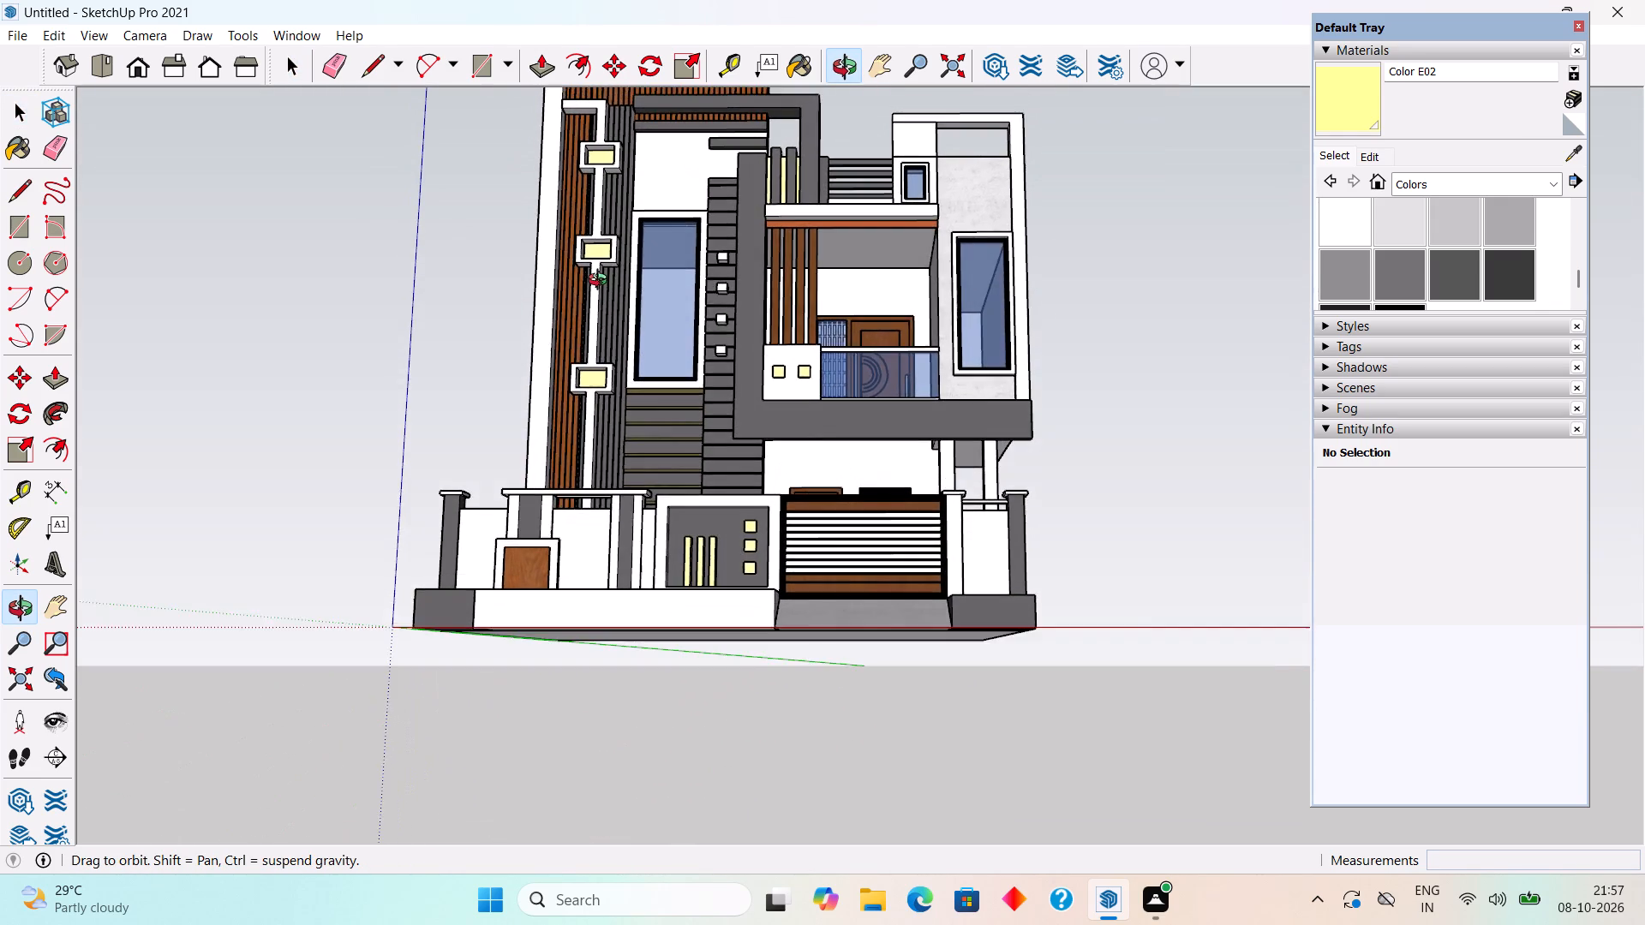
{"action": "middle_click_drag", "start_coordinate": [601, 282], "coordinate": [601, 286]}
{"action": "scroll", "coordinate": [601, 289], "scroll_direction": "down", "scroll_amount": 6}
{"action": "scroll", "coordinate": [697, 113], "scroll_direction": "up", "scroll_amount": 4}
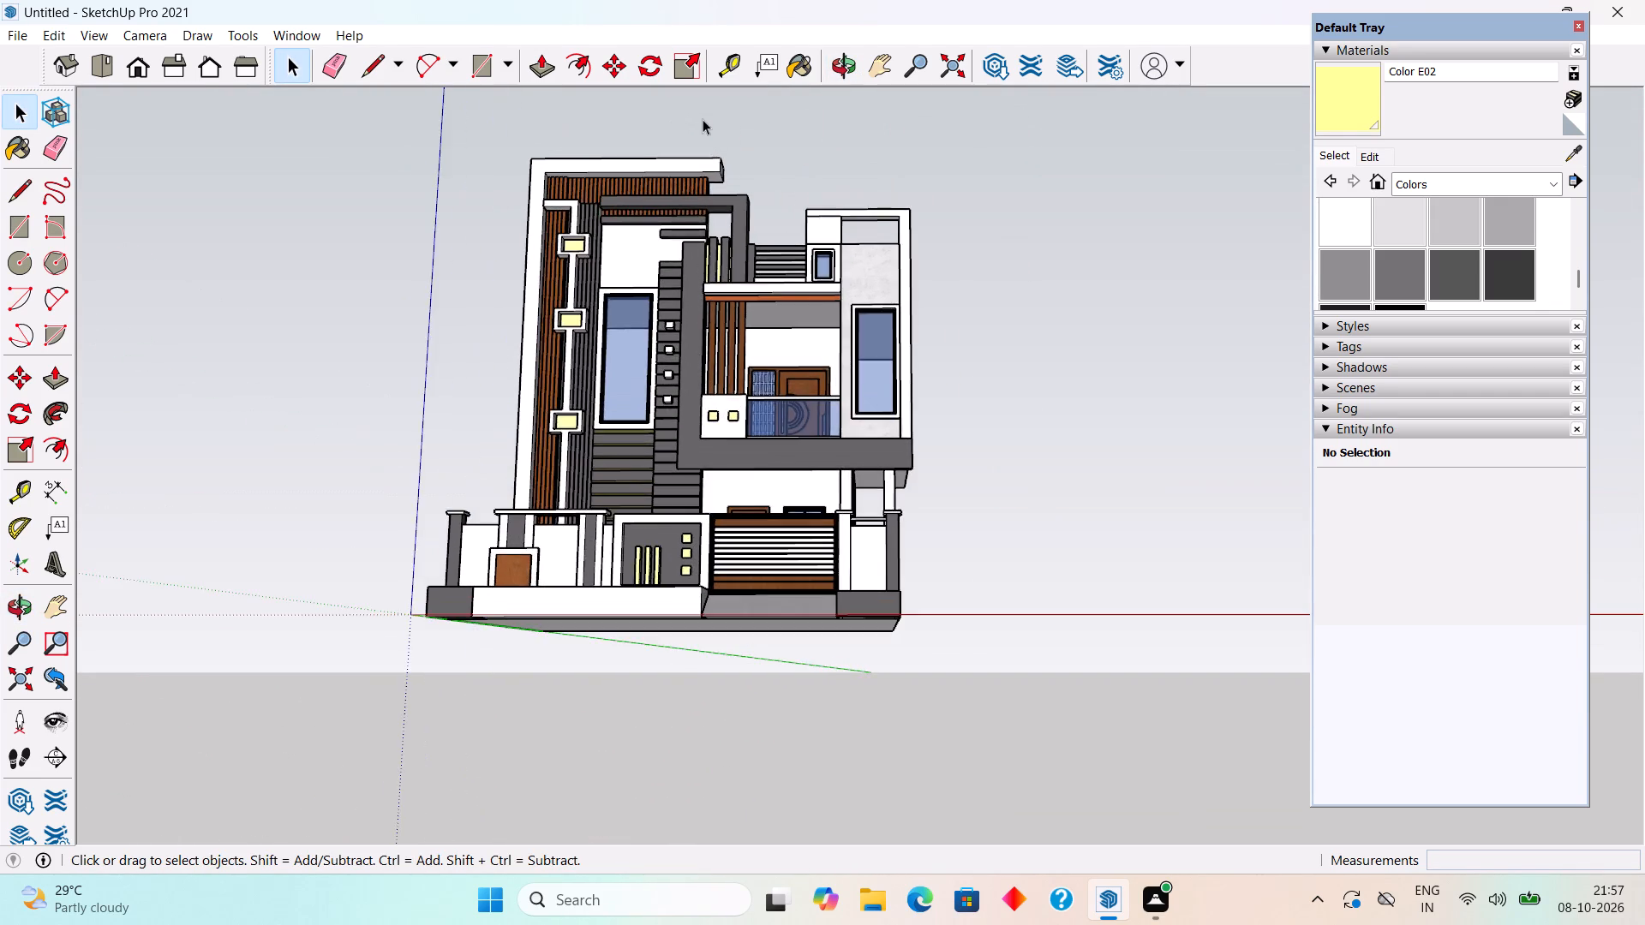
{"action": "middle_click_drag", "start_coordinate": [705, 153], "coordinate": [726, 264]}
{"action": "scroll", "coordinate": [1003, 462], "scroll_direction": "up", "scroll_amount": 2}
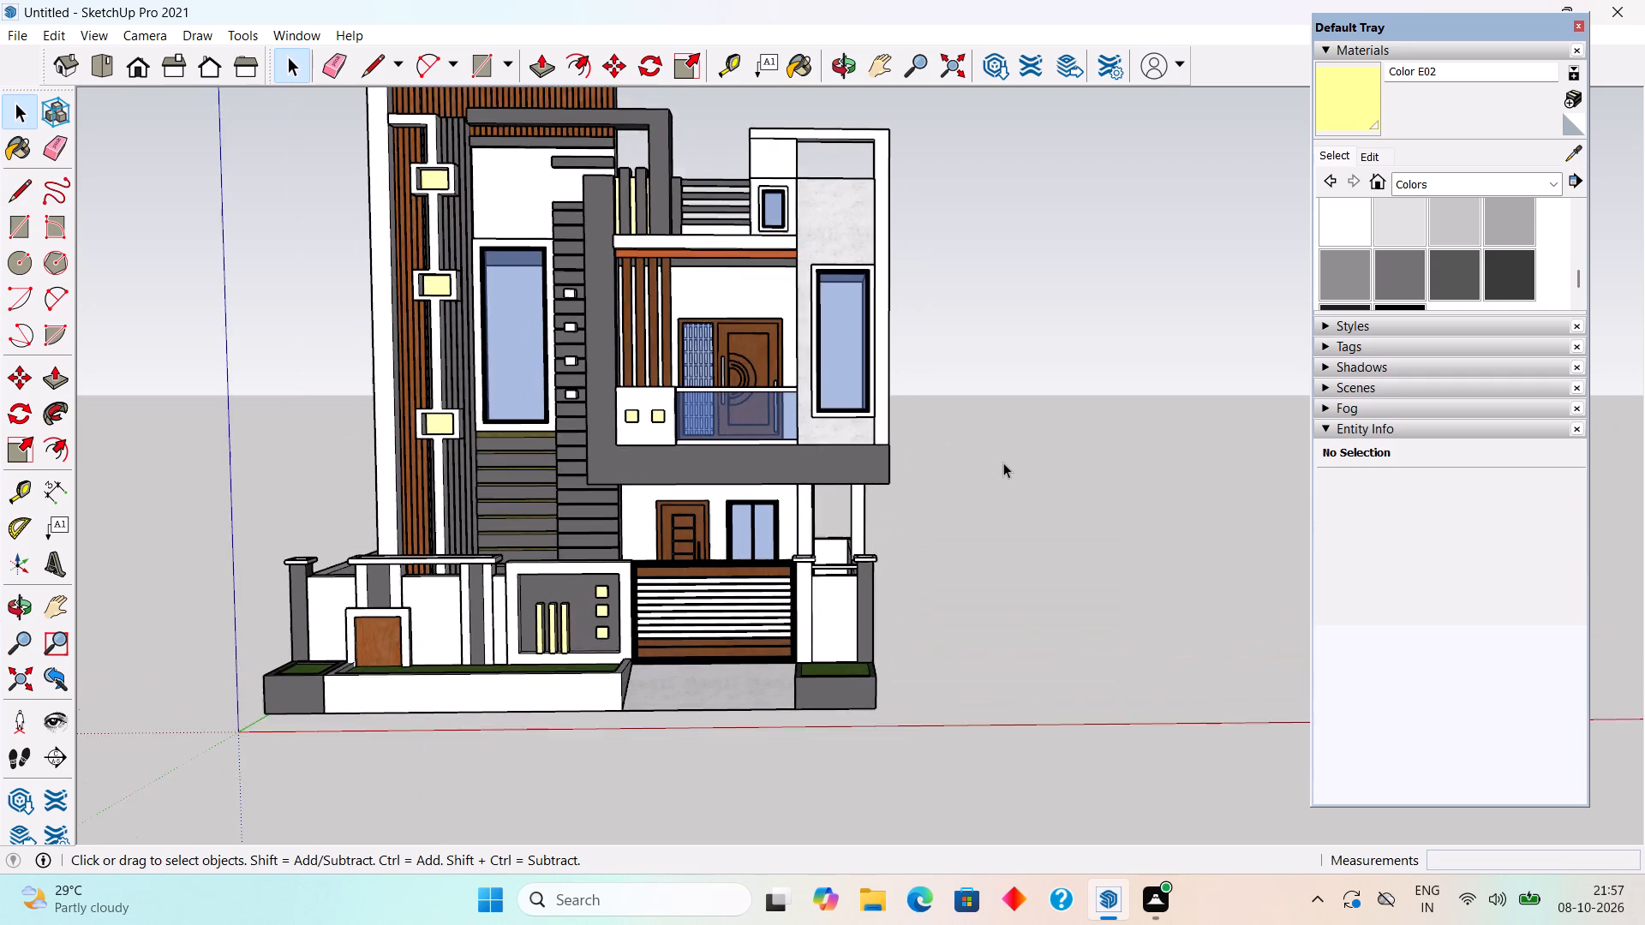
{"action": "scroll", "coordinate": [1003, 462], "scroll_direction": "up", "scroll_amount": 2}
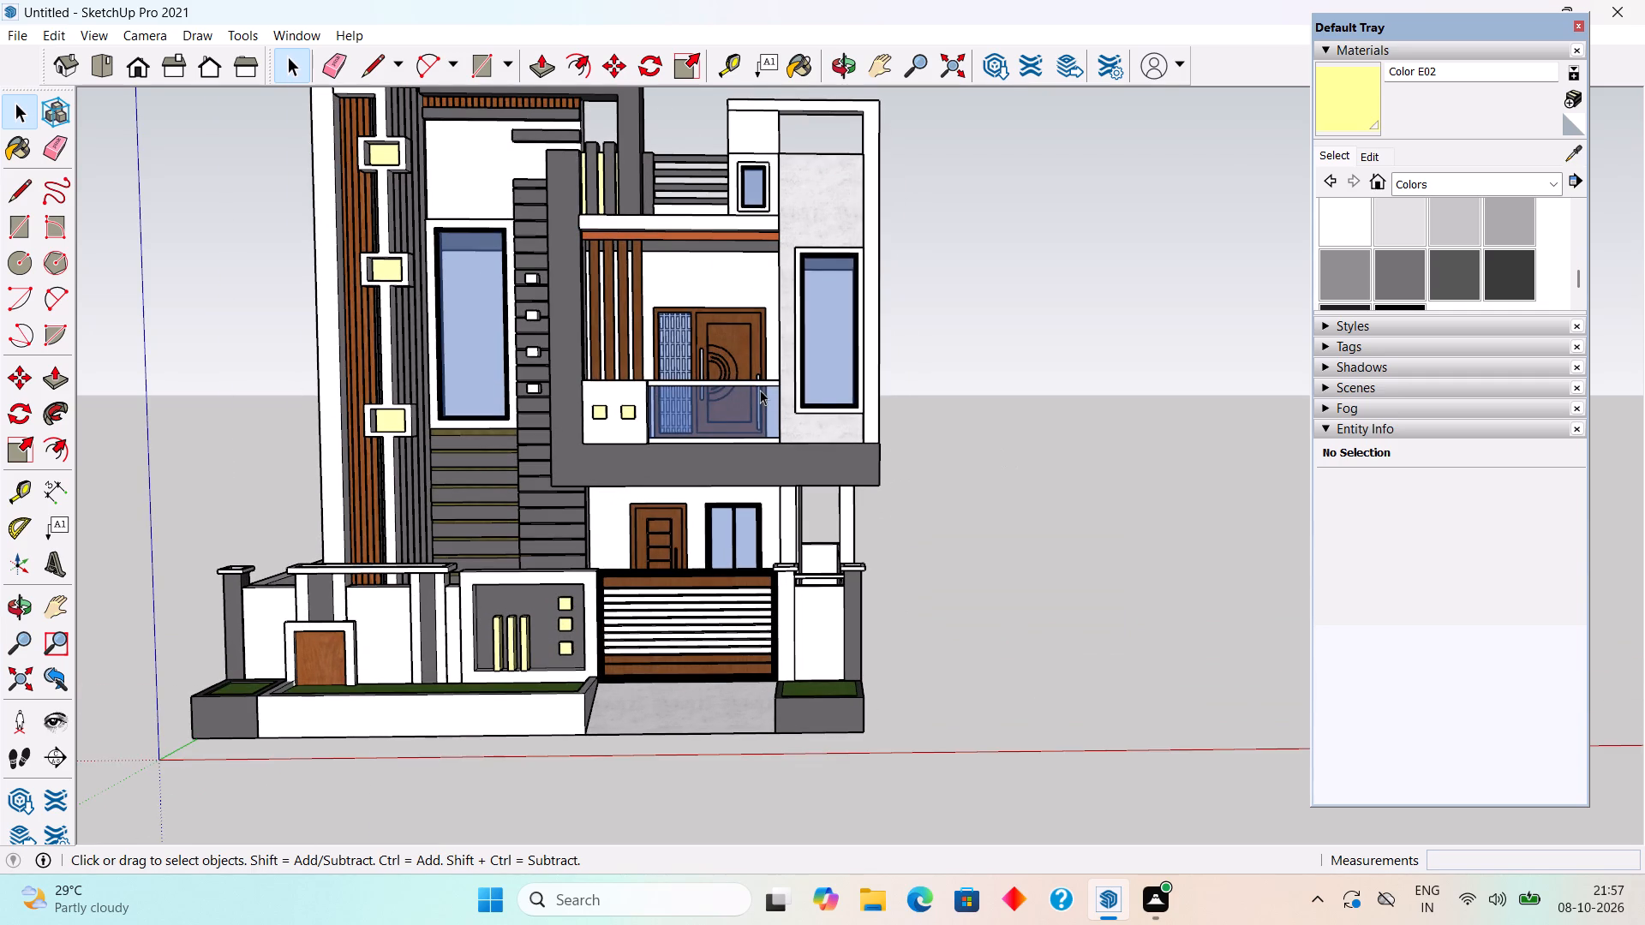
{"action": "middle_click_drag", "start_coordinate": [733, 421], "coordinate": [787, 434]}
{"action": "scroll", "coordinate": [707, 529], "scroll_direction": "up", "scroll_amount": 2}
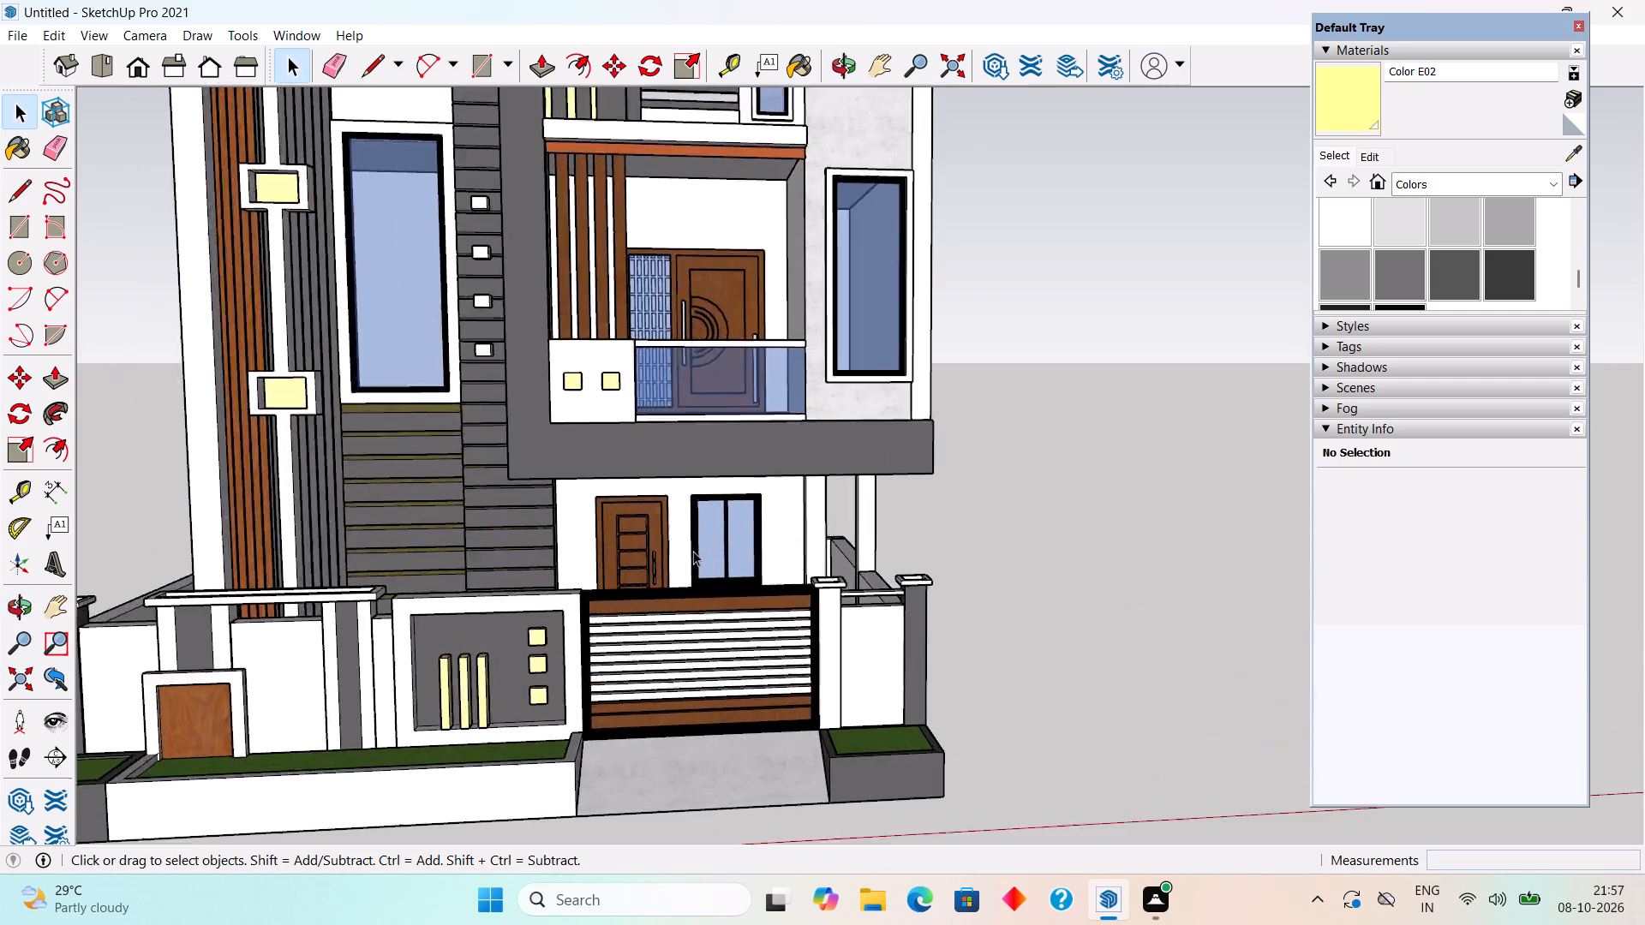
{"action": "scroll", "coordinate": [693, 551], "scroll_direction": "up", "scroll_amount": 3}
{"action": "scroll", "coordinate": [630, 584], "scroll_direction": "down", "scroll_amount": 4}
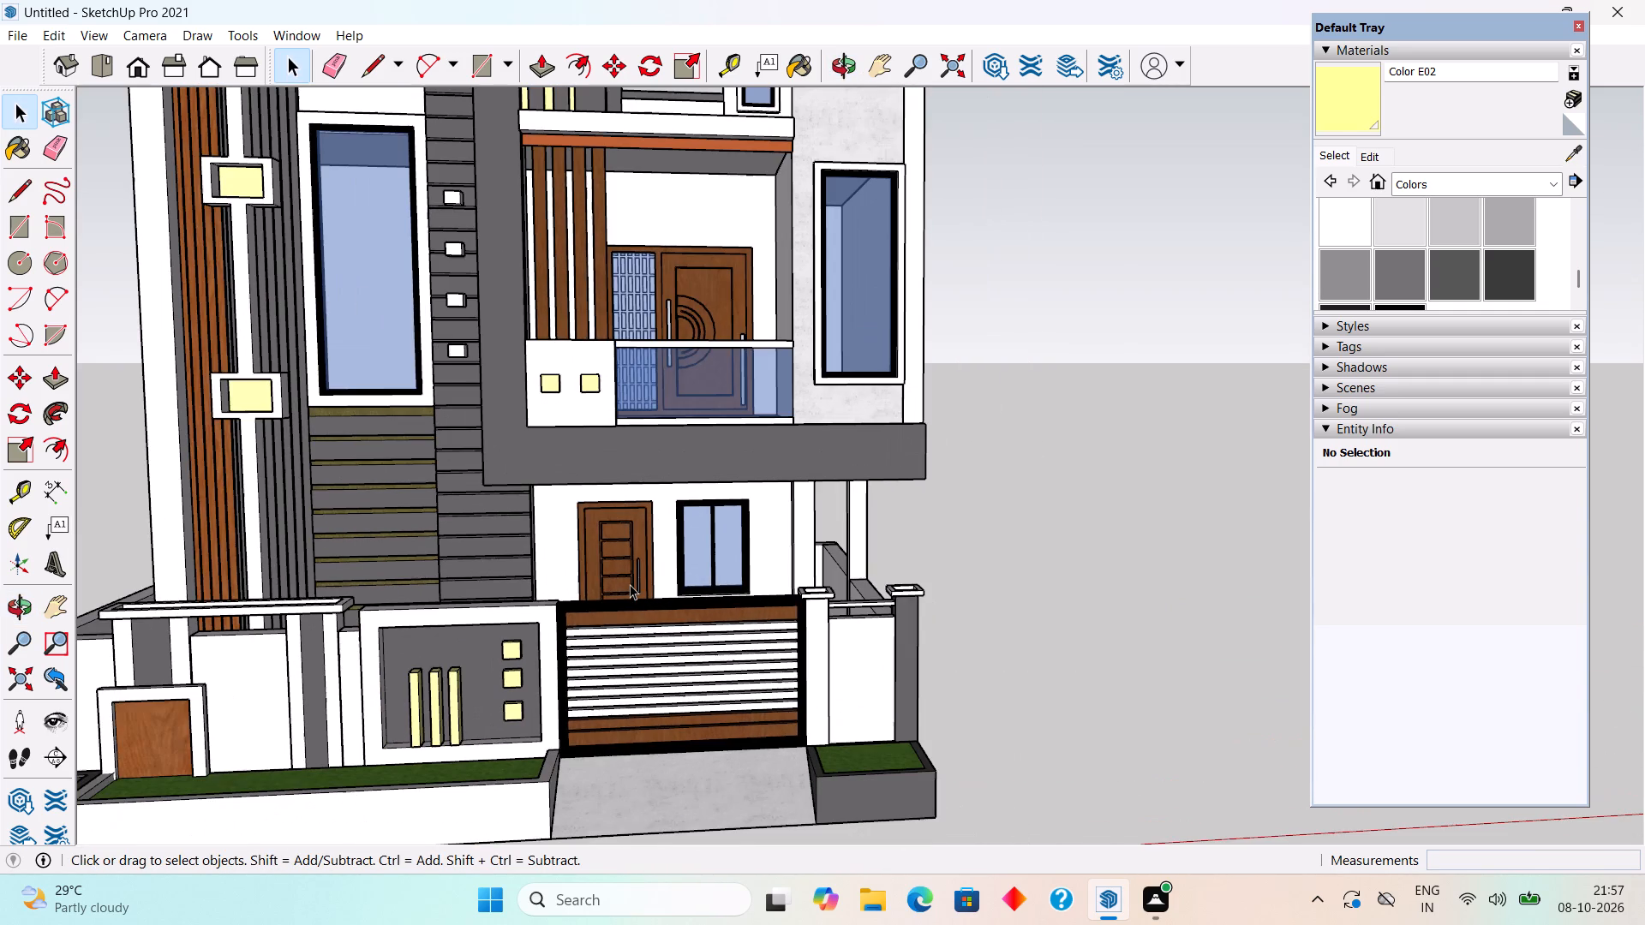
Examine the whole house front from farther back and from a slightly raised angle.
{"action": "scroll", "coordinate": [433, 390], "scroll_direction": "down", "scroll_amount": 8}
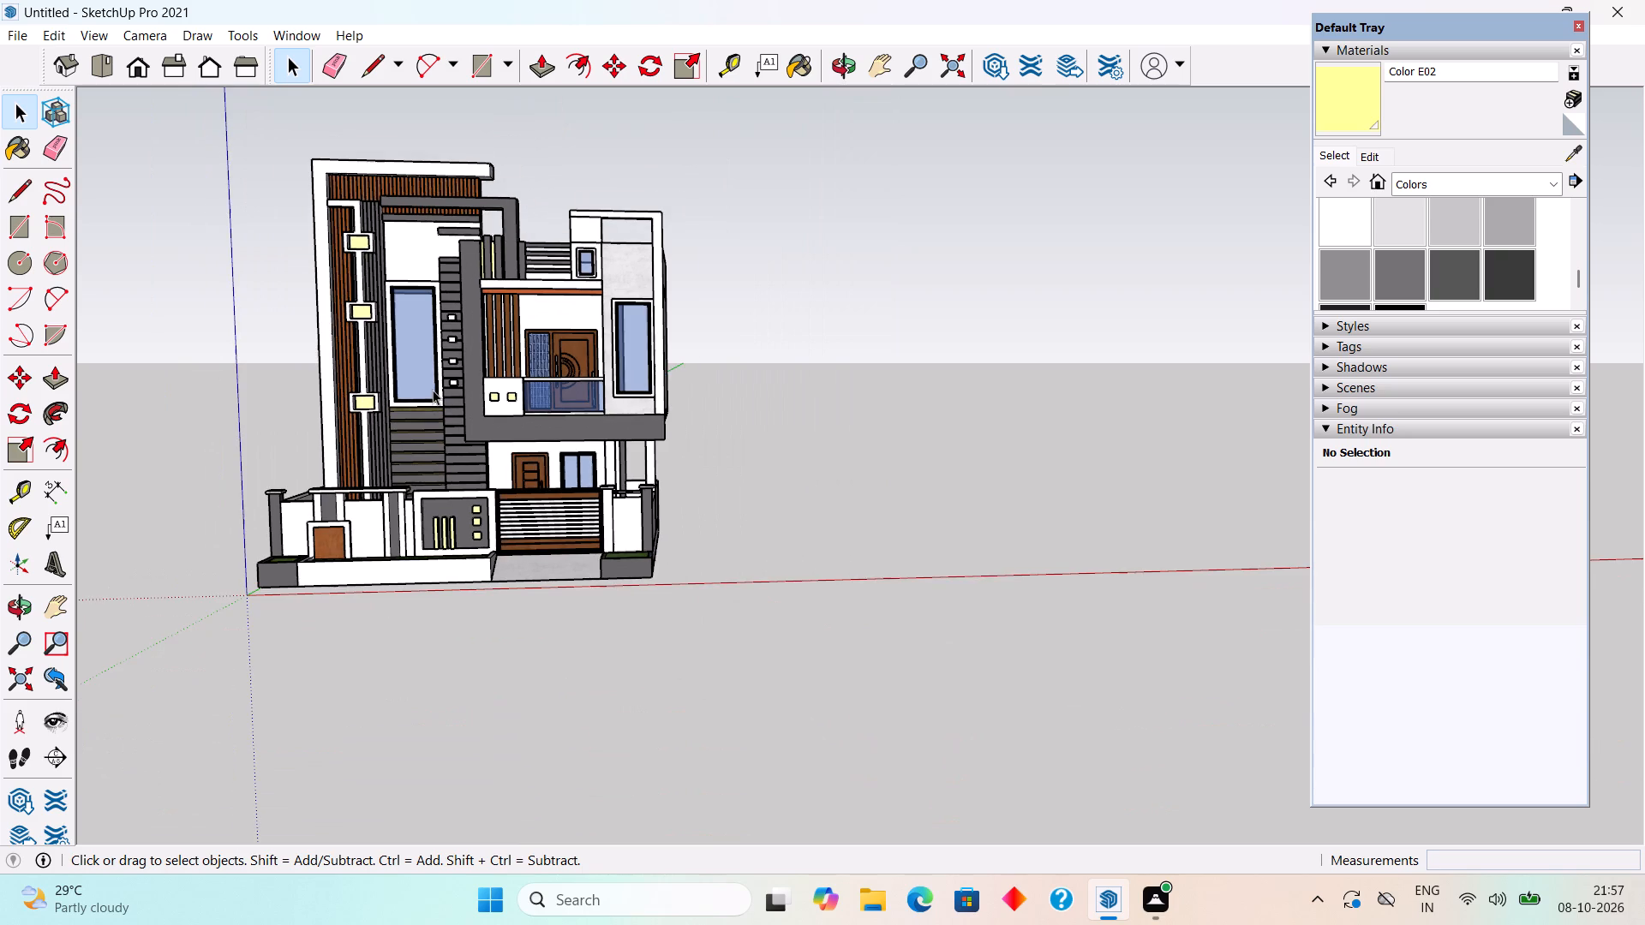
{"action": "scroll", "coordinate": [267, 209], "scroll_direction": "up", "scroll_amount": 3}
{"action": "middle_click_drag", "start_coordinate": [346, 295], "coordinate": [298, 314]}
{"action": "scroll", "coordinate": [298, 314], "scroll_direction": "up", "scroll_amount": 1}
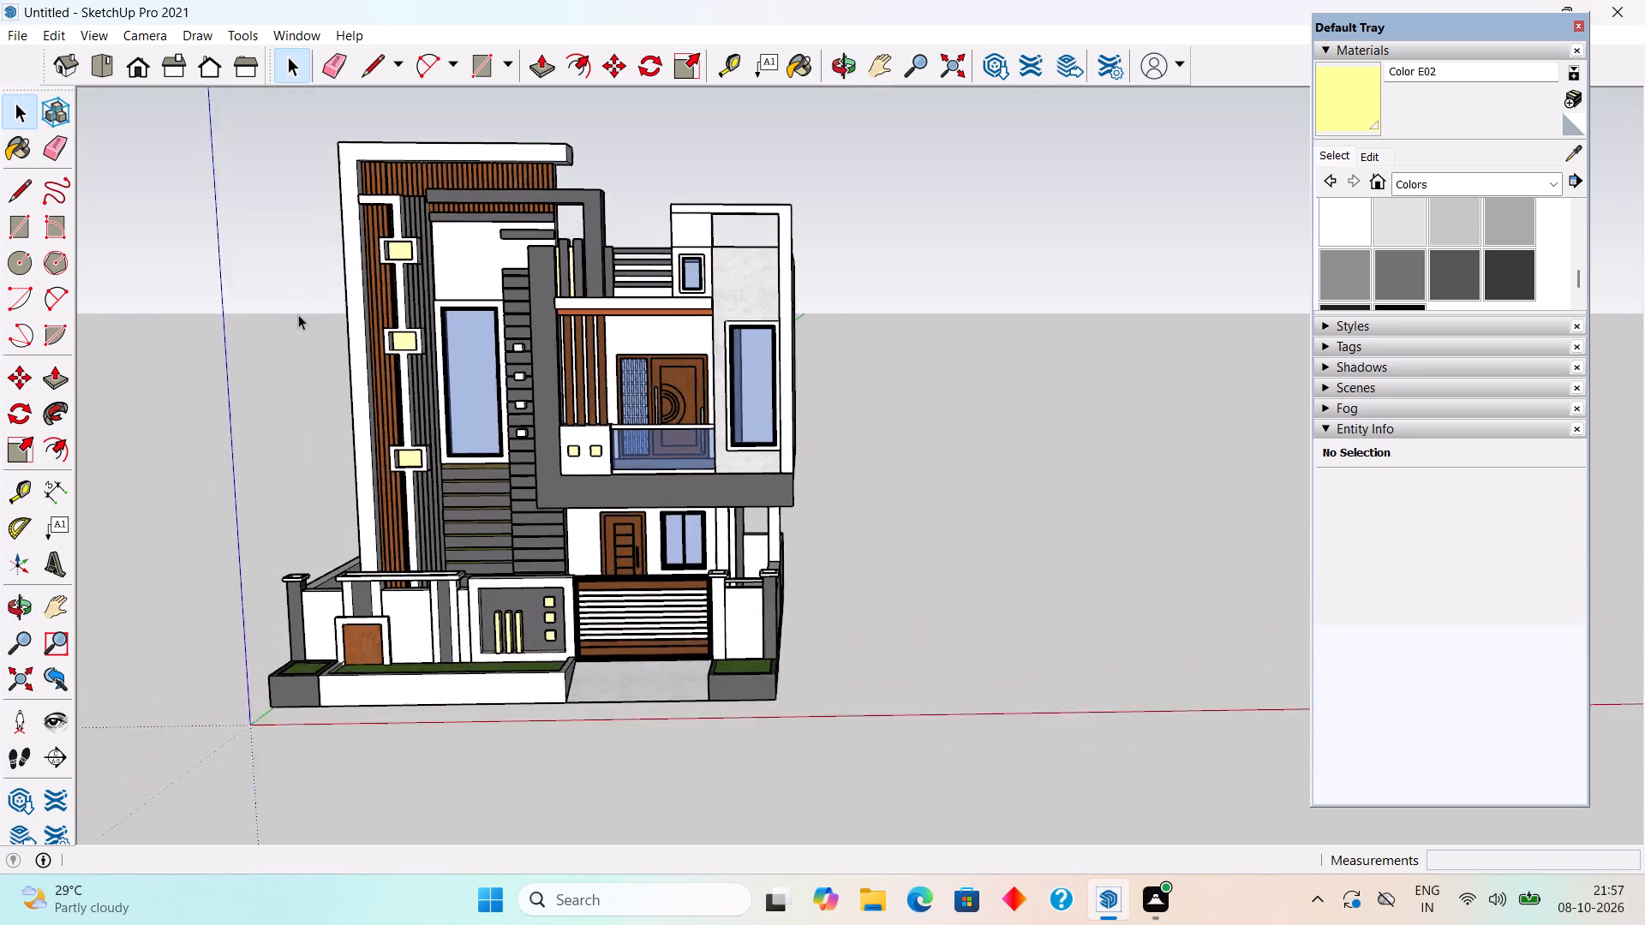
{"action": "scroll", "coordinate": [298, 314], "scroll_direction": "up", "scroll_amount": 1}
{"action": "middle_click_drag", "start_coordinate": [519, 331], "coordinate": [588, 340]}
{"action": "scroll", "coordinate": [590, 338], "scroll_direction": "up", "scroll_amount": 1}
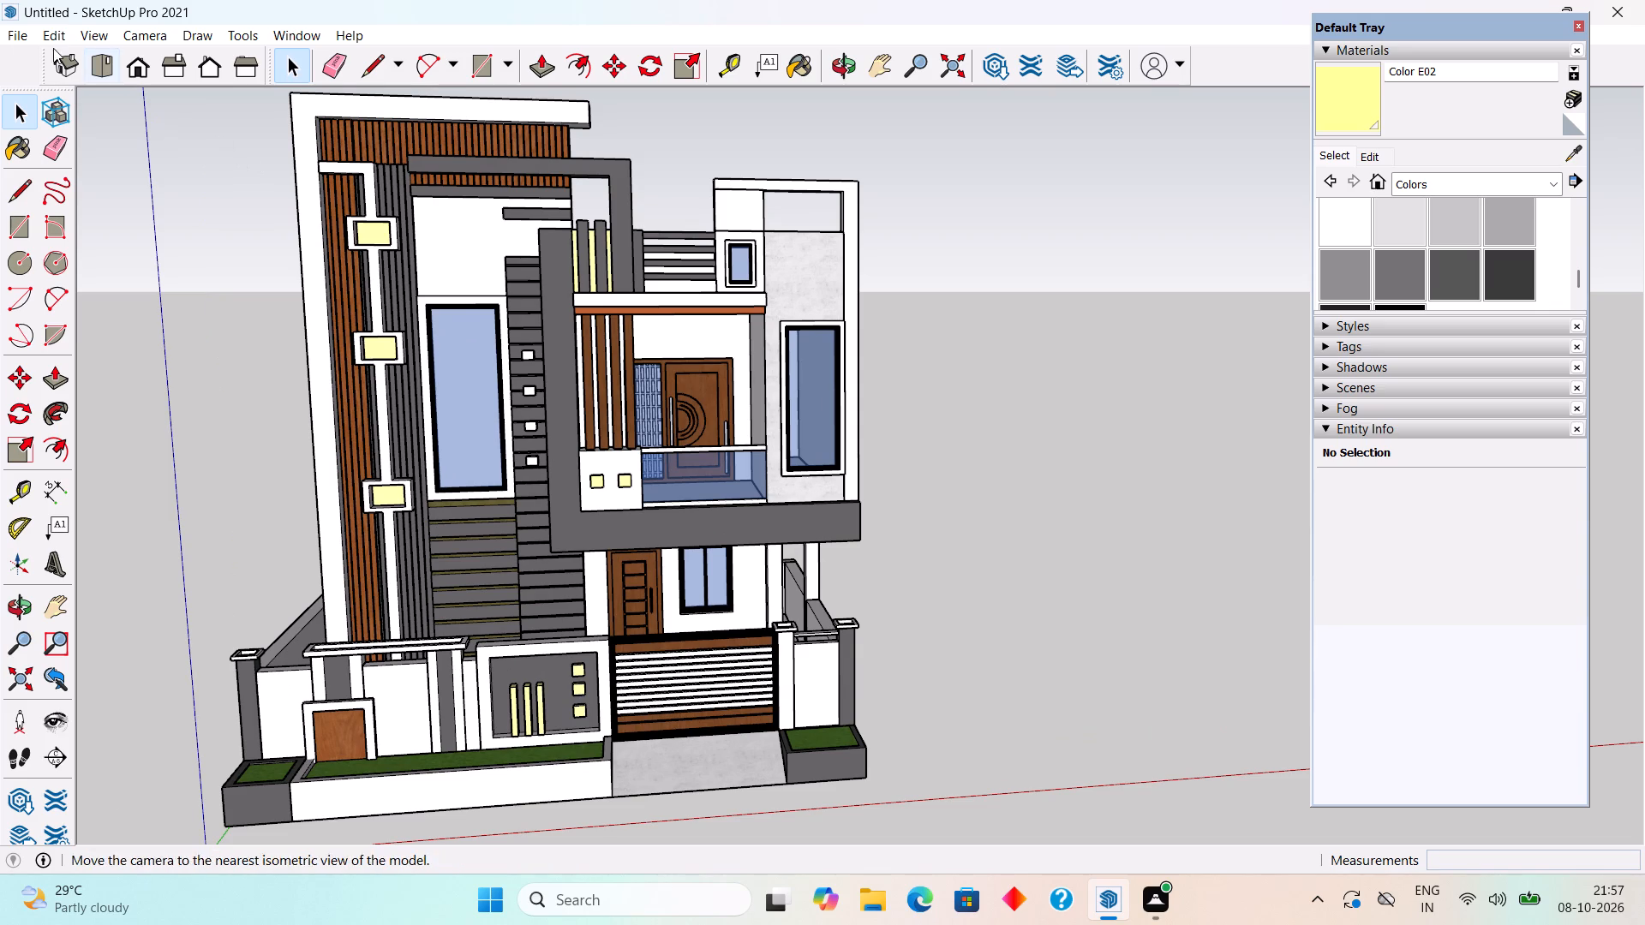
Save the model in the Downloads folder as a SketchUp file named "elevation exterior 5".
{"action": "left_click", "coordinate": [15, 39]}
{"action": "left_click", "coordinate": [82, 158]}
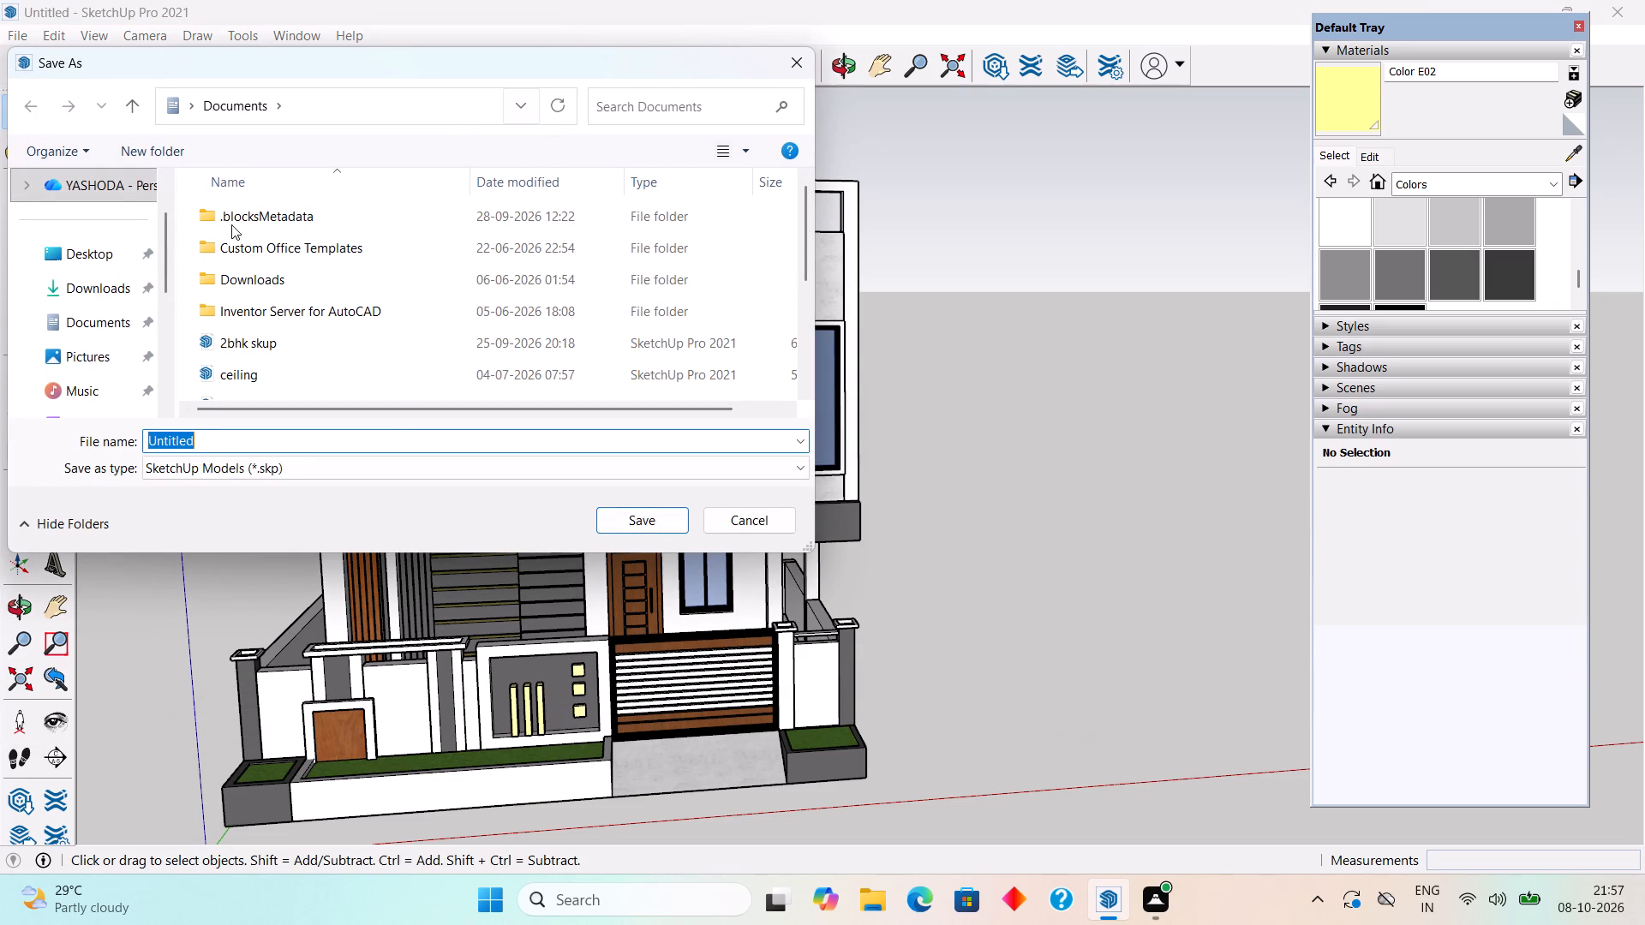
{"action": "left_click", "coordinate": [135, 286]}
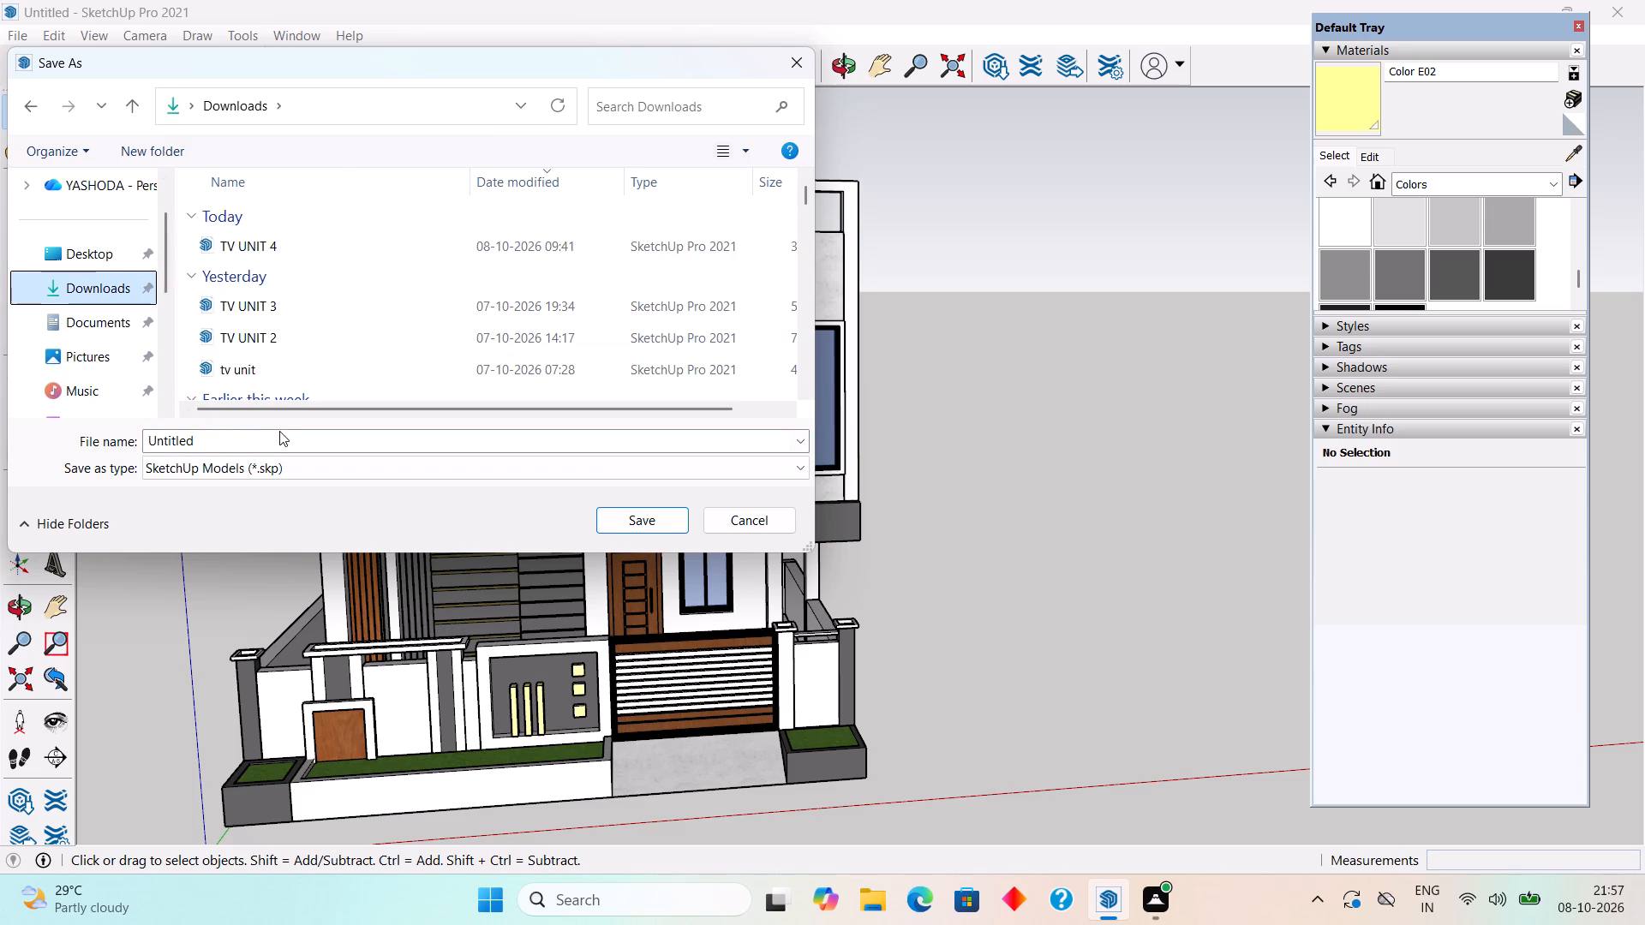
{"action": "left_click", "coordinate": [282, 446]}
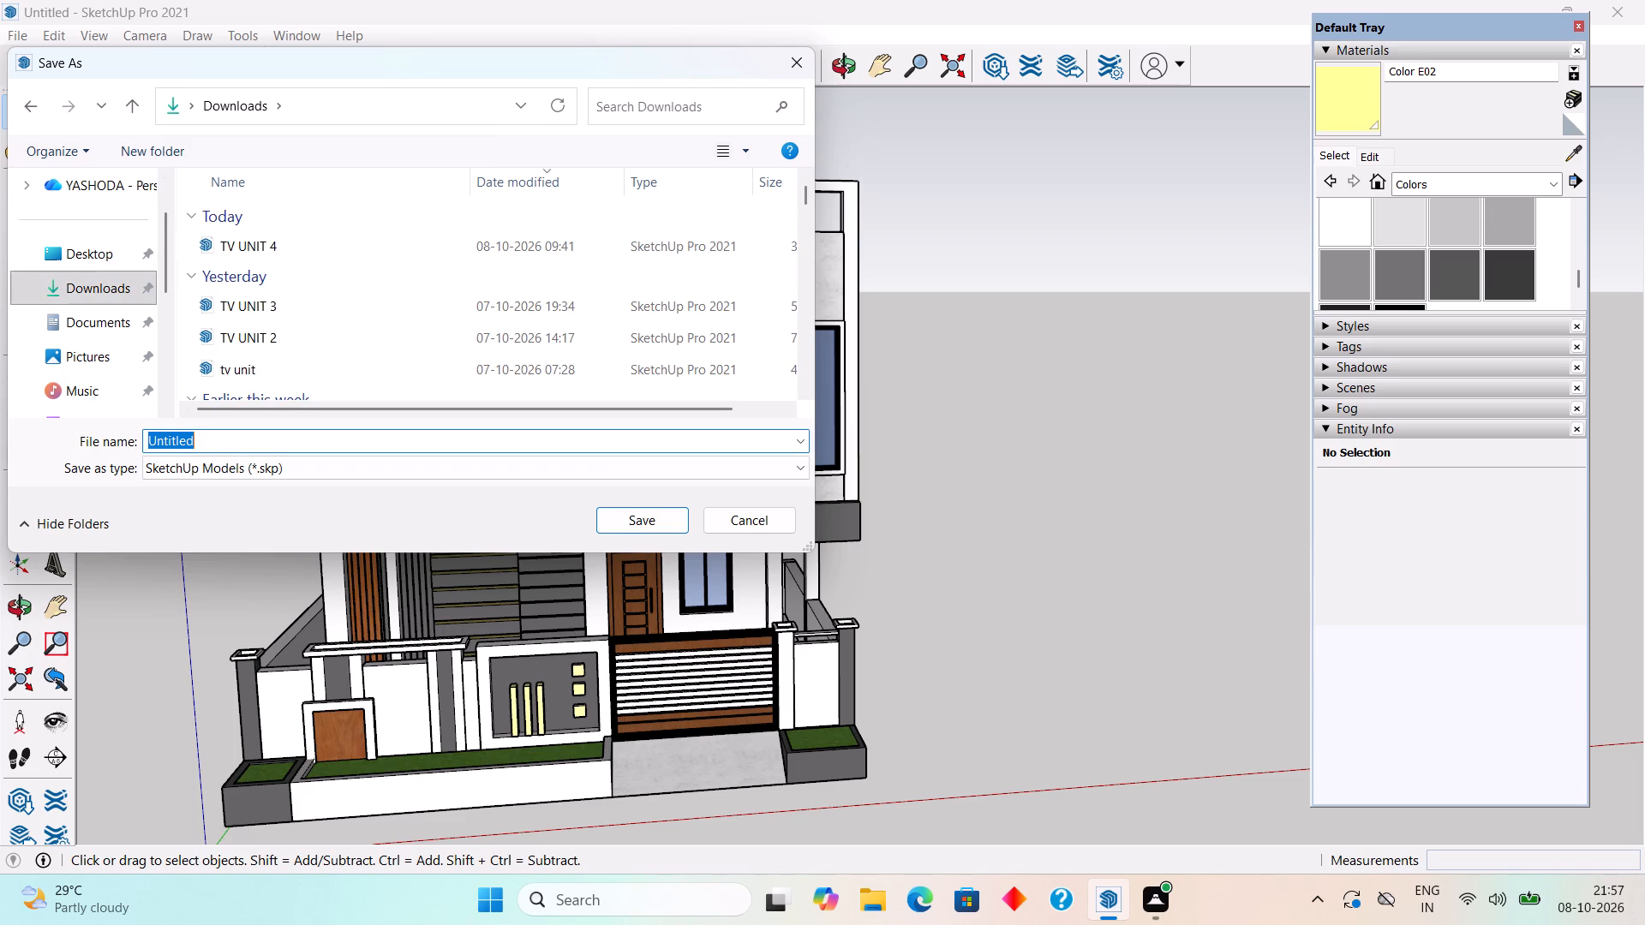
{"action": "key", "text": "BackSpace"}
{"action": "key", "text": "BackSpace"}
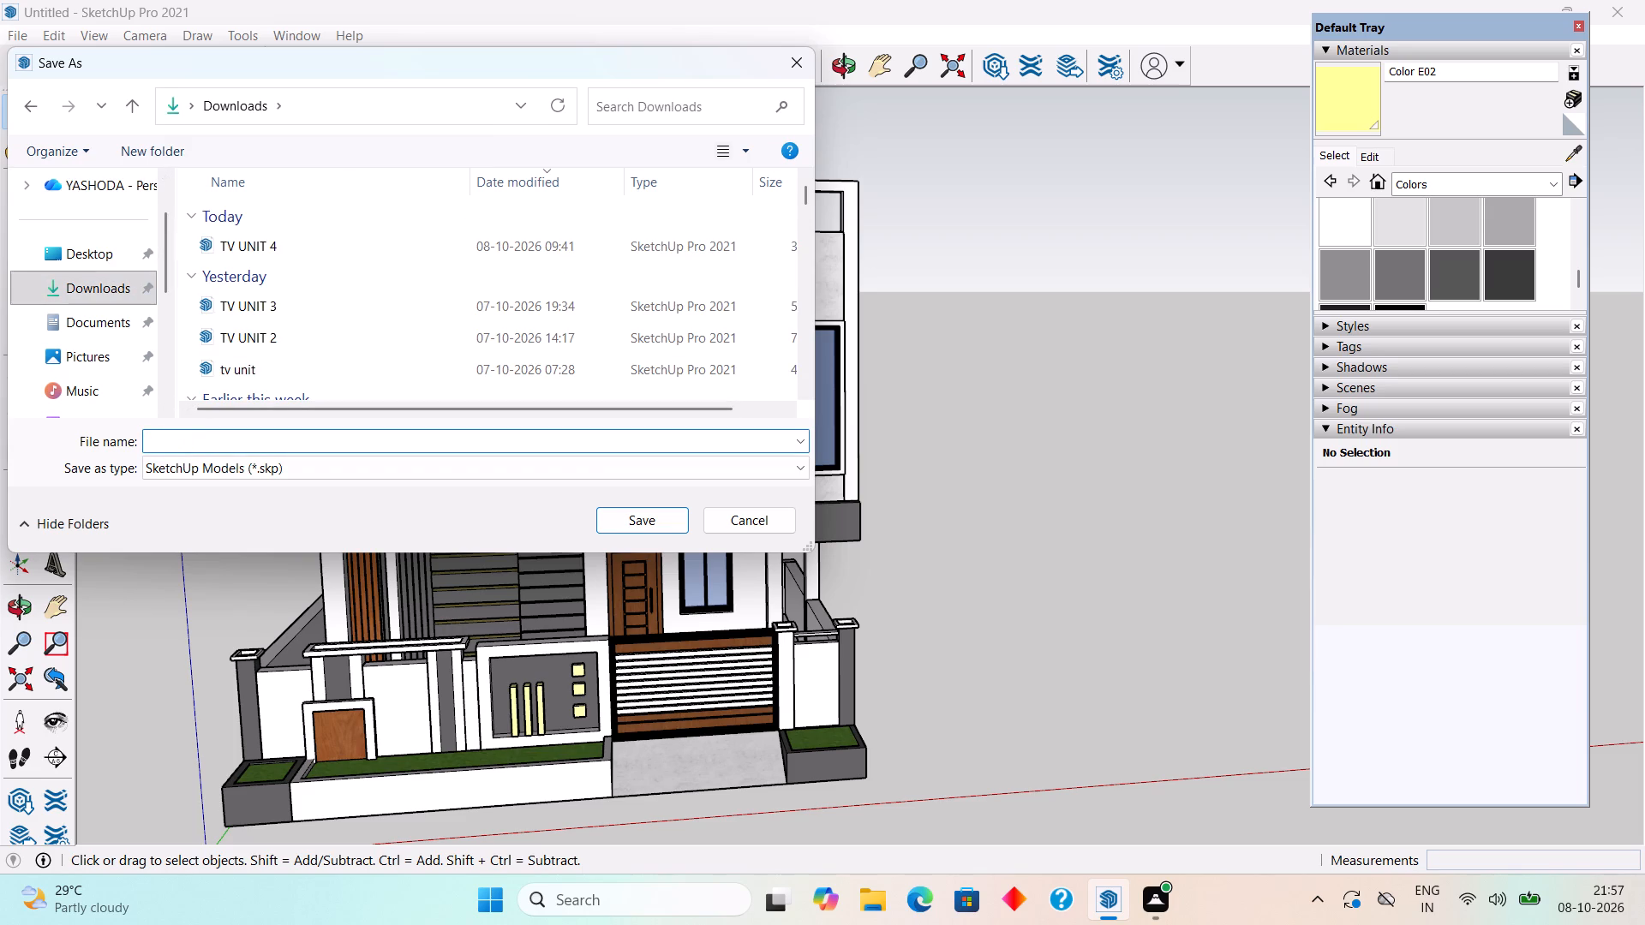
{"action": "key", "text": "e"}
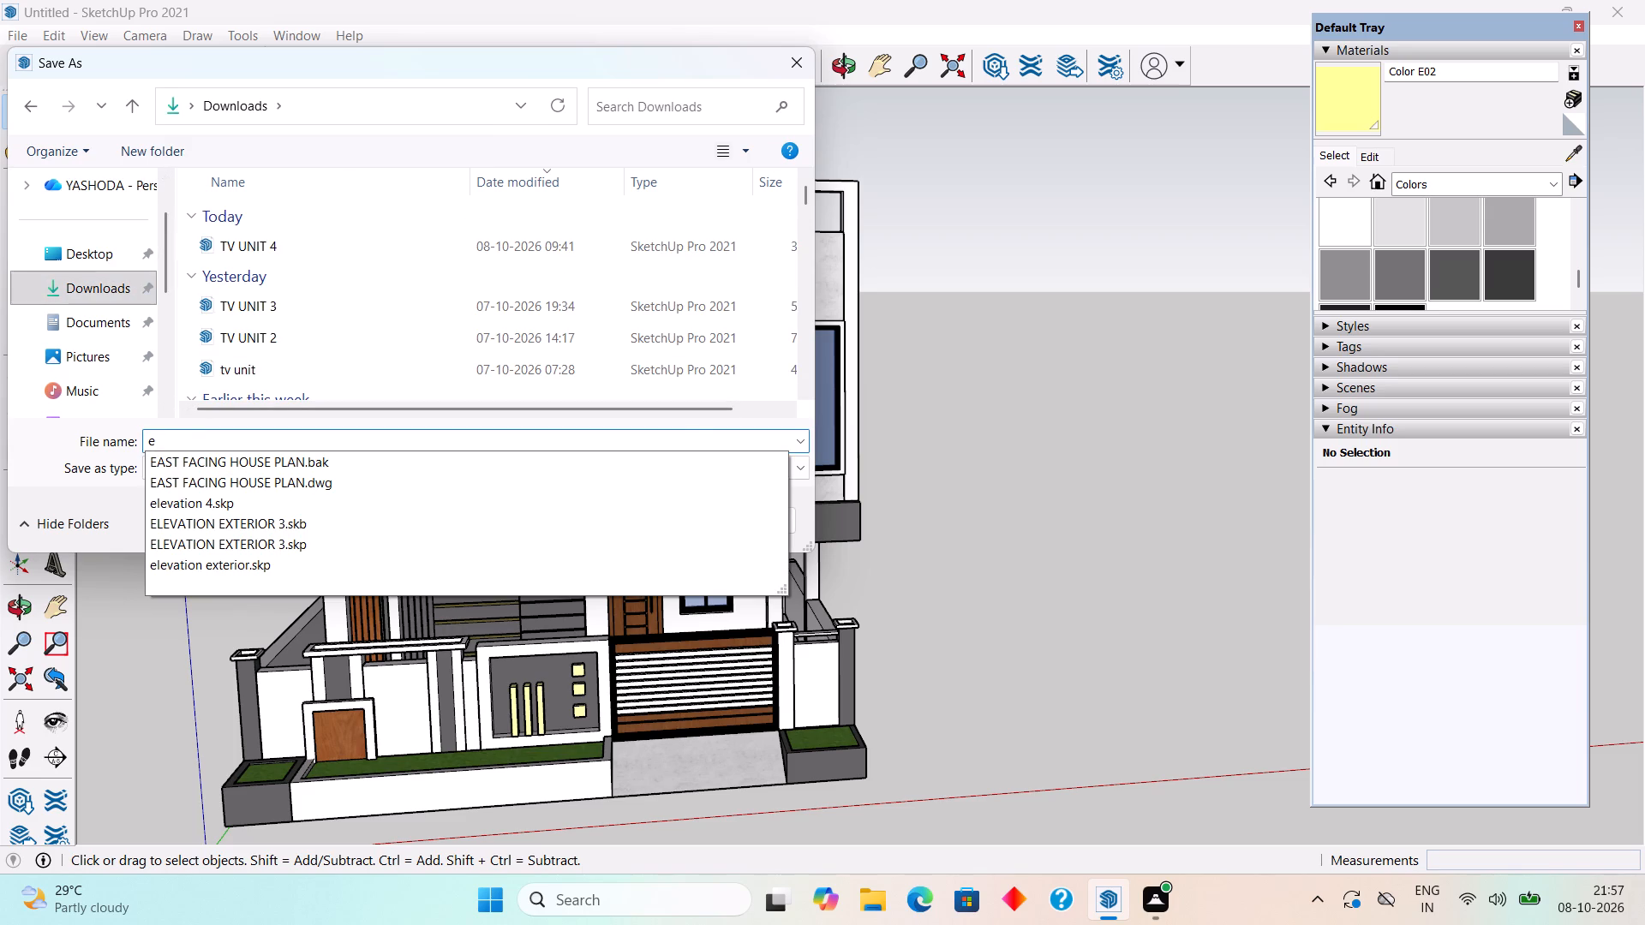
{"action": "type", "text": "levatio"}
{"action": "type", "text": "n"}
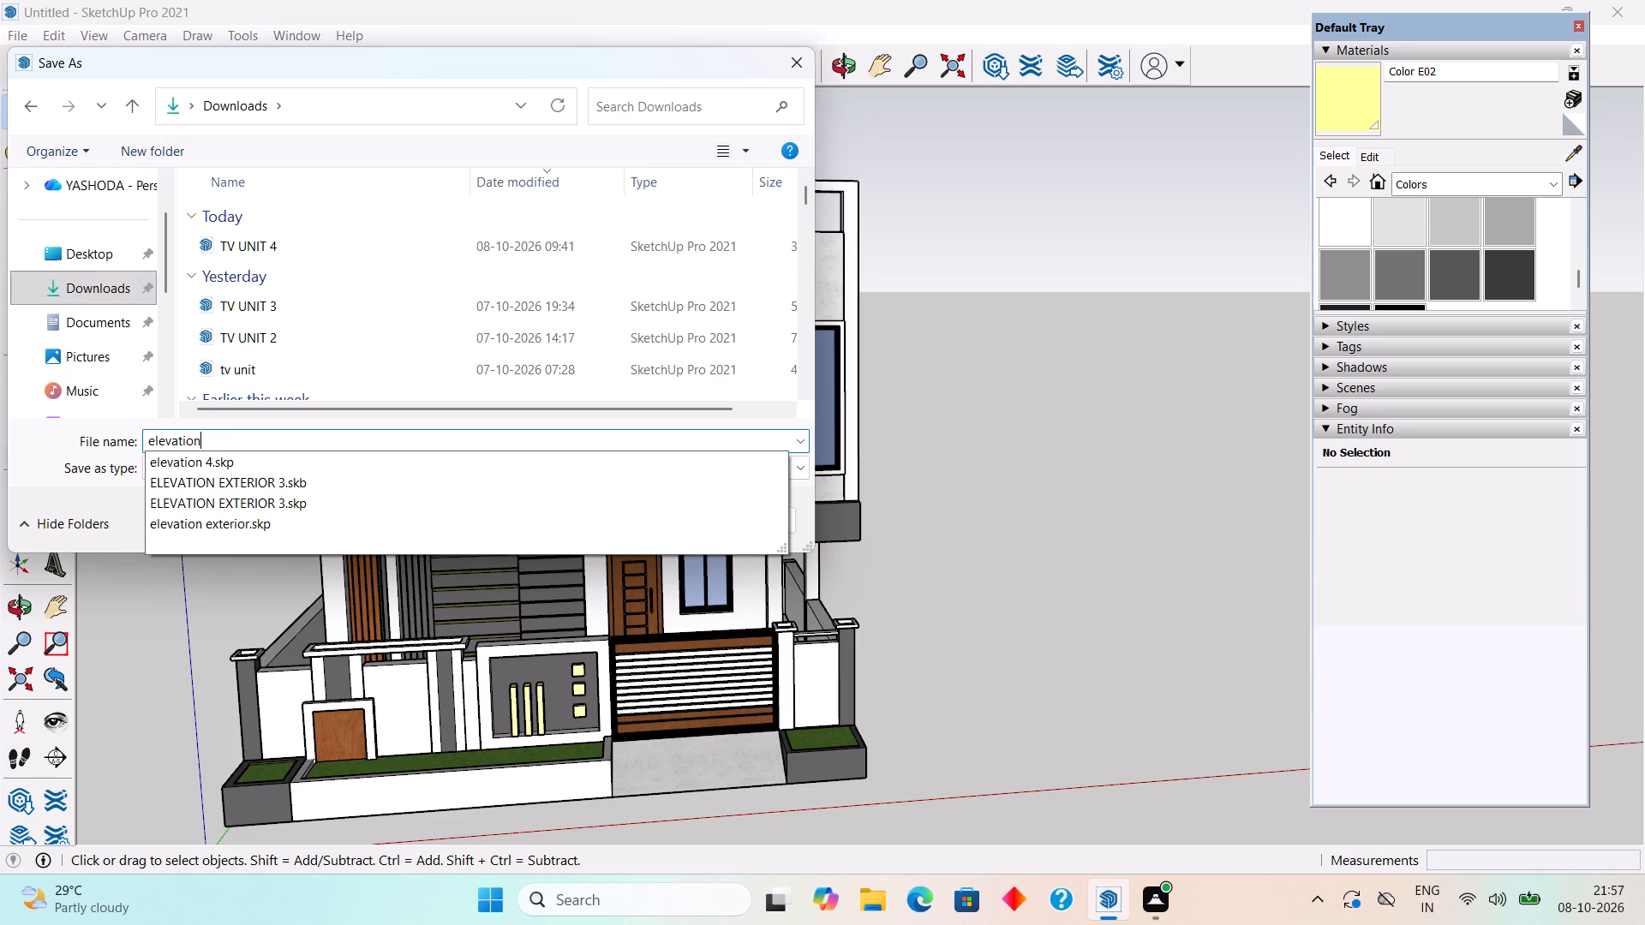
{"action": "key", "text": "space"}
{"action": "type", "text": "exterior"}
{"action": "key", "text": "space"}
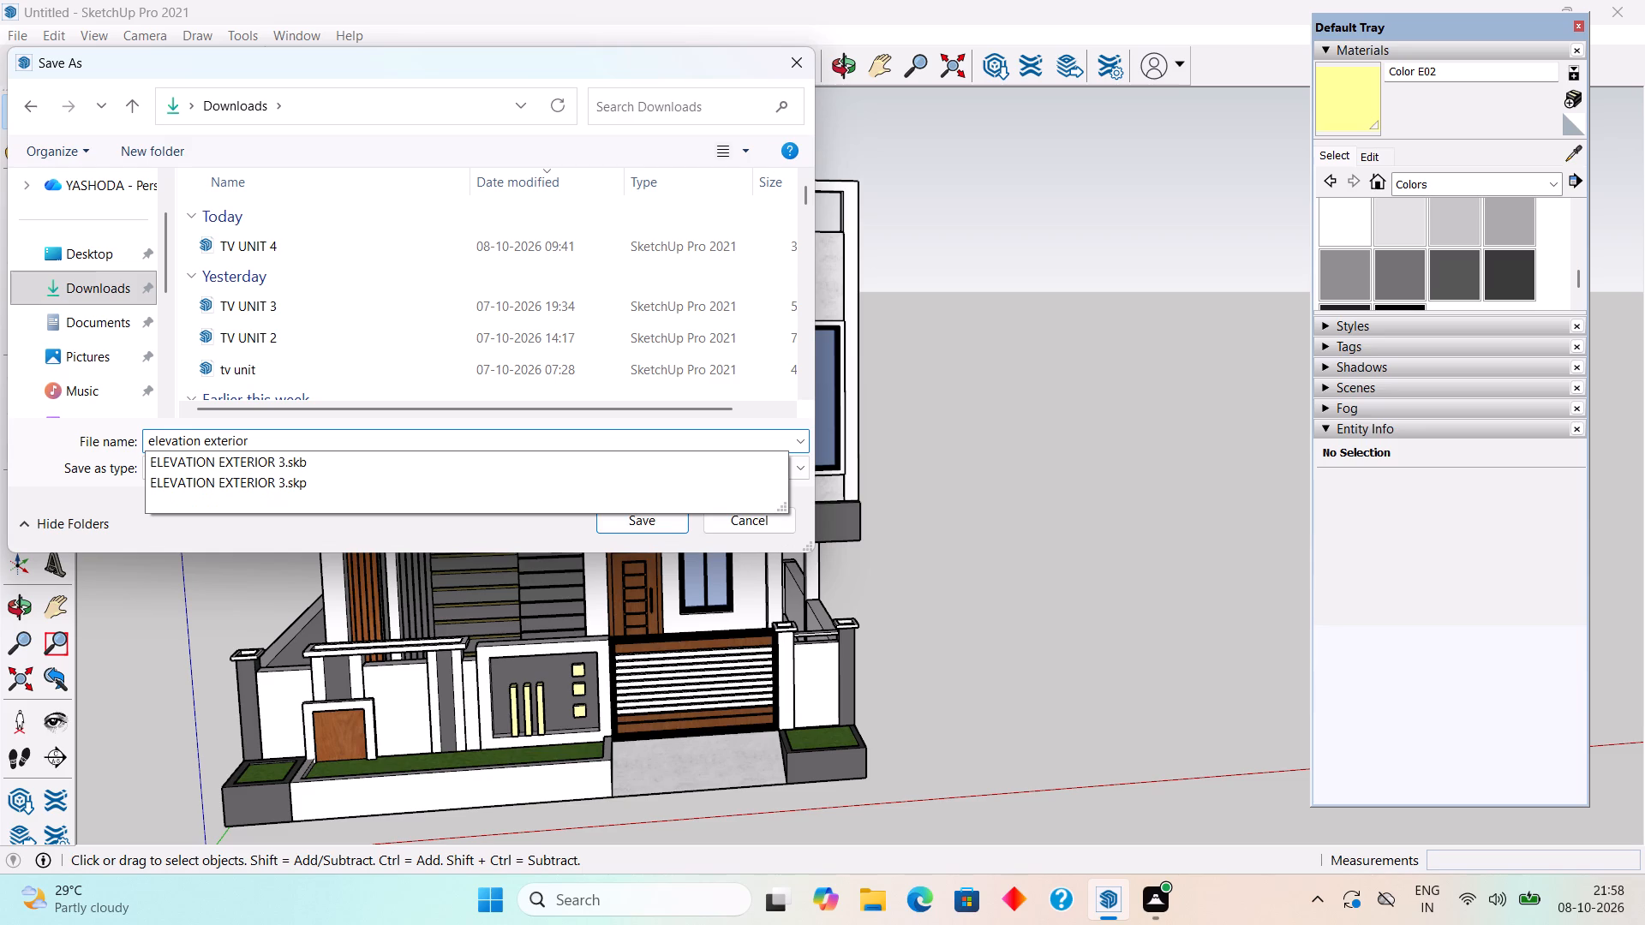
{"action": "key", "text": "5"}
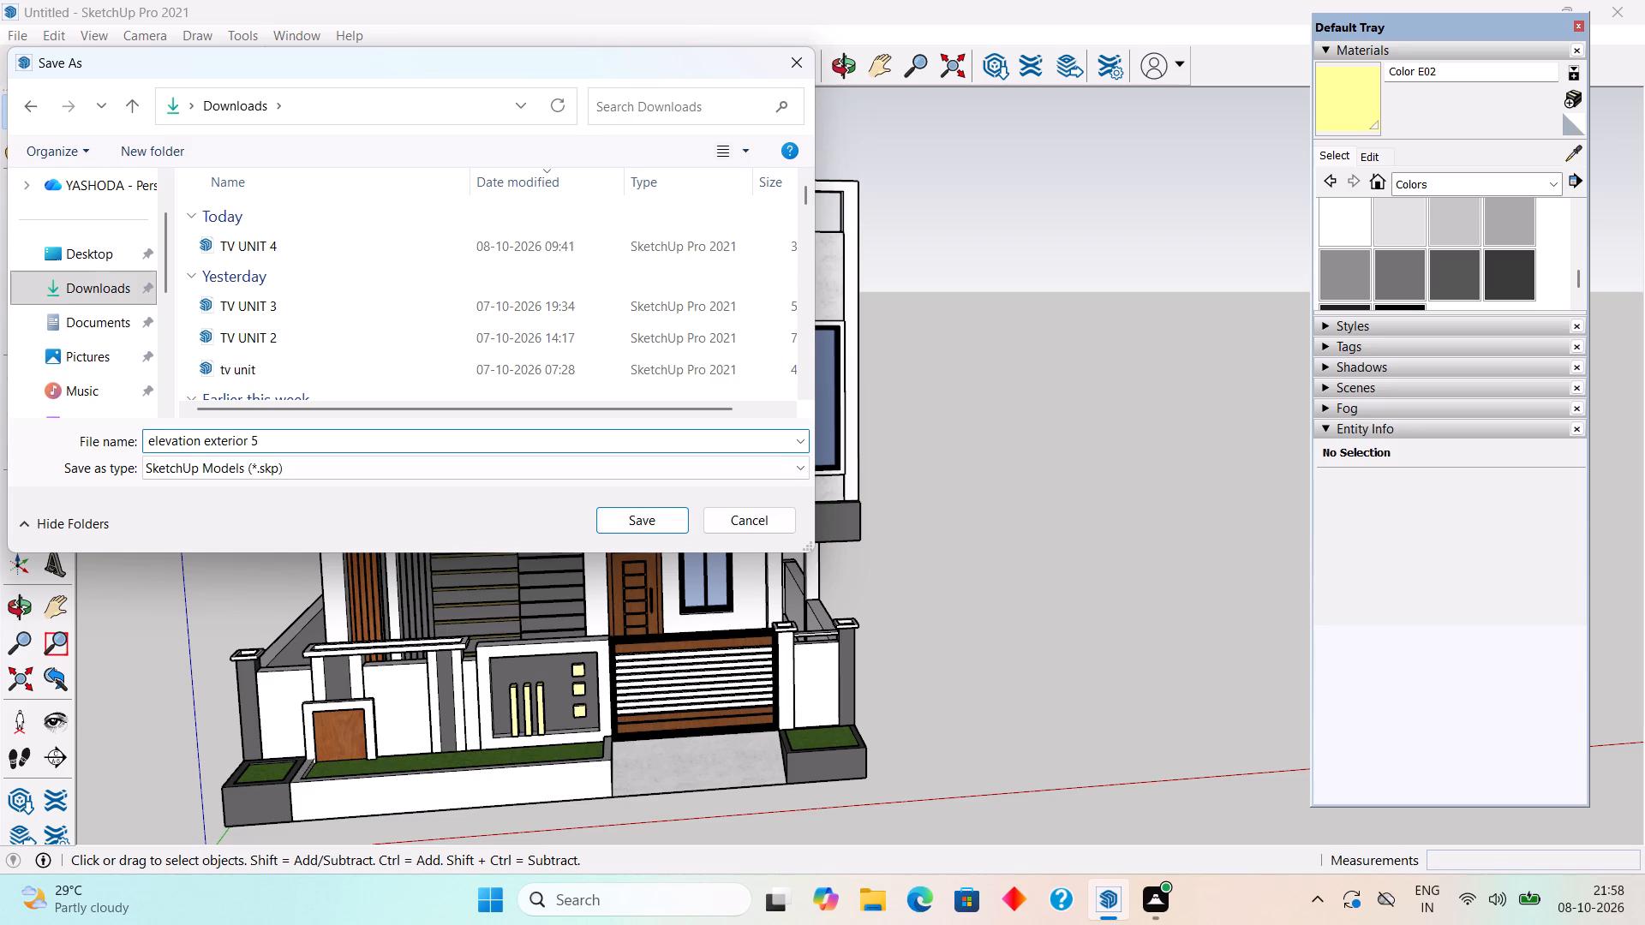
{"action": "left_click", "coordinate": [643, 518]}
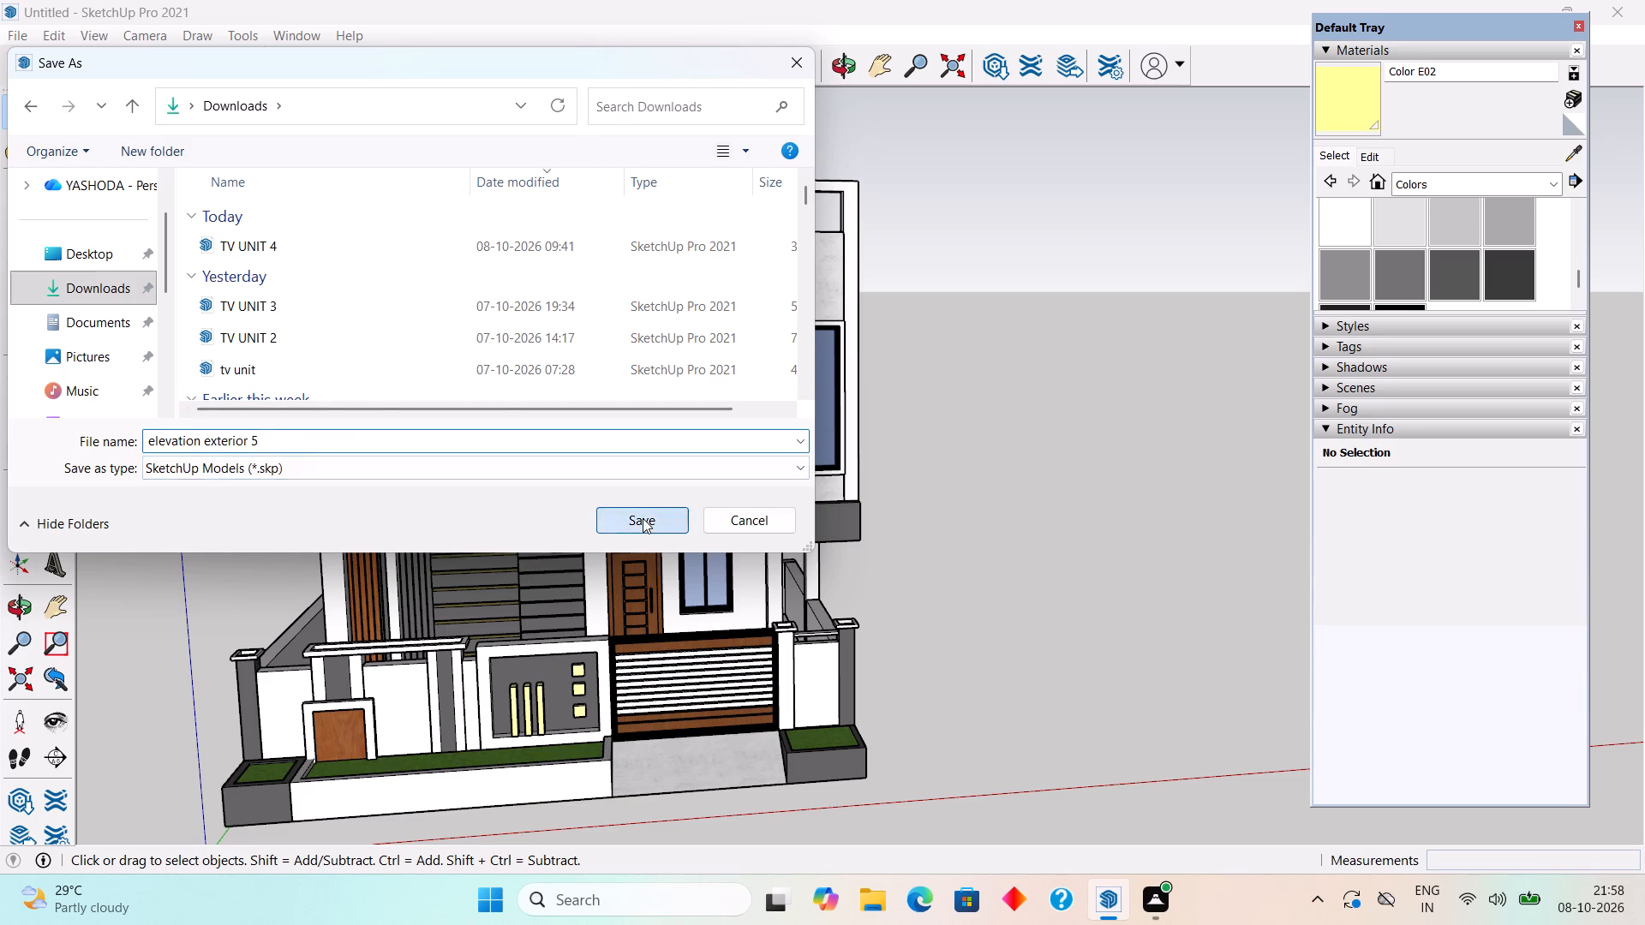
Examine the full front elevation, including the boundary wall, gate and planters, from slightly angled and near-frontal views.
{"action": "scroll", "coordinate": [643, 518], "scroll_direction": "down", "scroll_amount": 3}
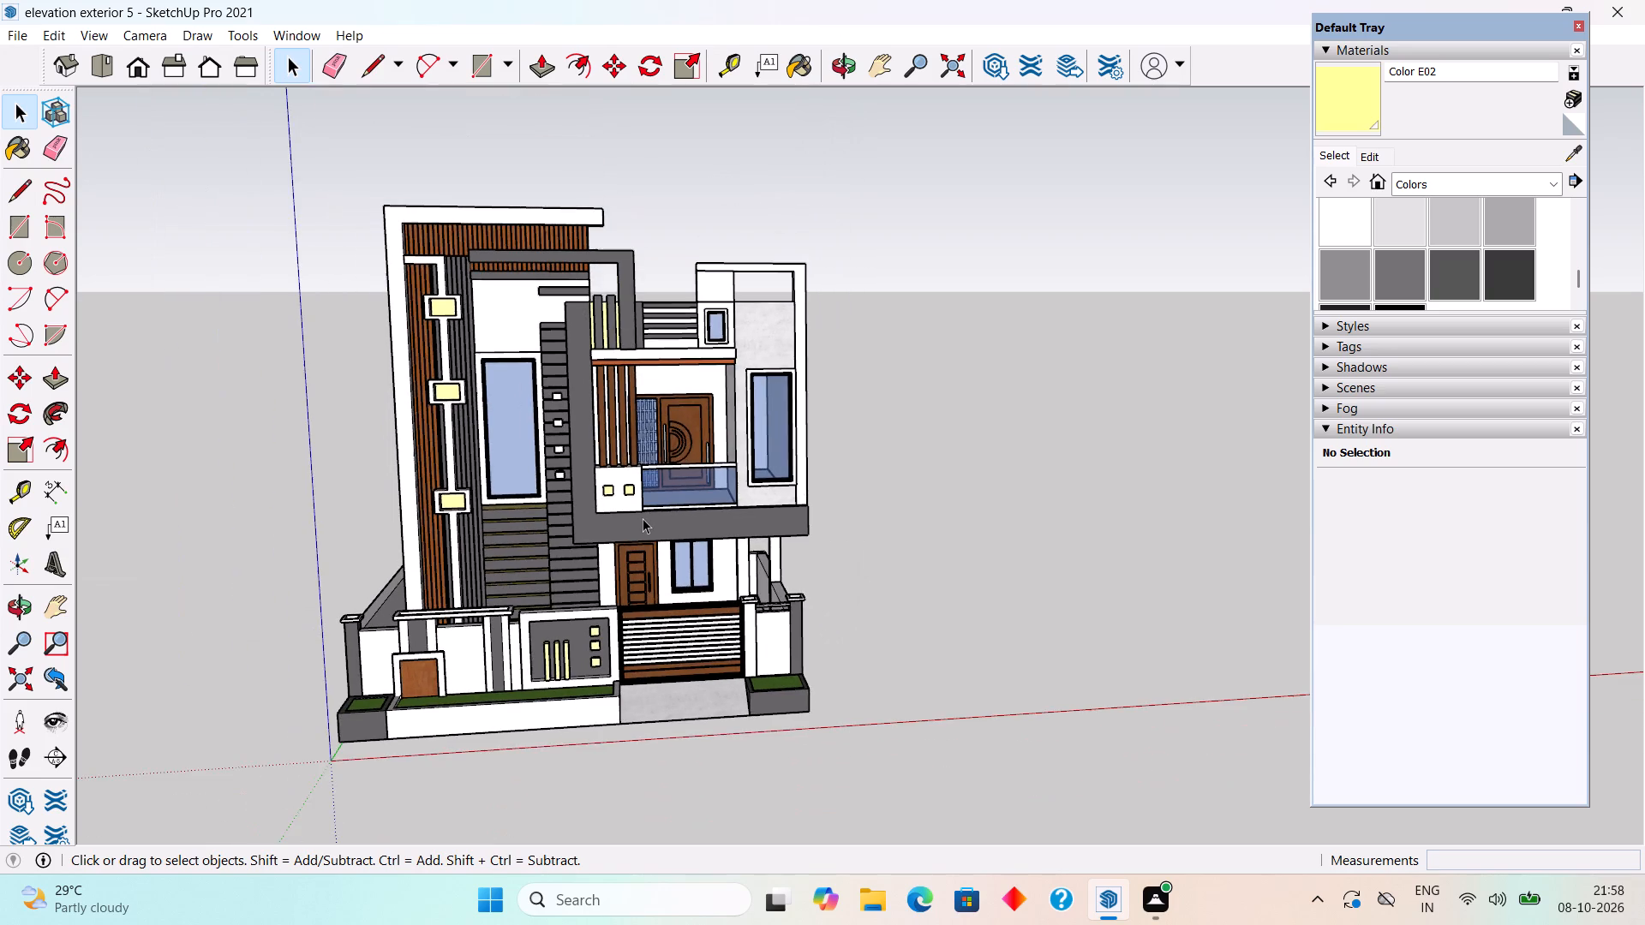
{"action": "middle_click_drag", "start_coordinate": [643, 518], "coordinate": [602, 534]}
{"action": "scroll", "coordinate": [602, 535], "scroll_direction": "up", "scroll_amount": 3}
{"action": "scroll", "coordinate": [603, 535], "scroll_direction": "down", "scroll_amount": 3}
{"action": "scroll", "coordinate": [367, 463], "scroll_direction": "up", "scroll_amount": 3}
{"action": "middle_click_drag", "start_coordinate": [360, 478], "coordinate": [363, 441]}
{"action": "scroll", "coordinate": [363, 441], "scroll_direction": "up", "scroll_amount": 1}
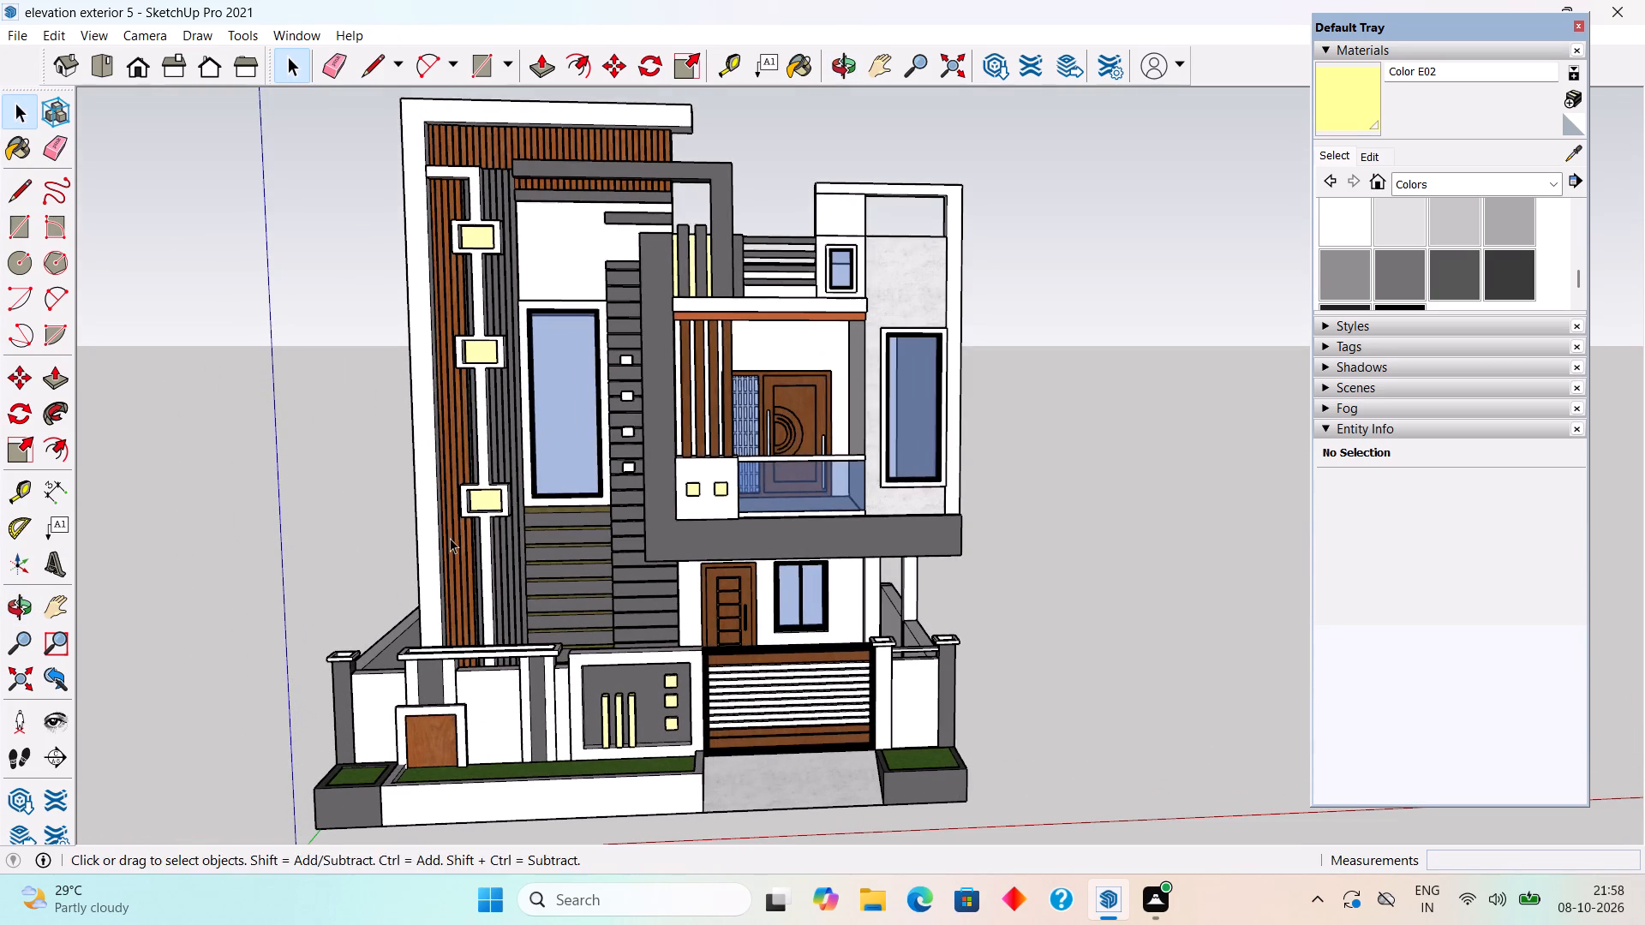
{"action": "middle_click_drag", "start_coordinate": [452, 539], "coordinate": [401, 553]}
{"action": "scroll", "coordinate": [401, 554], "scroll_direction": "up", "scroll_amount": 1}
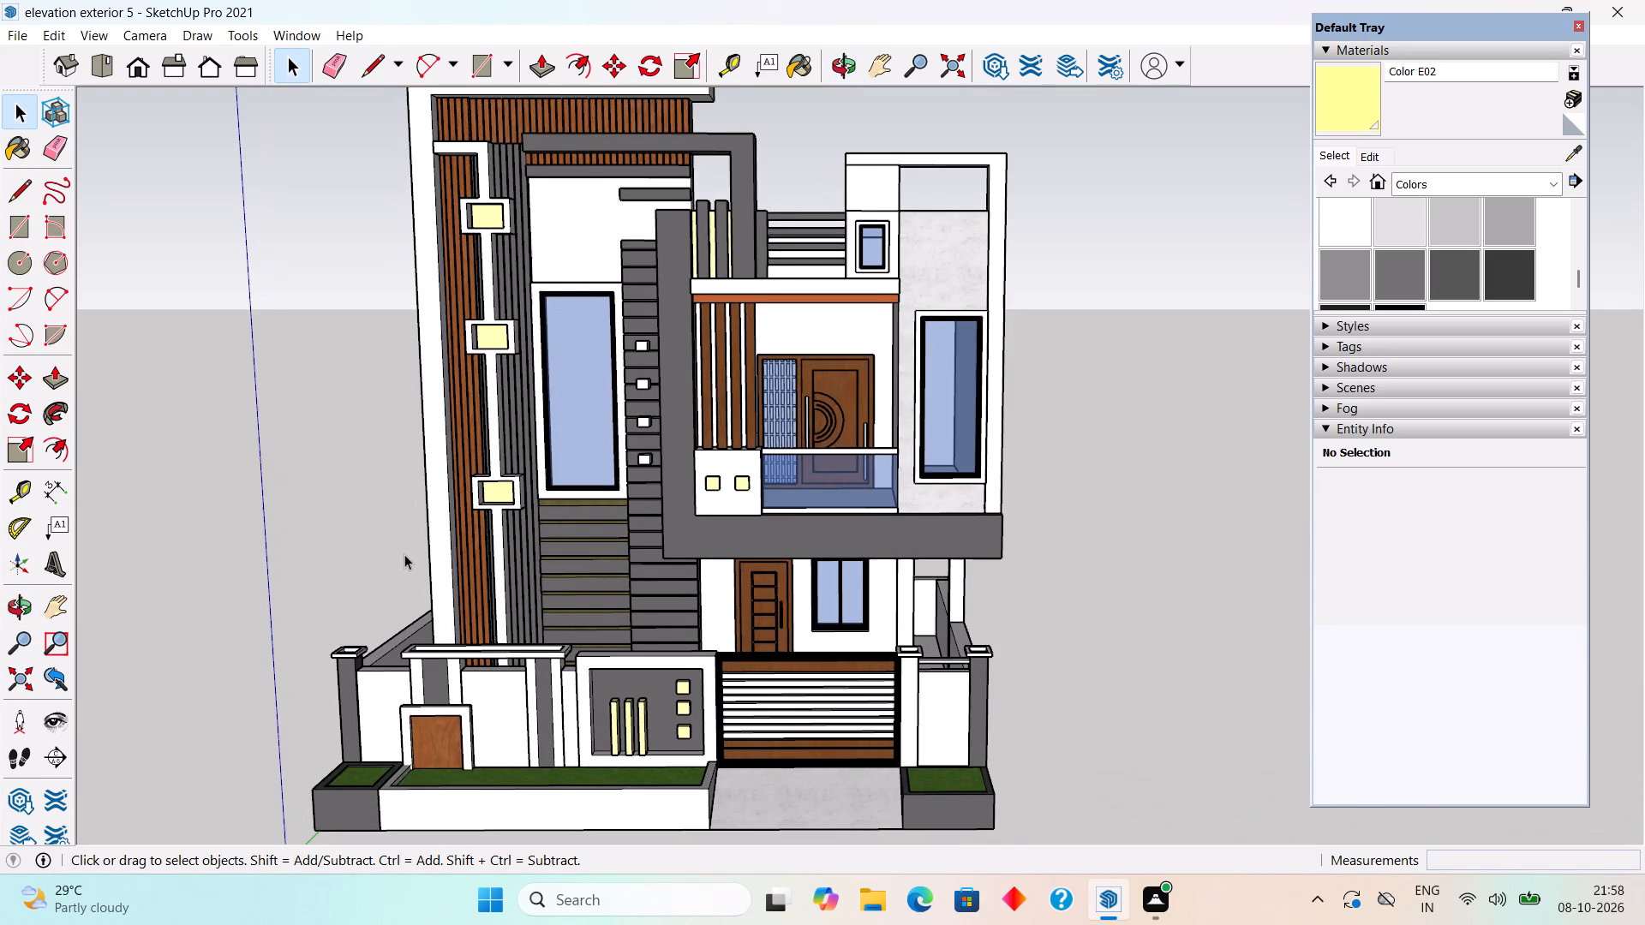
{"action": "scroll", "coordinate": [404, 554], "scroll_direction": "down", "scroll_amount": 1}
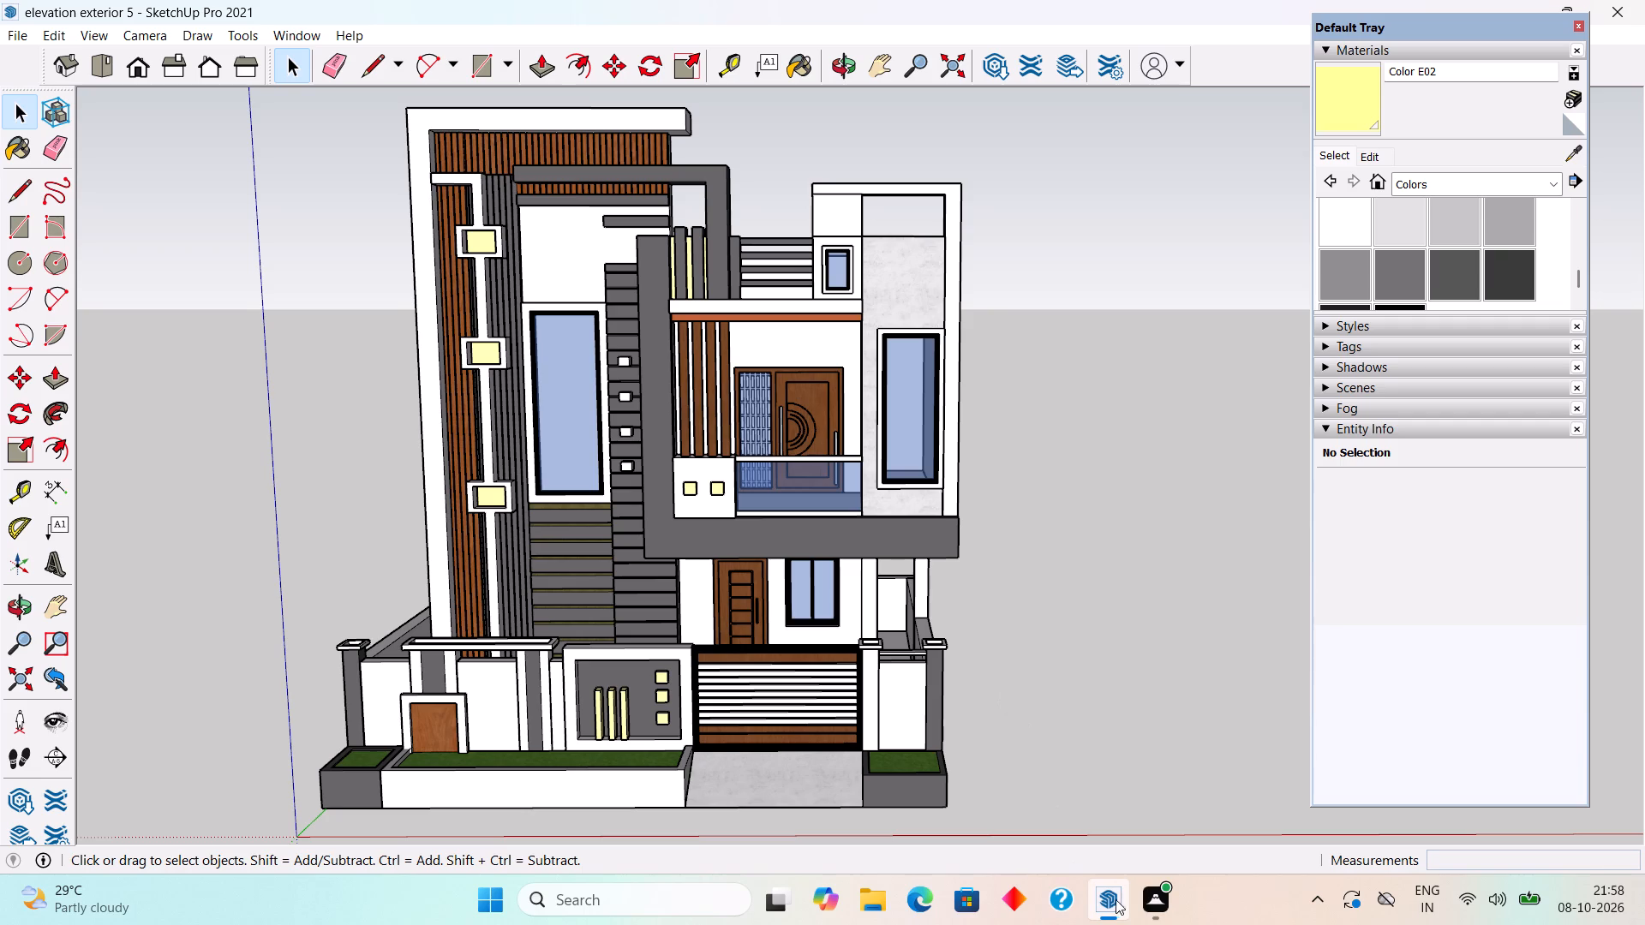